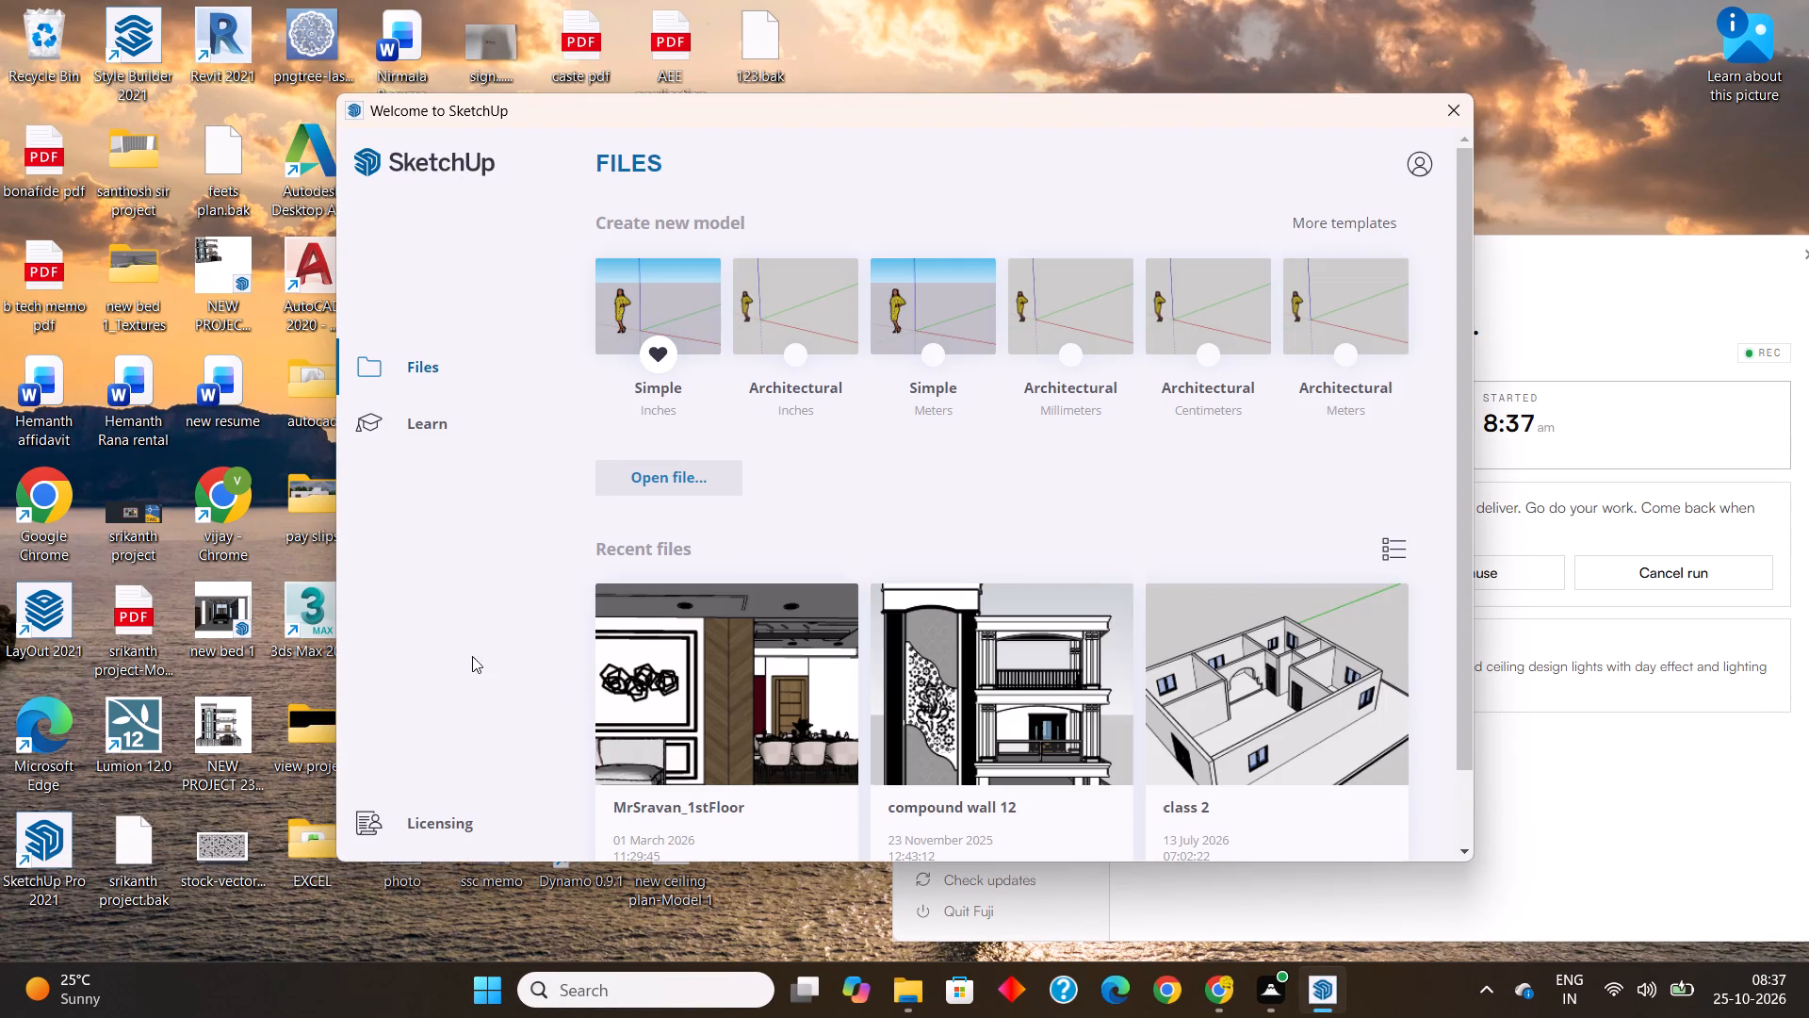
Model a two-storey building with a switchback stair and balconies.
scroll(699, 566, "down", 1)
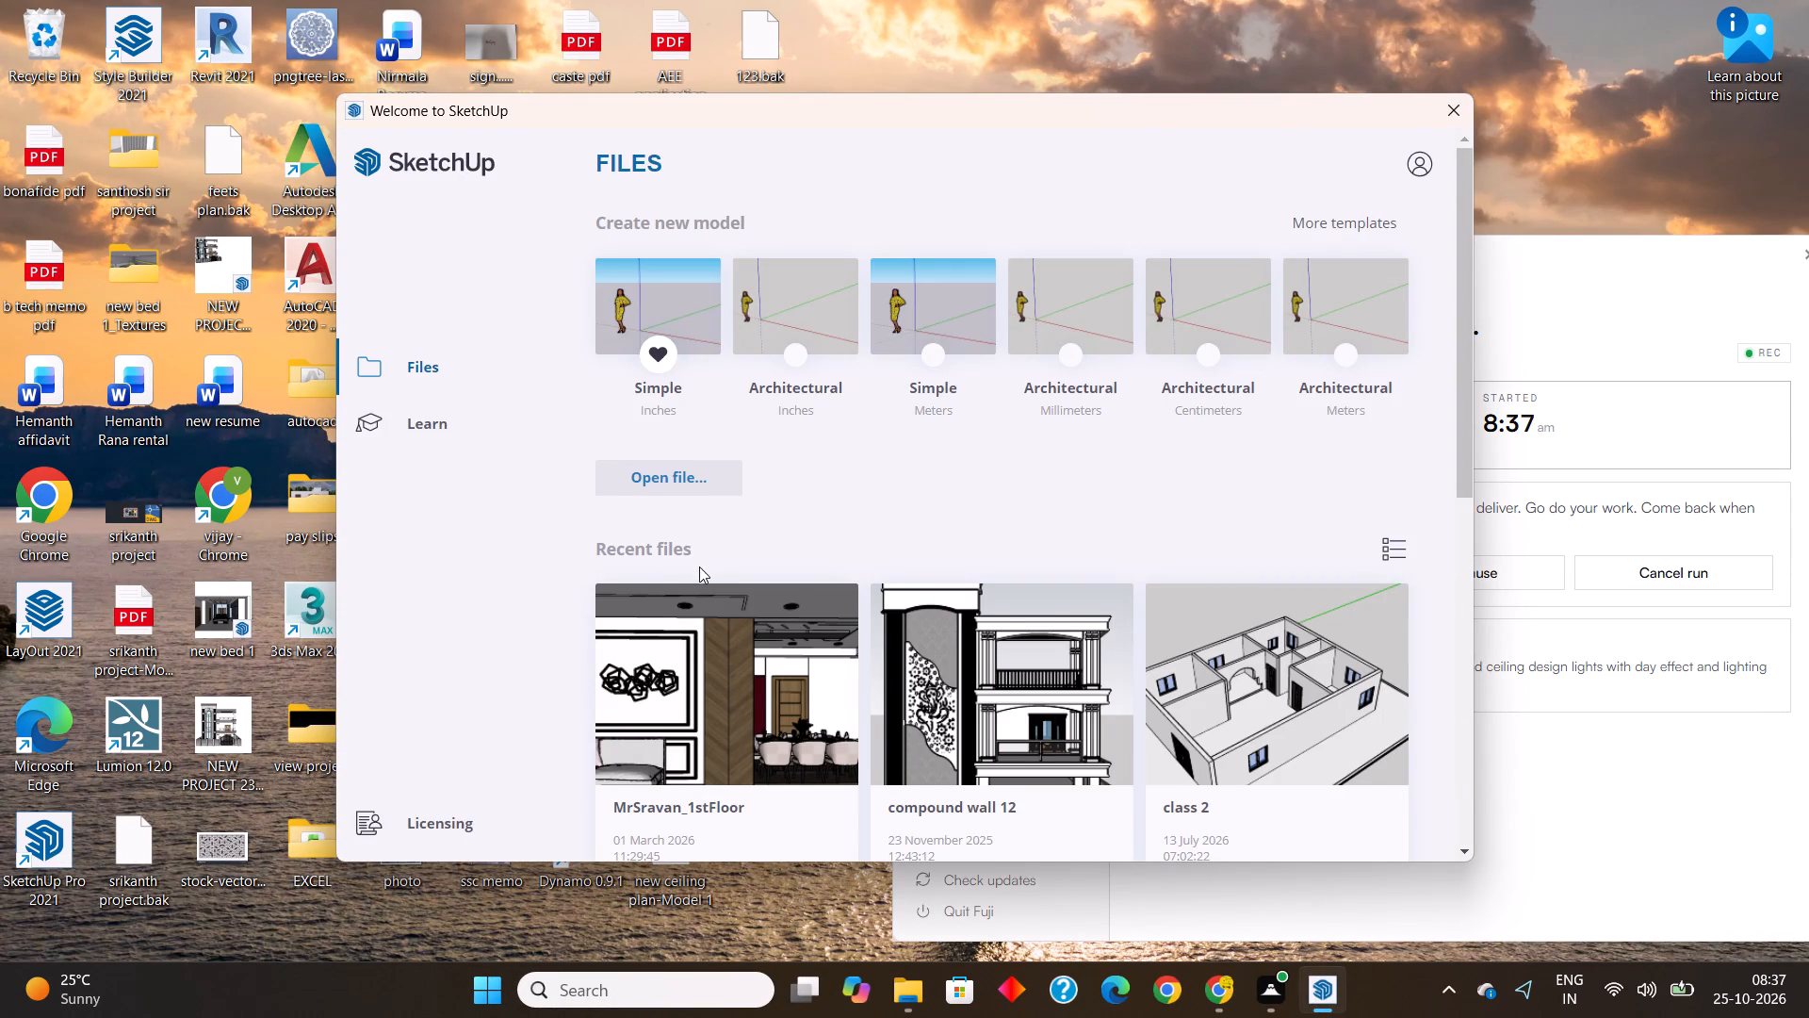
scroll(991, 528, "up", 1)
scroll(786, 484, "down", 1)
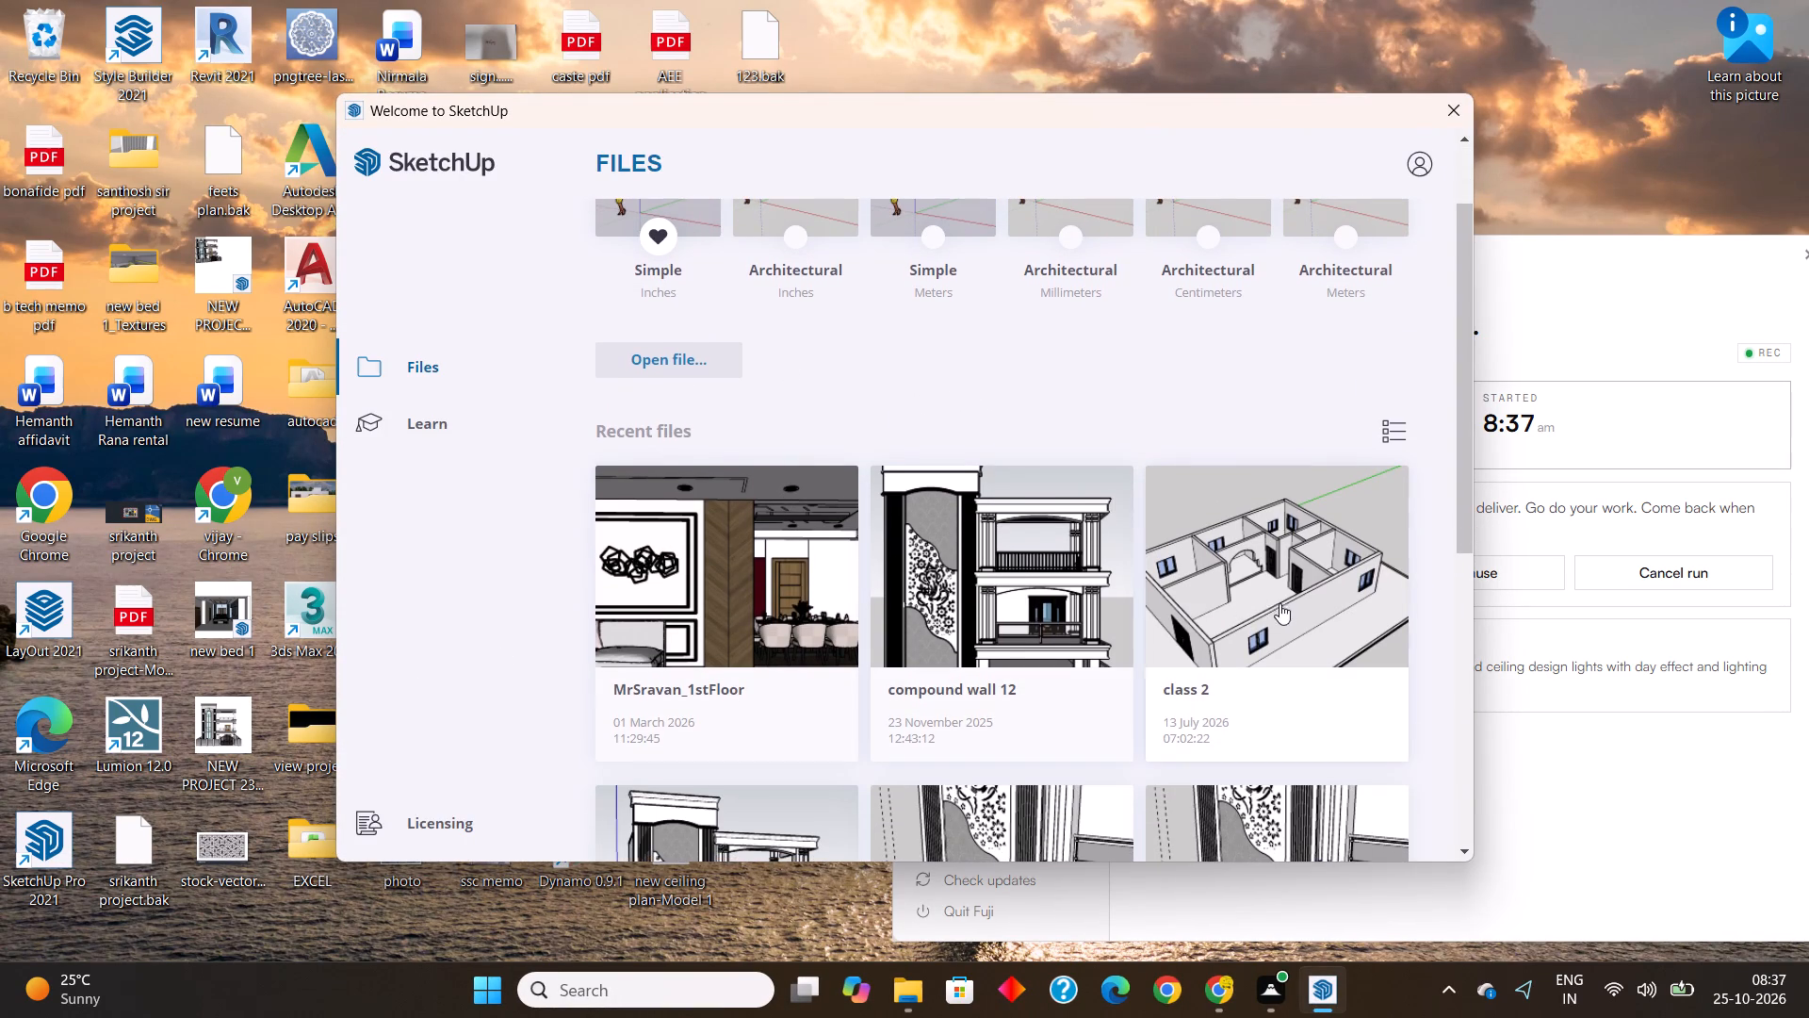
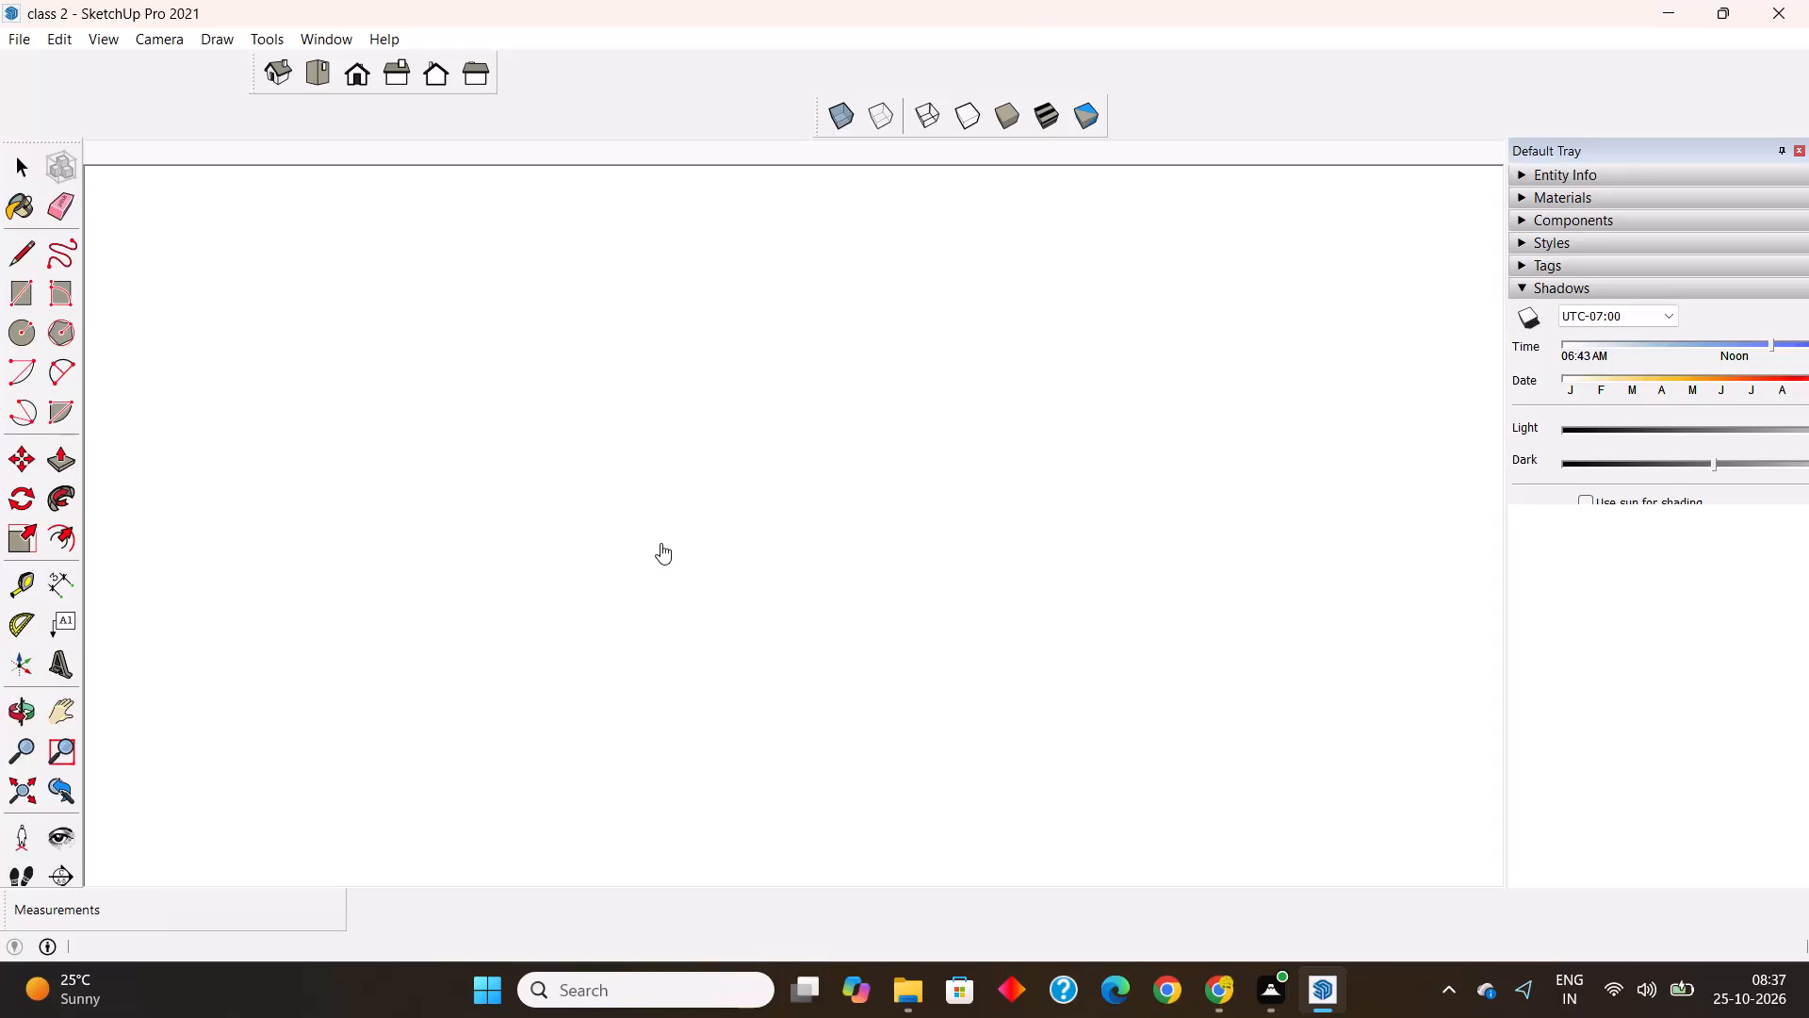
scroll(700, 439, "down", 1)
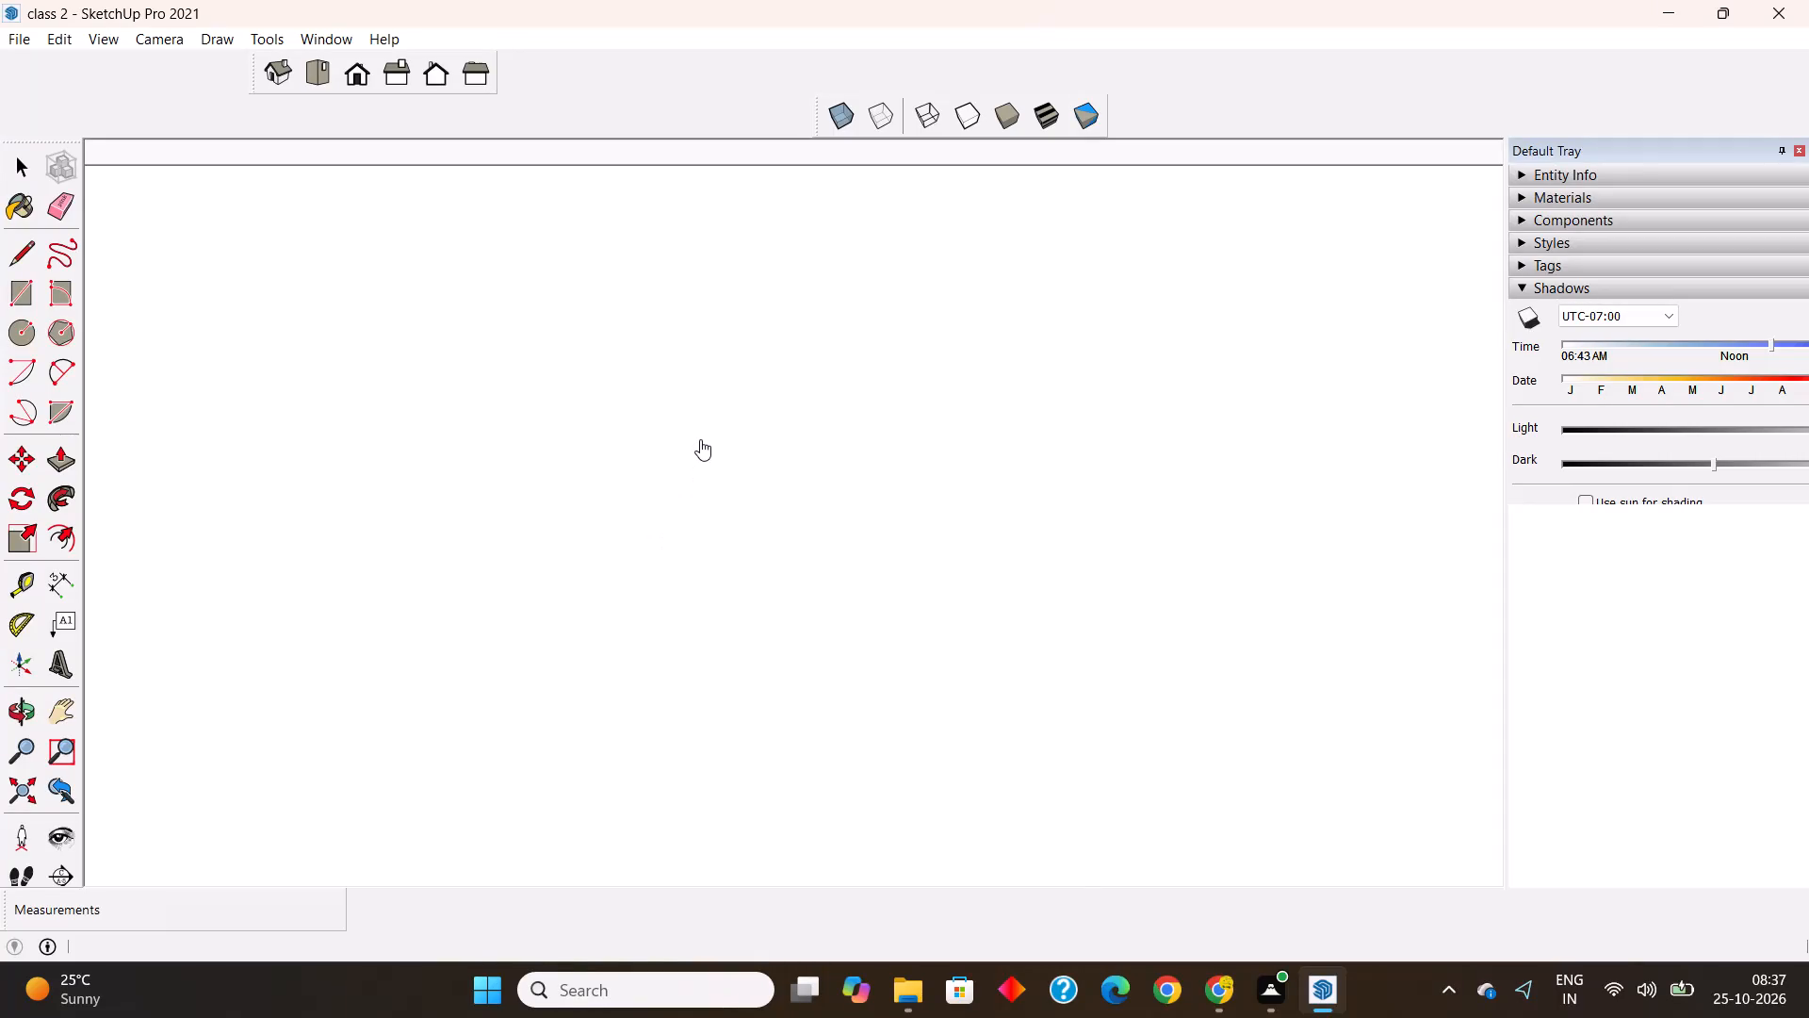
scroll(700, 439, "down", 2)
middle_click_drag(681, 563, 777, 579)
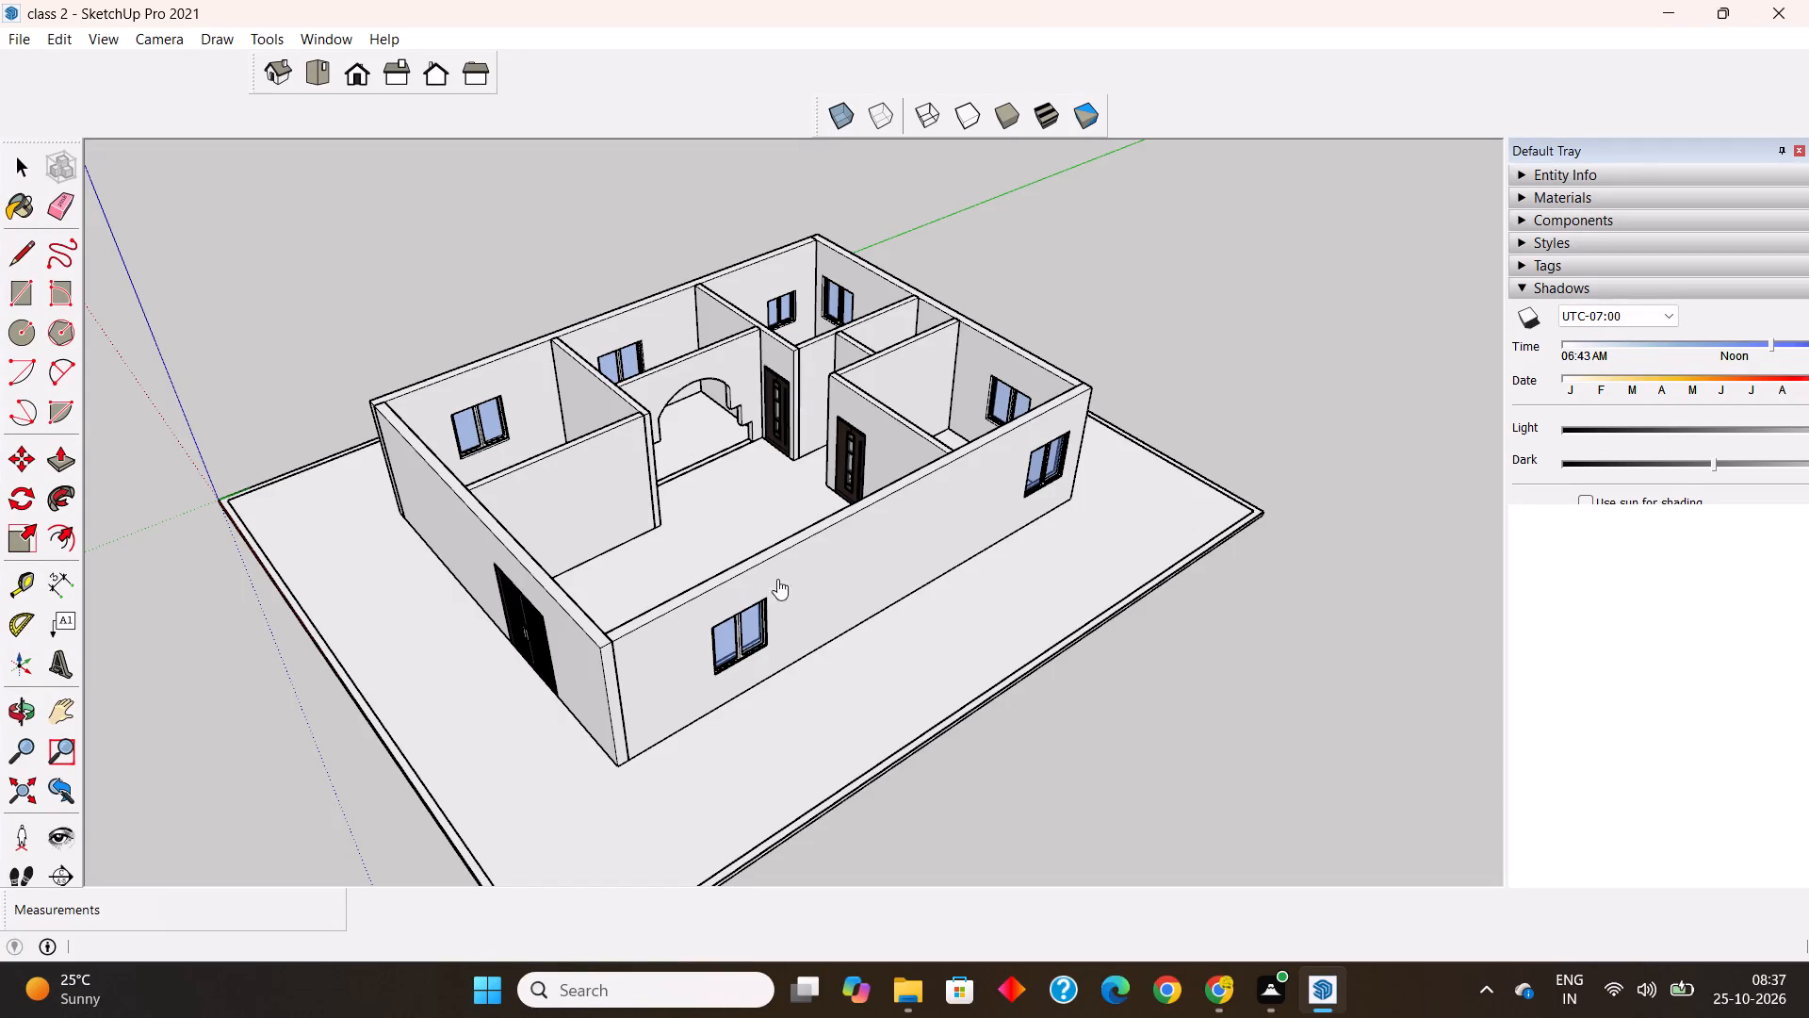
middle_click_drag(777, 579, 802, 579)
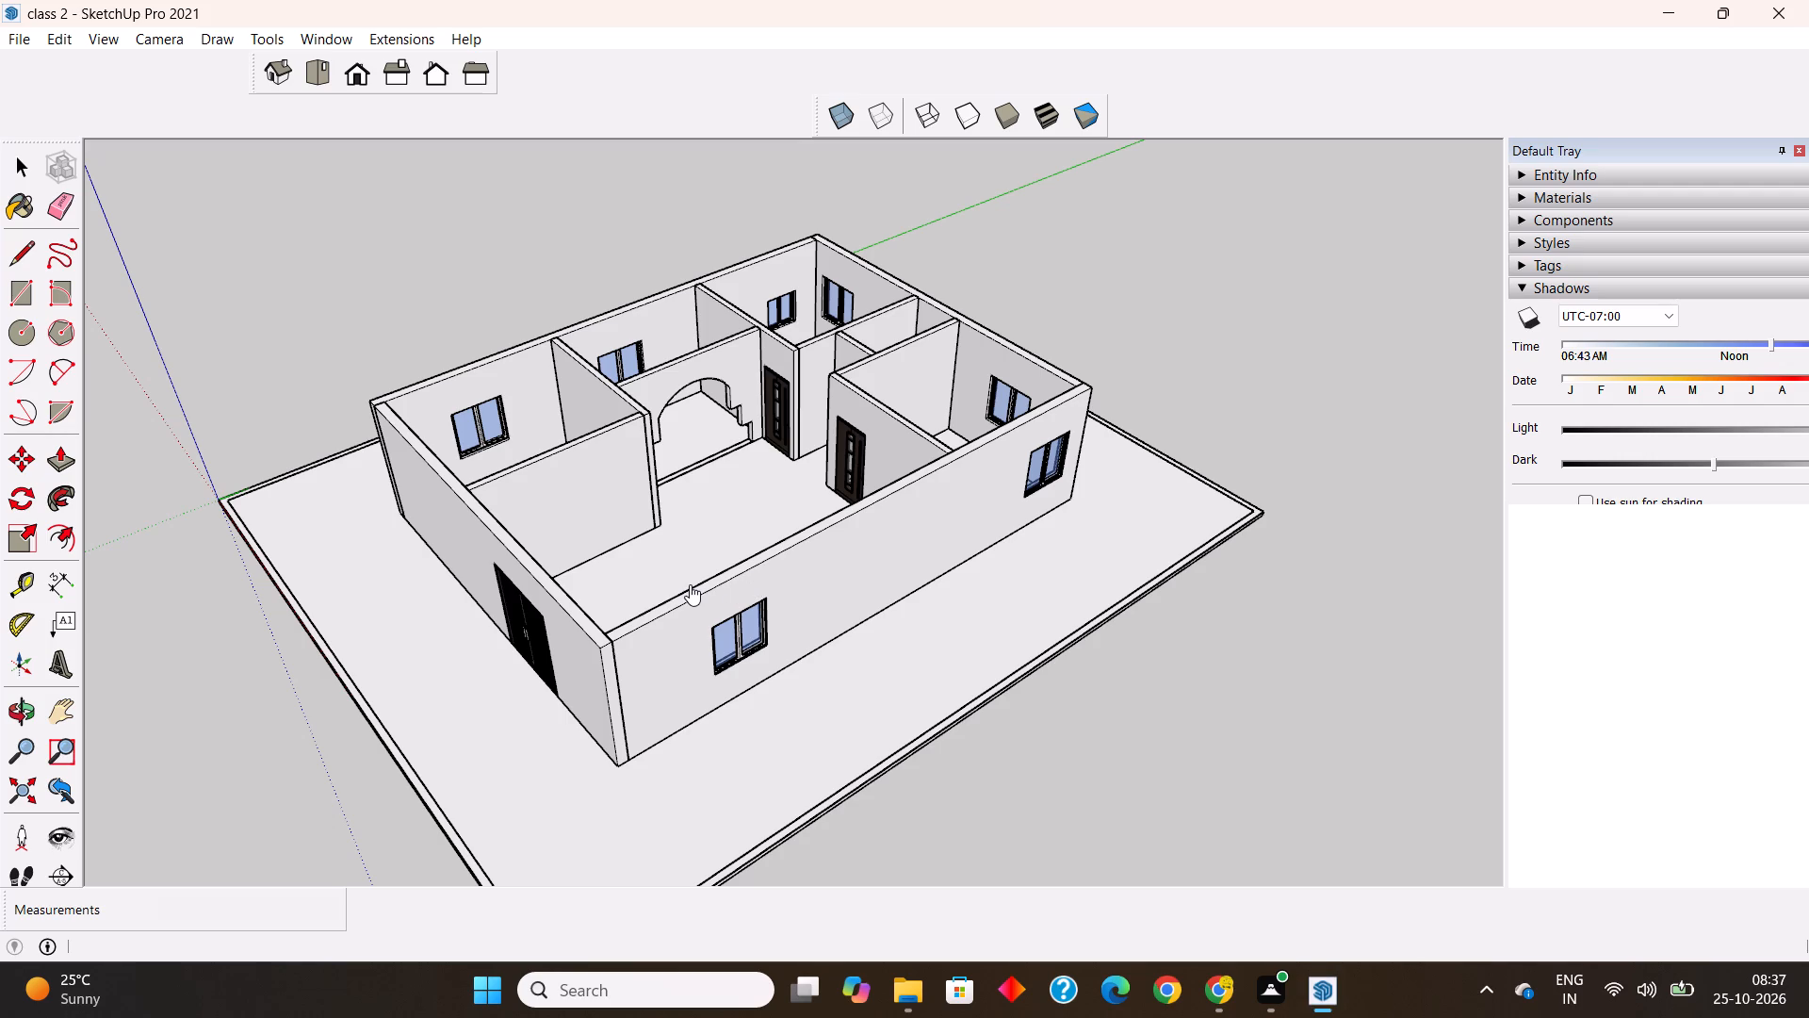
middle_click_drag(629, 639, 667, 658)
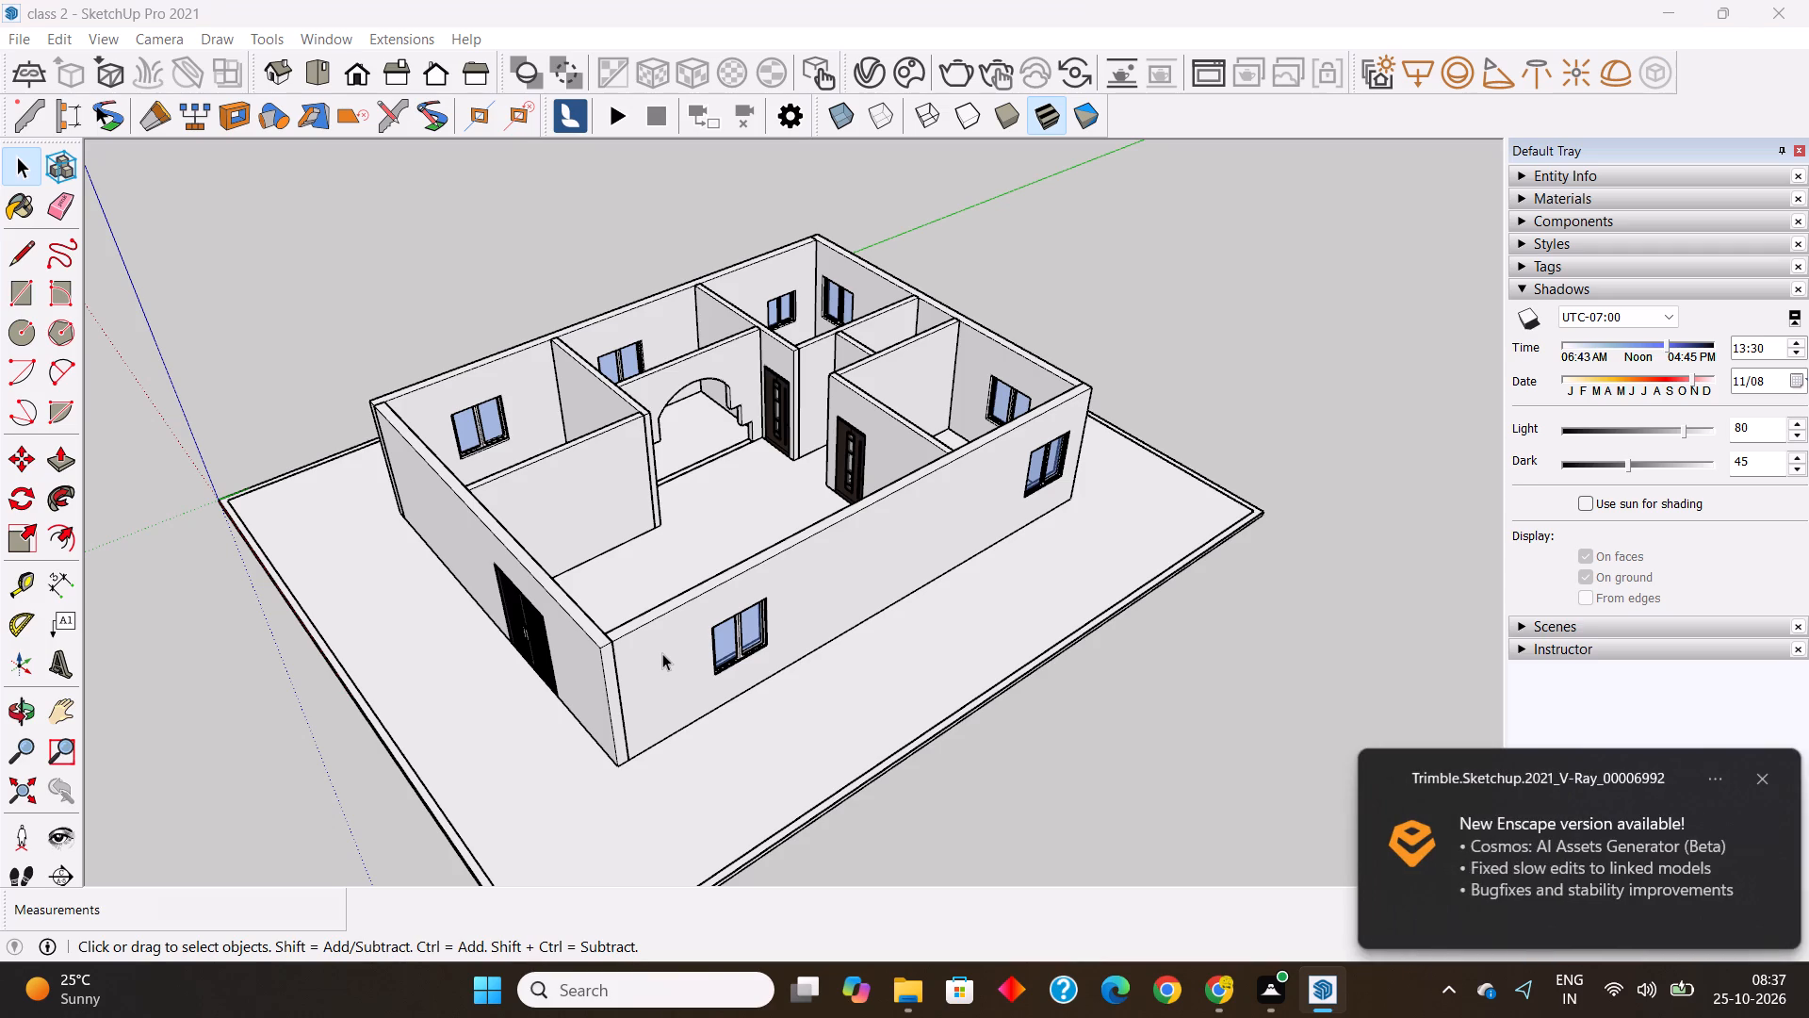
Dismiss the Enscape welcome window.
left_click(1132, 347)
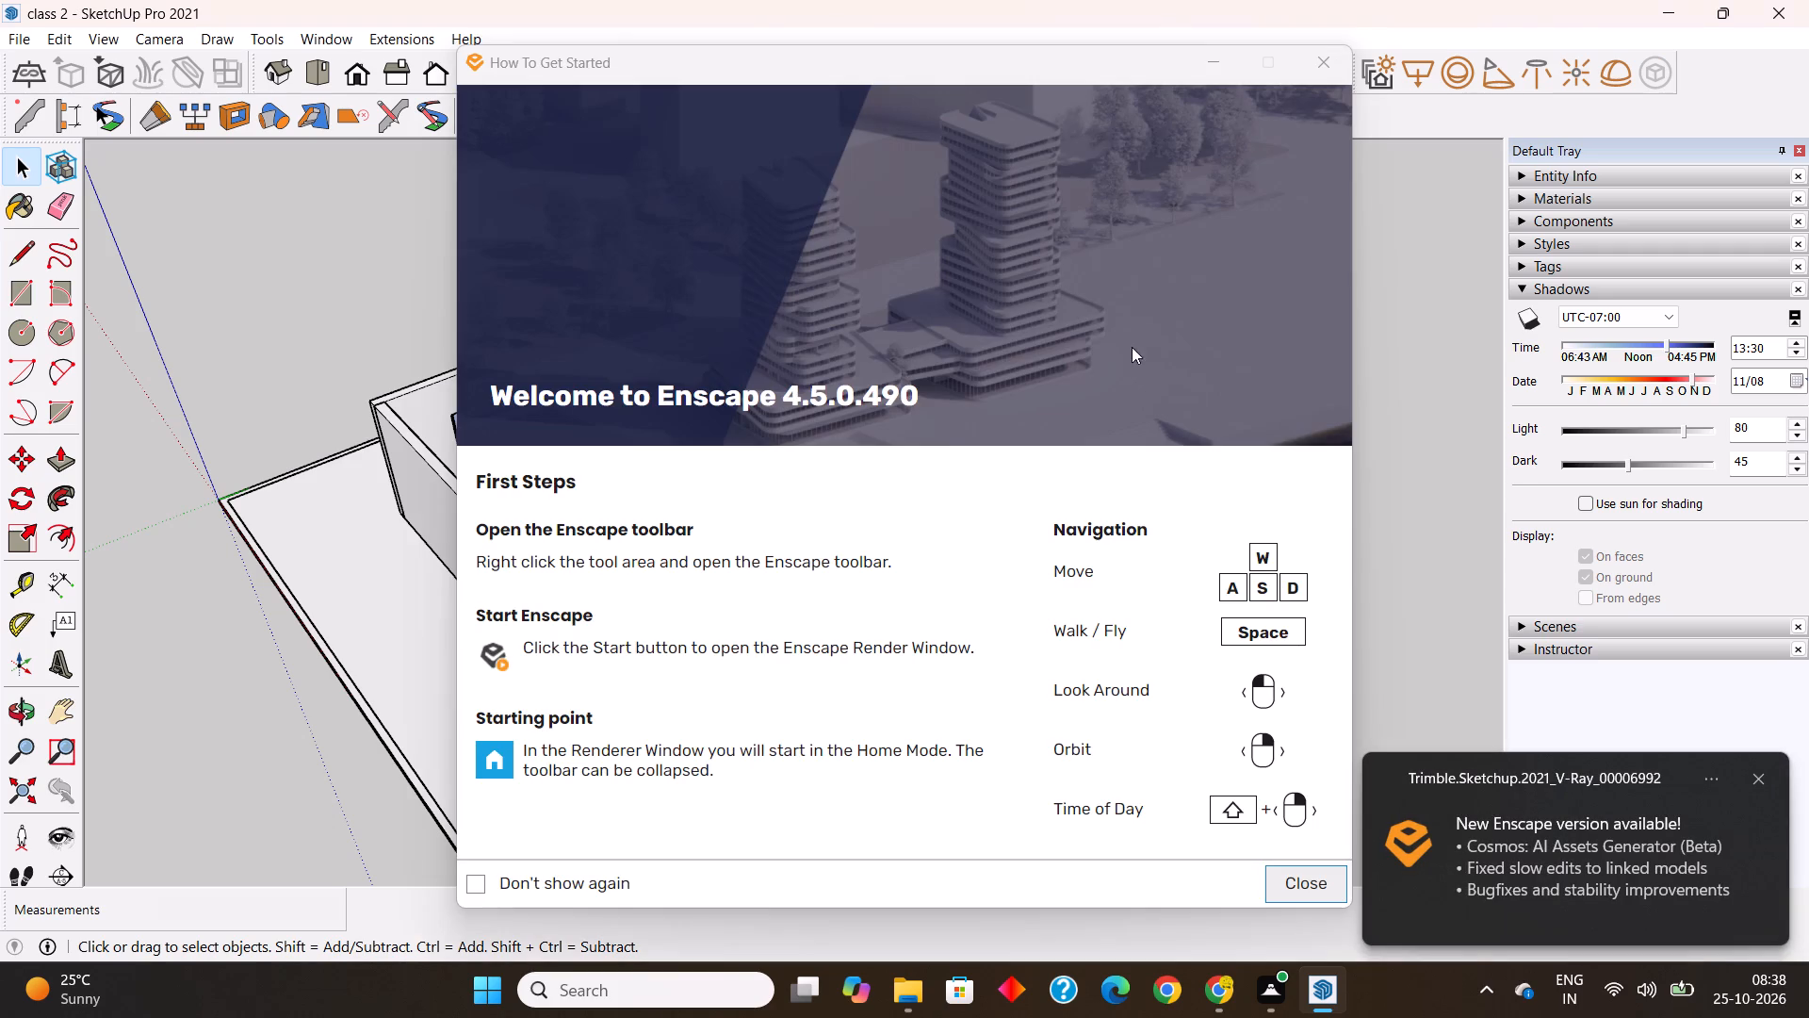
left_click(1325, 64)
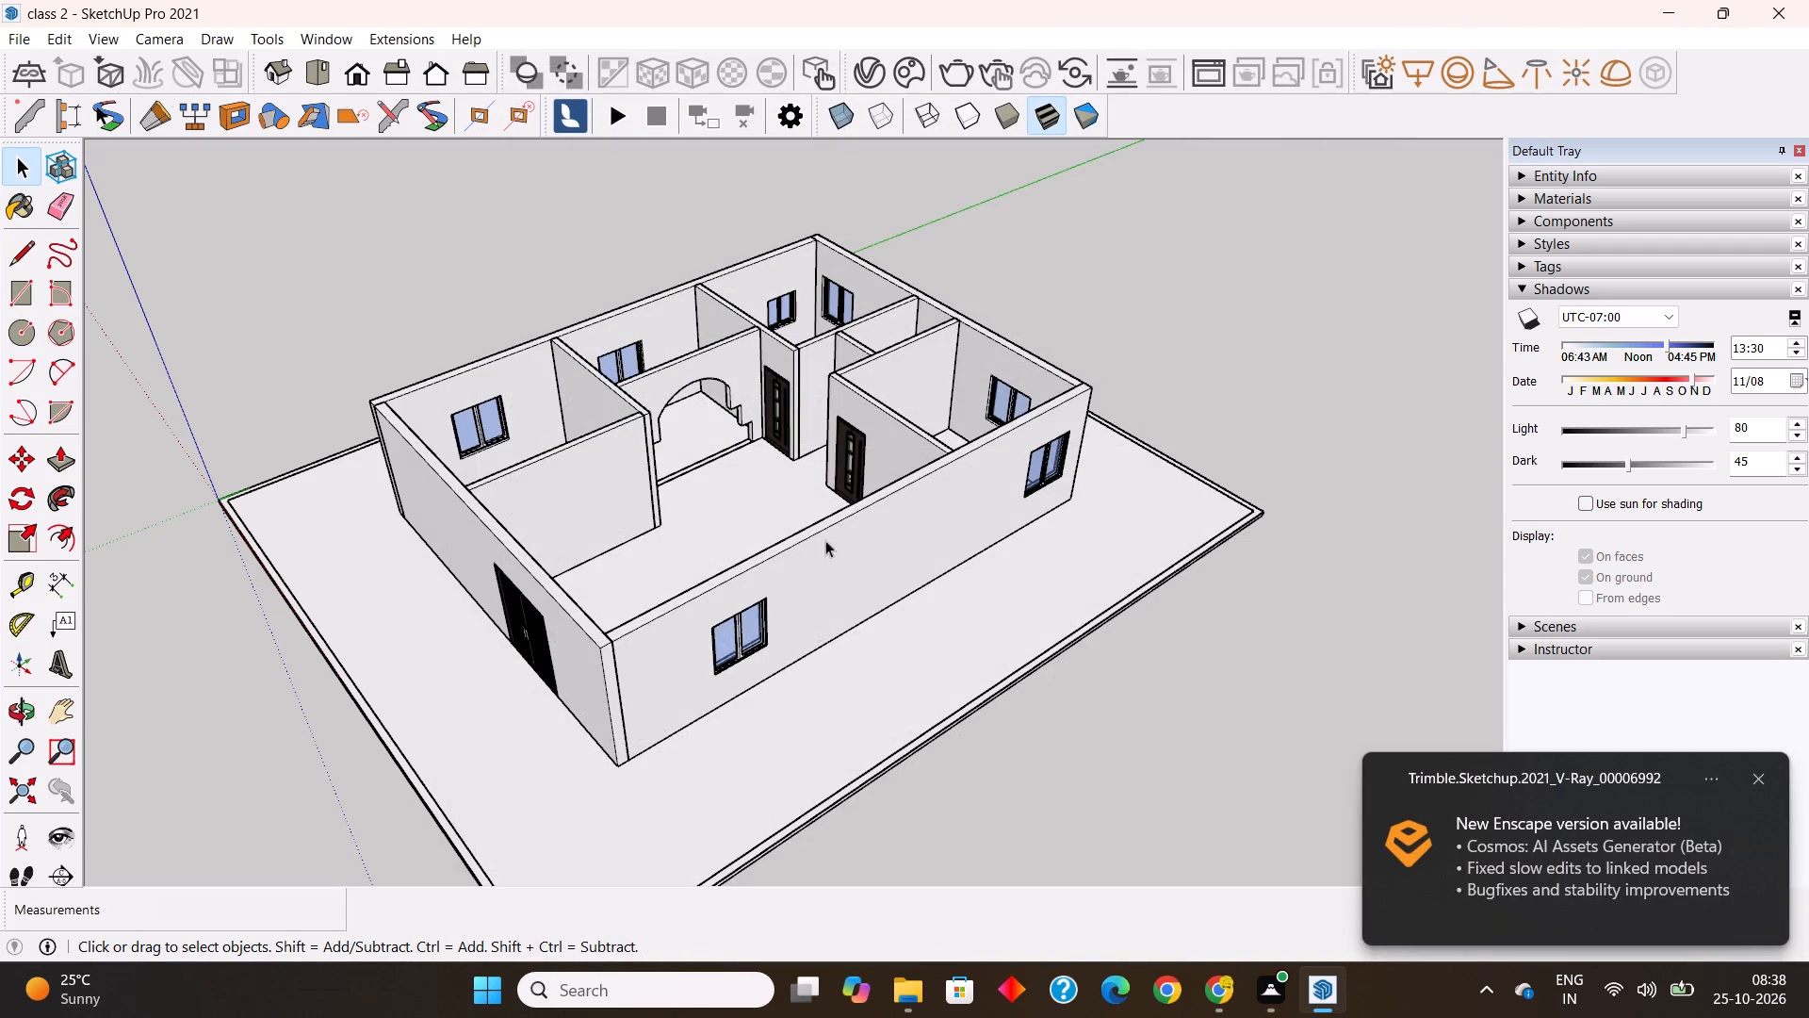
Examine the roofless house model from several sides, including its walls, rooms, doors and windows.
middle_click_drag(767, 616, 1359, 527)
middle_click_drag(887, 579, 1158, 551)
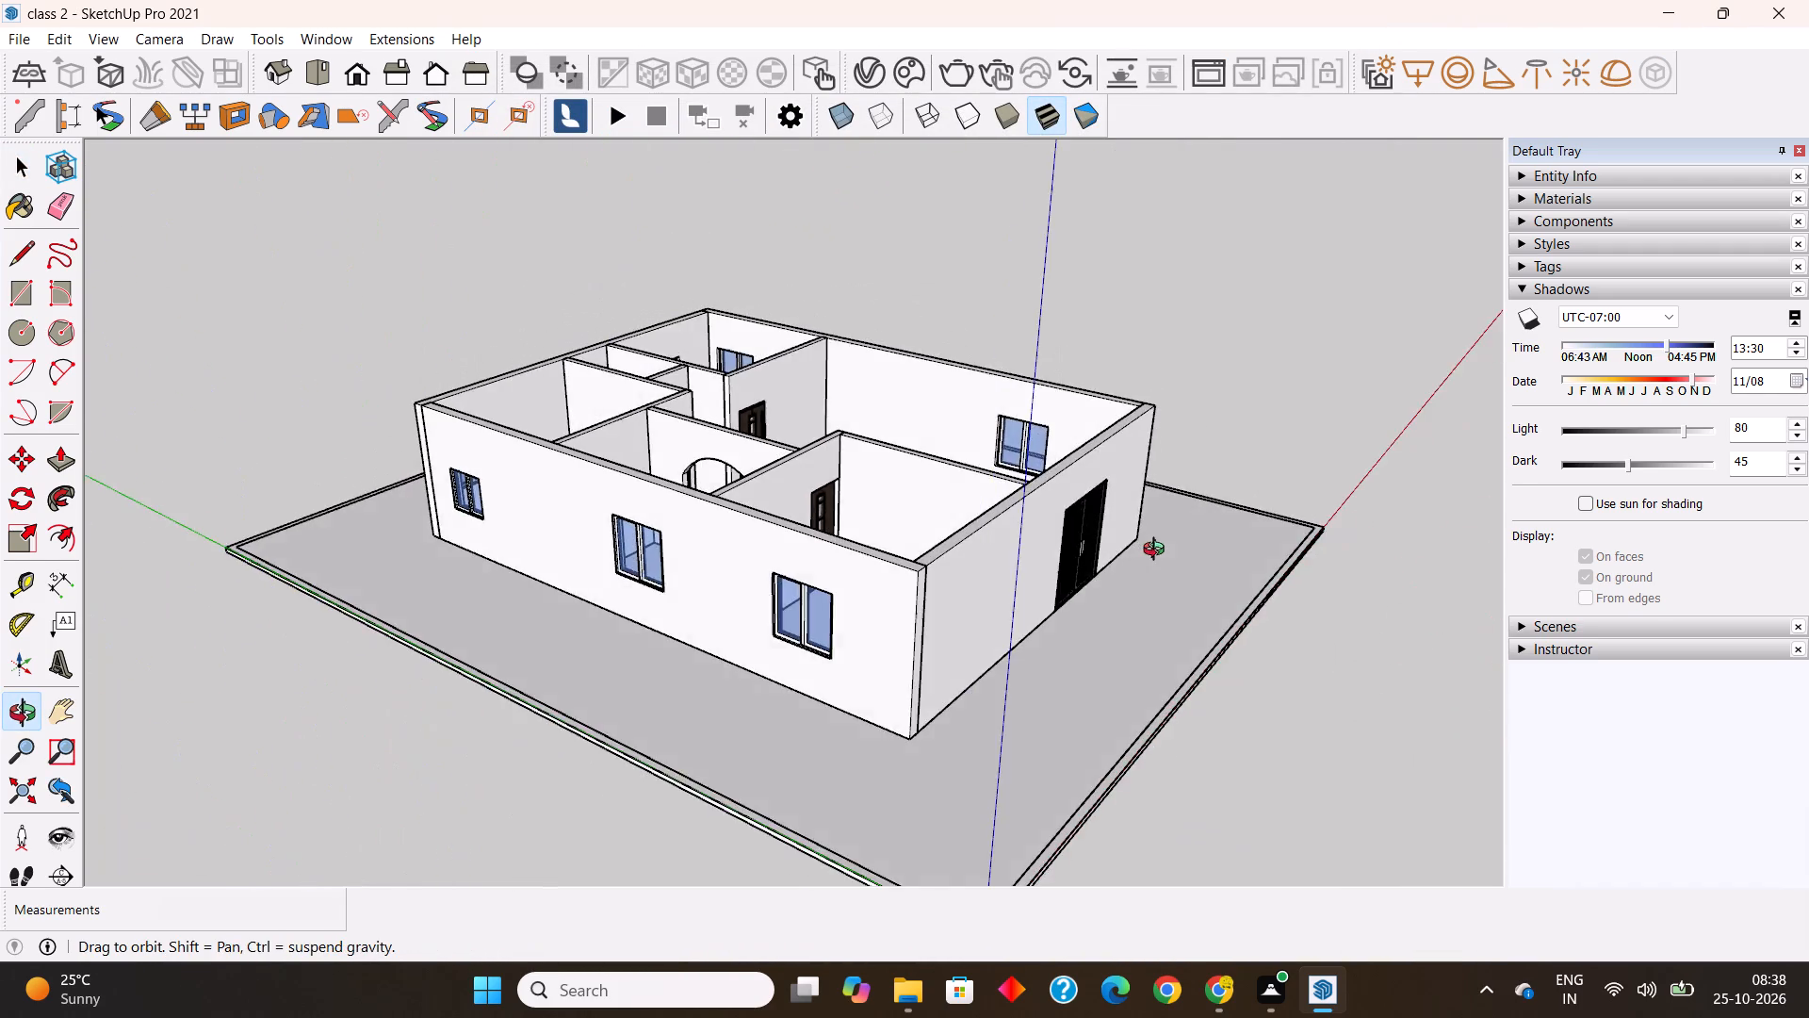
middle_click_drag(1158, 551, 749, 551)
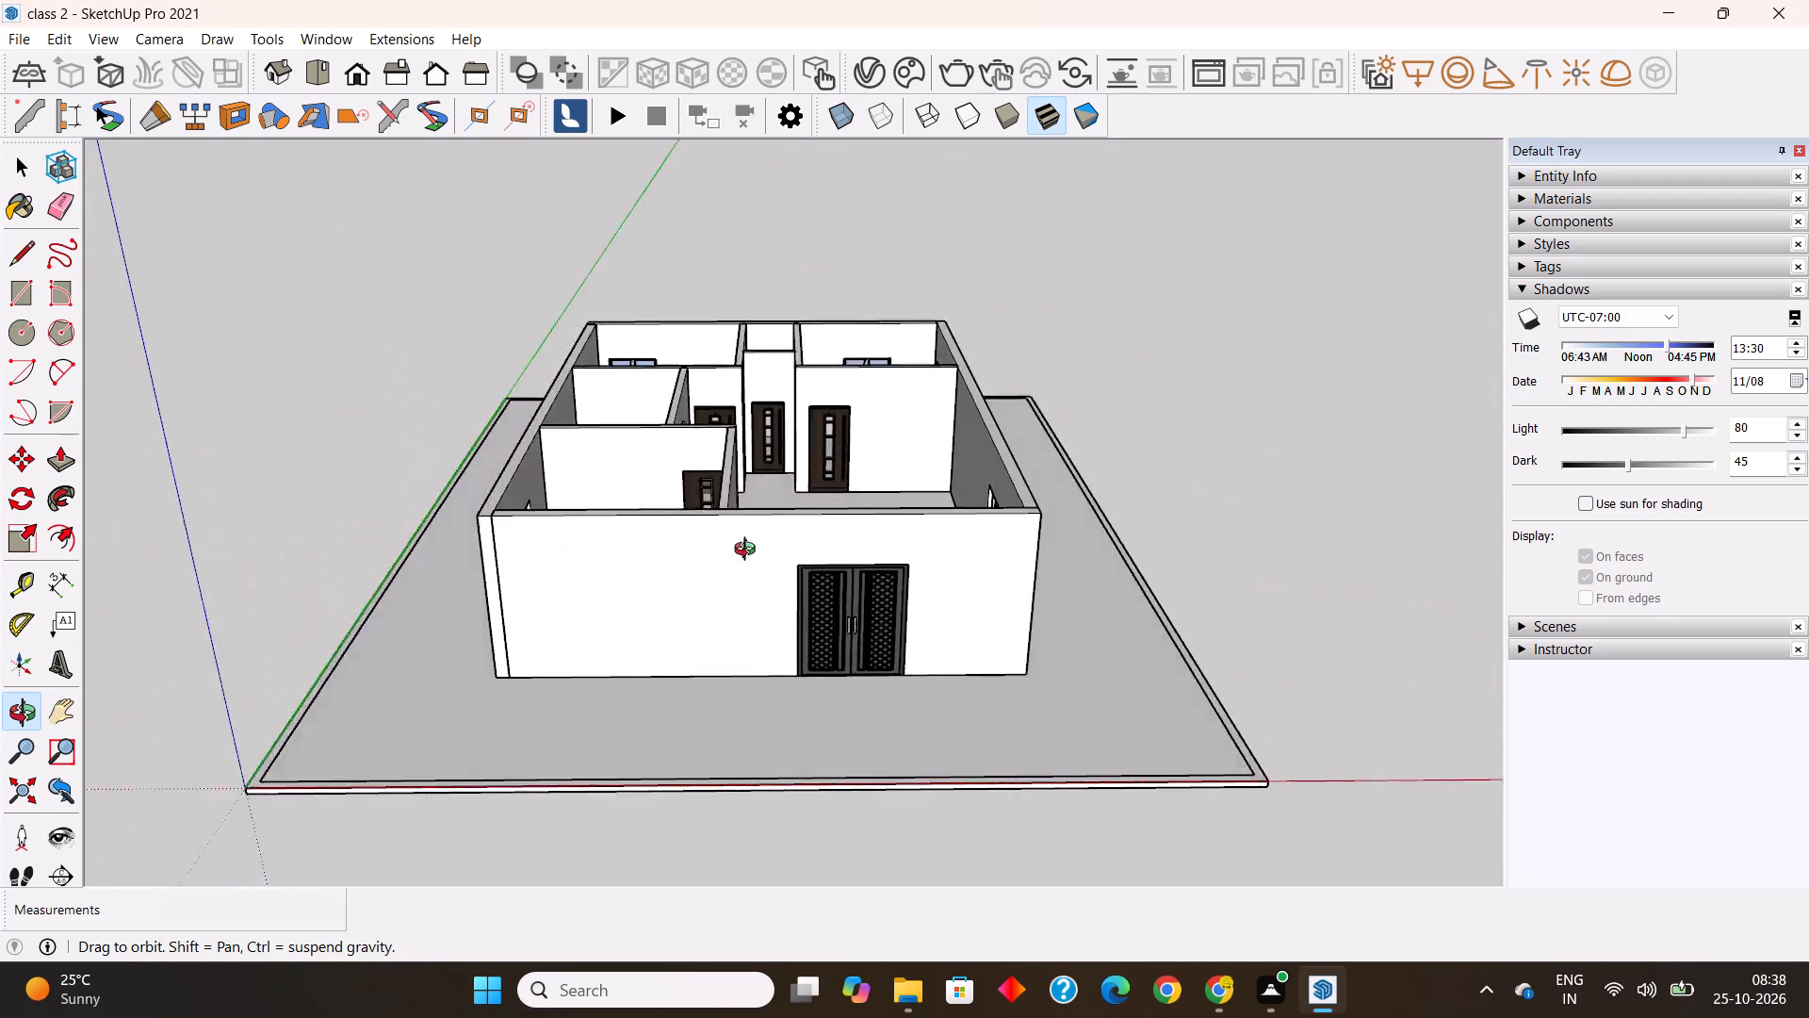
middle_click_drag(749, 551, 597, 613)
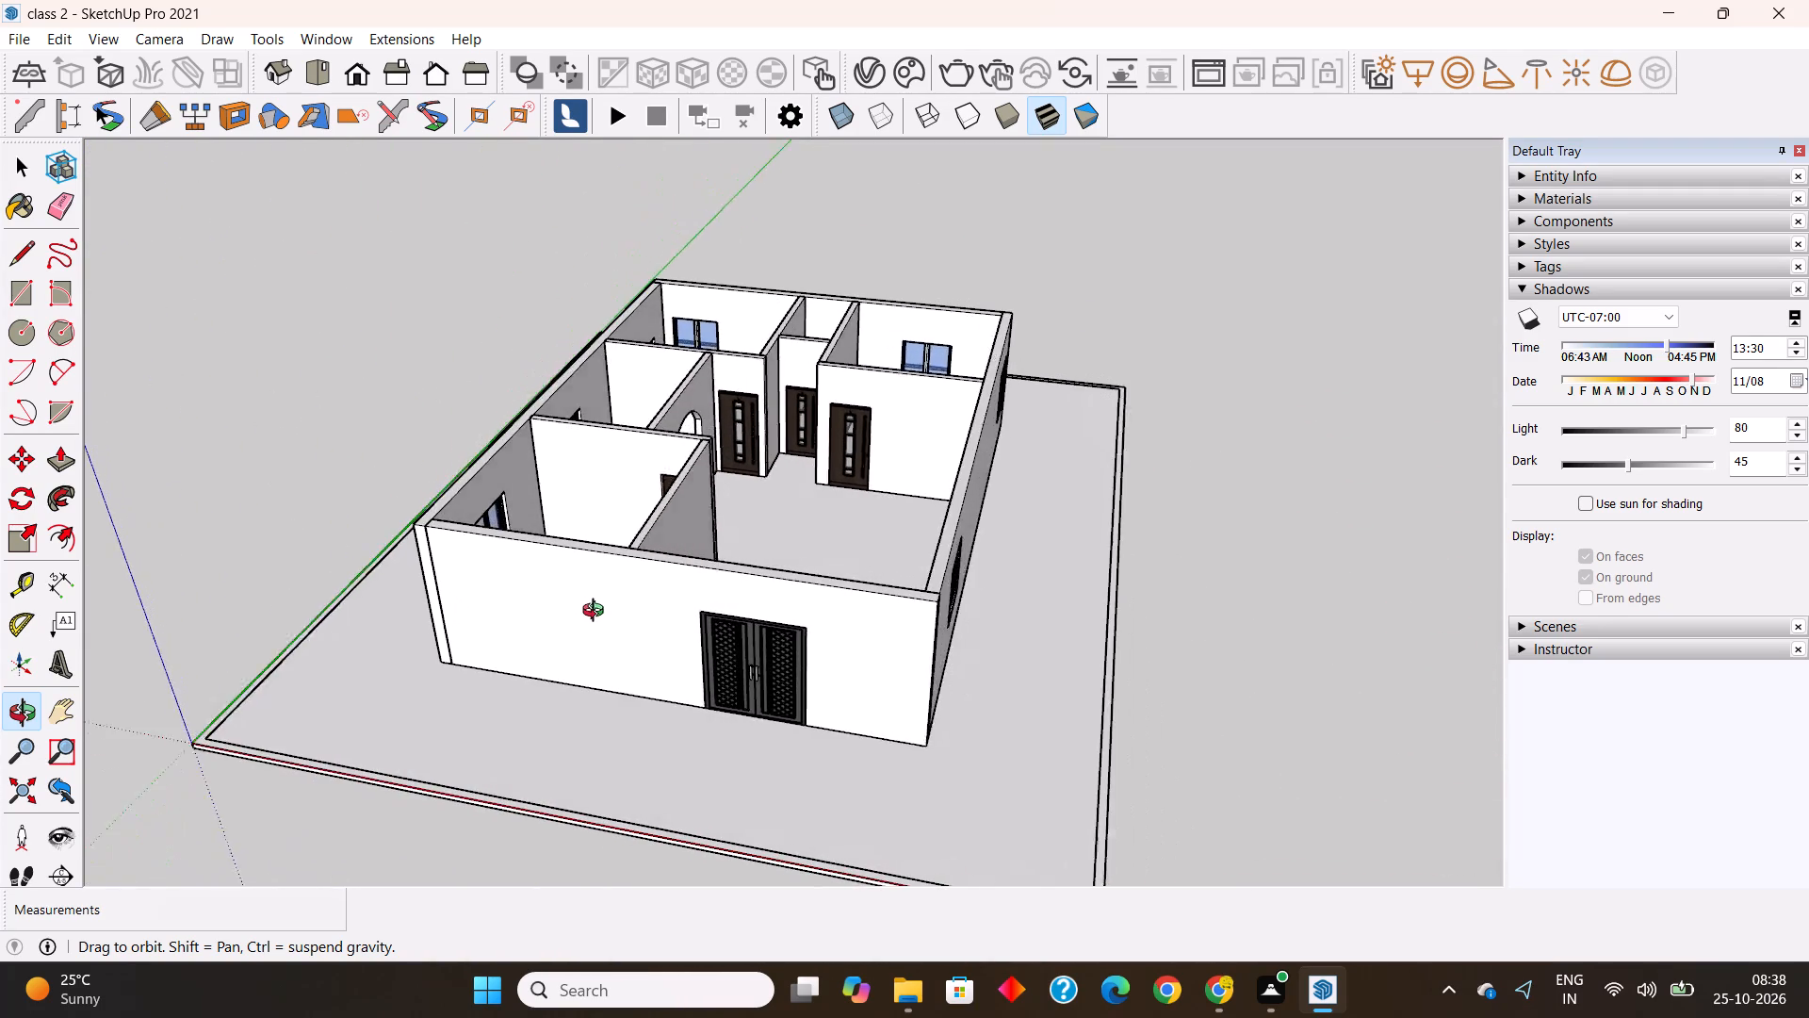
middle_click_drag(597, 613, 566, 615)
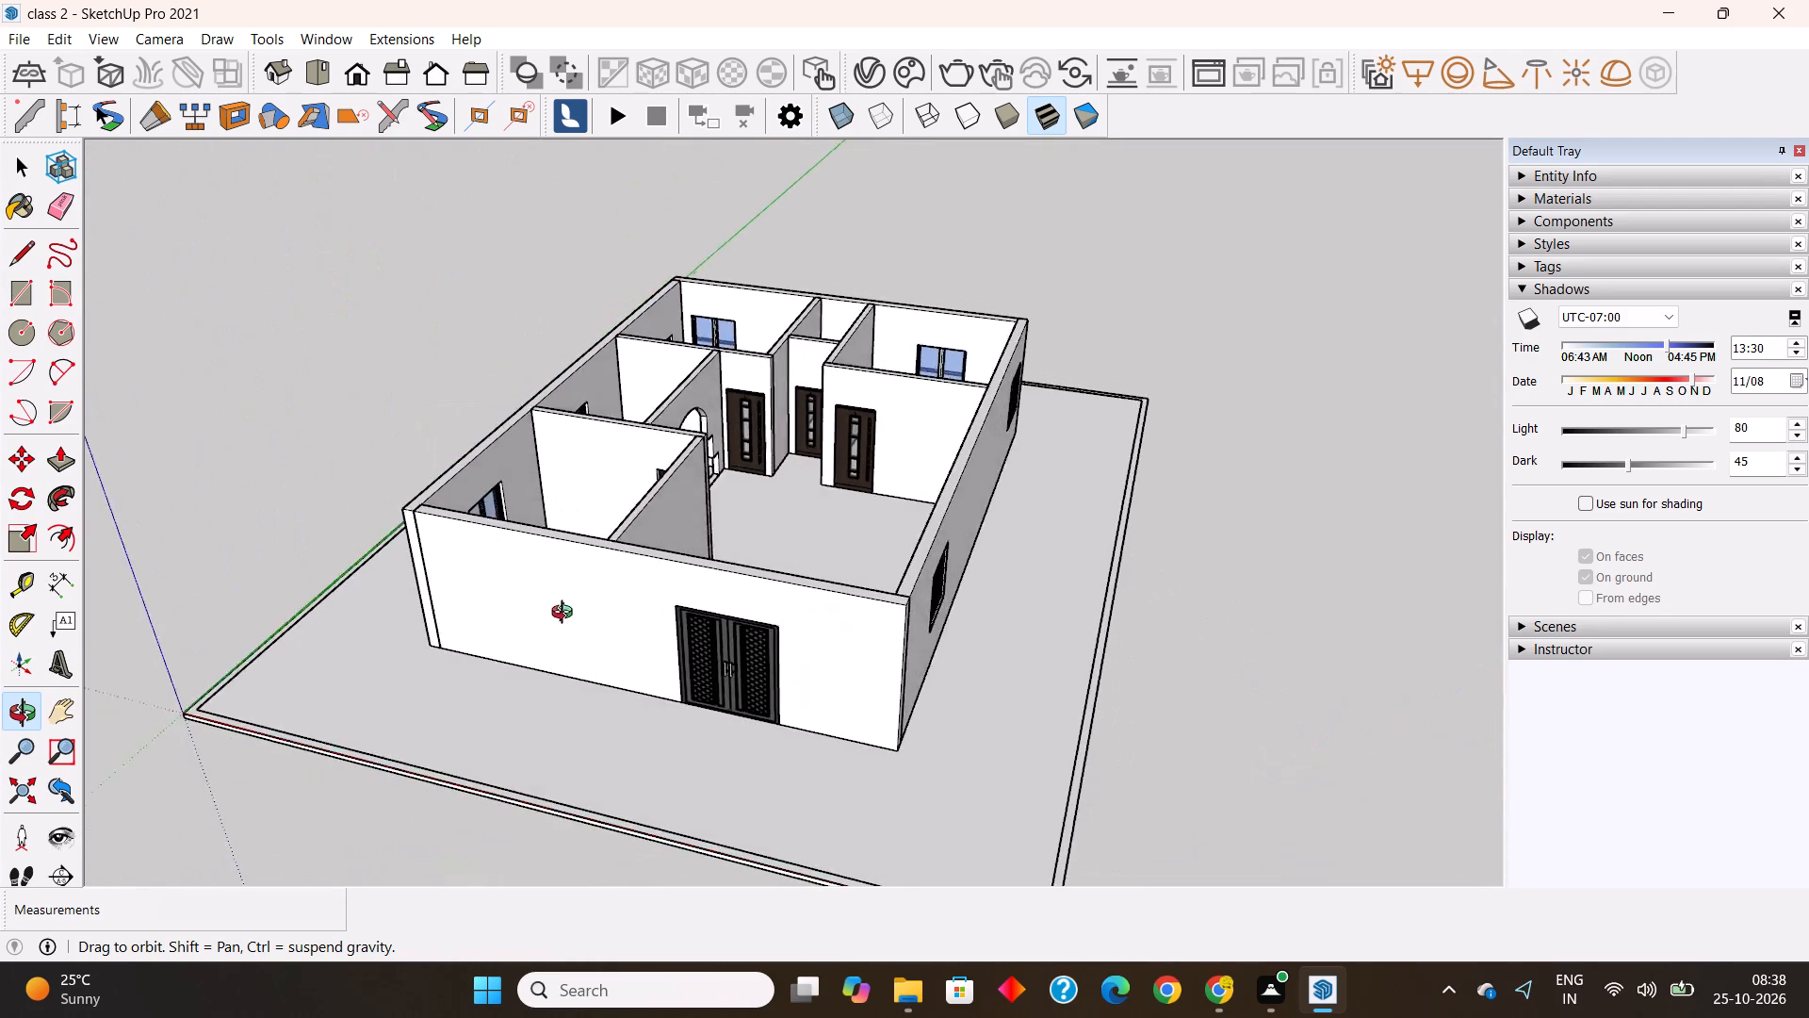
middle_click_drag(566, 615, 513, 617)
scroll(630, 538, "down", 5)
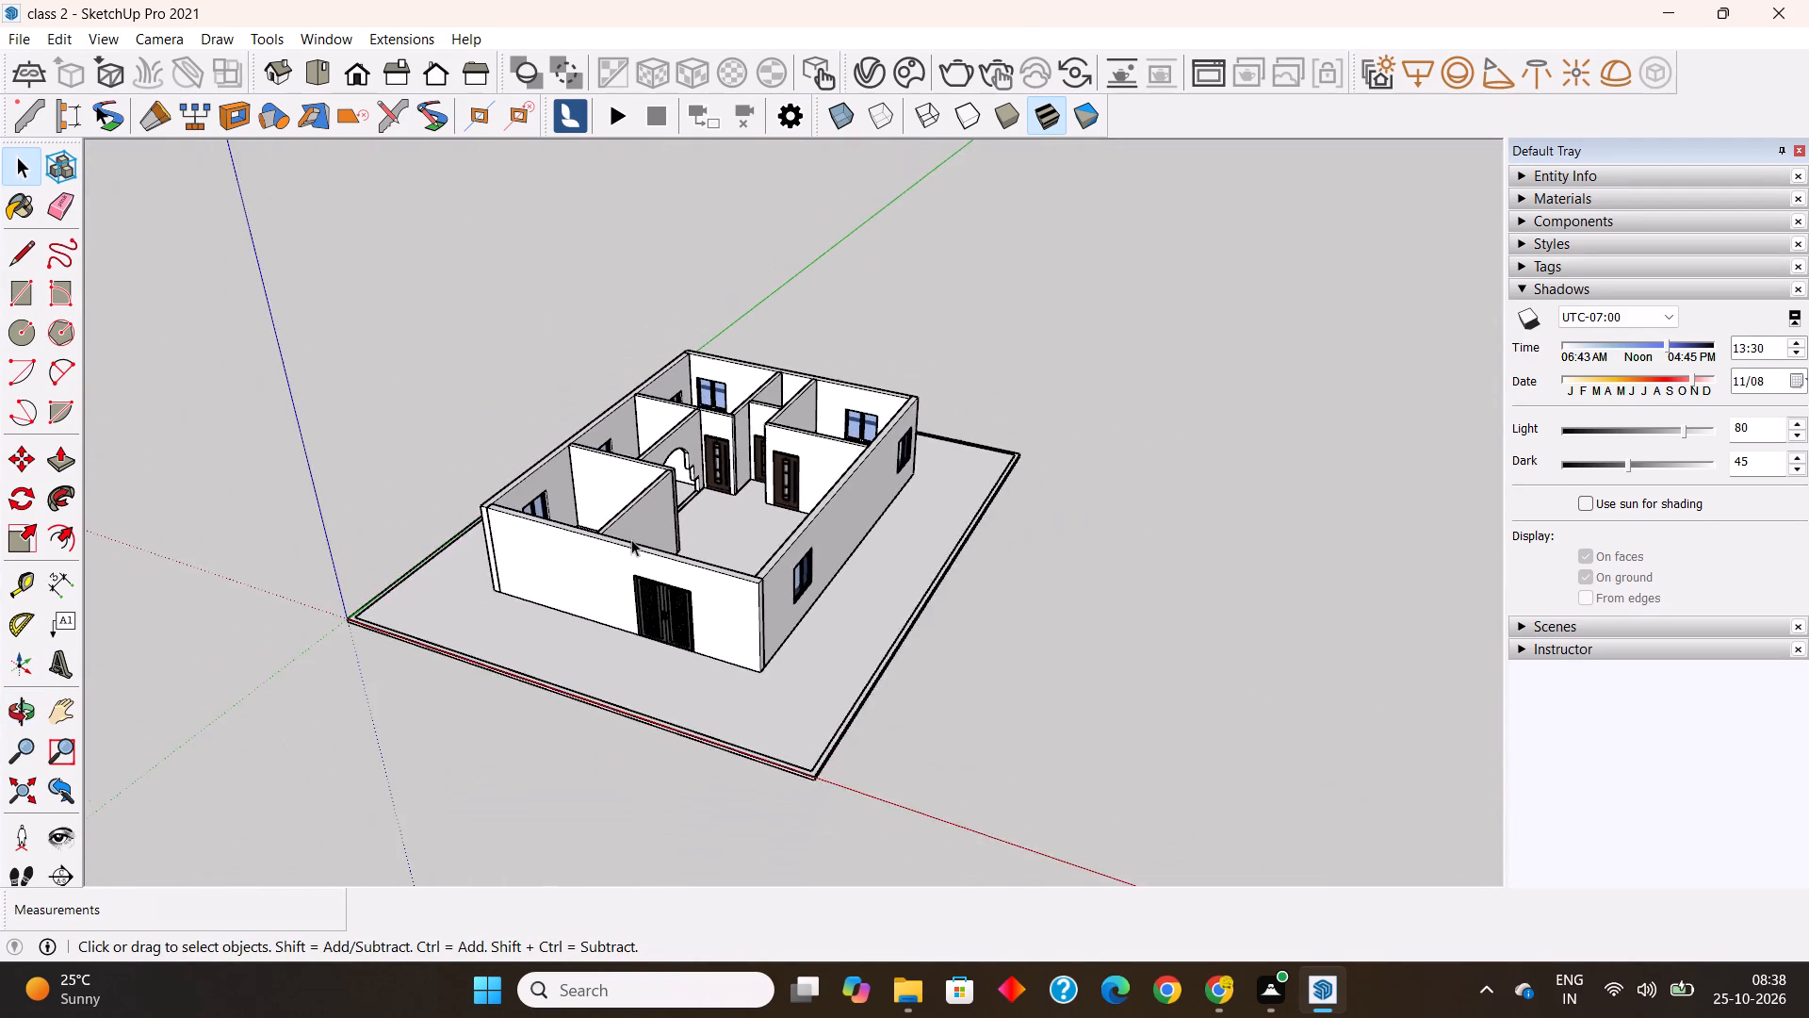
scroll(631, 535, "up", 8)
scroll(632, 534, "down", 6)
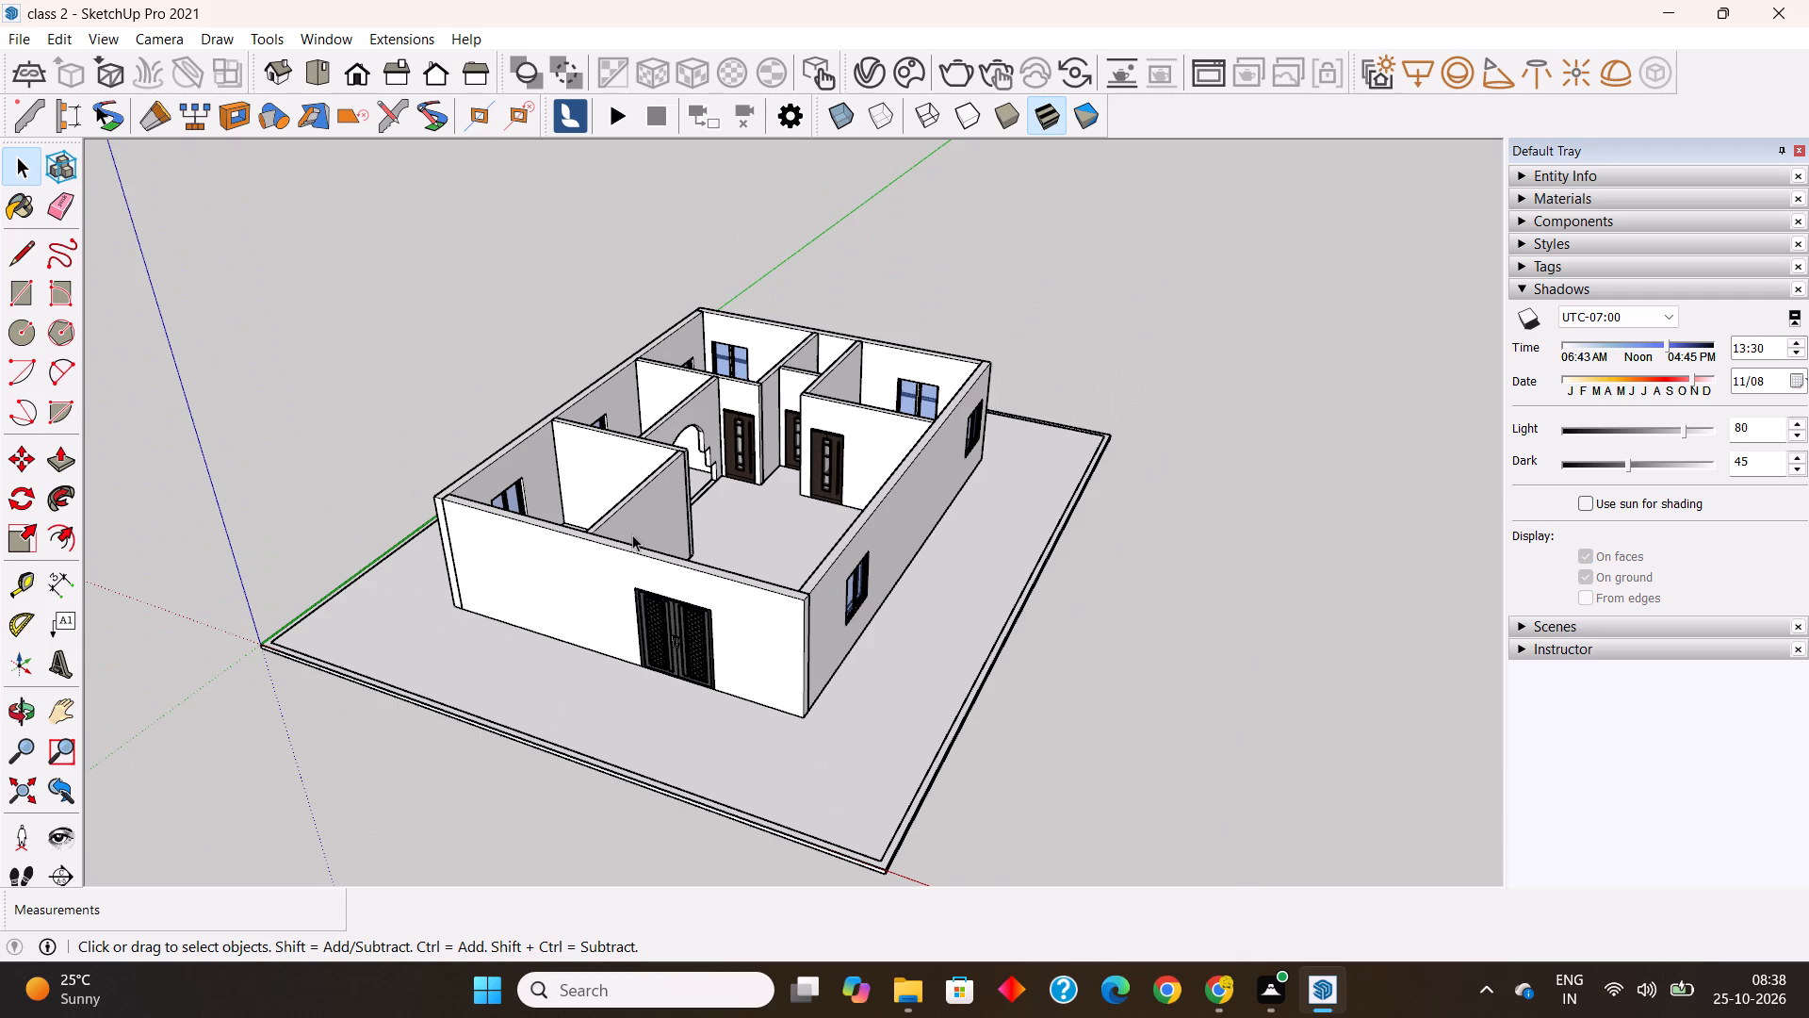
left_click(1111, 674)
middle_click_drag(842, 609, 855, 739)
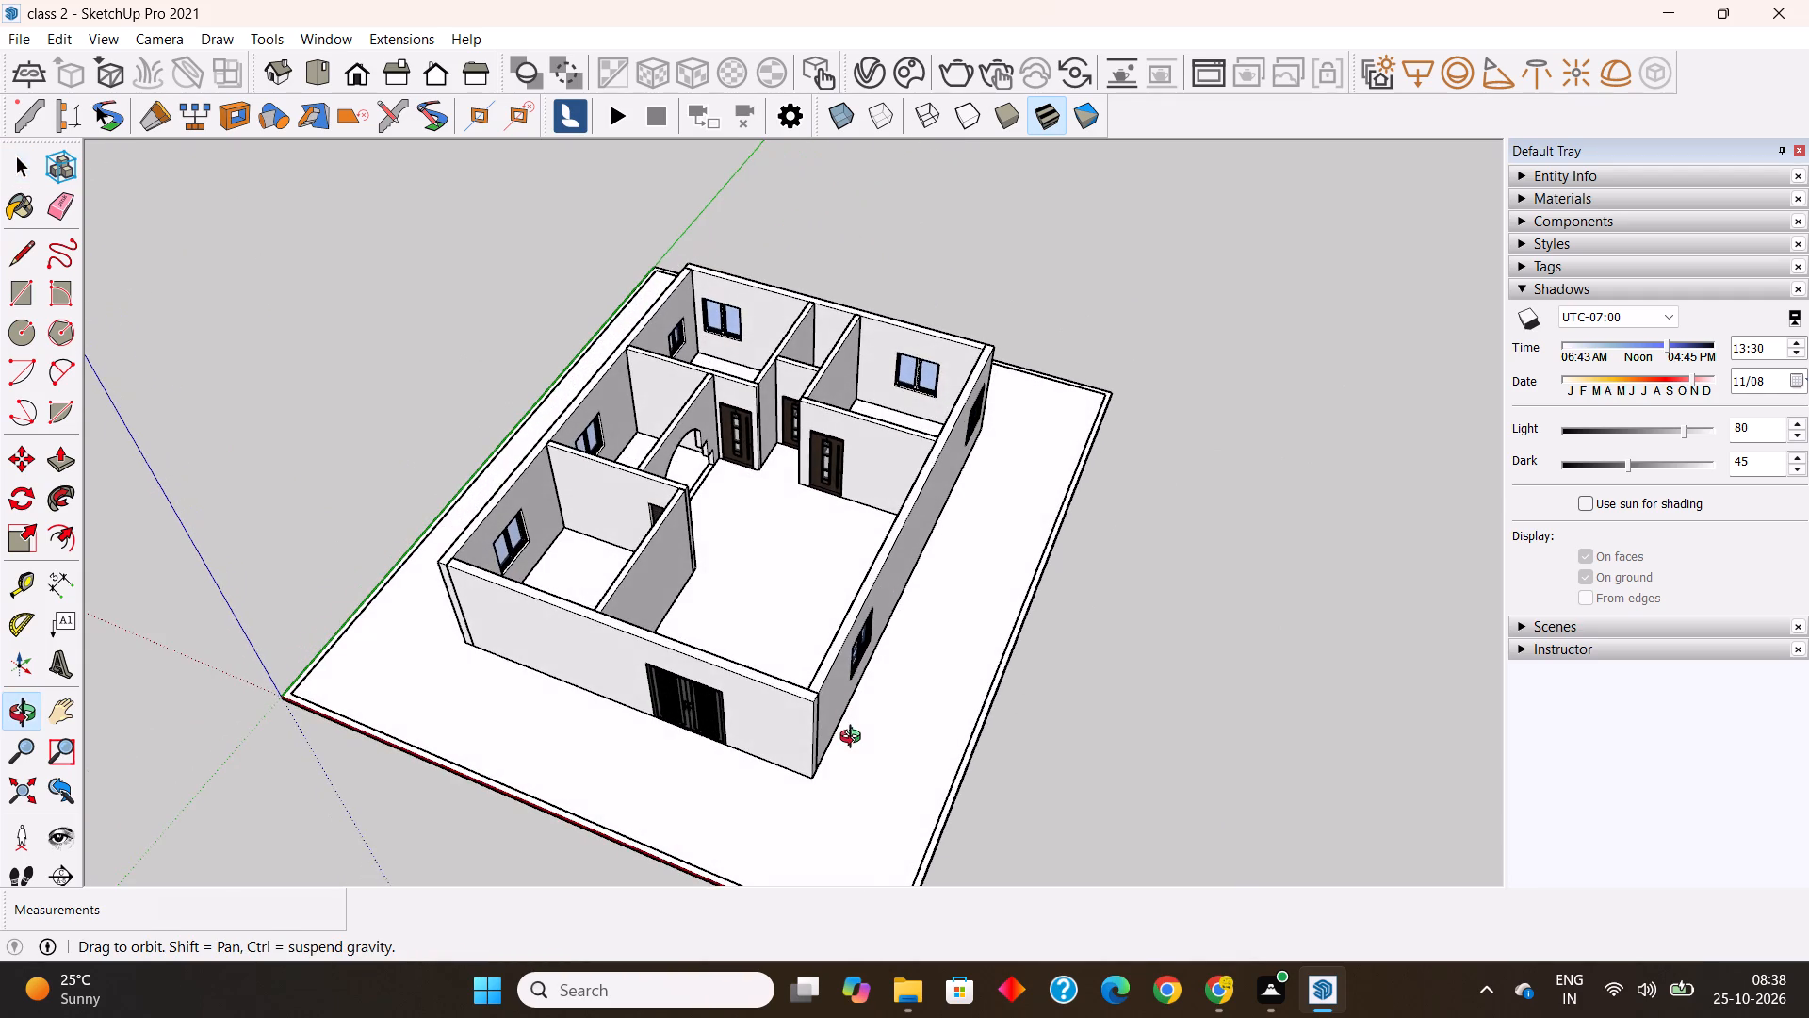
middle_click_drag(855, 739, 811, 649)
scroll(644, 576, "down", 1)
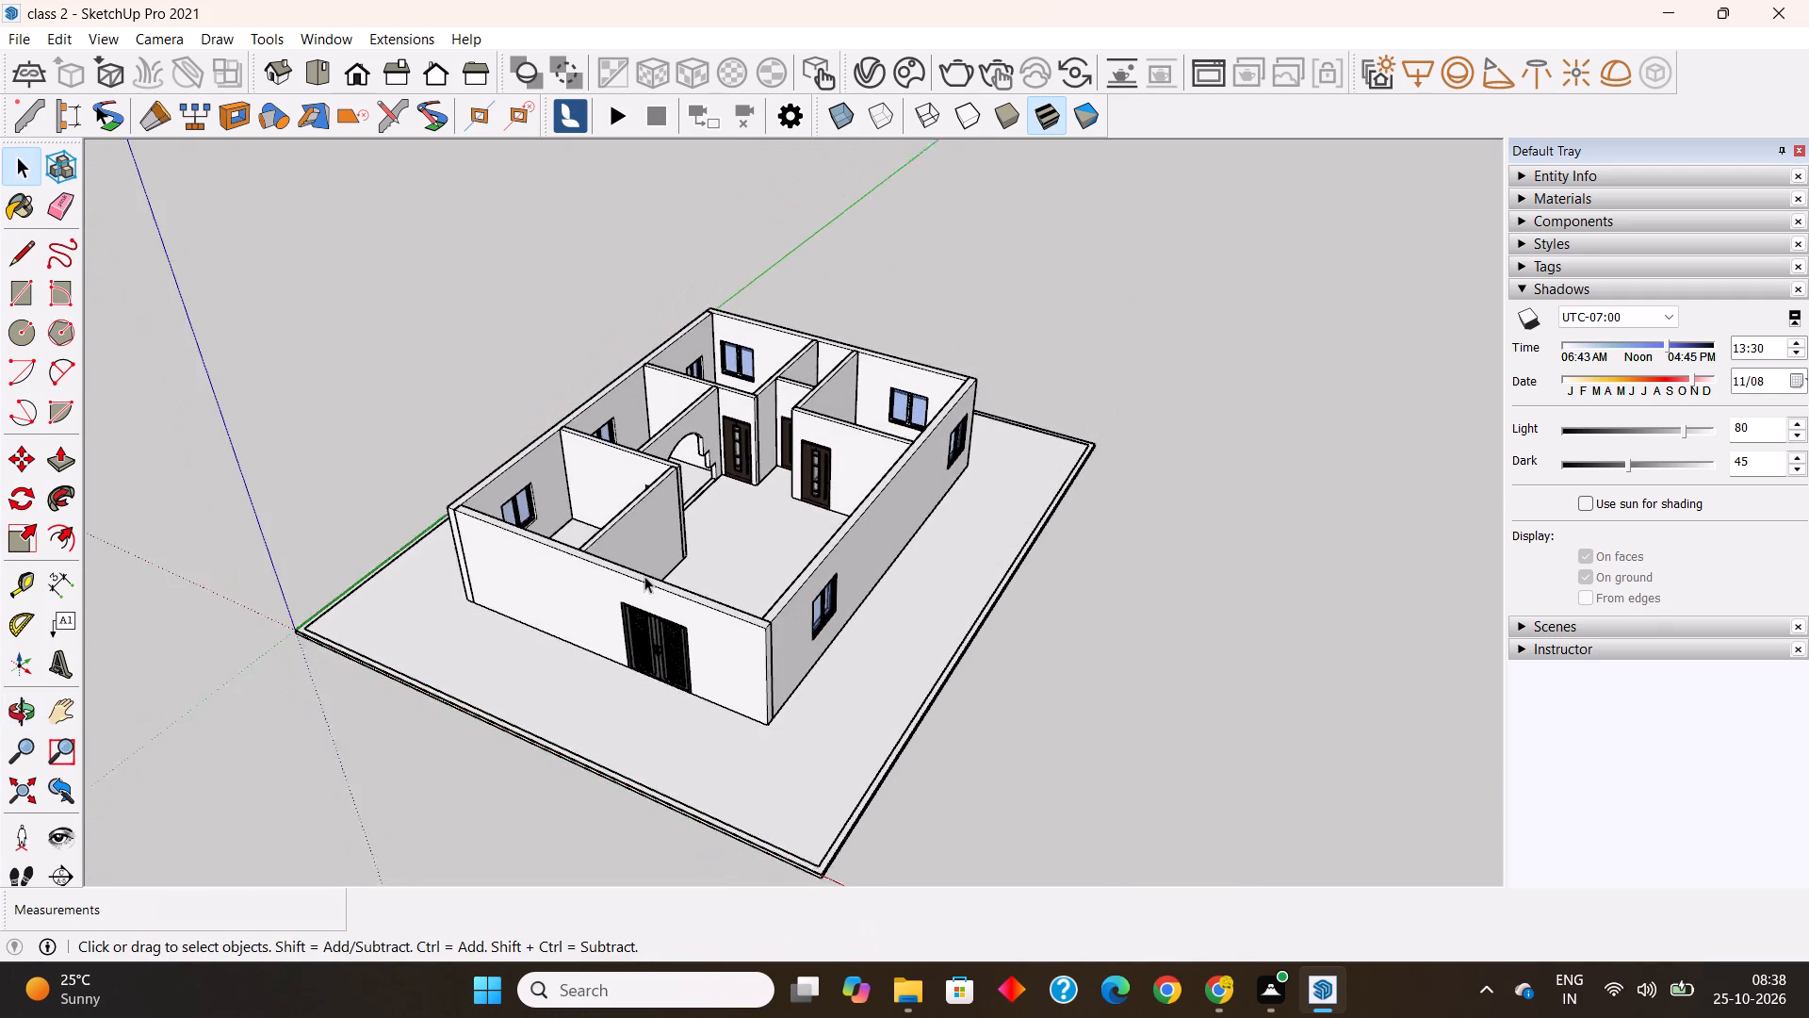
scroll(644, 576, "down", 3)
middle_click_drag(649, 586, 674, 550)
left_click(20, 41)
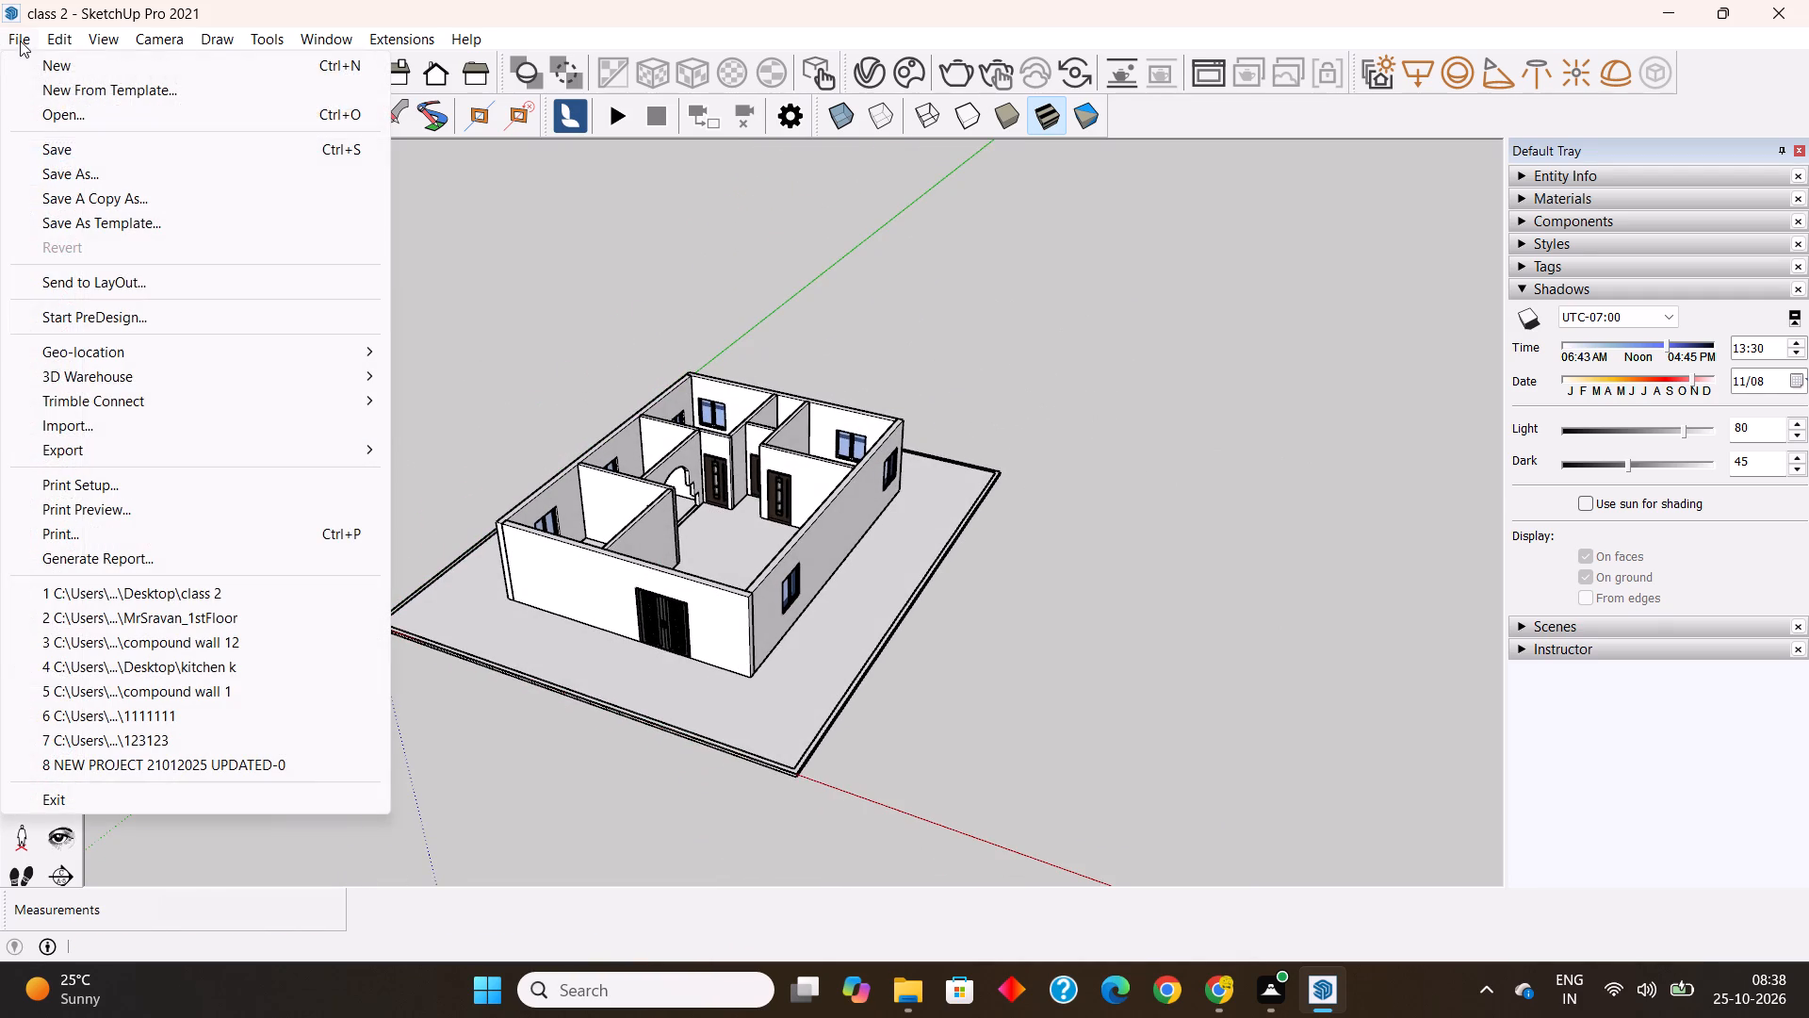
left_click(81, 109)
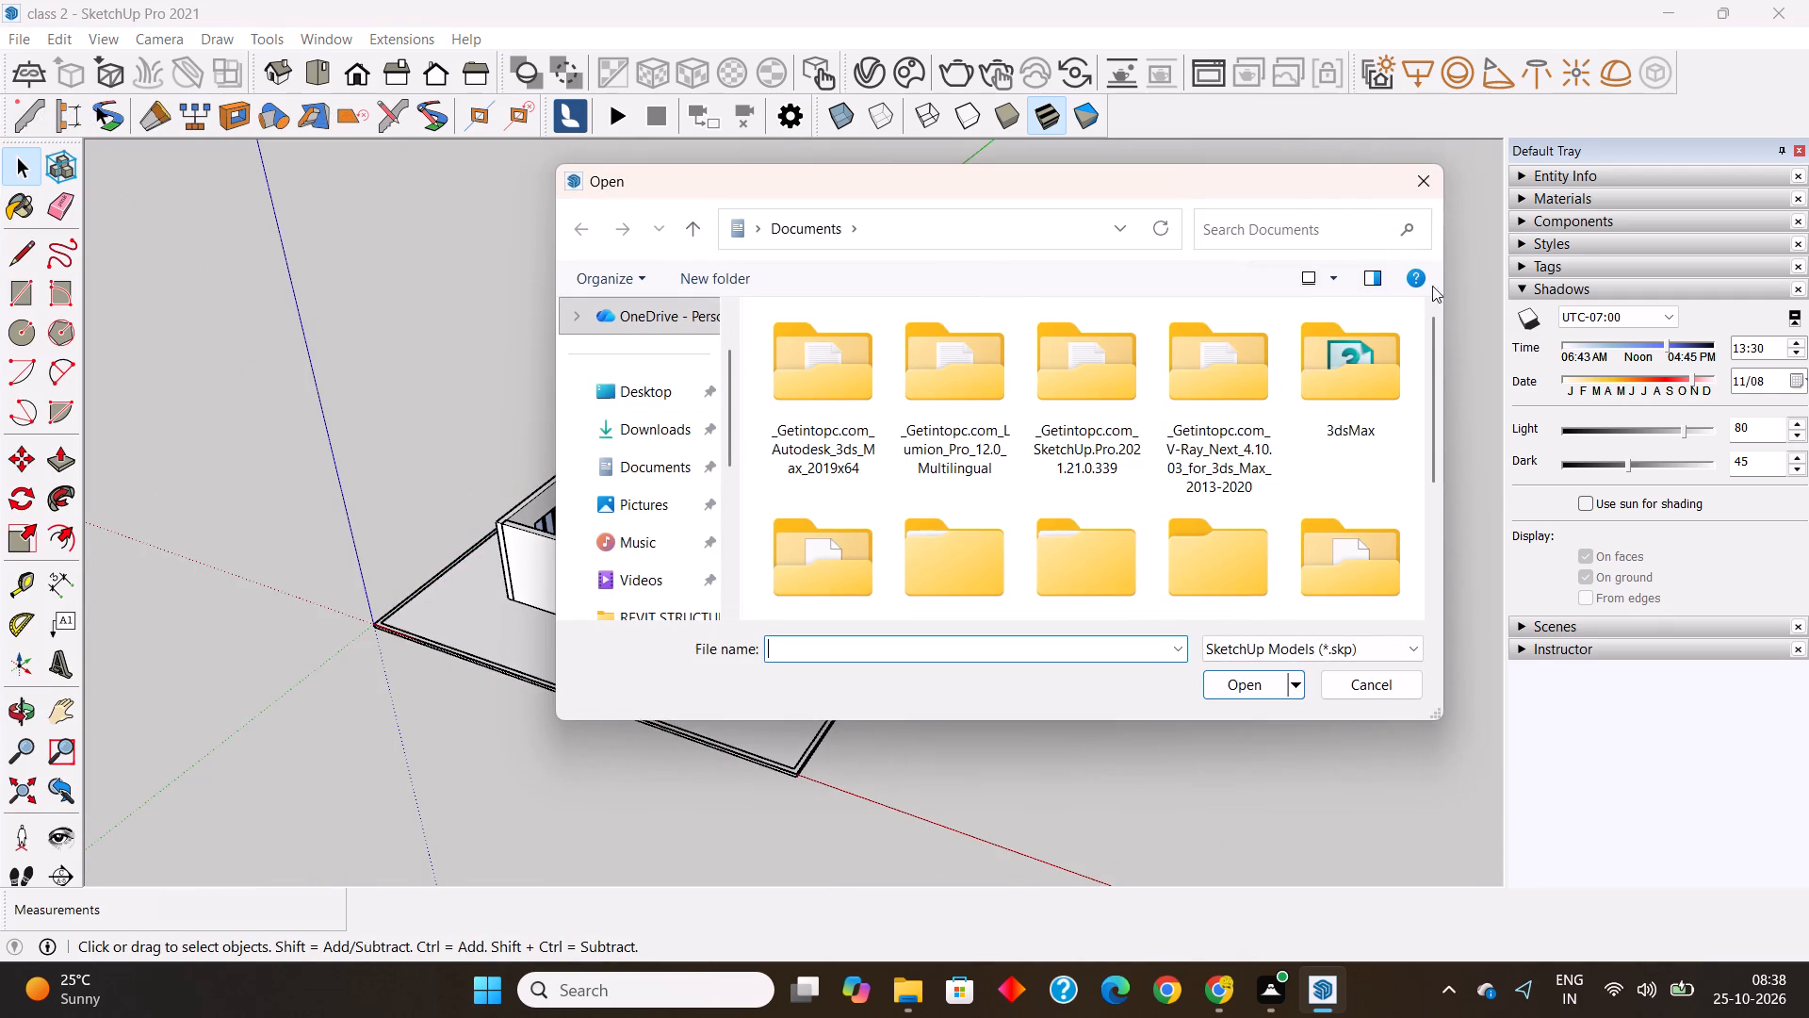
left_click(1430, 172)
Start a new blank model in place of the class 2 house model.
left_click(16, 36)
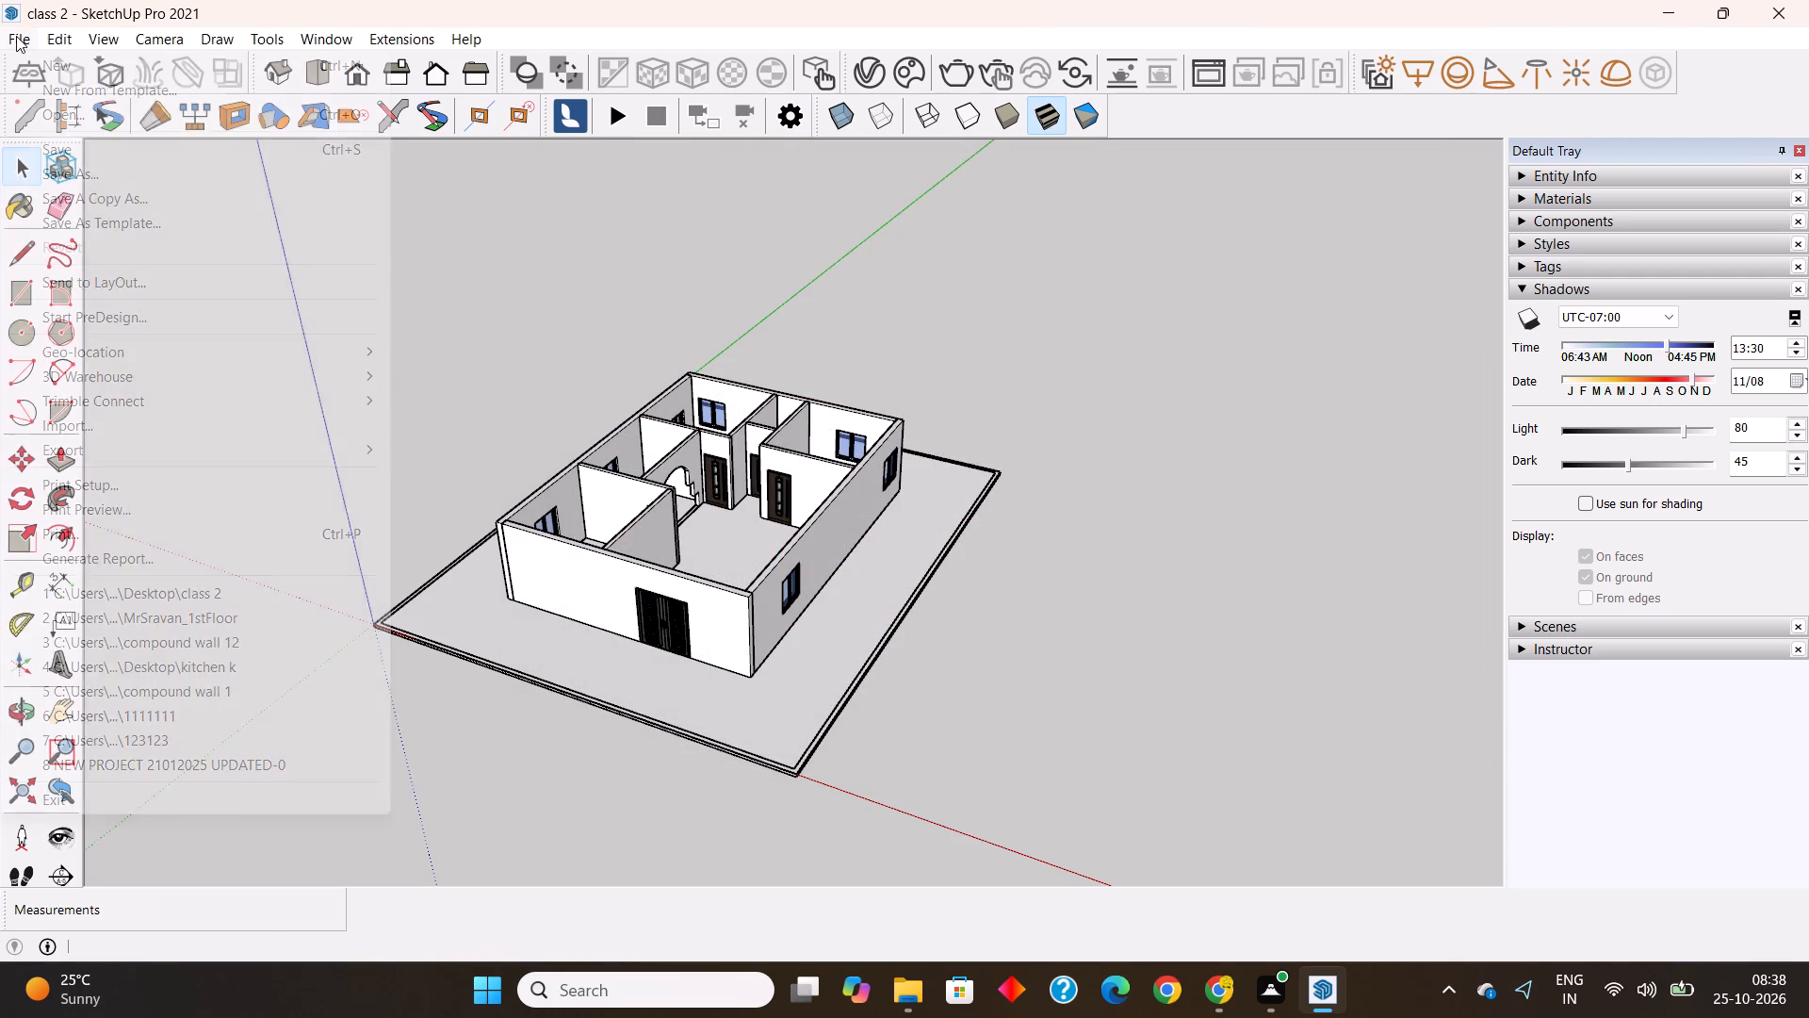
left_click(75, 67)
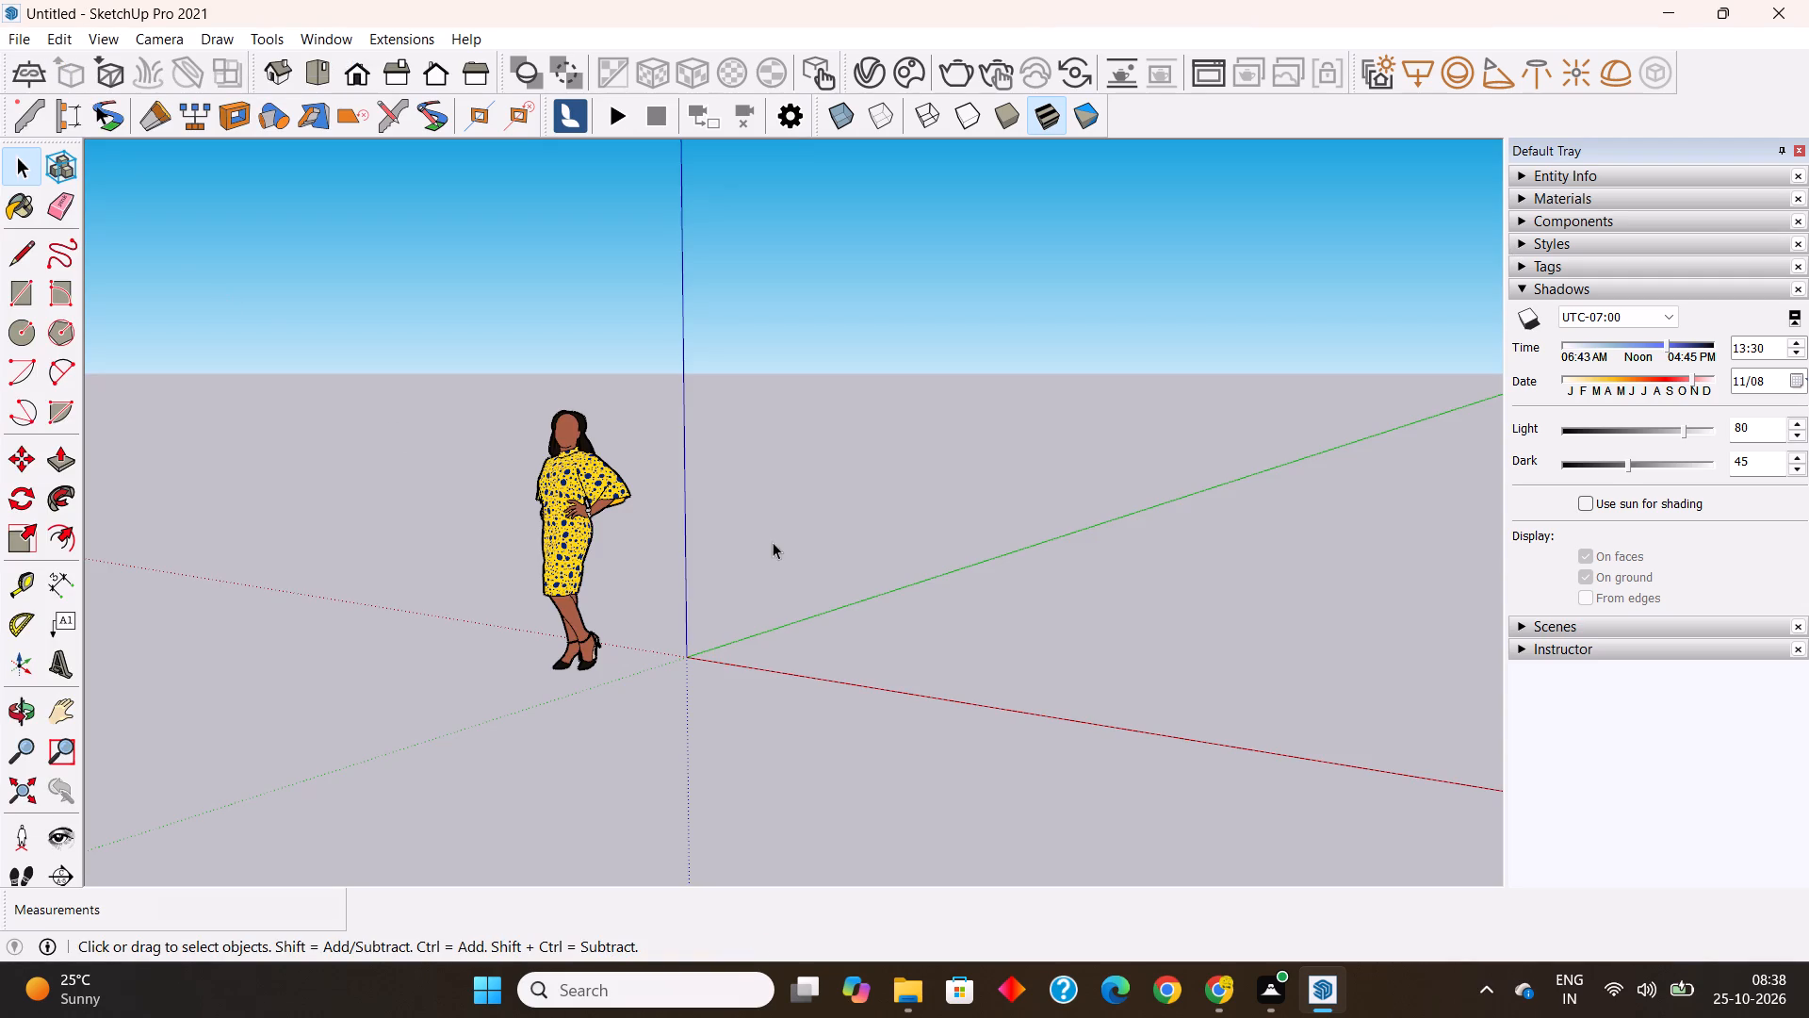
Import the AutoCAD drawing "Auto cadd" from the autocad folder on the Desktop and close the import results.
middle_click_drag(847, 512, 770, 591)
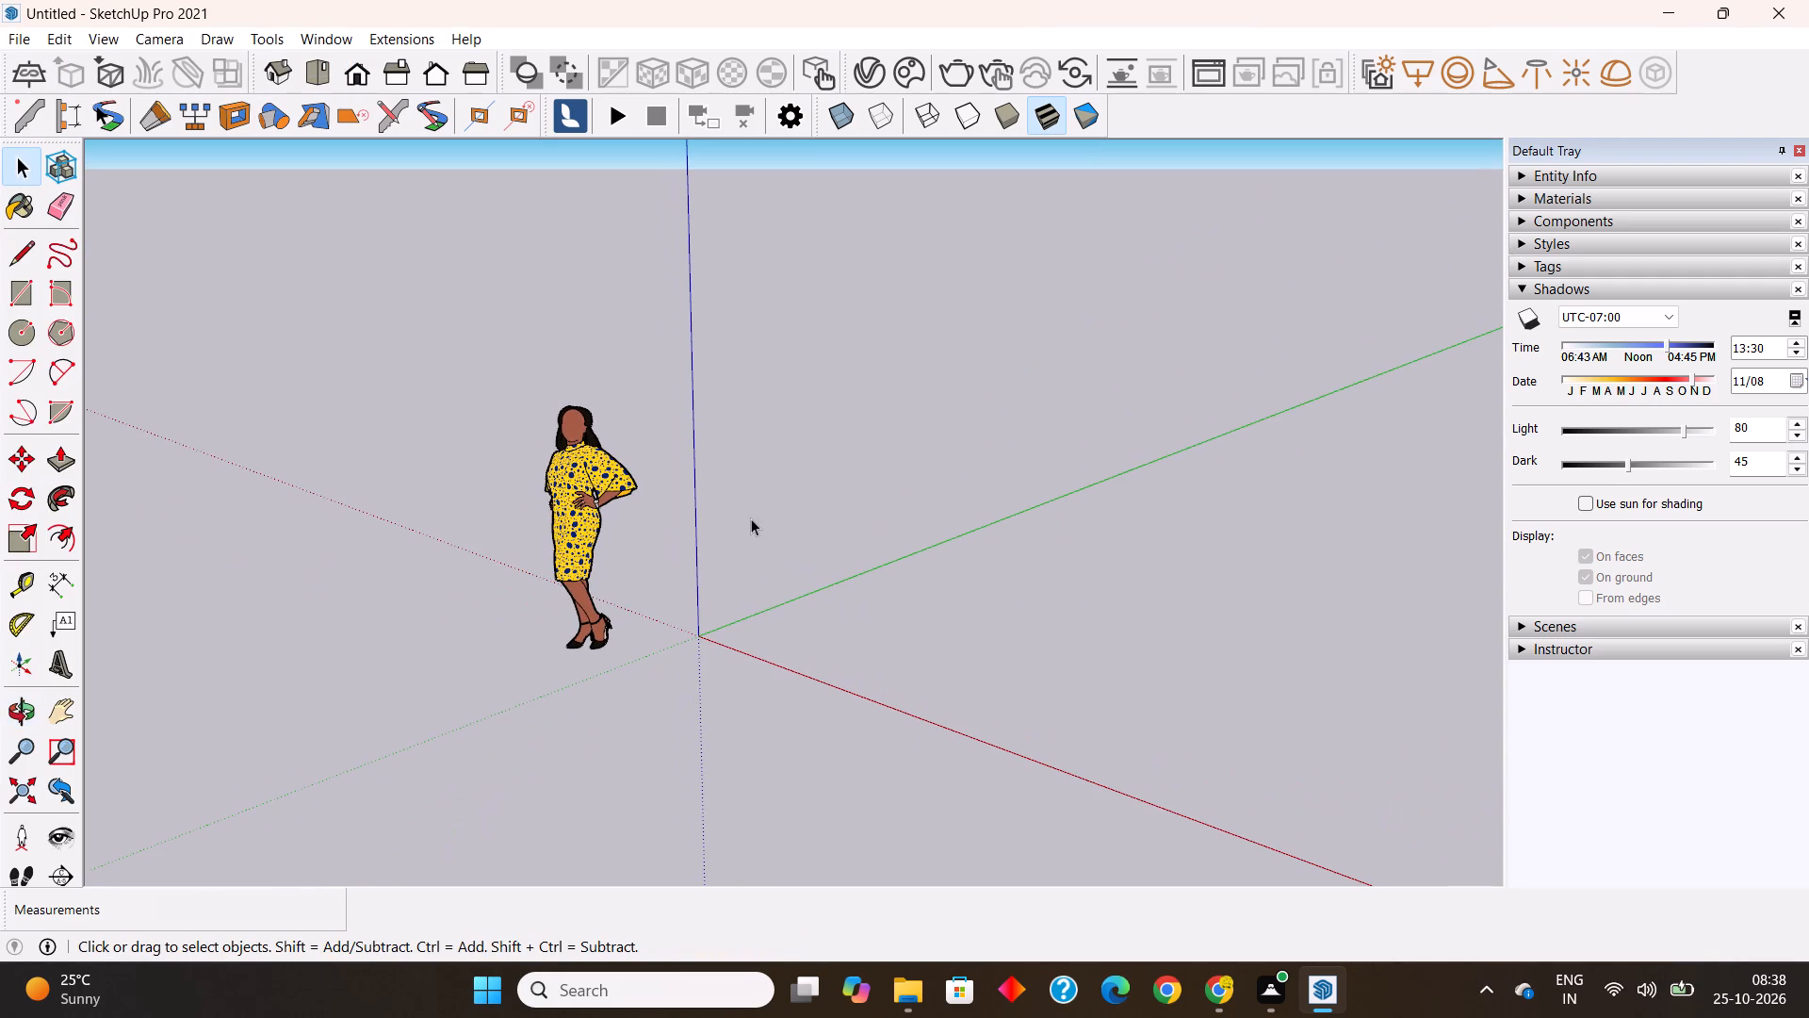
left_click(751, 518)
left_click(17, 41)
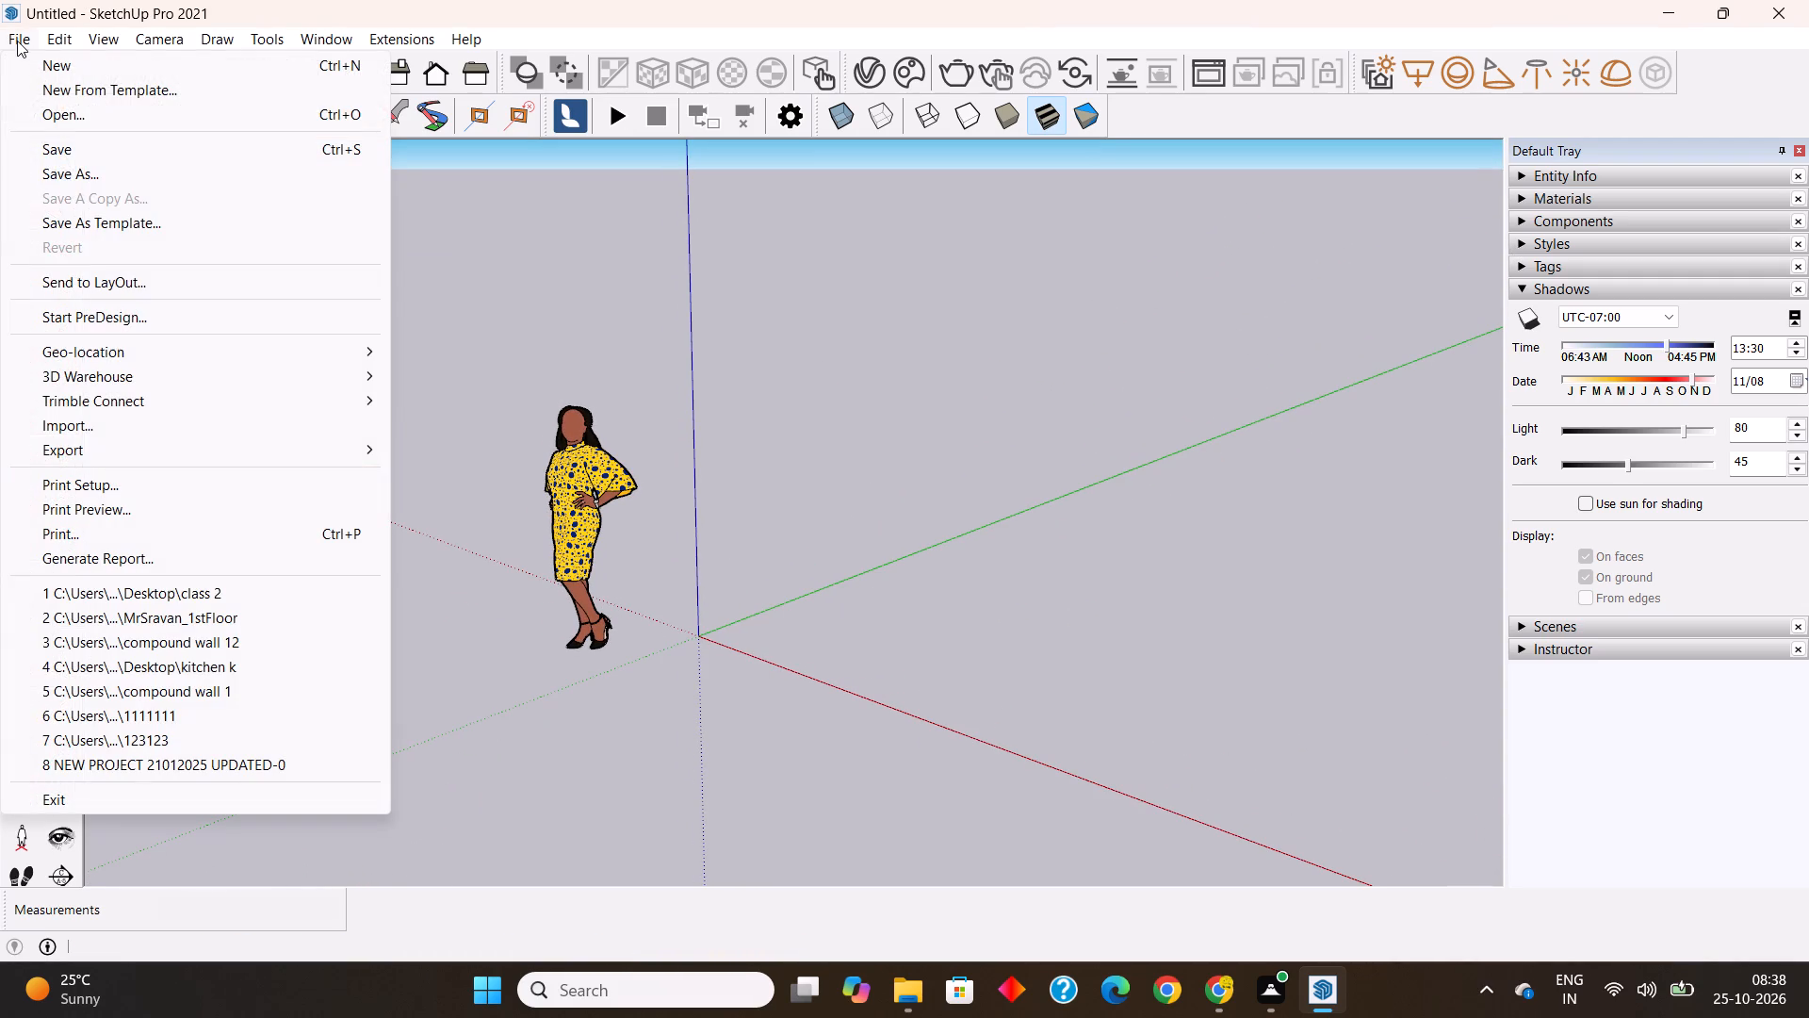
left_click(90, 426)
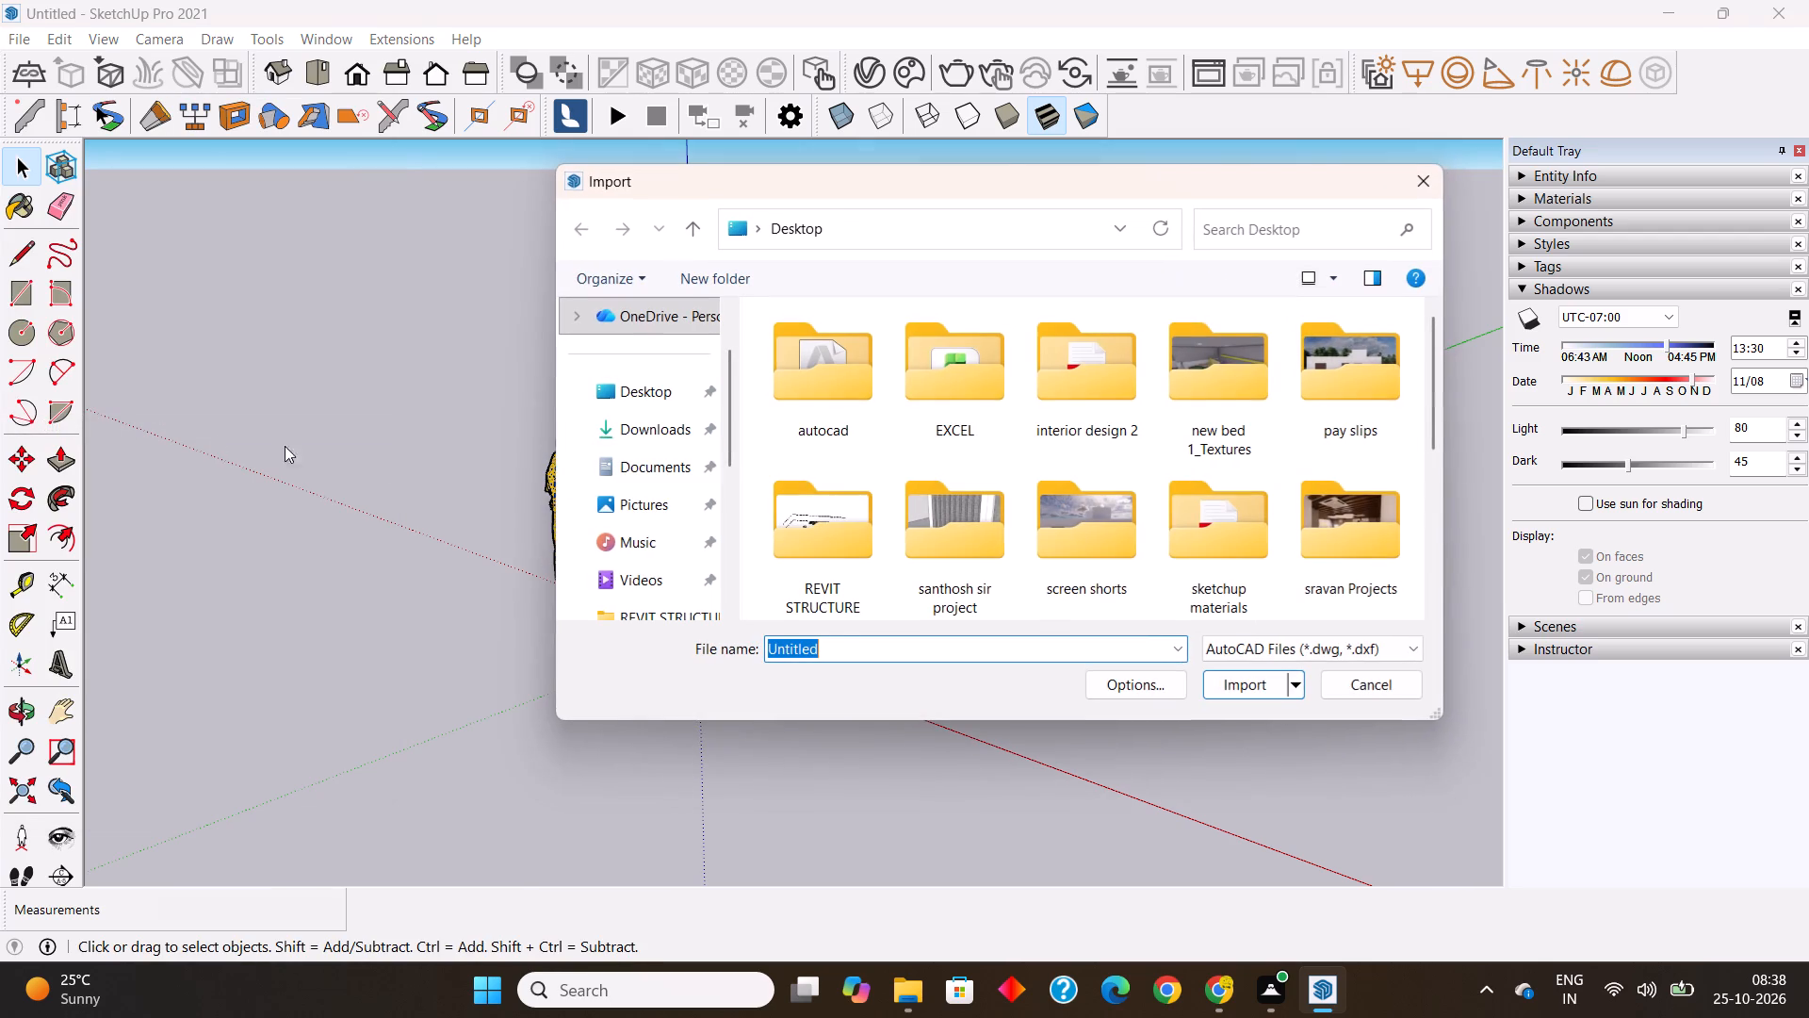
double_click(807, 351)
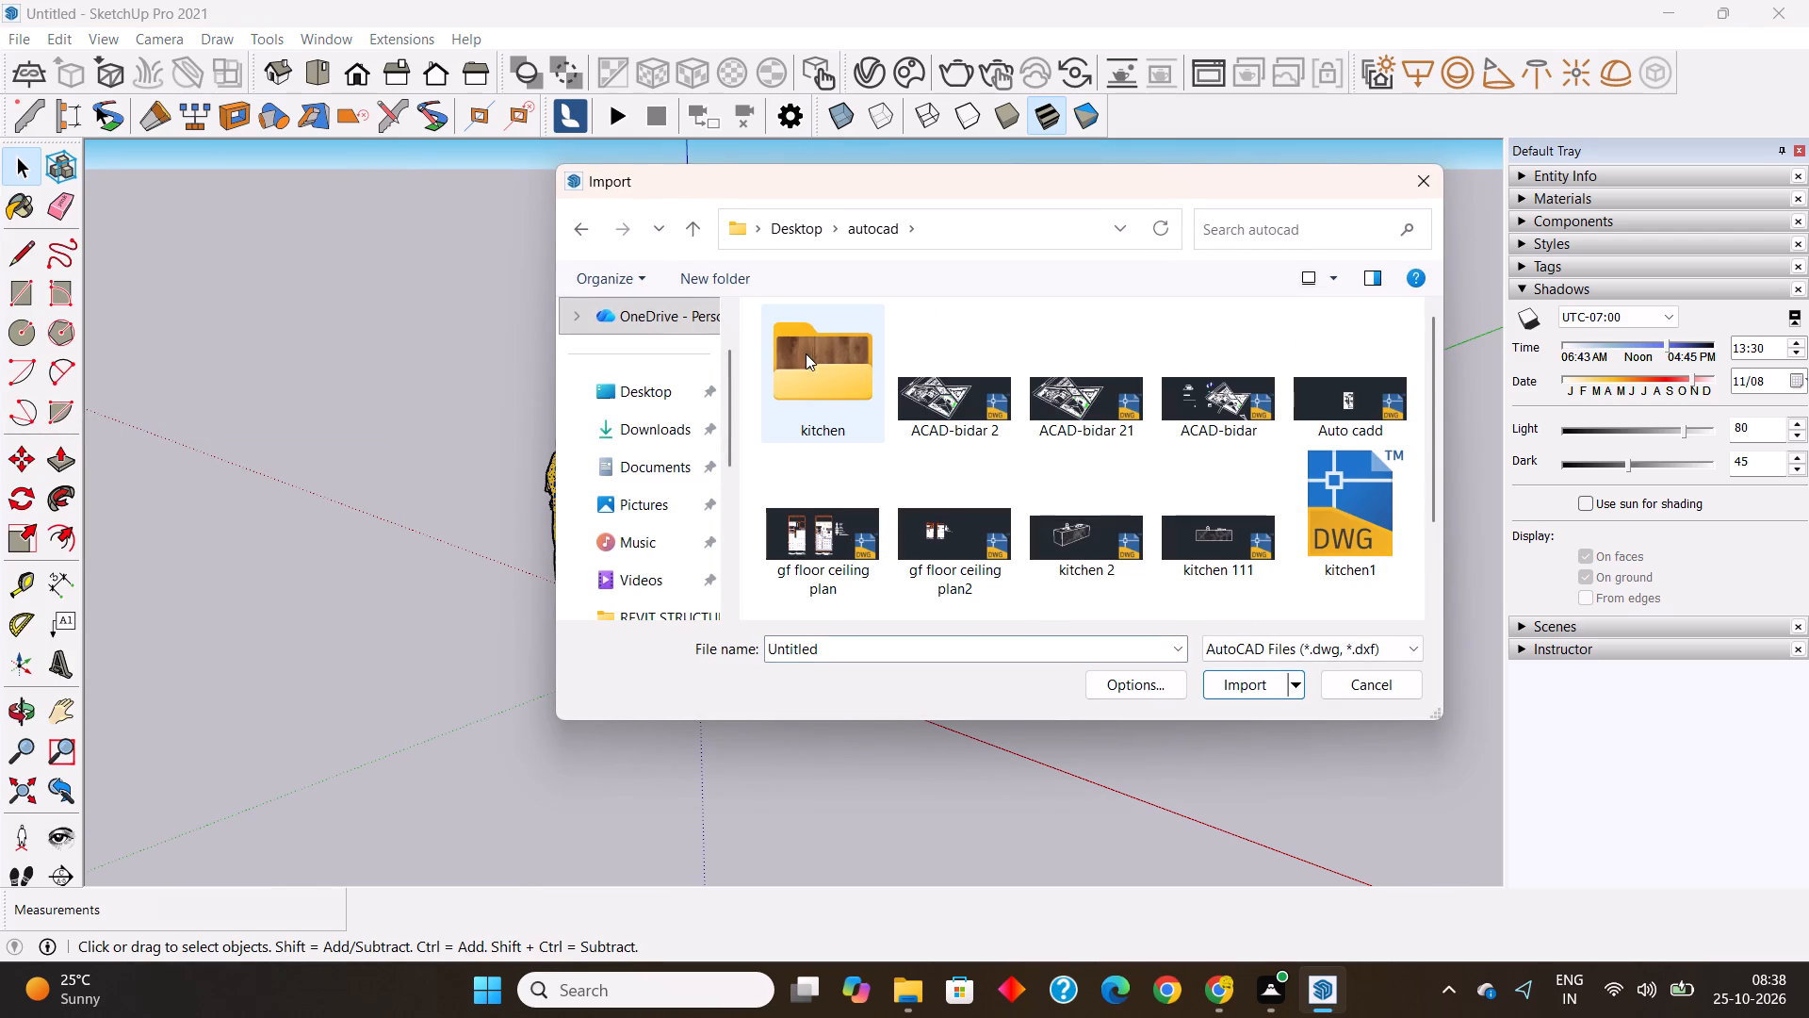
scroll(856, 461, "down", 1)
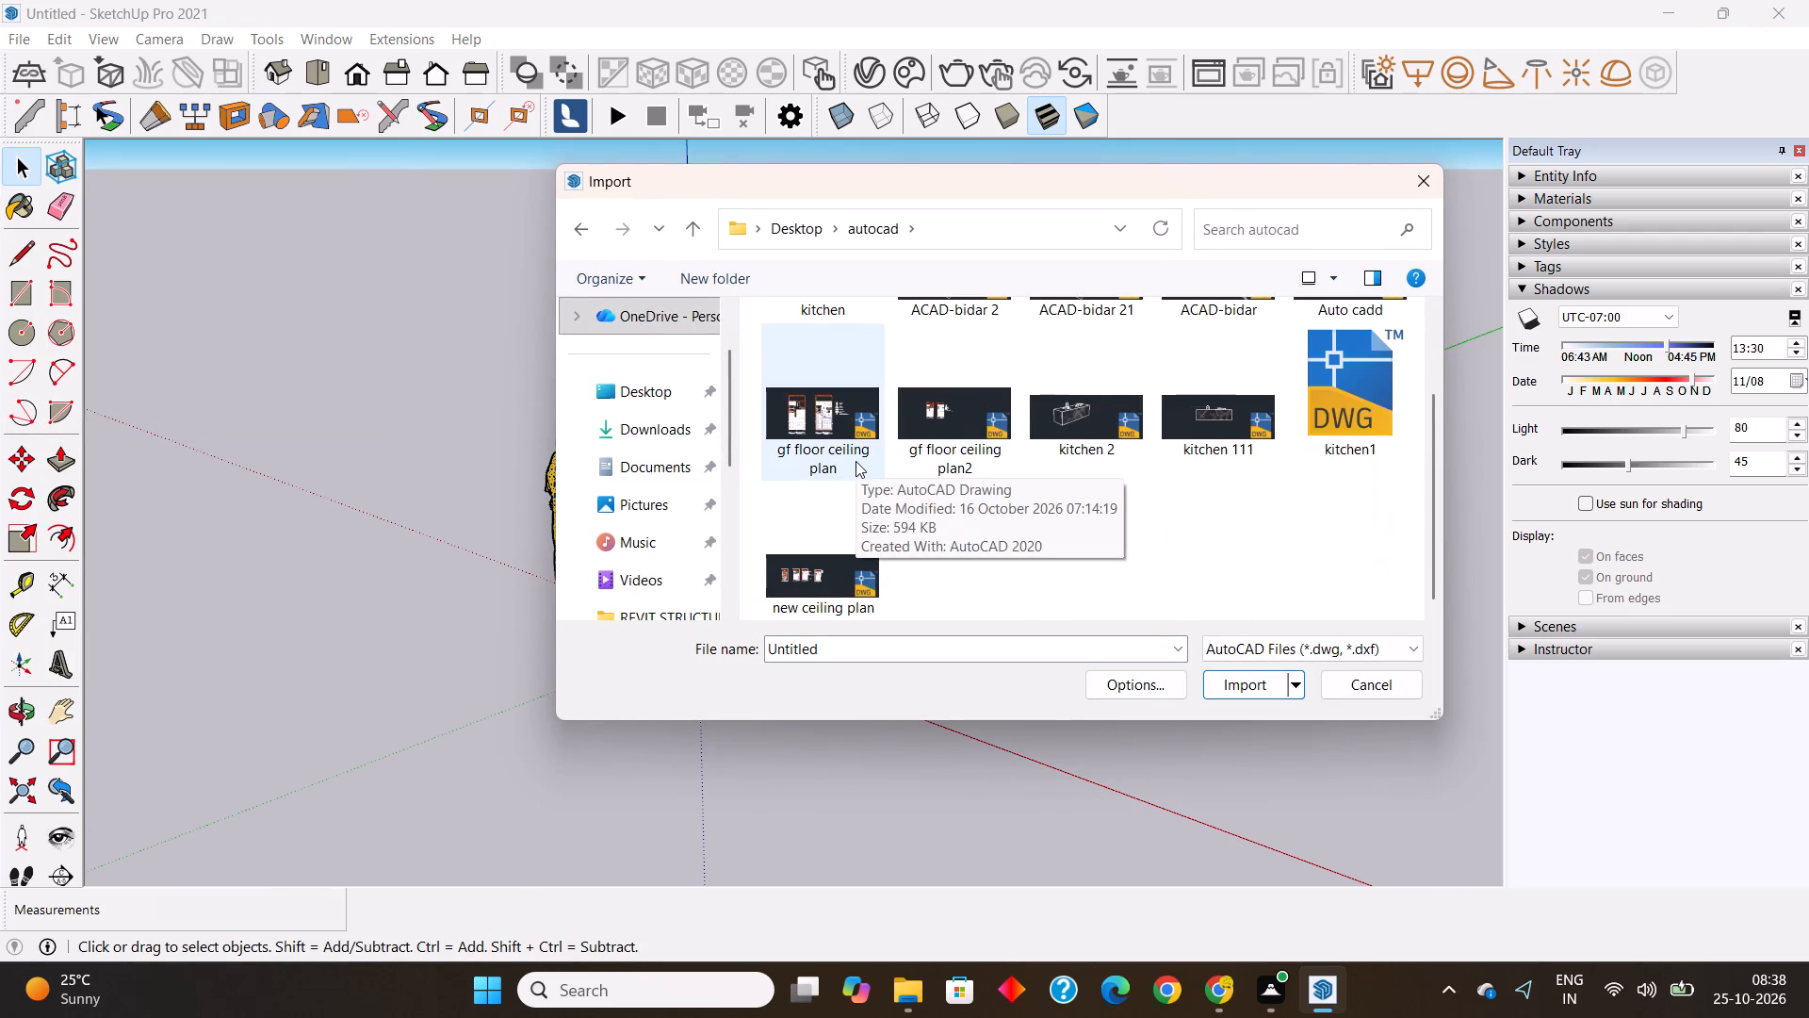
scroll(856, 461, "down", 1)
scroll(1096, 532, "up", 1)
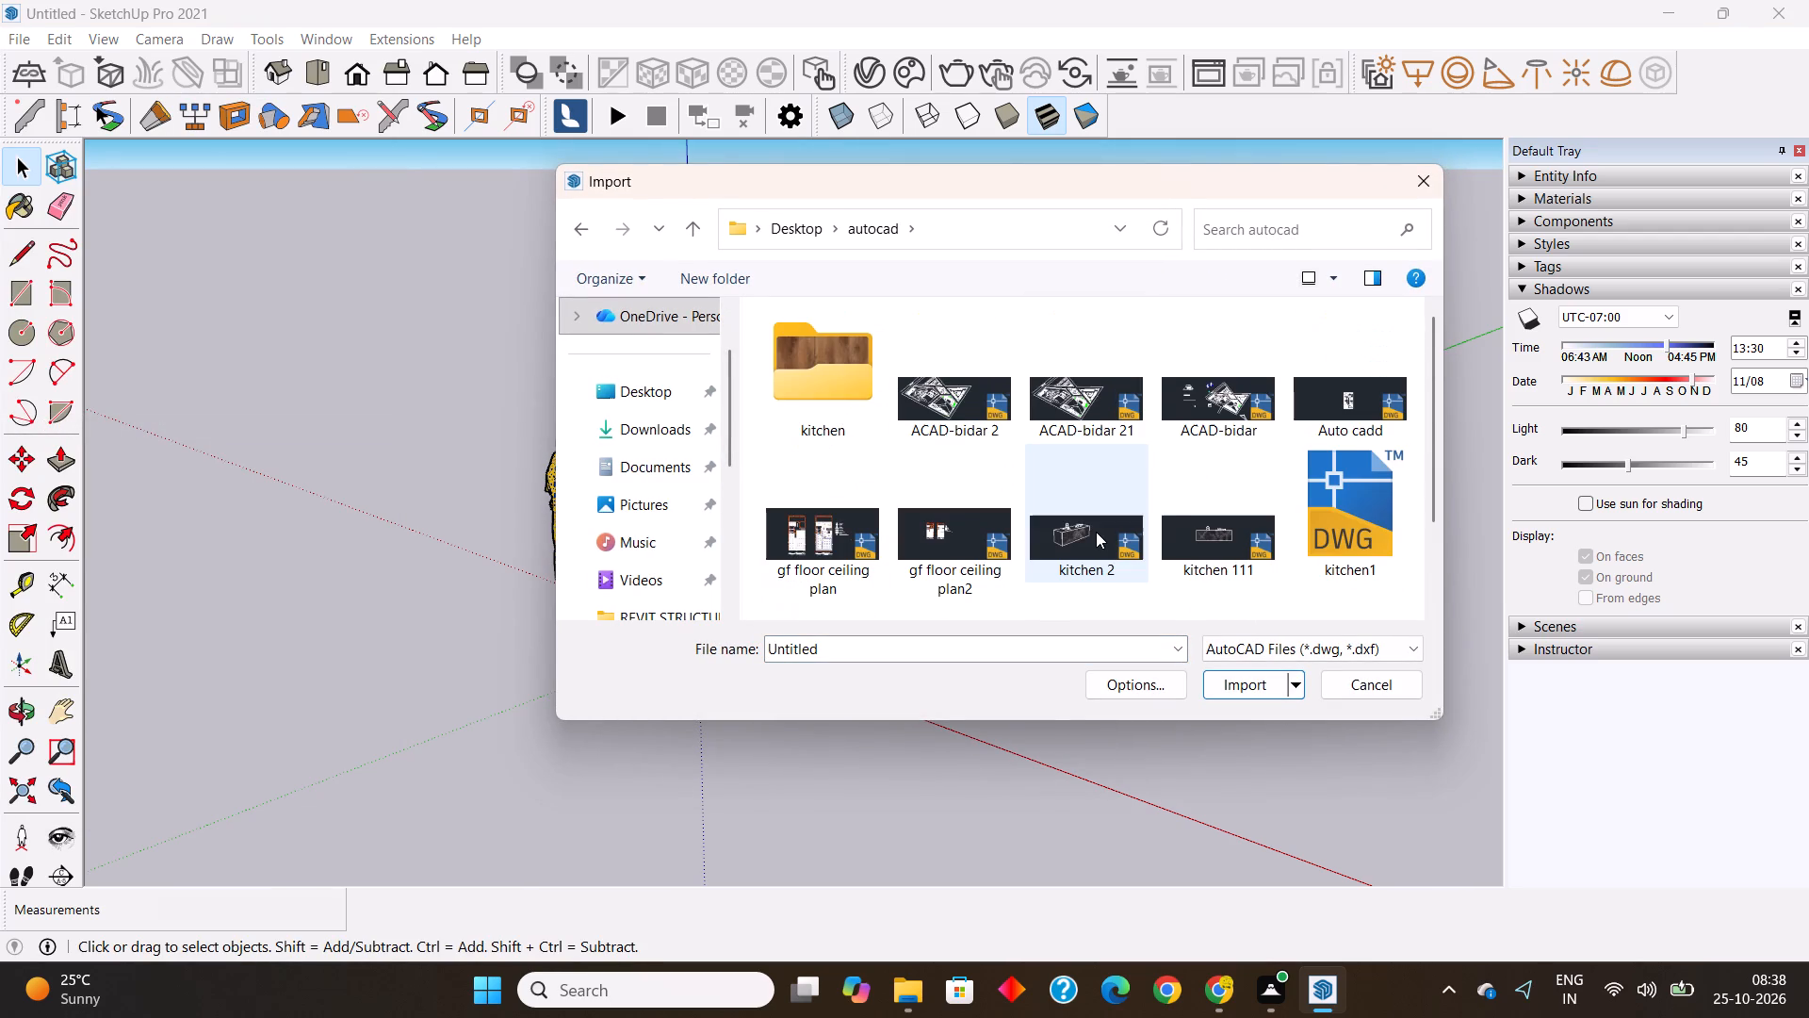
left_click(1350, 393)
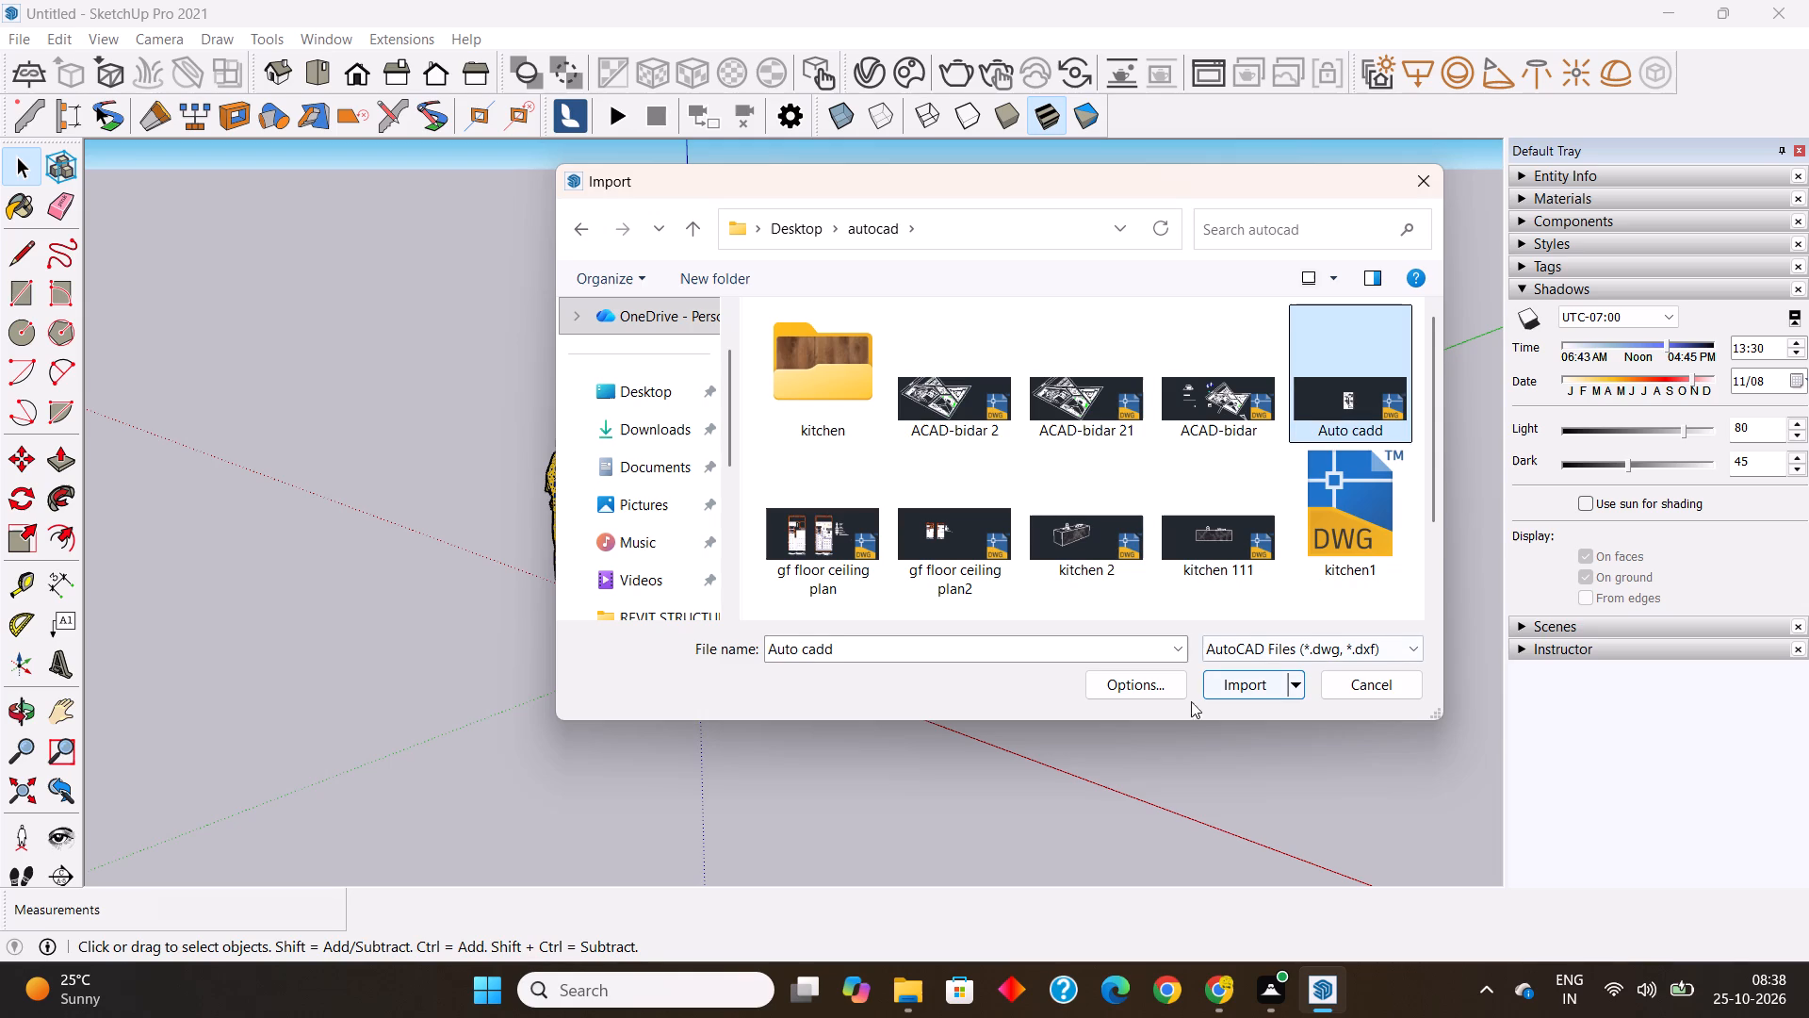
left_click(1244, 686)
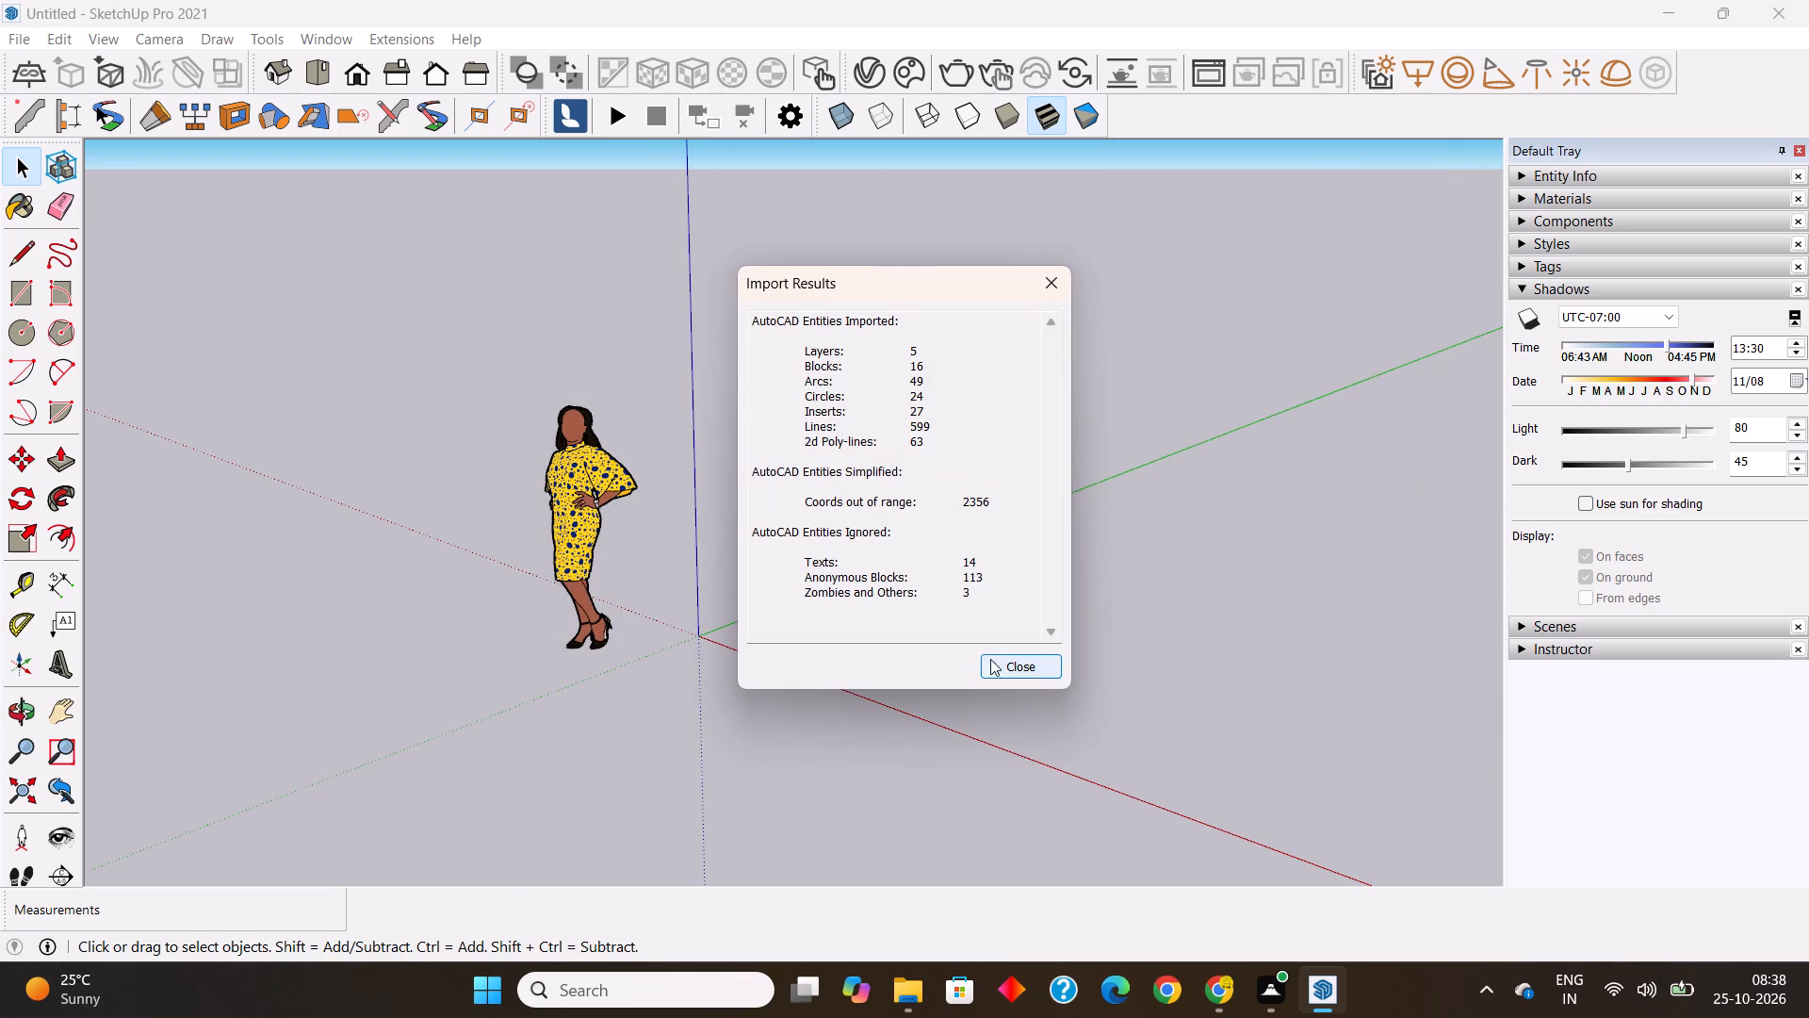
left_click(1035, 665)
Examine the imported floor plan from above and at oblique angles, checking its room layout.
scroll(781, 522, "down", 5)
middle_click_drag(807, 582, 823, 632)
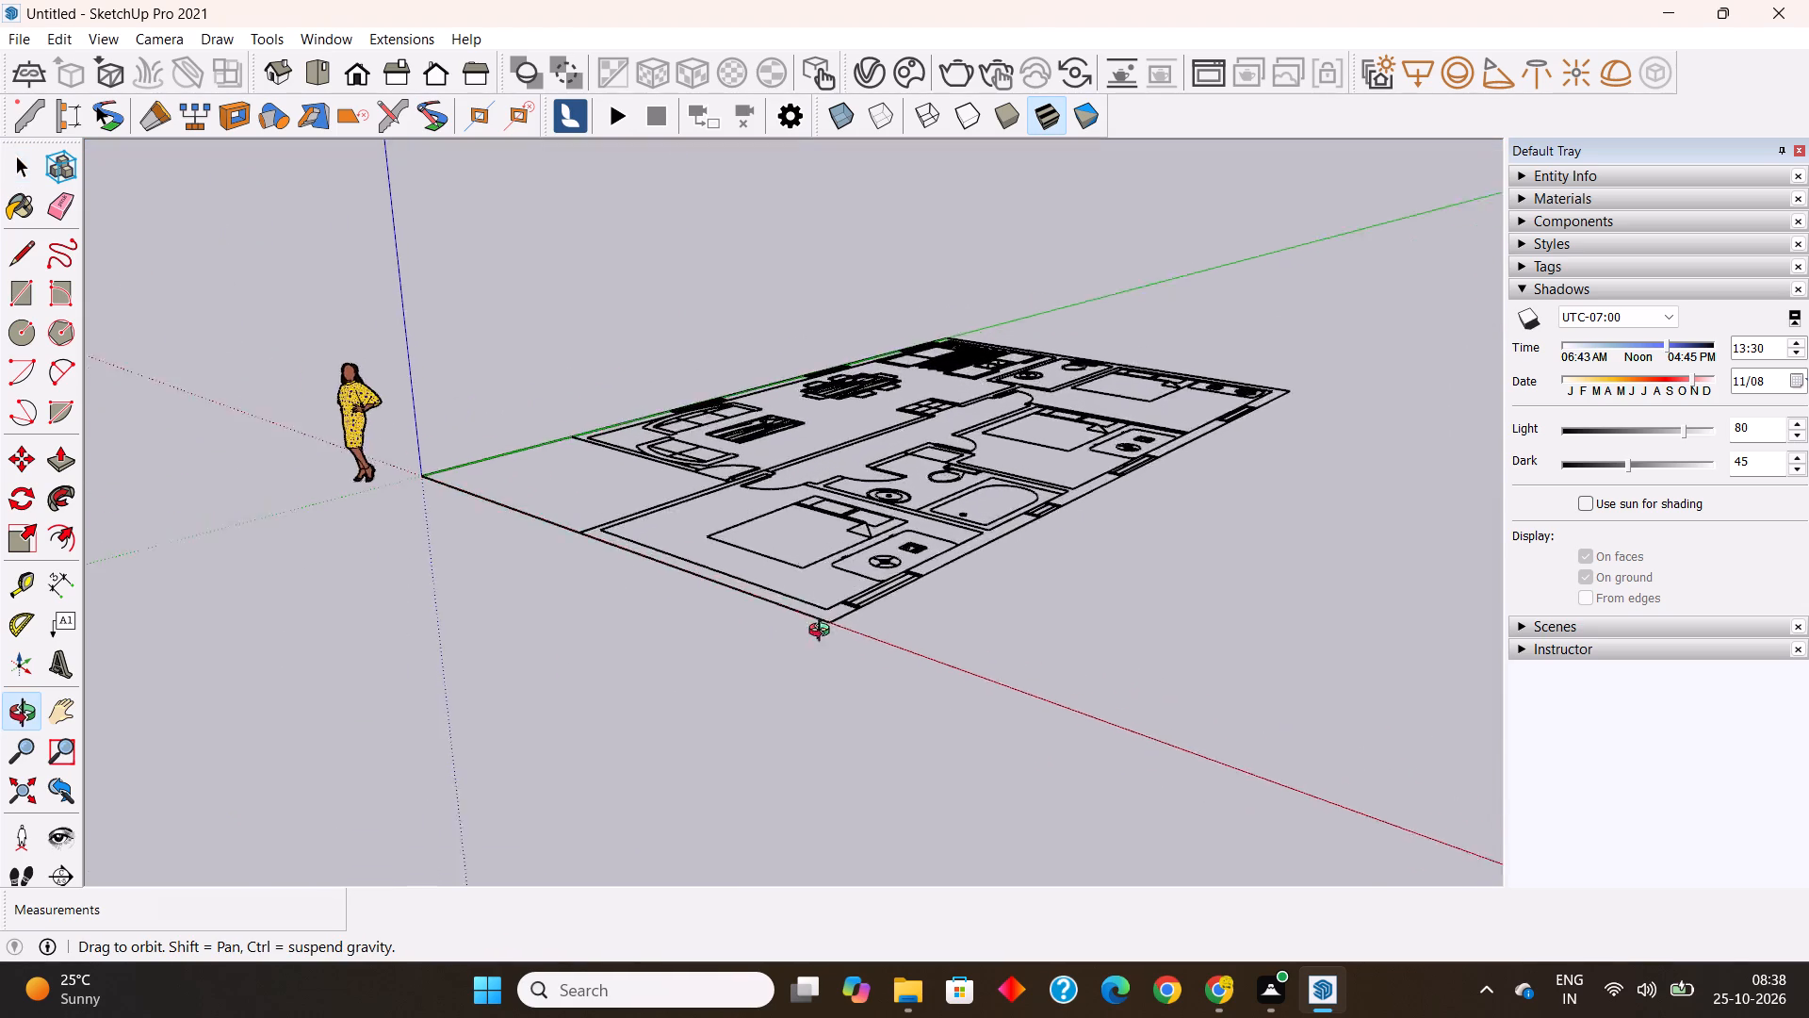
middle_click_drag(823, 632, 907, 837)
middle_click_drag(644, 647, 1019, 686)
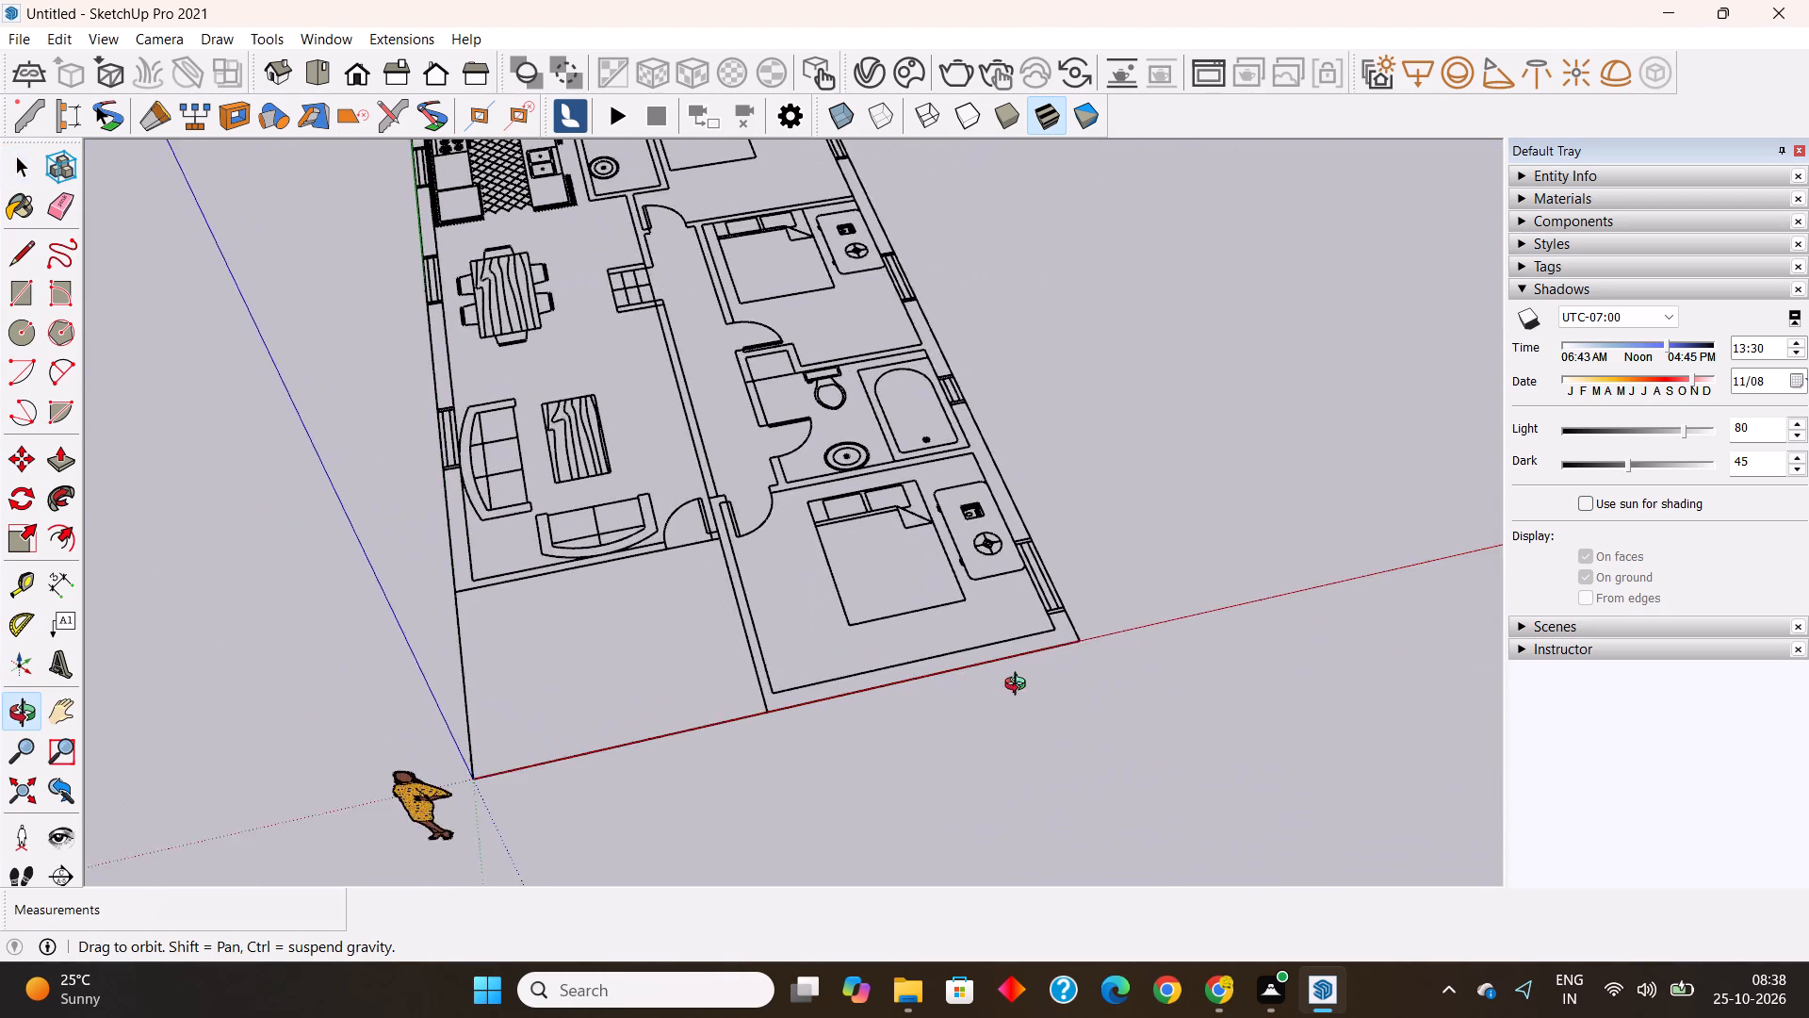
middle_click_drag(1019, 686, 1040, 684)
scroll(837, 649, "down", 3)
middle_click_drag(995, 657, 769, 697)
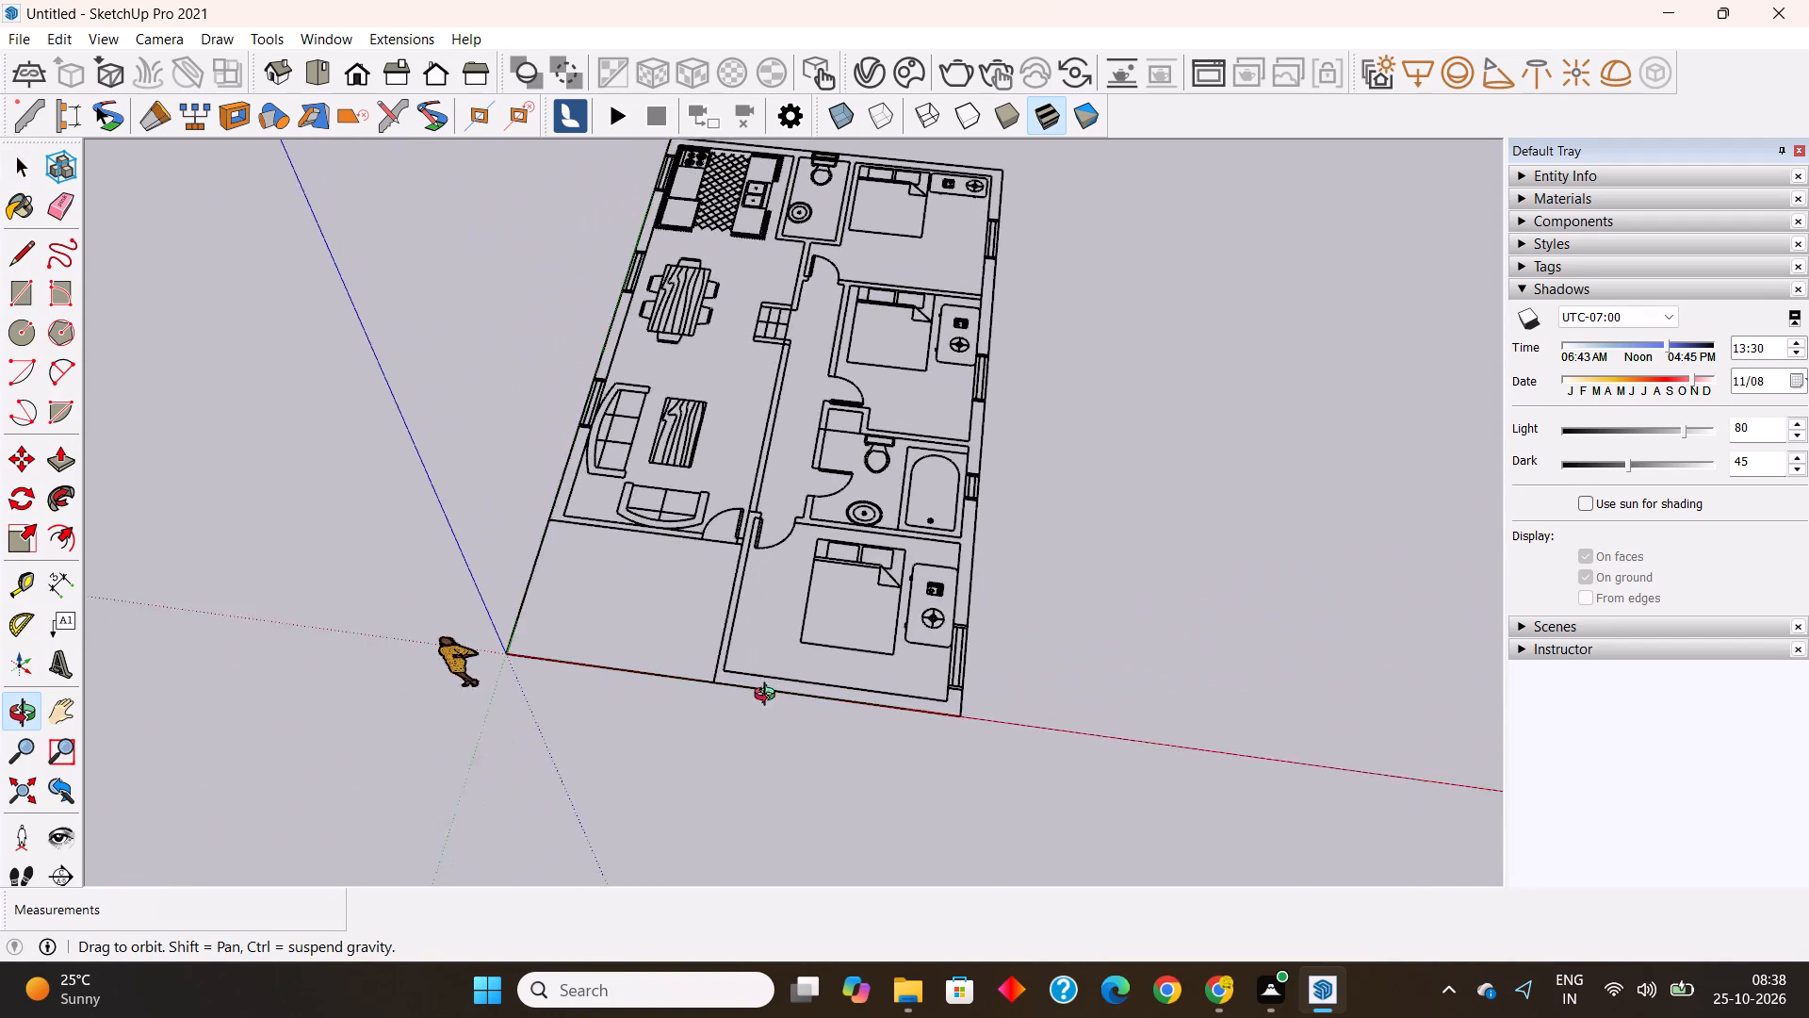
middle_click_drag(769, 697, 701, 695)
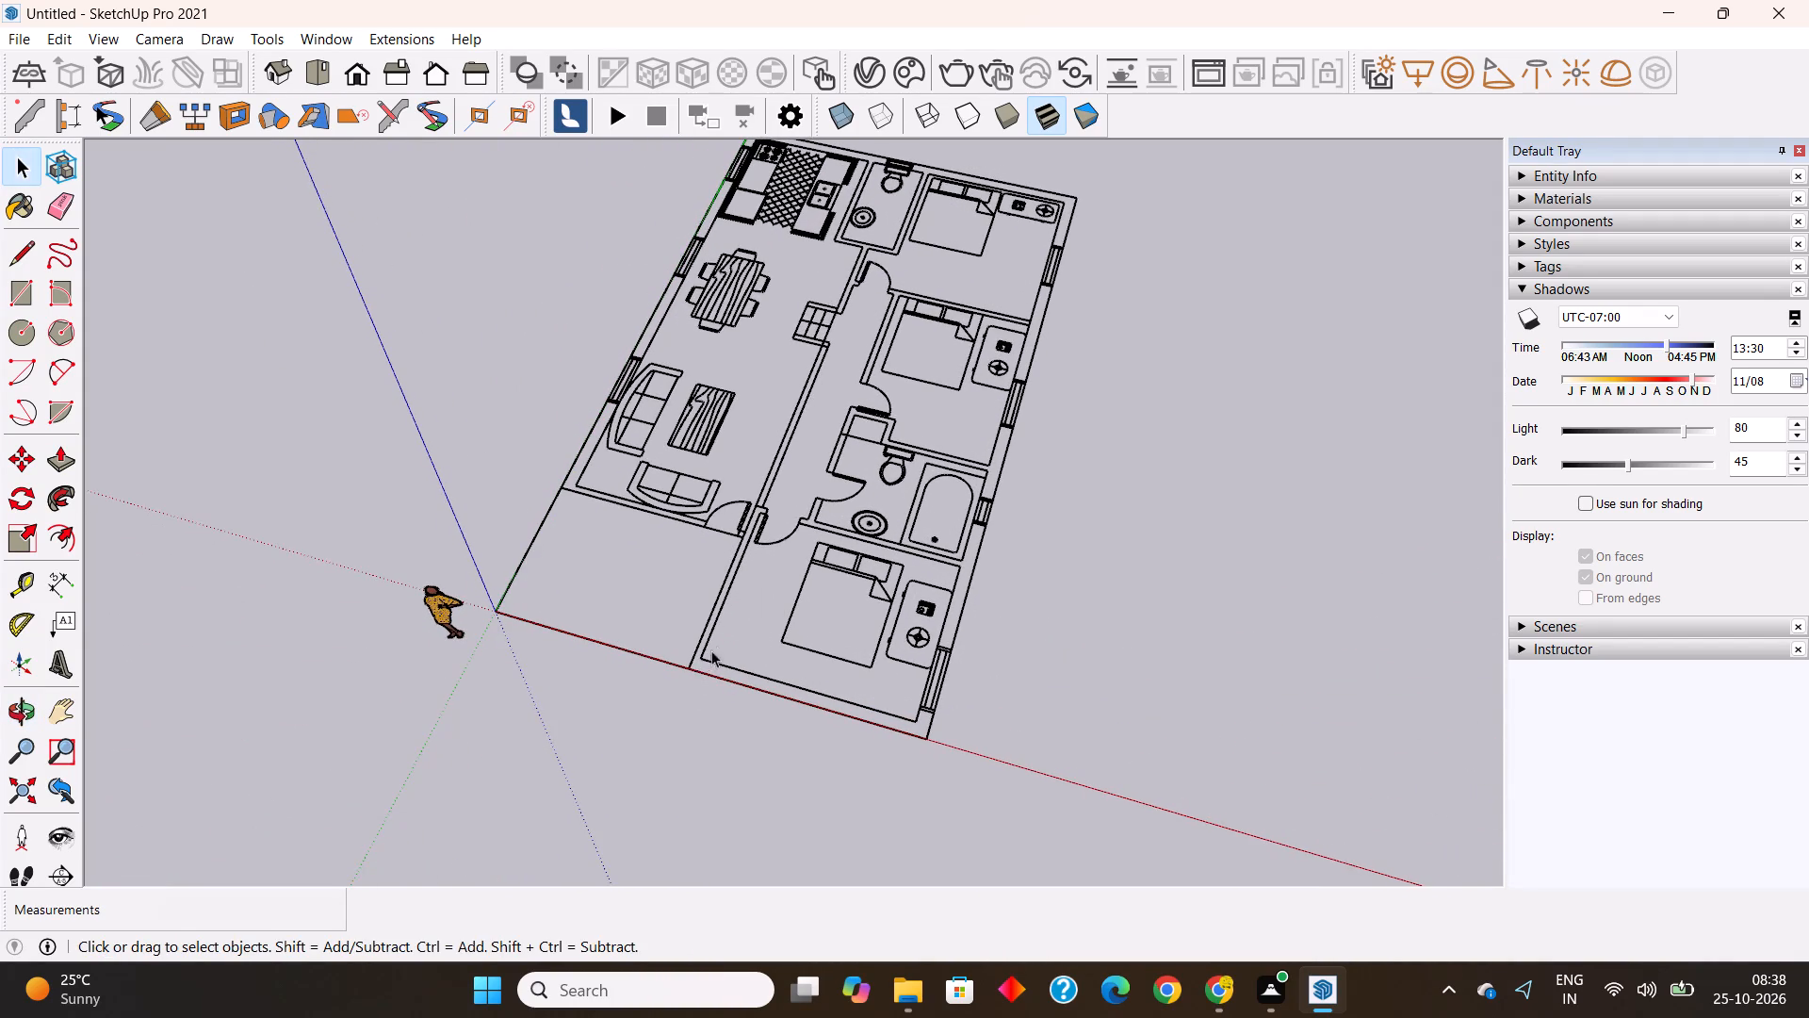
scroll(724, 642, "down", 4)
middle_click_drag(643, 609, 862, 639)
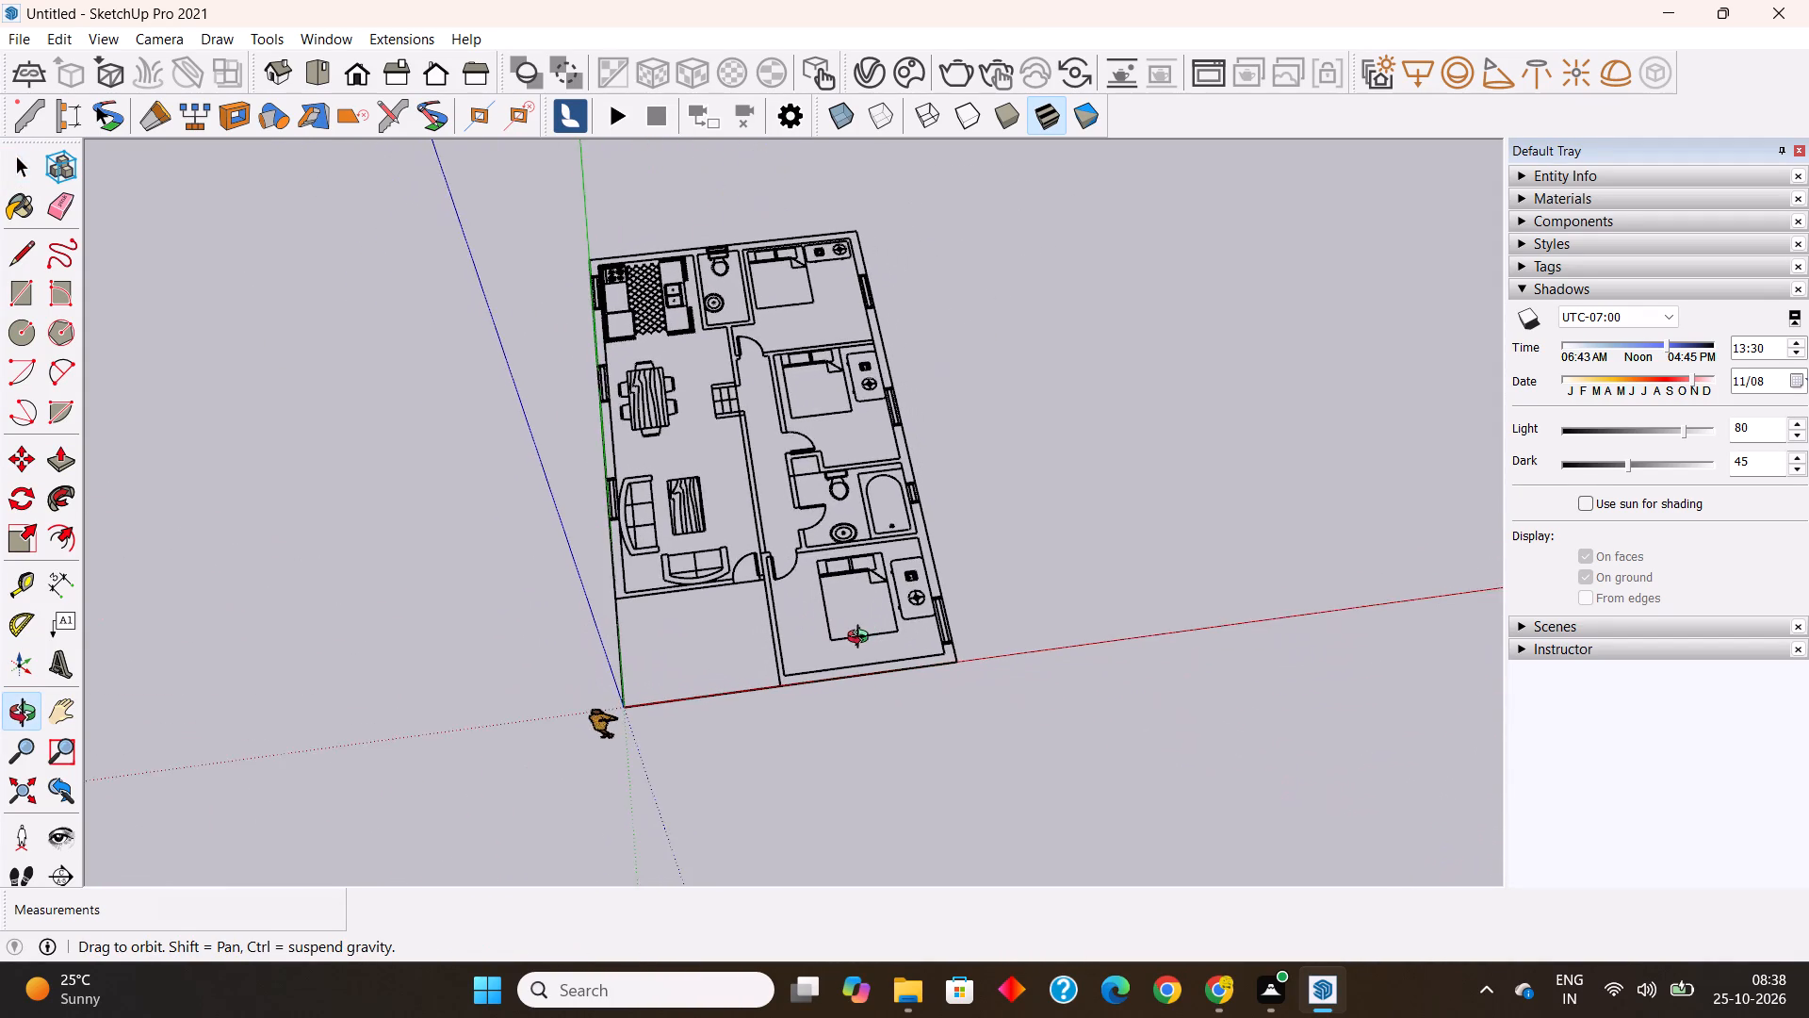
middle_click_drag(862, 639, 875, 762)
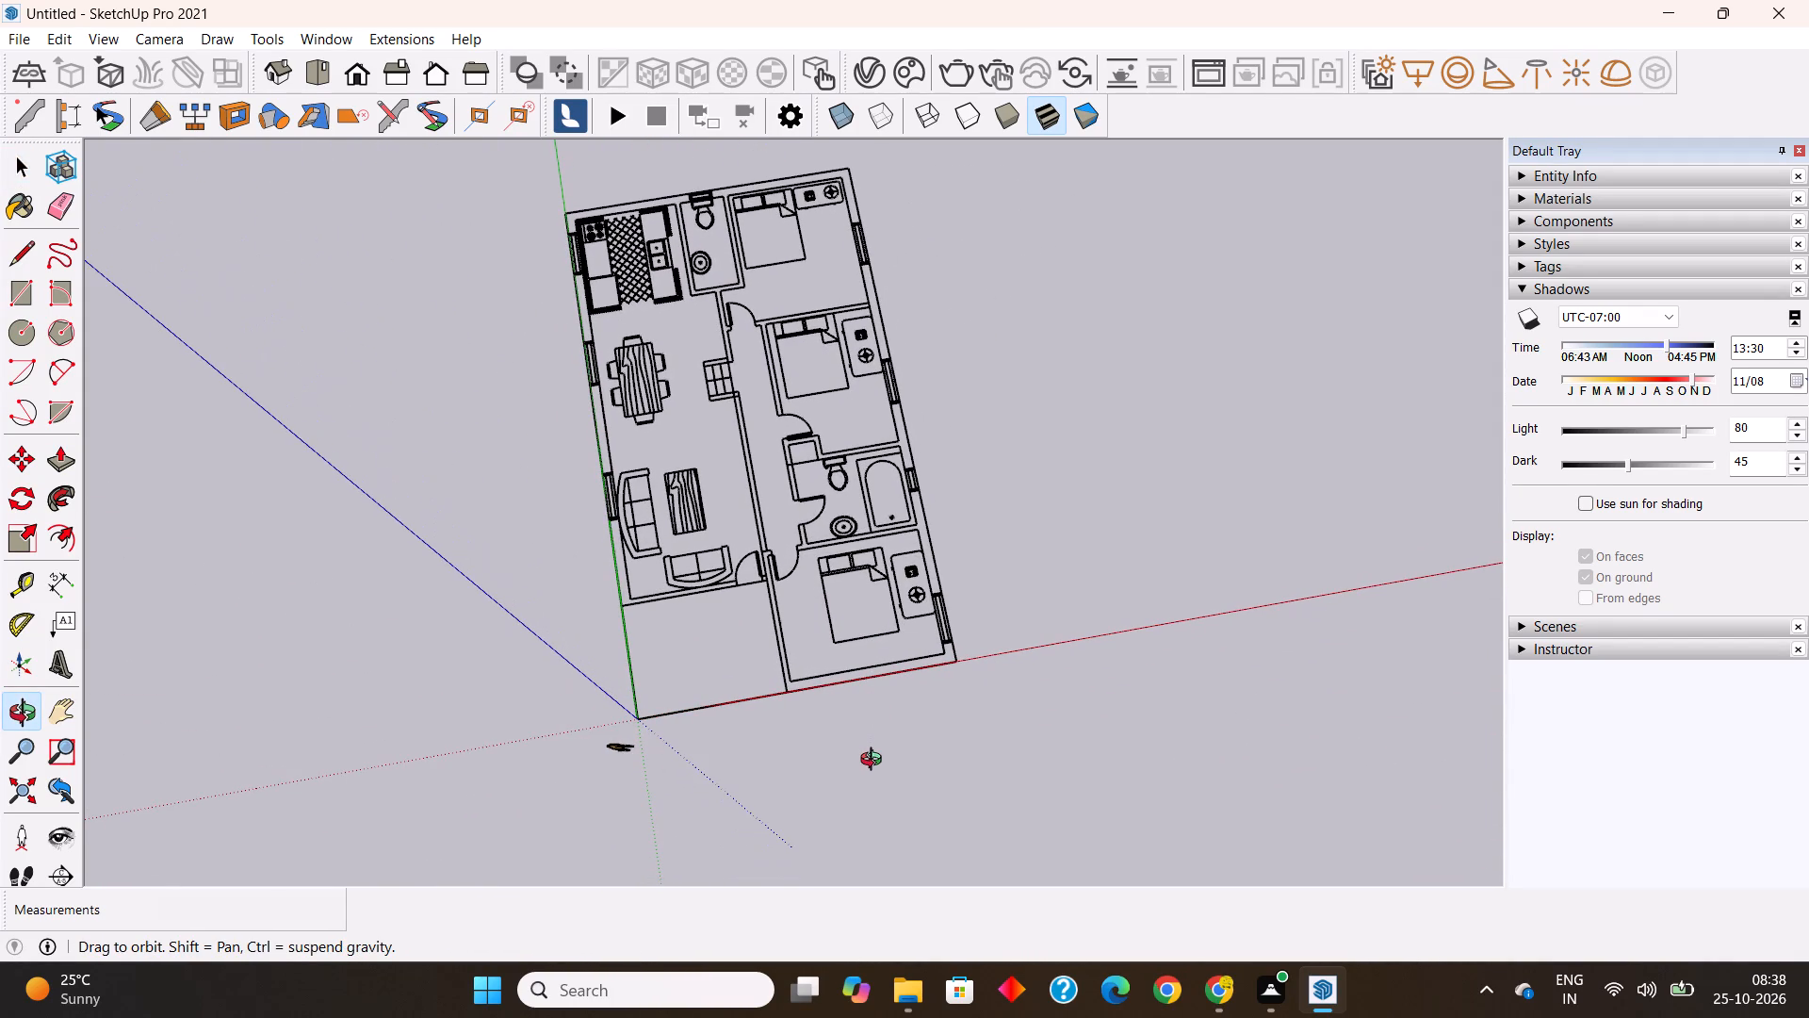
middle_click_drag(875, 762, 856, 748)
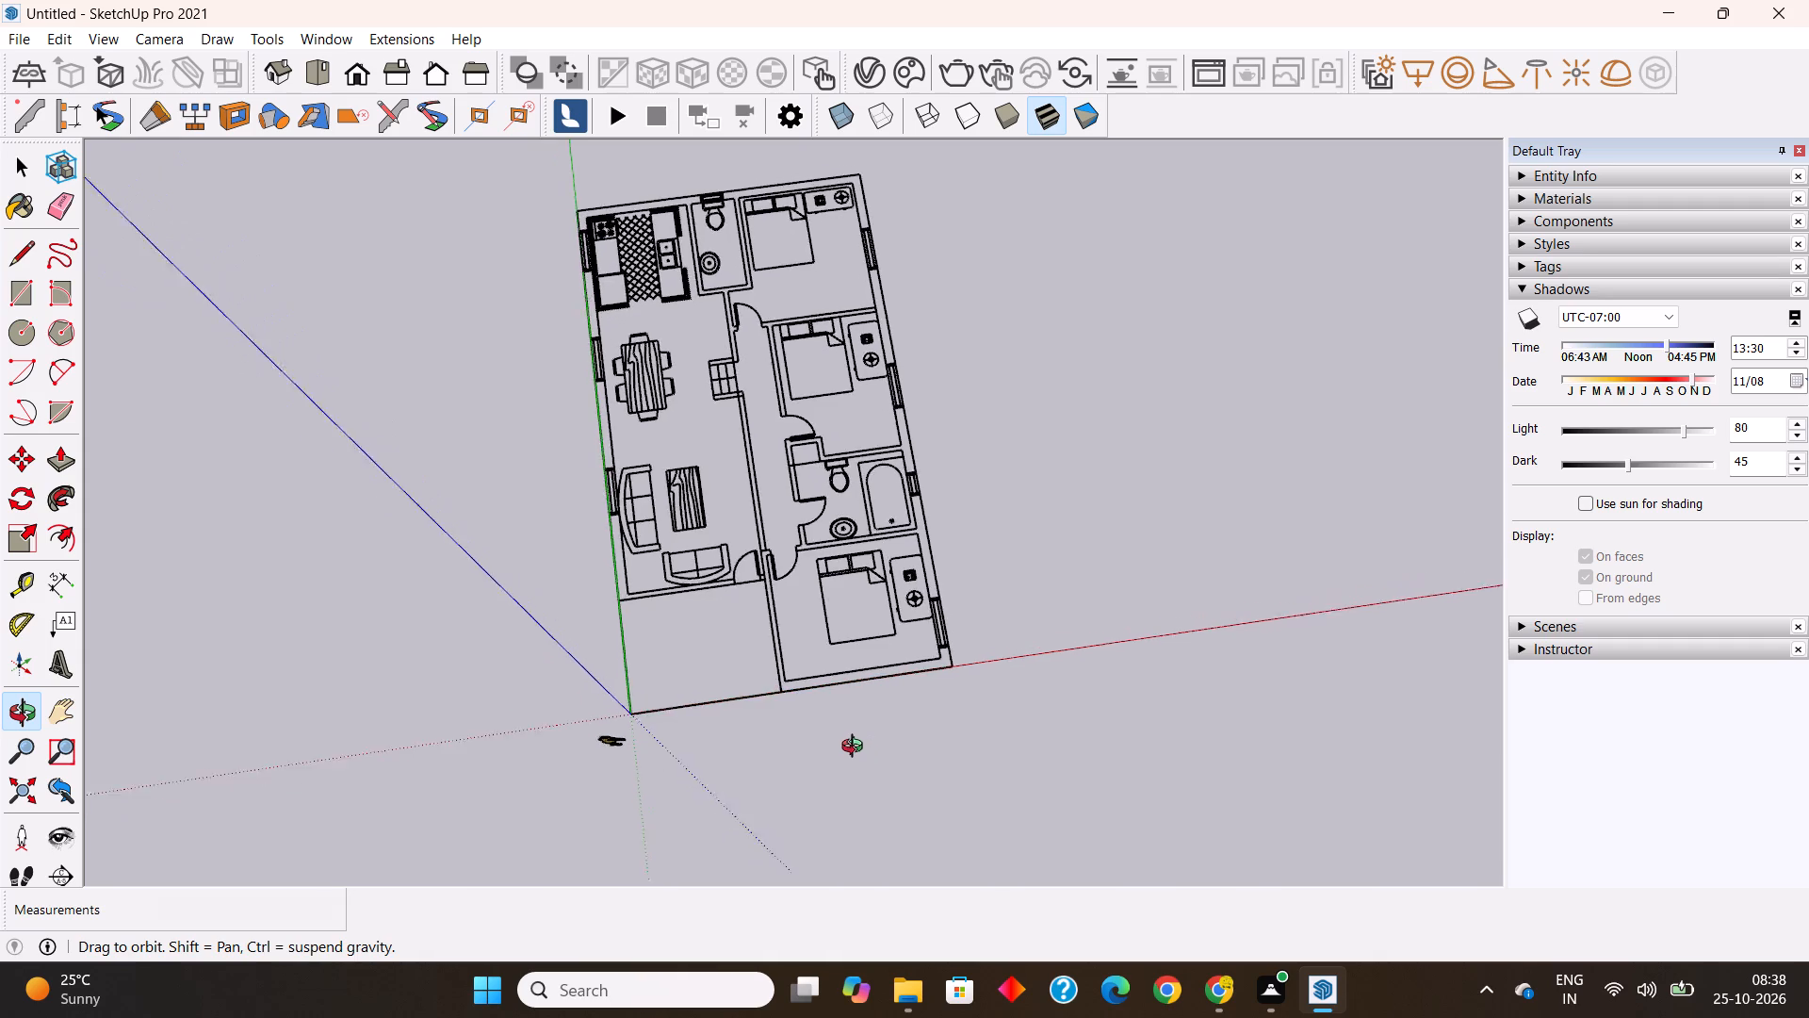
middle_click_drag(856, 748, 573, 603)
scroll(790, 489, "down", 2)
scroll(710, 471, "up", 2)
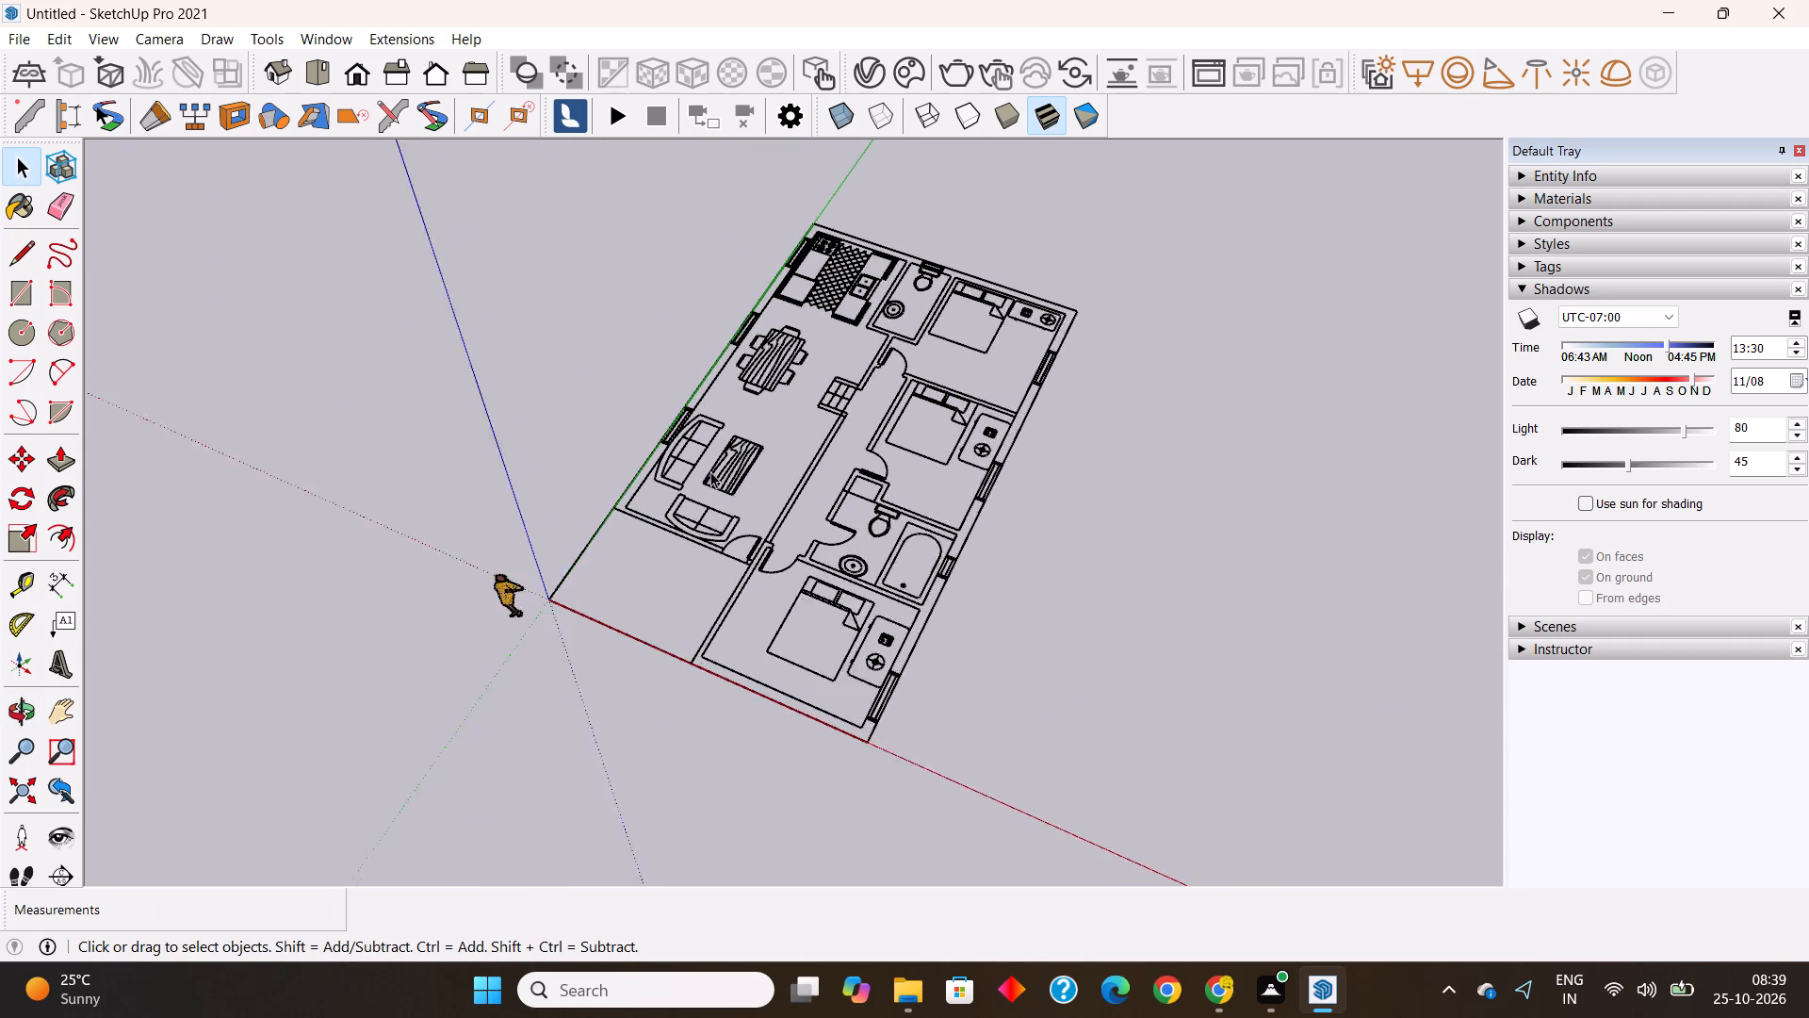
scroll(710, 471, "up", 1)
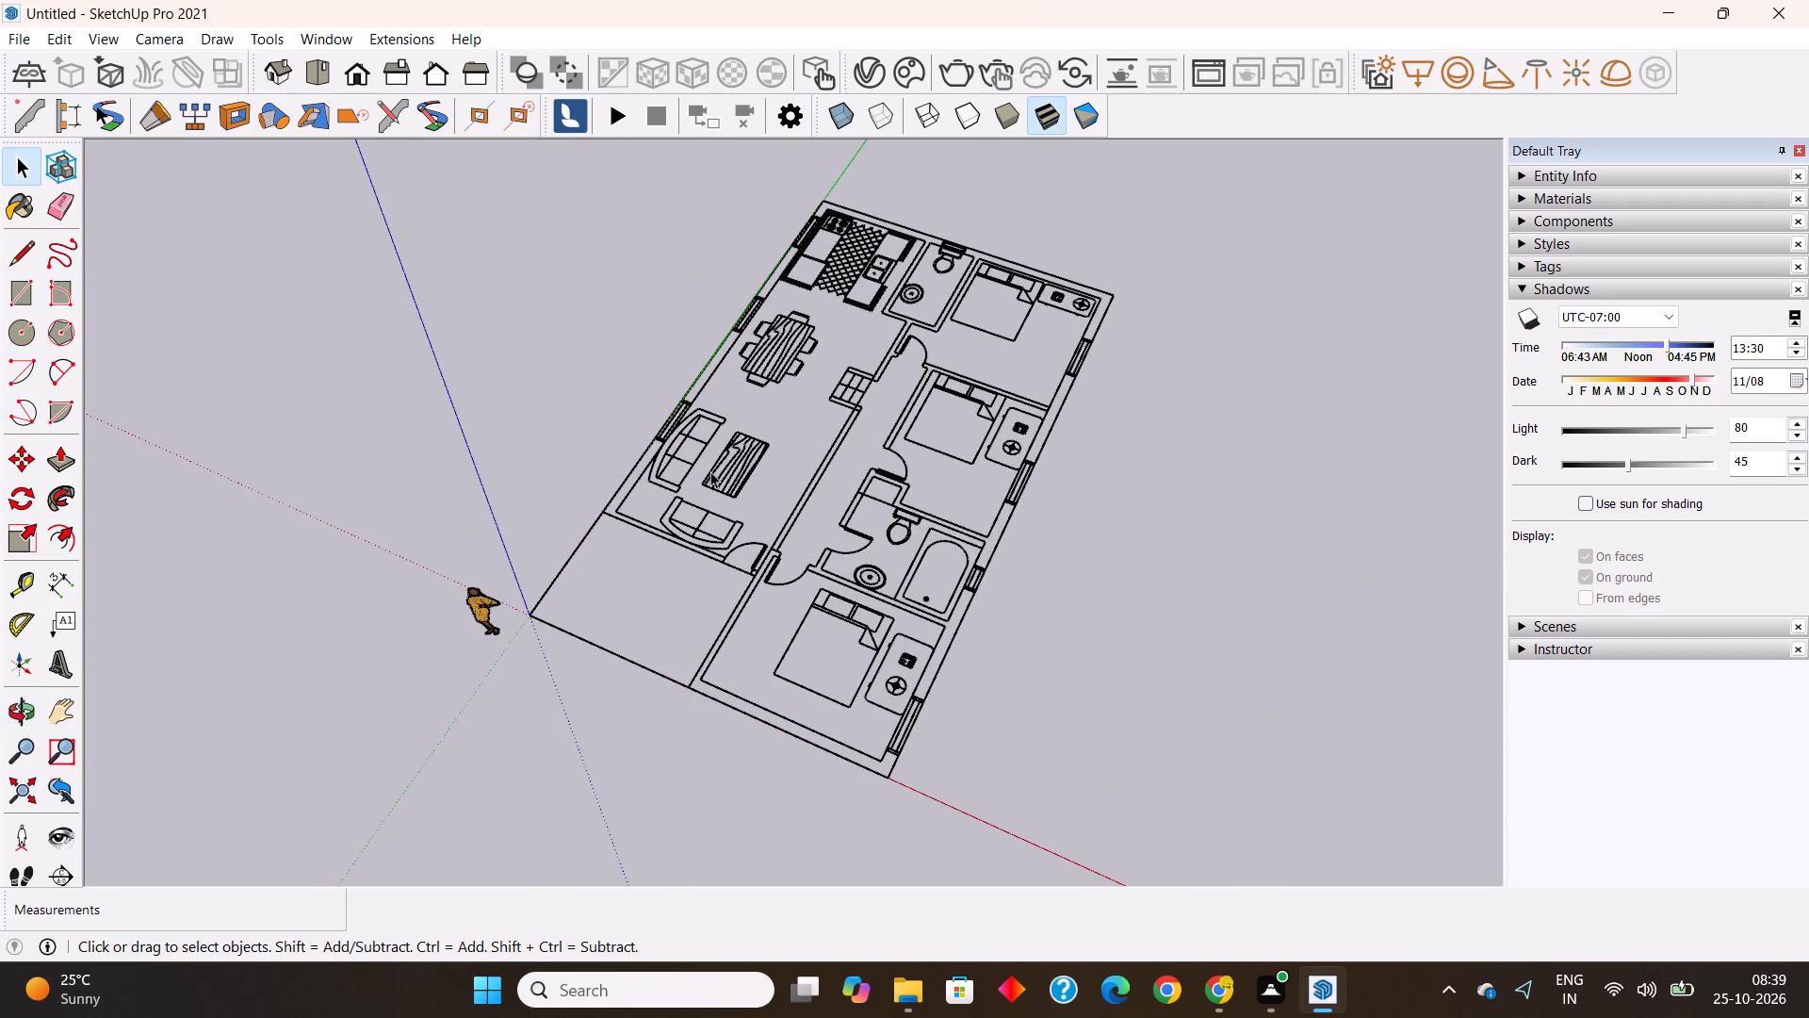
Draw a rectangle about 24' 3" by 42' 9" over the floor plan's full outer boundary, from corner to opposite corner.
middle_click_drag(712, 475, 1085, 478)
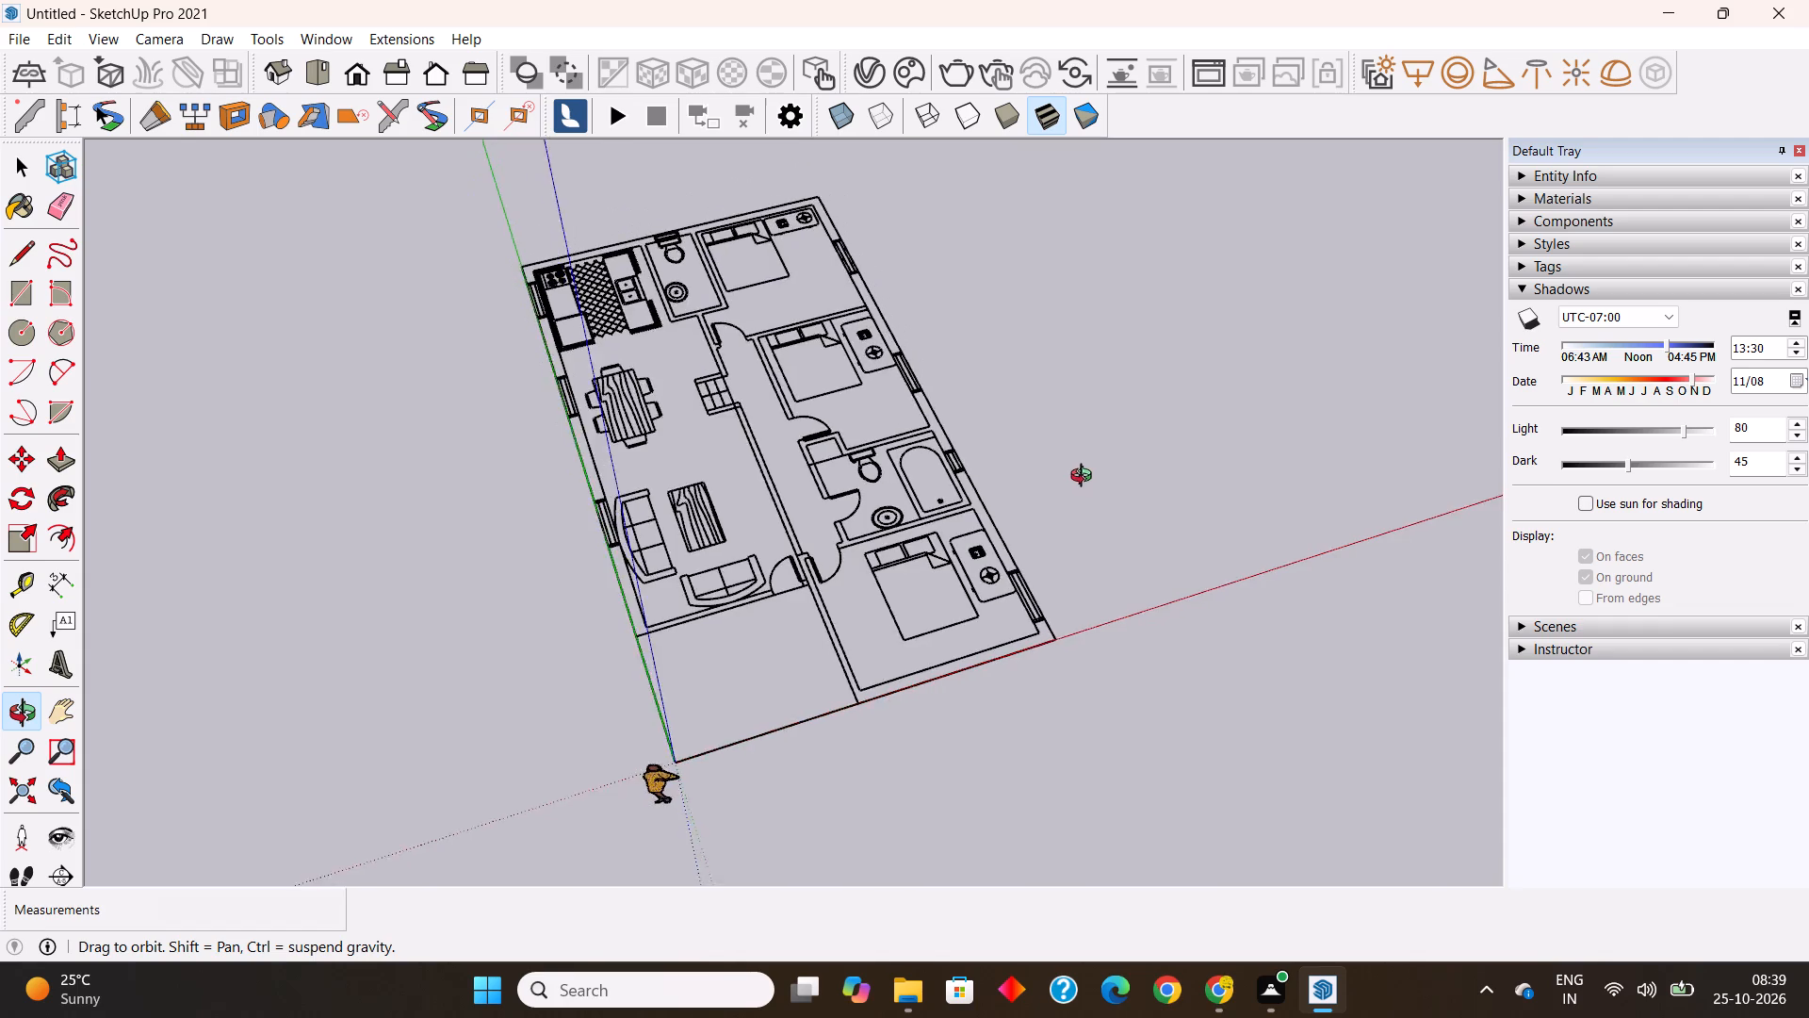
middle_click_drag(1085, 478, 1171, 436)
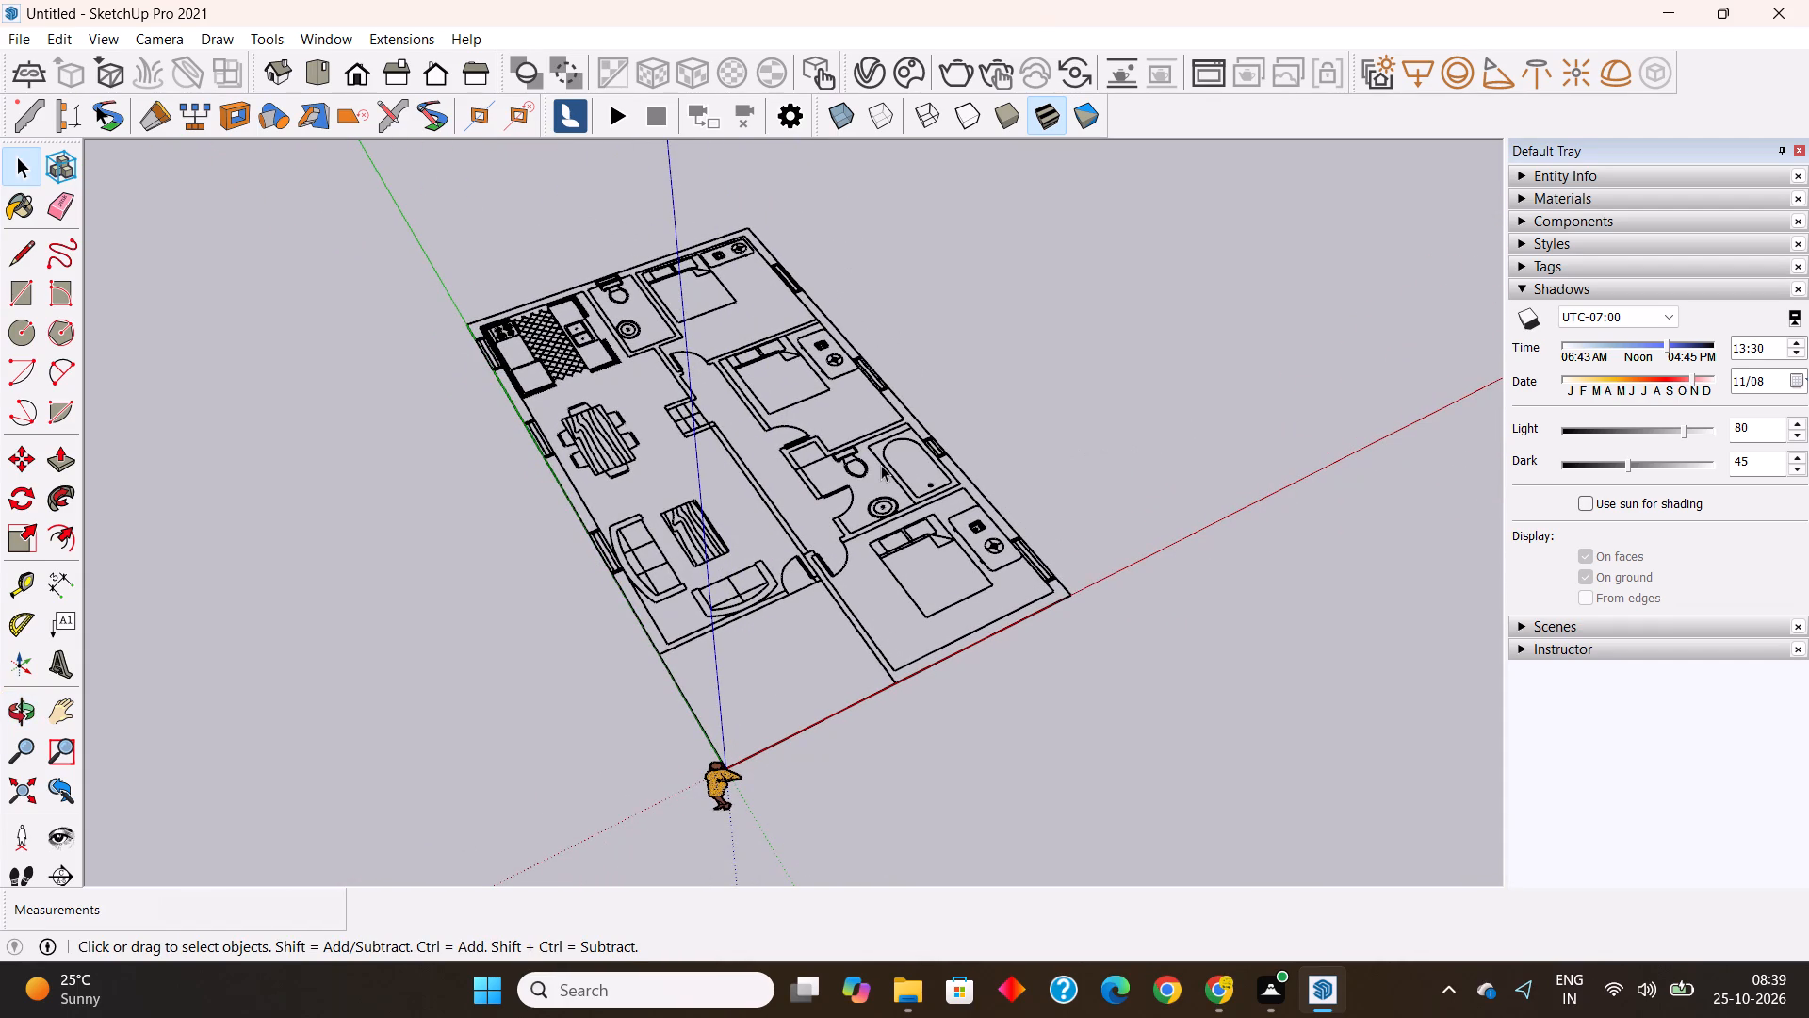
left_click(959, 338)
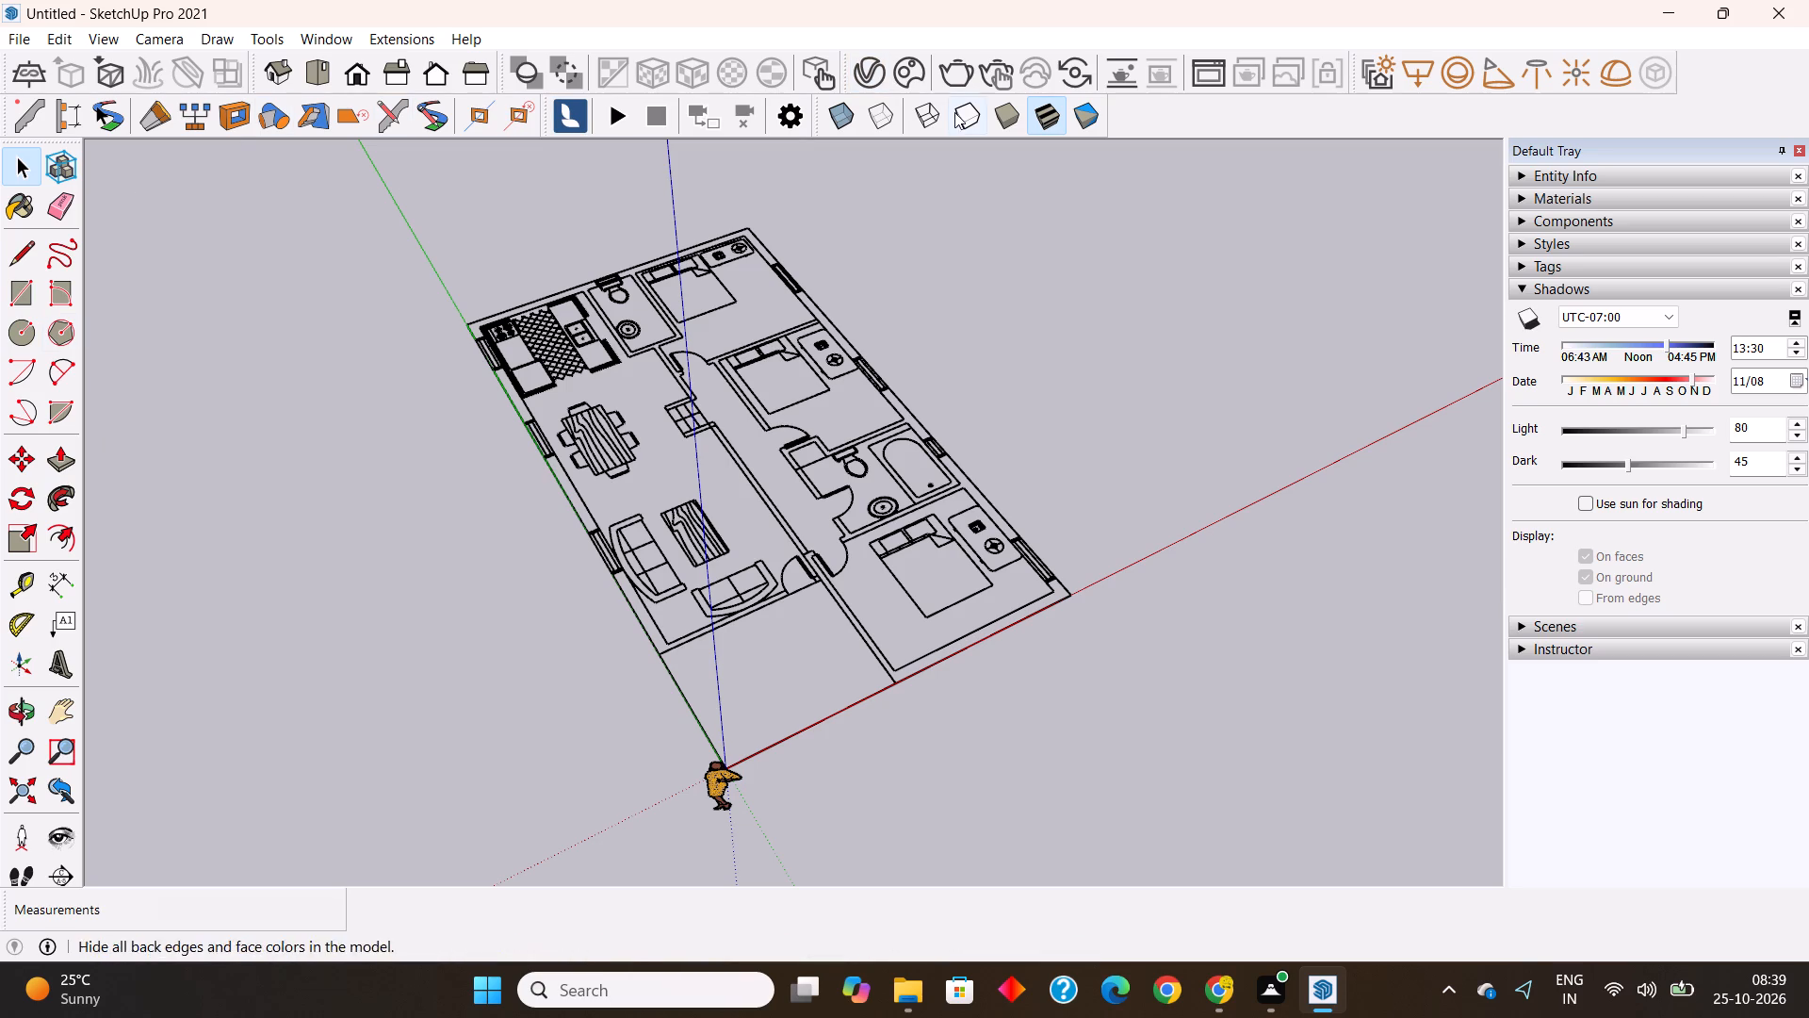
left_click(1067, 321)
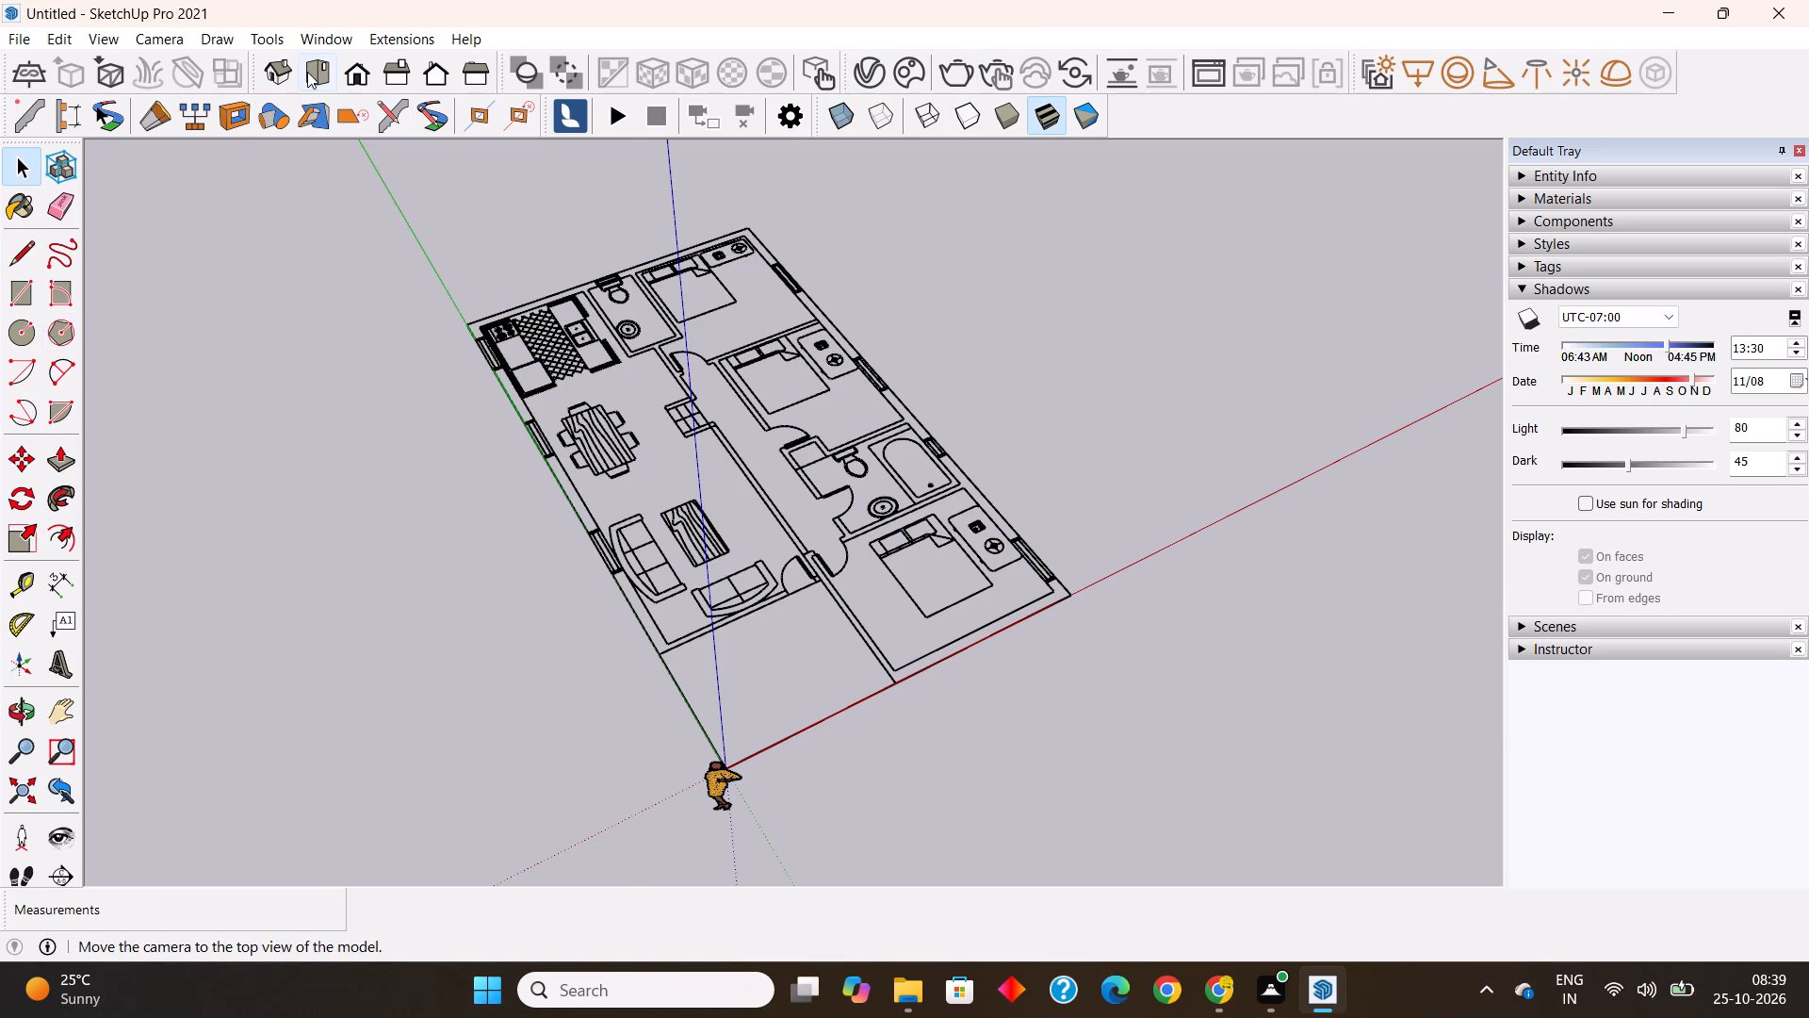
left_click(307, 72)
scroll(593, 552, "down", 1)
left_click(25, 290)
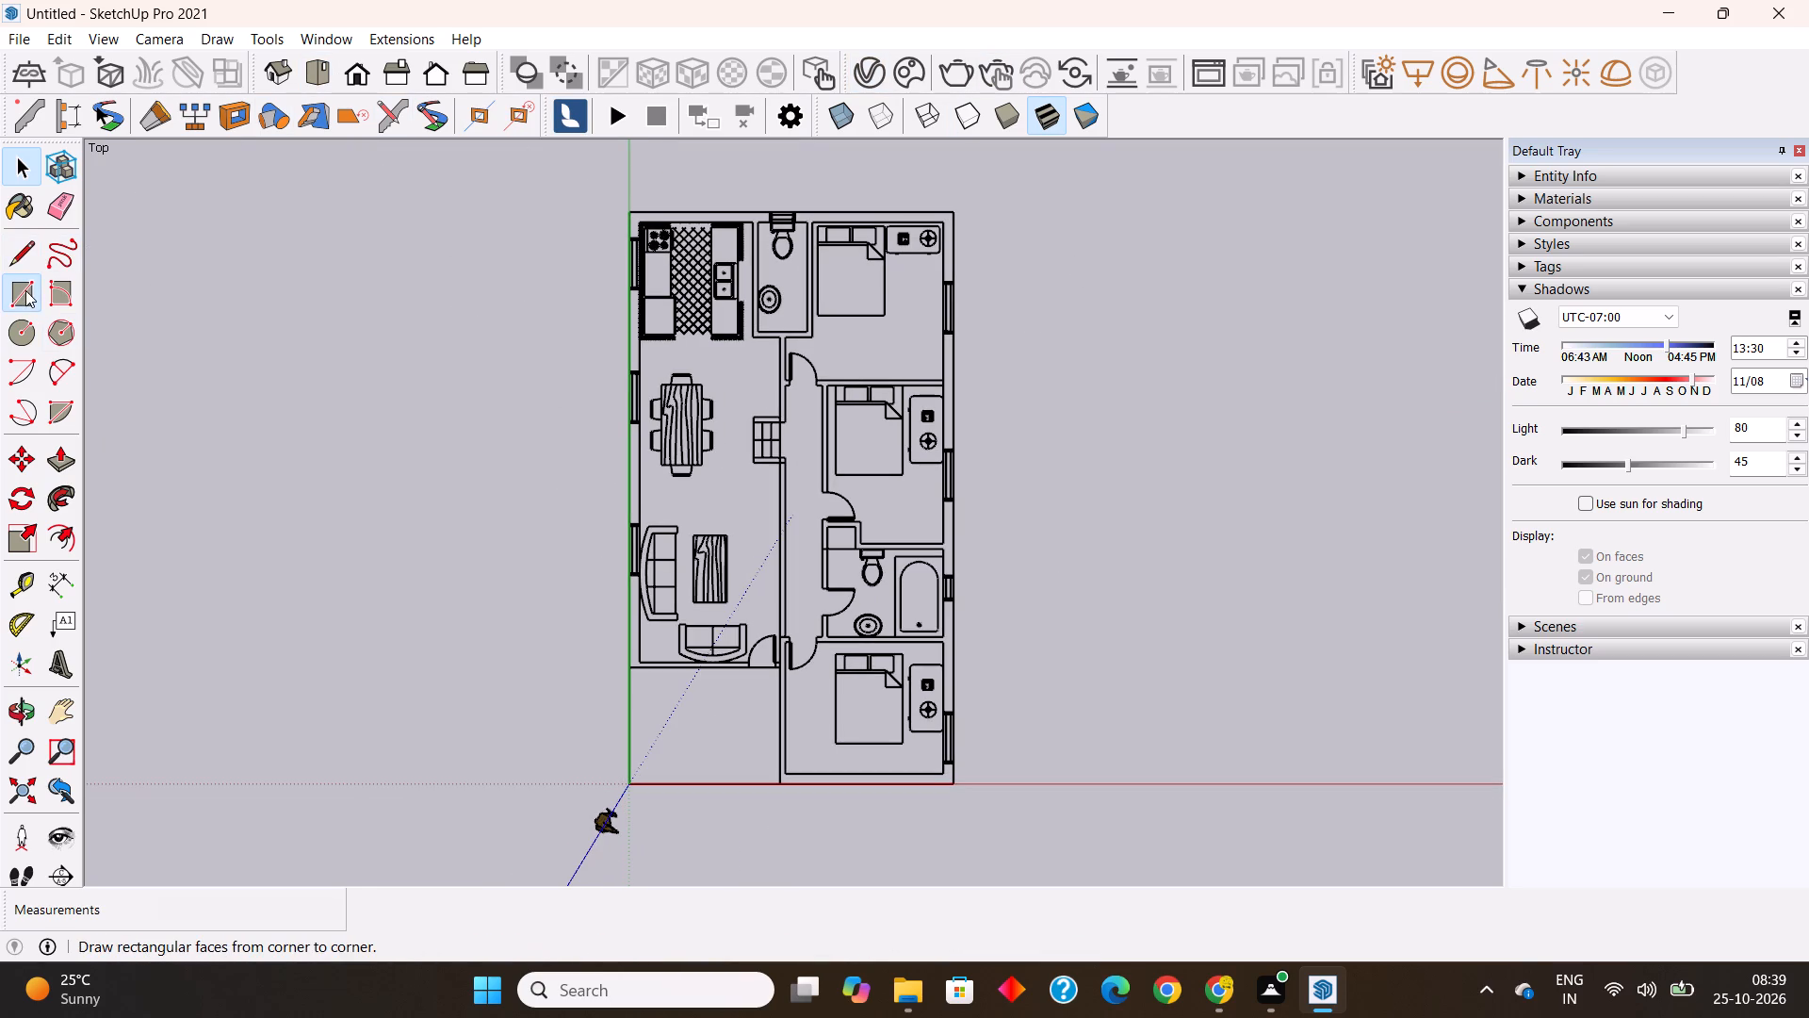
scroll(628, 211, "up", 1)
left_click(631, 210)
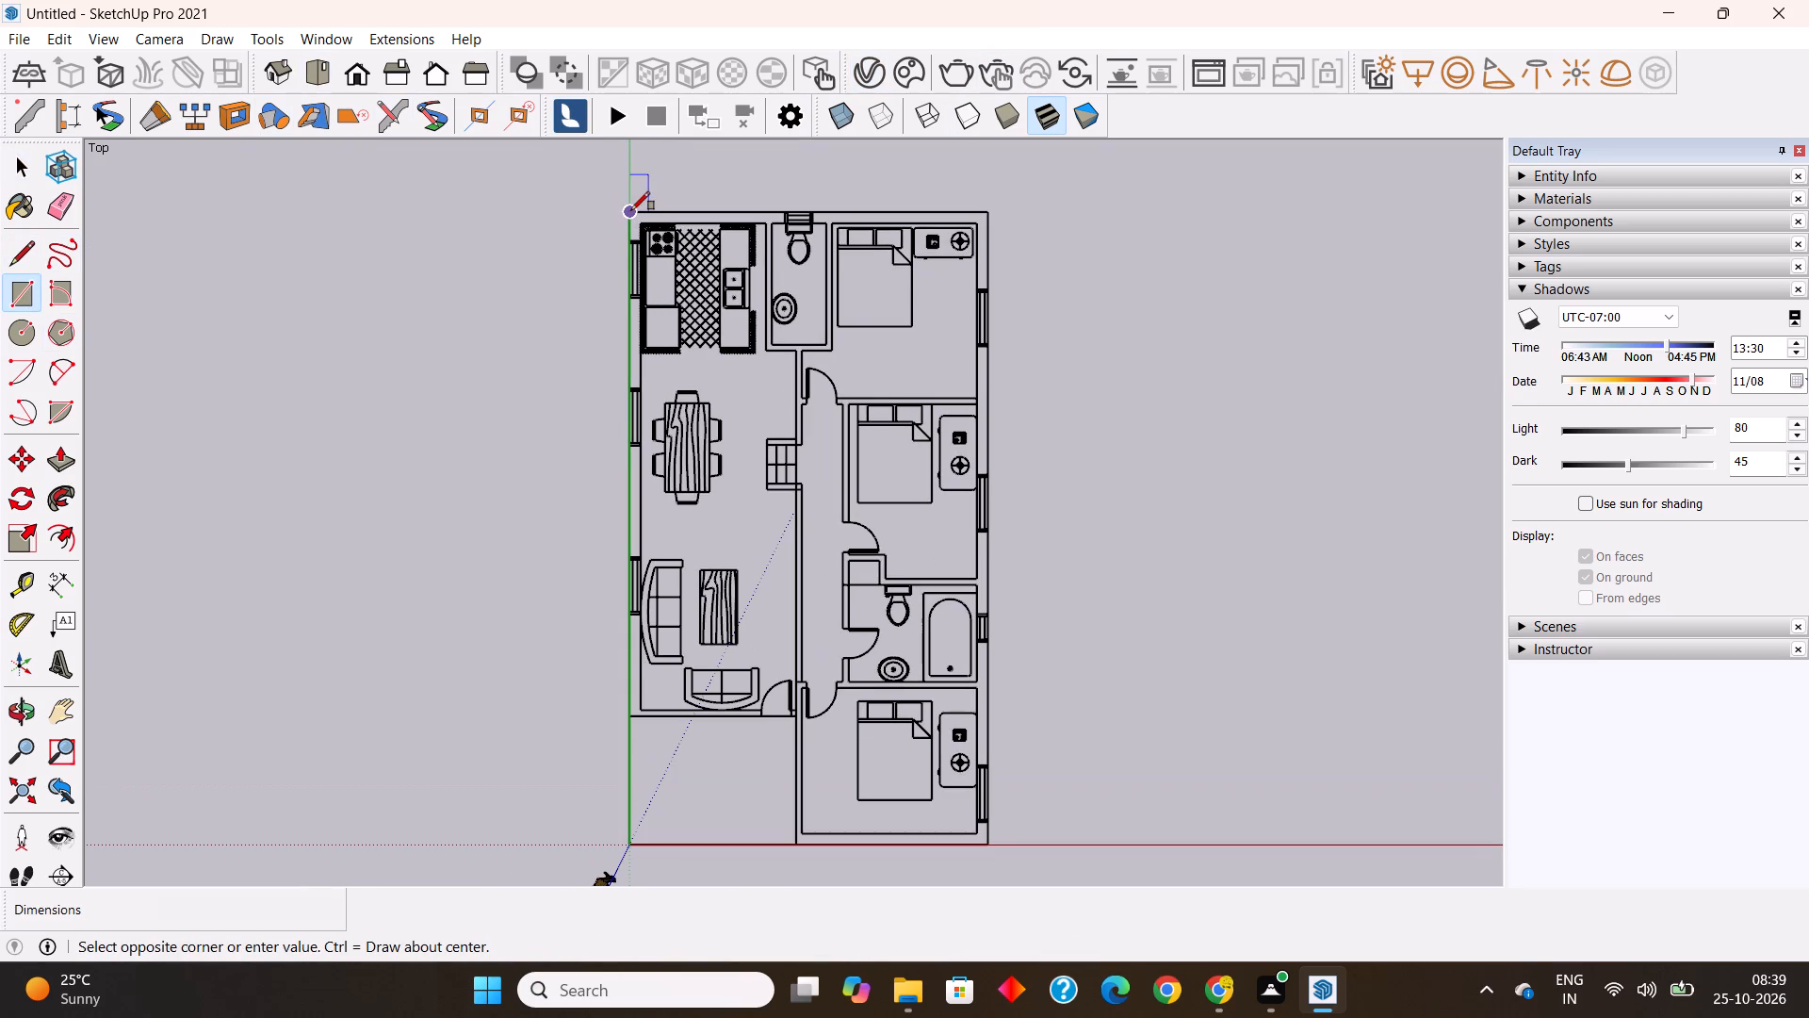
scroll(631, 210, "down", 3)
scroll(896, 668, "up", 3)
left_click(909, 696)
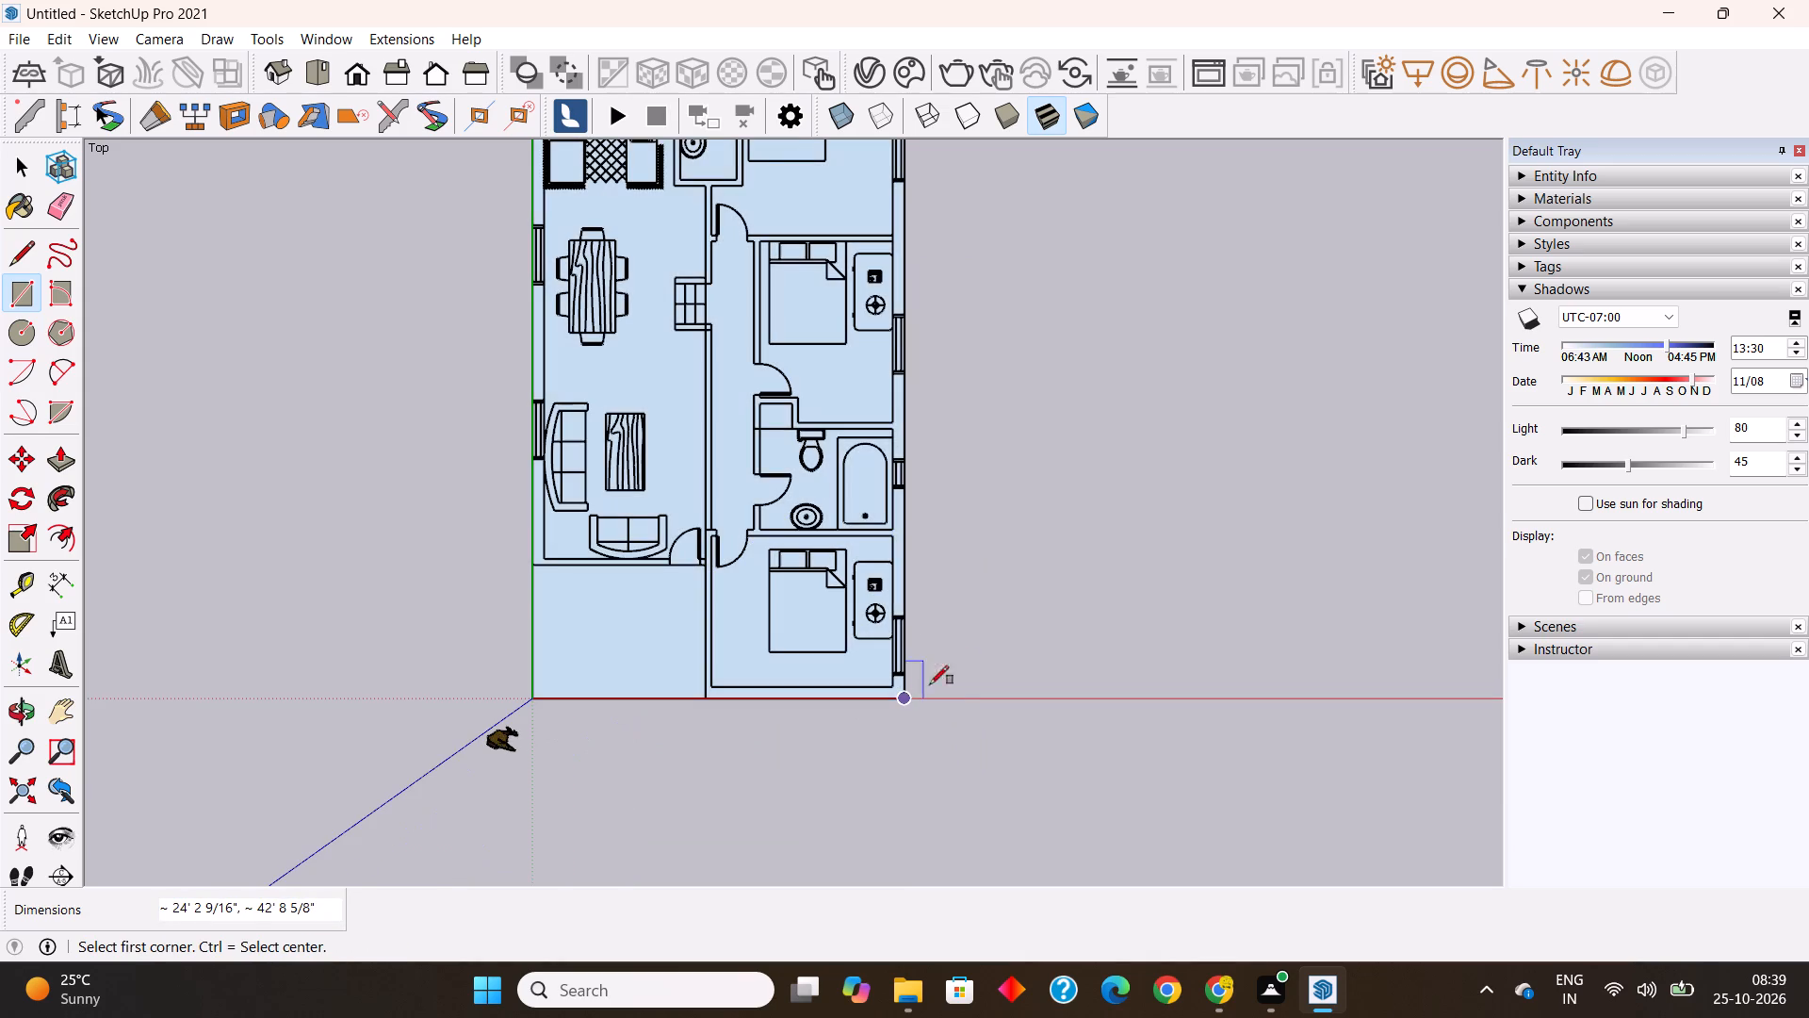
key("space")
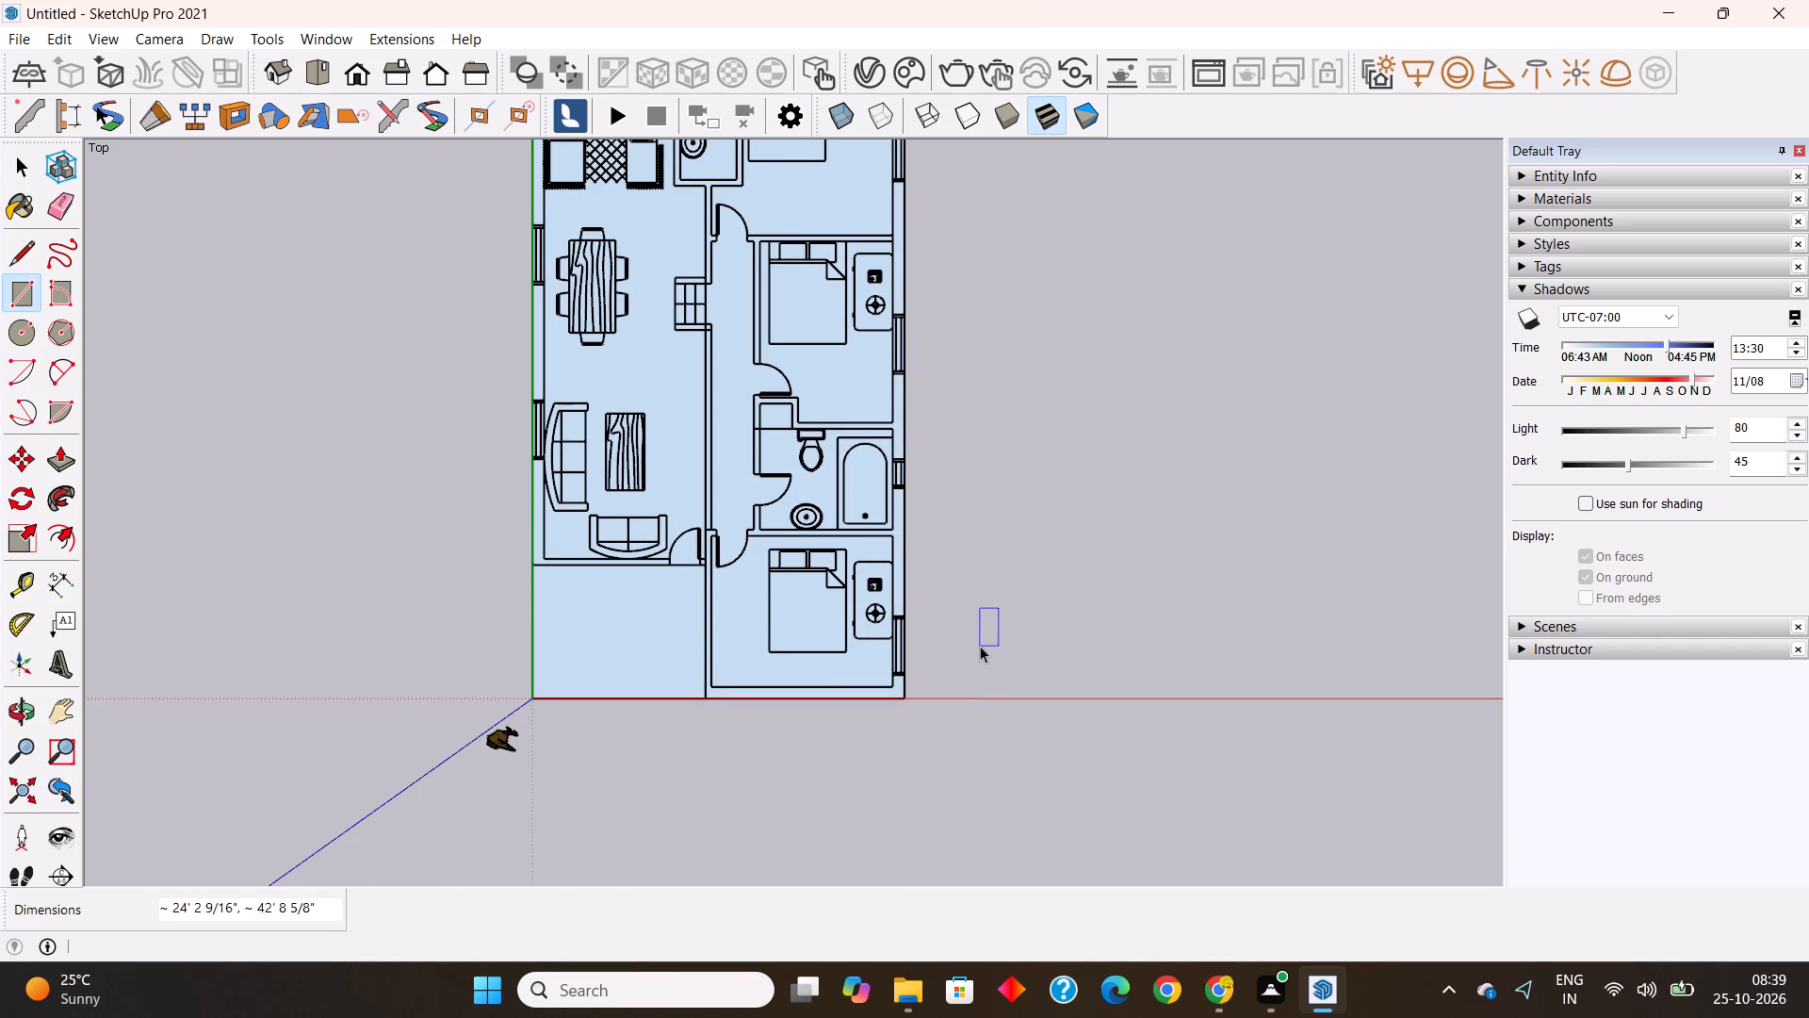
Make a group from the new rectangle's face and its boundary edges.
scroll(677, 704, "down", 3)
scroll(655, 468, "up", 2)
triple_click(681, 450)
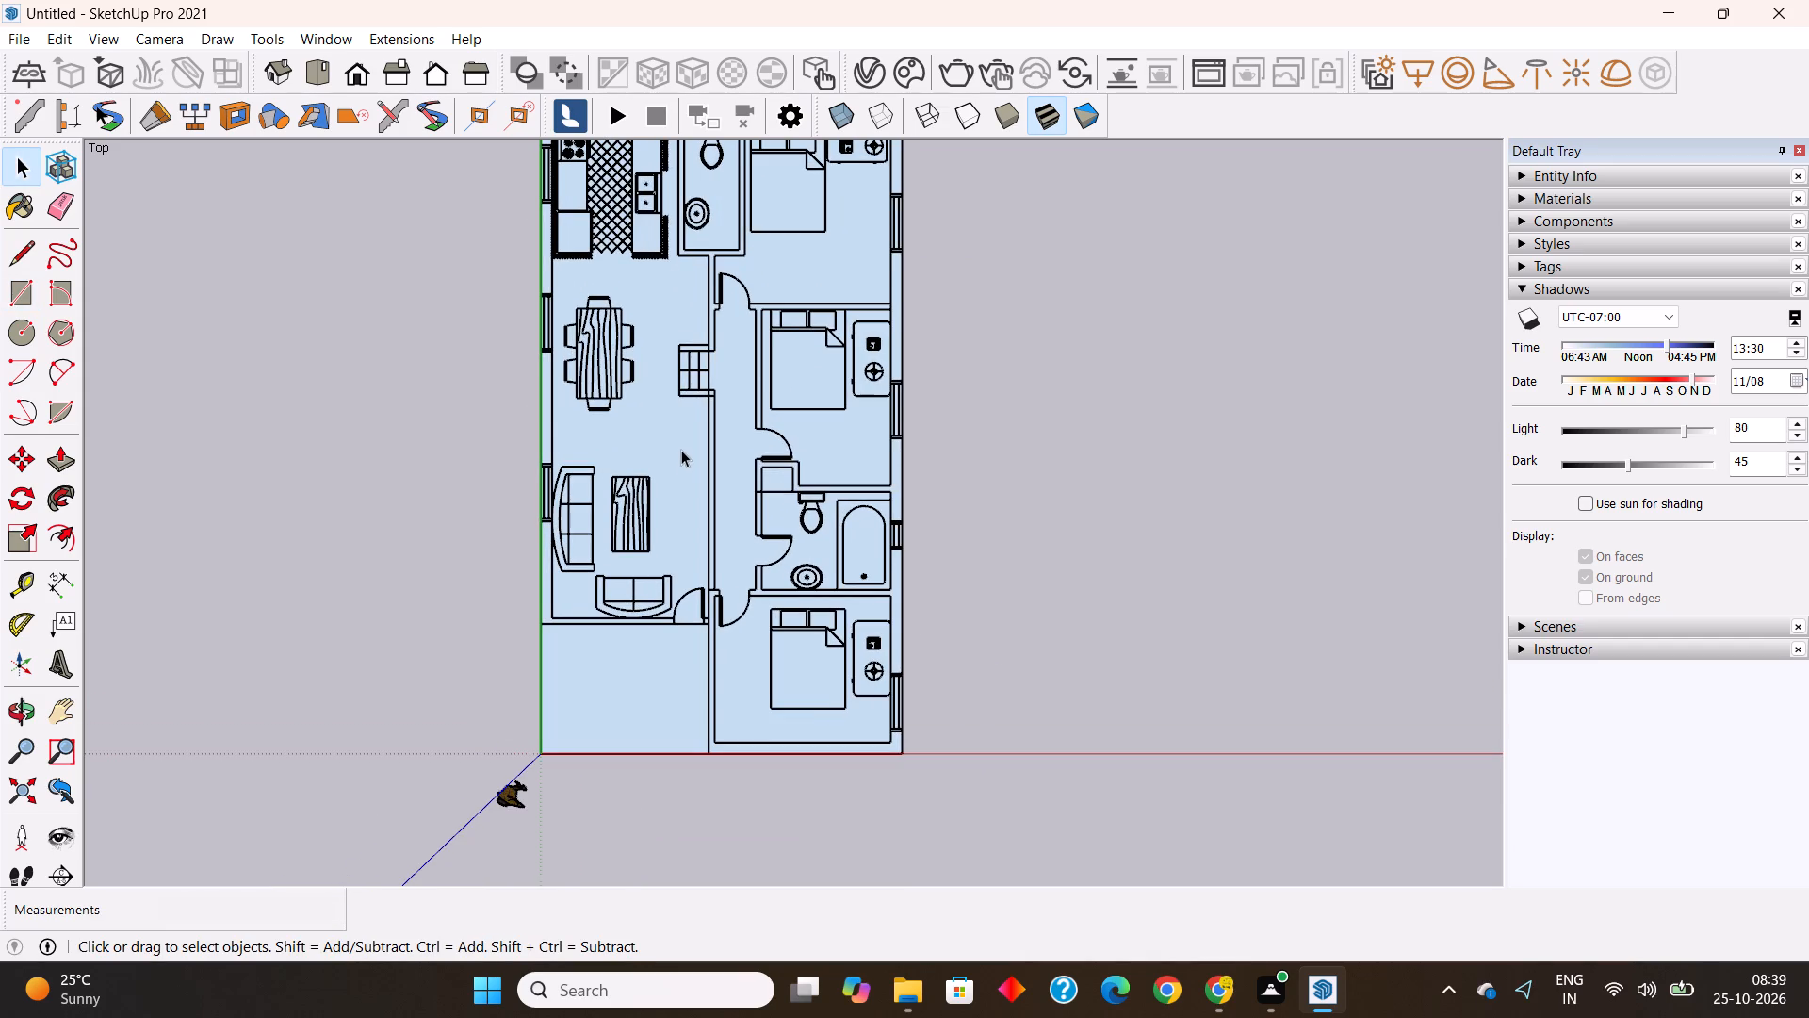
right_click(679, 449)
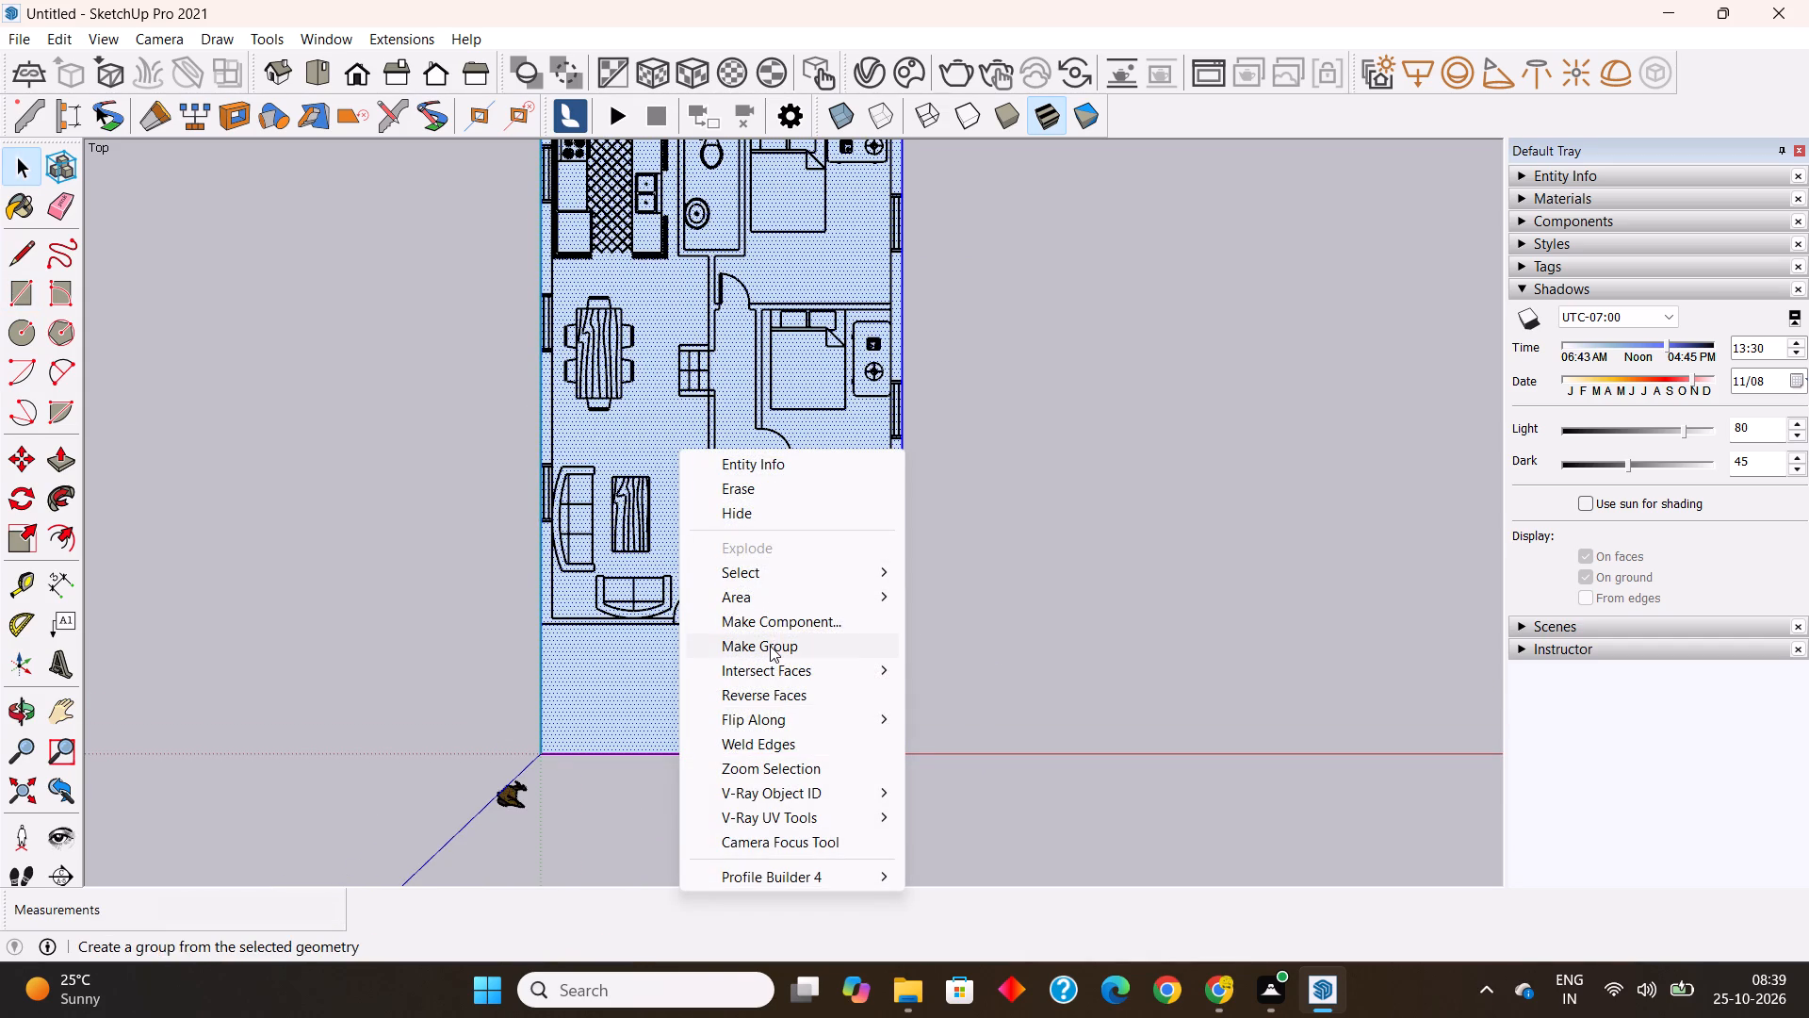
left_click(770, 646)
Push/Pull the rectangle's face inside its group up 4" as a floor slab, and exit the group.
scroll(696, 672, "down", 4)
double_click(686, 521)
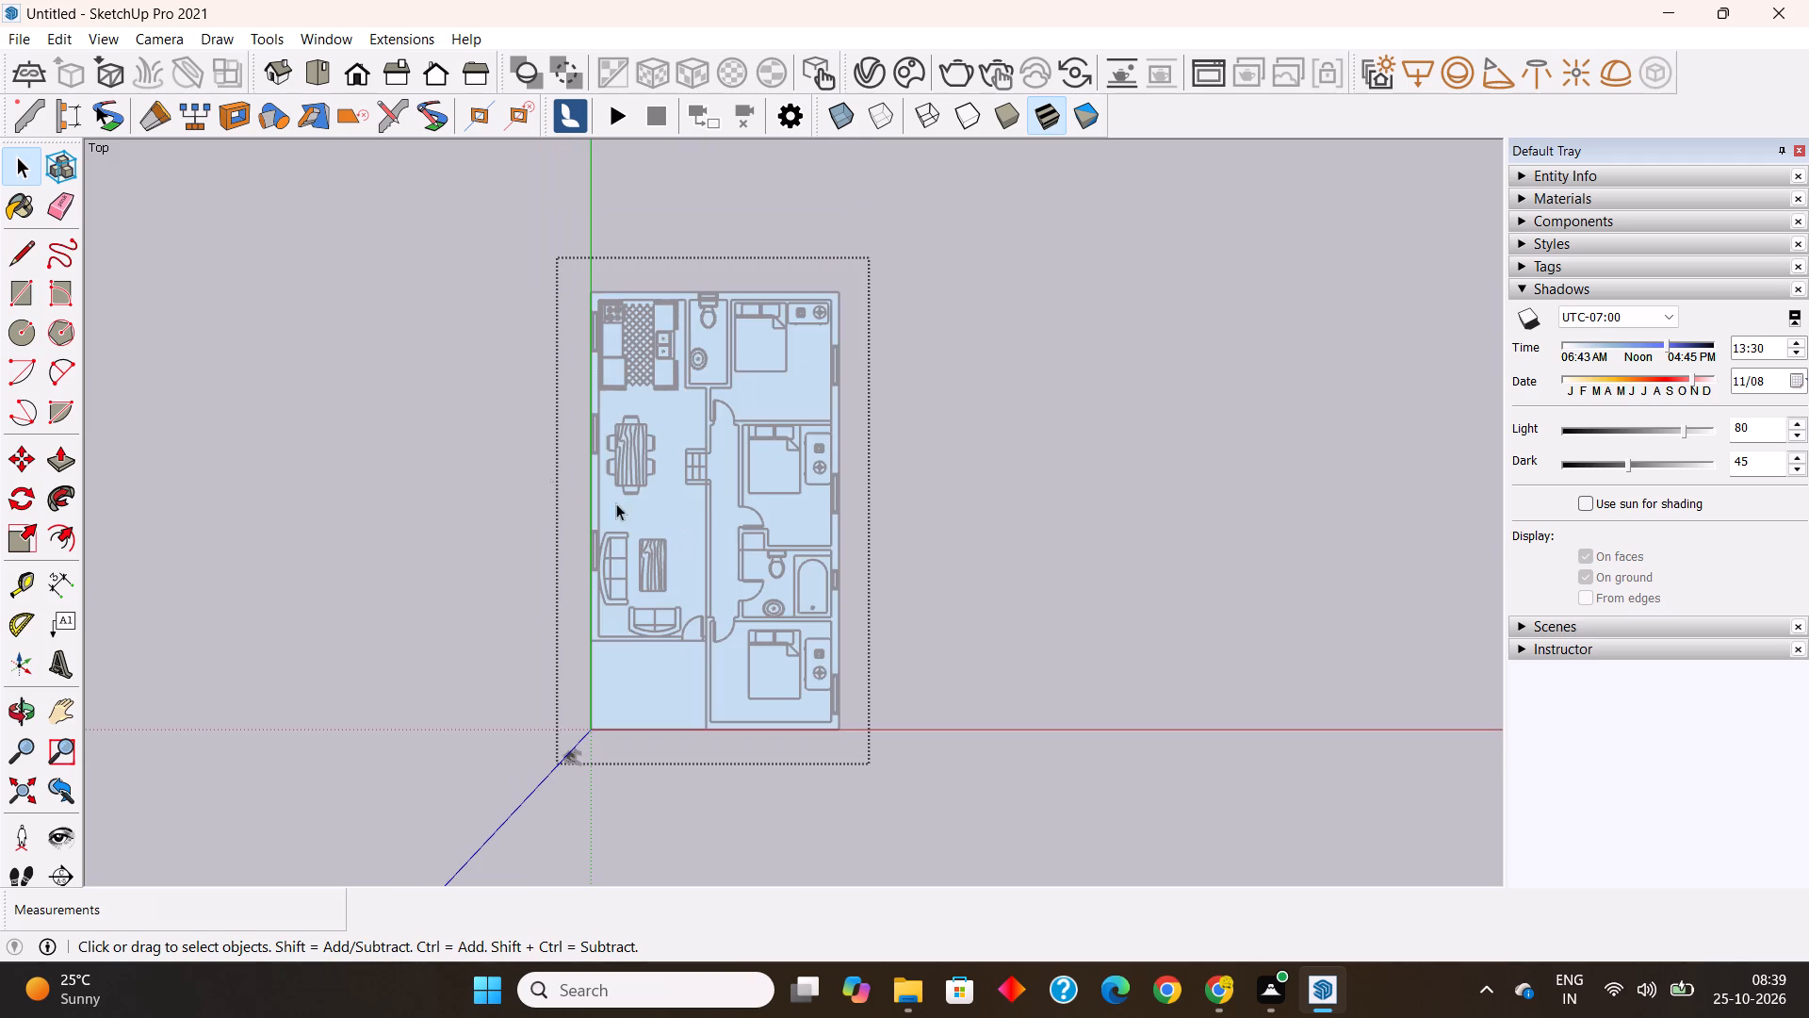
middle_click_drag(1201, 606, 1510, 237)
middle_click_drag(1068, 532, 1073, 498)
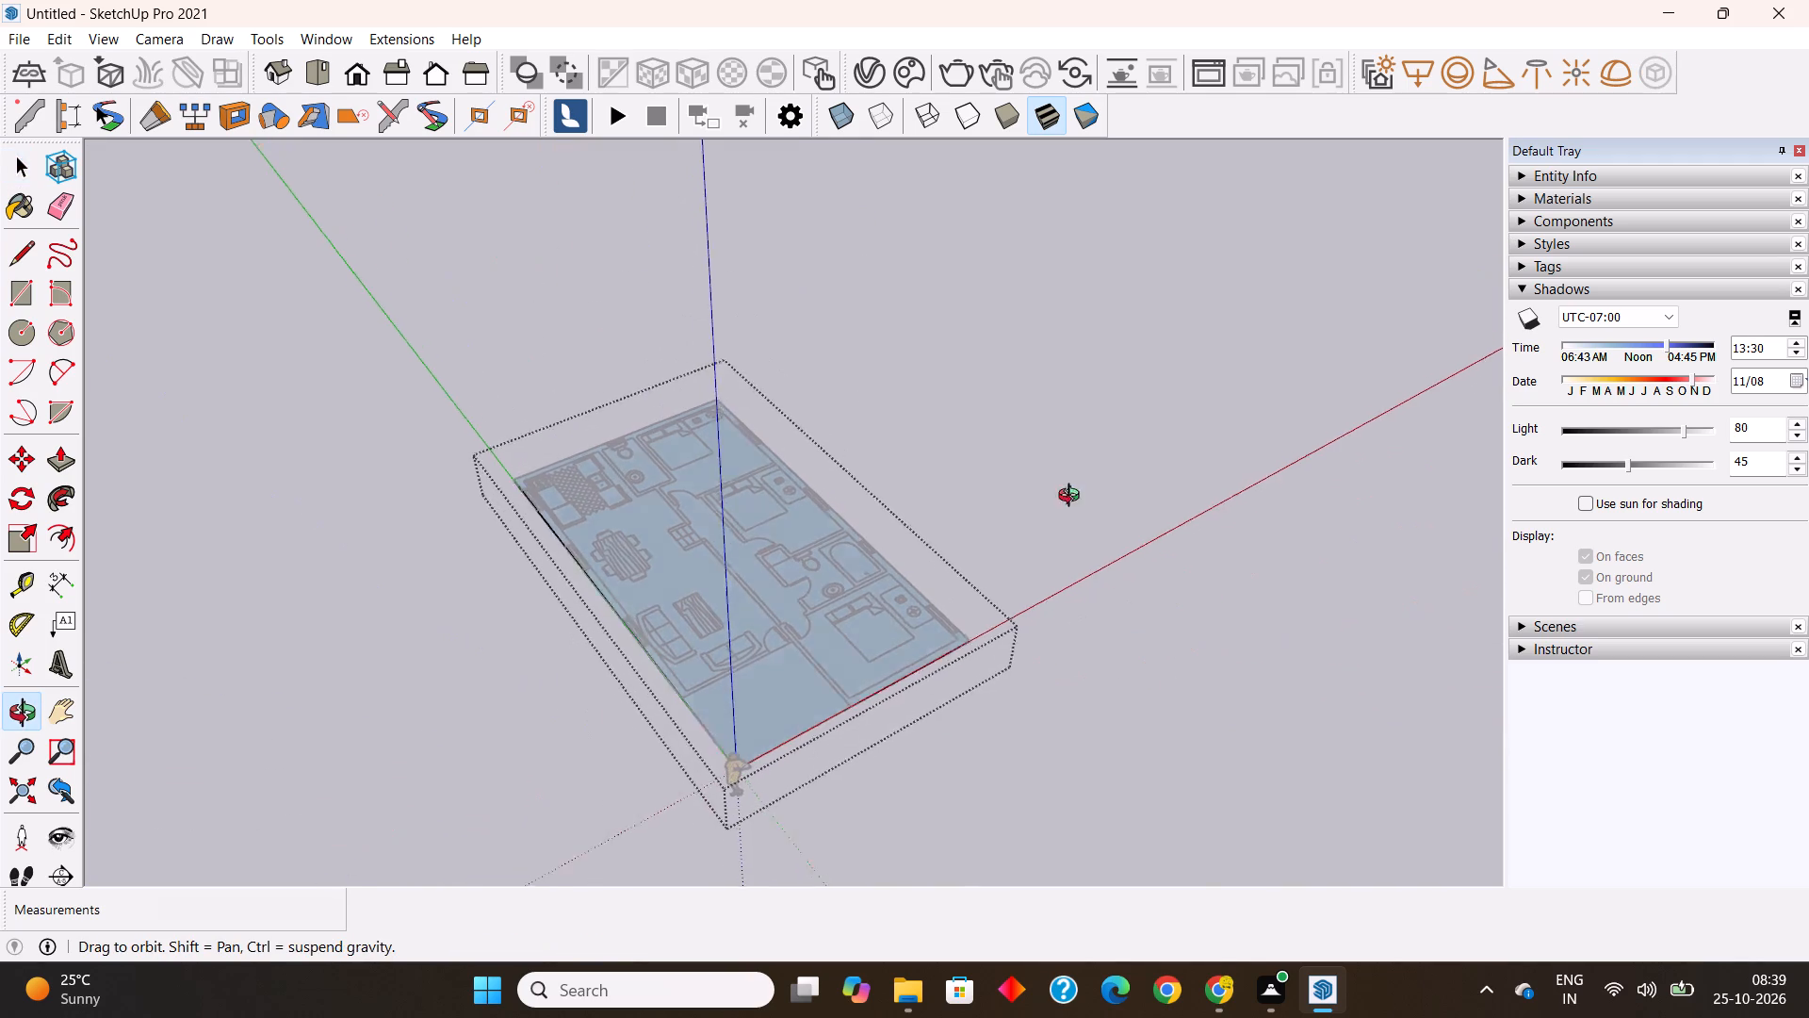
middle_click_drag(1073, 498, 1070, 416)
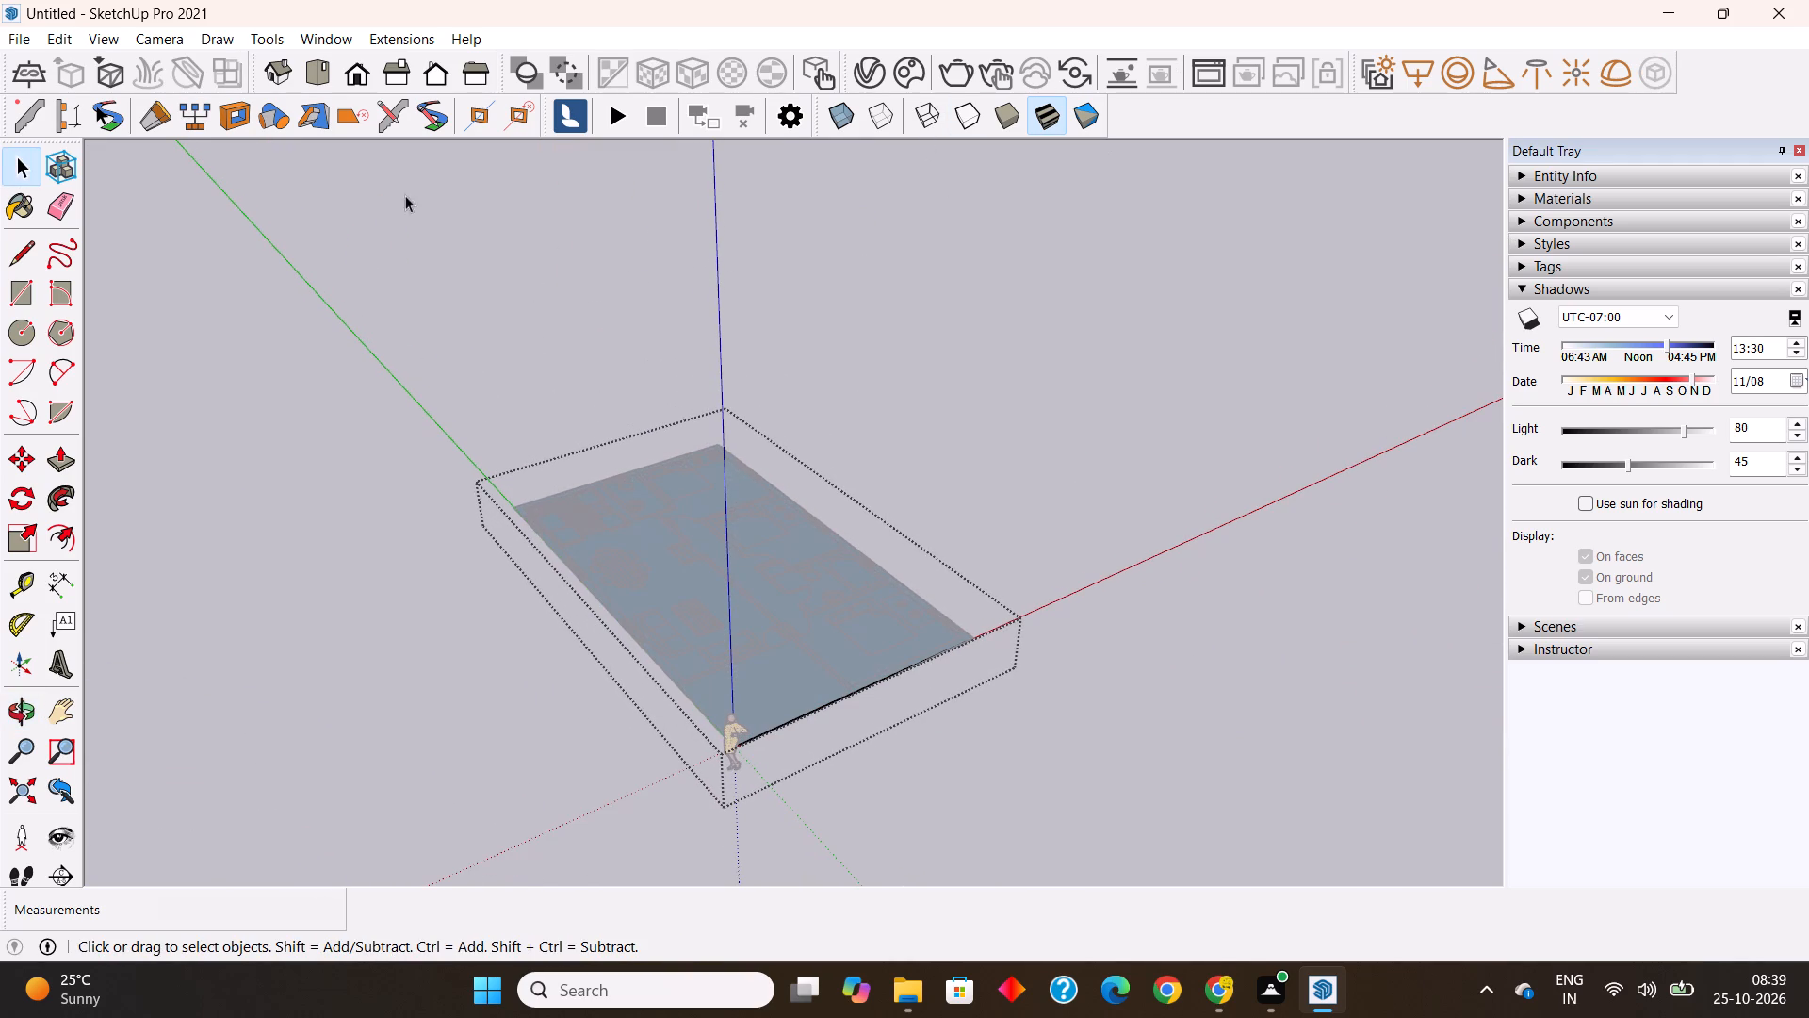
left_click(63, 452)
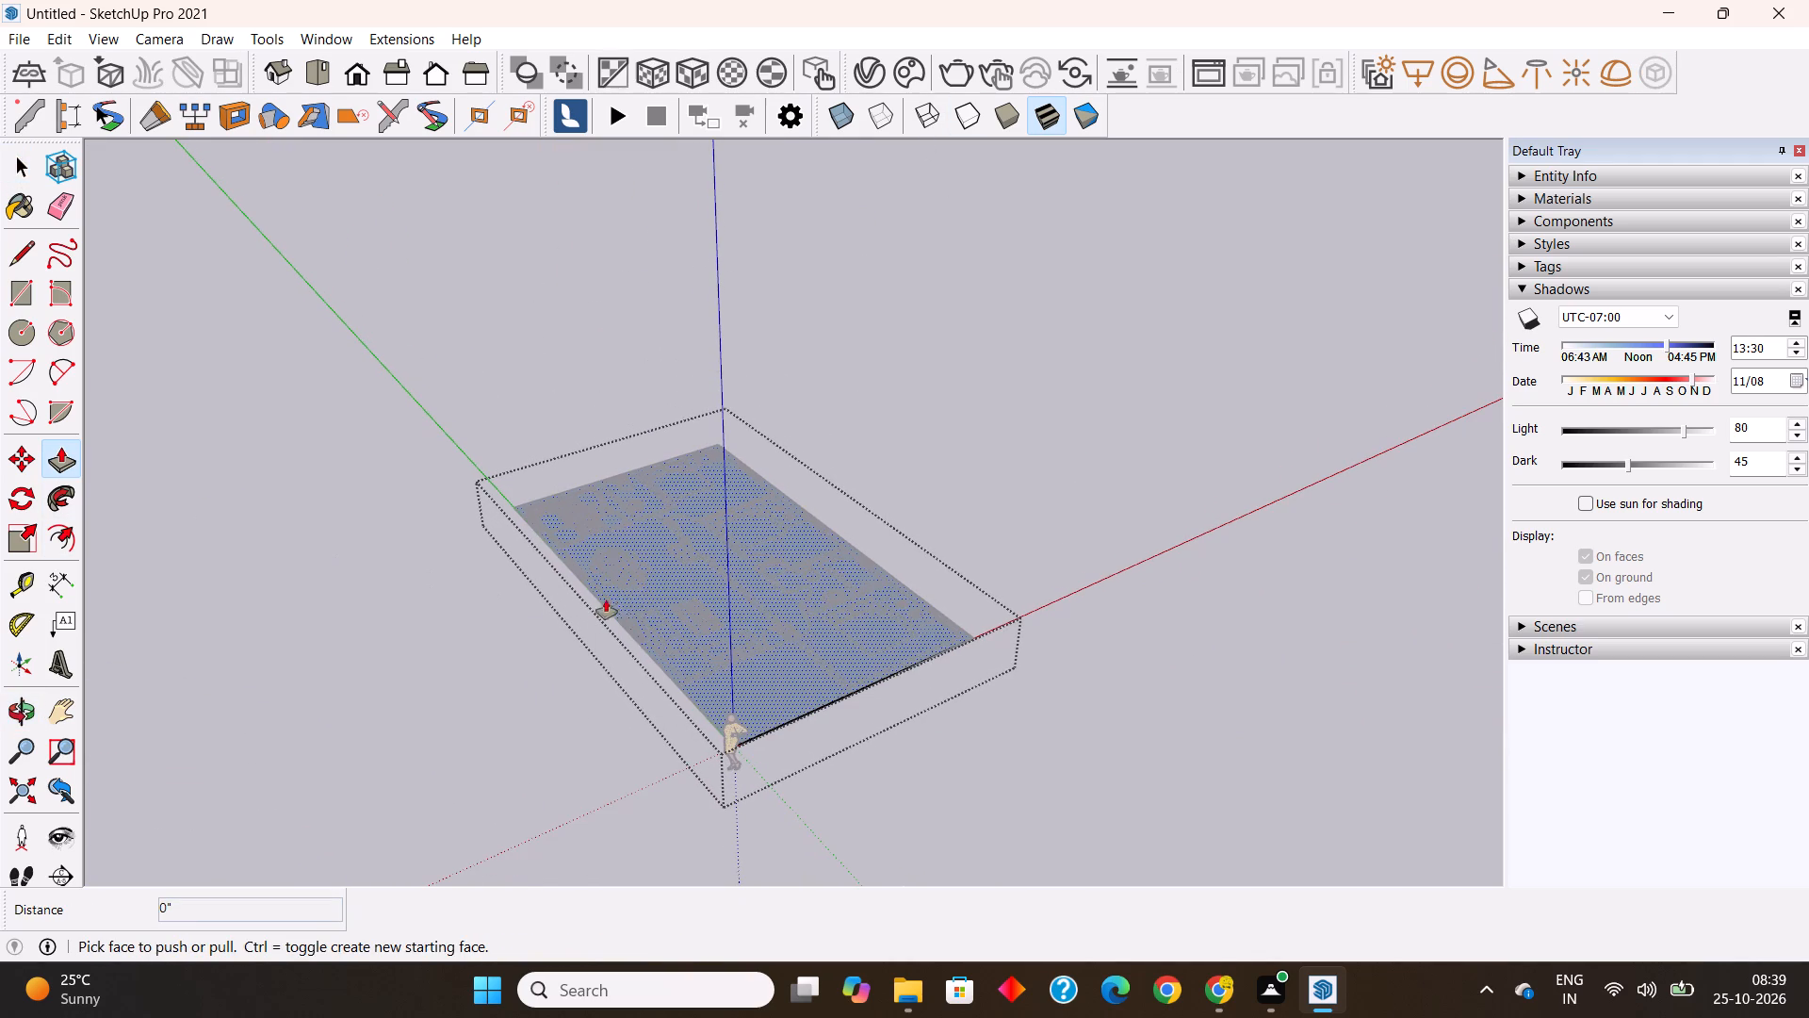
left_click(640, 592)
type("4\"")
key("Return")
key("space")
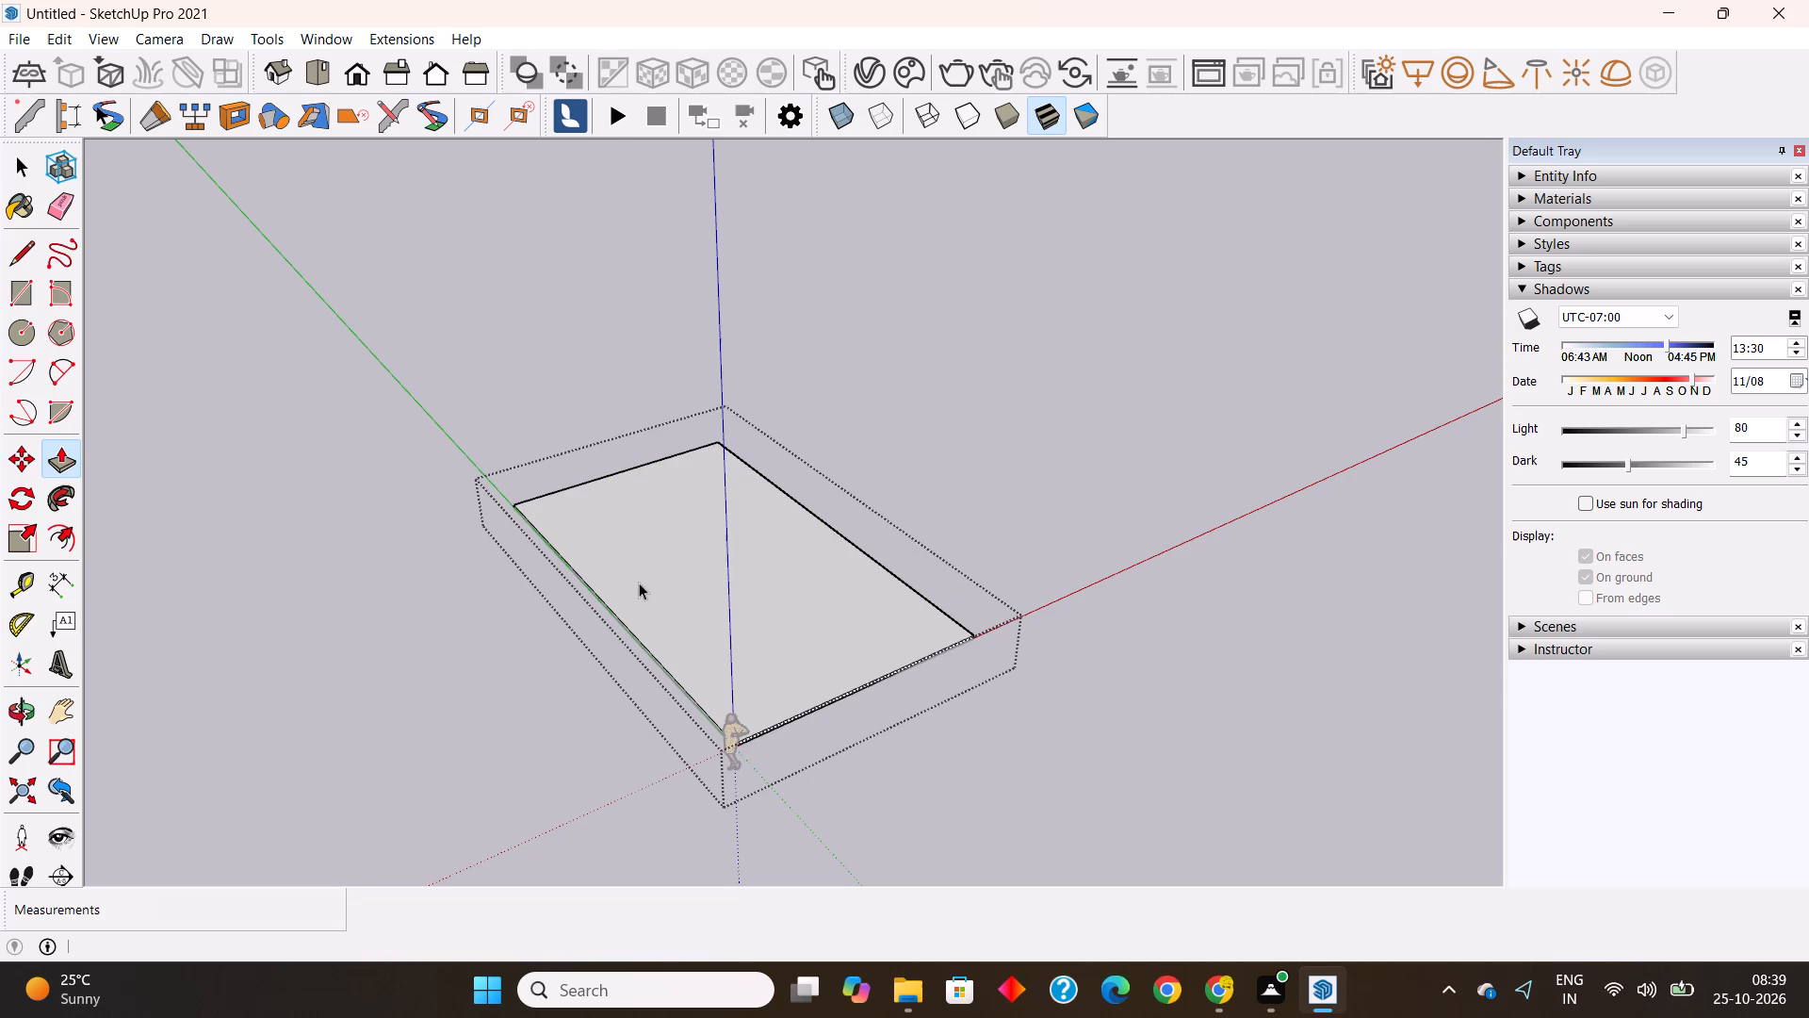
left_click(1215, 654)
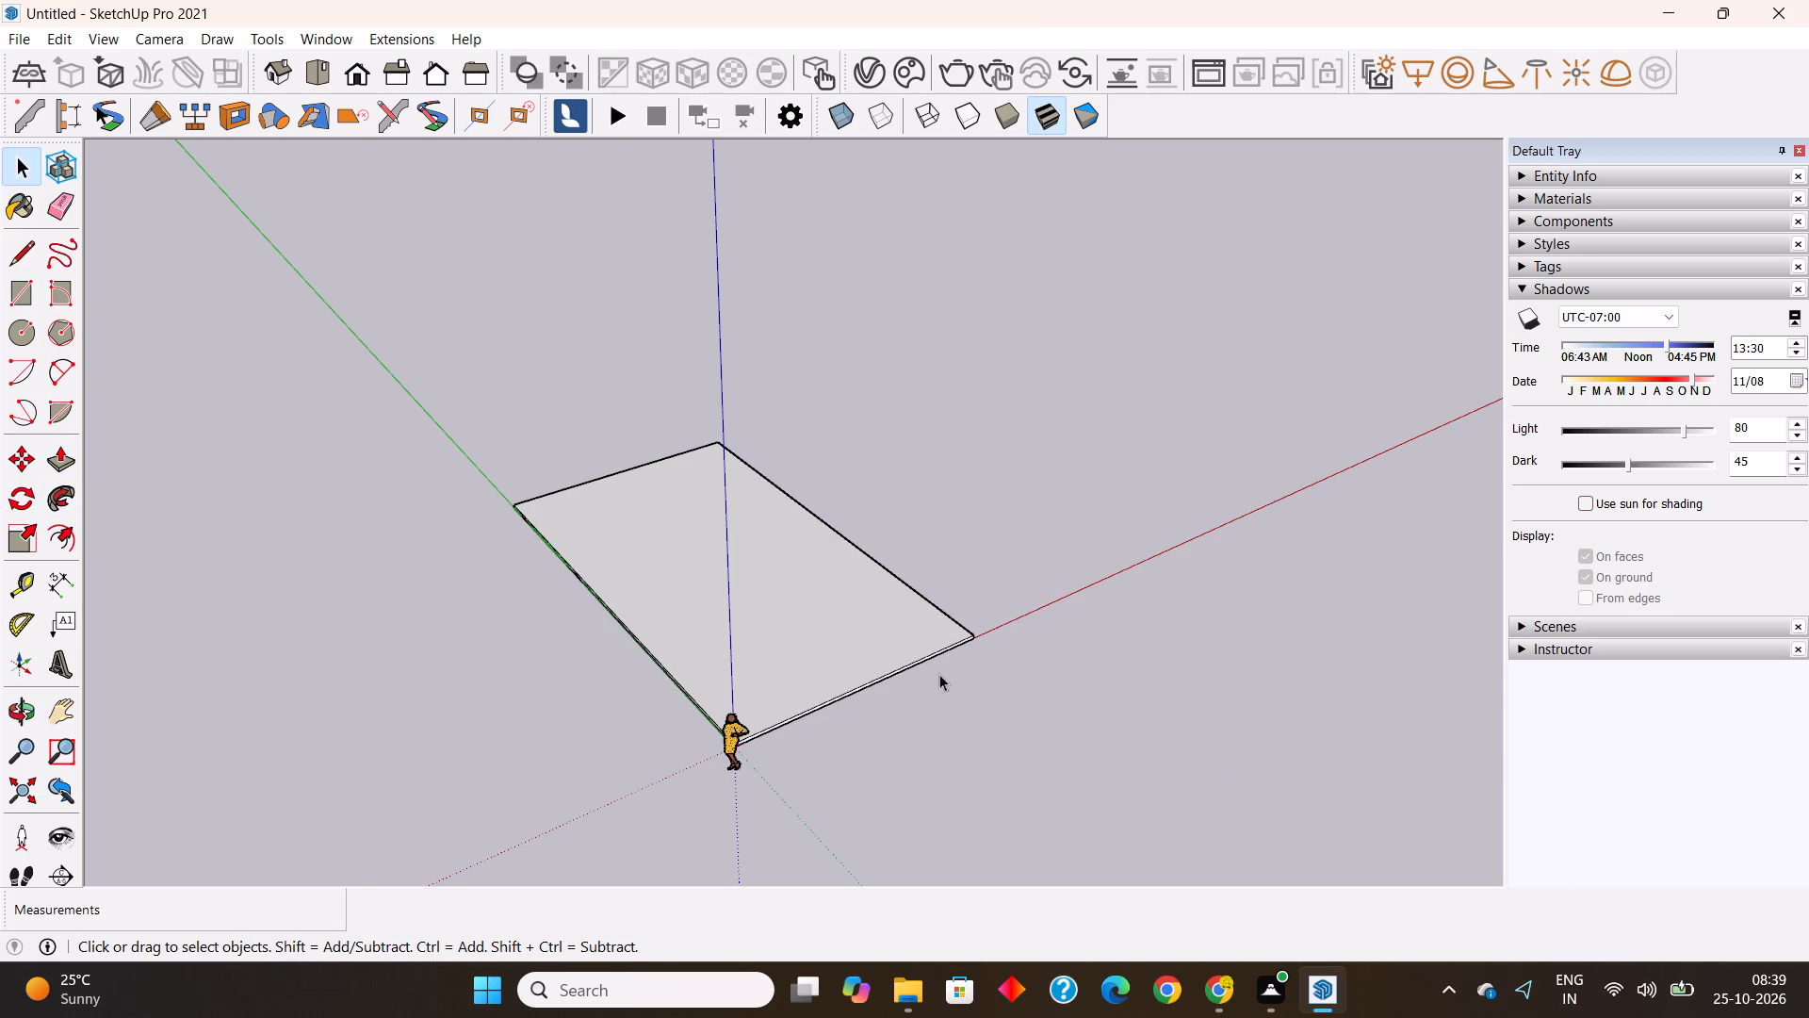
Examine the floor slab covering the plan at oblique angles and from directly above.
middle_click_drag(908, 678, 898, 708)
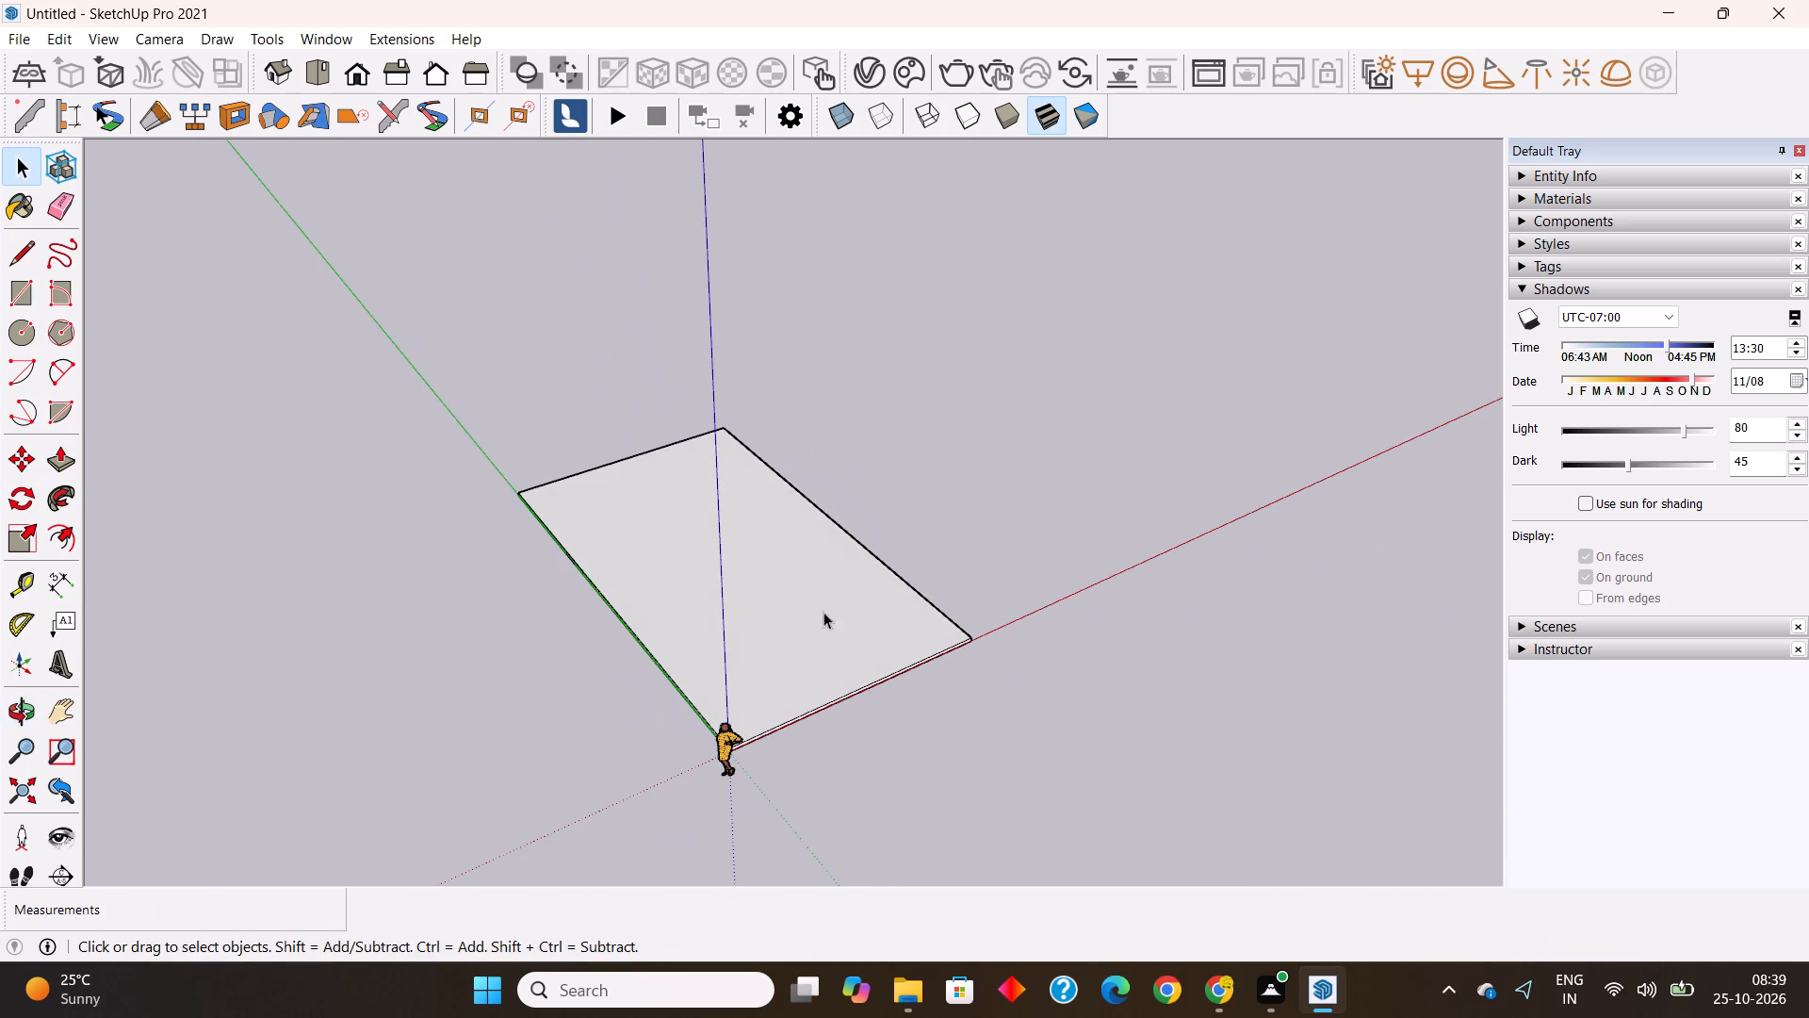
left_click(805, 611)
left_click(1009, 457)
middle_click_drag(765, 644, 822, 624)
scroll(796, 627, "up", 2)
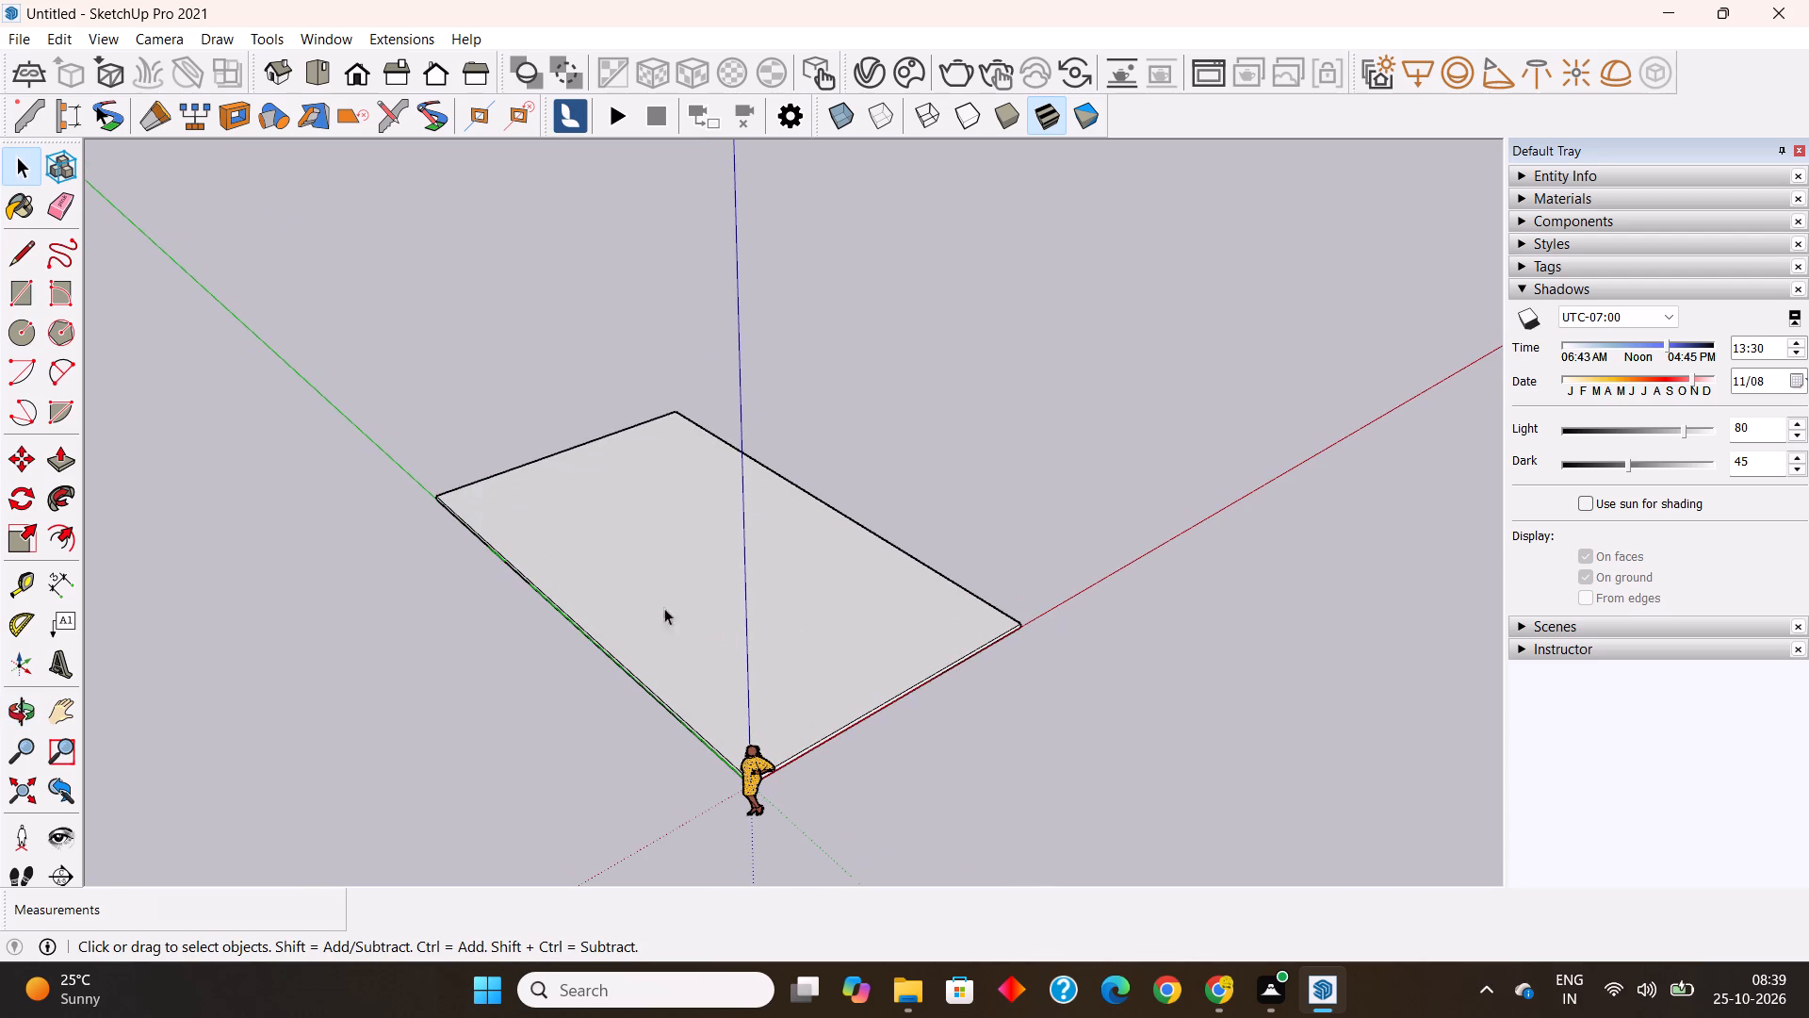
left_click(821, 347)
left_click(344, 297)
left_click(320, 58)
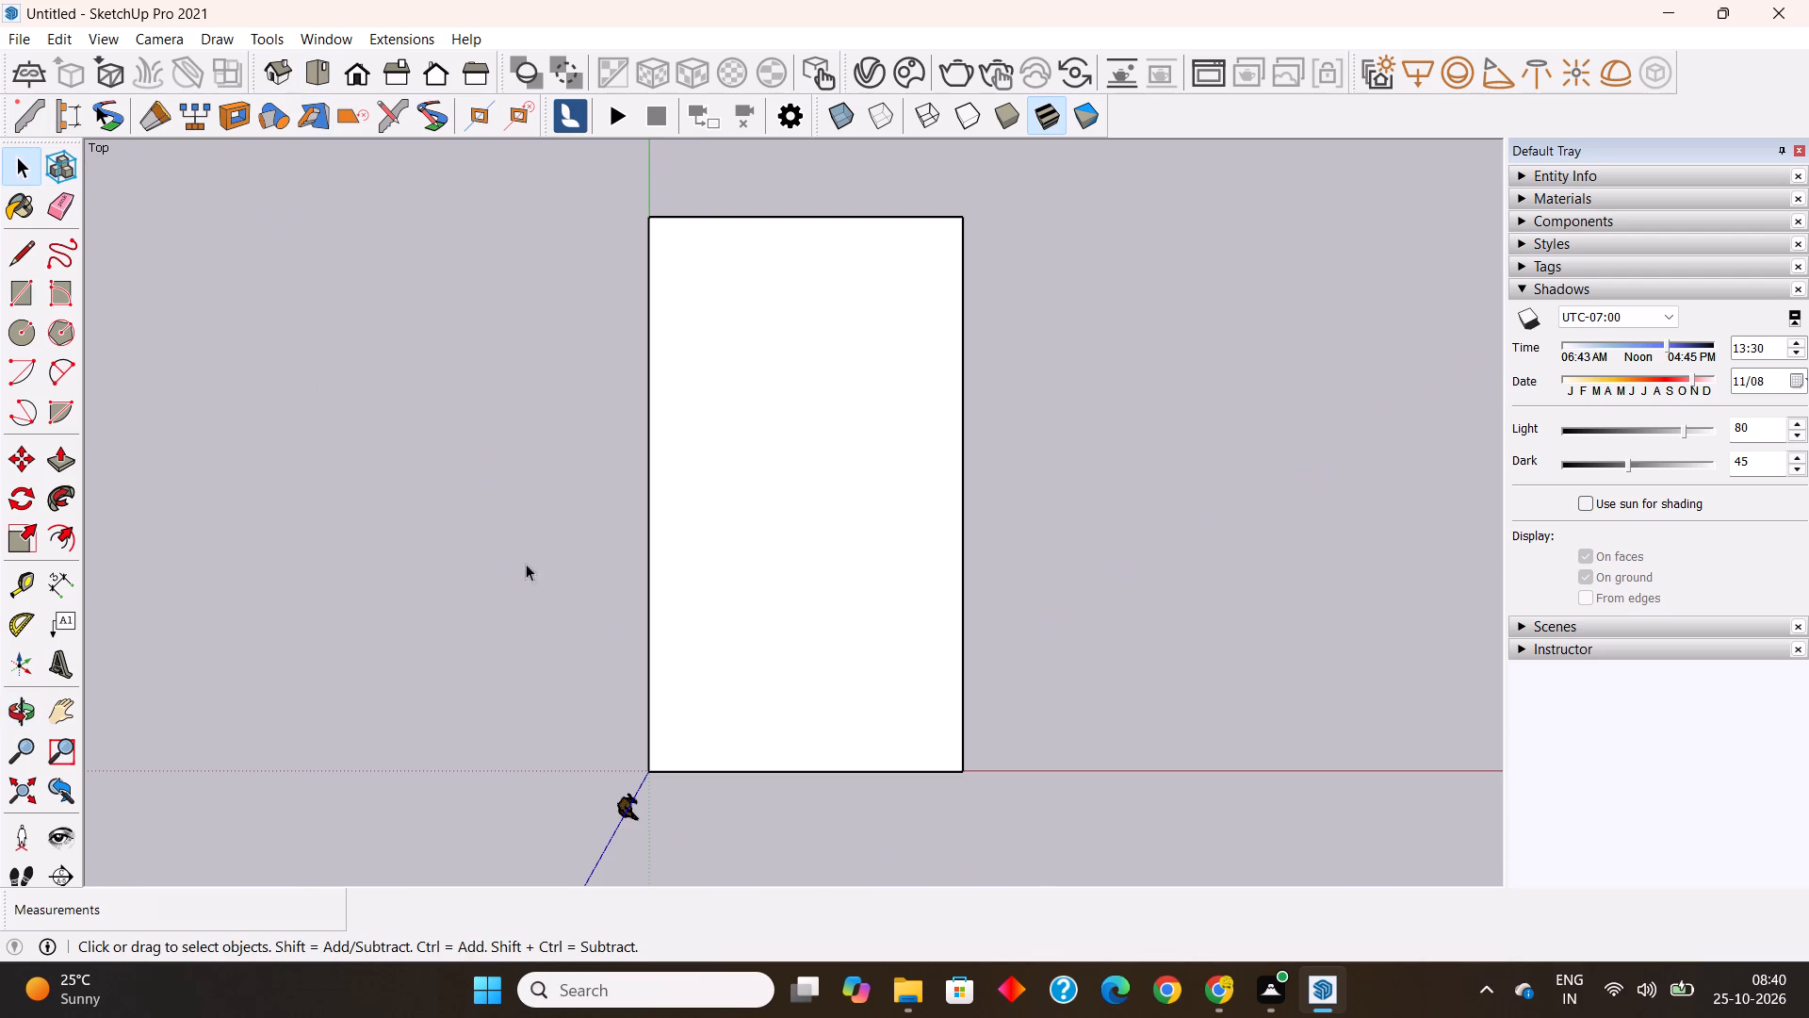
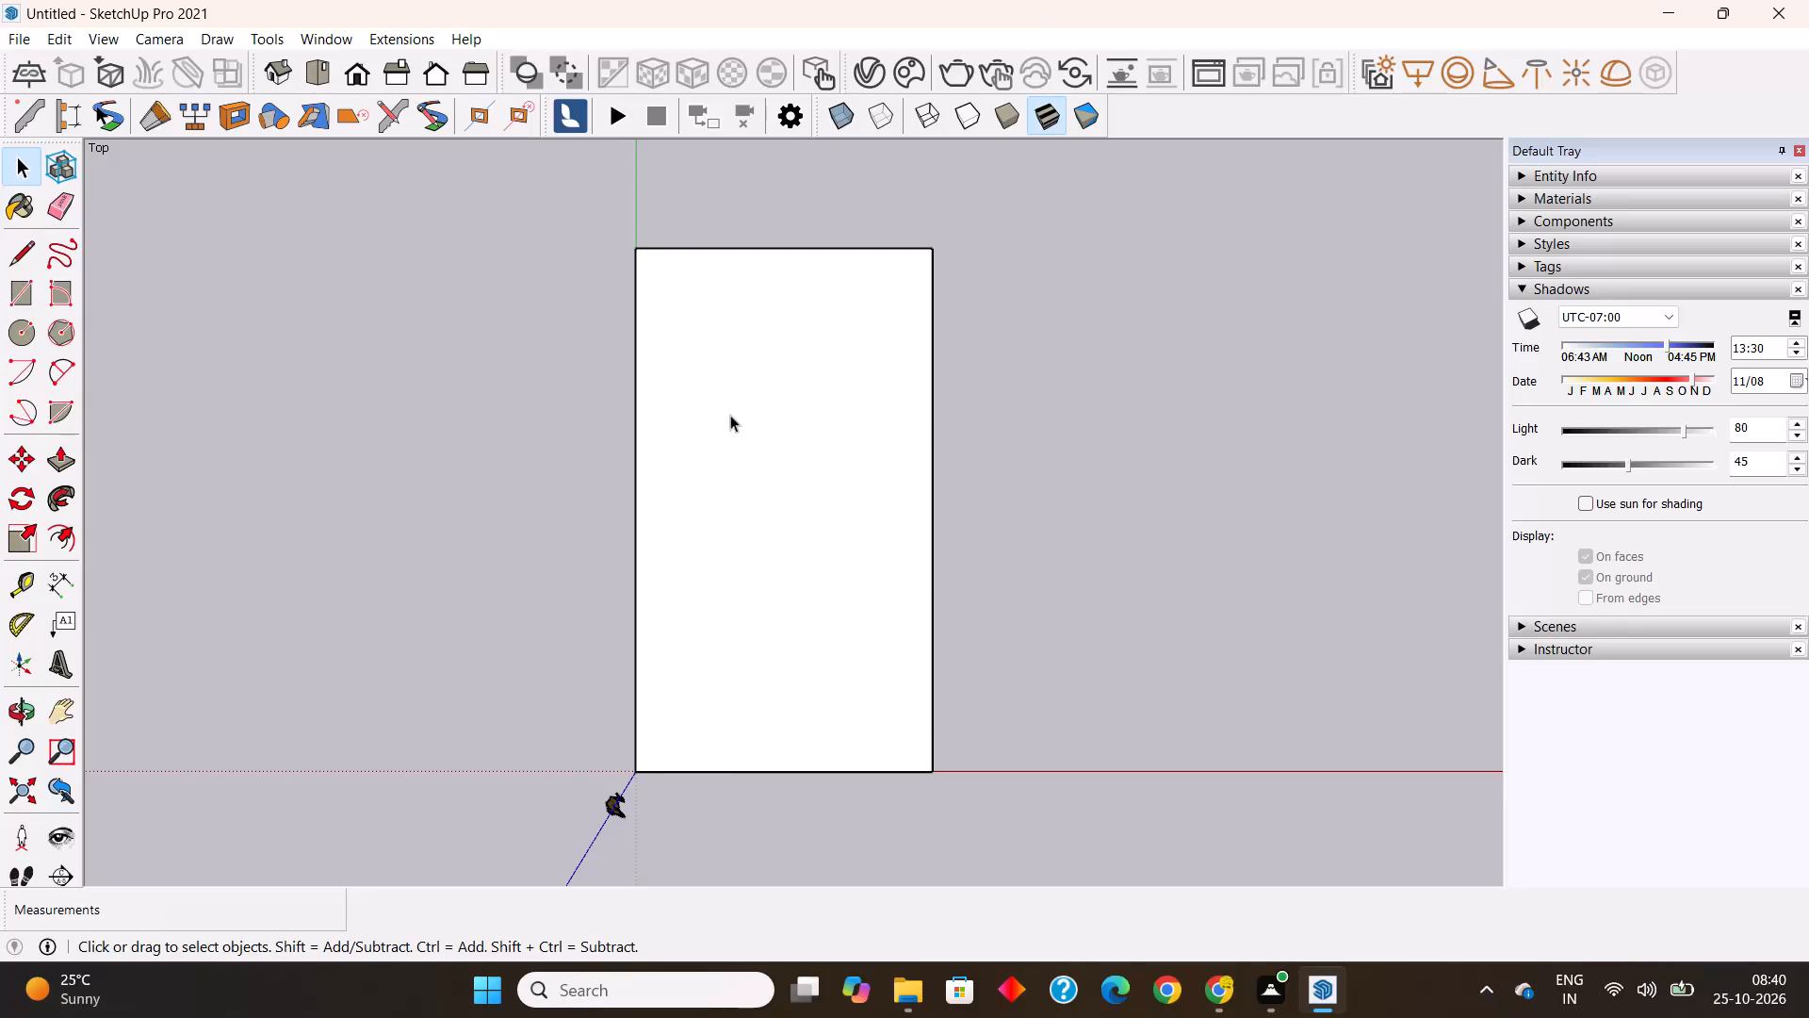
Draw a 1' by 1' square on the floor slab, just inside its far corner by the green axis.
left_click(23, 290)
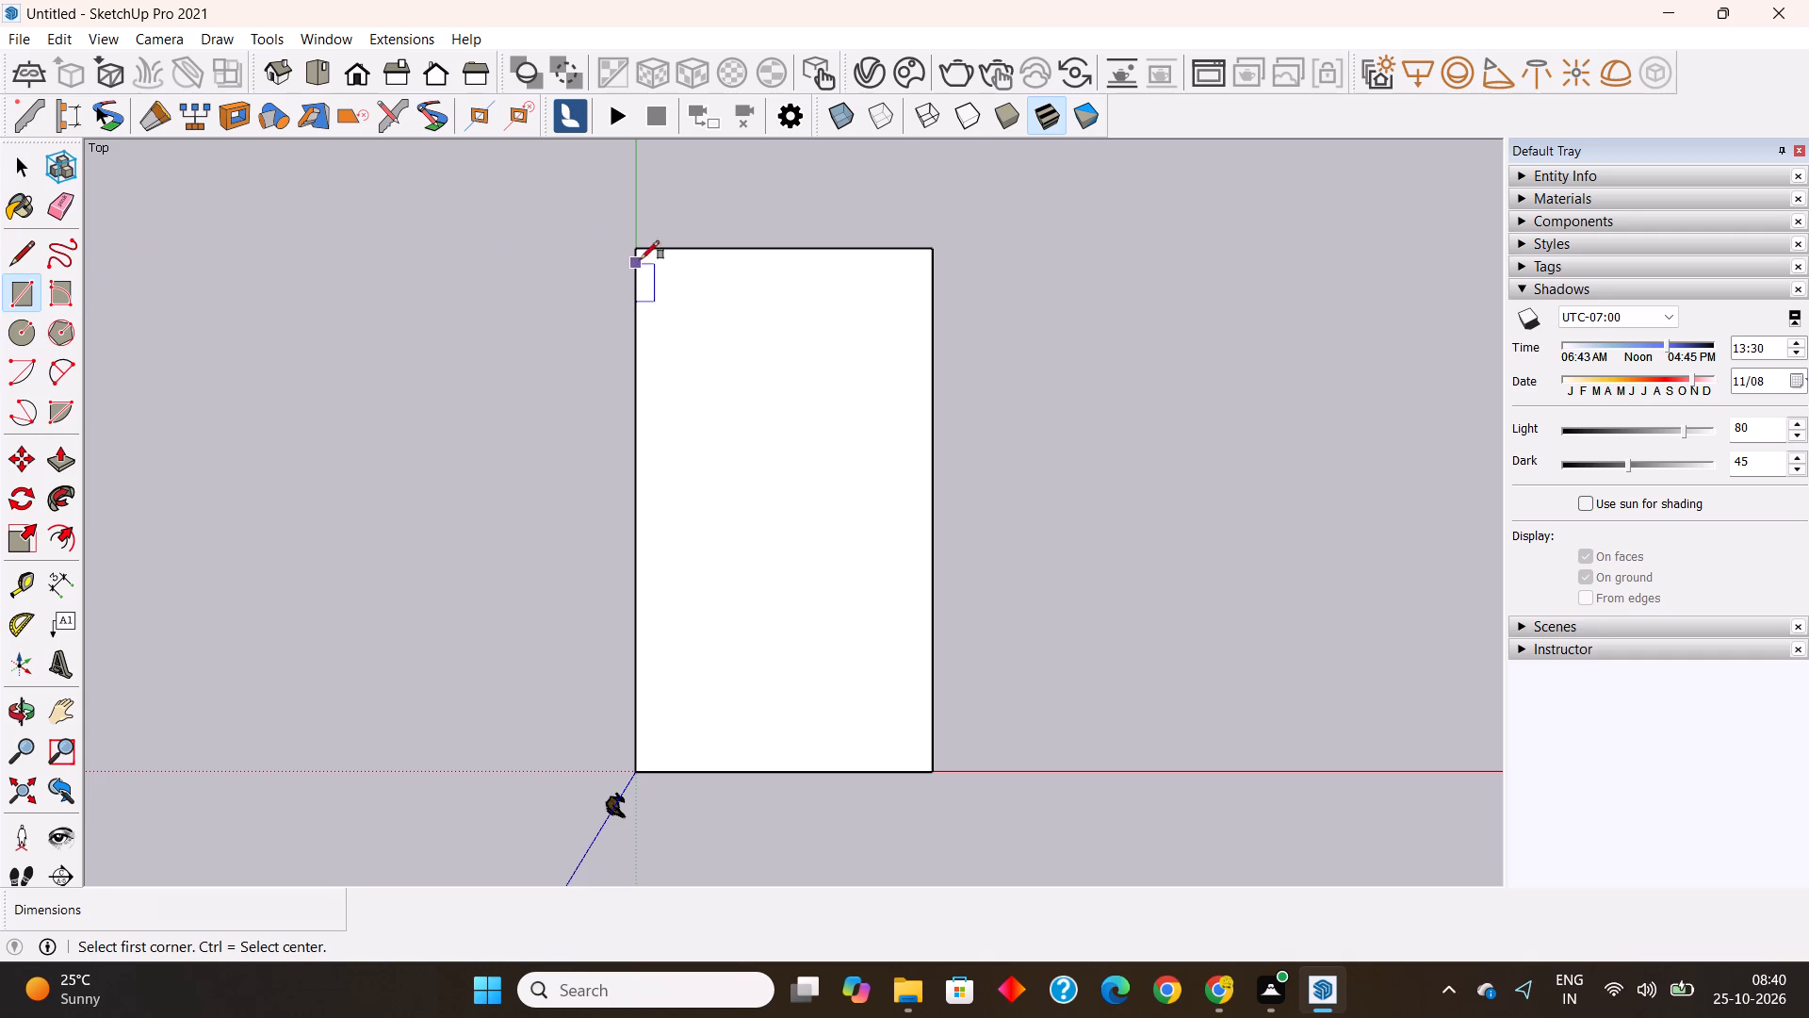
scroll(653, 240, "up", 3)
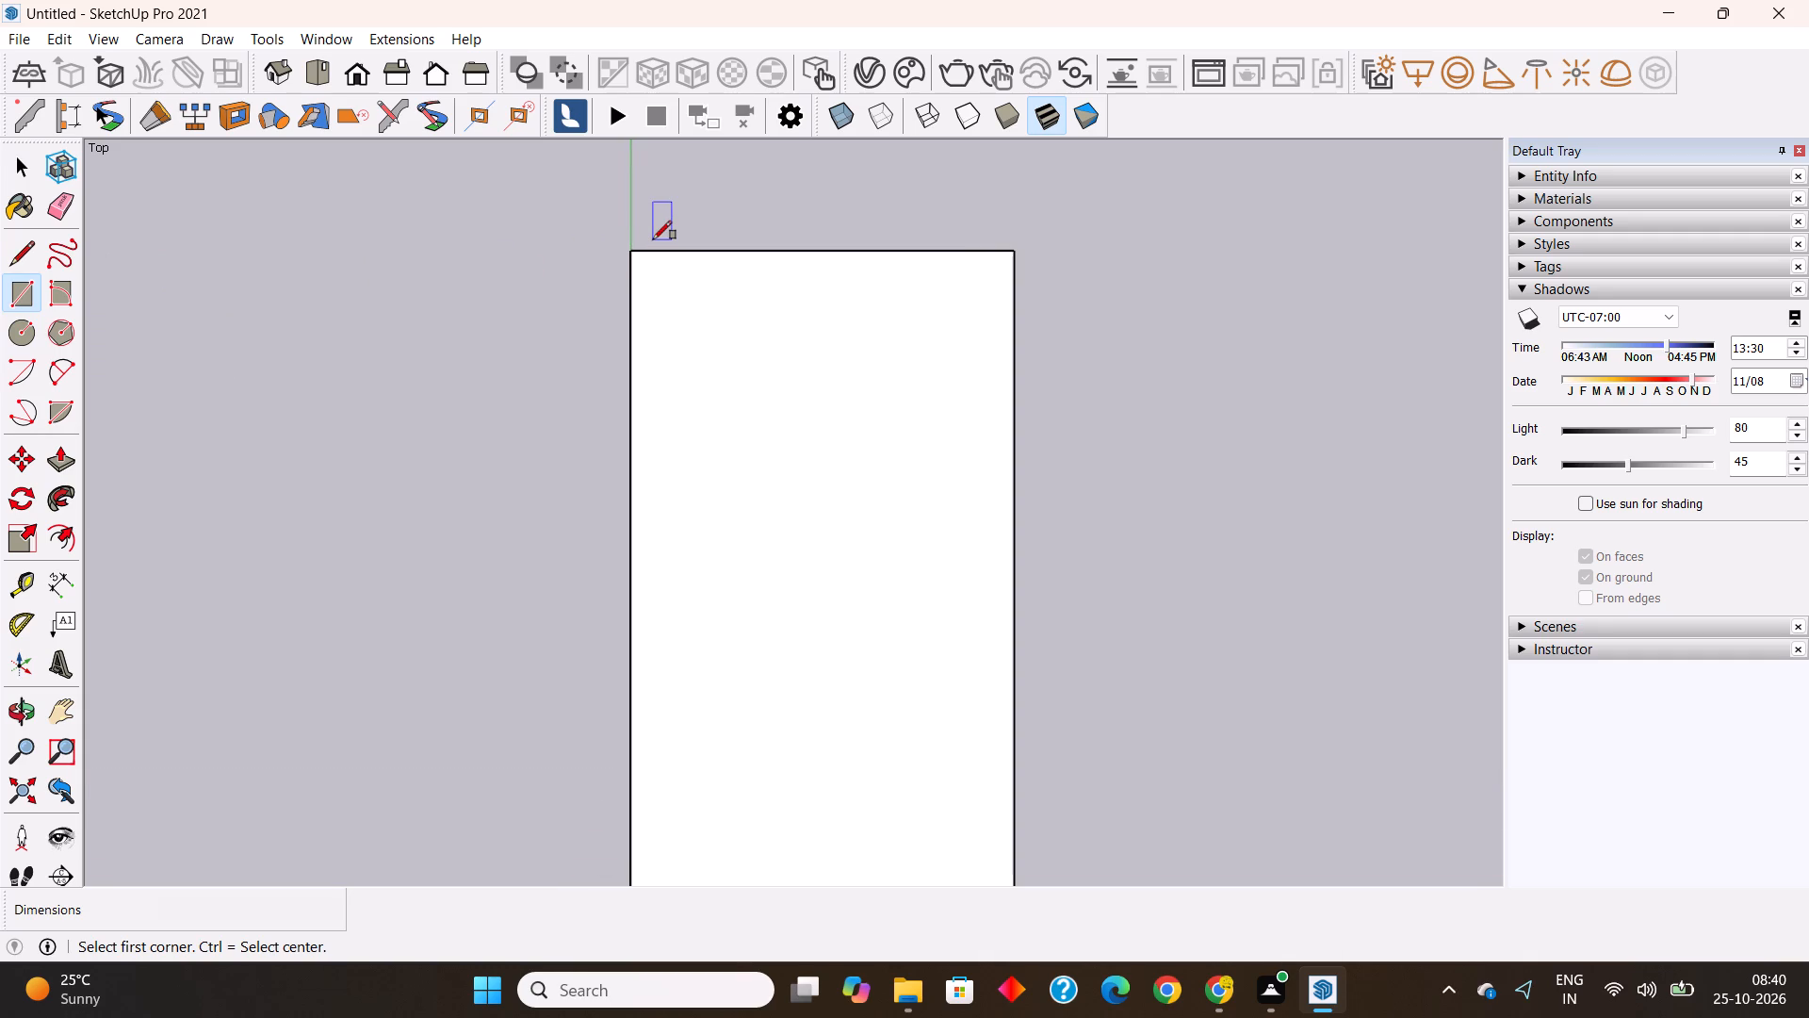
scroll(664, 281, "up", 1)
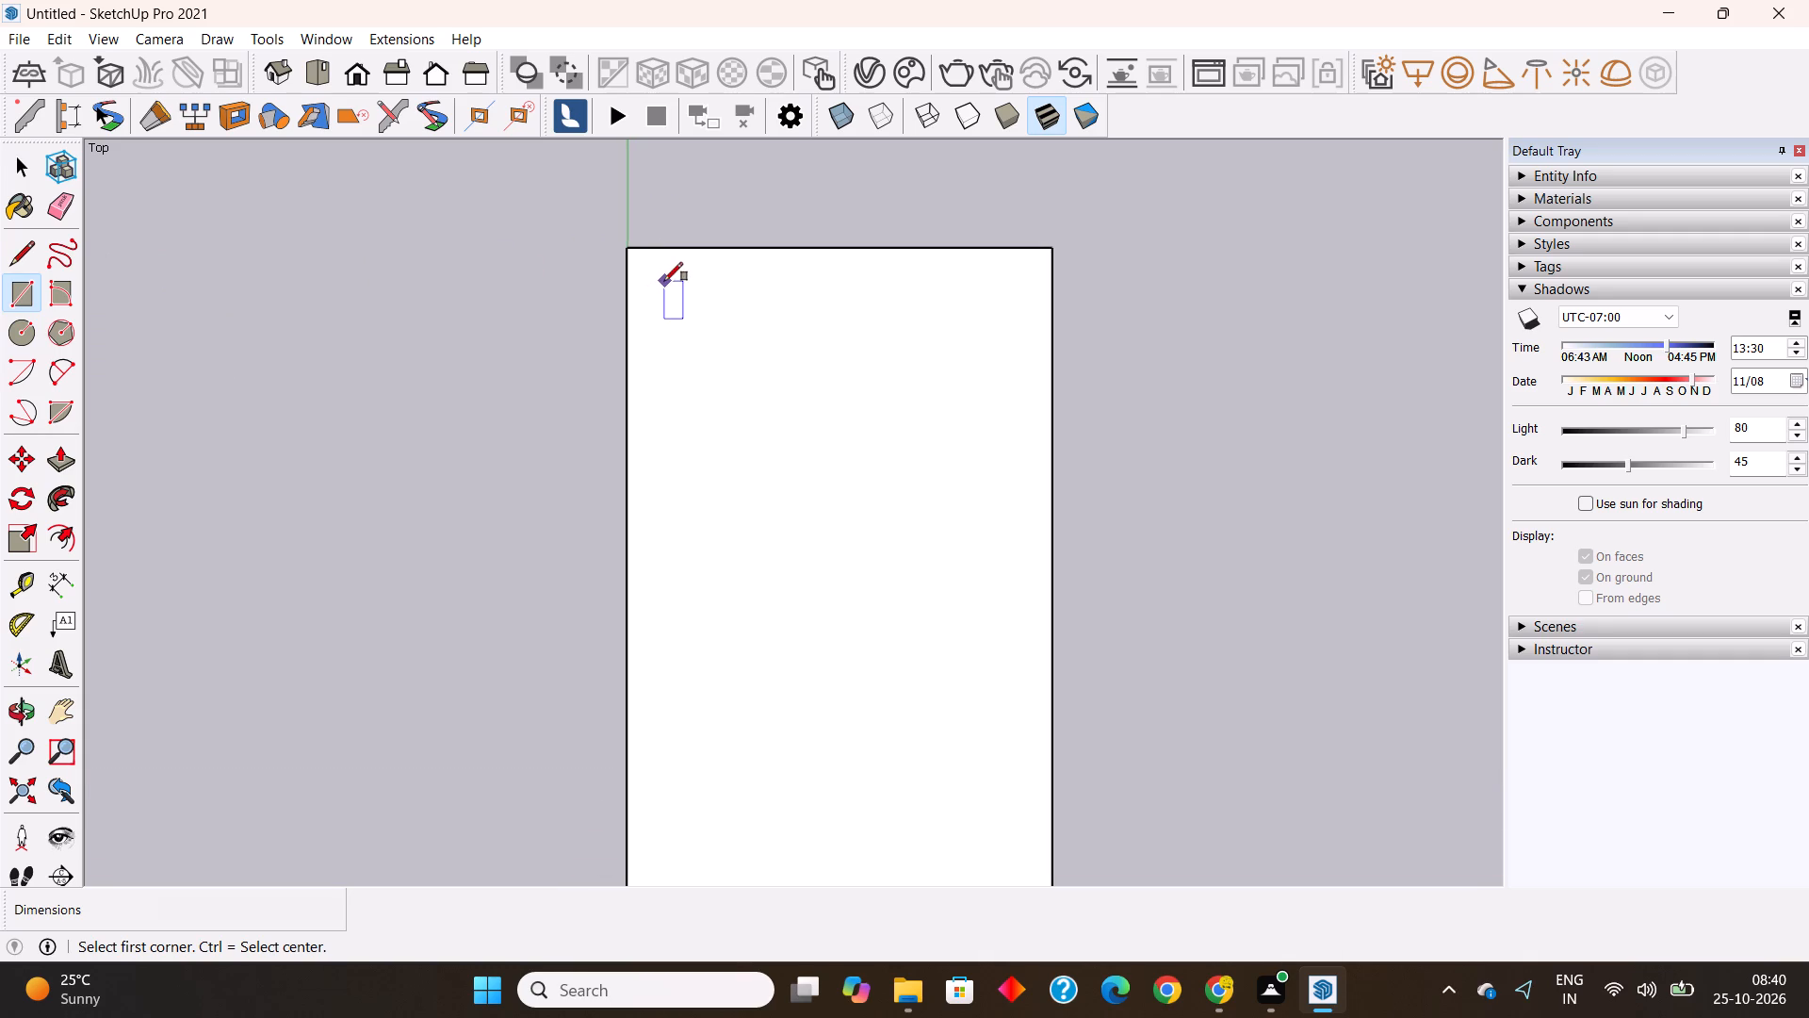
left_click(658, 284)
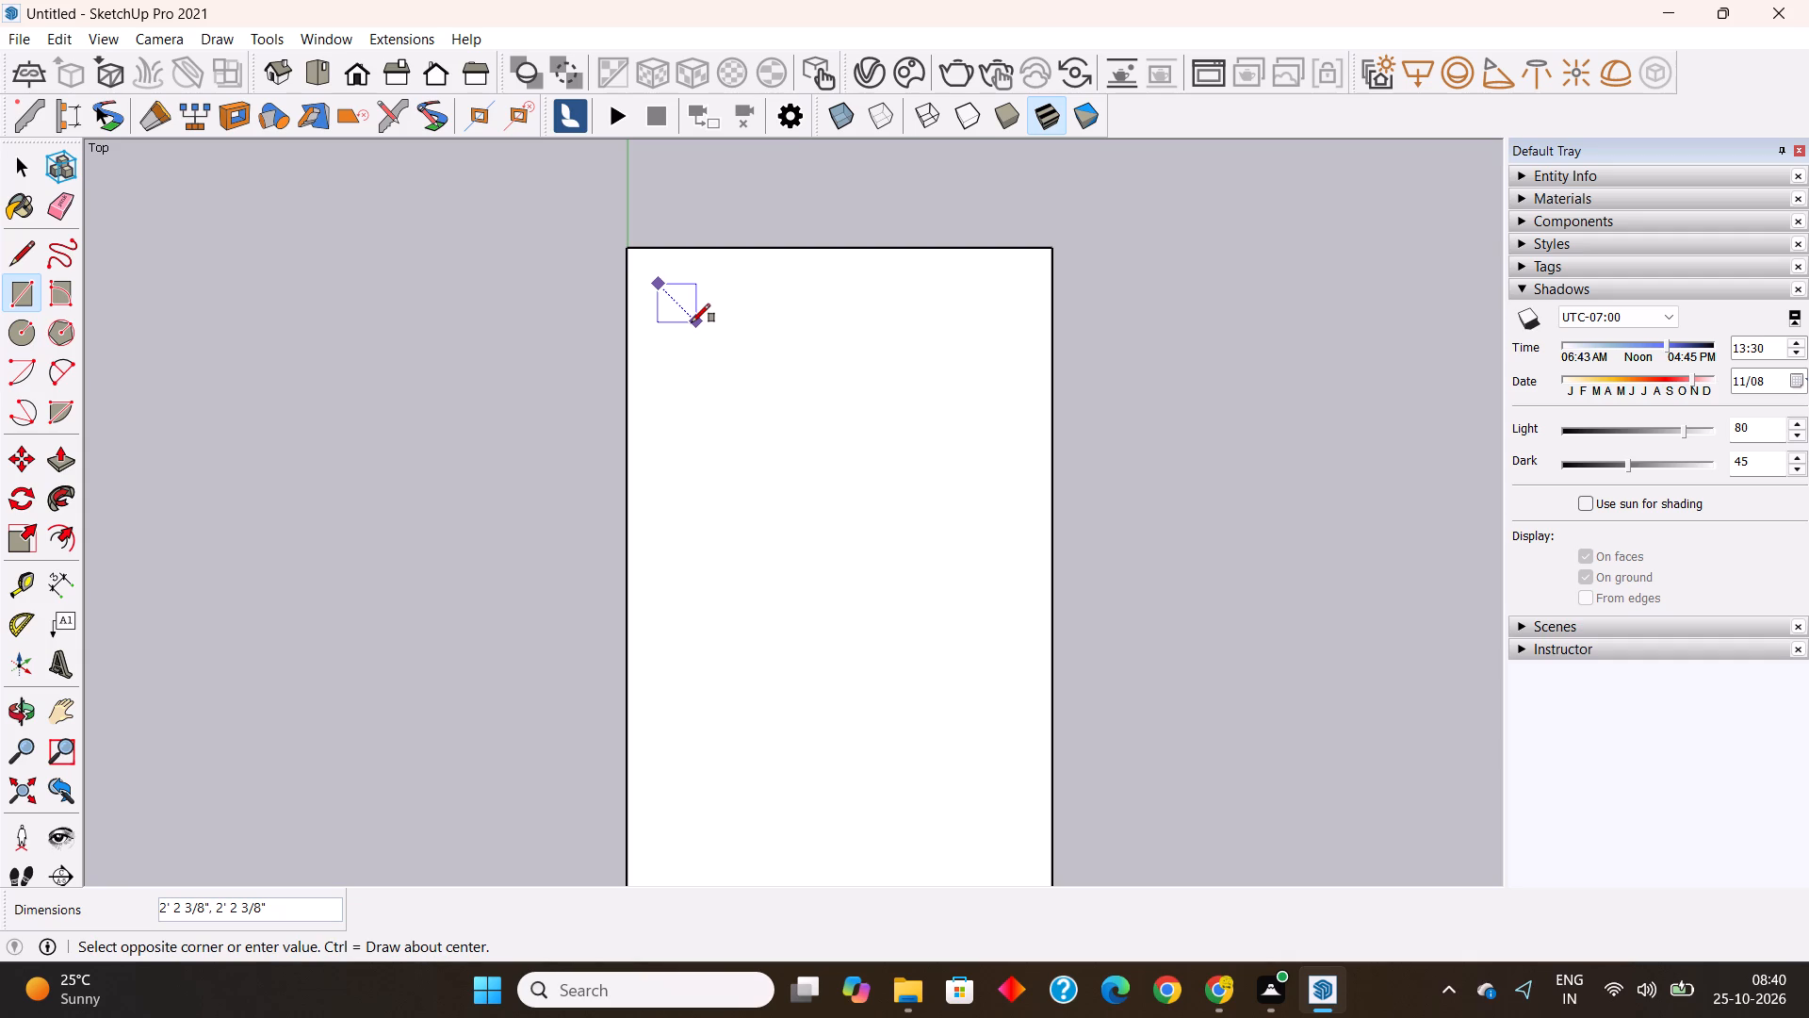
type("9\"")
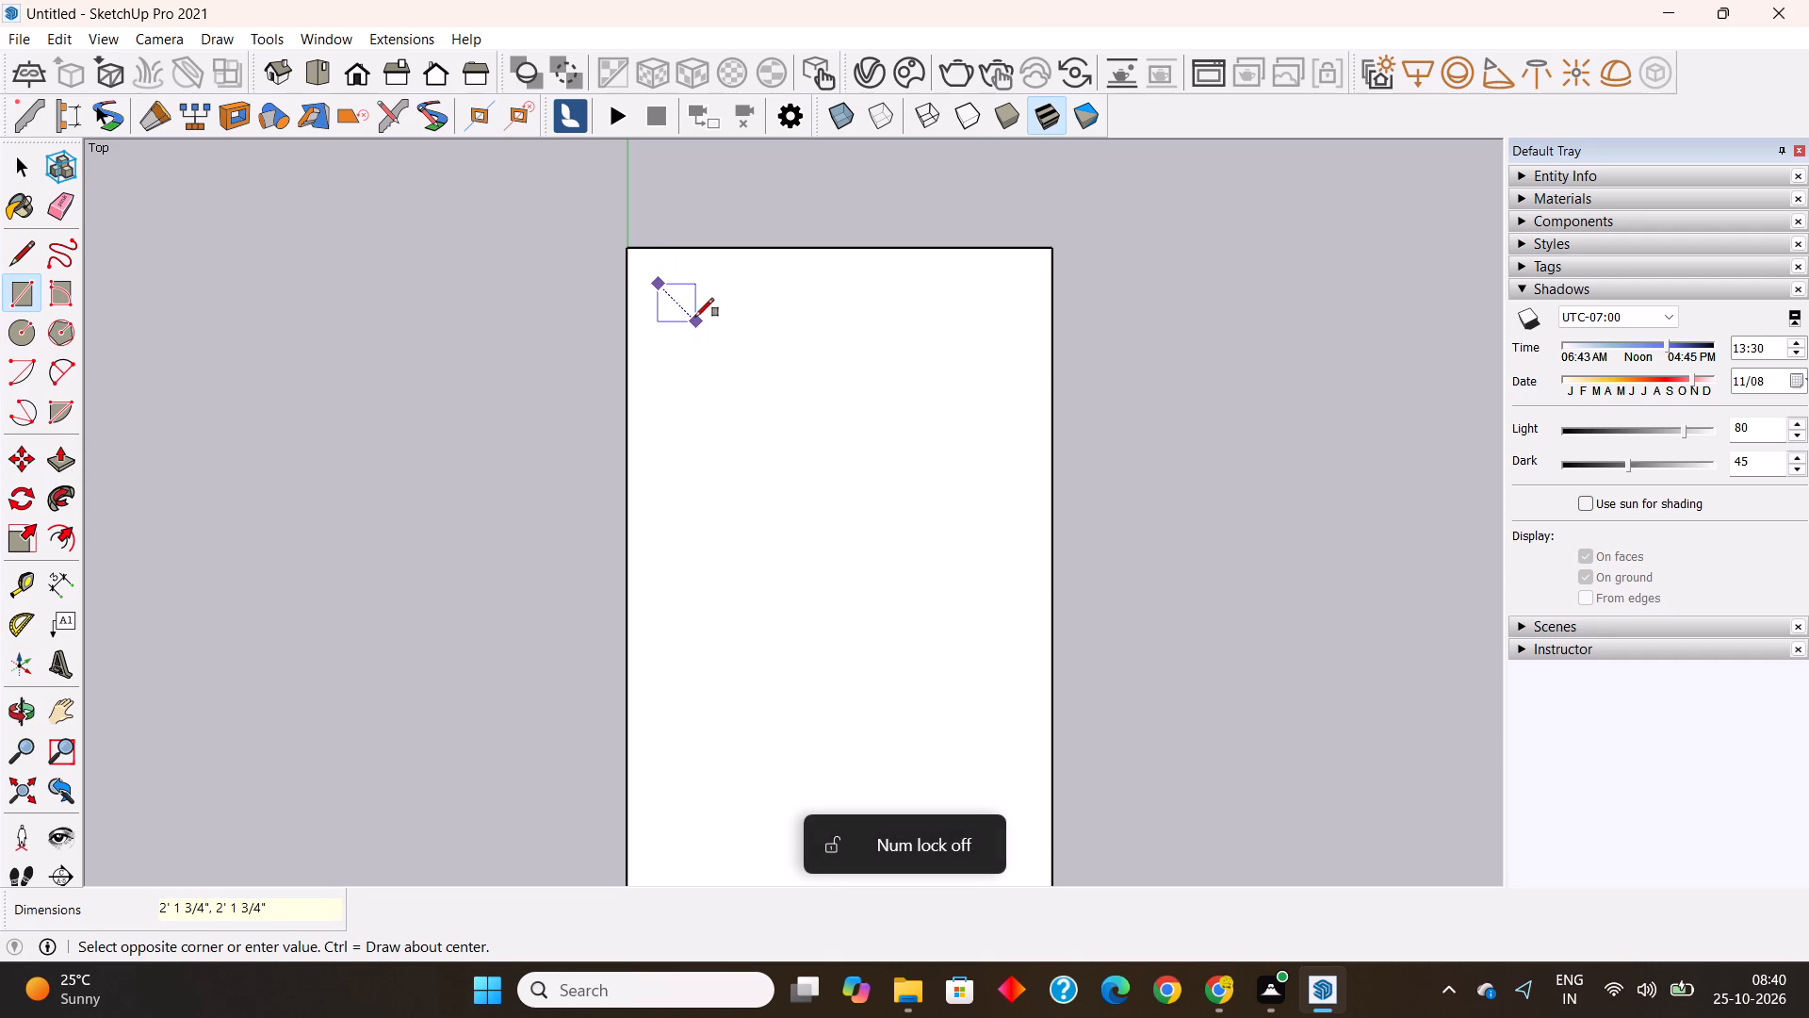
key("End")
type("1',")
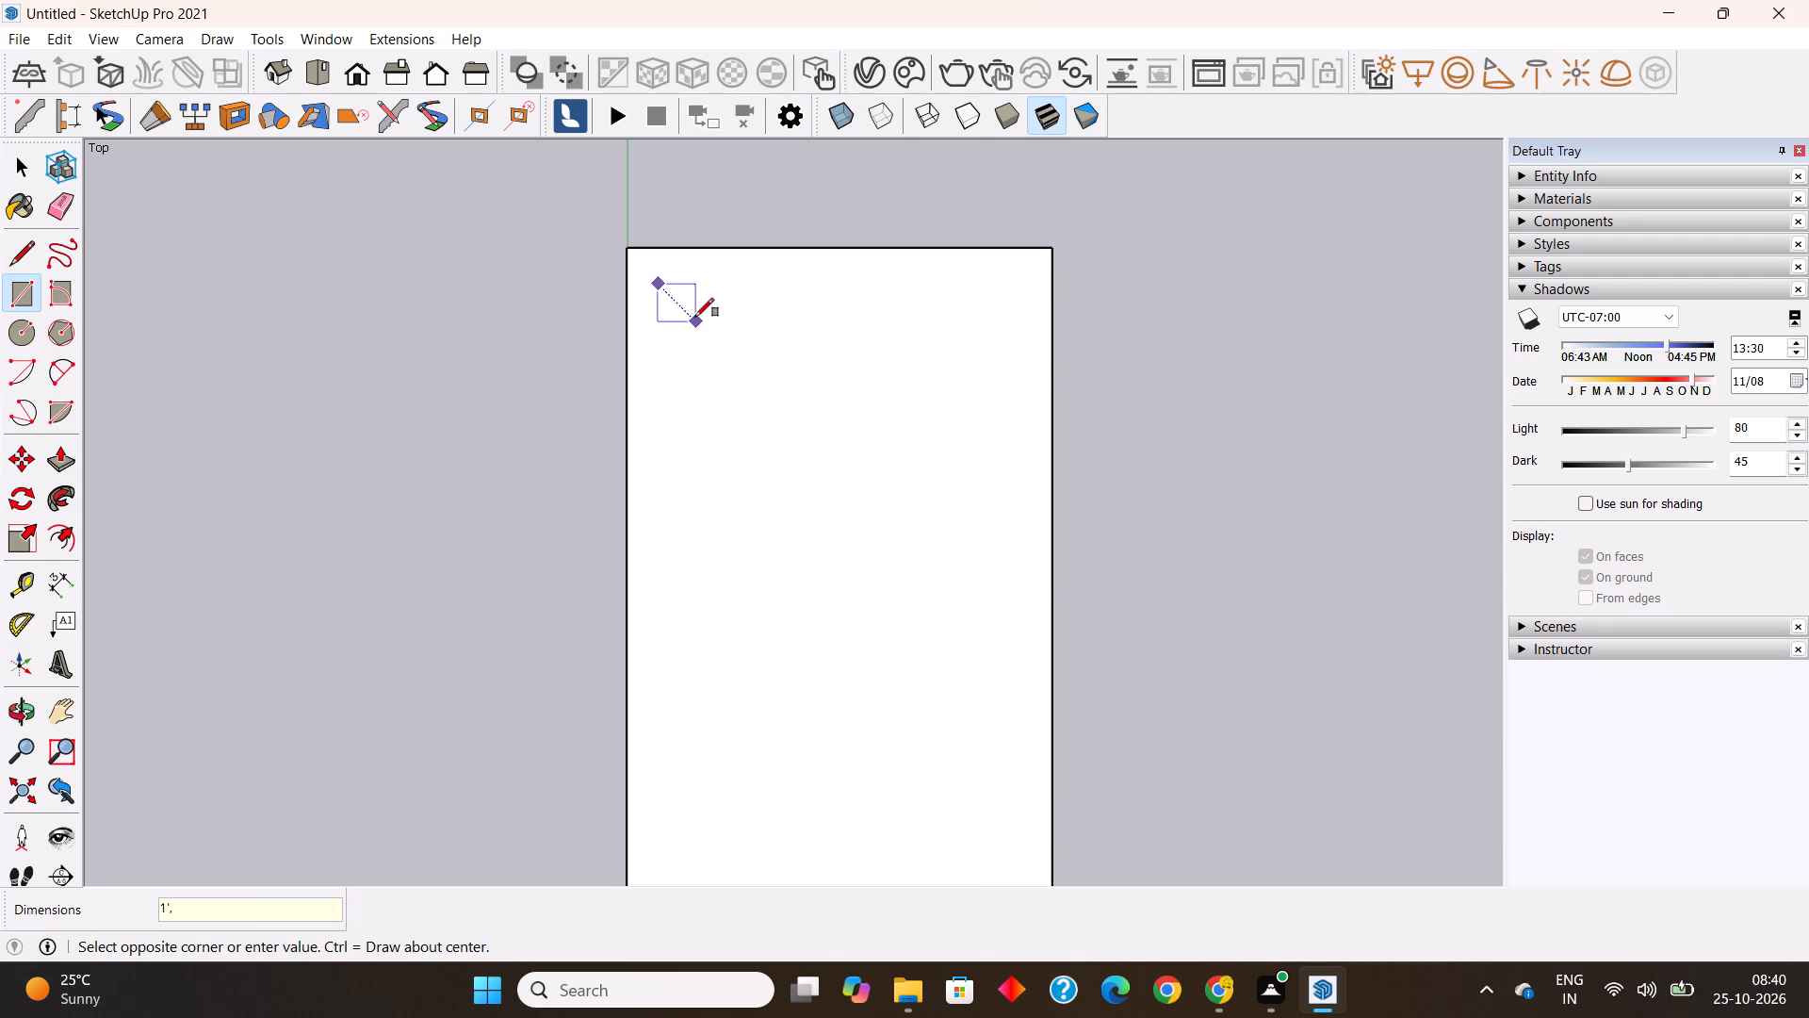
type("1'")
key("Return")
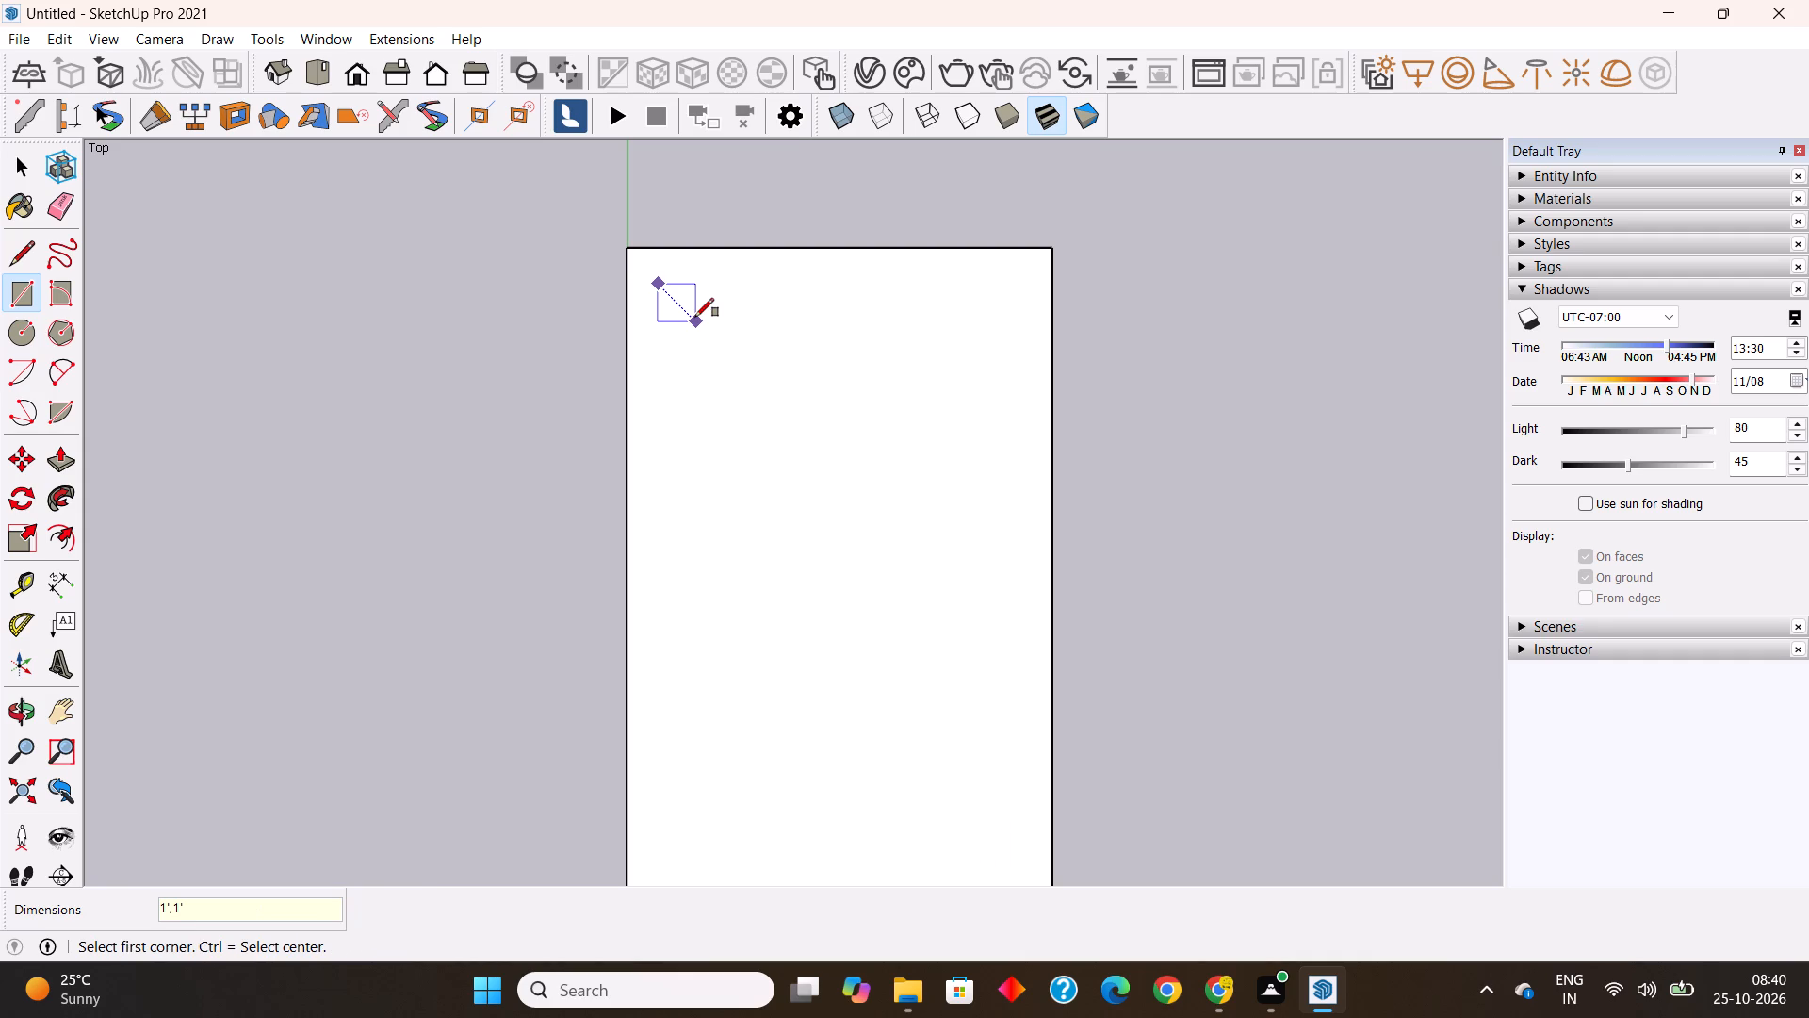
scroll(643, 319, "down", 4)
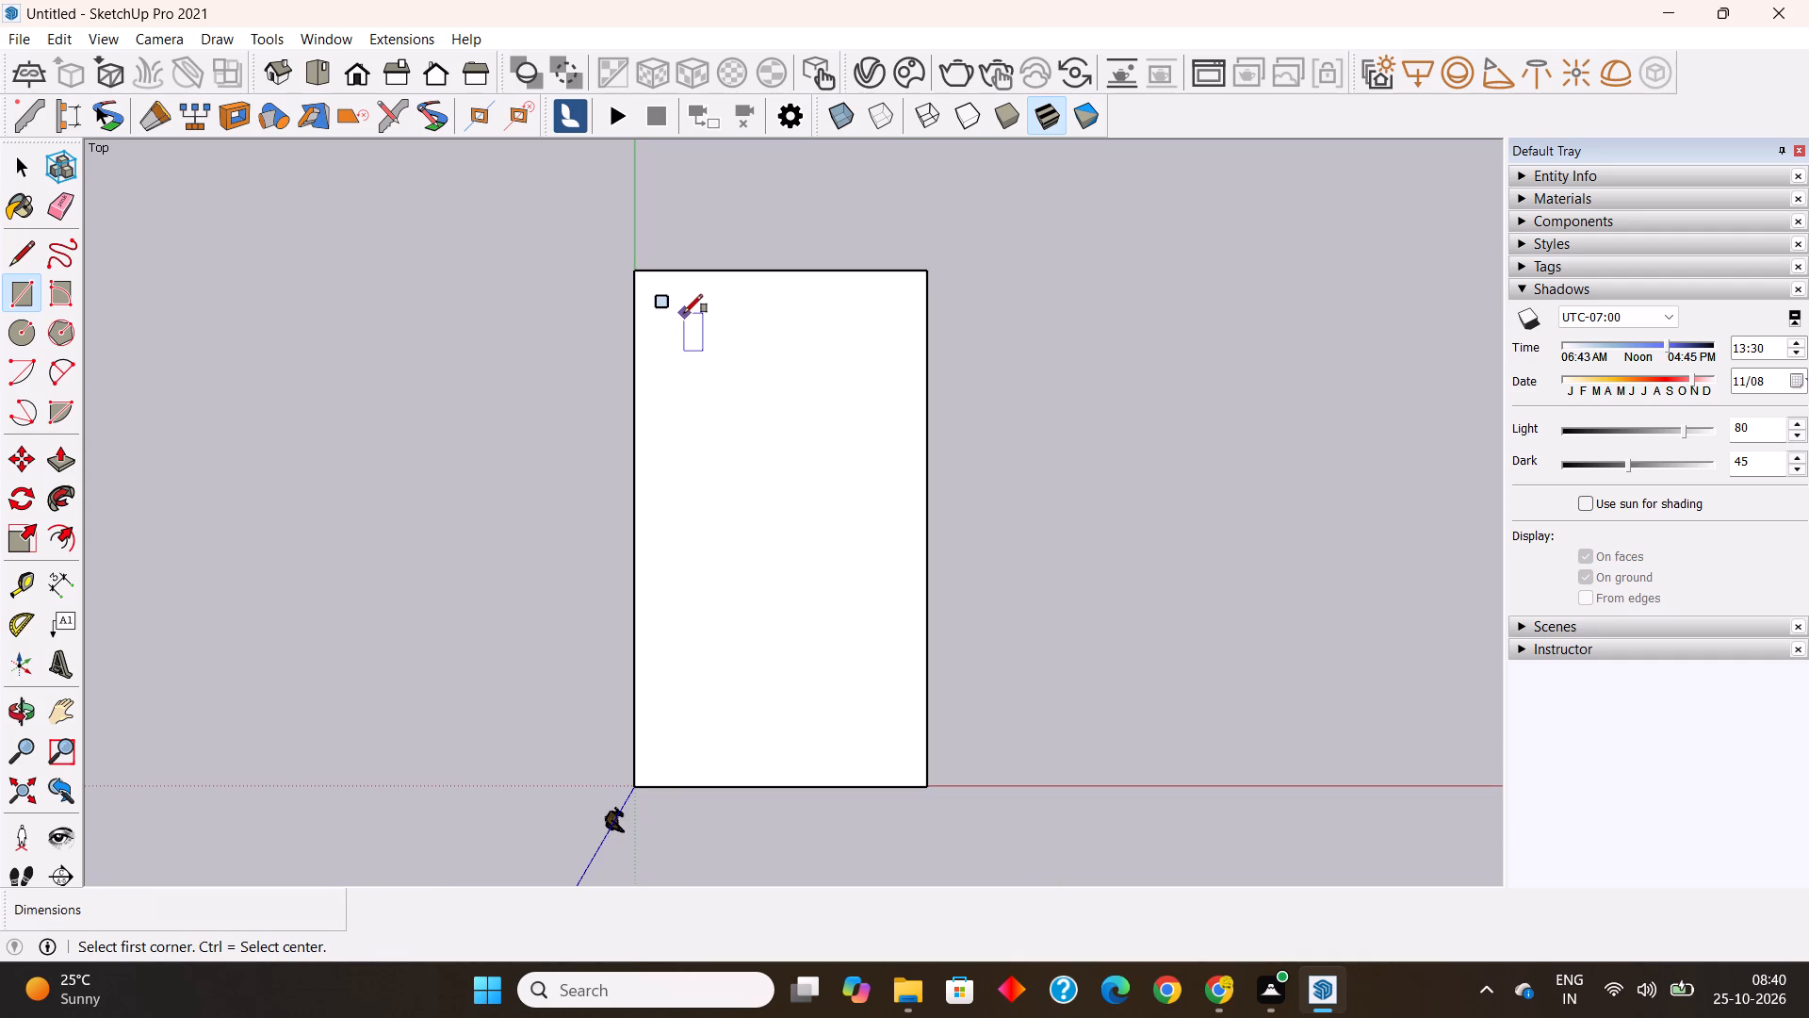
key("space")
Make a component named "column" from the square's face and its edges.
scroll(675, 294, "up", 16)
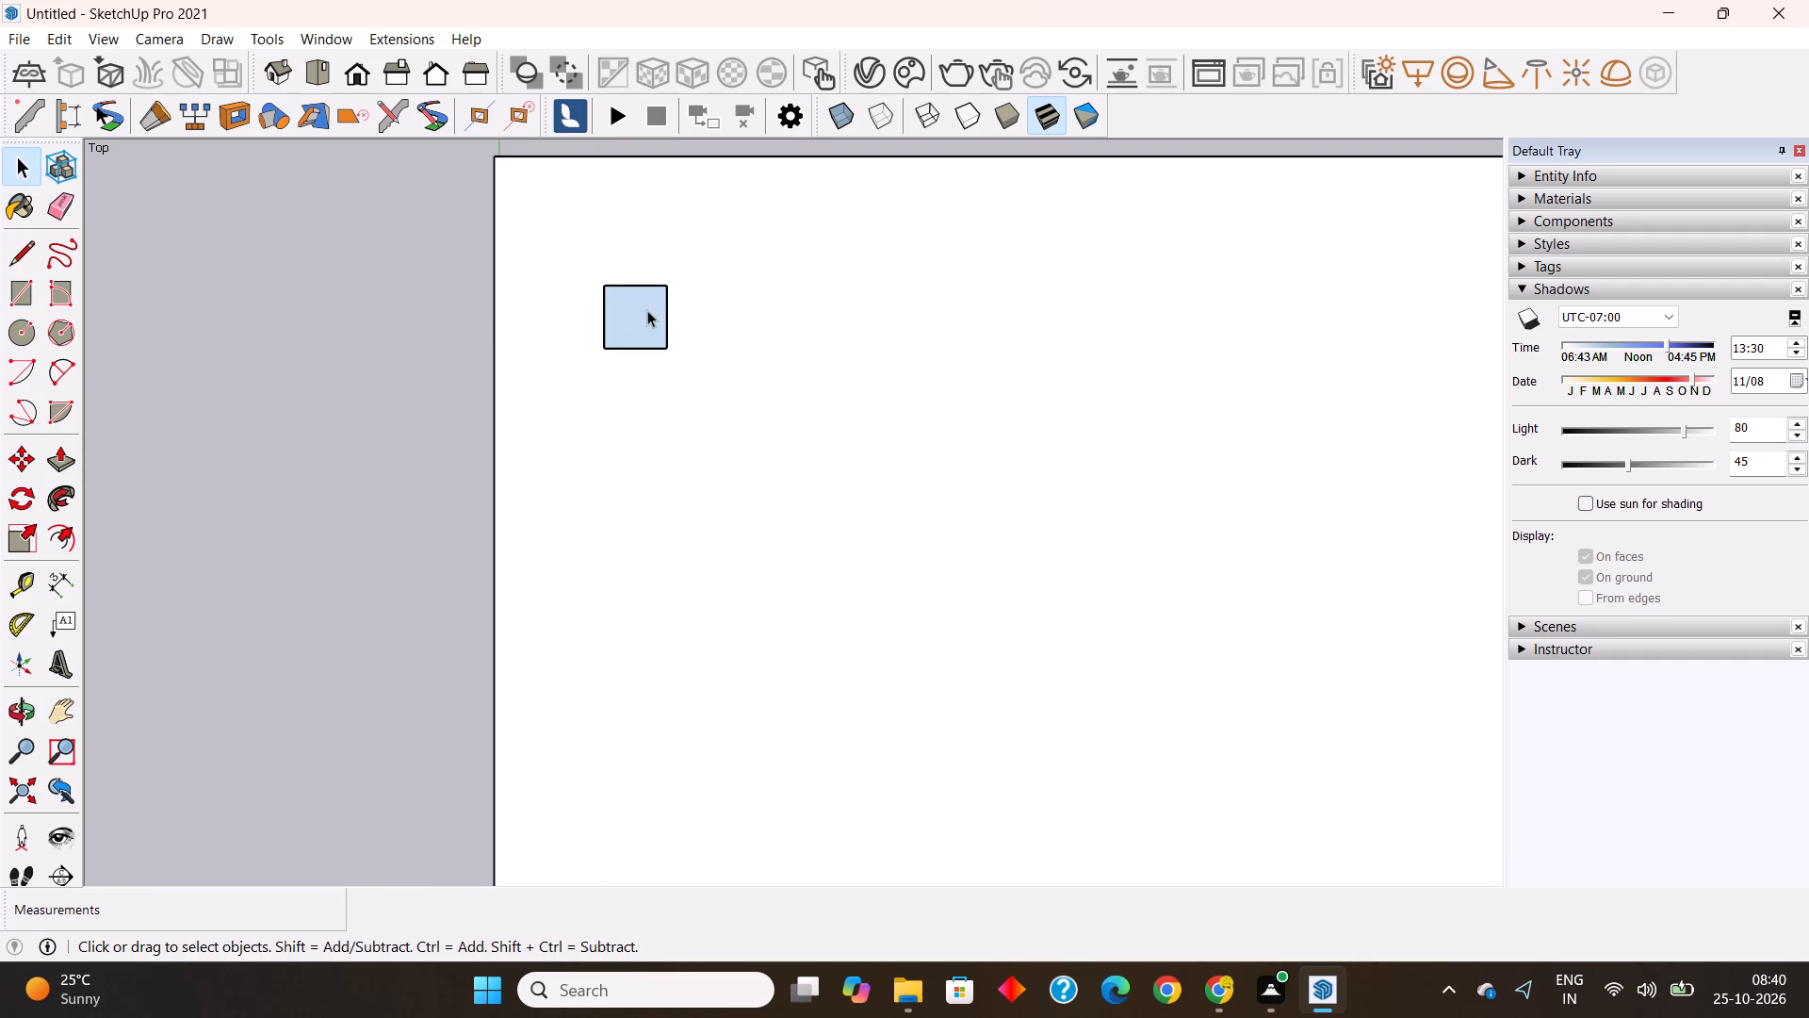
double_click(647, 310)
right_click(646, 310)
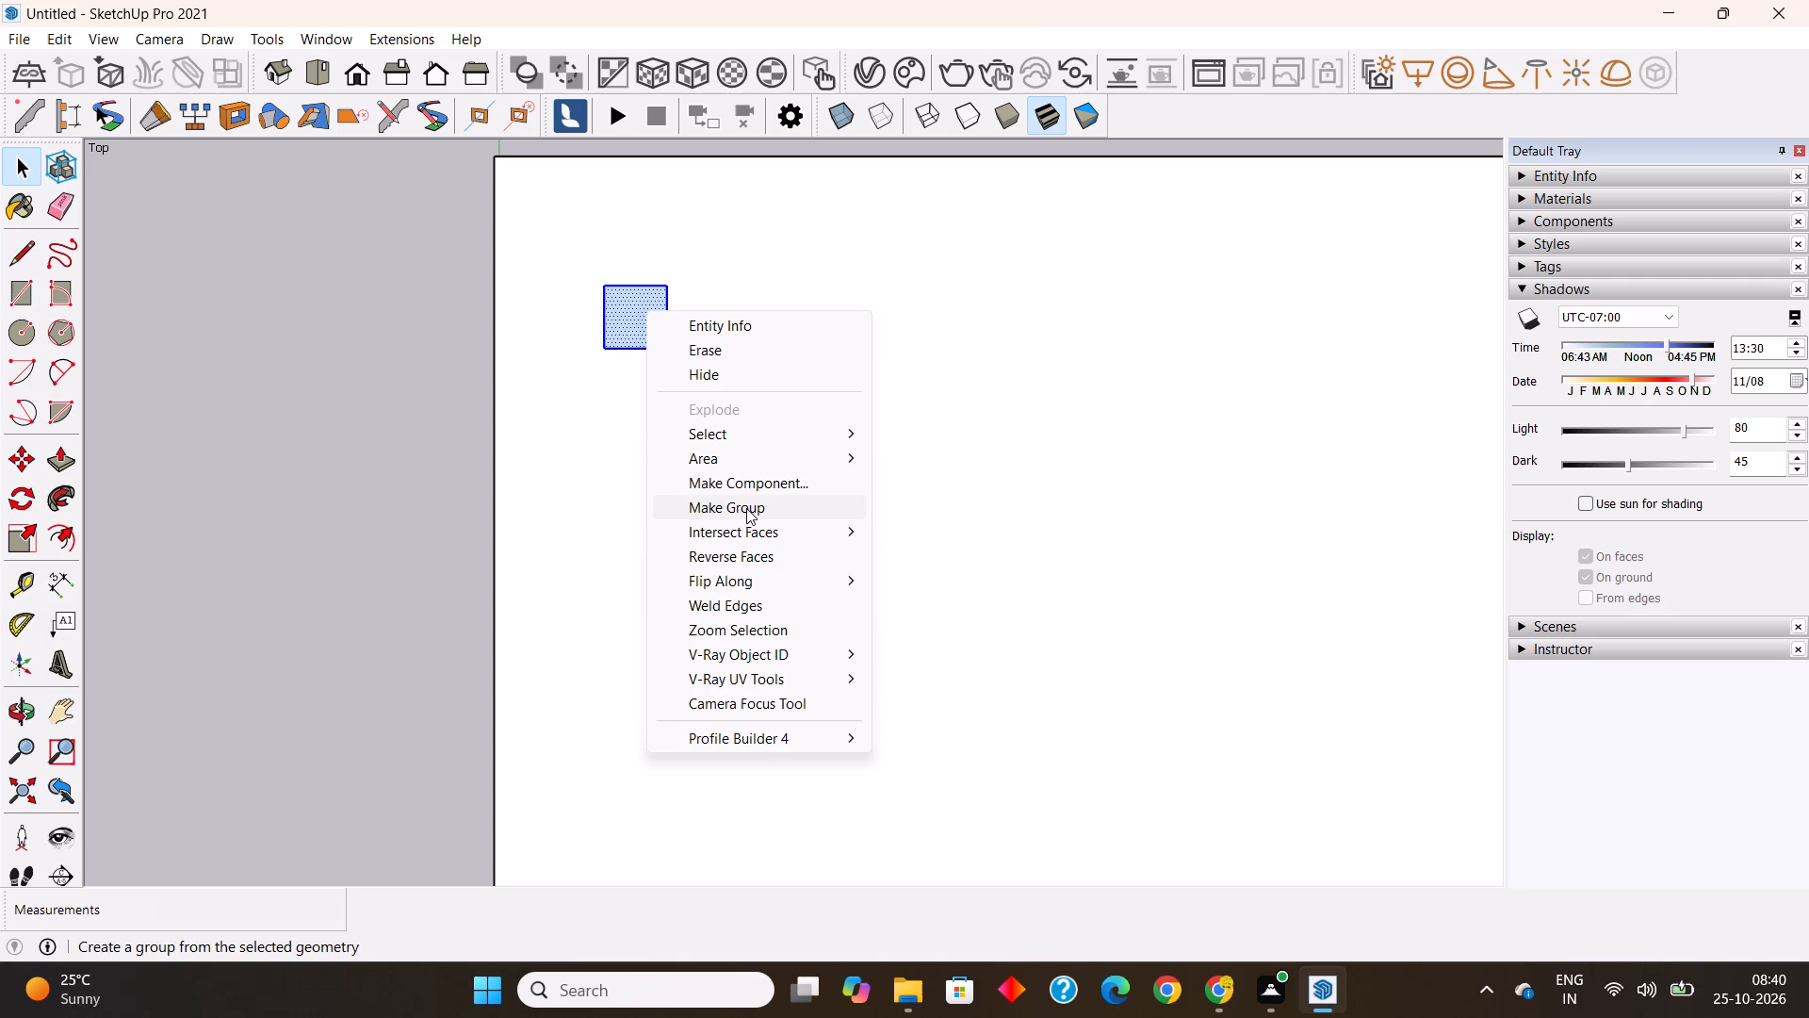
left_click(745, 483)
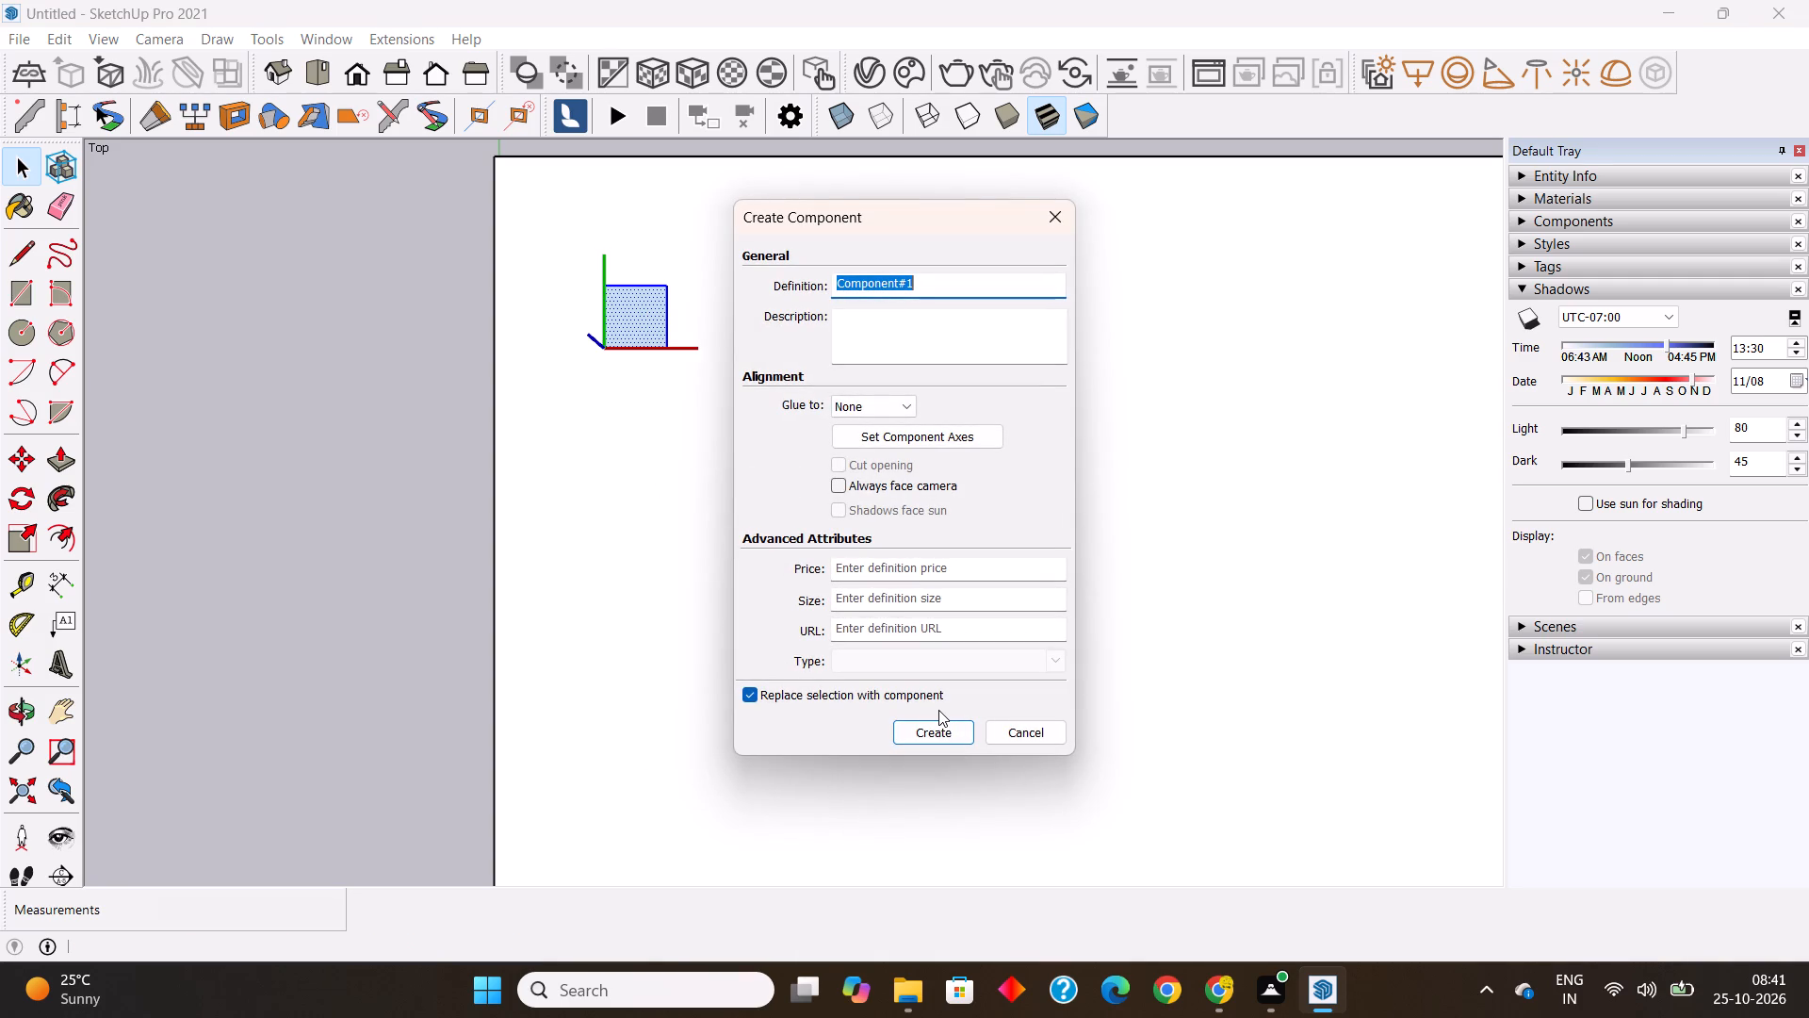
type("column")
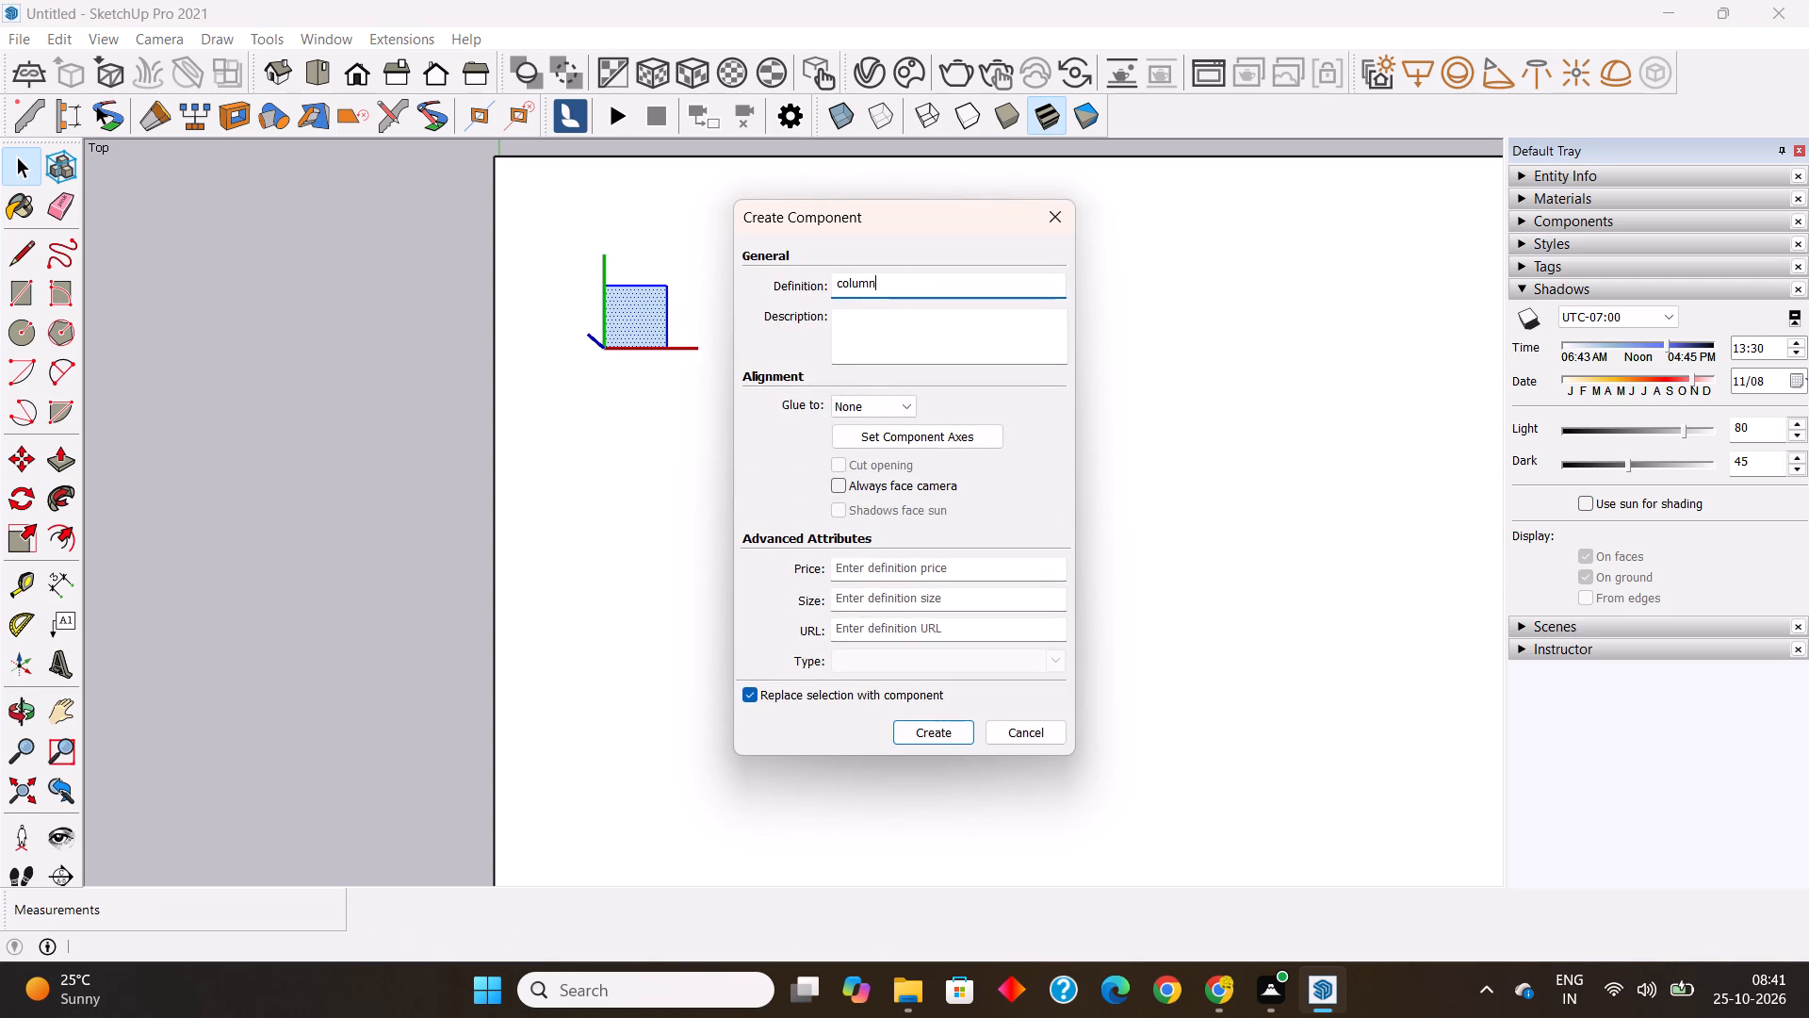
key("Return")
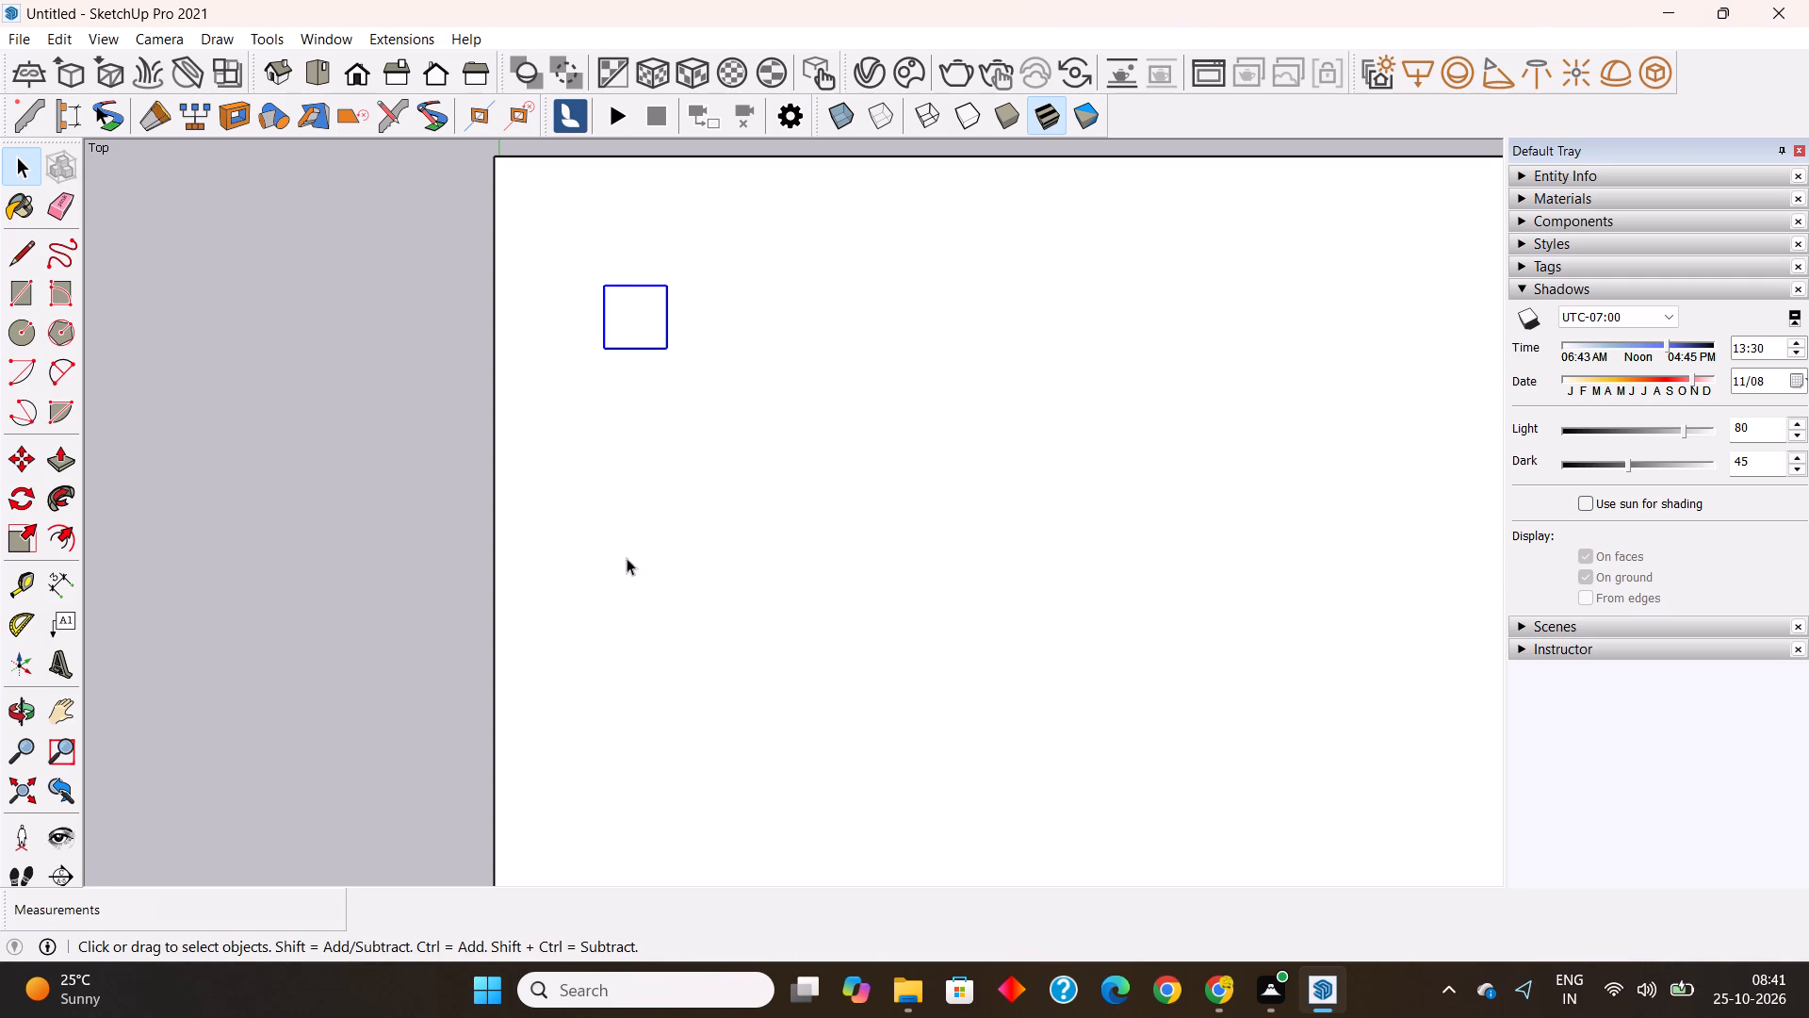
Copy the column square 8' along the red axis and repeat it x2, forming a row of three across the slab.
left_click(15, 458)
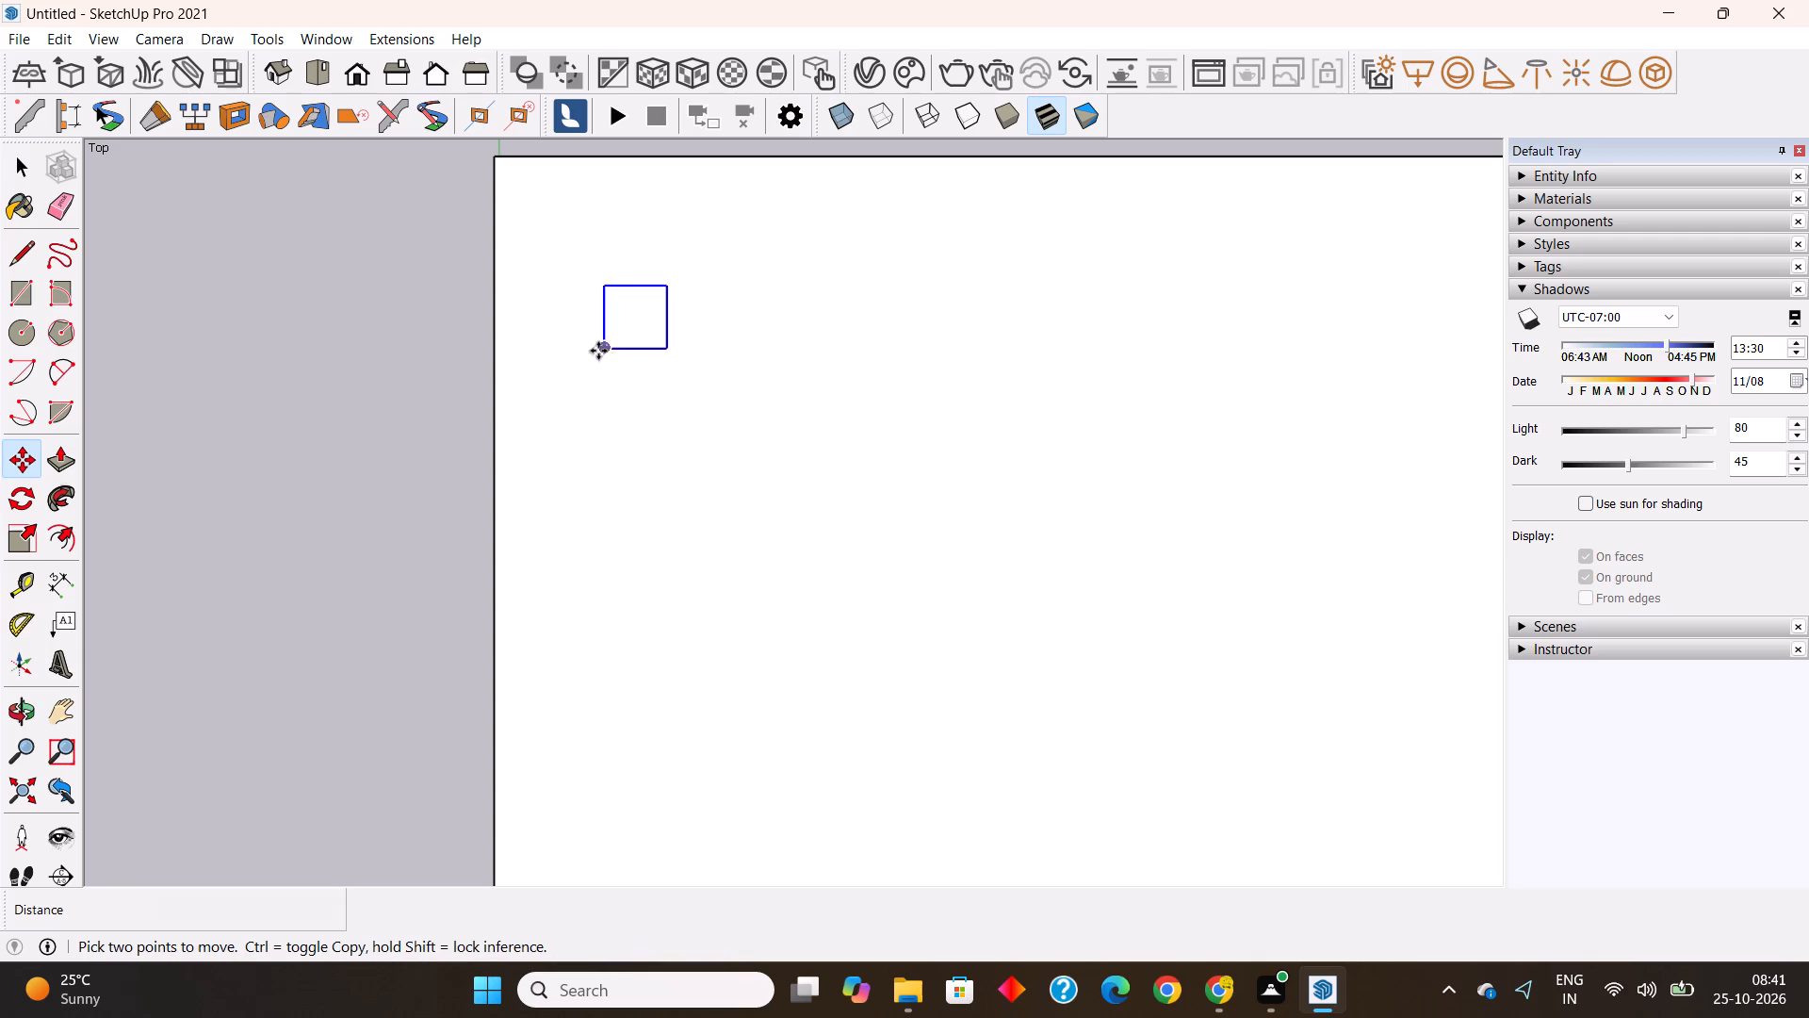
left_click(604, 347)
scroll(604, 347, "down", 9)
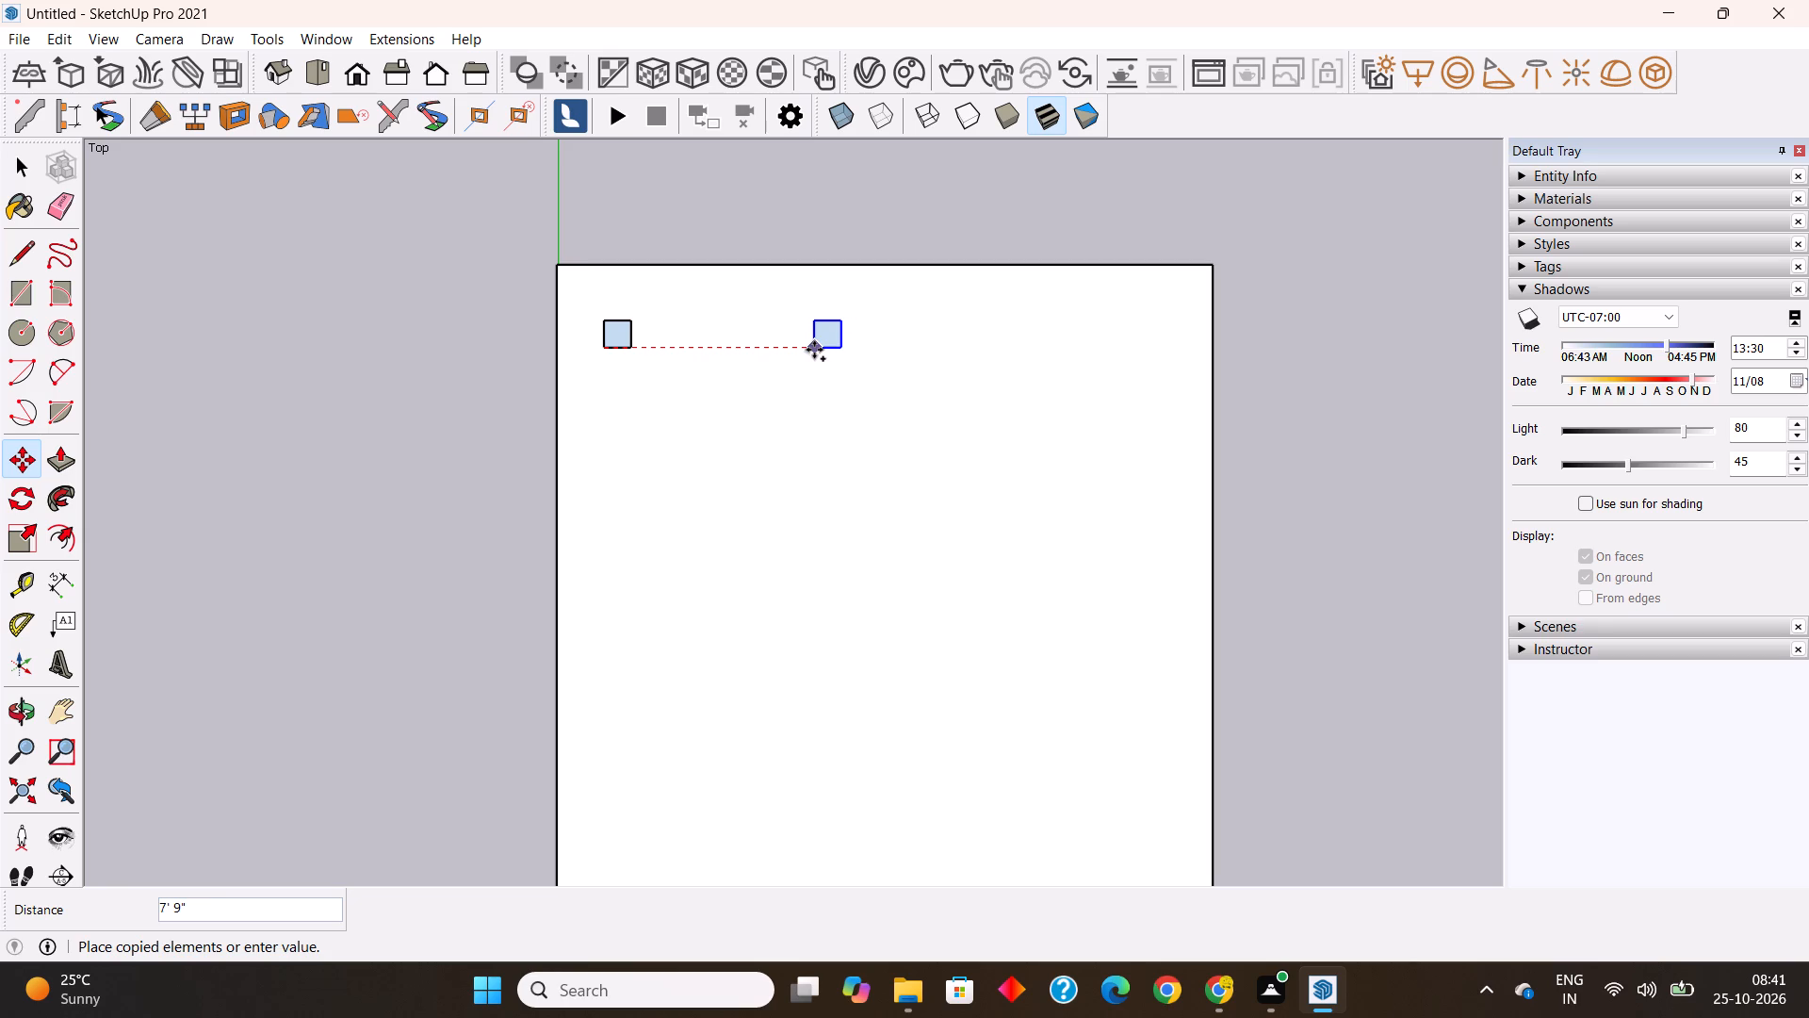
type("8'")
key("Return")
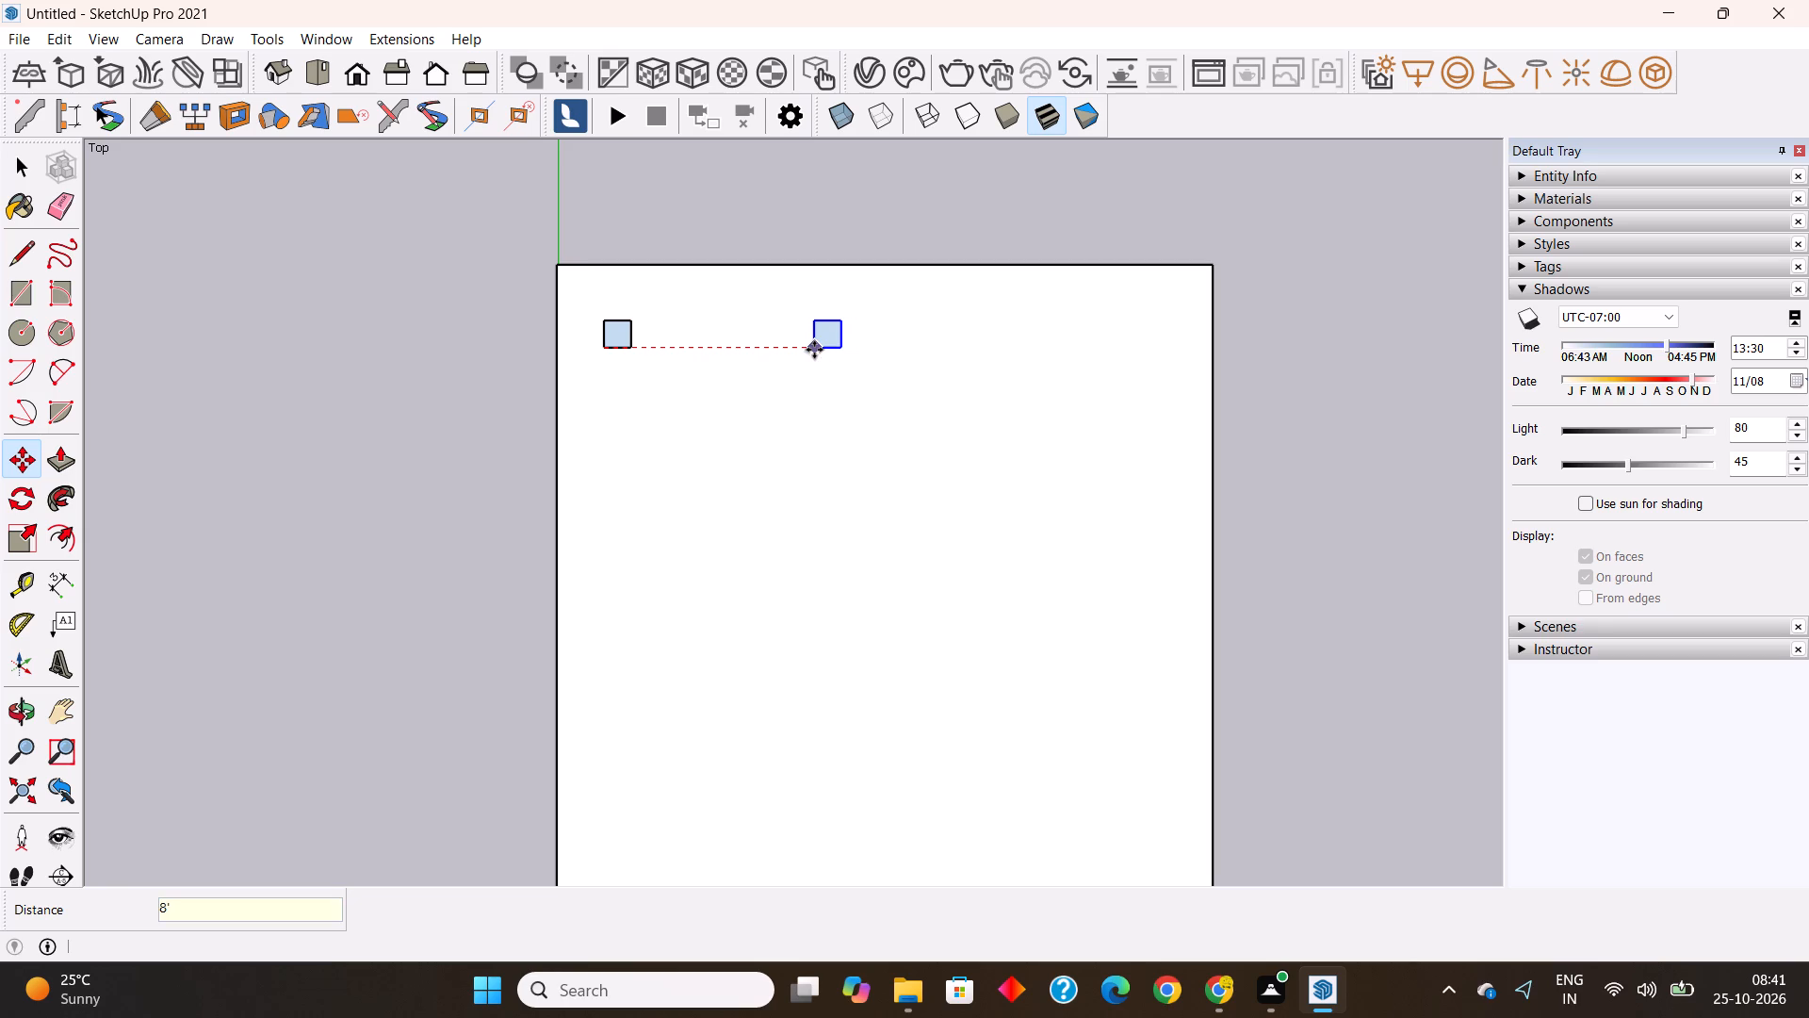
type("x2")
key("Return")
key("space")
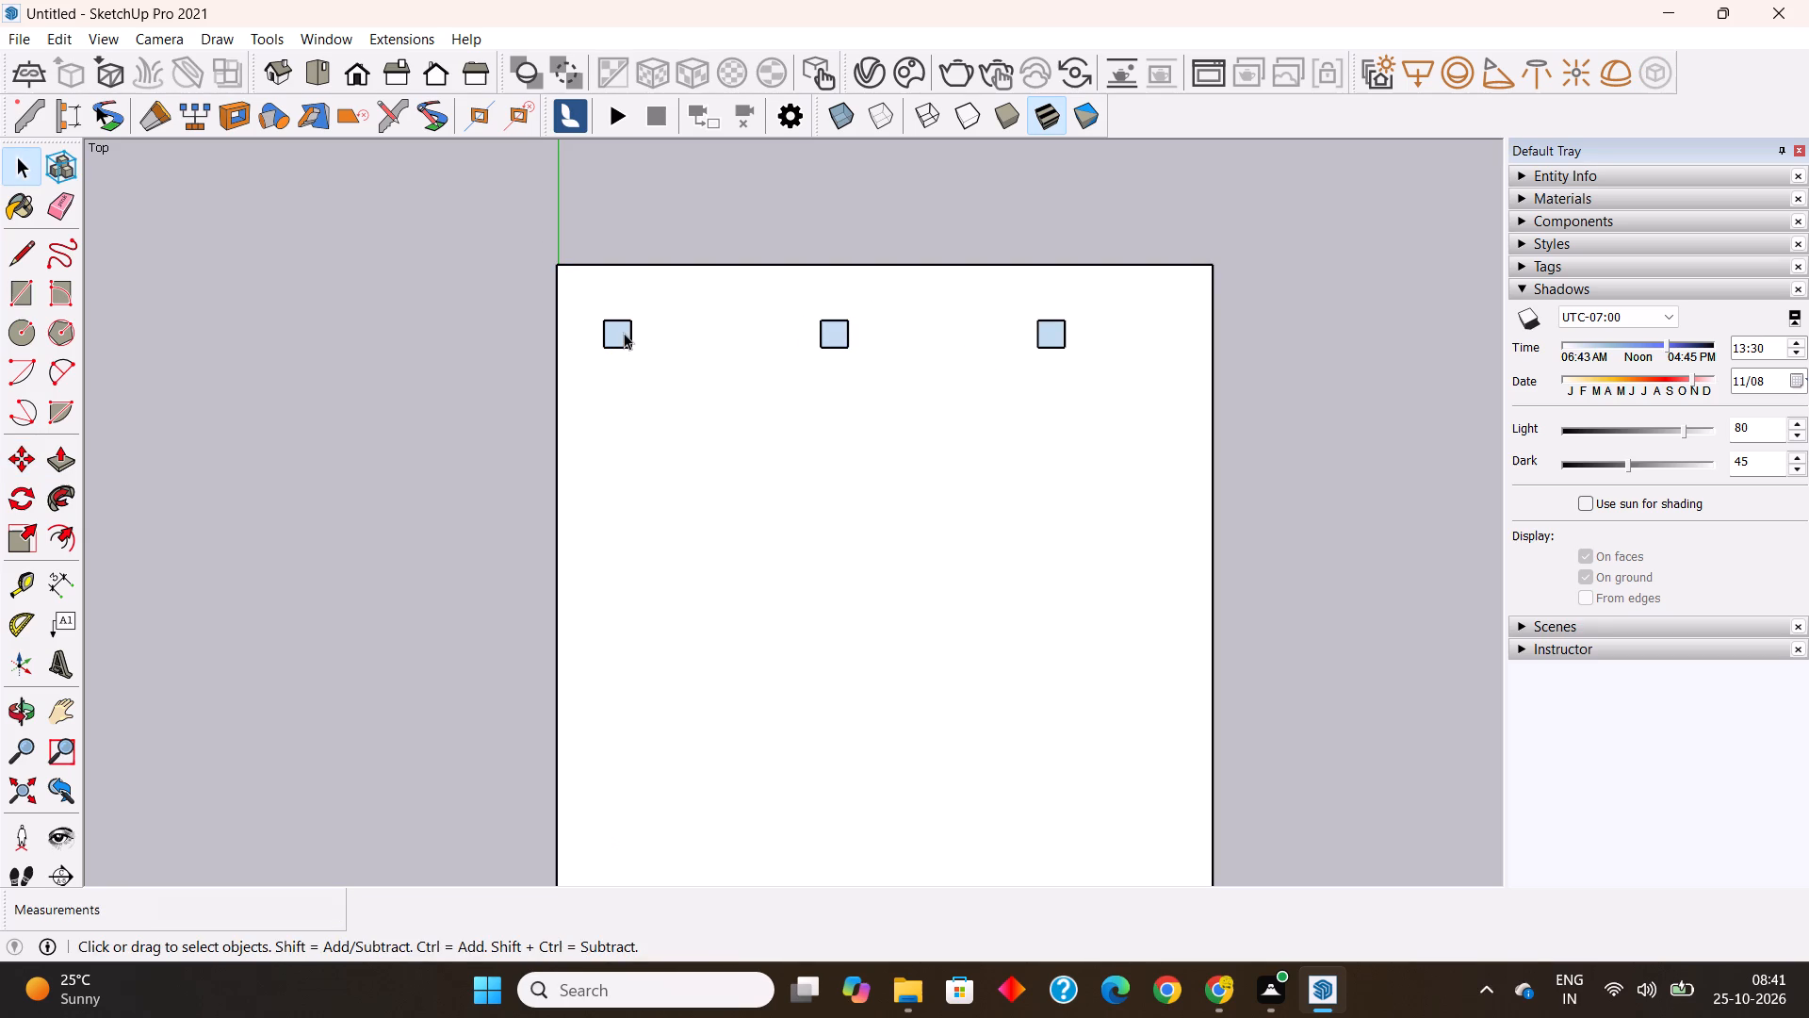
Move all three column squares together about 1' 9" along the red axis, away from the slab's green-axis edge.
left_click(624, 333)
left_click(840, 337, "ctrl")
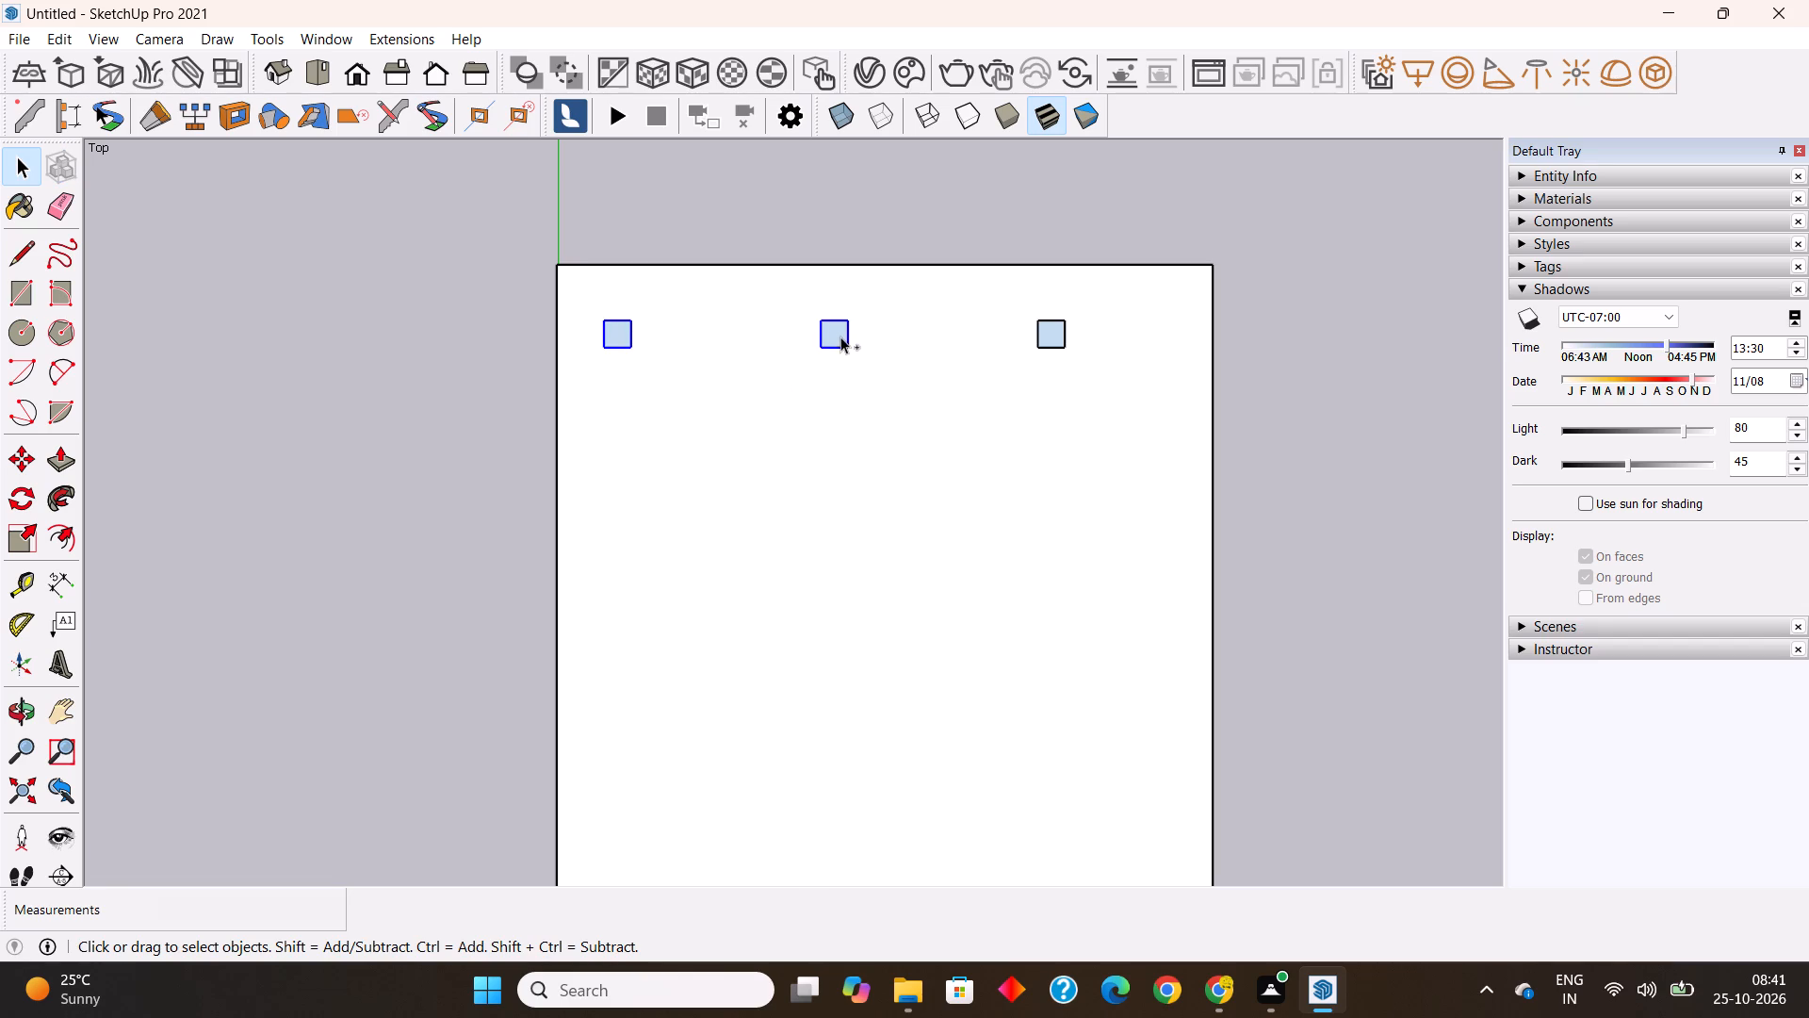
left_click(1051, 335, "ctrl")
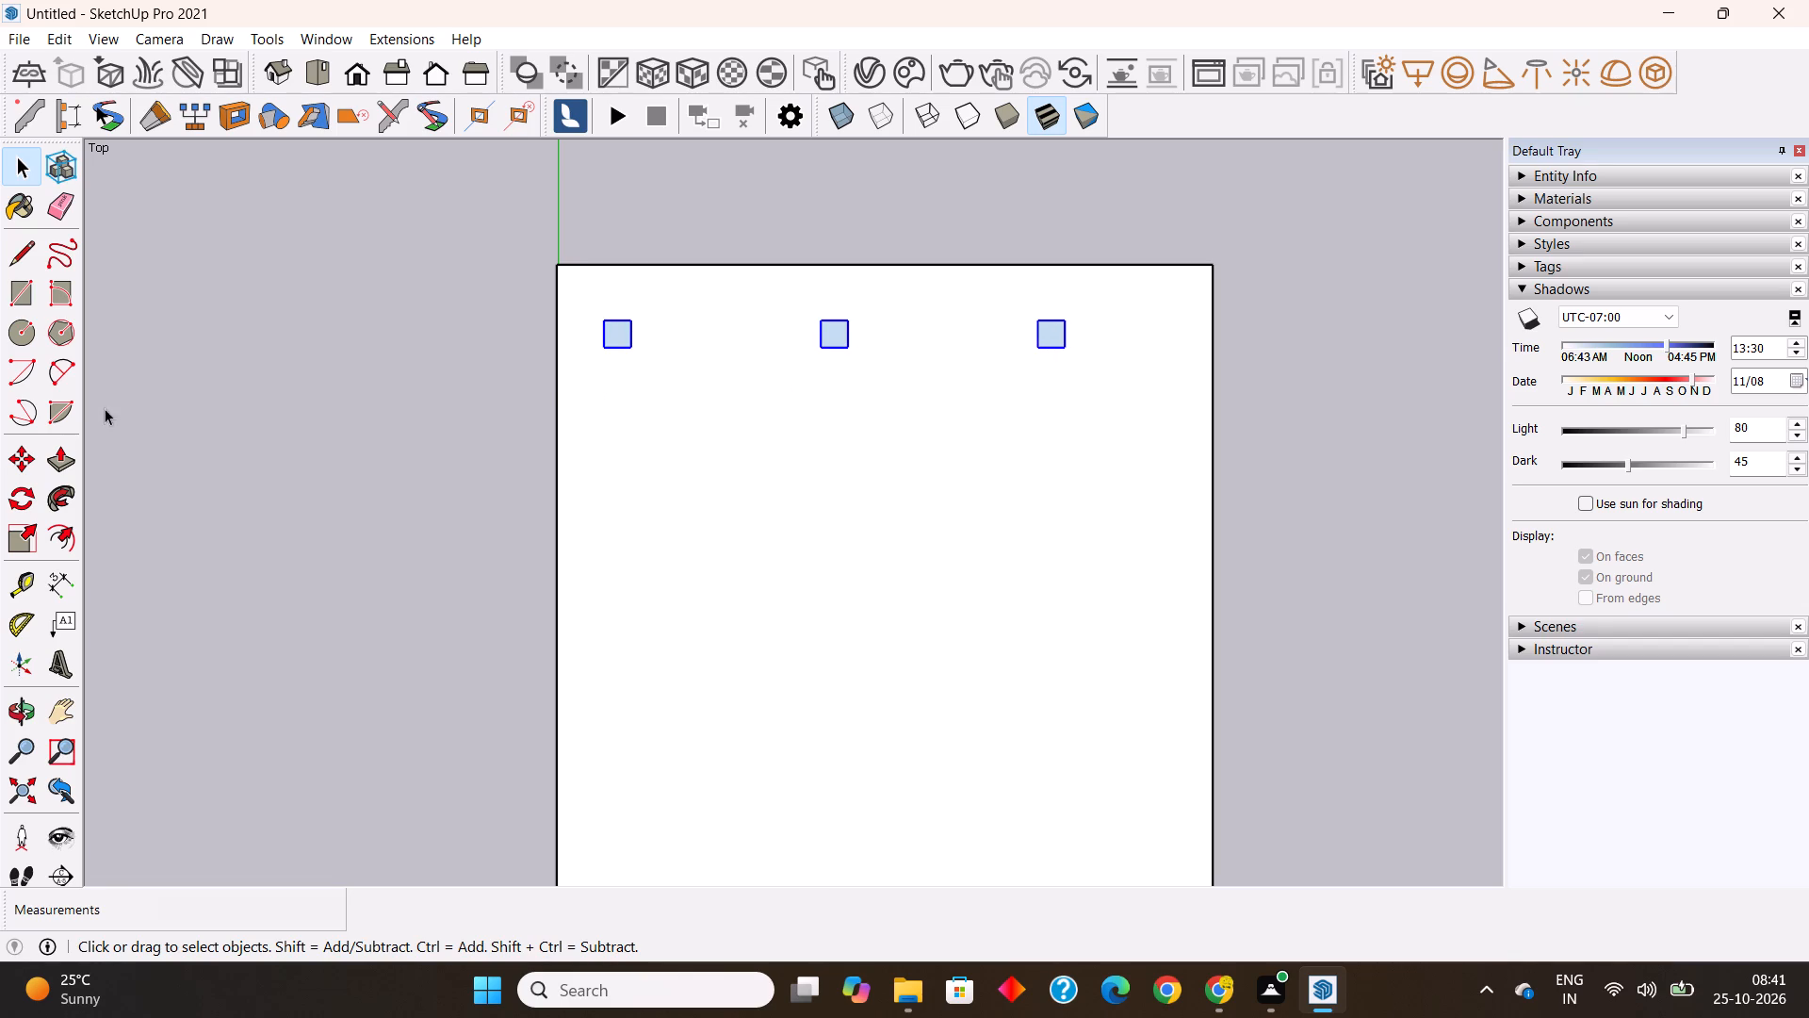
left_click(36, 452)
left_click(635, 346)
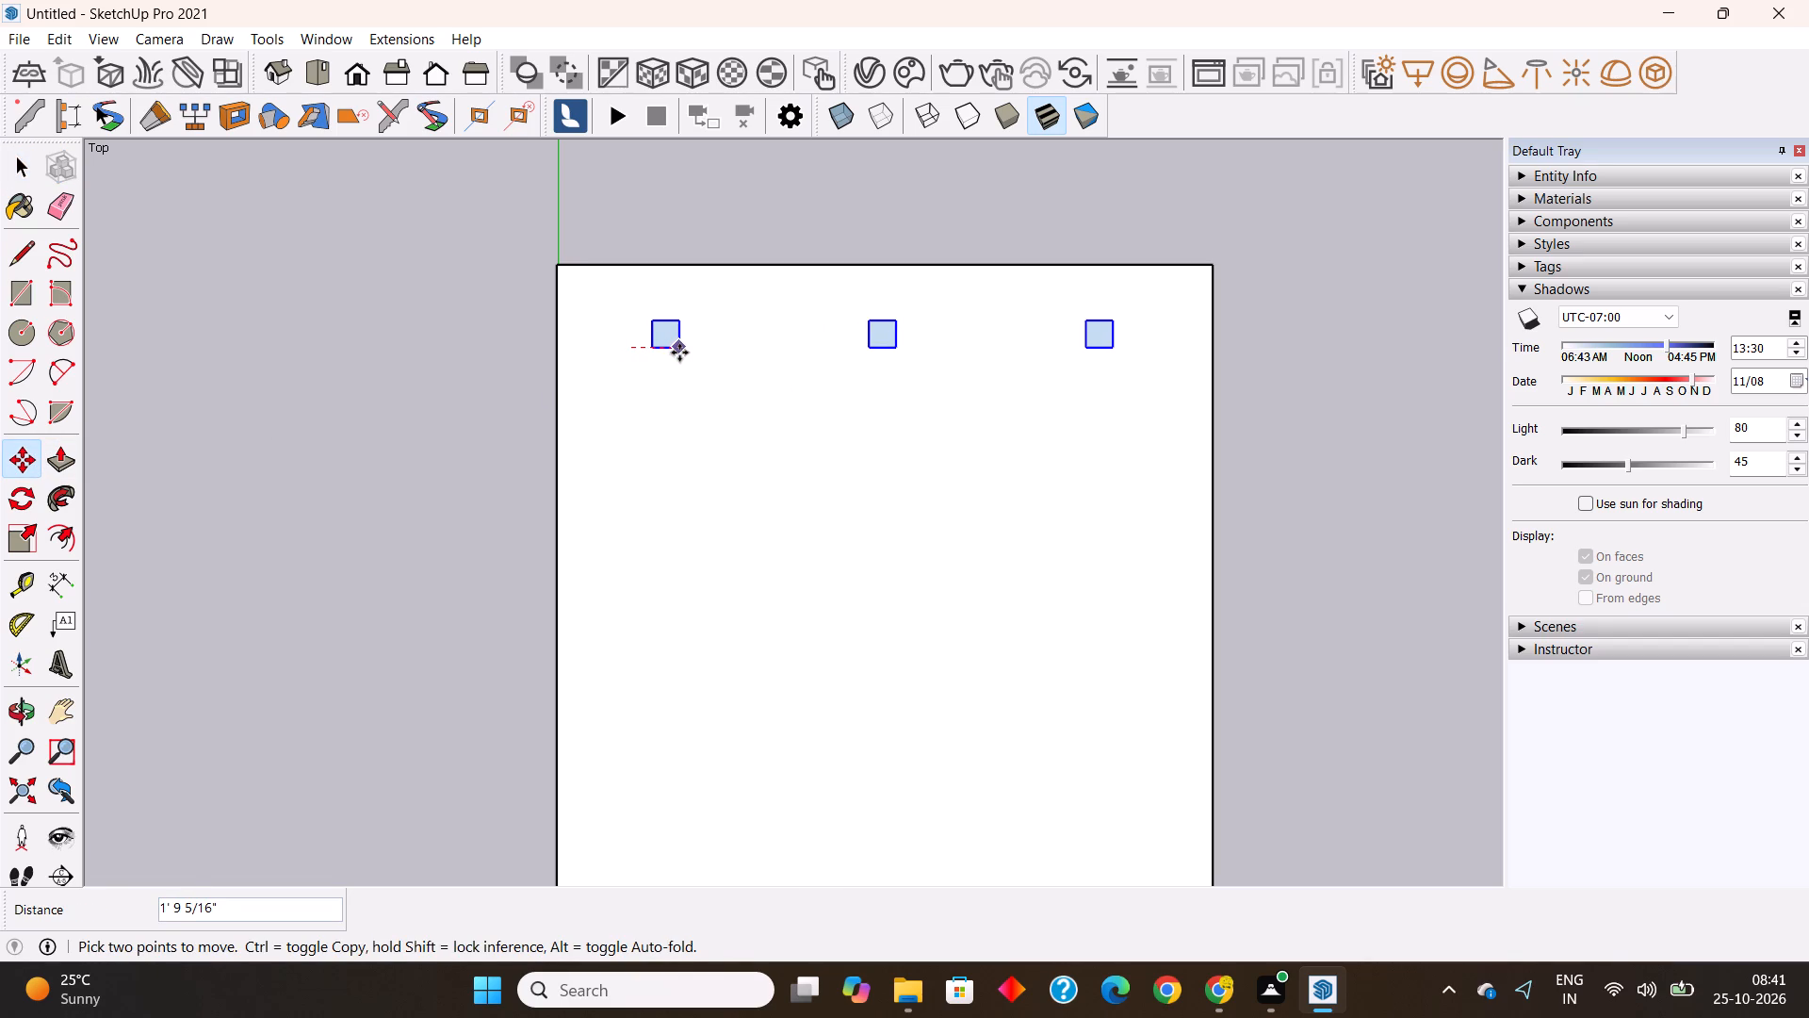
left_click(679, 353)
scroll(667, 206, "down", 6)
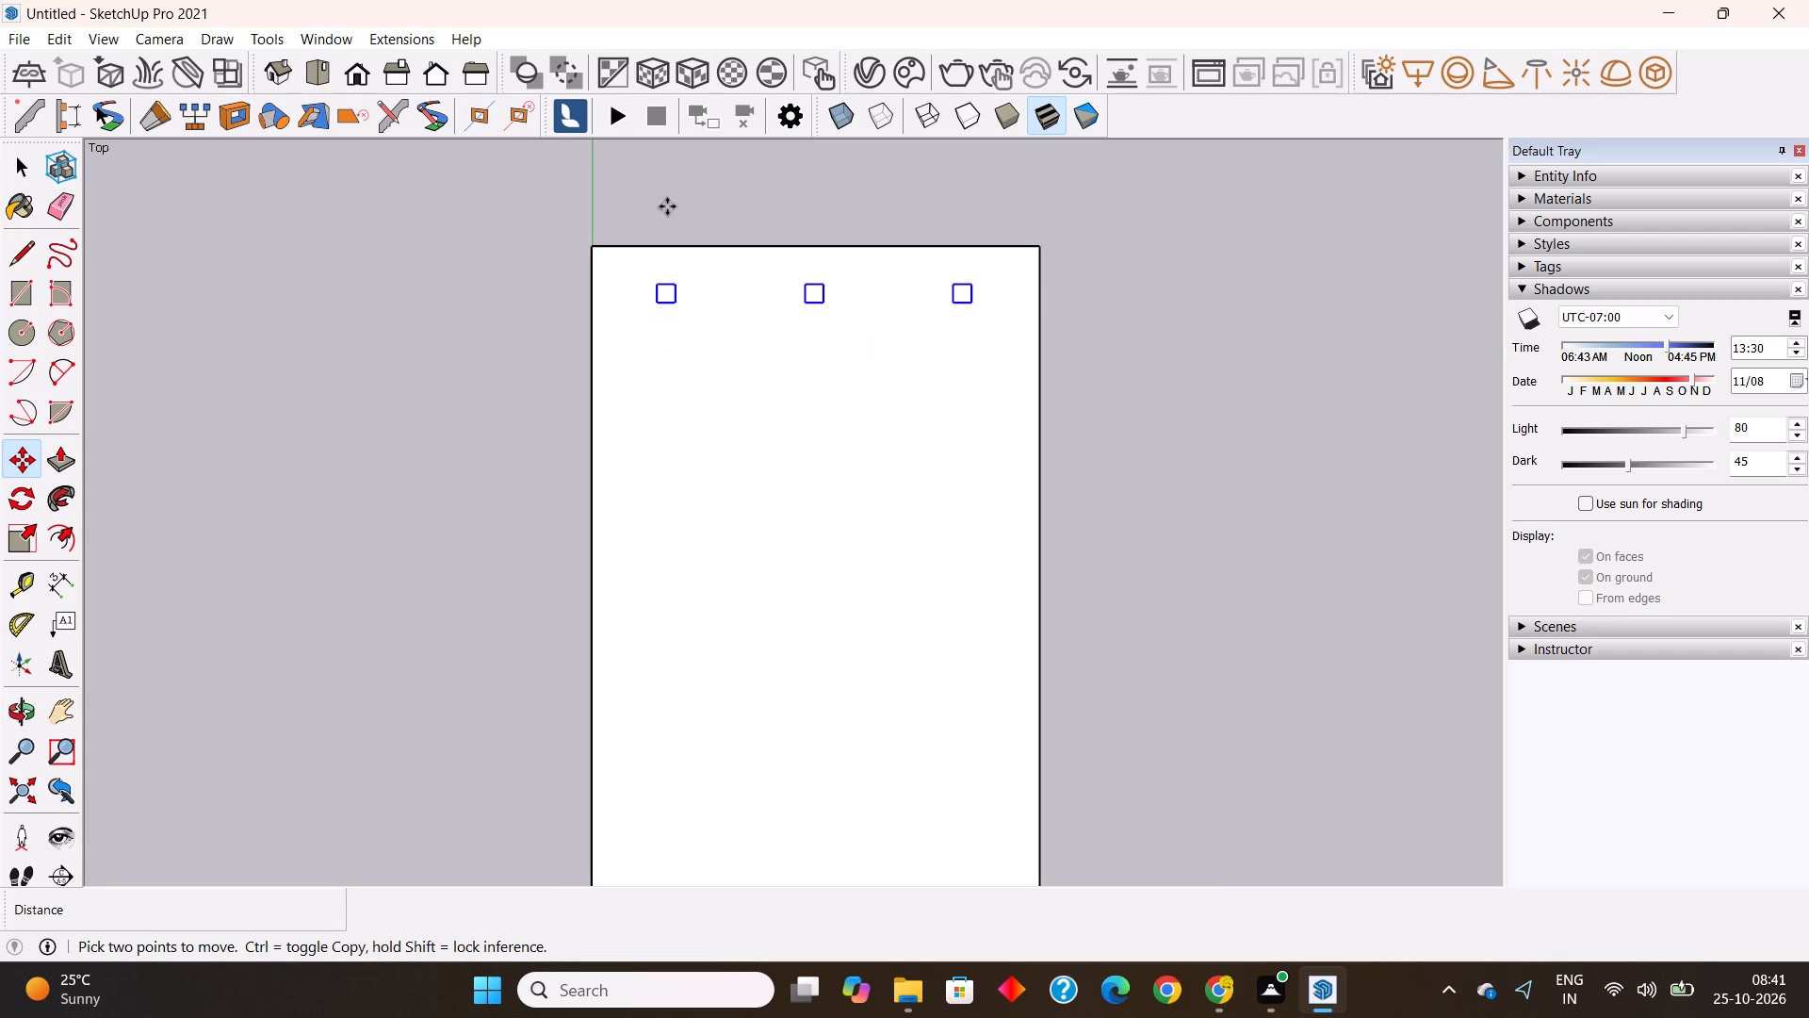
scroll(667, 206, "down", 2)
key("space")
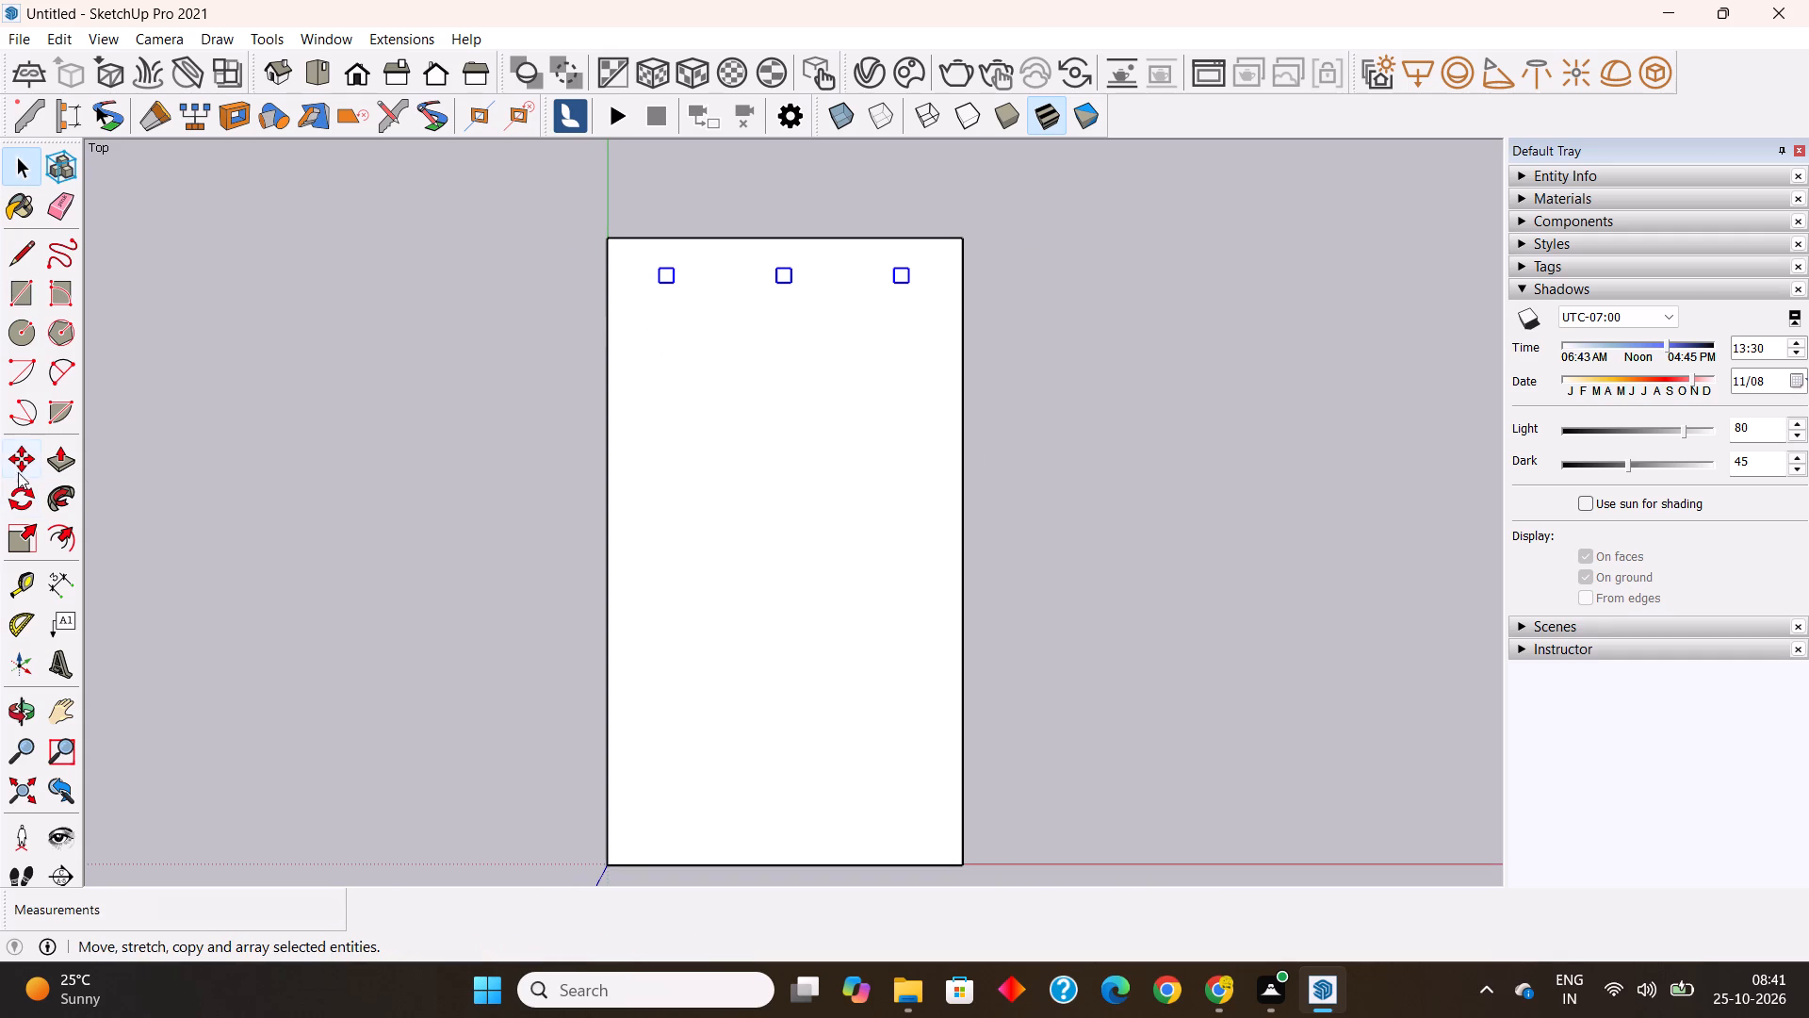
Copy the row of three column squares 8' along the green axis towards the origin, repeat it x4, and clear the selection.
left_click(24, 458)
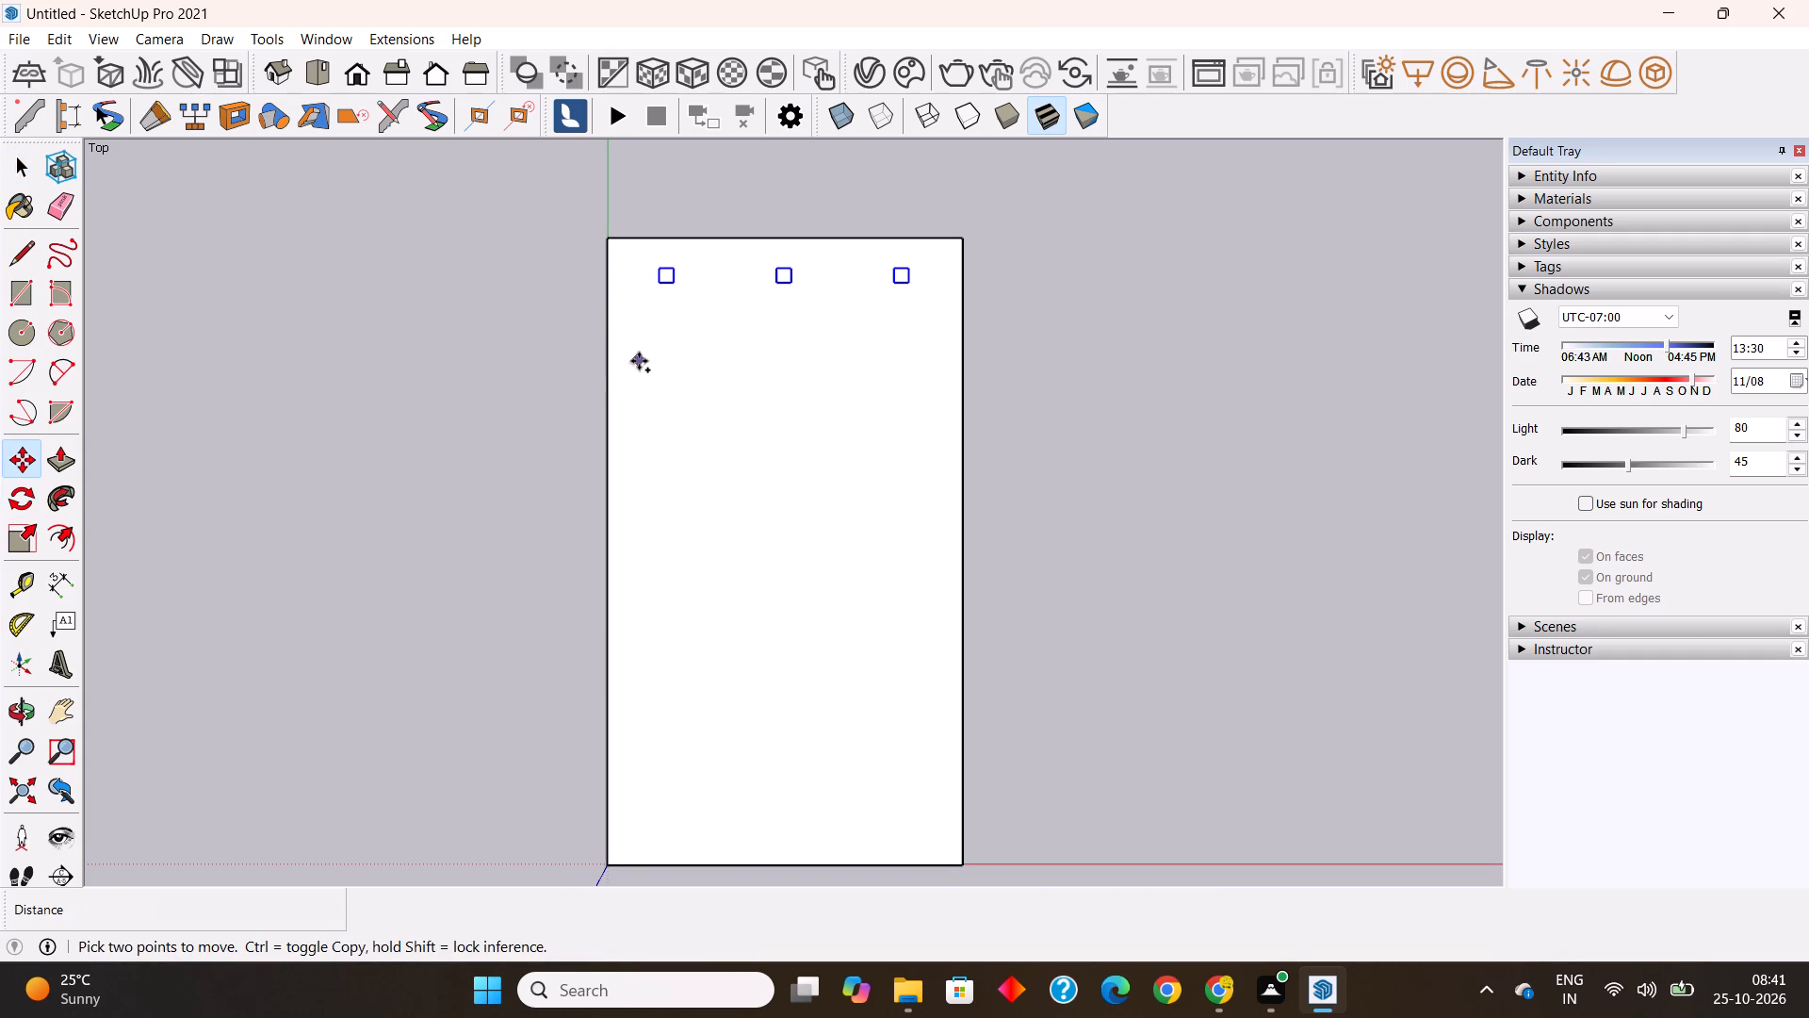
left_click(673, 285)
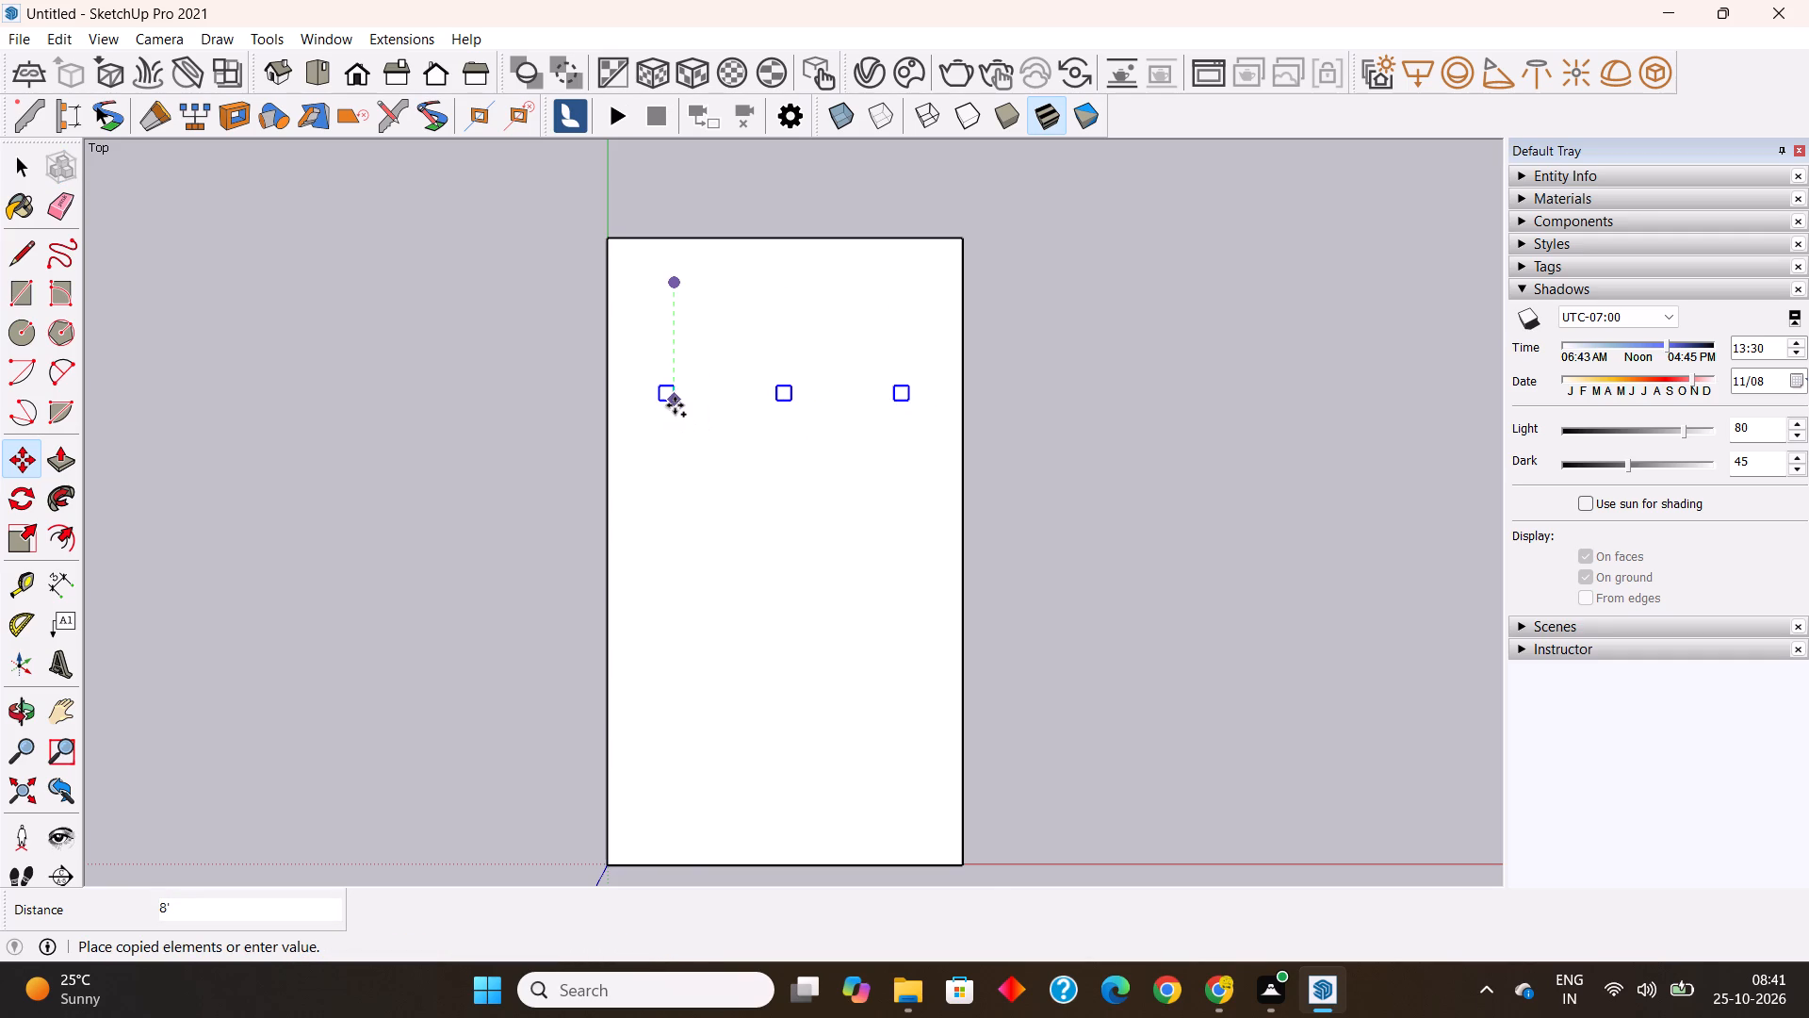
scroll(675, 405, "up", 3)
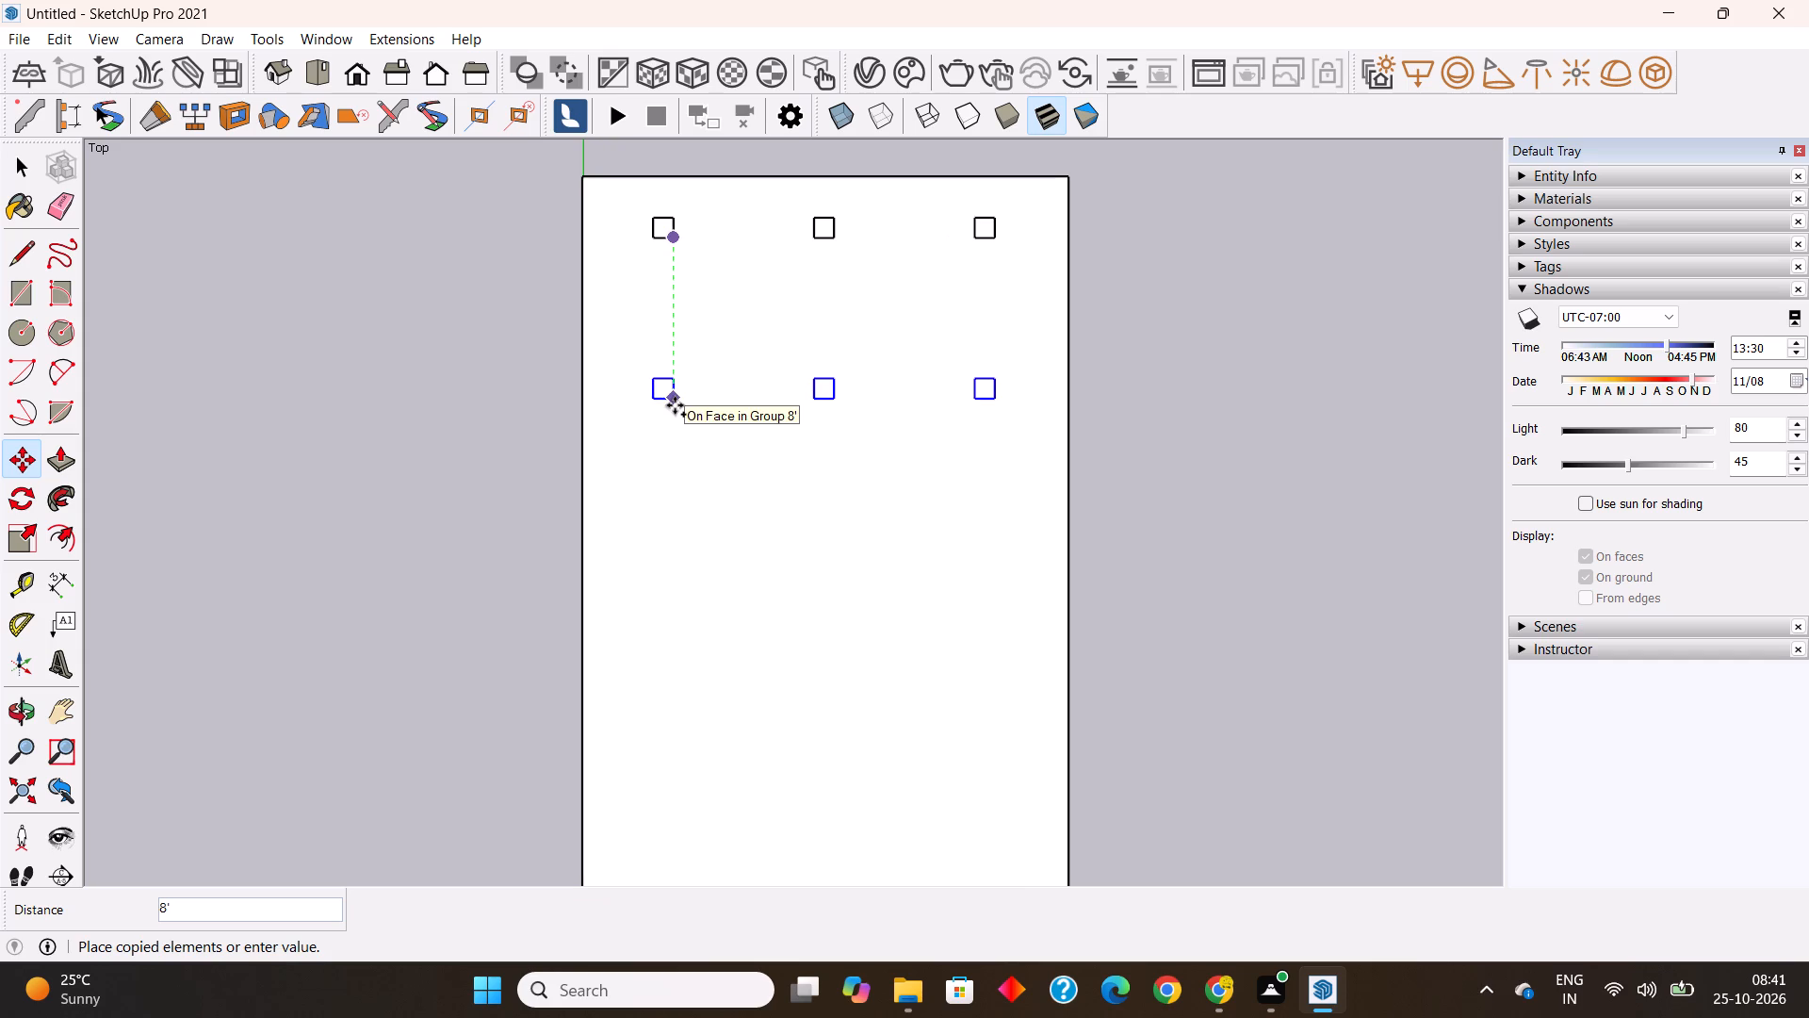
left_click(675, 405)
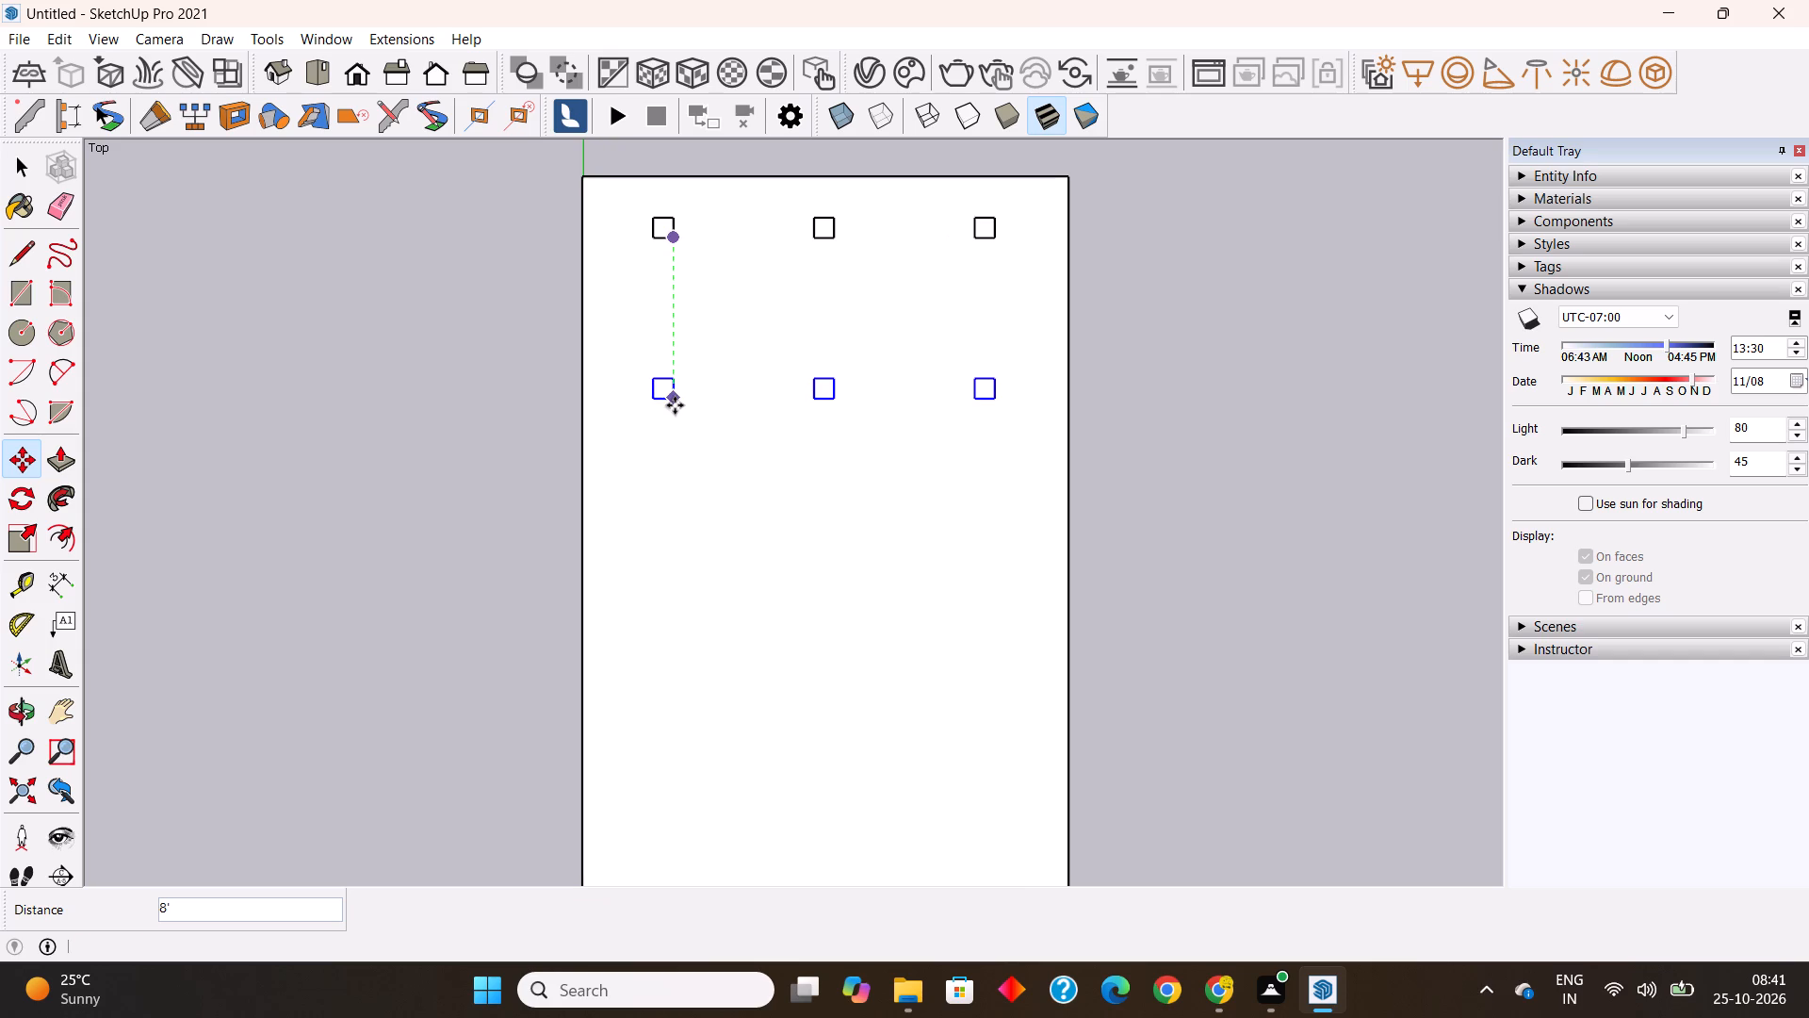
type("x4")
key("Return")
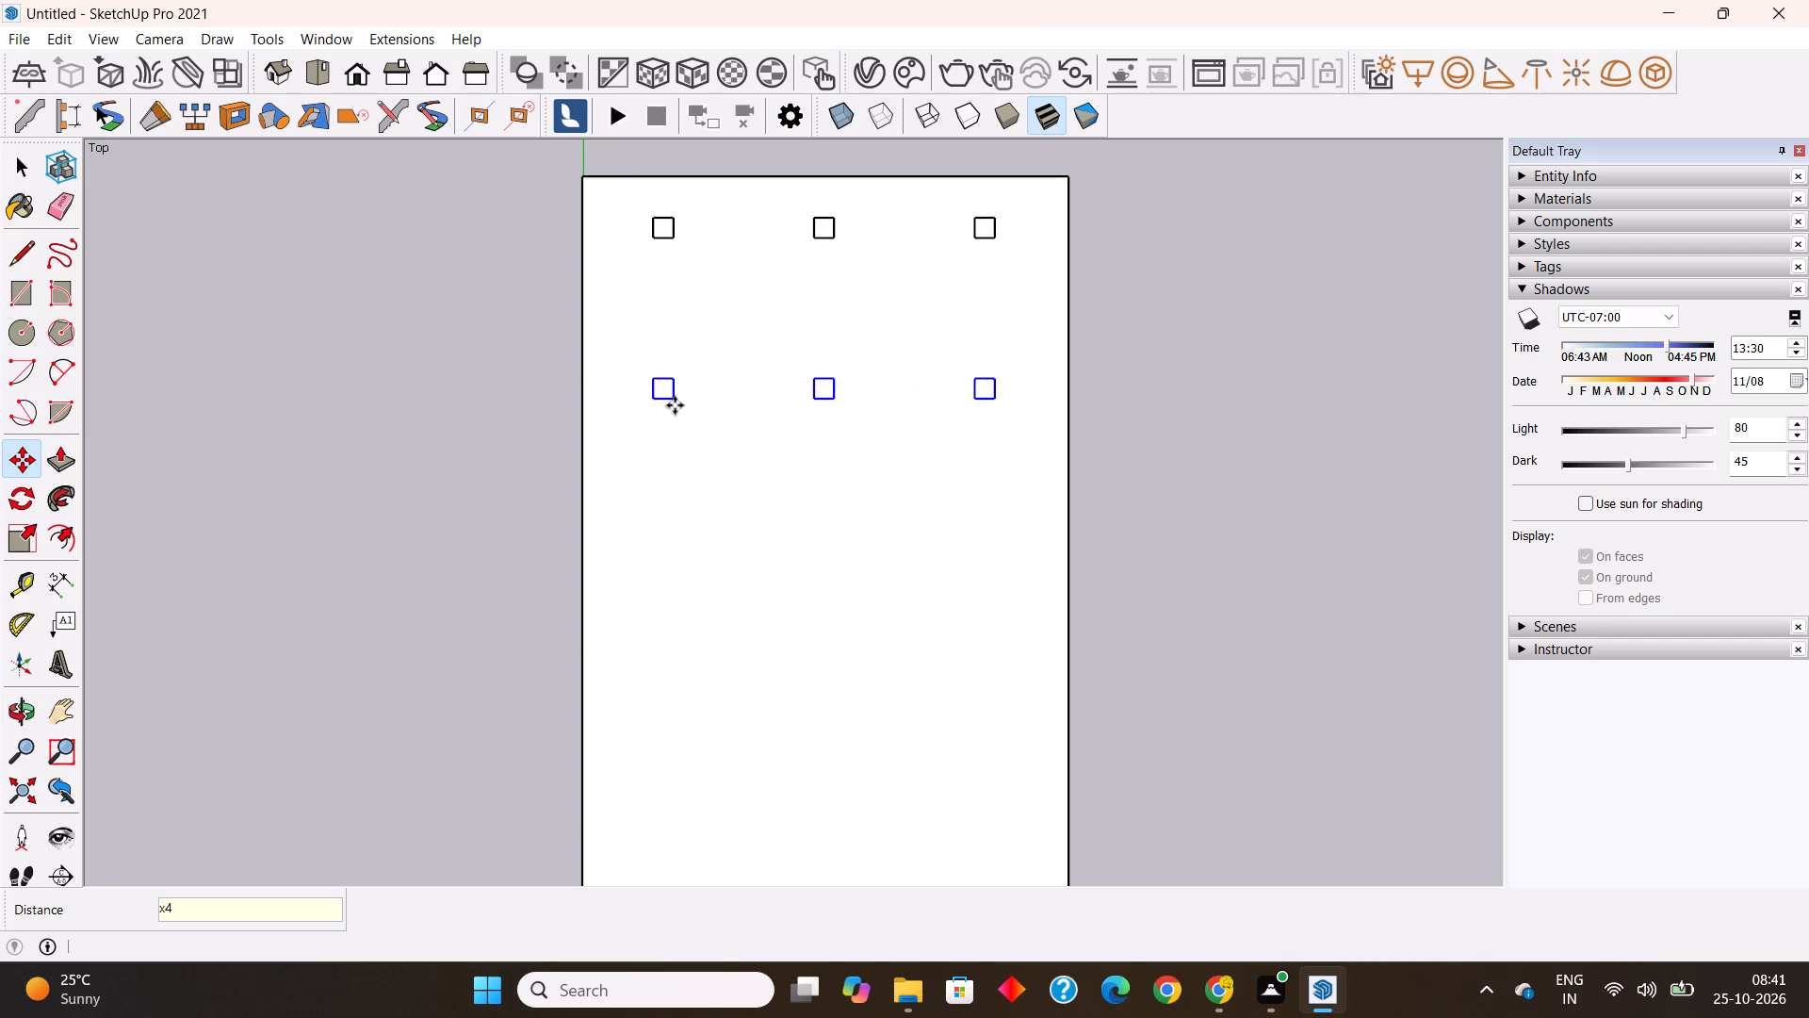
scroll(664, 386, "down", 6)
key("space")
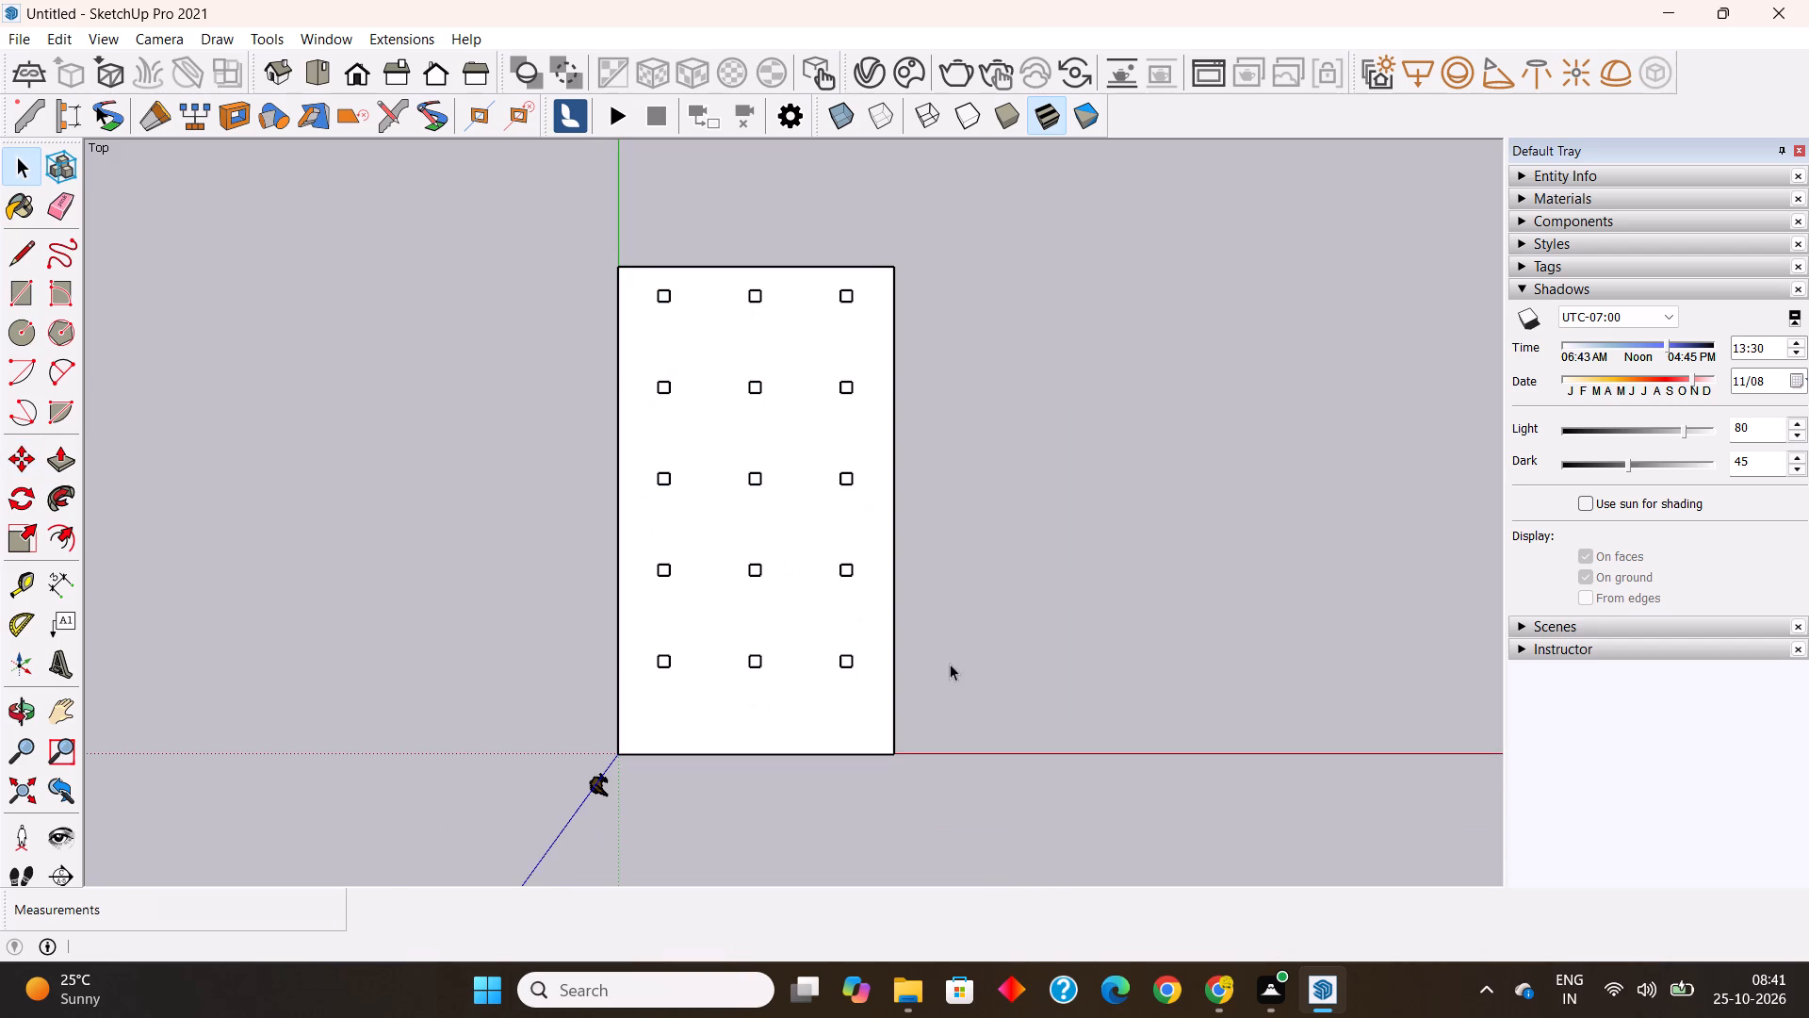
left_click(1013, 596)
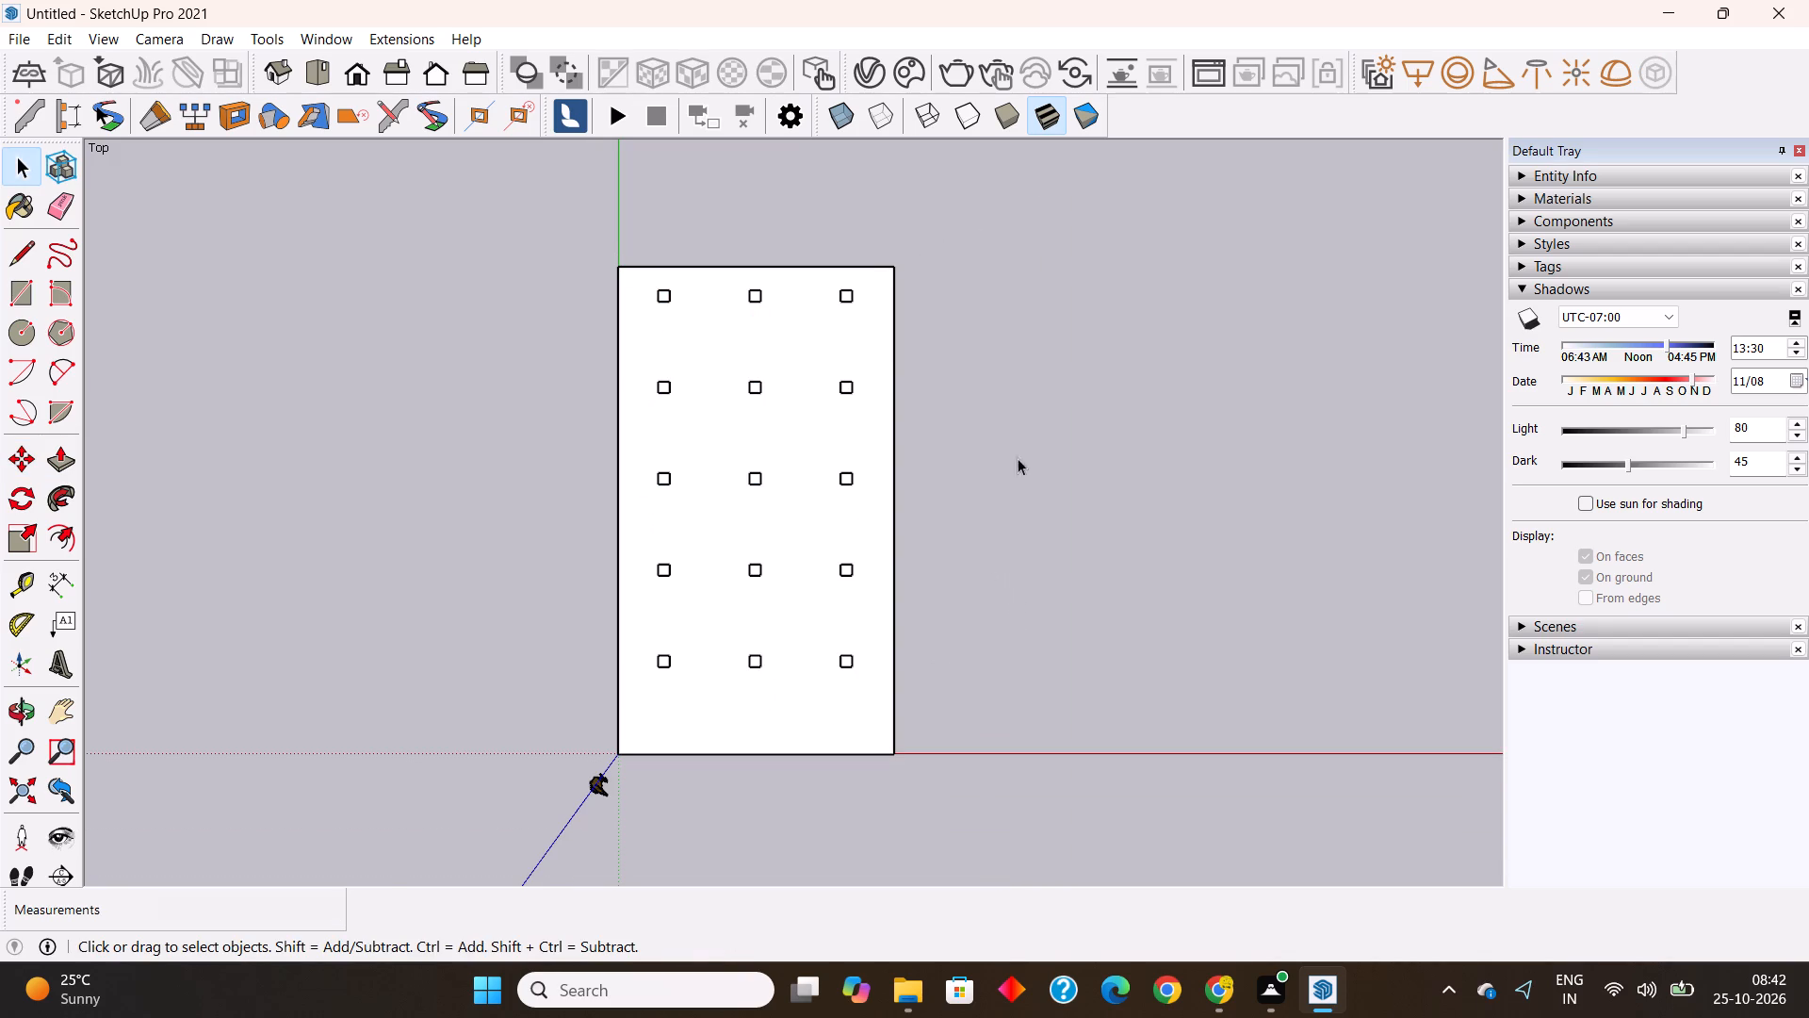
left_click(1076, 355)
View the slab and its grid of column squares in isometric view.
left_click(318, 67)
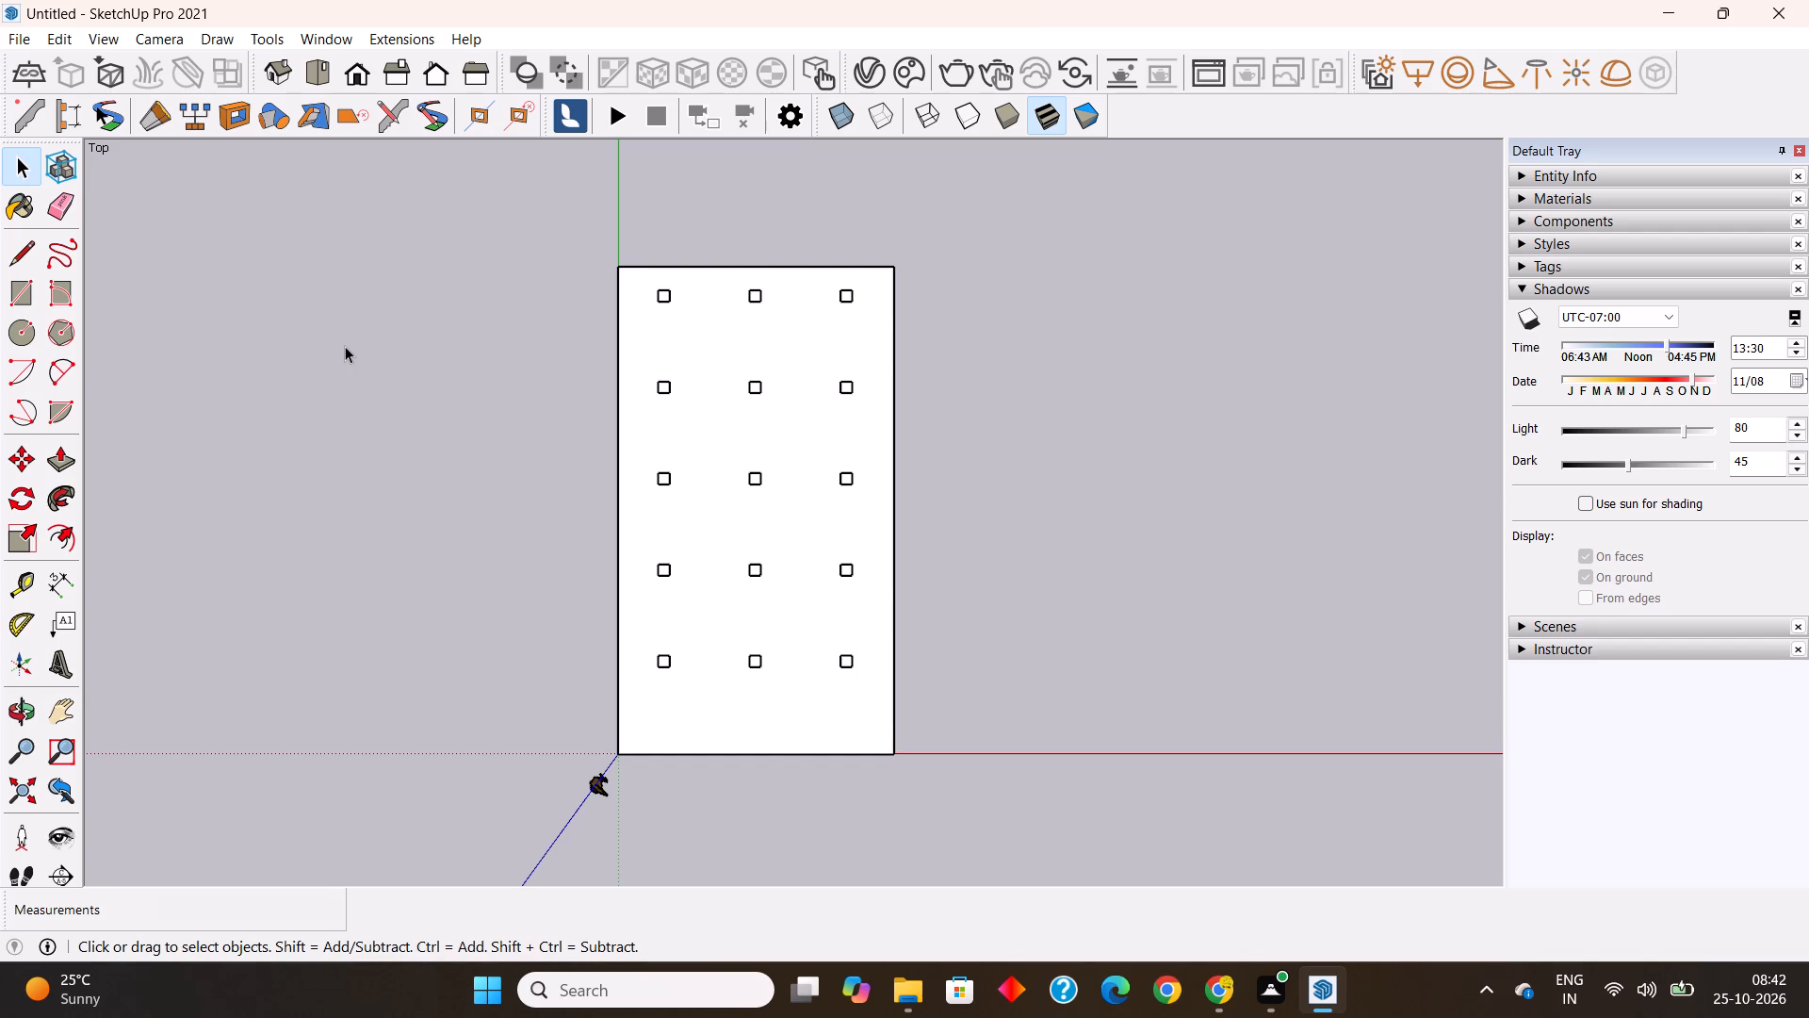
left_click(345, 346)
key("Escape")
left_click(348, 375)
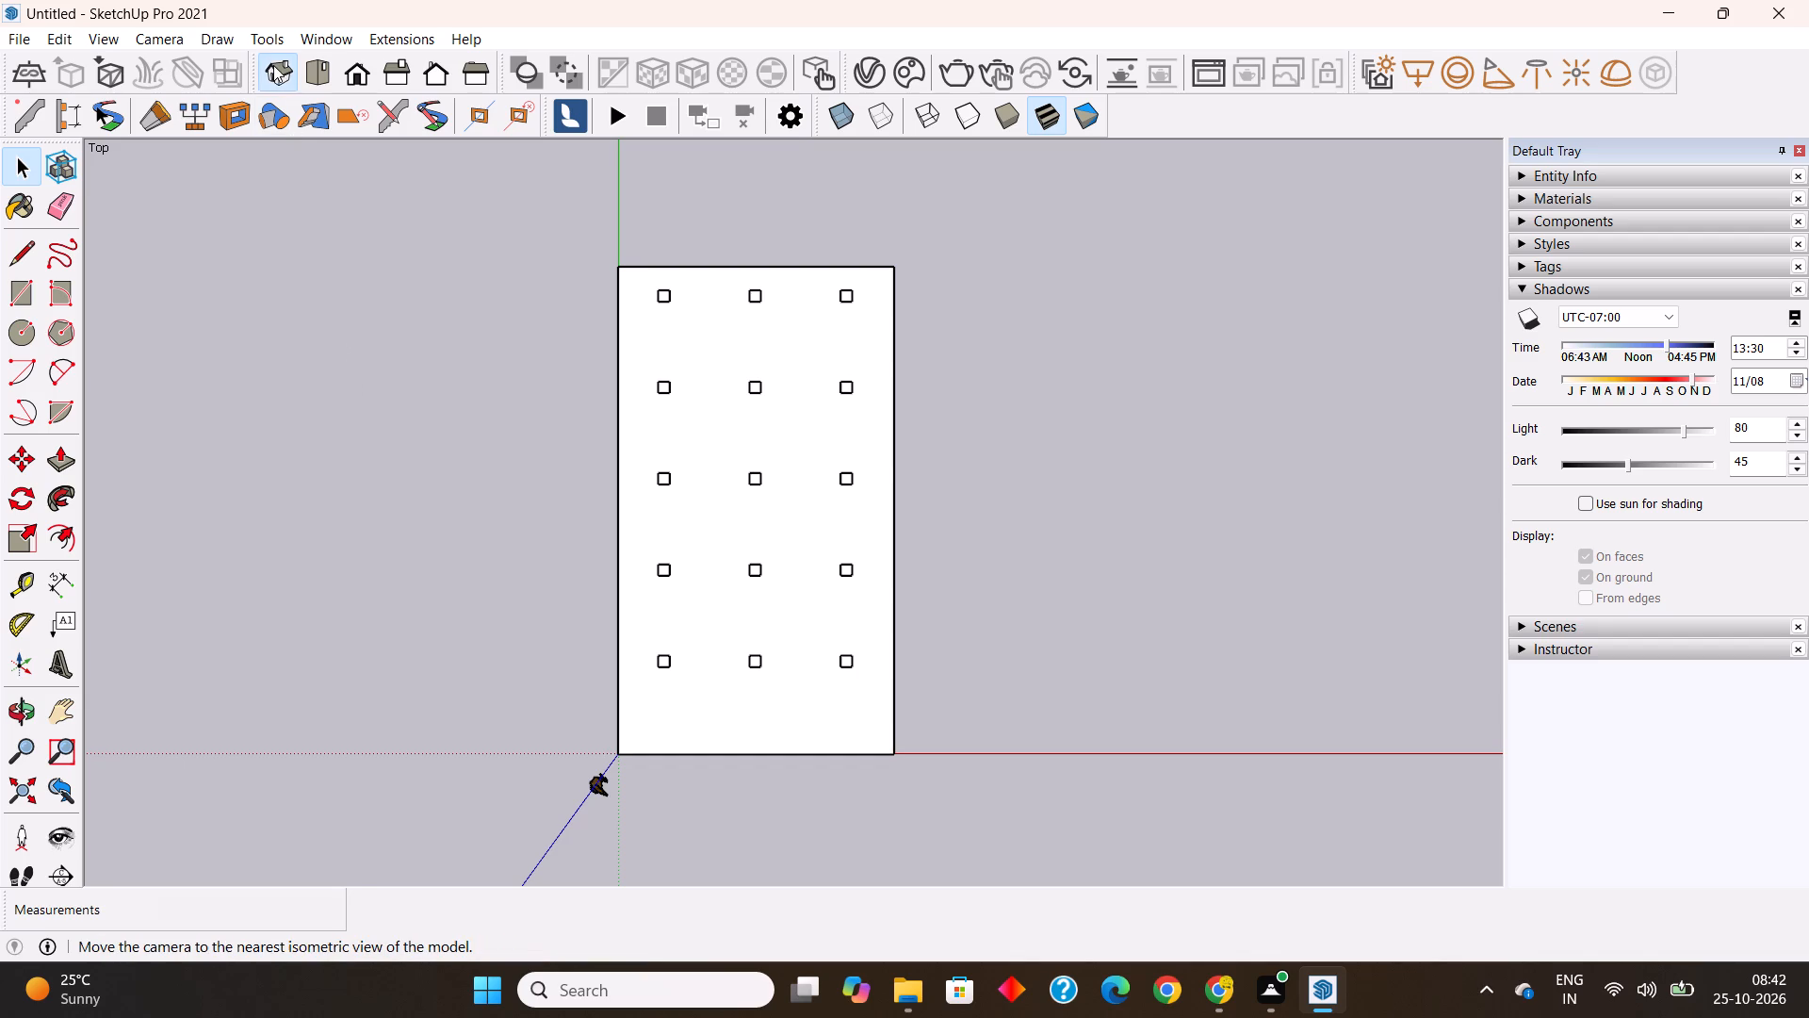
left_click(273, 65)
scroll(805, 565, "up", 2)
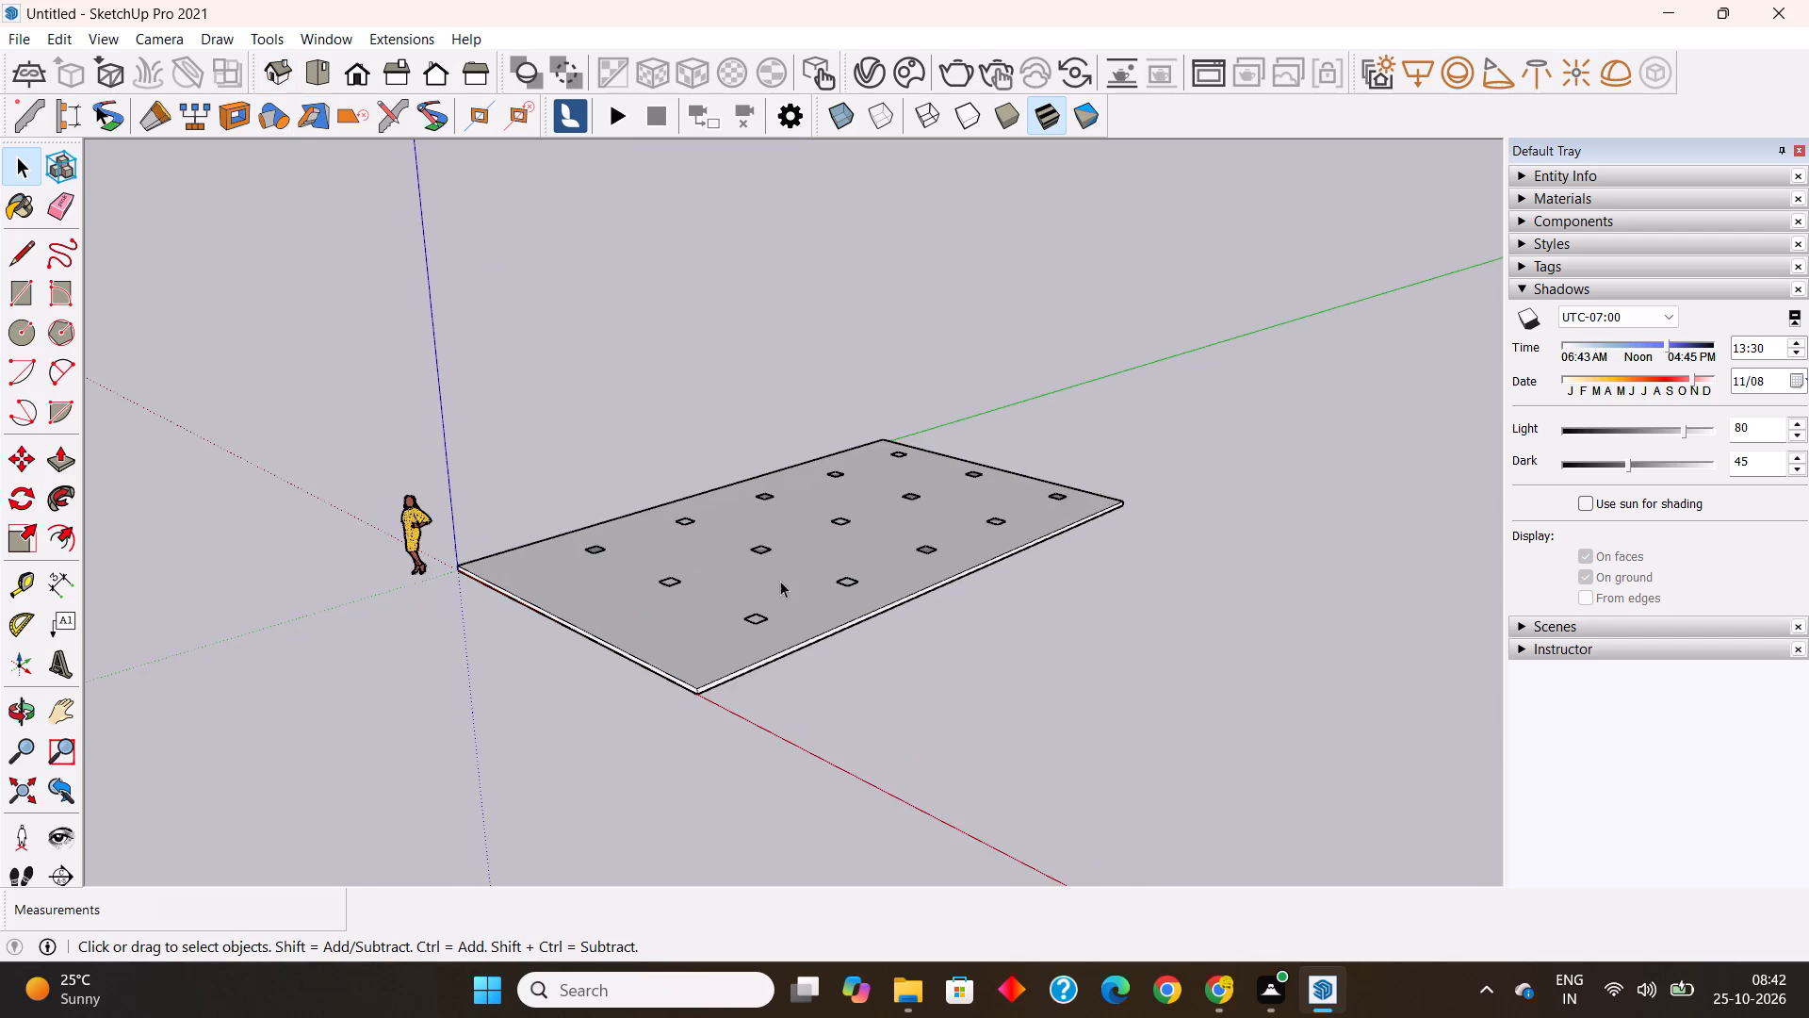
Open the column component nearest the slab's front corner for editing, extrude its square face up 10', and close the component.
scroll(769, 589, "up", 12)
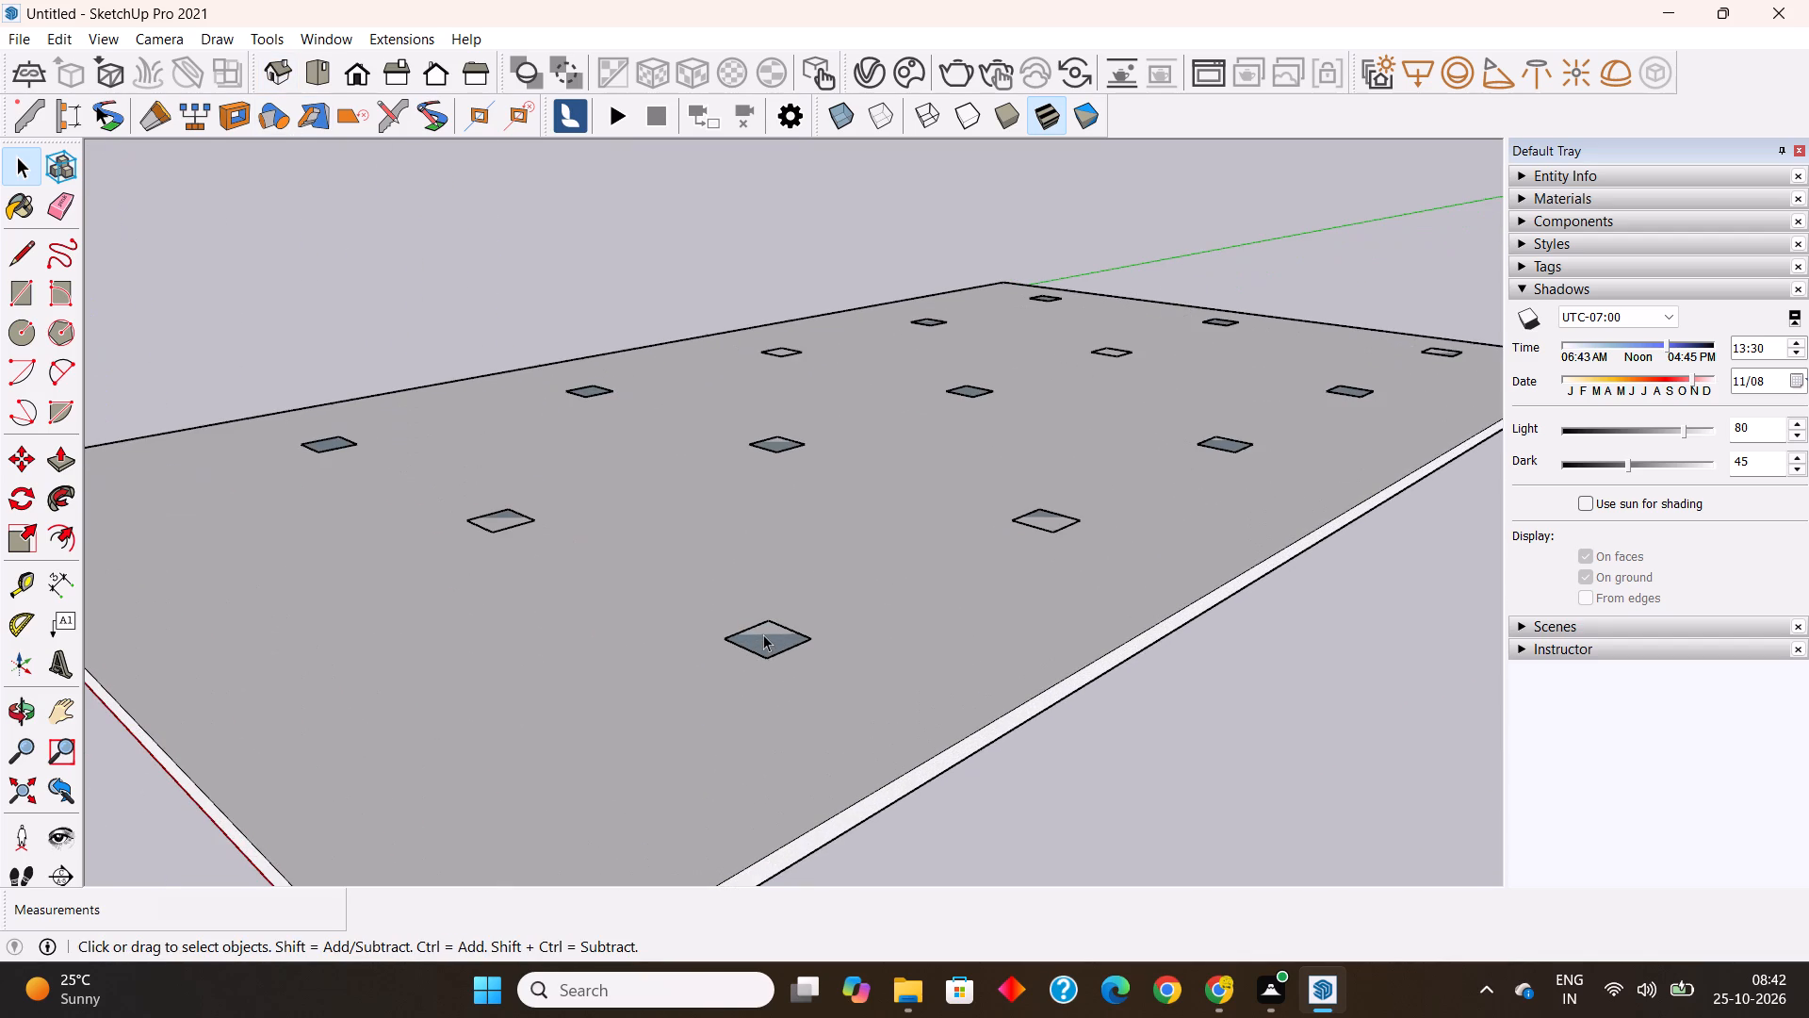
scroll(763, 634, "up", 3)
double_click(769, 650)
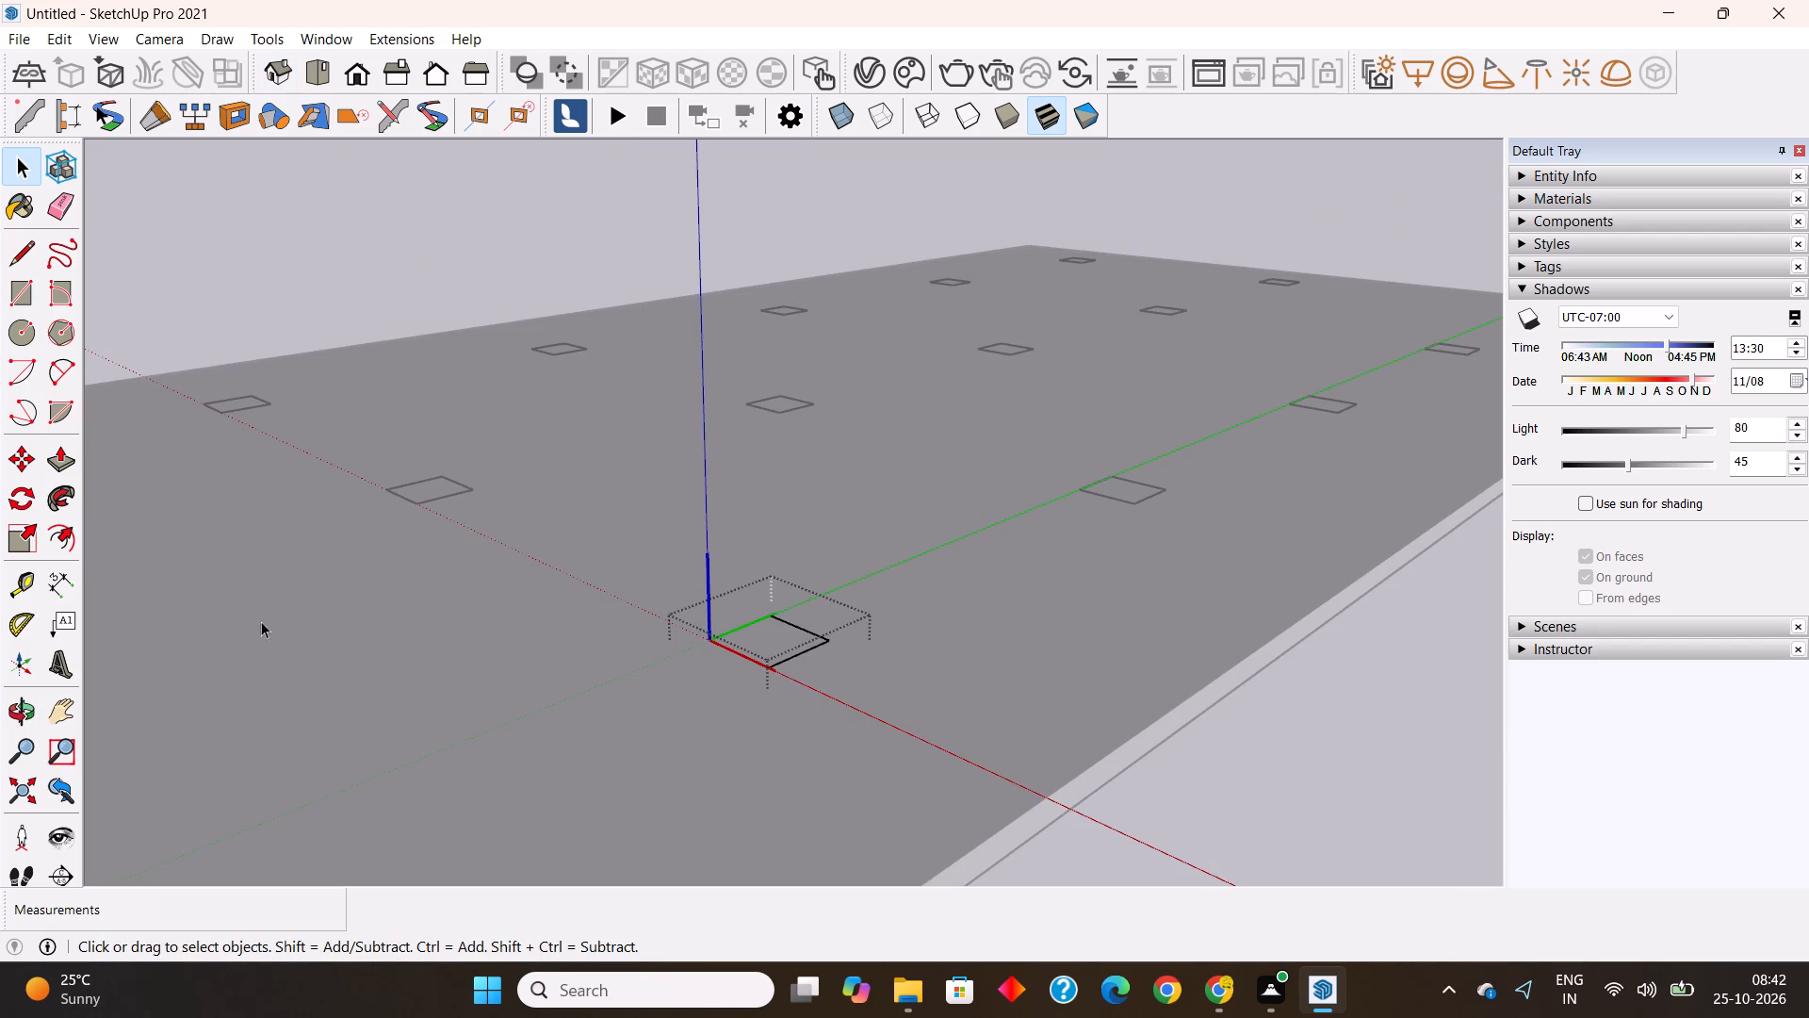
left_click(60, 458)
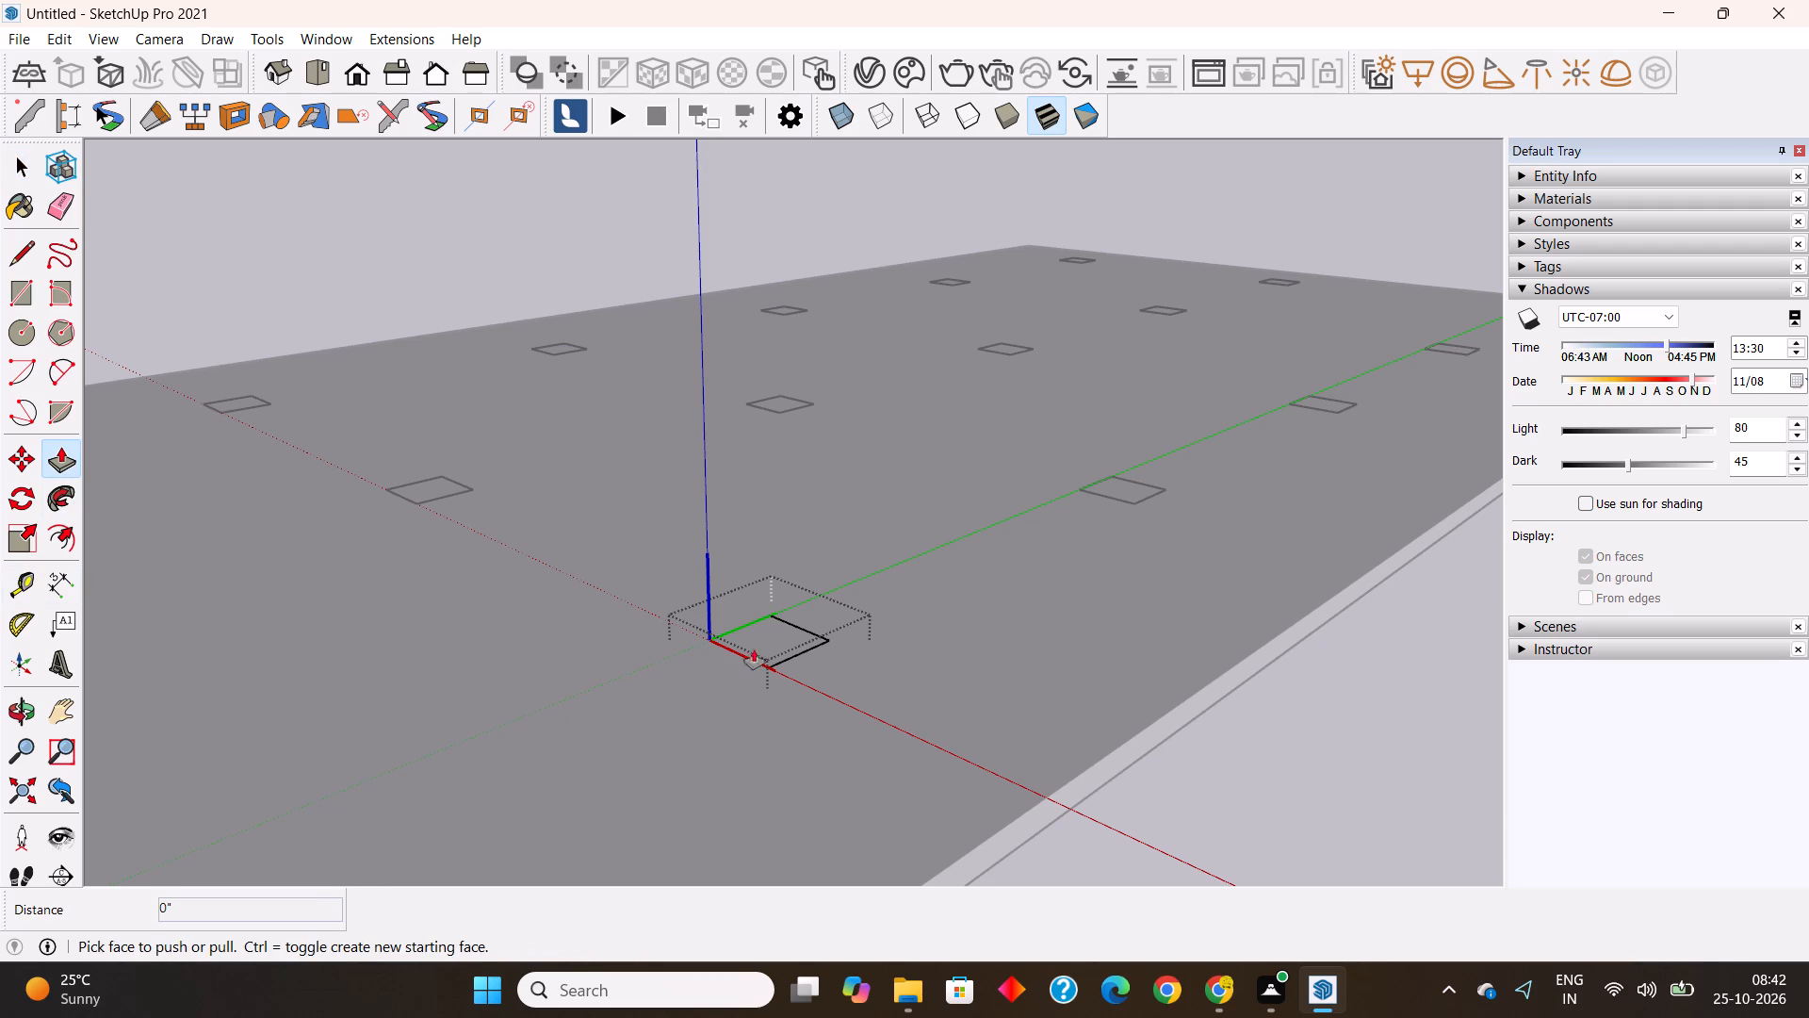
left_click(782, 640)
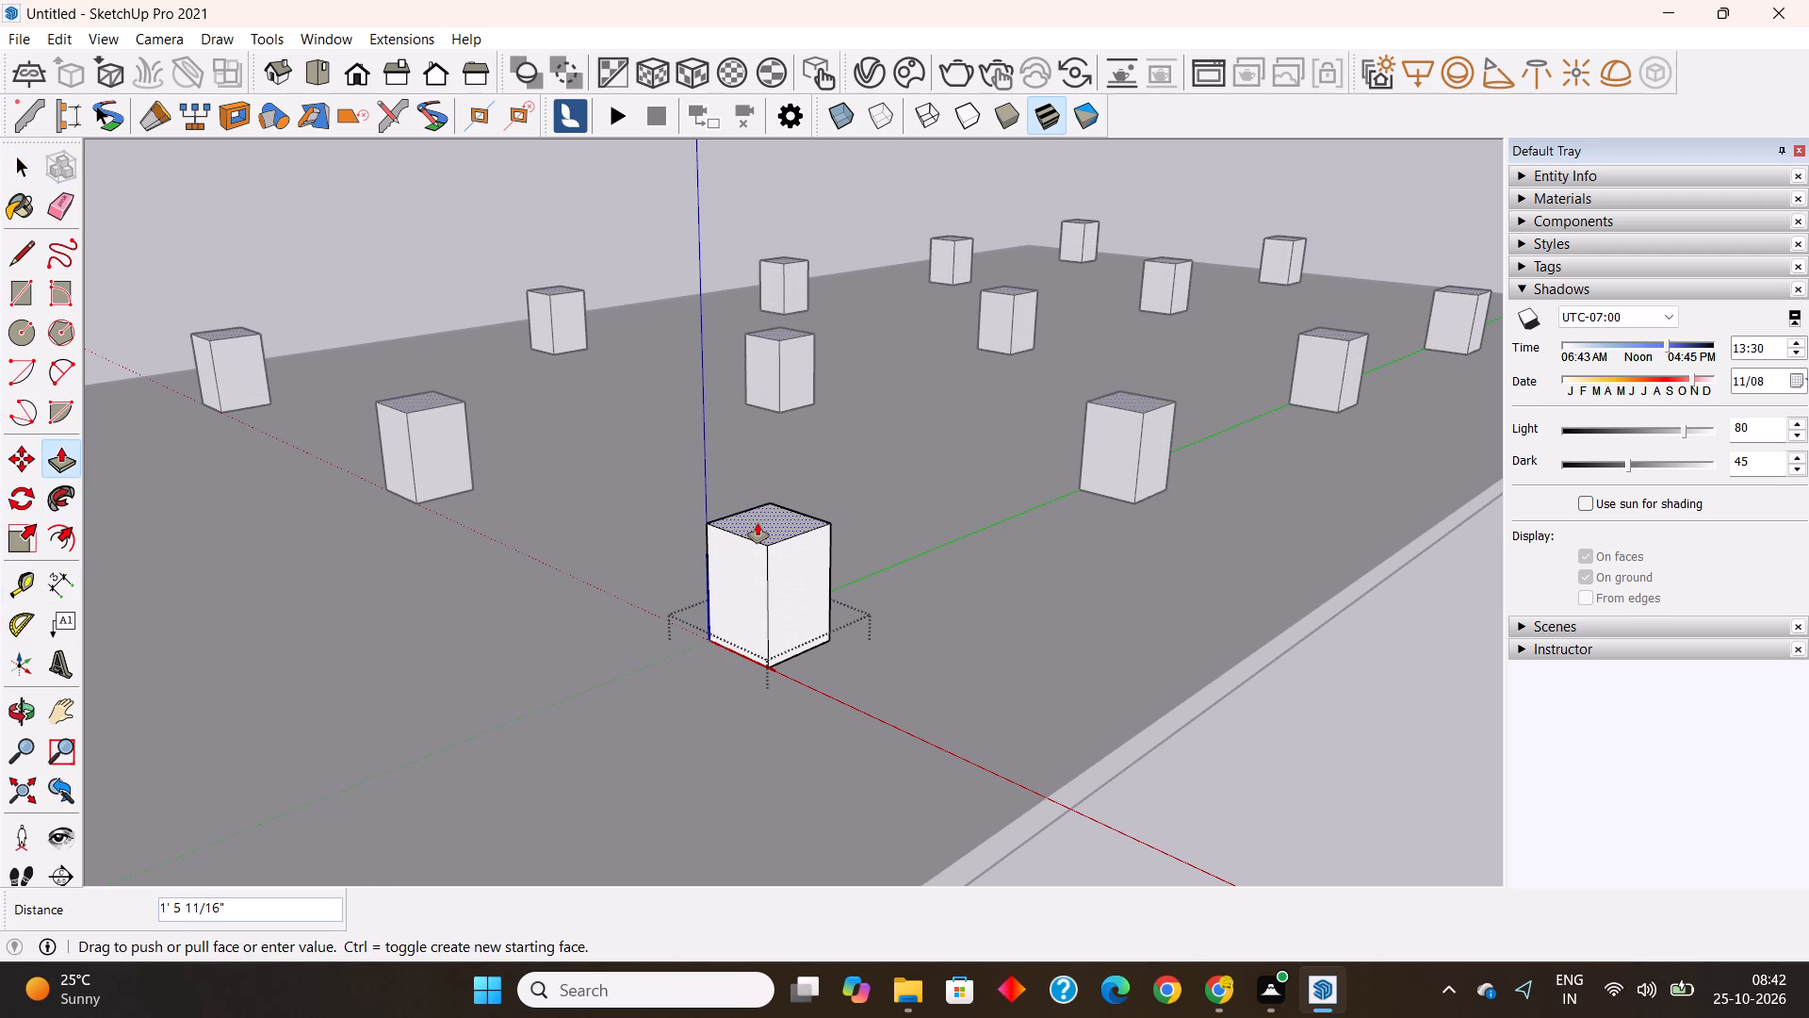
type("10'")
key("Return")
scroll(780, 572, "down", 4)
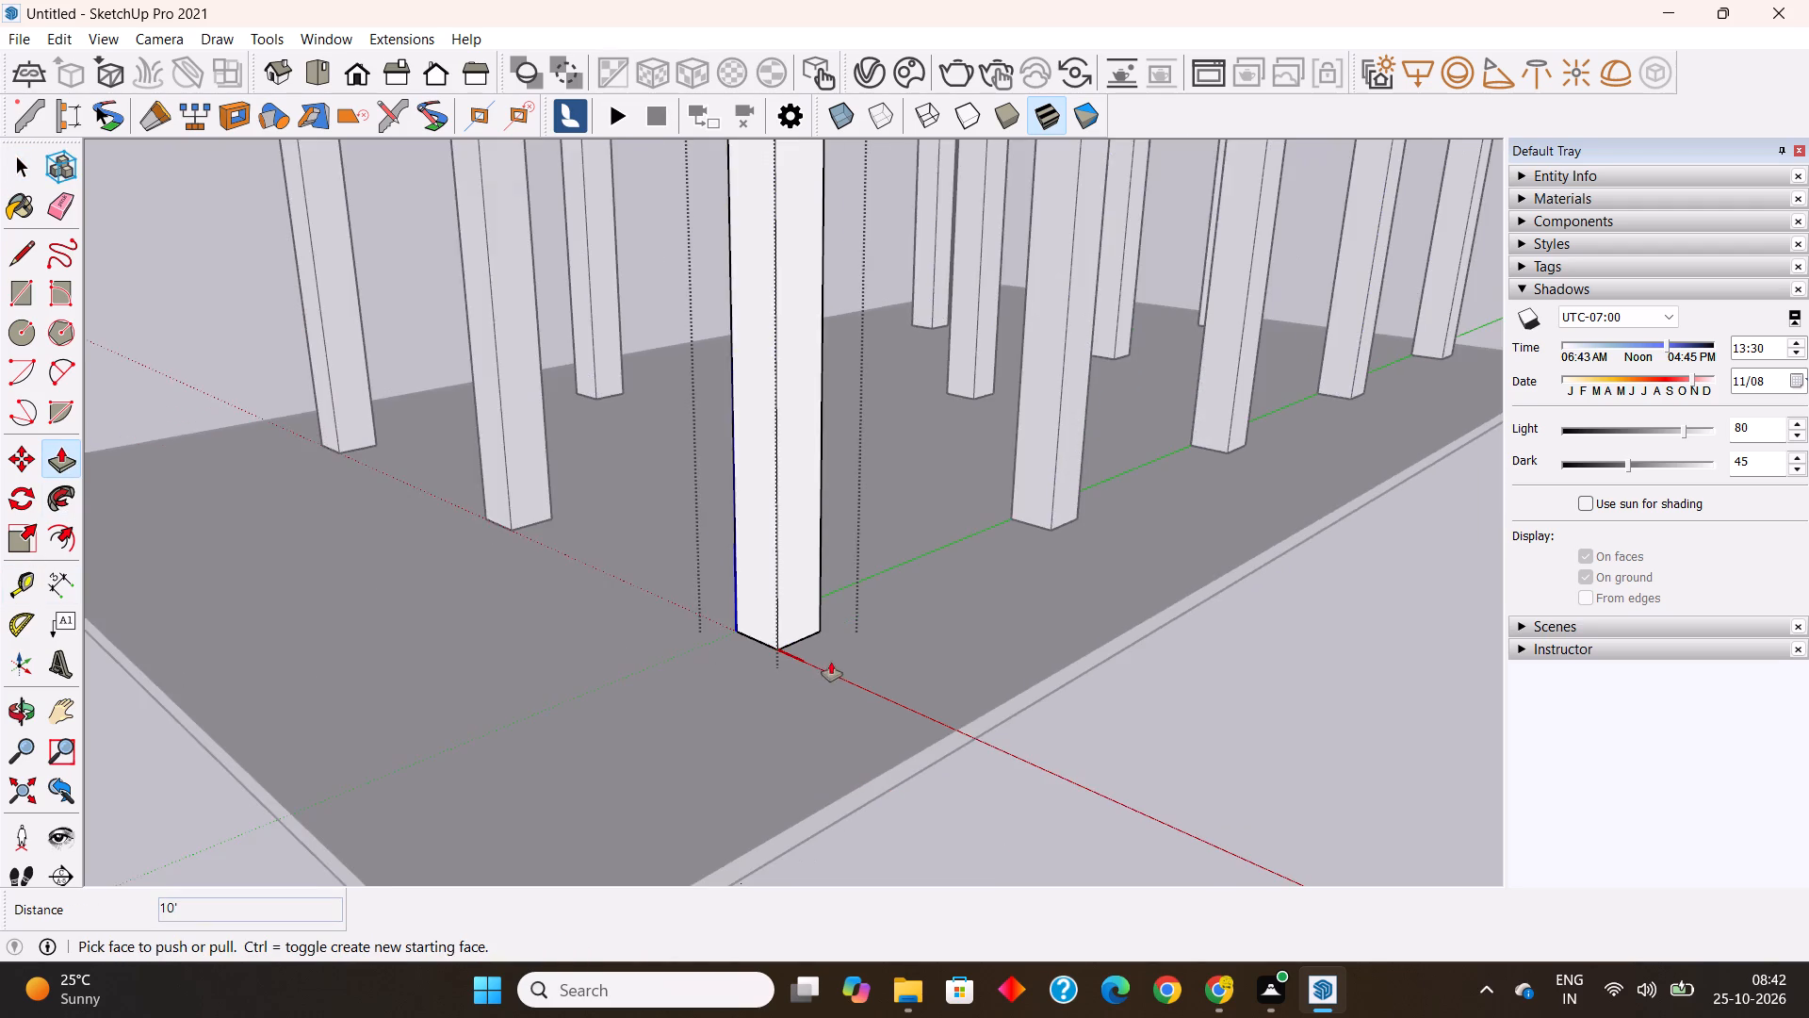
scroll(831, 662, "down", 11)
middle_click_drag(599, 761, 1301, 808)
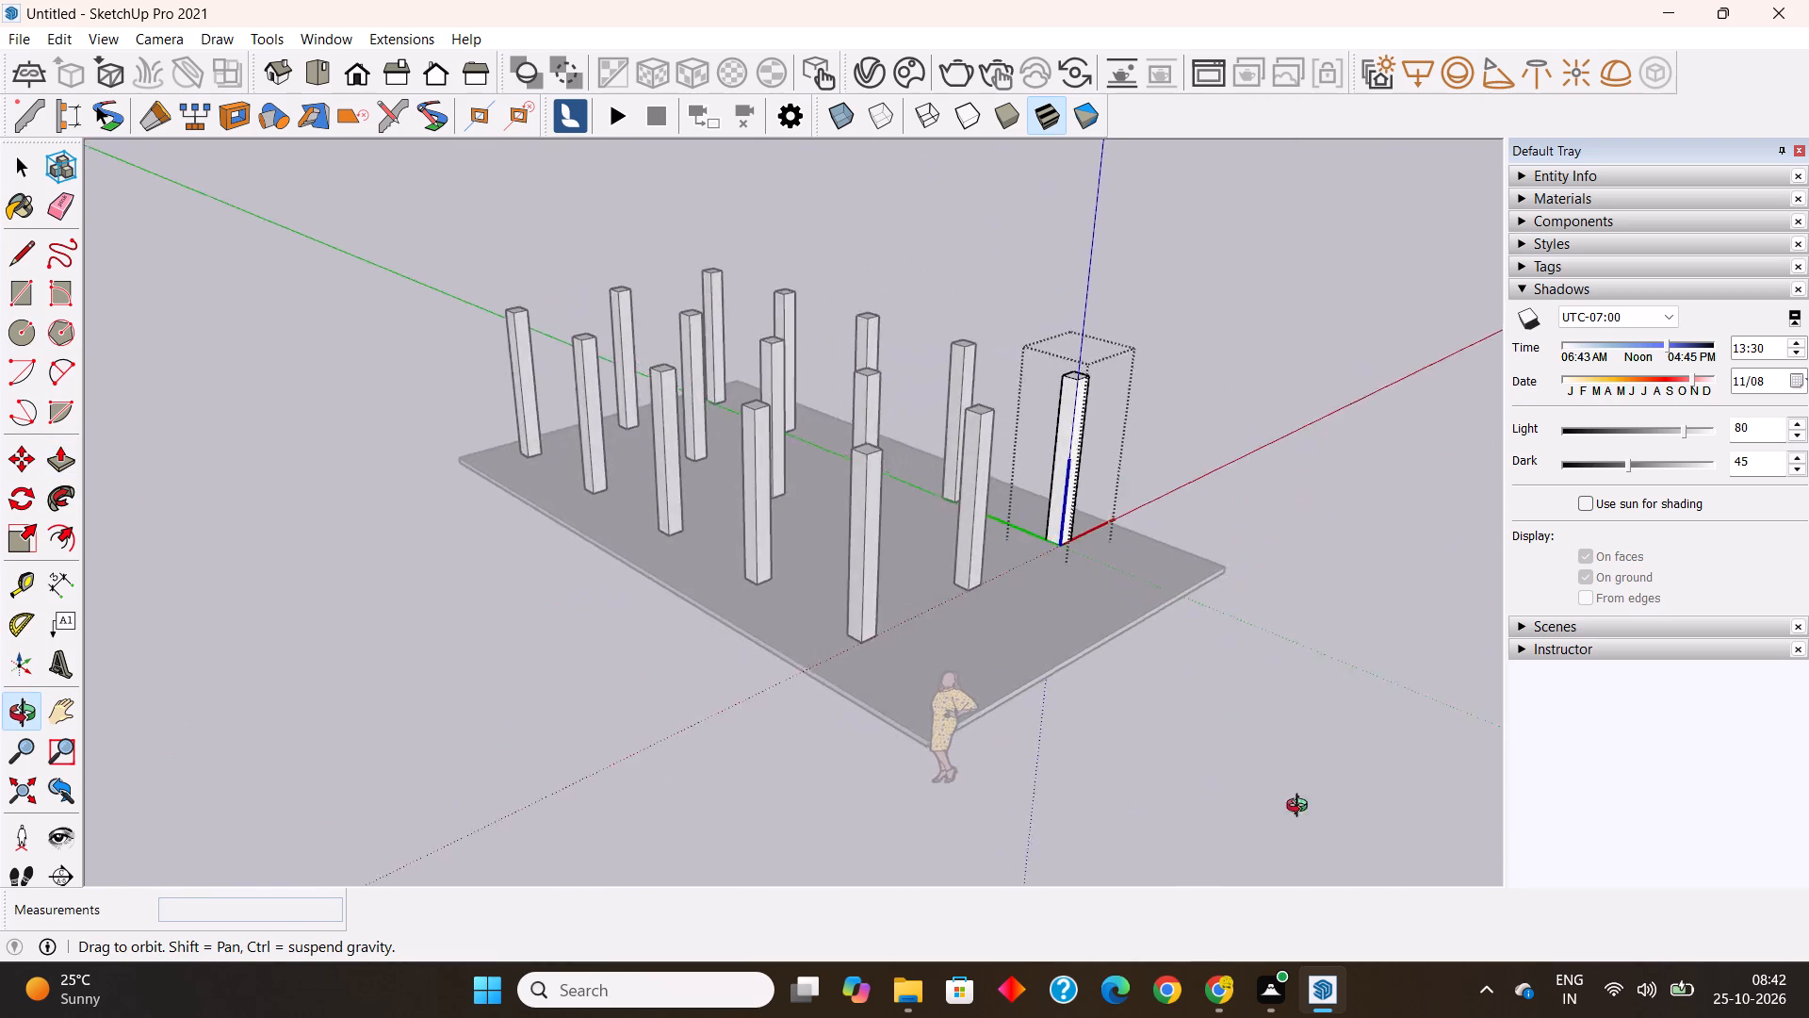
middle_click_drag(1301, 808, 1296, 858)
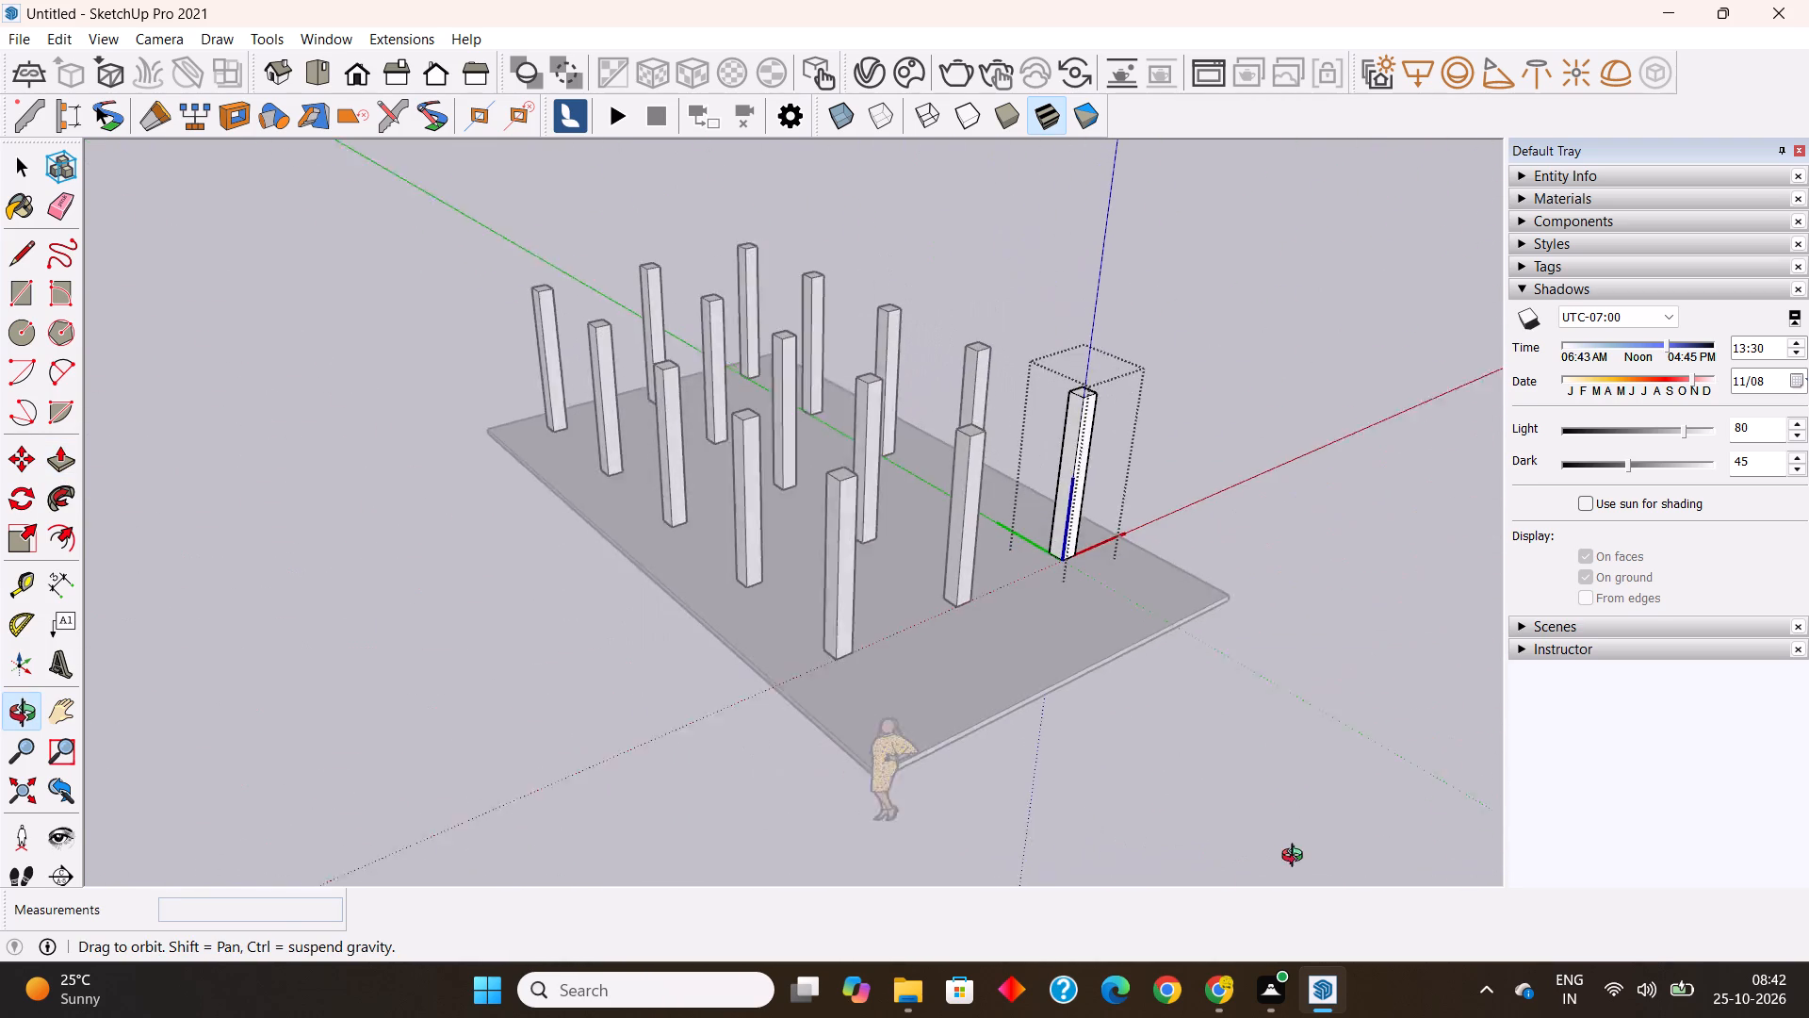
middle_click_drag(1296, 858, 1306, 851)
middle_click_drag(1033, 800, 1002, 830)
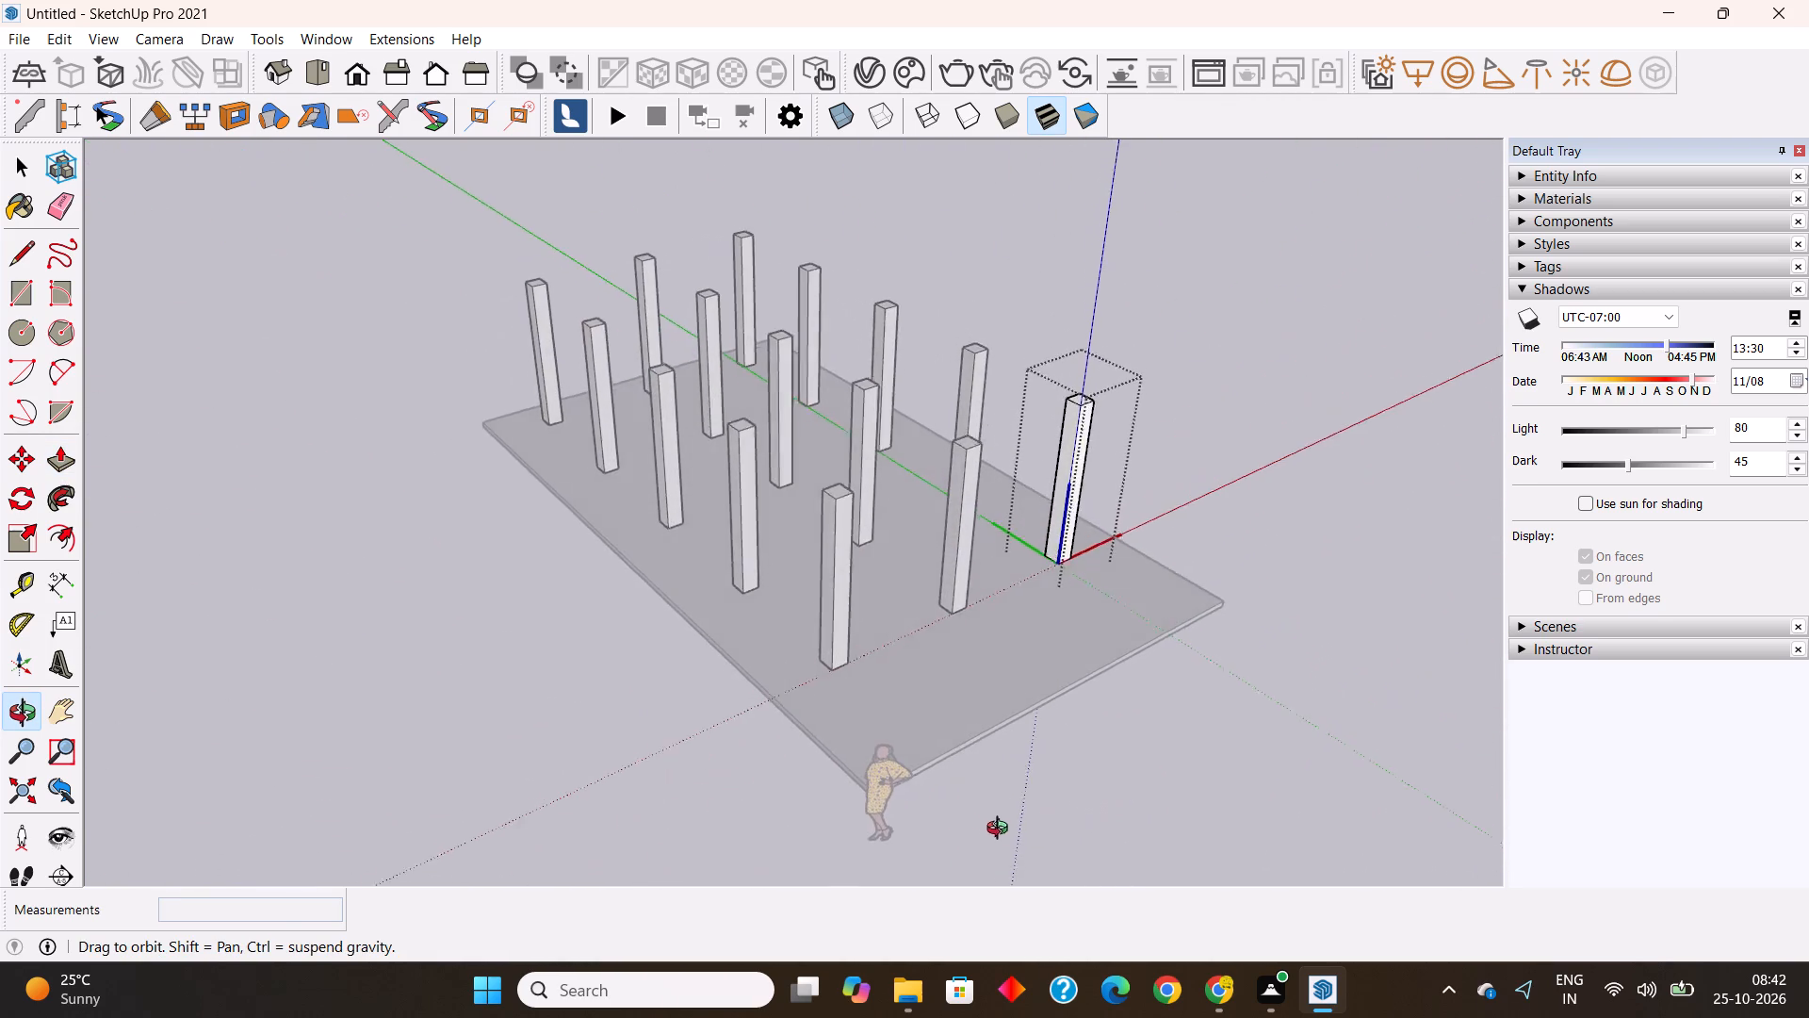
middle_click_drag(1002, 830, 1068, 829)
key("space")
left_click(1150, 749)
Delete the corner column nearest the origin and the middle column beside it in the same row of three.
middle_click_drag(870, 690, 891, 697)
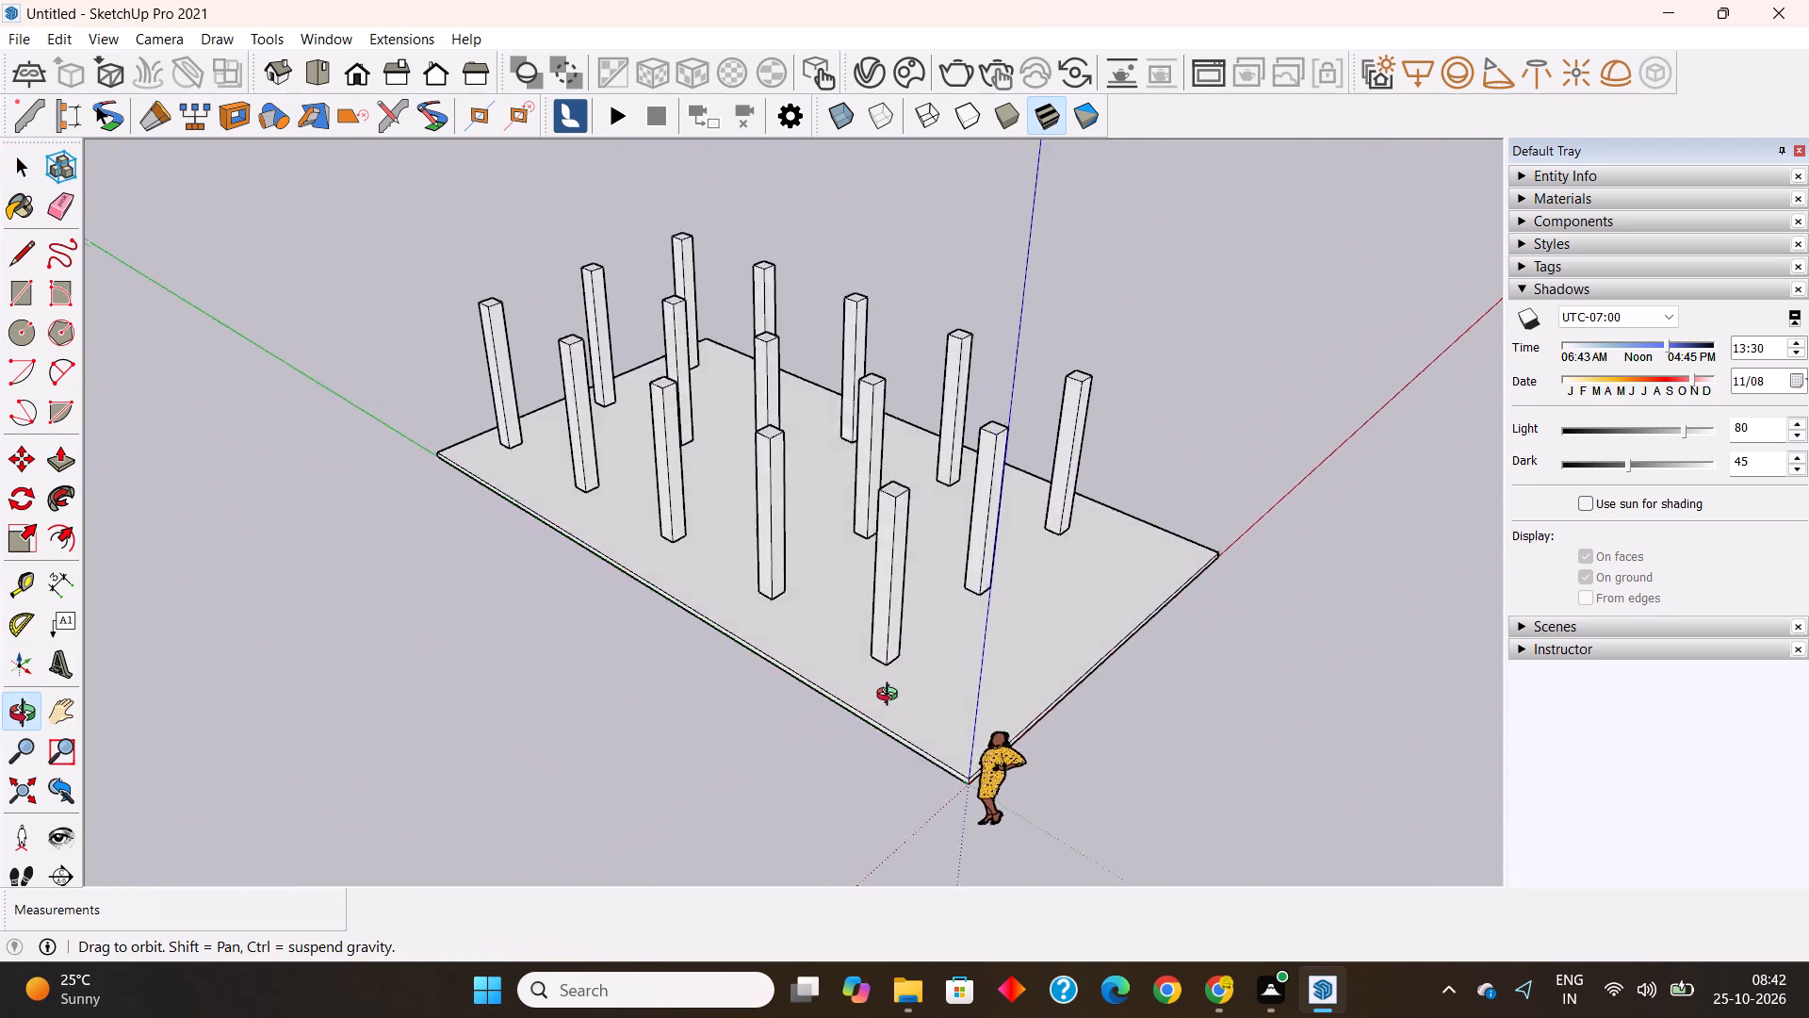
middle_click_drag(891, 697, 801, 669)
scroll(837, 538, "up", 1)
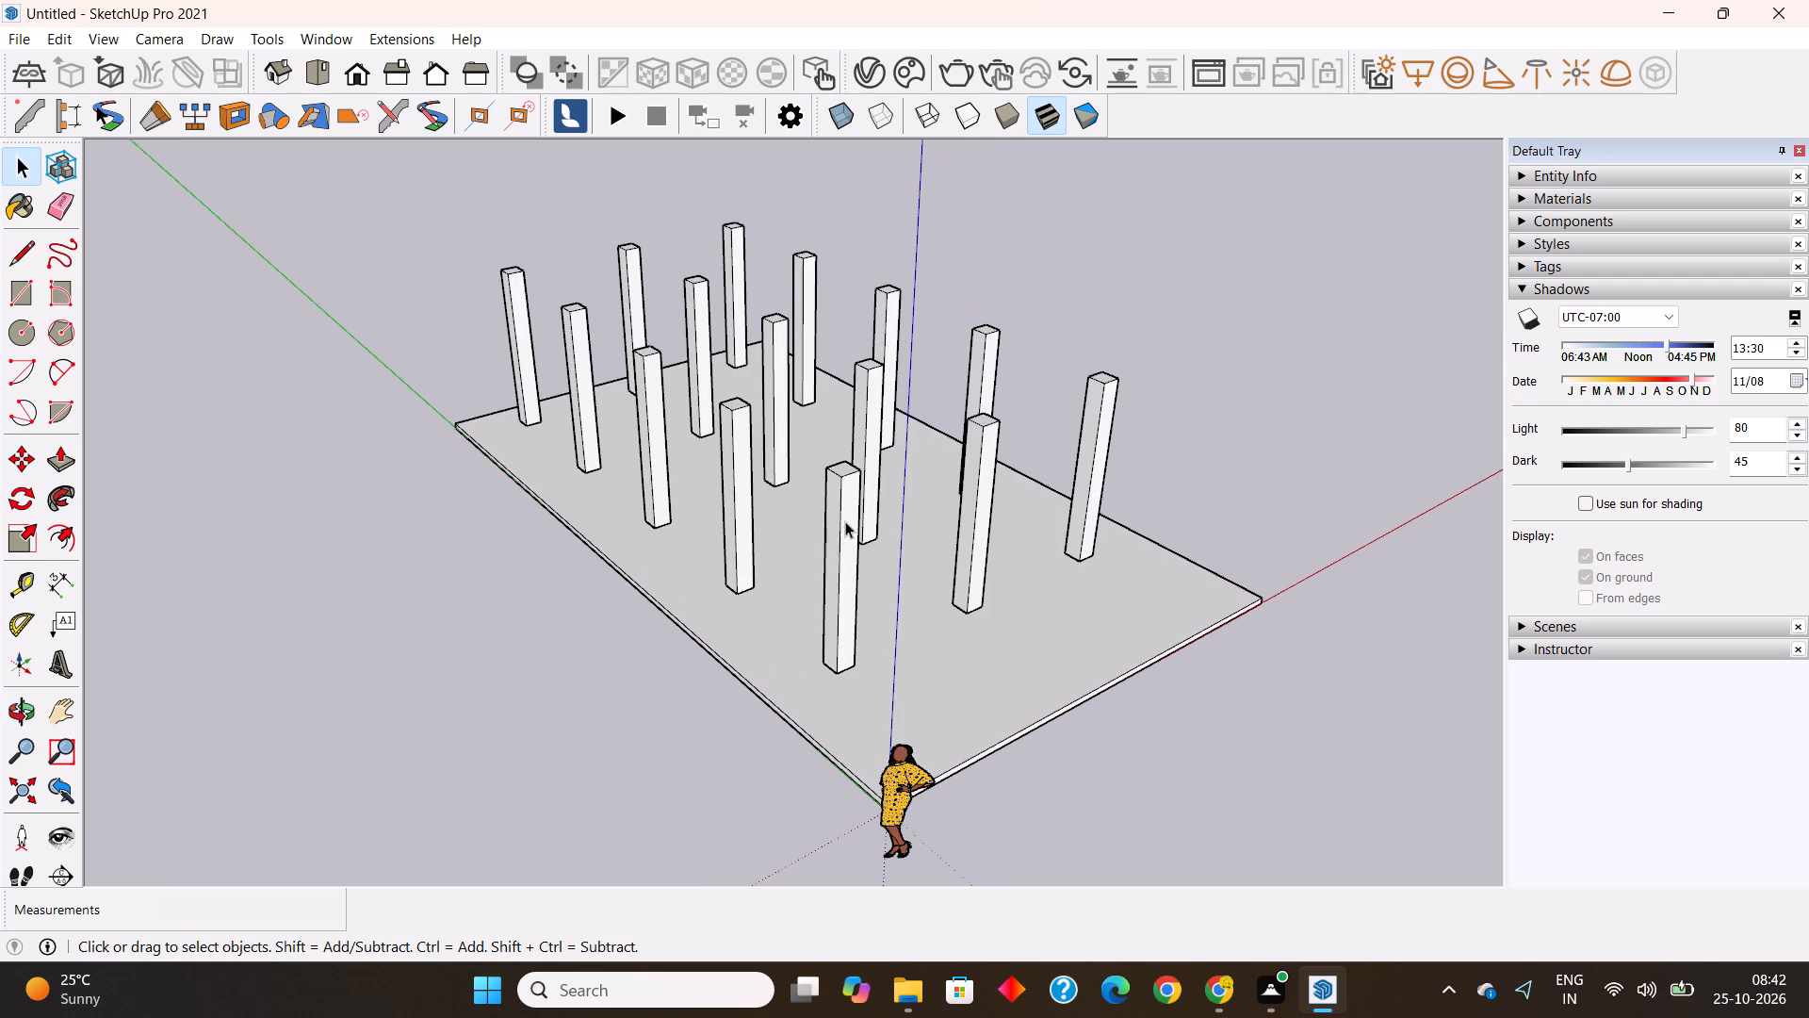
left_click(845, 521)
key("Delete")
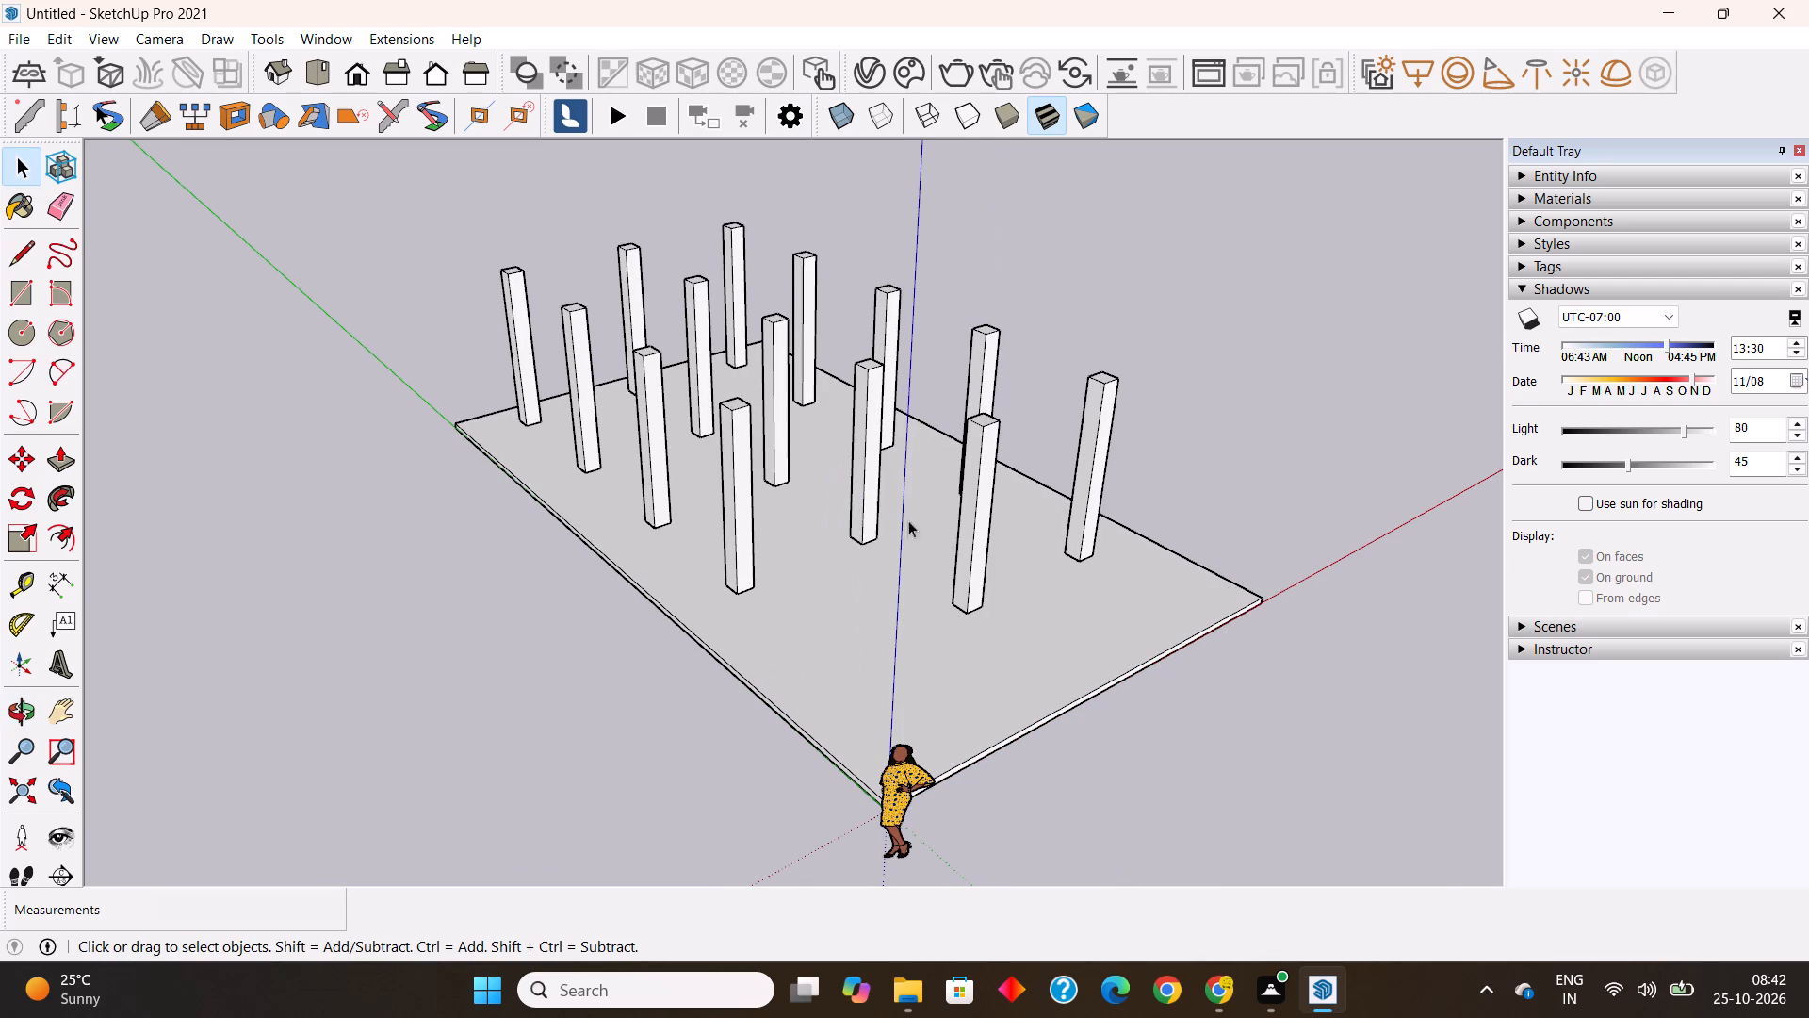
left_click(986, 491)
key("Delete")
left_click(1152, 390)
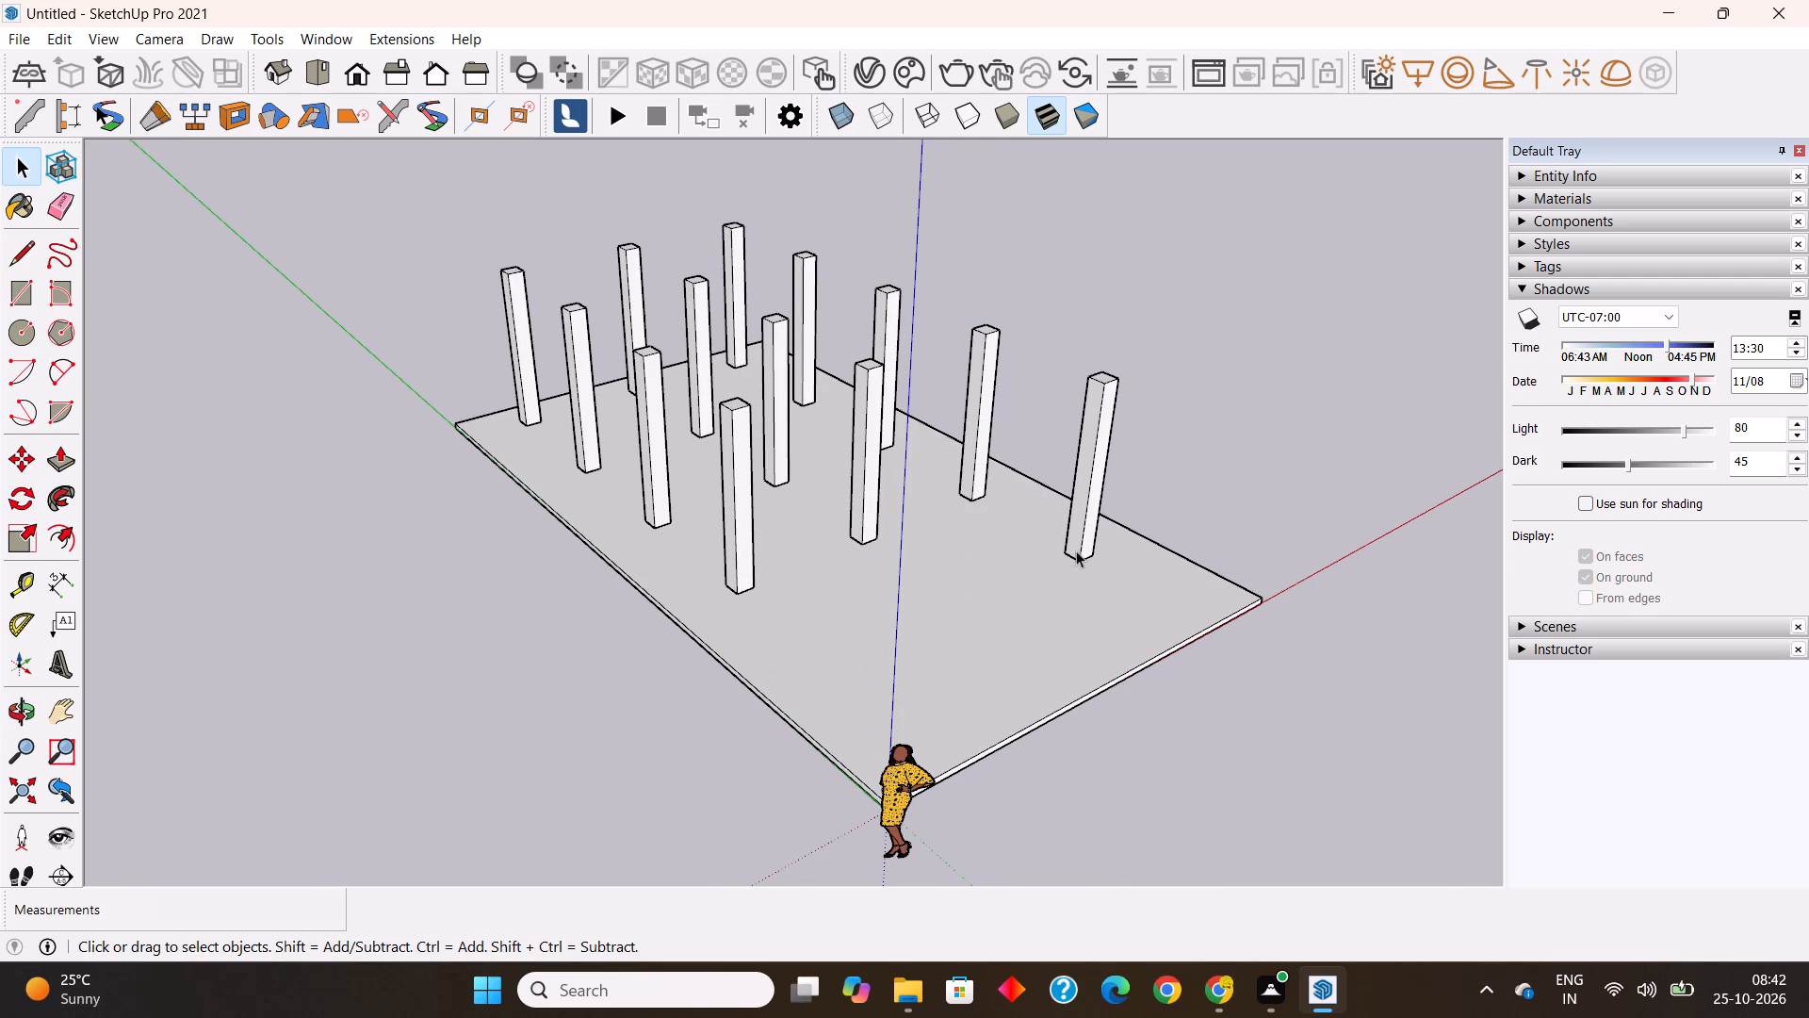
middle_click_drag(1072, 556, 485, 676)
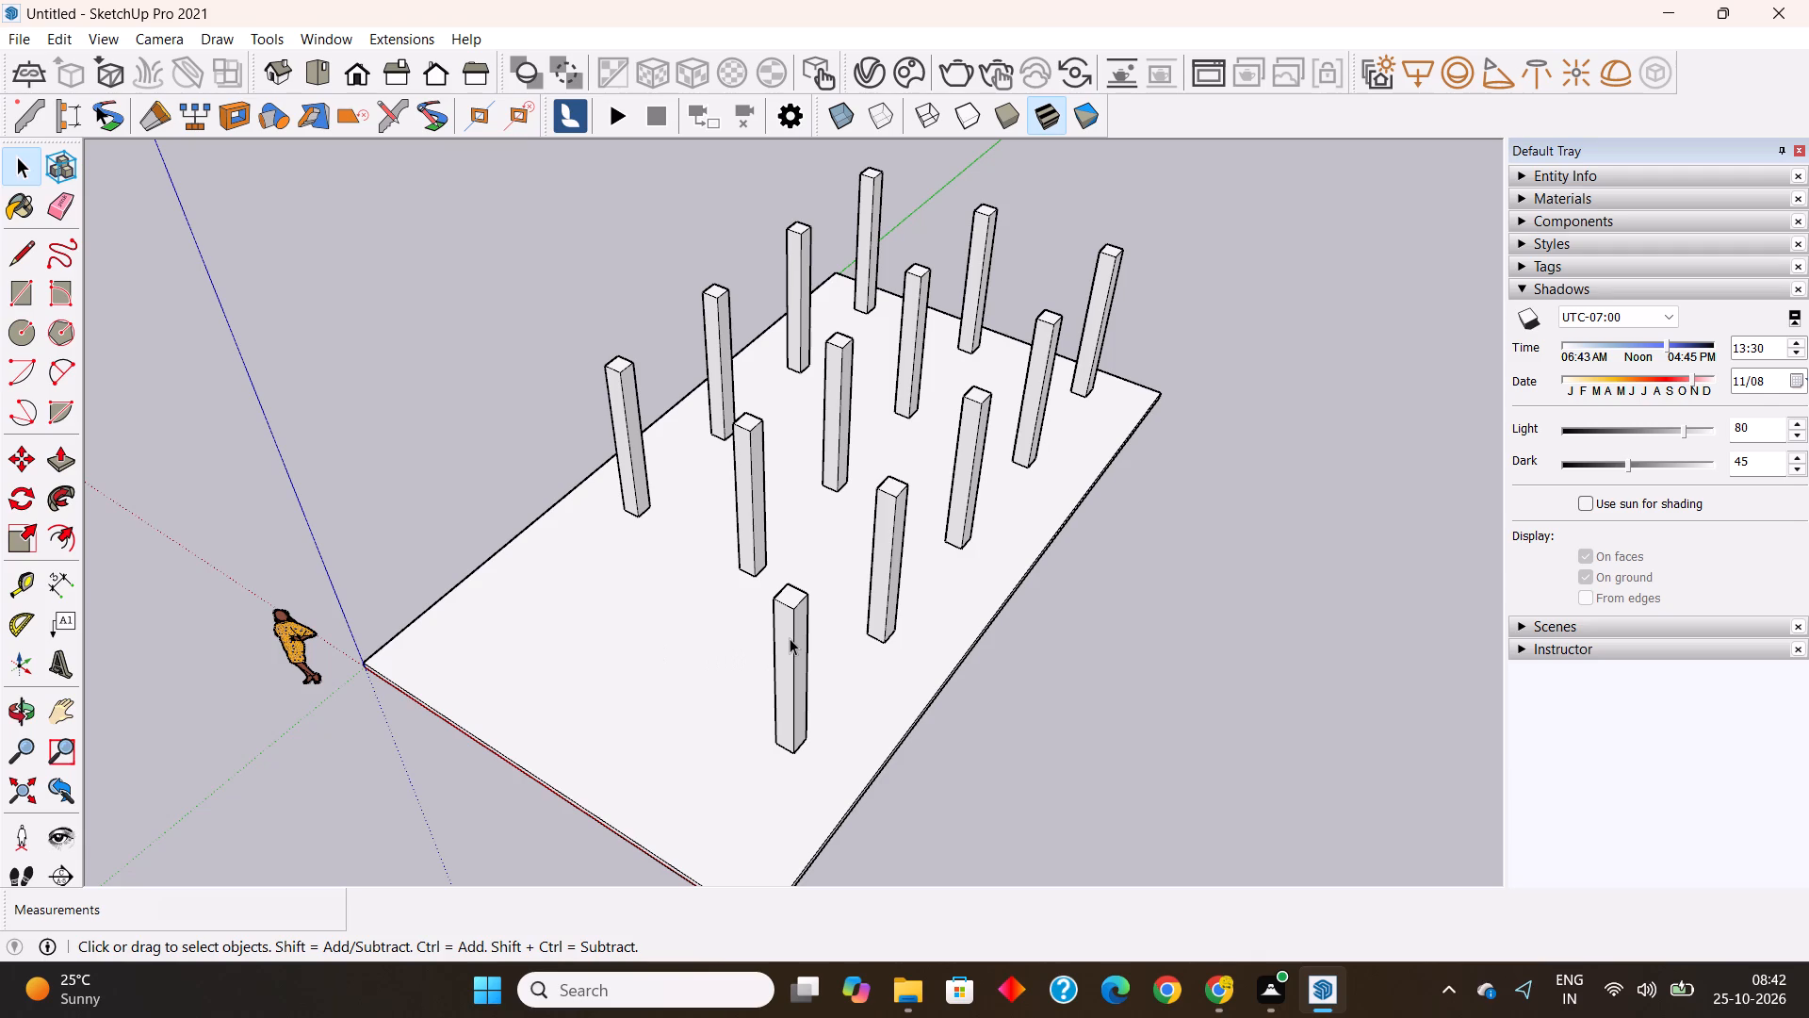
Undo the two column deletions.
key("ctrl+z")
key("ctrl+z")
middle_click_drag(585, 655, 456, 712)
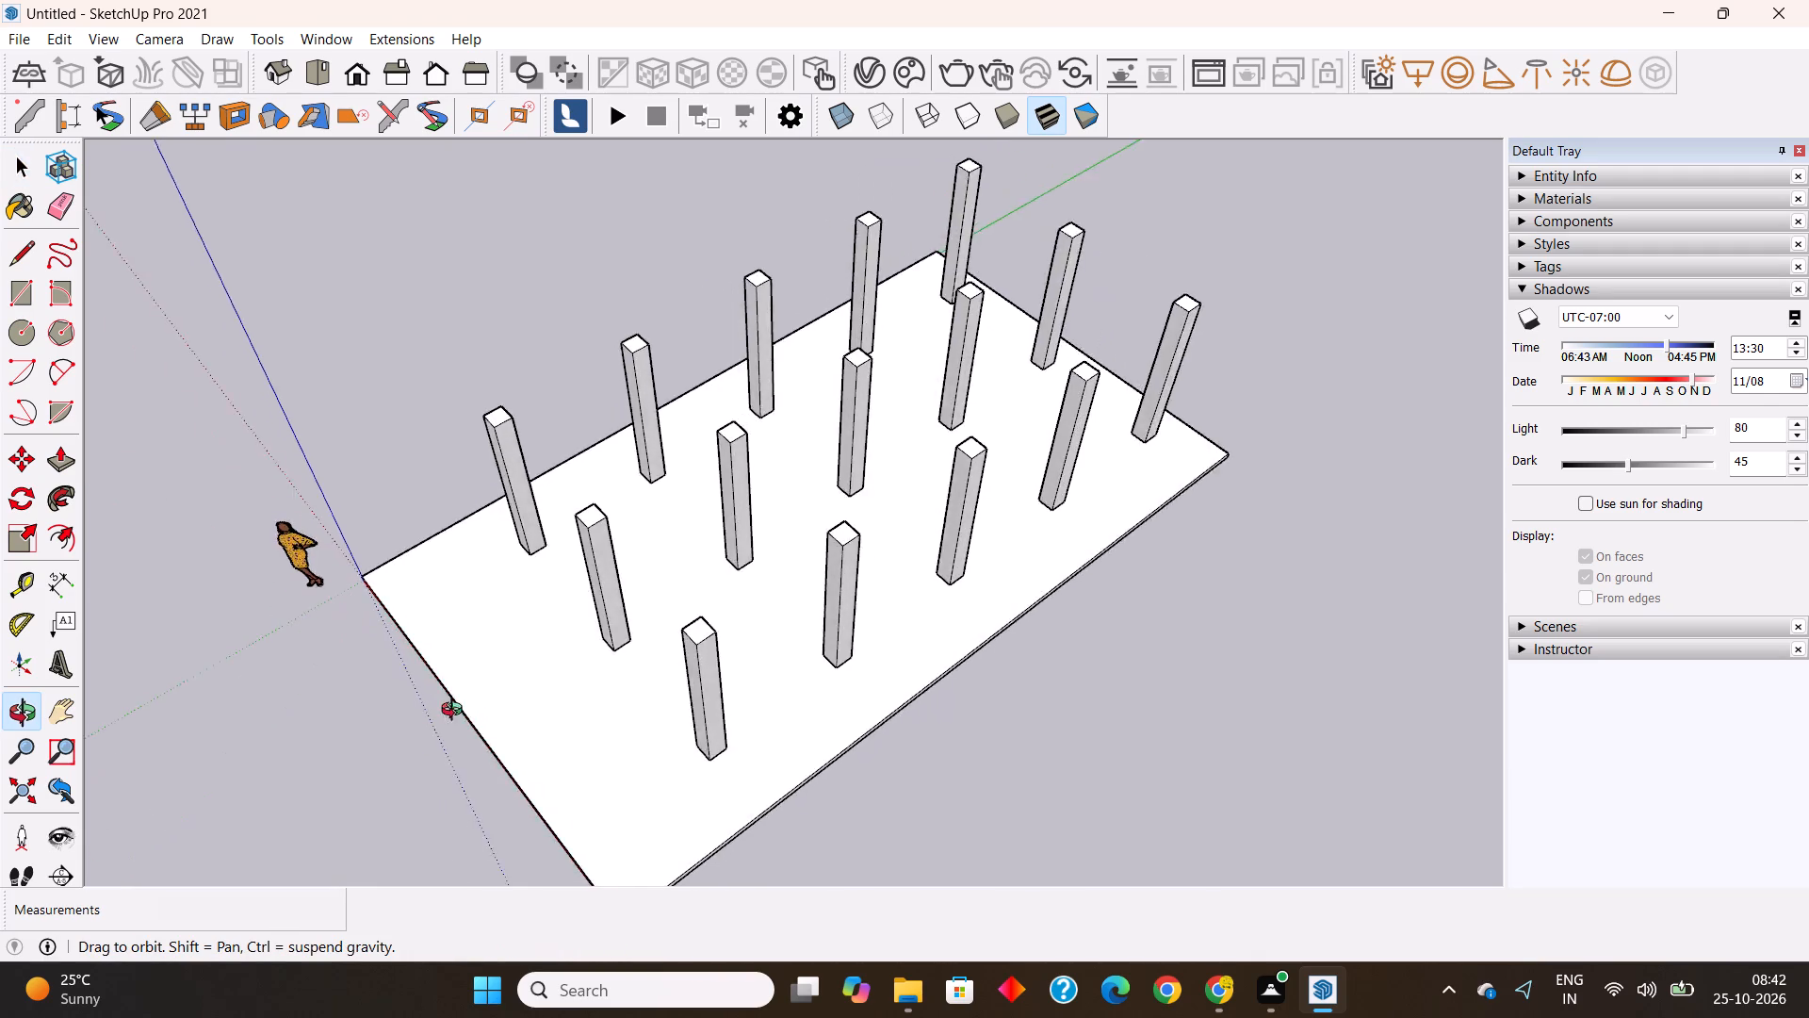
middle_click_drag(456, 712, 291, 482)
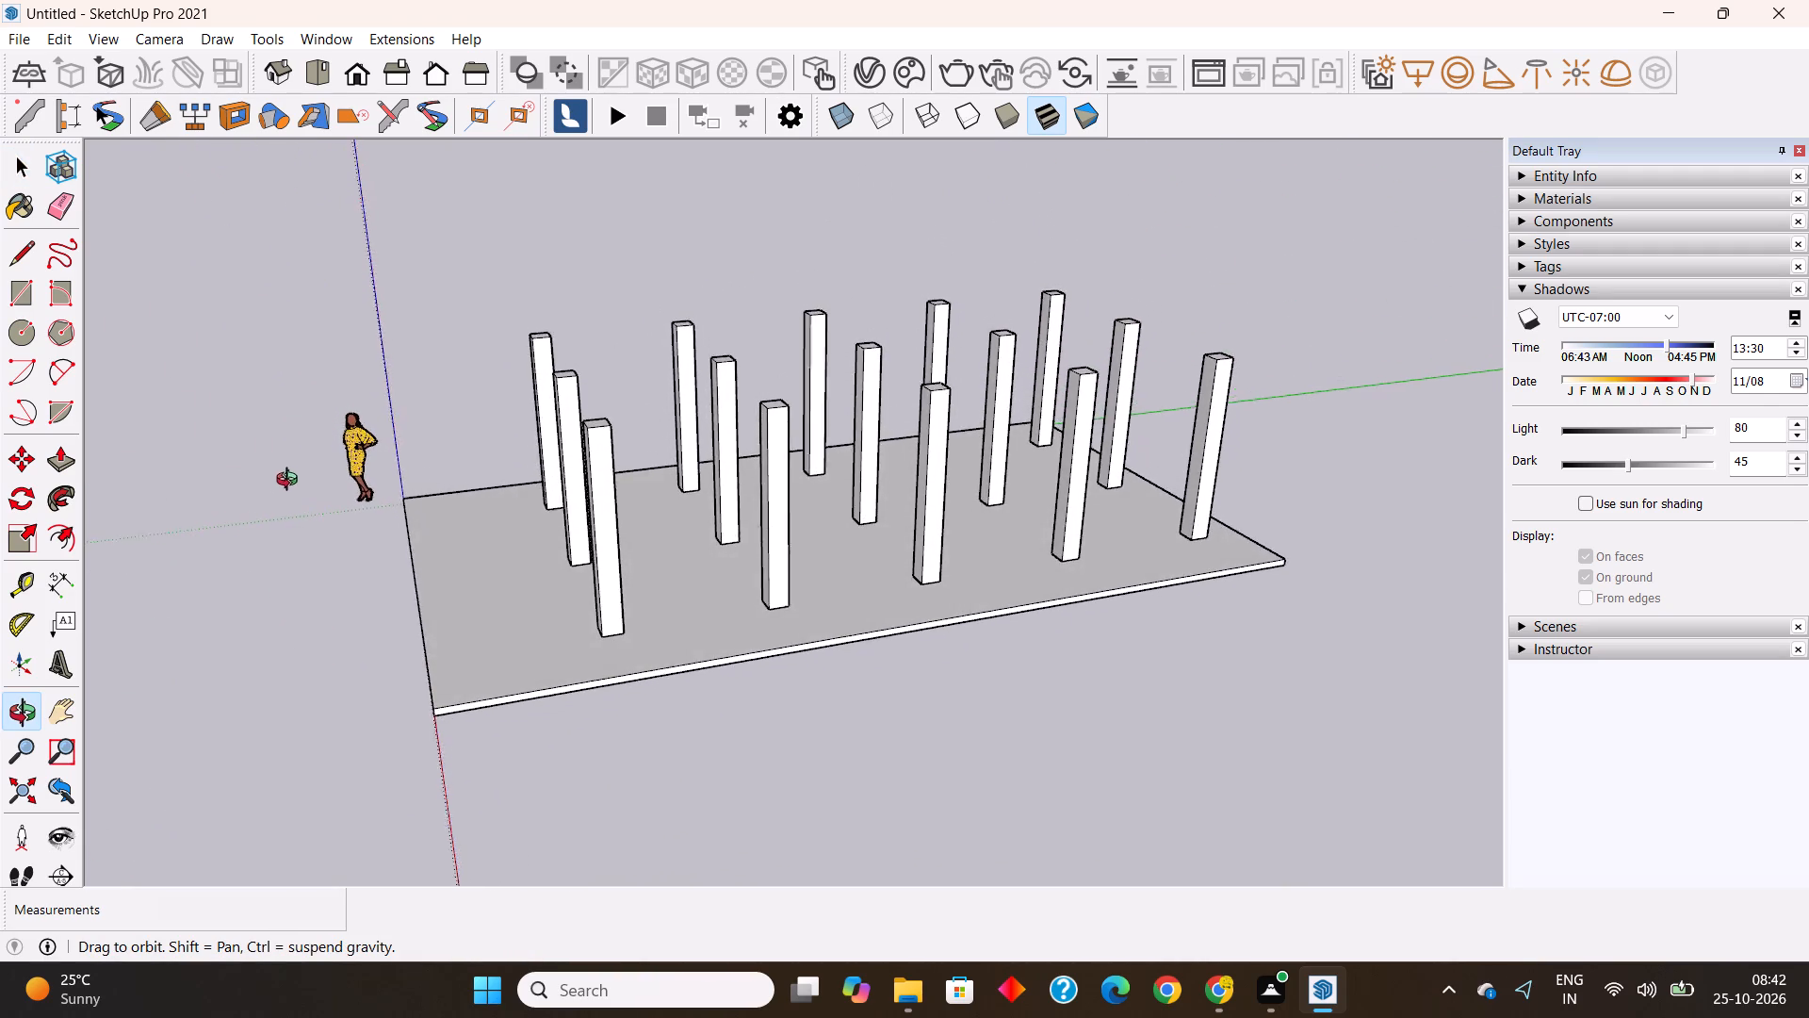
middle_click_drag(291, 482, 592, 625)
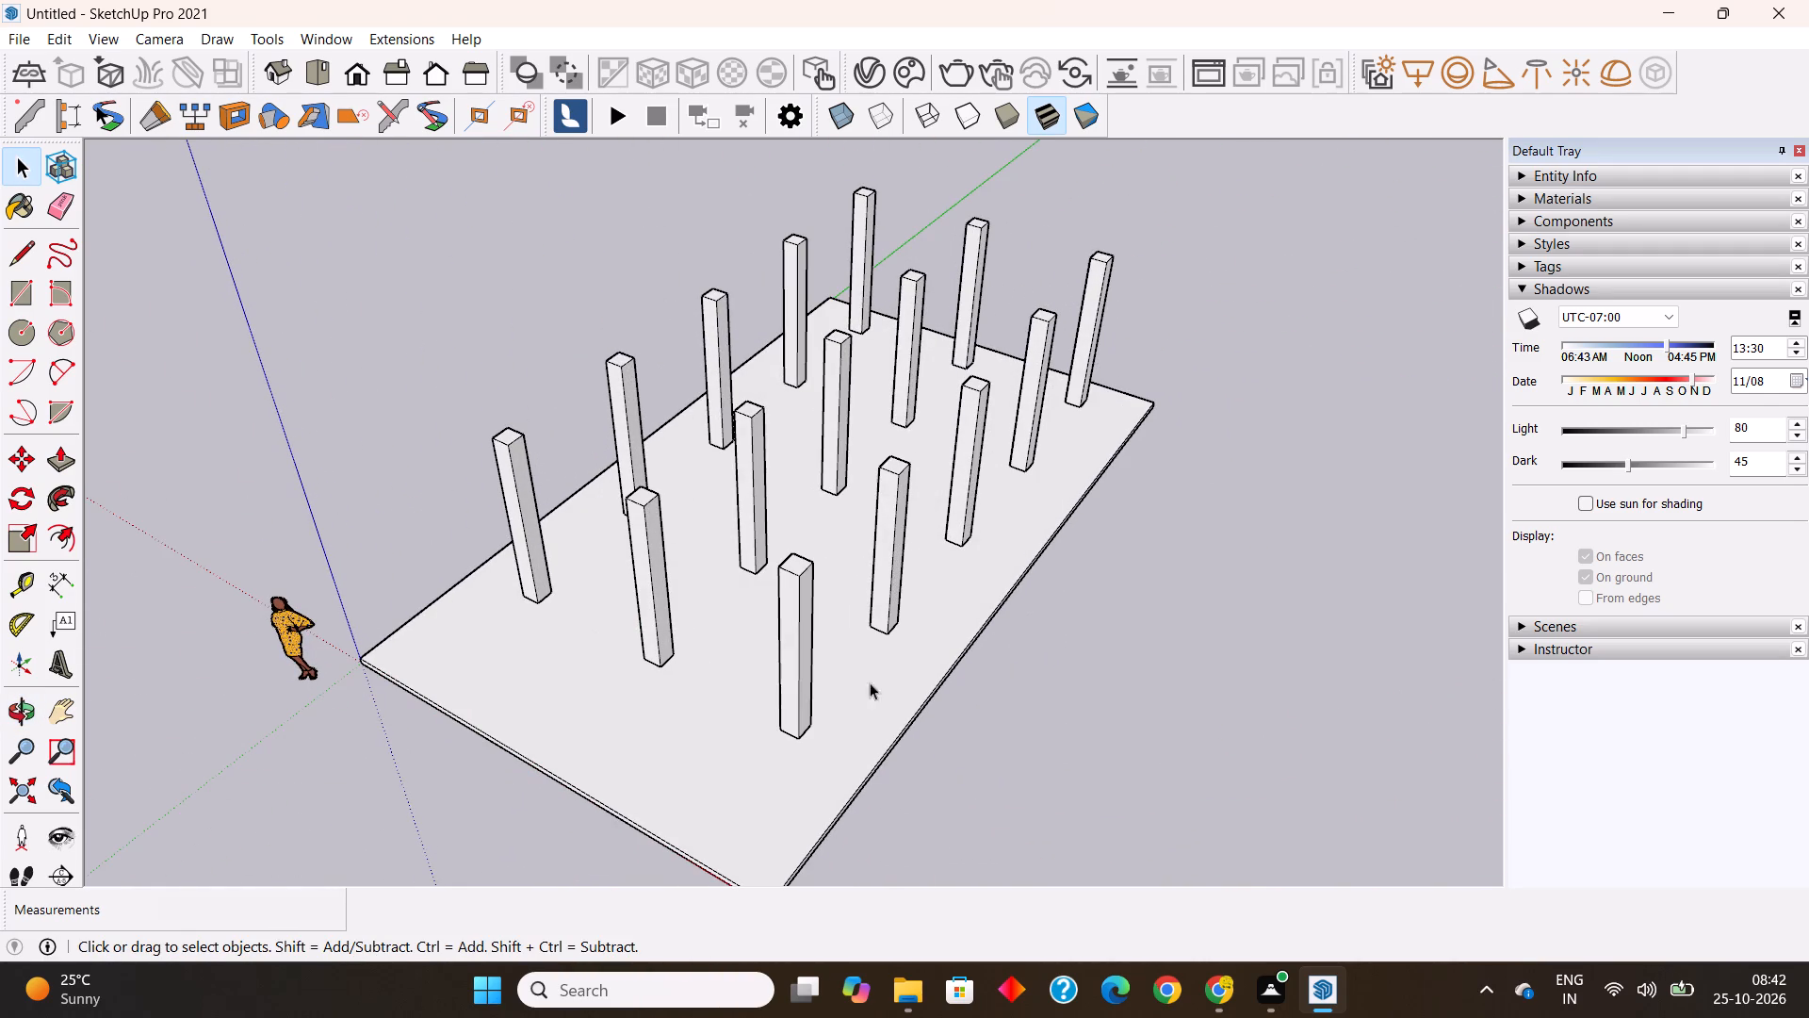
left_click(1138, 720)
Copy the floor slab 10' up along the blue axis, using its corner on the red axis as base point, and clear the selection.
scroll(844, 552, "down", 3)
middle_click_drag(812, 697, 845, 567)
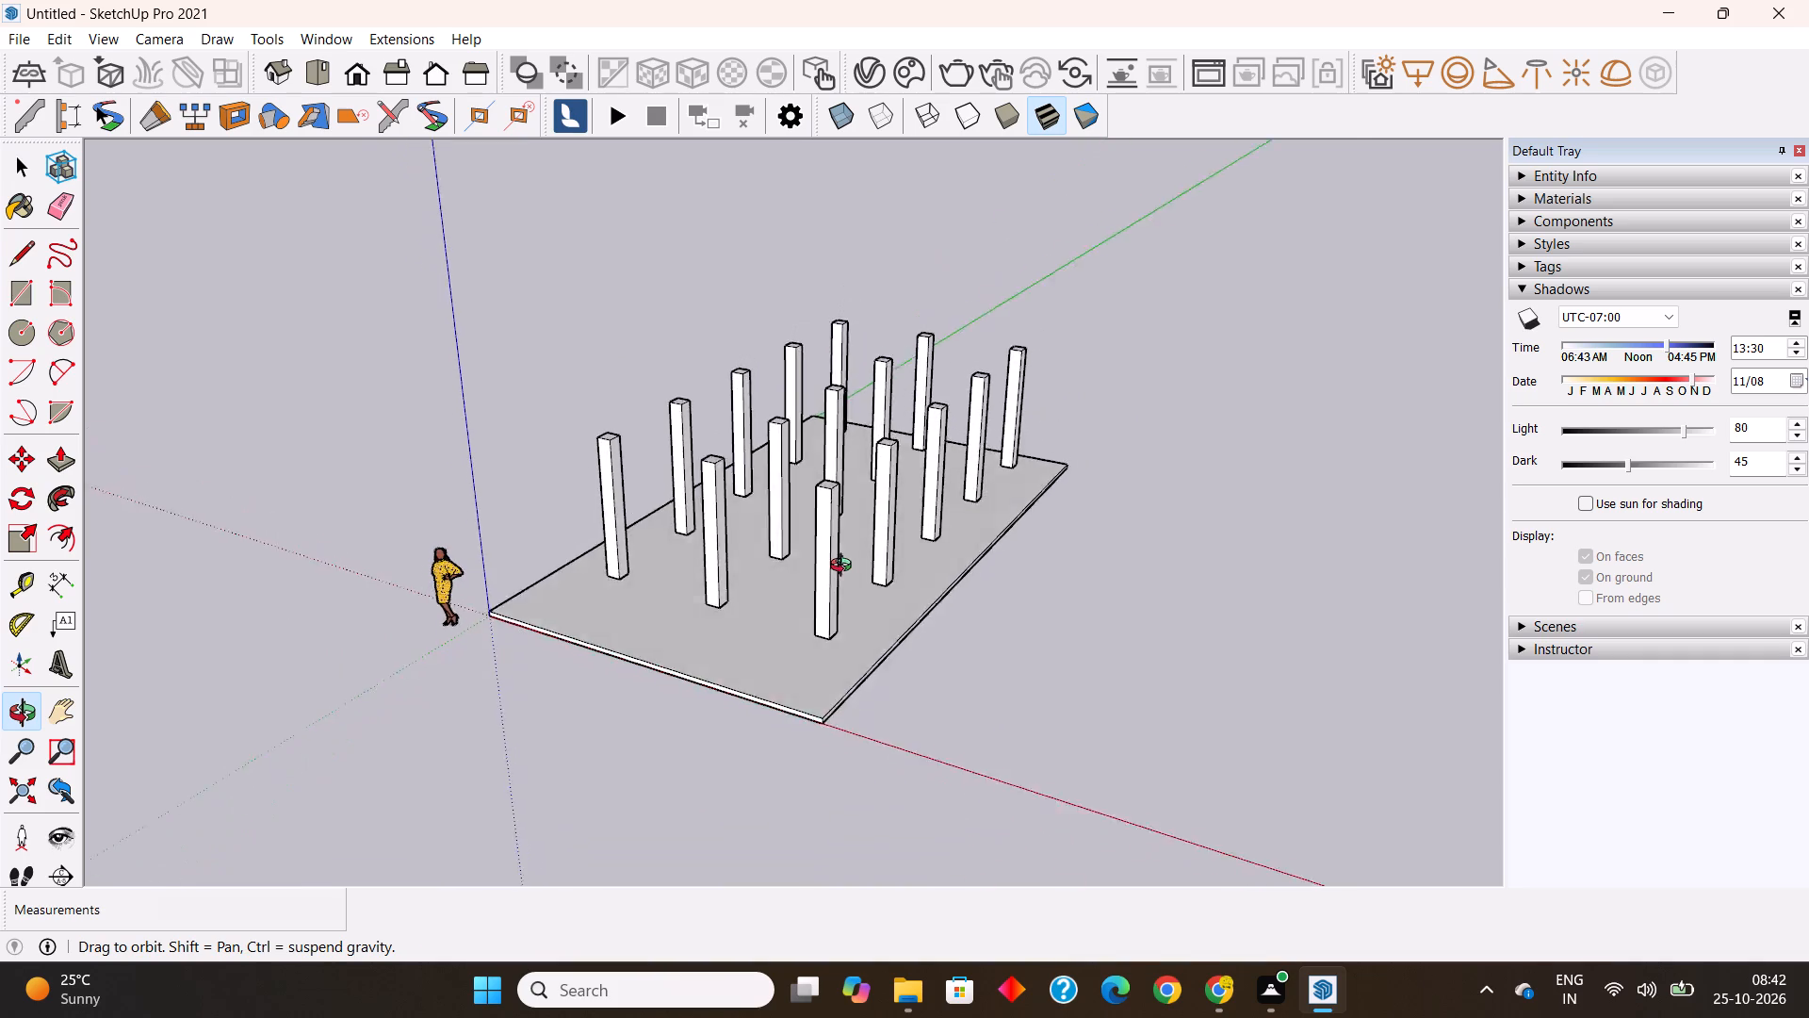
middle_click_drag(845, 567, 795, 618)
left_click(765, 665)
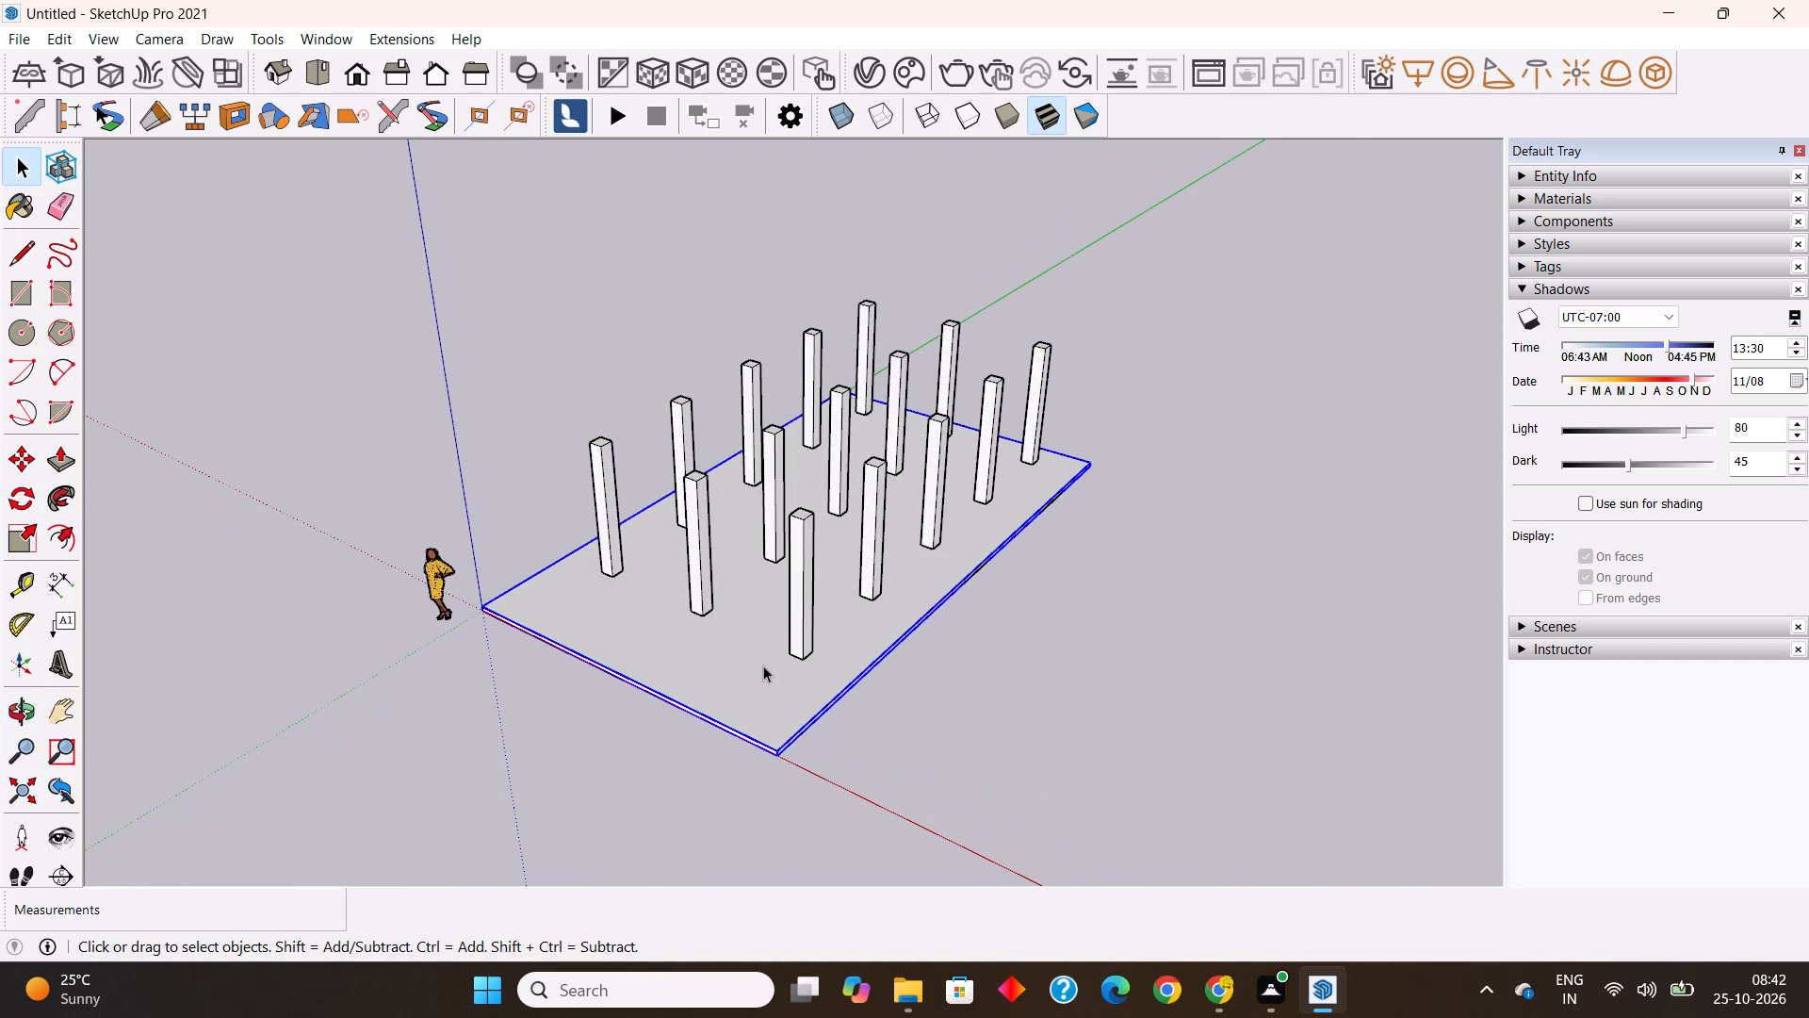
left_click(22, 459)
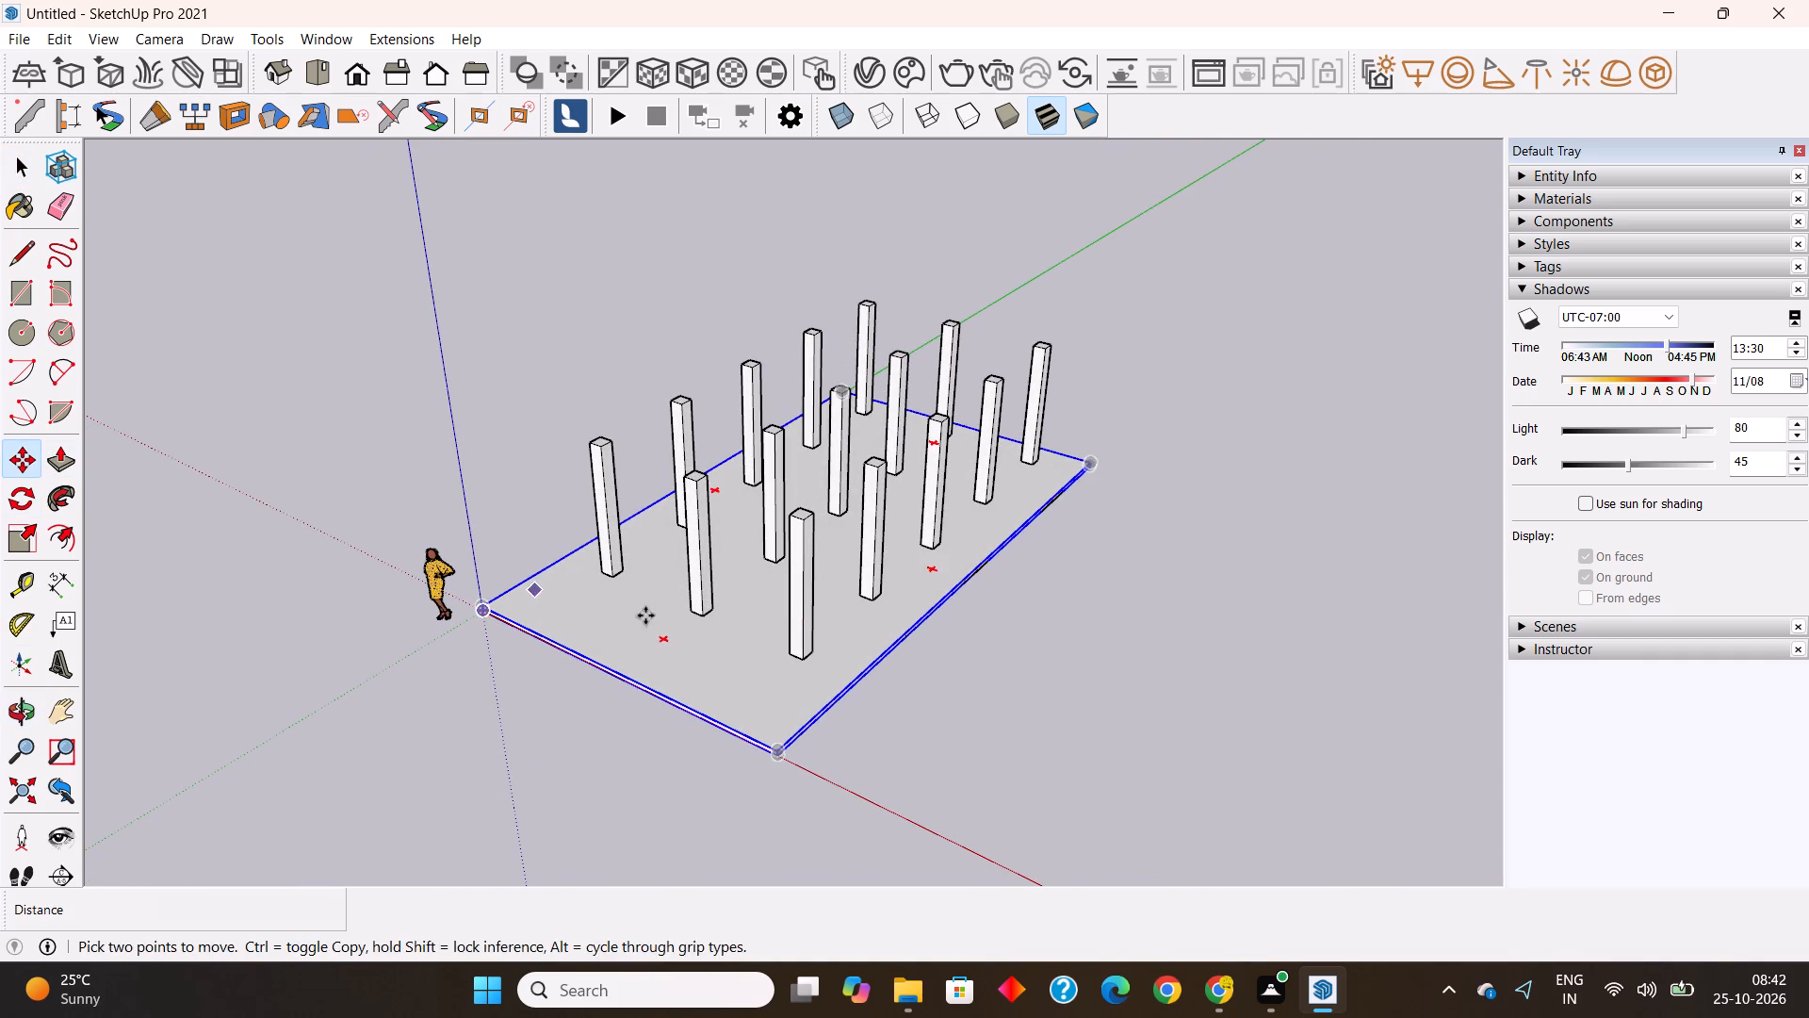
scroll(748, 733, "up", 8)
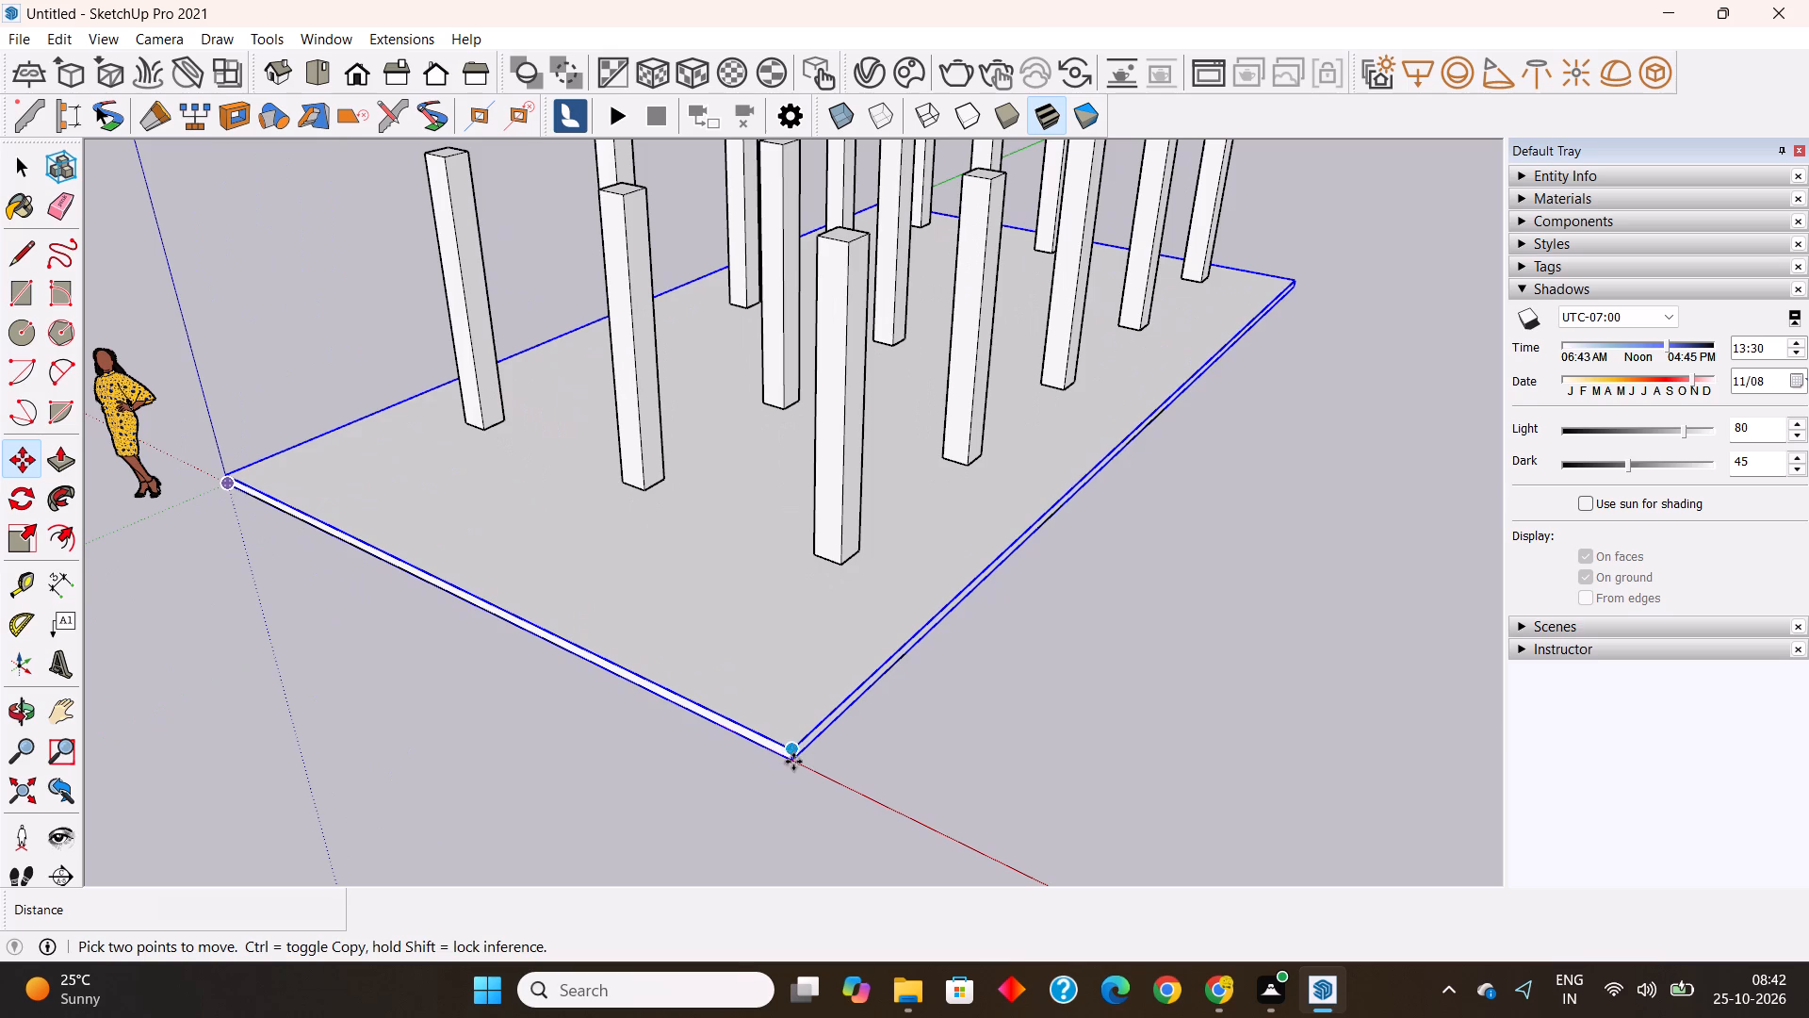
left_click(794, 764)
scroll(794, 764, "down", 7)
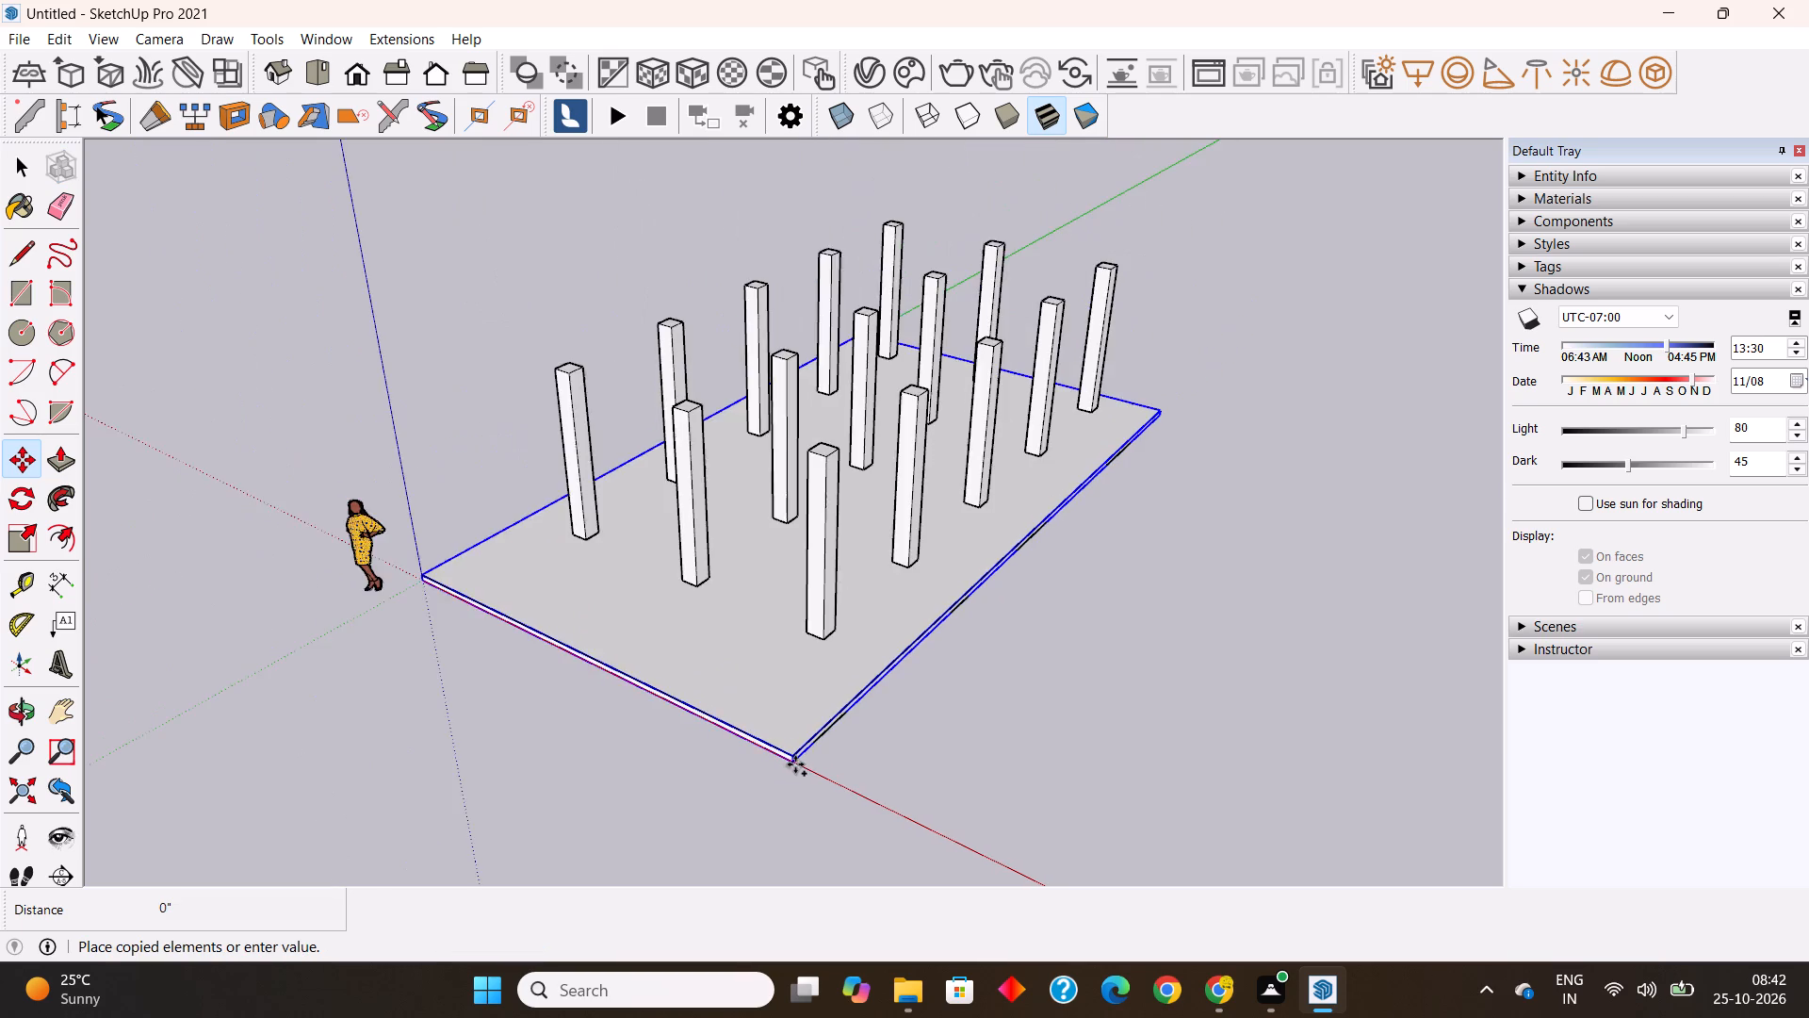
scroll(795, 764, "down", 3)
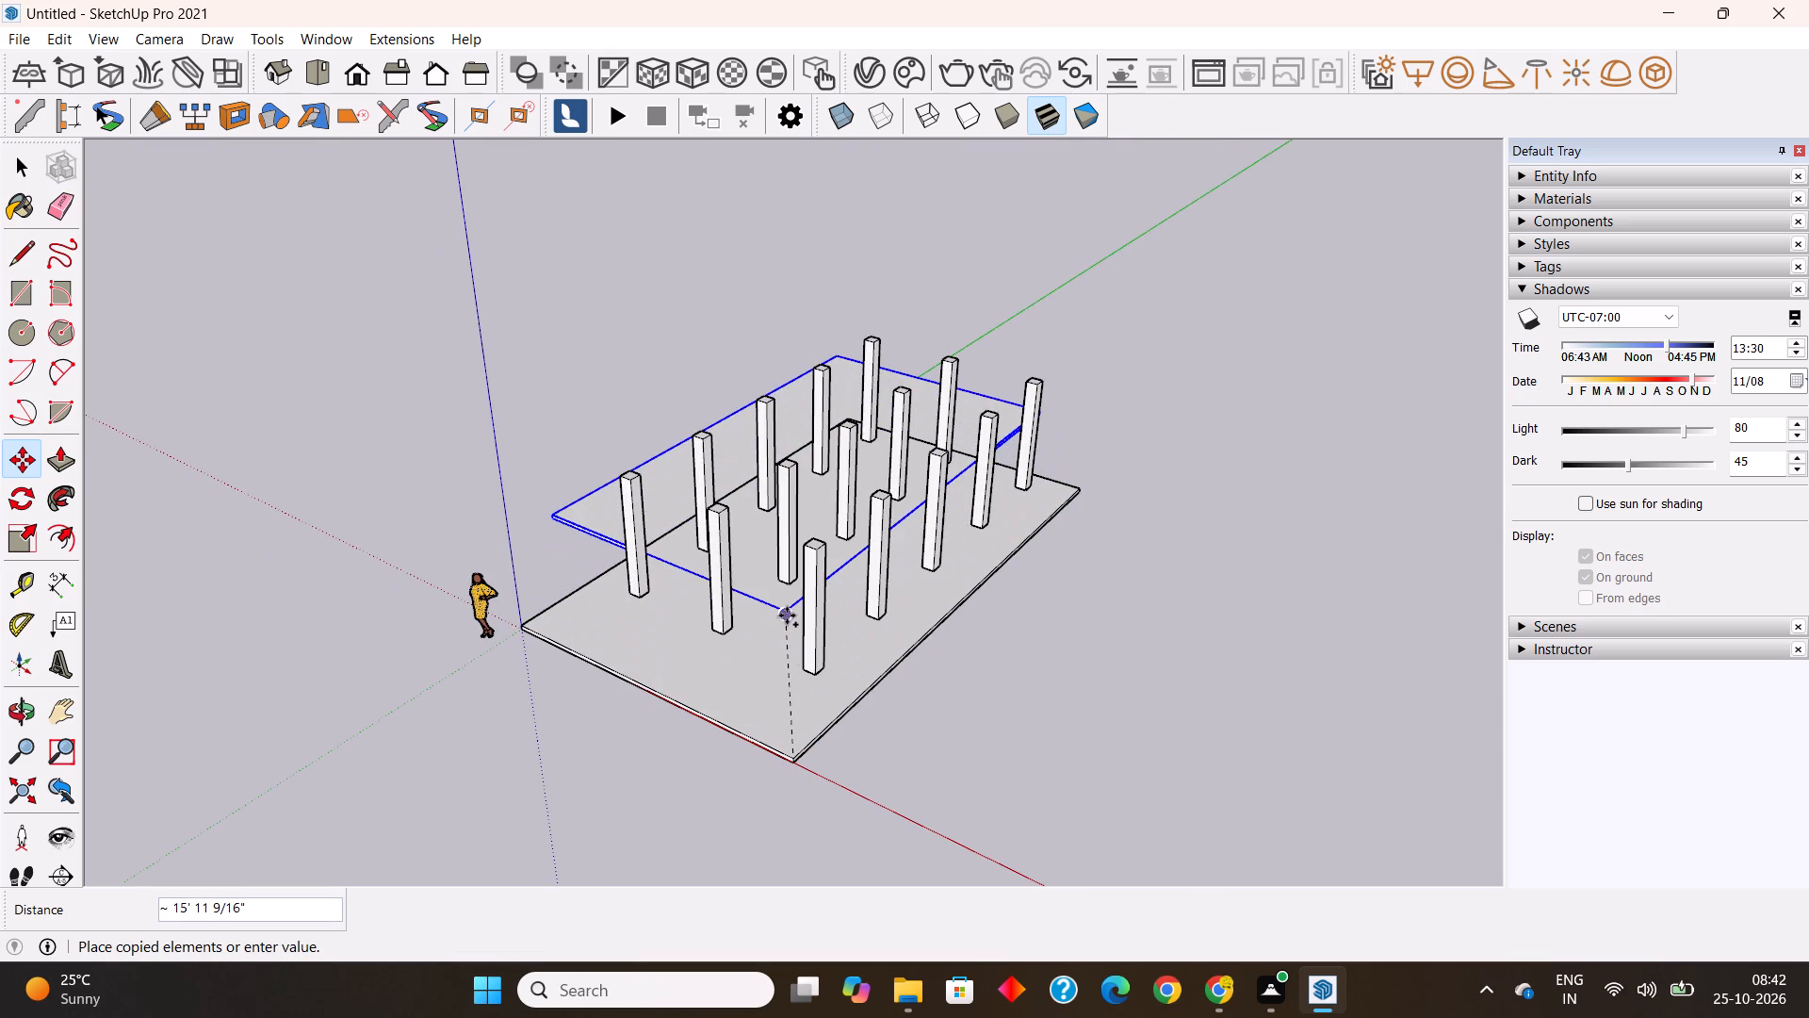
key("Up")
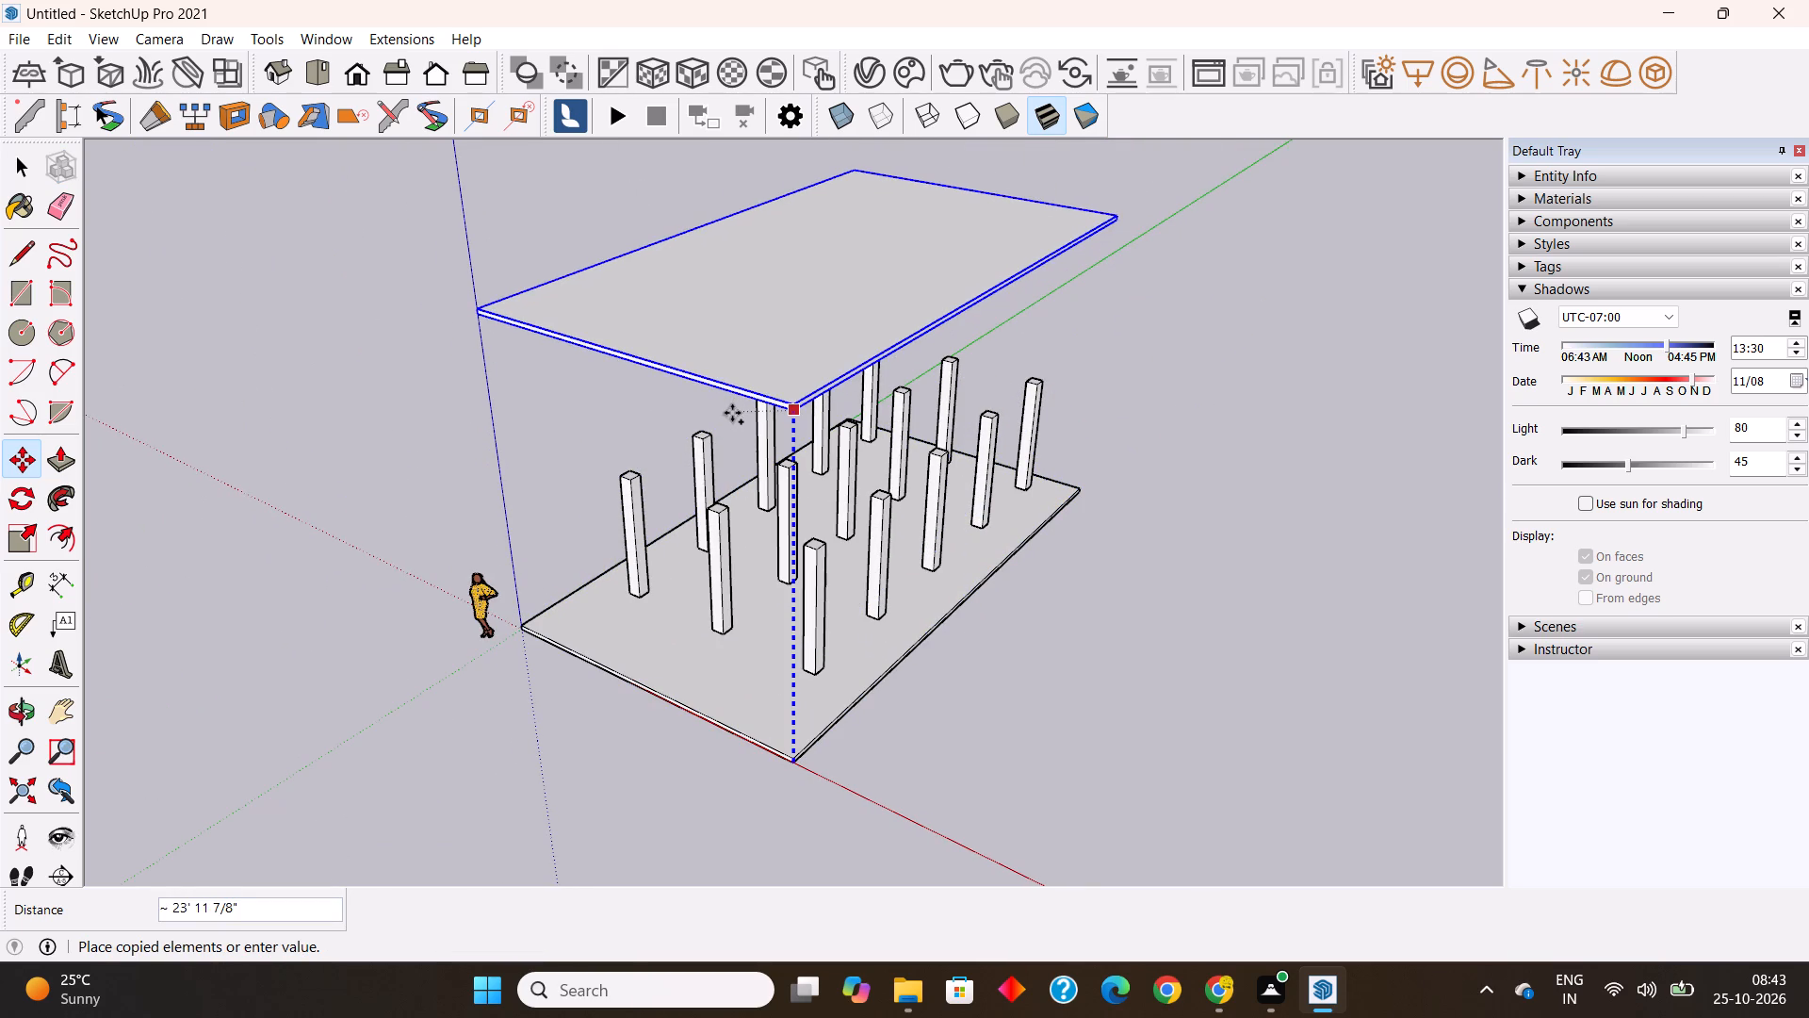
type("10")
key("apostrophe")
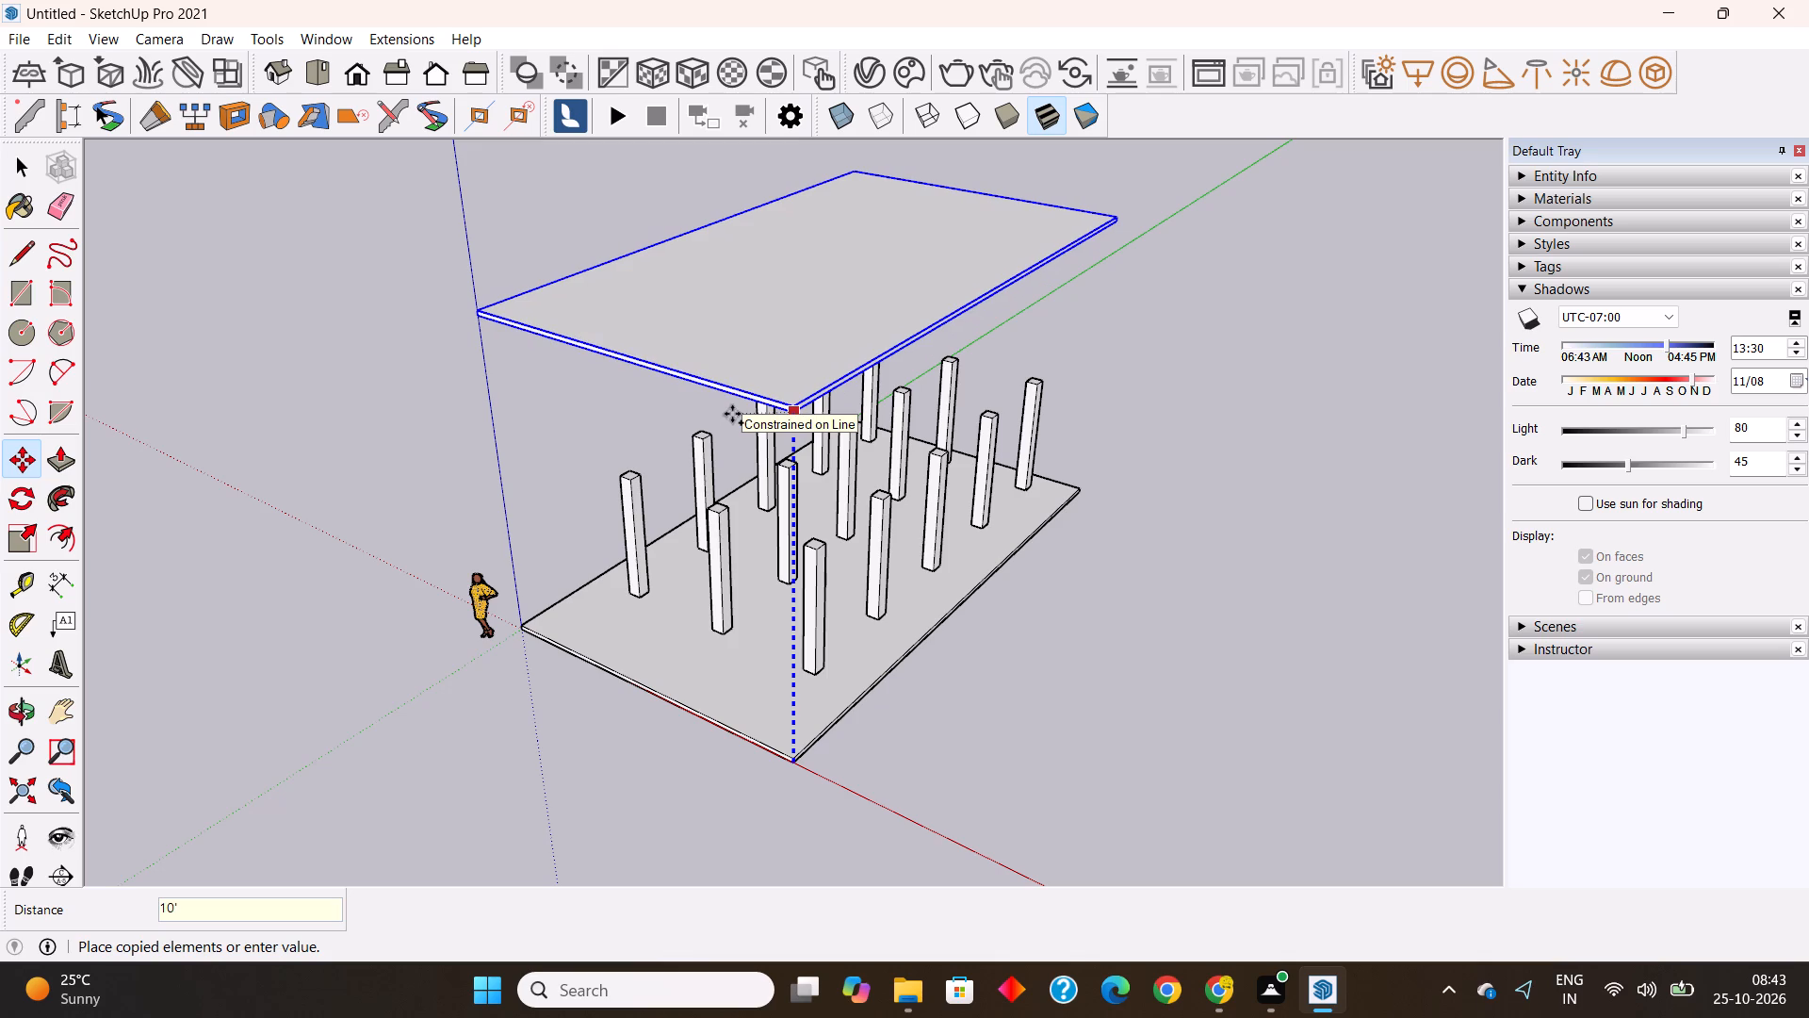
key("Return")
middle_click_drag(629, 740, 677, 754)
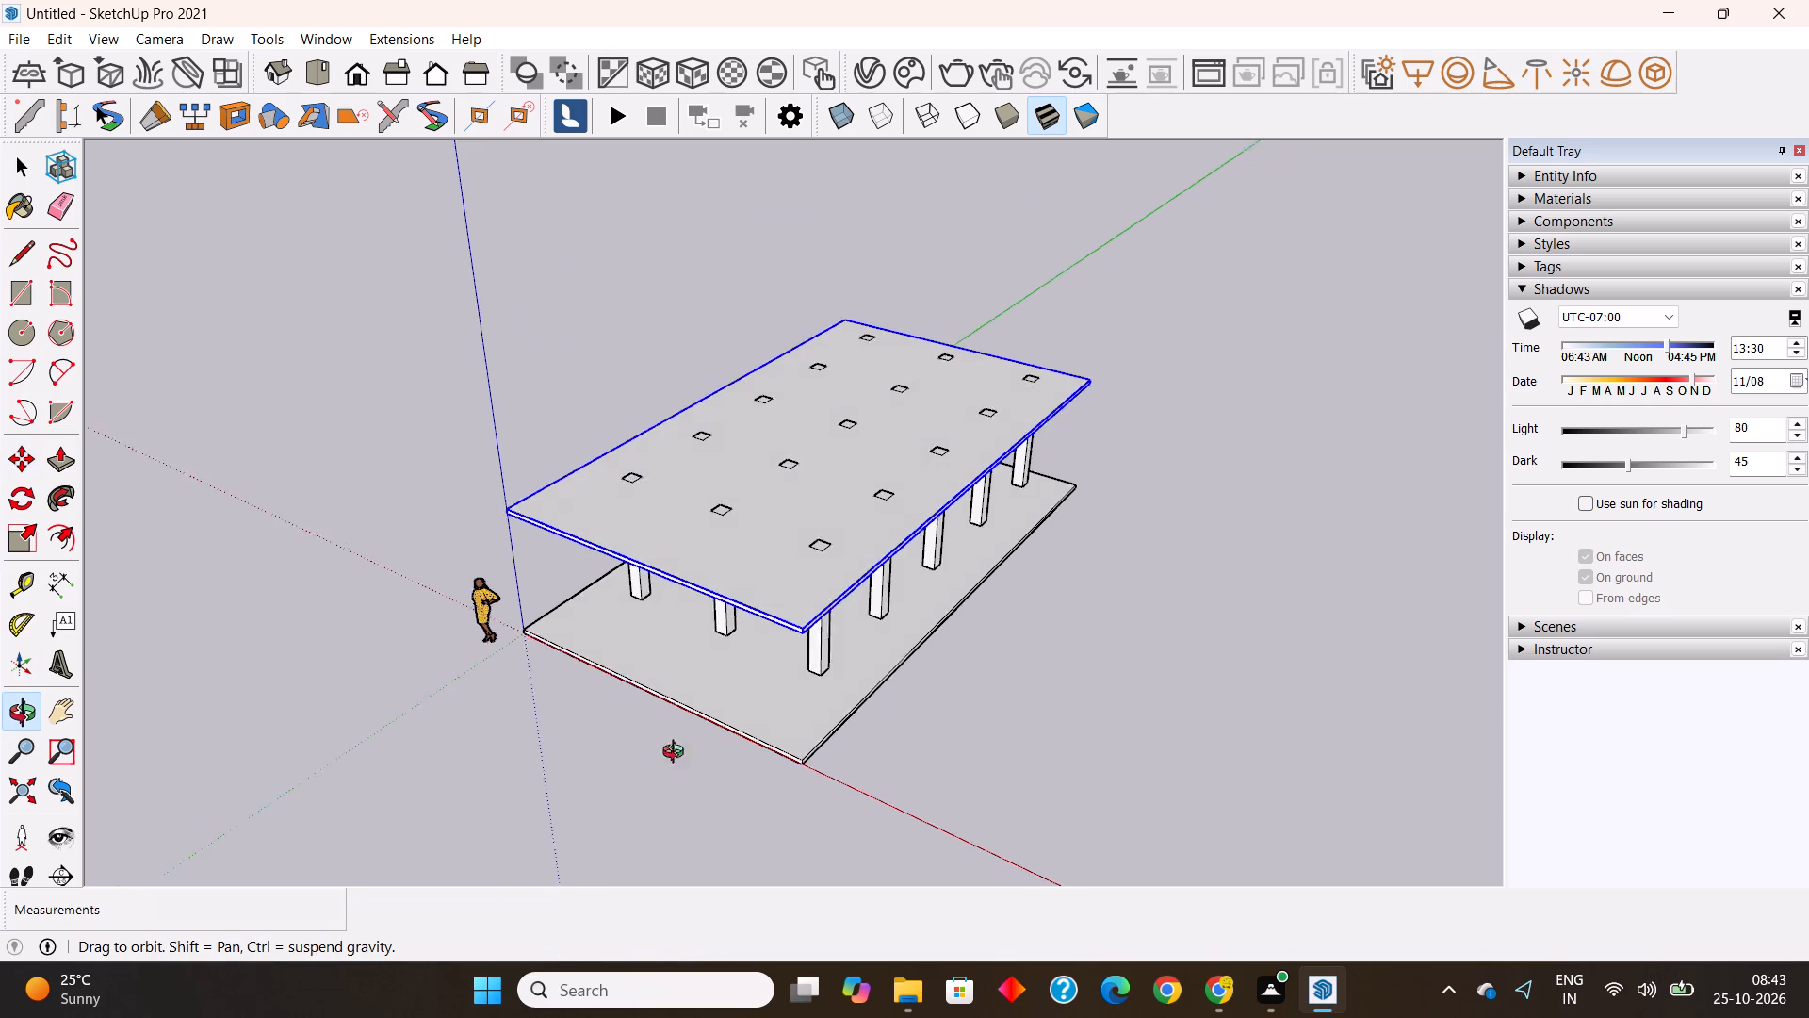
middle_click_drag(677, 754, 626, 695)
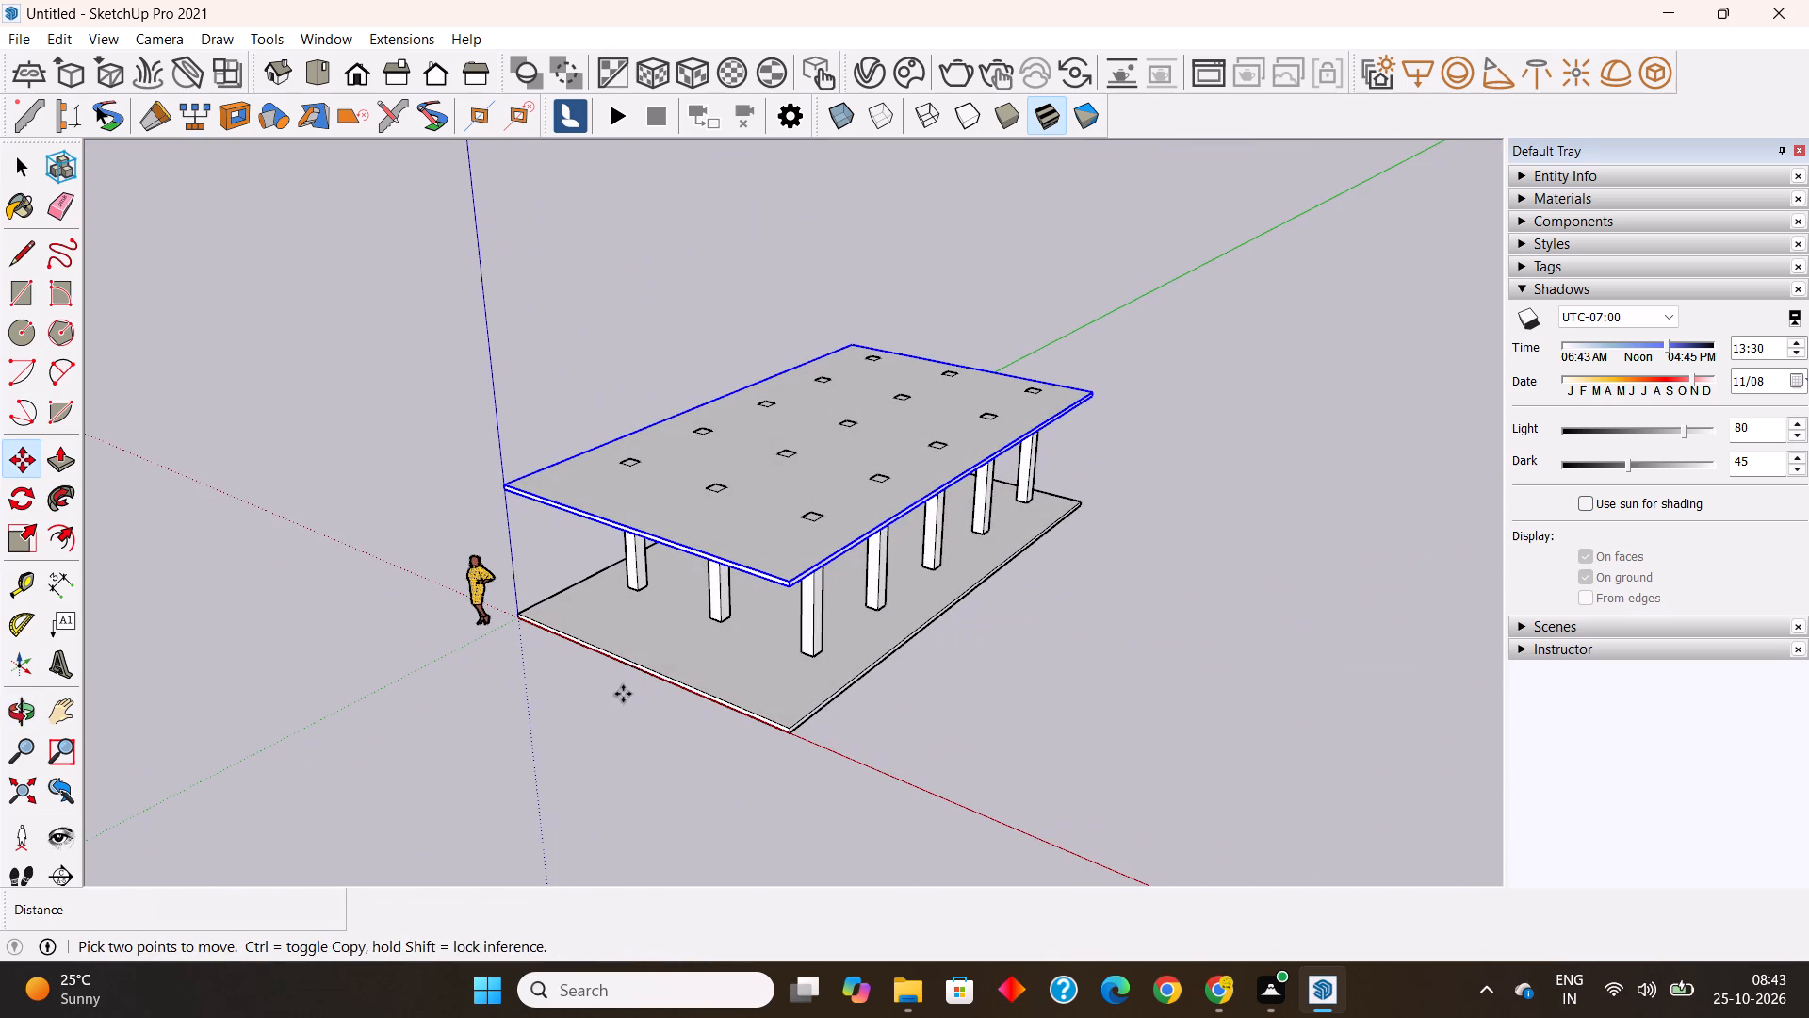
key("space")
left_click(607, 700)
Open the upper slab for editing and pull its top face up 8".
scroll(791, 275, "up", 3)
scroll(811, 599, "up", 2)
double_click(742, 599)
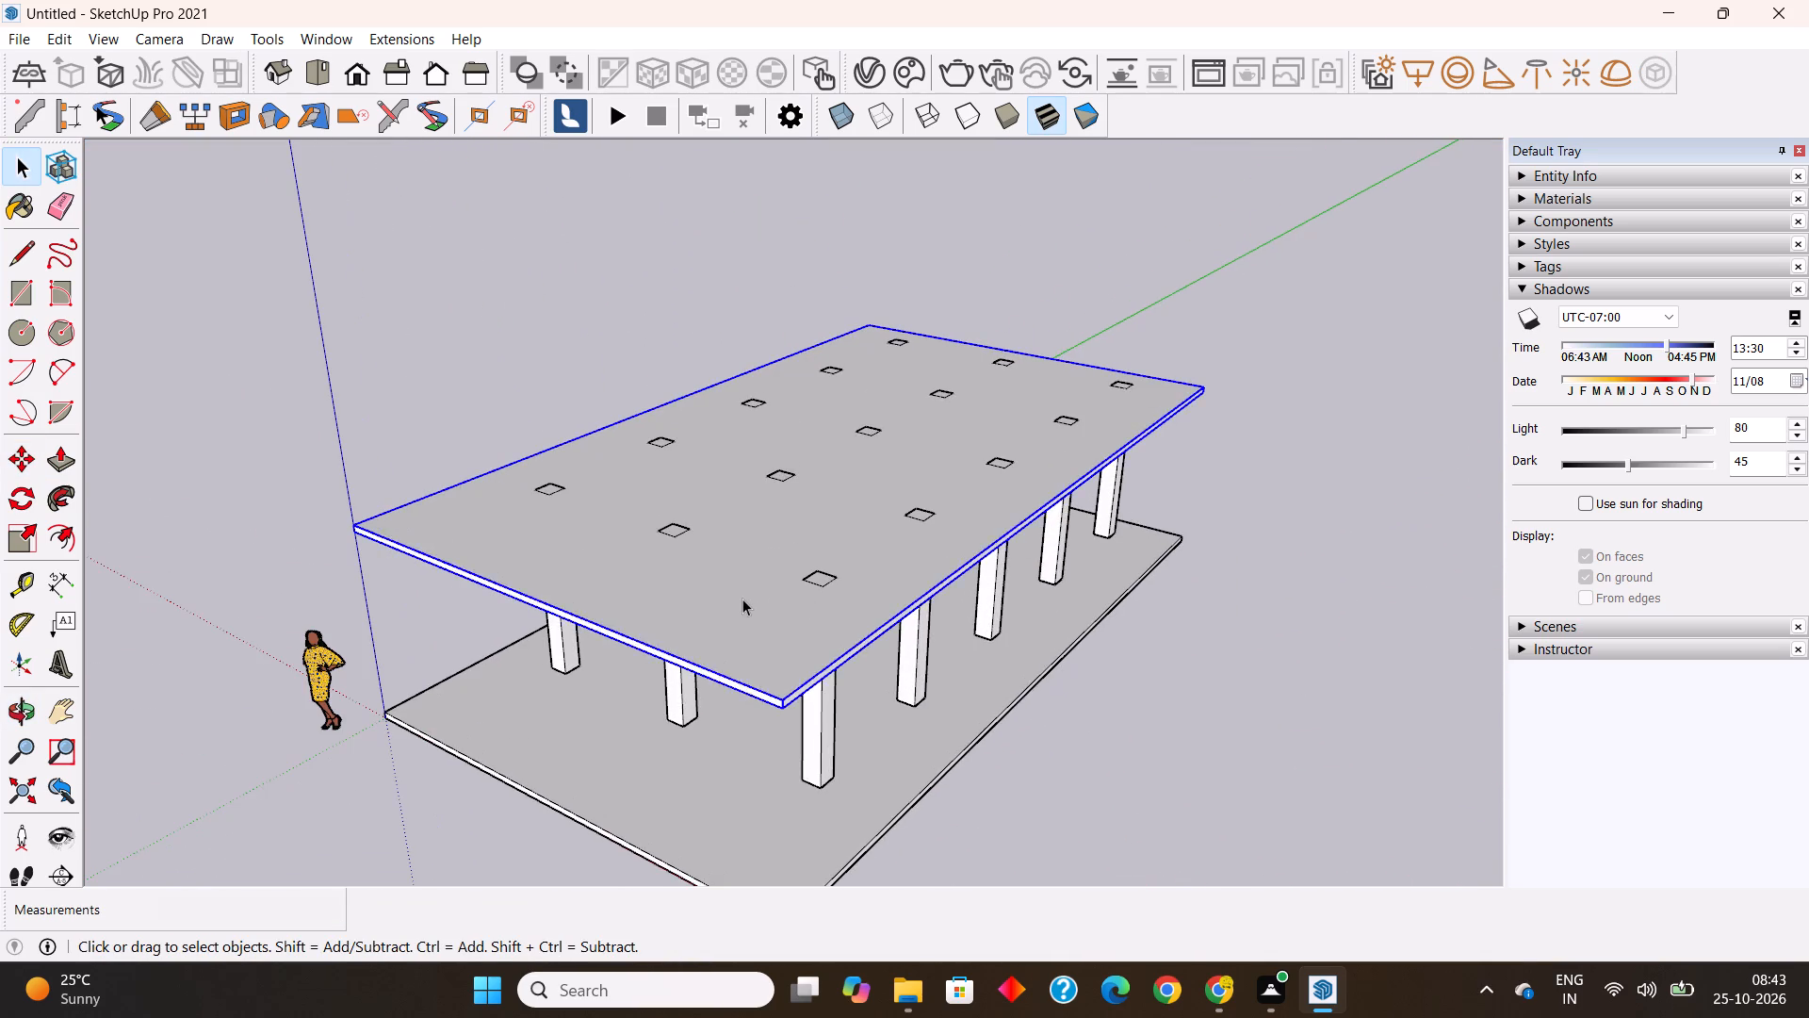
left_click(57, 453)
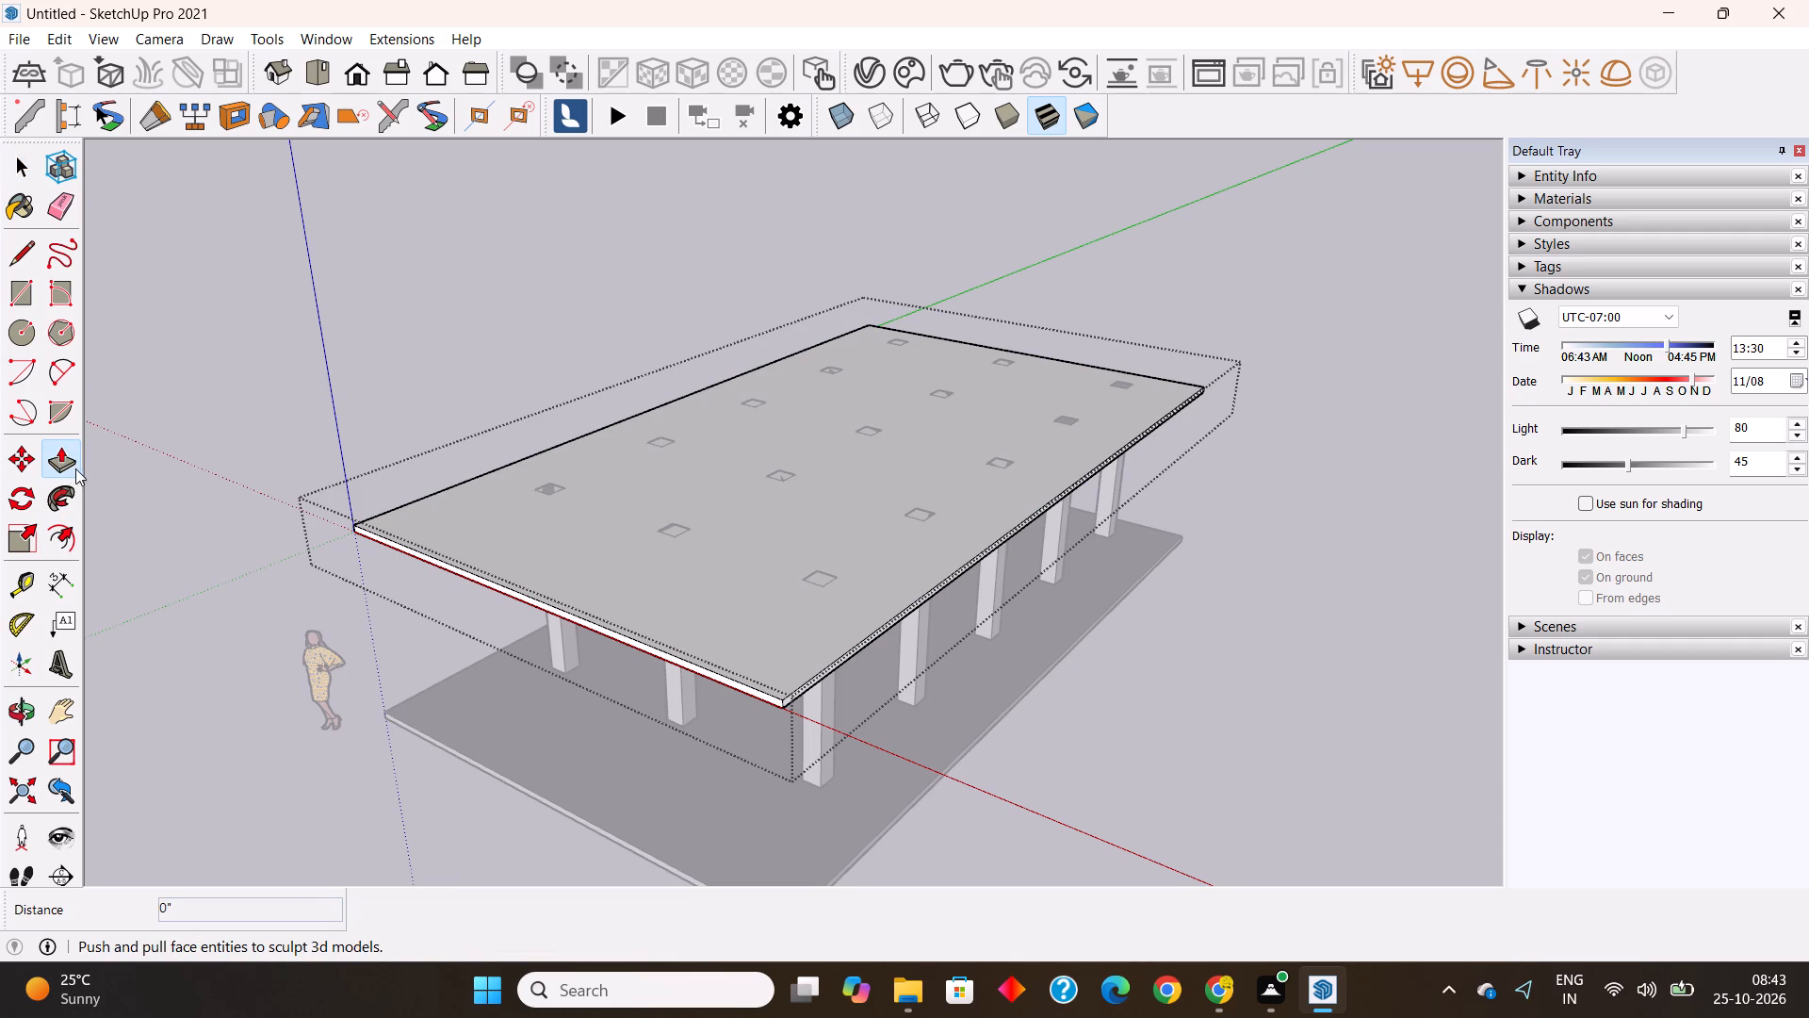
left_click(634, 601)
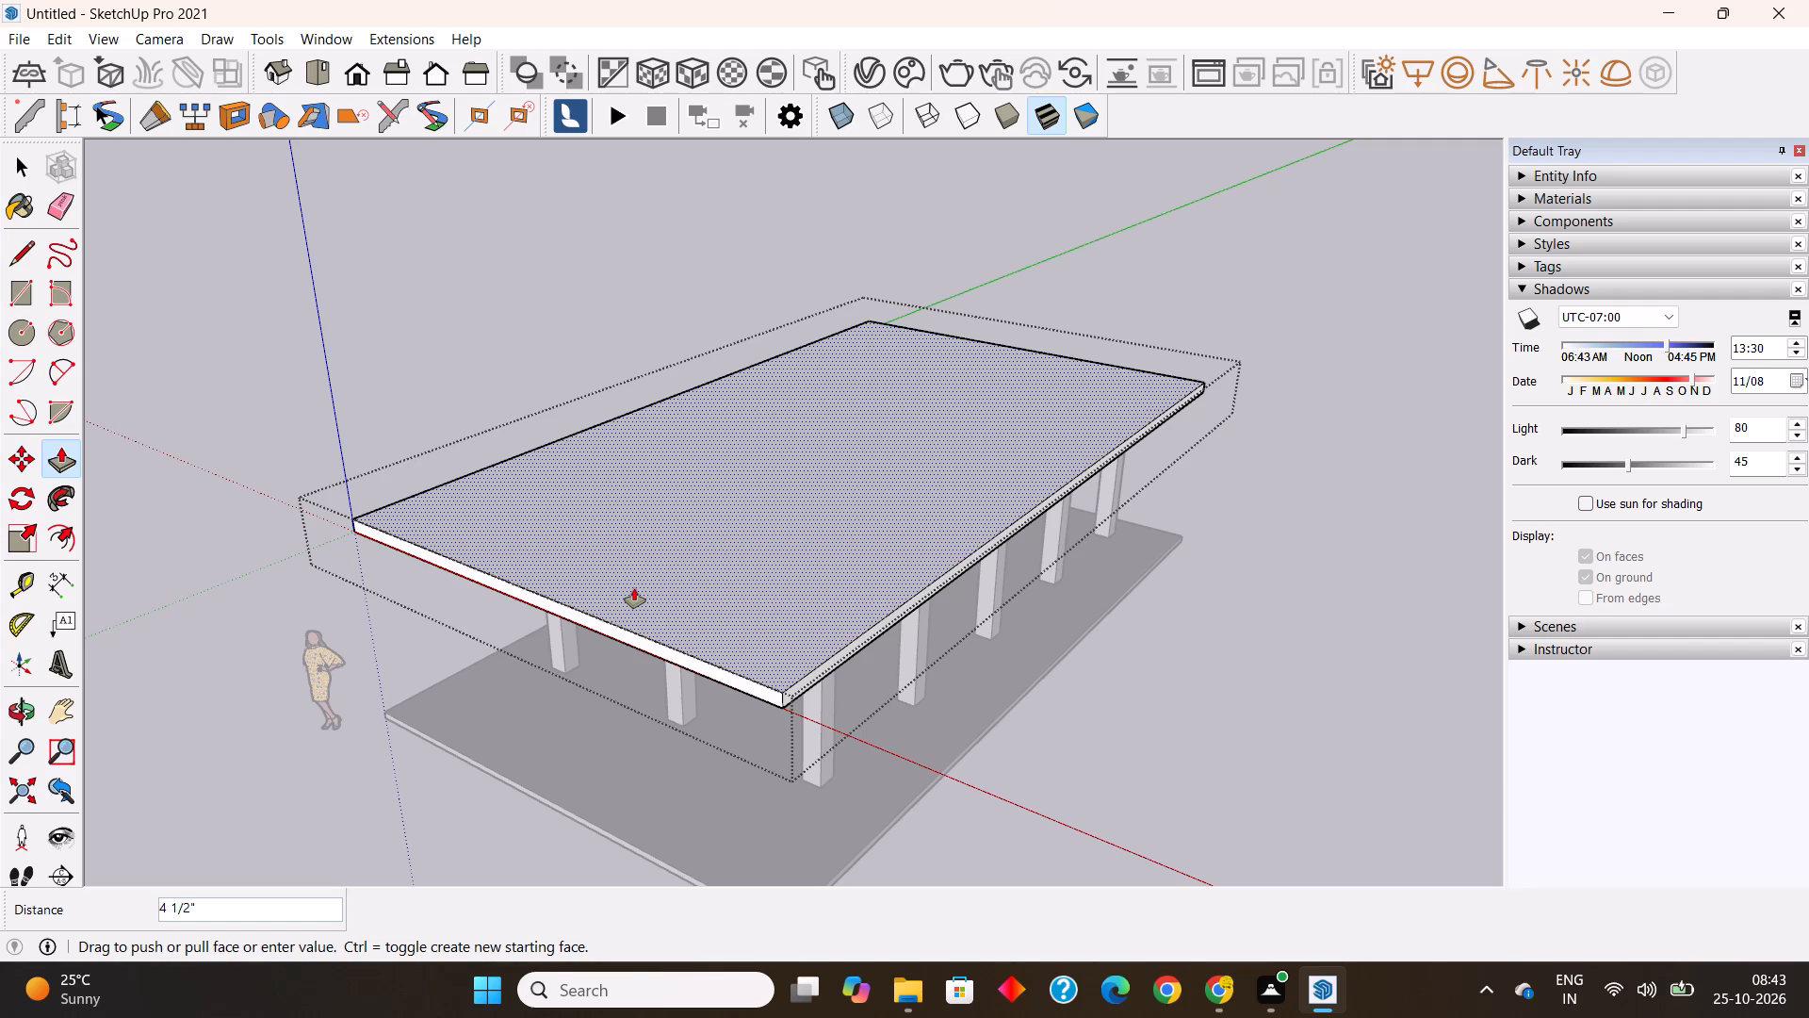
type("8\"")
key("Return")
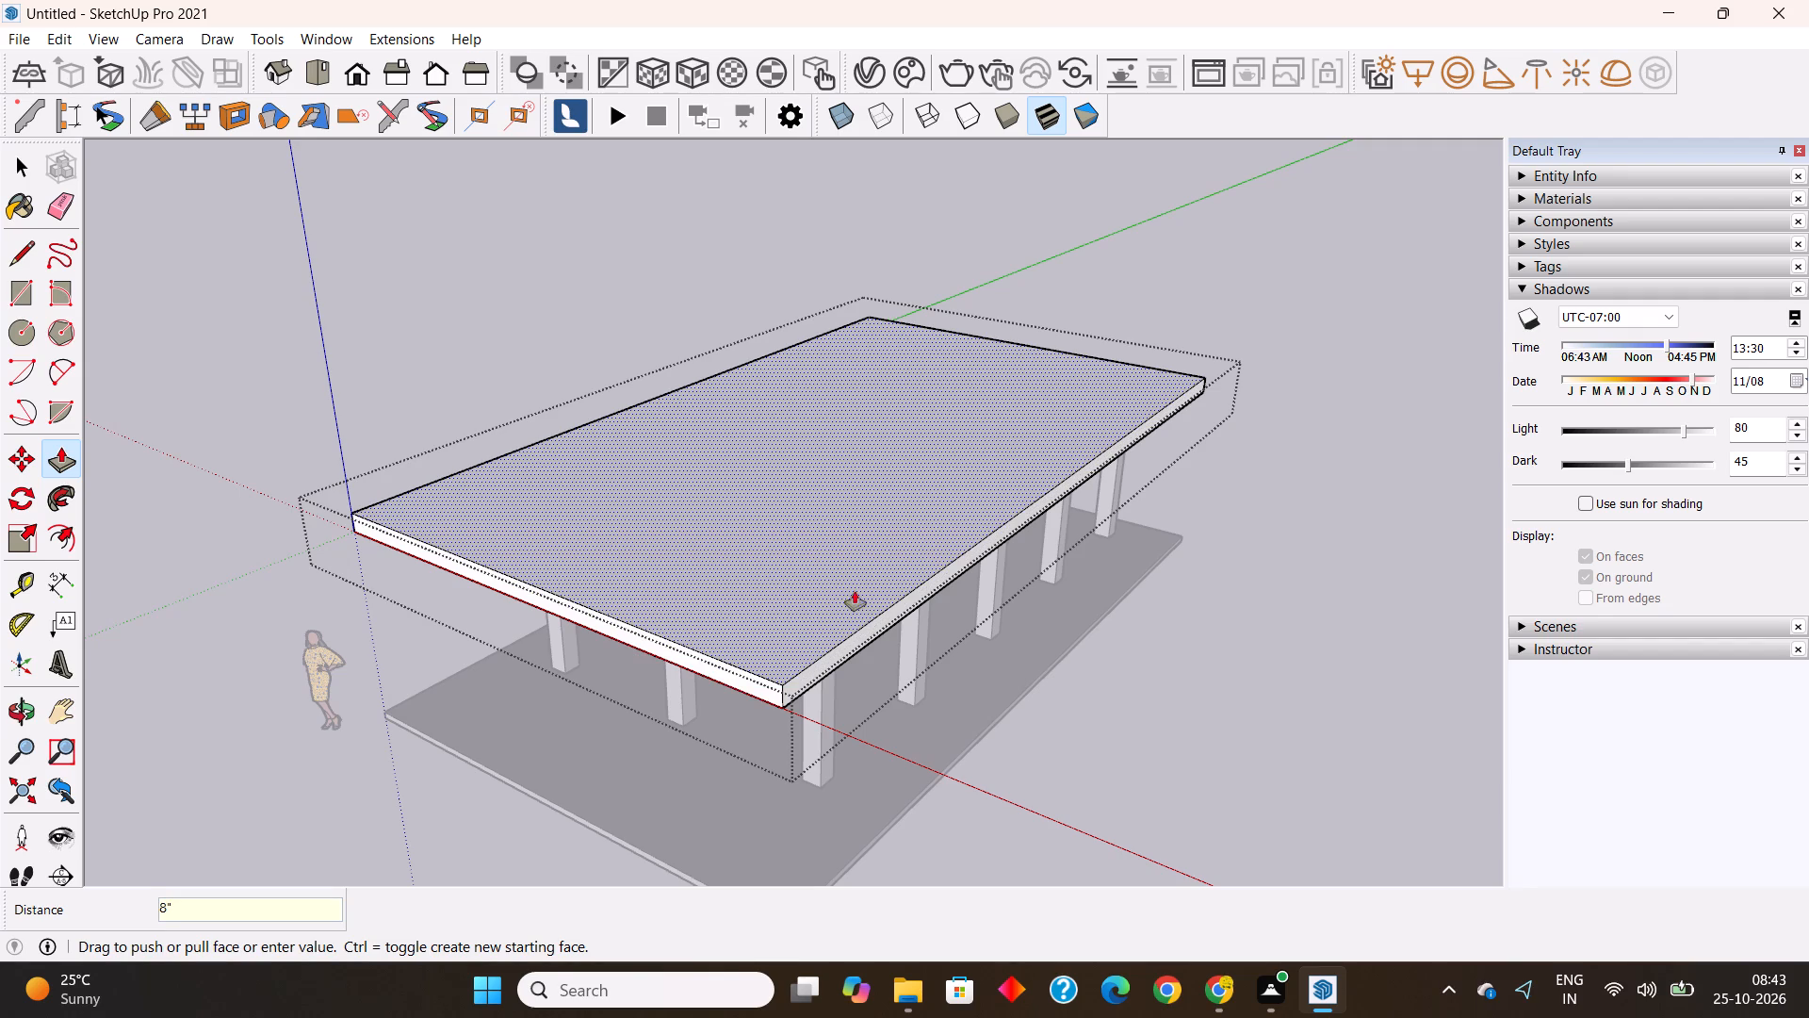
Pull the upper slab's top face up a further 2" and close the slab for editing.
left_click(740, 596)
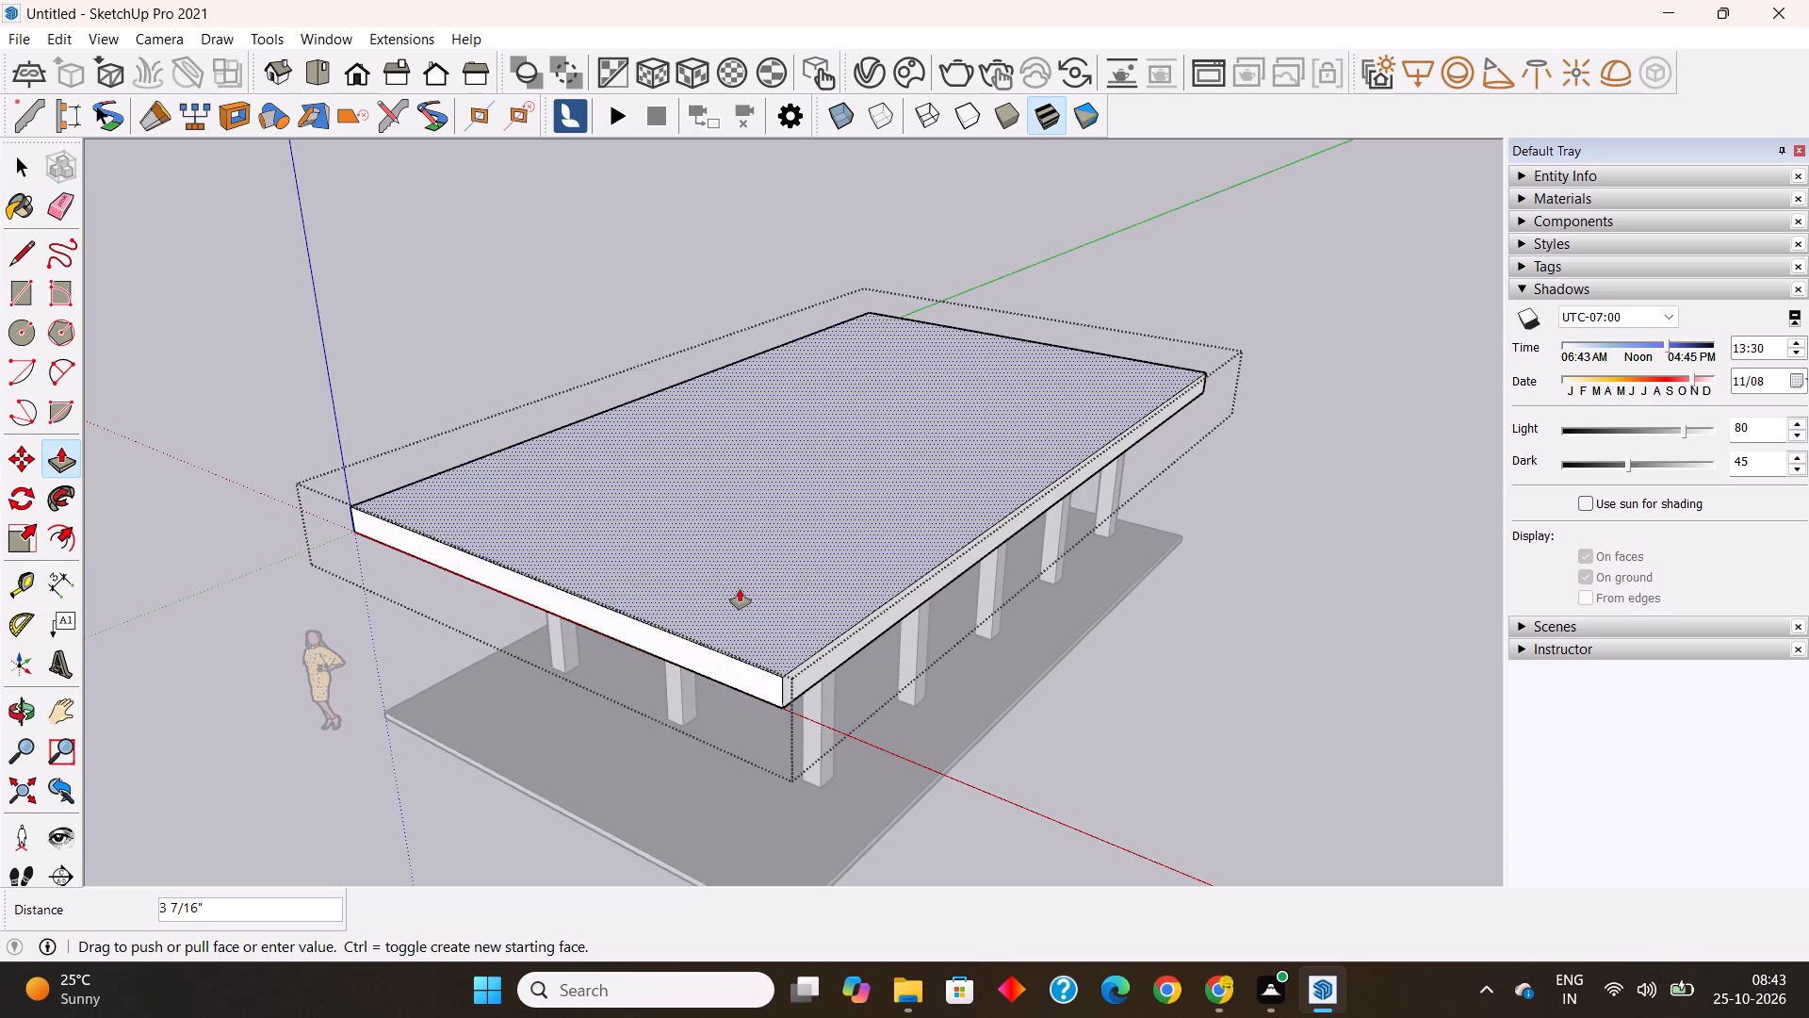
type("2\"")
key("Return")
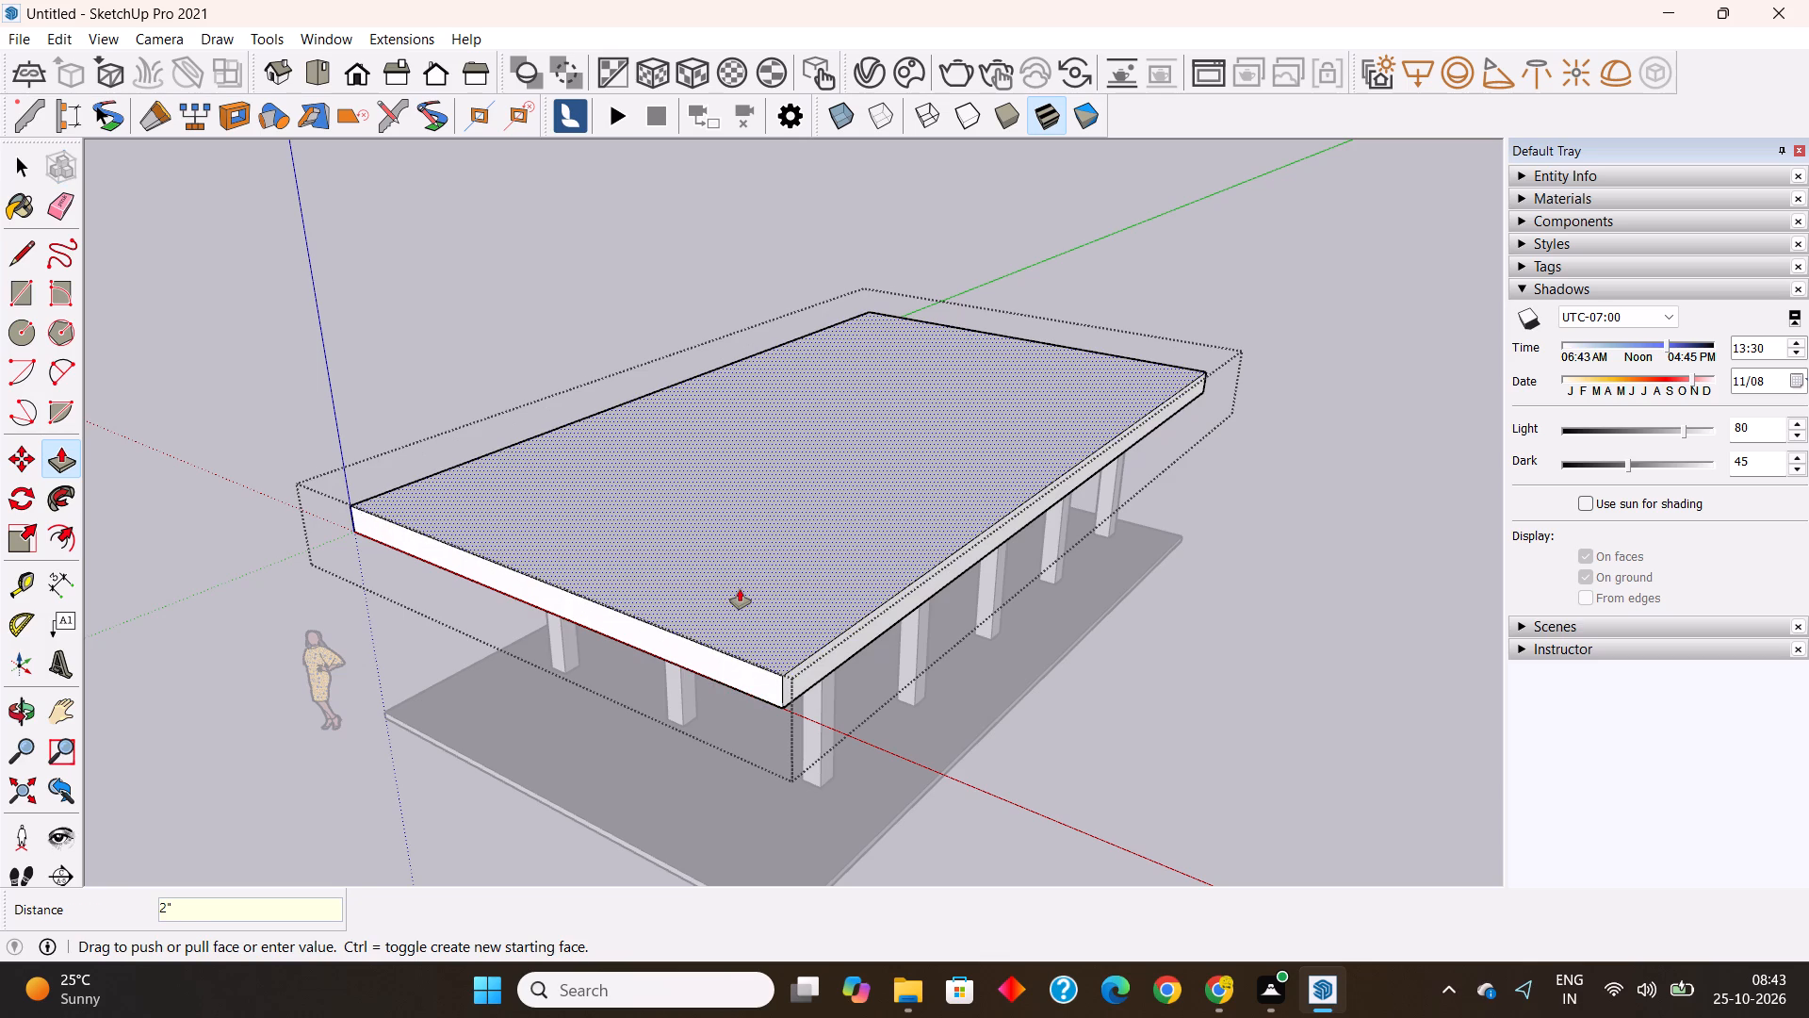
key("space")
left_click(393, 786)
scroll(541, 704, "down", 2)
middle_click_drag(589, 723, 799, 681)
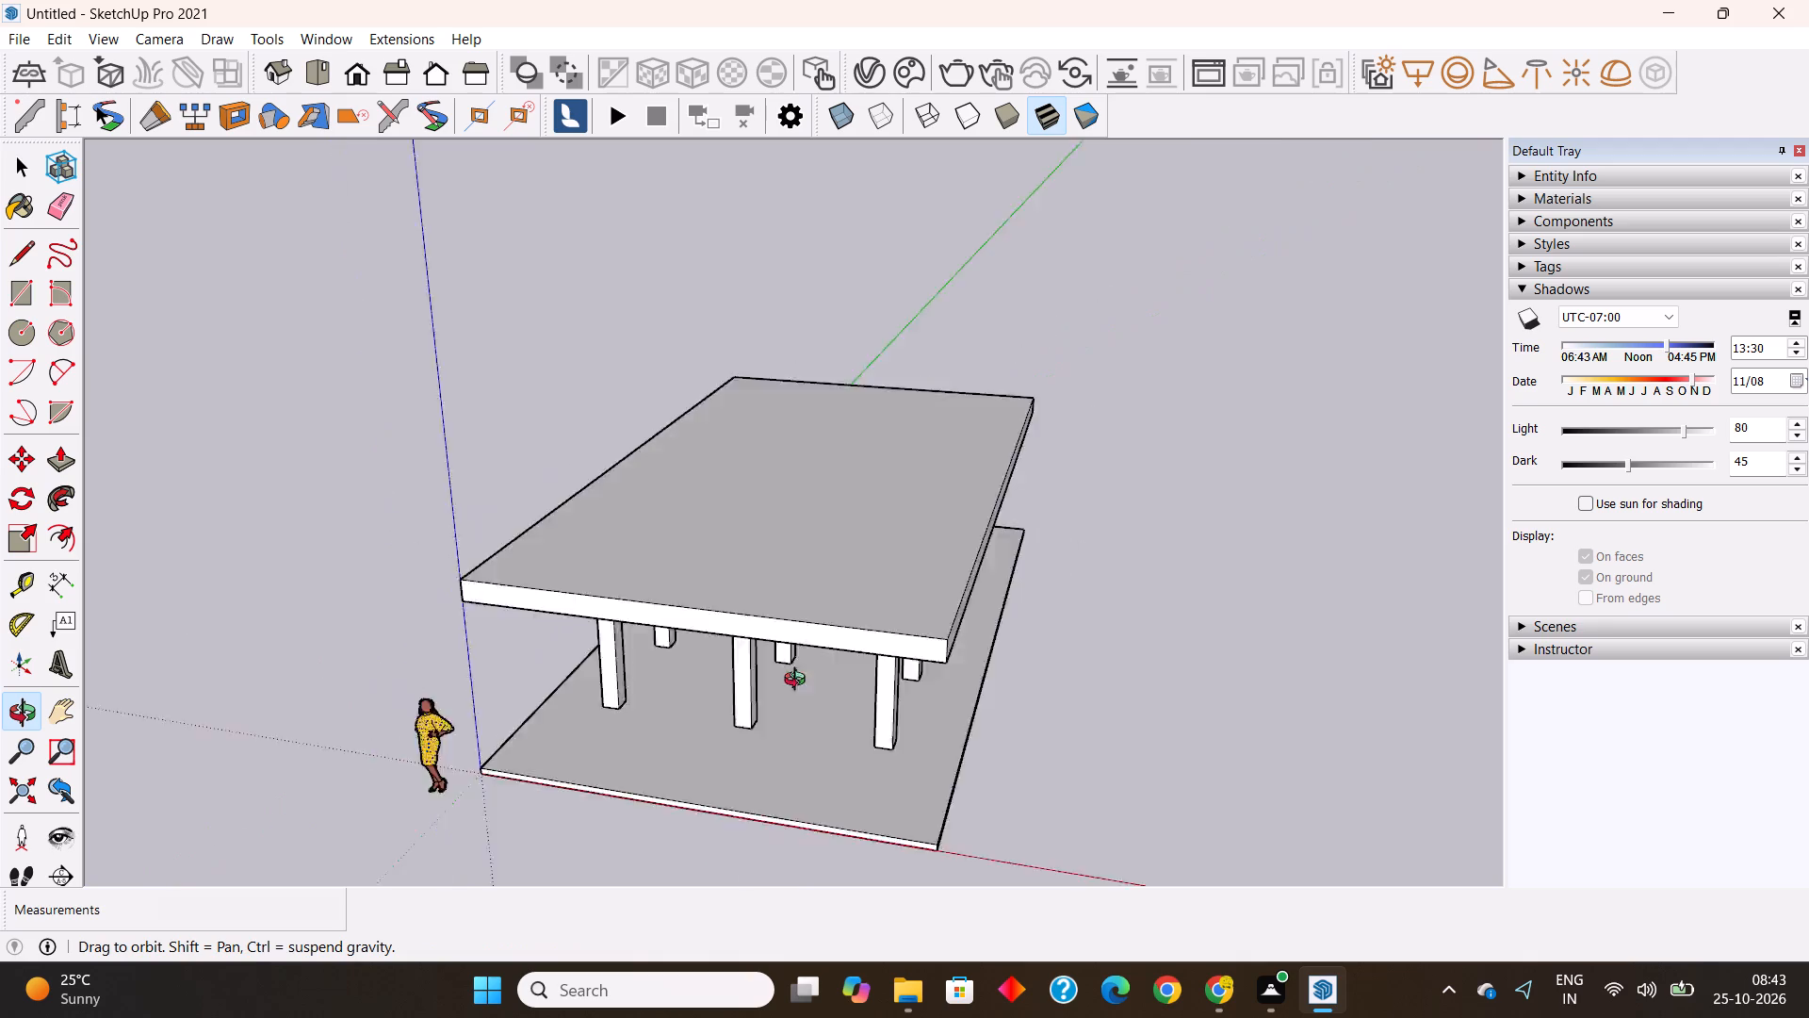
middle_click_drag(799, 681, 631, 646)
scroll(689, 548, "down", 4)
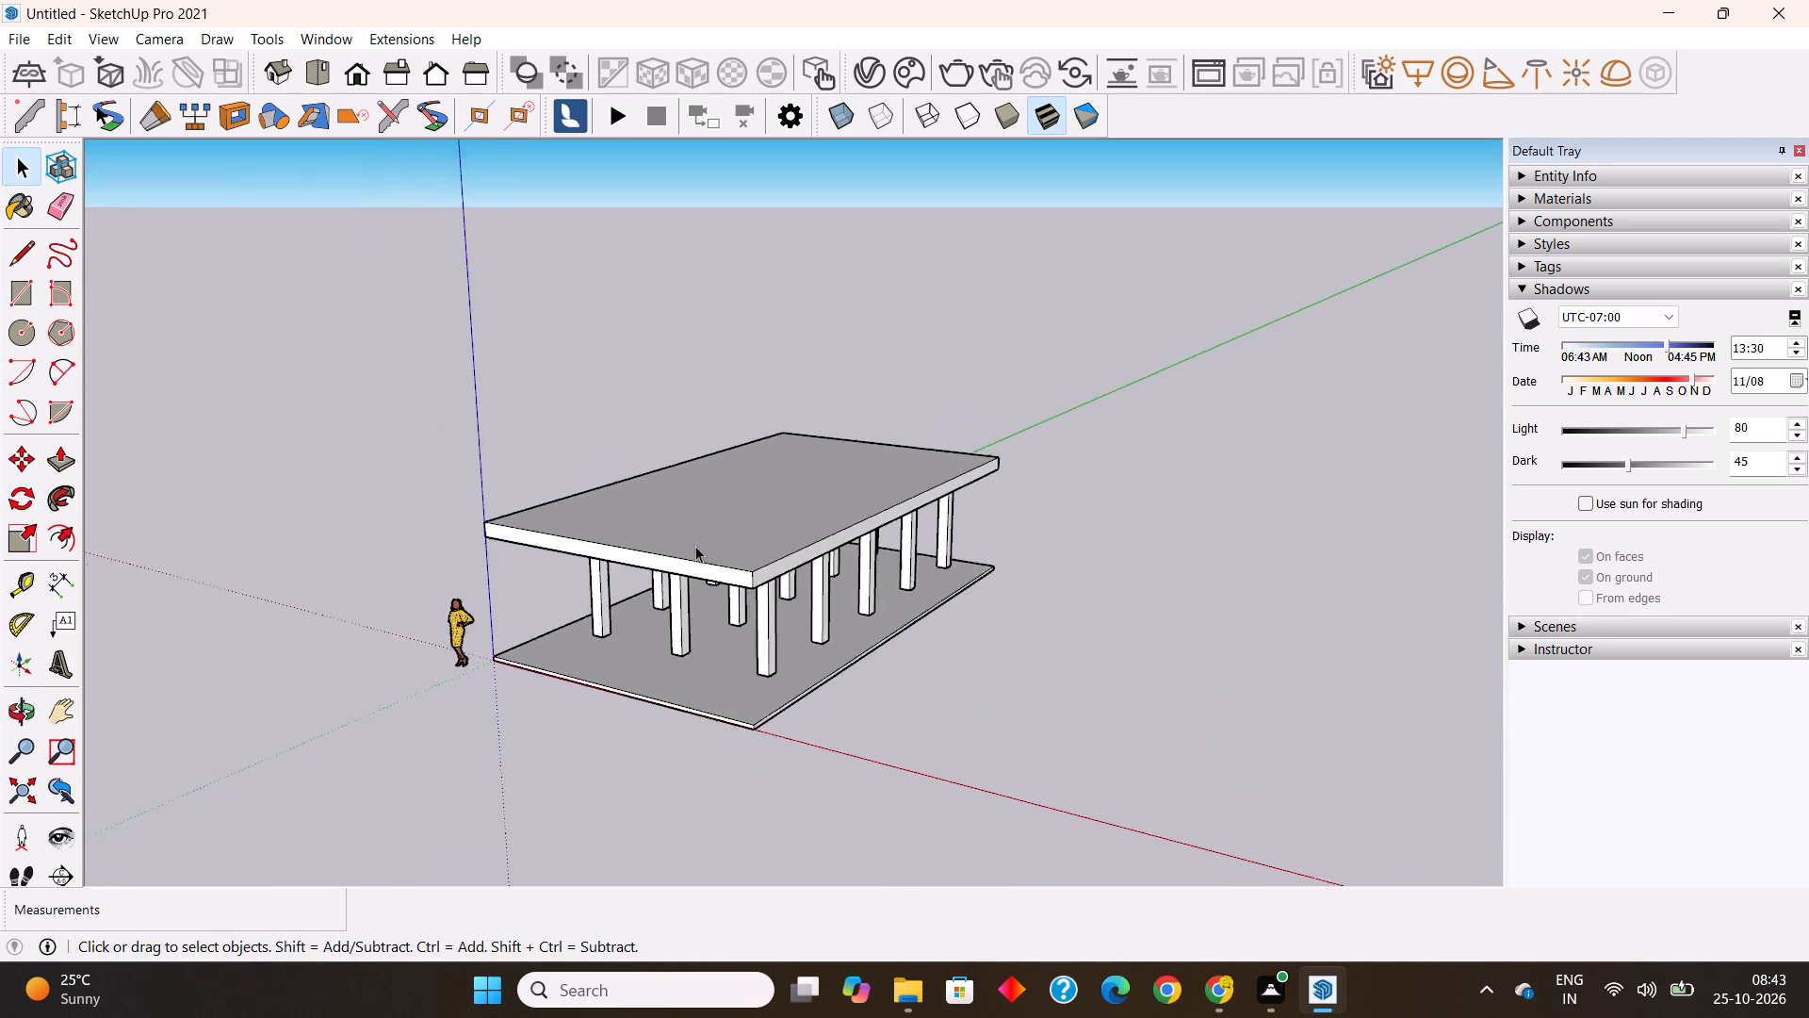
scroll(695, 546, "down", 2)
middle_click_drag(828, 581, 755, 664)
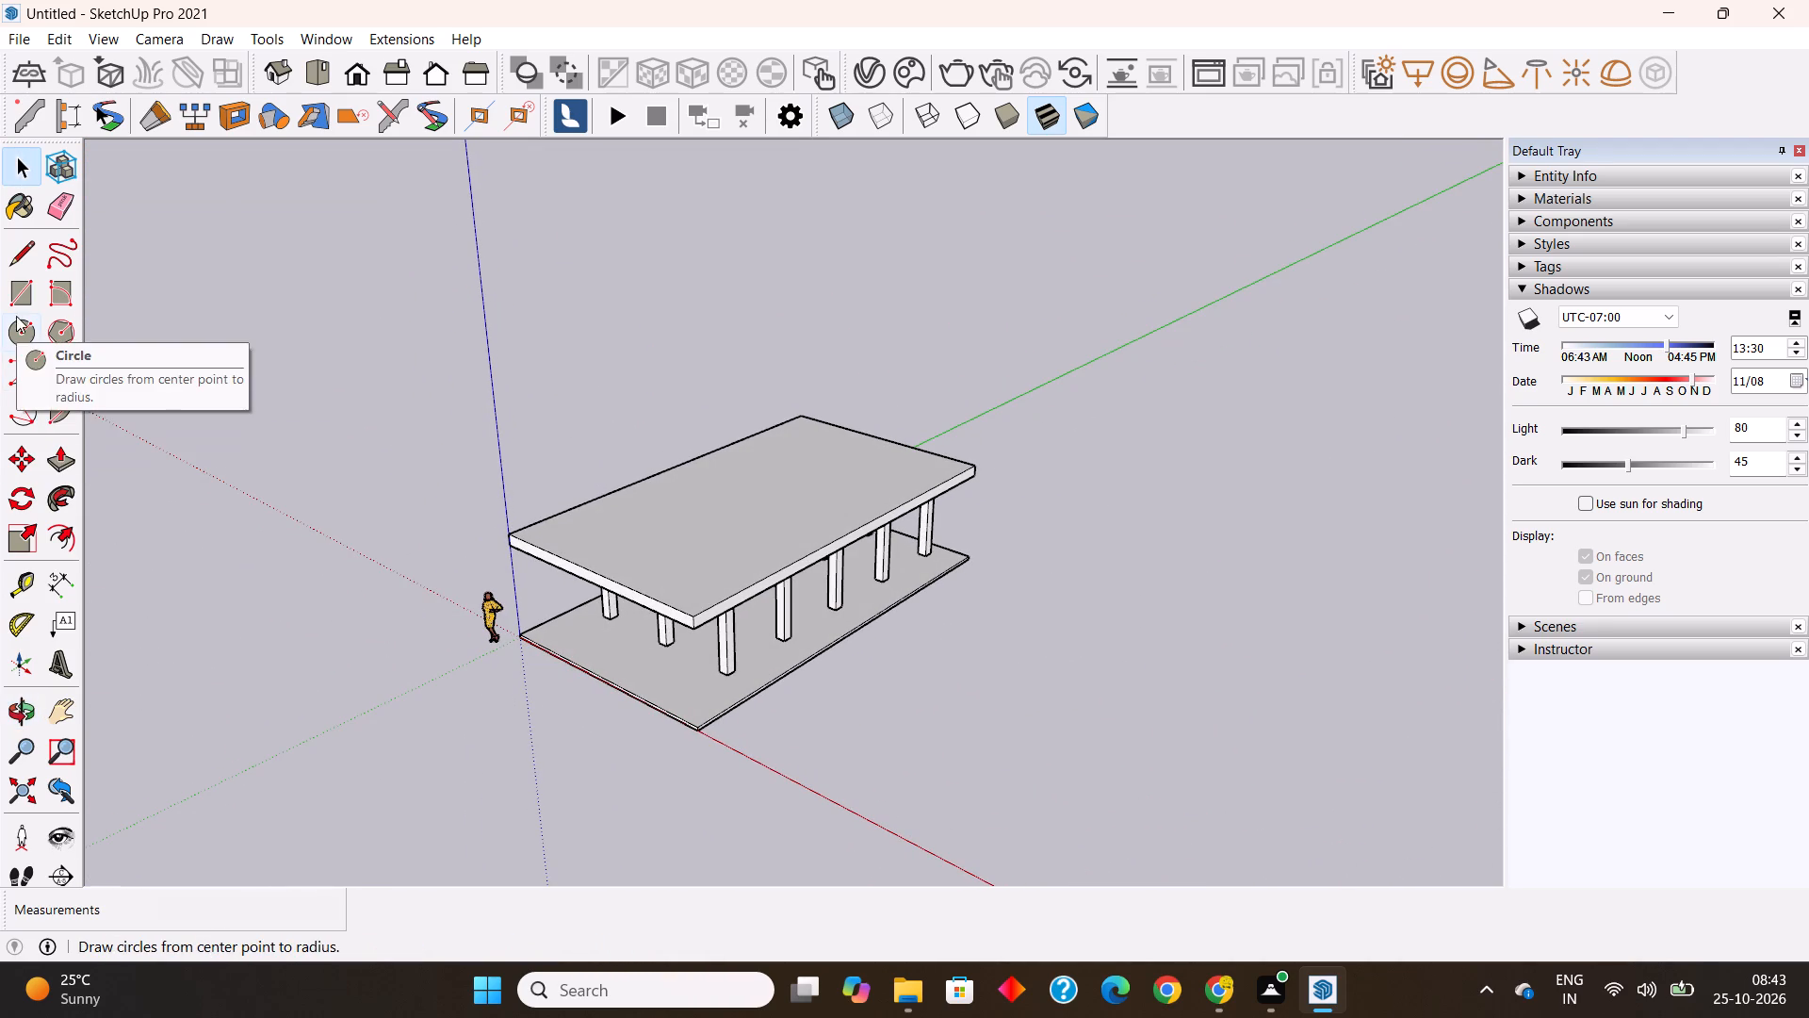
Draw a 3' by 10" rectangle on the ground in front of the floor slab, near the origin.
left_click(27, 291)
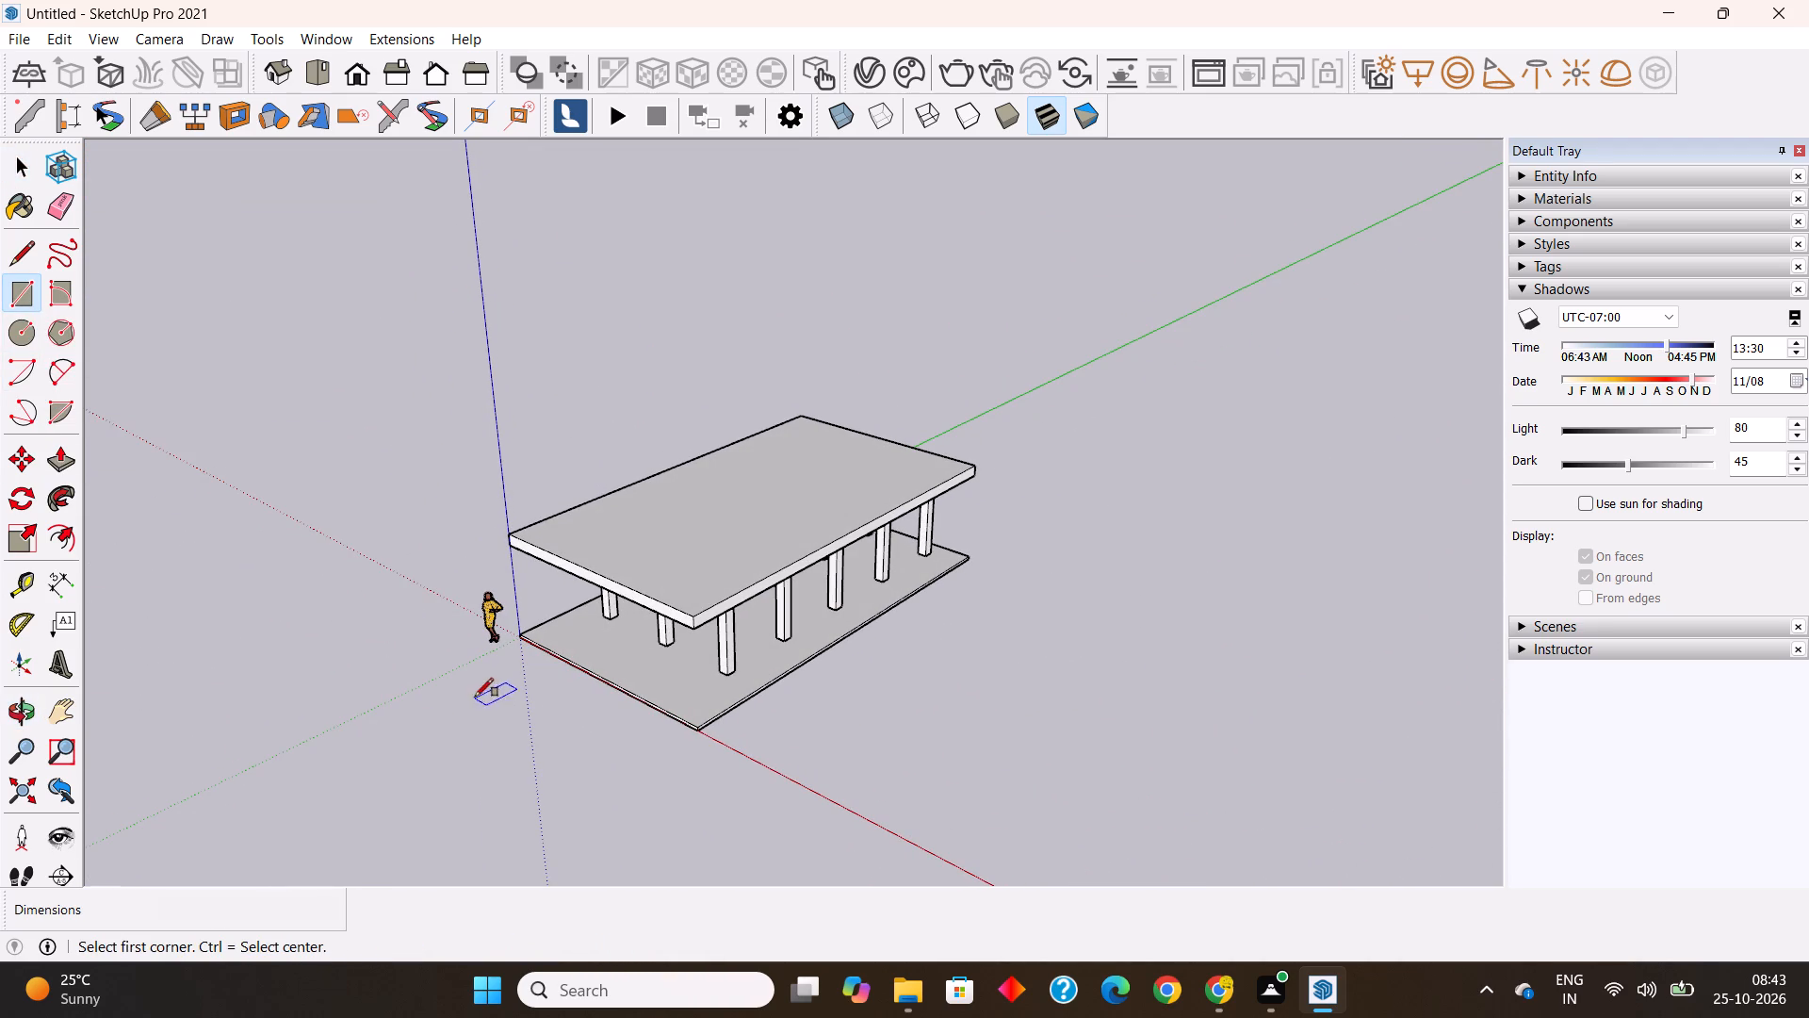
left_click(476, 696)
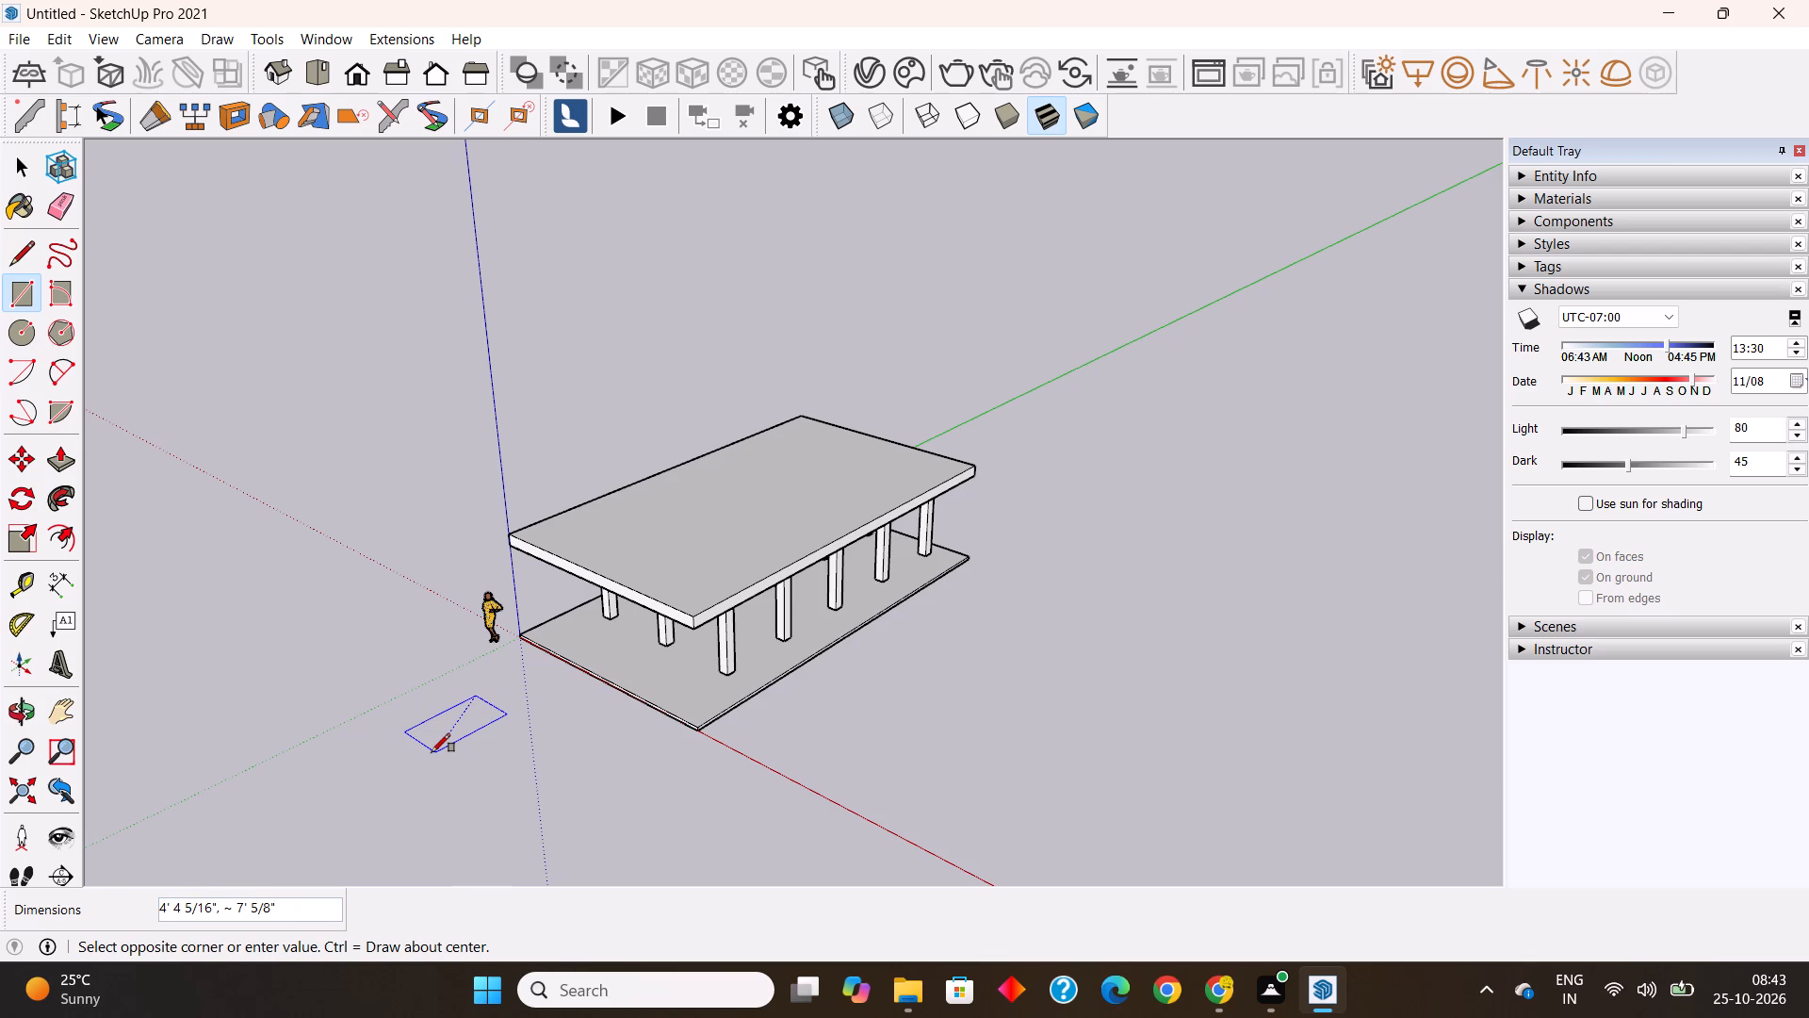
type("3',10\"")
key("Return")
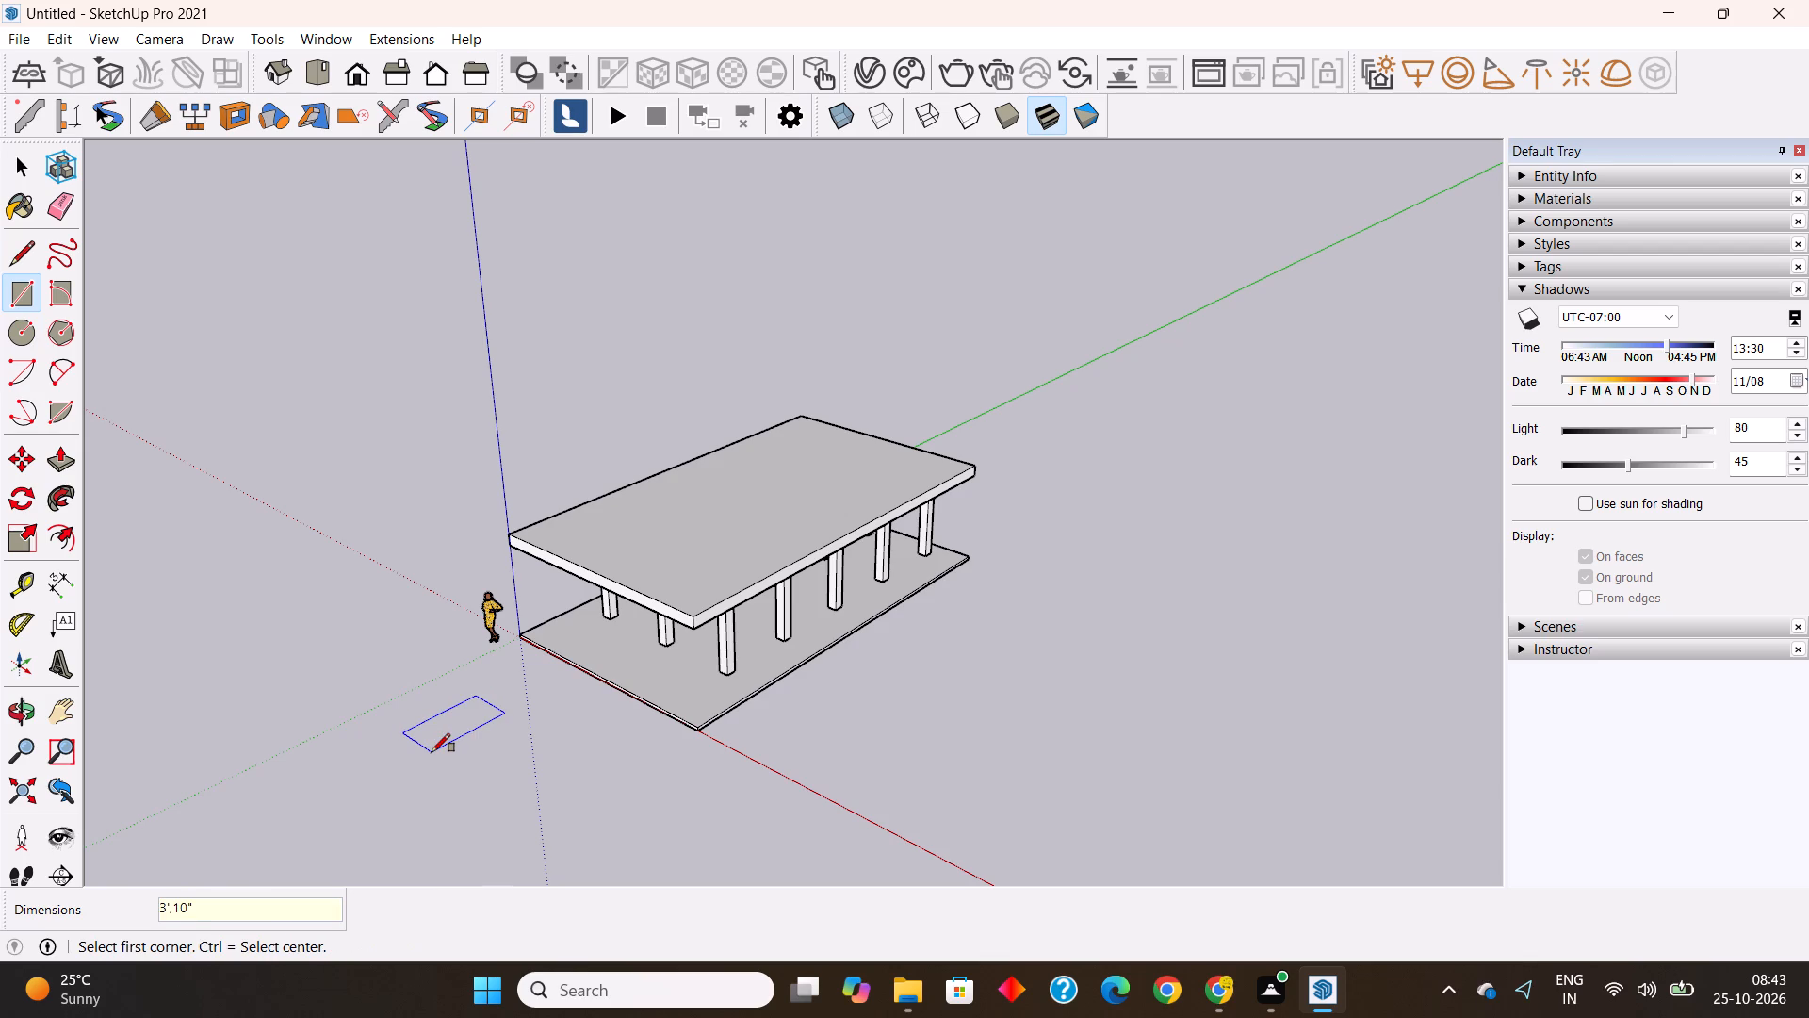
Select the 3' by 10" rectangle with its edges and make it a component named "step".
scroll(643, 635, "down", 2)
middle_click_drag(404, 808, 622, 846)
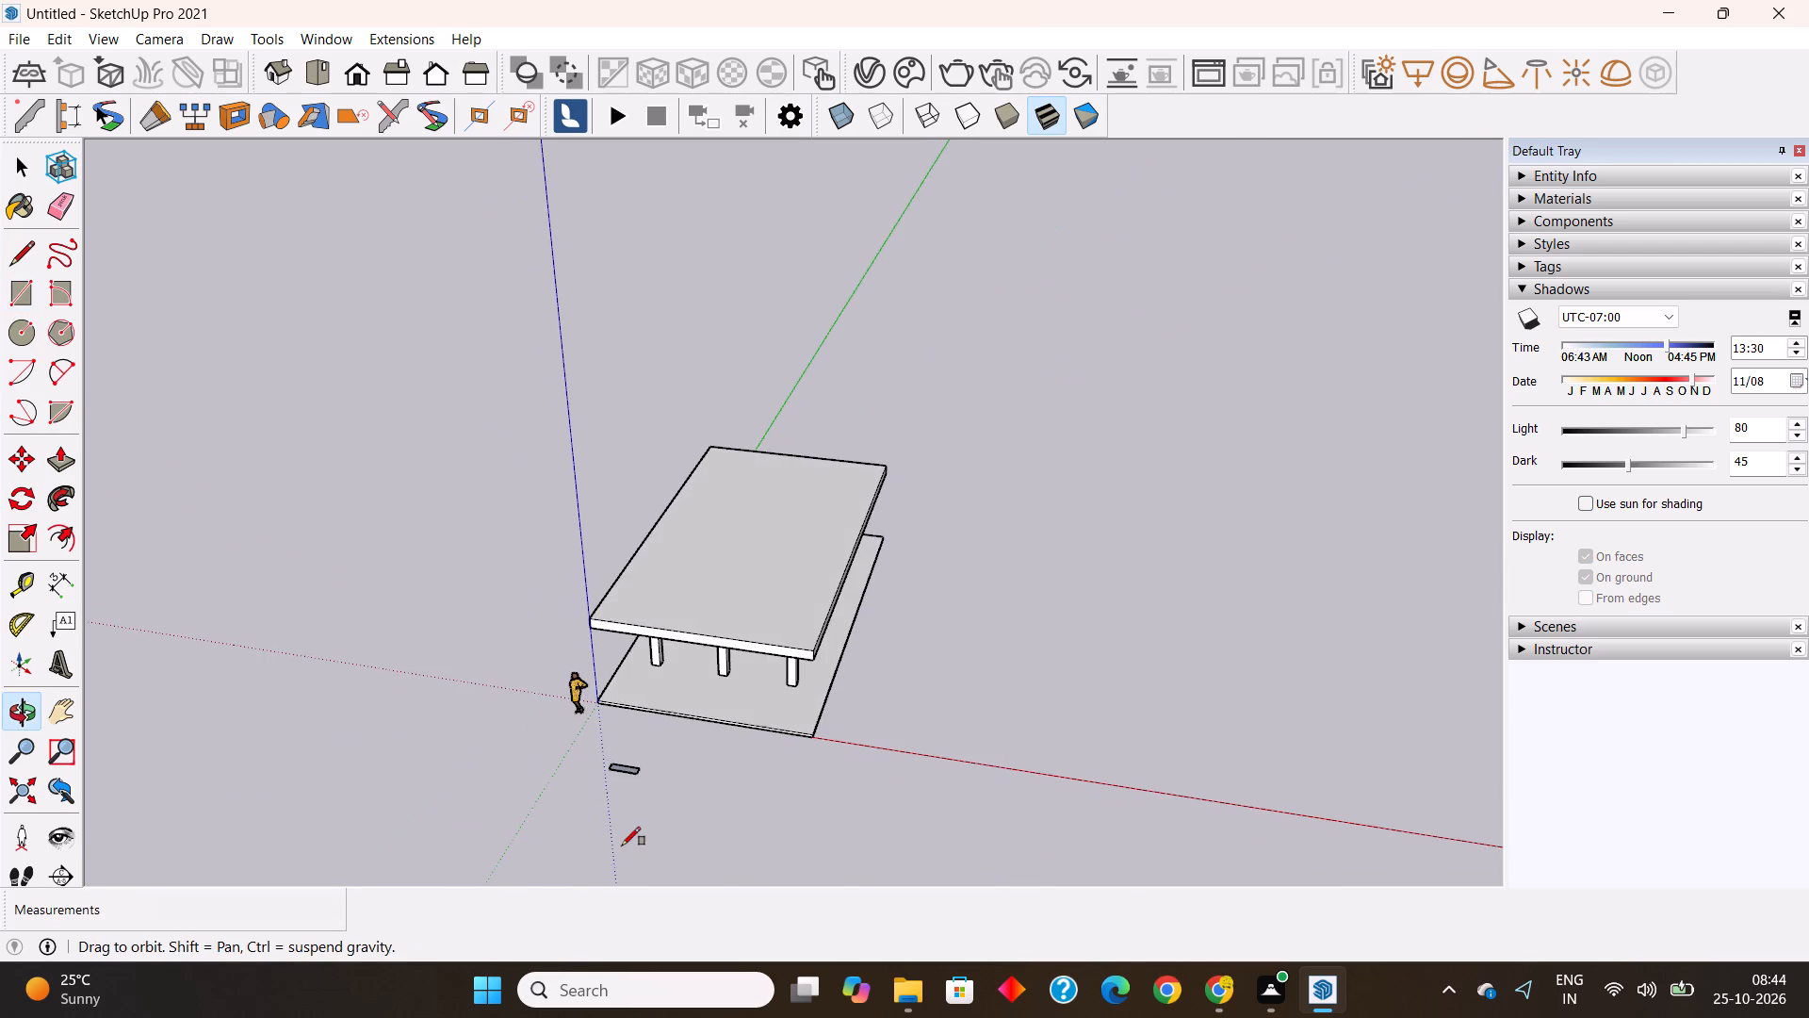
scroll(630, 826, "up", 11)
scroll(614, 696, "up", 8)
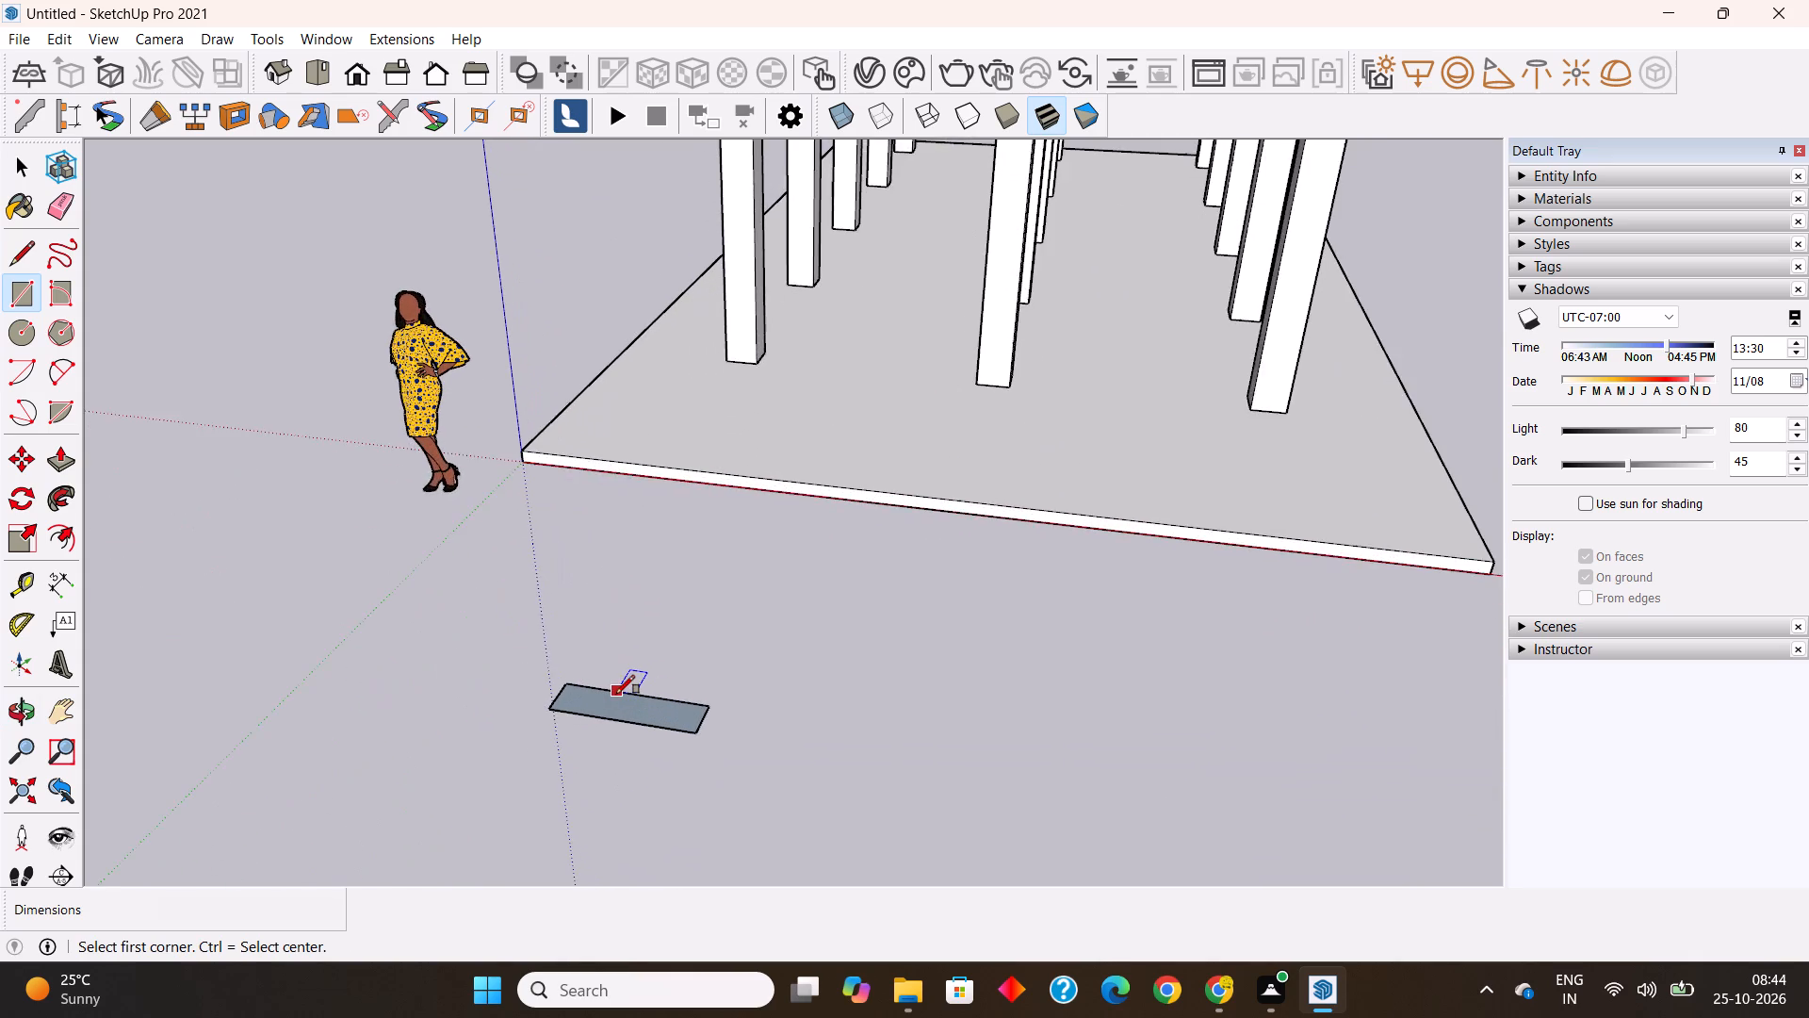
scroll(616, 694, "up", 1)
key("space")
left_click(560, 794)
double_click(628, 709)
right_click(628, 709)
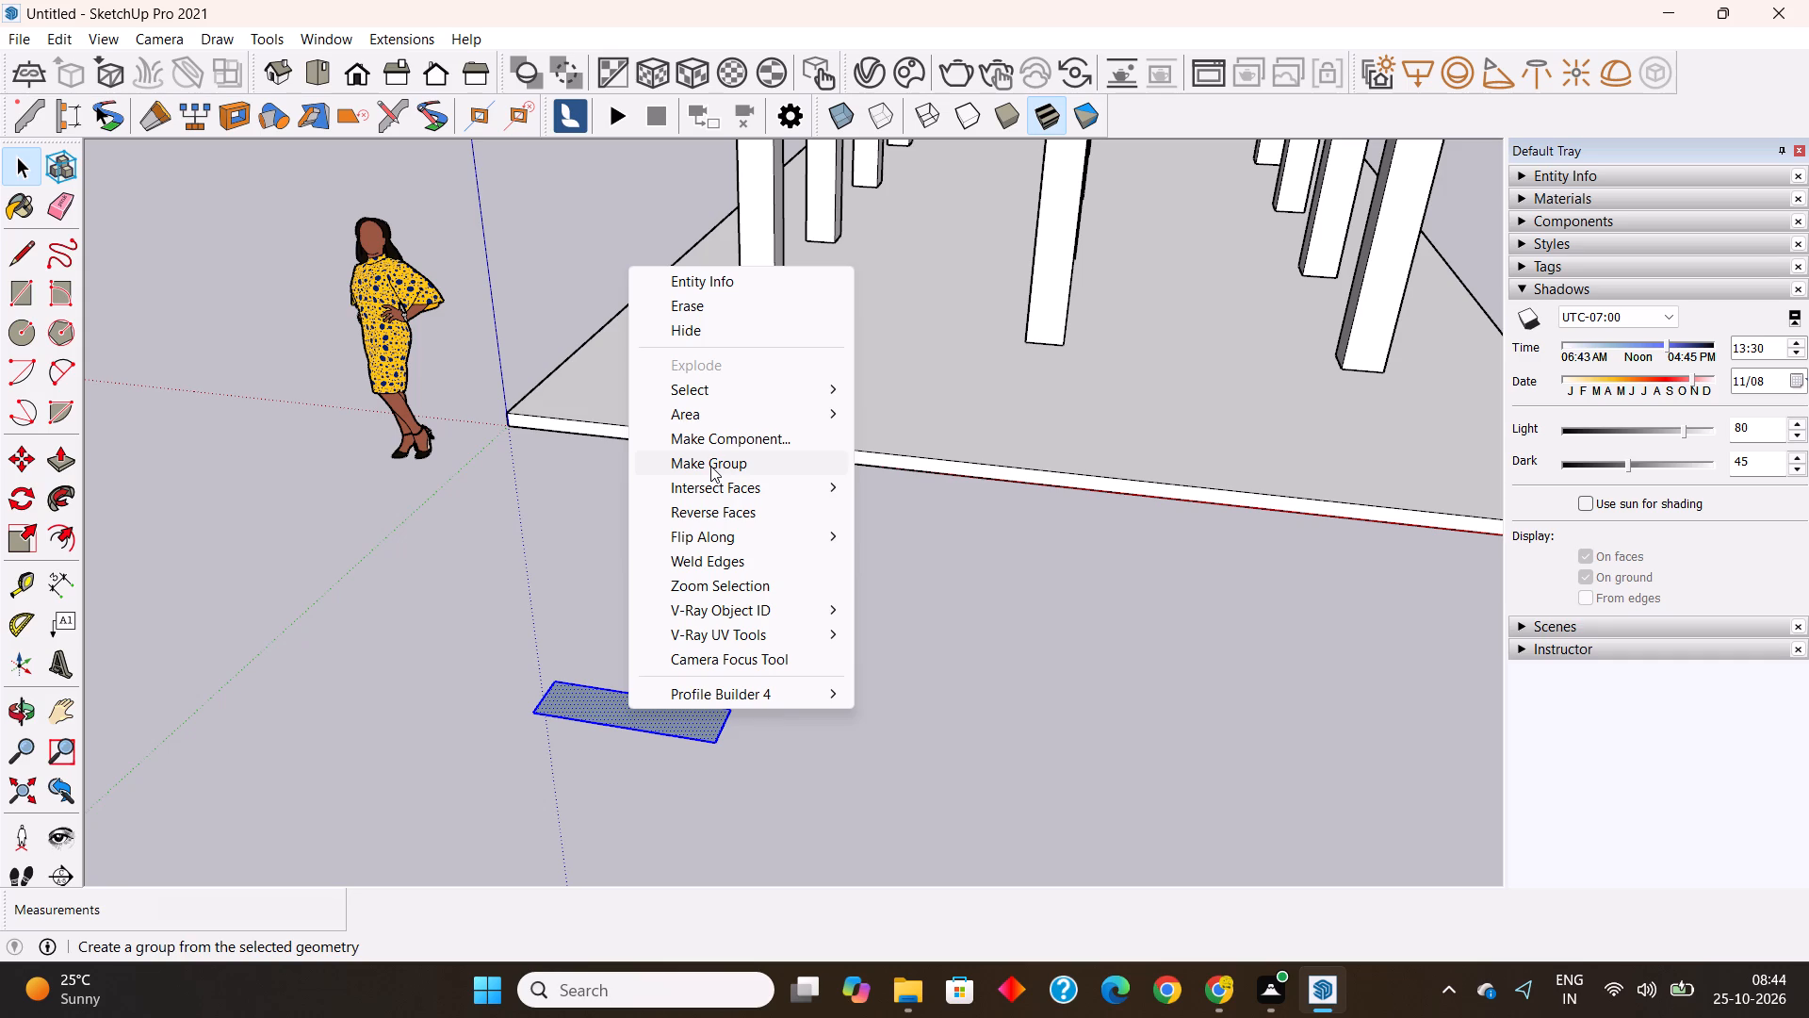
left_click(713, 437)
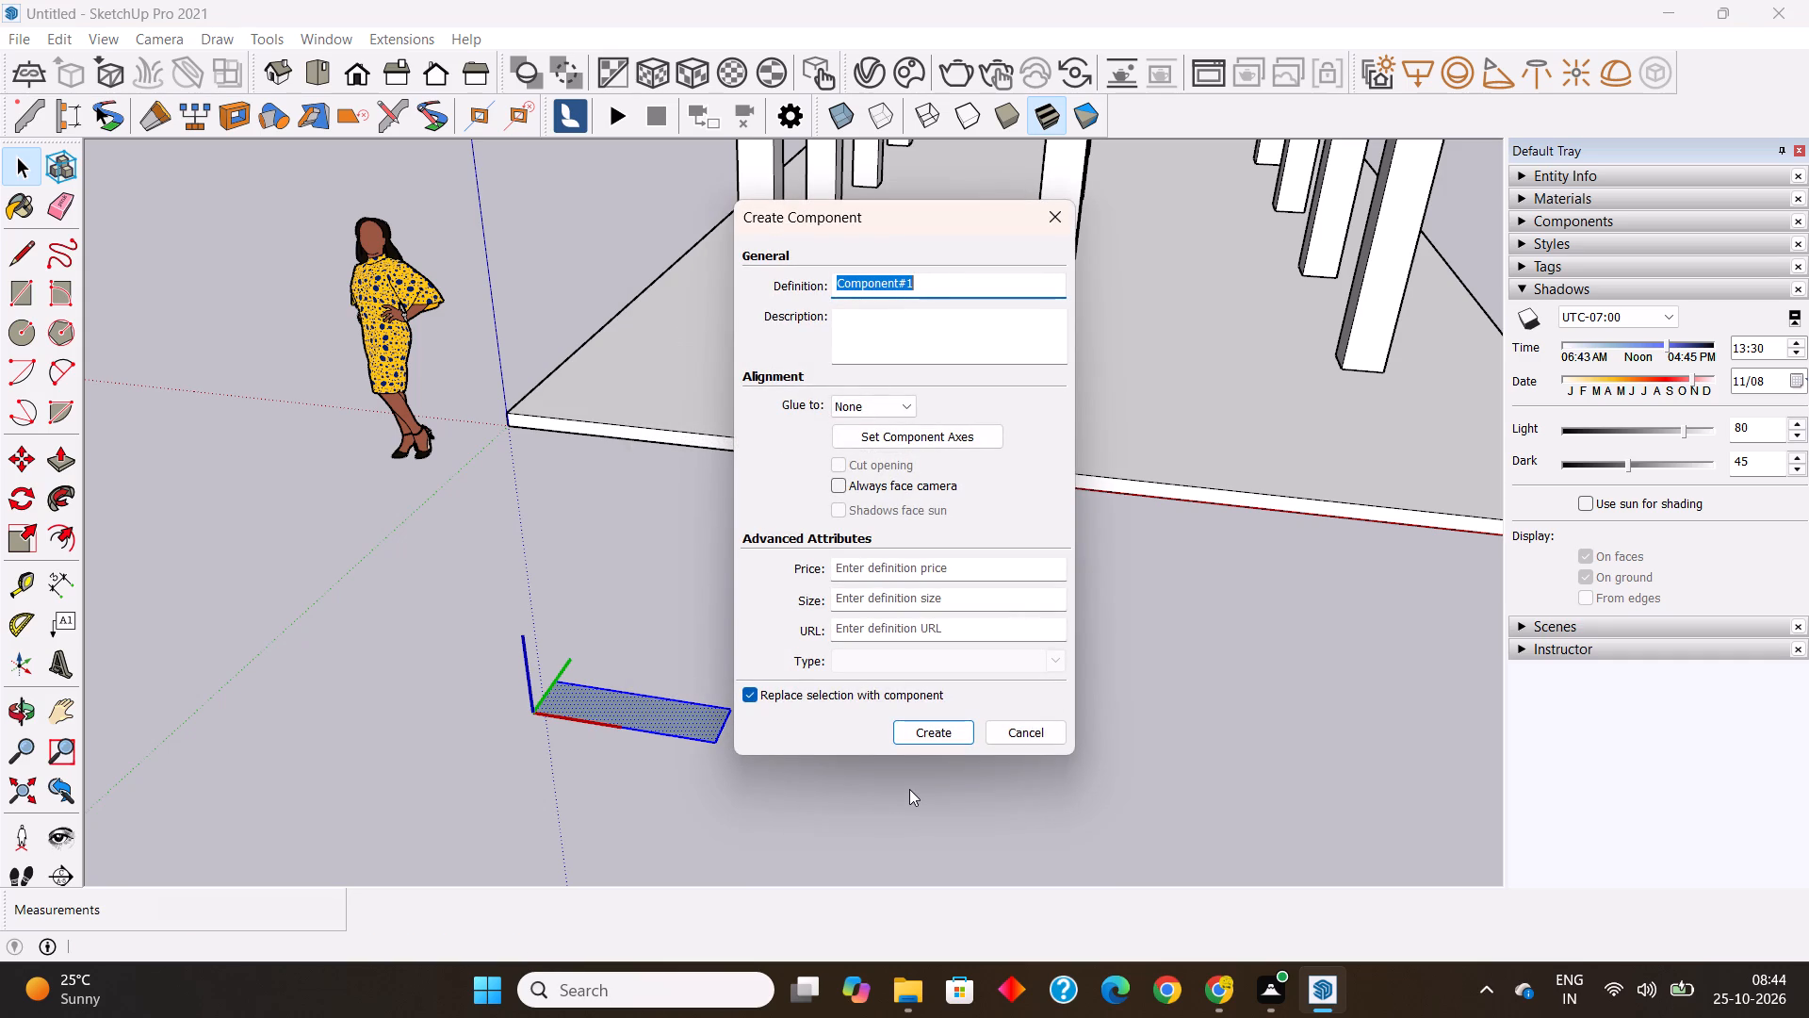
type("step")
key("Return")
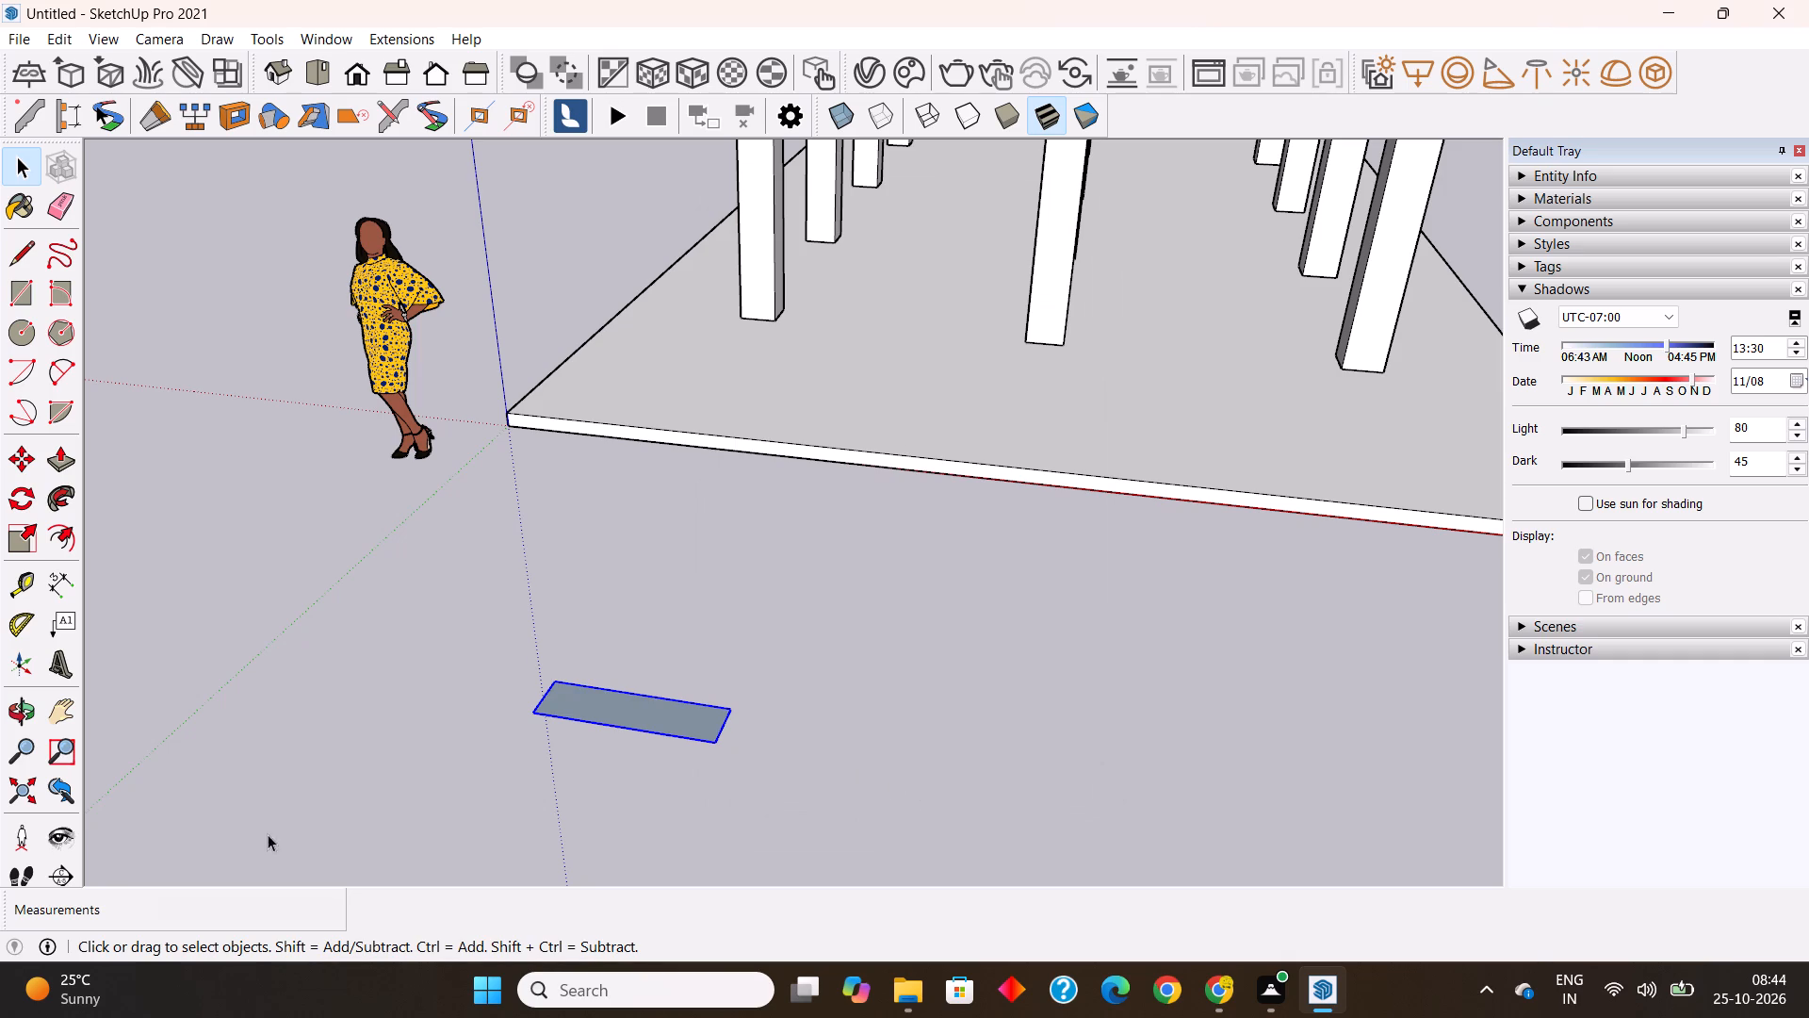
Open the step component for editing, pull its face up 6", and close it.
double_click(661, 718)
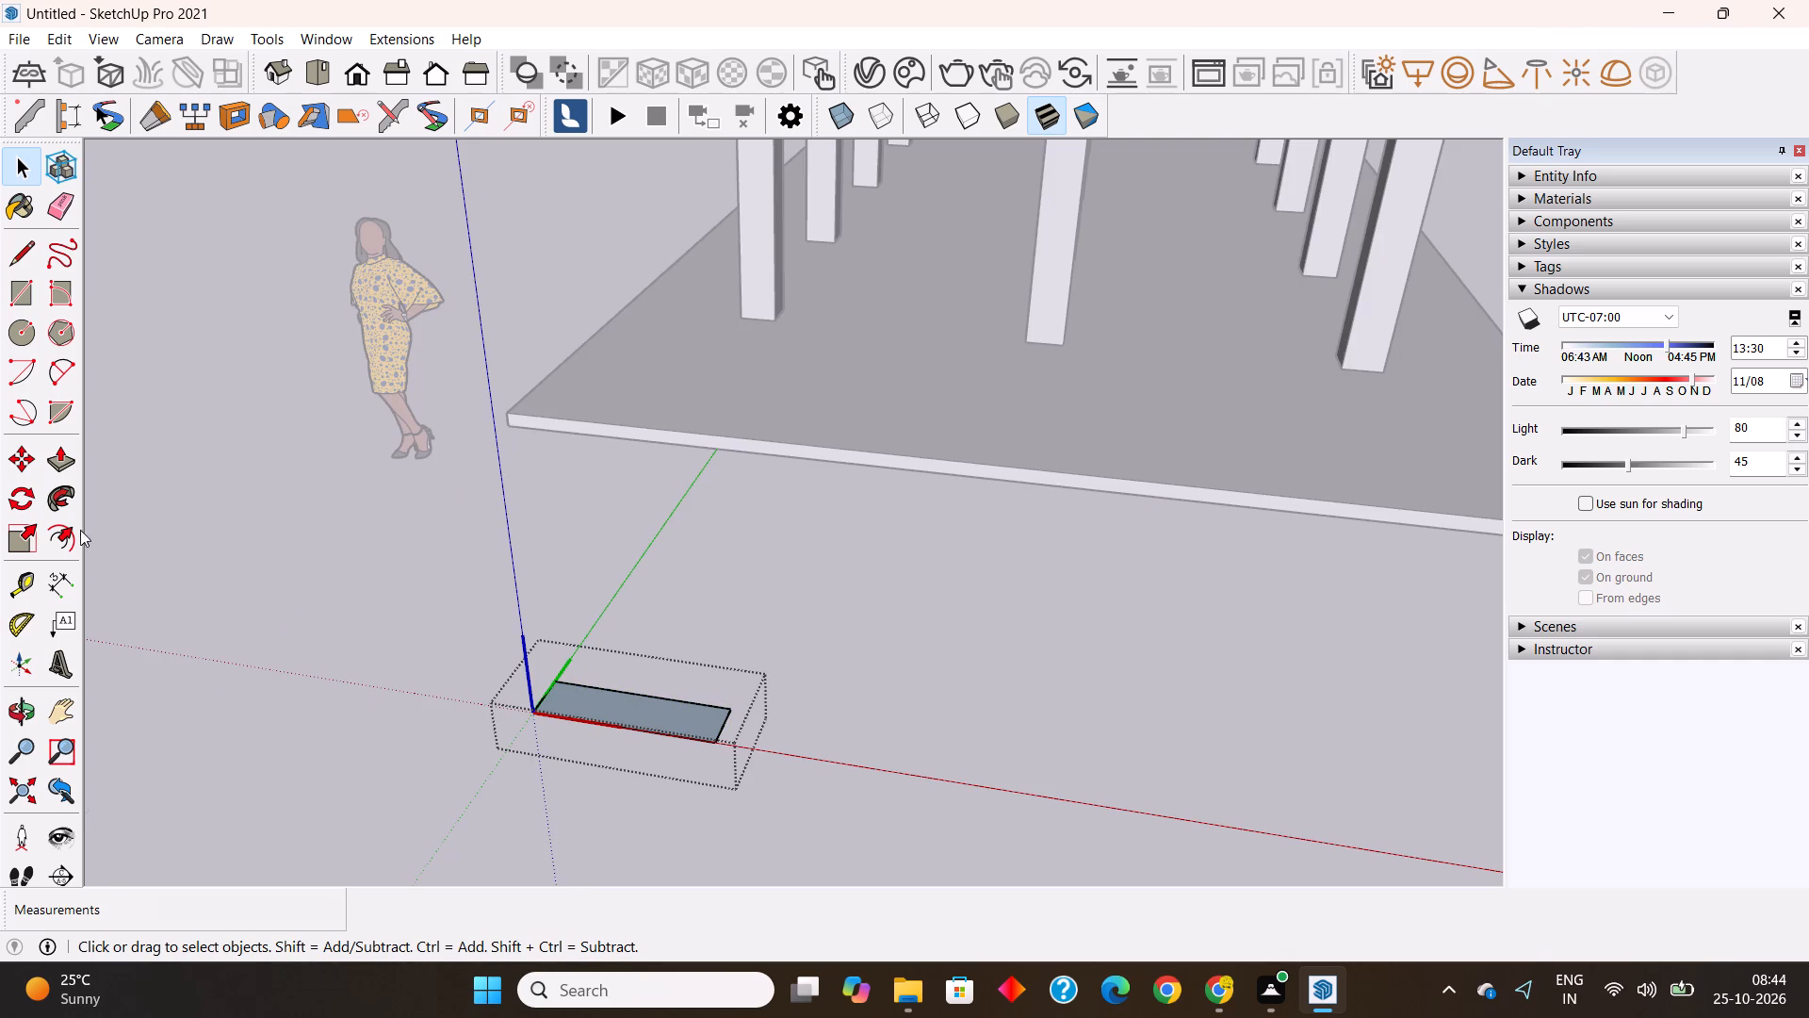
left_click(63, 456)
left_click(626, 714)
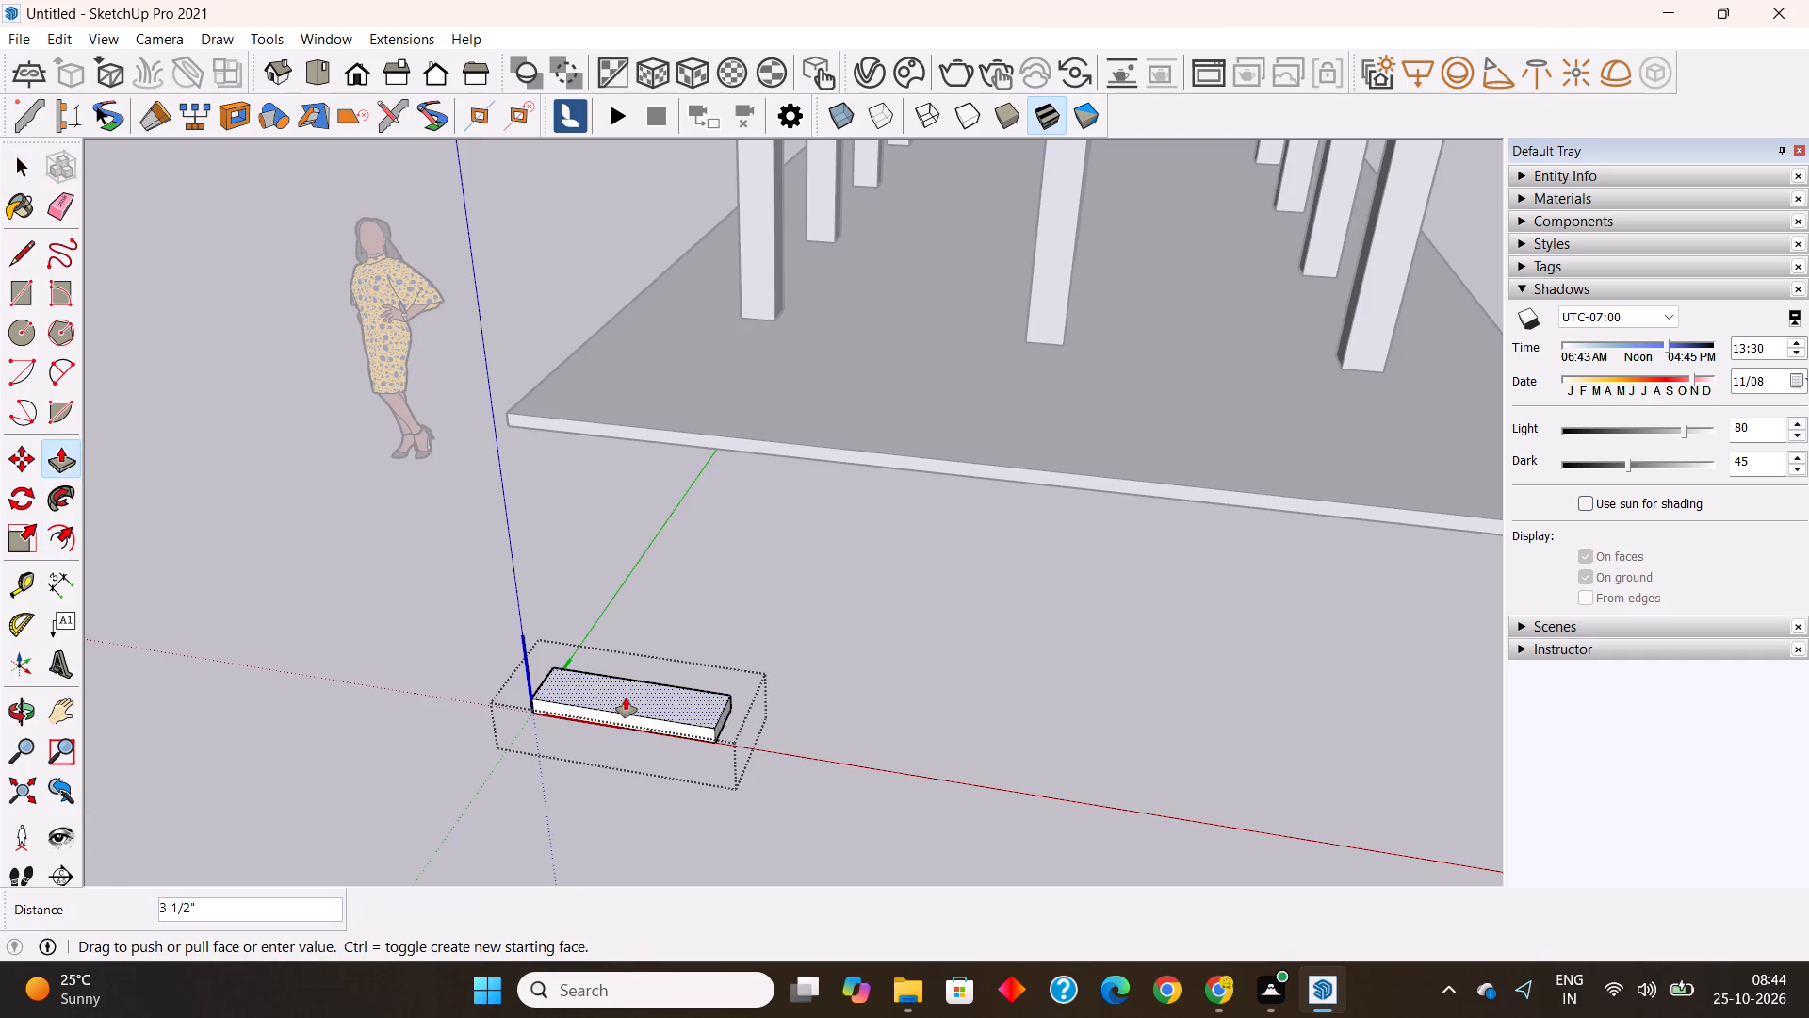
type("6\"")
key("Return")
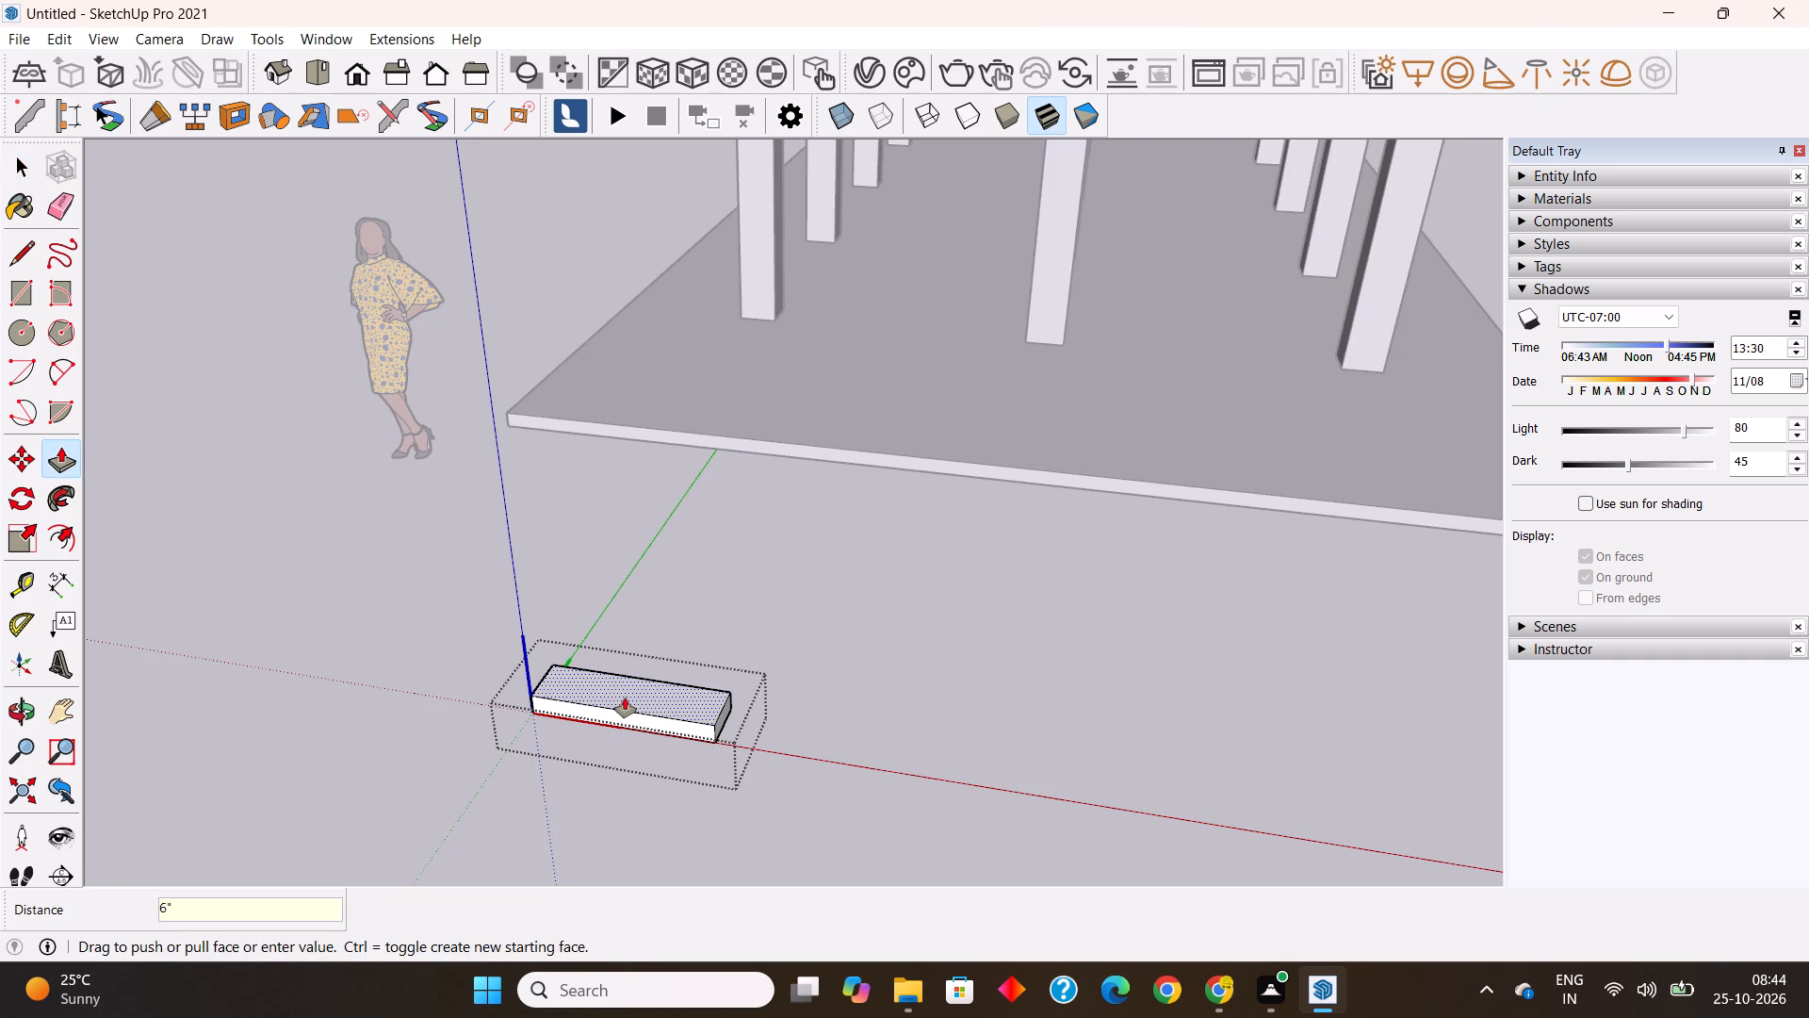
key("space")
double_click(352, 689)
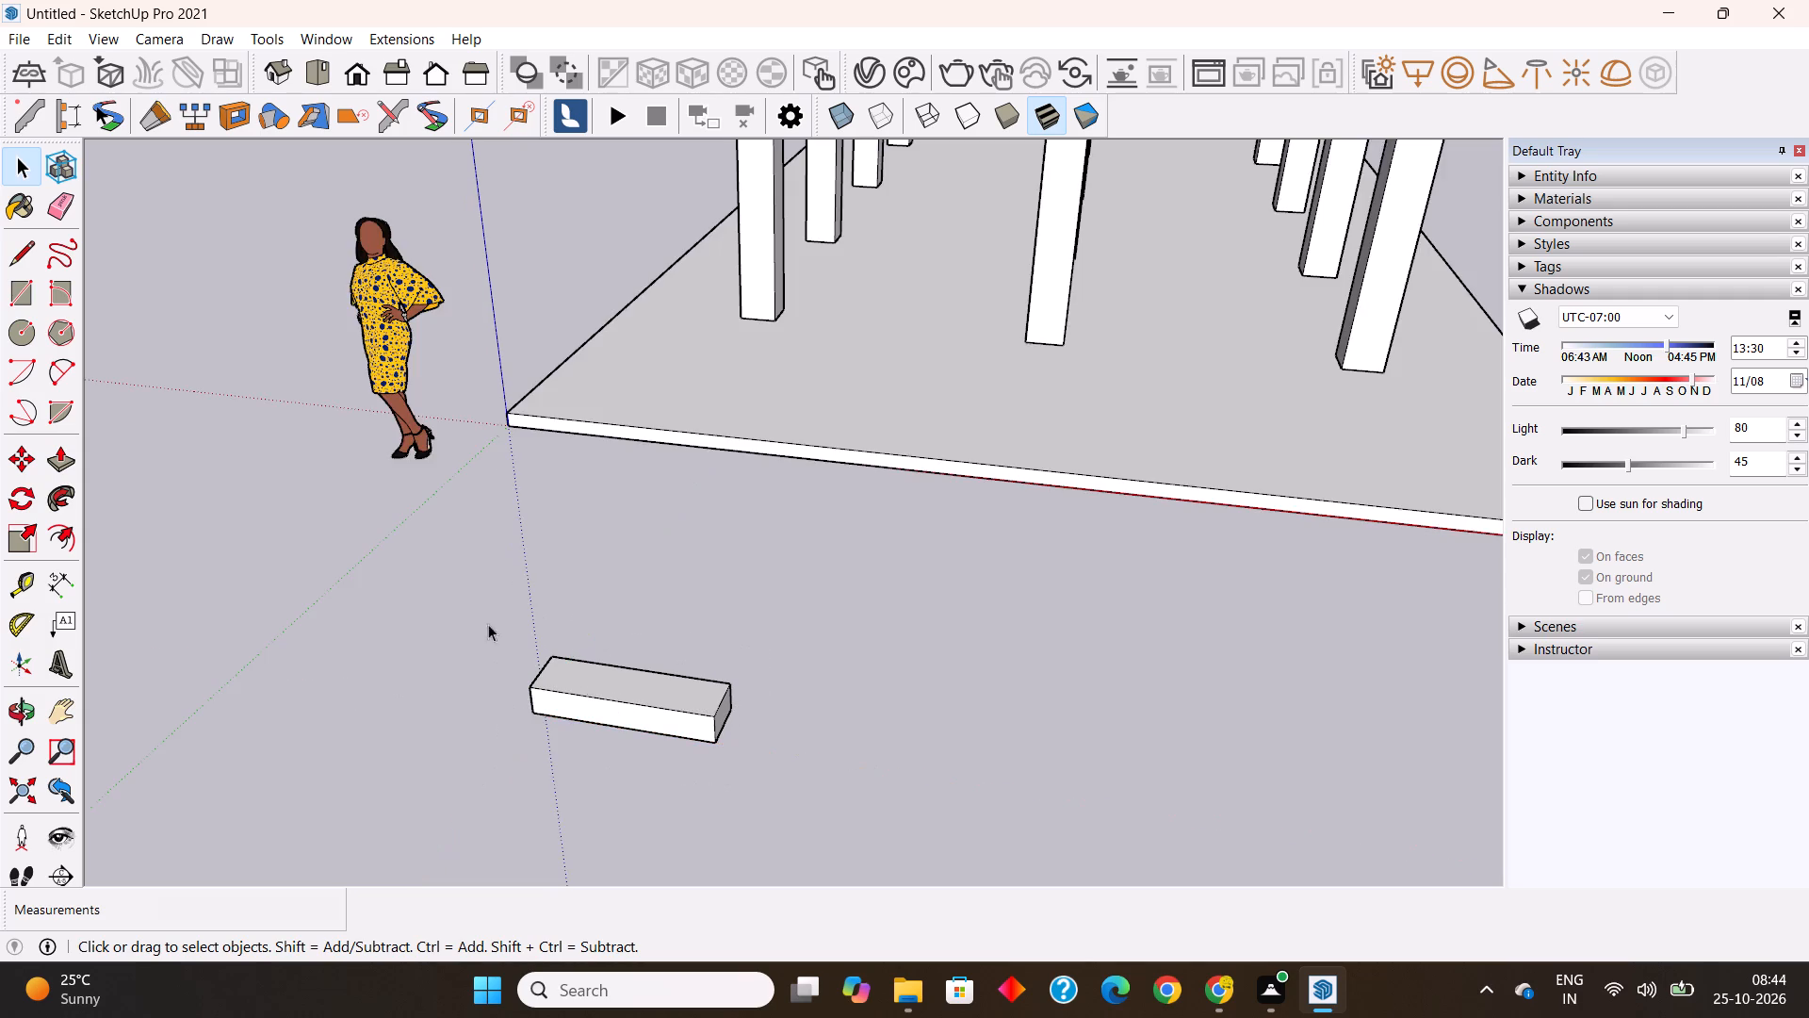
Move the step about 28' 7" to open ground beyond the floor slab's far corner on the red axis.
scroll(645, 602, "down", 6)
left_click(648, 653)
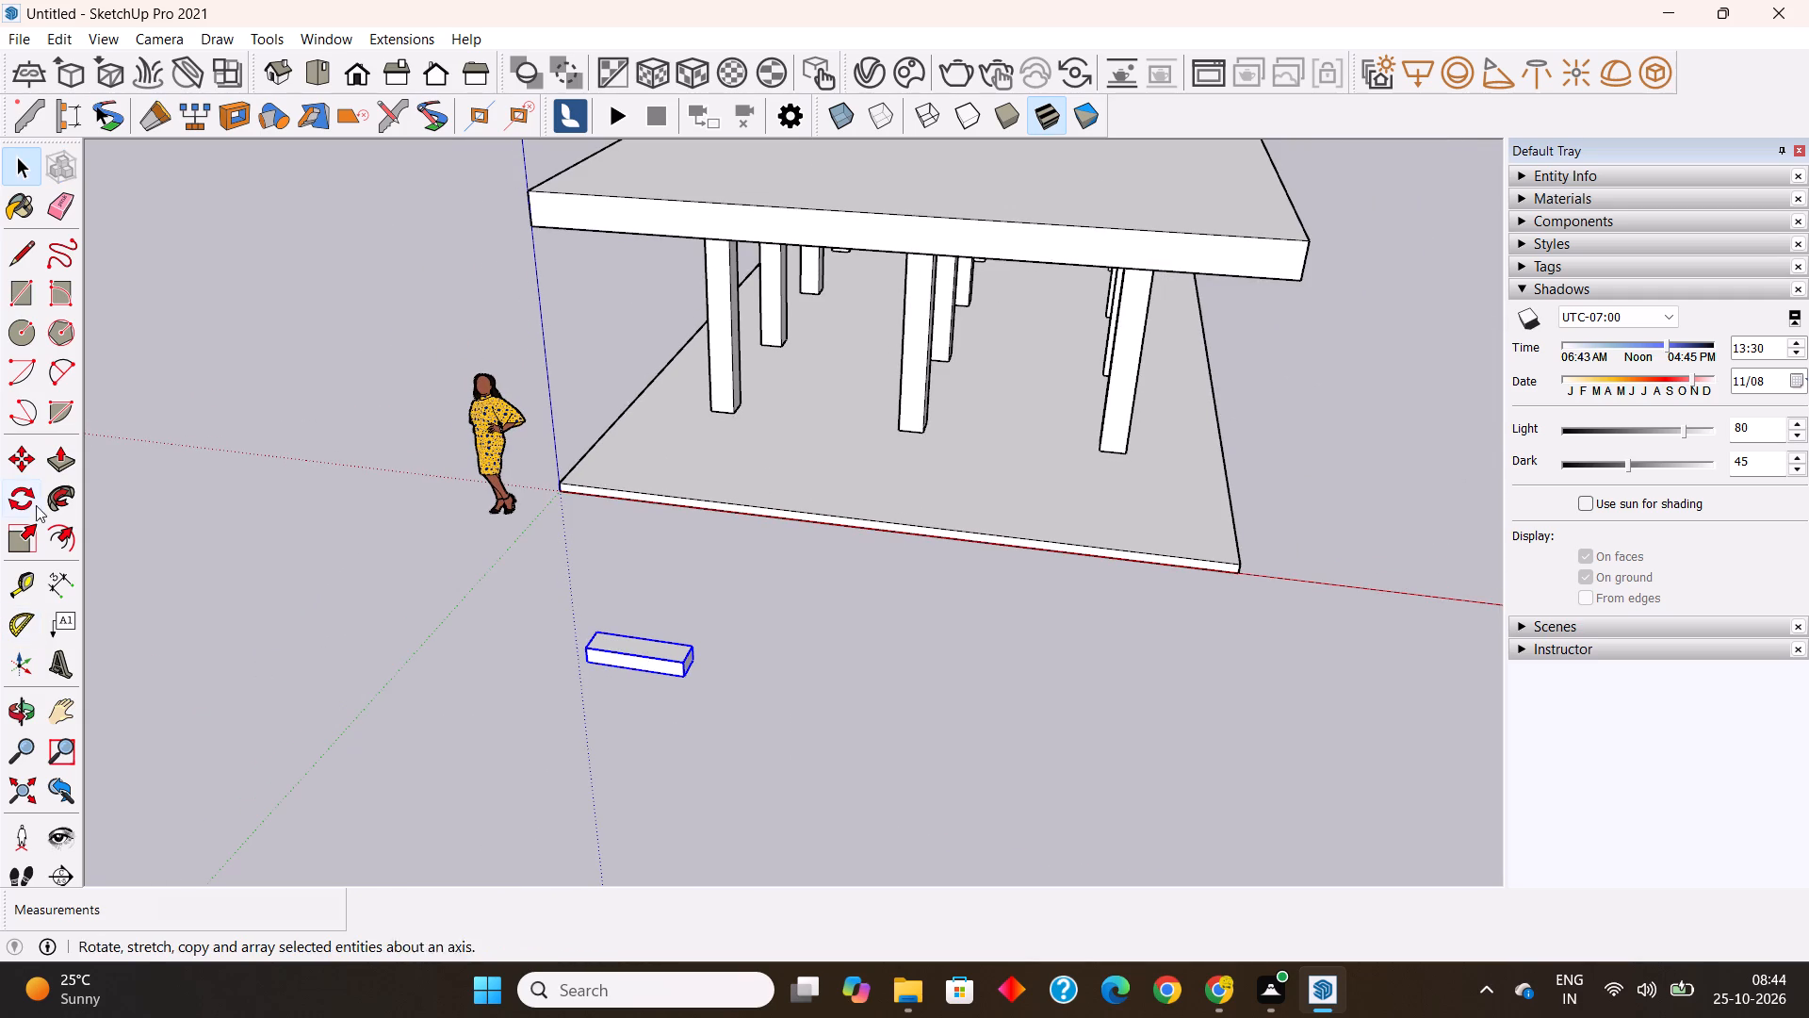
left_click_drag(28, 456, 41, 456)
left_click(683, 687)
scroll(683, 687, "down", 2)
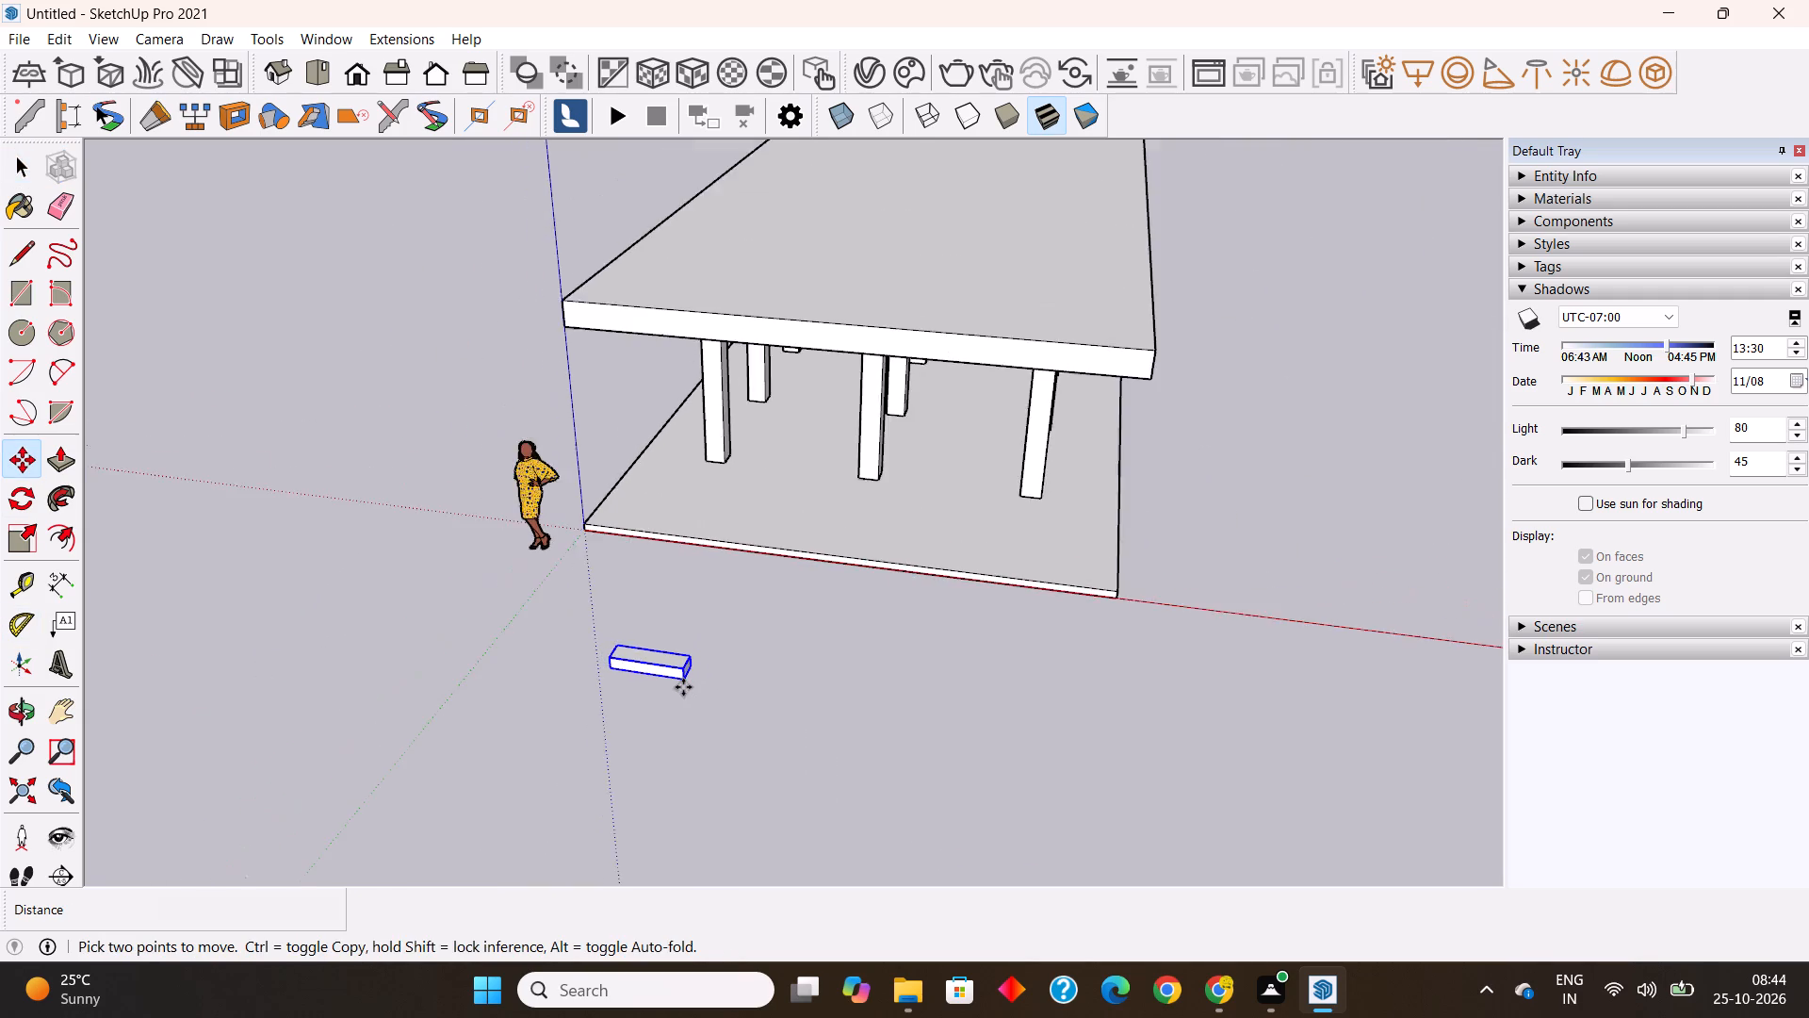
scroll(683, 687, "down", 7)
left_click(1135, 747)
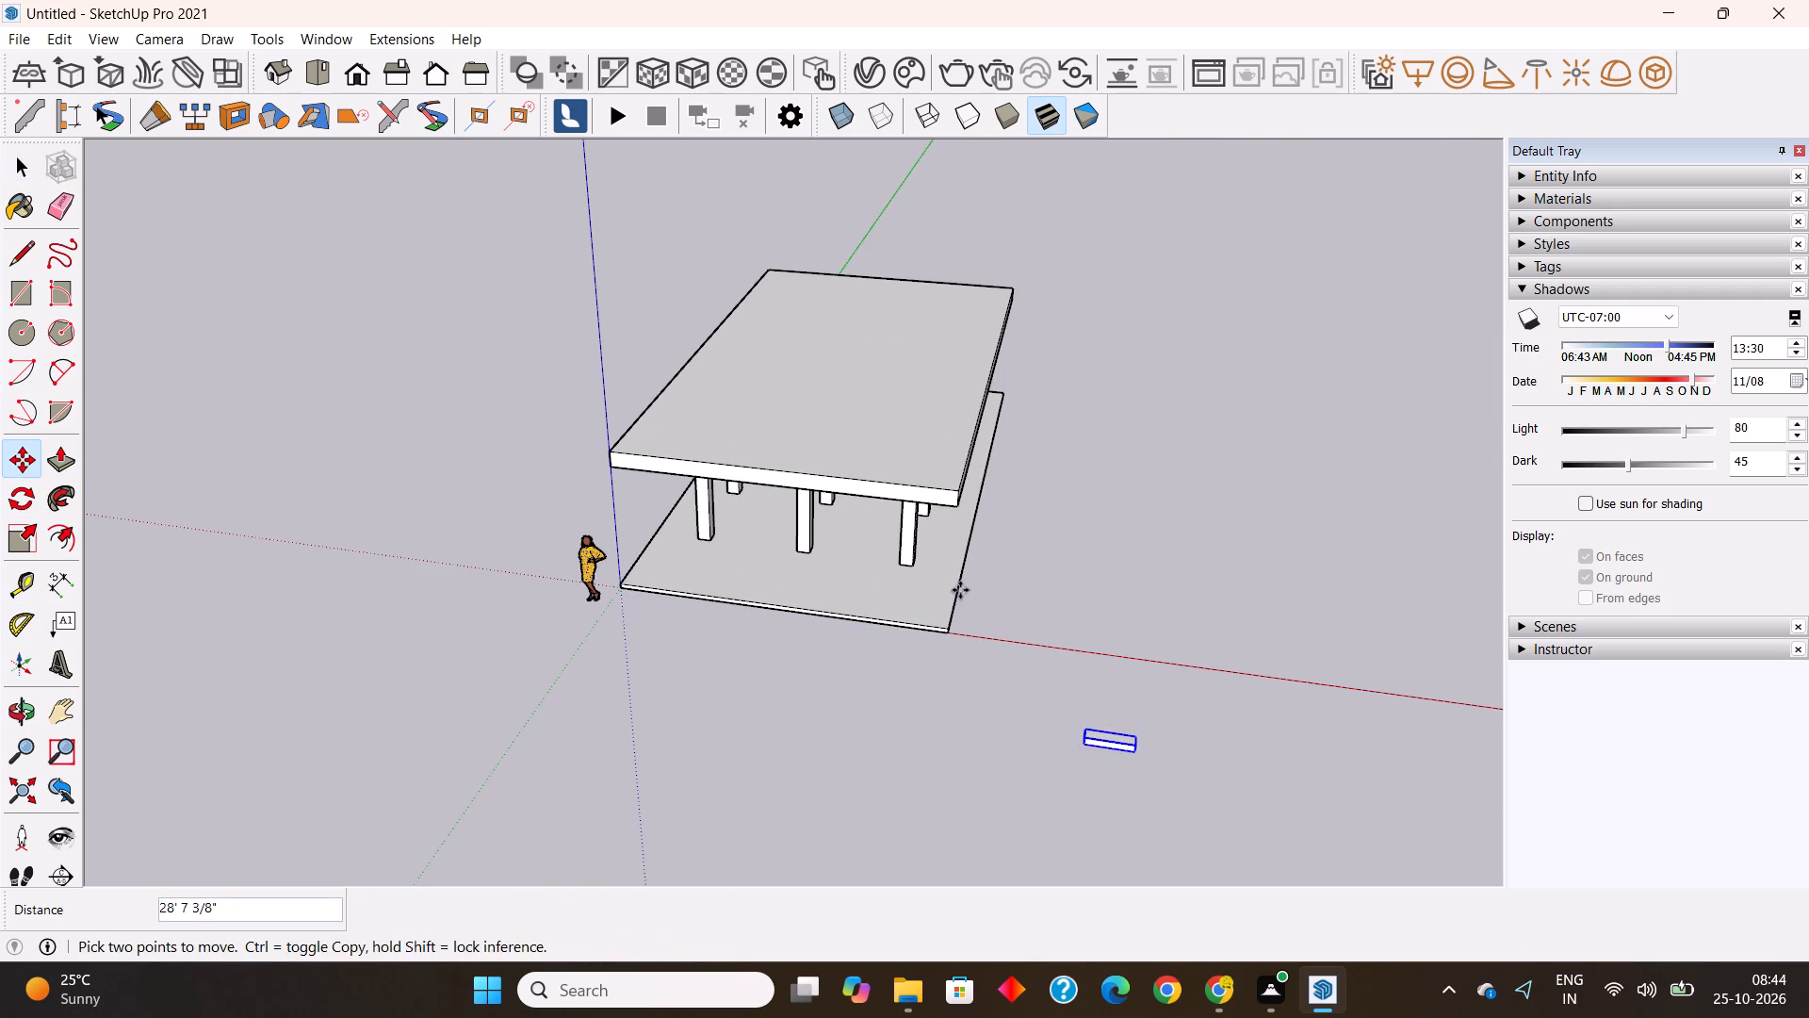
Copy the step from its bottom front corner to its top back corner, stacking a second step behind and above it.
scroll(960, 590, "down", 3)
middle_click_drag(1078, 661, 971, 663)
scroll(705, 484, "down", 6)
scroll(916, 627, "up", 5)
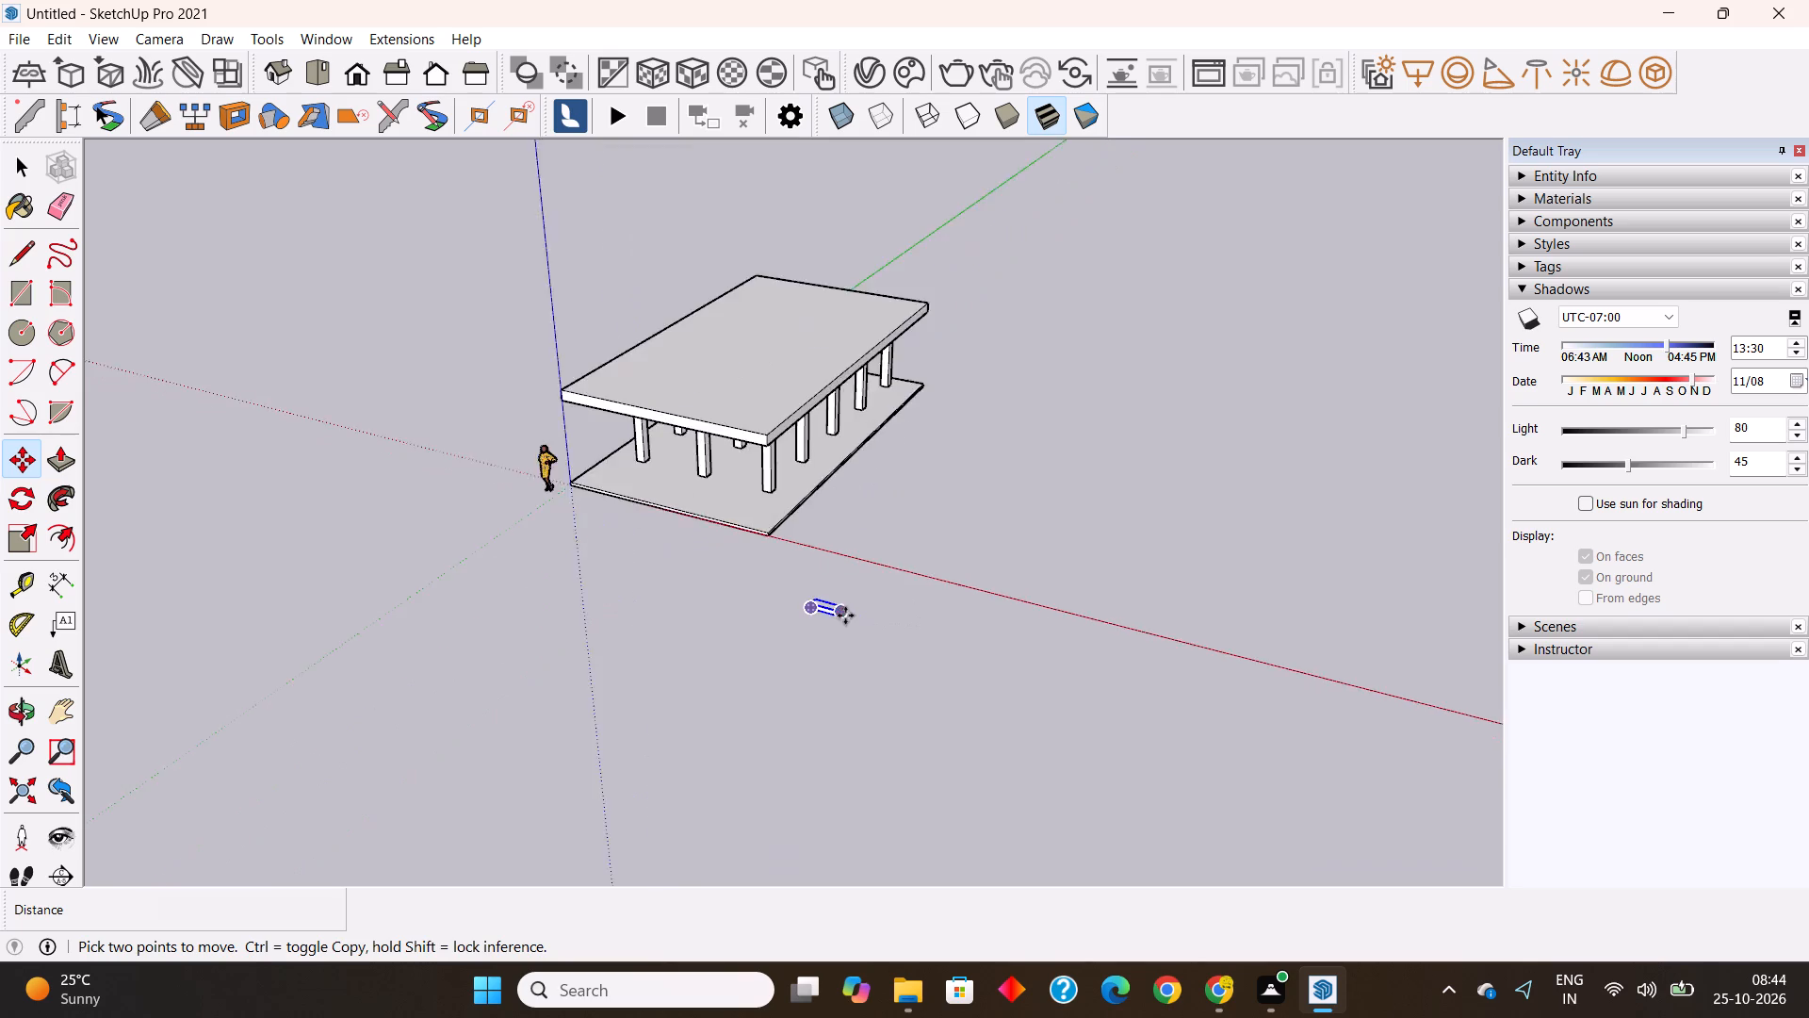
scroll(845, 616, "up", 20)
scroll(845, 616, "up", 2)
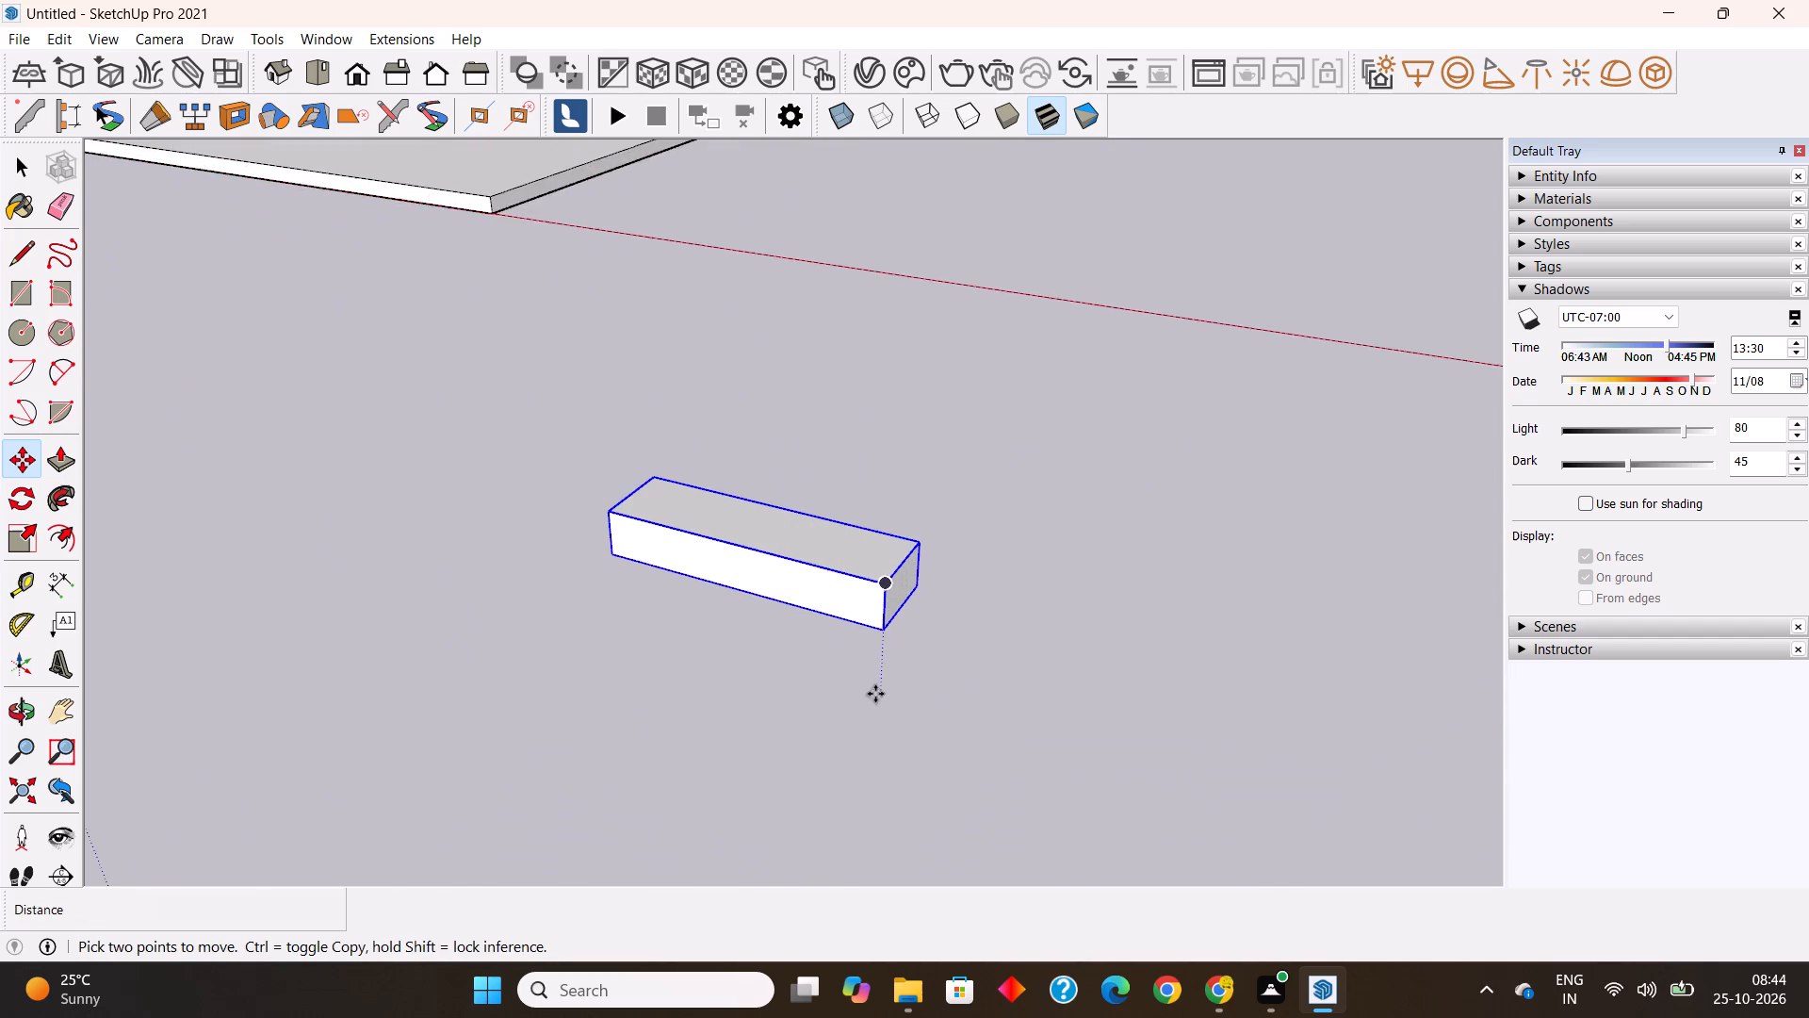
scroll(875, 694, "up", 3)
middle_click_drag(897, 642, 843, 668)
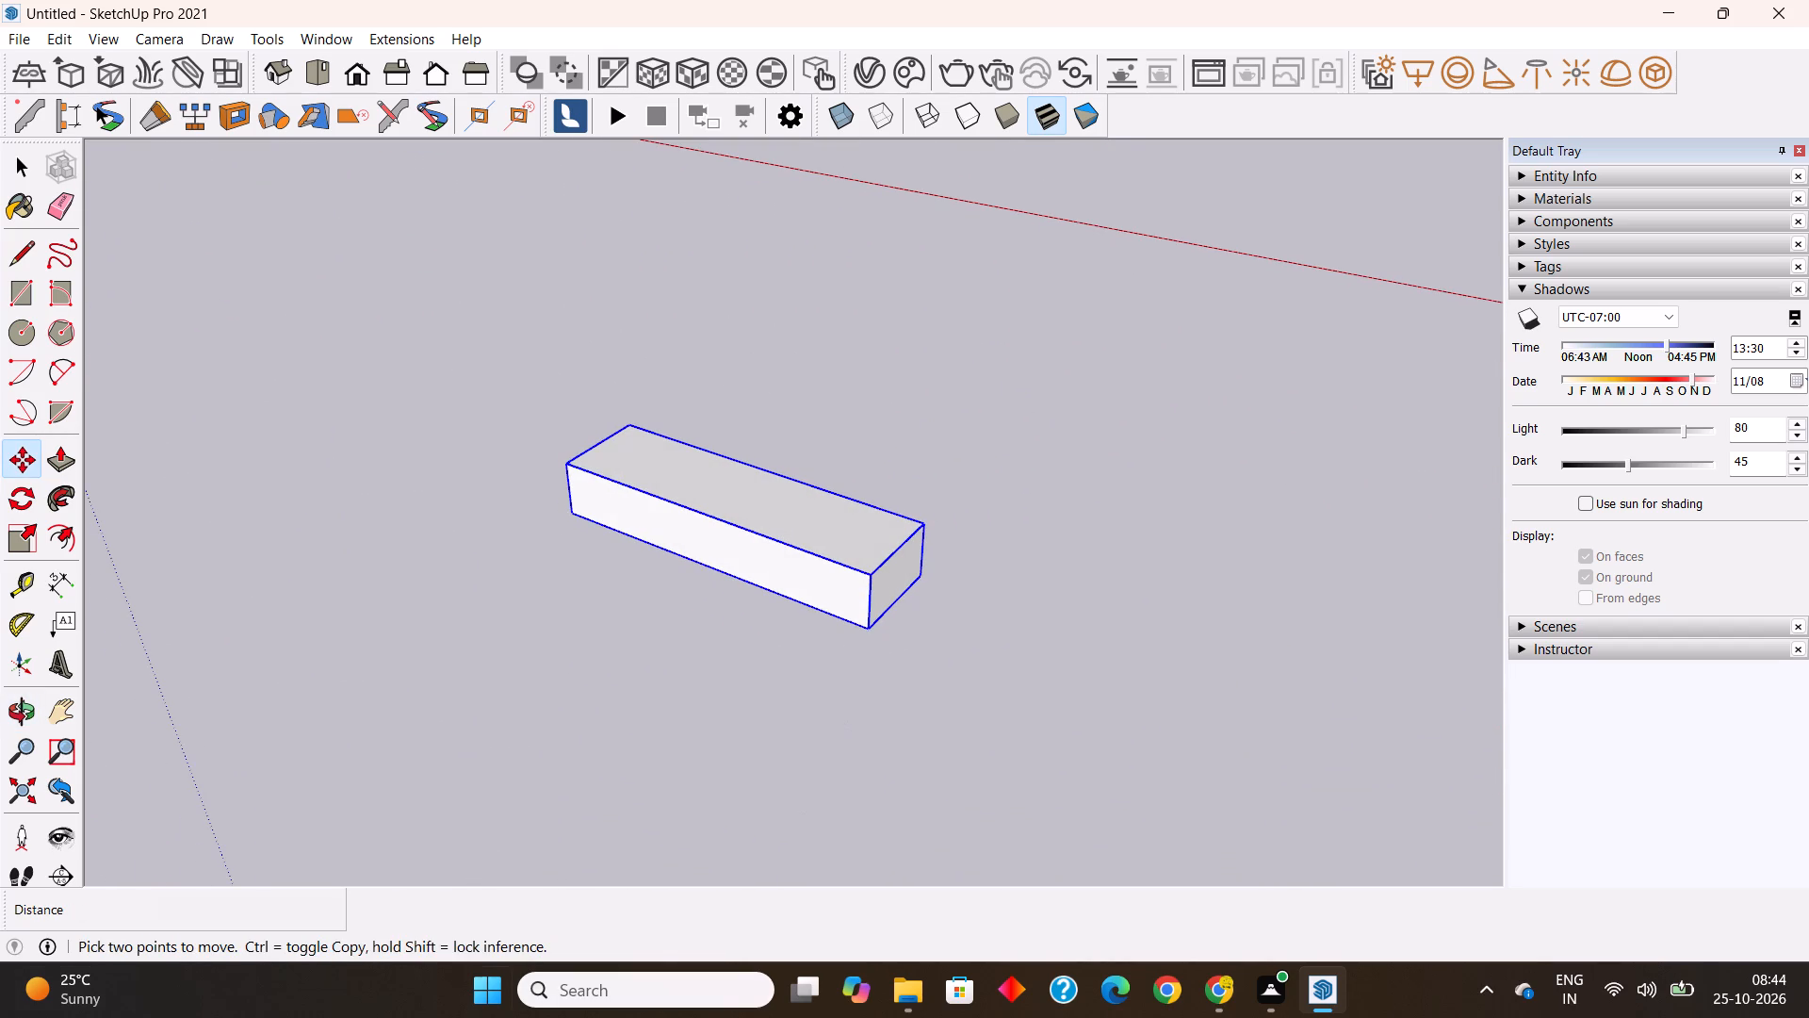
left_click(868, 631)
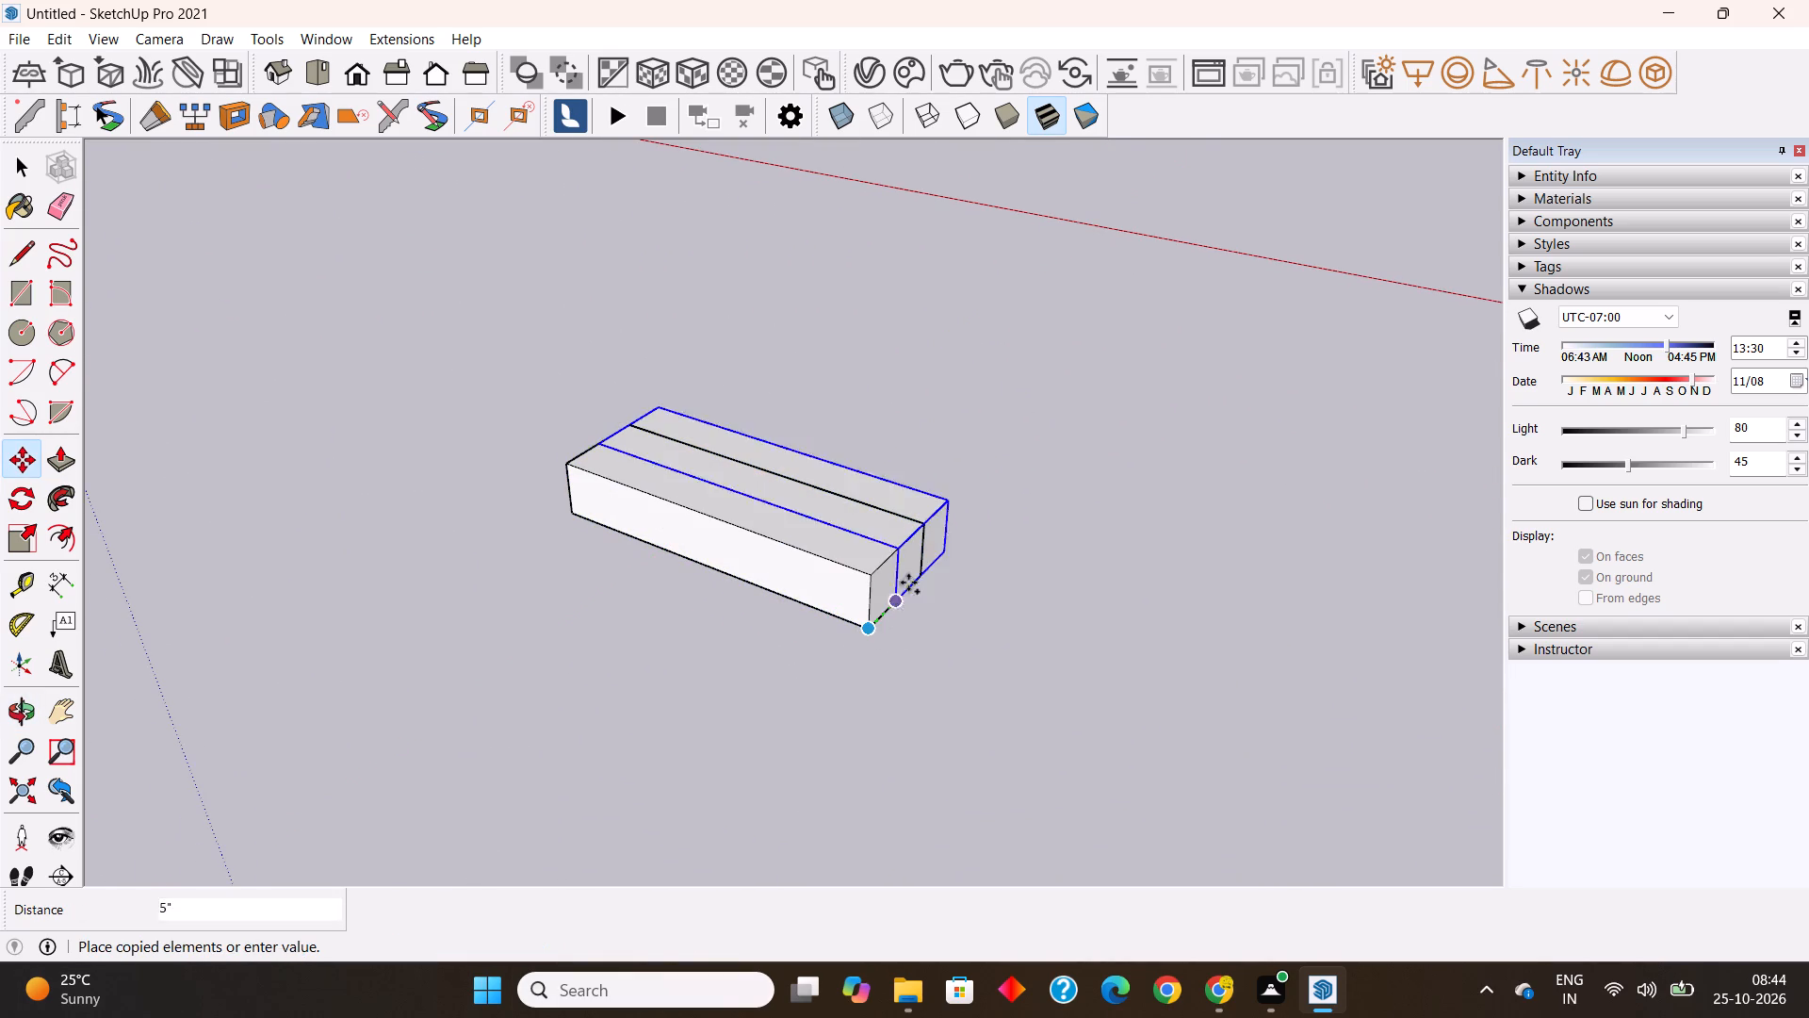
left_click(925, 523)
Repeat the step copy as an x10 array to form the stair flight, and leave the Move tool.
key("x")
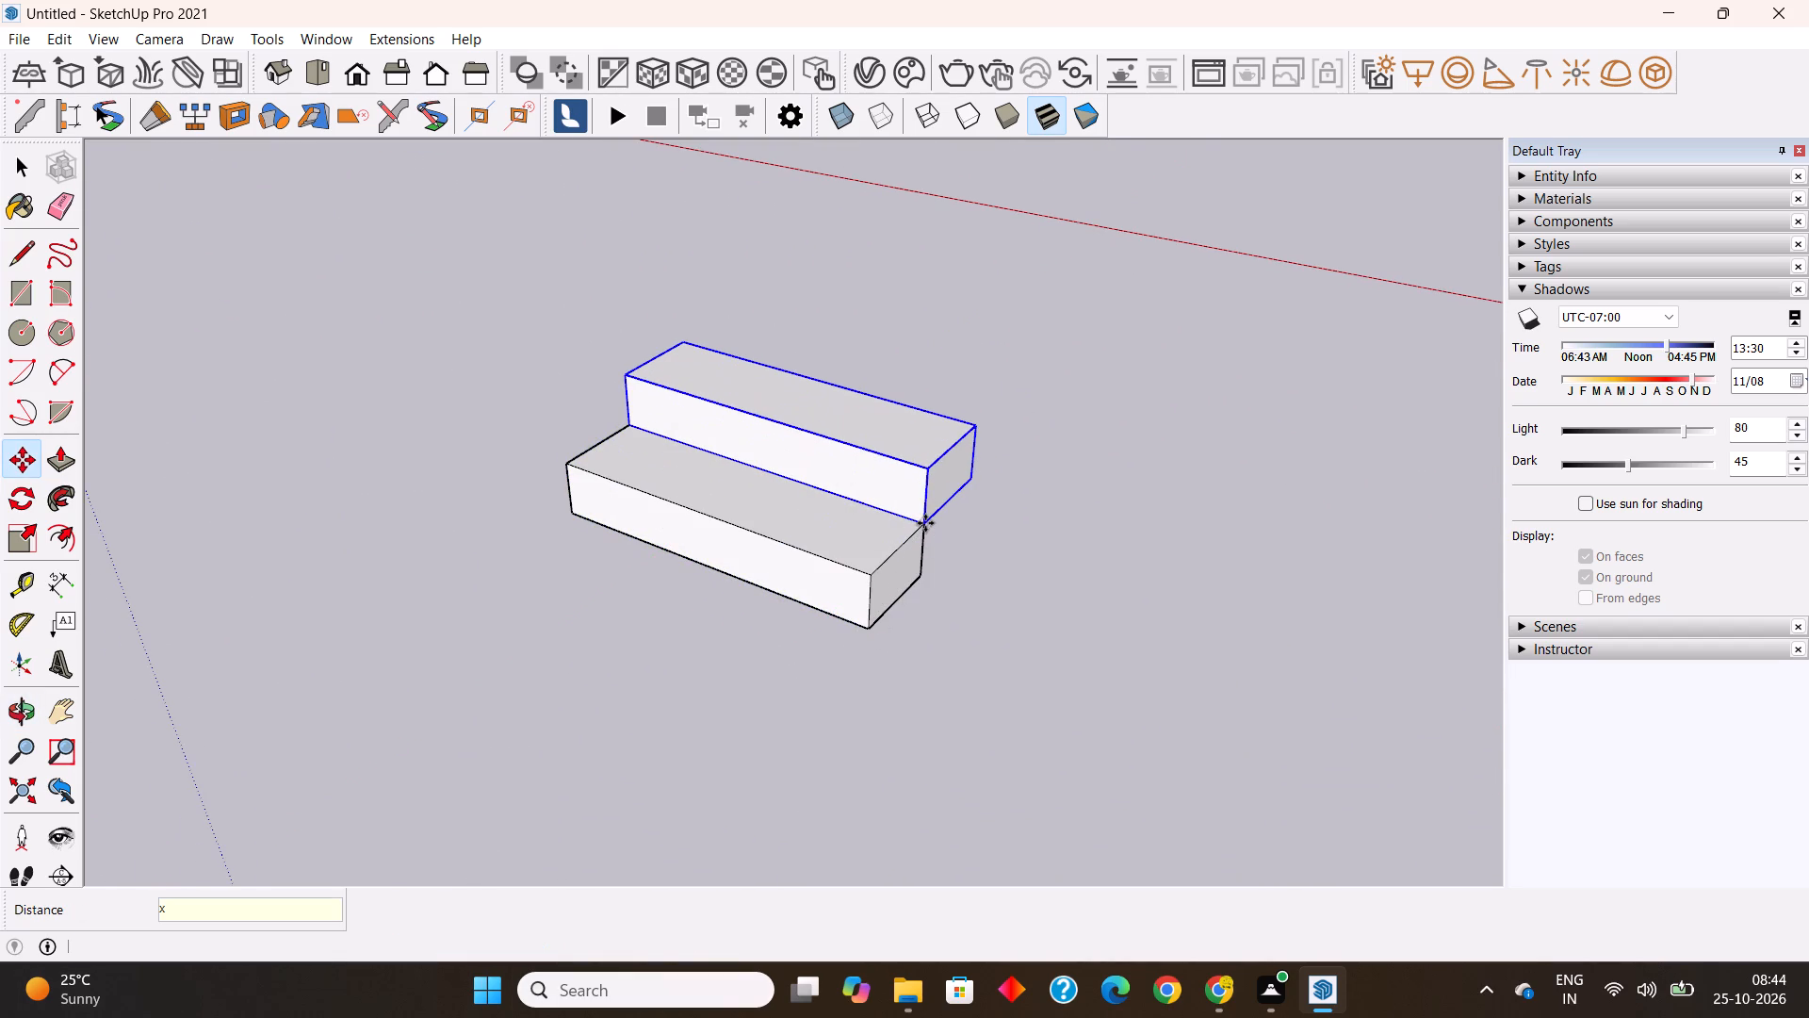
type("10")
key("Return")
scroll(678, 694, "down", 10)
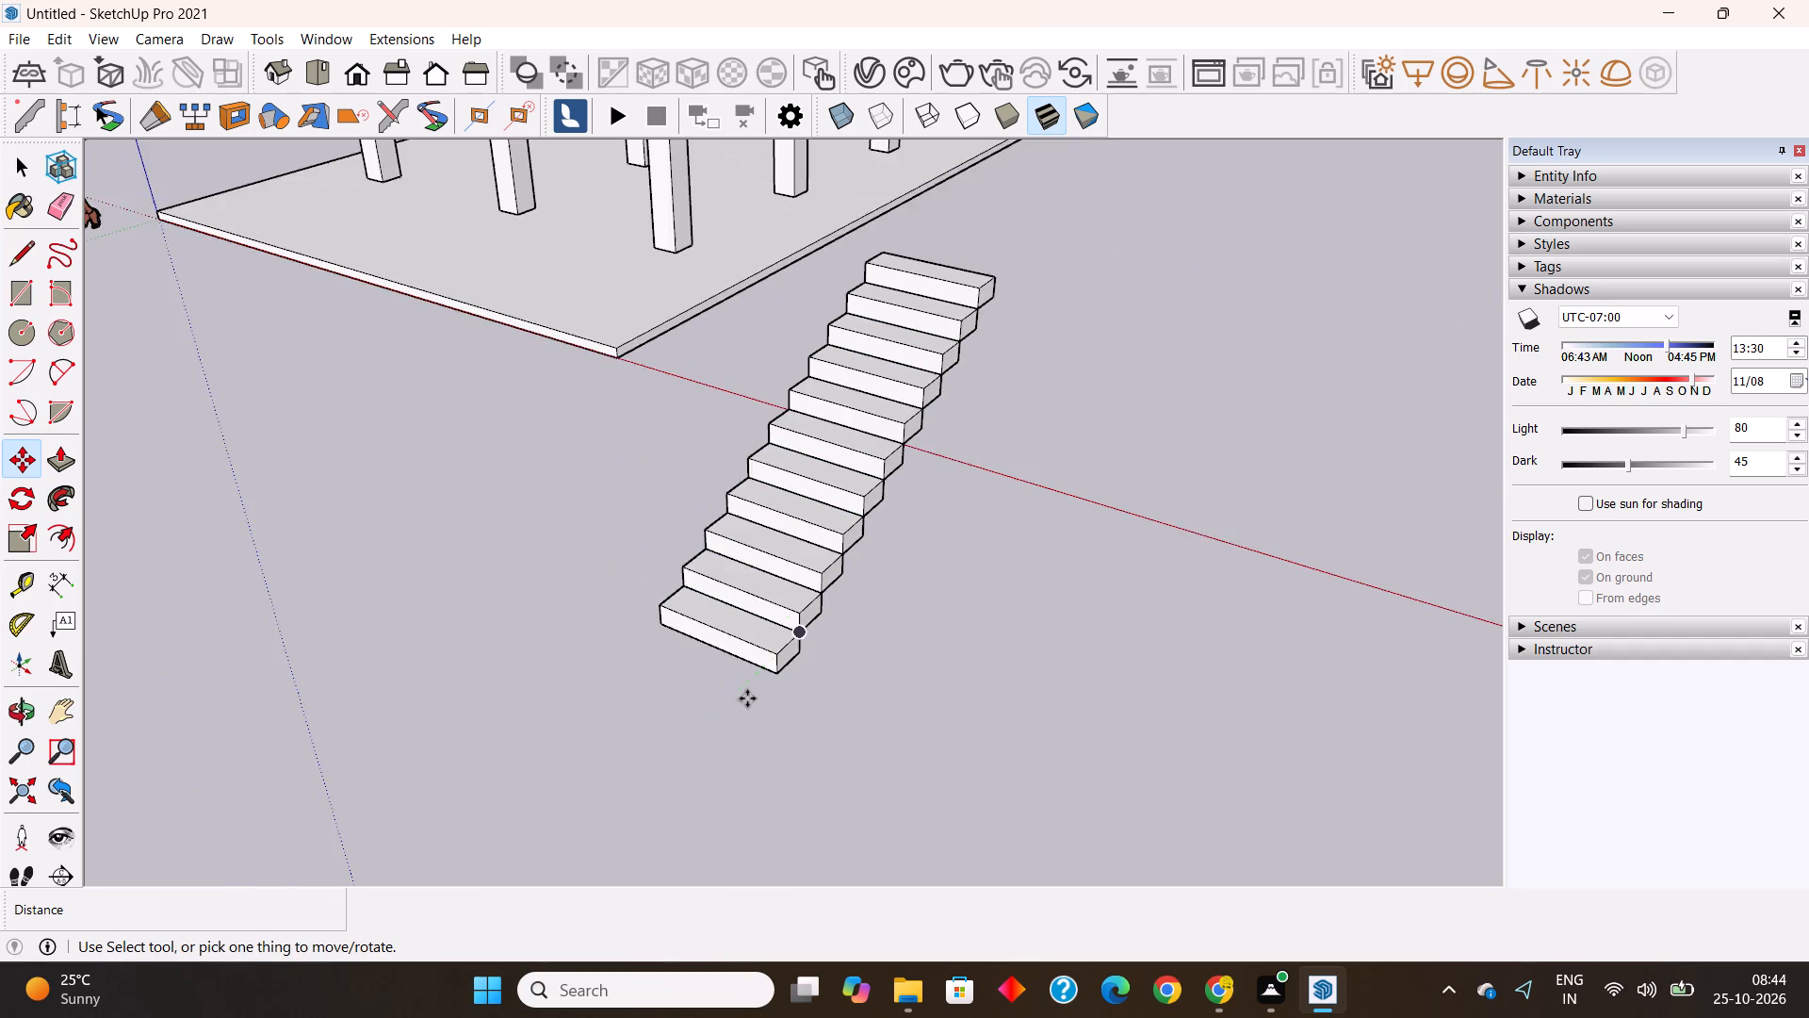
scroll(747, 698, "down", 14)
middle_click_drag(778, 675, 686, 661)
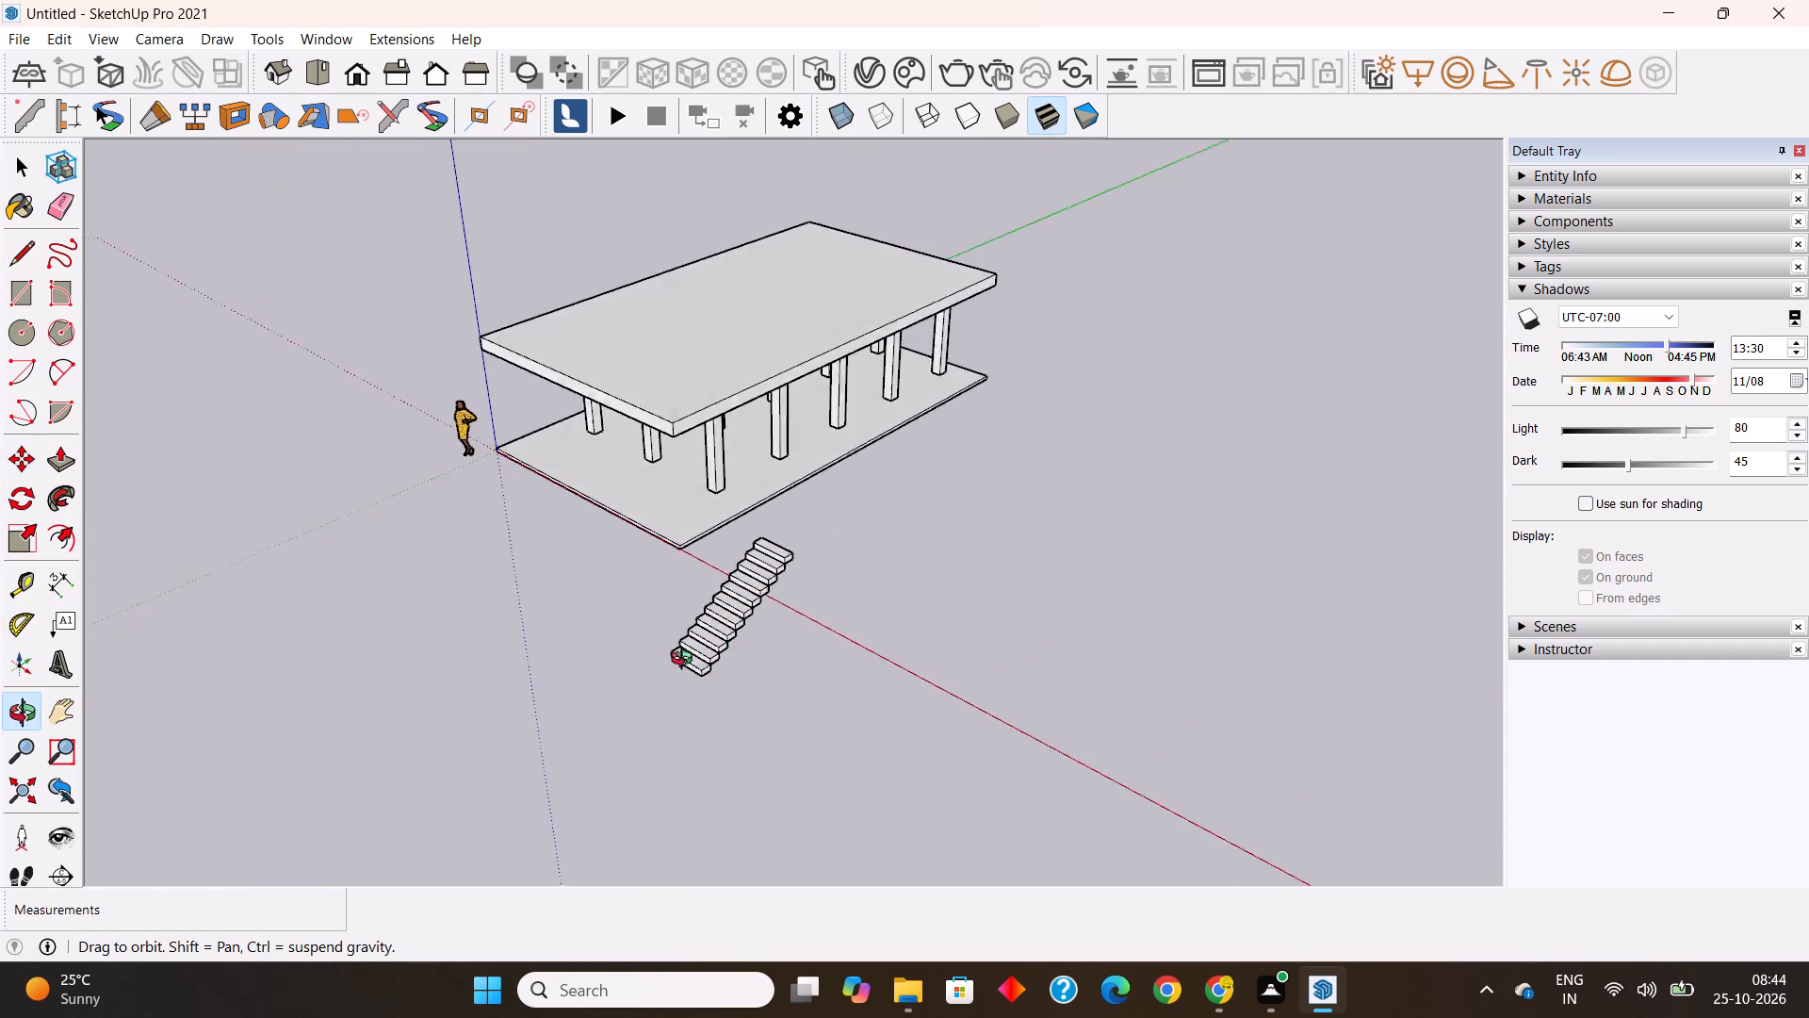
middle_click_drag(686, 661, 683, 675)
key("space")
left_click(839, 741)
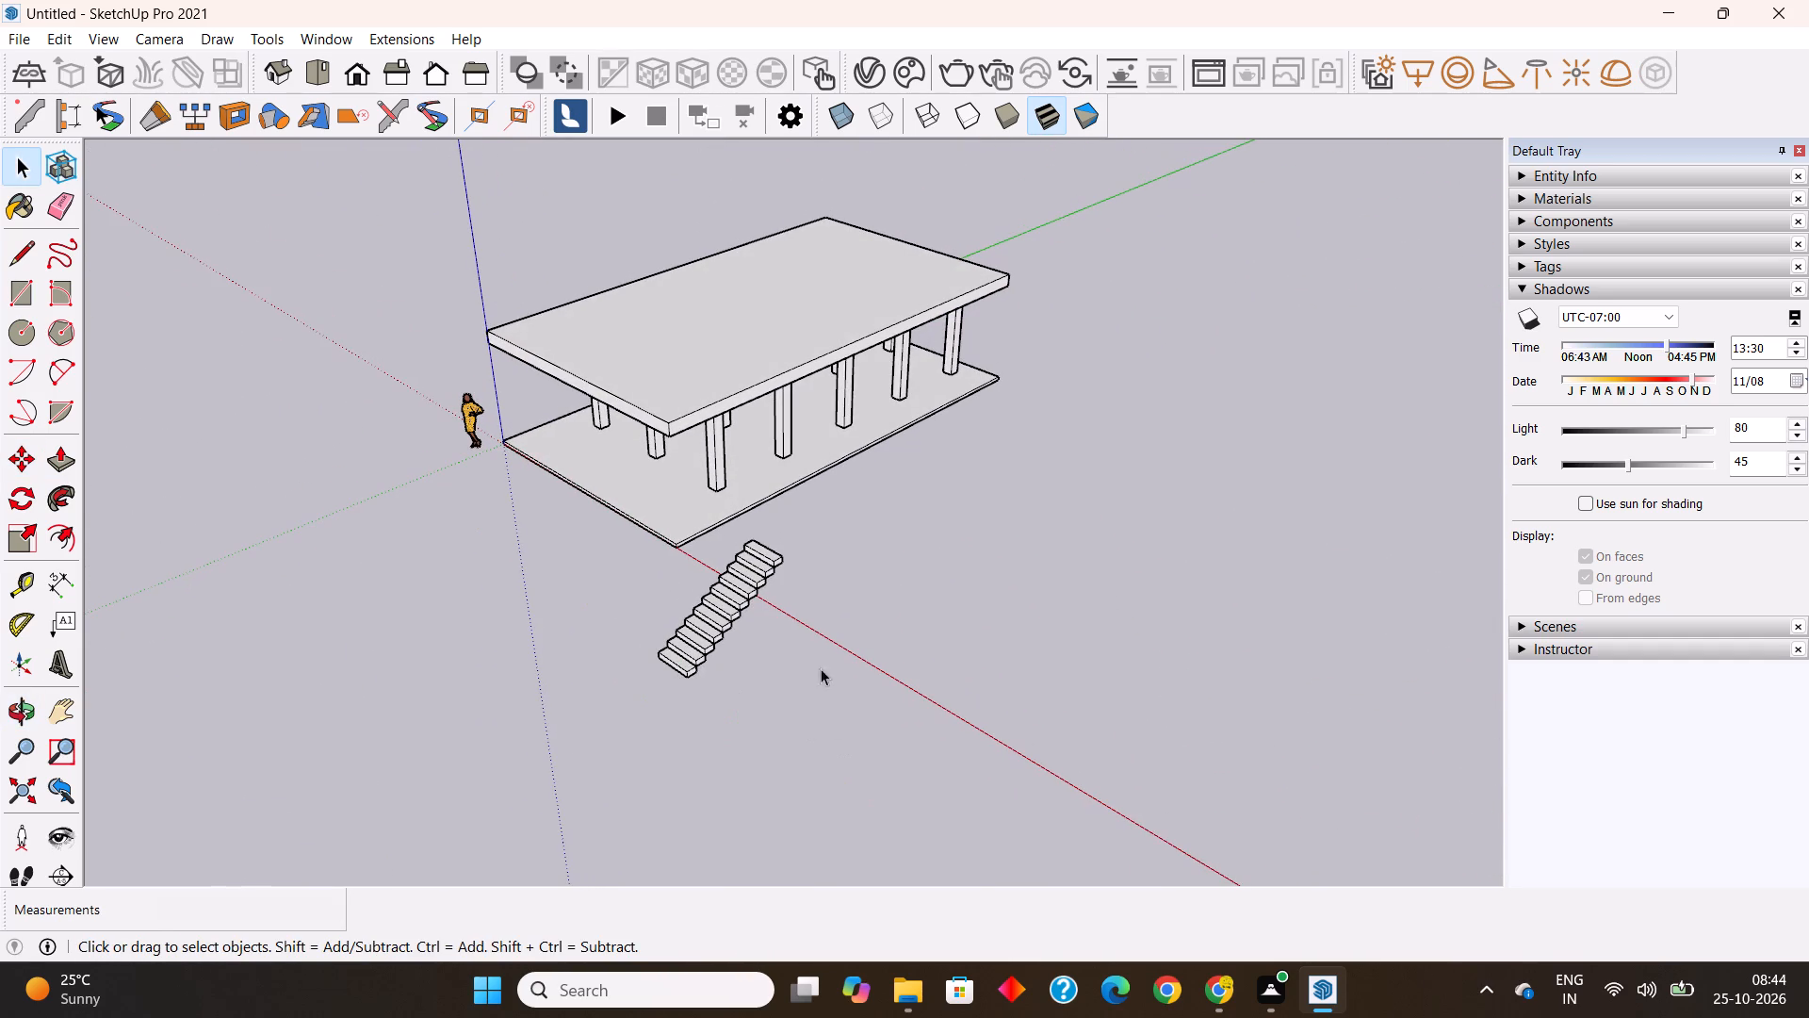
Explode the topmost step of the flight and make its geometry a separate group.
scroll(751, 522, "up", 20)
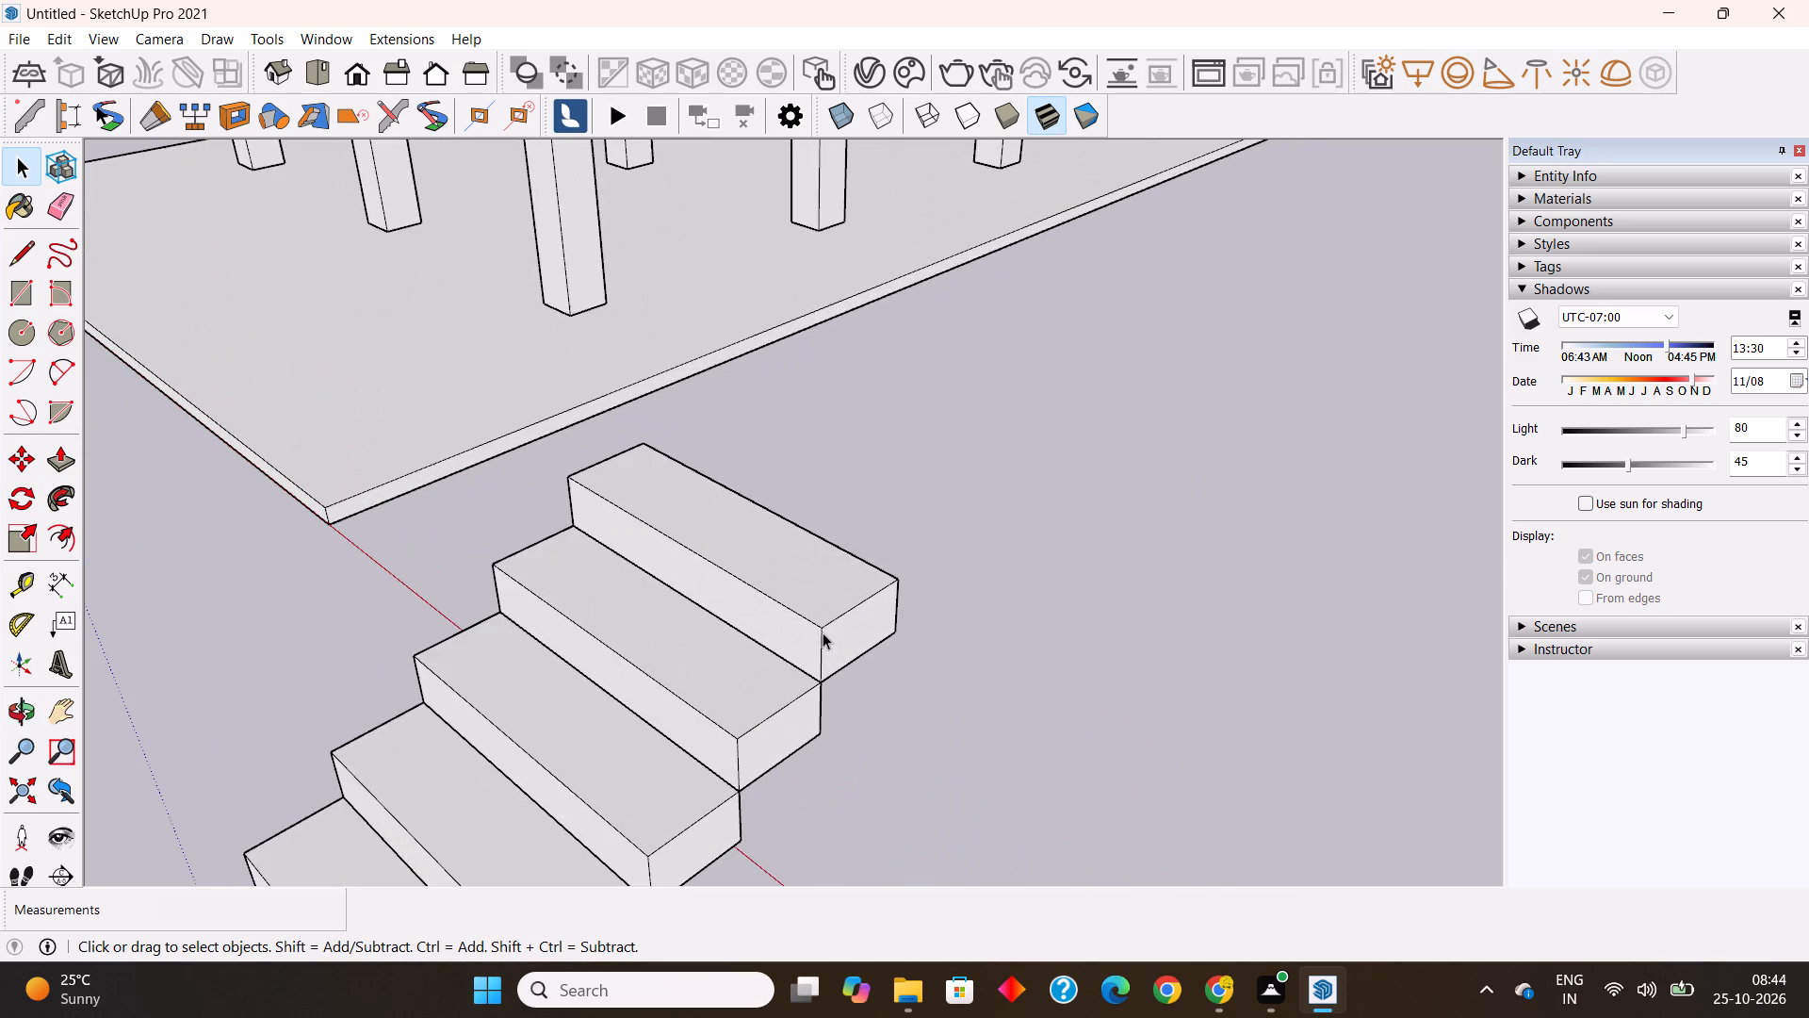
left_click(818, 625)
right_click(818, 625)
left_click(891, 462)
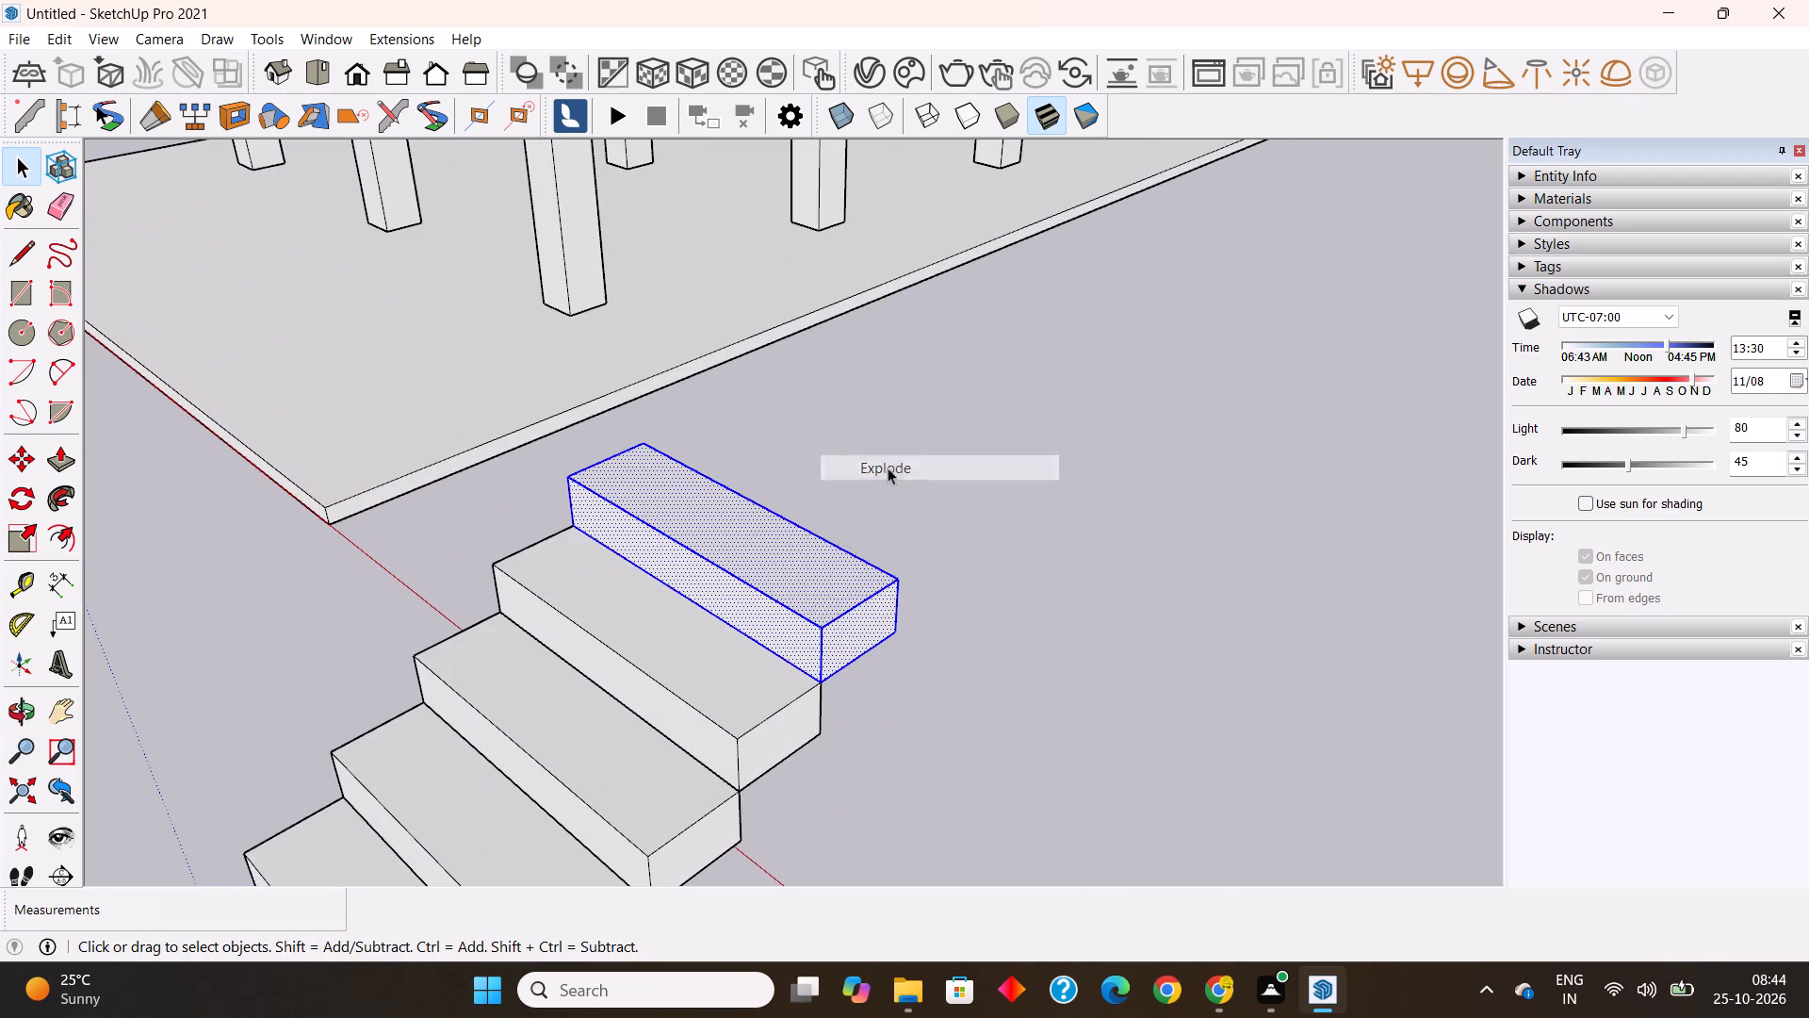
right_click(827, 605)
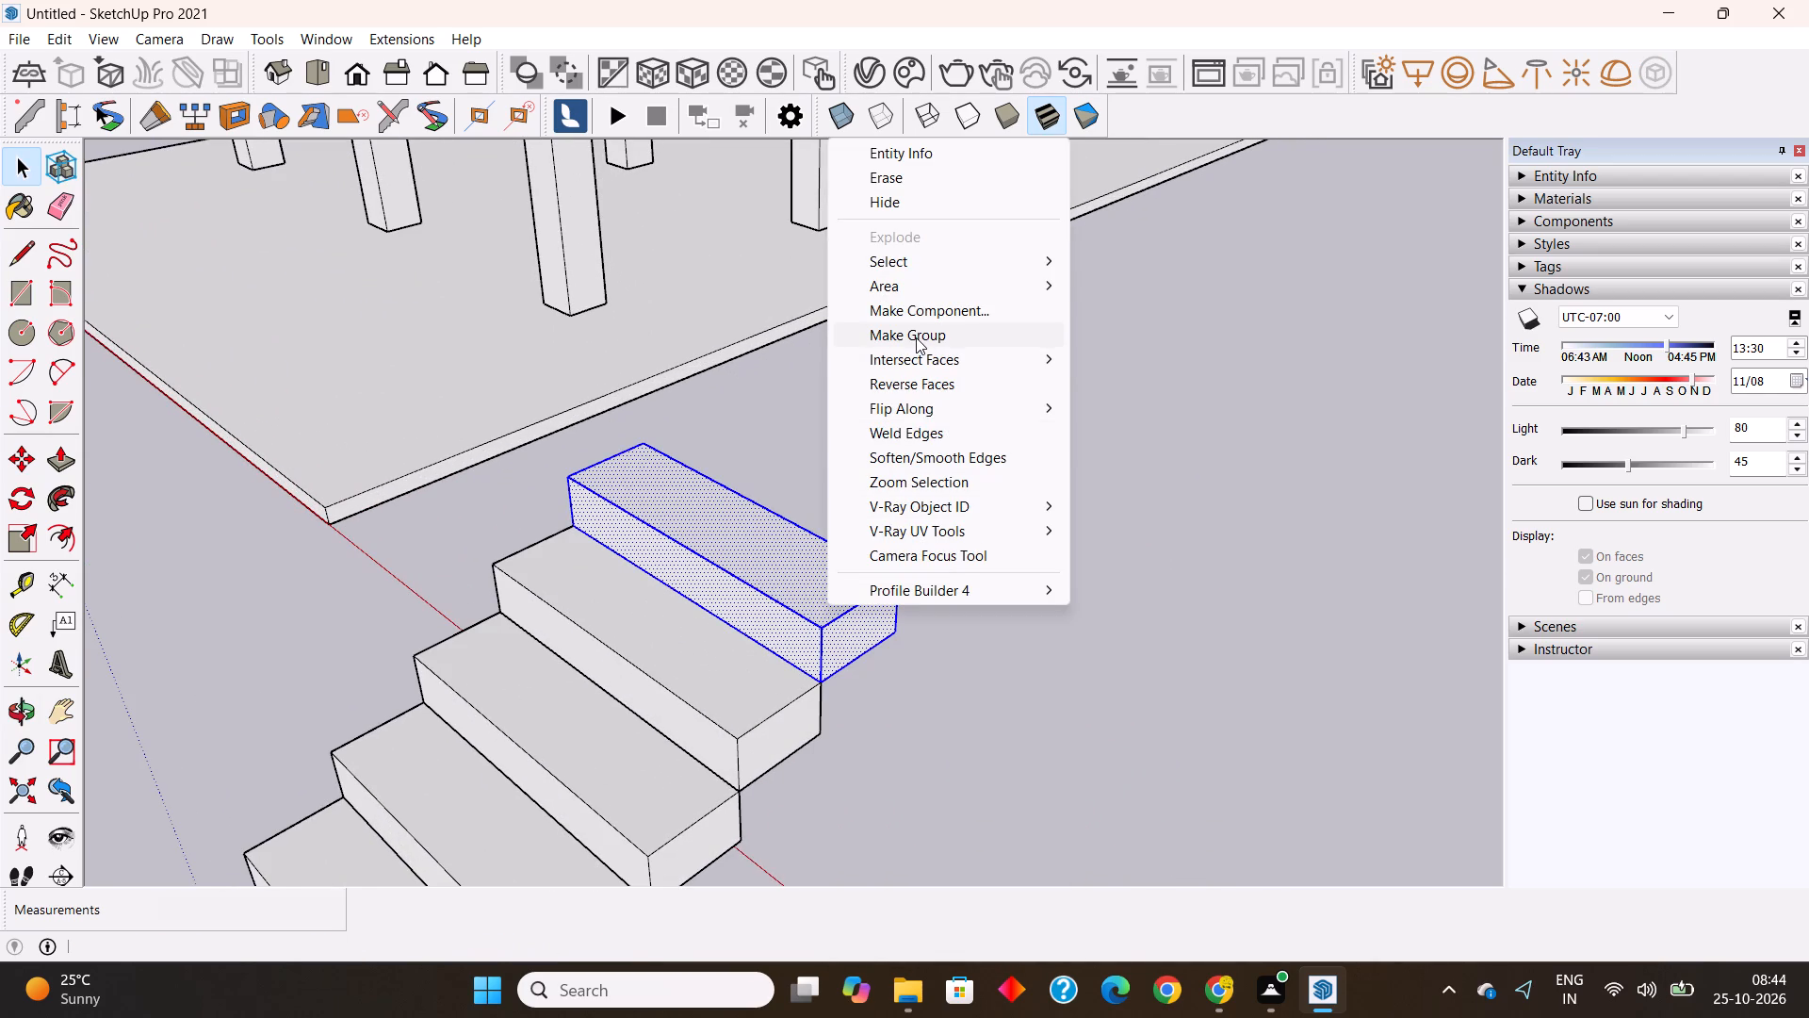
left_click(916, 337)
Open the topmost step's group for editing and pull its back face out 2'2" to form a landing.
scroll(887, 687, "down", 5)
middle_click_drag(897, 682, 610, 706)
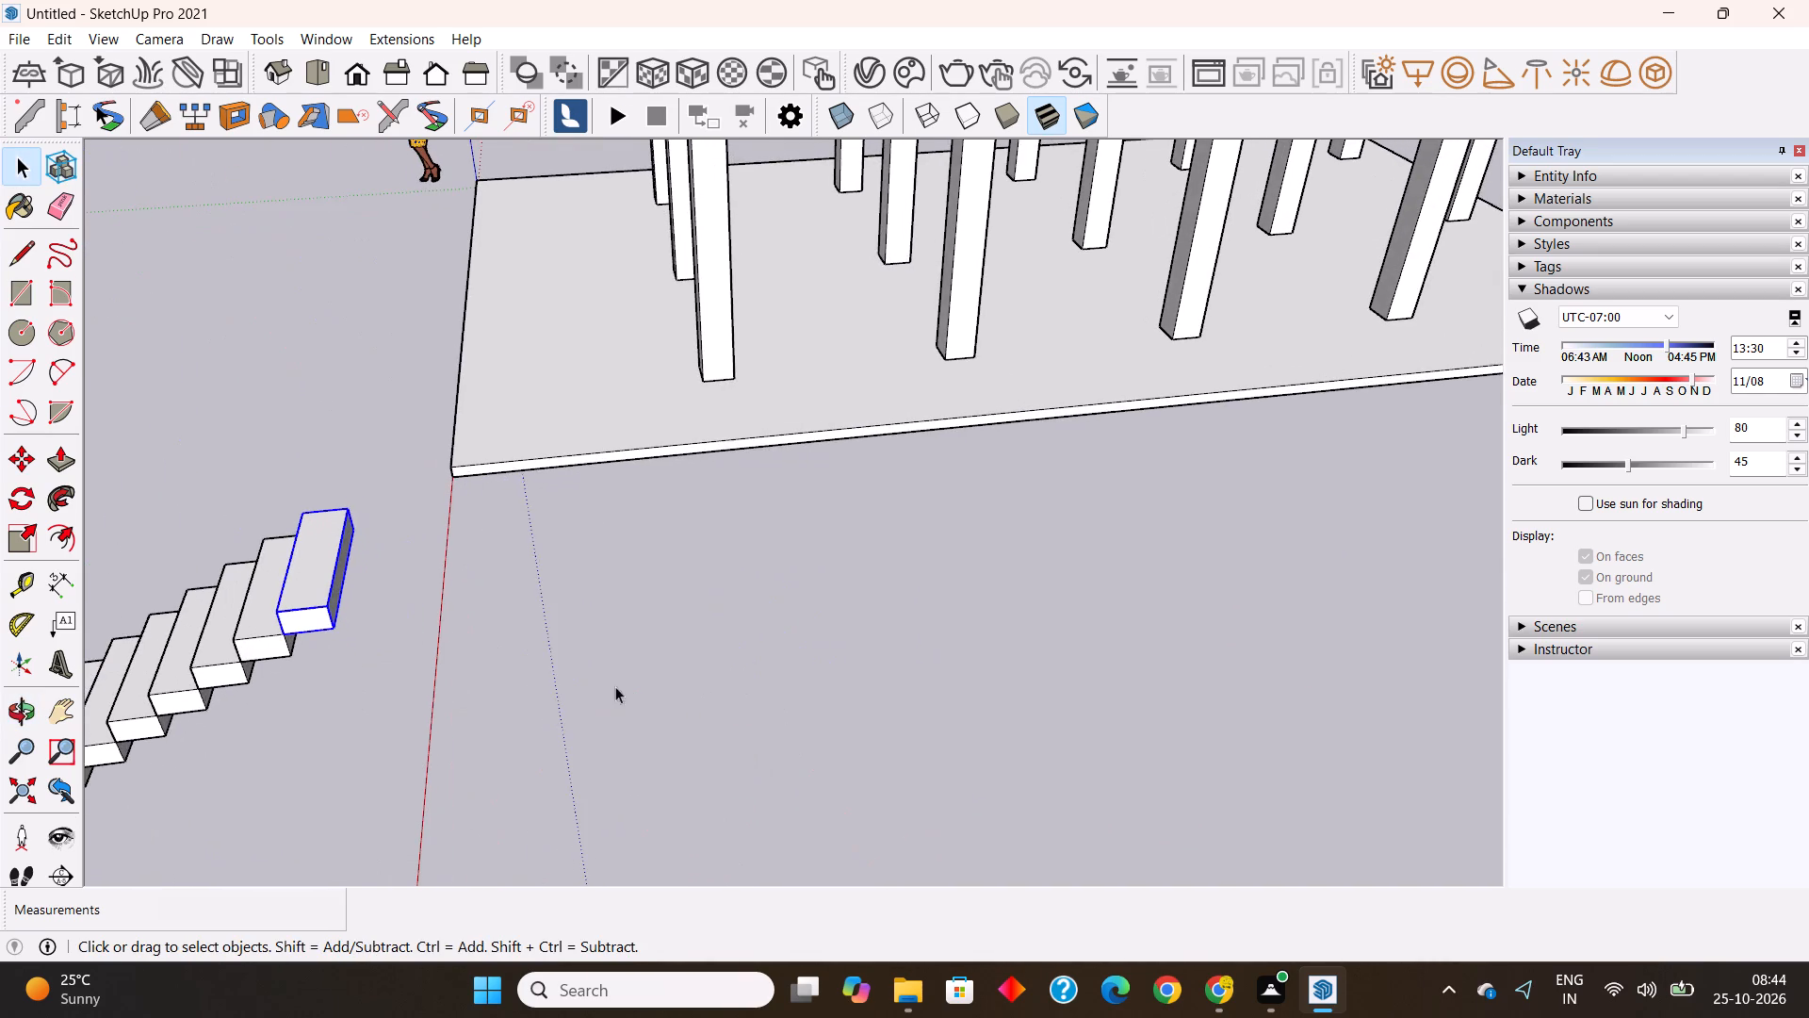
scroll(739, 363, "down", 10)
middle_click_drag(742, 540, 405, 564)
scroll(611, 406, "up", 2)
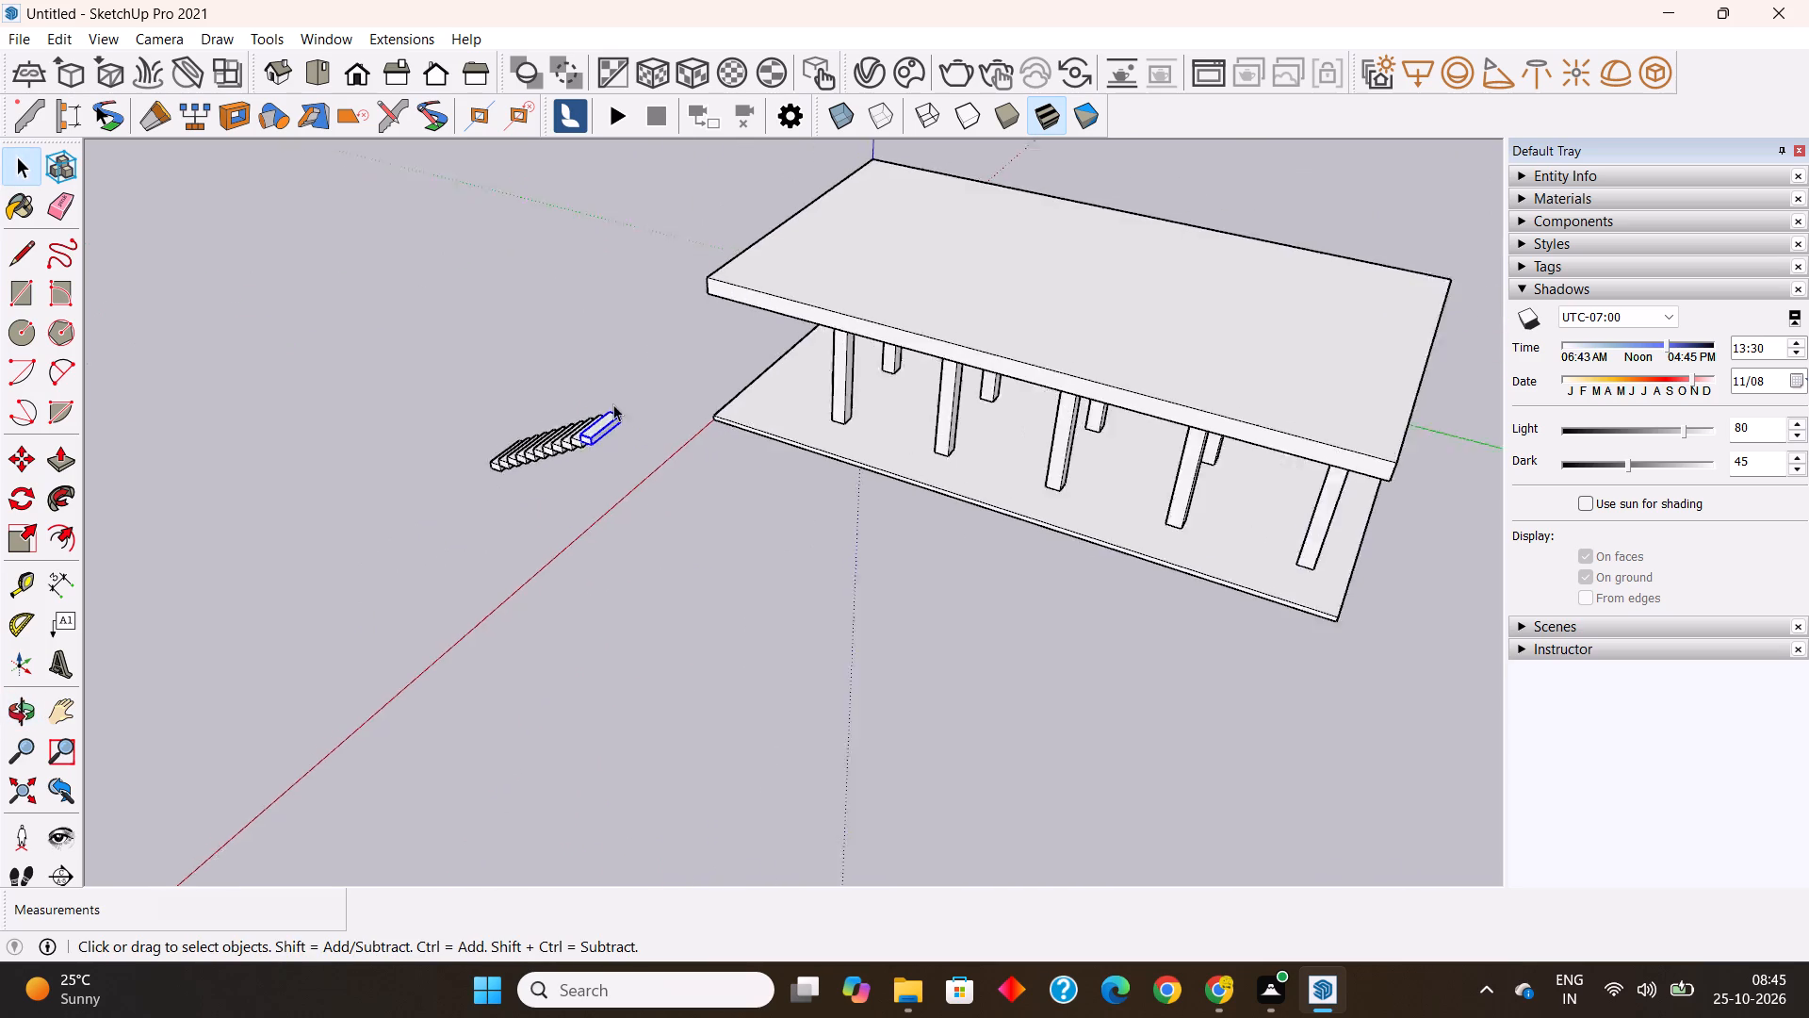
scroll(613, 404, "up", 20)
scroll(613, 404, "up", 2)
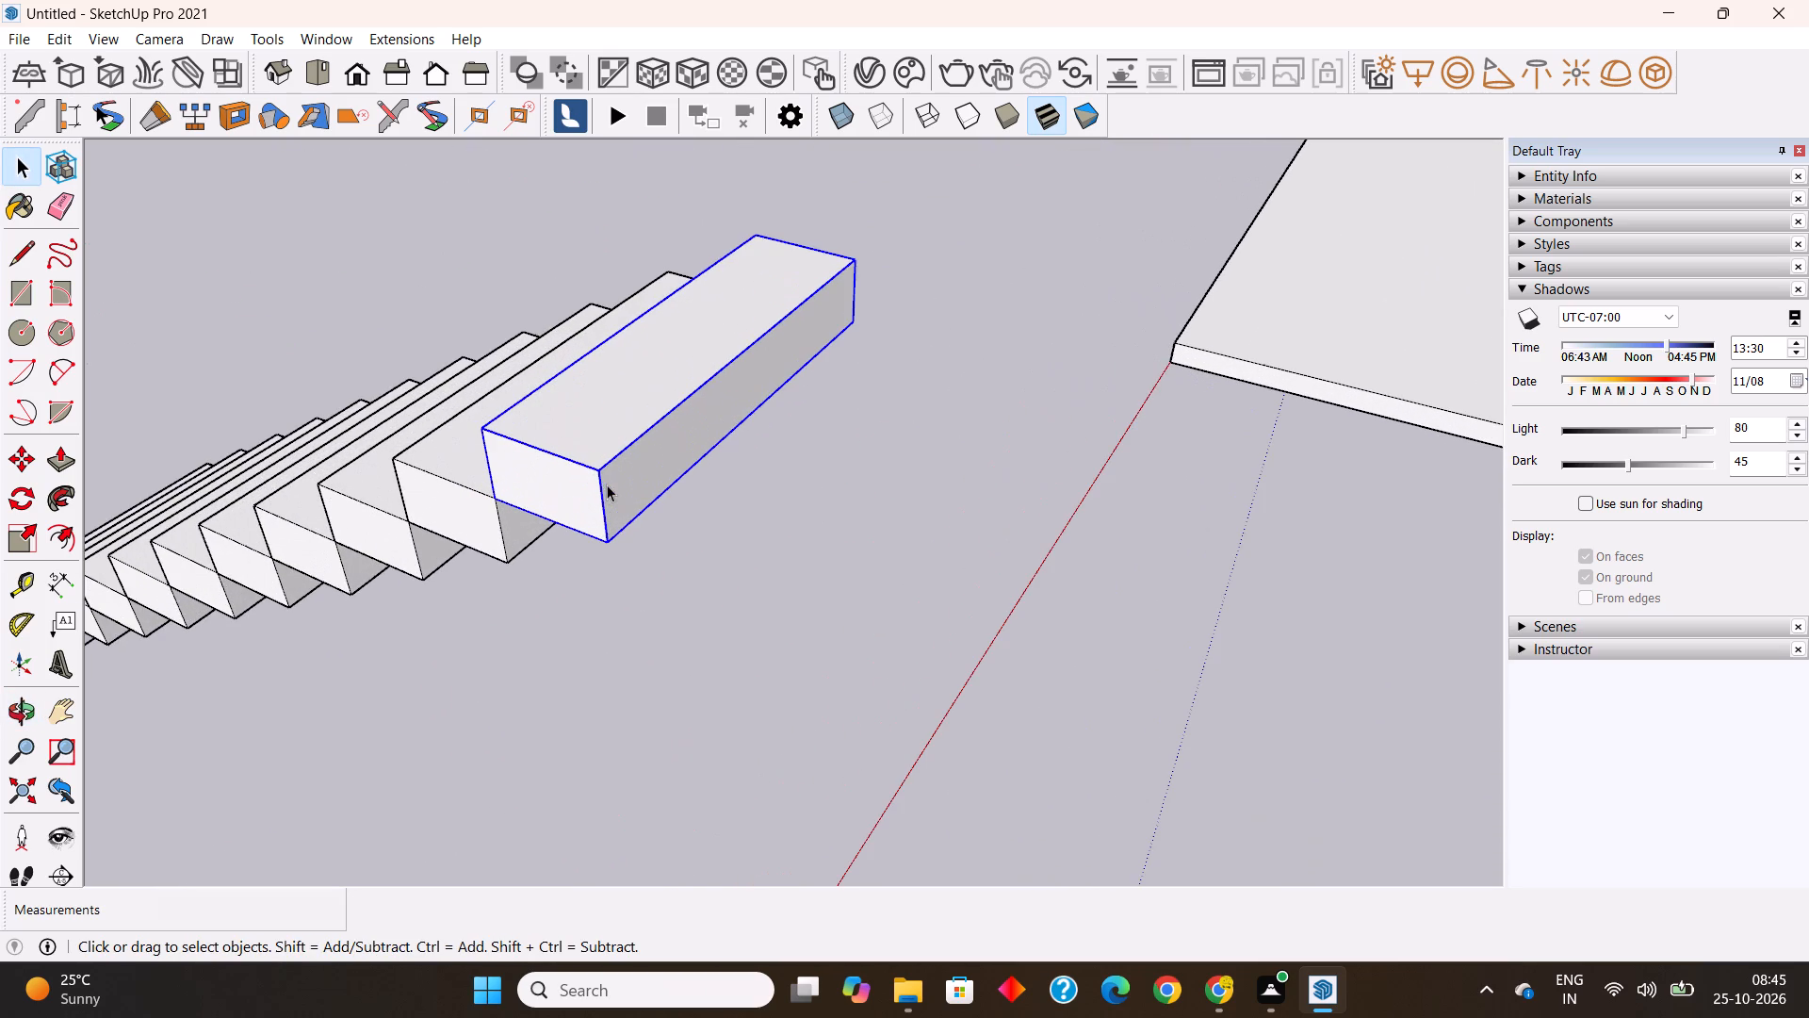
double_click(614, 484)
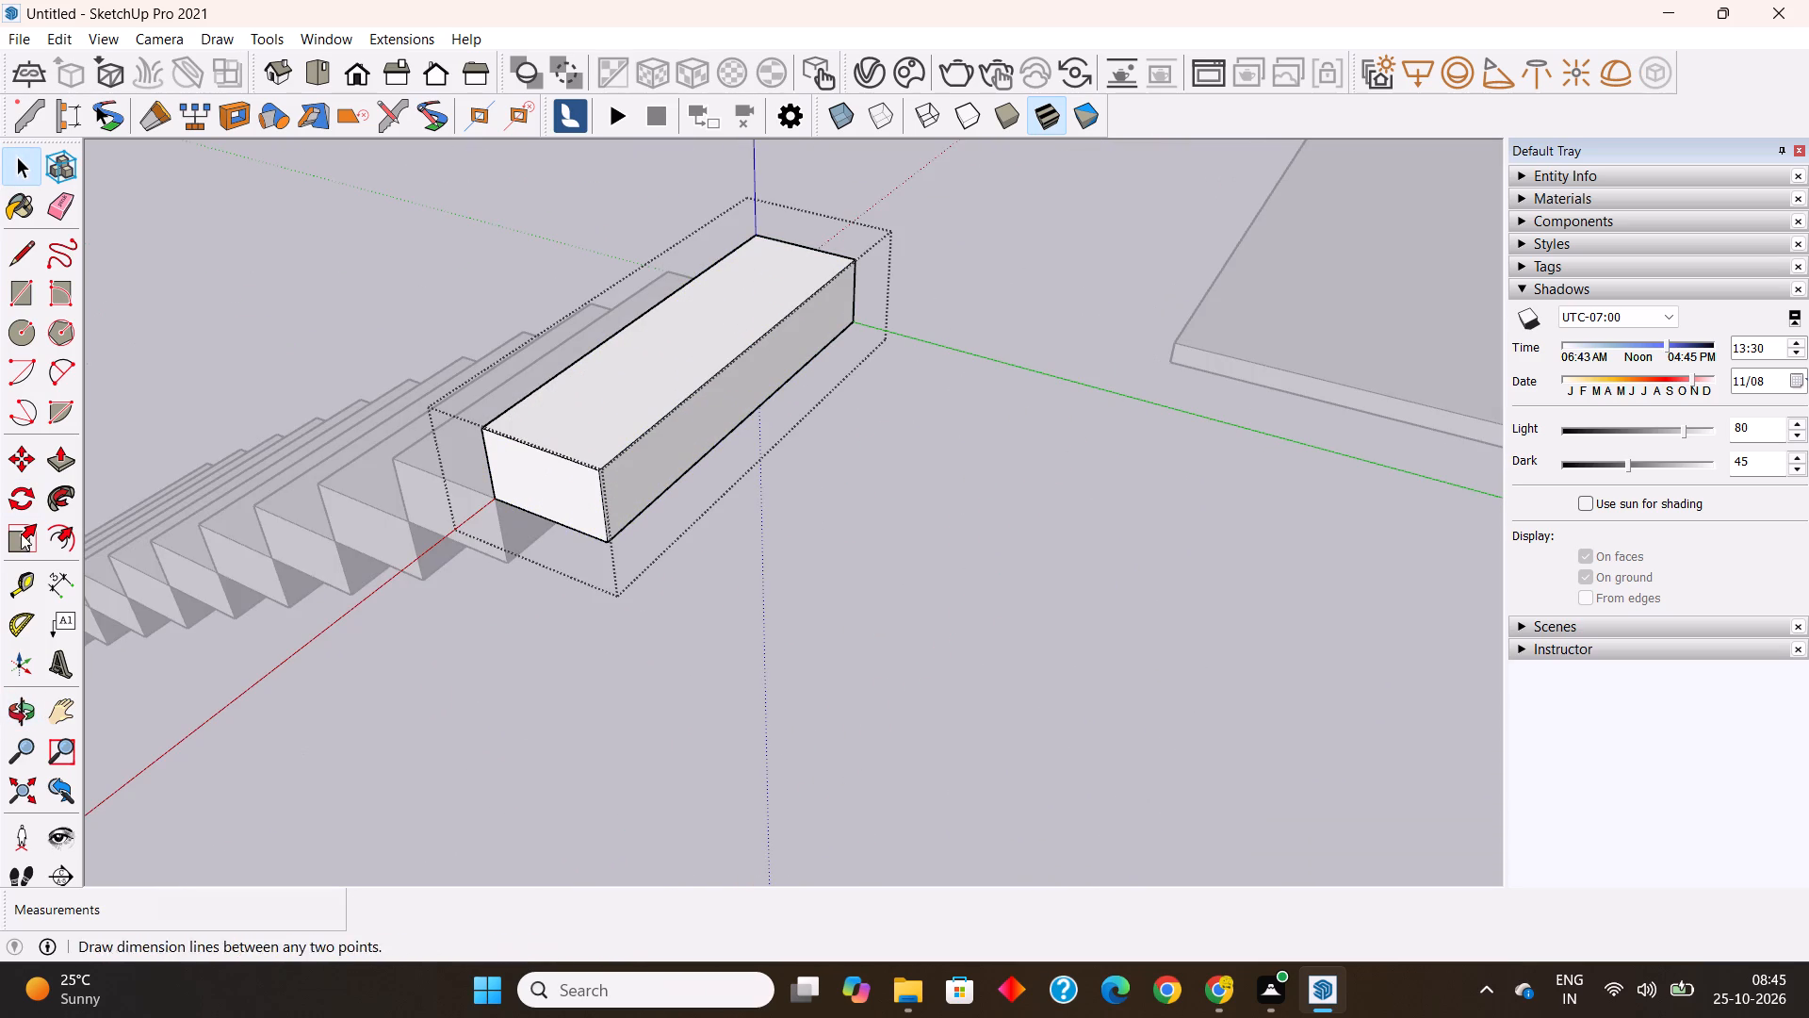
left_click(57, 461)
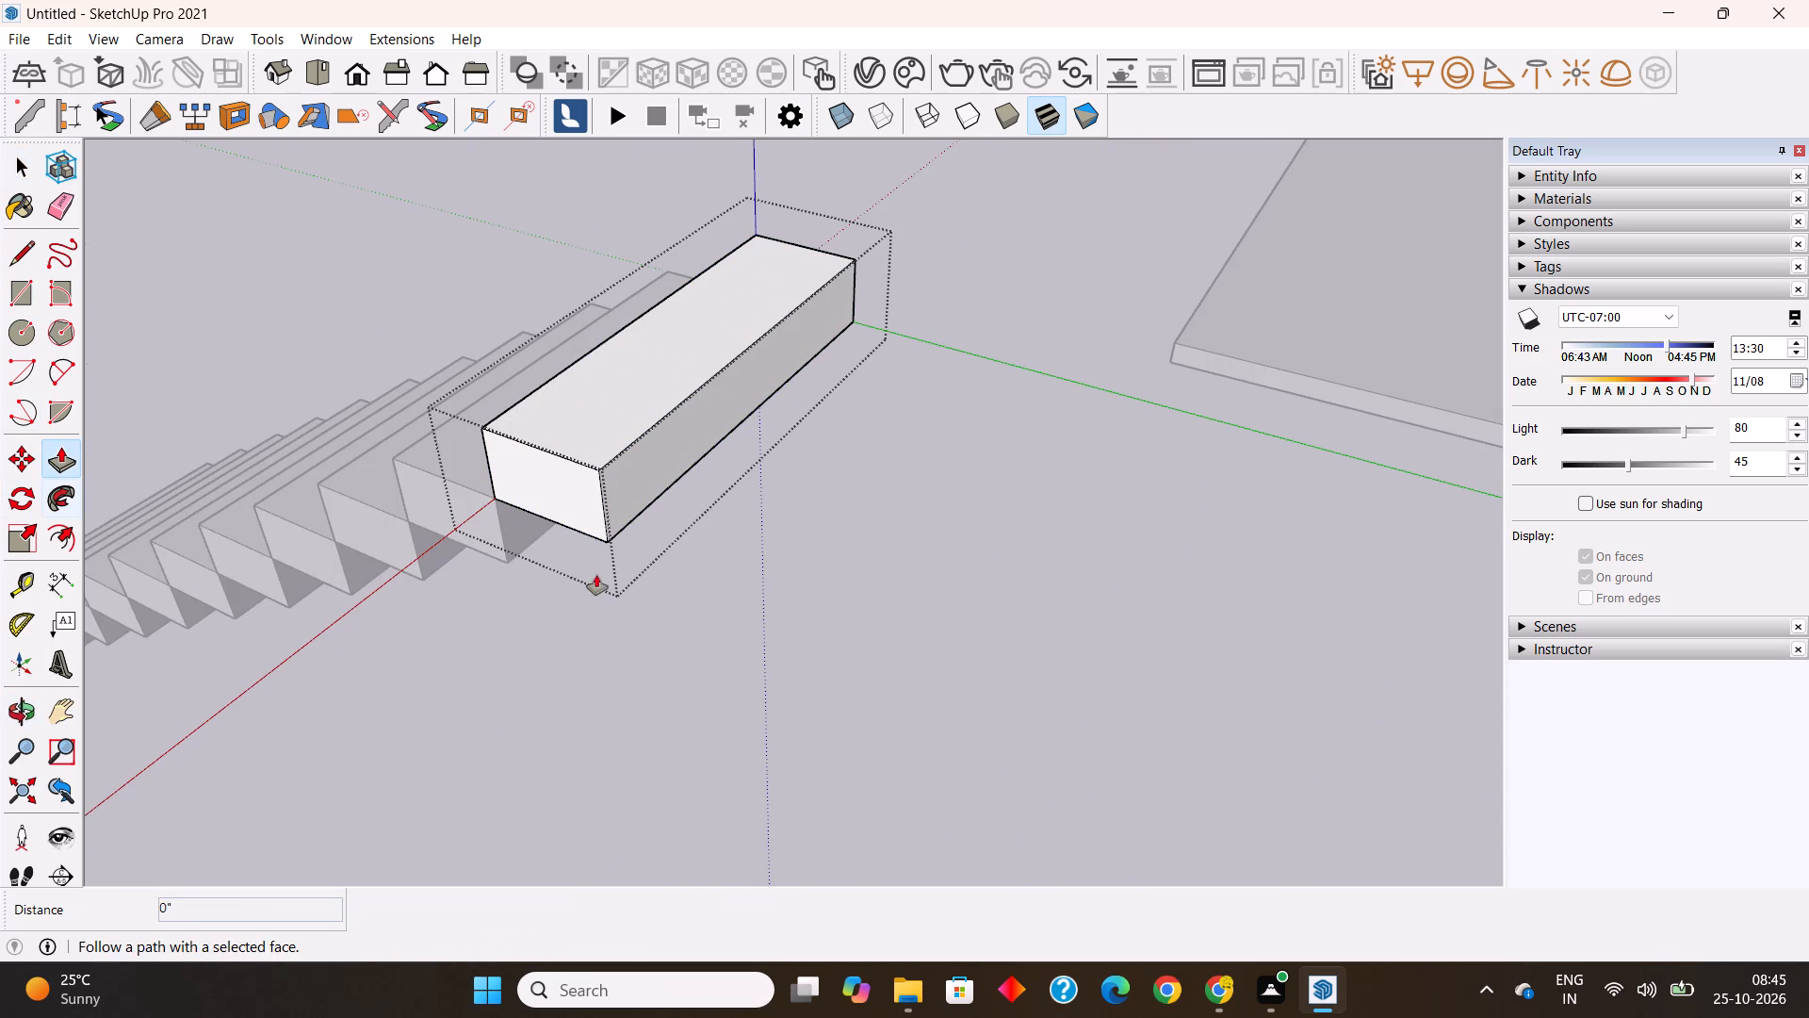
left_click(637, 478)
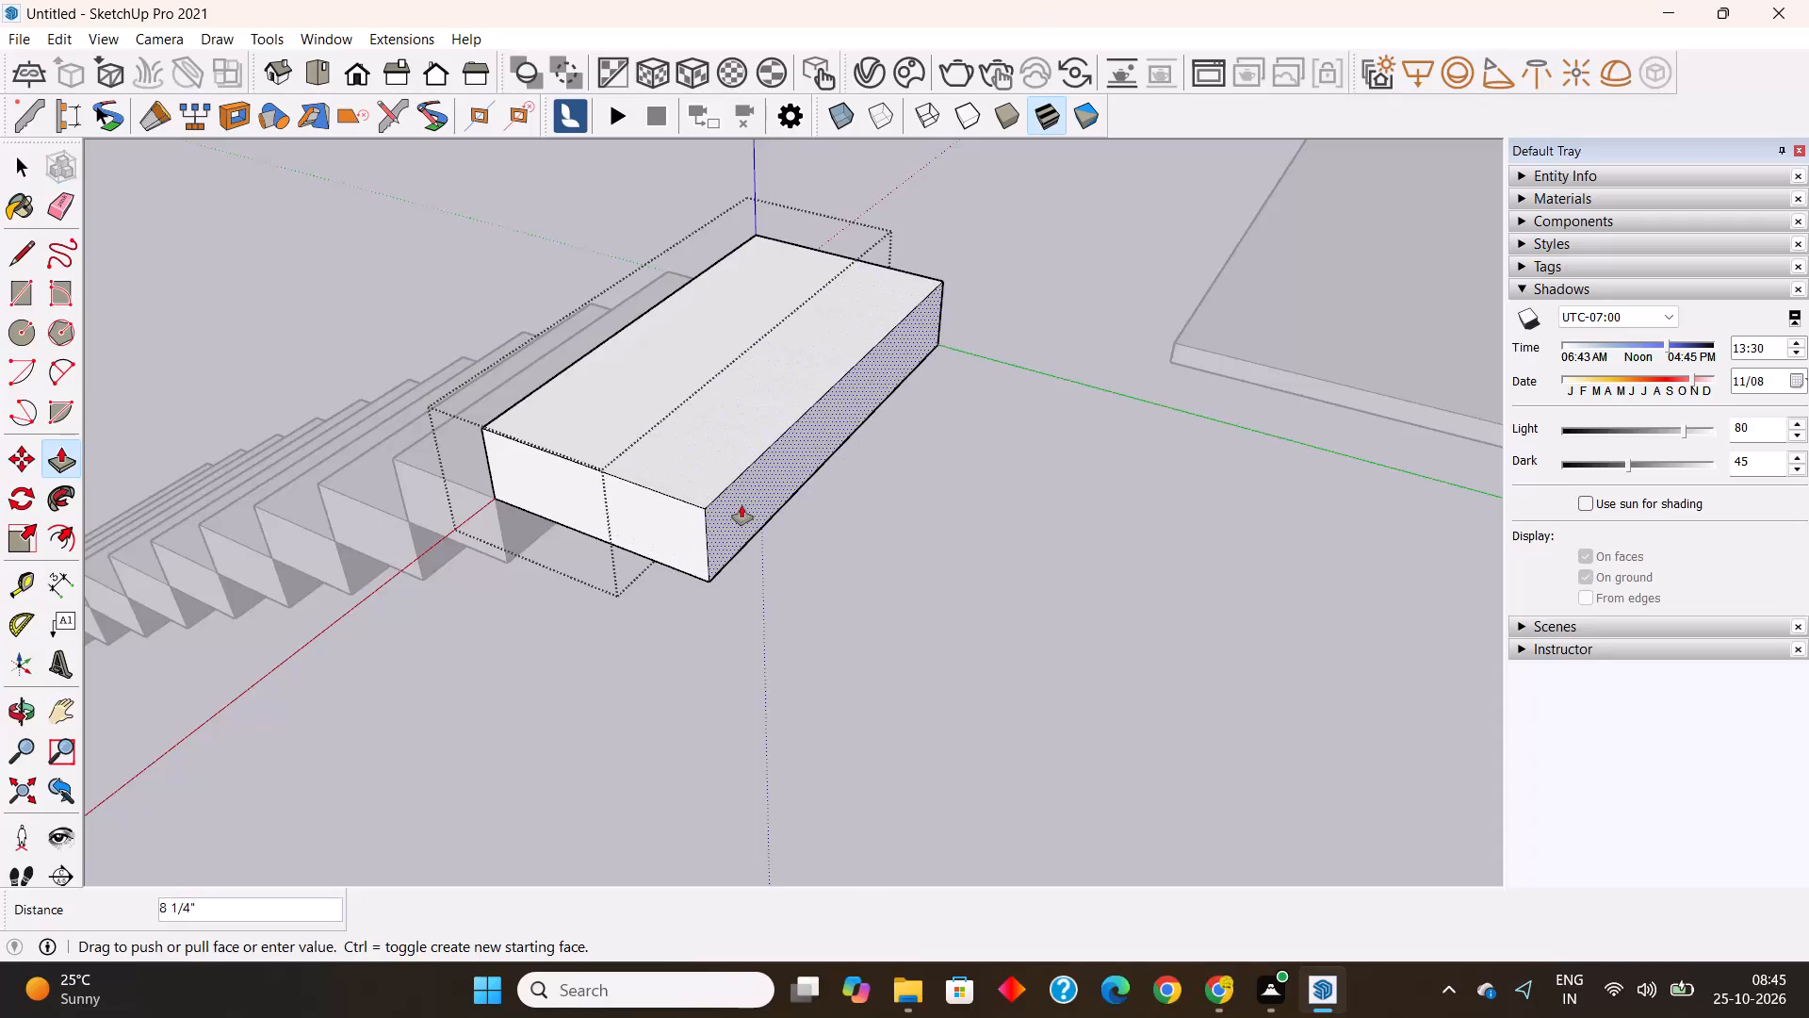
key("2")
type("'2")
key("shift+quotedbl")
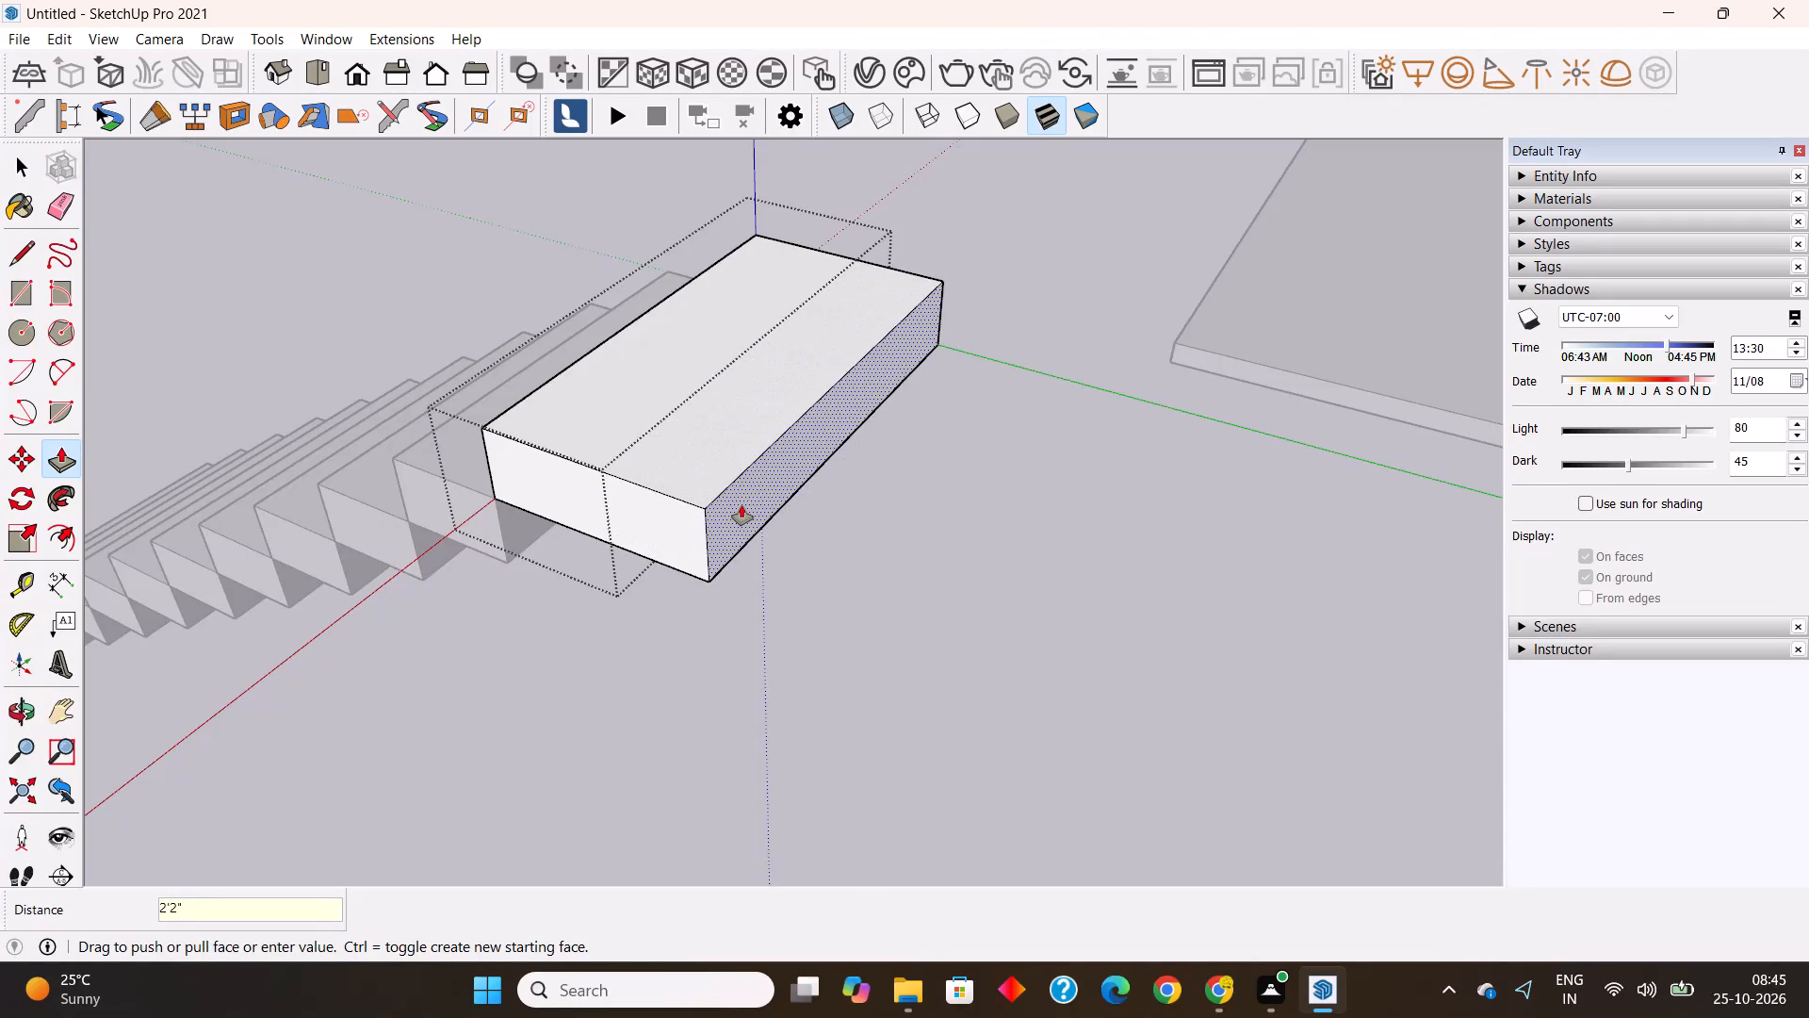
key("Return")
scroll(743, 503, "down", 5)
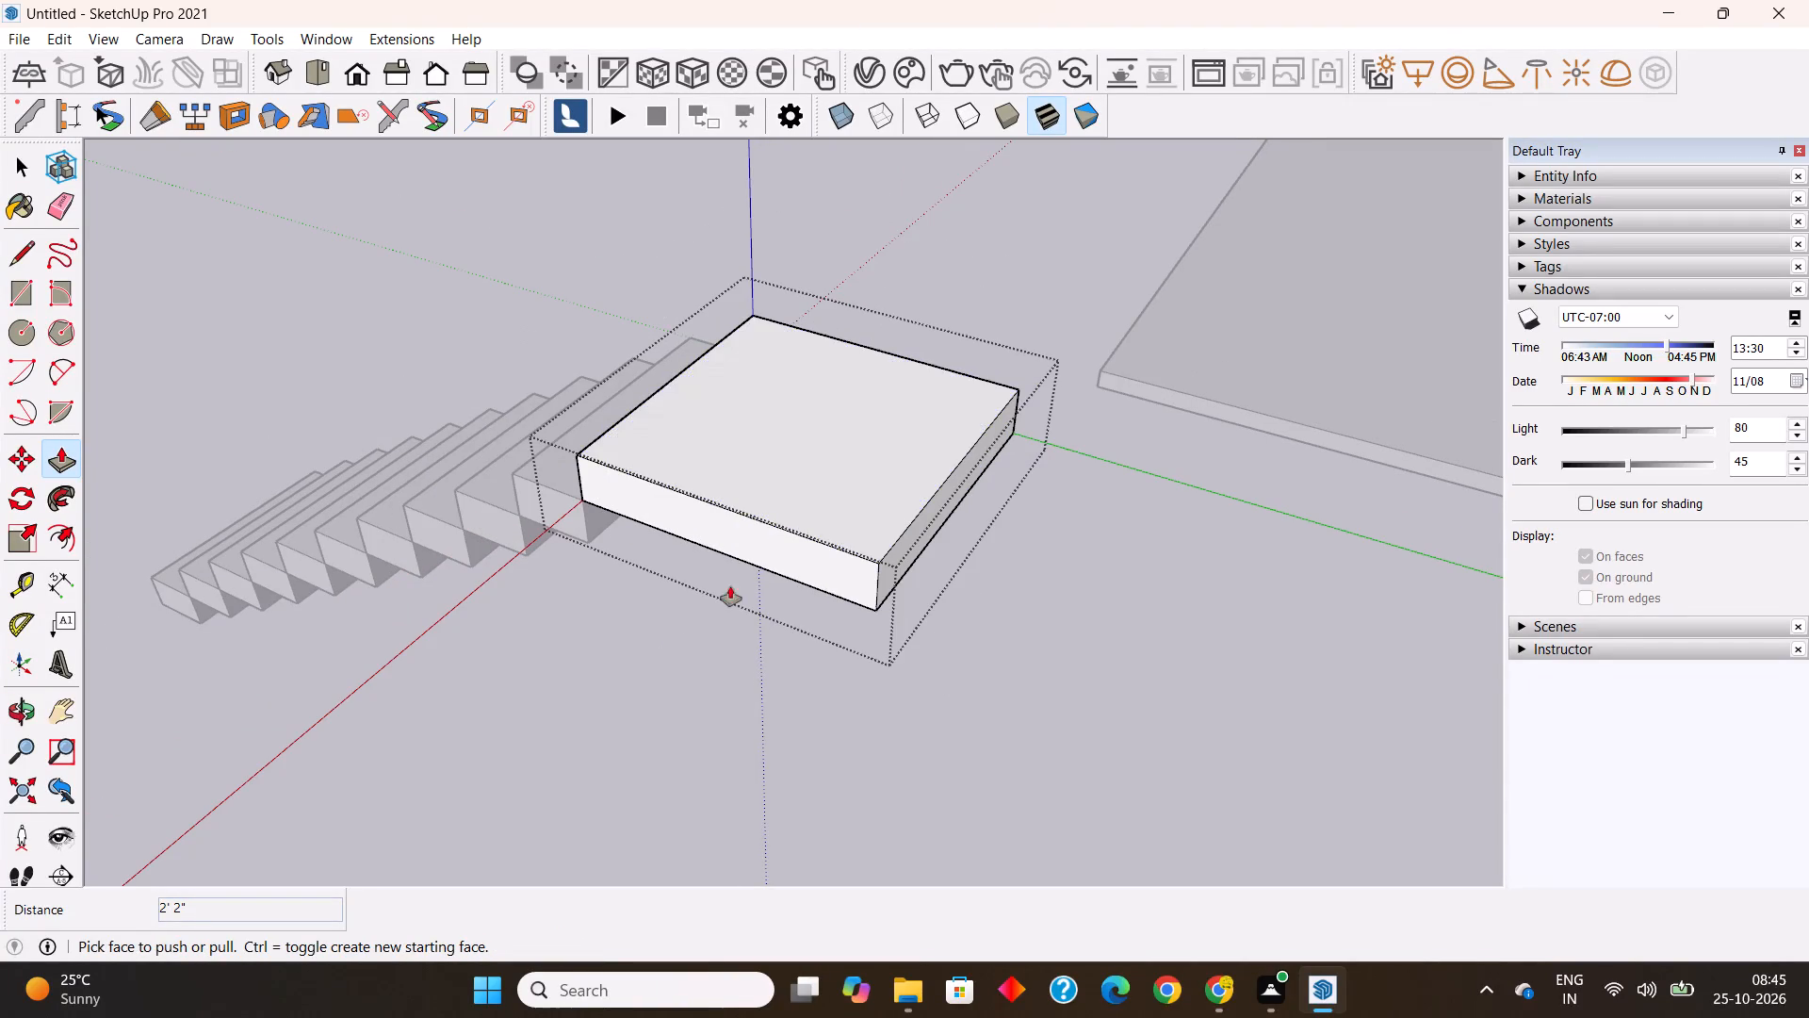
Pull the landing's side face out 3'6" to widen it beyond the stair flight, and close the group.
middle_click_drag(638, 658, 1585, 731)
scroll(1075, 648, "down", 2)
middle_click_drag(790, 669, 1084, 637)
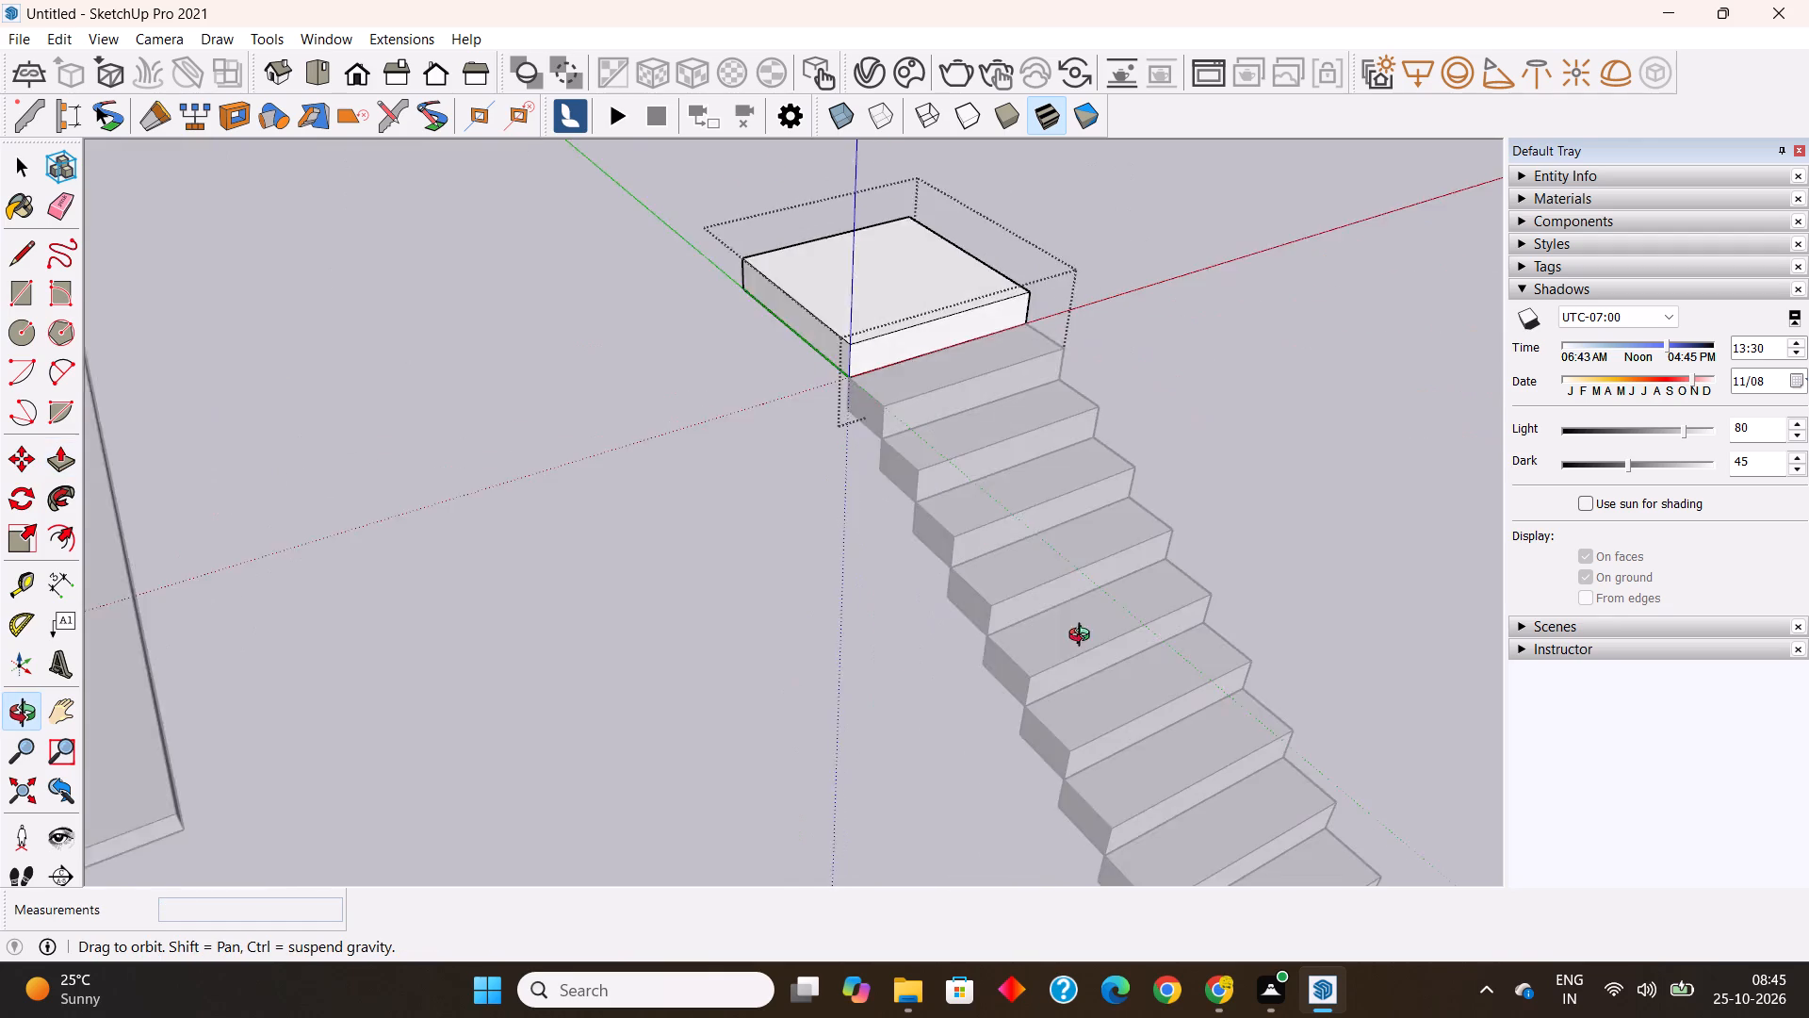
middle_click_drag(1084, 637, 1128, 591)
left_click(823, 346)
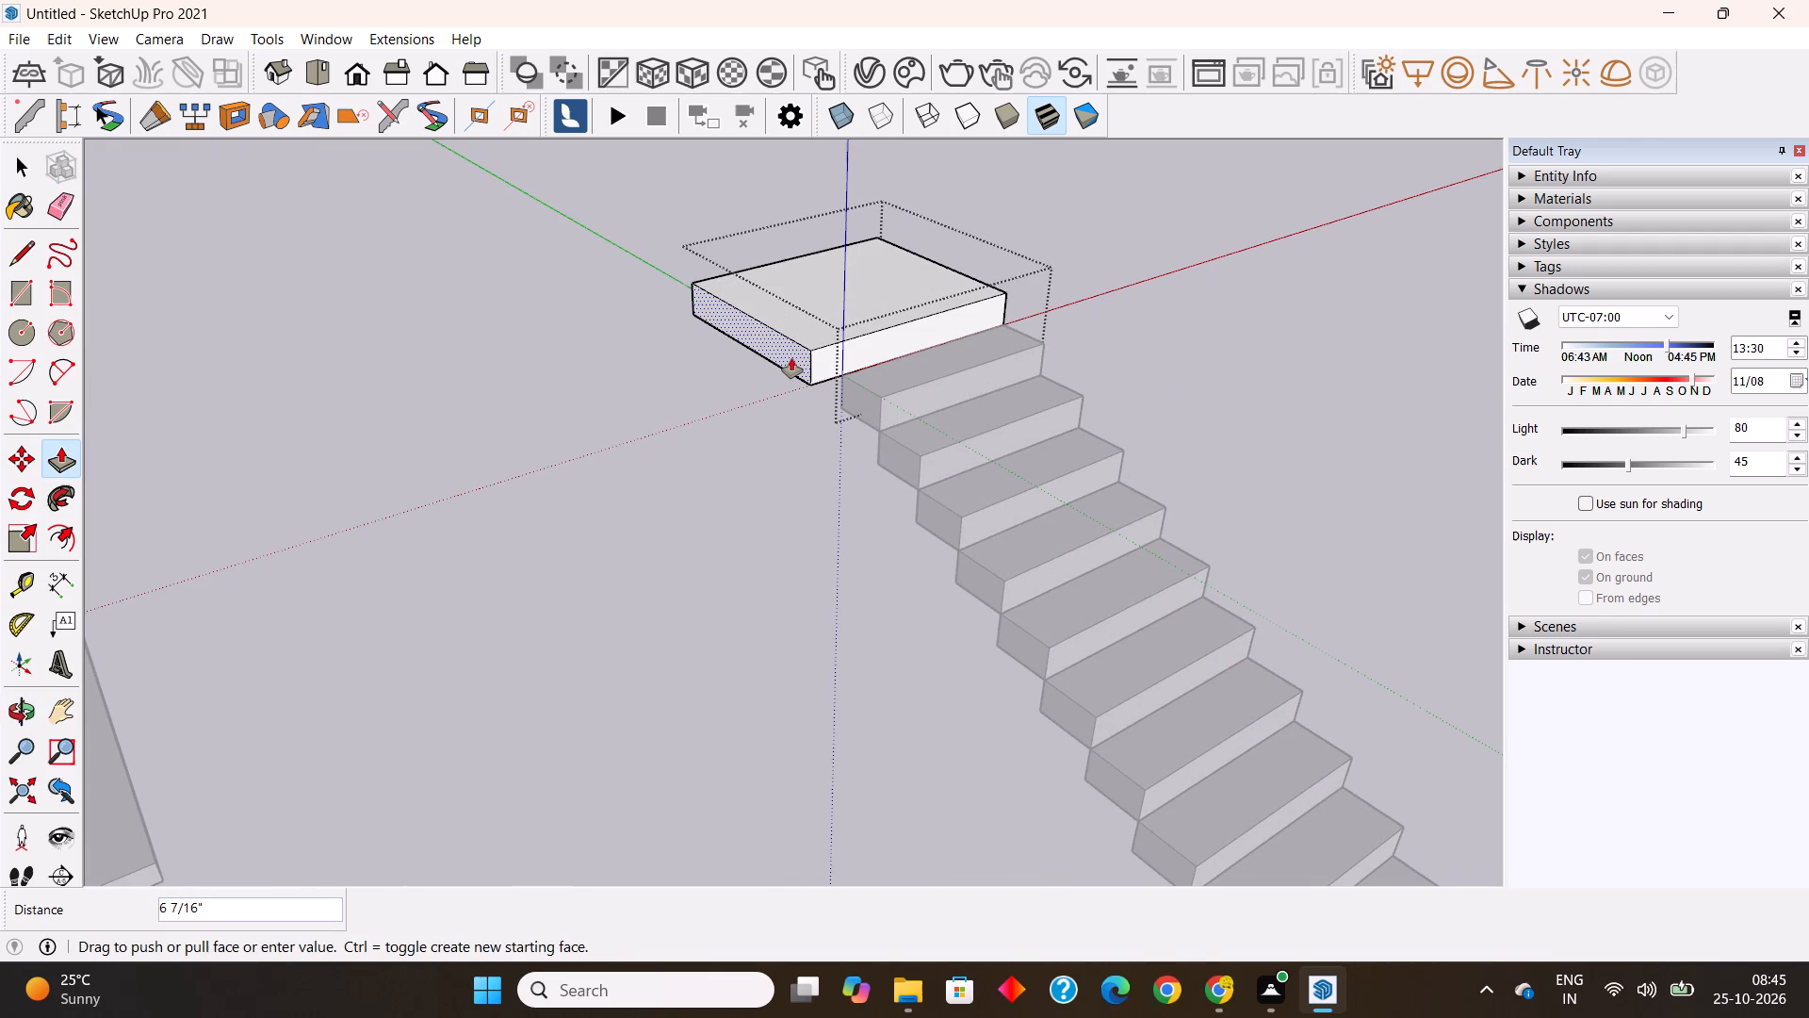
type("3'6\"")
key("Return")
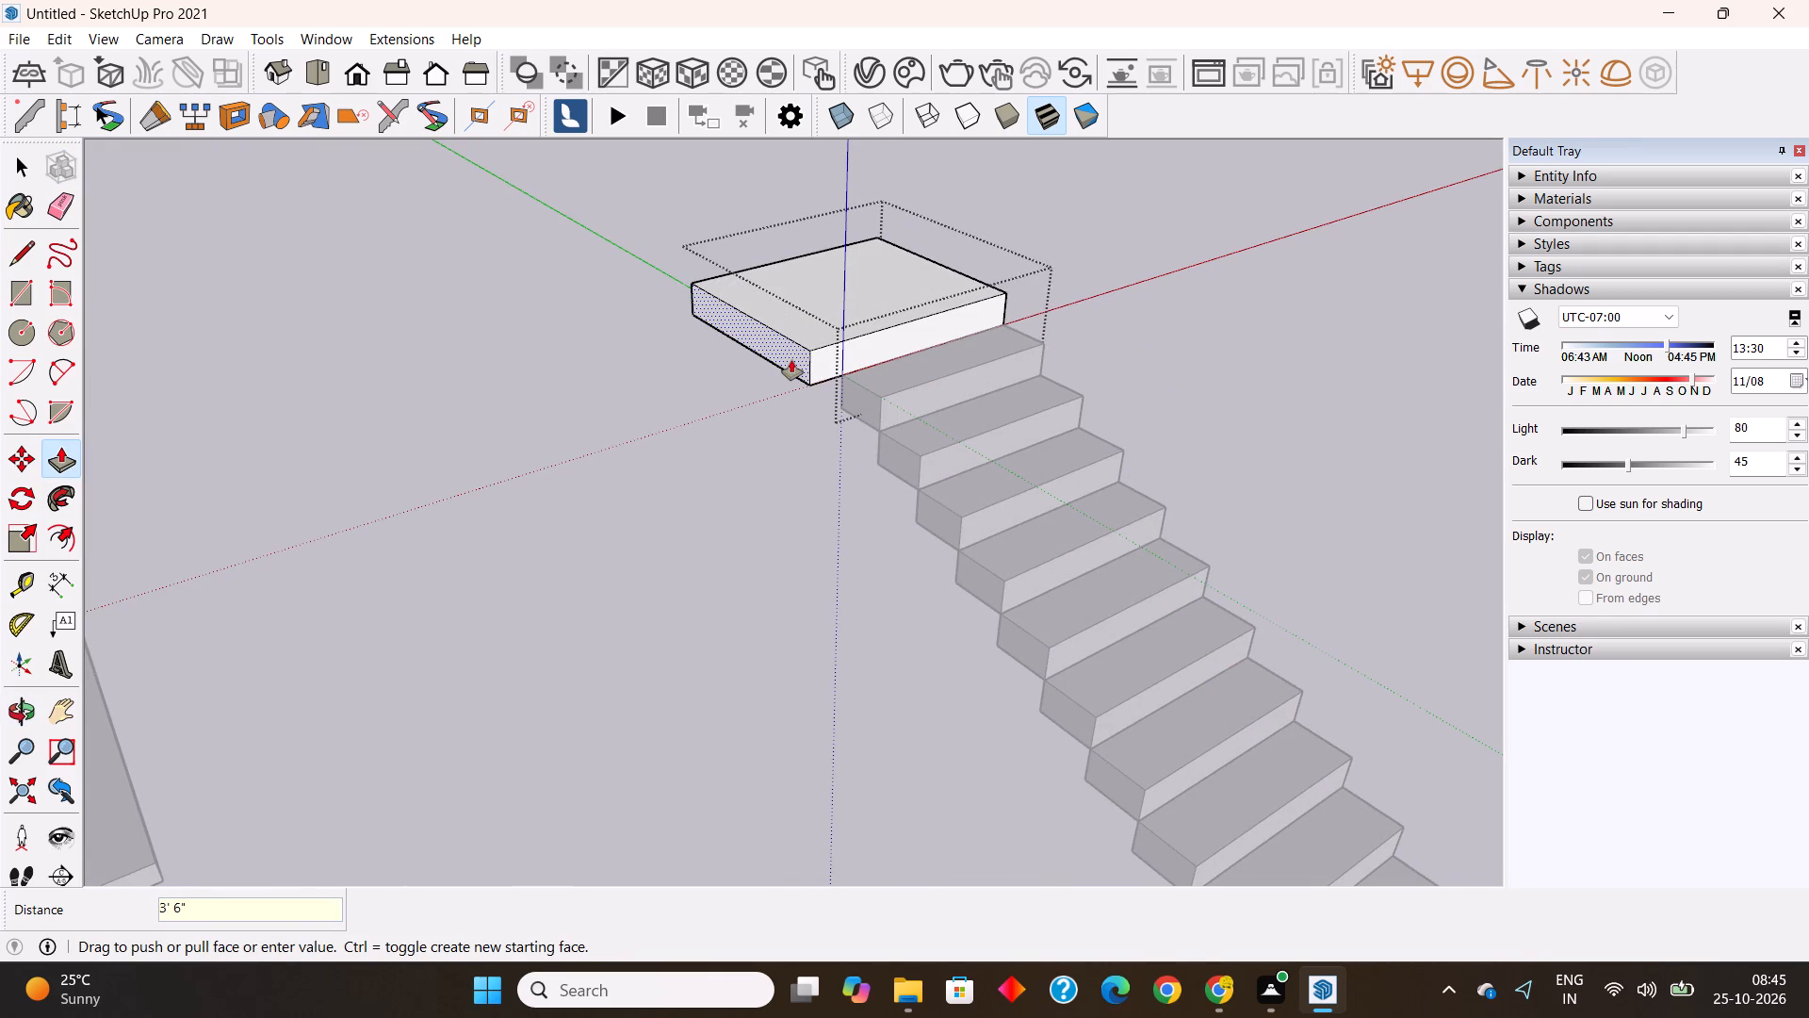
scroll(739, 366, "down", 8)
middle_click_drag(843, 633, 894, 696)
key("space")
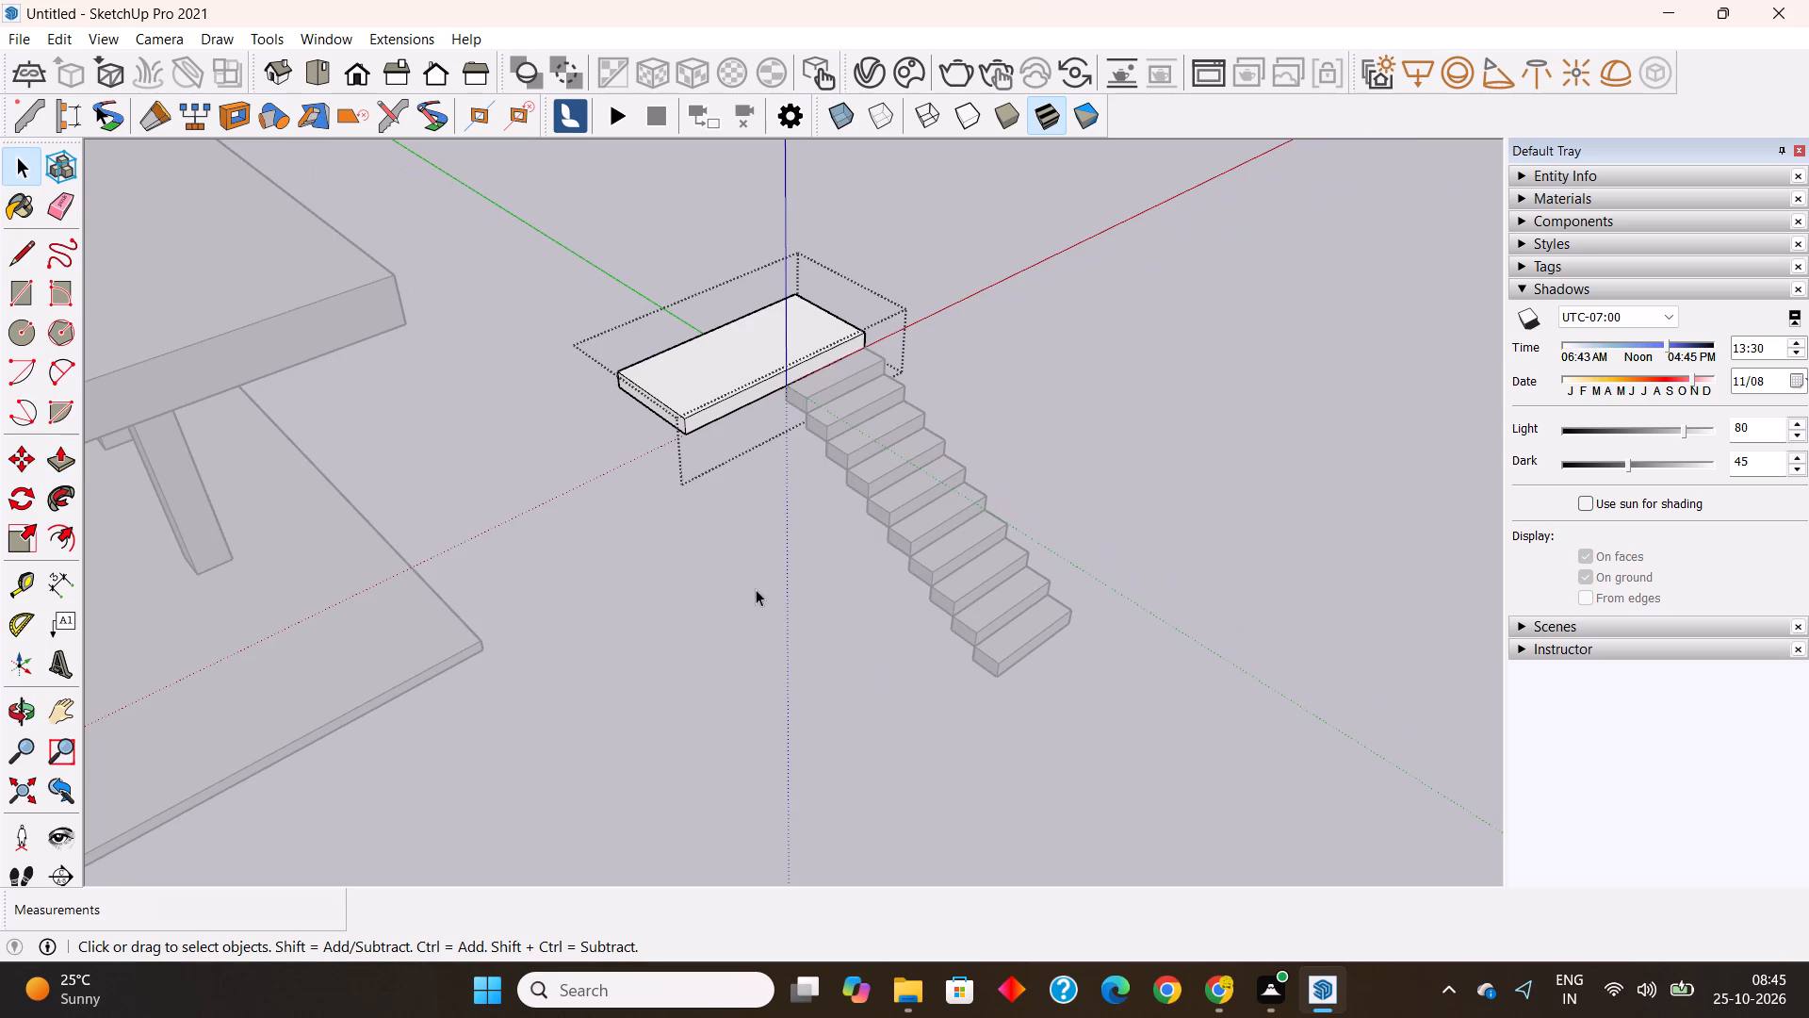
left_click(756, 587)
Copy the step just below the landing straight up from its bottom back corner to the landing's top corner.
scroll(761, 393, "up", 2)
left_click(811, 398)
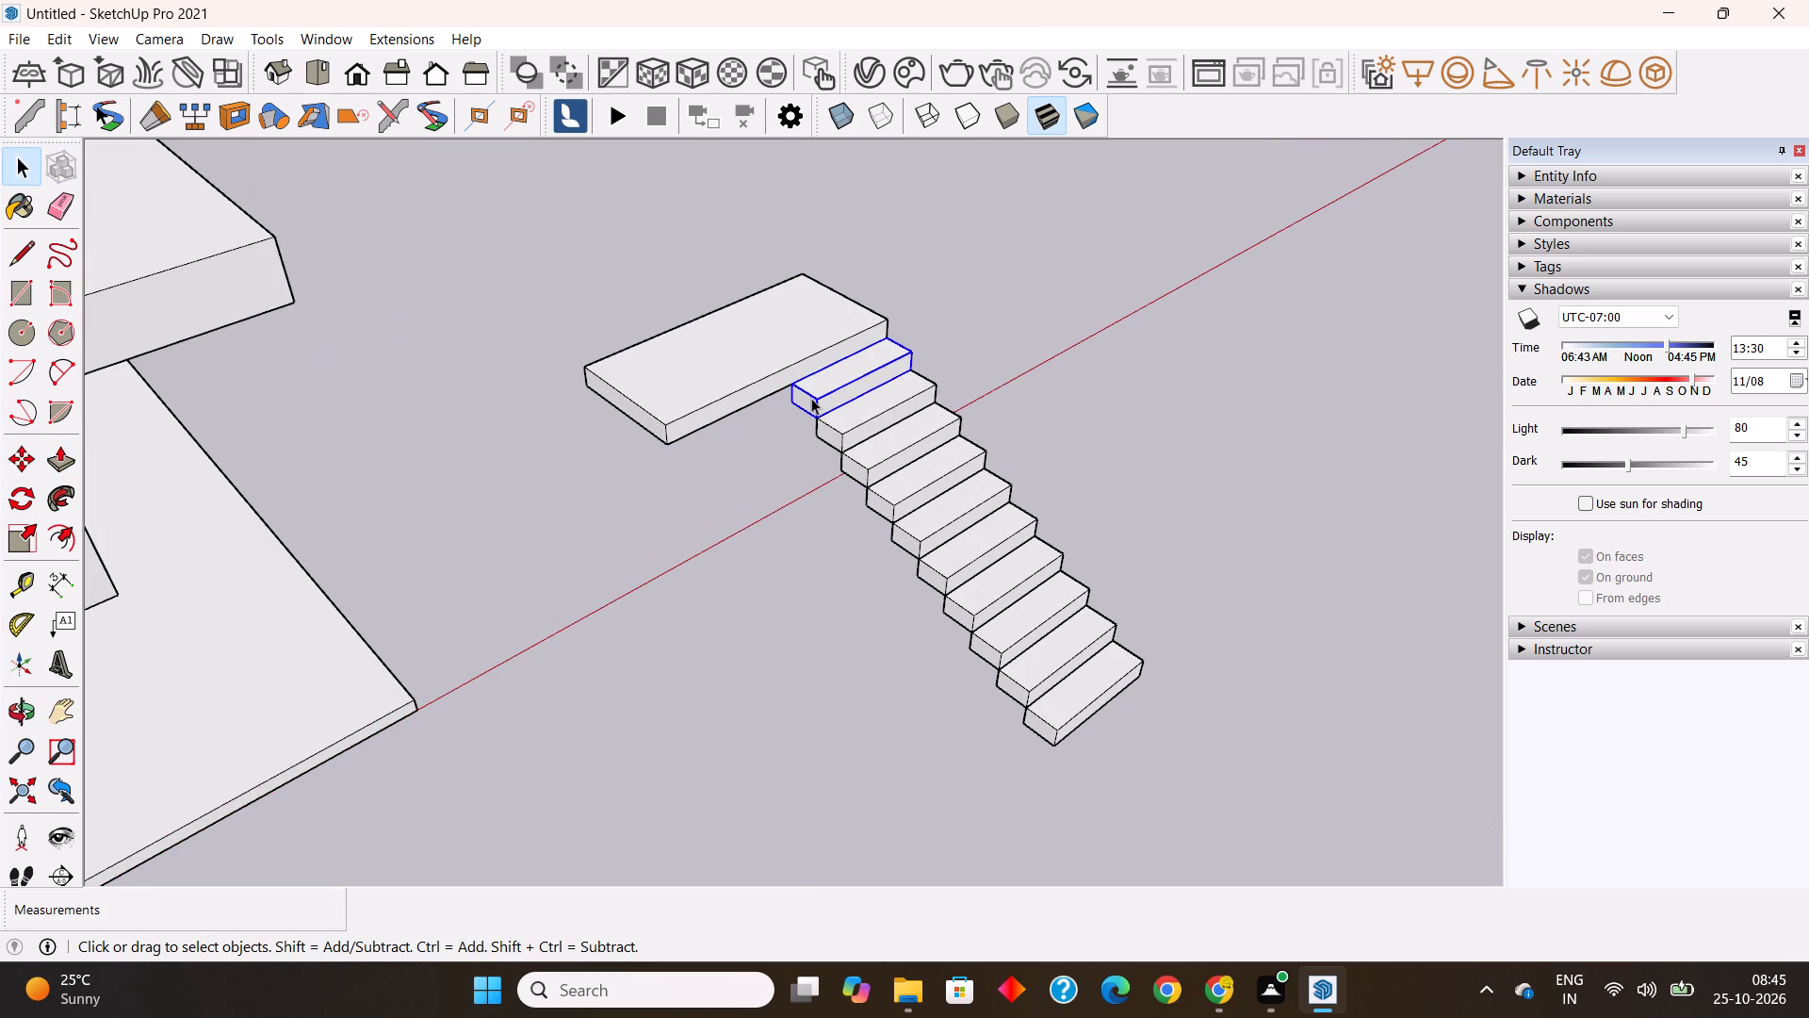
scroll(811, 398, "down", 3)
middle_click_drag(864, 555, 134, 605)
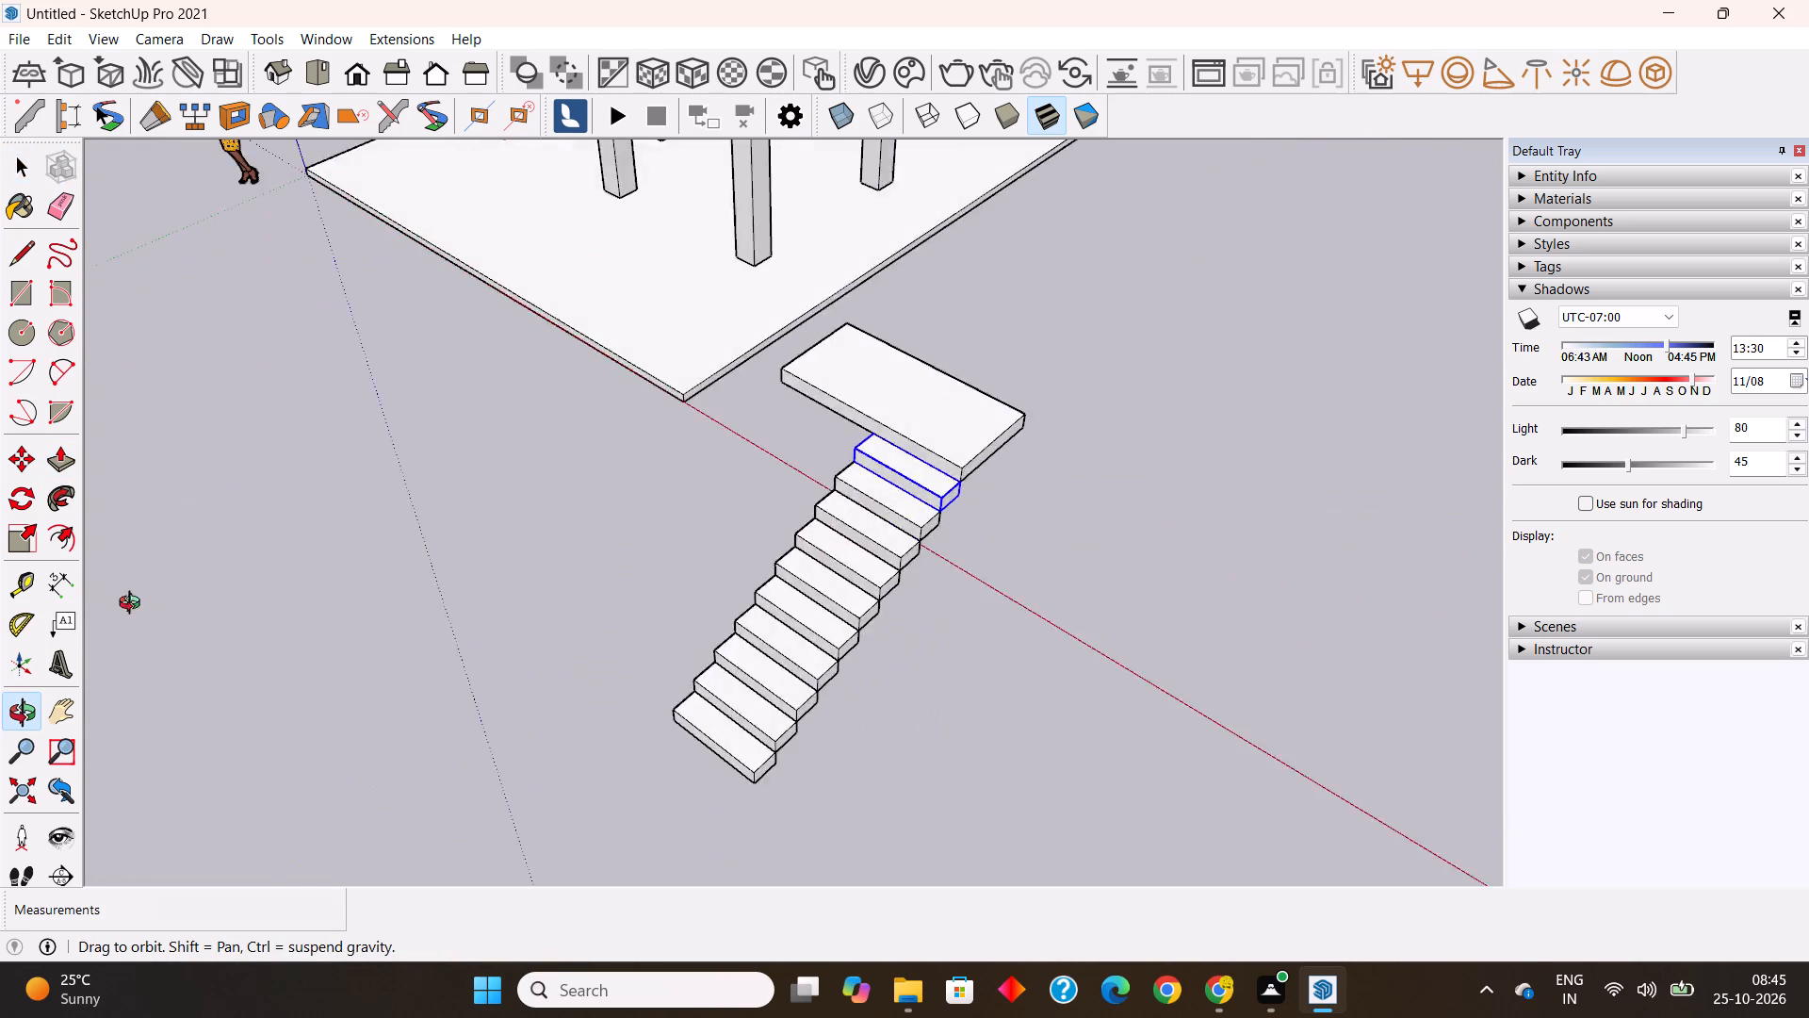
middle_click_drag(134, 605, 70, 538)
scroll(892, 386, "up", 3)
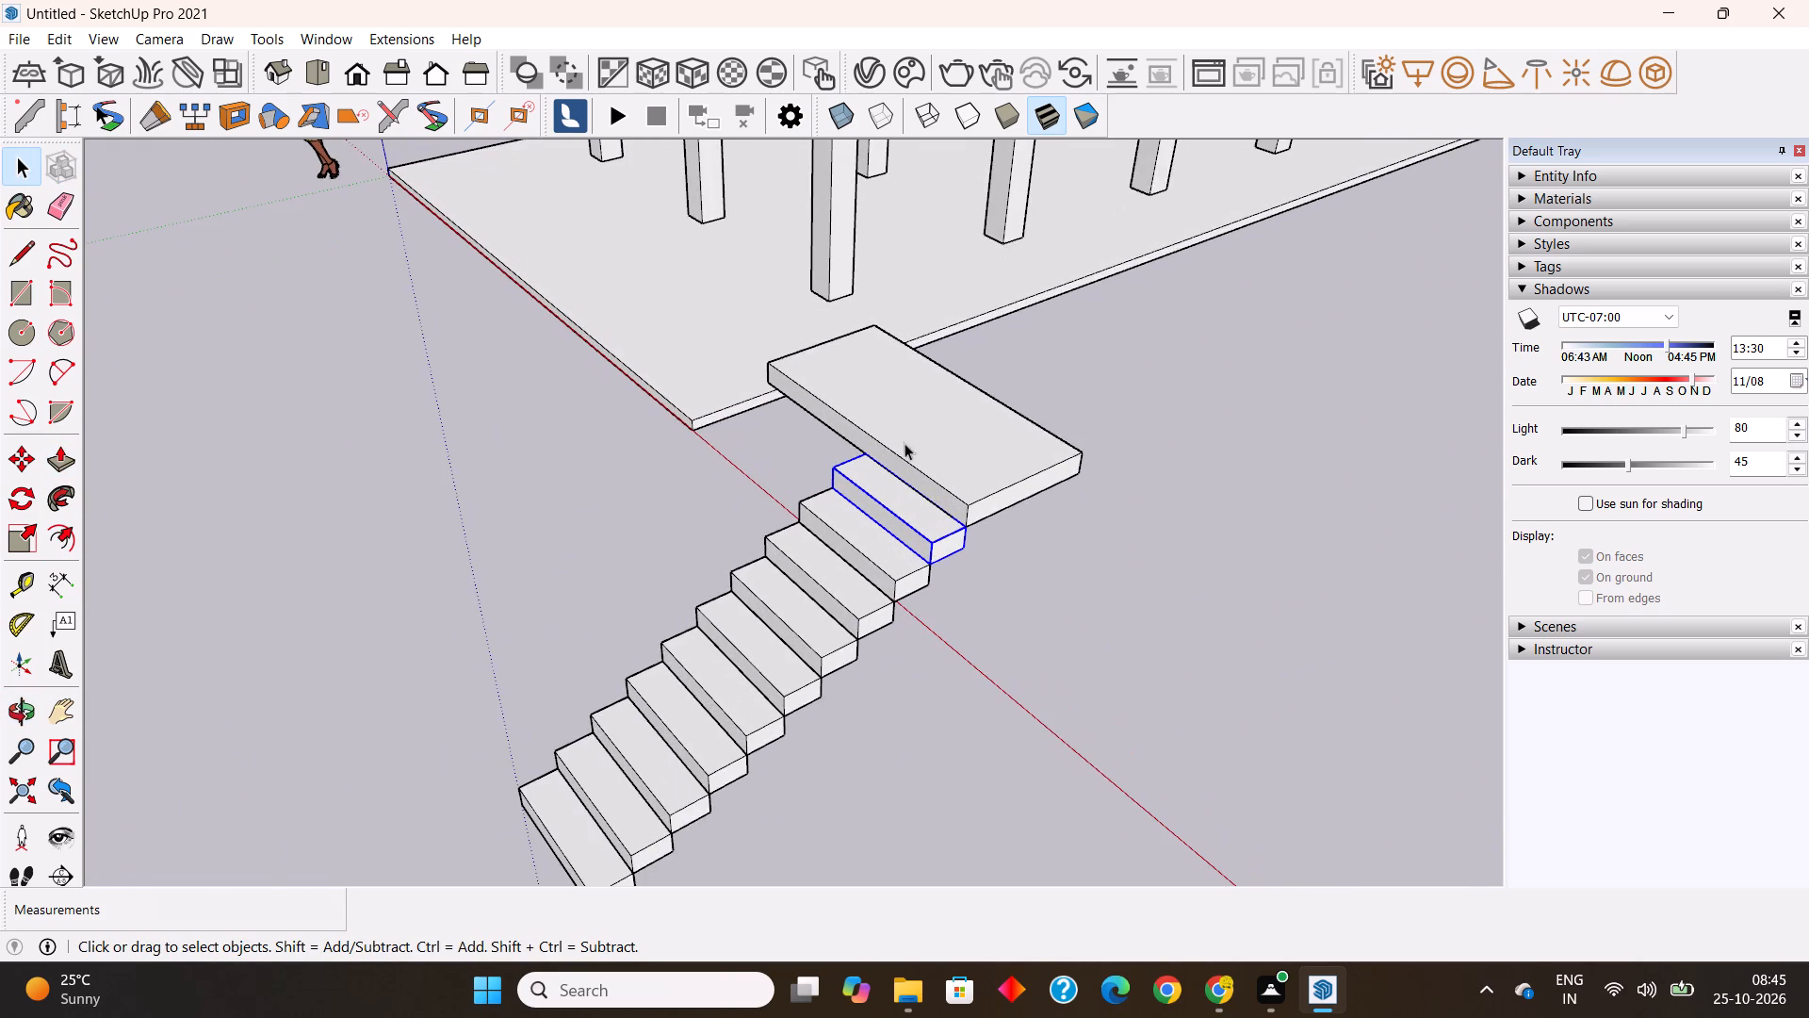
scroll(910, 473, "up", 5)
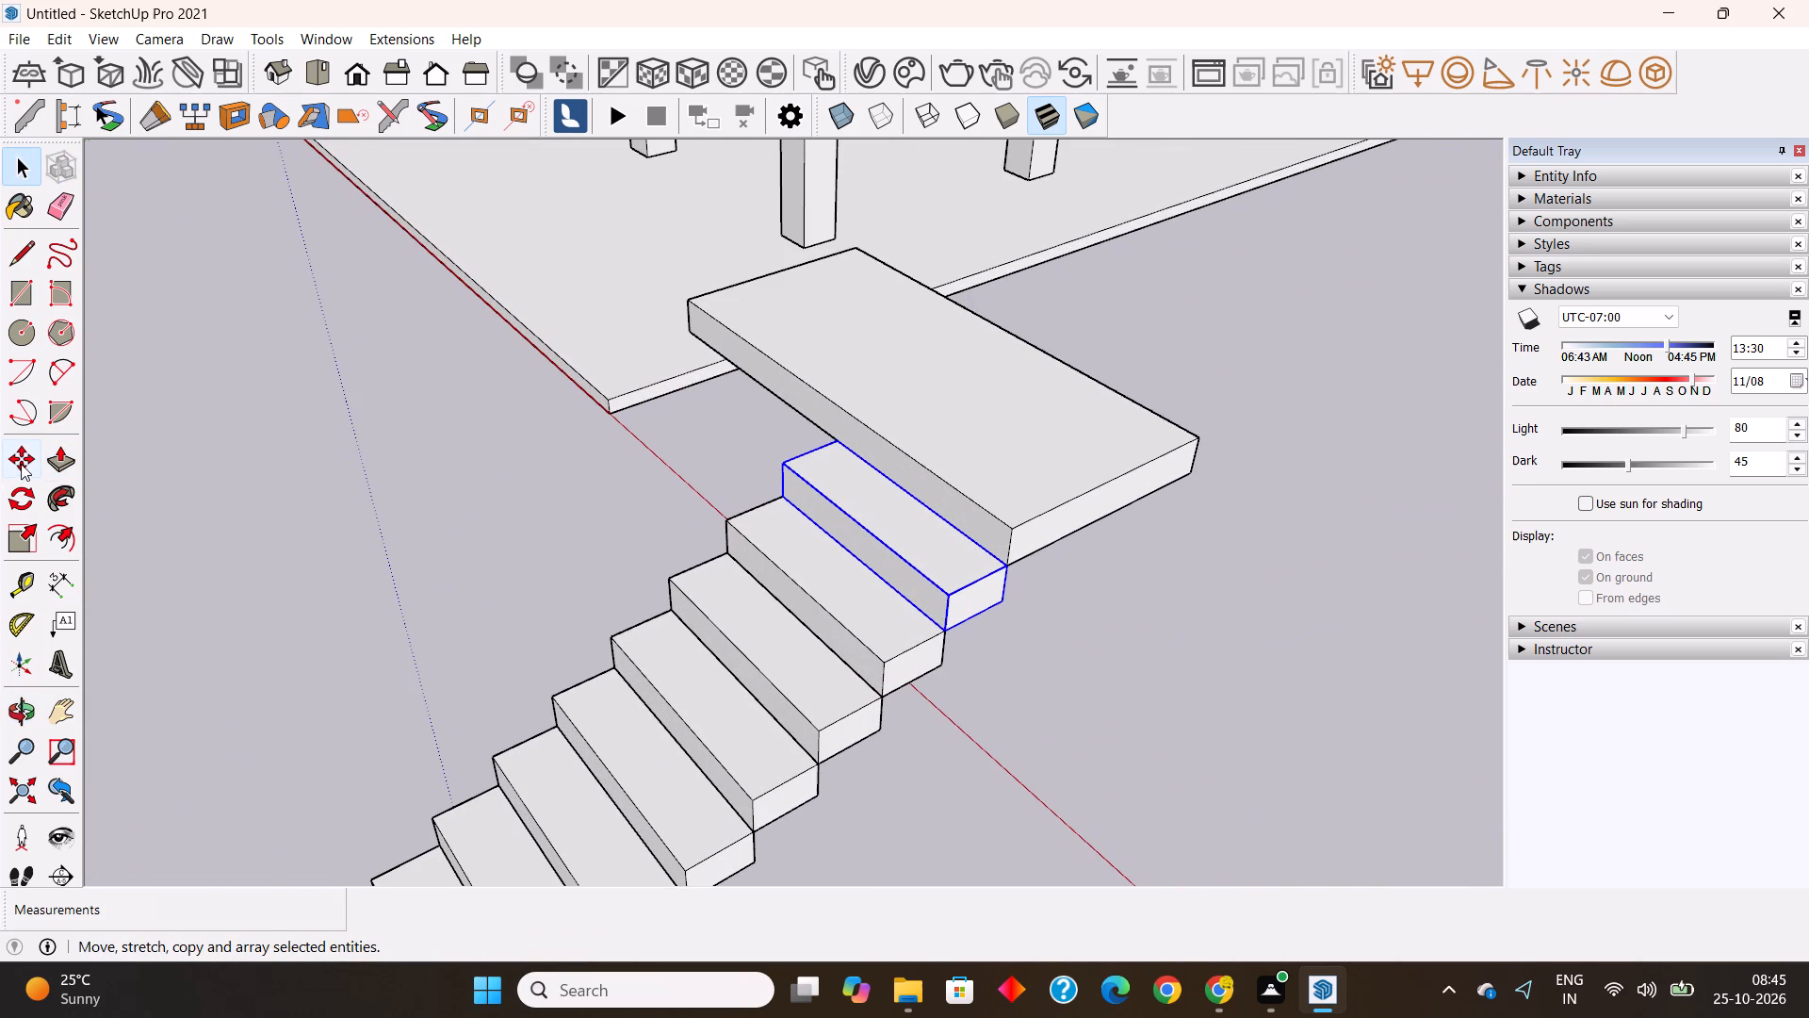
left_click(23, 462)
left_click(1005, 602)
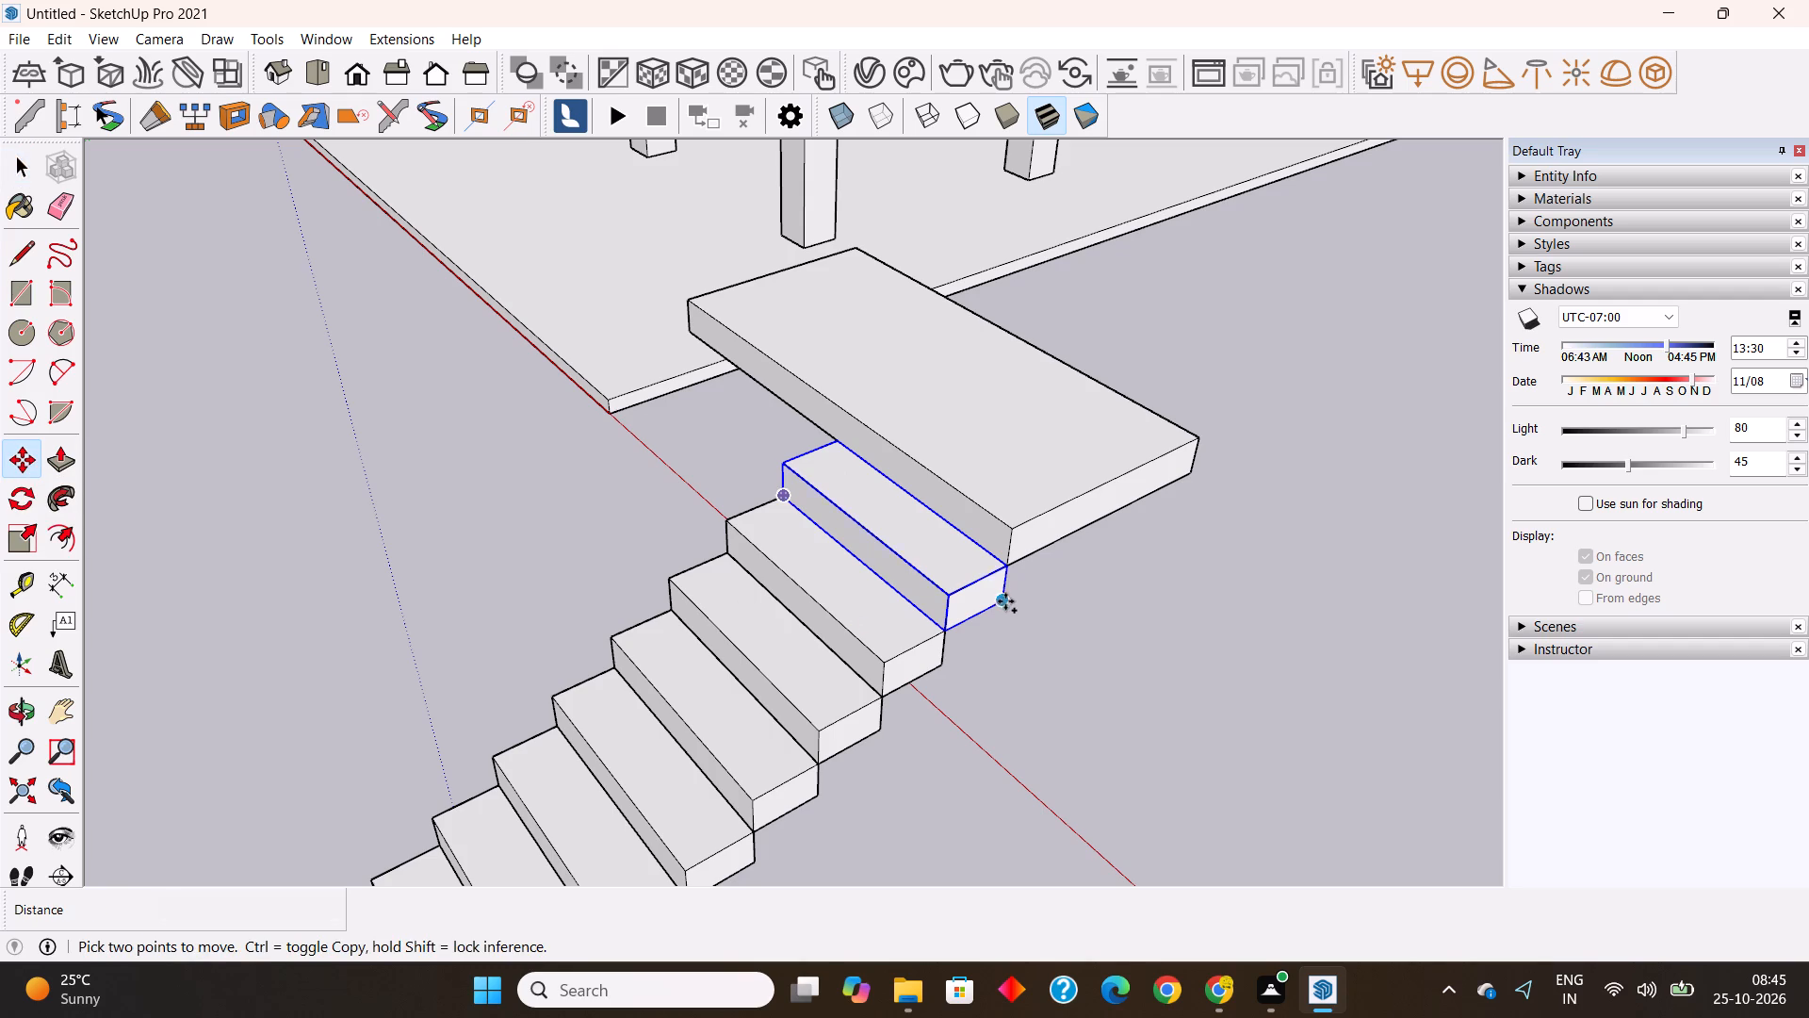
left_click(1012, 533)
Rotate the copied step 180 degrees about its corner where it meets the landing.
middle_click_drag(1031, 599, 608, 665)
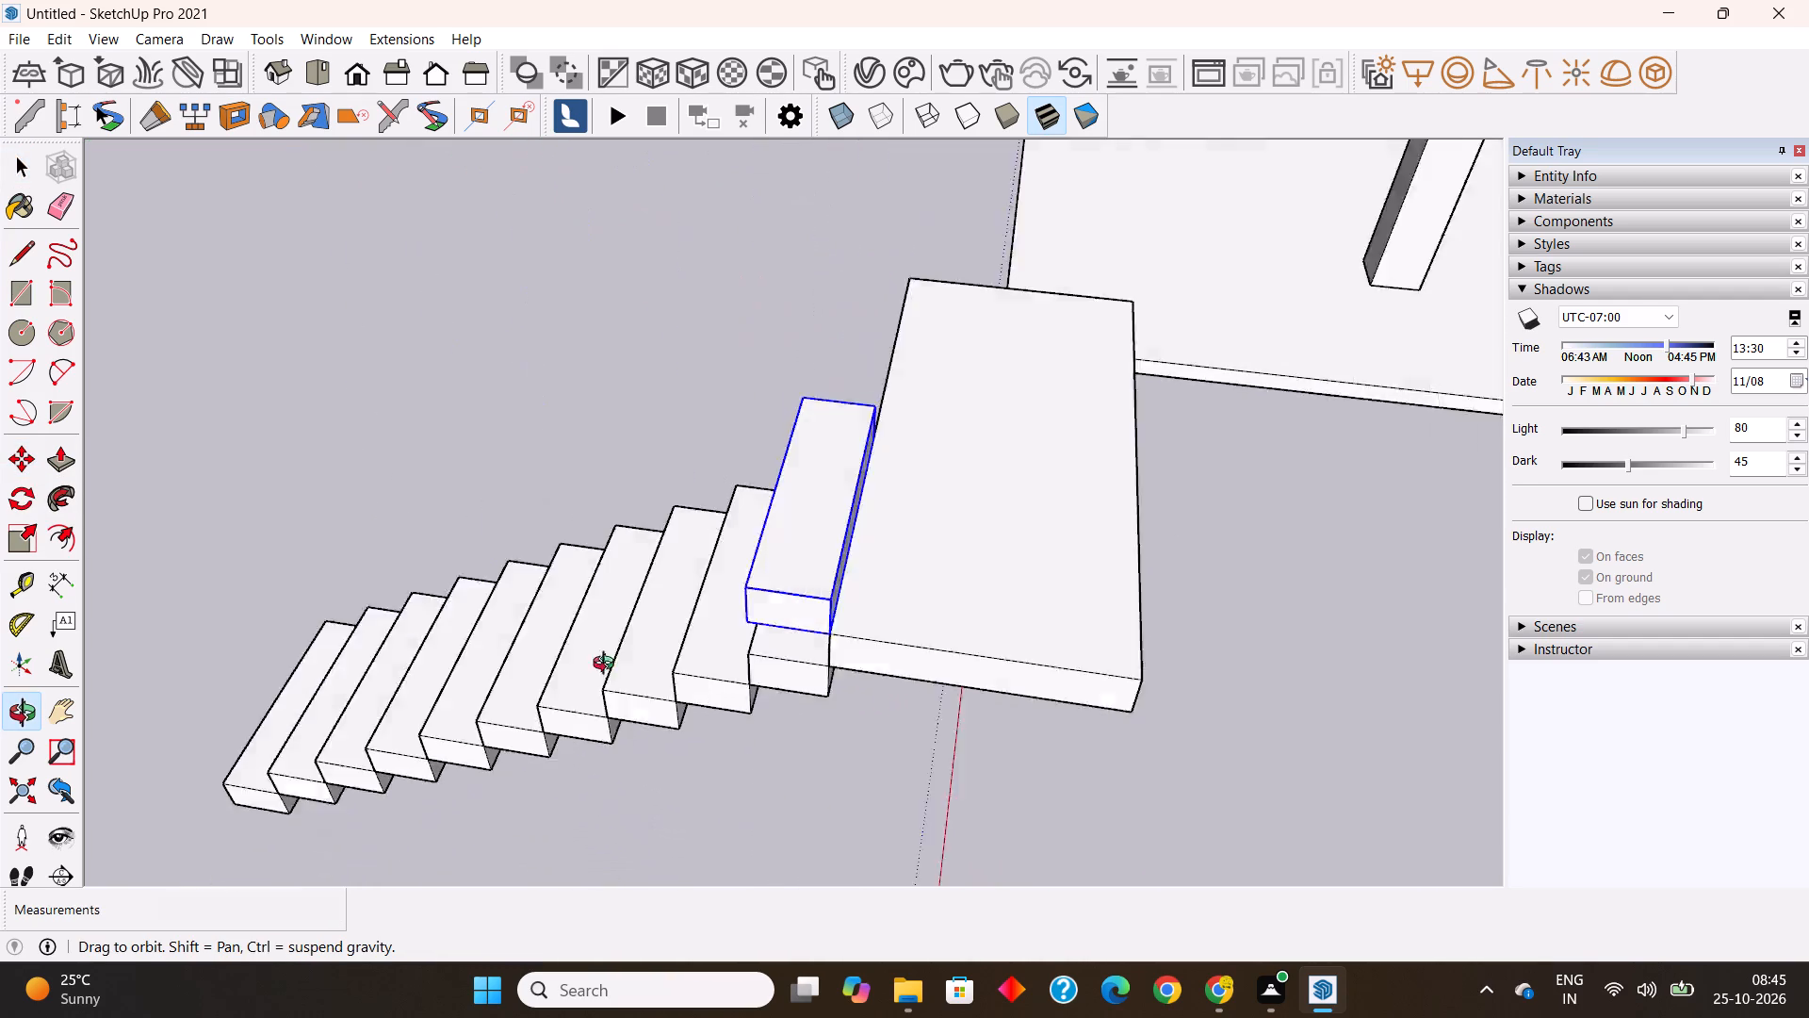
middle_click_drag(608, 665, 509, 679)
left_click(18, 497)
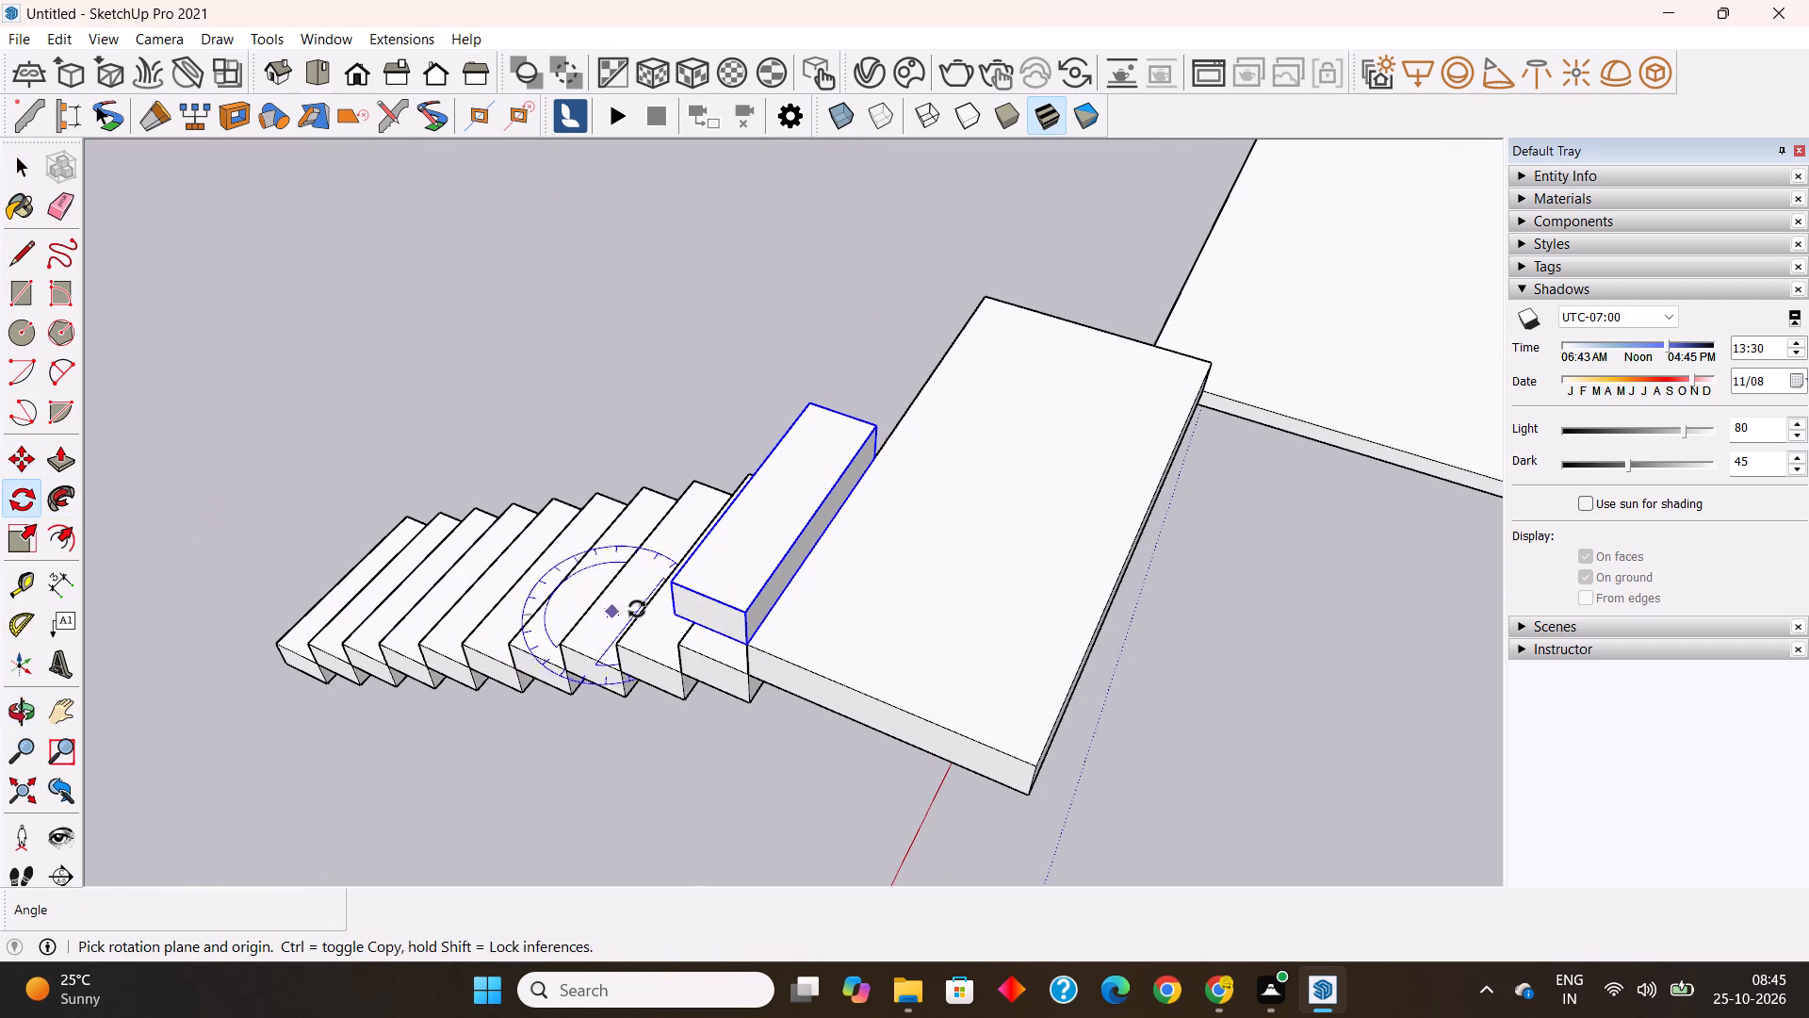
scroll(764, 595, "up", 1)
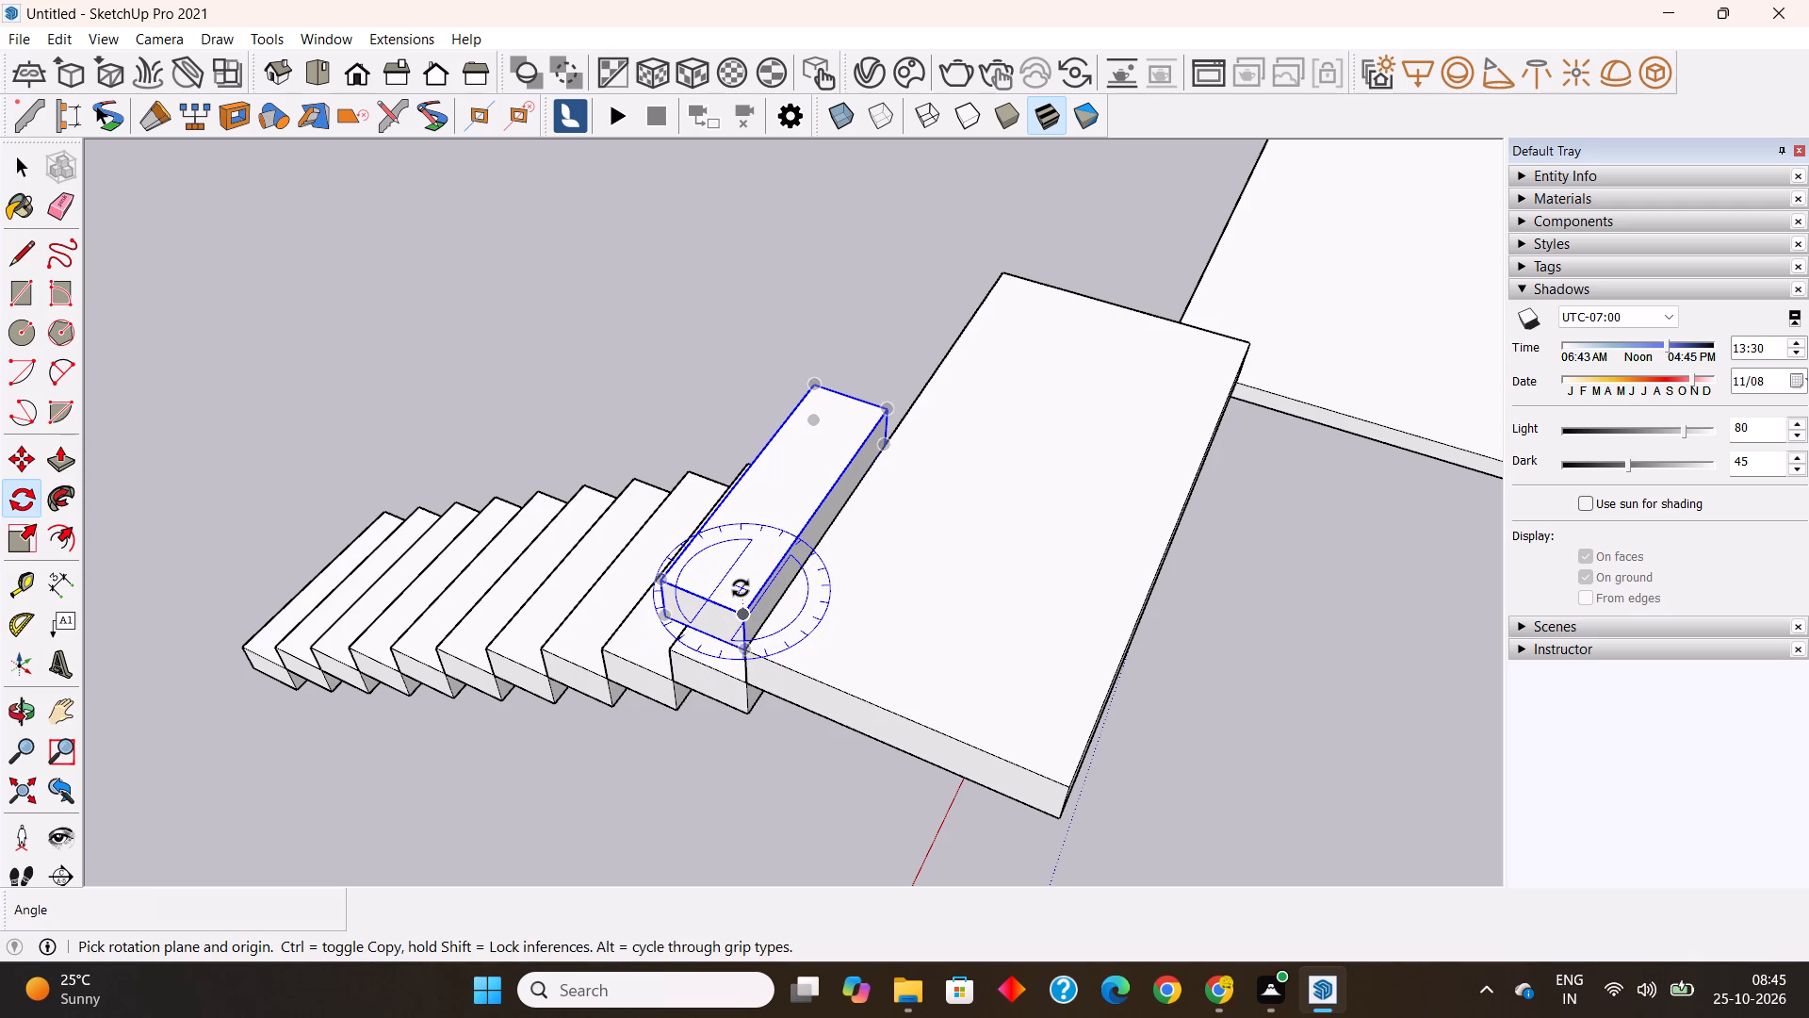
left_click(741, 605)
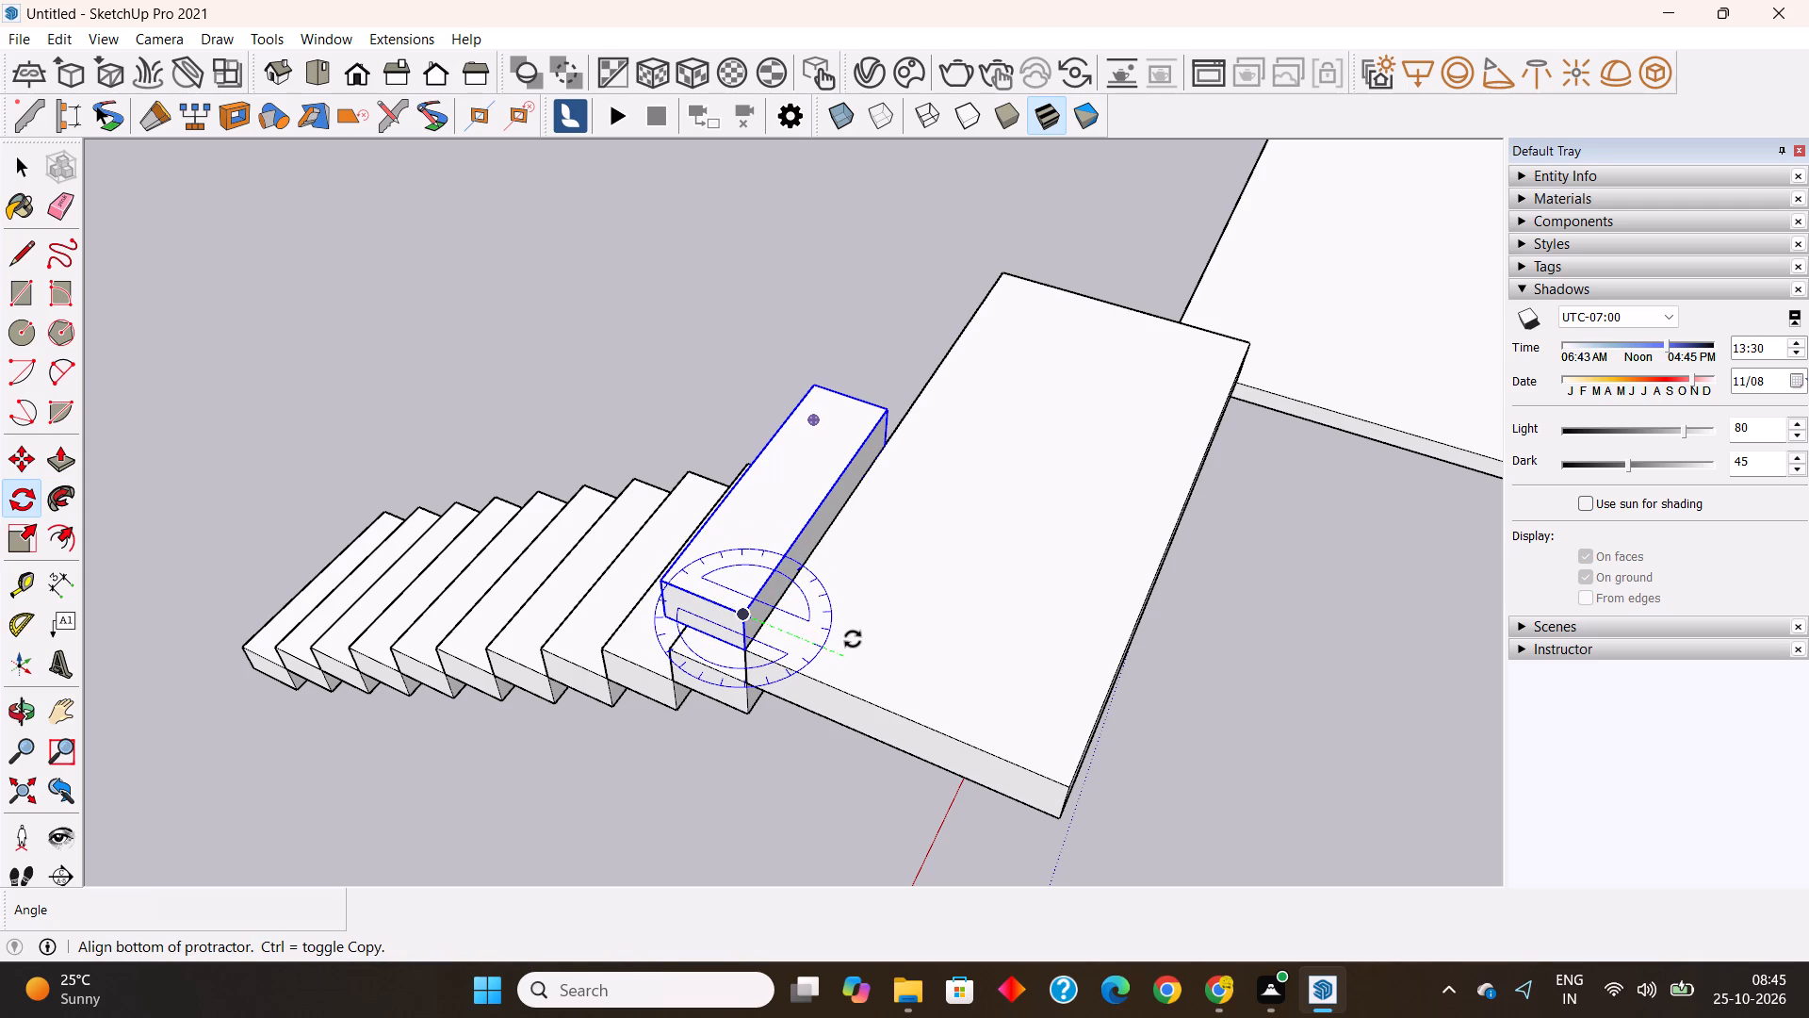
left_click(855, 640)
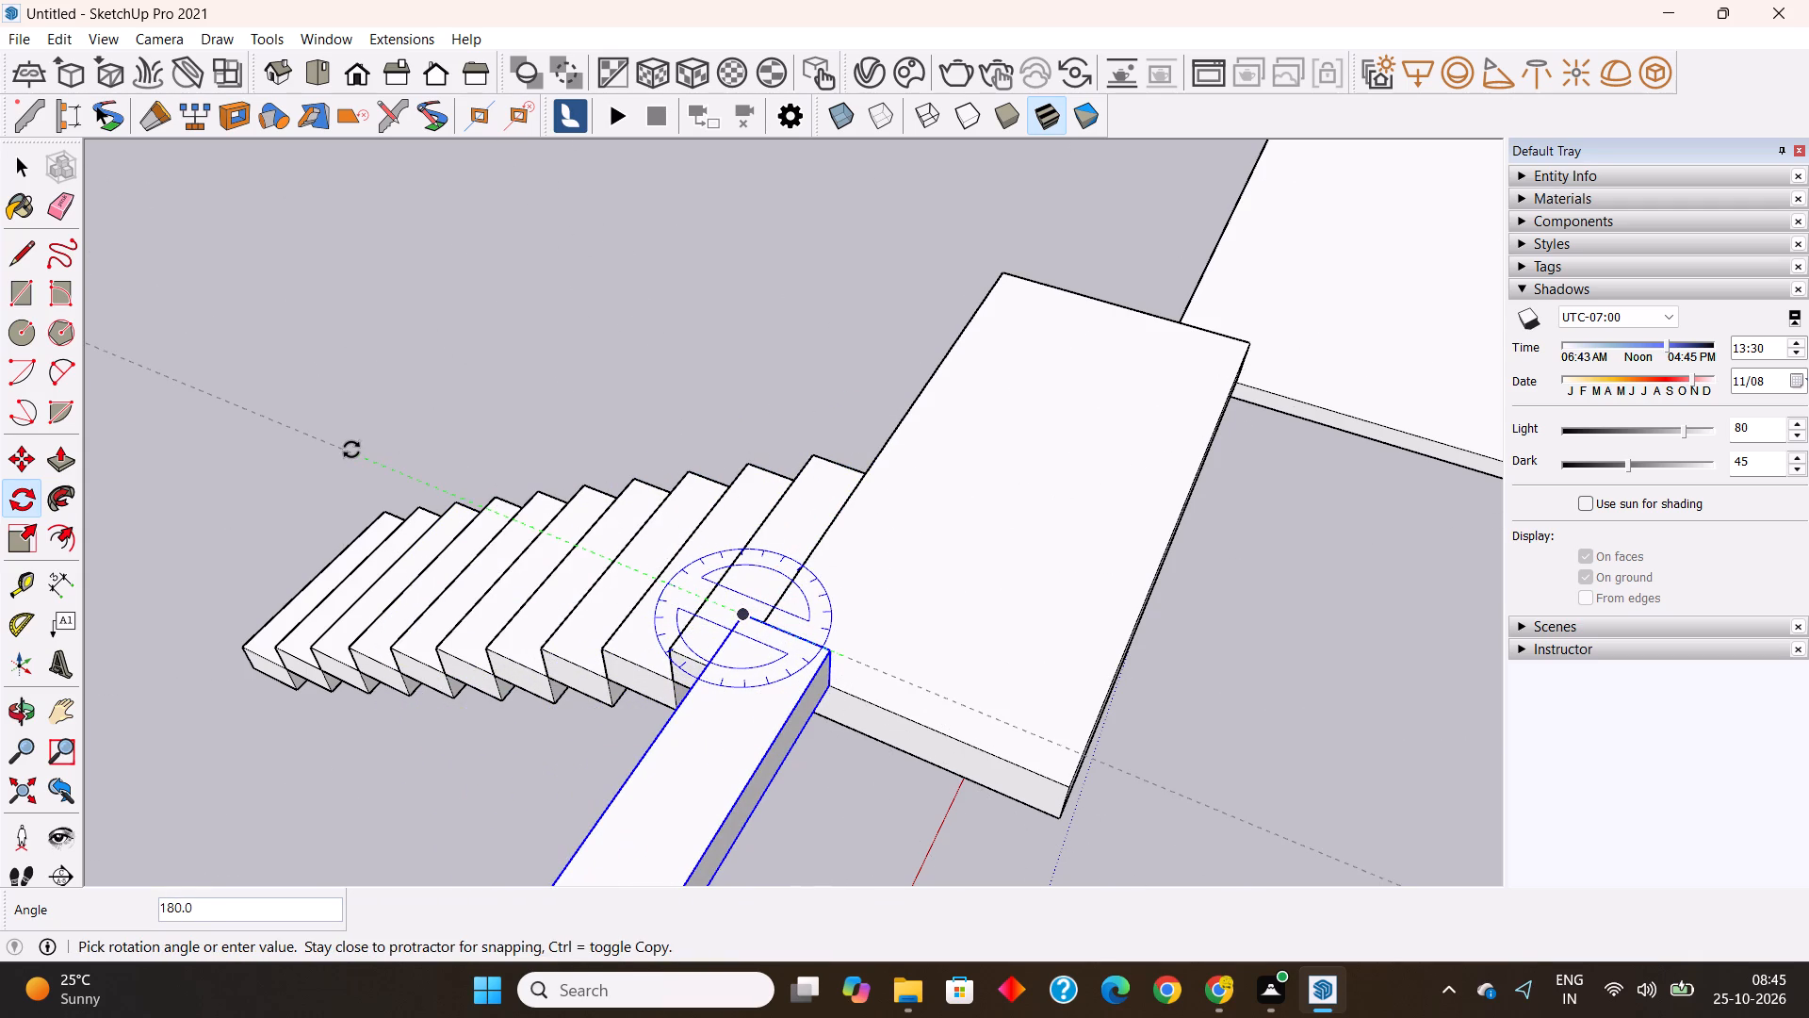
type("180")
key("Return")
scroll(633, 499, "down", 5)
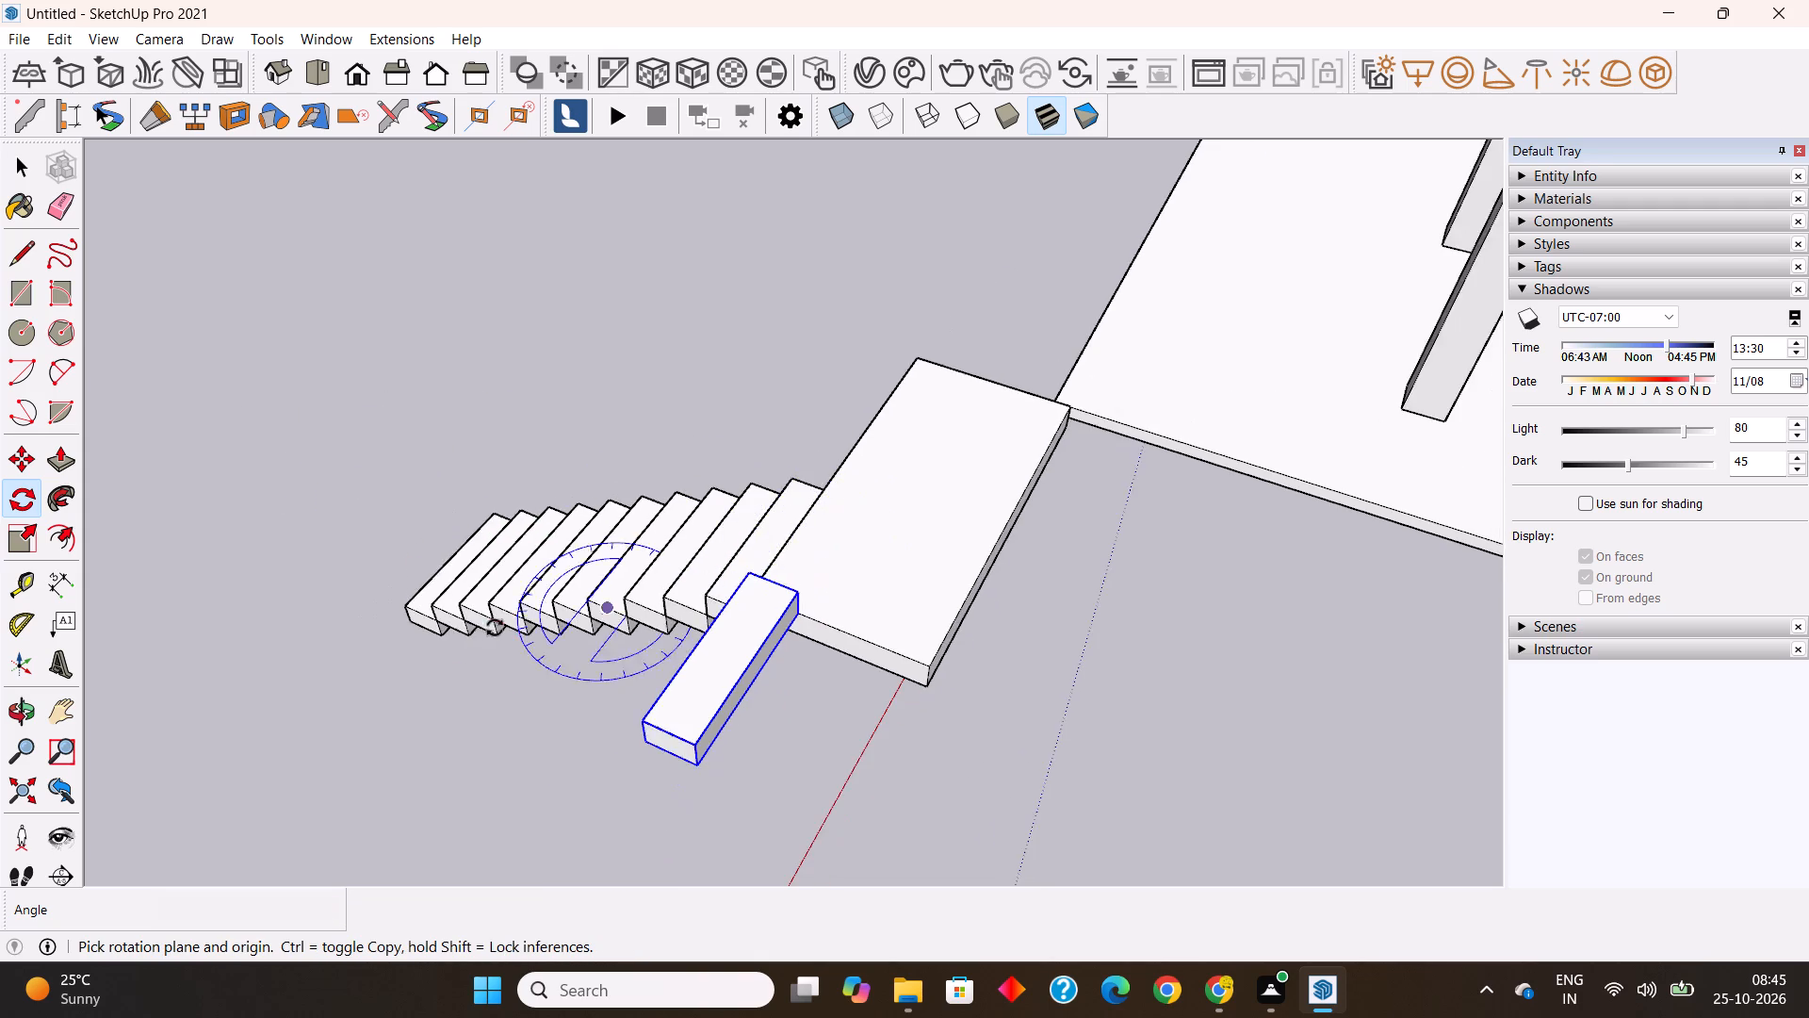
Move the rotated step 6'6" along the landing's front edge to the landing's opposite end.
middle_click_drag(470, 635, 1430, 566)
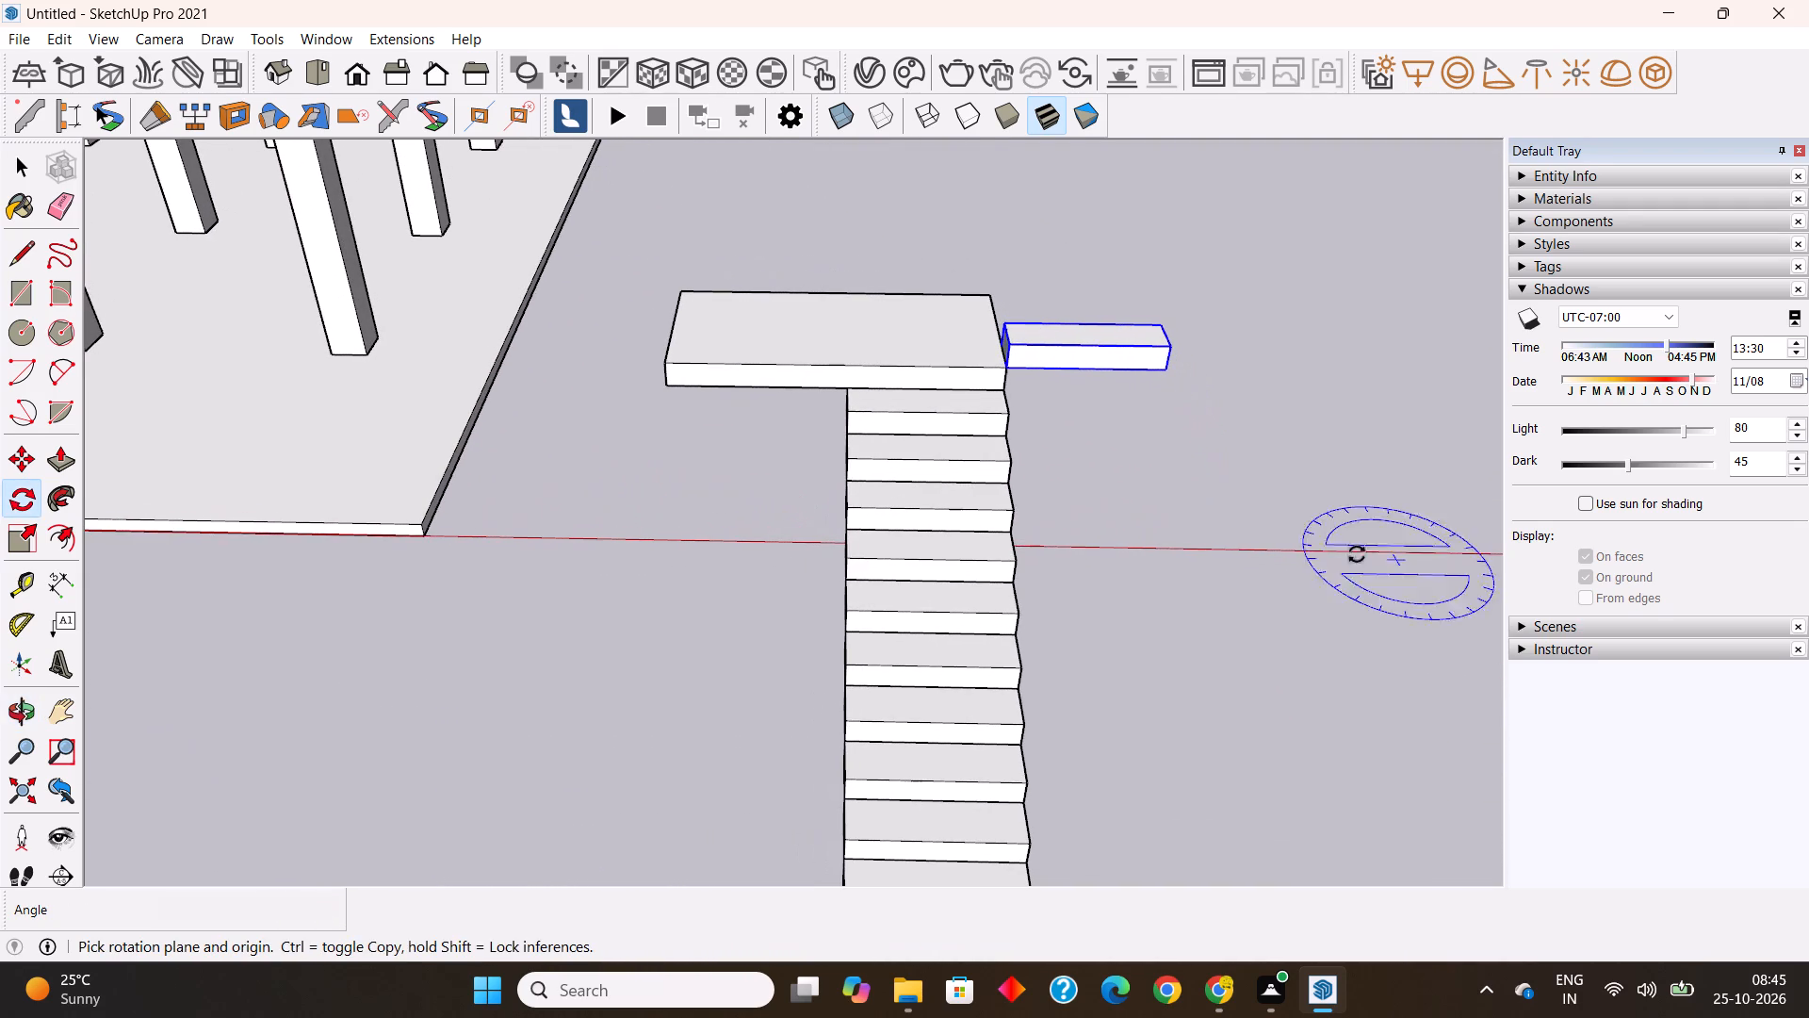
left_click(24, 454)
scroll(1003, 346, "up", 2)
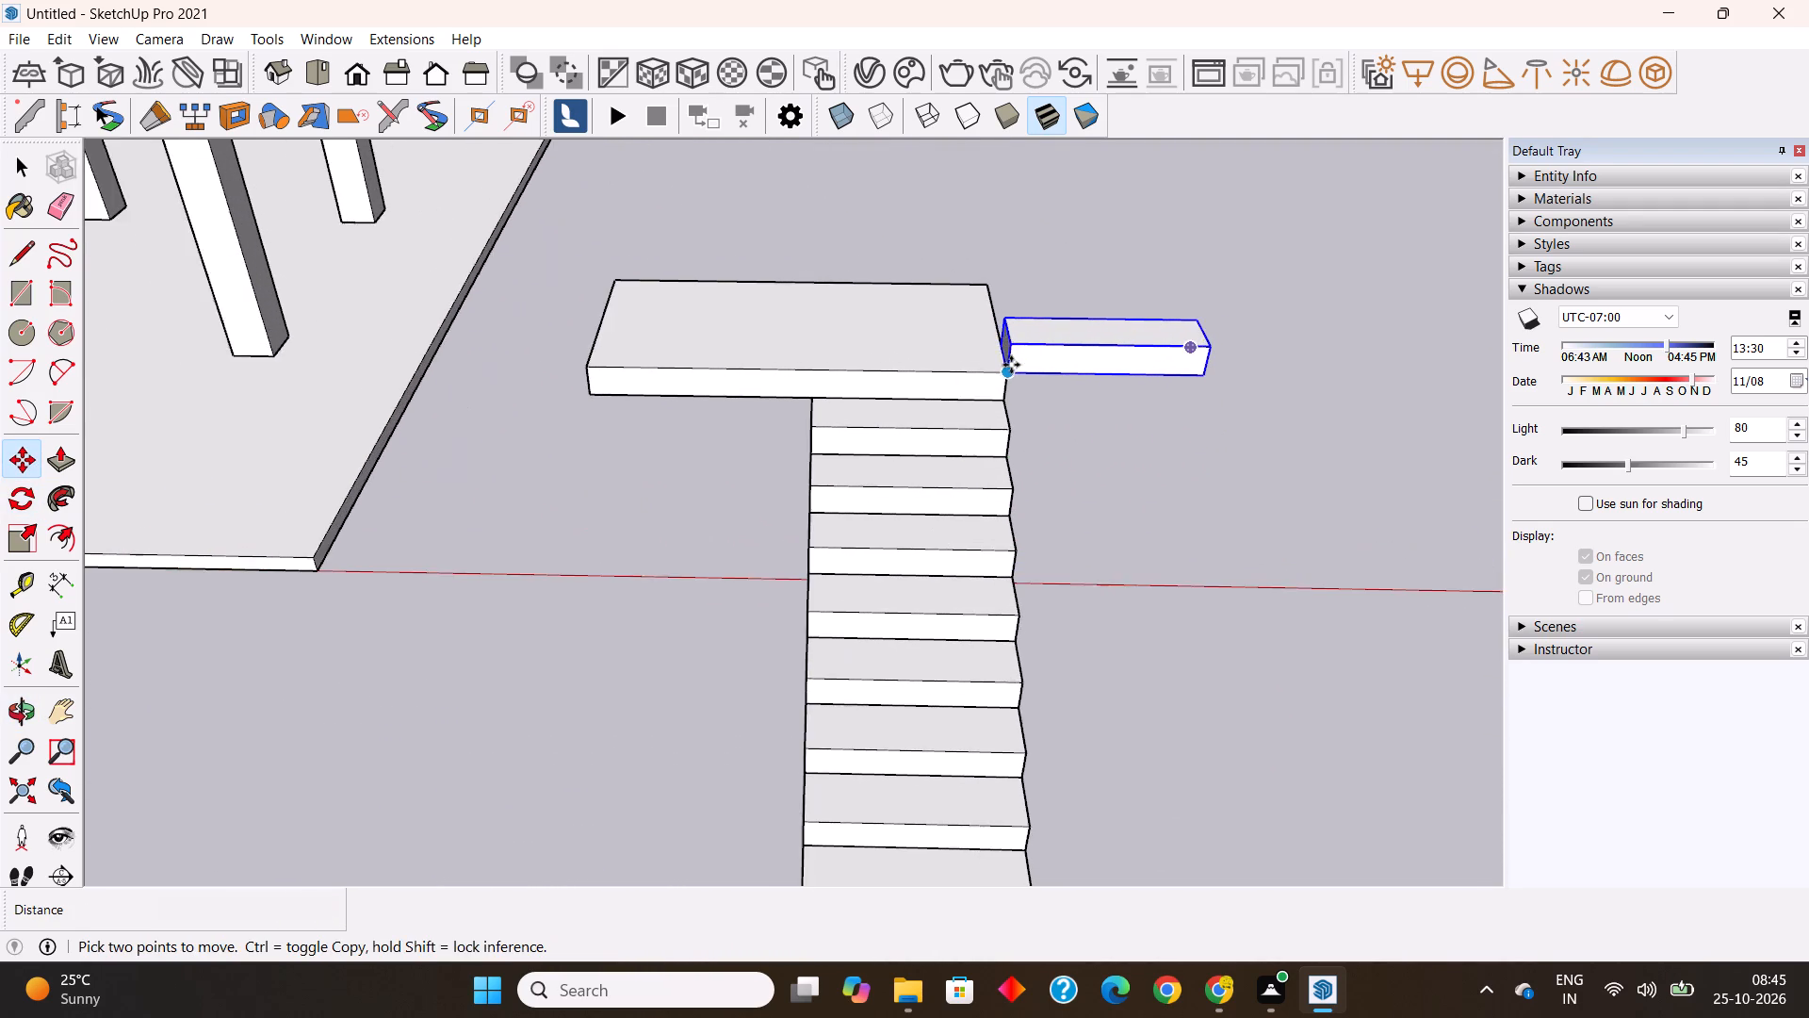
scroll(1011, 365, "up", 2)
left_click(1010, 374)
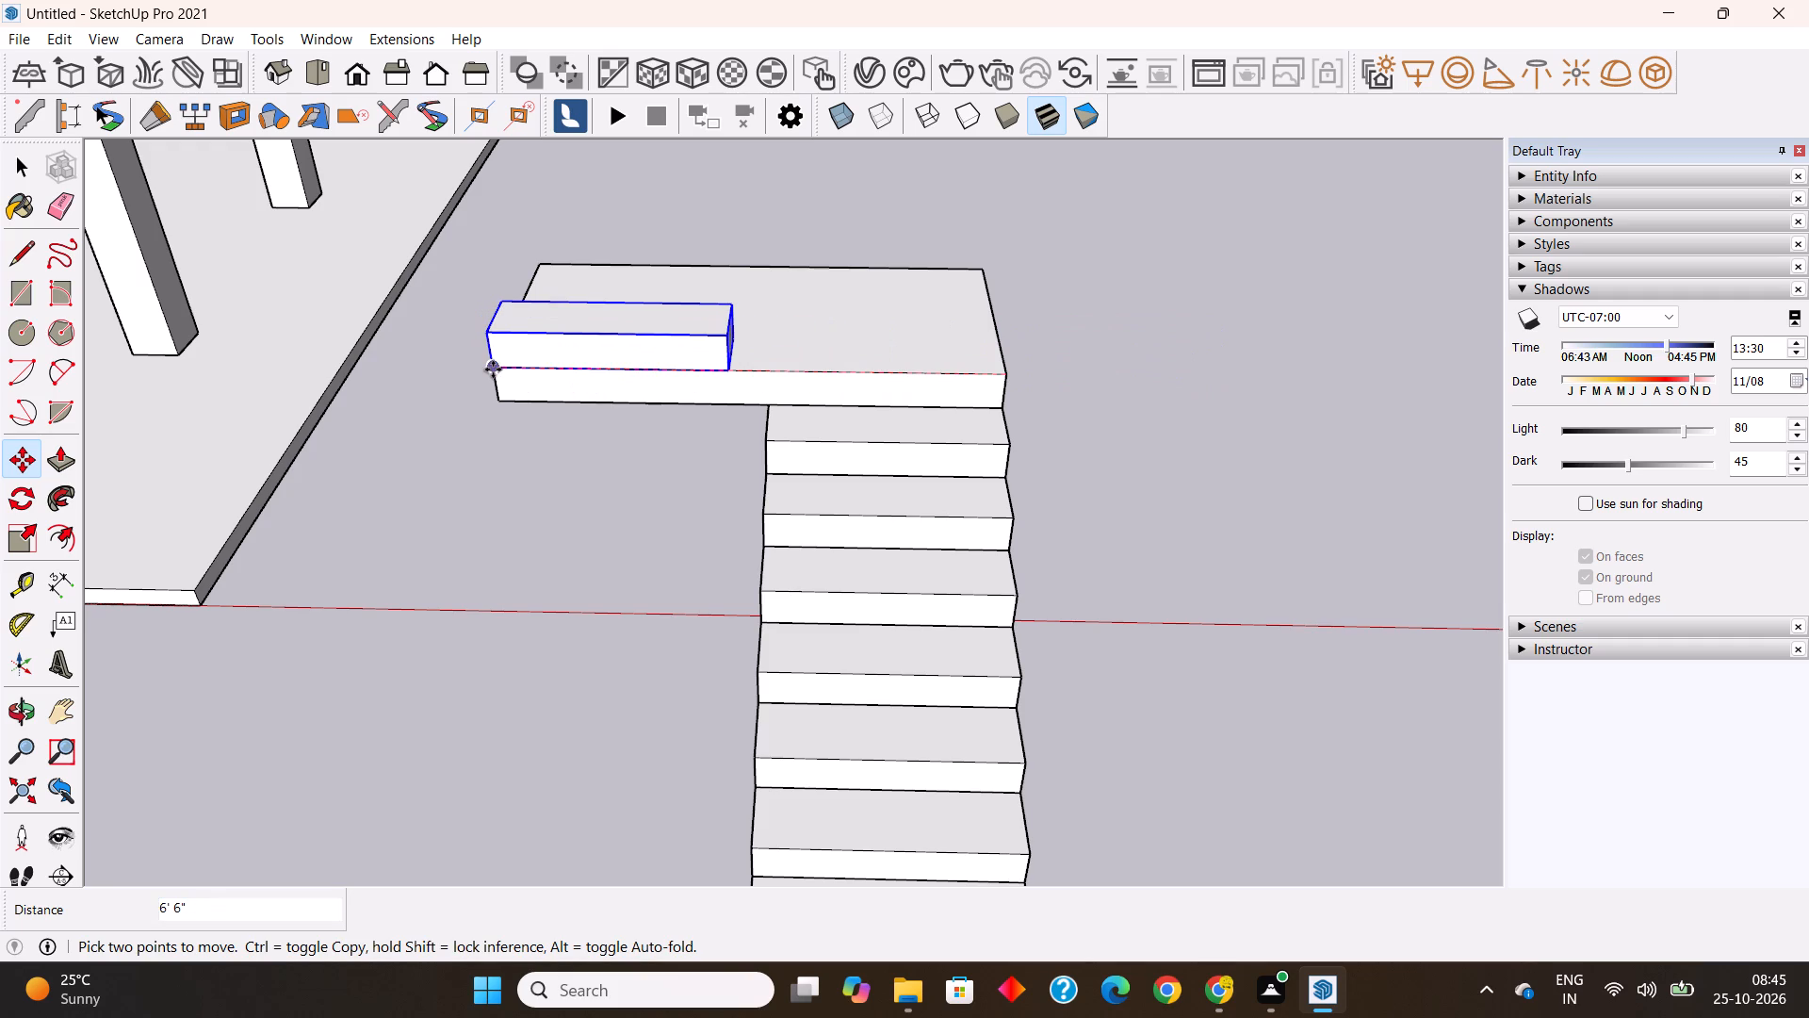
left_click(493, 369)
Move the rotated step outward by its inner bottom corner, so it sits just off the landing's front edge.
middle_click_drag(617, 473, 68, 519)
scroll(774, 354, "up", 3)
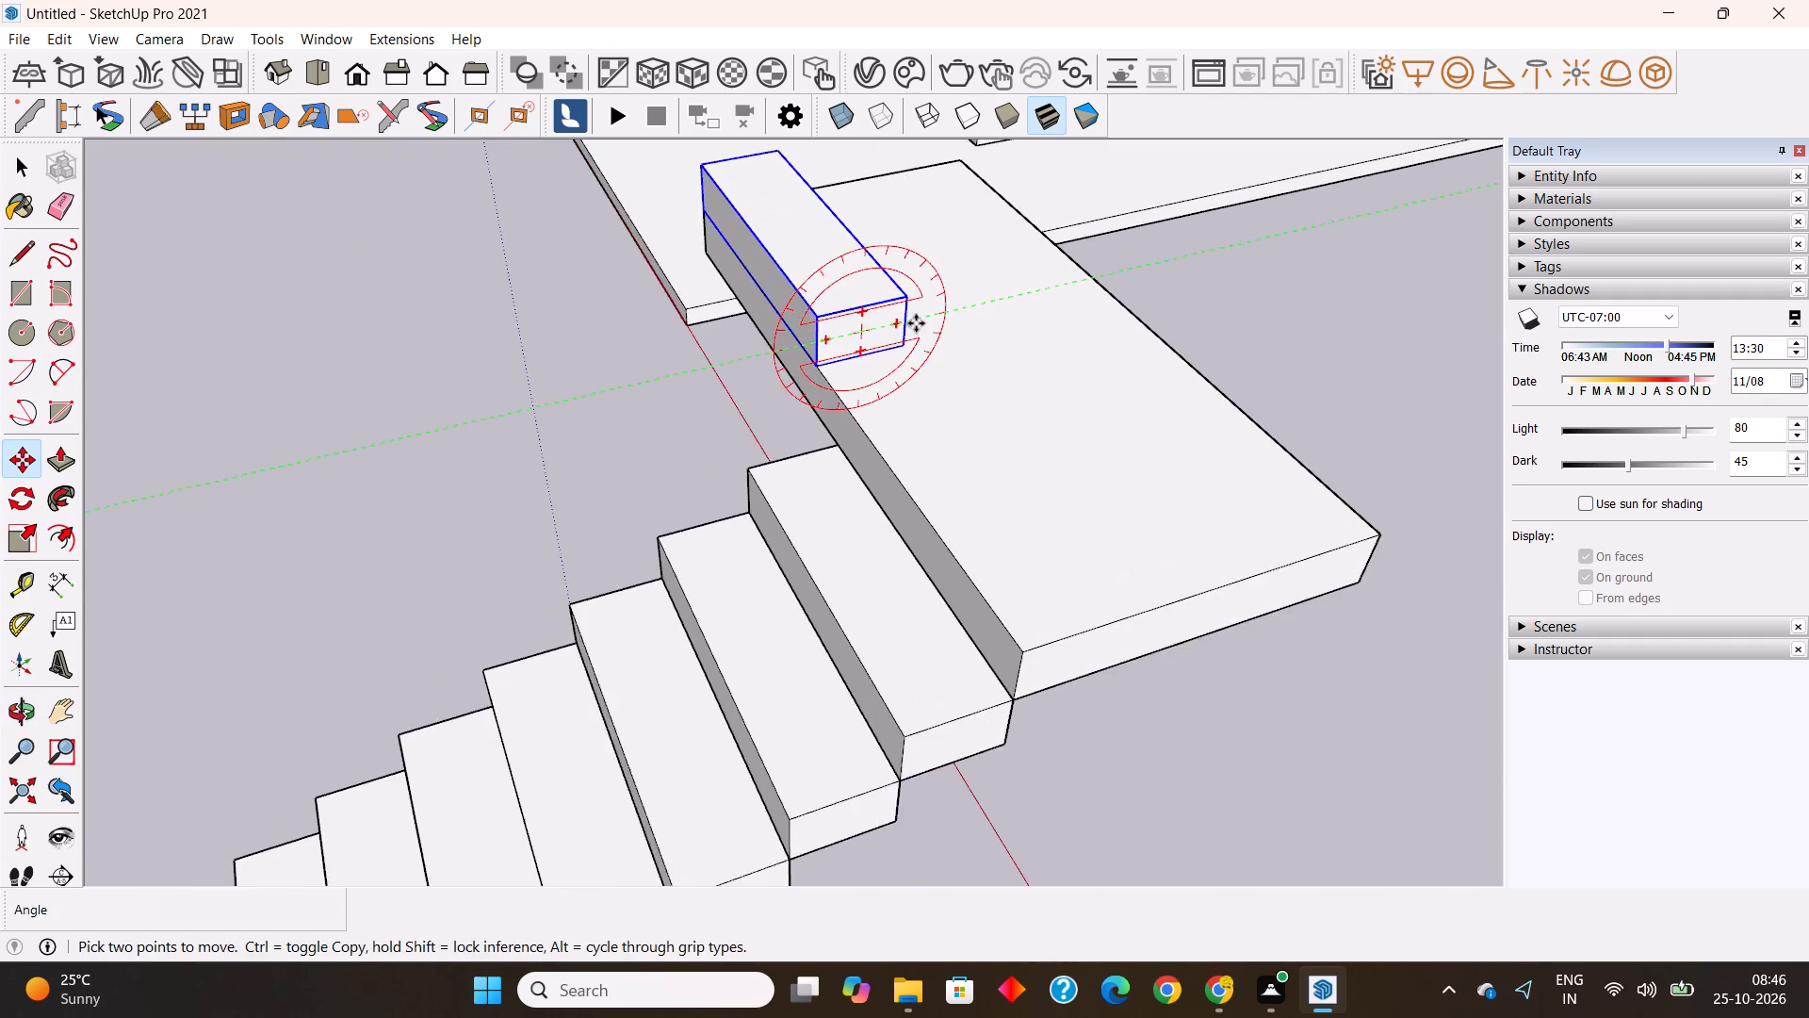
scroll(917, 333, "up", 4)
left_click(898, 347)
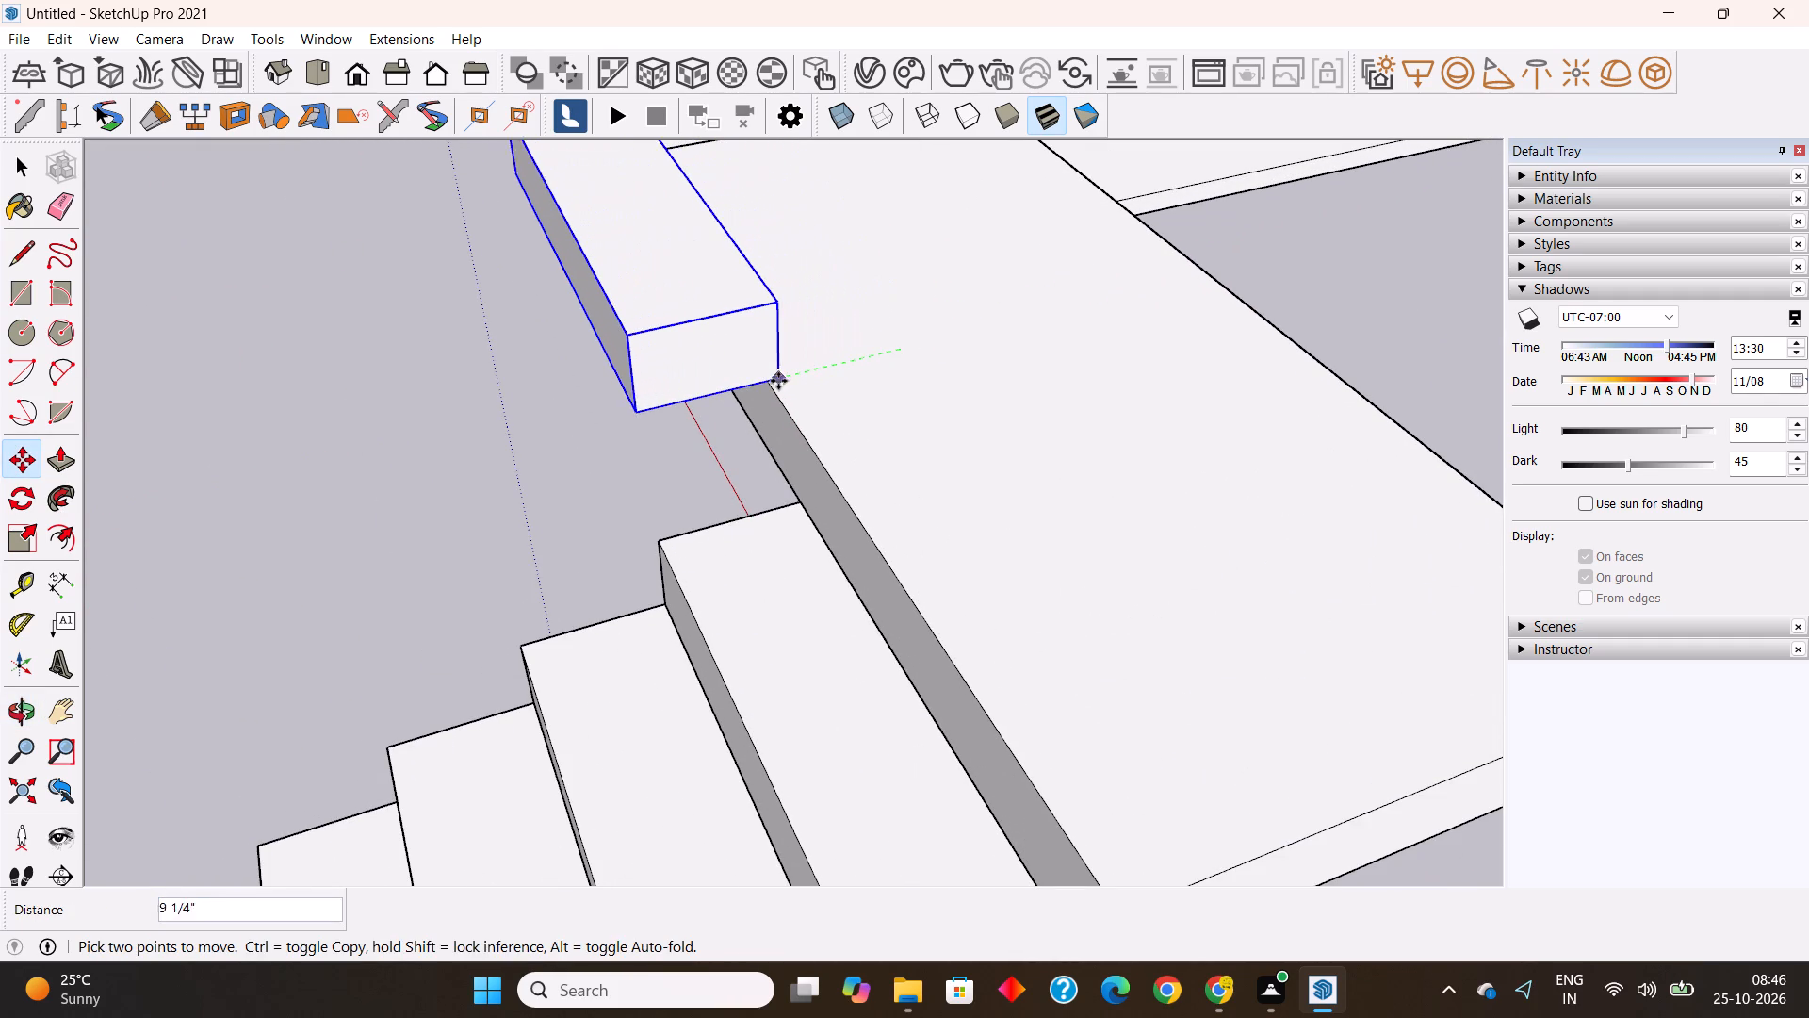
left_click(768, 384)
Copy the rotated step from its bottom back corner to its top front corner and array it x9 as the second flight.
middle_click_drag(446, 485, 1516, 363)
scroll(880, 385, "down", 4)
middle_click_drag(585, 562, 636, 558)
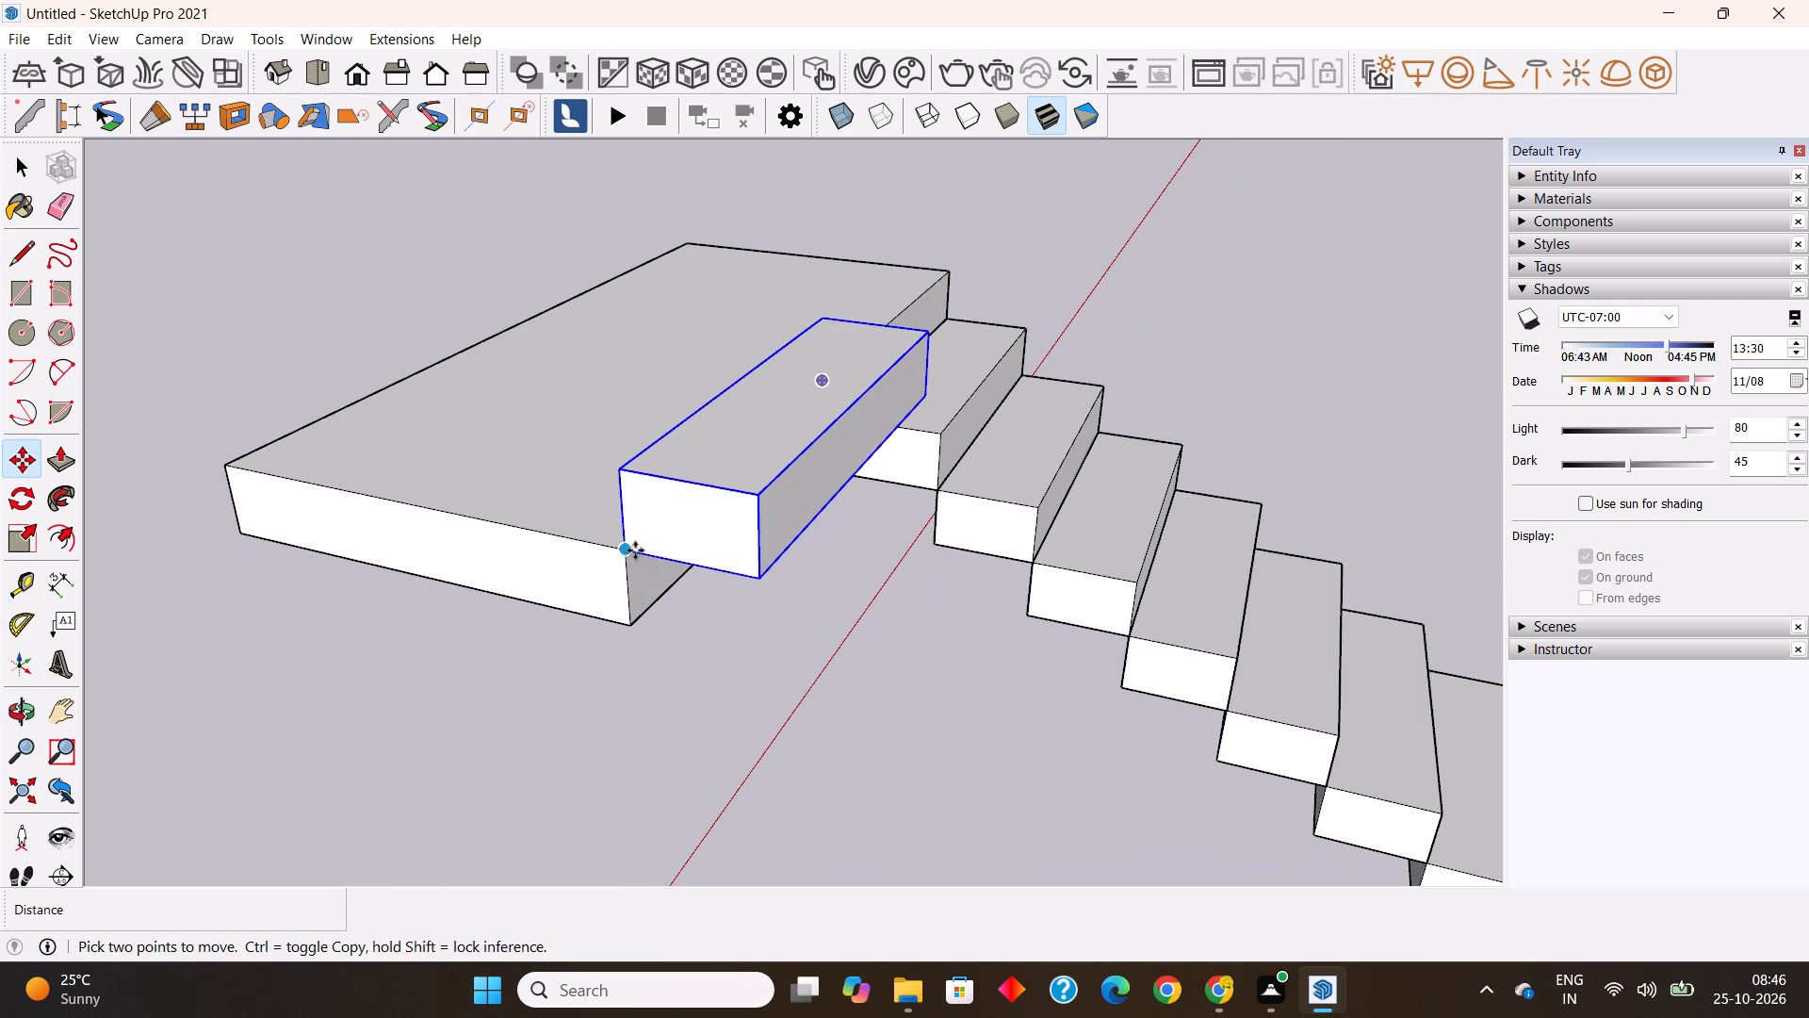
scroll(635, 550, "up", 1)
left_click(621, 550)
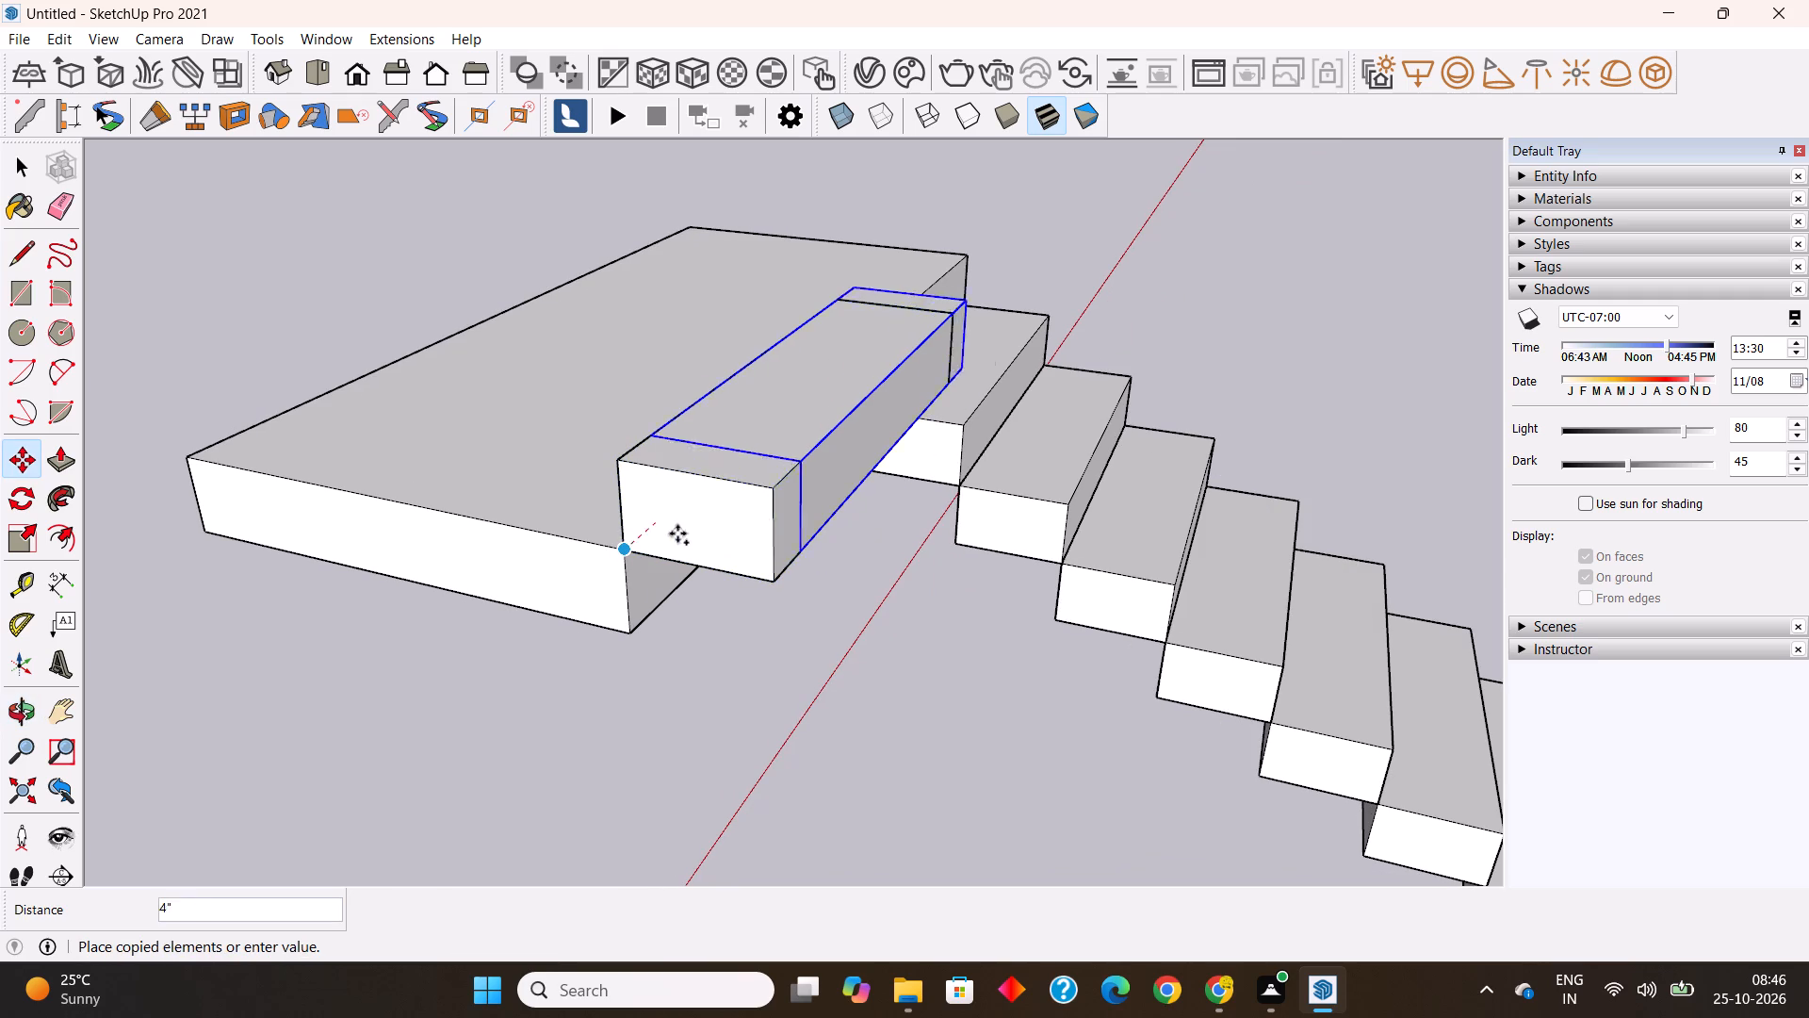
left_click(770, 489)
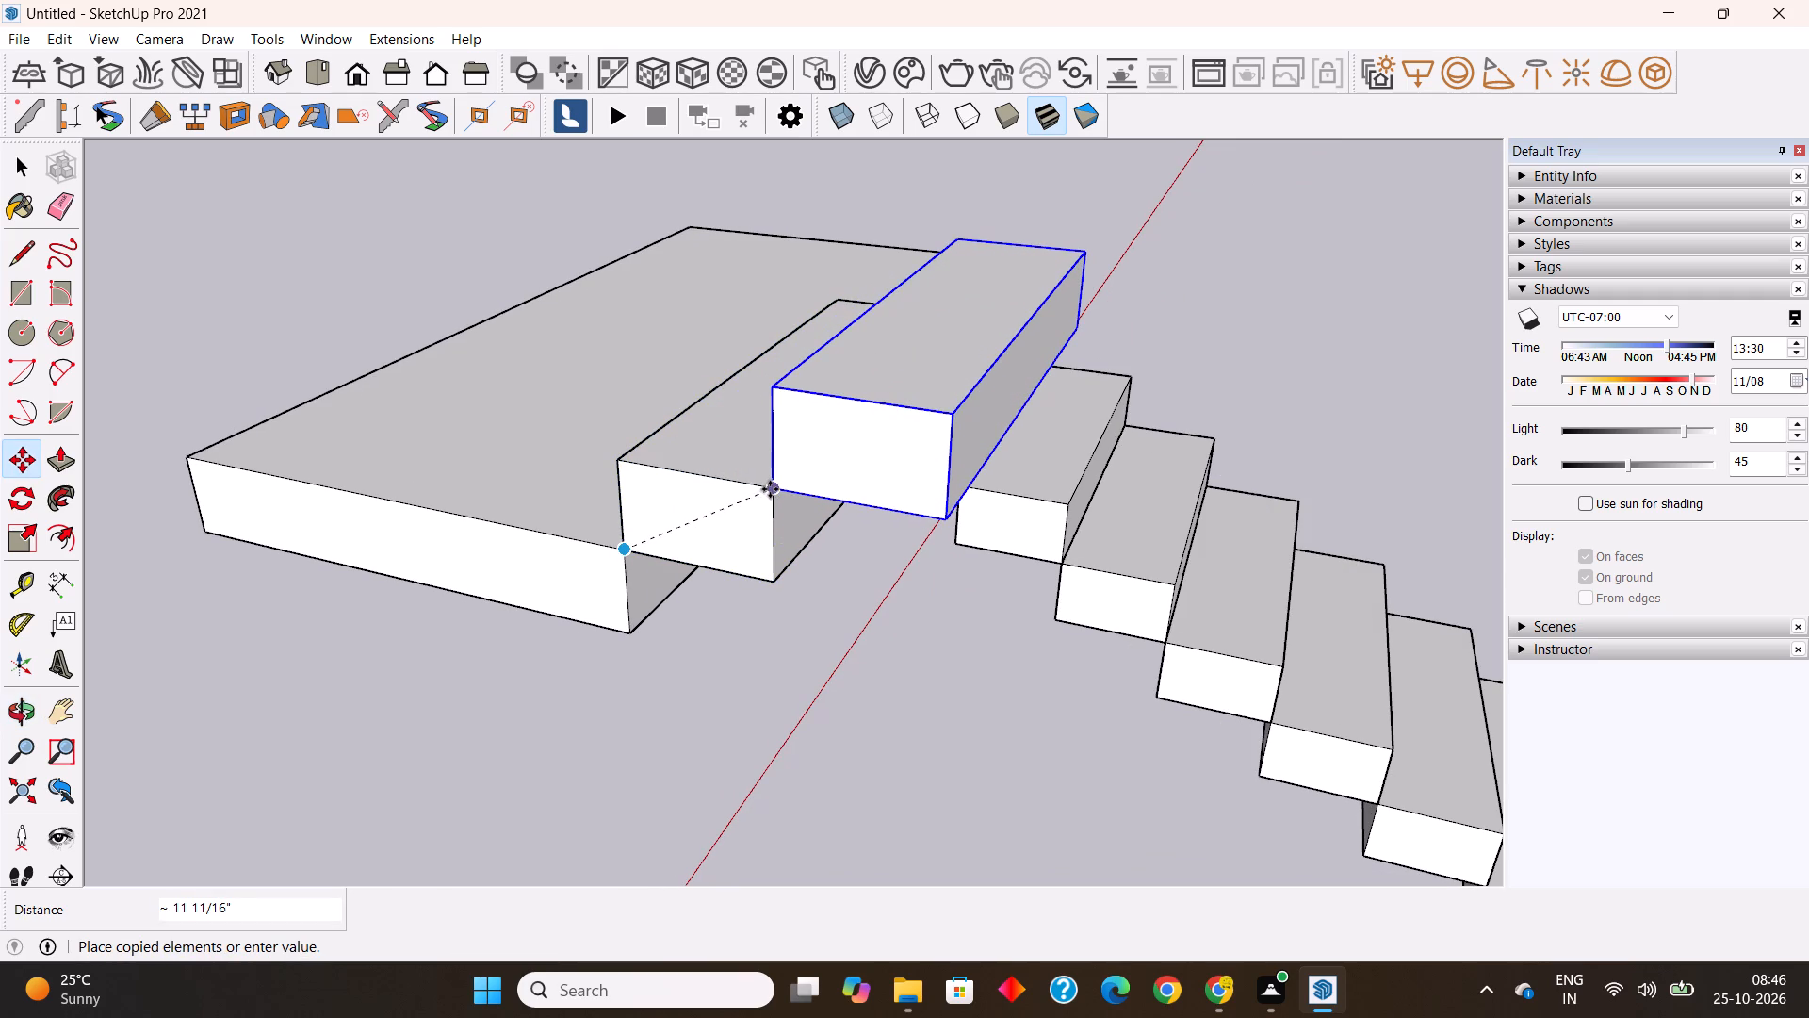
type("x9")
key("Return")
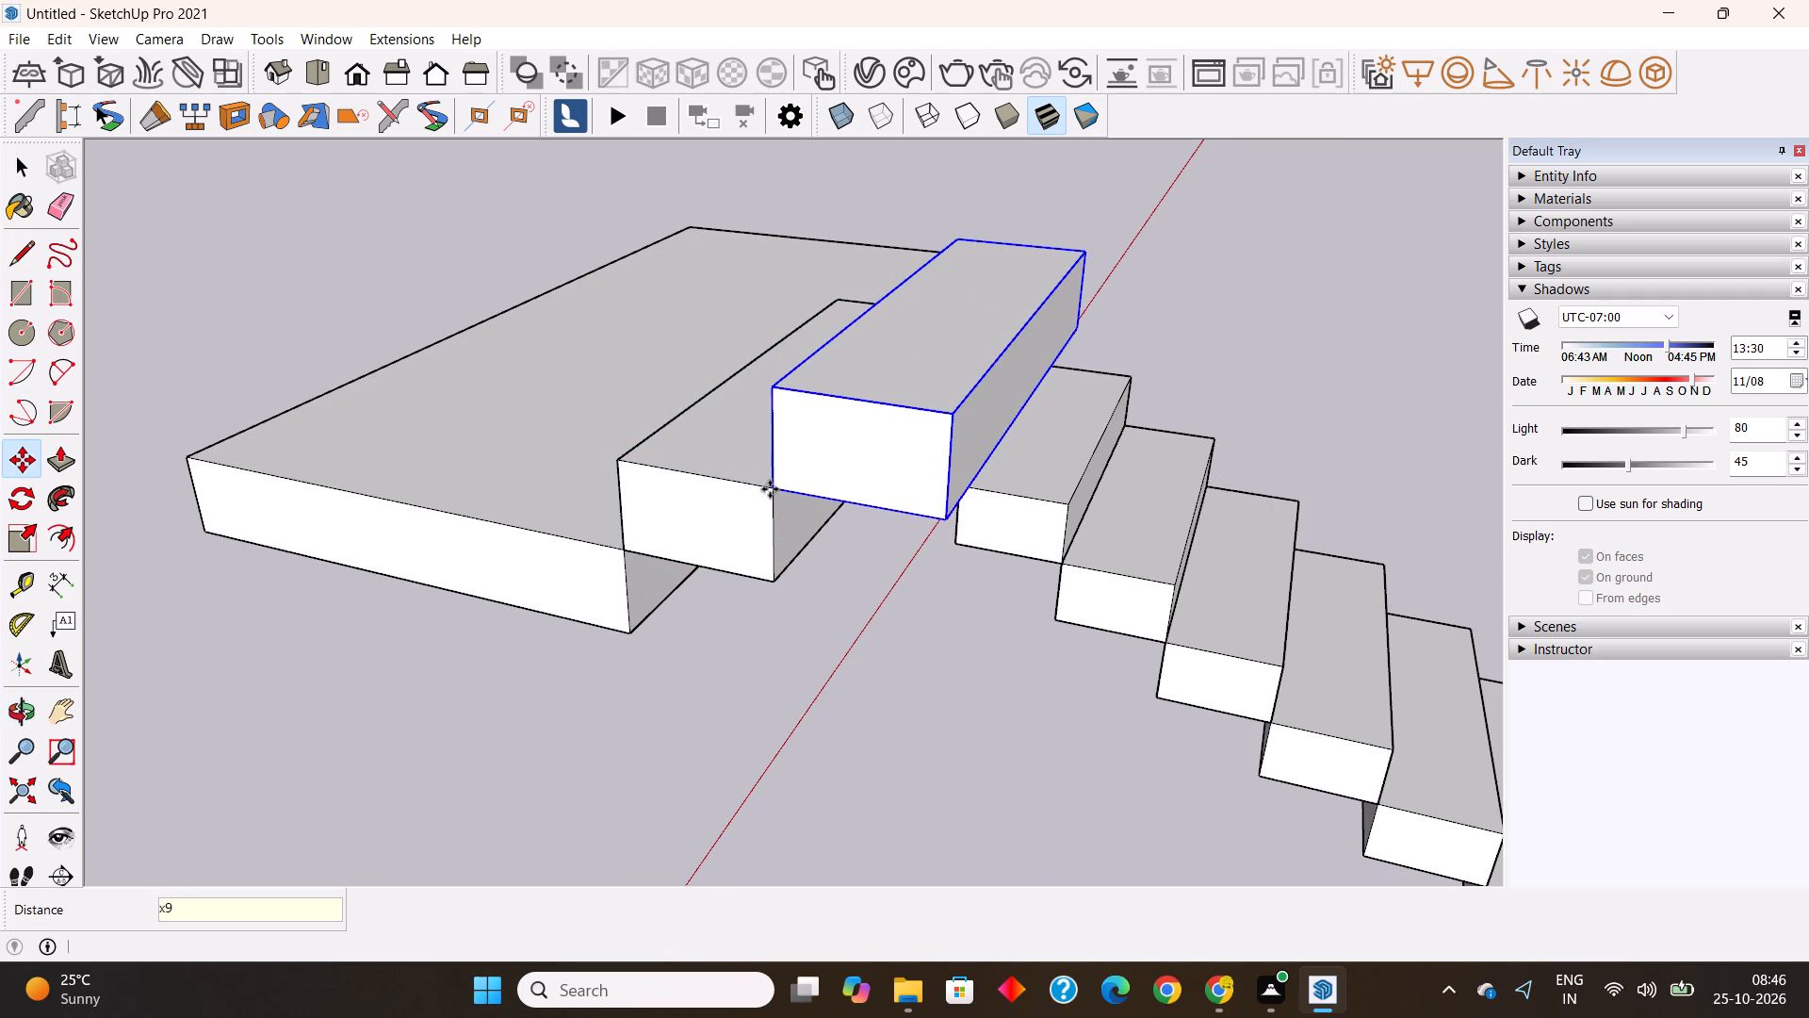
scroll(709, 546, "down", 4)
middle_click_drag(986, 584, 352, 674)
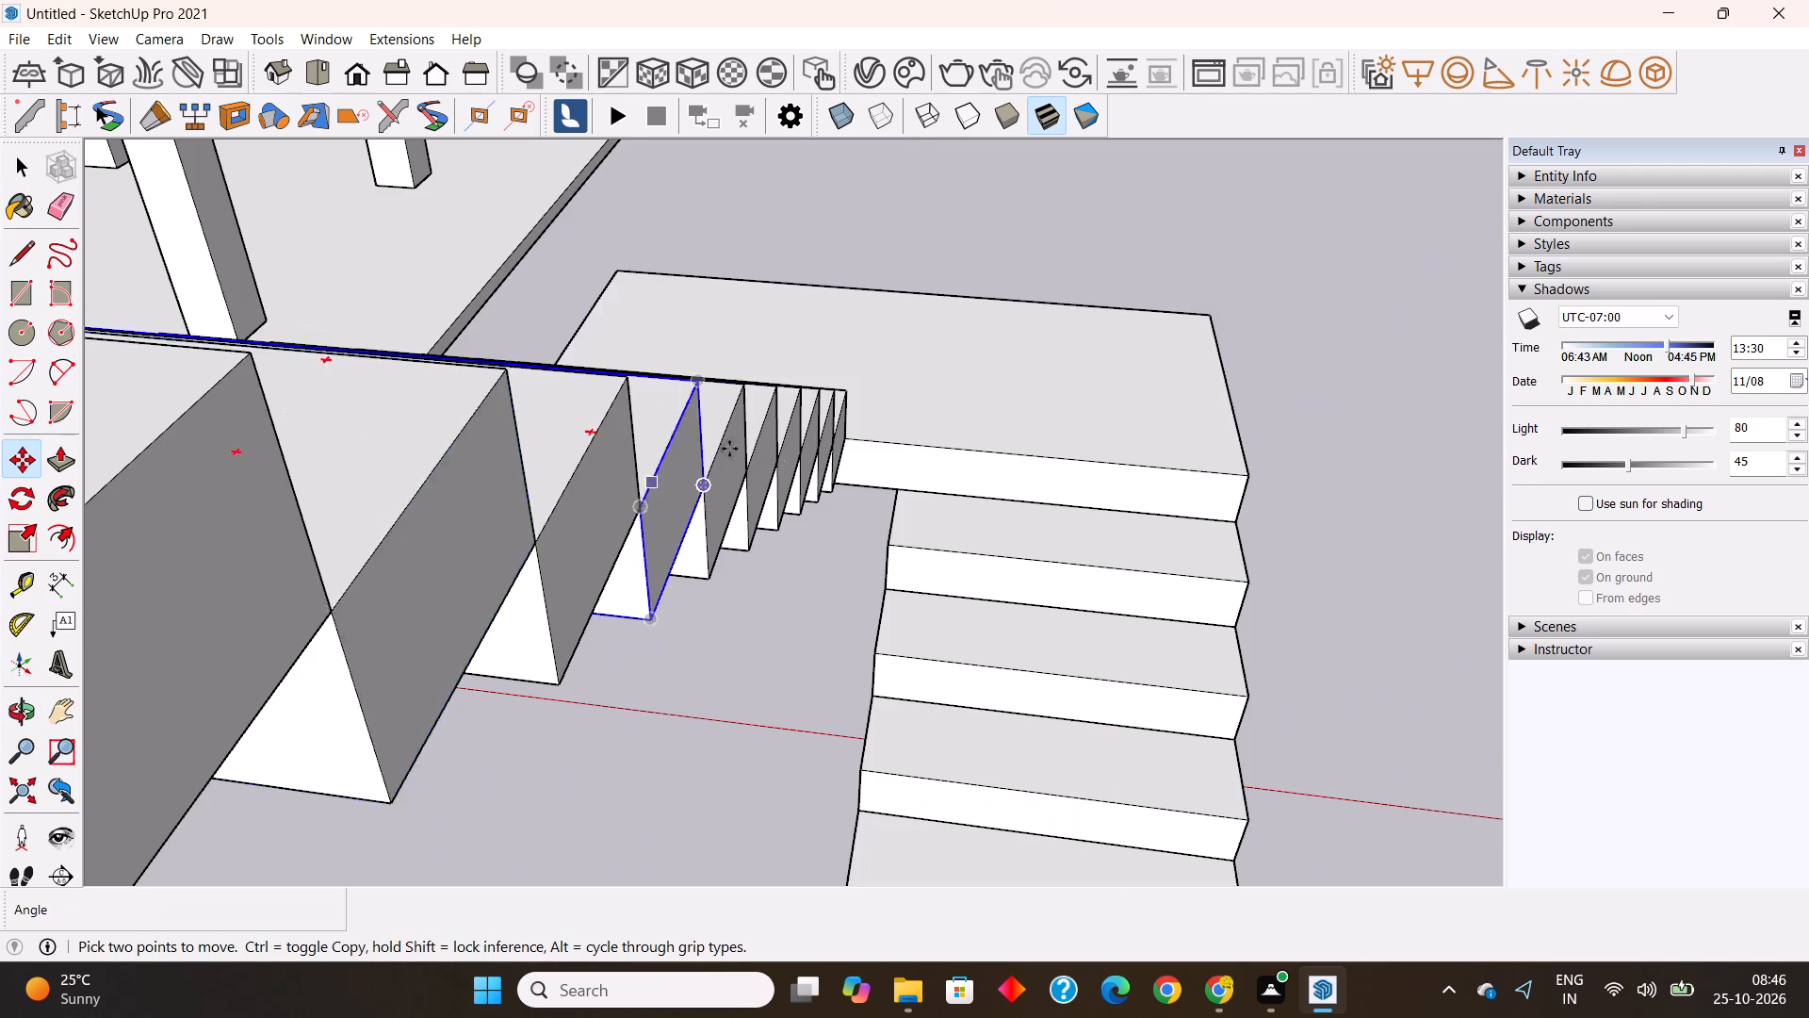
scroll(971, 412, "down", 12)
middle_click_drag(1003, 651, 754, 546)
key("space")
left_click(1033, 774)
Open the lowest step of the first flight for editing and place a guide 2" from its end face's front vertical edge.
scroll(889, 752, "up", 6)
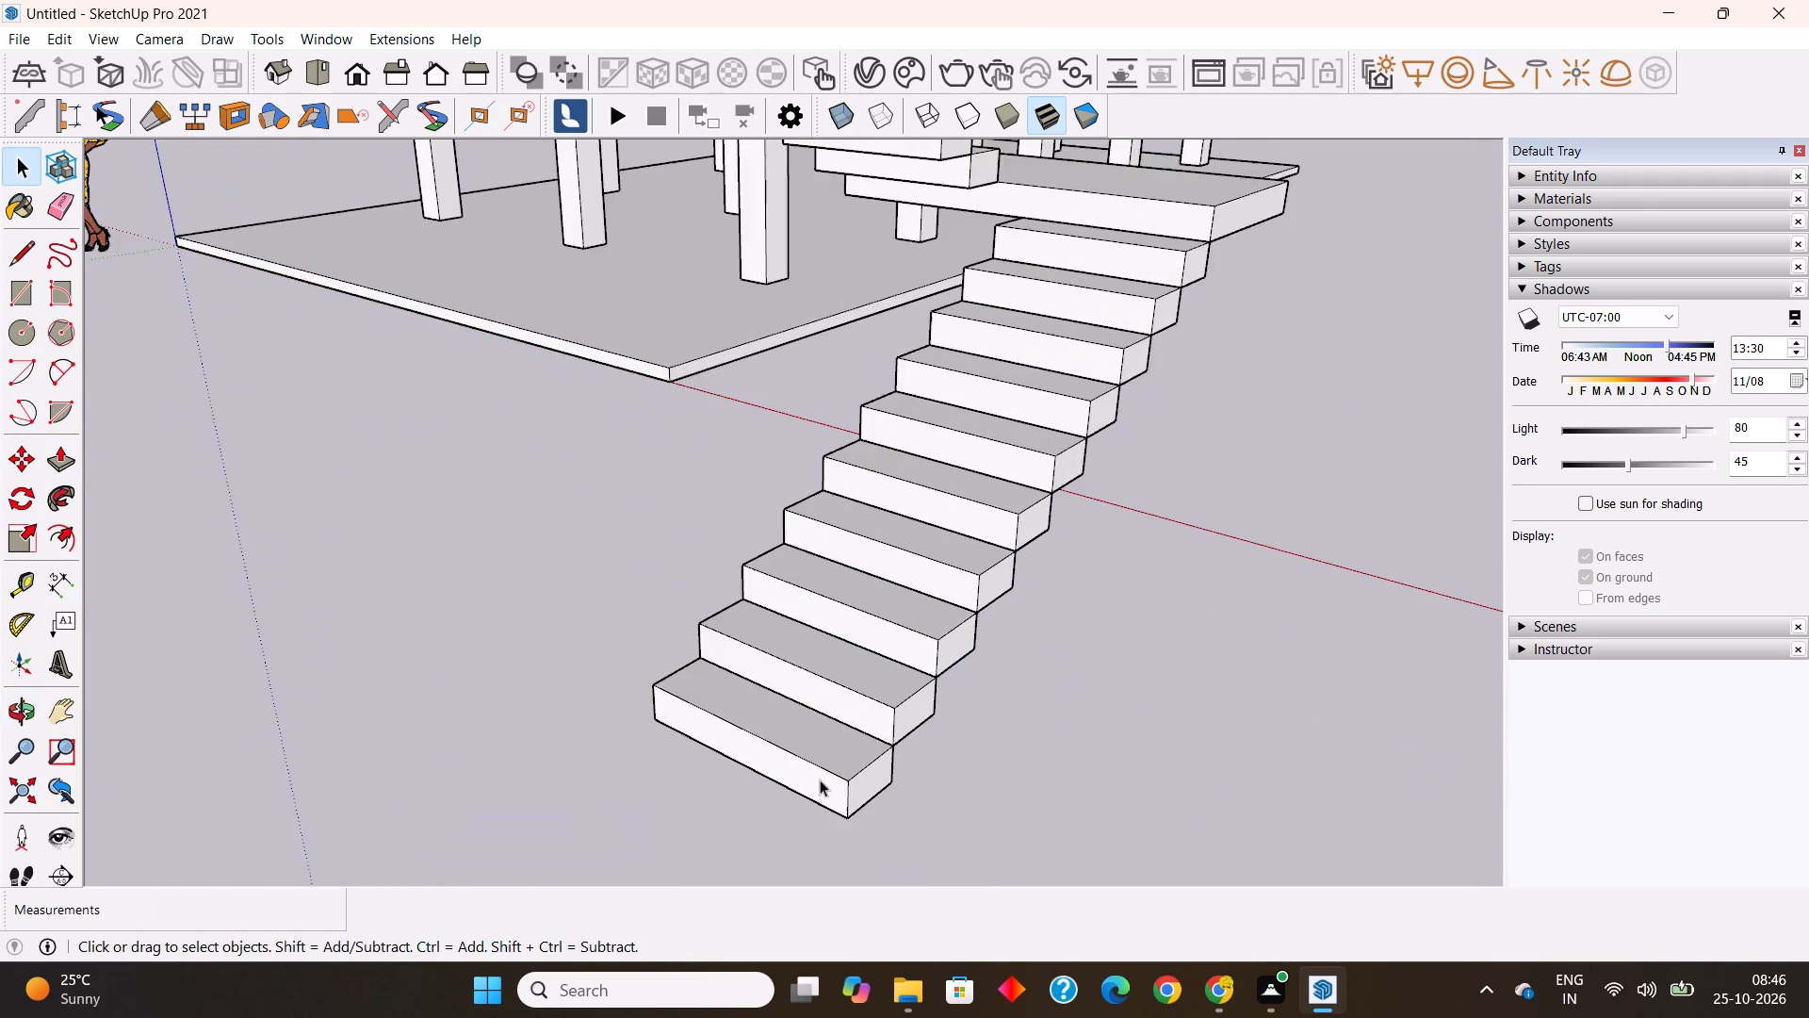
scroll(820, 780, "up", 6)
scroll(774, 763, "down", 2)
middle_click_drag(779, 765, 742, 727)
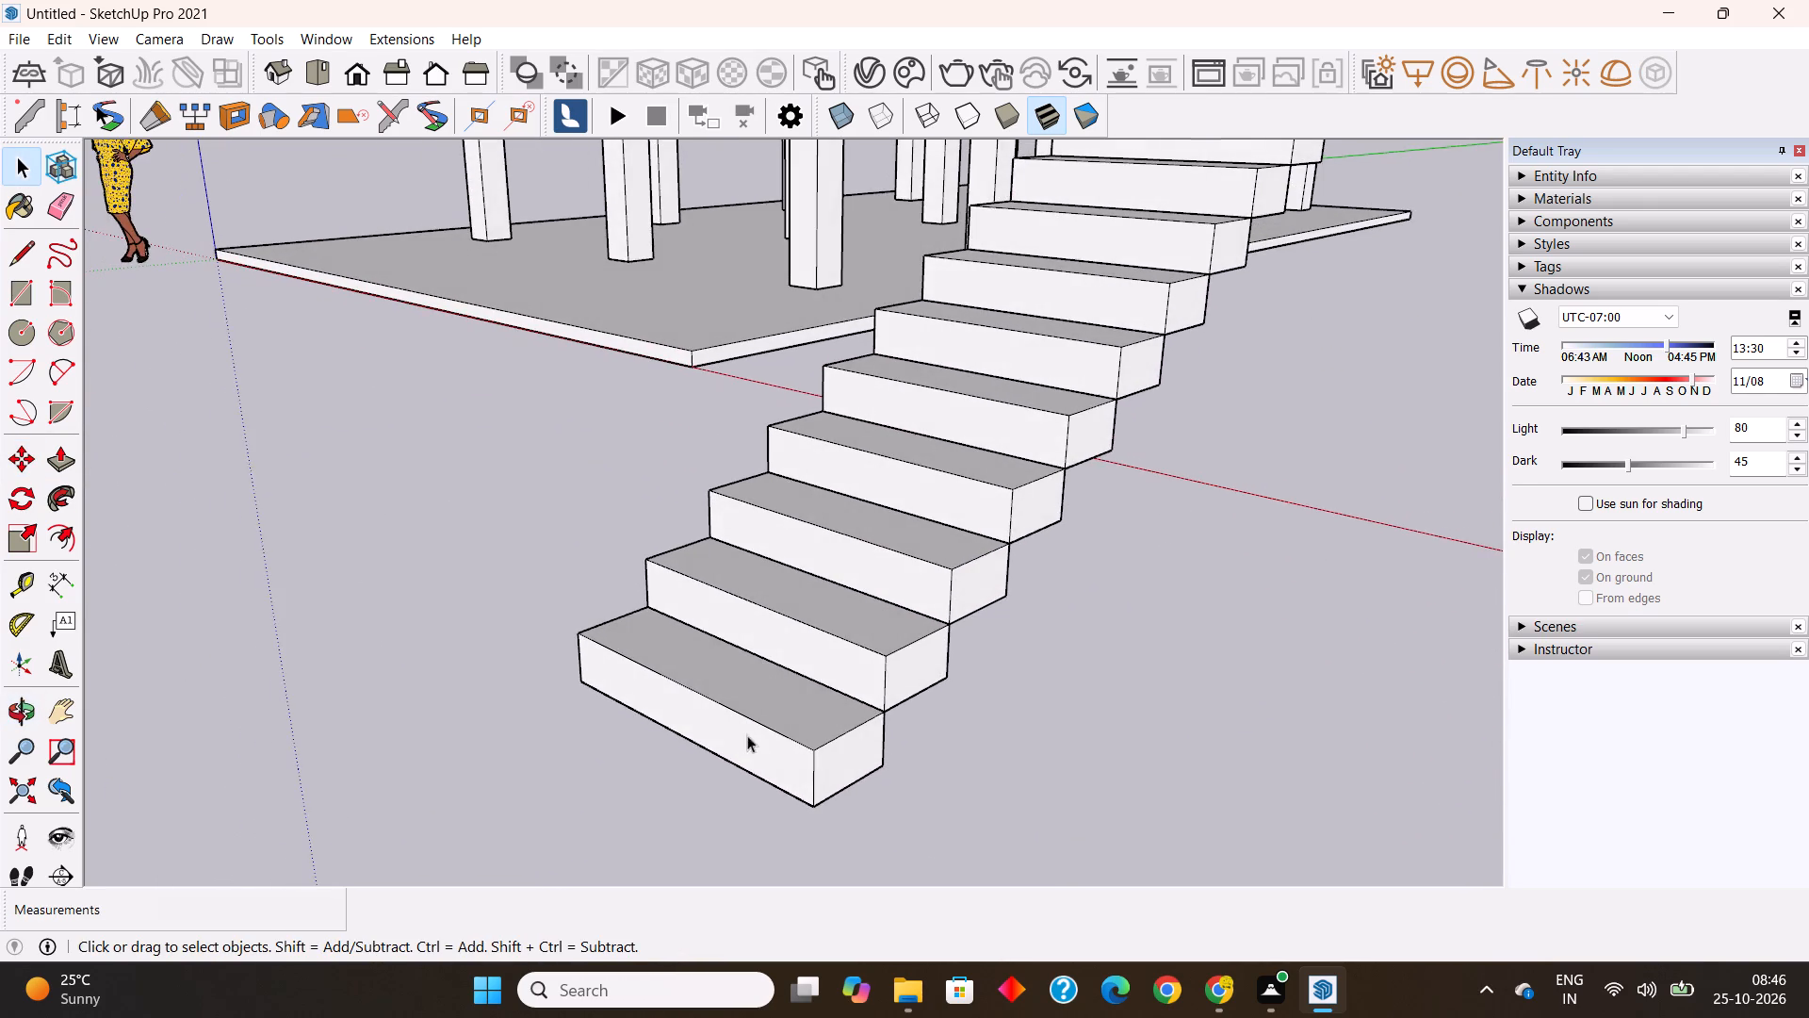
scroll(773, 761, "up", 4)
double_click(786, 723)
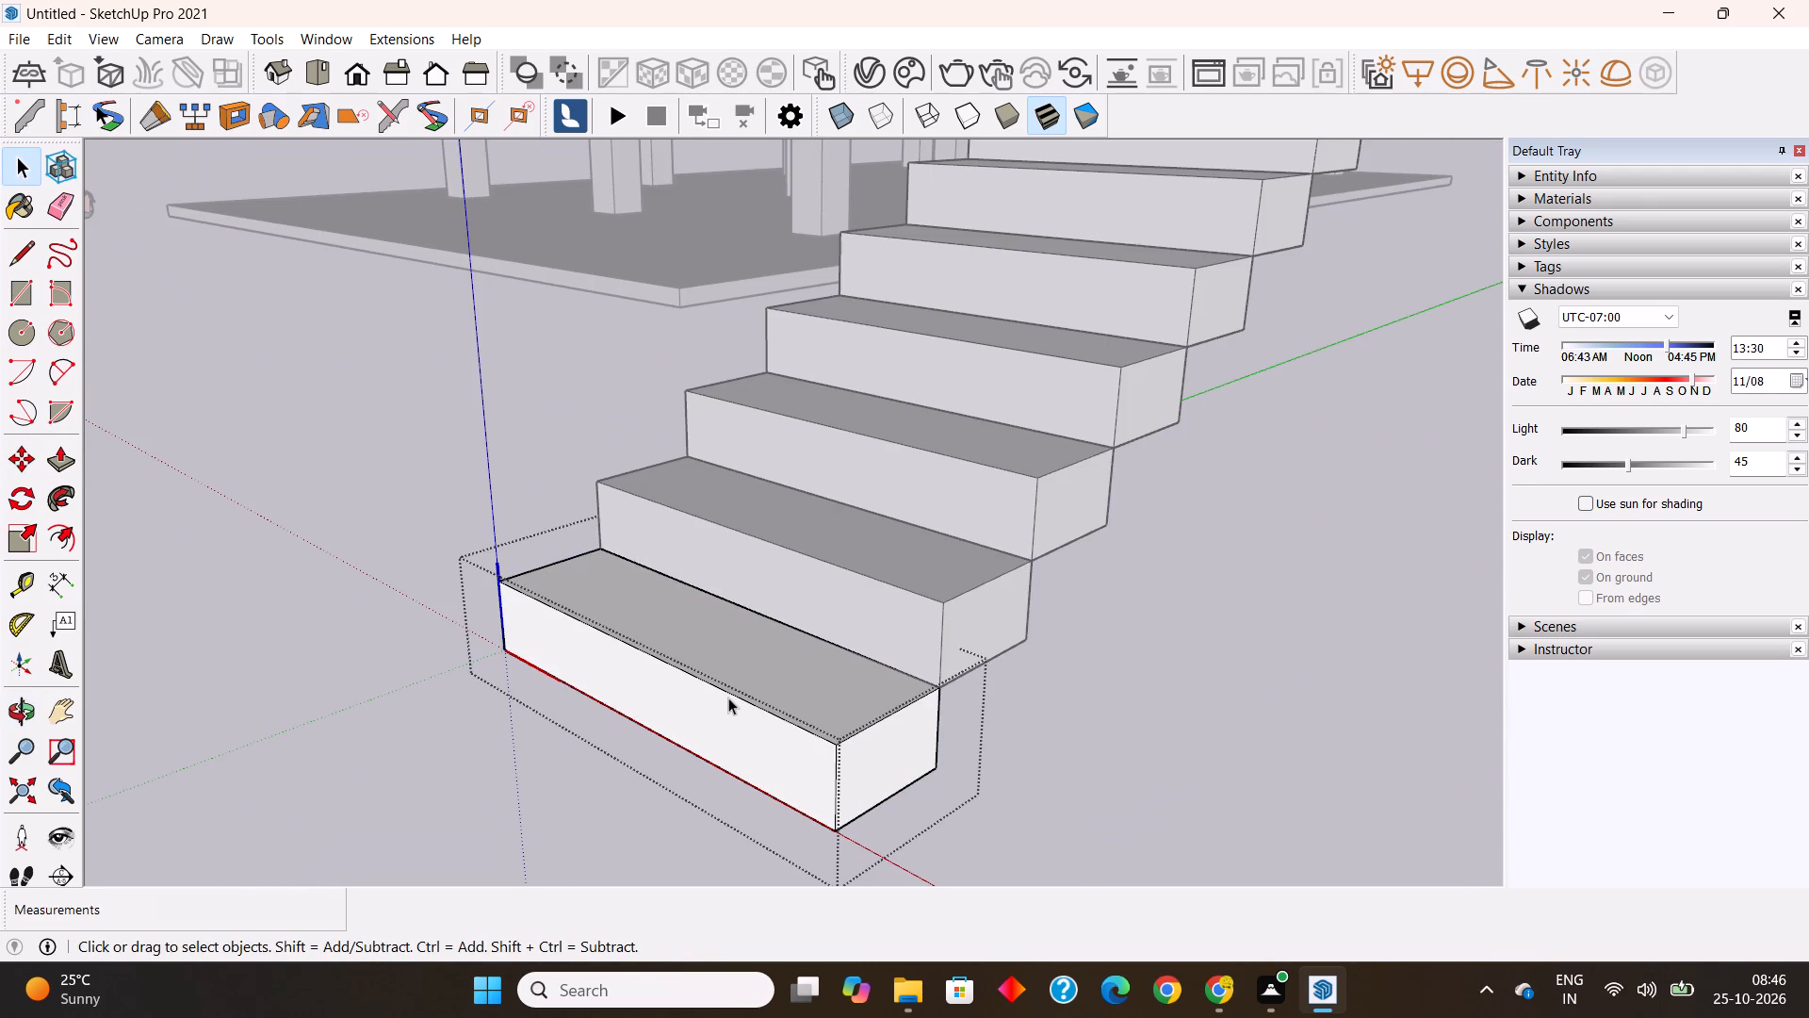
middle_click_drag(739, 757, 586, 678)
scroll(627, 718, "up", 2)
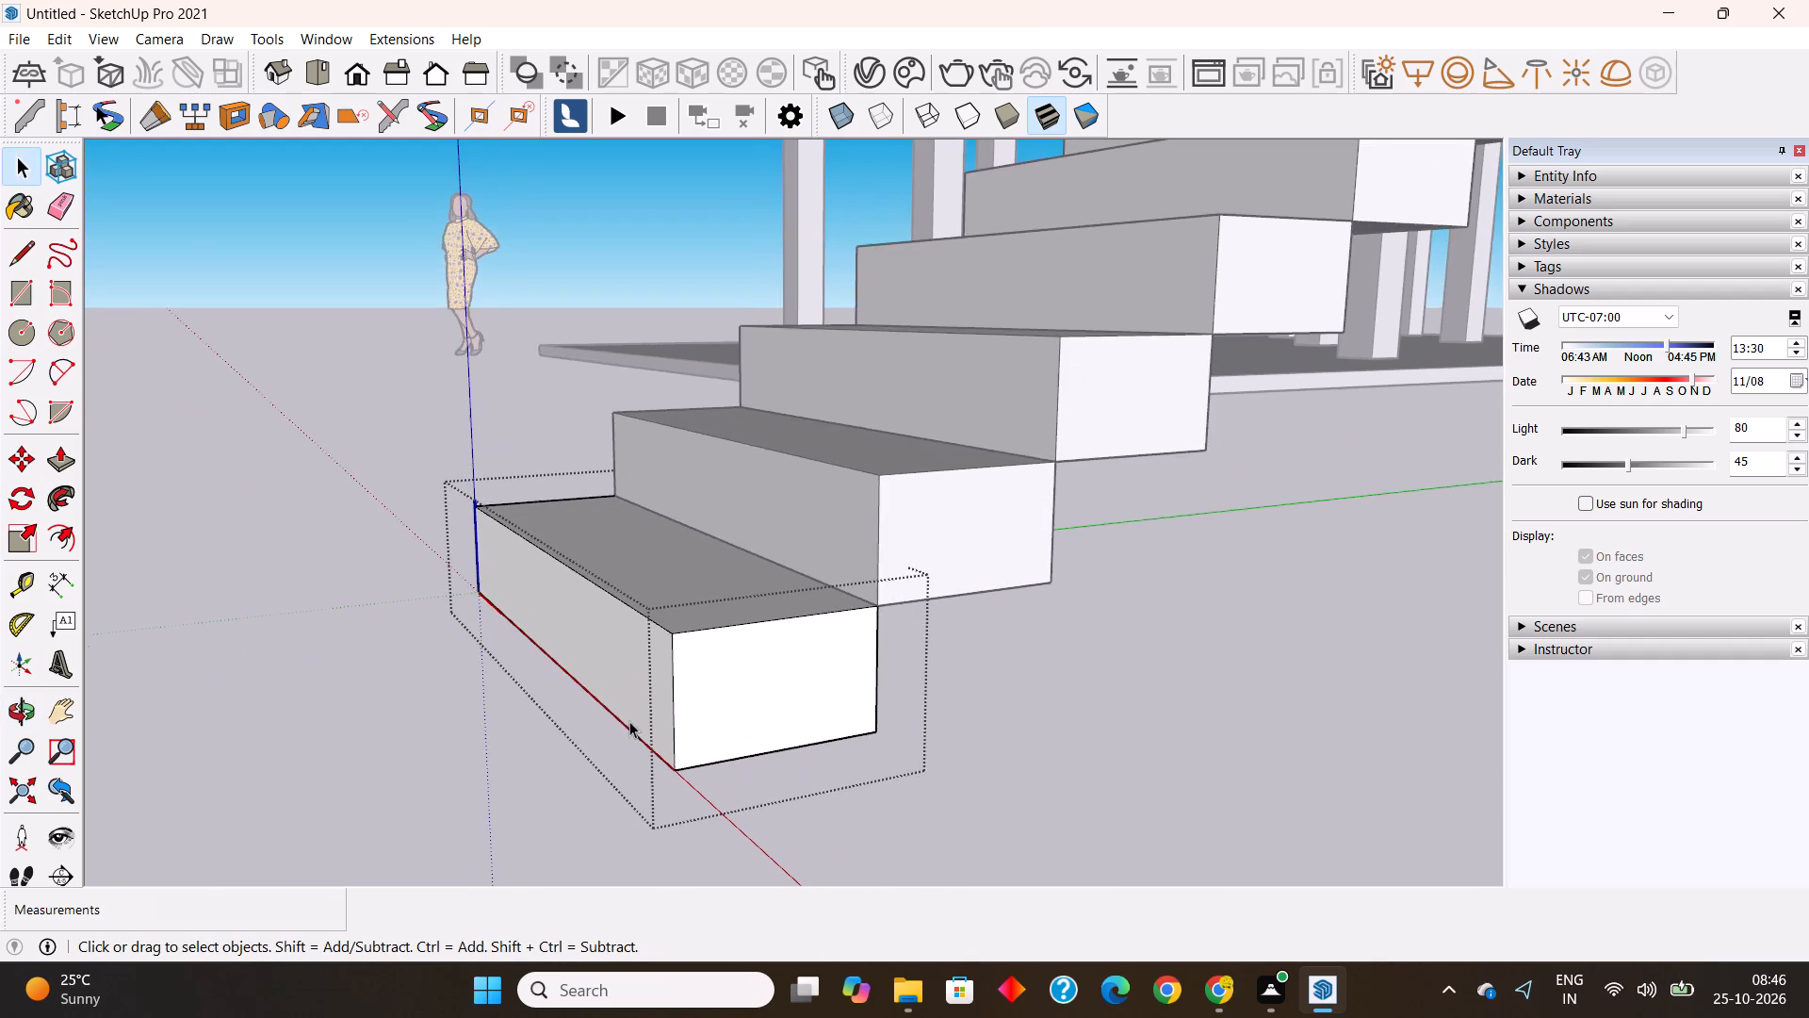
scroll(629, 721, "up", 6)
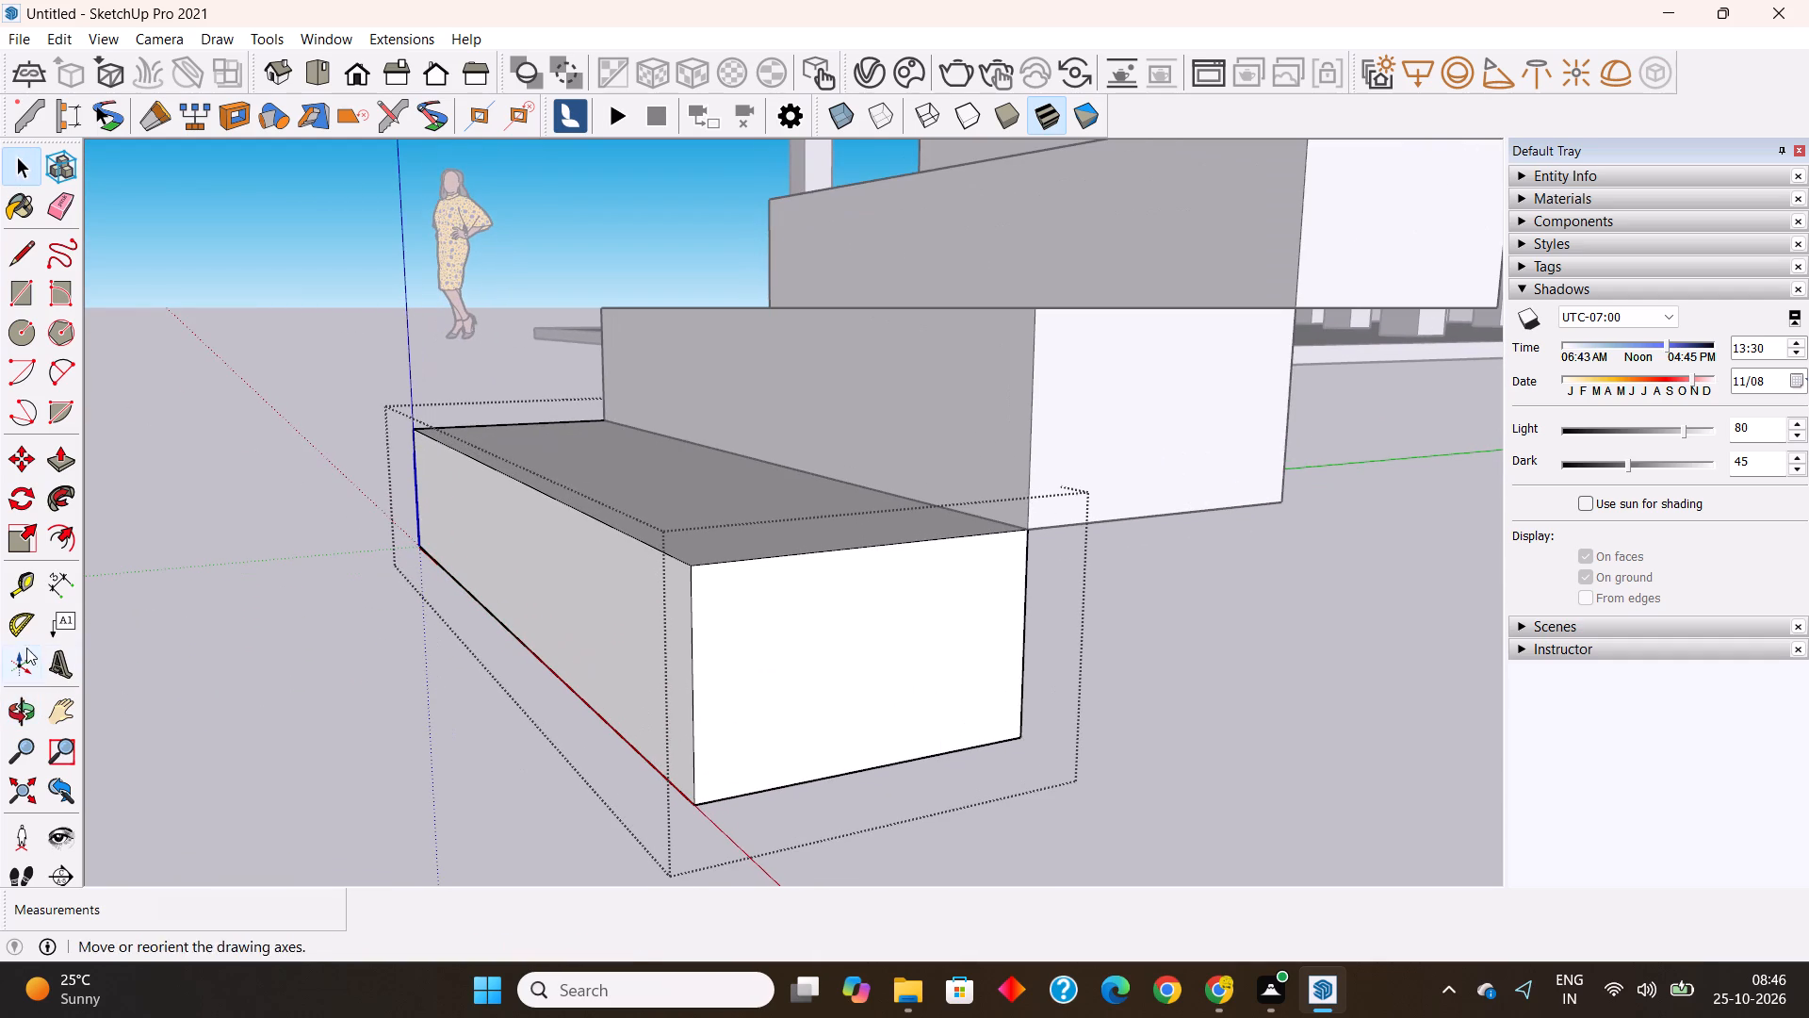
left_click(19, 573)
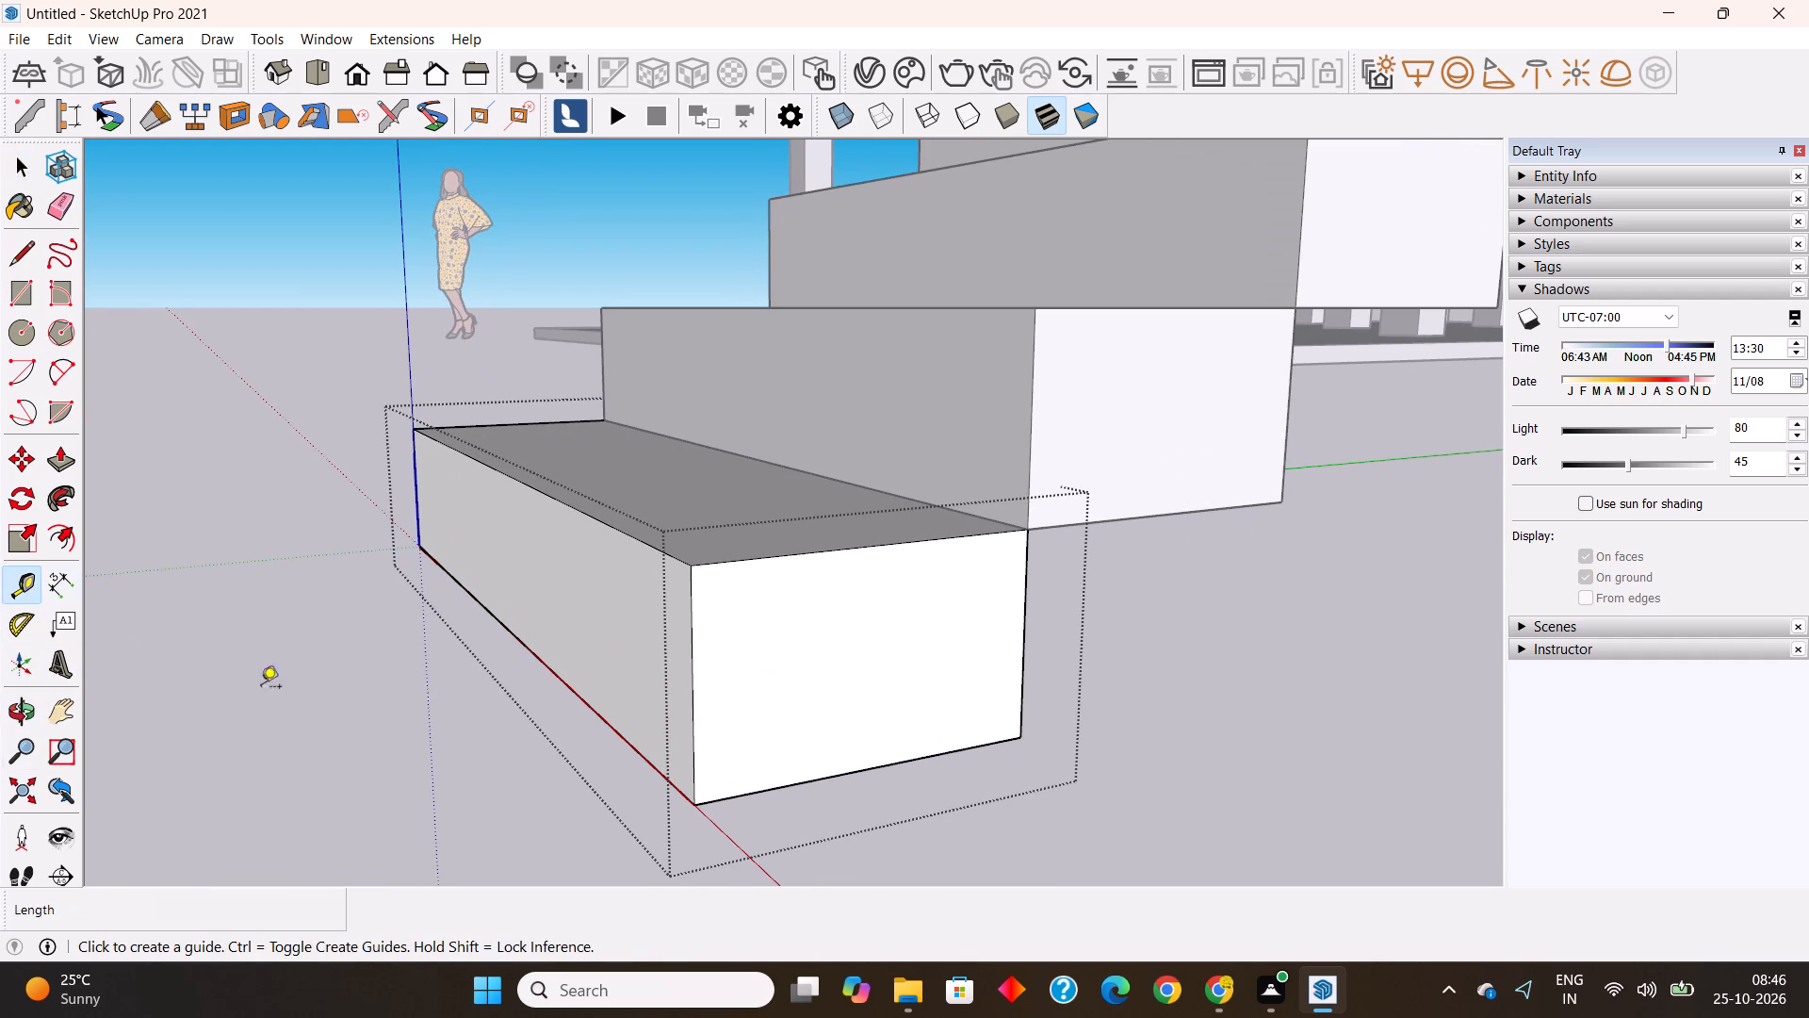
left_click(698, 679)
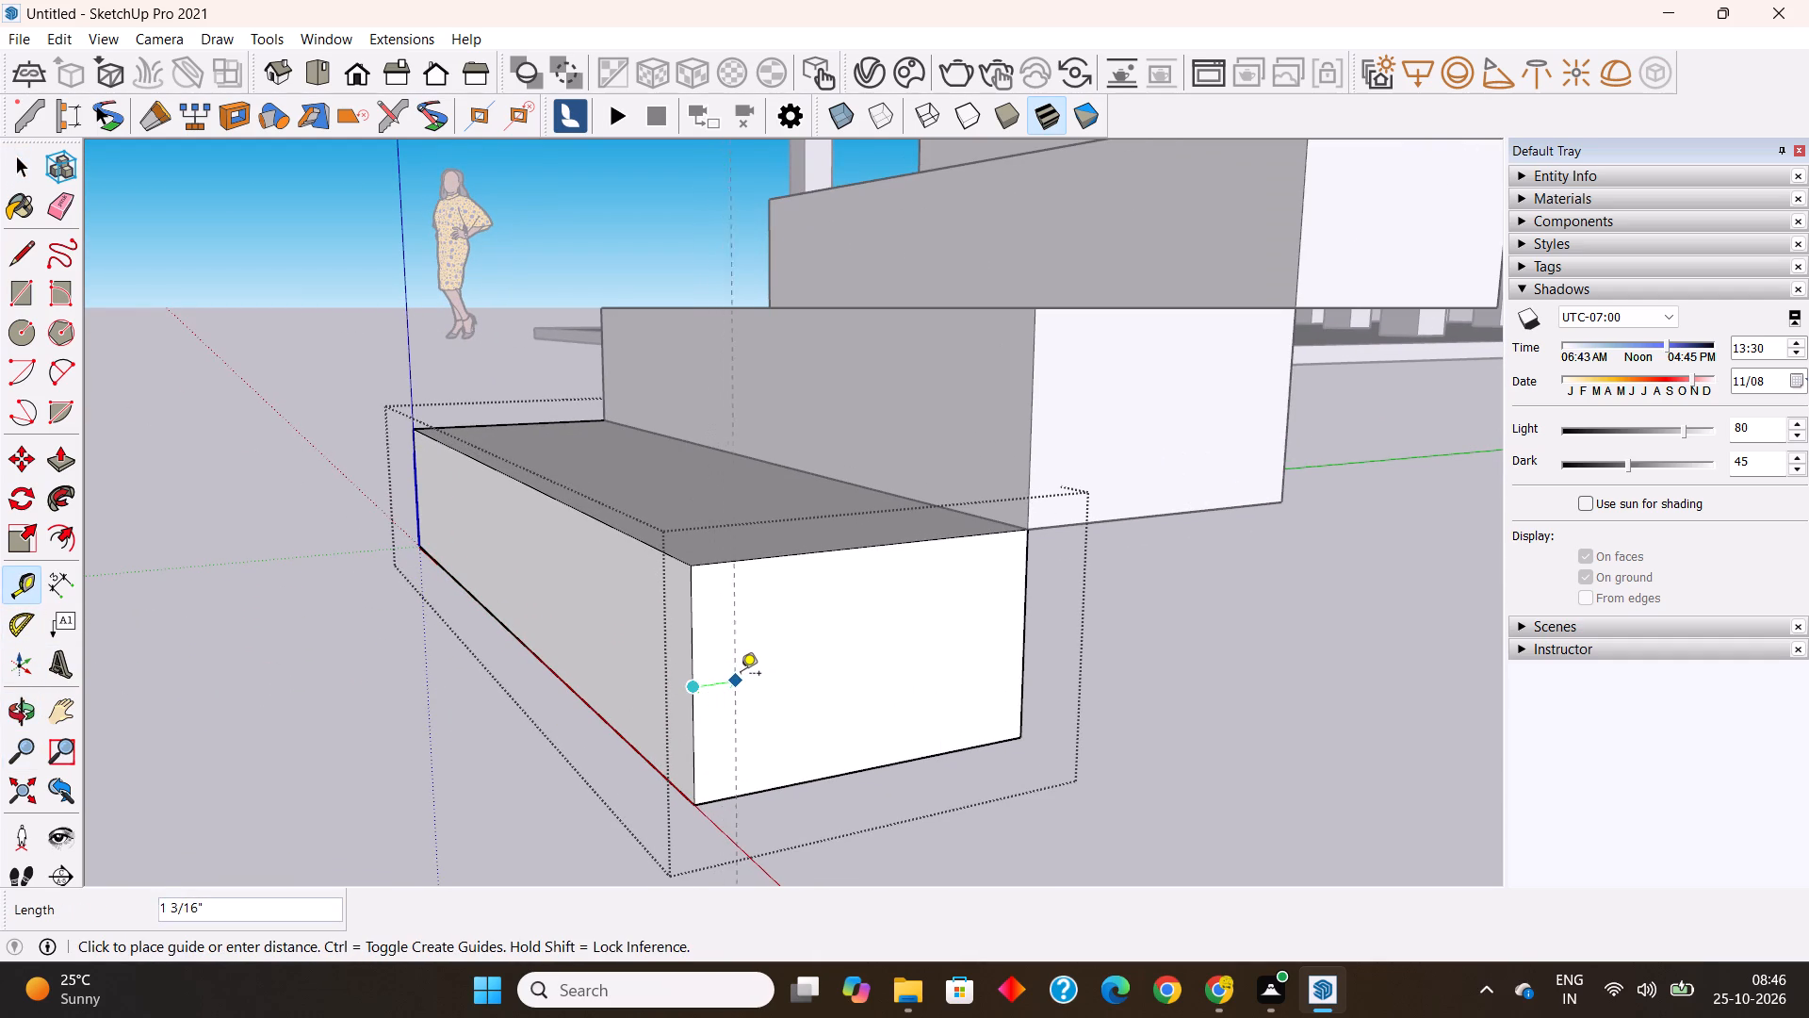
type("2\"")
key("Return")
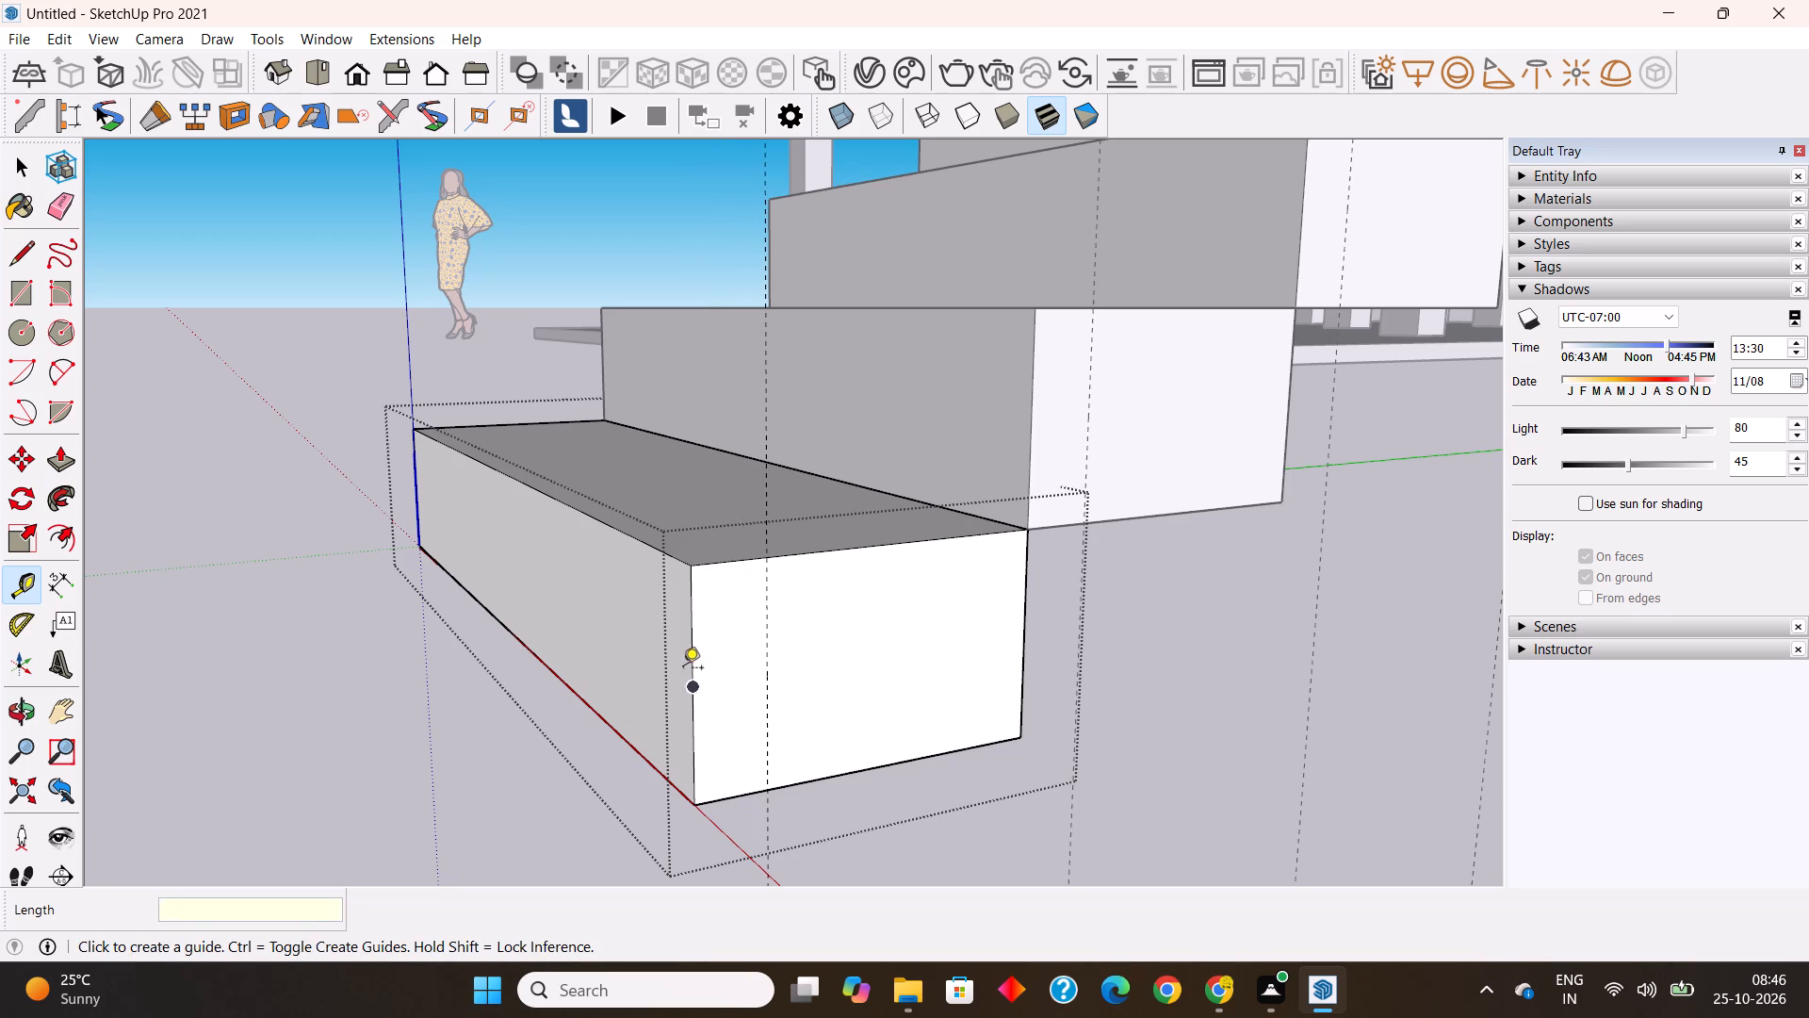
Place a guide 1" below the top edge of the lowest step's end face.
left_click(740, 563)
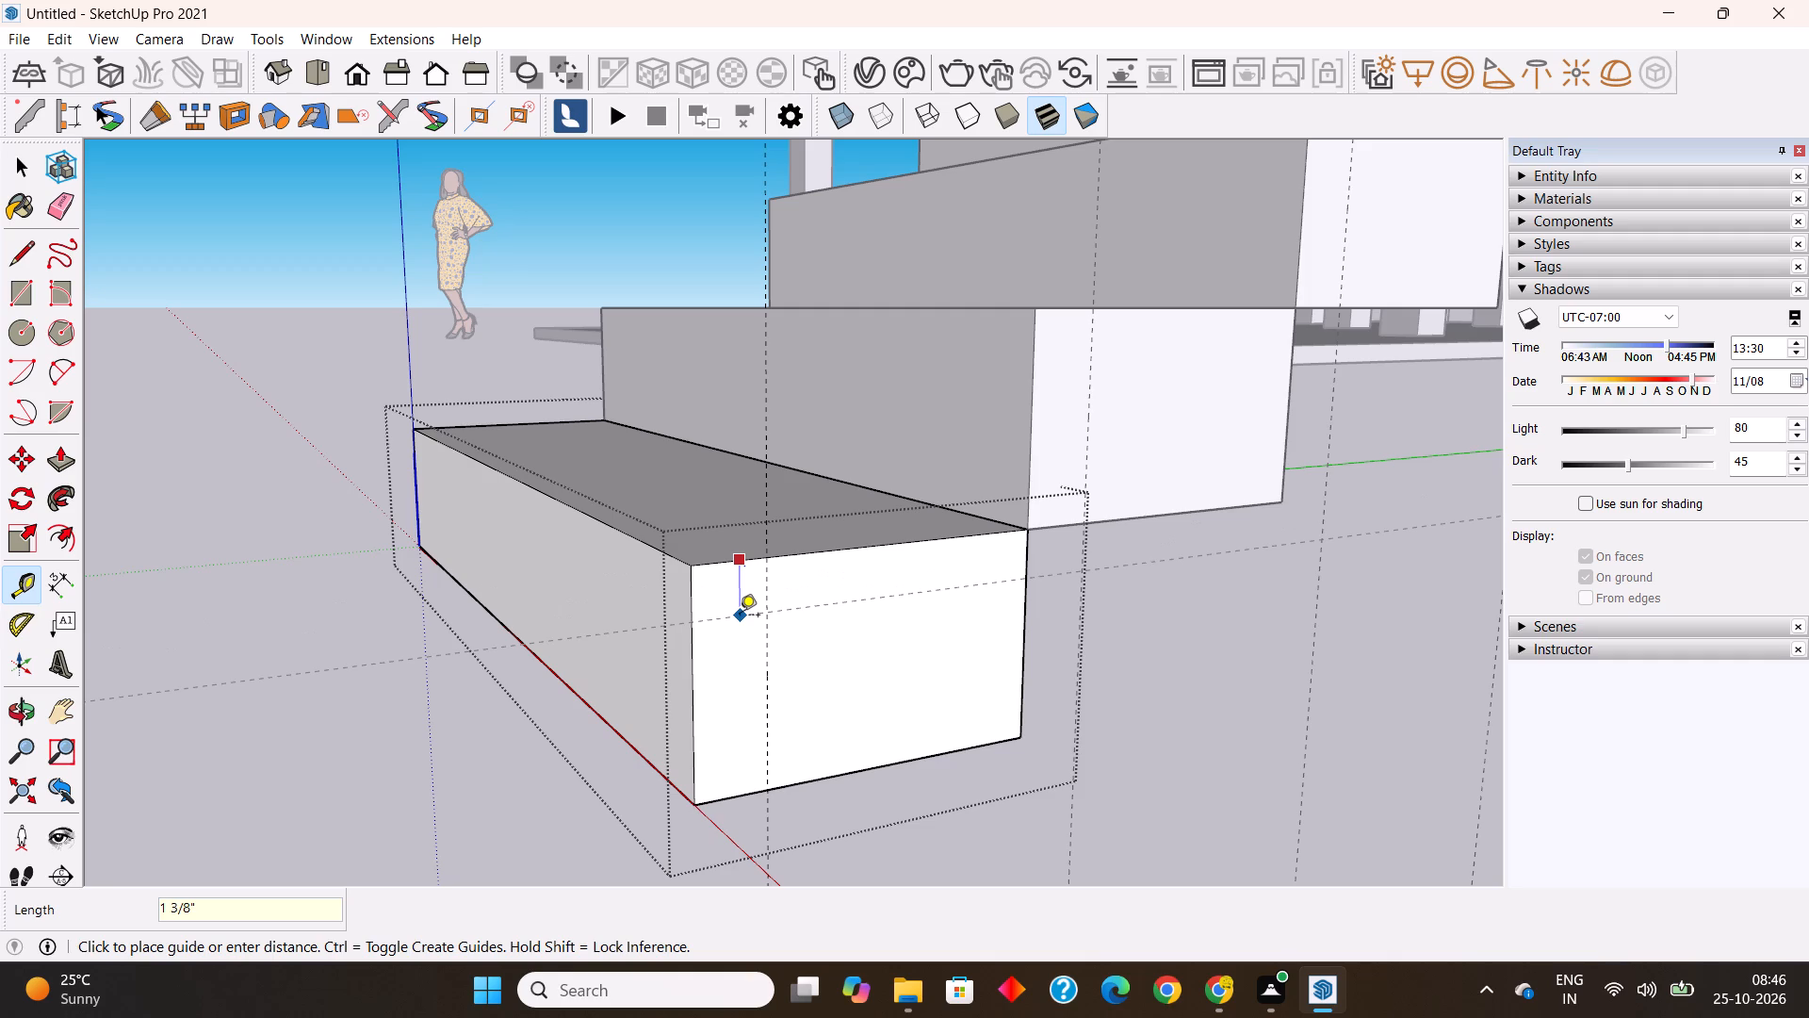
type("1\"")
key("Return")
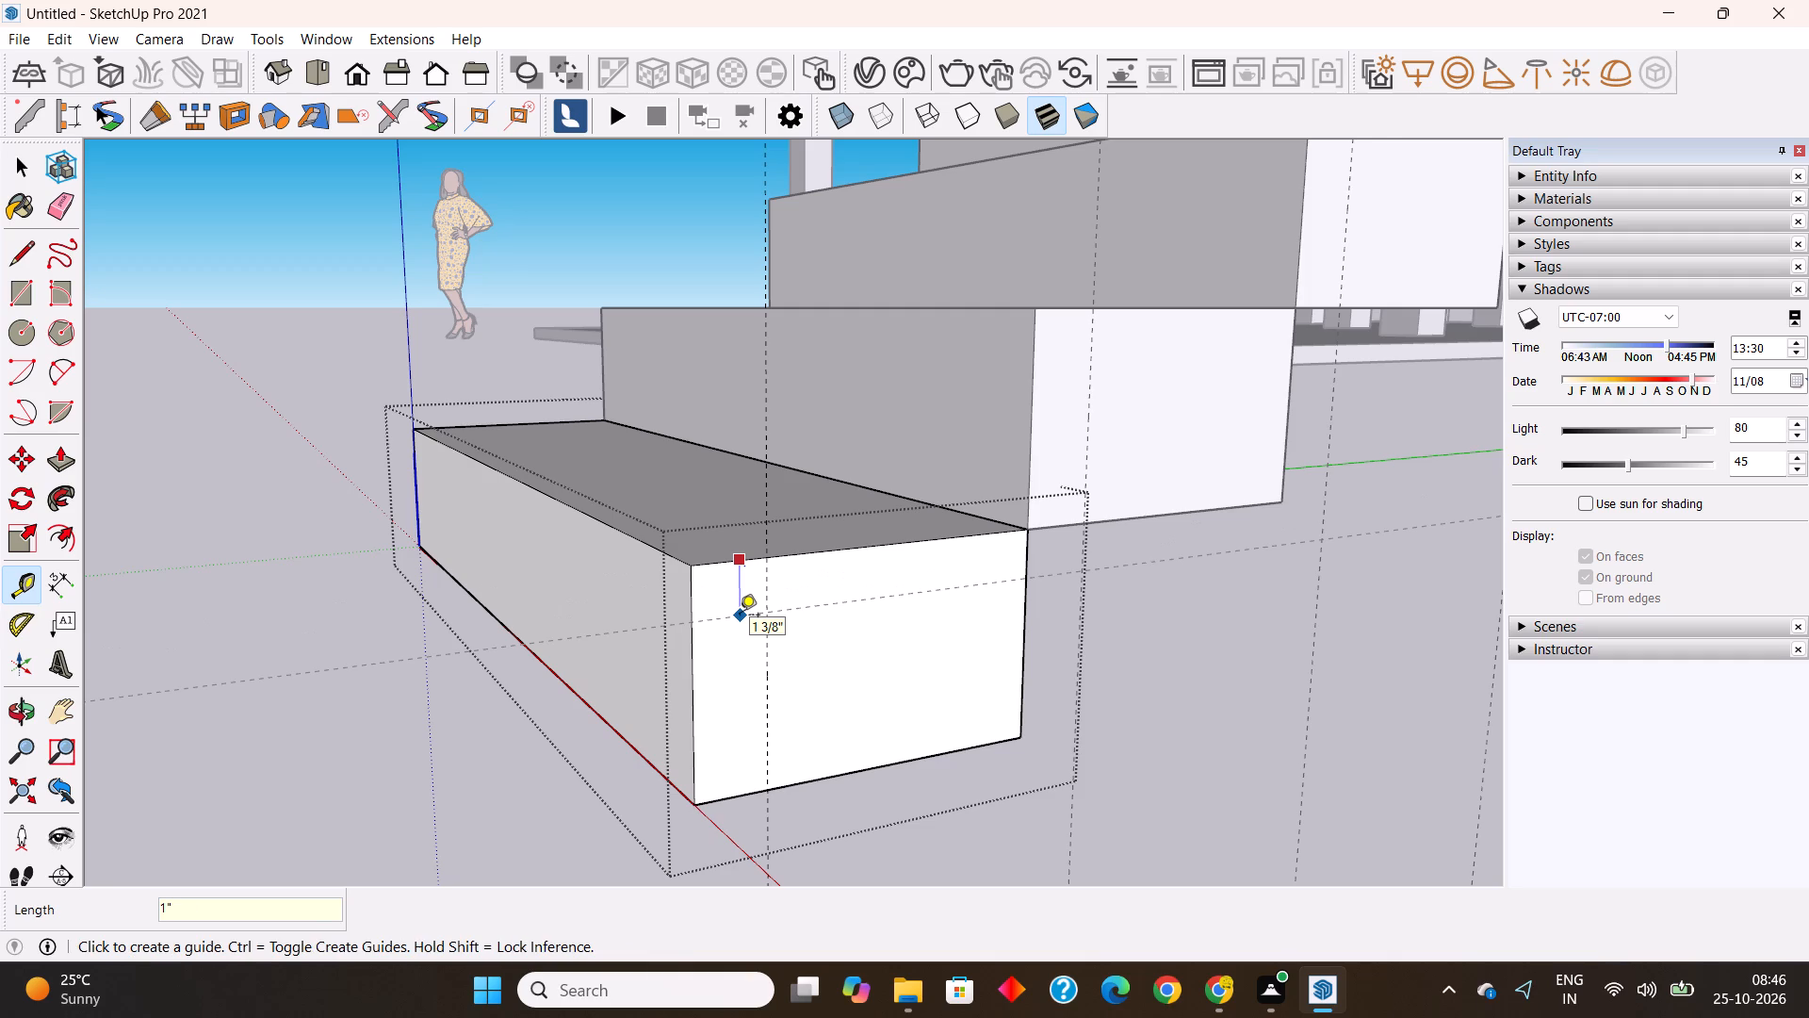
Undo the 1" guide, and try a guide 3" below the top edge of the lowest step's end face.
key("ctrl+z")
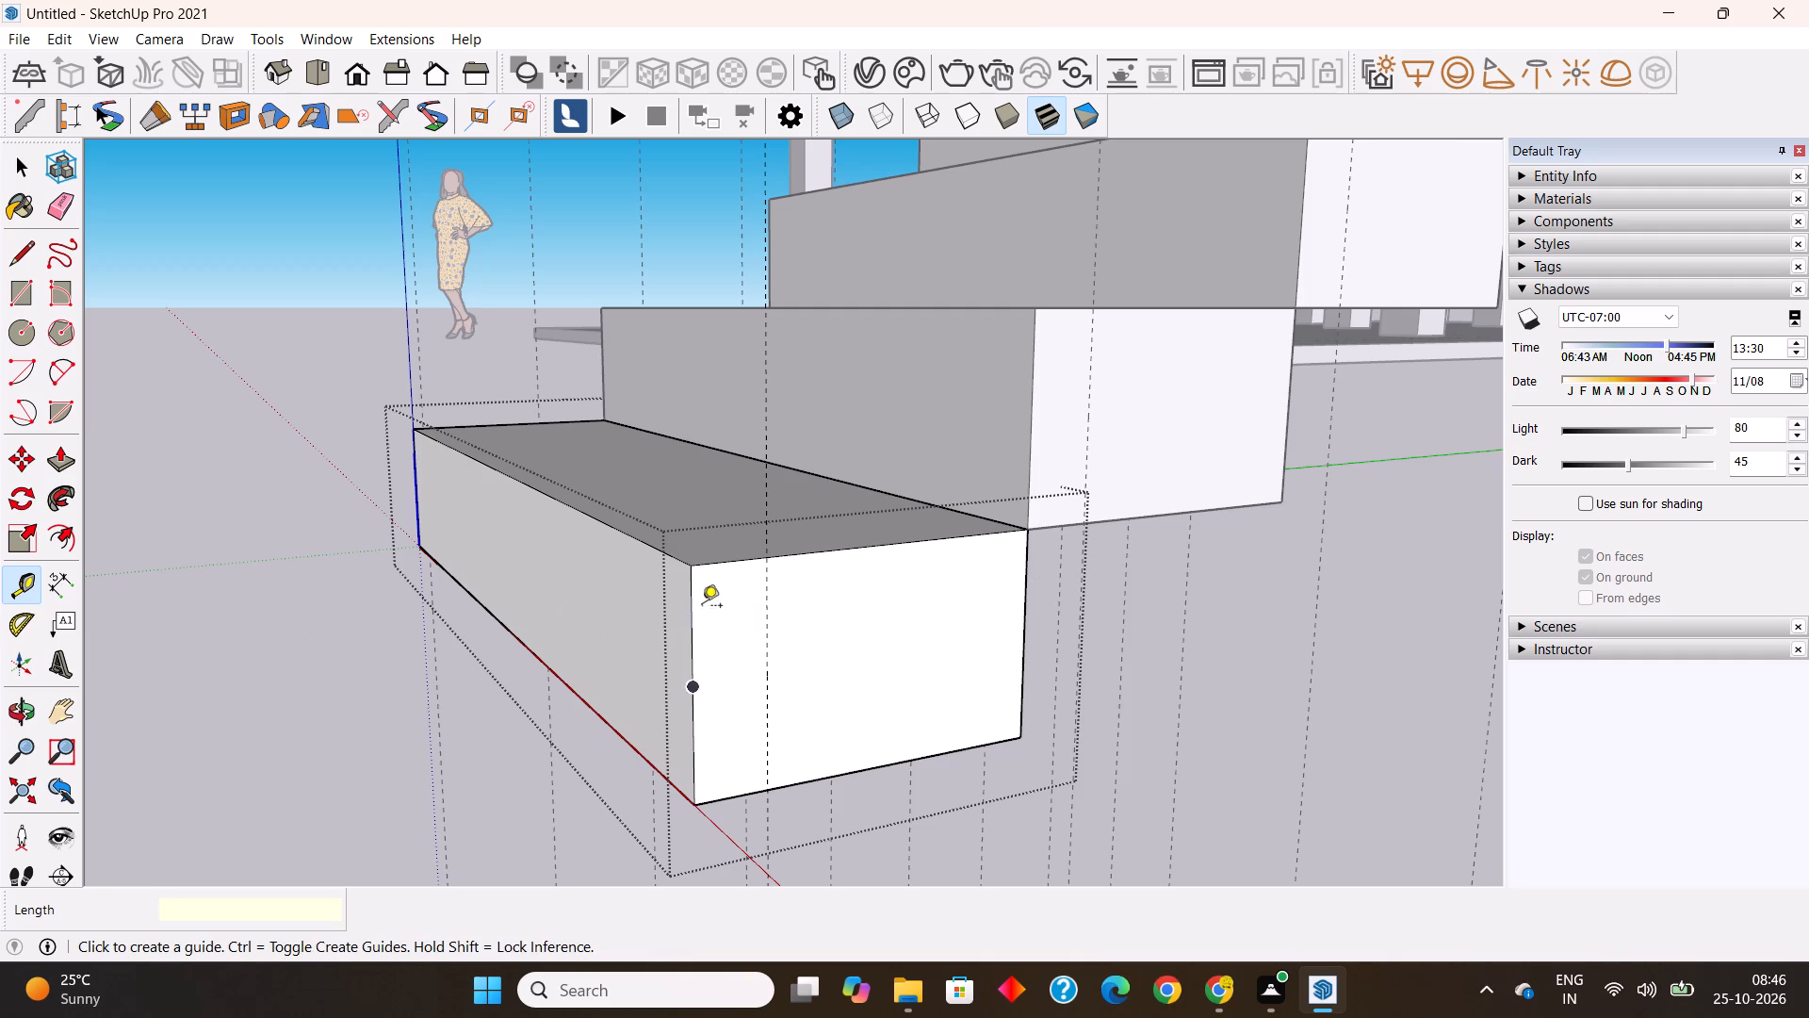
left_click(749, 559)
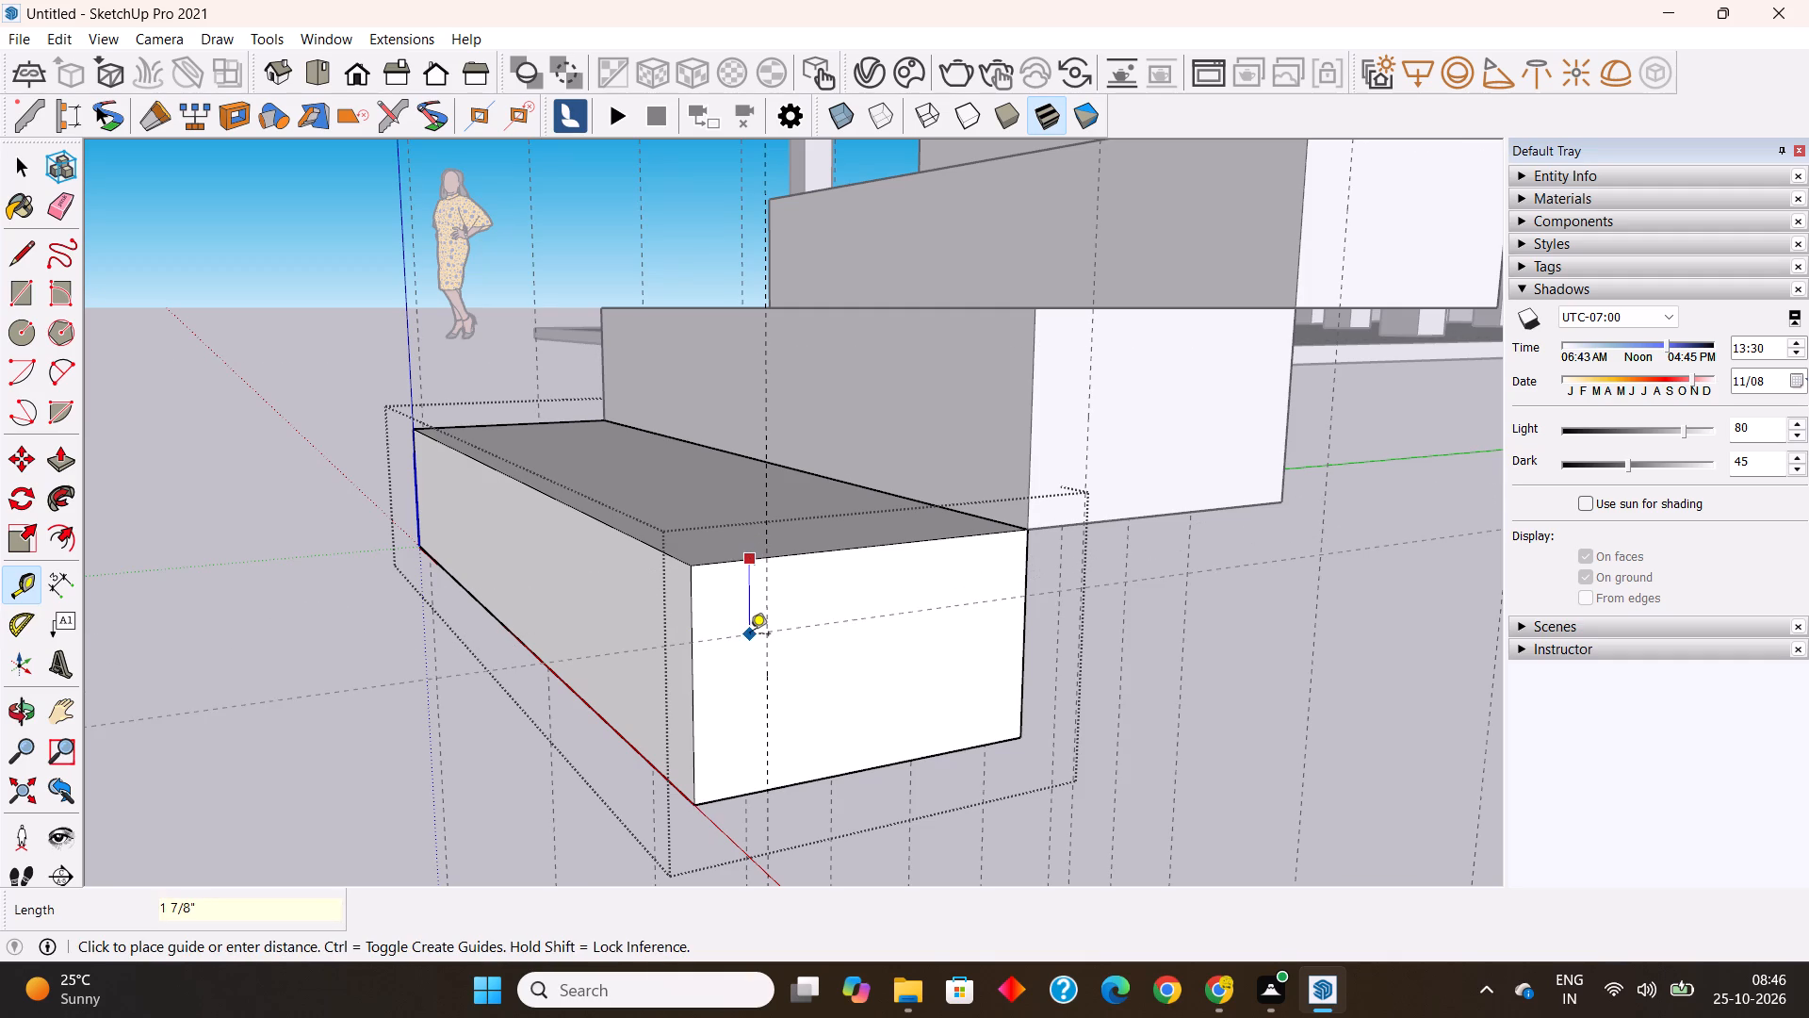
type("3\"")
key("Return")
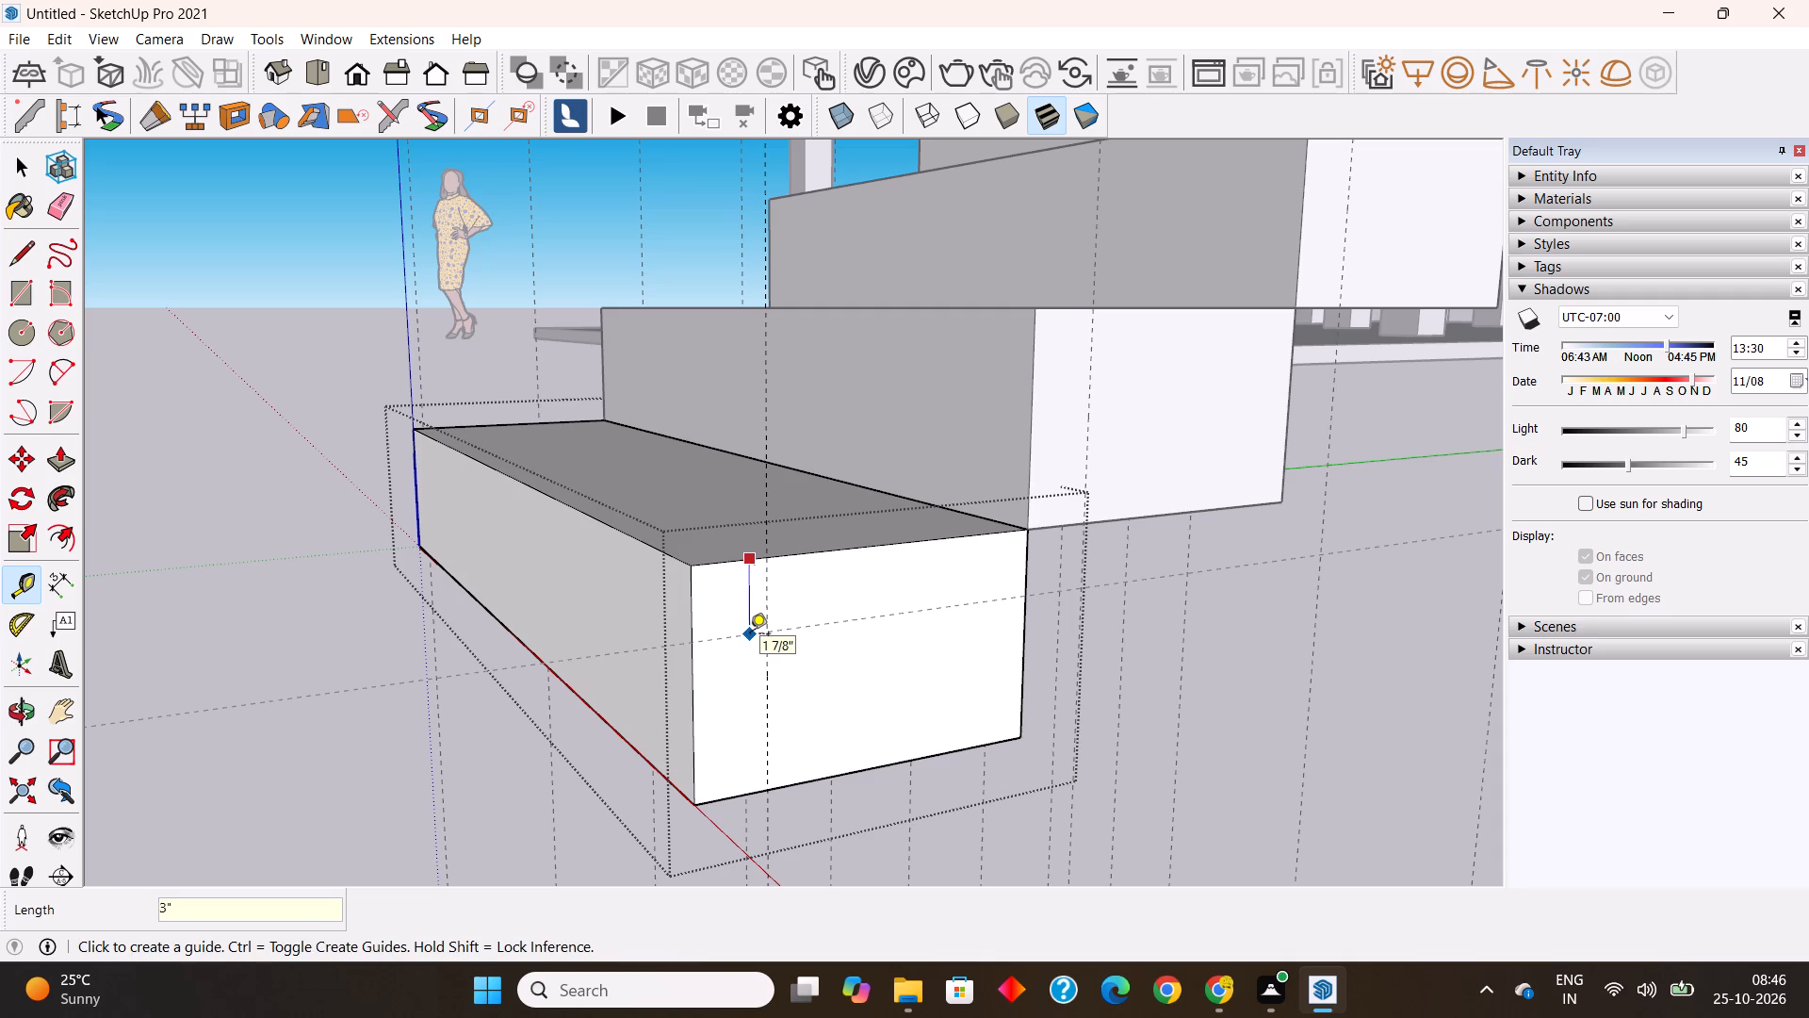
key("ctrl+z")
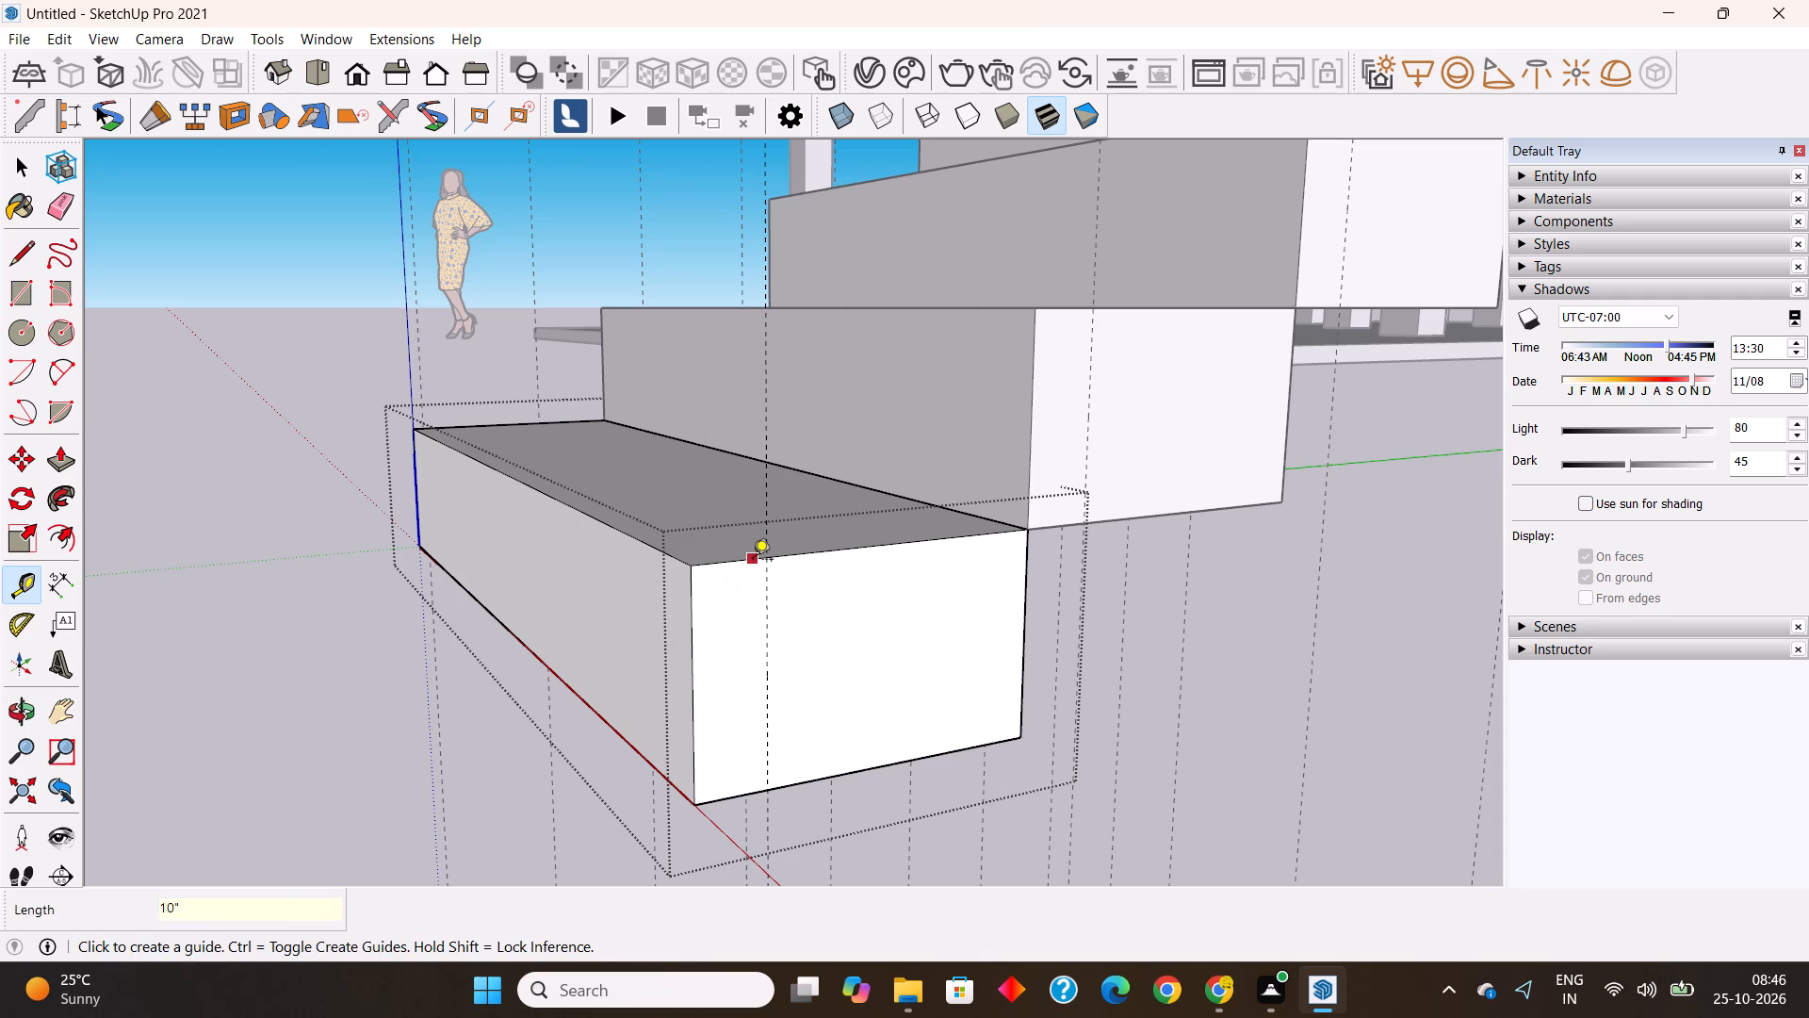
Place guides 2" below the top edge and 2" above the bottom edge of the lowest step's end face.
left_click(753, 560)
type("2\"")
key("Return")
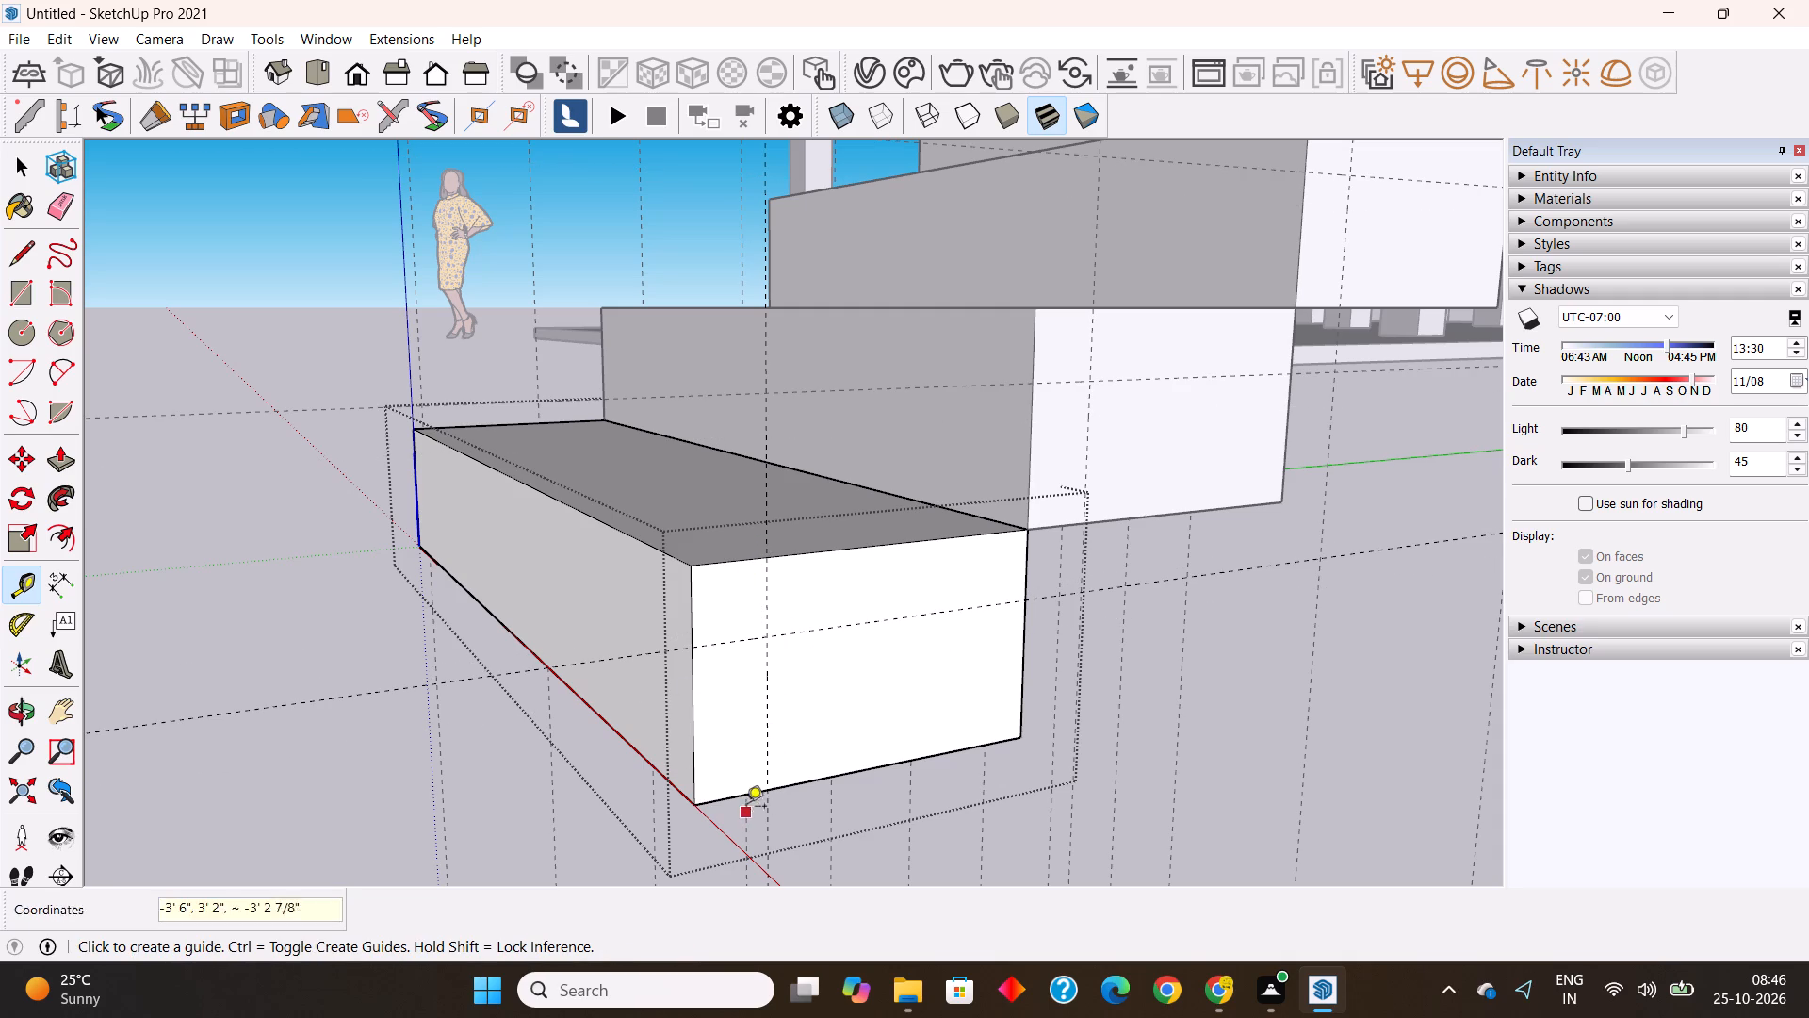
left_click(739, 796)
type("2\"")
key("Return")
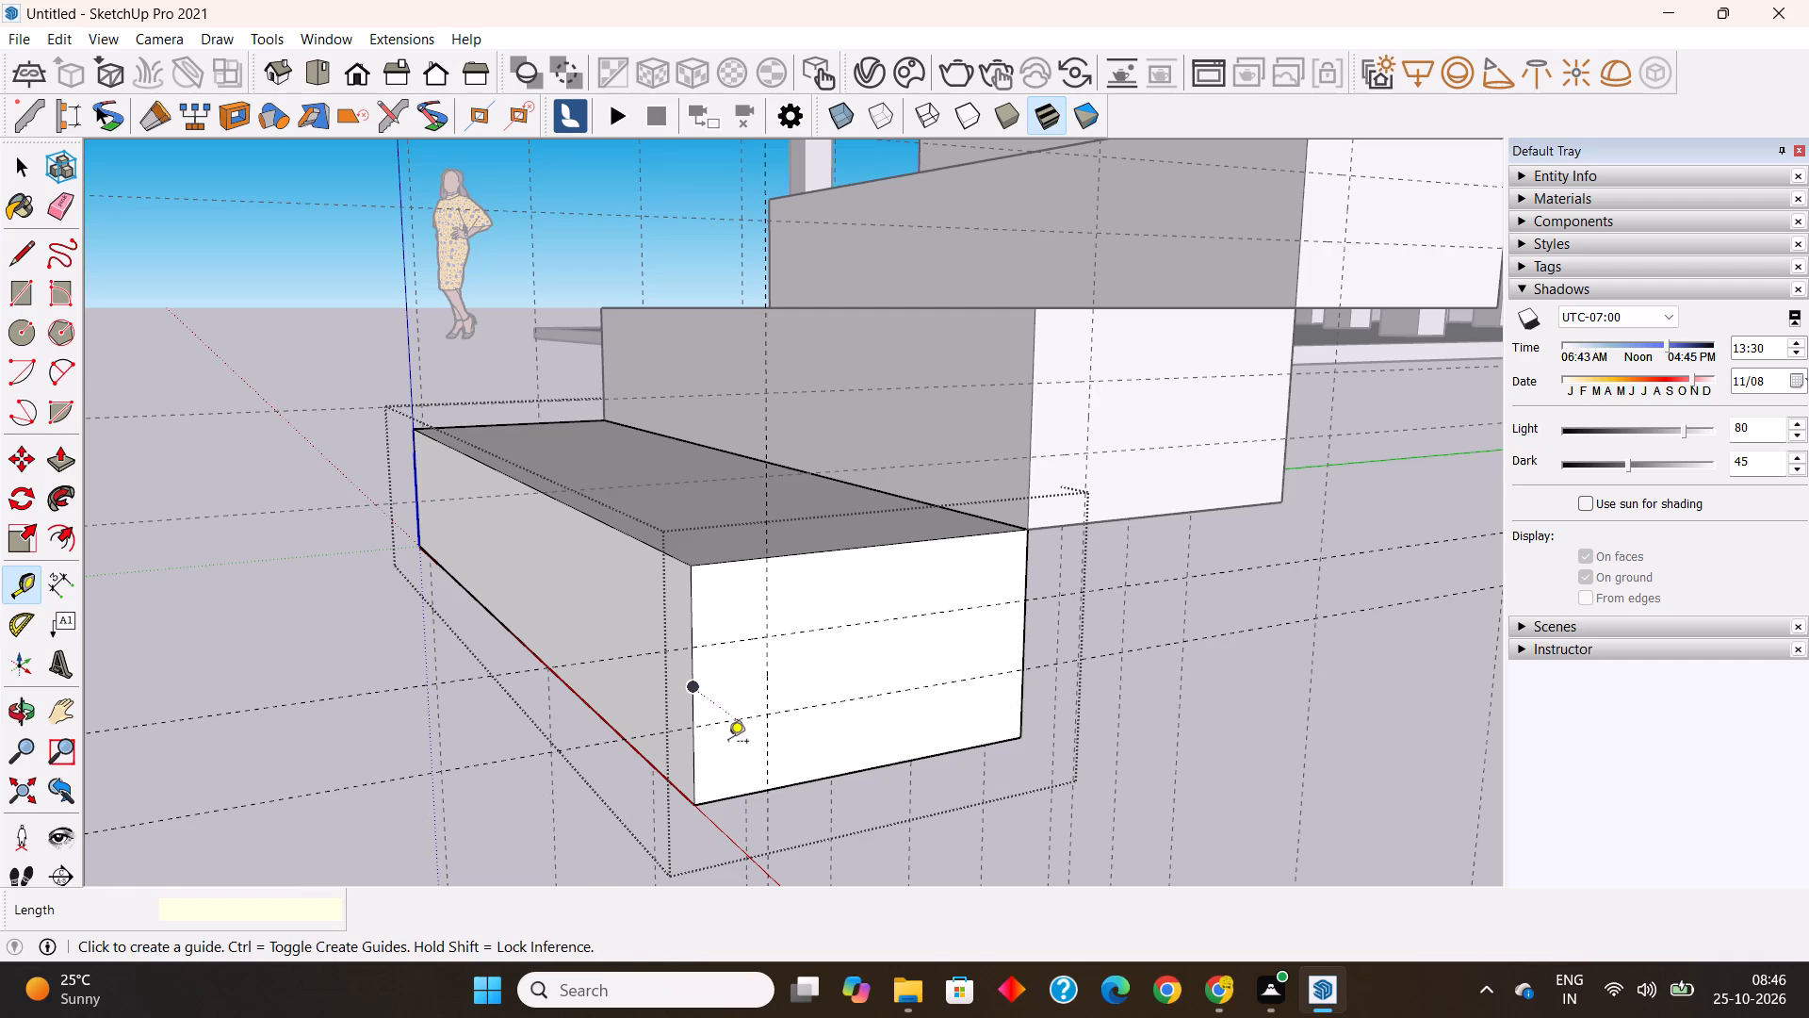
Place a guide 1" from the end face's front vertical edge and delete the vertical guide set at 2".
left_click(695, 692)
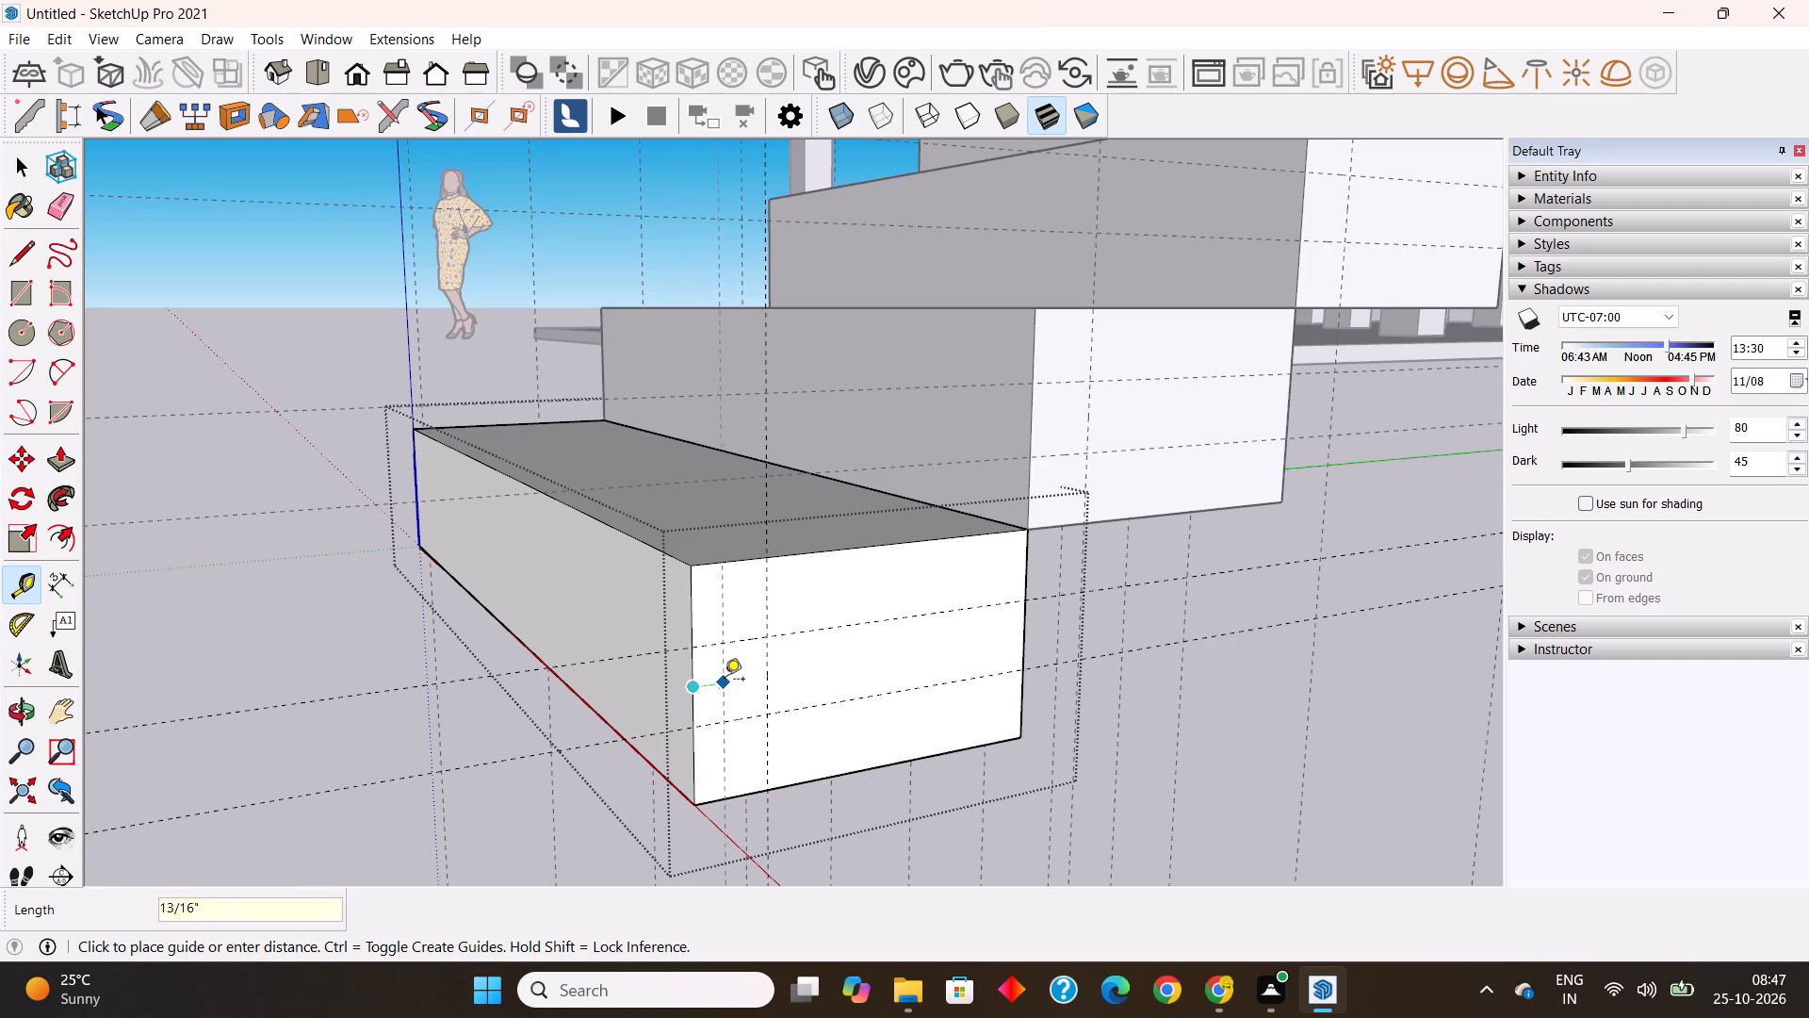
type("1\"")
key("Return")
key("space")
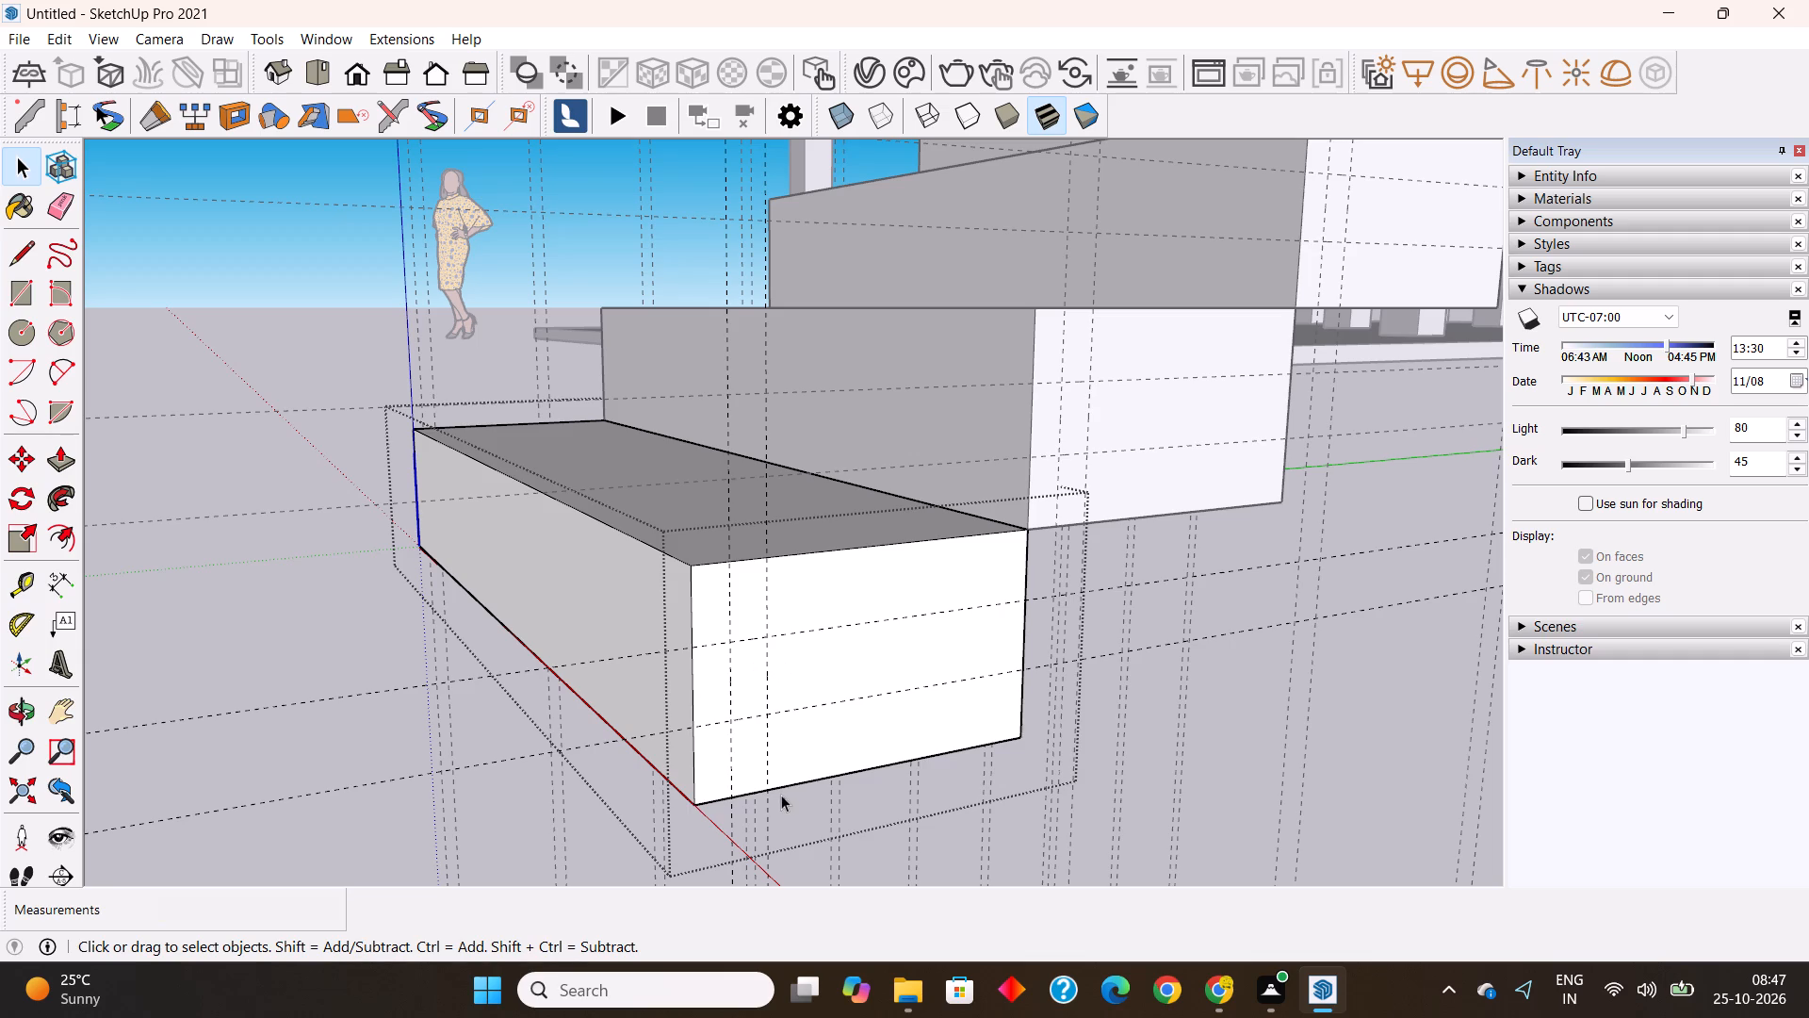
left_click(768, 812)
key("Delete")
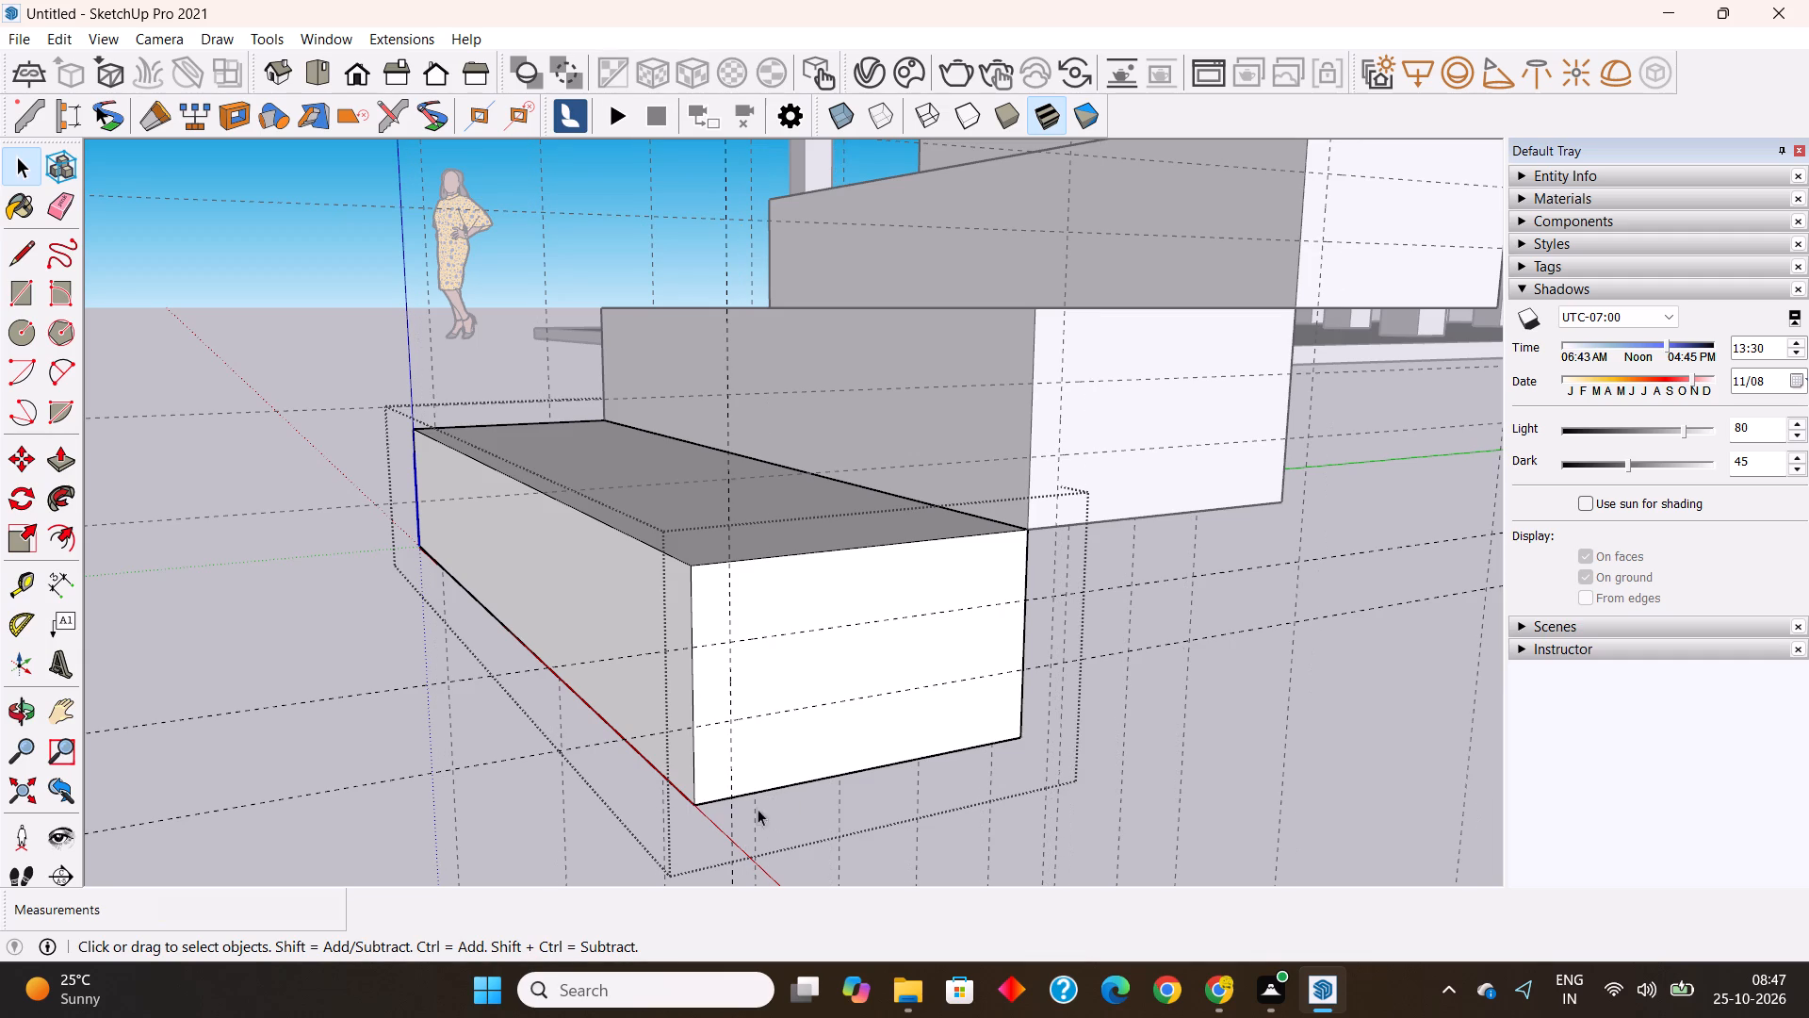
Draw a 1" deep rectangular notch outline on the end face, from the front edge and between the two horizontal guides.
left_click(21, 254)
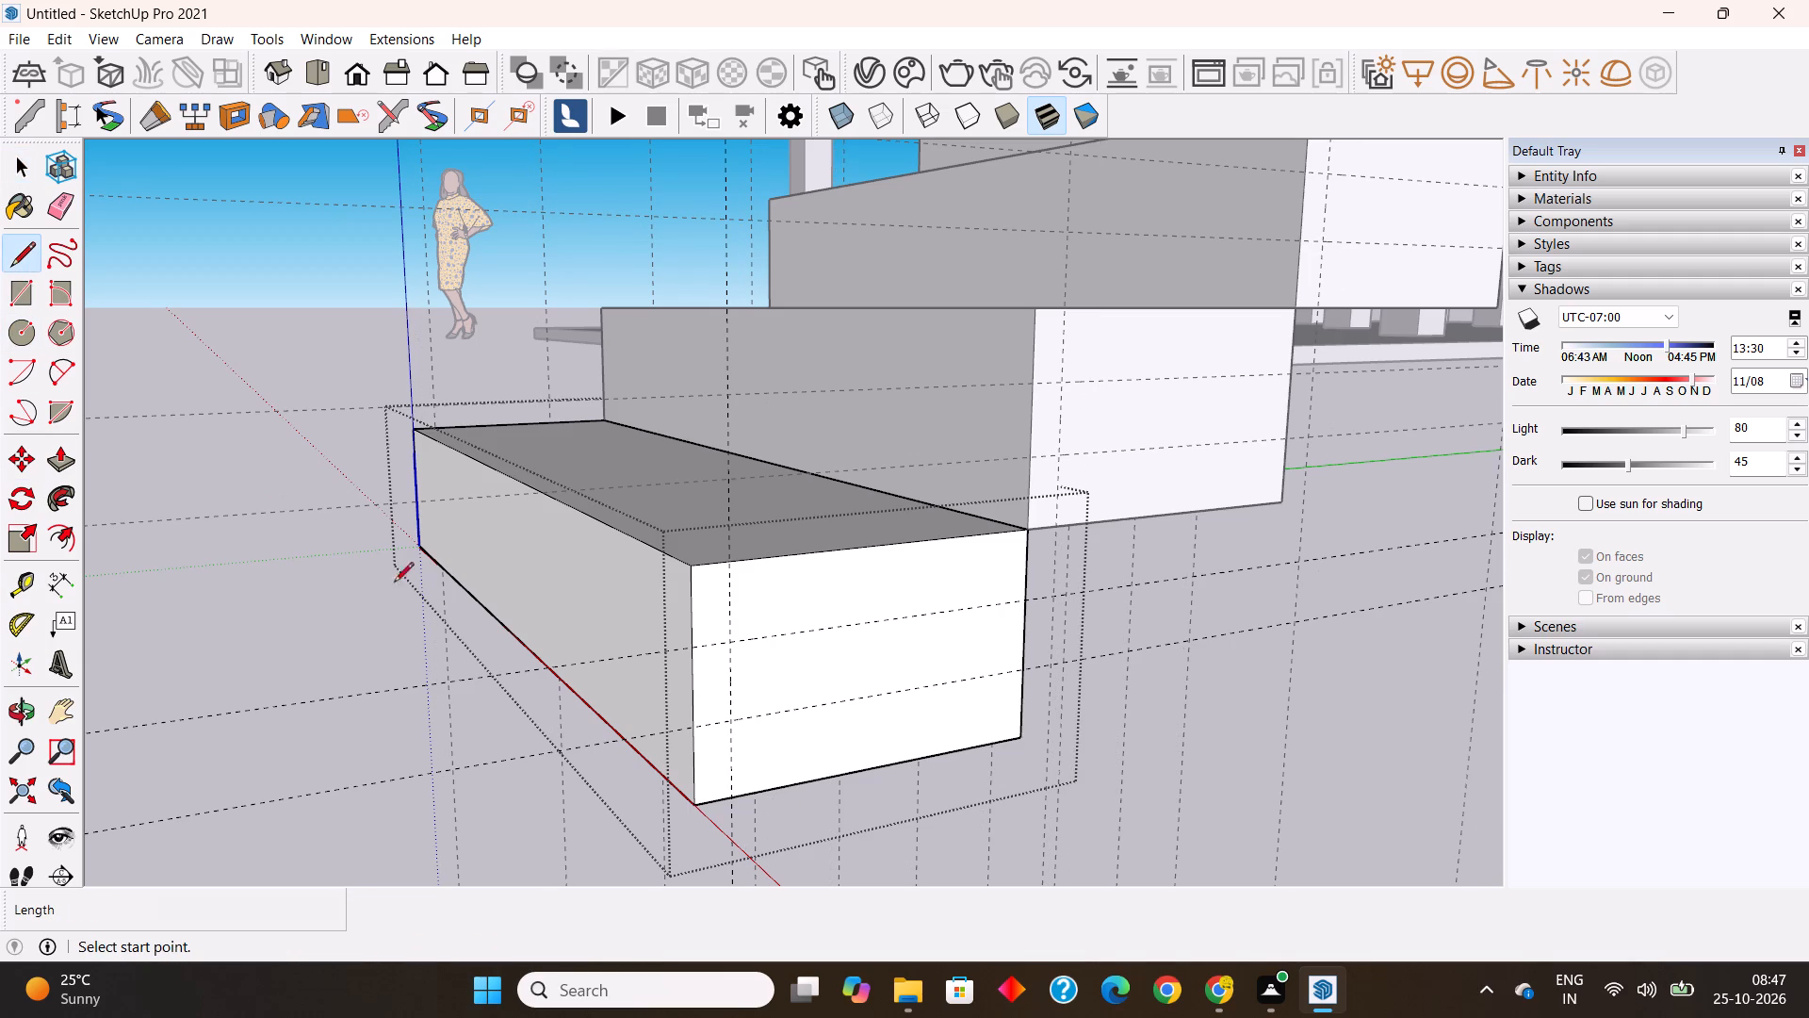
left_click(693, 649)
left_click(735, 649)
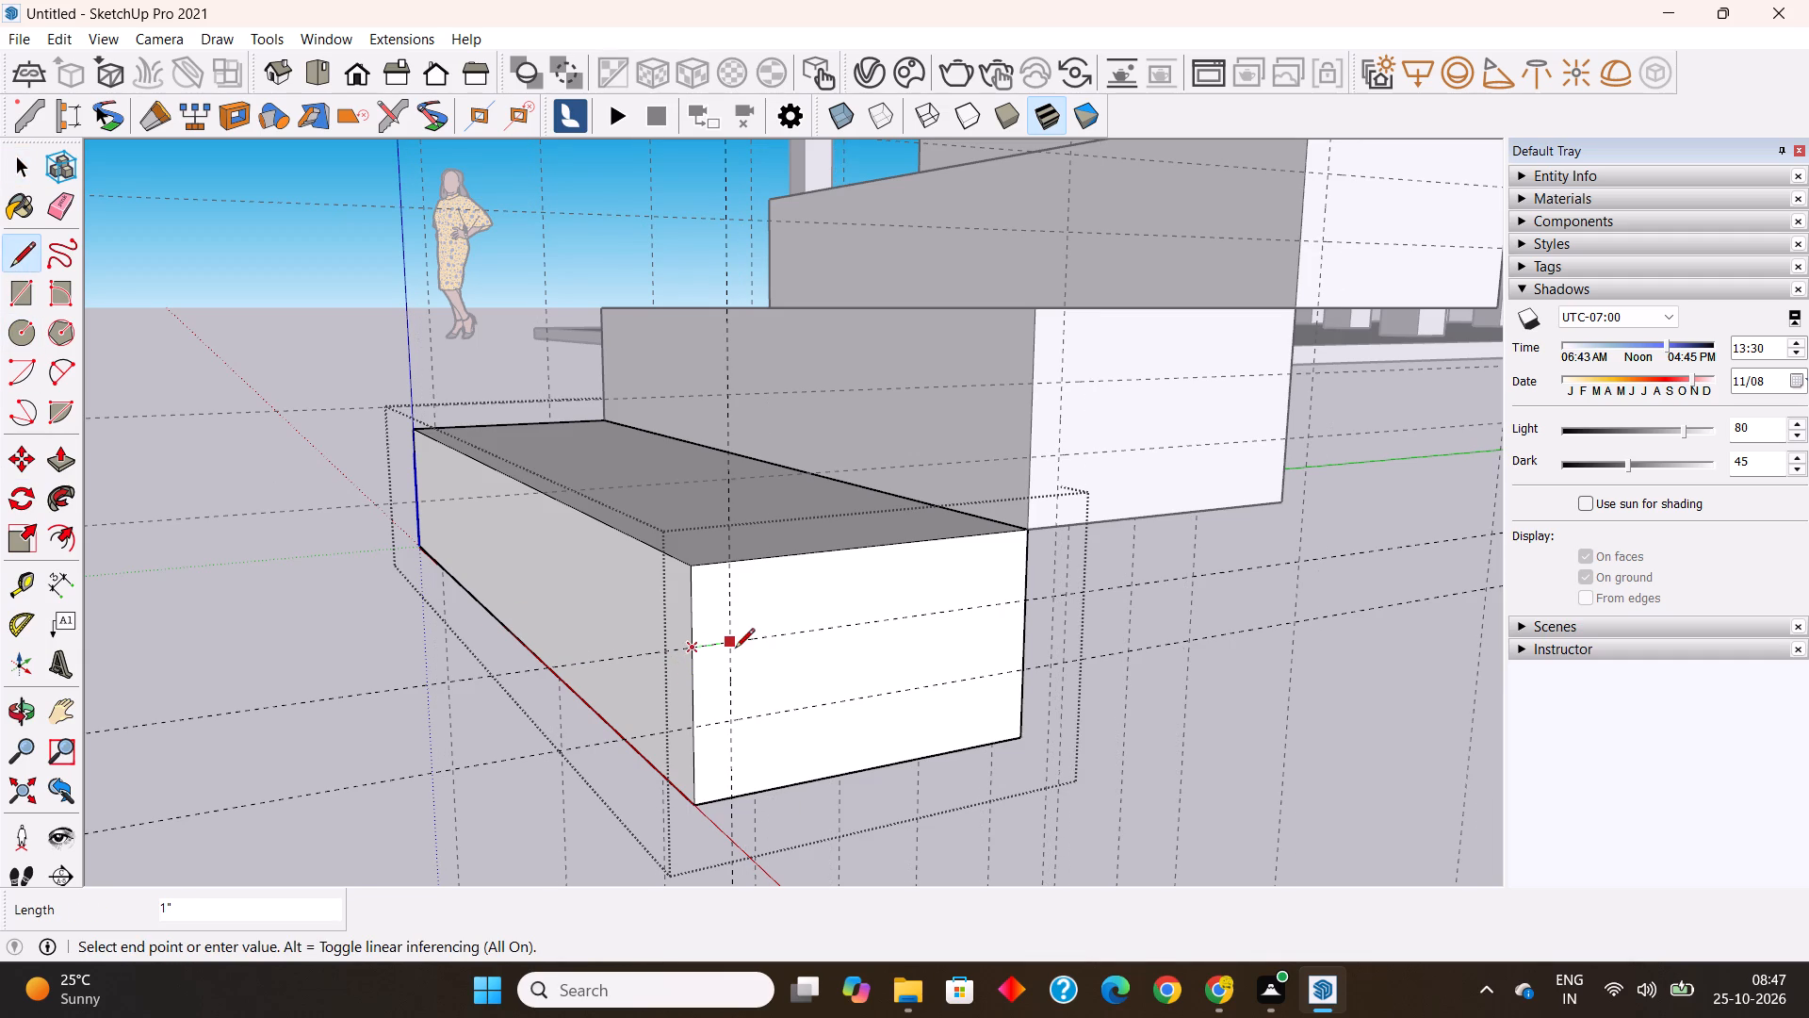
left_click(741, 718)
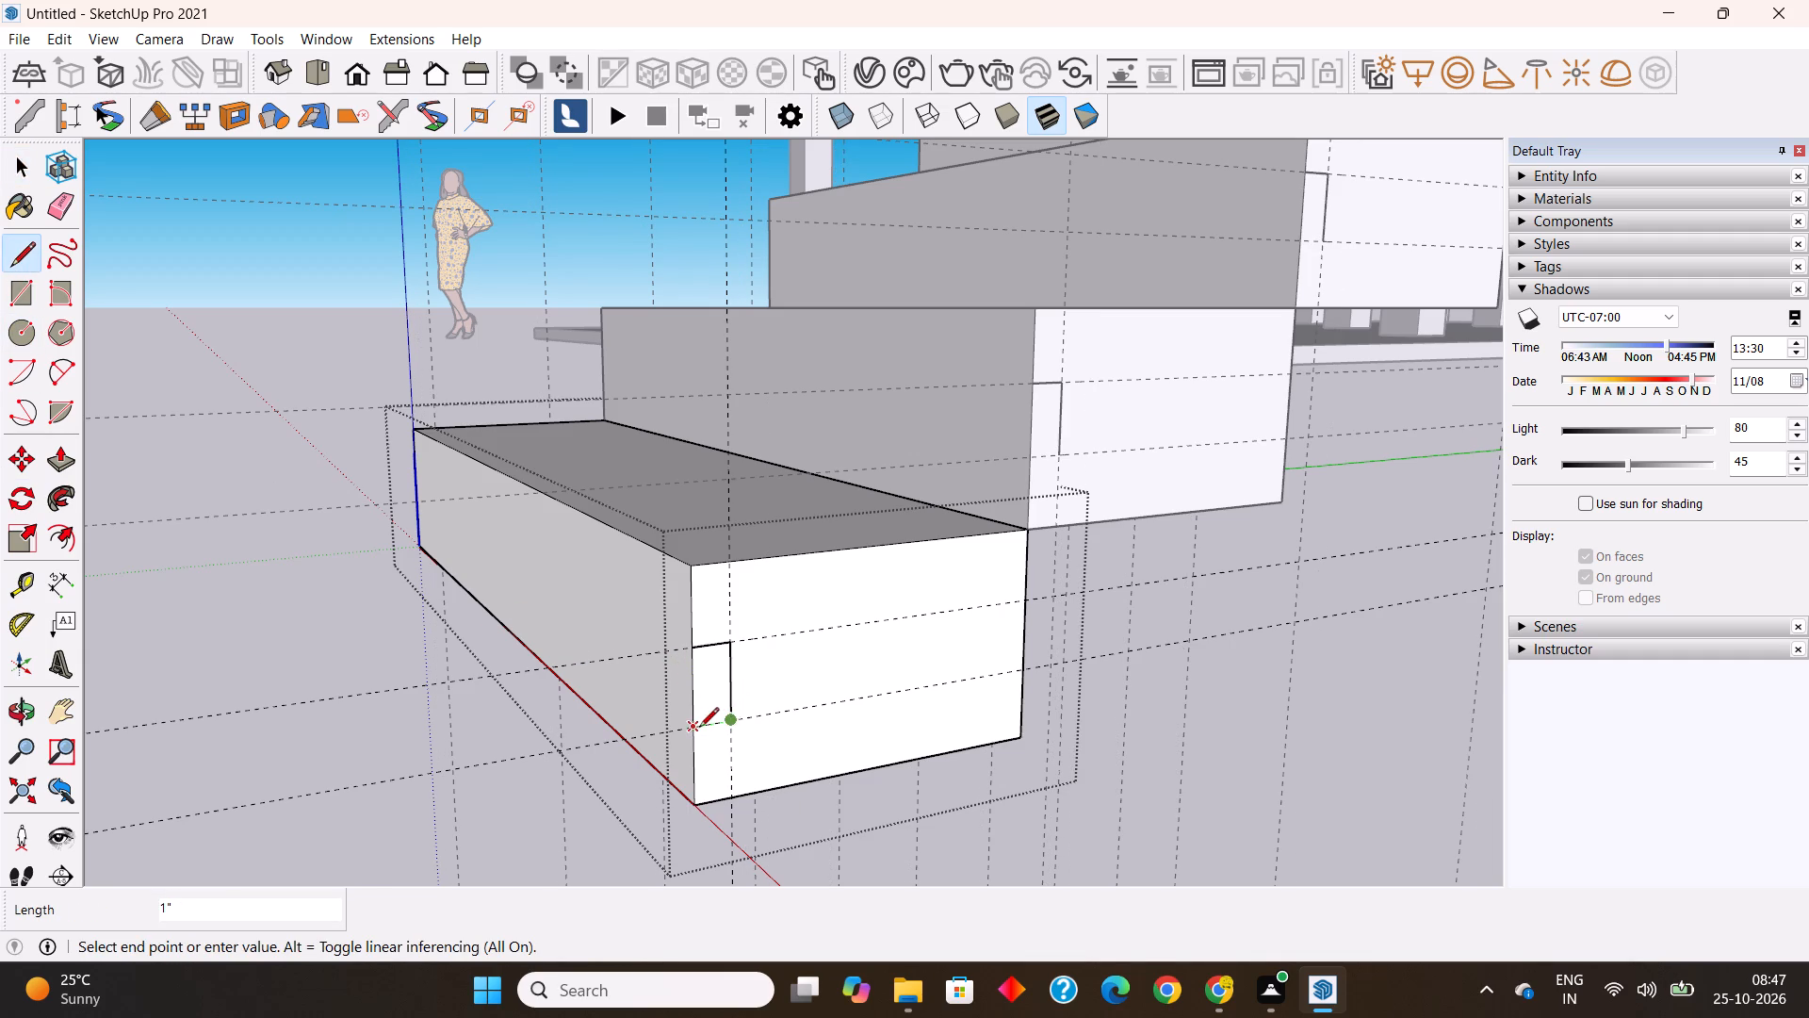
left_click(699, 729)
key("space")
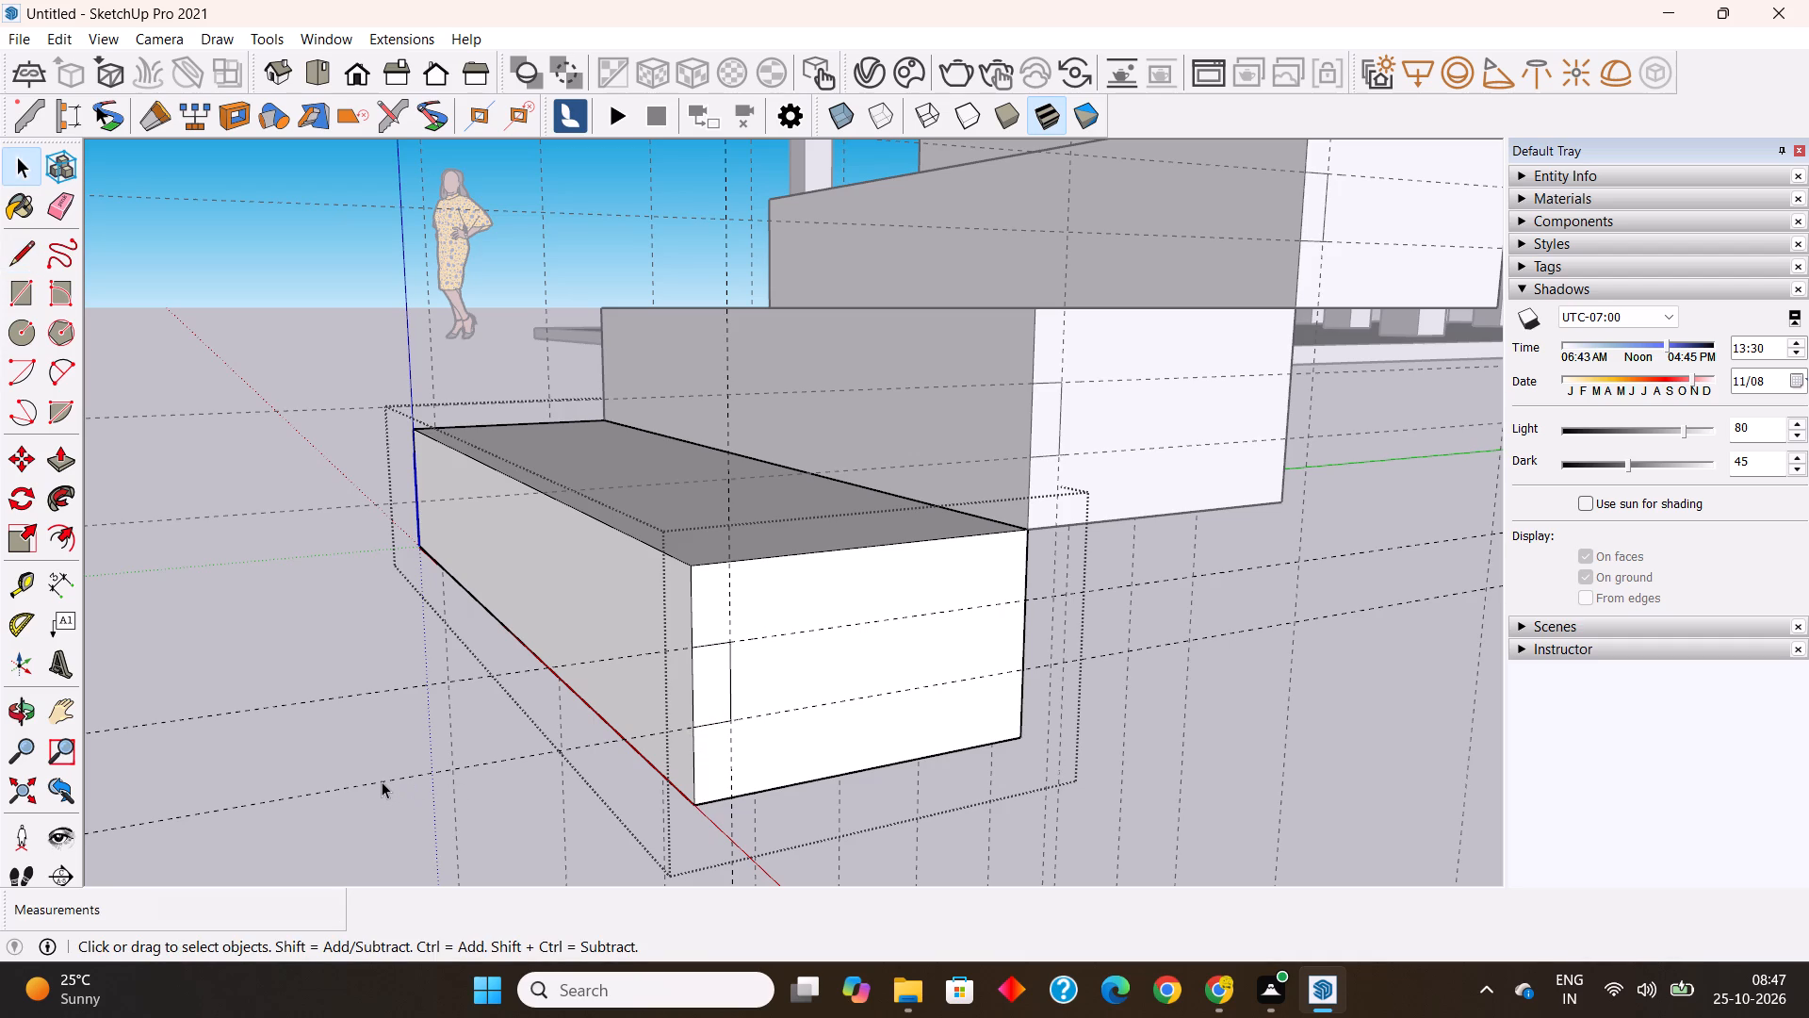
Delete the two horizontal guides and the vertical guide around the notch outline.
left_click(382, 781)
key("Delete")
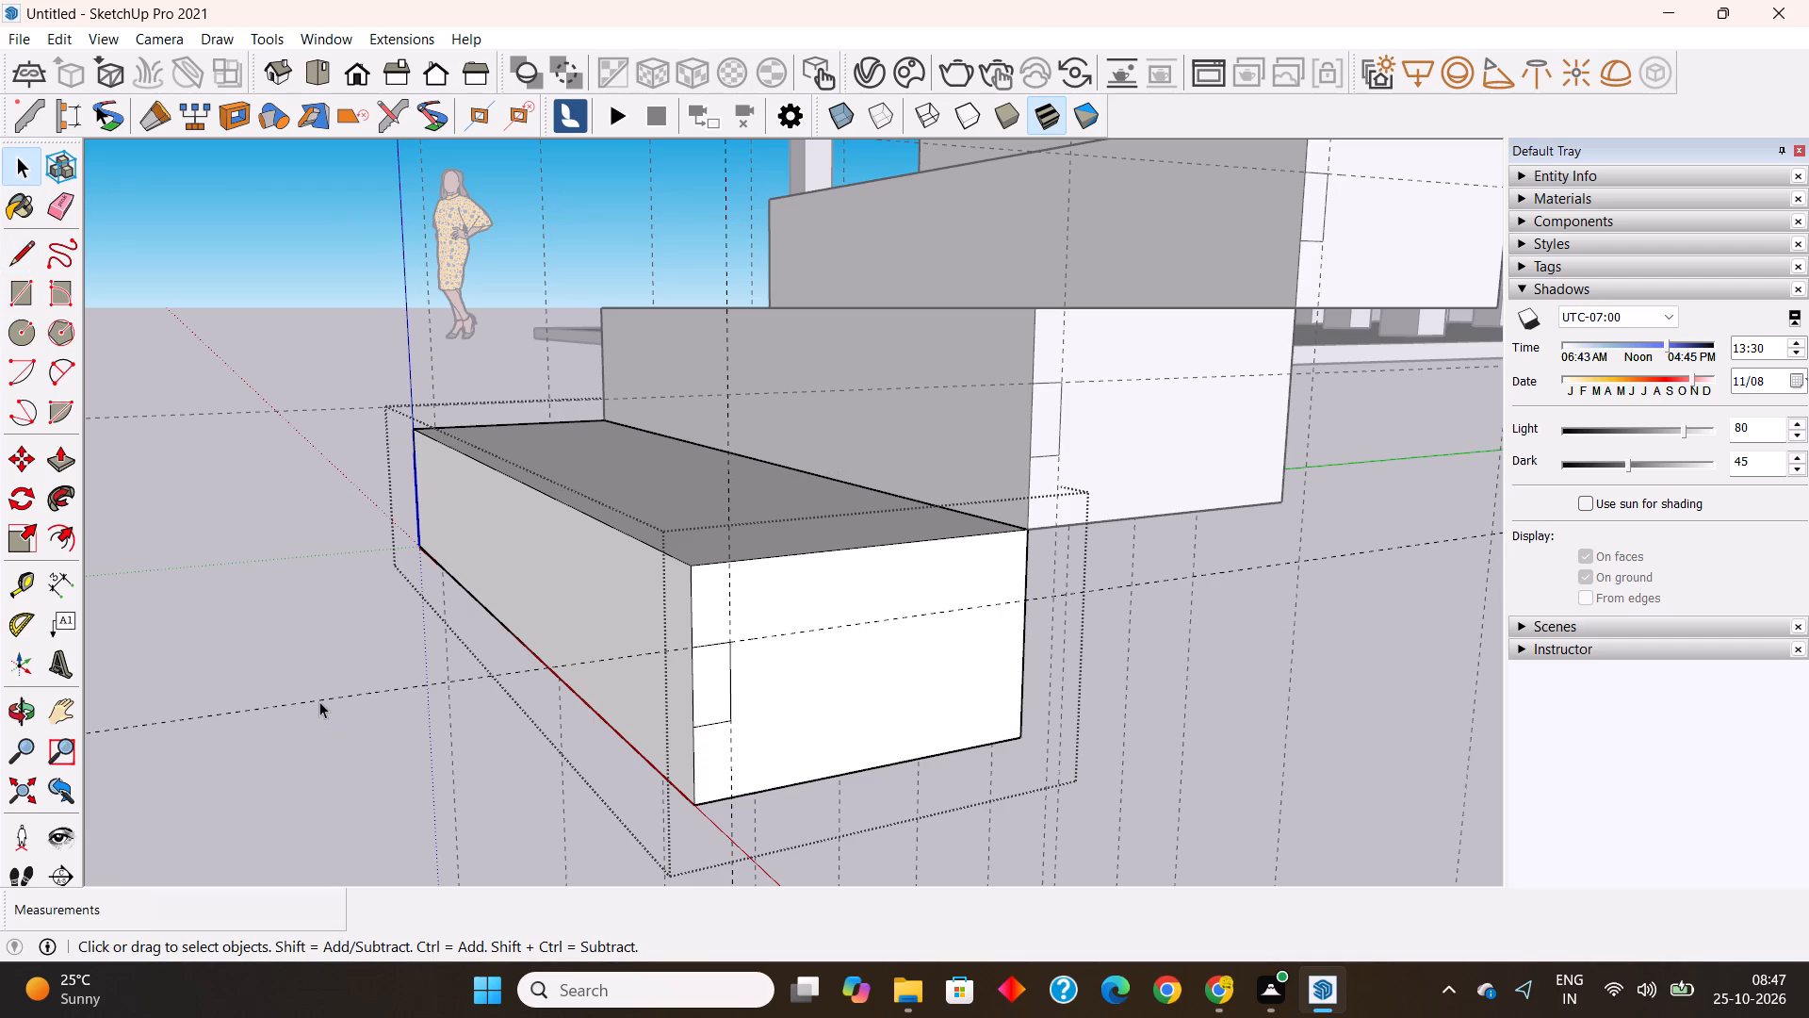
left_click(319, 700)
key("Delete")
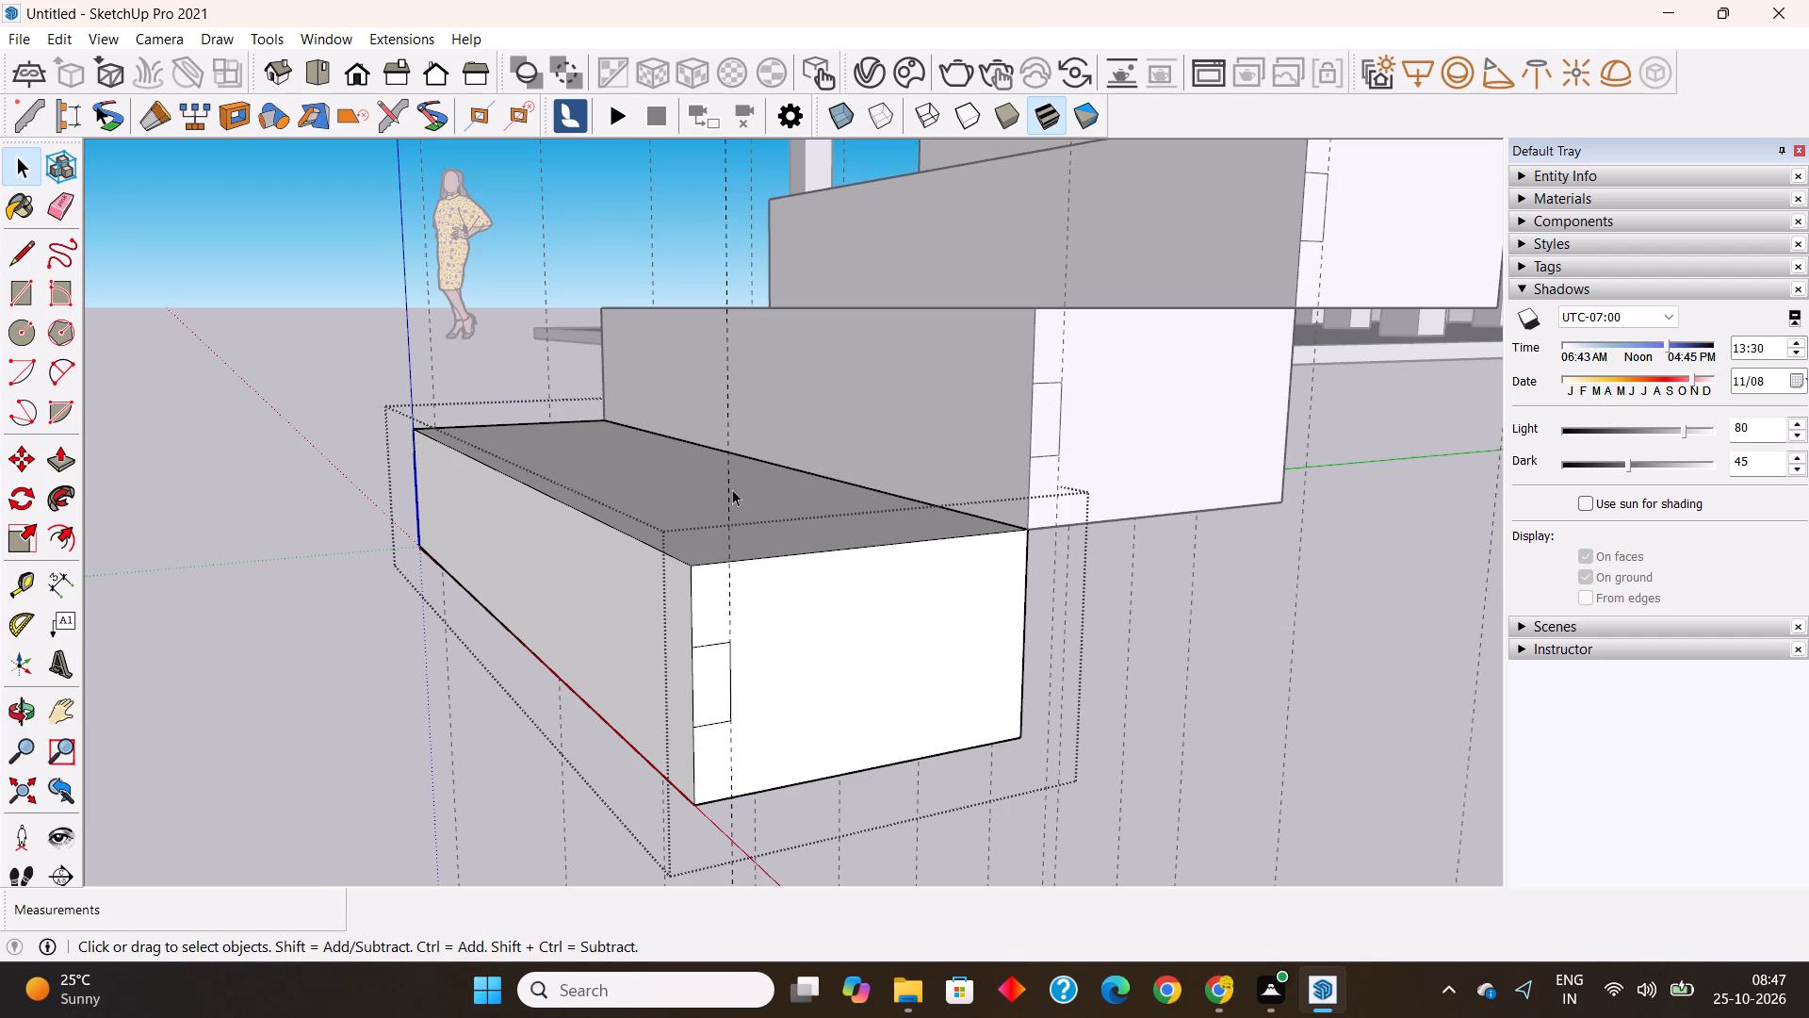
left_click(729, 487)
key("Delete")
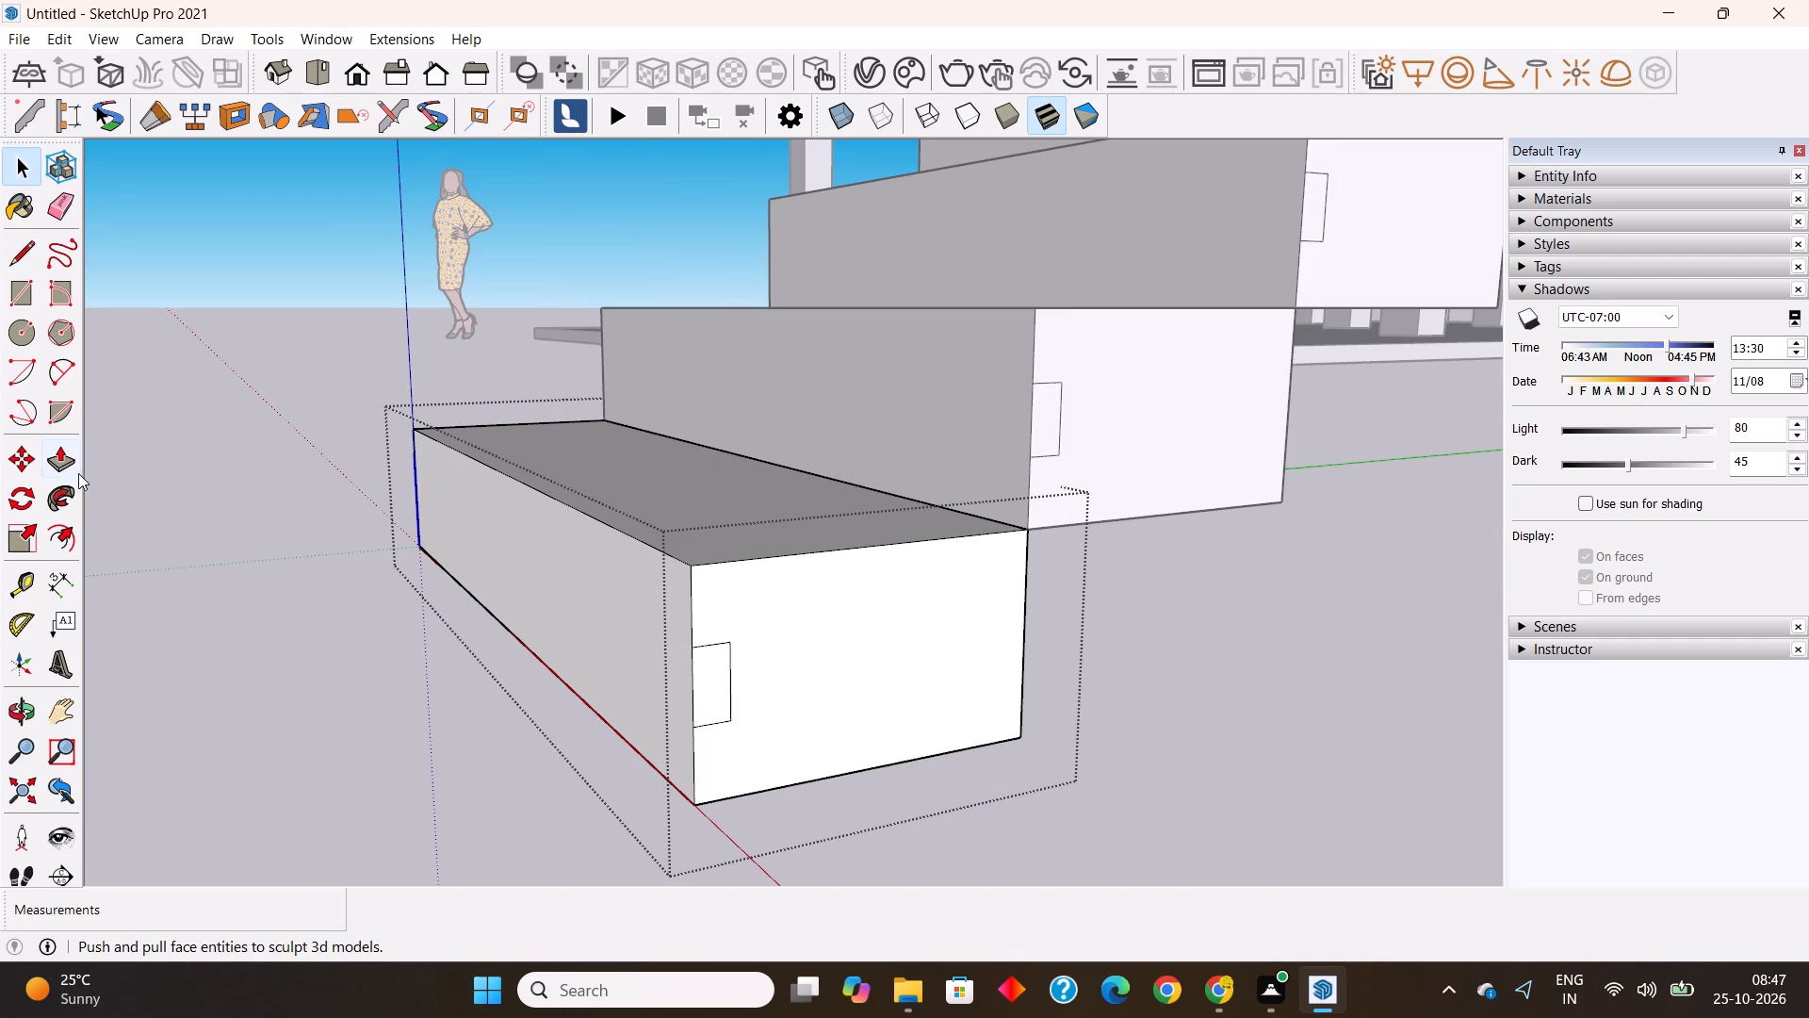
Push the notch profile 3' through the step's full length to cut a groove along its front.
left_click(61, 457)
left_click(714, 685)
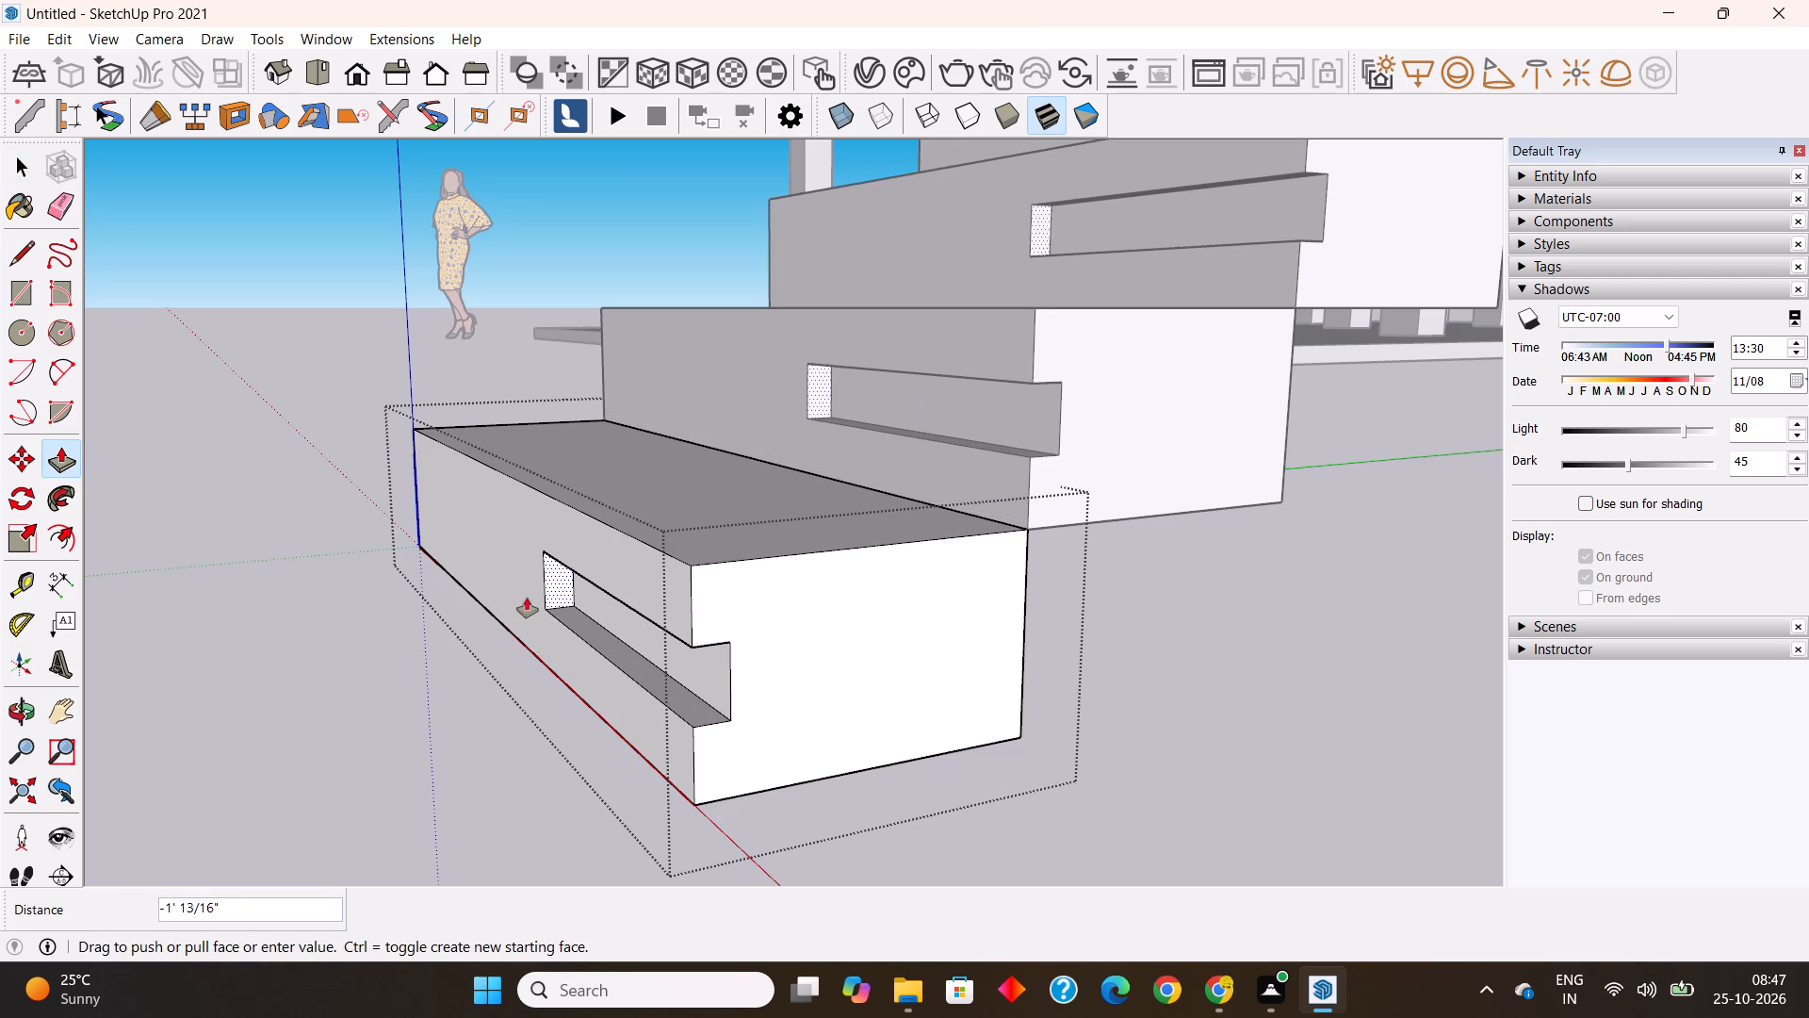
left_click(380, 502)
Examine the groove along the front of the first flight's steps.
middle_click_drag(546, 786, 566, 797)
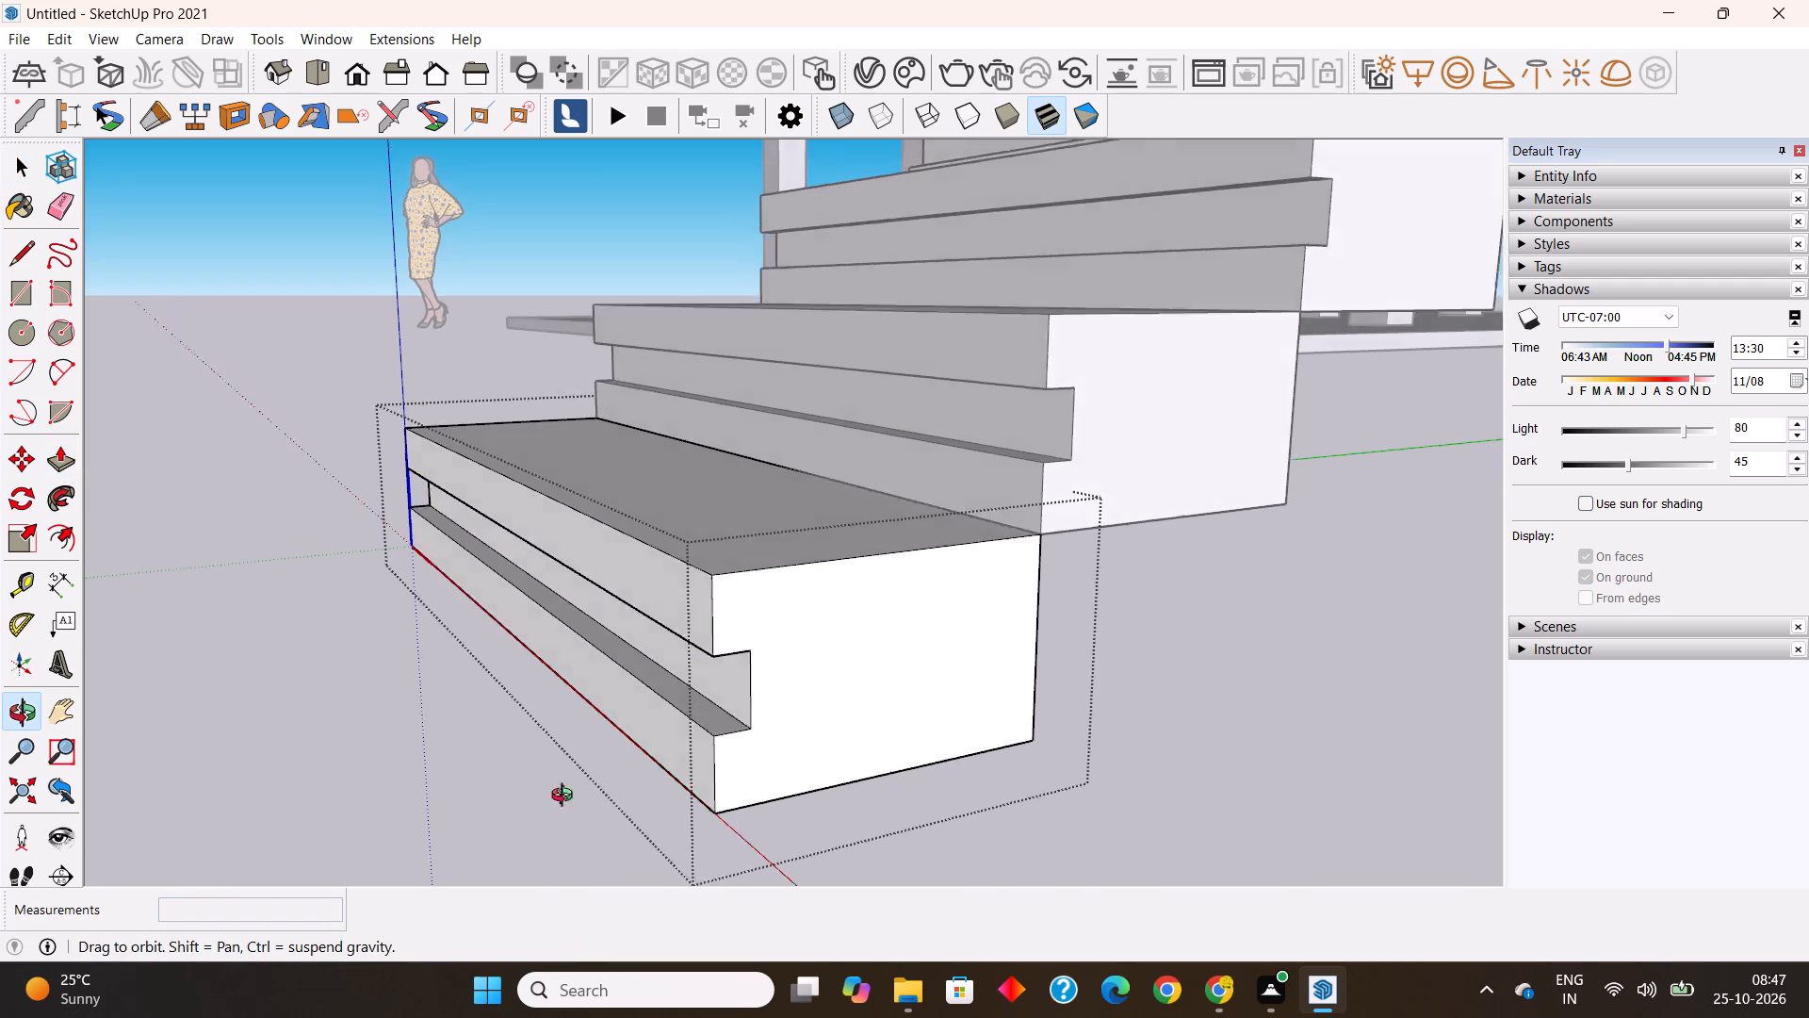
middle_click_drag(566, 797, 745, 863)
scroll(600, 677, "down", 5)
middle_click_drag(682, 679, 484, 655)
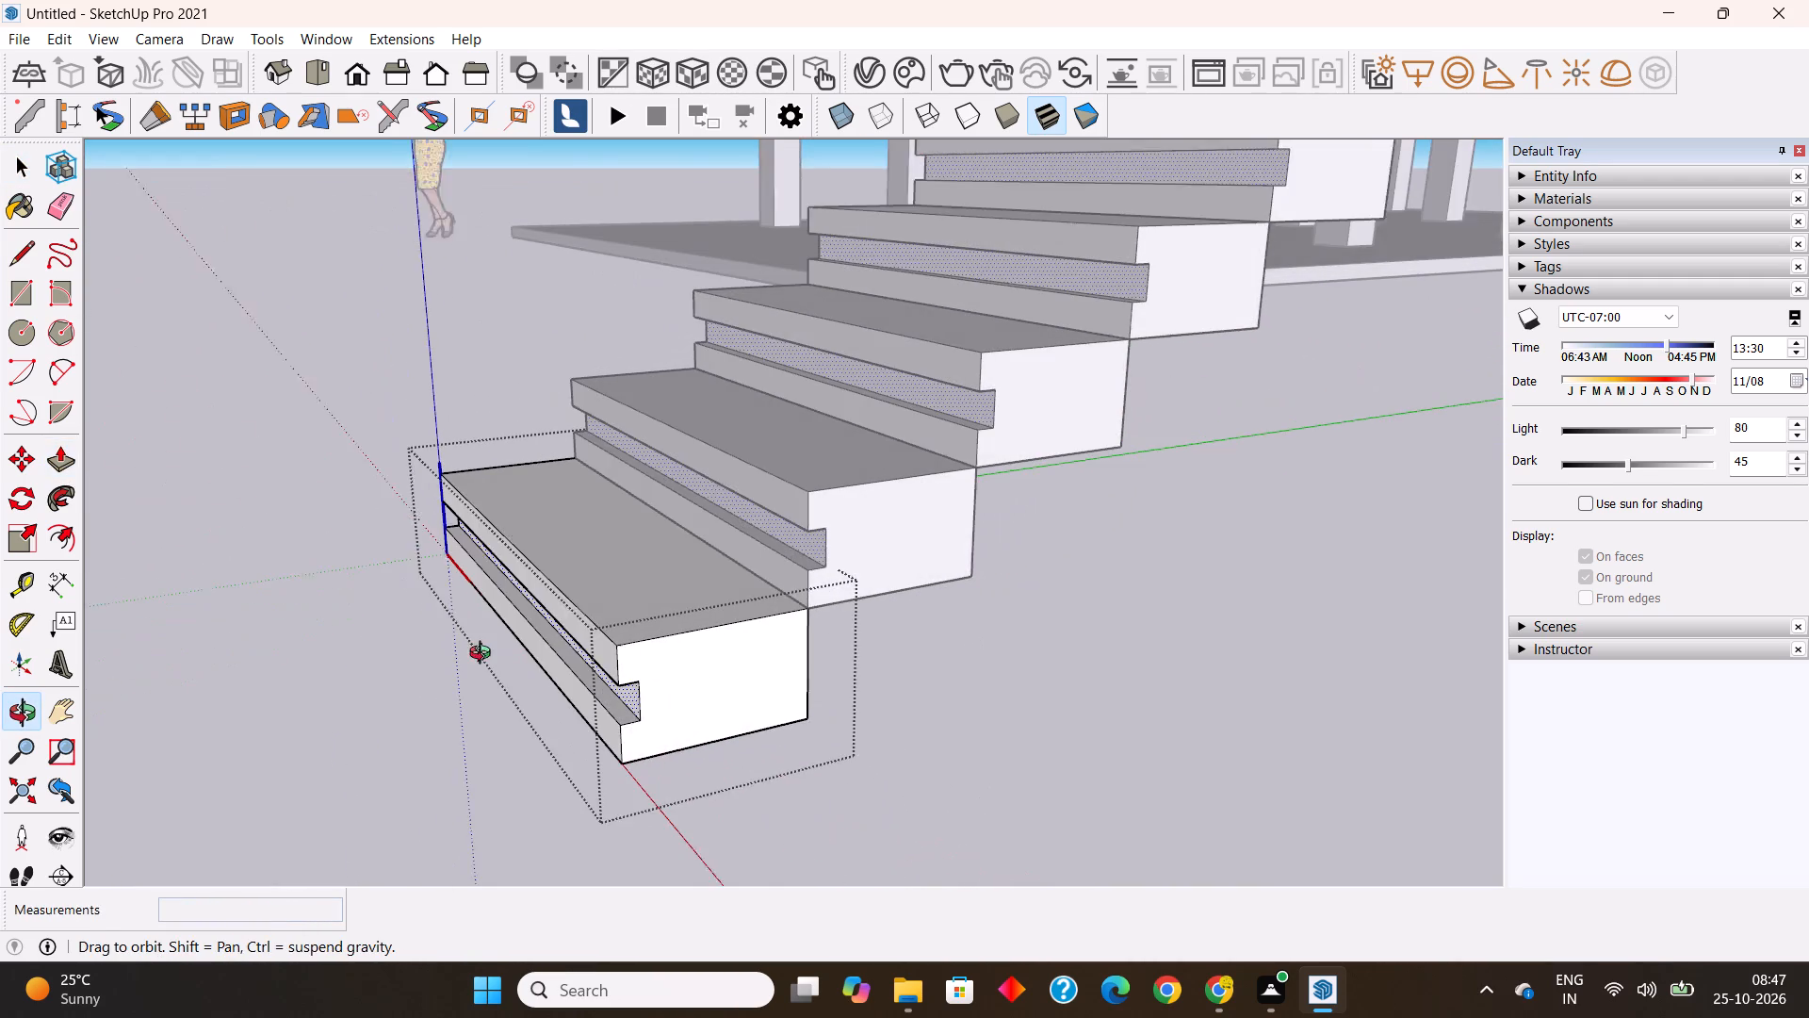
middle_click_drag(484, 655, 483, 655)
scroll(640, 660, "up", 11)
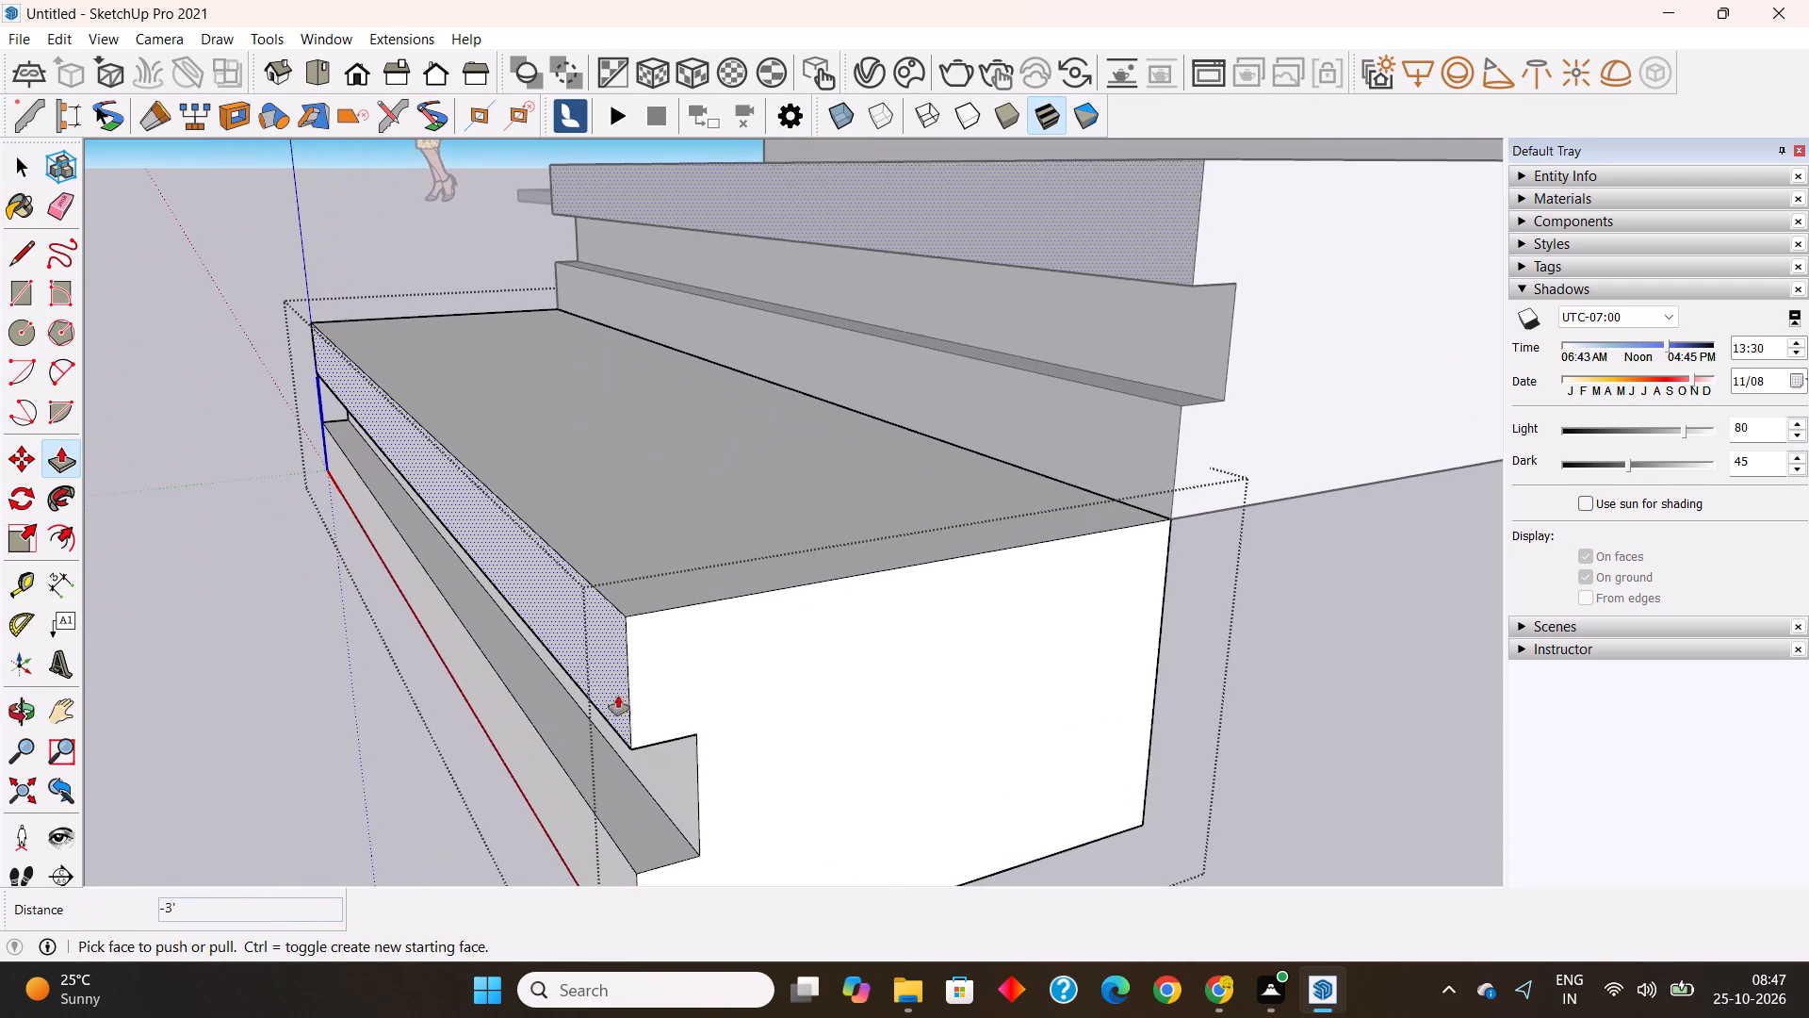
scroll(642, 720, "down", 4)
middle_click_drag(656, 734, 696, 694)
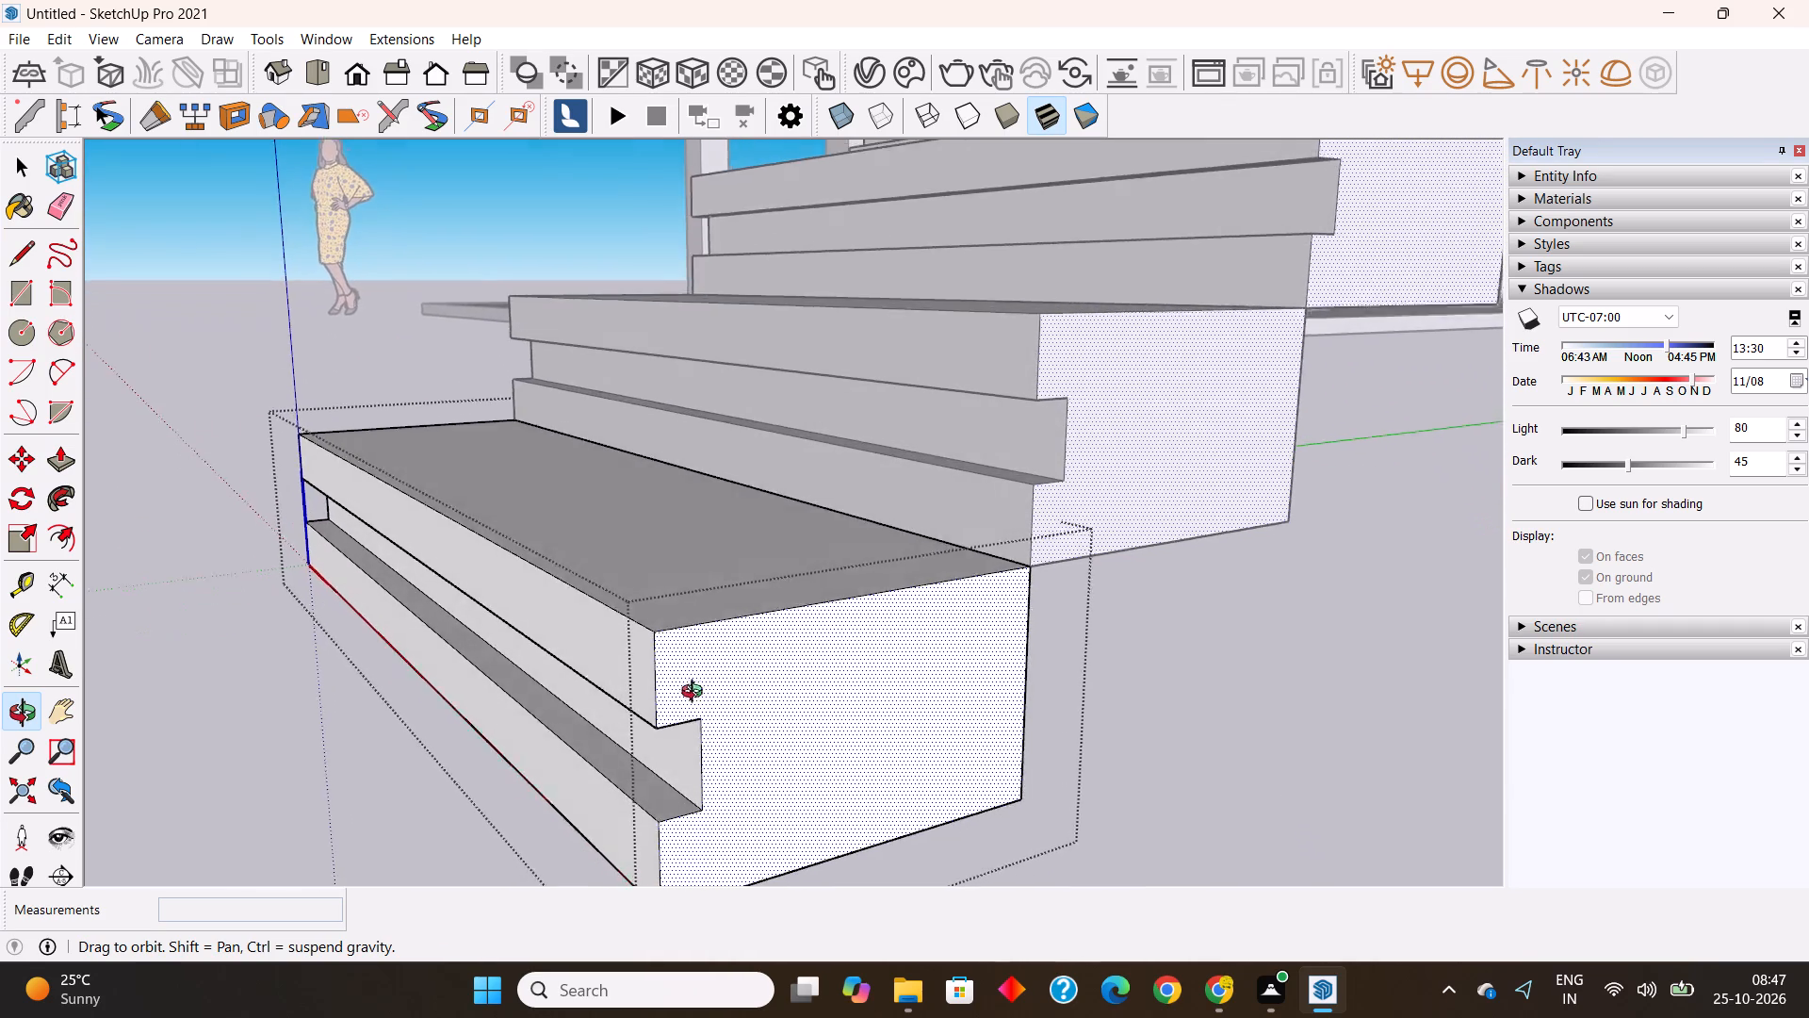
middle_click_drag(696, 694, 701, 726)
key("space")
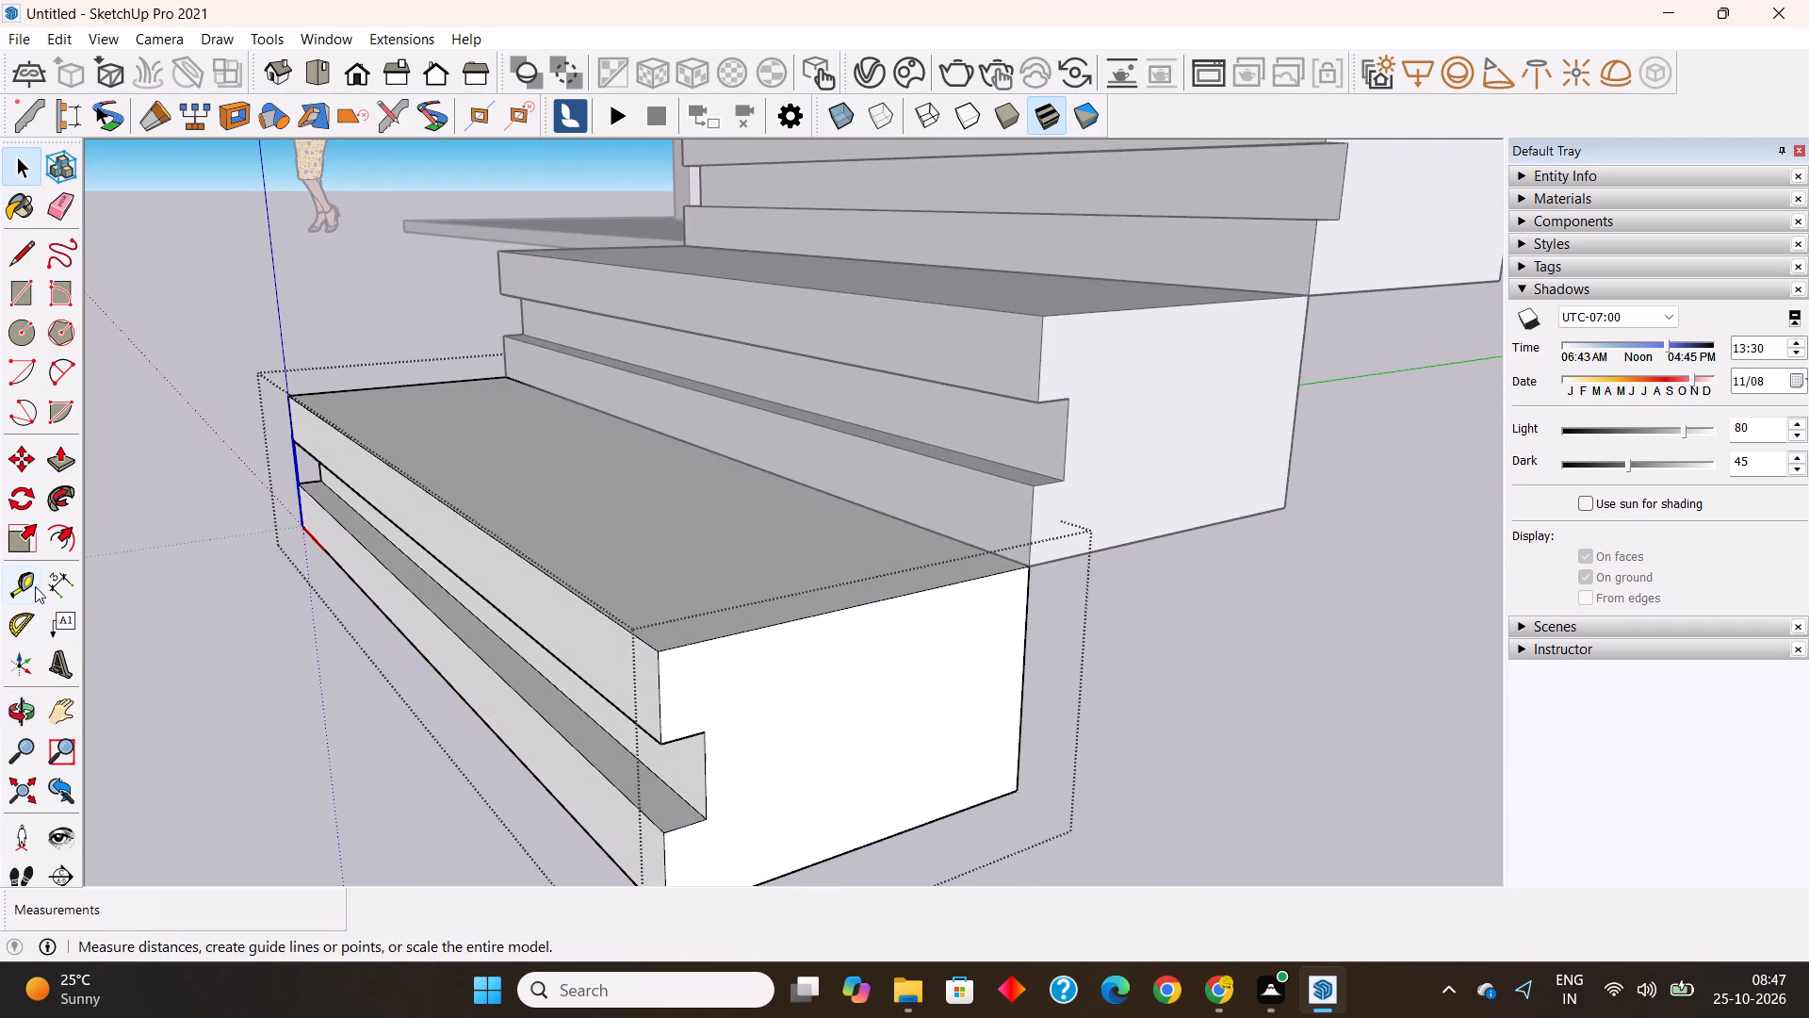
Place guides 0.5" from the front vertical edge and 0.5" below the top edge of the lowest step's end face.
scroll(595, 660, "up", 2)
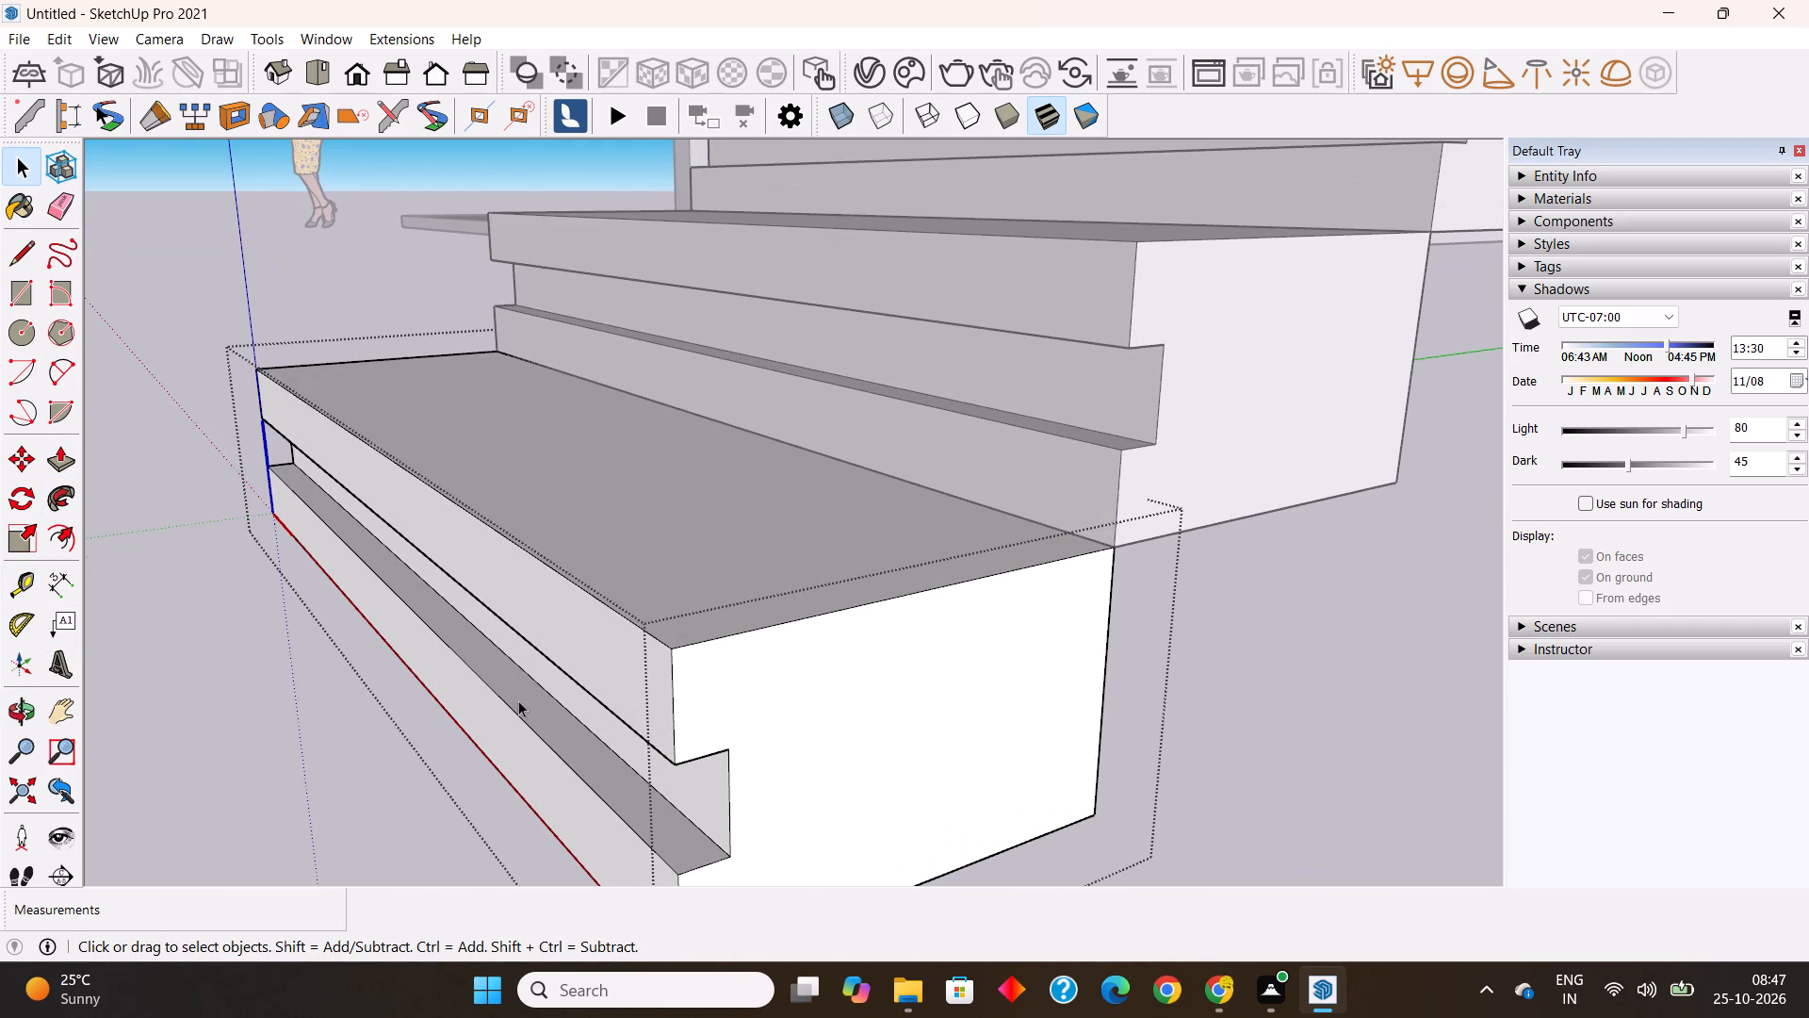
left_click(26, 583)
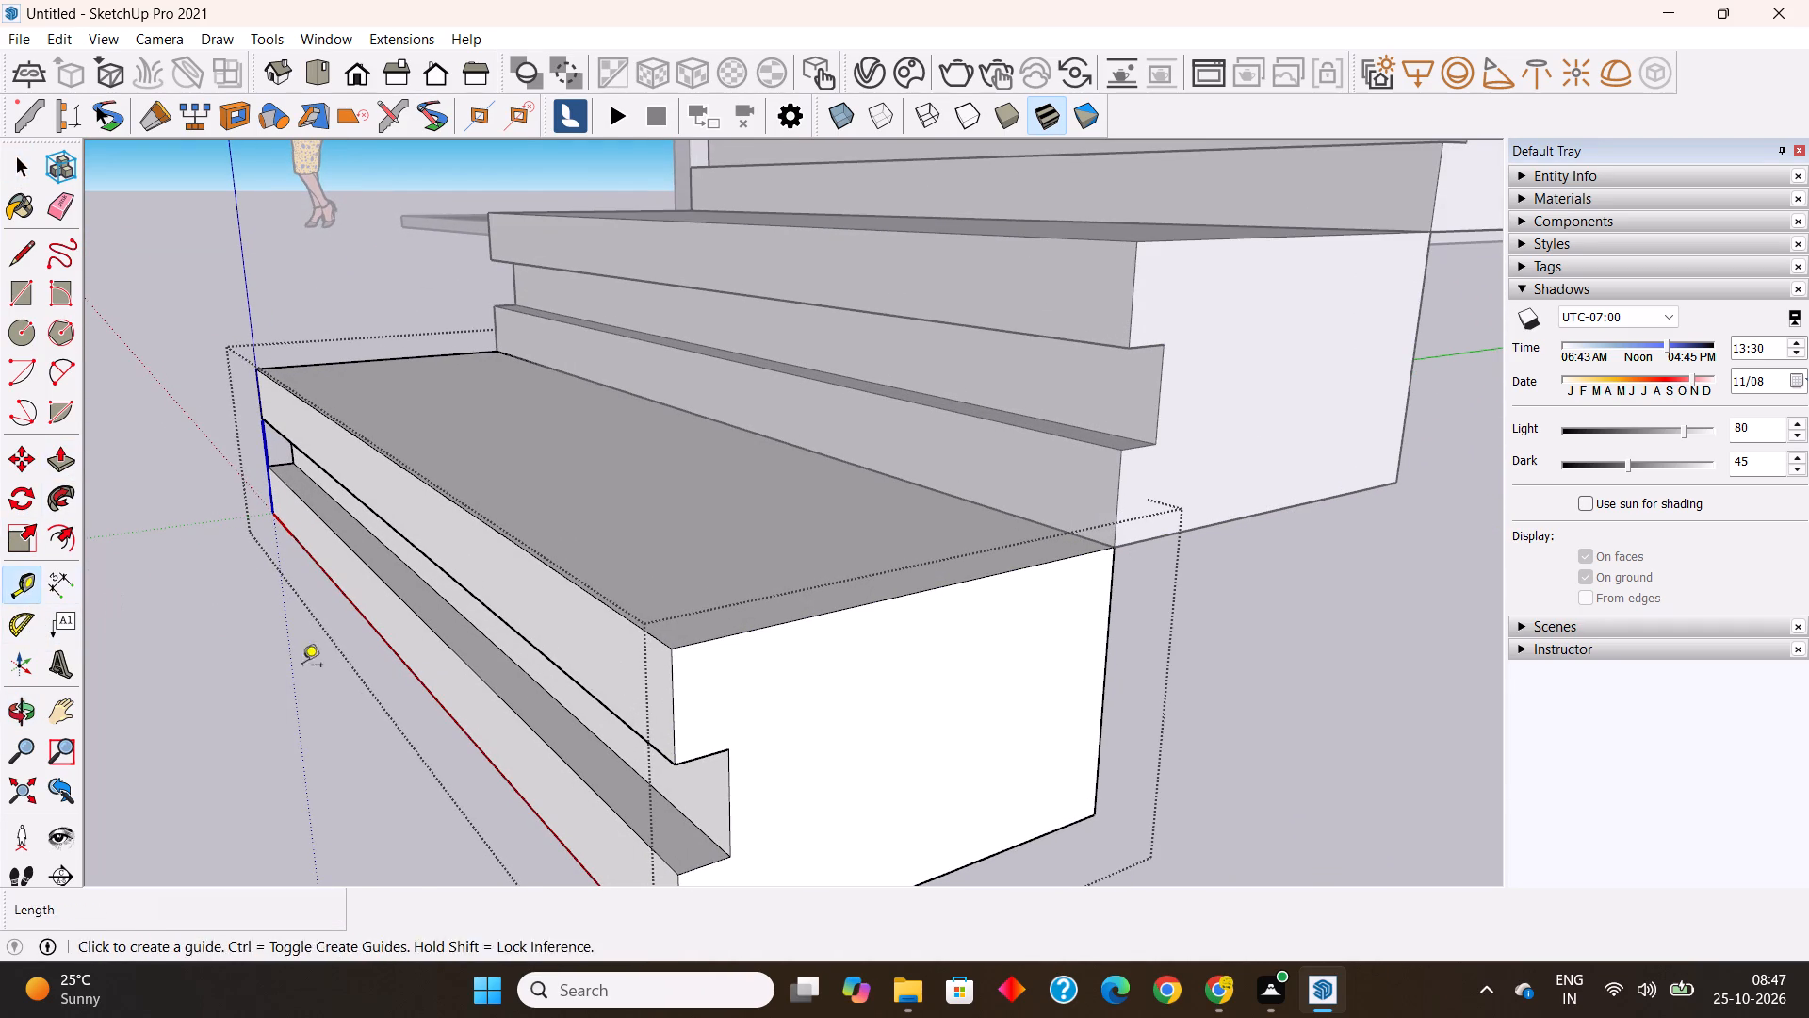
middle_click_drag(559, 693, 496, 671)
scroll(556, 658, "up", 2)
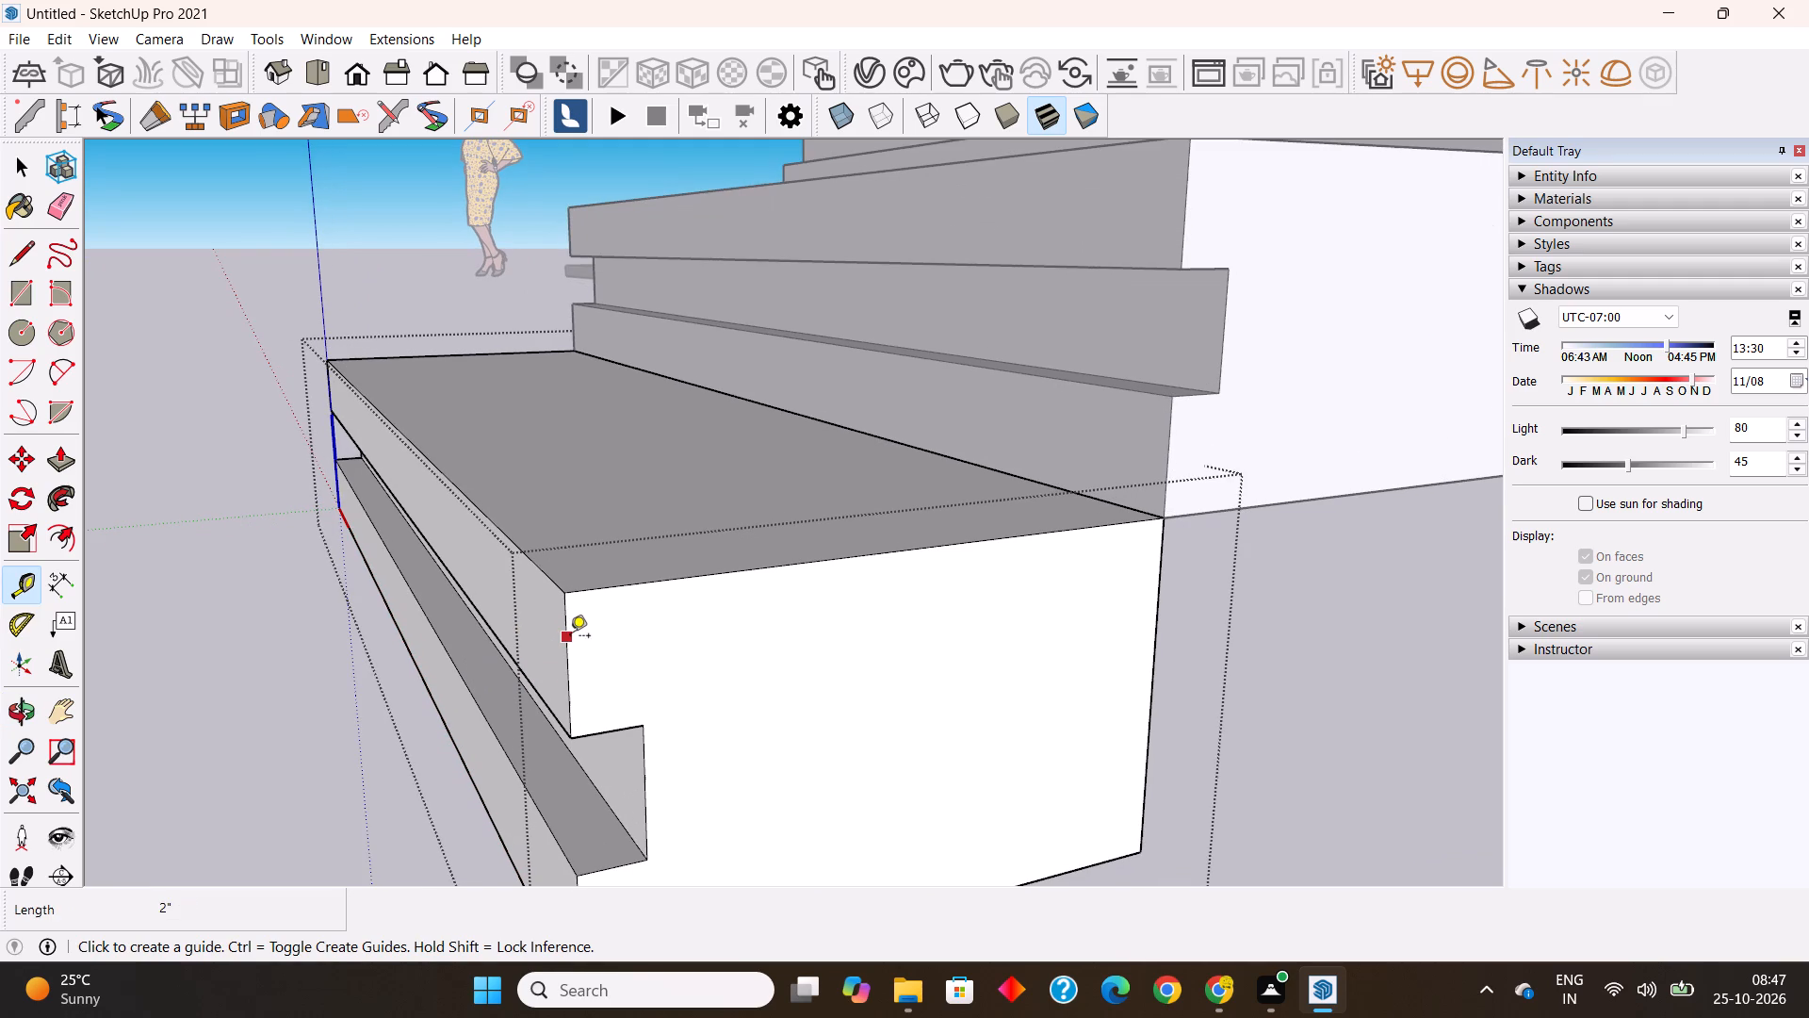
left_click(570, 636)
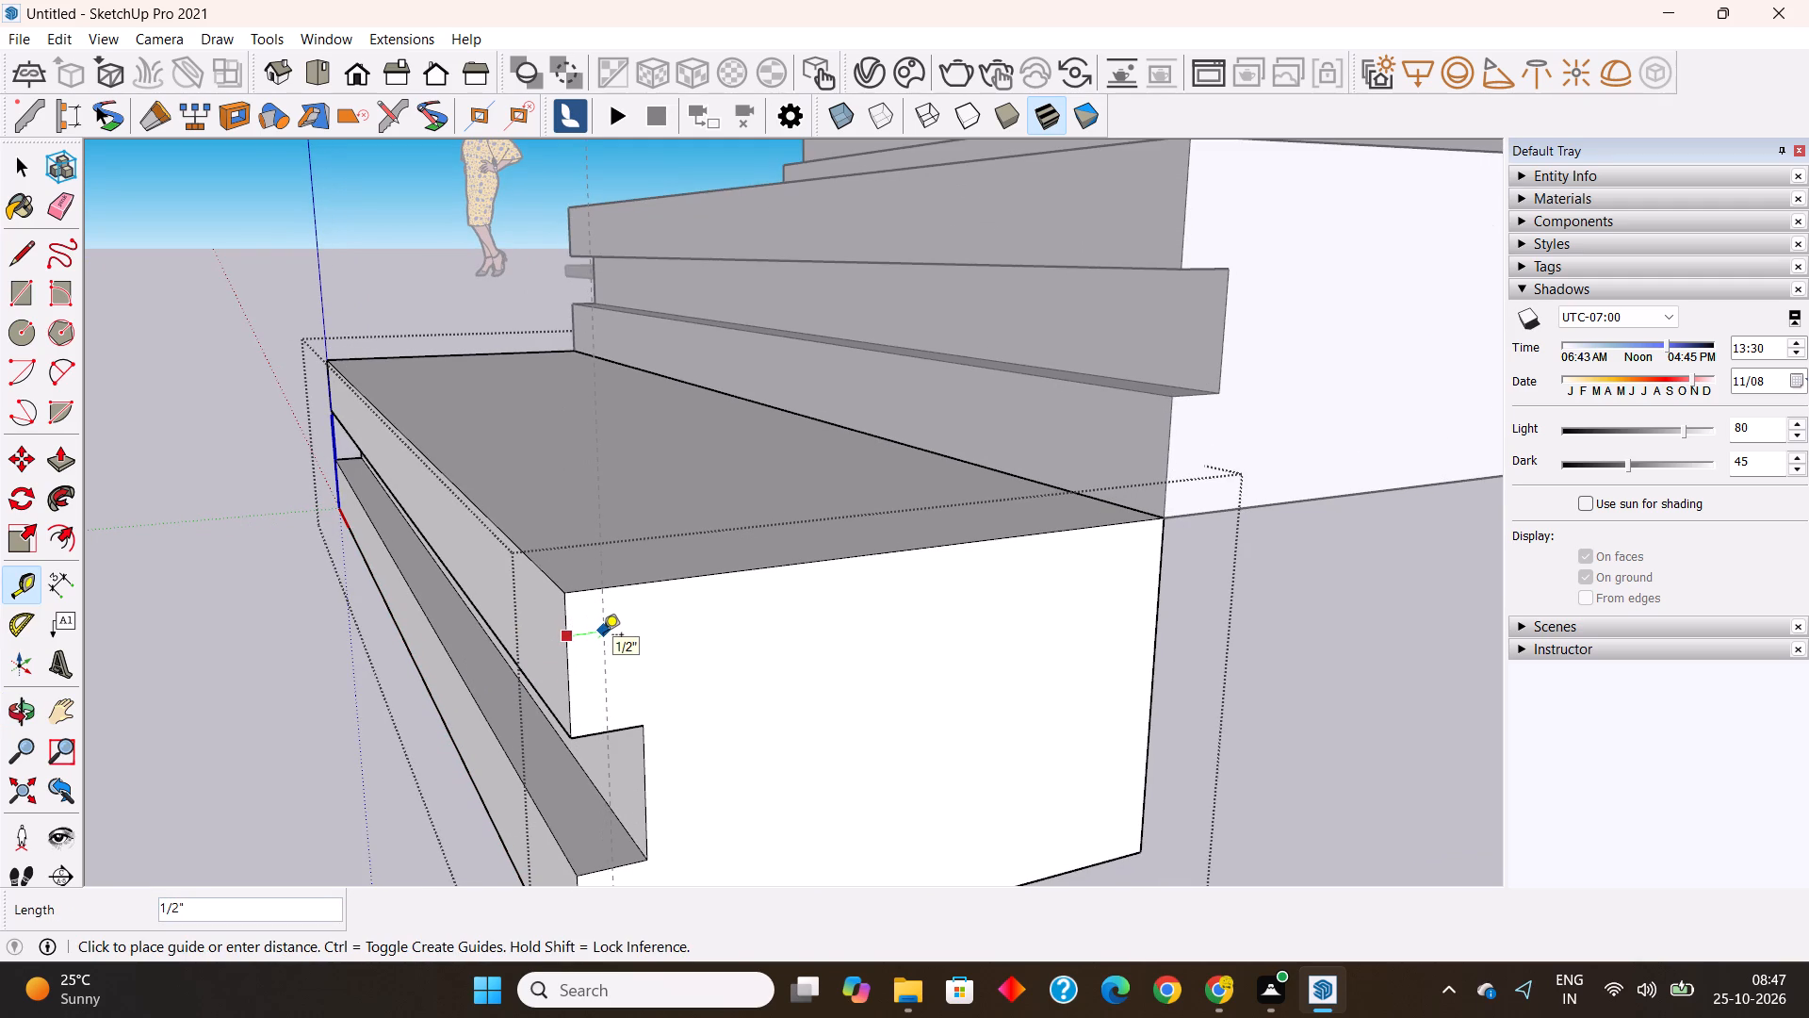
type(".5\"")
key("Return")
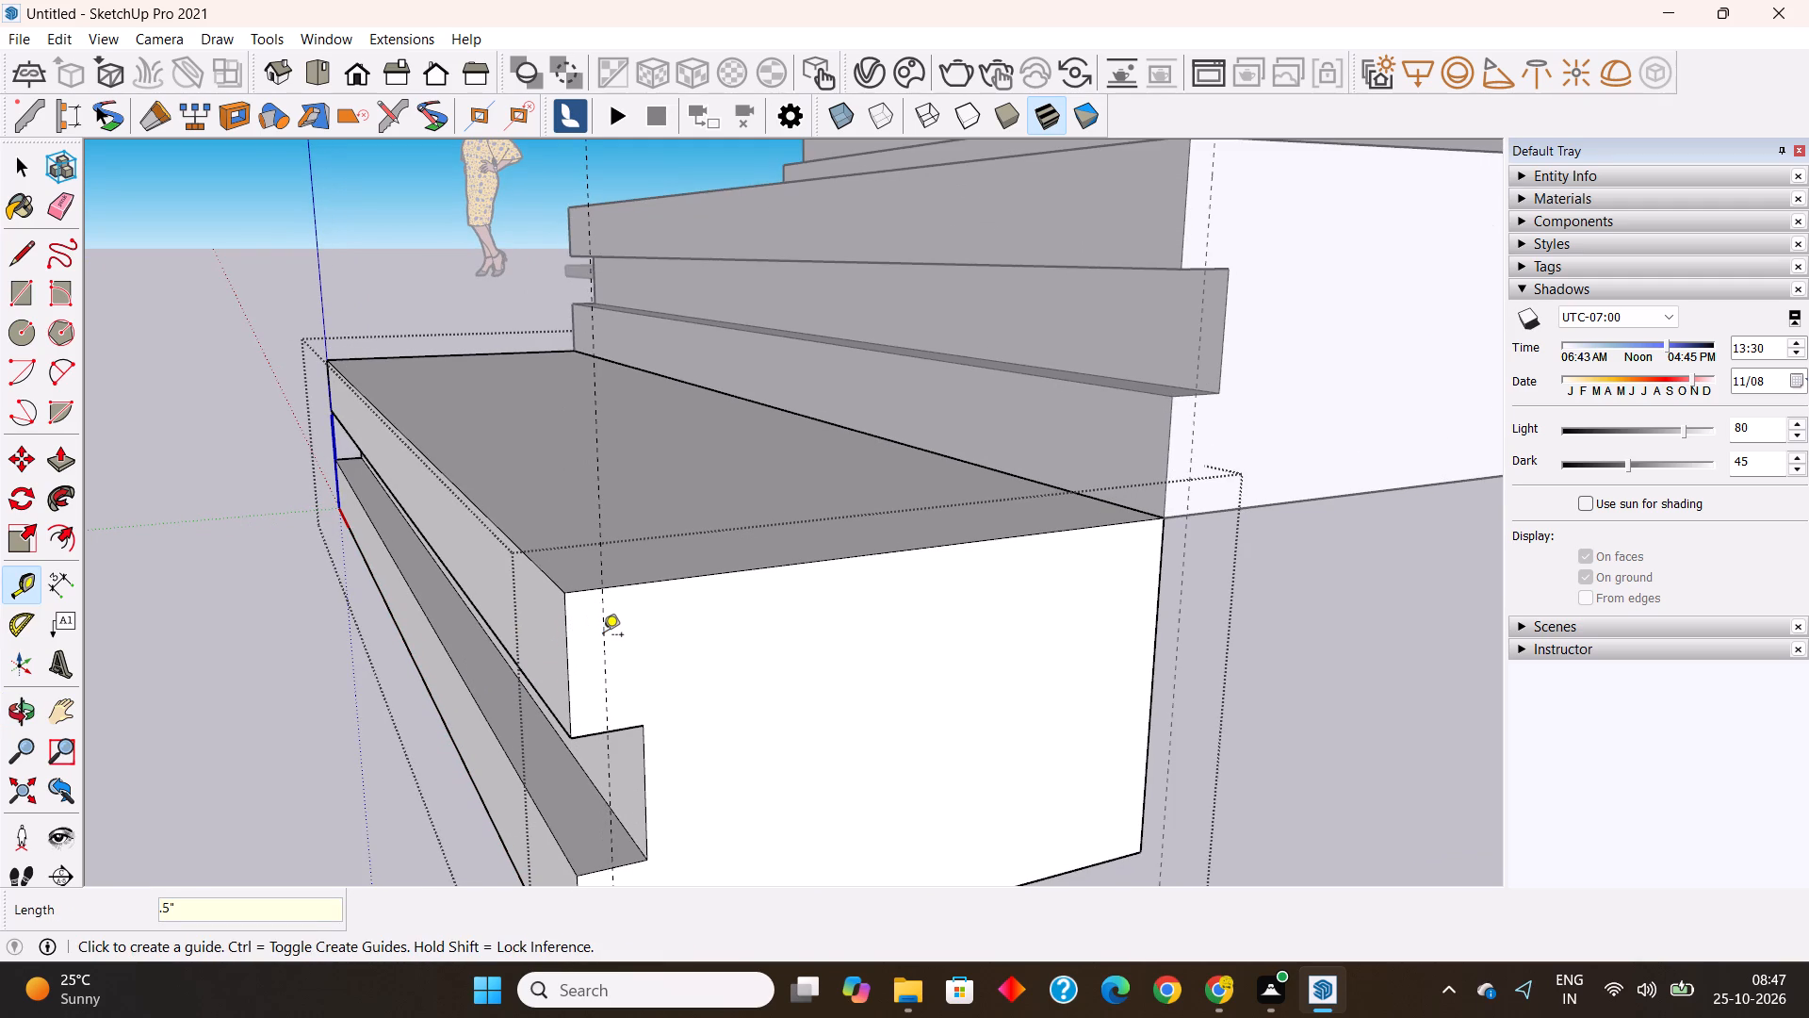
left_click(675, 578)
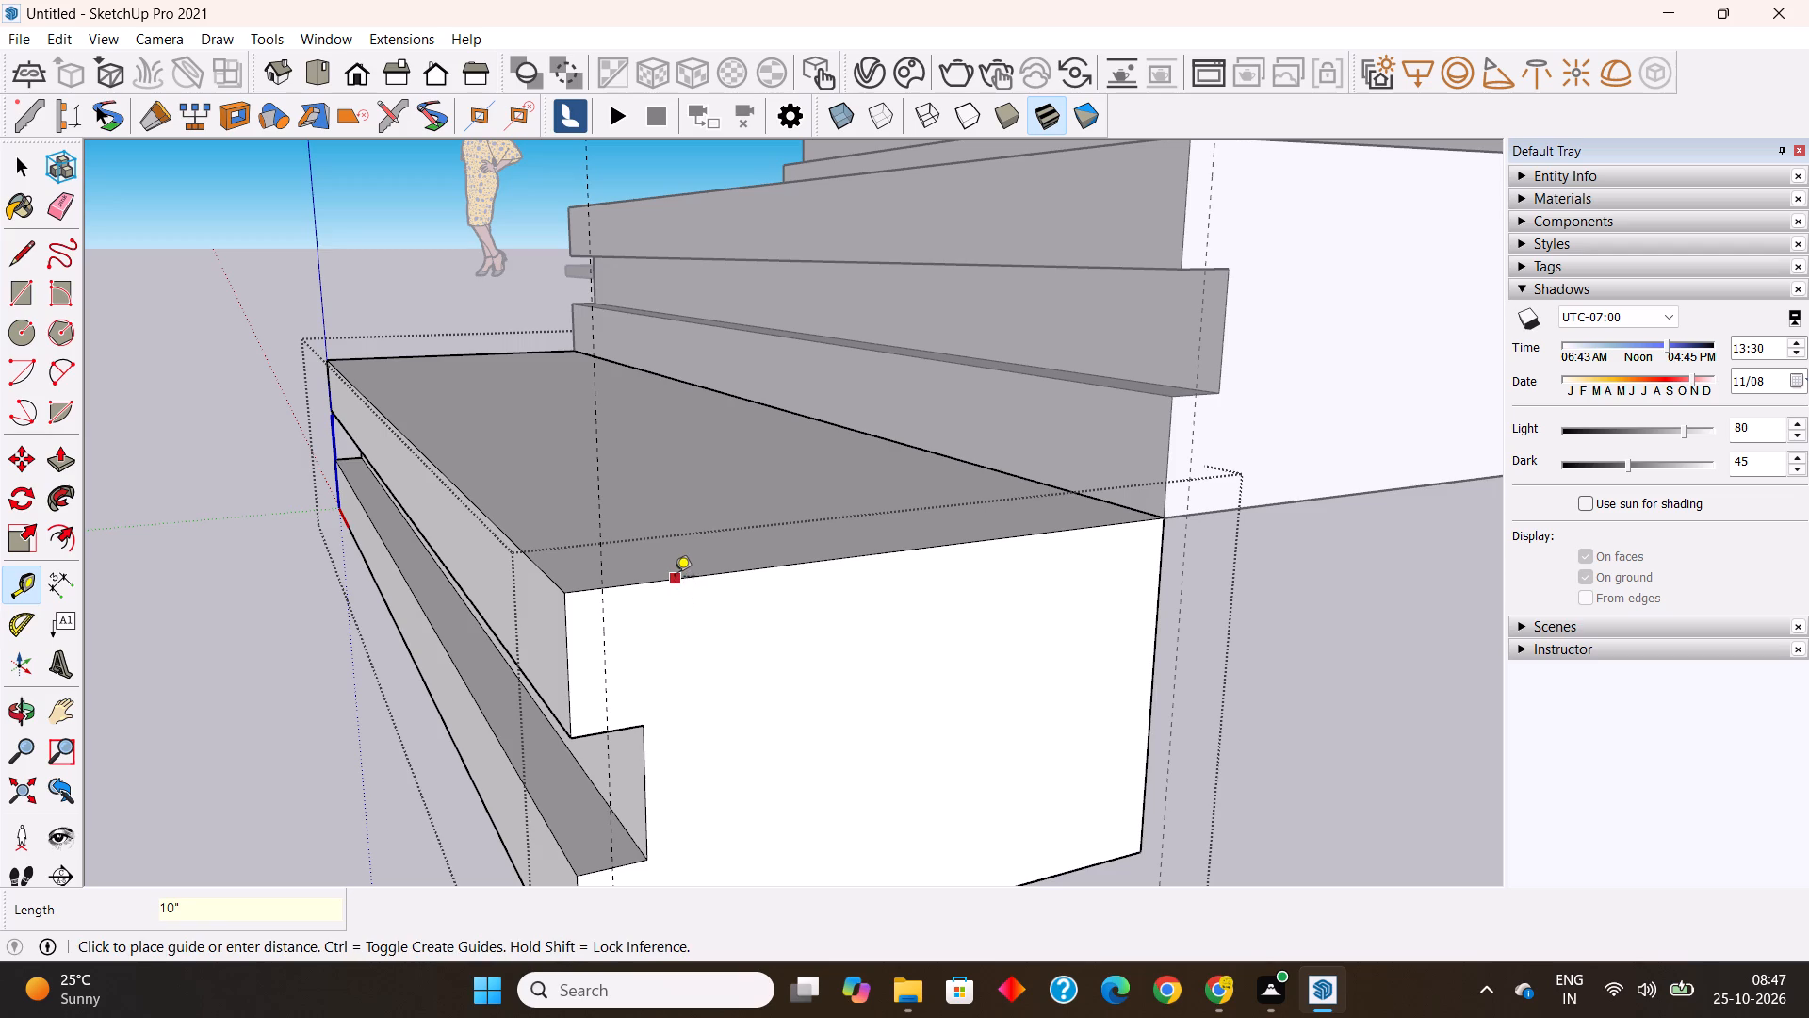
type(".5\"")
key("Return")
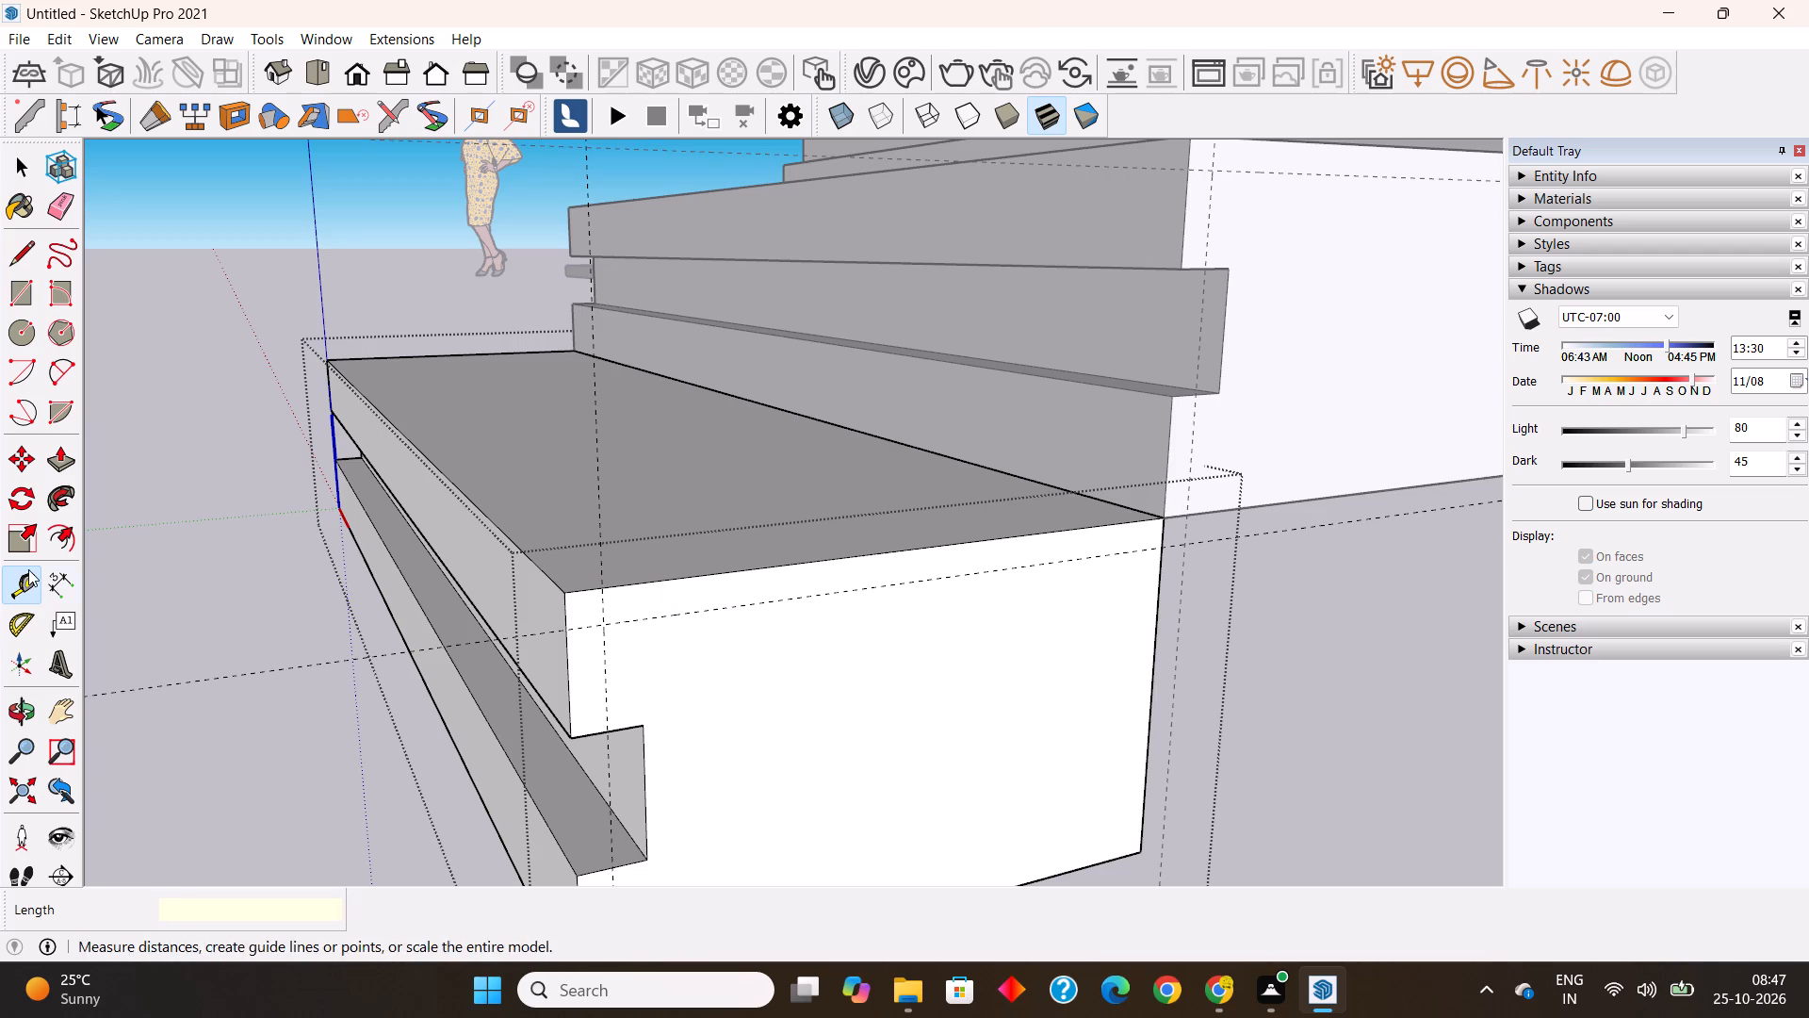
Draw a tangent arc between the guides at the front top corner and push the corner piece 3' to round the nosing.
left_click(63, 375)
scroll(559, 637, "up", 3)
left_click(568, 626)
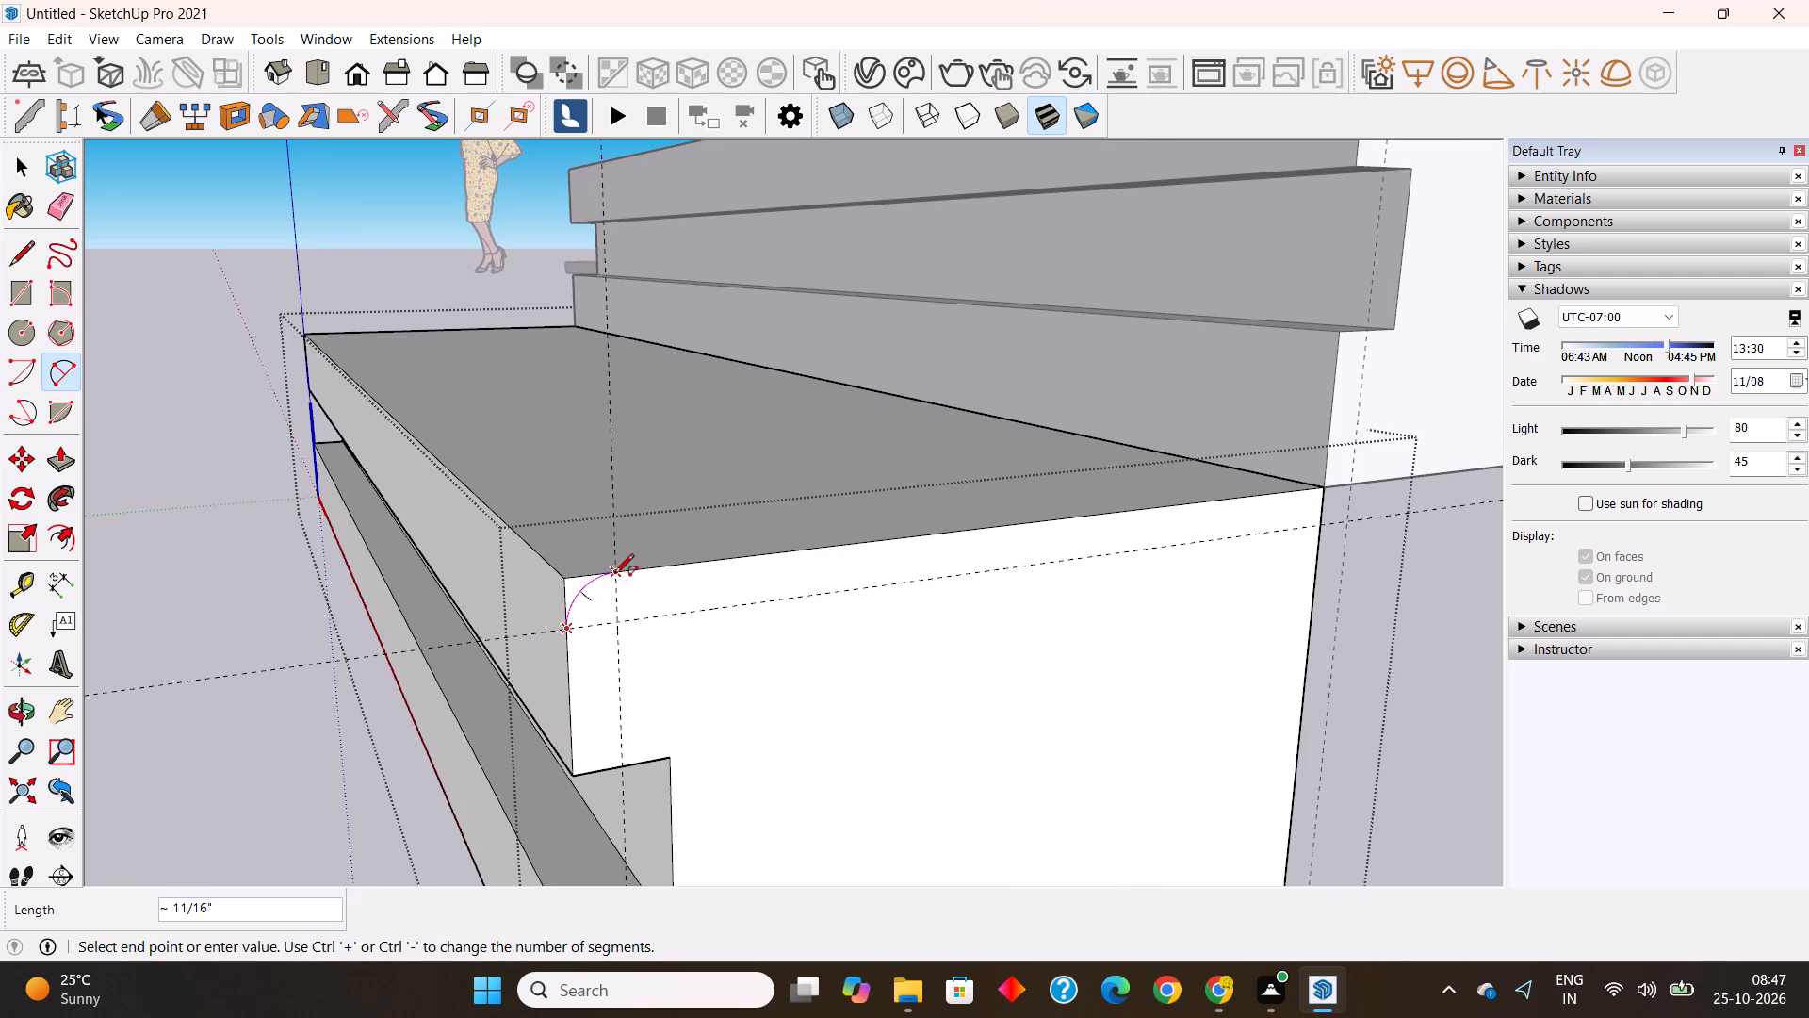
double_click(617, 570)
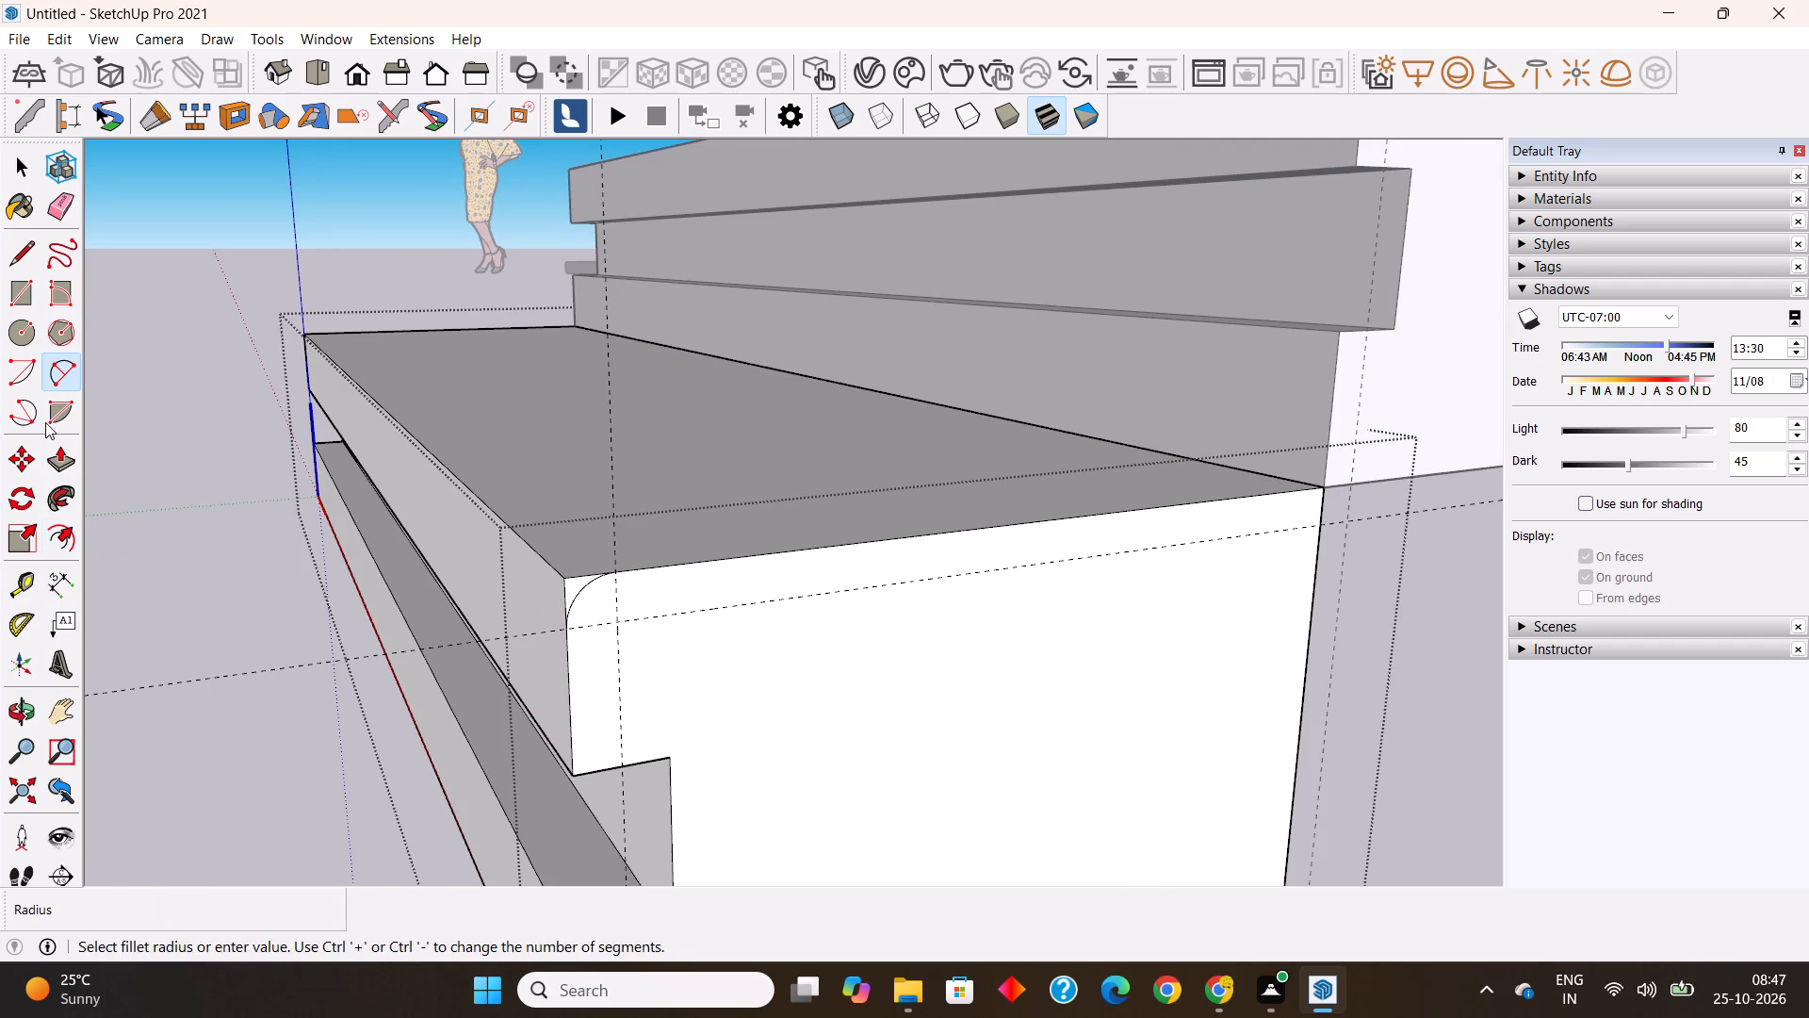
left_click(67, 461)
left_click(571, 589)
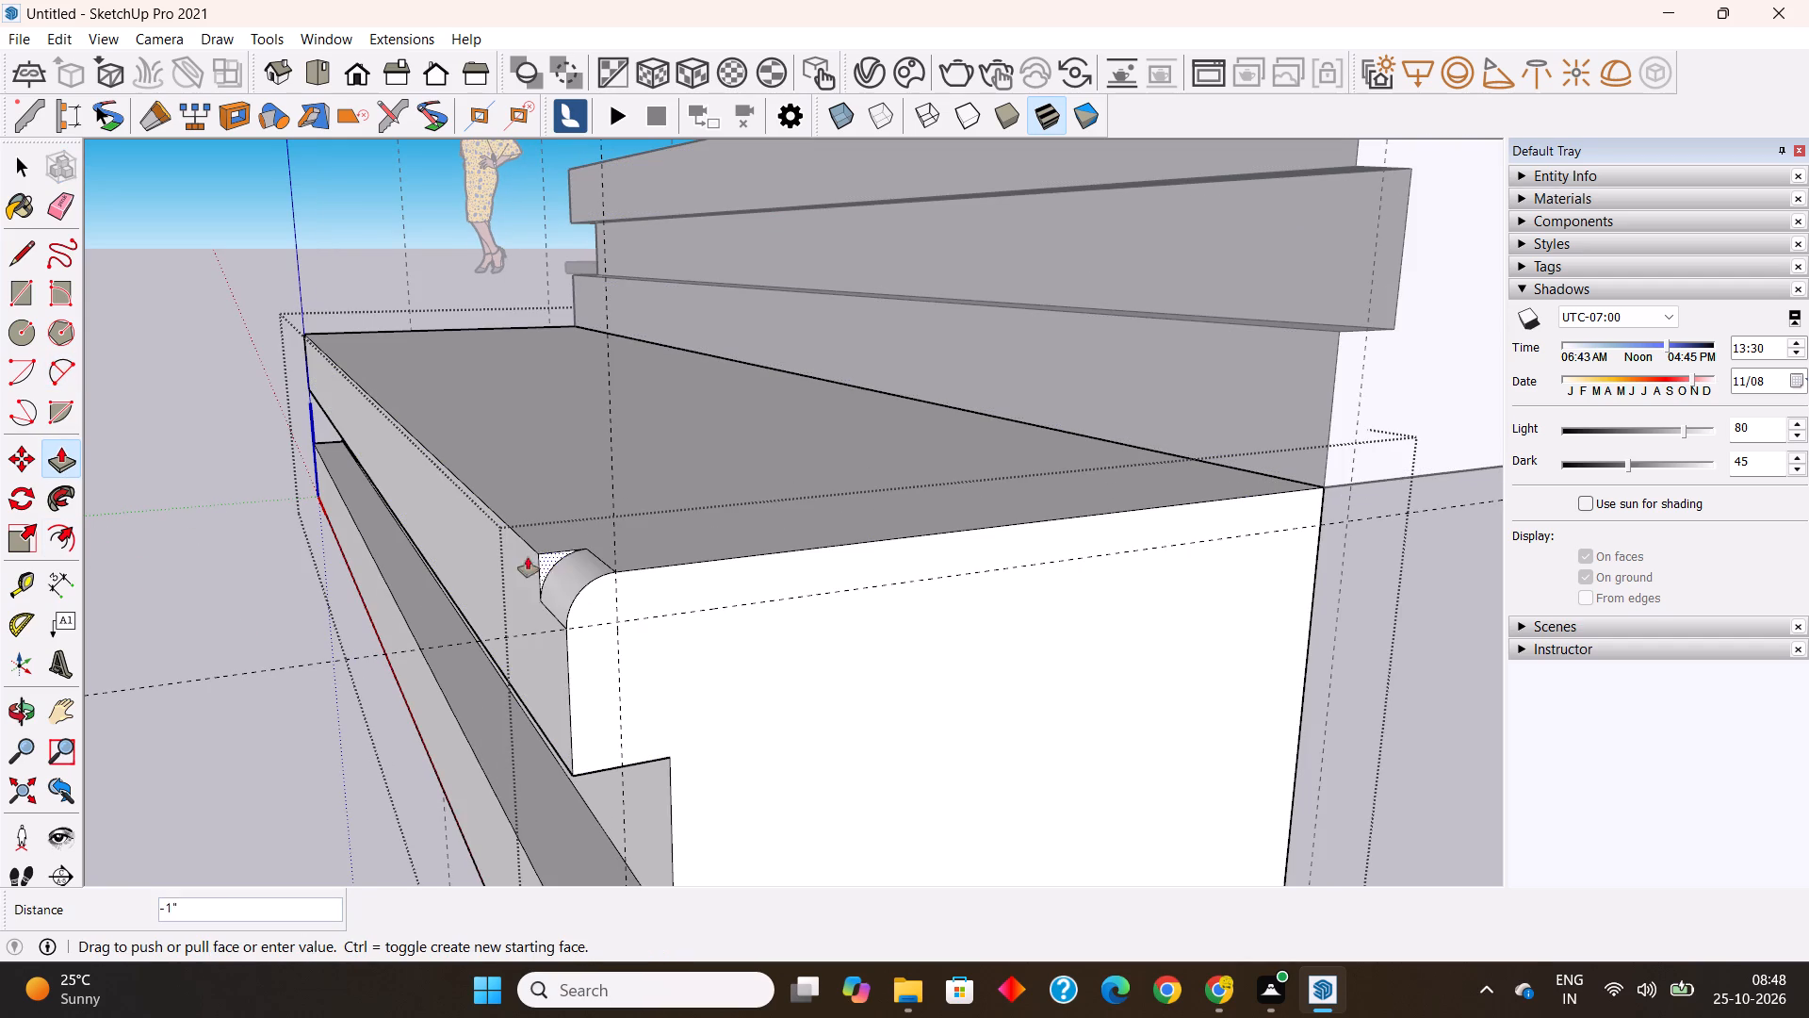
left_click(231, 310)
Examine the rounded nosings and grooves across the staircase.
middle_click_drag(350, 662, 725, 746)
scroll(727, 694, "down", 18)
middle_click_drag(479, 681, 798, 696)
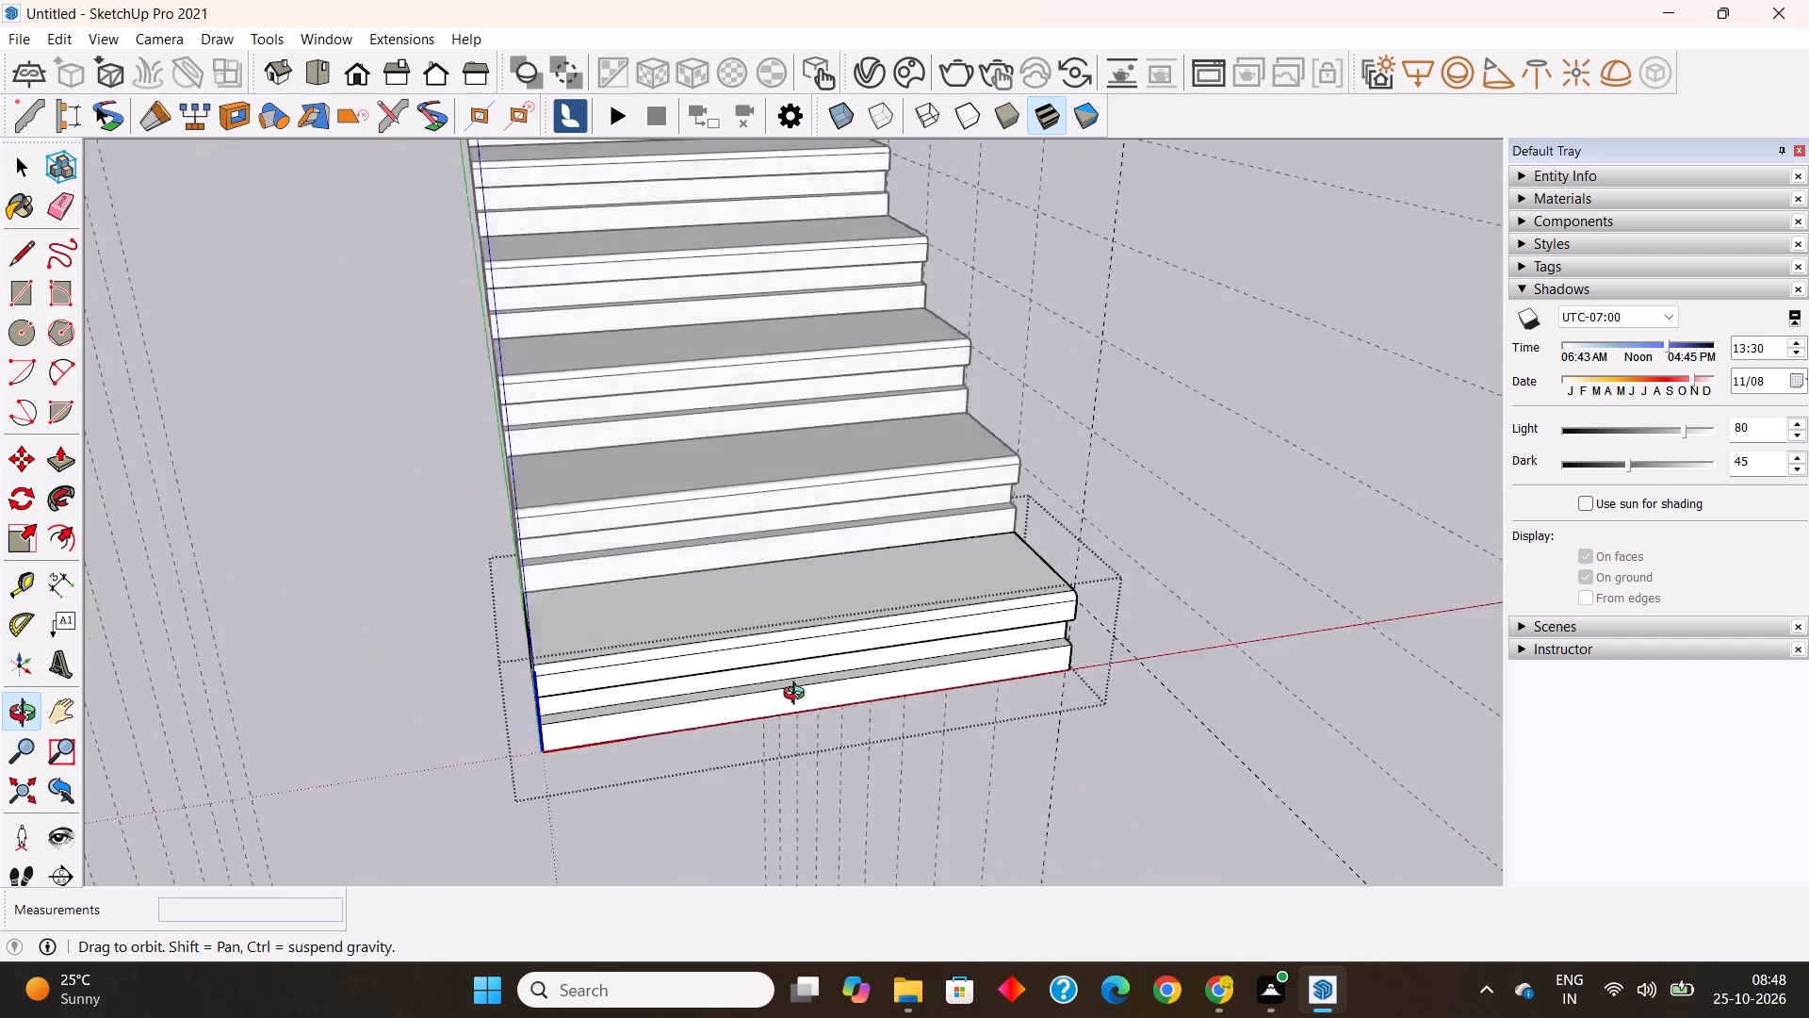
middle_click_drag(798, 696, 381, 729)
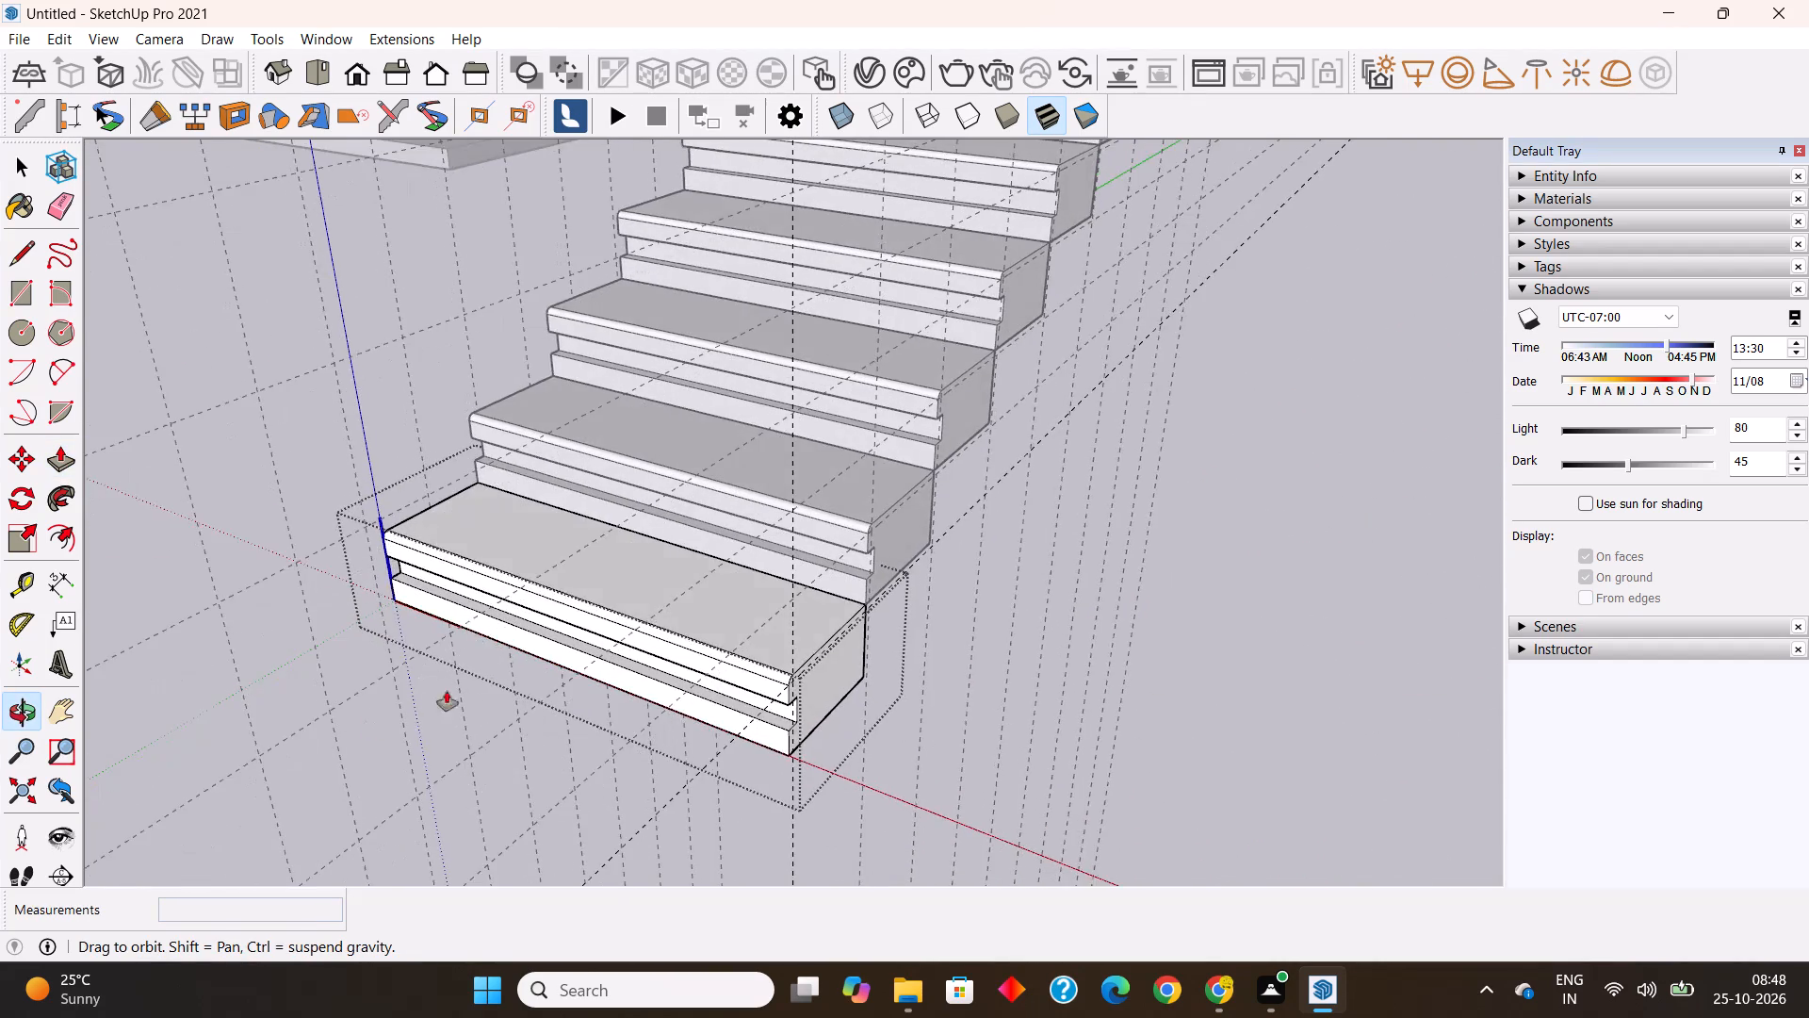
scroll(747, 659, "down", 20)
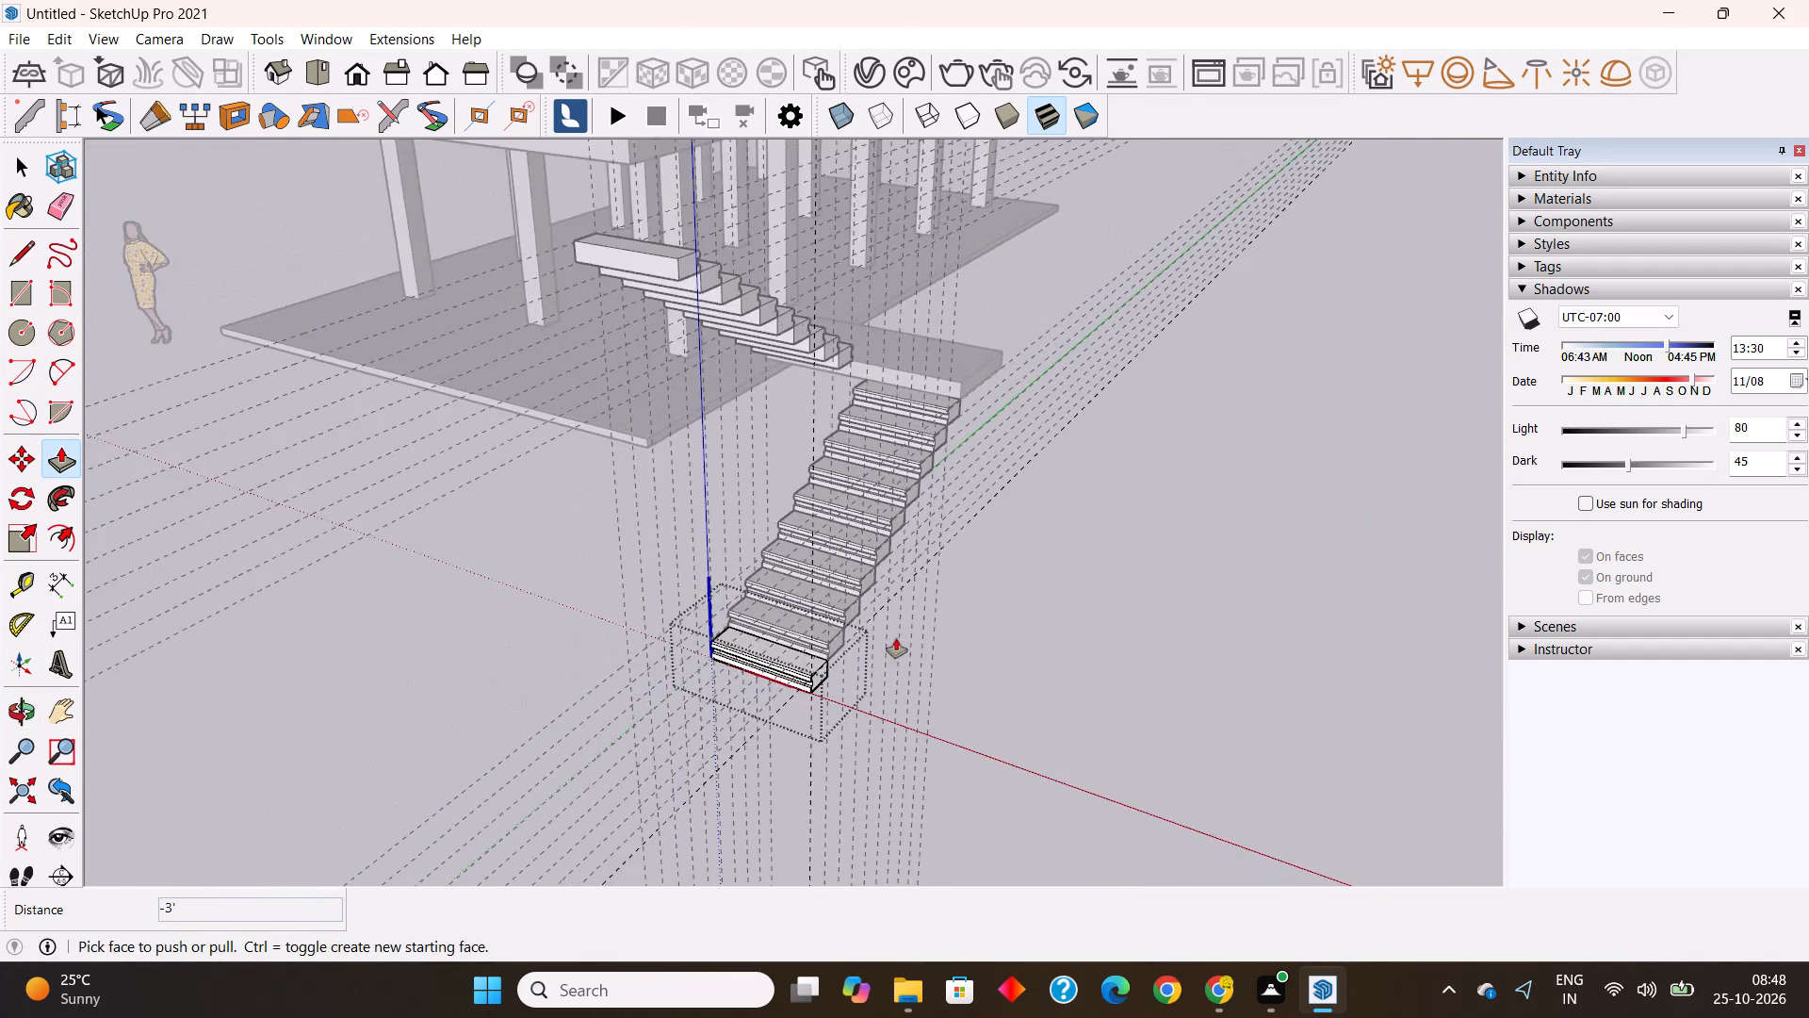
Delete the leftover construction guides from the end and front corner of the lowest step.
middle_click_drag(893, 638, 799, 632)
scroll(766, 642, "up", 2)
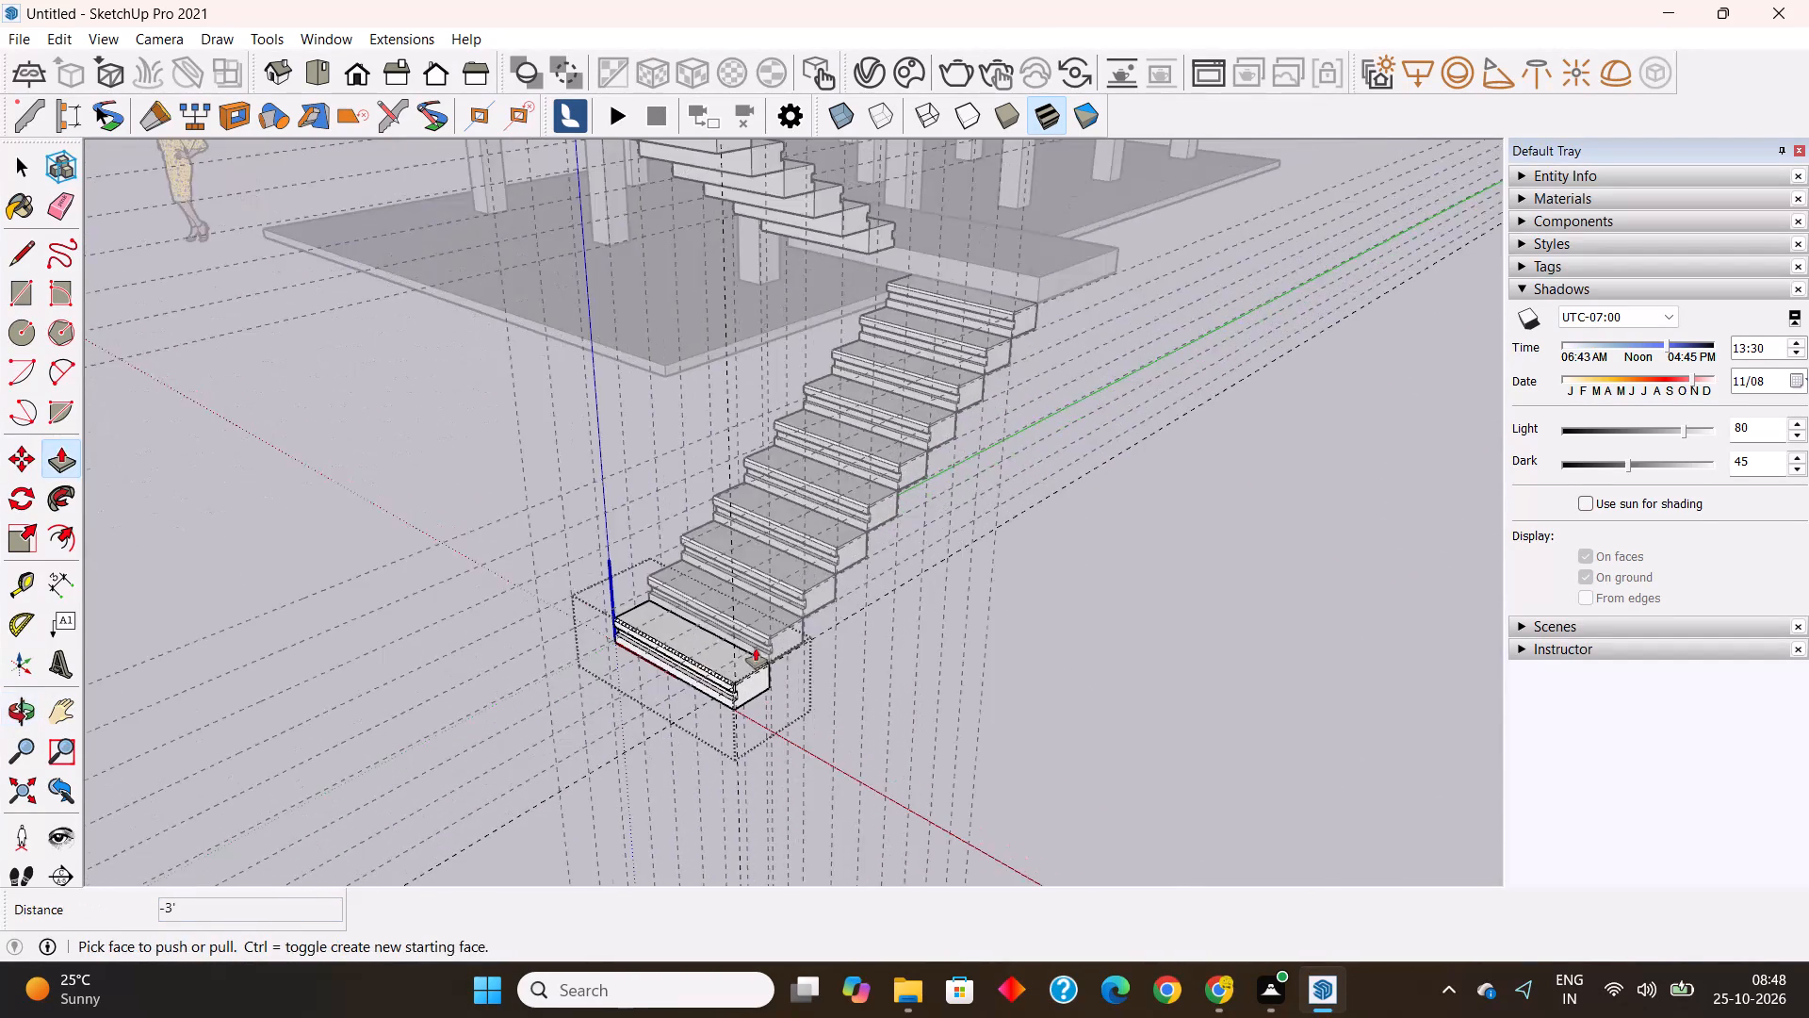
scroll(756, 649, "up", 12)
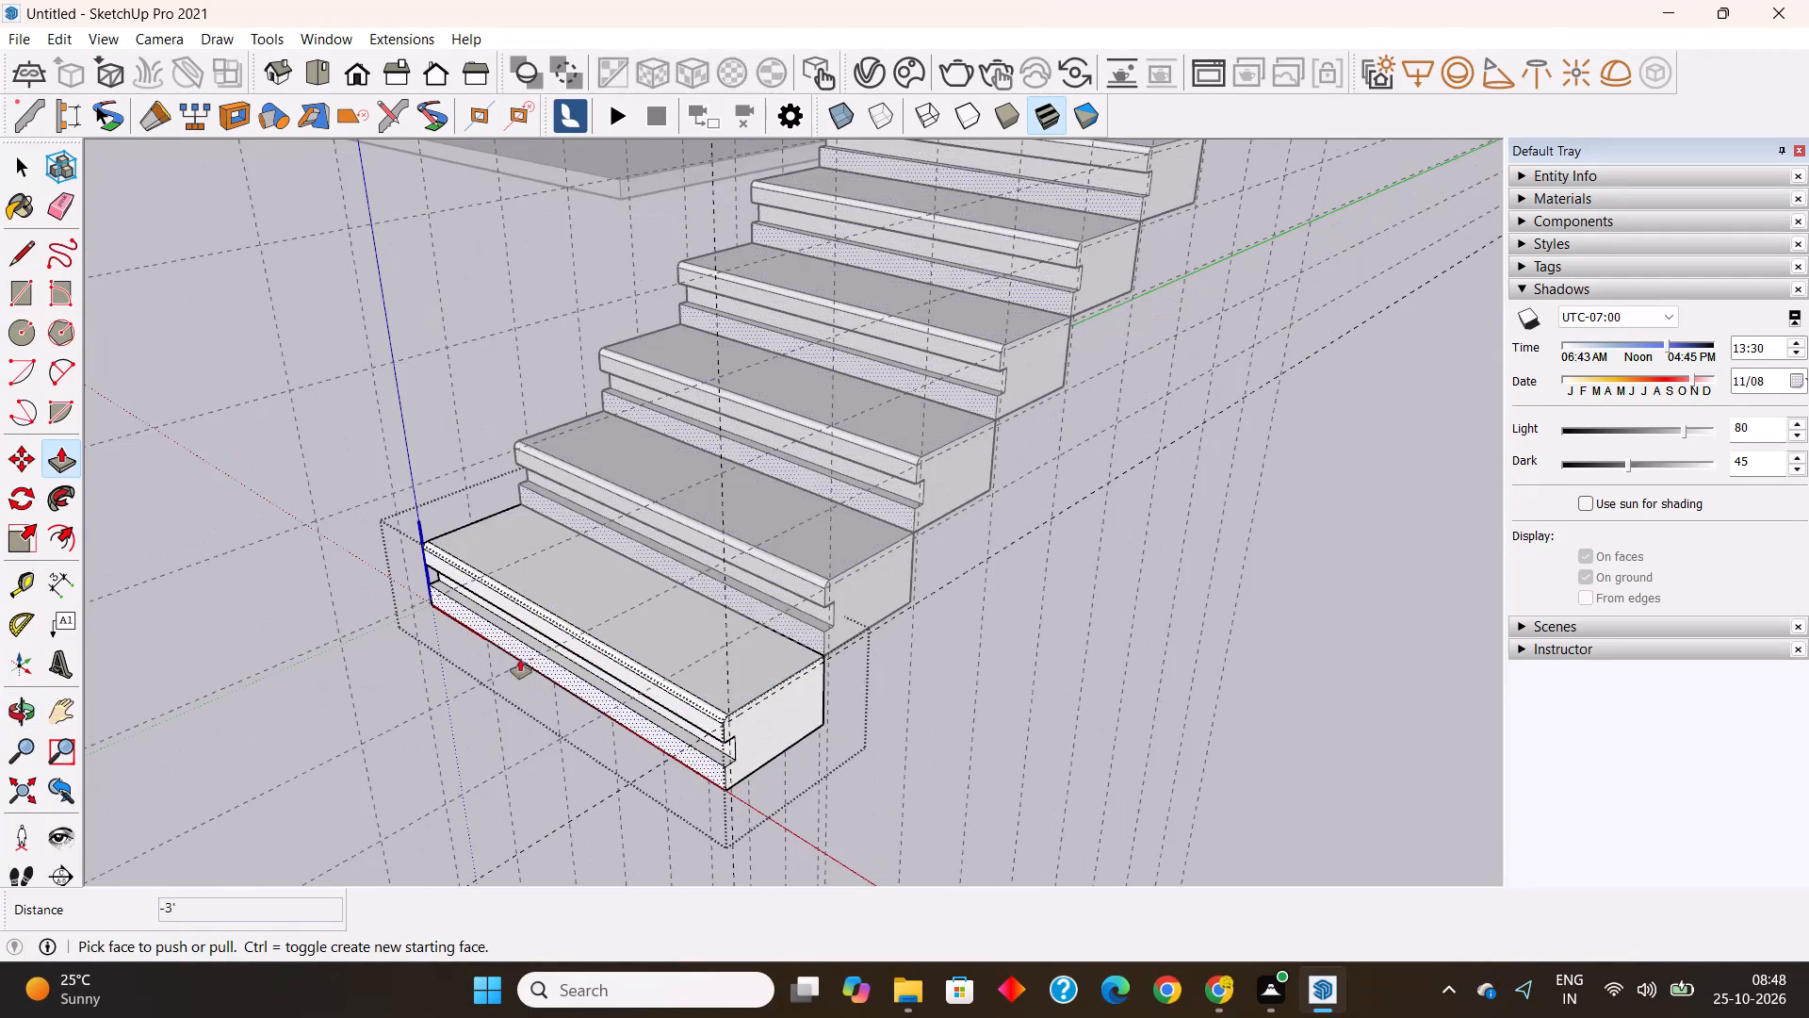
middle_click_drag(519, 659, 403, 641, "shift")
middle_click_drag(845, 721, 970, 659)
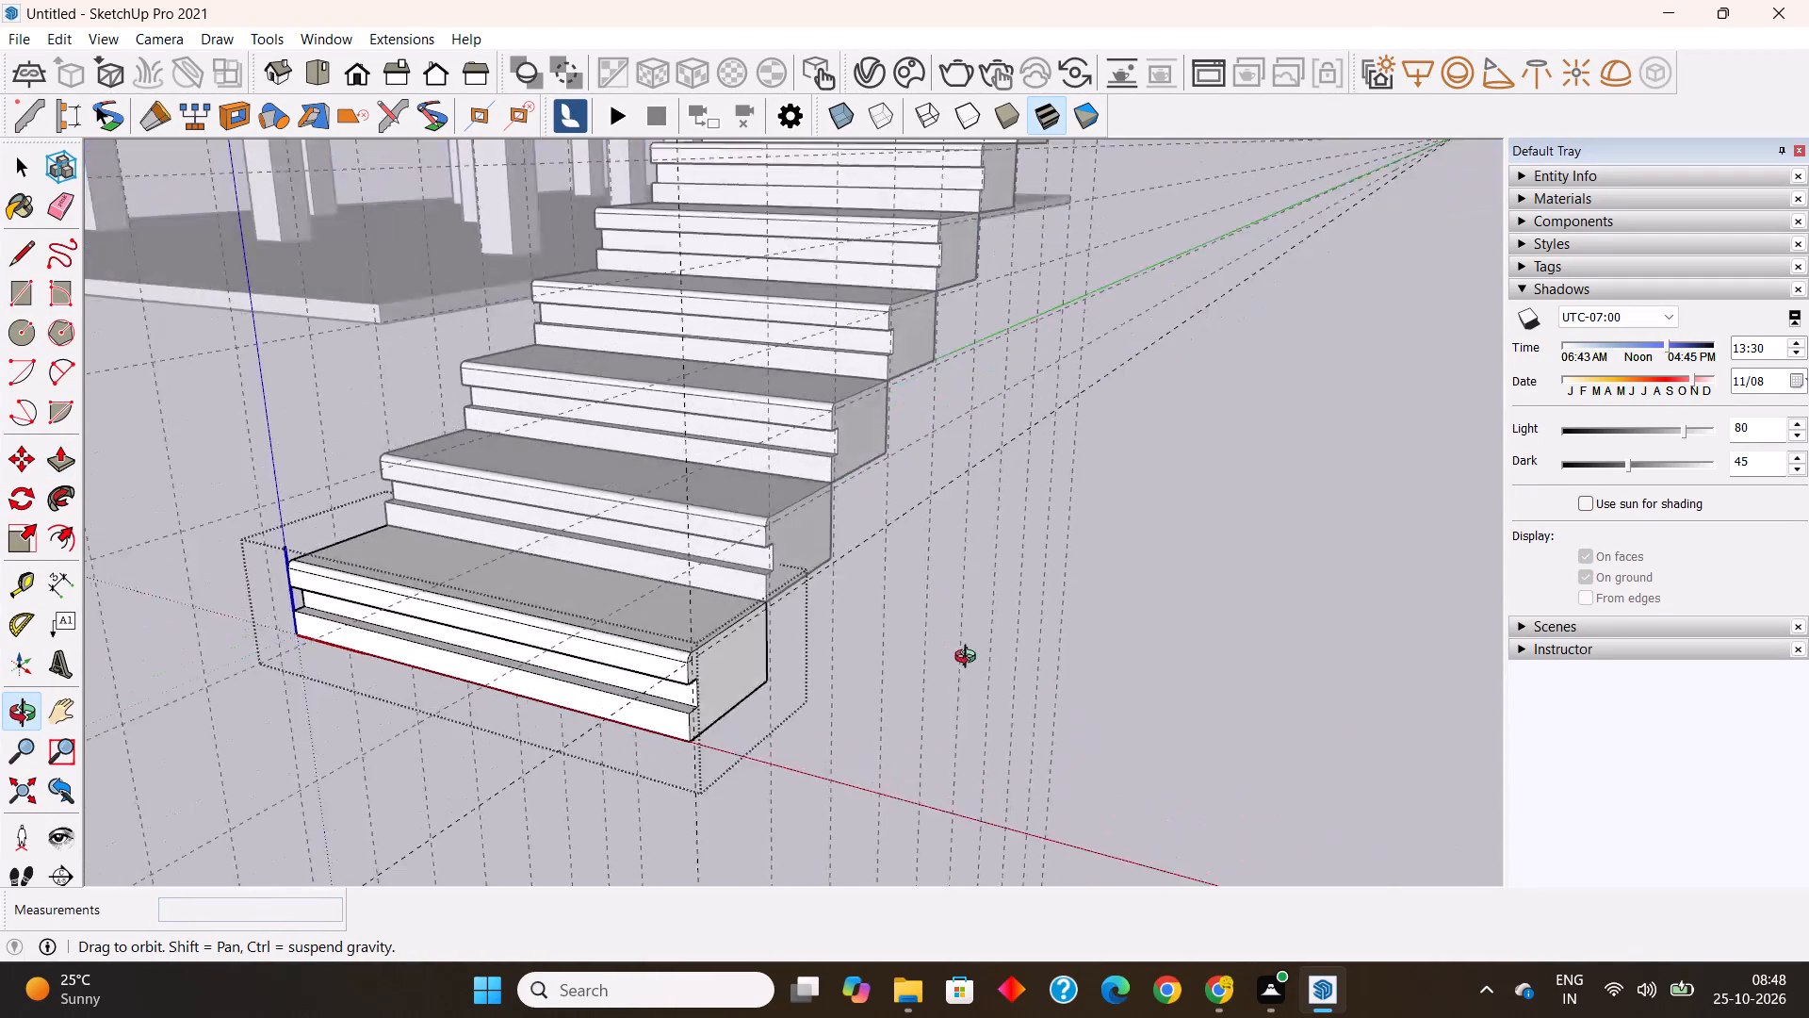
middle_click_drag(970, 659, 924, 706)
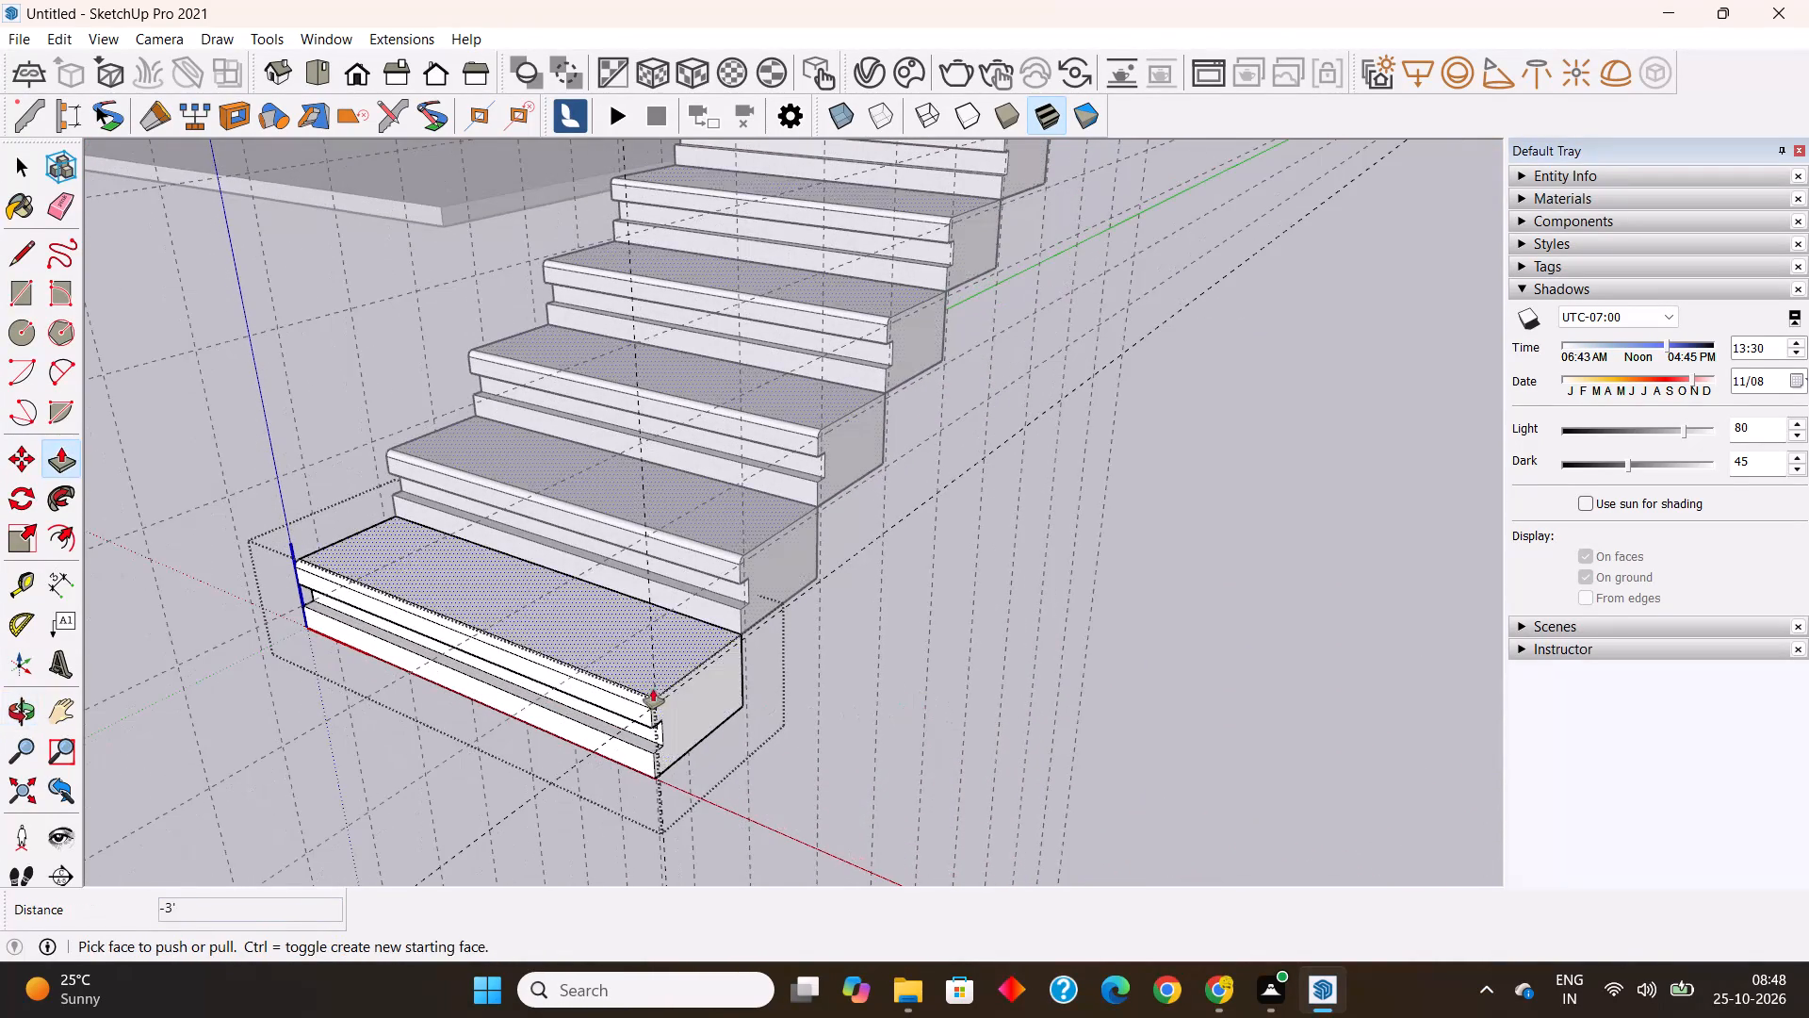
scroll(653, 689, "up", 10)
scroll(612, 867, "up", 2)
key("space")
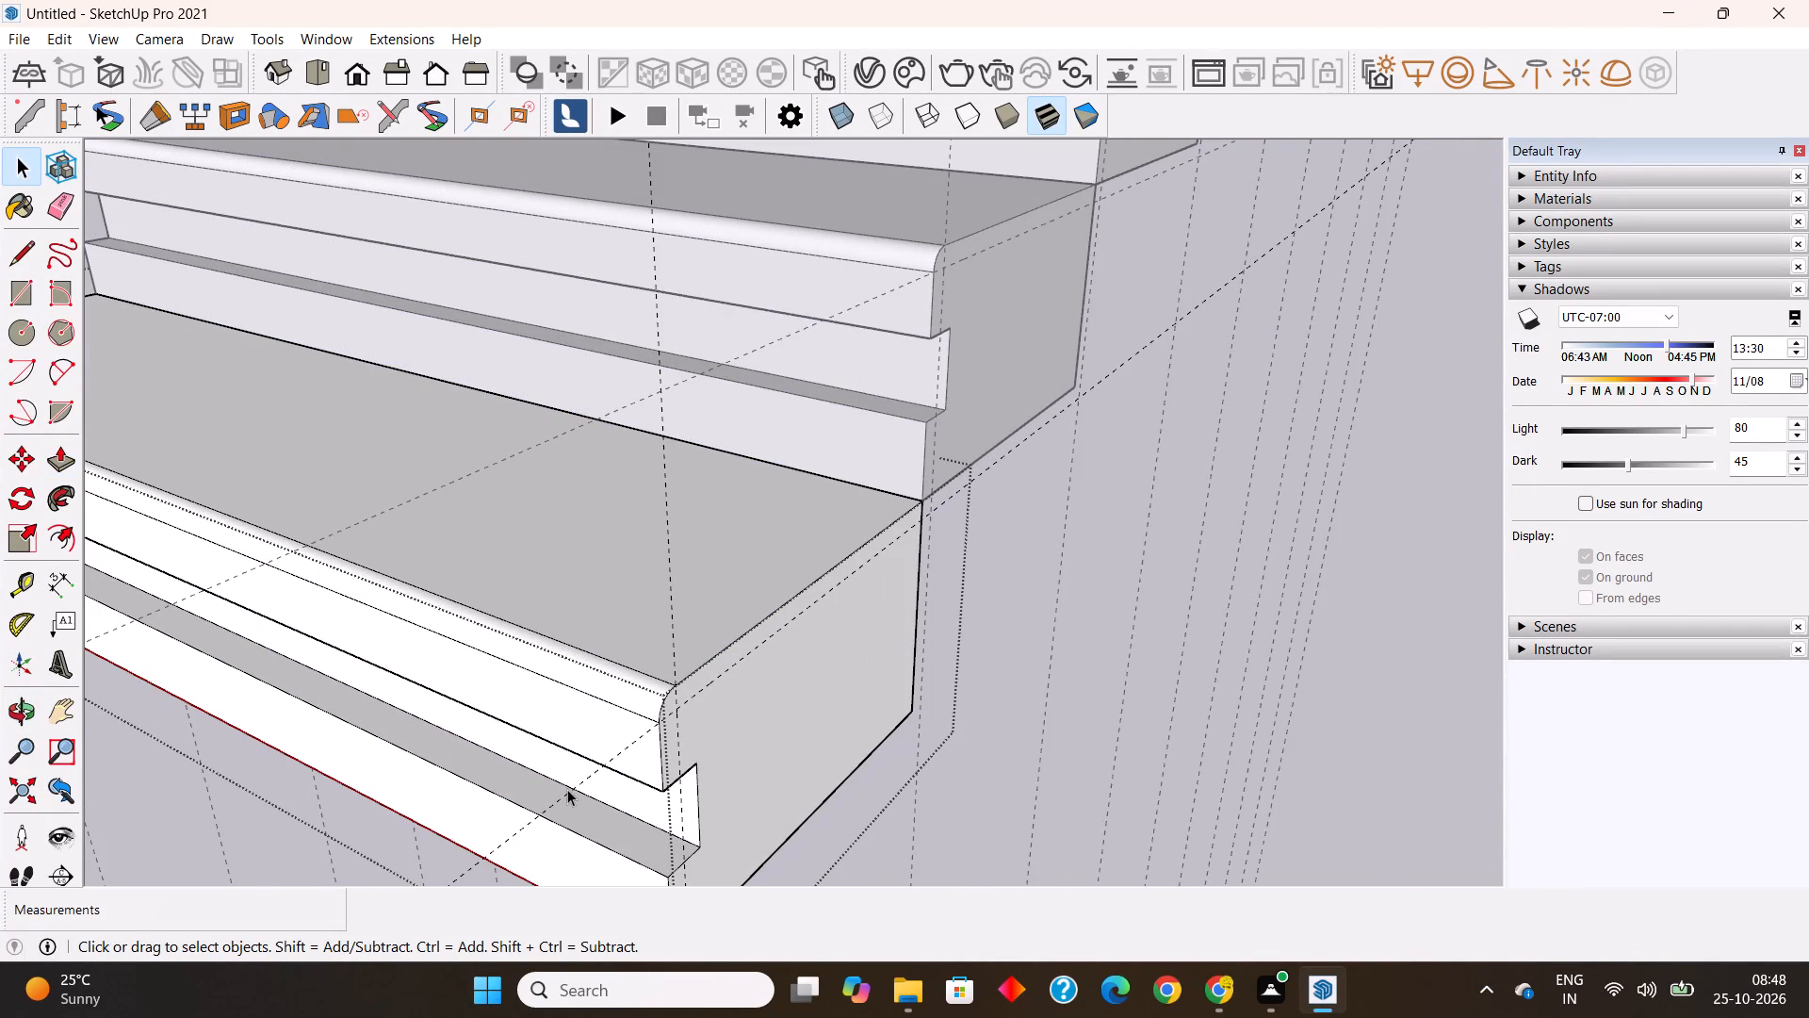
left_click(568, 792)
key("Delete")
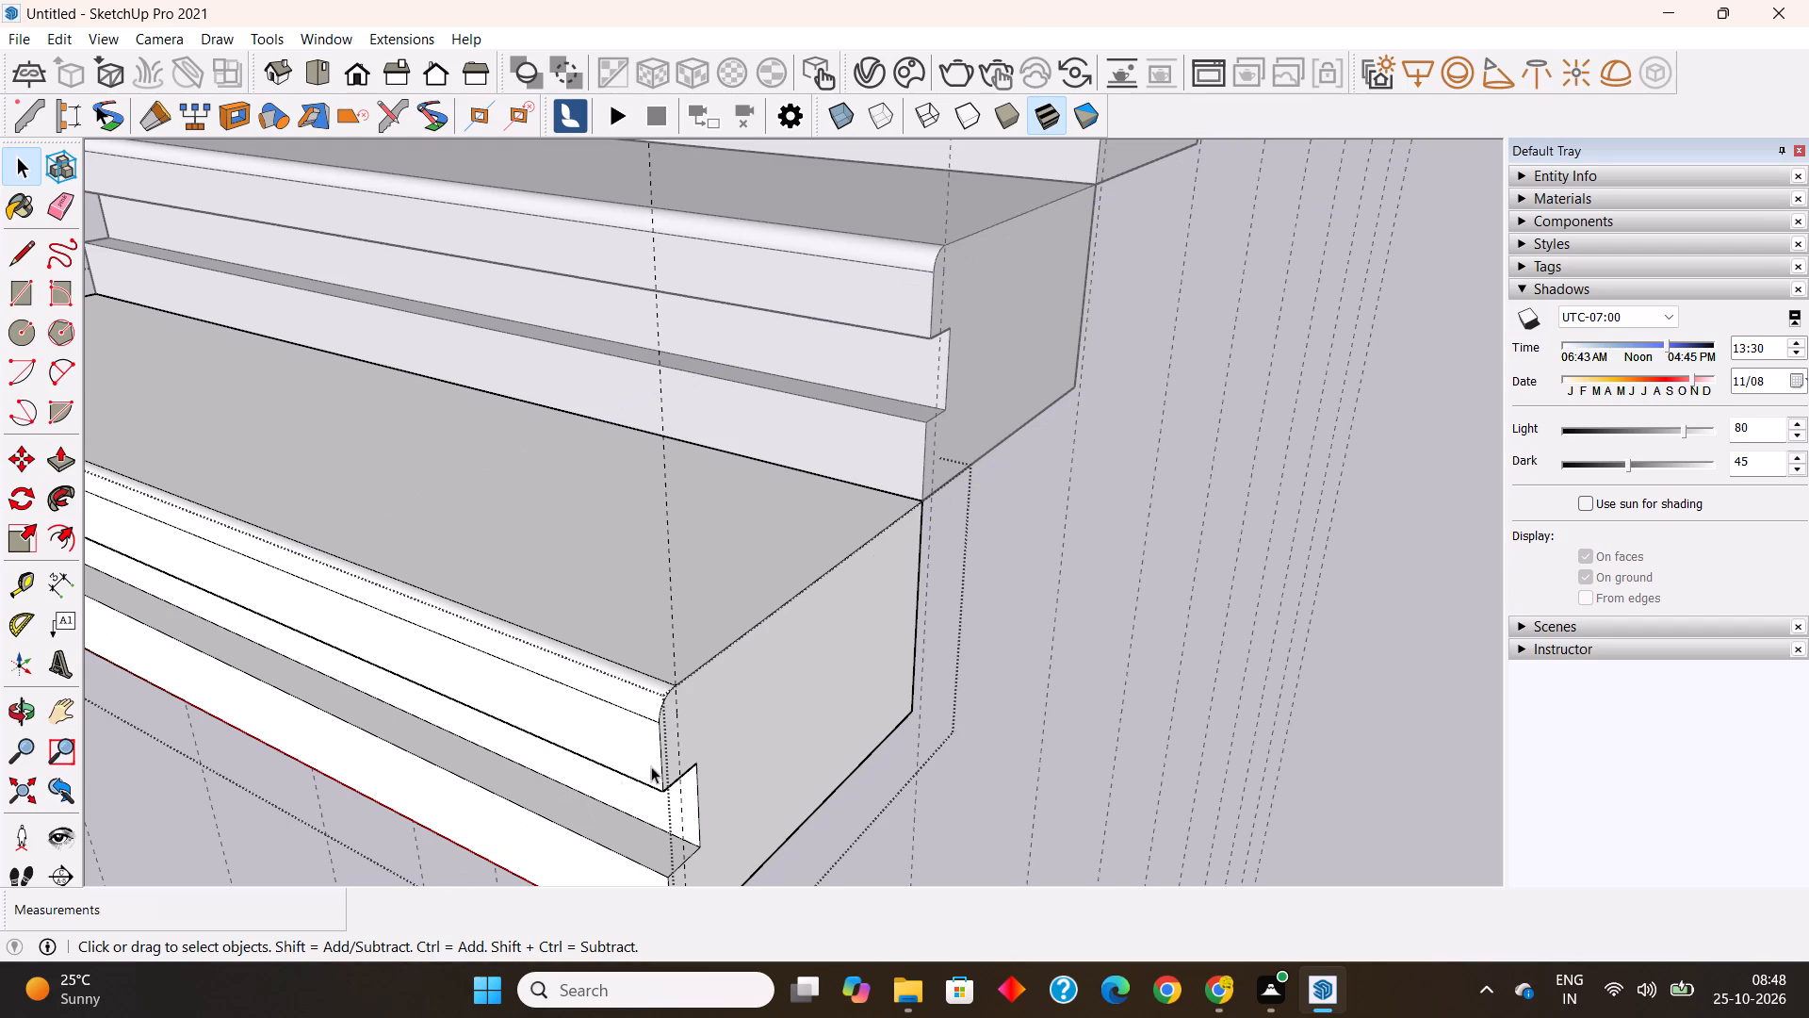
left_click(670, 642)
left_click(674, 639)
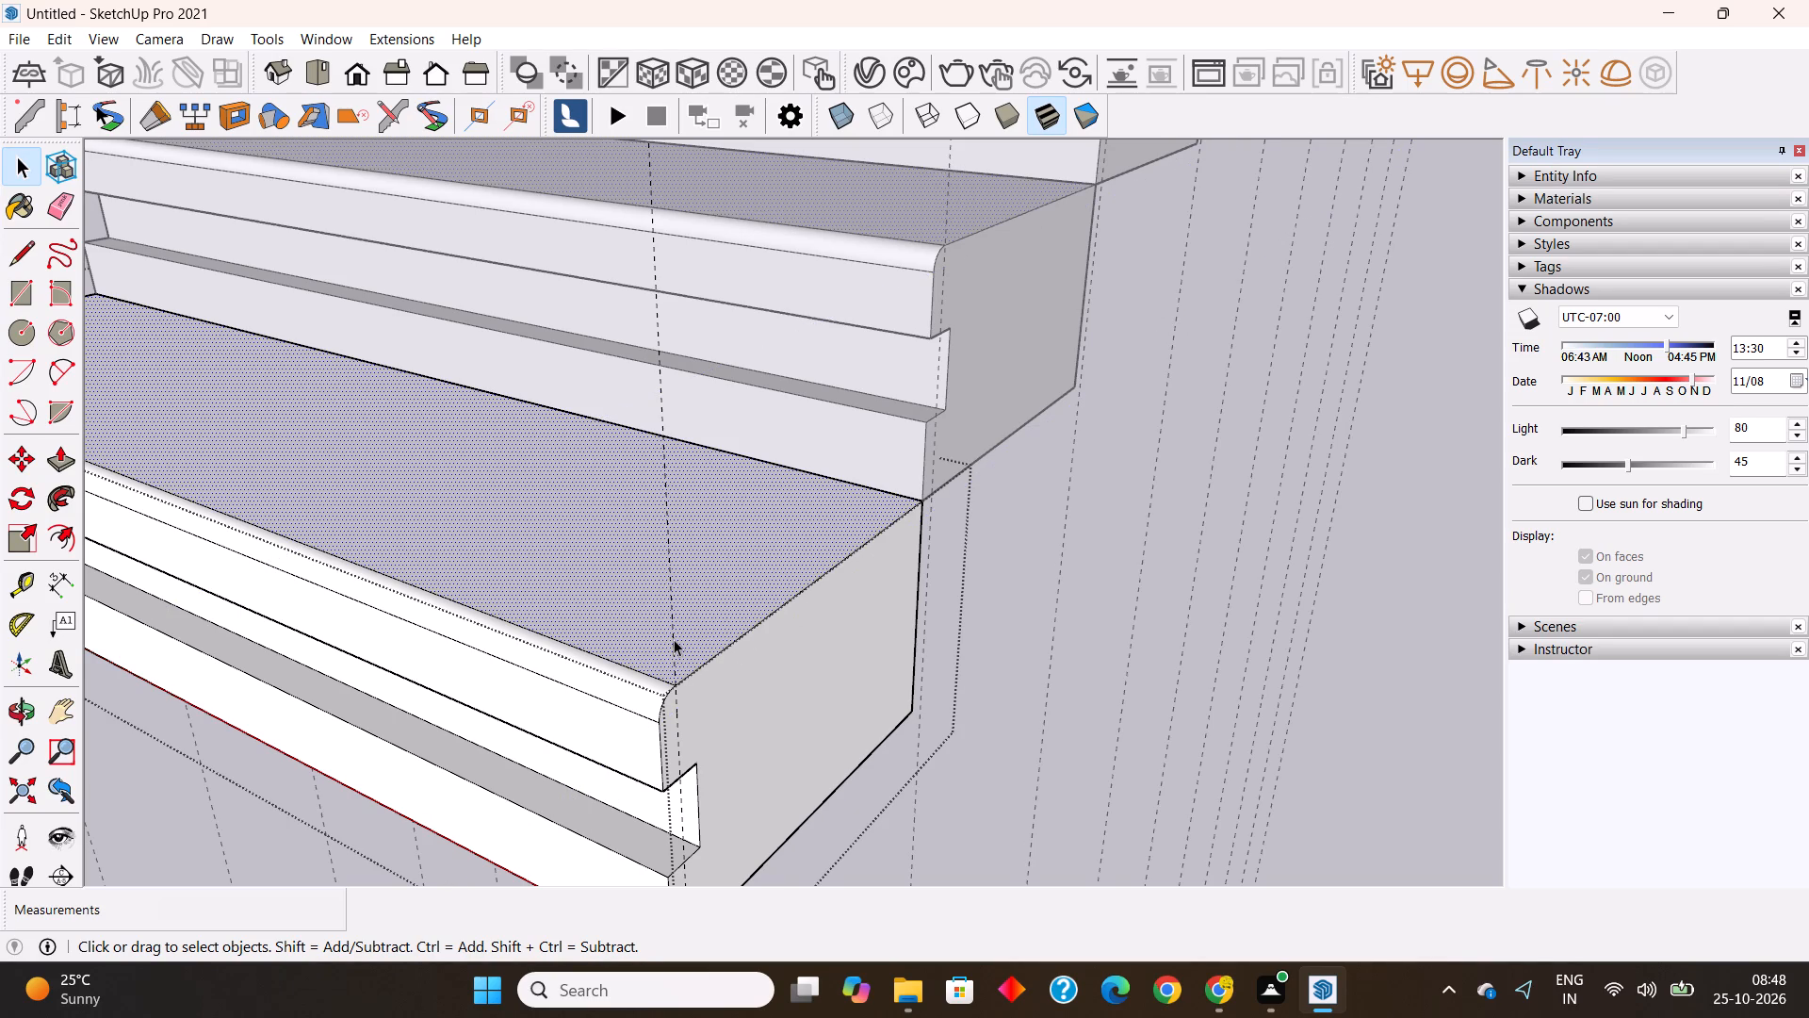
key("Delete")
Examine the rounded, grooved steps up close, close the step for editing, and inspect the whole staircase beside the house structure.
middle_click_drag(708, 734, 535, 558)
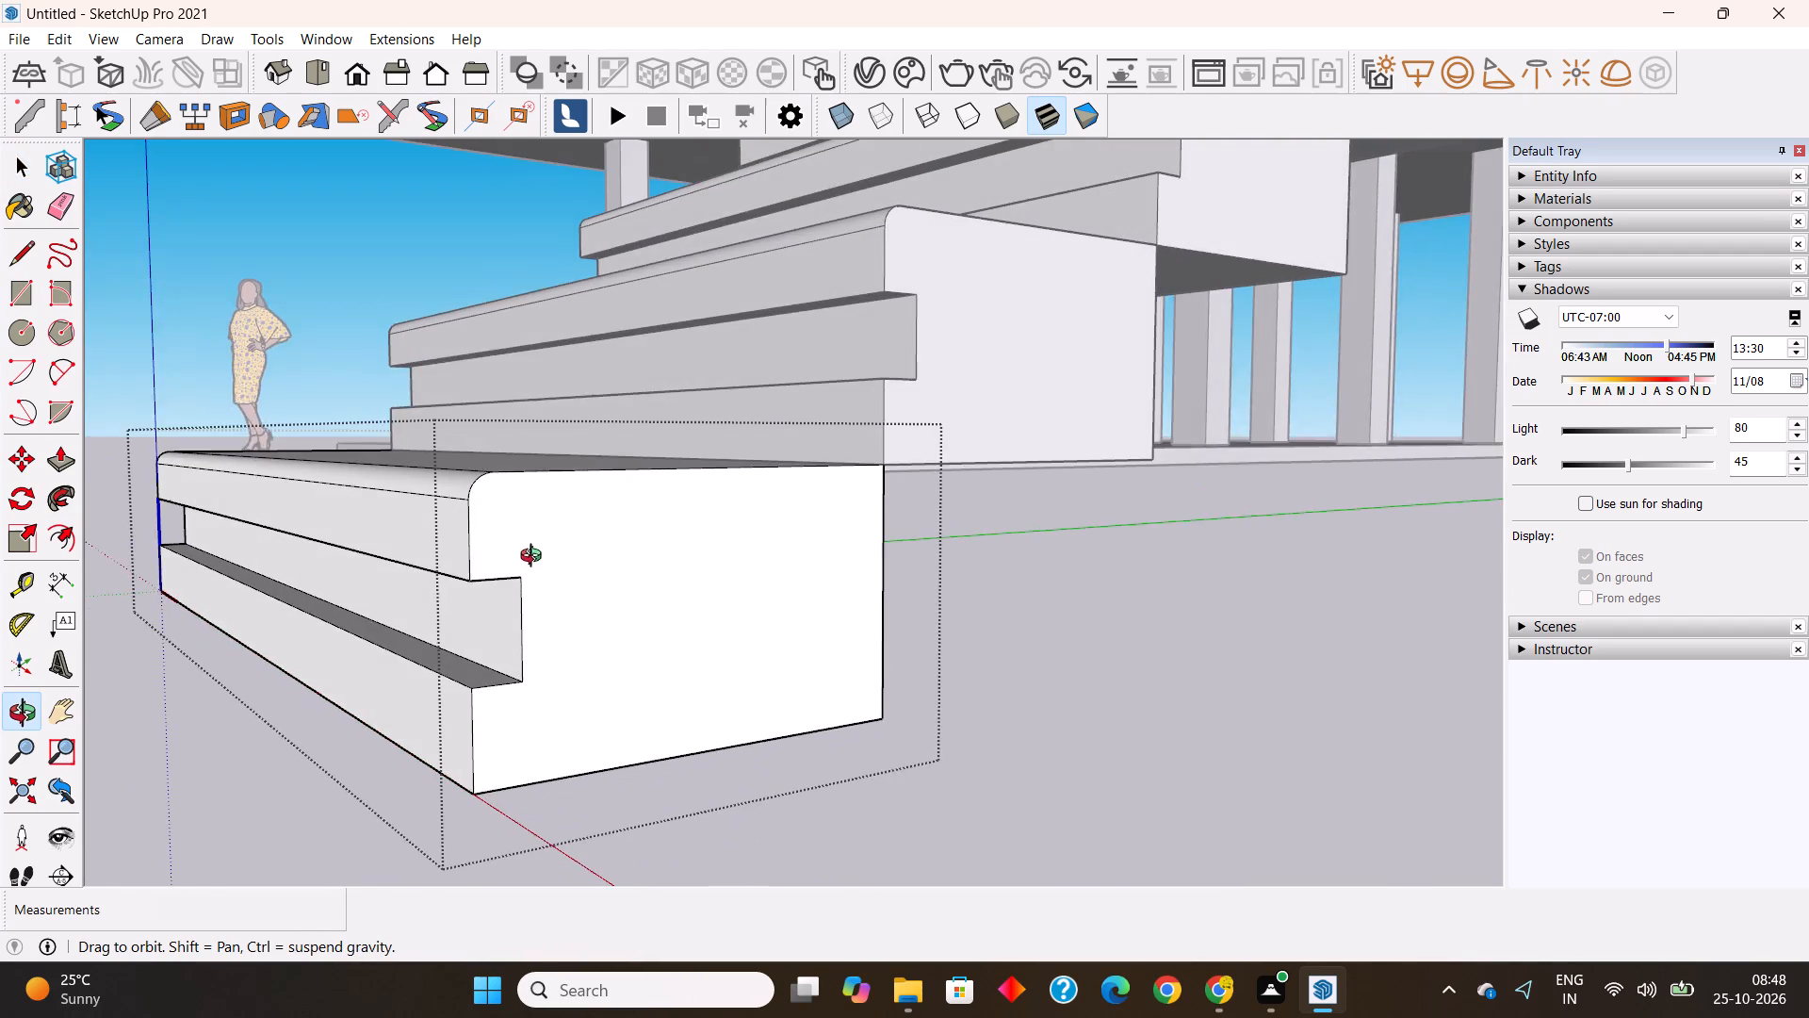
middle_click_drag(535, 558, 609, 688)
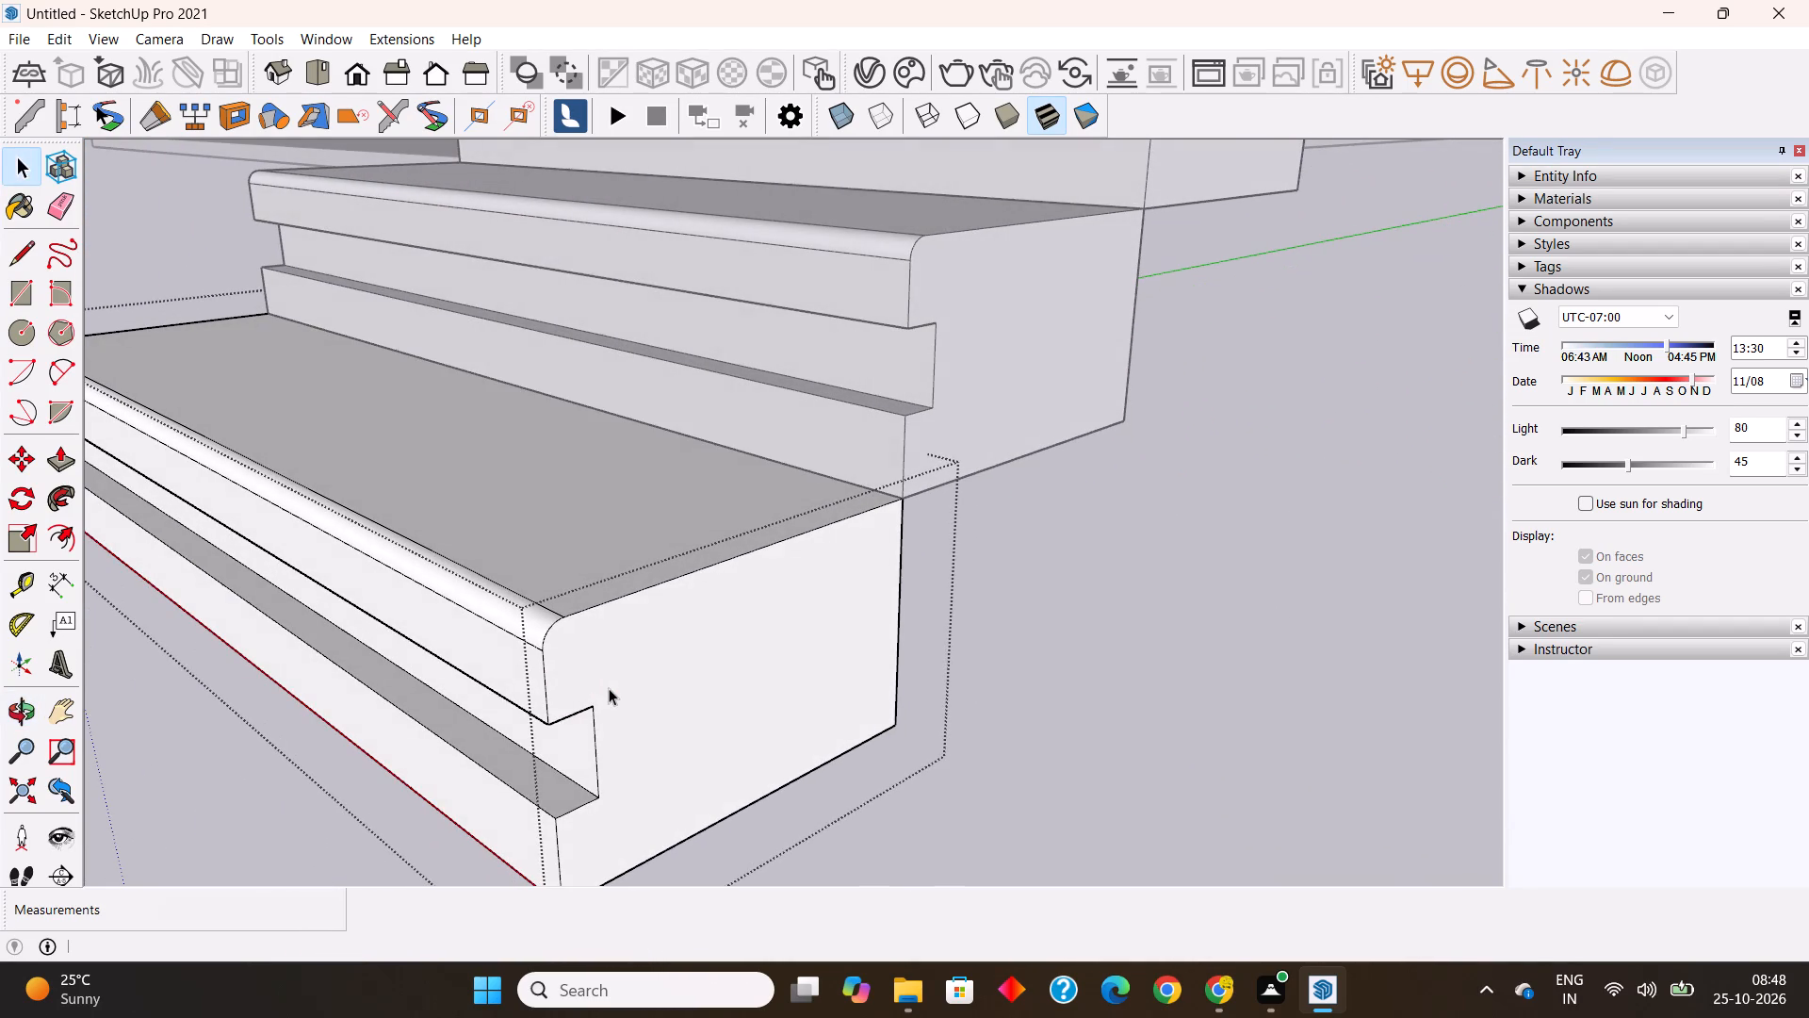
scroll(609, 689, "down", 6)
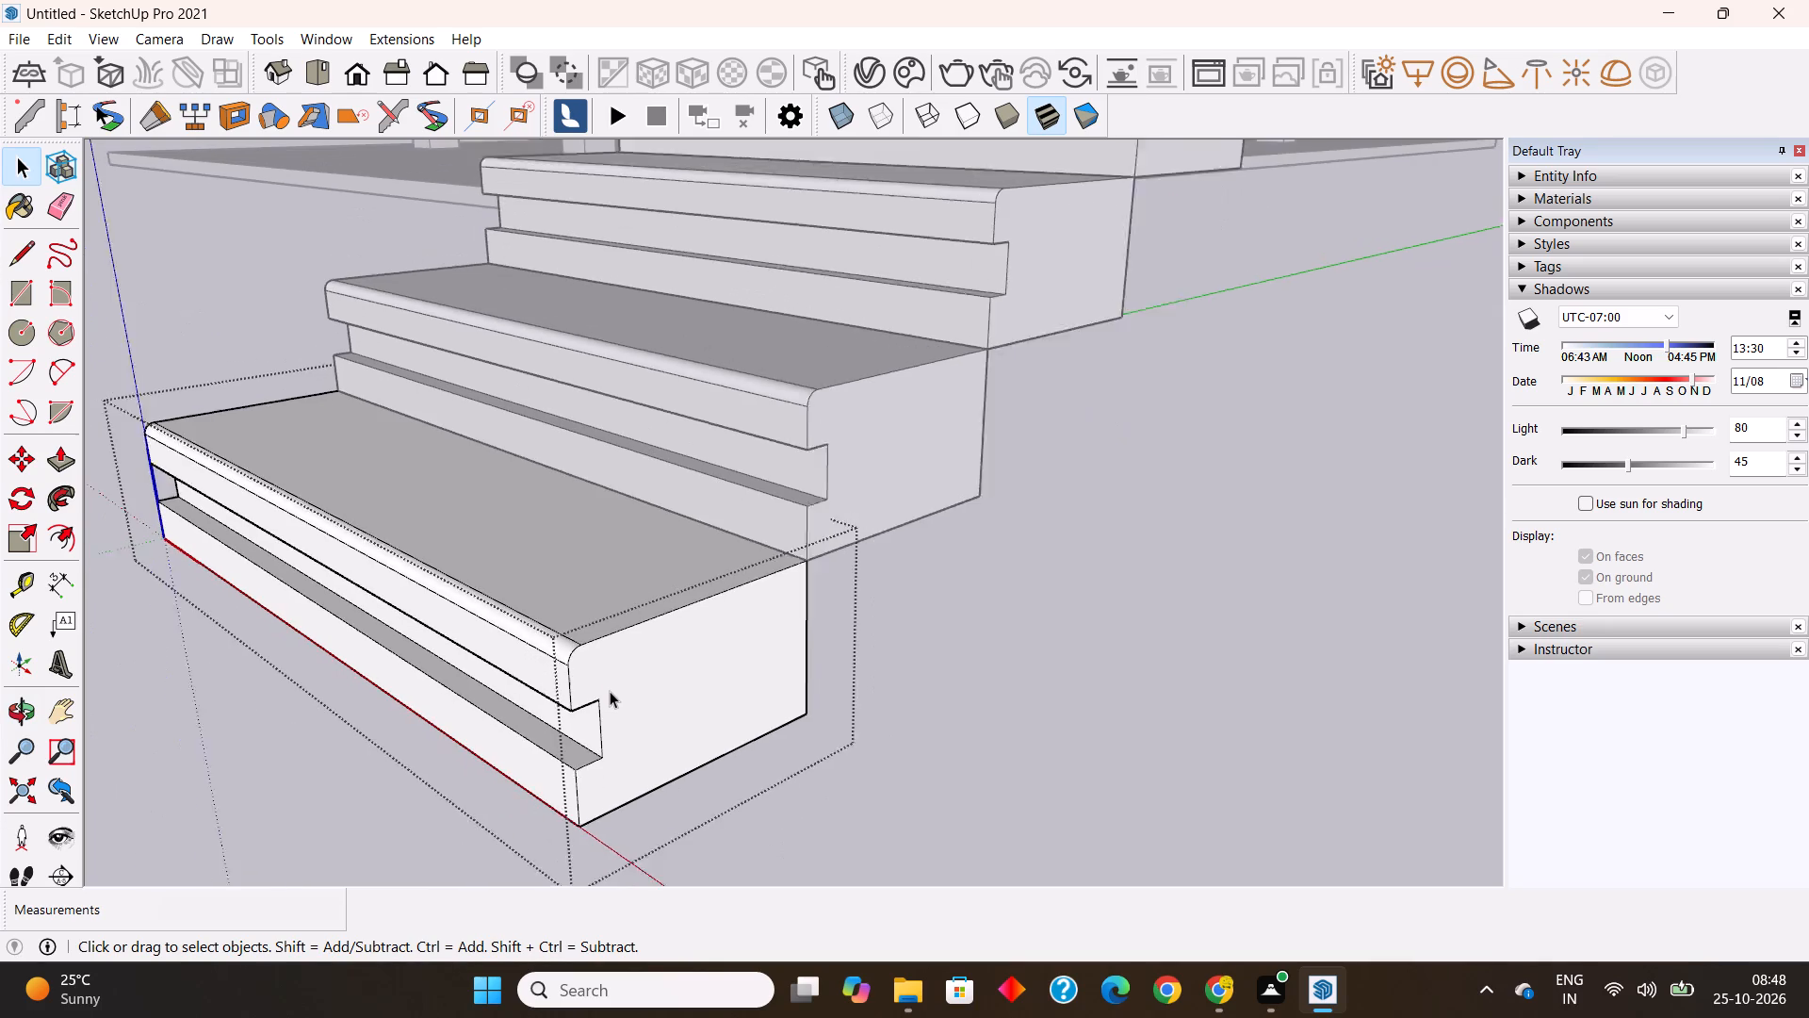
scroll(610, 691, "down", 12)
middle_click_drag(628, 693, 688, 734)
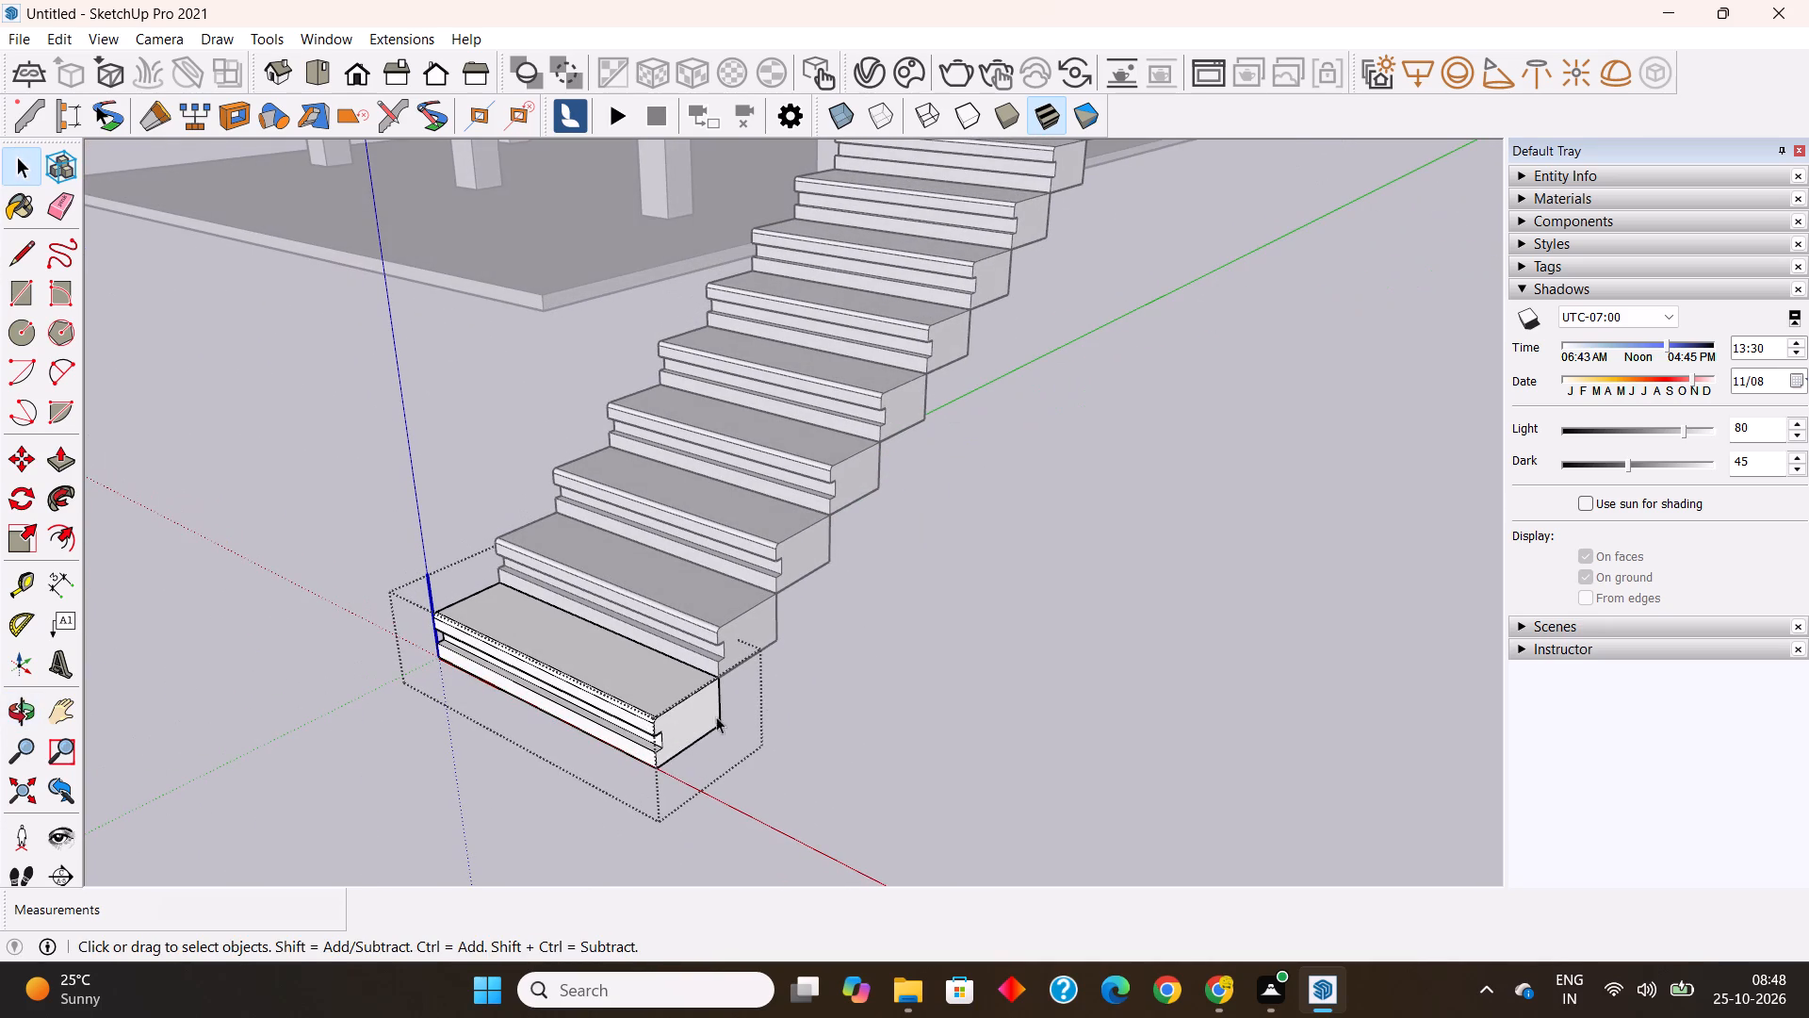
left_click(1027, 685)
scroll(720, 698, "down", 6)
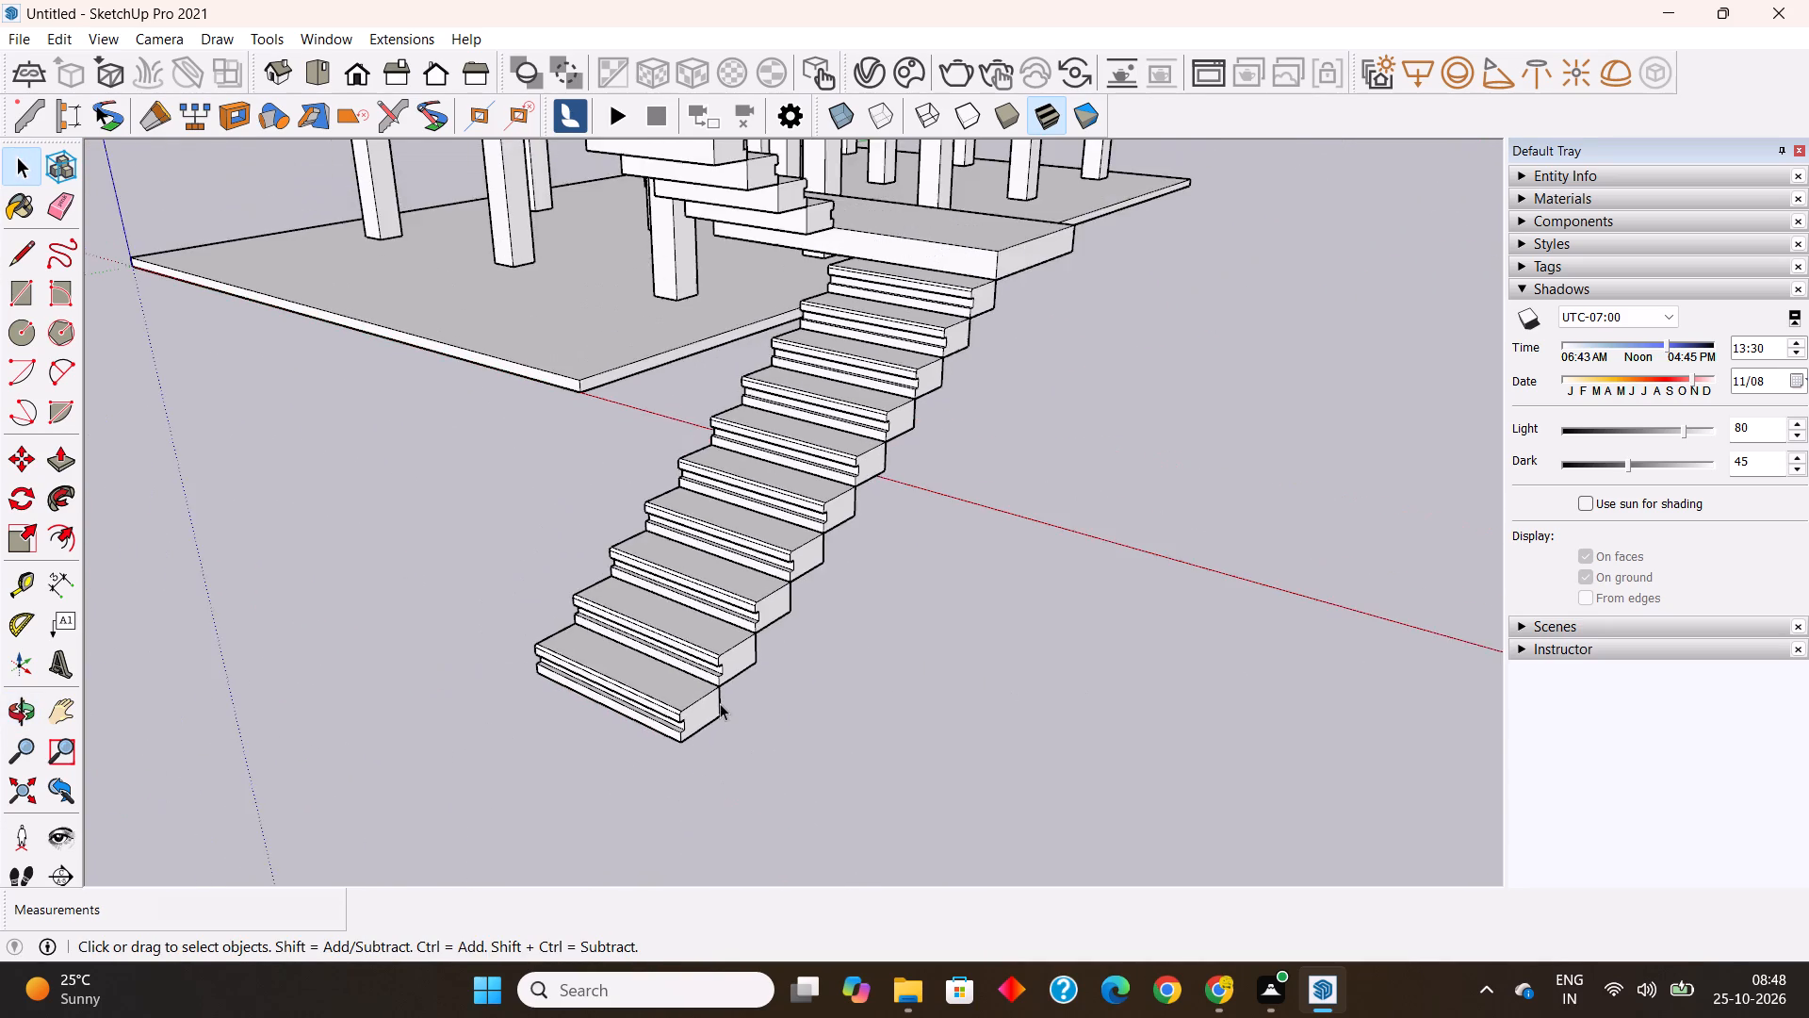
scroll(720, 703, "down", 8)
middle_click_drag(803, 677, 584, 776)
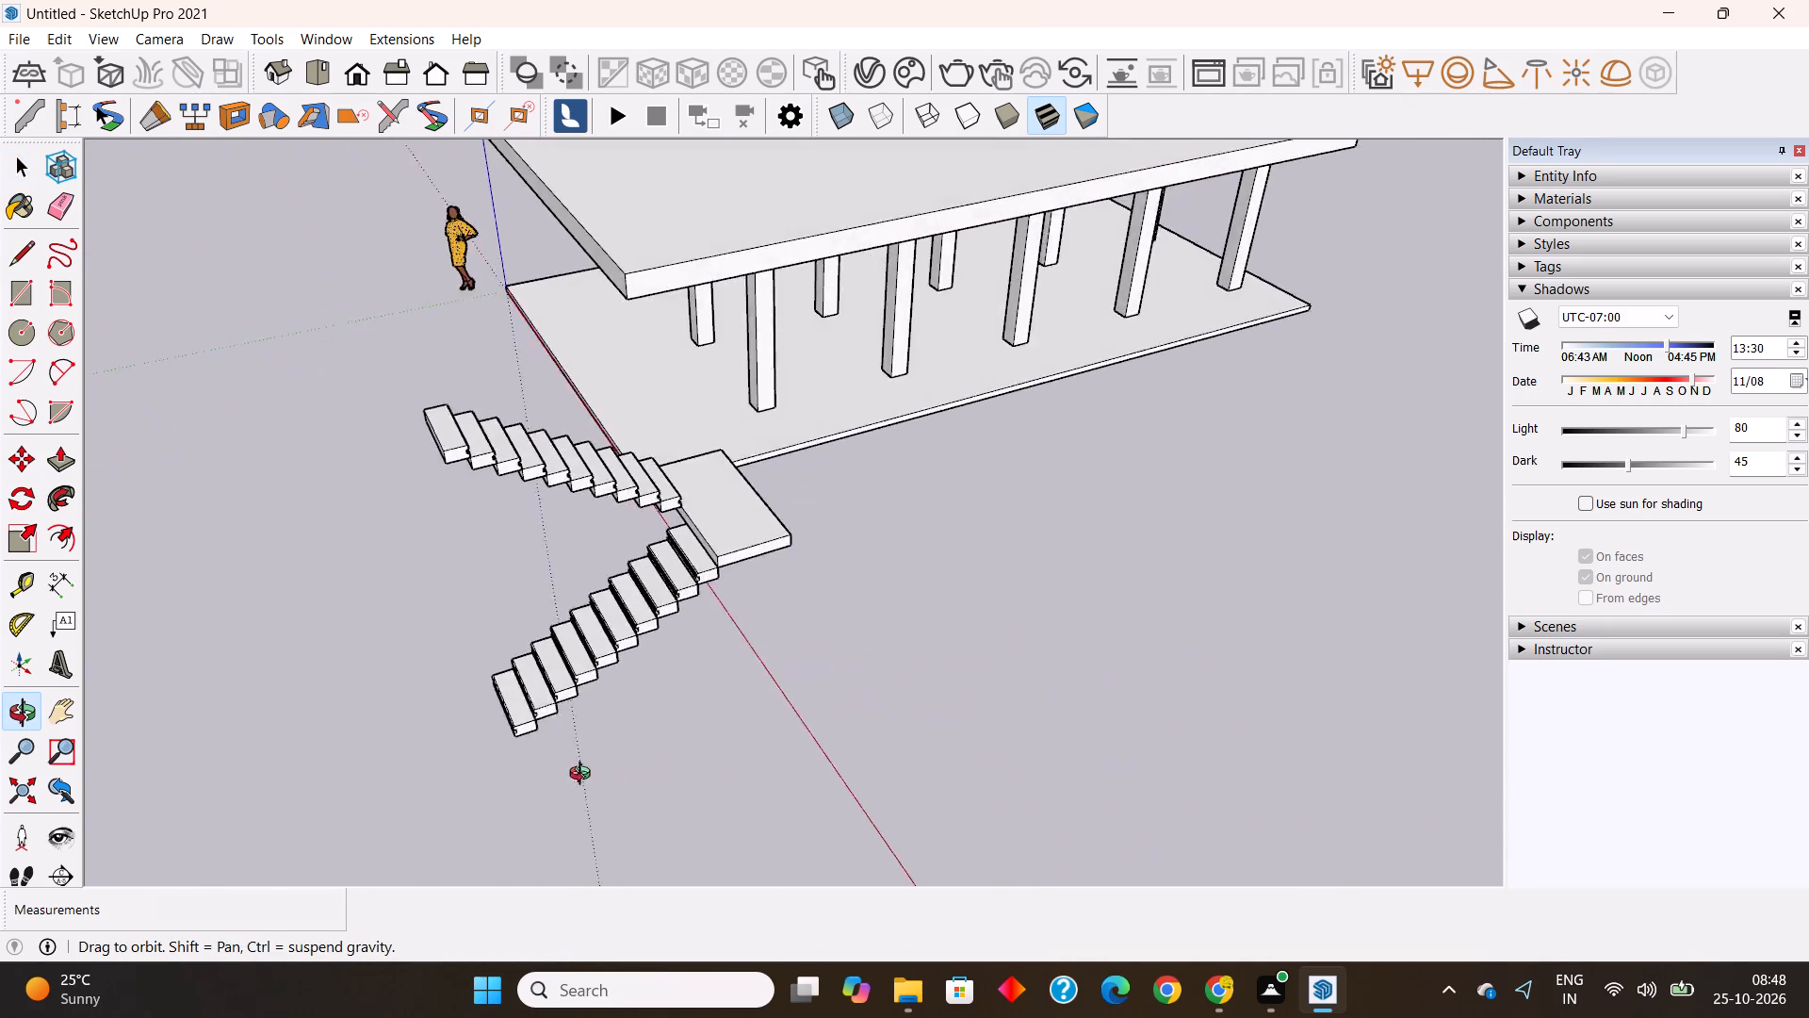
middle_click_drag(584, 776, 735, 694)
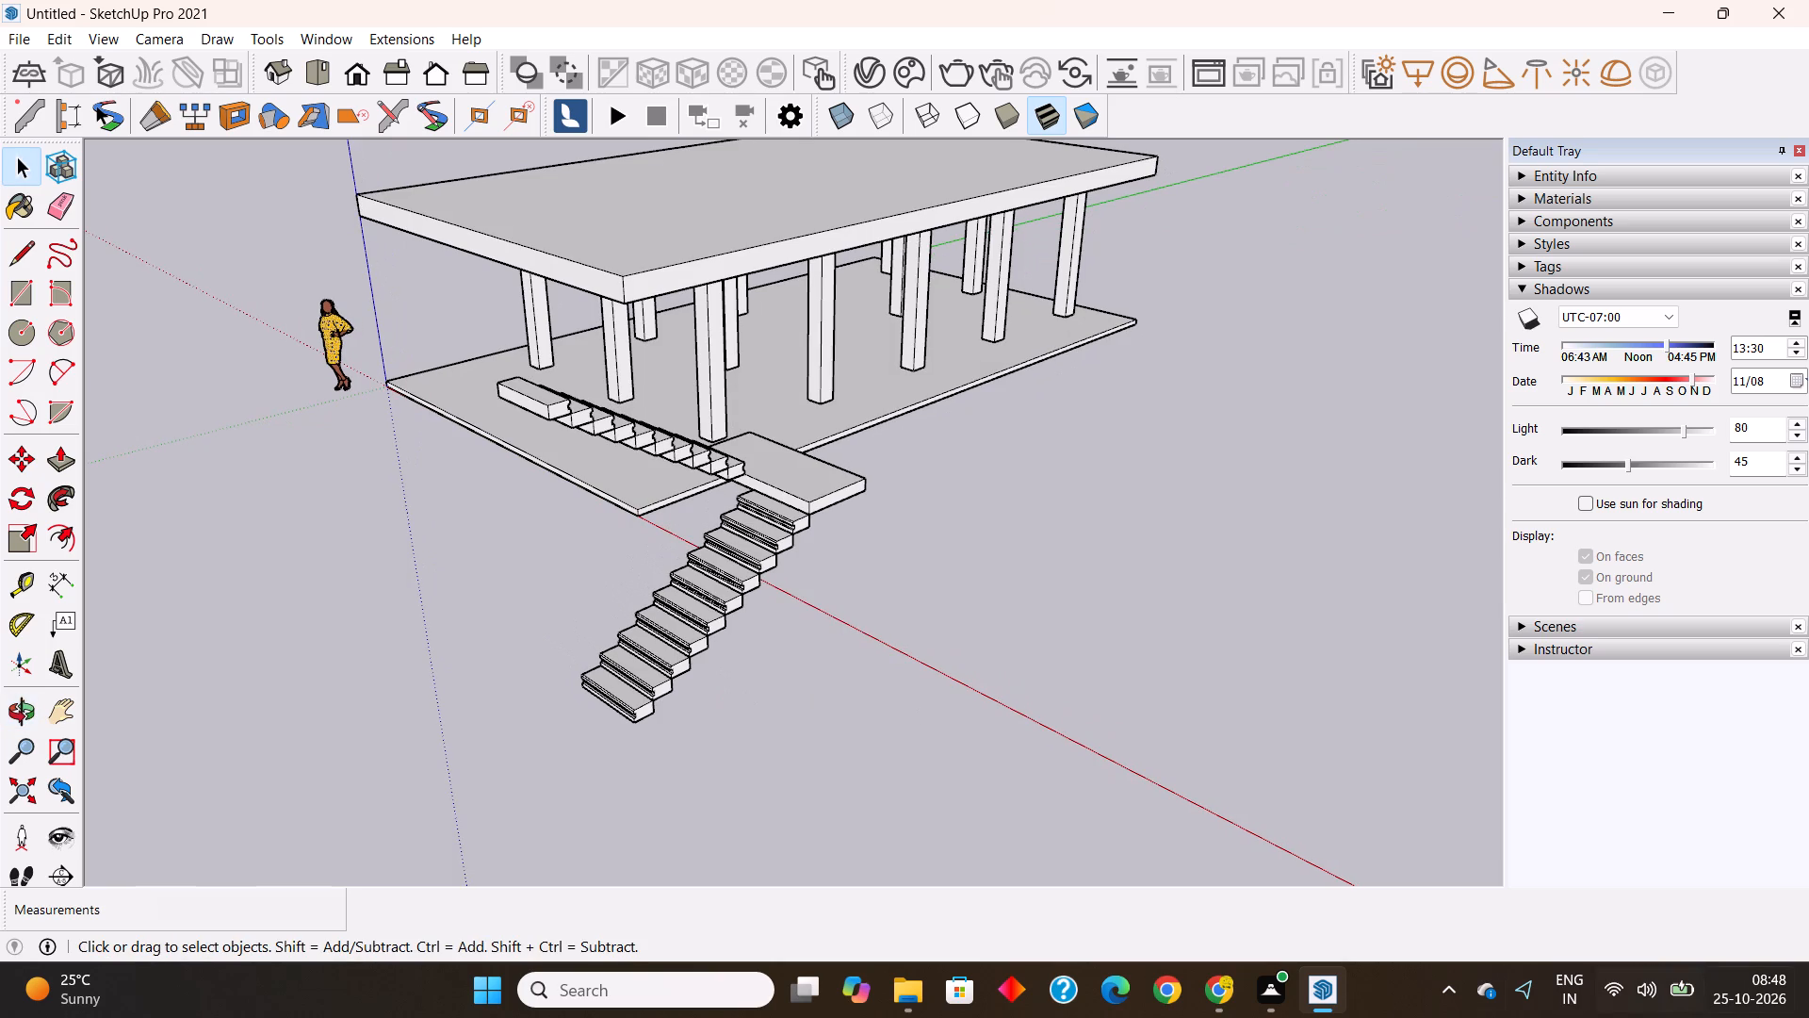
Start a 36" high Type A MAJ Rail with zero offsets, placing poles on the first flight's first, third, fifth, seventh and ninth steps.
left_click(402, 40)
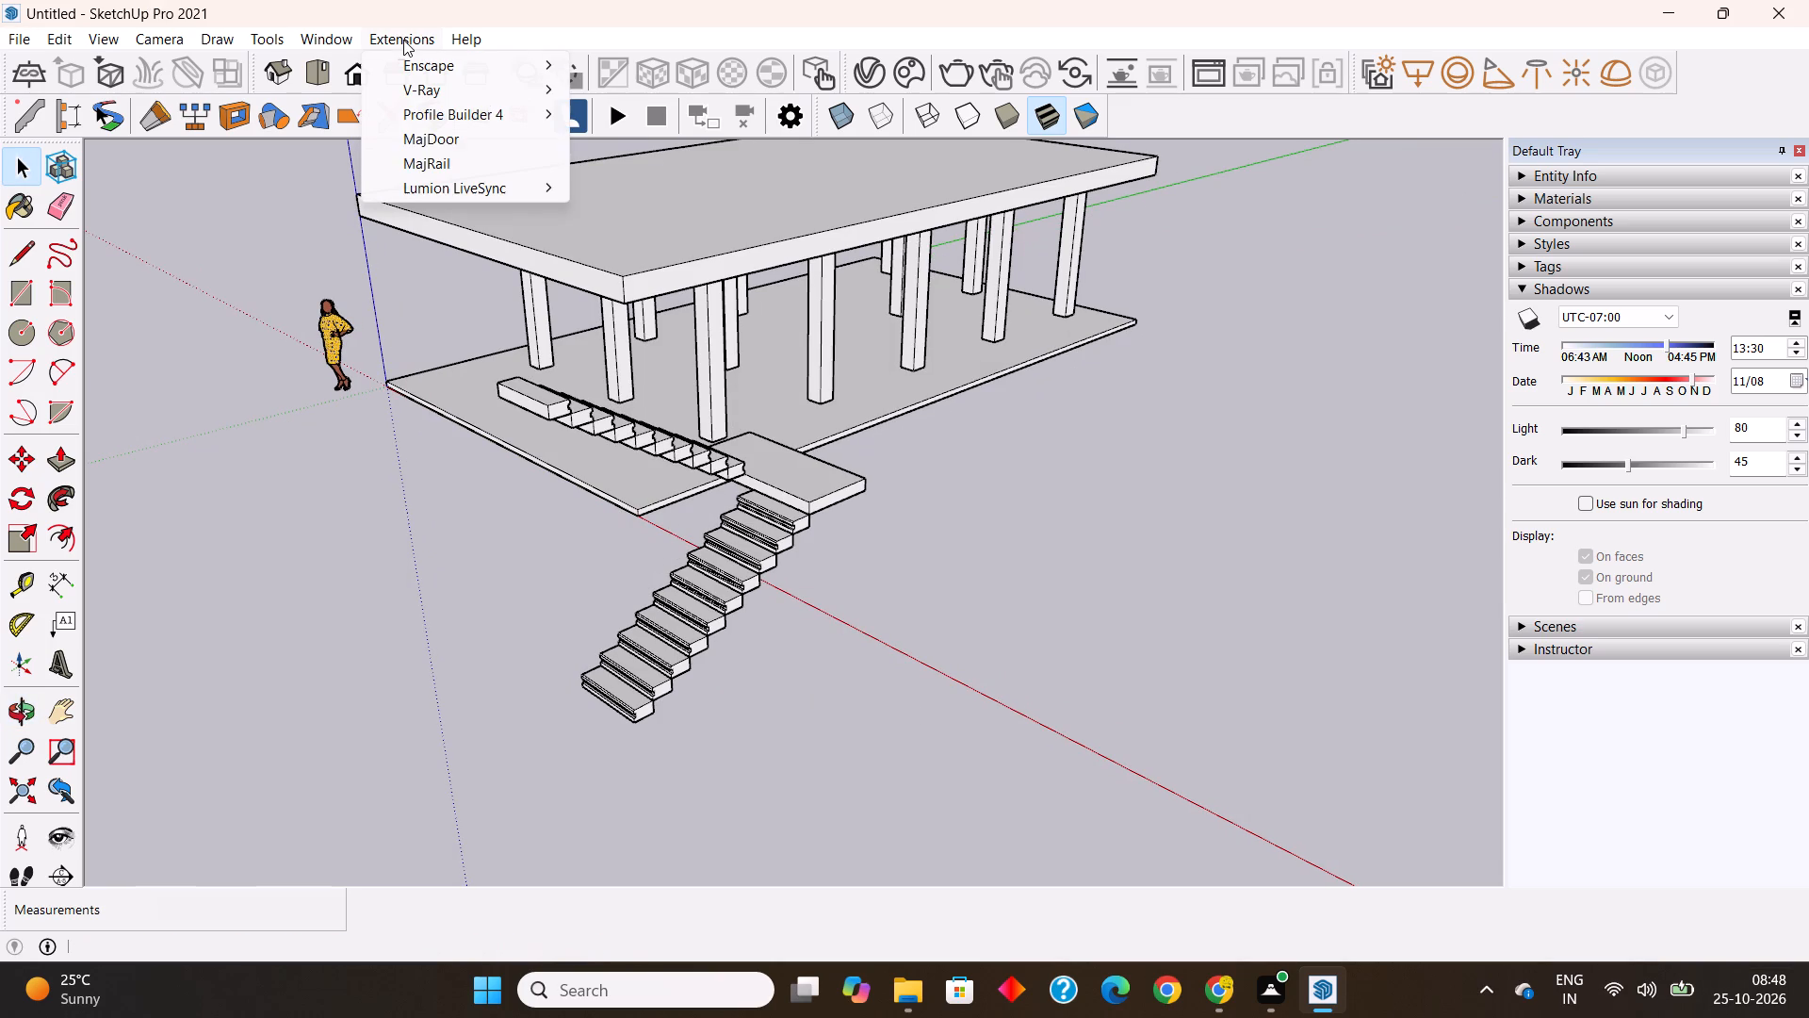
left_click(433, 158)
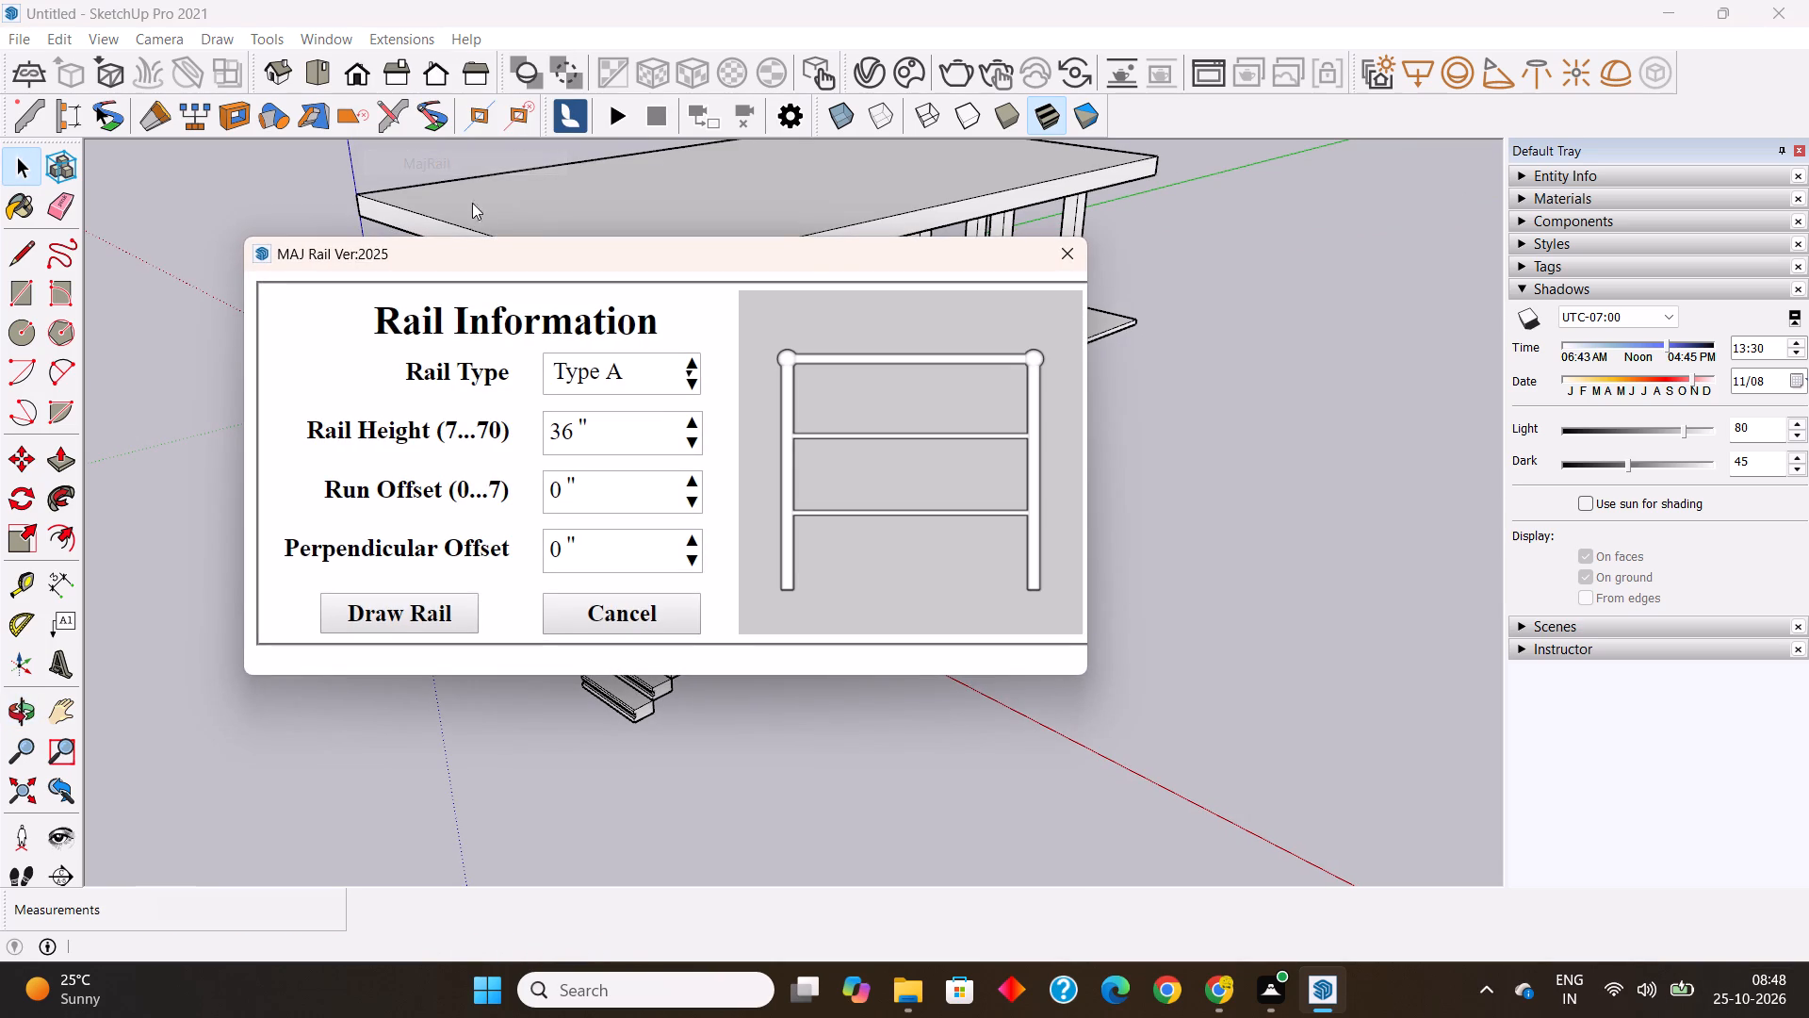
left_click(414, 612)
scroll(661, 676, "up", 5)
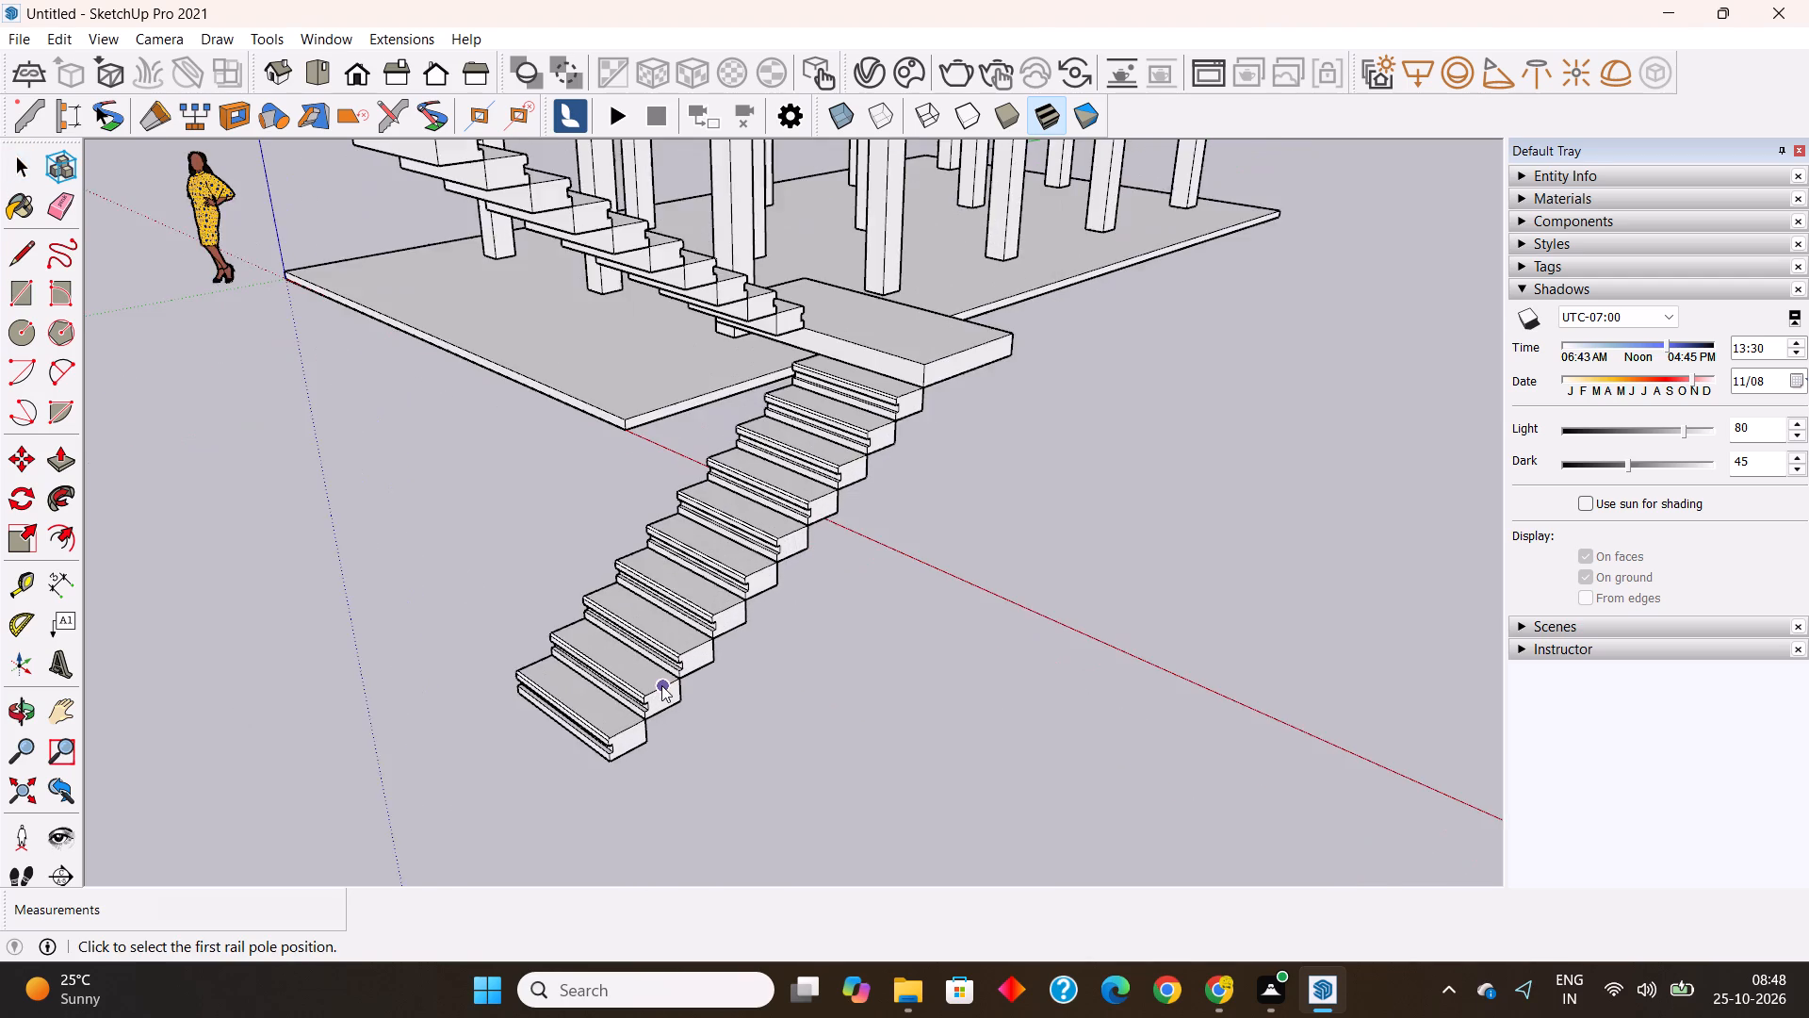
scroll(661, 685, "up", 9)
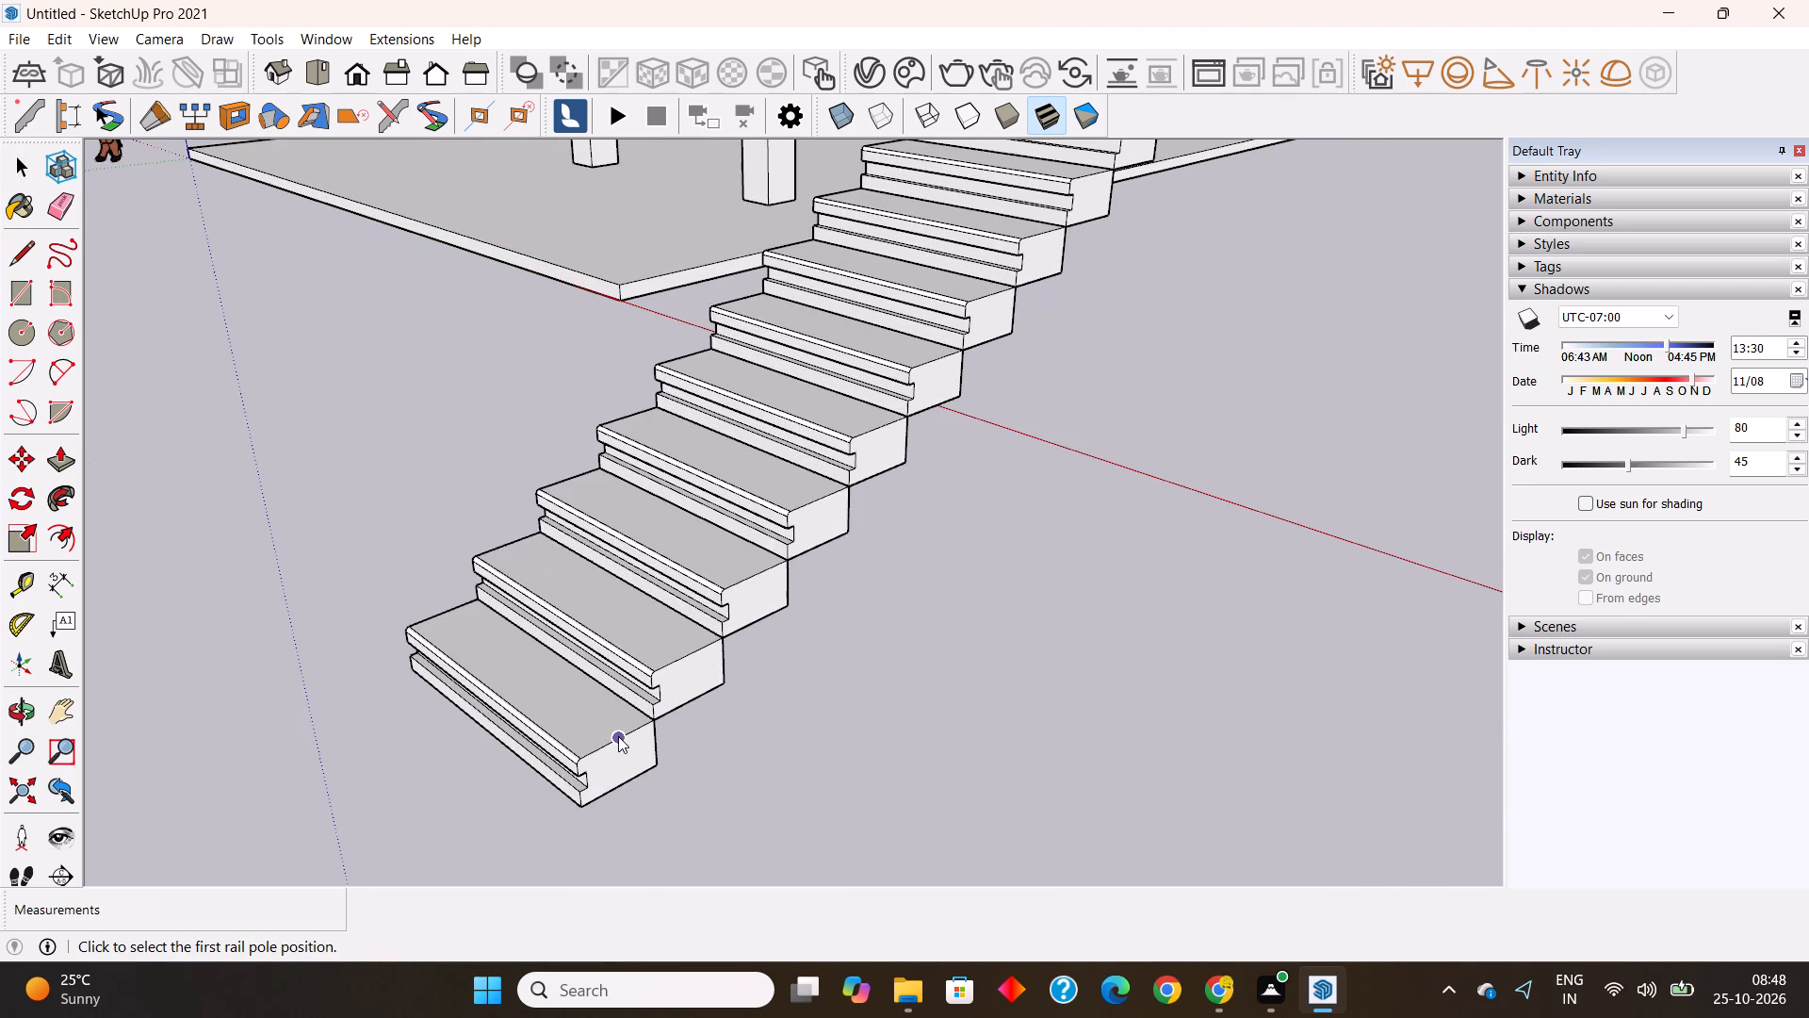
left_click(618, 736)
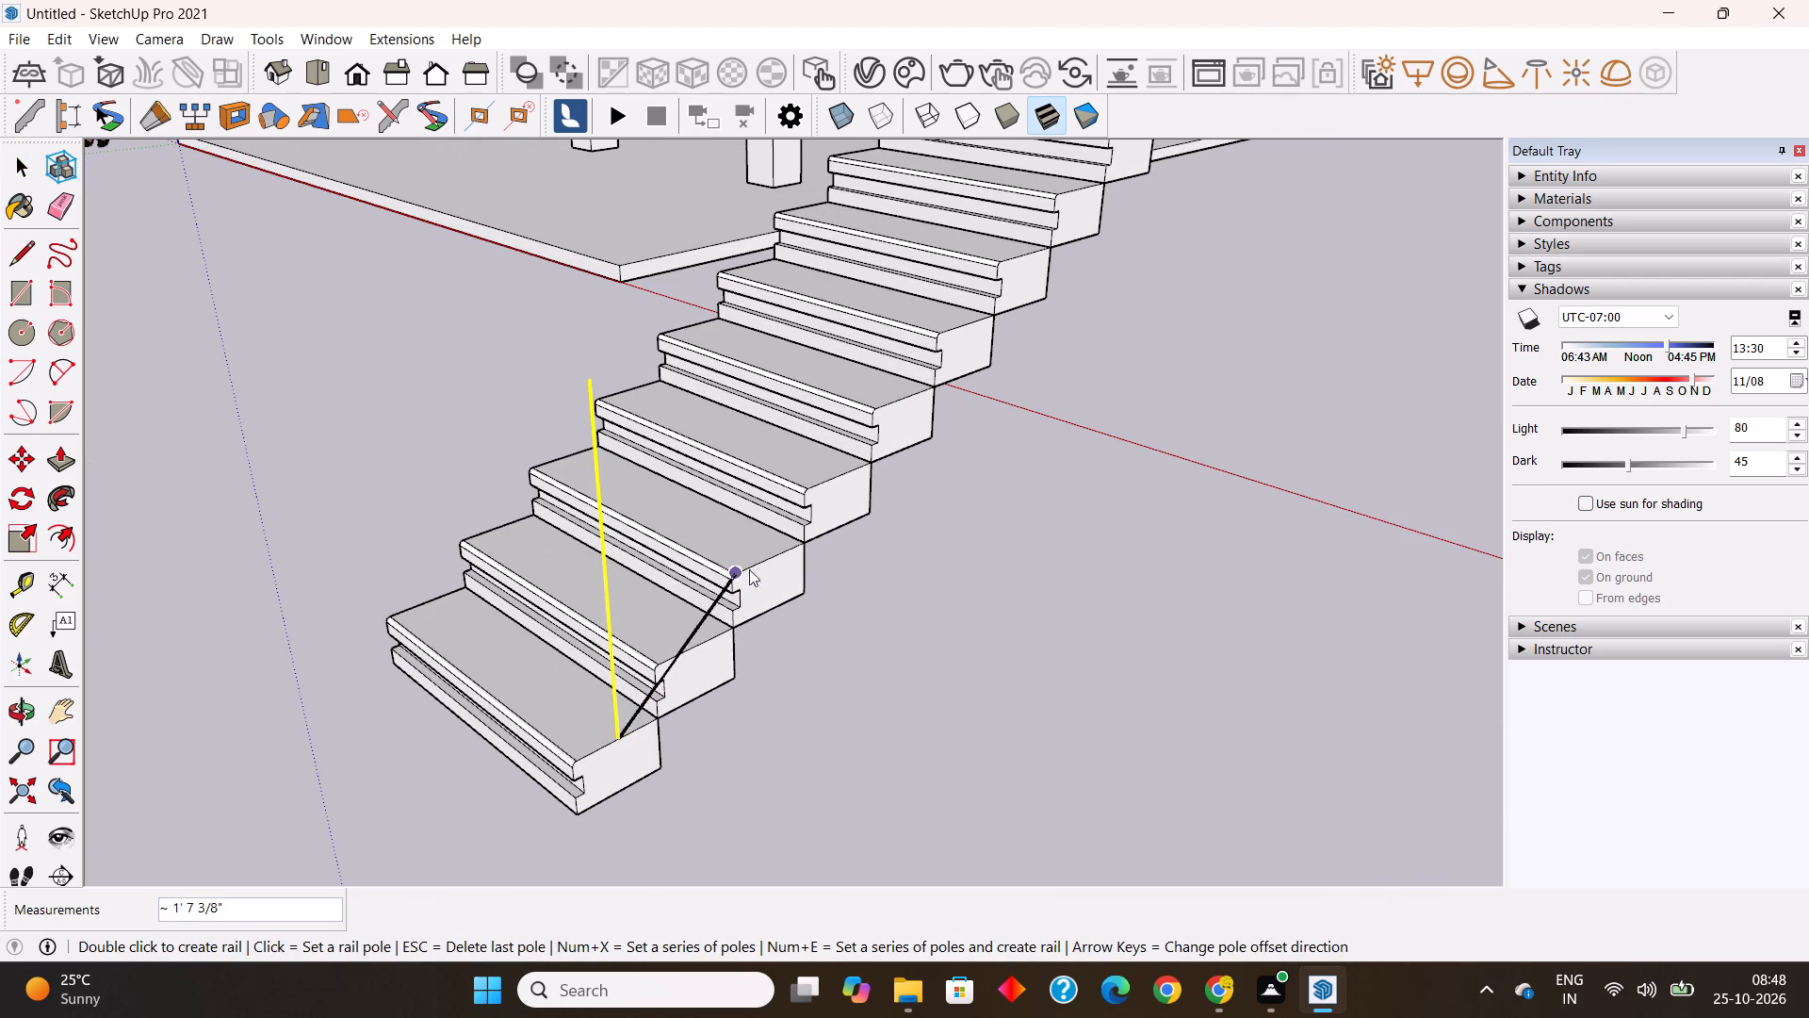
left_click(771, 558)
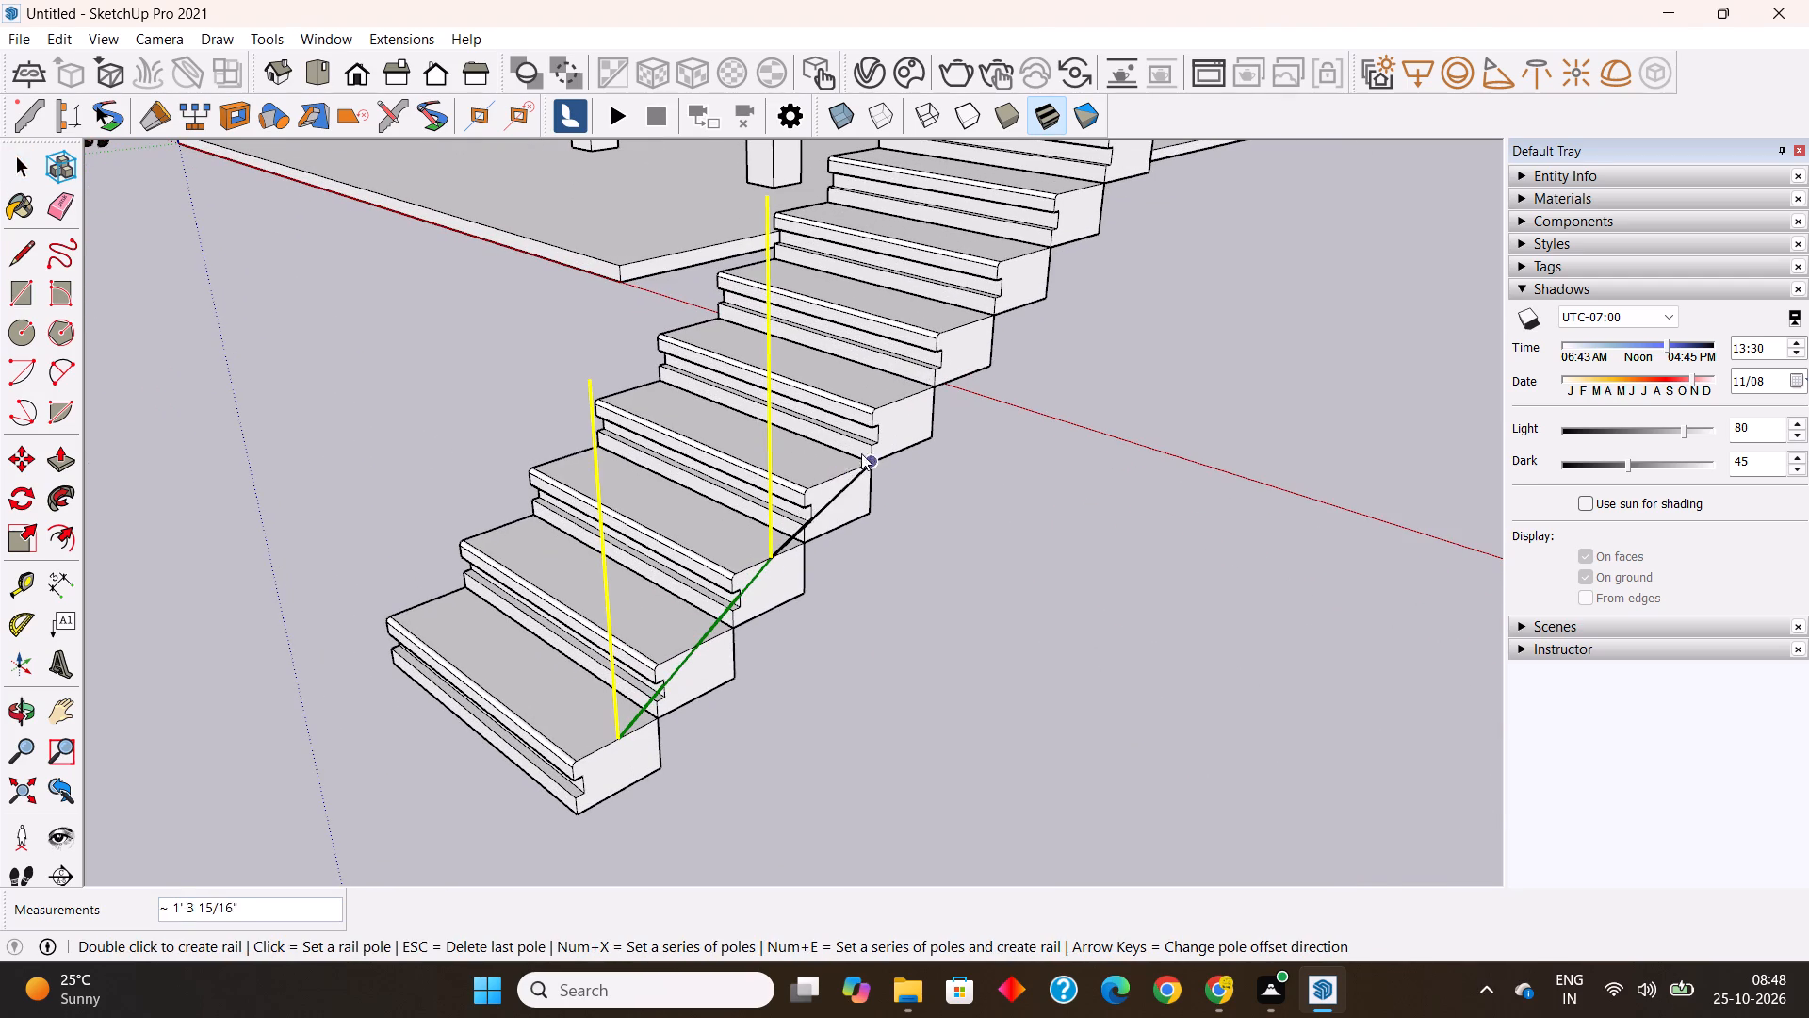
left_click(908, 401)
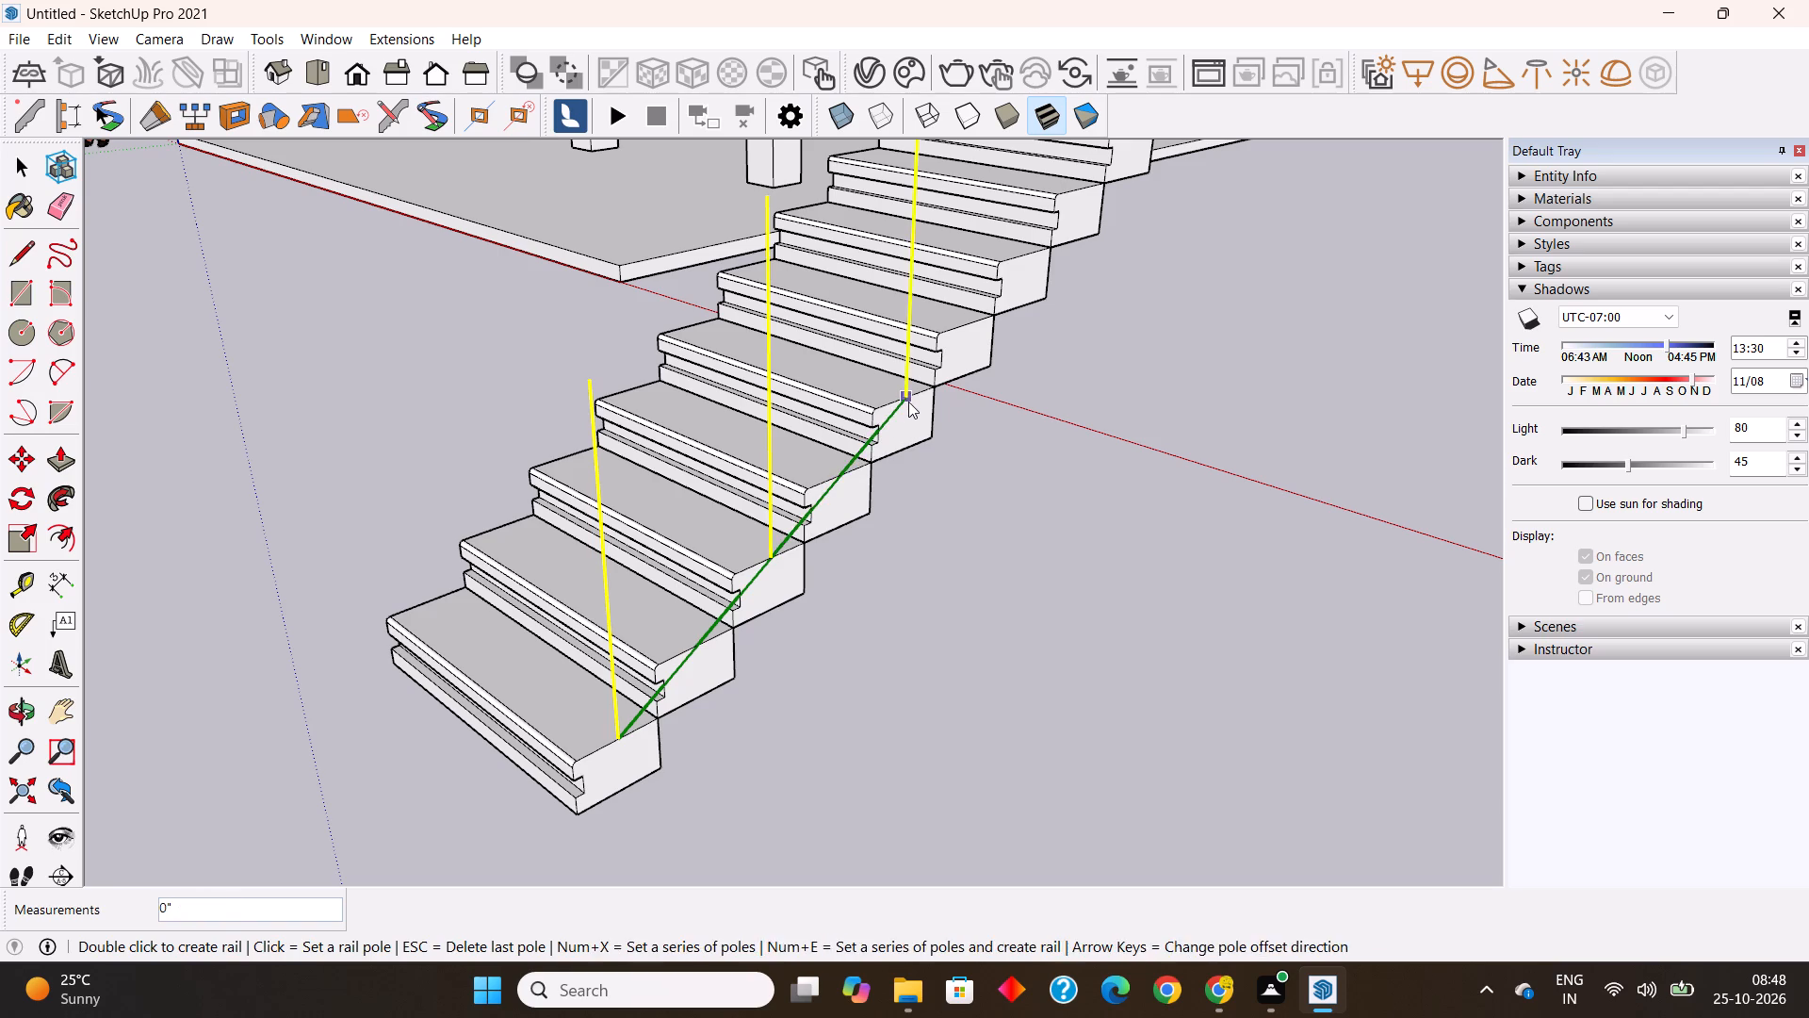
middle_click_drag(907, 401, 694, 649, "shift")
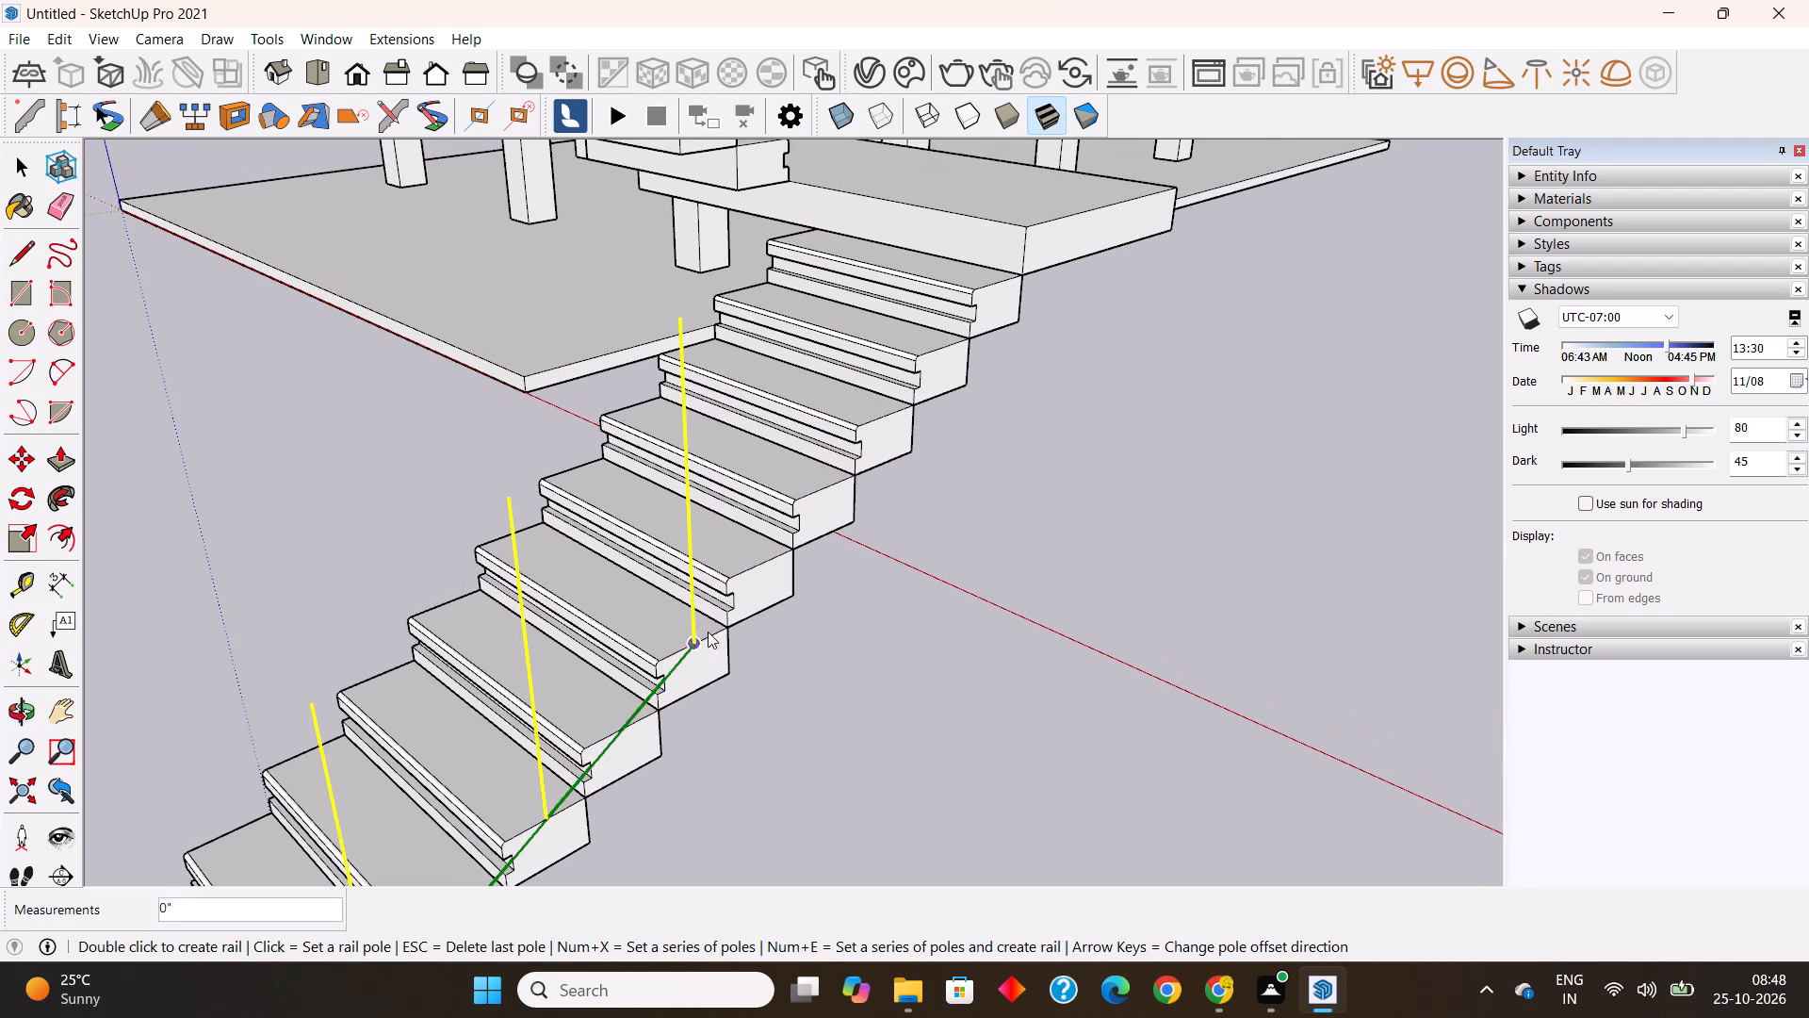
left_click(830, 485)
middle_click_drag(830, 485, 692, 620, "shift")
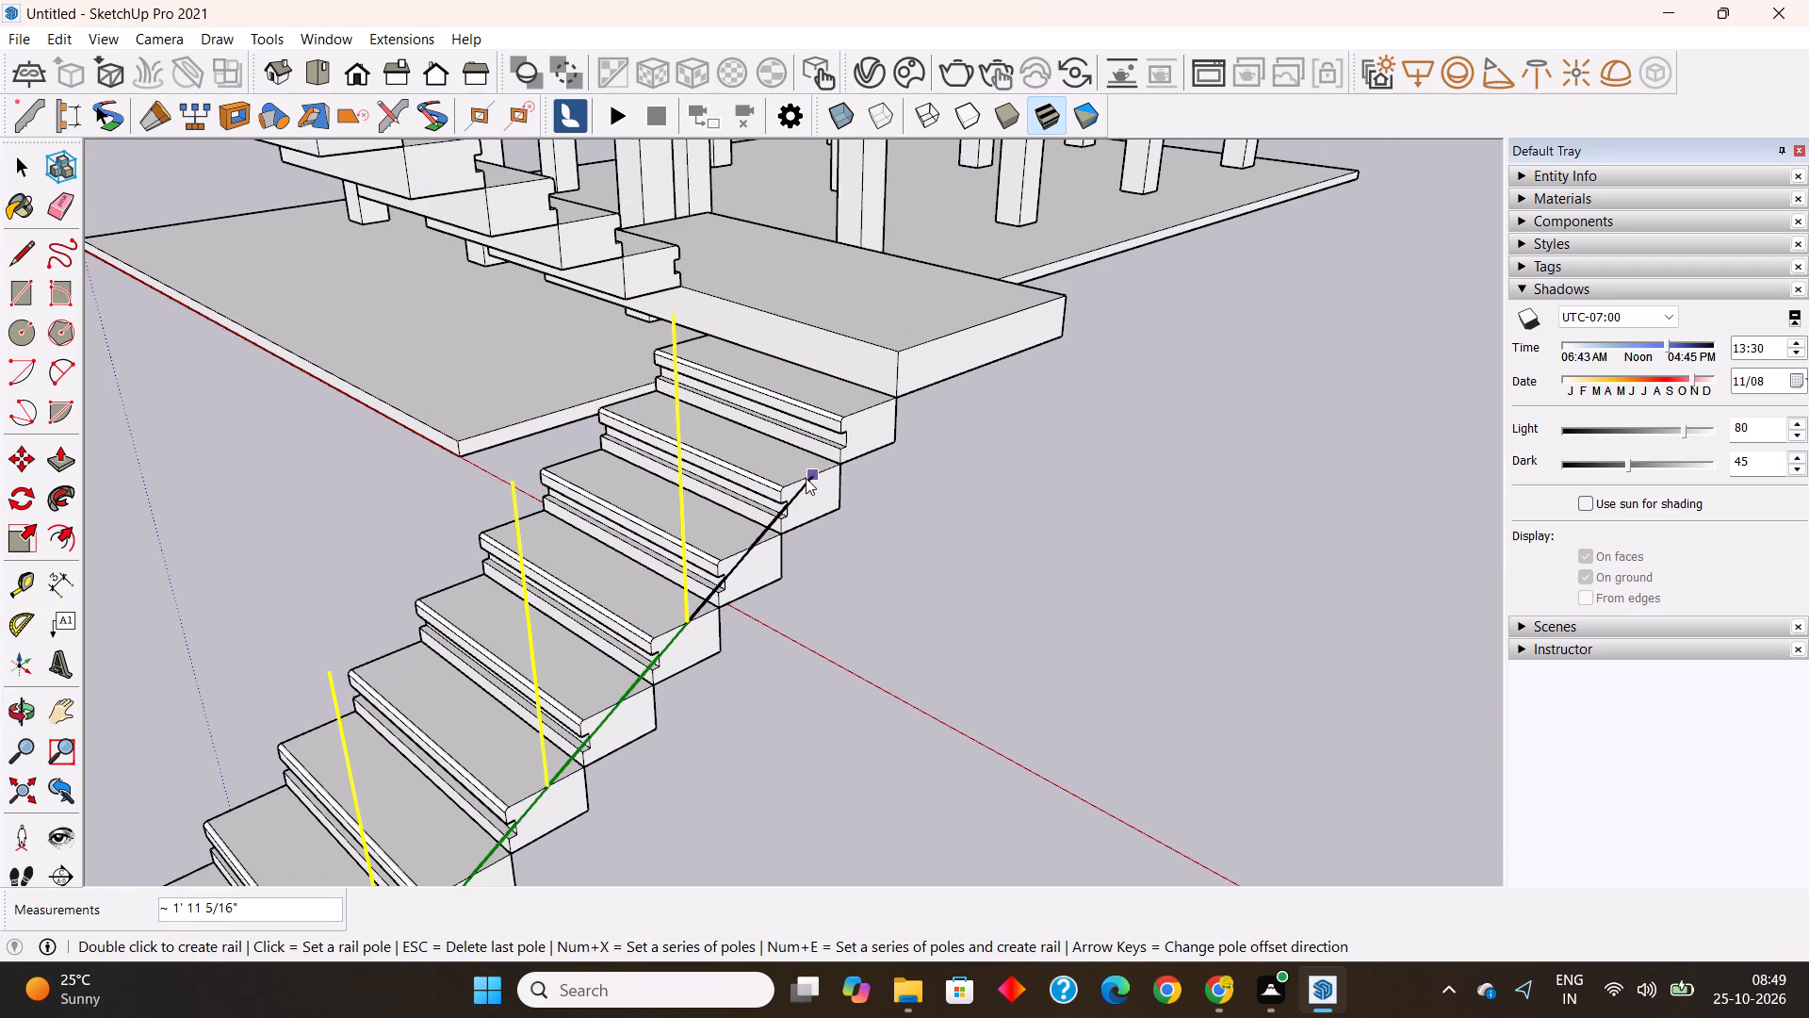
left_click(811, 470)
Continue the rail around the landing's outer edges, setting a pole at each of its four corners up to the second flight.
middle_click_drag(811, 470, 630, 599, "shift")
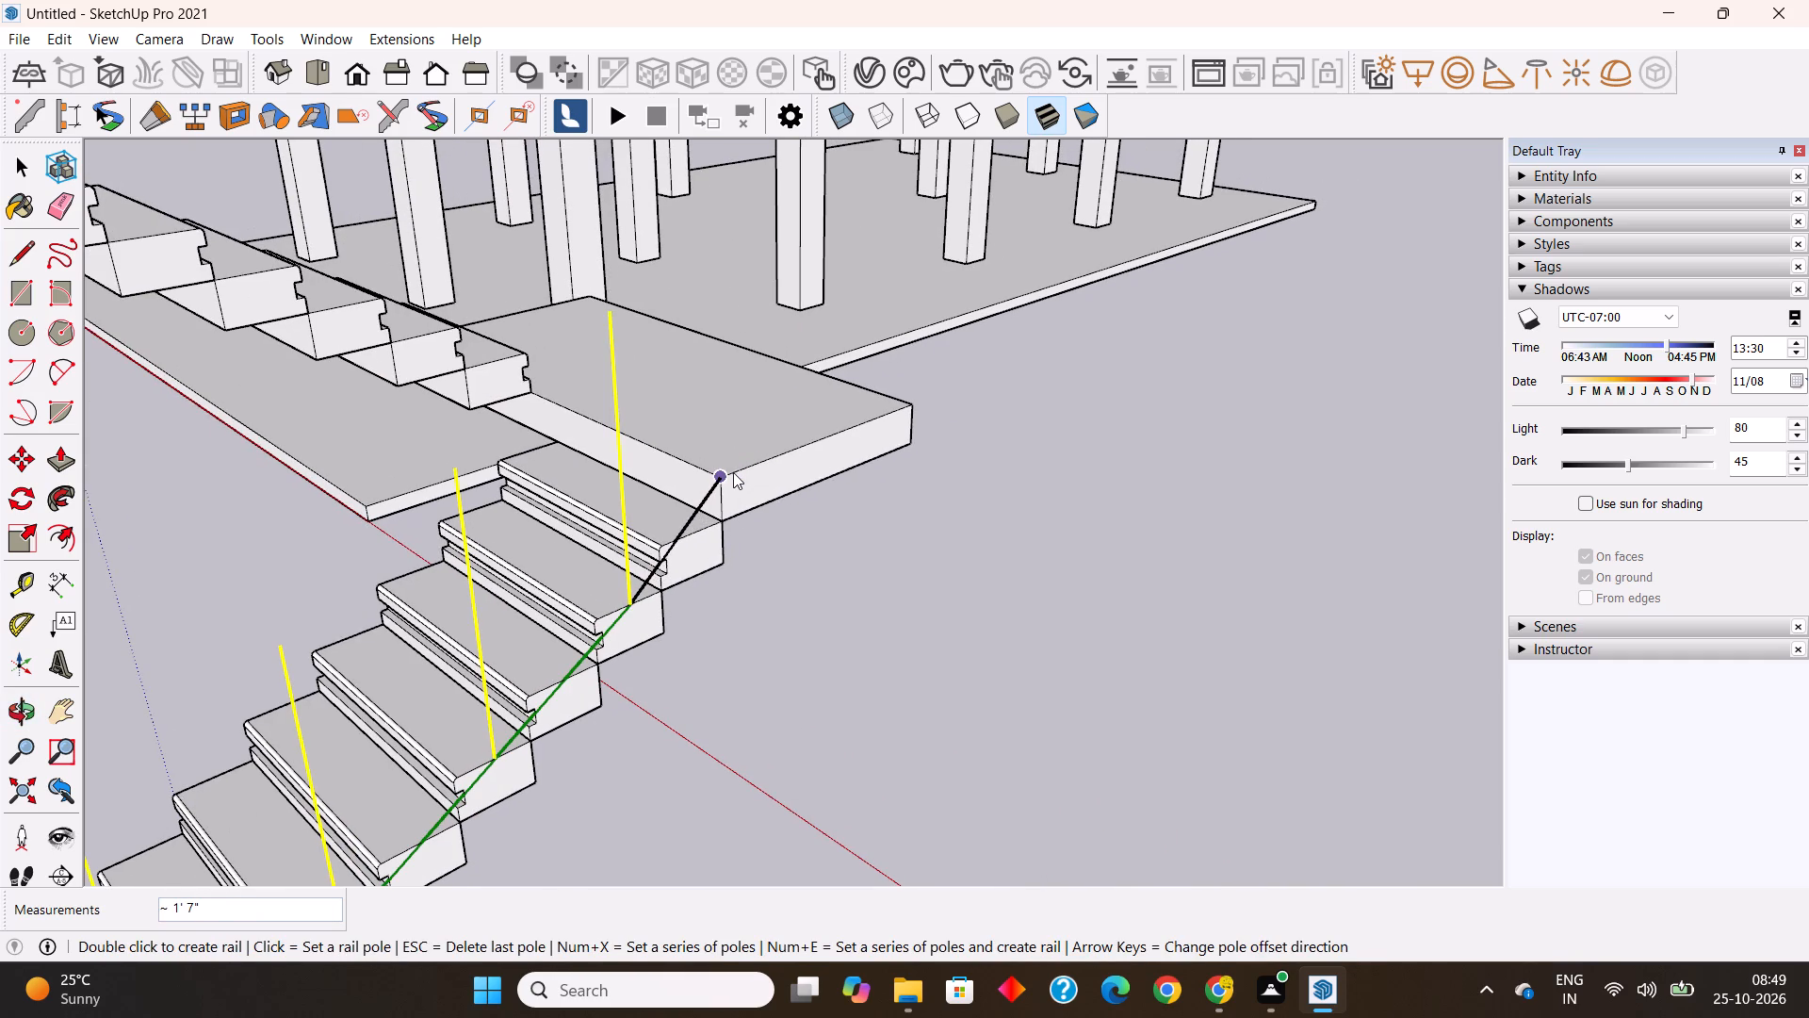
left_click(728, 474)
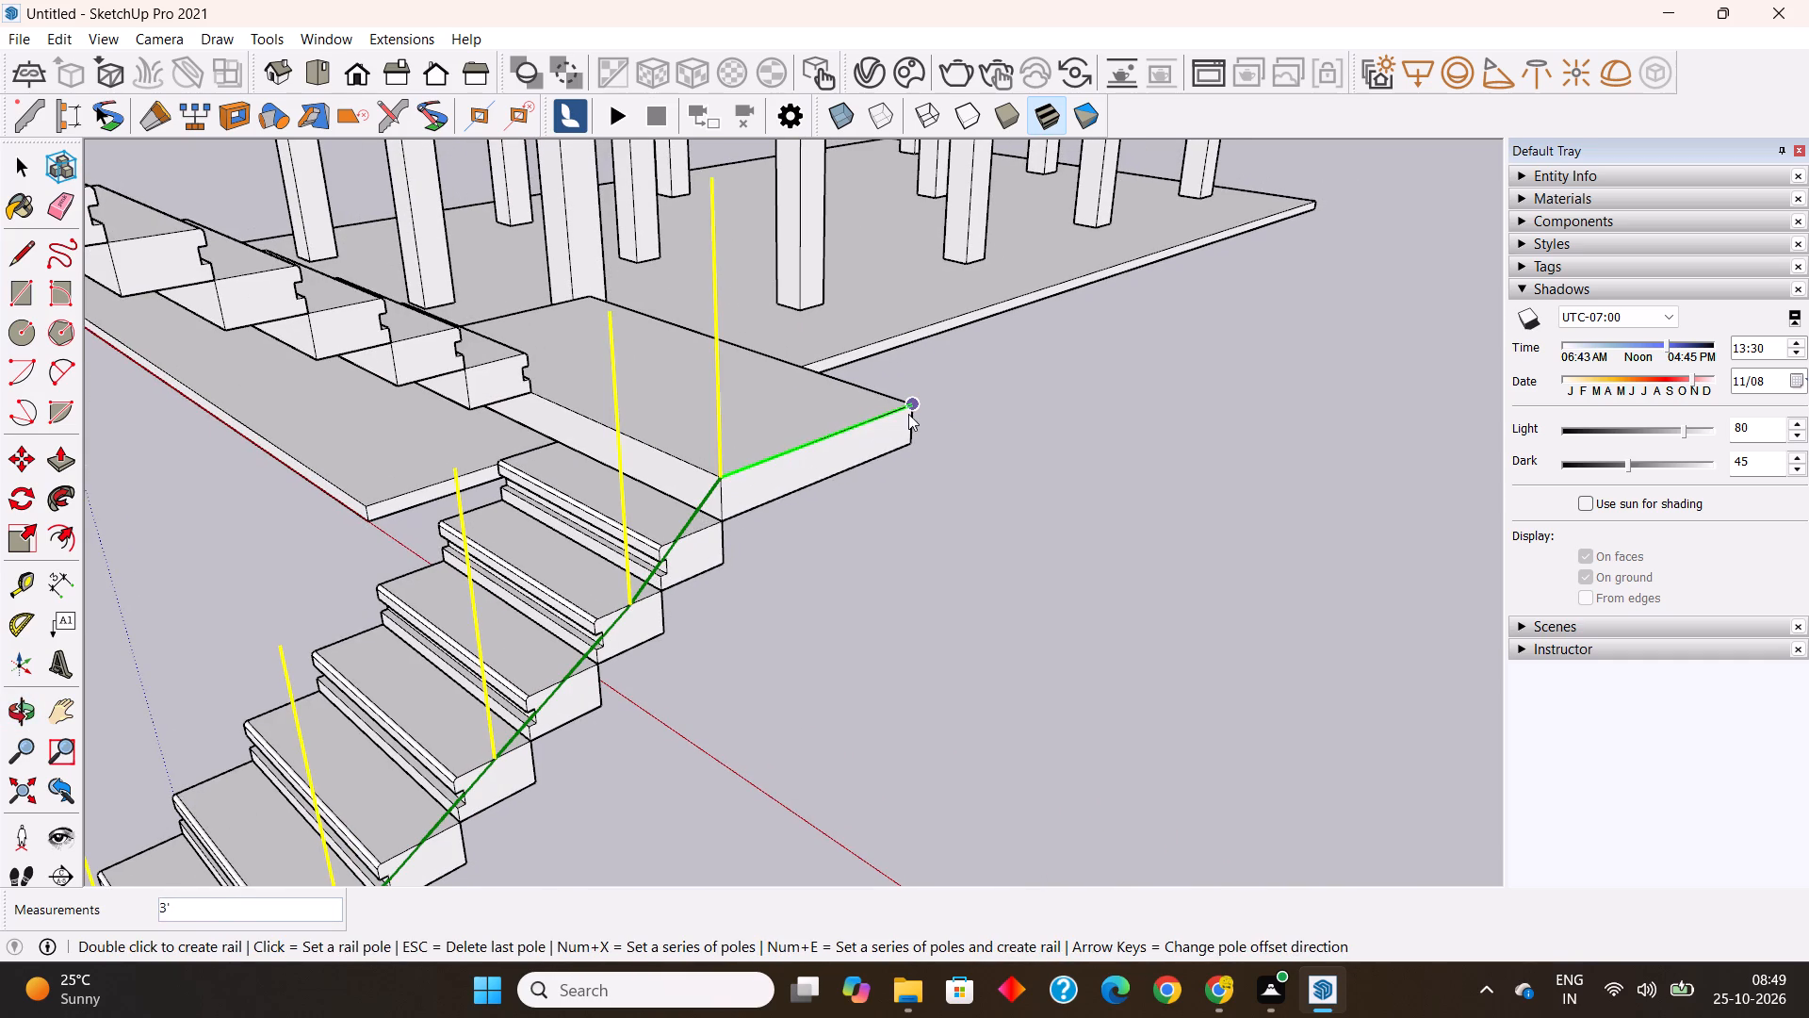
left_click(911, 413)
middle_click_drag(906, 418, 235, 613)
scroll(686, 534, "down", 1)
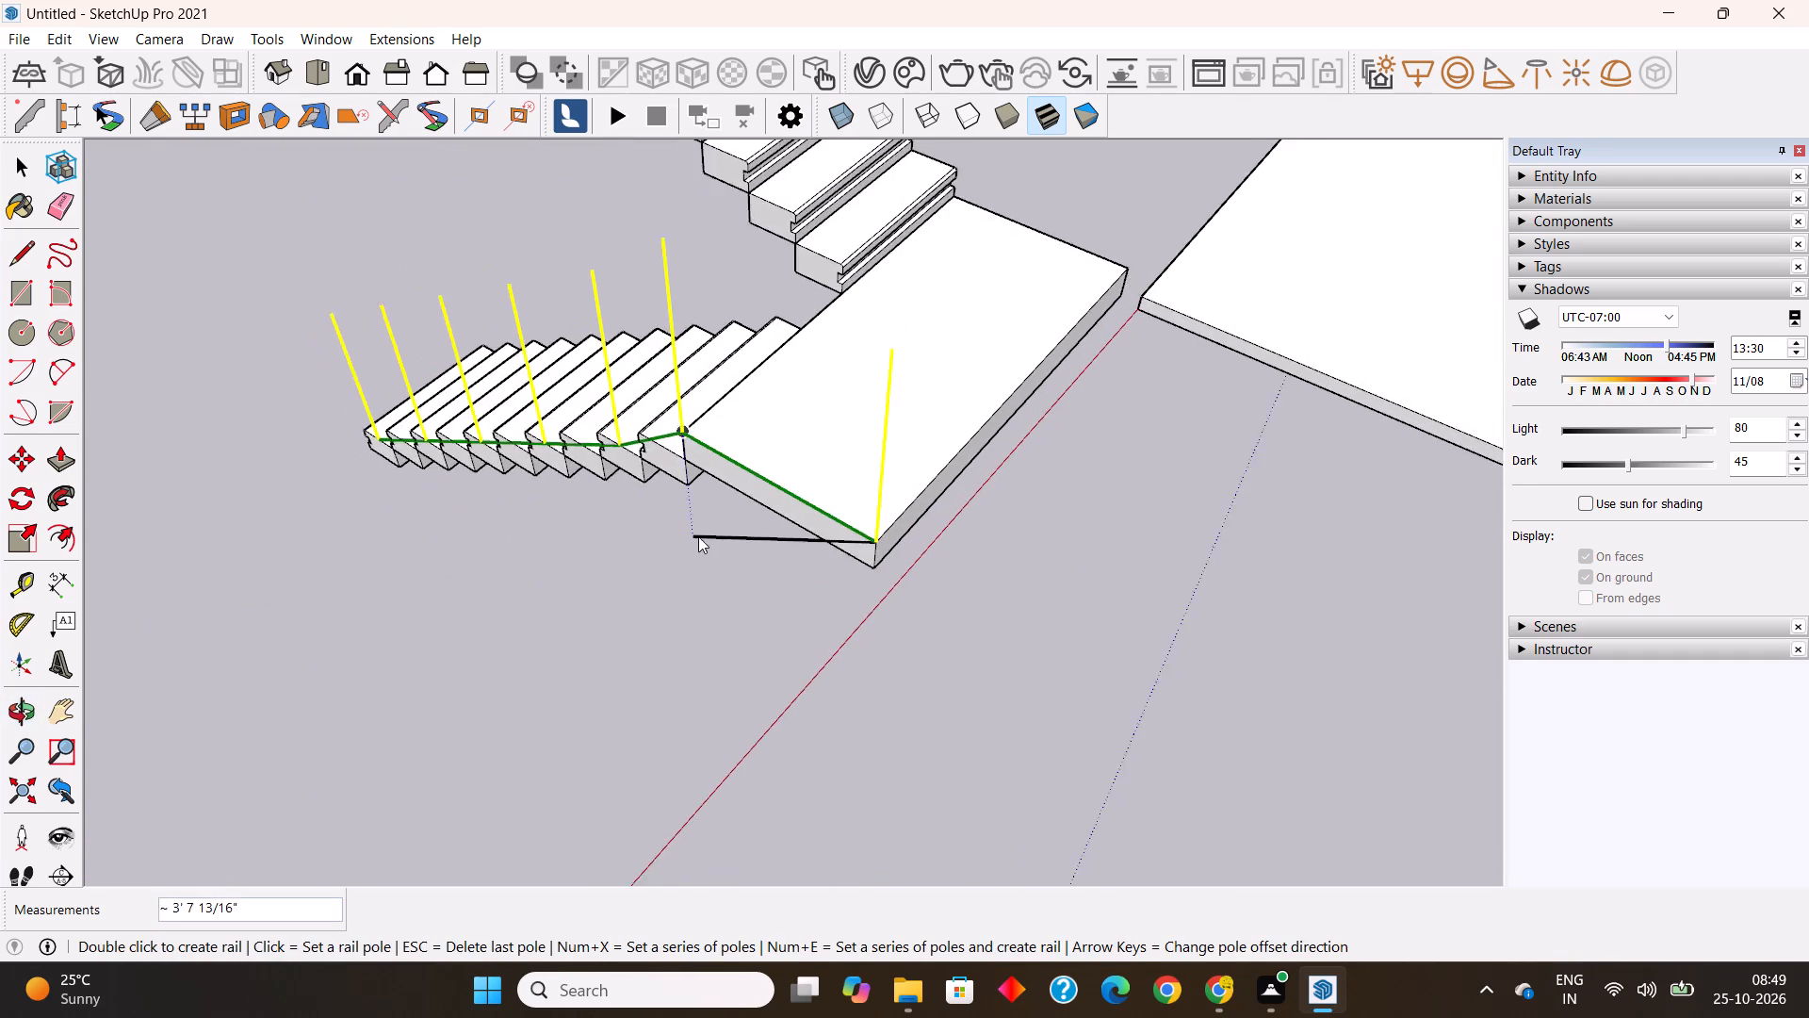
scroll(698, 536, "down", 2)
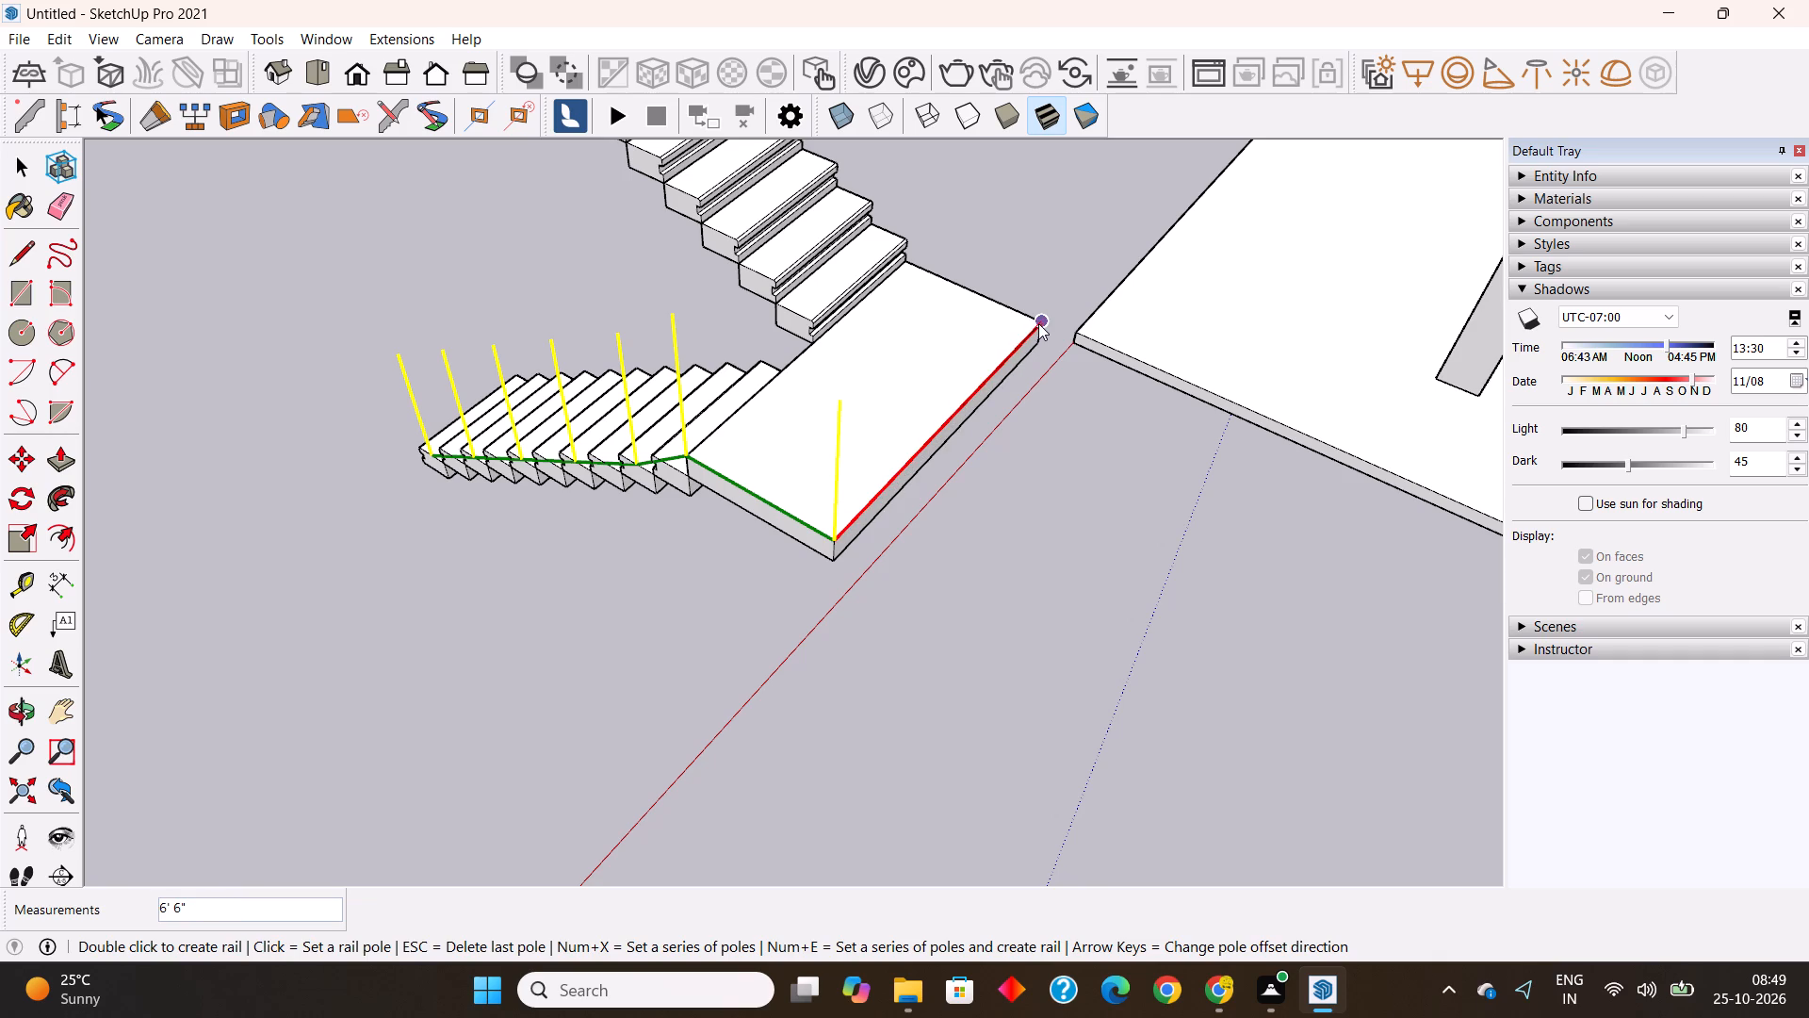
left_click(1038, 322)
middle_click_drag(1038, 322, 107, 341)
scroll(920, 505, "up", 3)
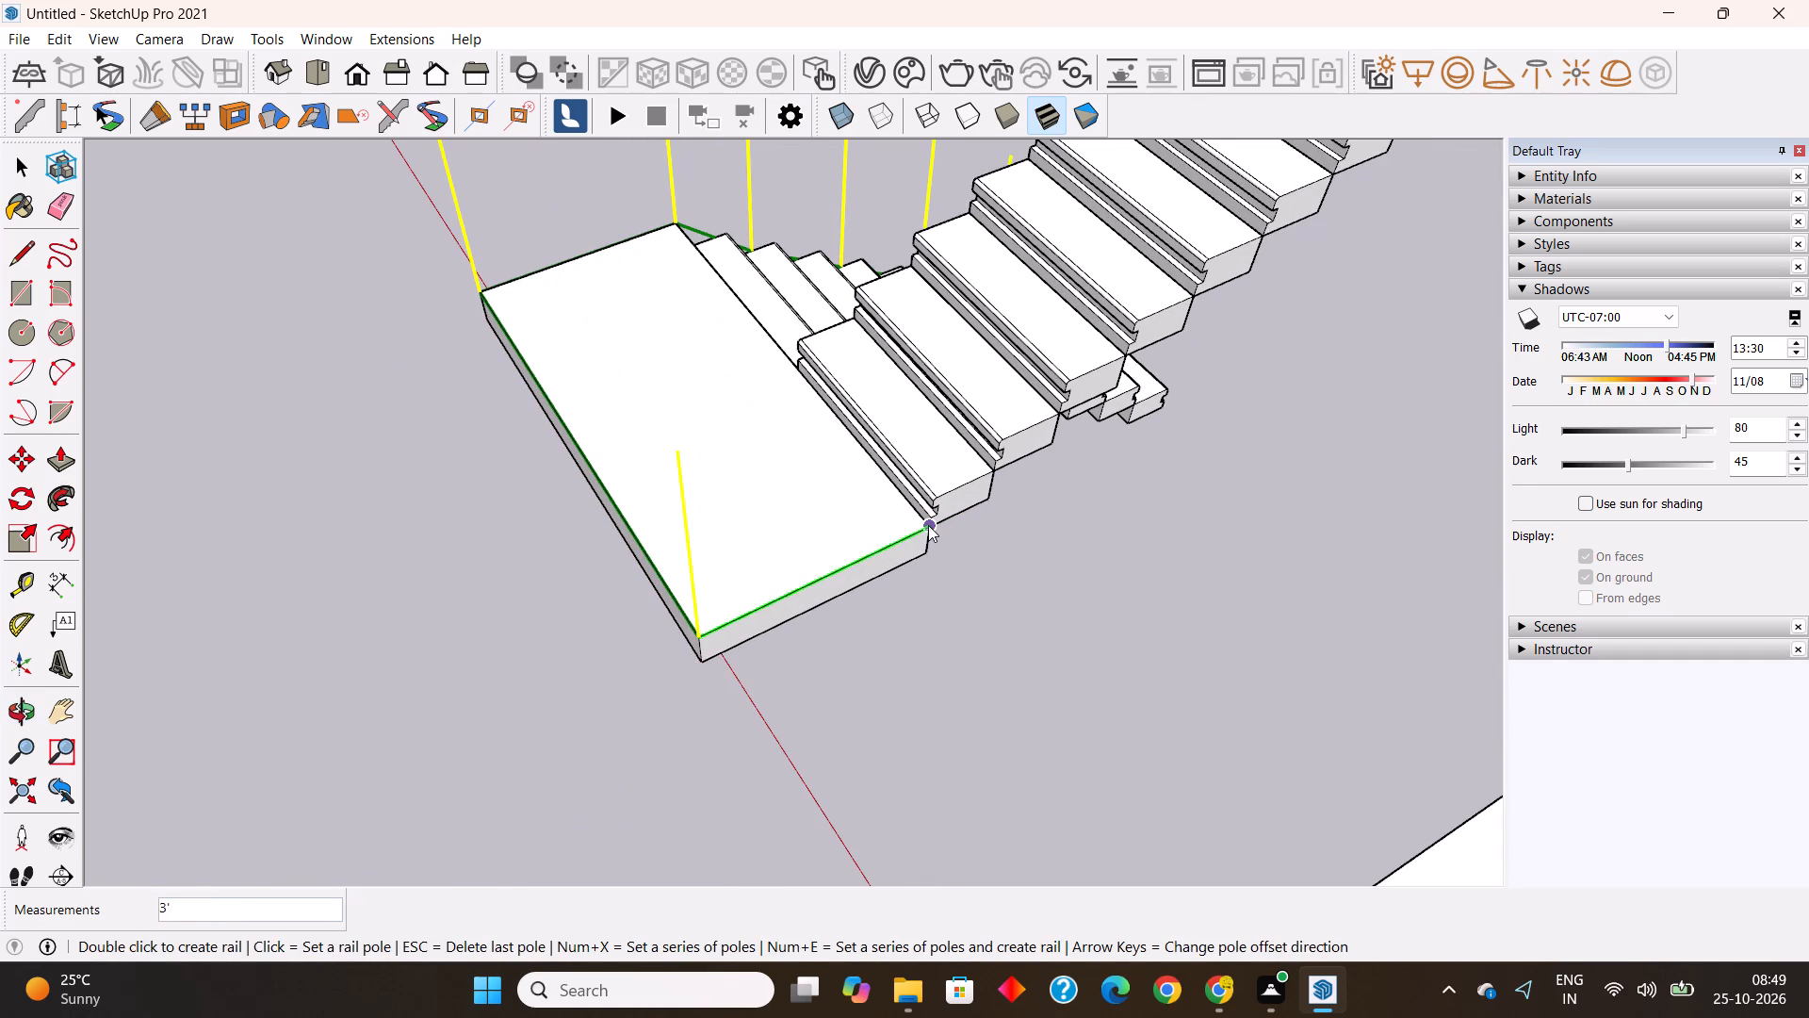
left_click(929, 526)
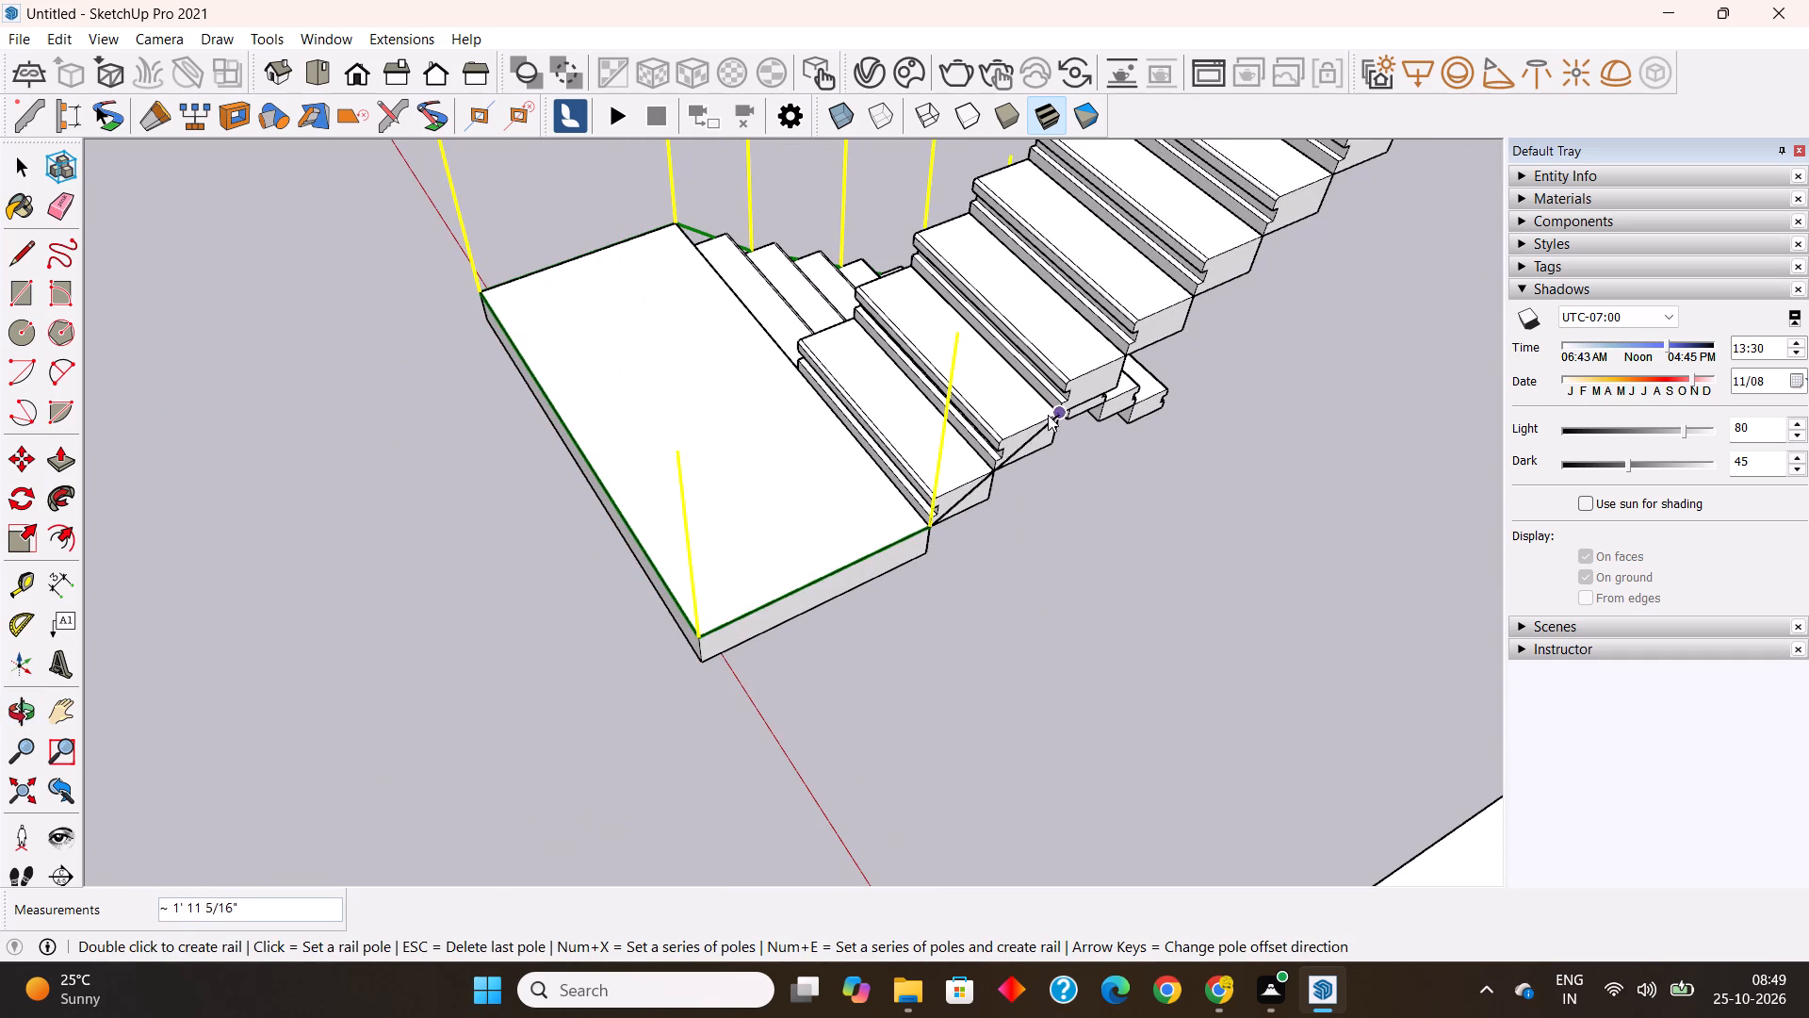
Set rail poles on the second flight's third, sixth, eighth and top steps along the outer side and create the rail.
left_click(1096, 370)
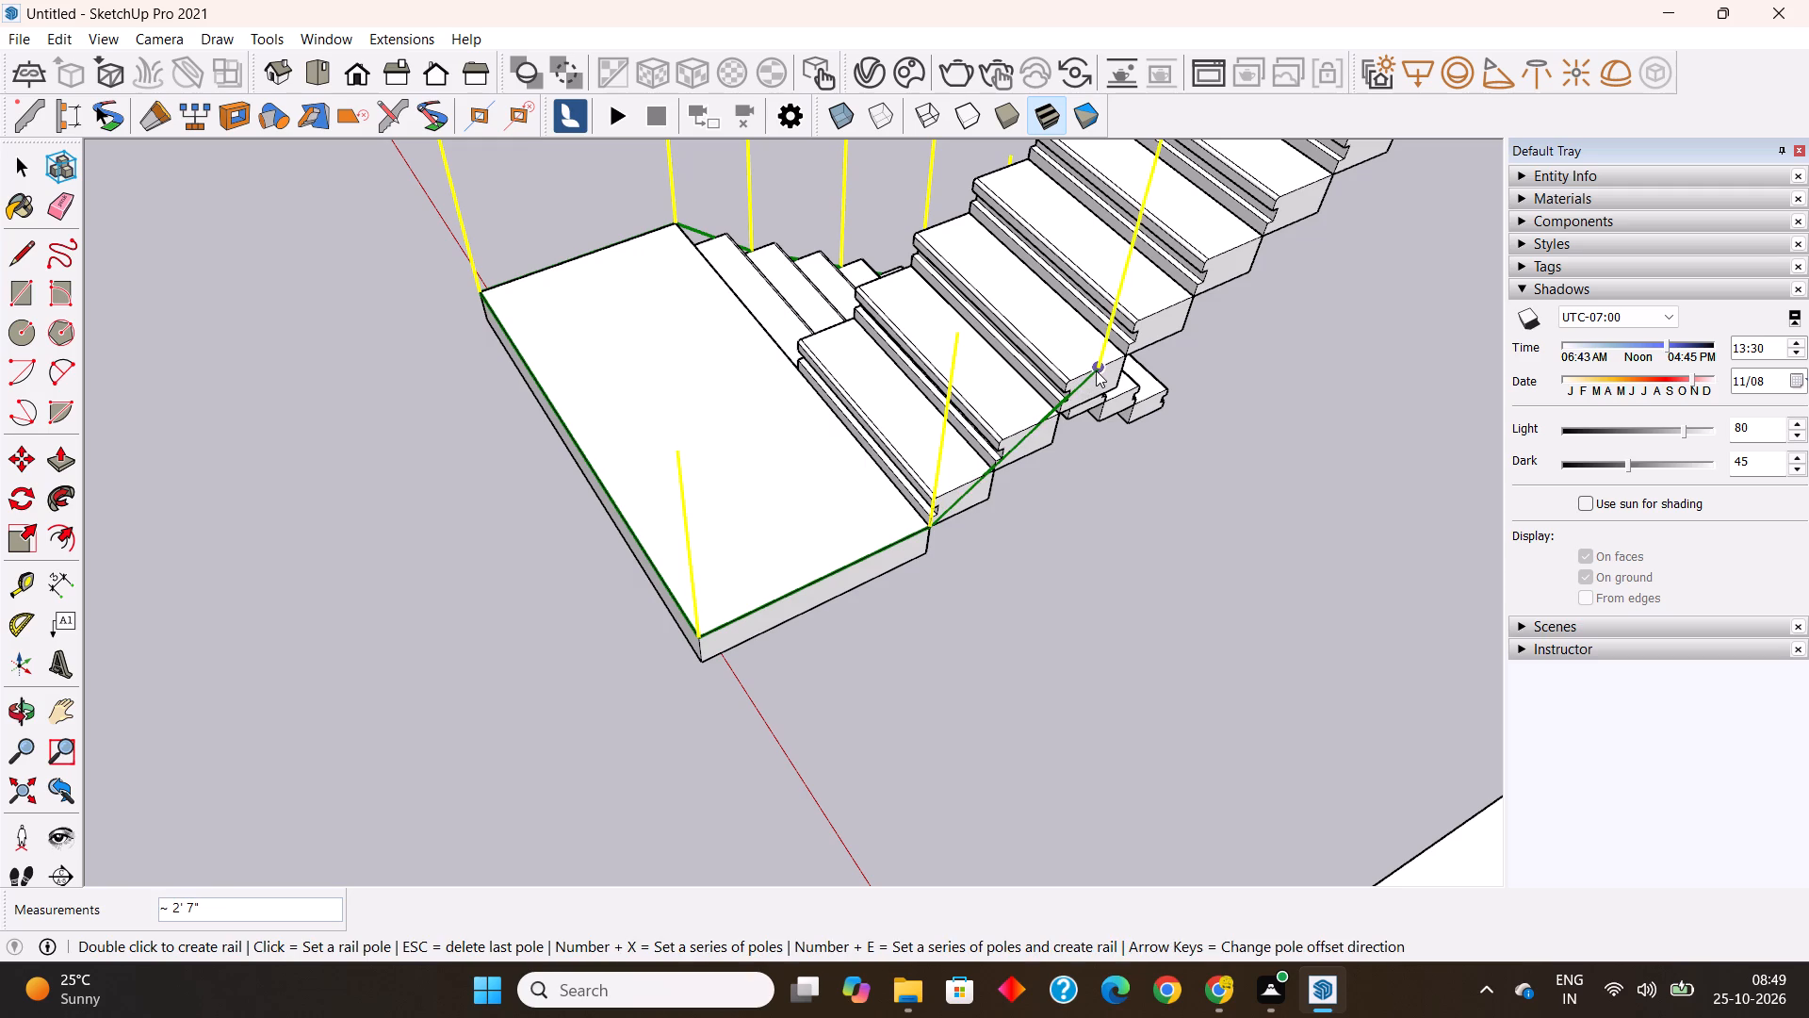
middle_click_drag(1096, 370, 764, 522, "shift")
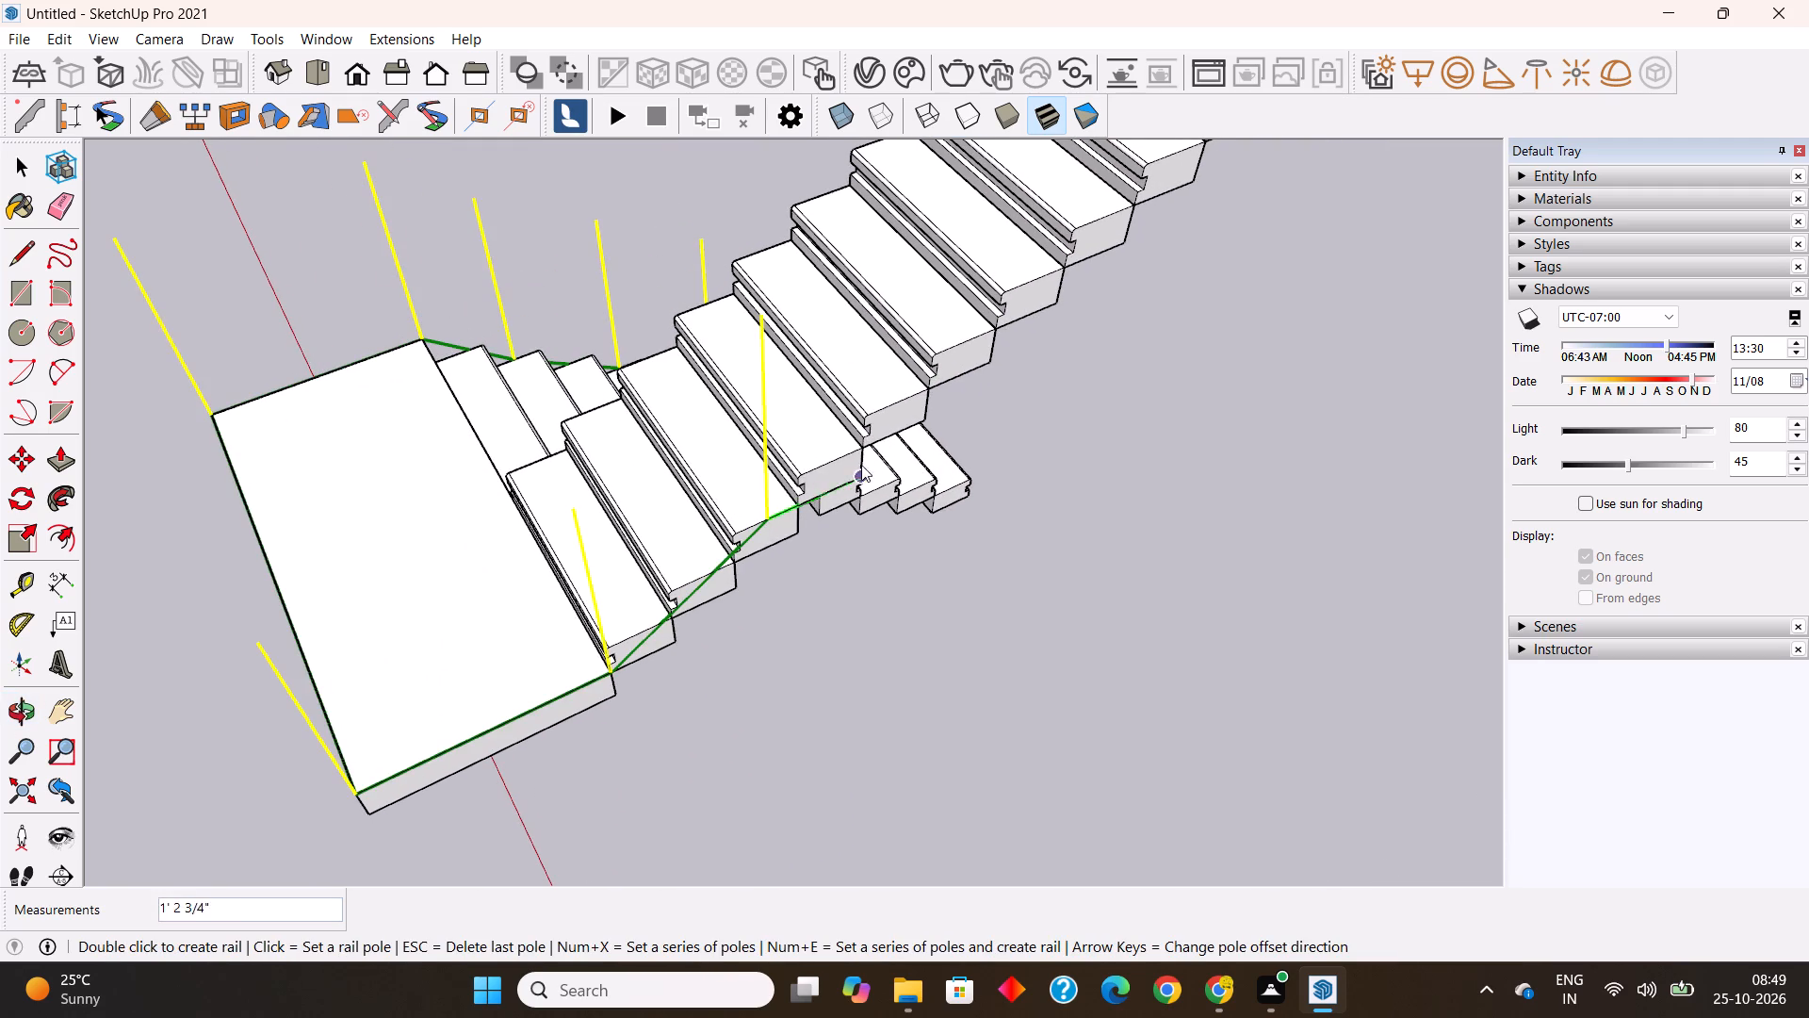
left_click(964, 342)
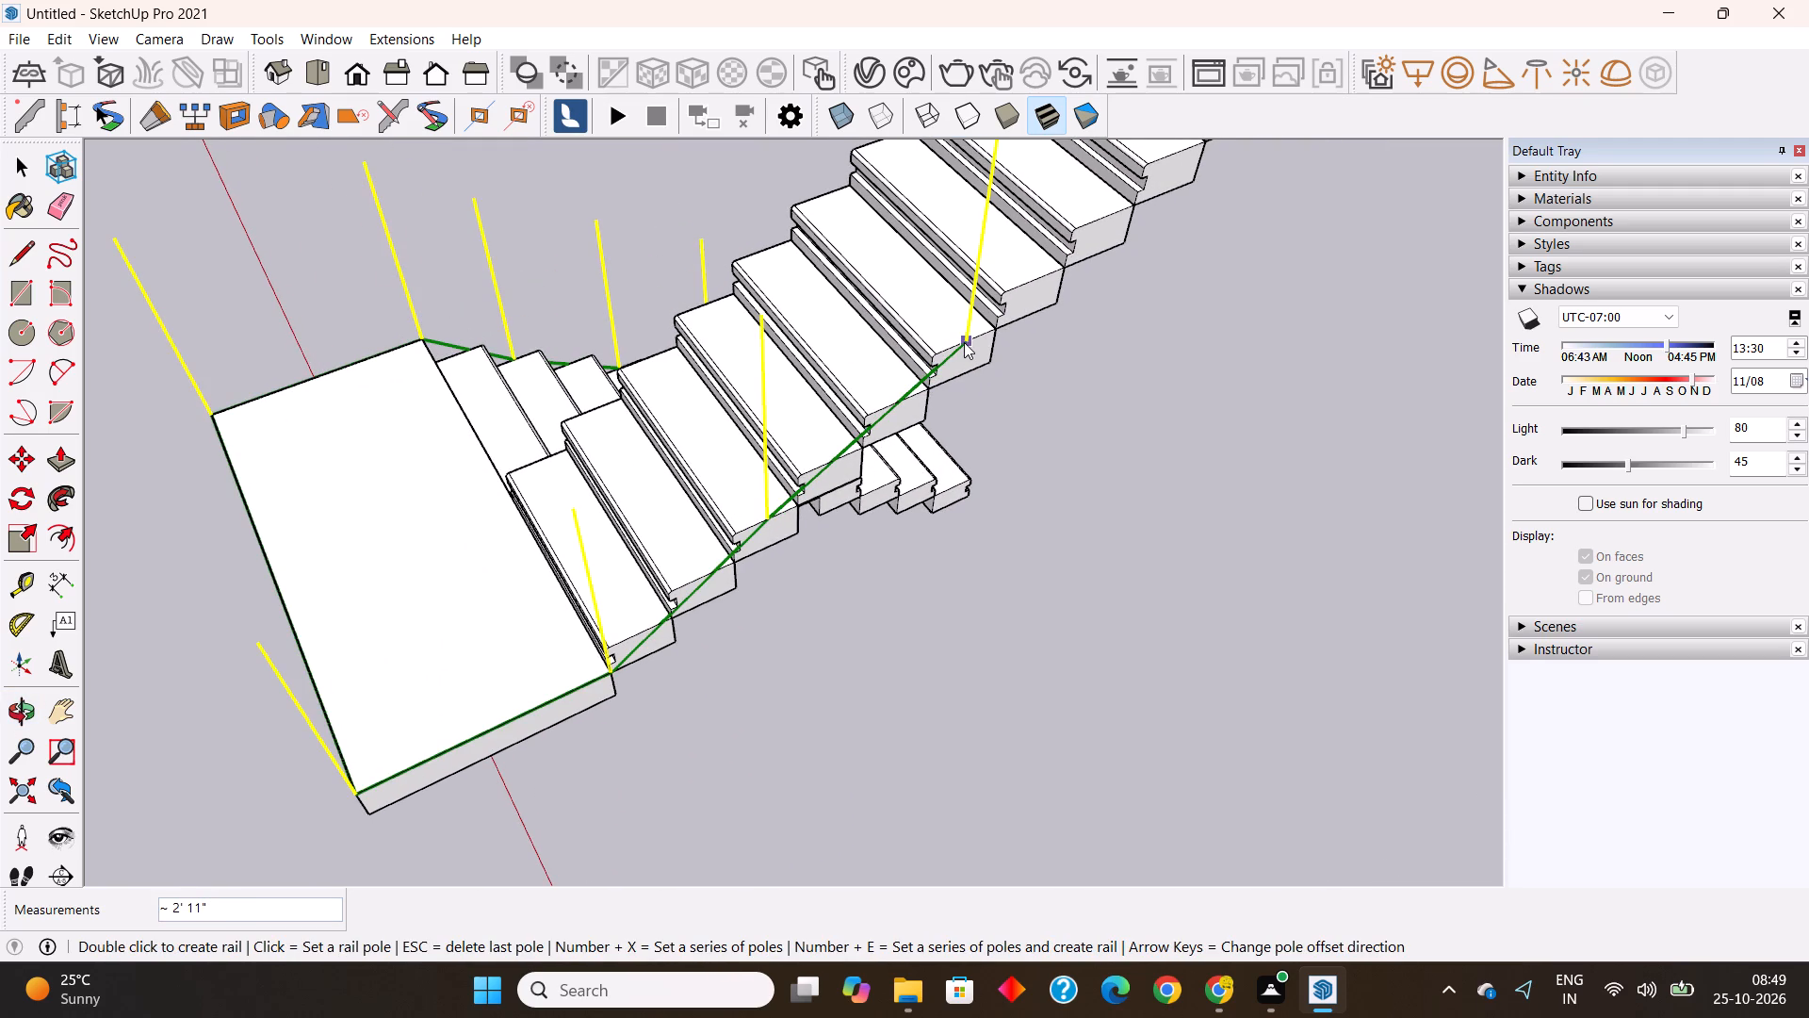
middle_click_drag(962, 342, 732, 548, "shift")
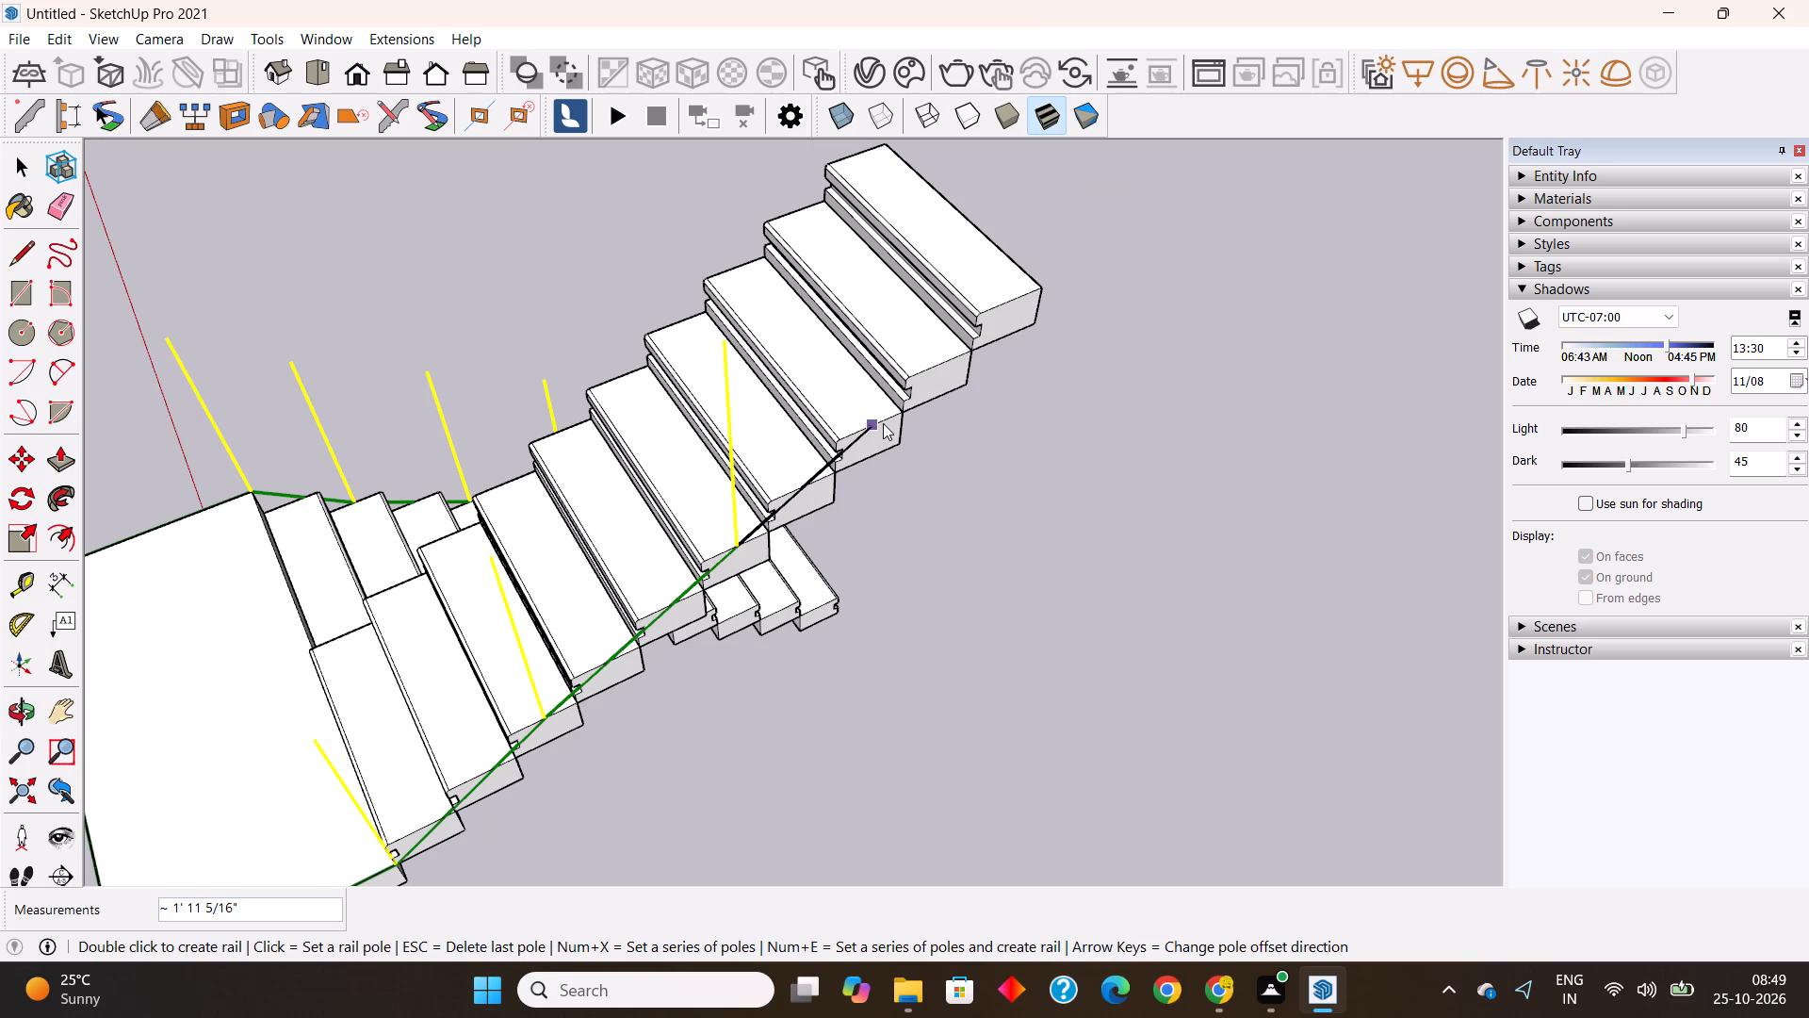
left_click(873, 424)
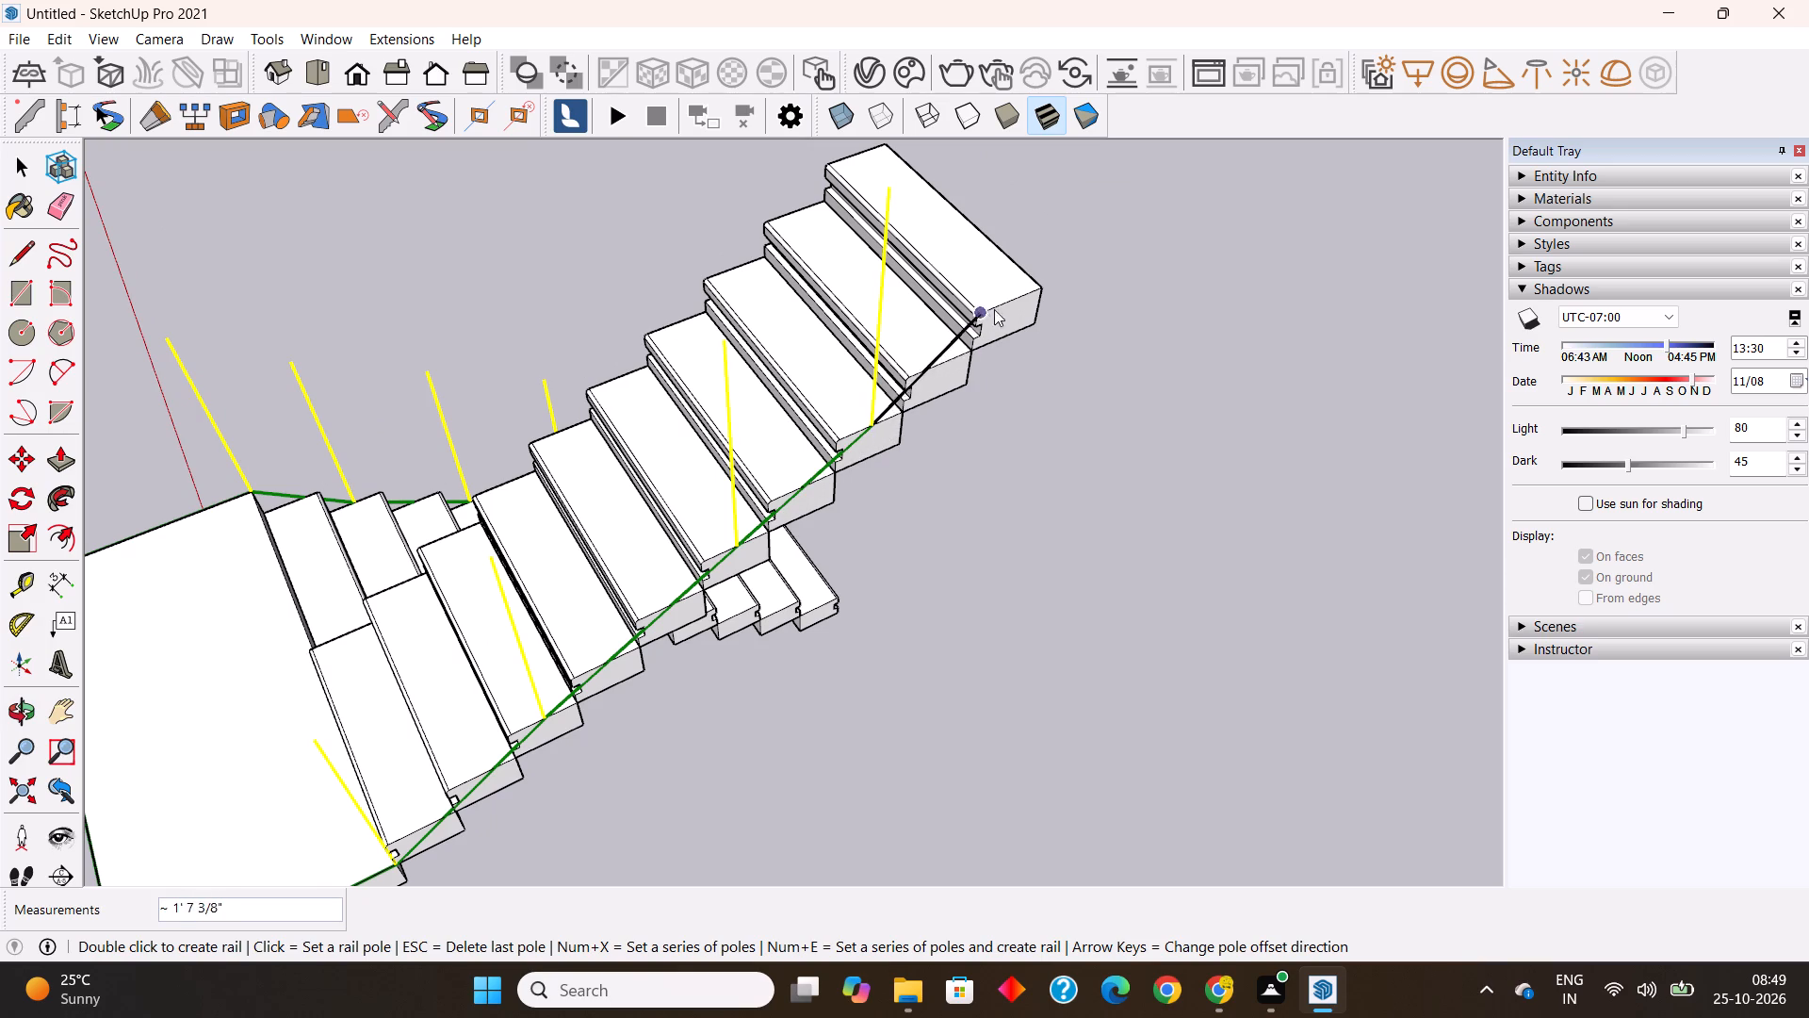
double_click(1008, 299)
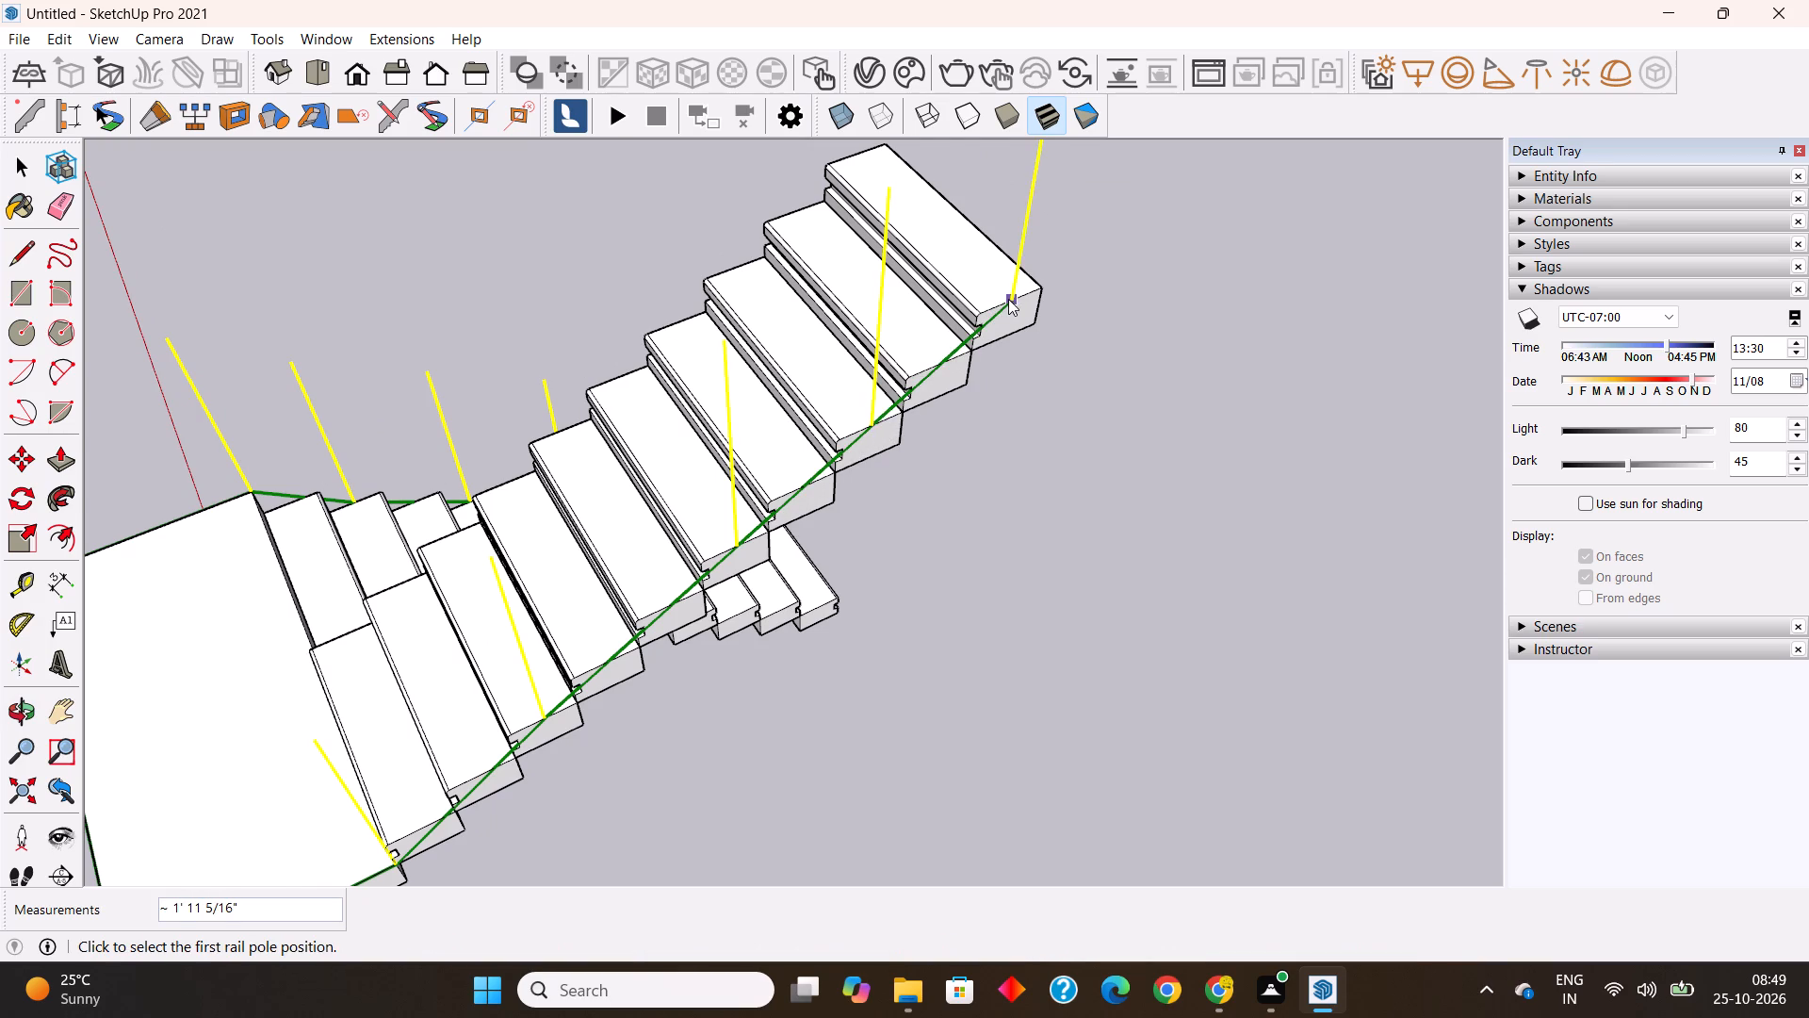
Start a second MAJ Rail along the first flight's inner side, setting poles on its first, third, fifth, seventh and ninth steps.
scroll(983, 342, "down", 5)
middle_click_drag(641, 622, 1368, 568)
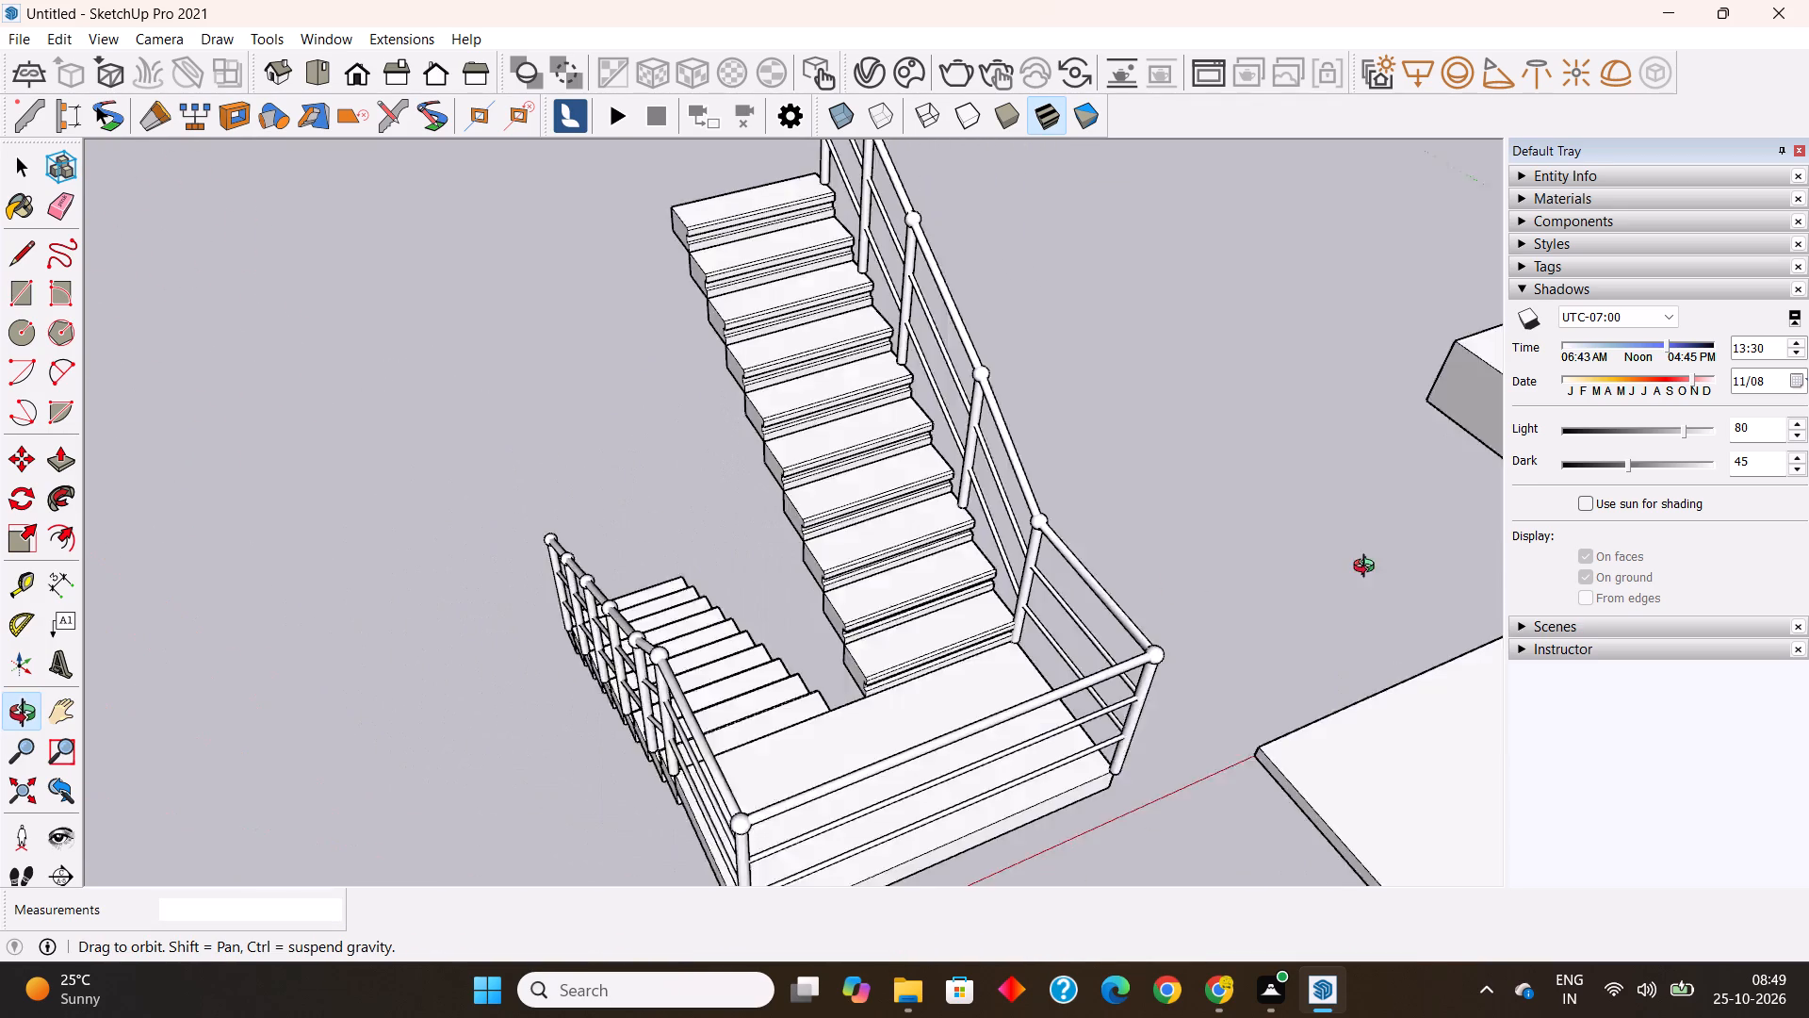
middle_click_drag(1368, 568, 1388, 552)
scroll(1071, 467, "down", 4)
middle_click_drag(813, 596, 1626, 629)
scroll(813, 597, "down", 1)
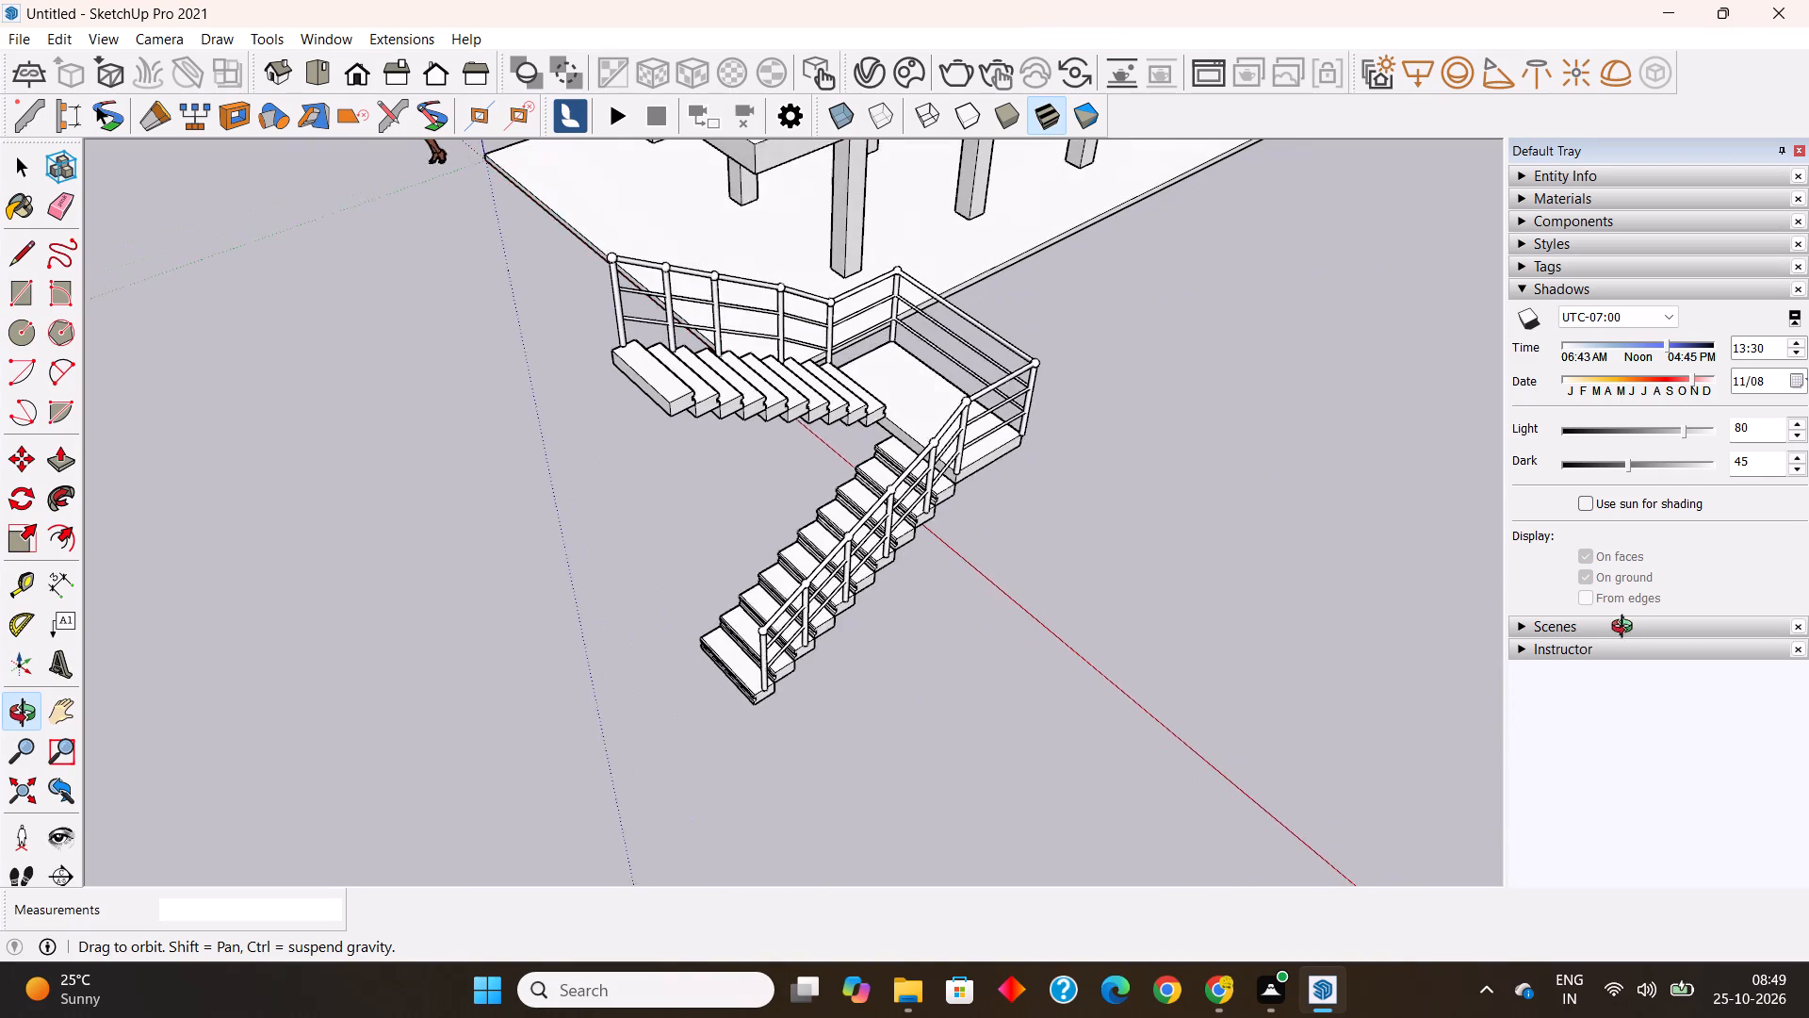
middle_click_drag(1626, 629, 1626, 628)
middle_click_drag(718, 670, 1540, 528)
scroll(1090, 561, "up", 2)
scroll(867, 526, "up", 7)
scroll(911, 630, "up", 3)
left_click(927, 643)
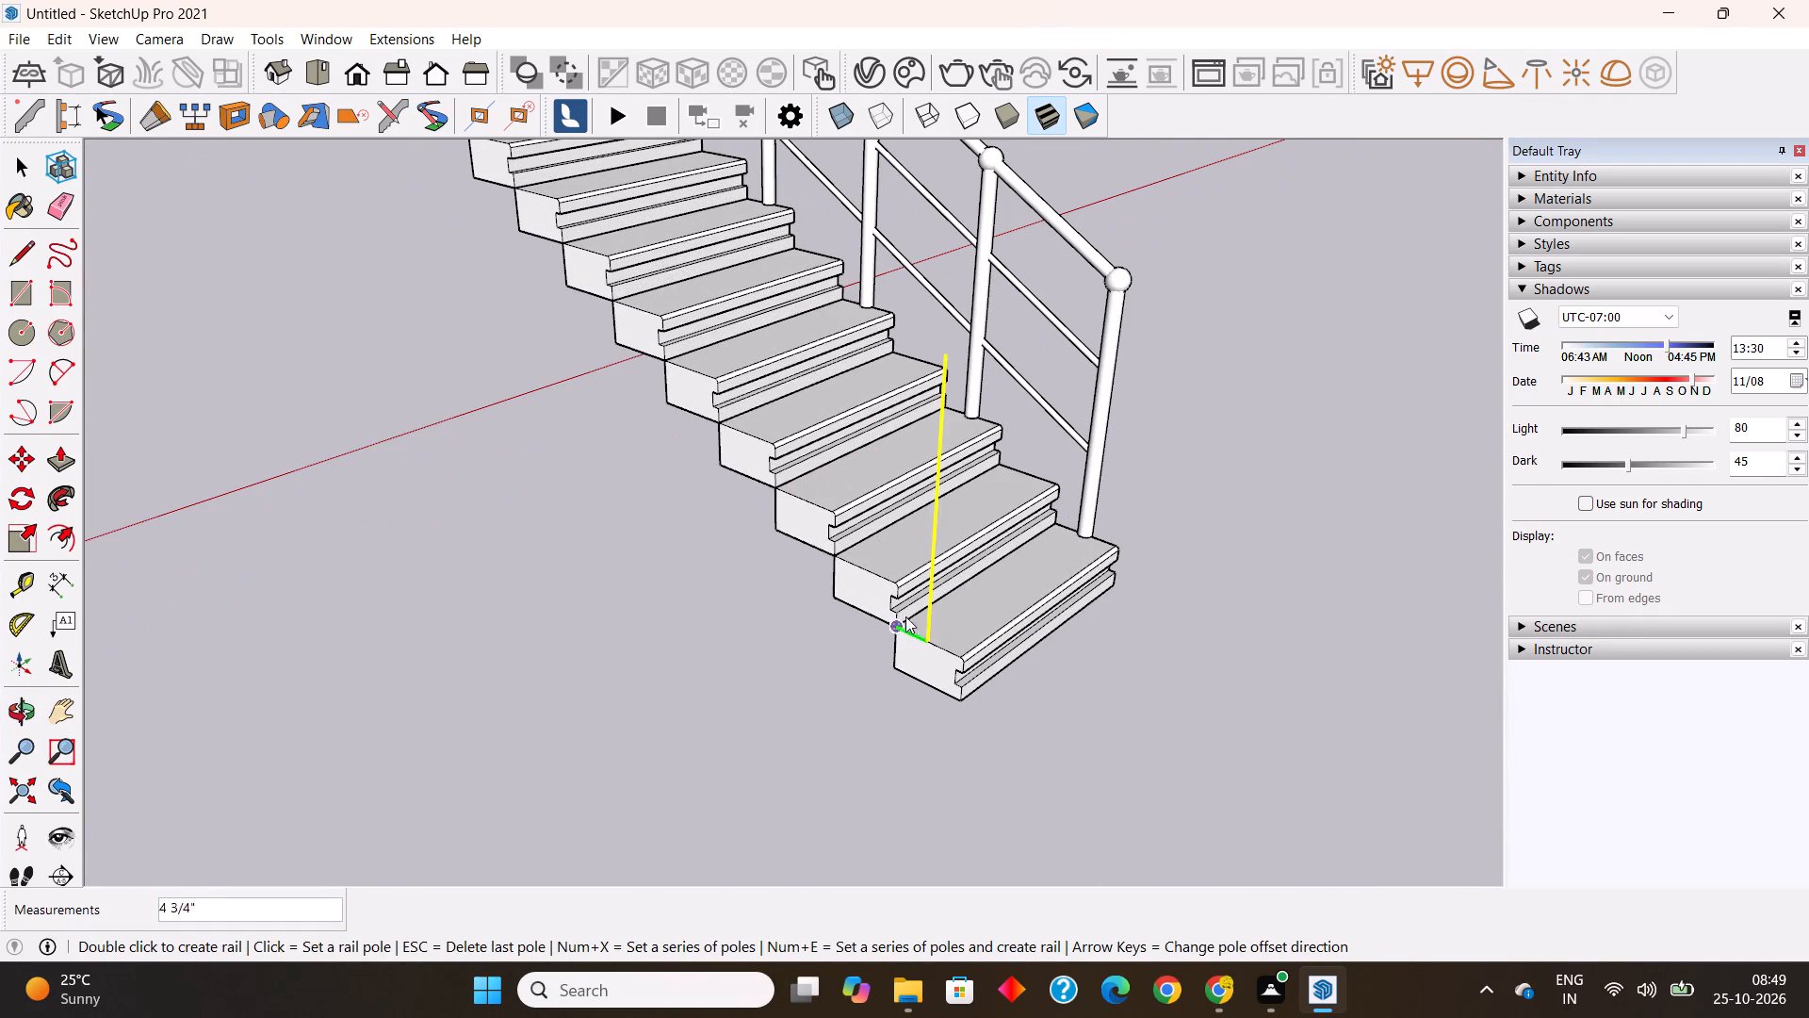
left_click(807, 504)
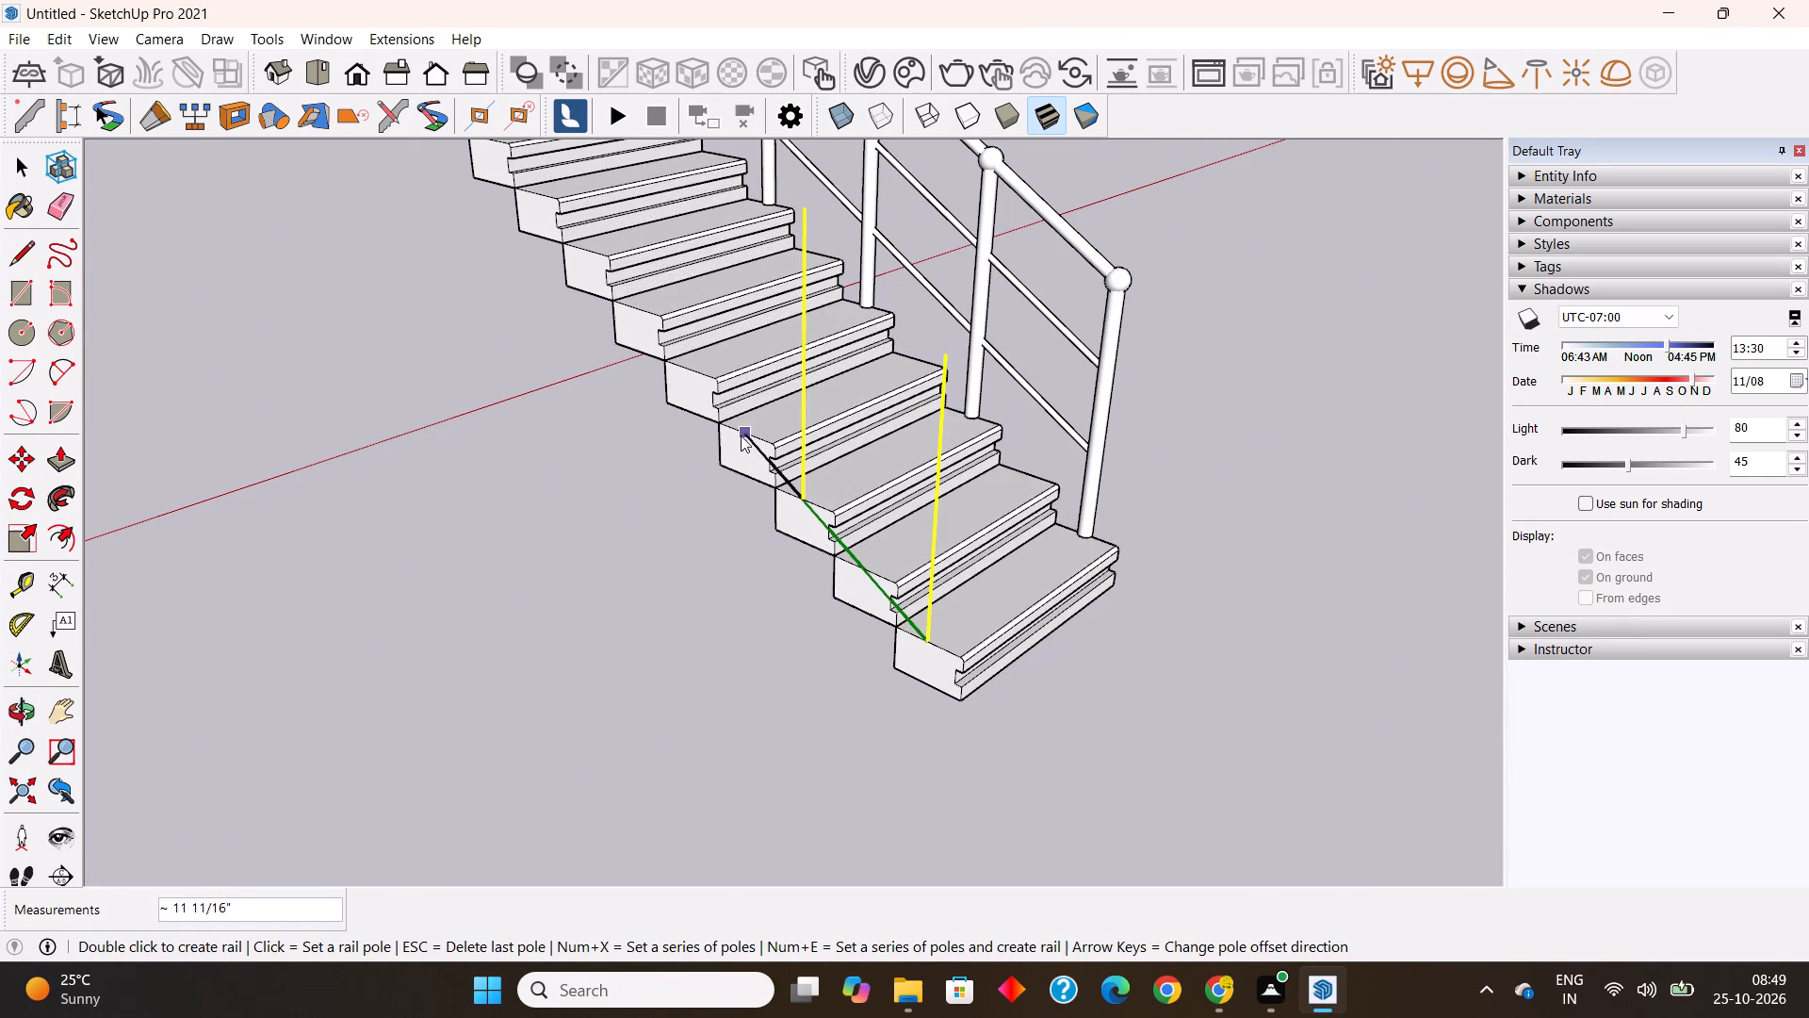
left_click(688, 373)
middle_click_drag(687, 373, 768, 497, "shift")
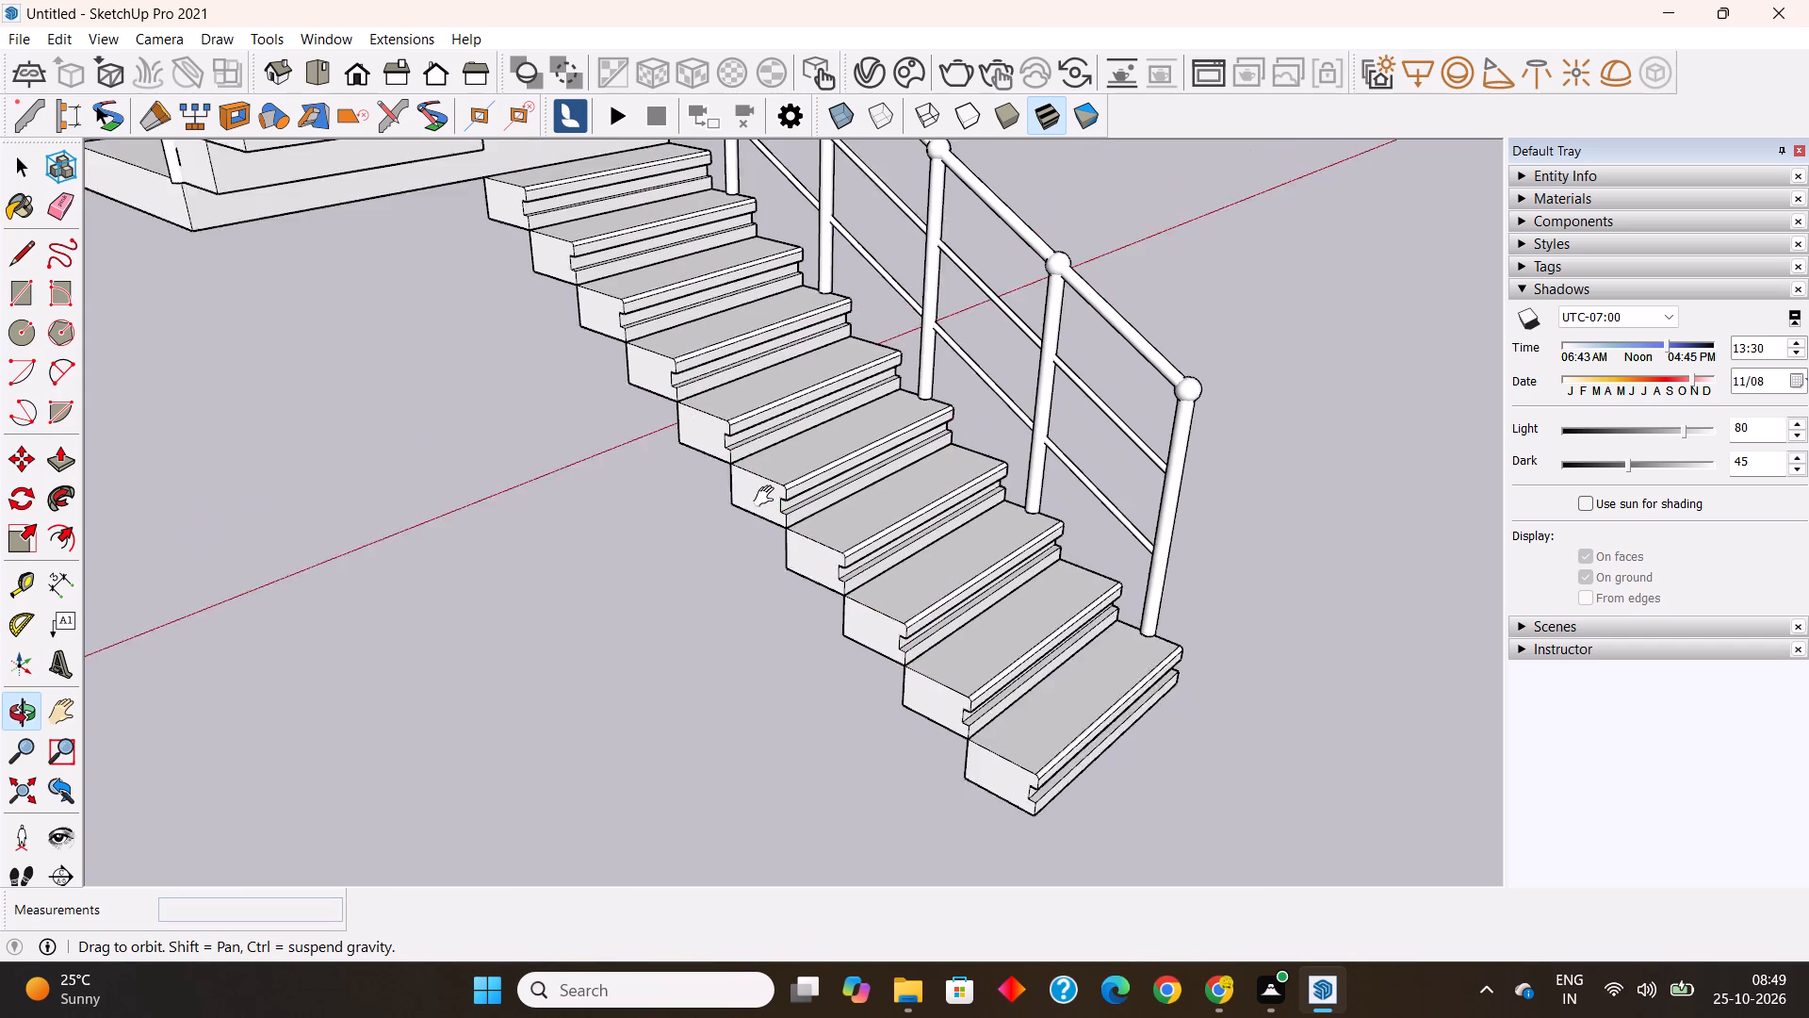
middle_click_drag(768, 497, 836, 584, "shift")
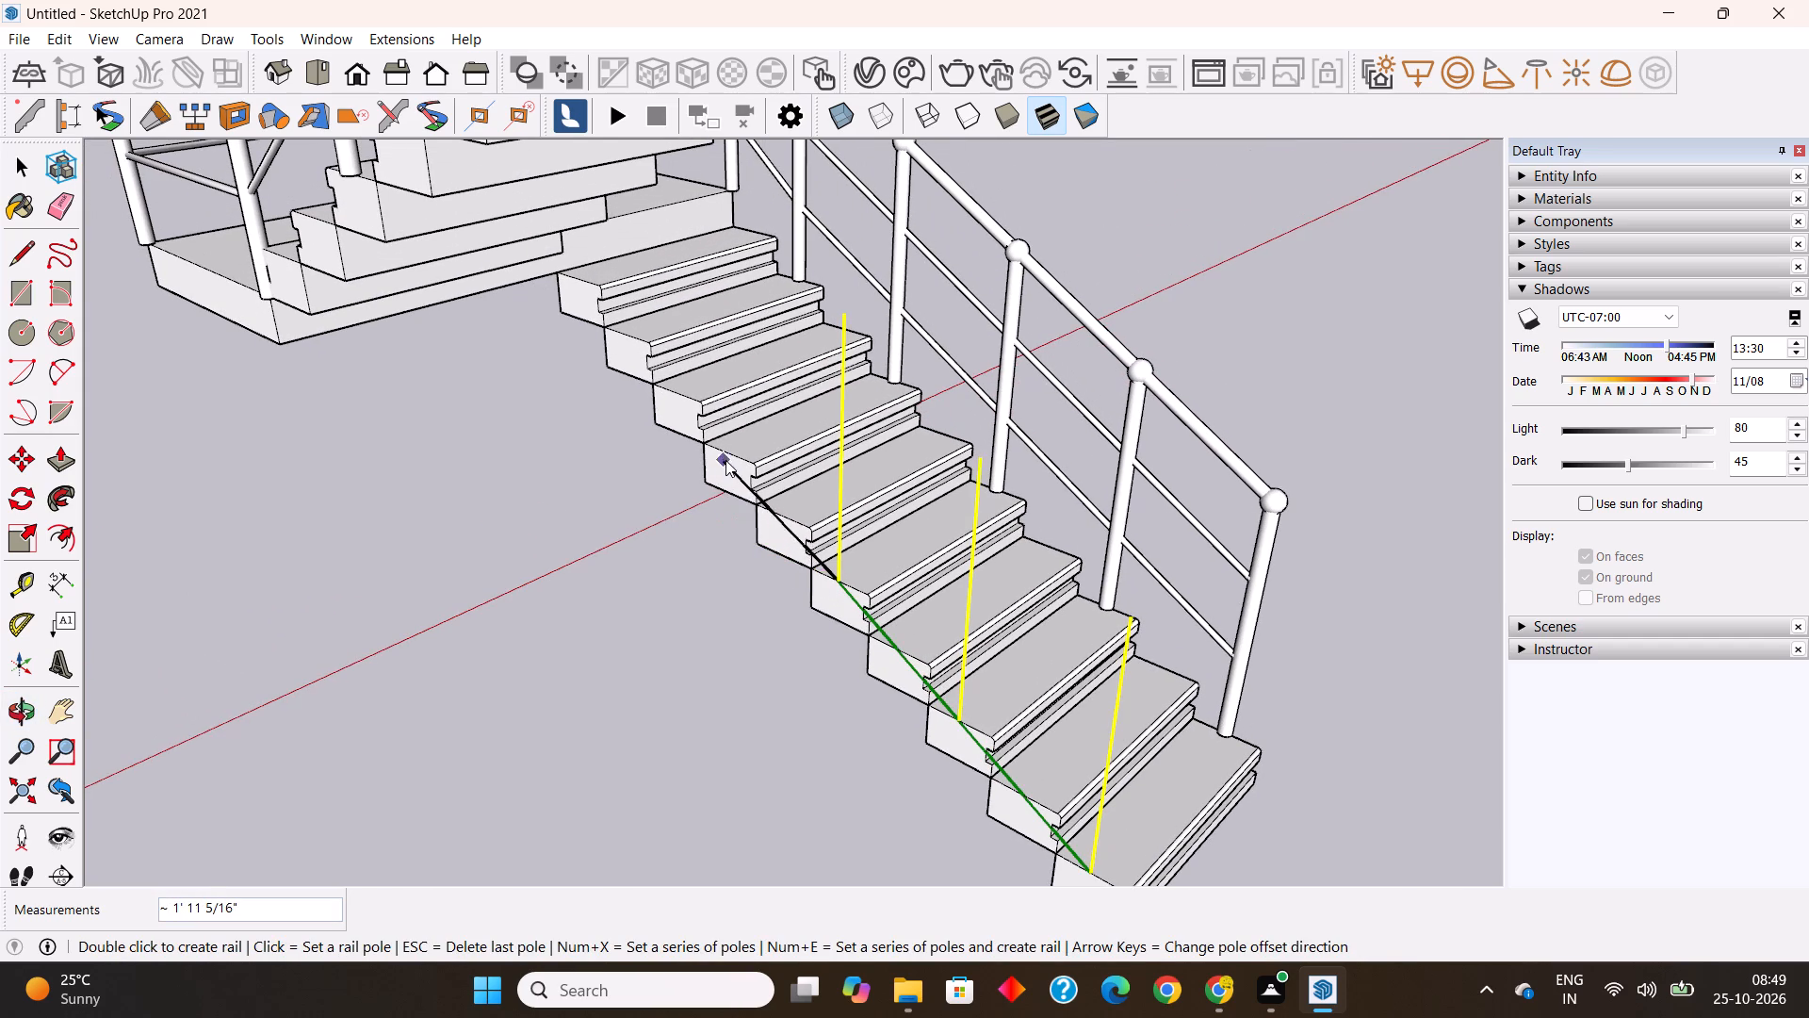
left_click(725, 455)
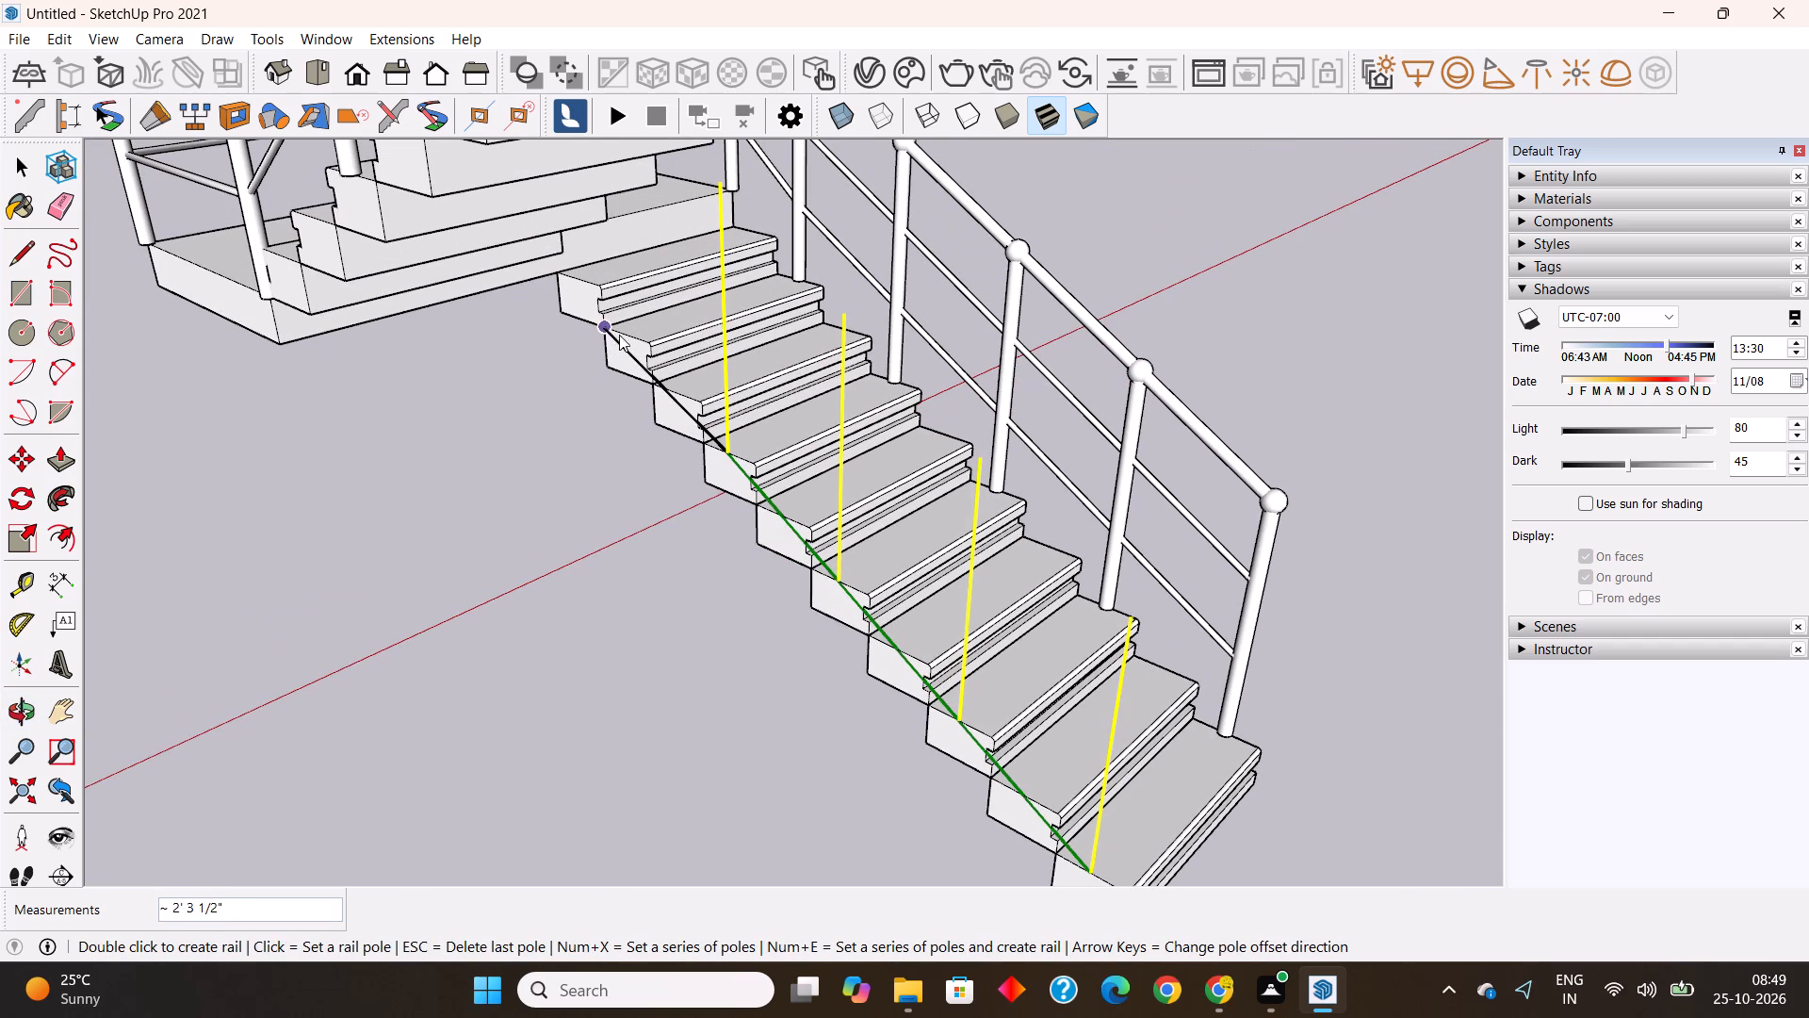
left_click(625, 334)
Continue the inner rail across the landing's edge, setting one pole at the first flight's top and another at the second flight's base.
middle_click_drag(625, 334, 601, 461, "shift")
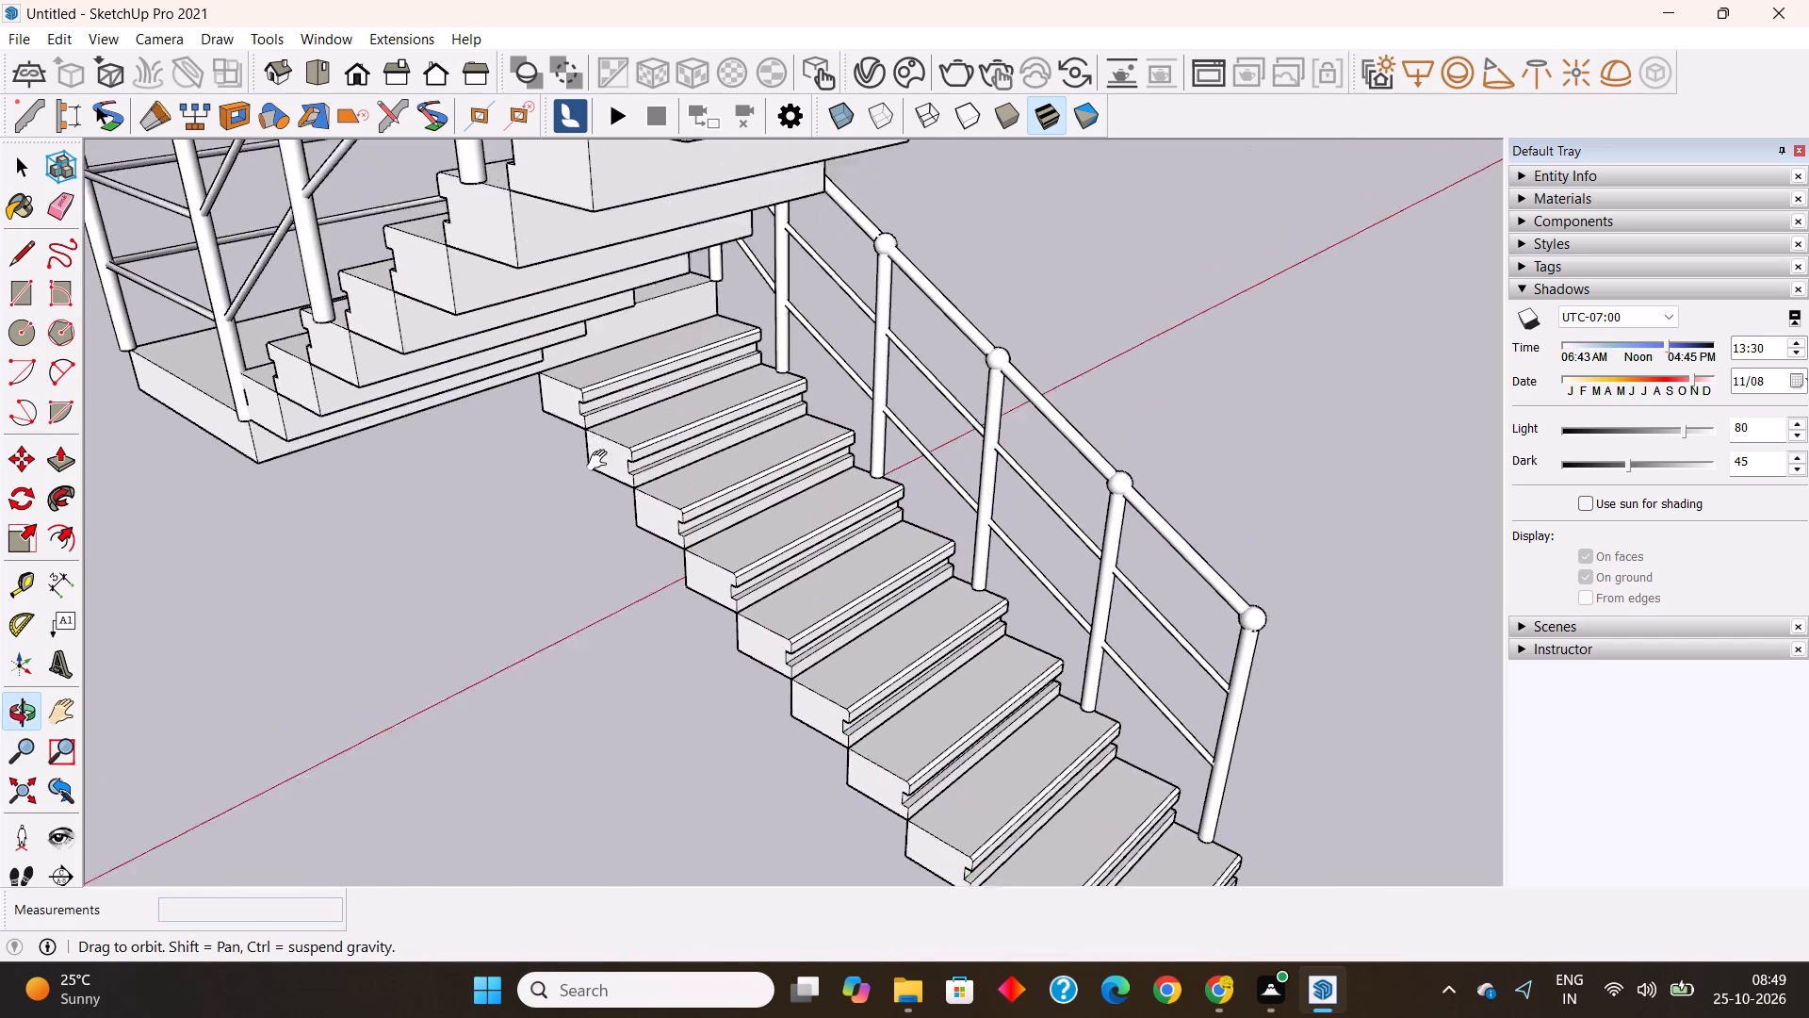
middle_click_drag(601, 461, 590, 517, "shift")
middle_click_drag(588, 516, 266, 520)
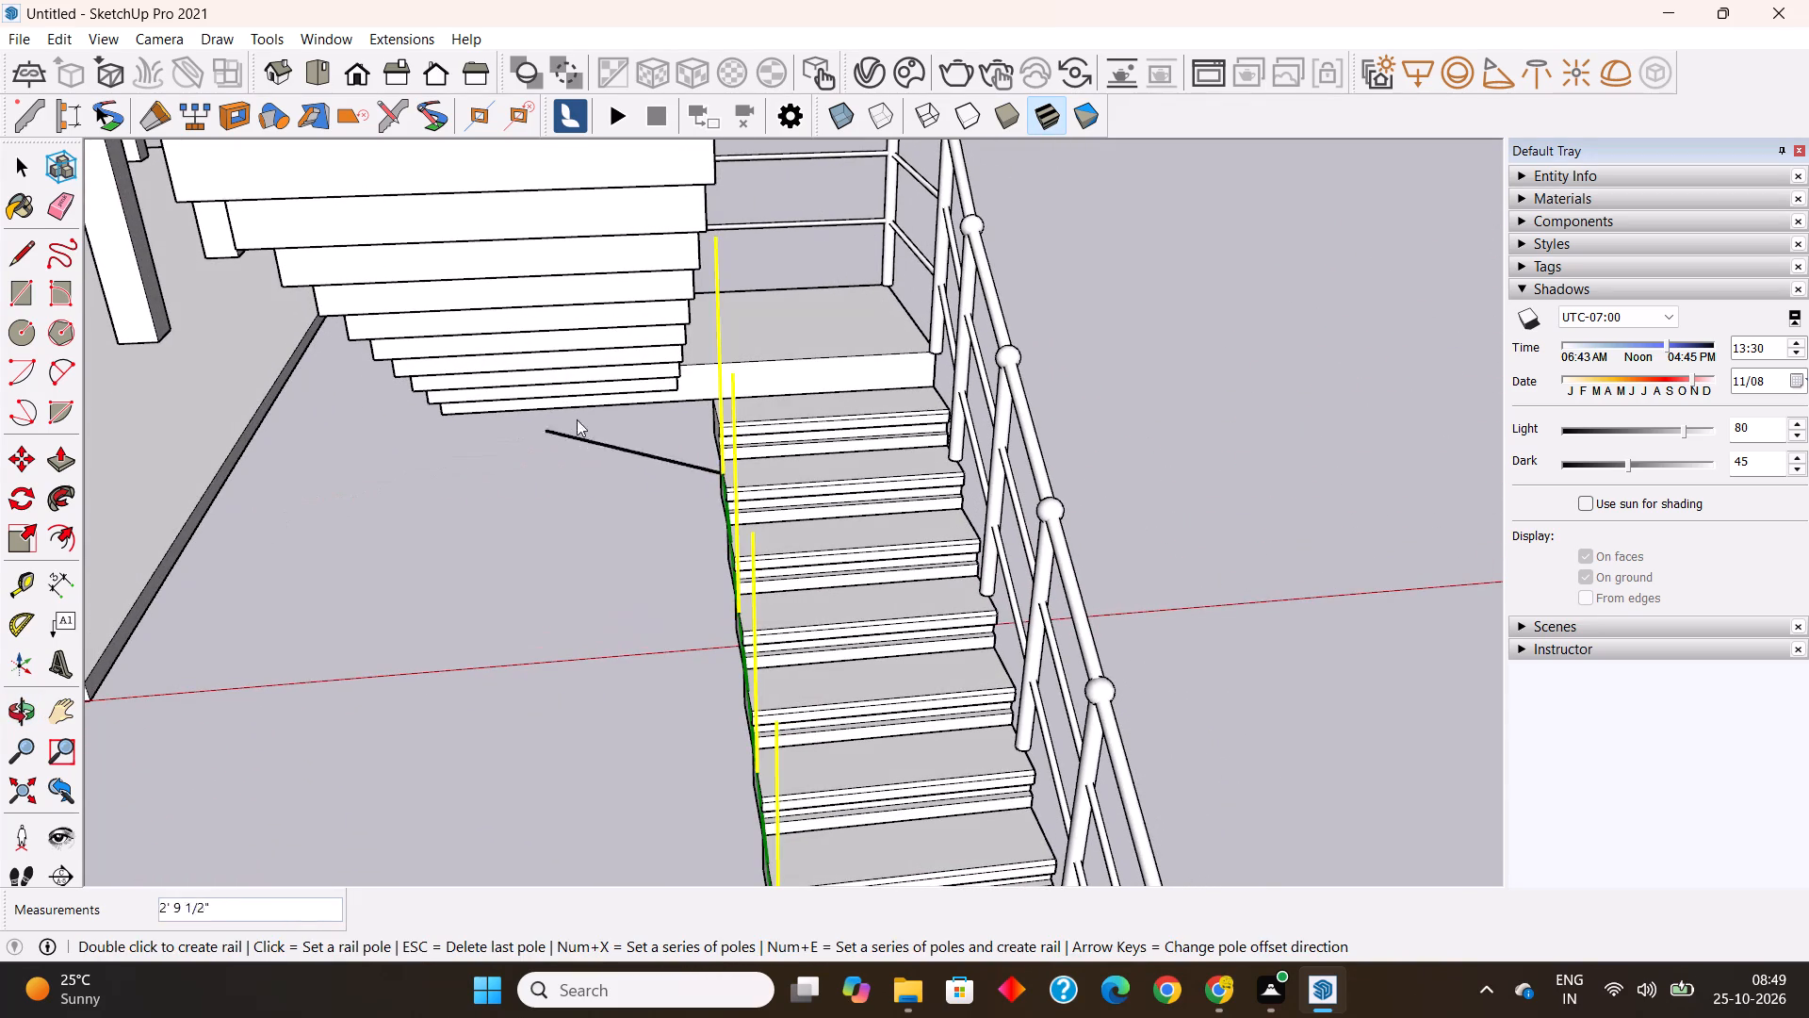
scroll(684, 356, "up", 4)
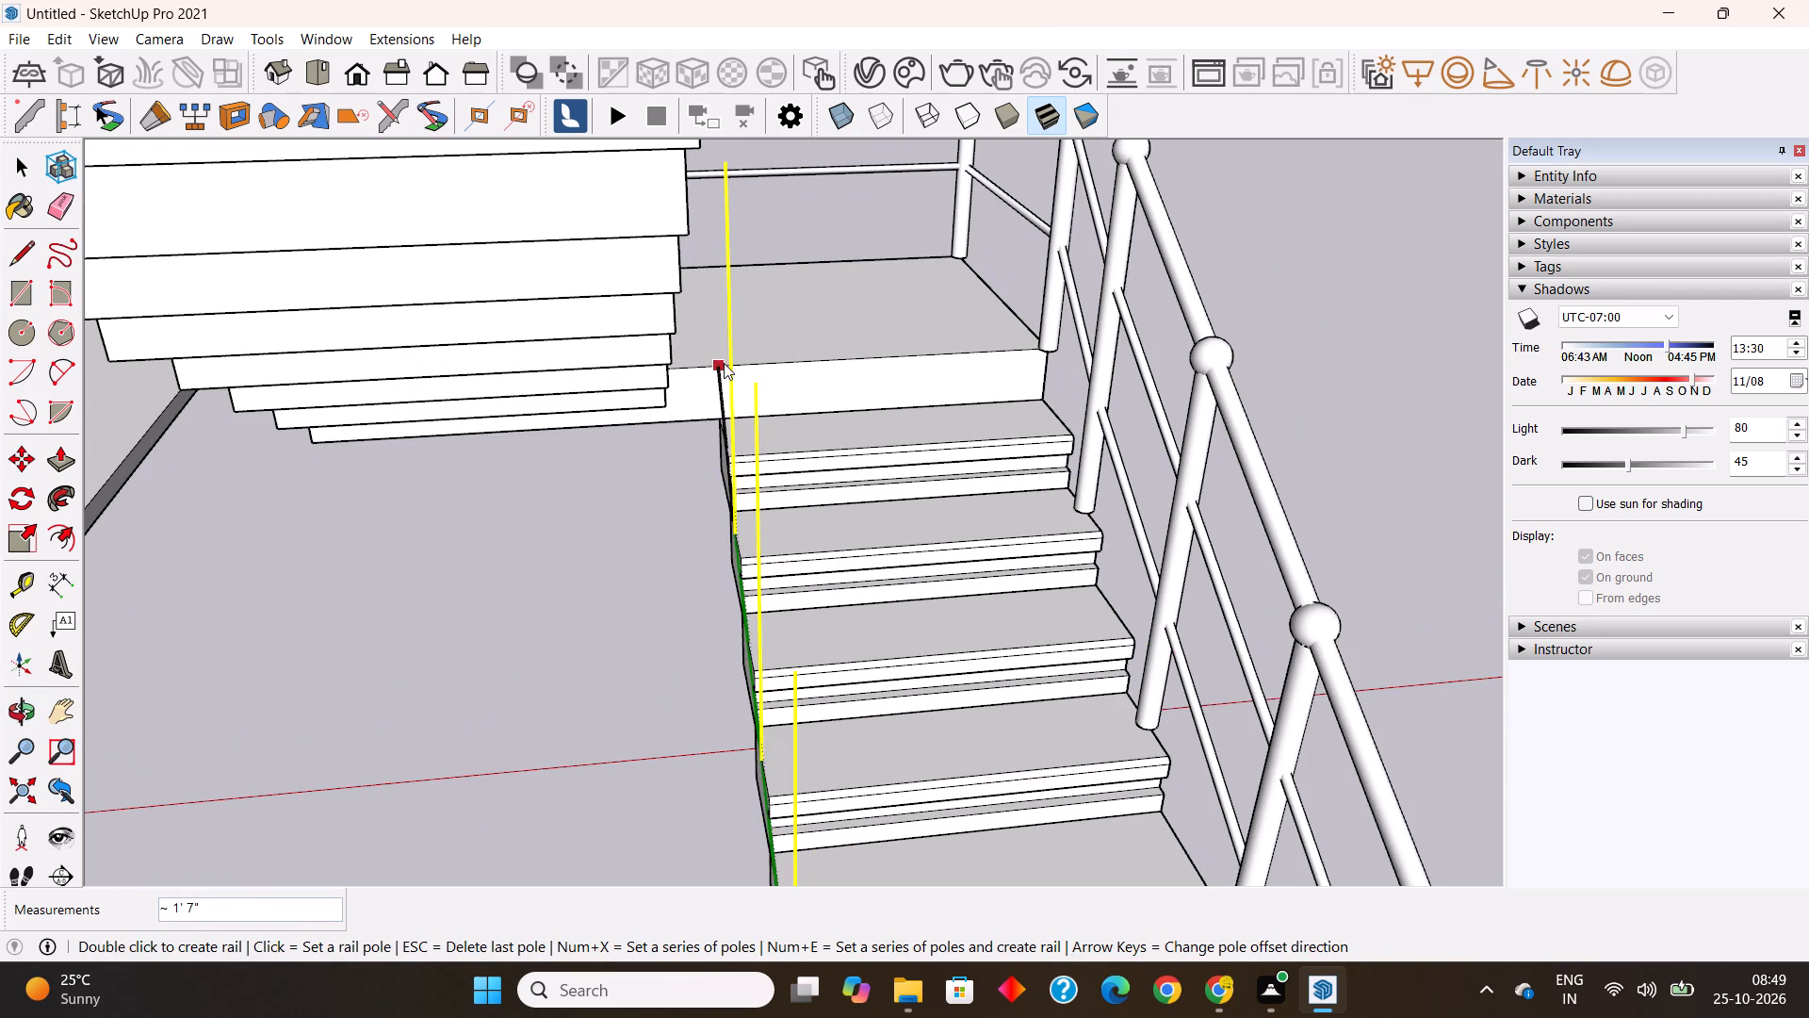
middle_click_drag(724, 363, 879, 142)
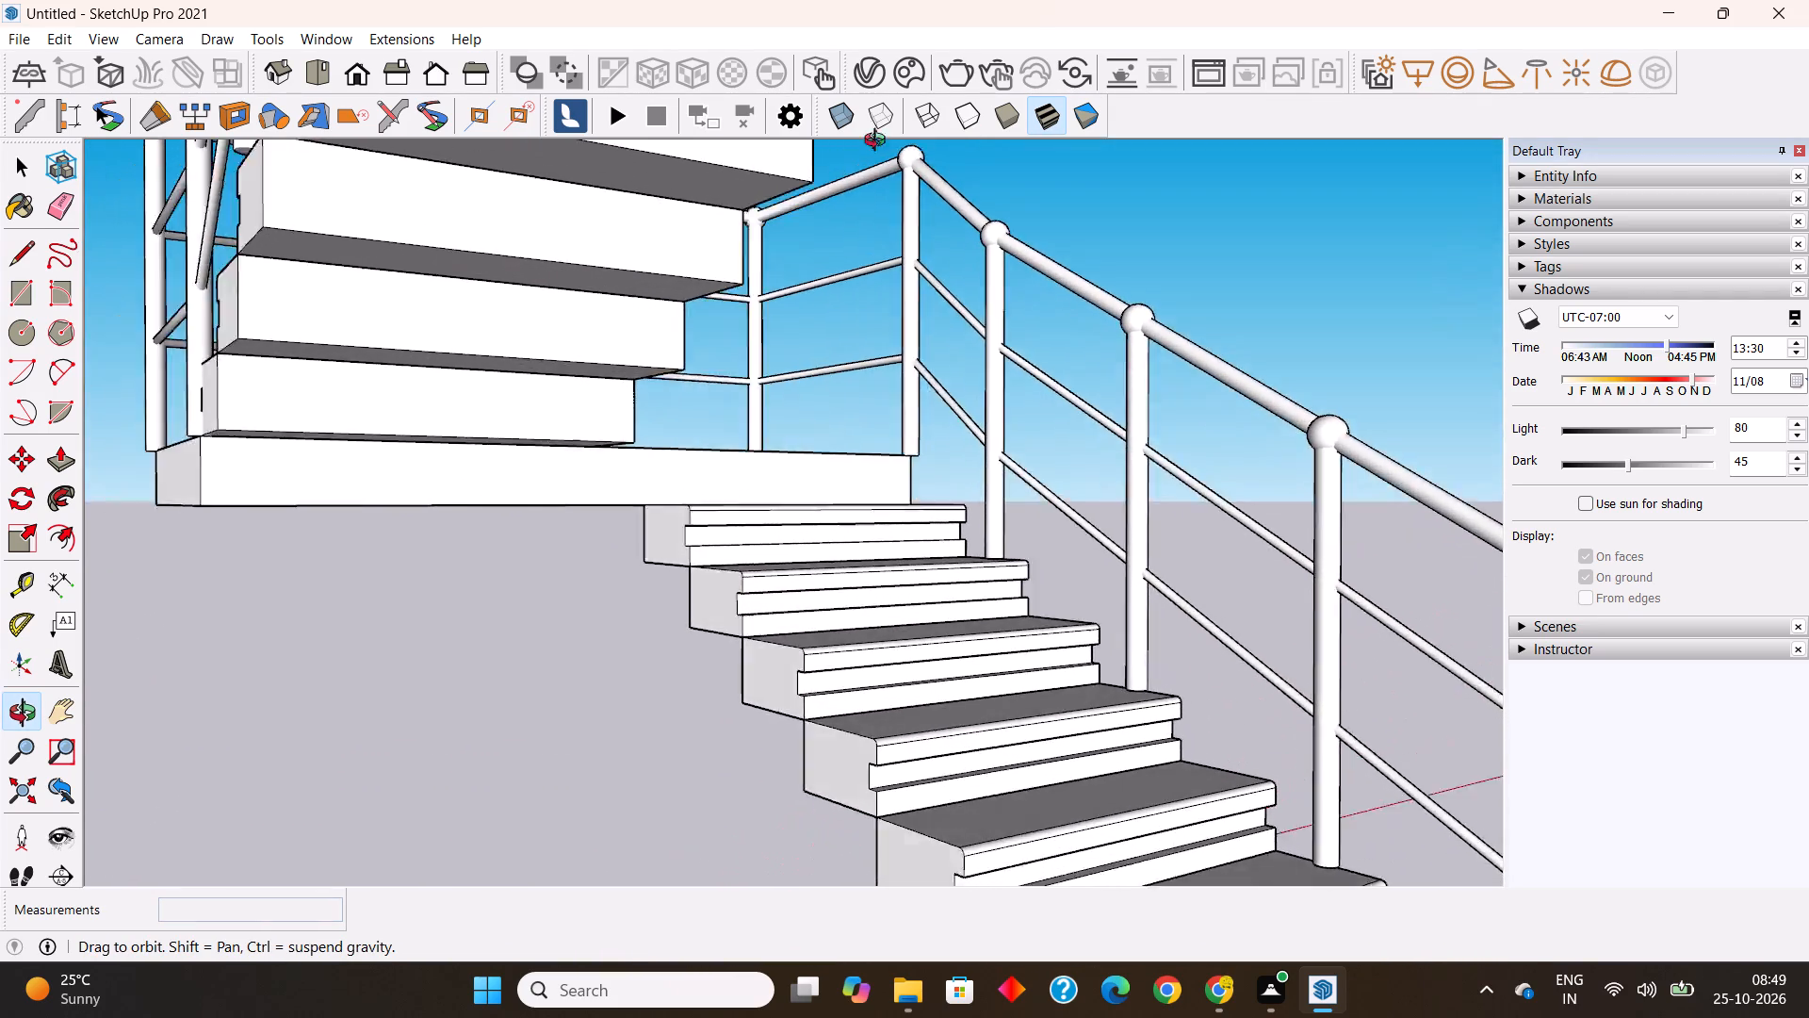
middle_click_drag(879, 142, 845, 122)
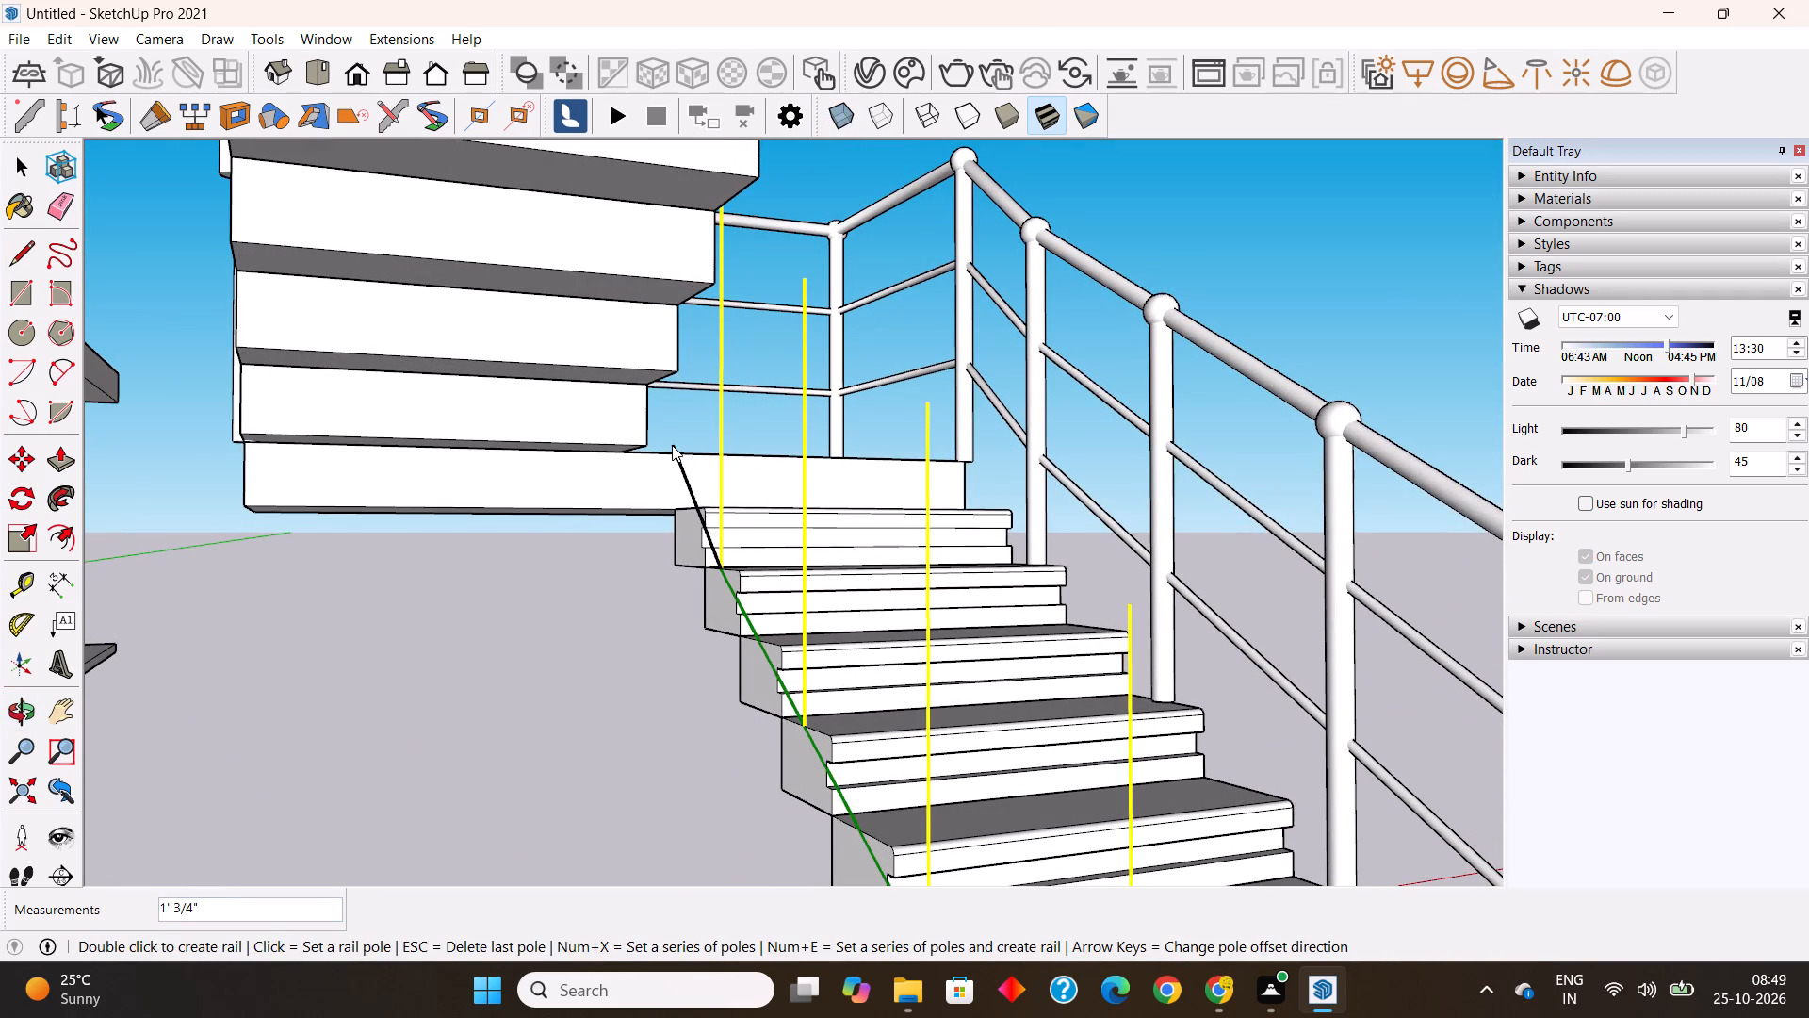
left_click(672, 449)
middle_click_drag(673, 449, 613, 487, "shift")
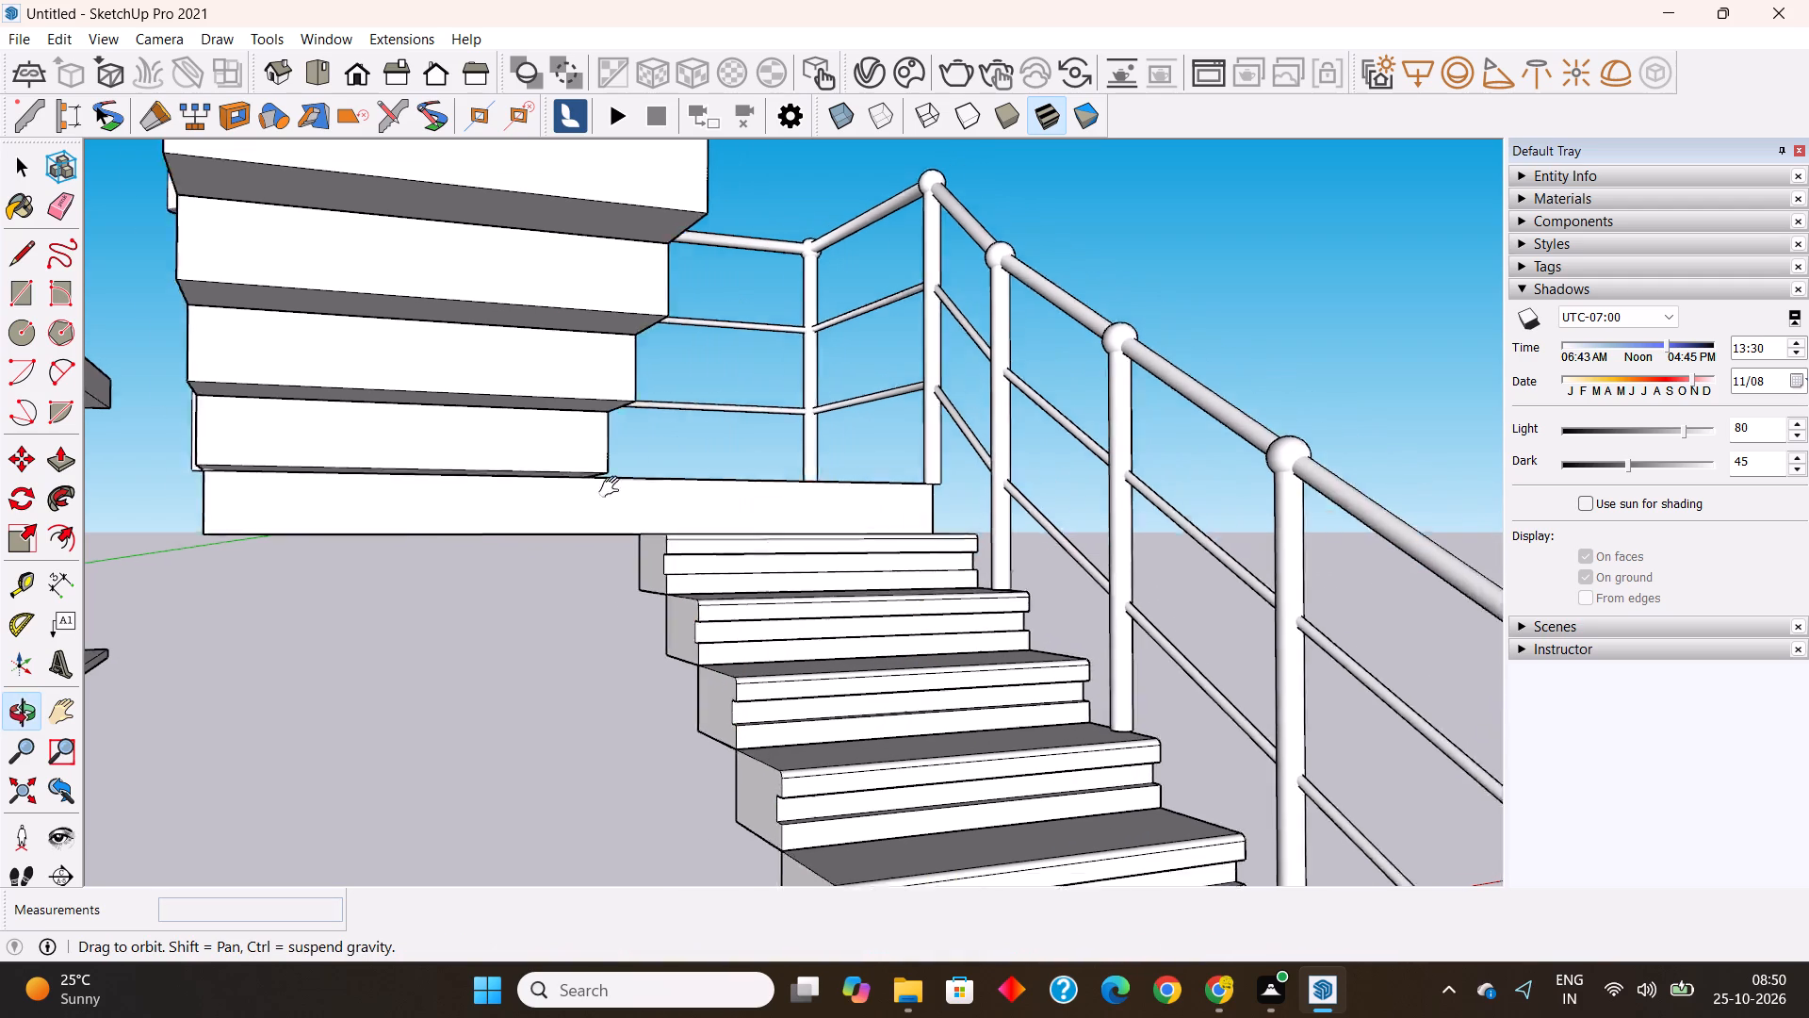
middle_click_drag(613, 487, 622, 496, "shift")
middle_click_drag(622, 496, 99, 701, "alt")
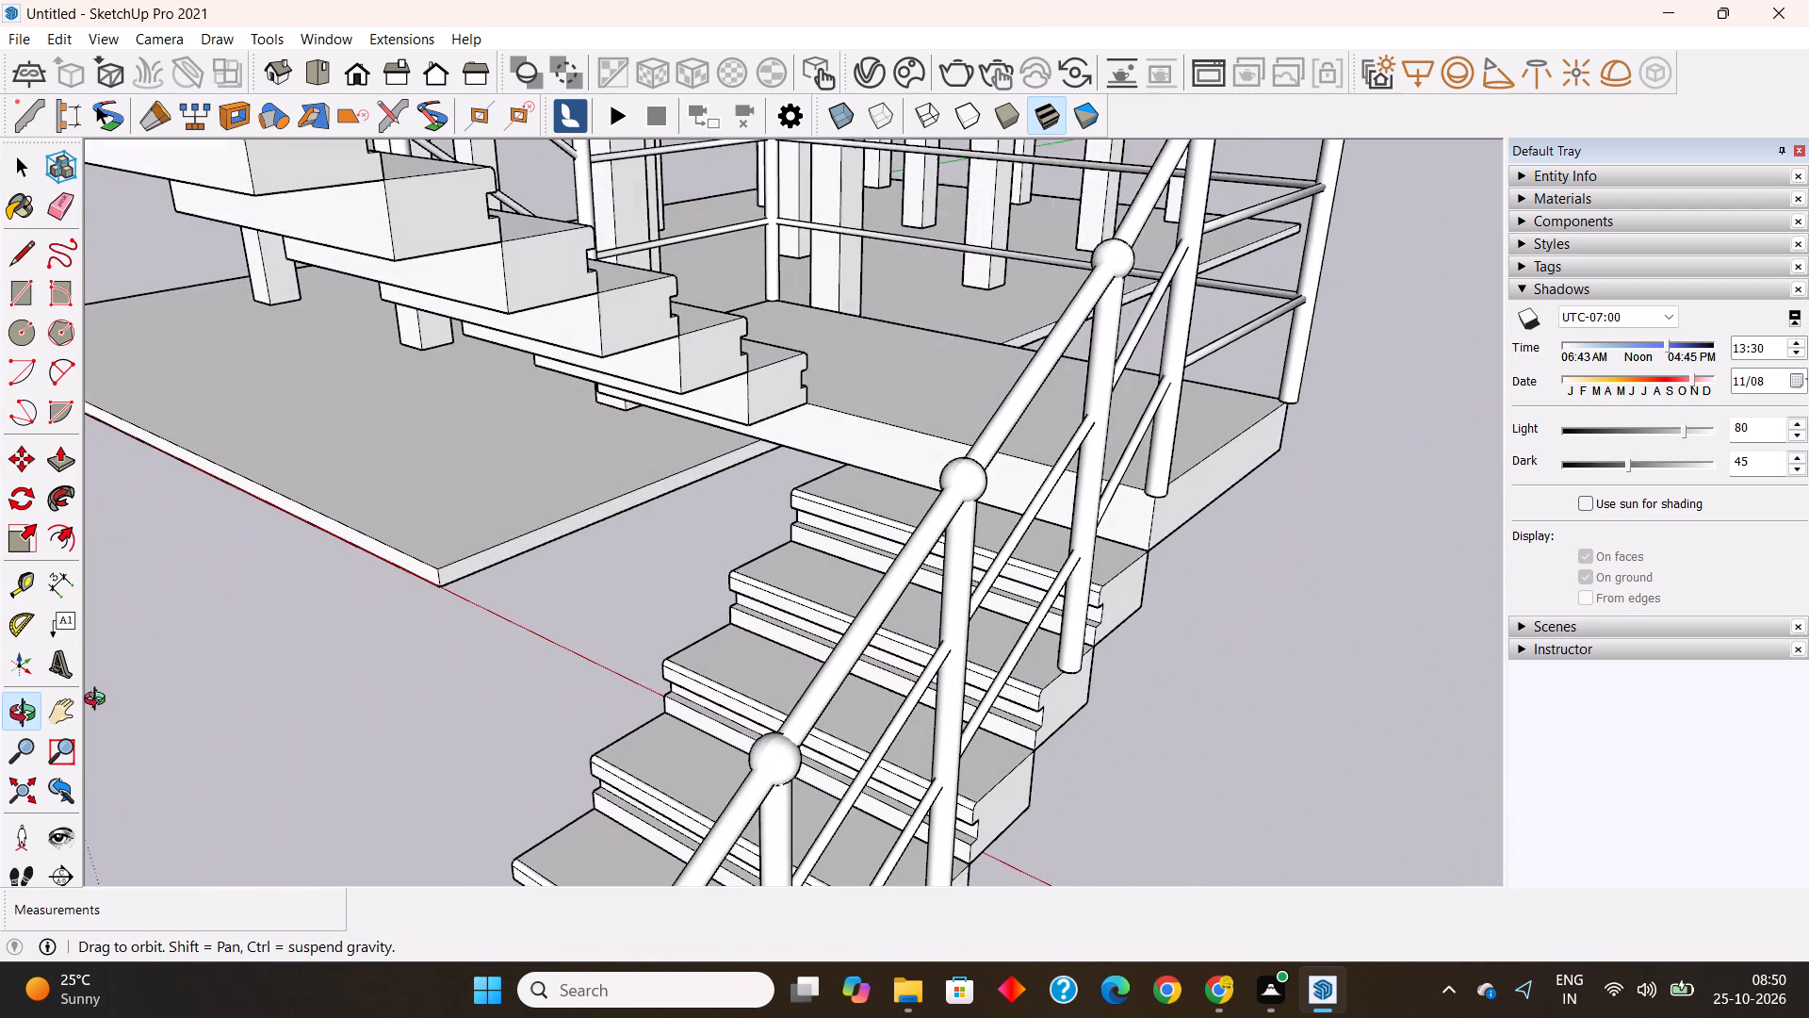
middle_click_drag(99, 701, 101, 702, "alt")
scroll(842, 383, "up", 4)
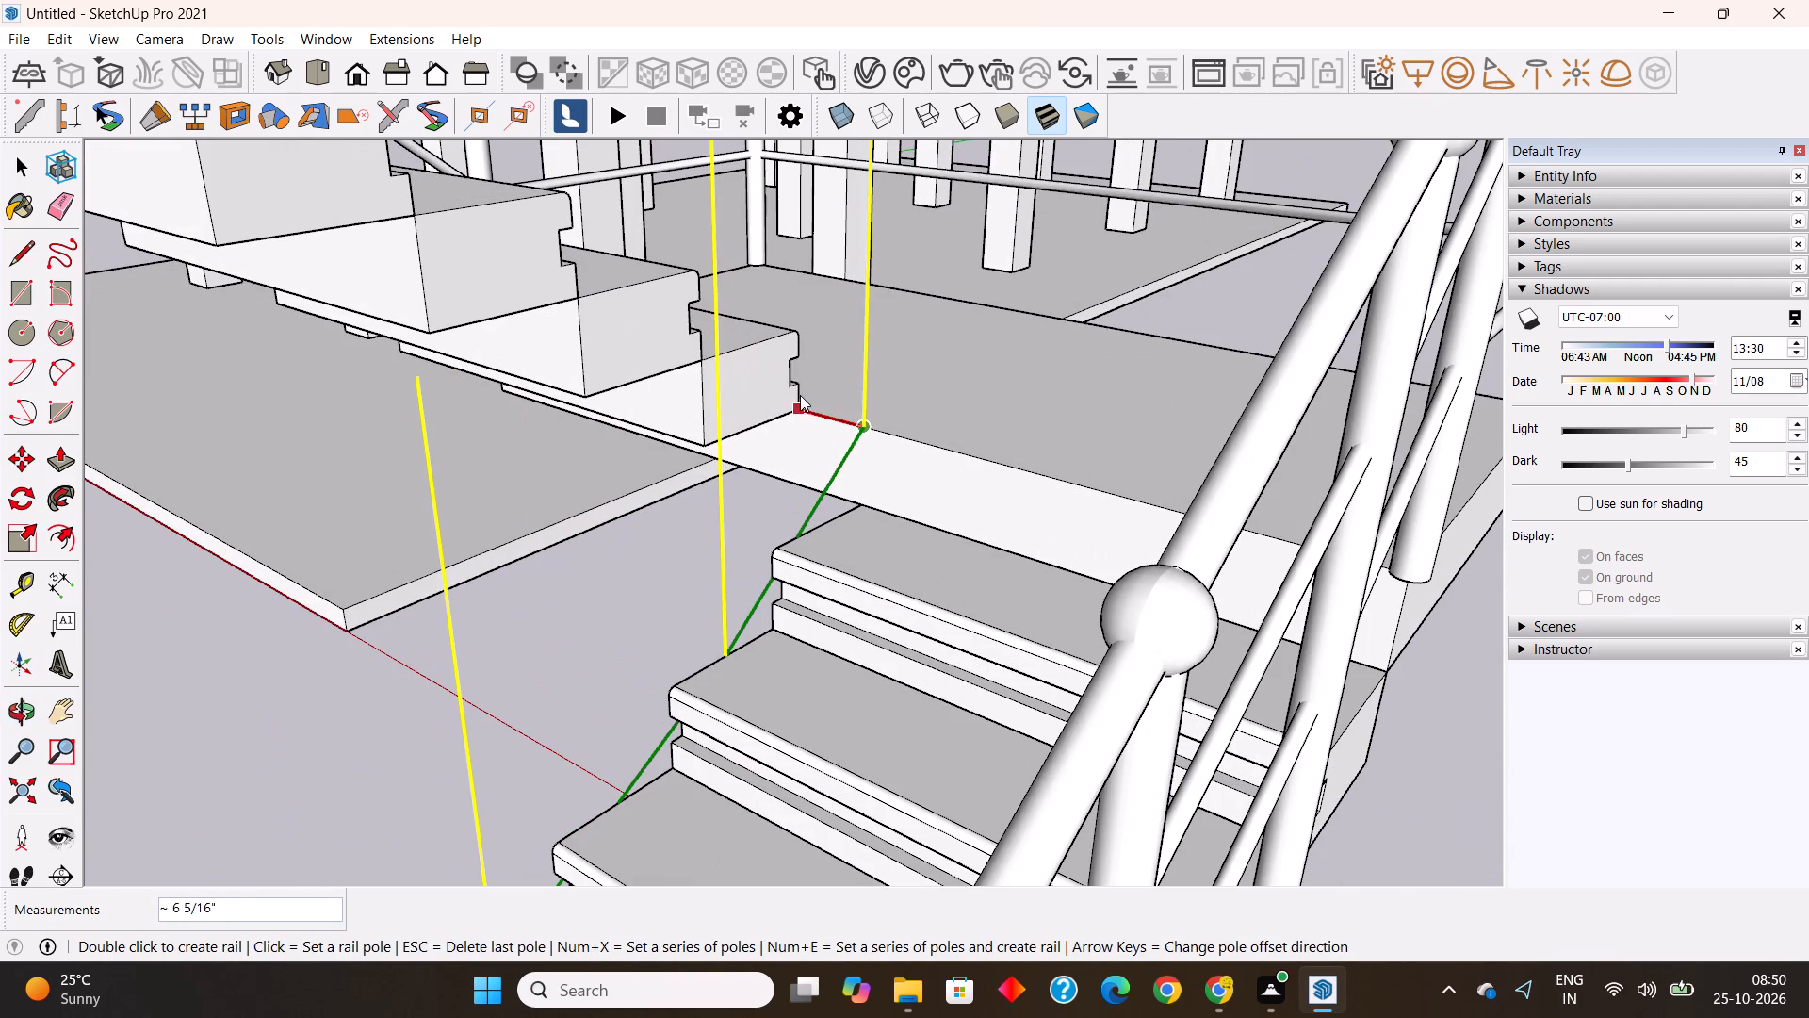
left_click(798, 402)
middle_click_drag(798, 402, 481, 533, "alt")
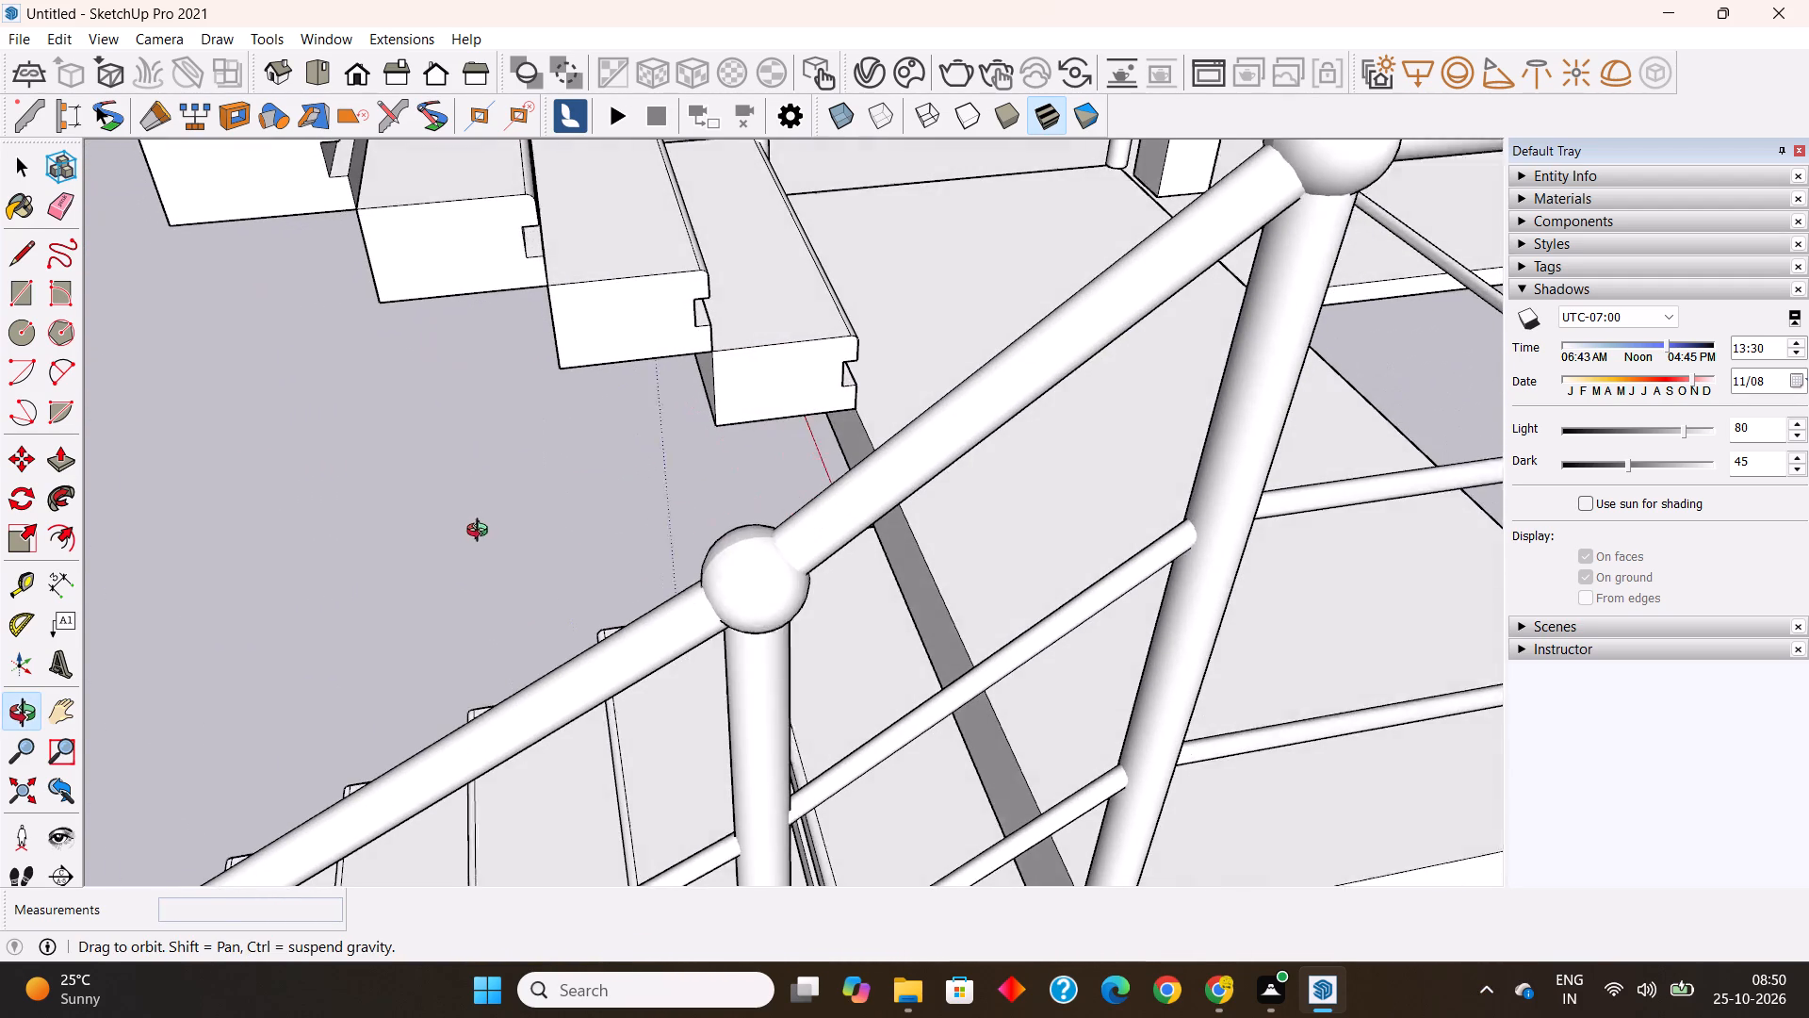
middle_click_drag(481, 533, 479, 534, "alt")
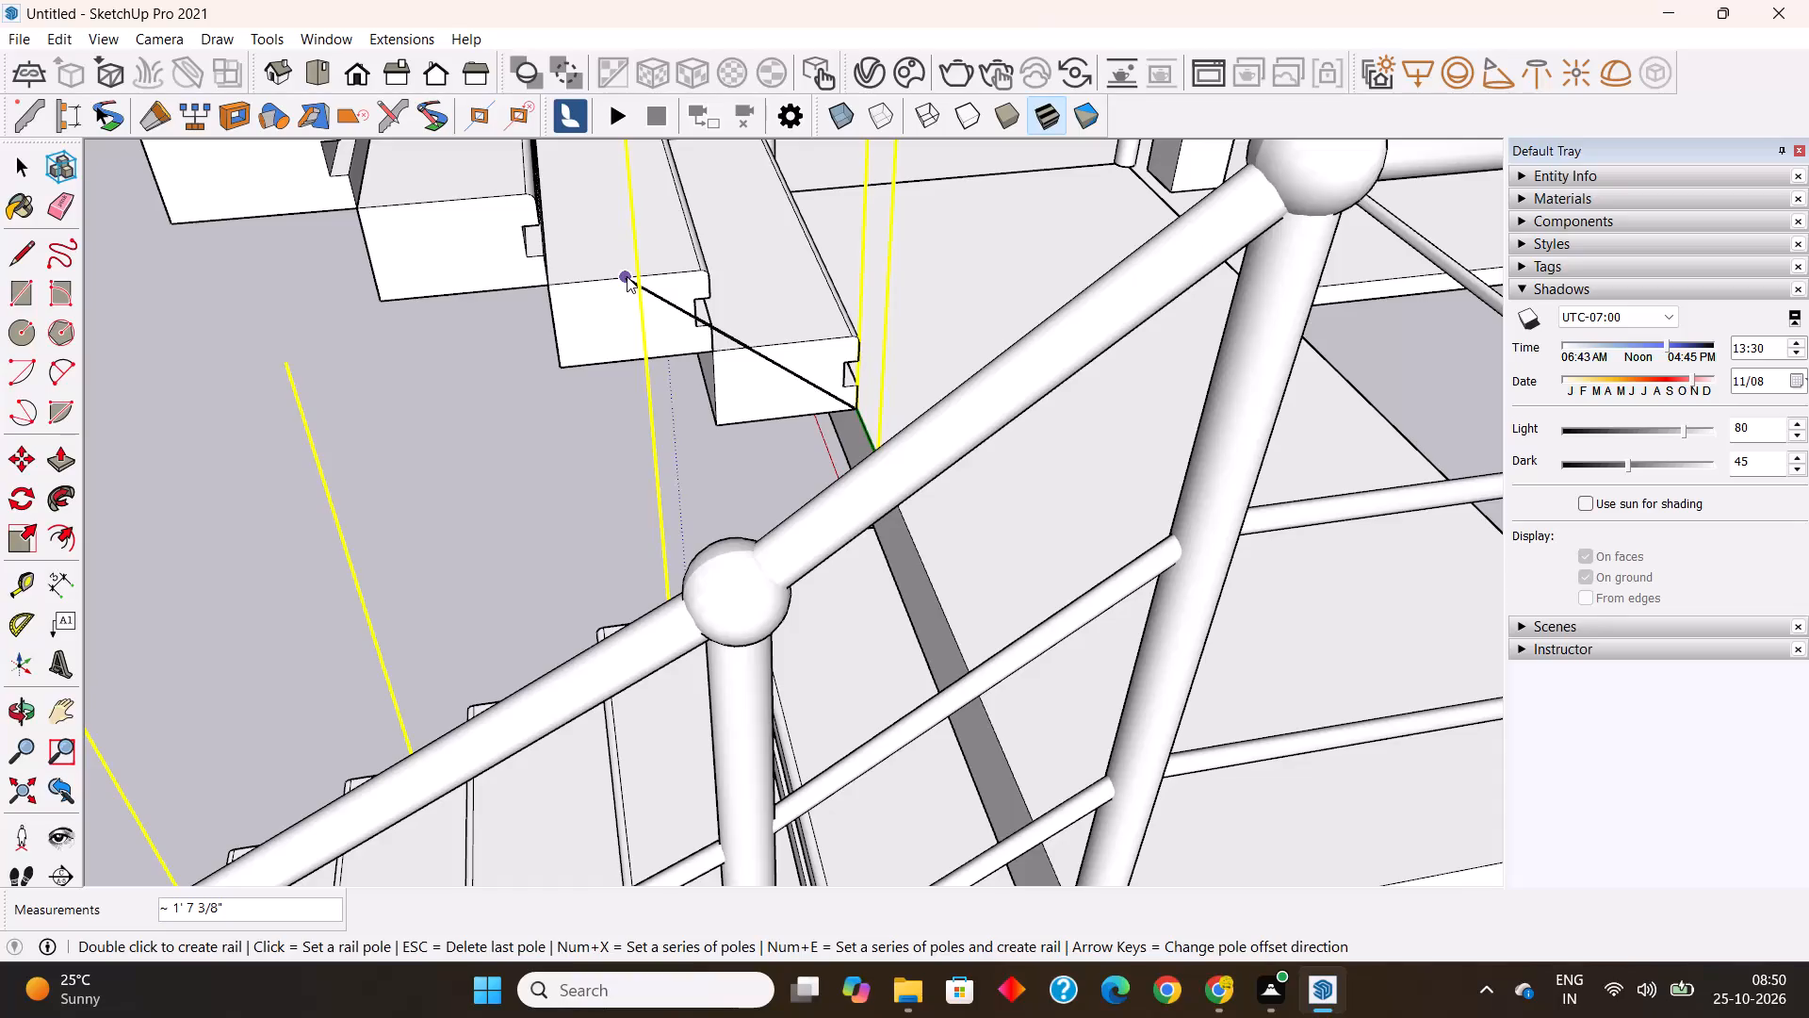
Set rail poles on the second flight's third, sixth, eighth and top steps along the inner side and create the rail.
scroll(627, 276, "down", 5)
middle_click_drag(627, 276, 706, 473, "shift")
scroll(706, 473, "down", 1)
left_click(607, 437)
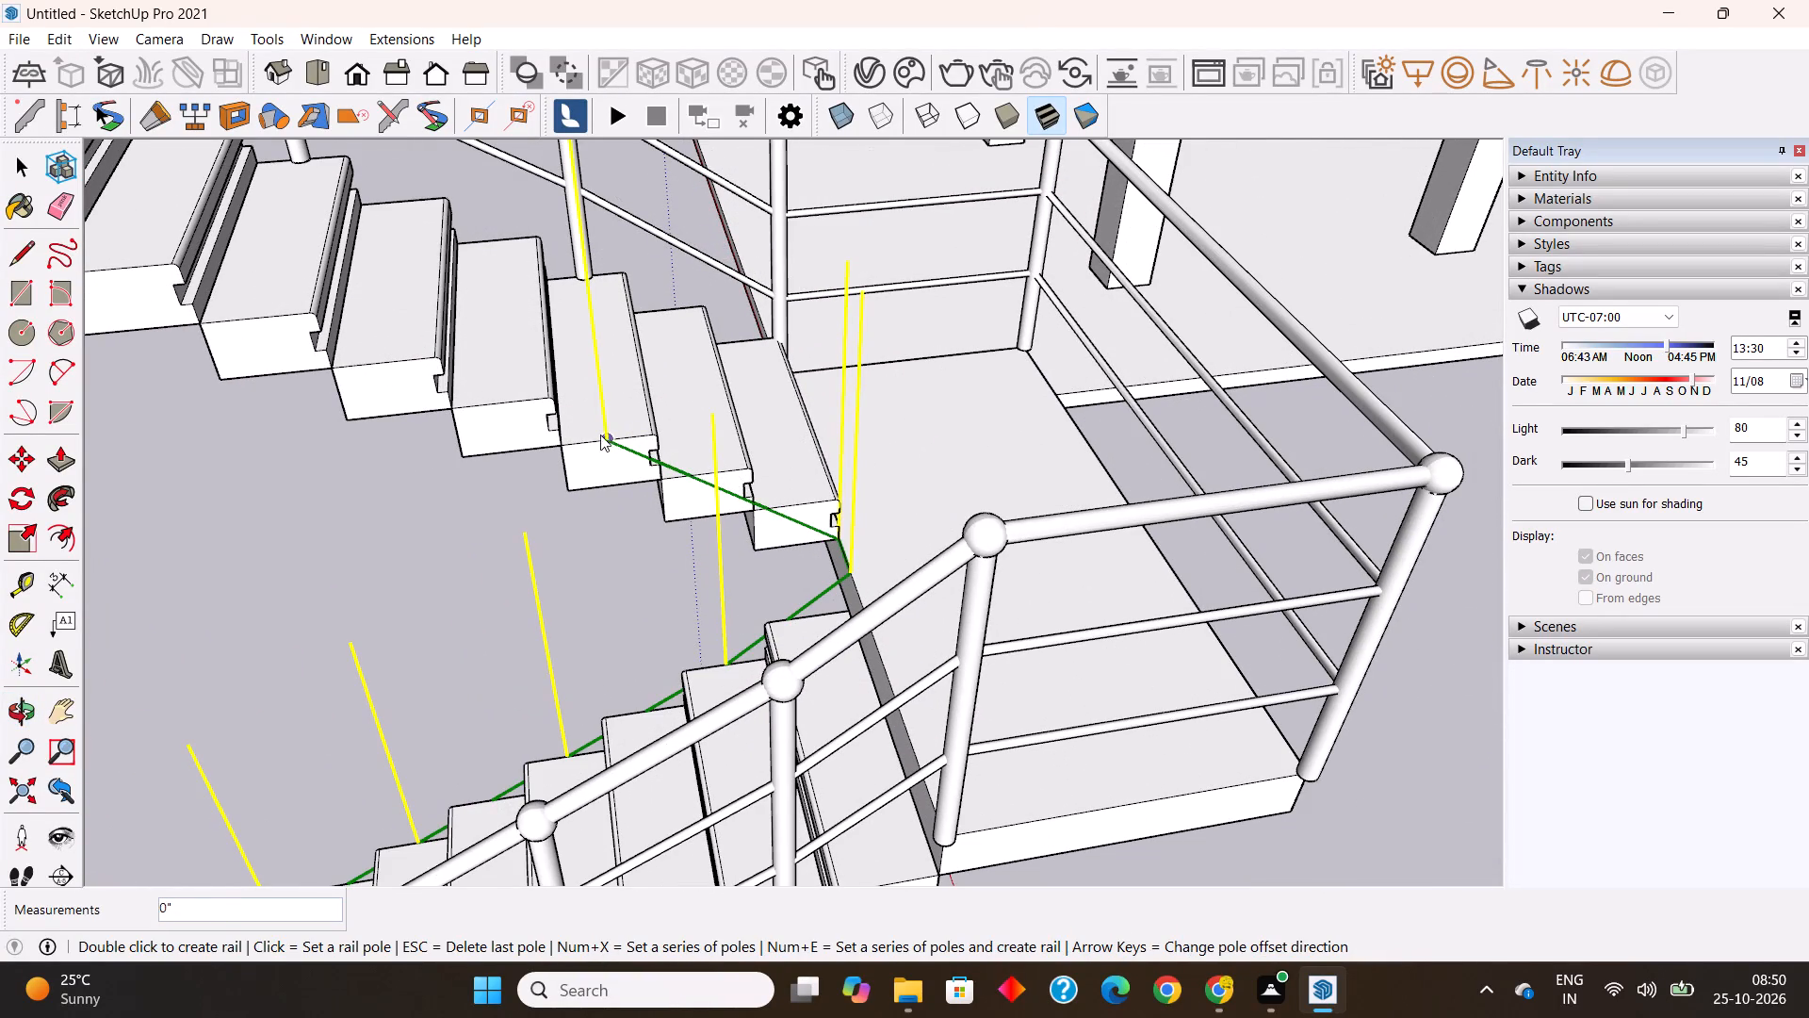
scroll(534, 402, "down", 4)
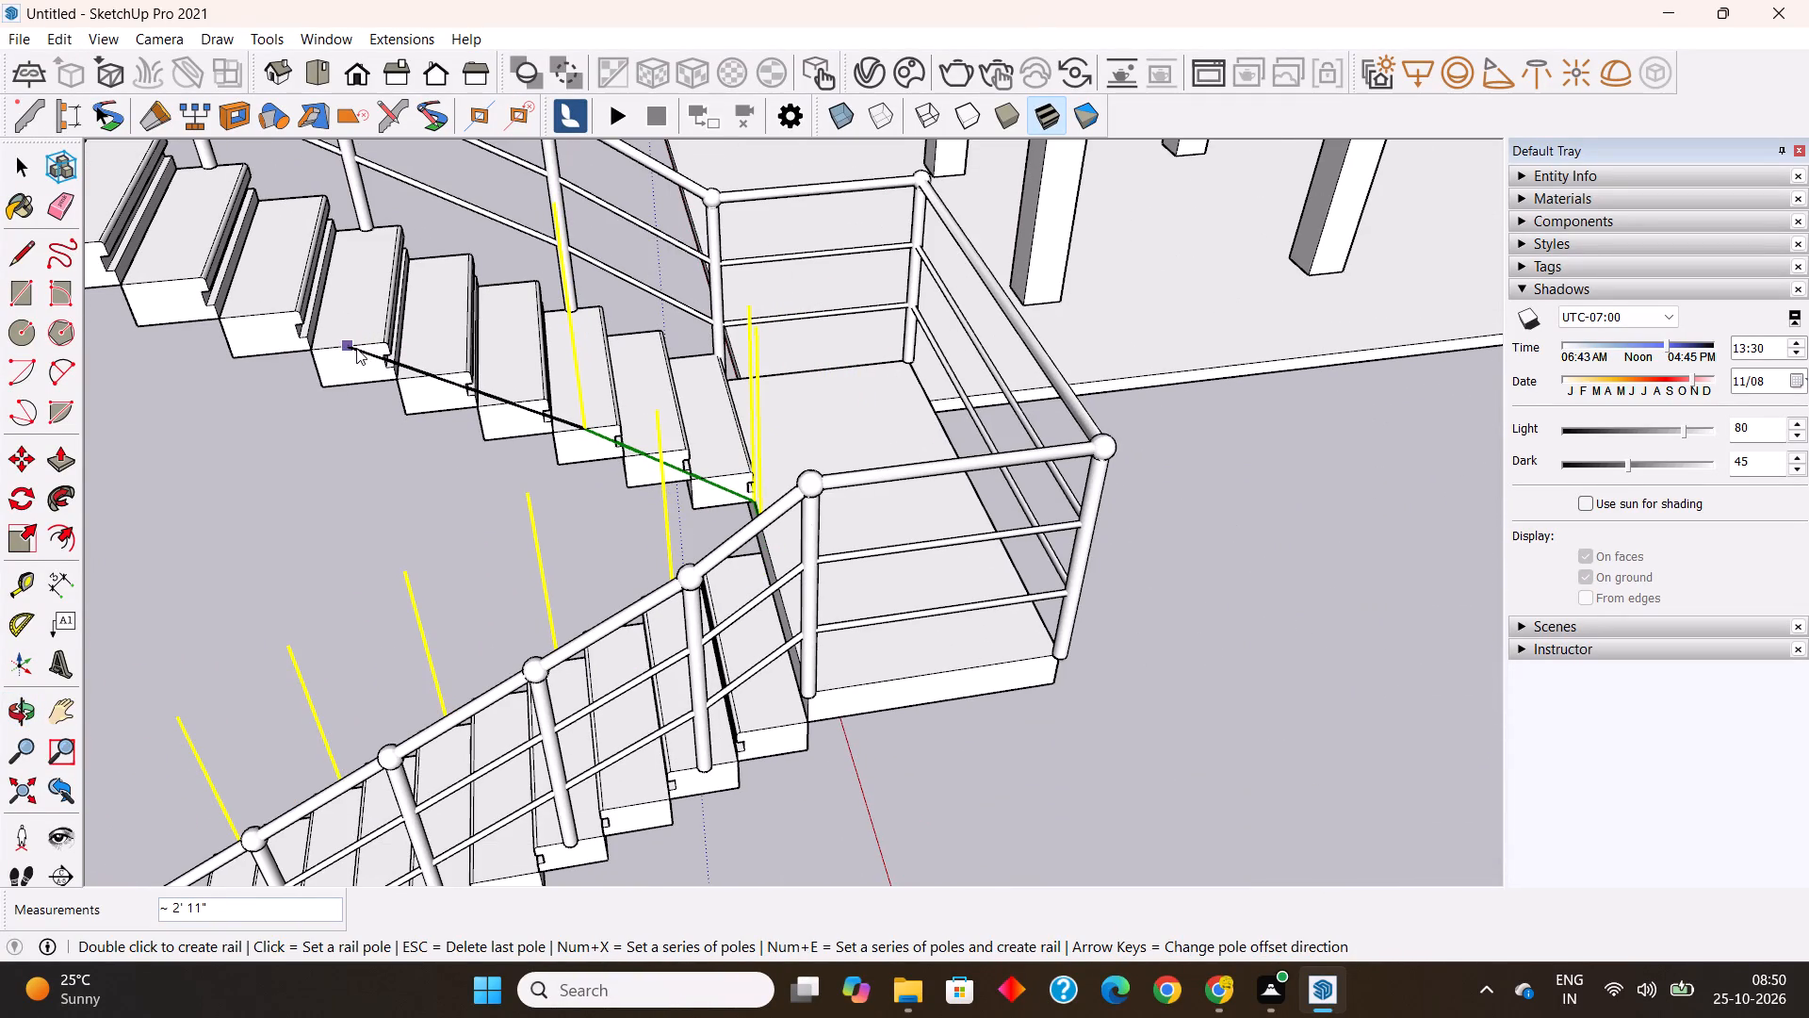
left_click(347, 348)
middle_click_drag(347, 347, 677, 560, "shift")
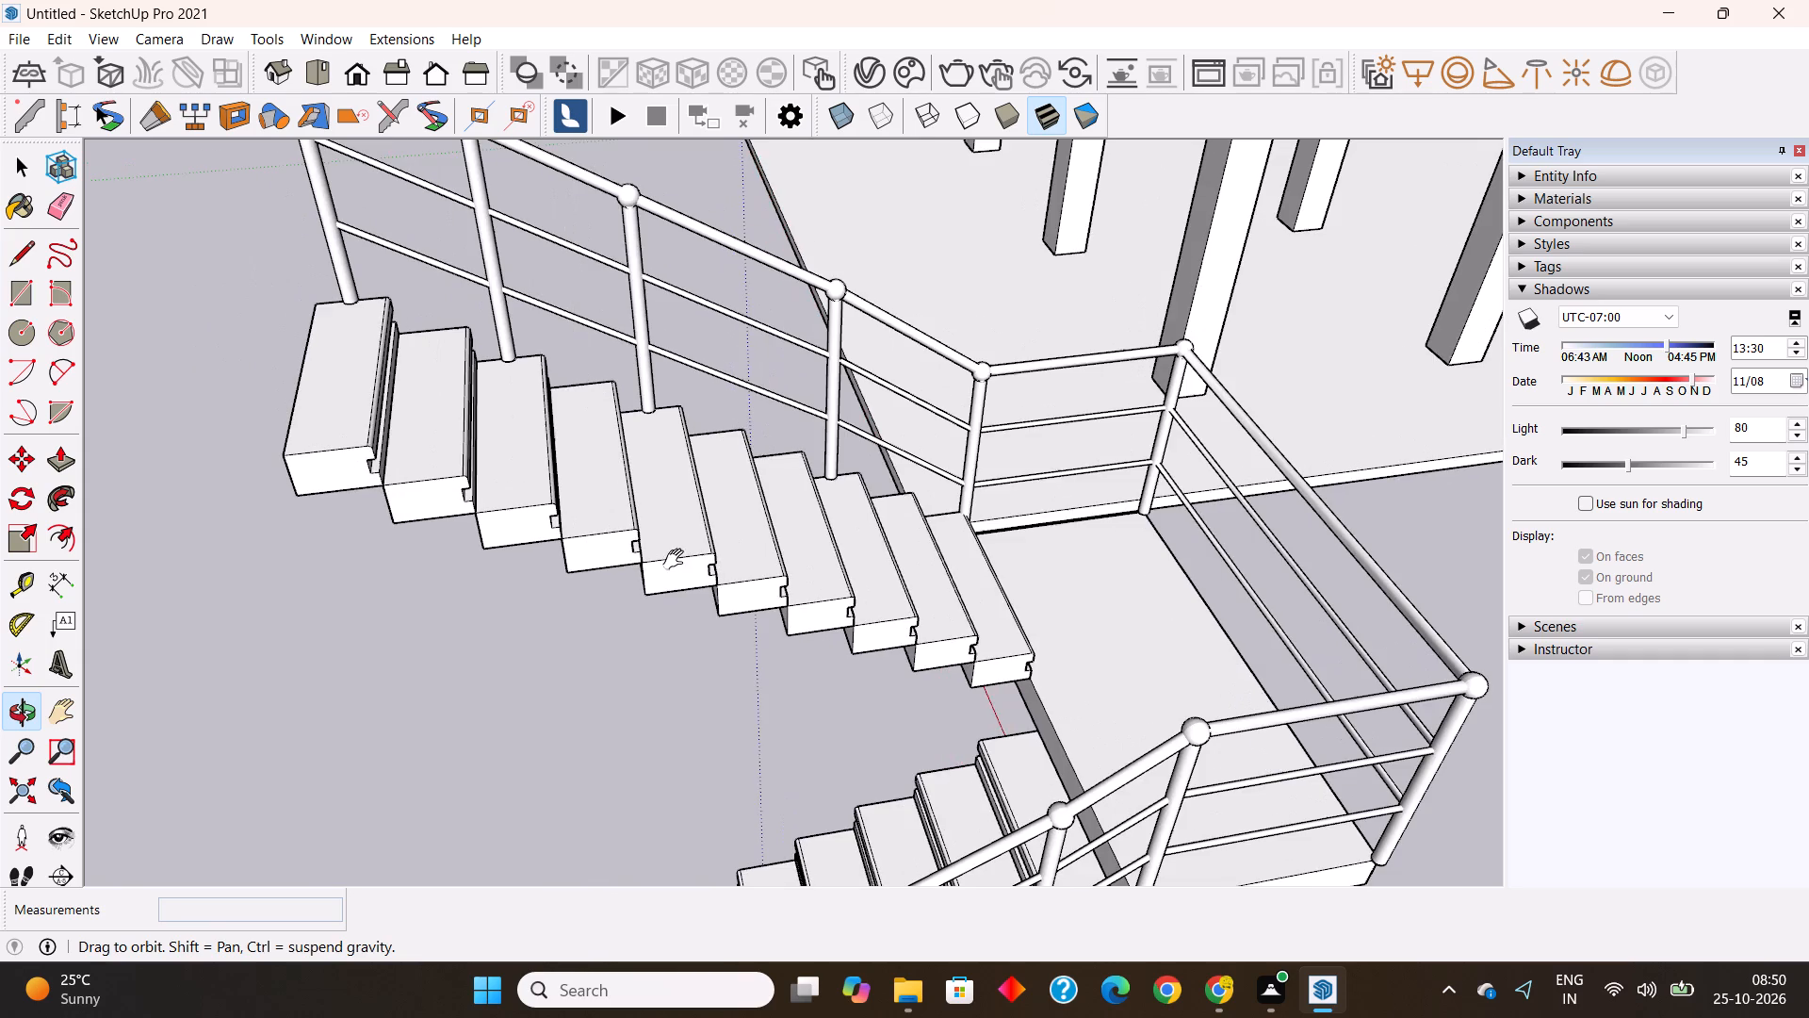
middle_click_drag(677, 560, 676, 559, "shift")
left_click(513, 508)
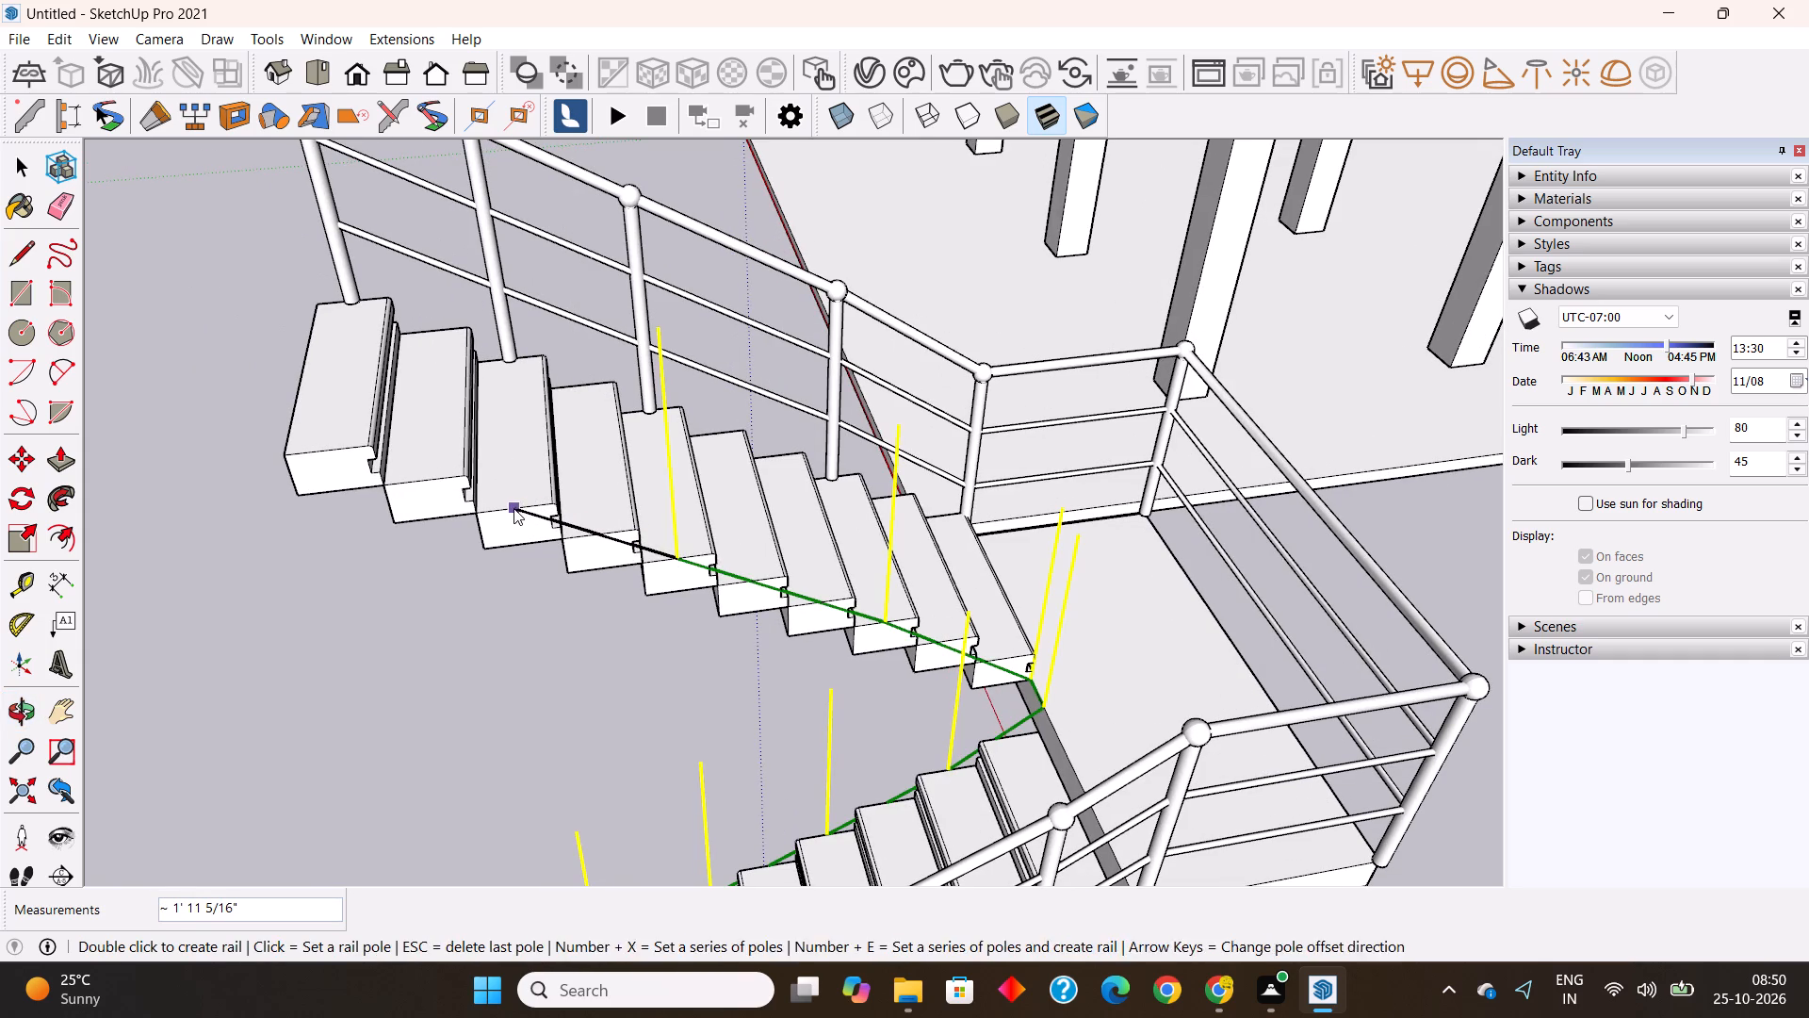
double_click(325, 448)
Select the outer handrail and scale it along the red axis to about 0.98, moving it inward from the landing's edge.
scroll(328, 448, "down", 5)
middle_click_drag(567, 607, 652, 618)
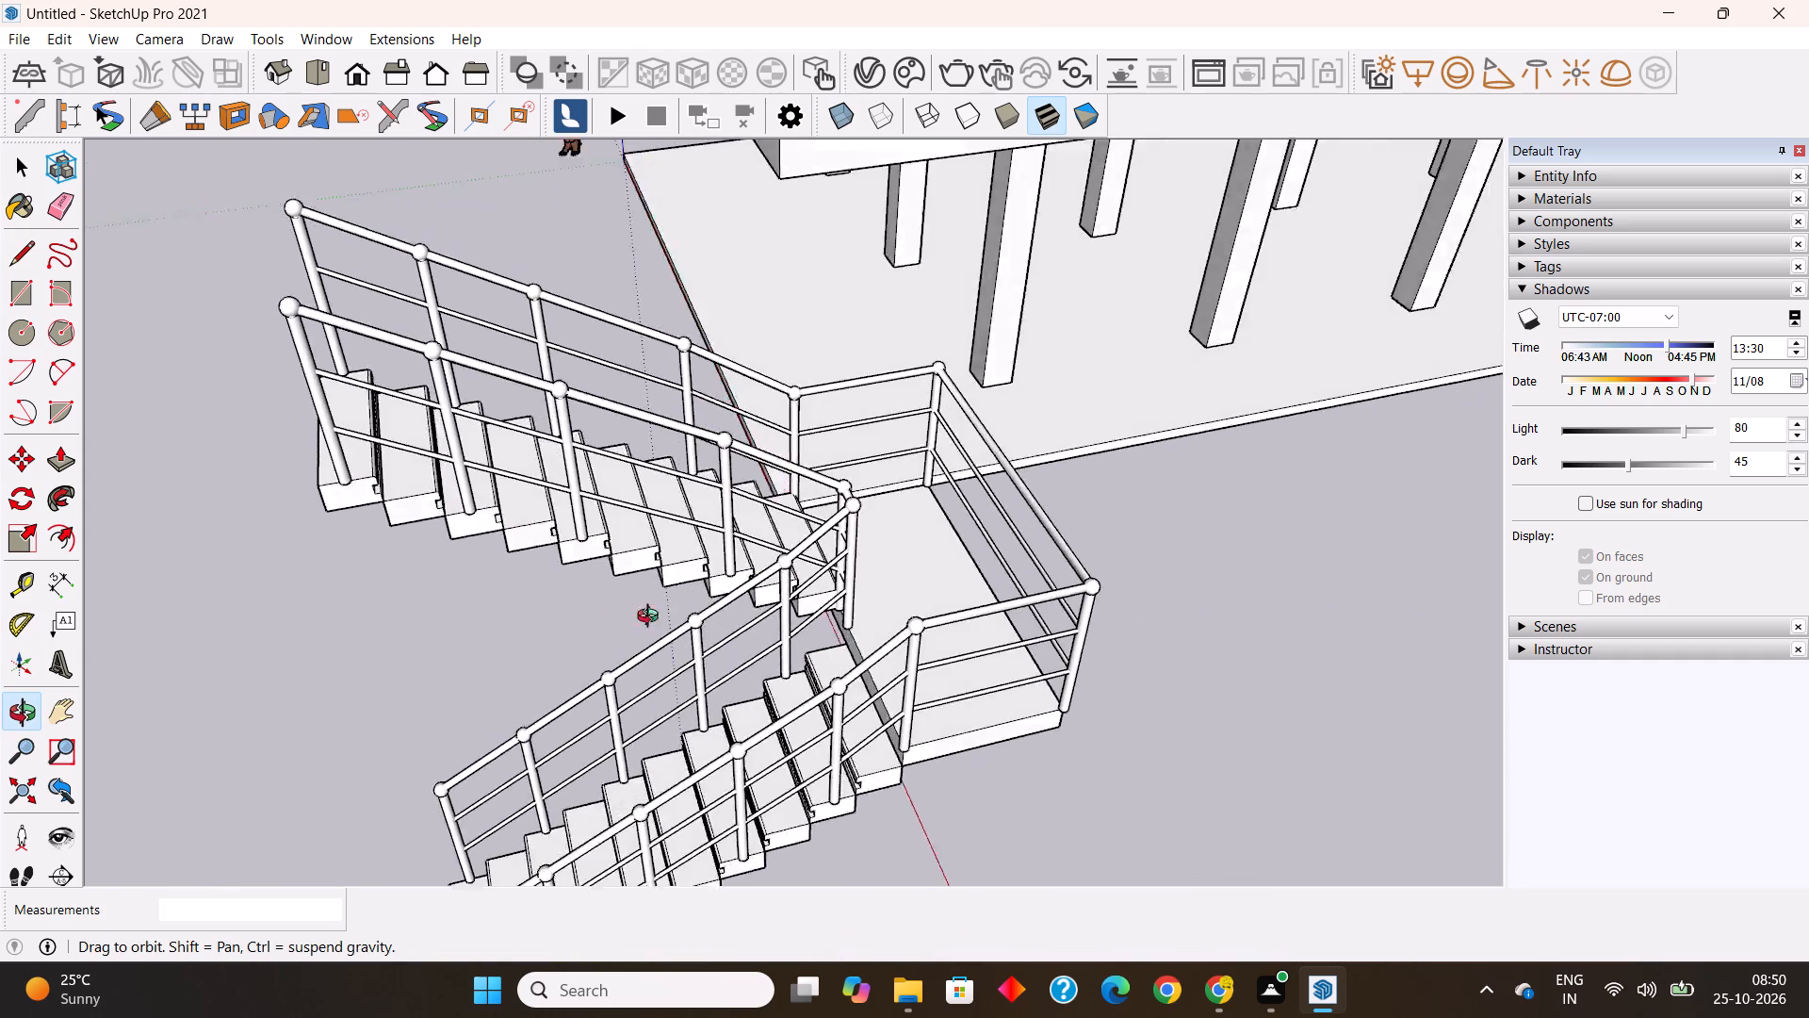
middle_click_drag(652, 618, 895, 409)
scroll(895, 409, "down", 6)
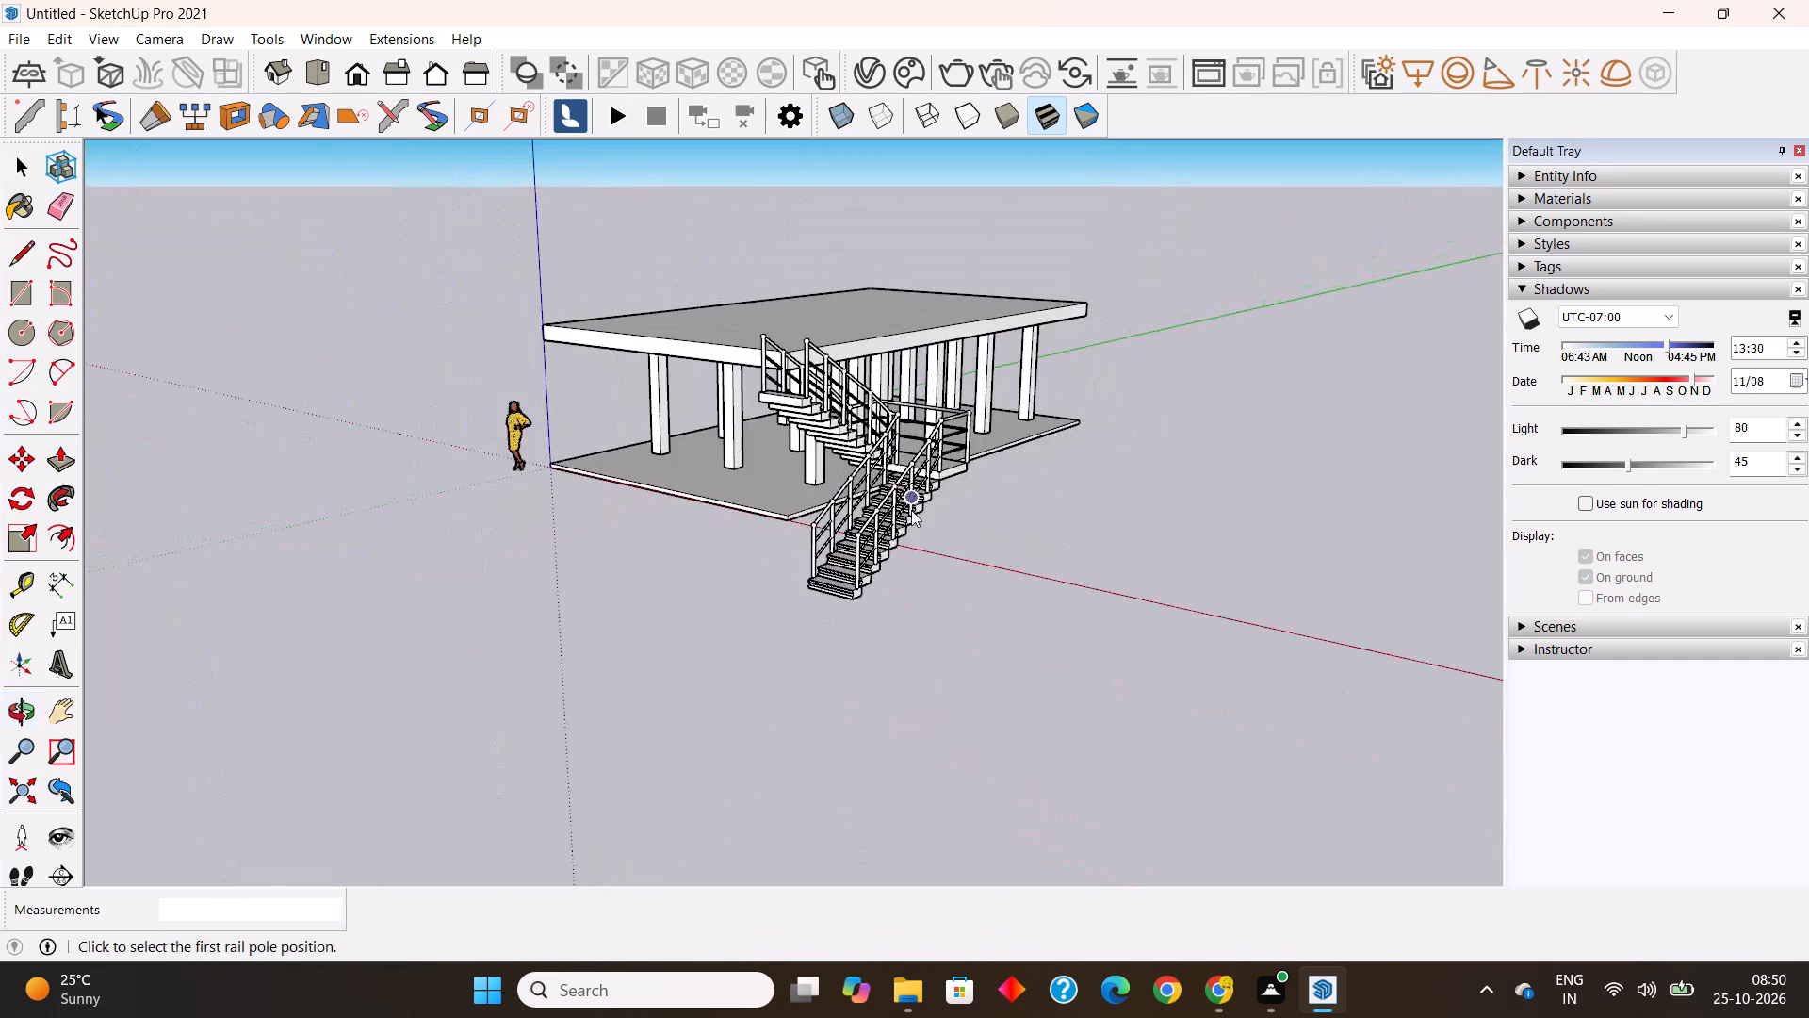
middle_click_drag(911, 515, 851, 577)
key("space")
left_click(898, 643)
scroll(840, 597, "up", 4)
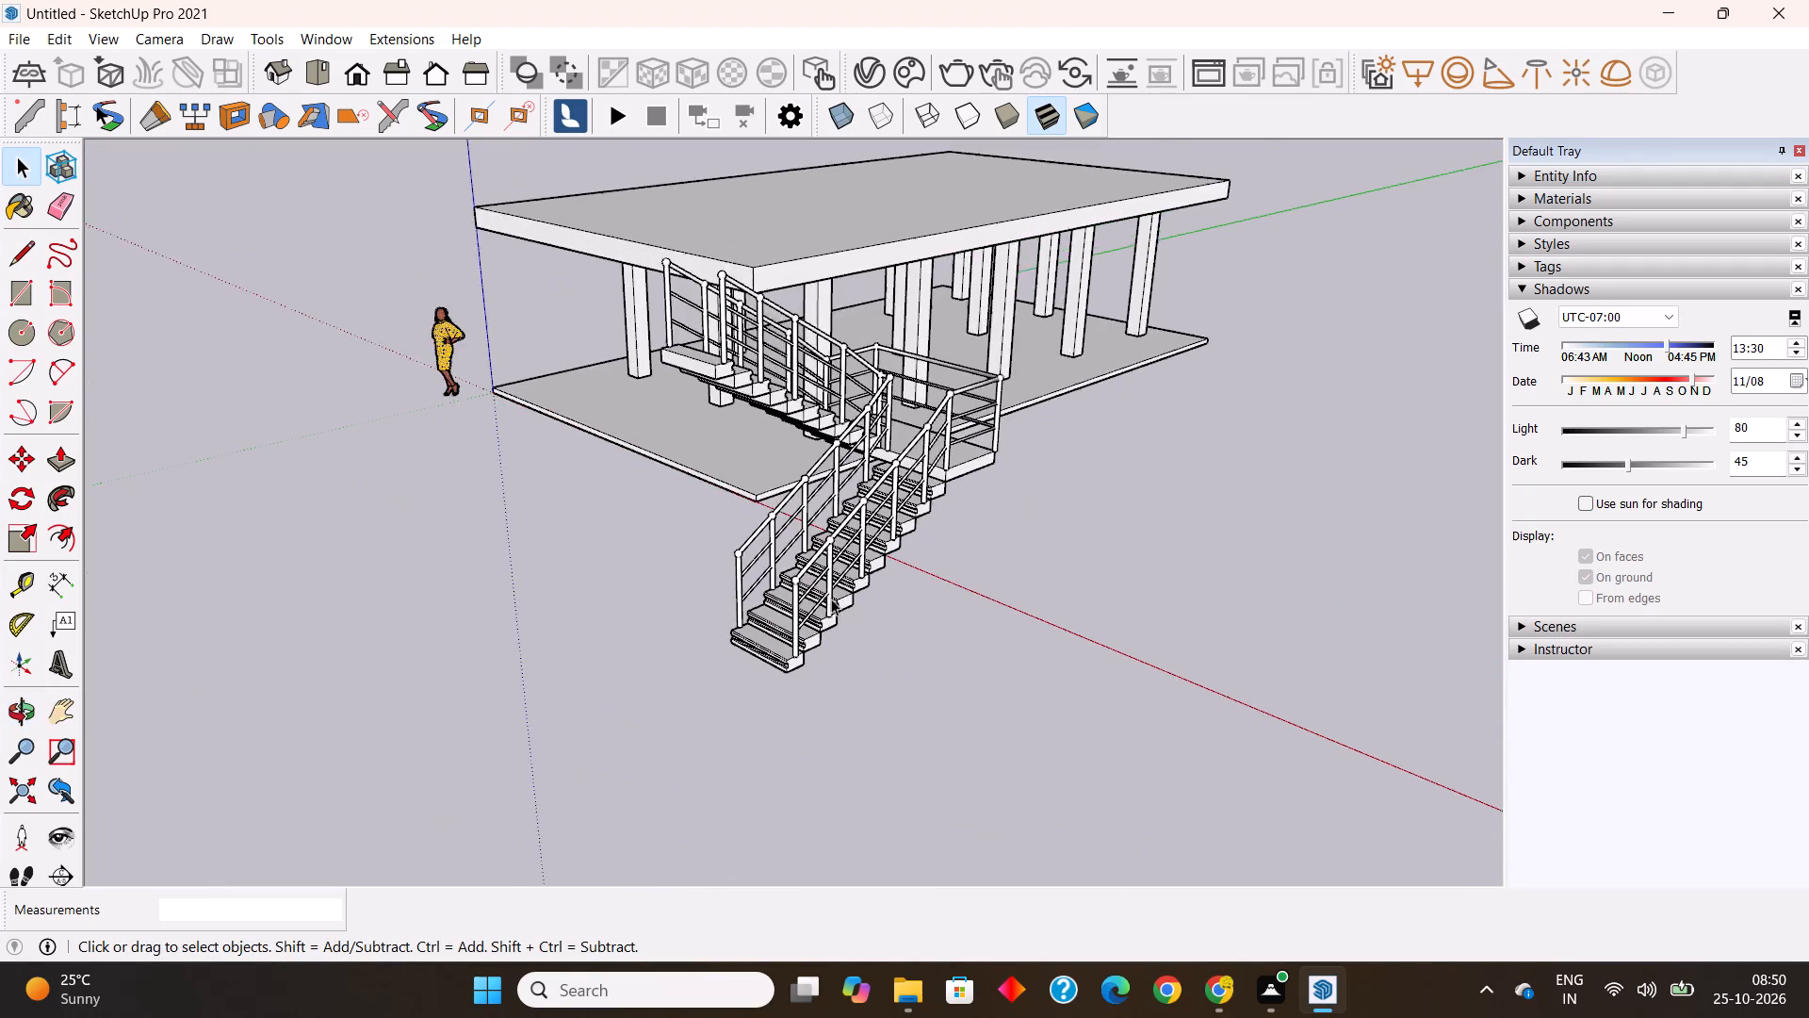
scroll(831, 599, "up", 7)
left_click(789, 625)
scroll(779, 658, "down", 2)
left_click(30, 531)
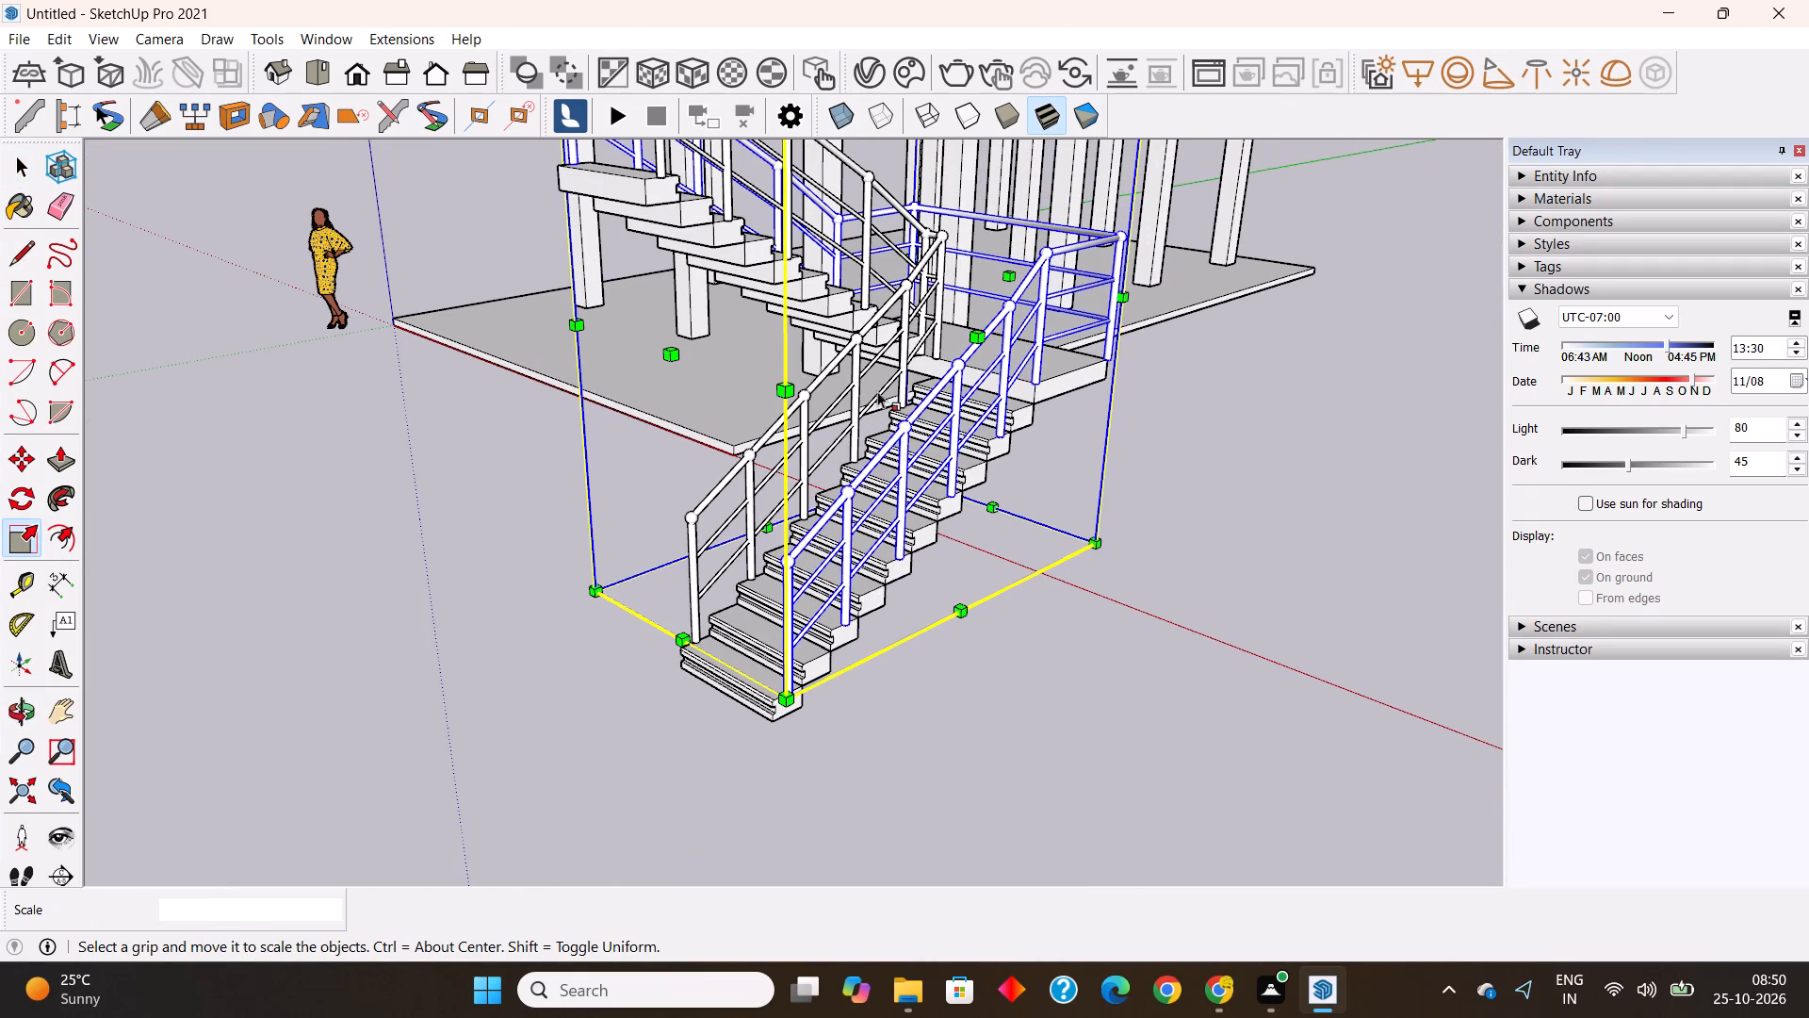
left_click(979, 333)
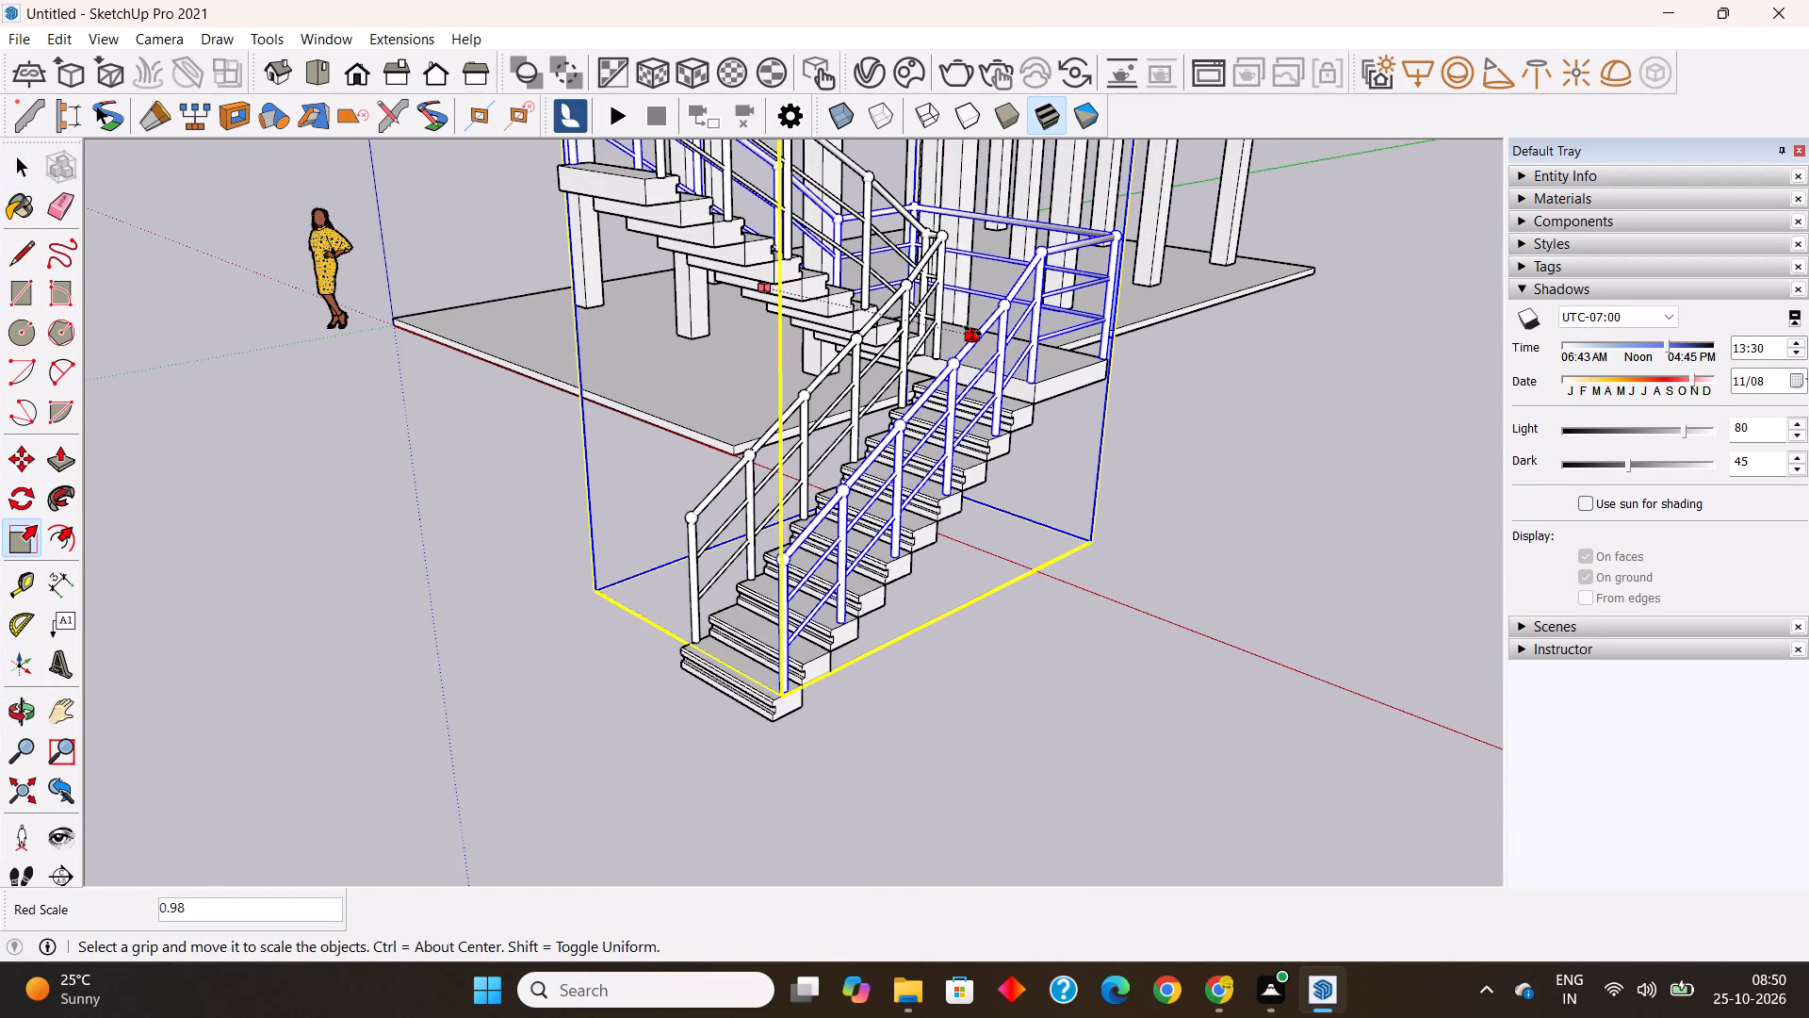
left_click(973, 331)
Scale the outer handrail along the green axis to about 0.99 from the landing side.
middle_click_drag(983, 450, 662, 573)
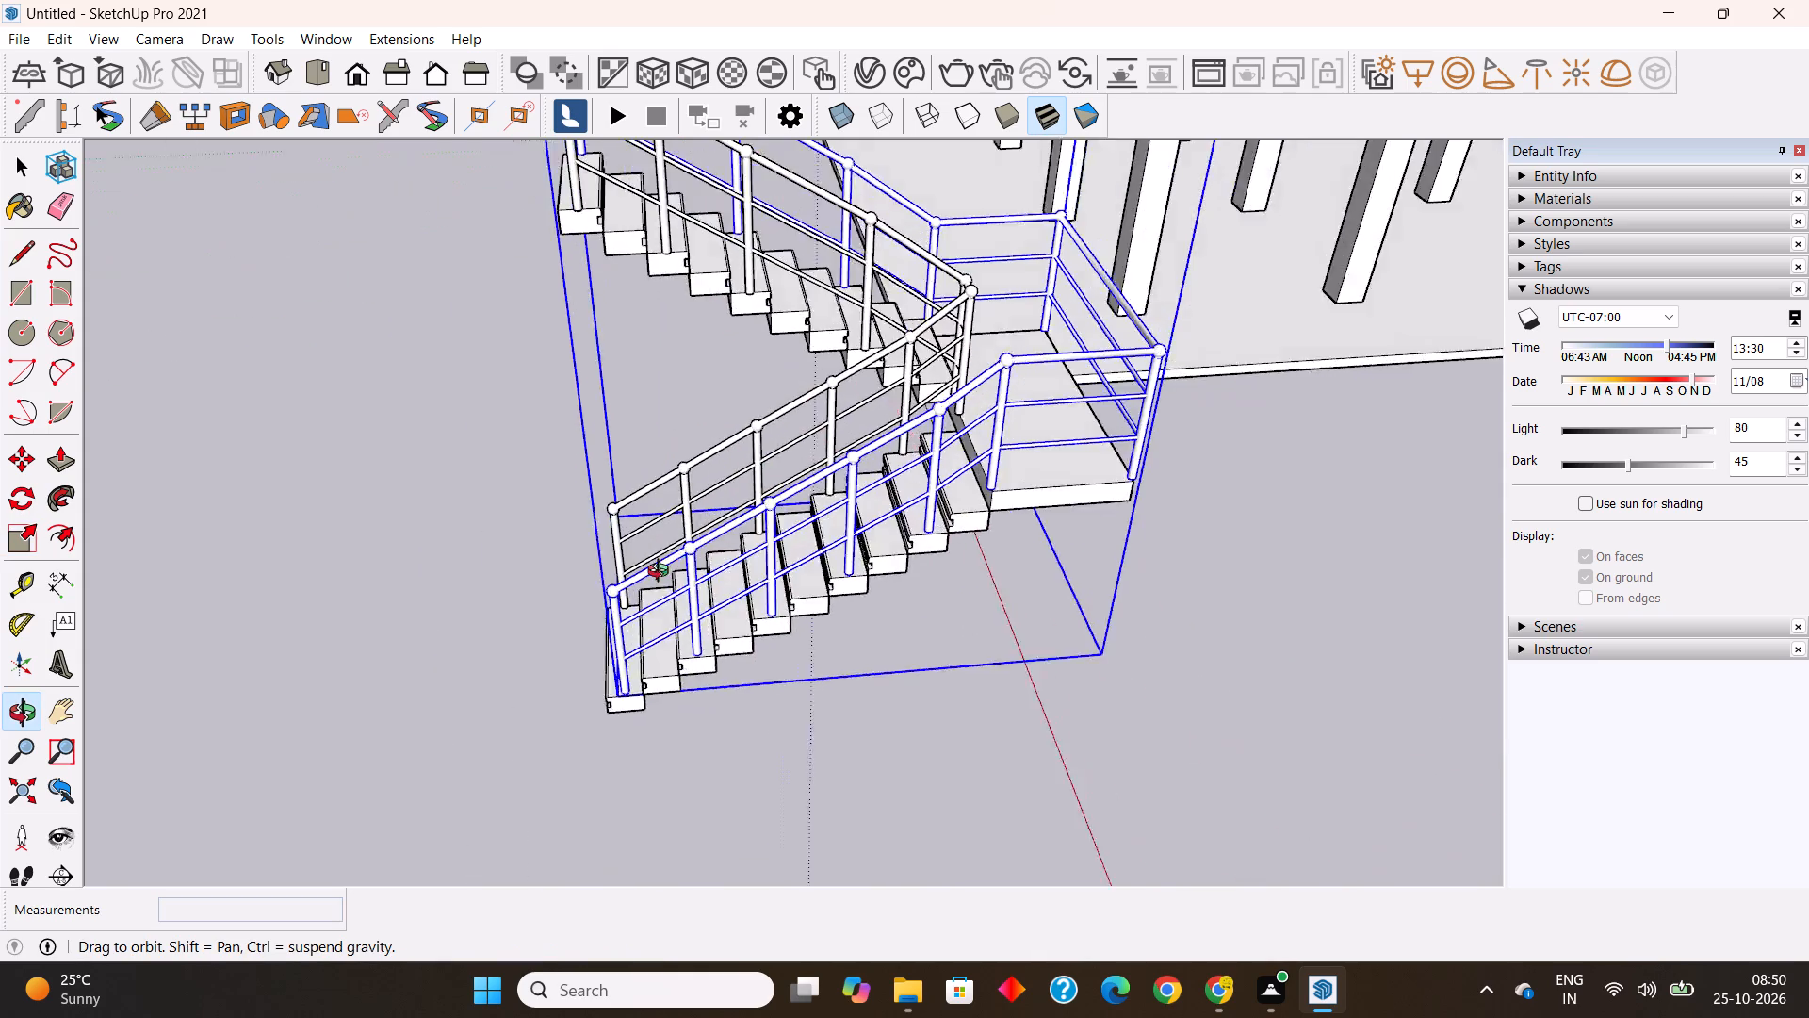
middle_click_drag(662, 573, 338, 605)
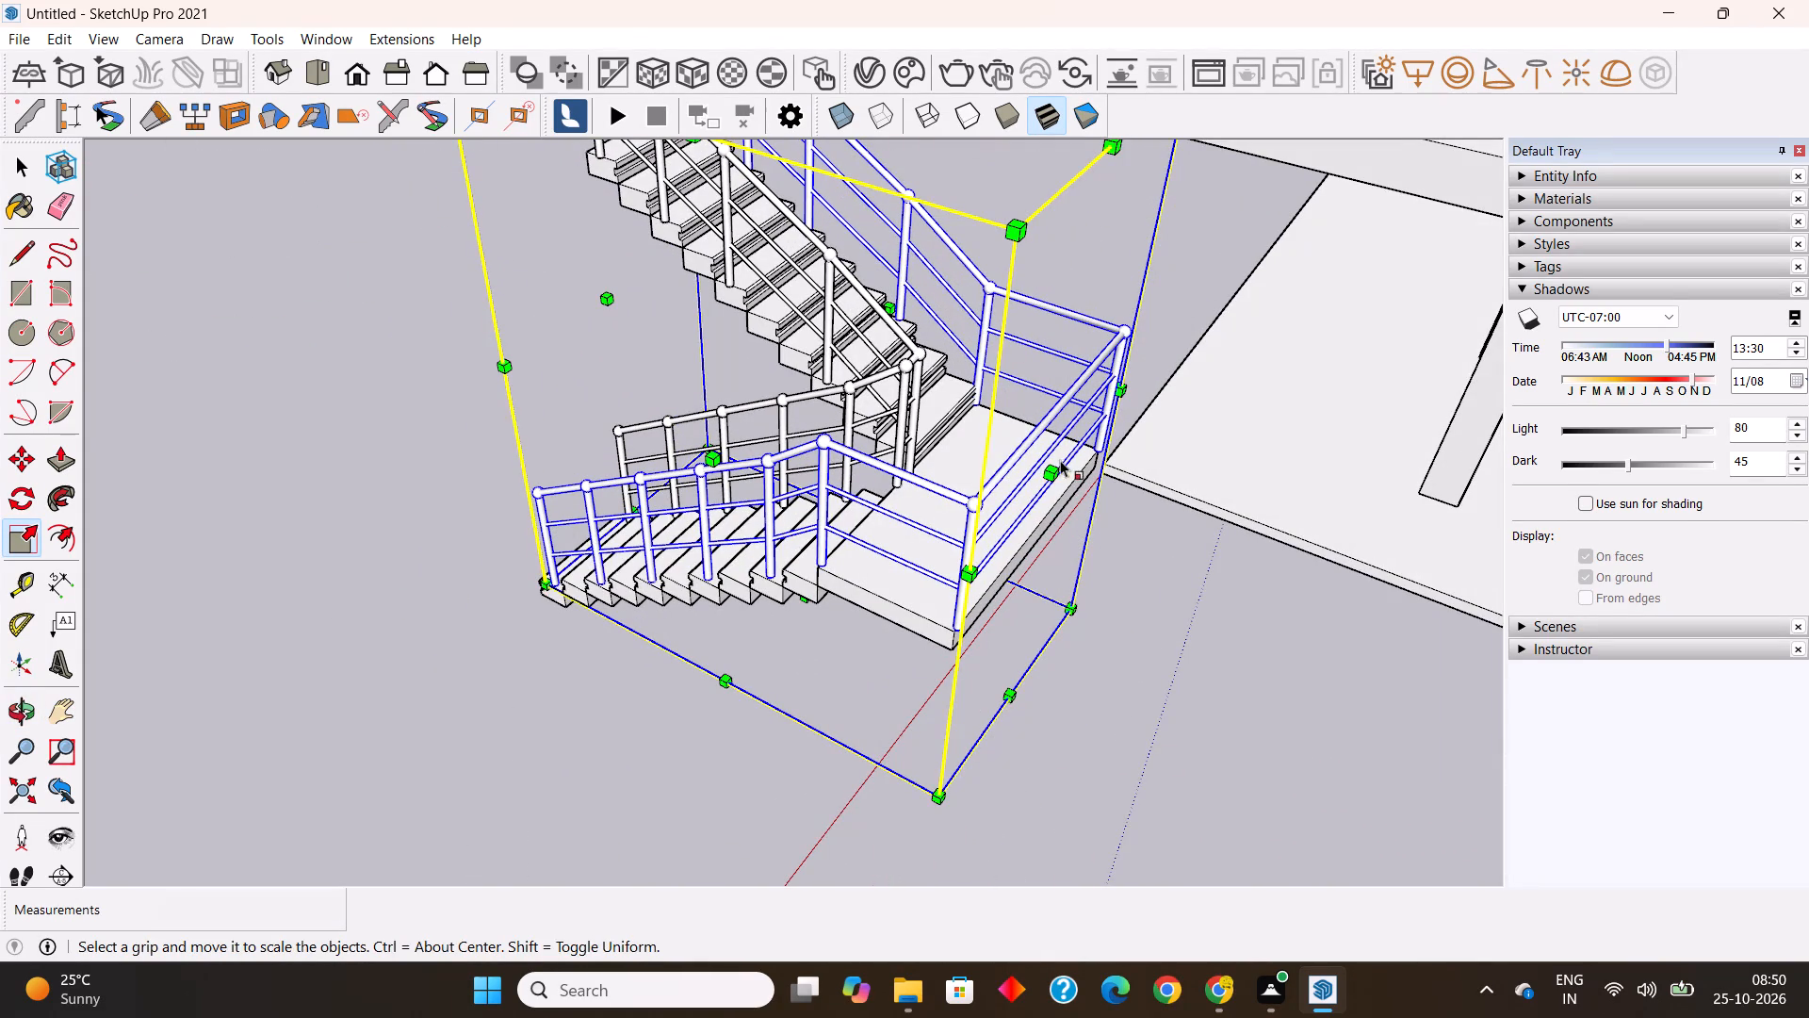
left_click(1053, 468)
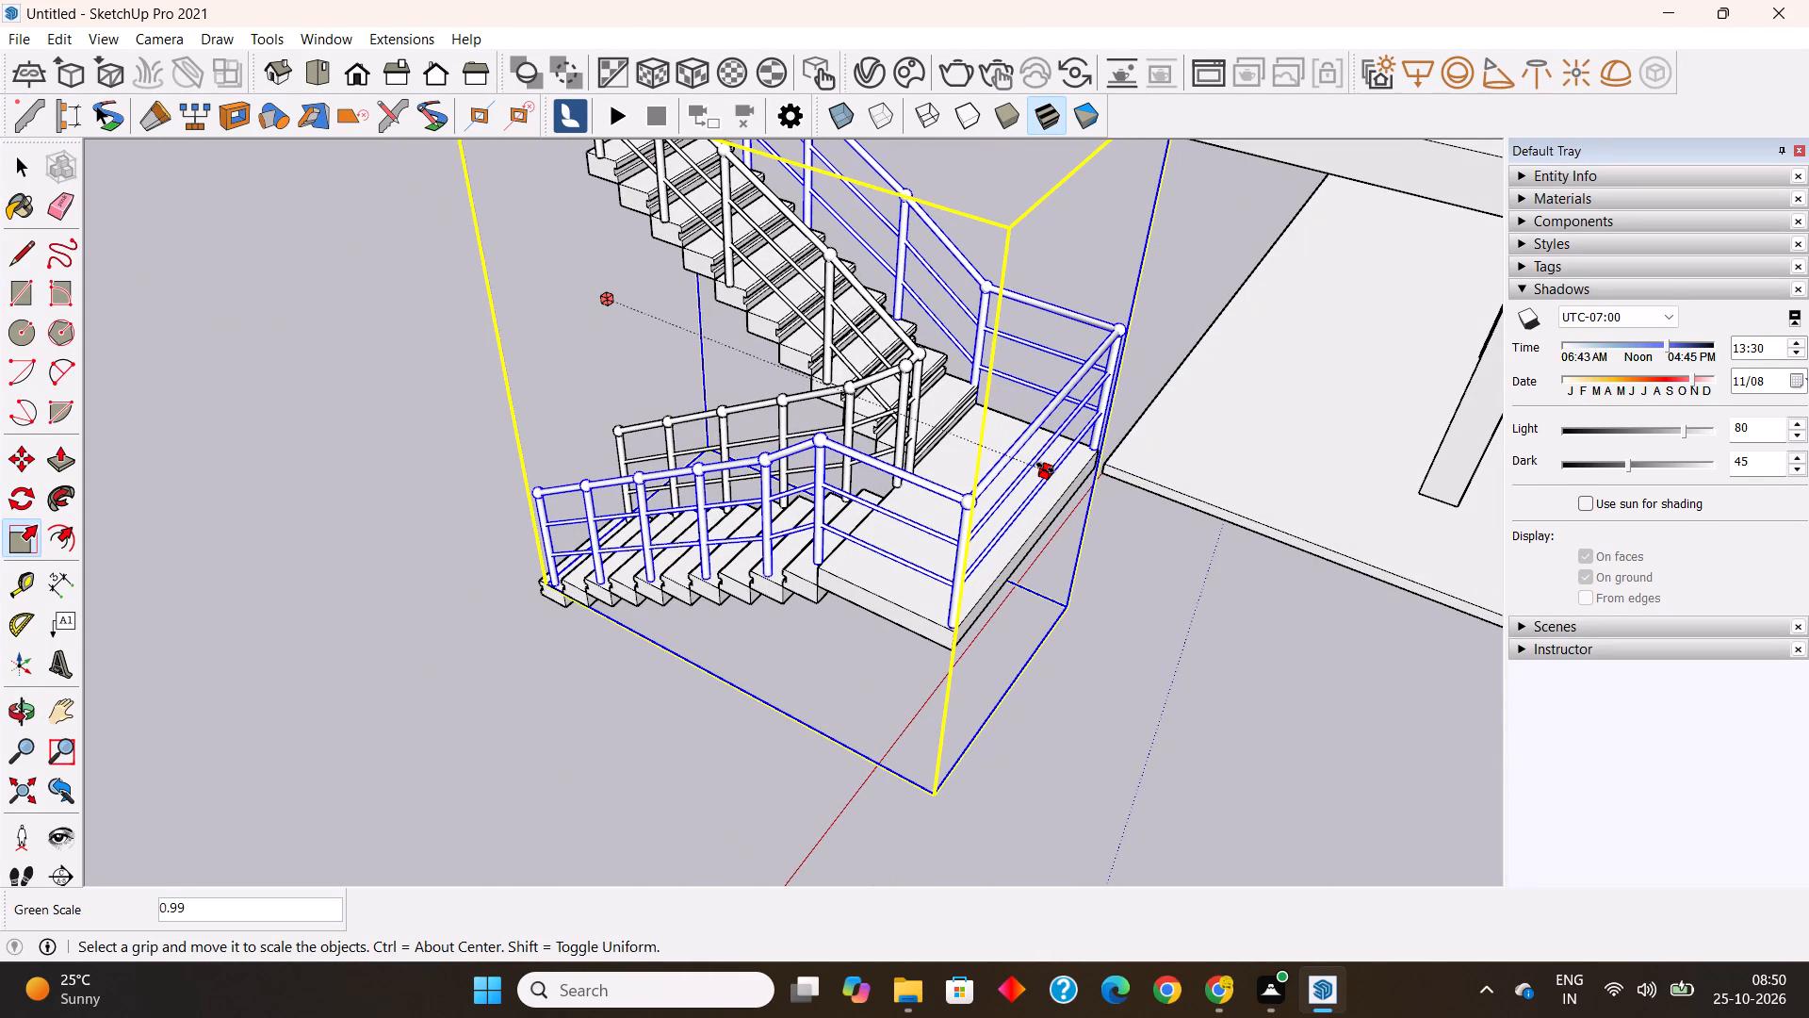
left_click(1046, 468)
Examine how the scaled outer handrail's poles sit on the steps and landing from several sides of the staircase.
middle_click_drag(888, 558, 942, 513)
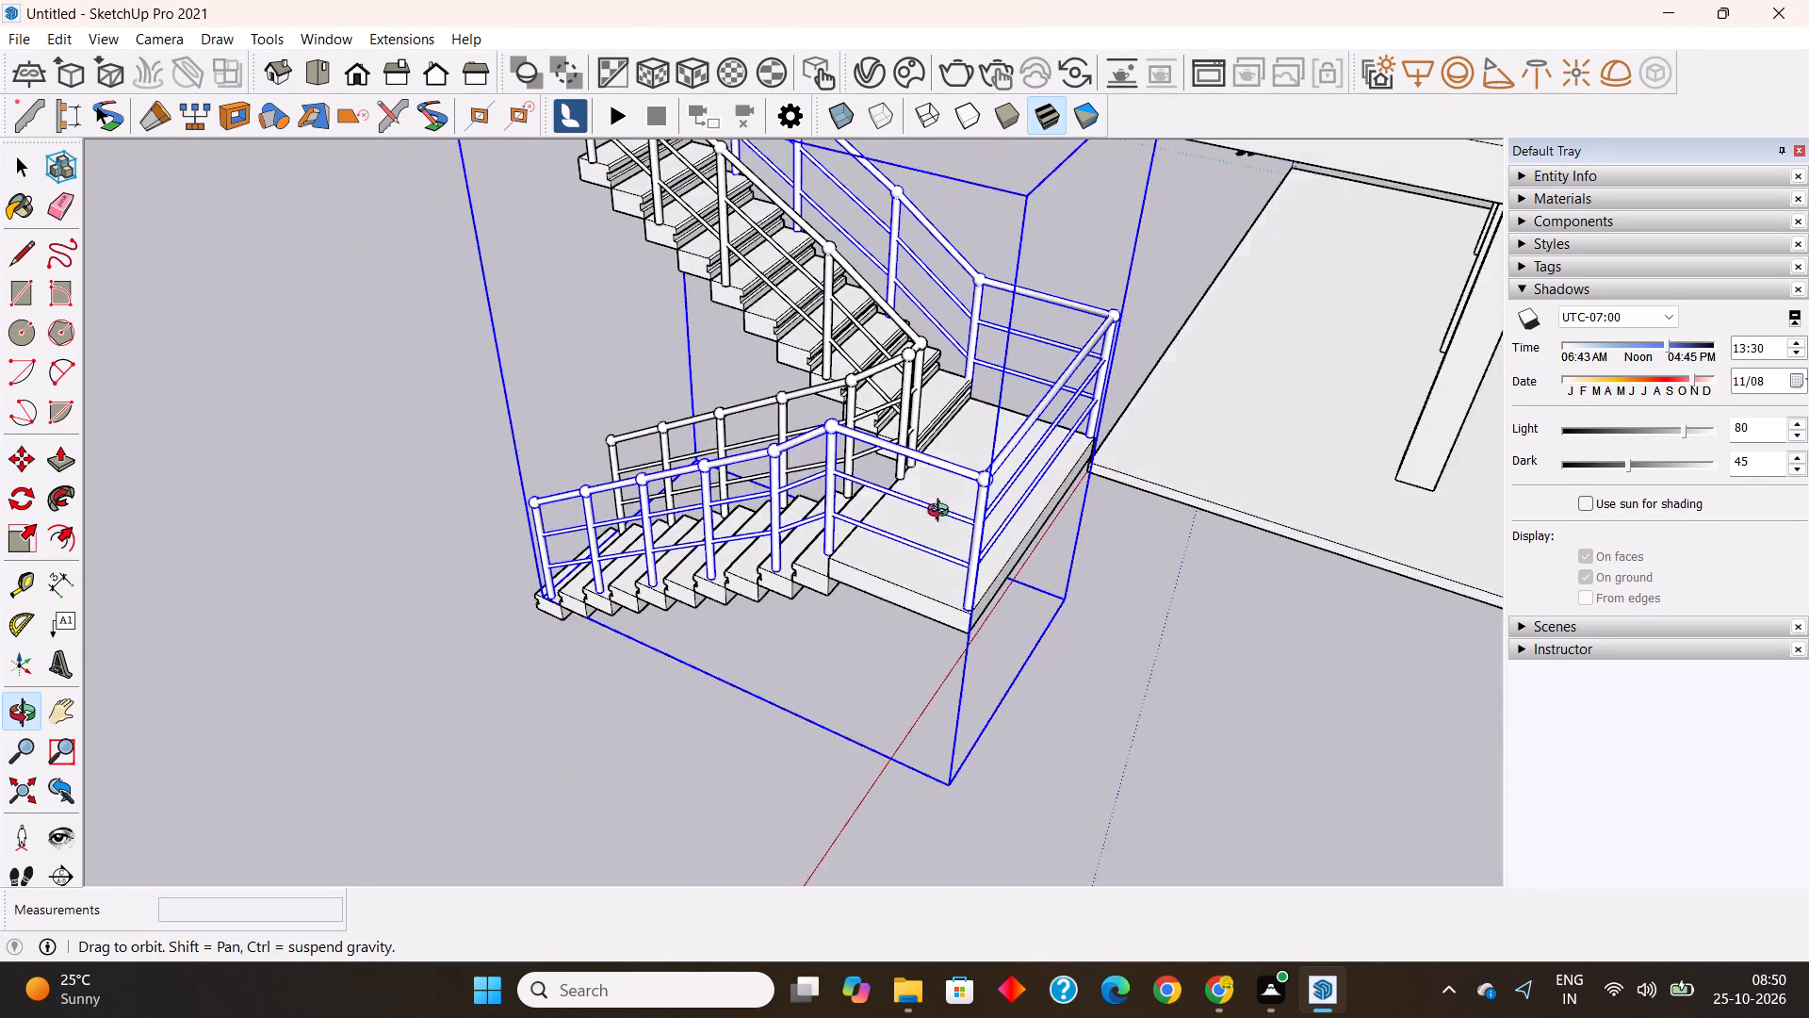
middle_click_drag(942, 513, 1227, 259)
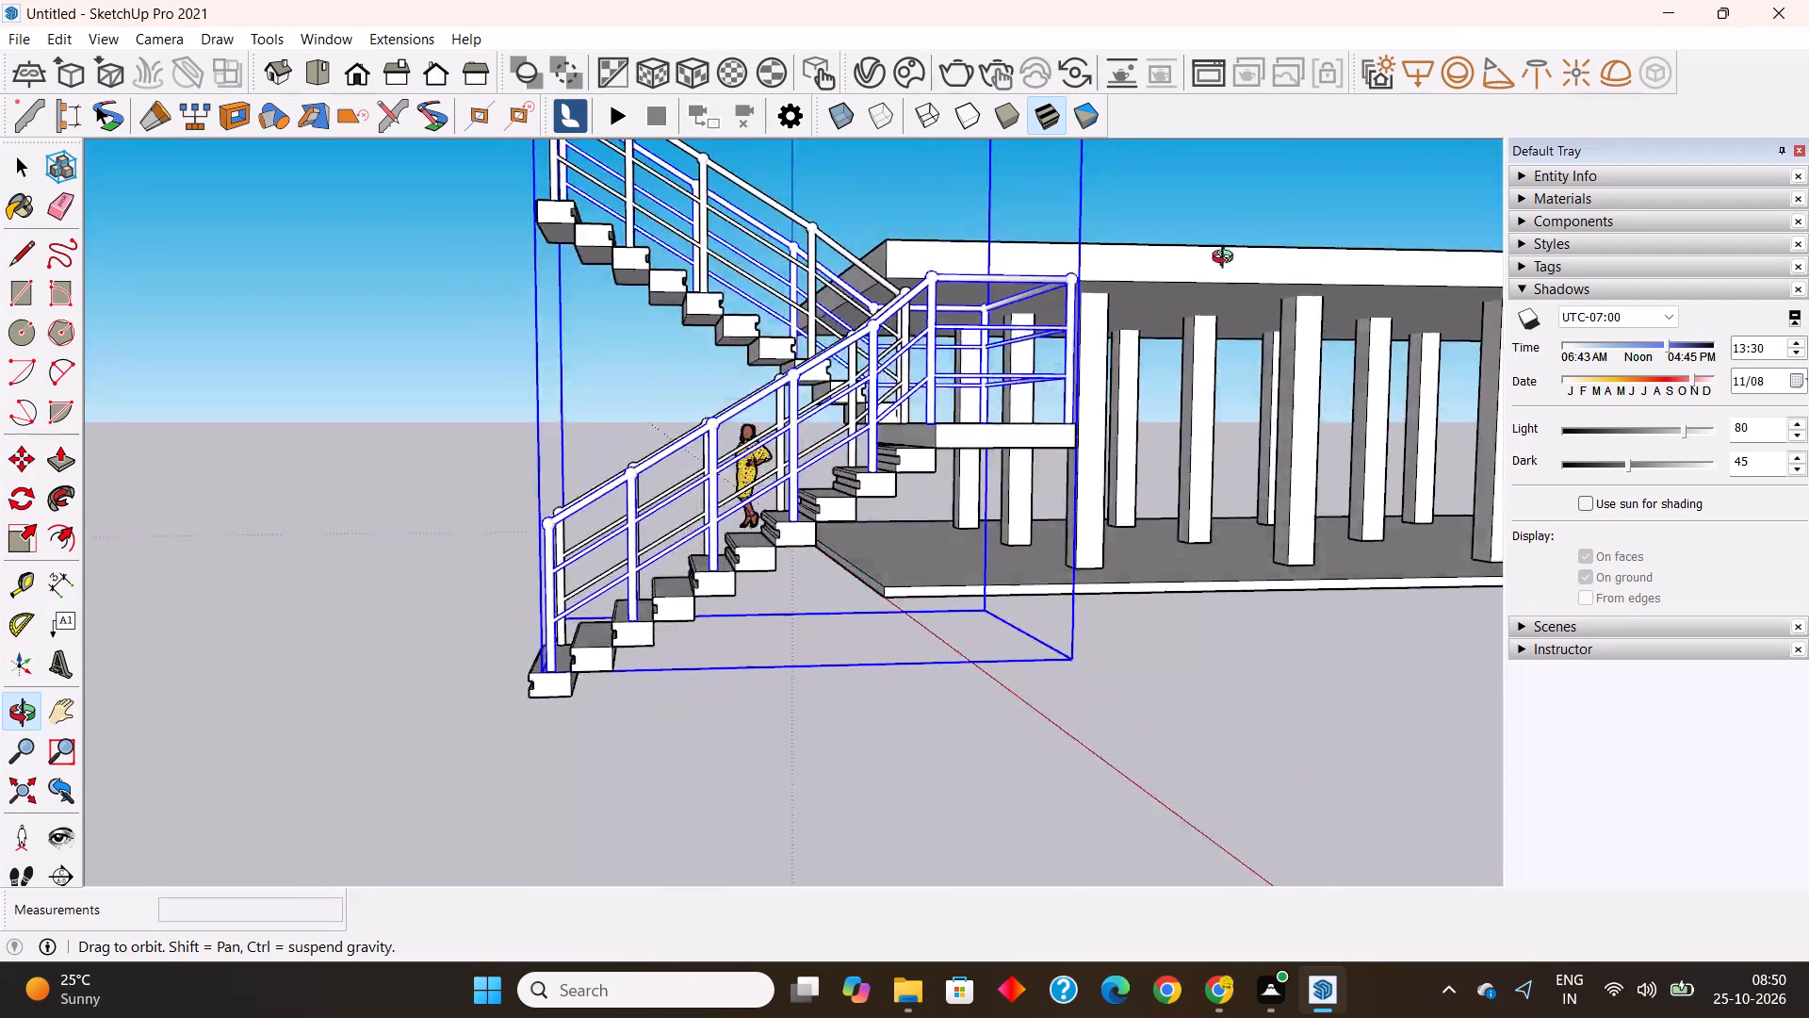
middle_click_drag(1227, 259, 1195, 327)
scroll(910, 454, "up", 9)
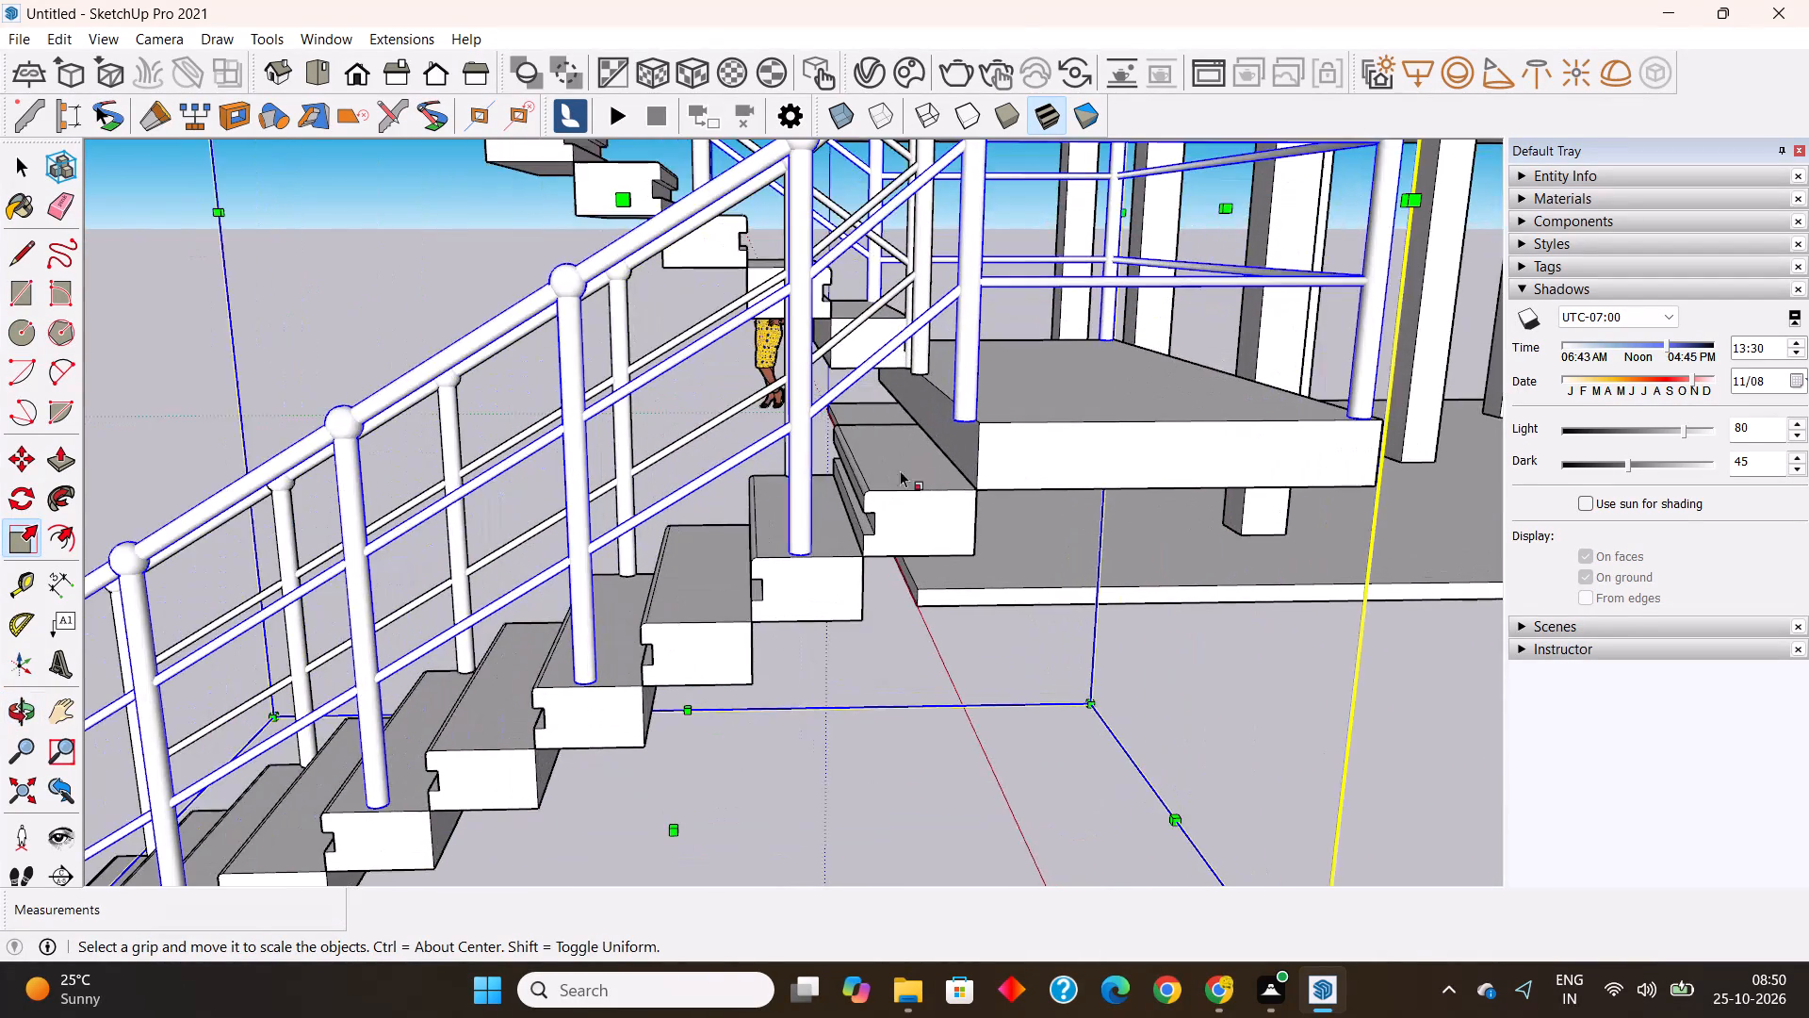
scroll(988, 419, "up", 2)
scroll(989, 416, "down", 6)
middle_click_drag(987, 446, 898, 523)
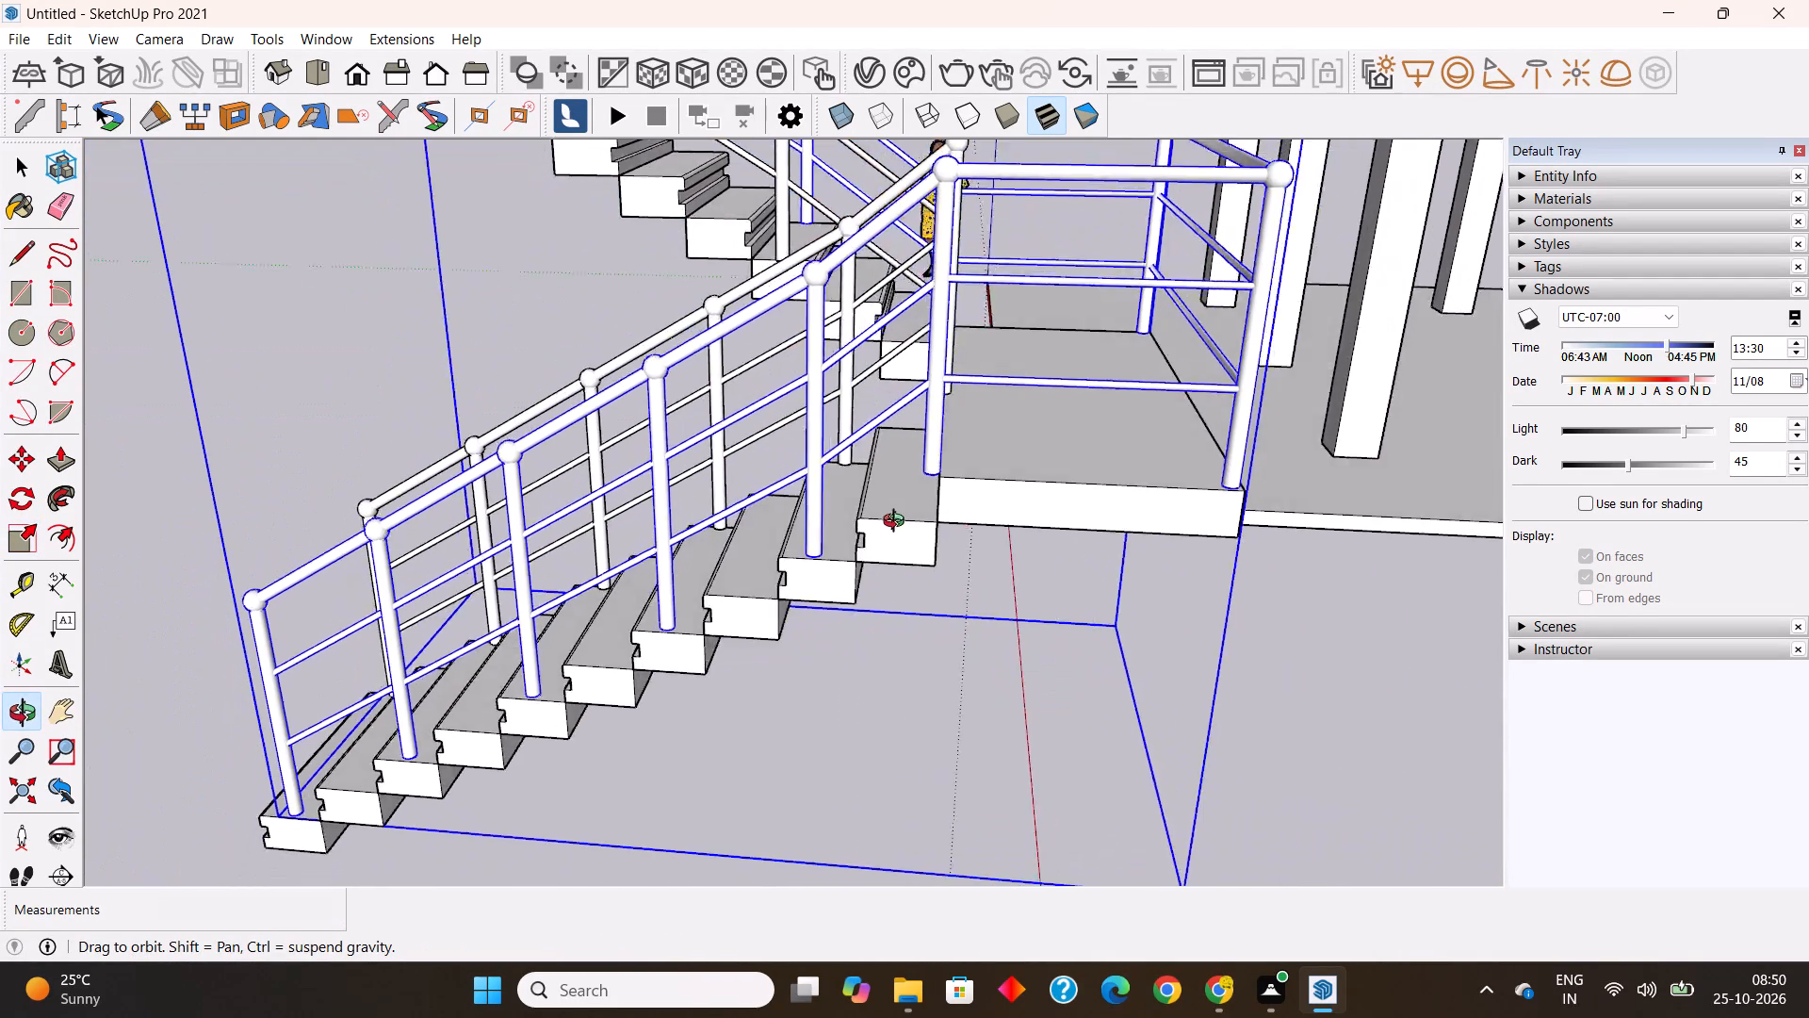
middle_click_drag(898, 523, 650, 532)
scroll(680, 550, "down", 7)
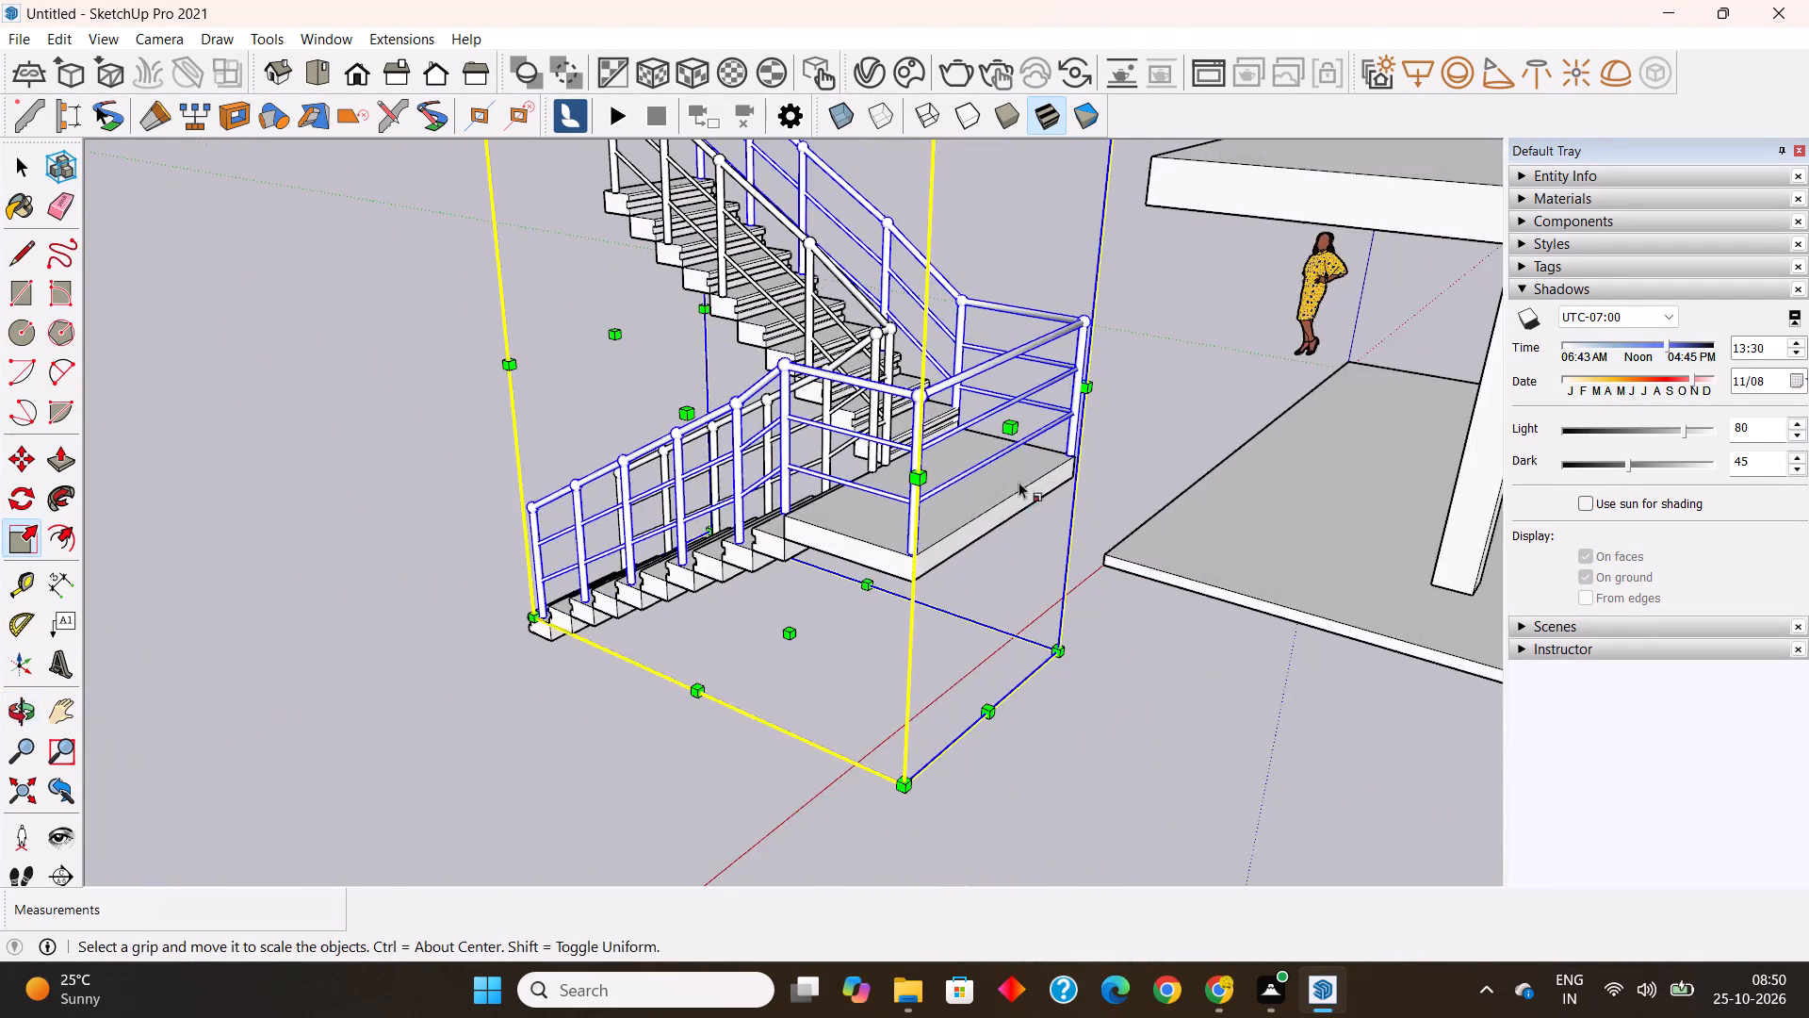
middle_click_drag(1032, 469, 107, 669)
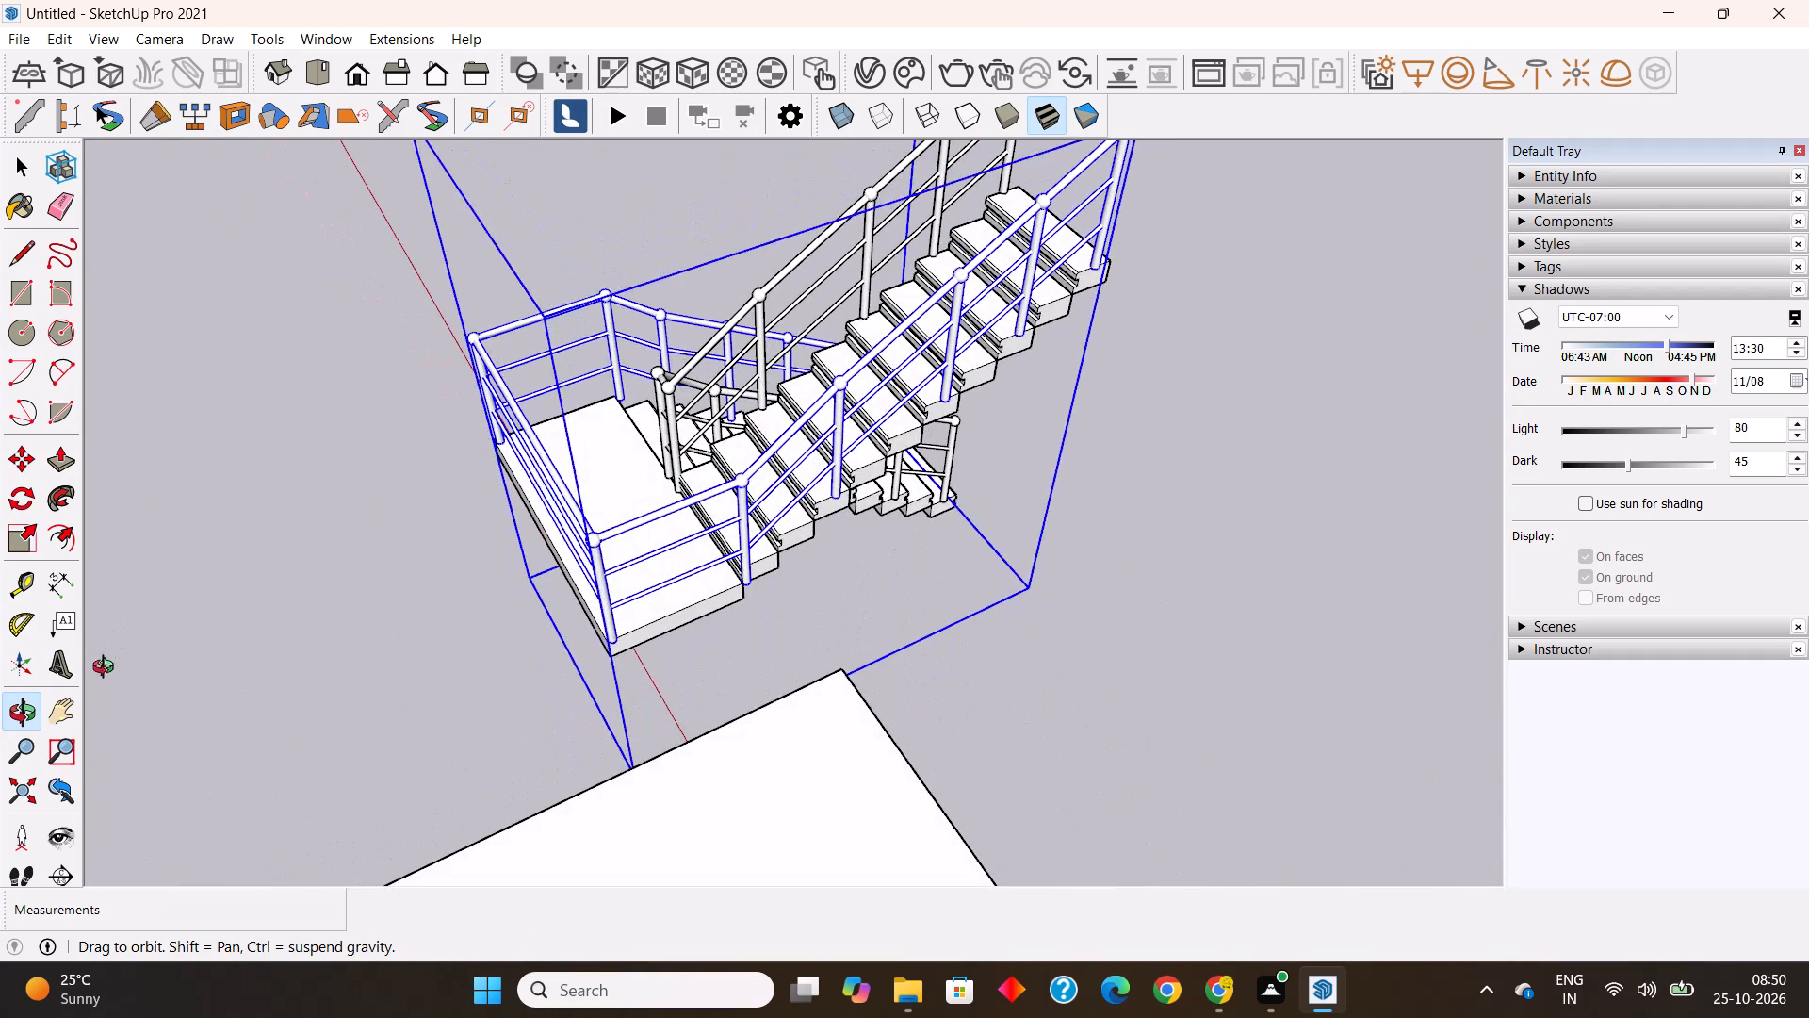
Scale the outer handrail along the red axis again to about 0.98 and clear the selection.
middle_click_drag(107, 669, 106, 671)
left_click(852, 488)
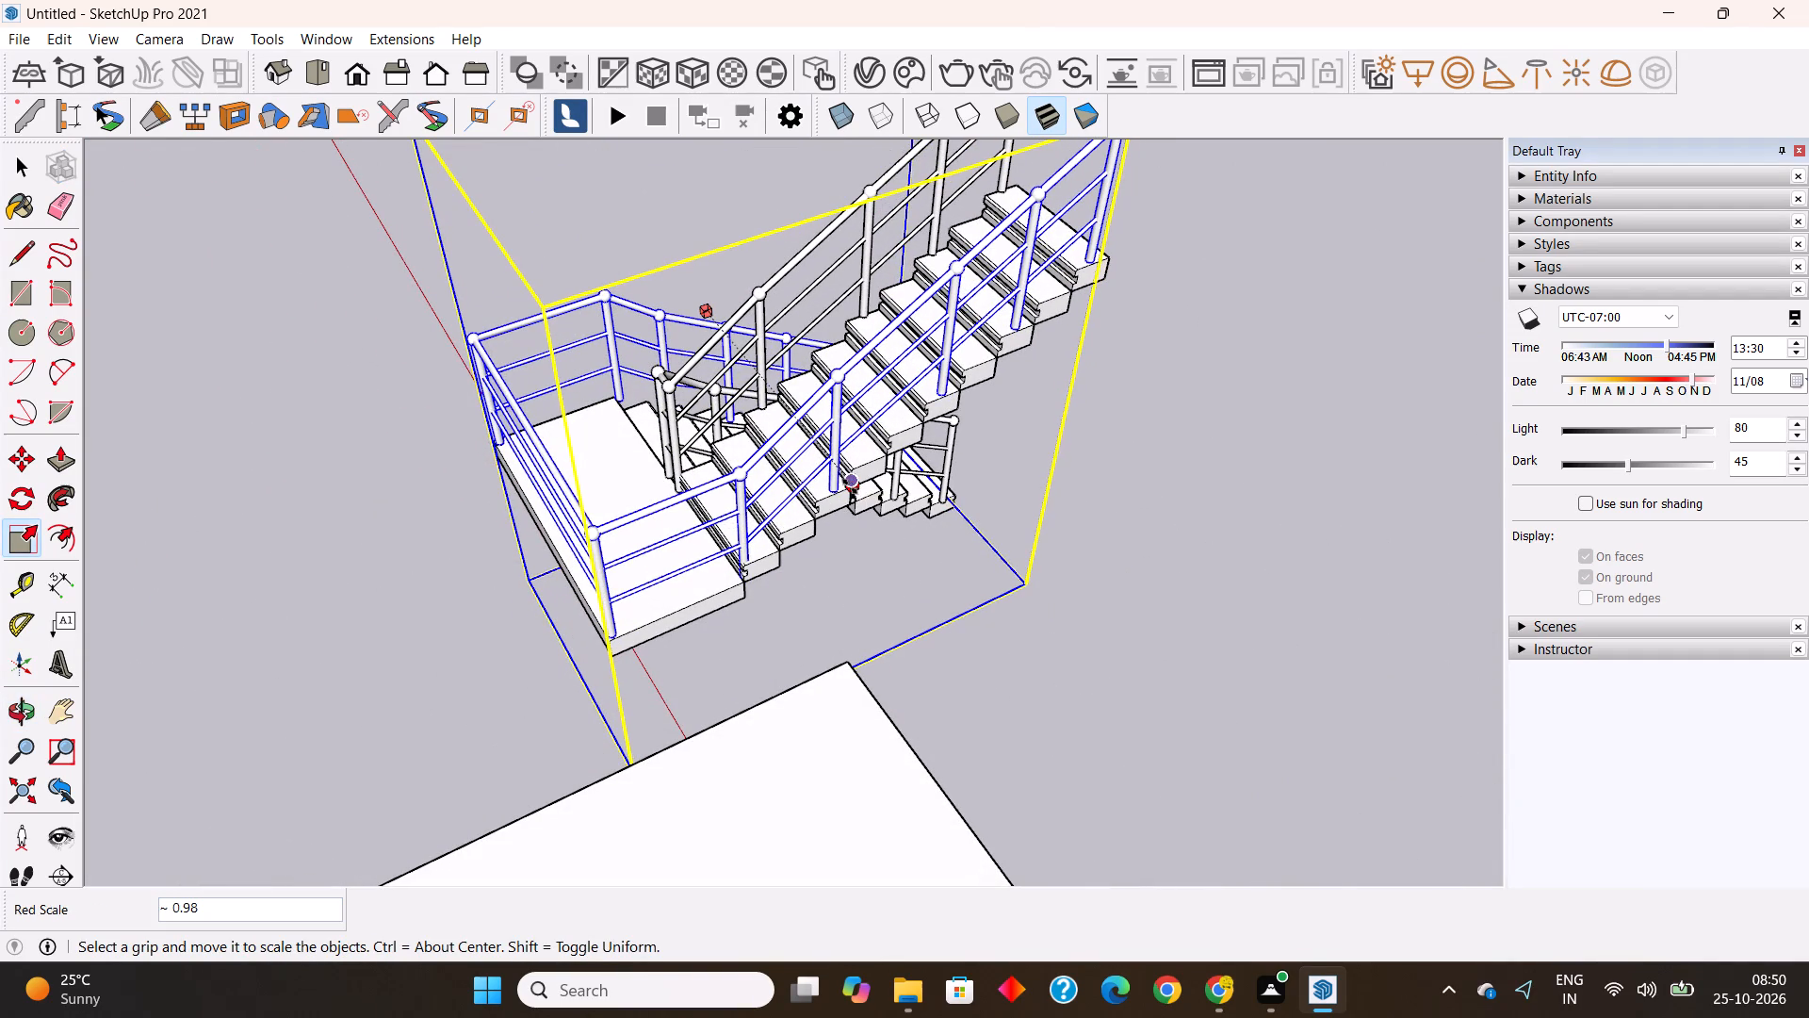
left_click(841, 480)
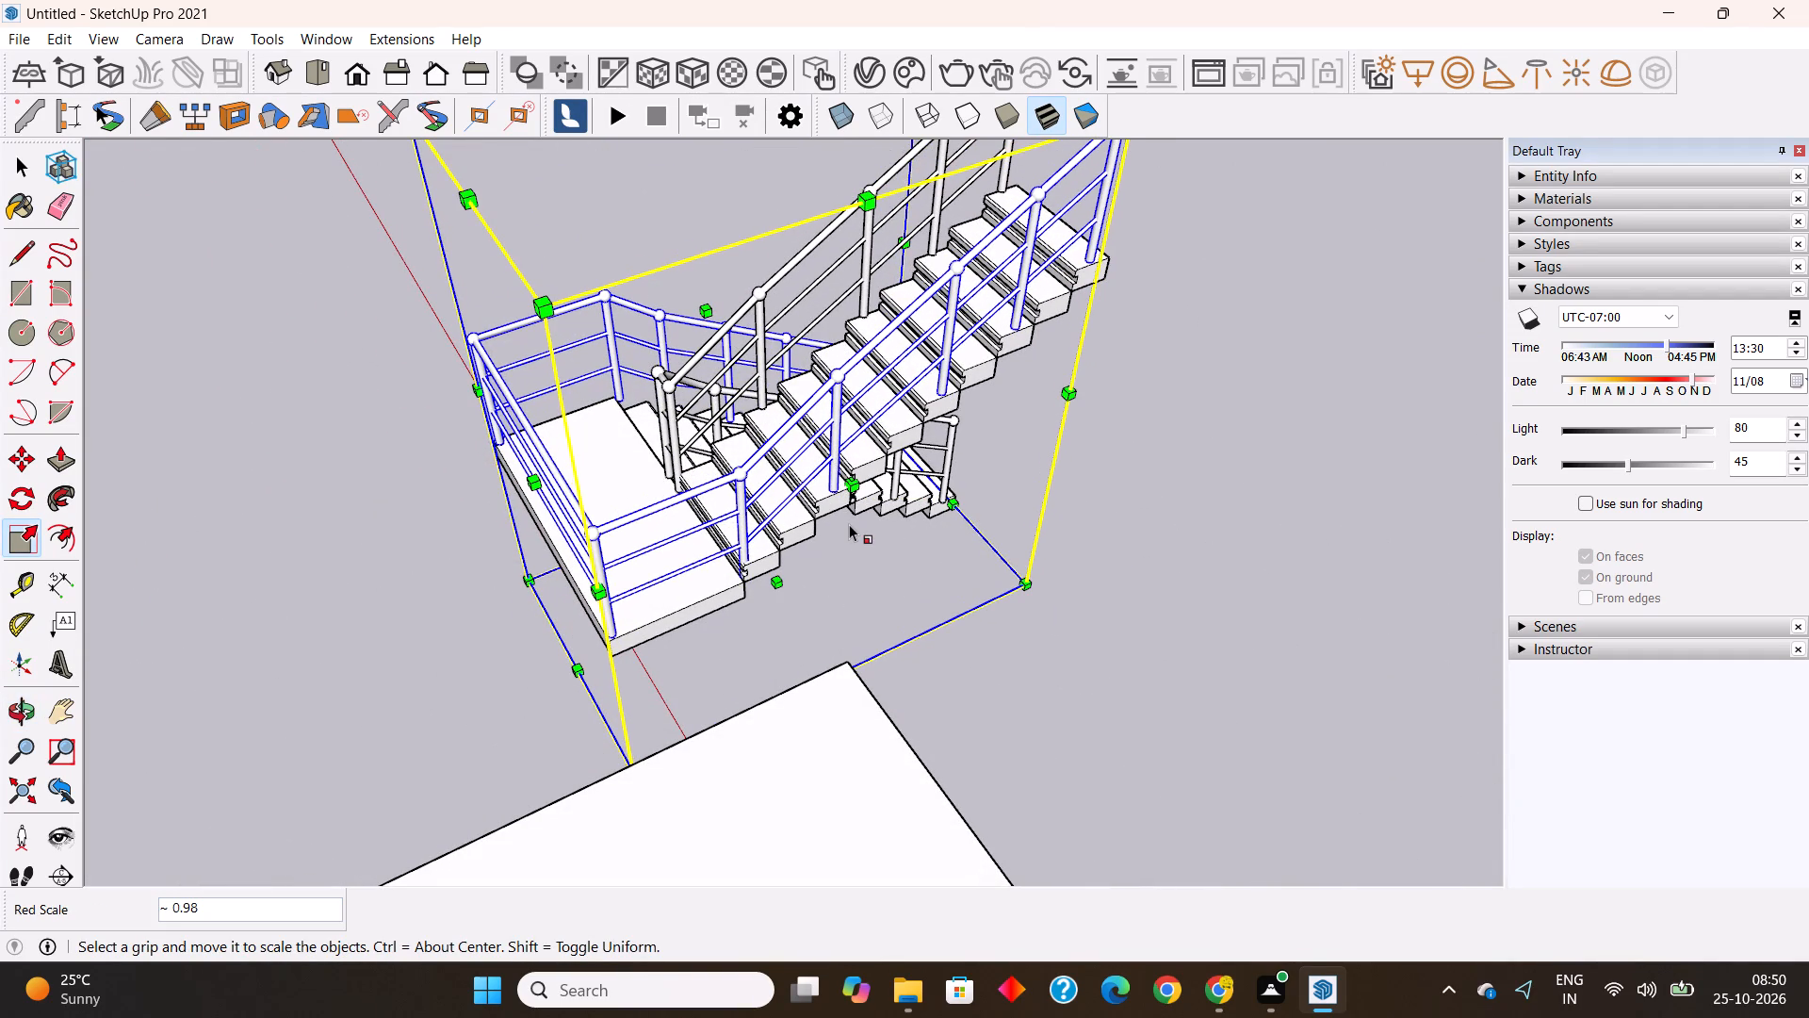
middle_click_drag(869, 538, 399, 477)
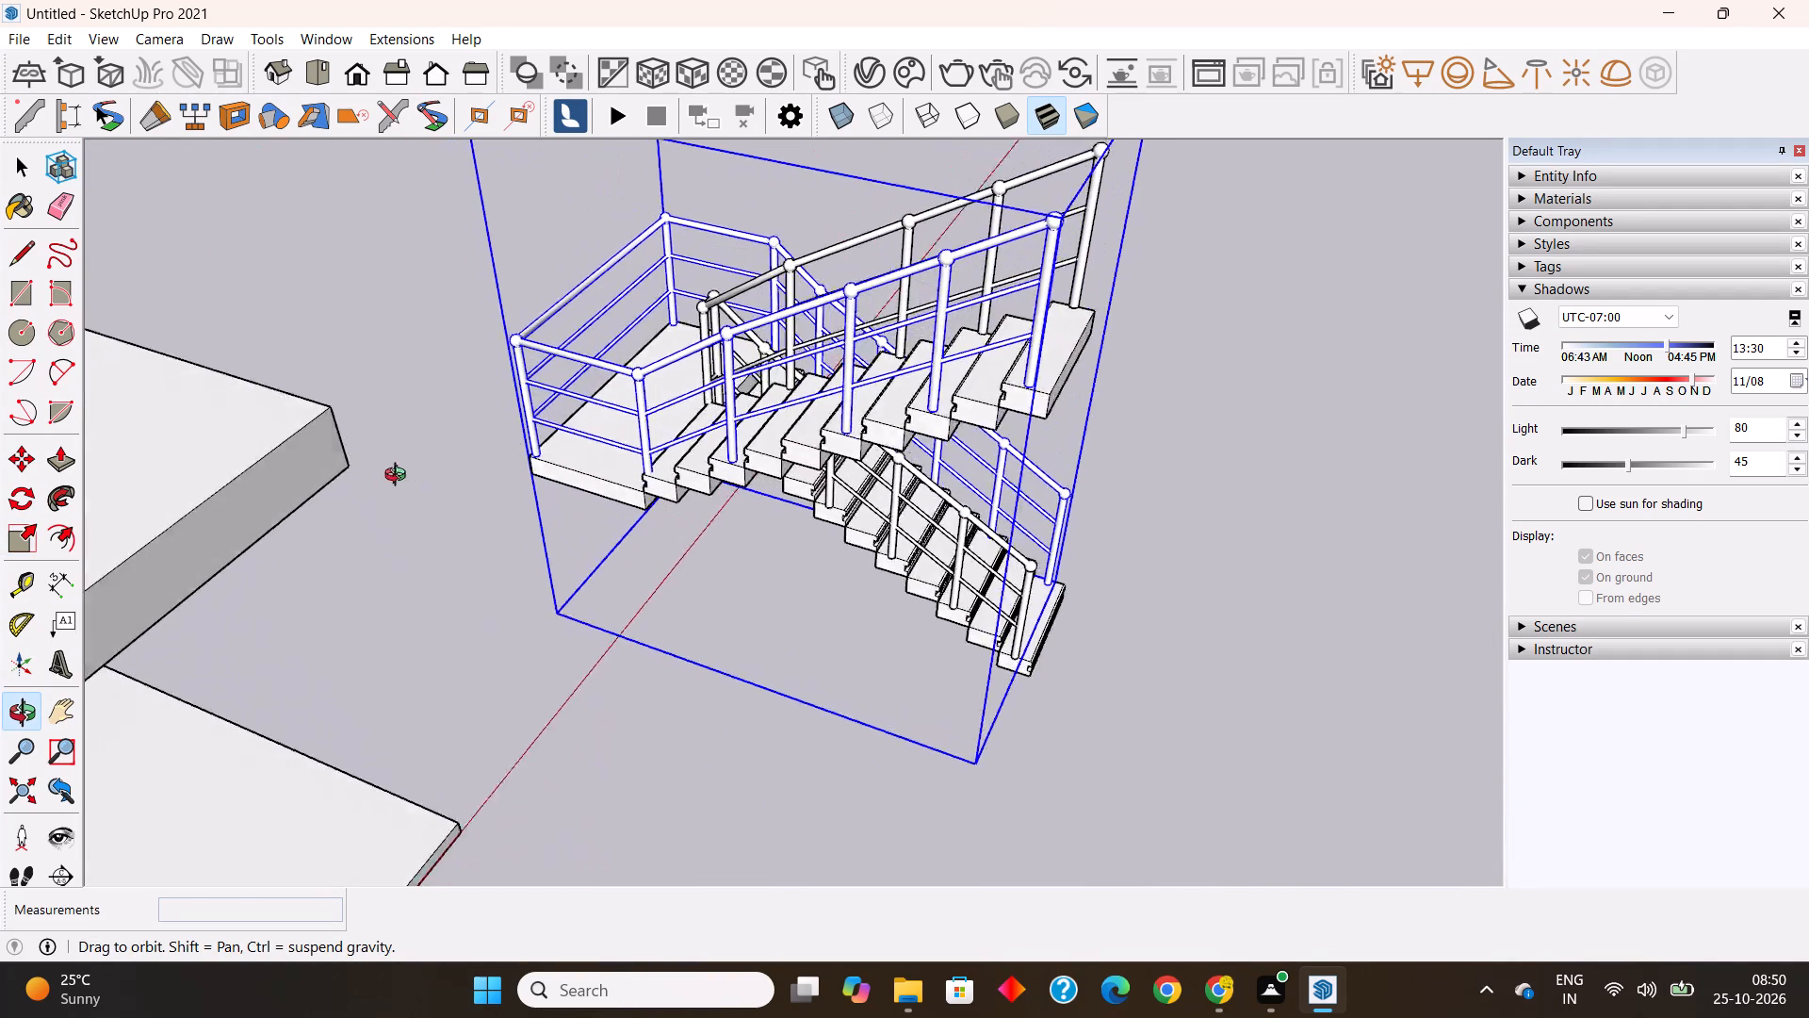
middle_click_drag(399, 477, 347, 471)
scroll(1037, 546, "down", 2)
middle_click_drag(1035, 549, 792, 517)
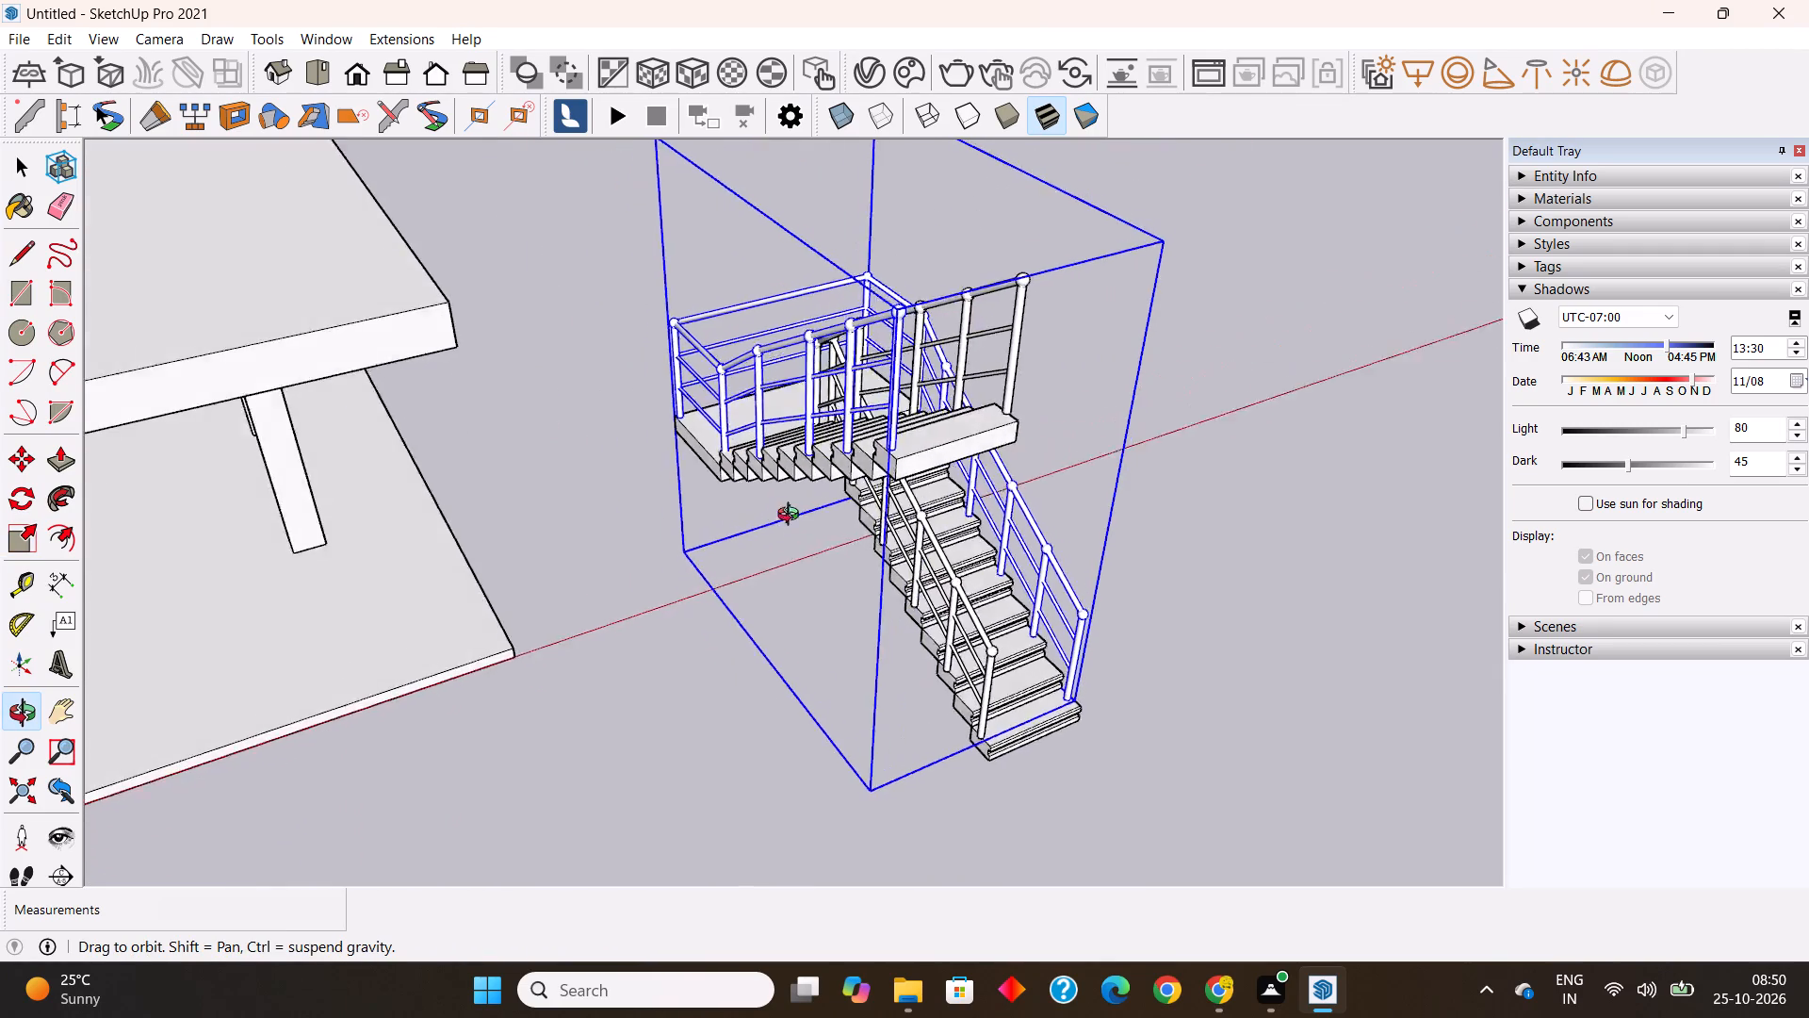
middle_click_drag(792, 517, 942, 502)
scroll(807, 467, "up", 3)
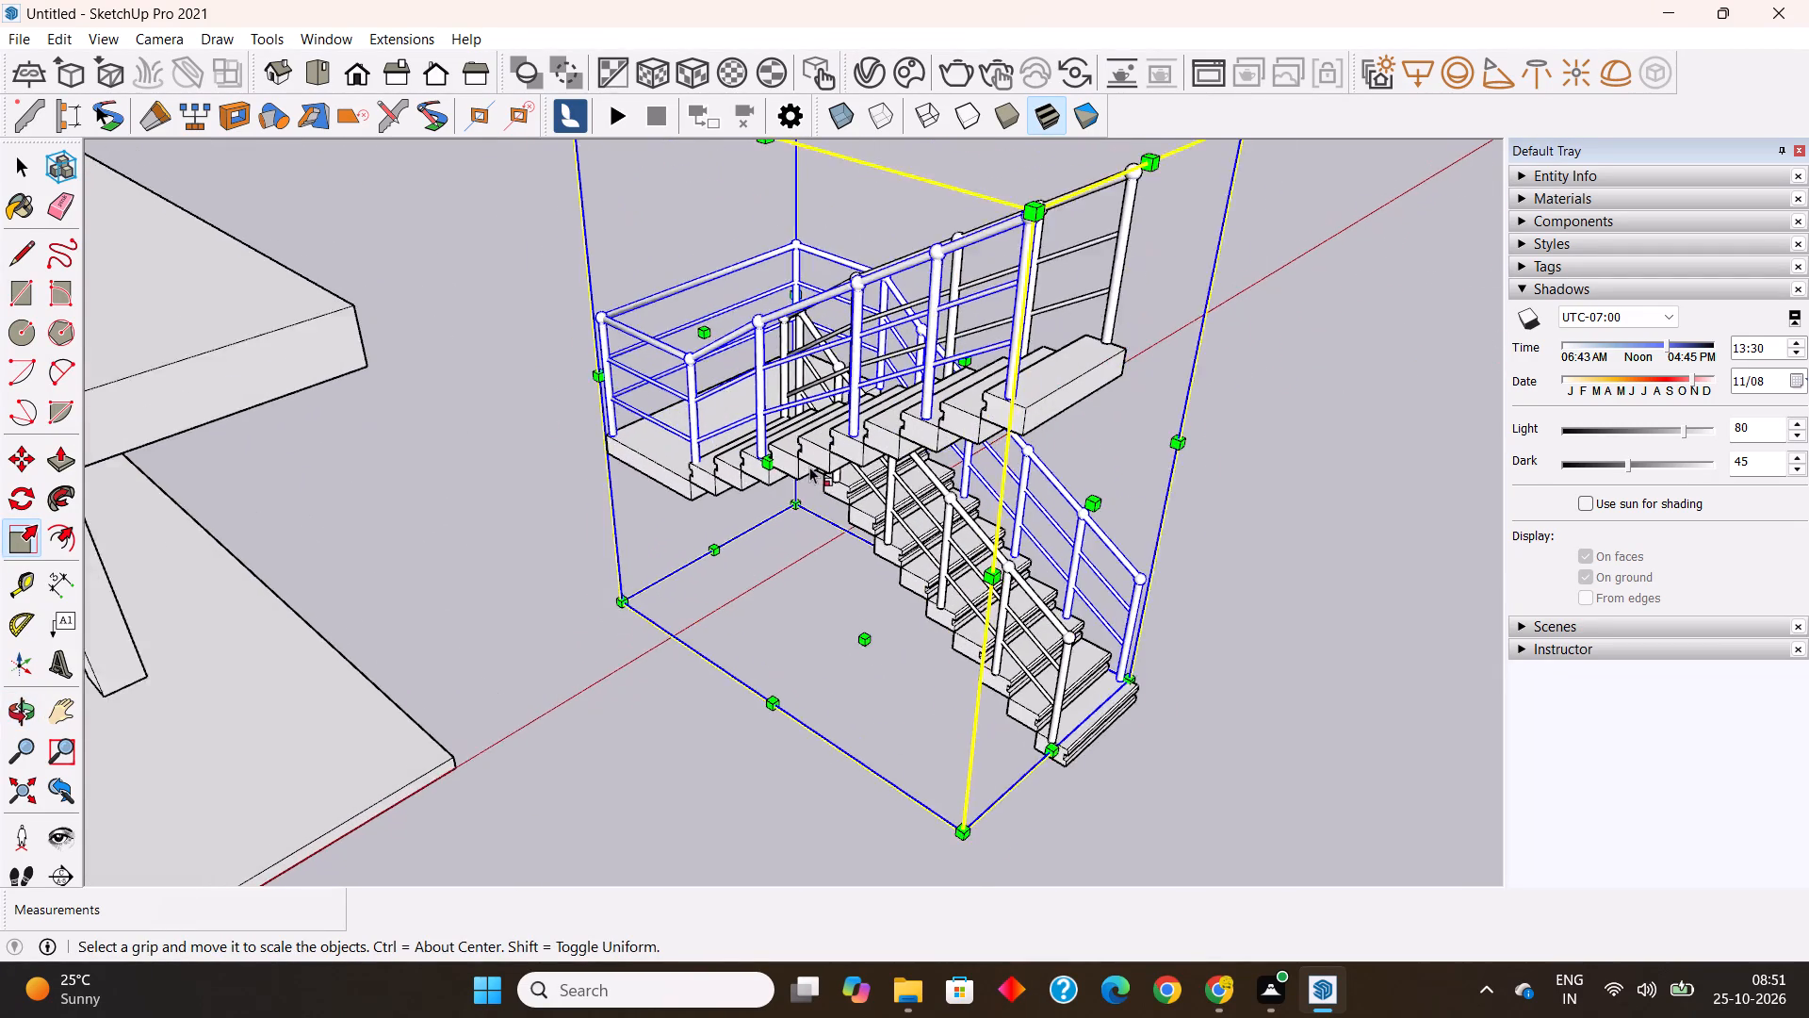
scroll(835, 435, "up", 3)
key("Escape")
key("Escape")
Select the inner handrail and scale it along the red axis to 1.24 from the side facing the upper flight.
scroll(856, 474, "down", 2)
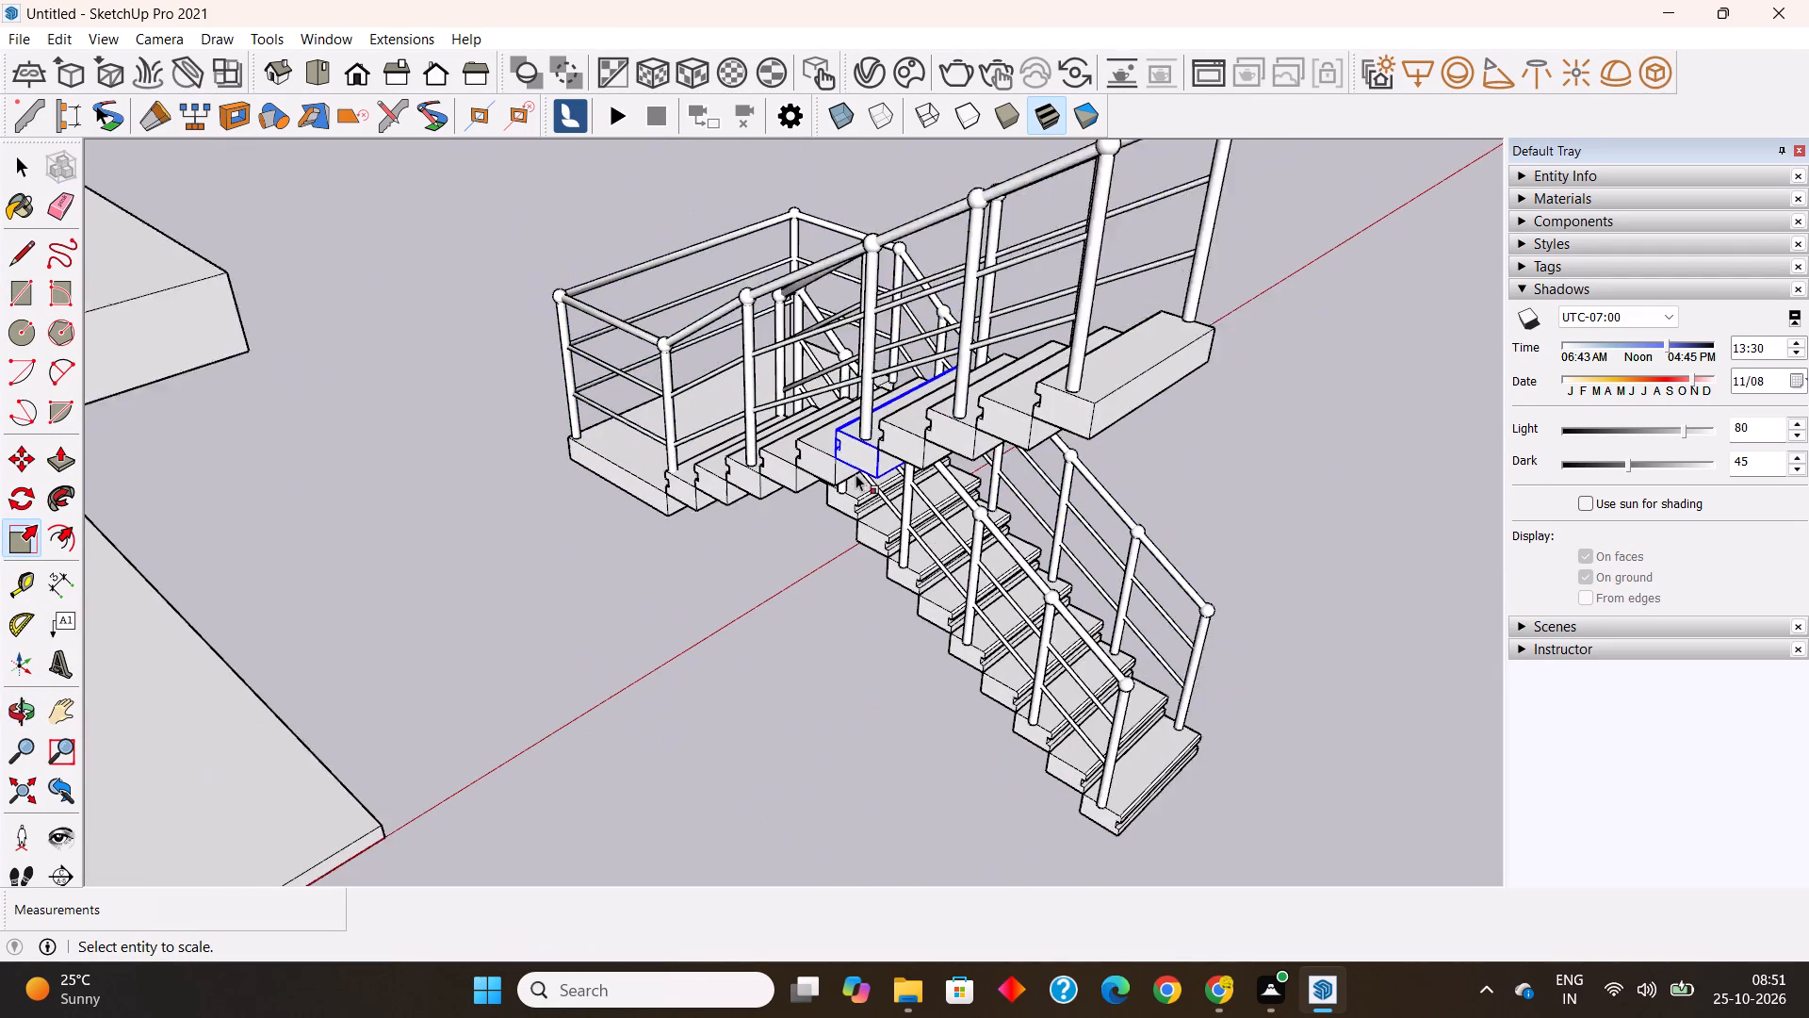
scroll(856, 474, "down", 2)
middle_click_drag(937, 565, 256, 509)
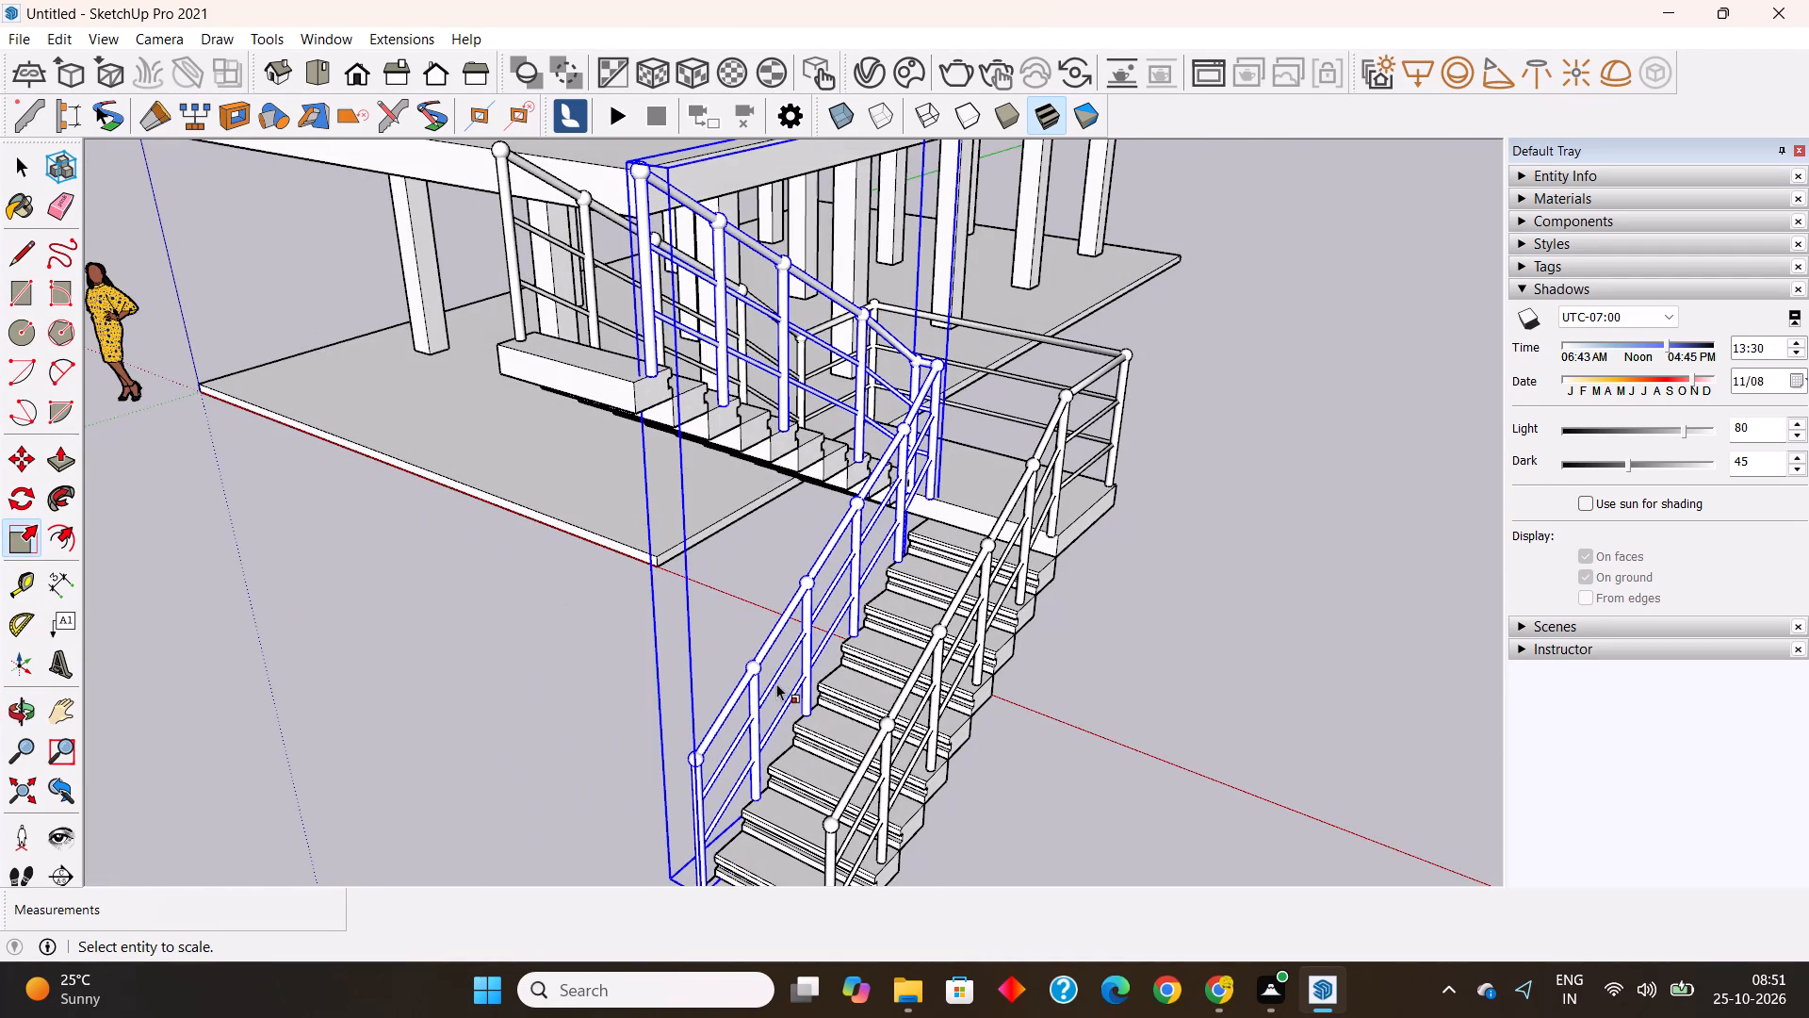
left_click(776, 683)
scroll(814, 550, "up", 2)
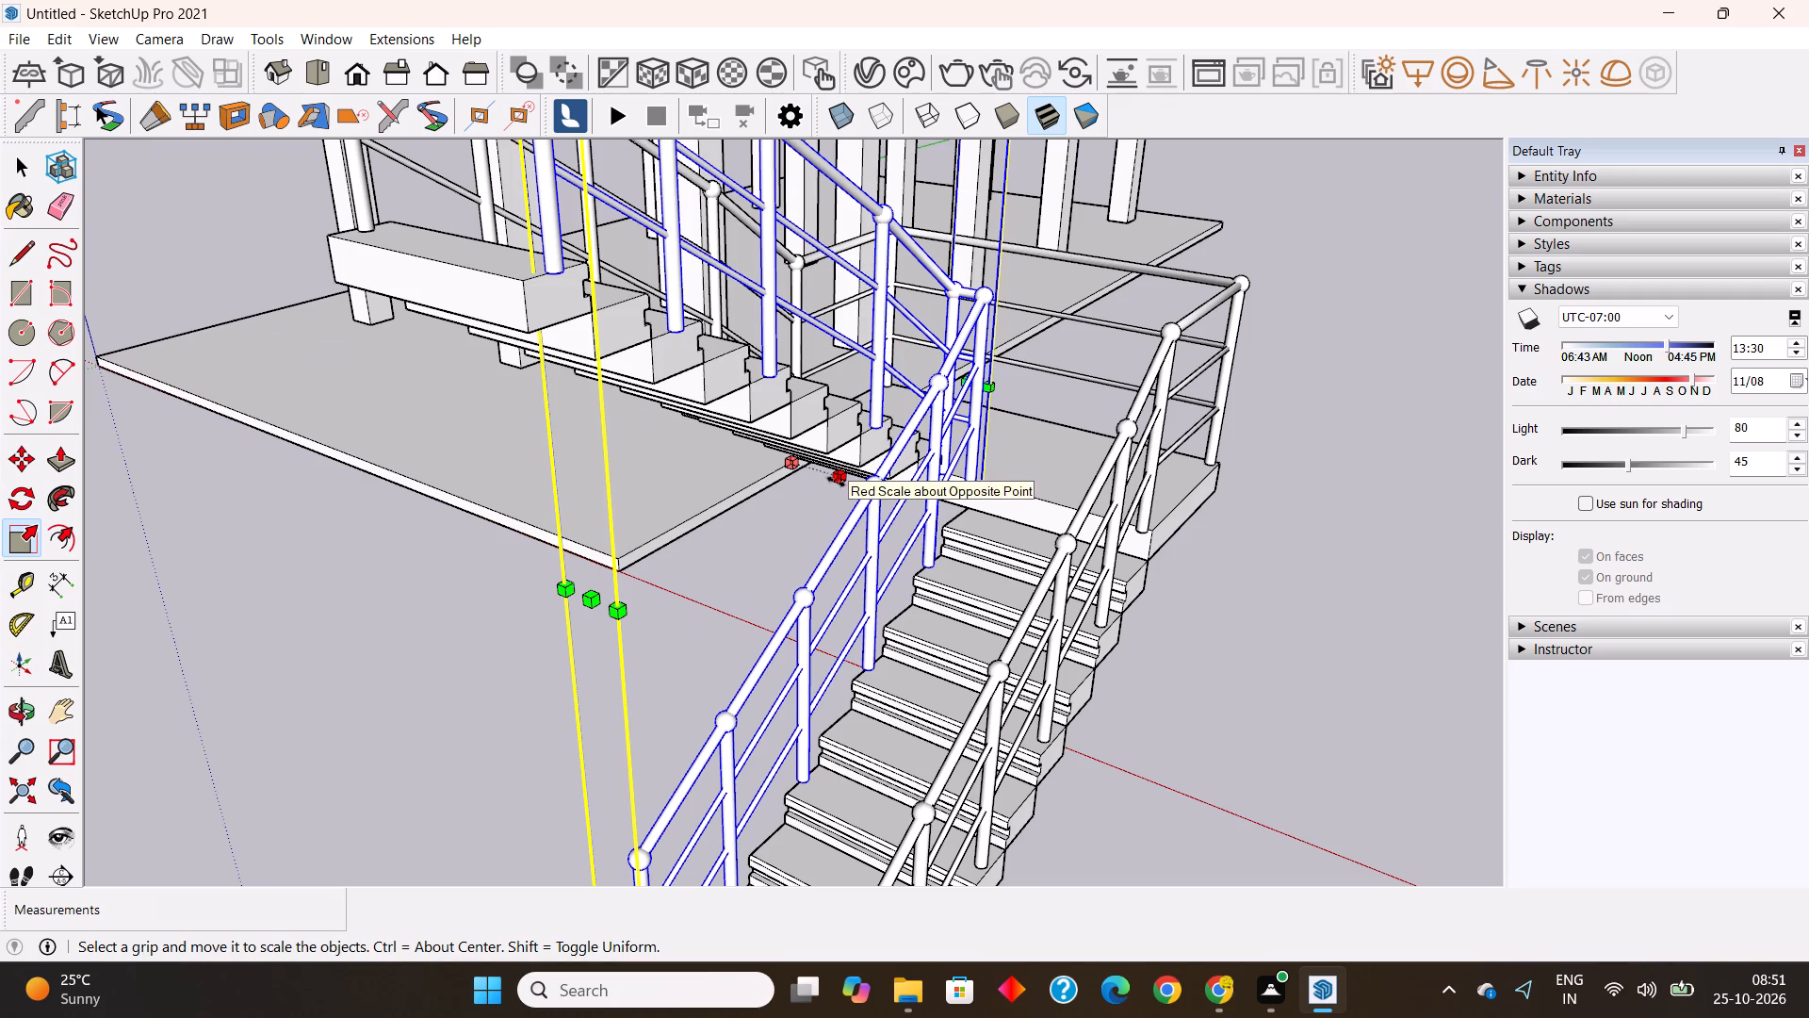
left_click(837, 481)
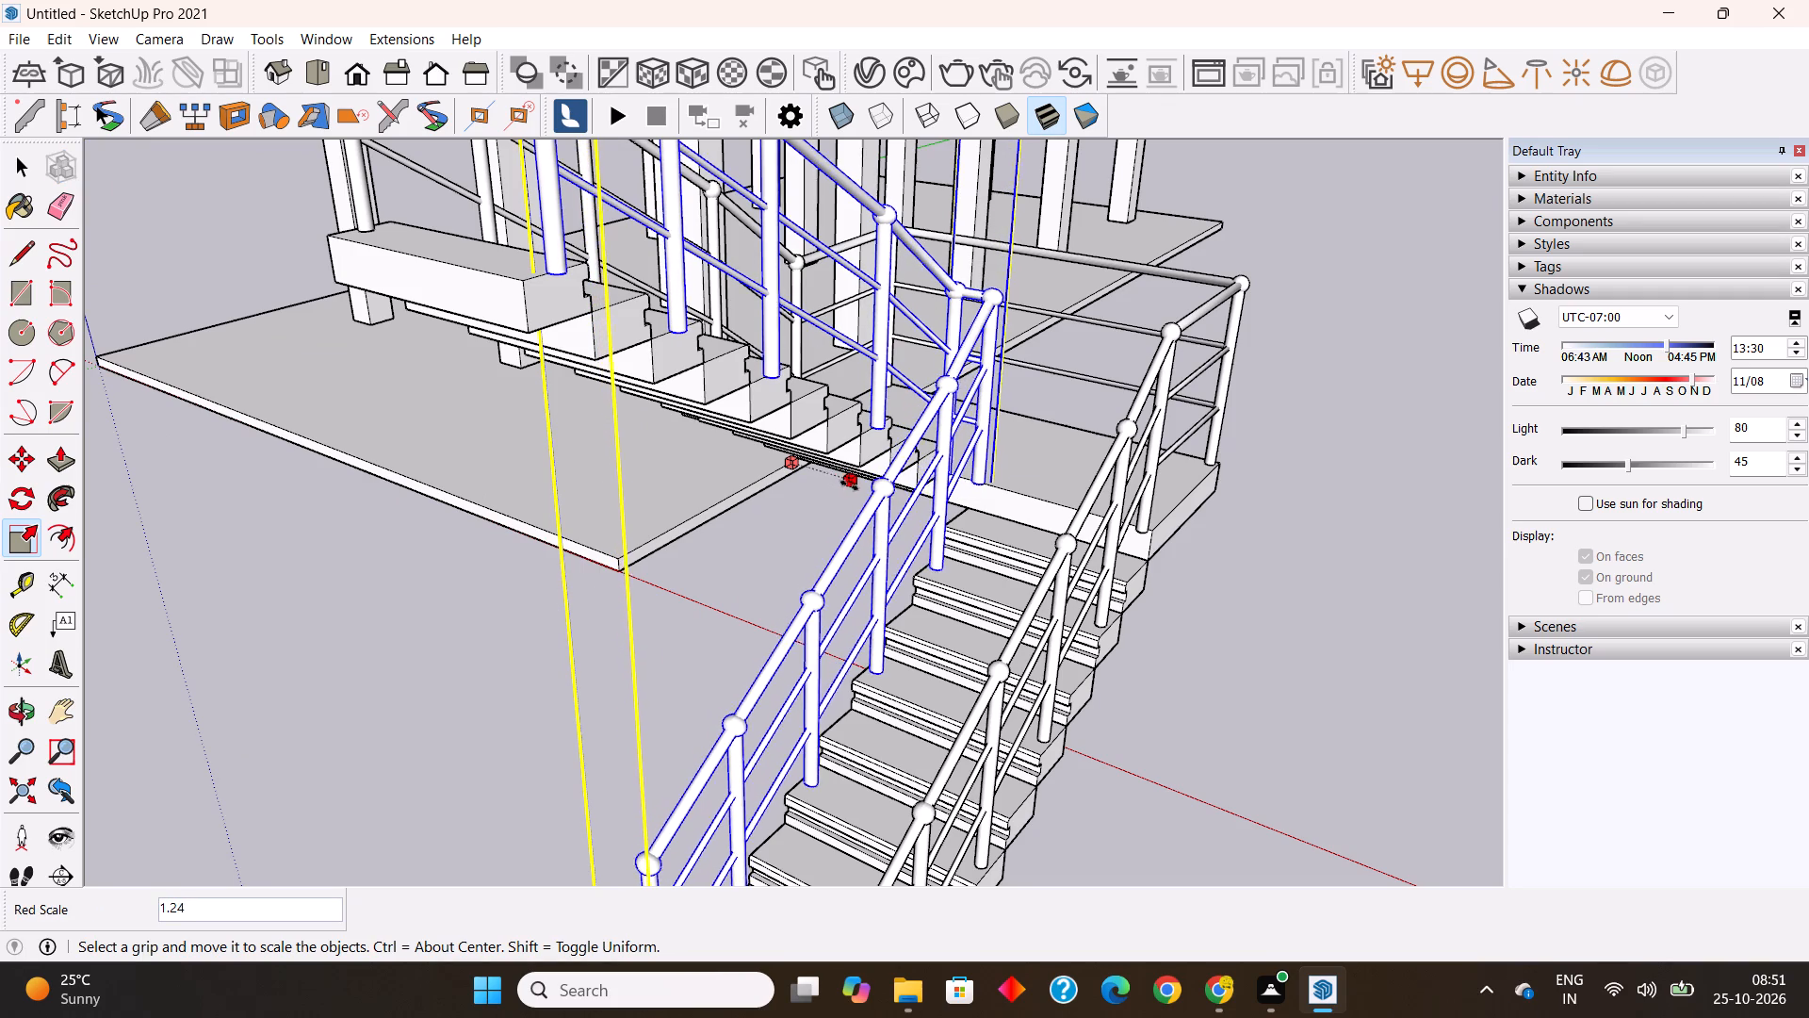
left_click(852, 485)
Widen the inner handrail further along the red axis by a scale of 1.50 and deselect it.
middle_click_drag(853, 558, 1182, 572)
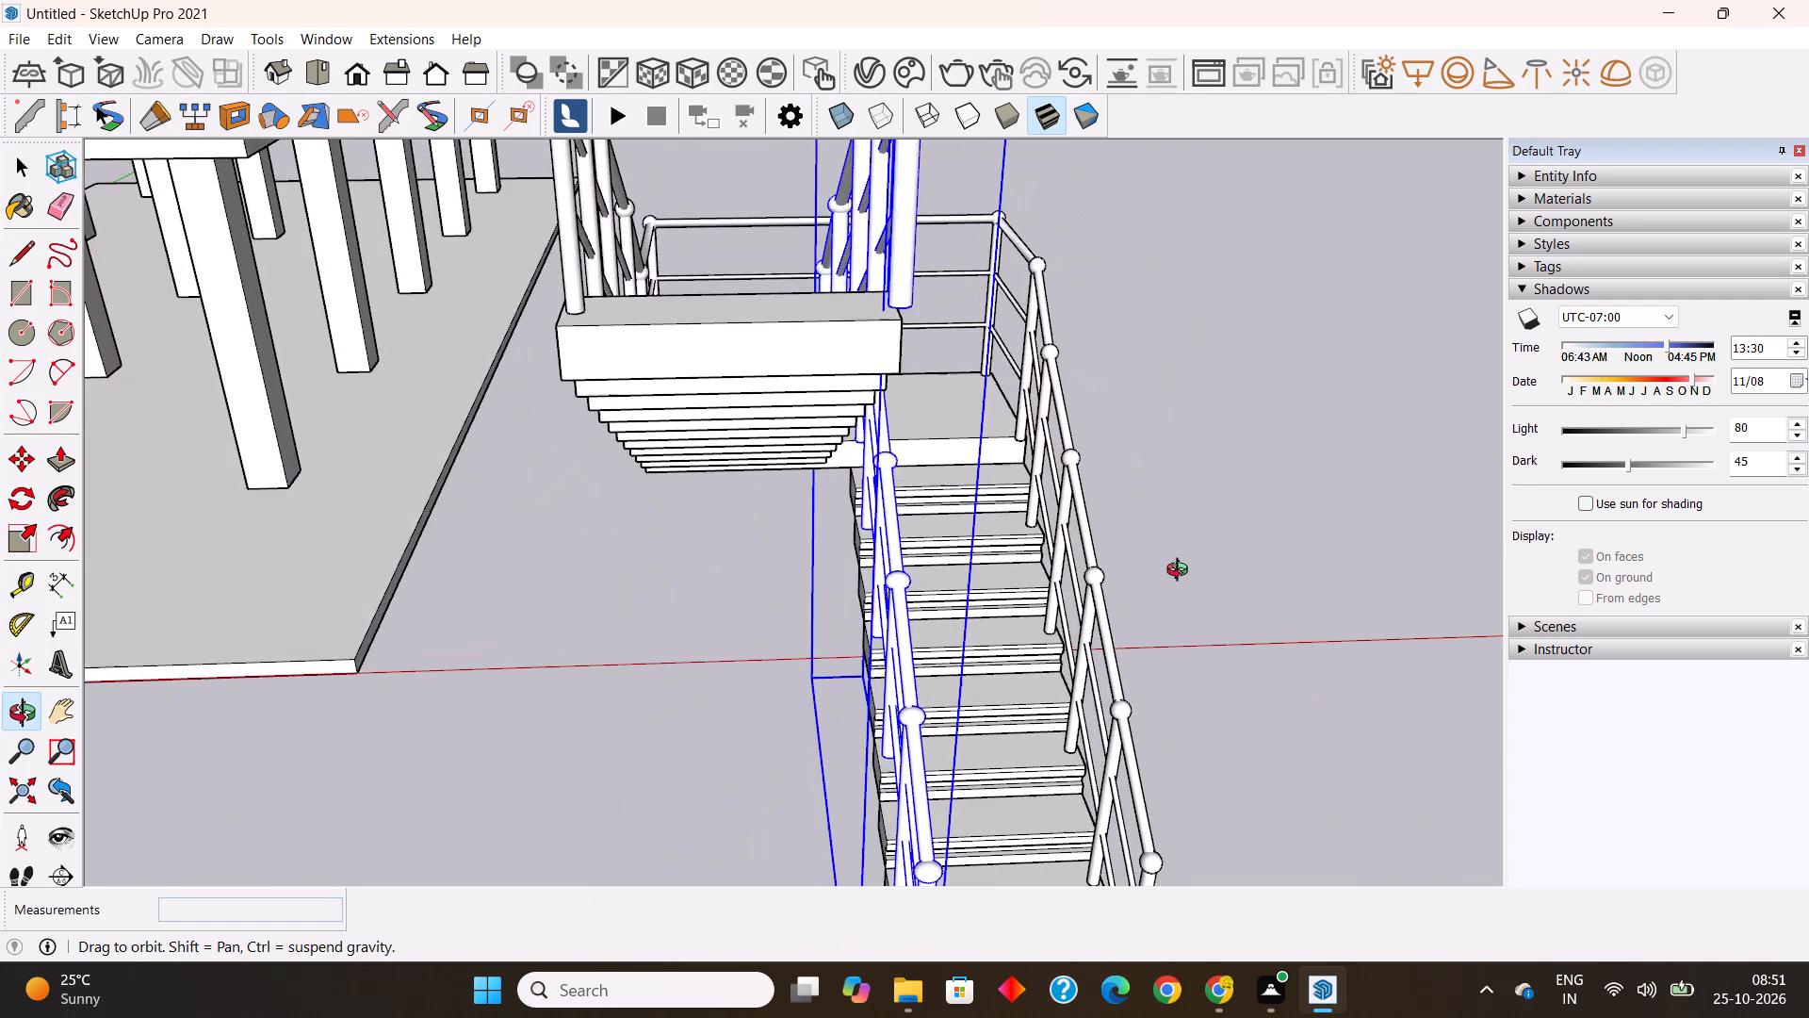
middle_click_drag(1182, 572, 1244, 581)
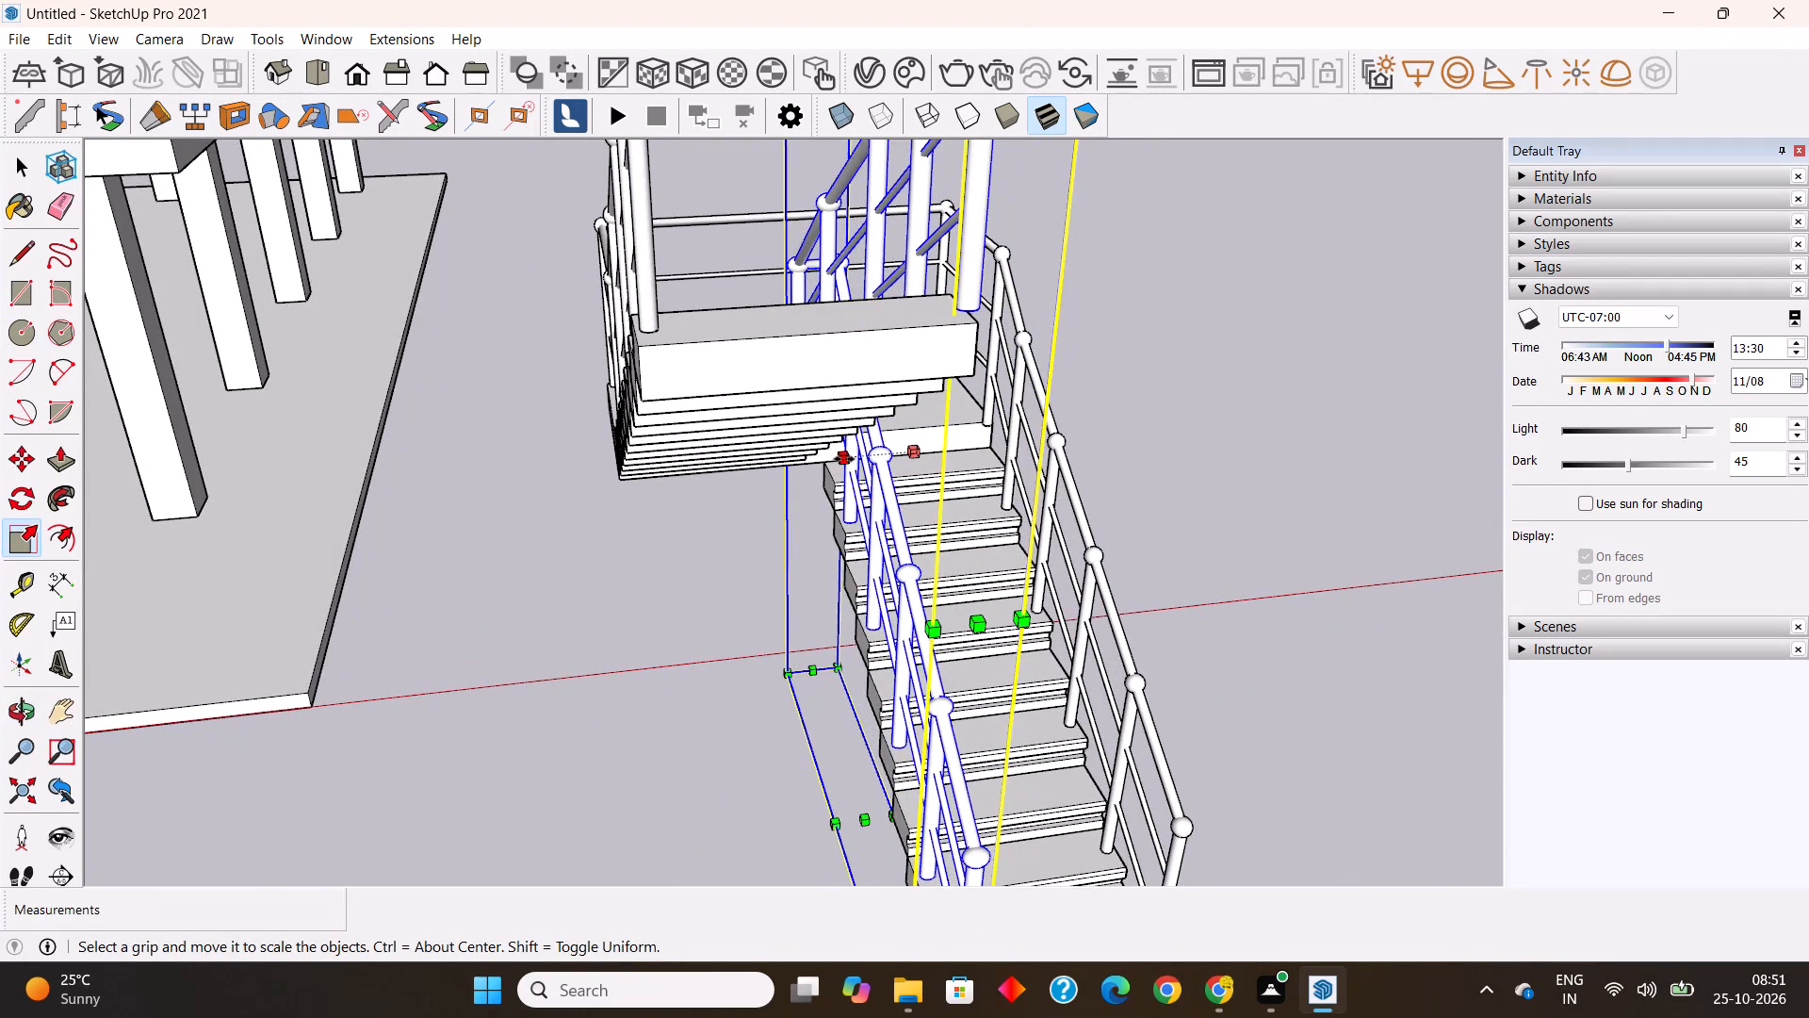
left_click(844, 459)
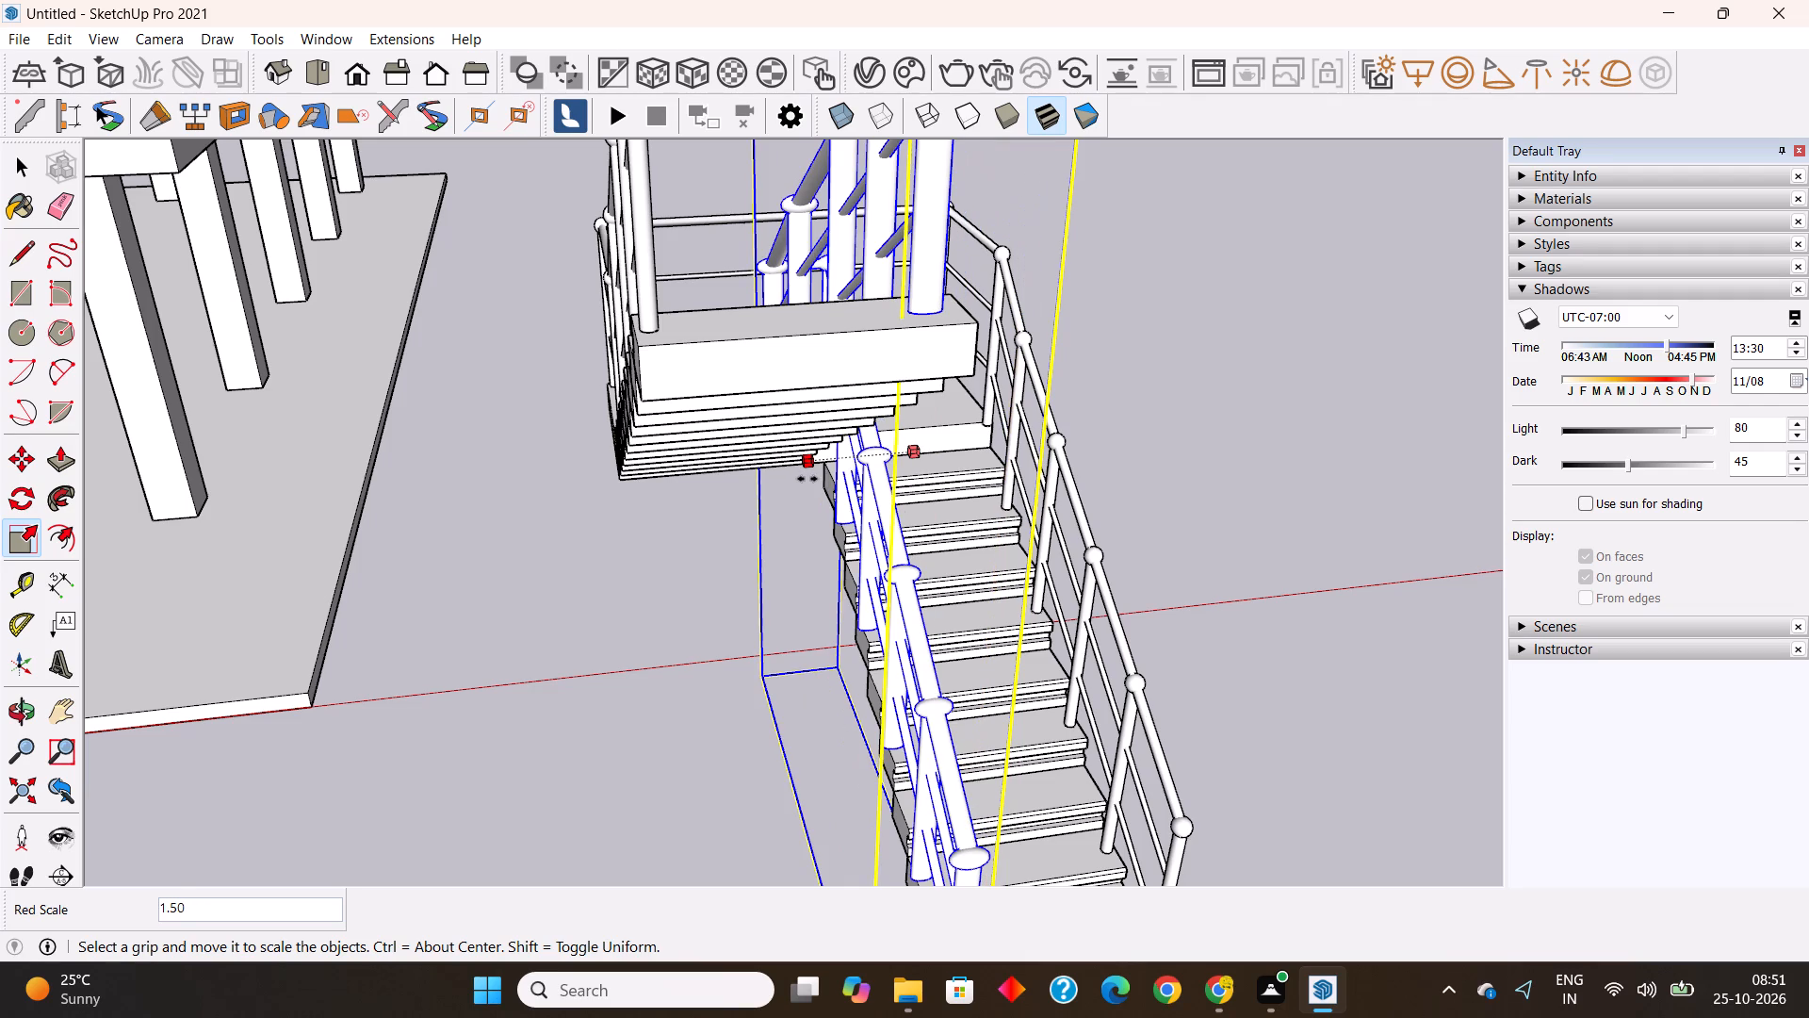
left_click(807, 479)
middle_click_drag(880, 525, 678, 659)
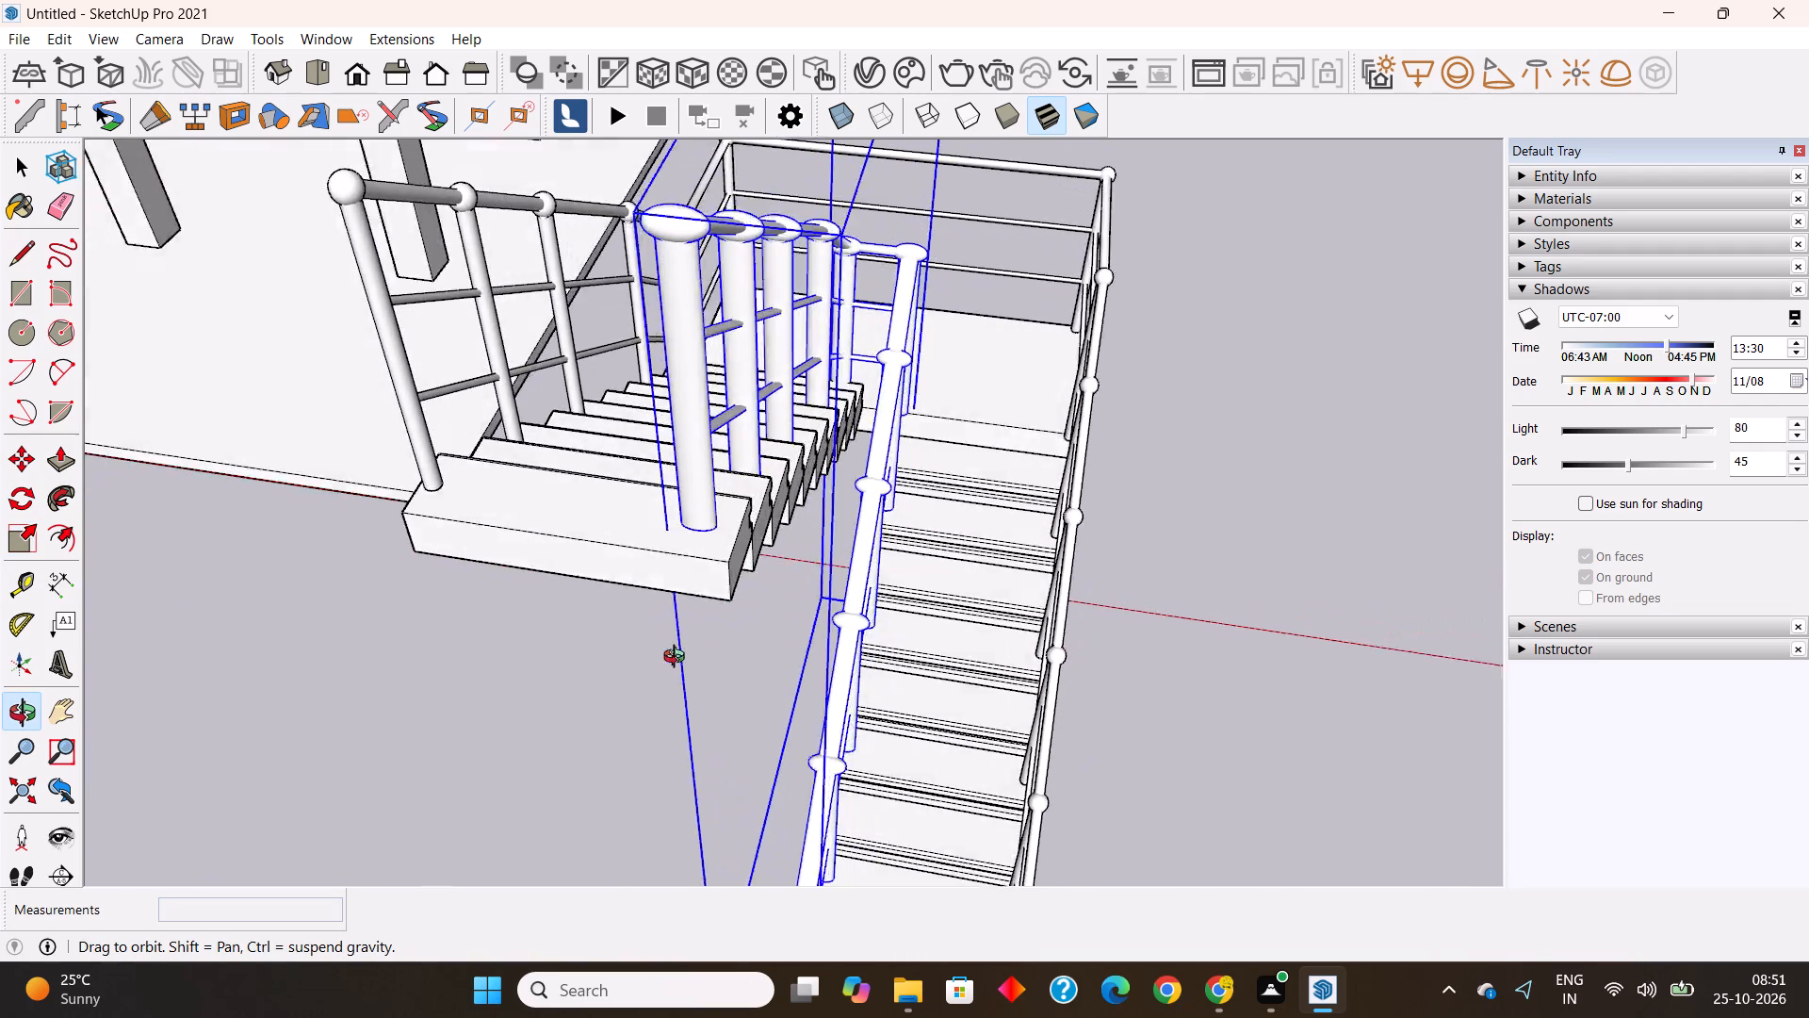
middle_click_drag(678, 659, 1033, 649)
scroll(907, 536, "down", 3)
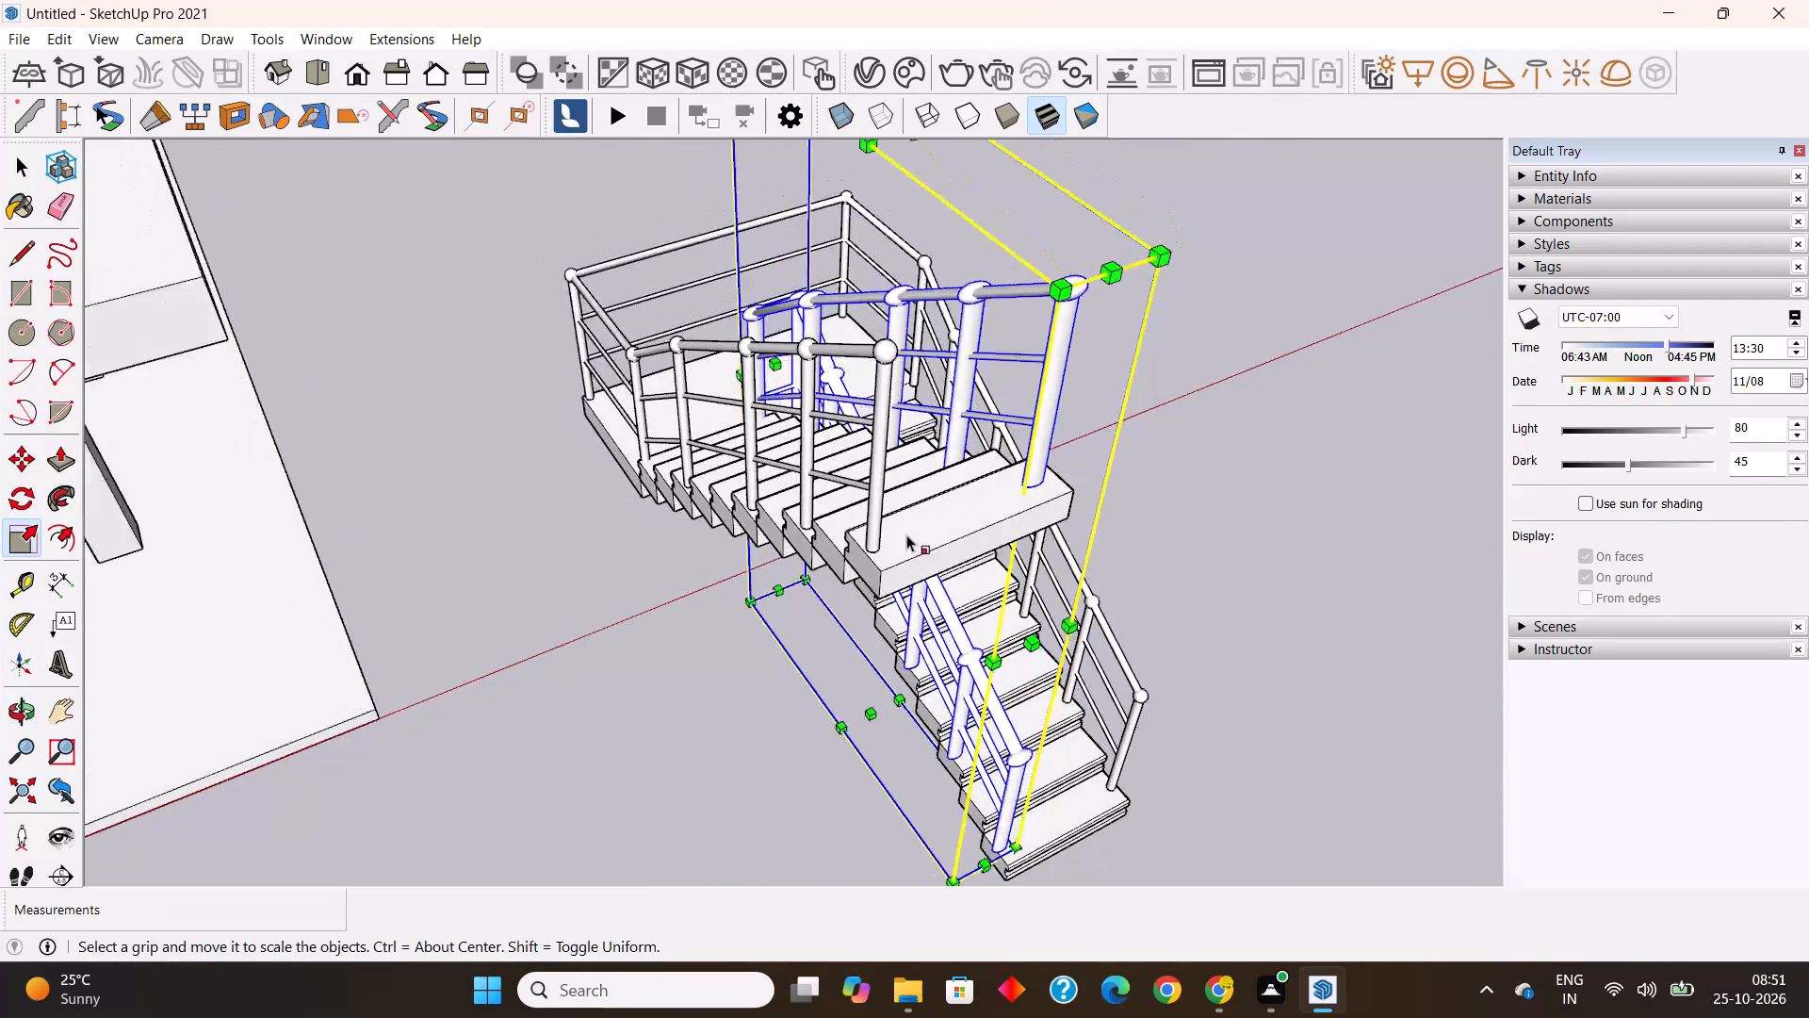
scroll(906, 534, "down", 8)
key("space")
left_click(1113, 452)
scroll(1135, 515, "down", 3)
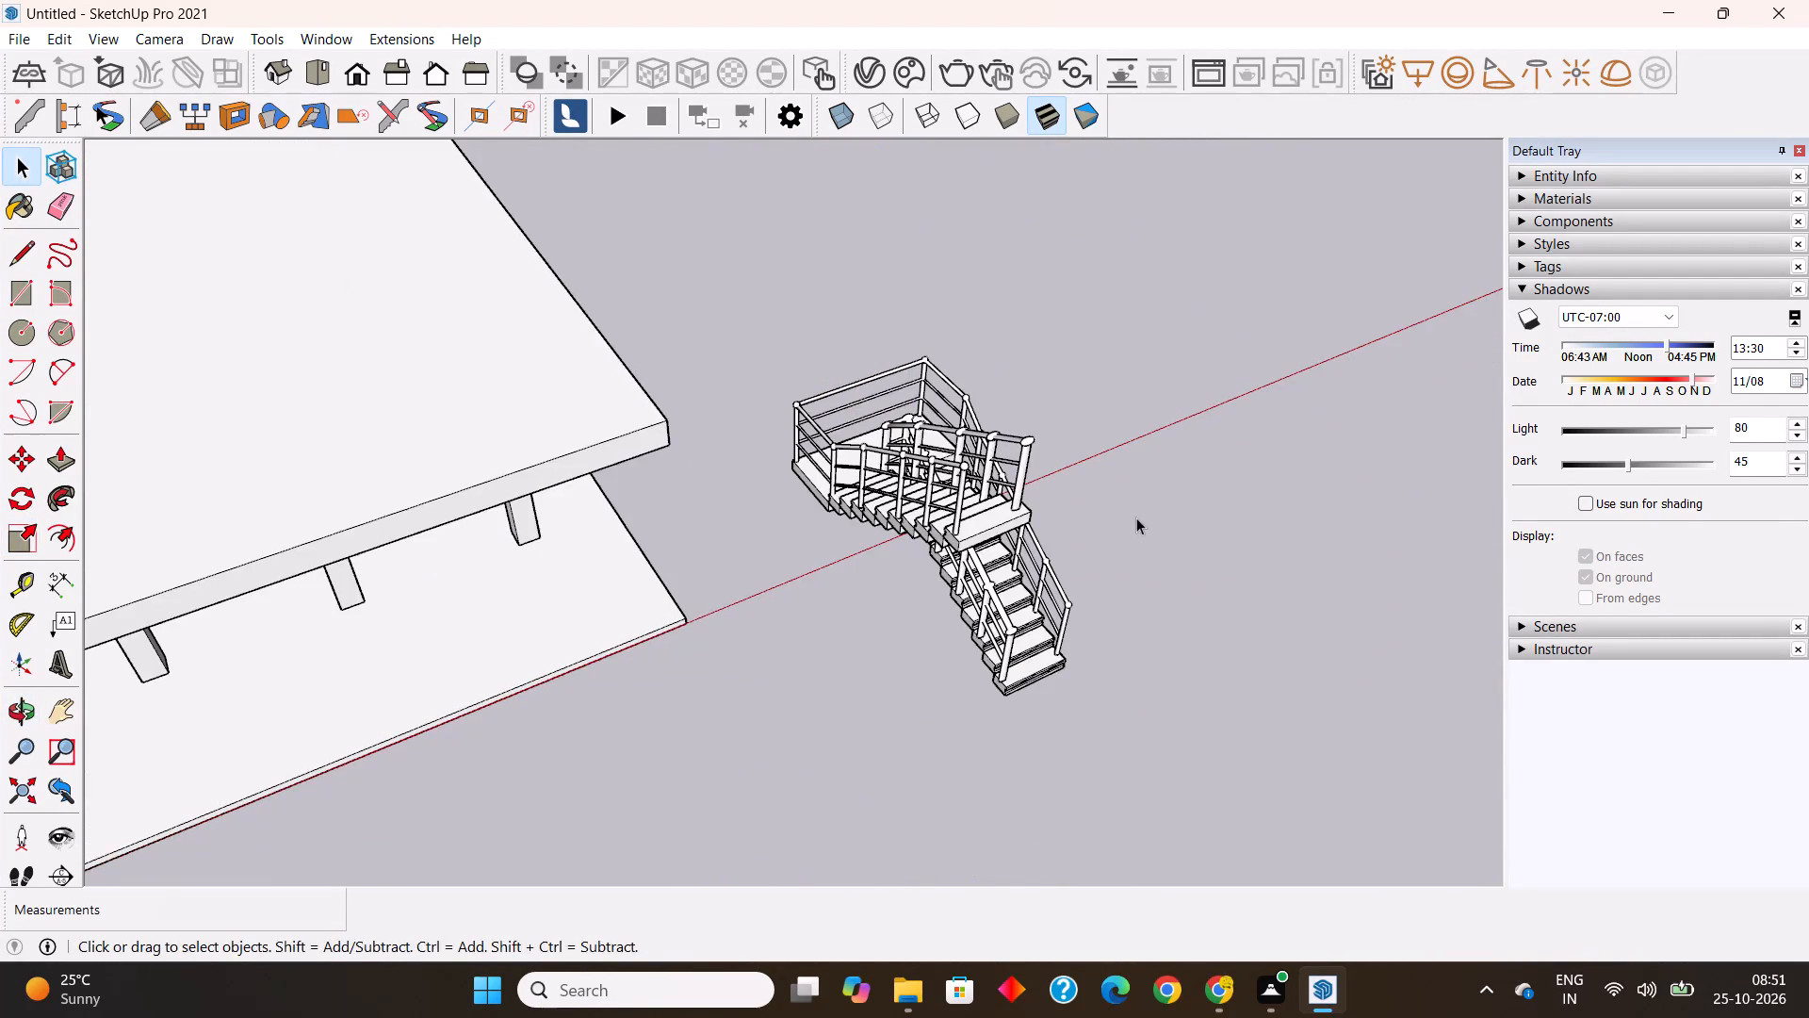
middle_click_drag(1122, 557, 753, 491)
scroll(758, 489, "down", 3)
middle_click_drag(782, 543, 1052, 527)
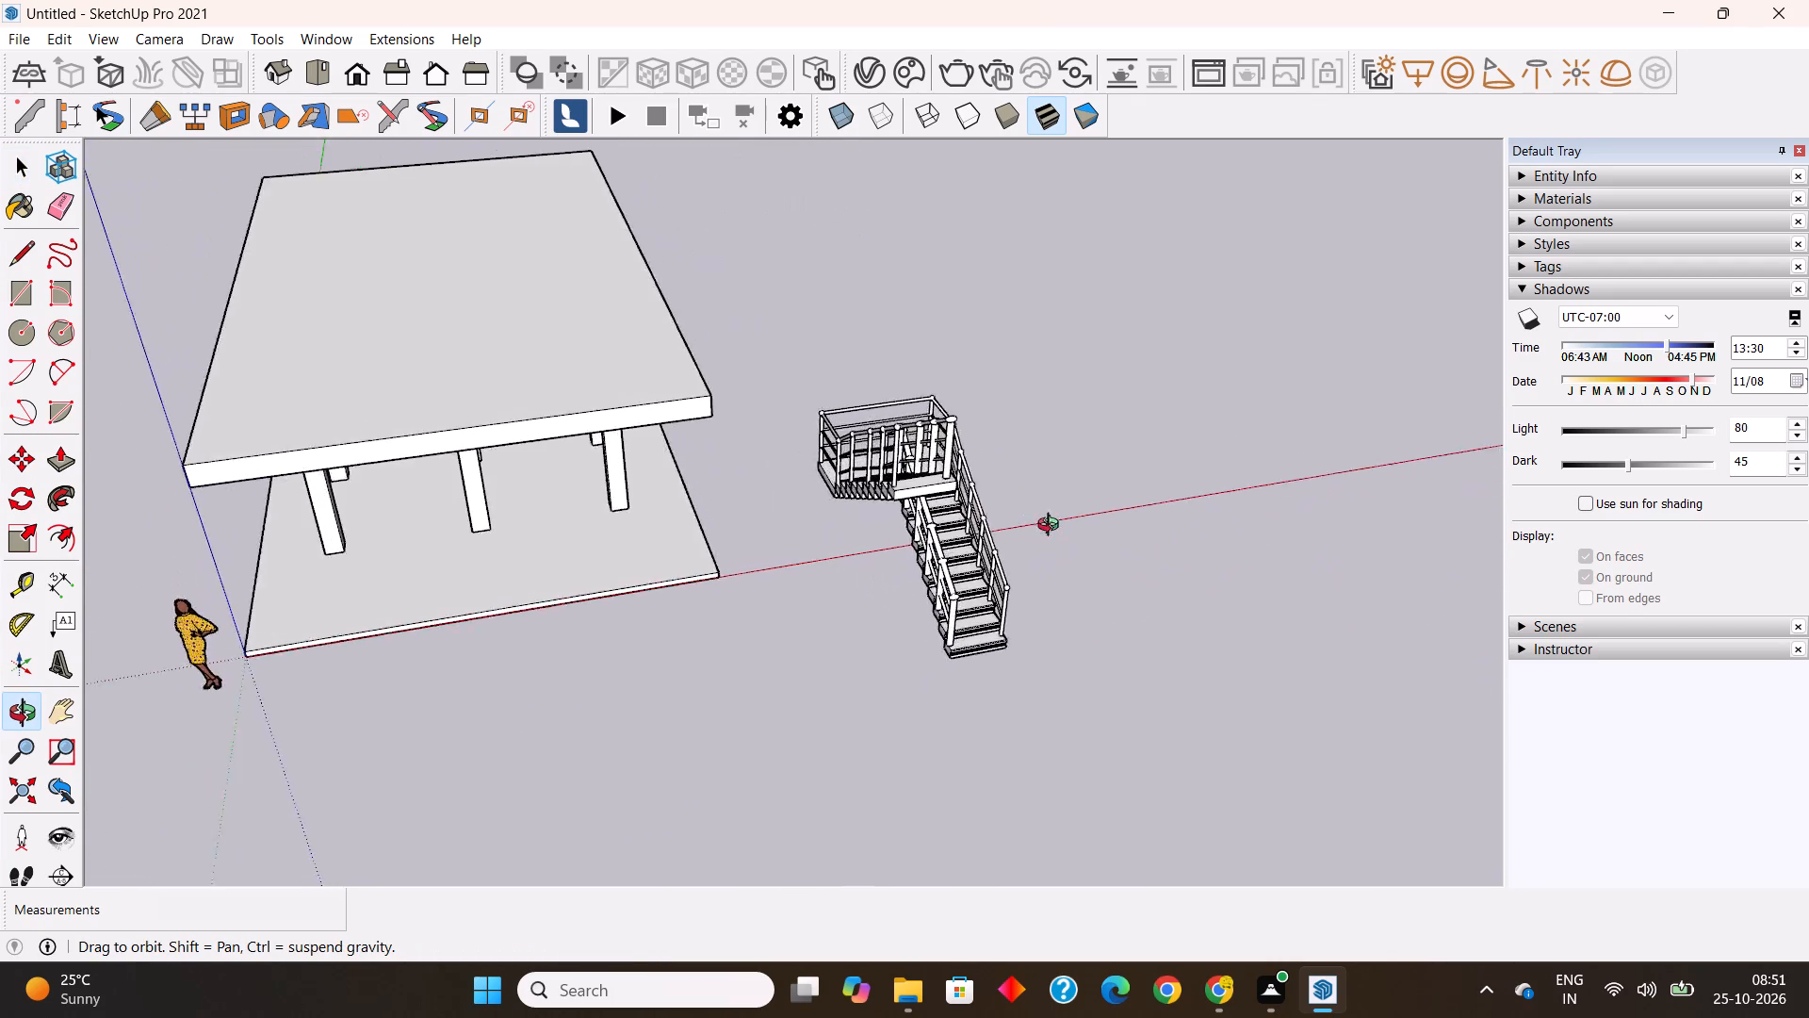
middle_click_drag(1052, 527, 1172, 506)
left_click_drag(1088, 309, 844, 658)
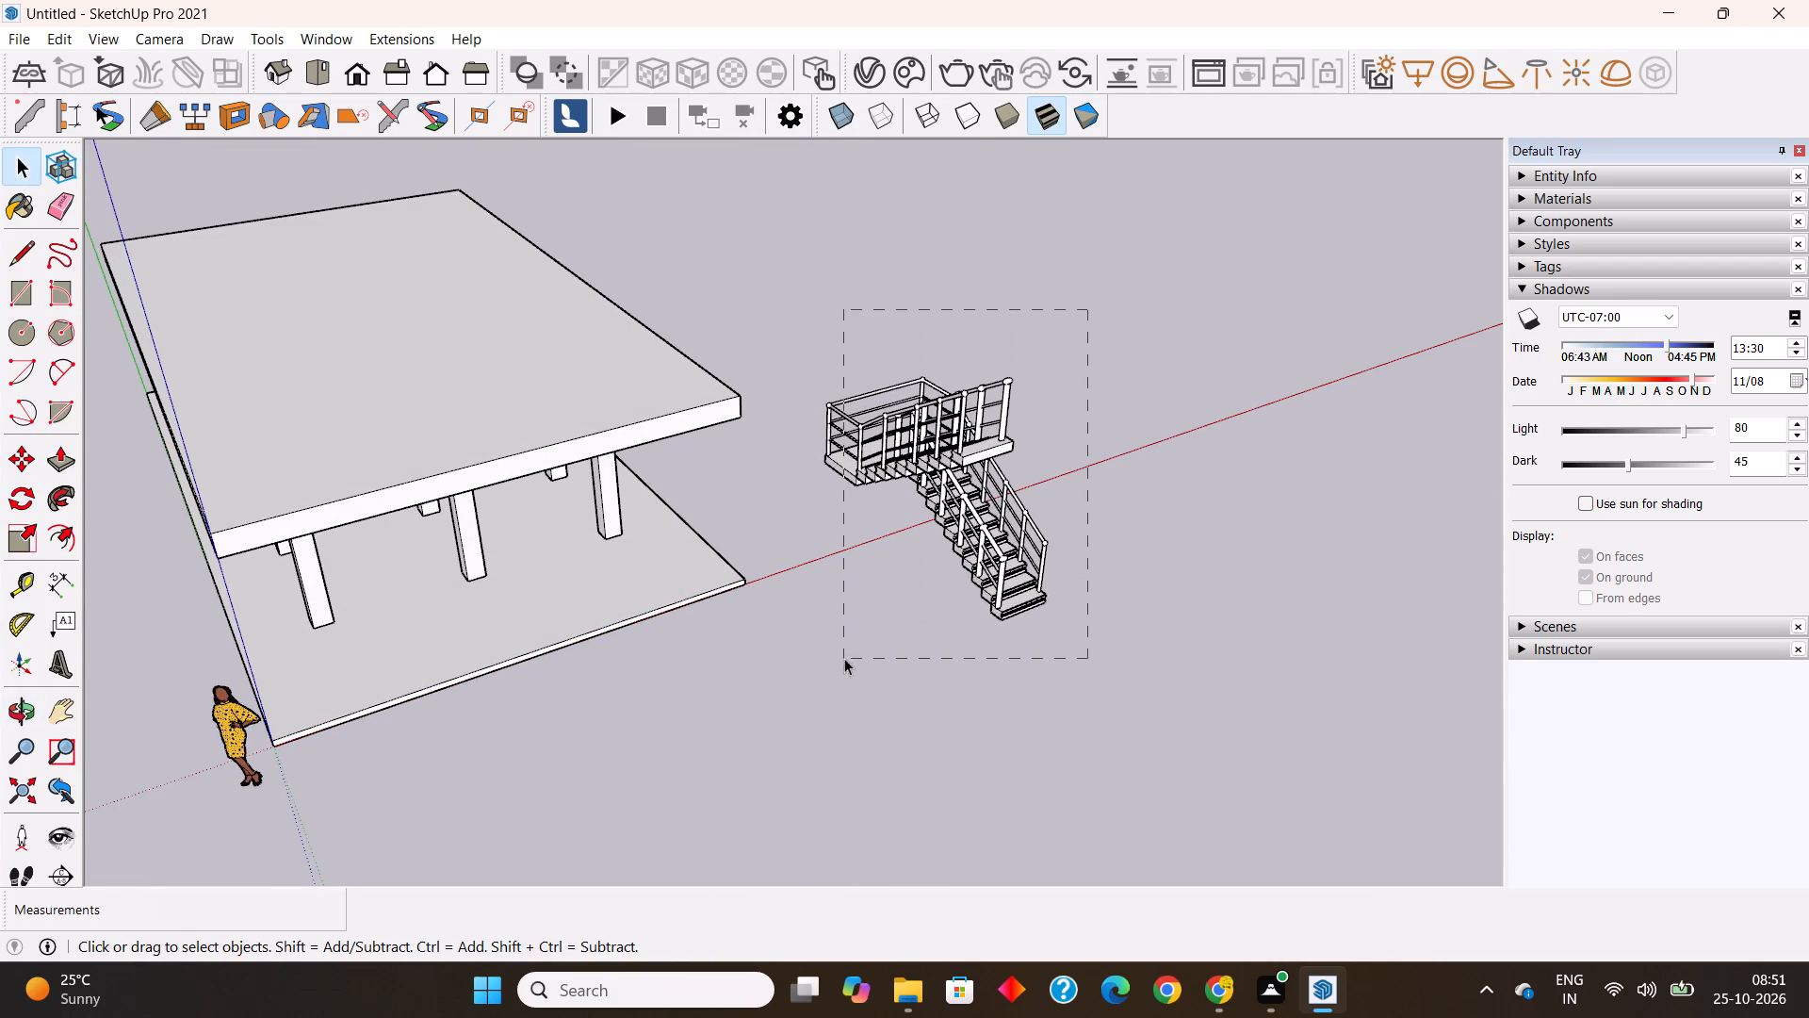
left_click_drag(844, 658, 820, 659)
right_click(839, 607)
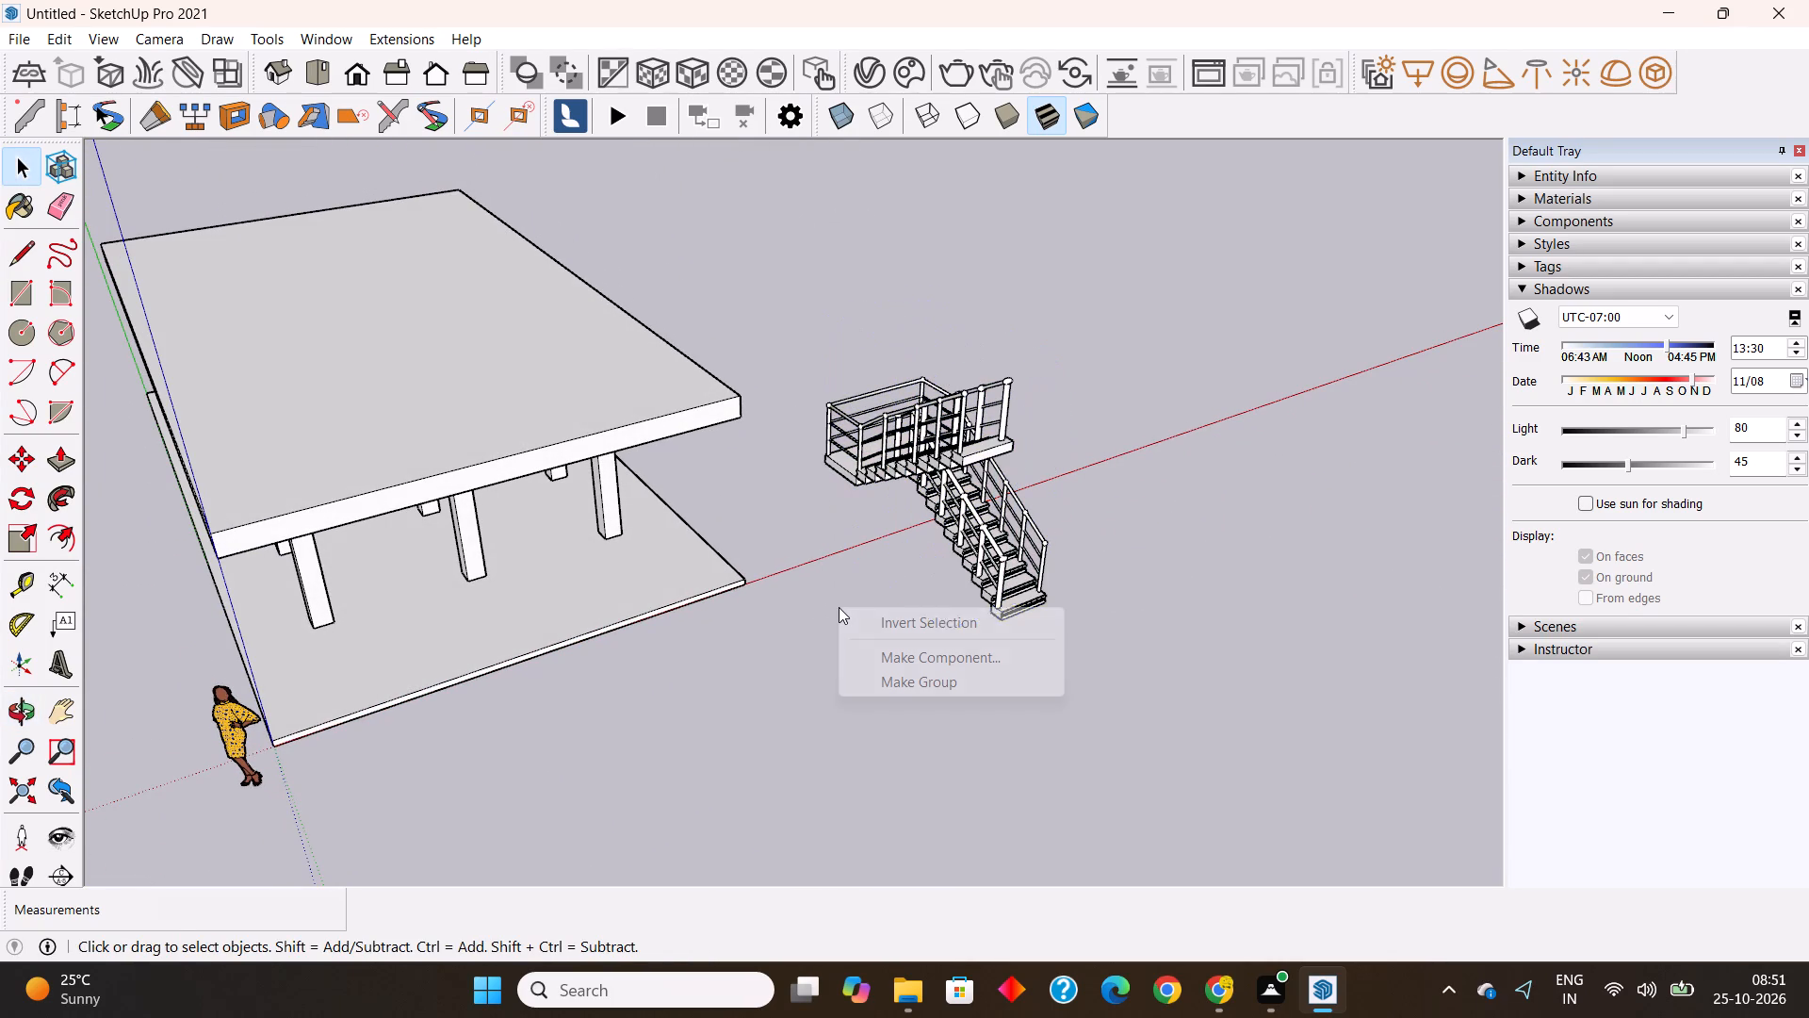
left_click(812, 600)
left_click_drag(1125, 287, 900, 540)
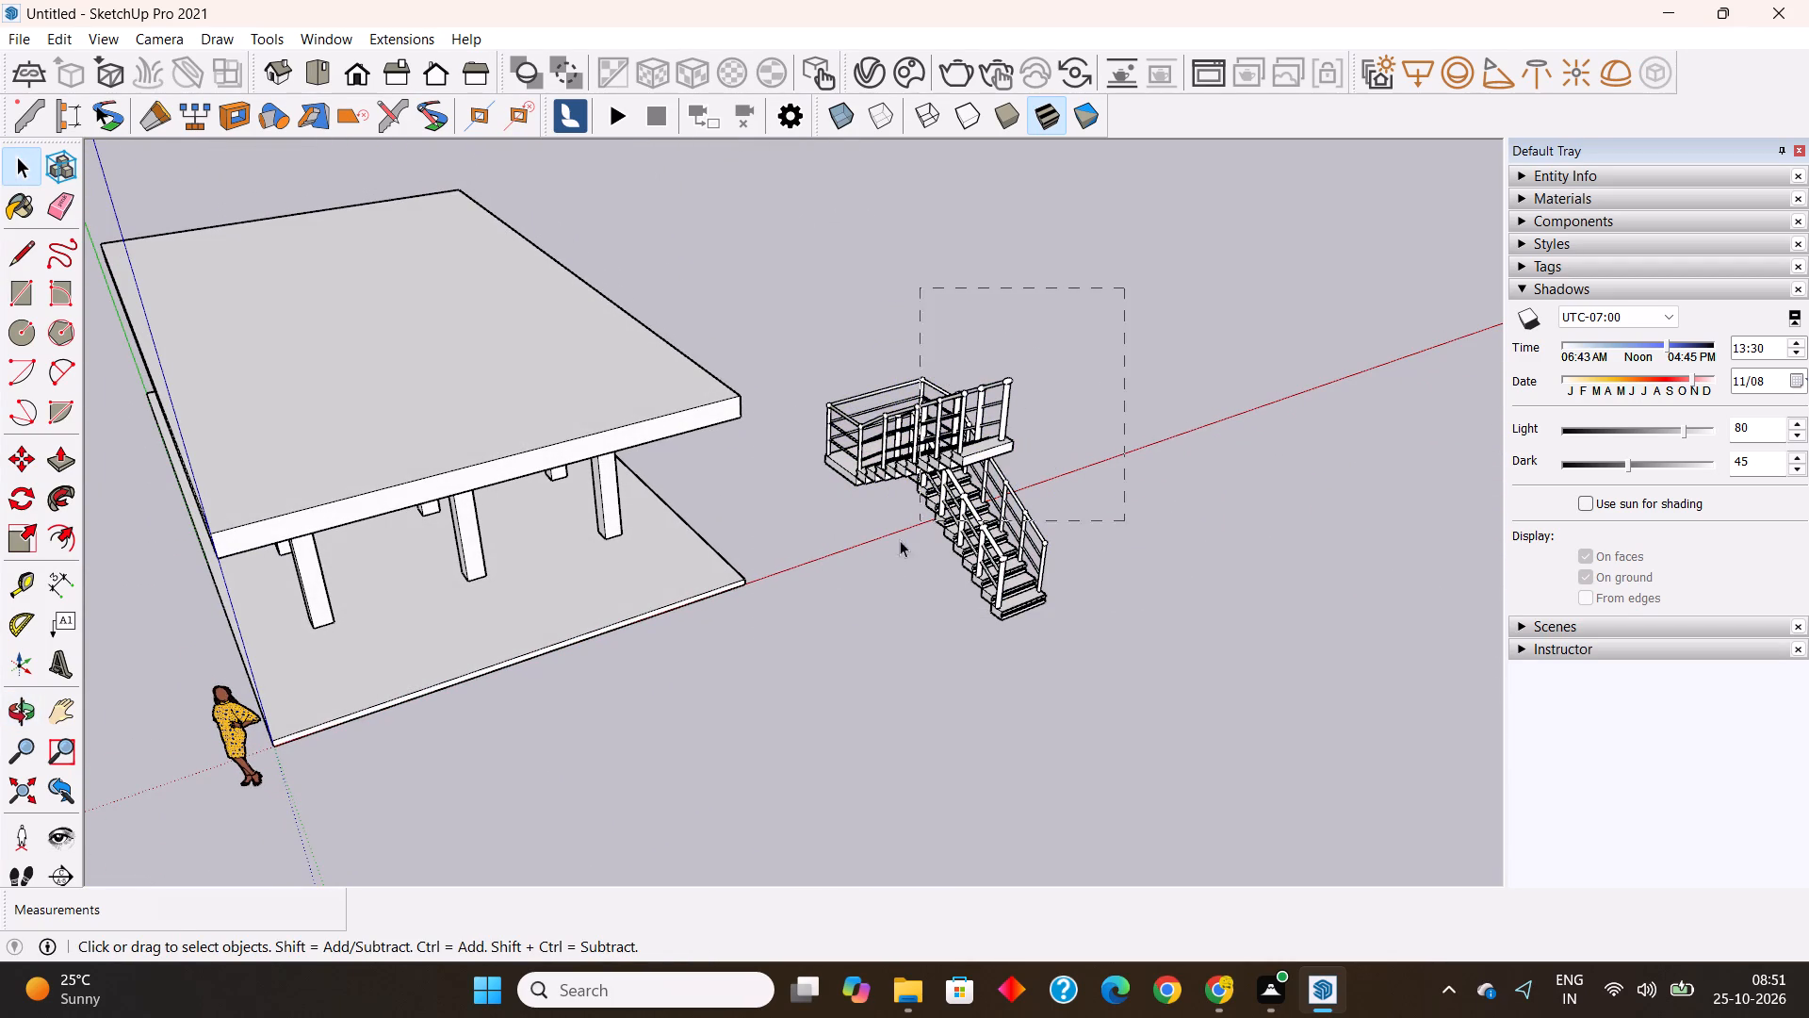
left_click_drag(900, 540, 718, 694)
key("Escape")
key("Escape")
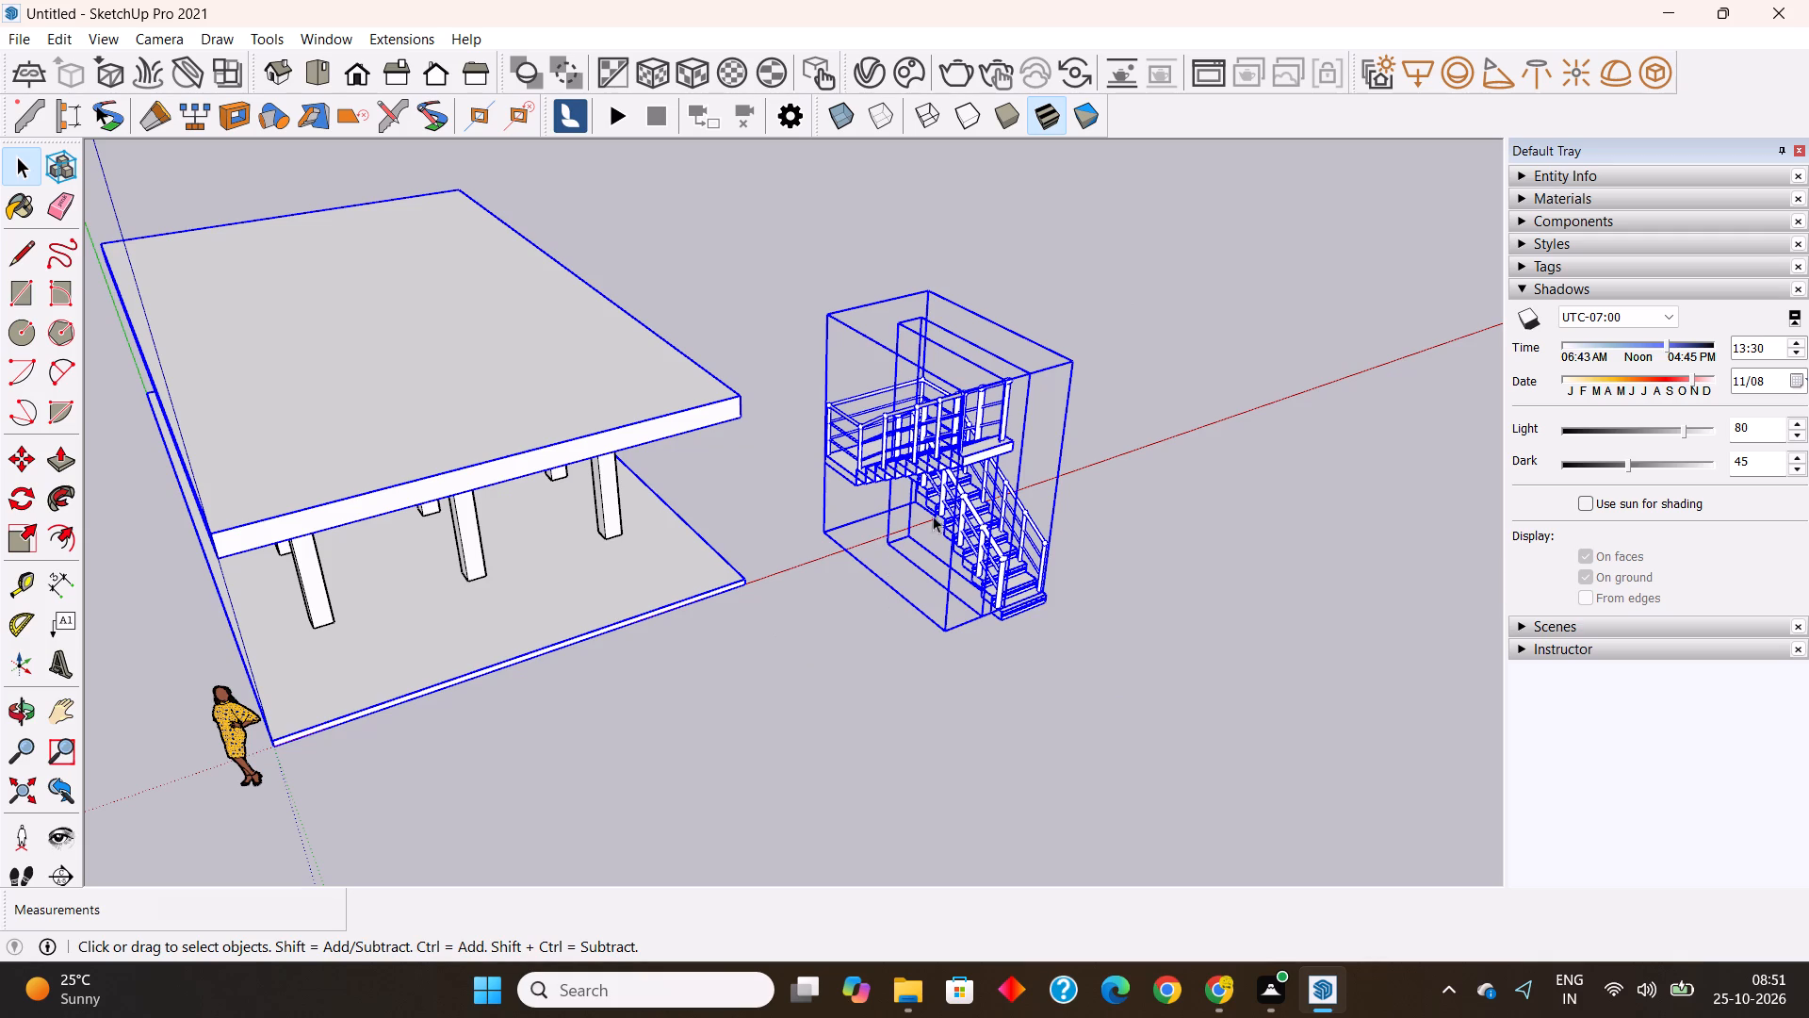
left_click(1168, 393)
Select the complete staircase with both handrails and make it one group.
left_click_drag(1145, 281, 837, 668)
right_click(874, 452)
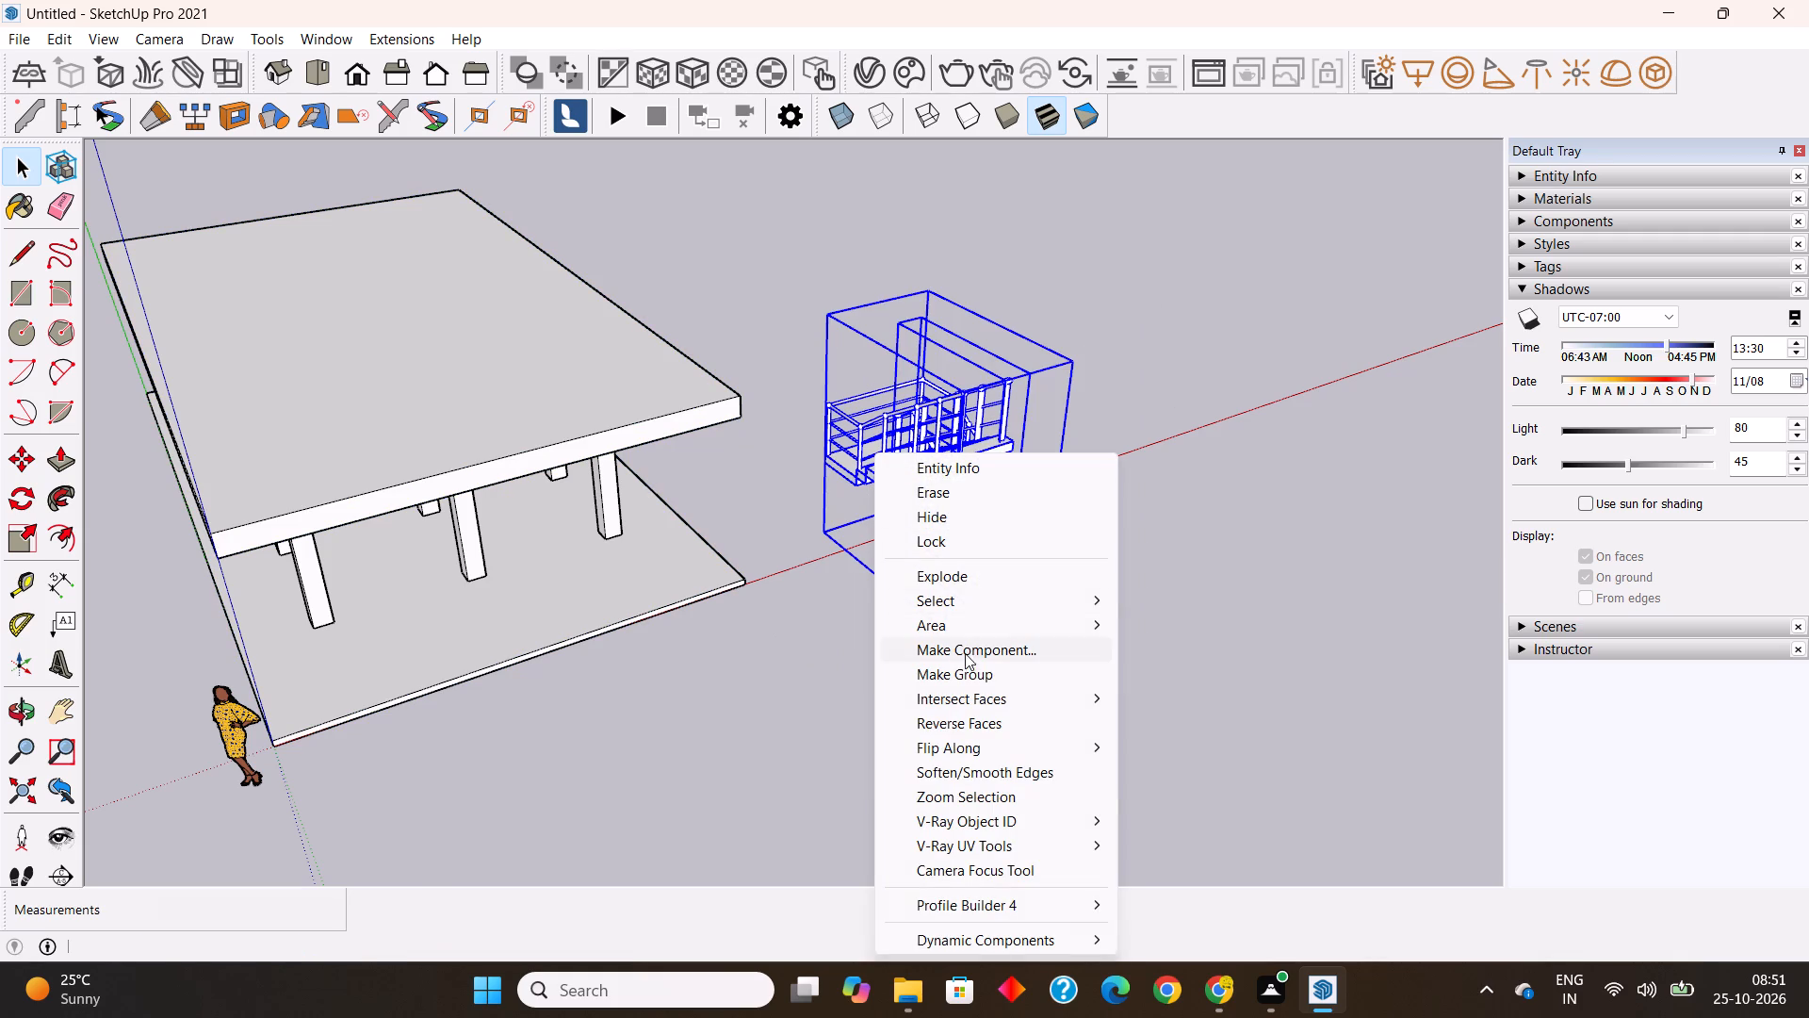
left_click(970, 676)
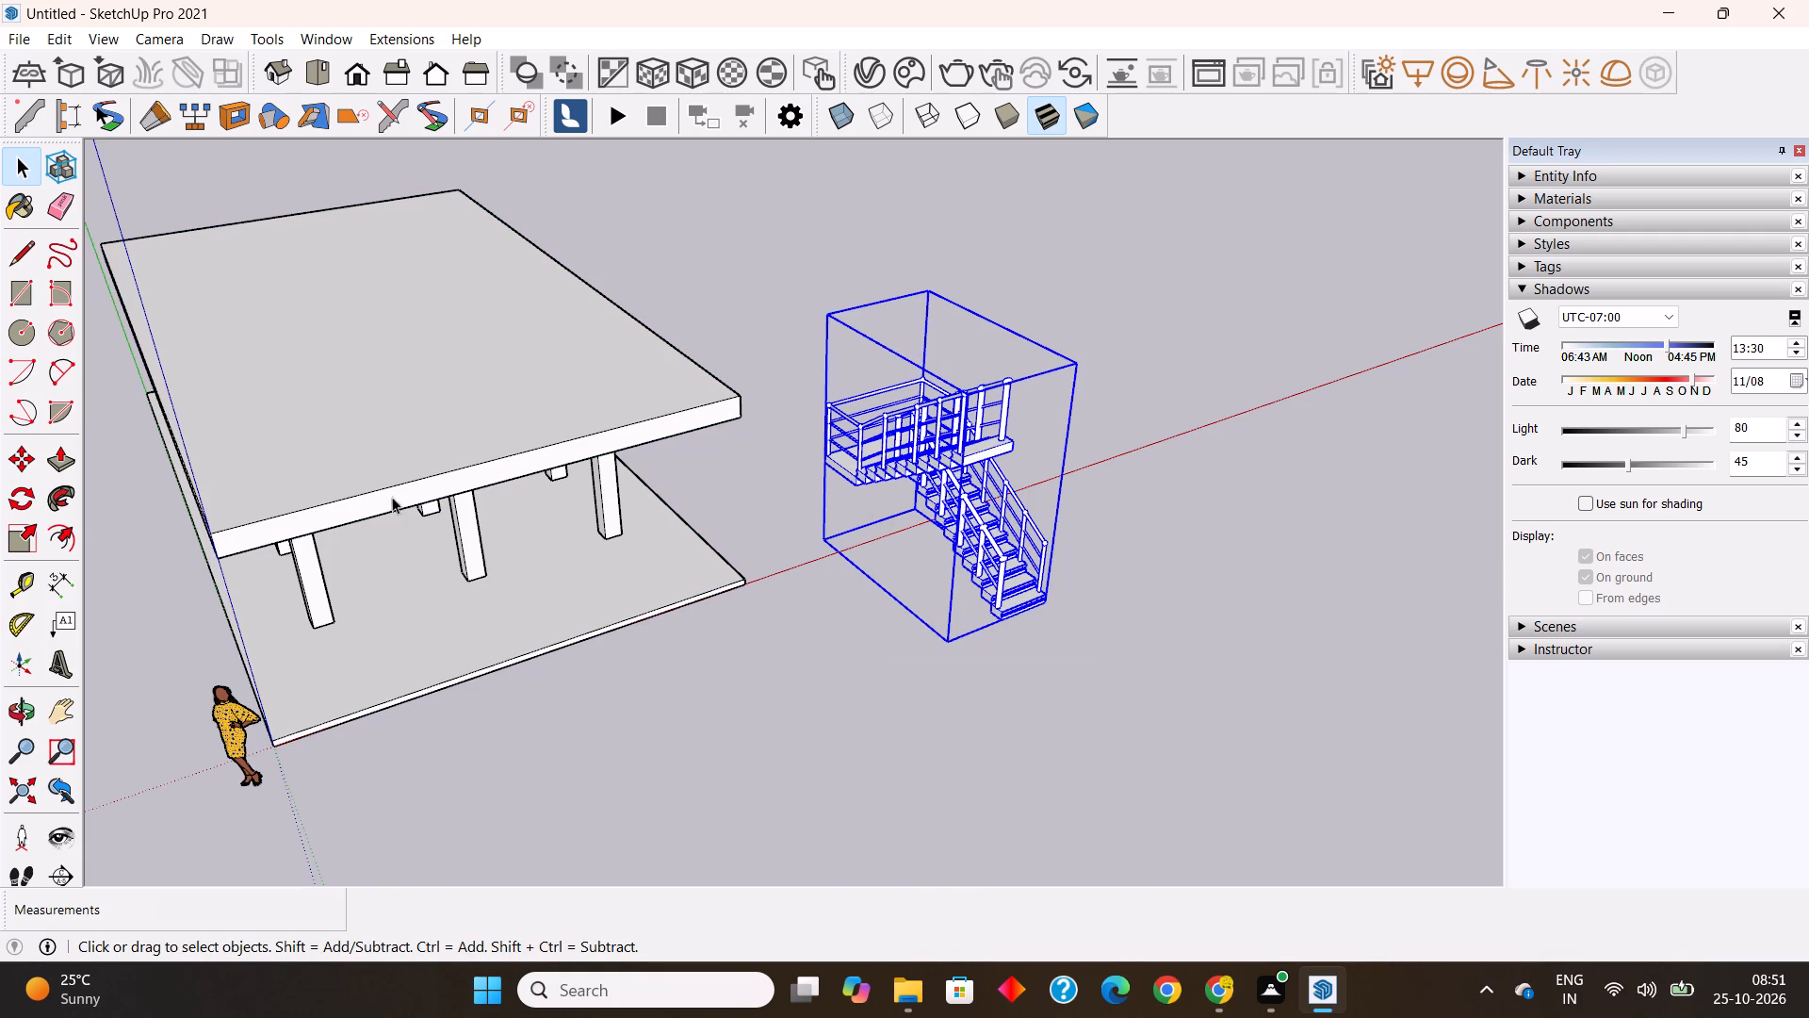
Rotate the staircase group 90° horizontally about a point beside its base.
left_click(24, 486)
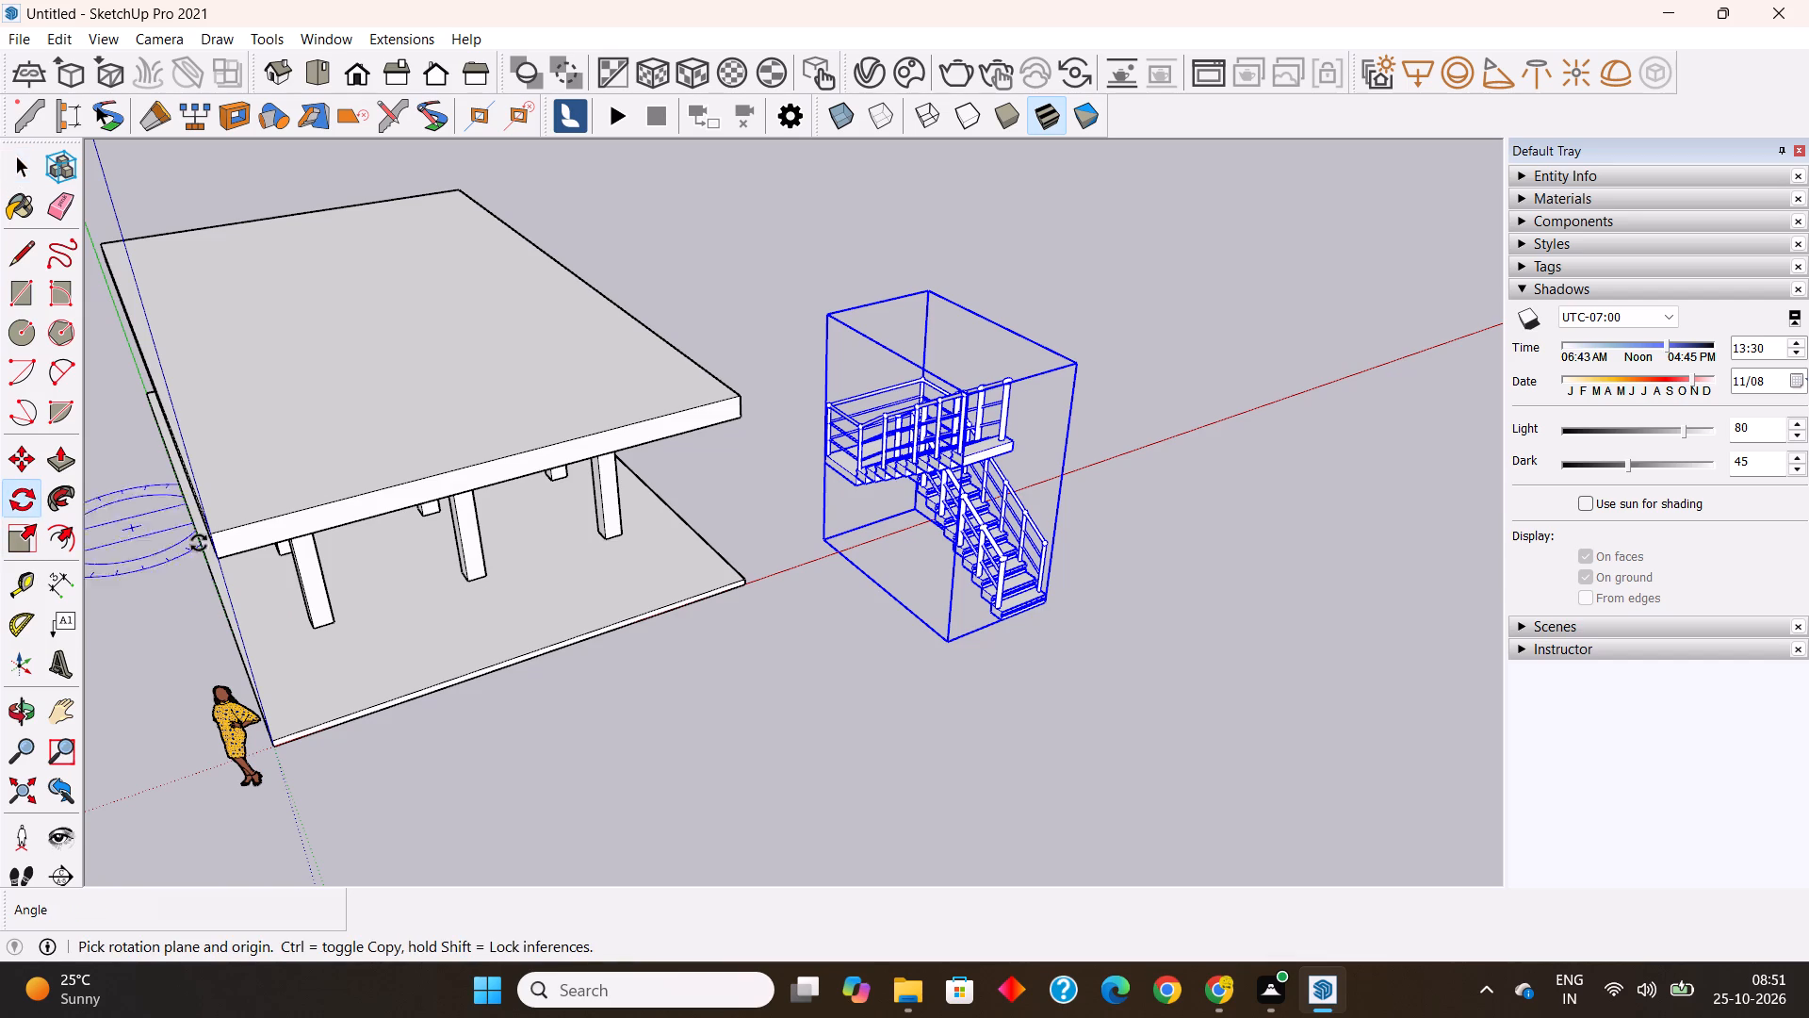
left_click(887, 600)
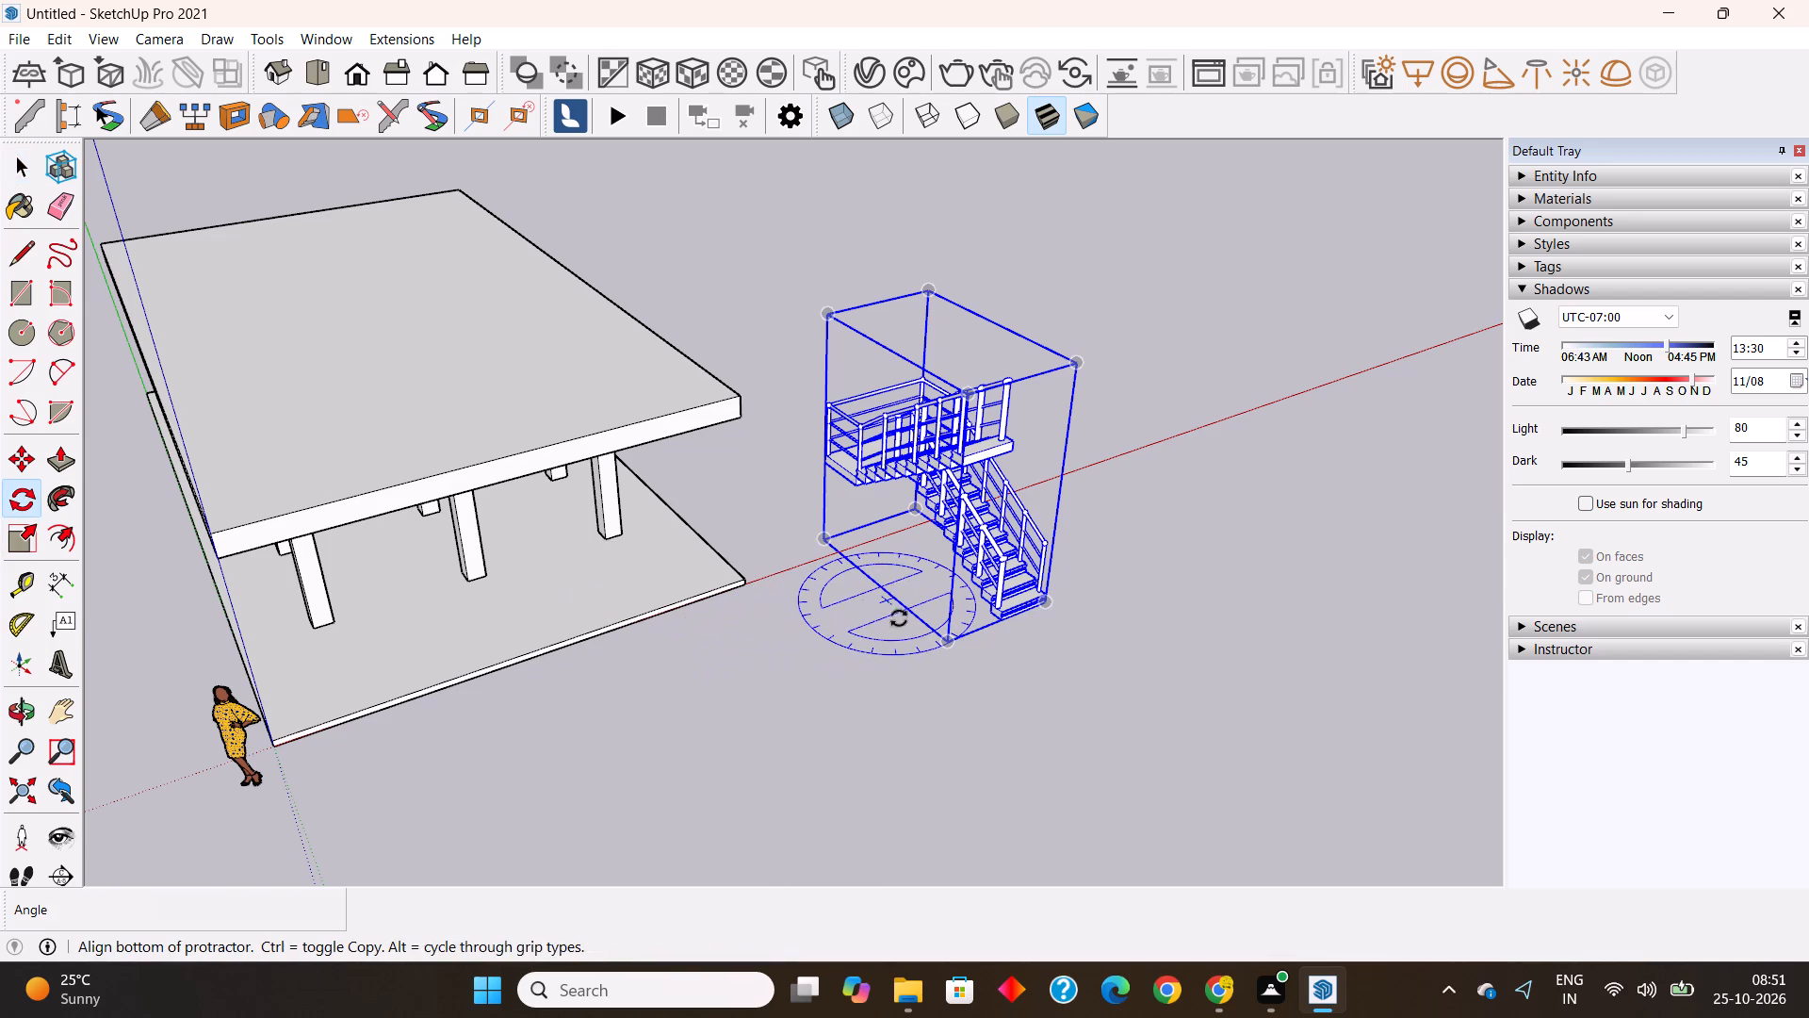
left_click(997, 704)
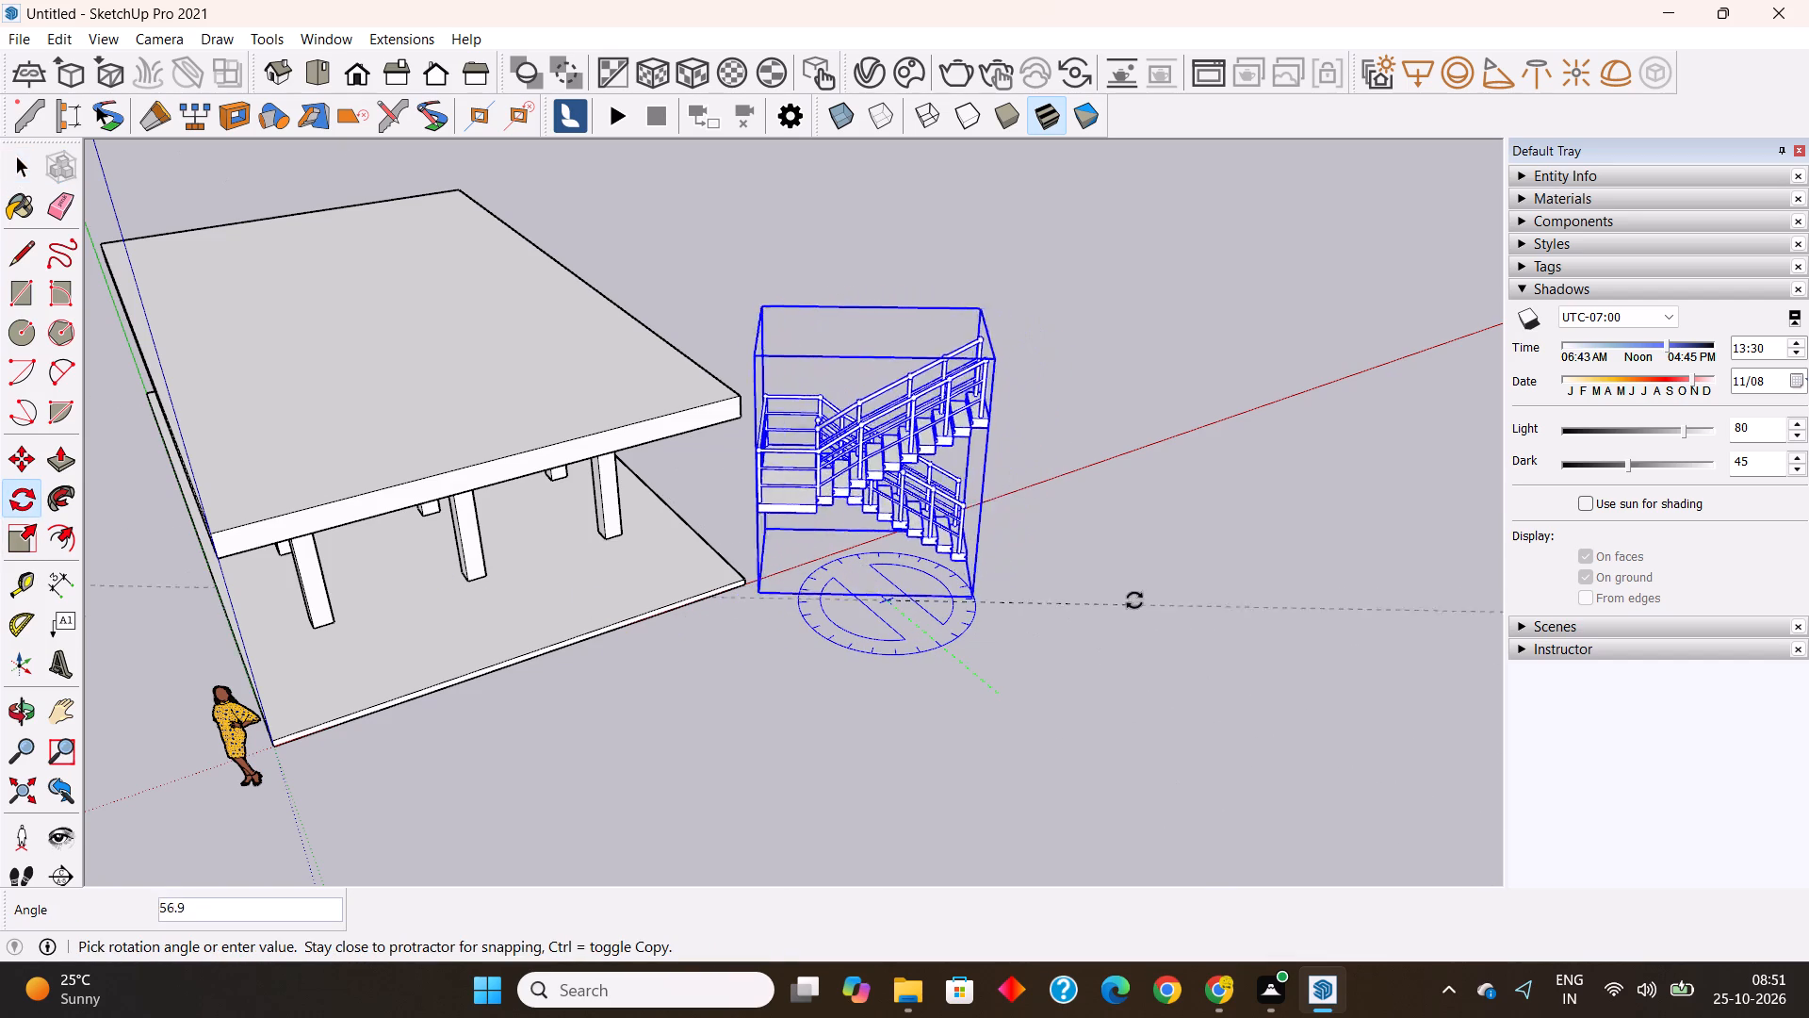
left_click(1130, 519)
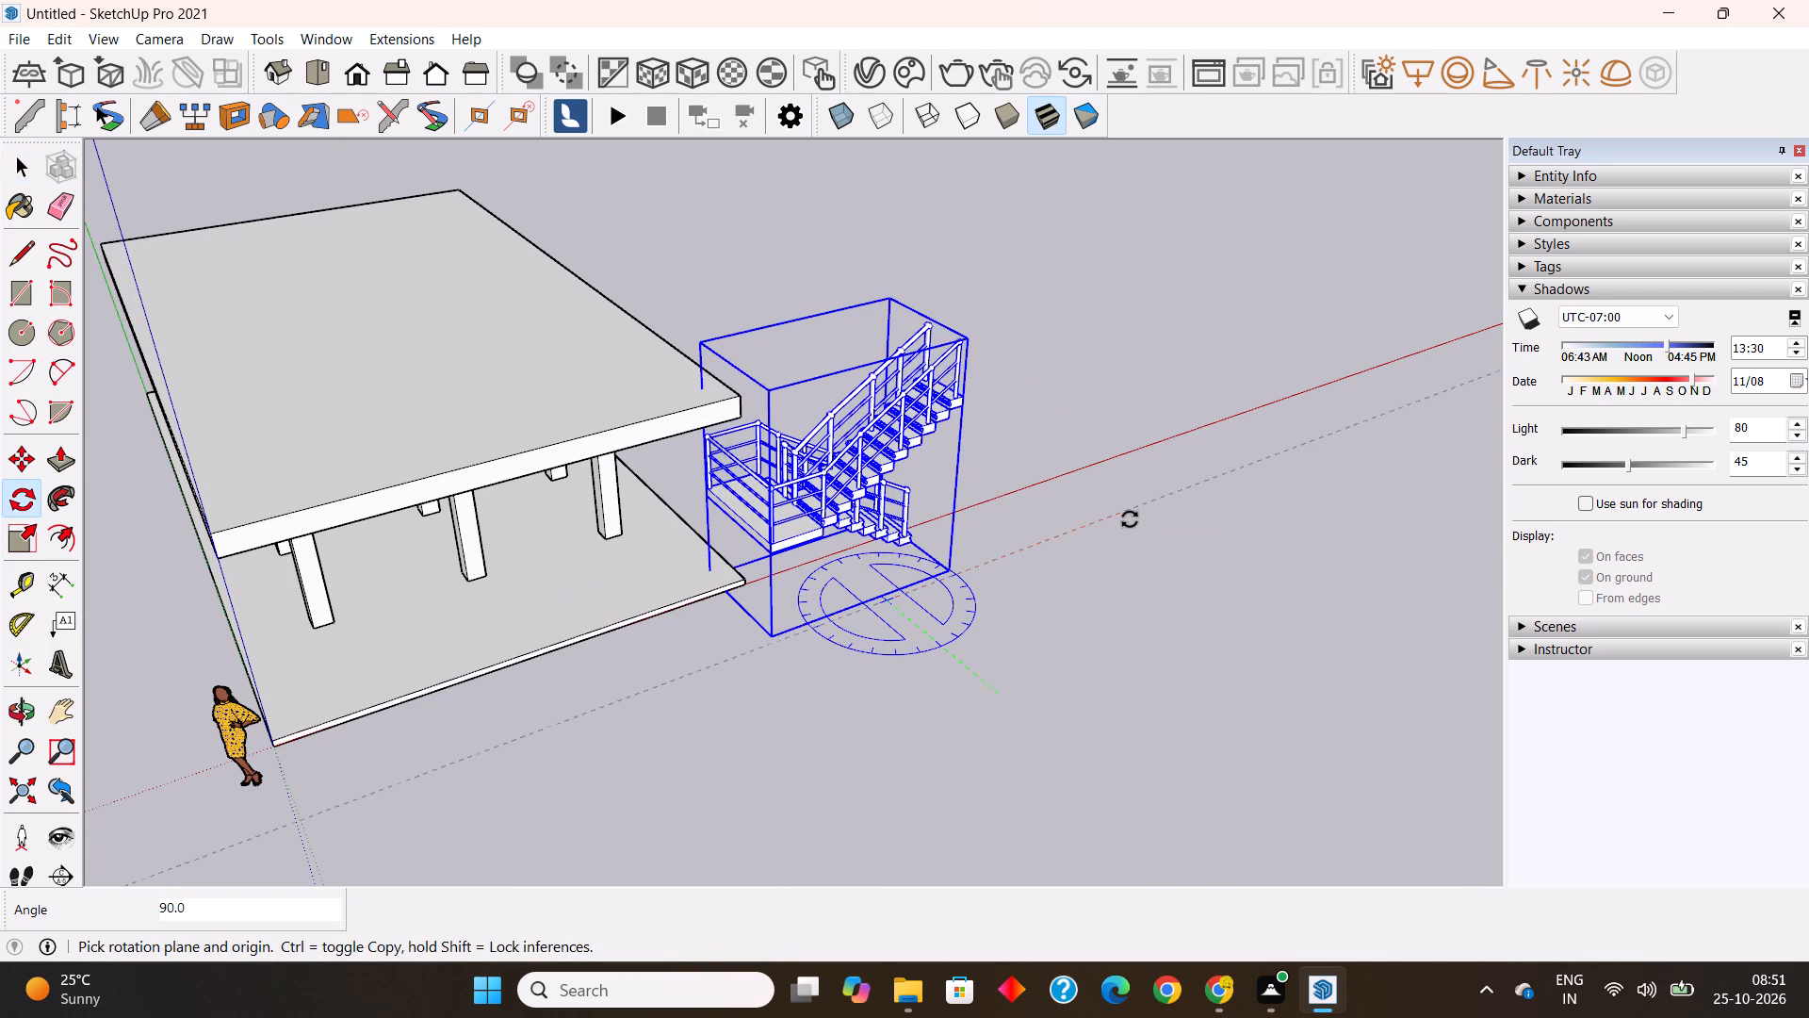
Move the staircase group by its bottom bounding corner onto the floor slab's corner at the origin.
scroll(678, 536, "down", 3)
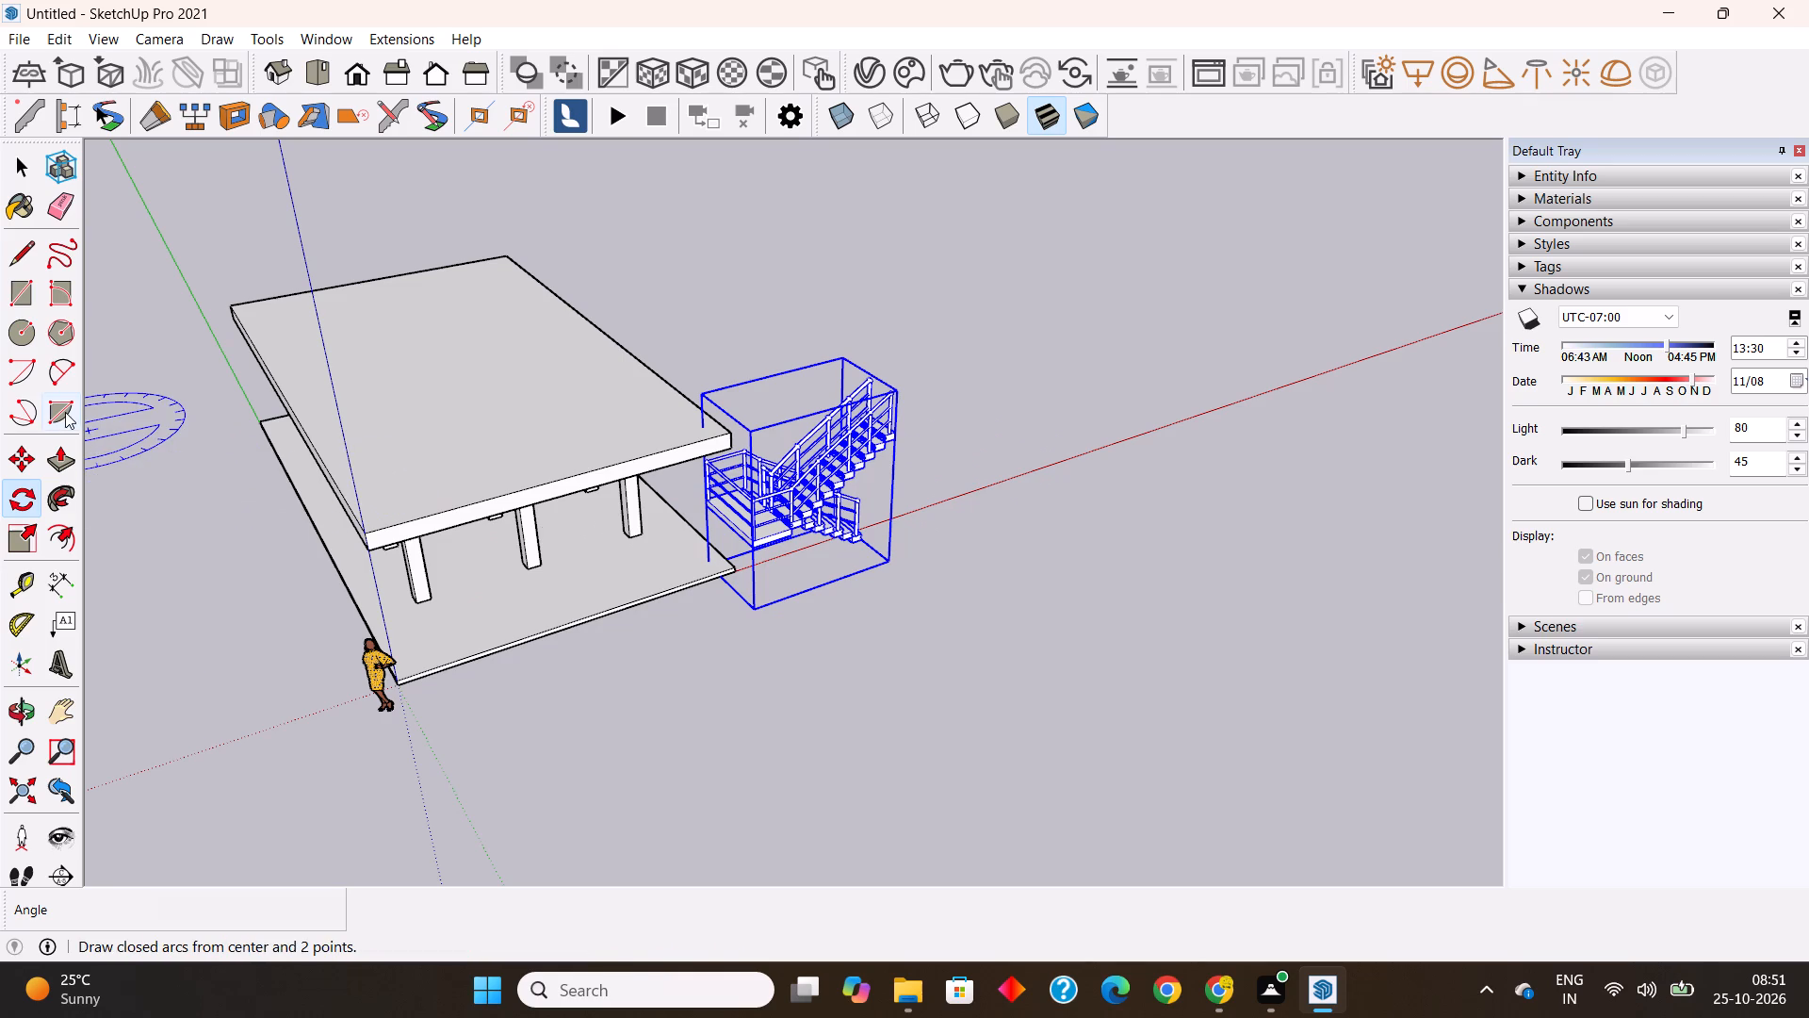
left_click(28, 451)
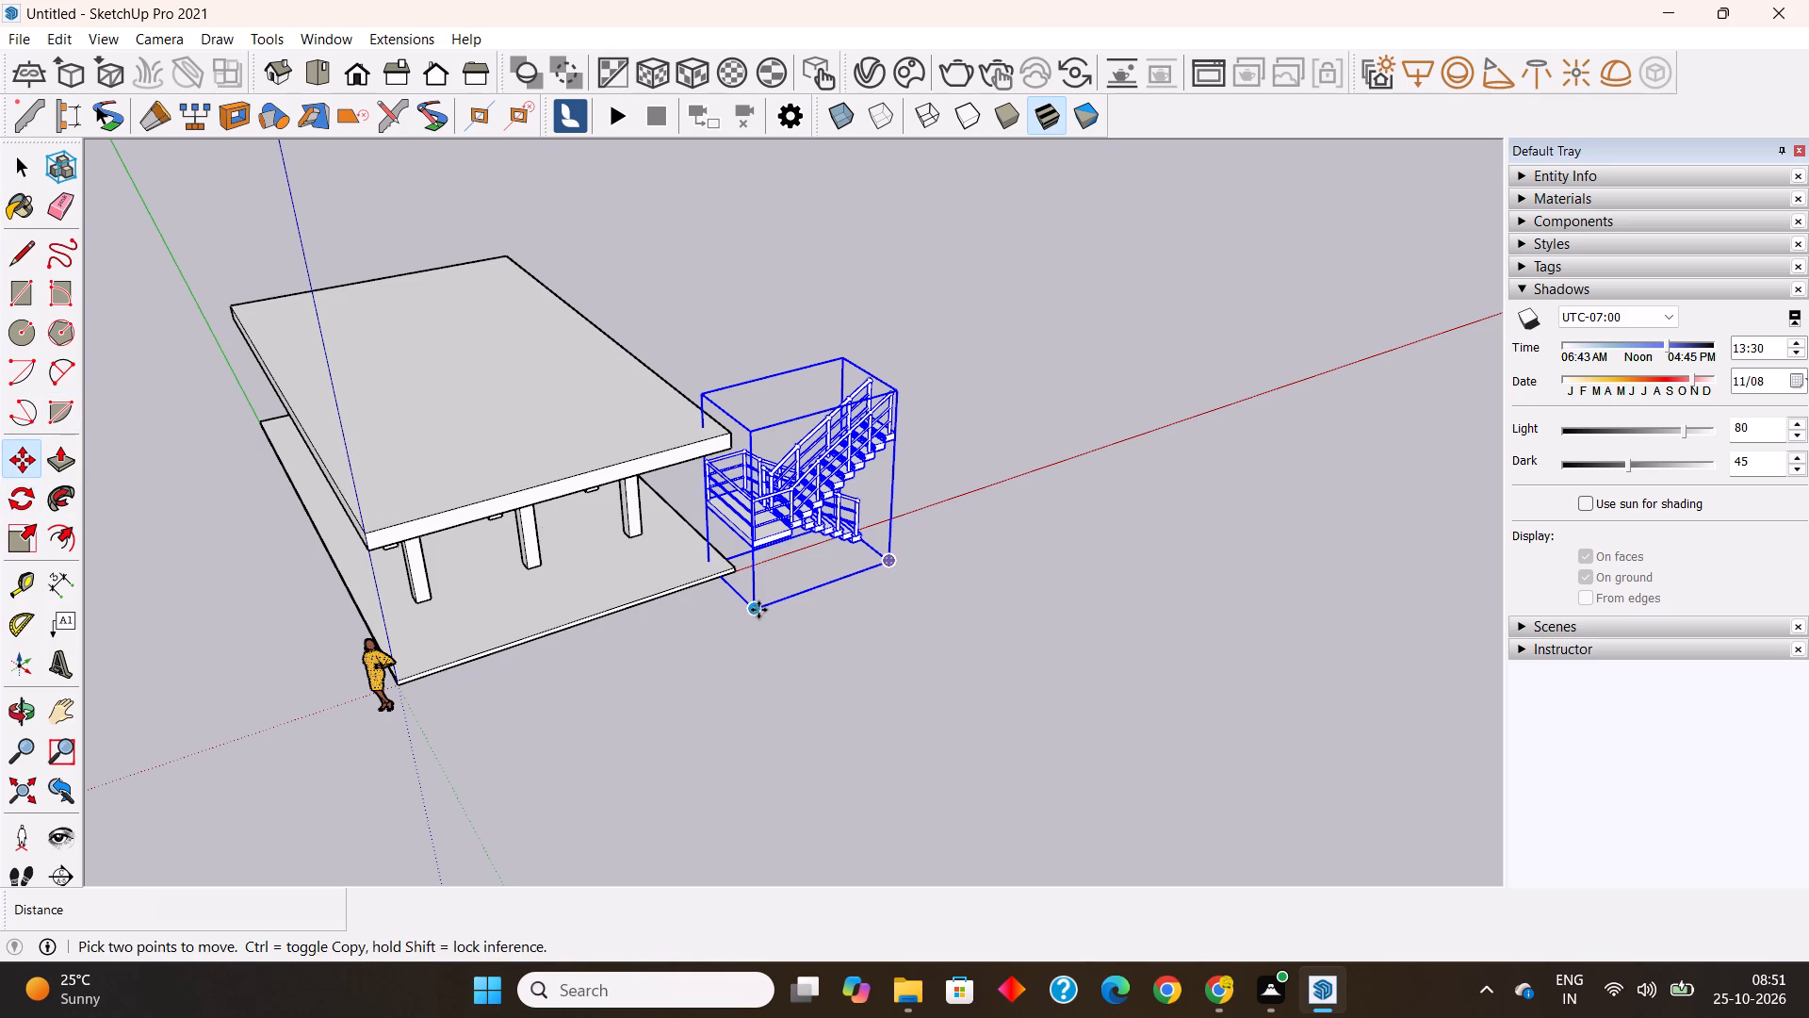
left_click(758, 610)
left_click(394, 683)
Move the staircase group from its bottom step's corner to the base of the nearest column under the upper slab.
middle_click_drag(611, 672, 597, 673)
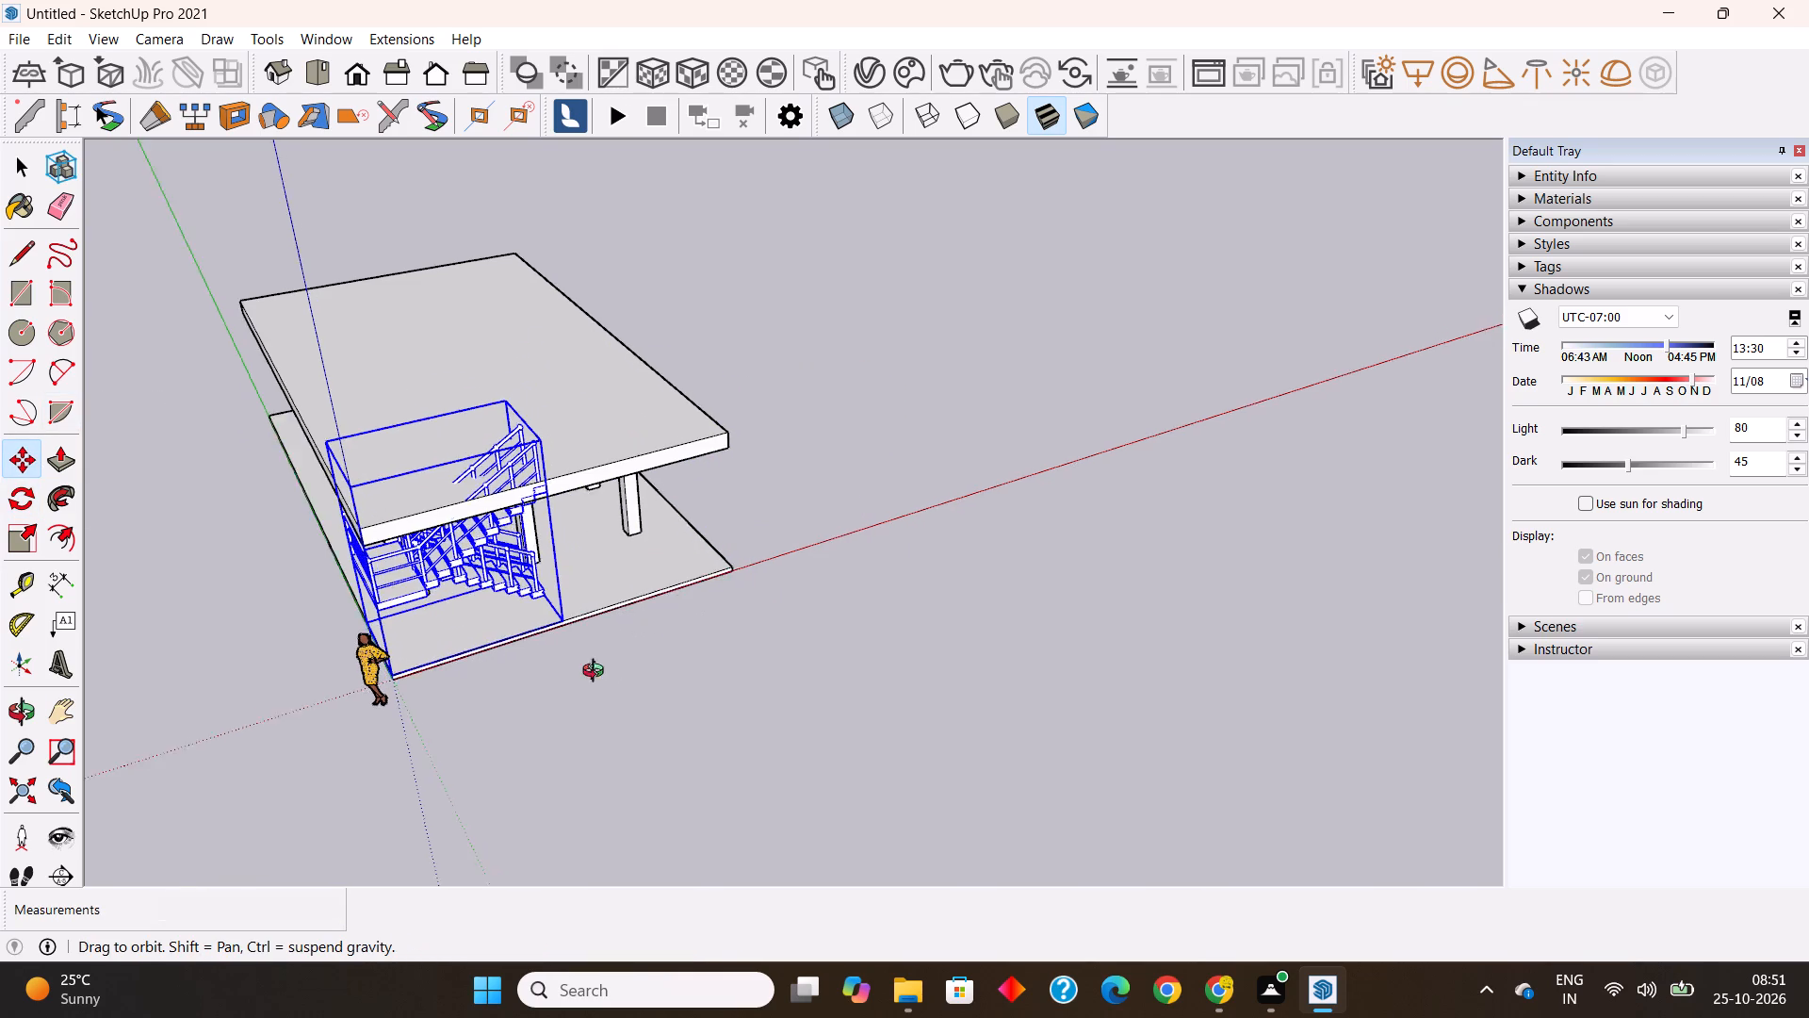
middle_click_drag(597, 673, 13, 623)
scroll(623, 260, "up", 3)
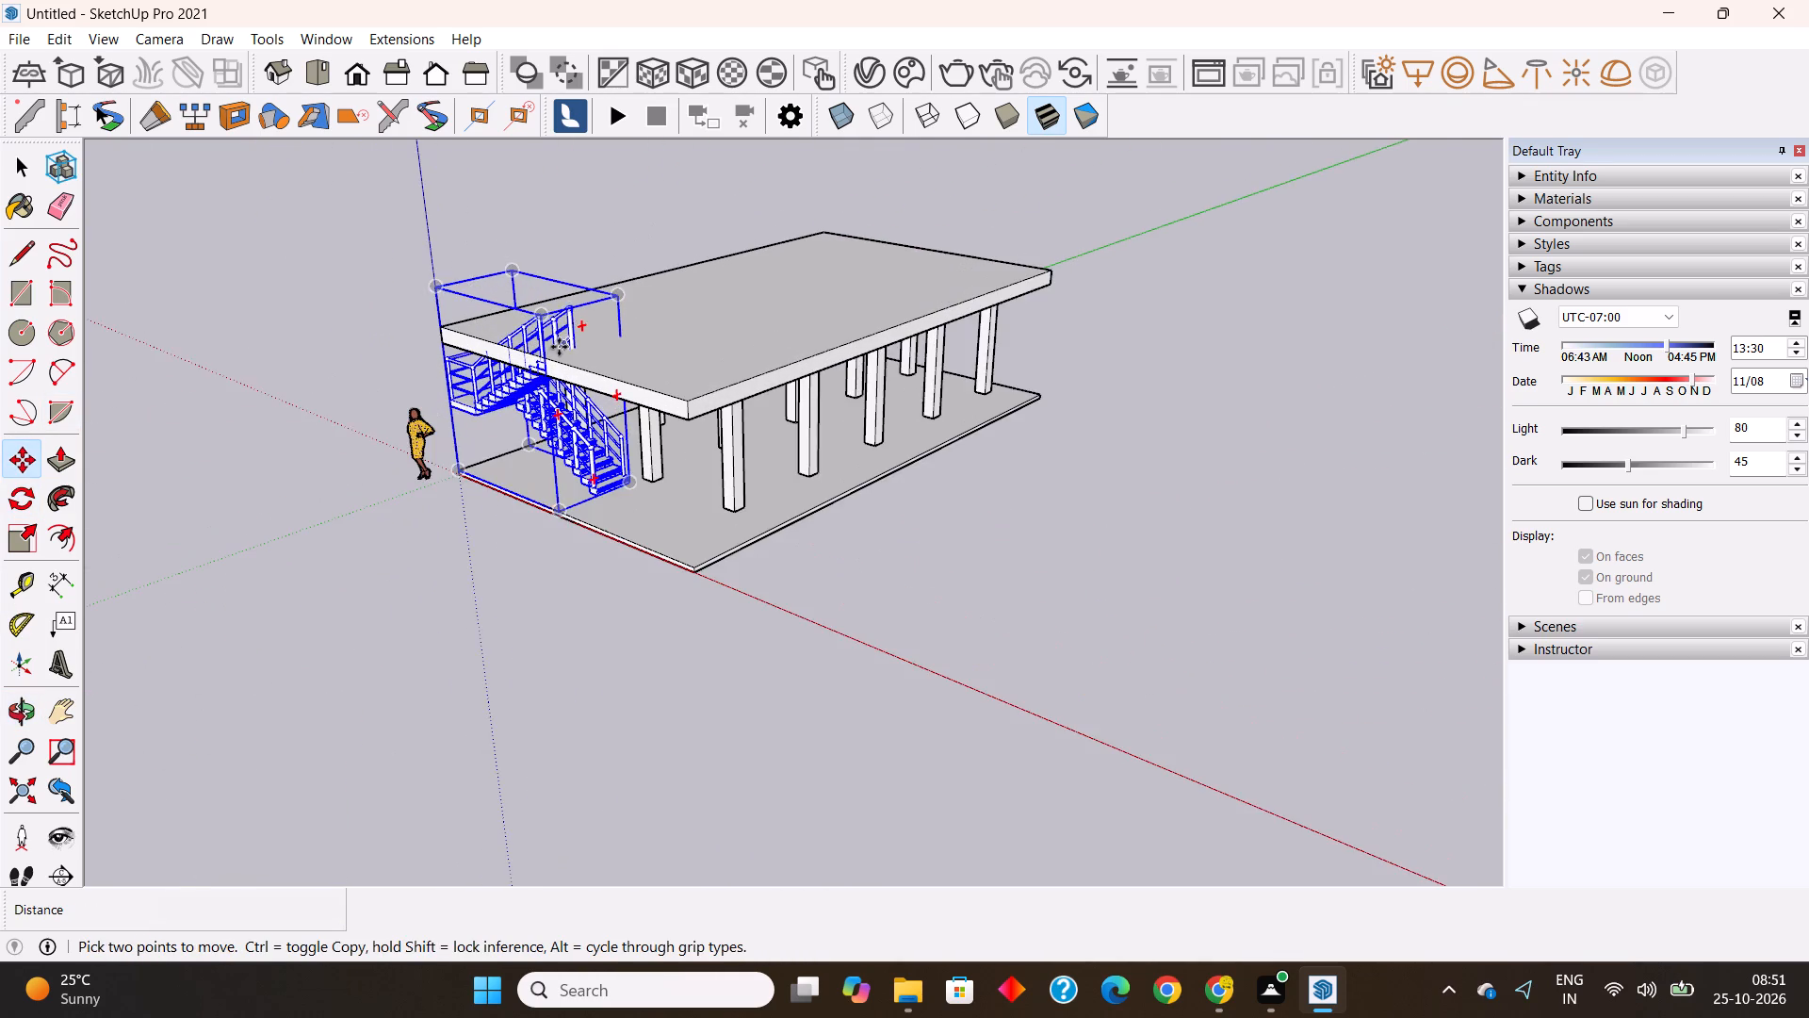
scroll(556, 353, "up", 5)
middle_click_drag(622, 456, 354, 408)
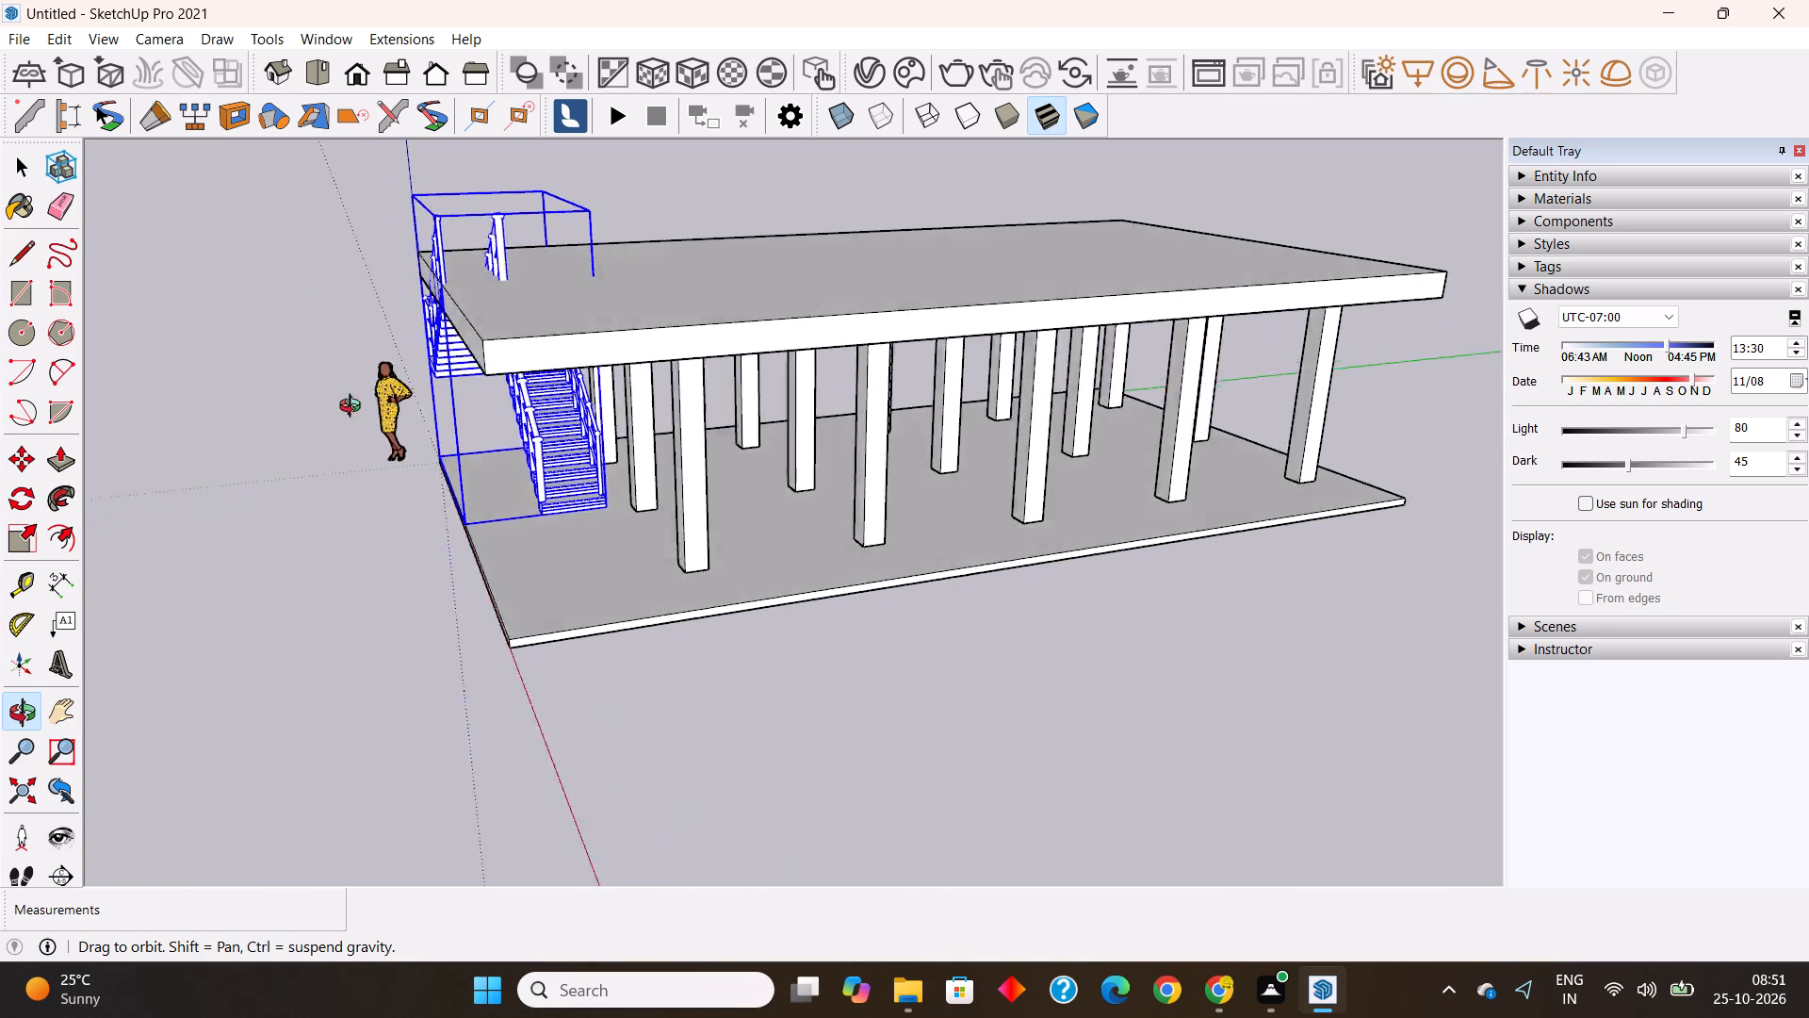
middle_click_drag(354, 408, 481, 440)
scroll(562, 506, "up", 4)
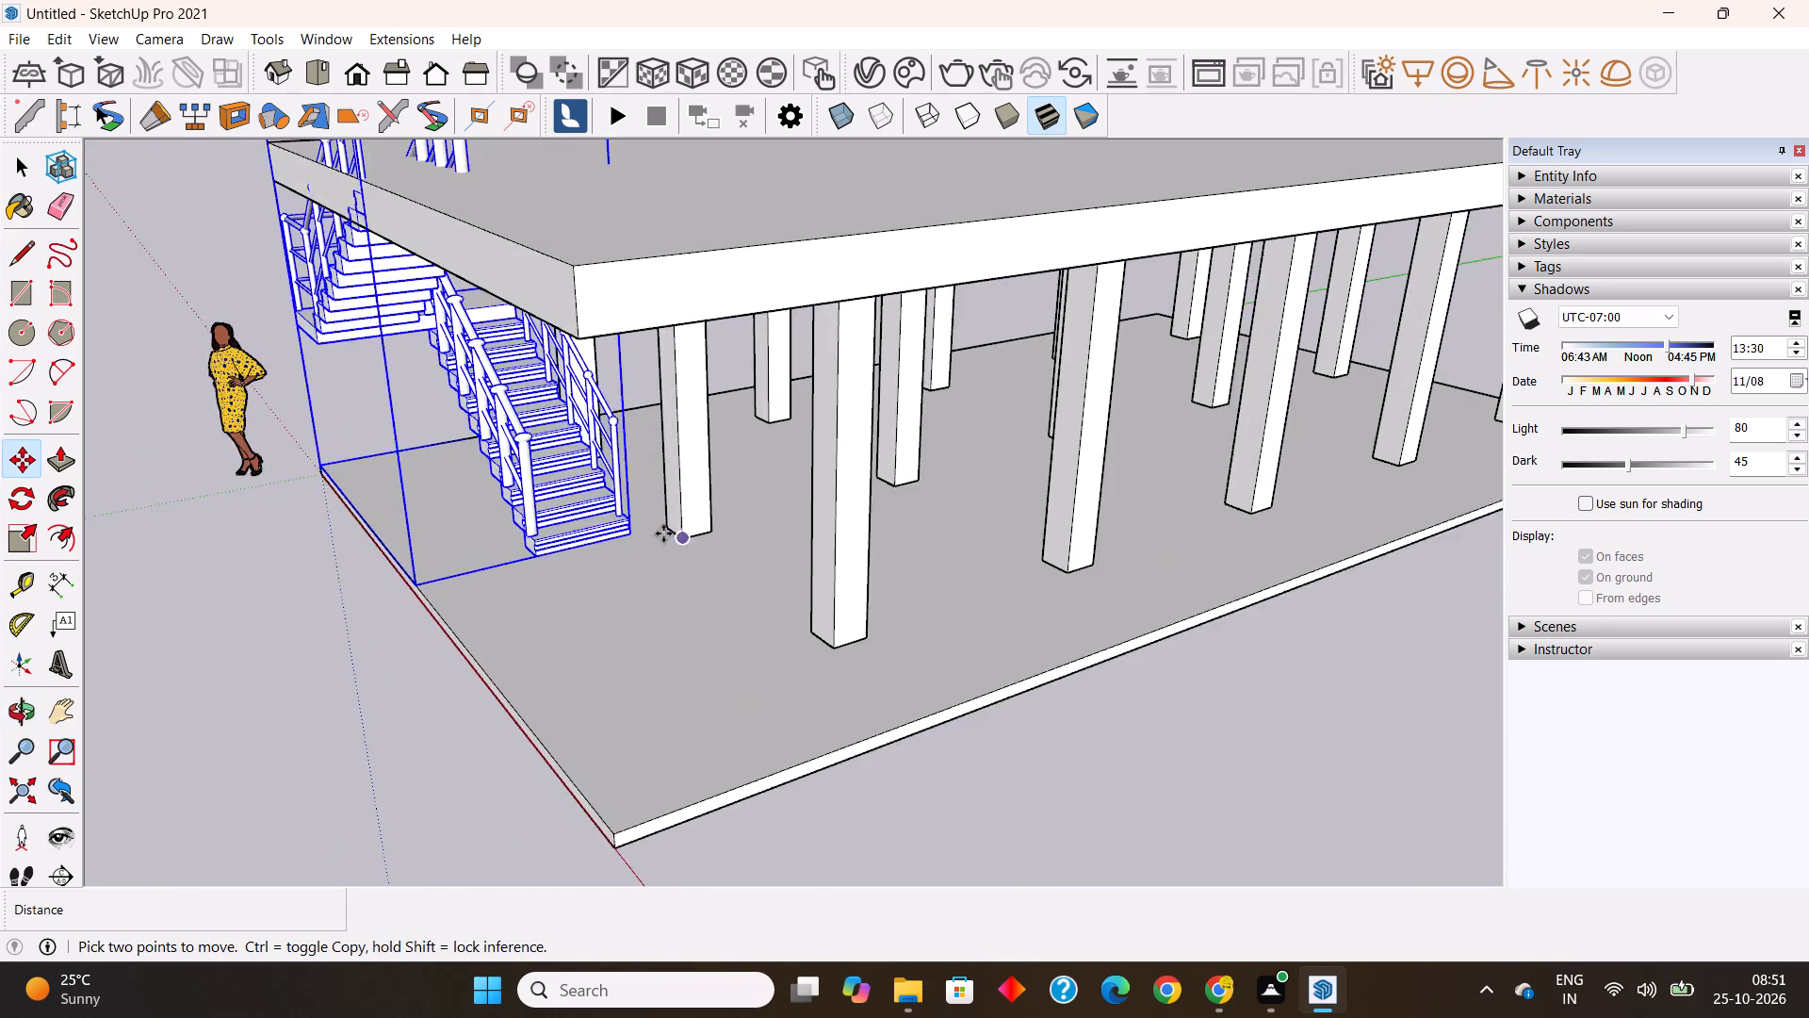
scroll(661, 534, "up", 5)
left_click(628, 540)
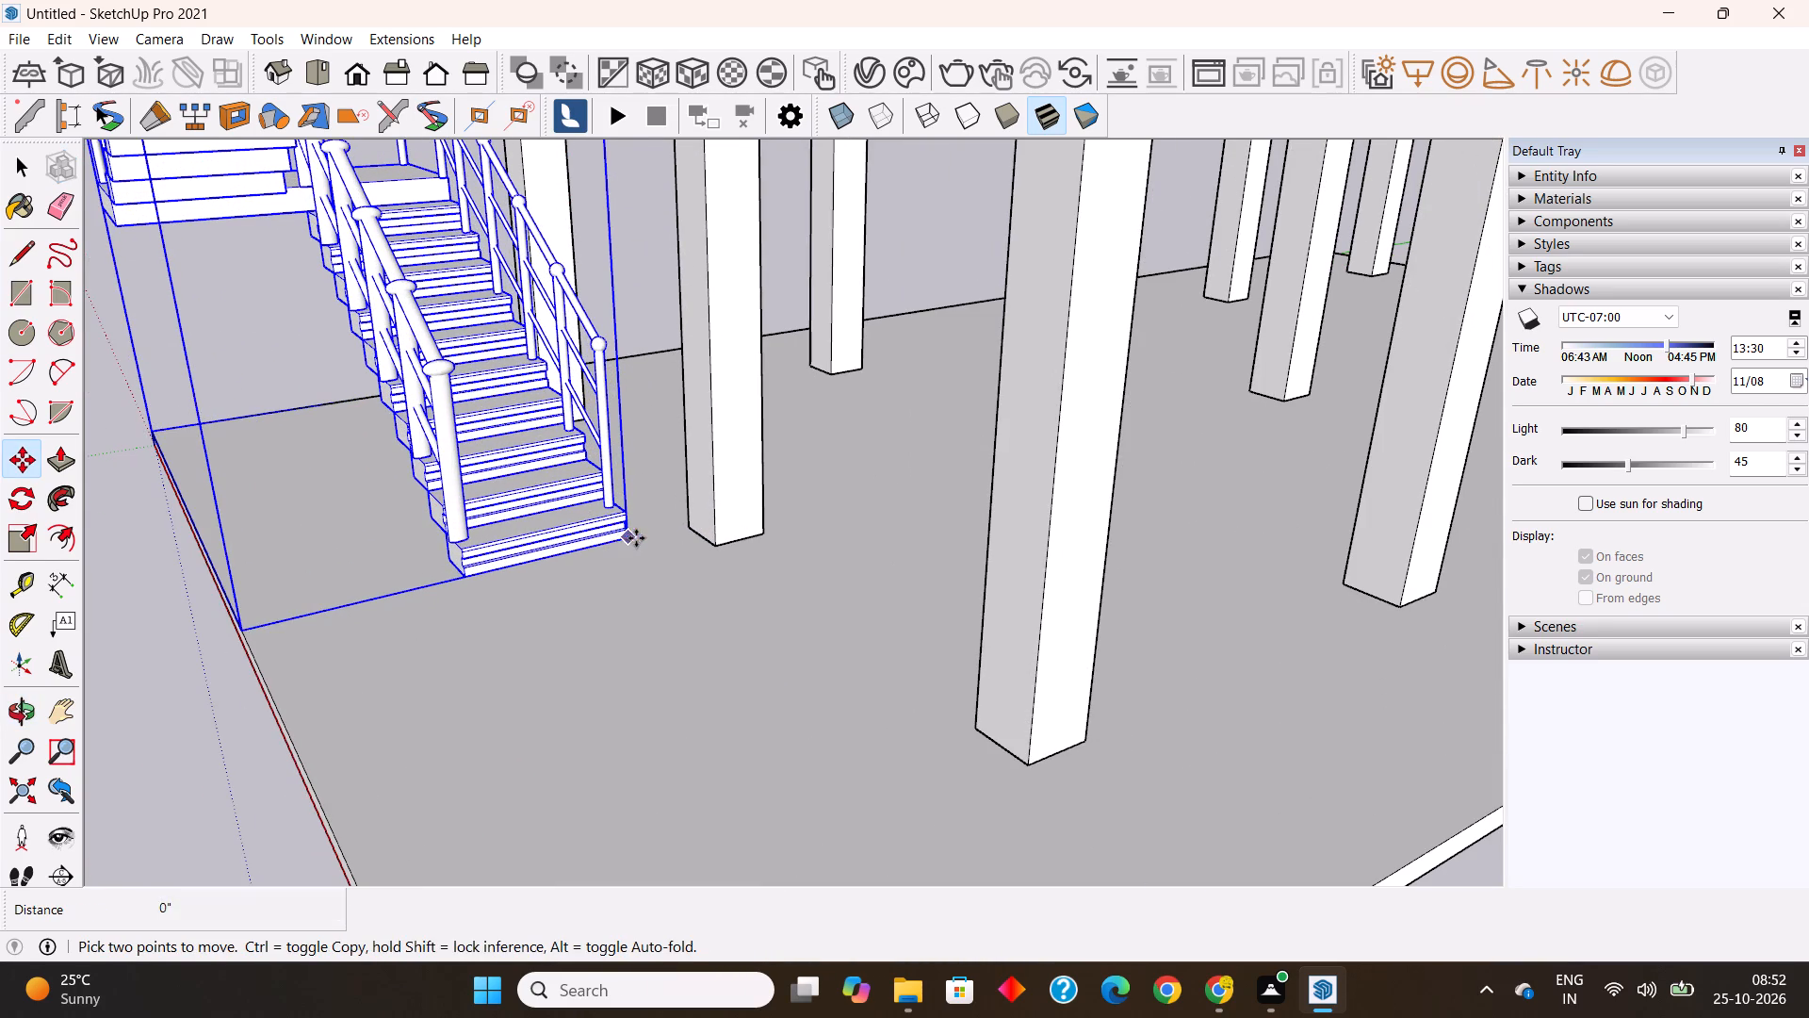
left_click(688, 522)
scroll(724, 586, "down", 7)
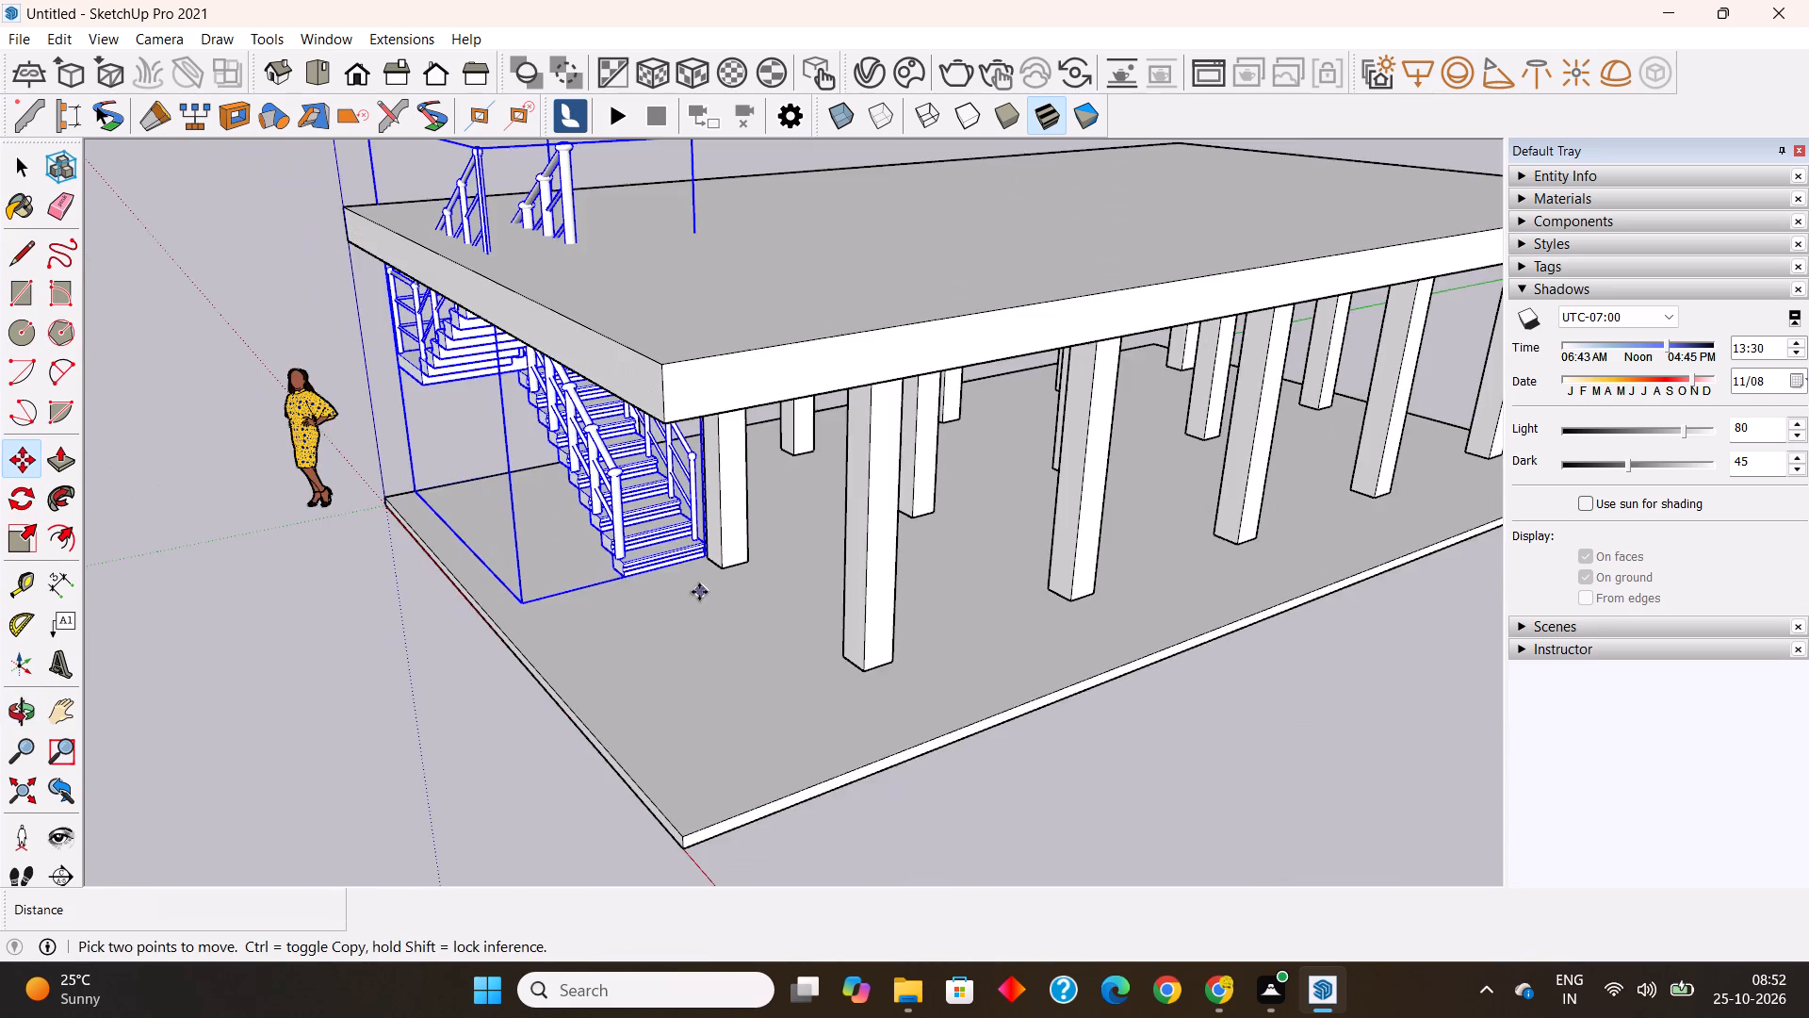
middle_click_drag(699, 592, 765, 466)
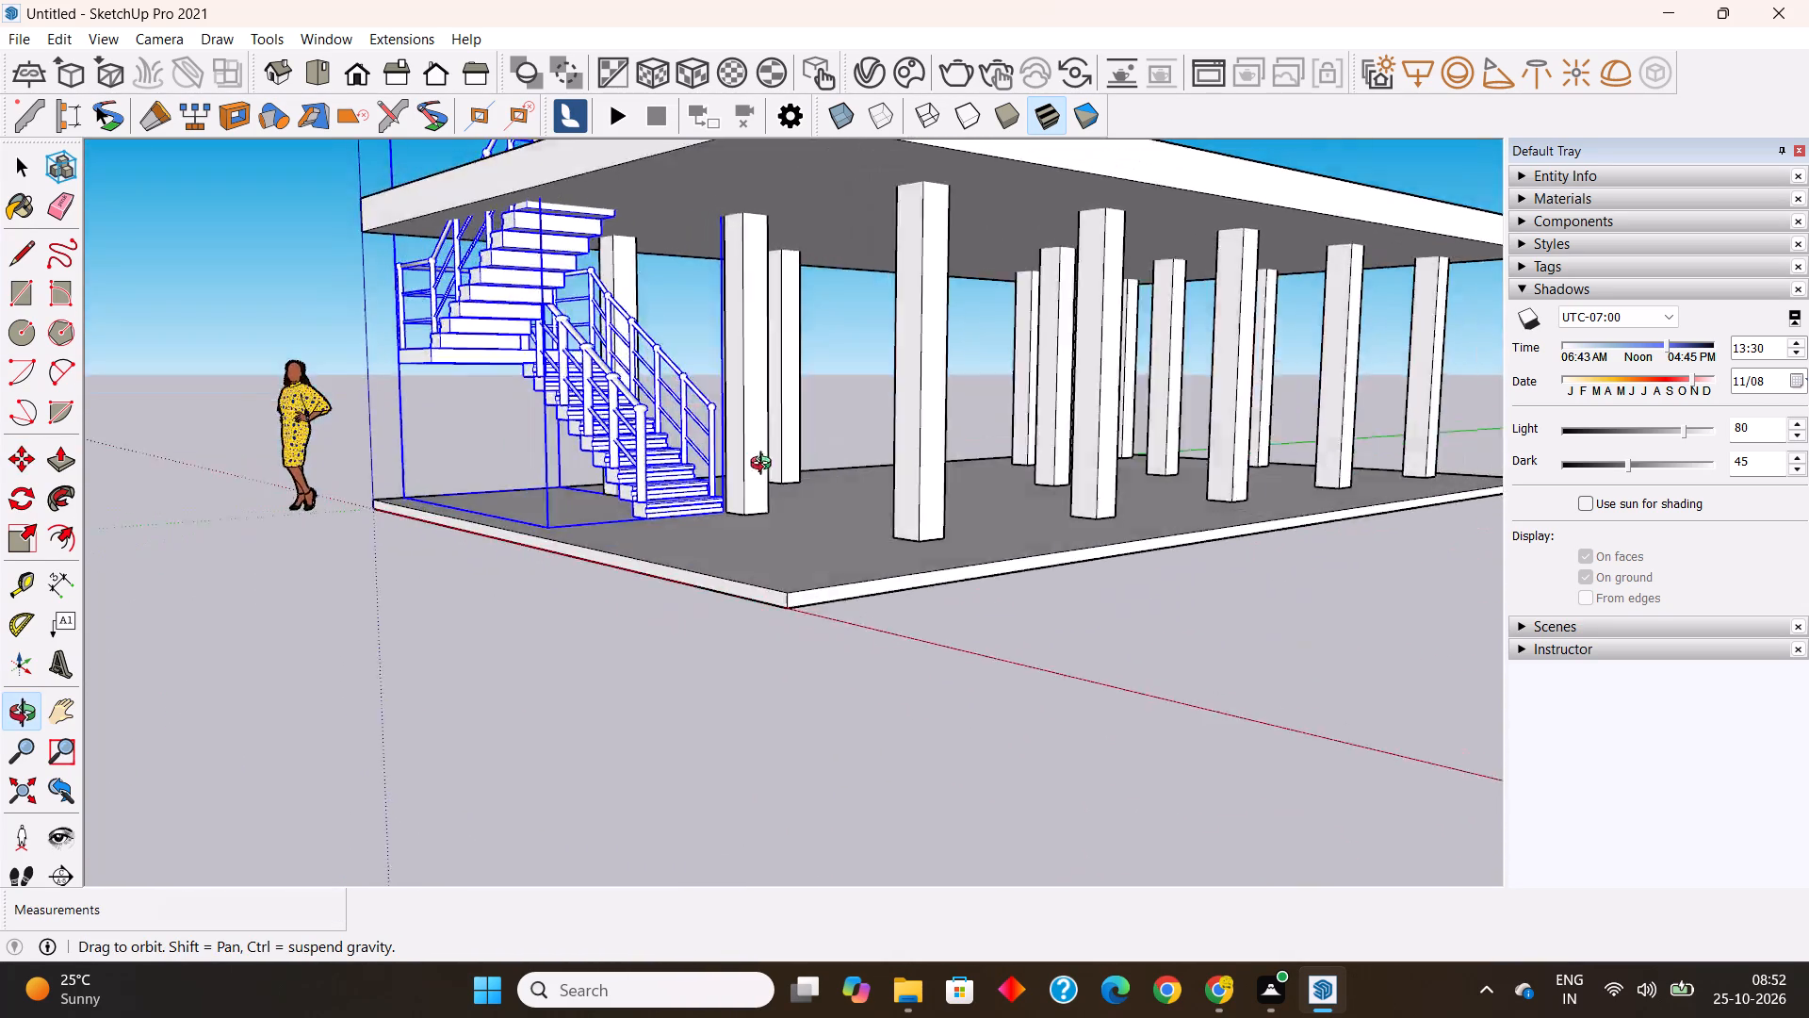
Open the upper slab group and draw a rectangle about 10' 2" by 6' 3" on its top around the protruding handrails.
middle_click_drag(765, 466, 1806, 545)
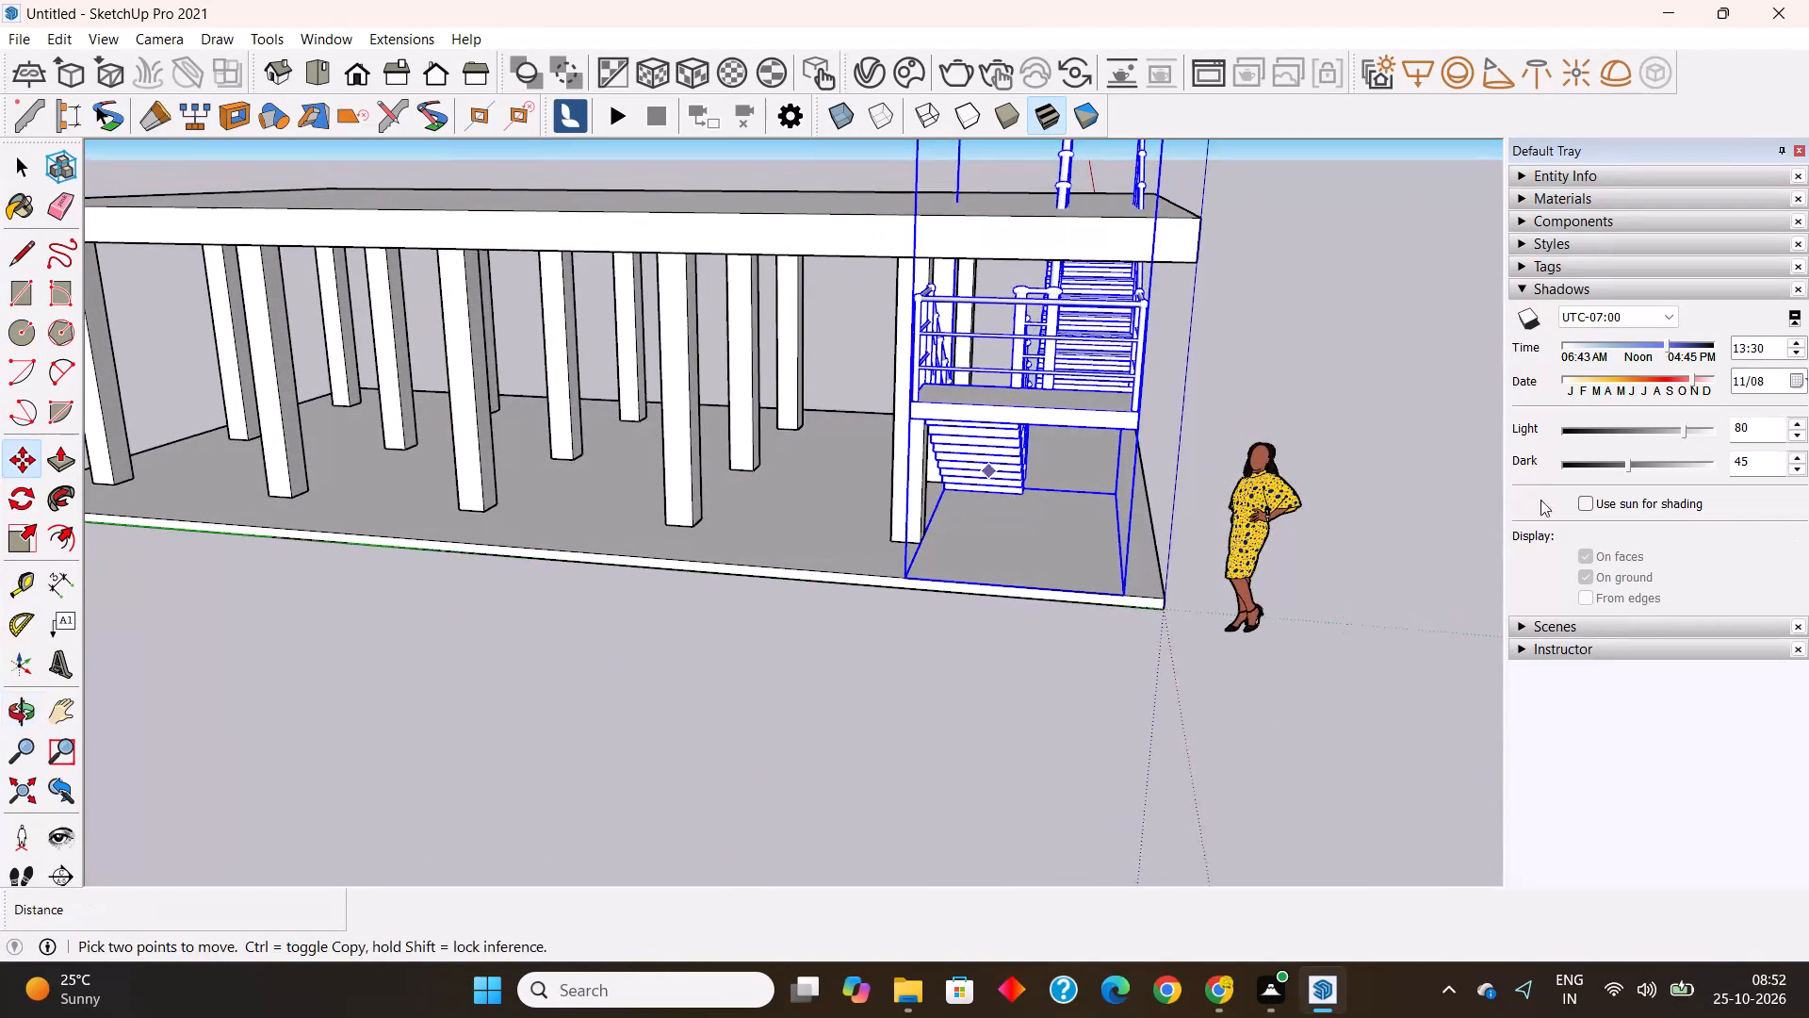
scroll(481, 475, "down", 1)
middle_click_drag(606, 501, 654, 520)
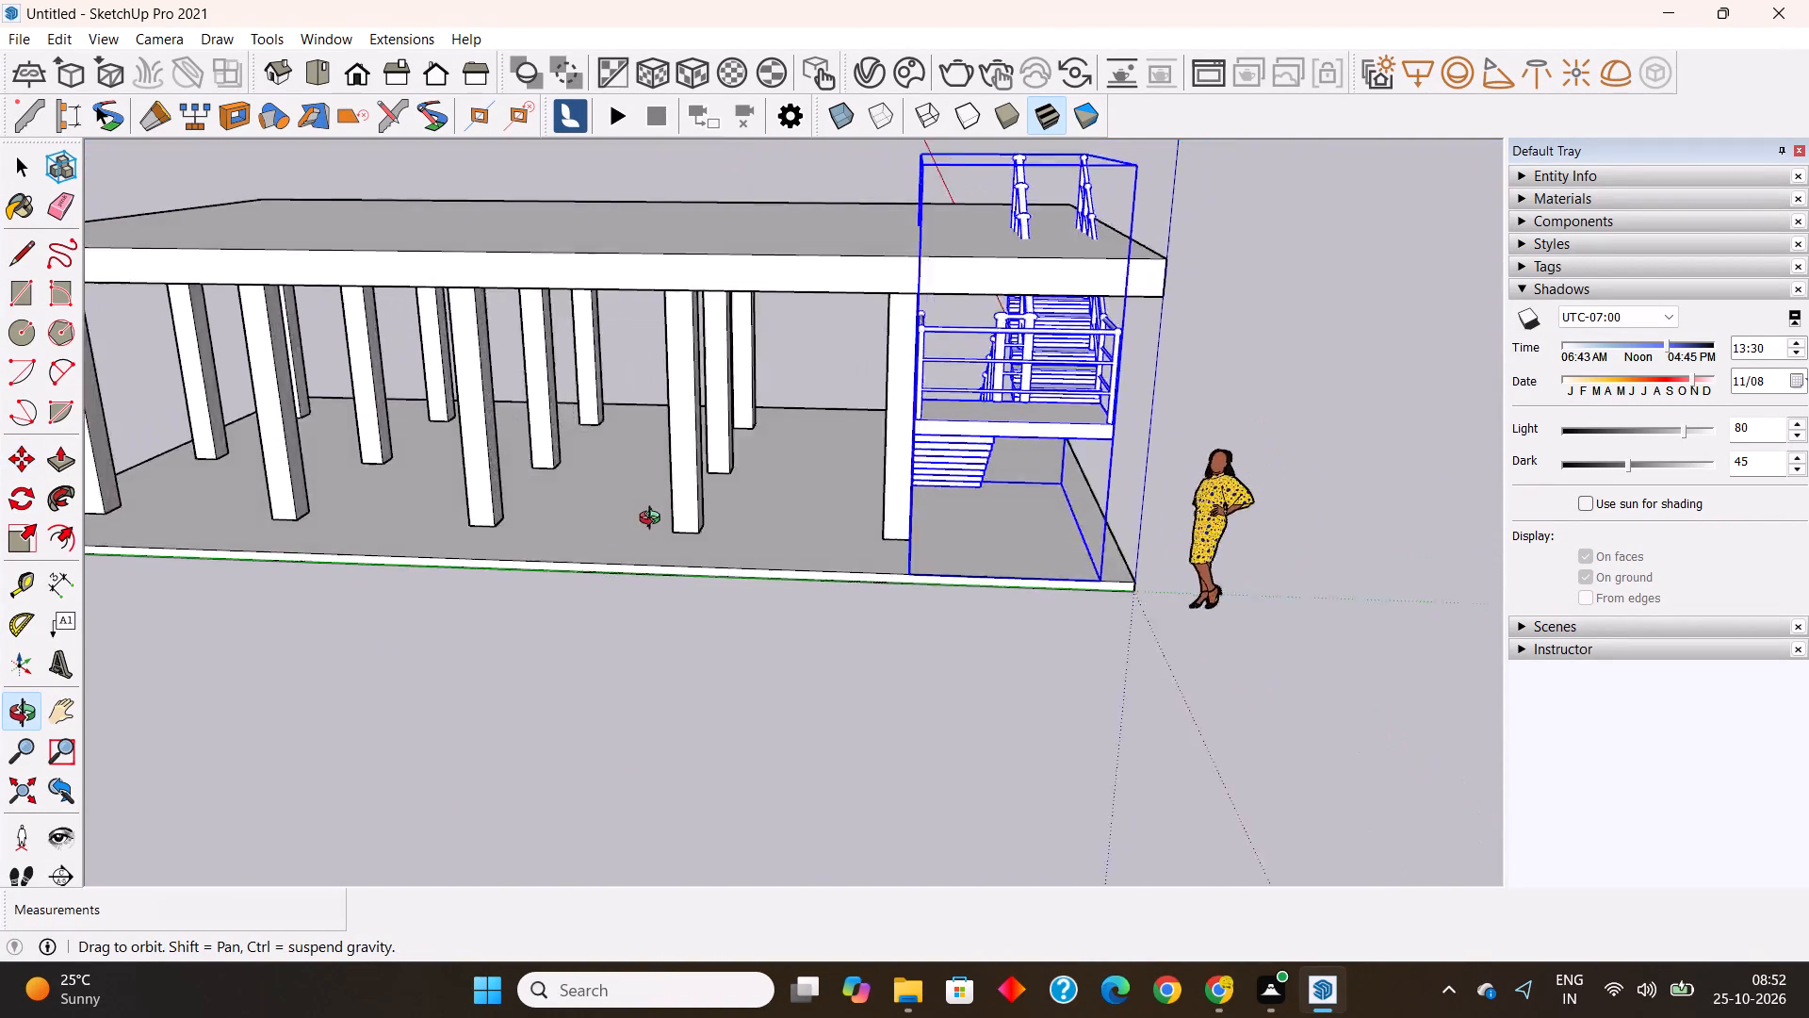
middle_click_drag(654, 520, 54, 600)
middle_click_drag(562, 573, 263, 584)
scroll(638, 655, "down", 3)
middle_click_drag(607, 612, 446, 688)
key("space")
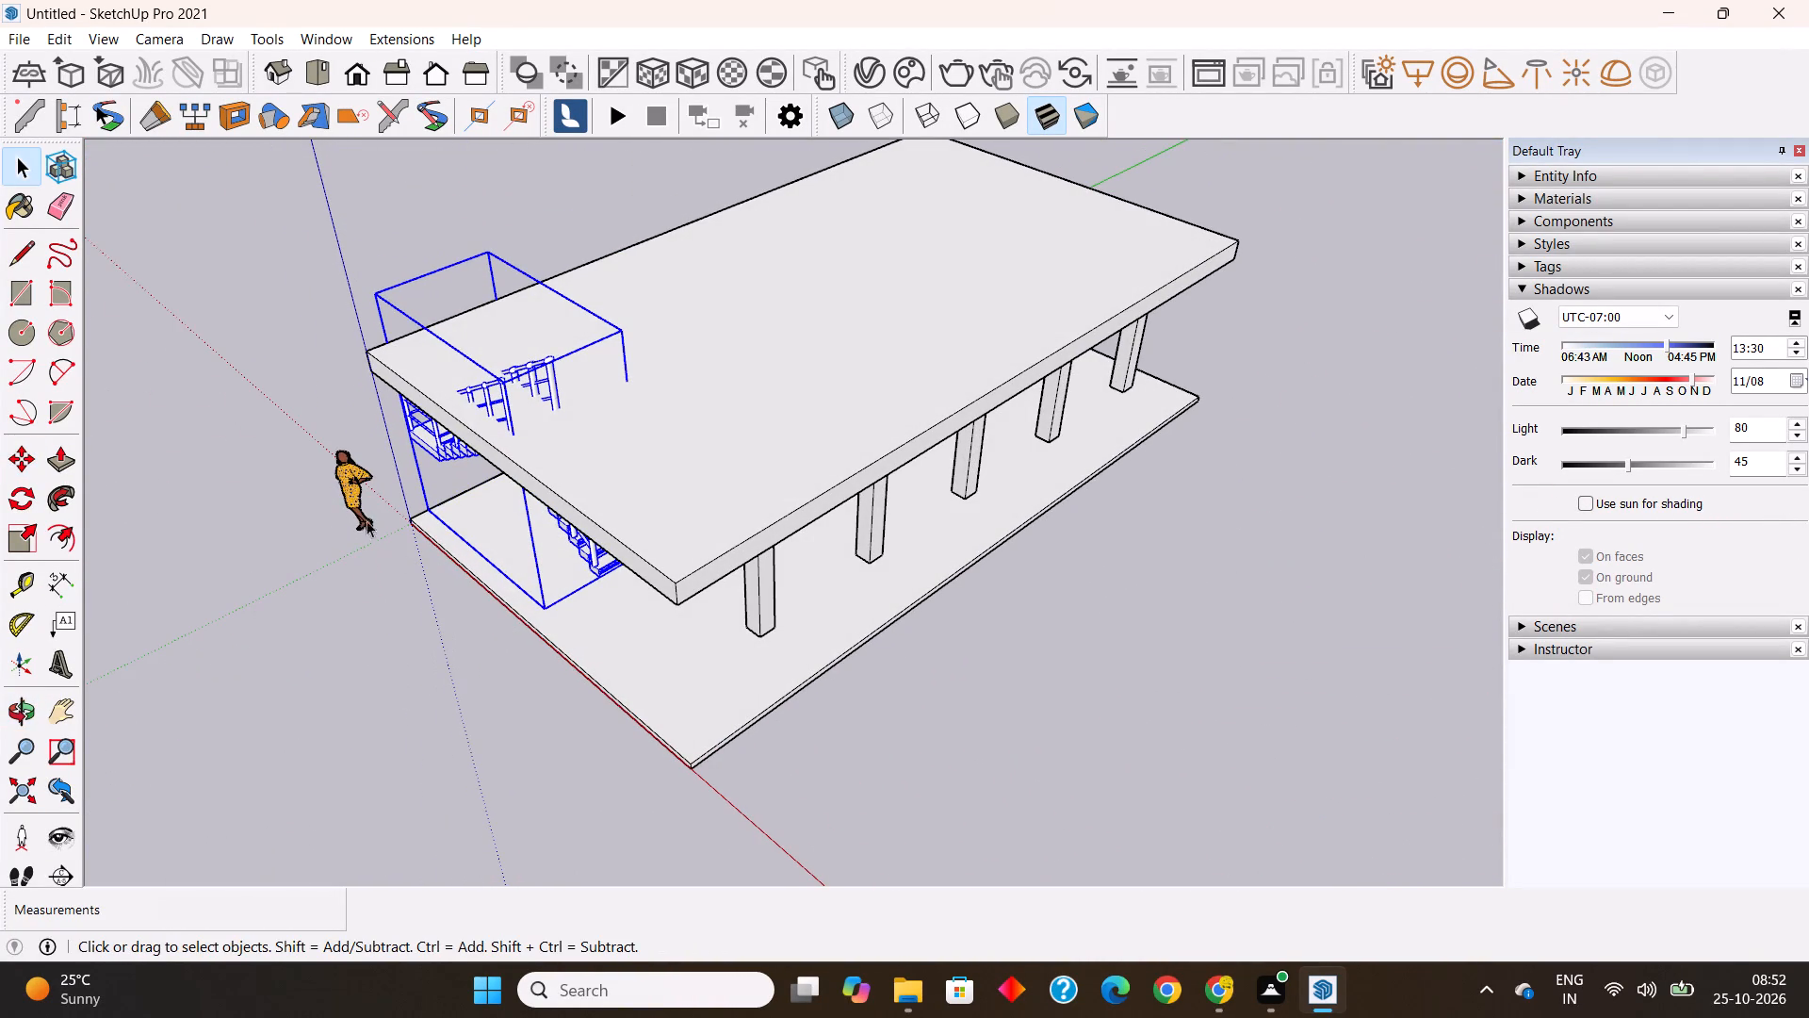
left_click(314, 596)
scroll(488, 370, "up", 4)
double_click(491, 334)
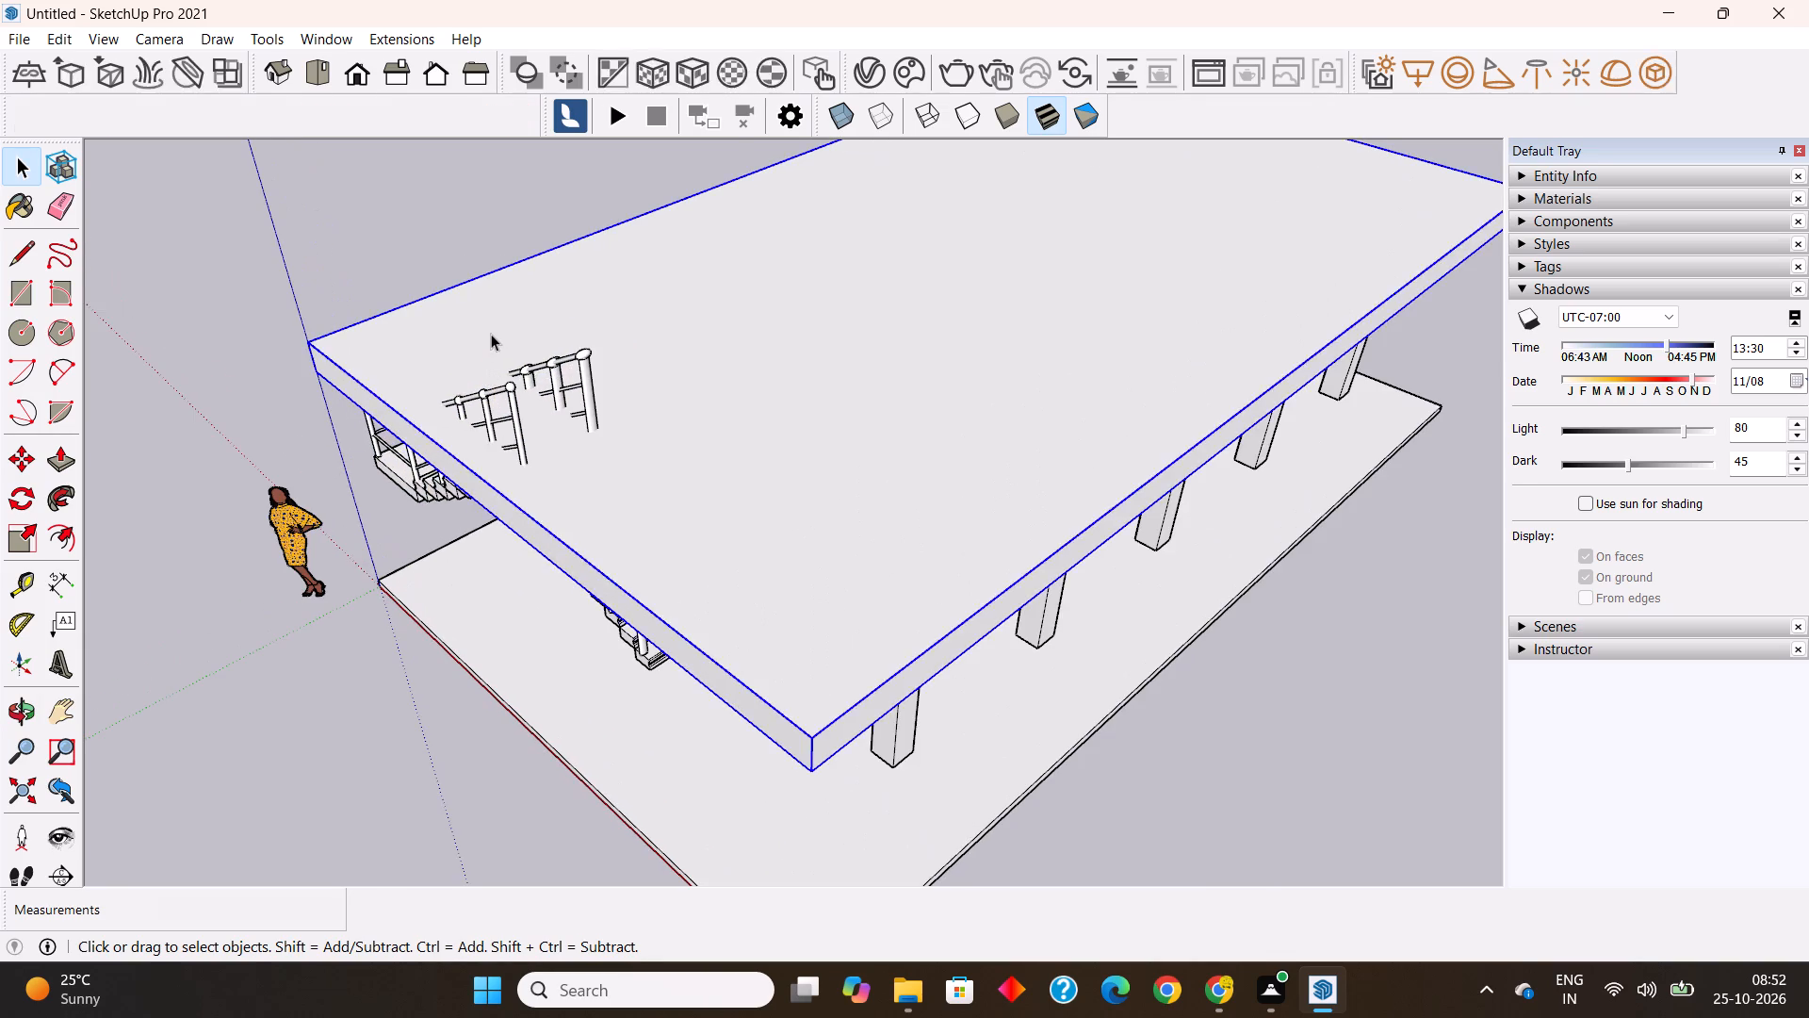
middle_click_drag(512, 448, 501, 504)
left_click(21, 299)
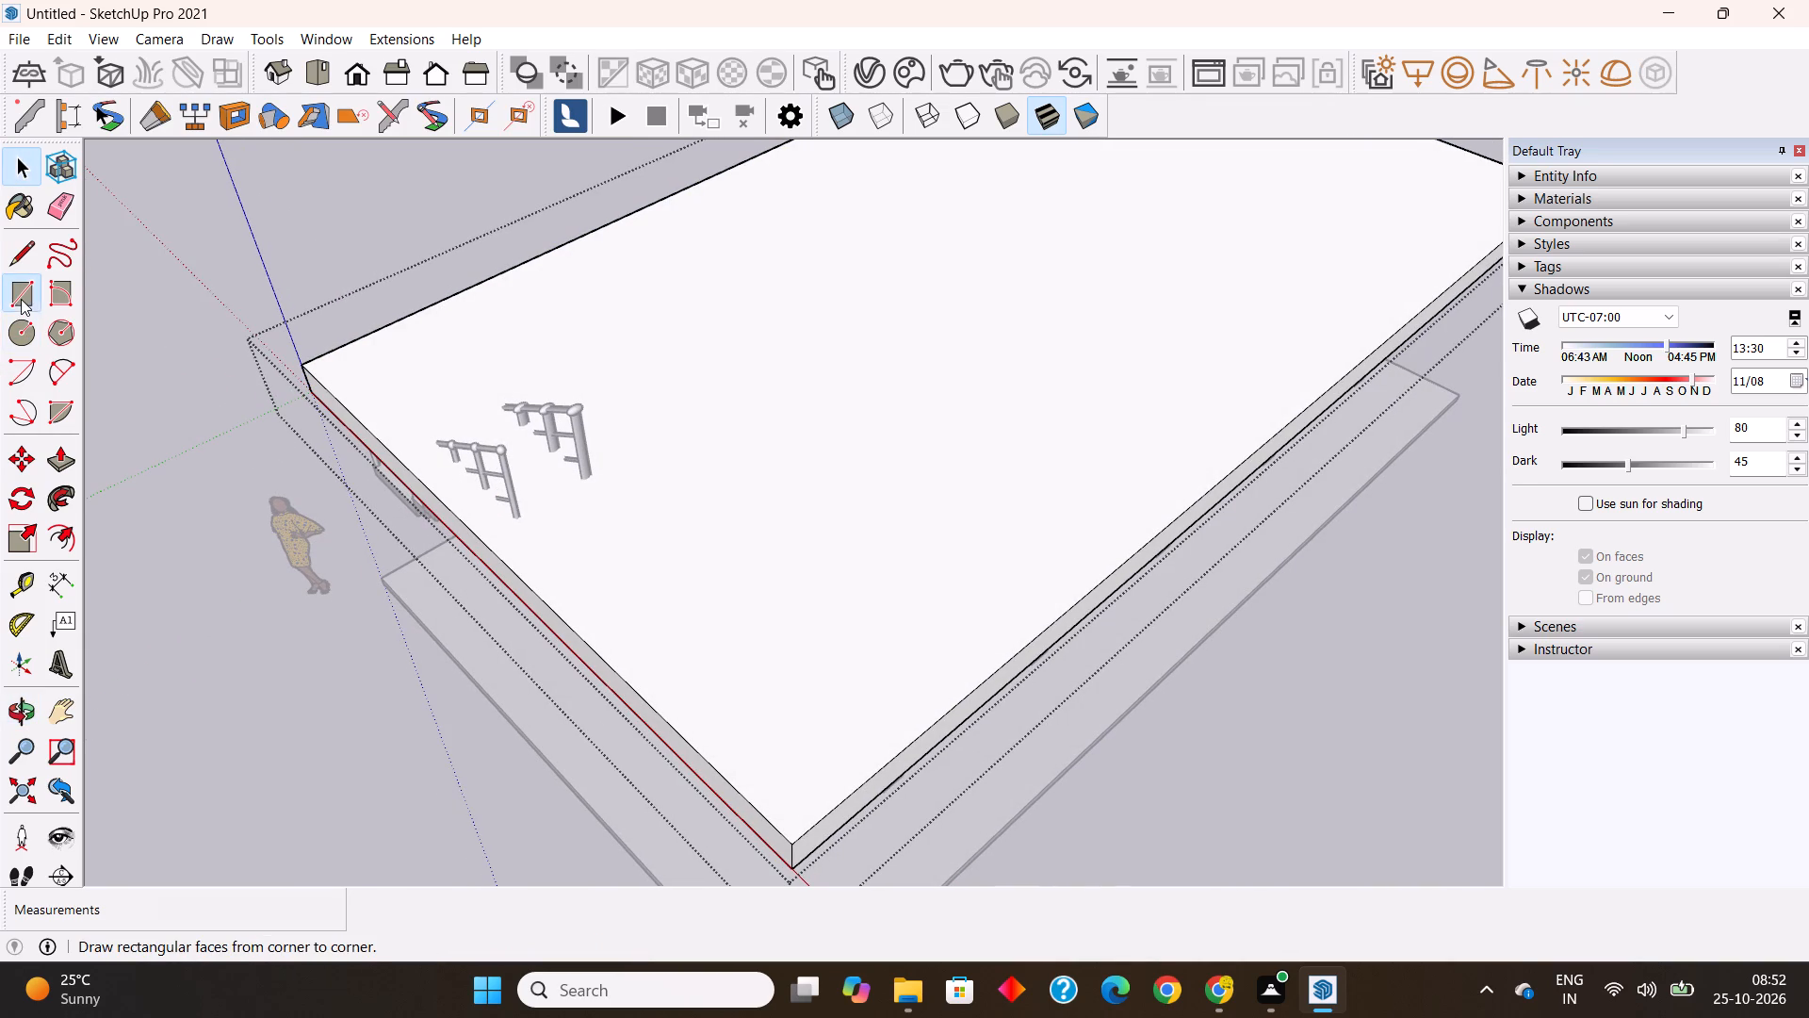
left_click(517, 538)
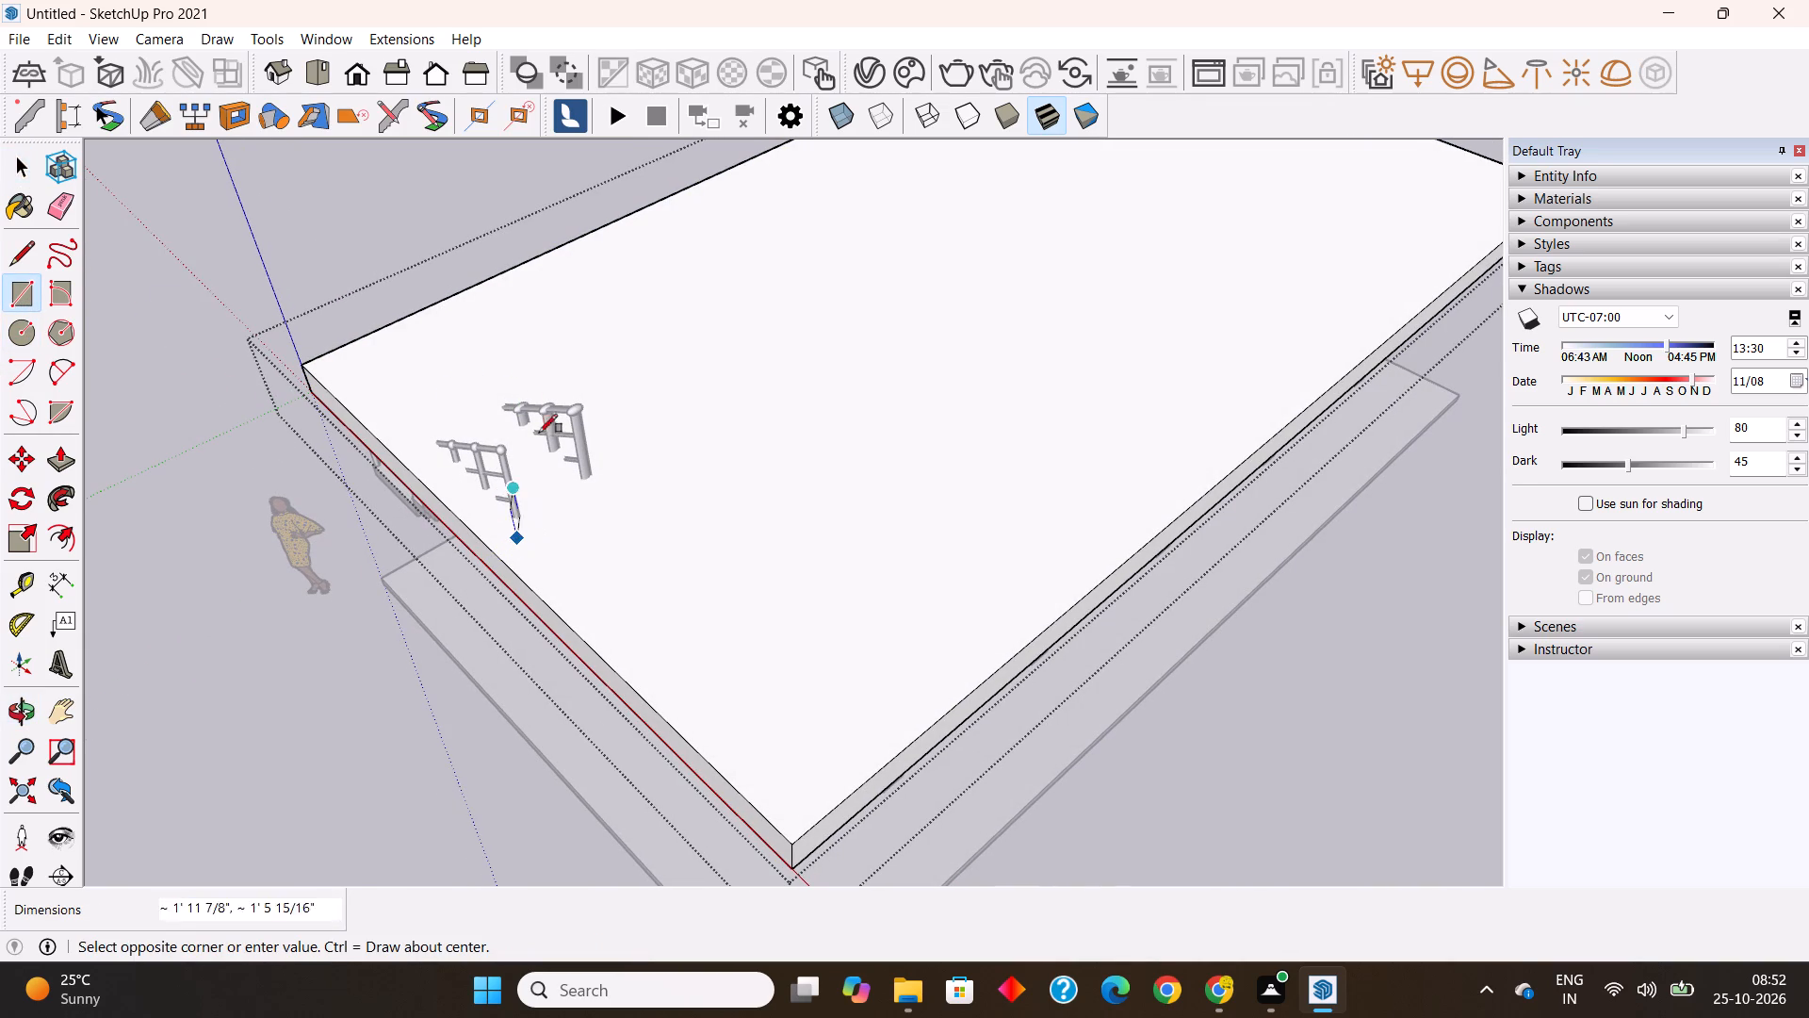
left_click(502, 298)
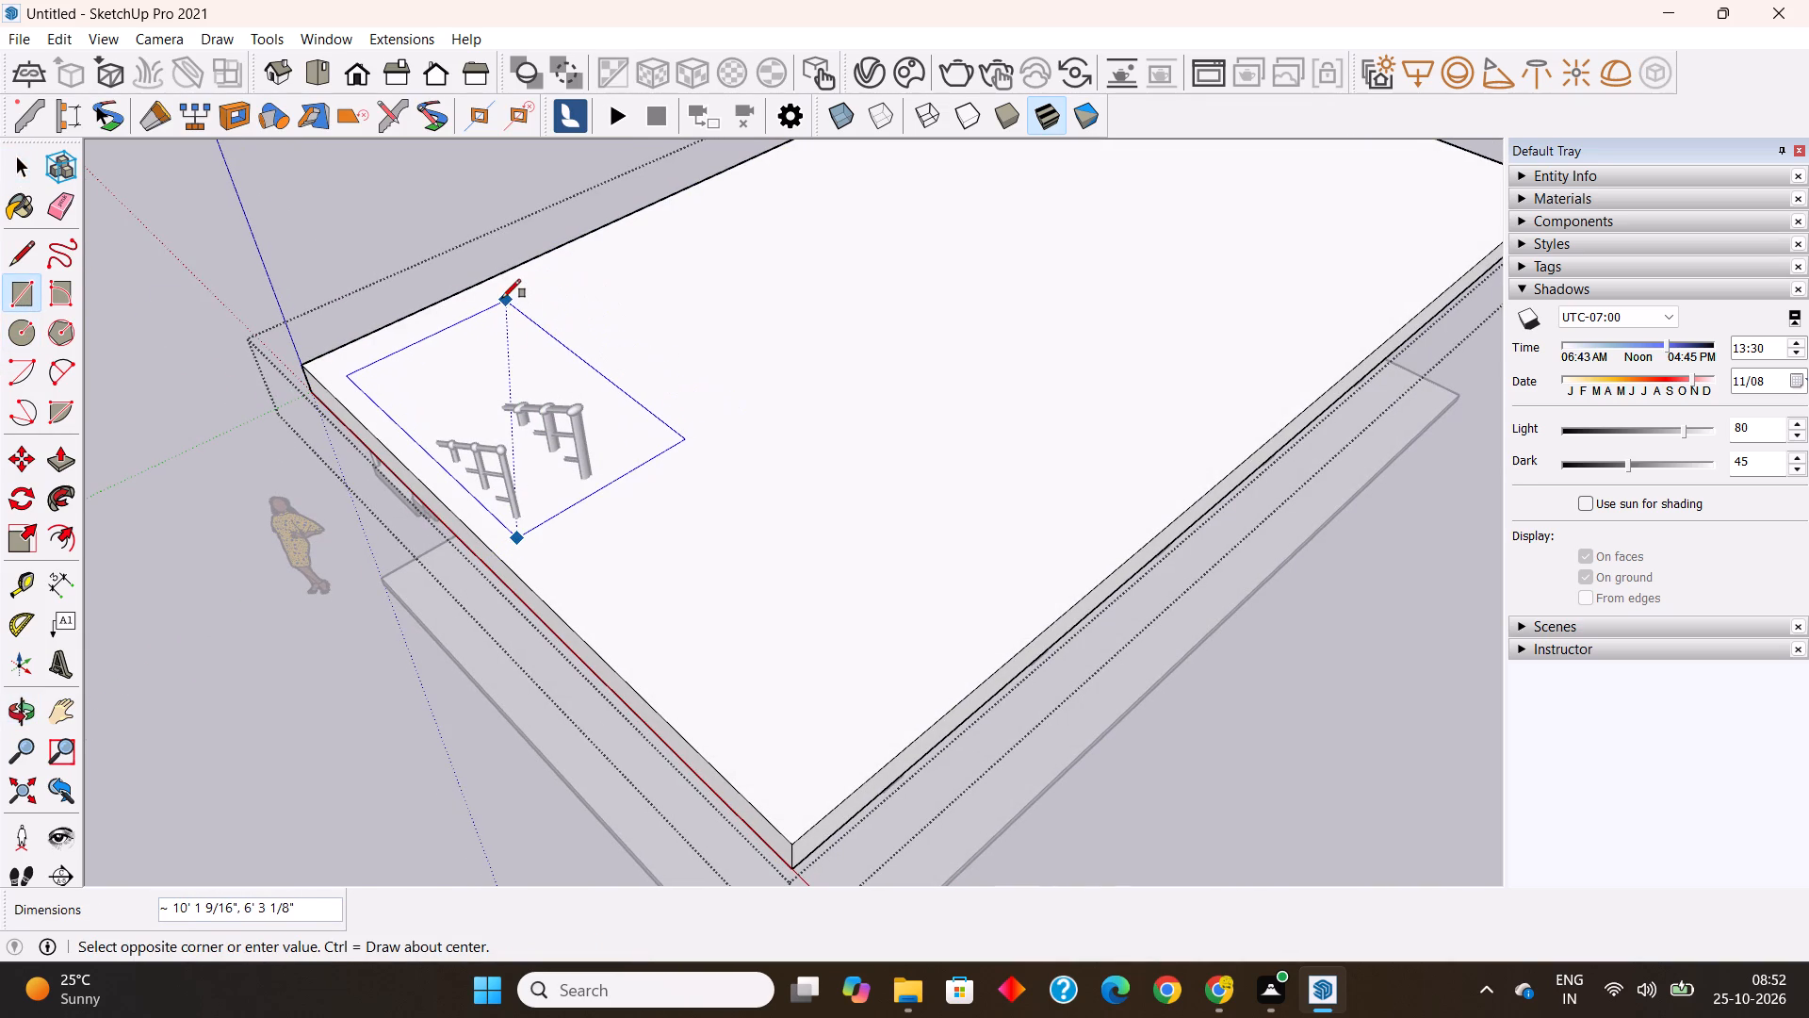
key("space")
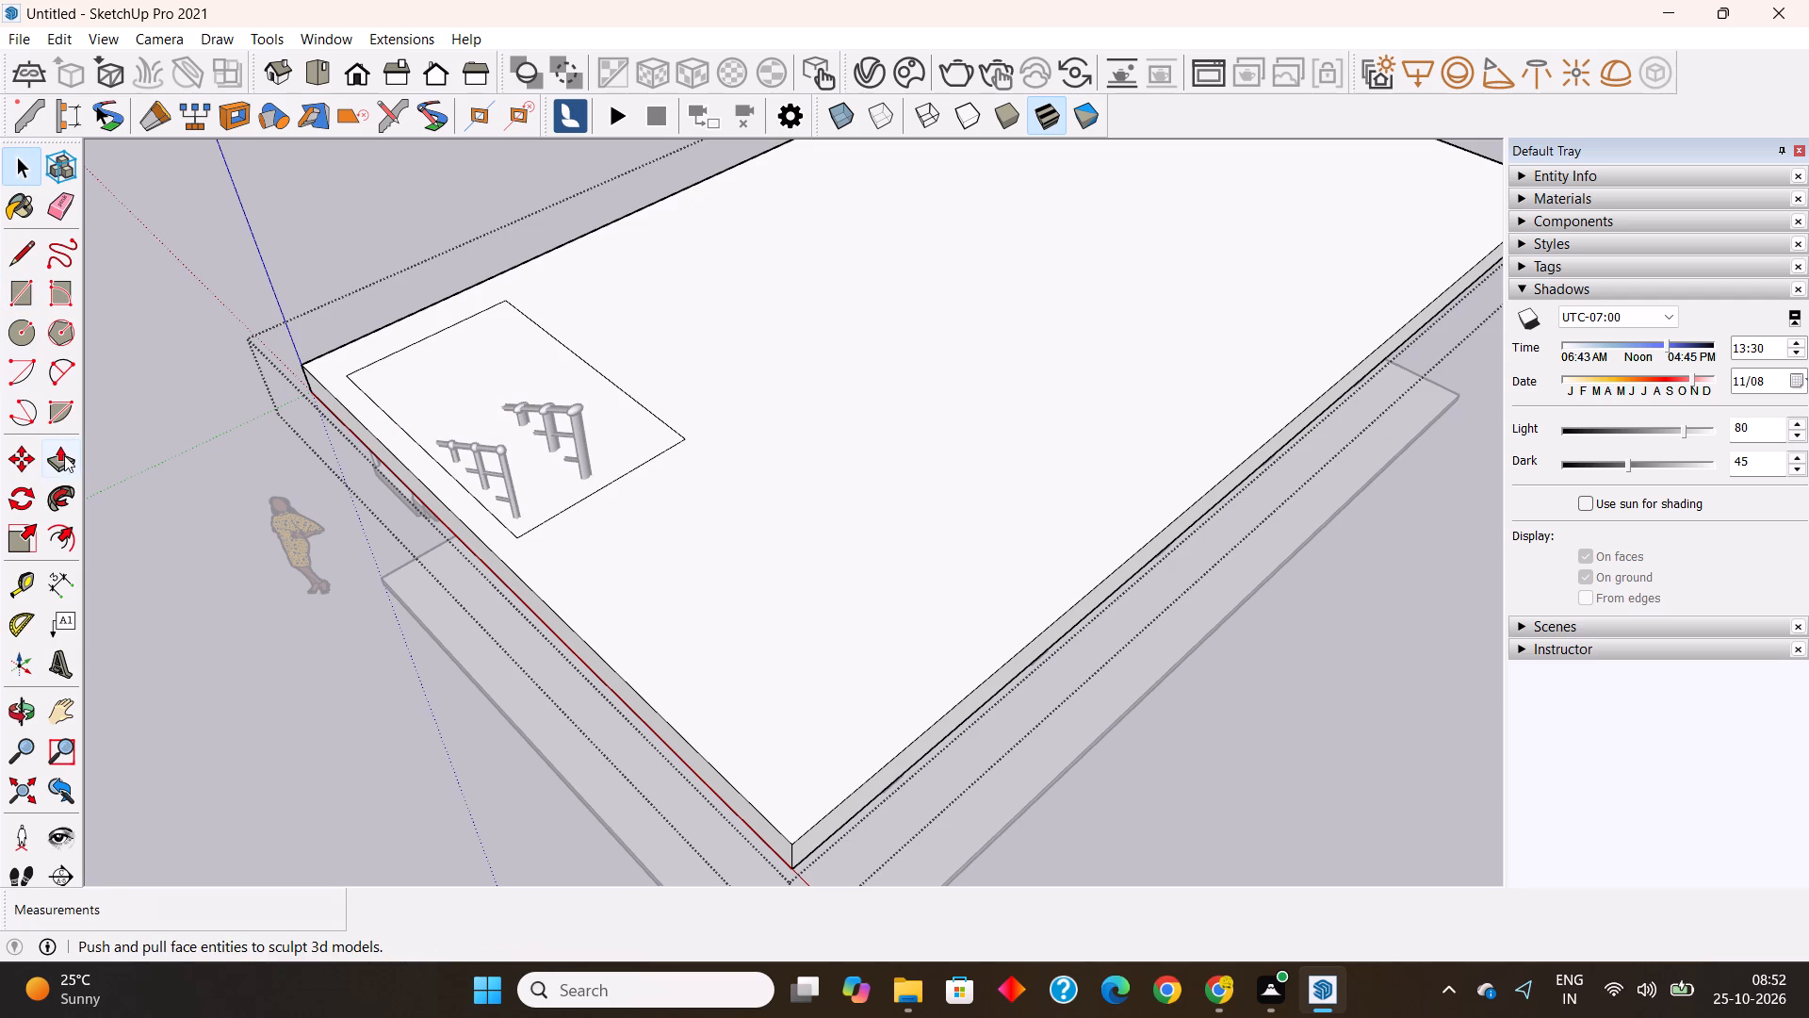
Push the rectangle down 1' 2" through the full slab thickness to cut the stair opening.
left_click(64, 455)
left_click(408, 385)
middle_click_drag(453, 508, 631, 307)
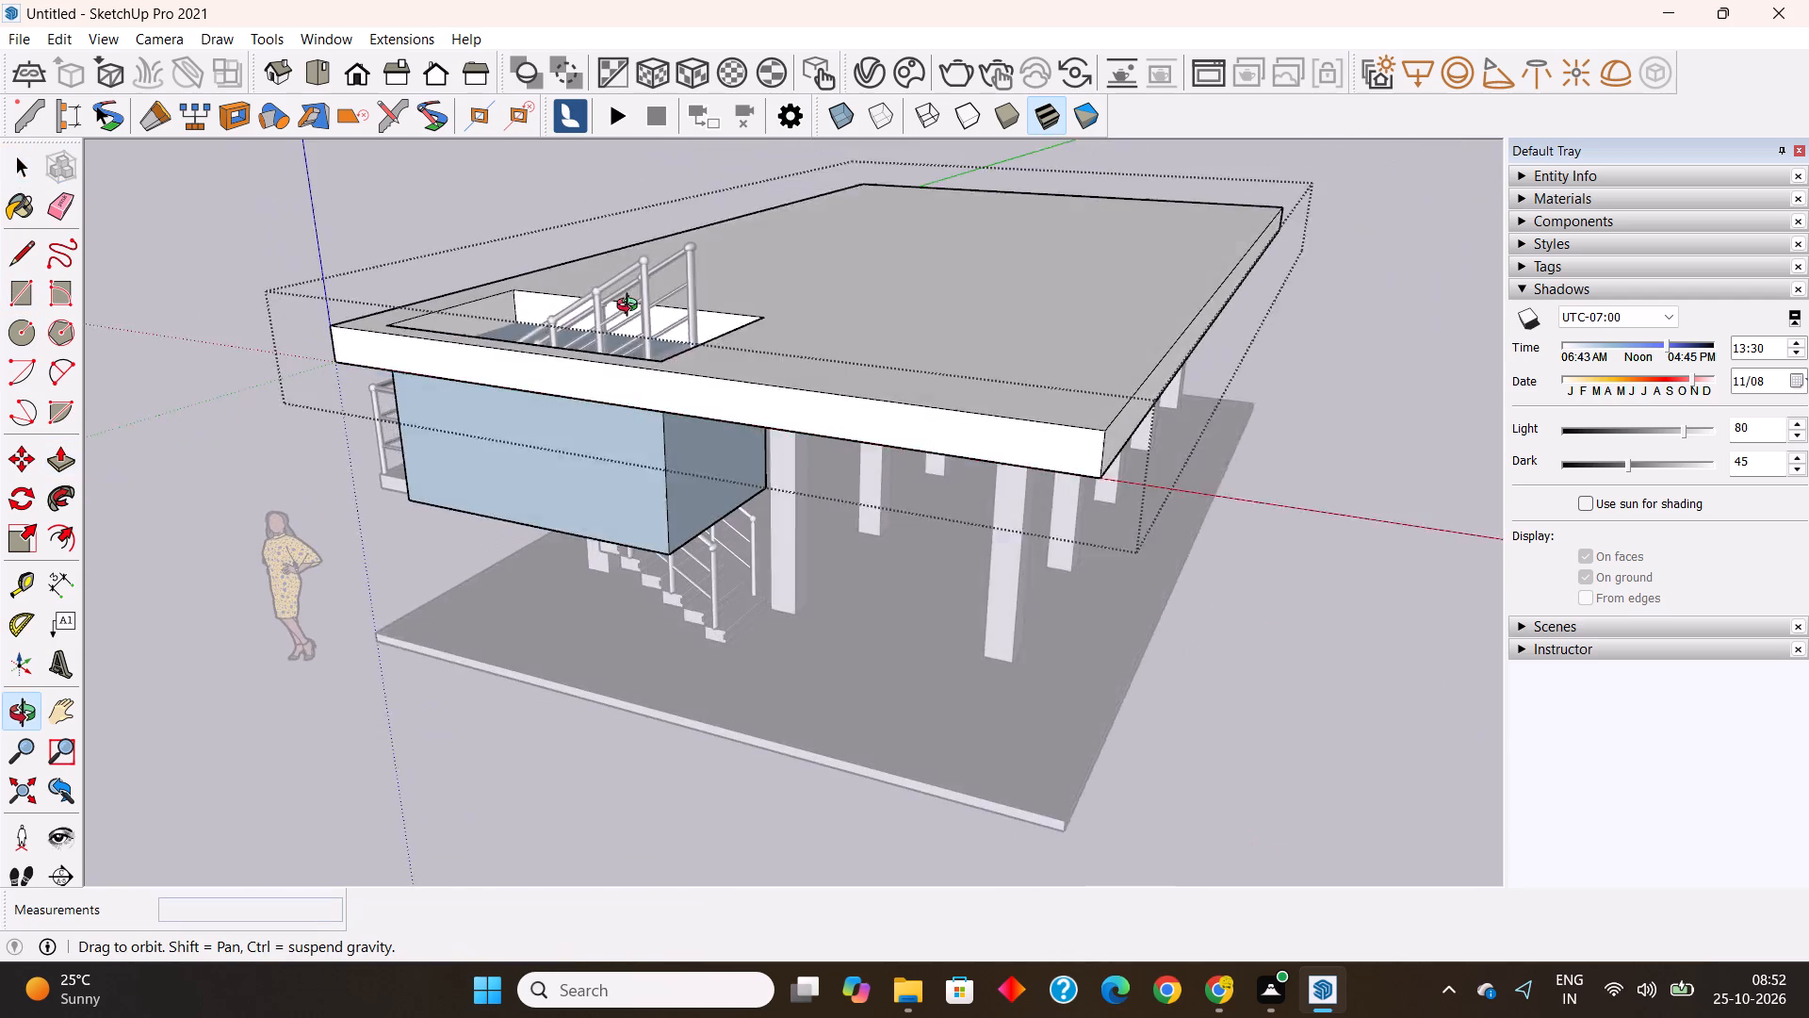
middle_click_drag(631, 307, 549, 327)
left_click(617, 433)
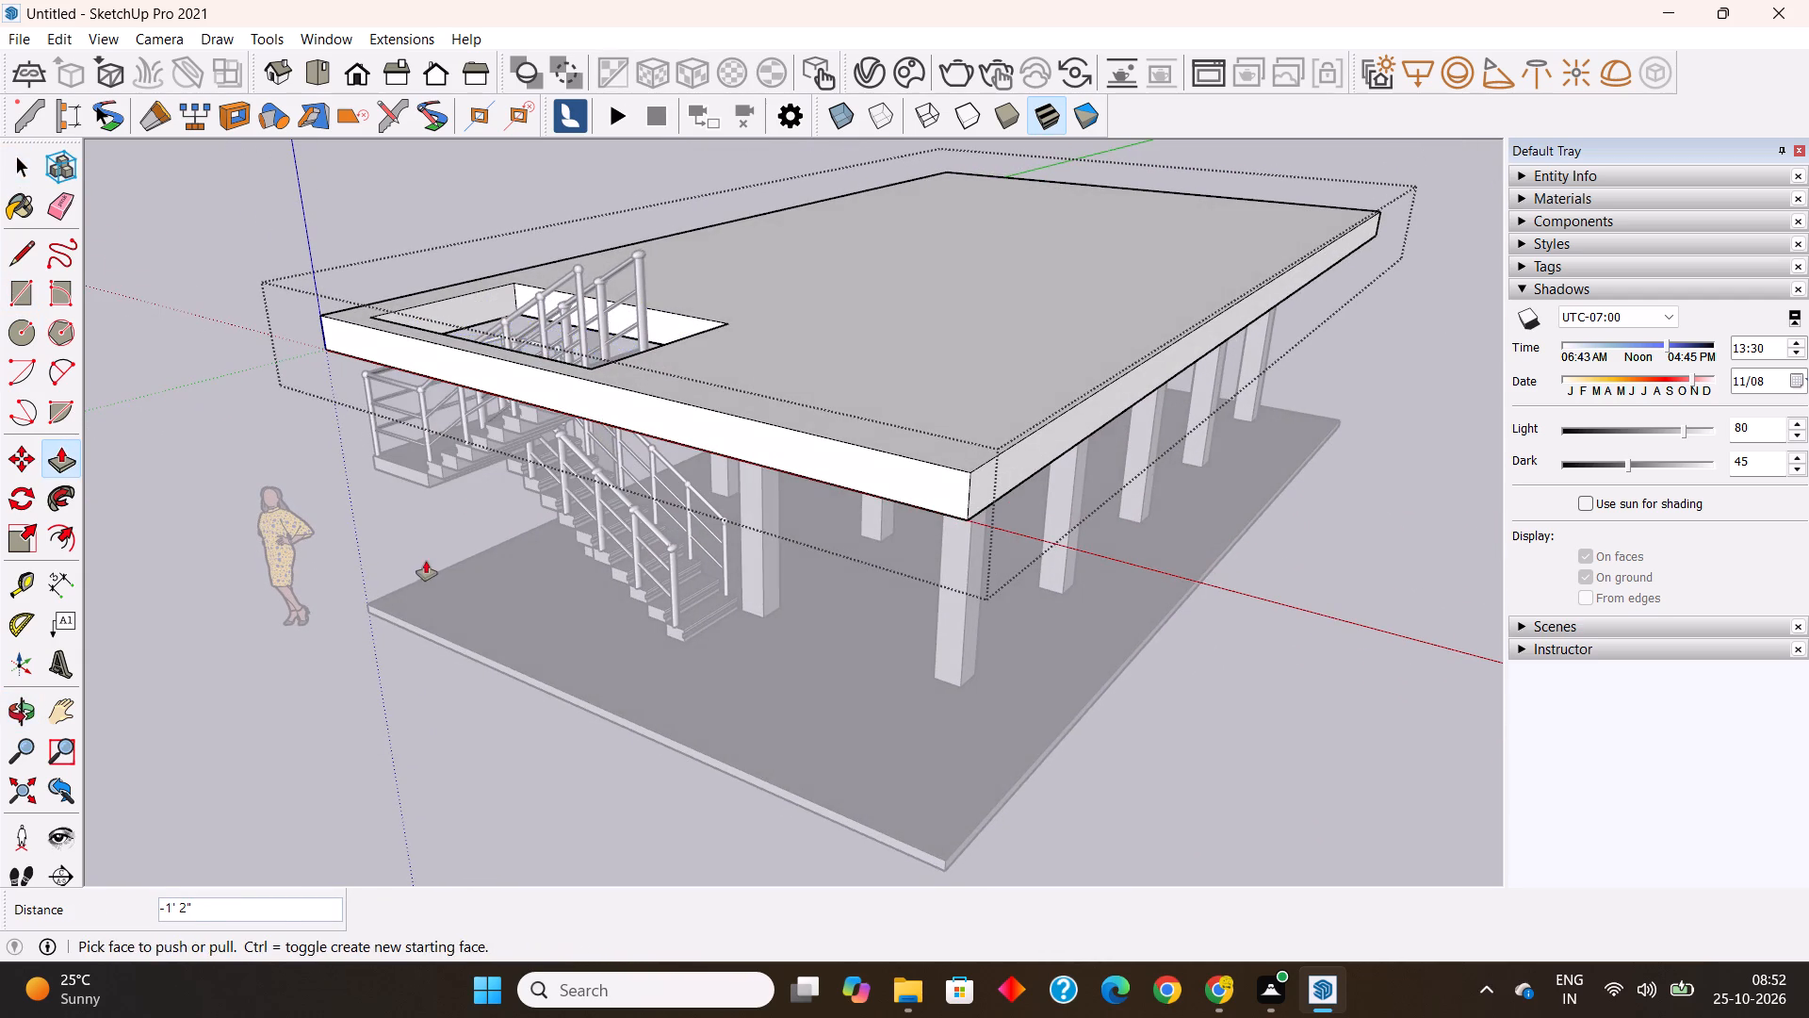
Extend the stair opening by pushing its short side face about 1' 6" out to the slab's edge along the green axis.
middle_click_drag(425, 564, 483, 724)
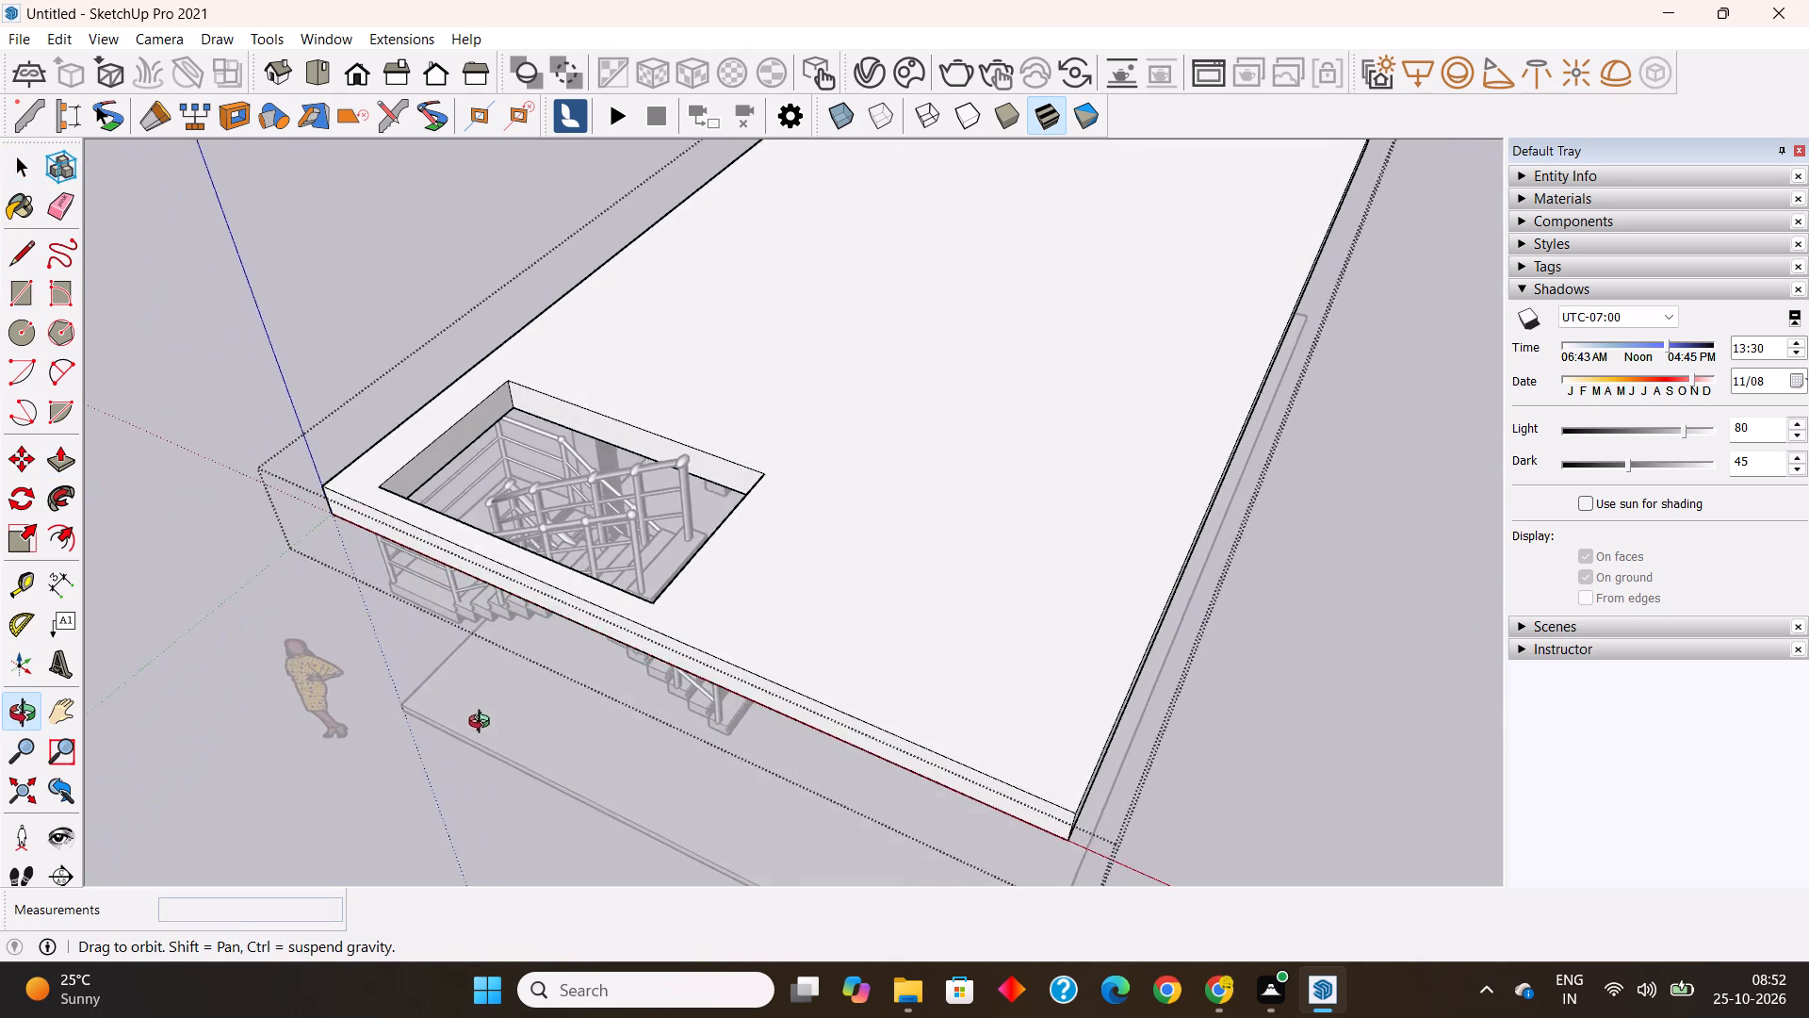
middle_click_drag(483, 724, 701, 648)
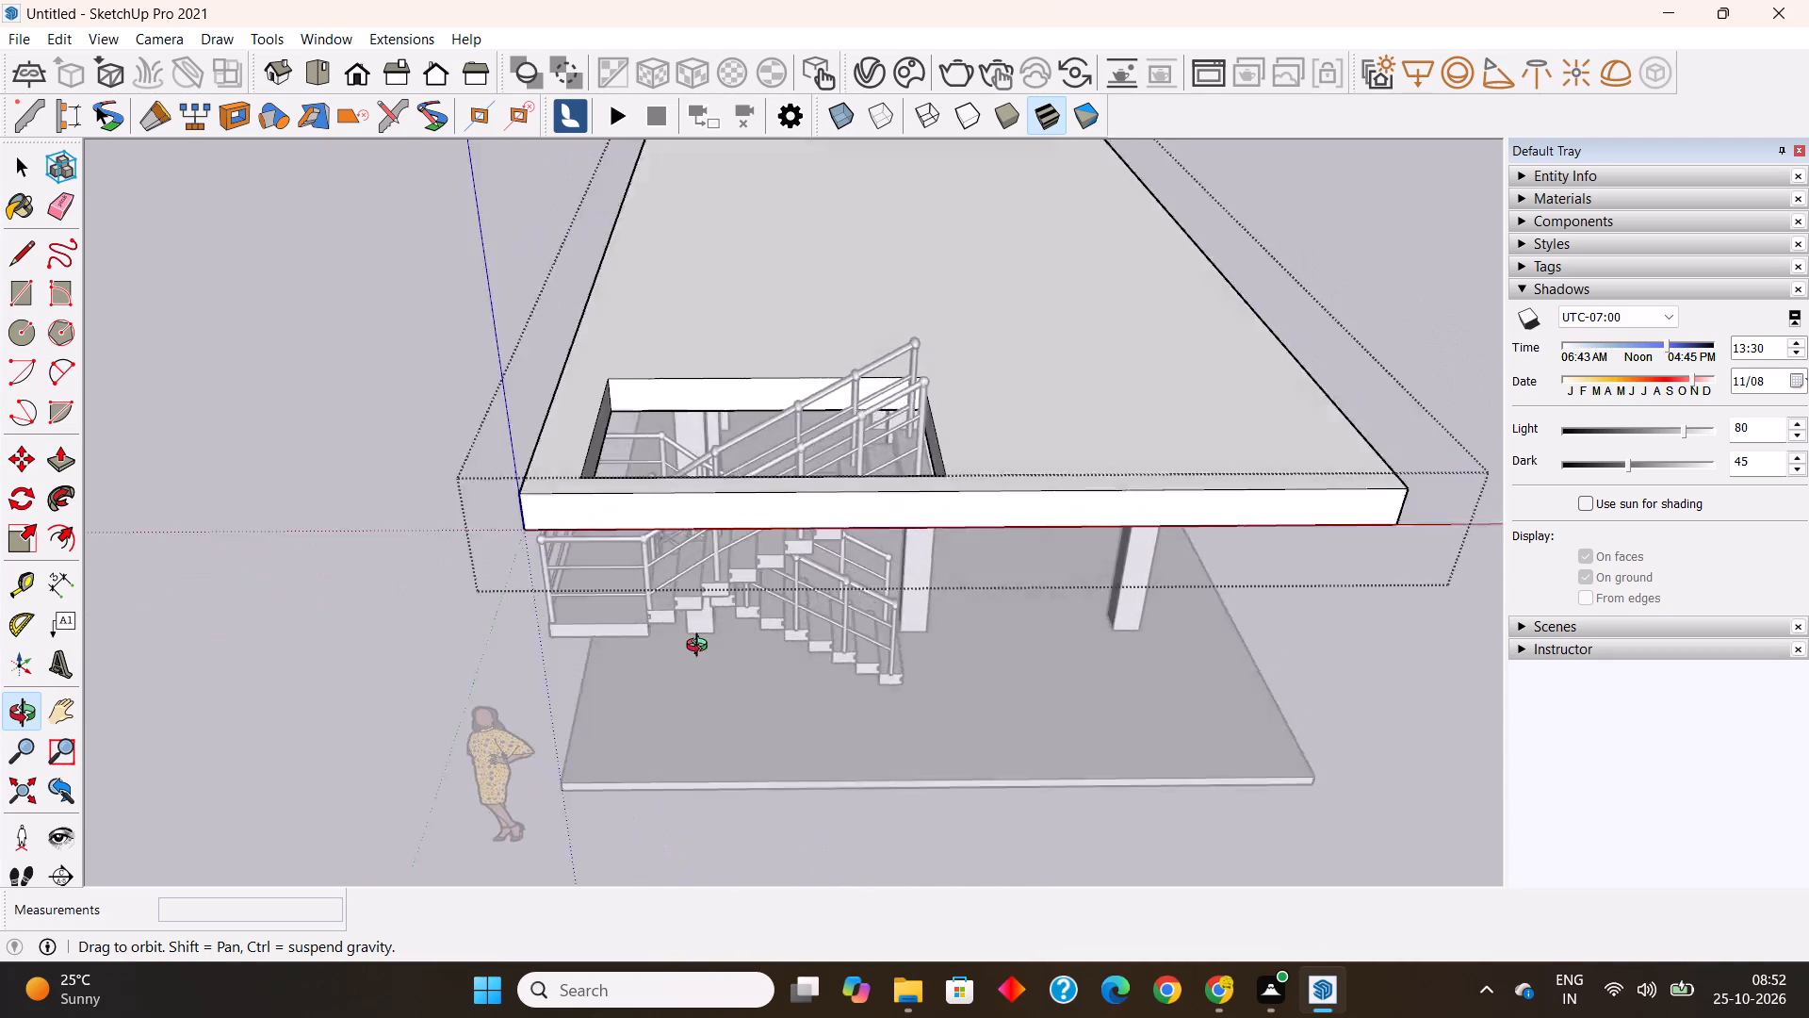
middle_click_drag(701, 648, 603, 723)
scroll(595, 433, "up", 1)
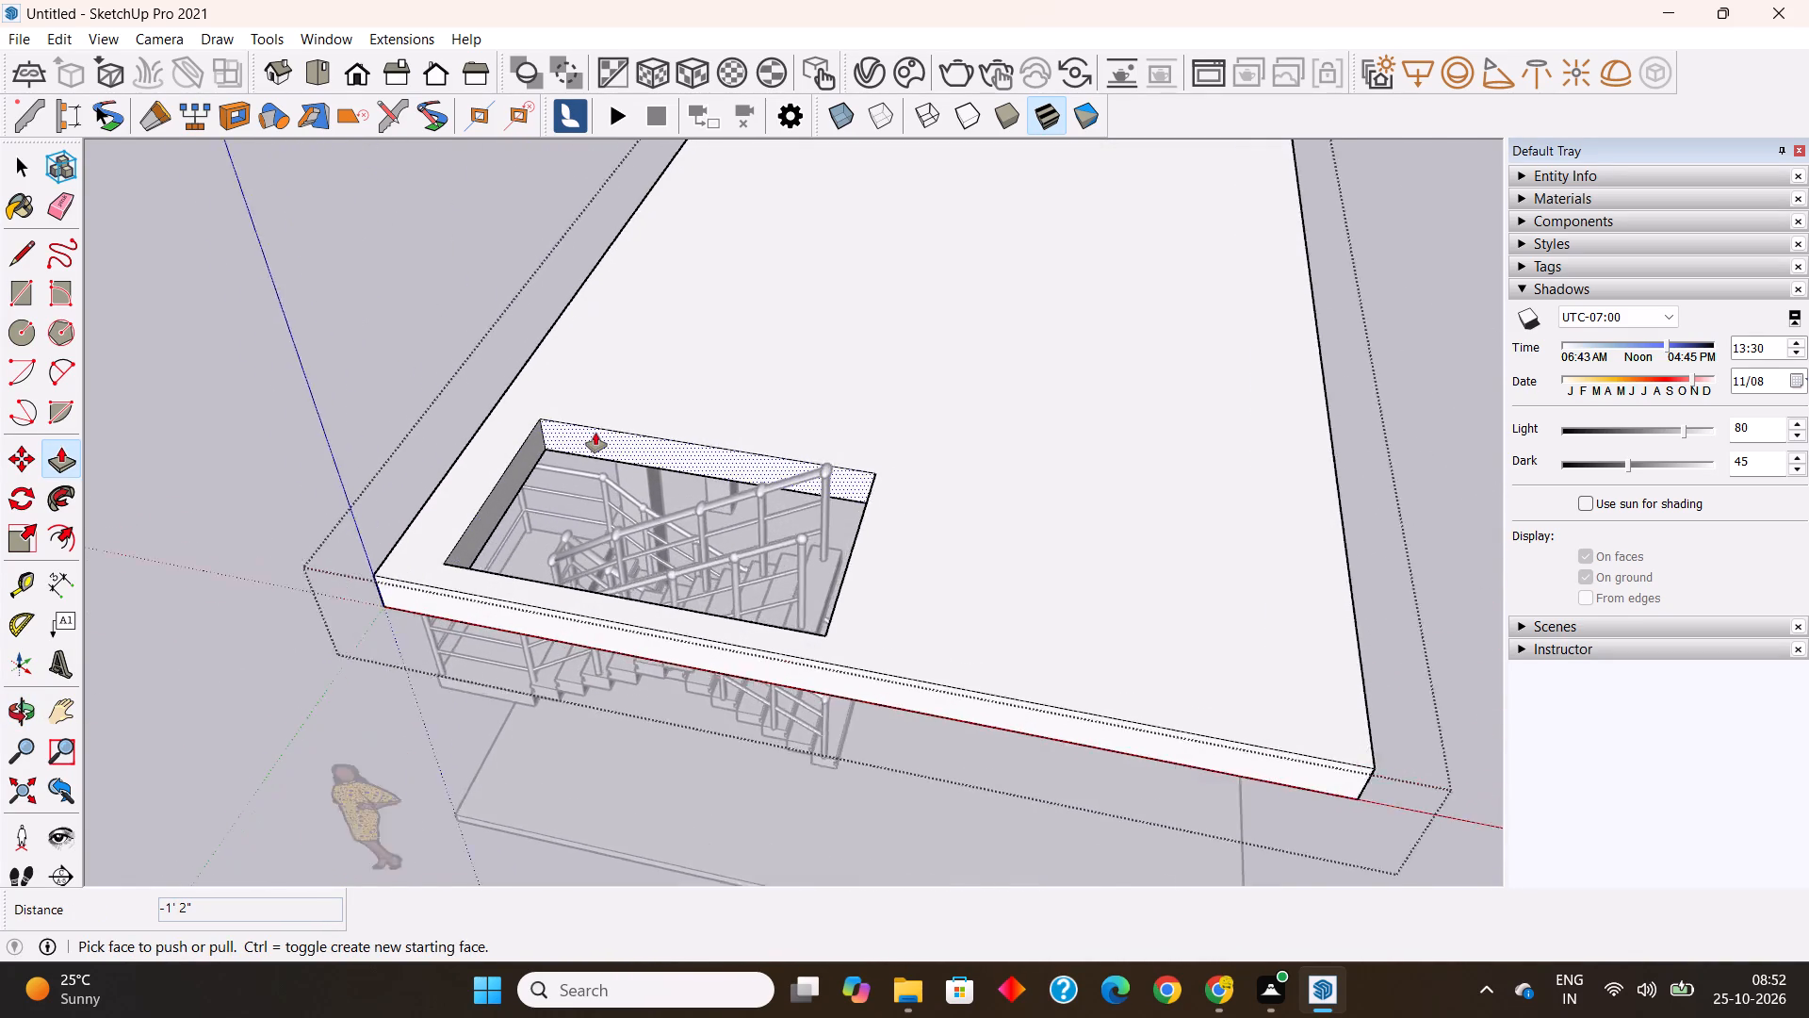
scroll(595, 433, "up", 4)
left_click(464, 541)
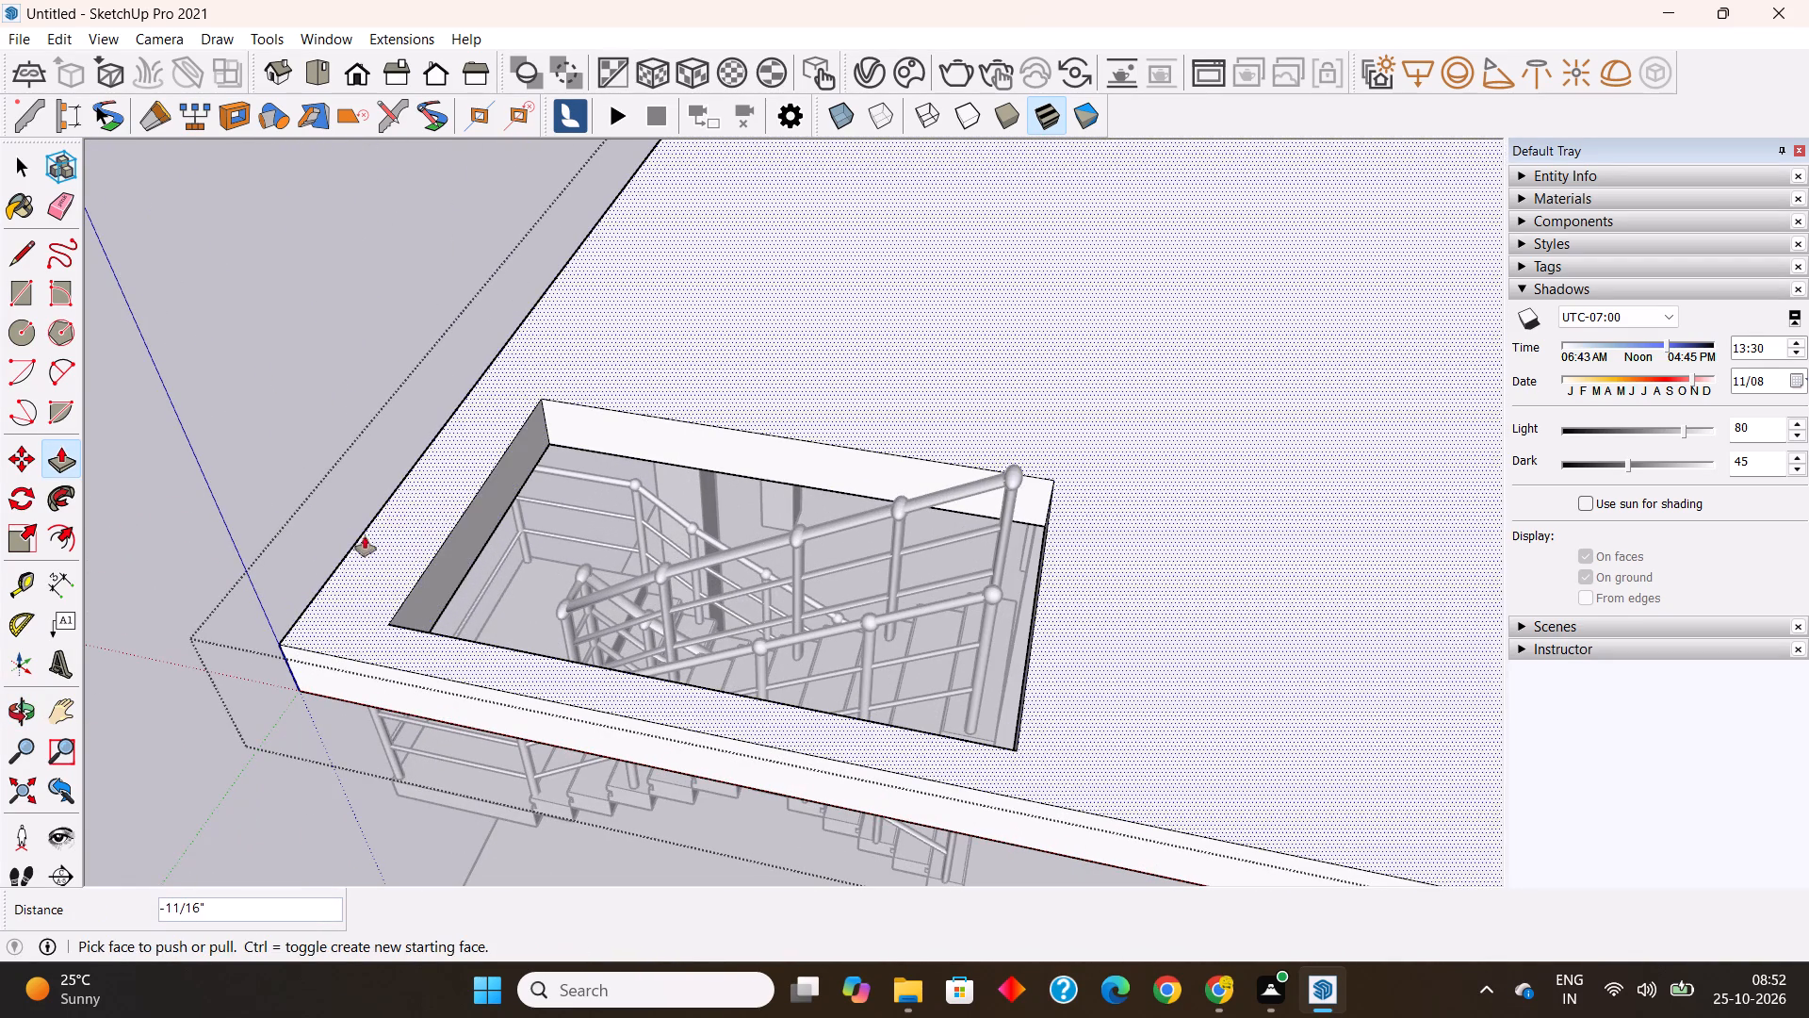
left_click(448, 557)
left_click(364, 553)
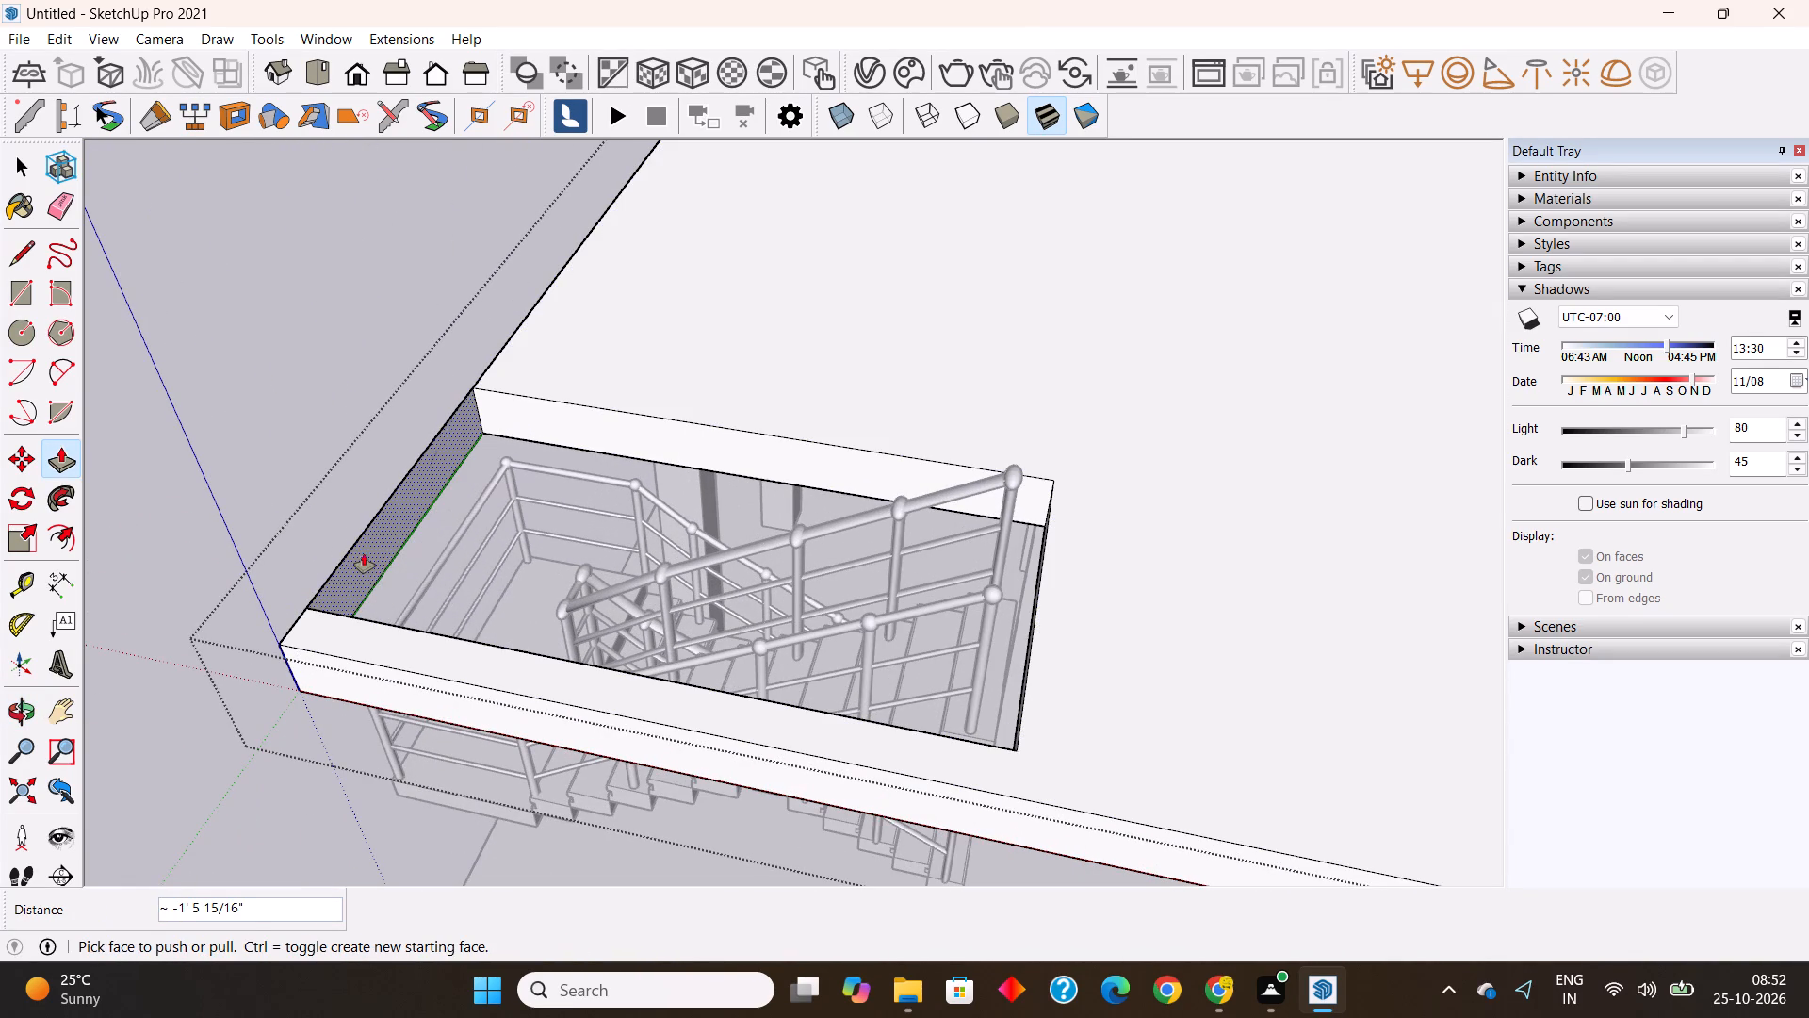
Push/pull the opening's long inner face to line up with the column beside the stair landing.
scroll(709, 545, "down", 3)
middle_click_drag(676, 601, 951, 584)
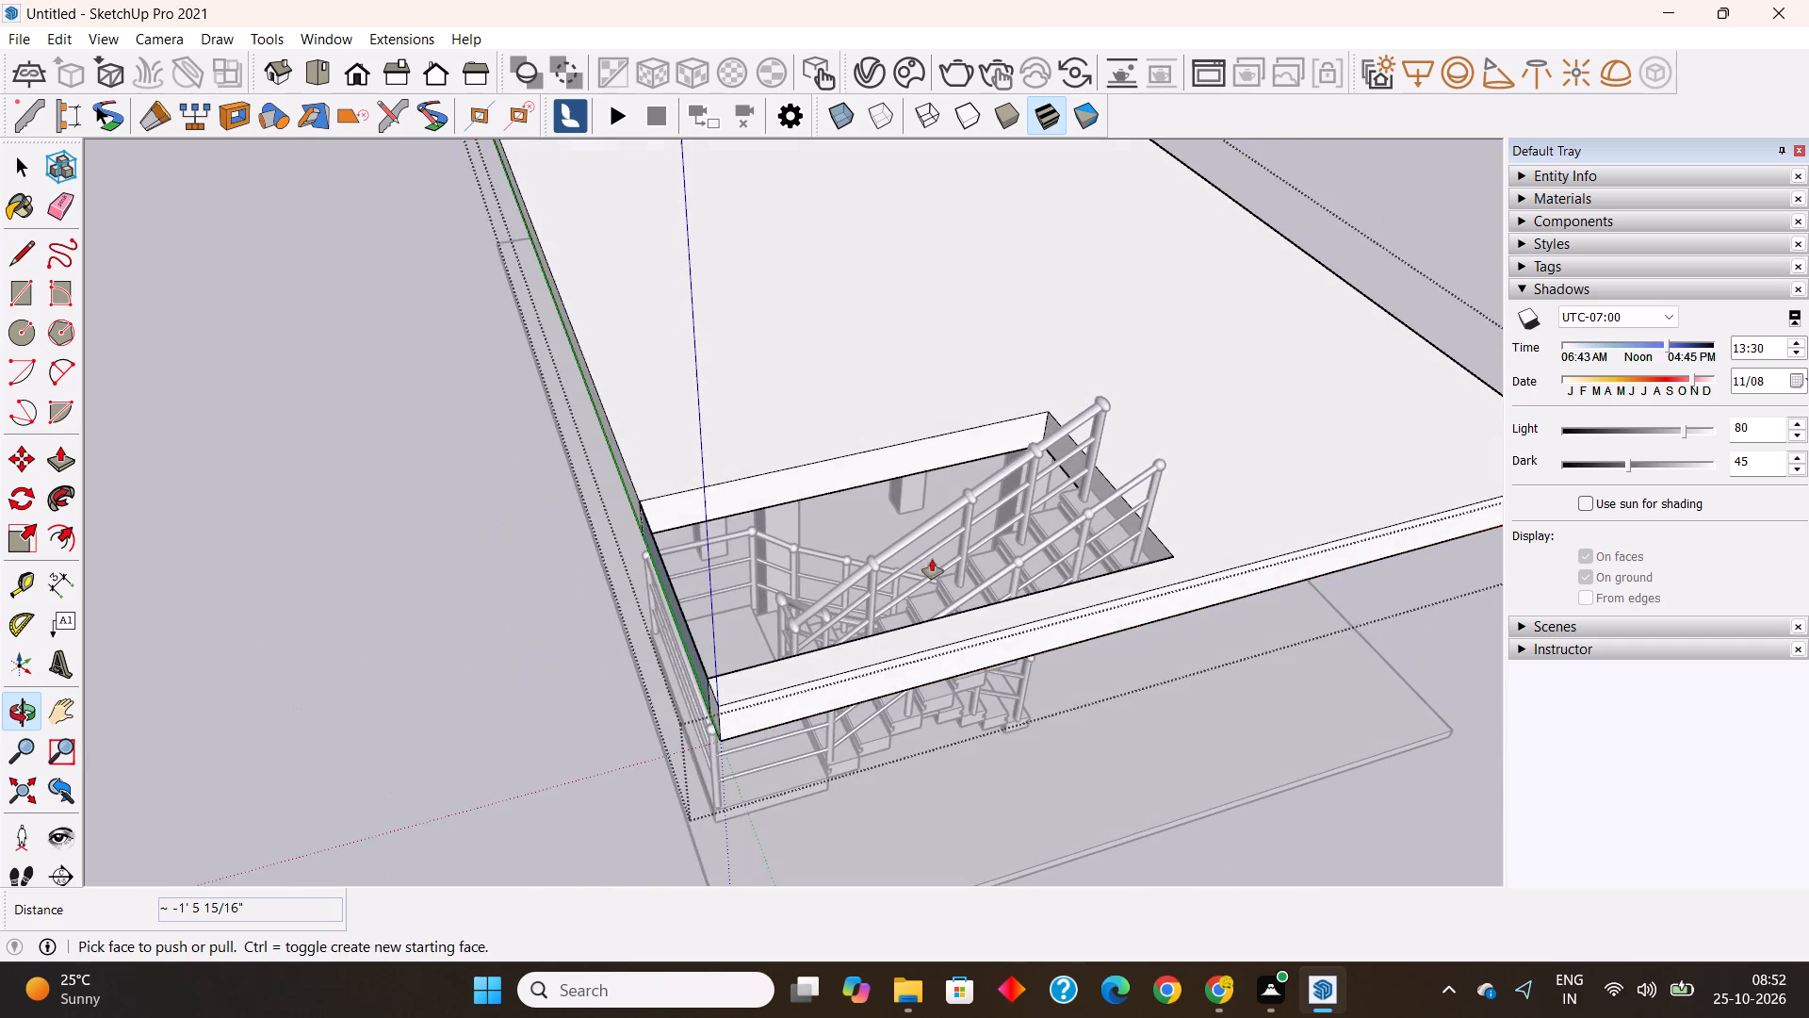
left_click(809, 479)
left_click(737, 490)
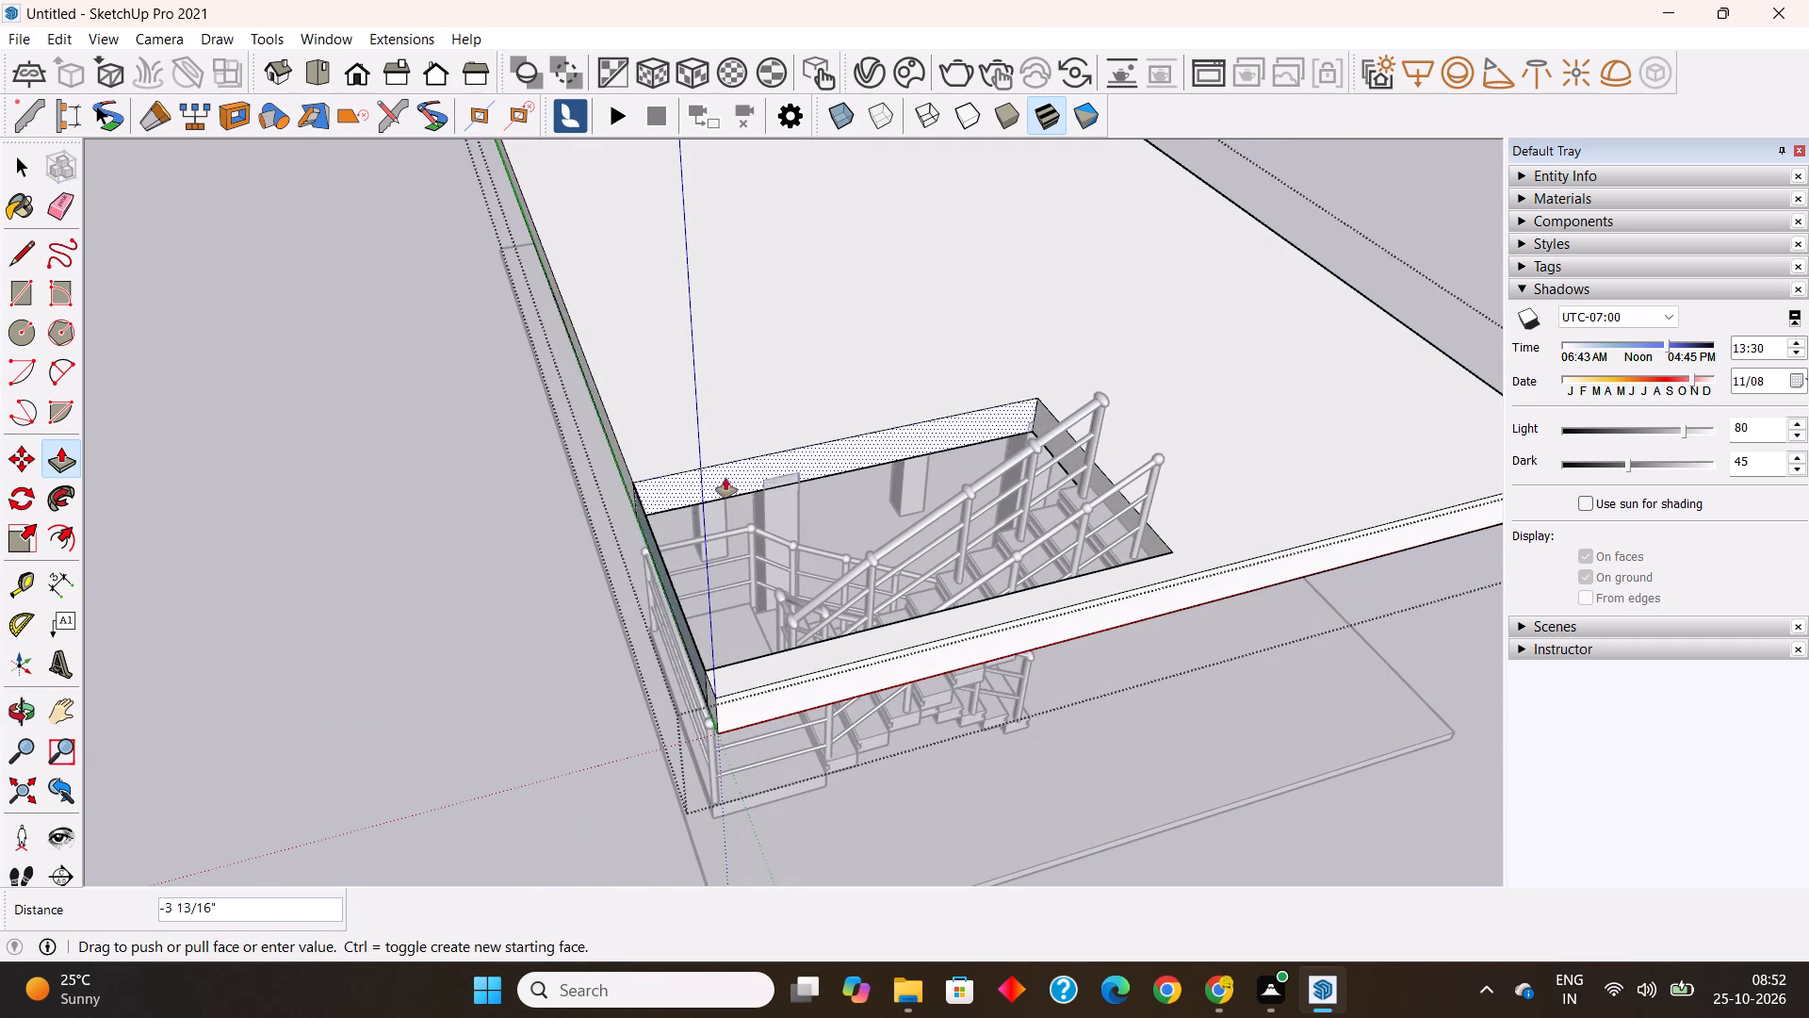
left_click(689, 425)
left_click(693, 423)
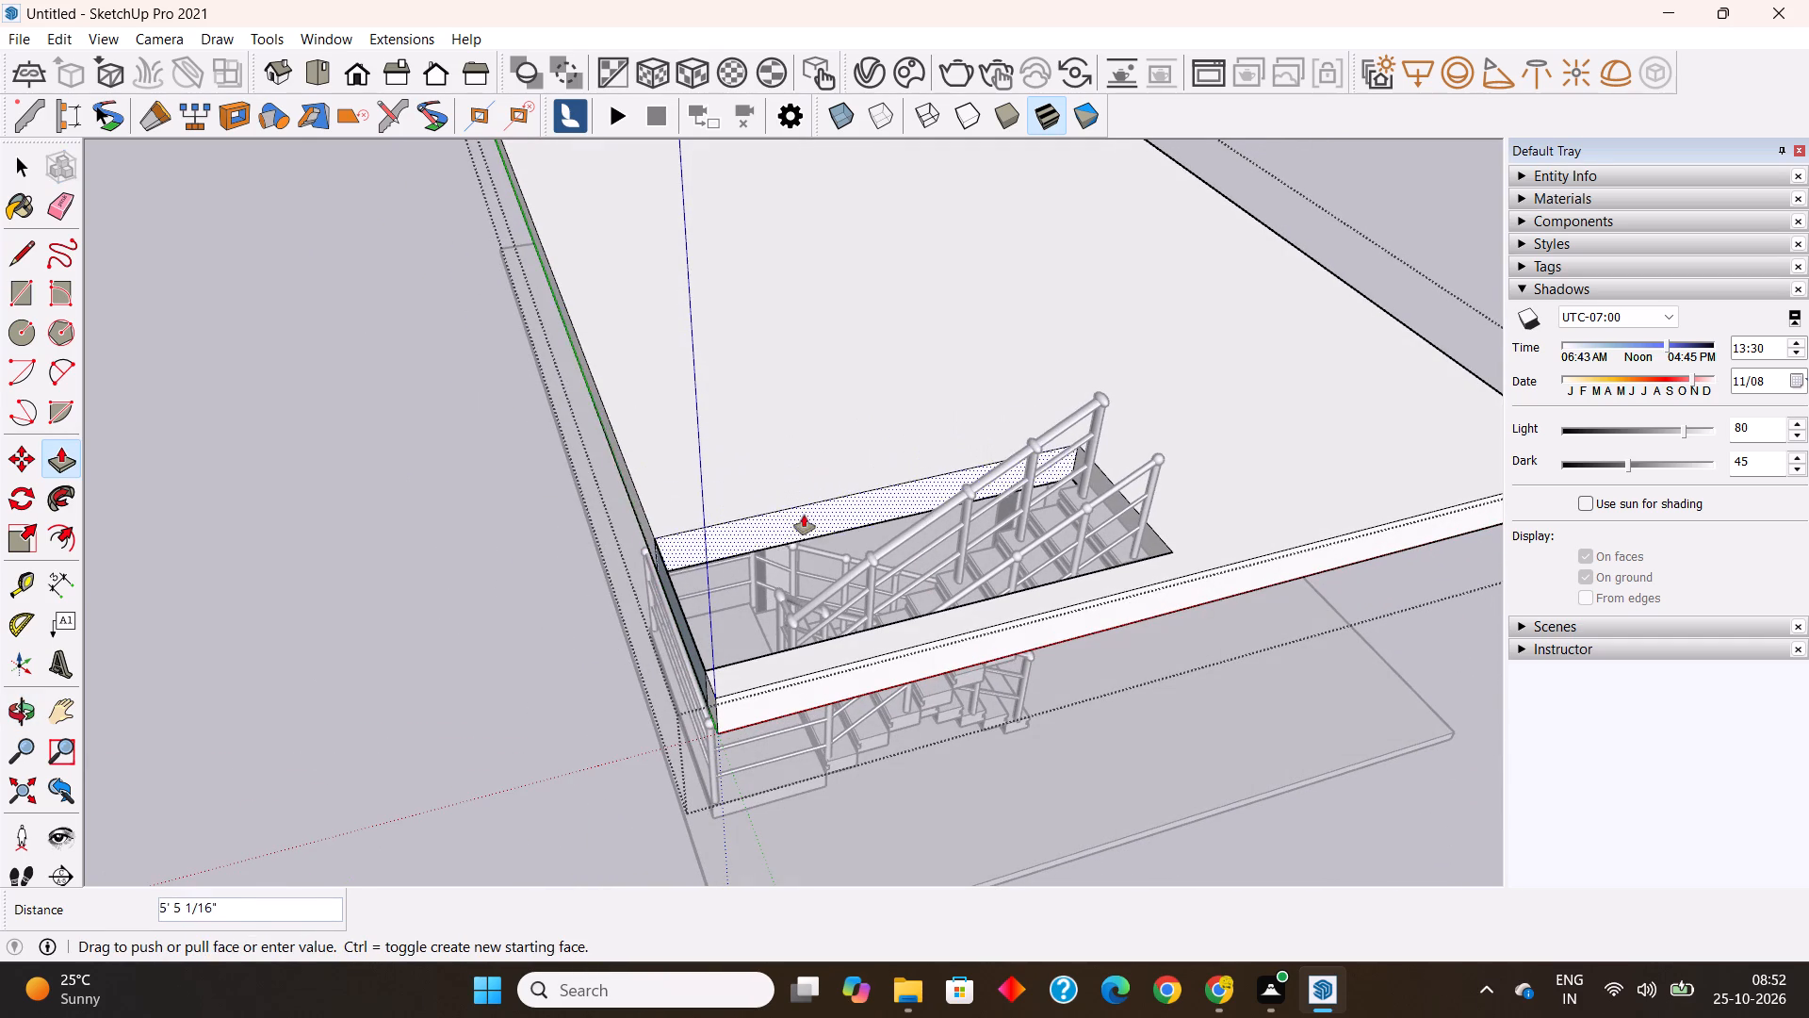
middle_click_drag(803, 514, 970, 353)
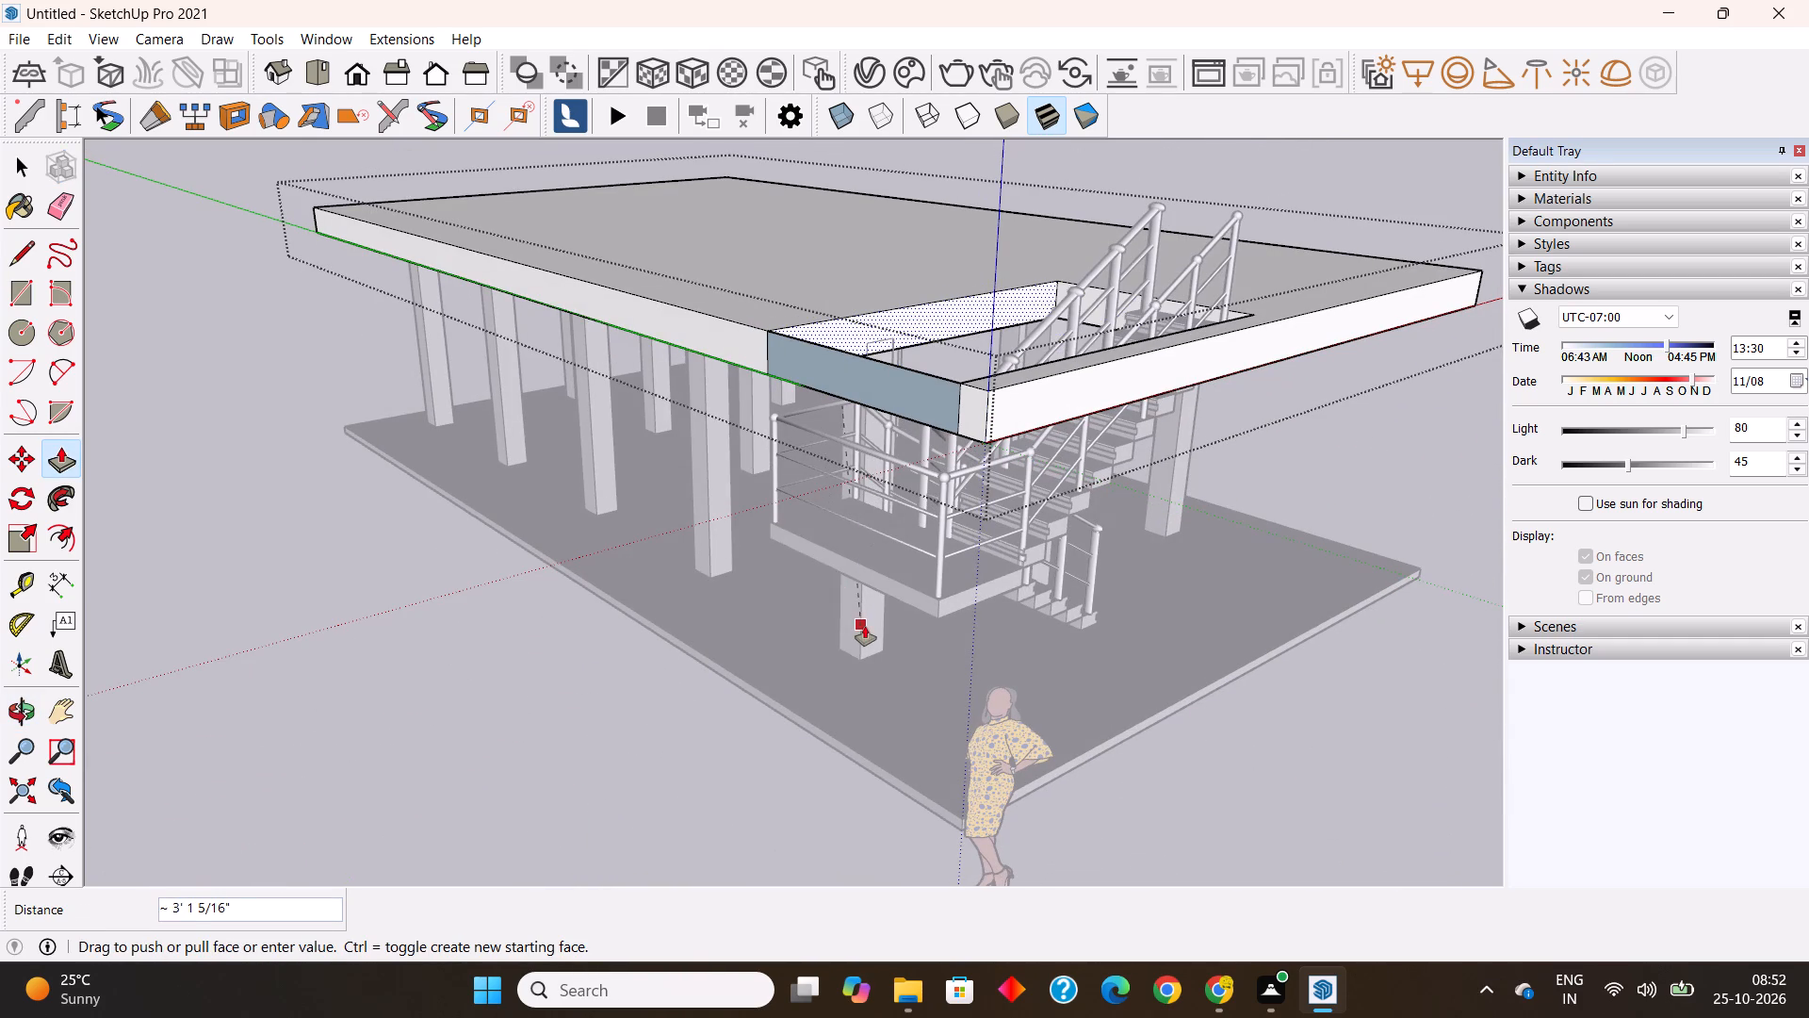
left_click(865, 626)
middle_click_drag(904, 609, 802, 727)
Pull the opening's end face at the top step inward about 4" towards the edge of the stairs.
scroll(745, 513, "up", 3)
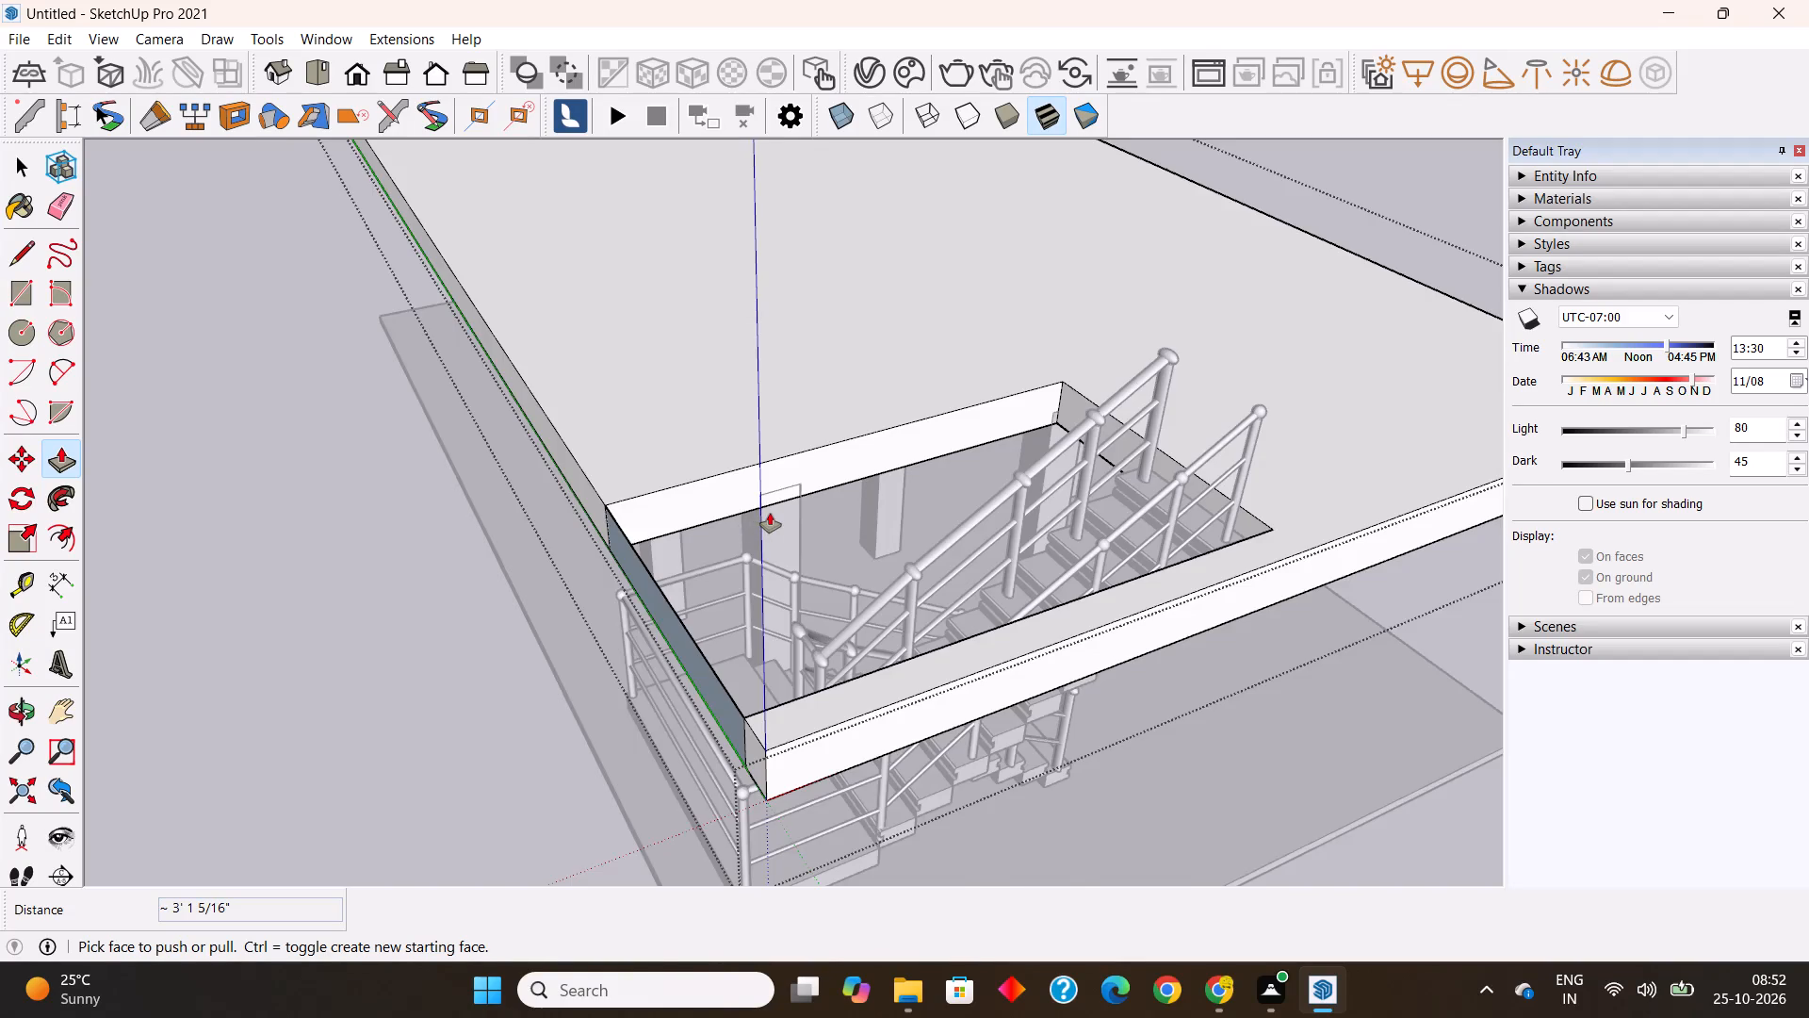
scroll(770, 513, "up", 5)
scroll(691, 504, "down", 9)
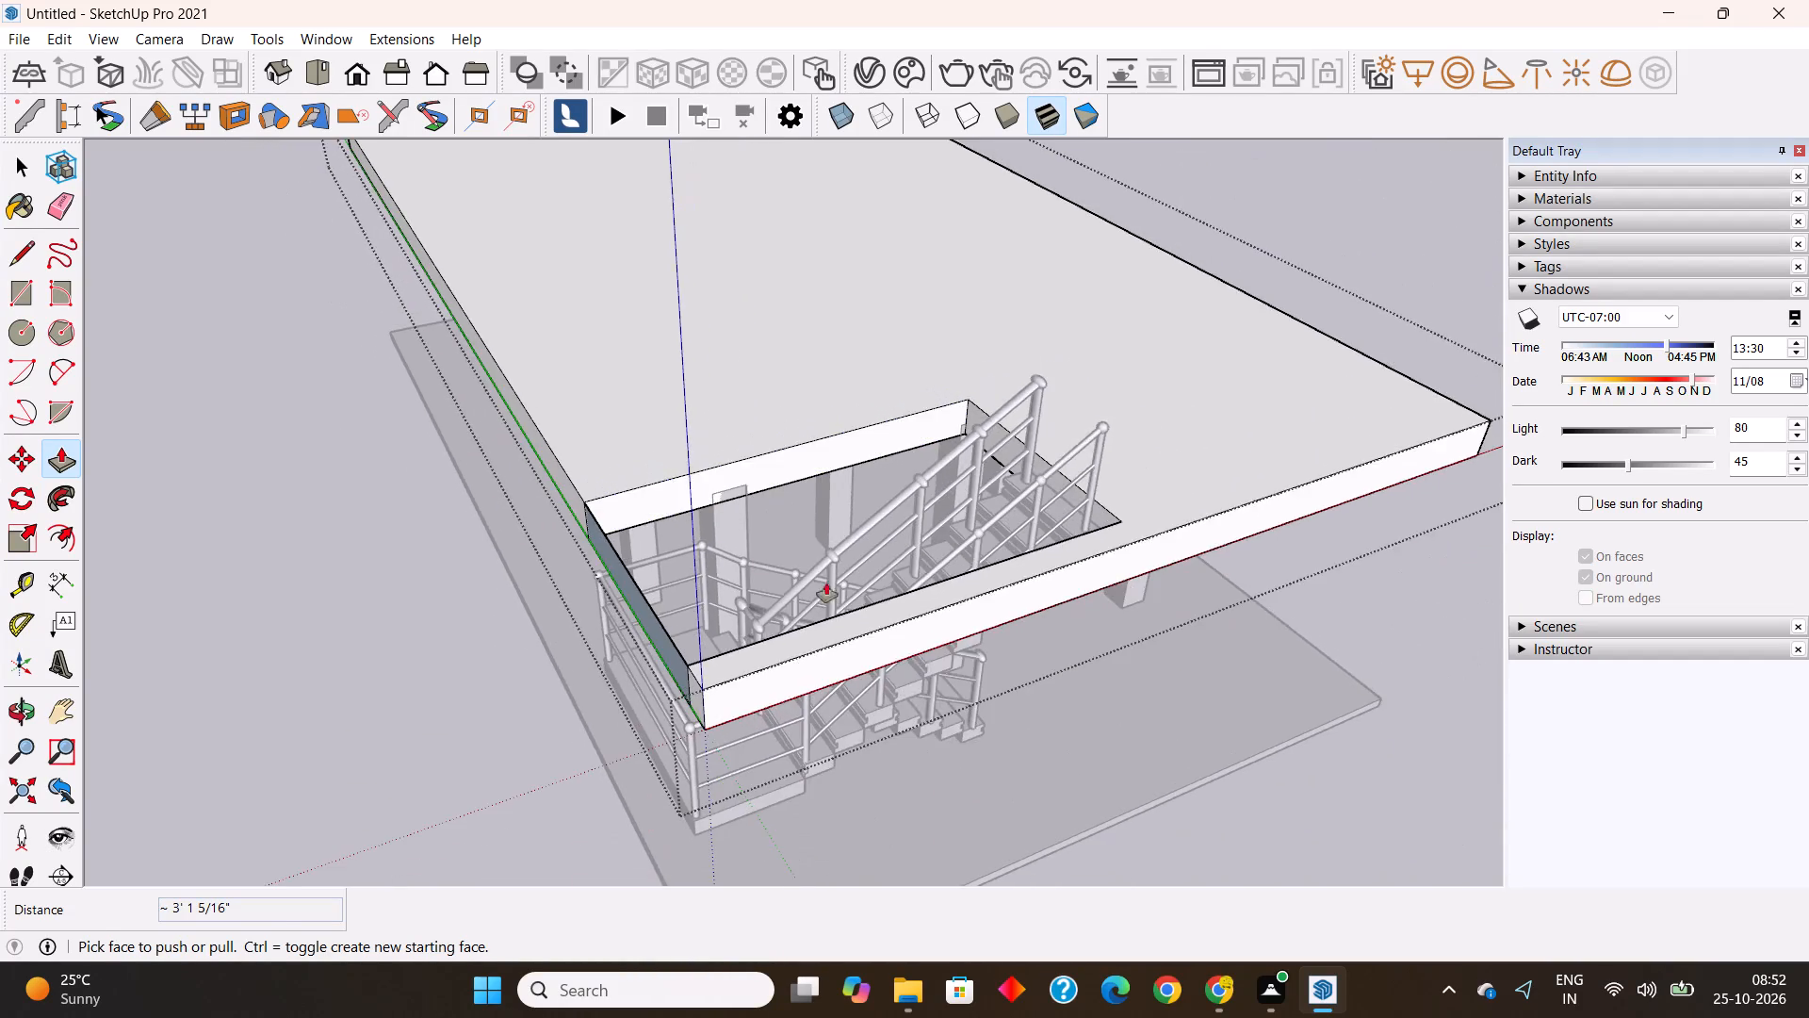
middle_click_drag(945, 620, 956, 705)
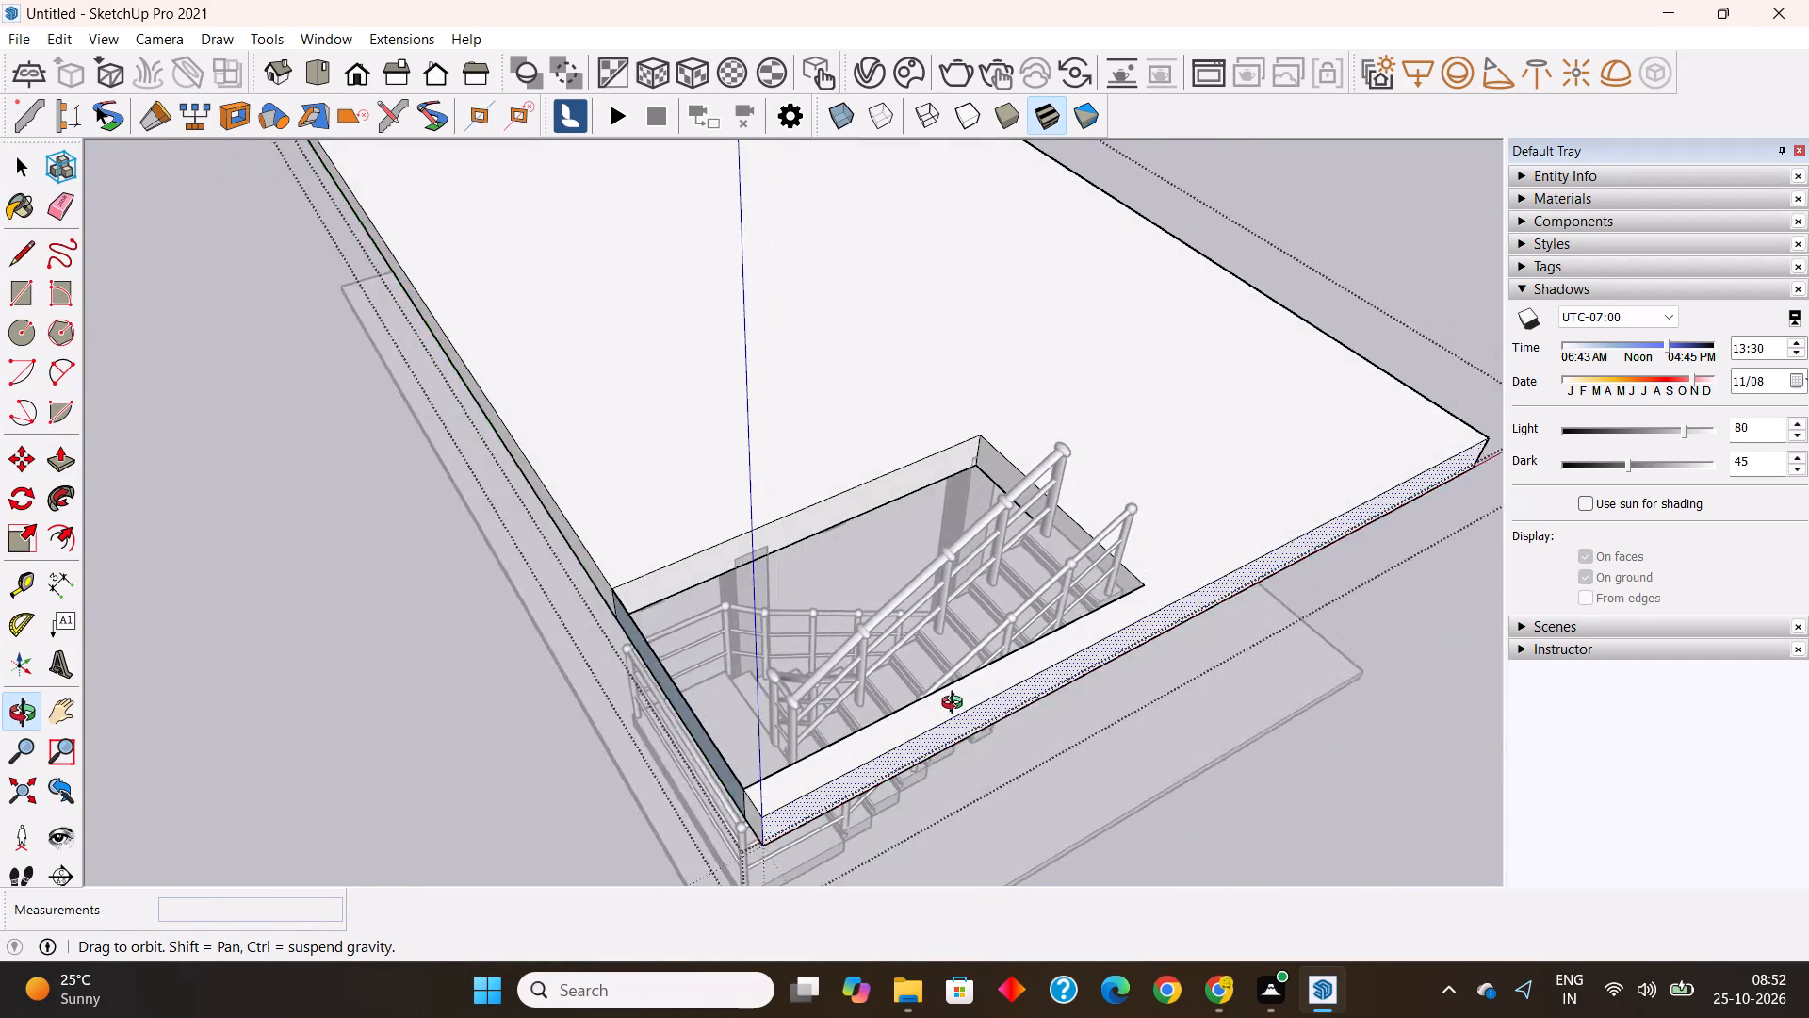
middle_click_drag(956, 705, 959, 702)
scroll(1067, 607, "up", 14)
middle_click_drag(1112, 590, 1116, 590)
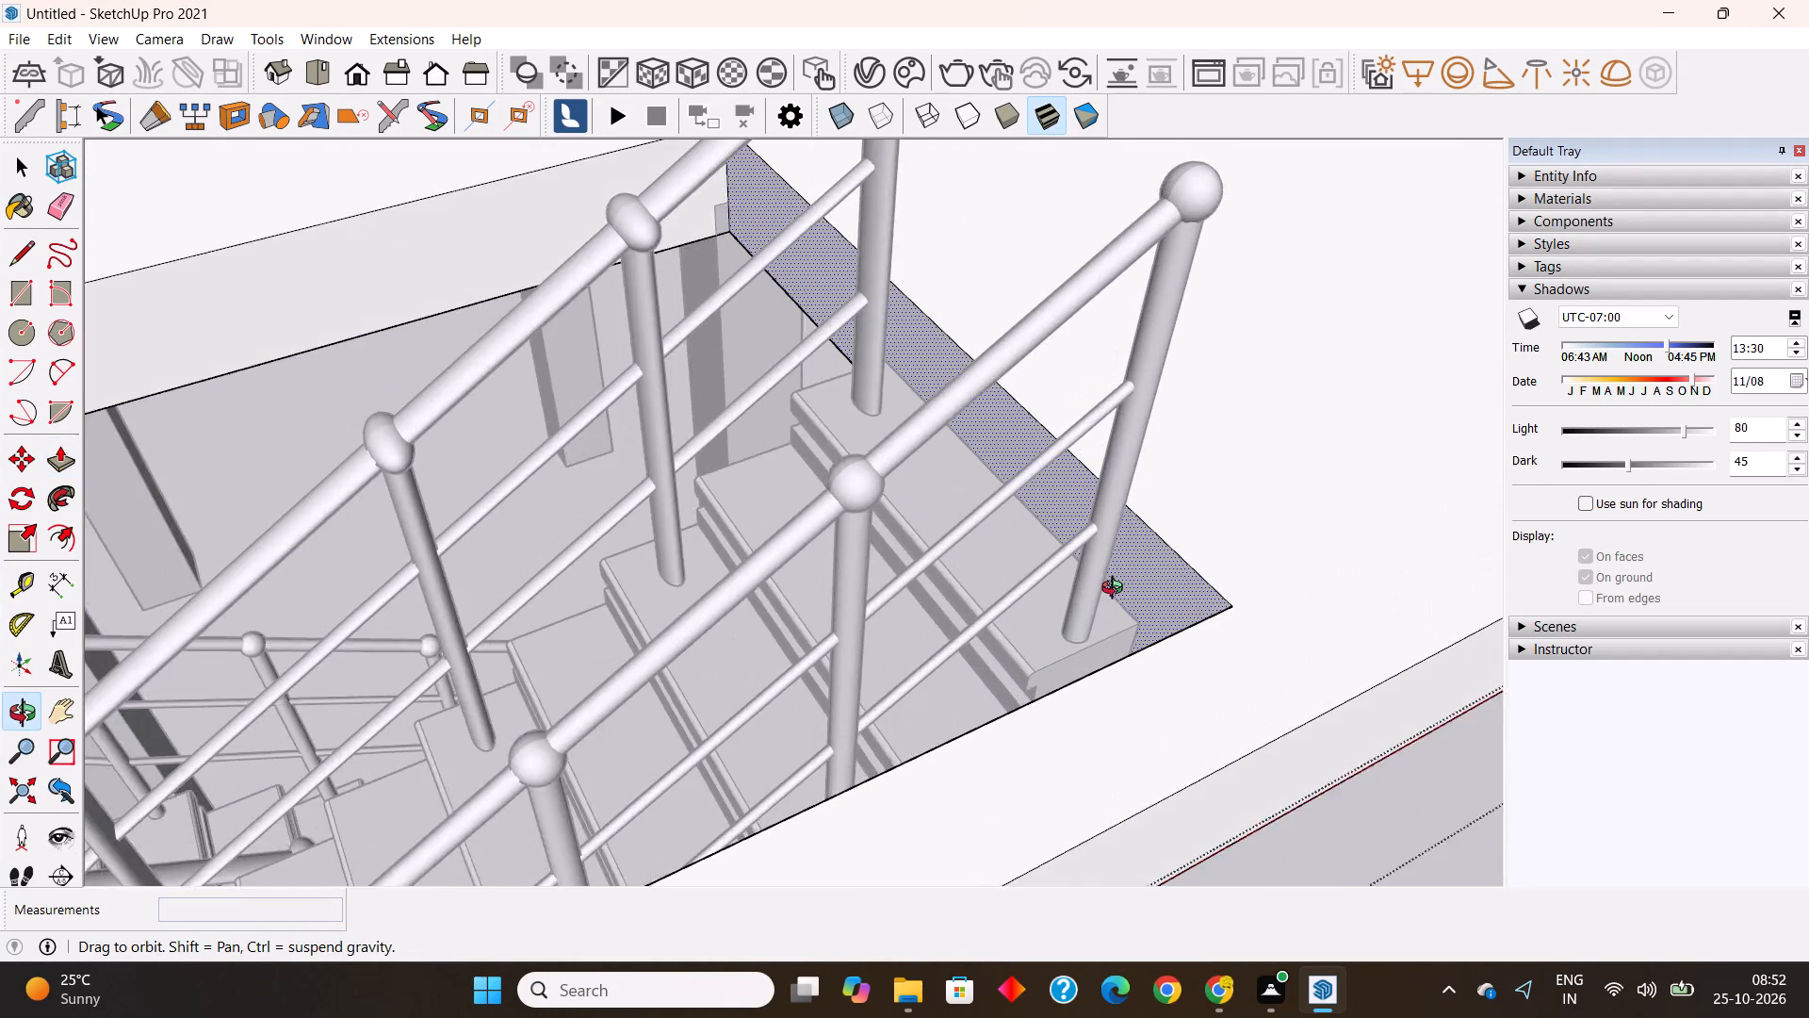
middle_click_drag(1116, 590, 847, 582)
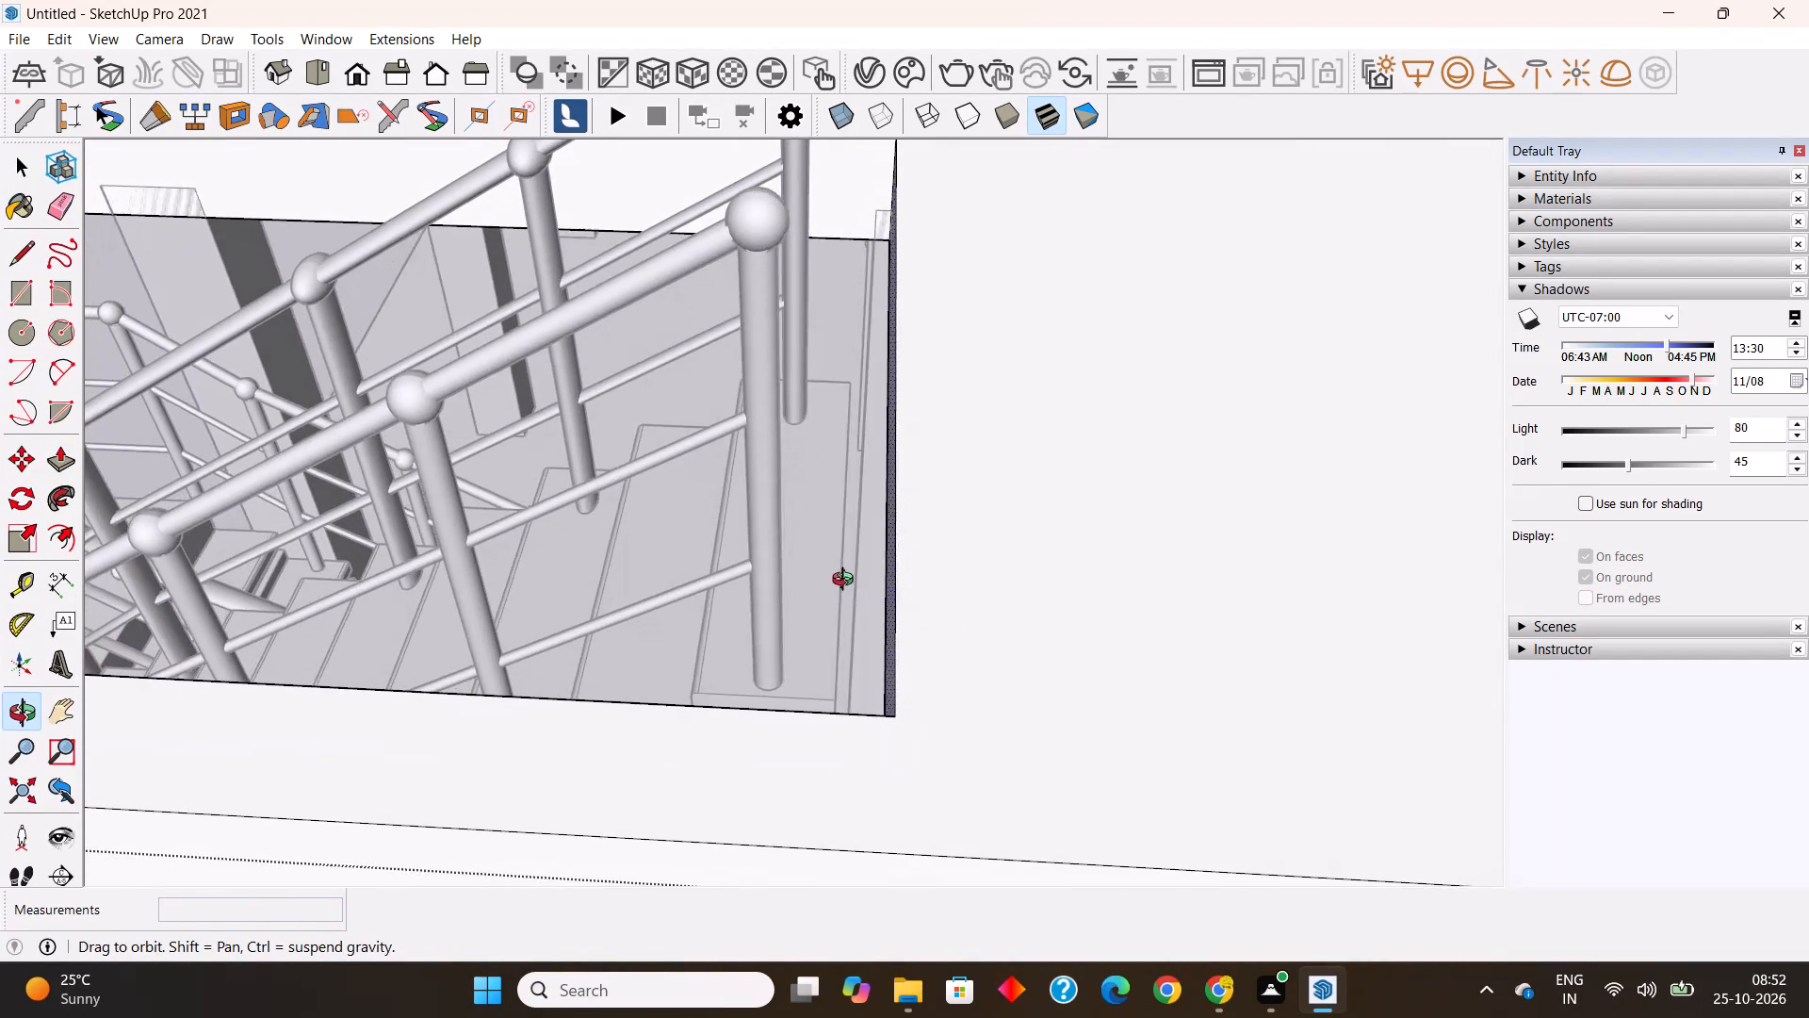
middle_click_drag(847, 582, 932, 586)
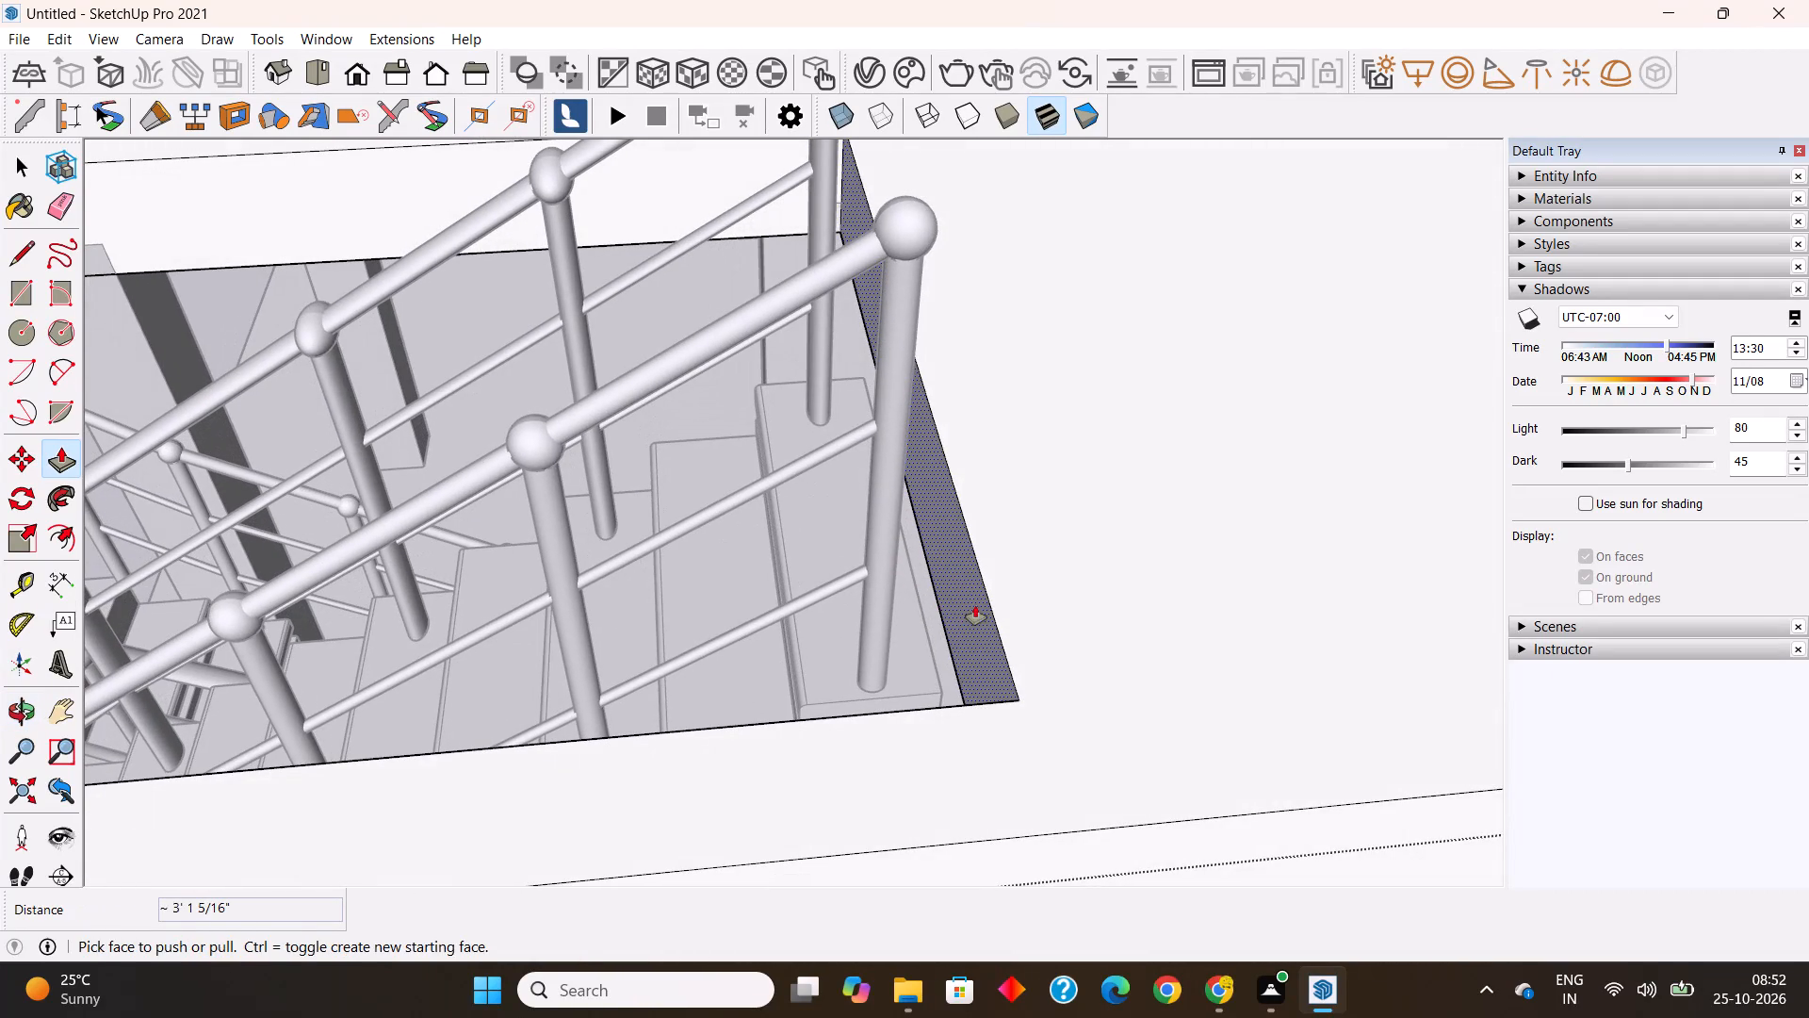
left_click(975, 605)
left_click(934, 671)
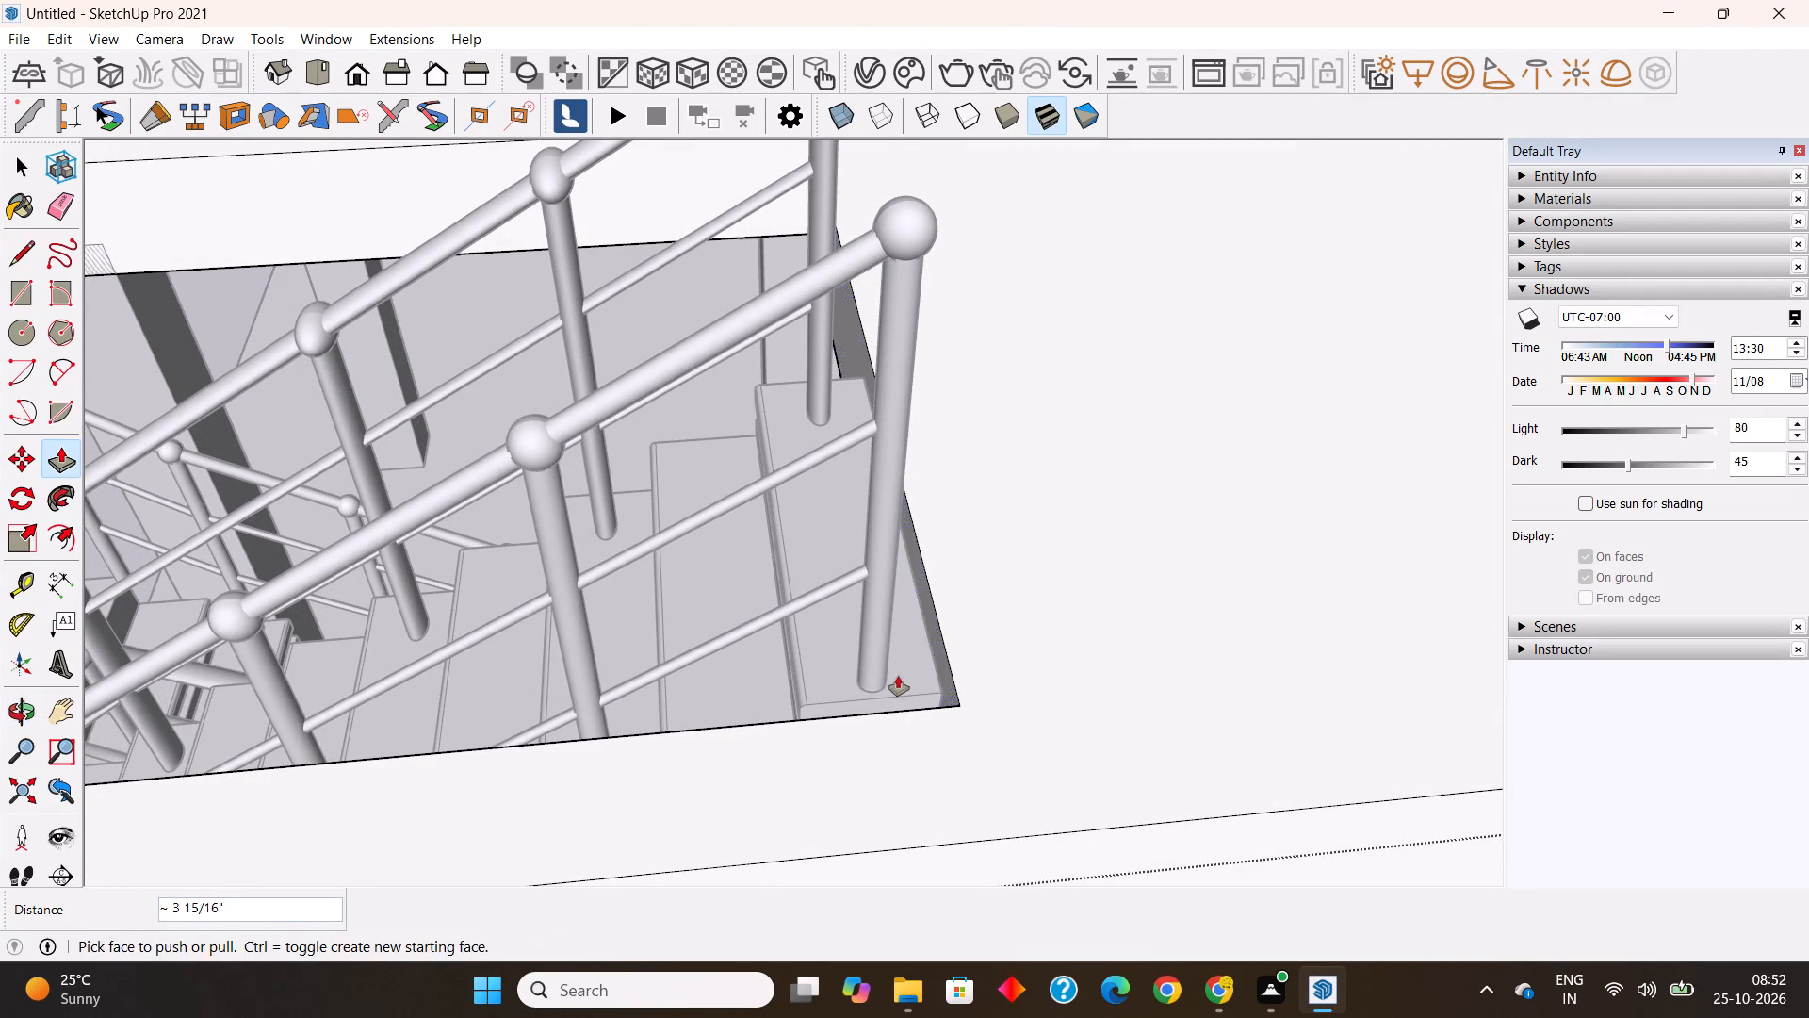
Leave the upper slab group's editing mode and check the staircase and its opening from outside.
middle_click_drag(910, 679, 1002, 597)
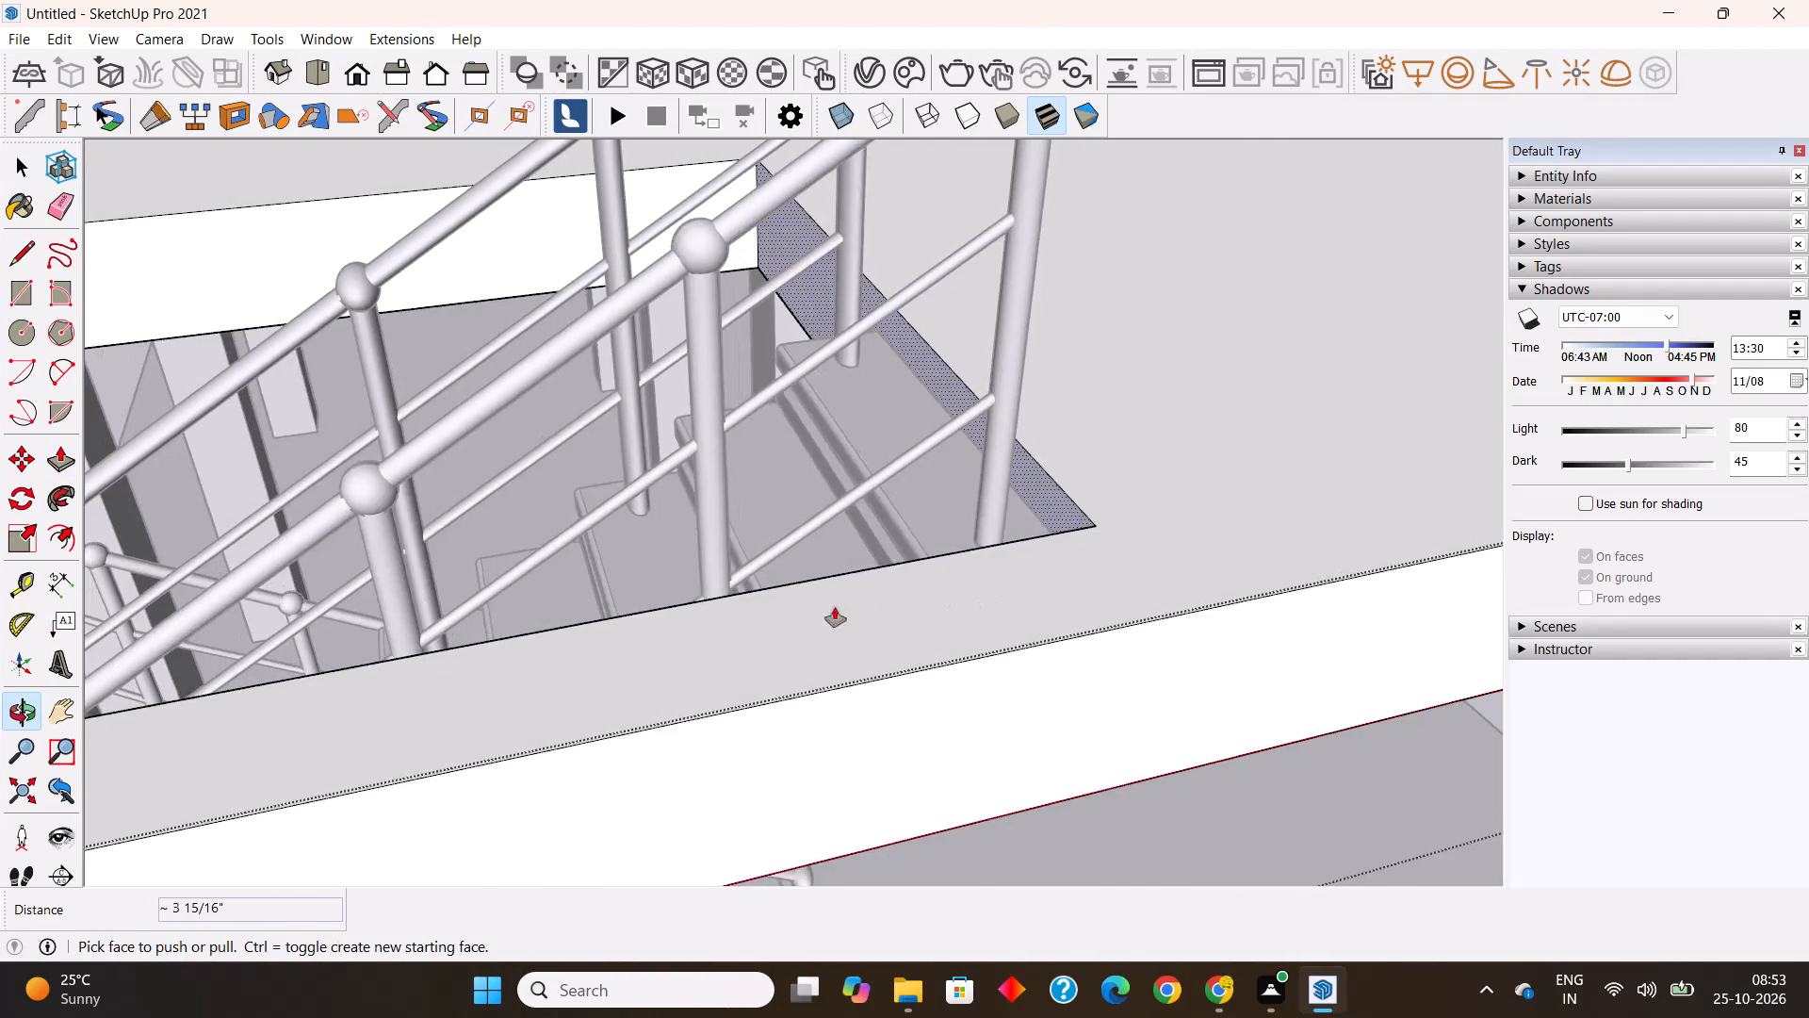
scroll(803, 603, "down", 20)
middle_click_drag(498, 667, 706, 585)
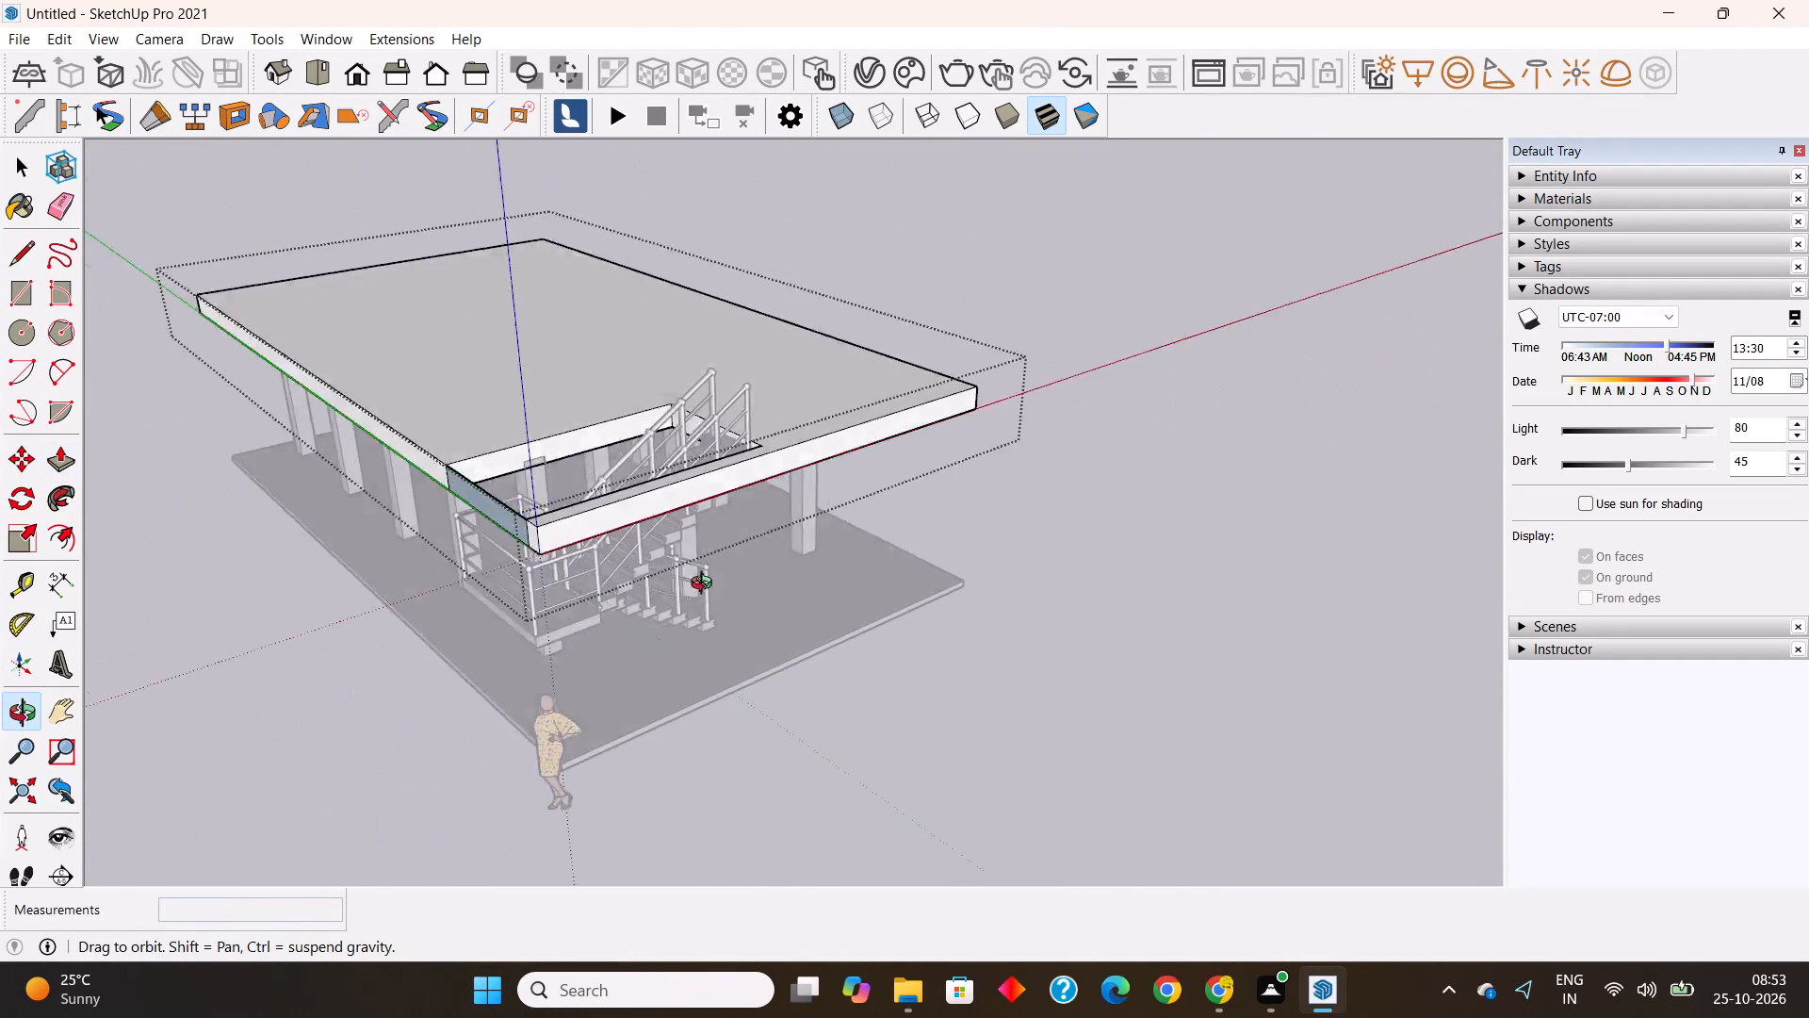
middle_click_drag(706, 585, 703, 546)
key("space")
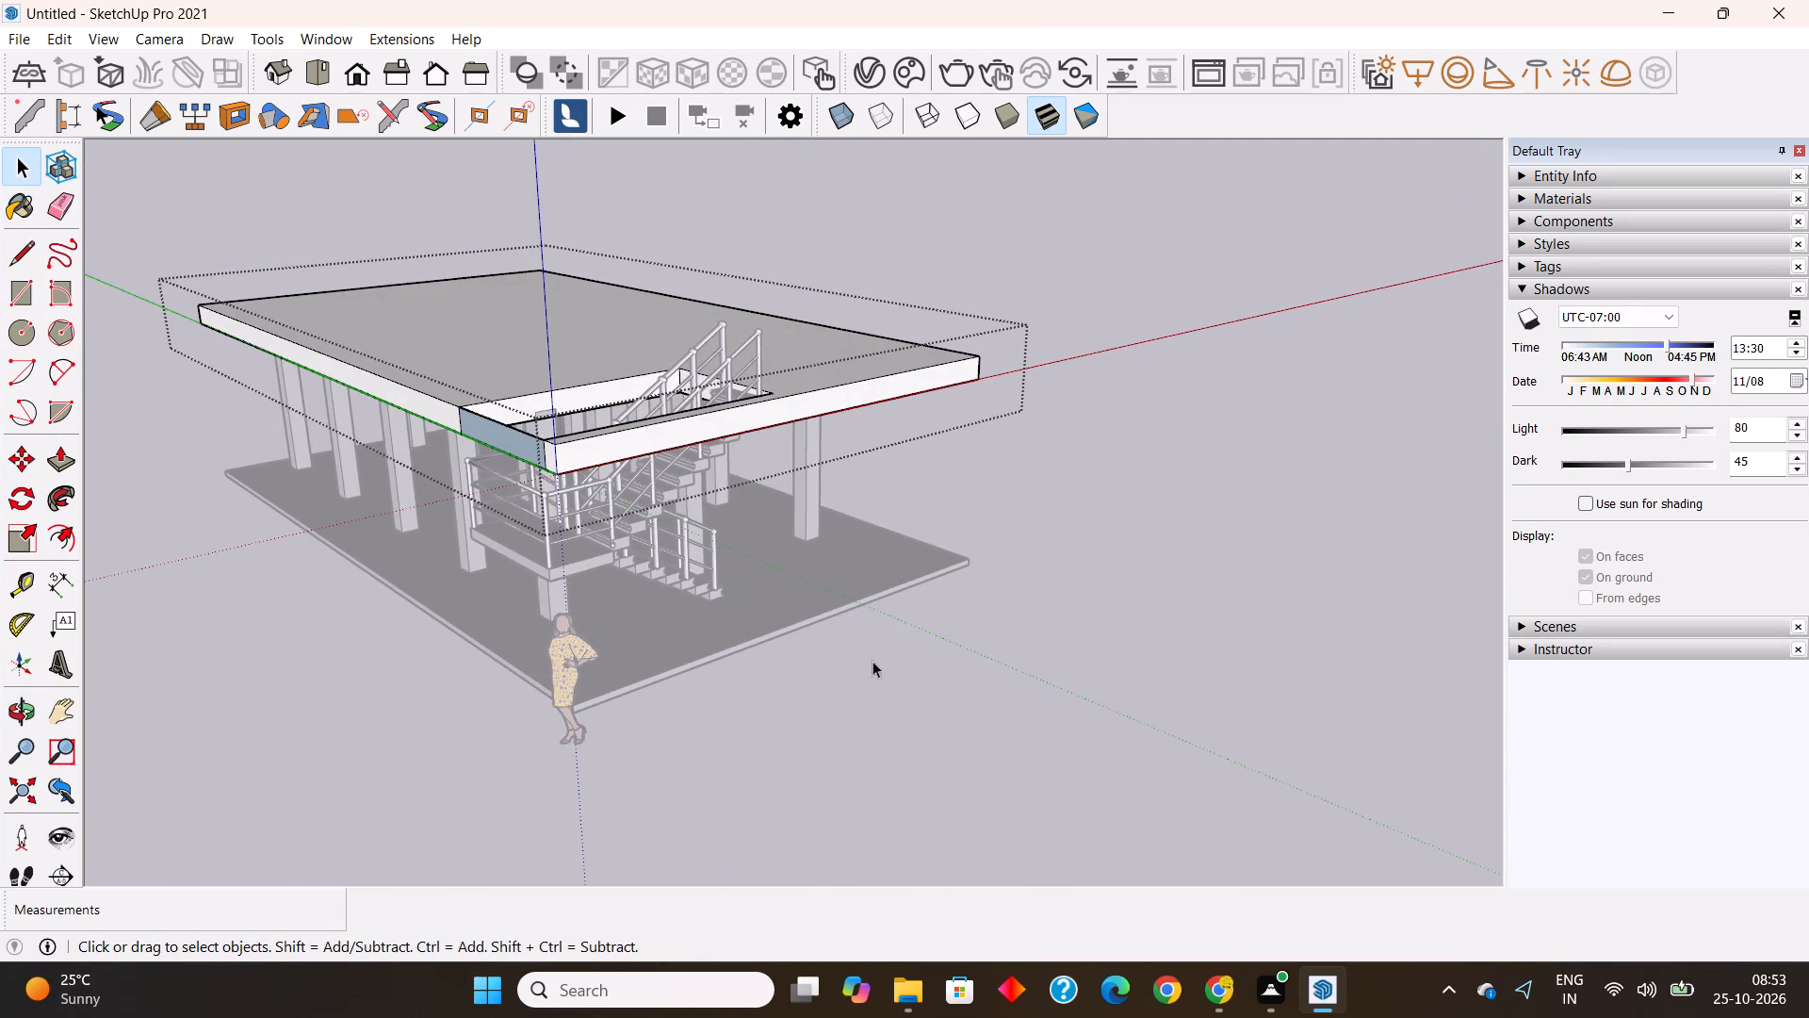
left_click(921, 696)
scroll(900, 672, "down", 3)
middle_click_drag(1000, 676, 480, 621)
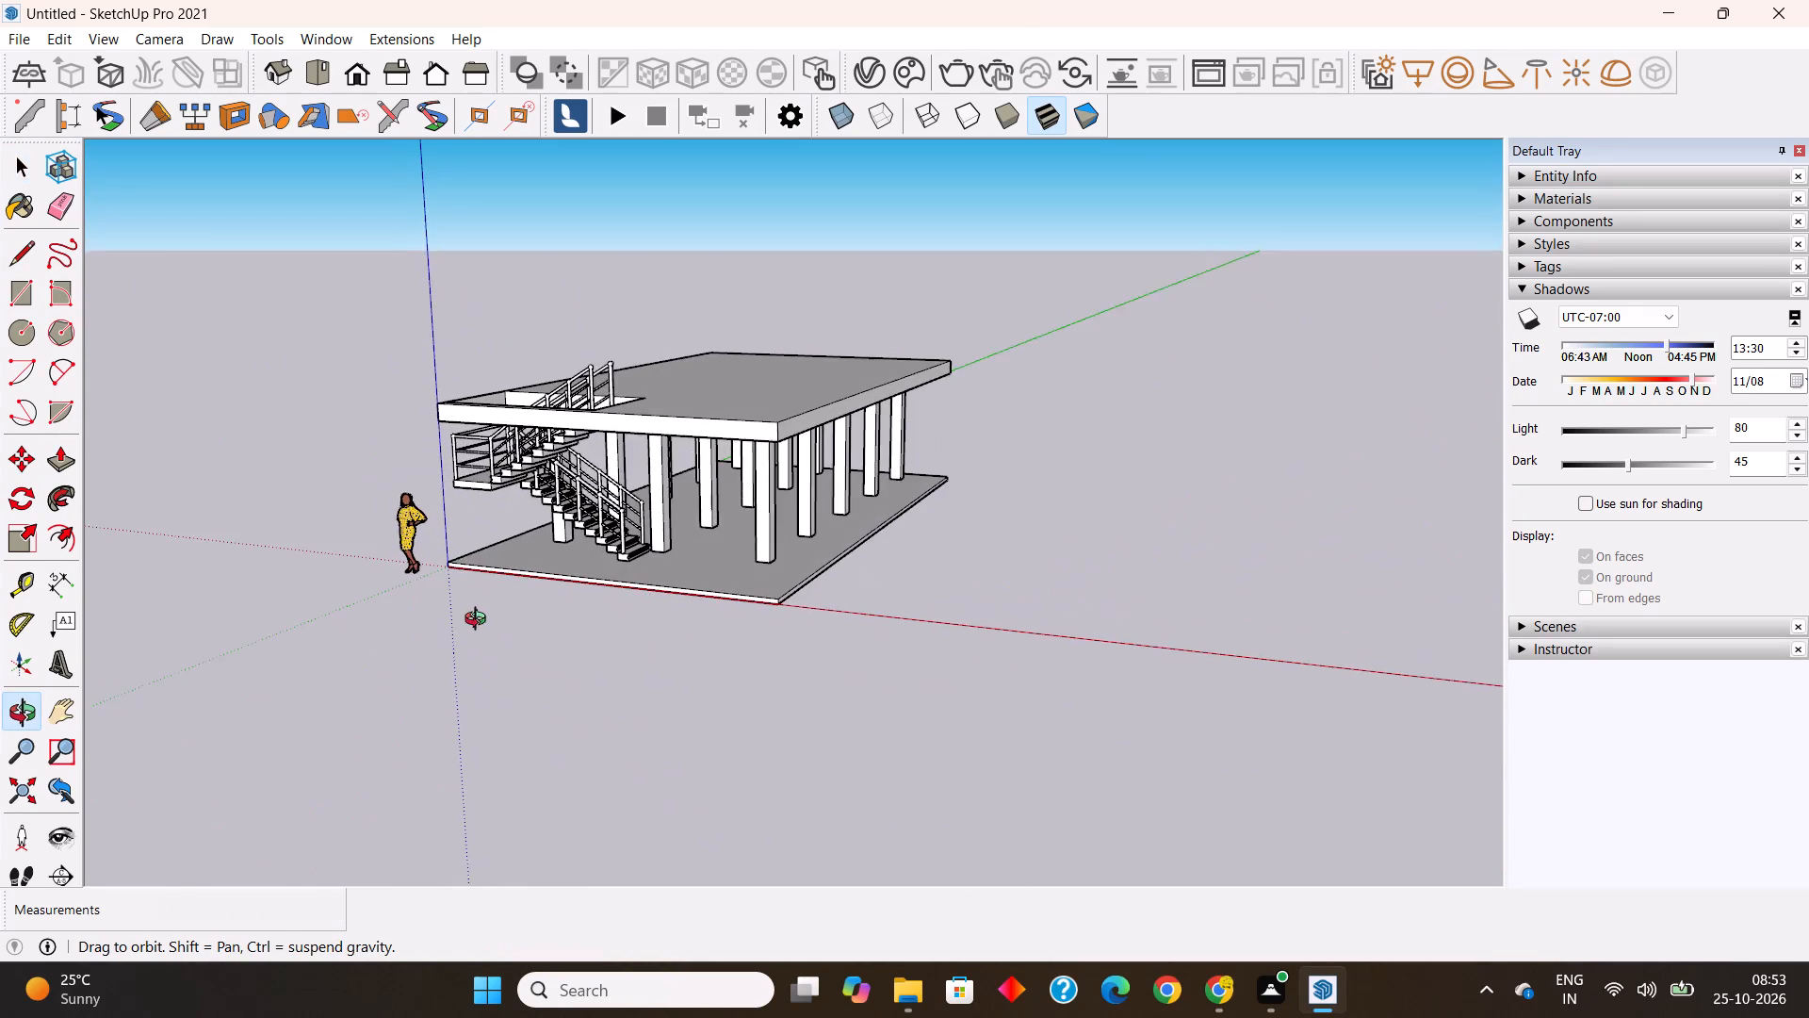
middle_click_drag(480, 621, 483, 616)
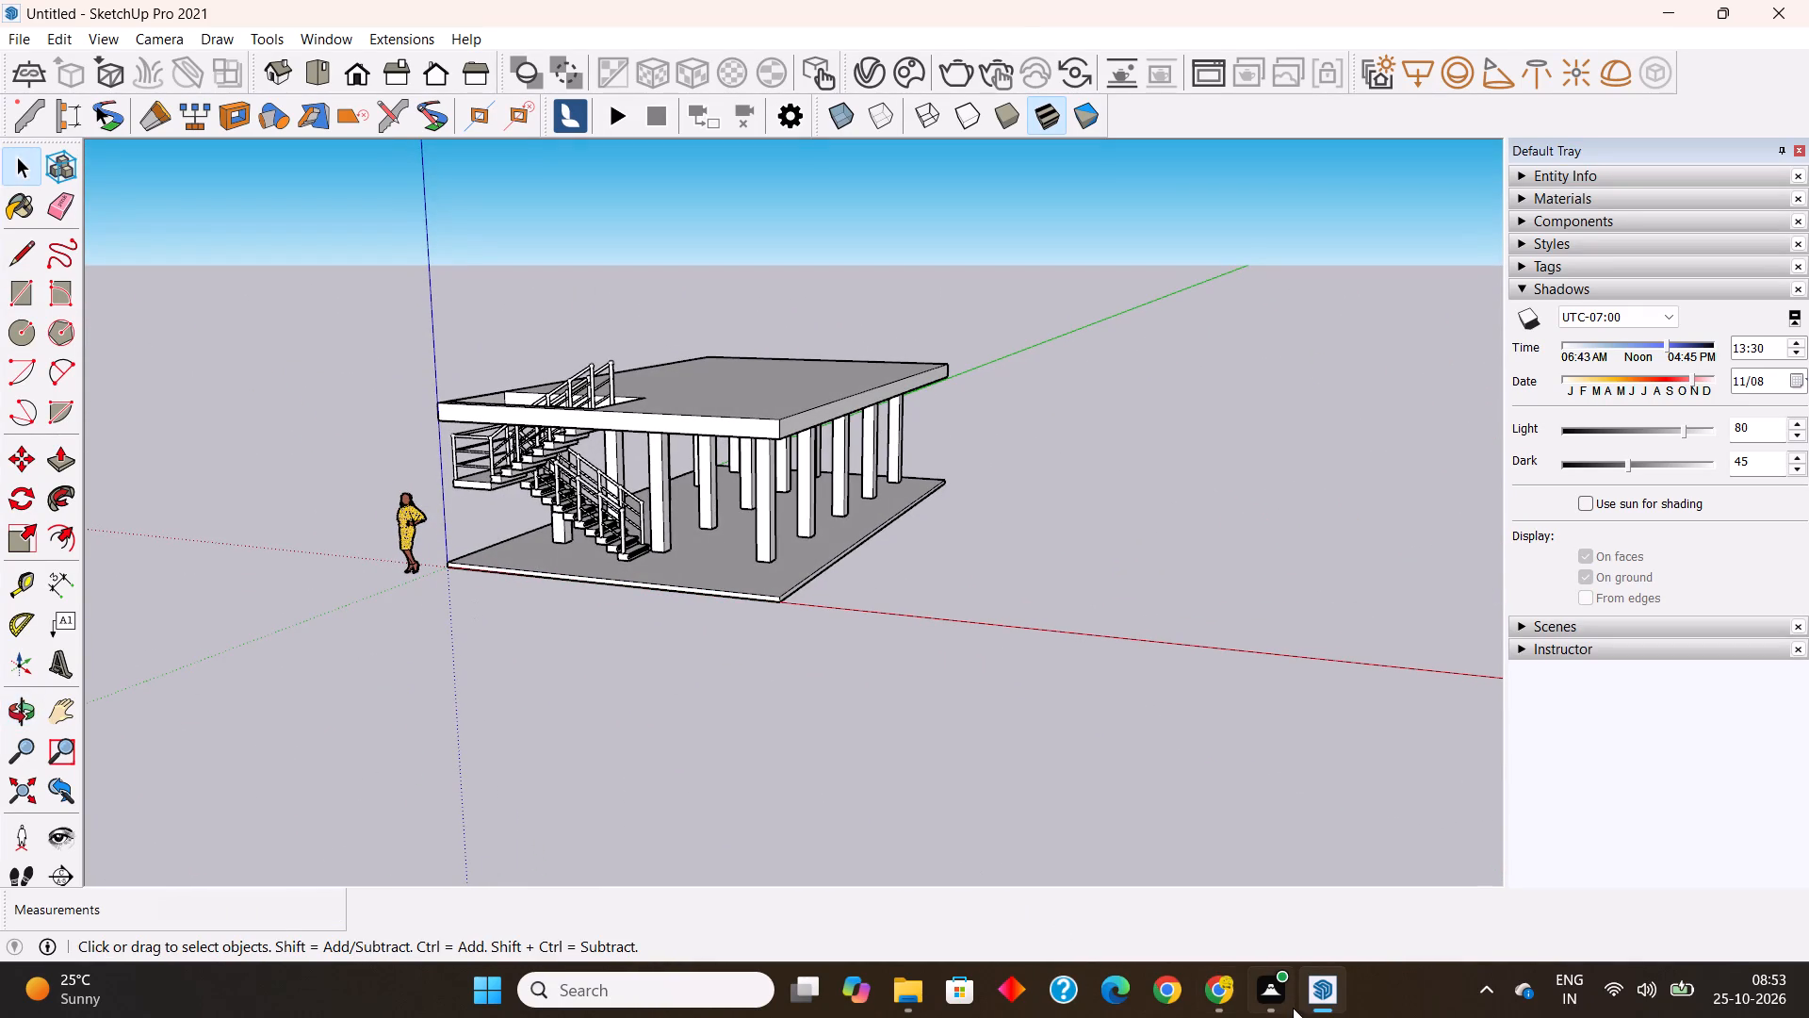
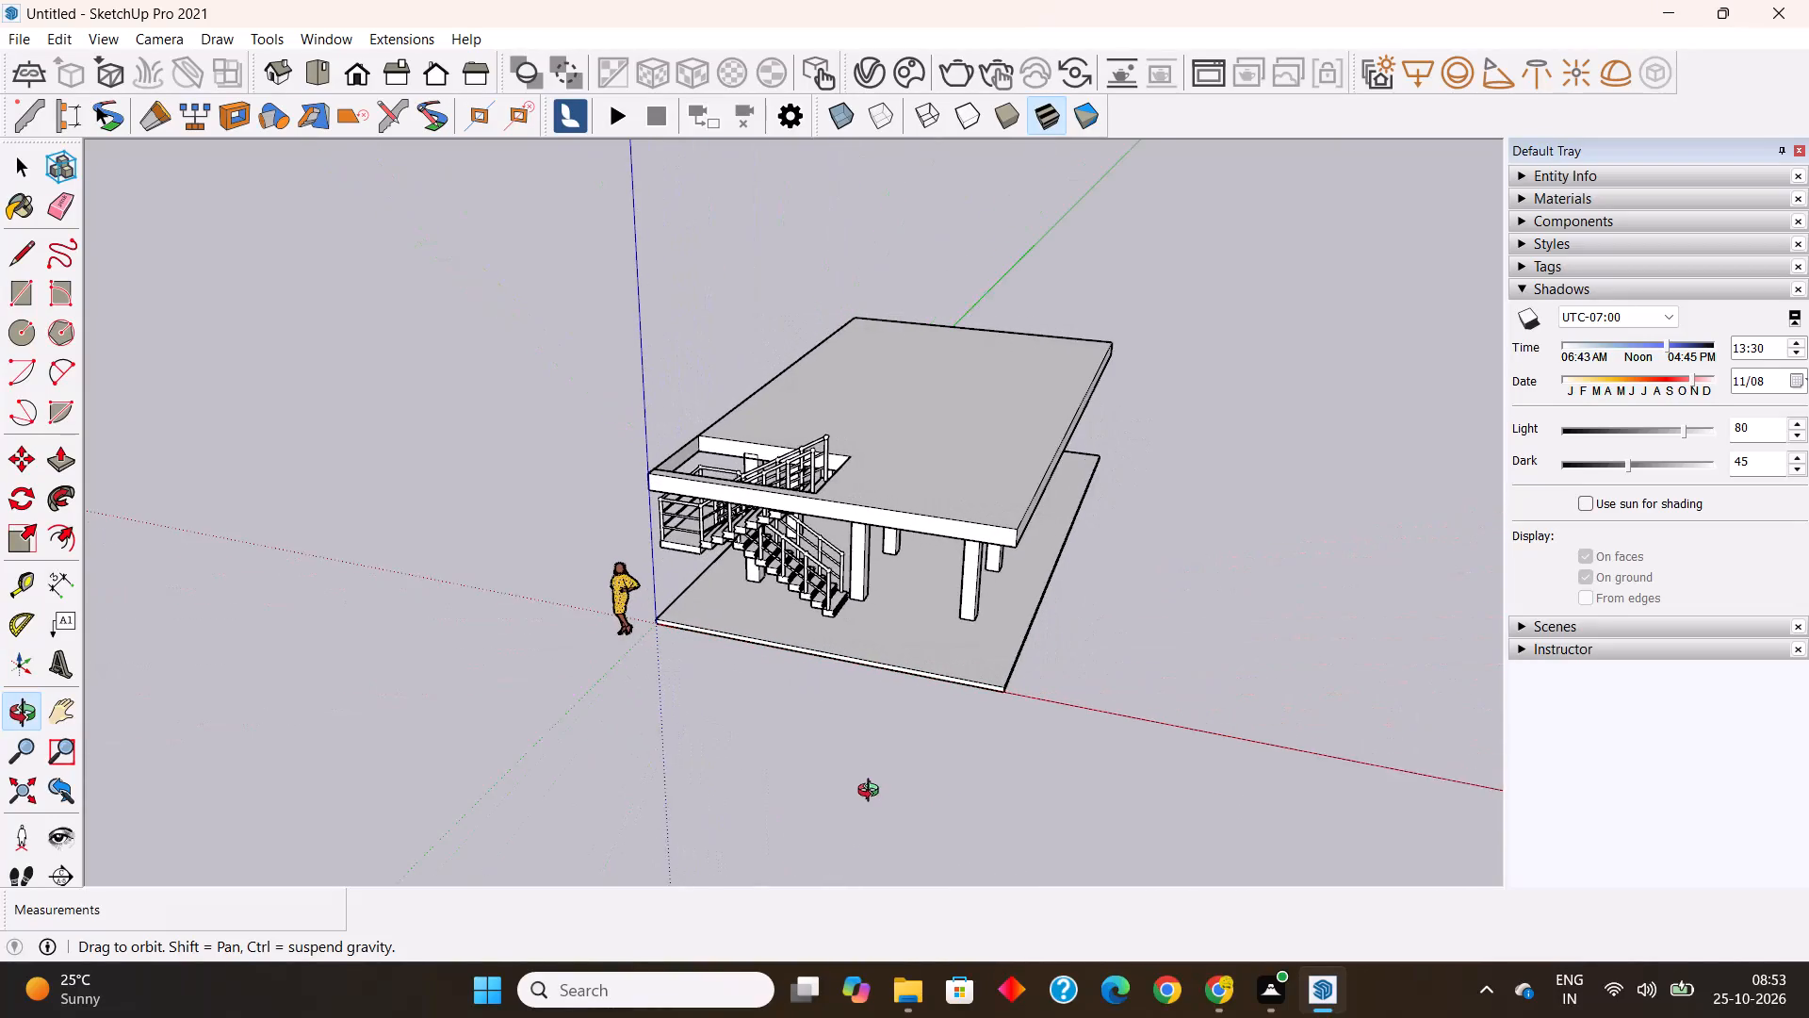
Delete the scale figure standing beside the ground slab.
scroll(792, 547, "up", 3)
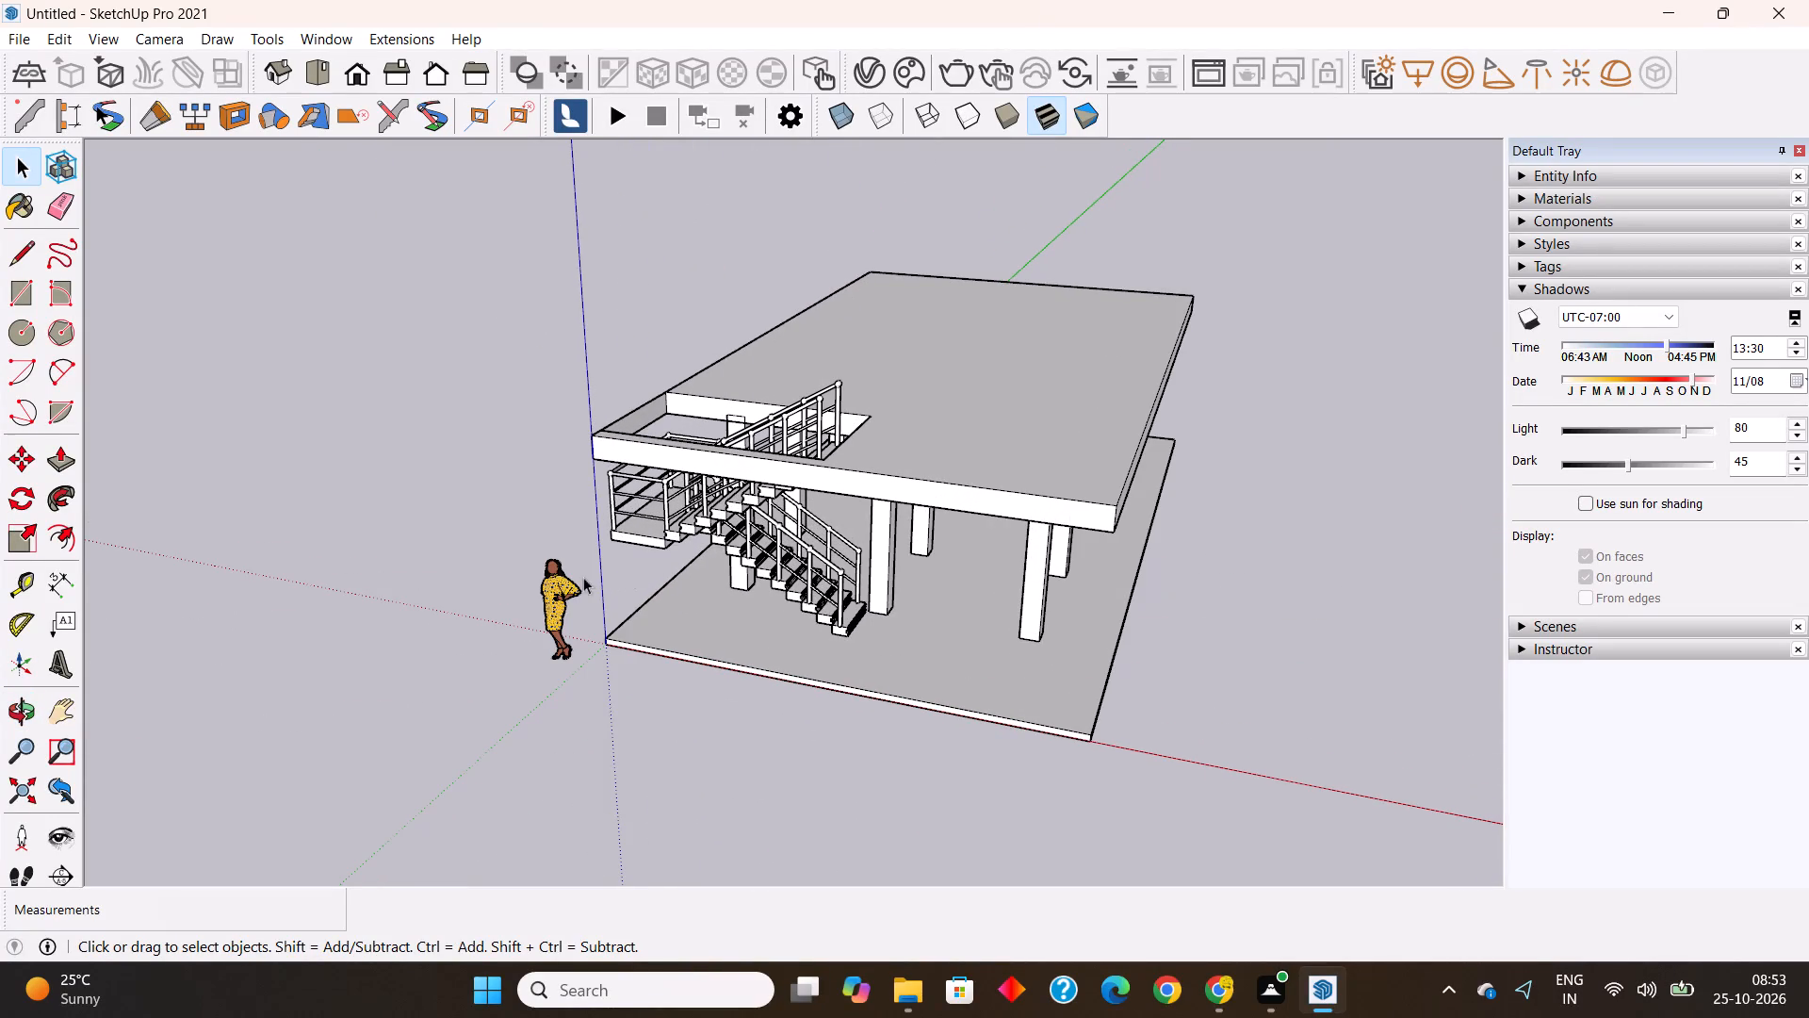
left_click(549, 586)
key("Delete")
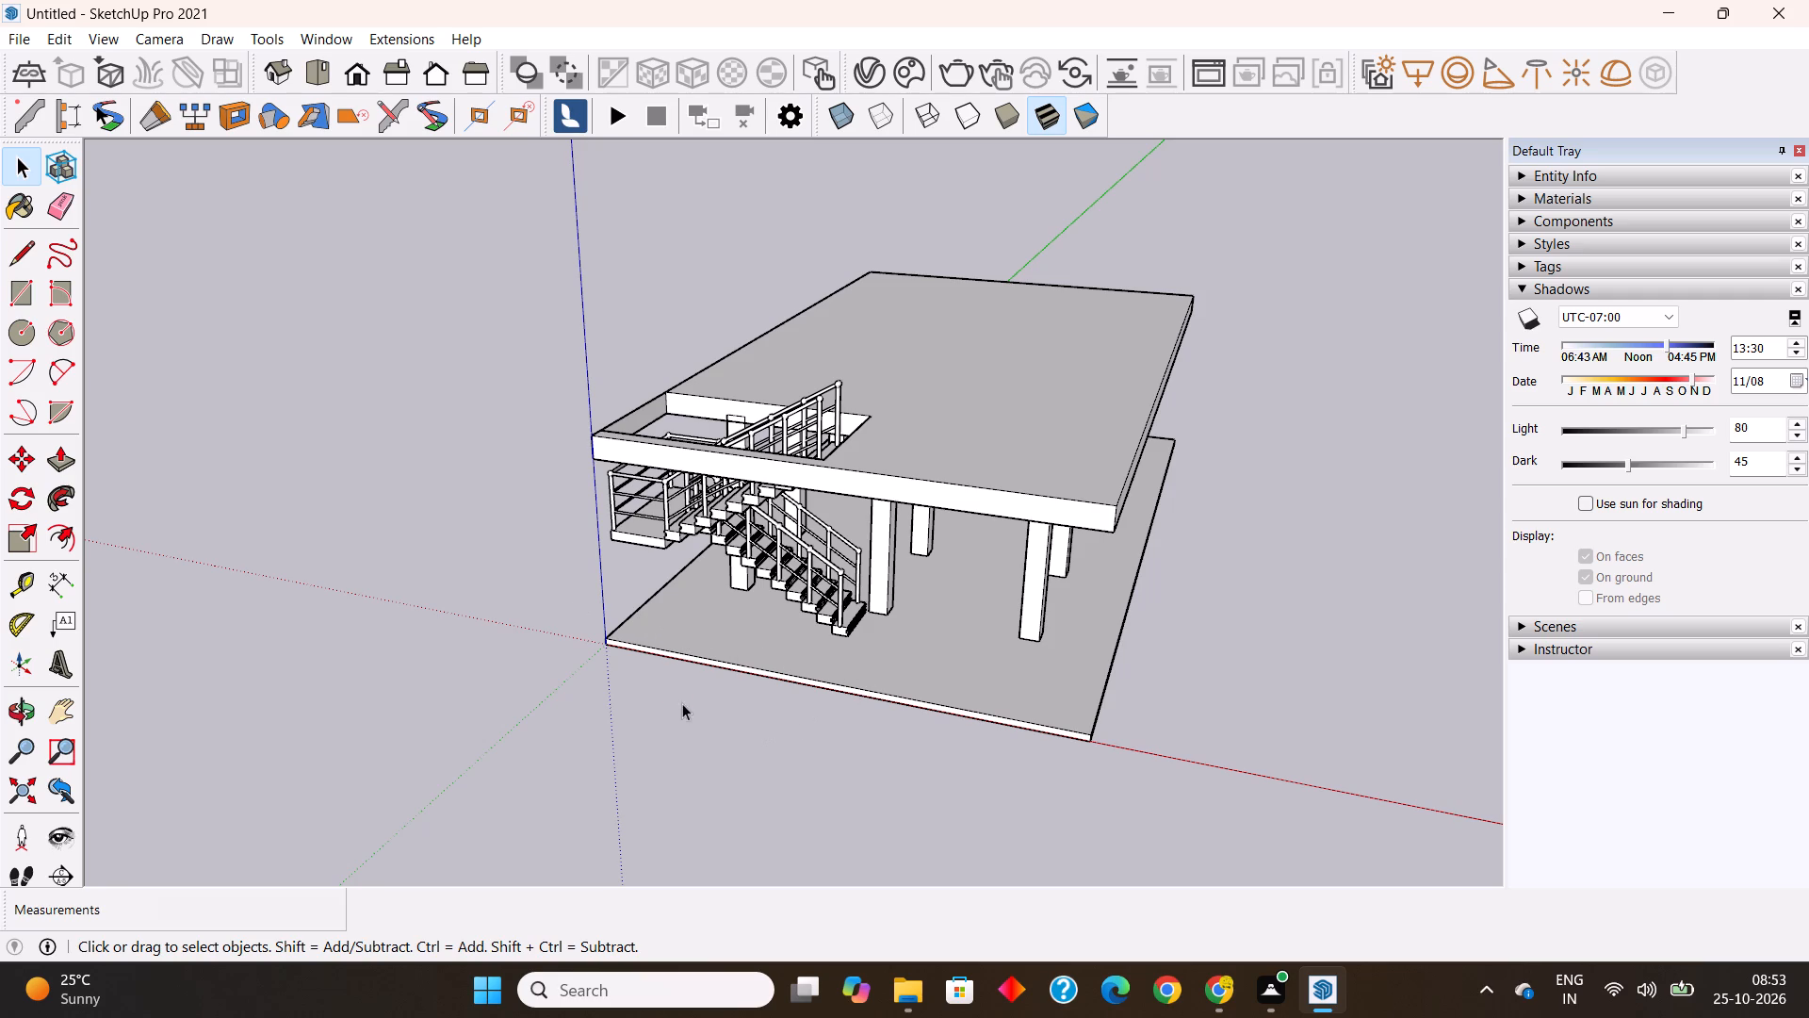
In top view, draw a rectangle about 24' 3" by 35' 1" from the stair opening's inner corner at the slab edge to the slab's far opposite corner.
middle_click_drag(682, 703, 991, 785)
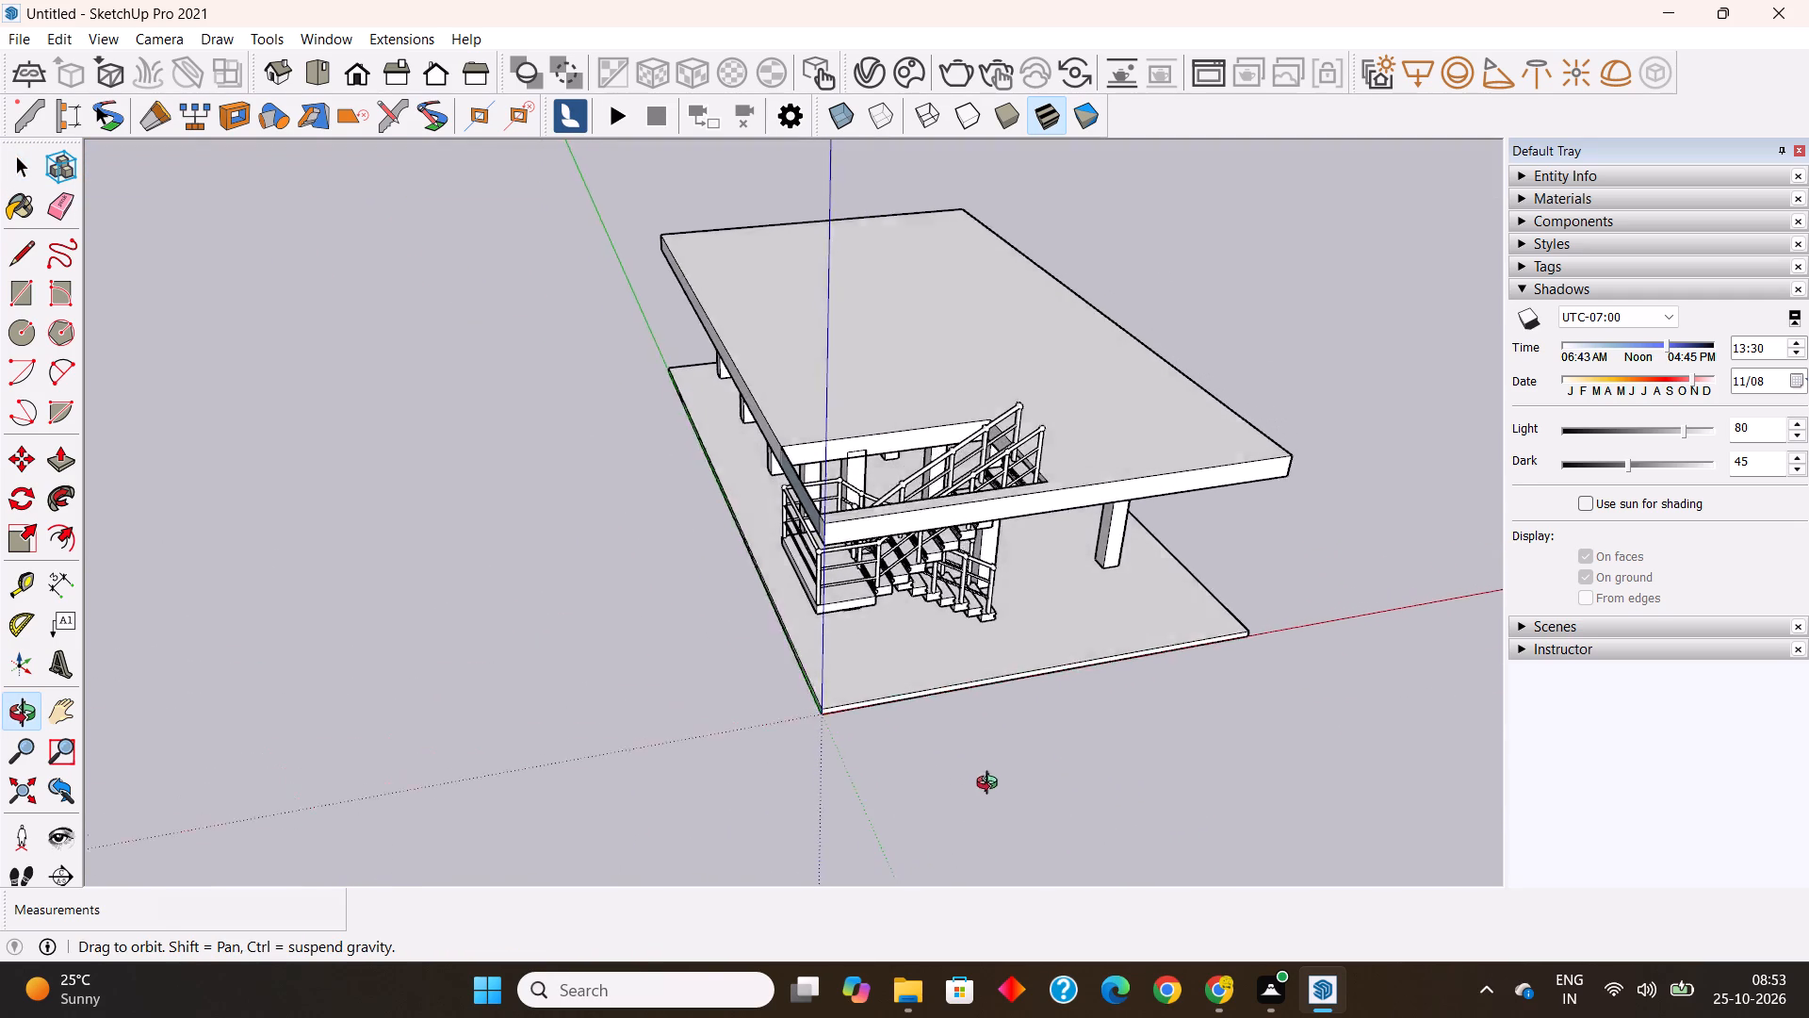
middle_click_drag(991, 785, 1023, 852)
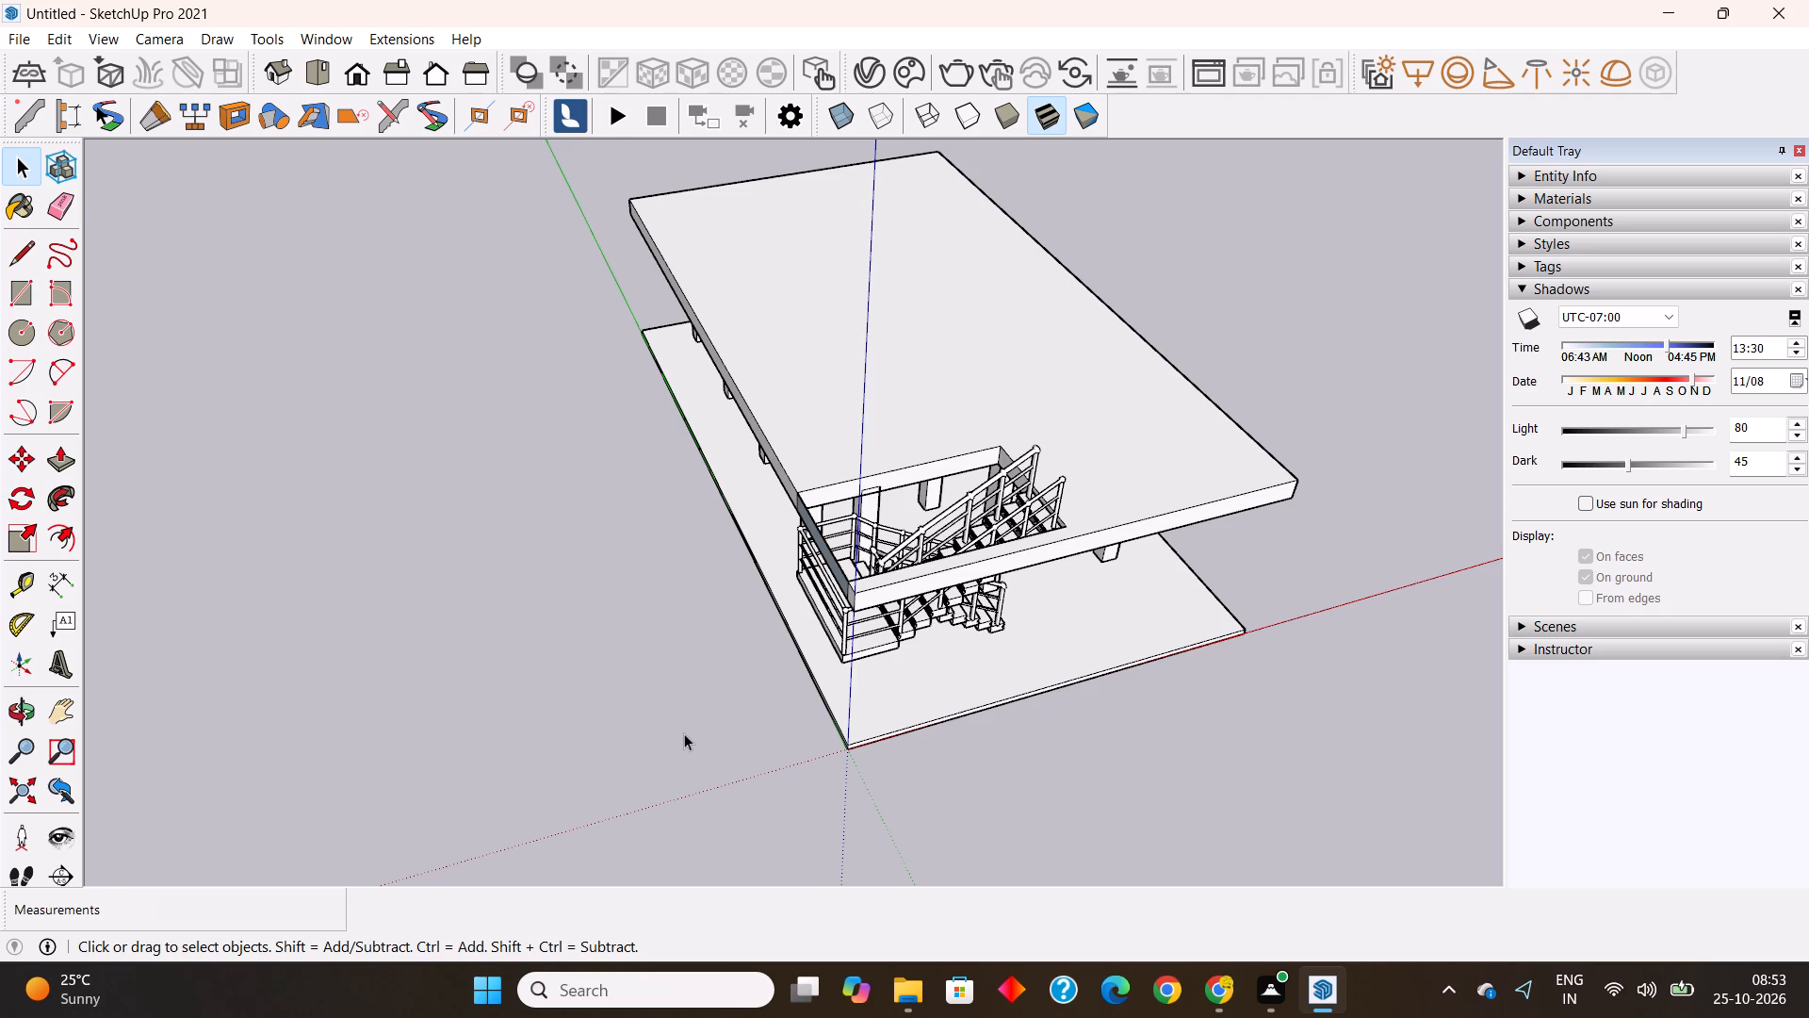
left_click(1247, 297)
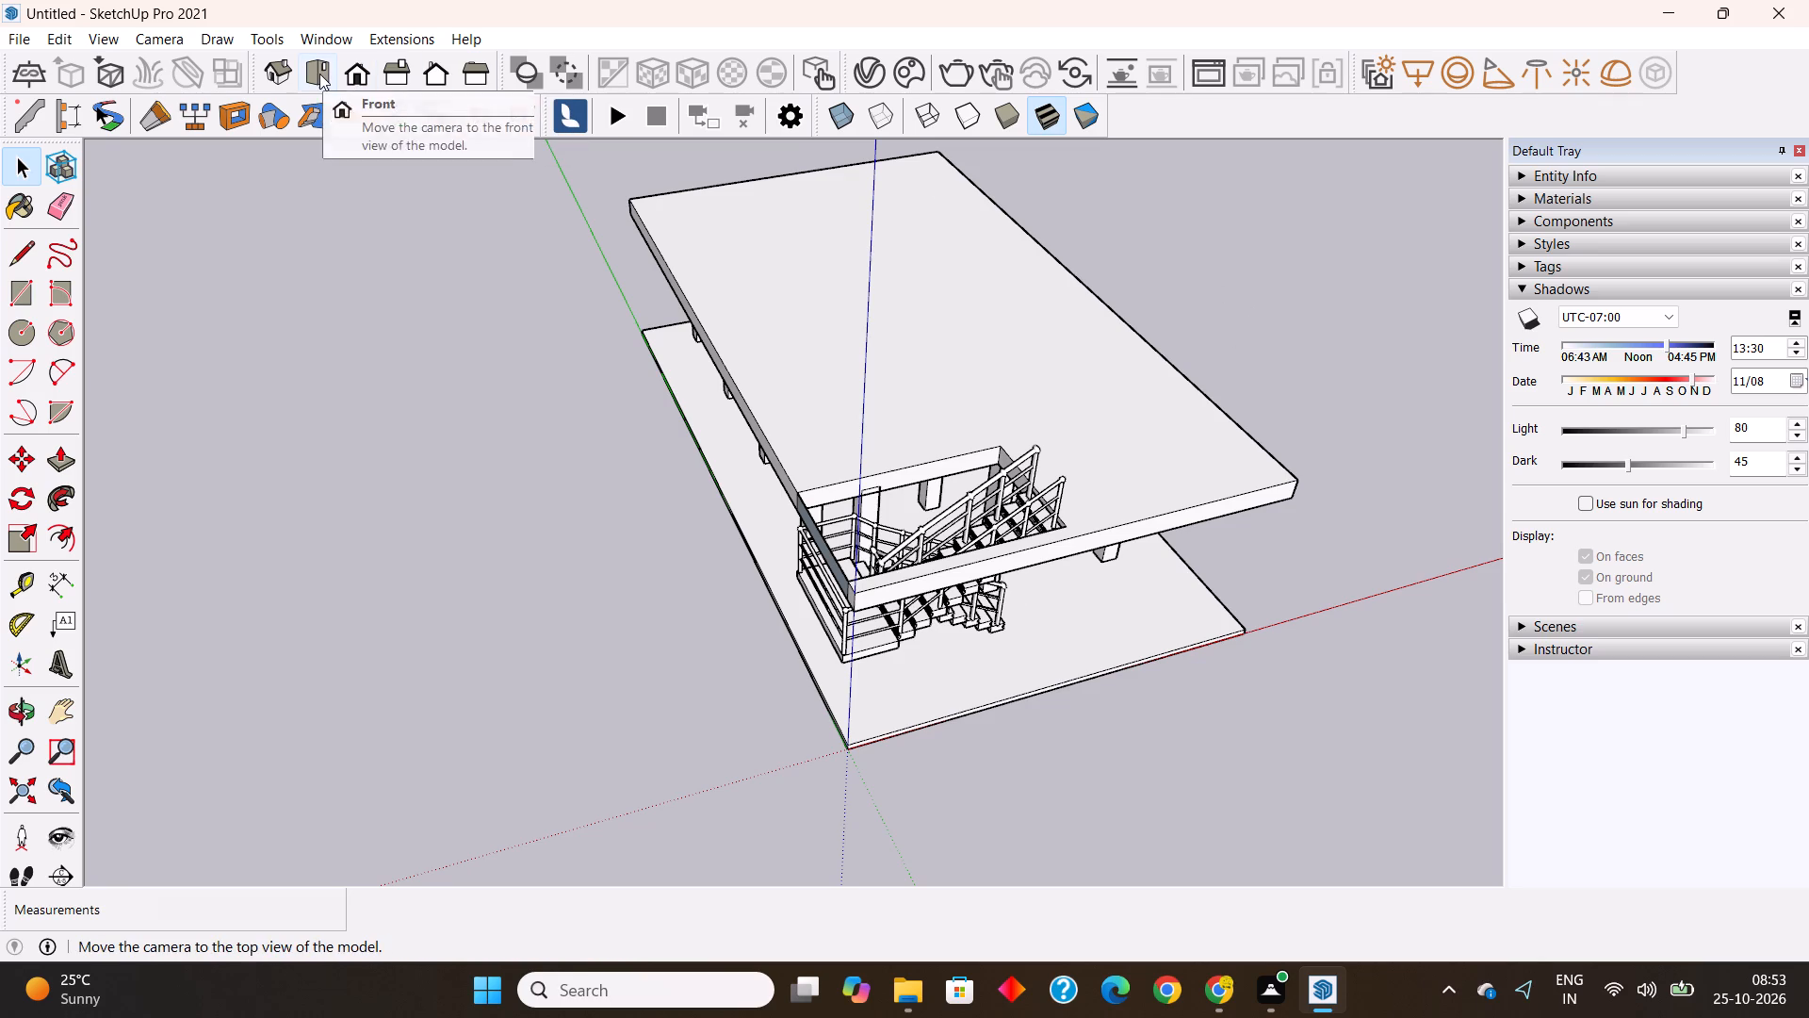
left_click(319, 74)
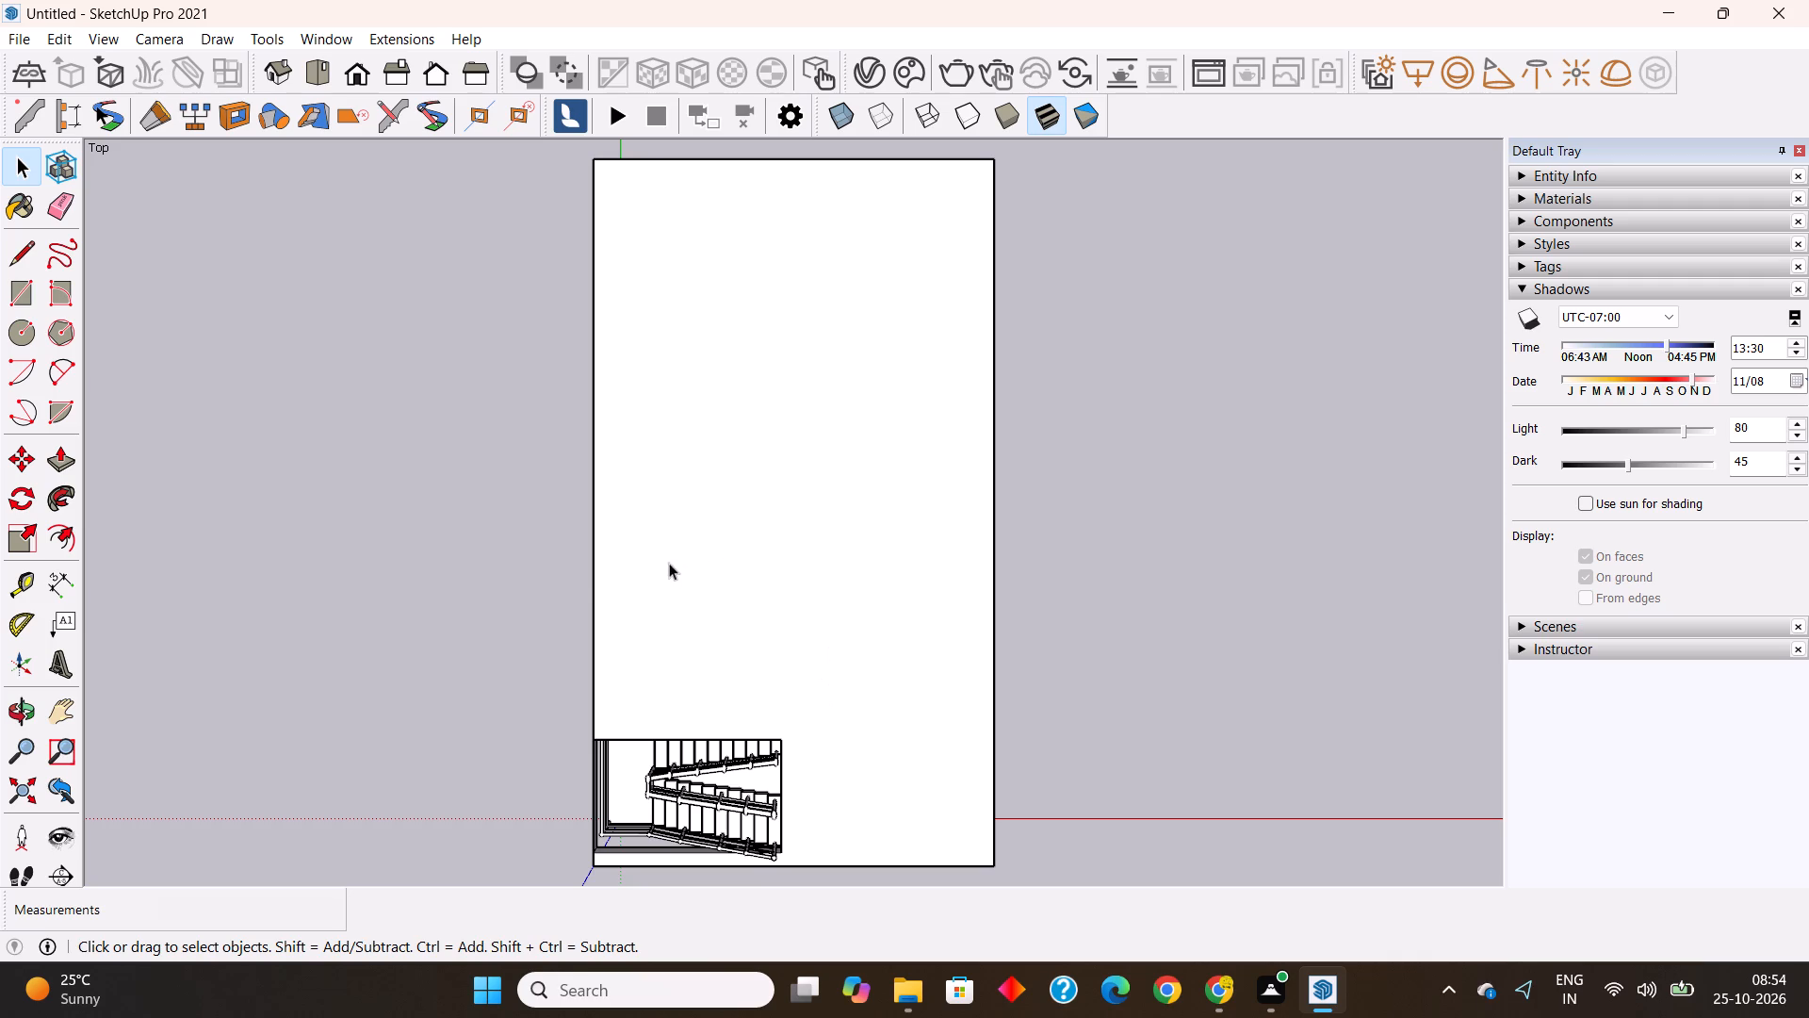
scroll(590, 575, "down", 3)
scroll(902, 673, "up", 1)
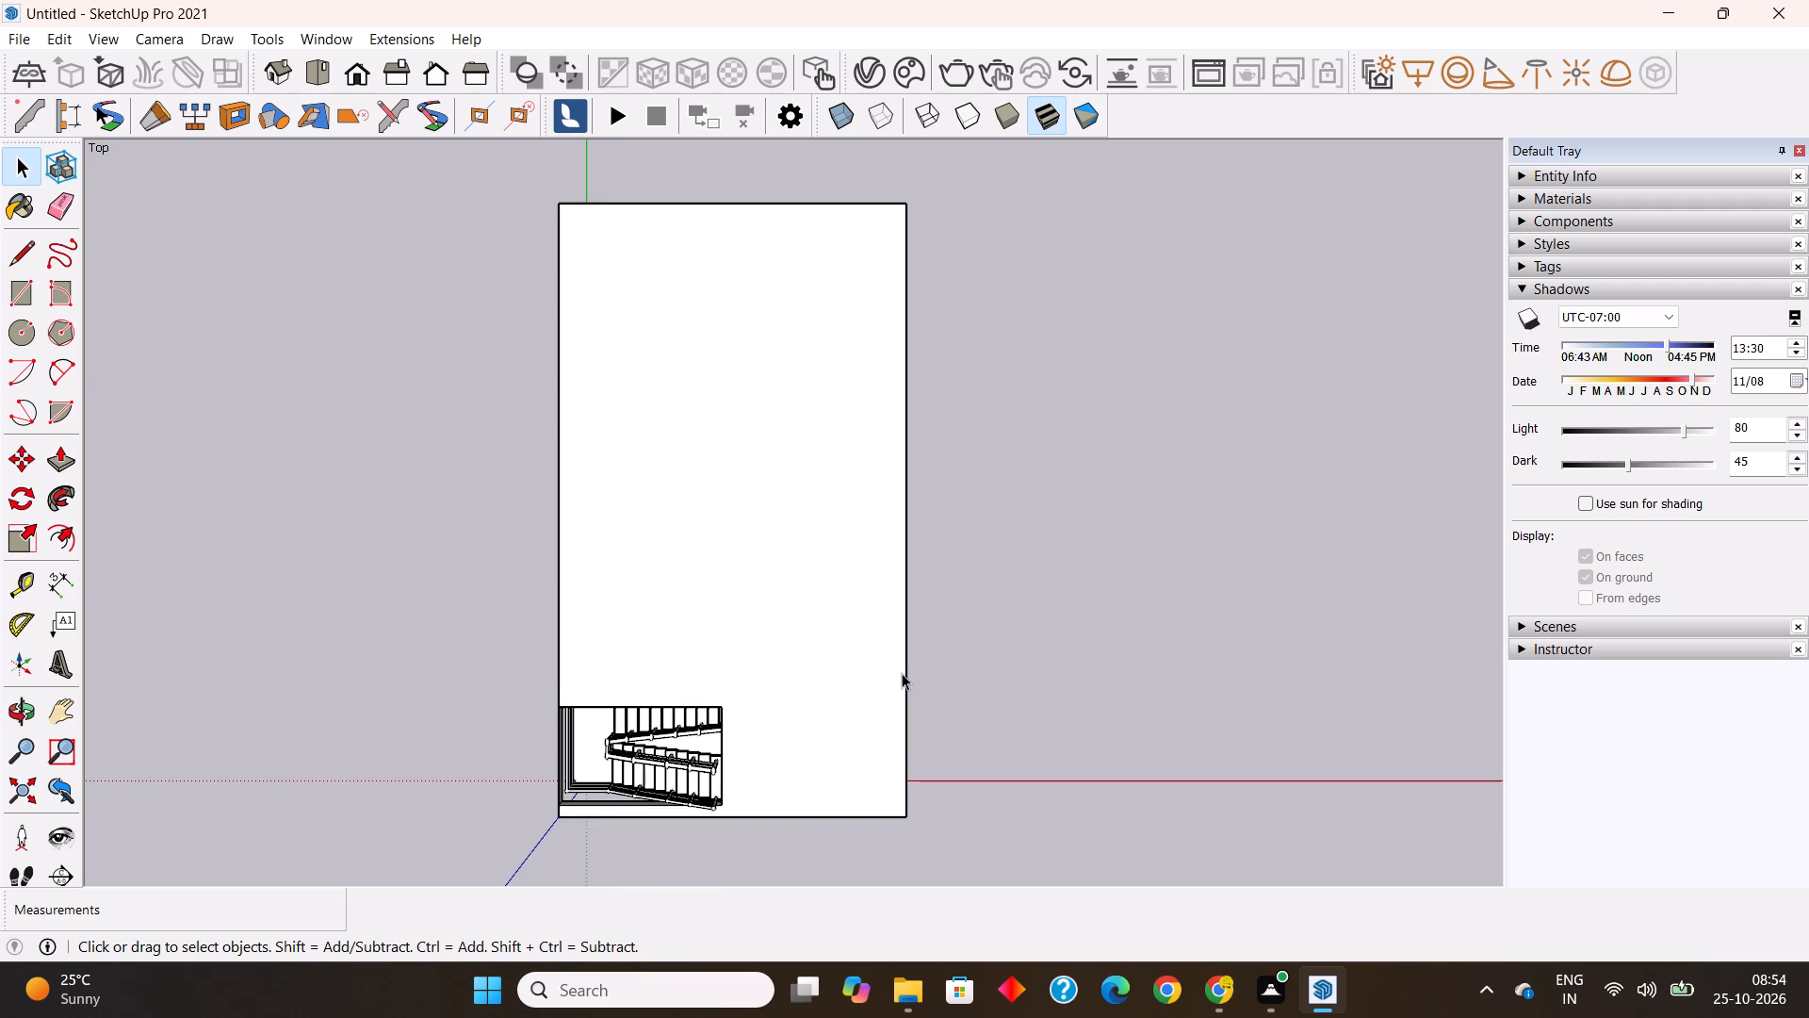
left_click(21, 286)
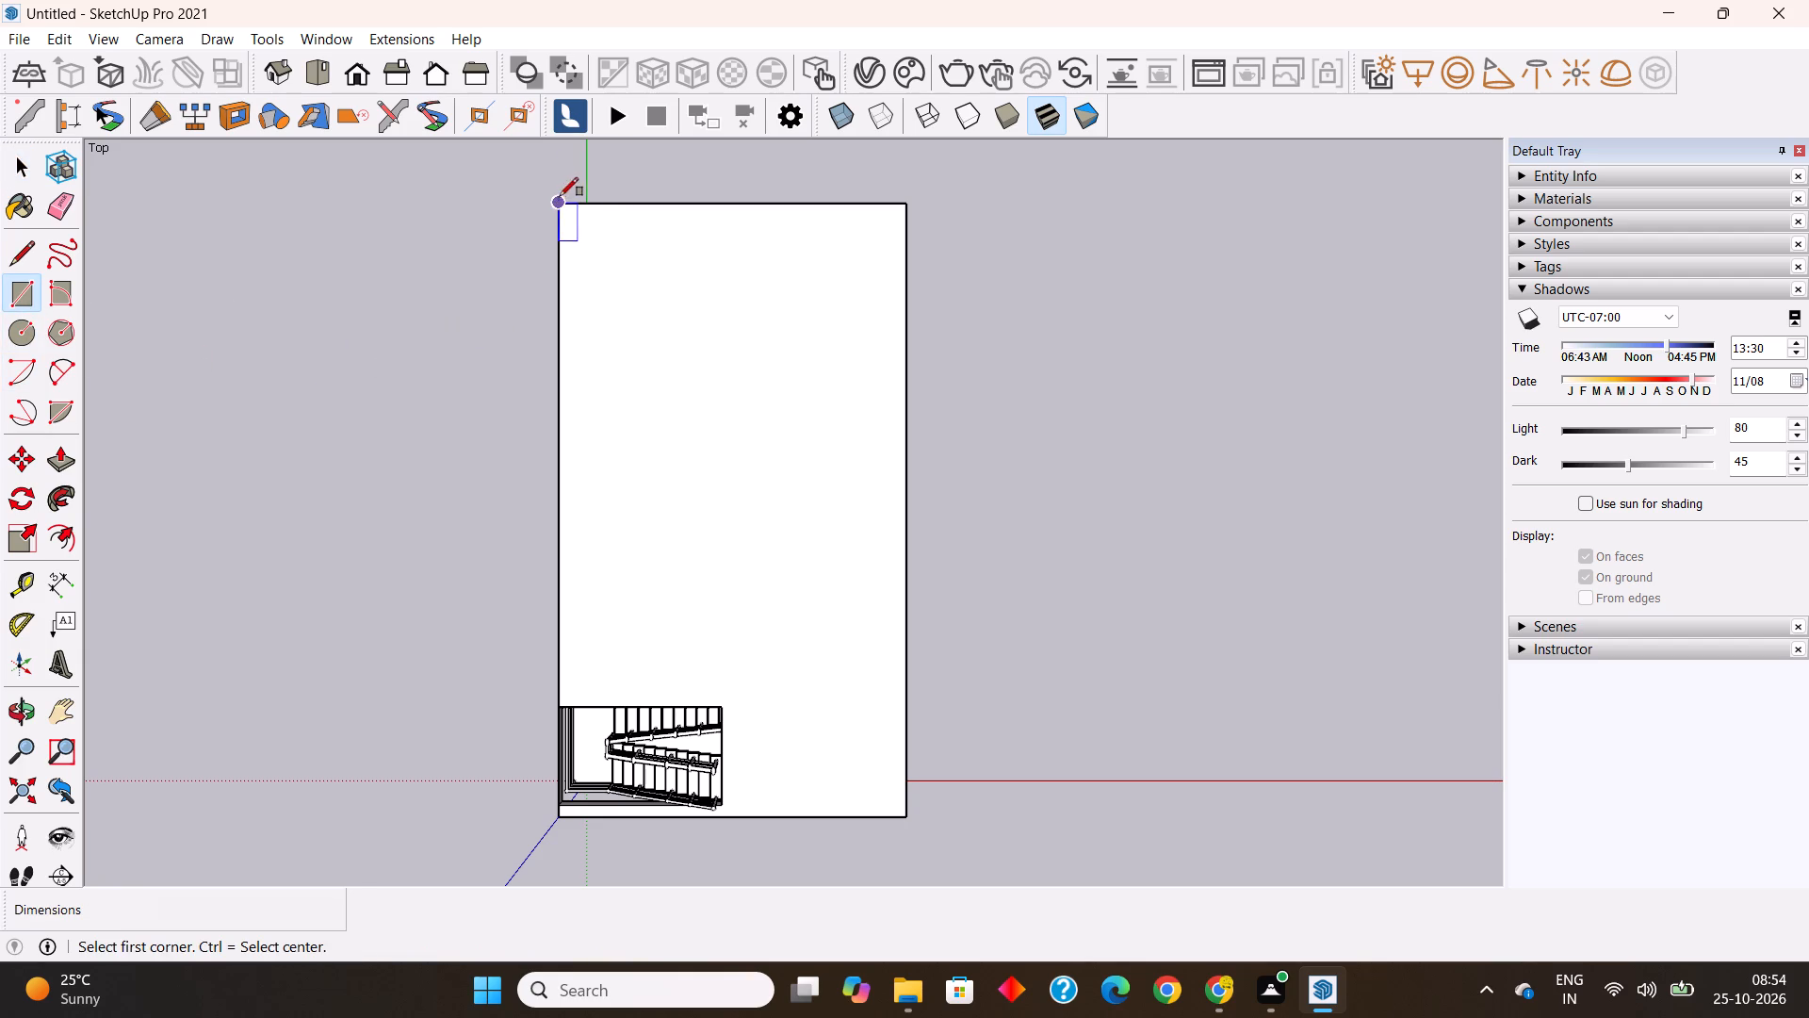
left_click(562, 706)
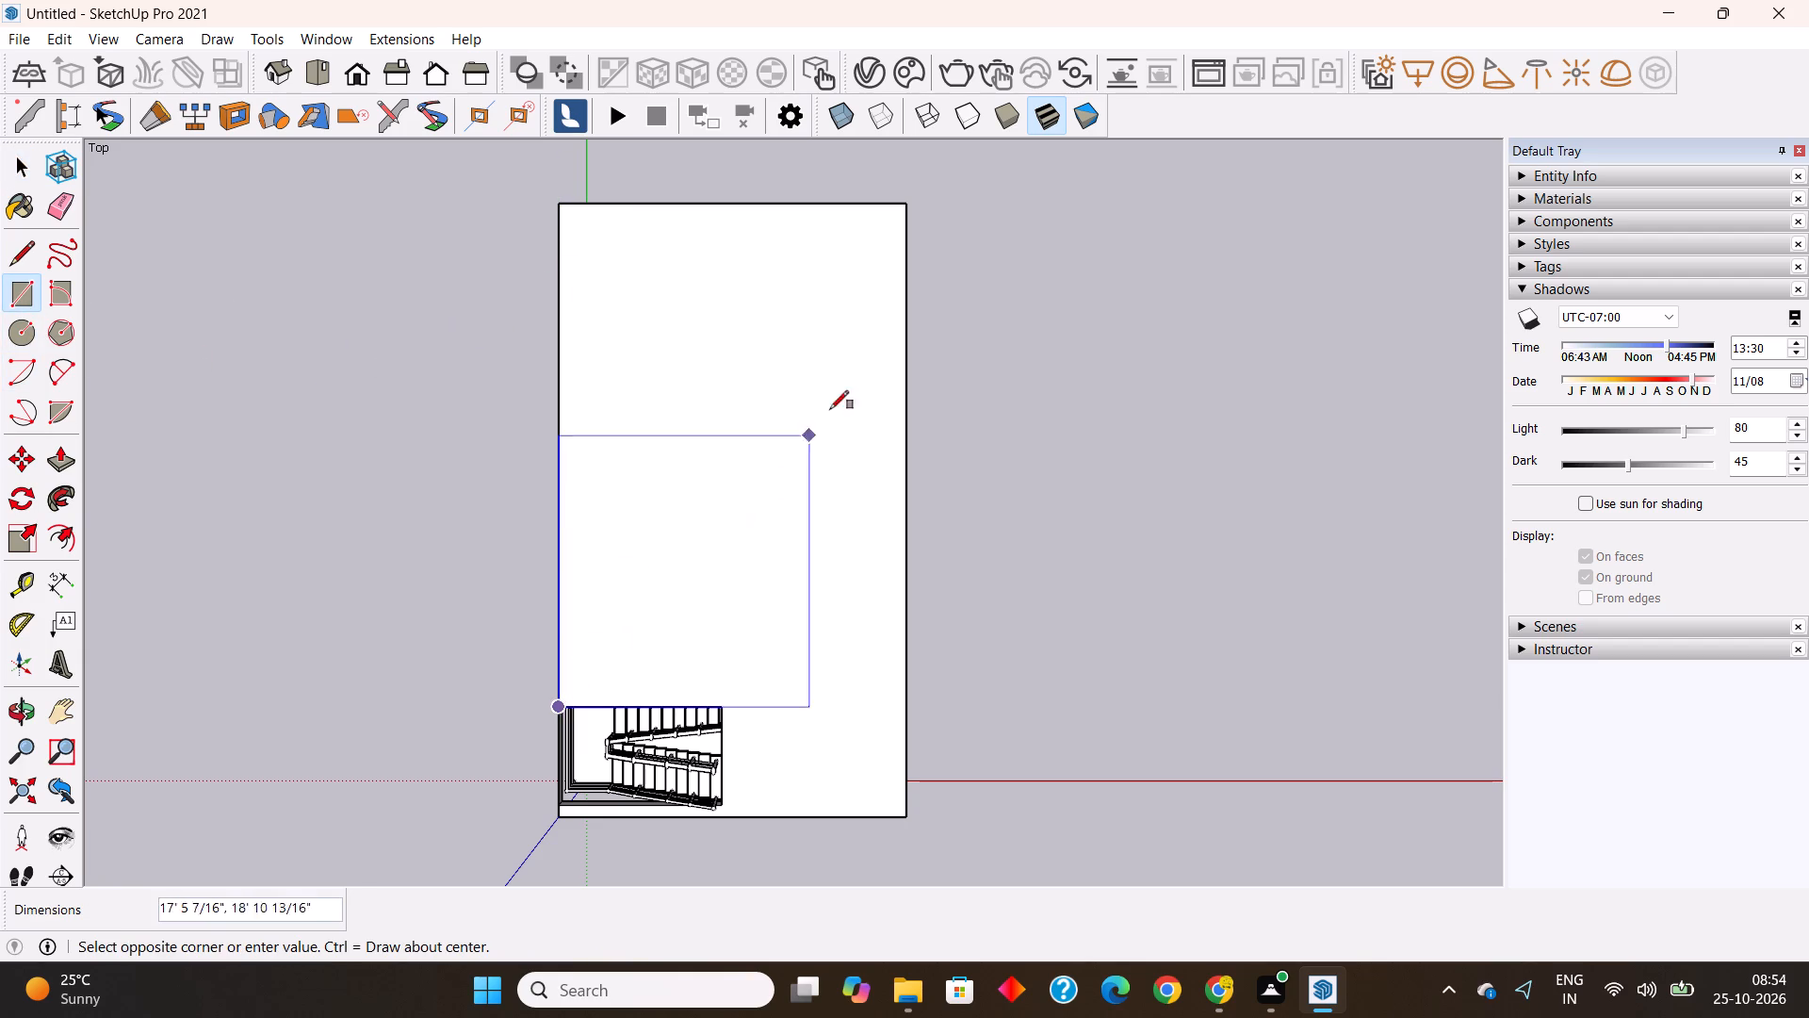
left_click(906, 203)
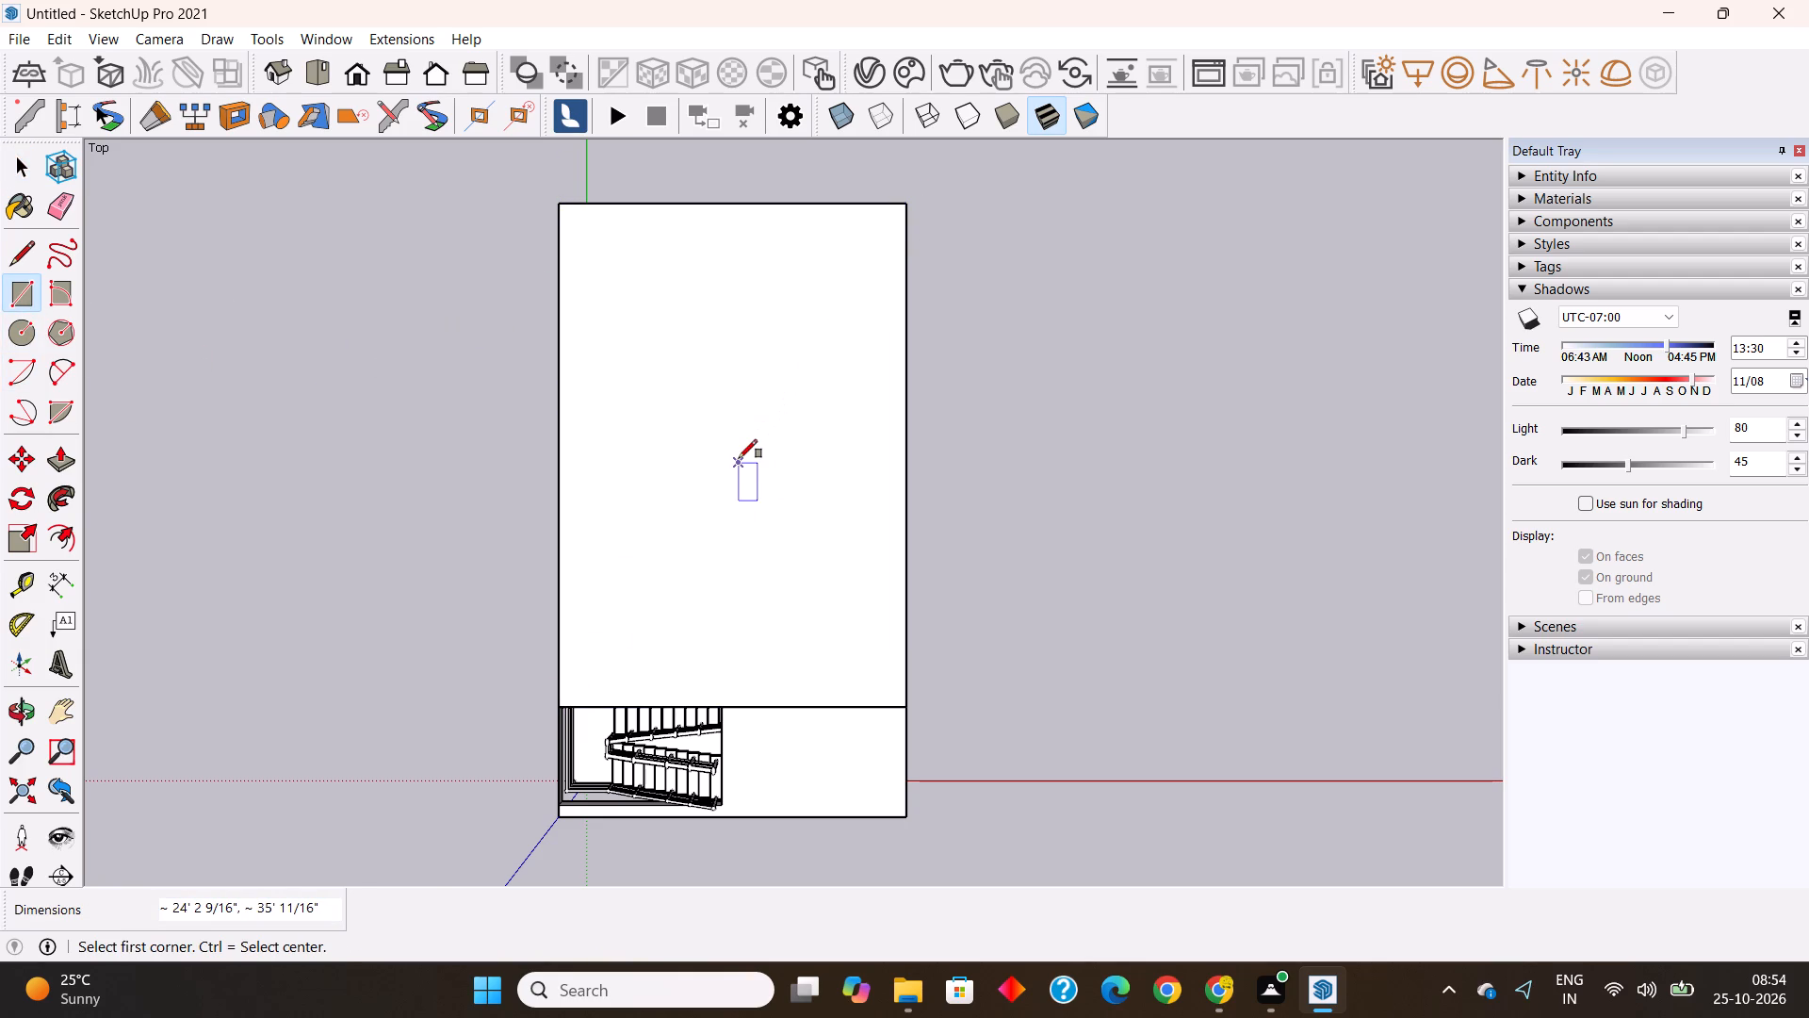
Make a group from the new rectangular face and its edges.
key("space")
double_click(706, 473)
right_click(706, 473)
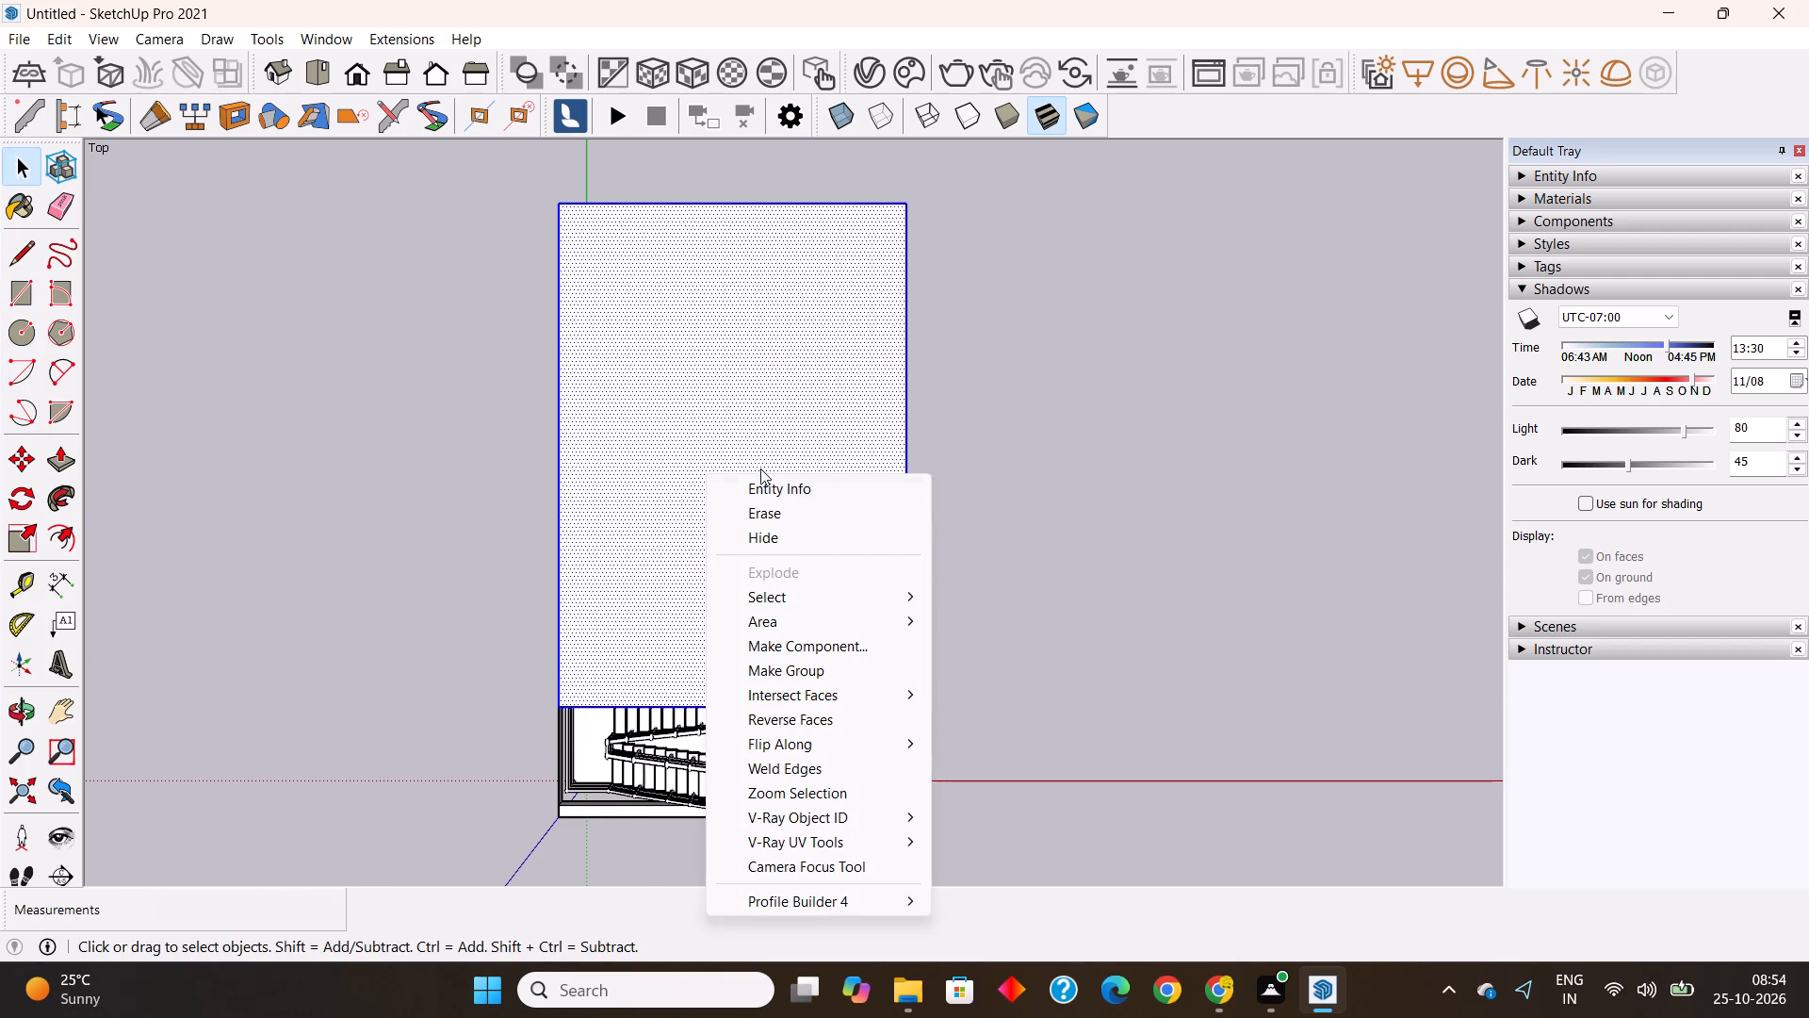
left_click(806, 665)
Inside the new group, offset the rectangle's edges 9" inward and delete the inner face to leave a wall outline.
middle_click_drag(900, 687, 713, 545)
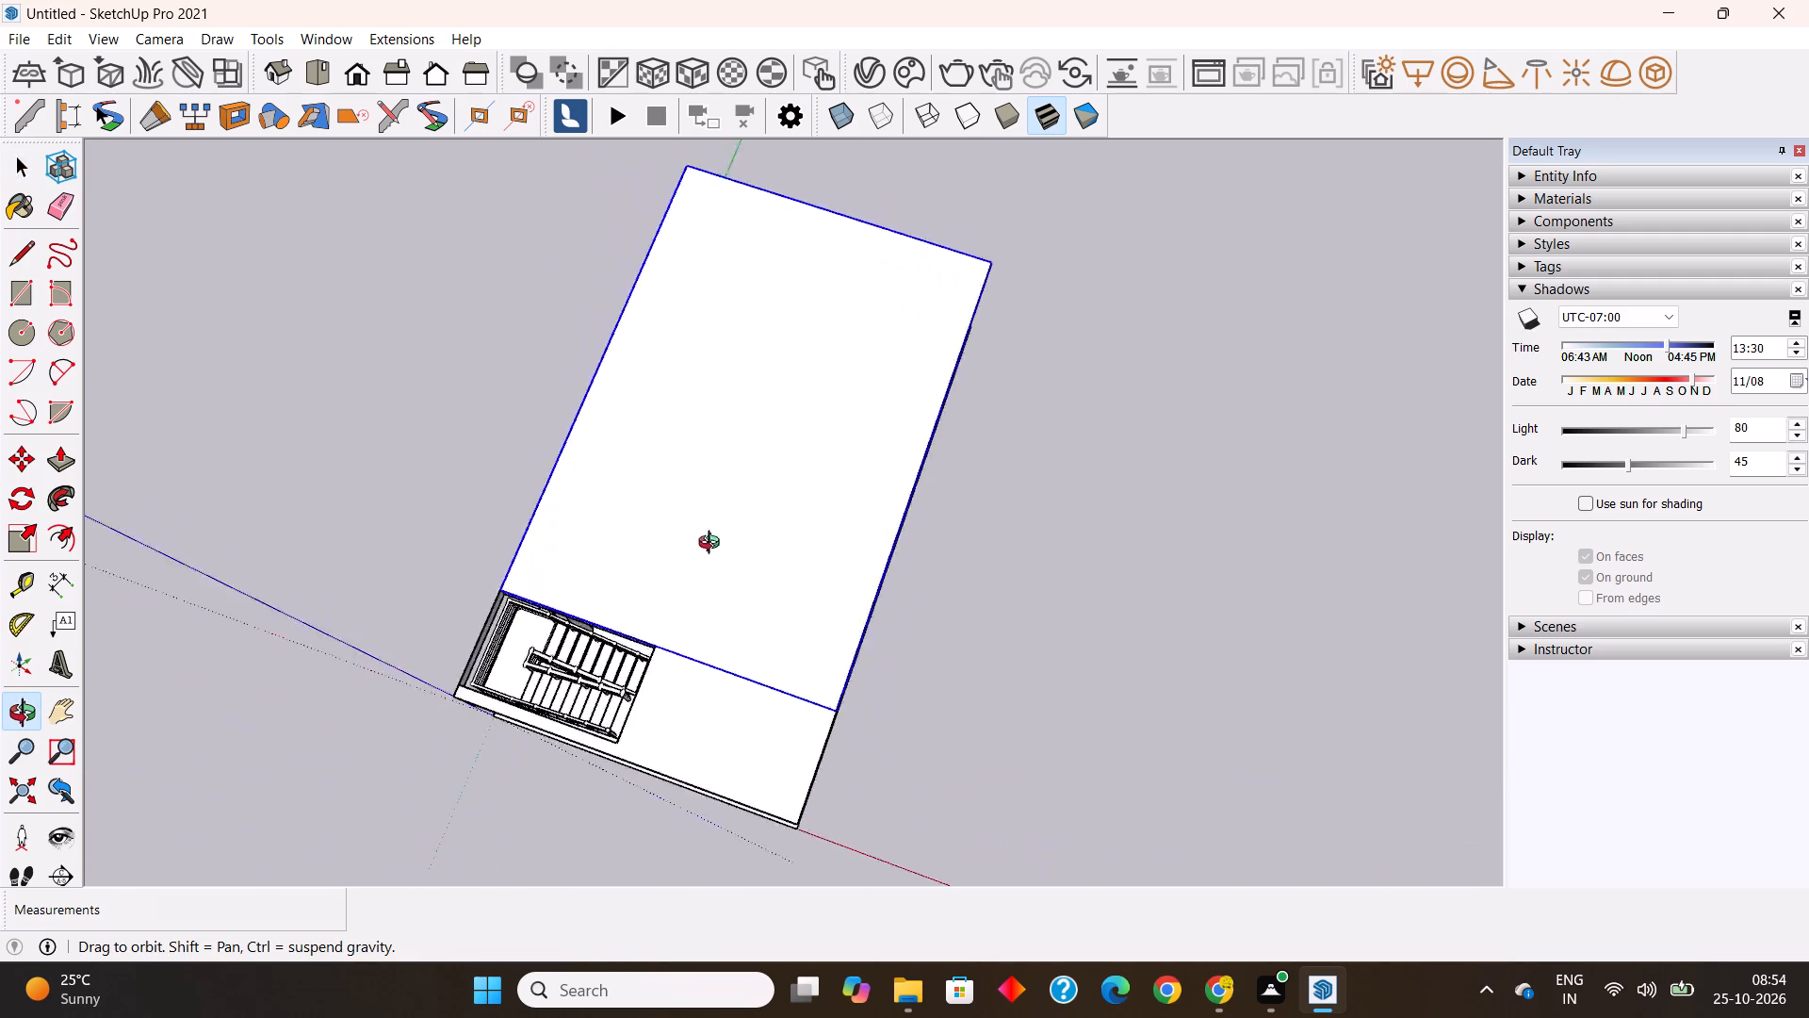
middle_click_drag(713, 545, 513, 345)
middle_click_drag(672, 513, 759, 452)
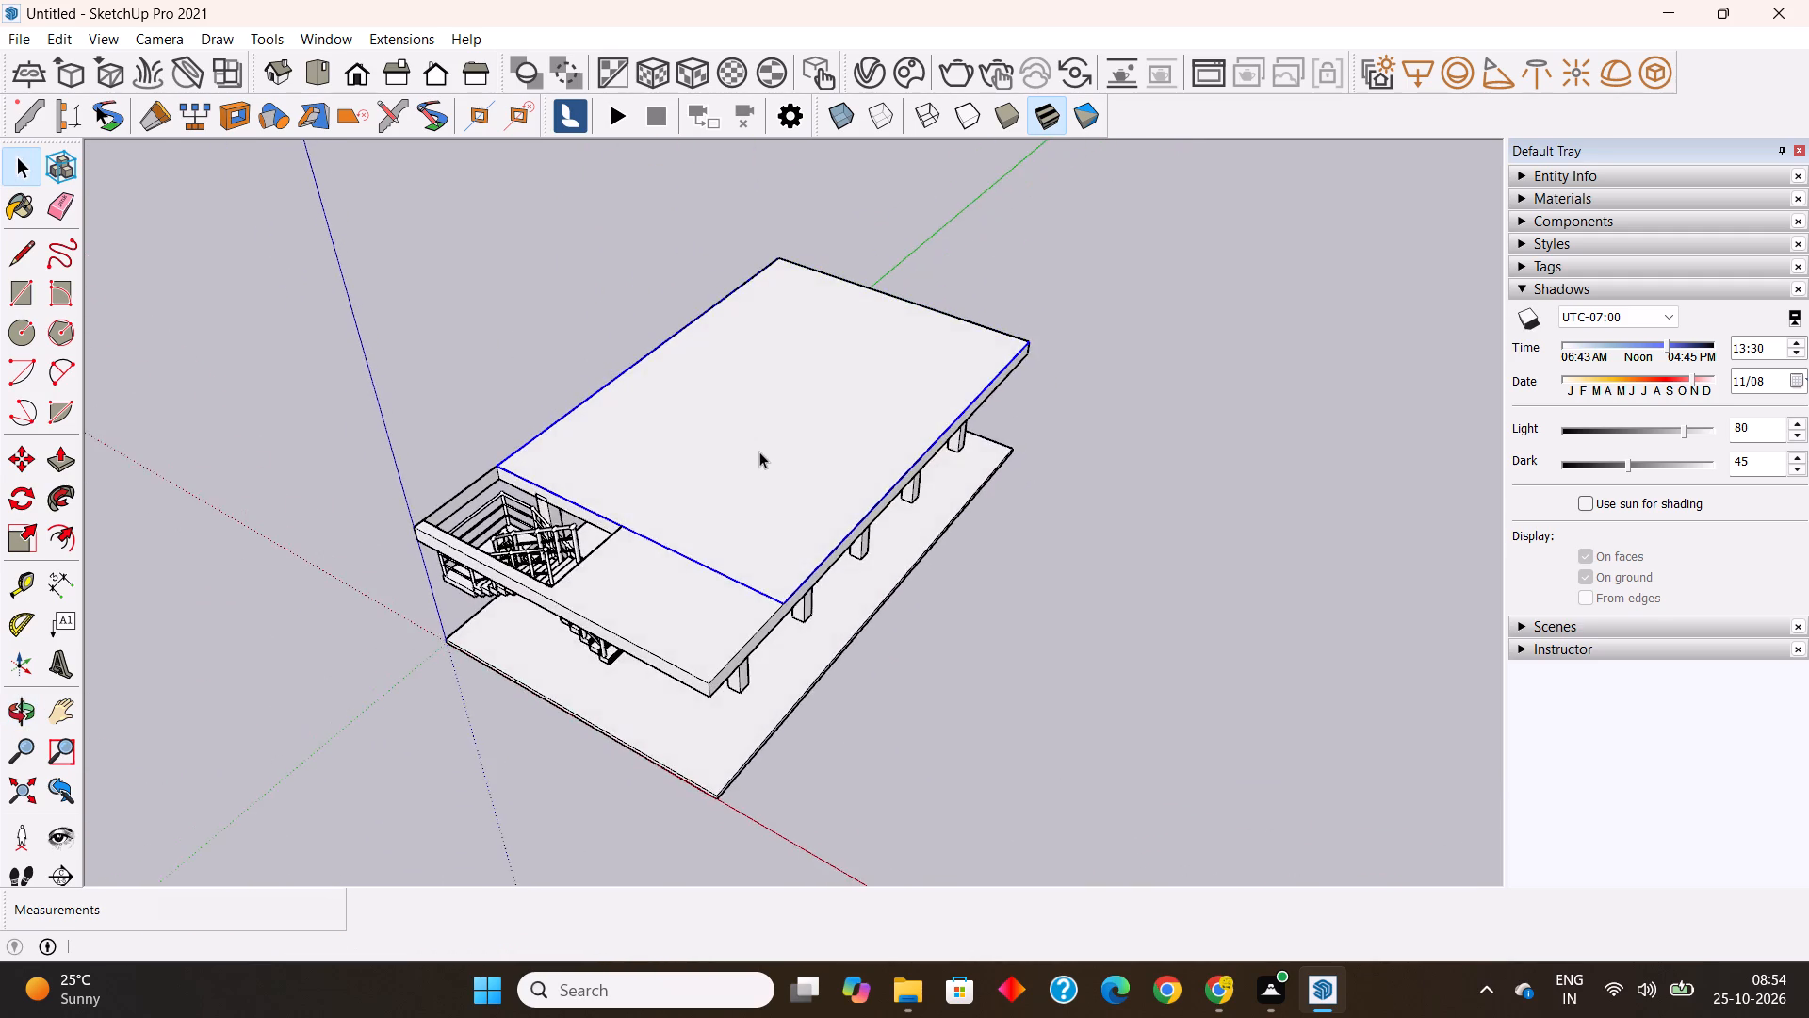
scroll(759, 452, "up", 5)
double_click(752, 506)
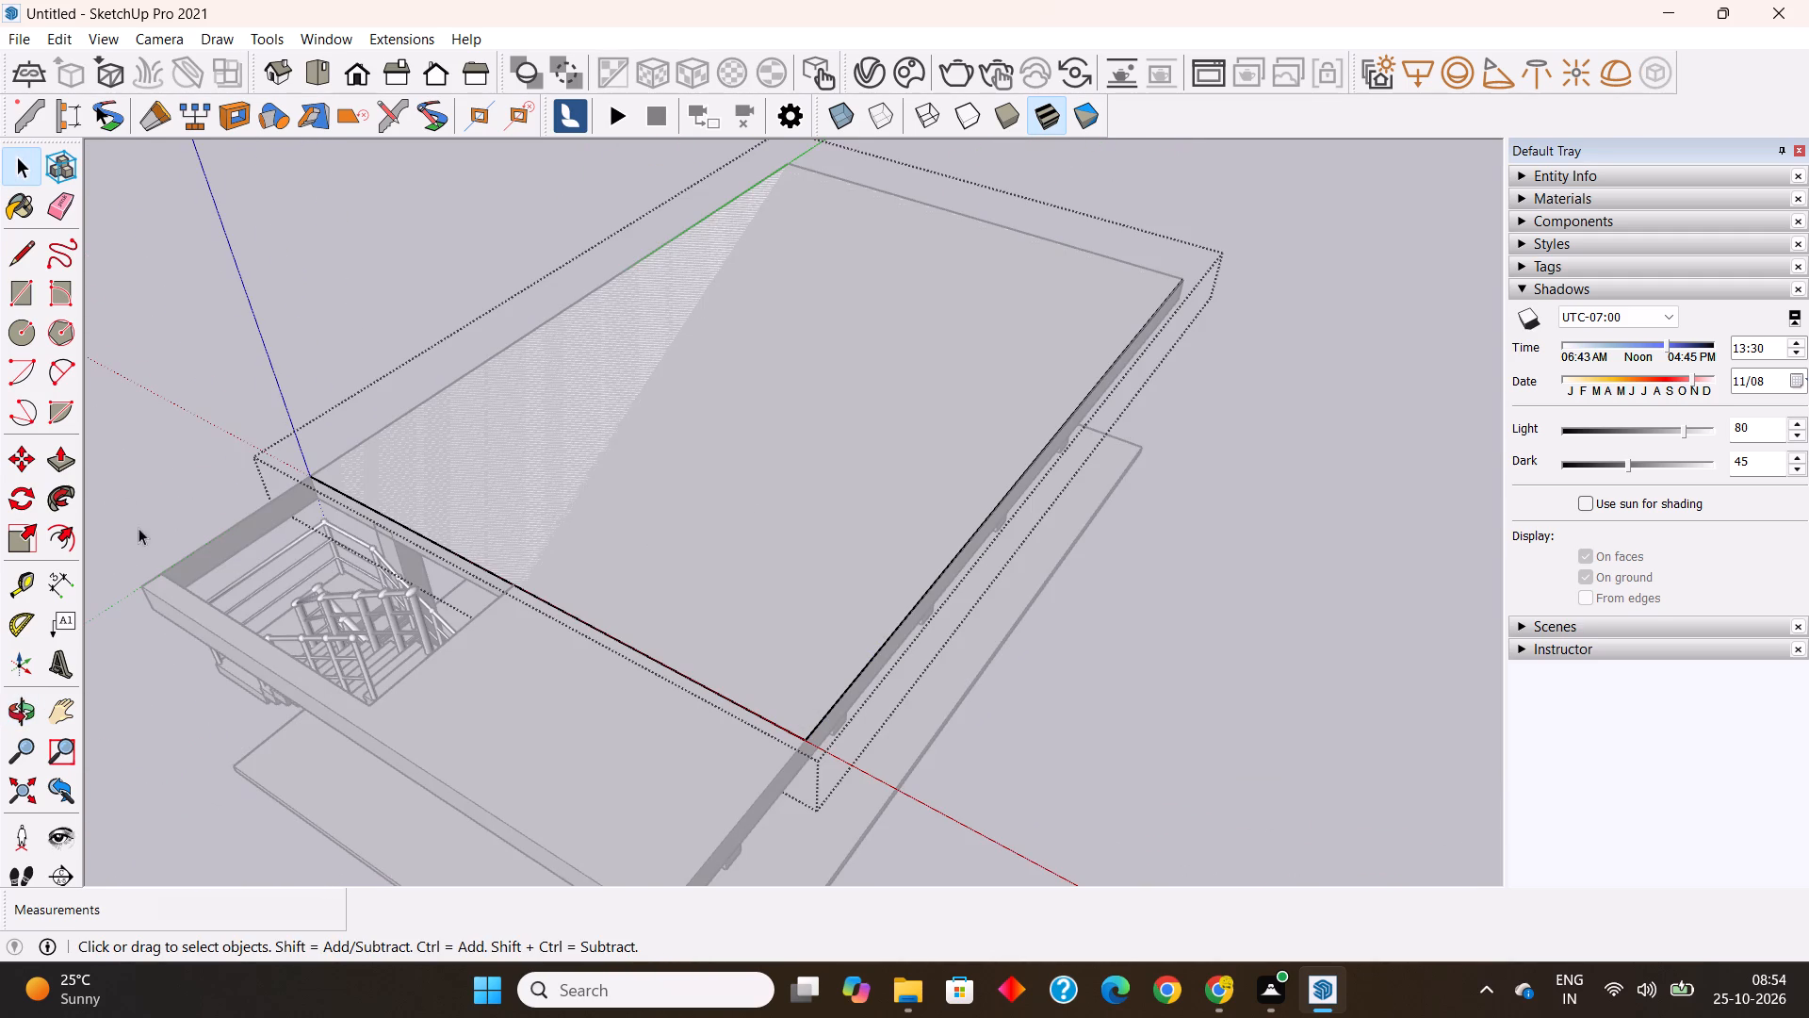
left_click(64, 529)
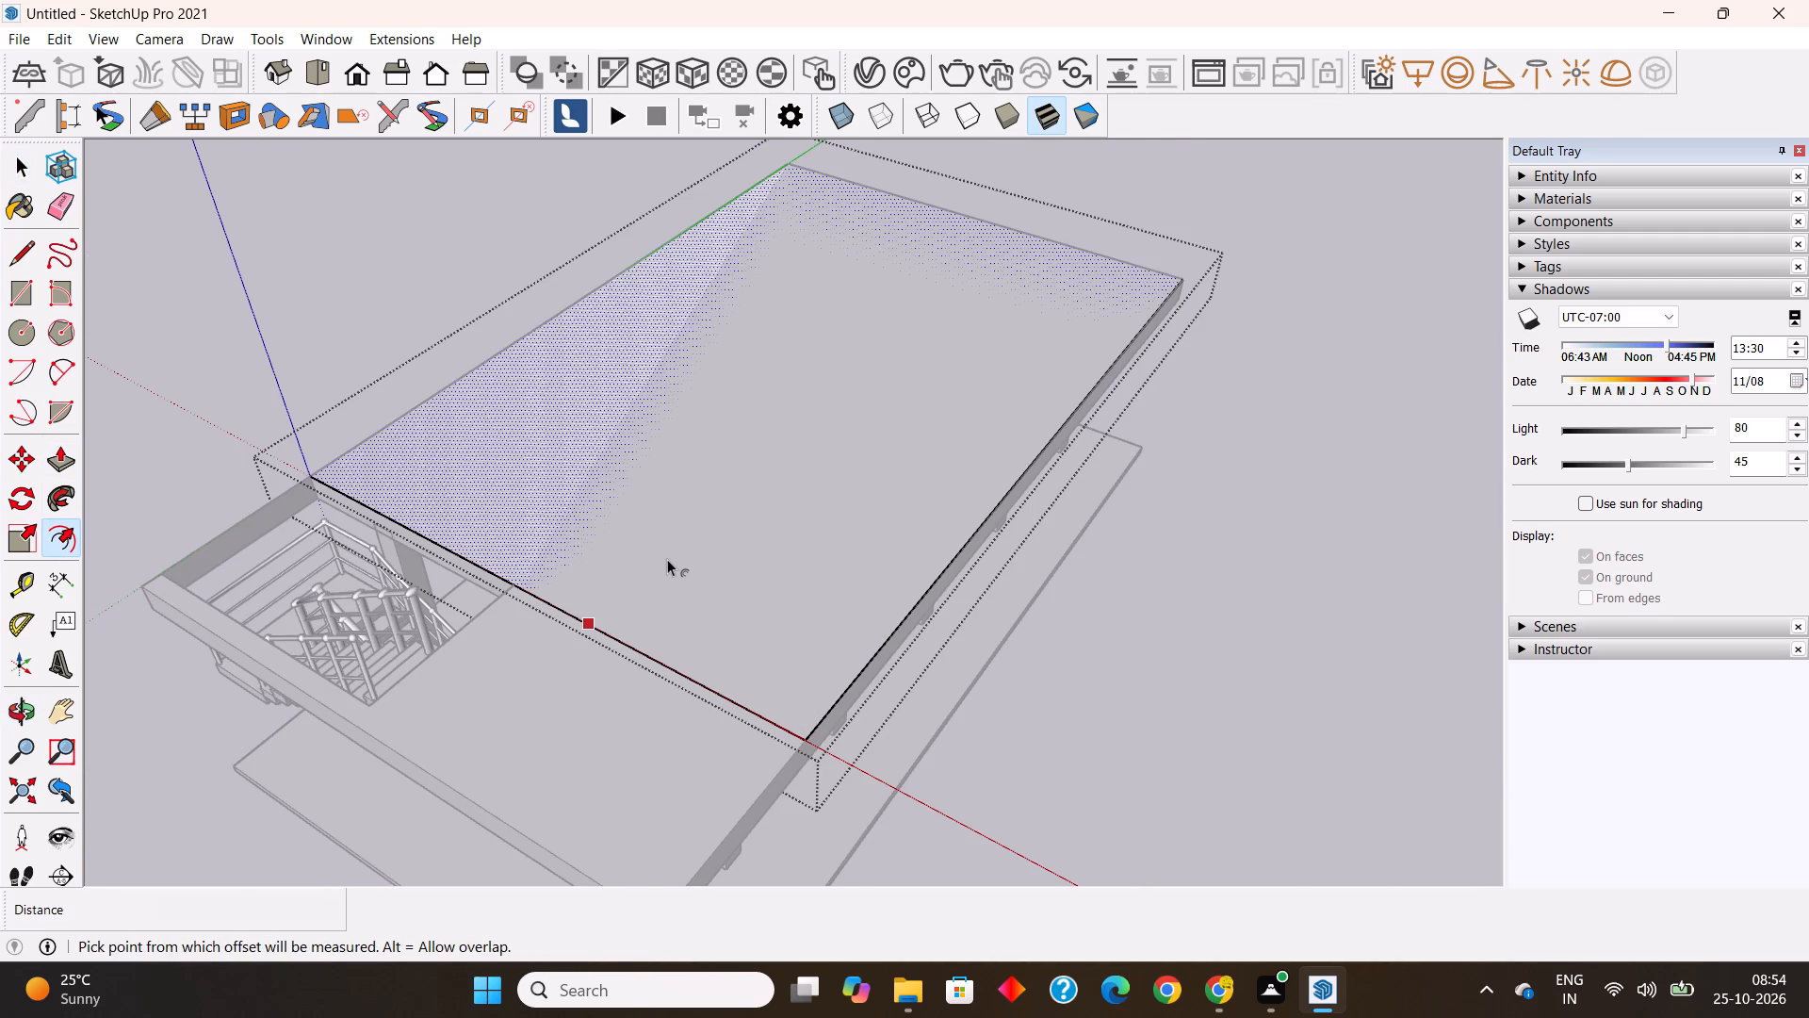
left_click(667, 559)
type("9\"")
key("Return")
key("space")
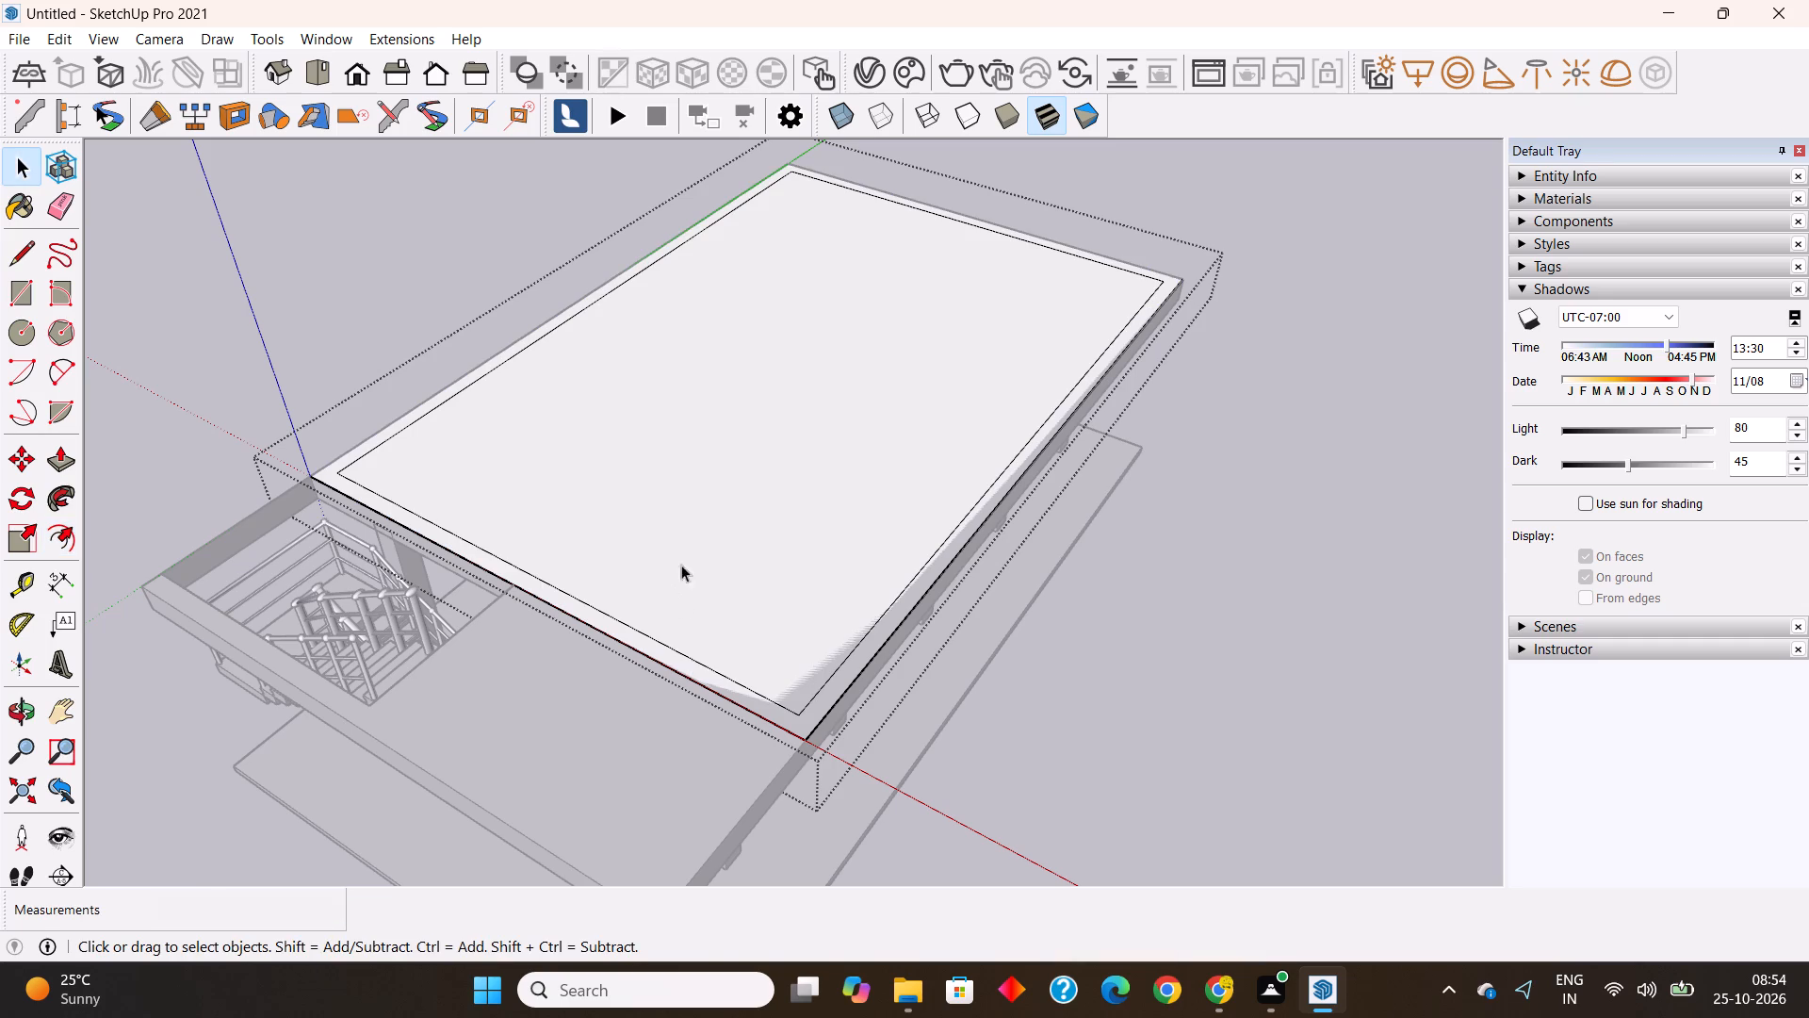
left_click(724, 507)
key("Delete")
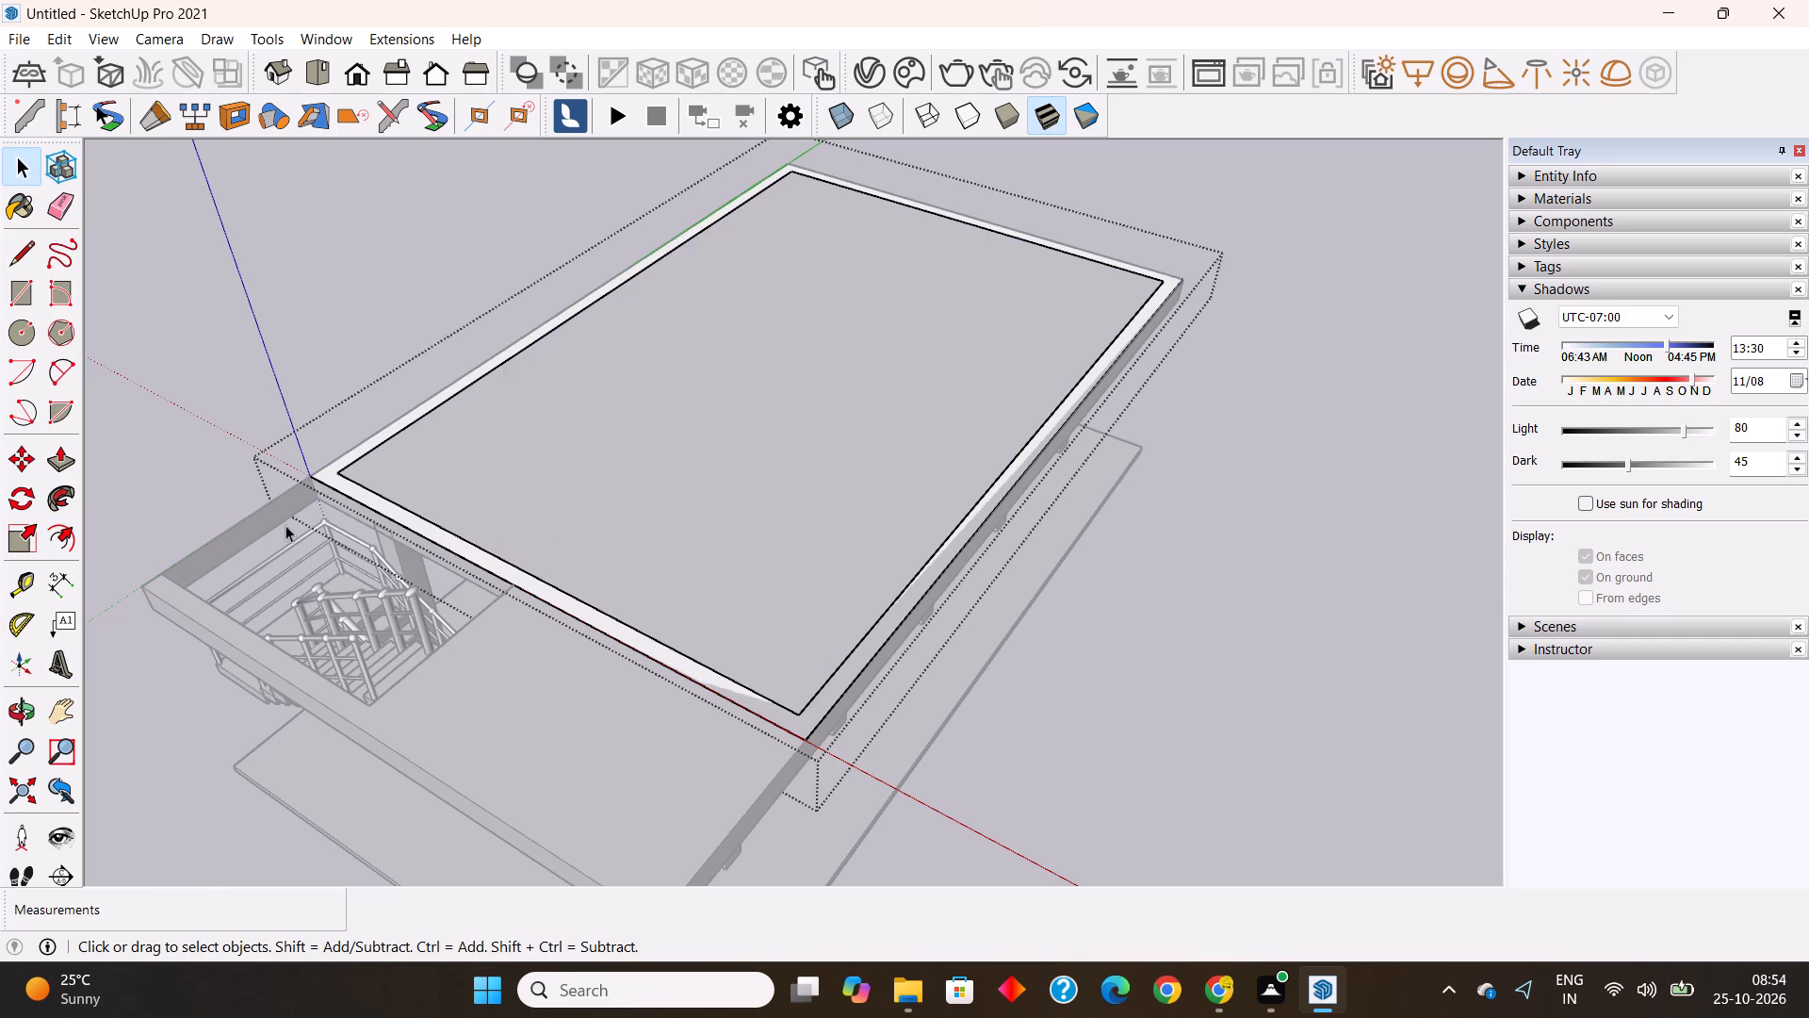
Push/pull the wall outline up 10' to form the upper-floor walls, and leave the group's editing mode.
left_click(66, 452)
left_click(481, 560)
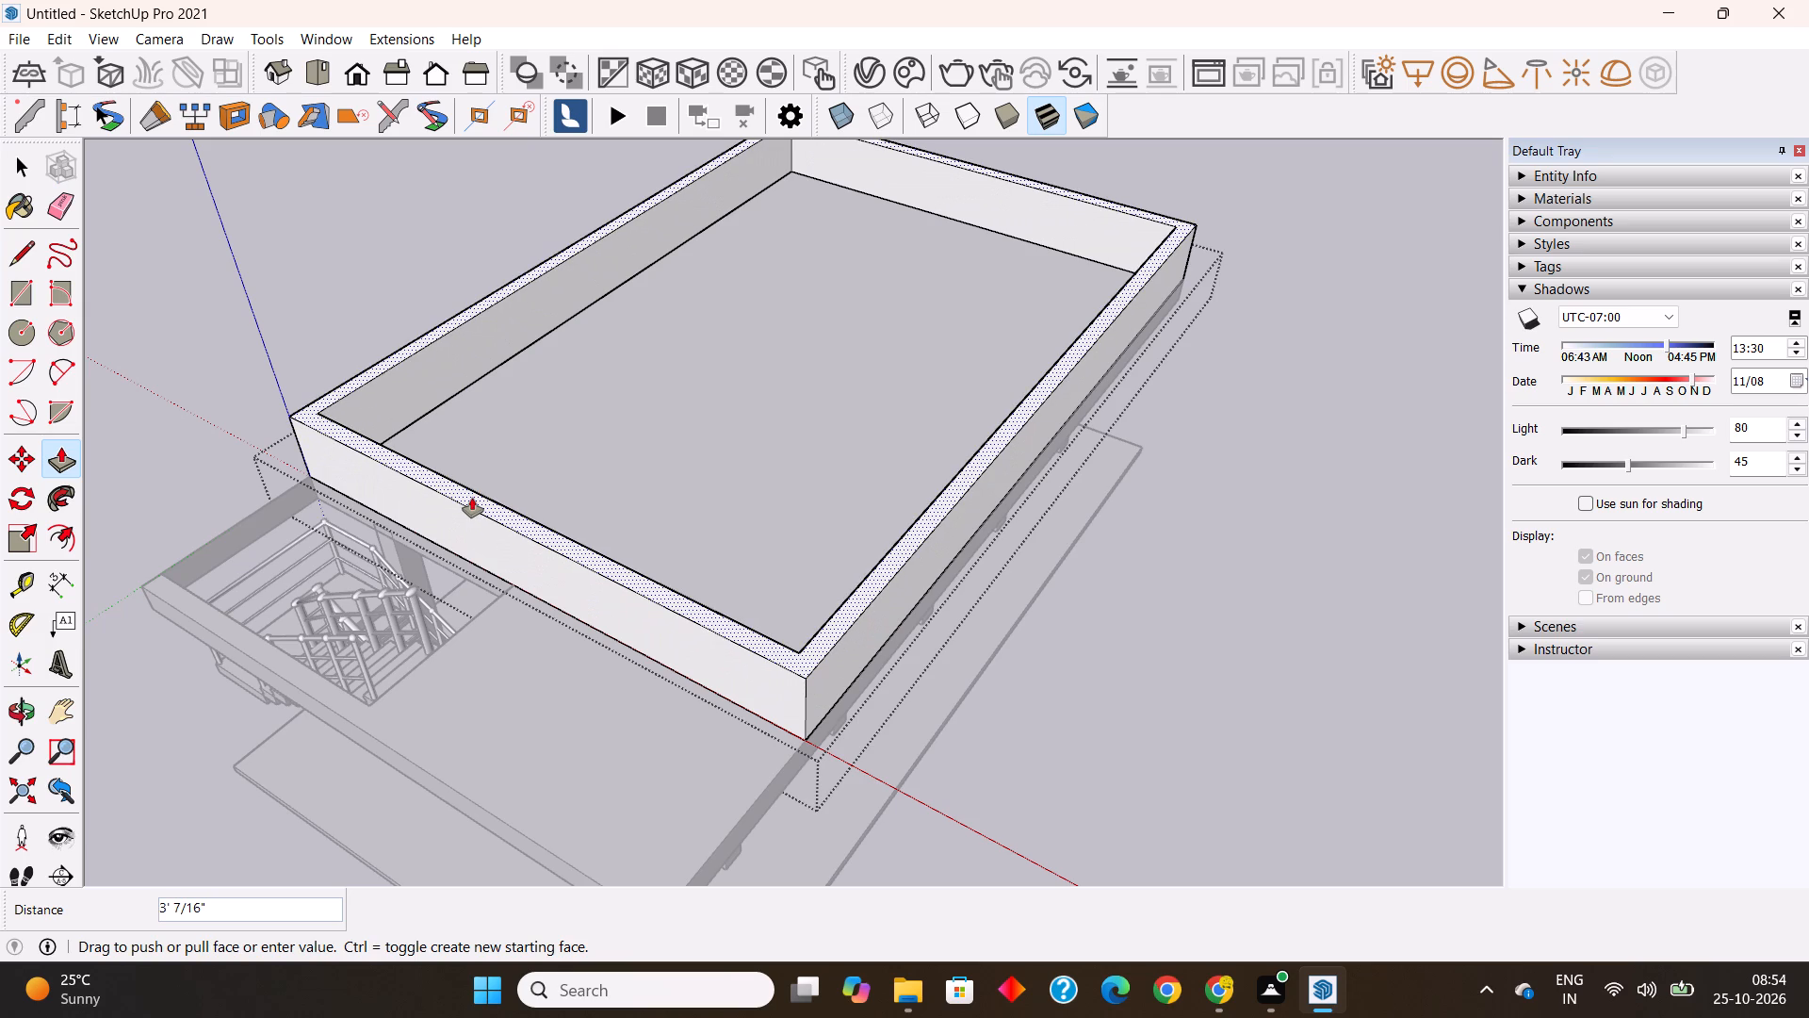
type("10'")
key("Return")
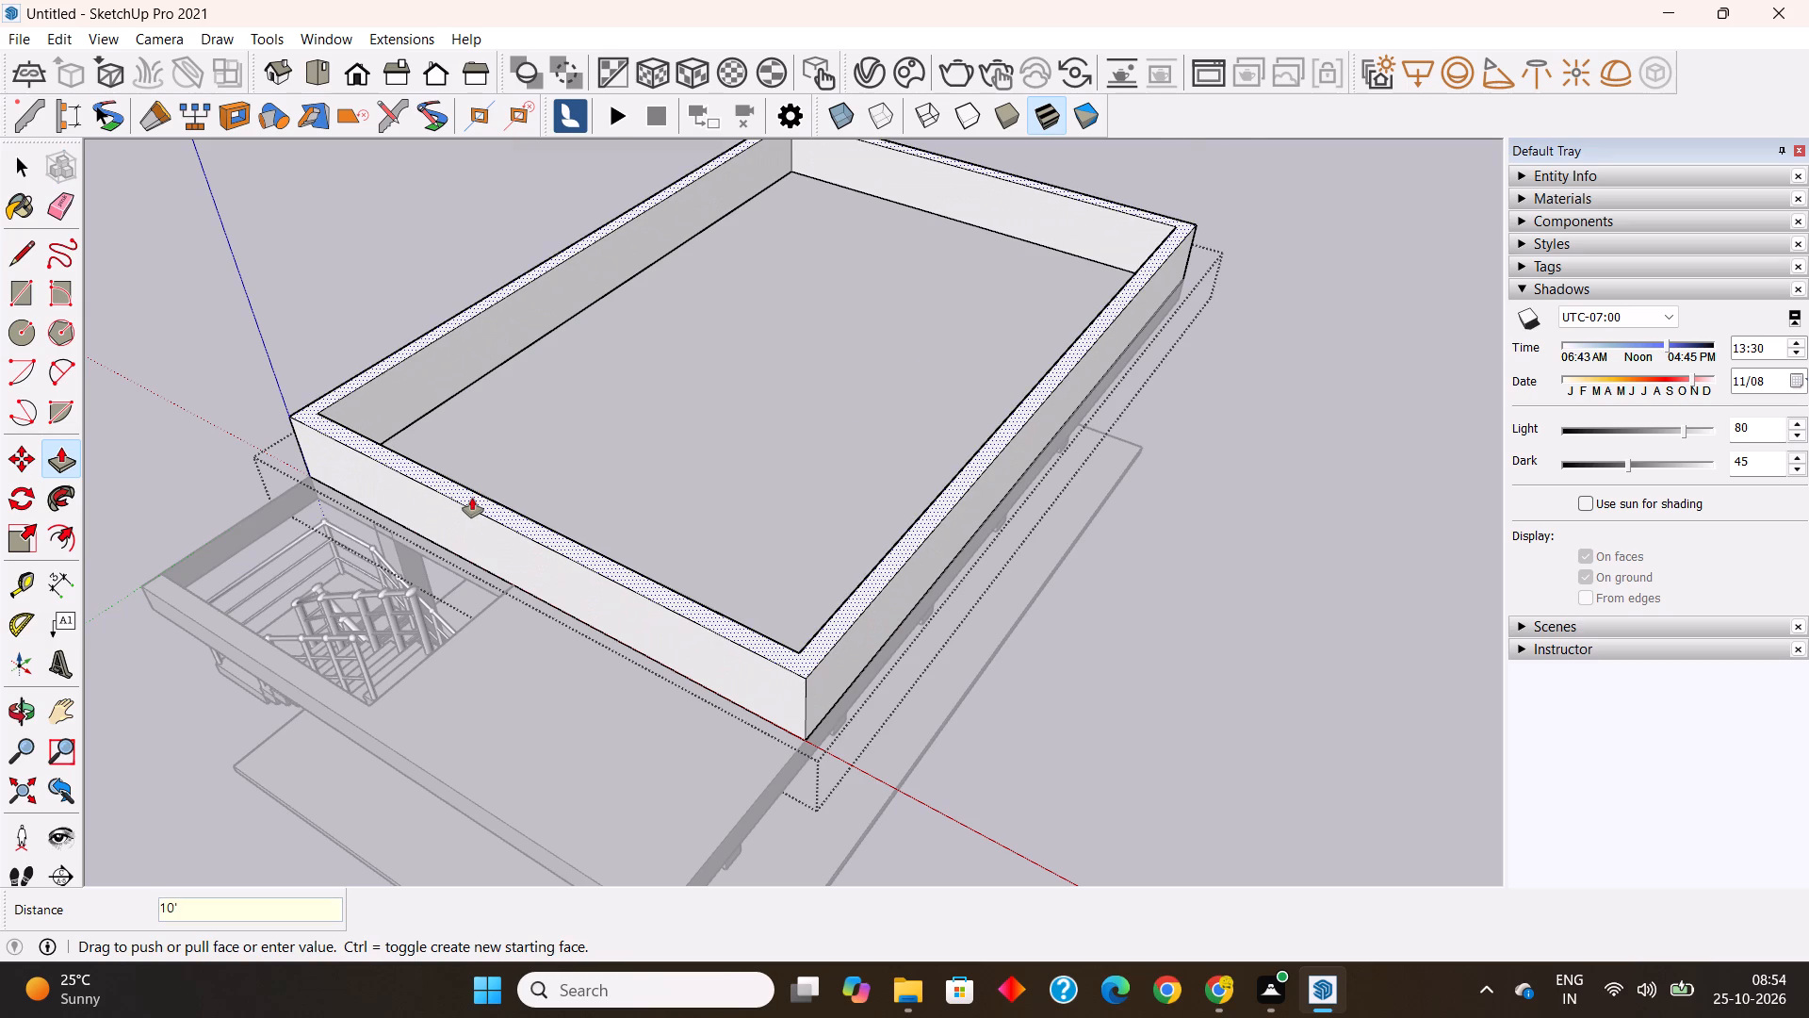
scroll(491, 531, "down", 4)
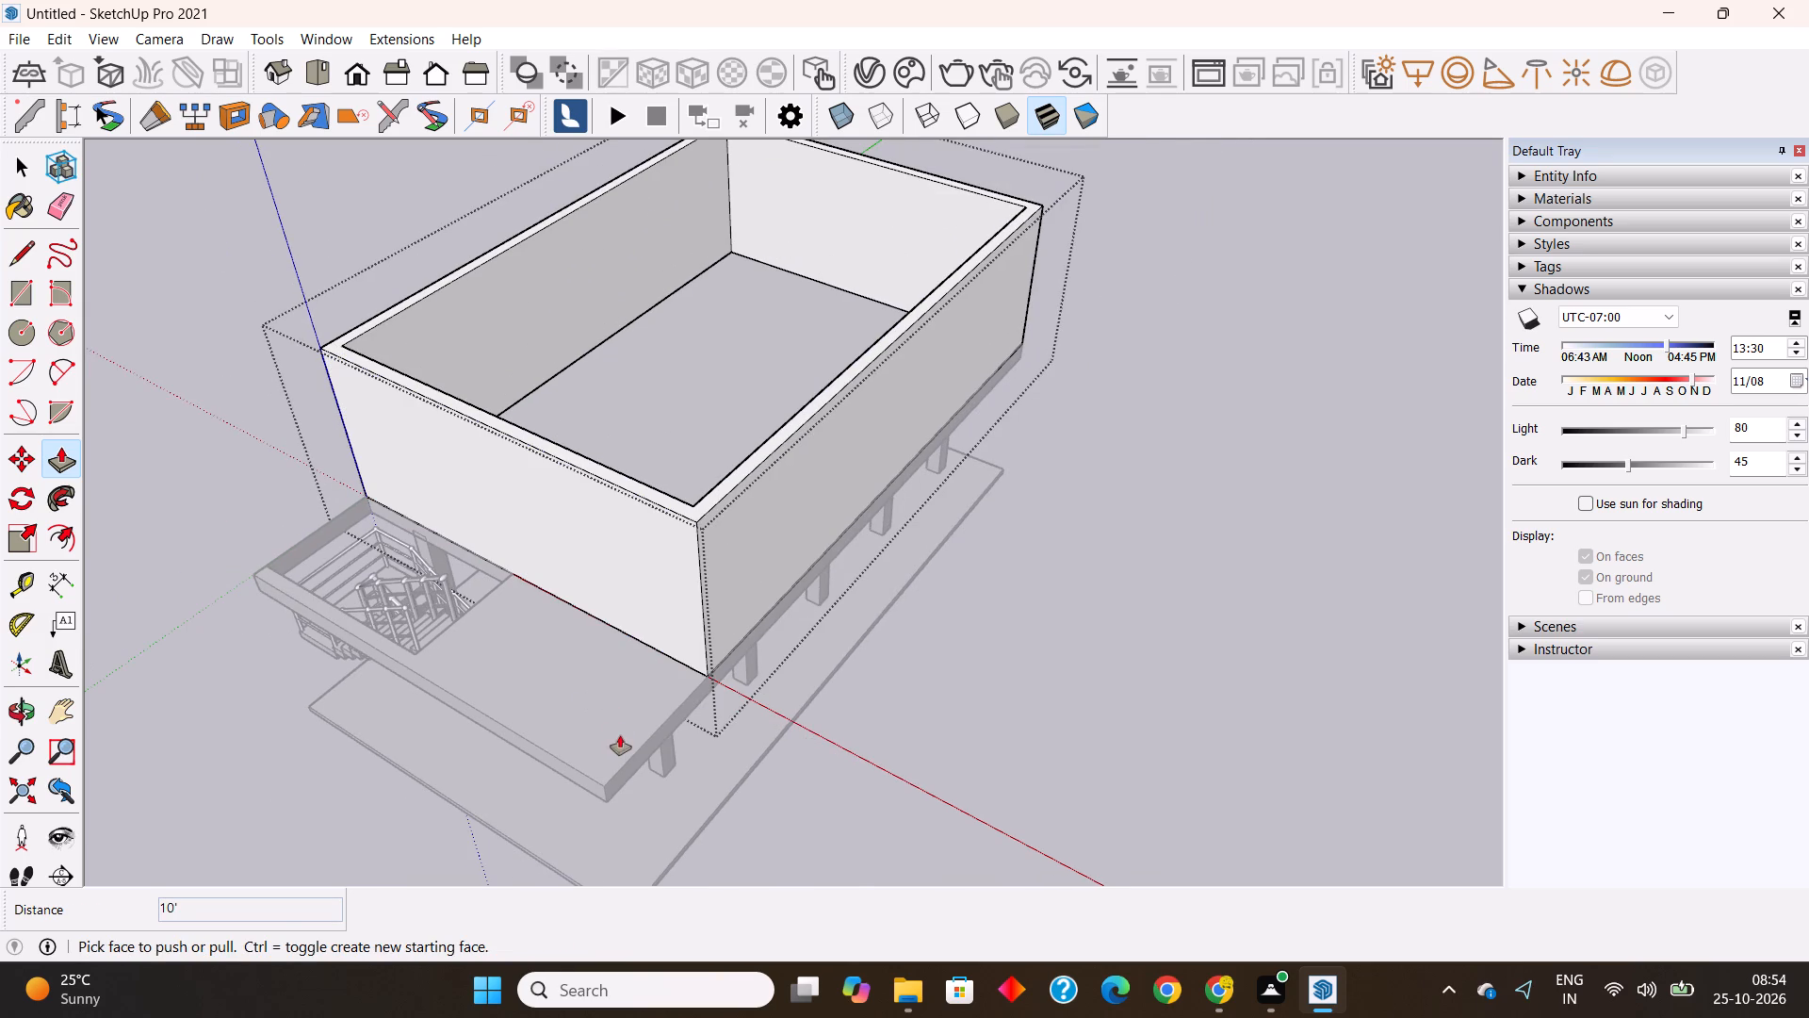
middle_click_drag(620, 736, 823, 755)
key("space")
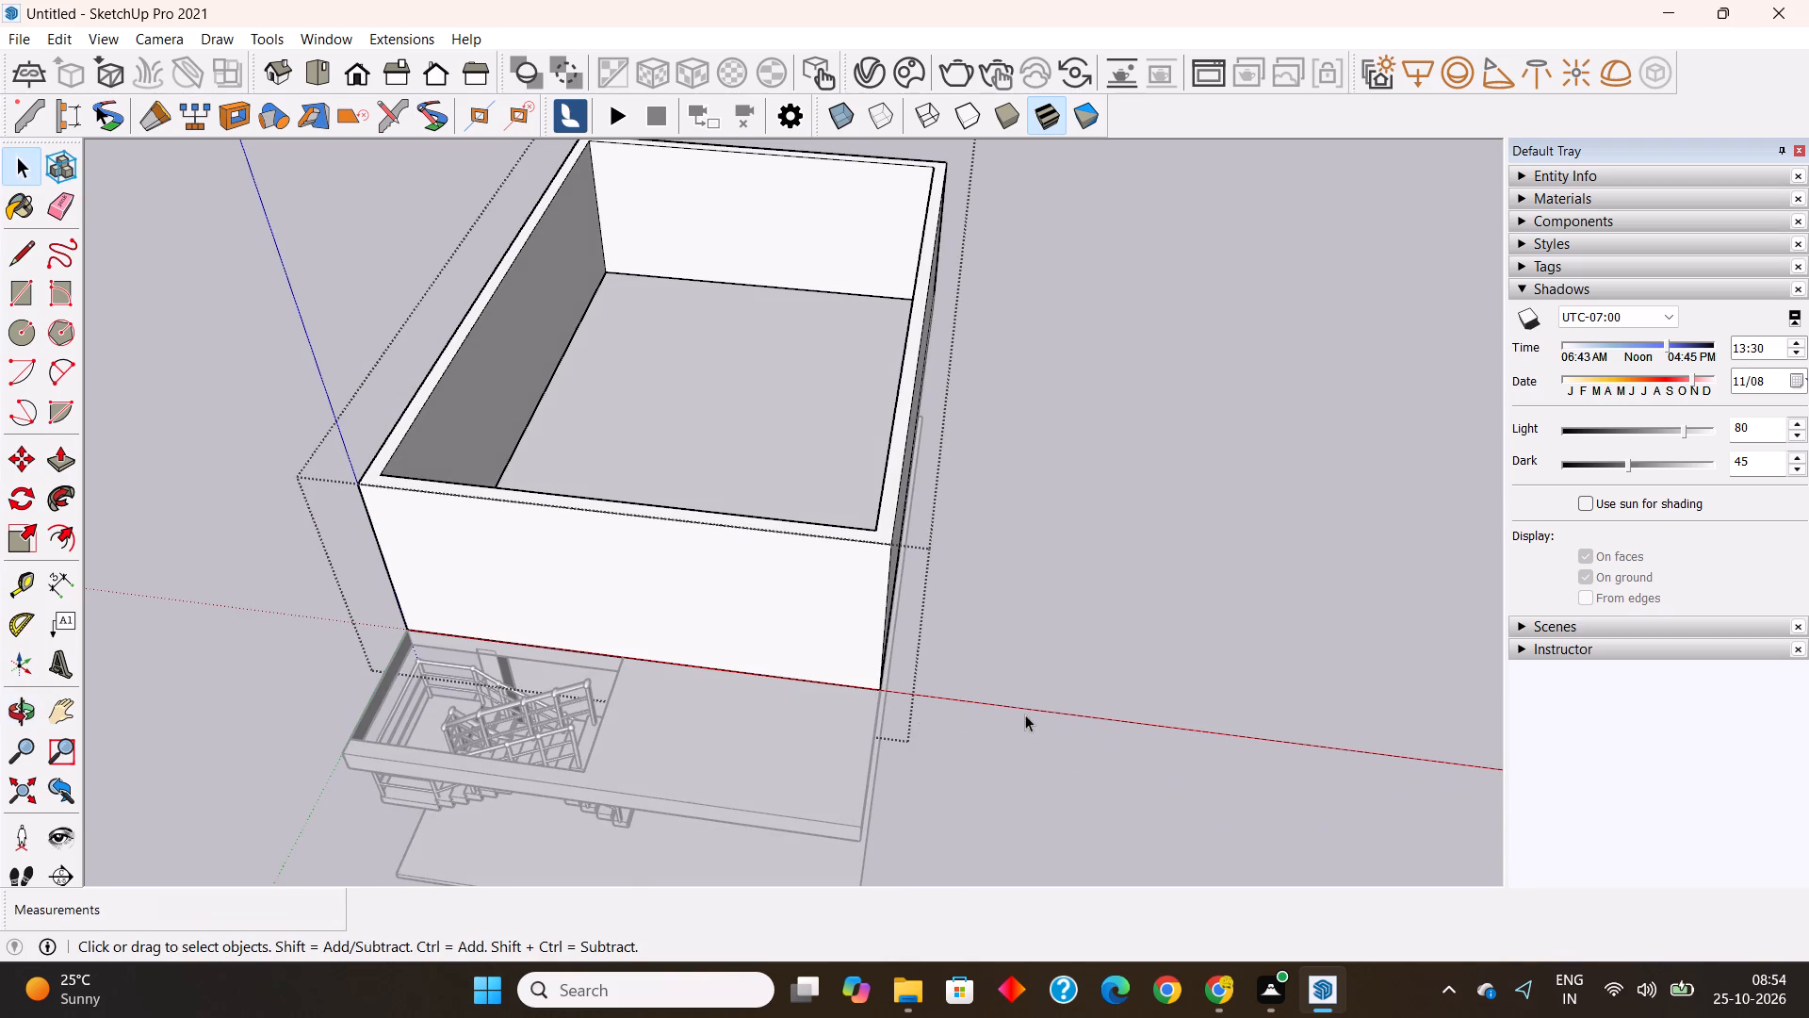
left_click(1029, 711)
Inside the wall group, place a vertical guide 1' in from the stair-side wall's corner farthest from the stairs.
scroll(789, 646, "down", 5)
middle_click_drag(740, 783, 1045, 608)
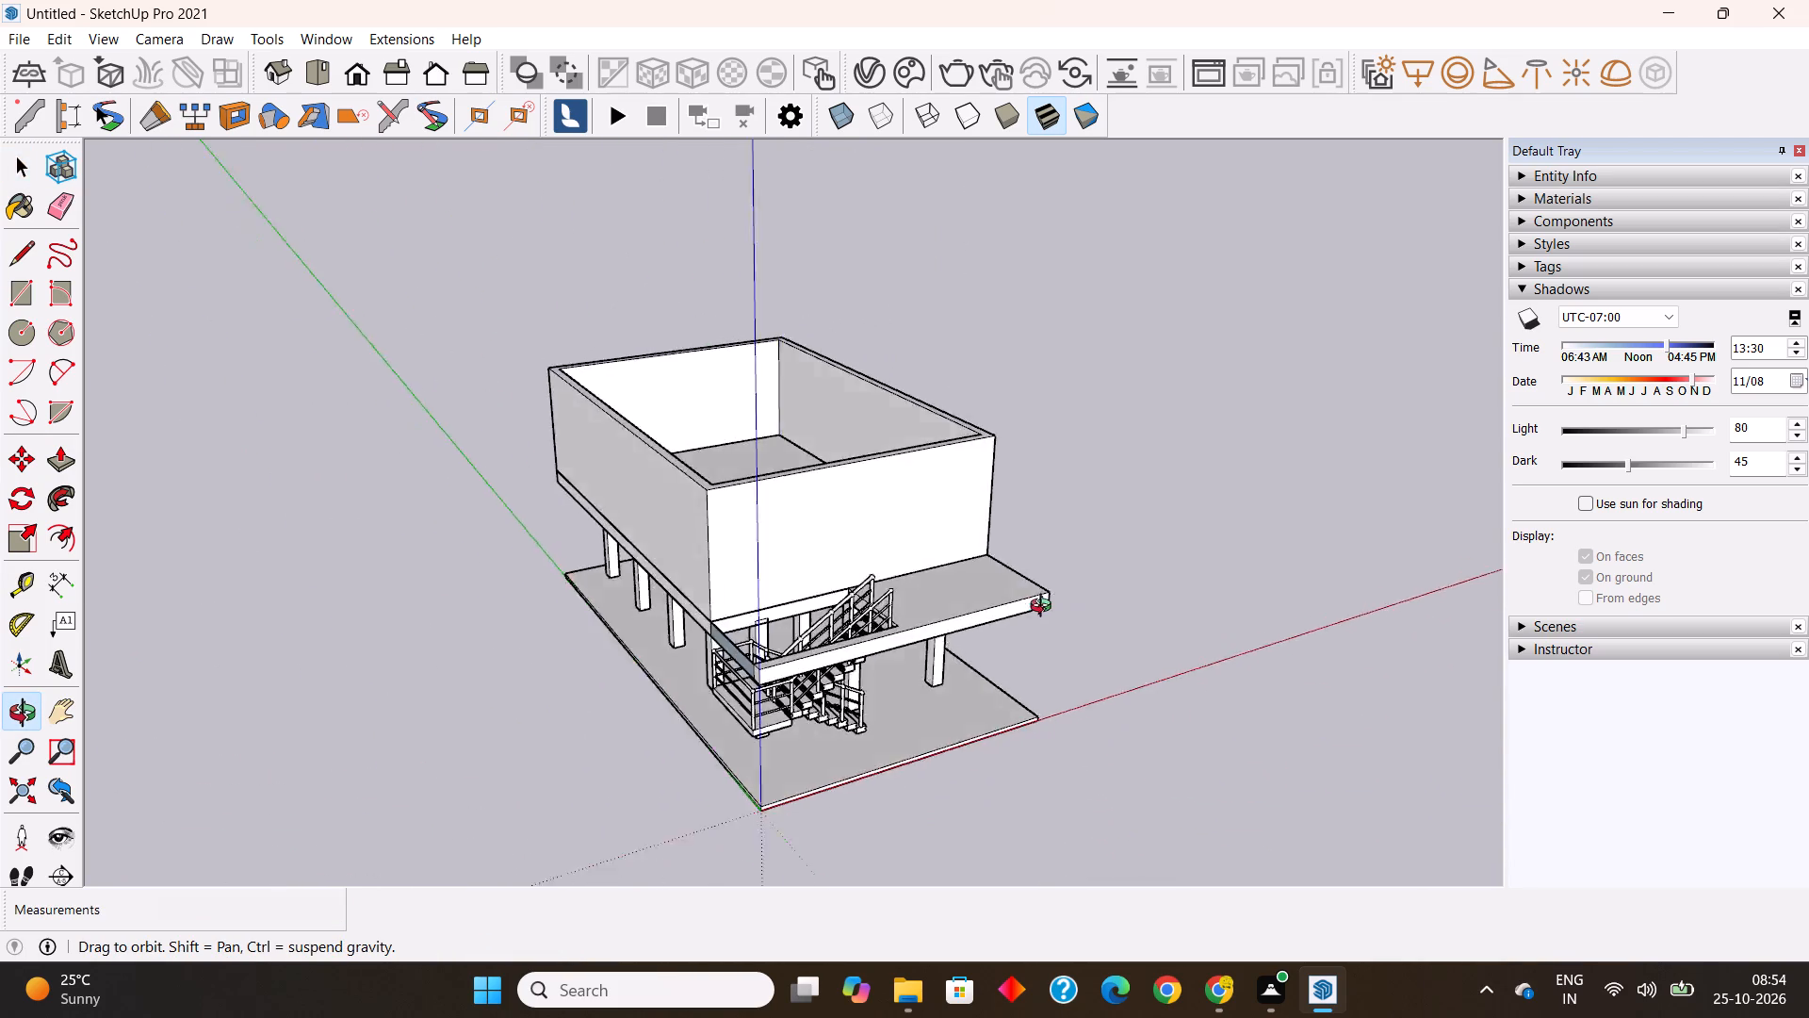
middle_click_drag(1045, 608, 658, 690)
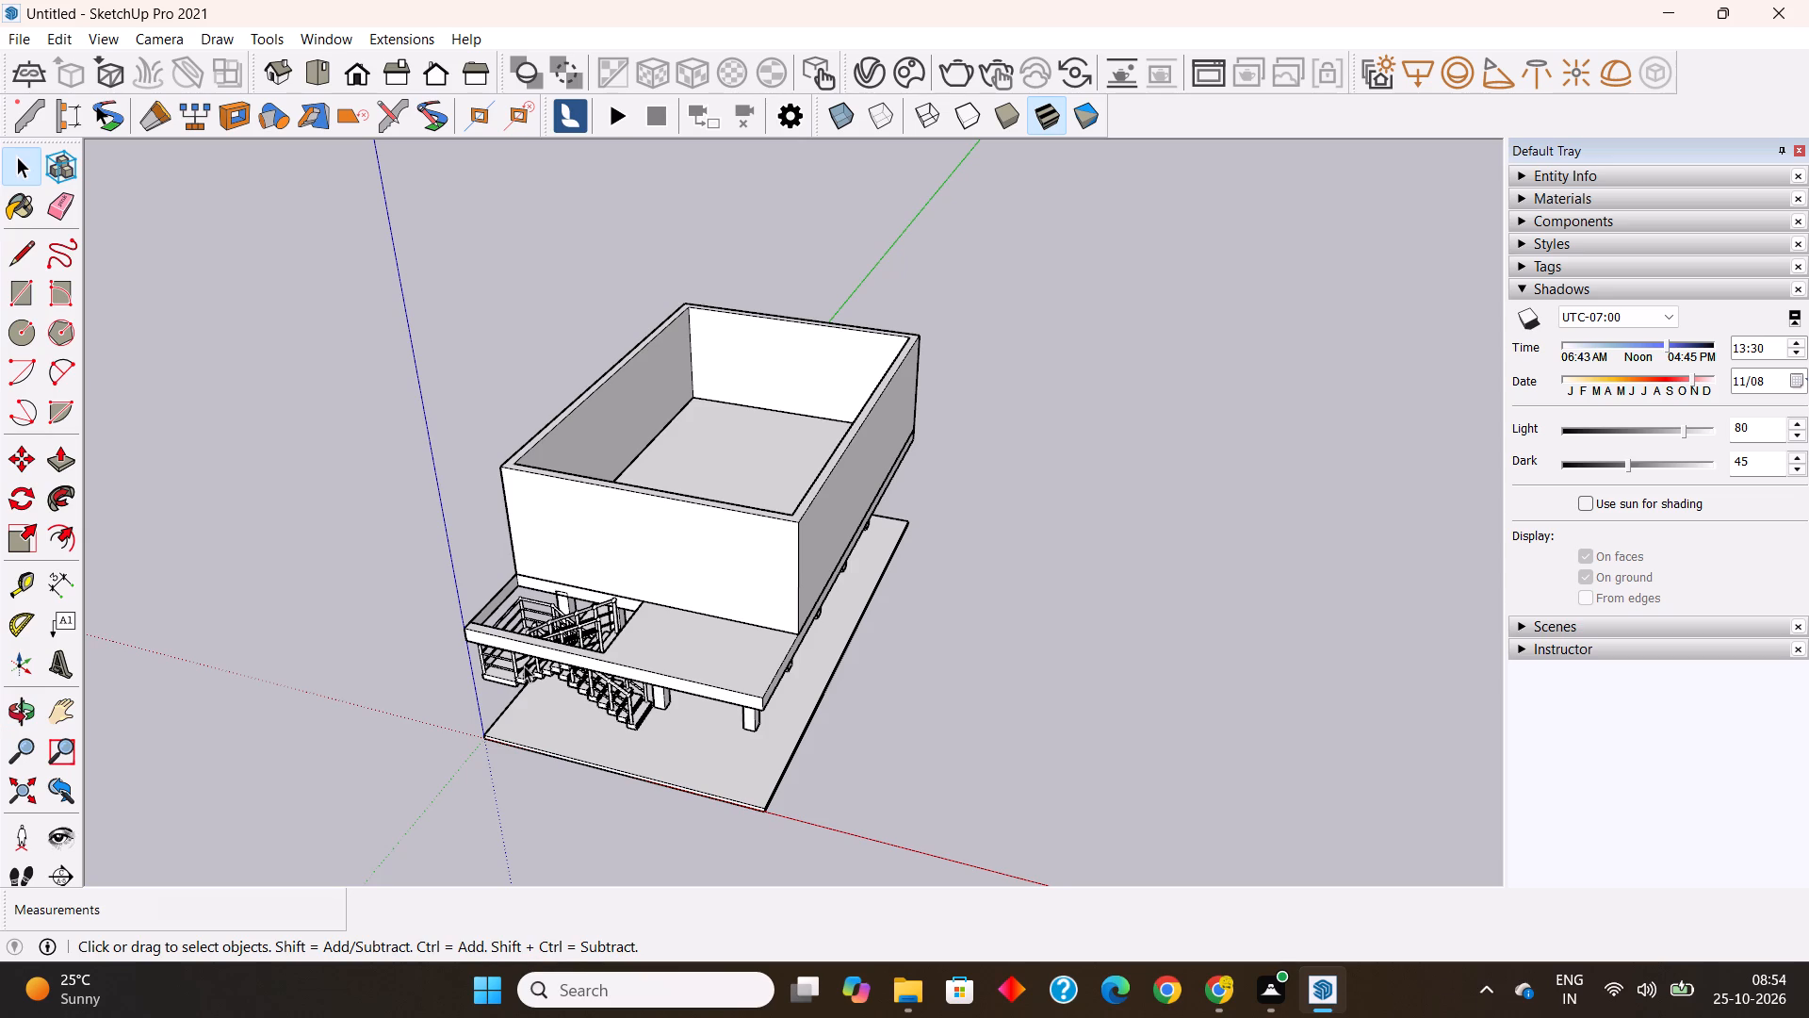
scroll(639, 561, "up", 2)
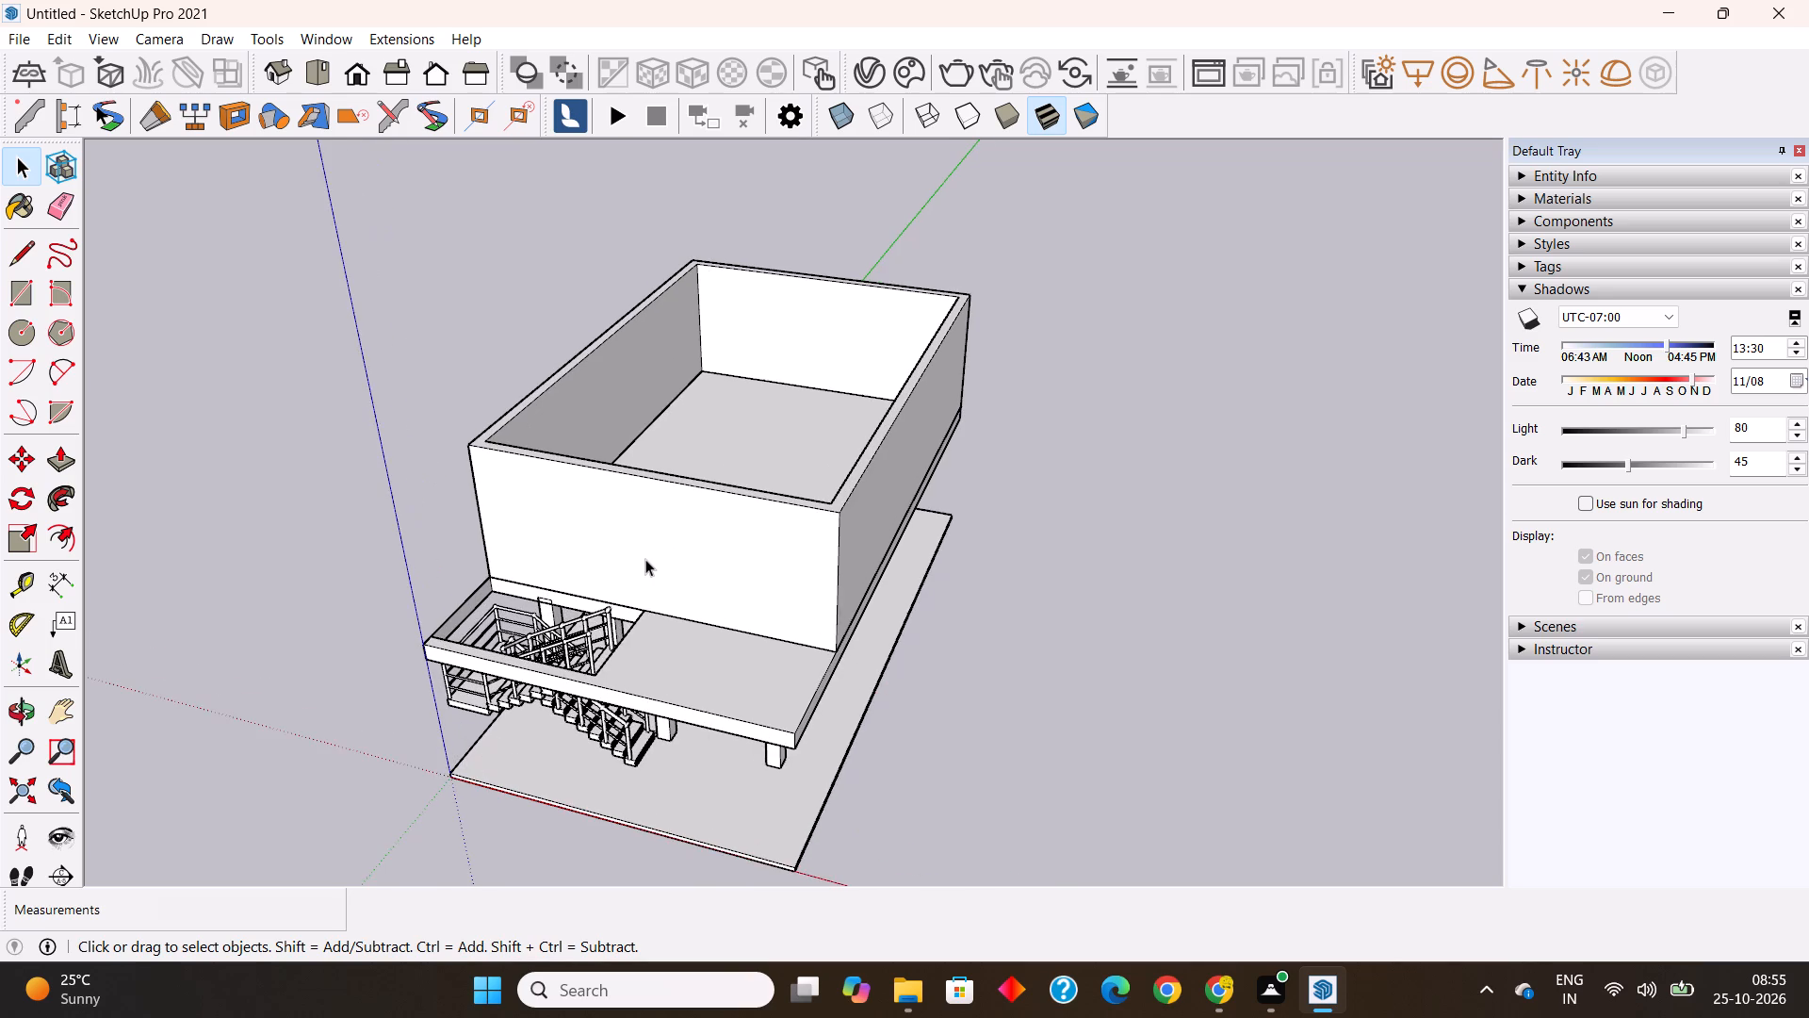
scroll(782, 542, "up", 3)
double_click(748, 583)
middle_click_drag(836, 640, 828, 573)
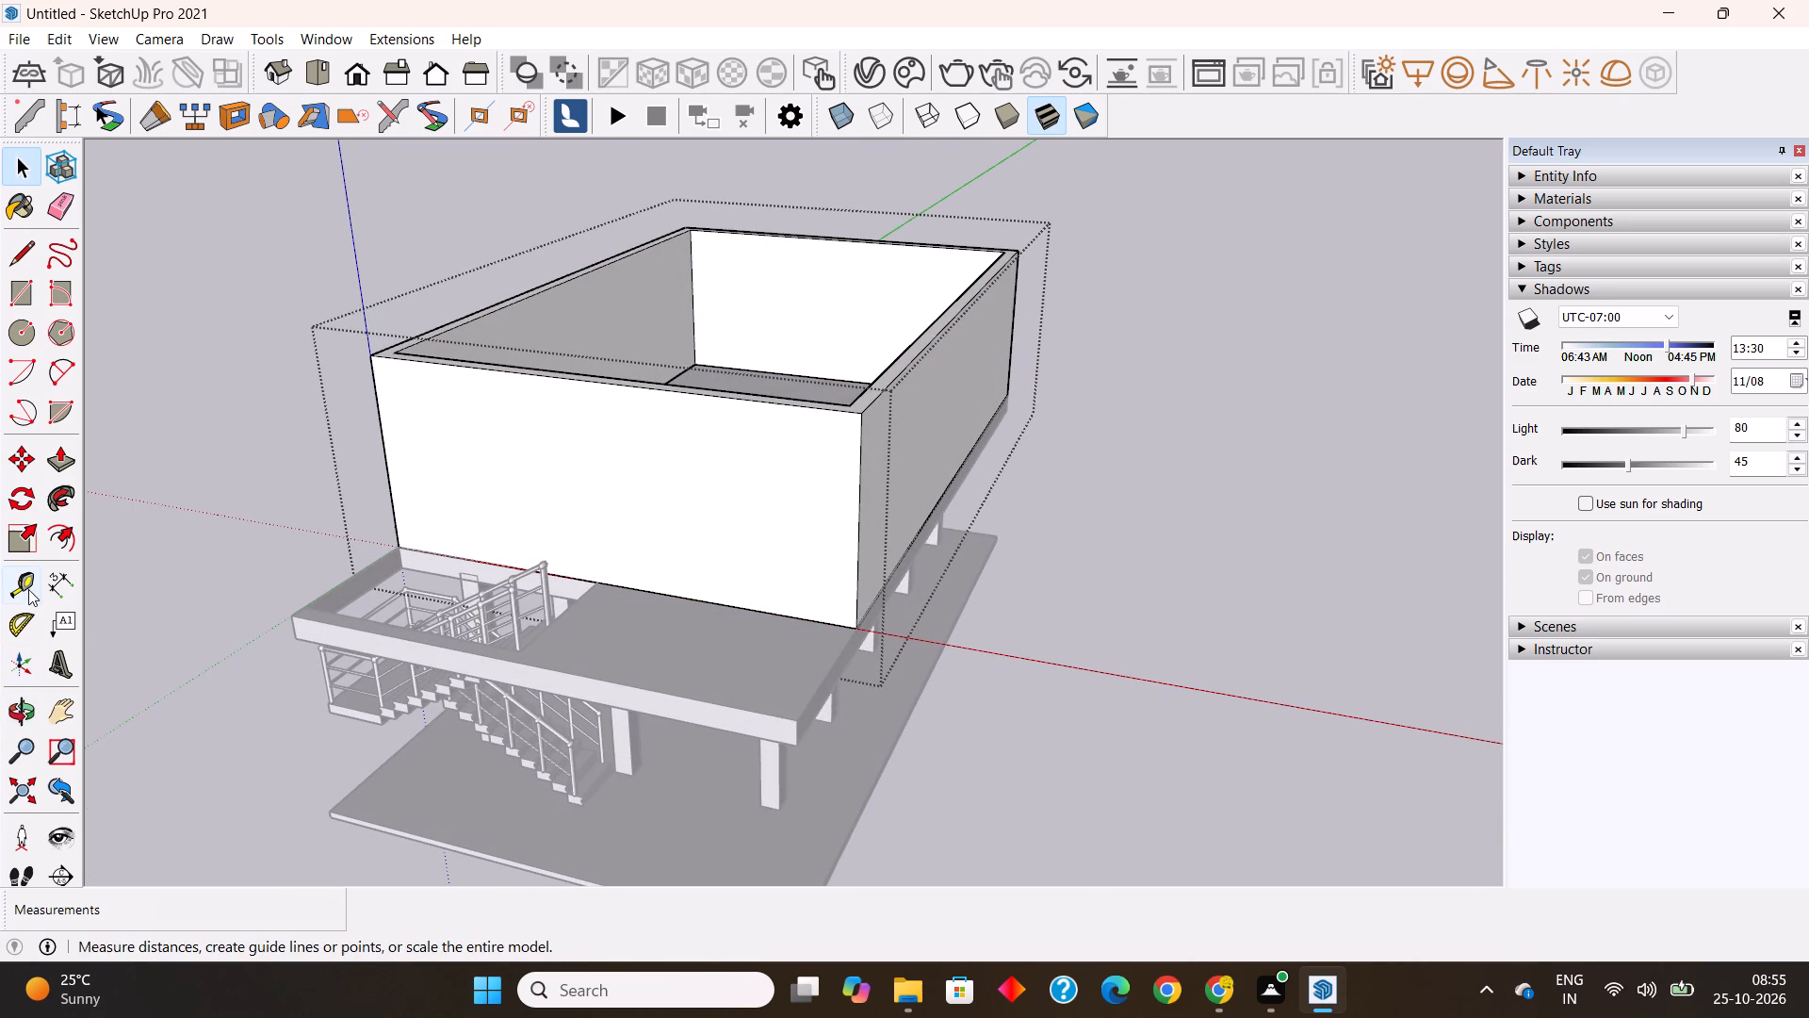
left_click(29, 584)
left_click(860, 533)
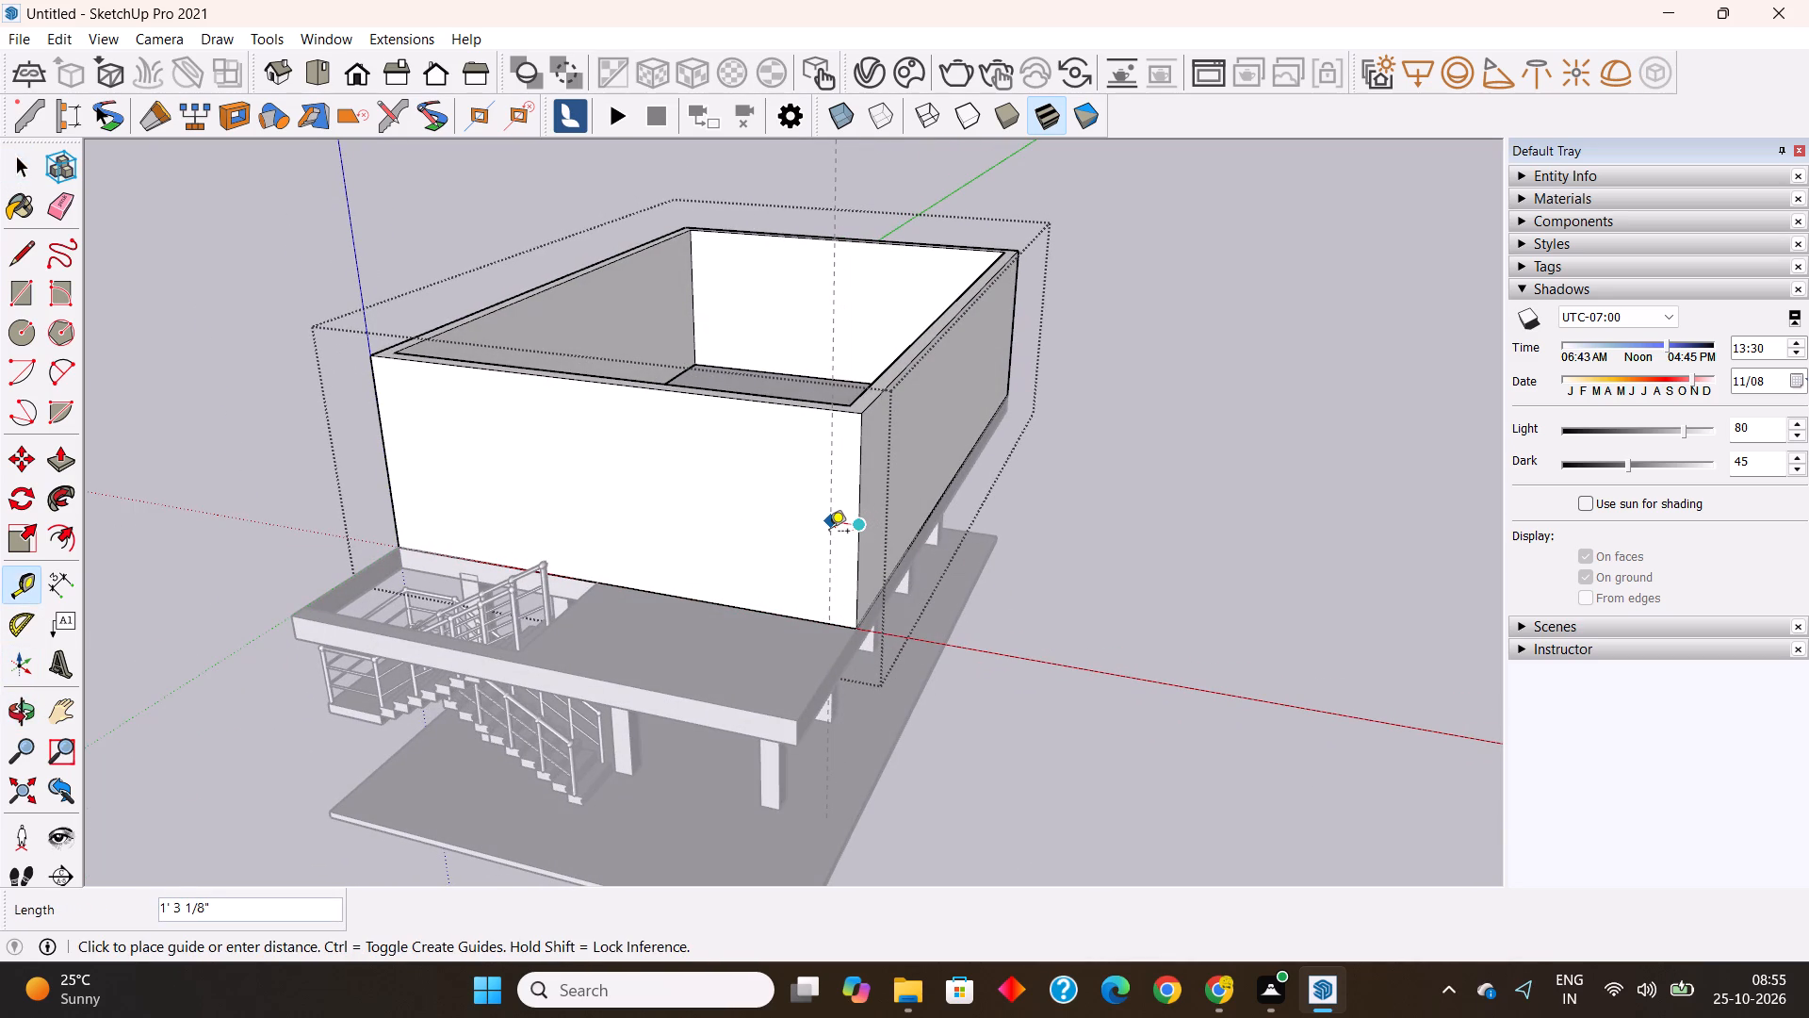
type("1'")
key("Return")
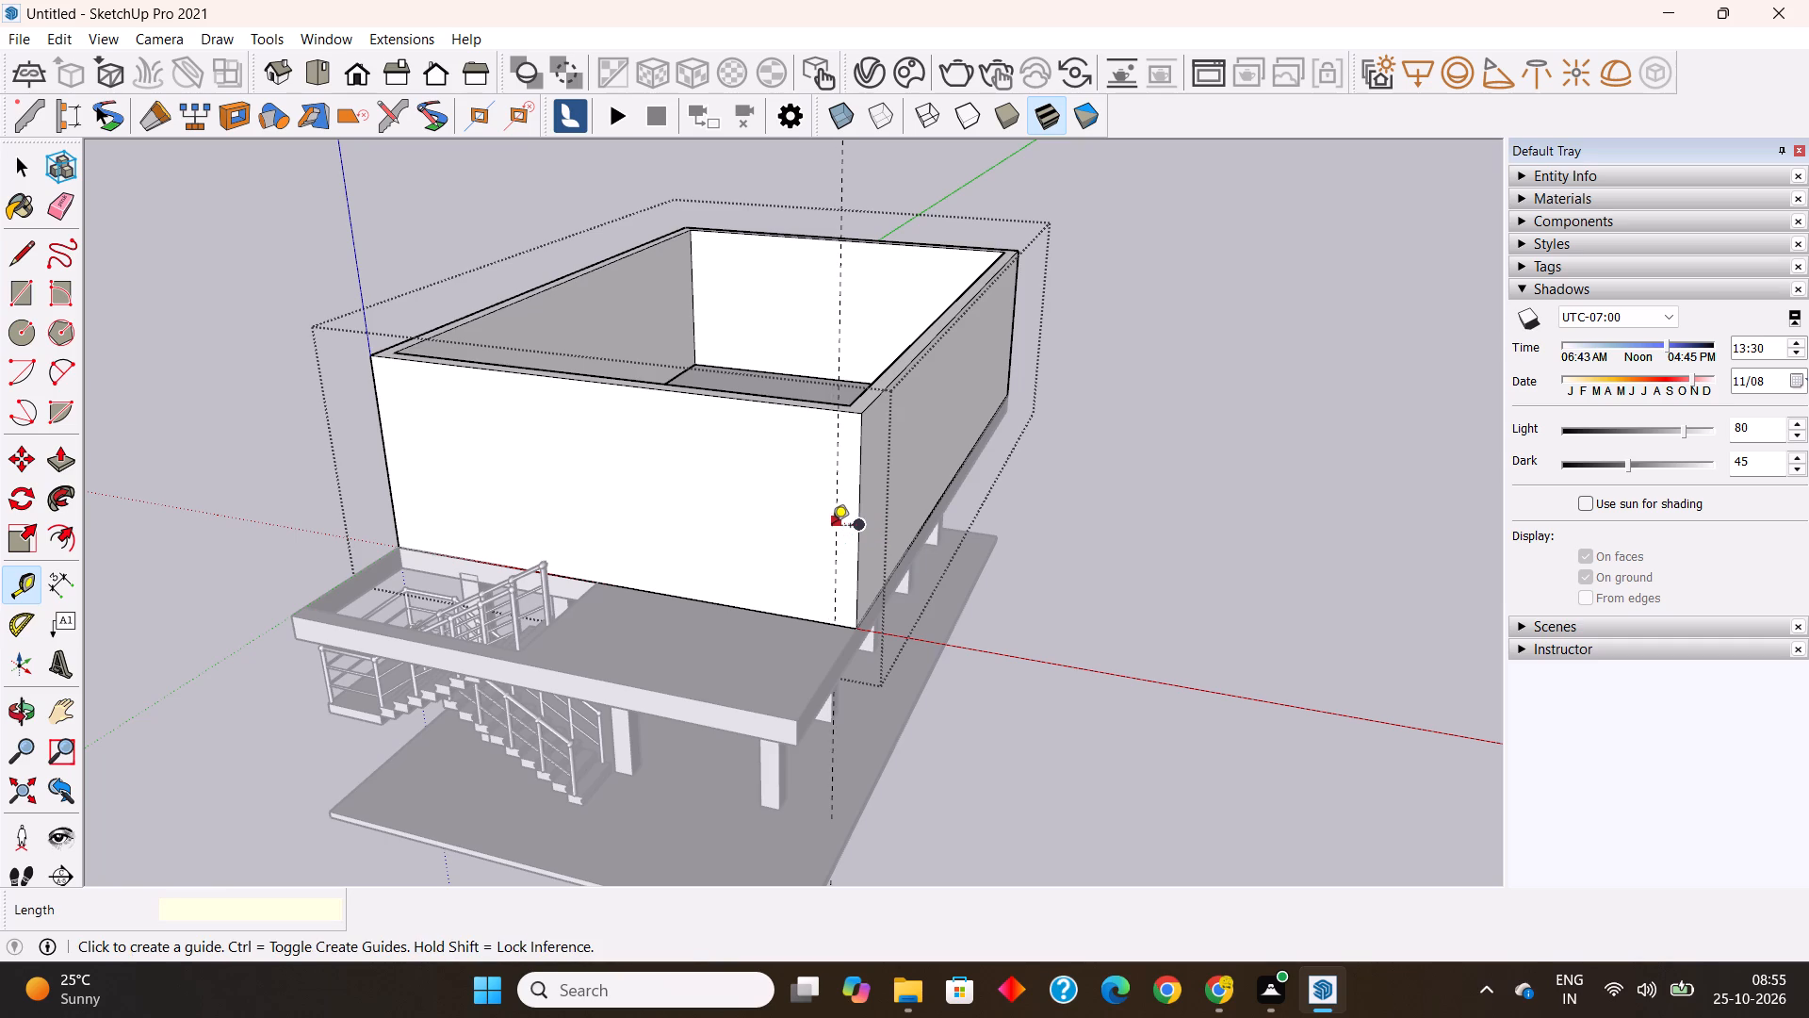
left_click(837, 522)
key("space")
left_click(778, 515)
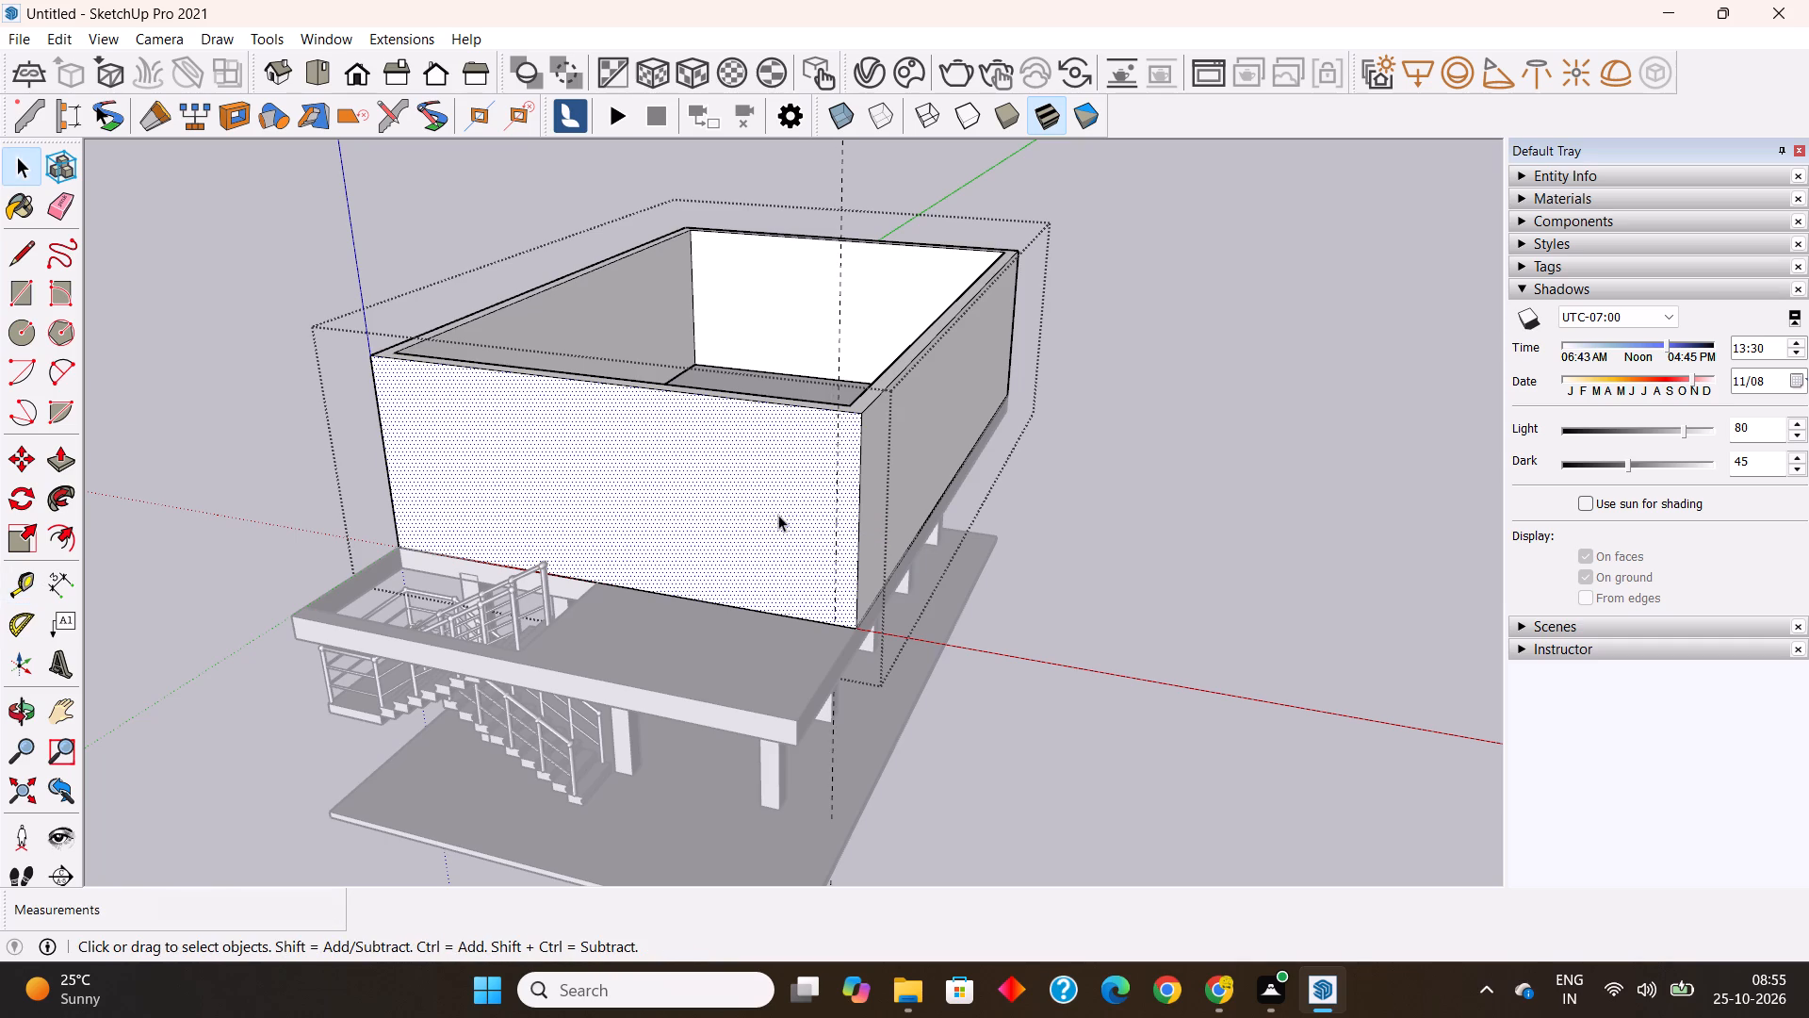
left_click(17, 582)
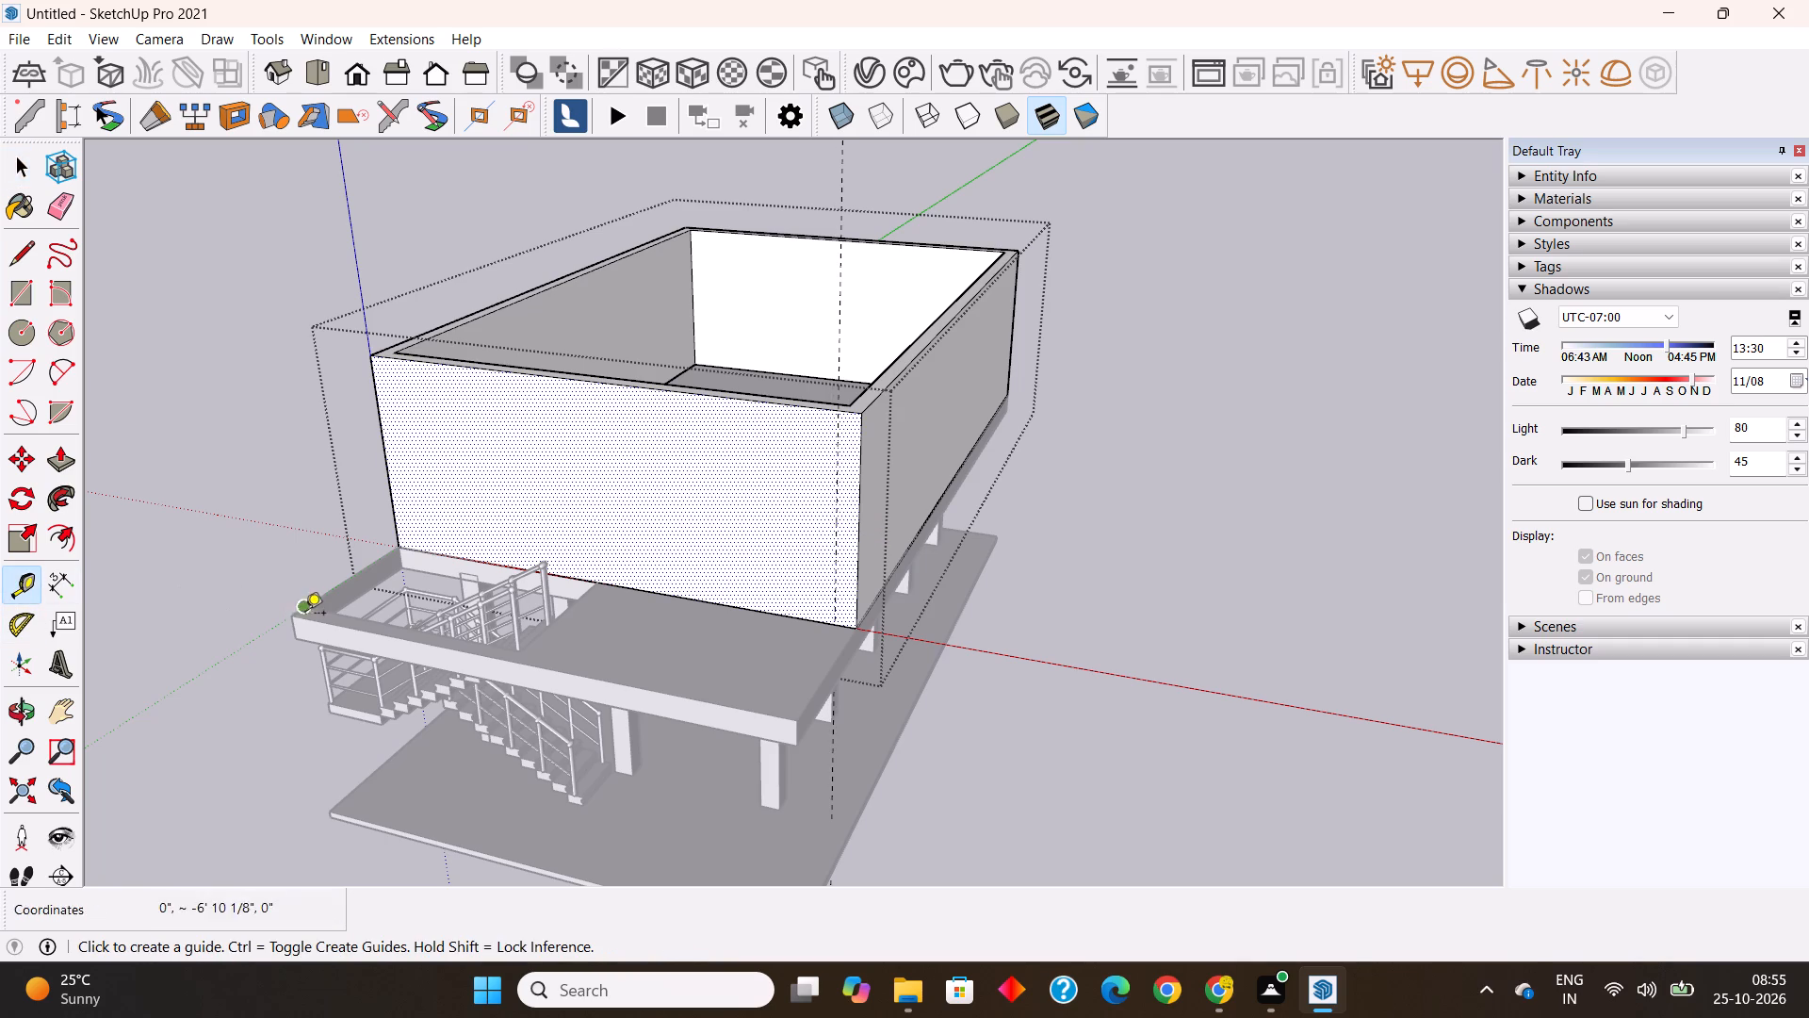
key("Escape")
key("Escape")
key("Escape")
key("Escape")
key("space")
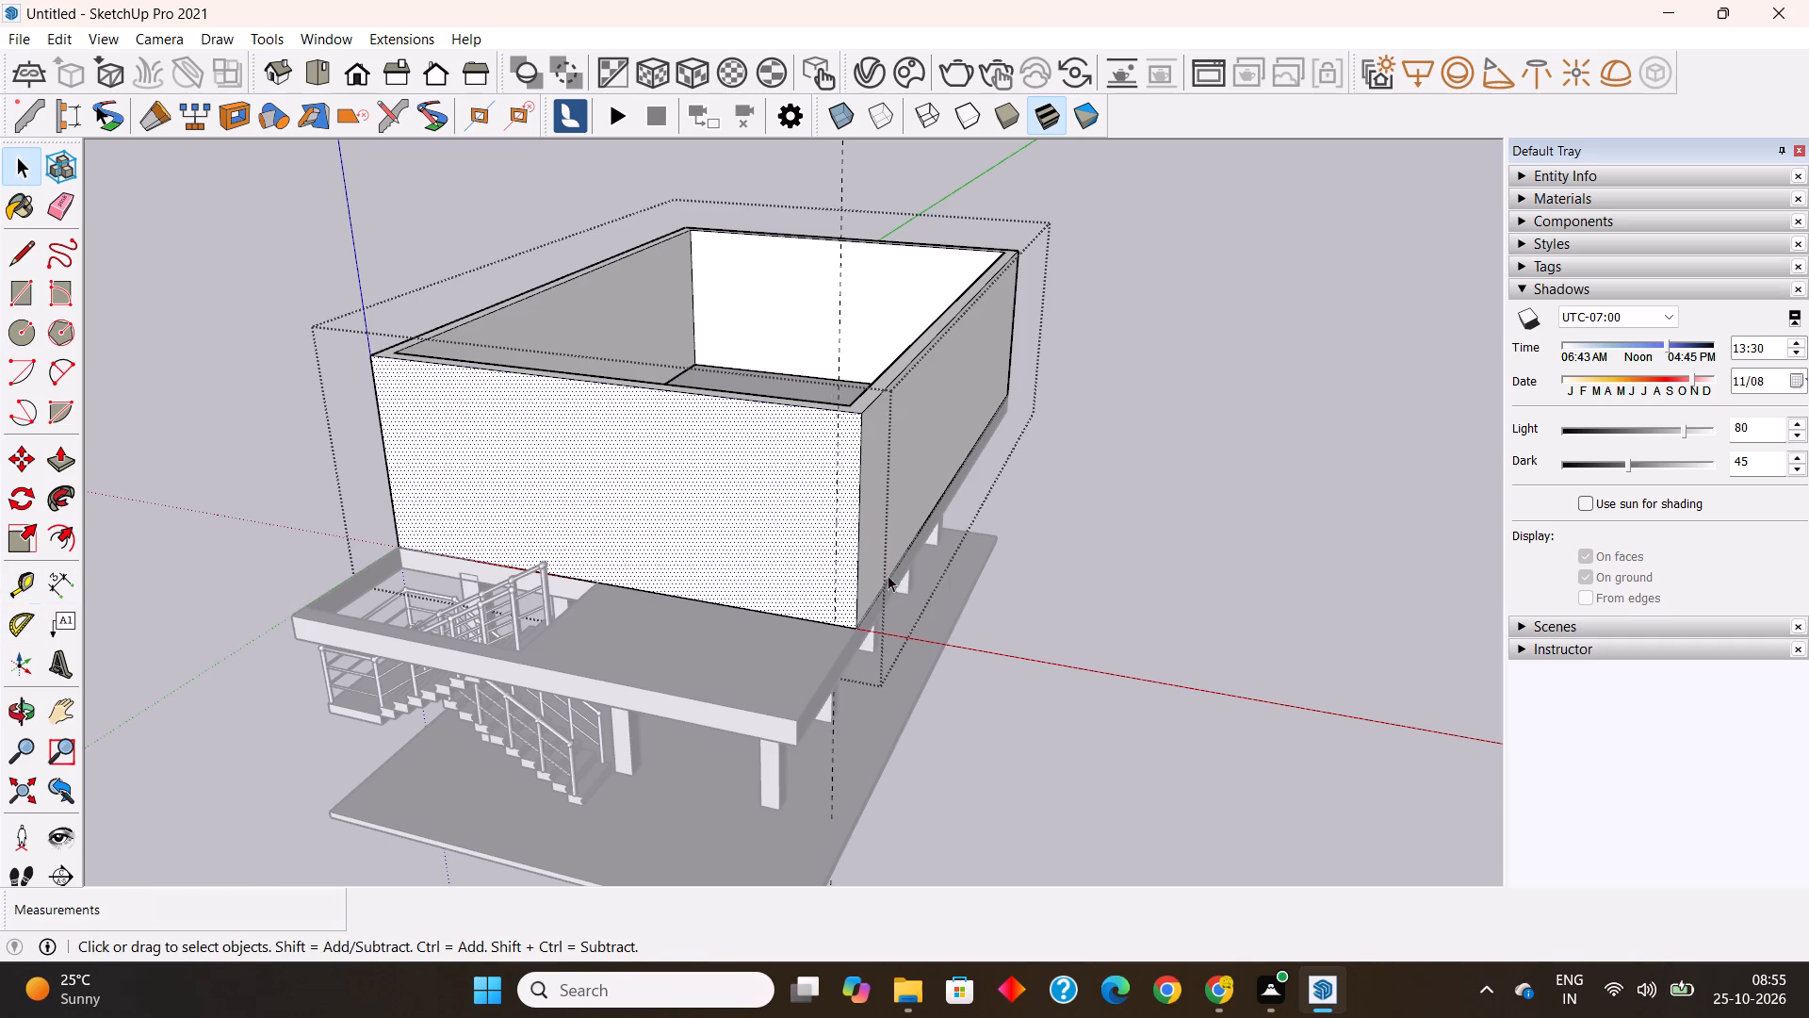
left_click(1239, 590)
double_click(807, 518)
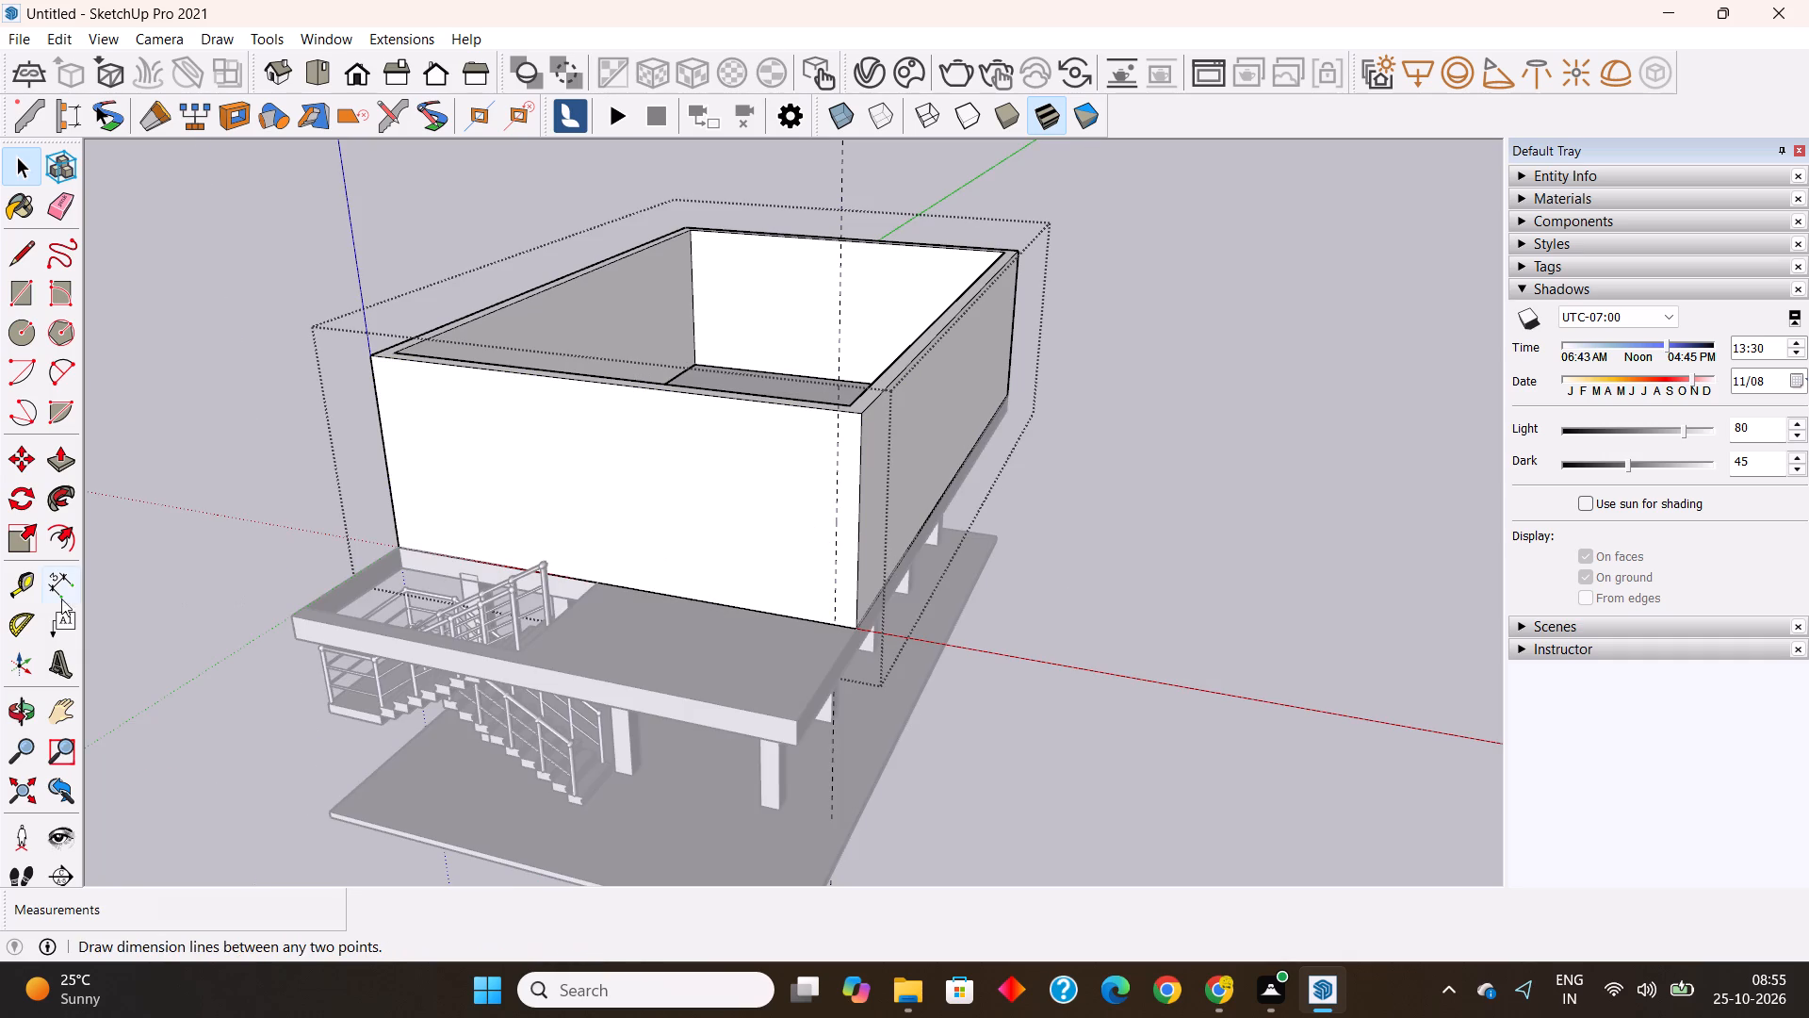
Place a second vertical guide on the stair-side wall, 3' from the first guide towards the stairs.
left_click(27, 584)
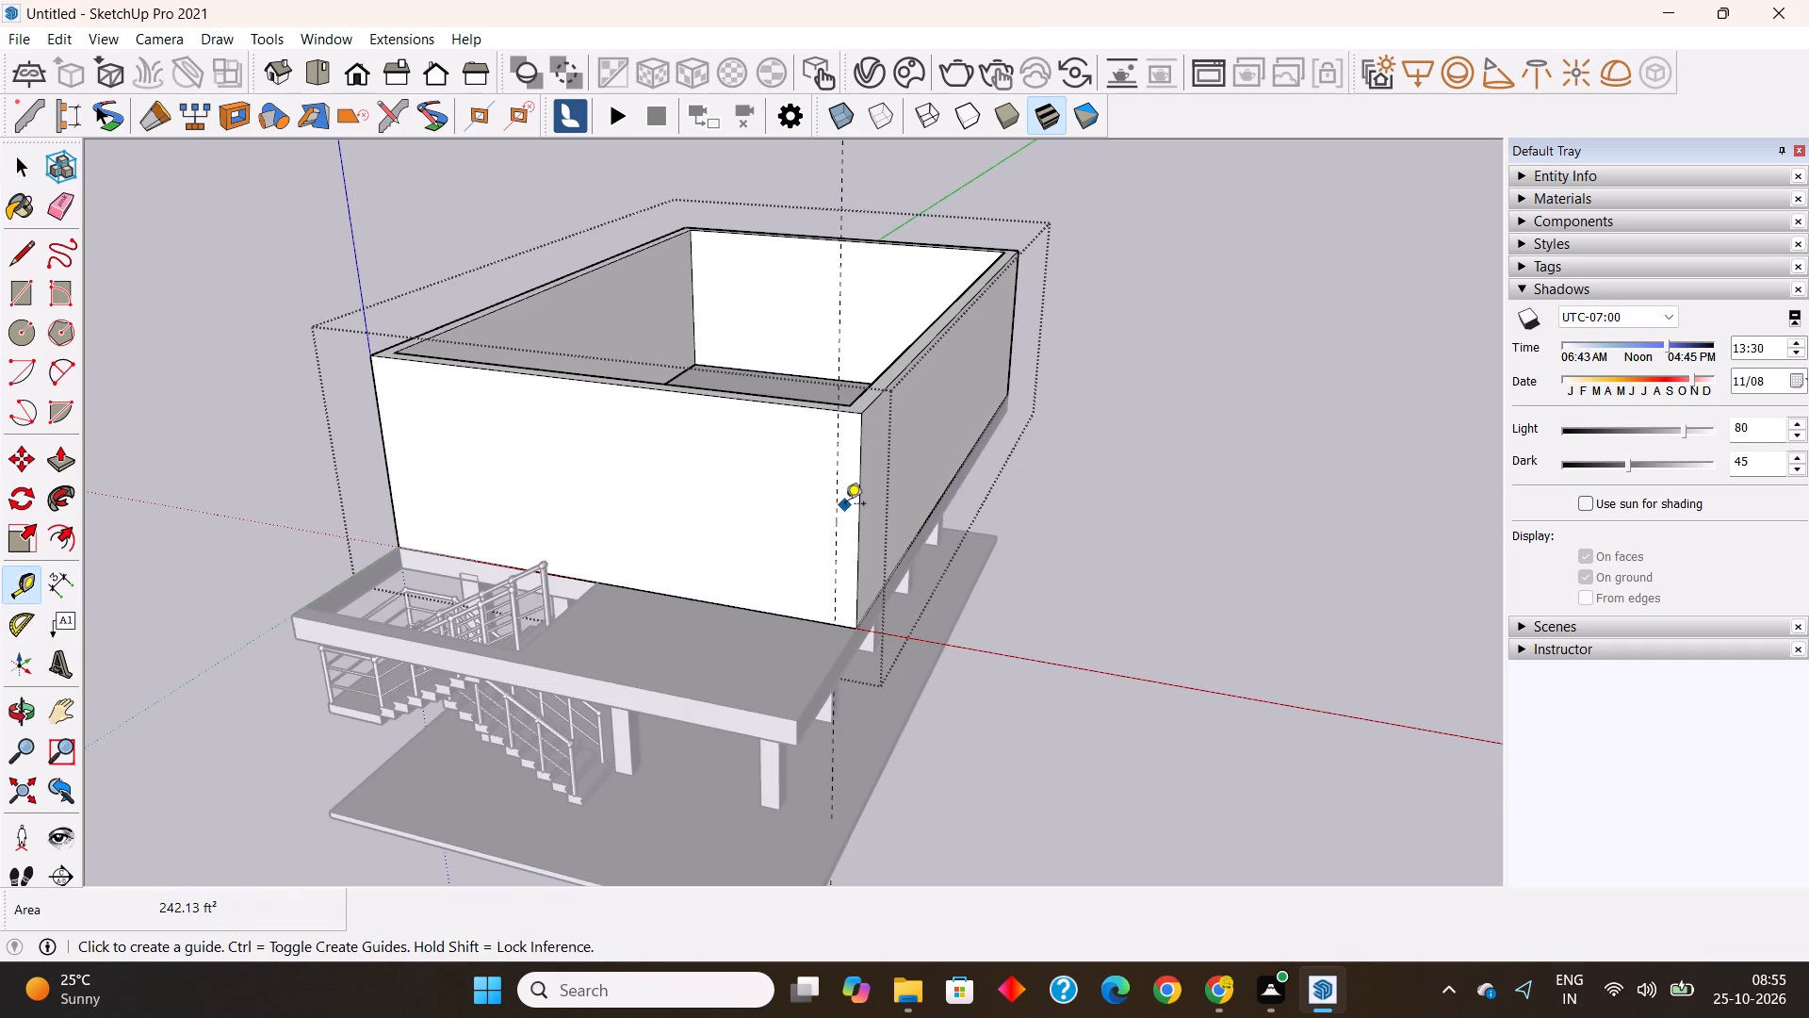
left_click(841, 505)
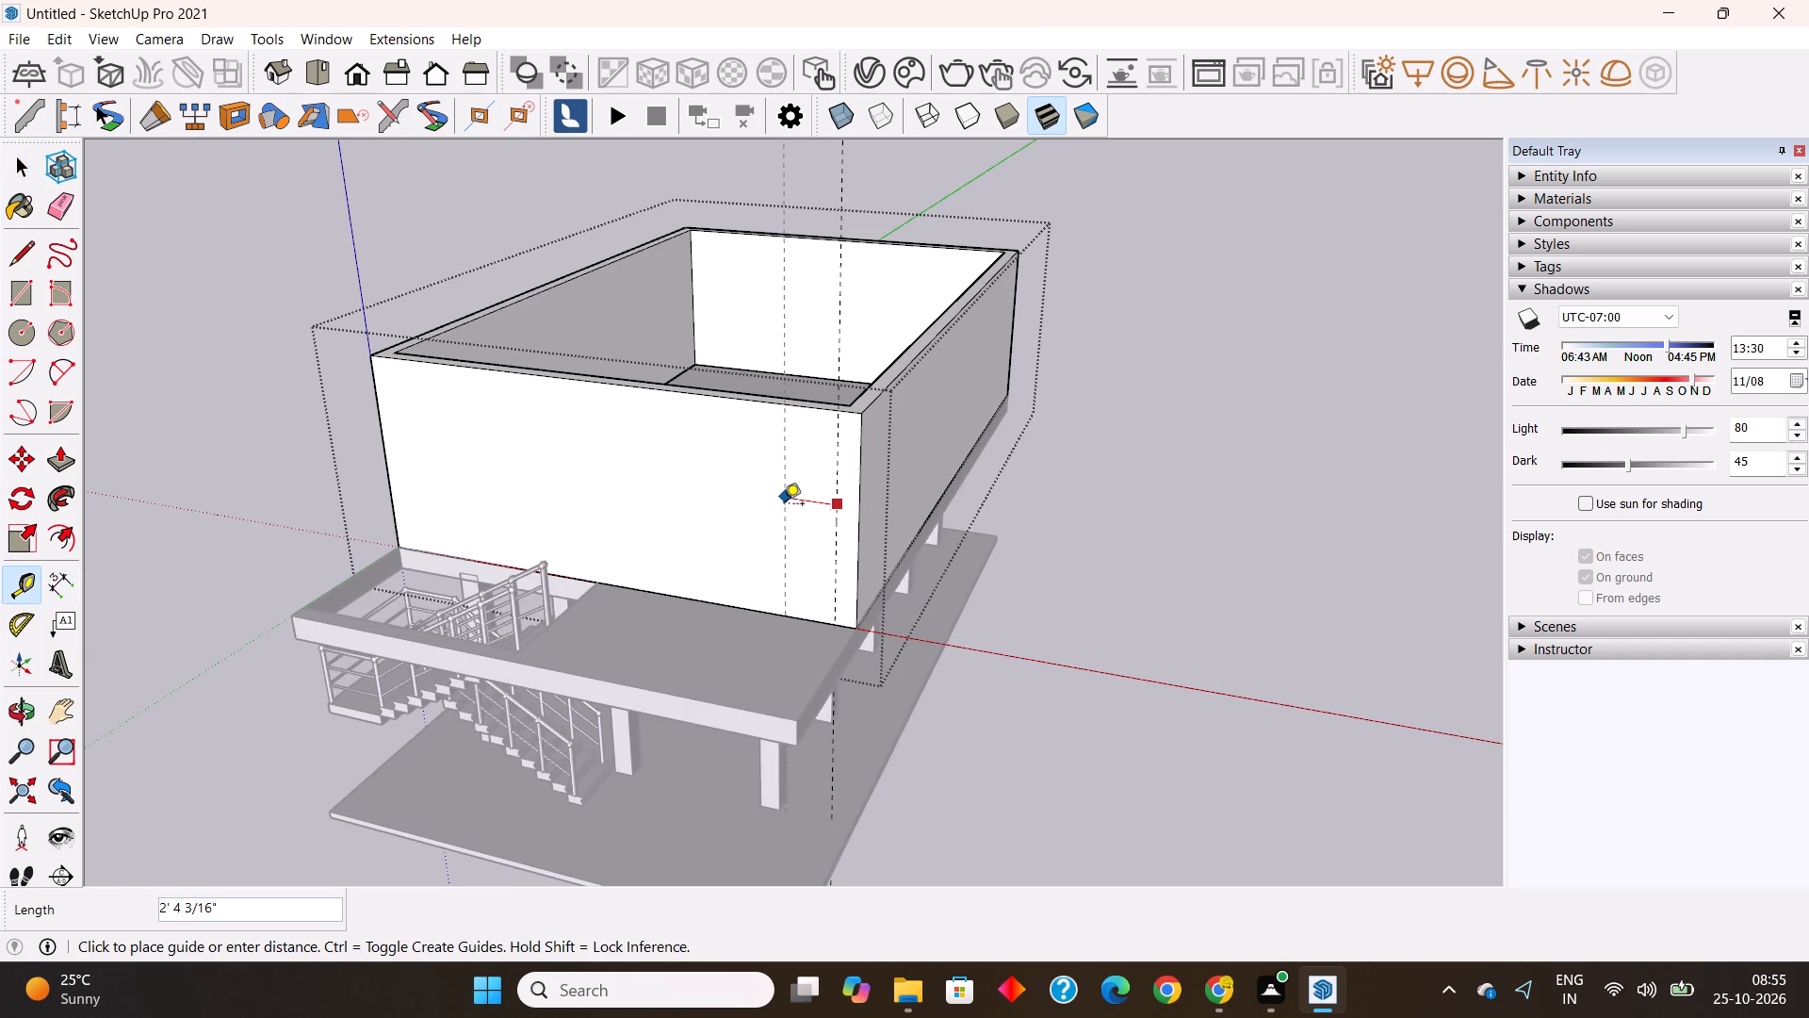
type("3'")
key("Return")
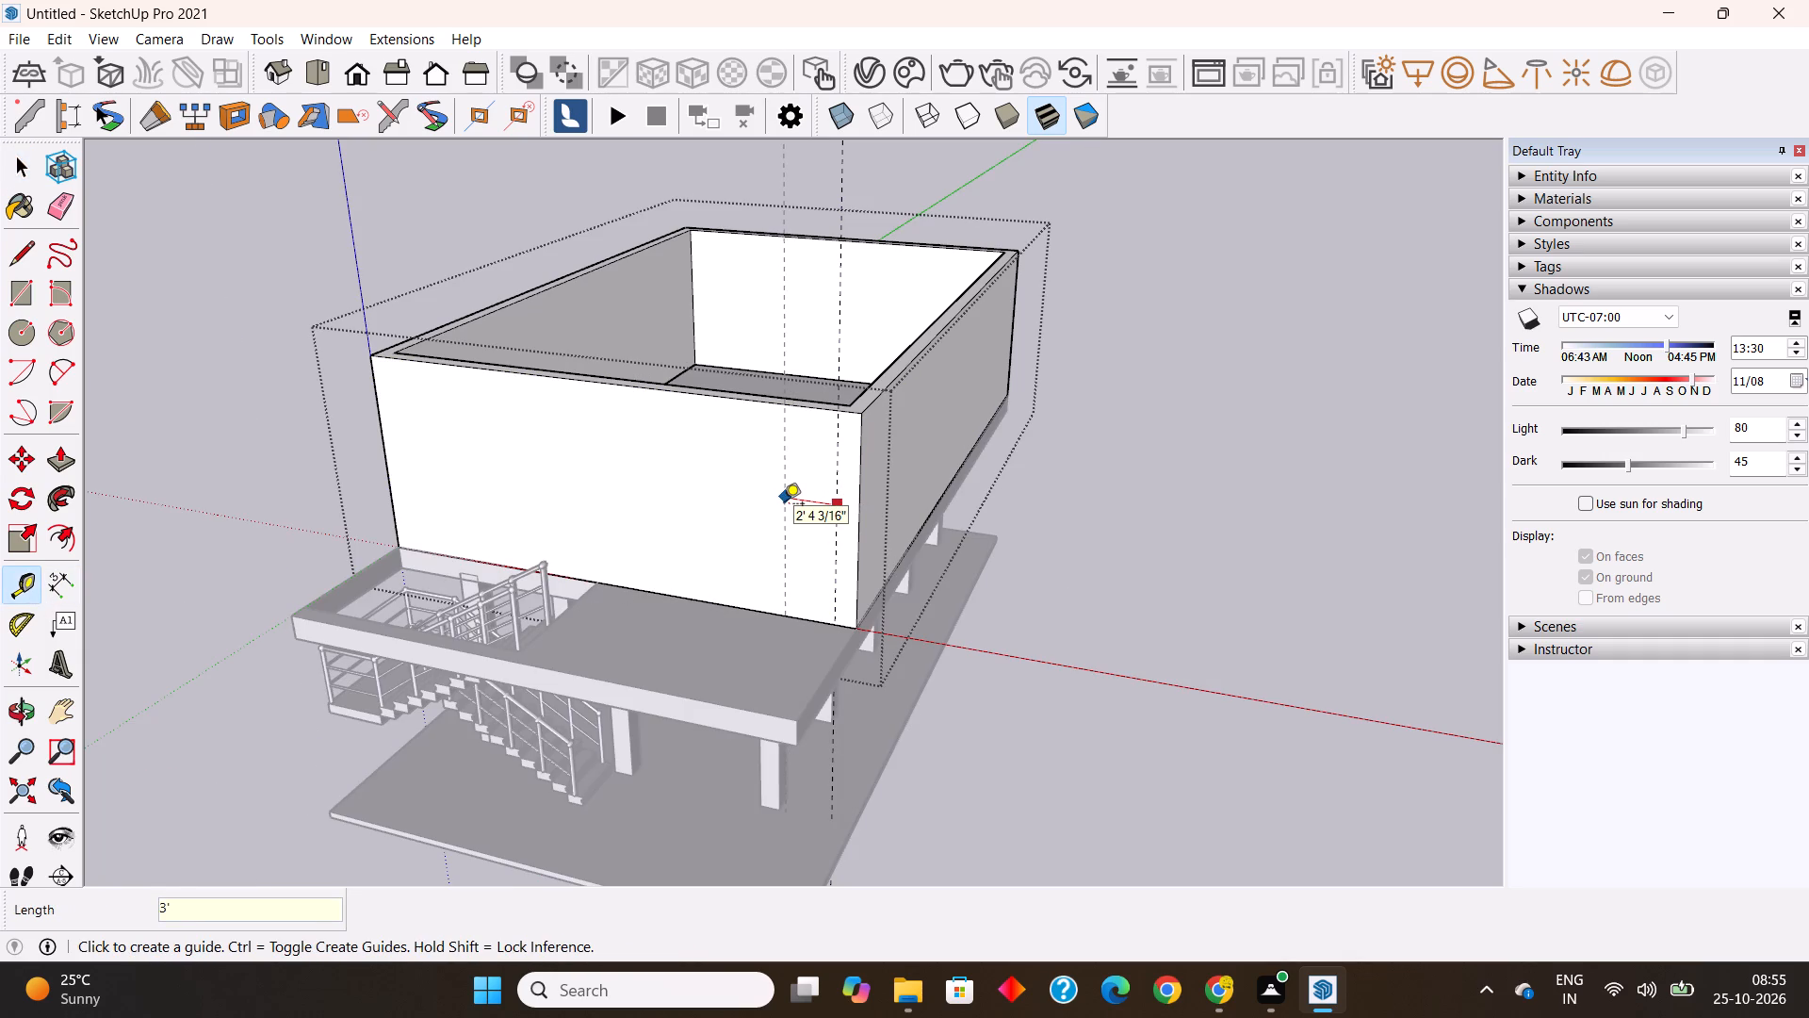
Place a horizontal guide on the stair-side wall, 7' above the wall's bottom edge.
left_click(801, 618)
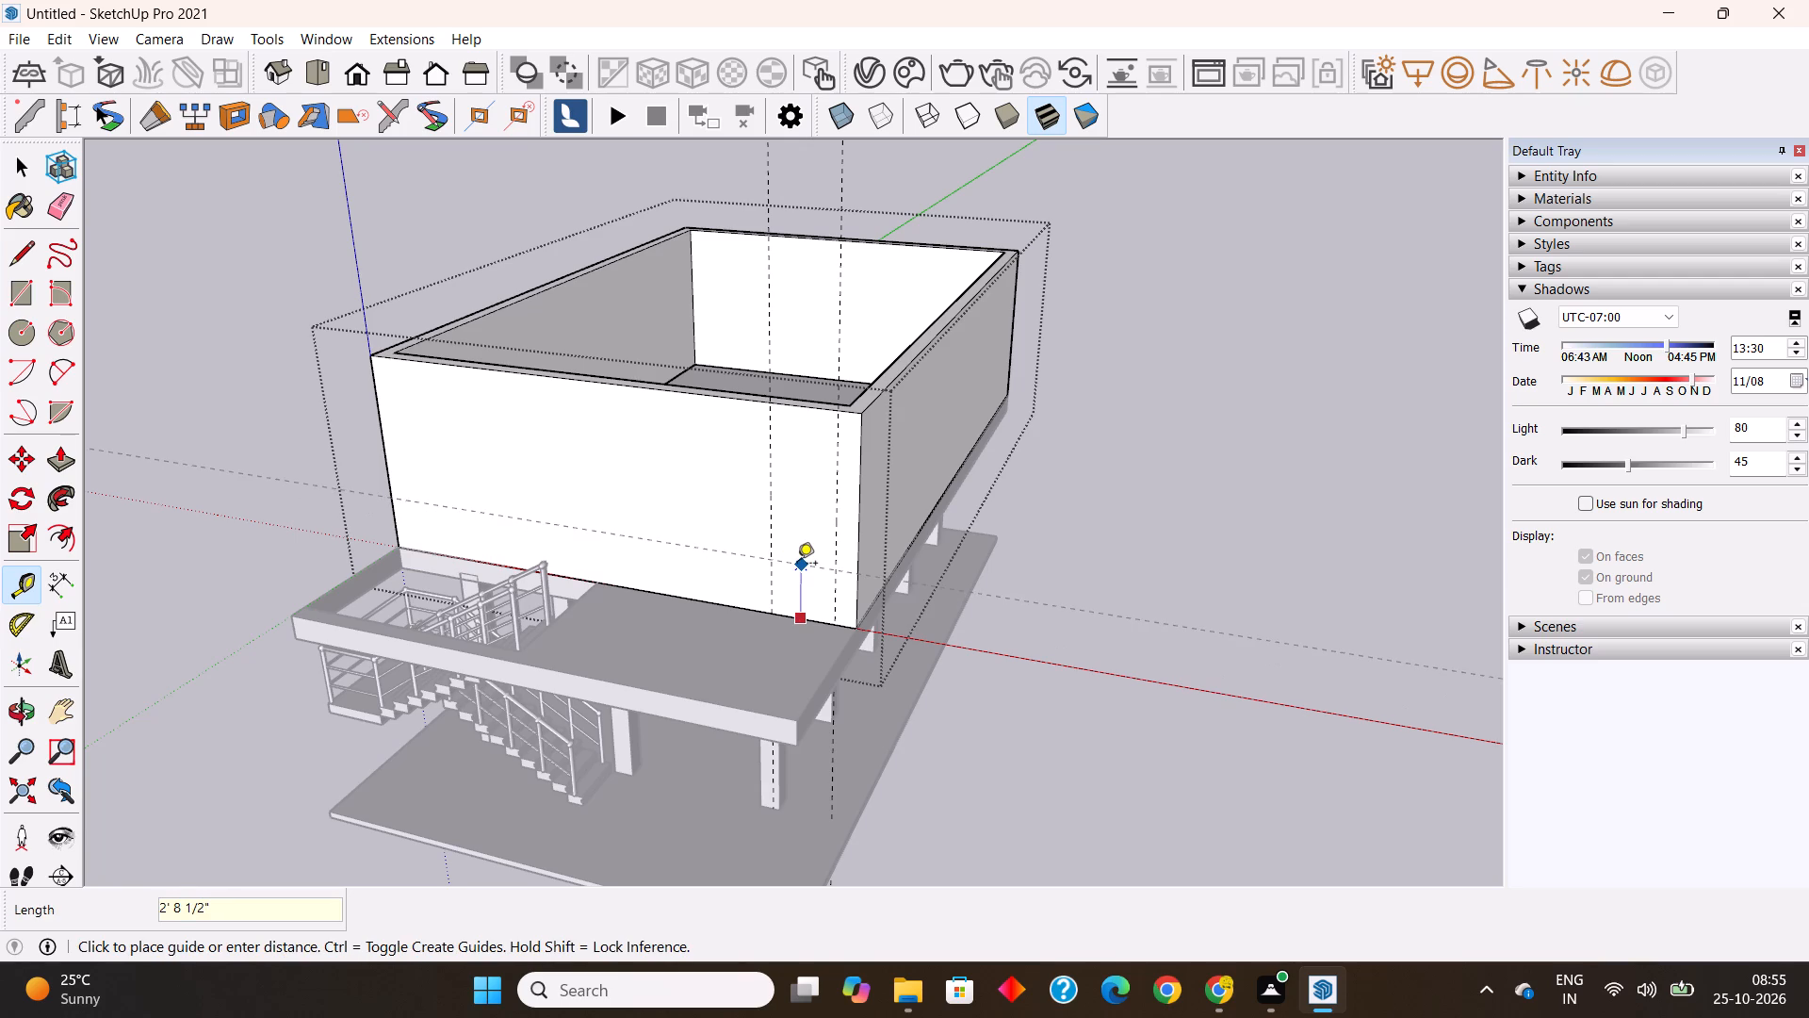
type("7'")
key("Return")
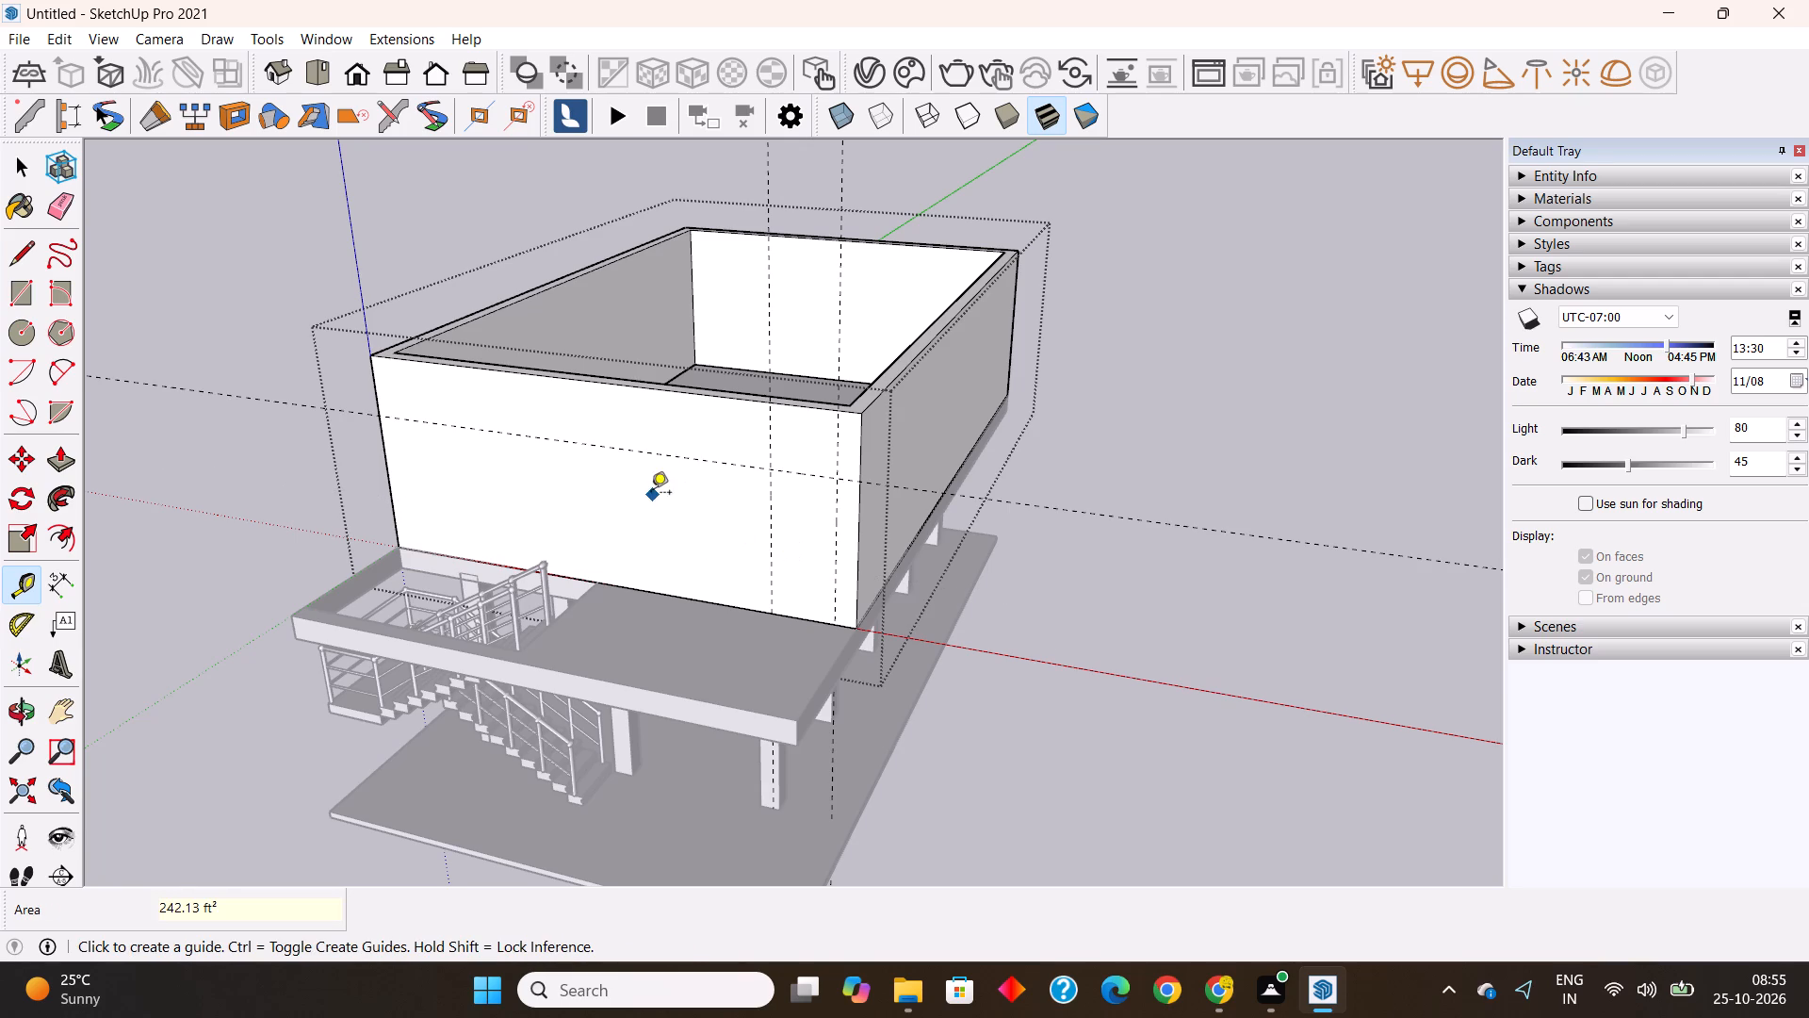
Place a third vertical guide on the stair-side wall, 1' from the second one towards the stairs.
middle_click_drag(718, 549, 767, 503)
scroll(791, 452, "up", 3)
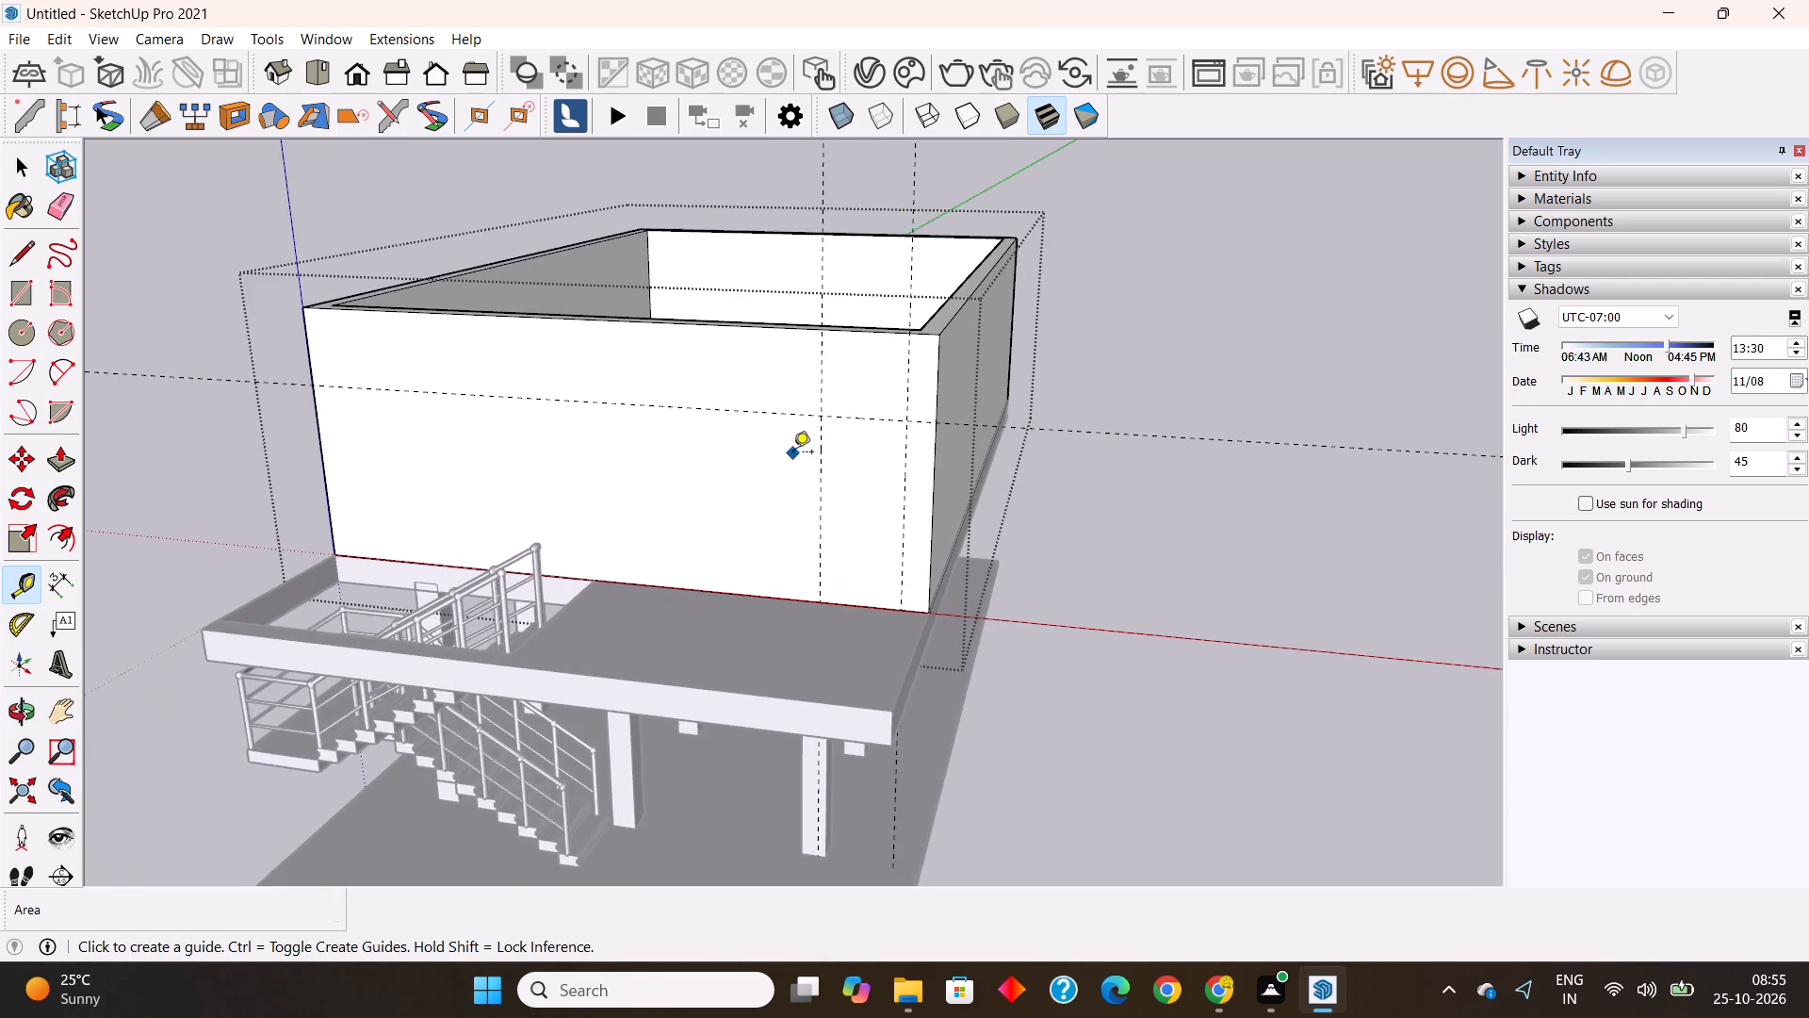
scroll(793, 453, "up", 1)
left_click(828, 473)
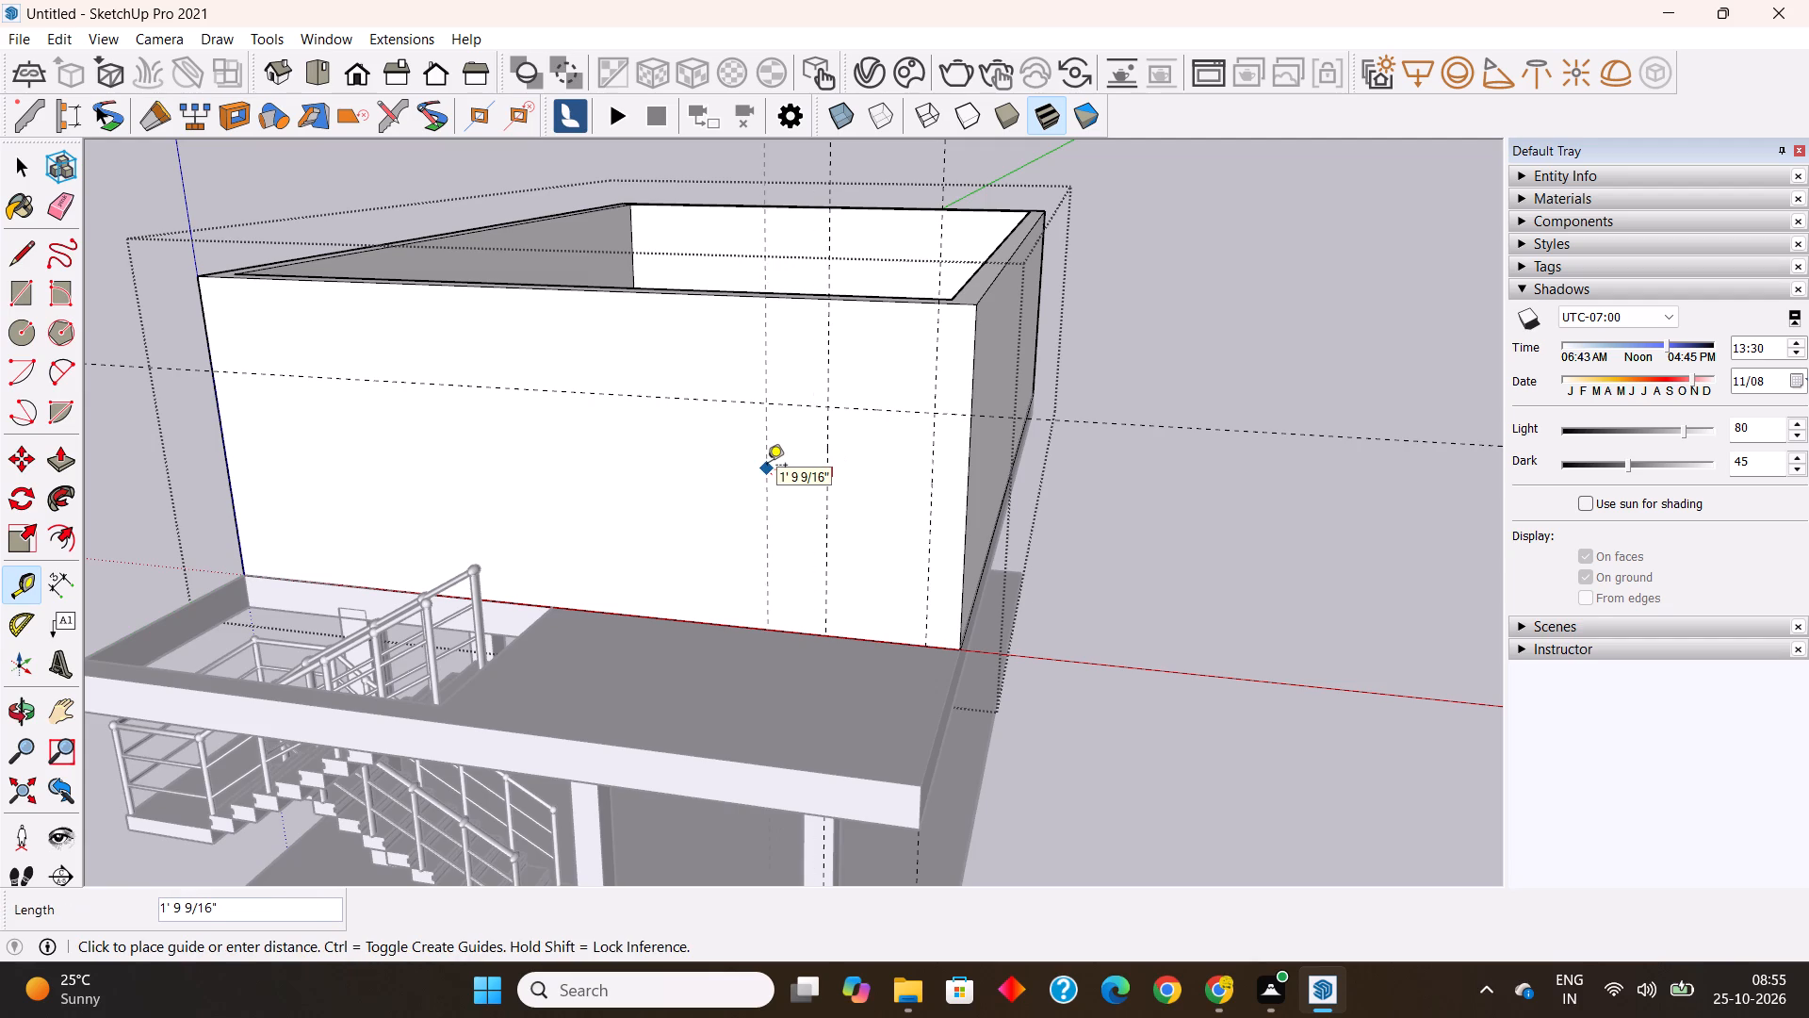
type("1'")
key("Return")
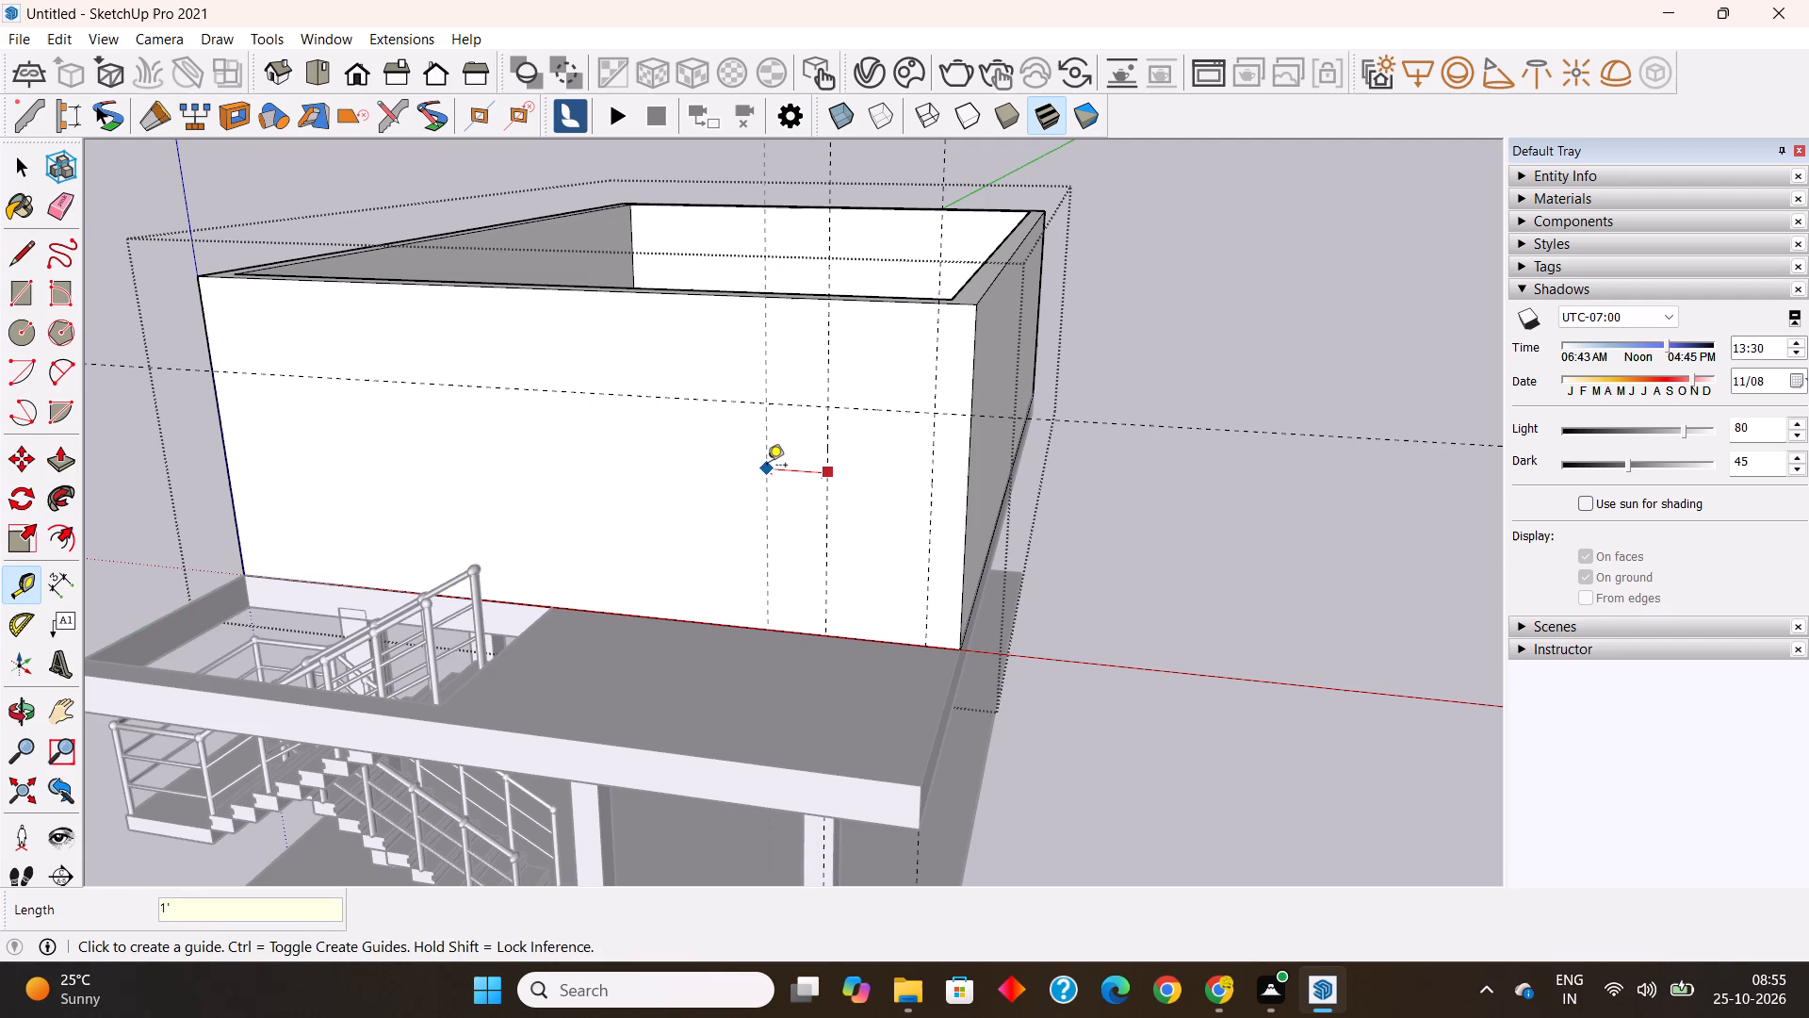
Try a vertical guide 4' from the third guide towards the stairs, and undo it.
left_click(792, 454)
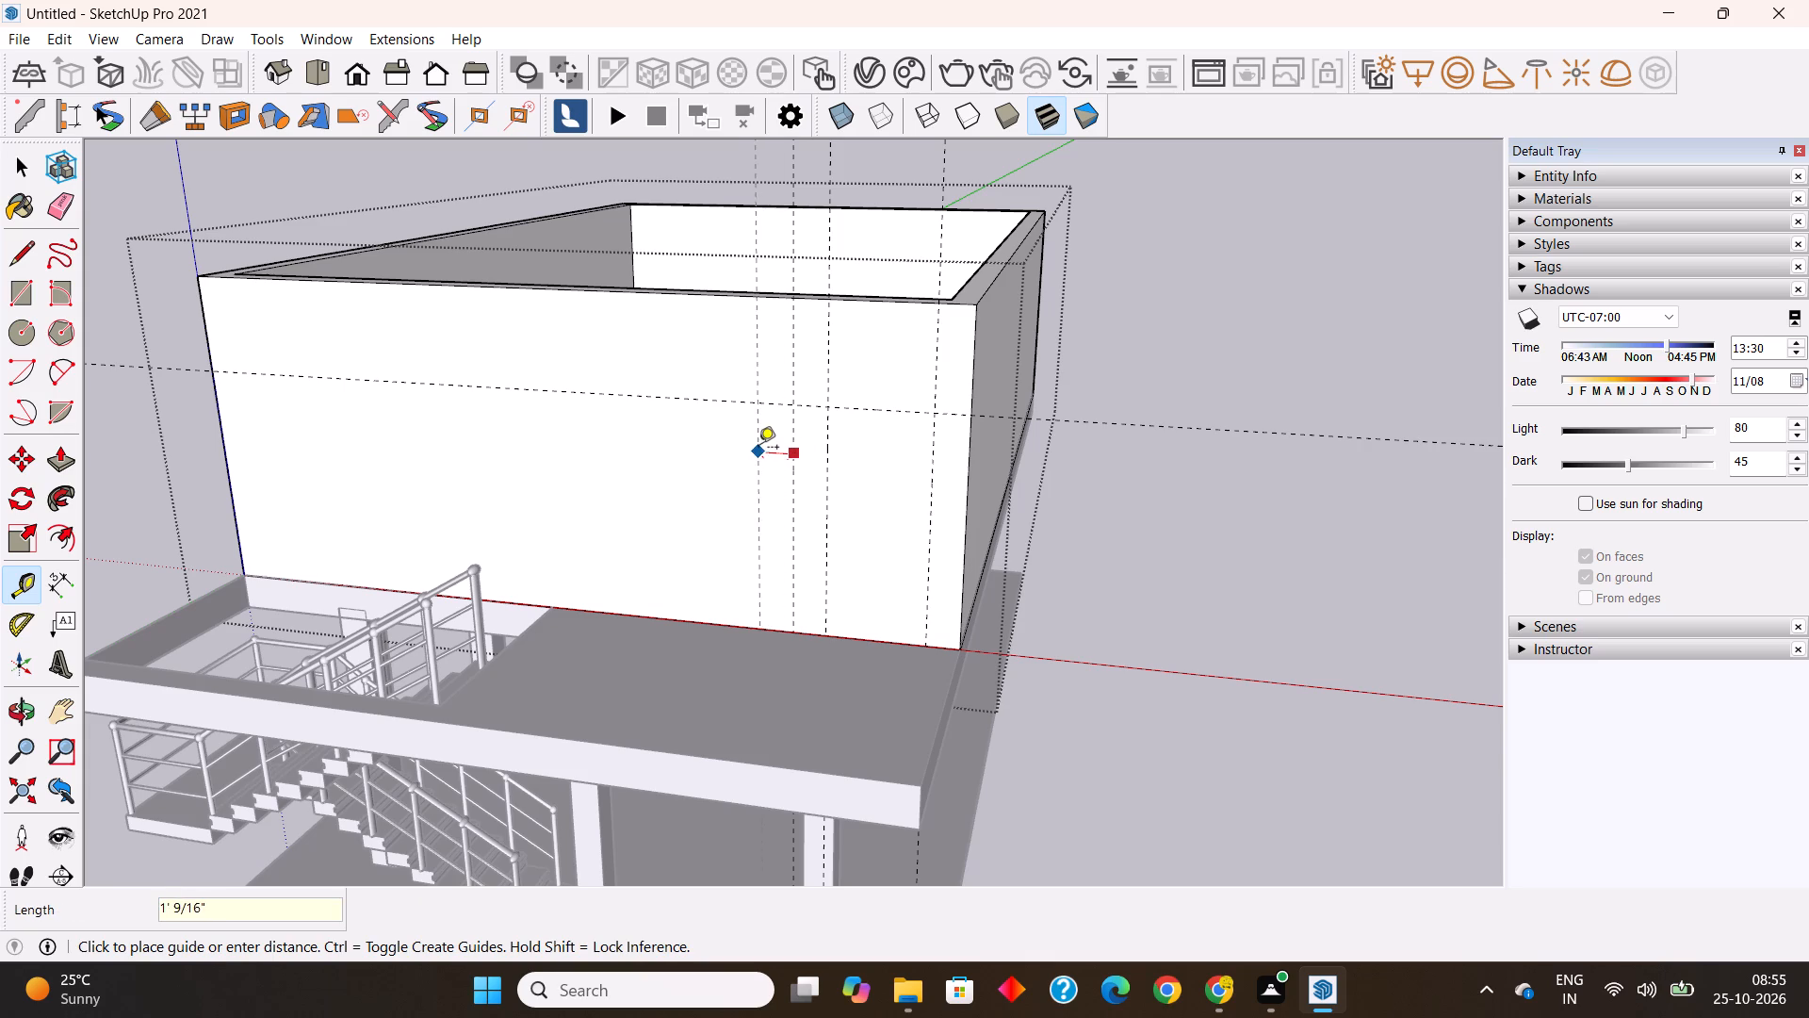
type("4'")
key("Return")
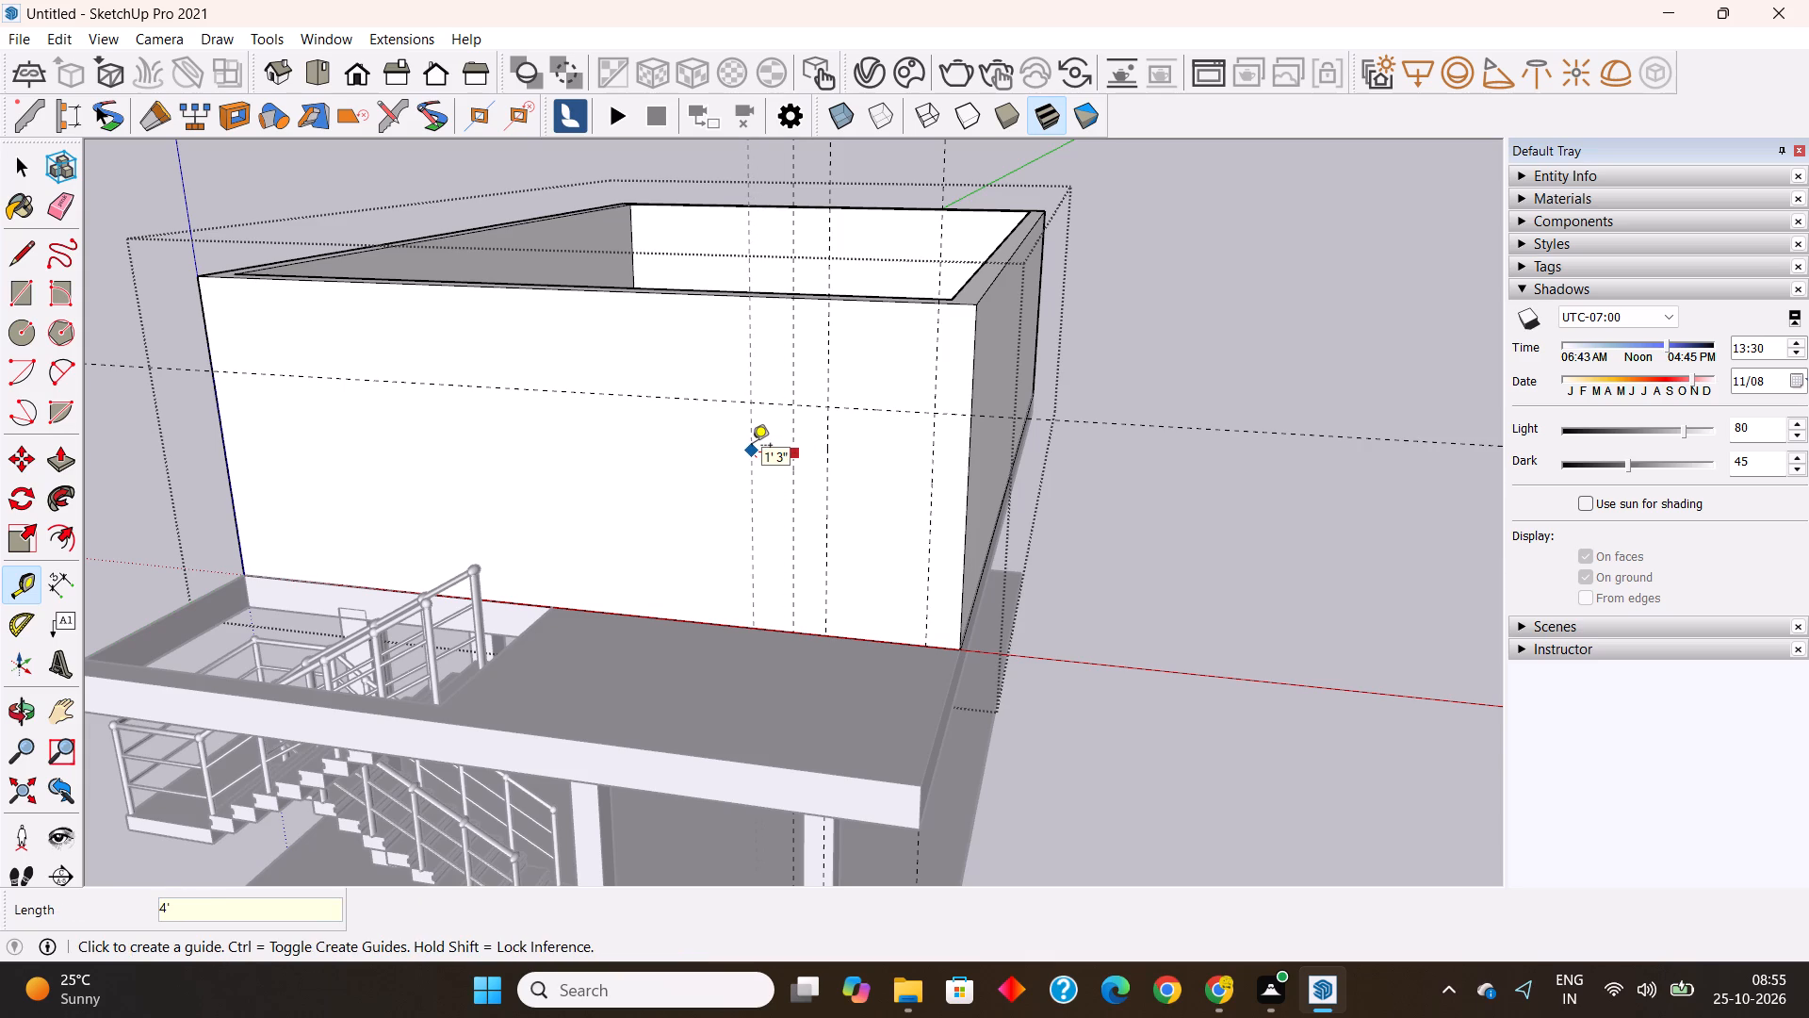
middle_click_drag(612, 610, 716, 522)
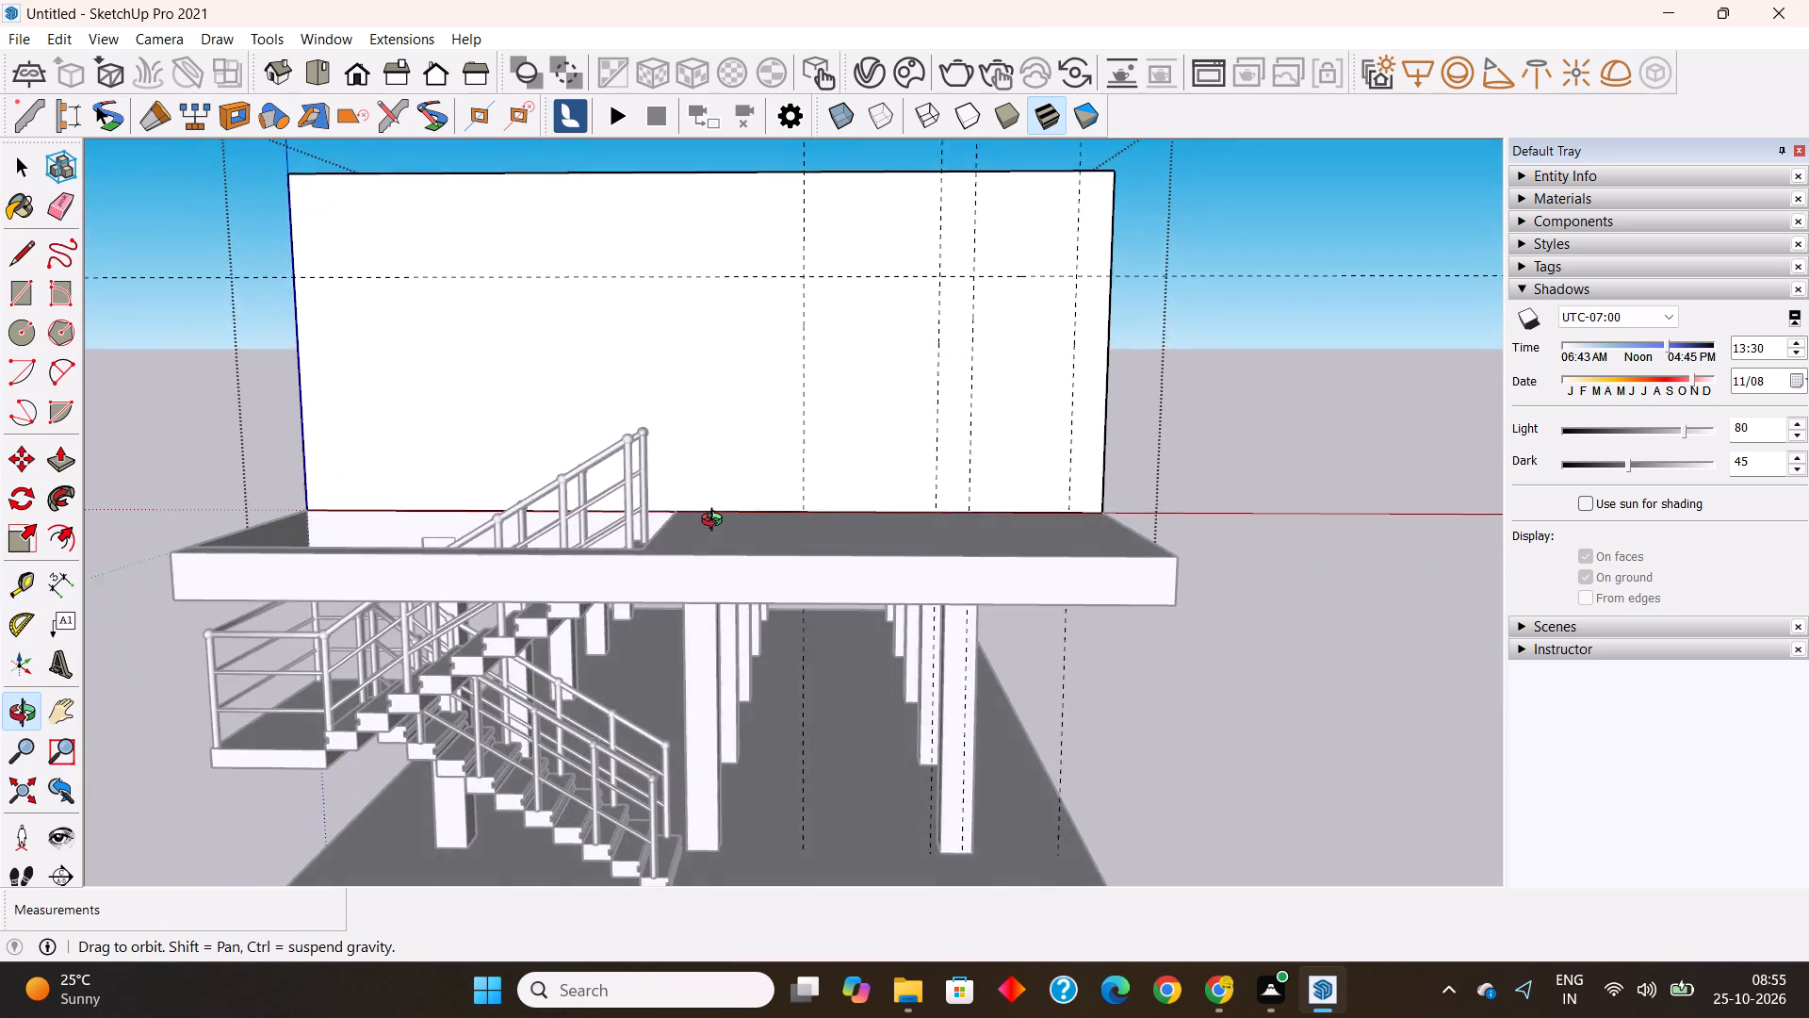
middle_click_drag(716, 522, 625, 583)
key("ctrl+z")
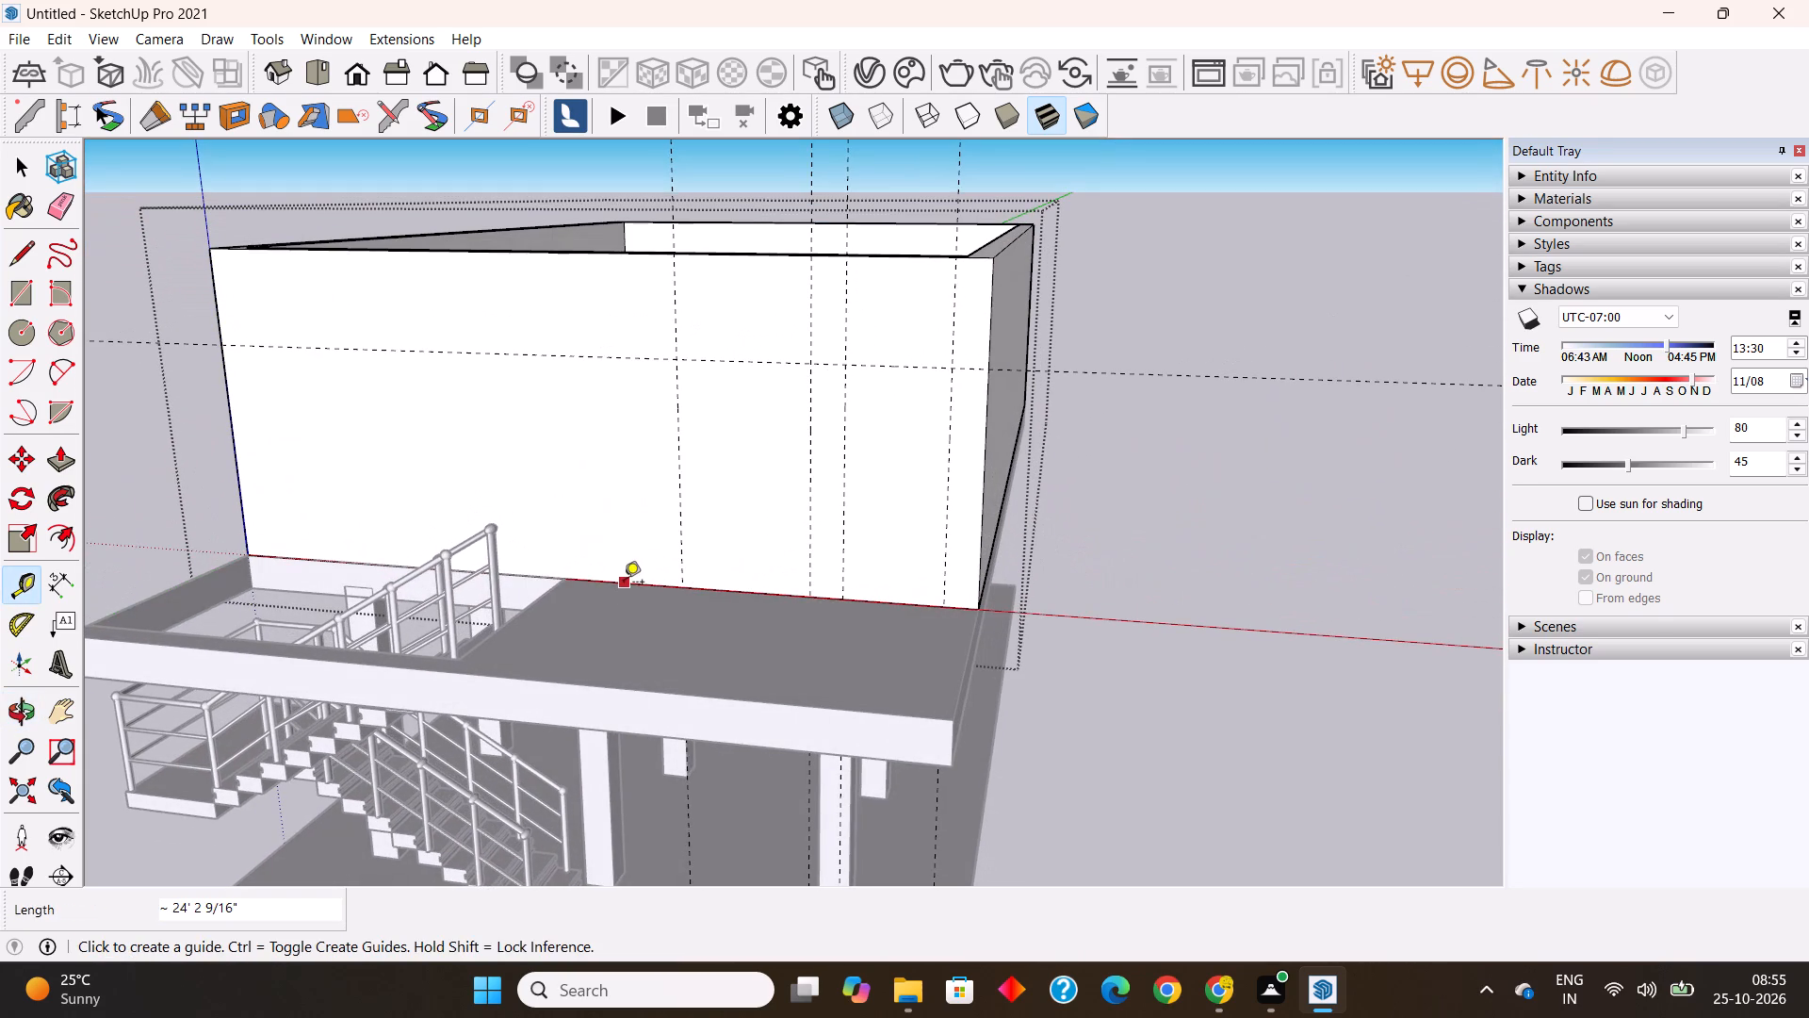
Place a fourth vertical guide on the stair-side wall, 3' from the third guide towards the stairs.
left_click(807, 449)
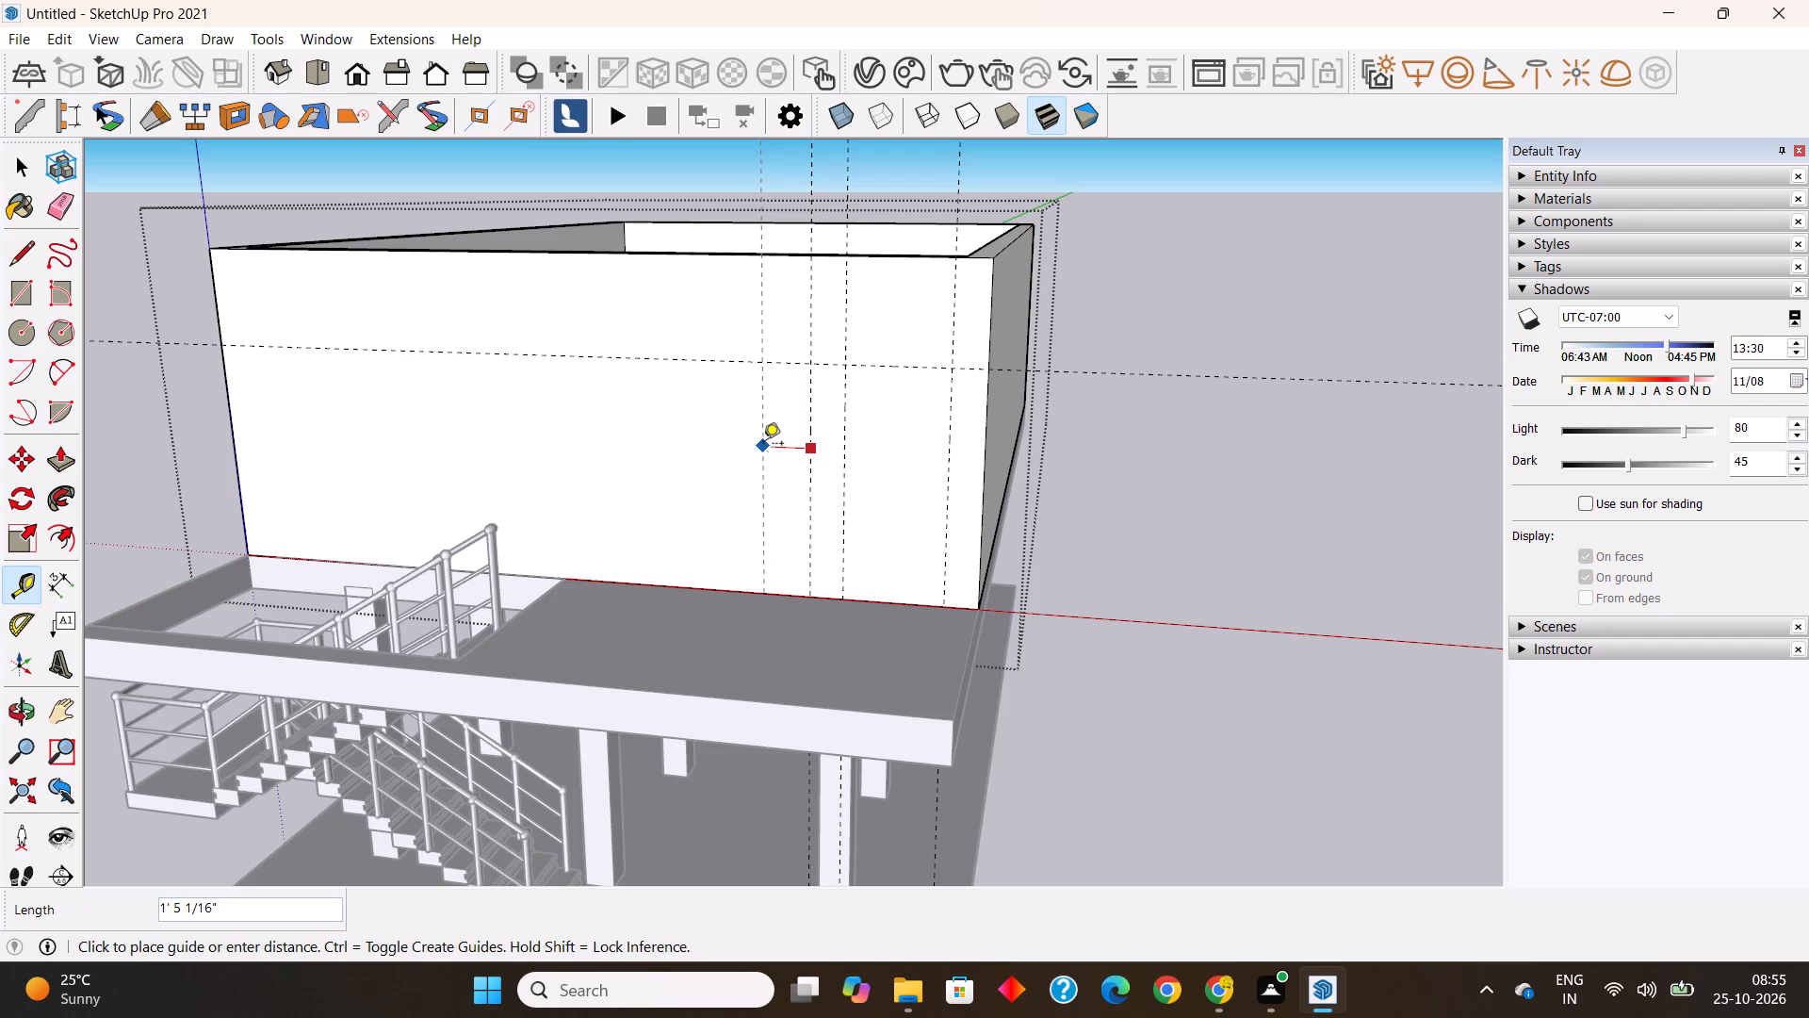
type("3'")
key("Return")
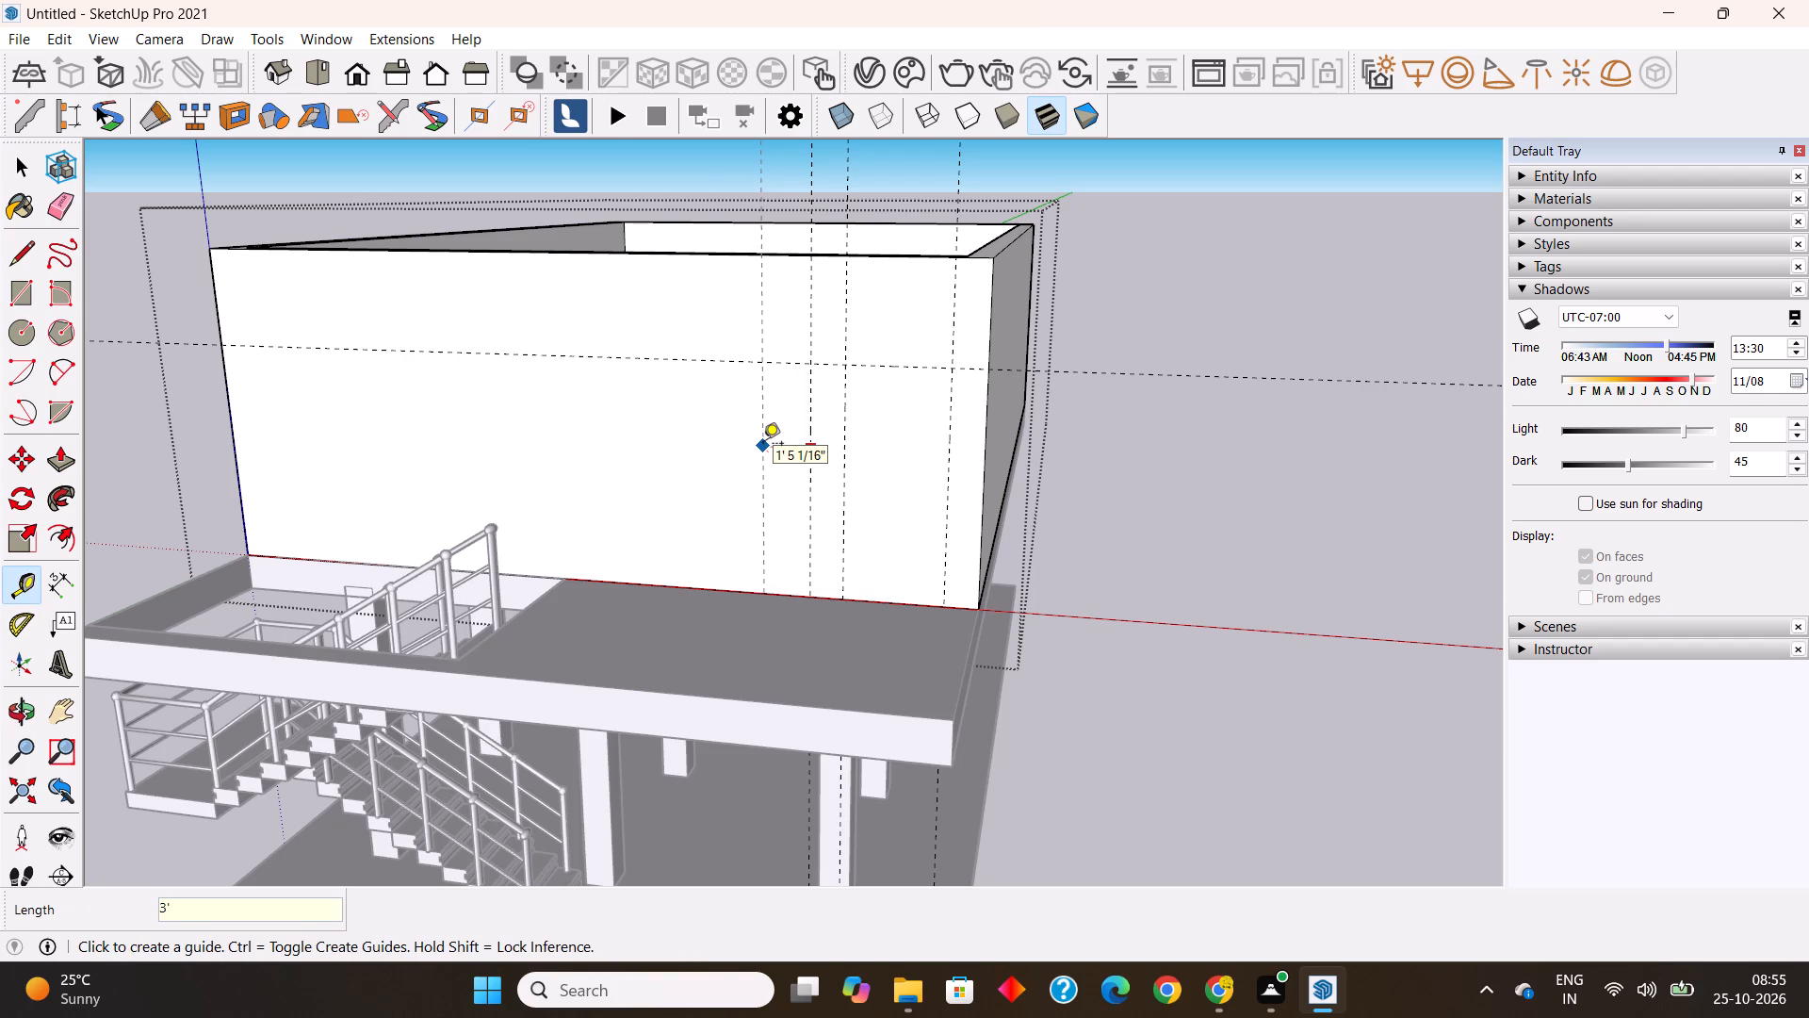
left_click(704, 440)
key("Escape")
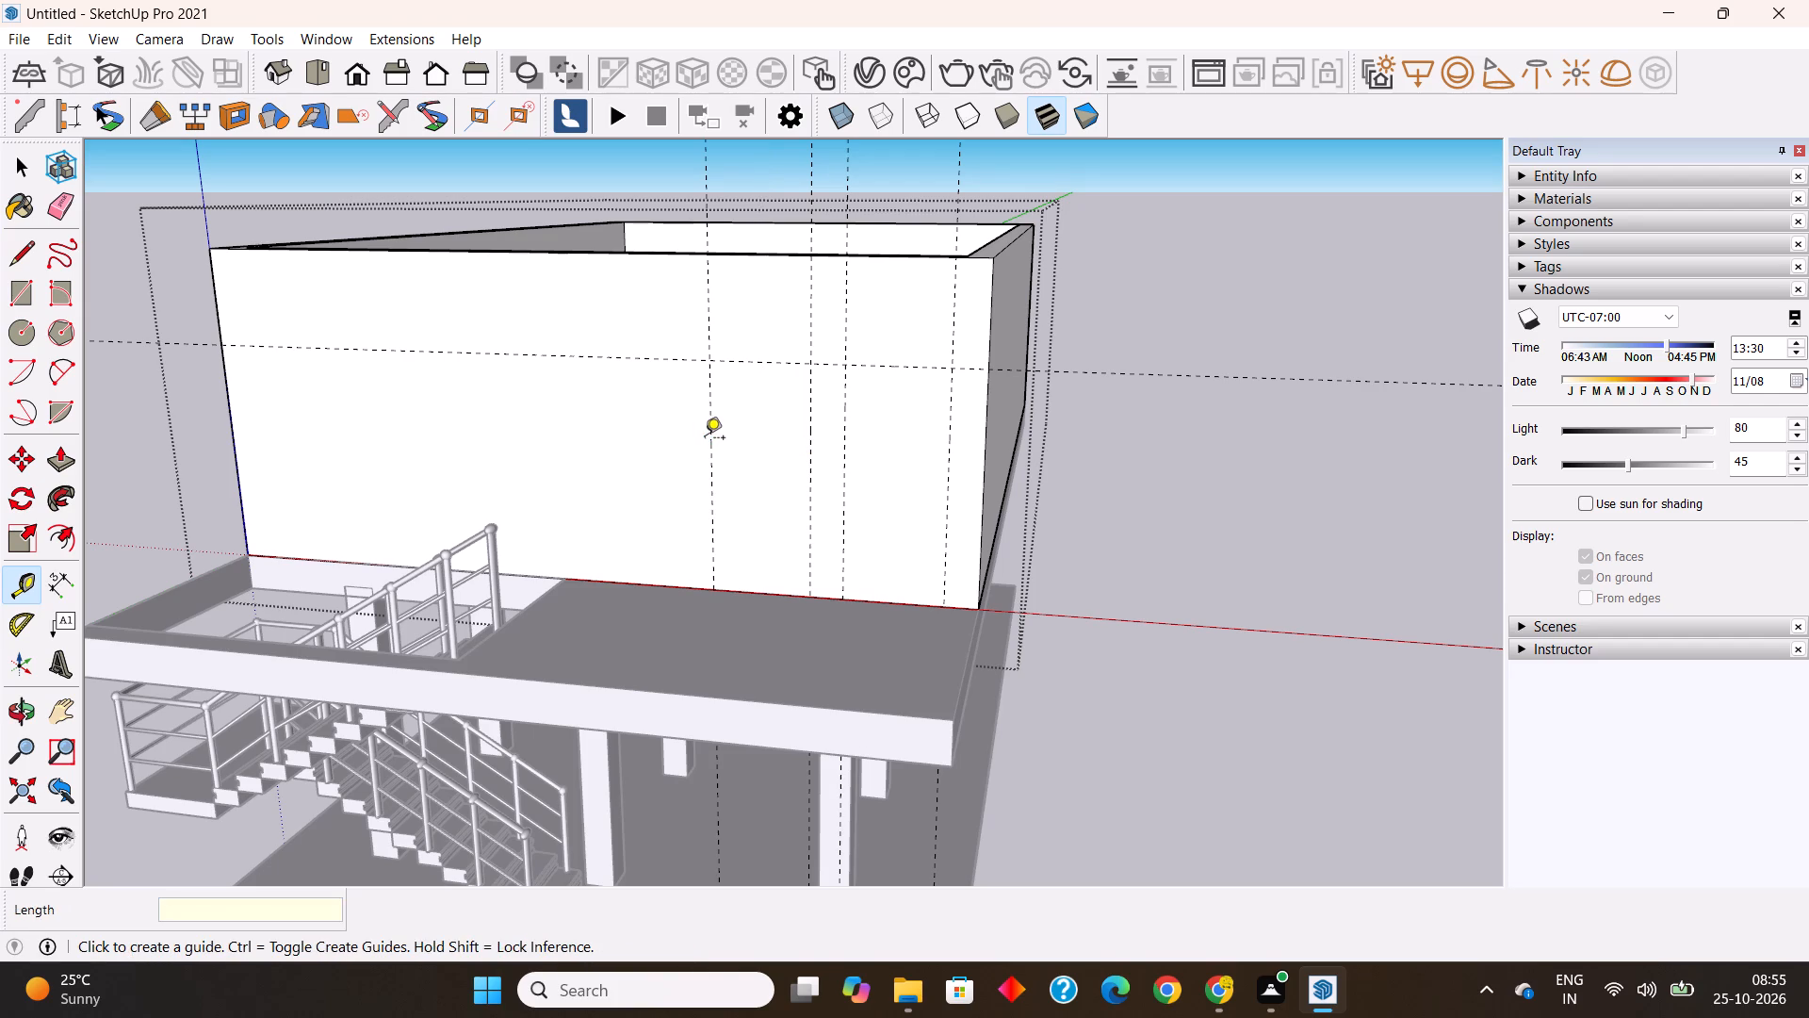
Add two more vertical guides towards the stairs, one 1' past the fourth guide and another 3' beyond that.
left_click(711, 434)
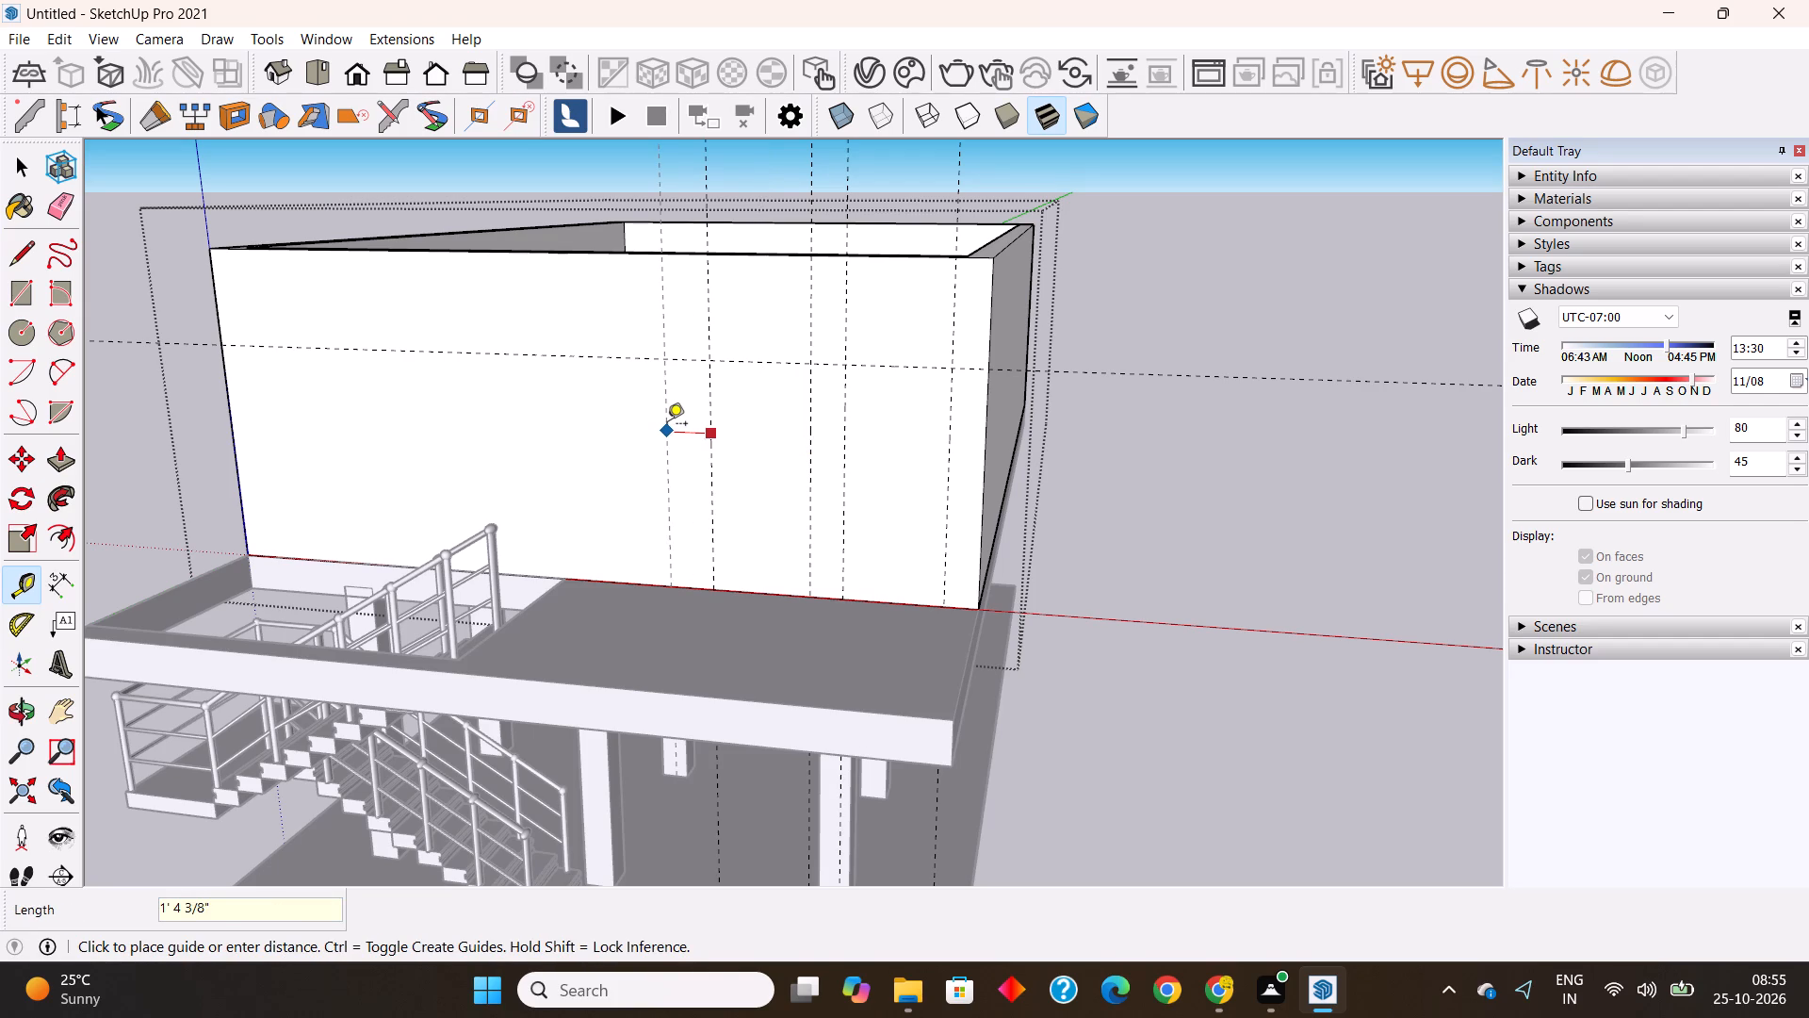
type("1'")
key("Return")
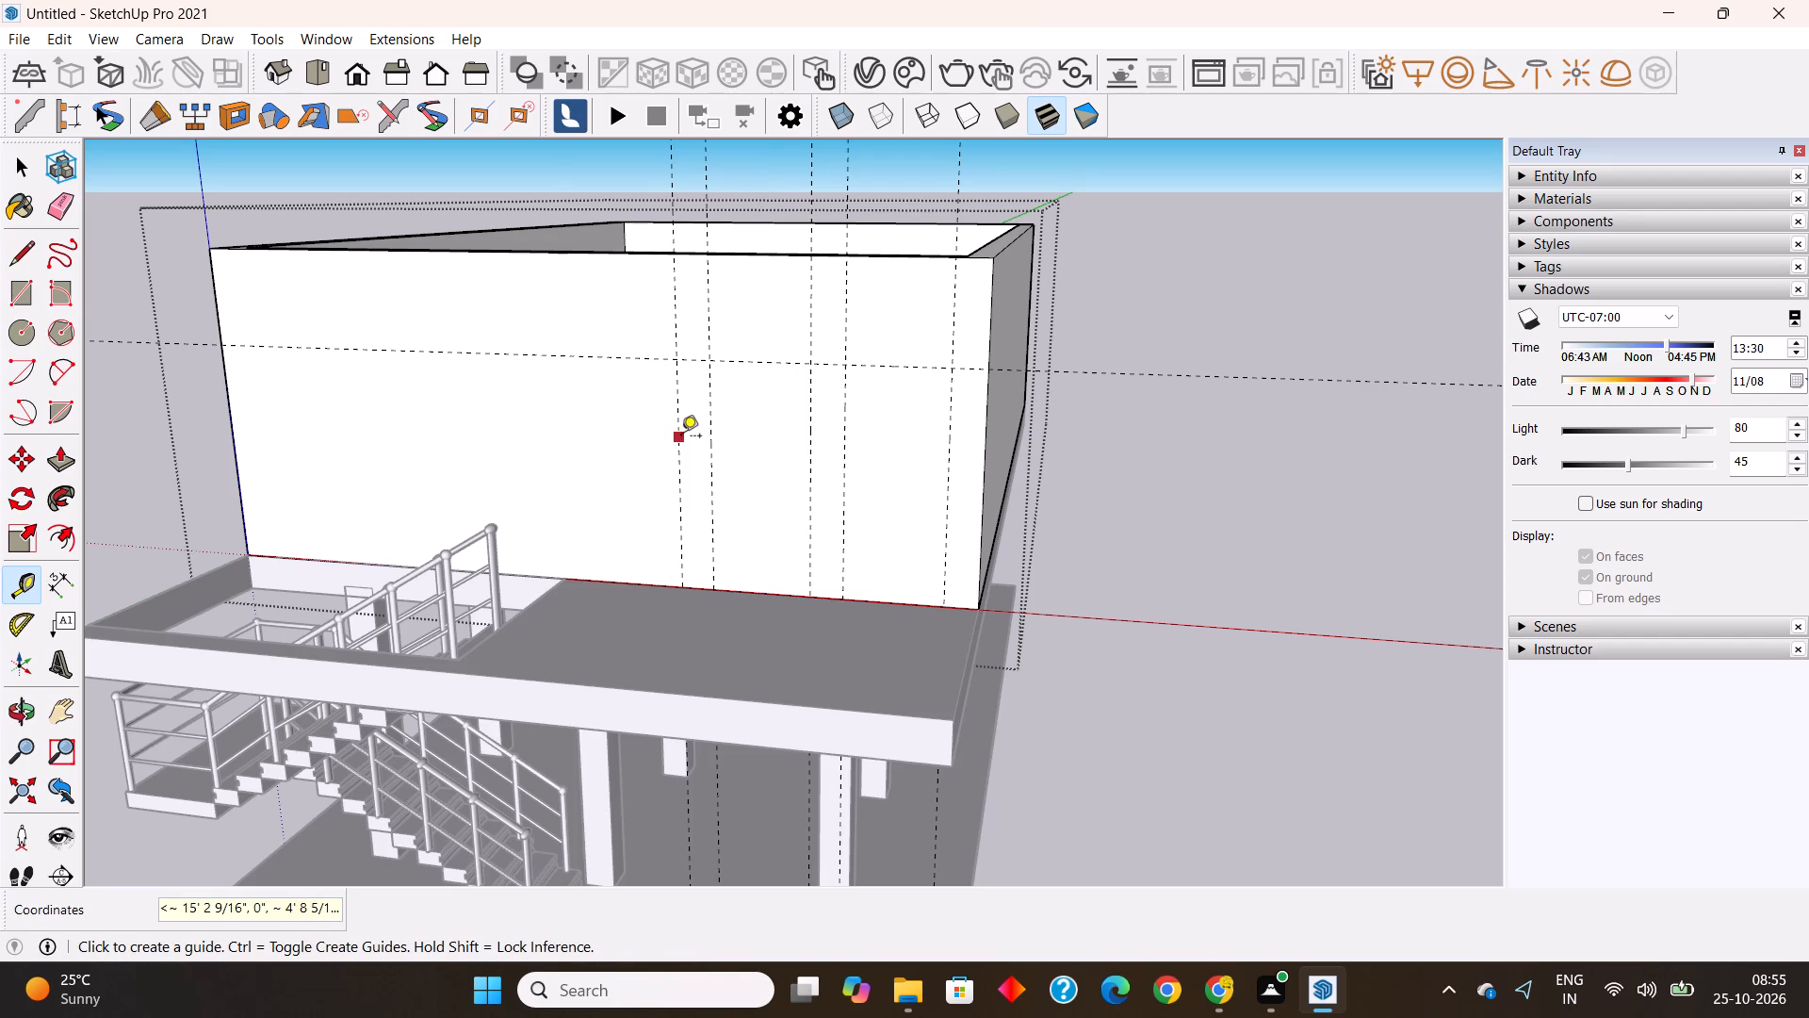
left_click(681, 437)
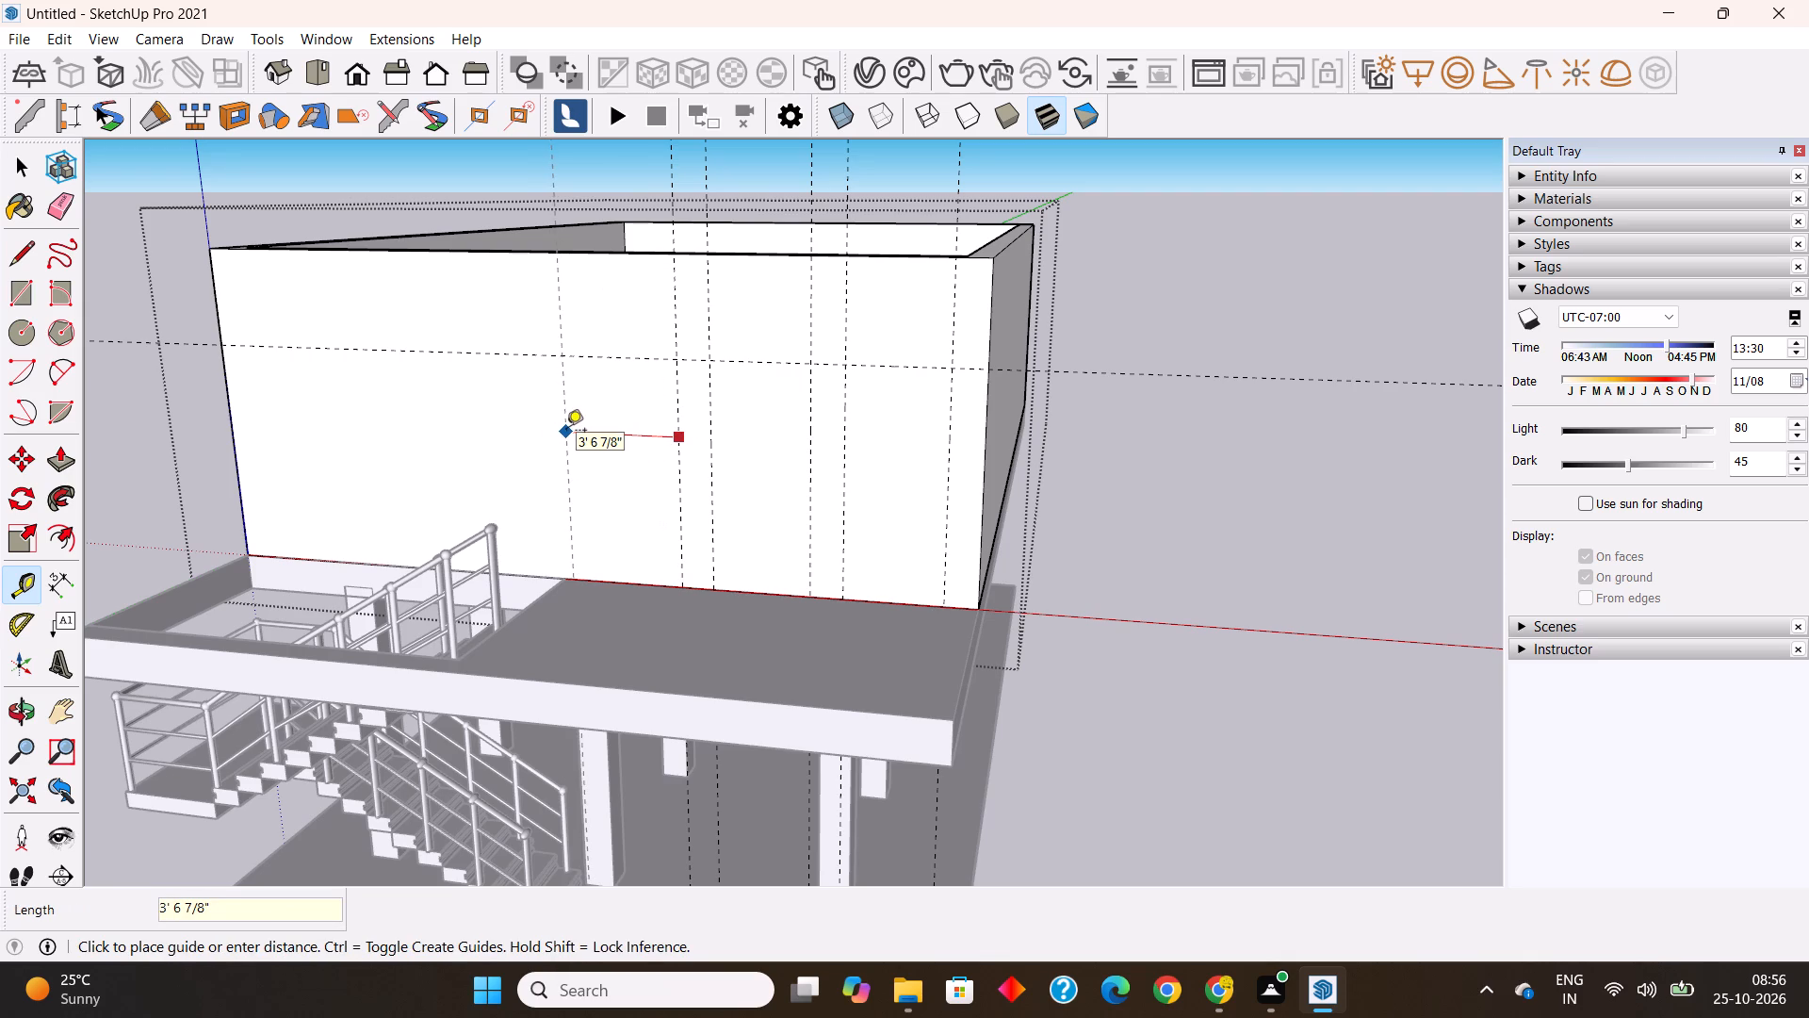
type("3'")
key("Return")
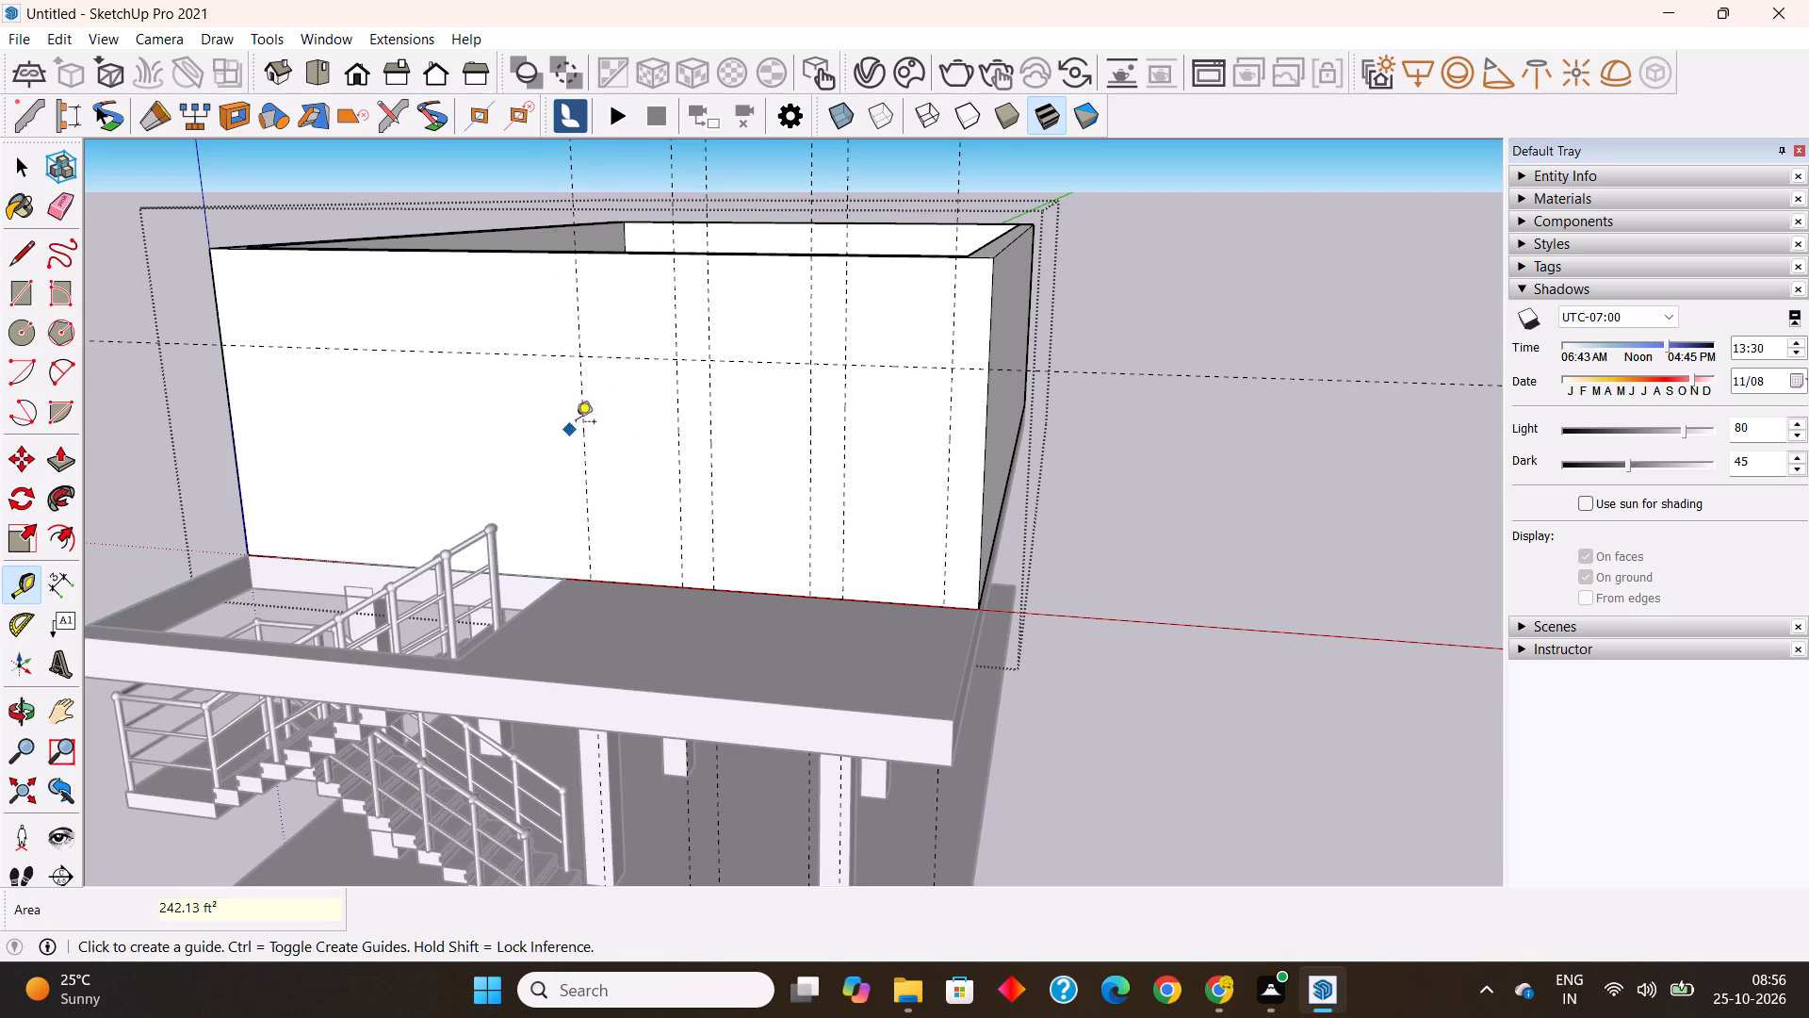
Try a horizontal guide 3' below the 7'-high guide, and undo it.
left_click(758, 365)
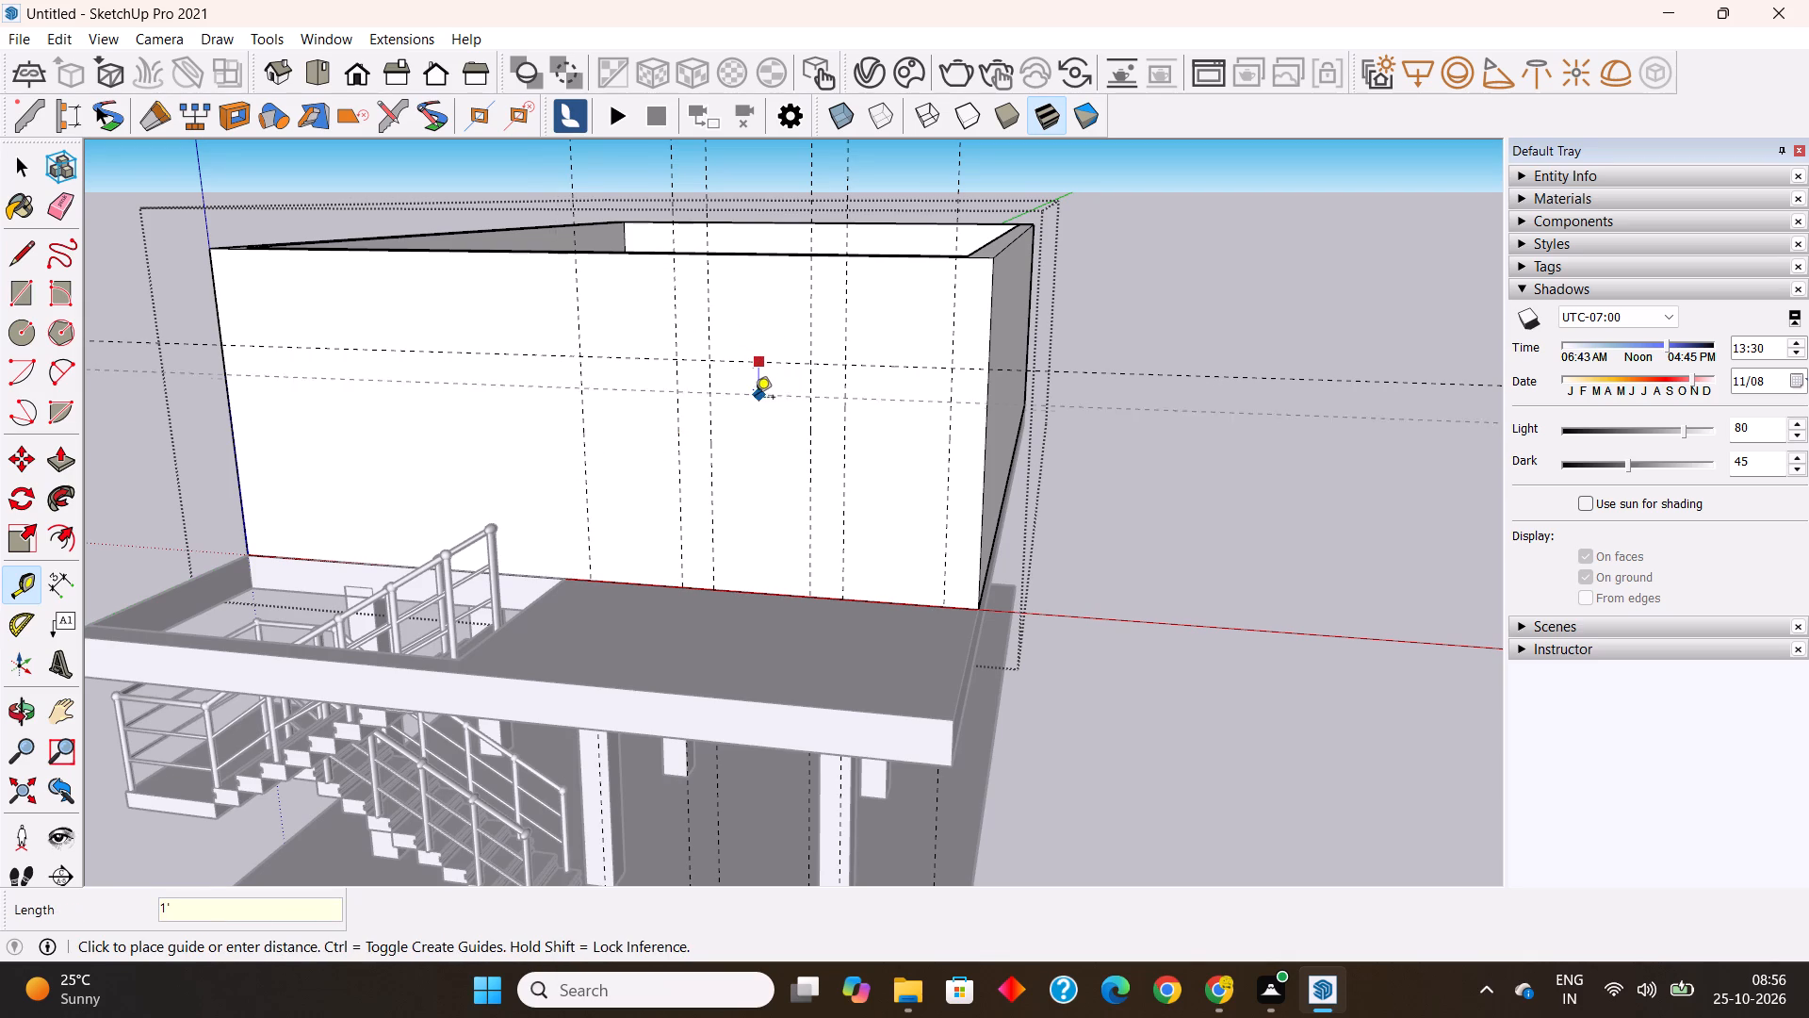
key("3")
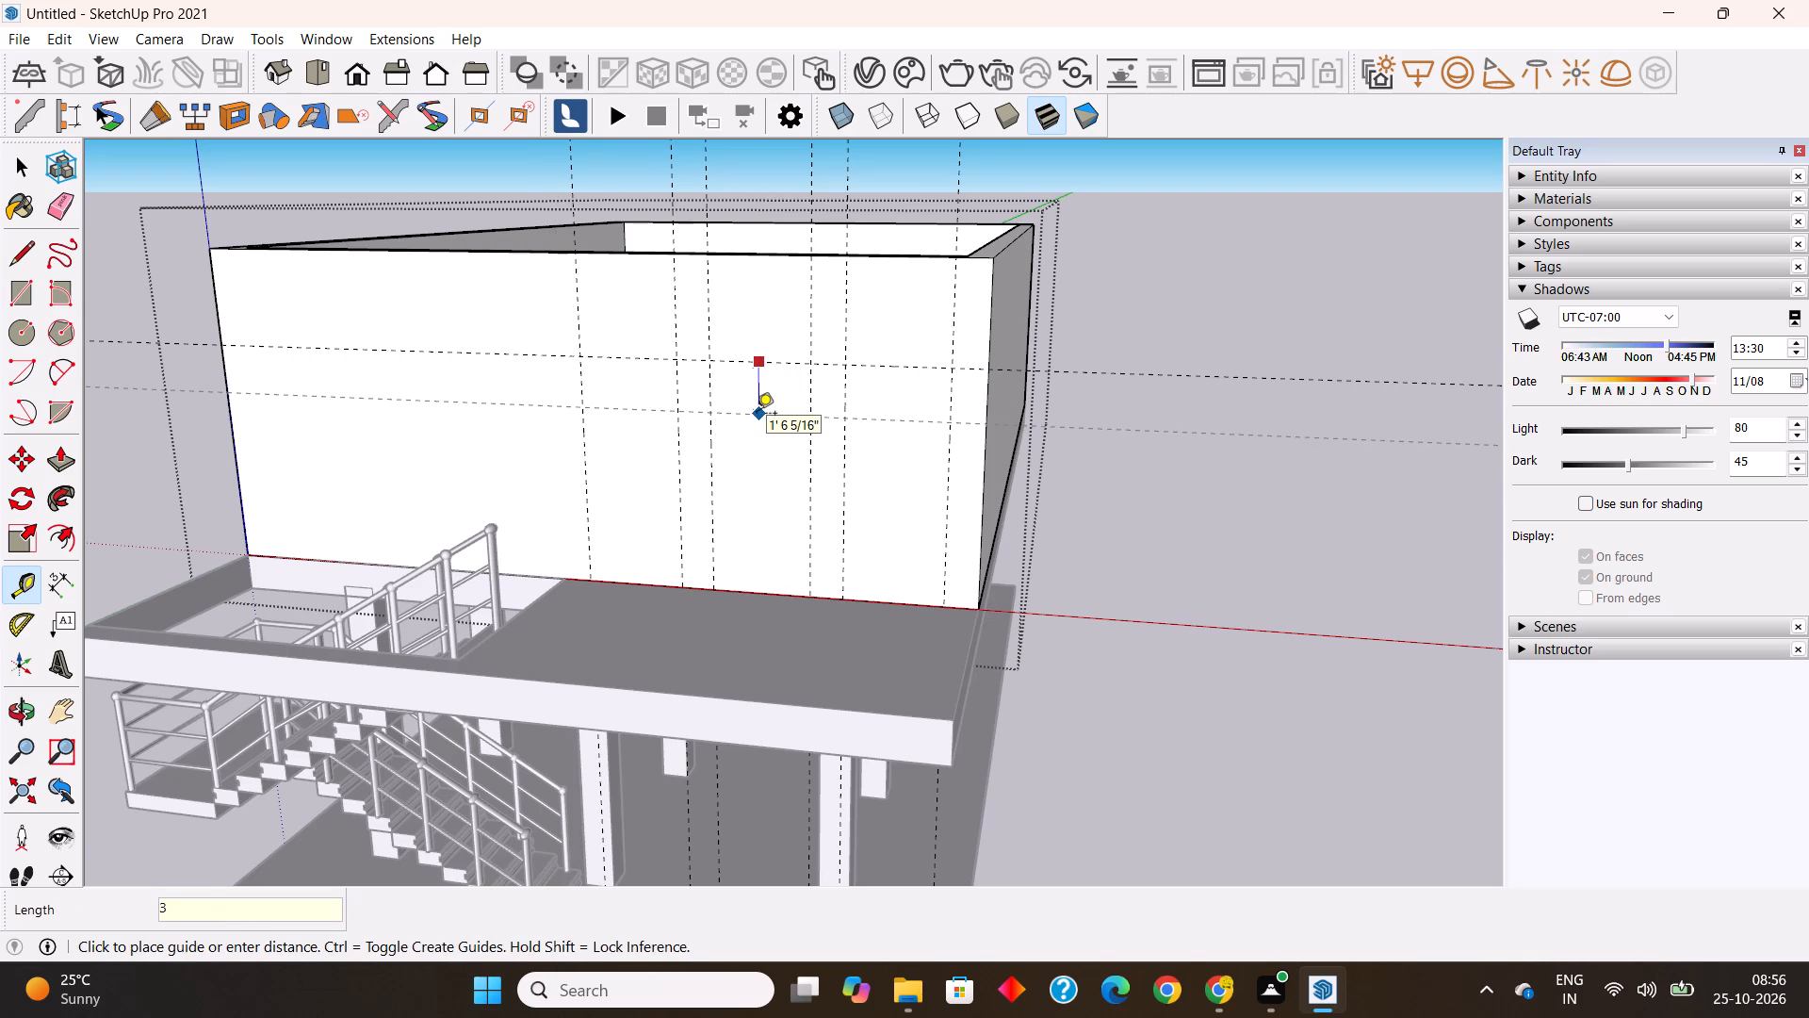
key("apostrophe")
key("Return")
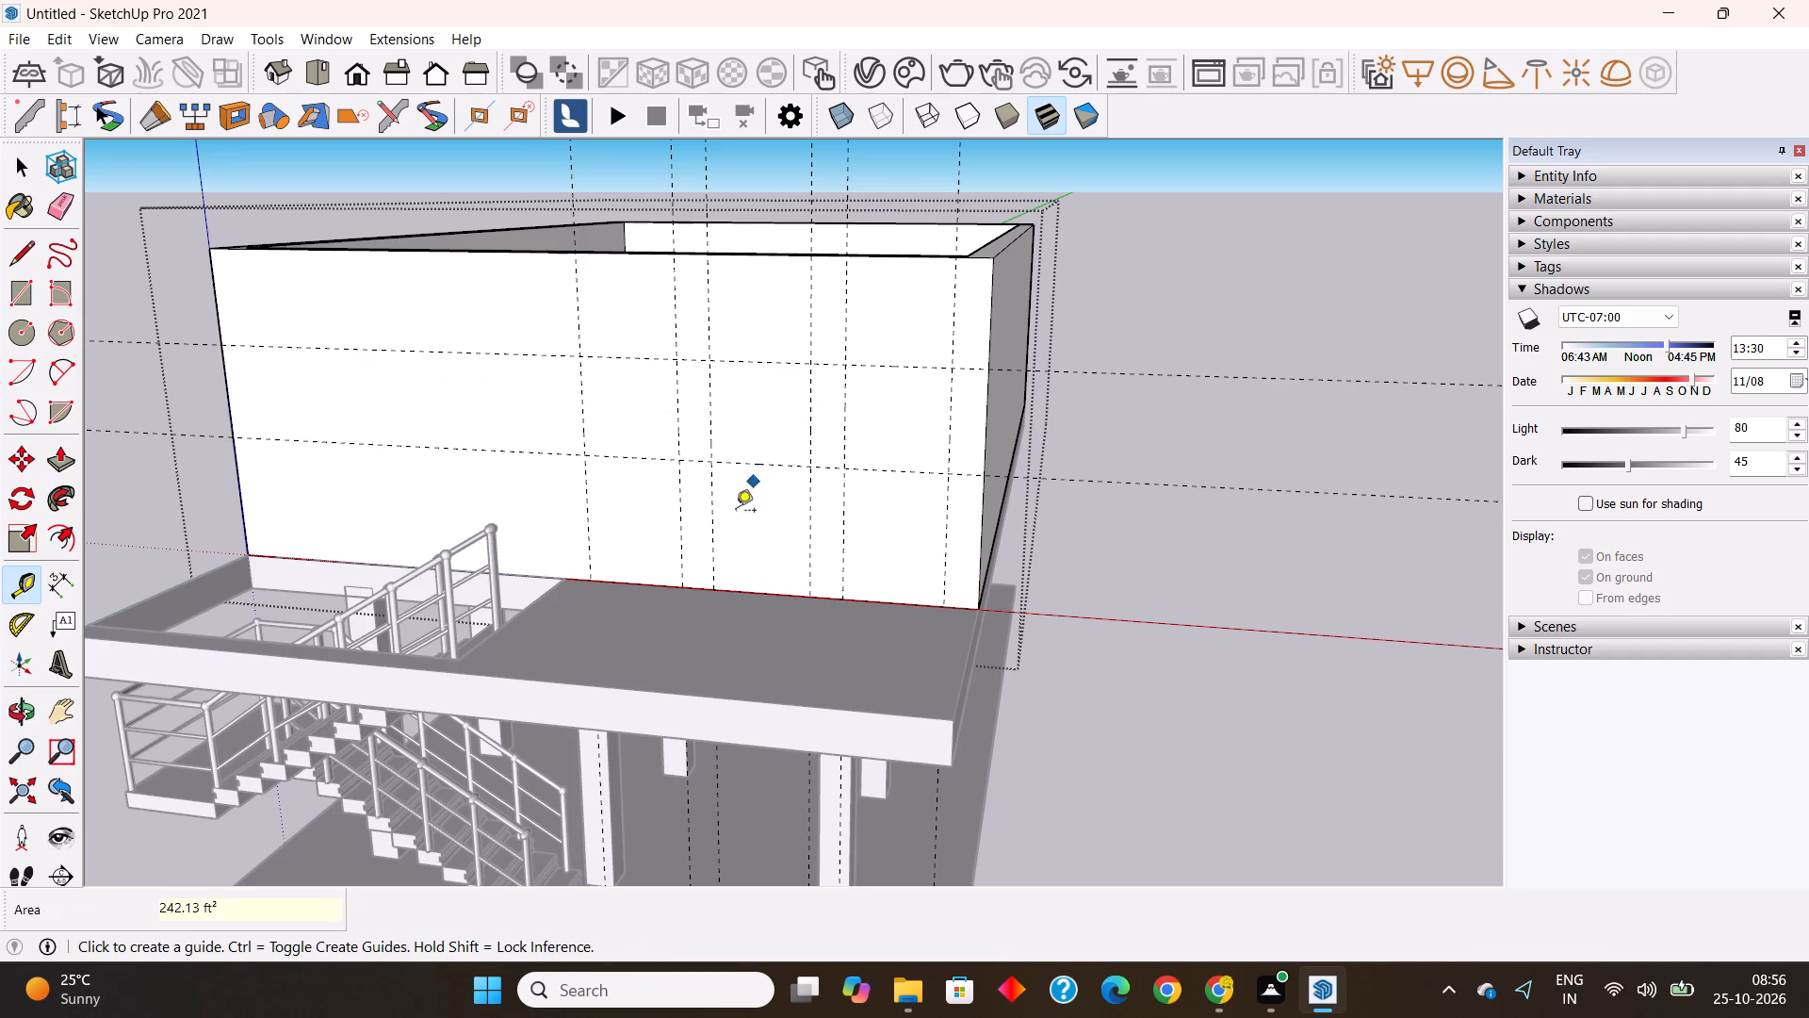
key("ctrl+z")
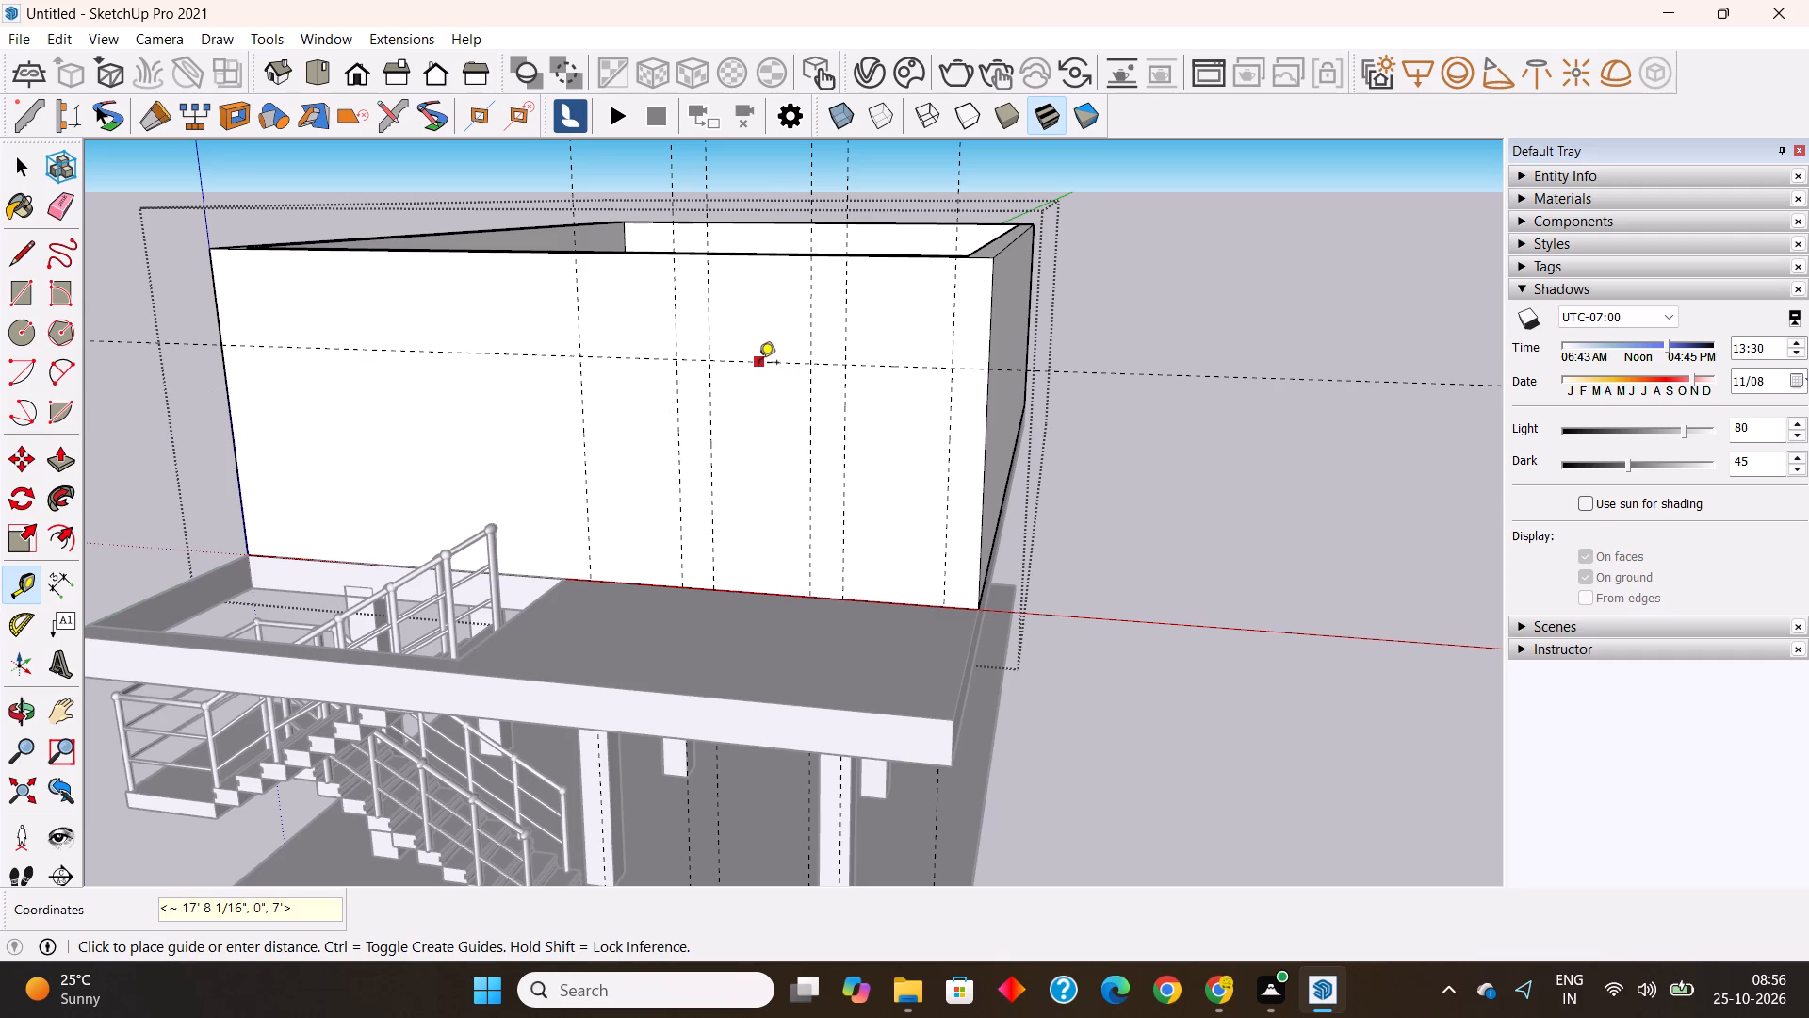
Place a horizontal guide 4' below the 7'-high guide to mark the window sill level.
left_click(758, 364)
type("4'")
key("Return")
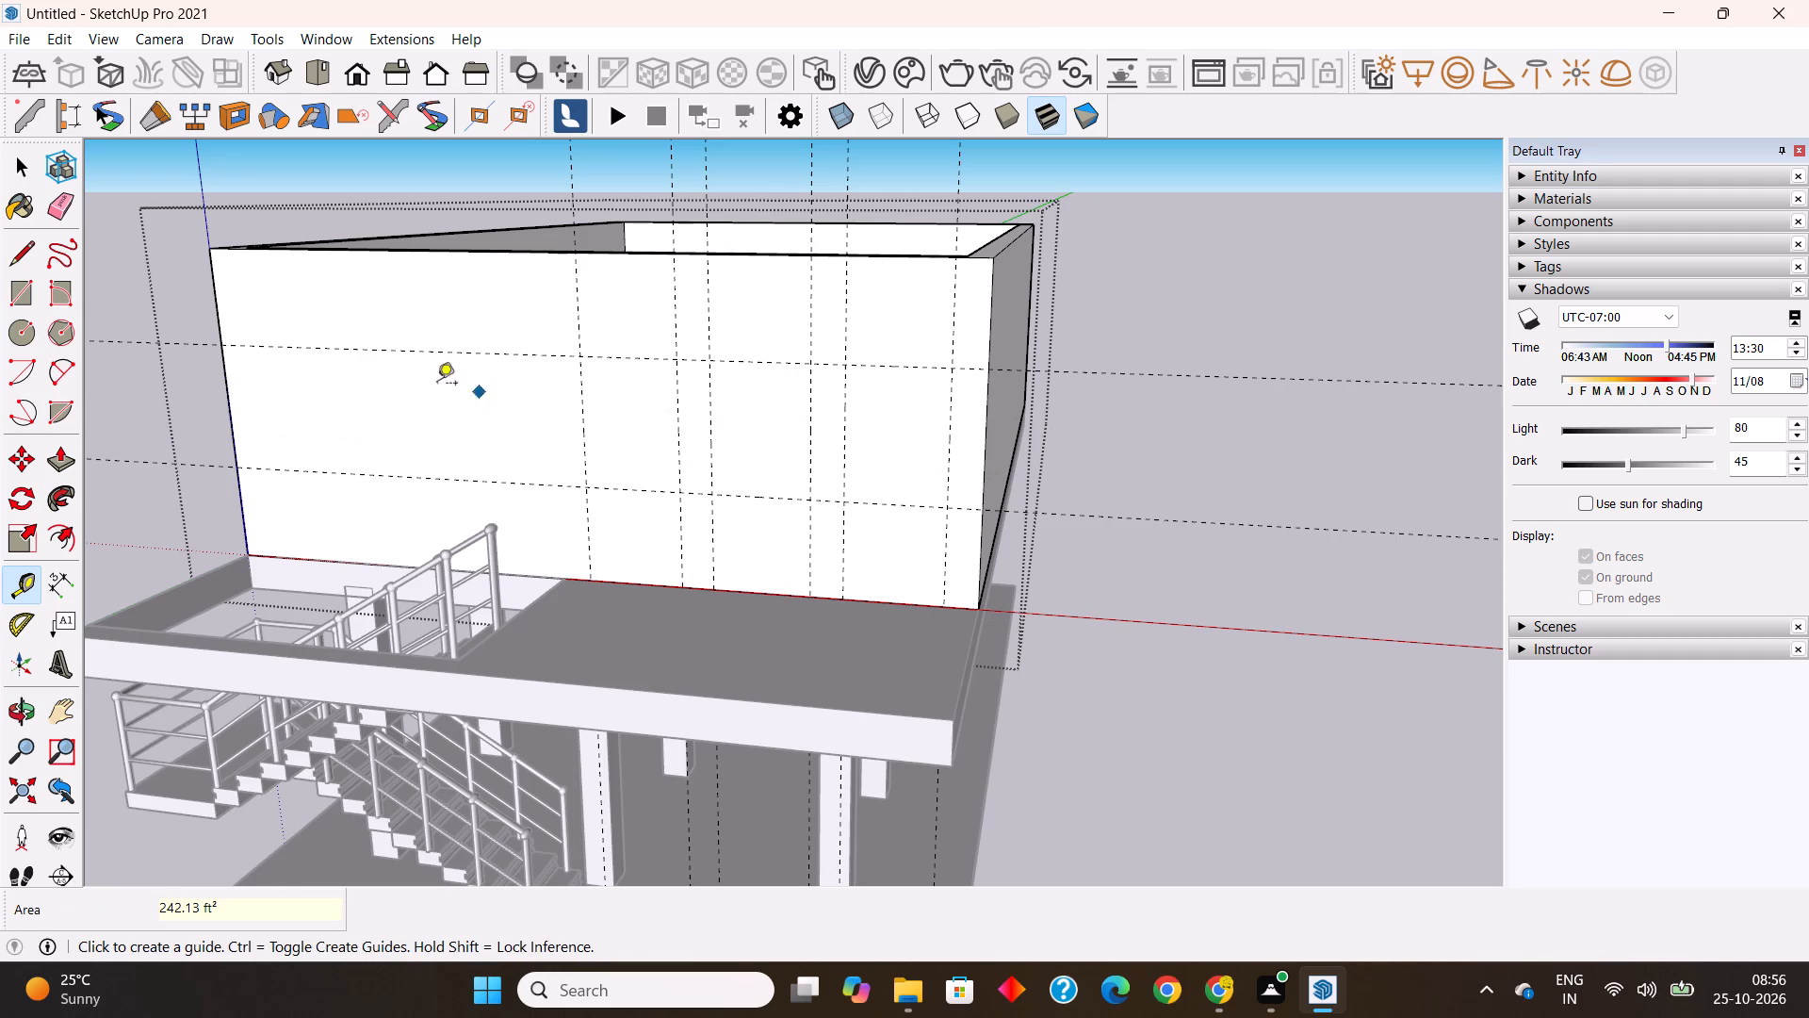
Draw a 3' by 7' door rectangle on the stair-side wall between the two guides nearest the corner.
left_click(26, 286)
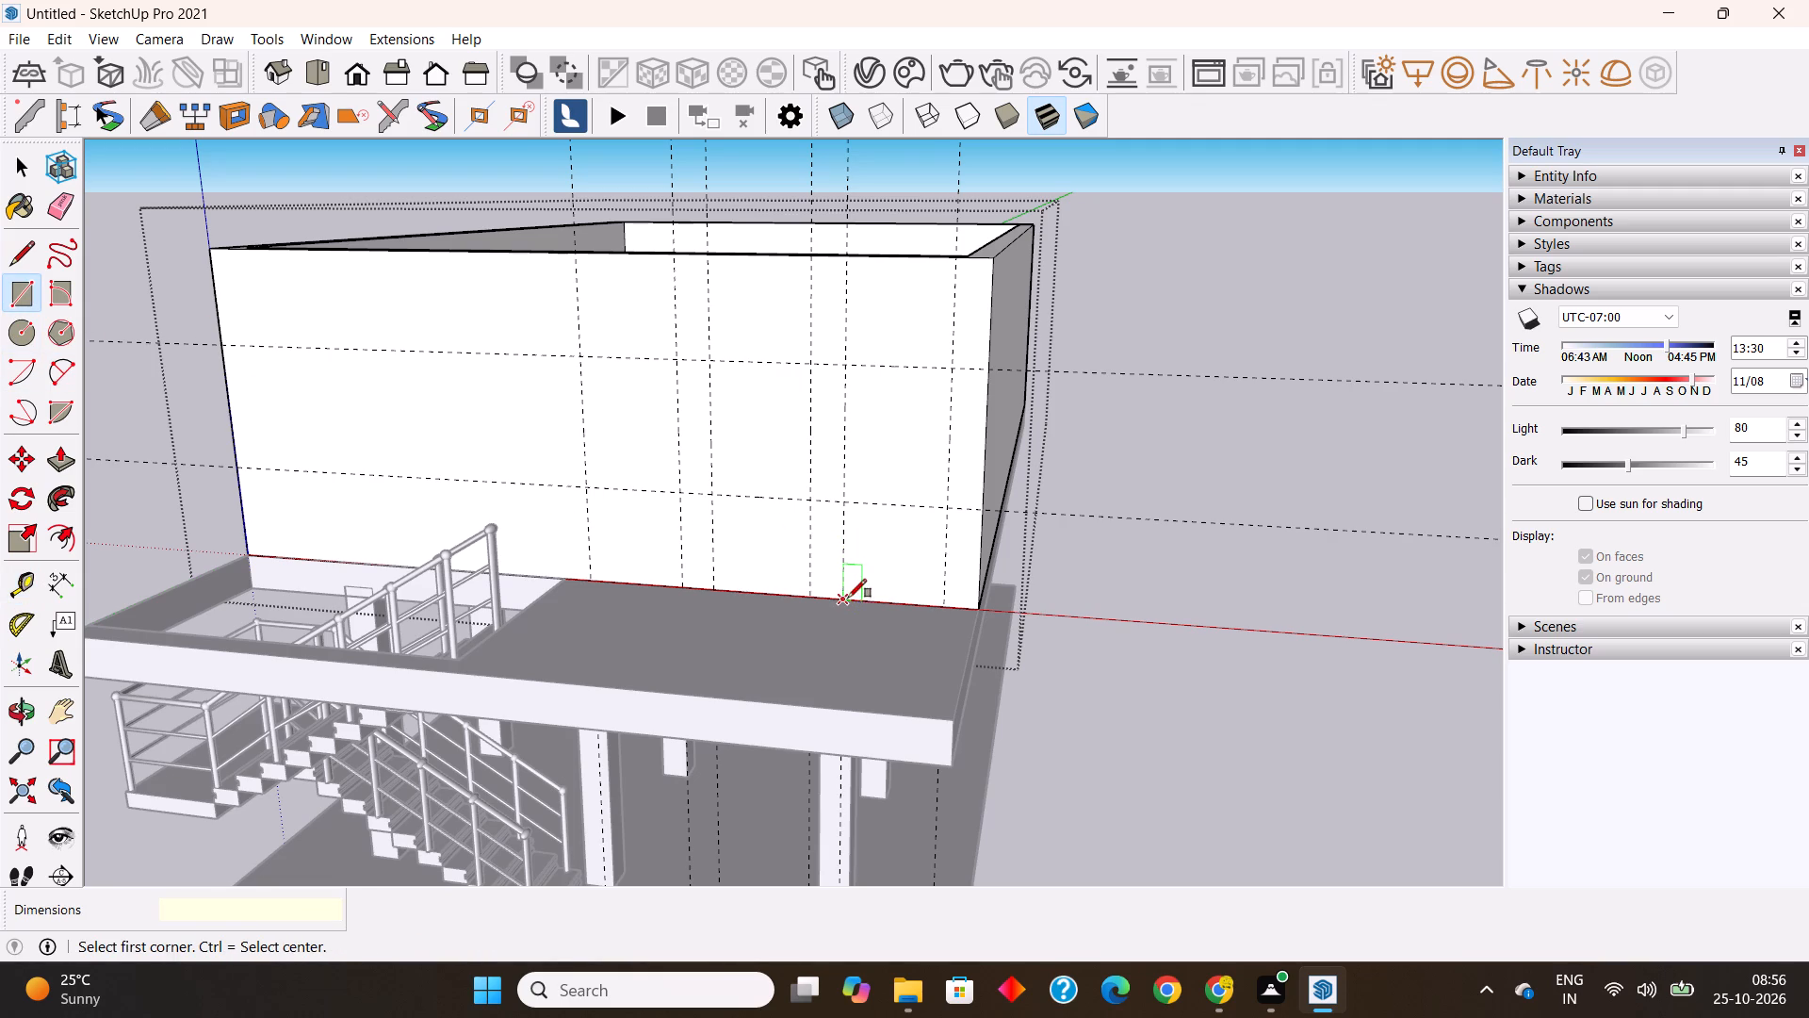
left_click(848, 597)
left_click(951, 371)
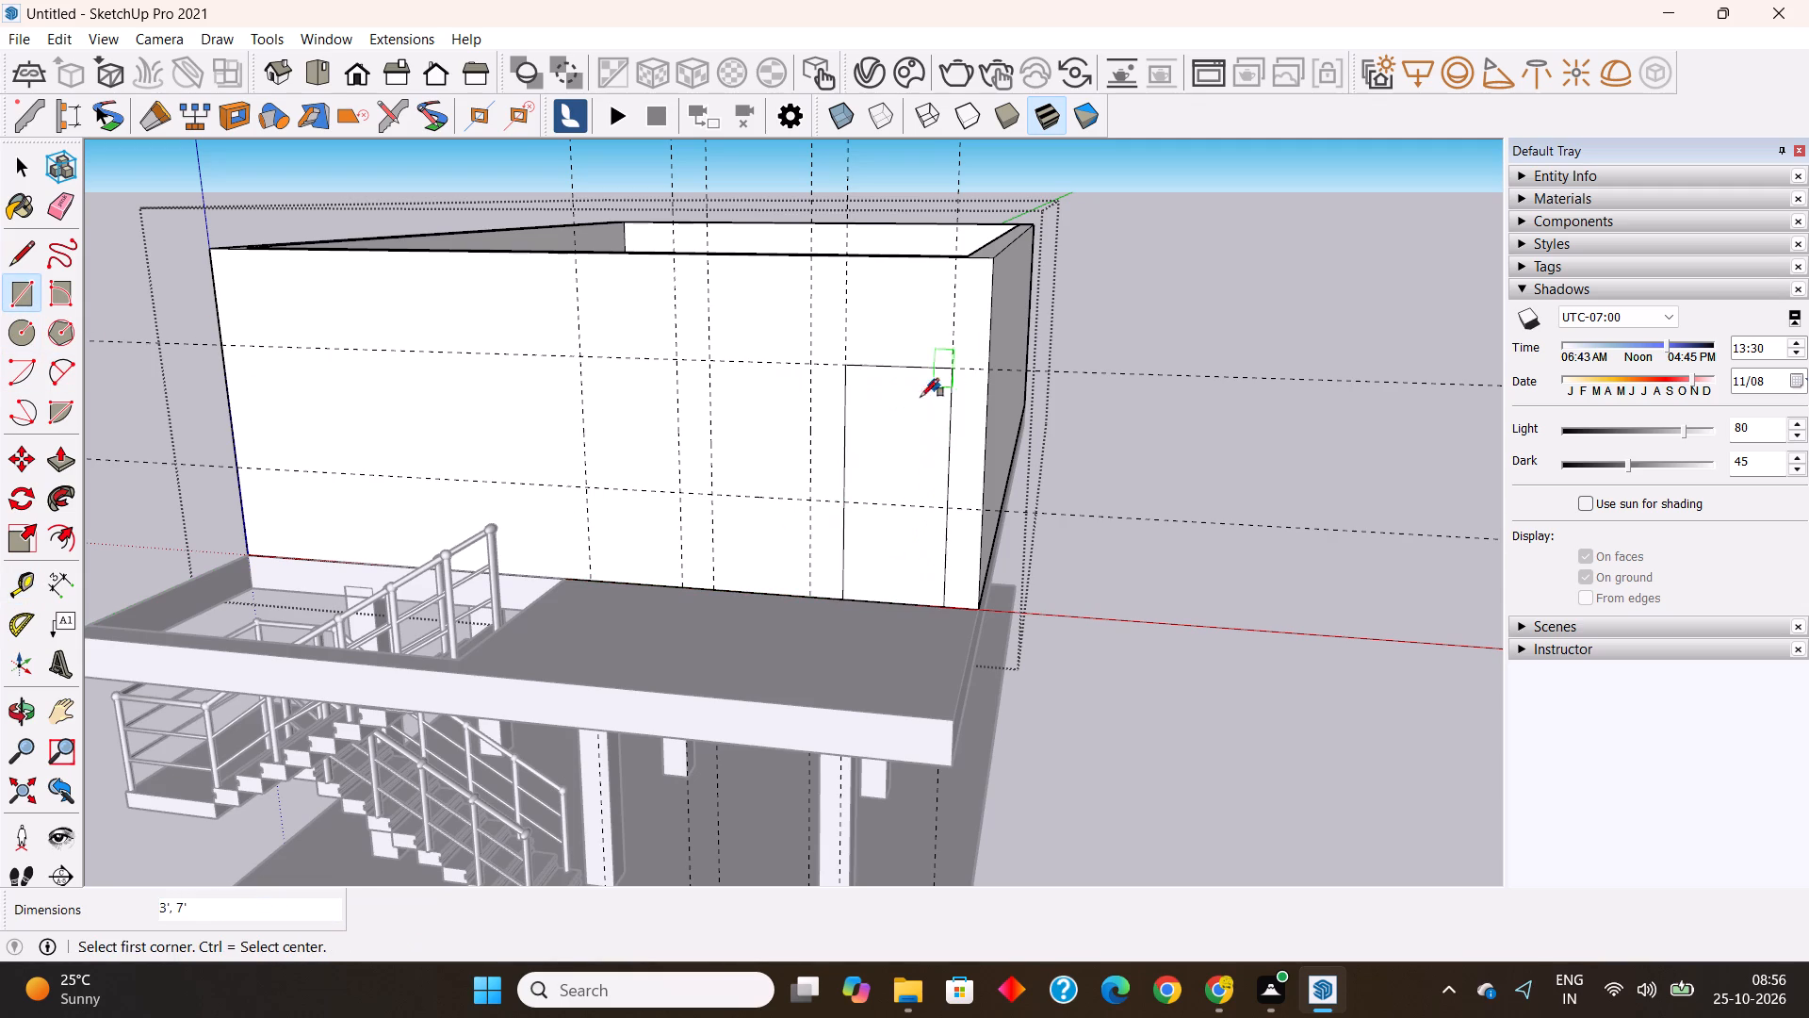
Draw two window rectangles, each 3' wide and 4' high, between the remaining guide pairs beside the door outline.
left_click(712, 358)
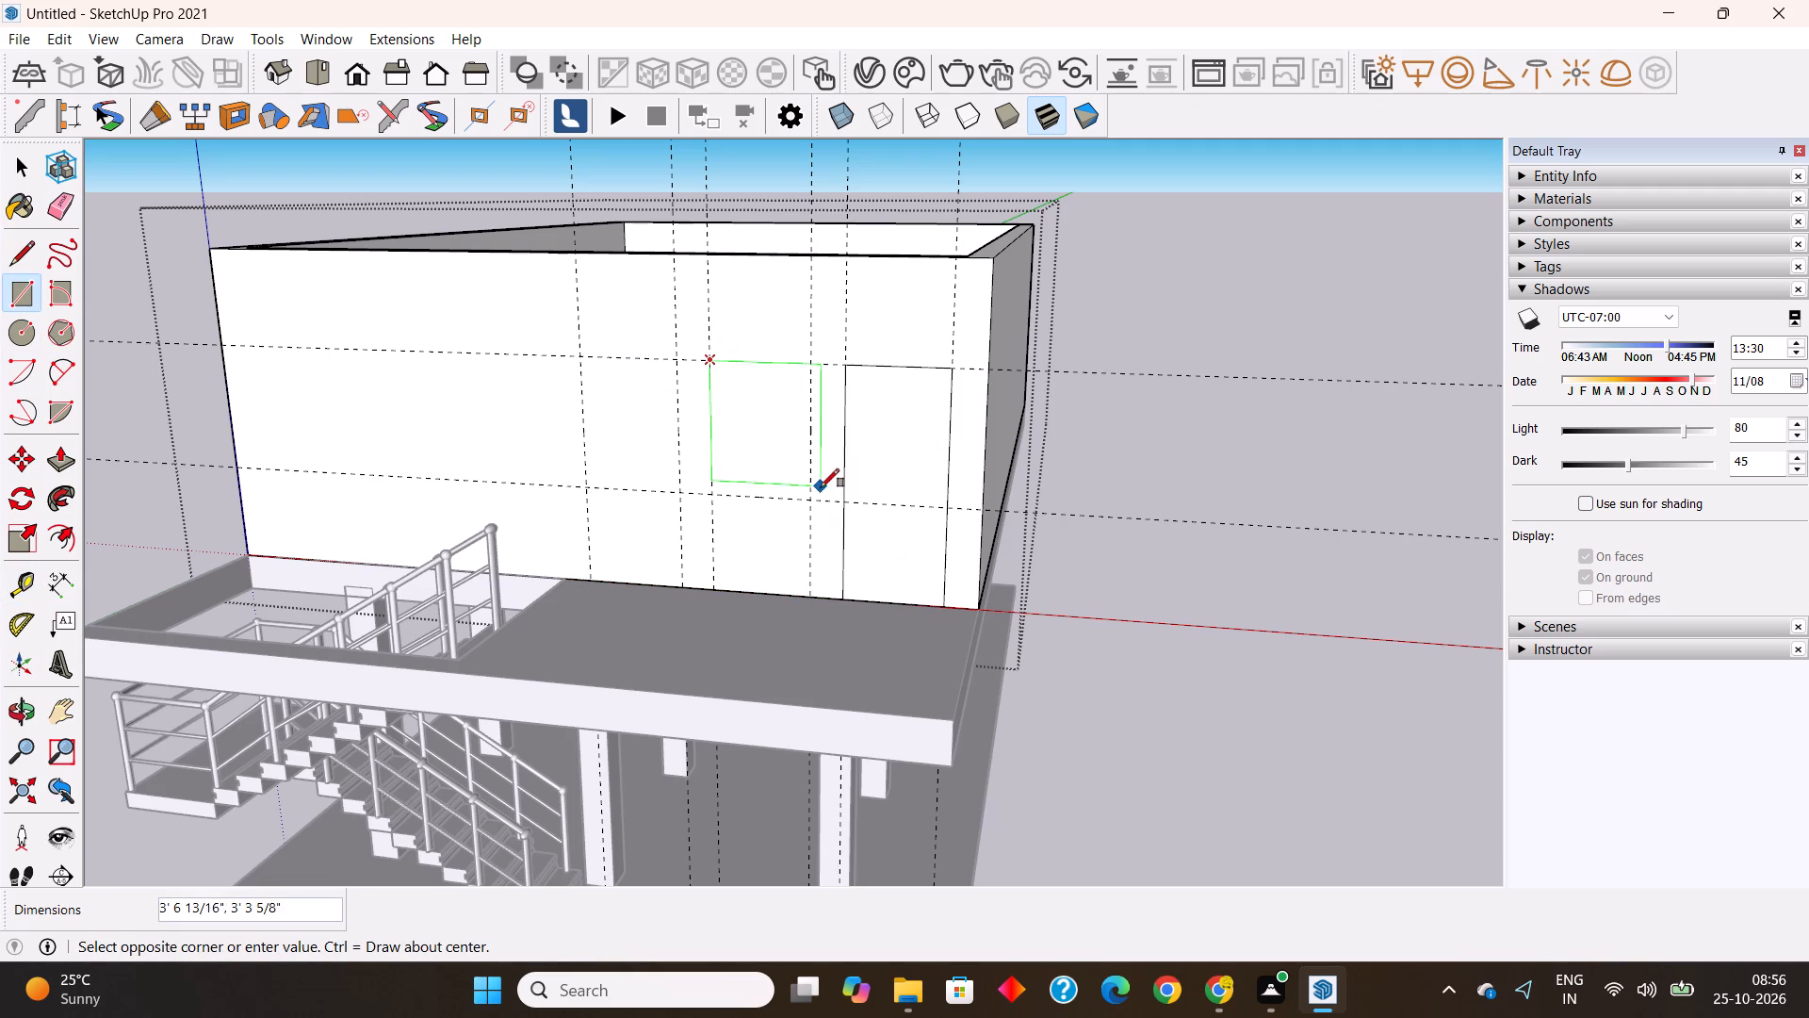
left_click(813, 497)
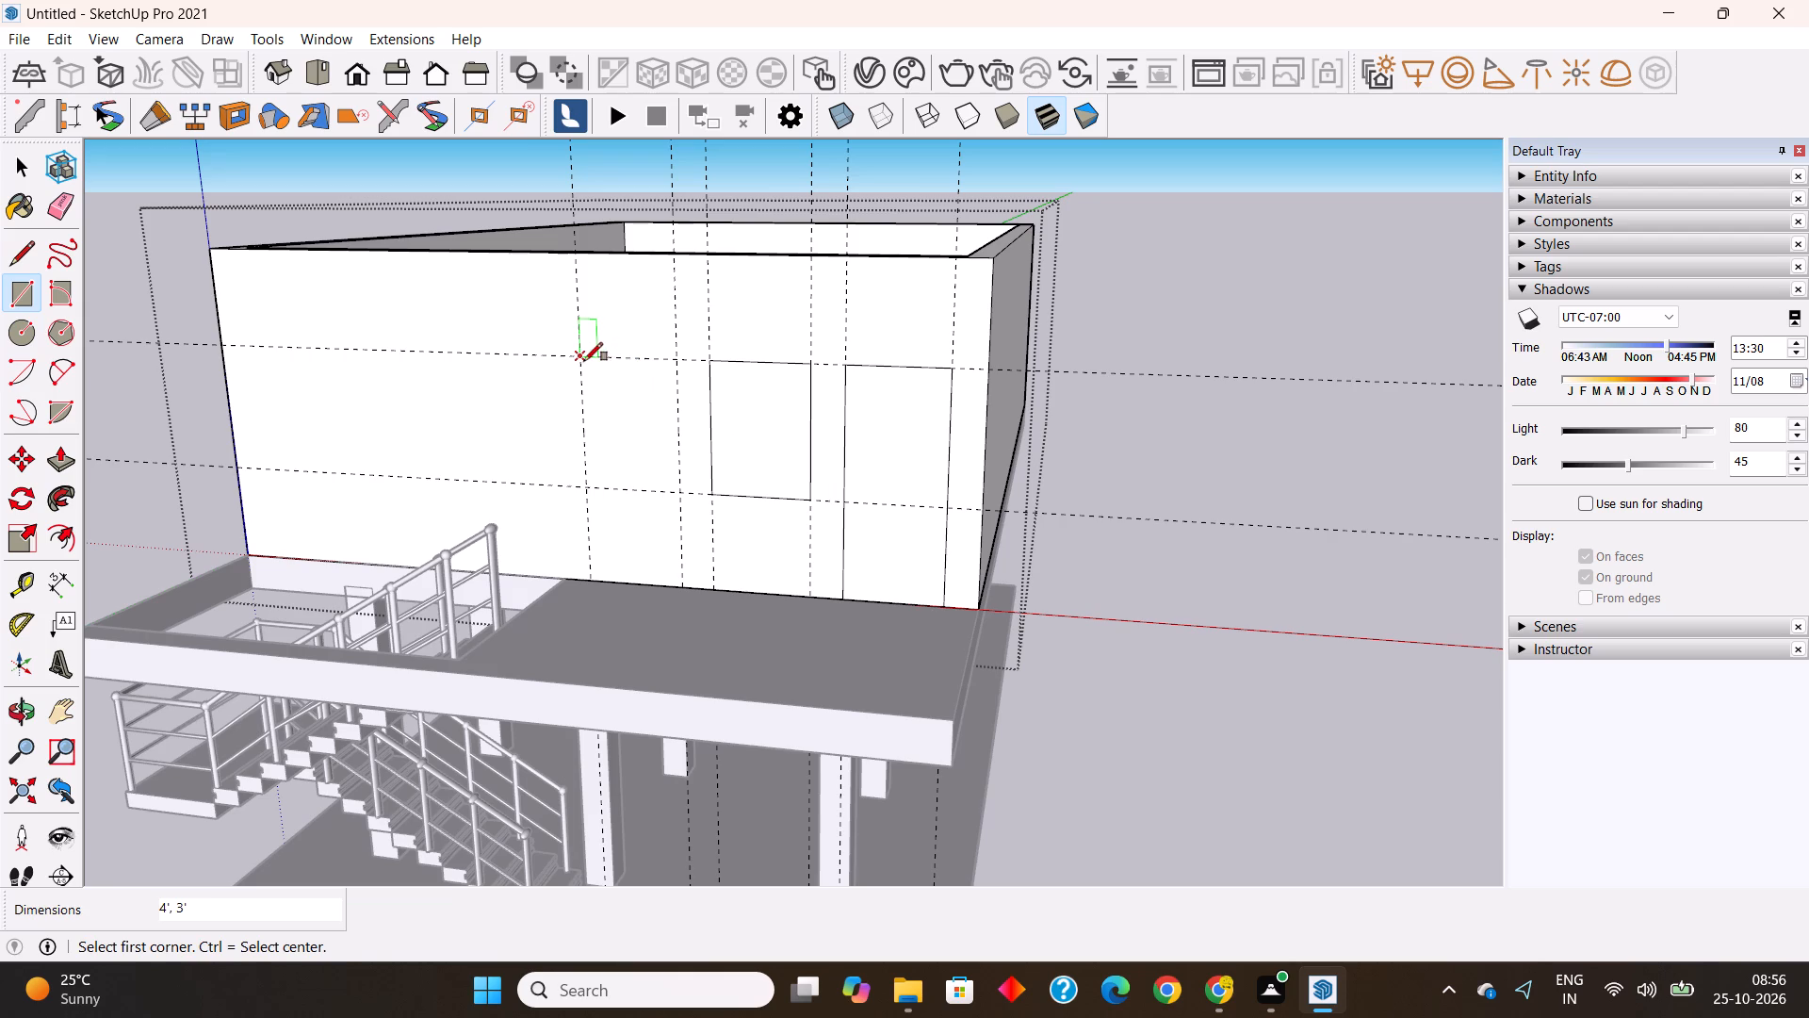
left_click(584, 361)
left_click(677, 487)
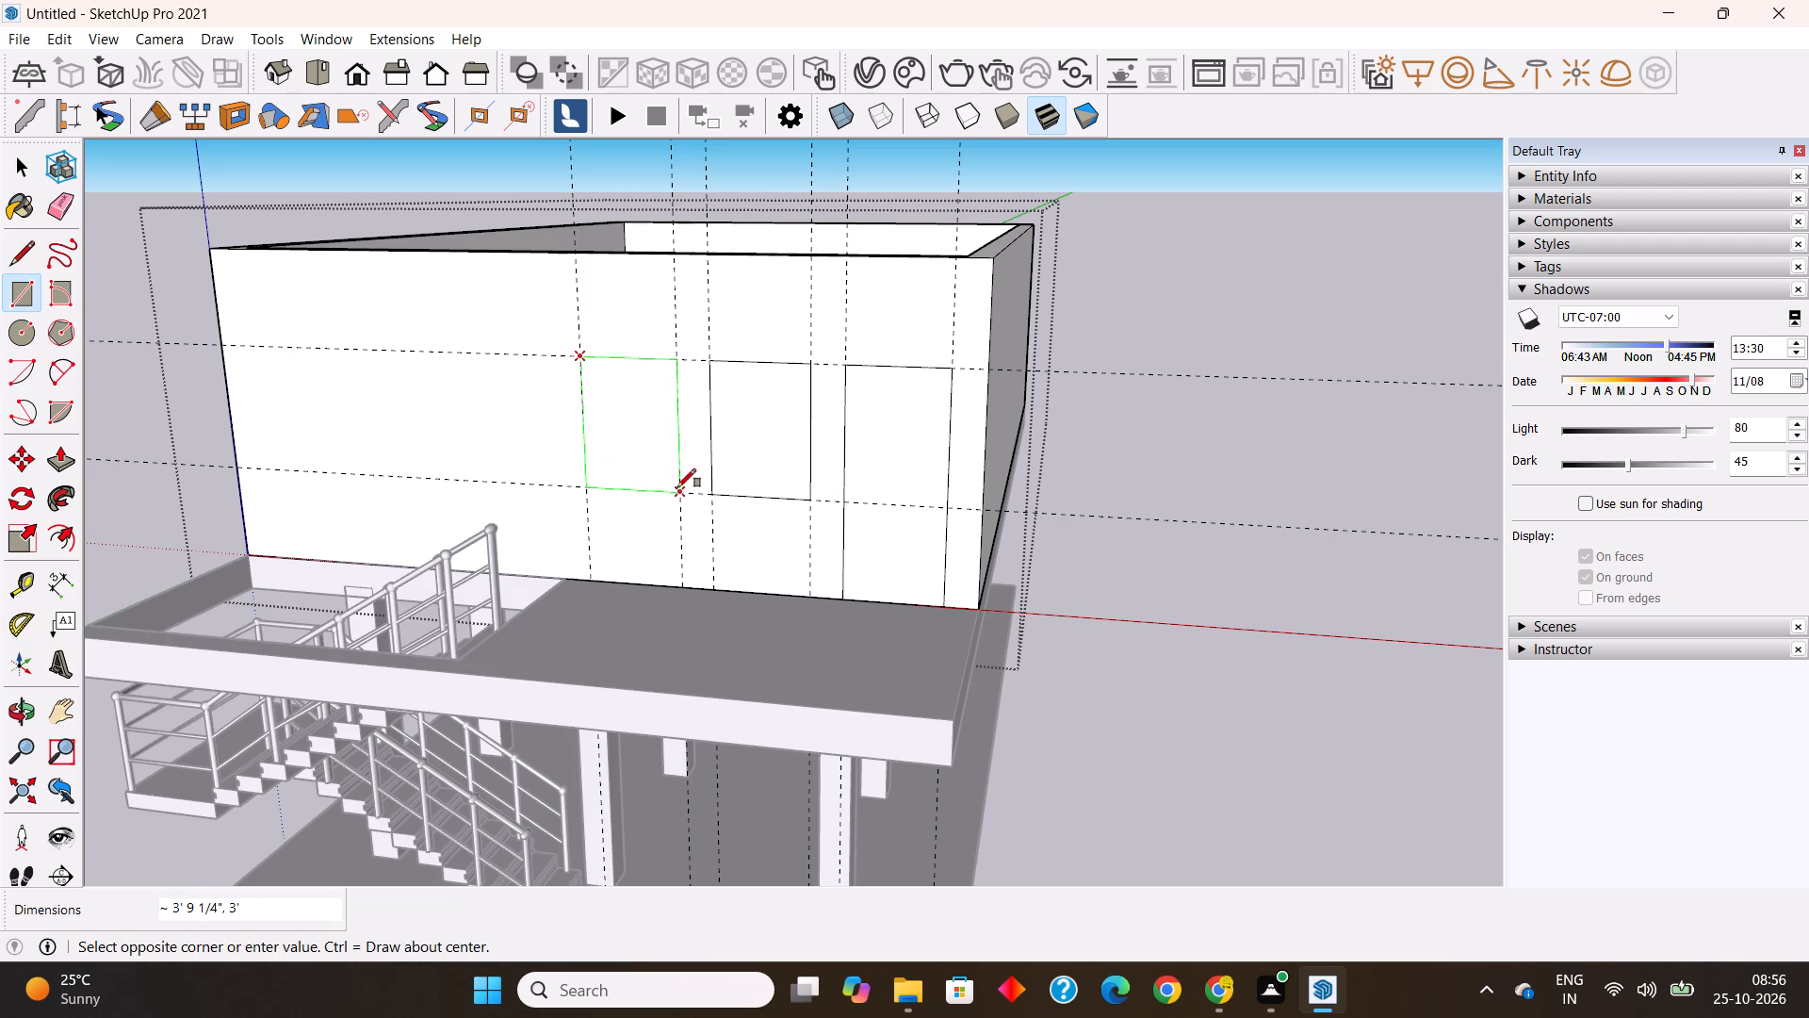
Select and delete all the vertical and horizontal guides around the stair-side wall.
key("space")
scroll(616, 517, "down", 9)
left_click_drag(787, 213, 578, 258)
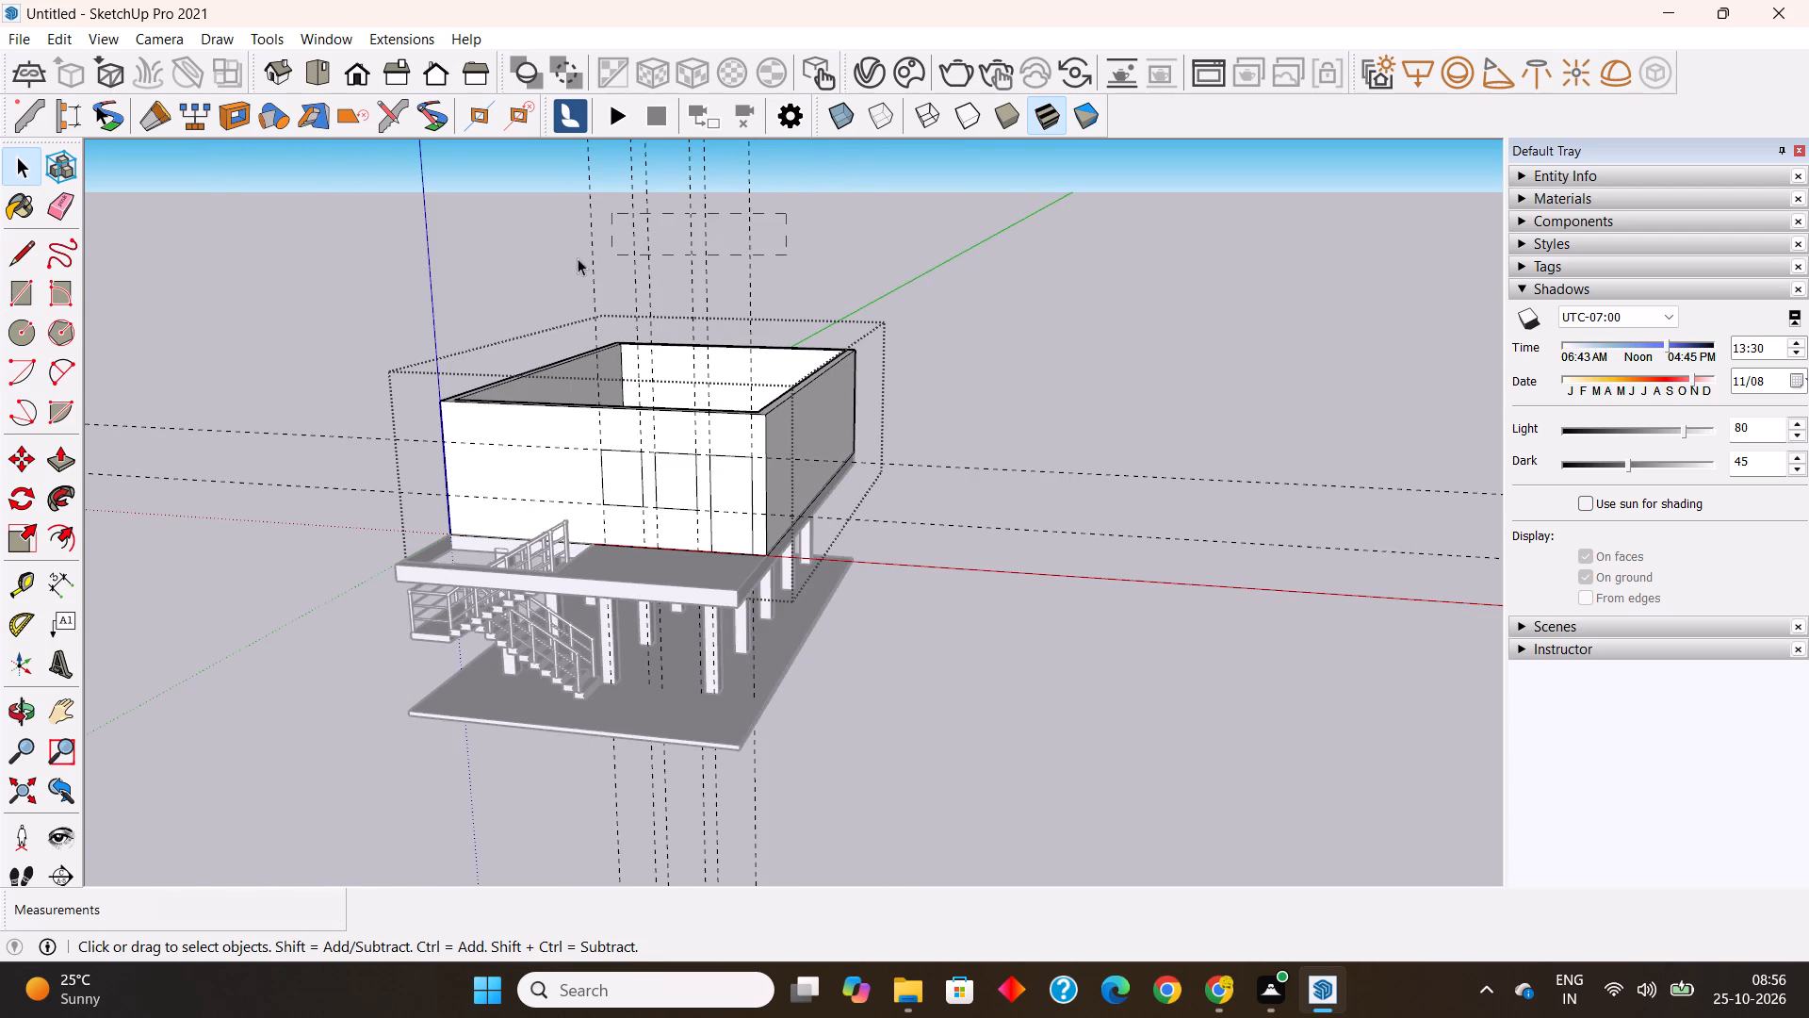
left_click_drag(578, 258, 543, 259)
key("Delete")
left_click_drag(1163, 365, 1064, 602)
key("Delete")
Push the door rectangle 9" through the wall thickness to cut the door opening.
middle_click_drag(842, 550, 703, 642)
scroll(601, 502, "up", 1)
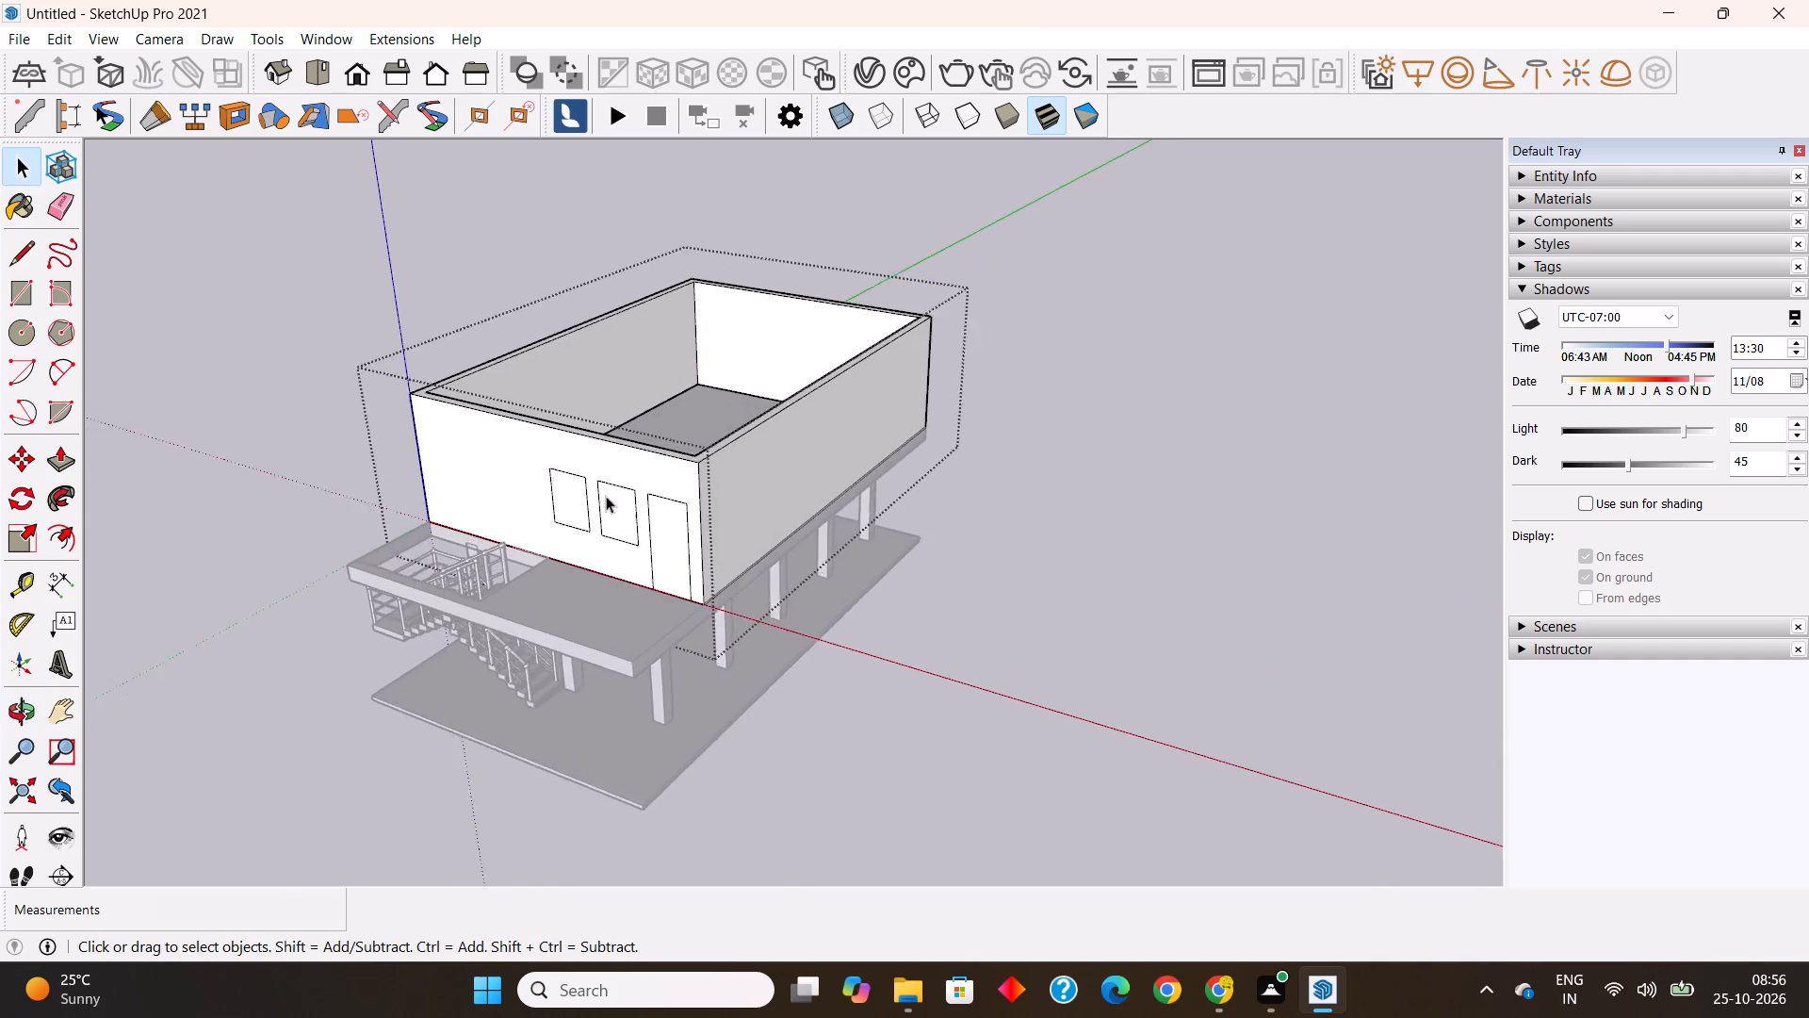
scroll(606, 496, "up", 6)
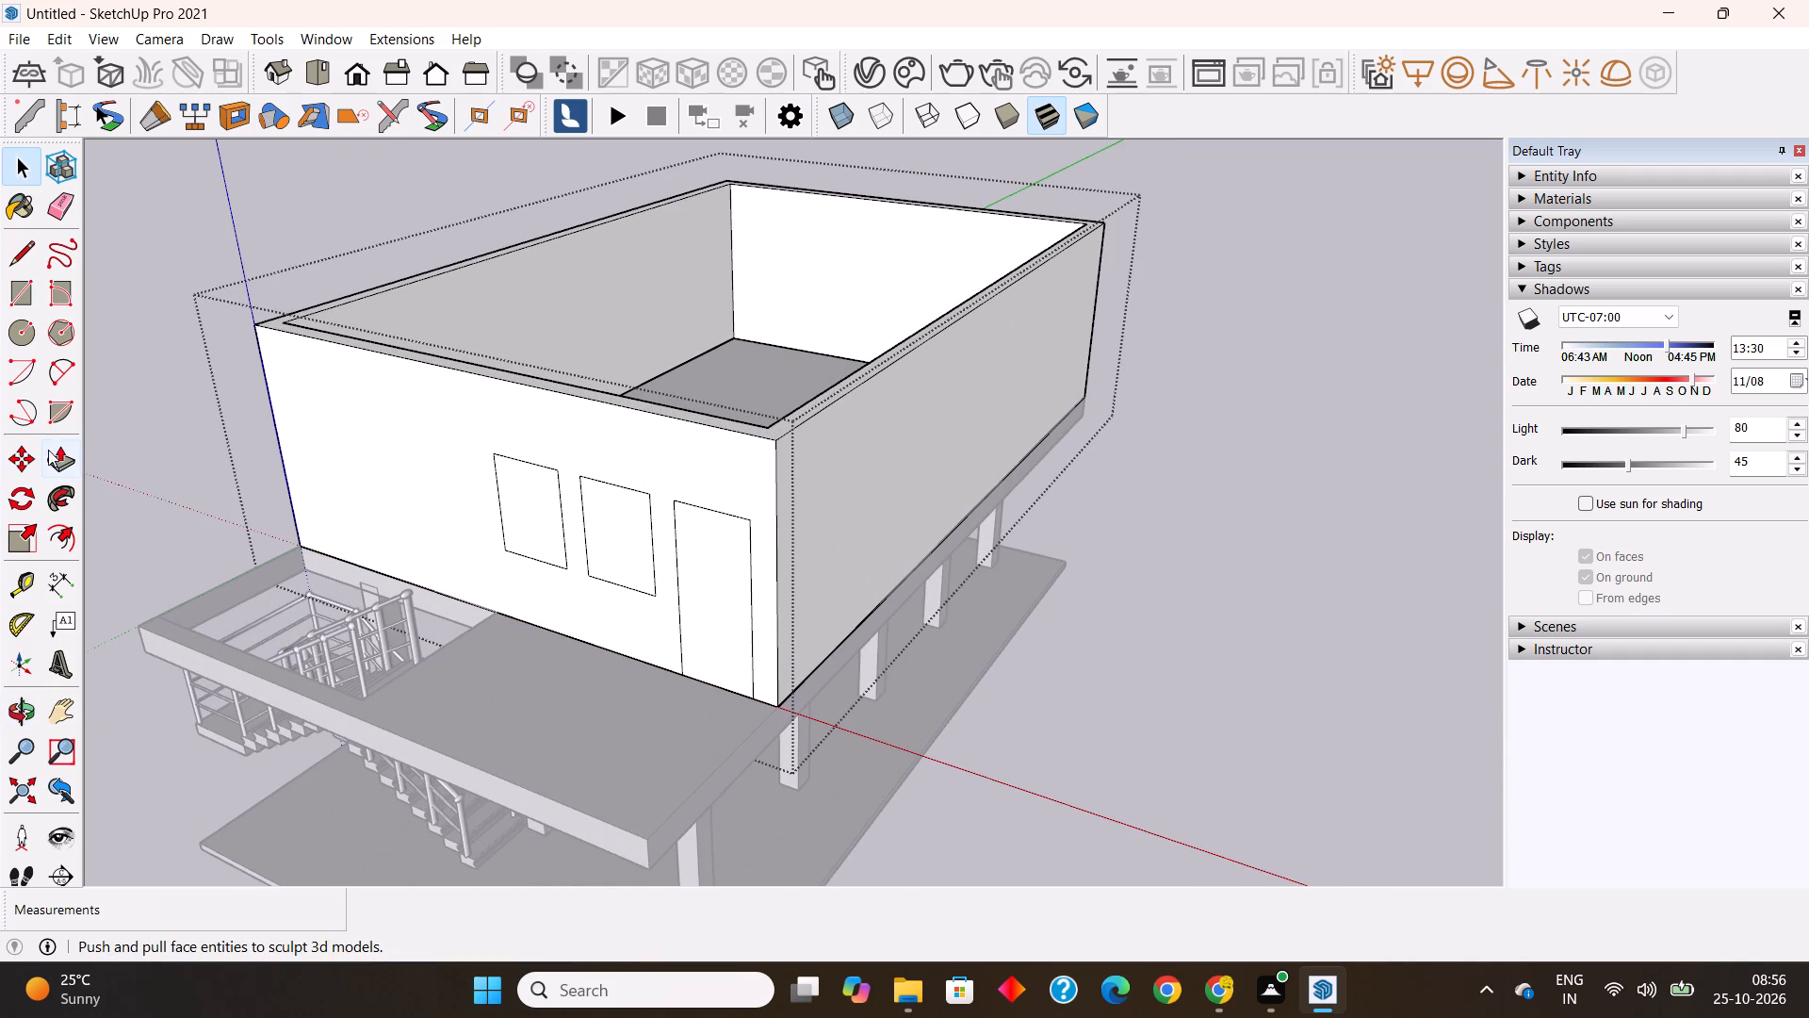
left_click(60, 448)
middle_click_drag(493, 533, 481, 593)
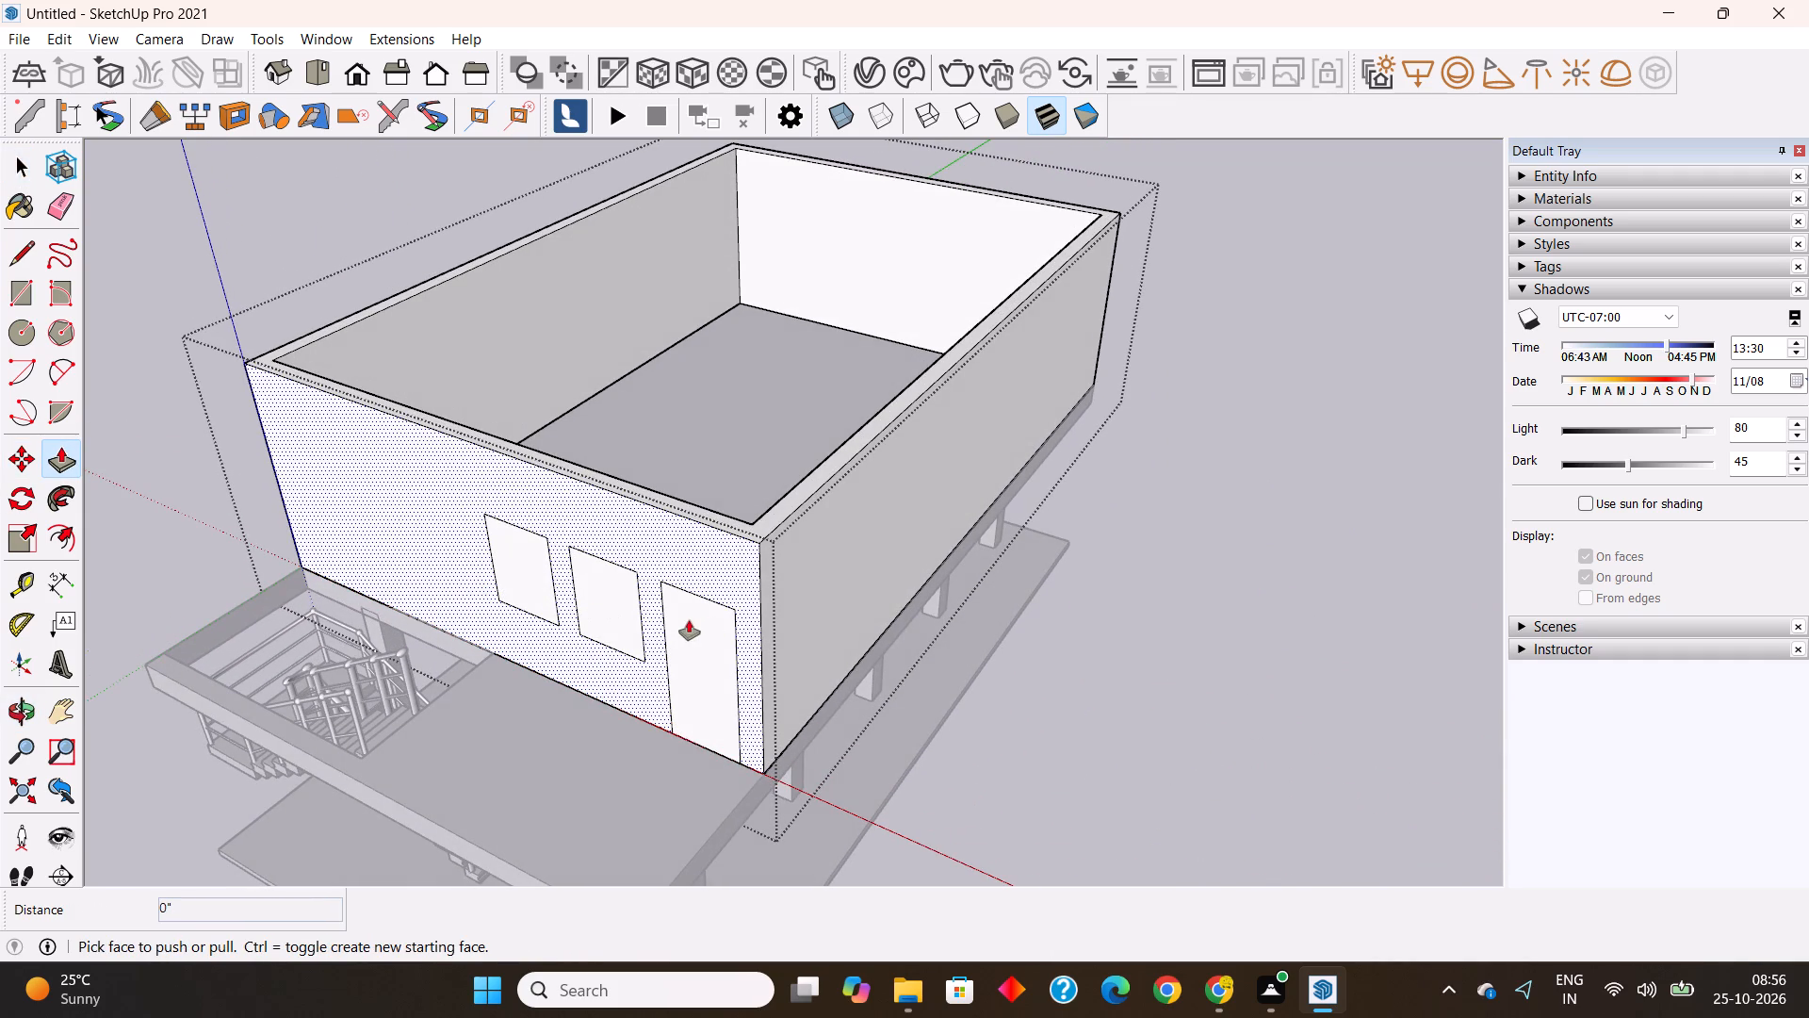
left_click(689, 620)
left_click(708, 512)
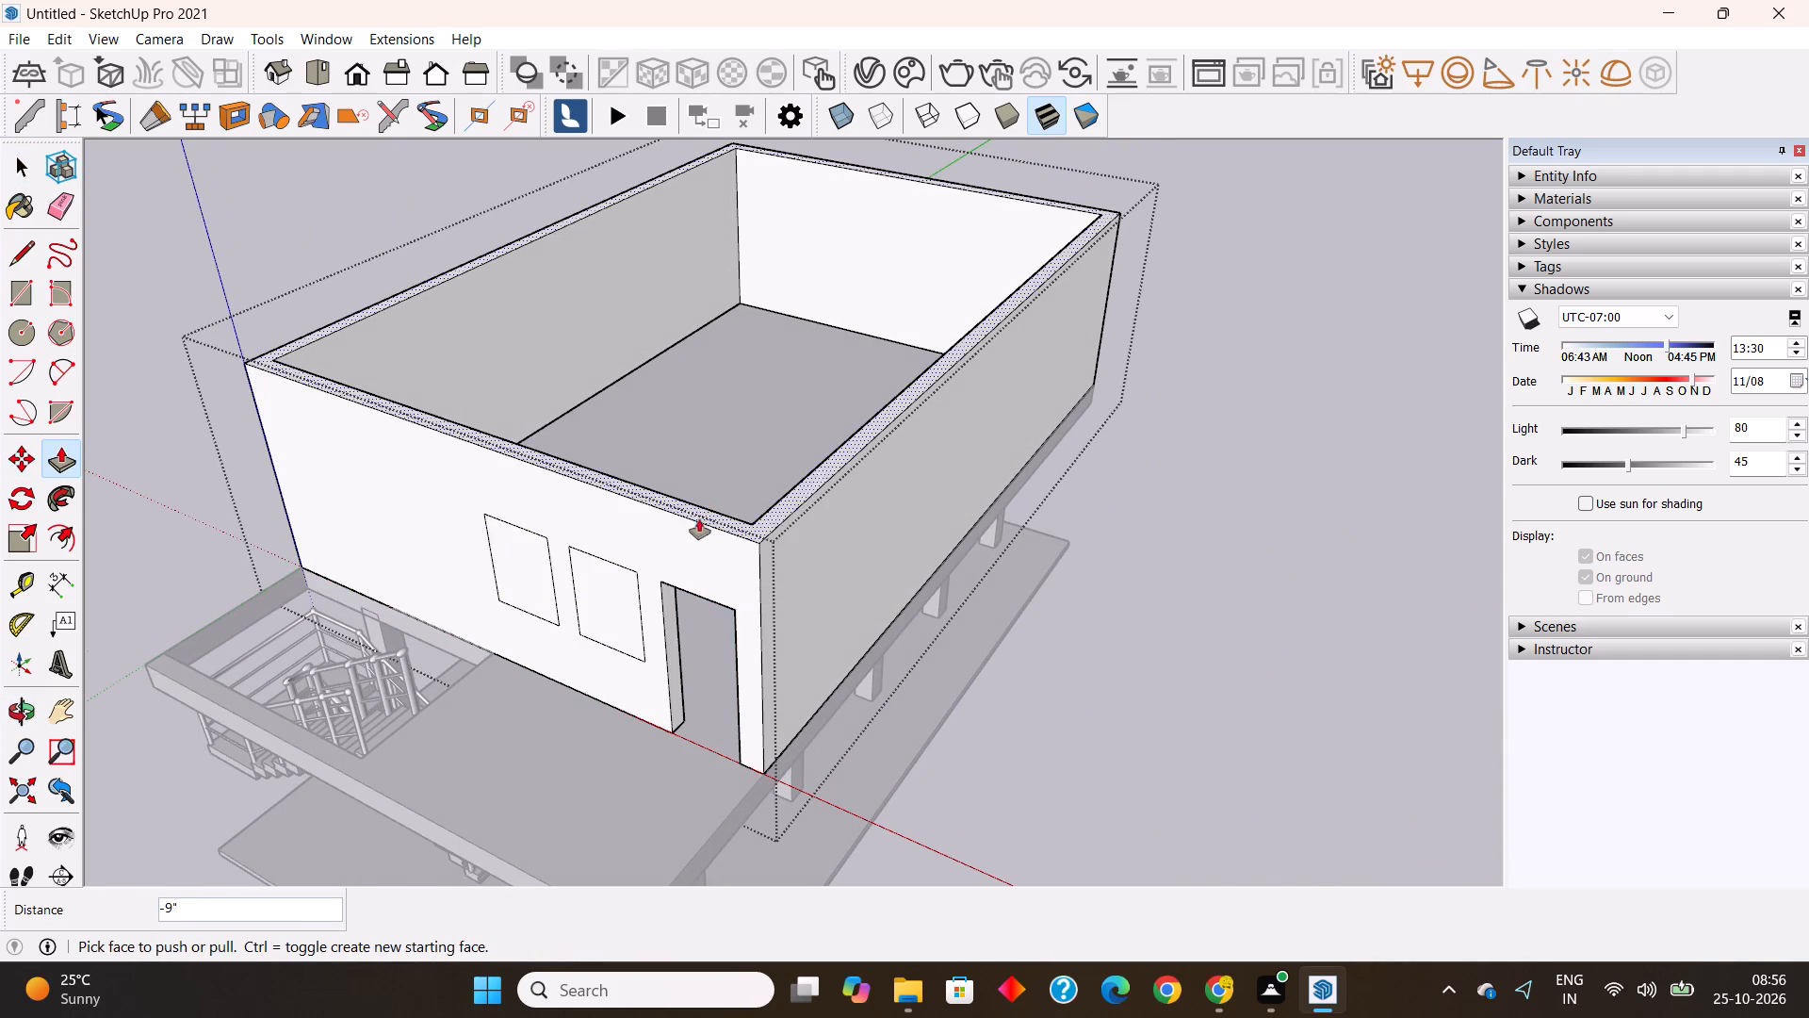
Push both window rectangles 9" through the wall to cut the window openings, and leave the group's editing mode.
left_click(603, 590)
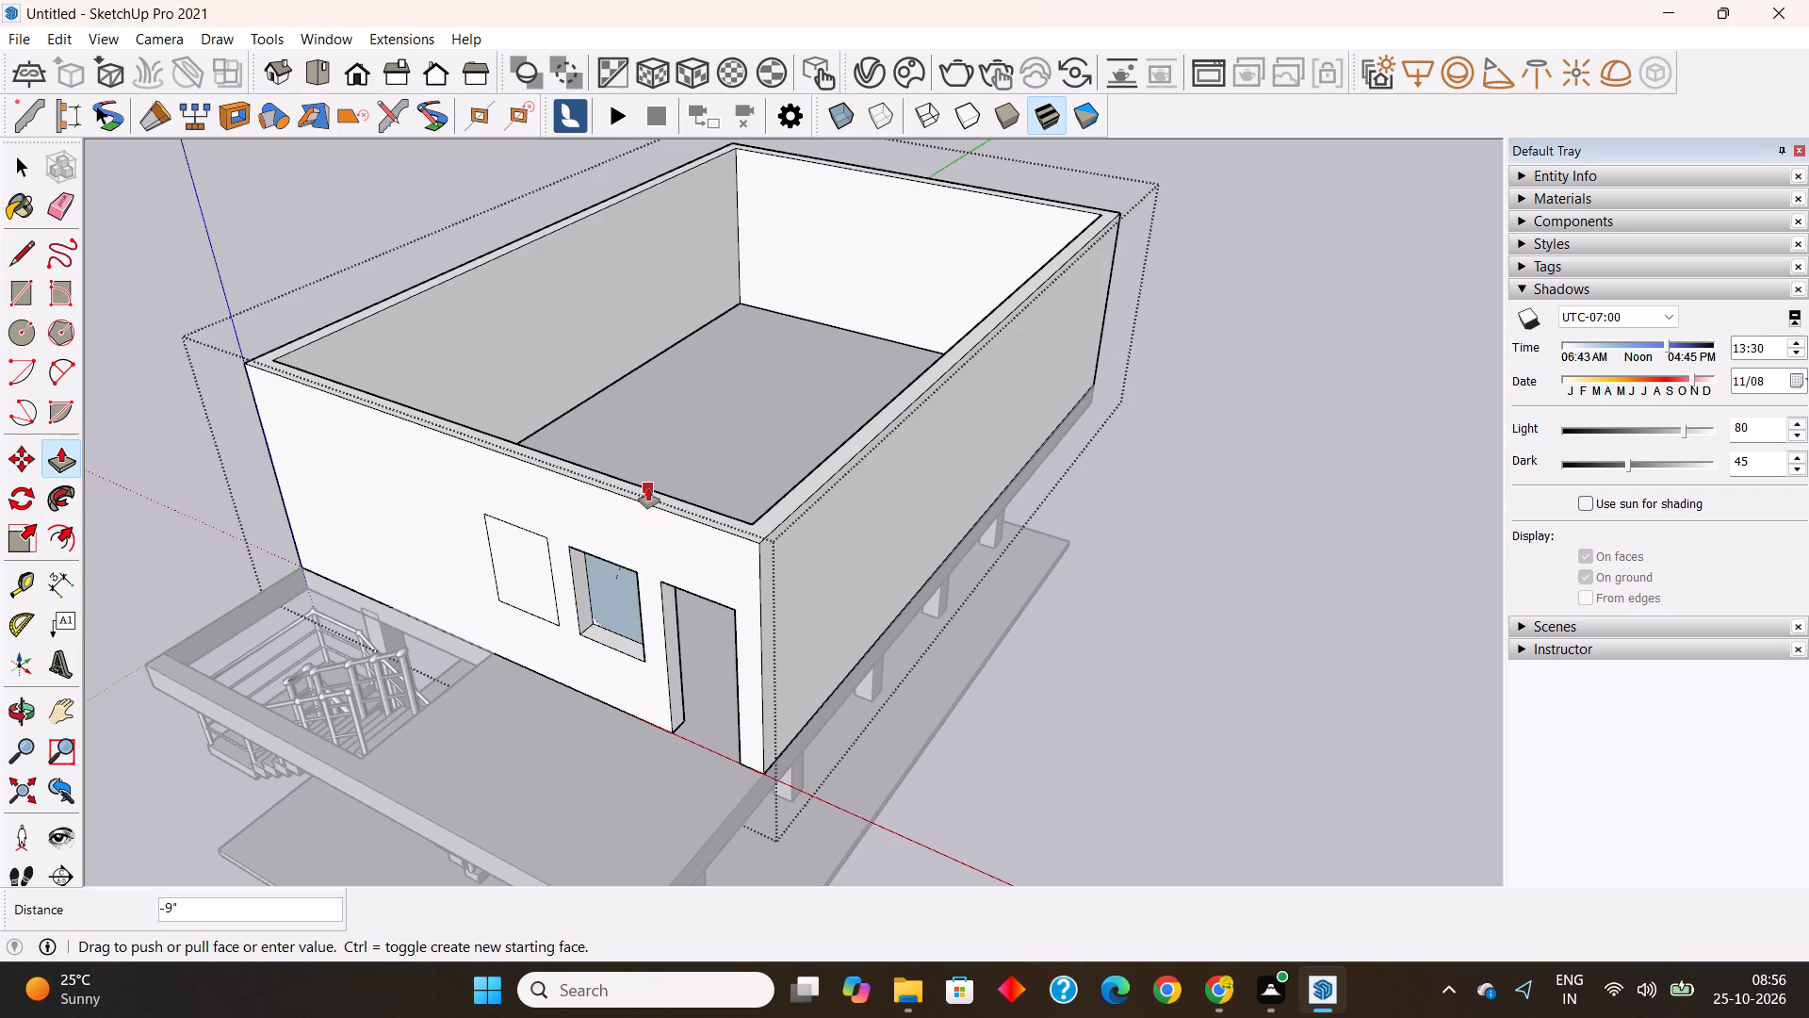
left_click(648, 488)
left_click(526, 562)
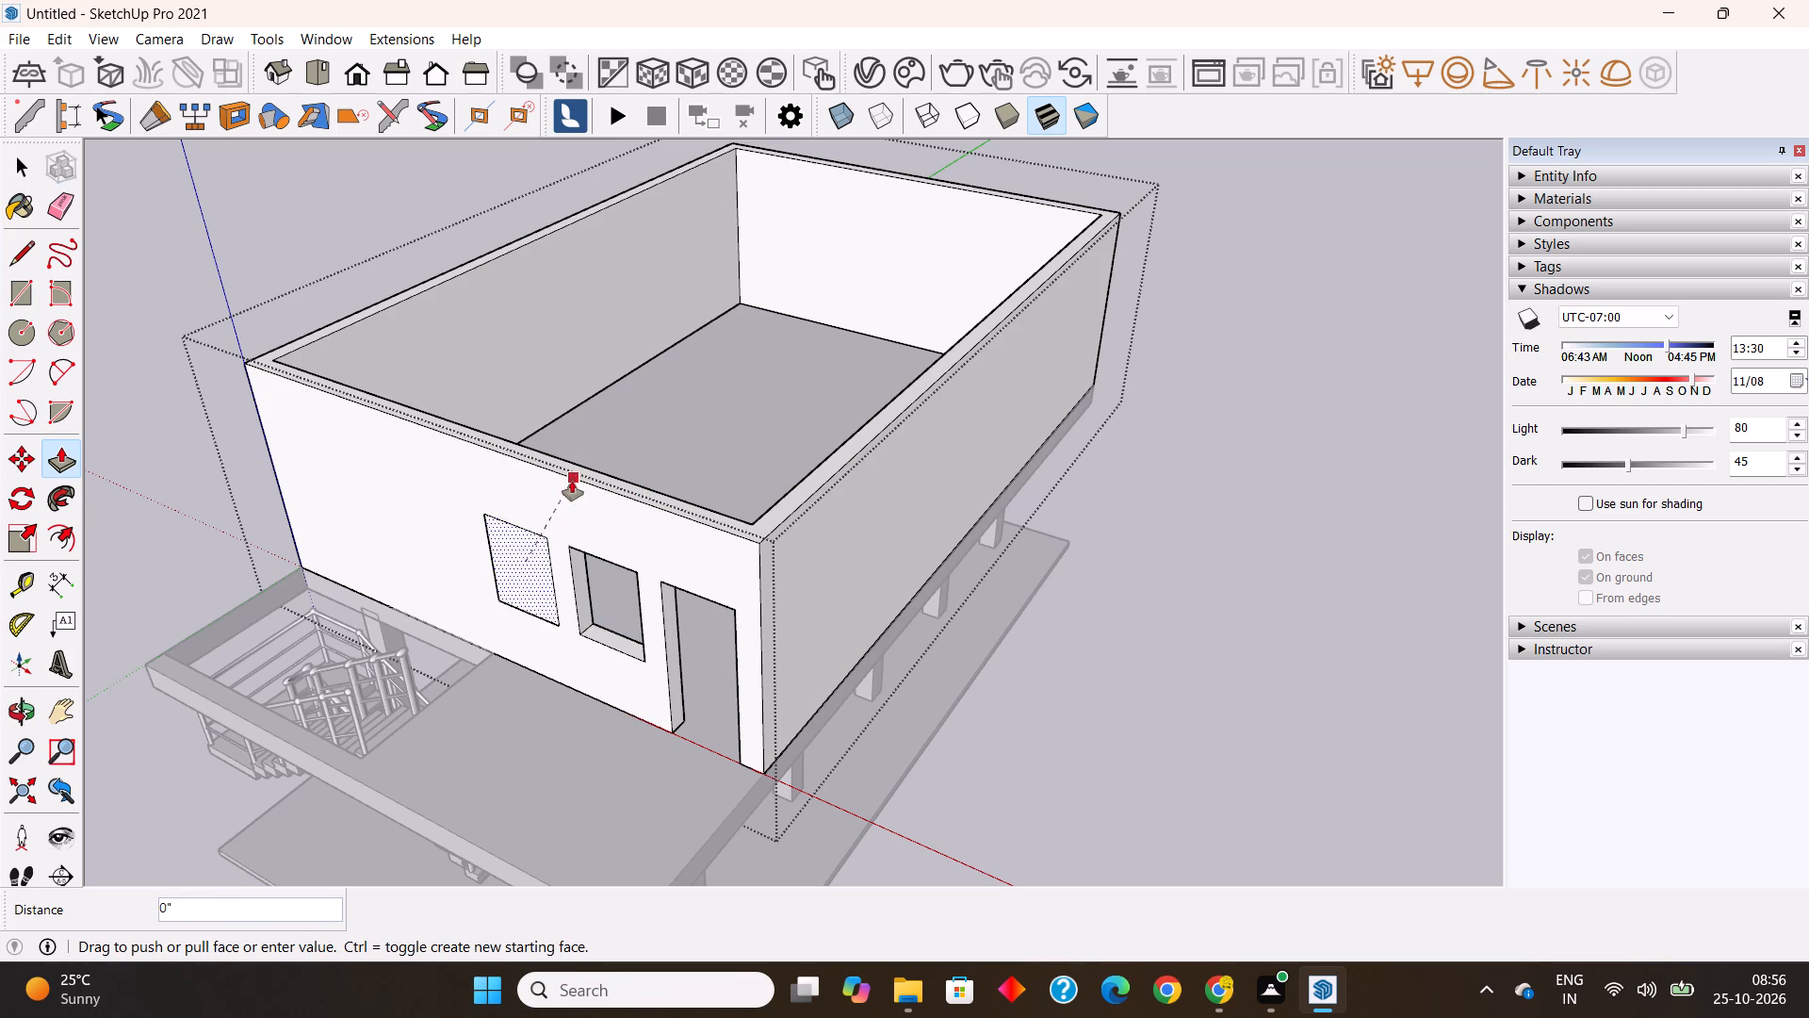
left_click(581, 465)
middle_click_drag(547, 550, 756, 360)
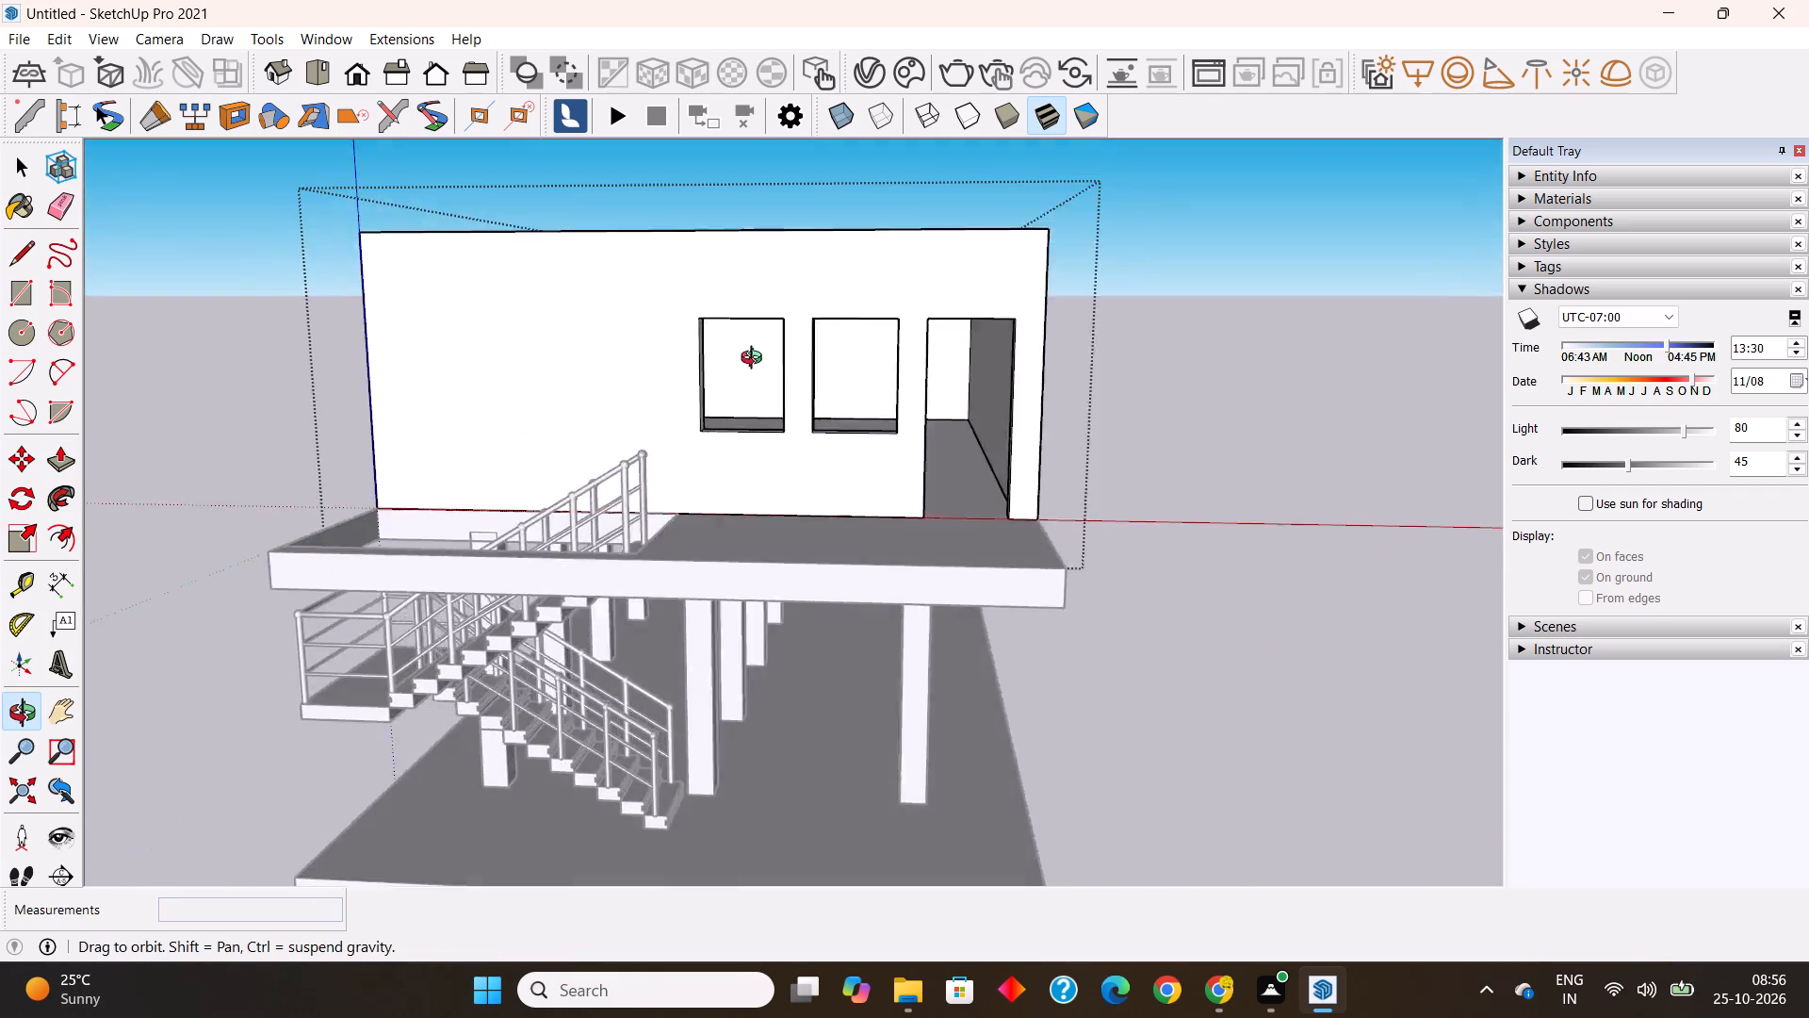
middle_click_drag(756, 360, 576, 450)
key("space")
left_click(1194, 672)
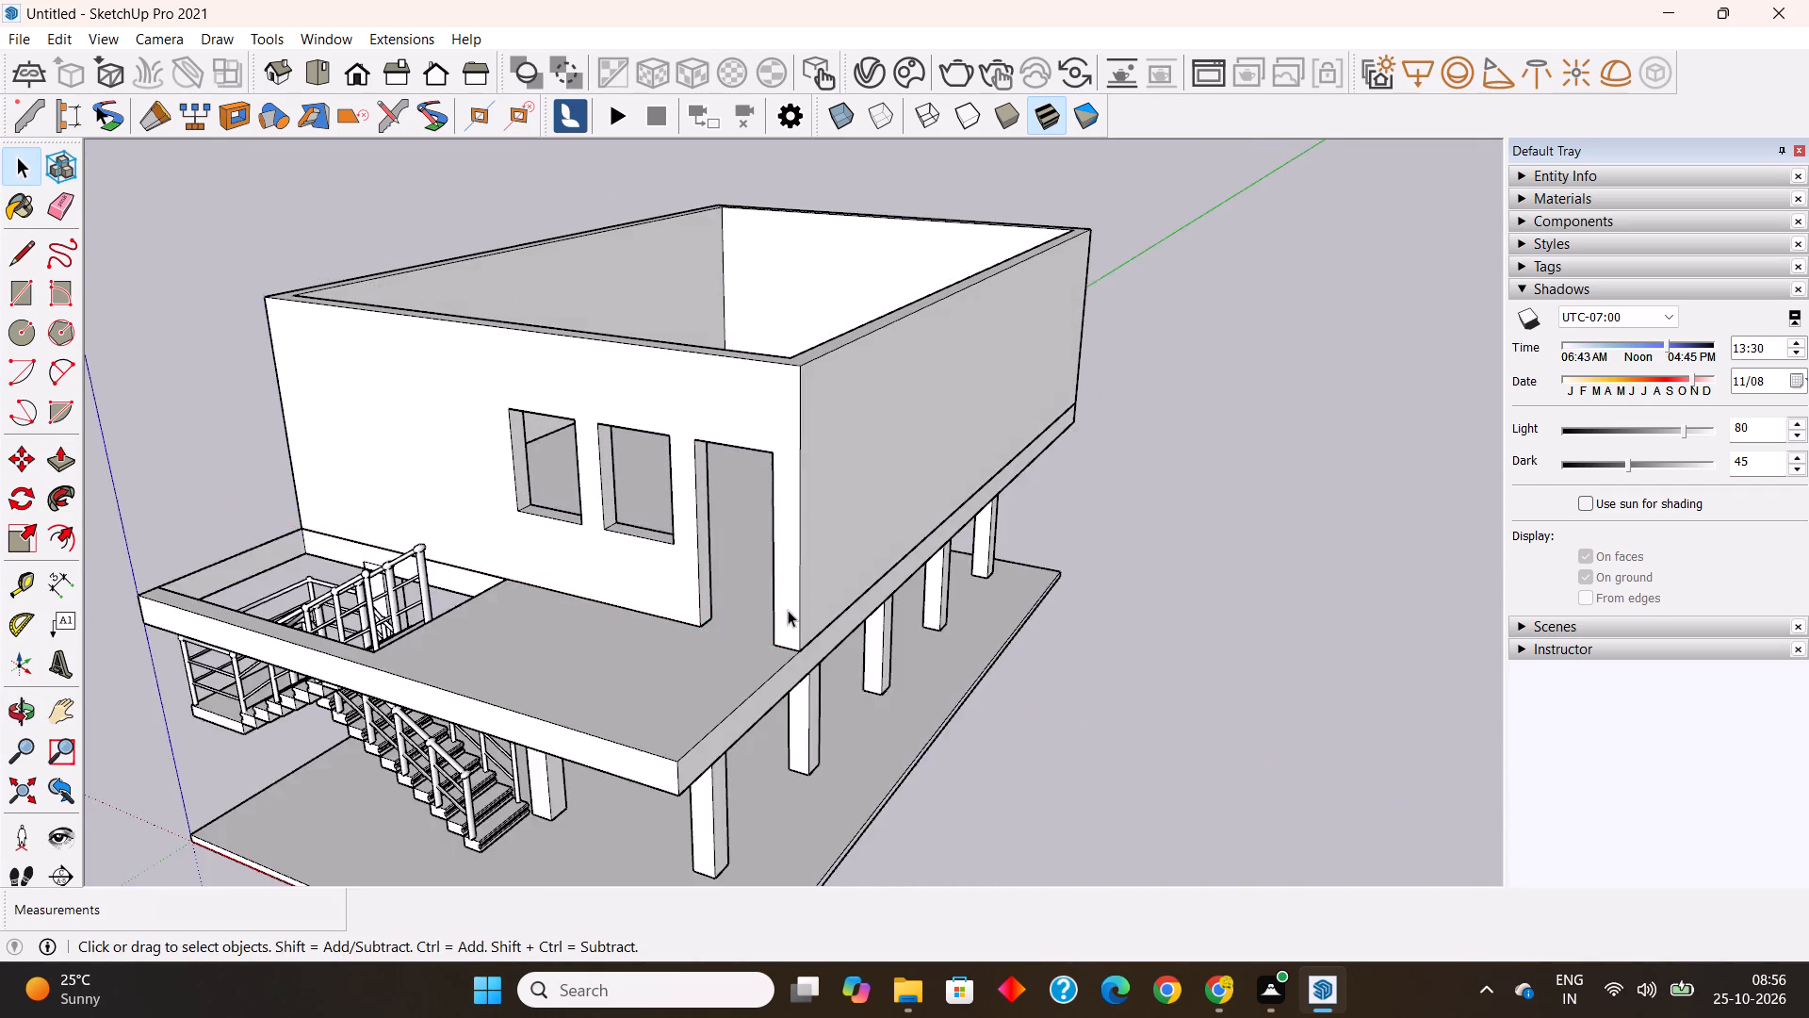
Copy the upper-floor slab 10' straight up, from the wall's bottom corner to its top corner.
scroll(786, 610, "down", 6)
middle_click_drag(425, 652, 539, 637)
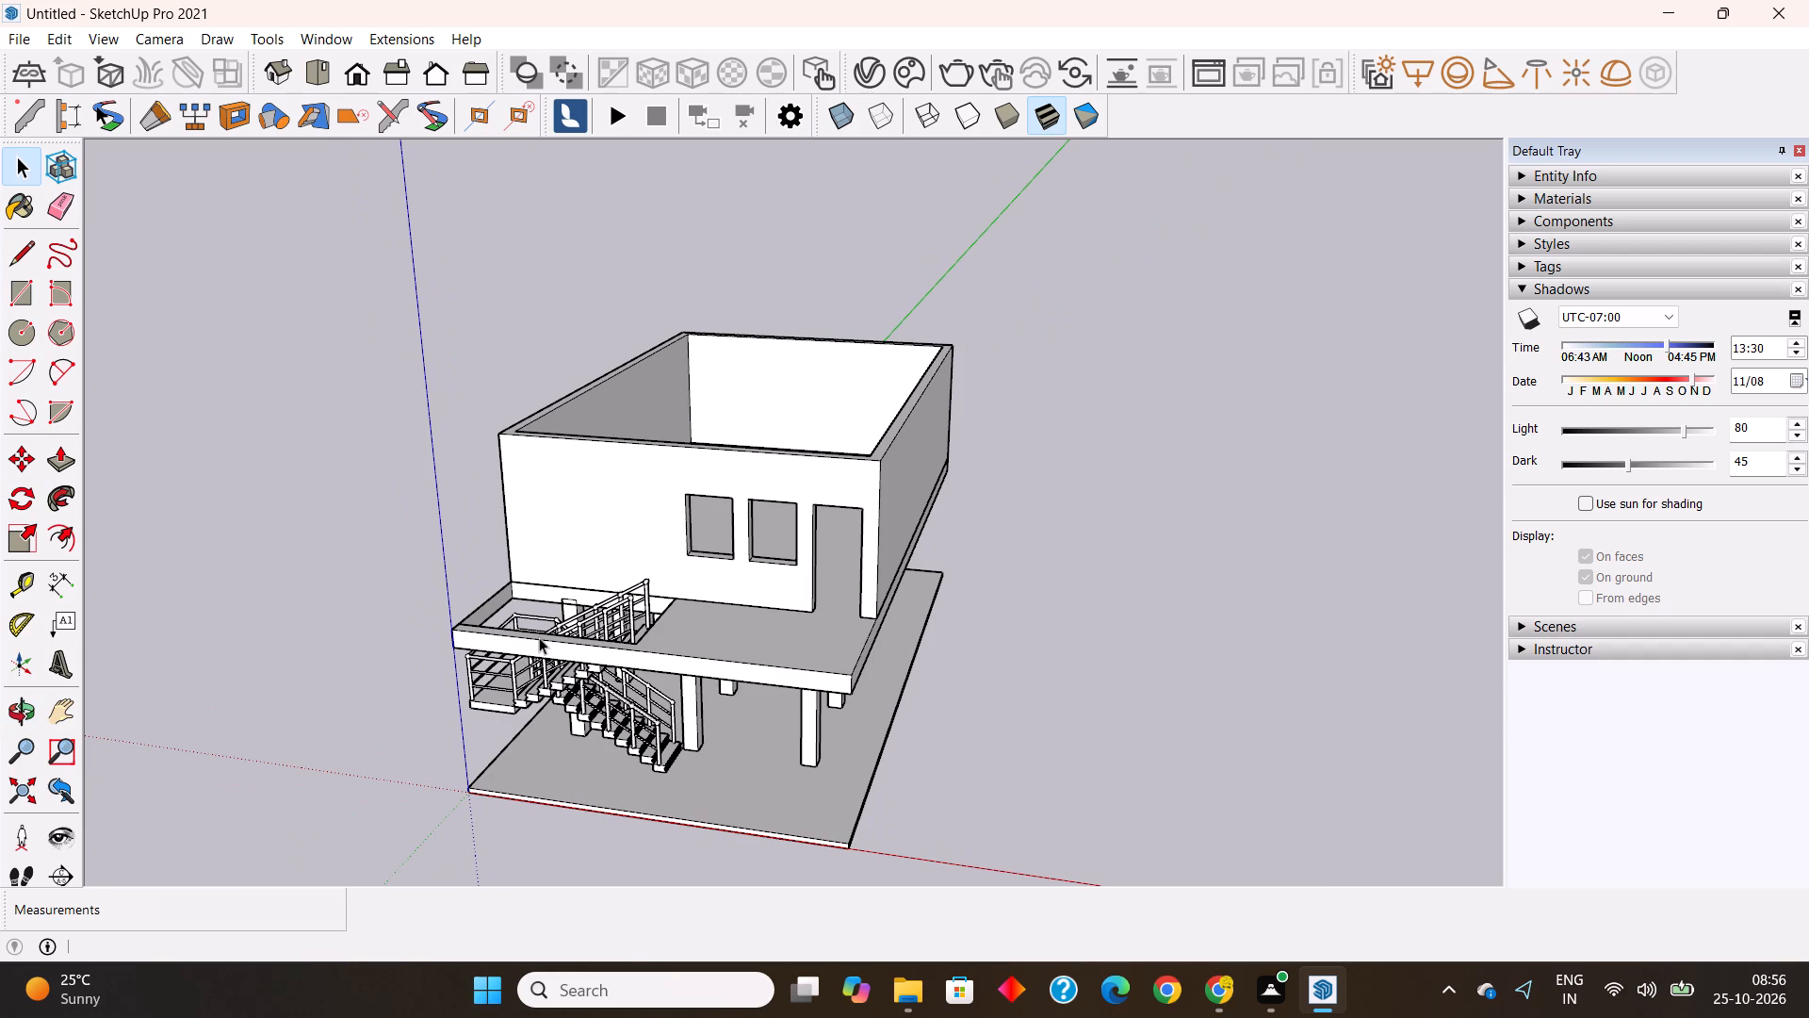
middle_click_drag(726, 753, 498, 846)
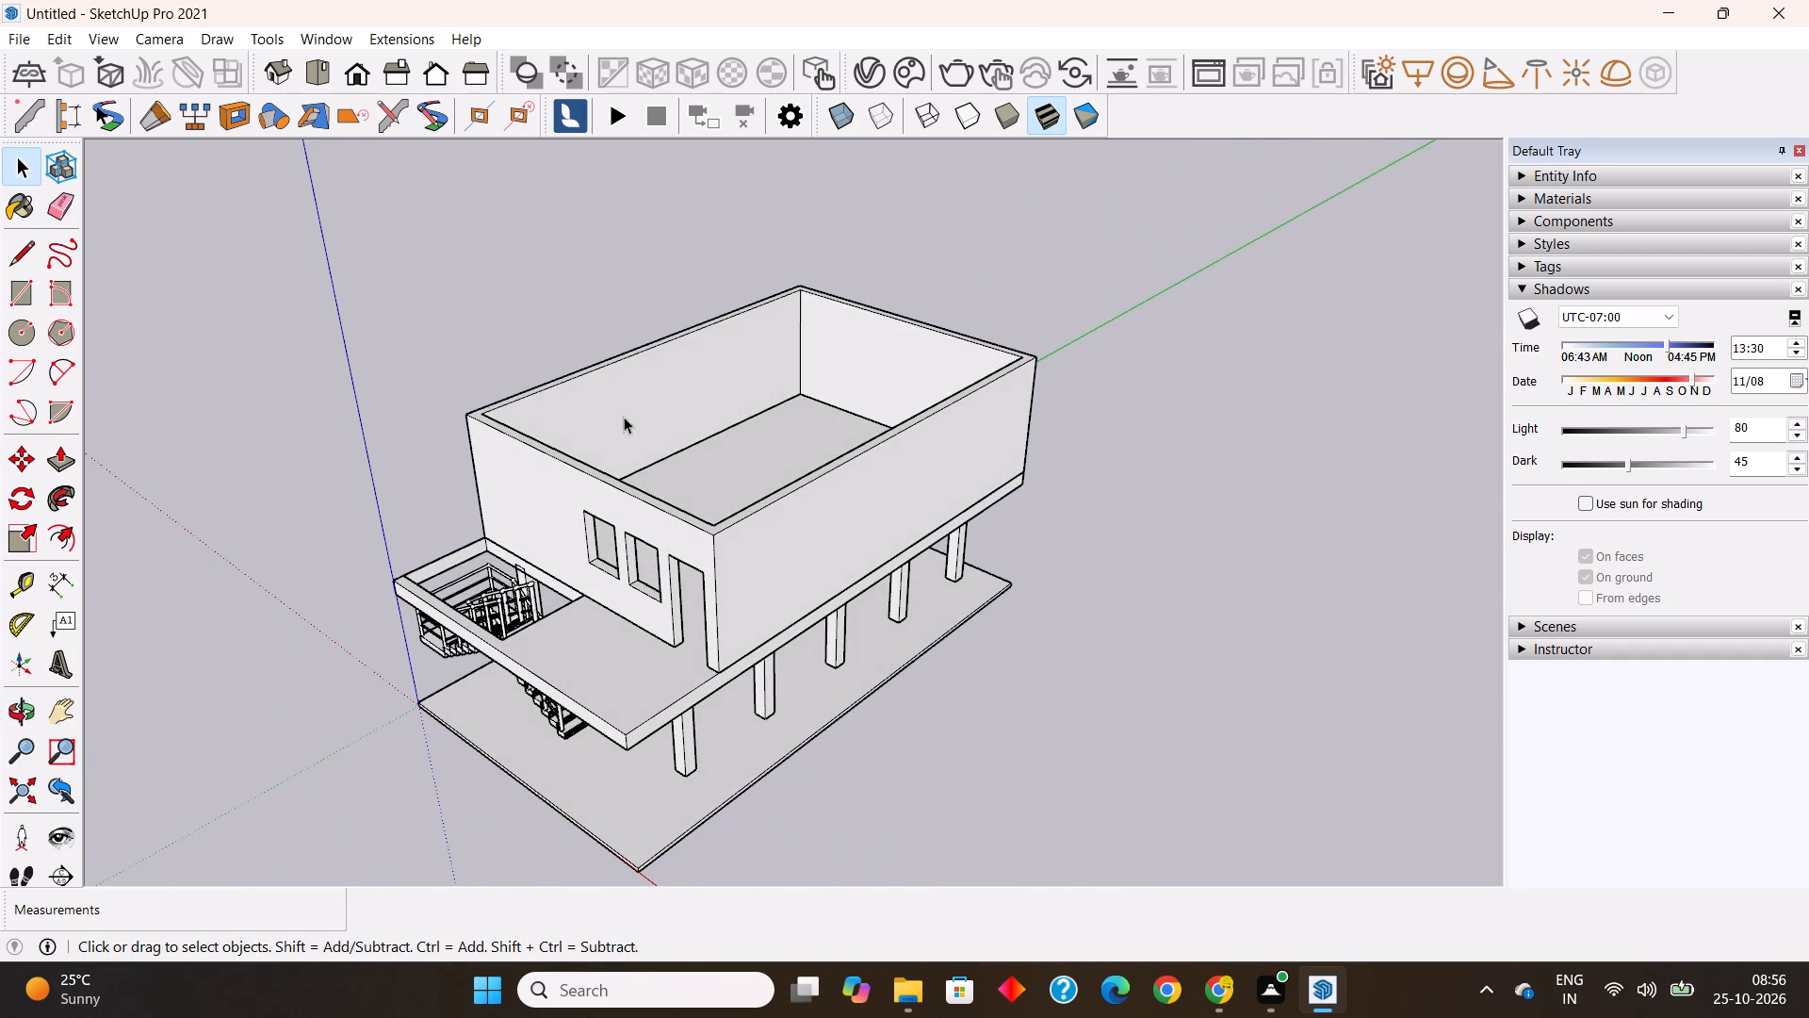
middle_click_drag(592, 513, 640, 572)
scroll(629, 536, "down", 1)
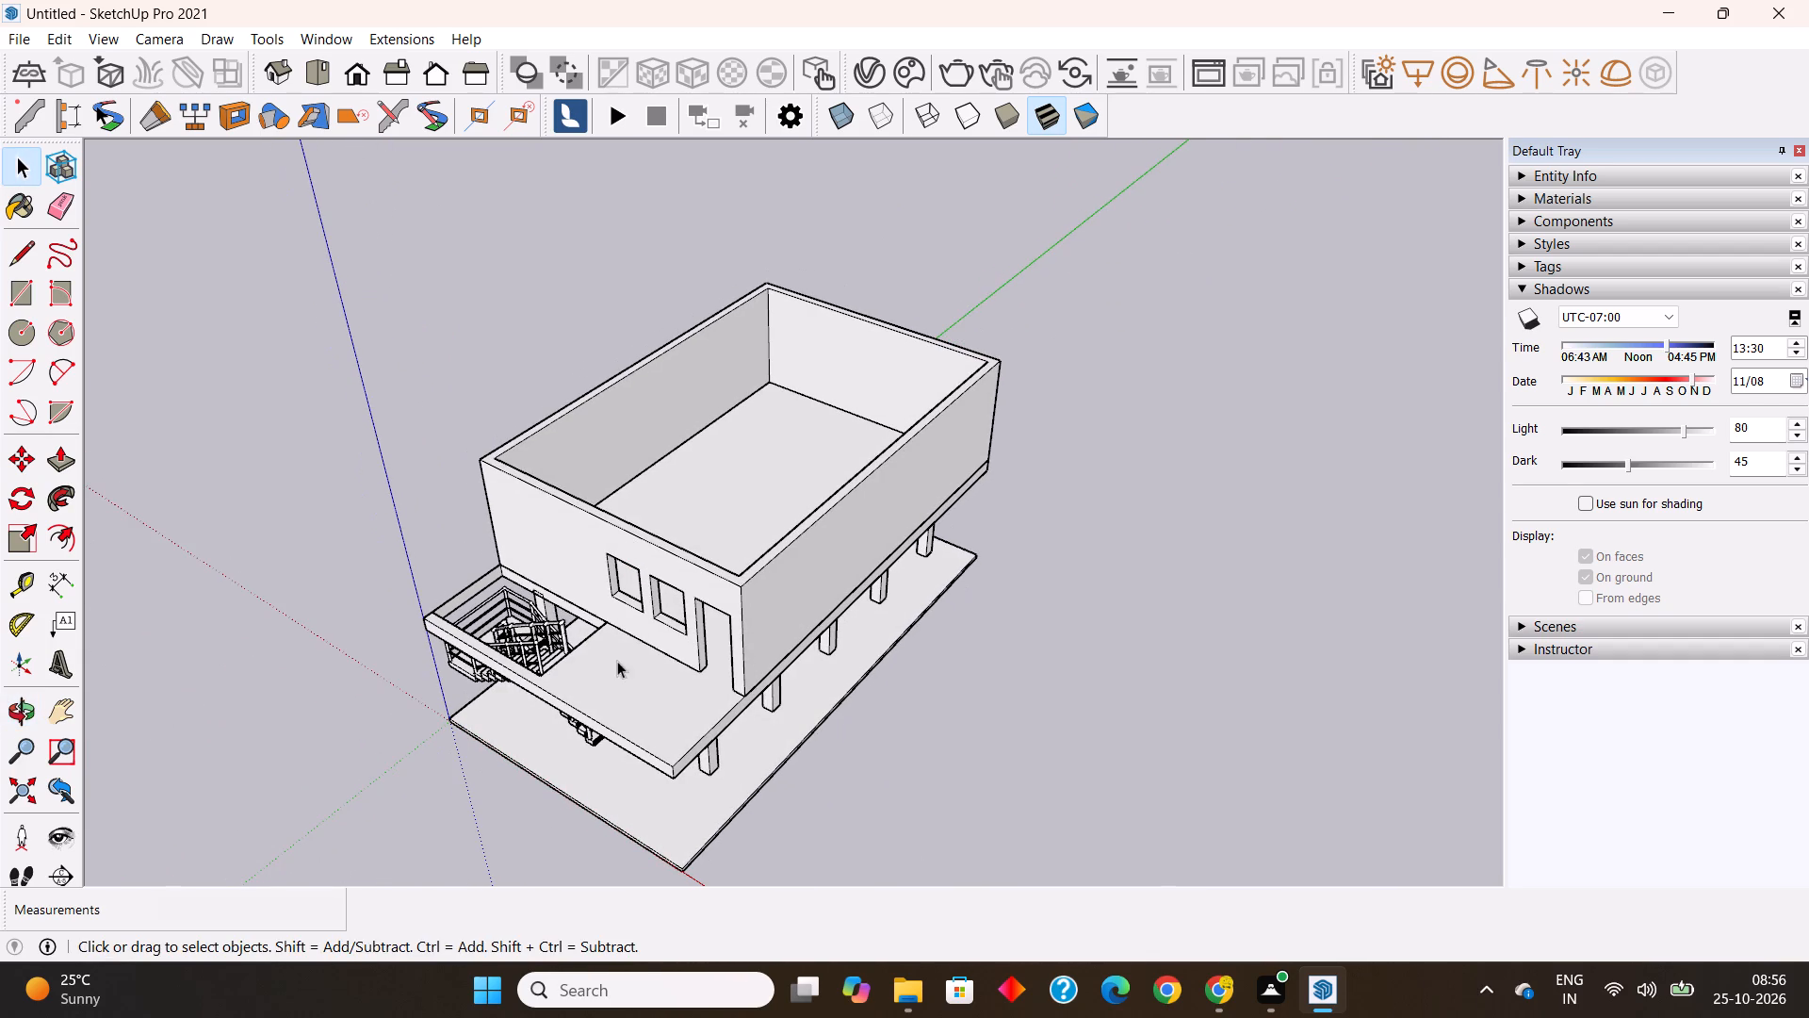
left_click(691, 691)
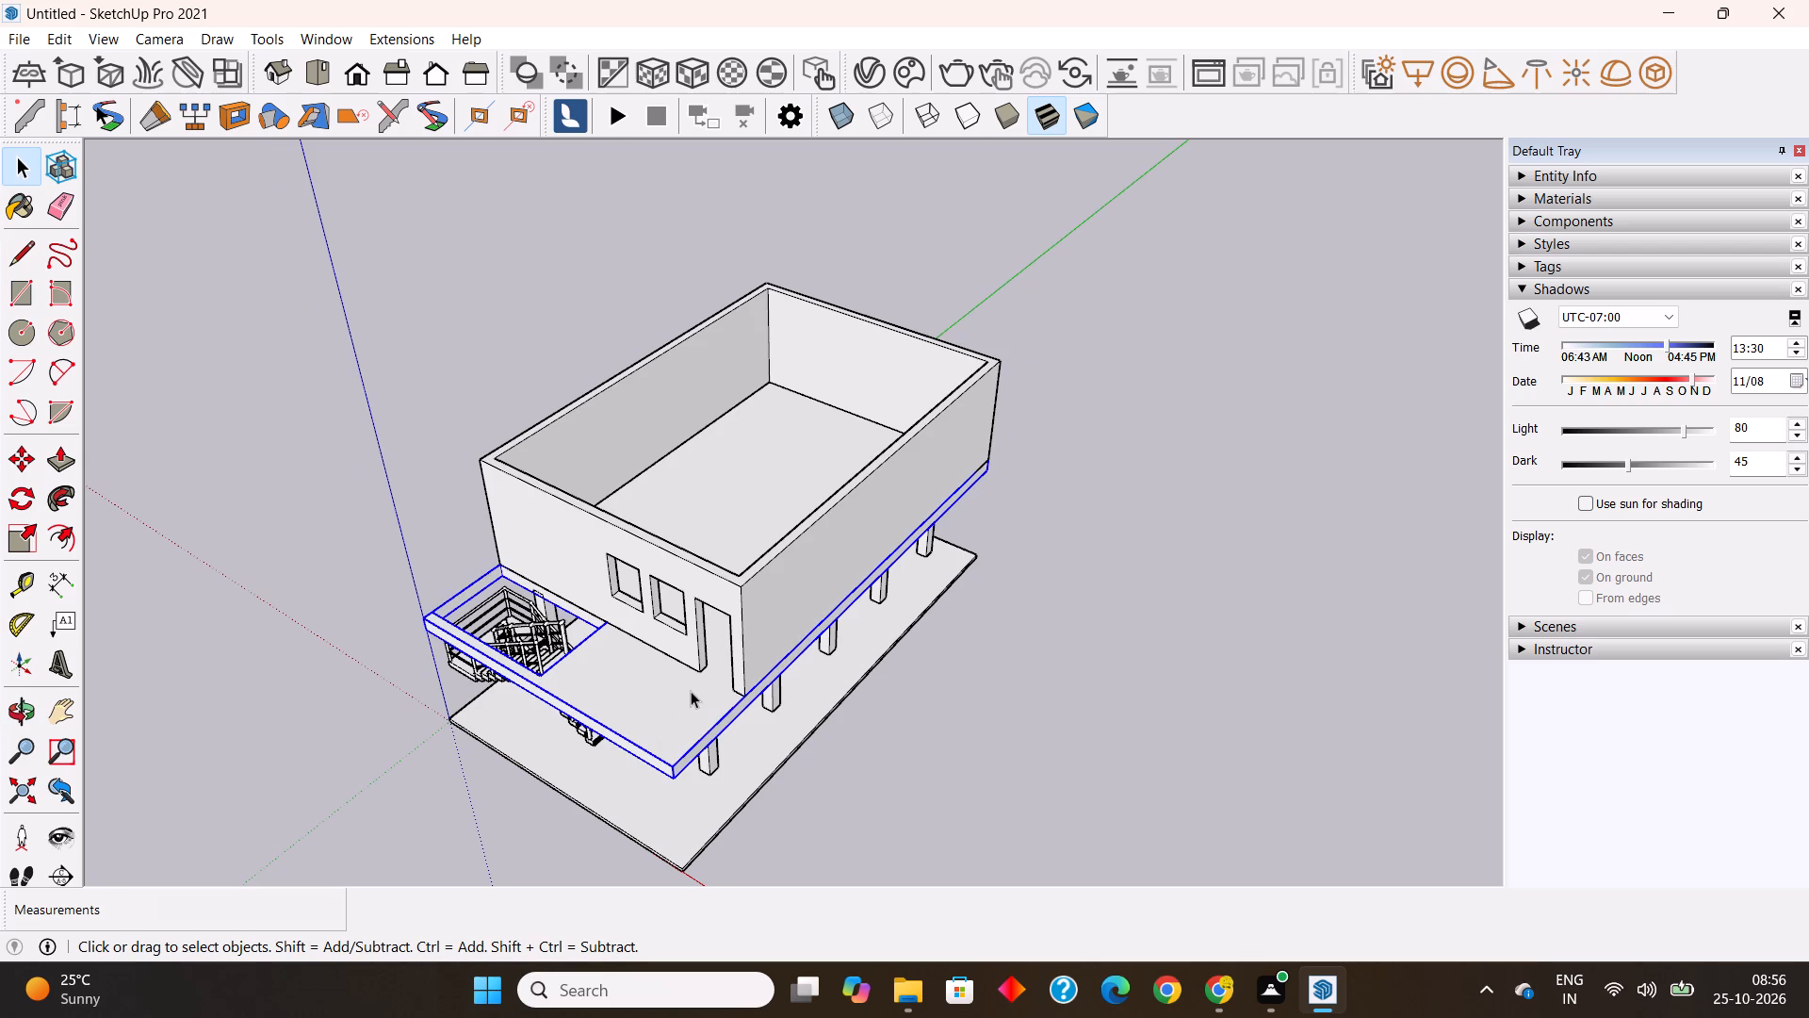
middle_click_drag(698, 687, 743, 563)
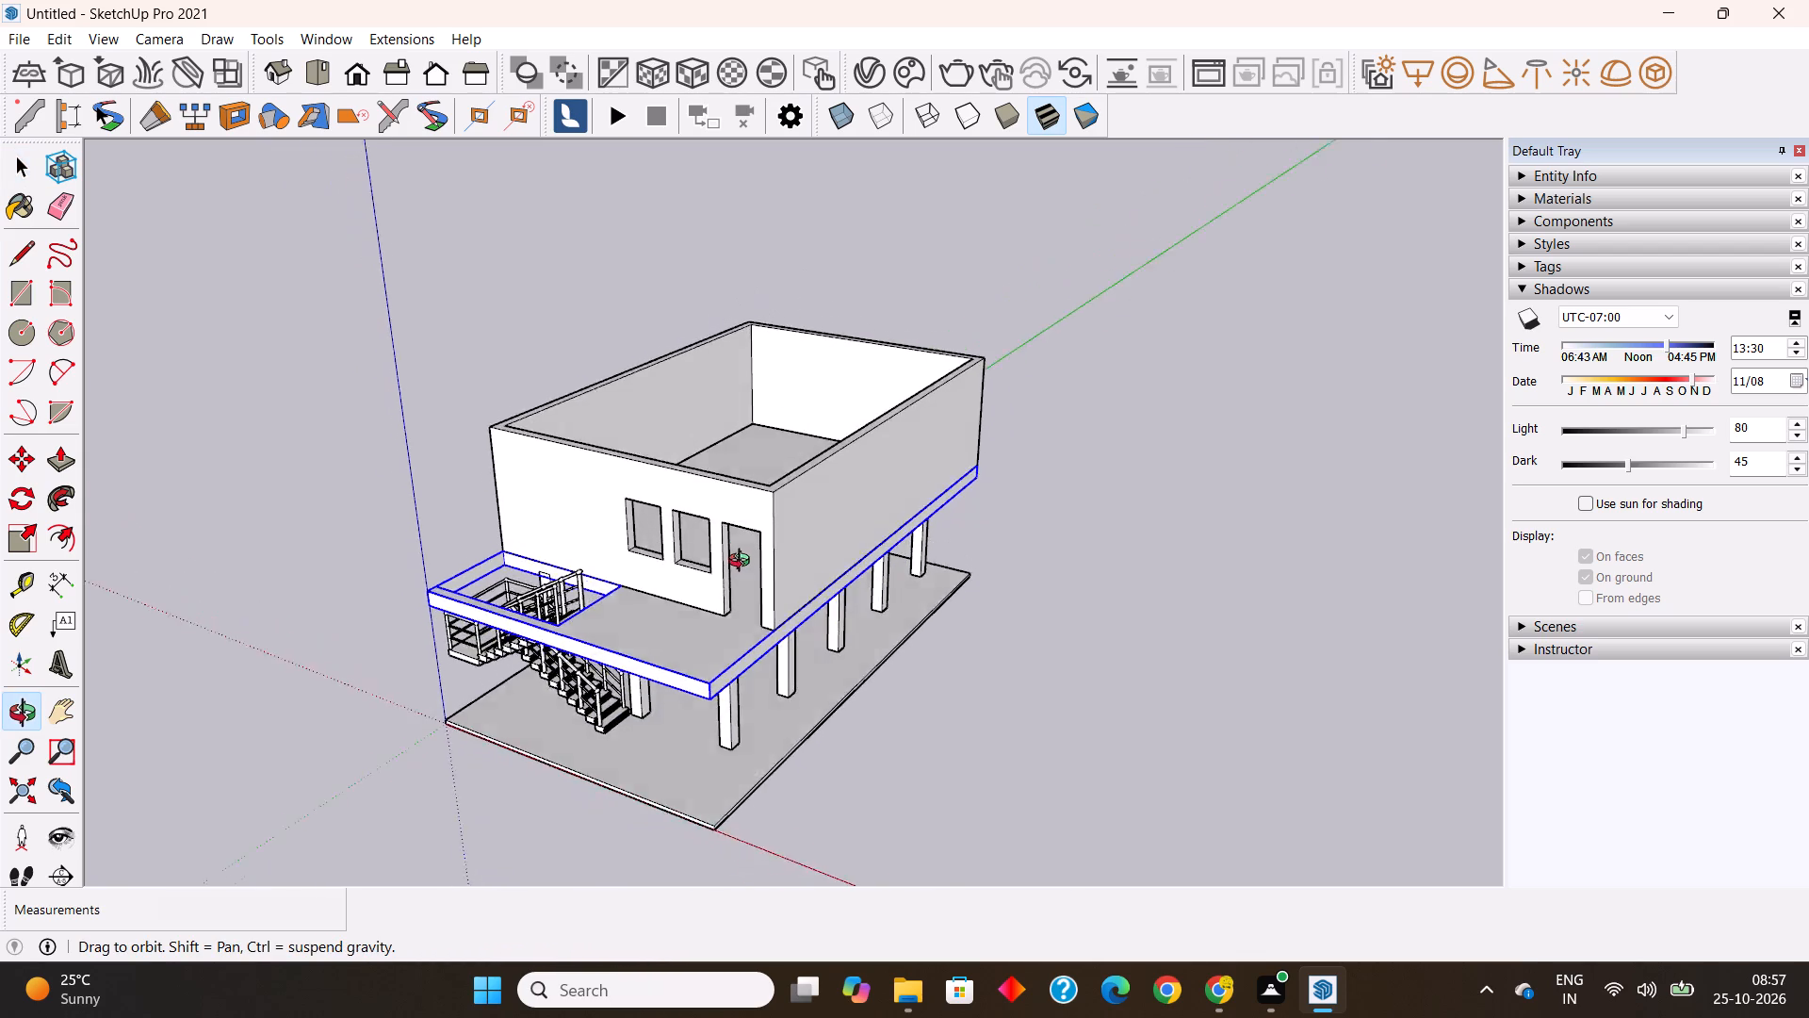
middle_click_drag(743, 563, 676, 558)
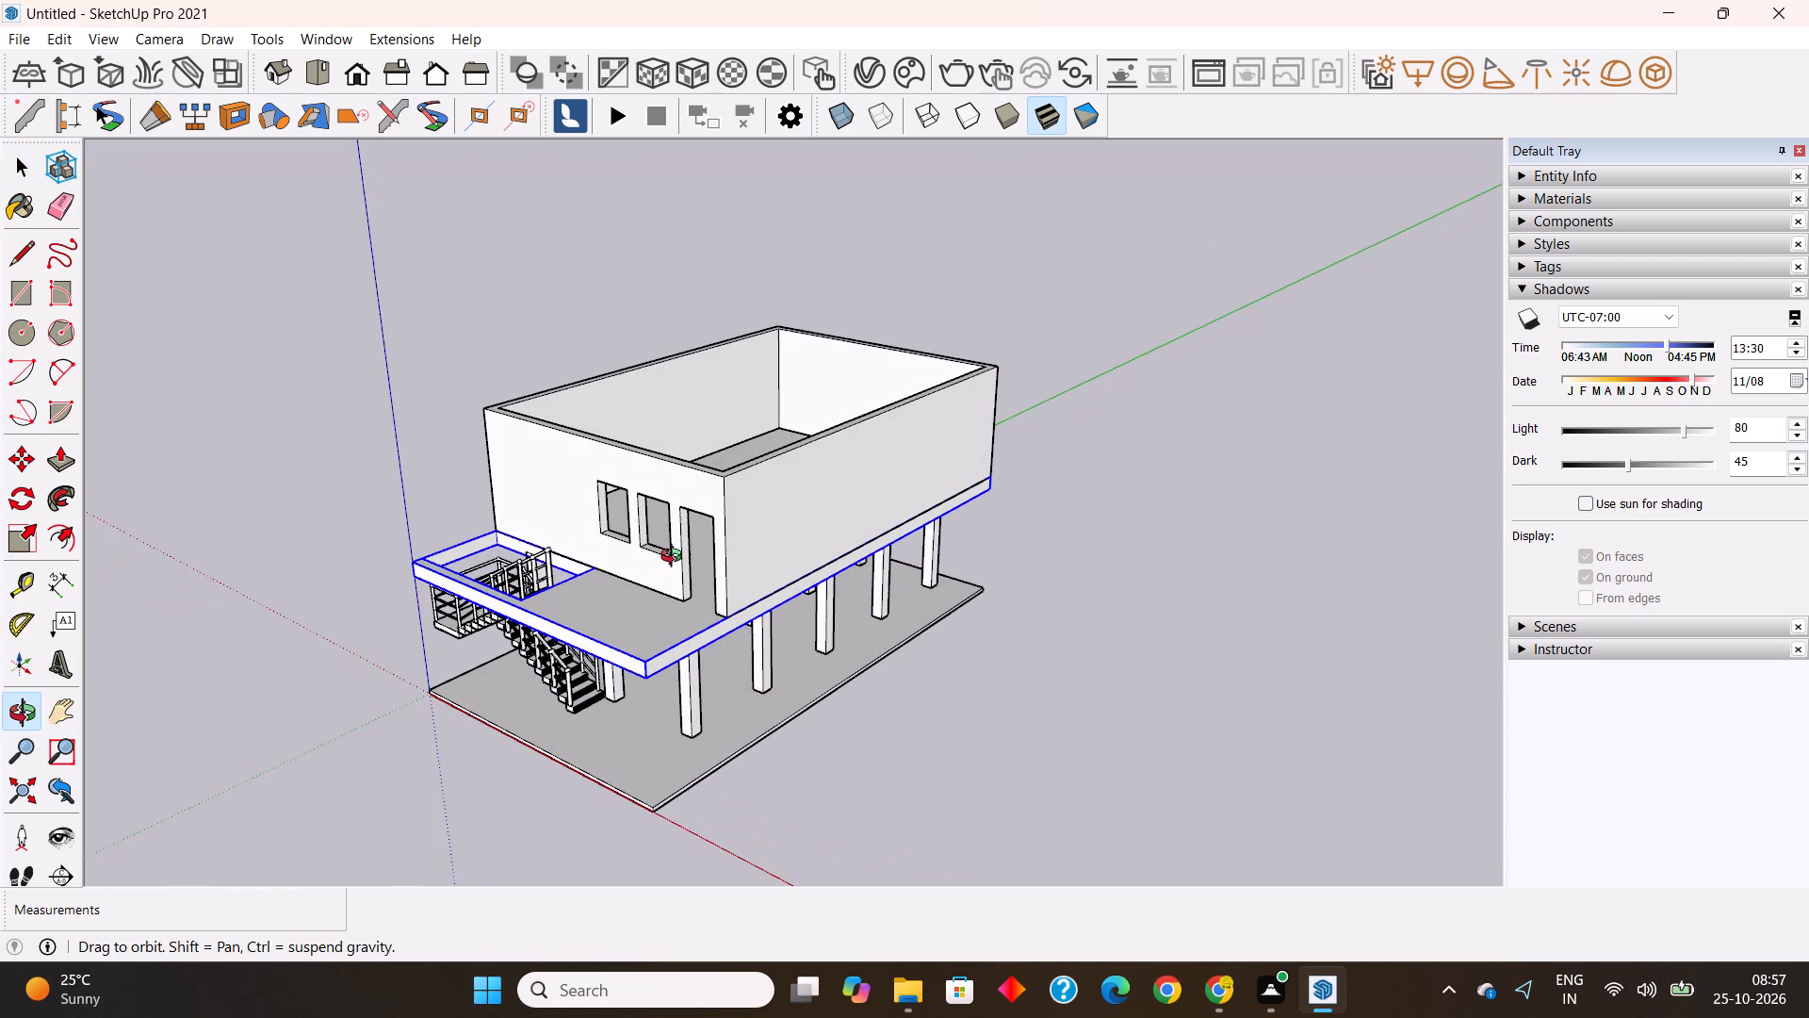
middle_click_drag(676, 558, 674, 559)
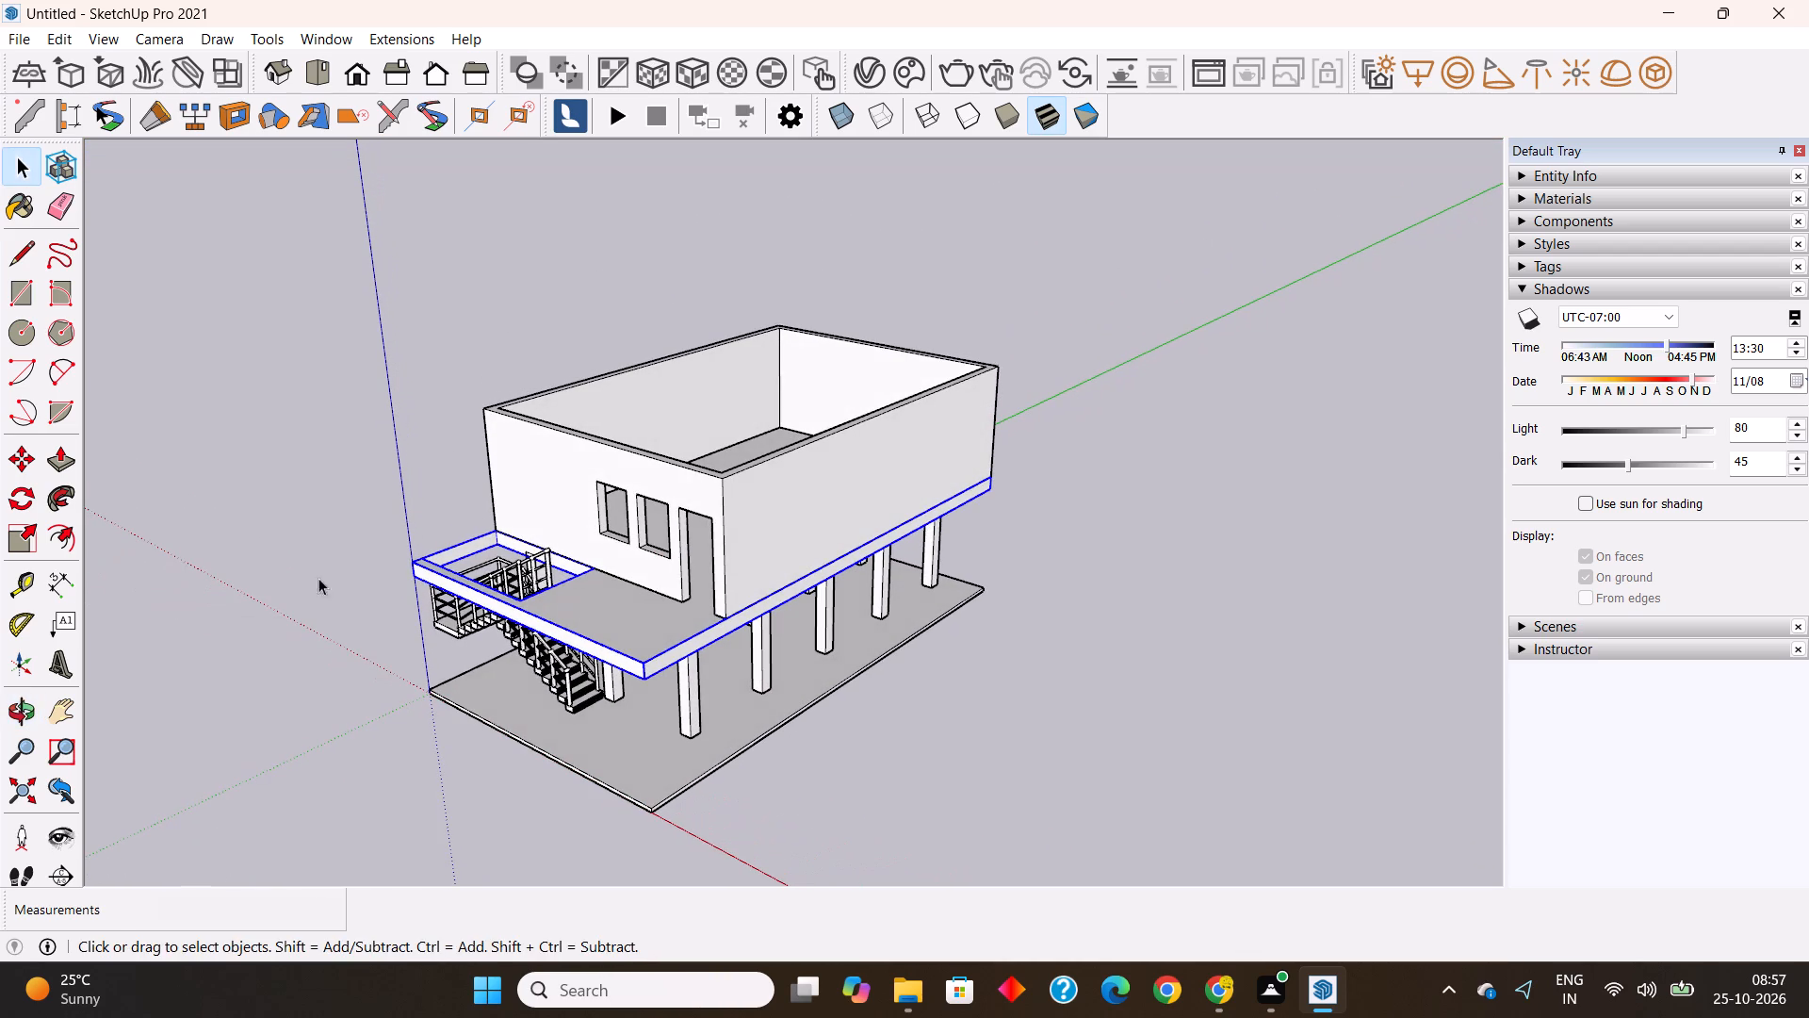
left_click(24, 460)
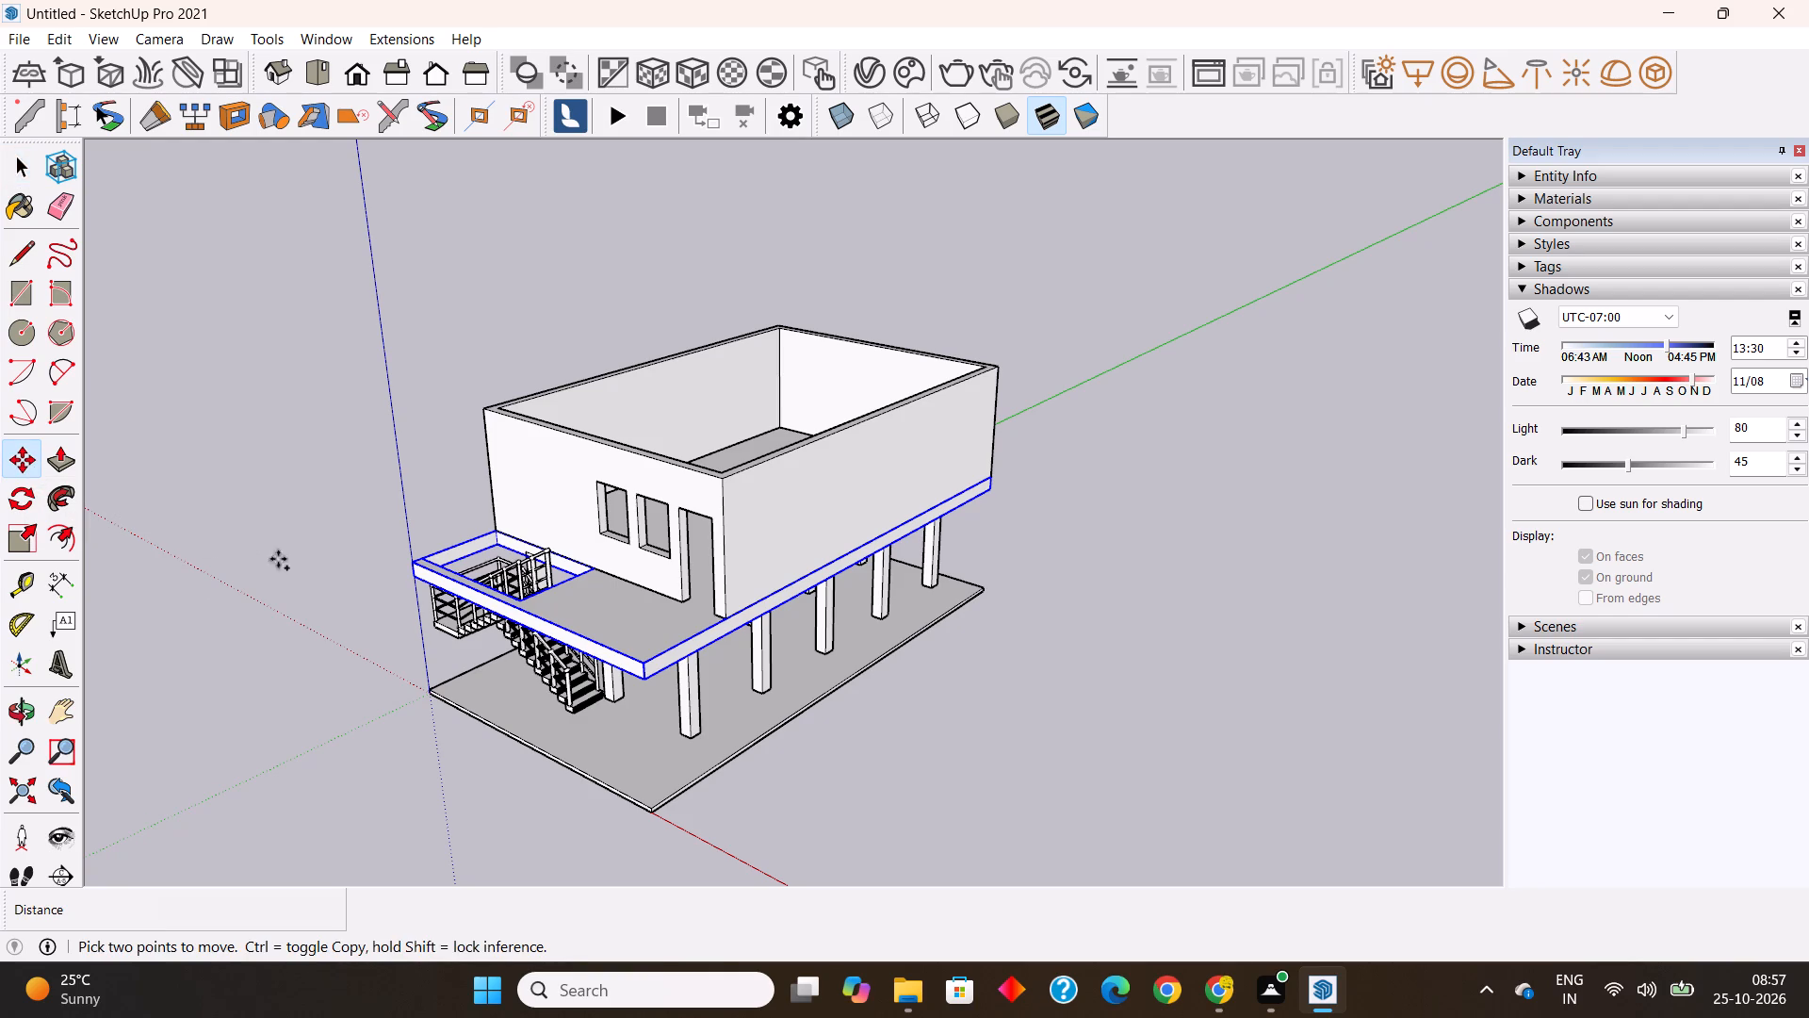
scroll(779, 613, "up", 5)
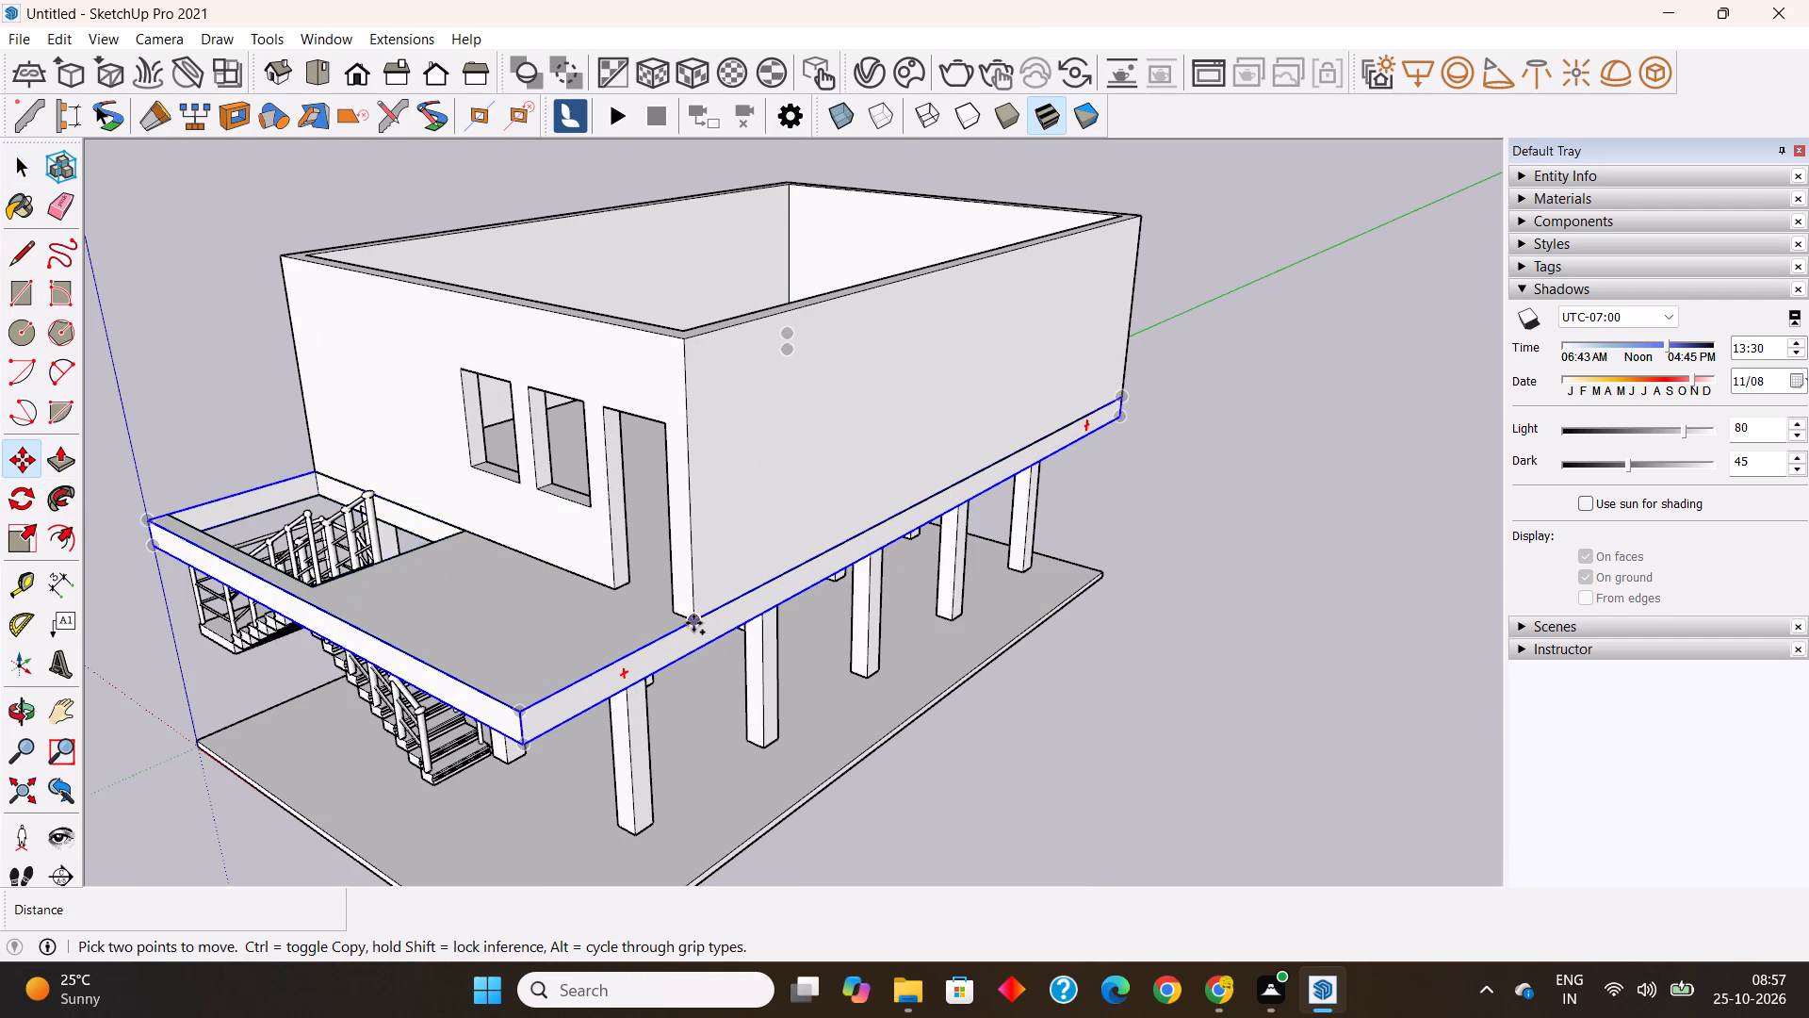
left_click(693, 623)
left_click(681, 341)
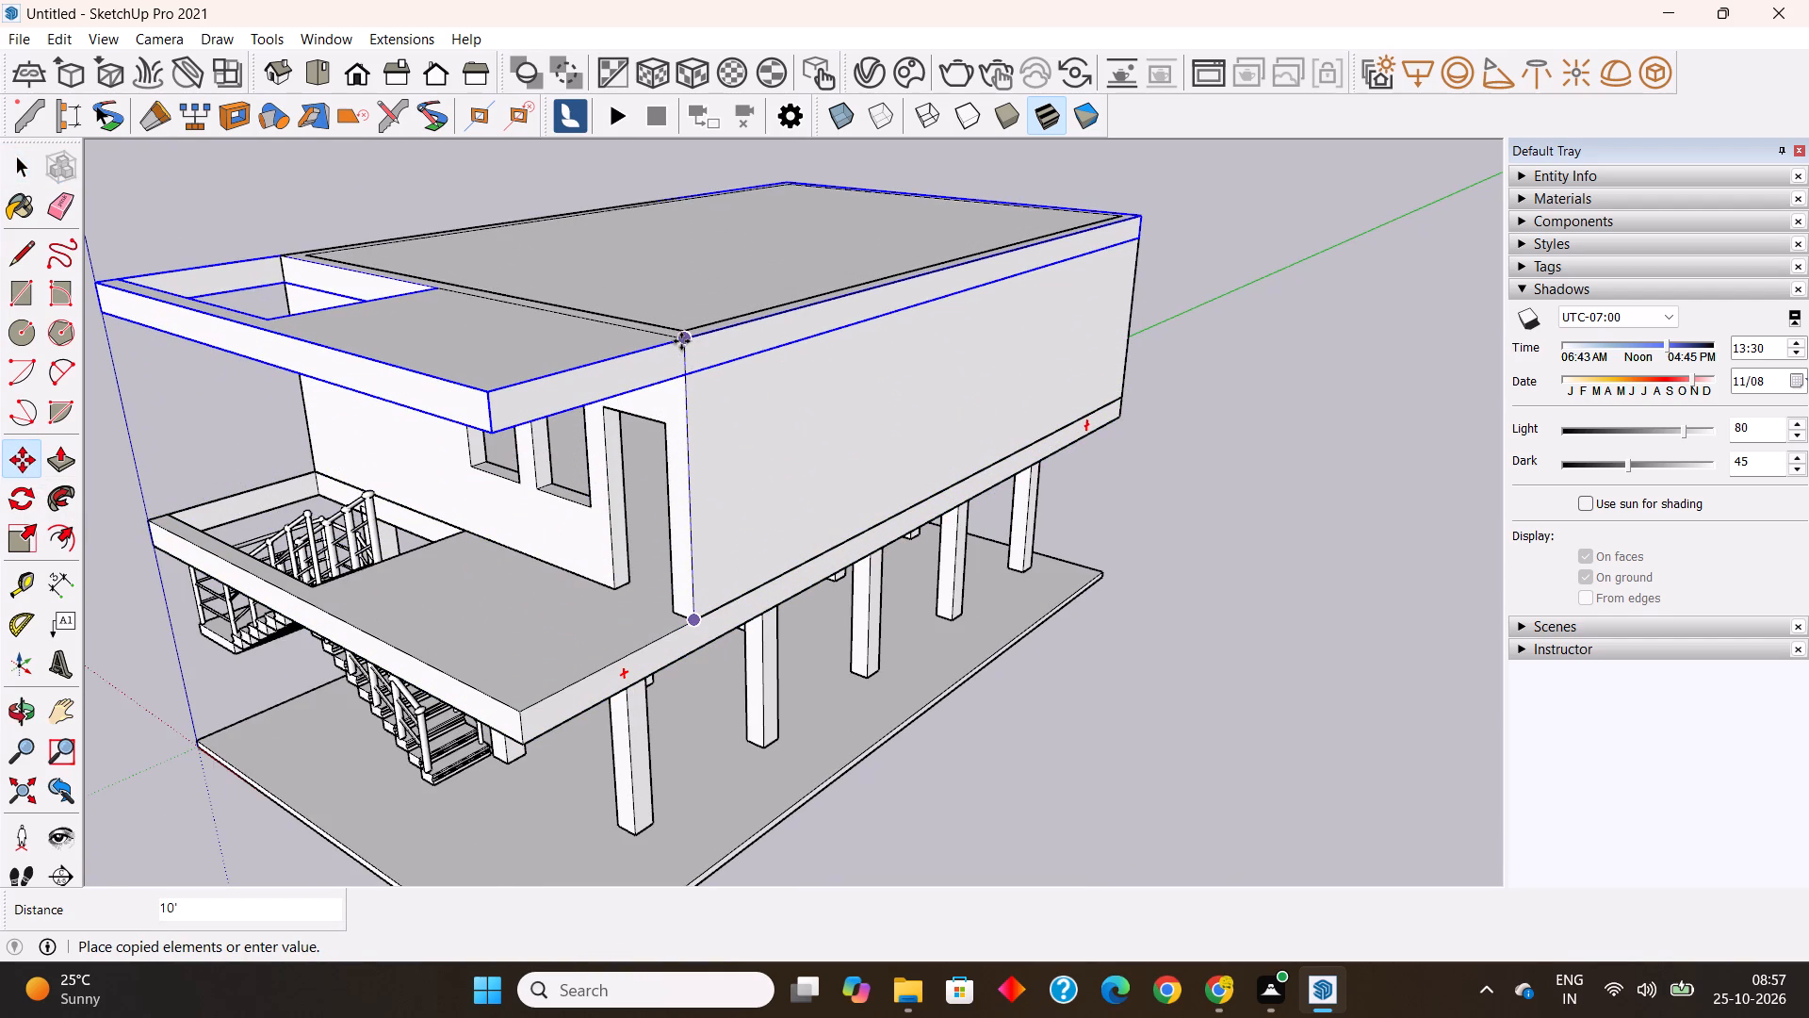
Move the copied slab up 1' 2" so its underside rests on top of the walls, and deselect it.
scroll(683, 343, "up", 8)
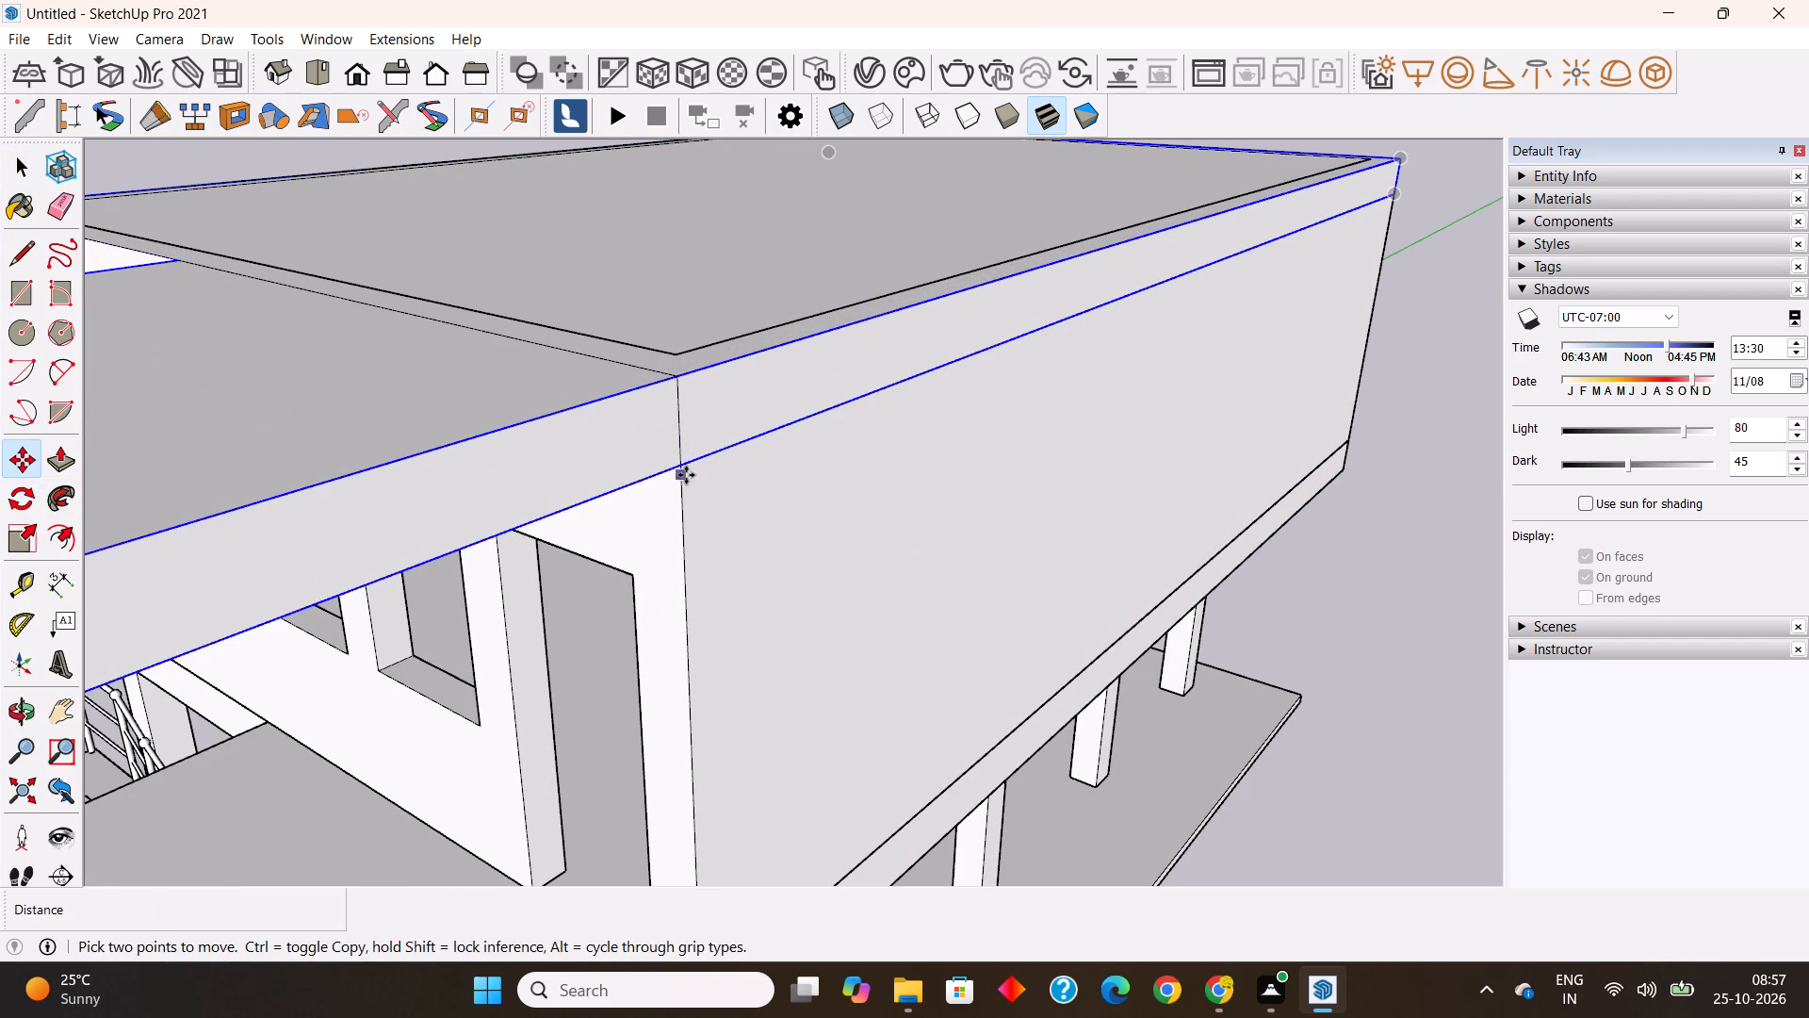
left_click(679, 468)
left_click(679, 373)
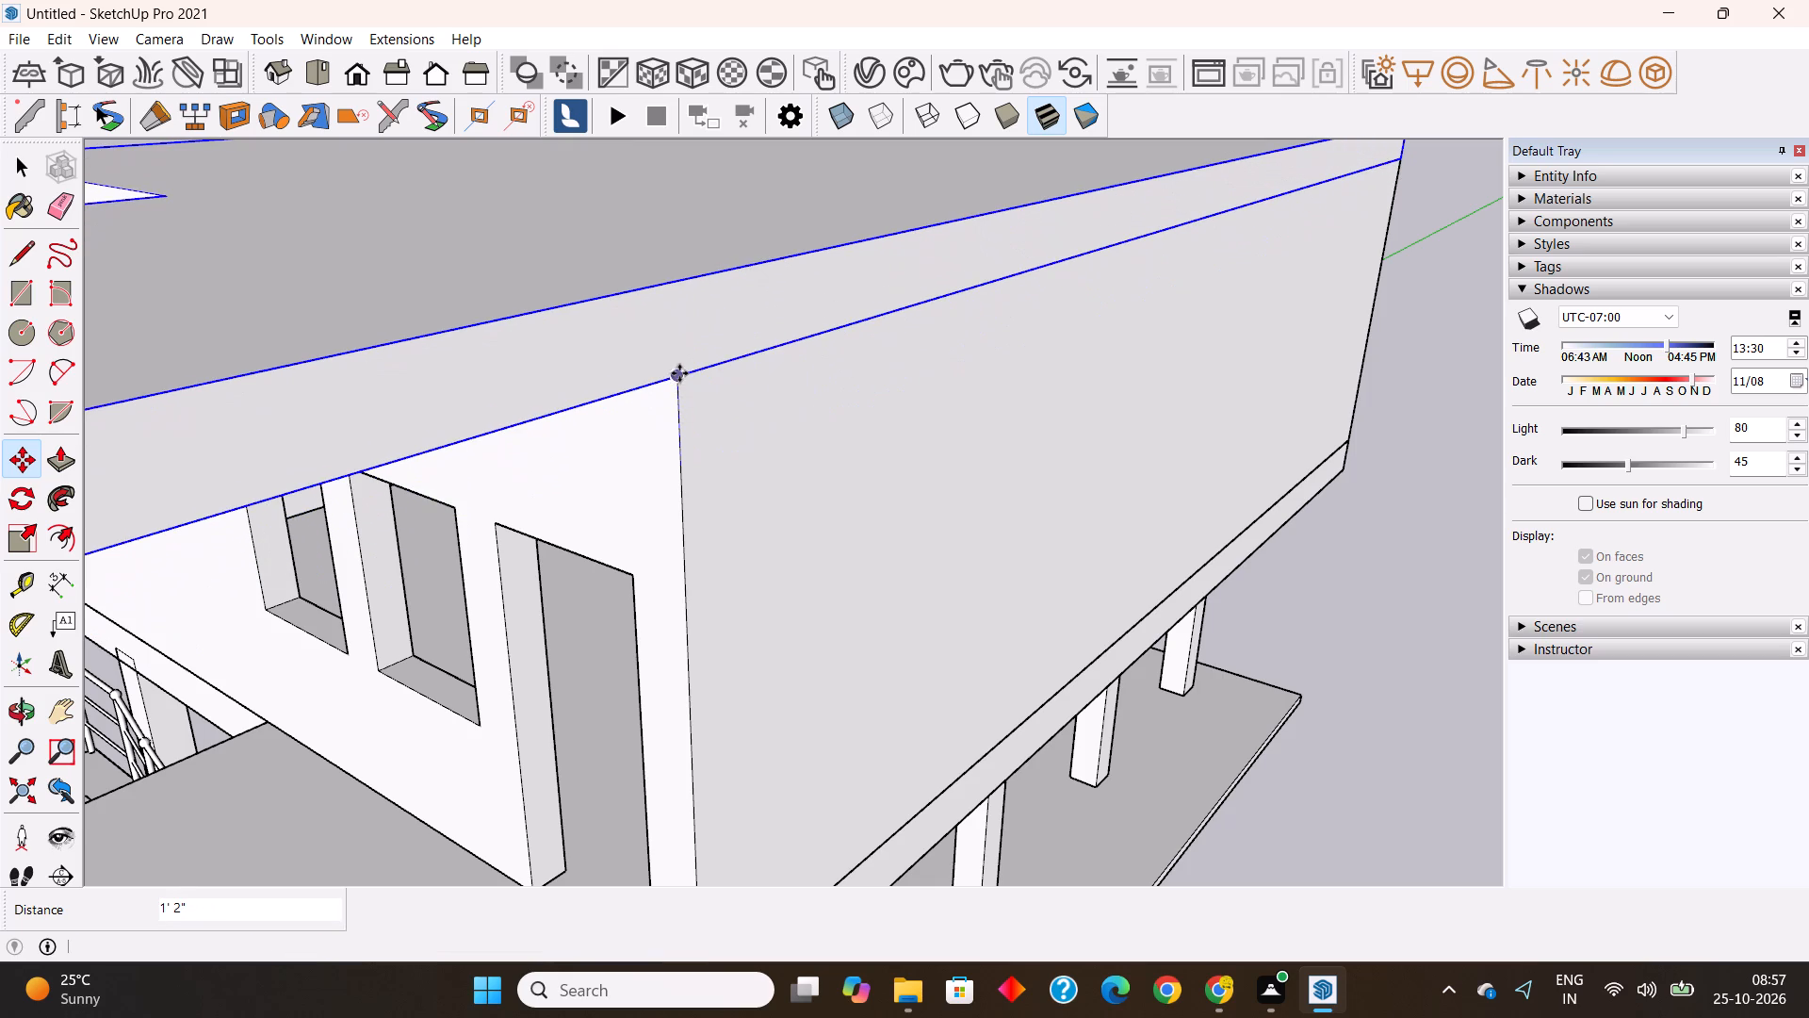
scroll(725, 466, "down", 13)
middle_click_drag(495, 680, 611, 678)
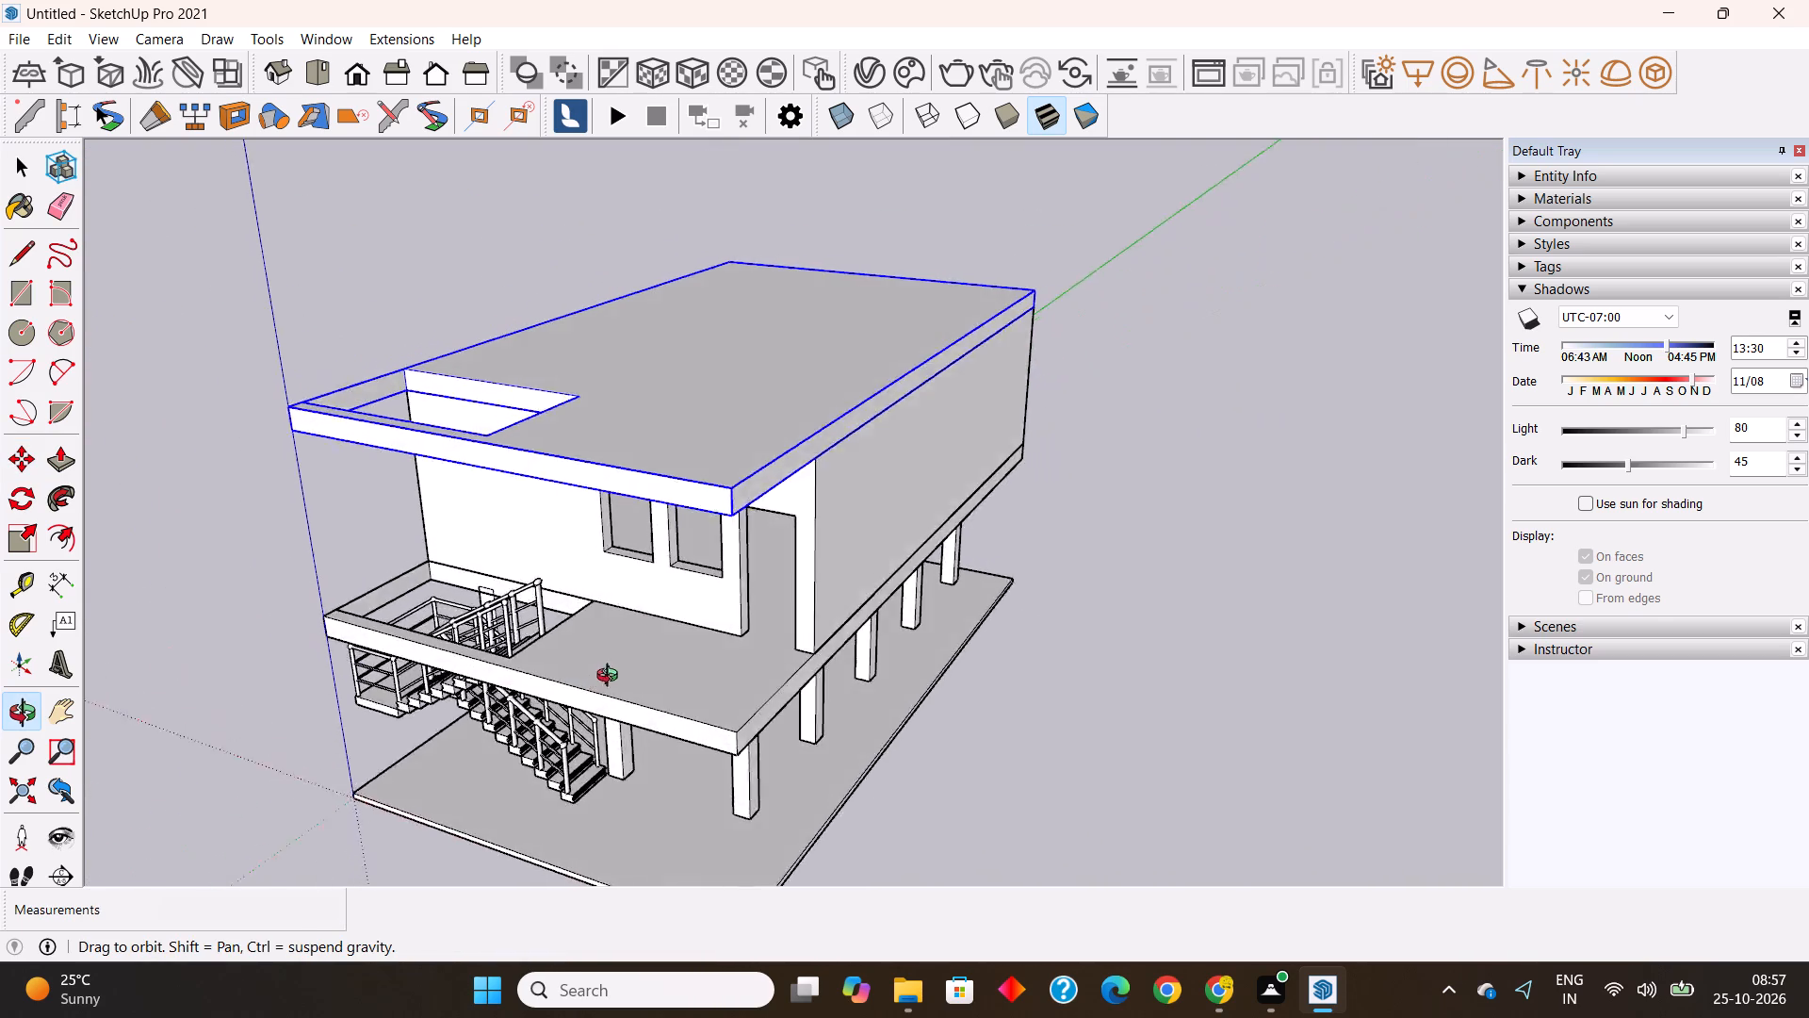
middle_click_drag(611, 678, 807, 606)
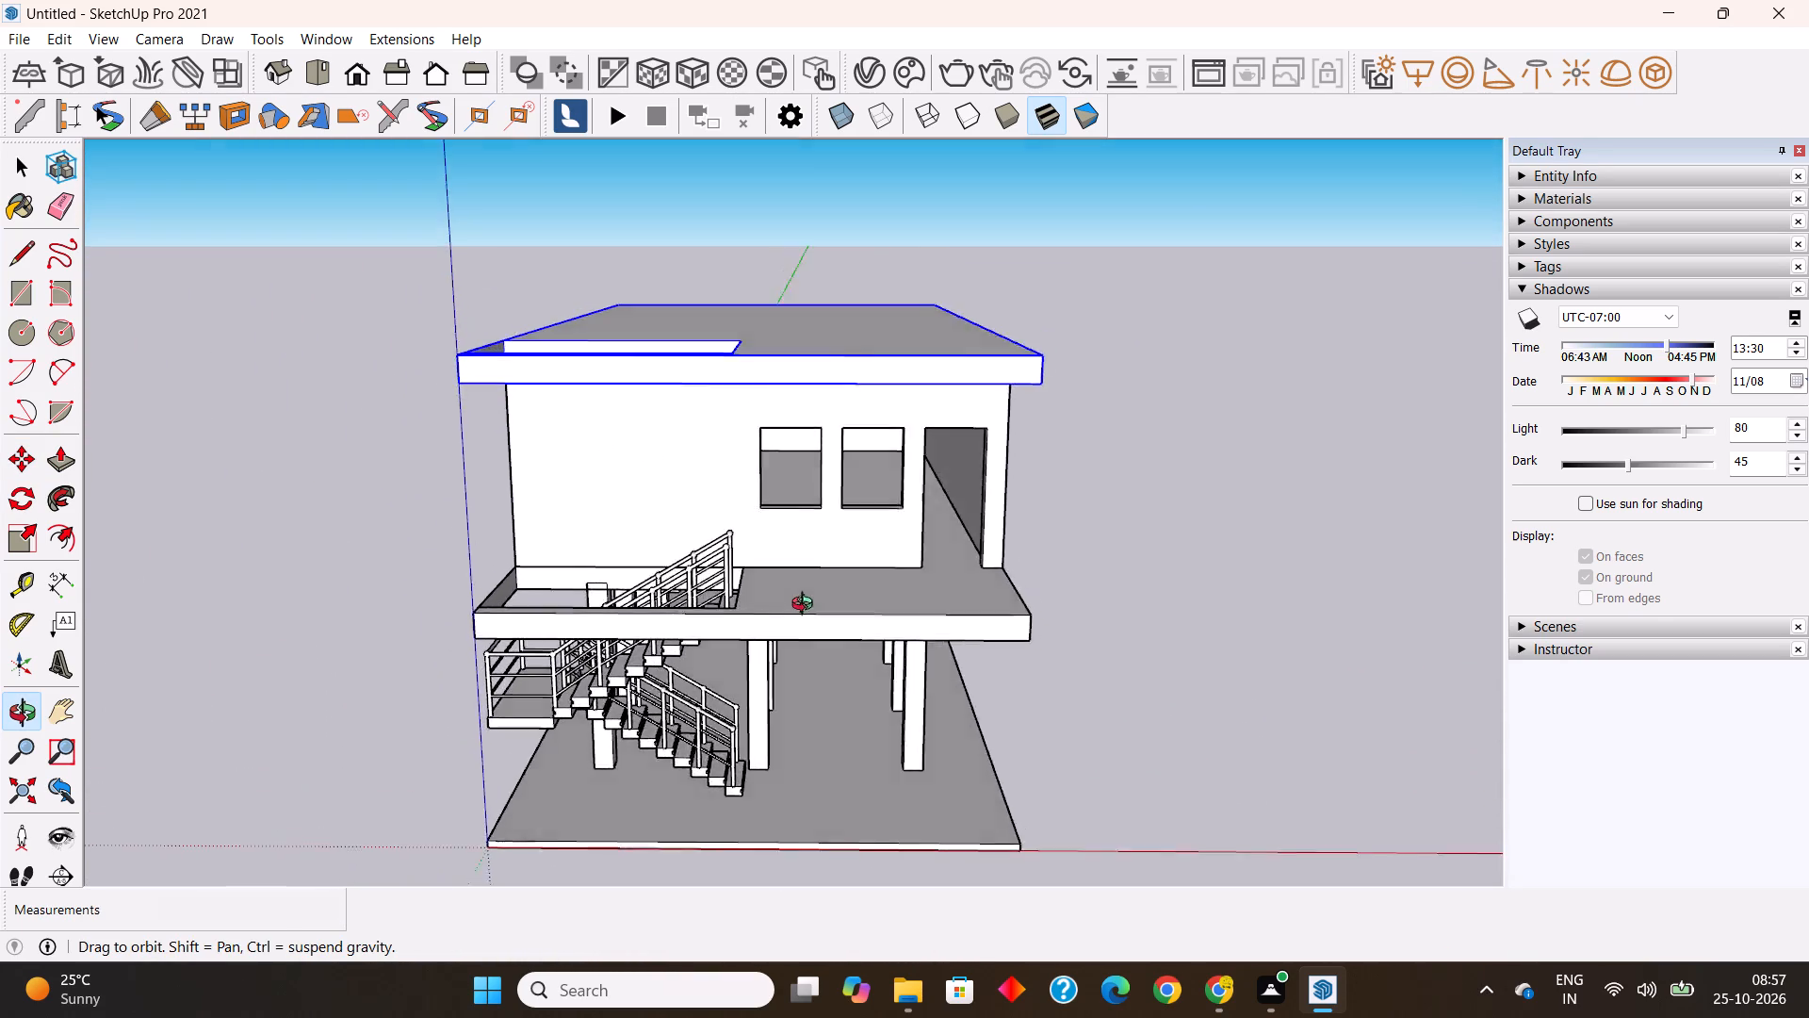
middle_click_drag(807, 606, 716, 625)
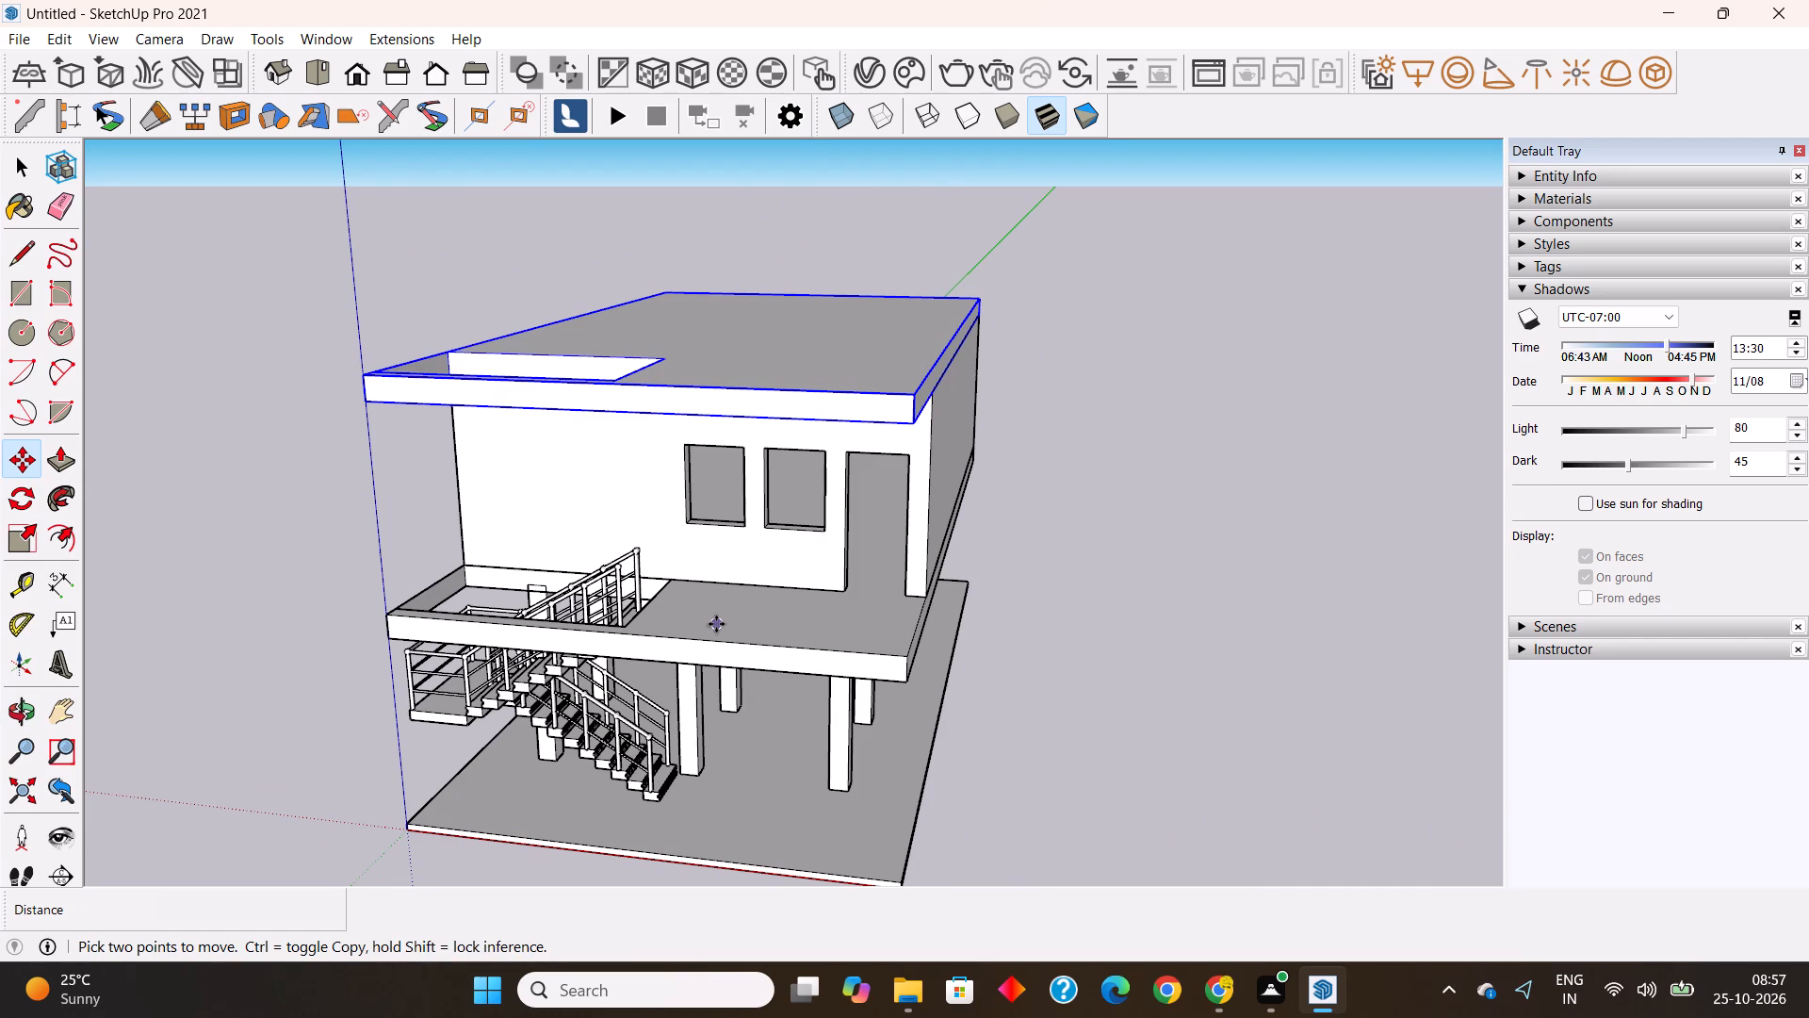
key("space")
left_click(1118, 636)
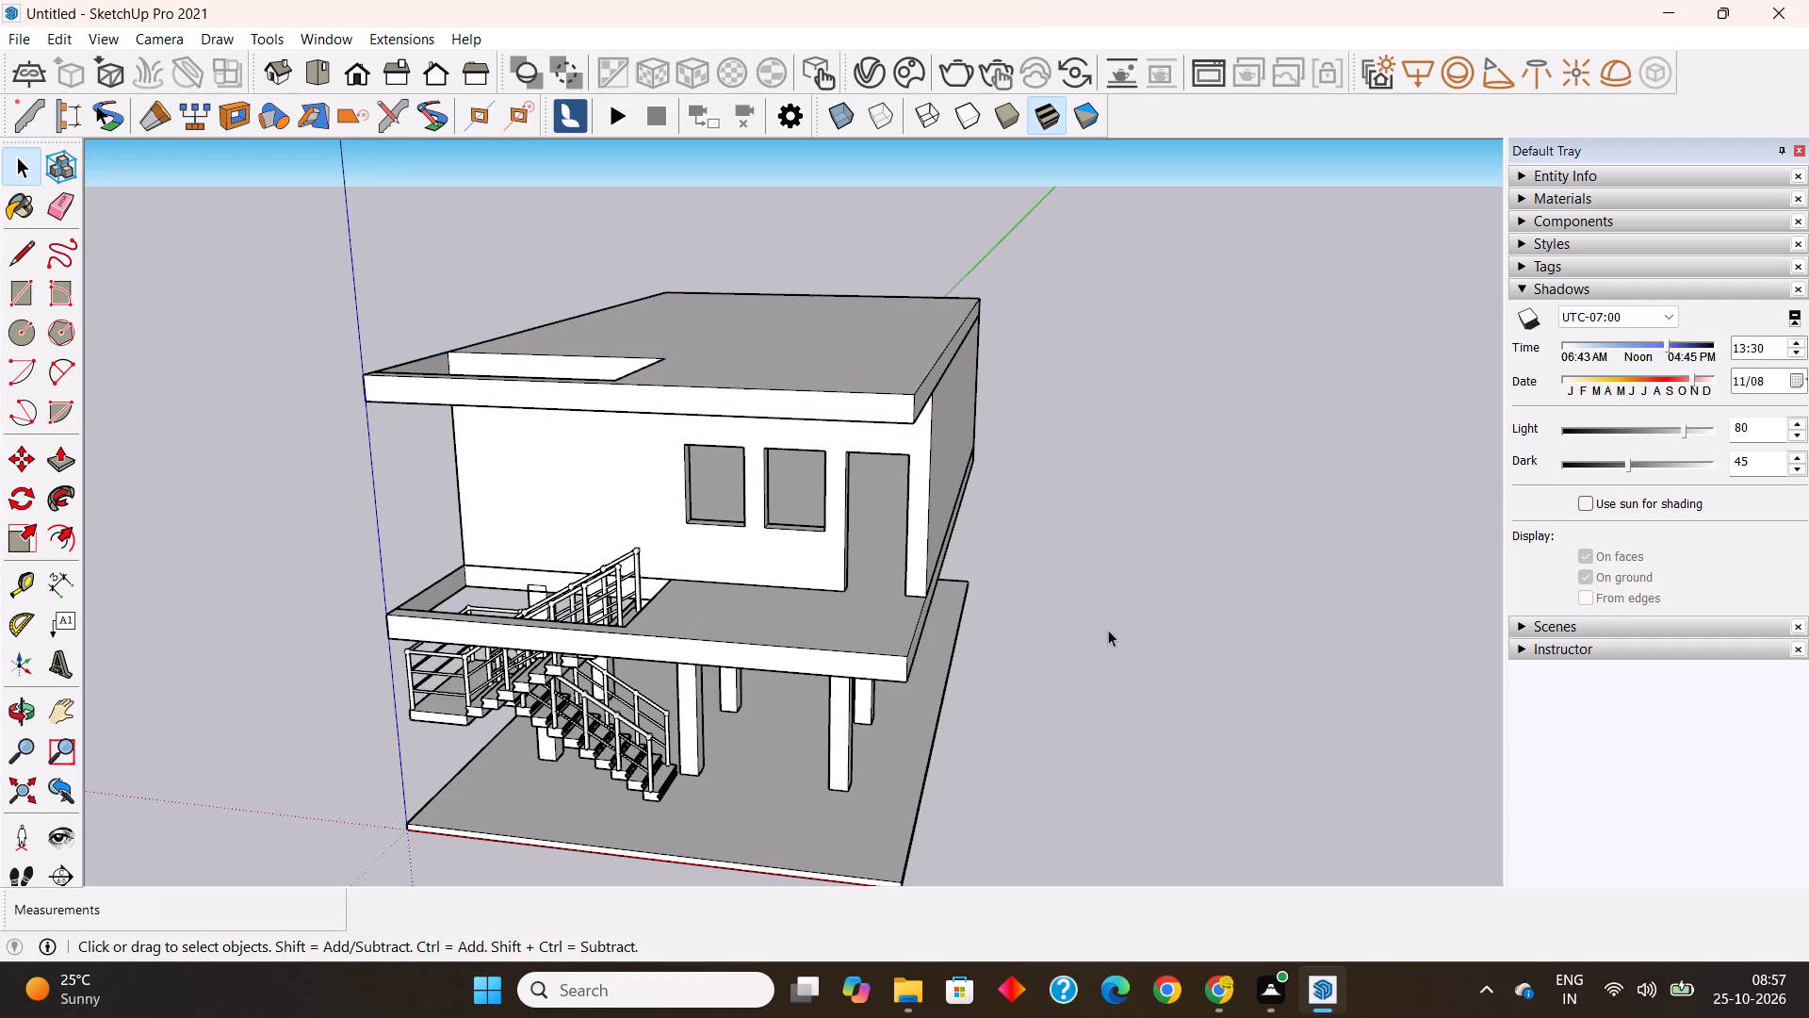
Copy the wall group and roof slab together 11' 2" upward, setting the copied walls on the roof slab as another storey, and deselect them.
scroll(525, 599, "down", 2)
middle_click_drag(694, 772, 773, 654)
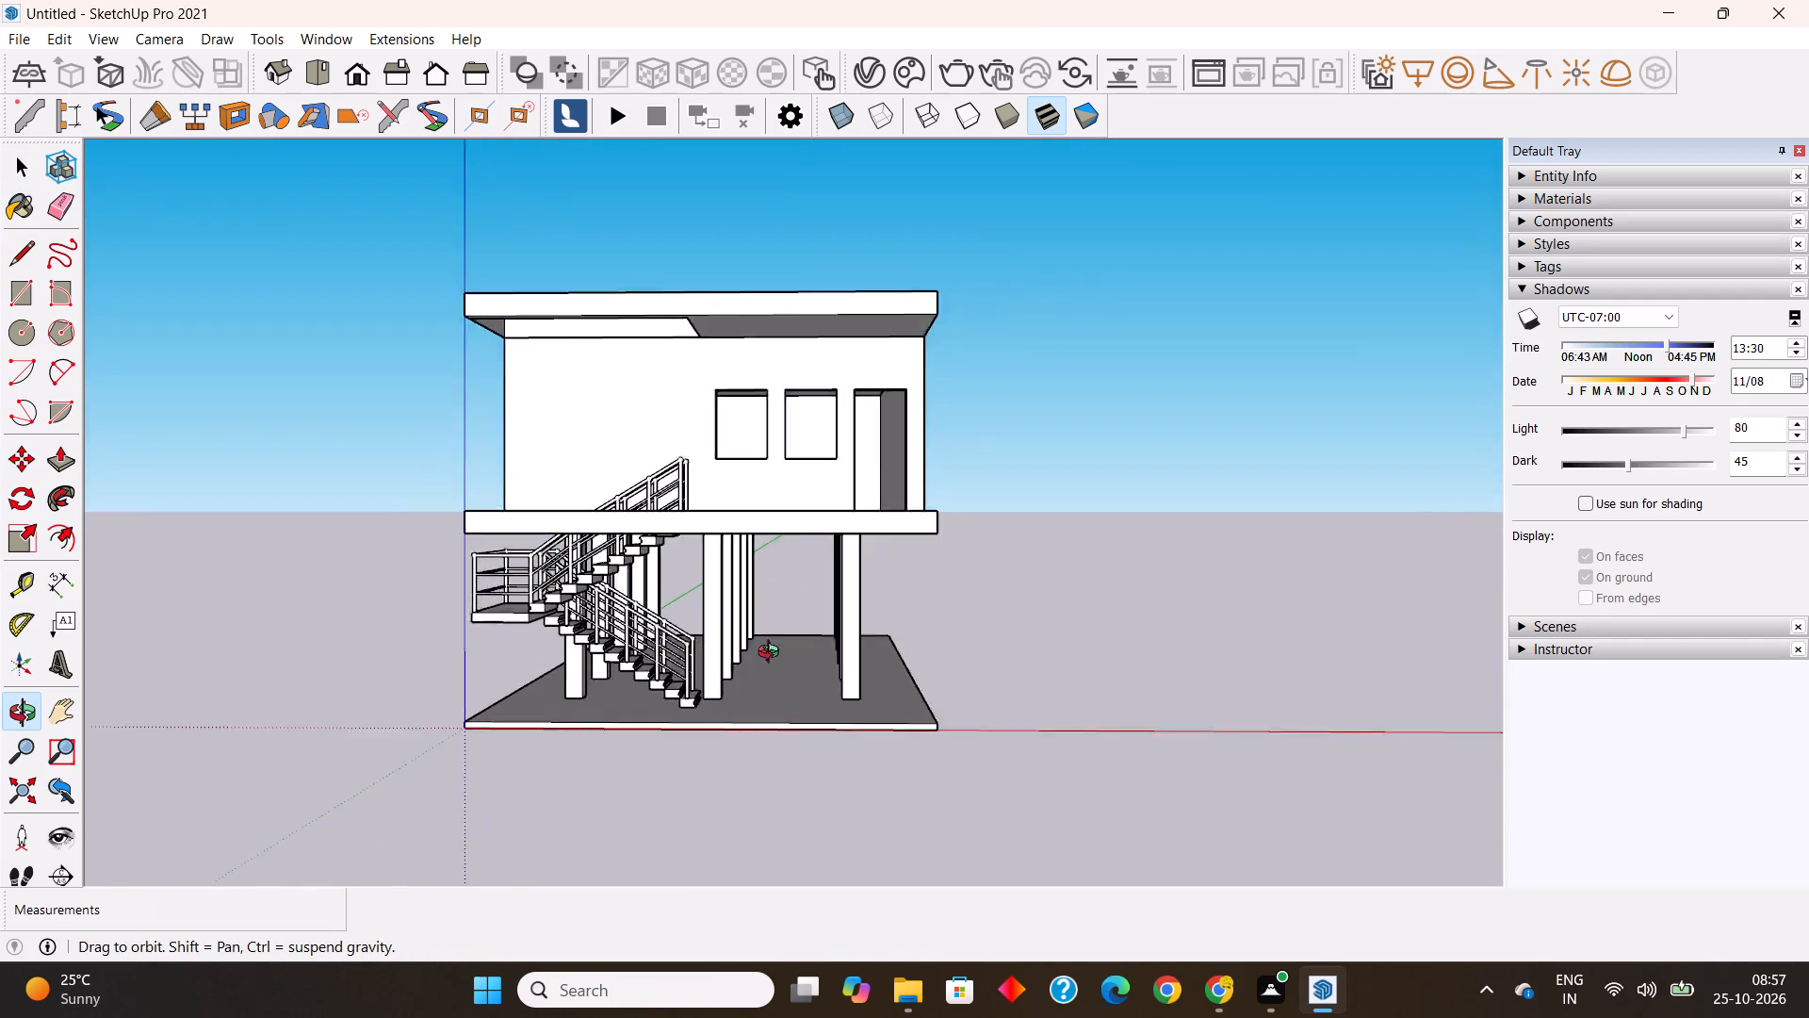
middle_click_drag(773, 654, 444, 766)
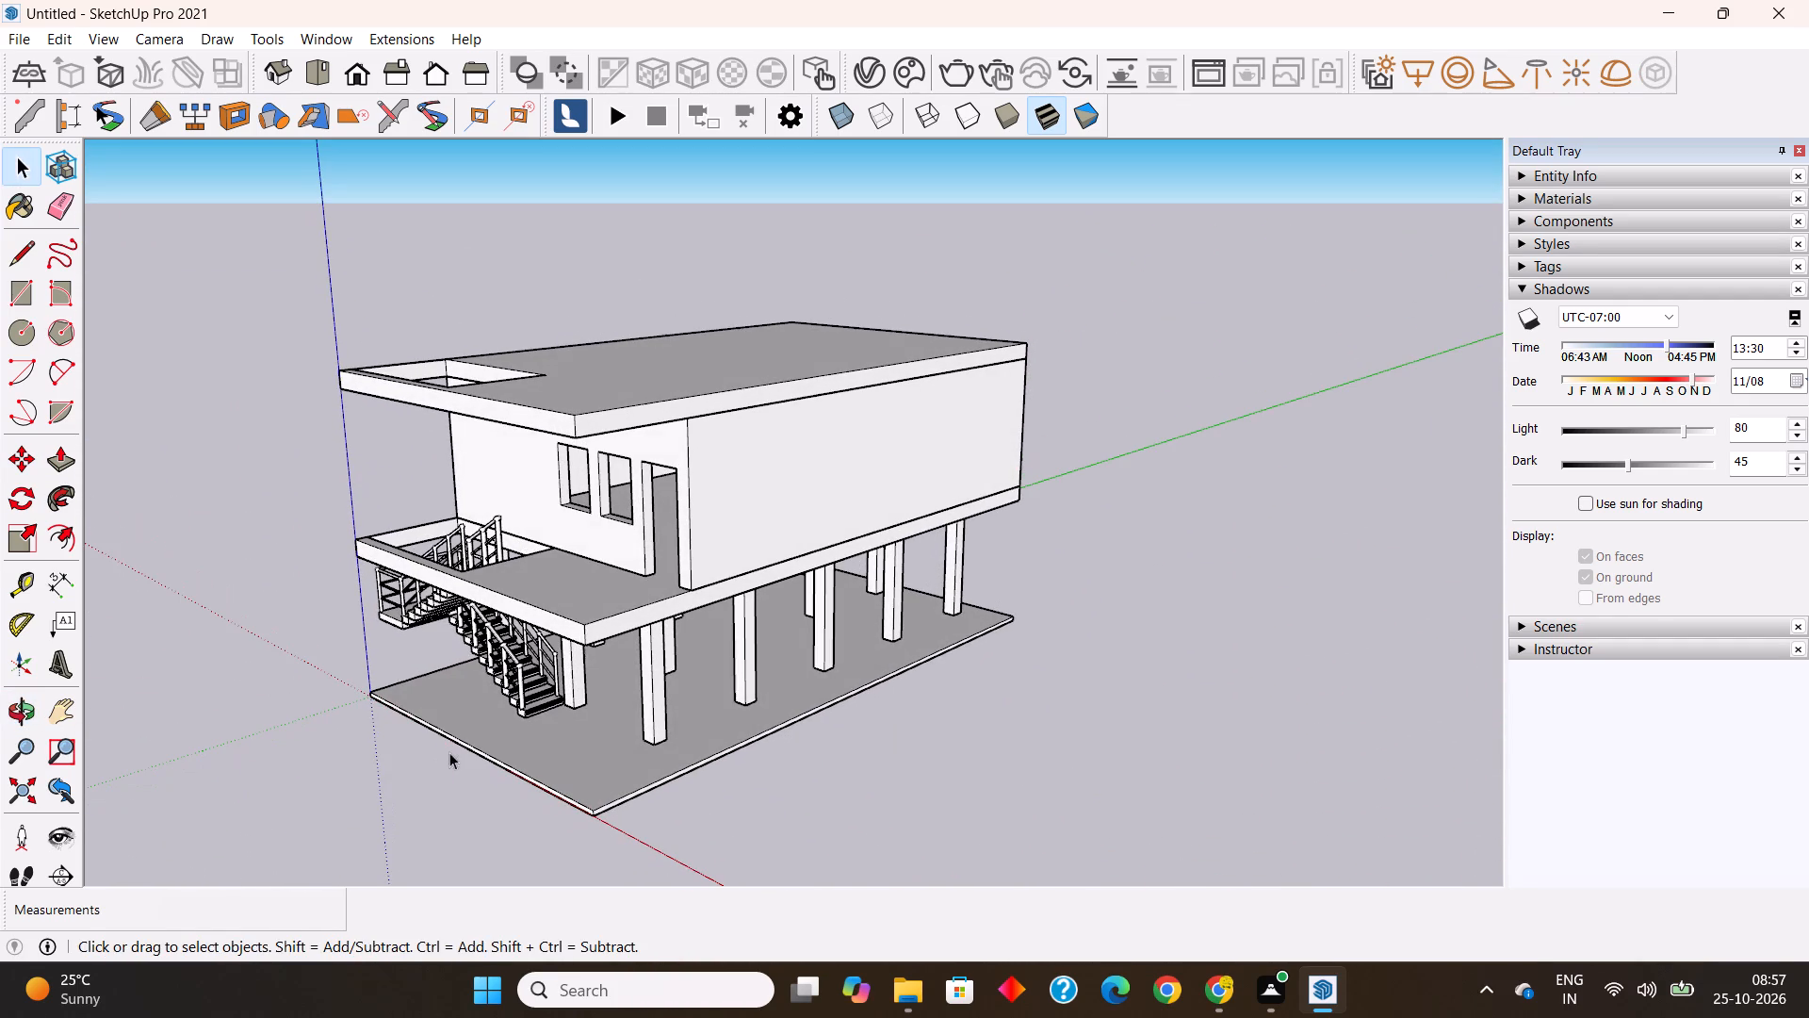
left_click(715, 496)
scroll(719, 629, "down", 2)
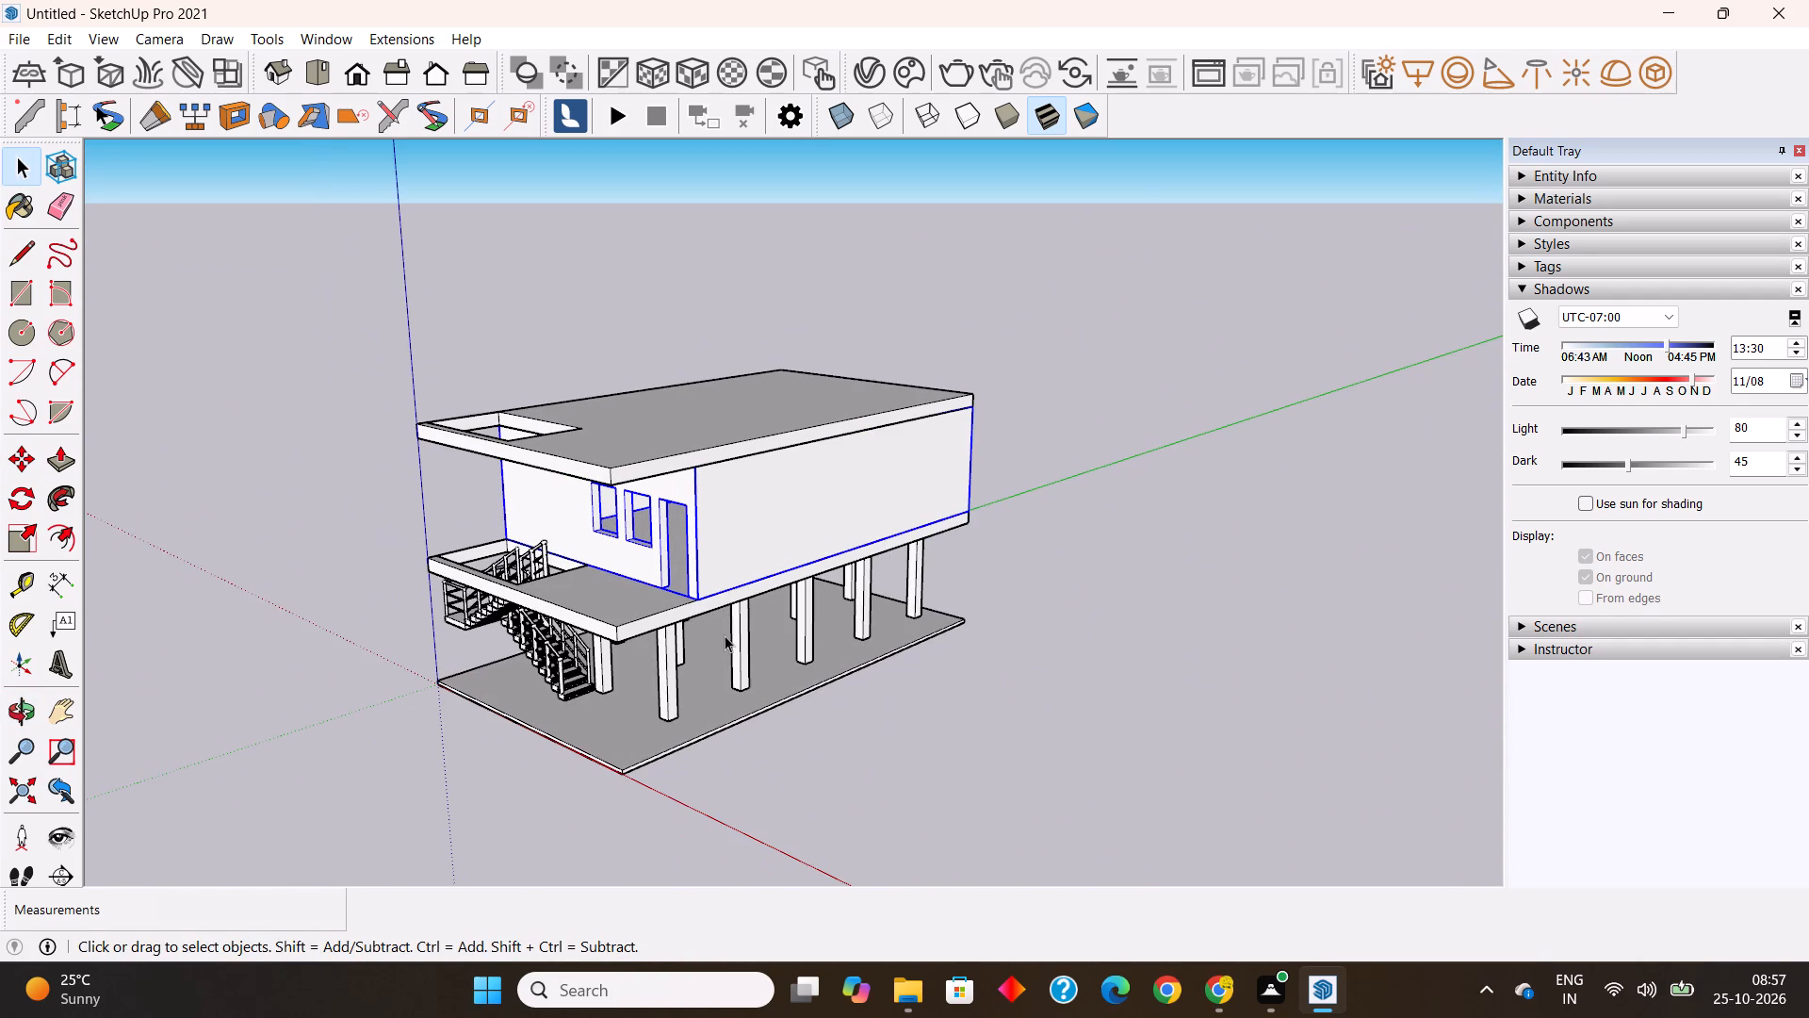
scroll(671, 386, "up", 3)
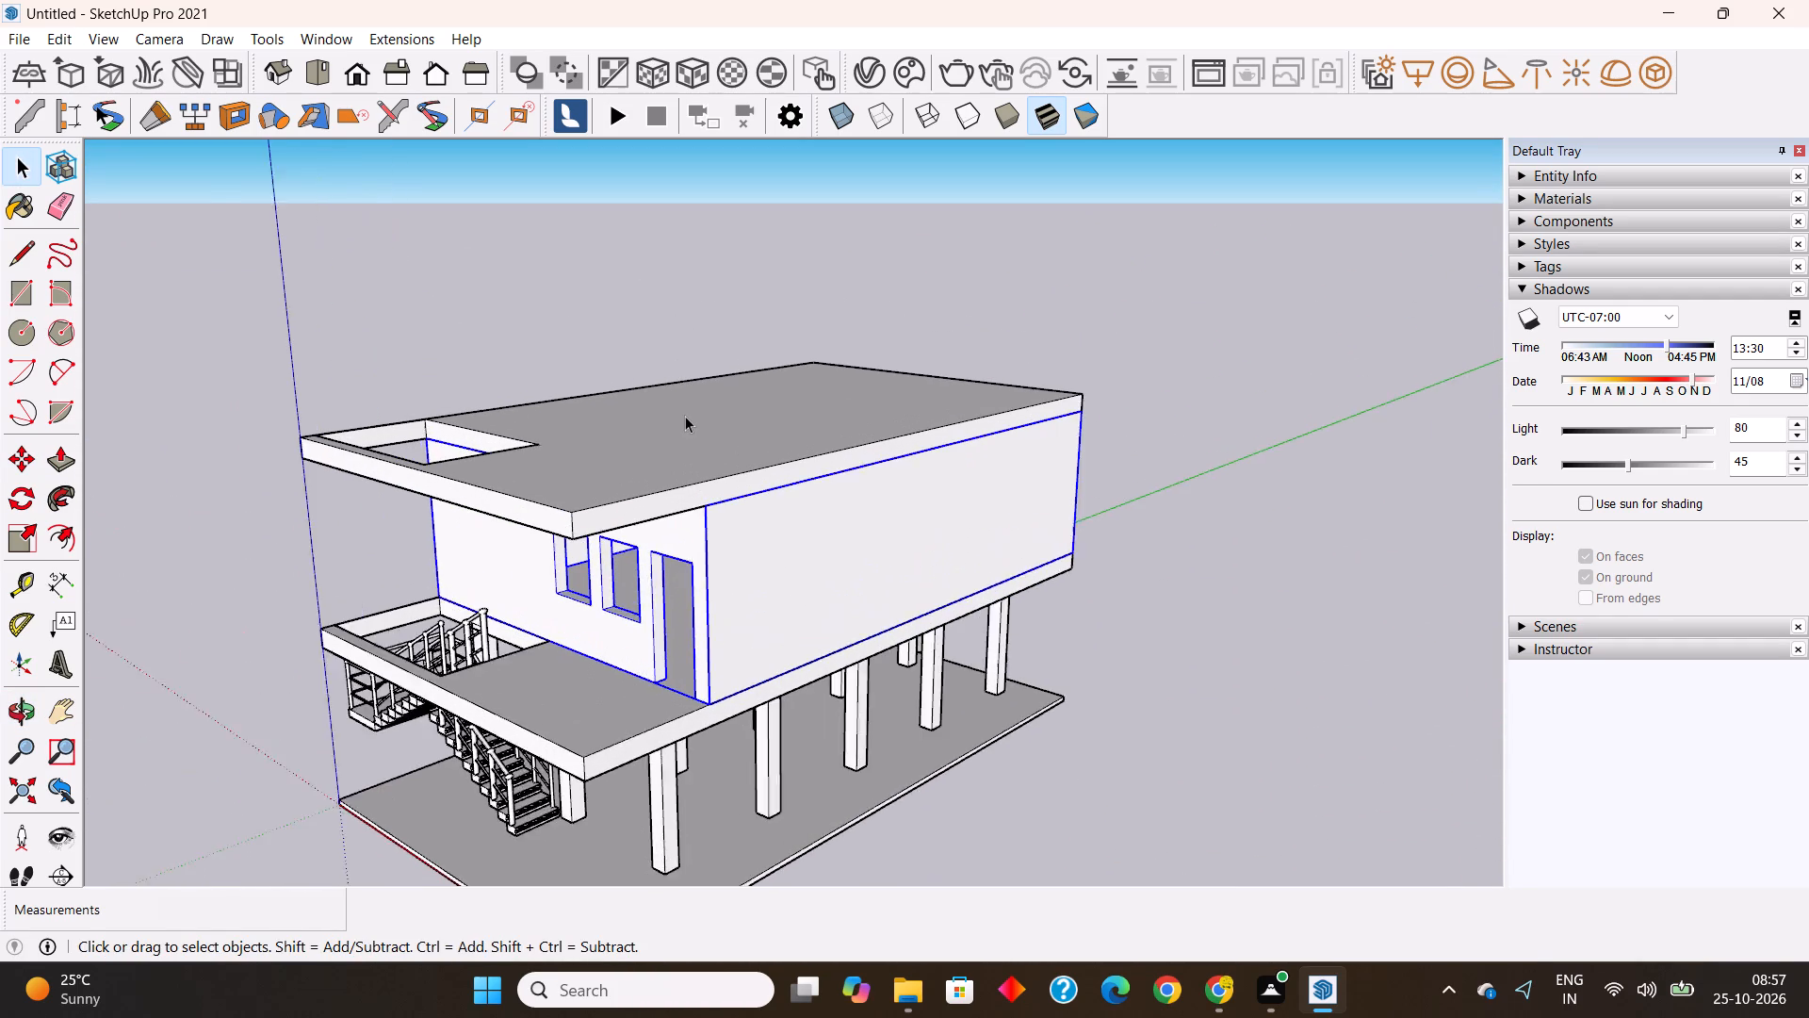
scroll(685, 416, "up", 1)
left_click(698, 470, "ctrl")
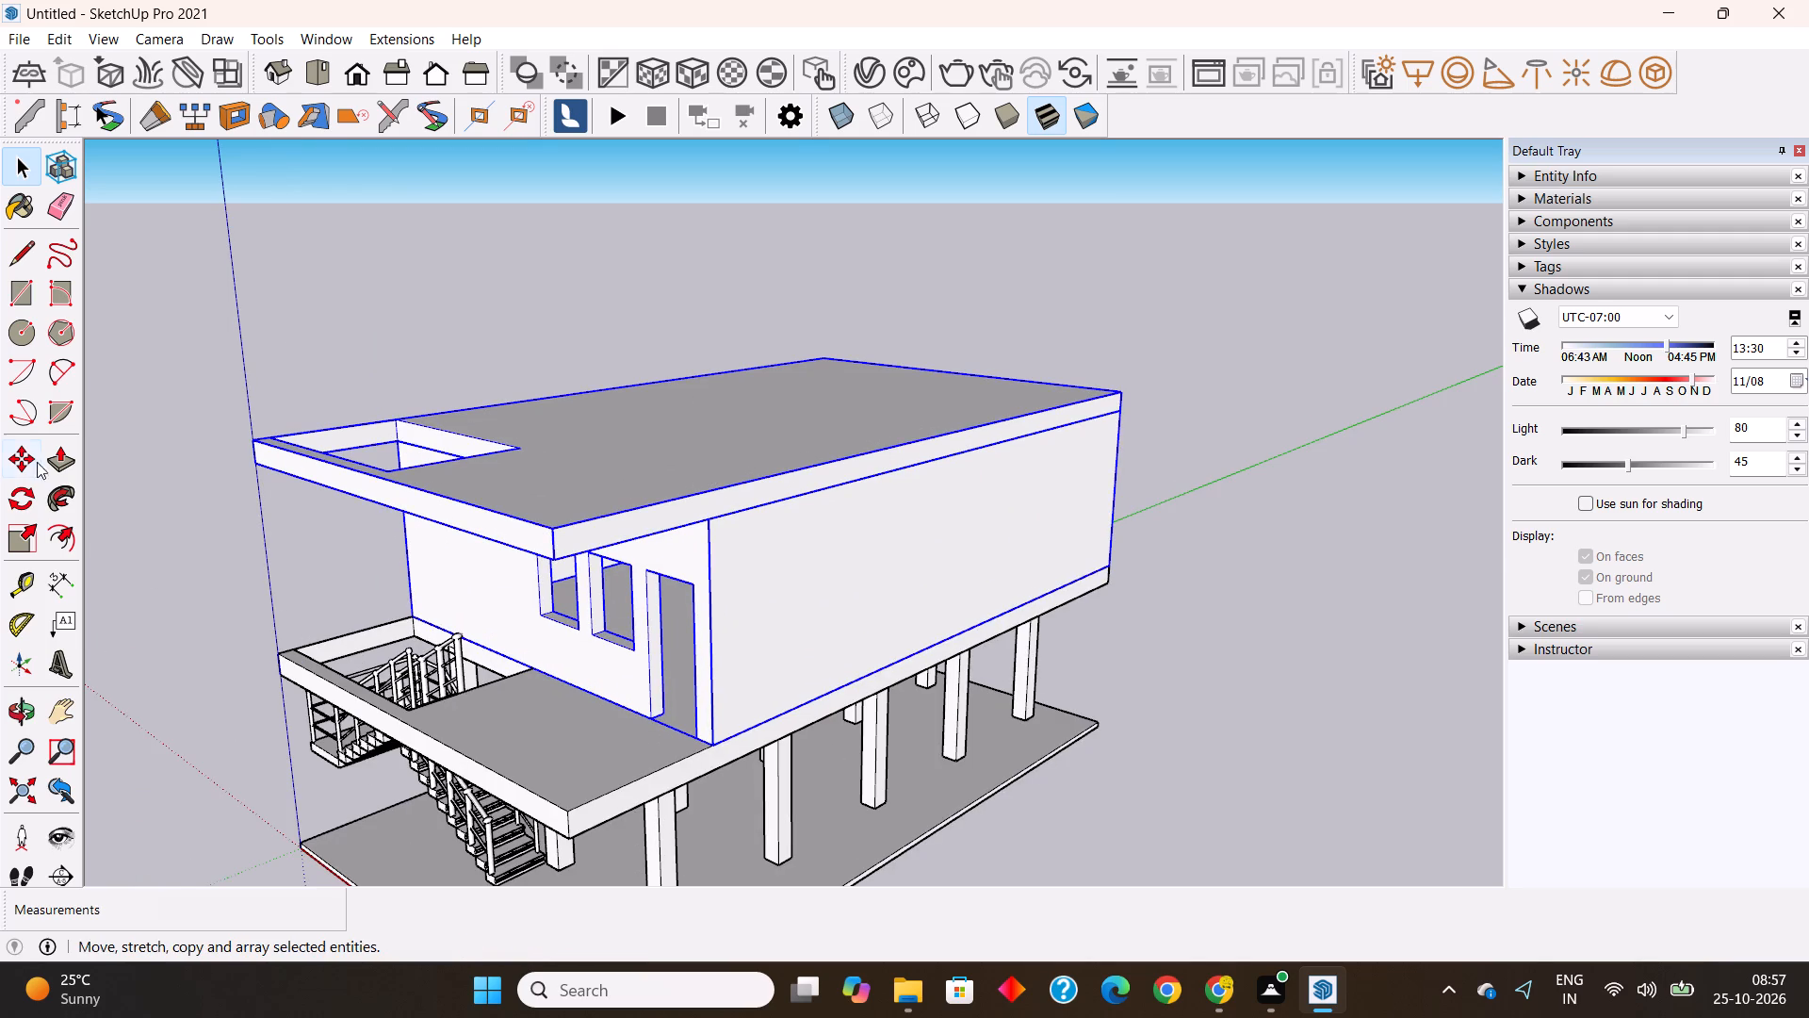
left_click(33, 451)
scroll(703, 746, "up", 1)
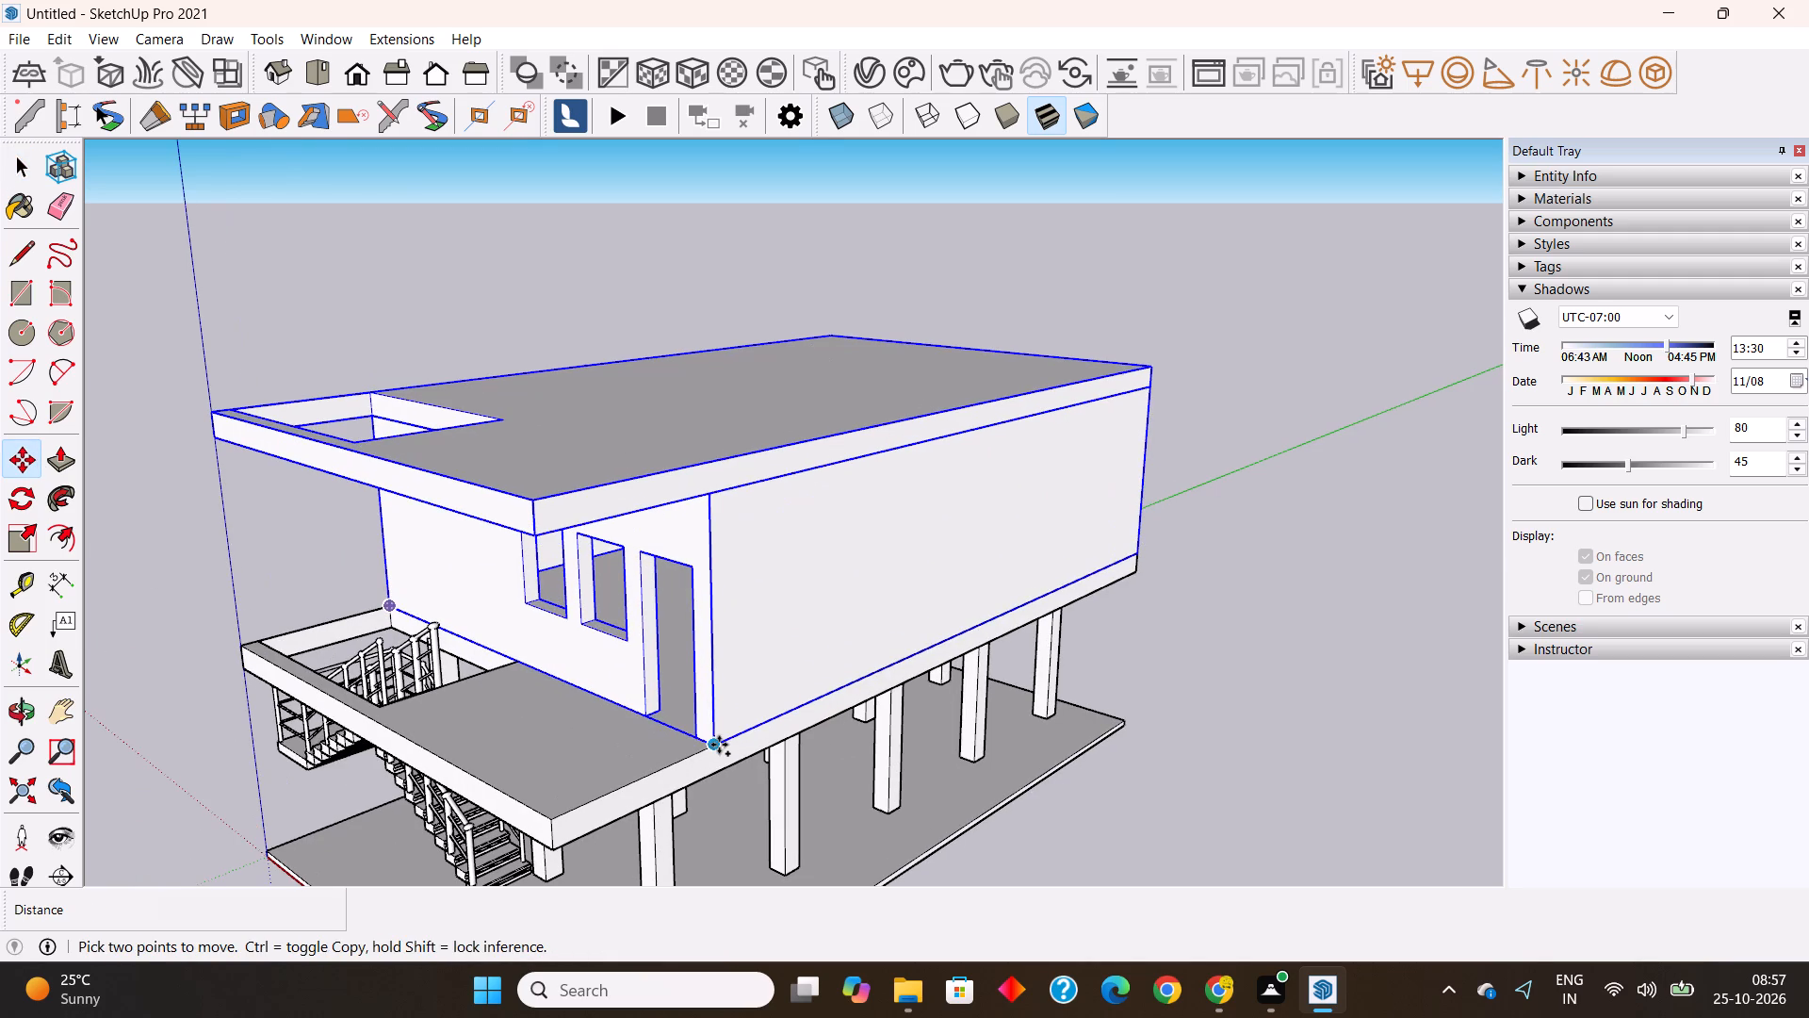
left_click(715, 743)
left_click(705, 465)
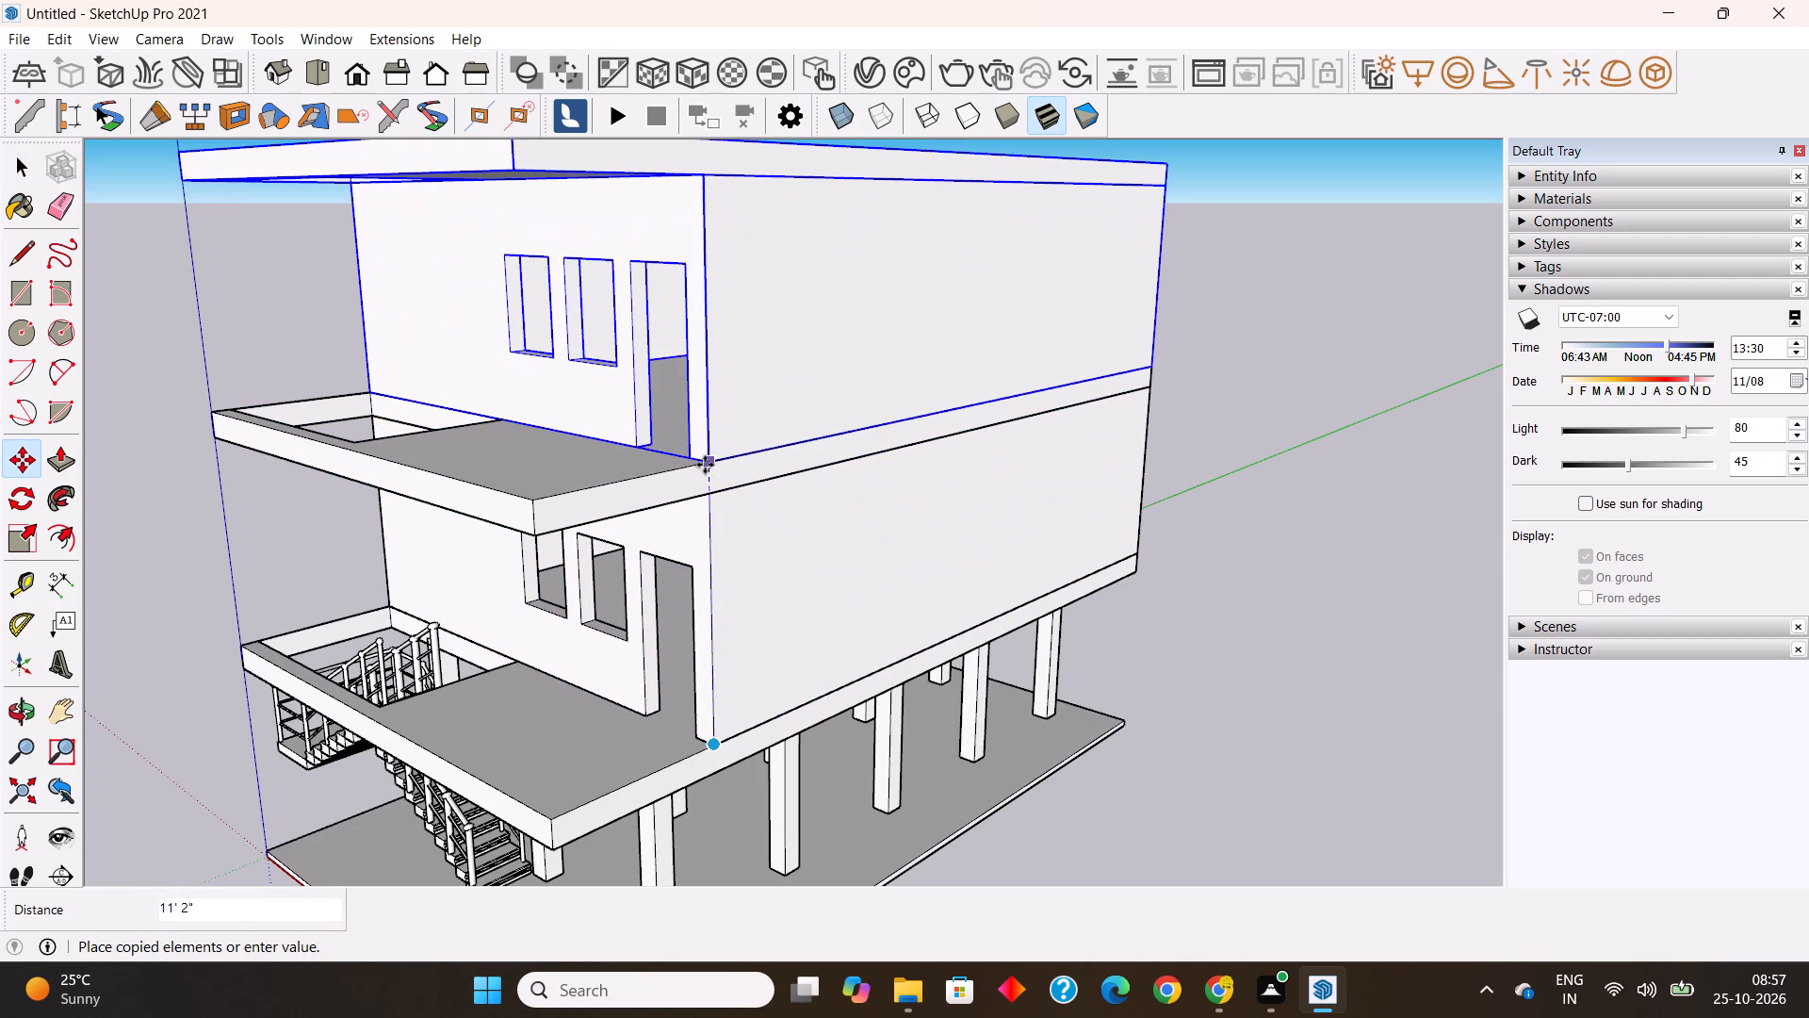
scroll(738, 508, "down", 7)
middle_click_drag(532, 714, 719, 704)
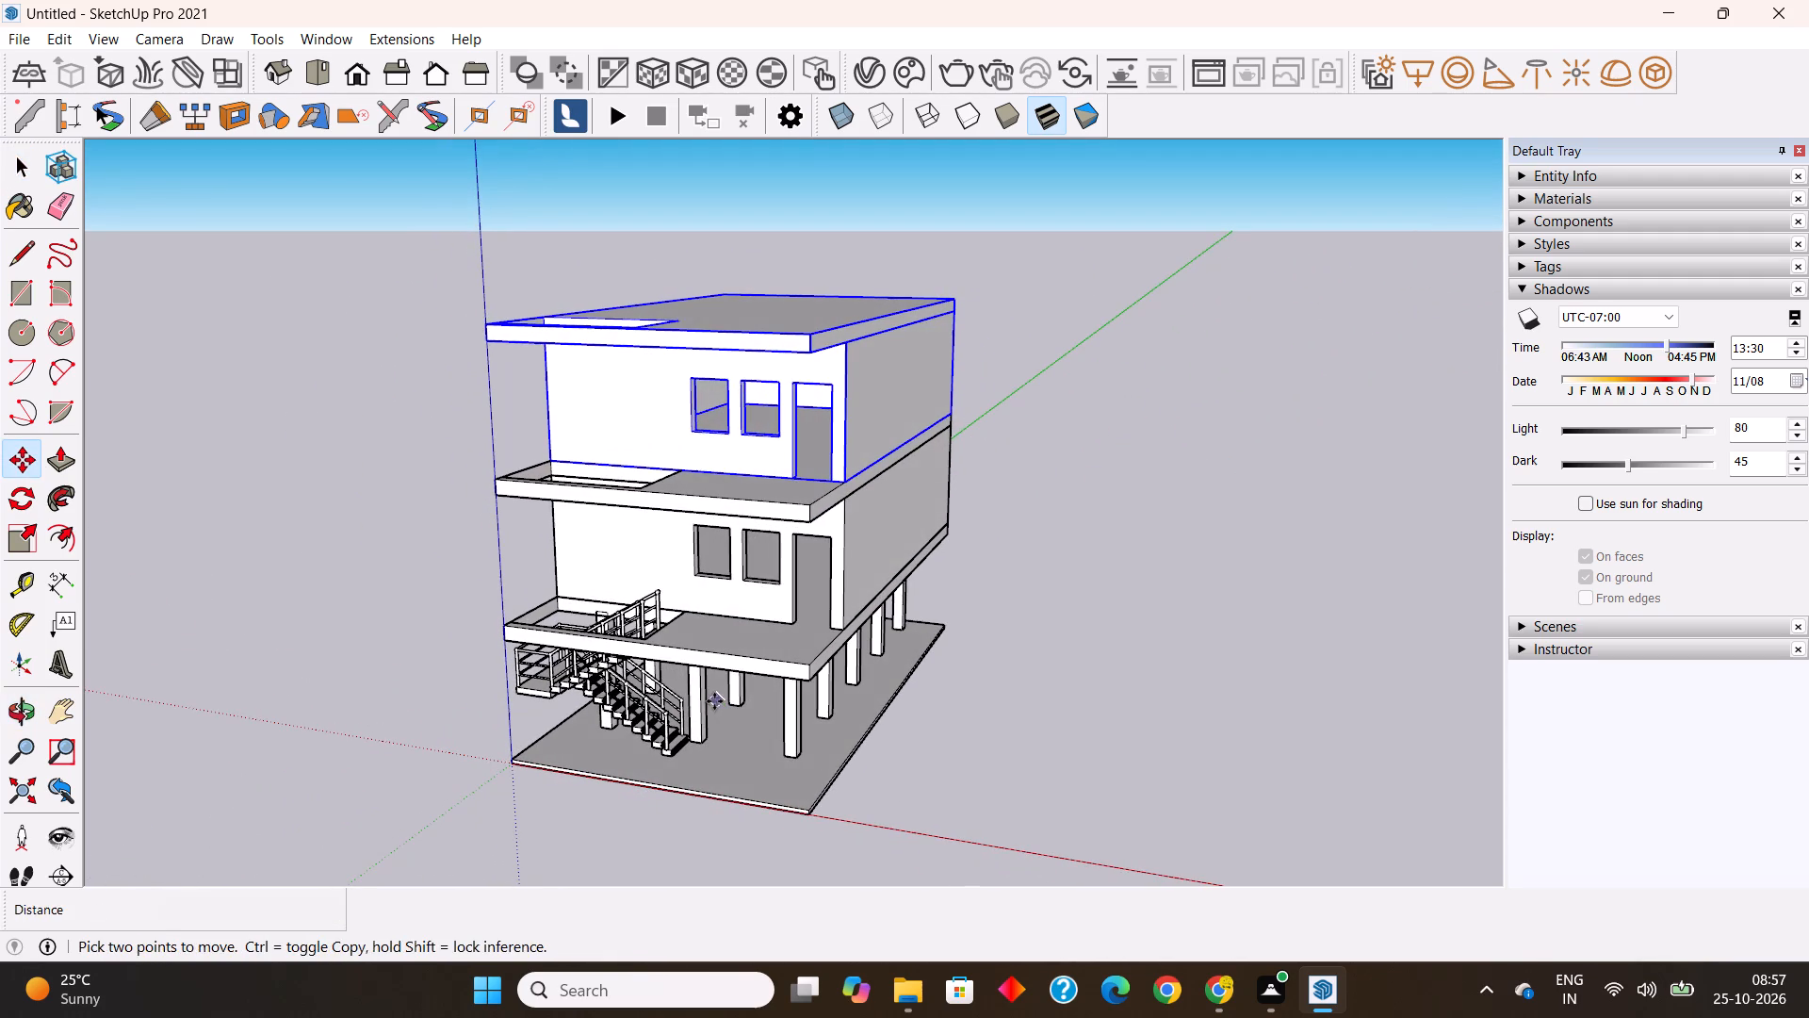
key("space")
left_click(409, 817)
Copy the staircase group from its lower front corner straight up along the blue axis toward the next storey.
scroll(634, 640, "up", 3)
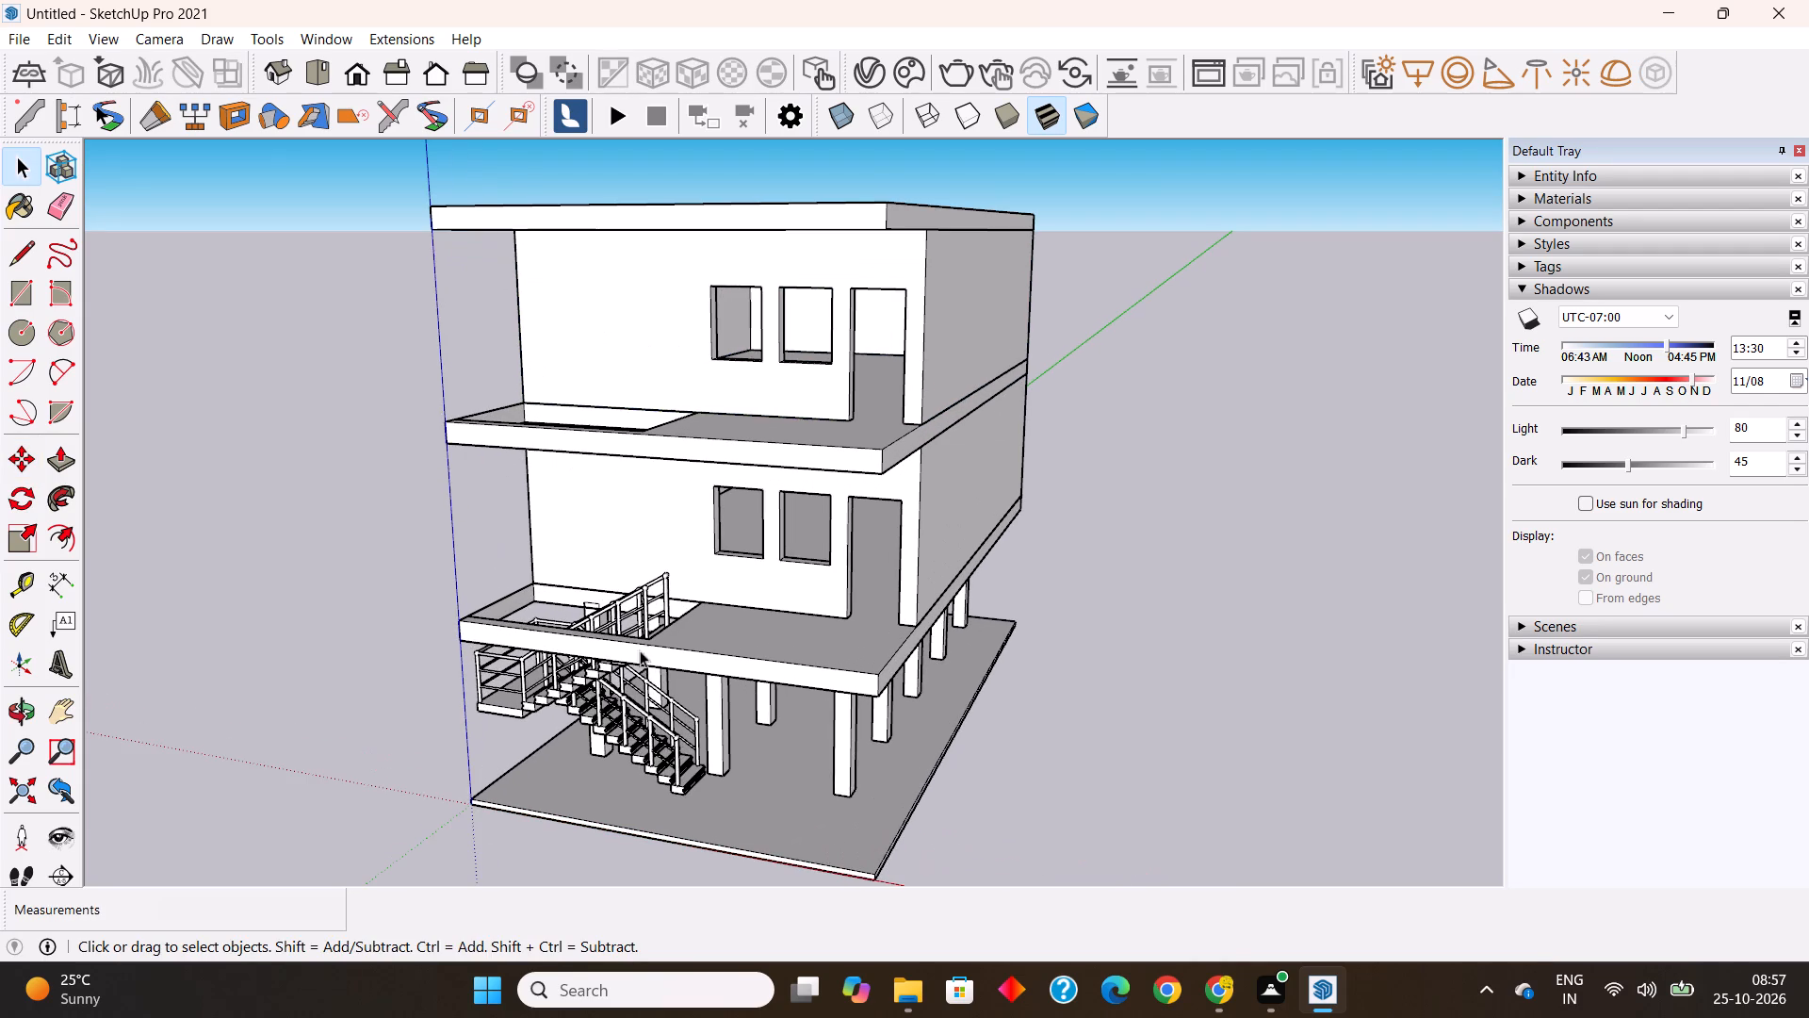
left_click(670, 763)
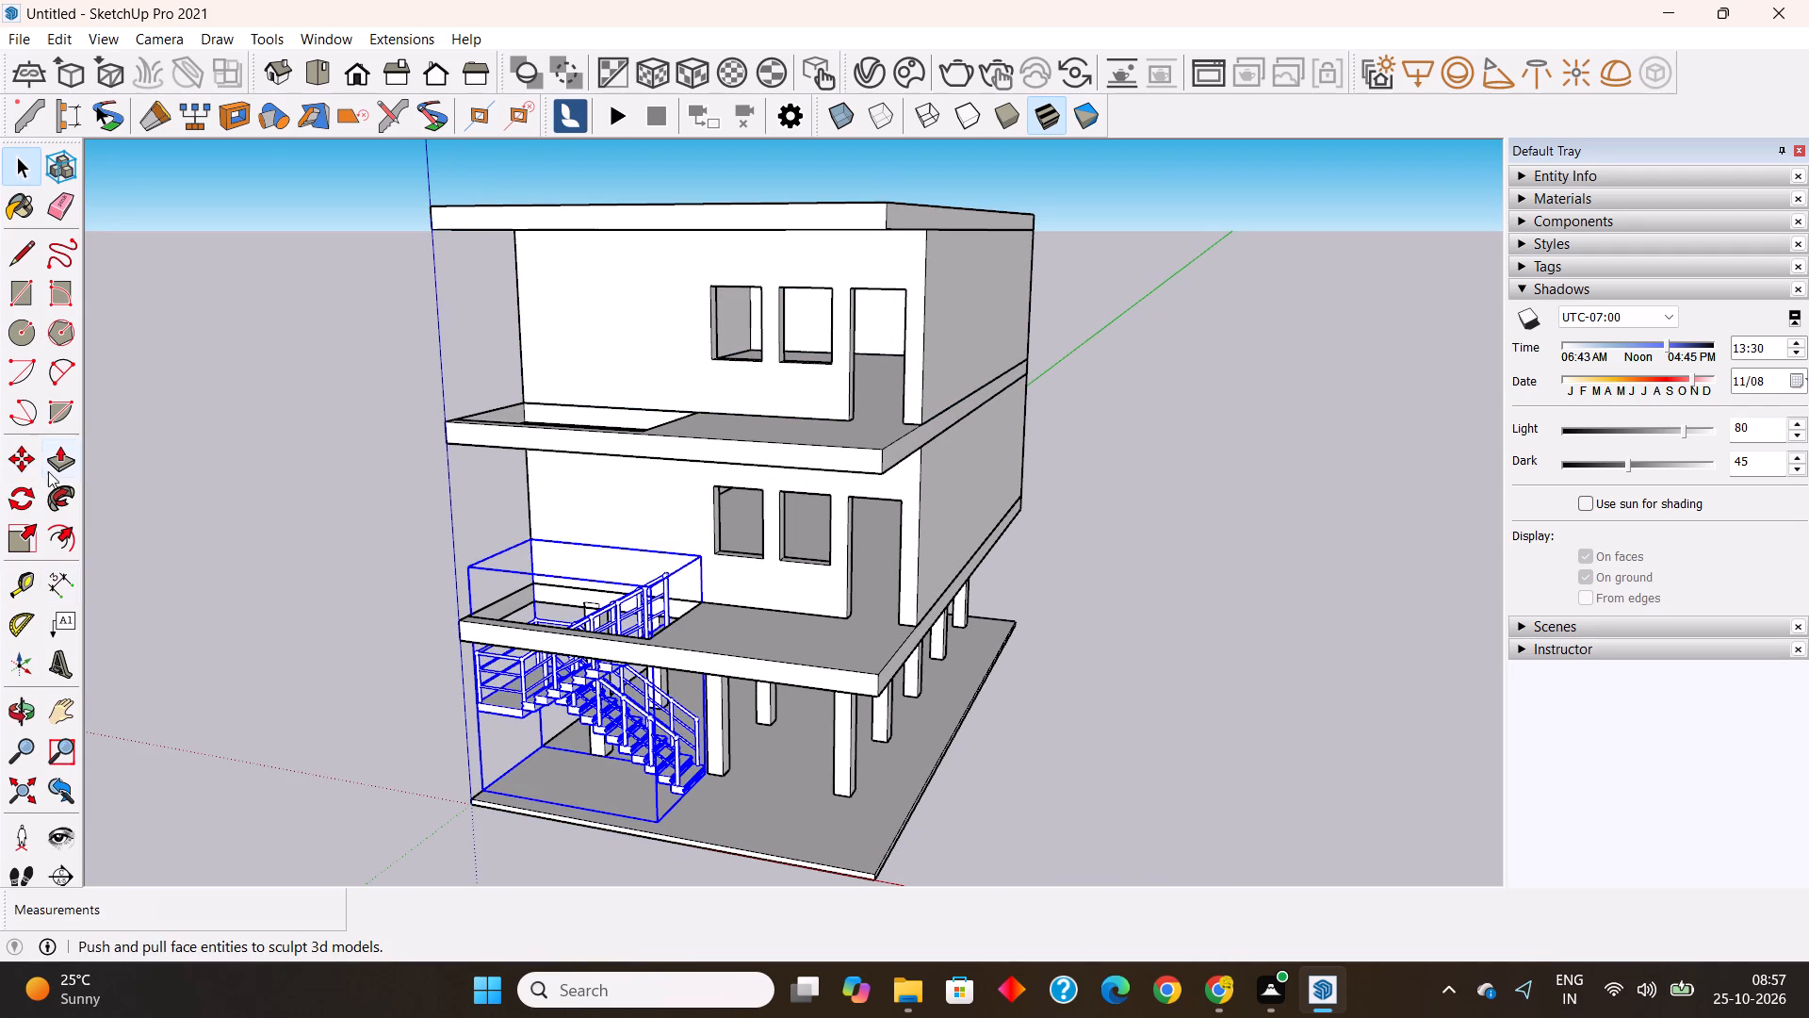
left_click(25, 469)
scroll(673, 797, "up", 2)
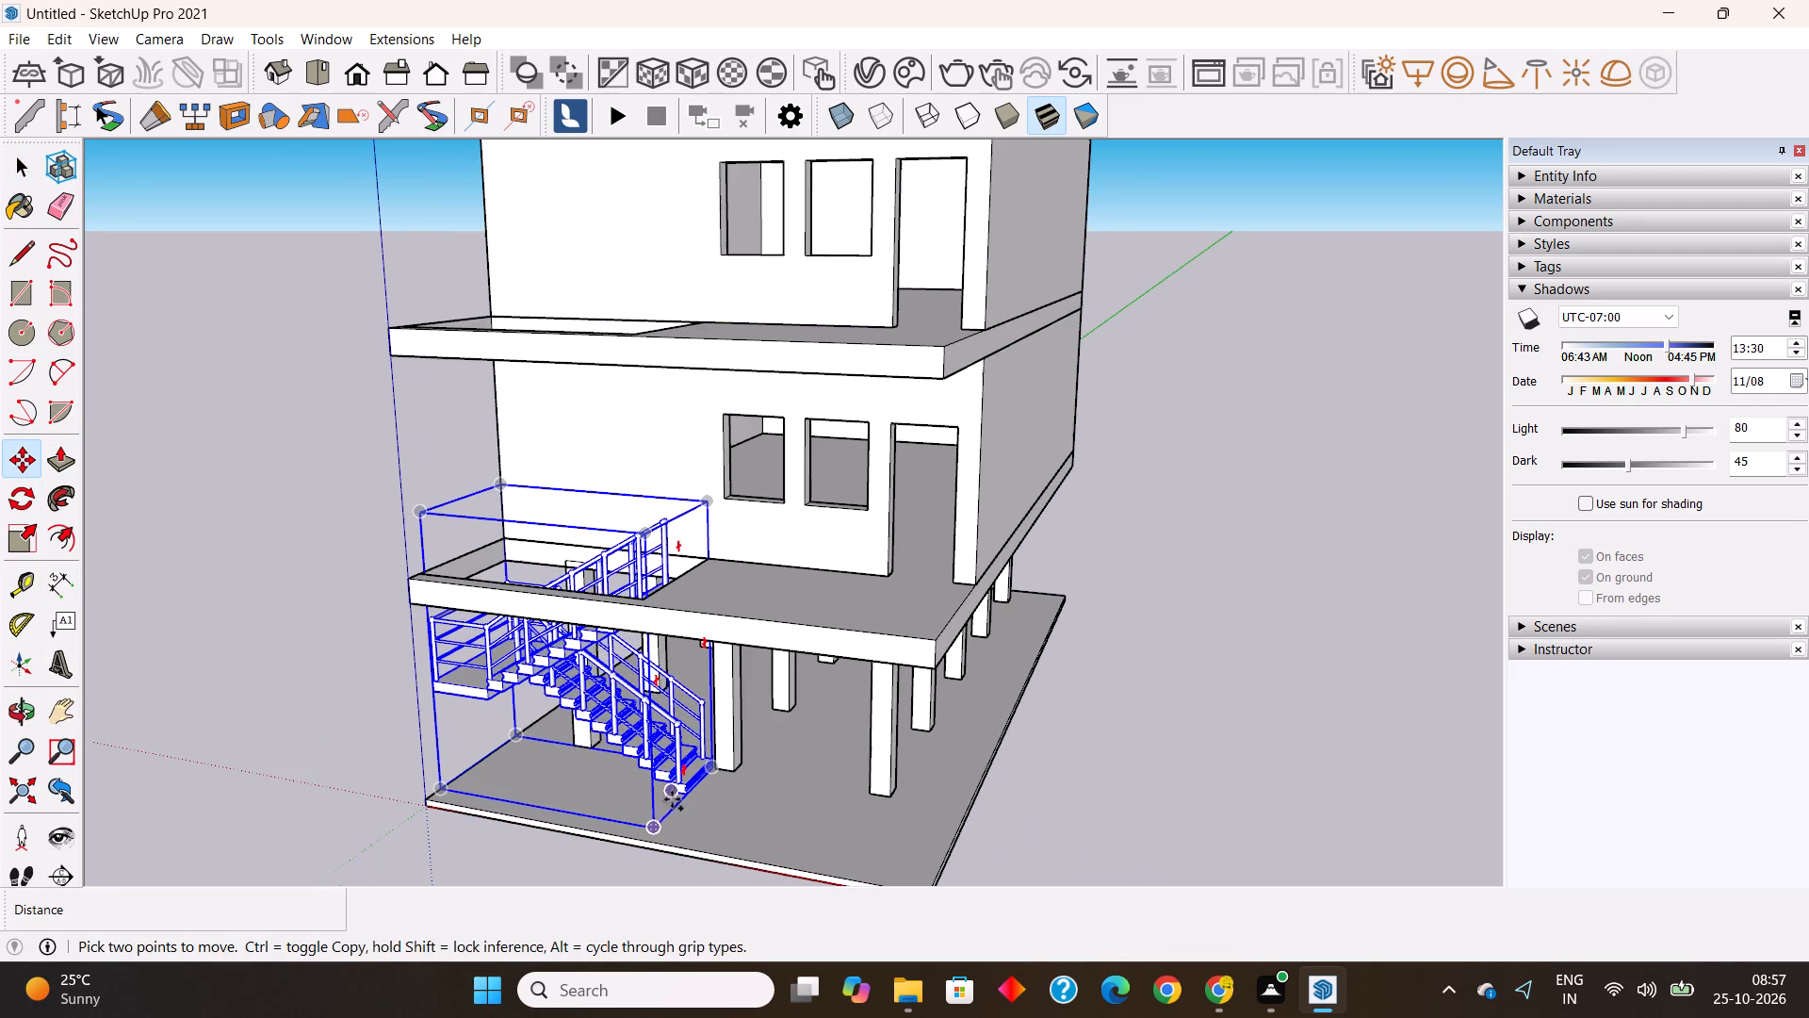
left_click(654, 828)
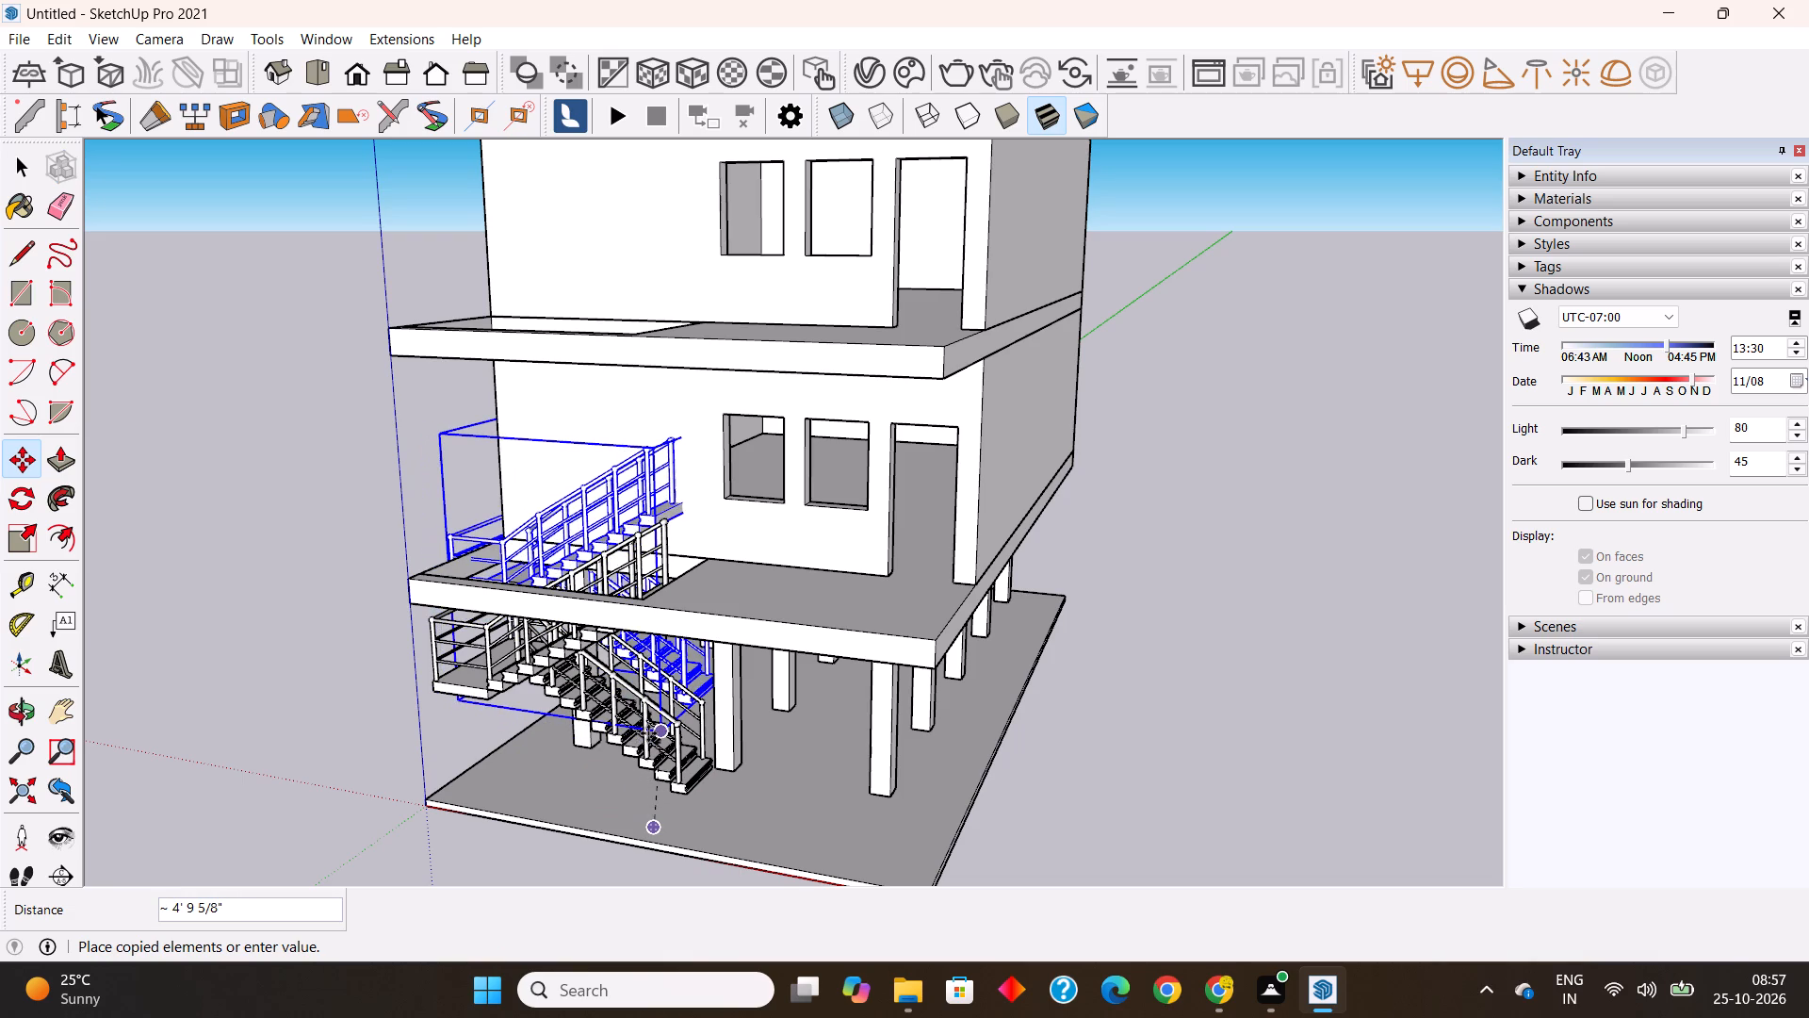
key("Up")
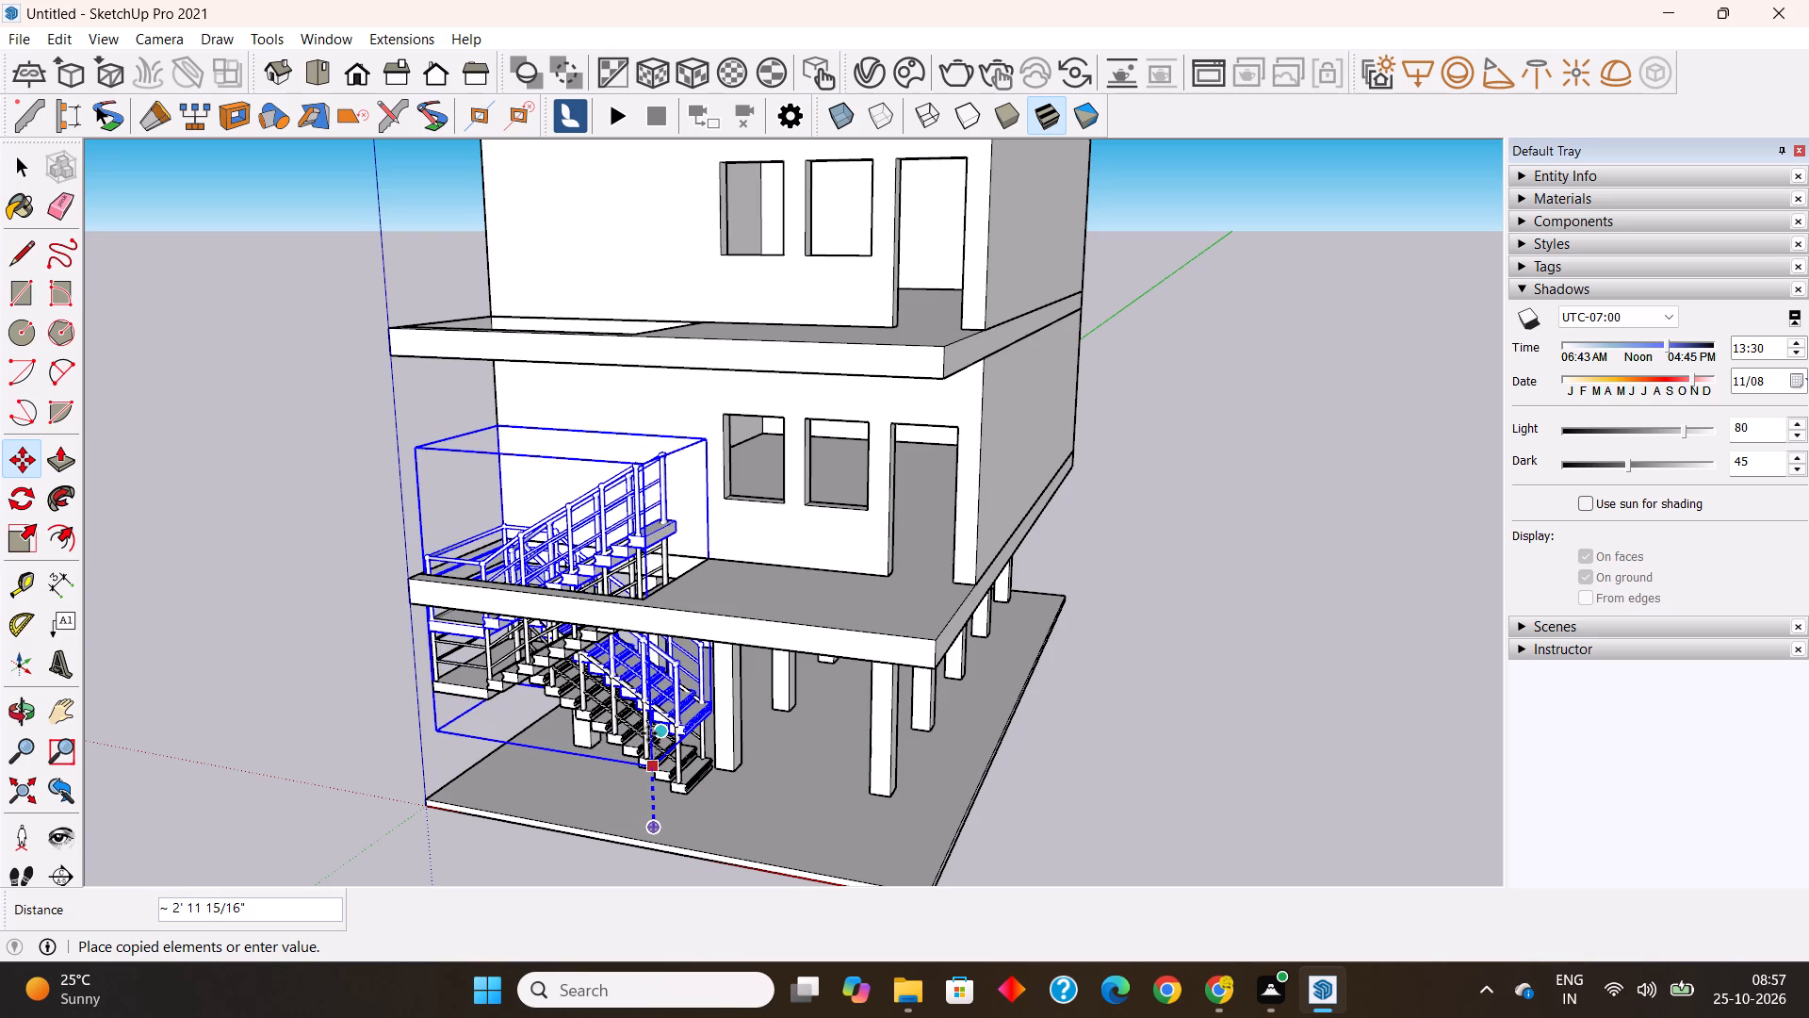
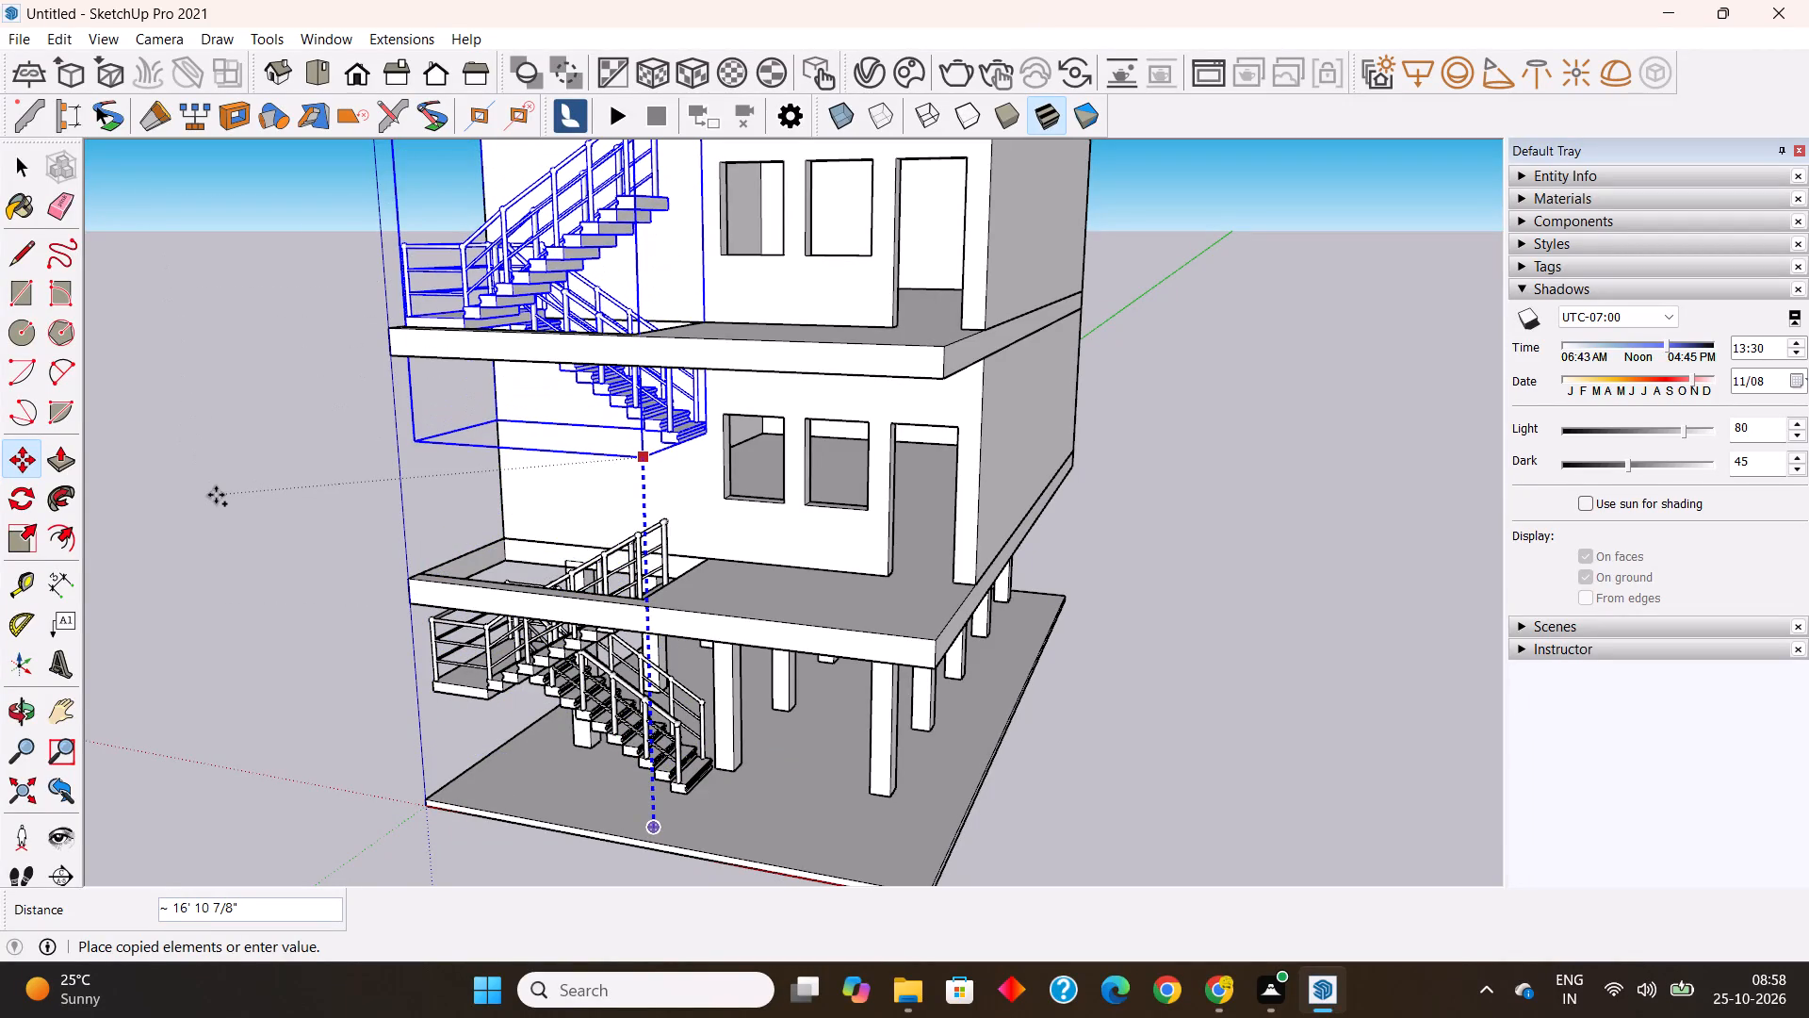
Set the staircase copy distance to 10' and array it as two copies up the storeys.
type("10'")
key("Return")
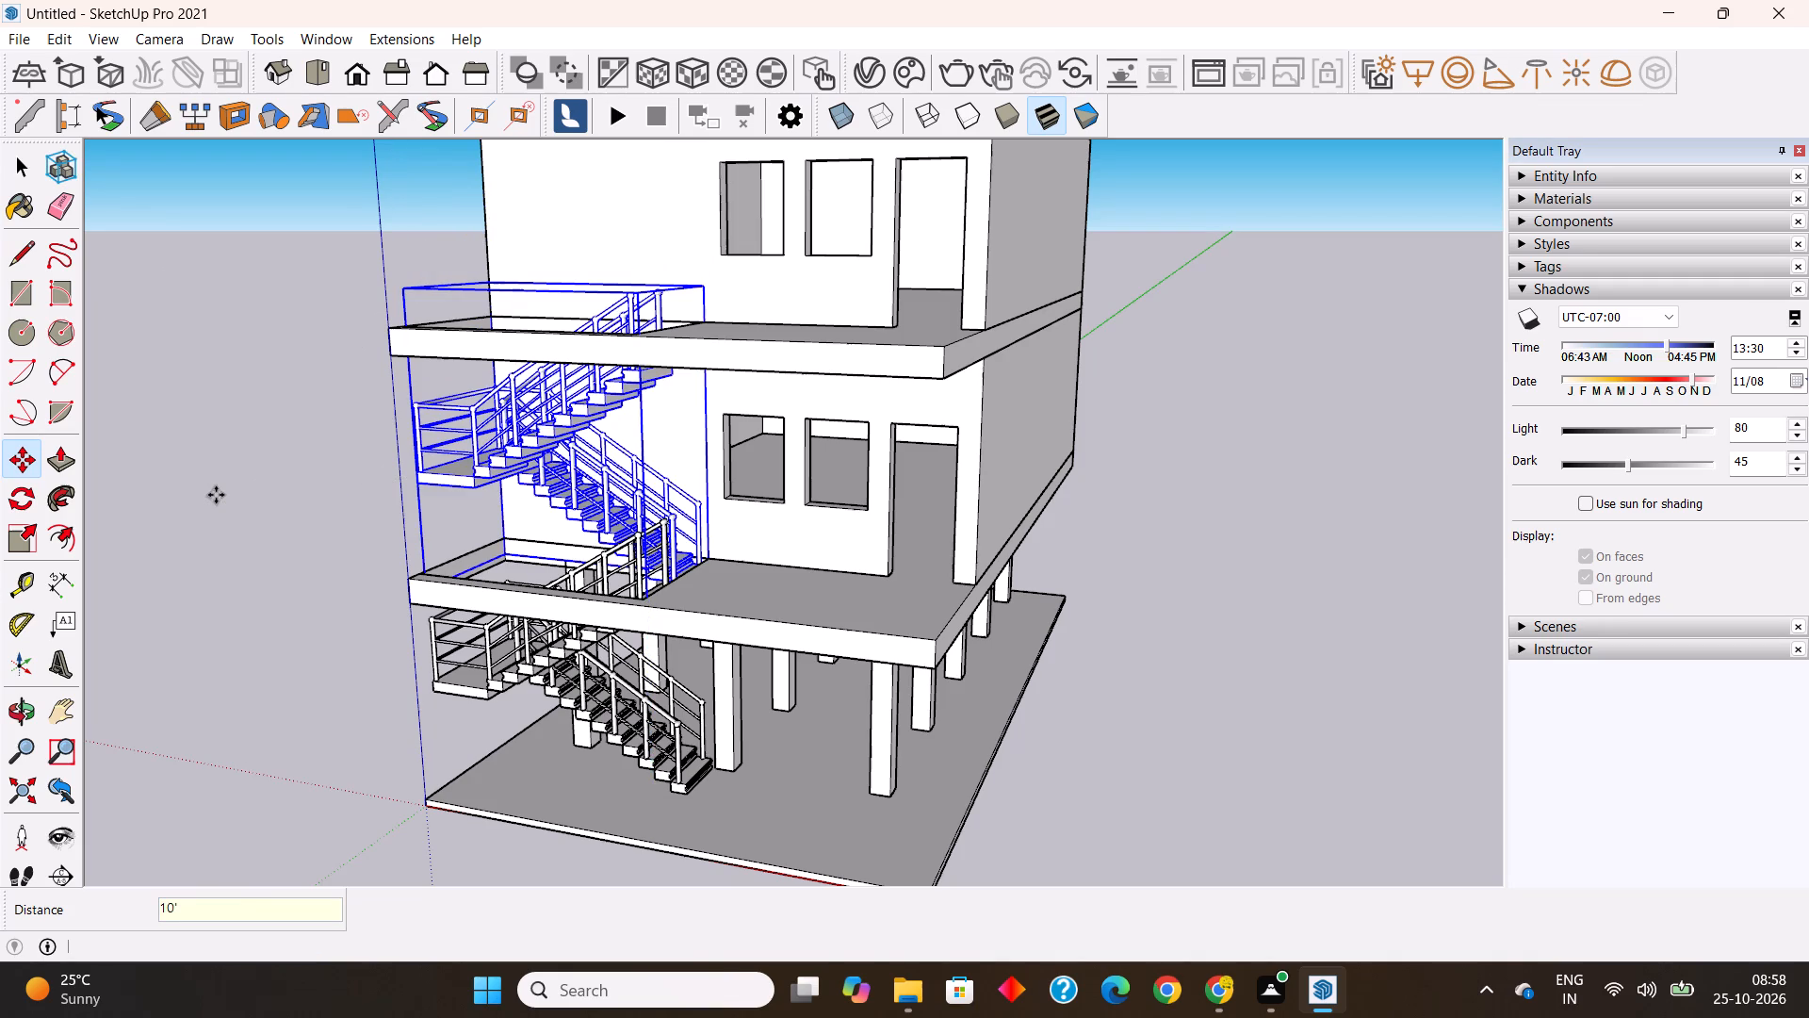
type("x2")
key("Return")
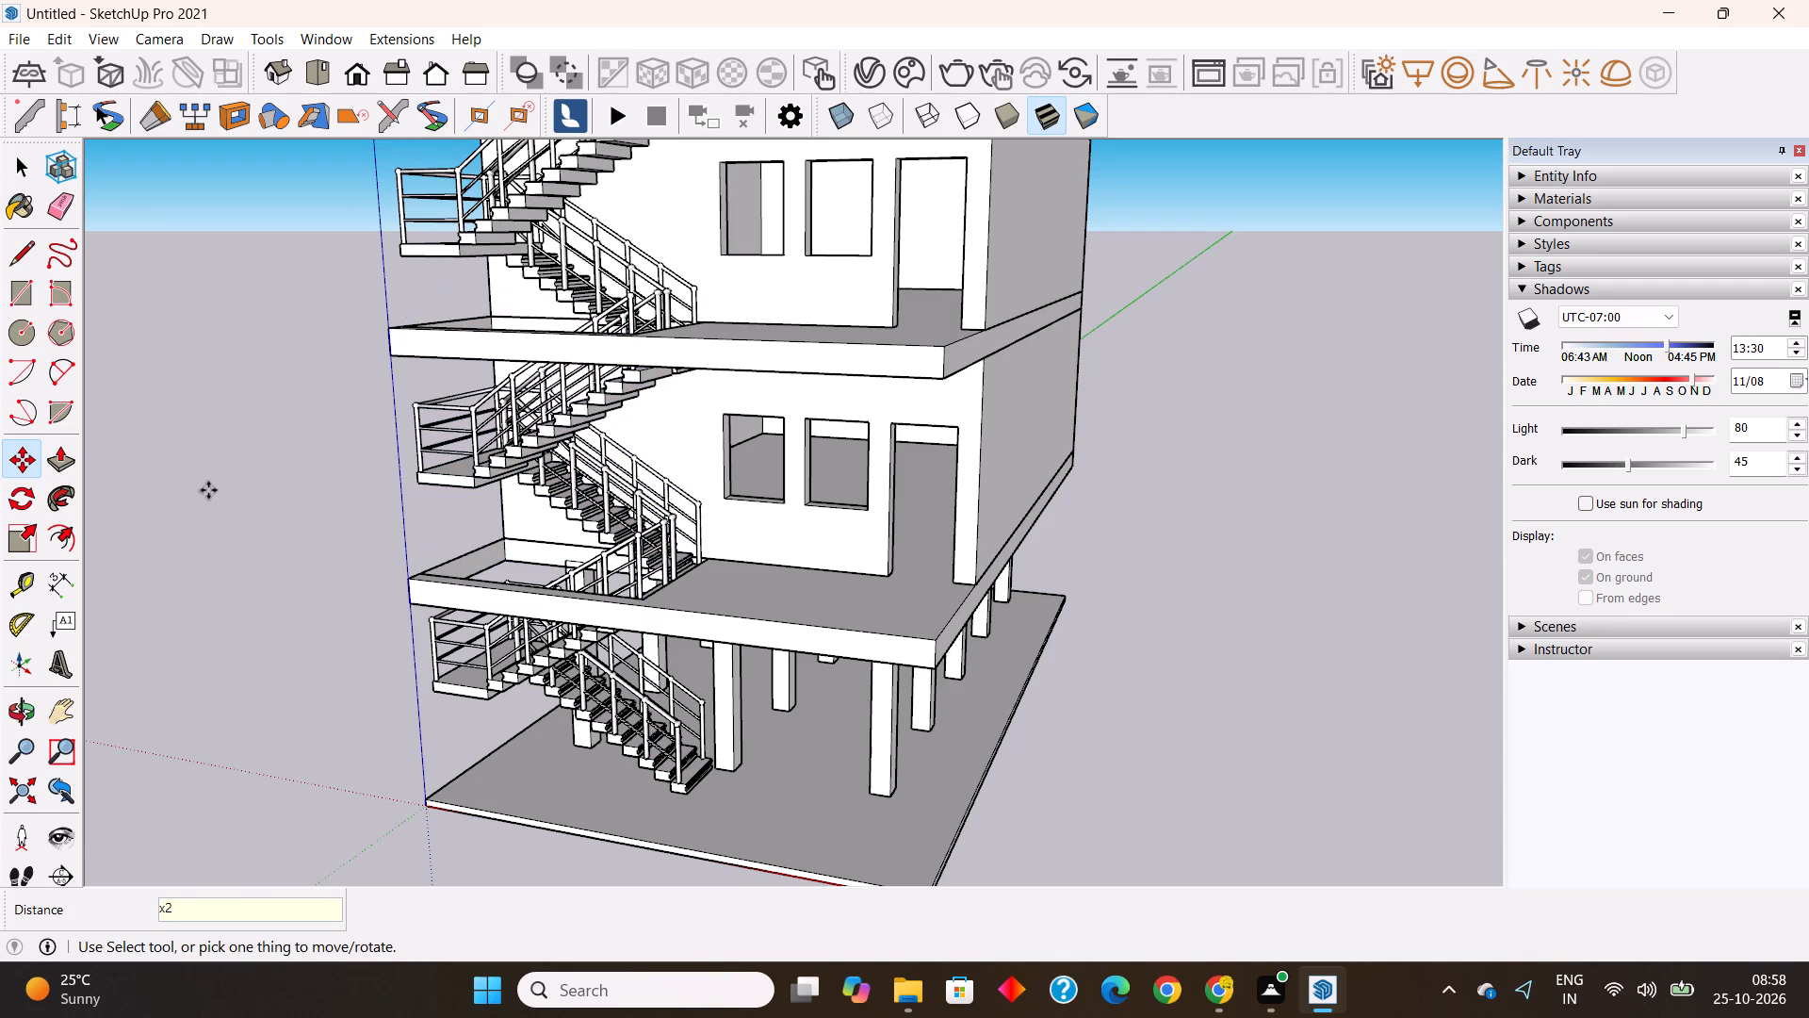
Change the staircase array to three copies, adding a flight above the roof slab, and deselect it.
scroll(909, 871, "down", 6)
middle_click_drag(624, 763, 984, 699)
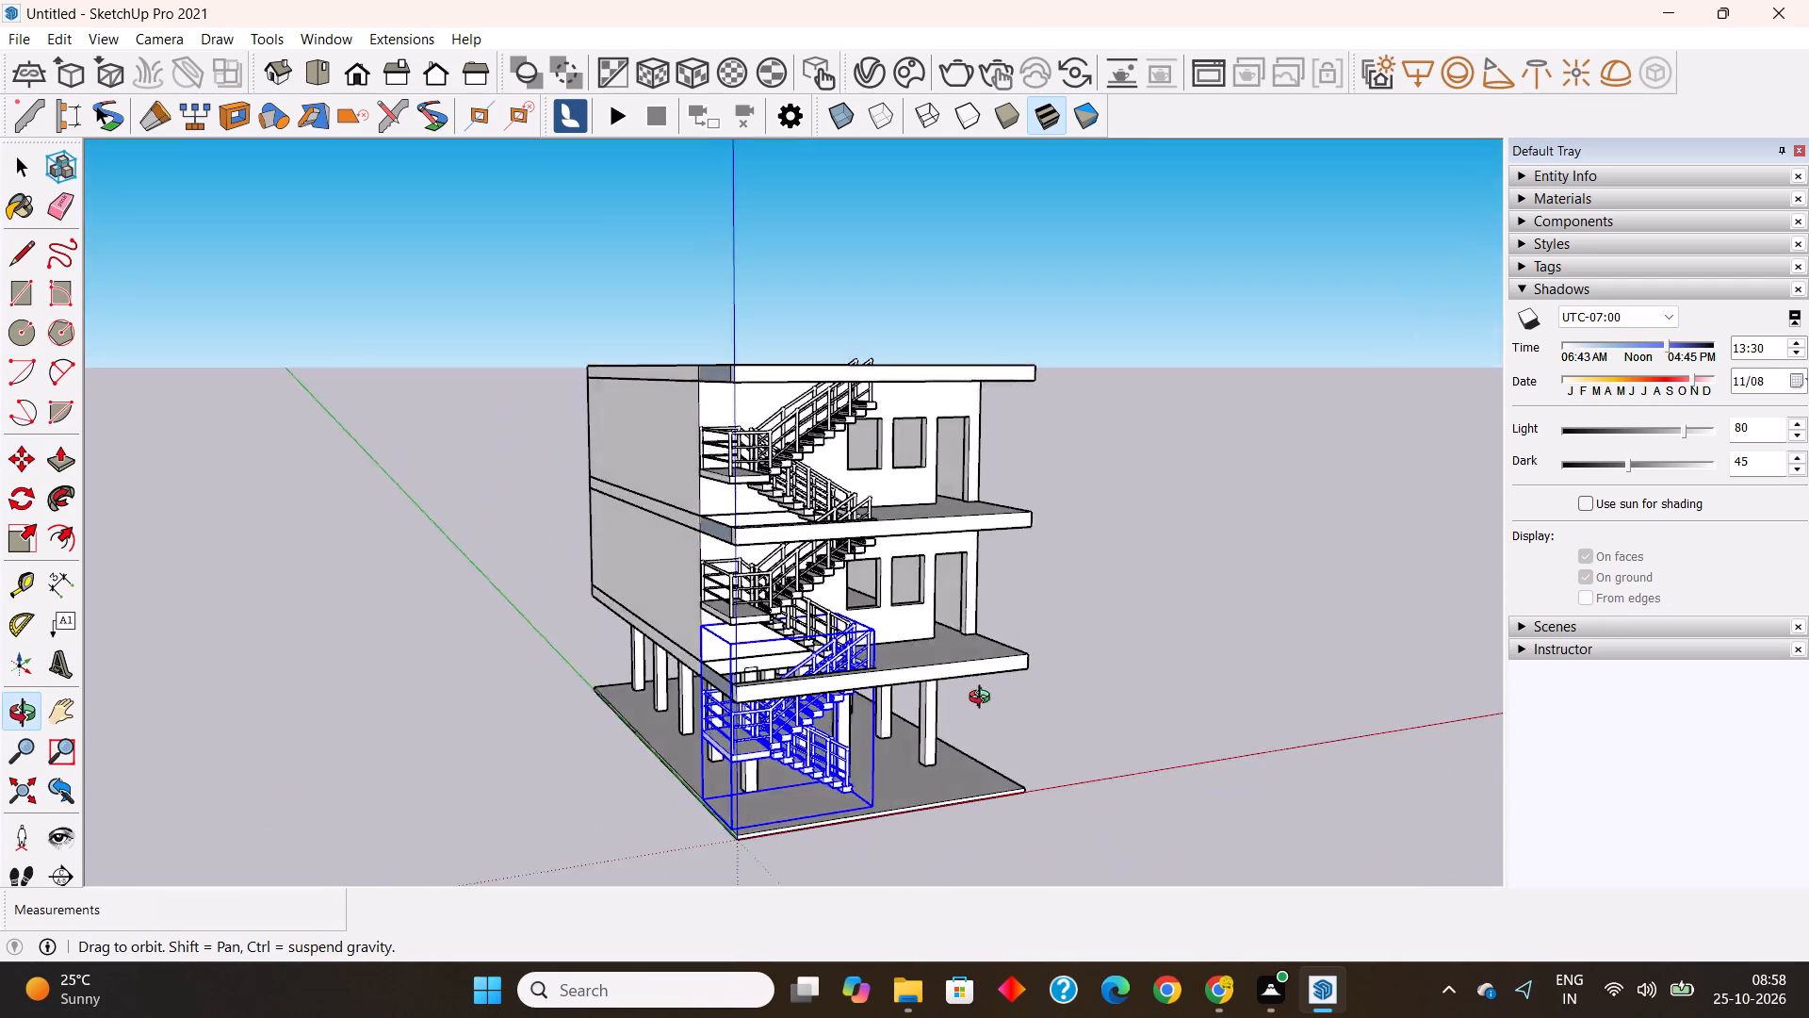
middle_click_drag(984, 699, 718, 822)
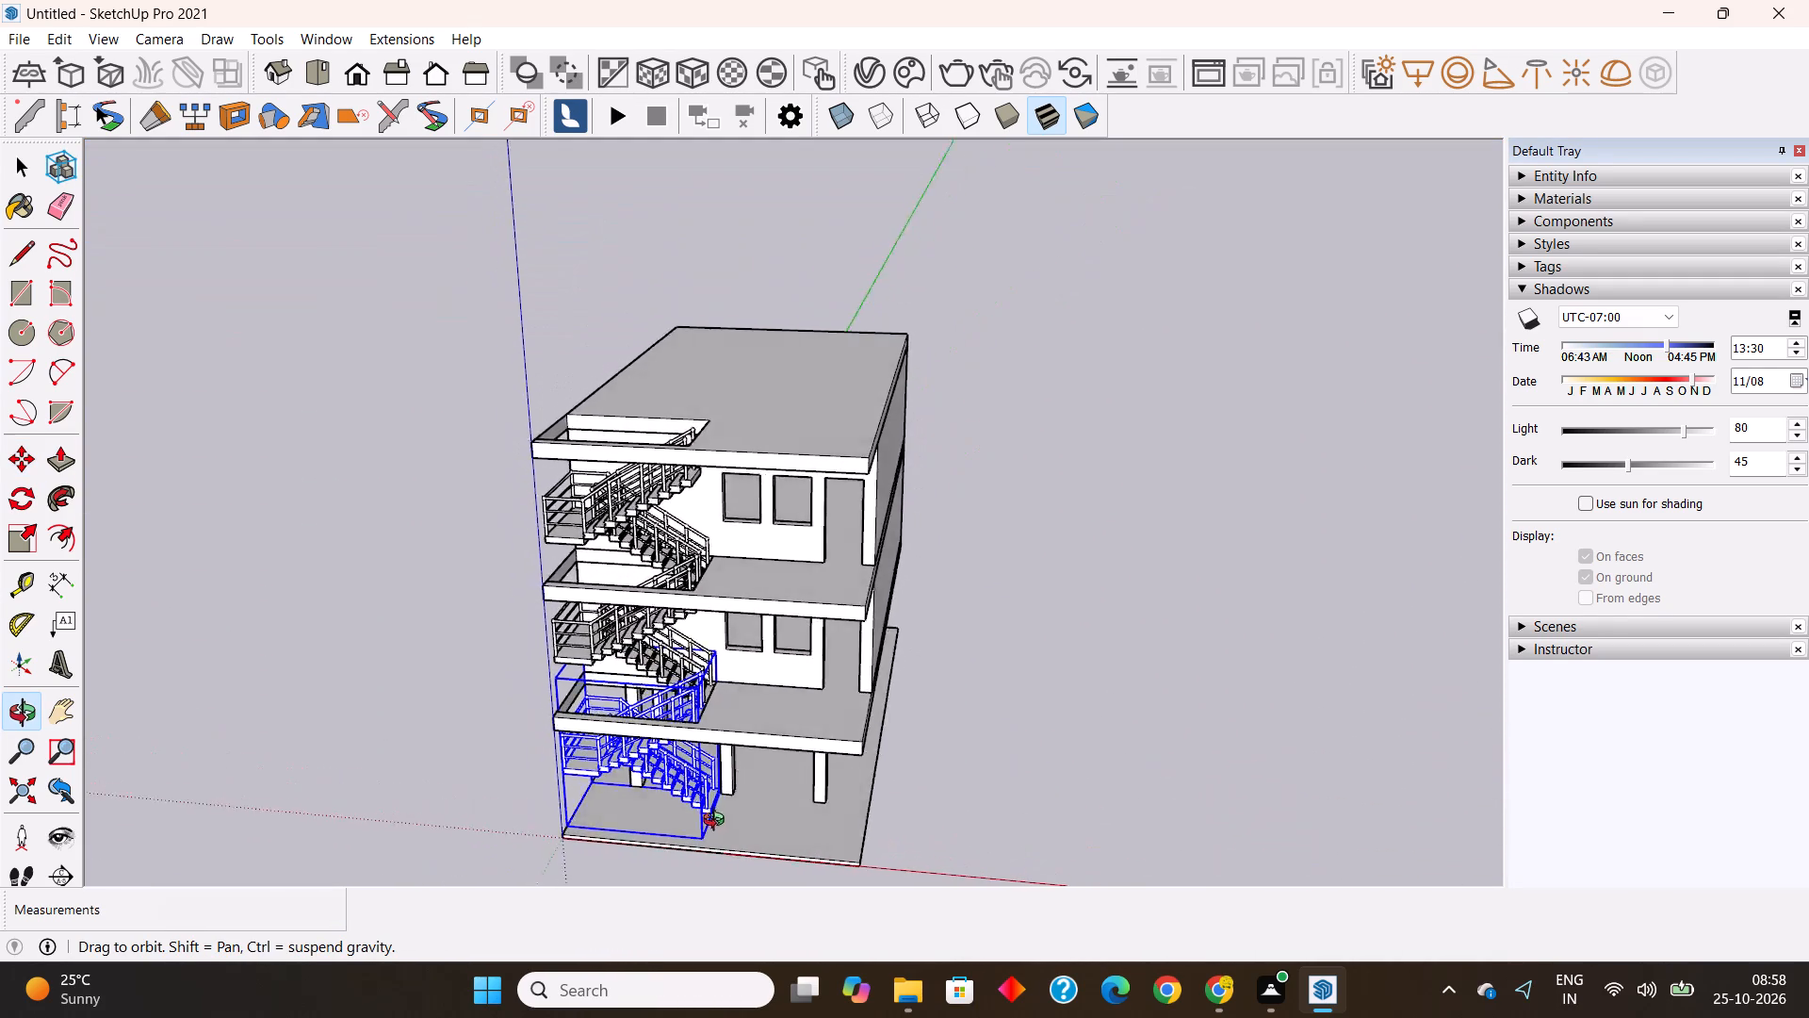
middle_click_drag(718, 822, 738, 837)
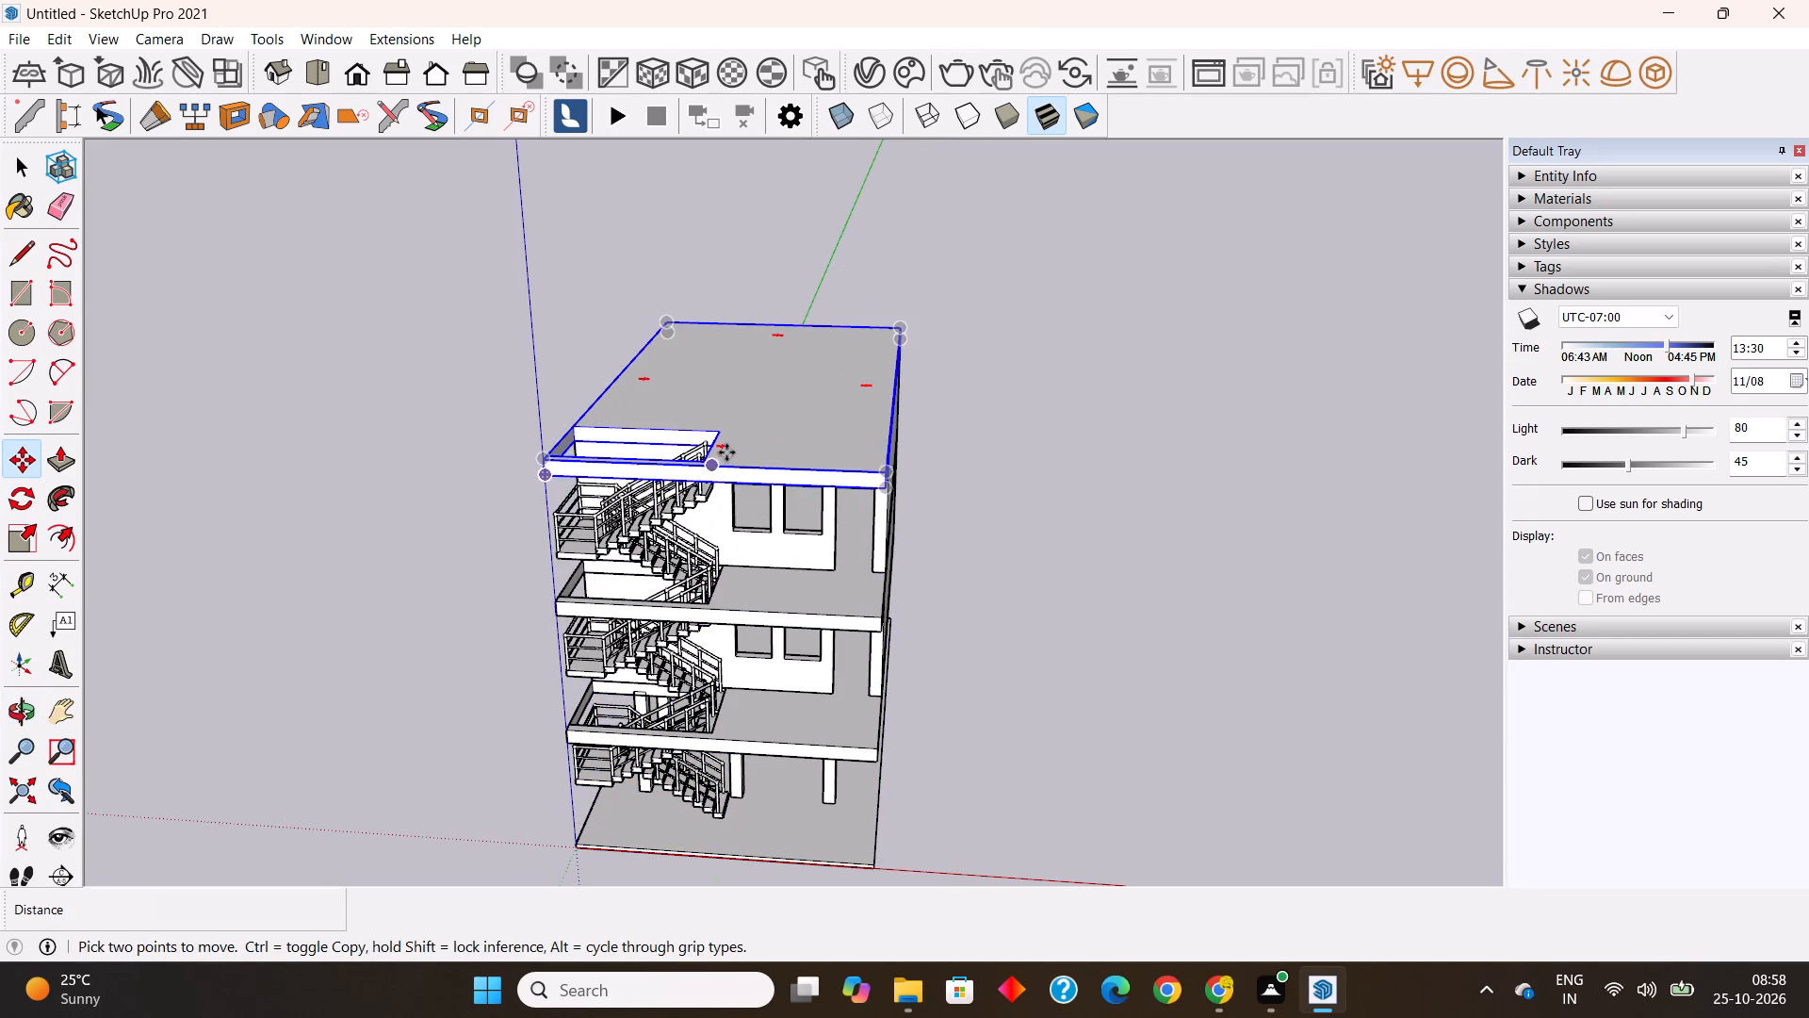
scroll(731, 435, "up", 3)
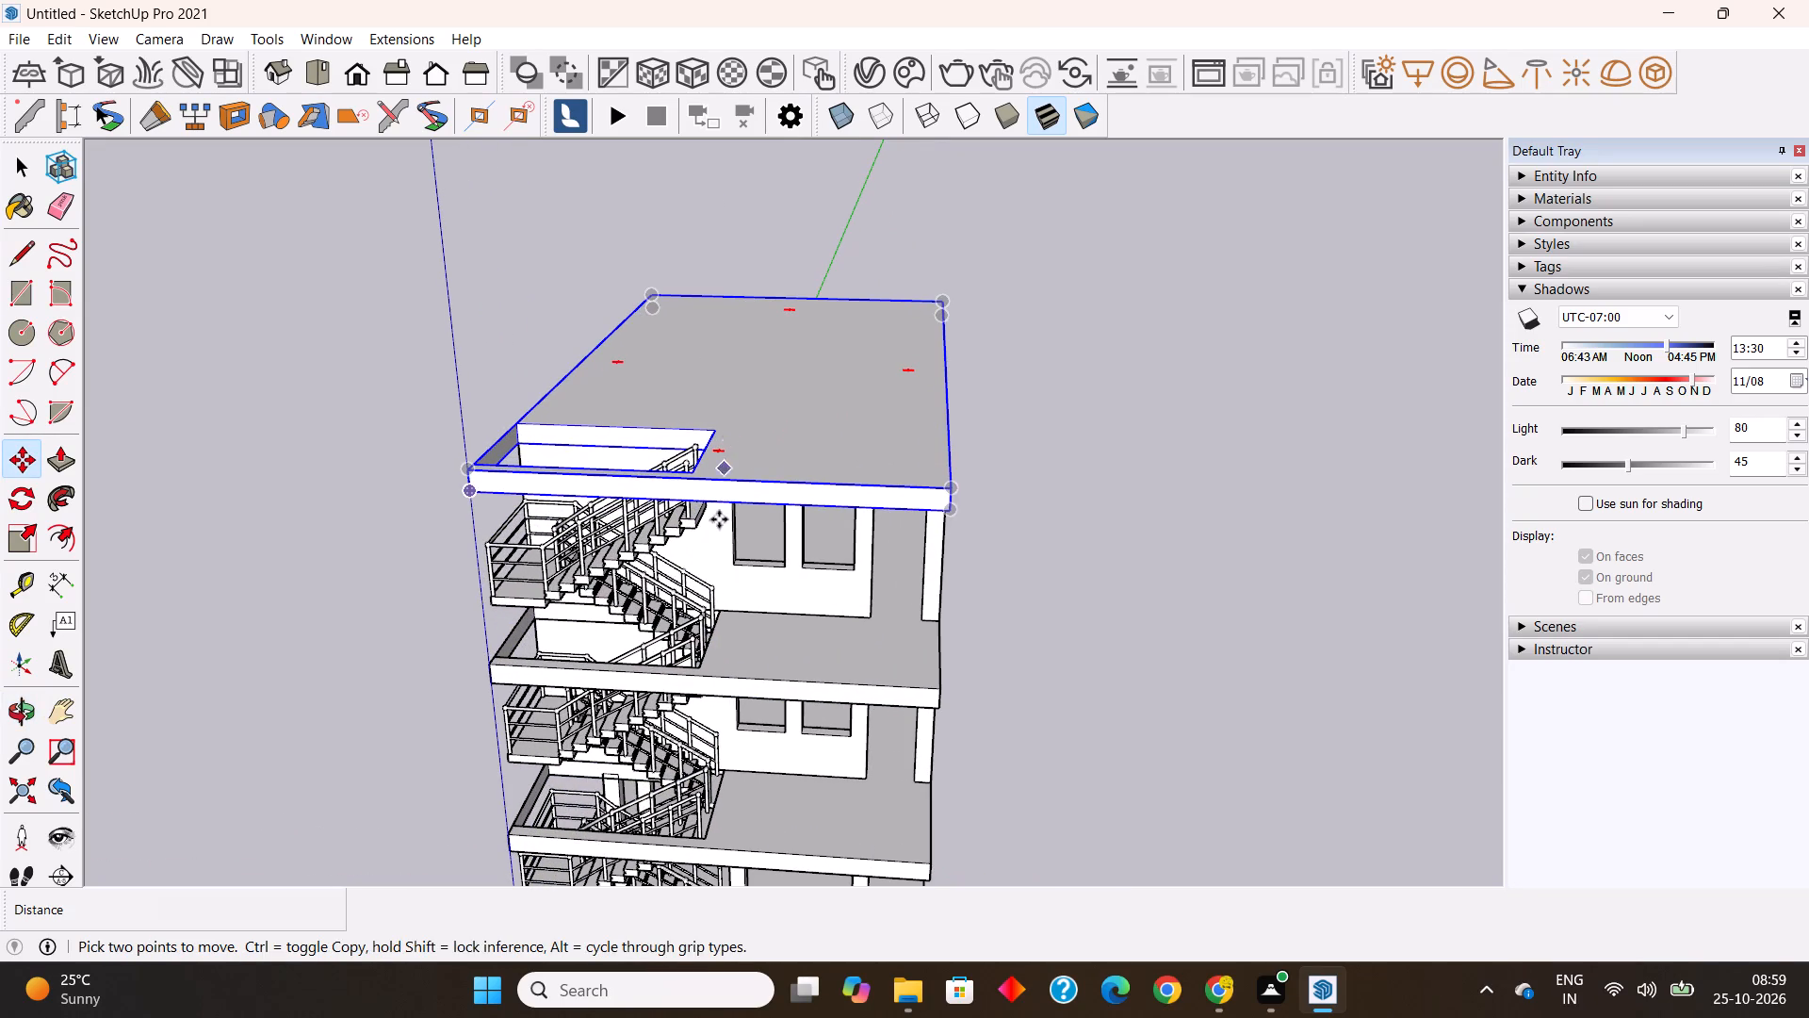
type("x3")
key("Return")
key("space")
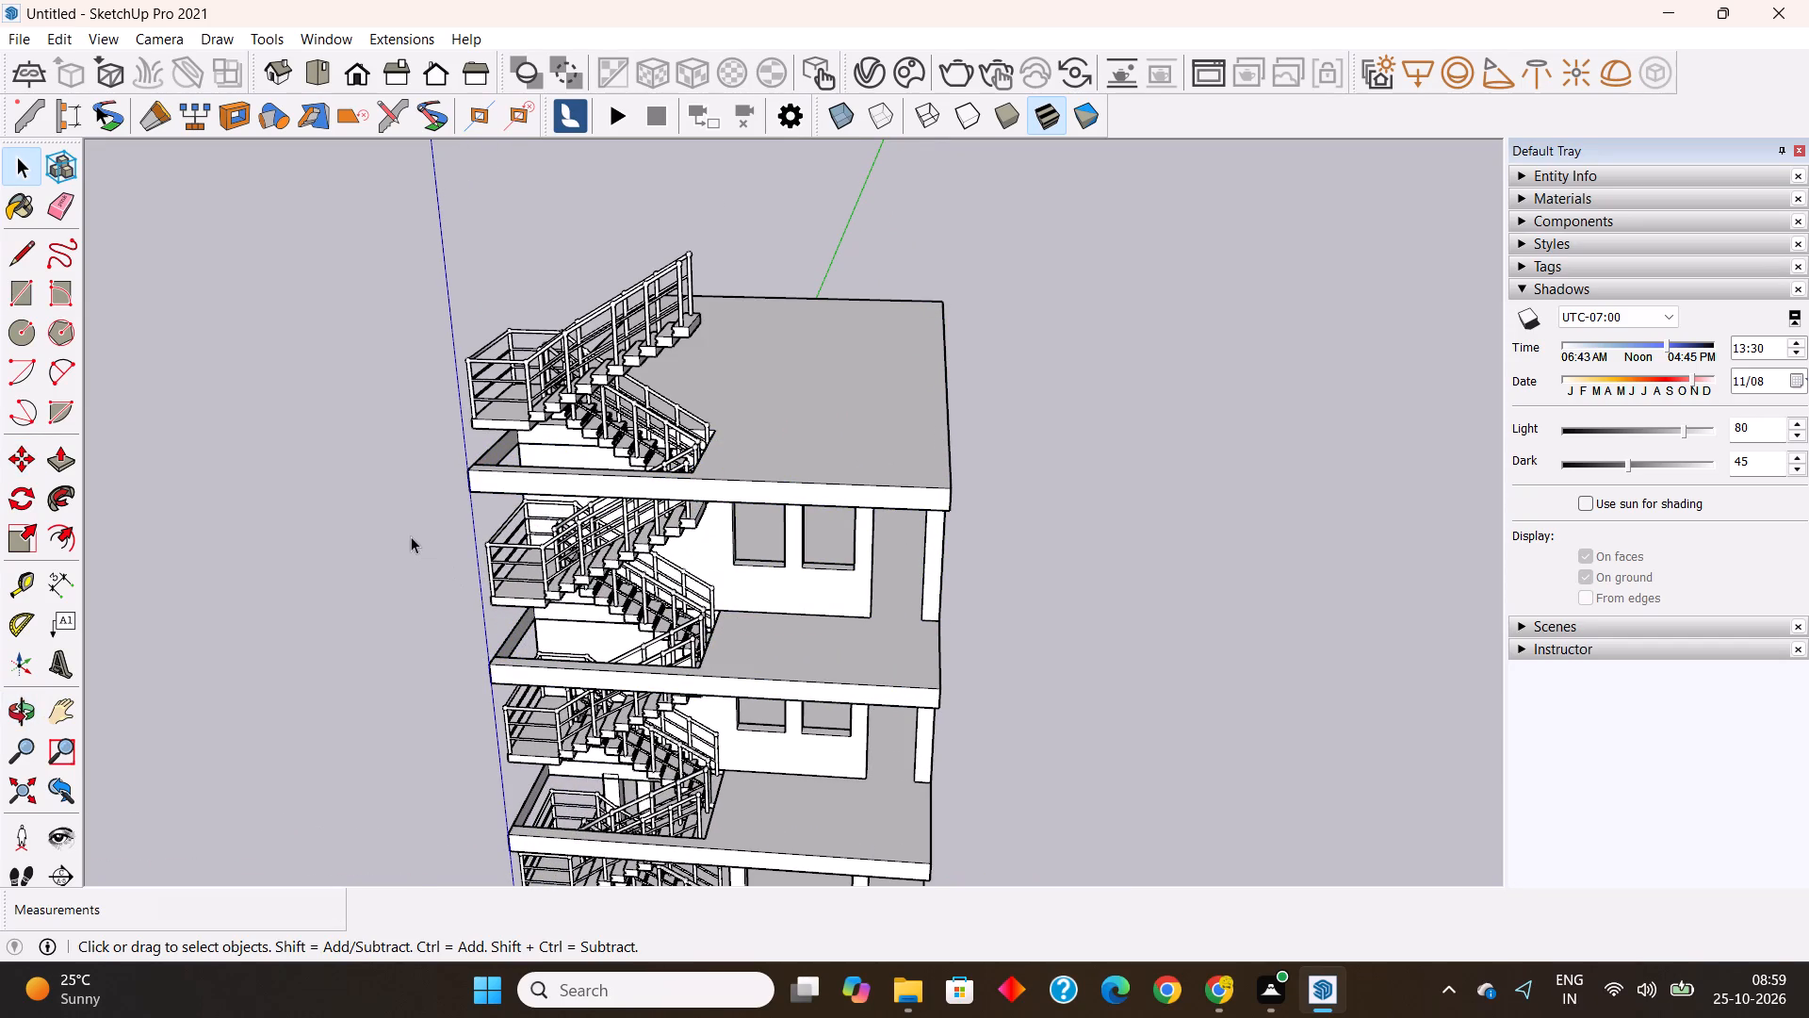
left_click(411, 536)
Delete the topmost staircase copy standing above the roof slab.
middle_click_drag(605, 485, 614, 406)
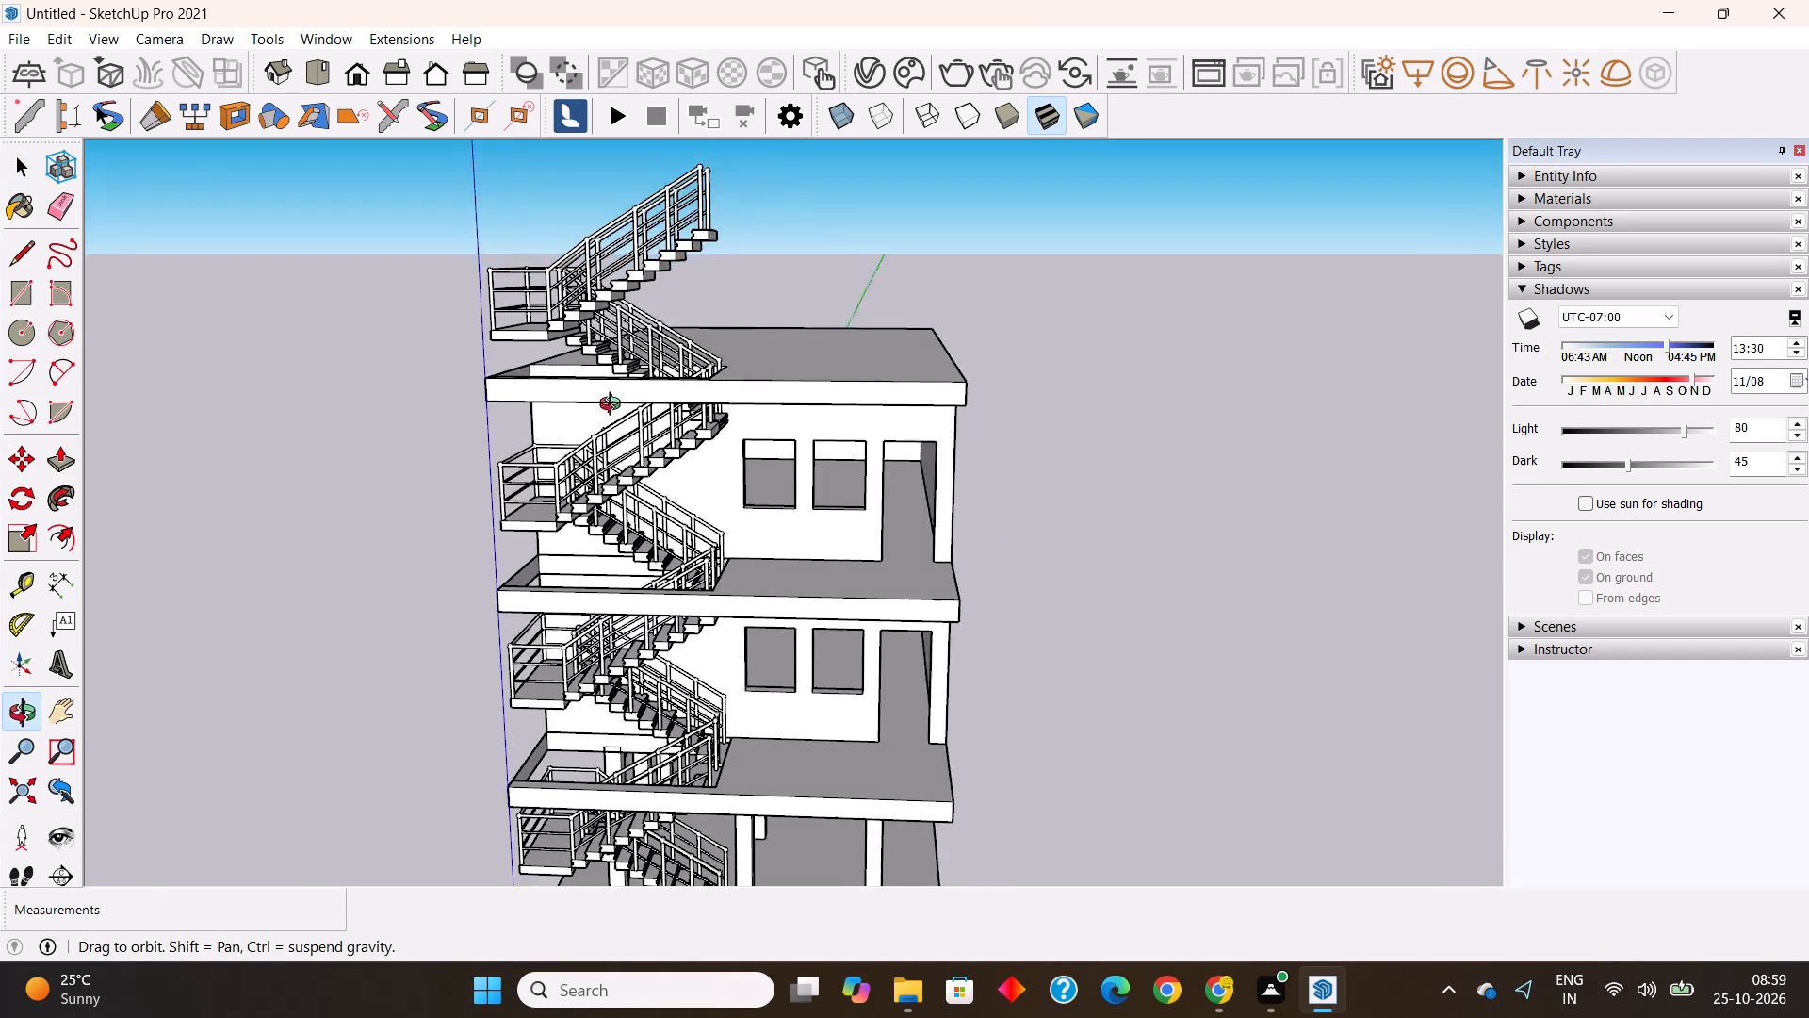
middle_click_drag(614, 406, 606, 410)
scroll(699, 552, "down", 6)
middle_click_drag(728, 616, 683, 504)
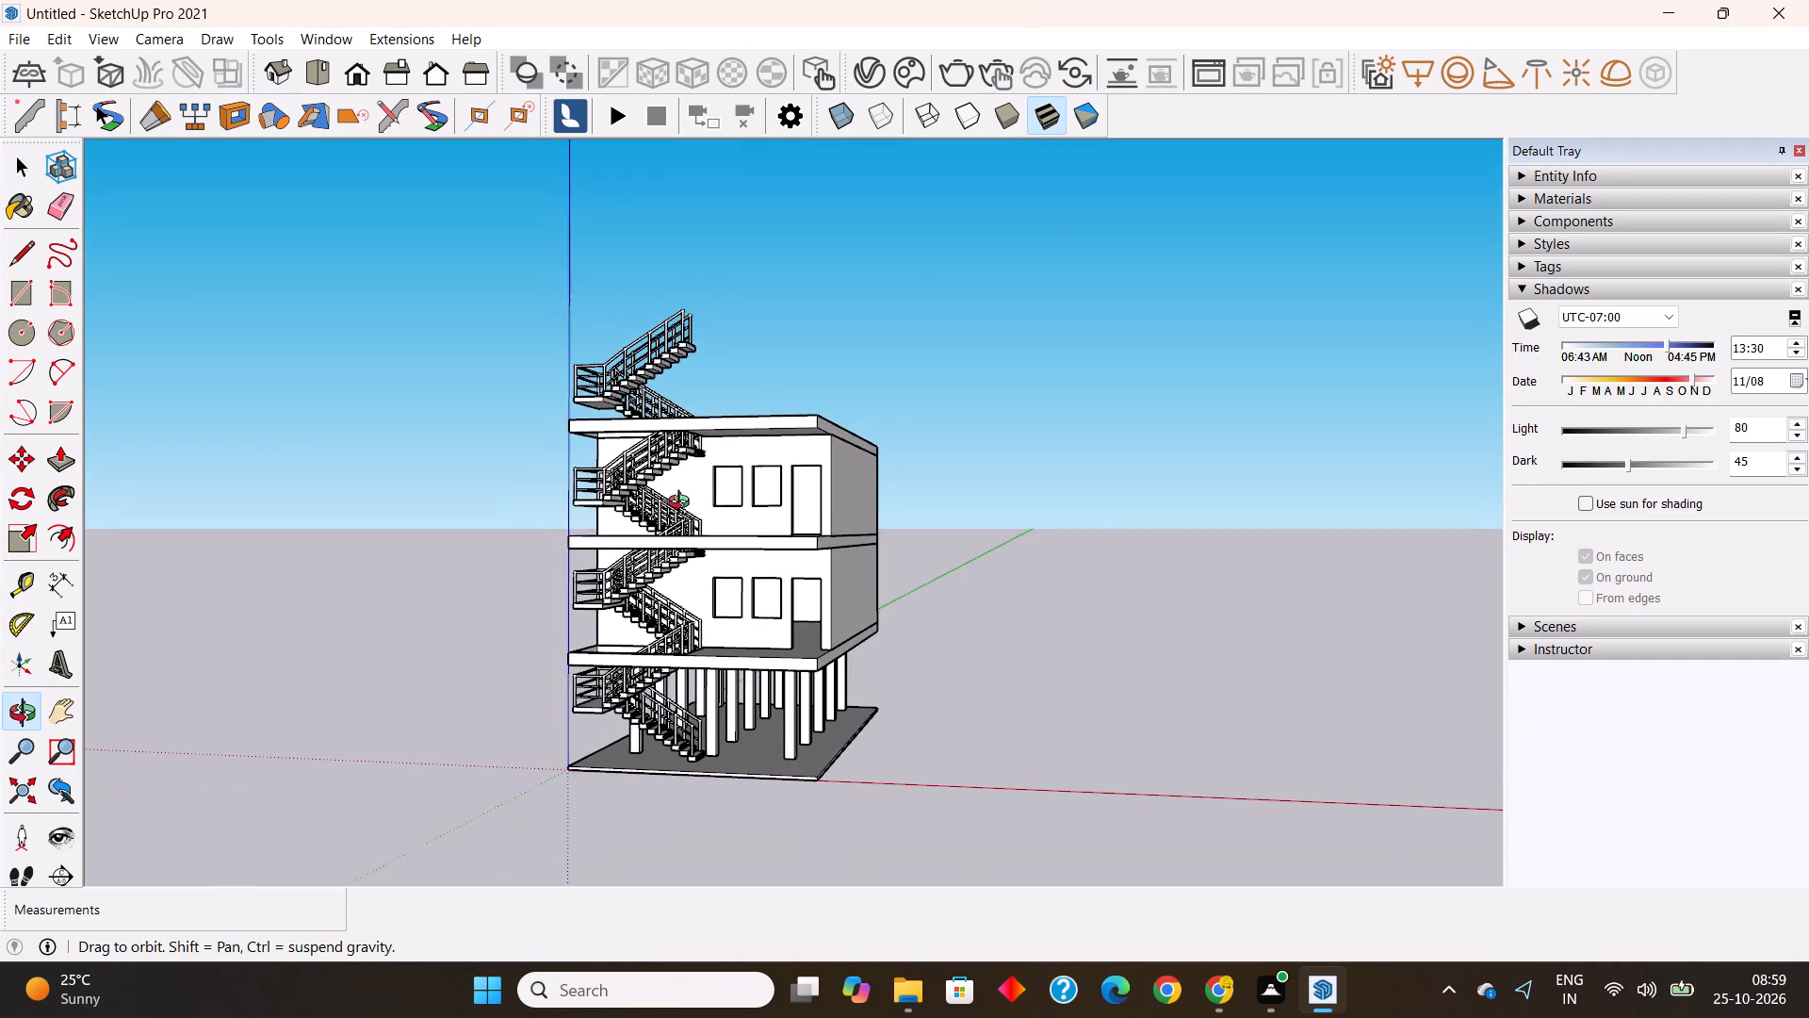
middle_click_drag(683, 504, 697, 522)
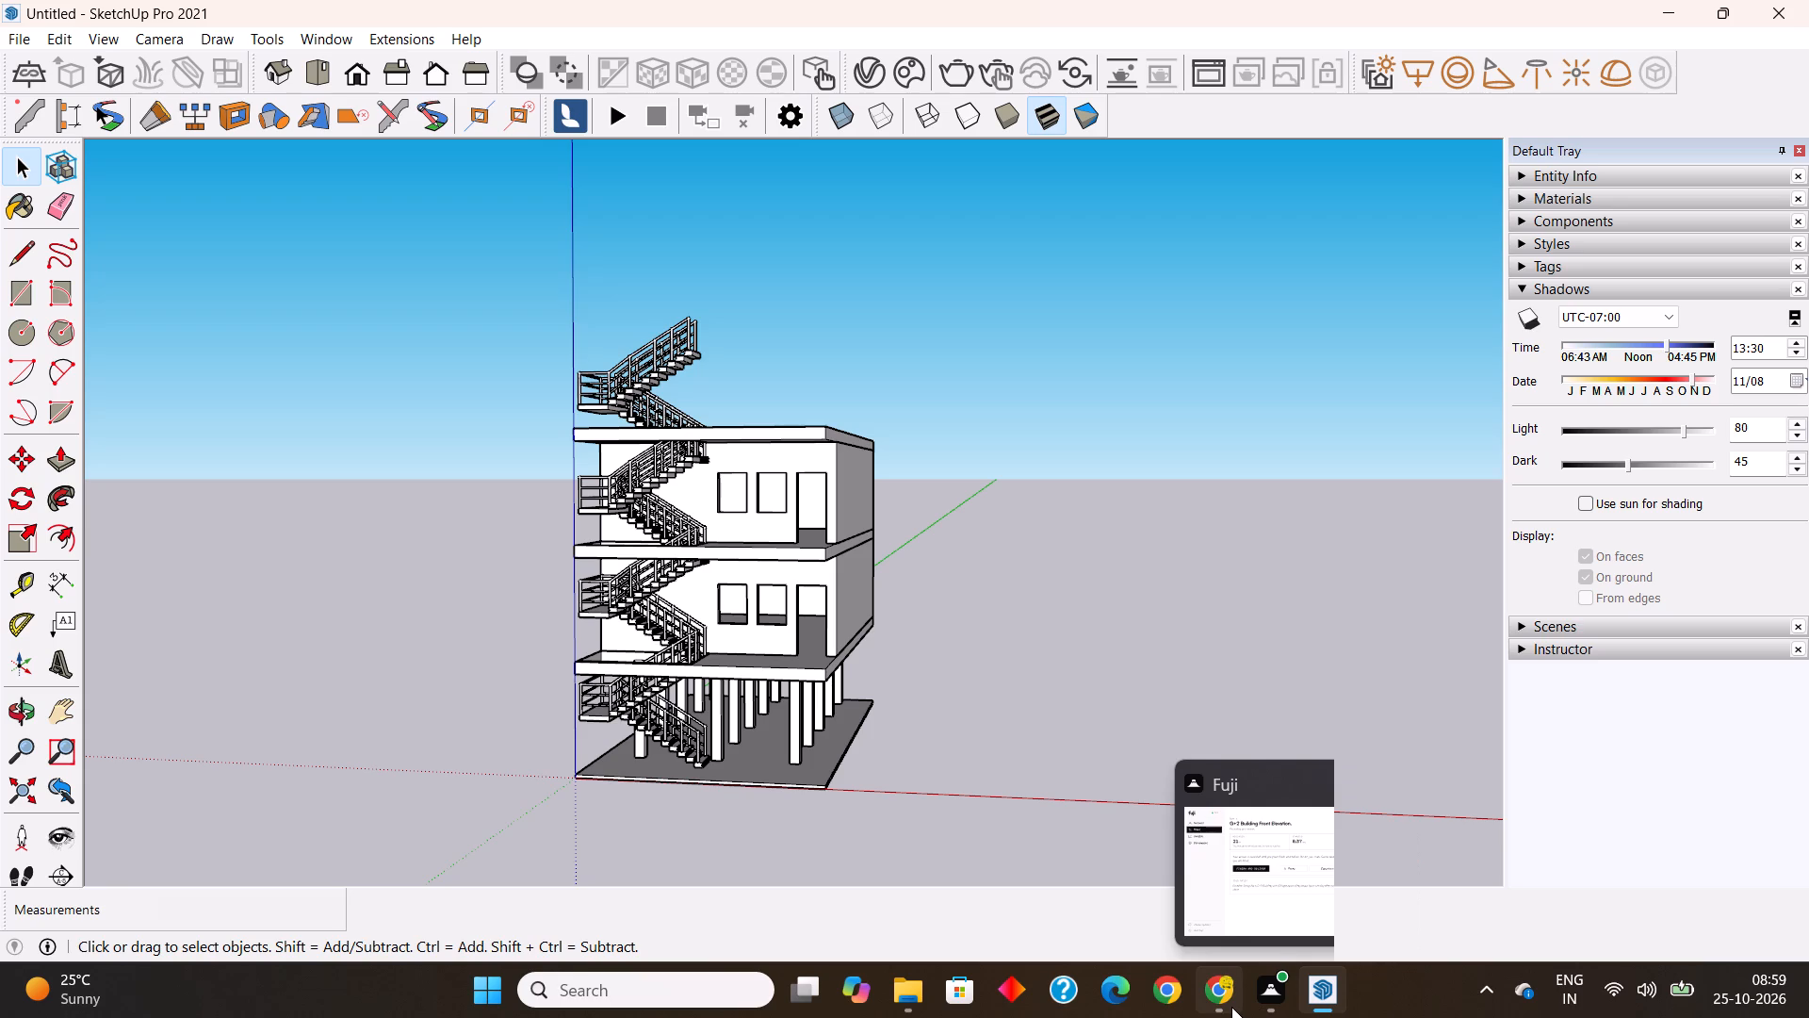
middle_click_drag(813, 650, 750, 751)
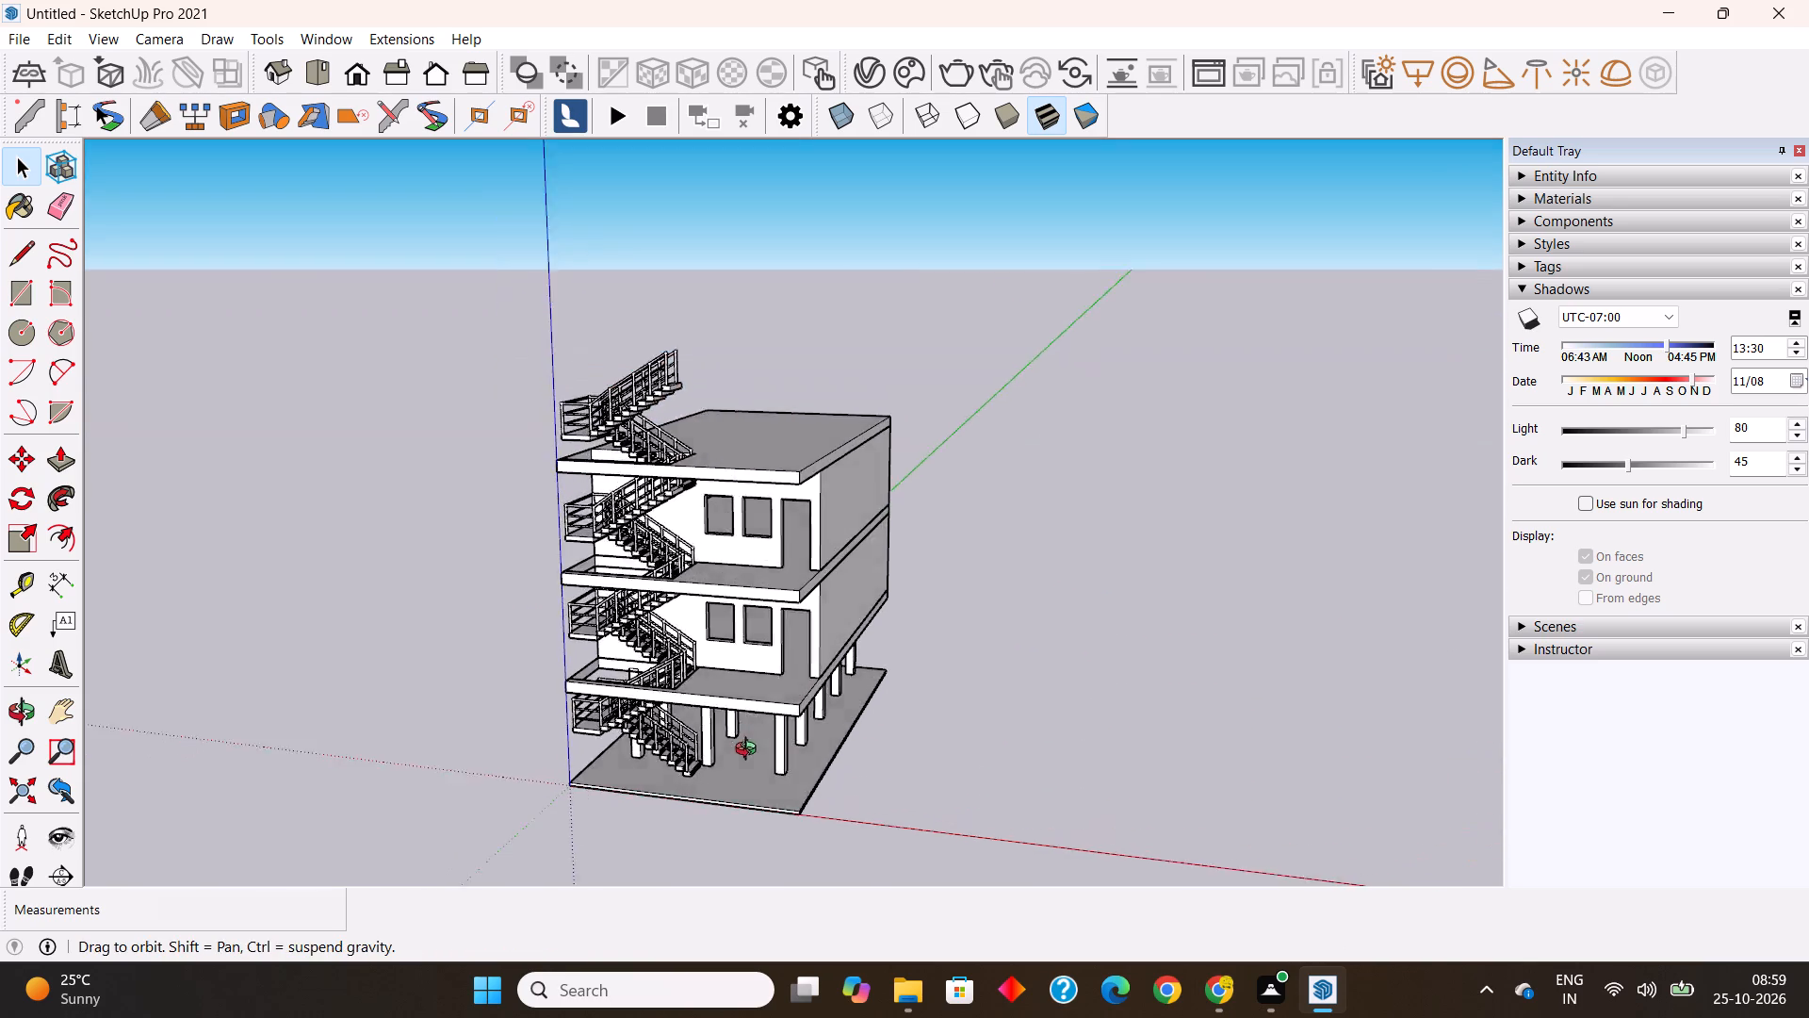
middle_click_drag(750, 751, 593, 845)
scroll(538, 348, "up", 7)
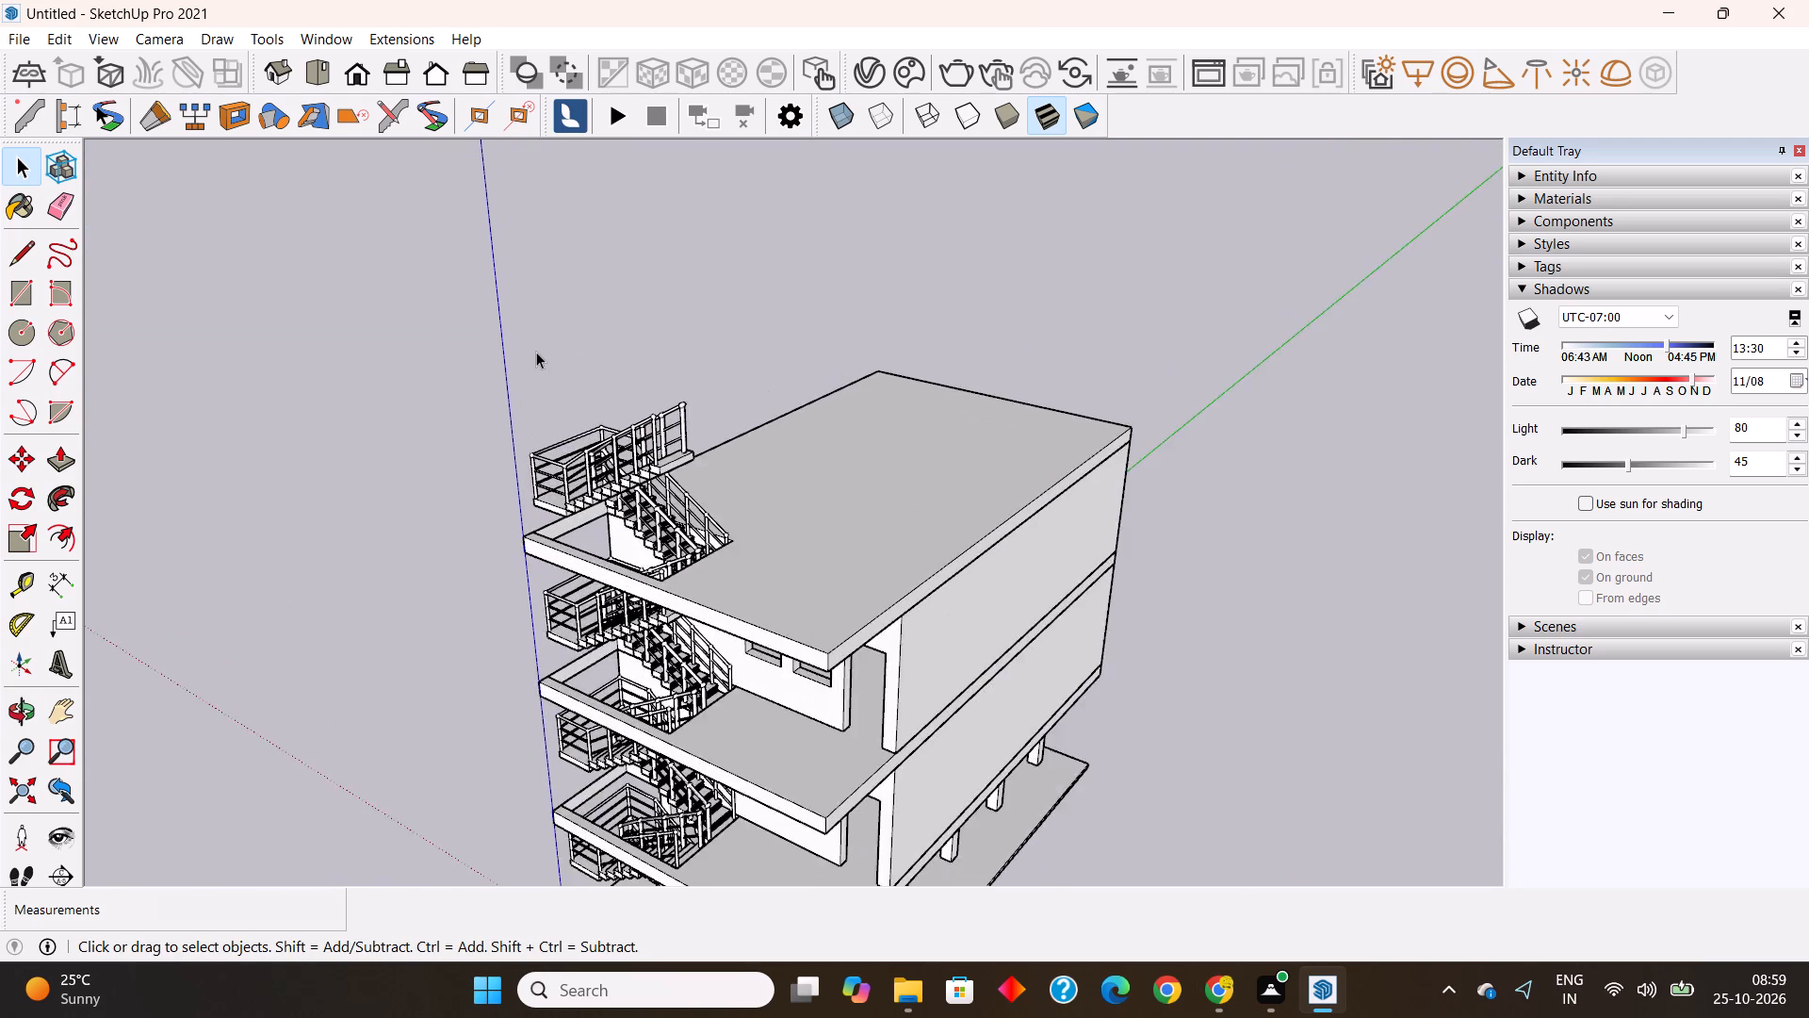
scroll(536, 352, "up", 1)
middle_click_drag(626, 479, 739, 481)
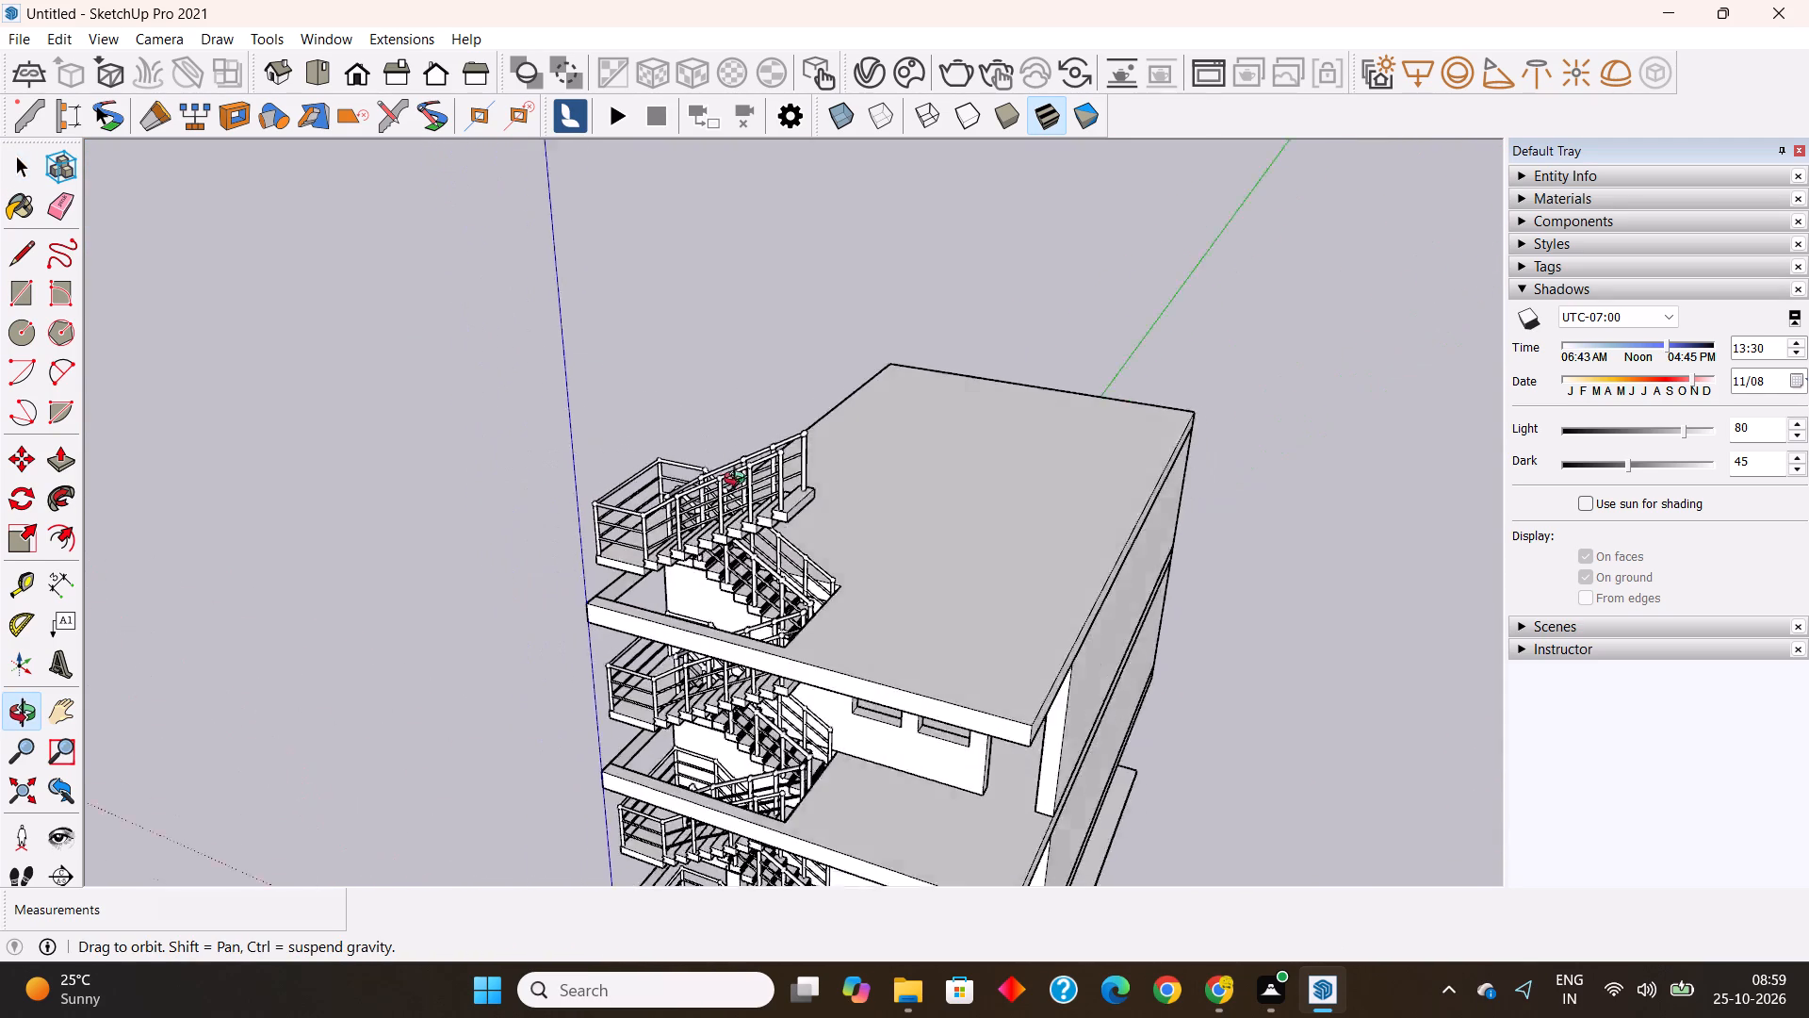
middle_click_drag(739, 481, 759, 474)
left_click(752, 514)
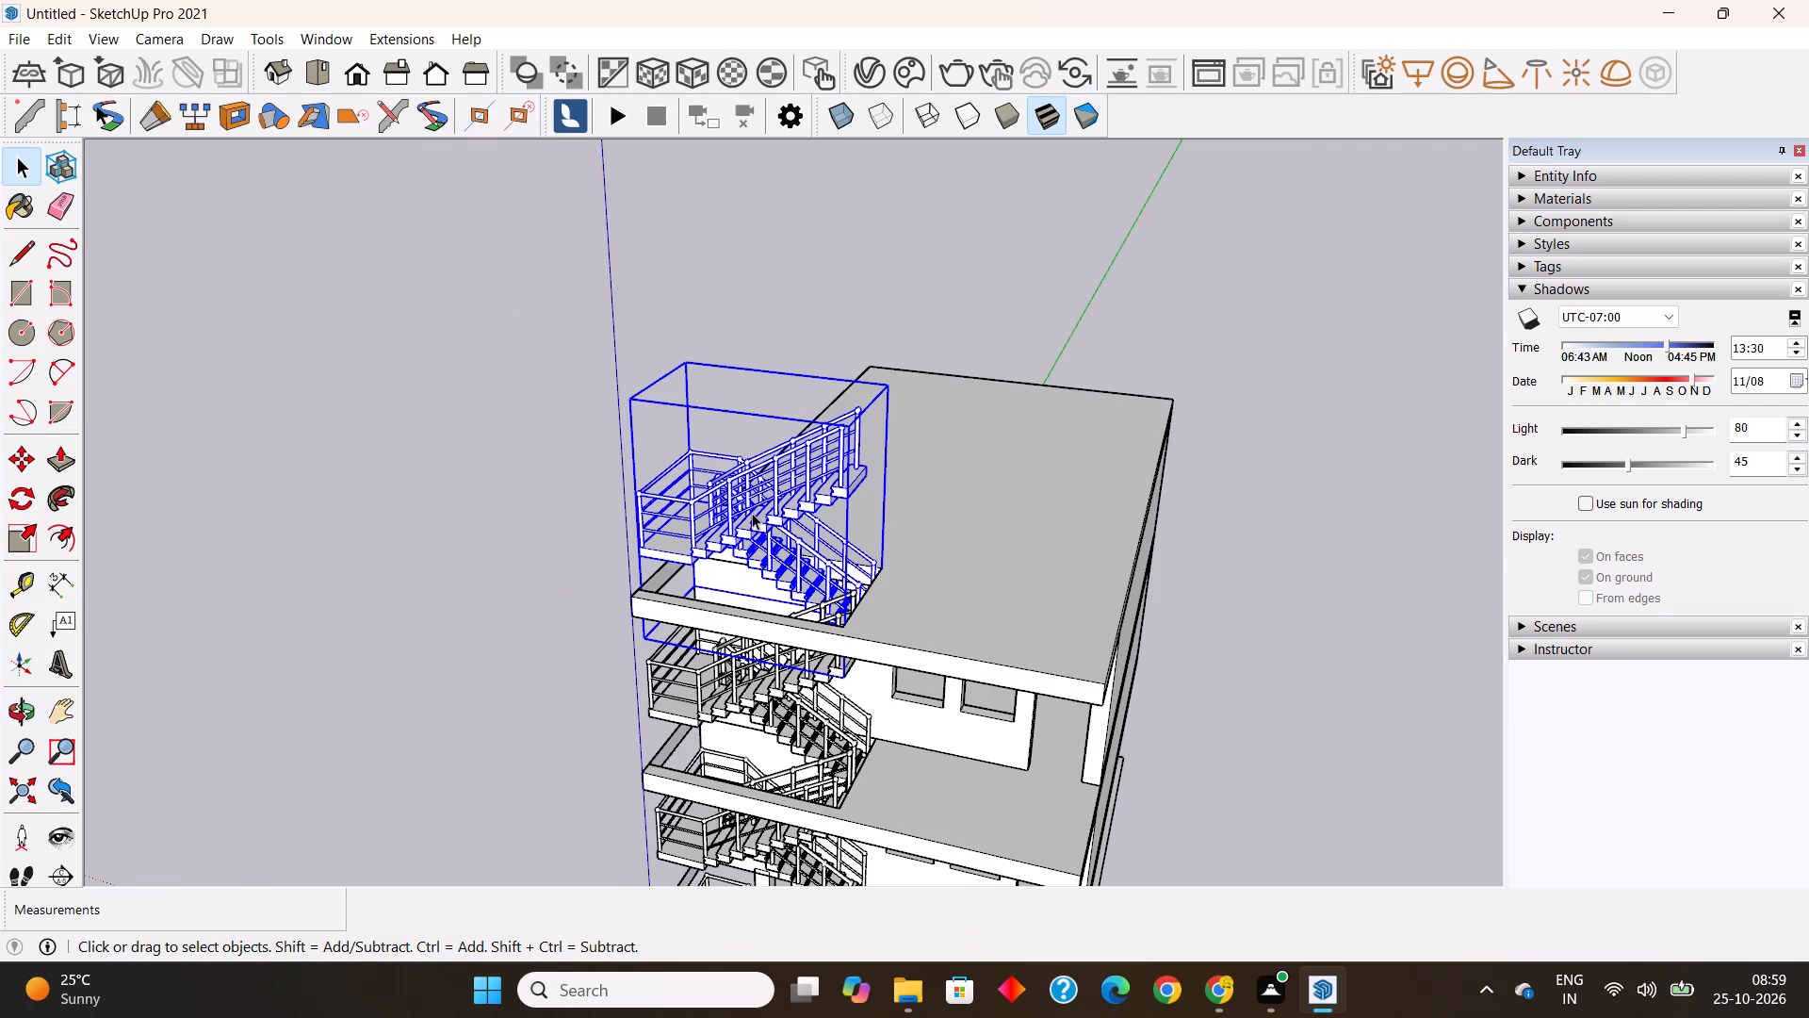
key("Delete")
Draw a 14' by 12' rectangle on the roof slab from its outer corner beside the stairwell, covering the stair opening.
scroll(739, 528, "up", 5)
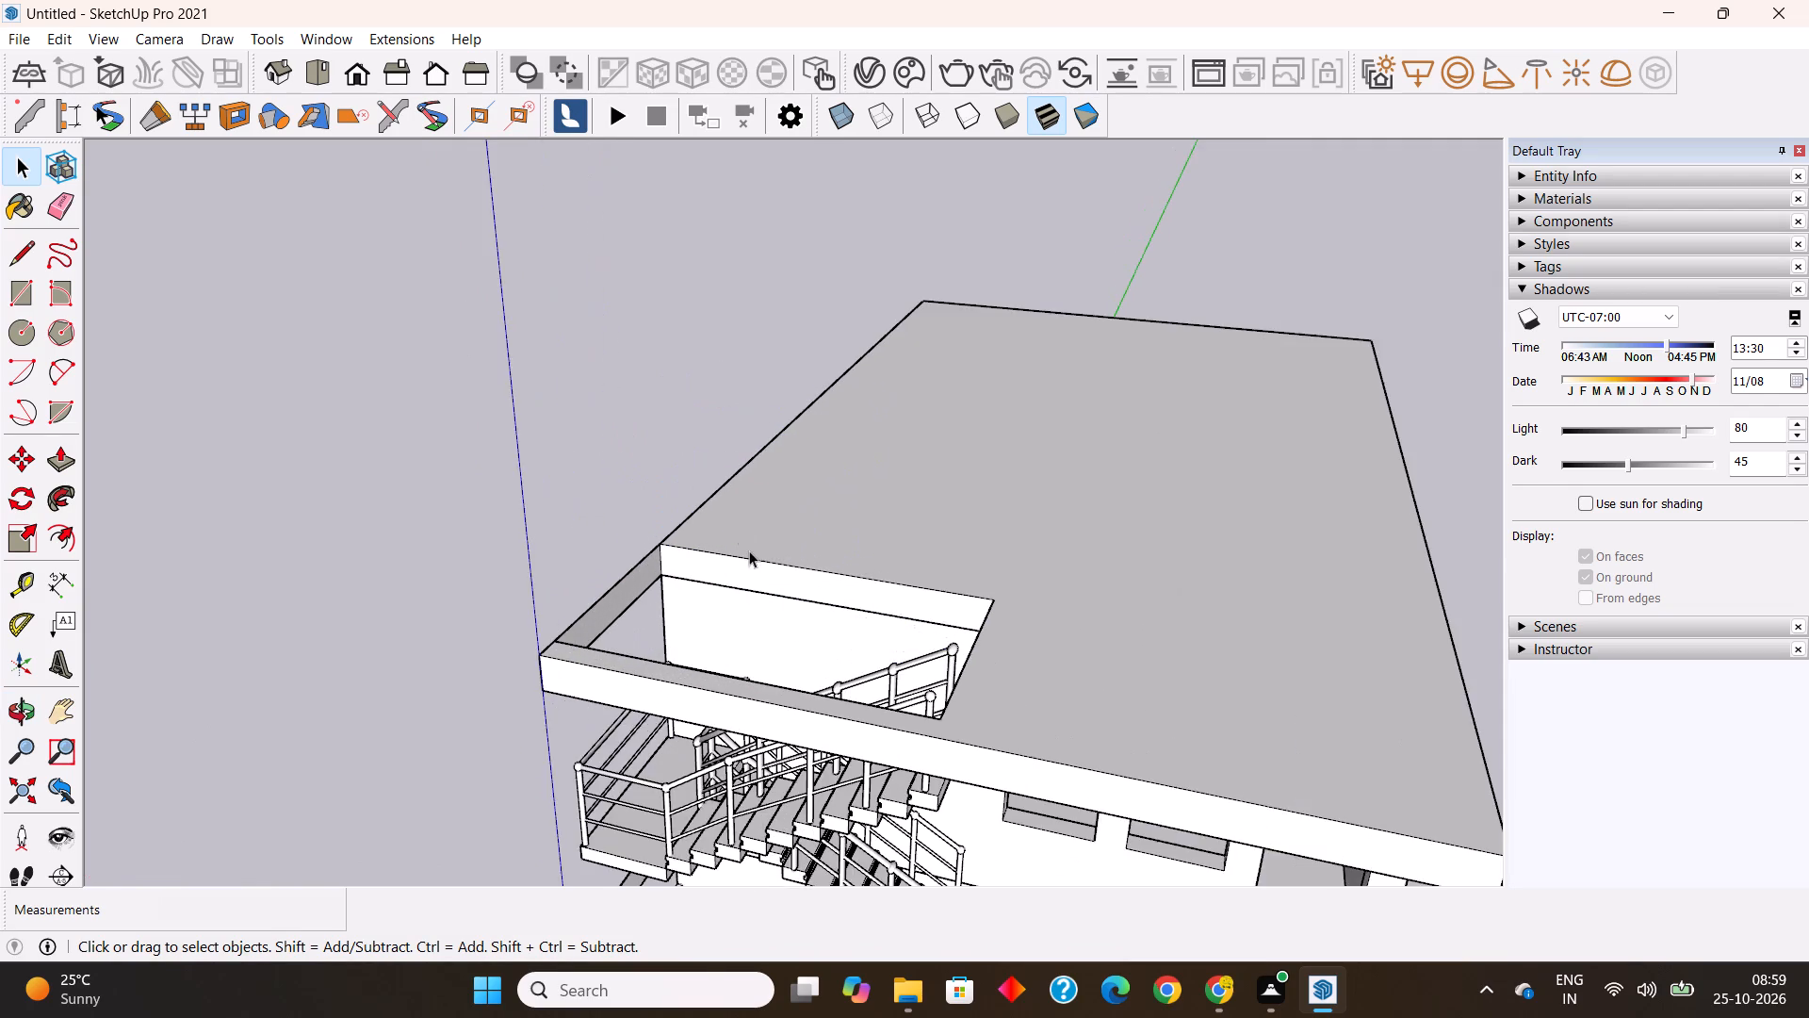
middle_click_drag(749, 550, 621, 568)
scroll(766, 470, "down", 7)
middle_click_drag(739, 733, 789, 841)
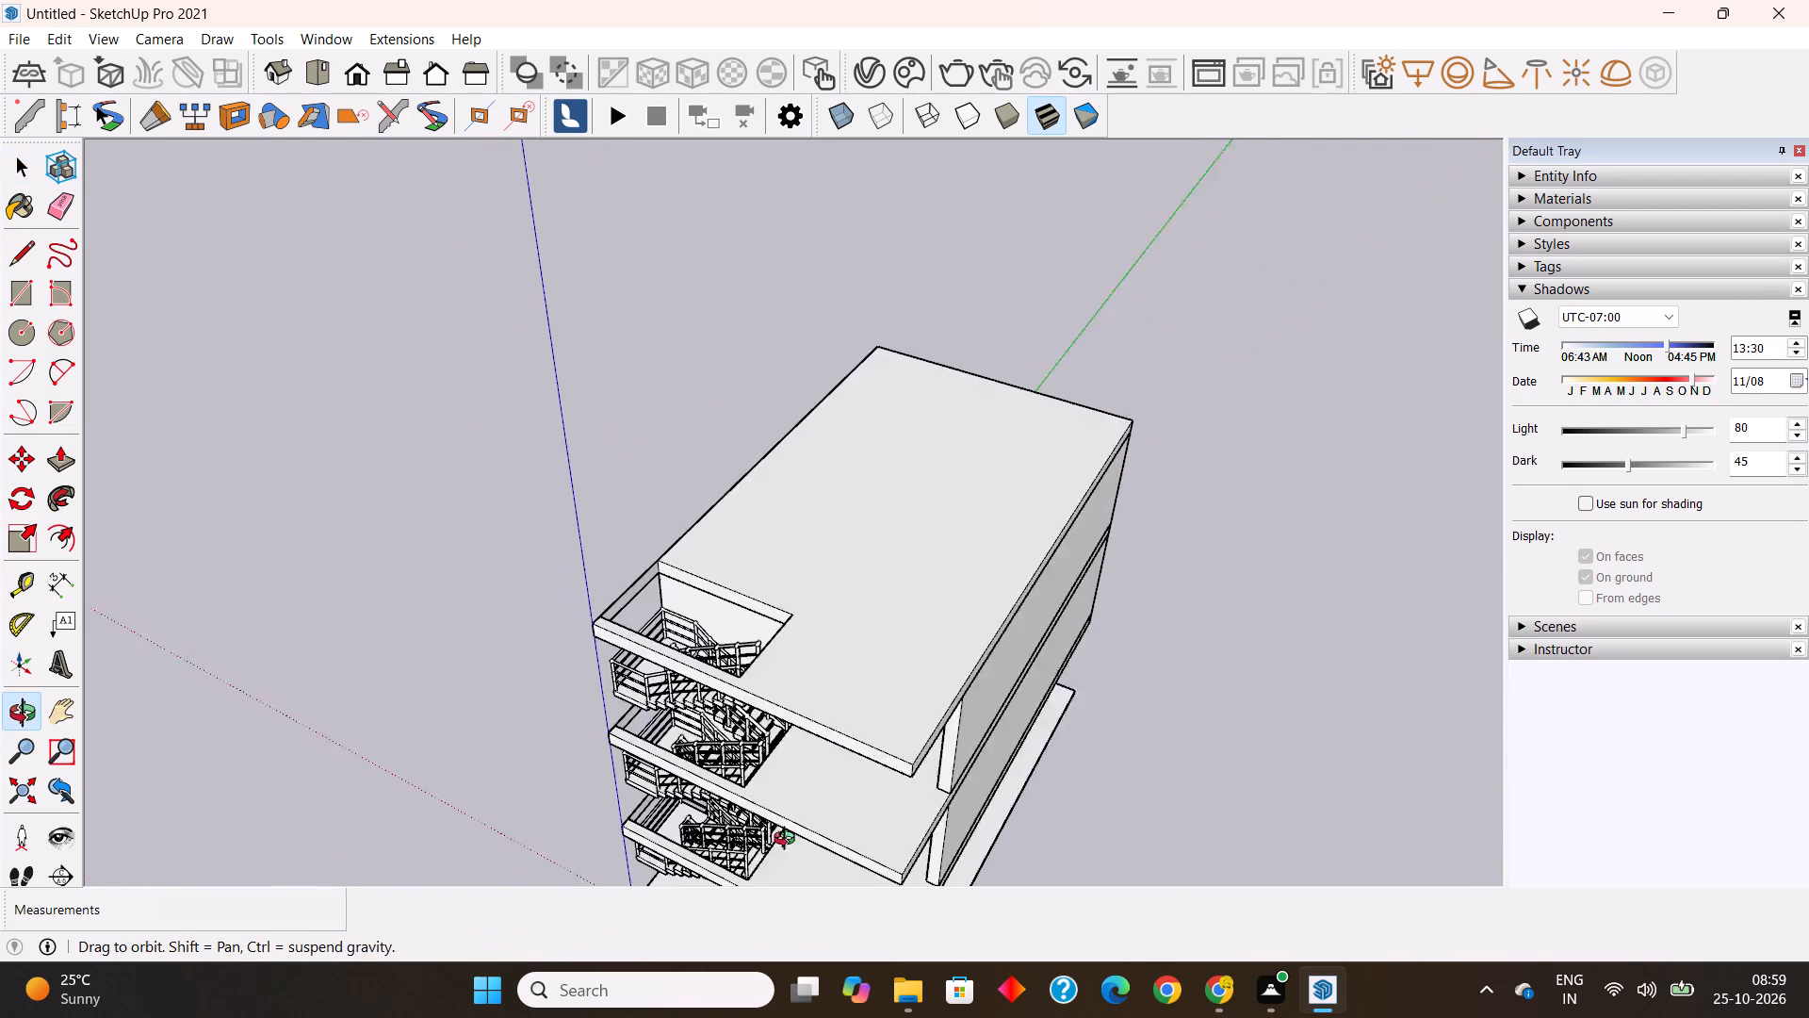
middle_click_drag(789, 841, 800, 859)
left_click(24, 287)
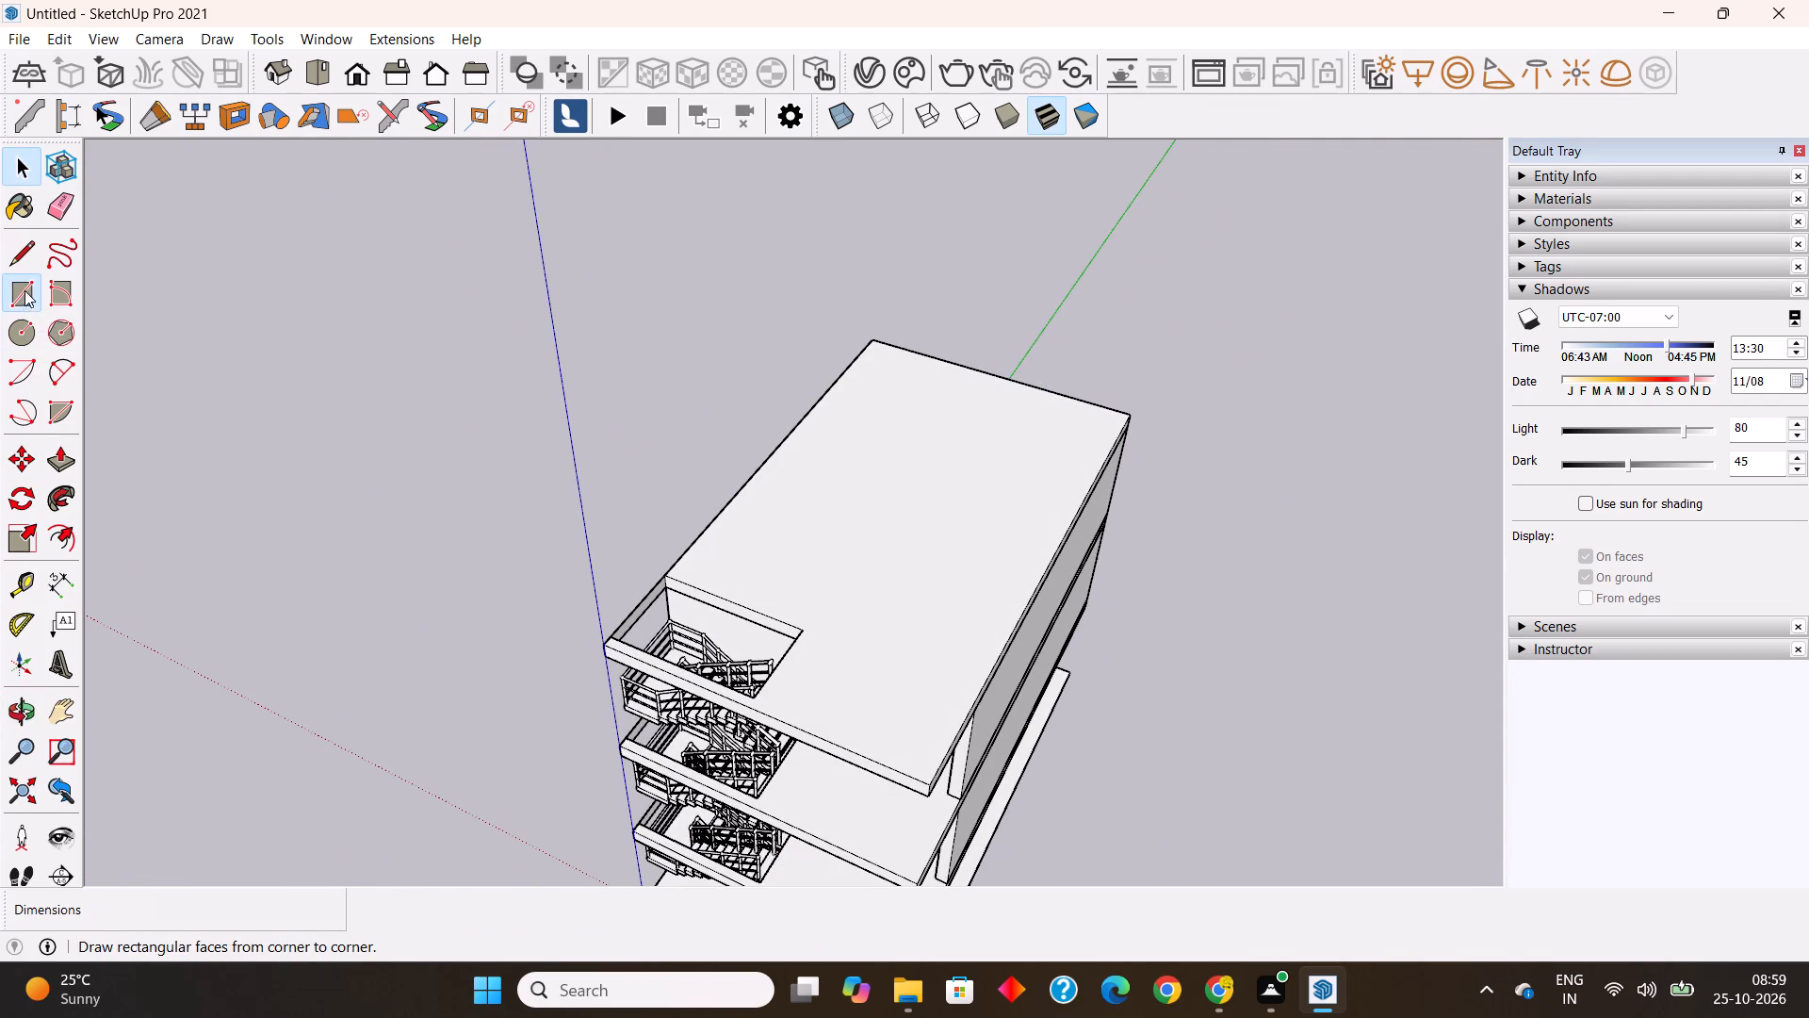
scroll(637, 650, "up", 3)
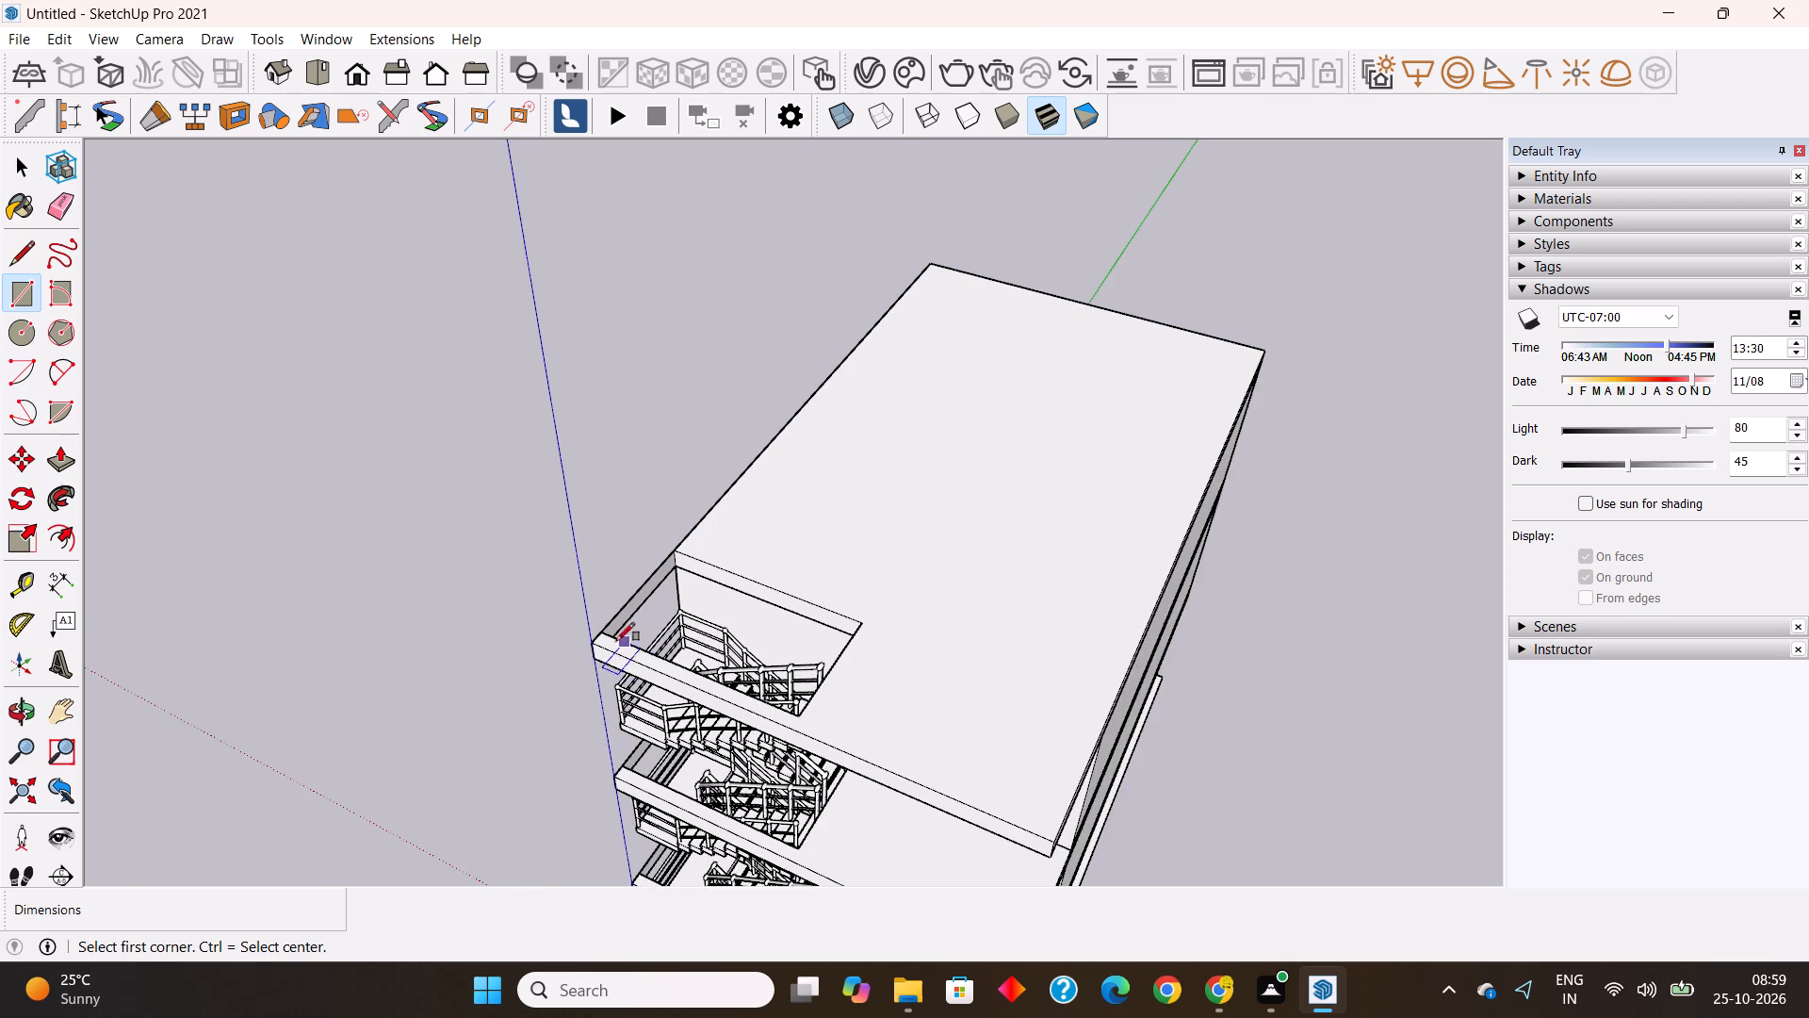
scroll(612, 637, "up", 5)
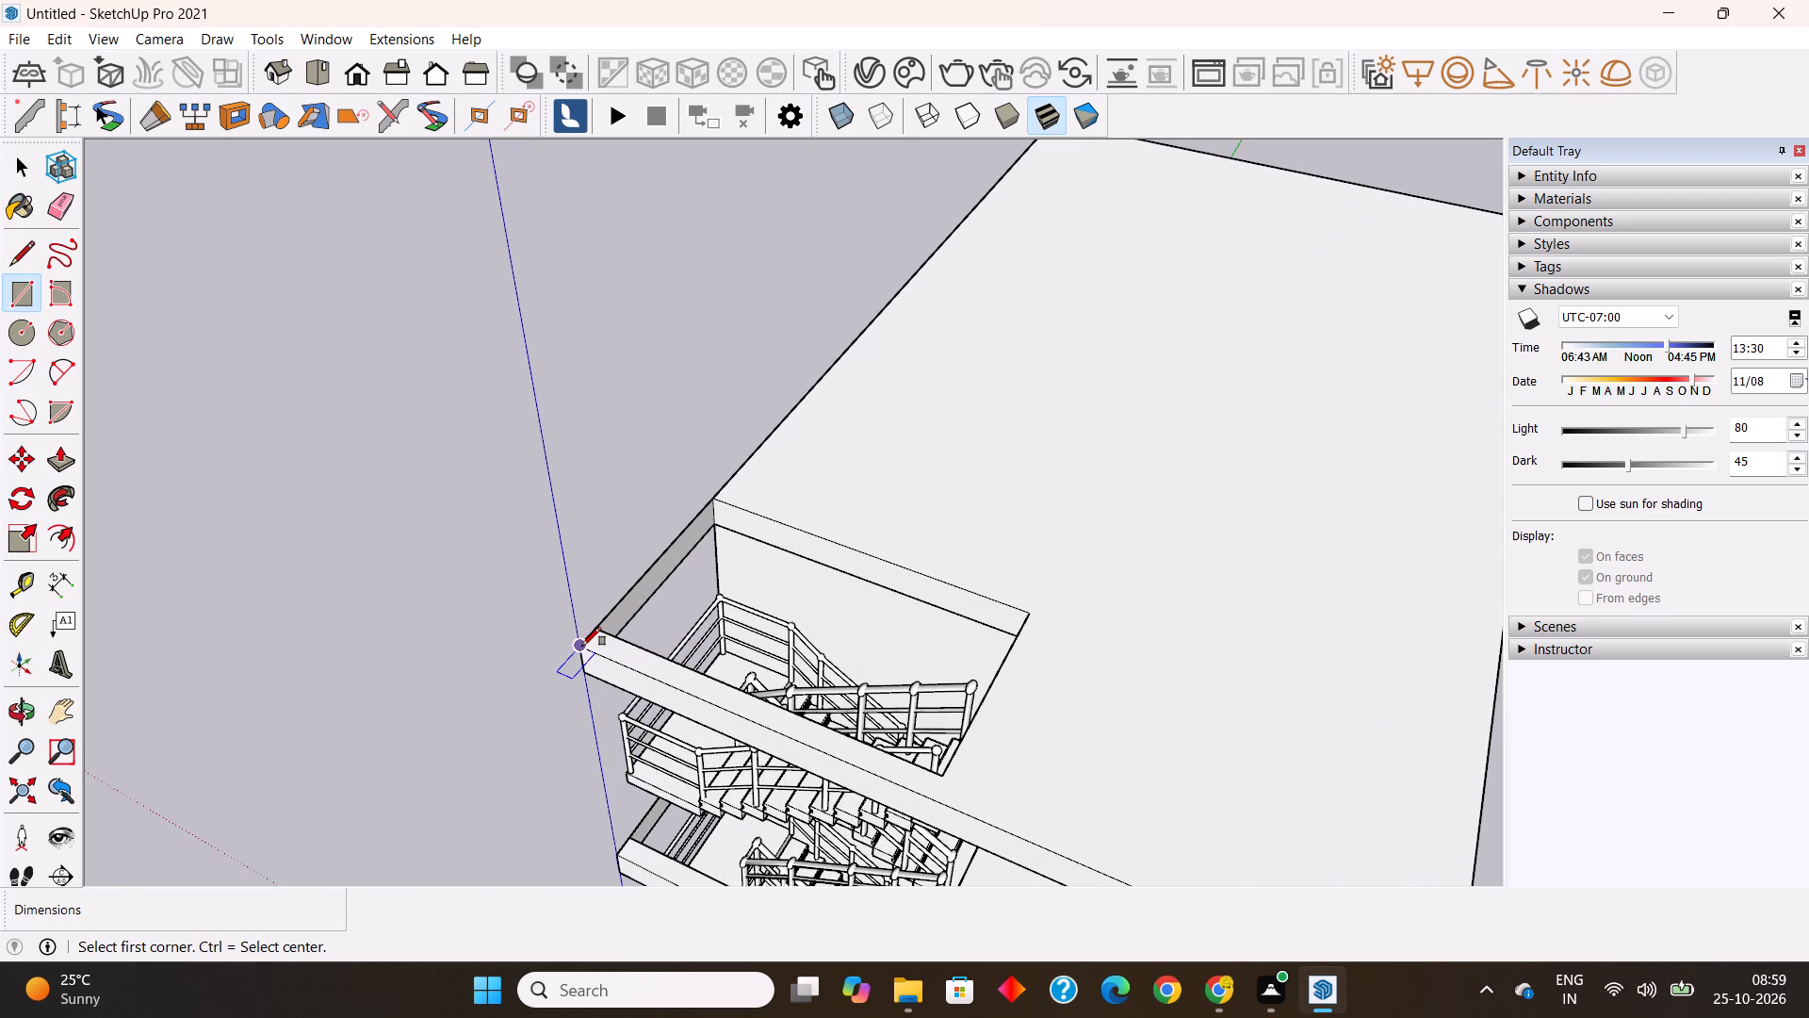
left_click(582, 646)
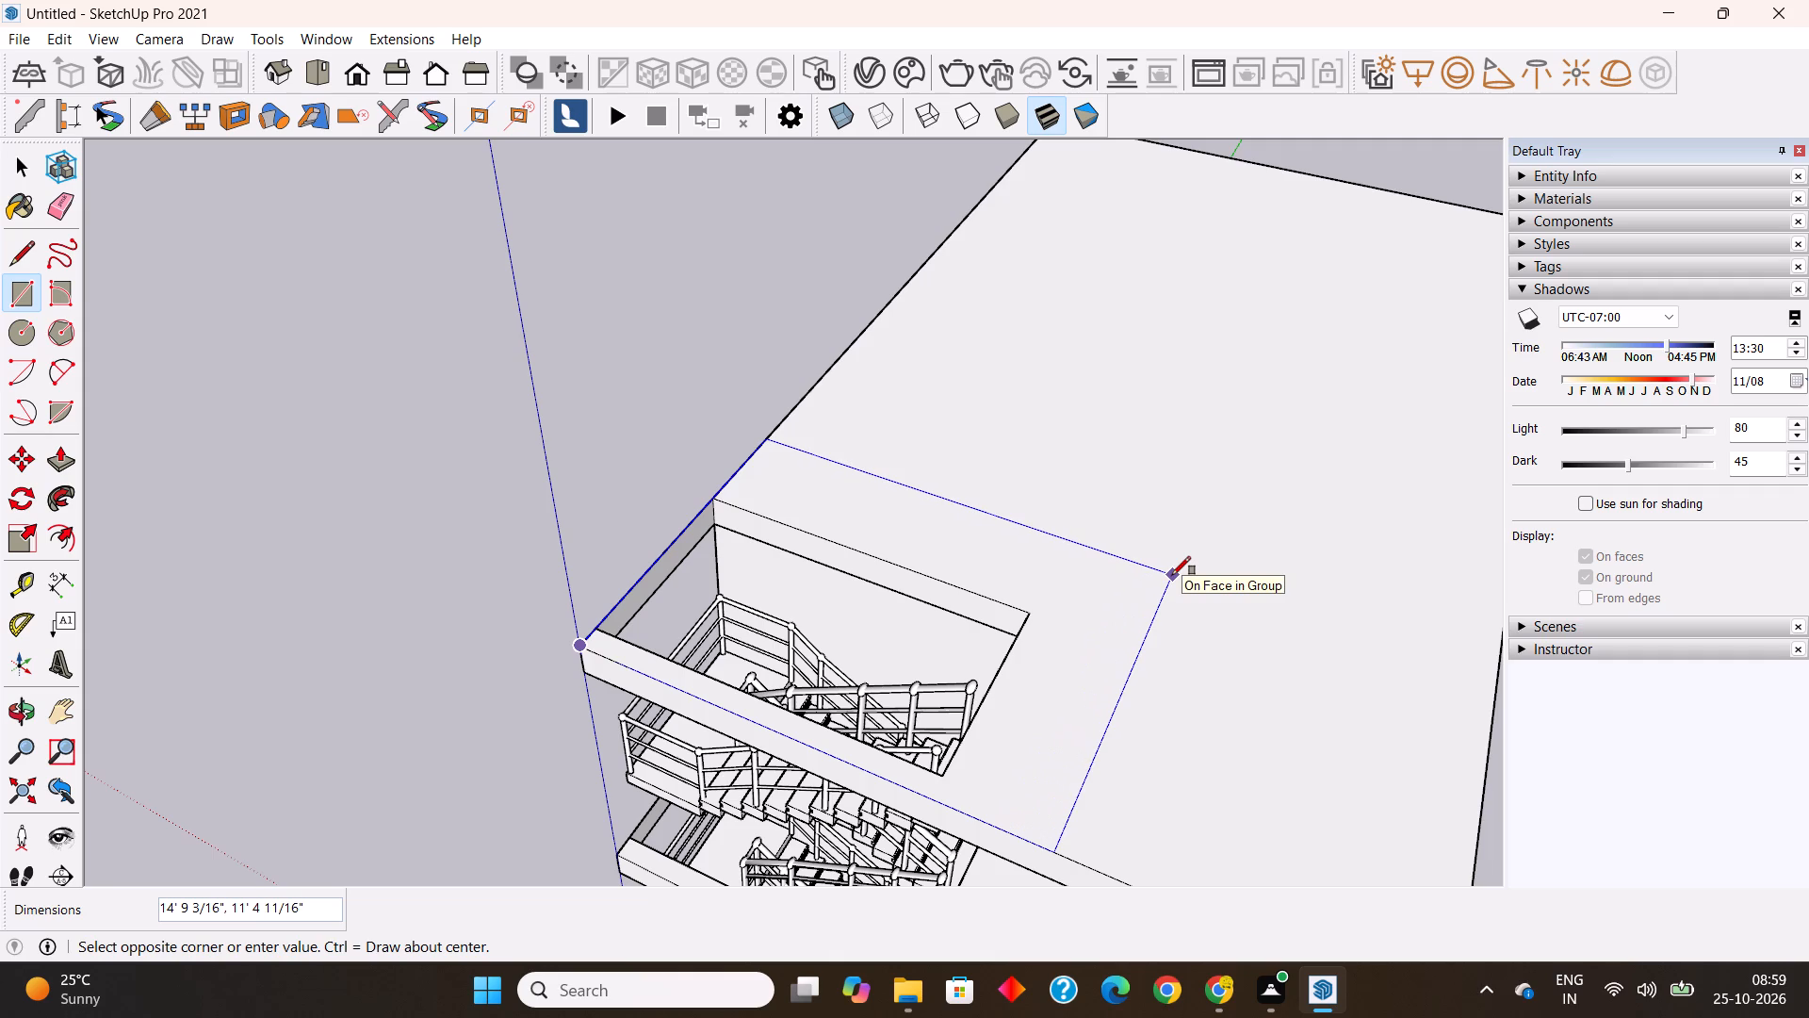
type("14'")
type("x12'")
key("Return")
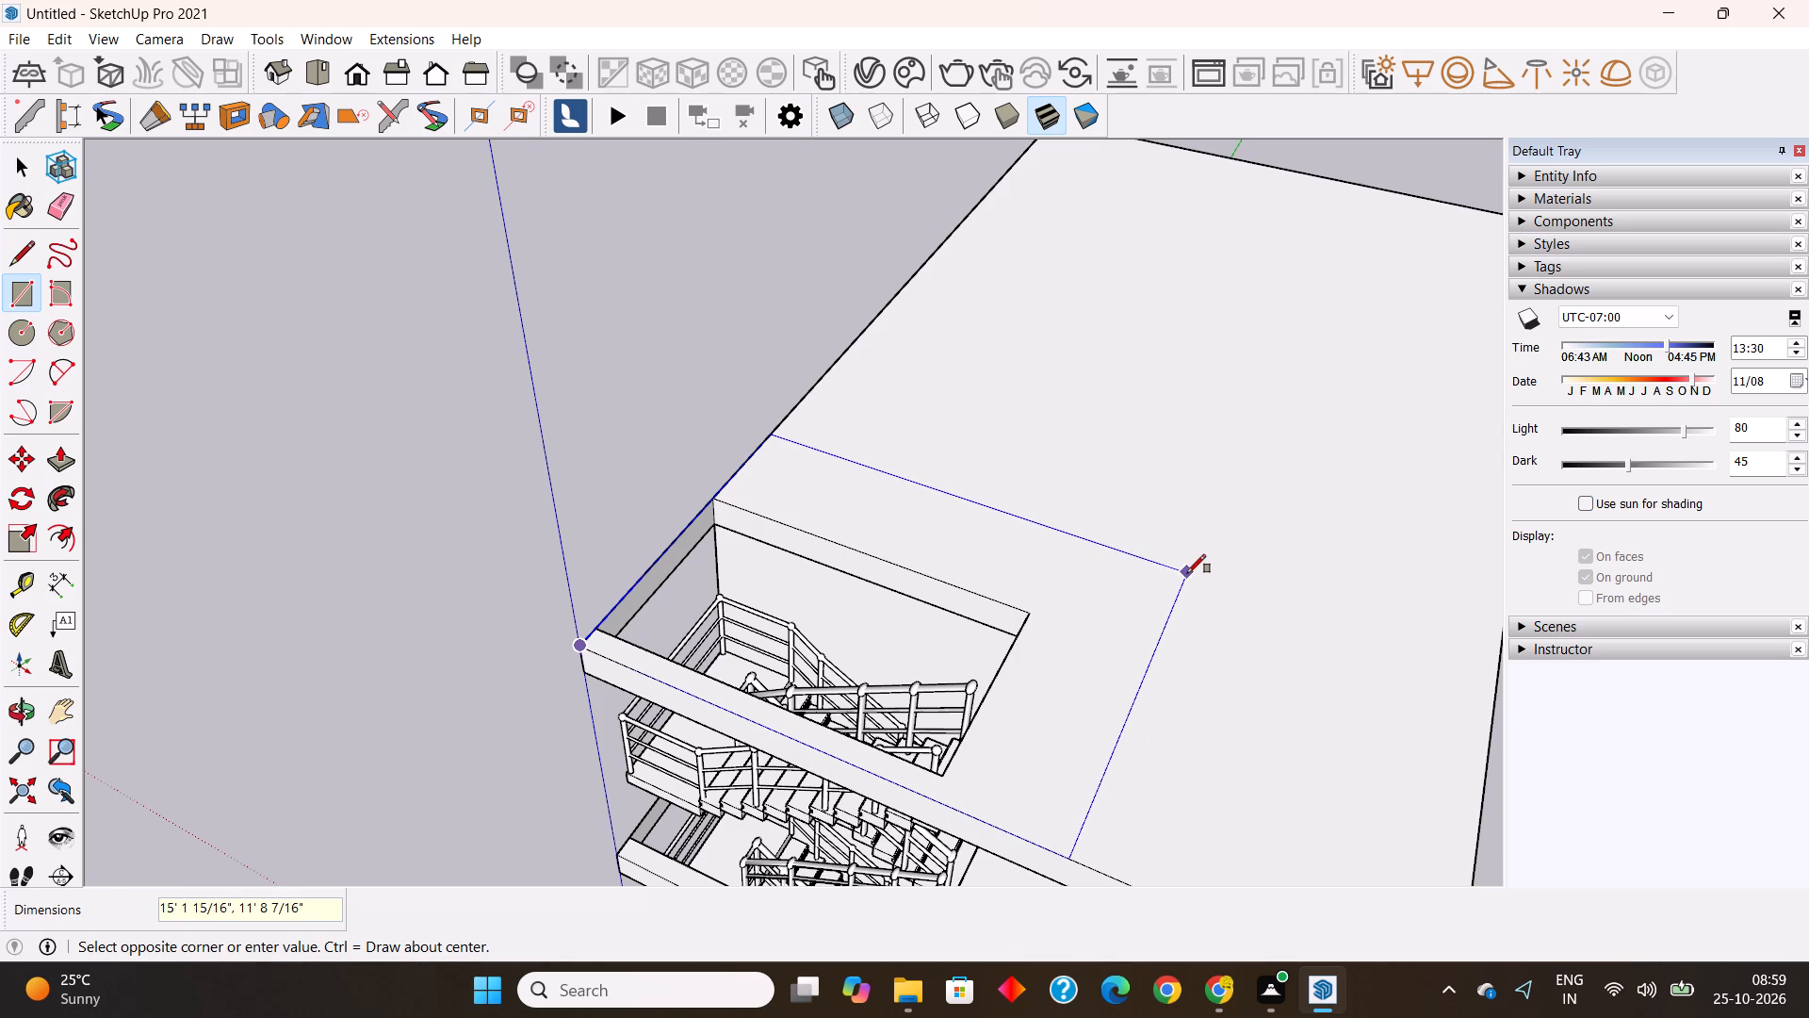
type("14',12'")
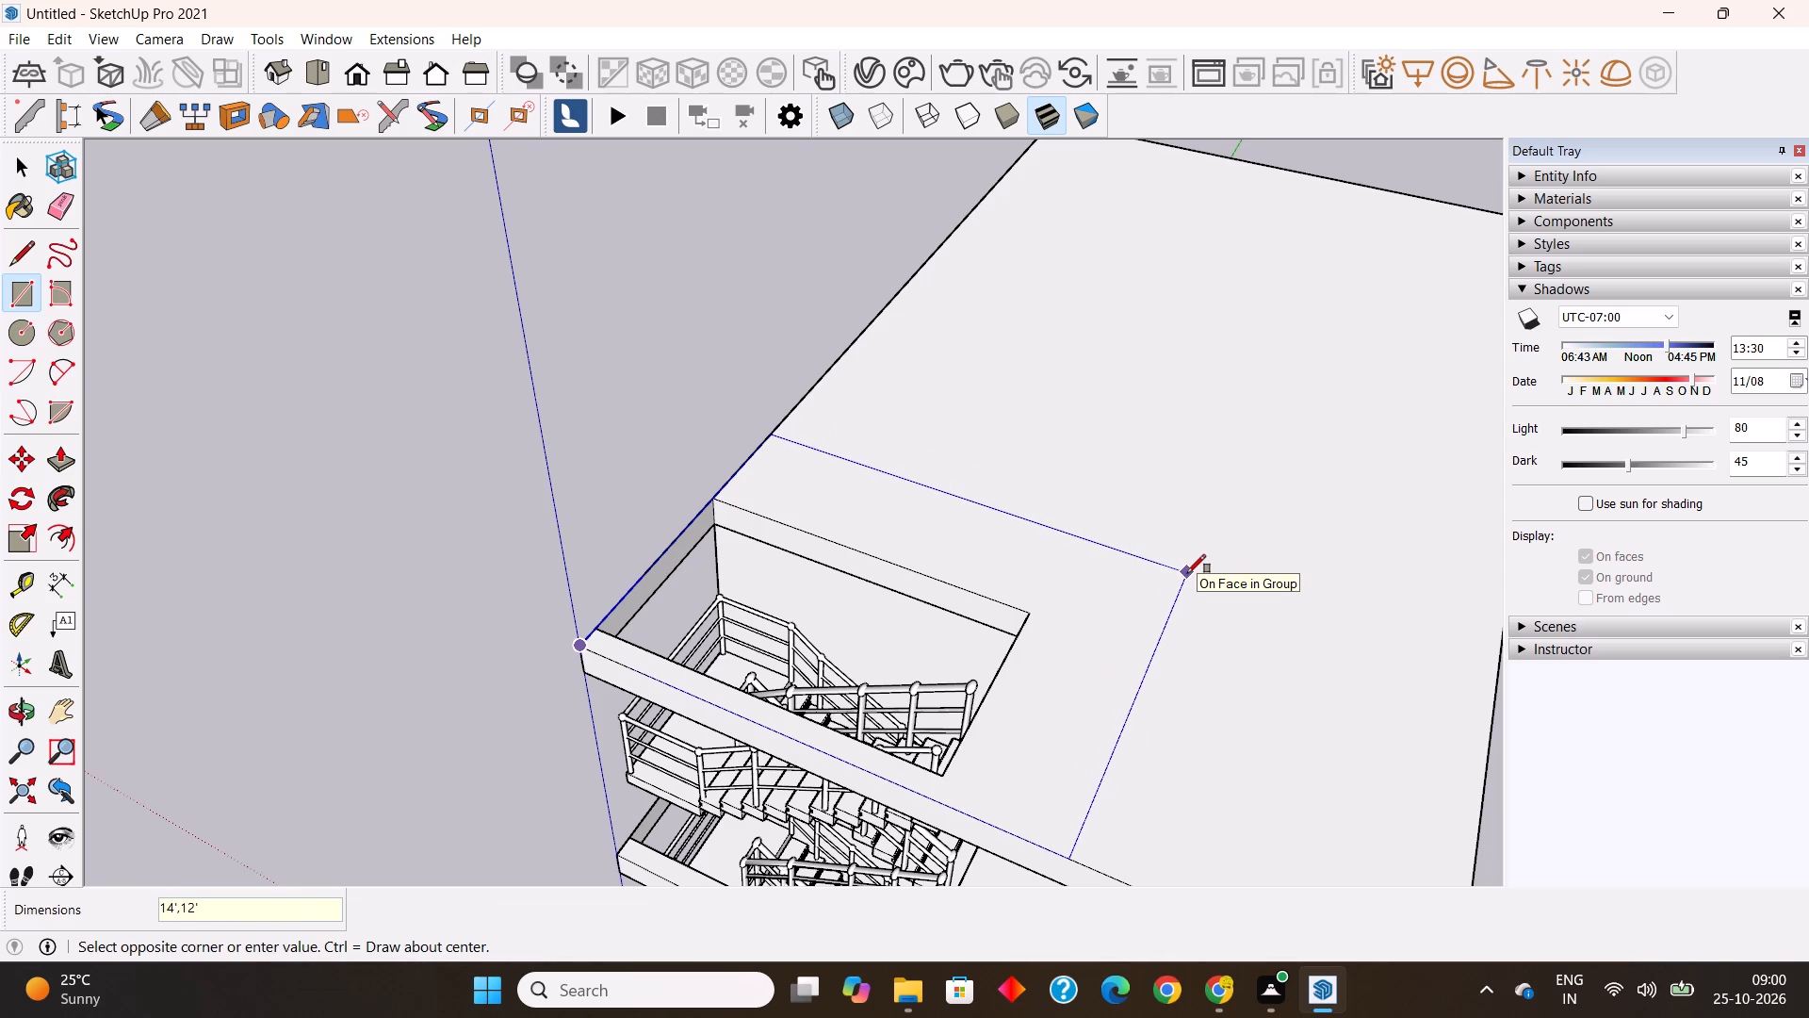
key("Return")
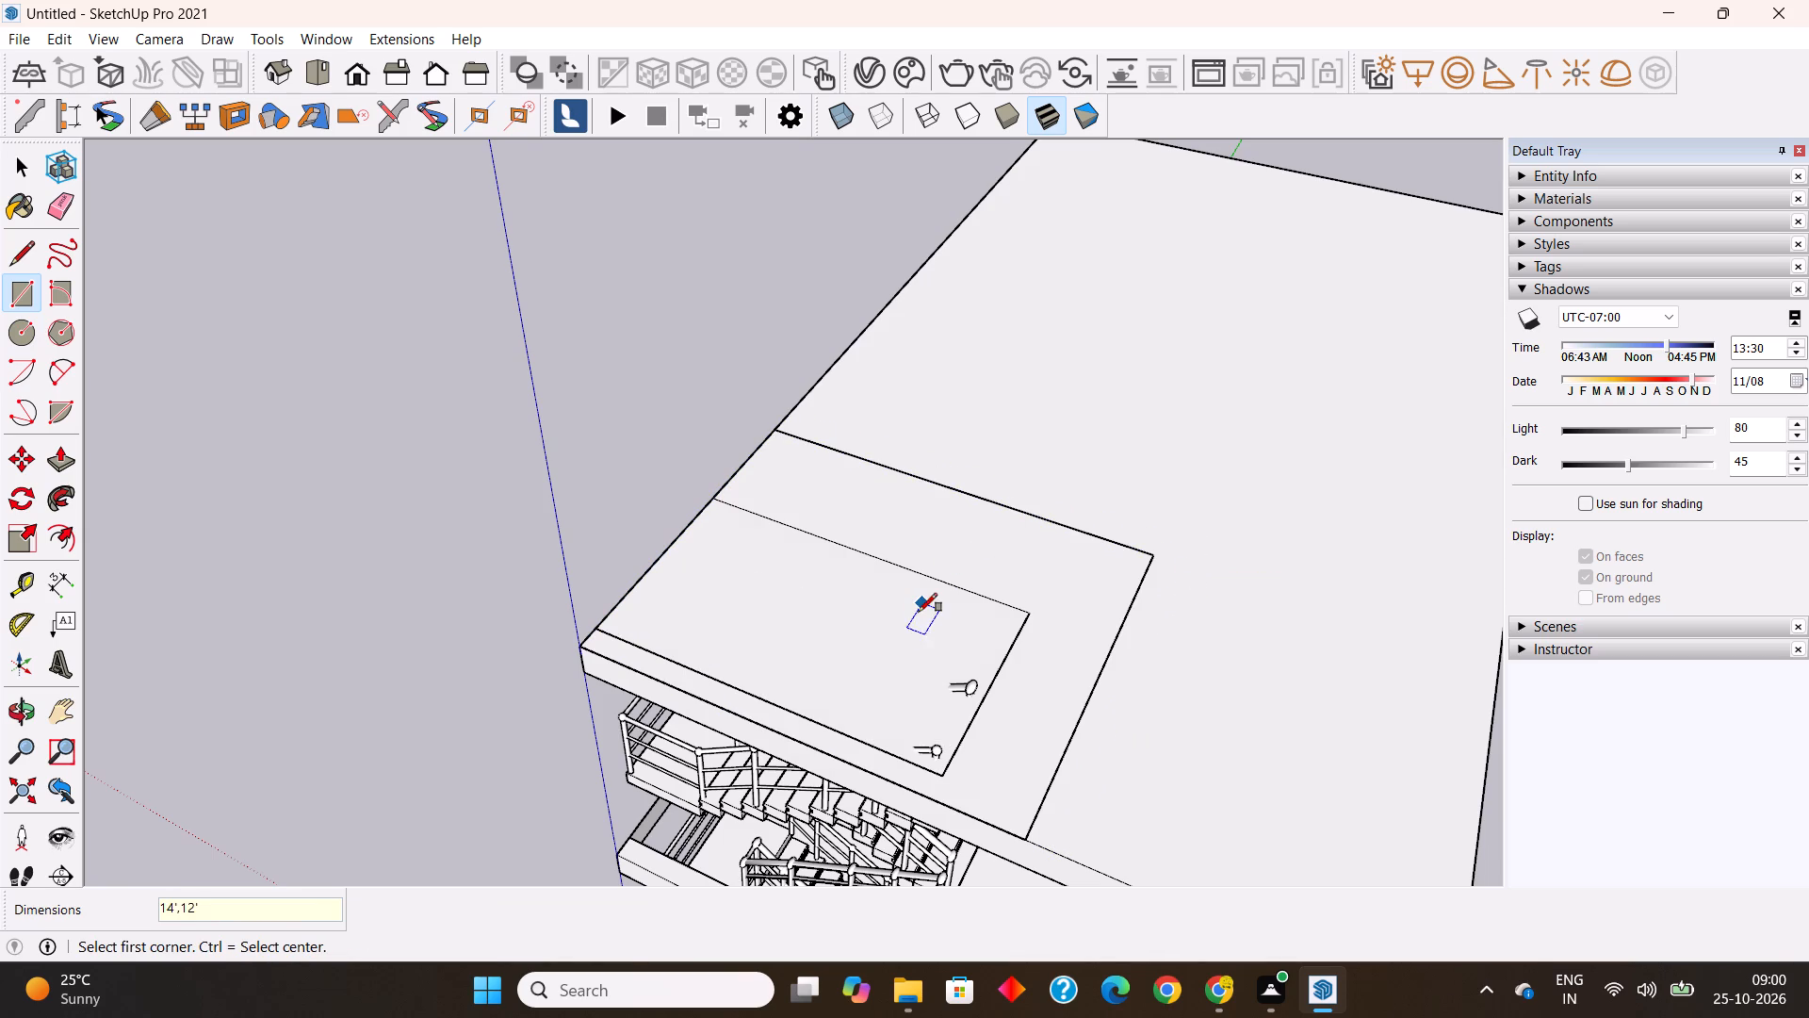
key("space")
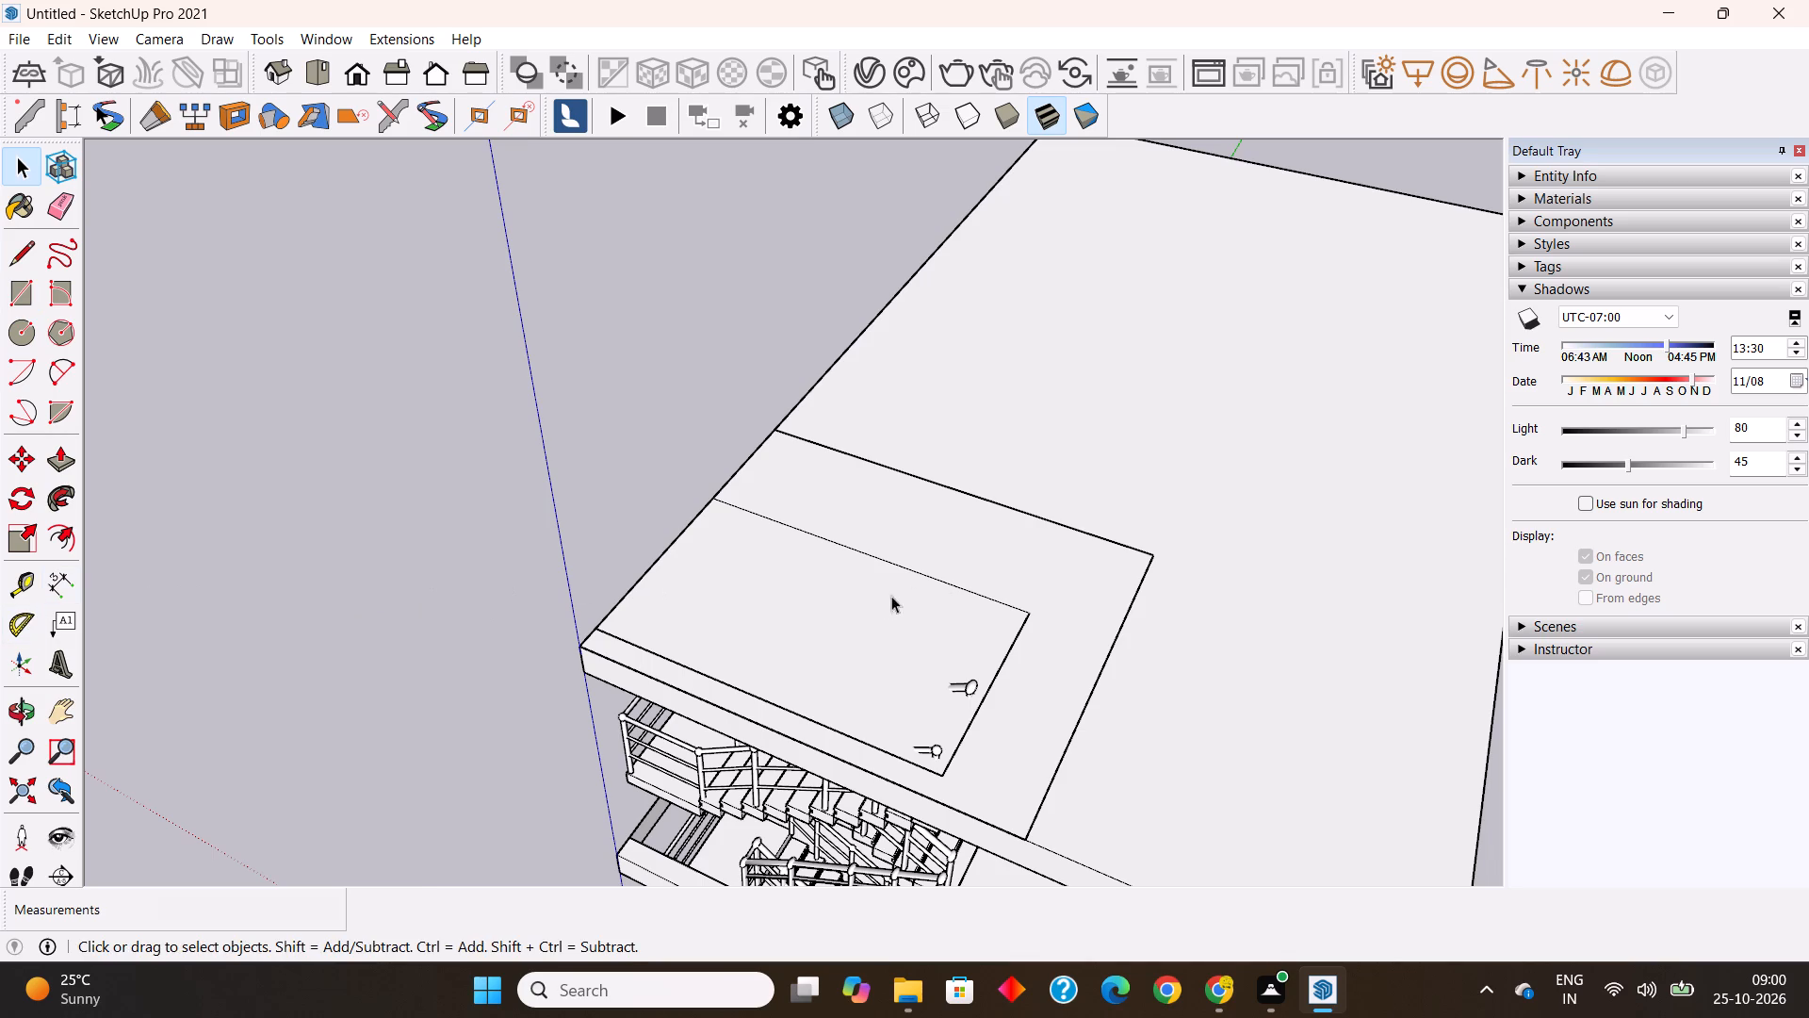
Make the rectangle's face and edges over the stair opening into a group.
double_click(1025, 566)
right_click(1025, 566)
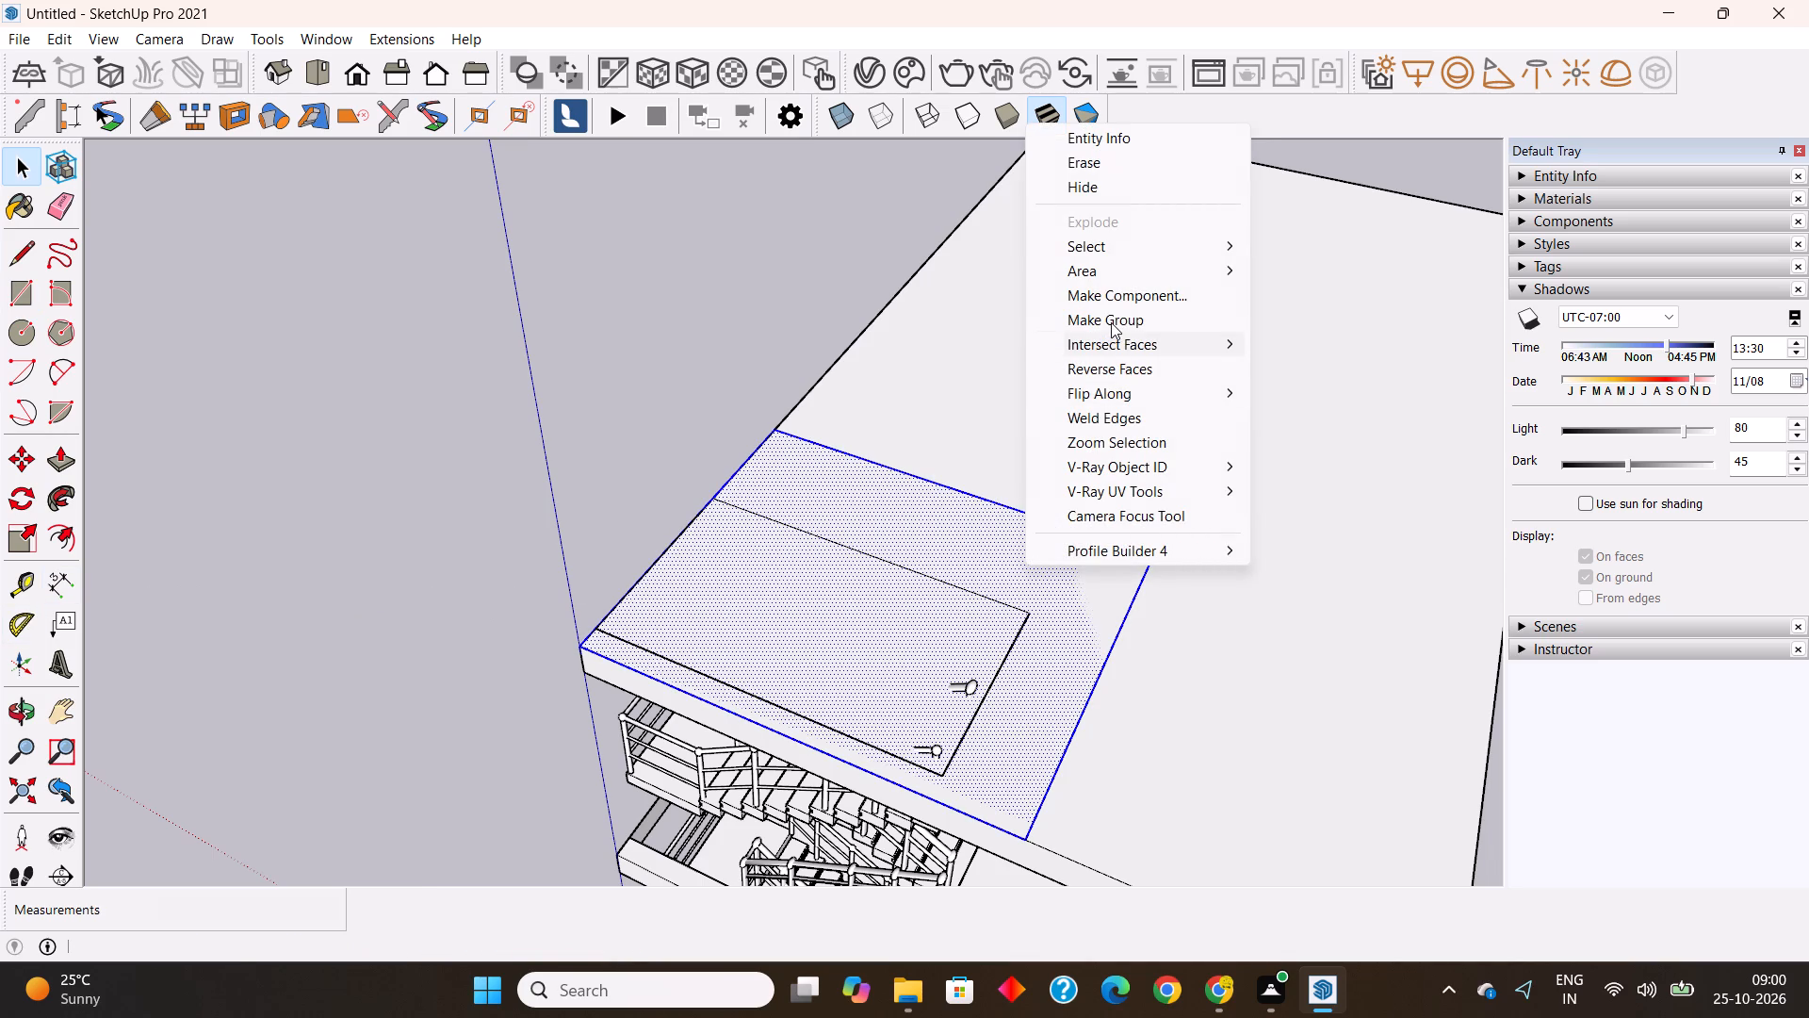
left_click(1111, 322)
Inside the rectangle group, offset the outline 9" inward and delete the inner face to leave a wall ring.
double_click(1042, 580)
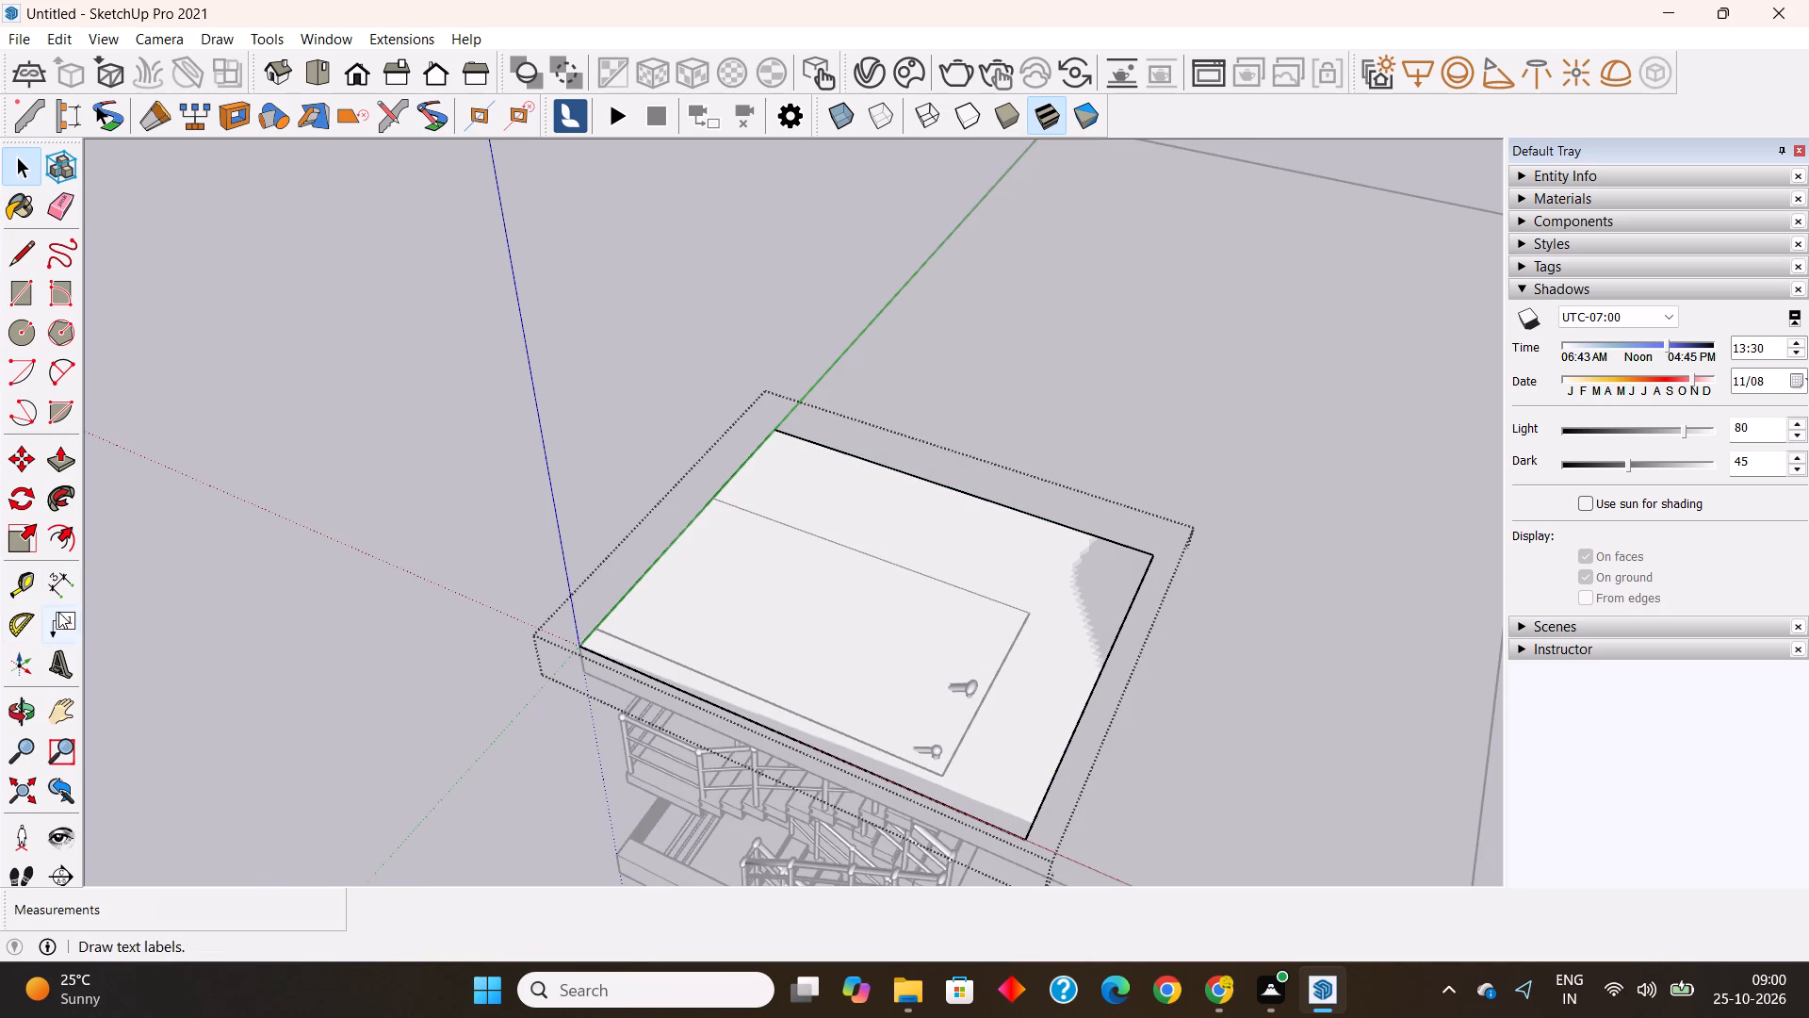
left_click(65, 535)
left_click(1002, 567)
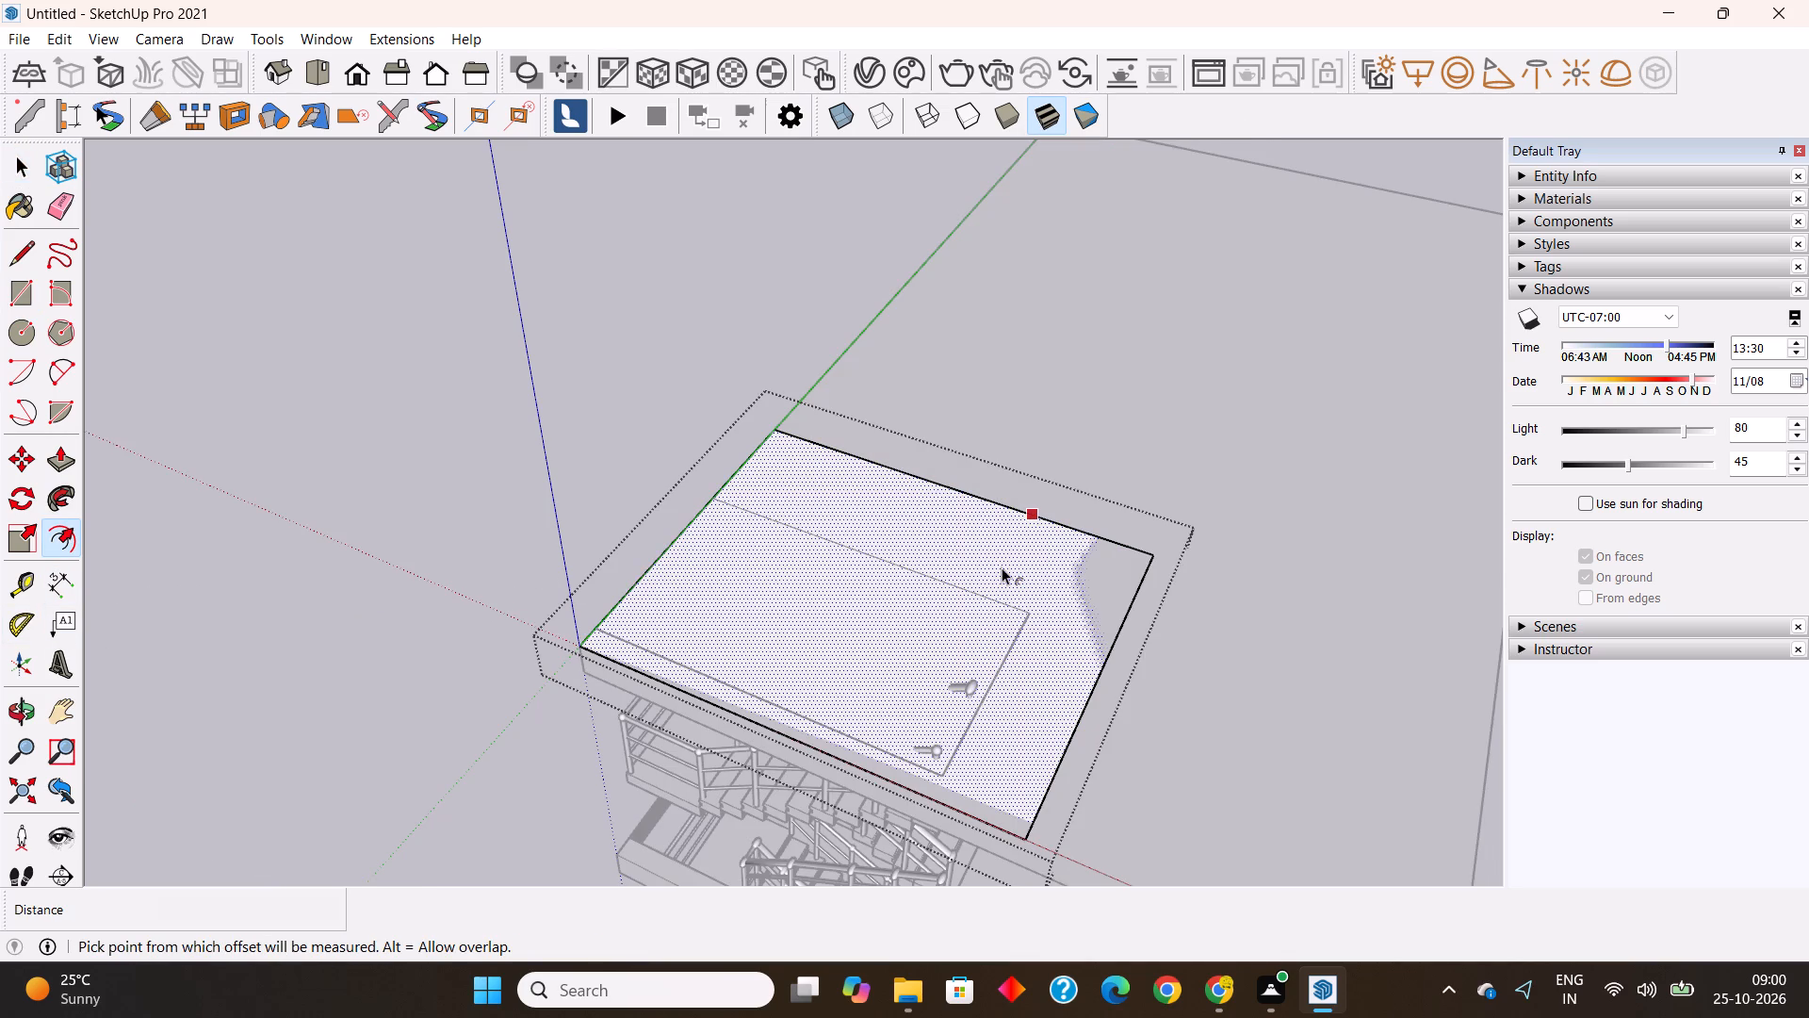
type("9\"")
key("Return")
key("space")
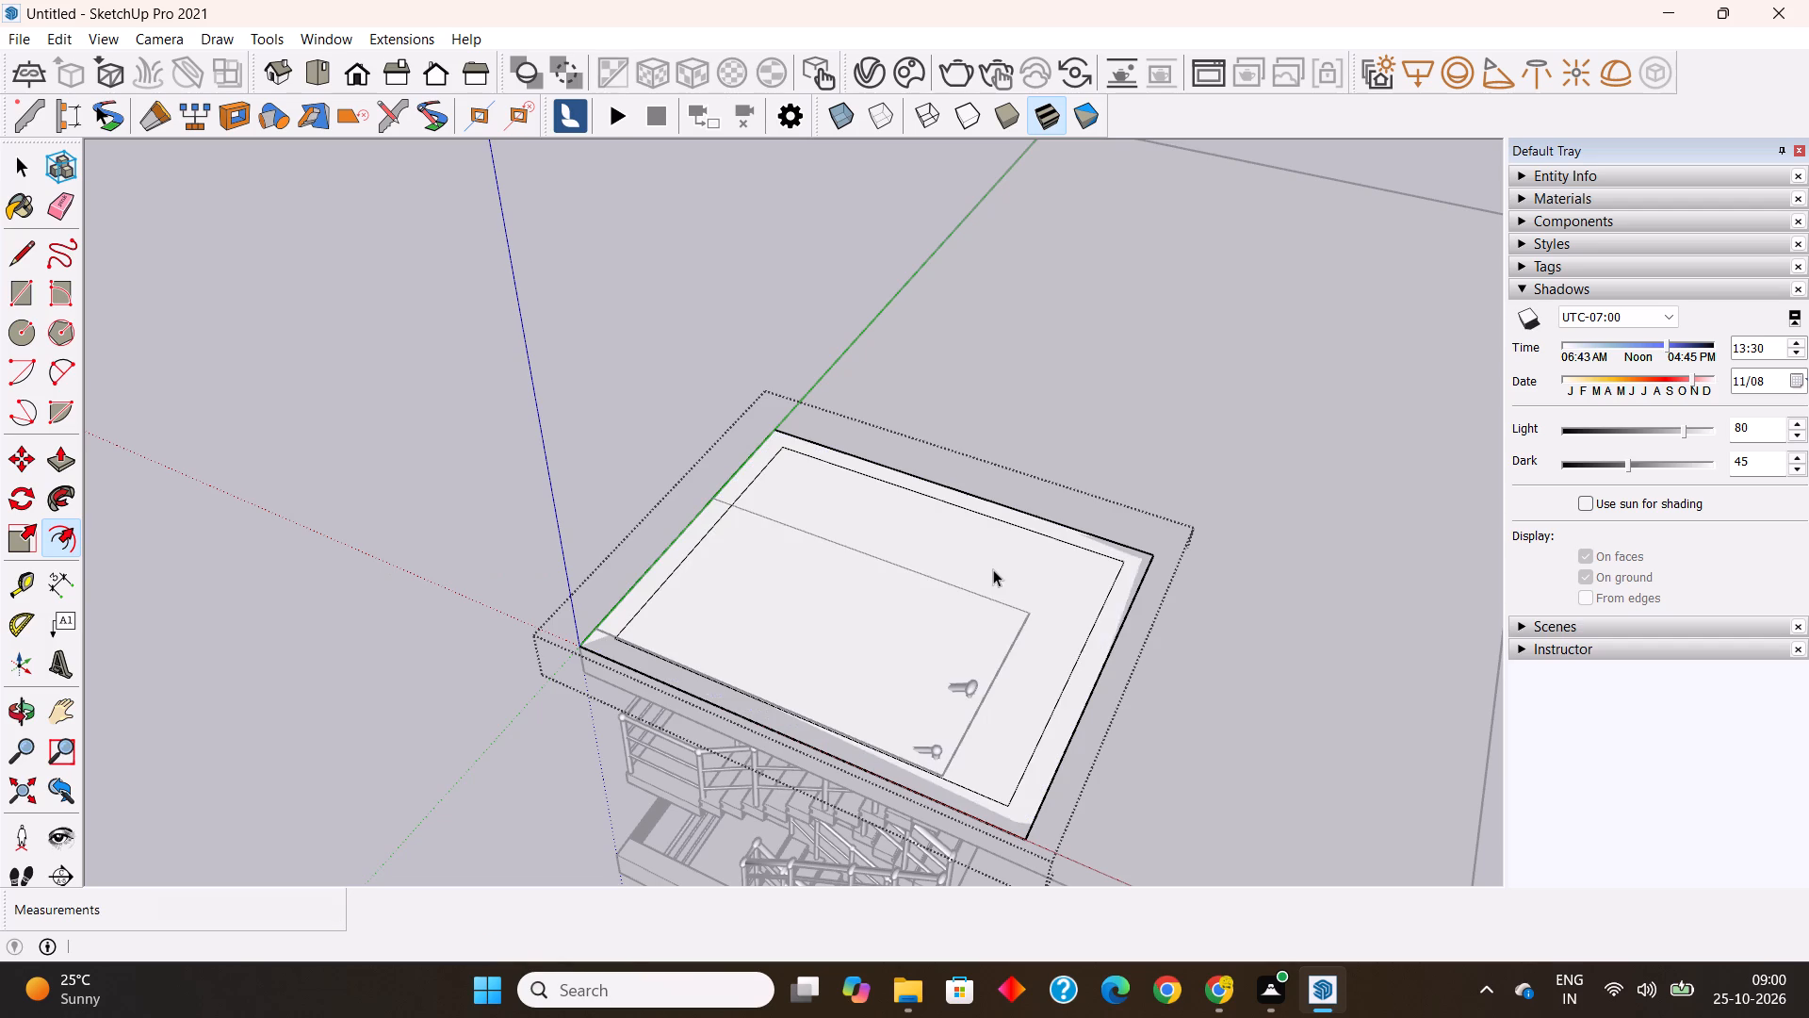
left_click(916, 640)
key("Delete")
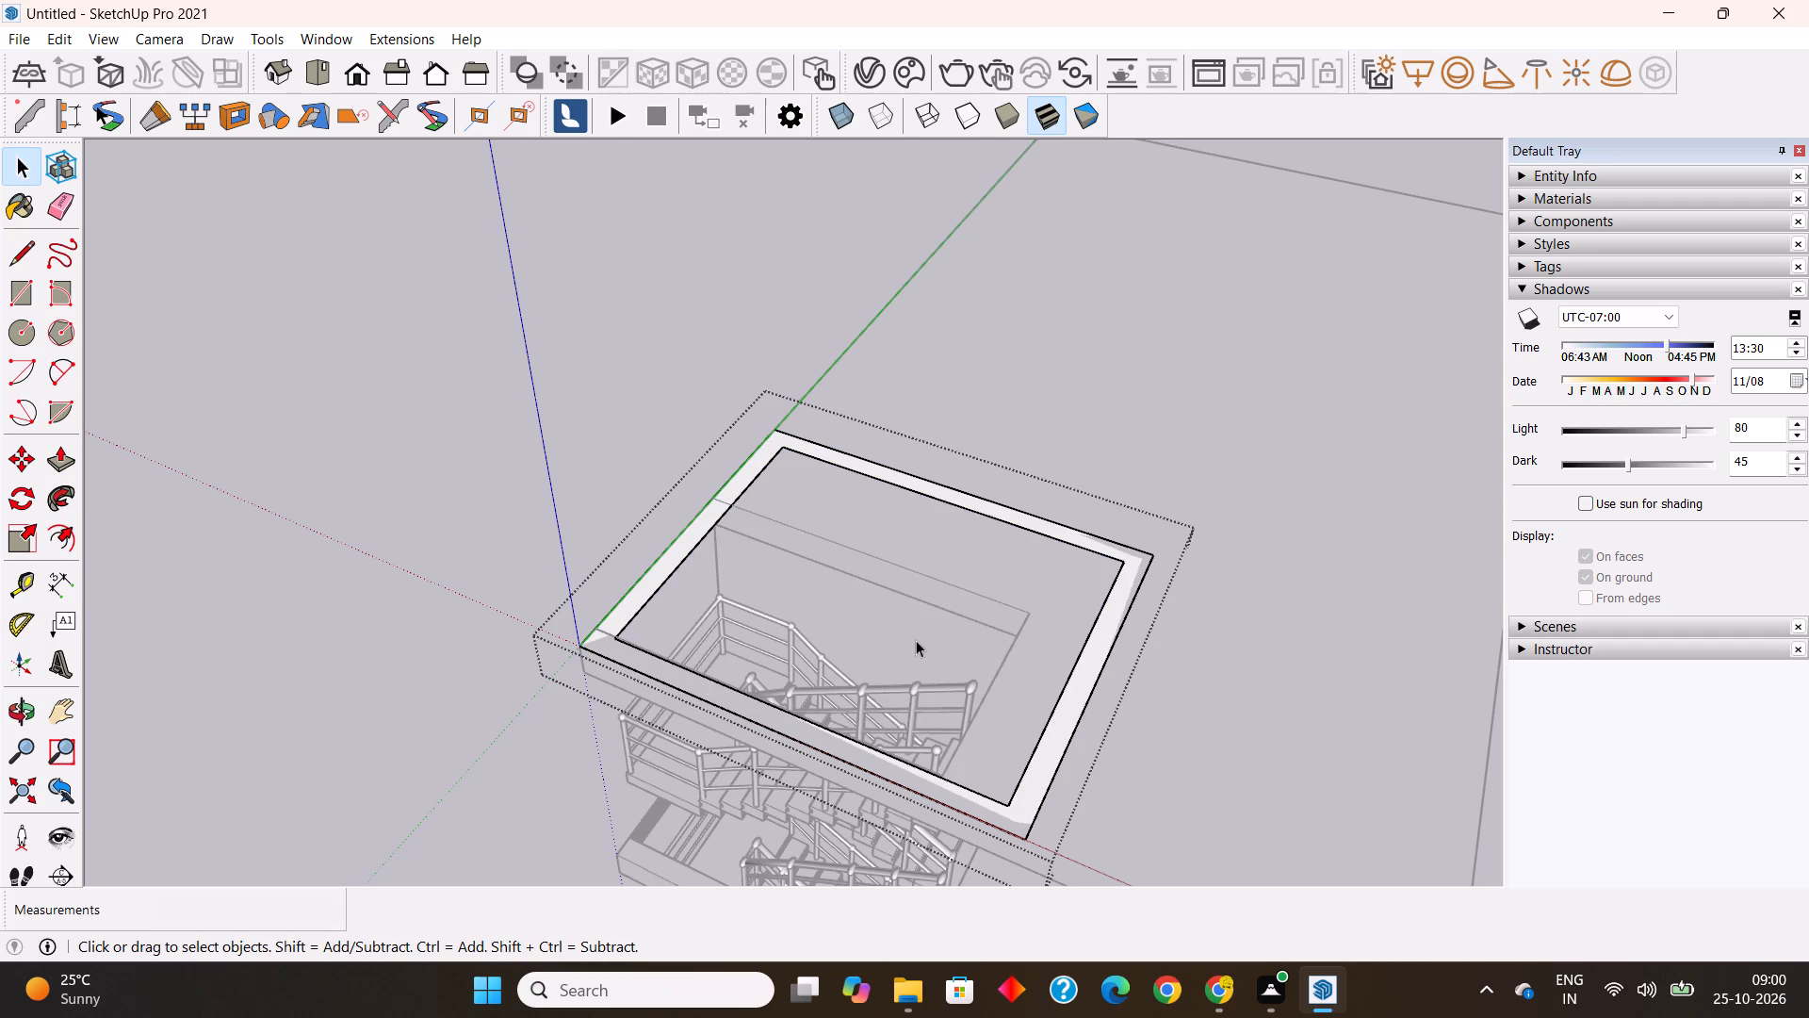
Push/Pull the wall ring 10' upward to form the stair headroom walls and leave group editing.
left_click(58, 459)
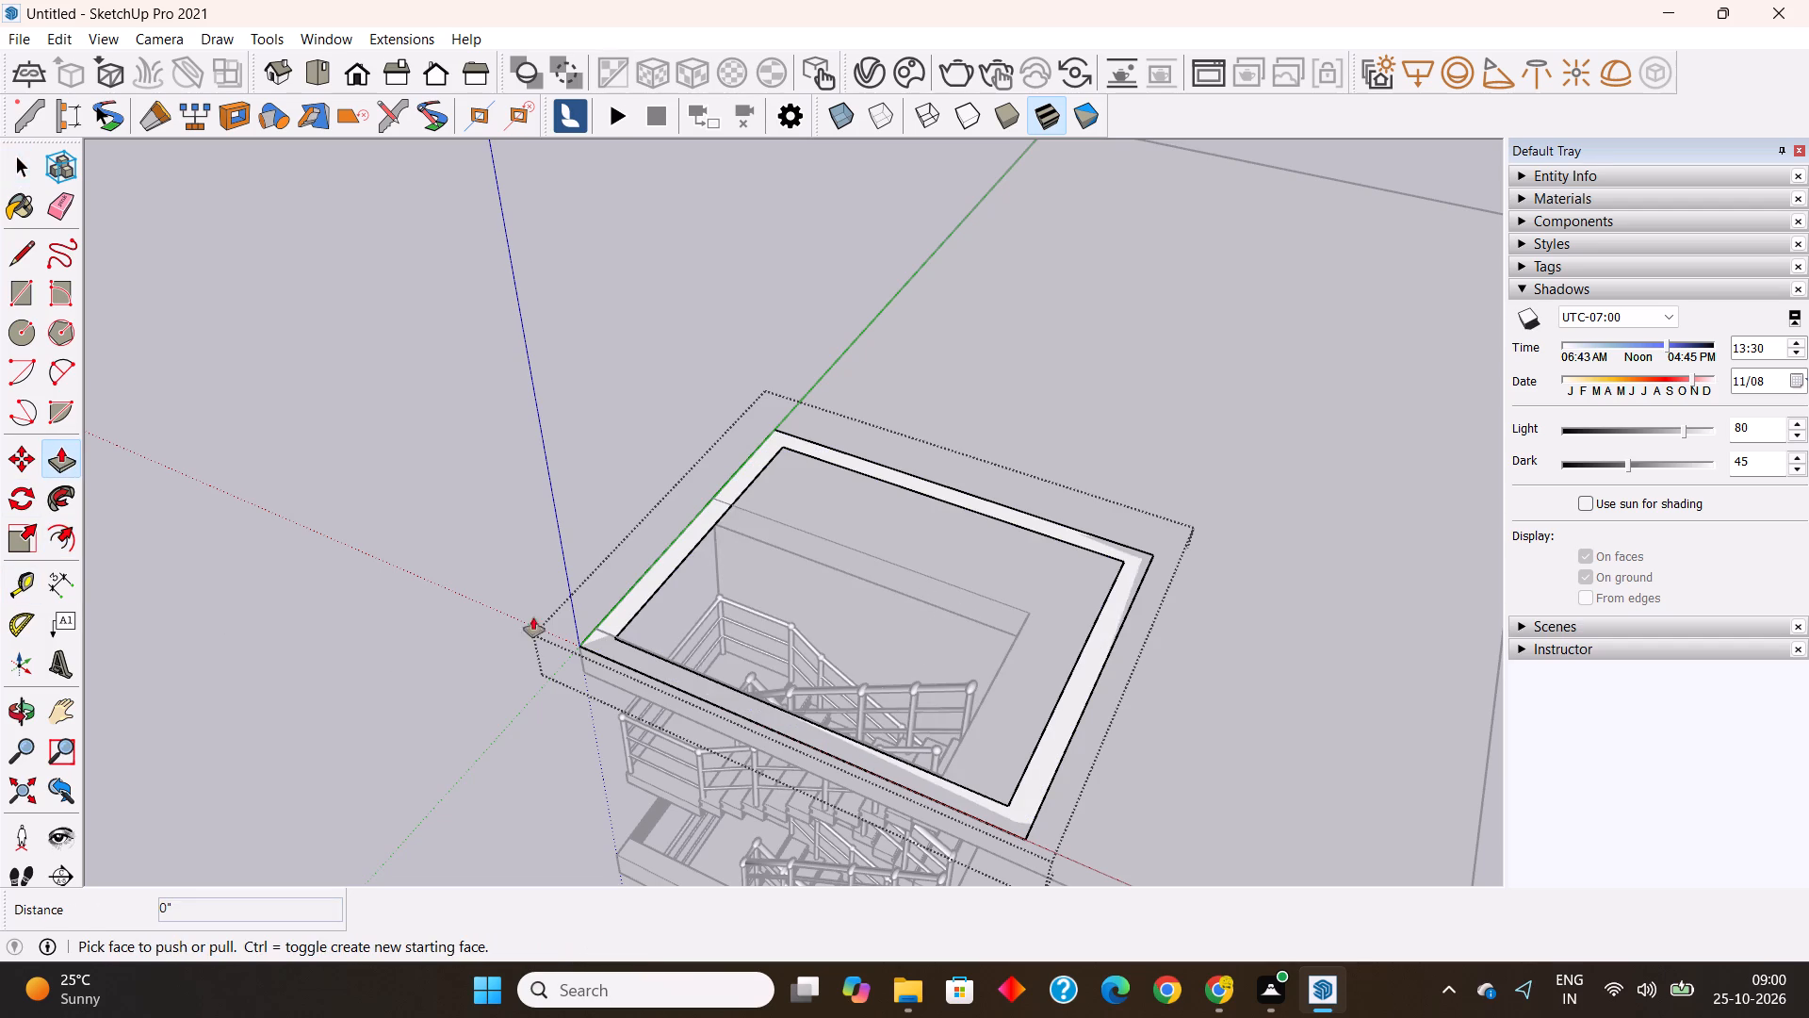
left_click(1065, 716)
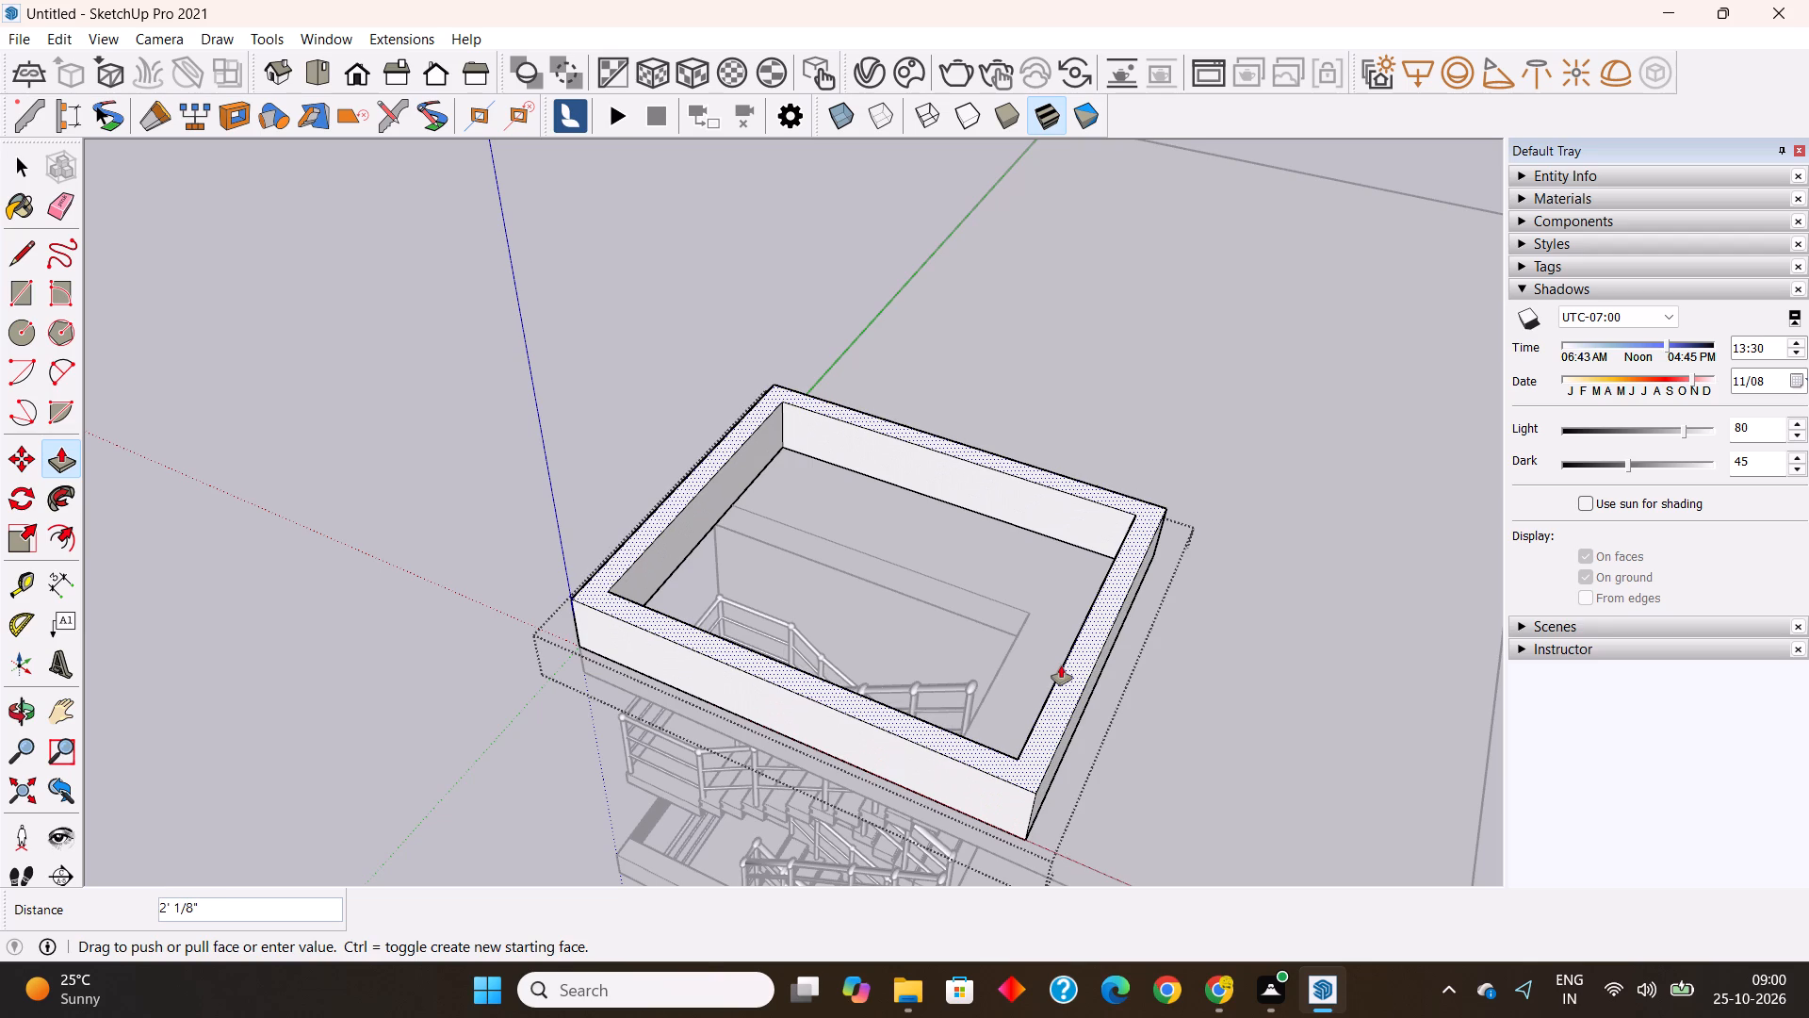
type("10'")
key("Return")
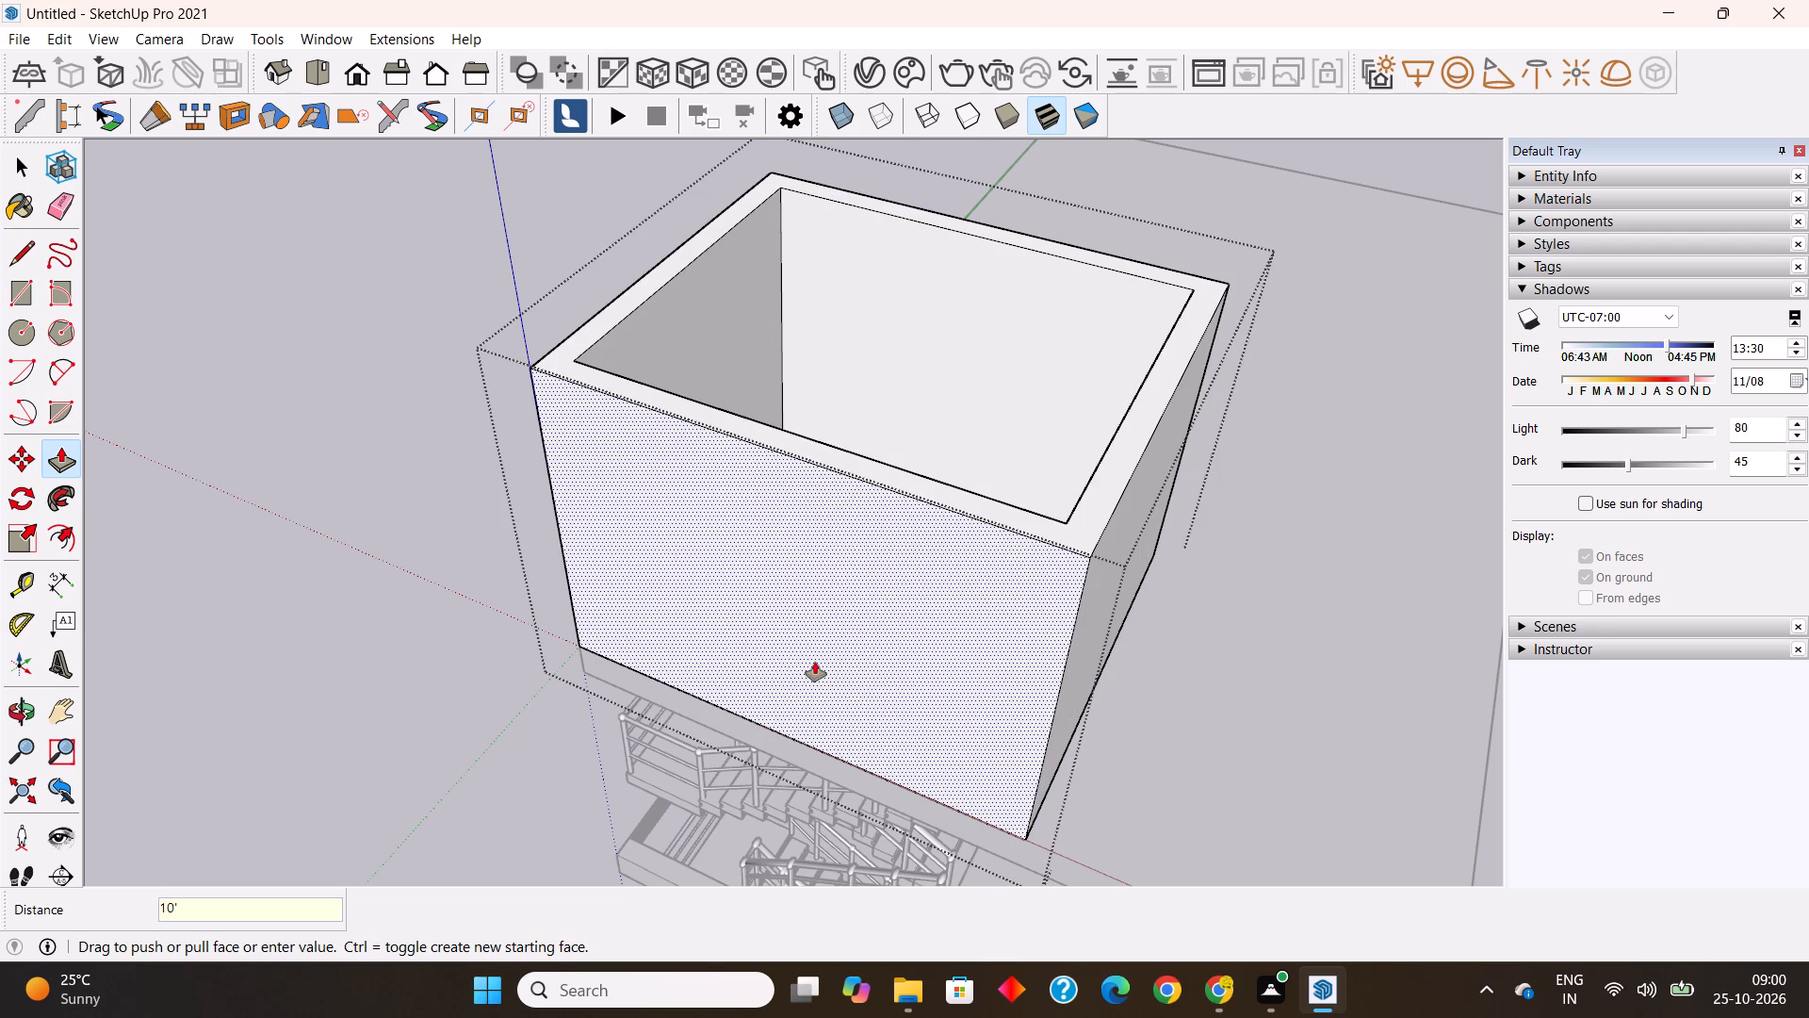
scroll(807, 665, "down", 1)
middle_click_drag(817, 663, 671, 566)
key("space")
left_click(335, 515)
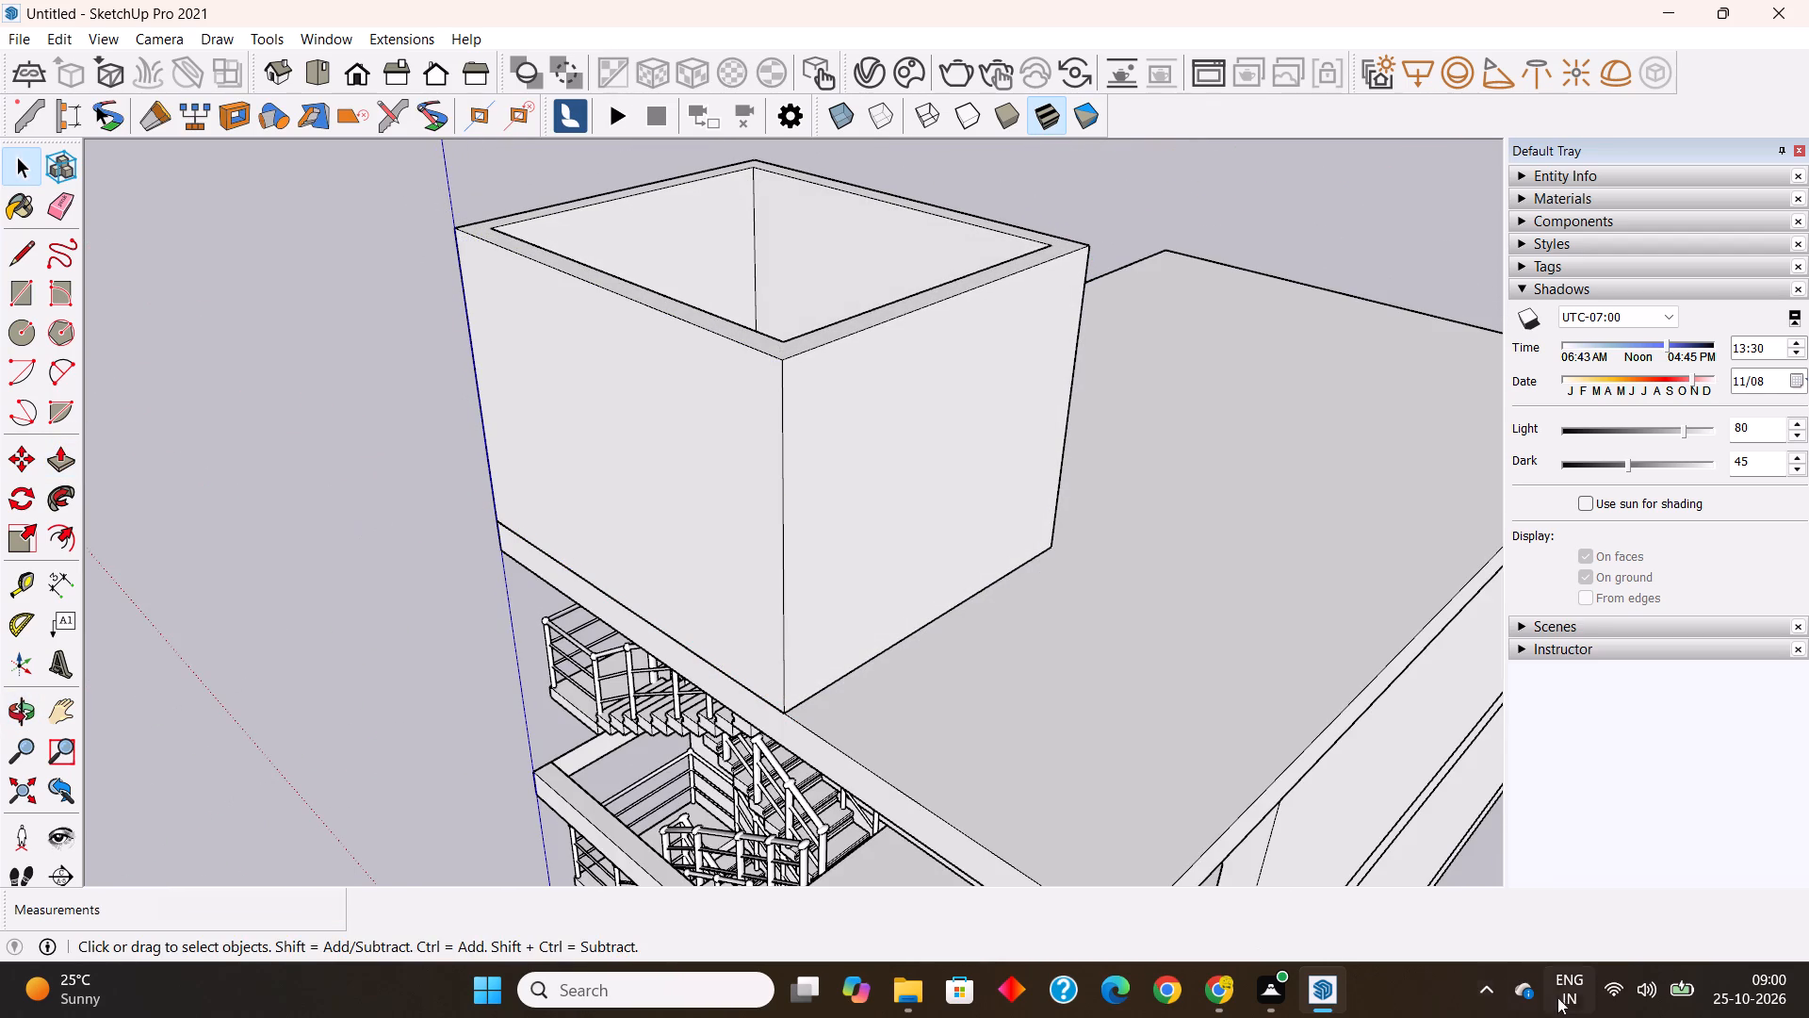
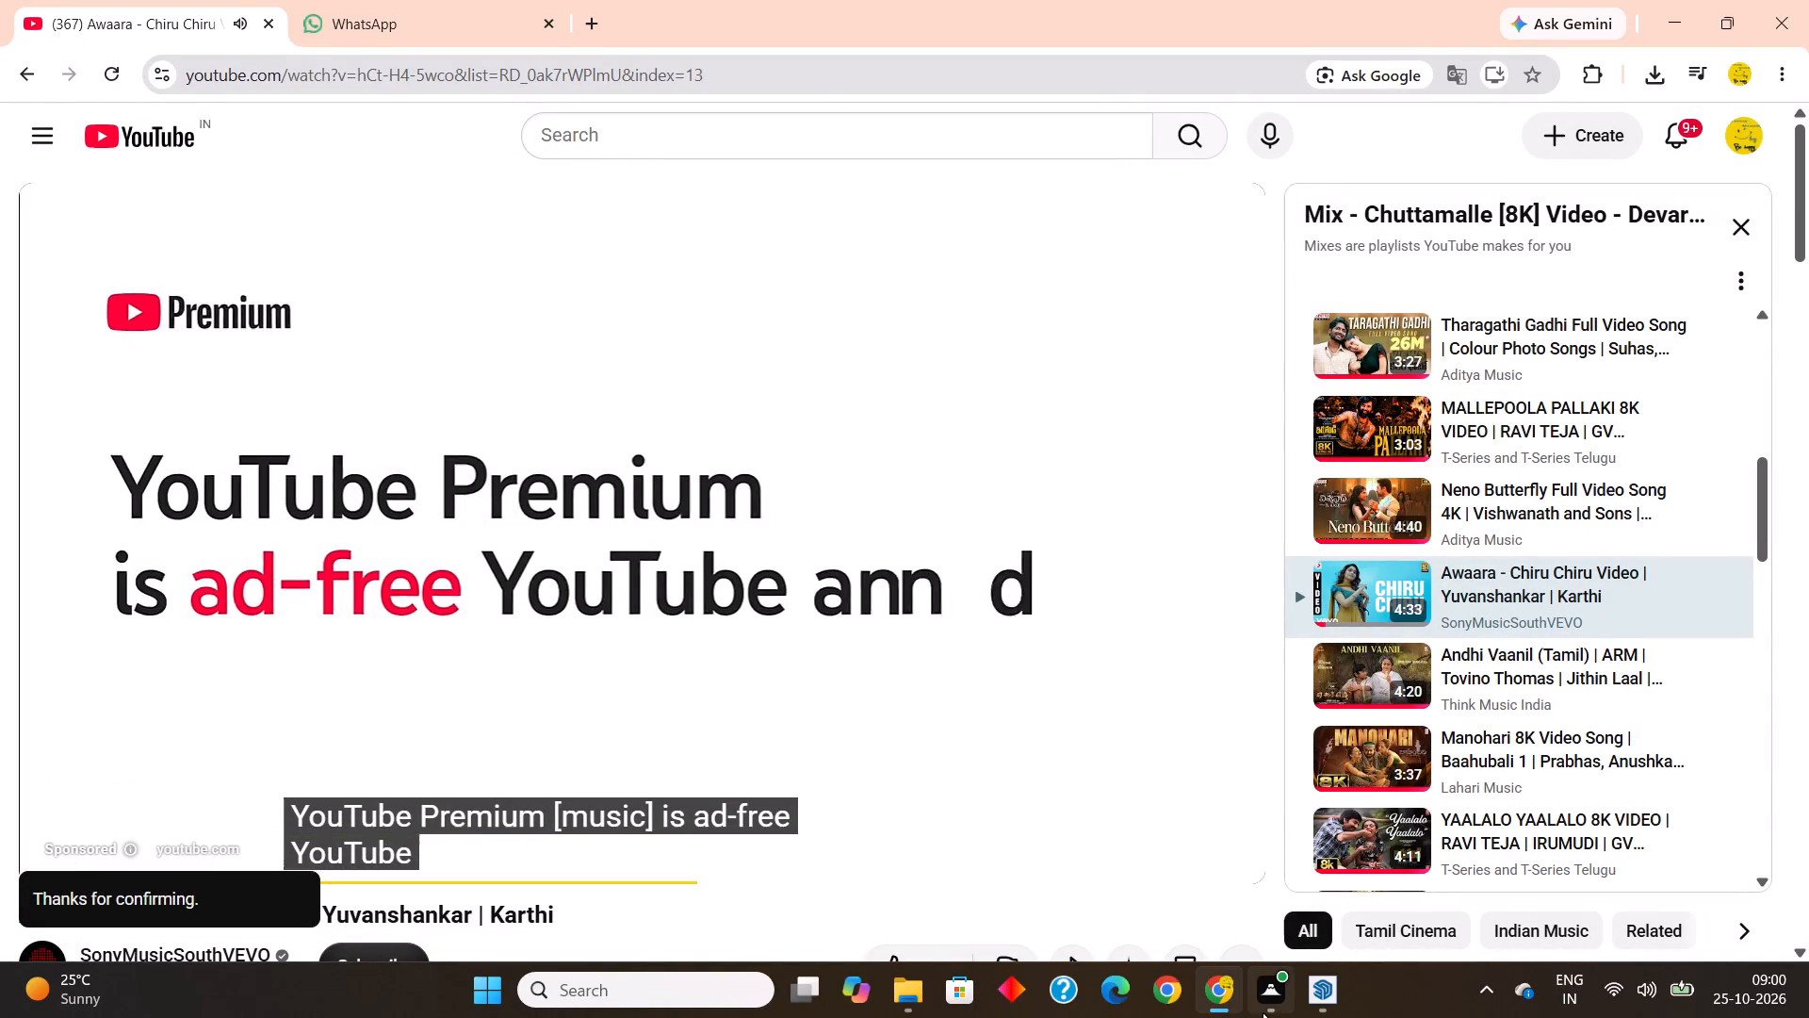
Switch to SketchUp and, inside the stair headroom group, draw a 3' by 7' door rectangle at the base of the wall facing the roof.
left_click(1320, 991)
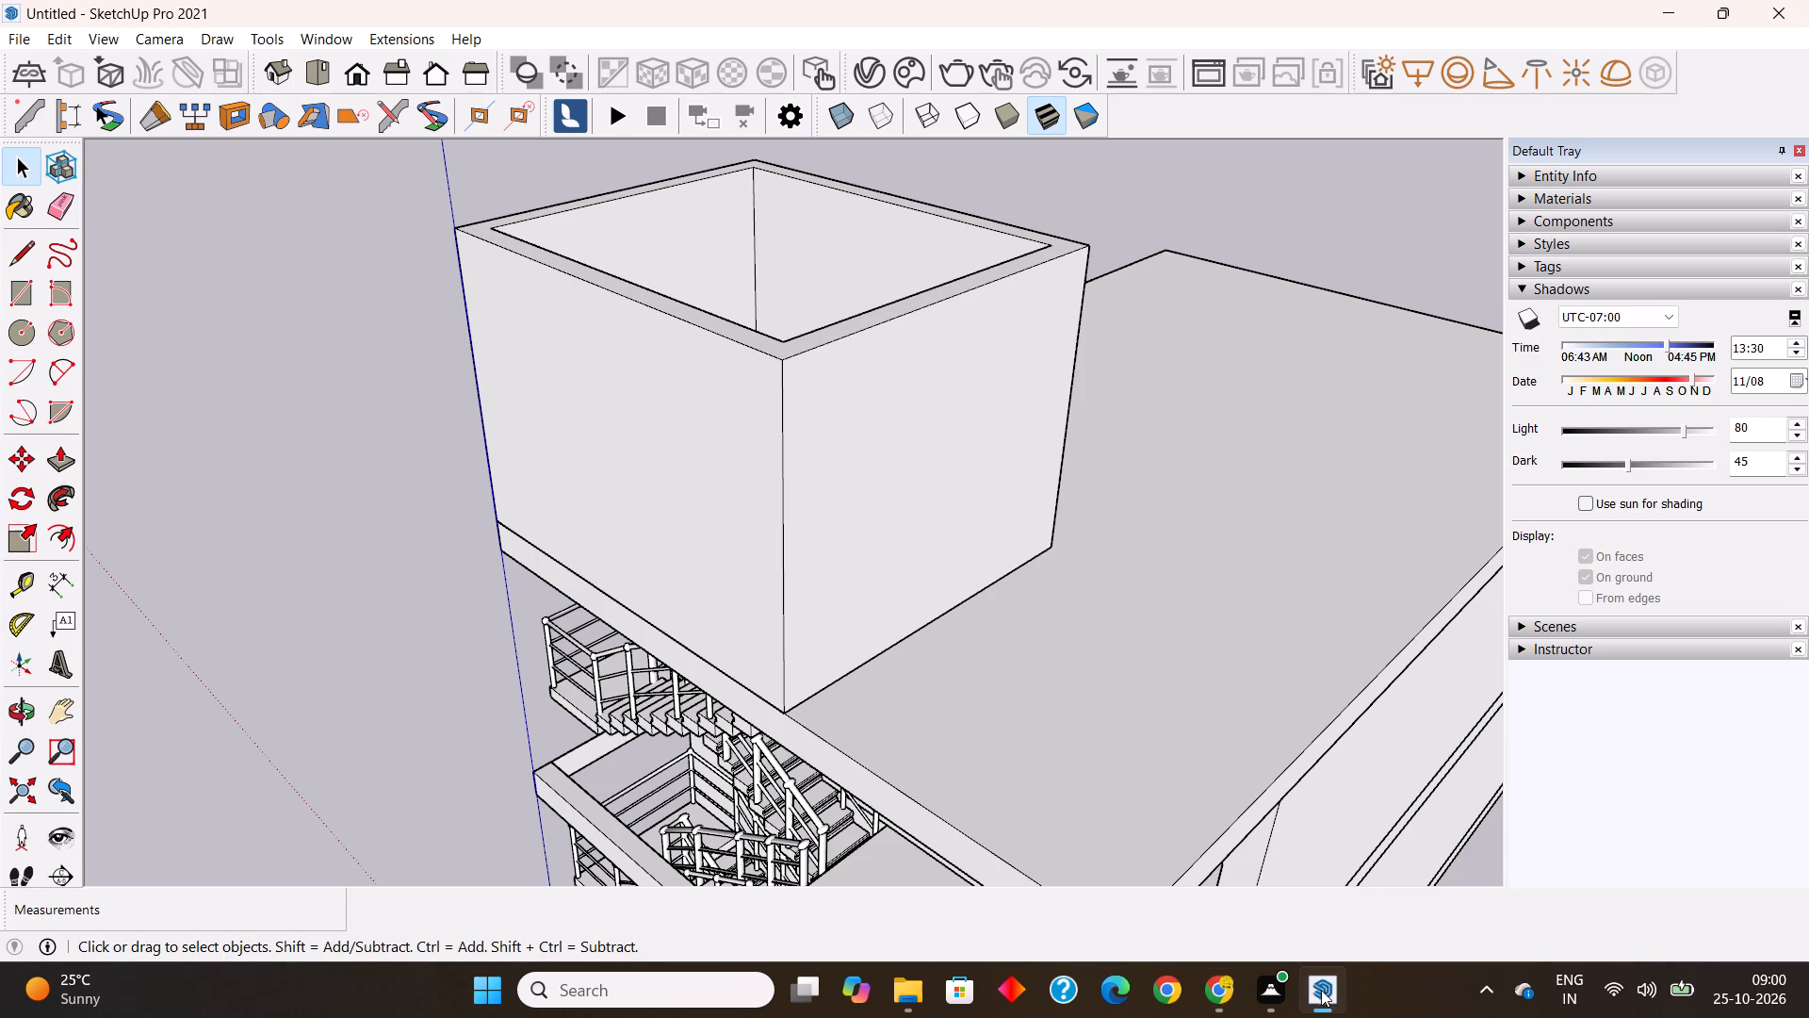
scroll(856, 588, "down", 4)
middle_click_drag(877, 747, 820, 680)
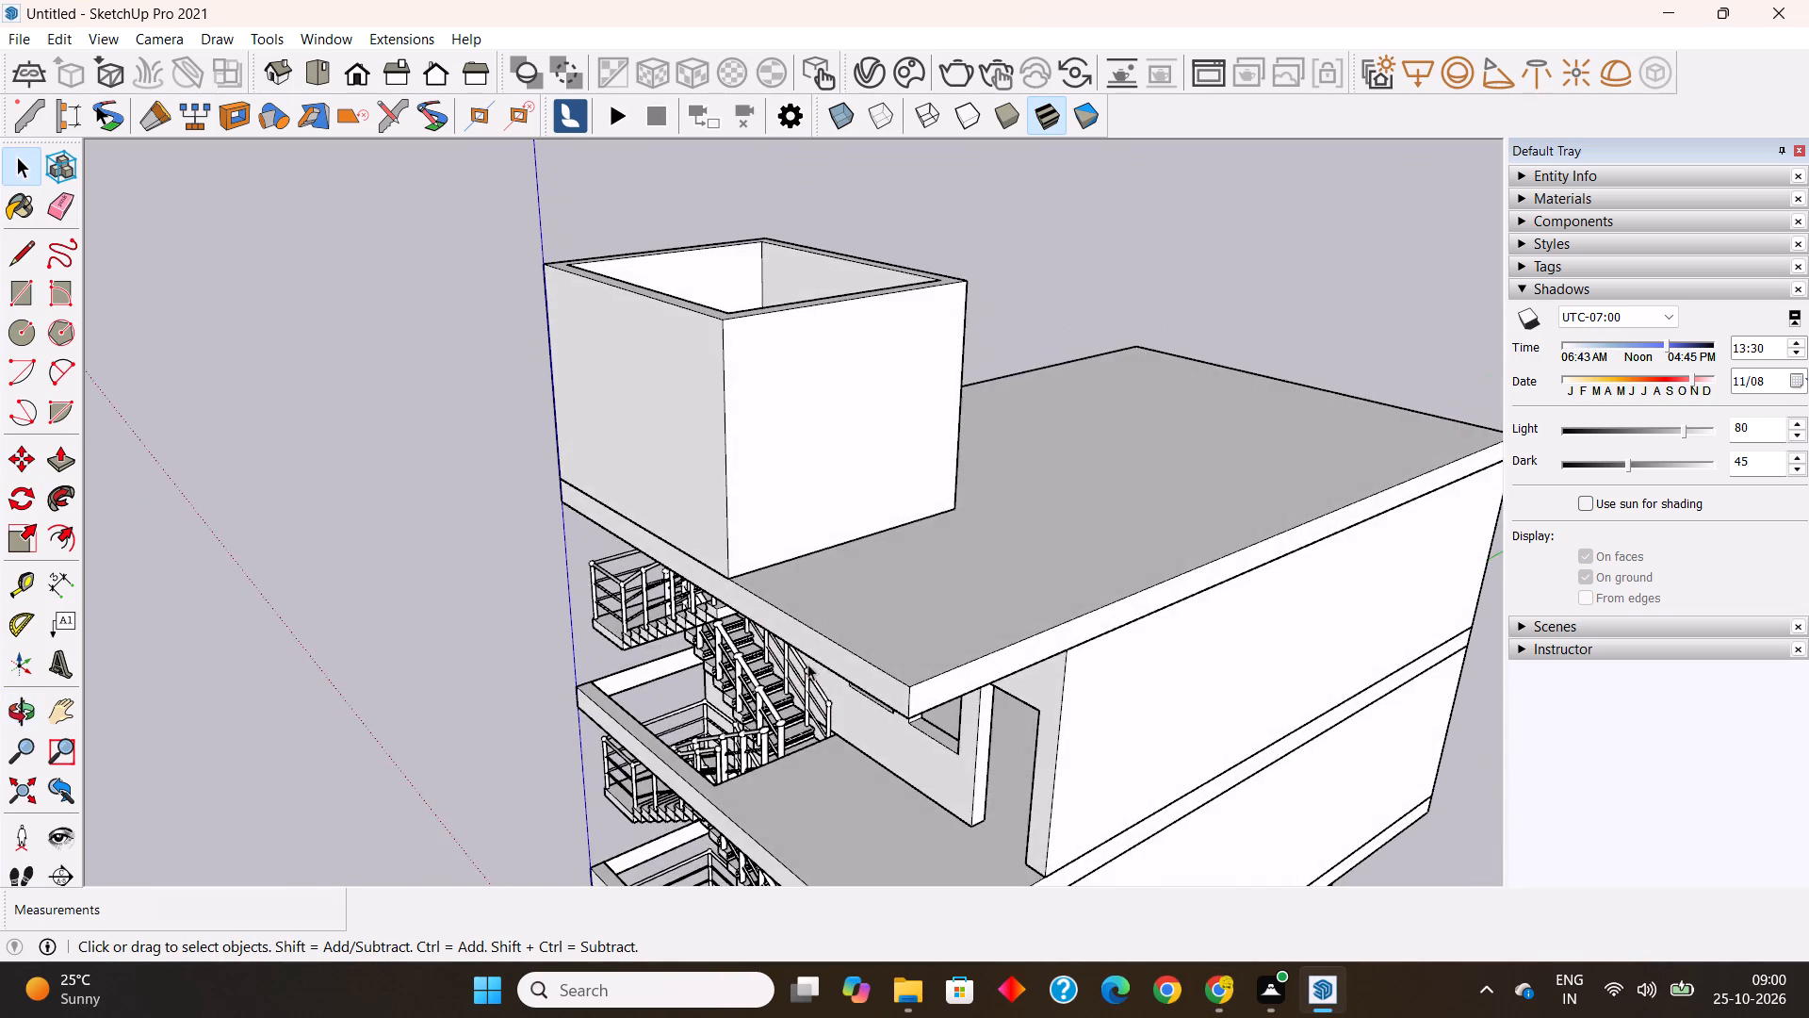
scroll(801, 668, "down", 7)
scroll(809, 384, "up", 4)
middle_click_drag(803, 544, 759, 446)
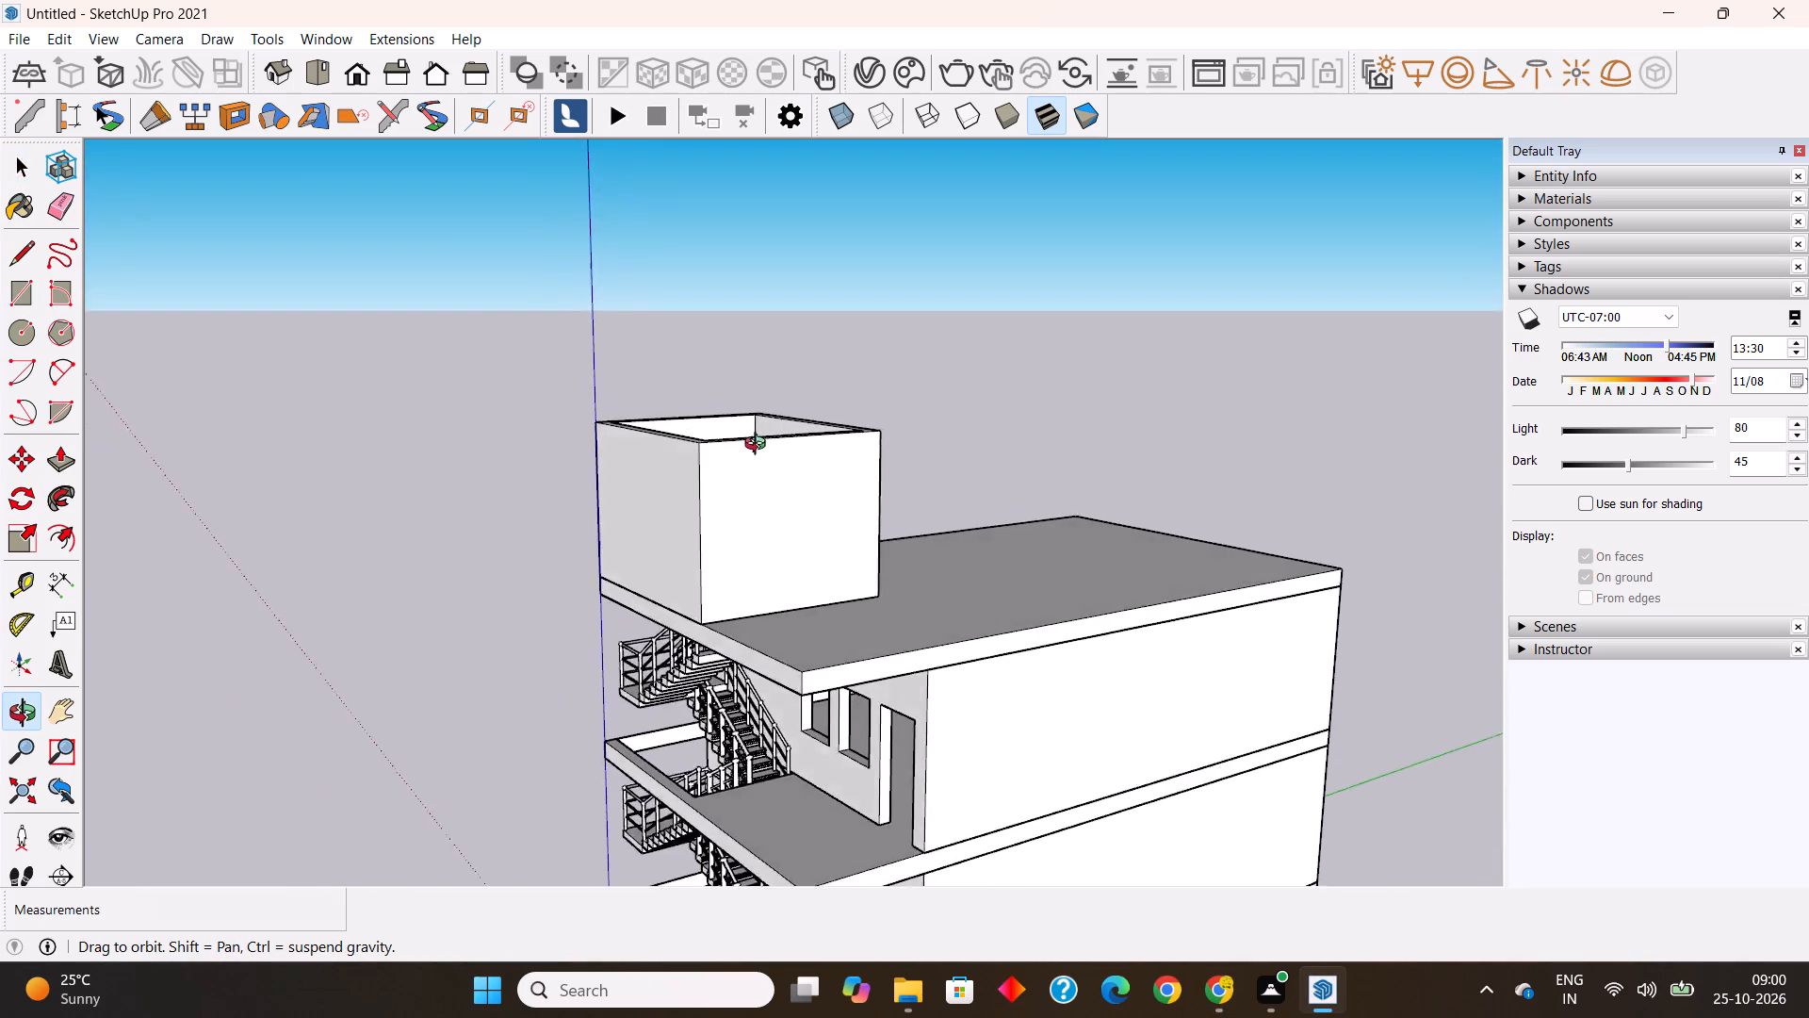
middle_click_drag(759, 446, 805, 509)
scroll(807, 559, "up", 3)
double_click(815, 617)
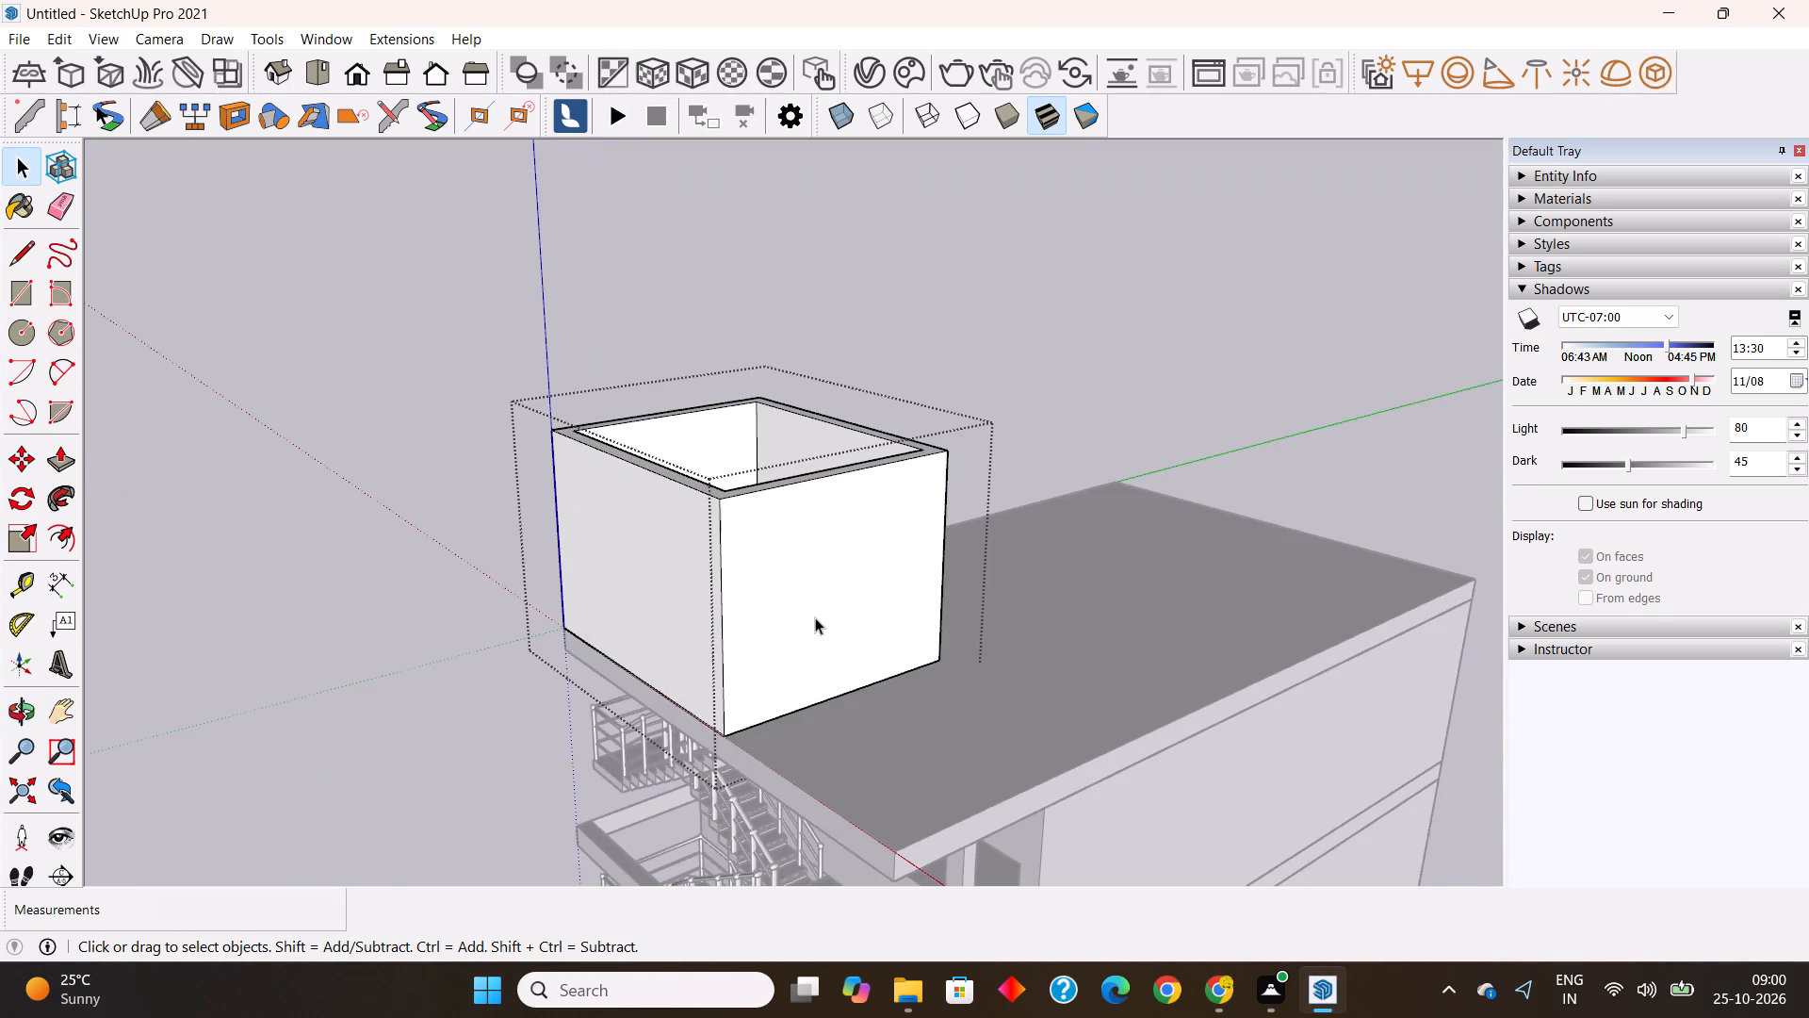
middle_click_drag(810, 616, 767, 620)
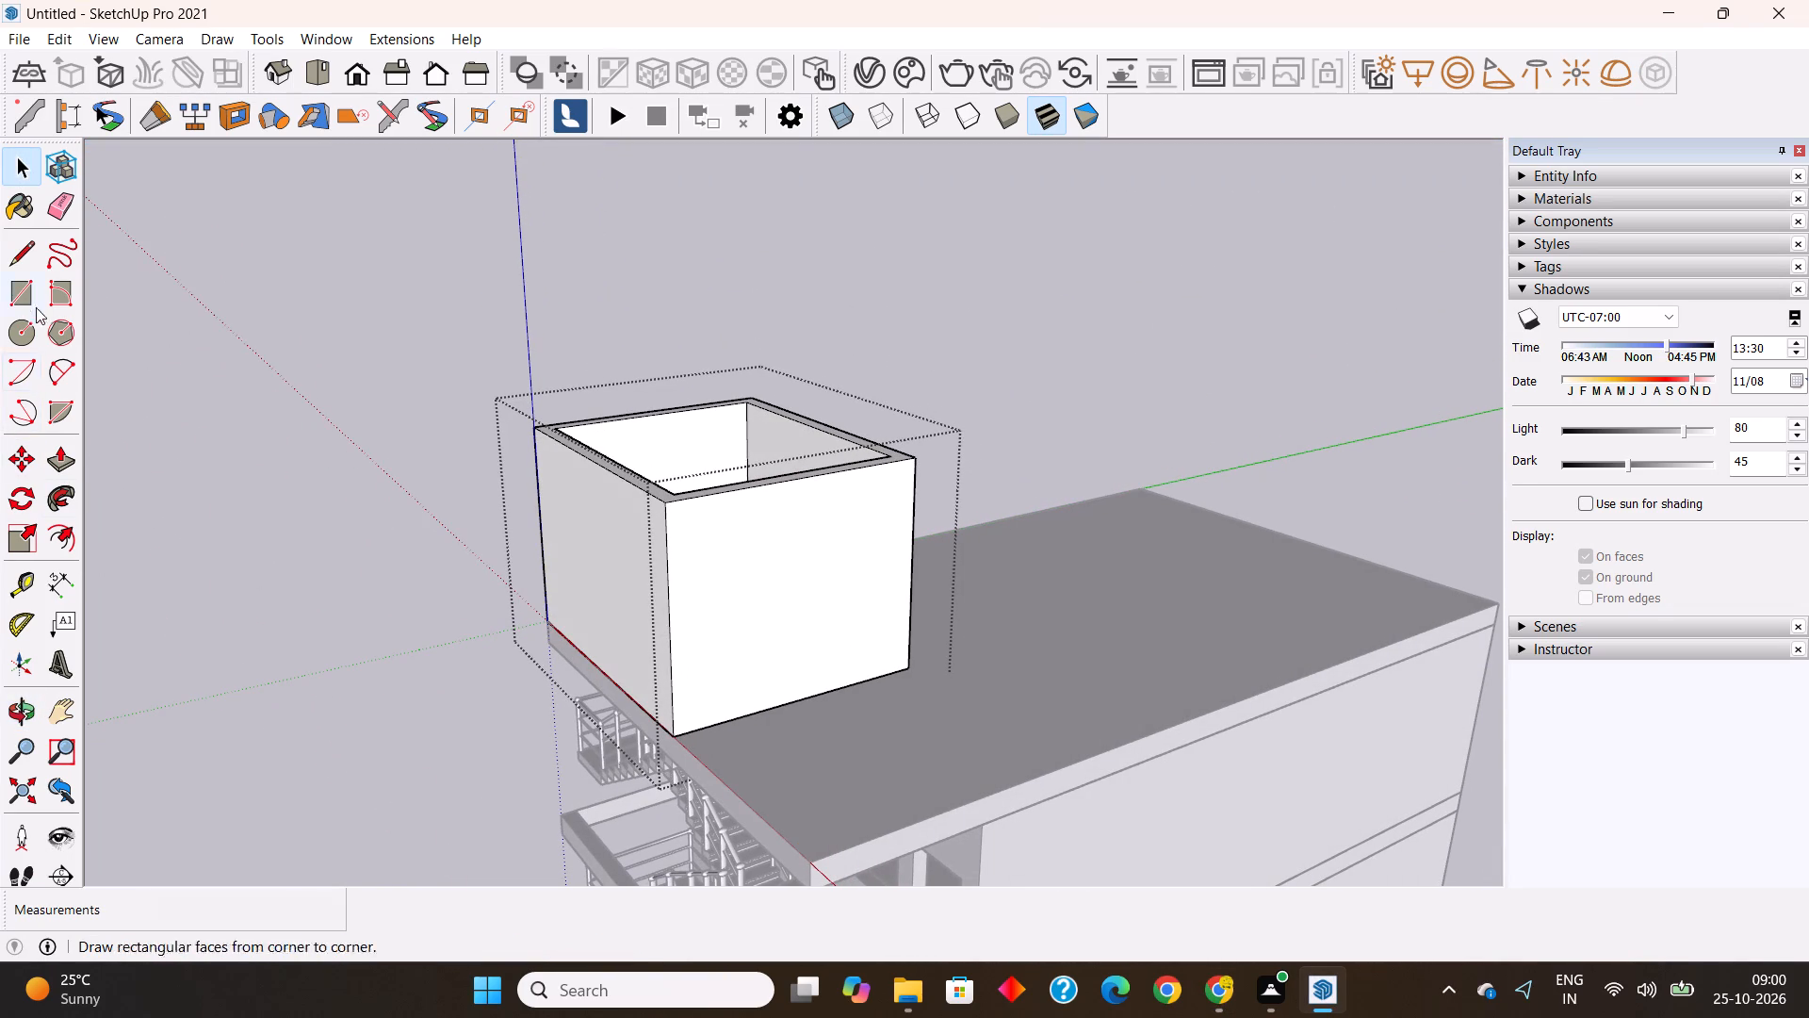
left_click(20, 289)
middle_click_drag(837, 689, 930, 822)
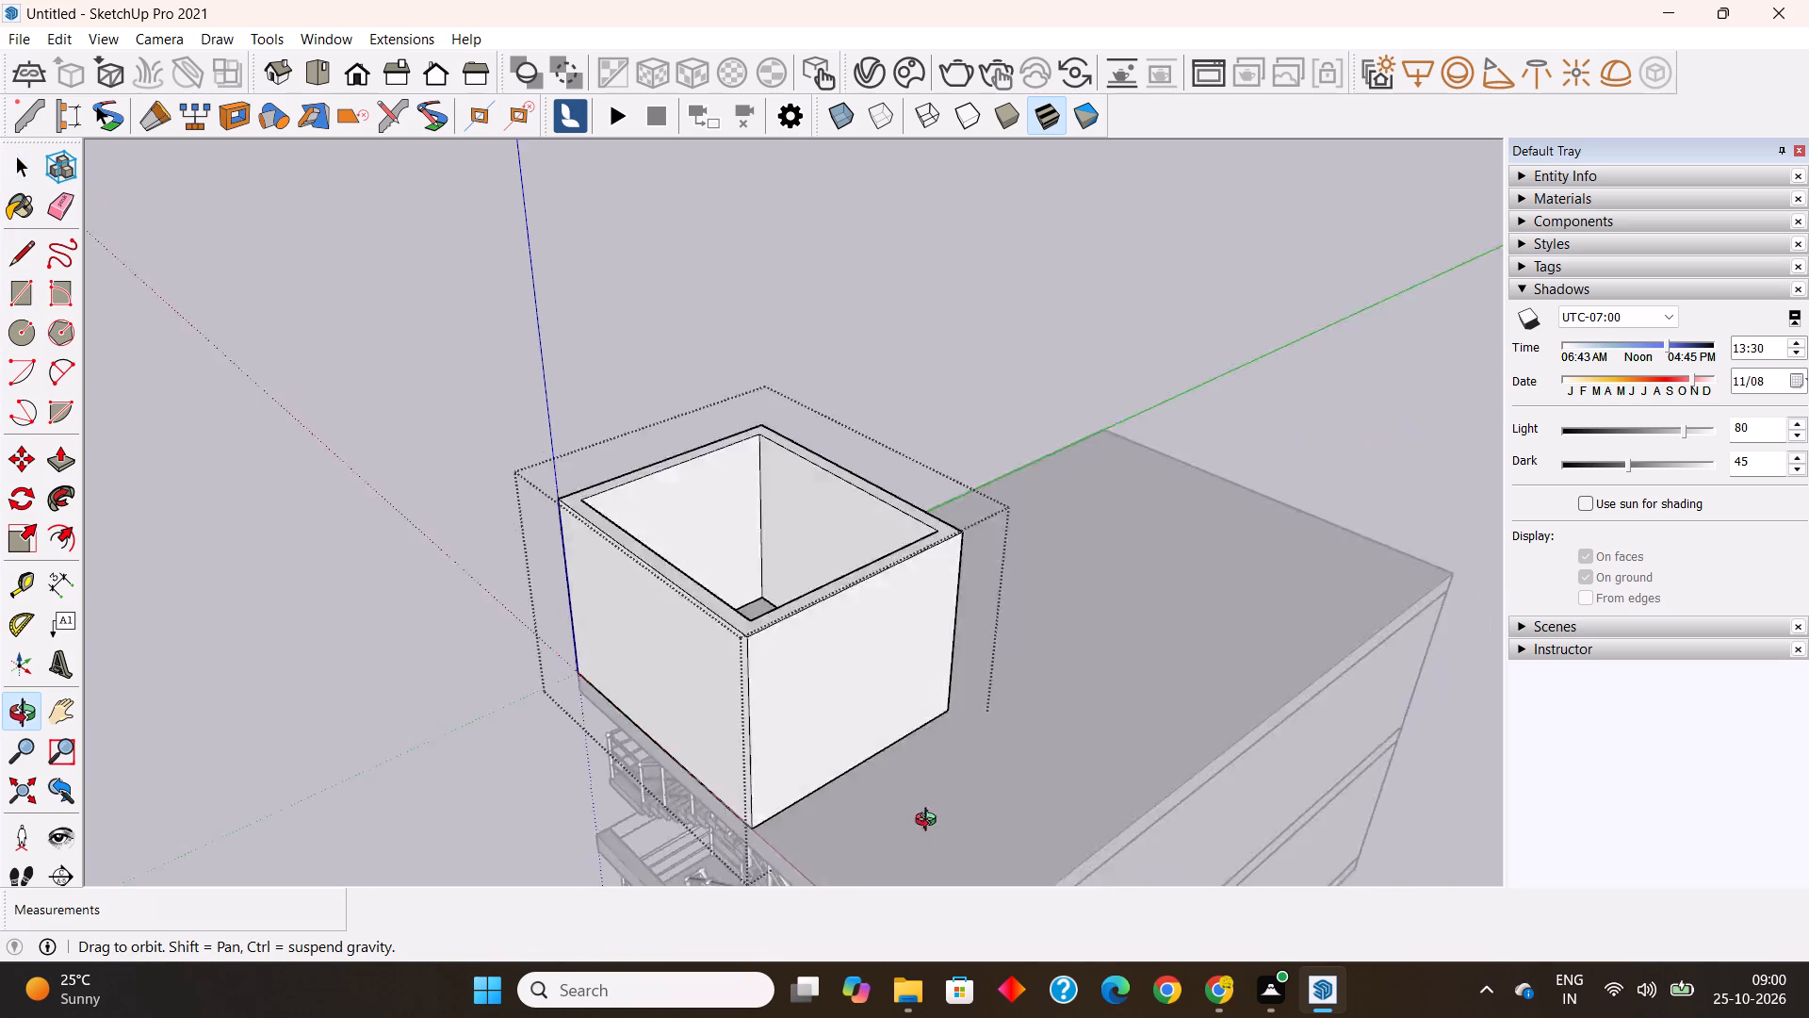
middle_click_drag(930, 822, 663, 934)
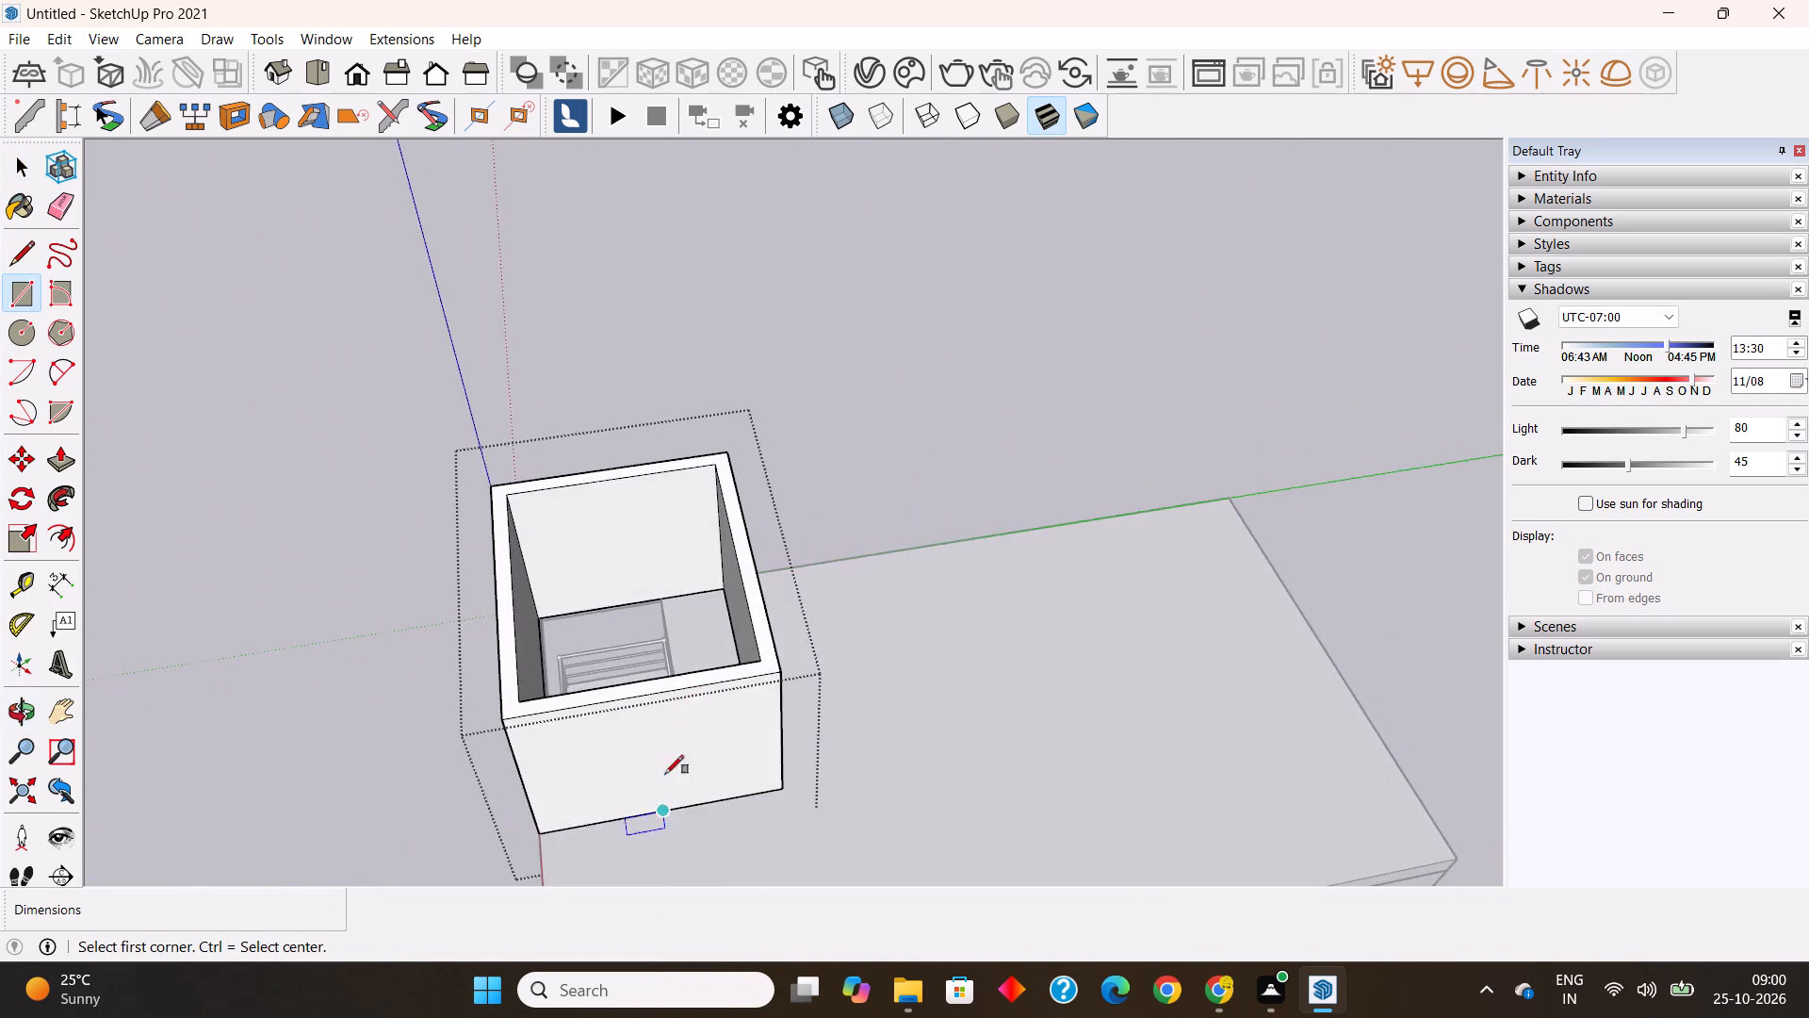
scroll(704, 605, "down", 4)
middle_click_drag(656, 729, 740, 662)
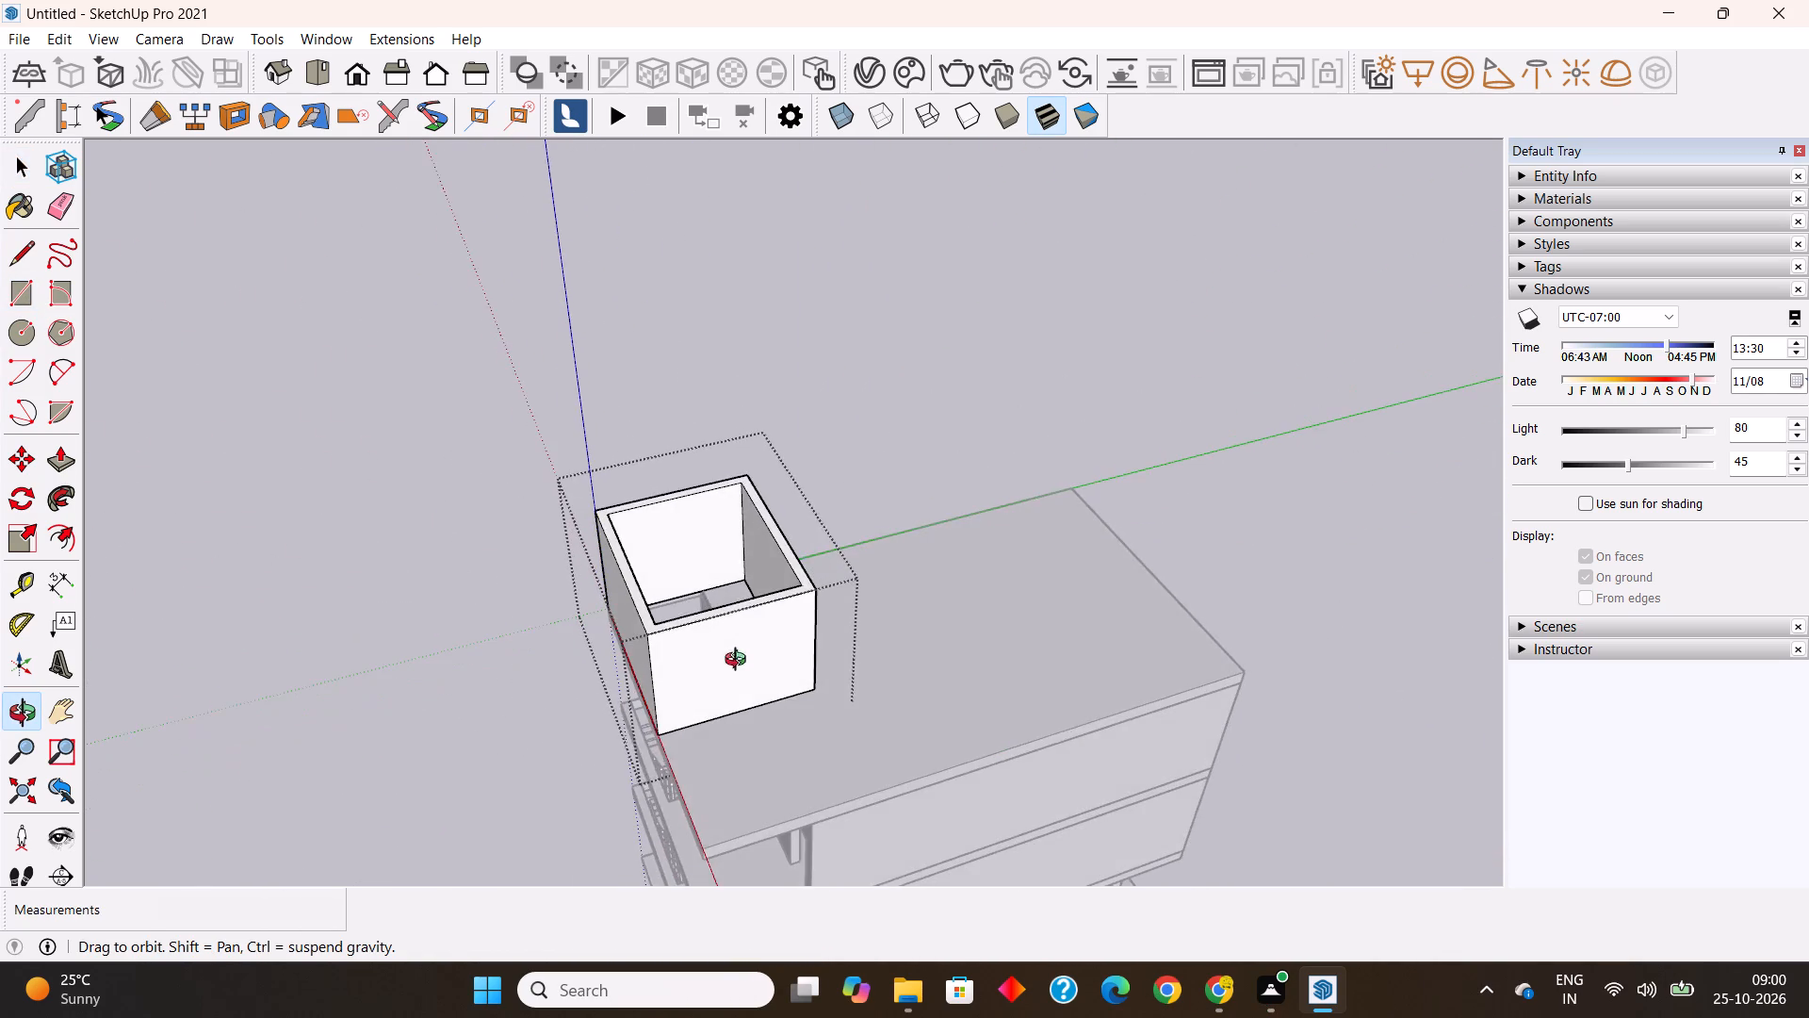
middle_click_drag(740, 662, 742, 638)
scroll(669, 688, "up", 6)
left_click(678, 721)
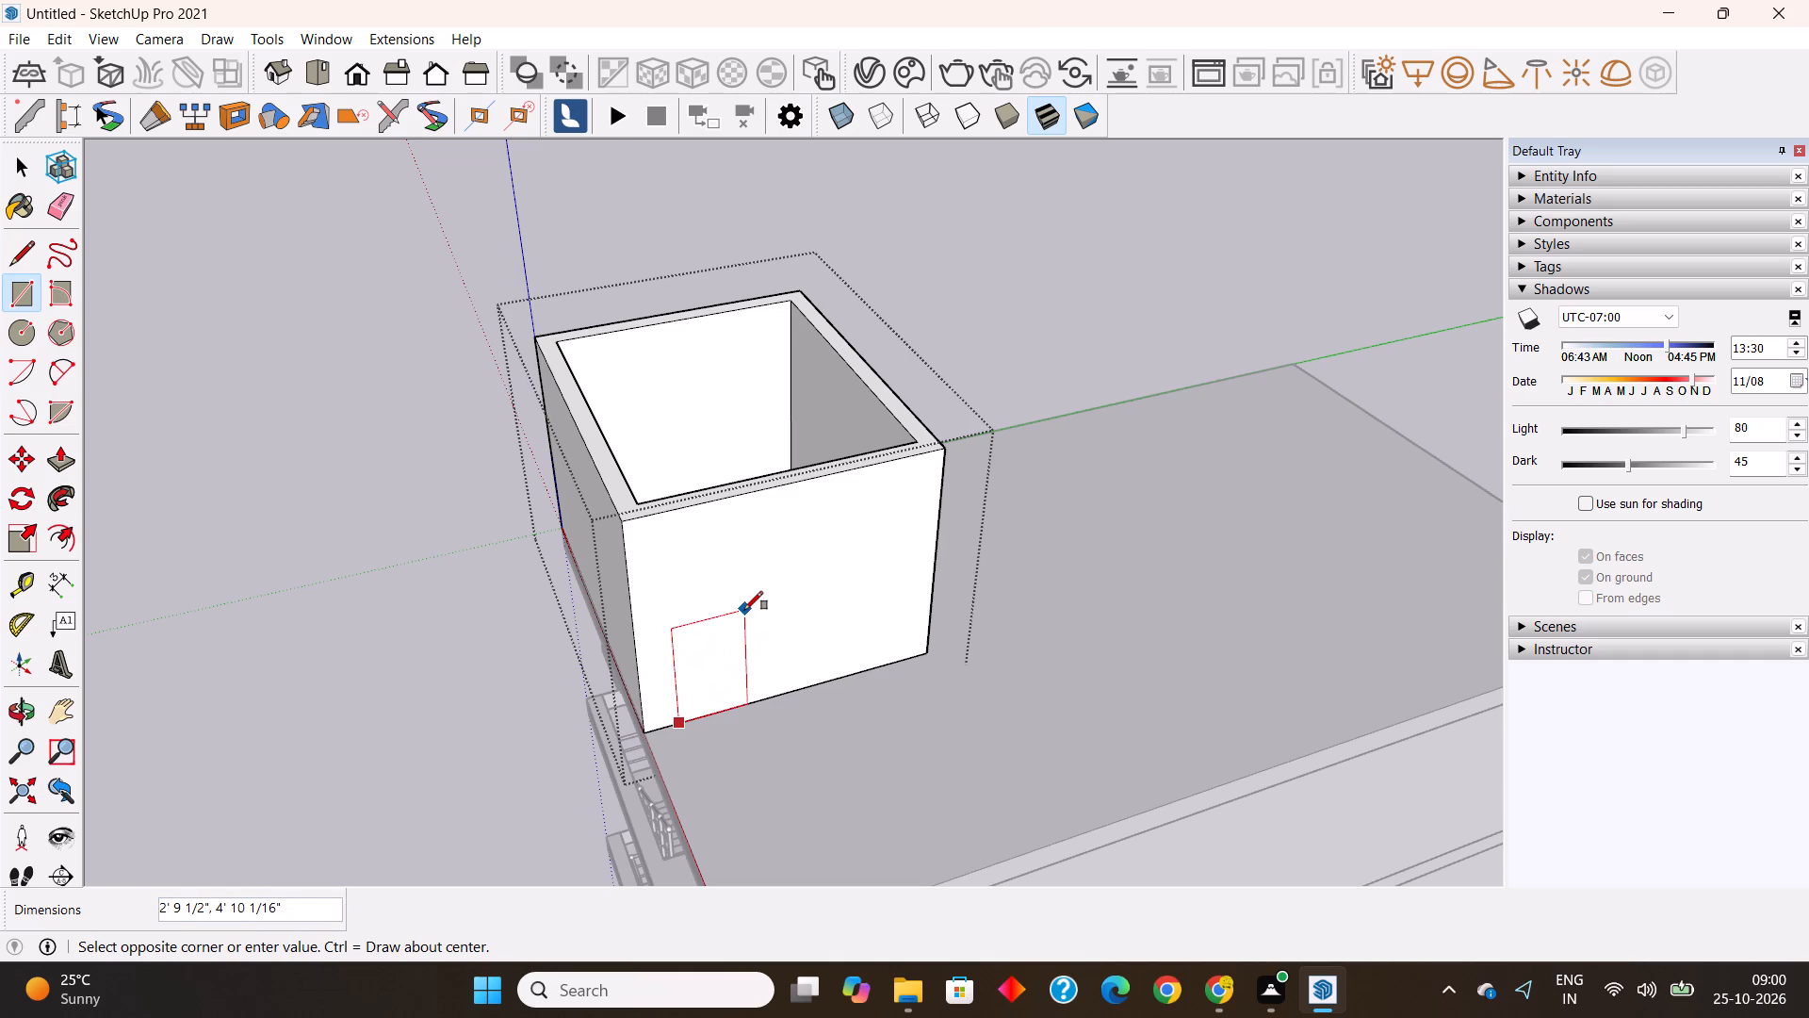
type("3',7'")
key("Return")
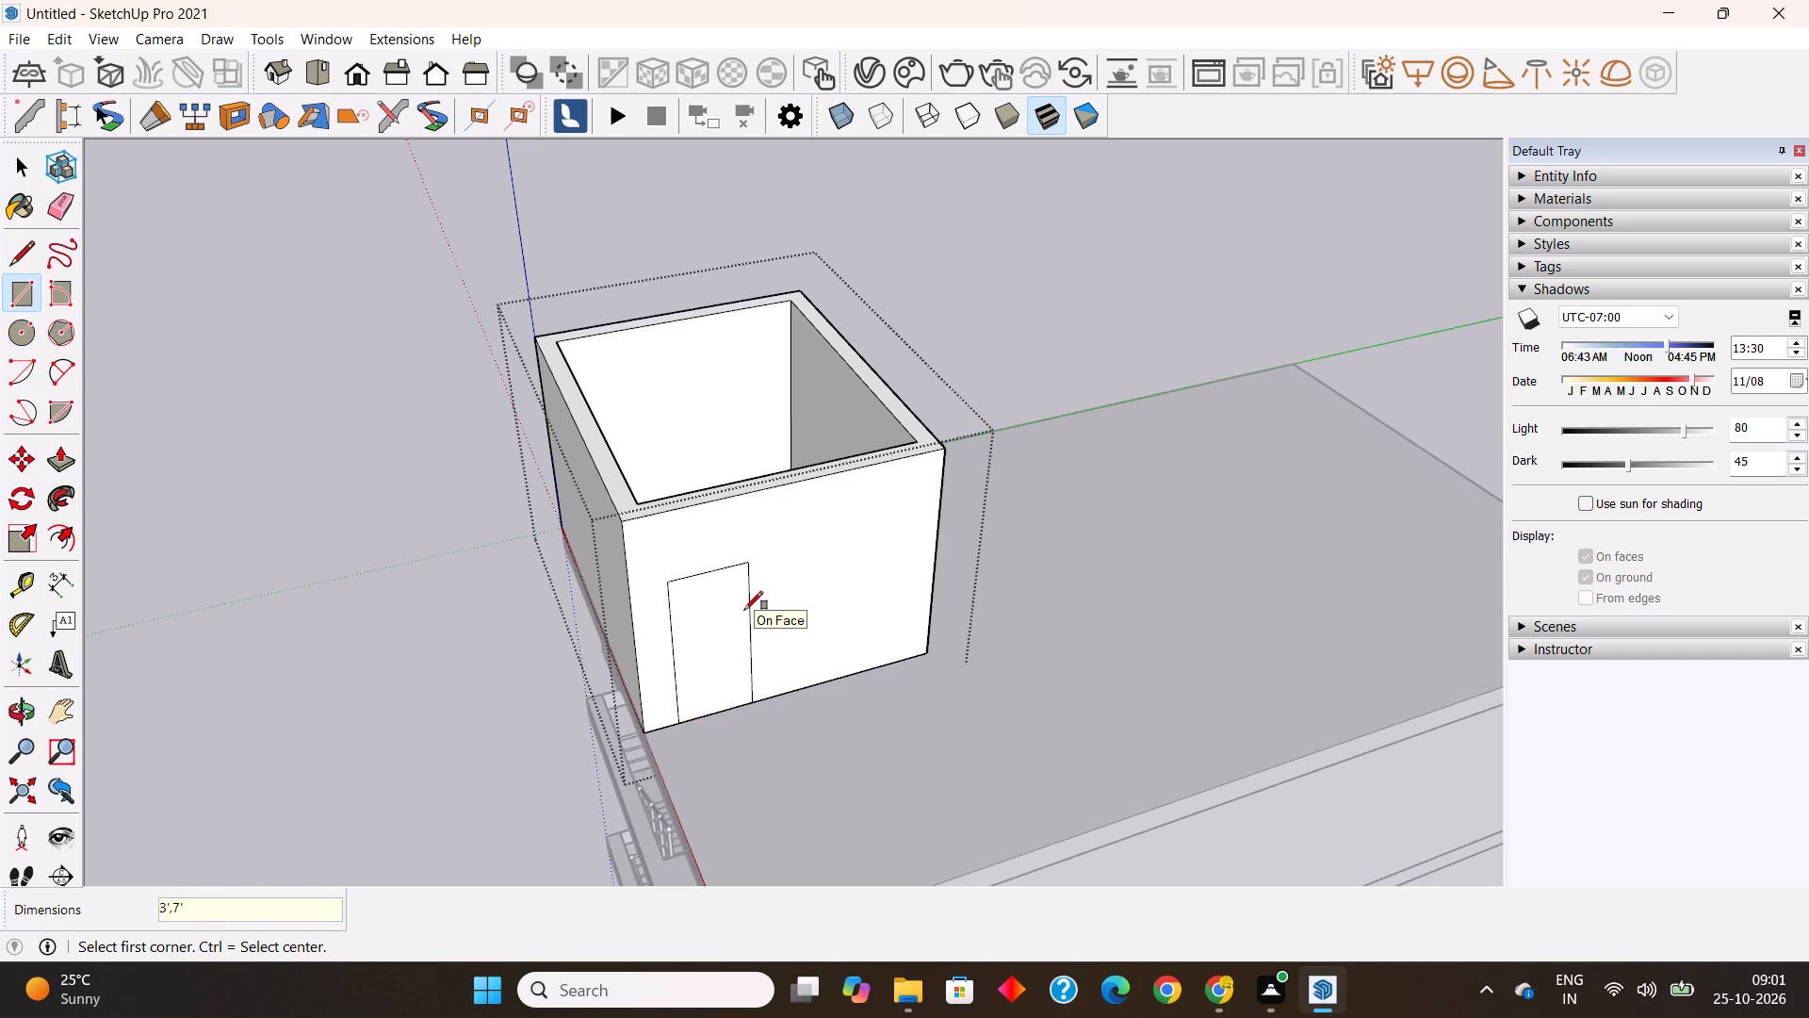
Push/Pull the door rectangle 9" inward through the headroom wall to cut the doorway, and leave group editing.
left_click(53, 458)
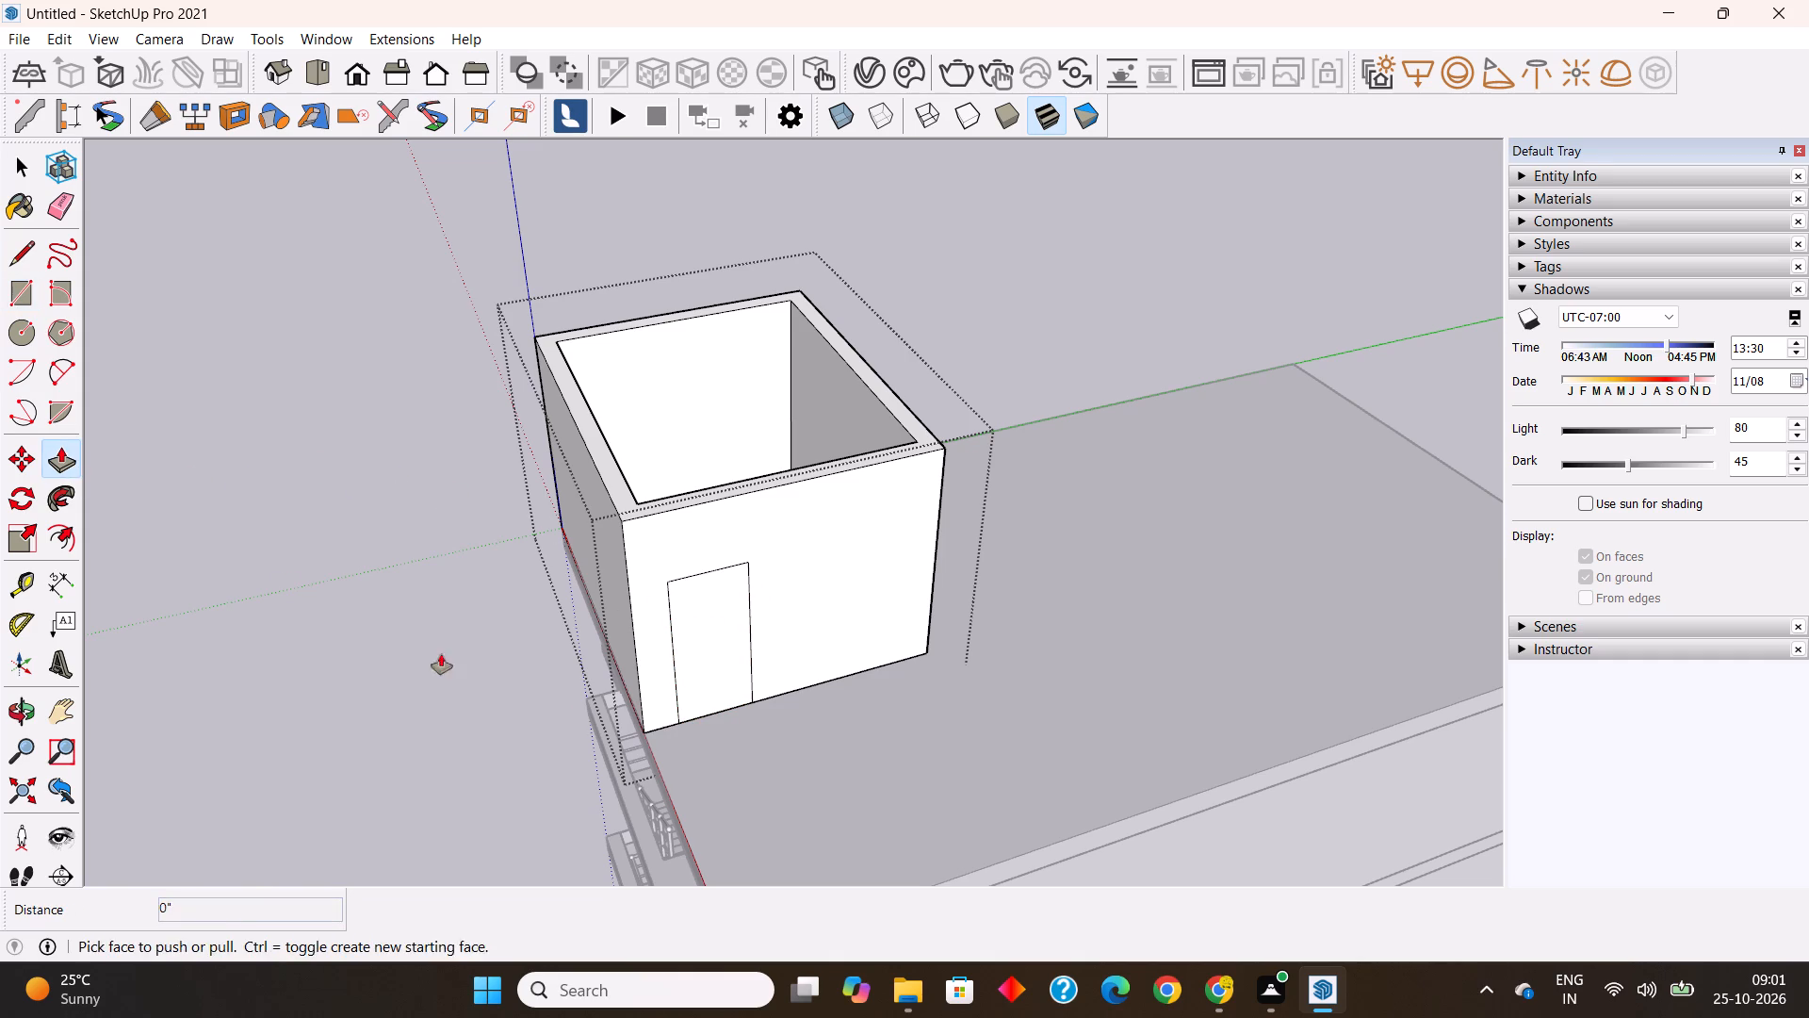
middle_click_drag(596, 708, 668, 751)
scroll(716, 622, "up", 3)
scroll(838, 584, "up", 2)
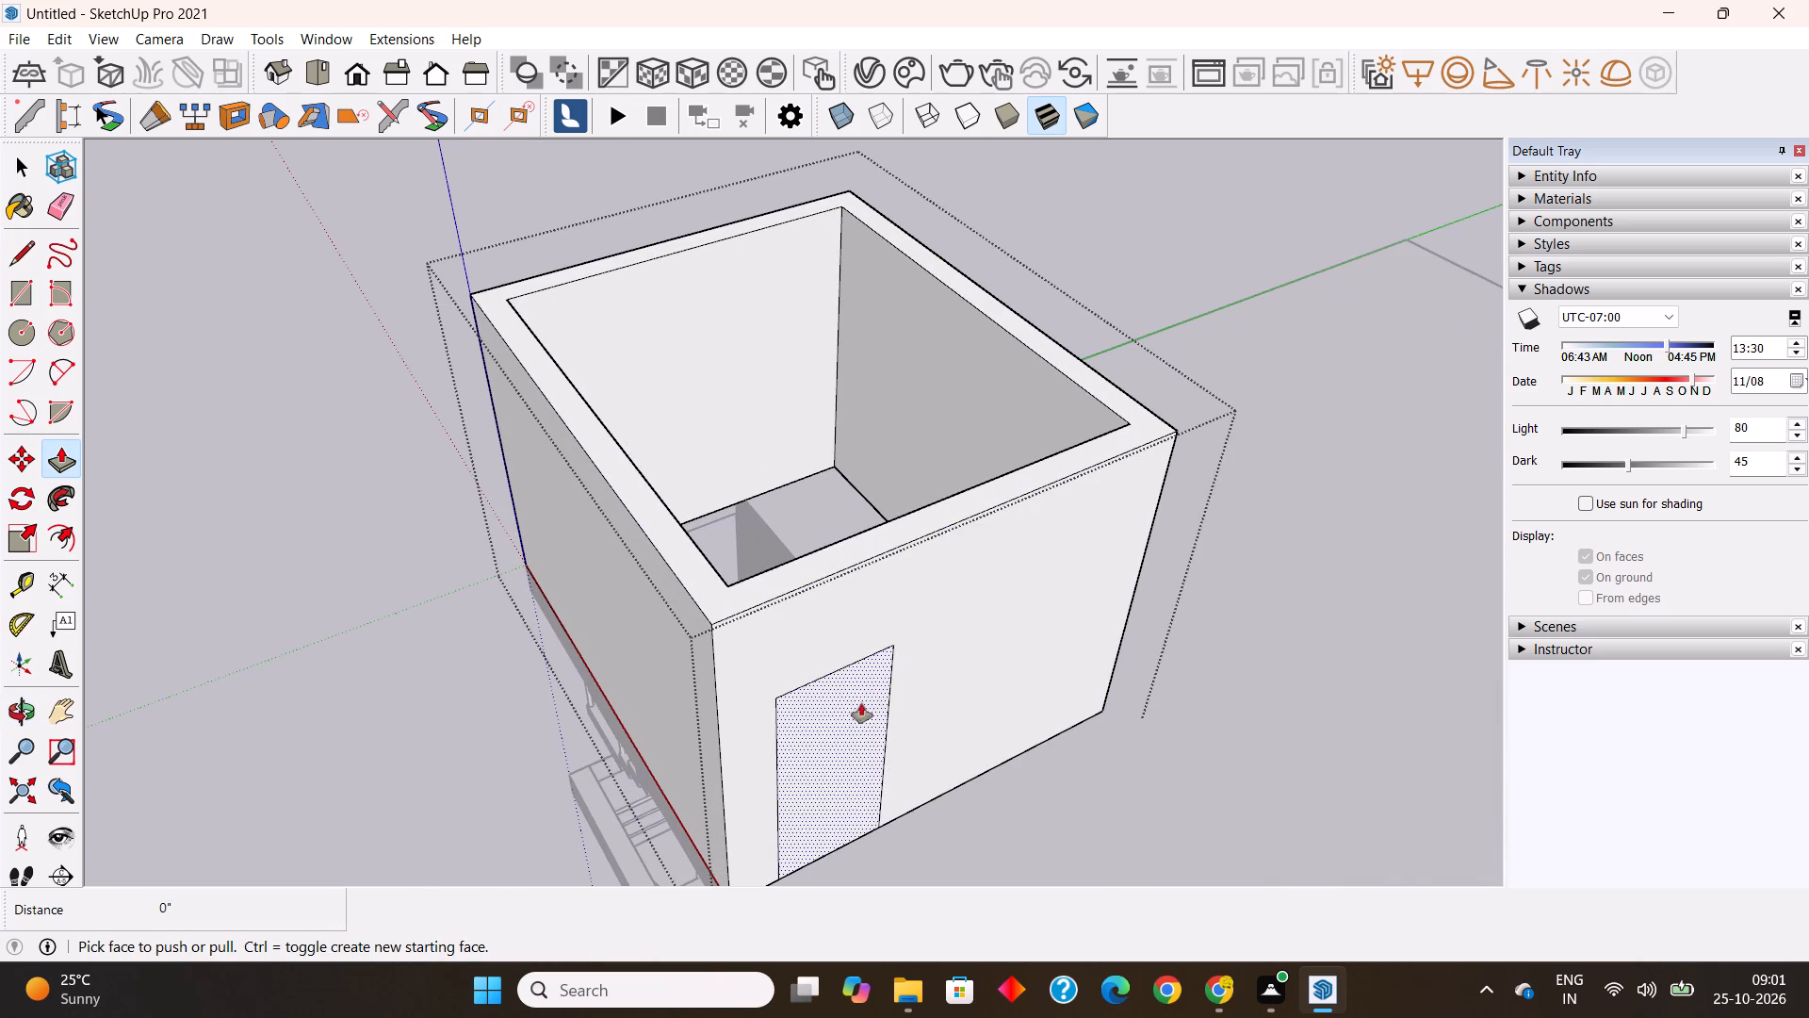
left_click(861, 701)
left_click(794, 559)
scroll(716, 614, "down", 3)
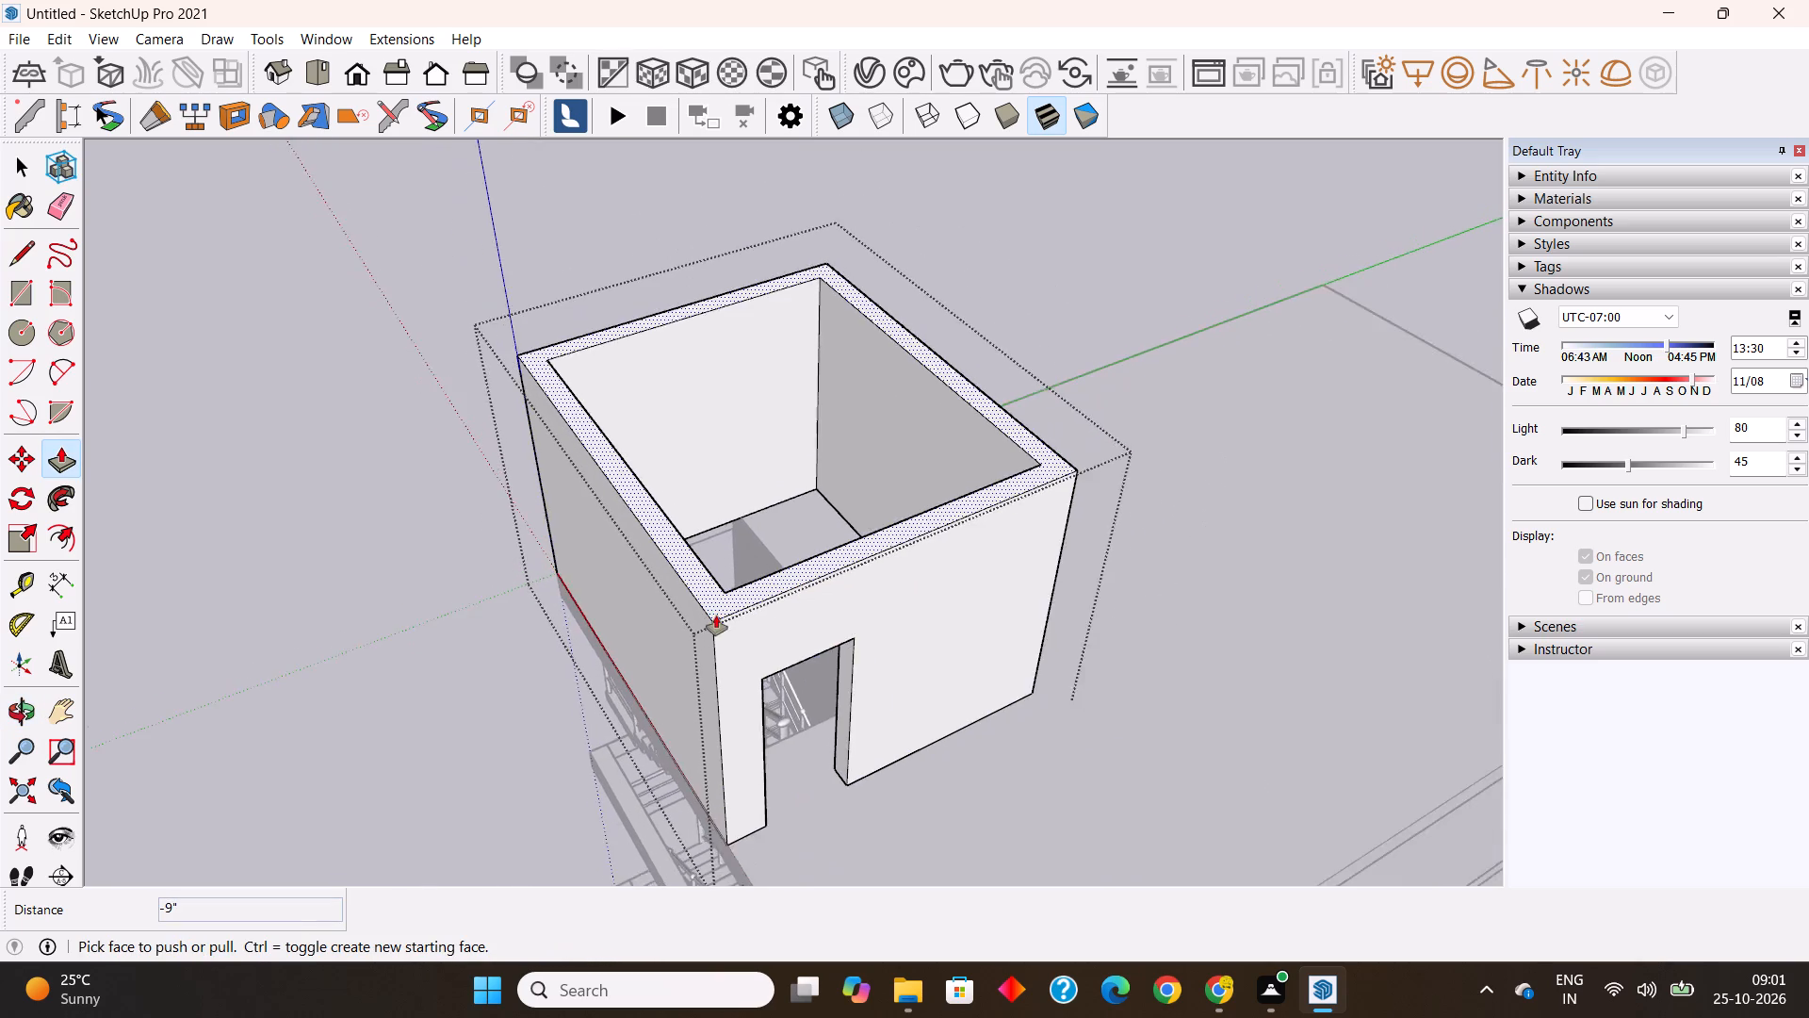
scroll(716, 616, "down", 3)
middle_click_drag(800, 718, 823, 626)
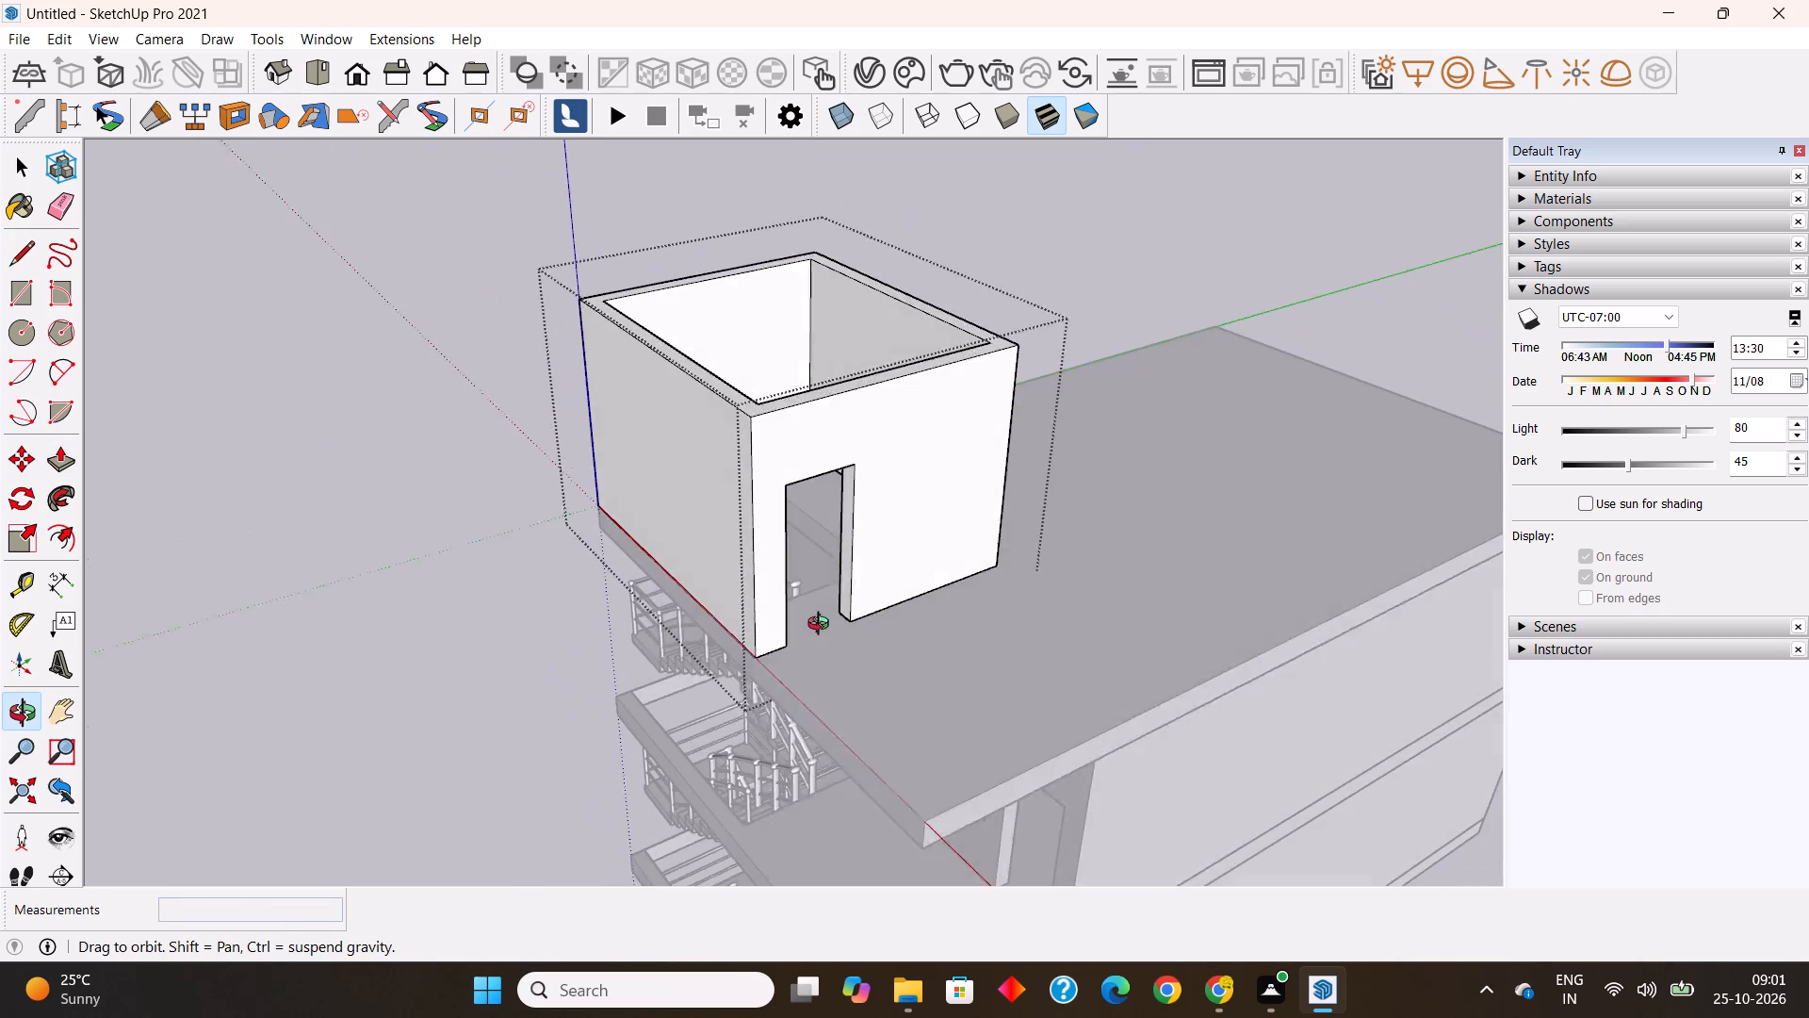
middle_click_drag(823, 626, 837, 642)
scroll(864, 587, "up", 8)
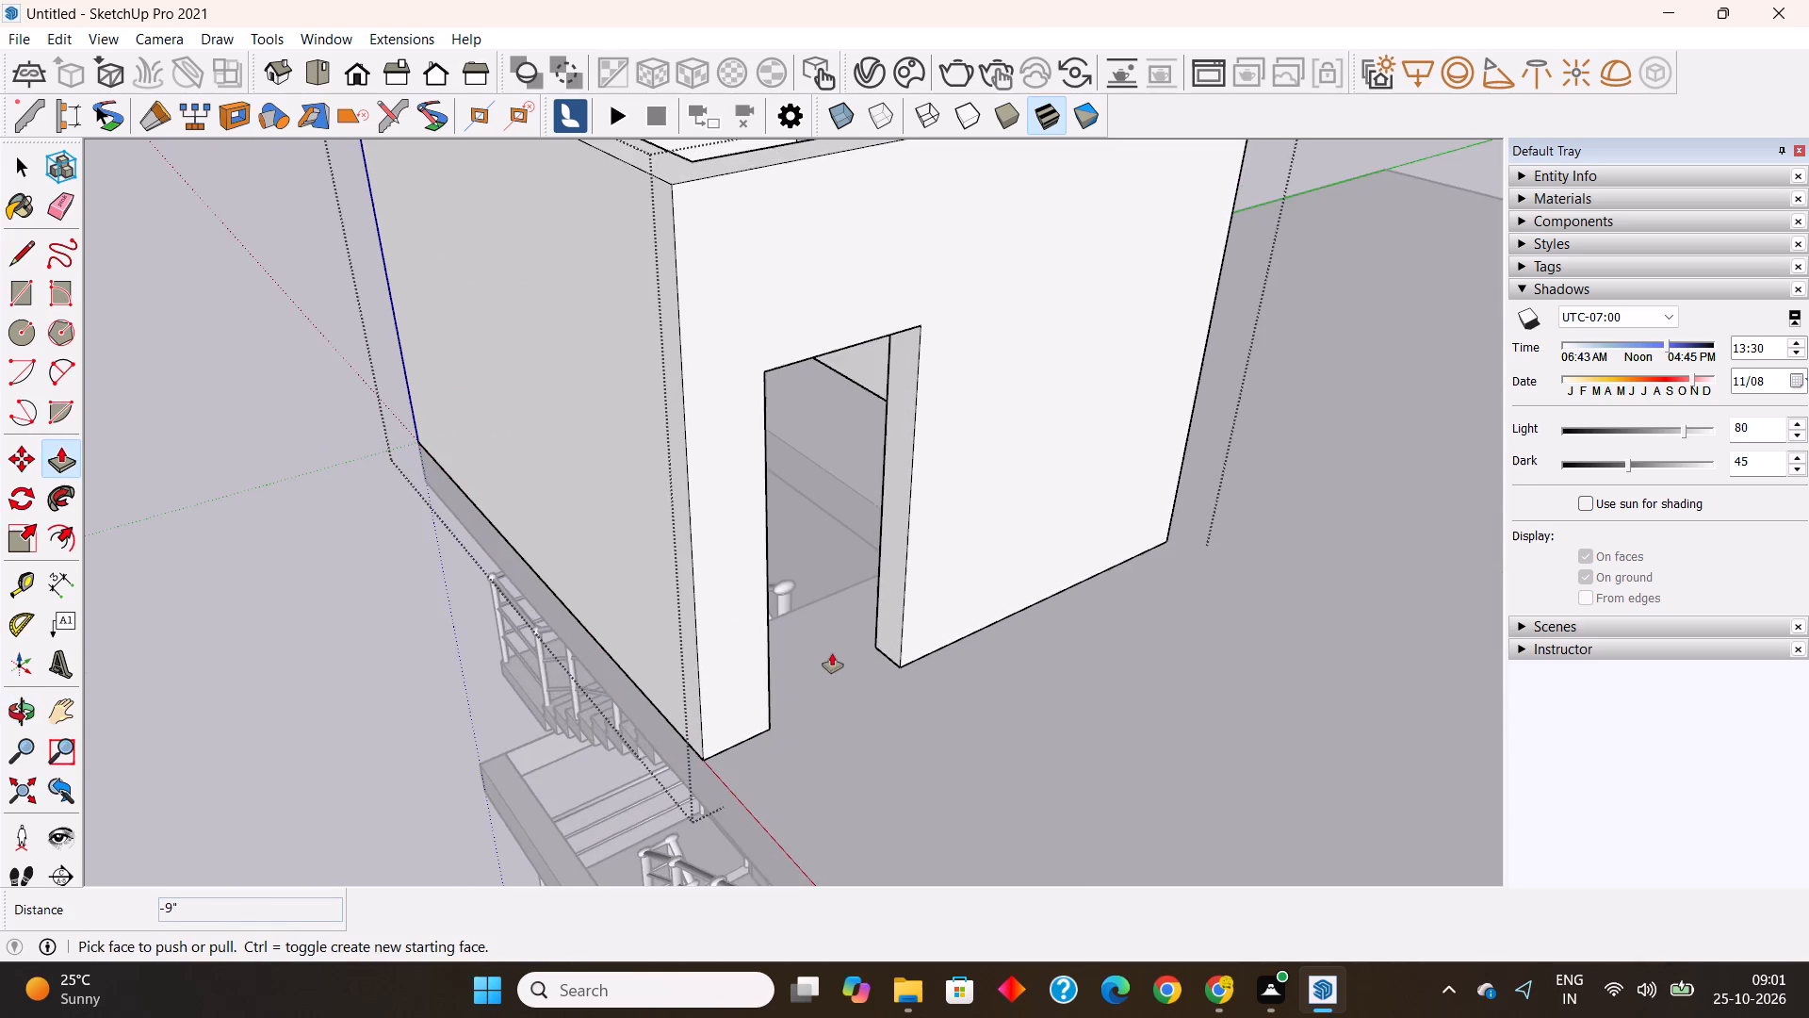
middle_click_drag(795, 690, 518, 828)
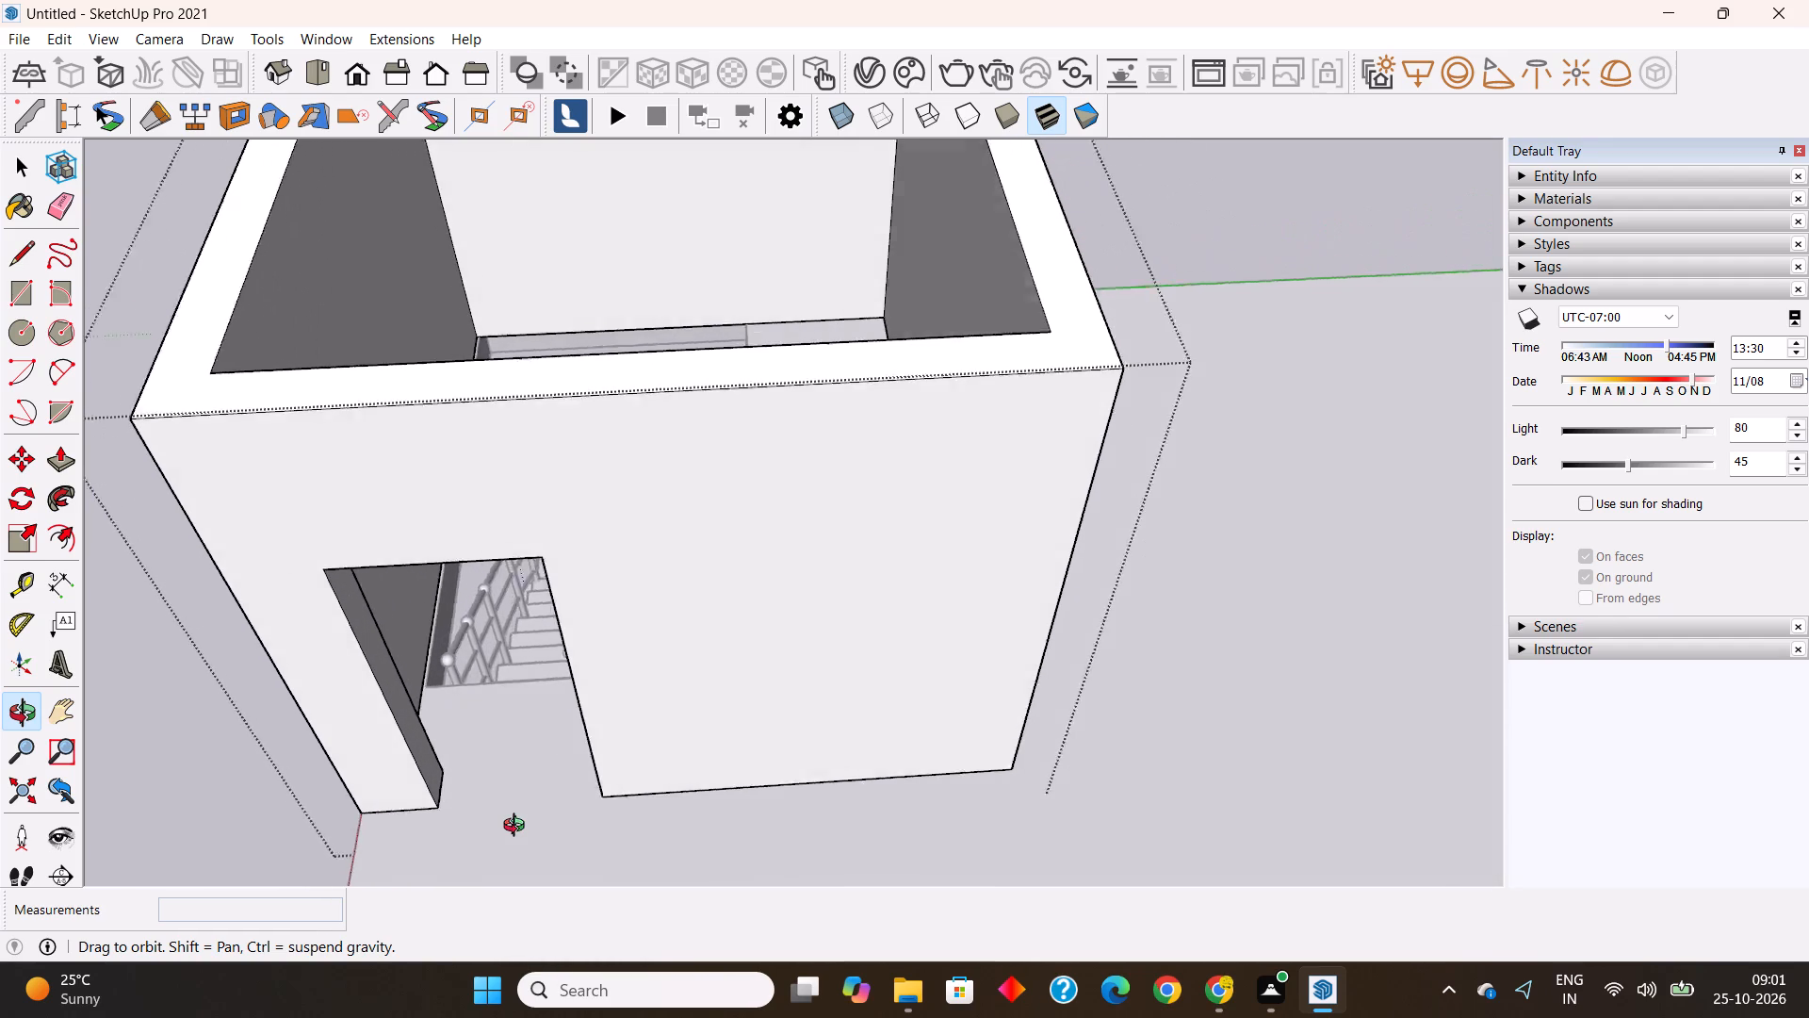
middle_click_drag(518, 828, 509, 827)
scroll(520, 757, "down", 3)
middle_click_drag(521, 753, 573, 684)
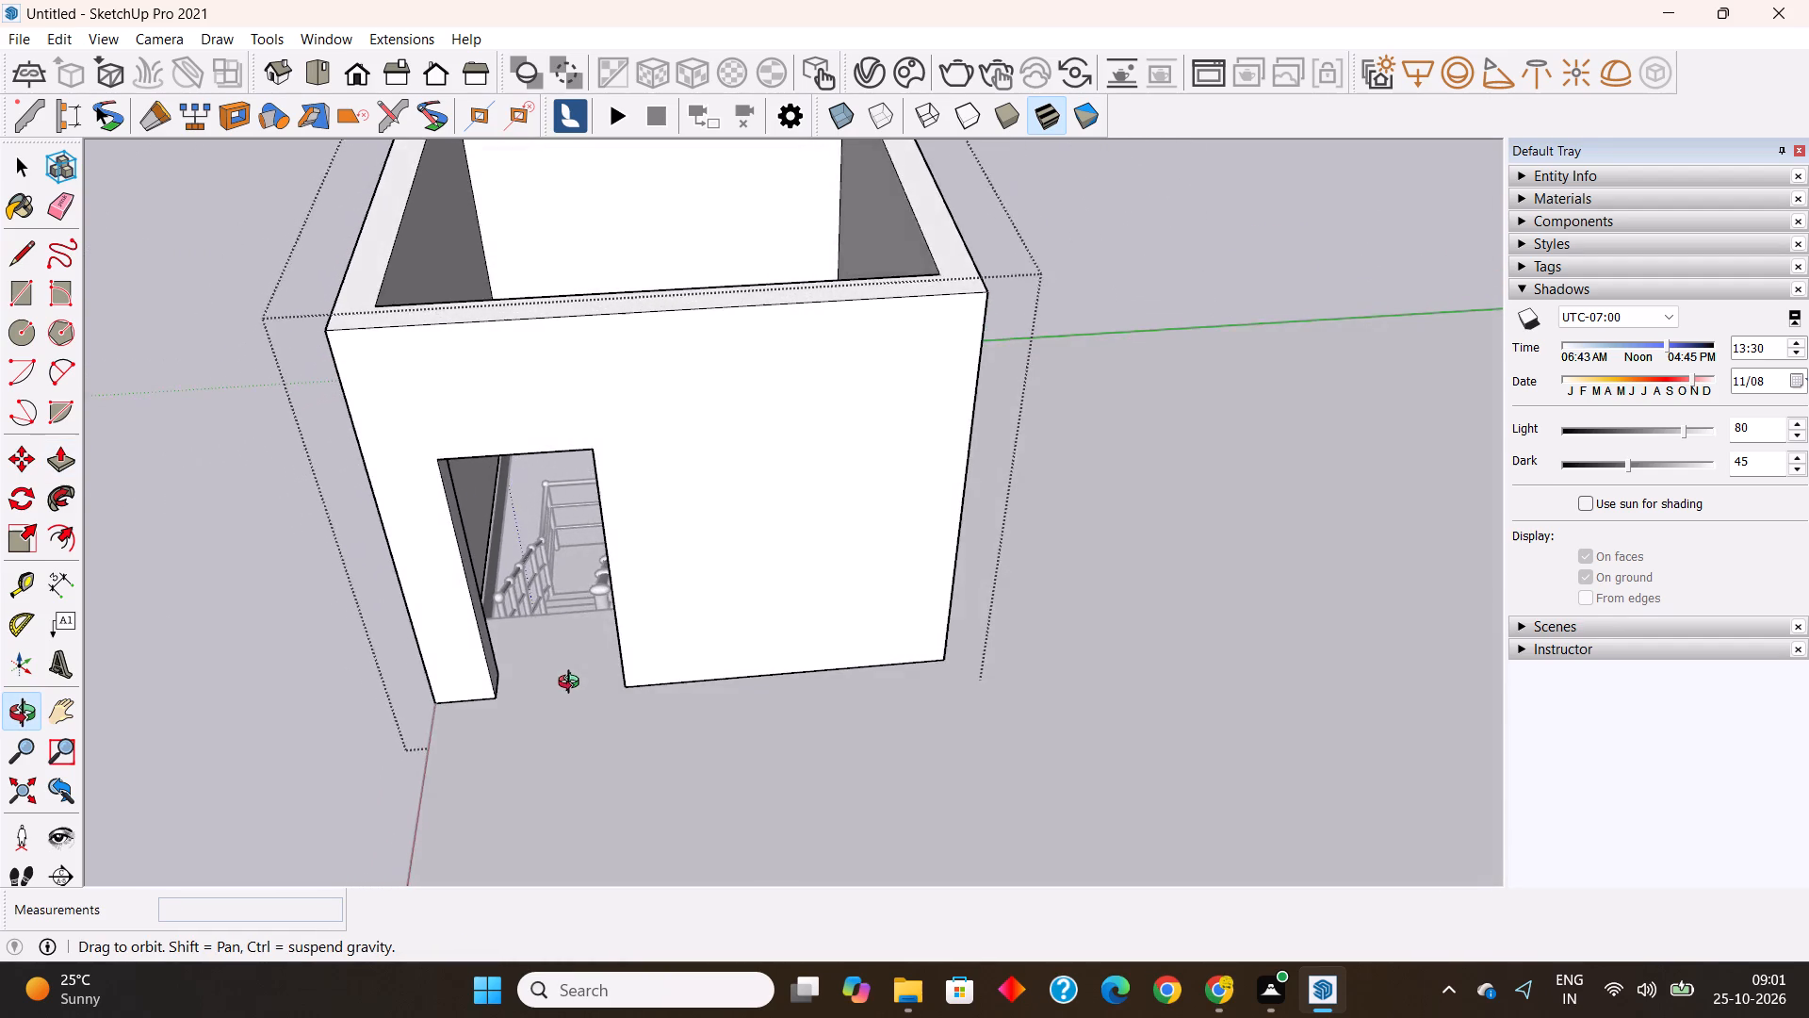
middle_click_drag(573, 684, 544, 710)
scroll(615, 589, "down", 2)
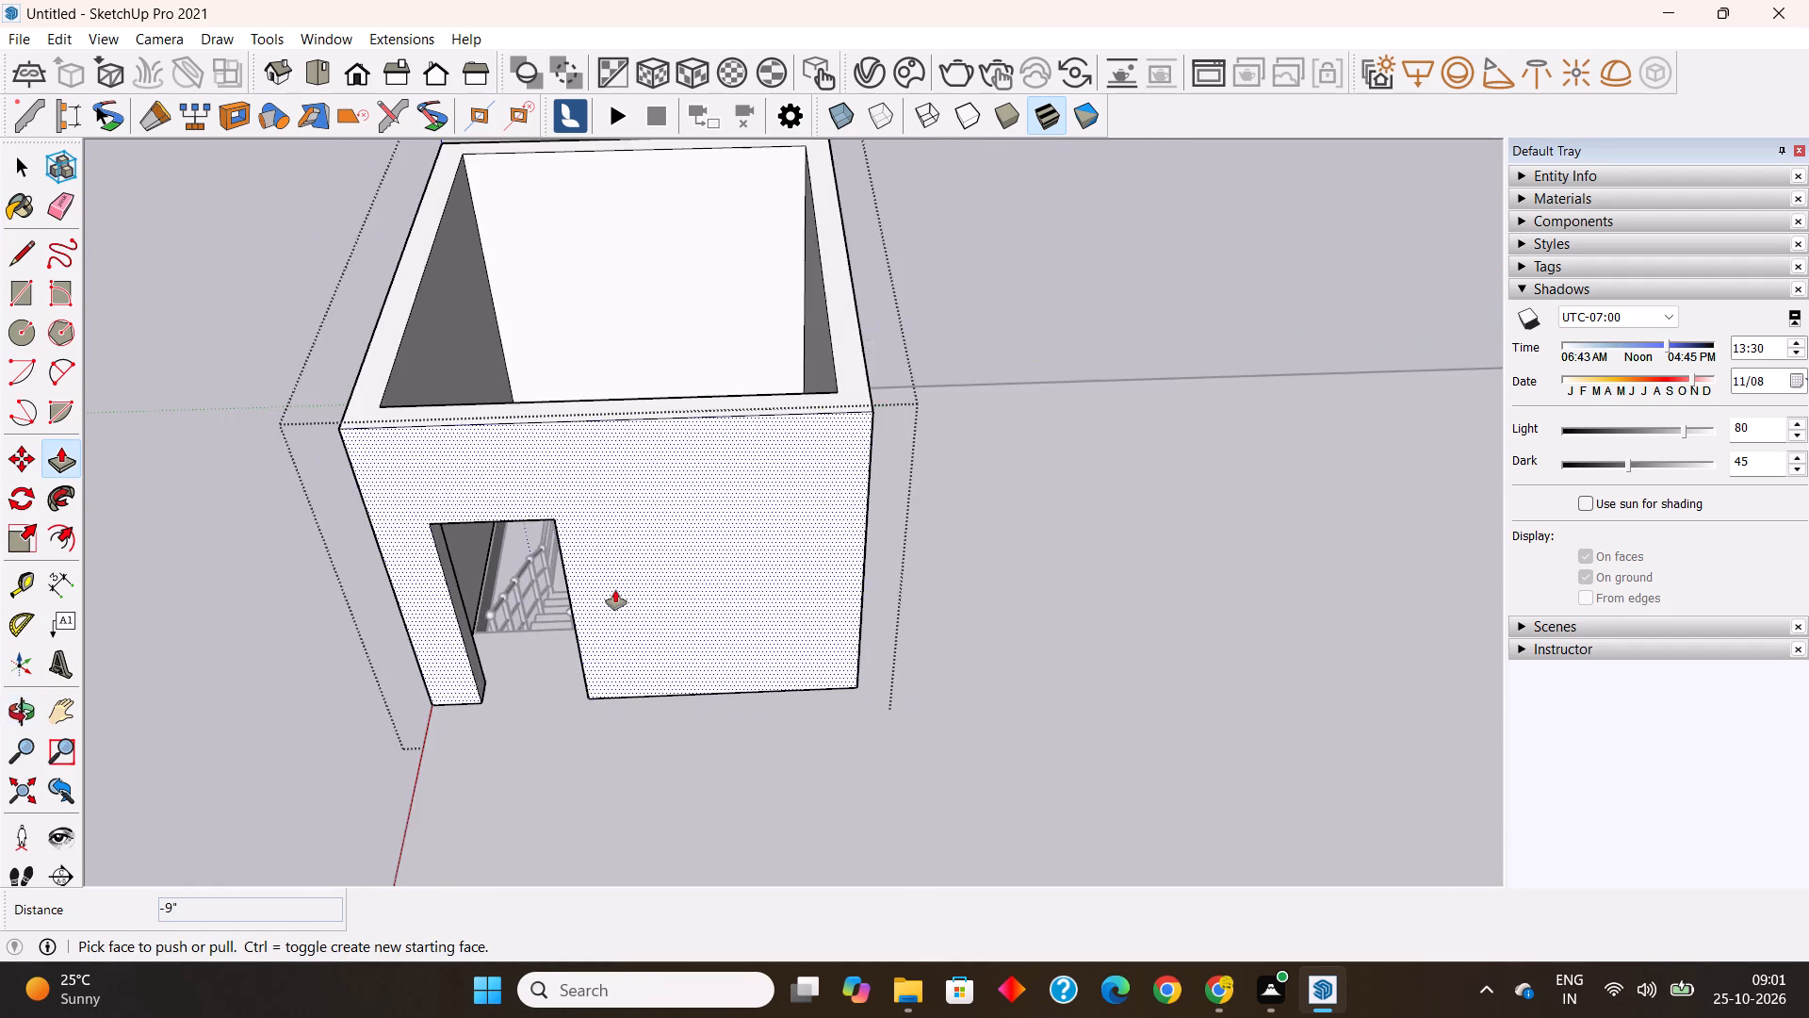
scroll(615, 590, "down", 6)
middle_click_drag(641, 641, 823, 474)
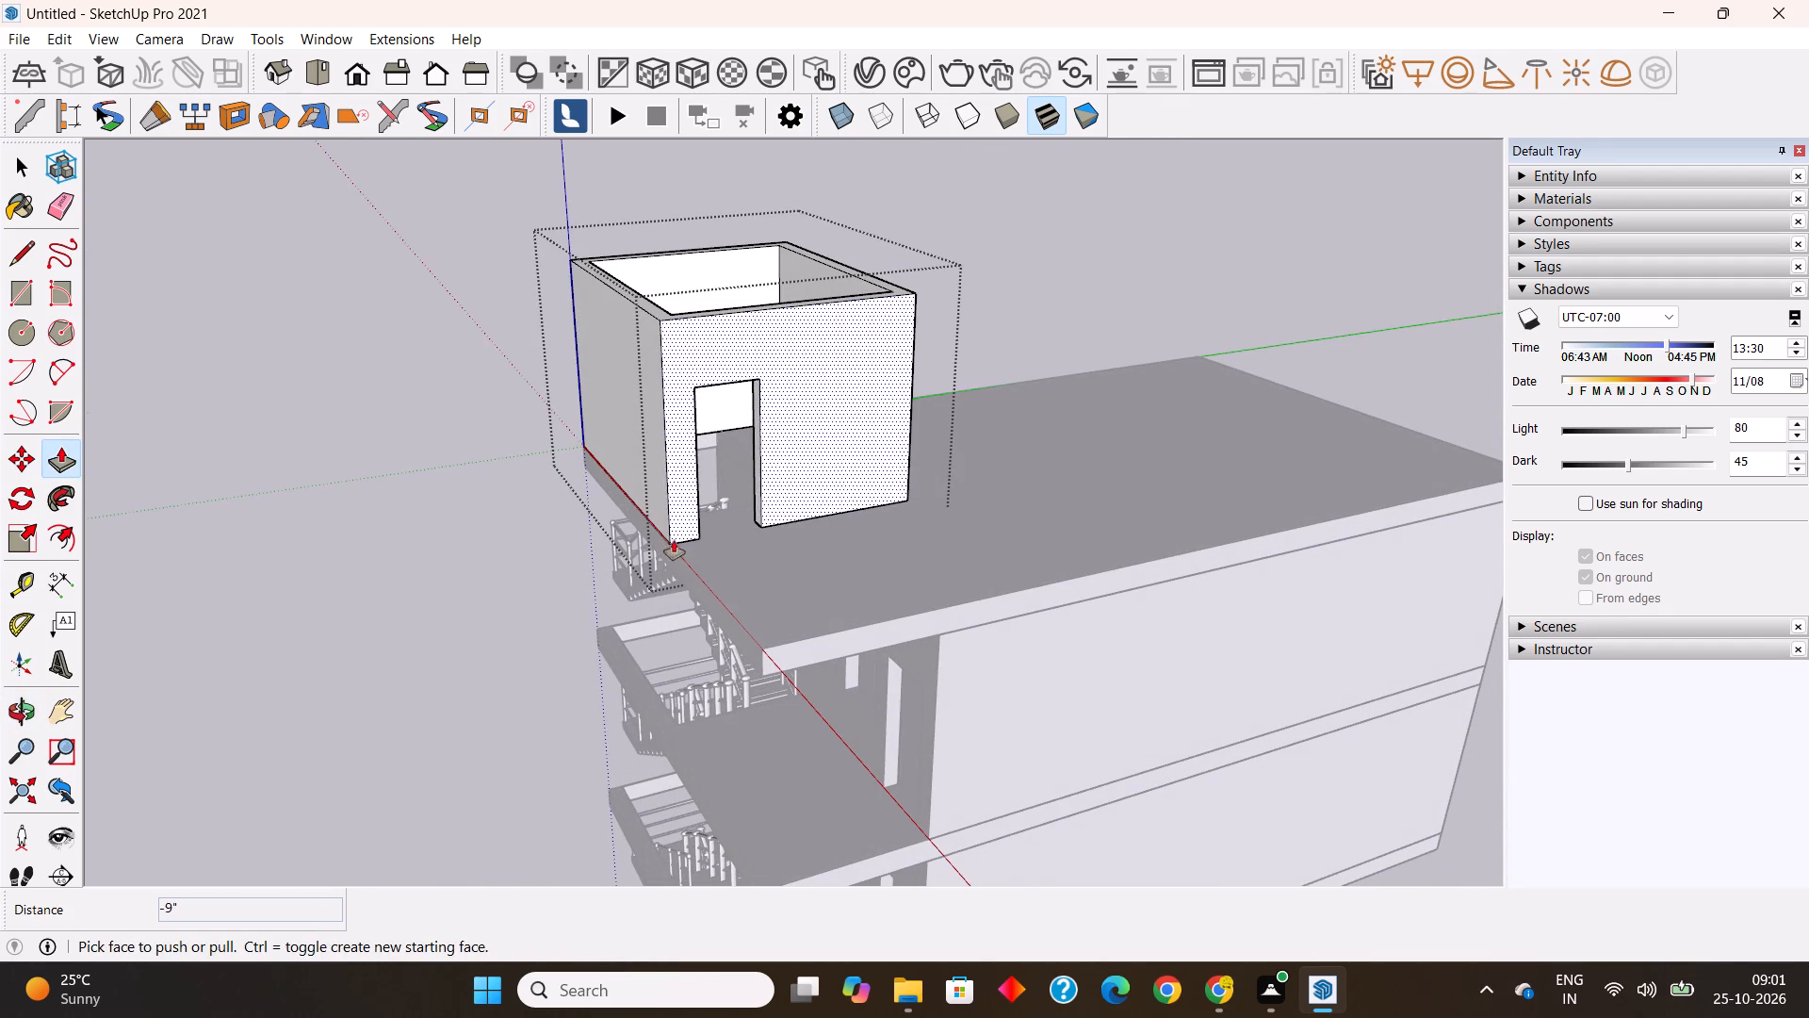
key("space")
left_click(427, 633)
Draw a vertical rectangle about 21'2" by 7'8" across both storeys' open balcony end, from the lowest slab's front corner to the side wall's top corner.
scroll(551, 571, "down", 6)
middle_click_drag(608, 644, 731, 678)
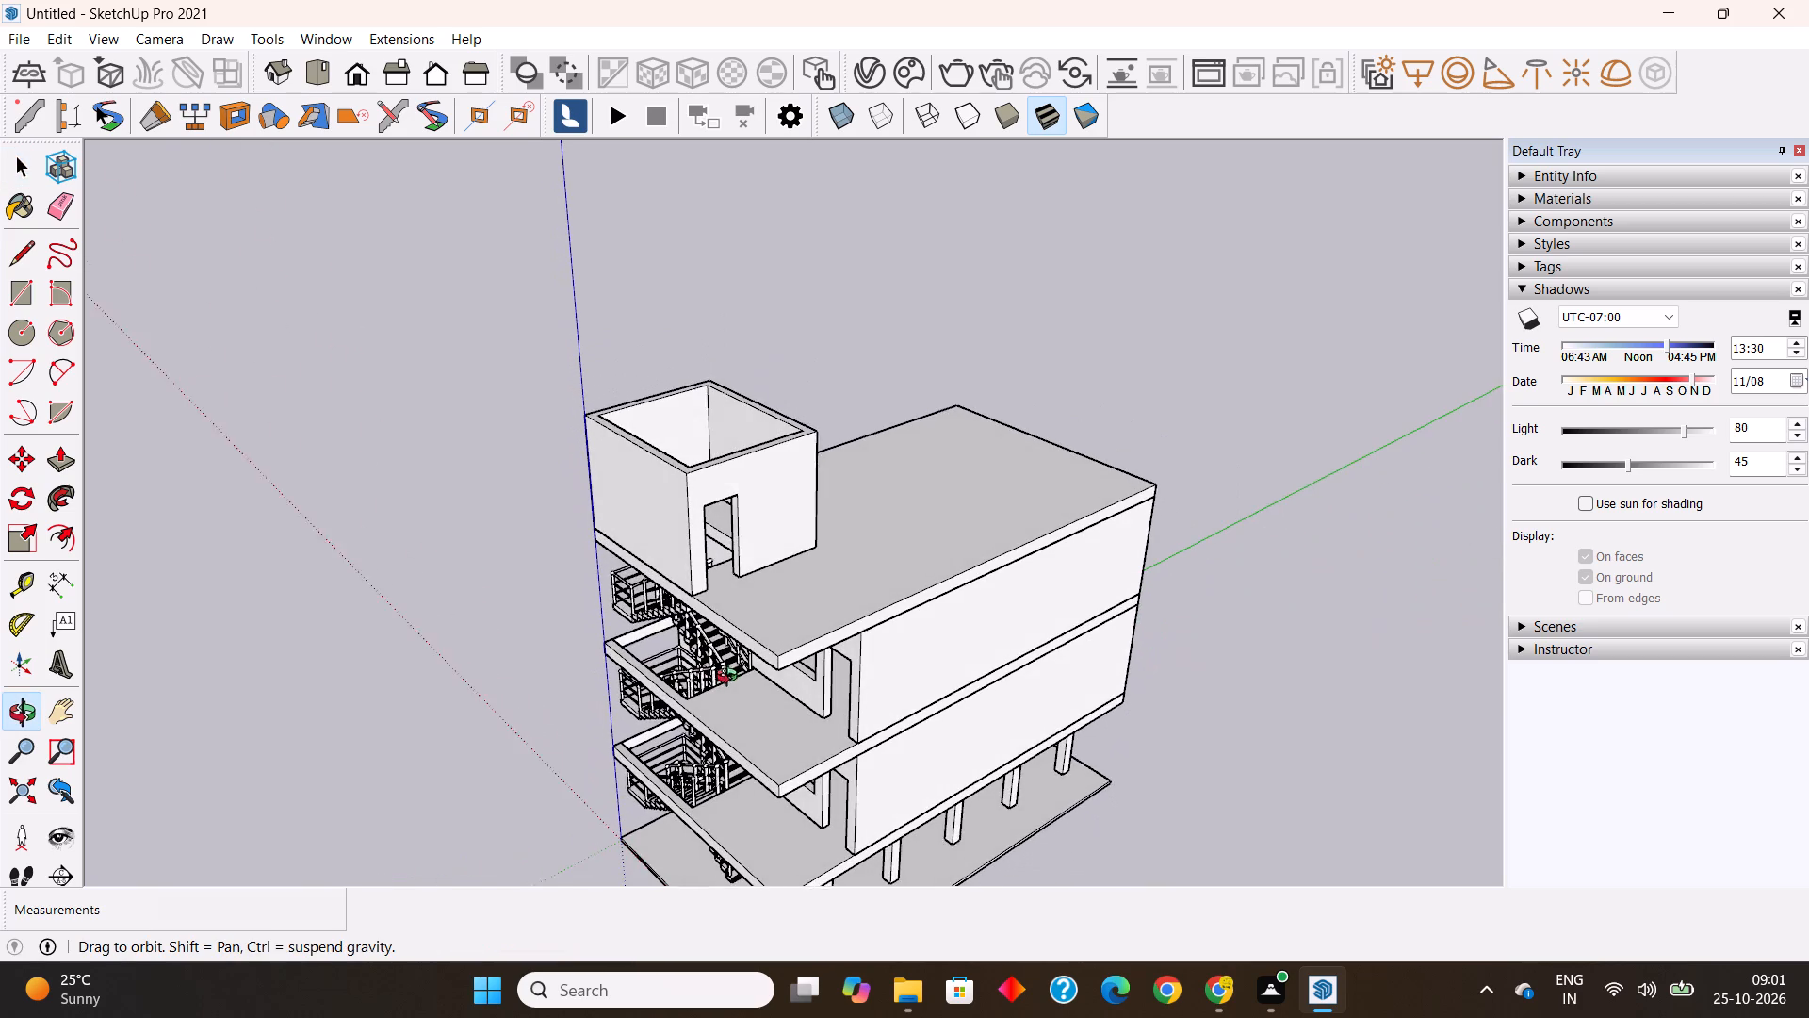
middle_click_drag(731, 678, 733, 683)
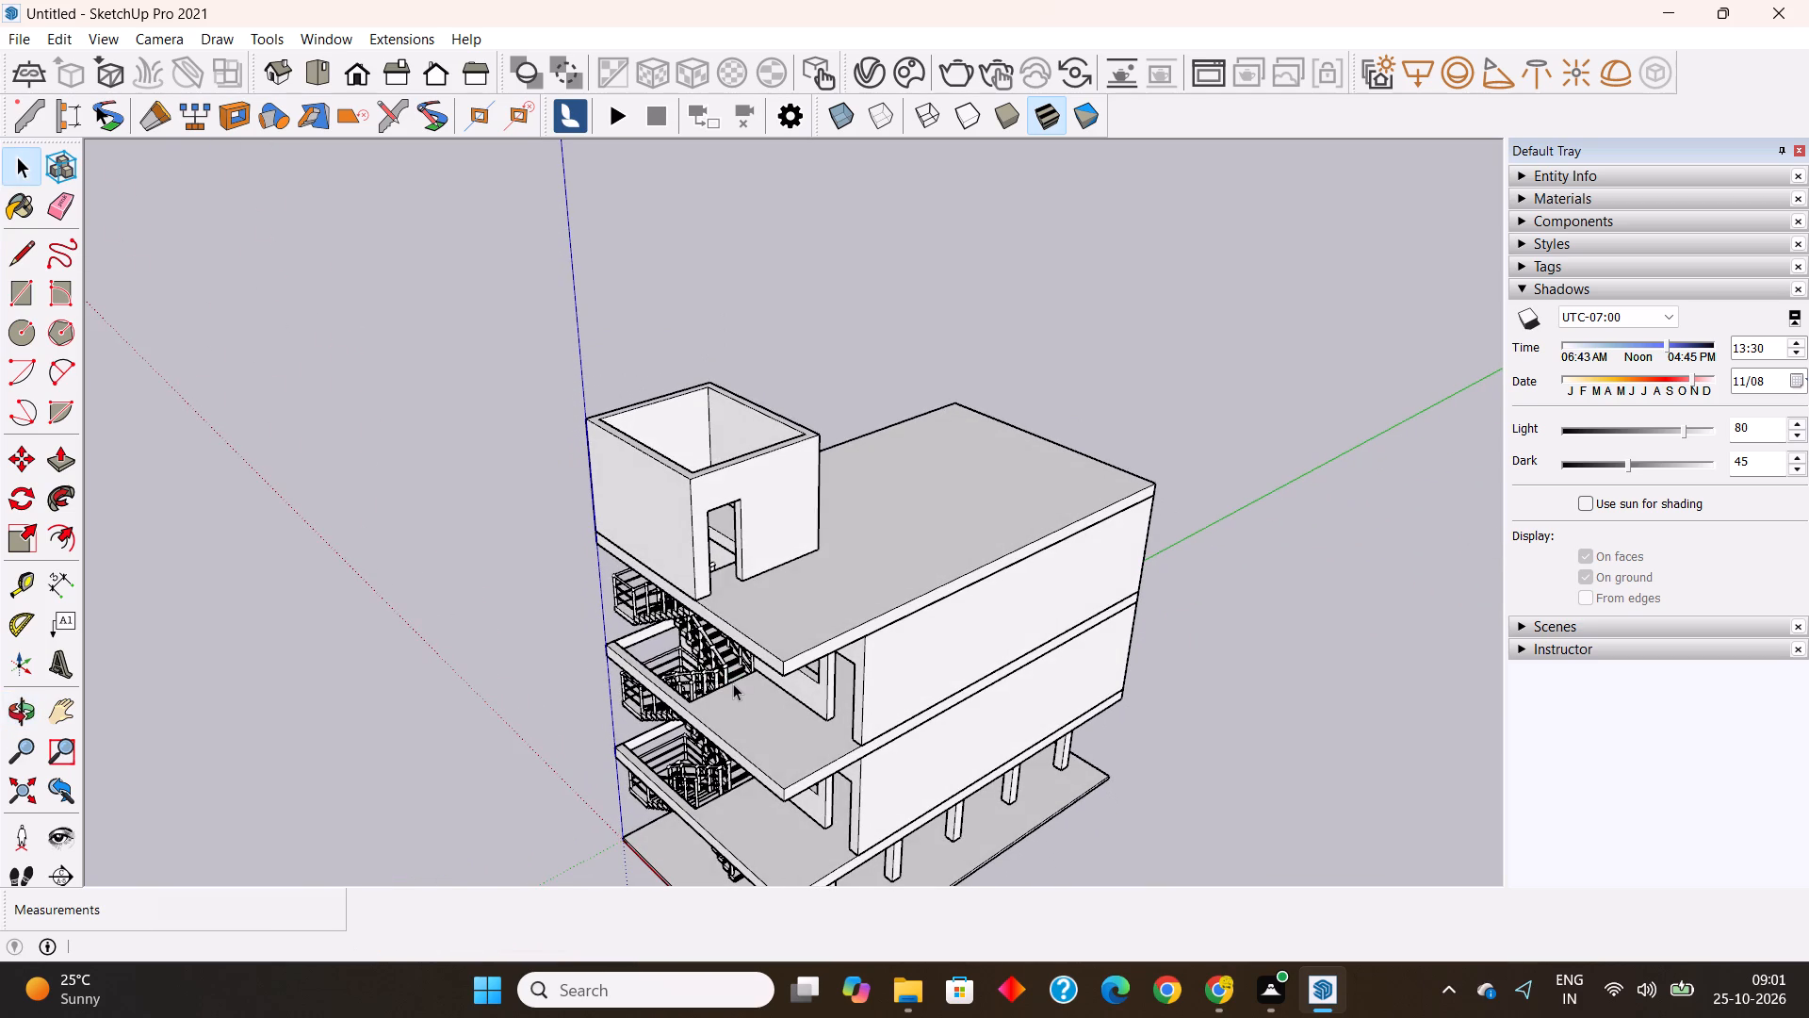
scroll(722, 667, "down", 6)
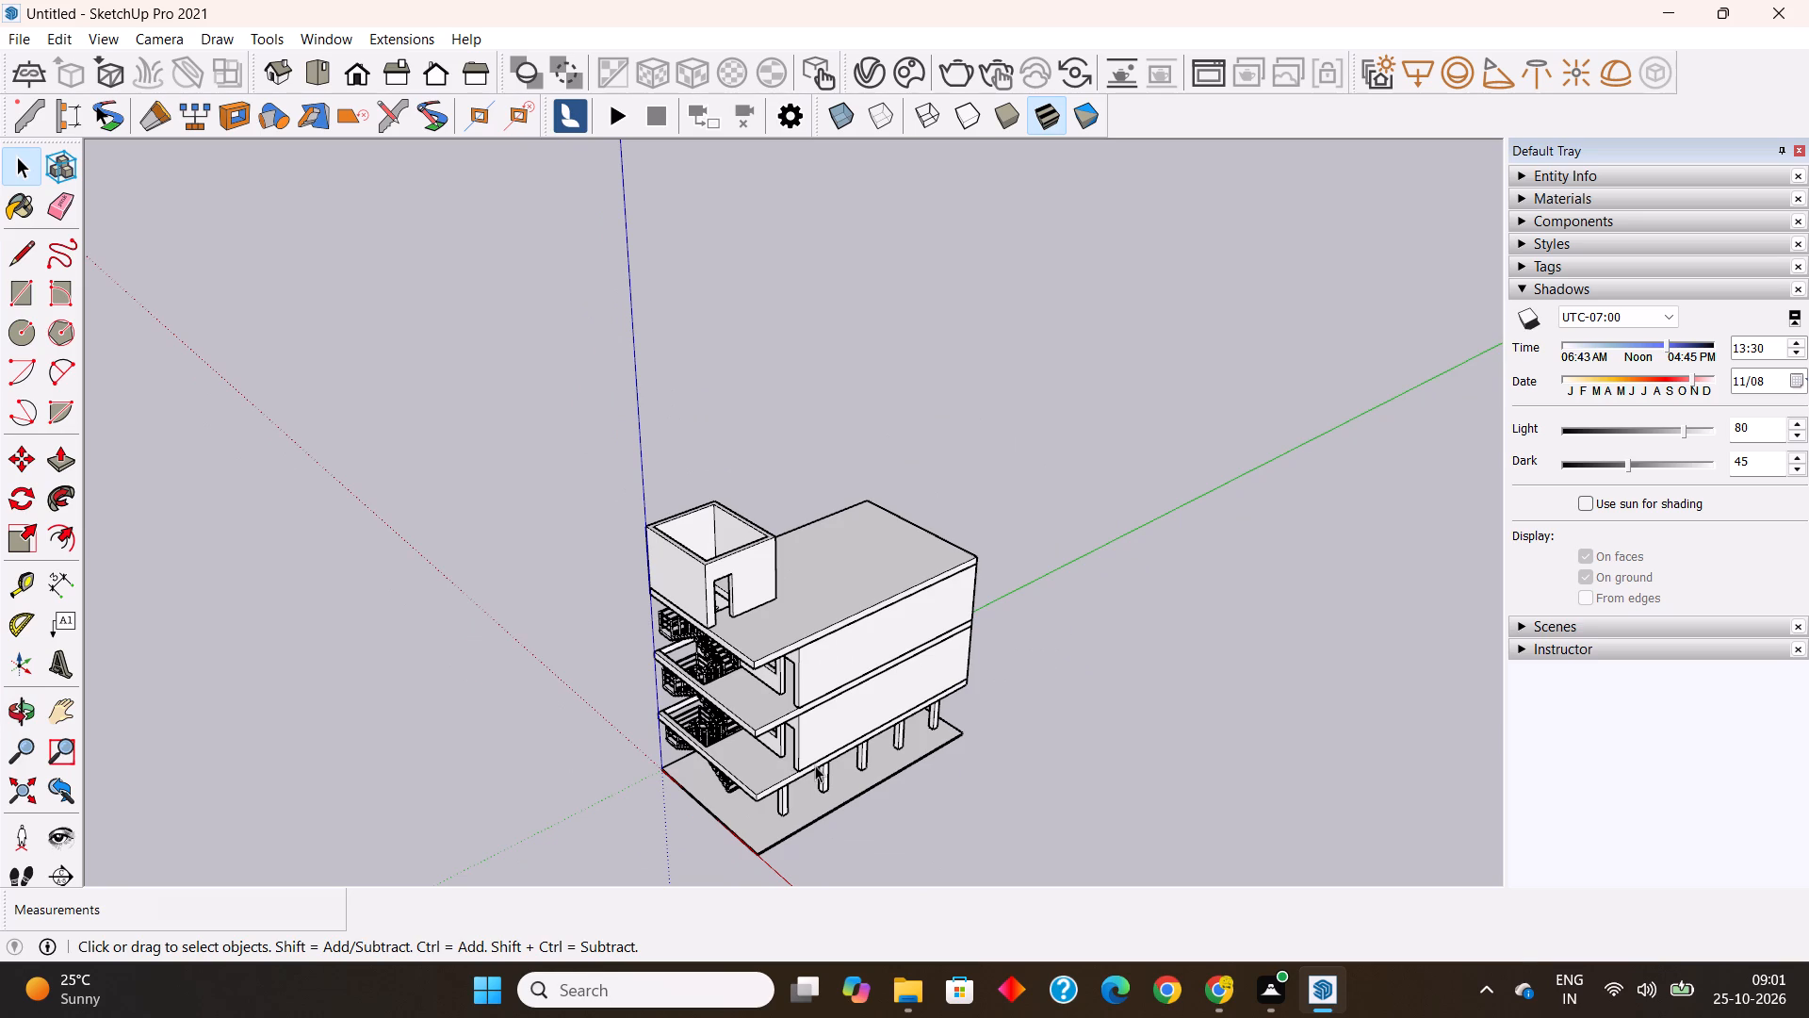
middle_click_drag(817, 760, 838, 649)
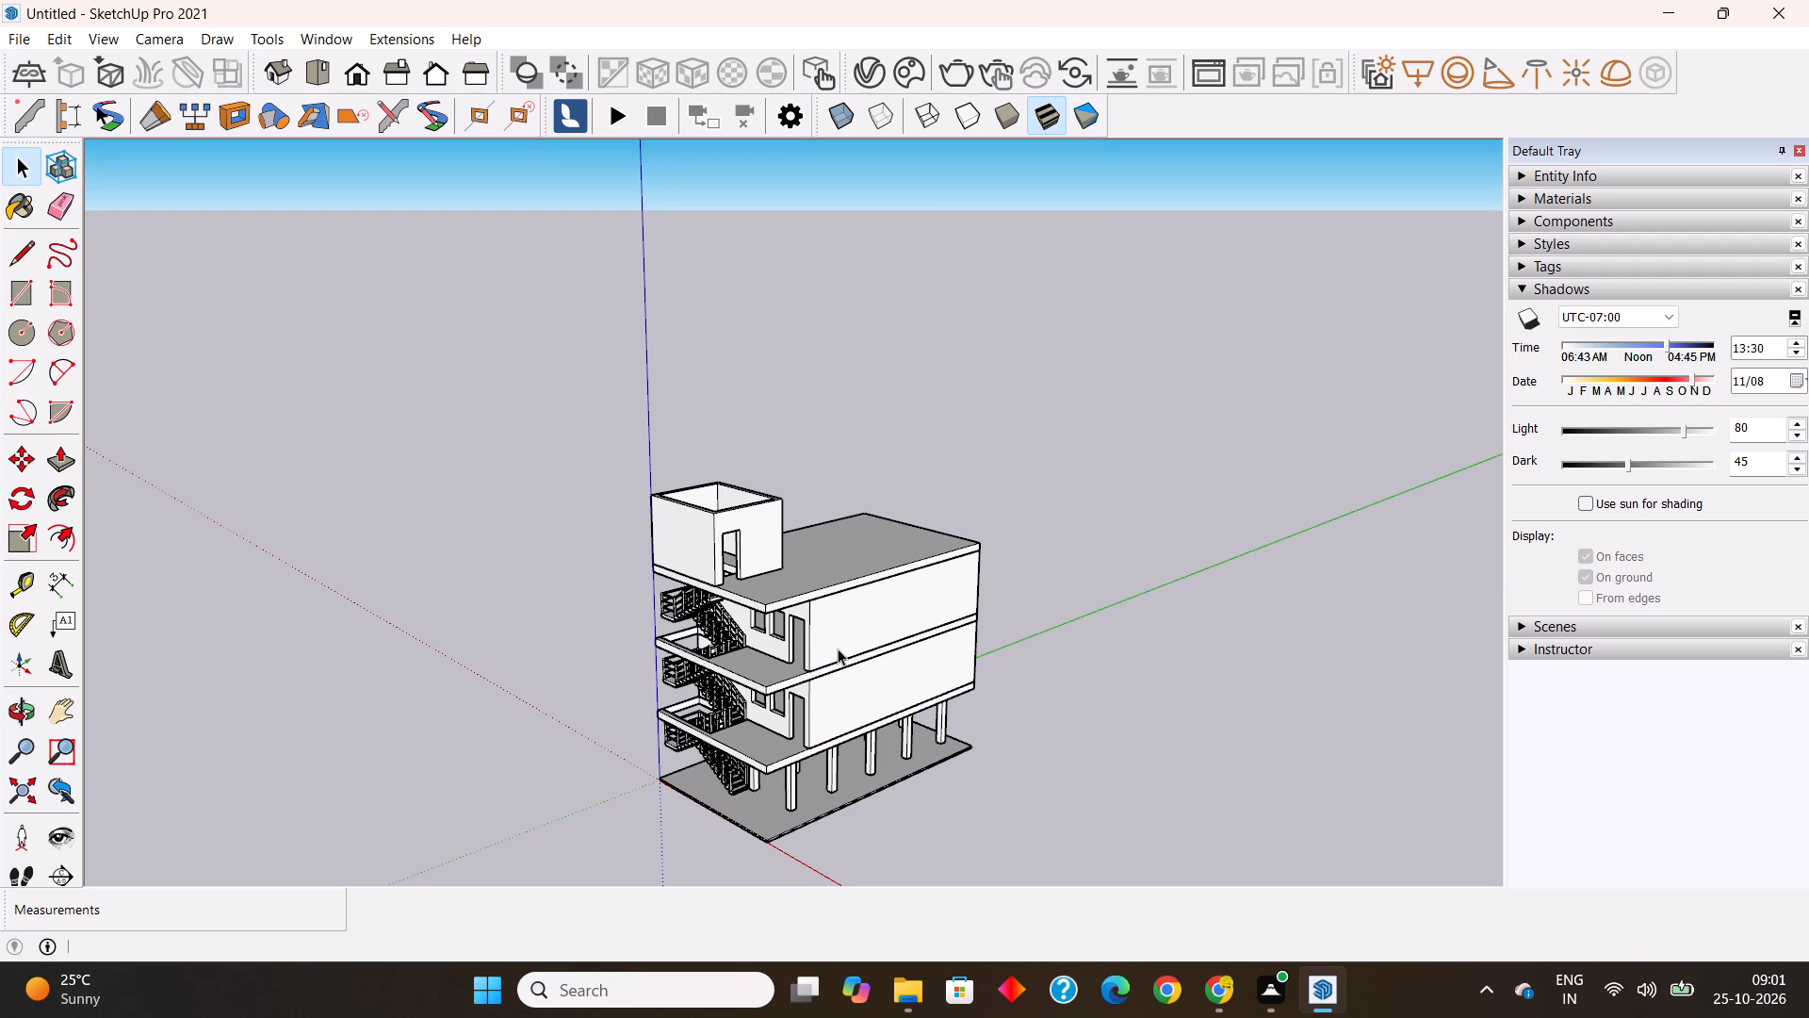
scroll(801, 717, "up", 6)
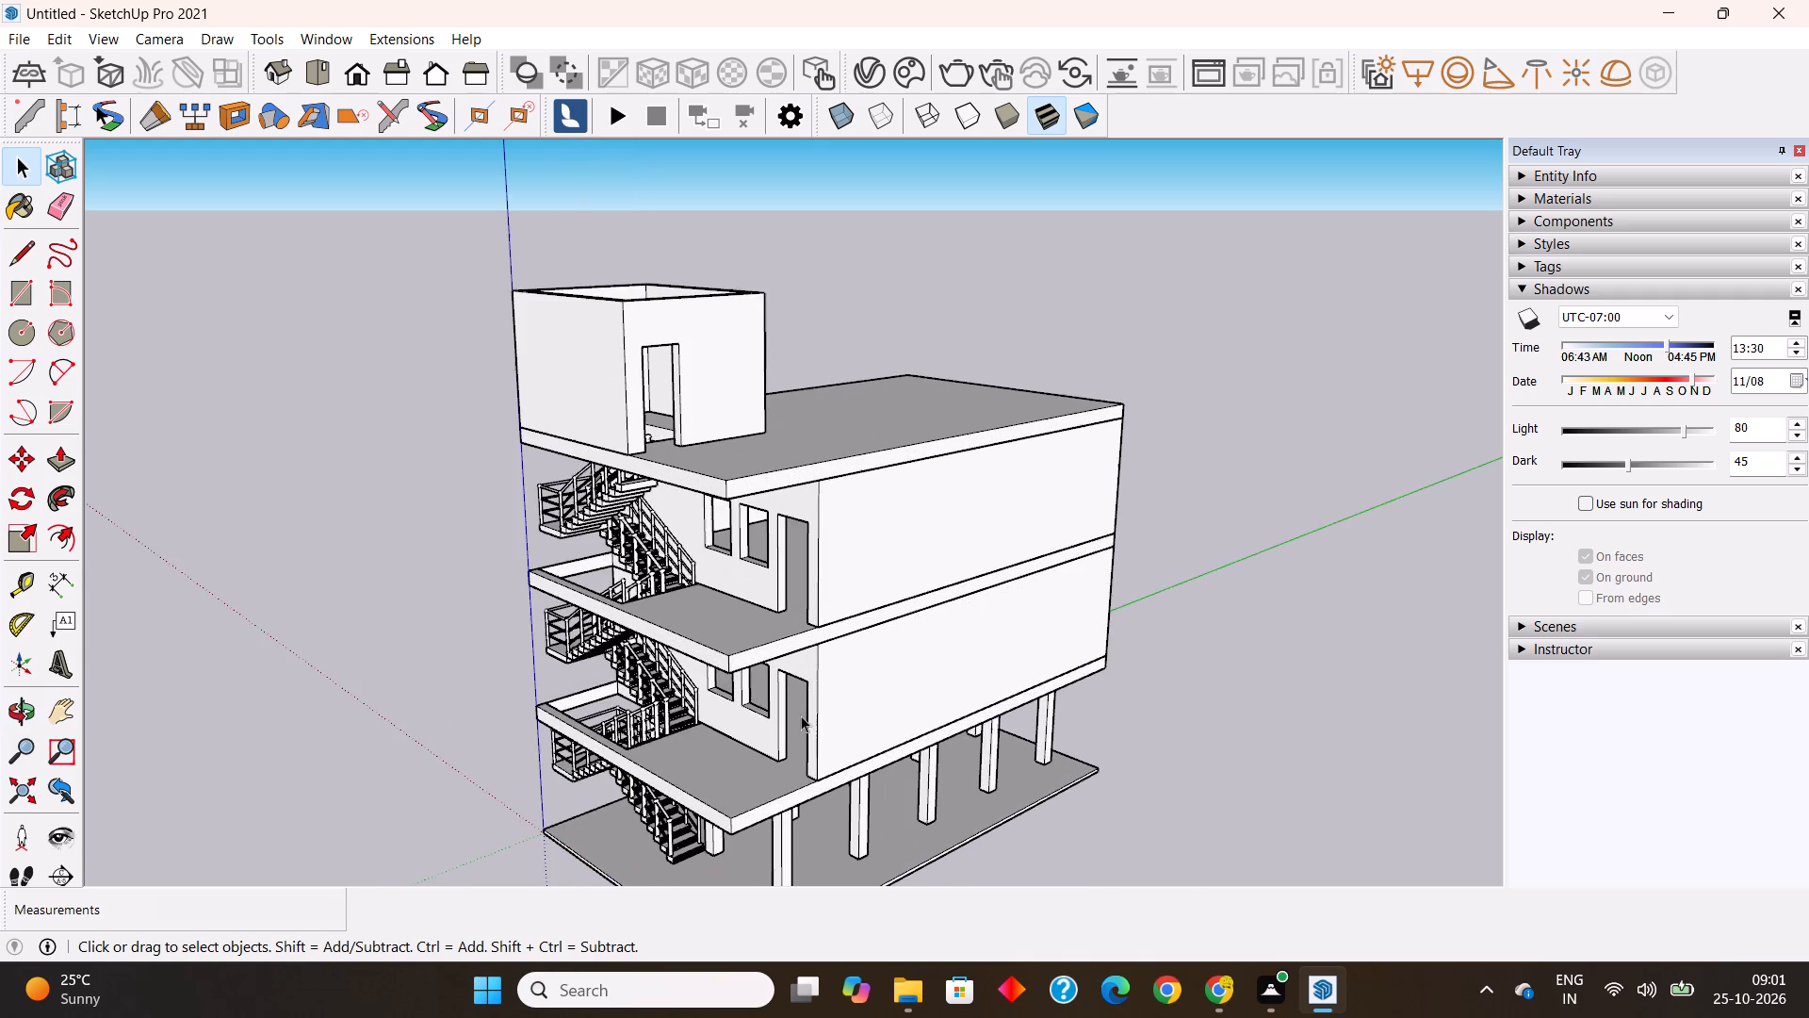
scroll(801, 715, "up", 1)
middle_click_drag(801, 712, 805, 681)
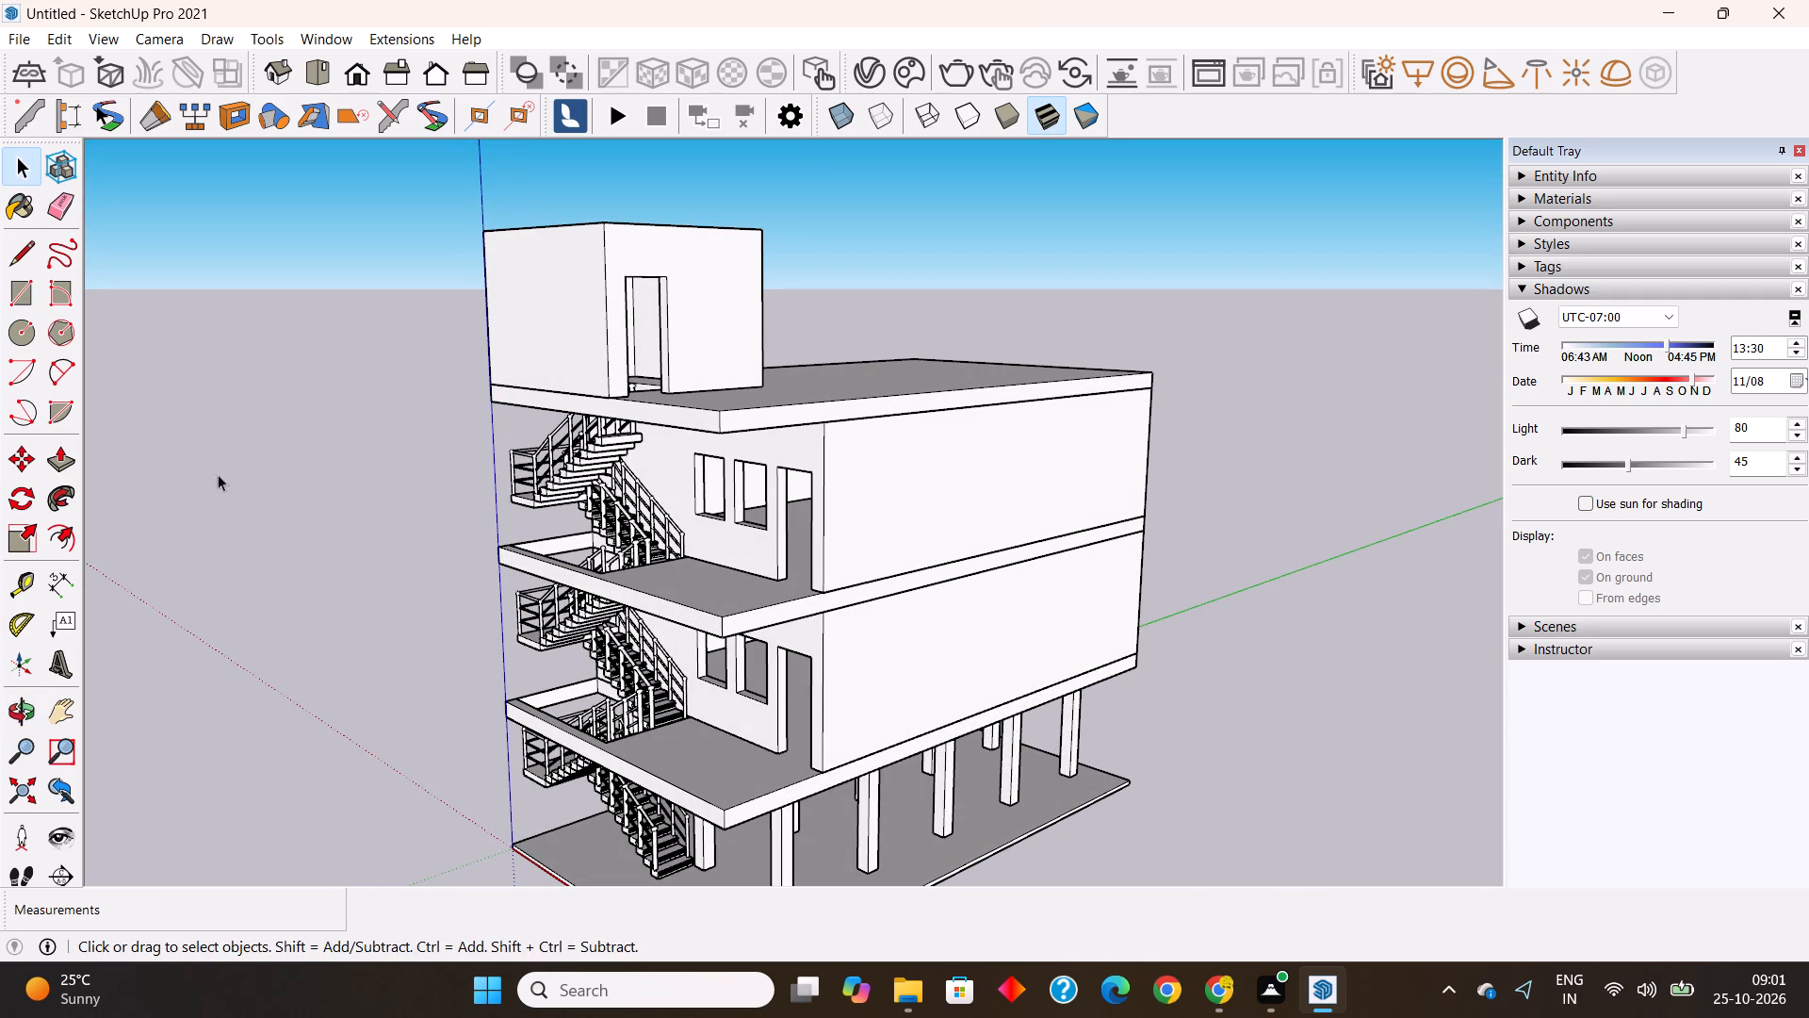
left_click(22, 286)
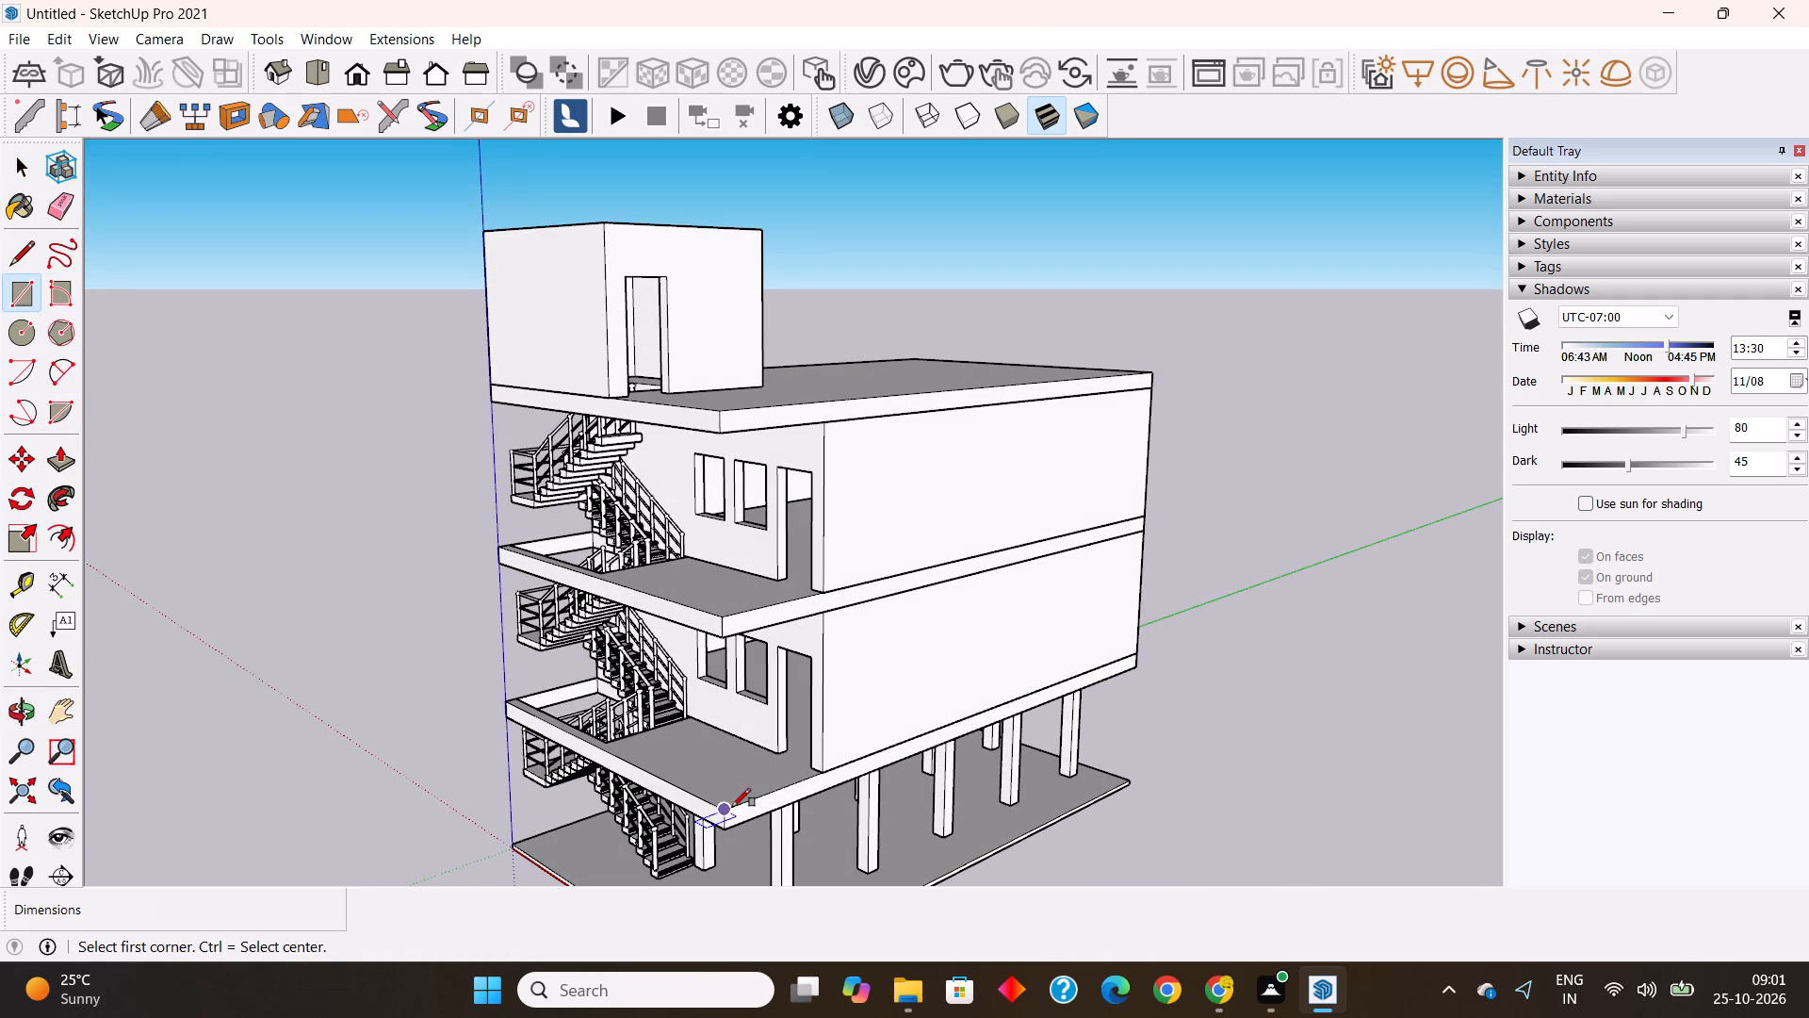
left_click(732, 807)
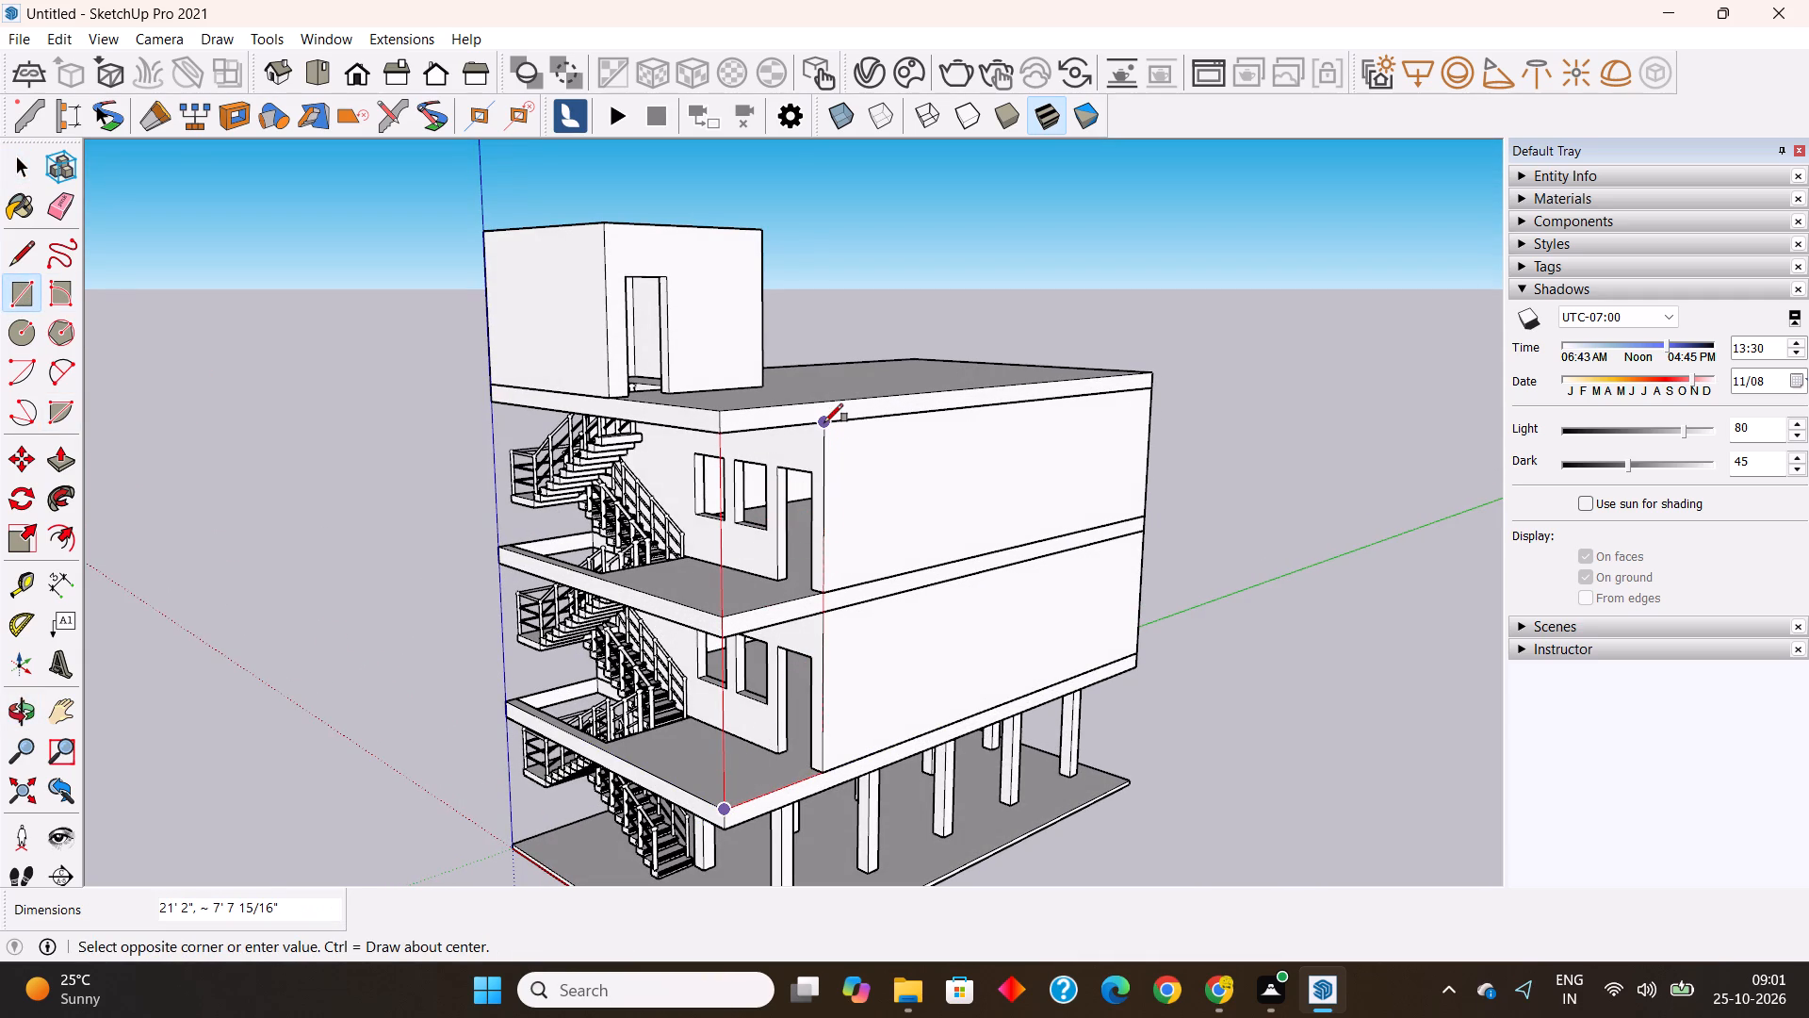
left_click(824, 422)
scroll(790, 660, "down", 1)
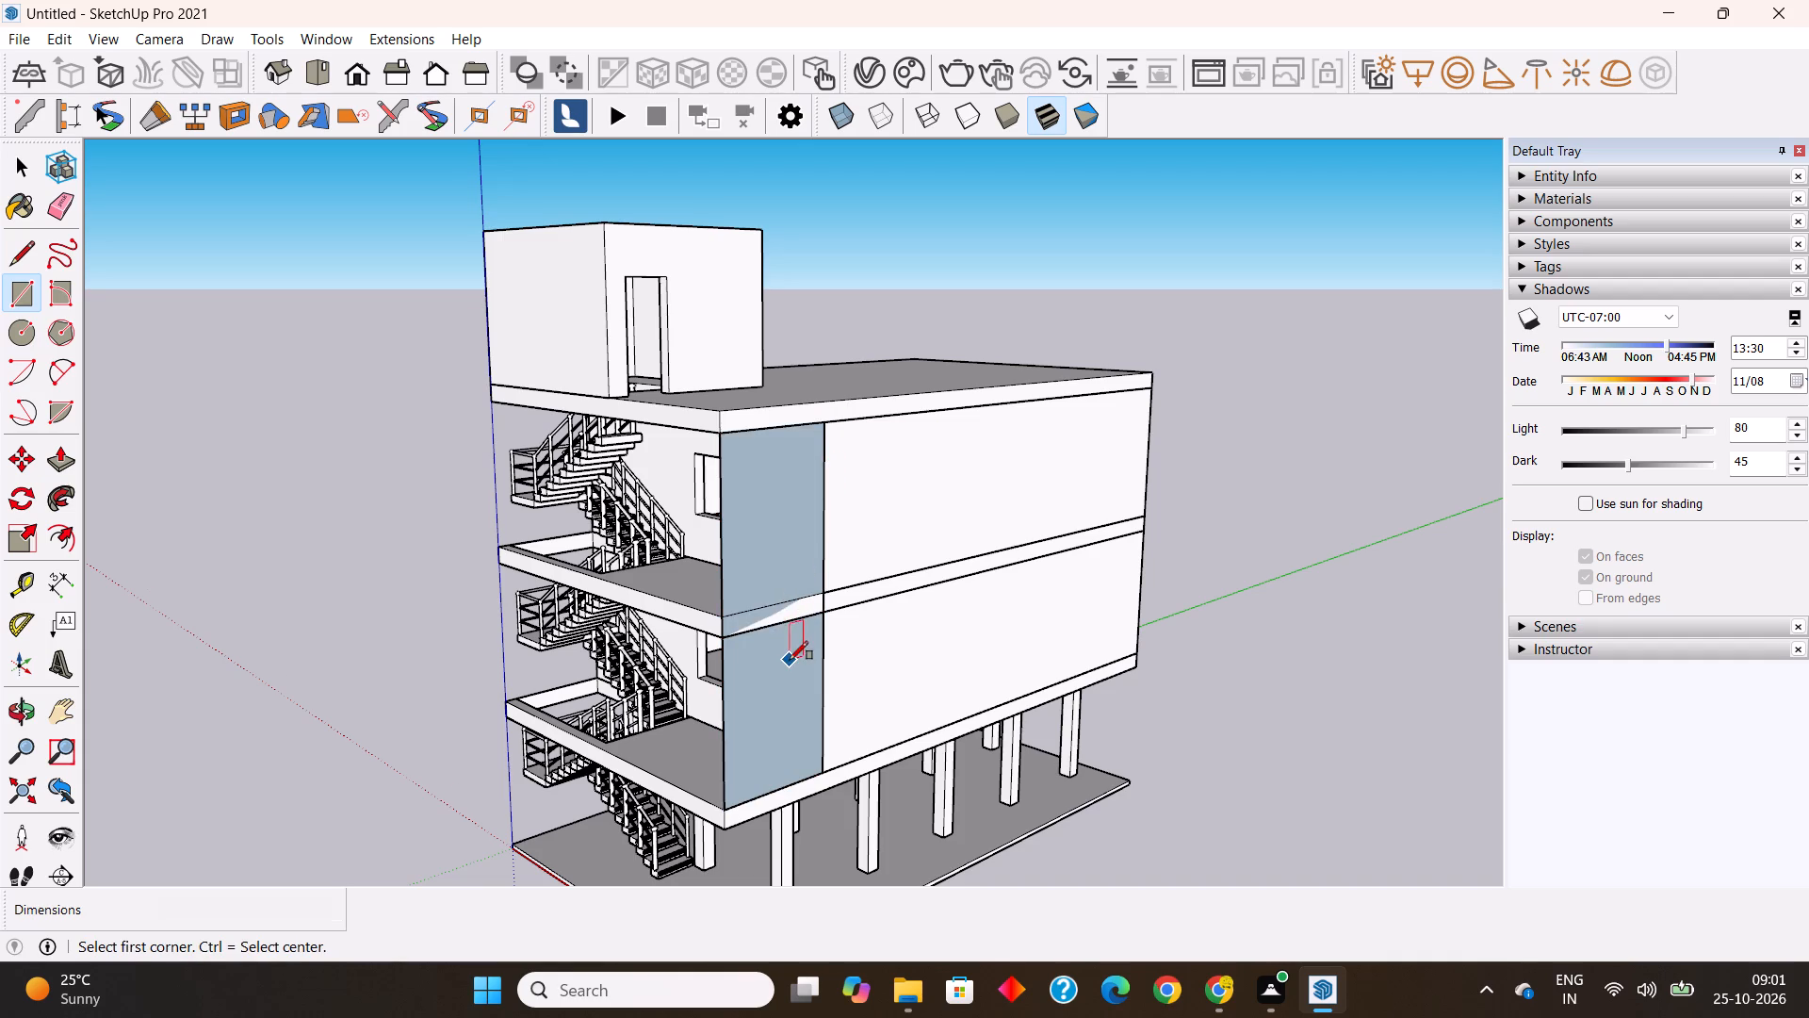
scroll(790, 660, "down", 1)
Make the face and edges of the vertical balcony-end rectangle into a group.
middle_click_drag(804, 786, 938, 793)
key("space")
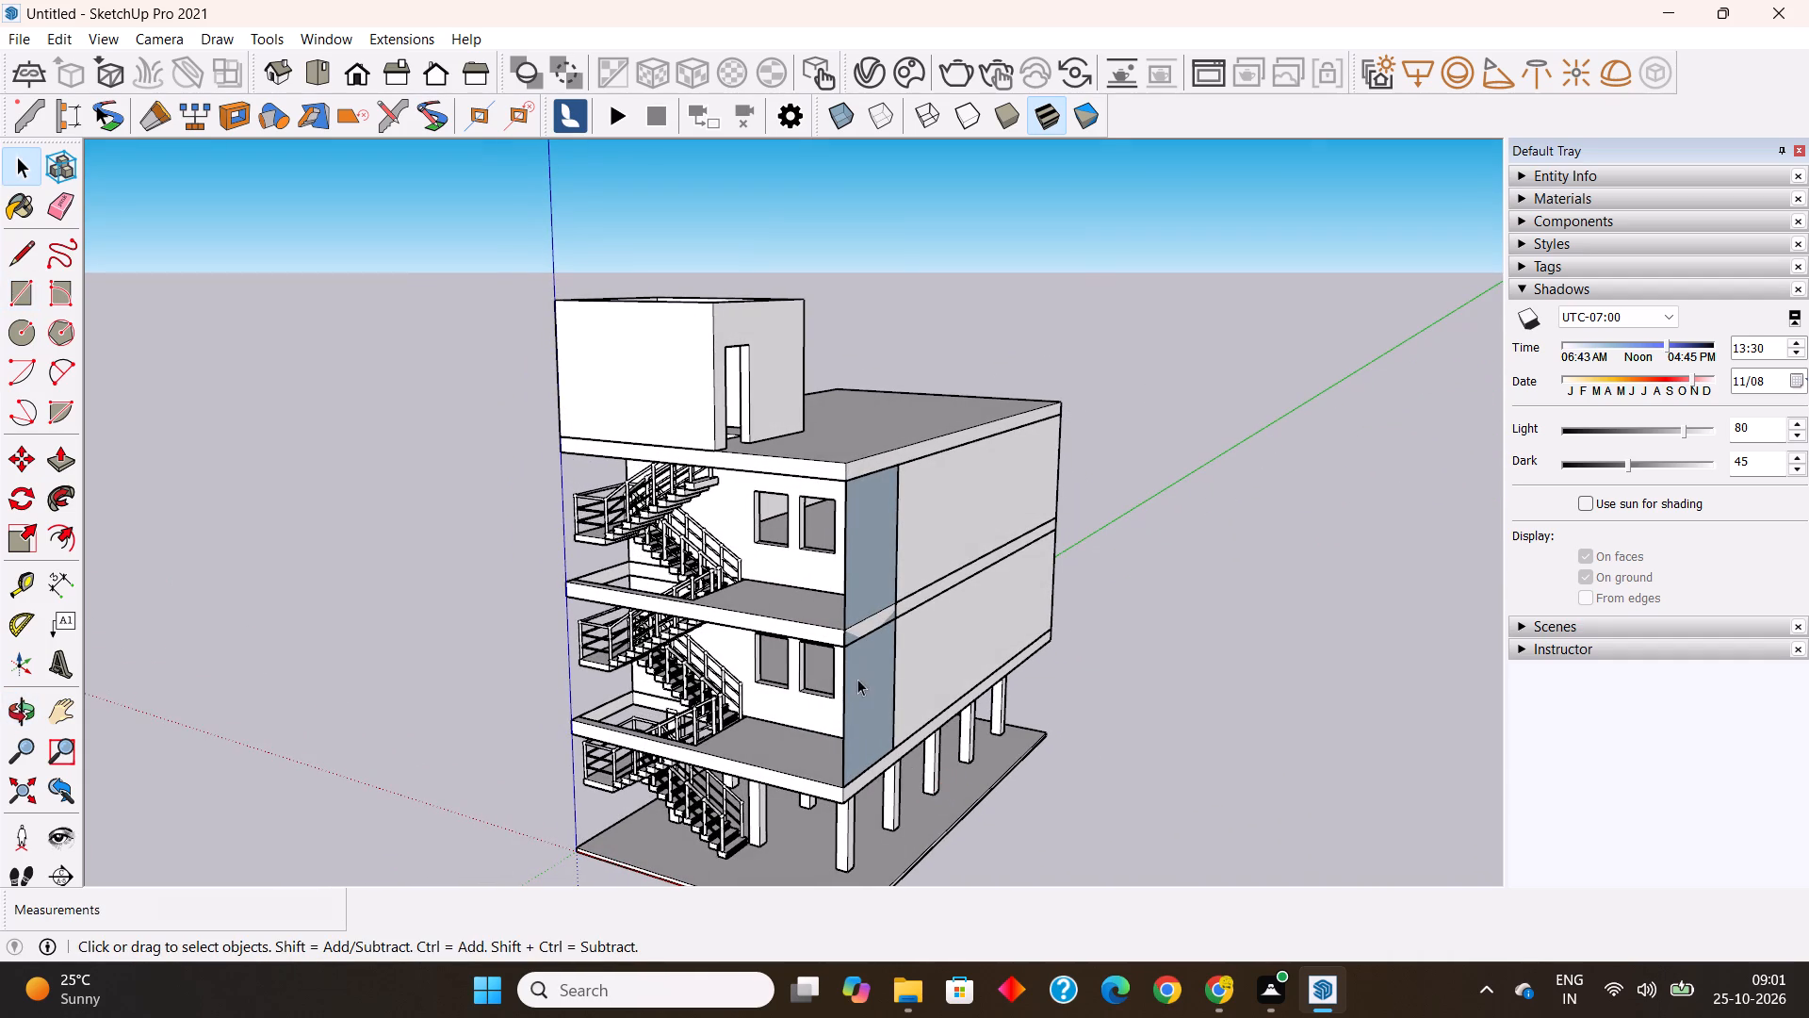
double_click(864, 673)
right_click(864, 672)
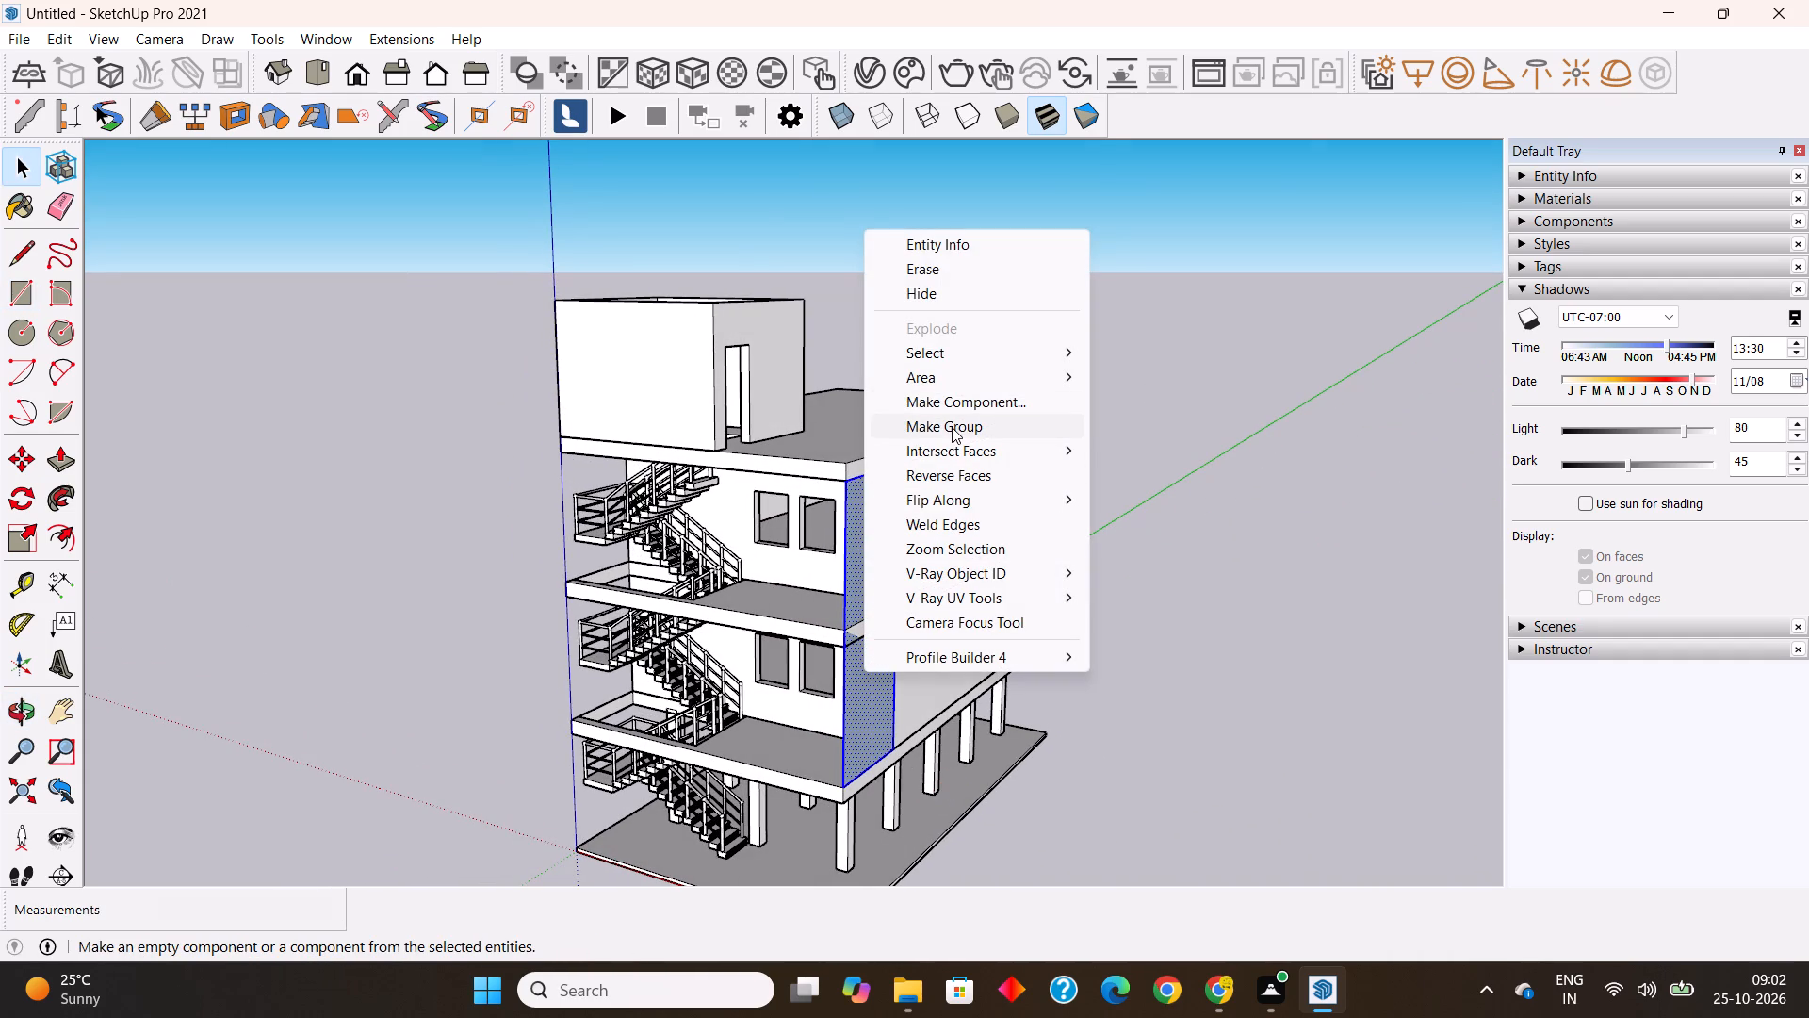
left_click(952, 427)
Inside the balcony-end panel group, Push/Pull the vertical face 14" outward from the building.
middle_click_drag(808, 674, 751, 680)
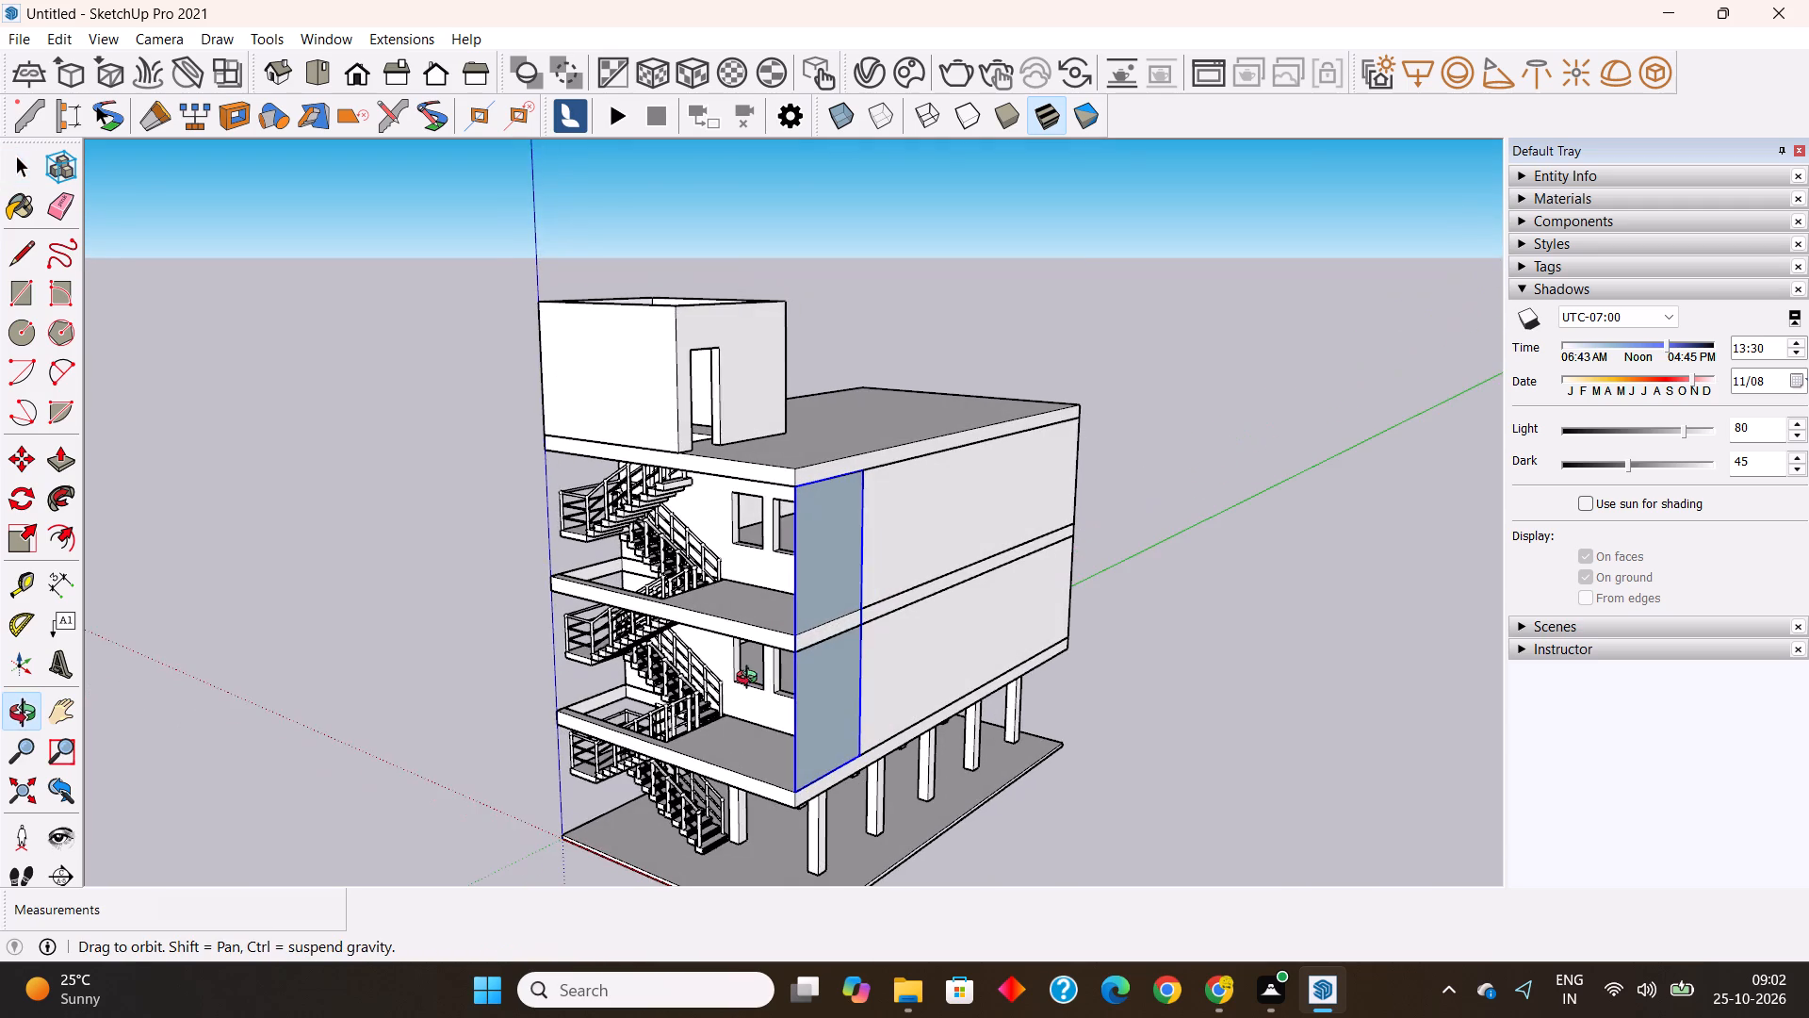
middle_click_drag(751, 680, 754, 680)
scroll(825, 587, "up", 2)
triple_click(825, 583)
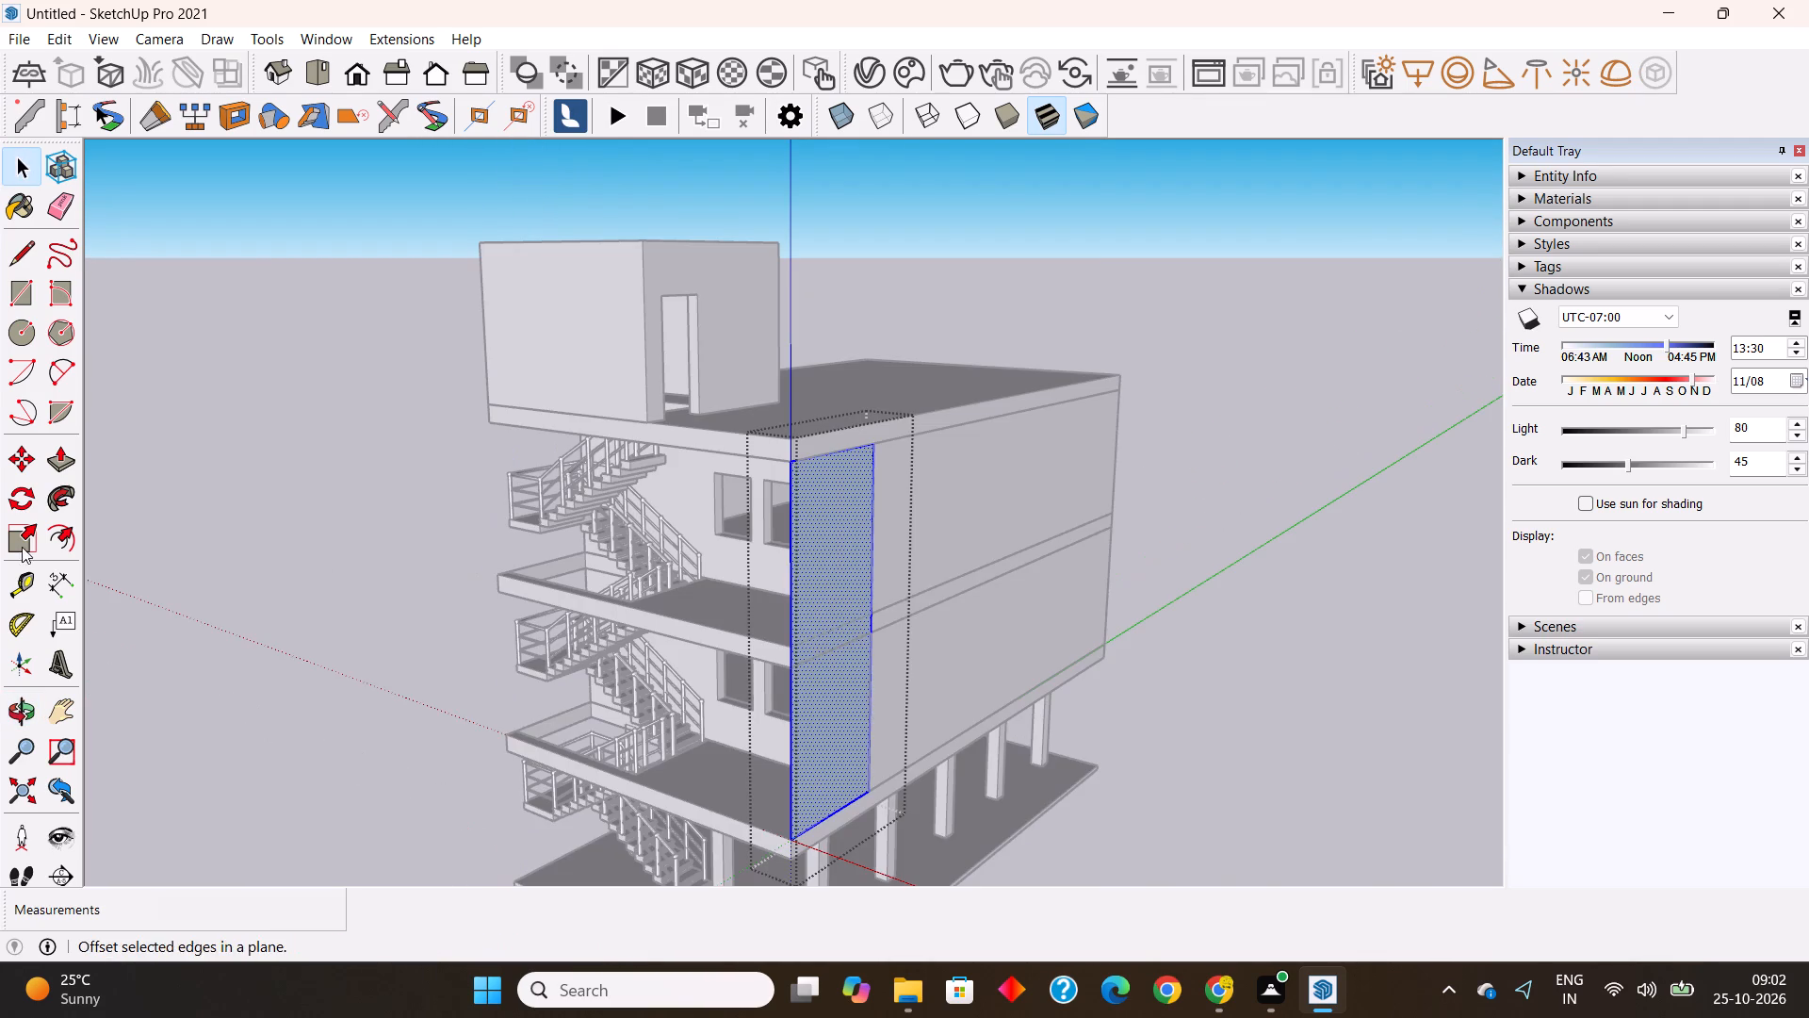
left_click(61, 453)
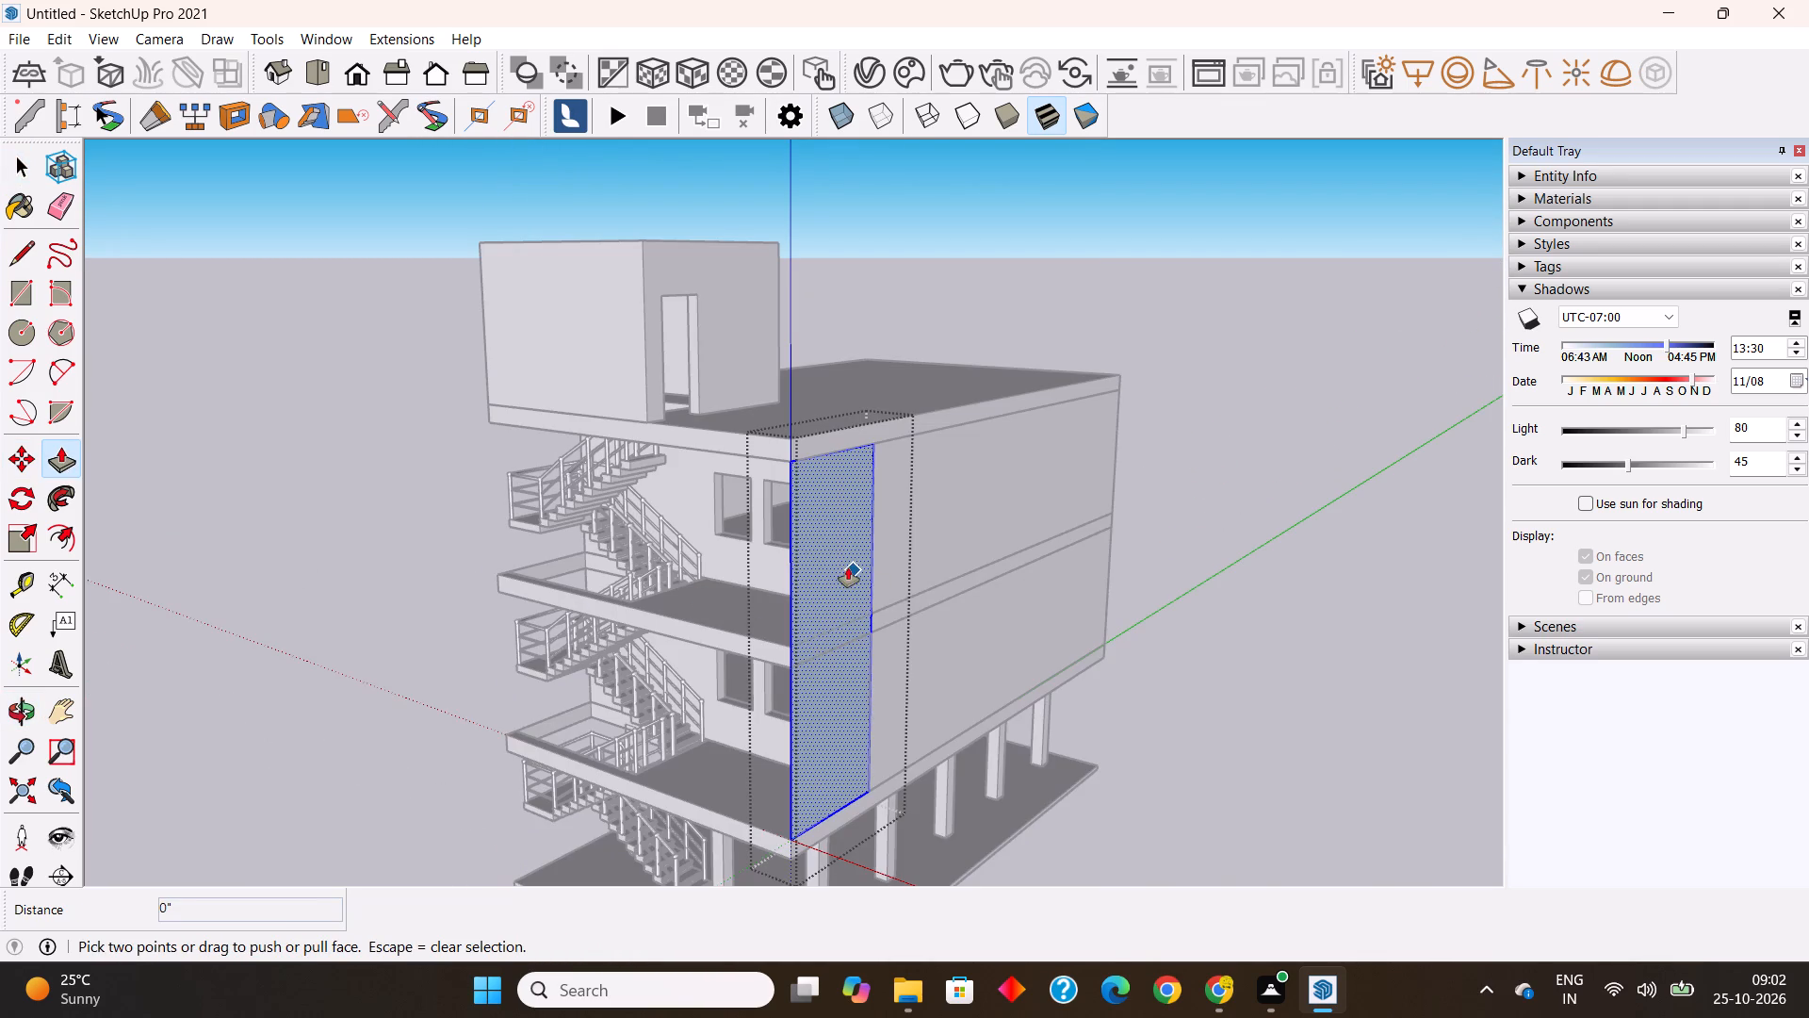
left_click(848, 567)
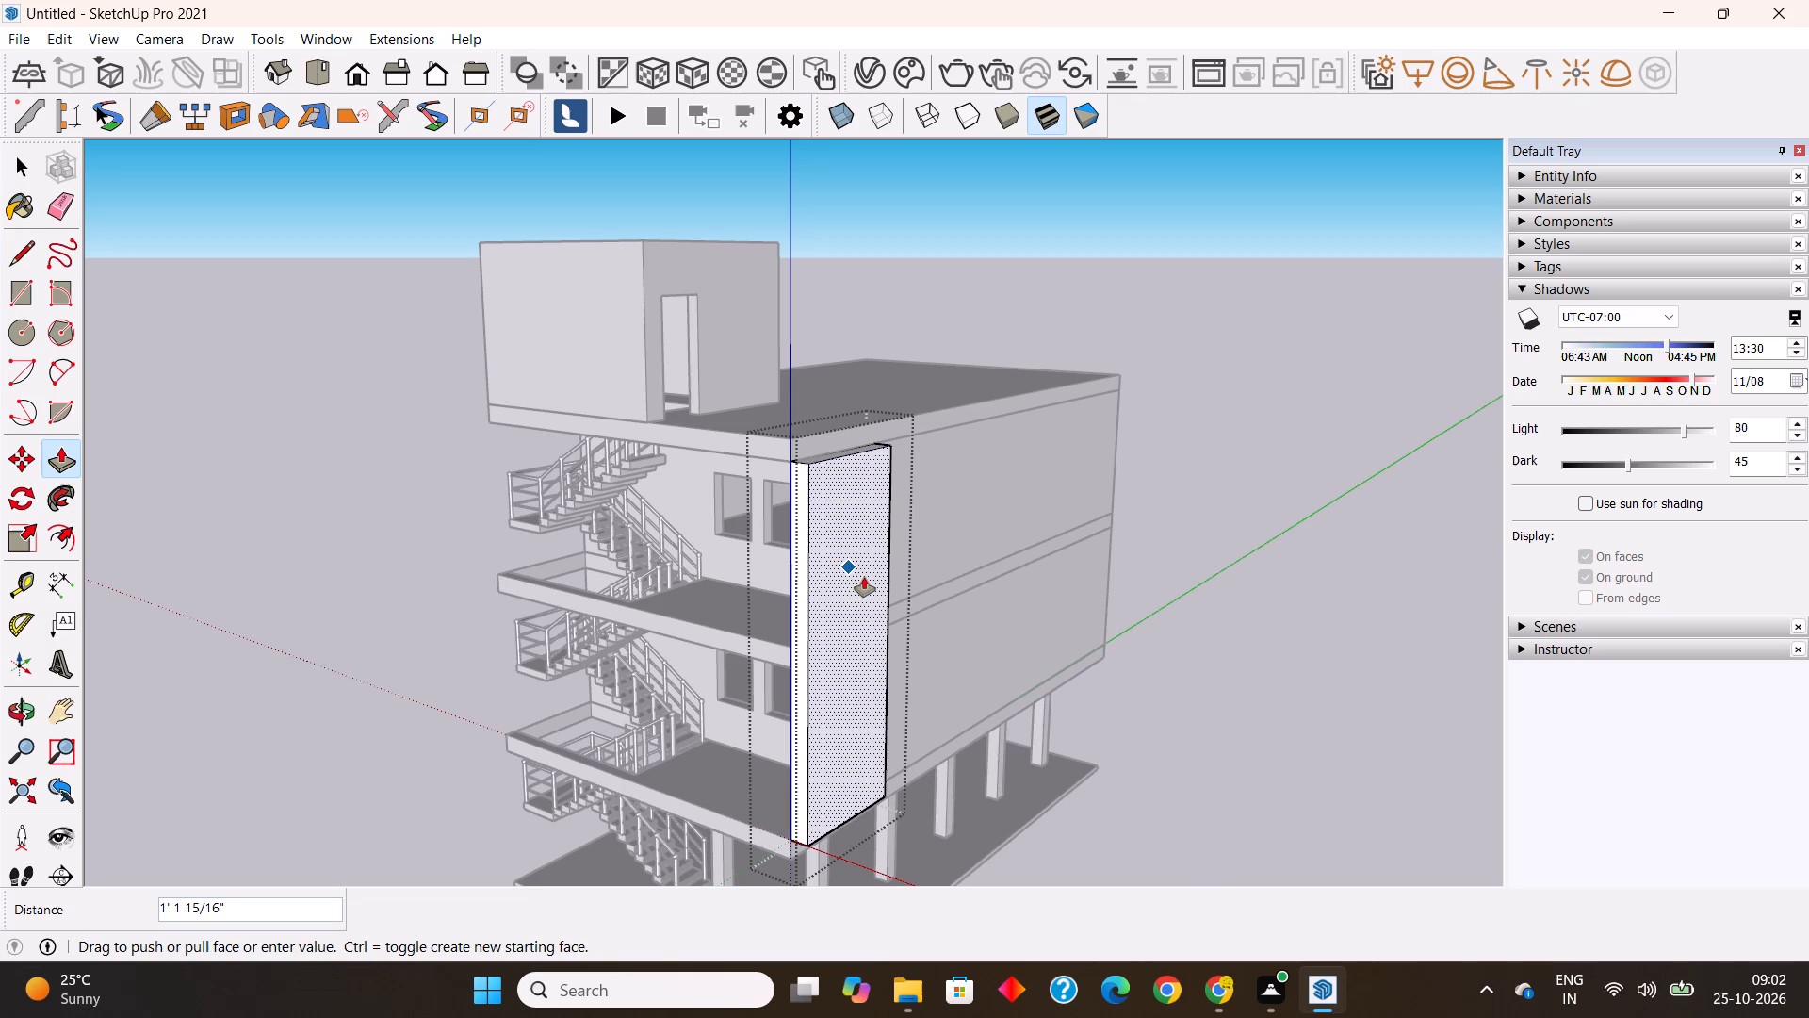
key("1")
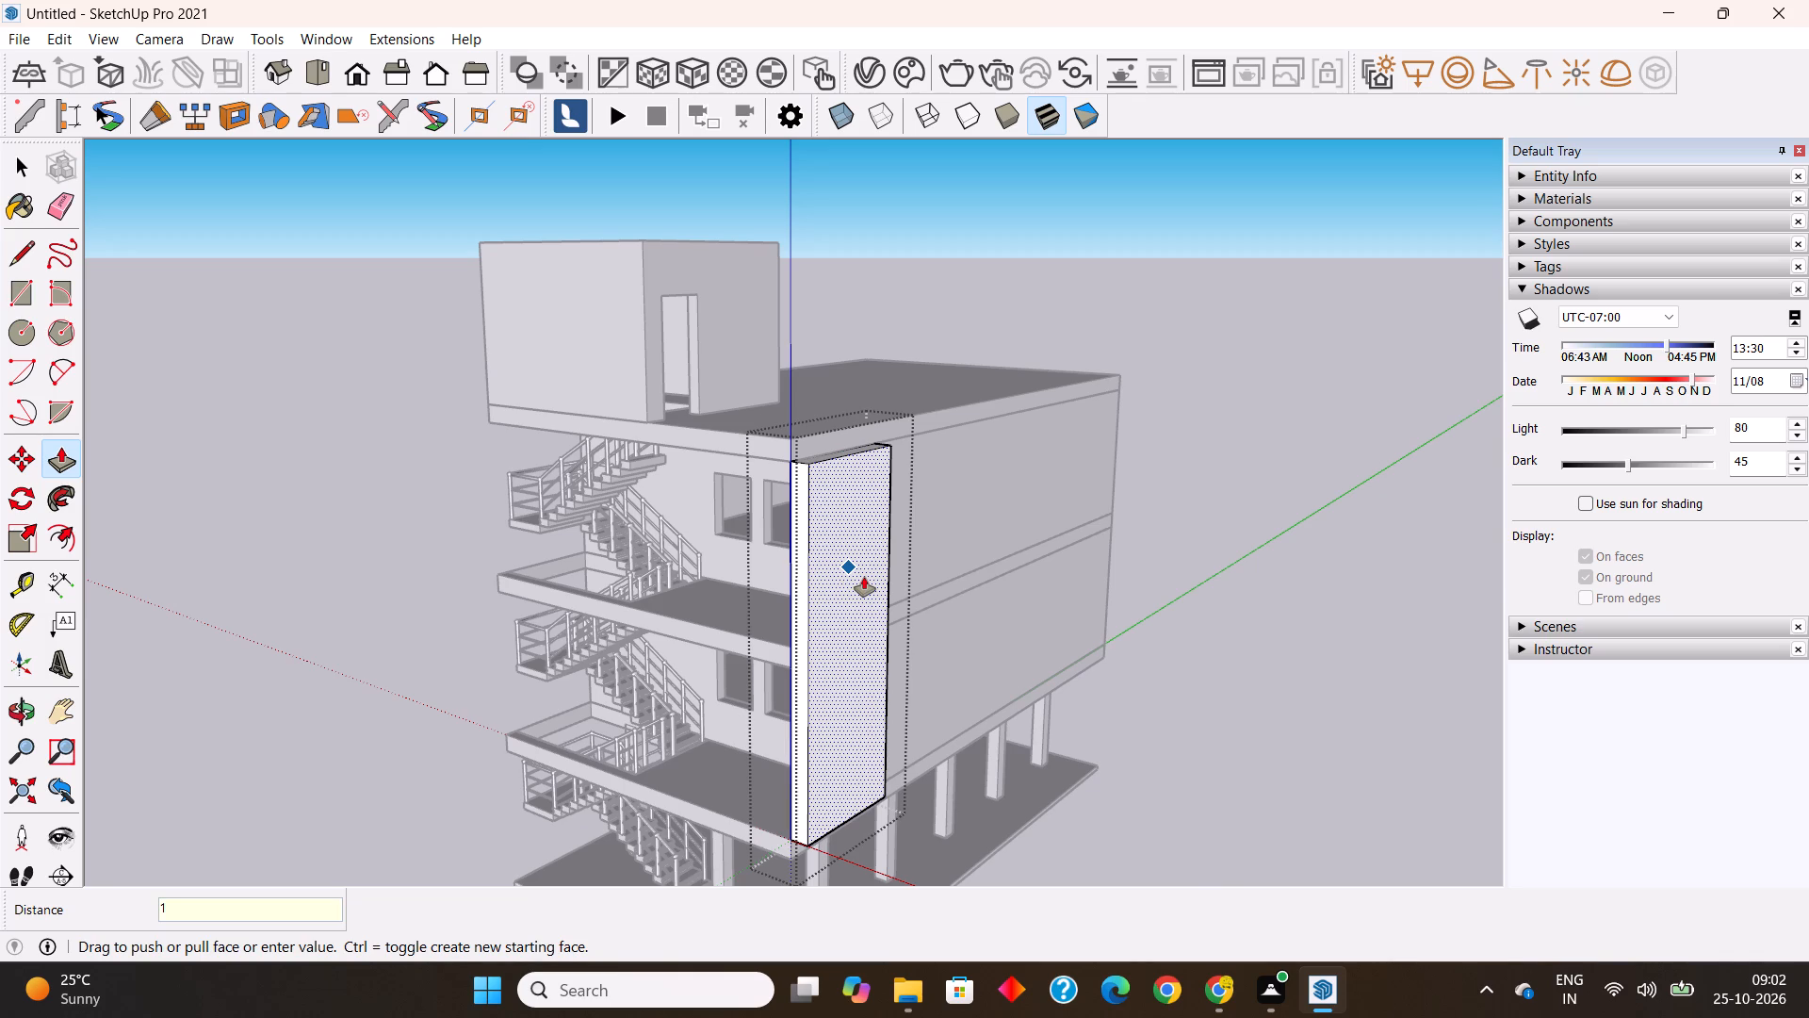
type("4\"")
key("Return")
Push/Pull the side panel's top face up 11'2" to the height of the stair headroom walls, and leave group editing.
scroll(840, 601, "down", 3)
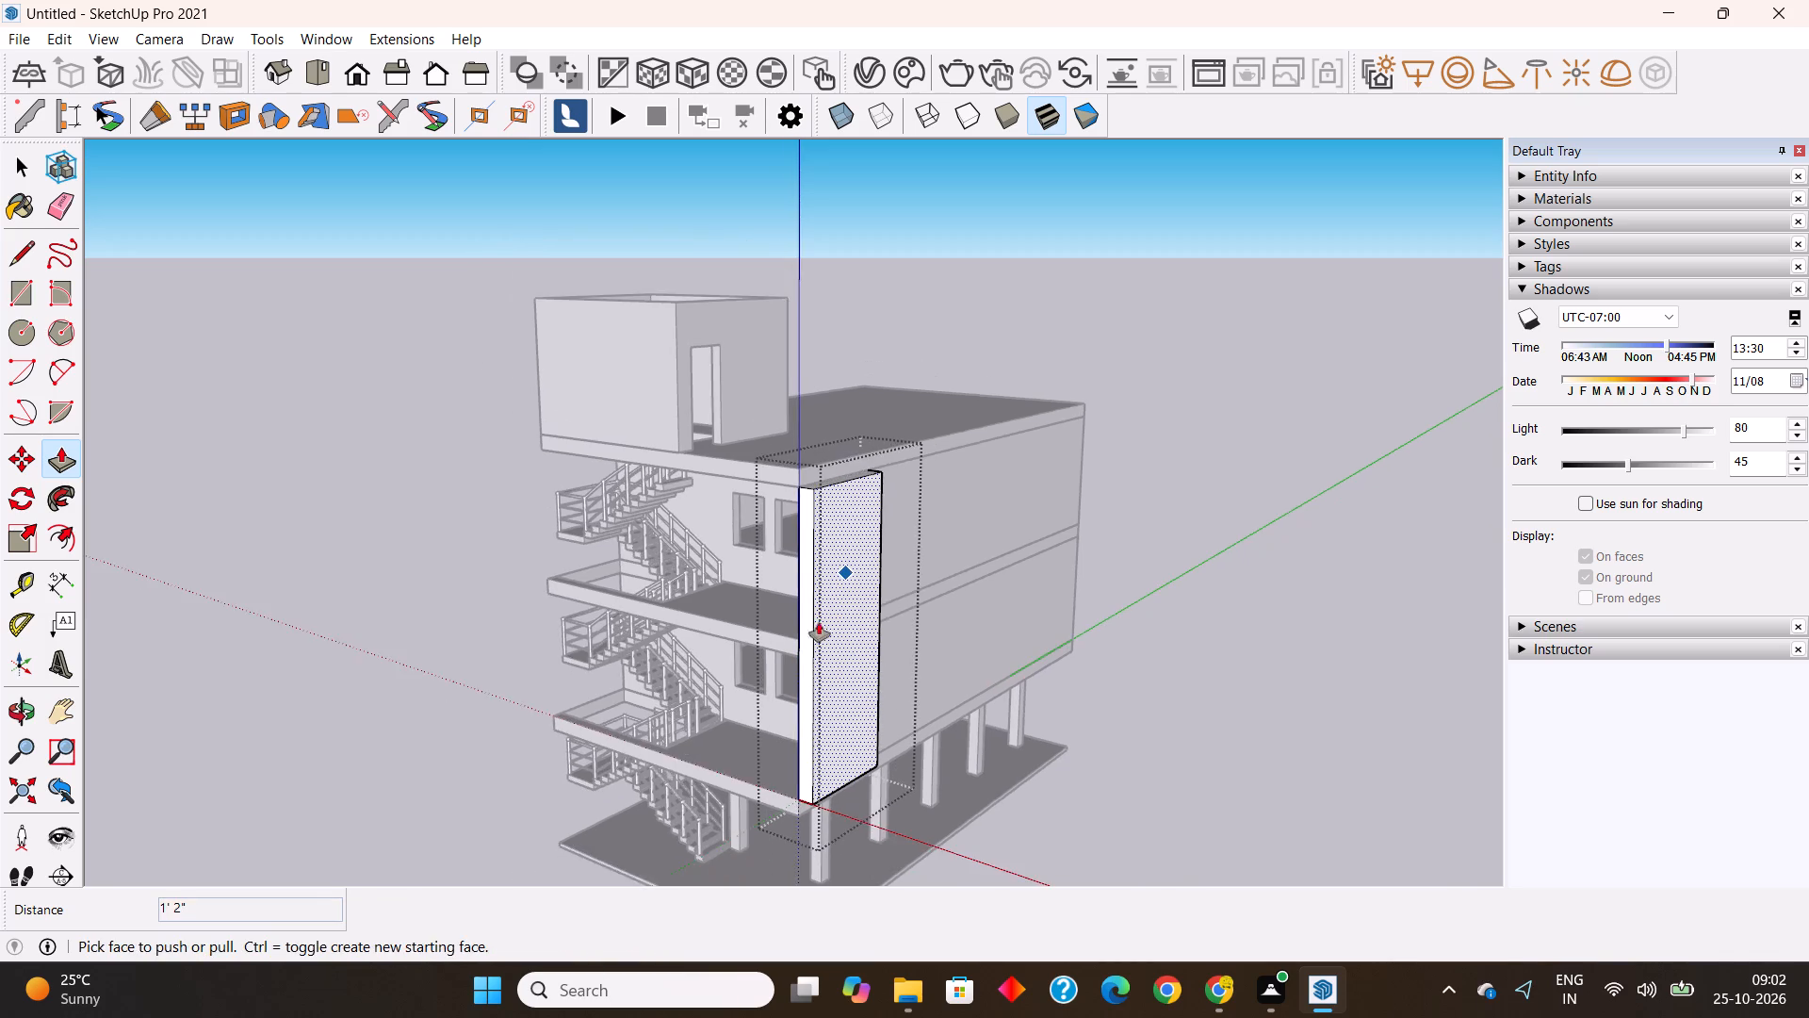
middle_click_drag(840, 642, 937, 785)
scroll(897, 581, "up", 4)
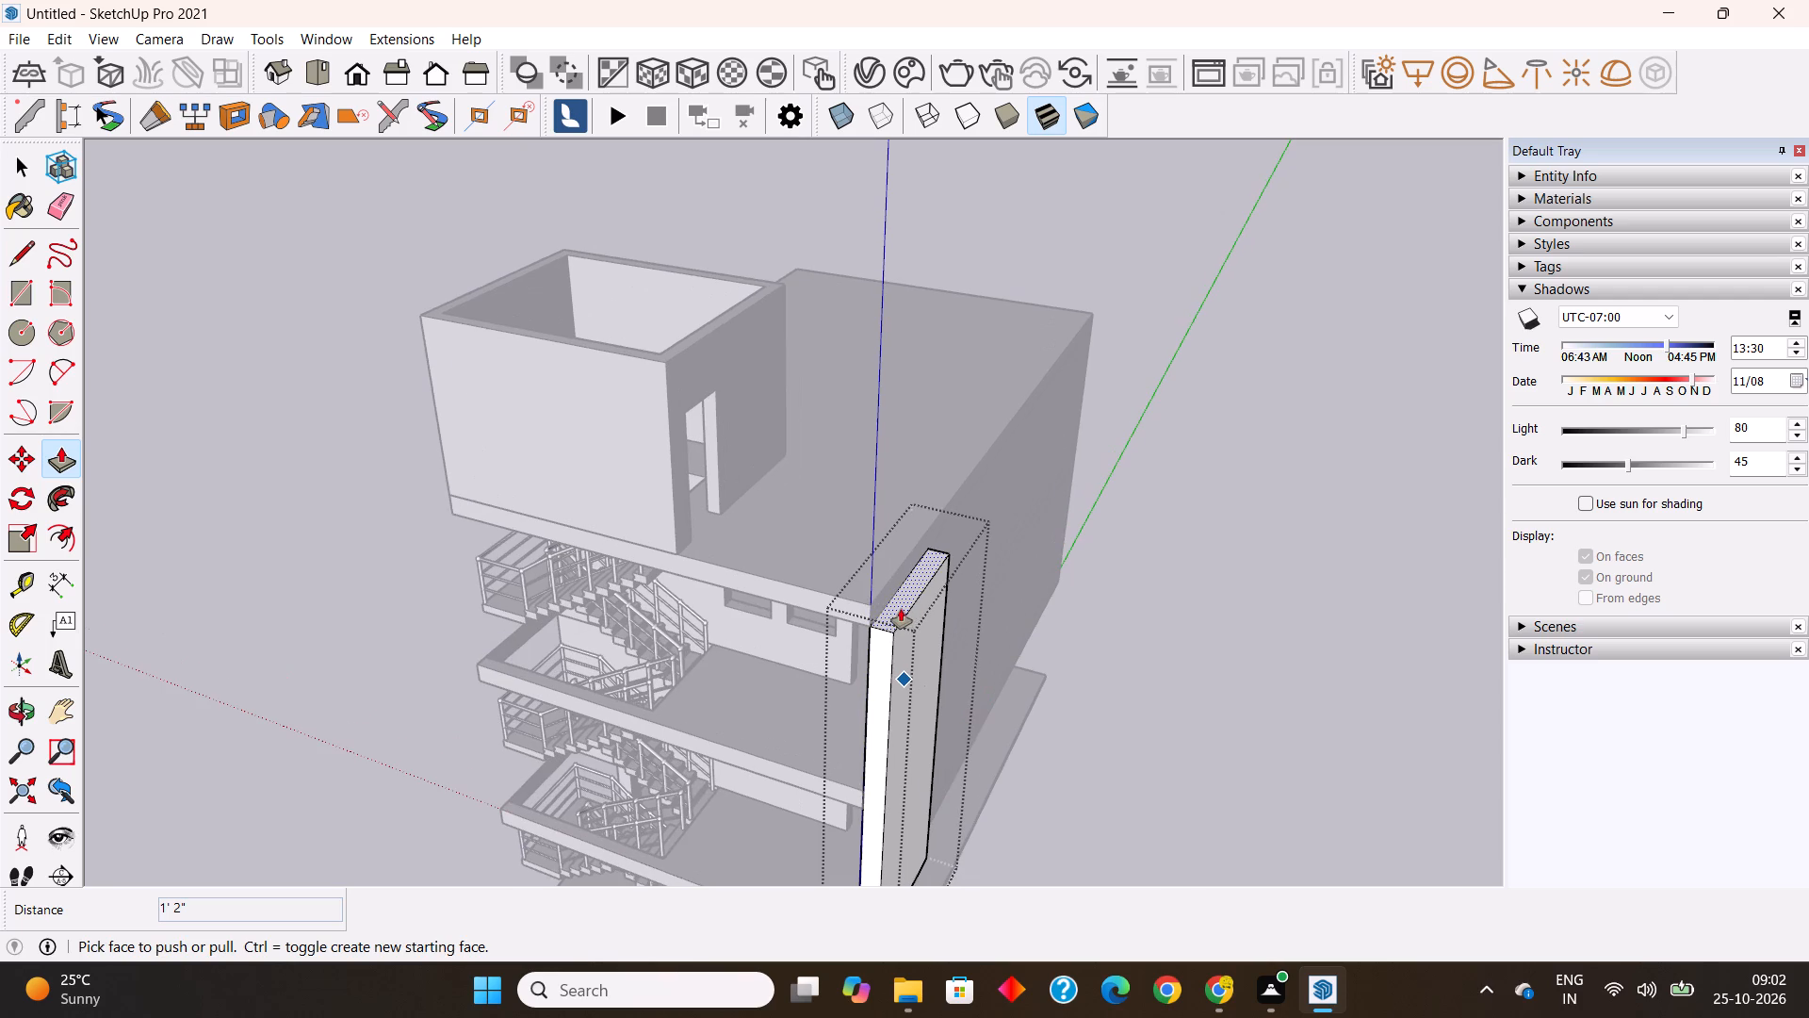
left_click(897, 603)
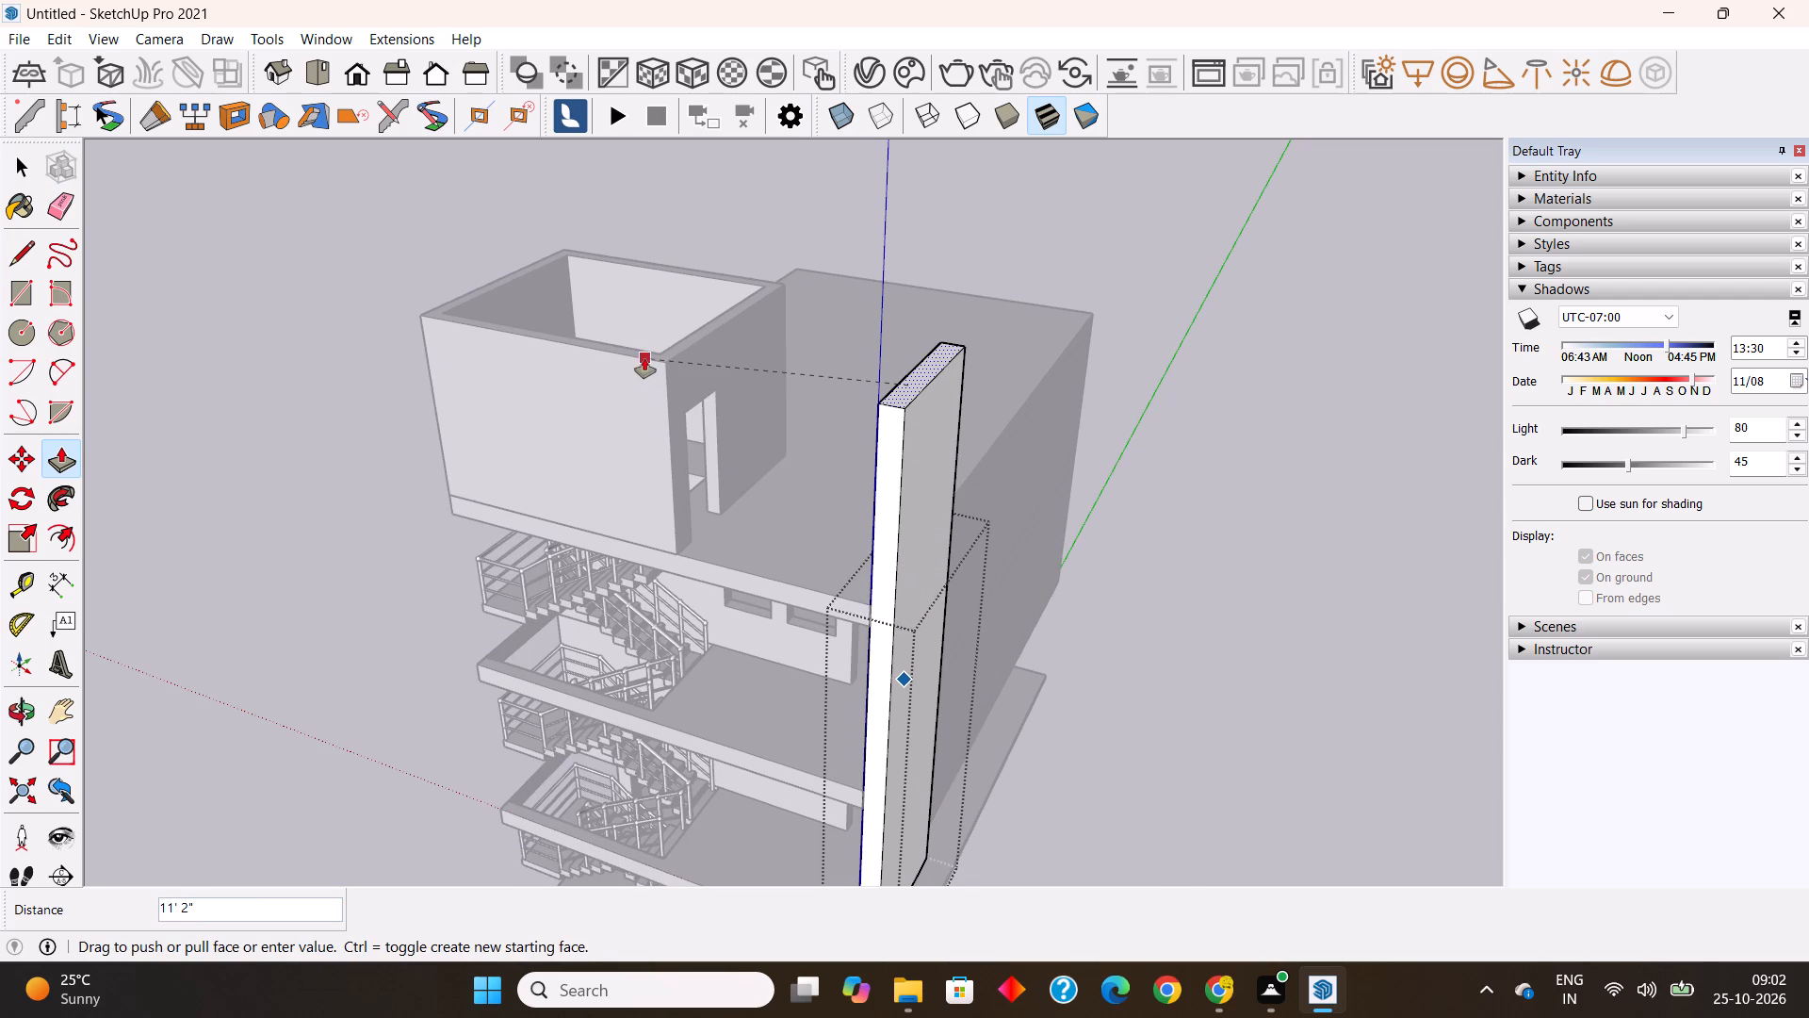
left_click(644, 357)
scroll(965, 637, "down", 4)
middle_click_drag(976, 641, 1084, 479)
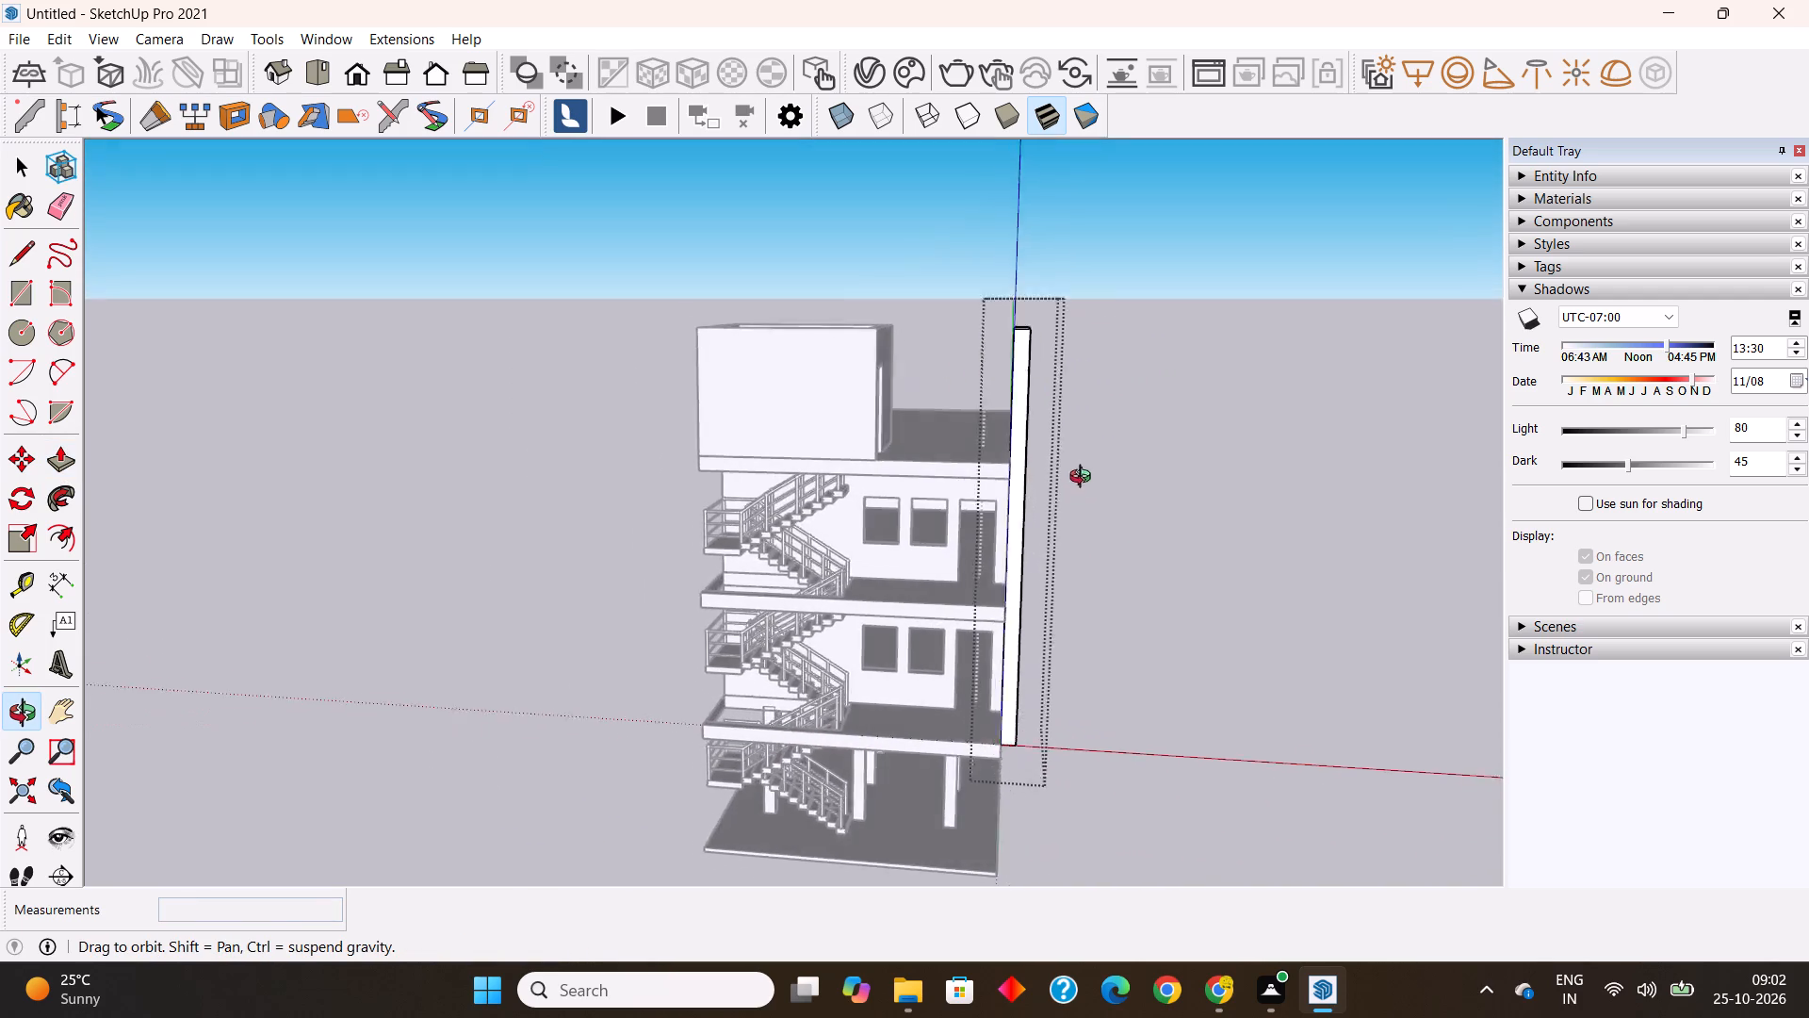
middle_click_drag(1084, 479, 1023, 556)
scroll(916, 329, "up", 3)
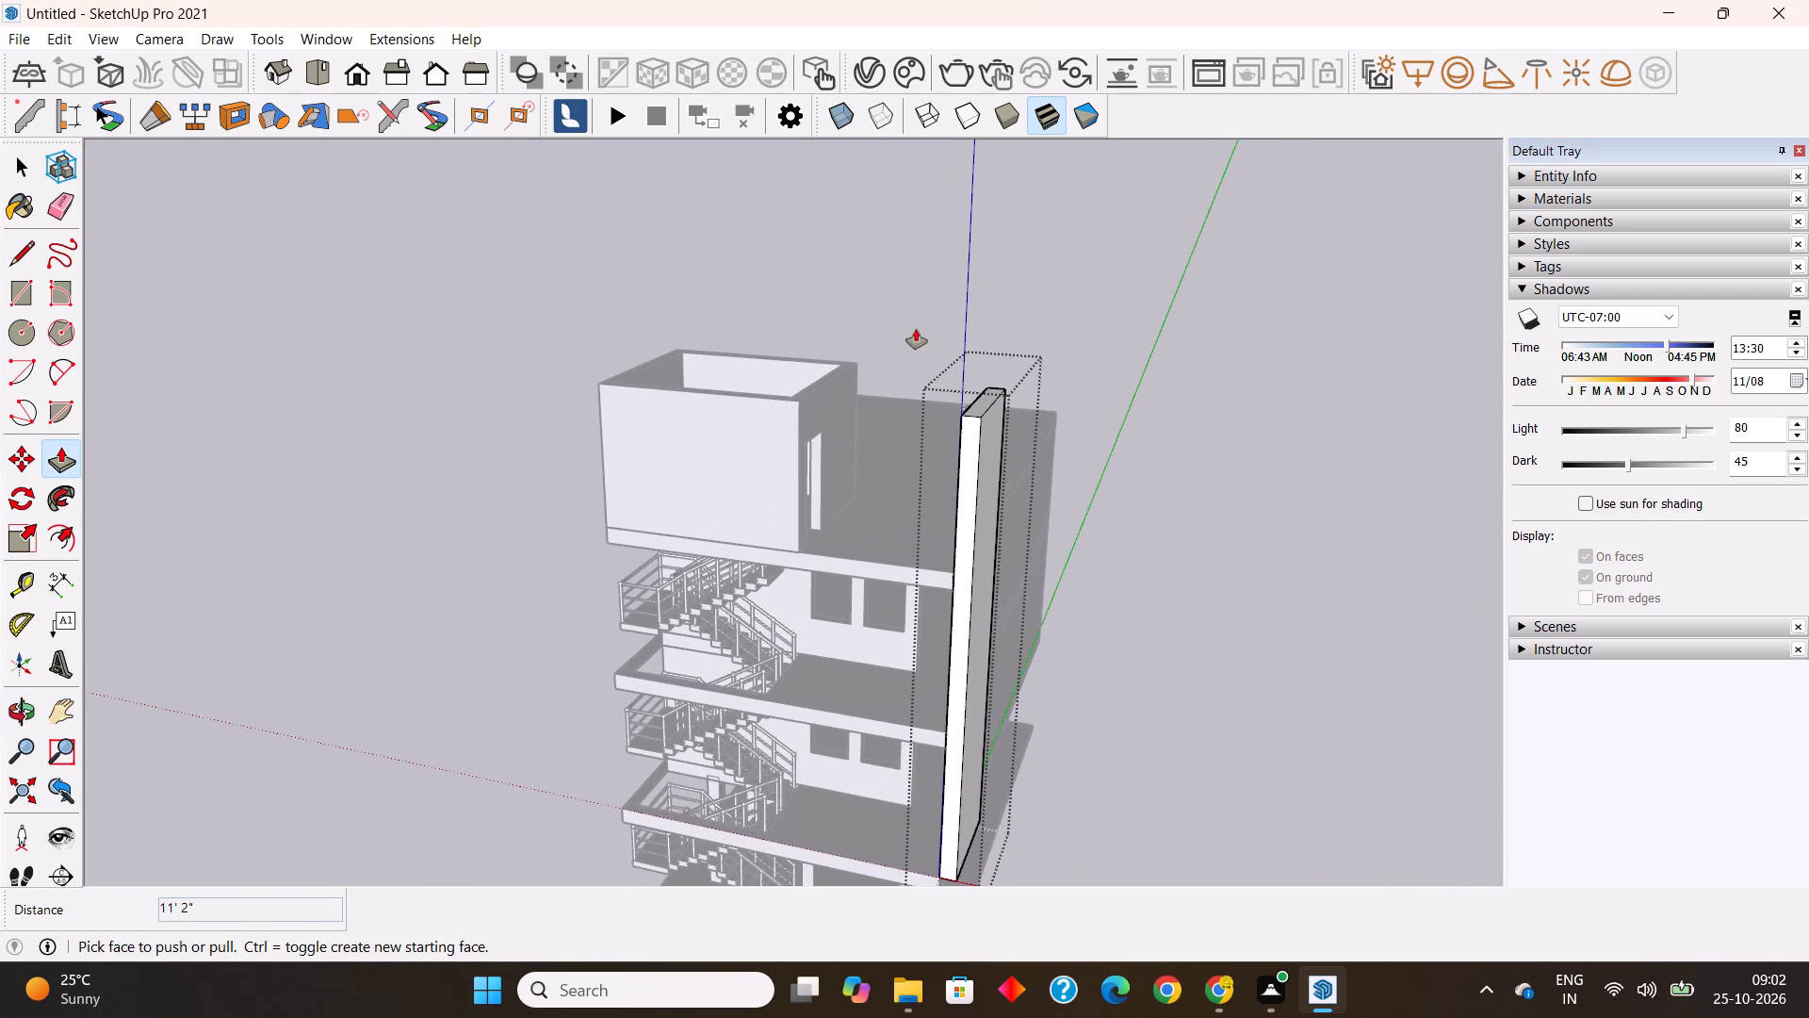
middle_click_drag(872, 449, 986, 494)
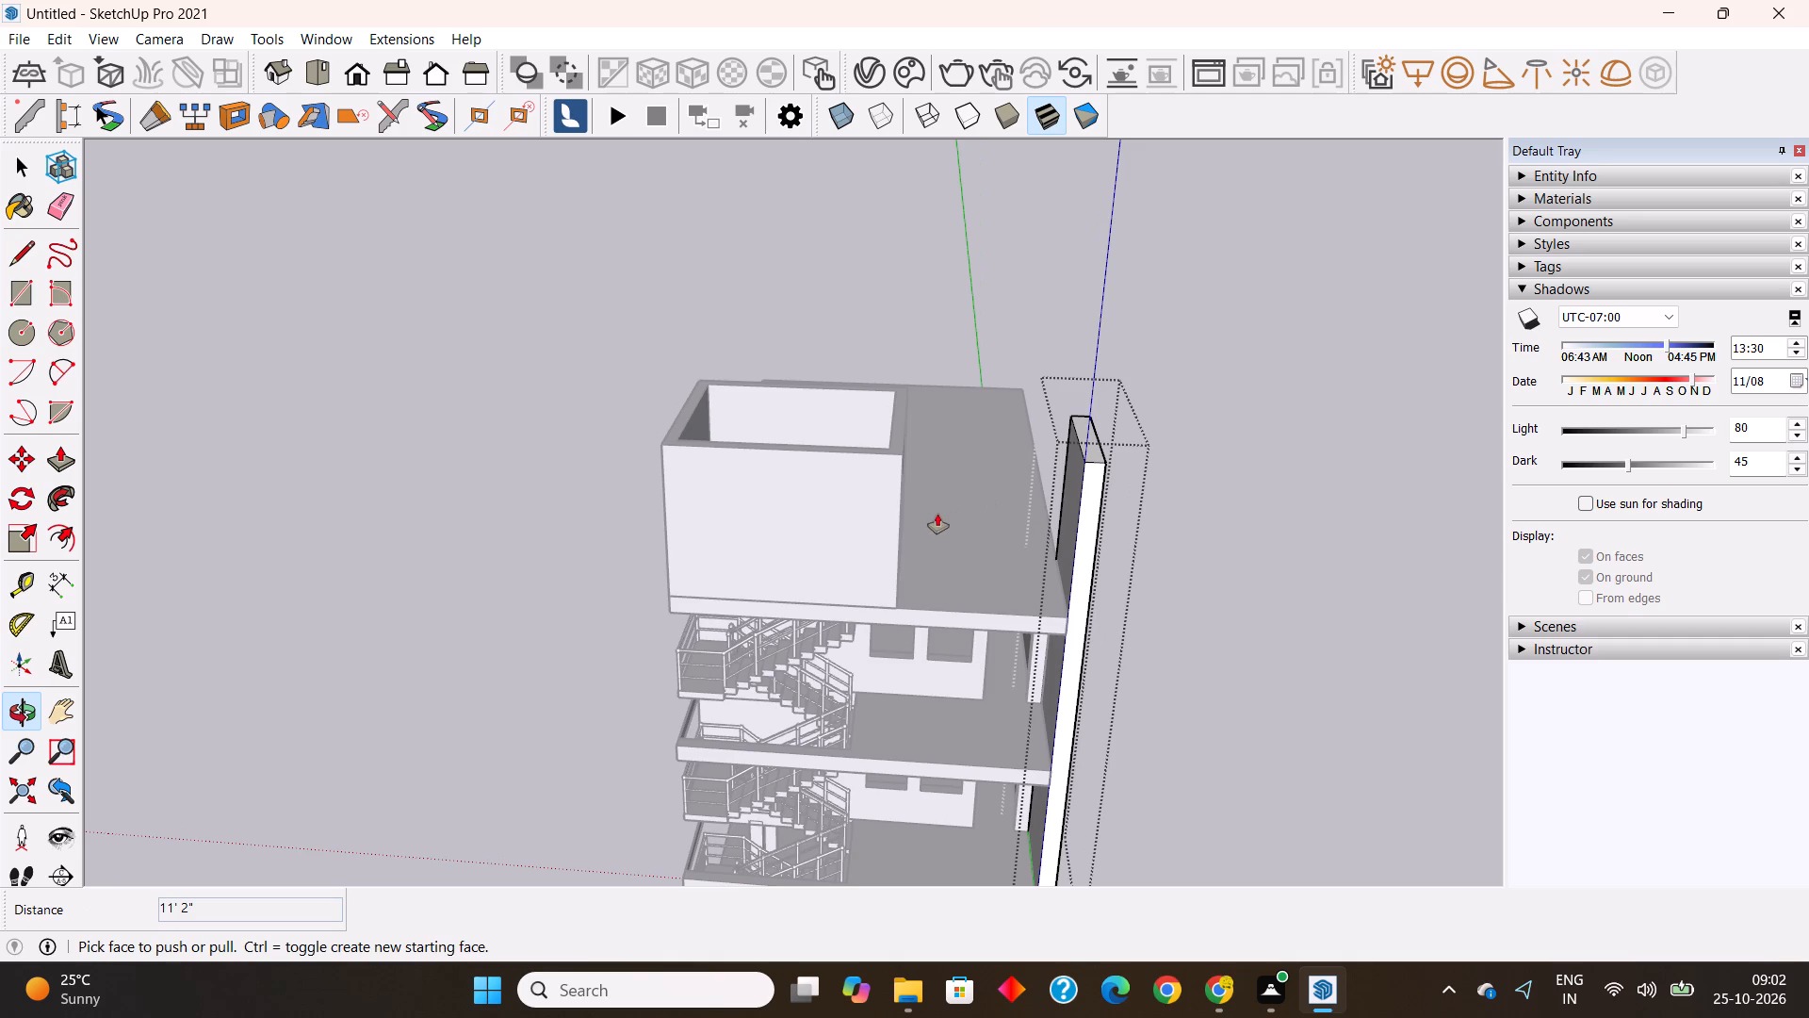
middle_click_drag(935, 514, 918, 508)
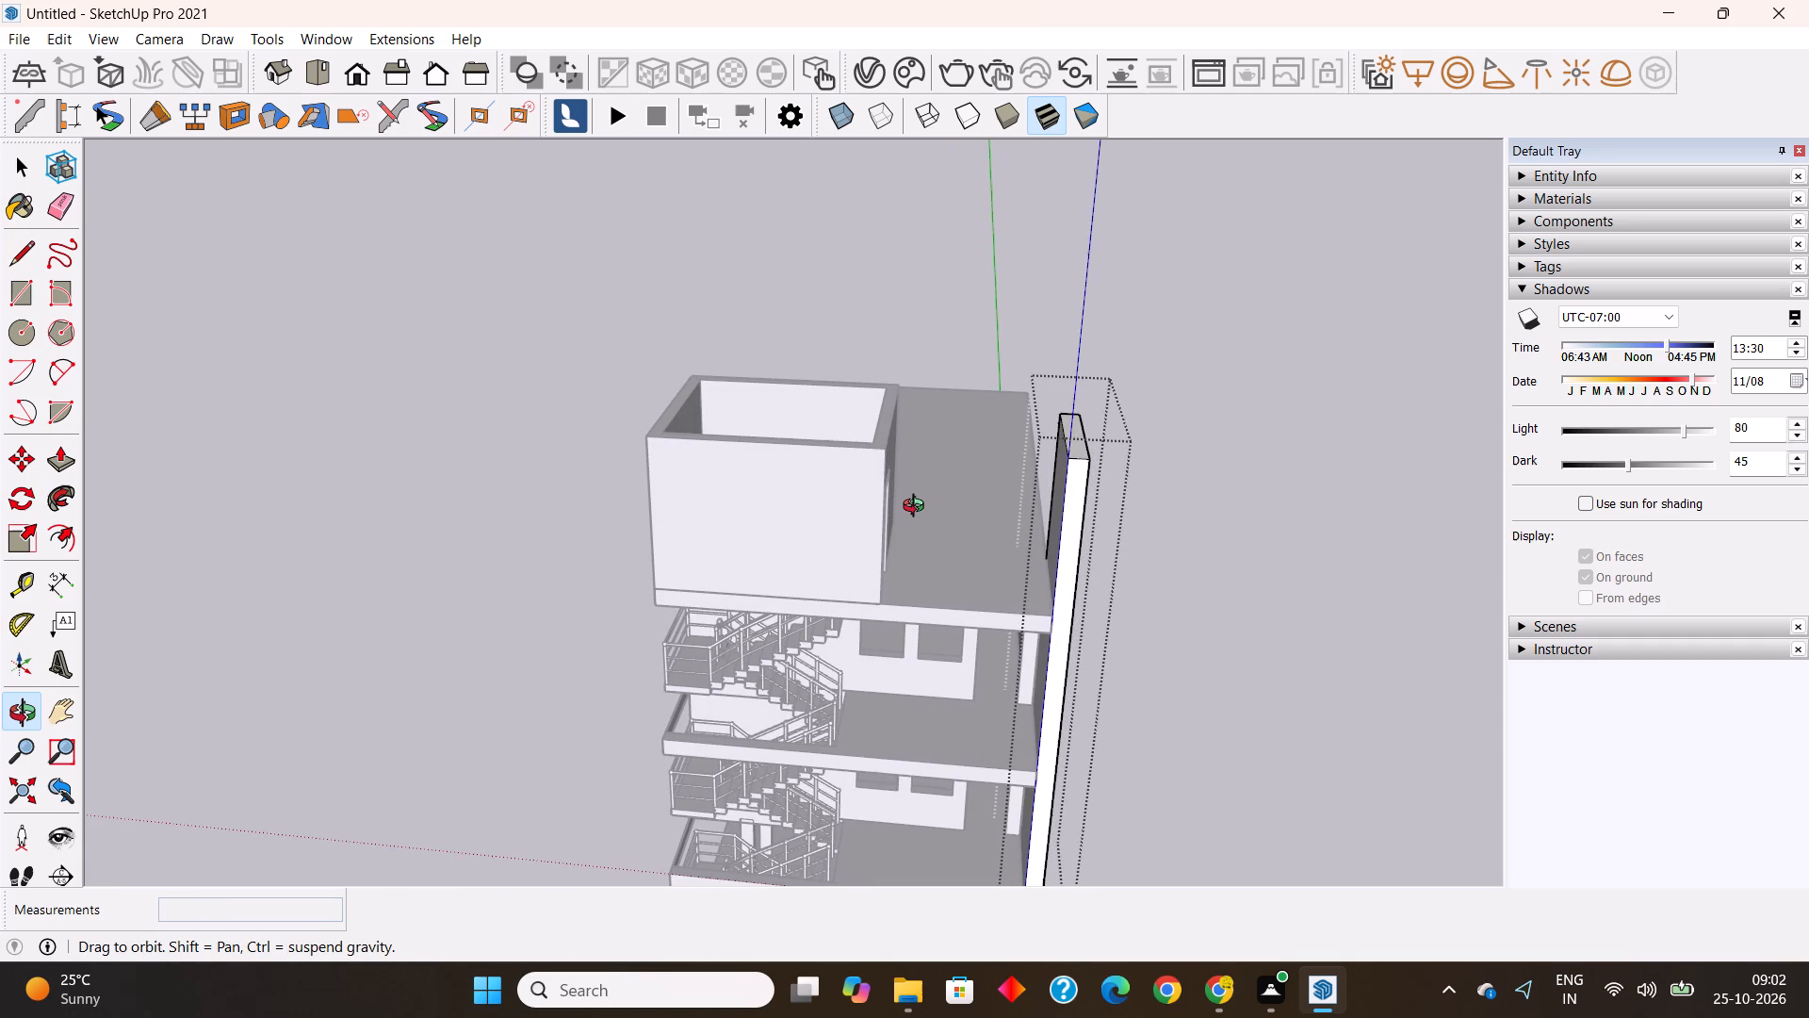
middle_click_drag(918, 508, 852, 498)
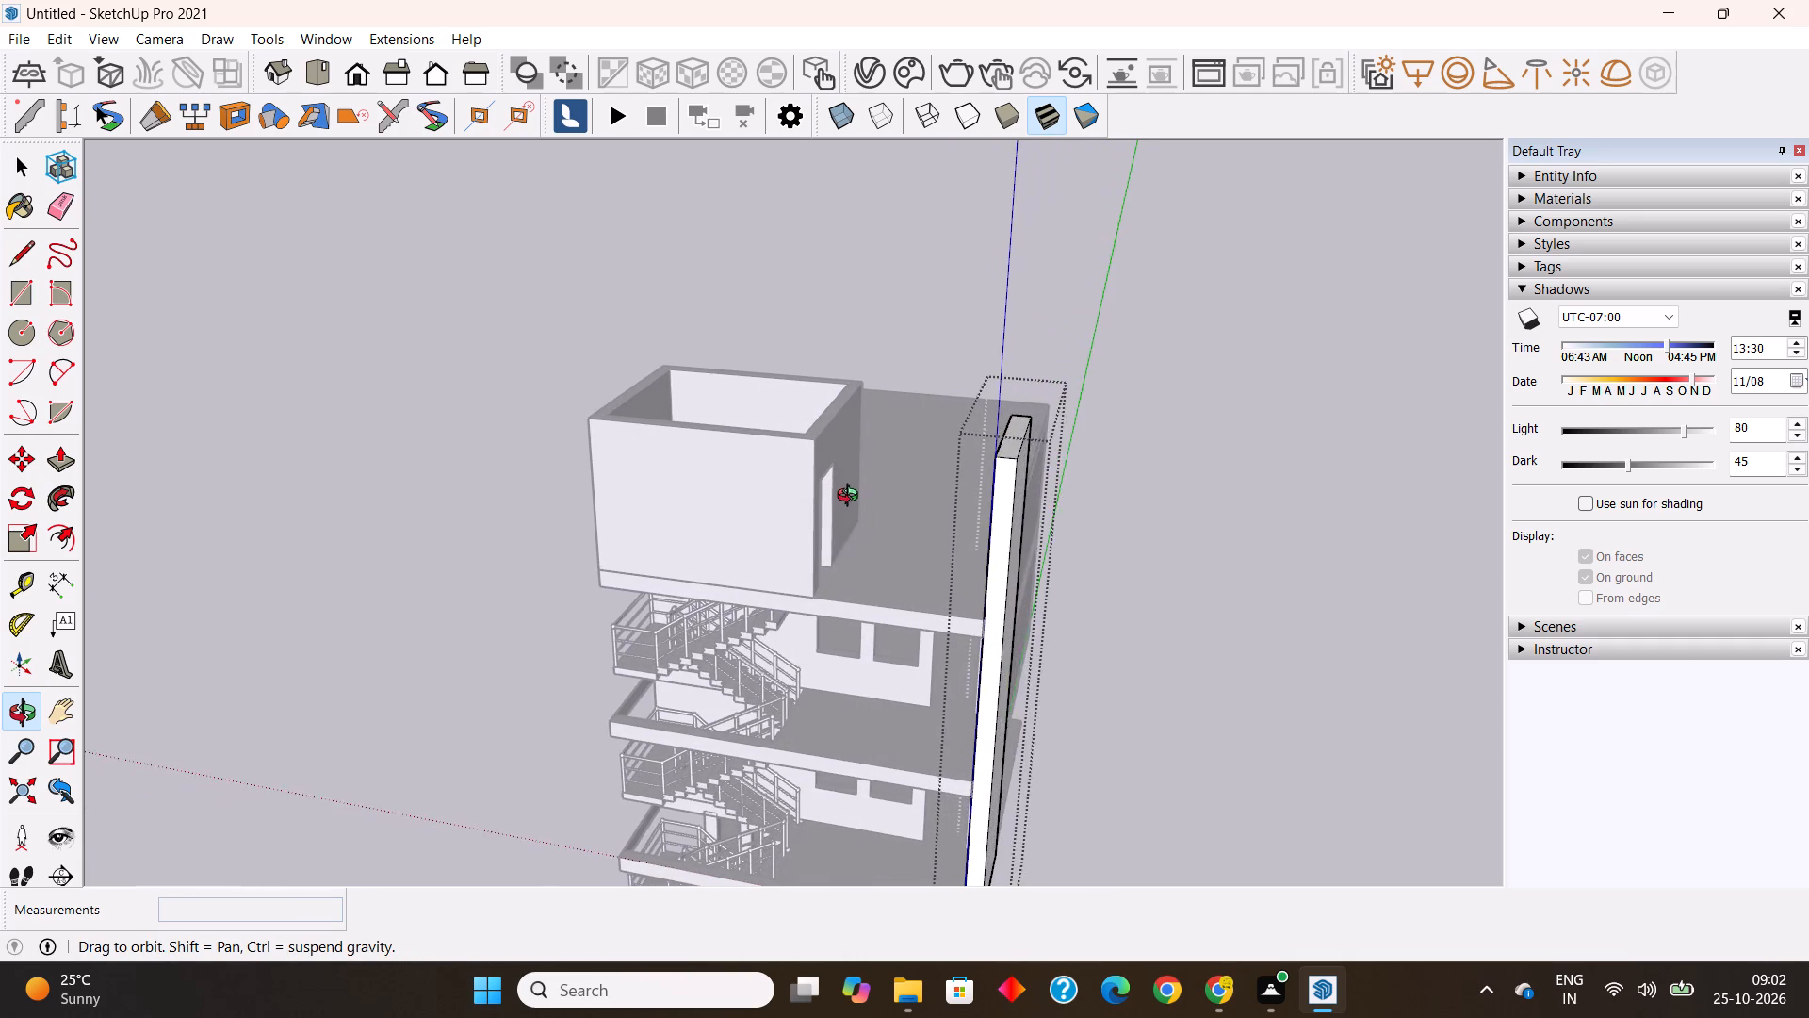
middle_click_drag(852, 498, 848, 498)
scroll(848, 497, "down", 2)
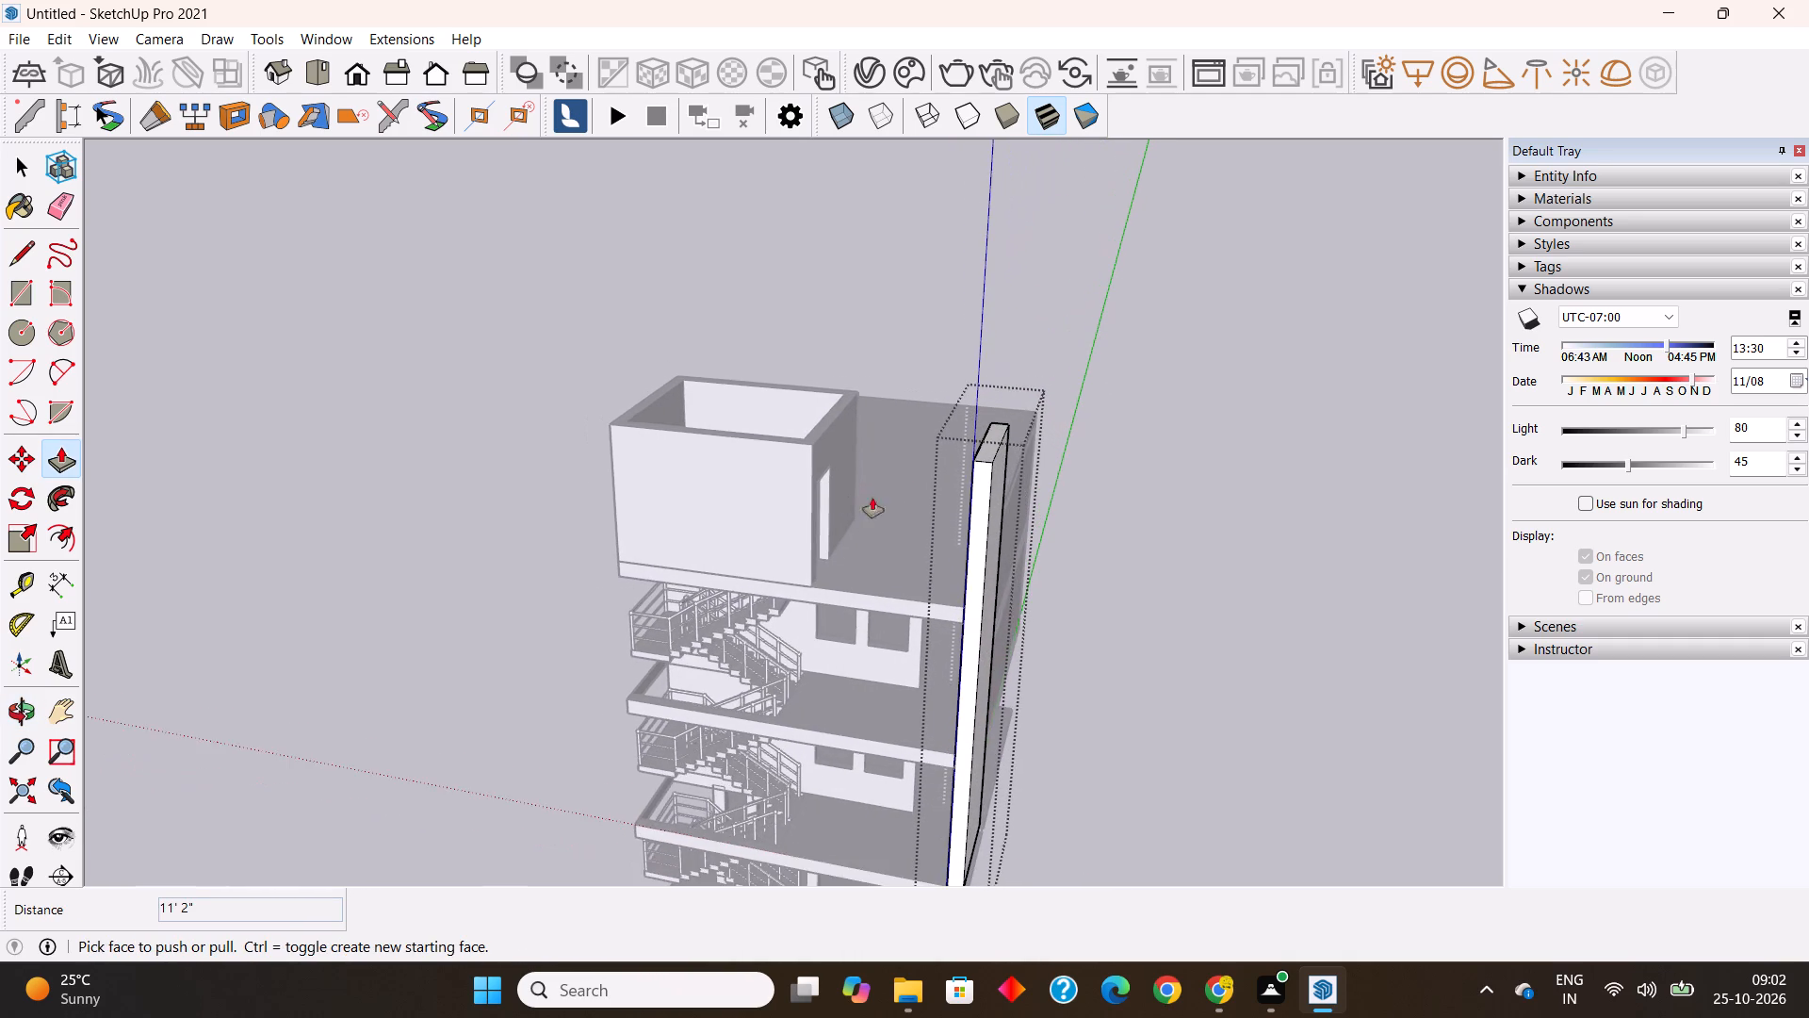
scroll(985, 409, "up", 2)
scroll(865, 415, "up", 2)
middle_click_drag(867, 440, 952, 487)
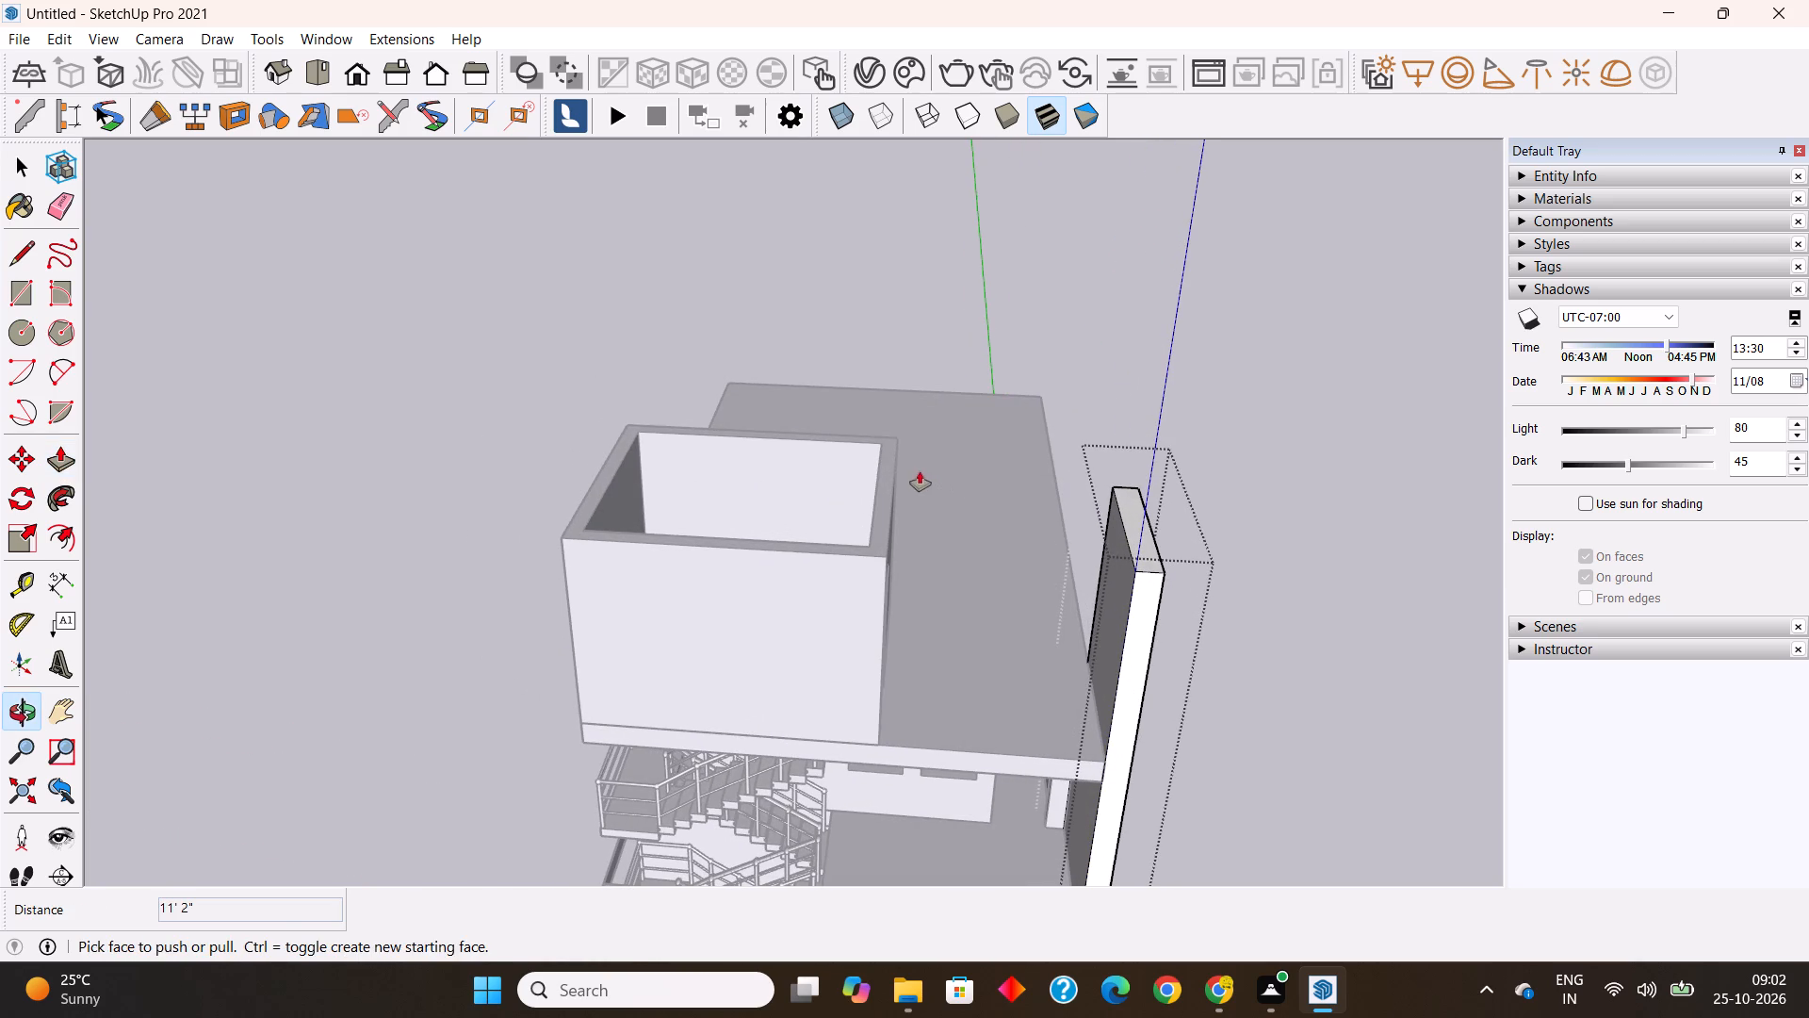
key("space")
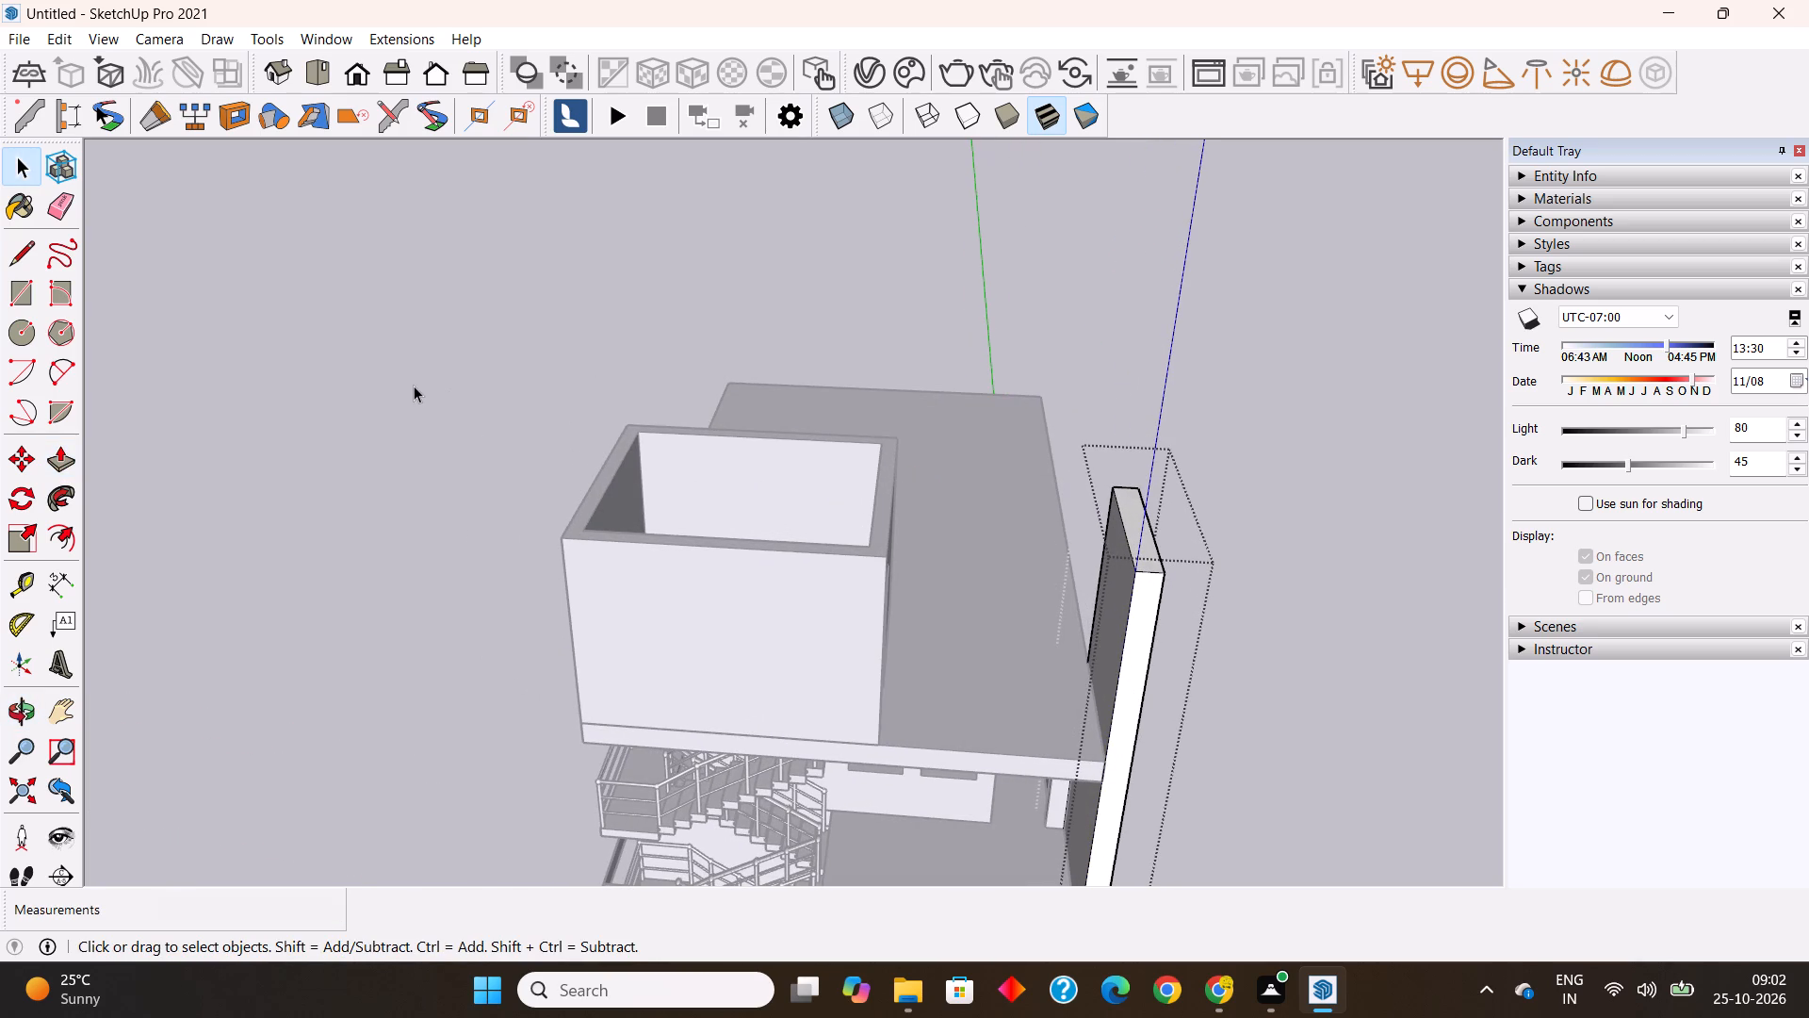
left_click(414, 386)
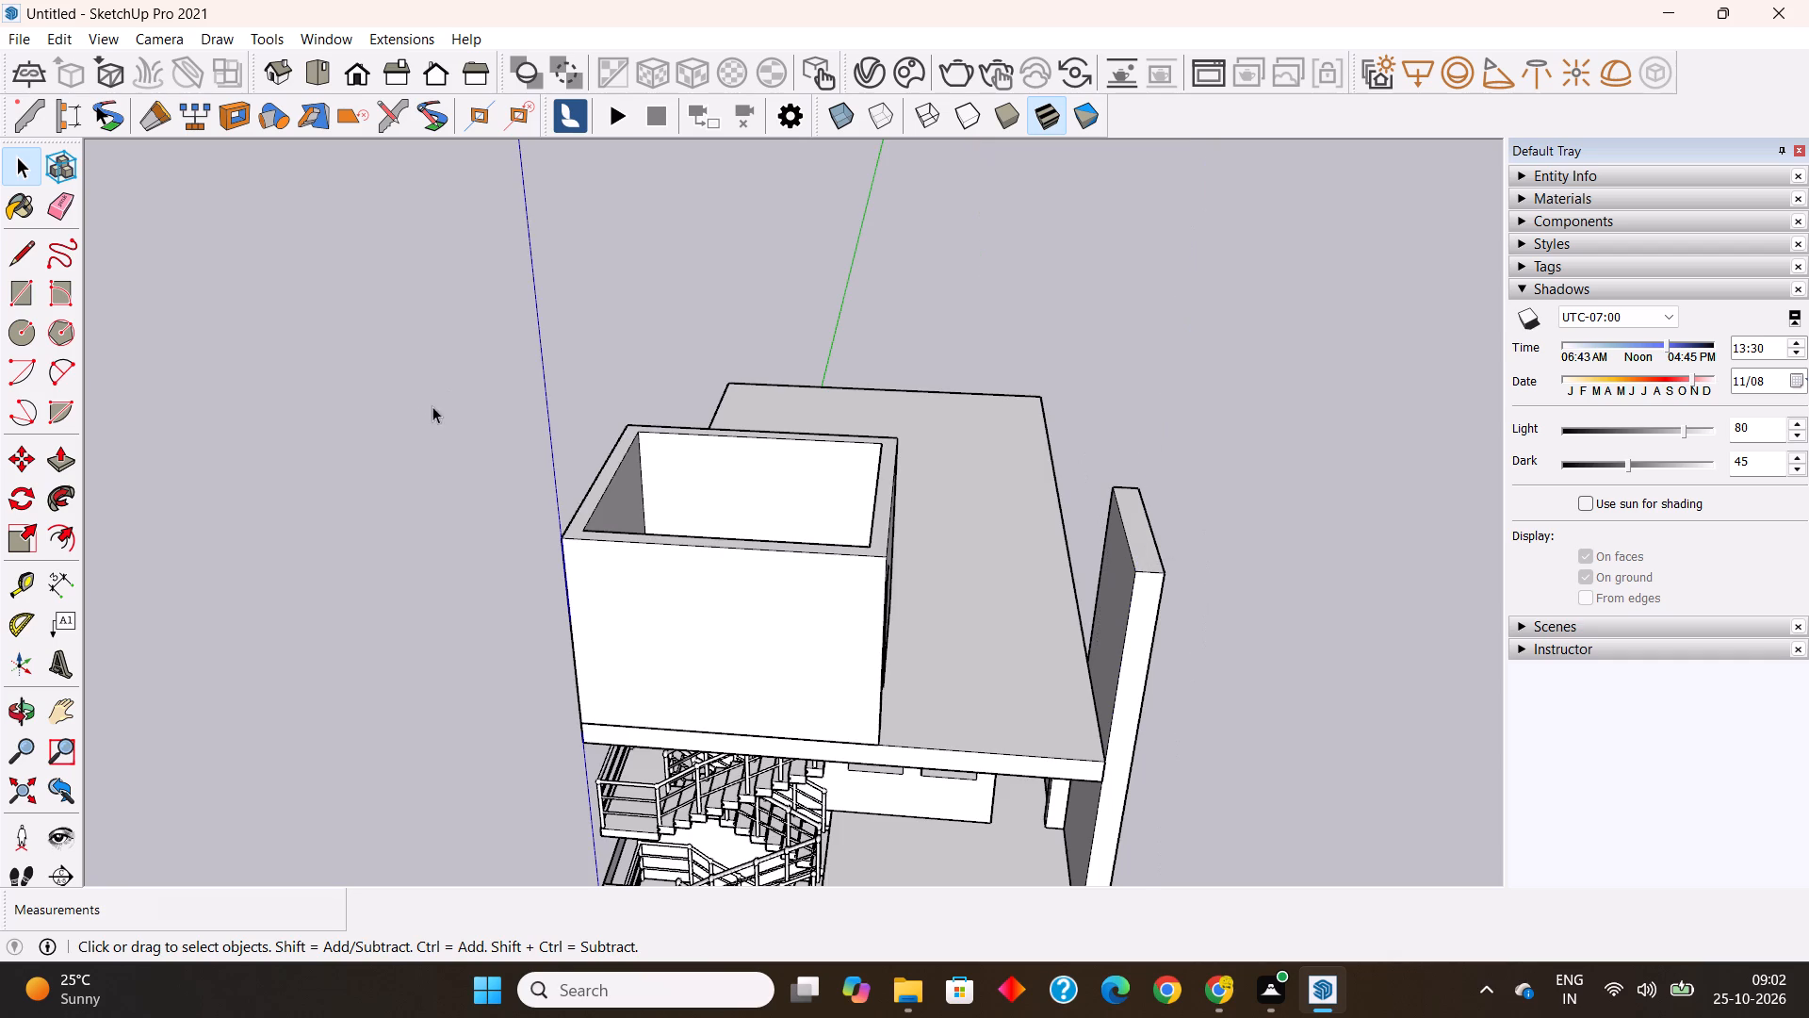
Draw a horizontal rectangle about 12' deep from the headroom's rear top corner across to the side panel's outer front top corner.
scroll(793, 480, "down", 2)
middle_click_drag(1012, 574, 985, 328)
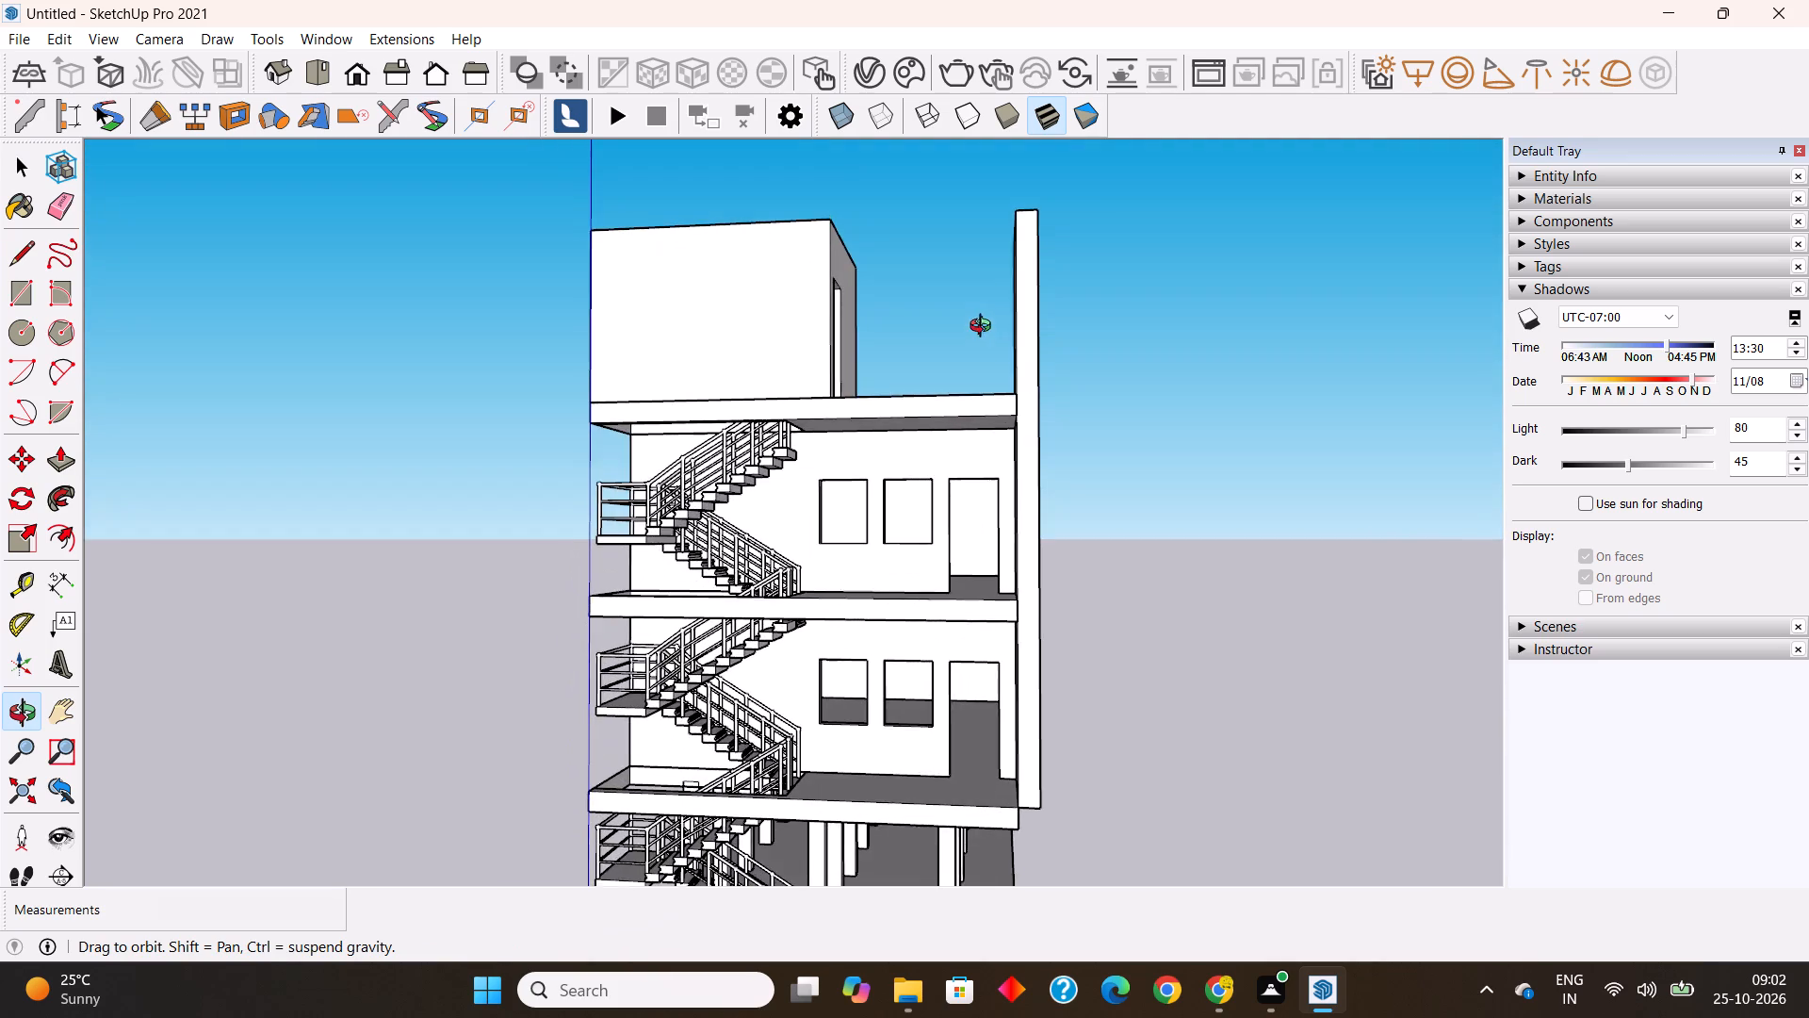
middle_click_drag(985, 328, 982, 328)
scroll(977, 336, "down", 3)
middle_click_drag(1026, 578, 872, 734)
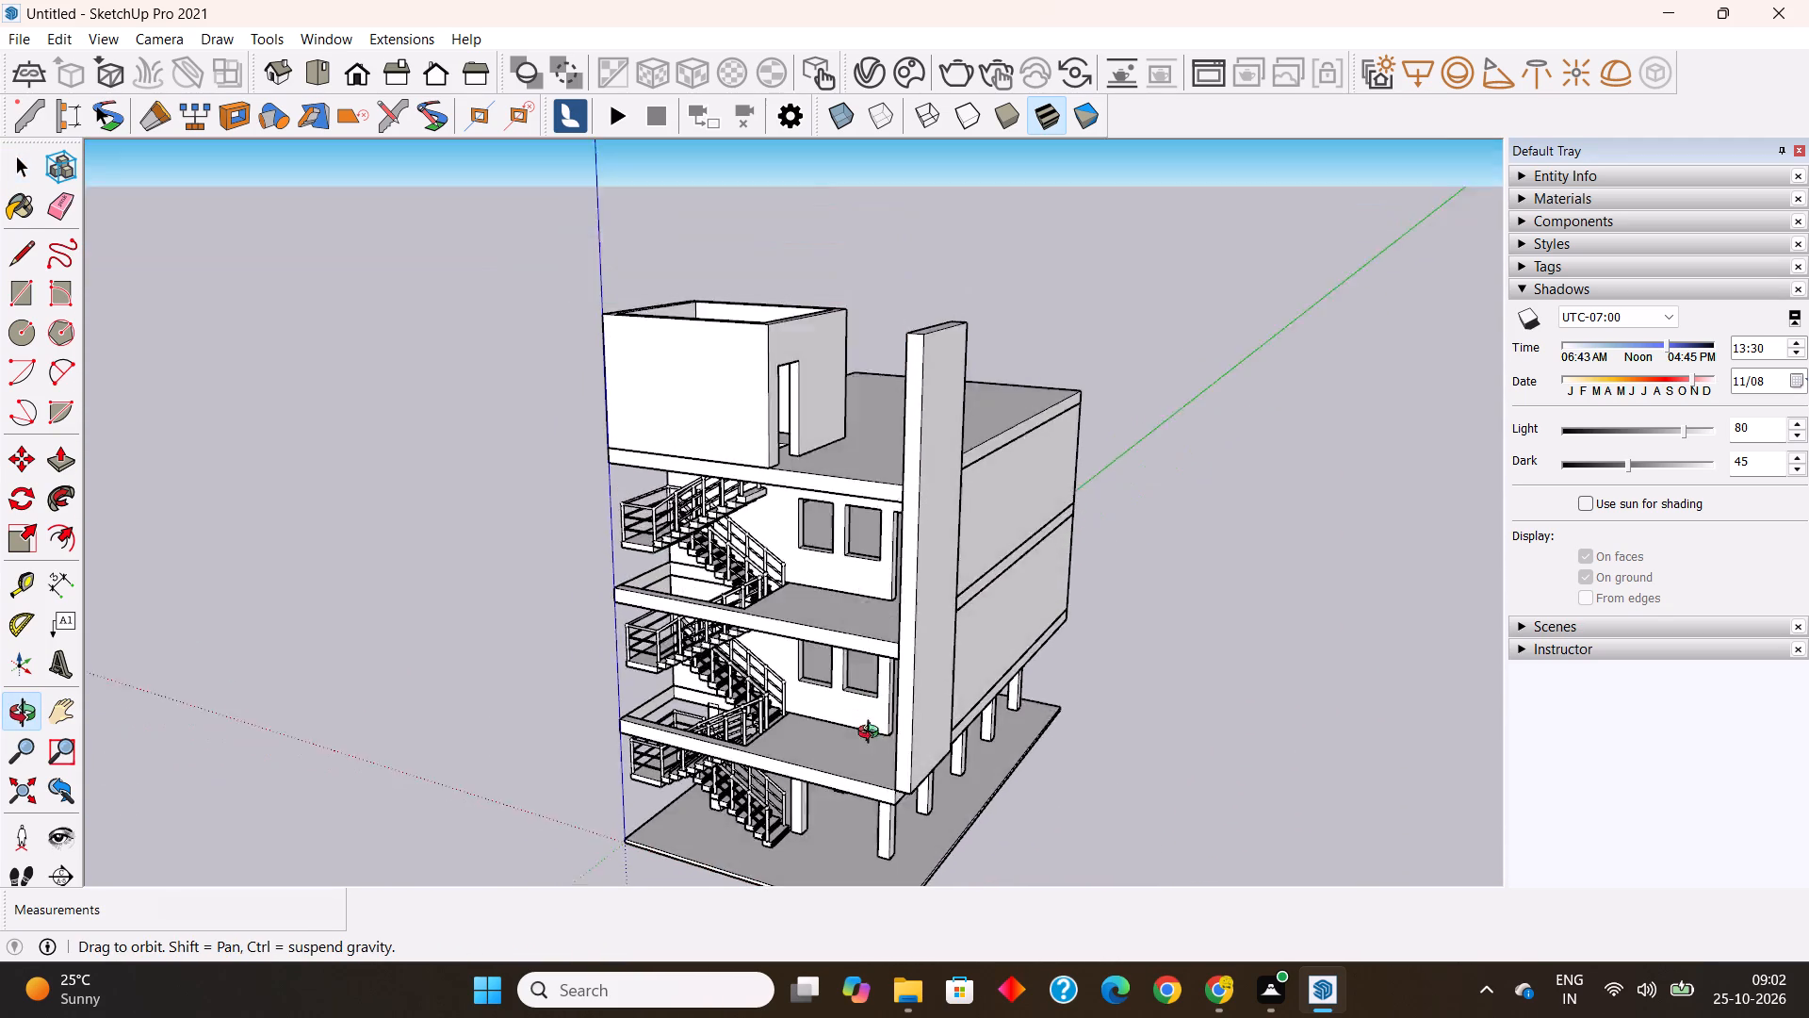
middle_click_drag(872, 734, 921, 793)
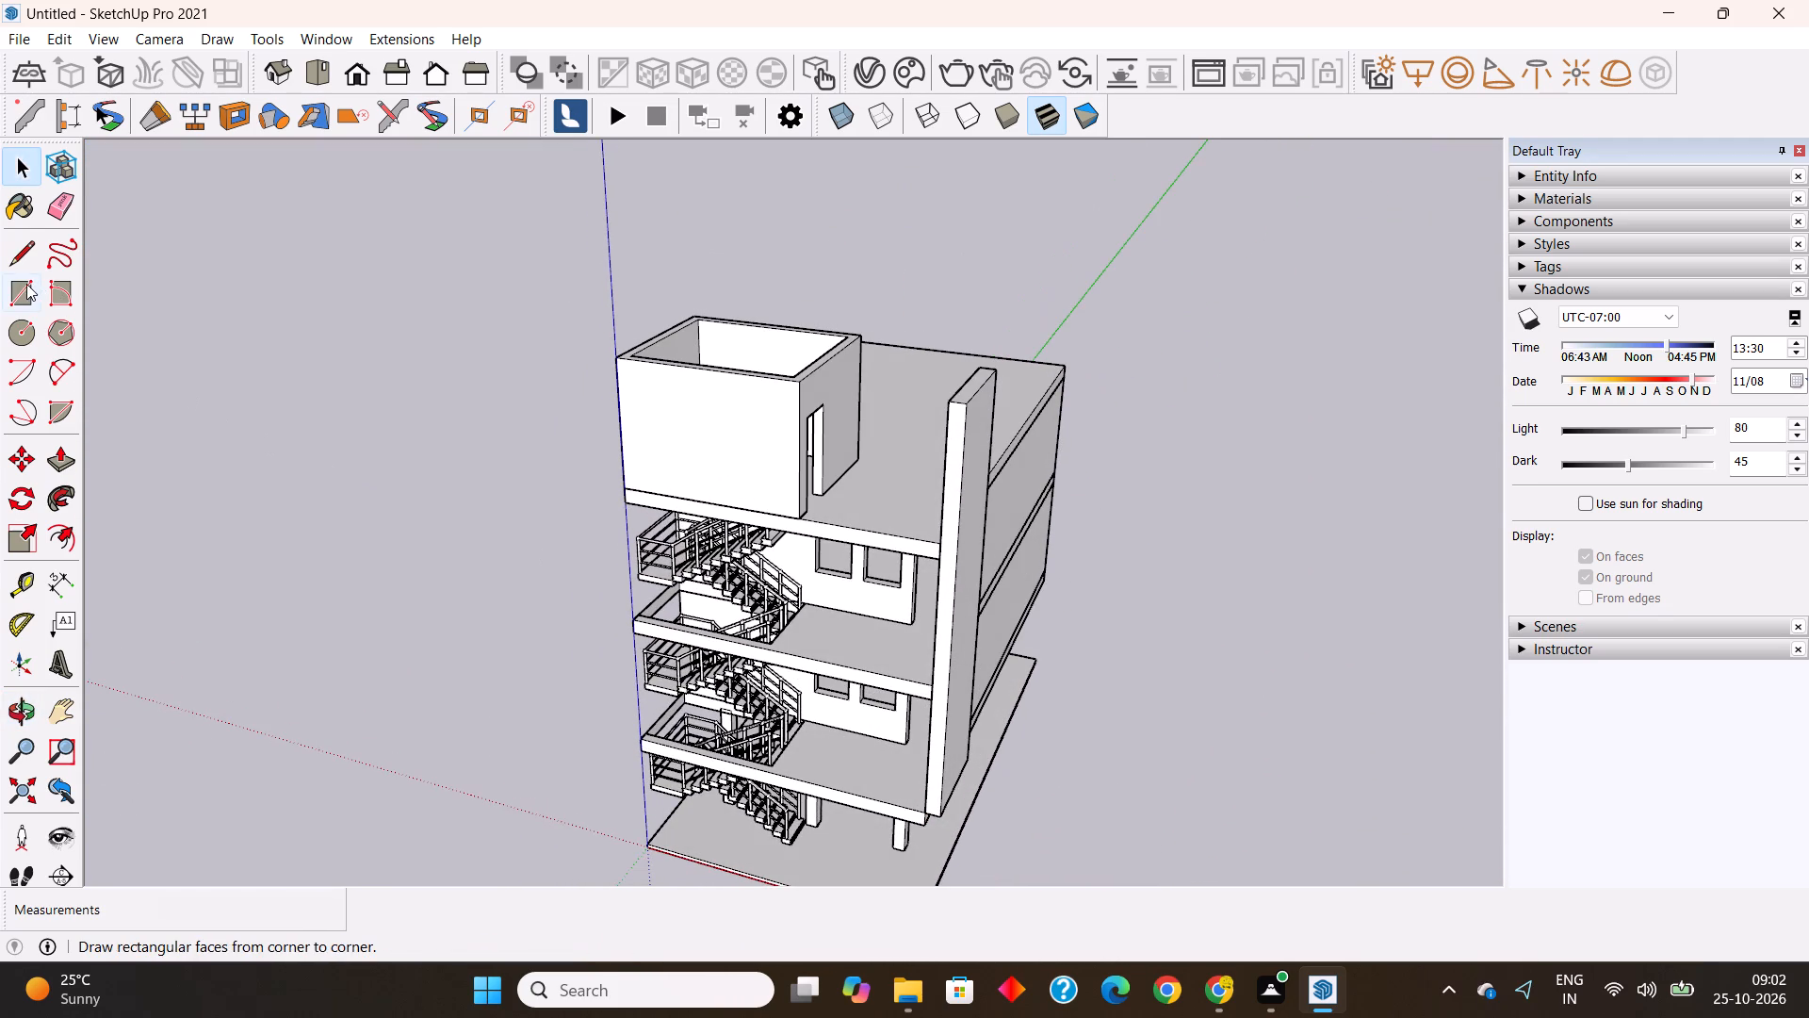
left_click(26, 284)
middle_click_drag(391, 386, 448, 446)
scroll(710, 384, "up", 1)
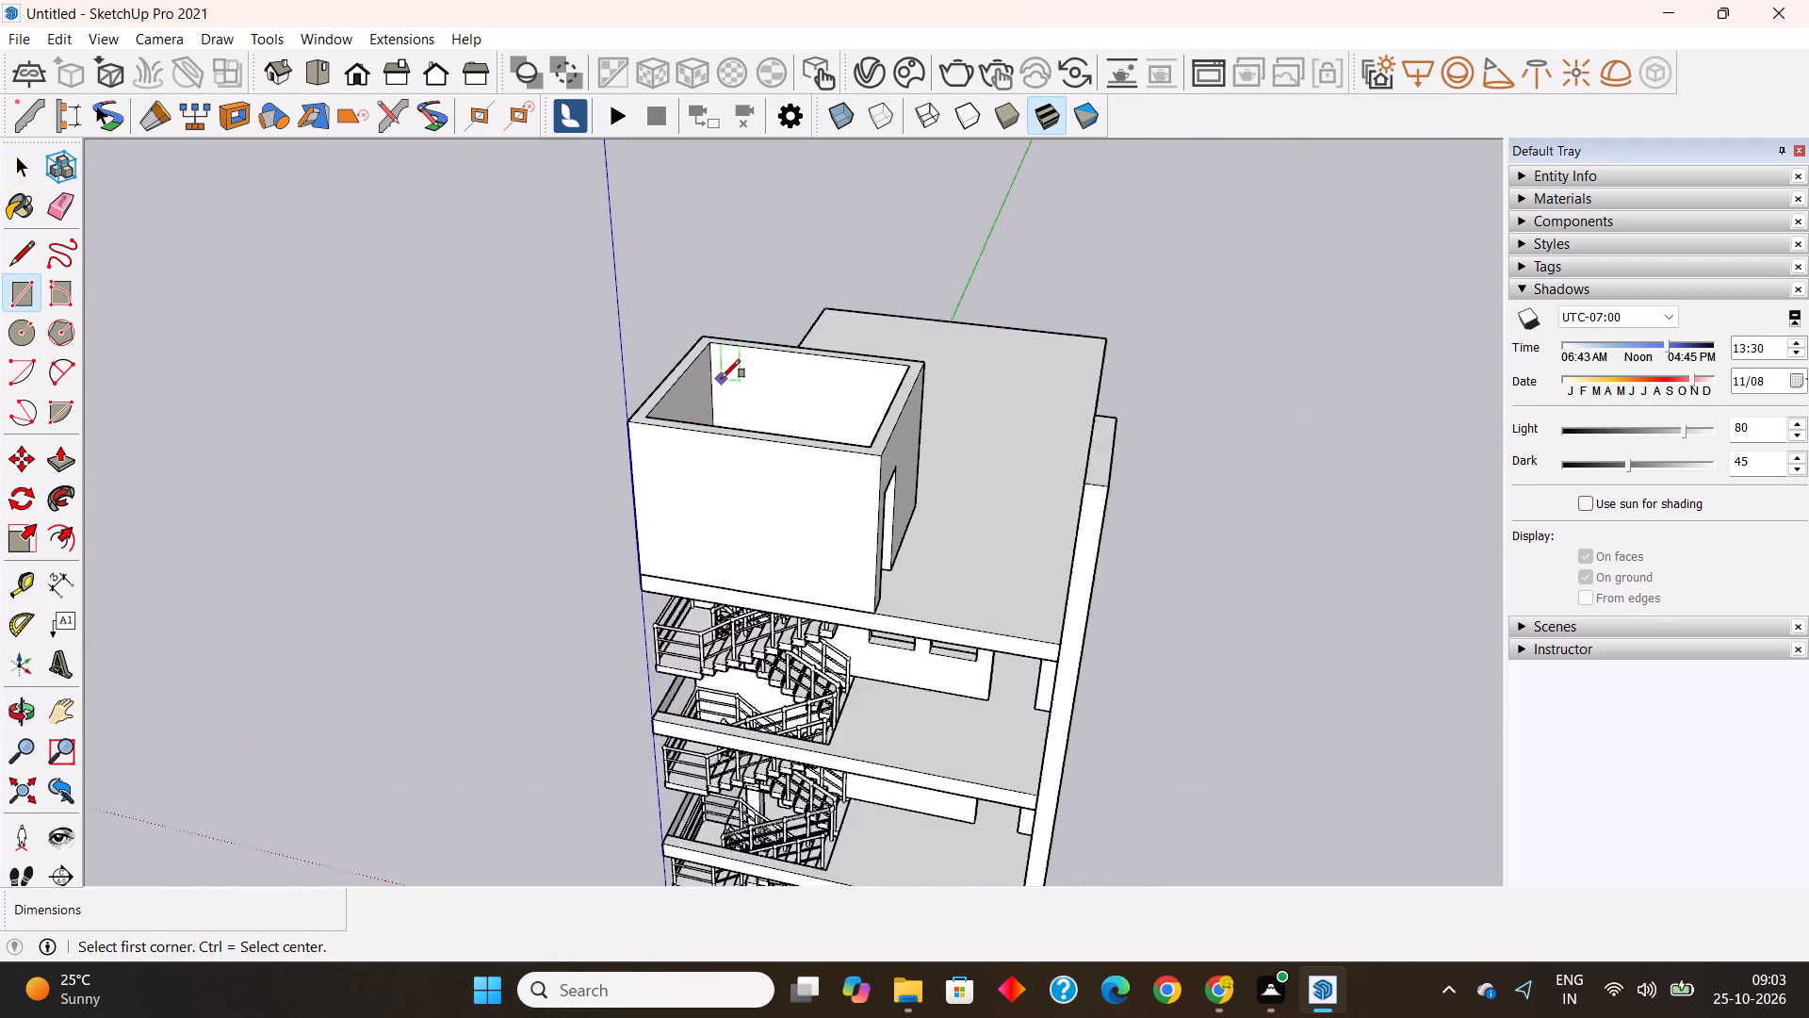
scroll(722, 378, "up", 4)
left_click(701, 326)
scroll(701, 326, "down", 2)
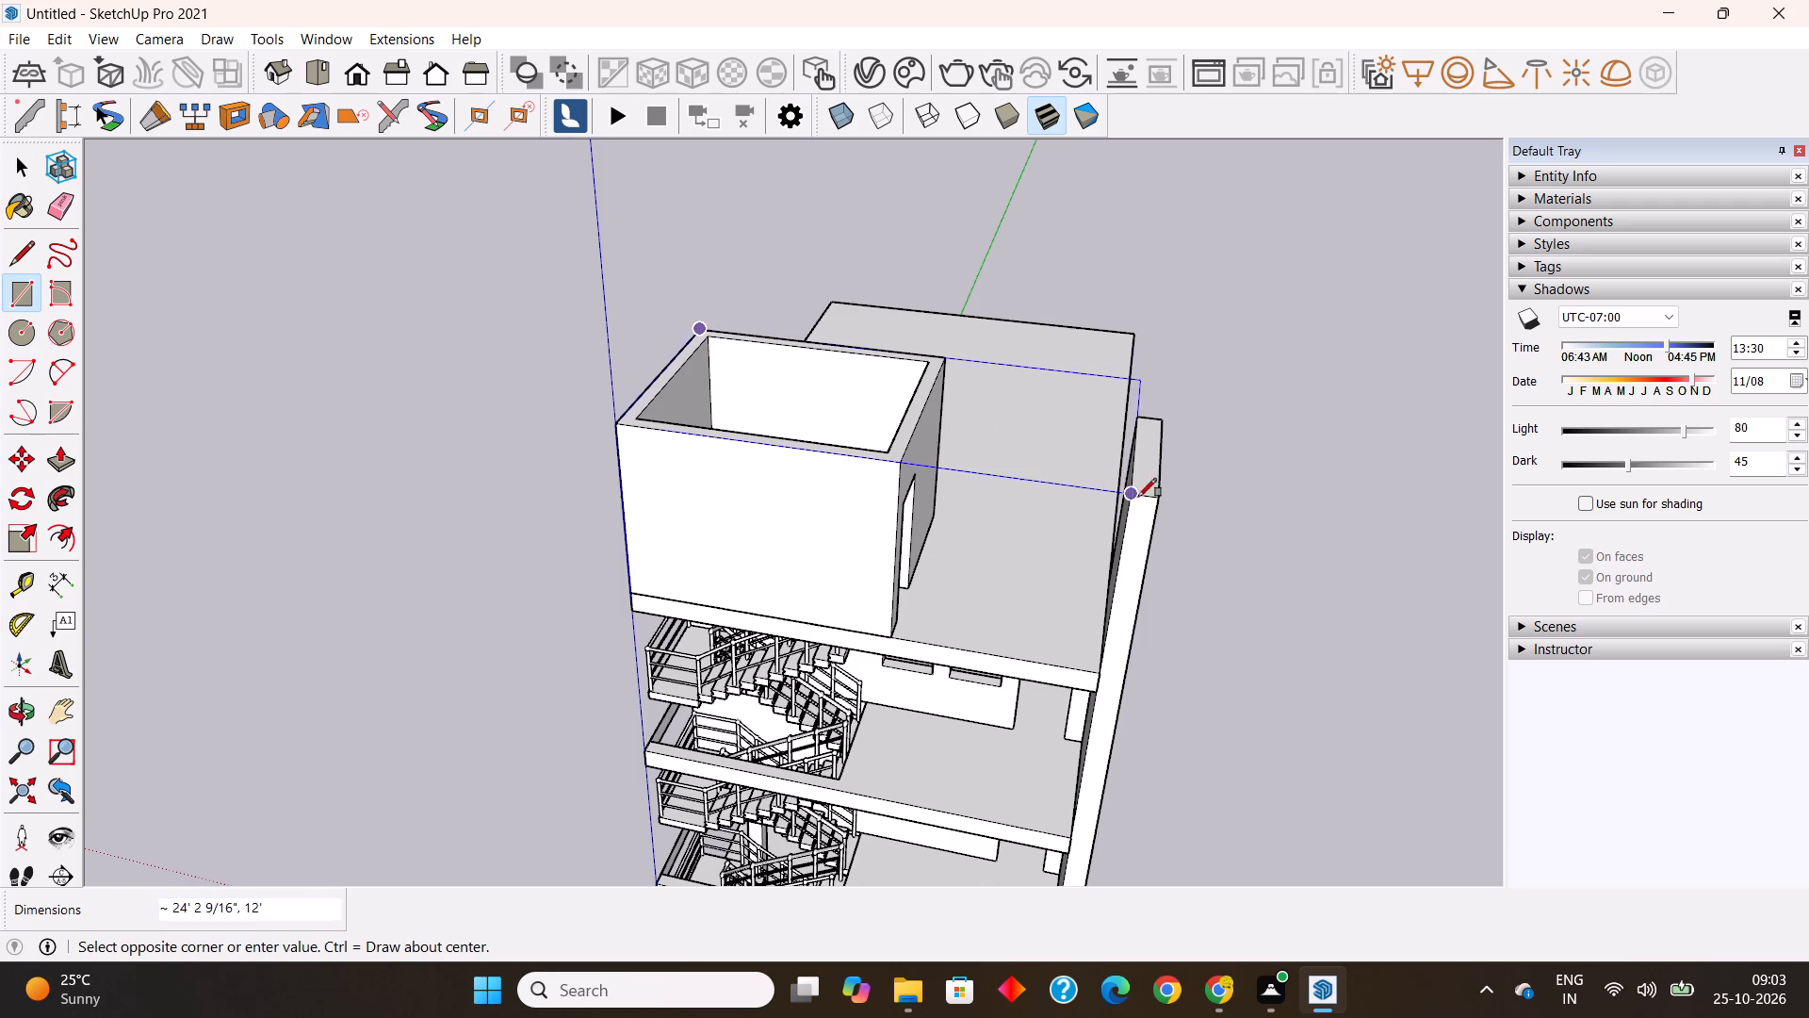
left_click(1161, 497)
Make the horizontal rectangle spanning the headroom and side panel into a group.
middle_click_drag(1122, 527, 511, 492)
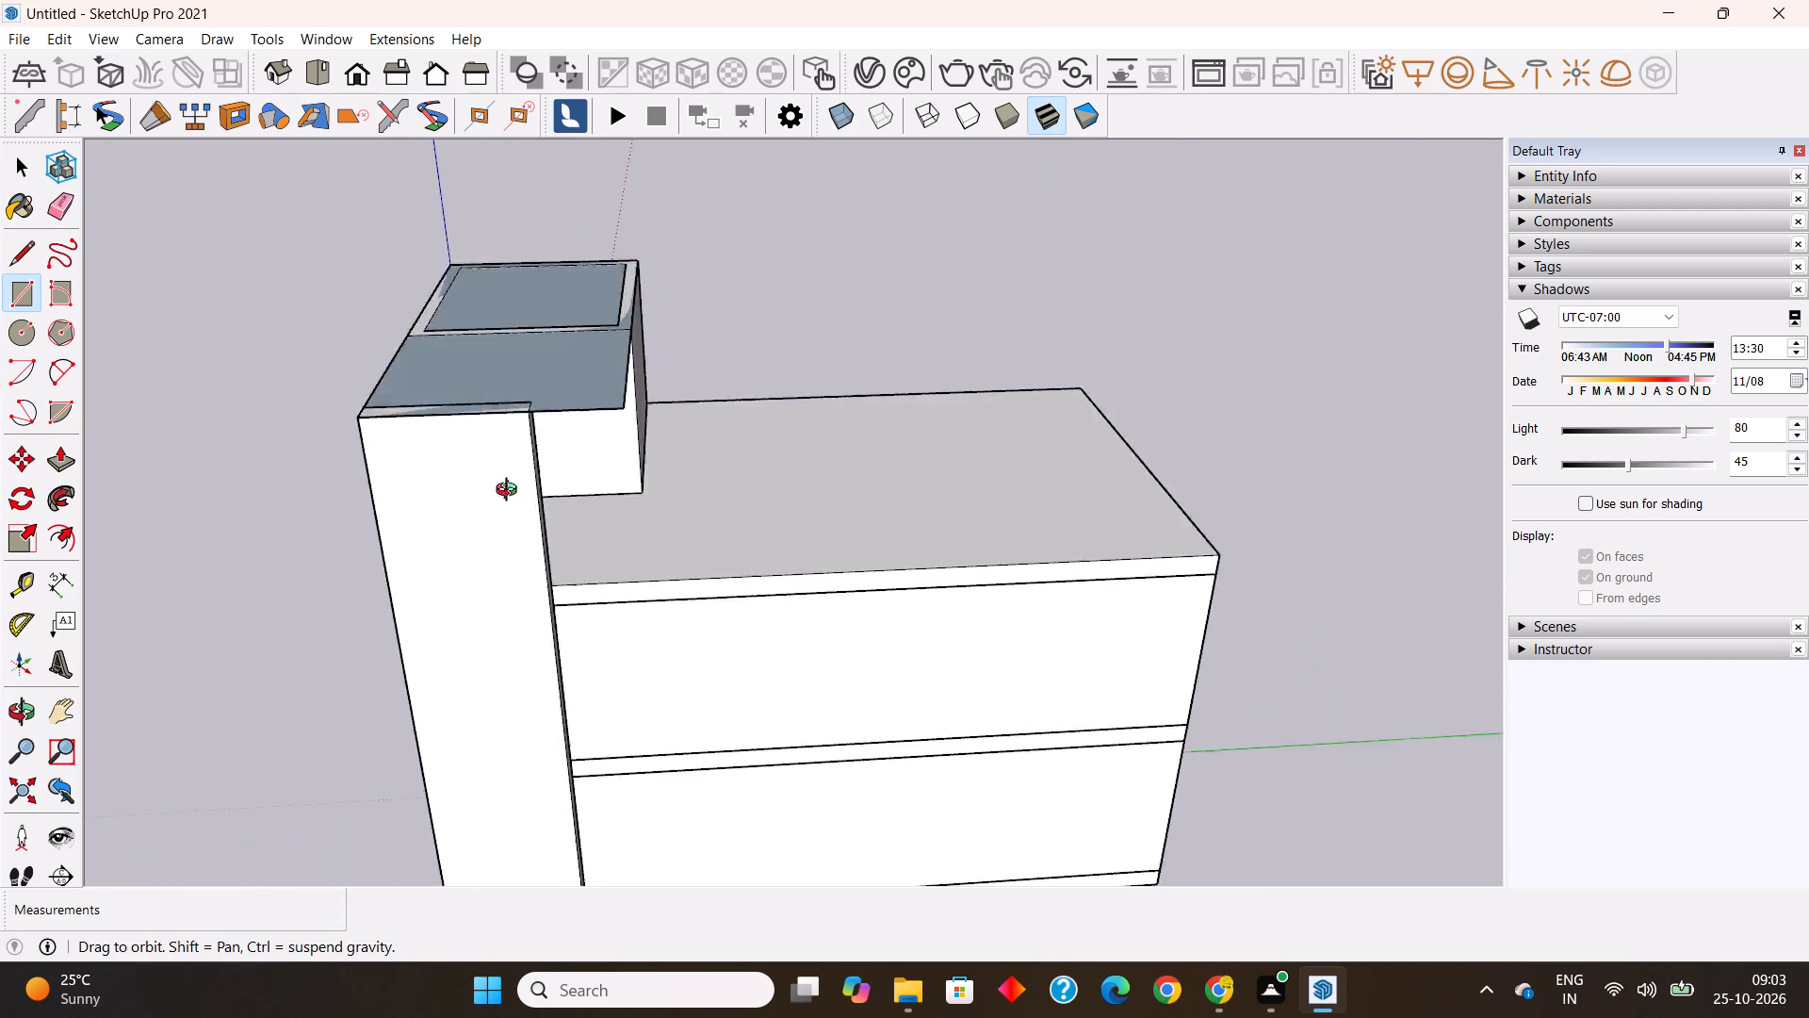
middle_click_drag(511, 492, 296, 434)
scroll(358, 316, "up", 4)
middle_click_drag(449, 373, 434, 433)
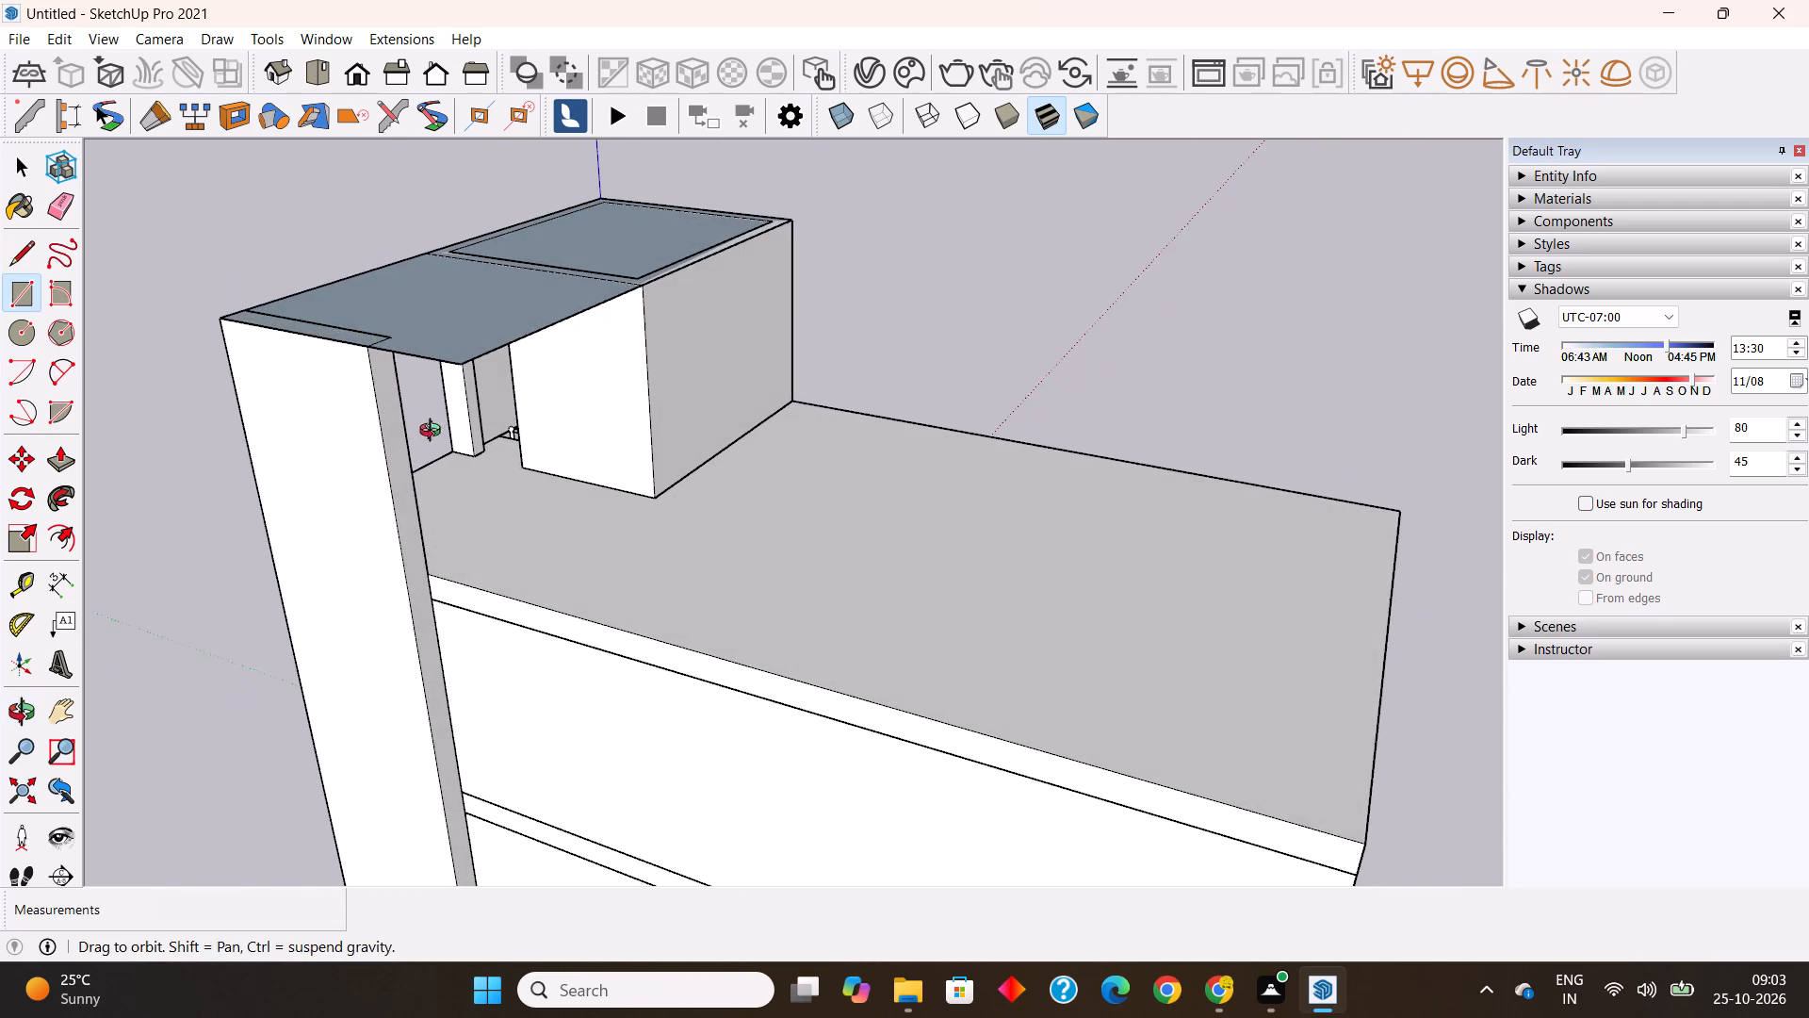
middle_click_drag(434, 433, 433, 433)
key("space")
double_click(449, 301)
right_click(449, 301)
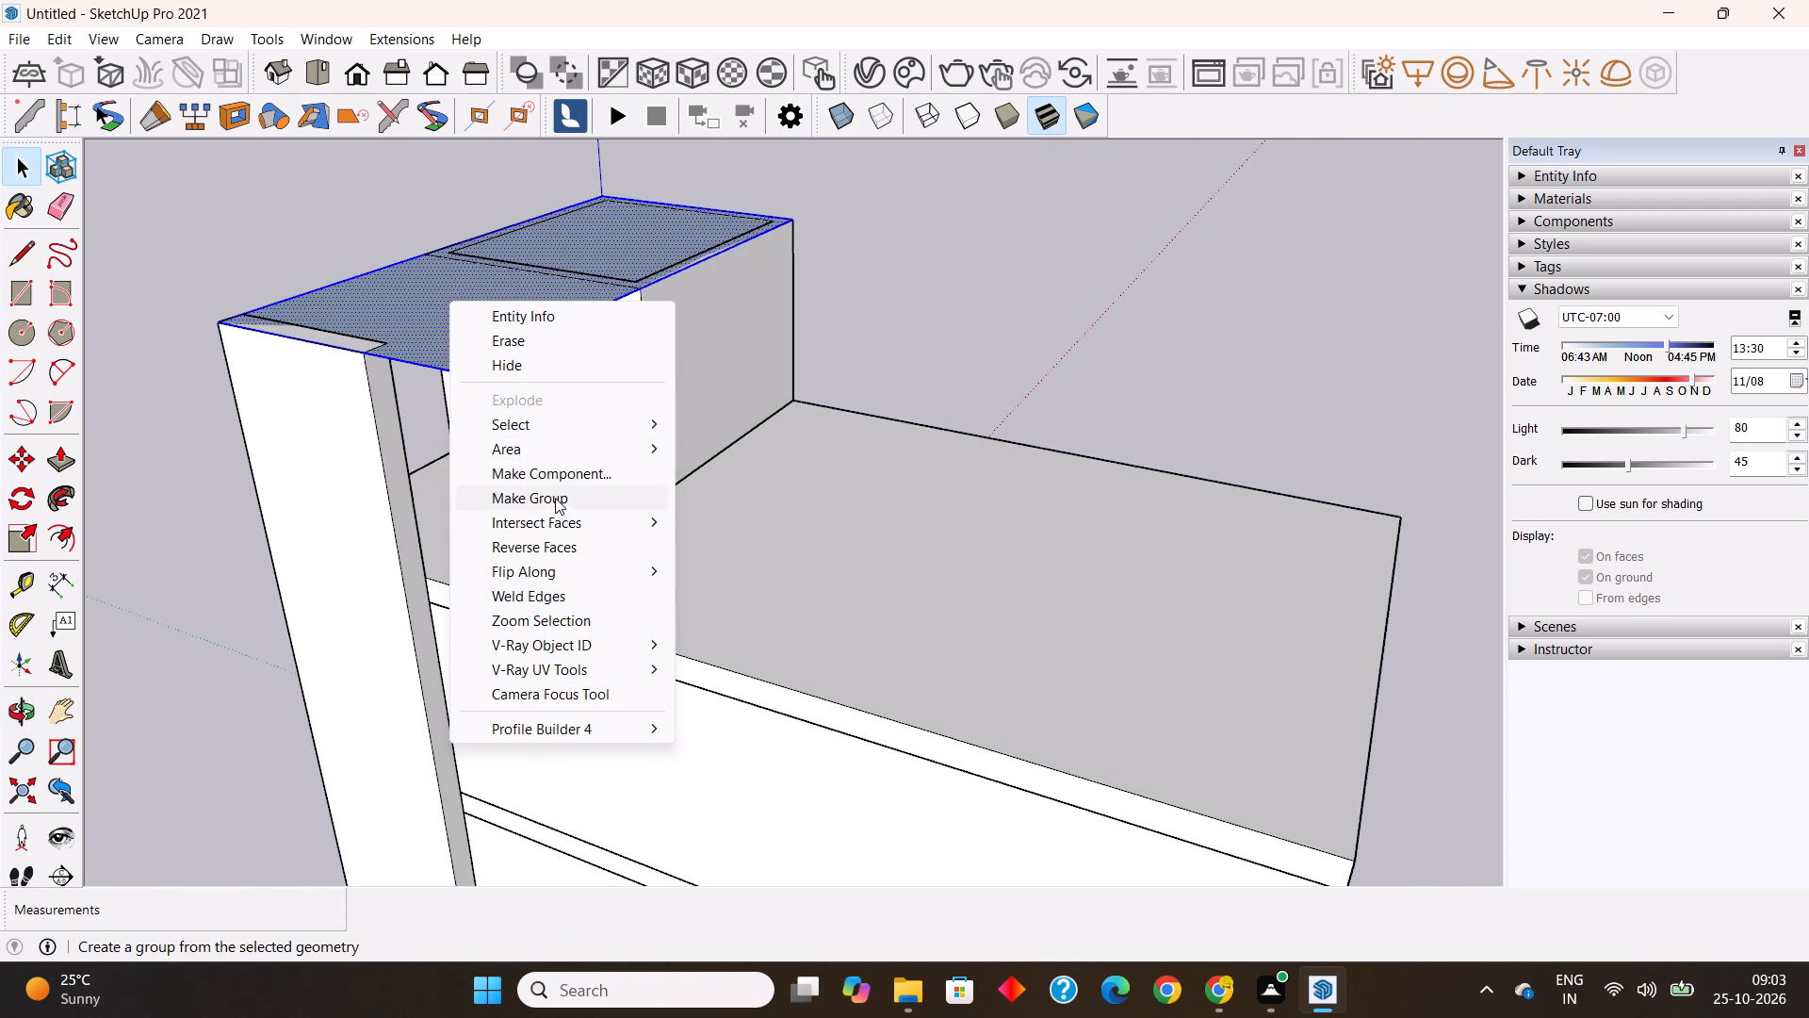
left_click(555, 501)
Inside the new top slab group, Push/Pull the face 14" upward, and leave group editing.
double_click(399, 320)
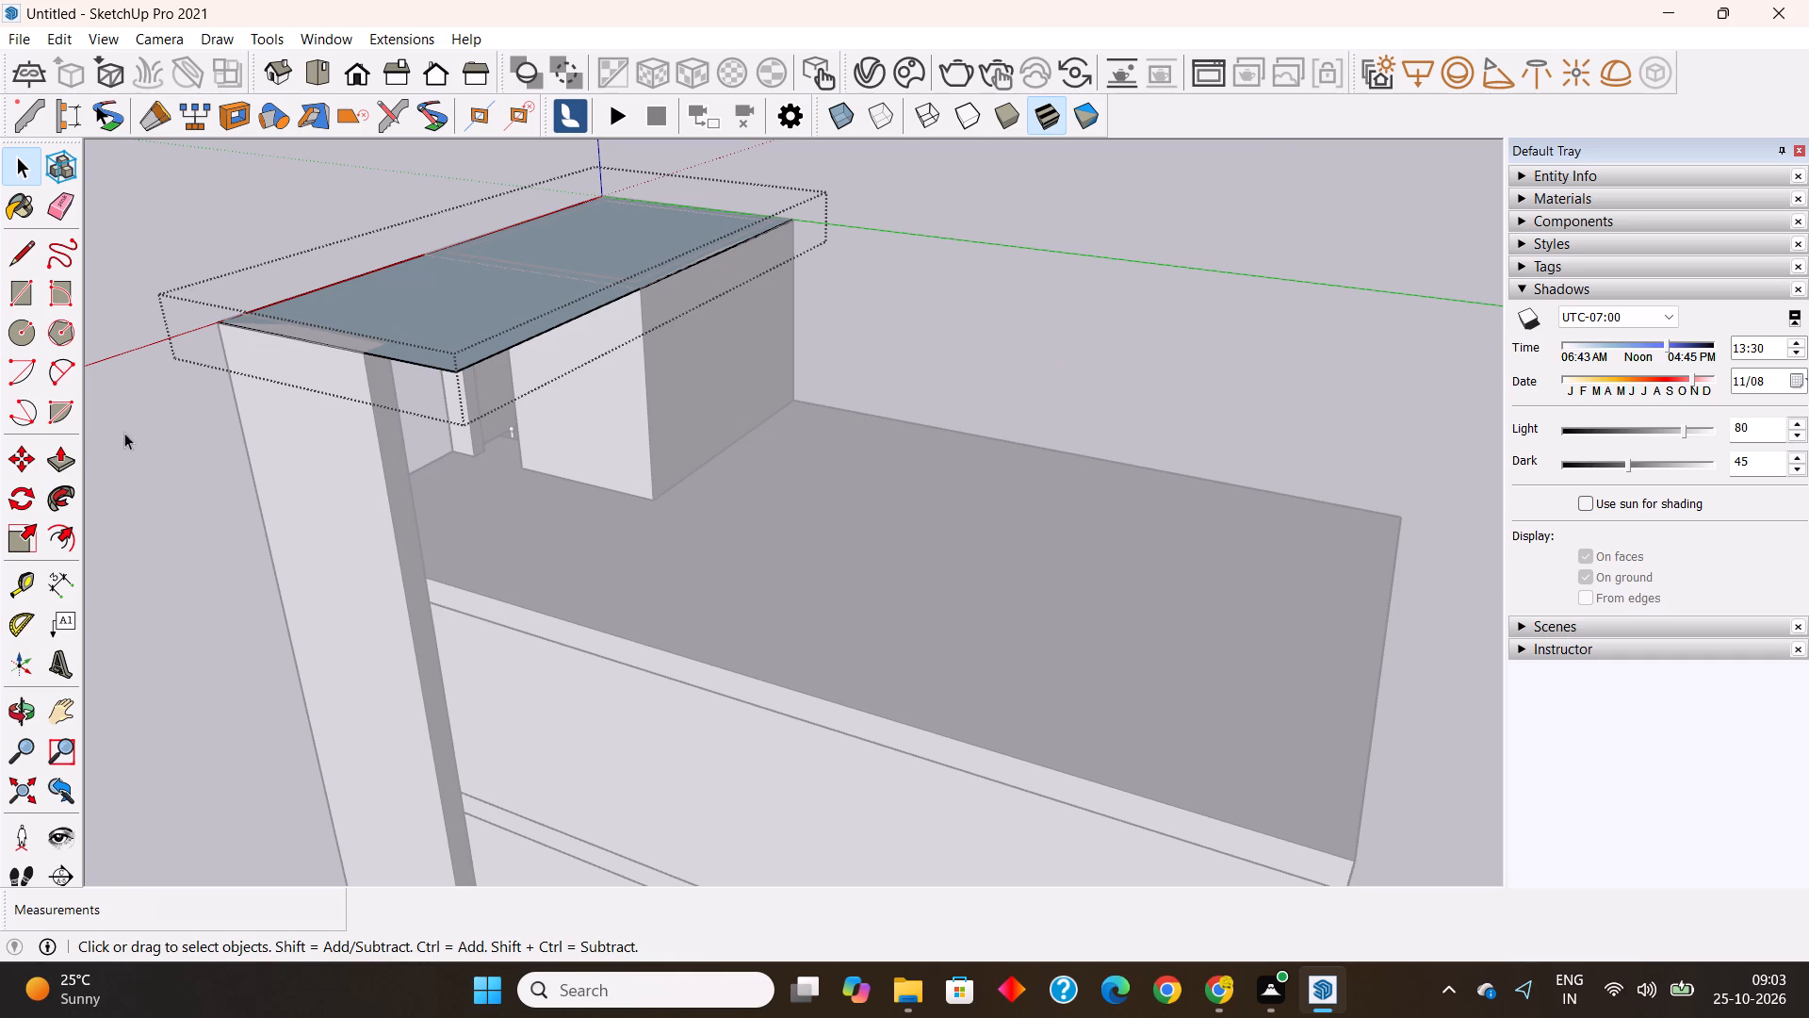
left_click(57, 454)
left_click(466, 321)
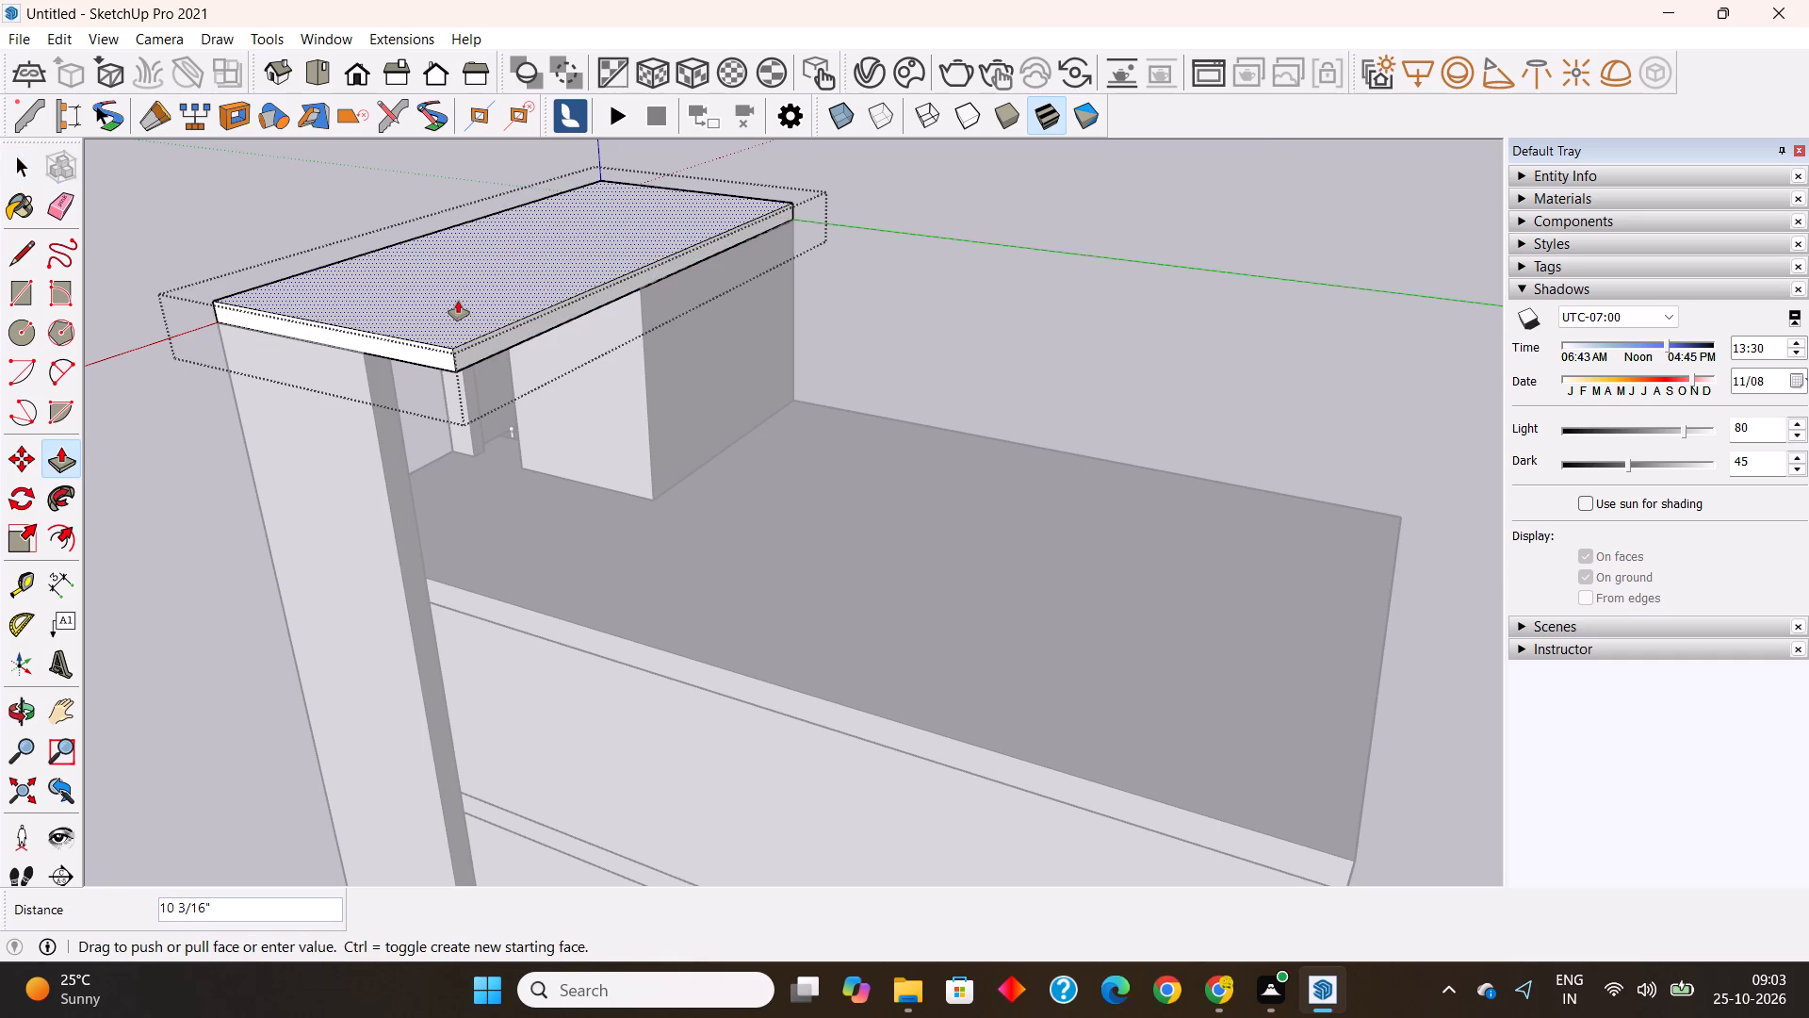
type("14\"")
key("Return")
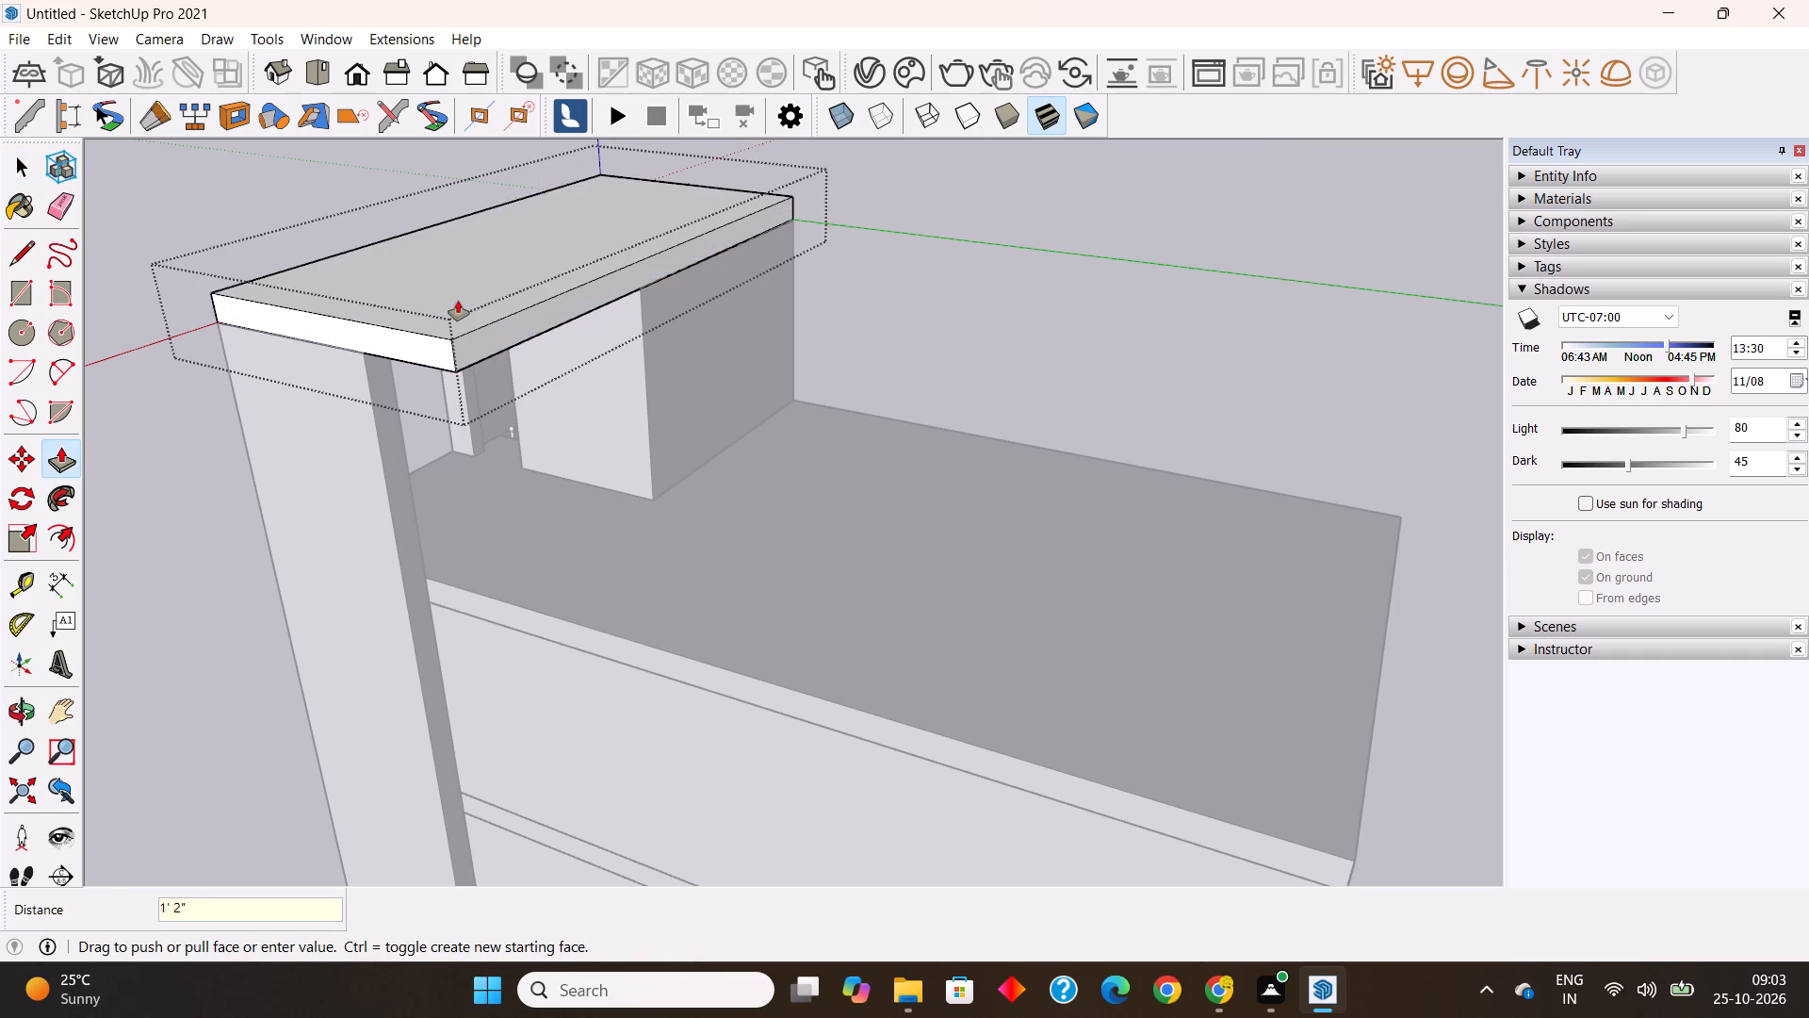
scroll(461, 328, "down", 2)
middle_click_drag(339, 422, 294, 333)
key("space")
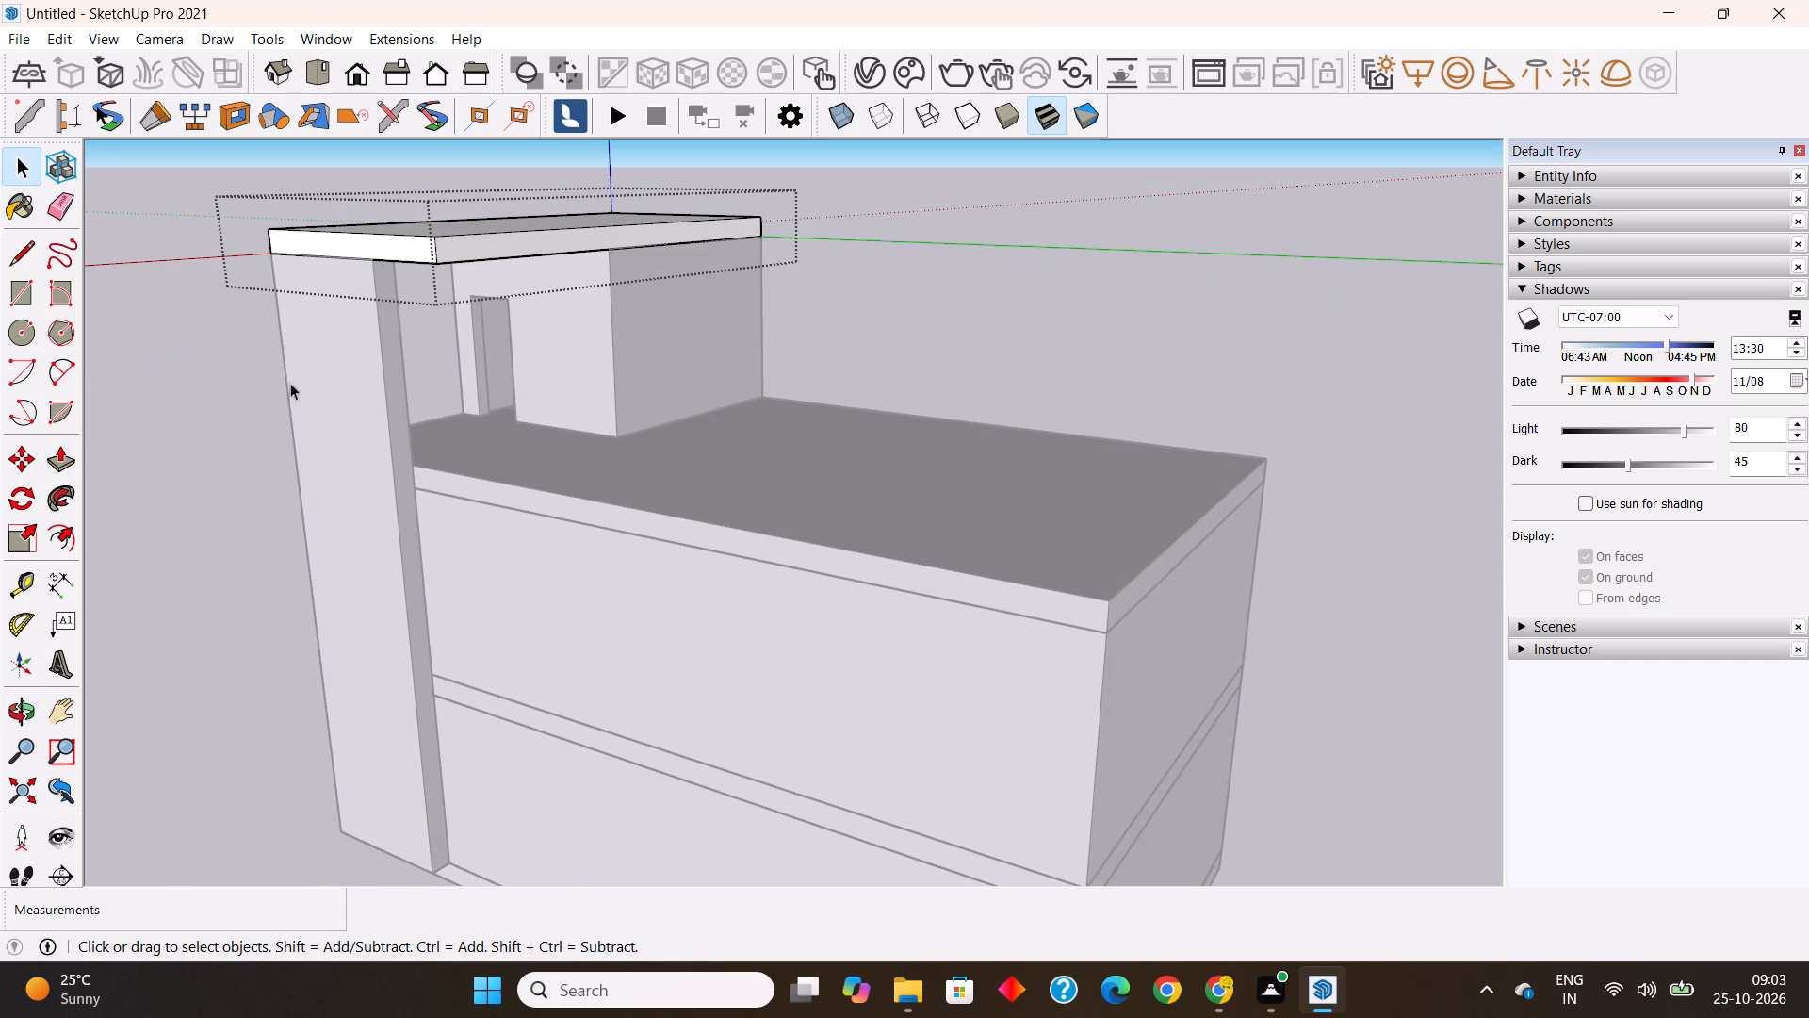
left_click(230, 438)
Inside the side panel group, Push/Pull its rear narrow face about 4'4" back to the top slab's rear corner, and leave group editing.
double_click(373, 384)
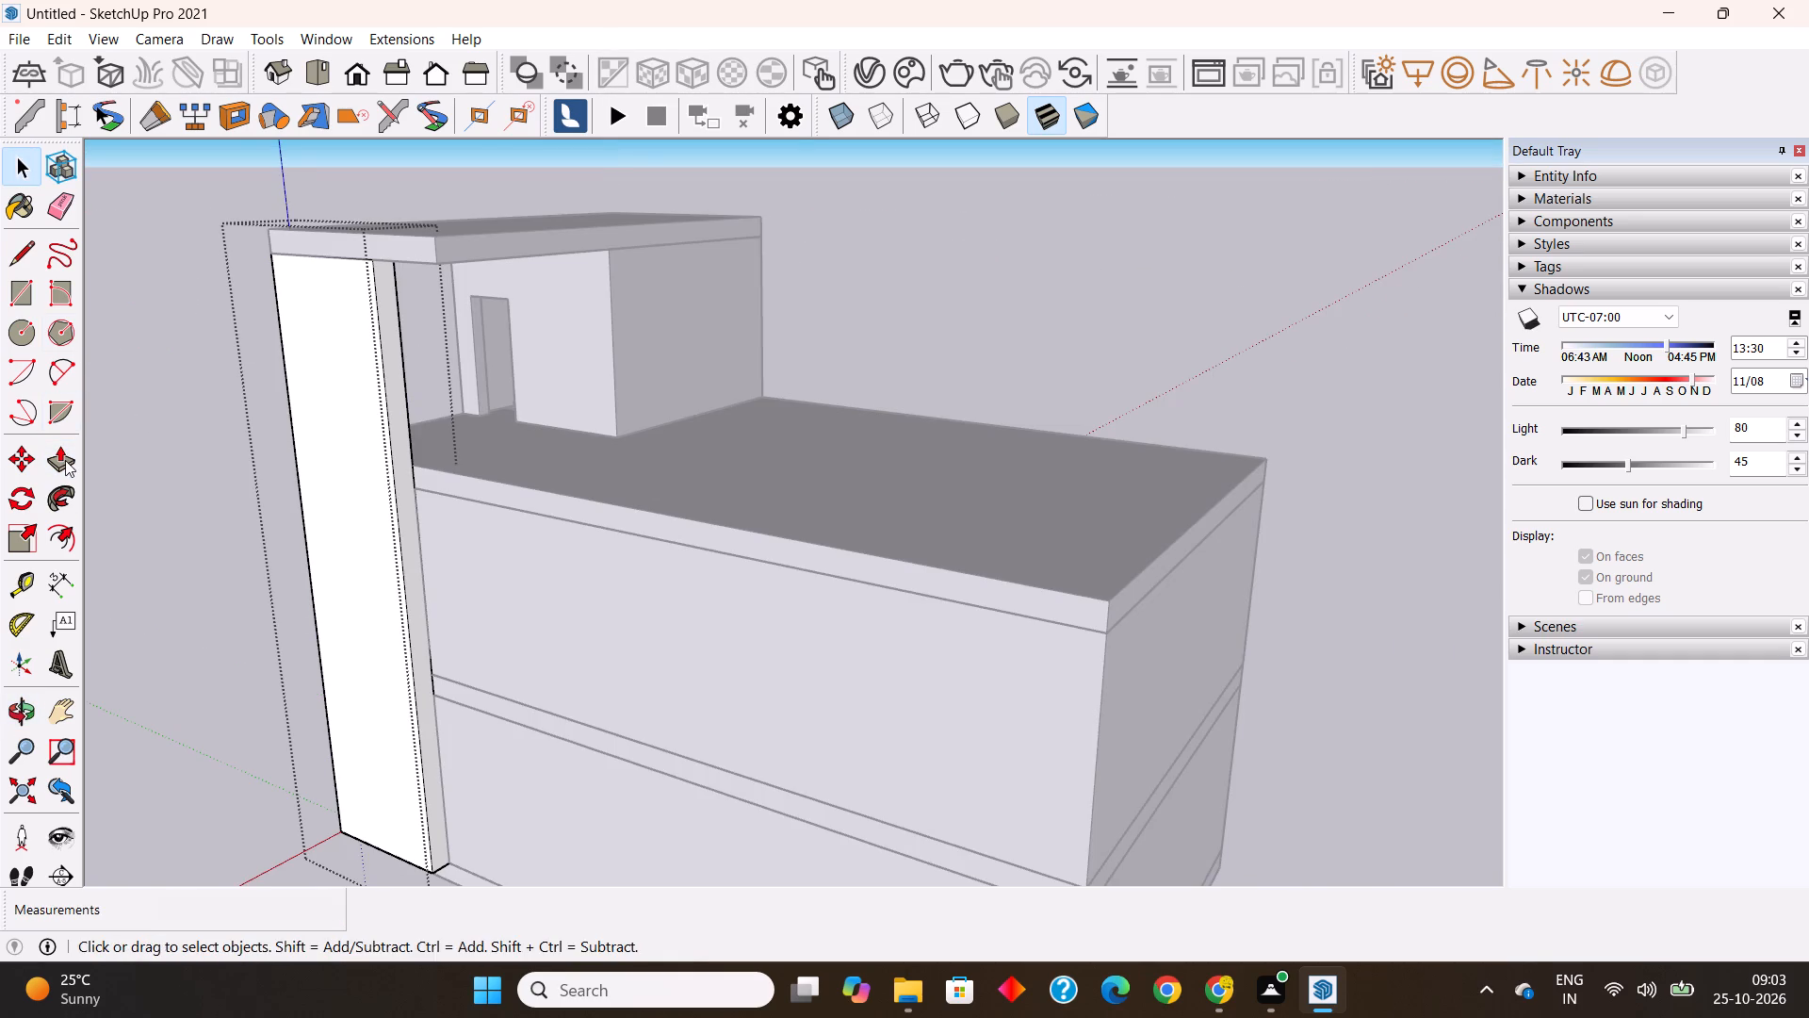
left_click(62, 463)
left_click(393, 344)
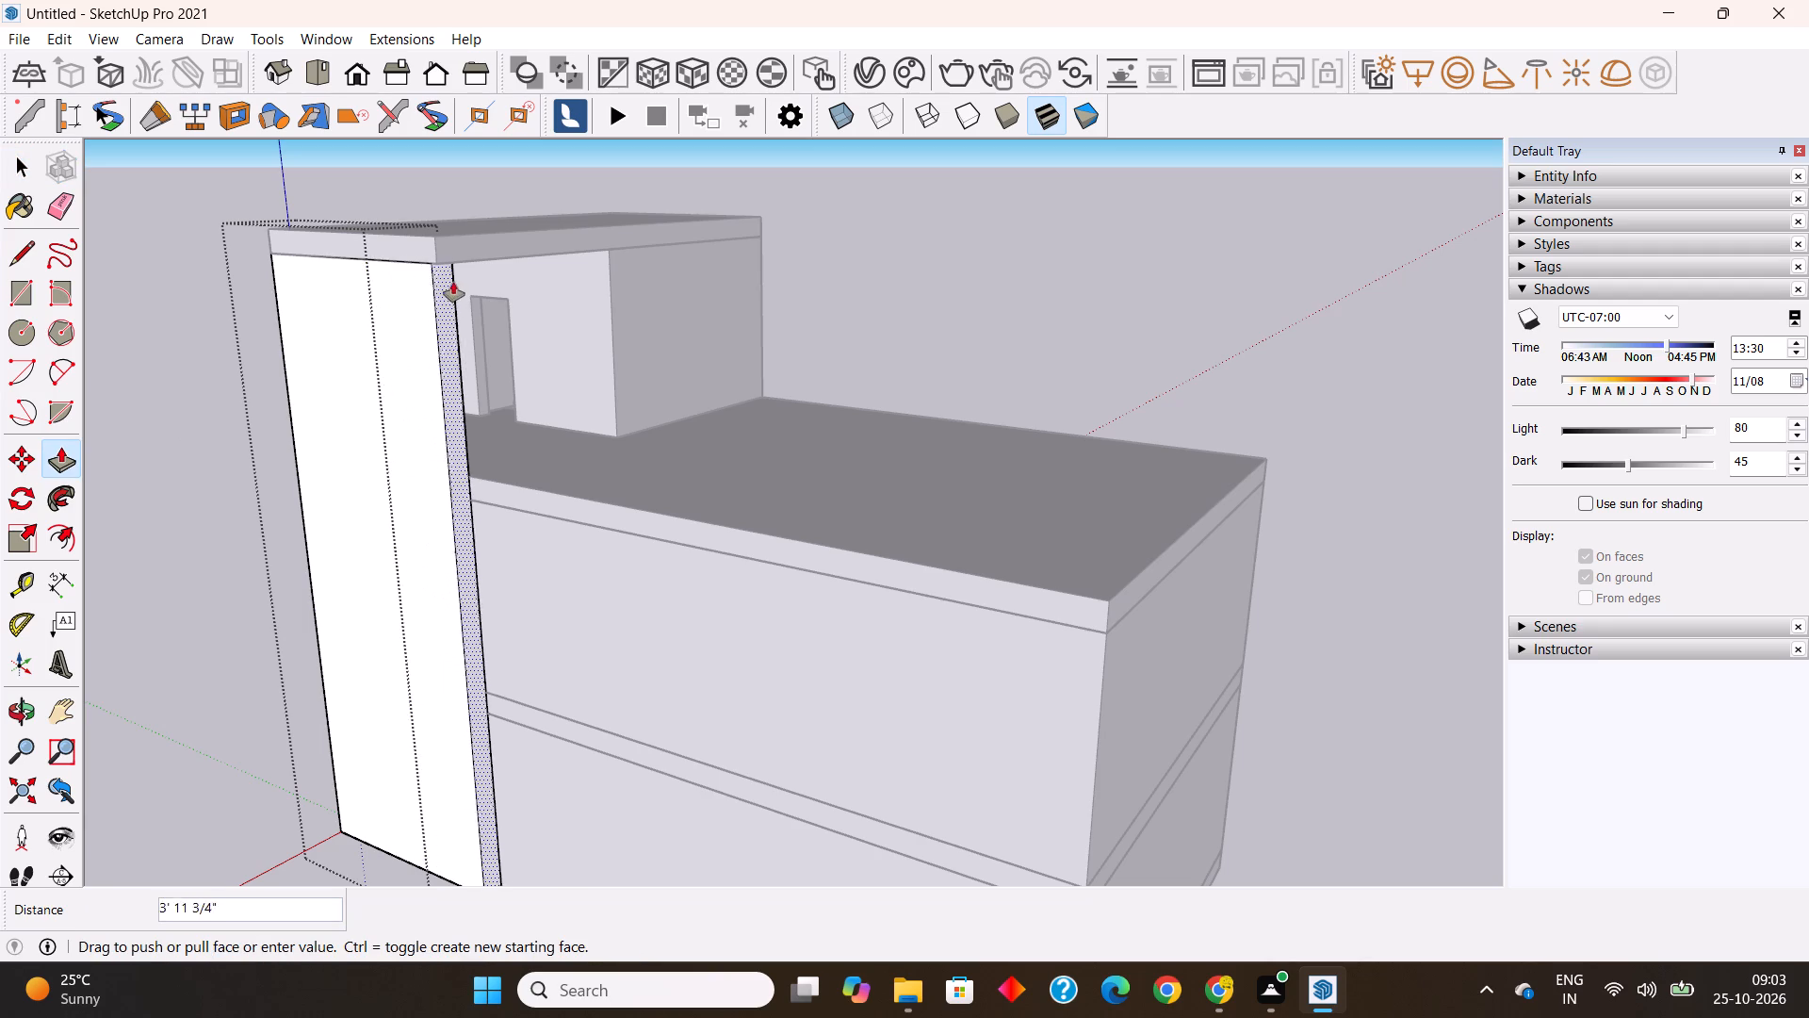
left_click(459, 260)
scroll(621, 208, "down", 6)
middle_click_drag(595, 540, 549, 537)
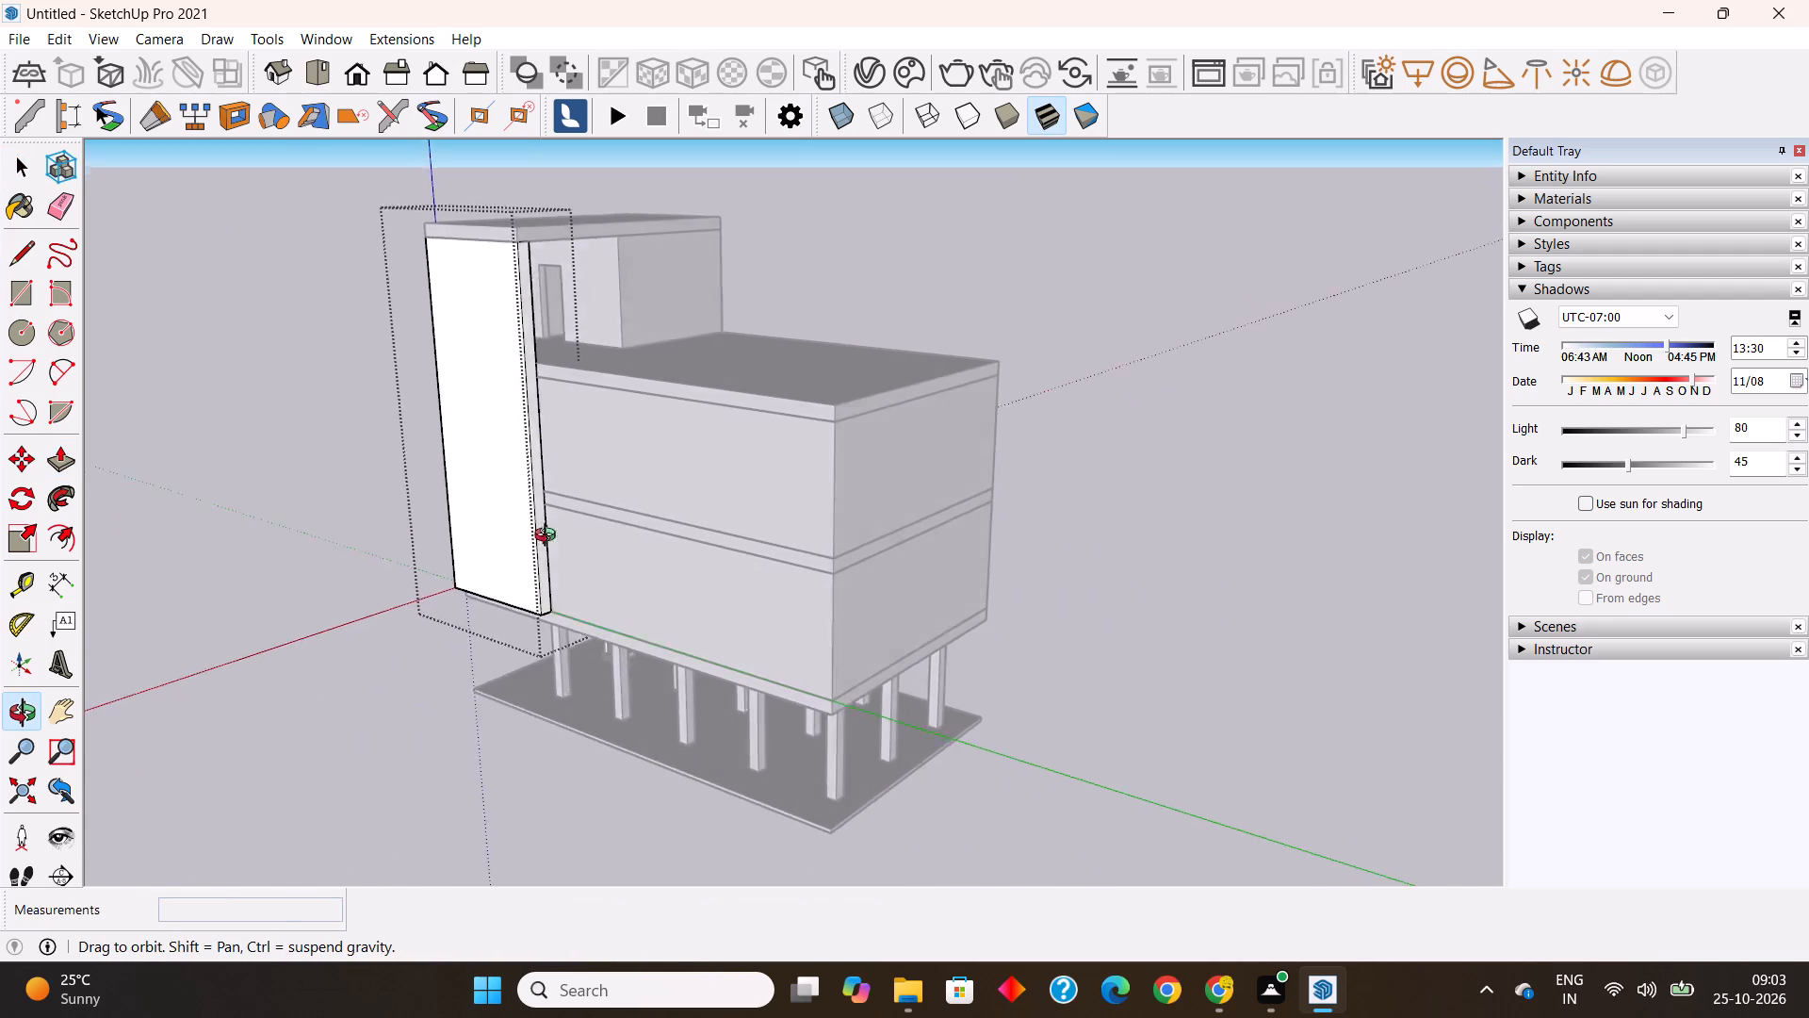
middle_click_drag(549, 537, 1331, 504)
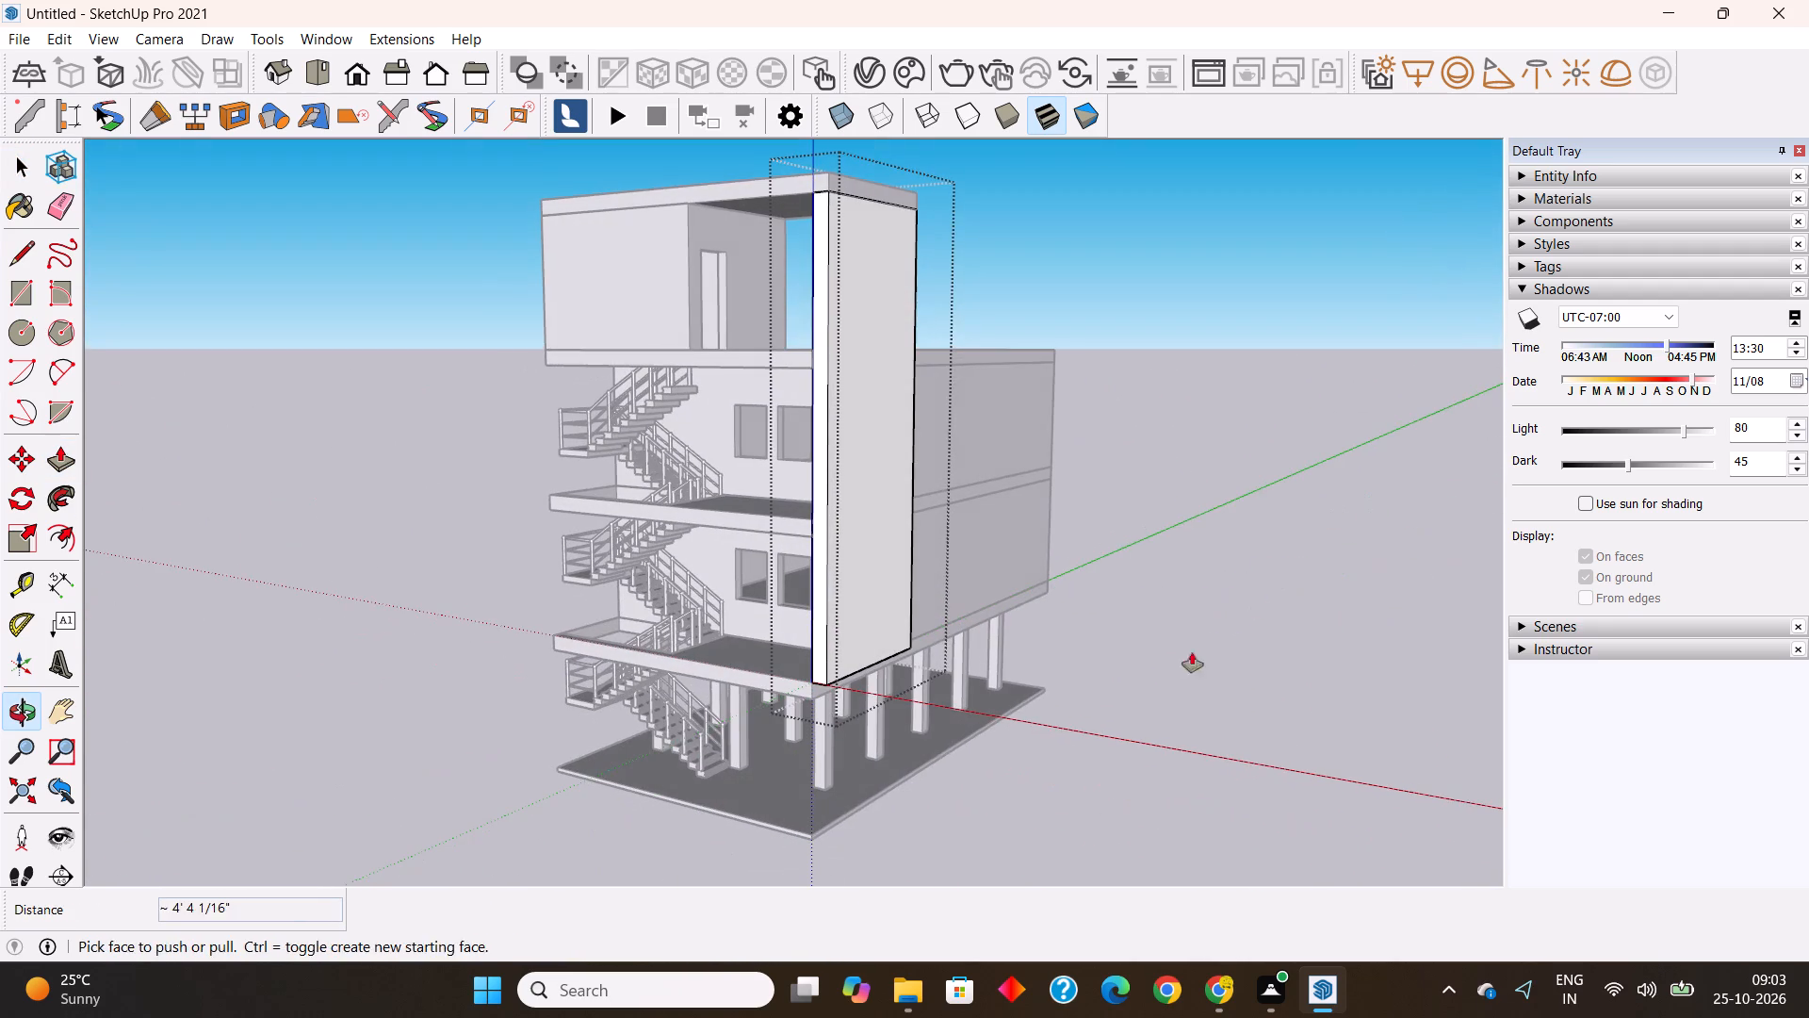
key("space")
left_click(1150, 681)
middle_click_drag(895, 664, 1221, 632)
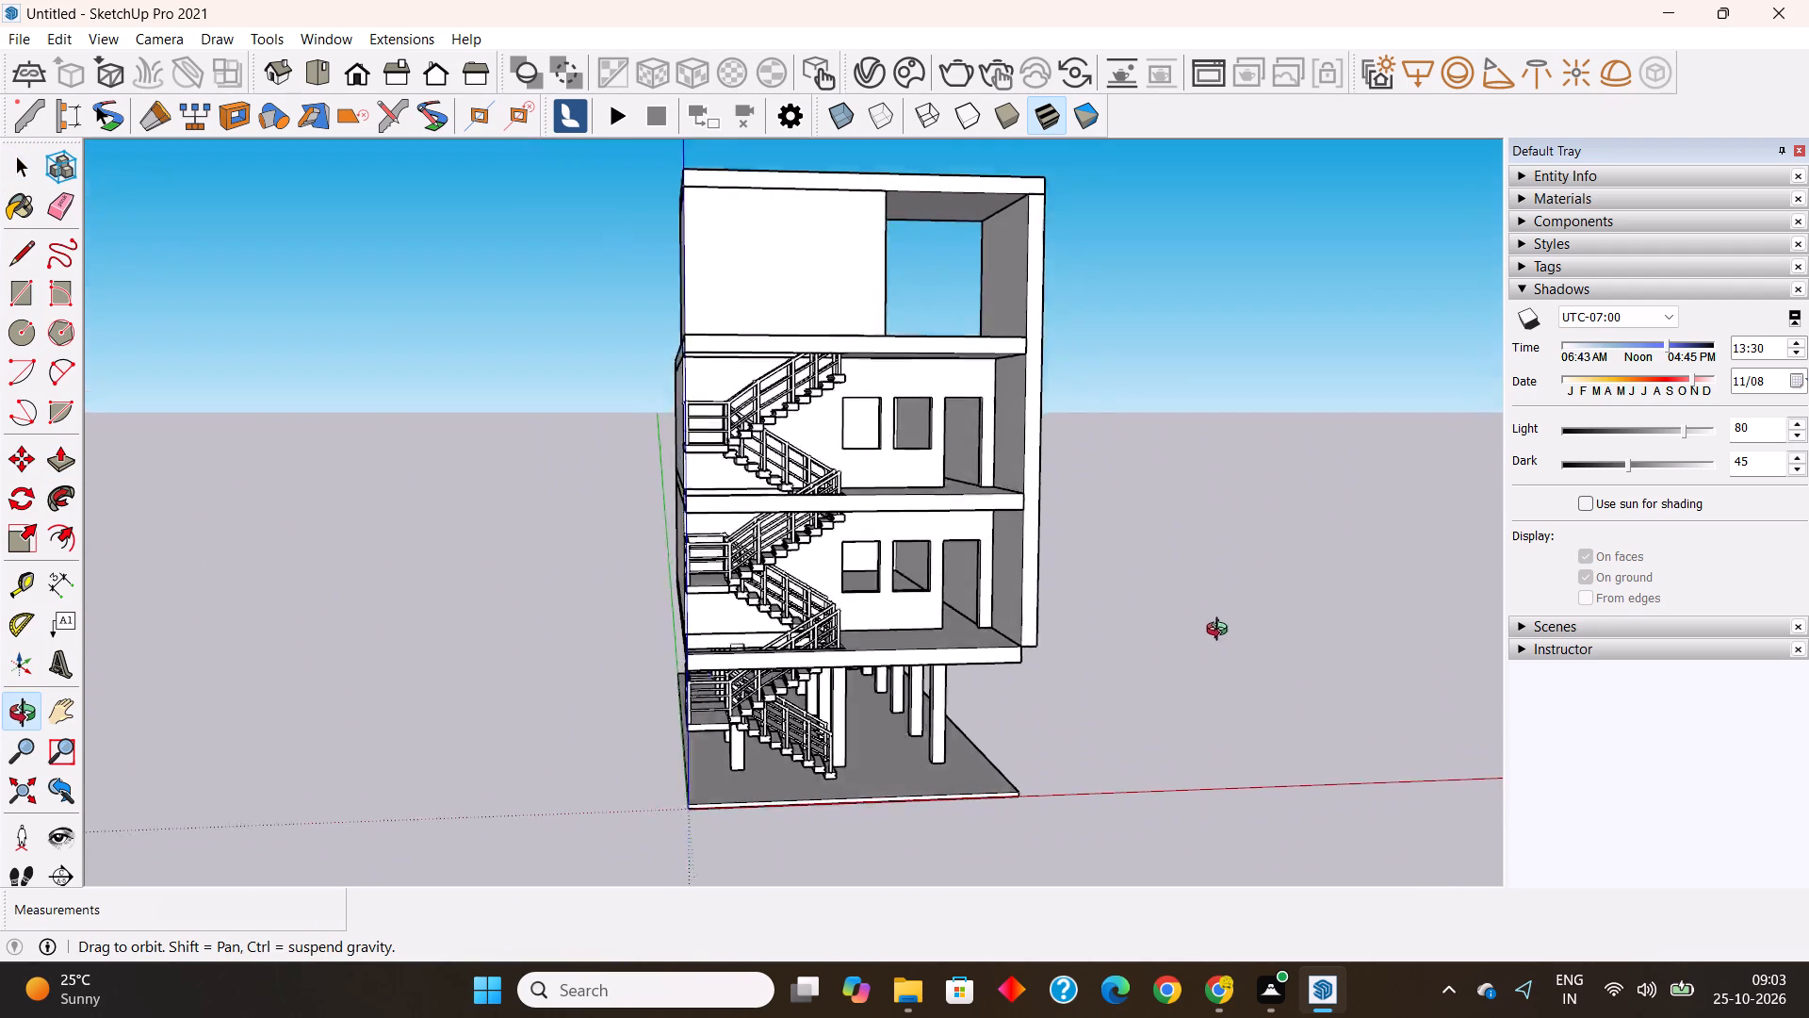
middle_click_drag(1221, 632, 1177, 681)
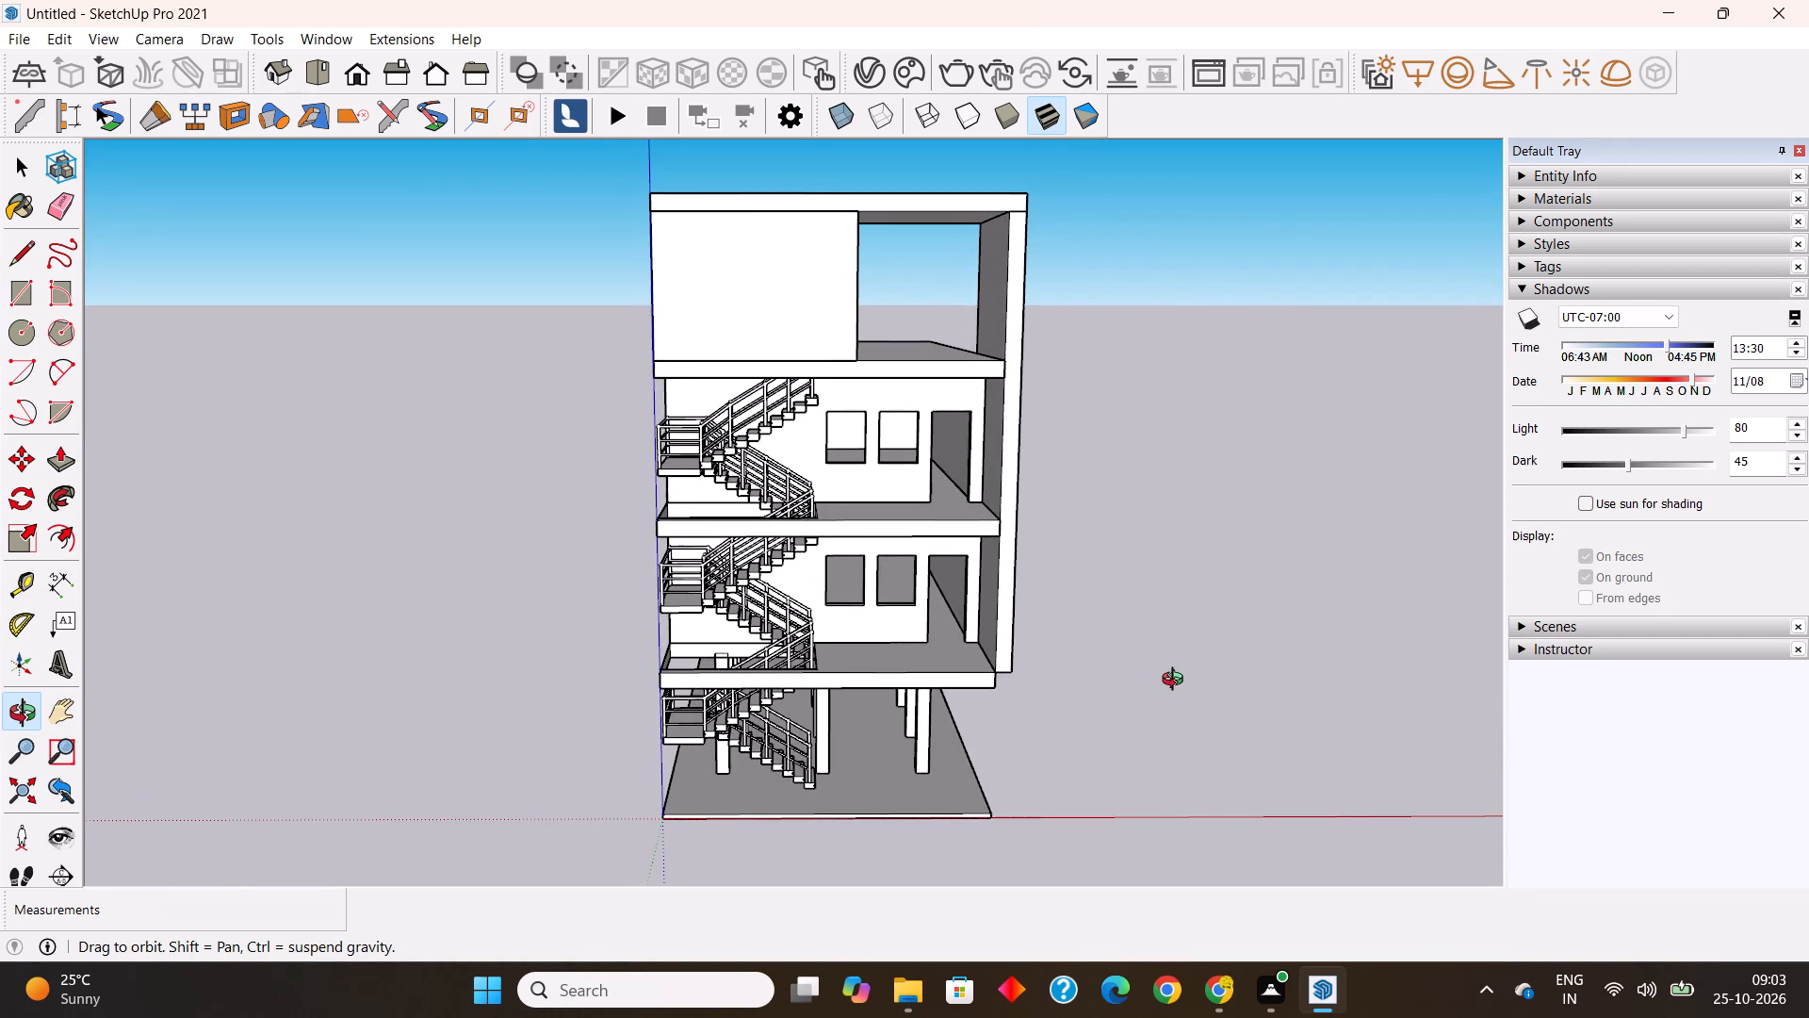
Inside the side panel group, place a vertical guide 7" in from the inner edge of its narrow front face.
middle_click_drag(1177, 681, 1149, 685)
scroll(1040, 603, "down", 2)
middle_click_drag(1136, 627, 1181, 623)
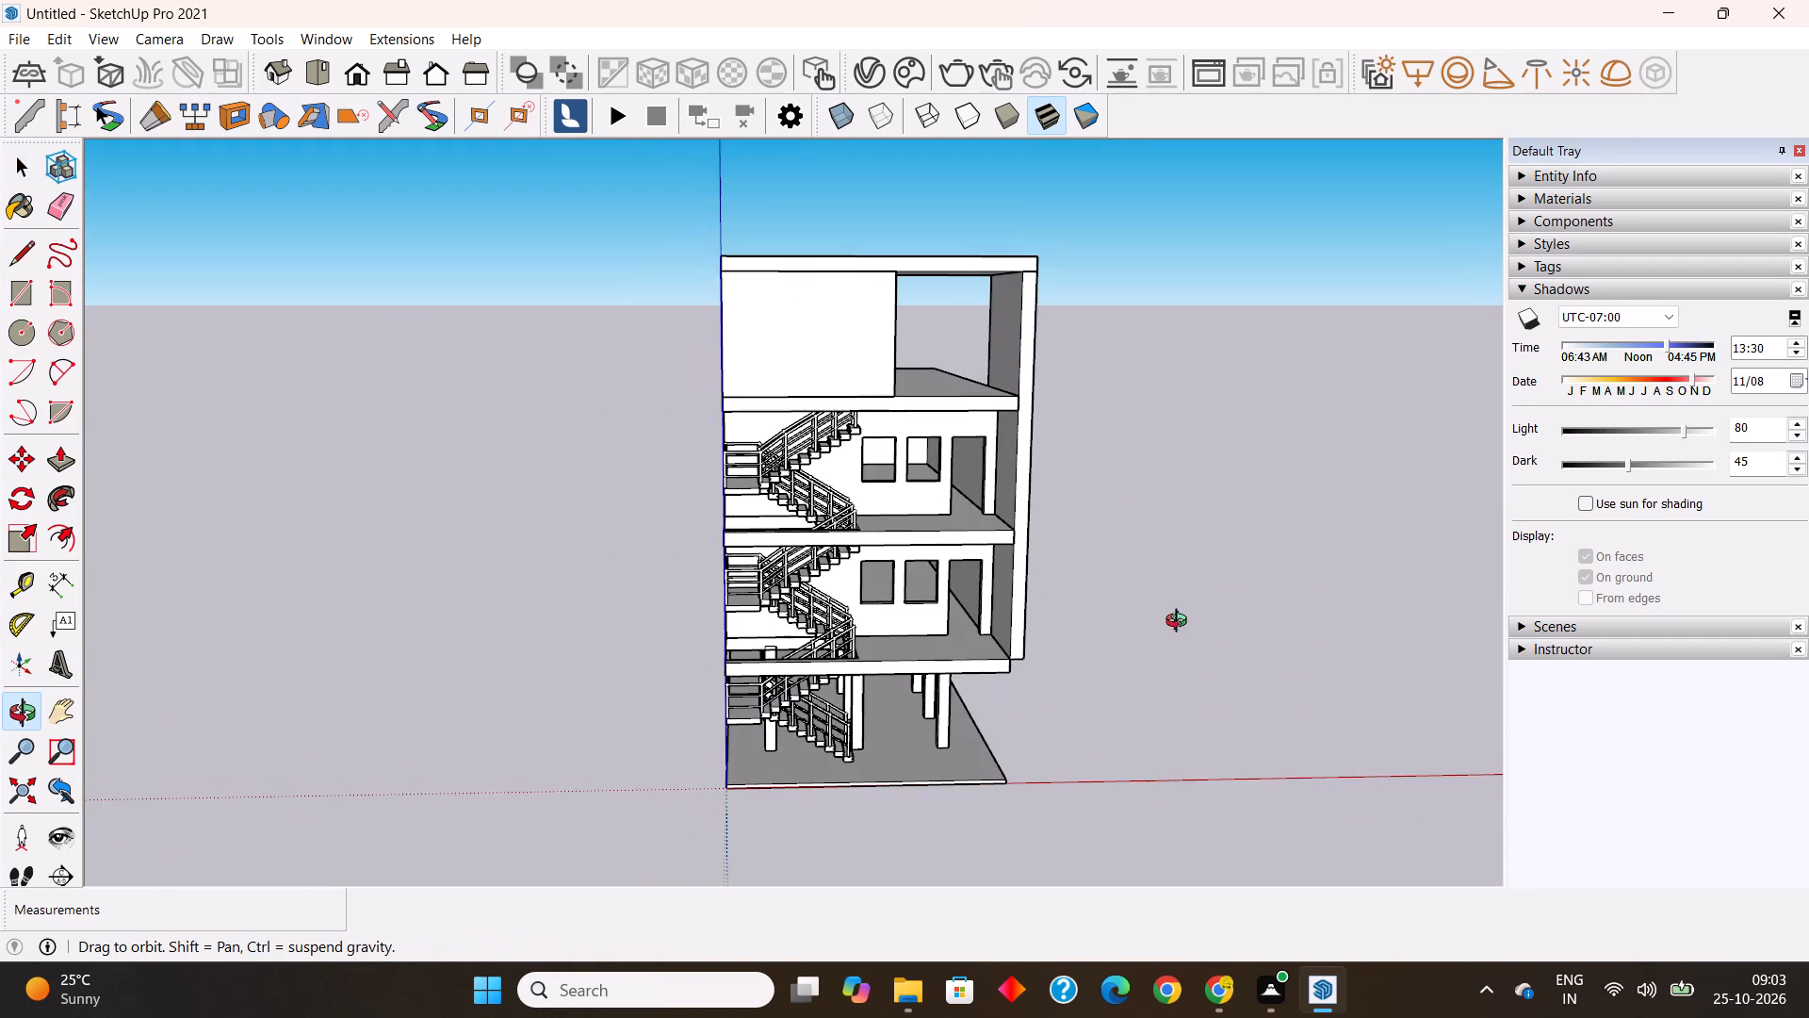
middle_click_drag(1181, 623, 979, 635)
scroll(924, 341, "up", 2)
scroll(904, 235, "up", 4)
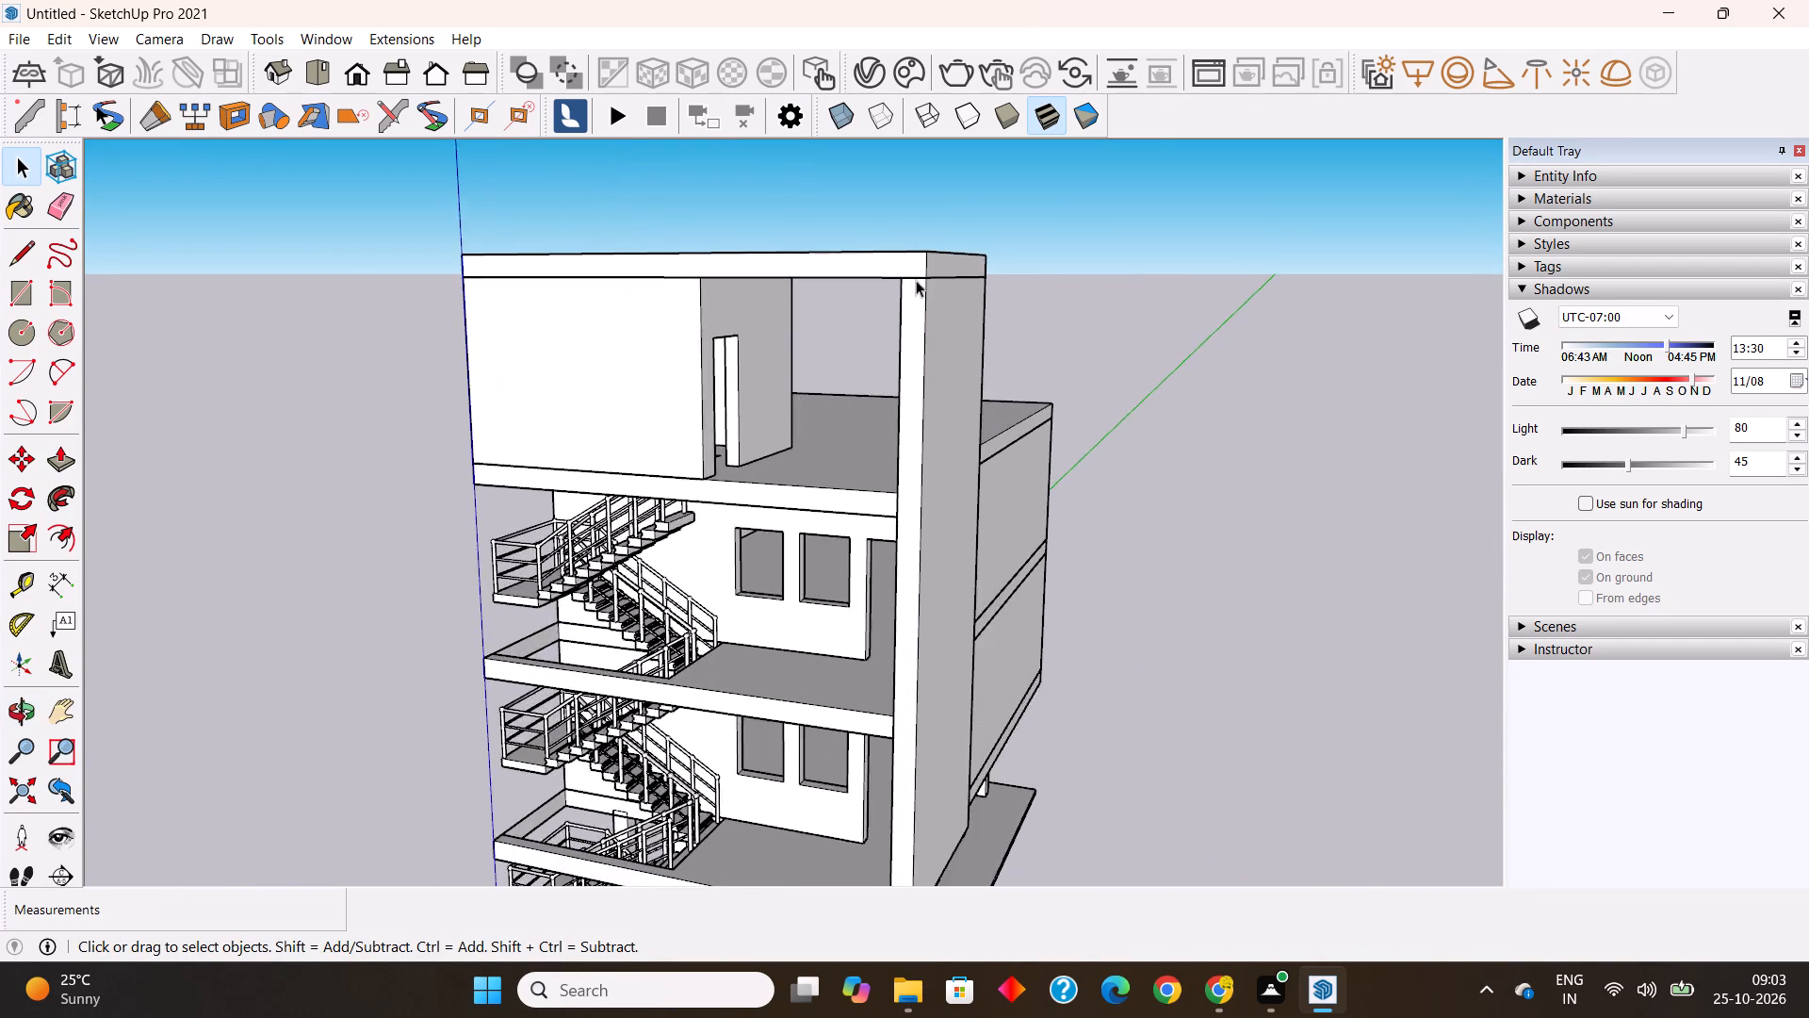
scroll(916, 280, "up", 6)
double_click(906, 397)
middle_click_drag(1001, 495, 1035, 469)
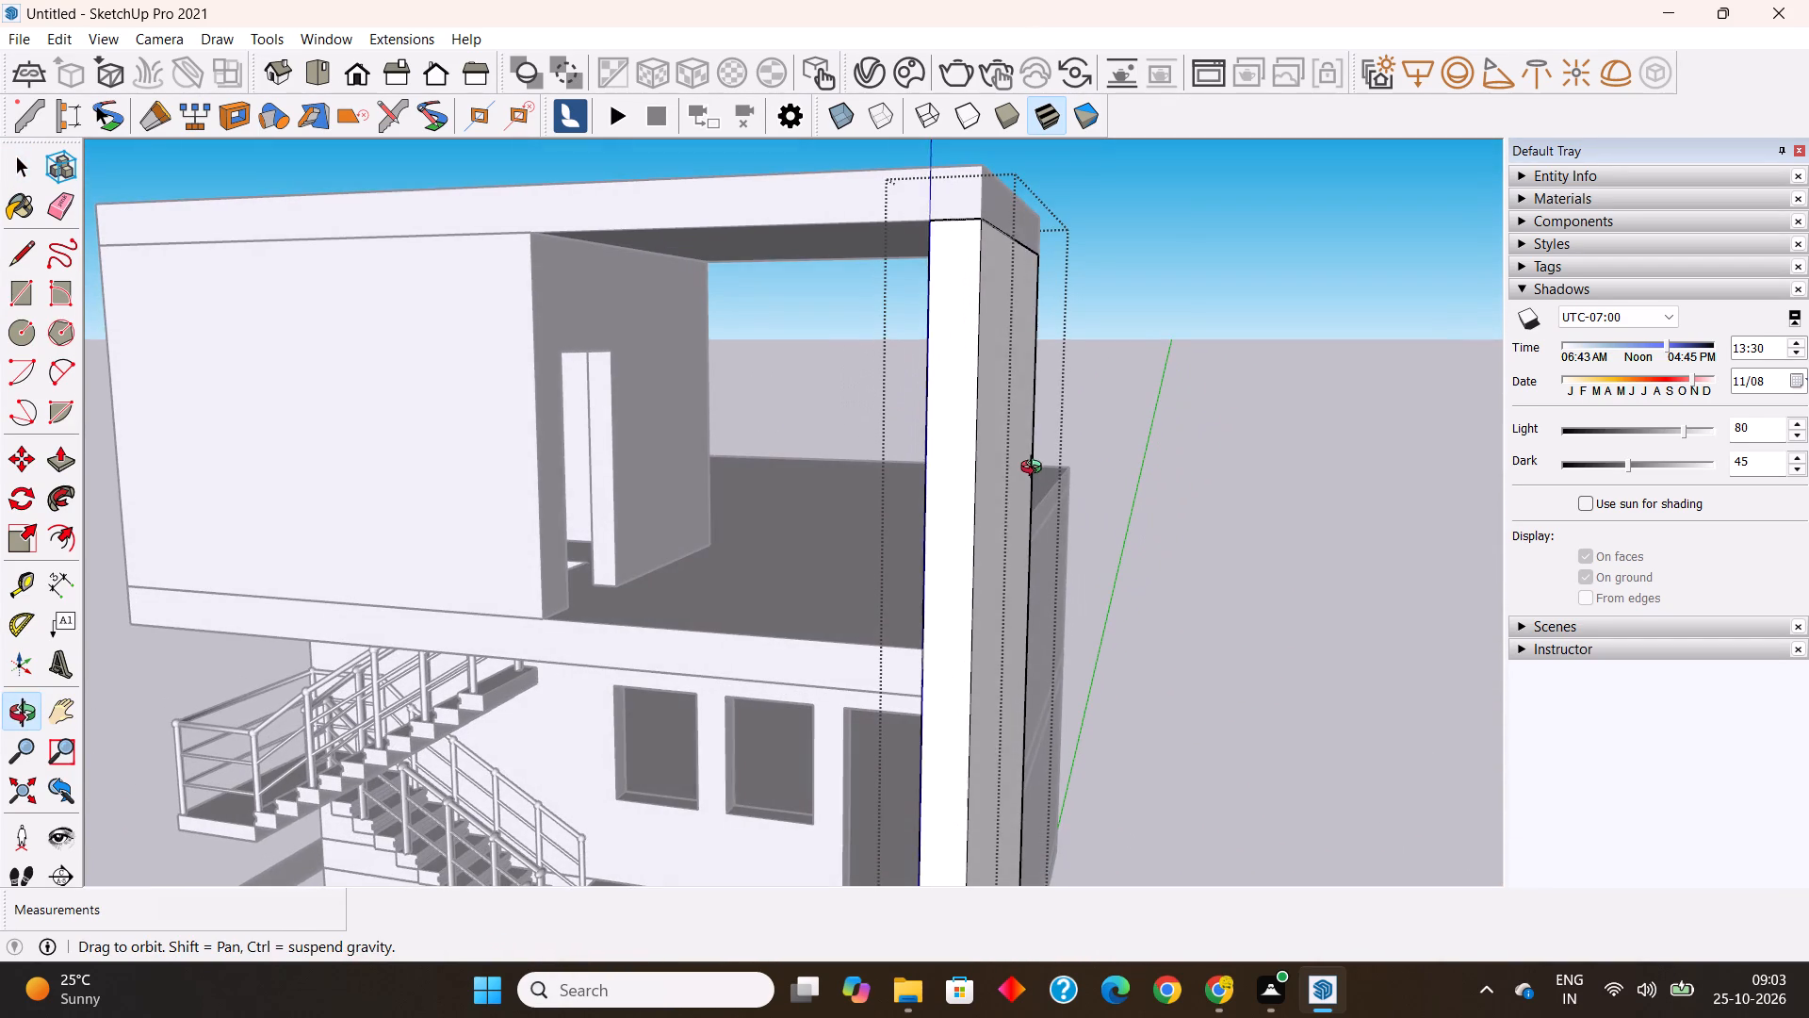
middle_click_drag(1035, 469, 1034, 469)
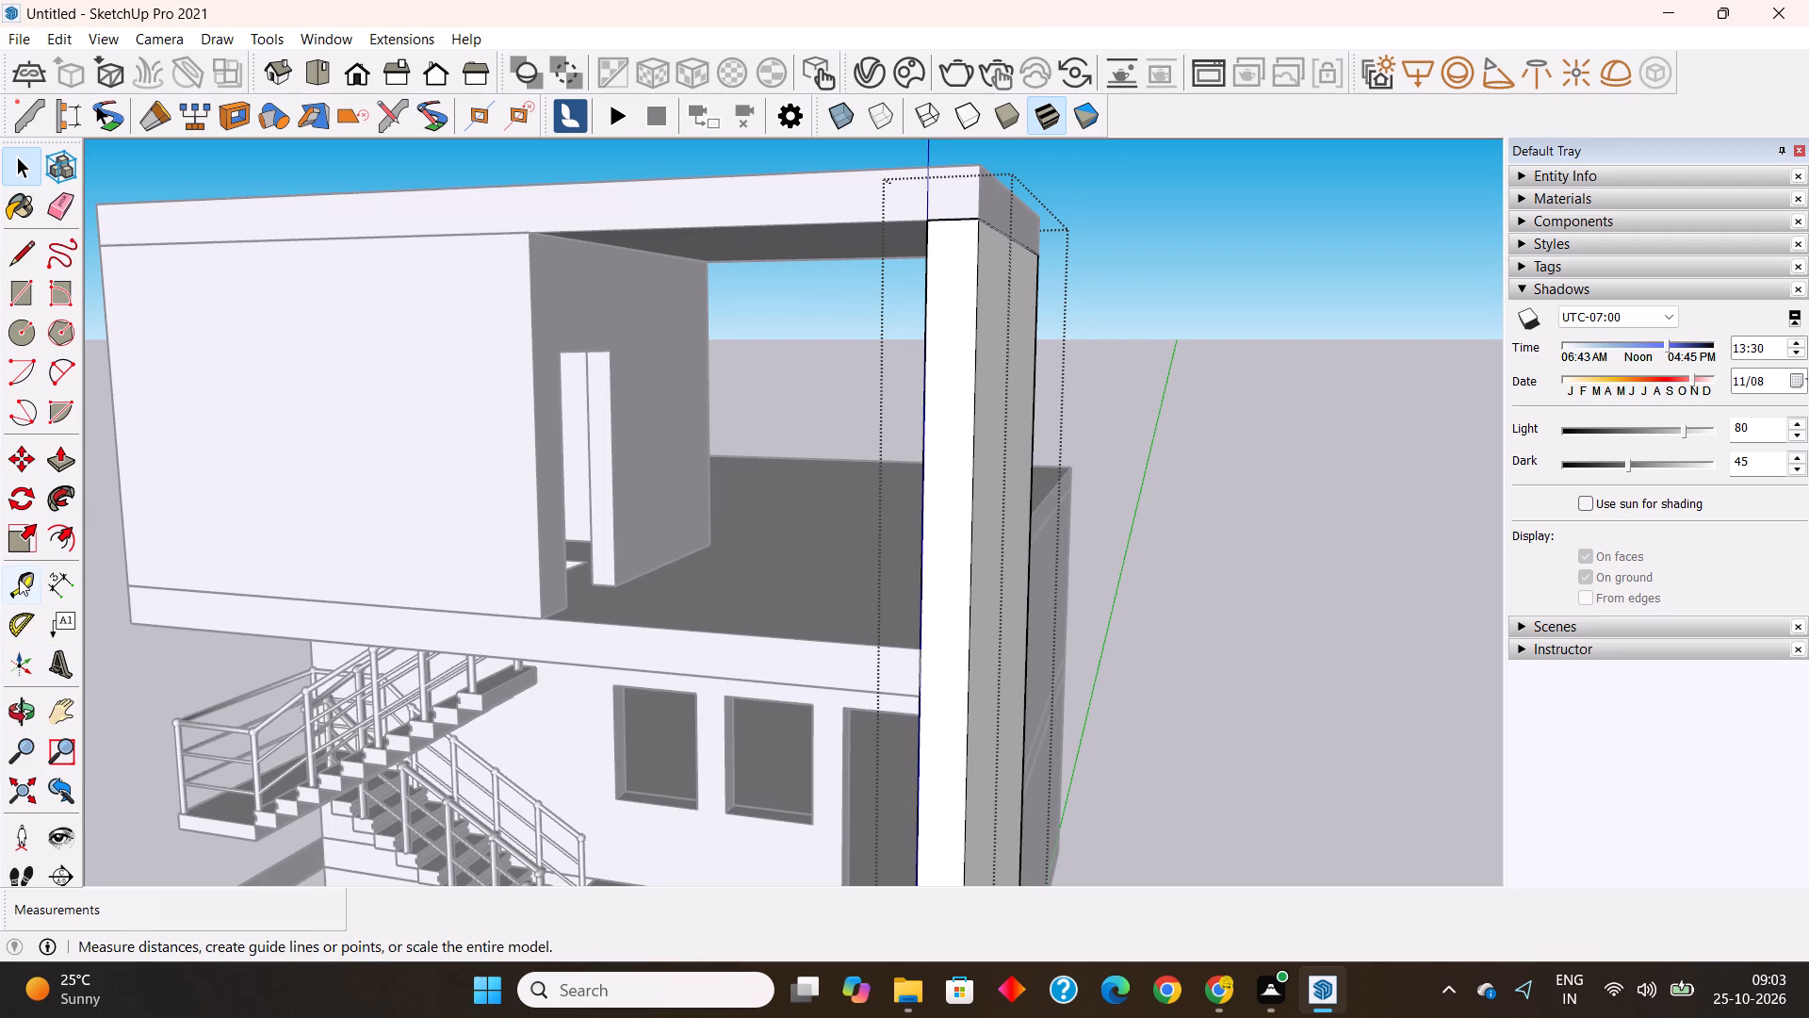
left_click(19, 578)
left_click(922, 486)
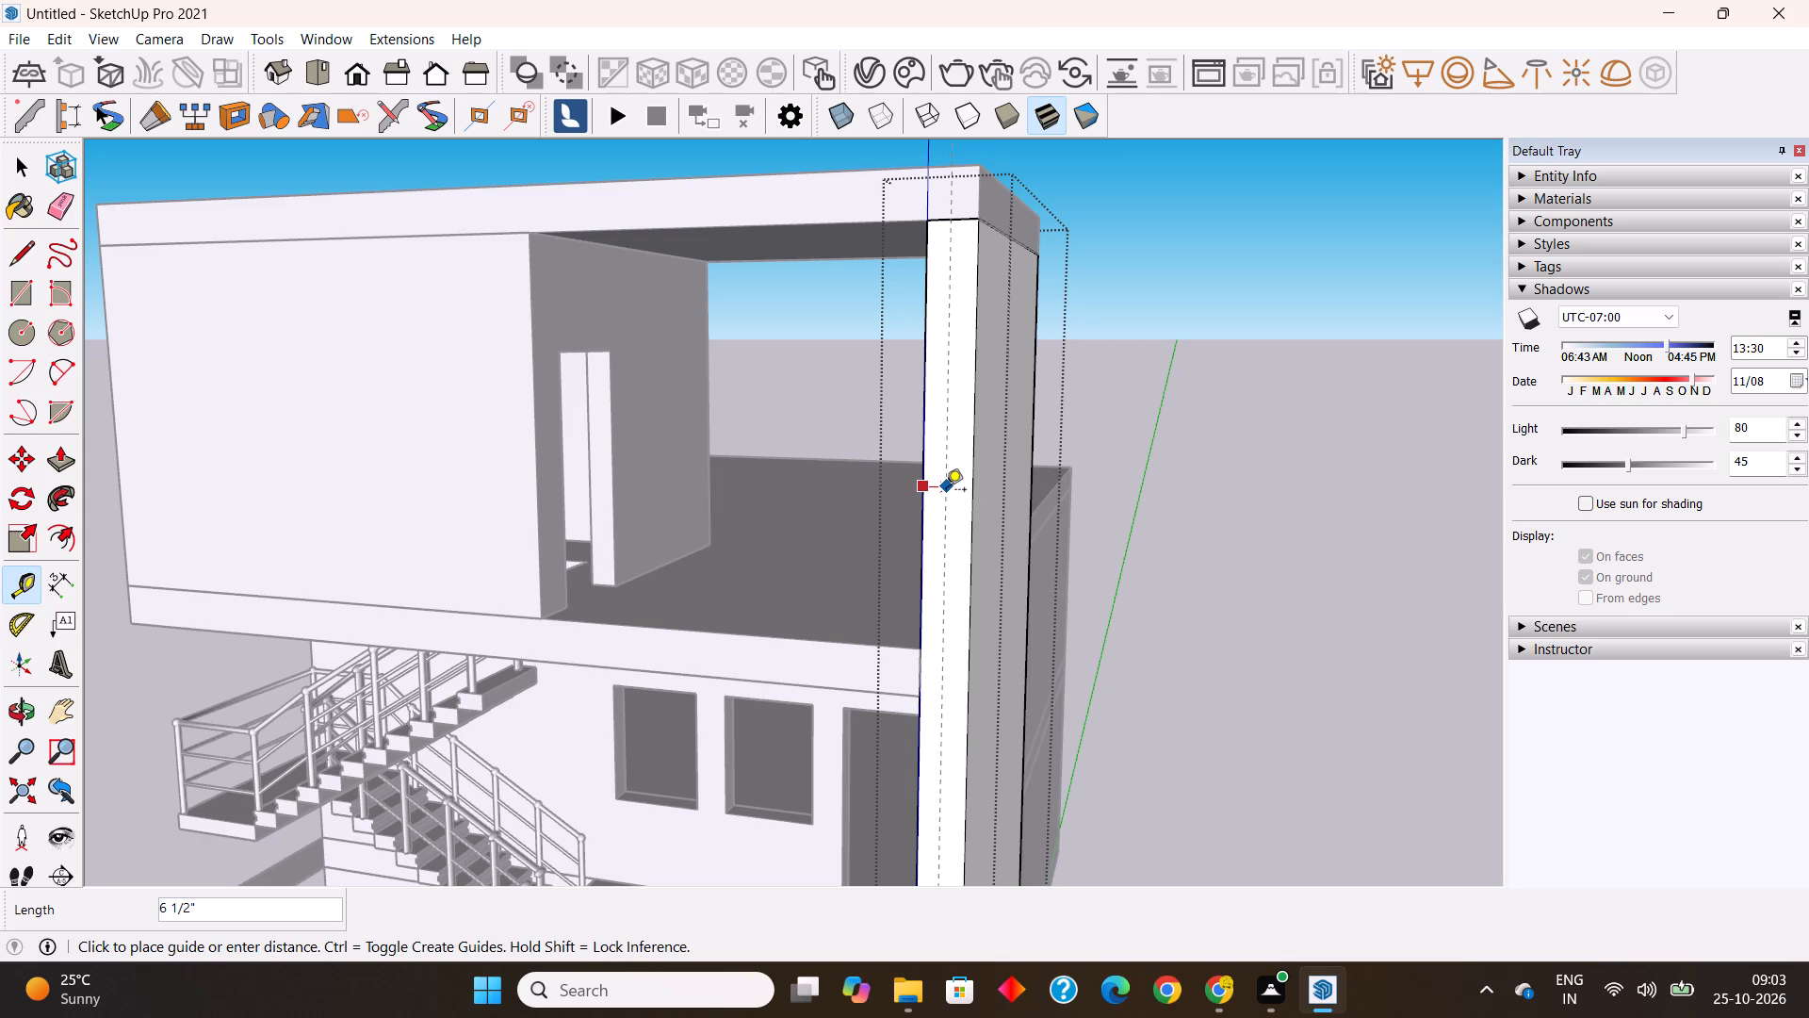
type("7\"")
key("Return")
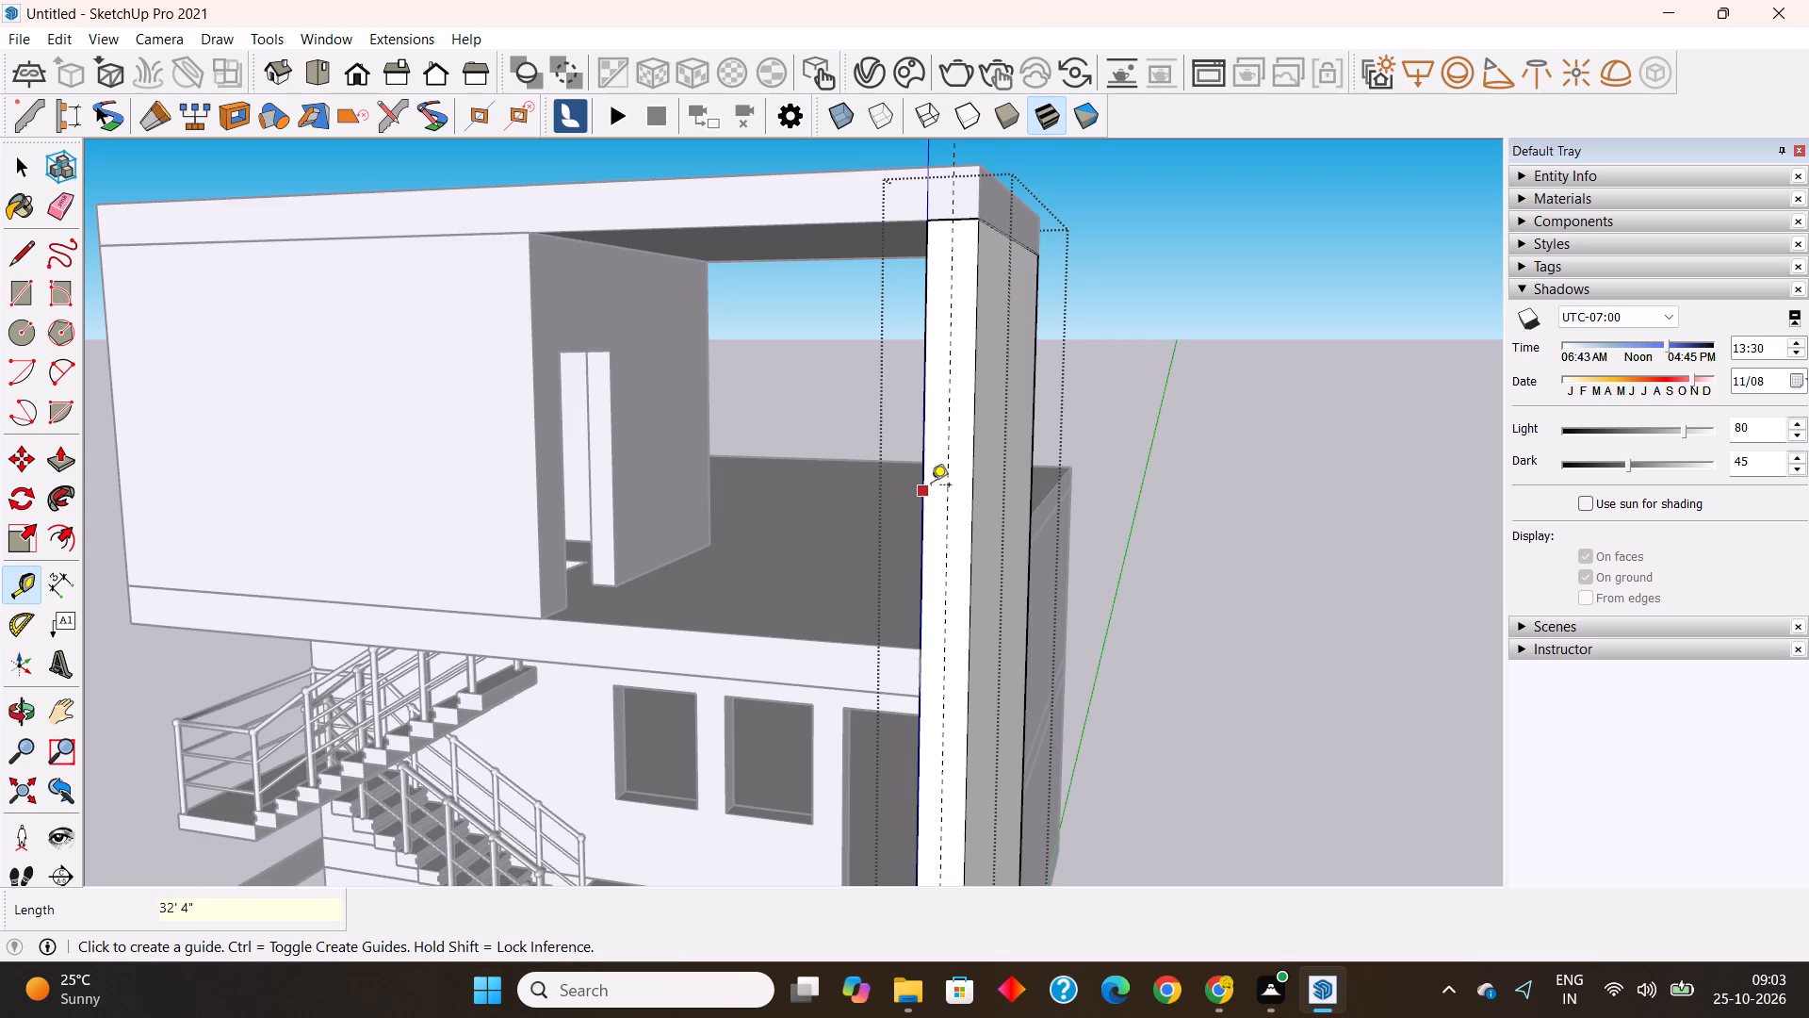
Add two vertical guides on the panel's front face, offset 2" to either side of the centre guide.
scroll(955, 456, "up", 4)
left_click(945, 470)
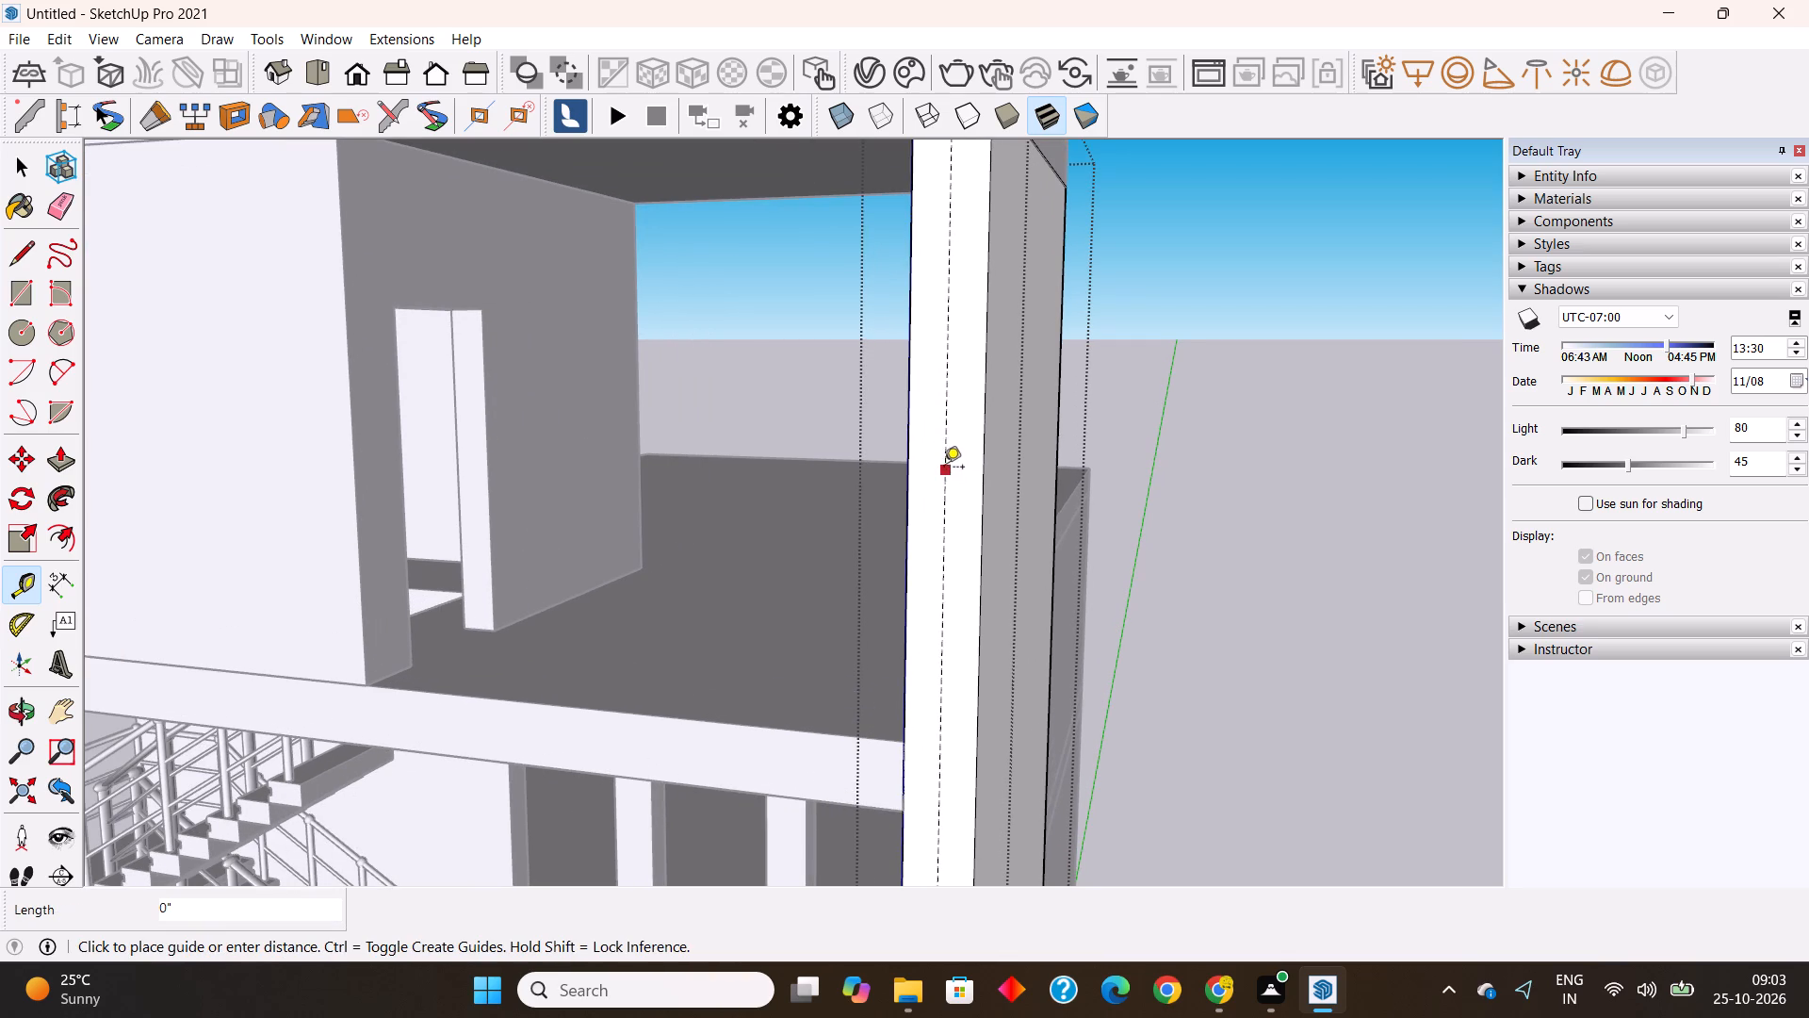
scroll(938, 447, "up", 2)
key("Escape")
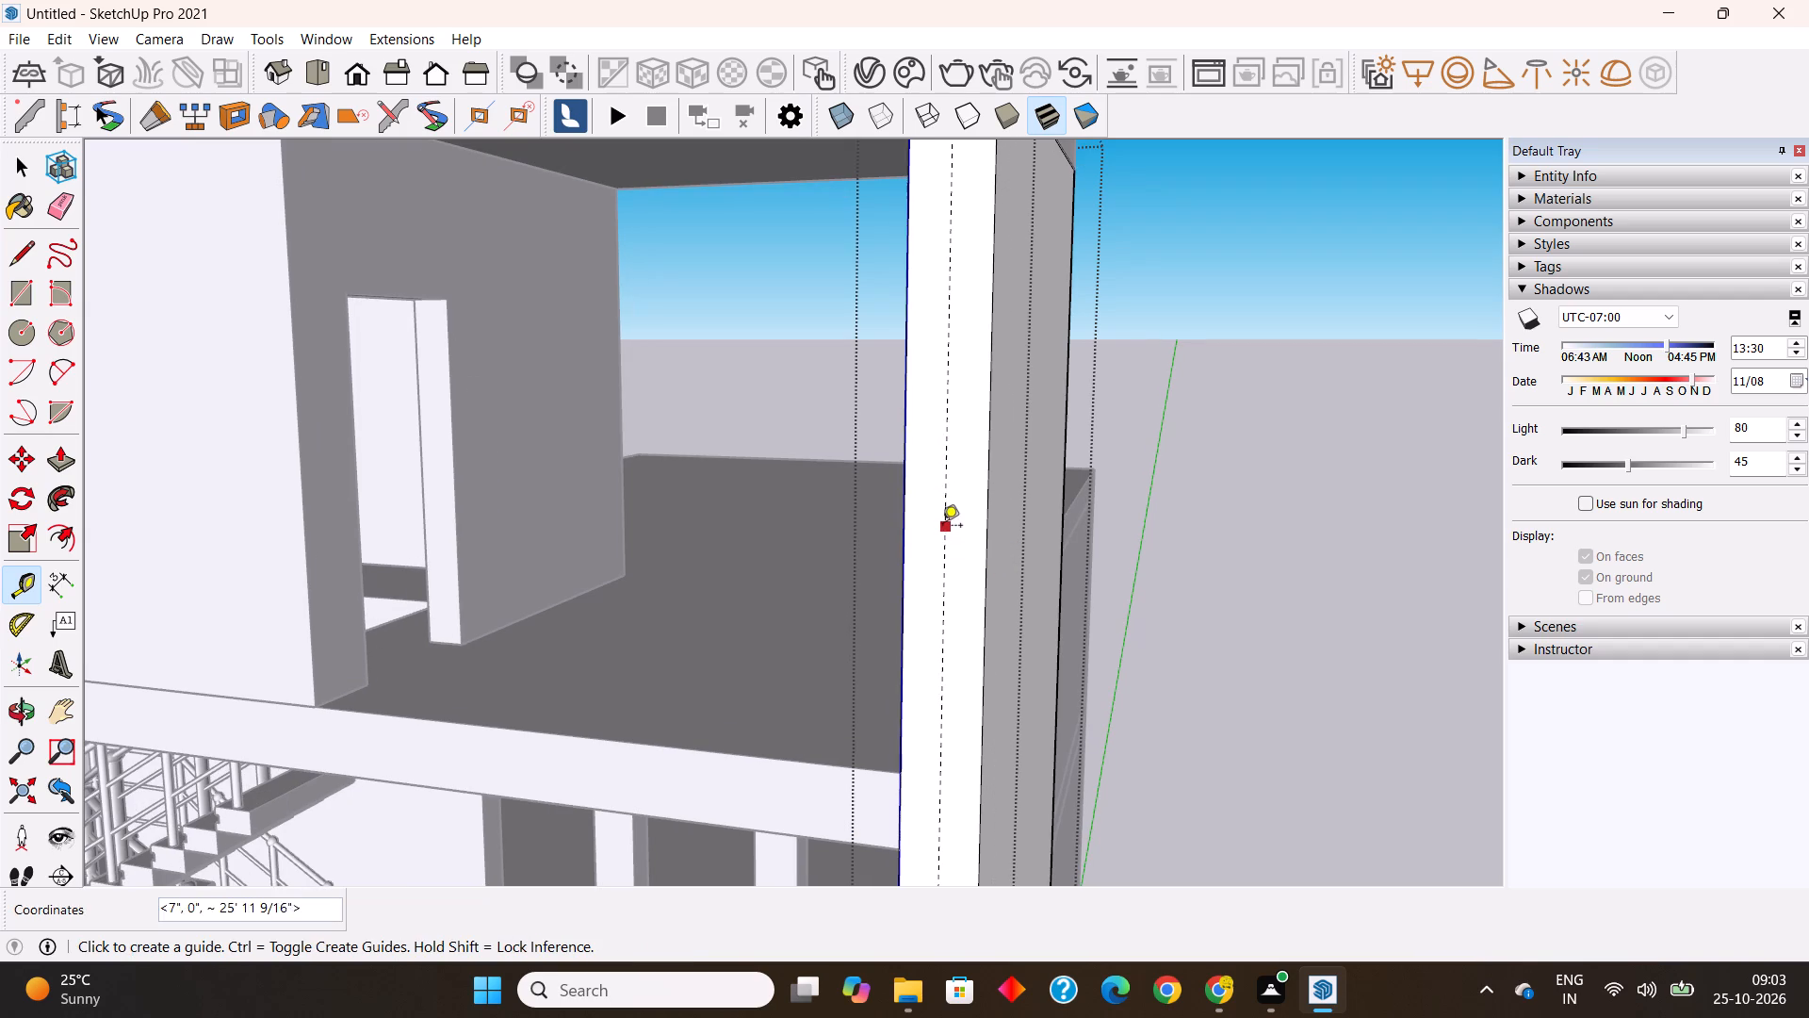
left_click(942, 524)
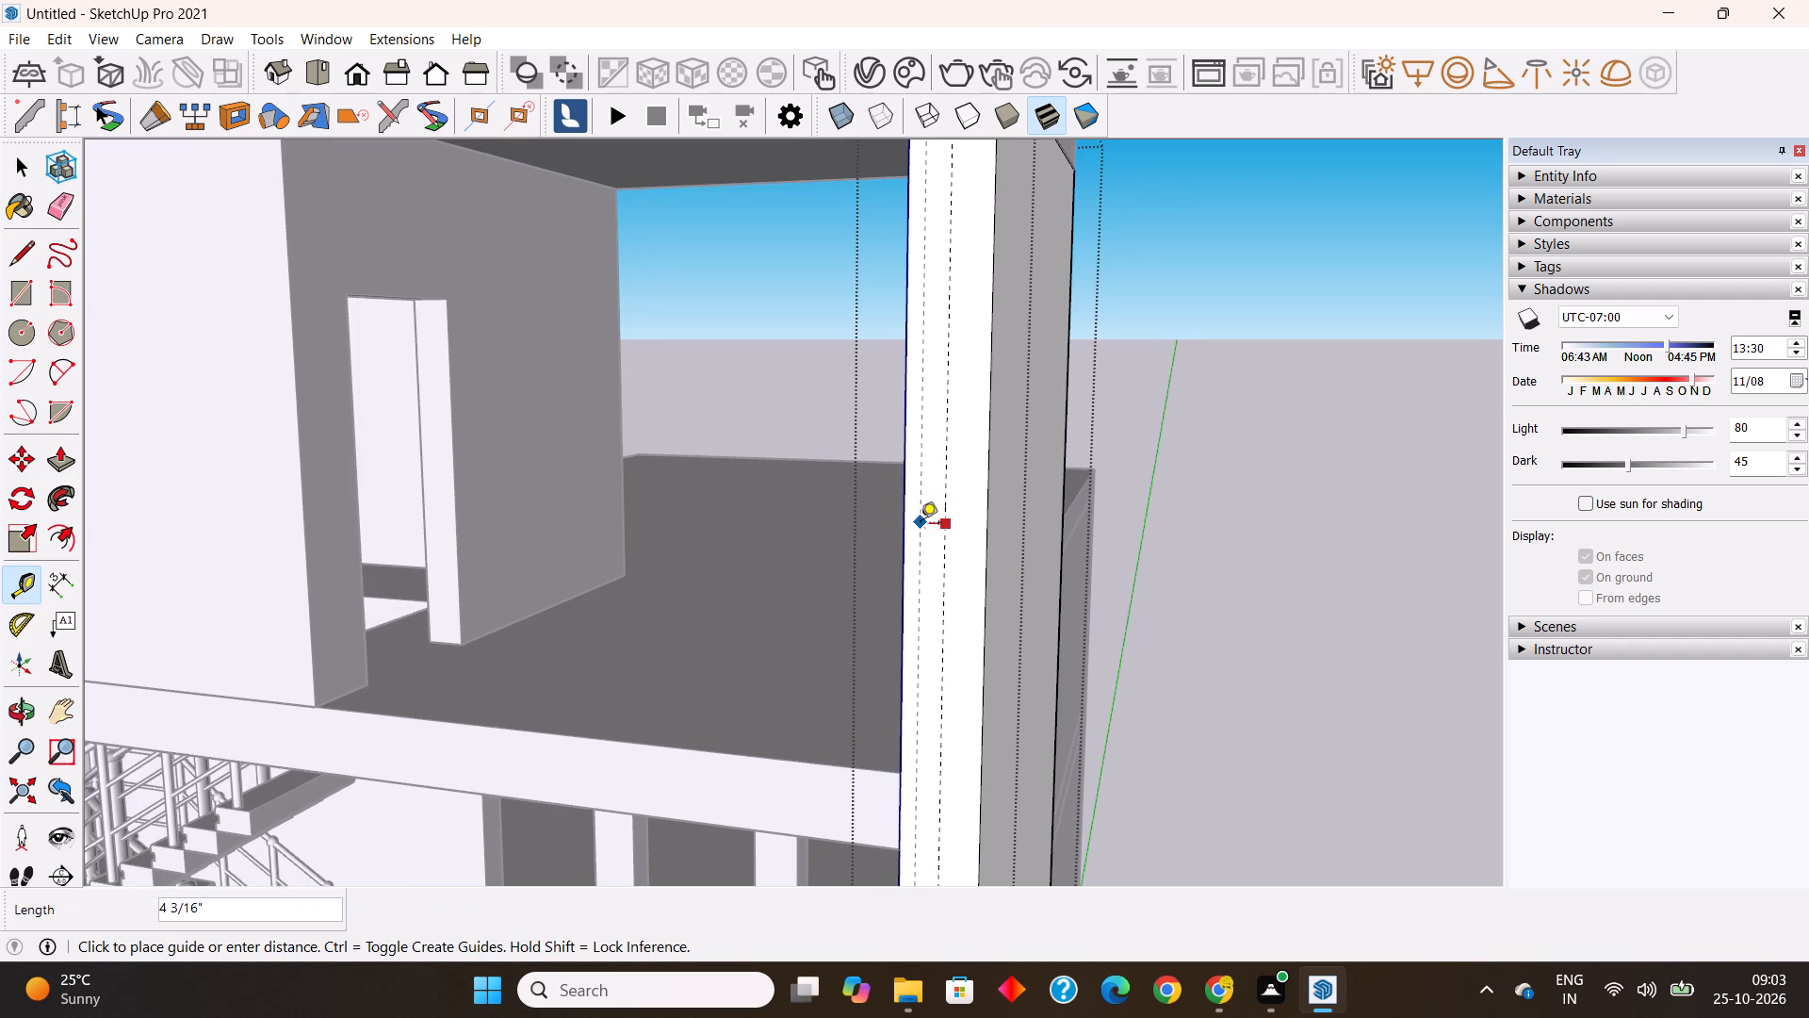
type("2\"")
key("Return")
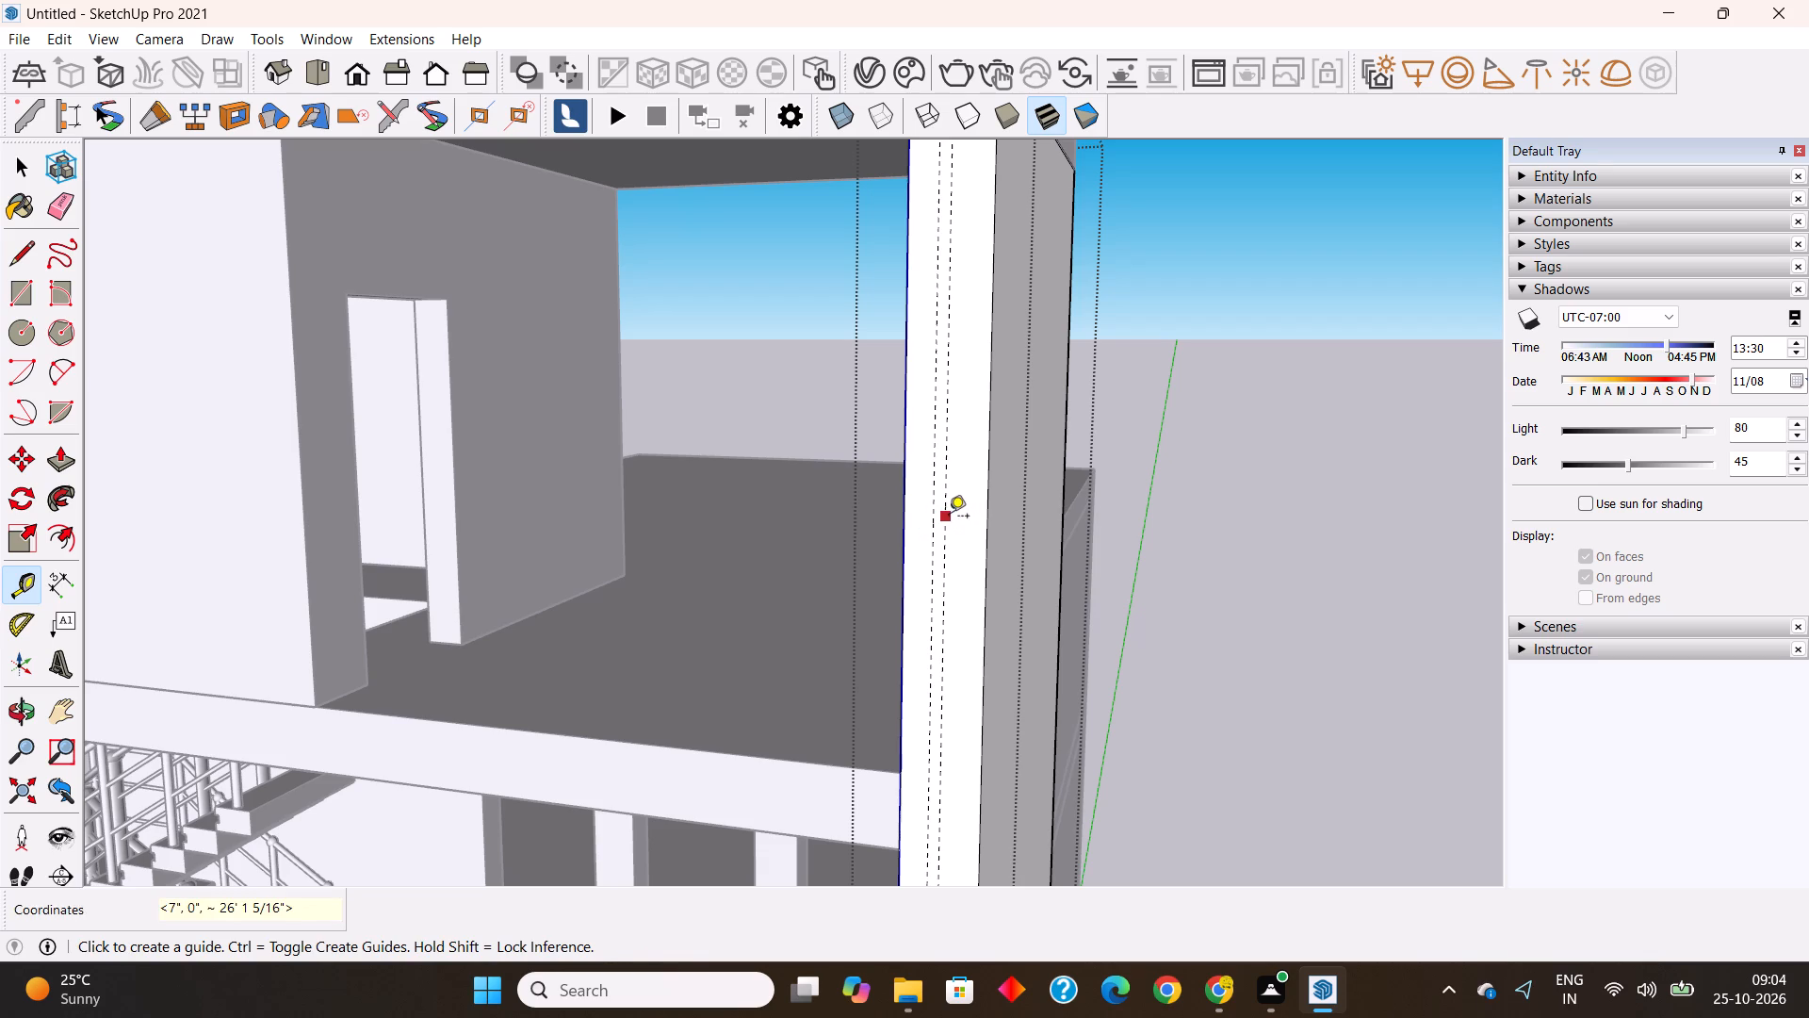
left_click(949, 515)
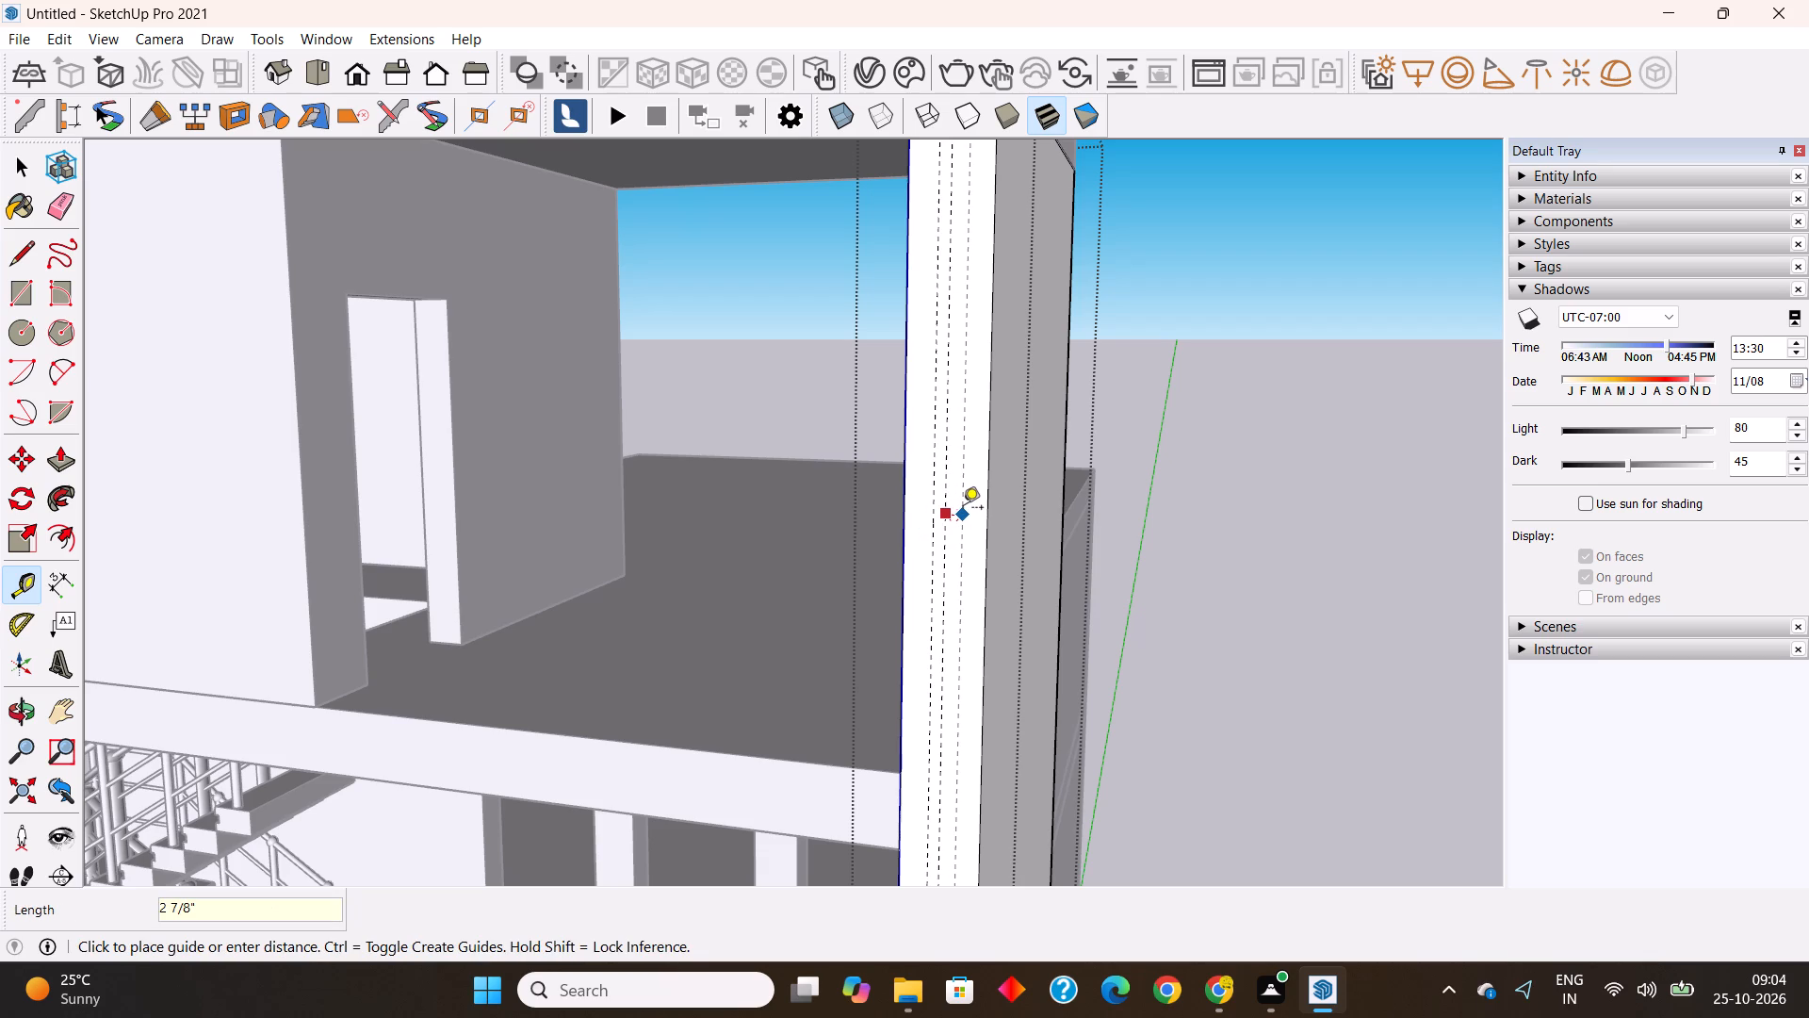
type("2\"")
key("Return")
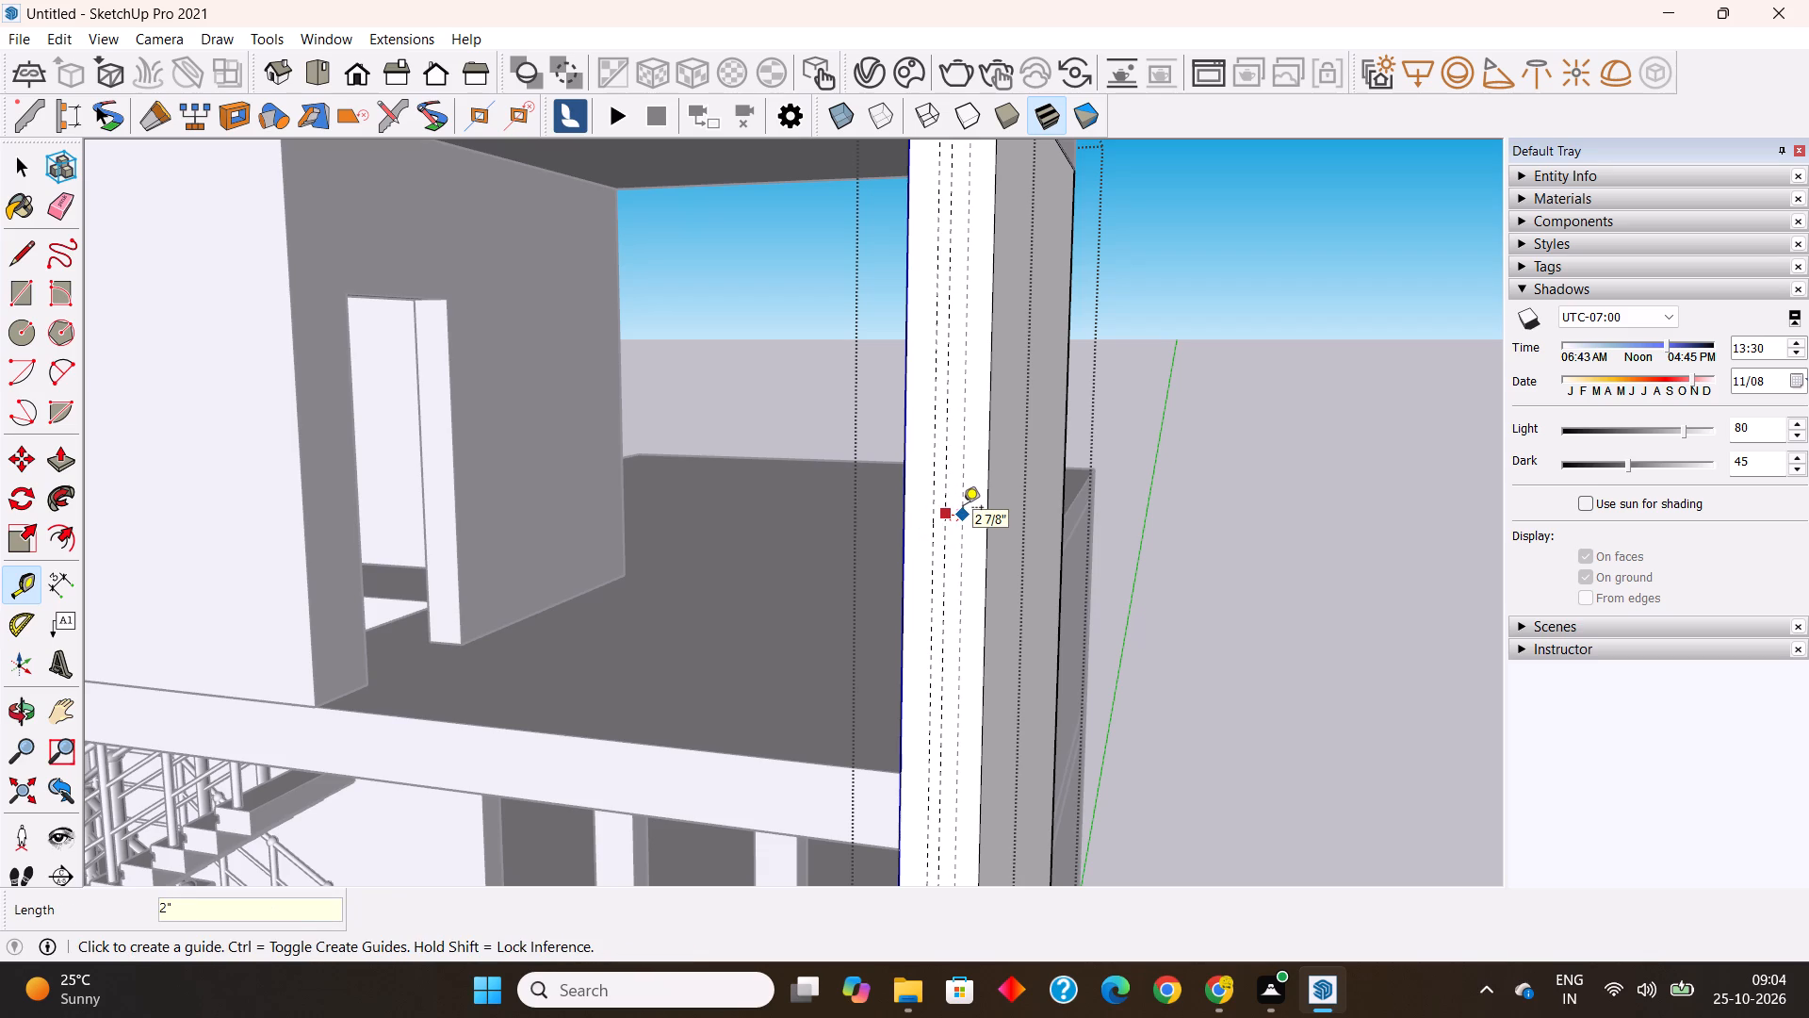
Delete the centre guide between the two offset guides.
key("space")
left_click(945, 505)
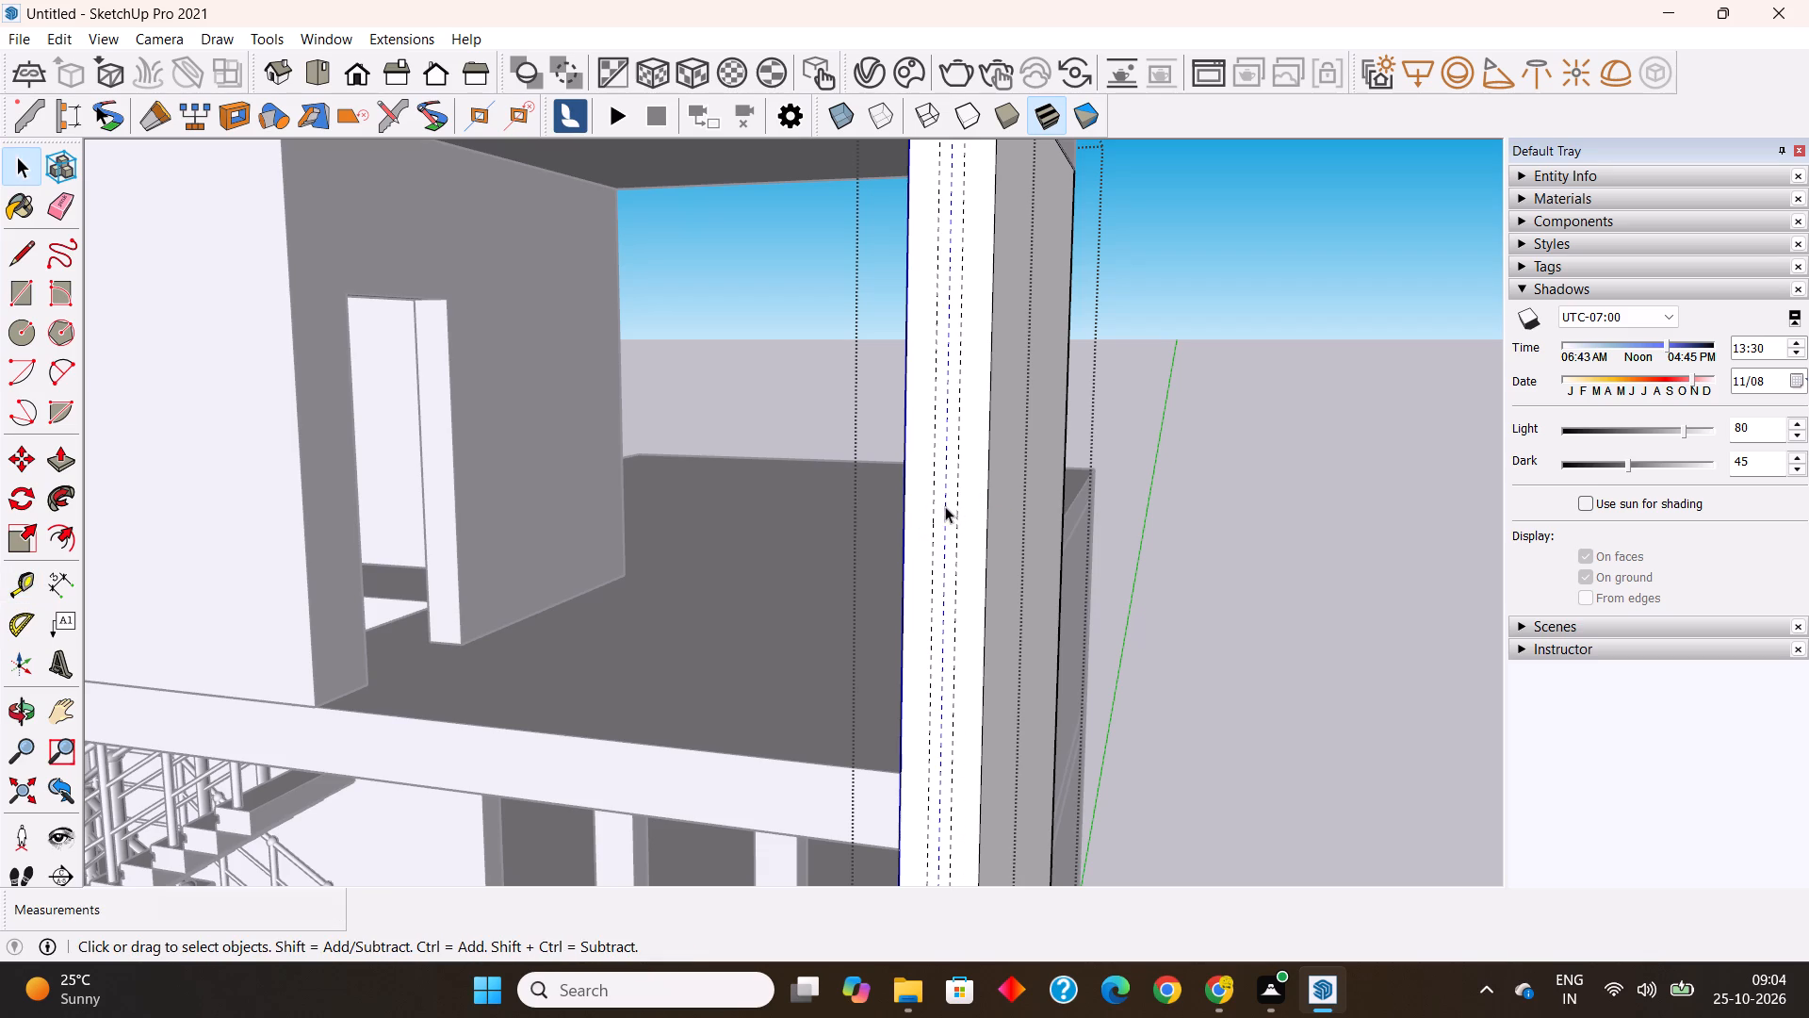
key("Delete")
Draw a vertical line along the inner guide, from the bottom edge to the top edge of the panel's front face.
scroll(873, 497, "down", 6)
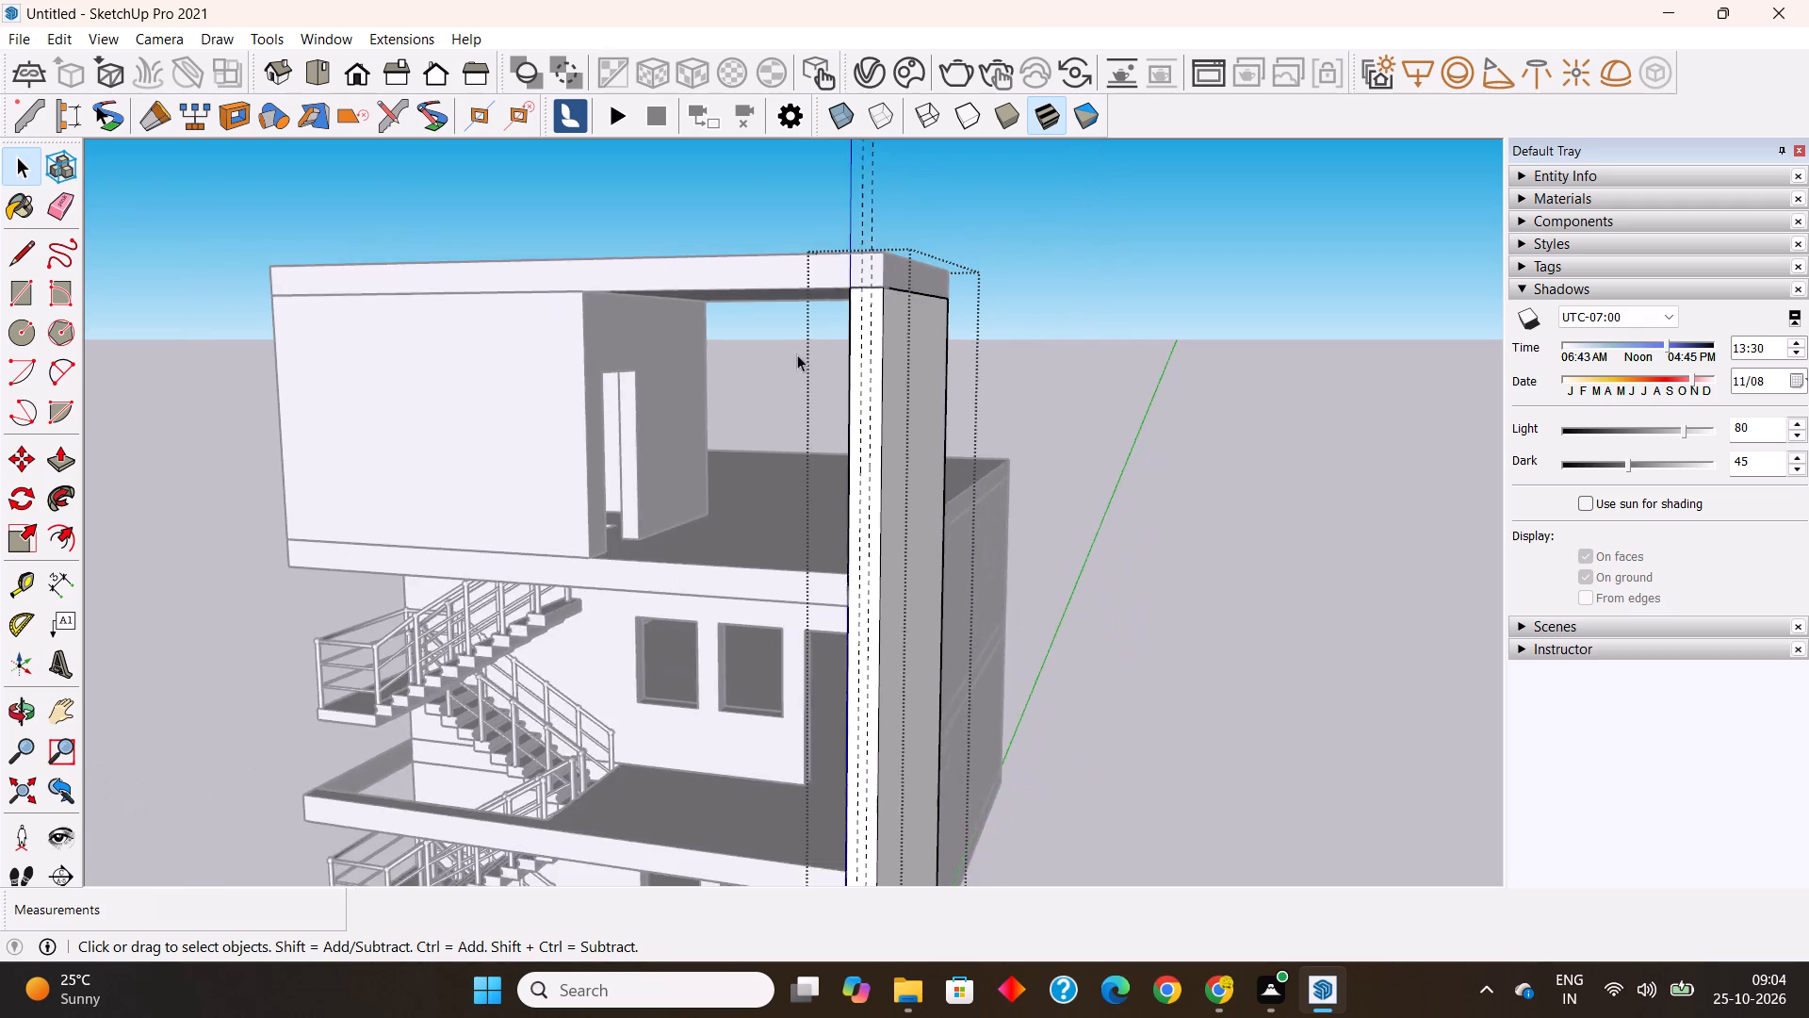
scroll(797, 354, "down", 5)
middle_click_drag(846, 481, 856, 411)
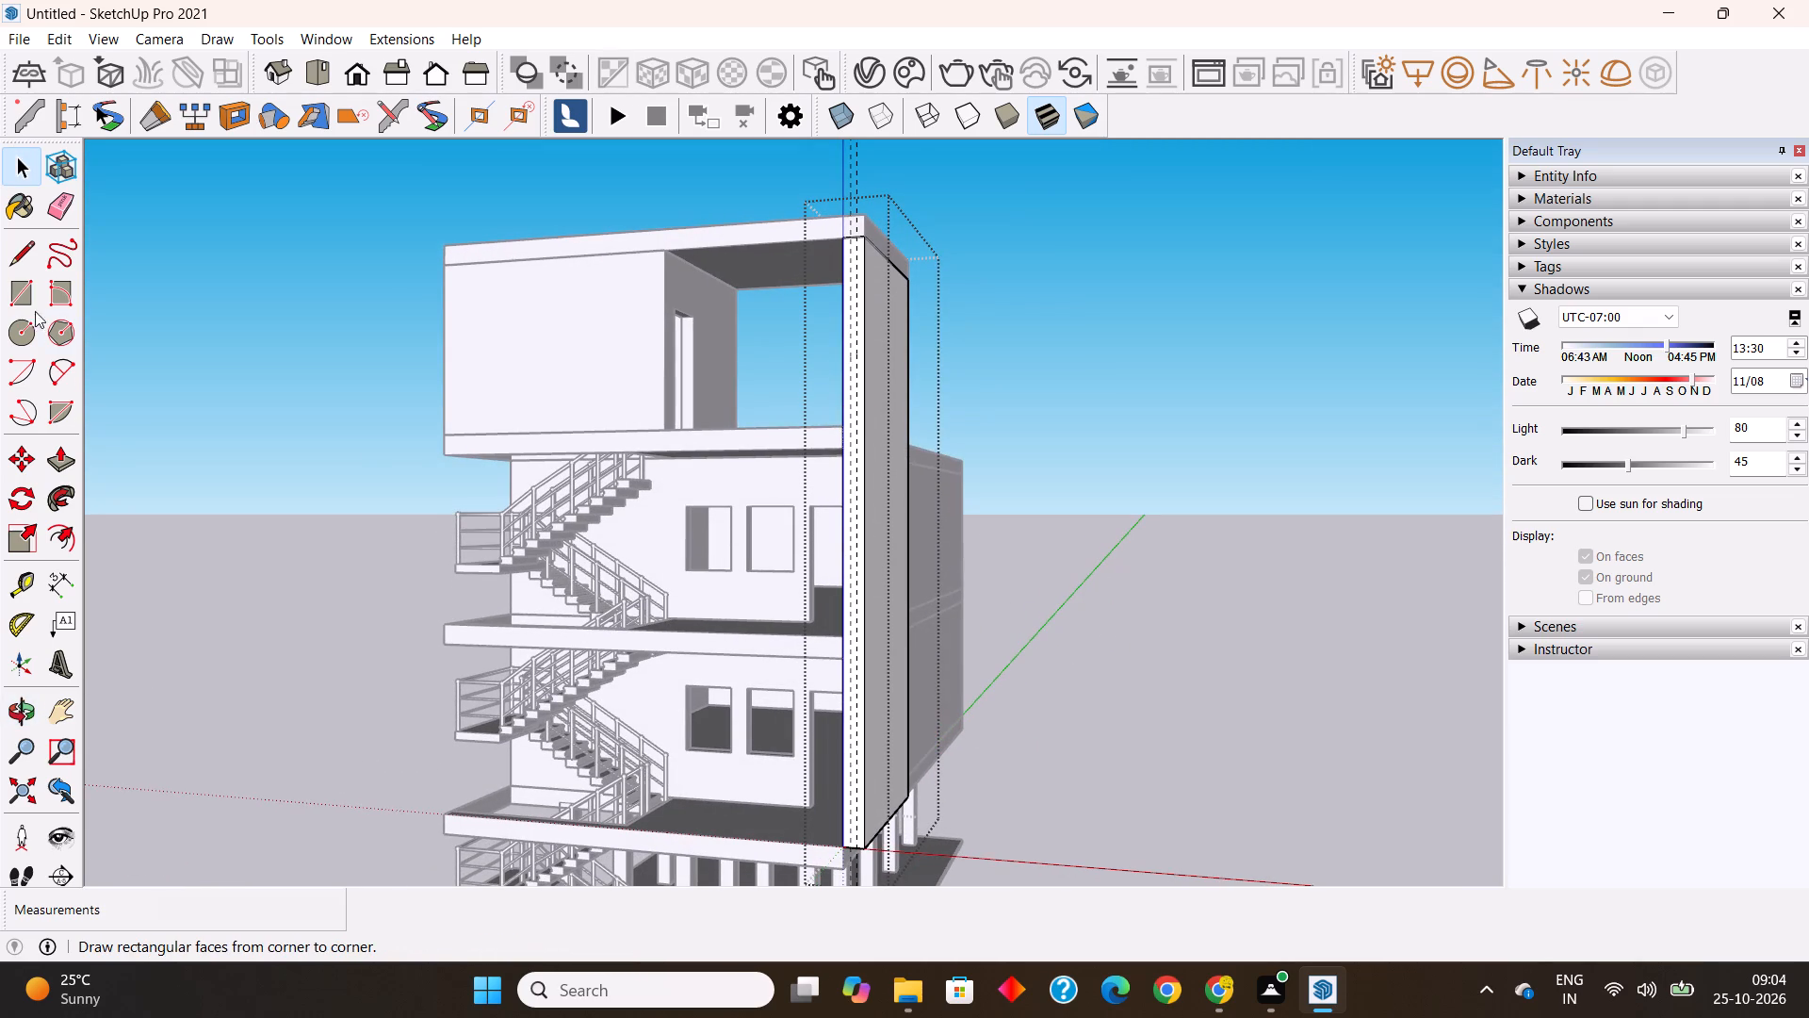
left_click(20, 254)
scroll(710, 245, "down", 4)
scroll(818, 658, "up", 4)
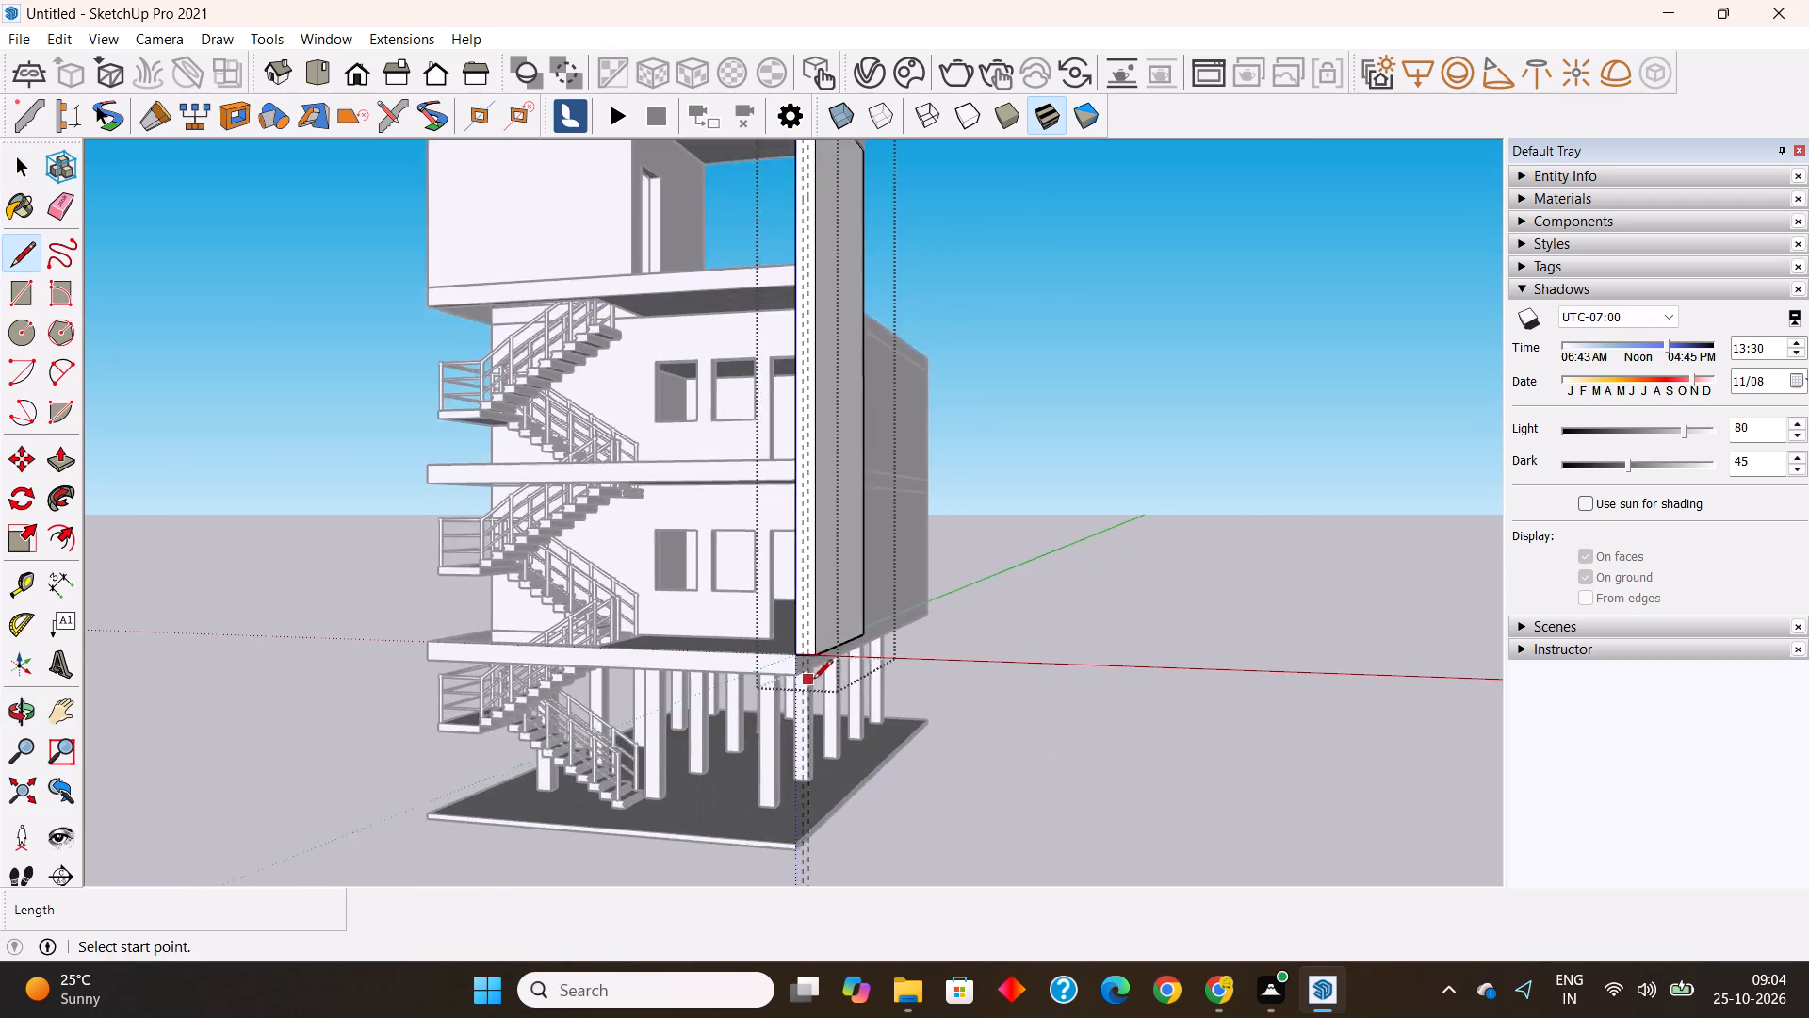
scroll(722, 606, "up", 7)
scroll(819, 645, "up", 3)
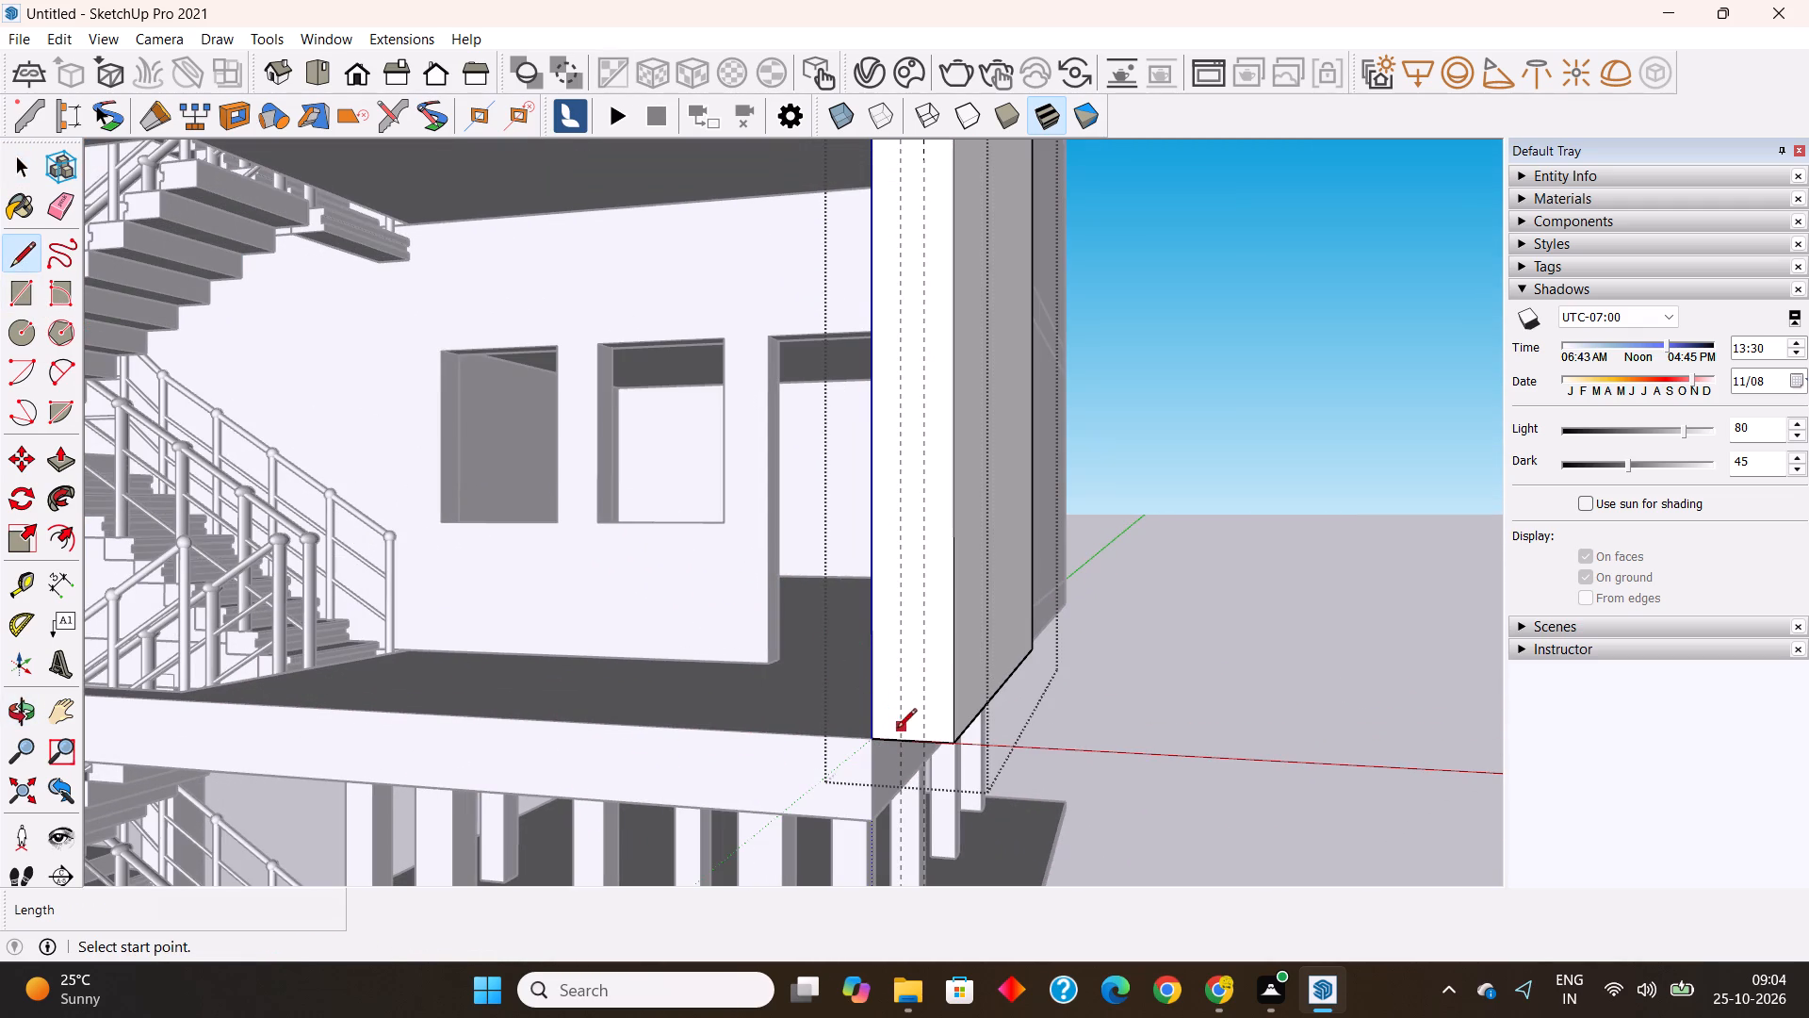
left_click(897, 743)
scroll(906, 716, "down", 18)
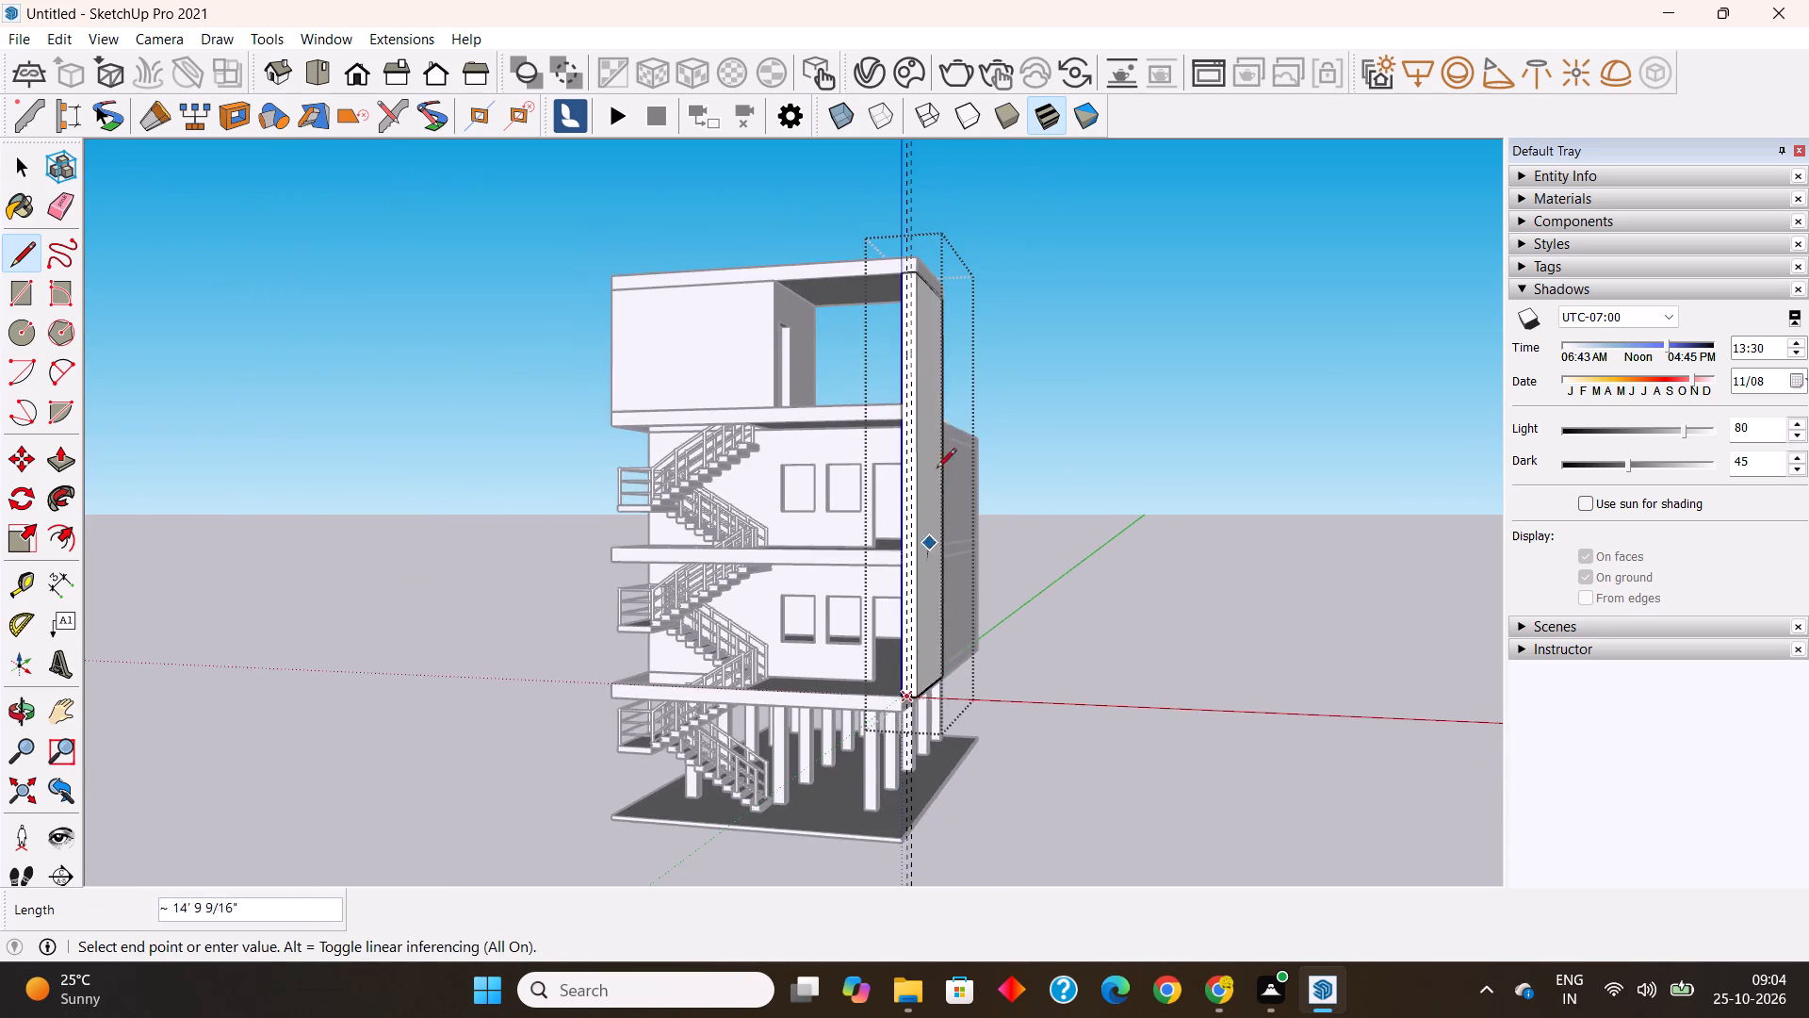
scroll(903, 239, "up", 15)
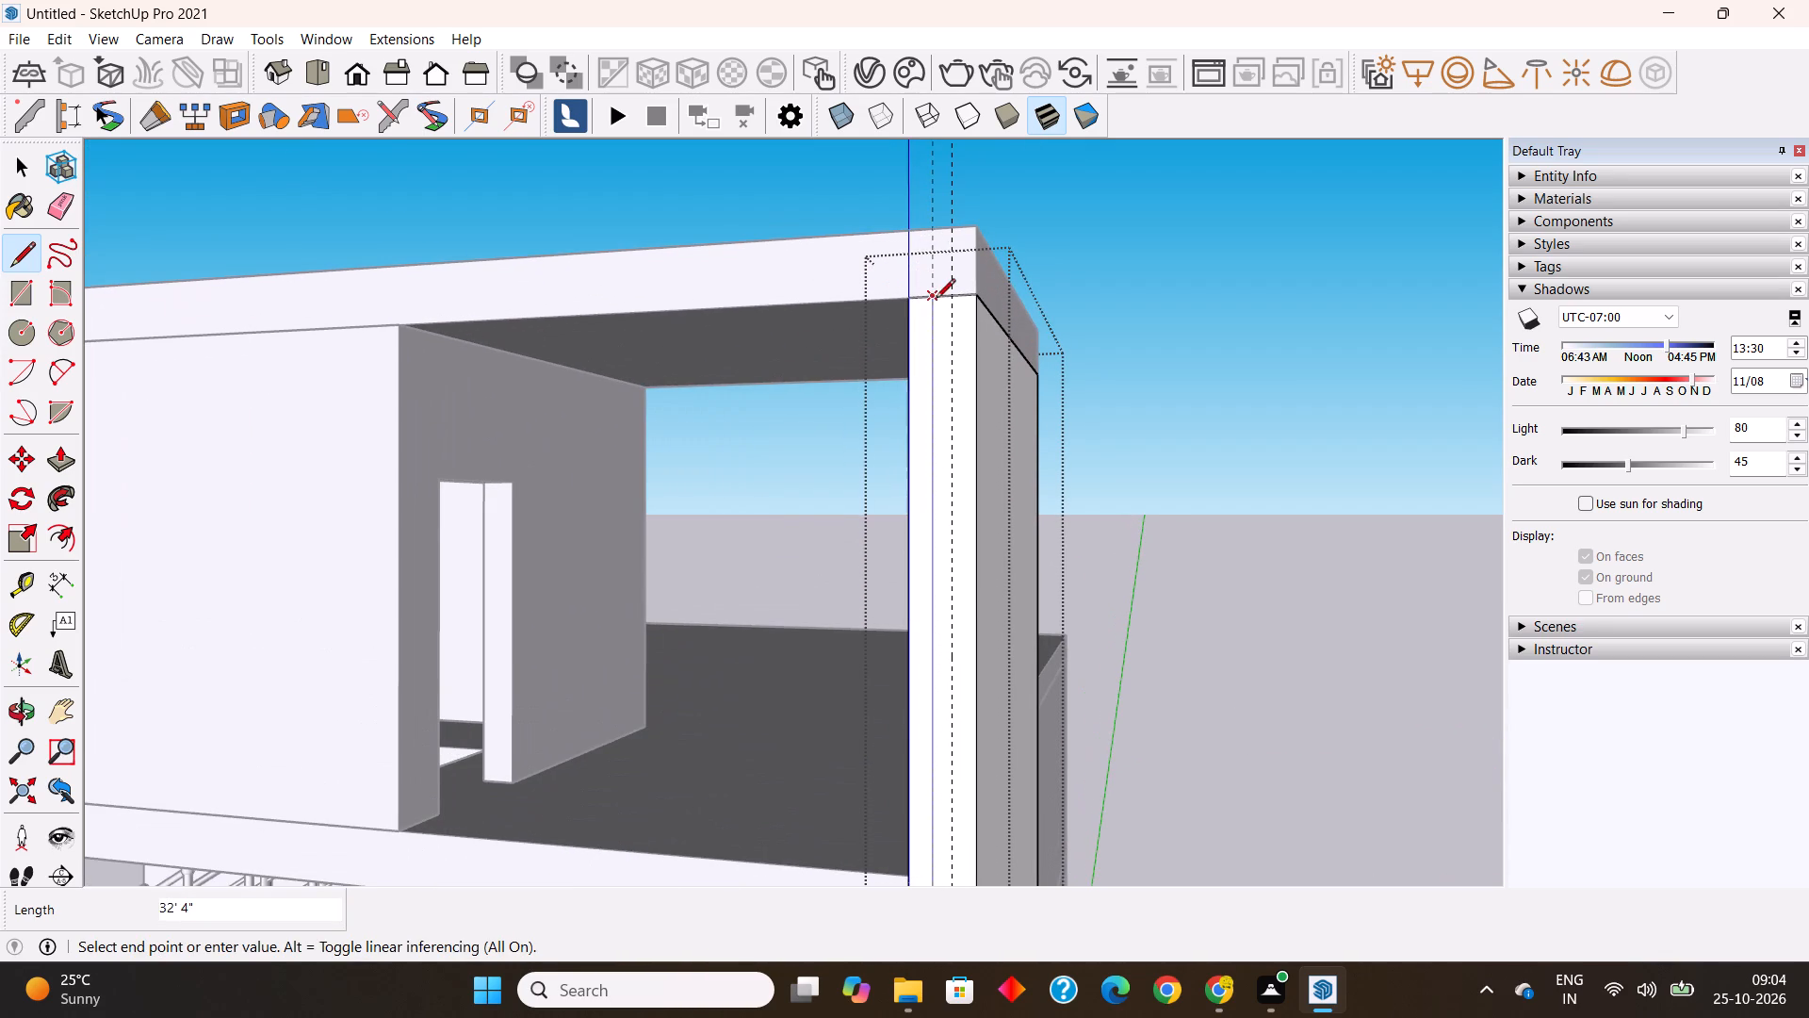
left_click(936, 297)
scroll(936, 254, "down", 11)
key("Escape")
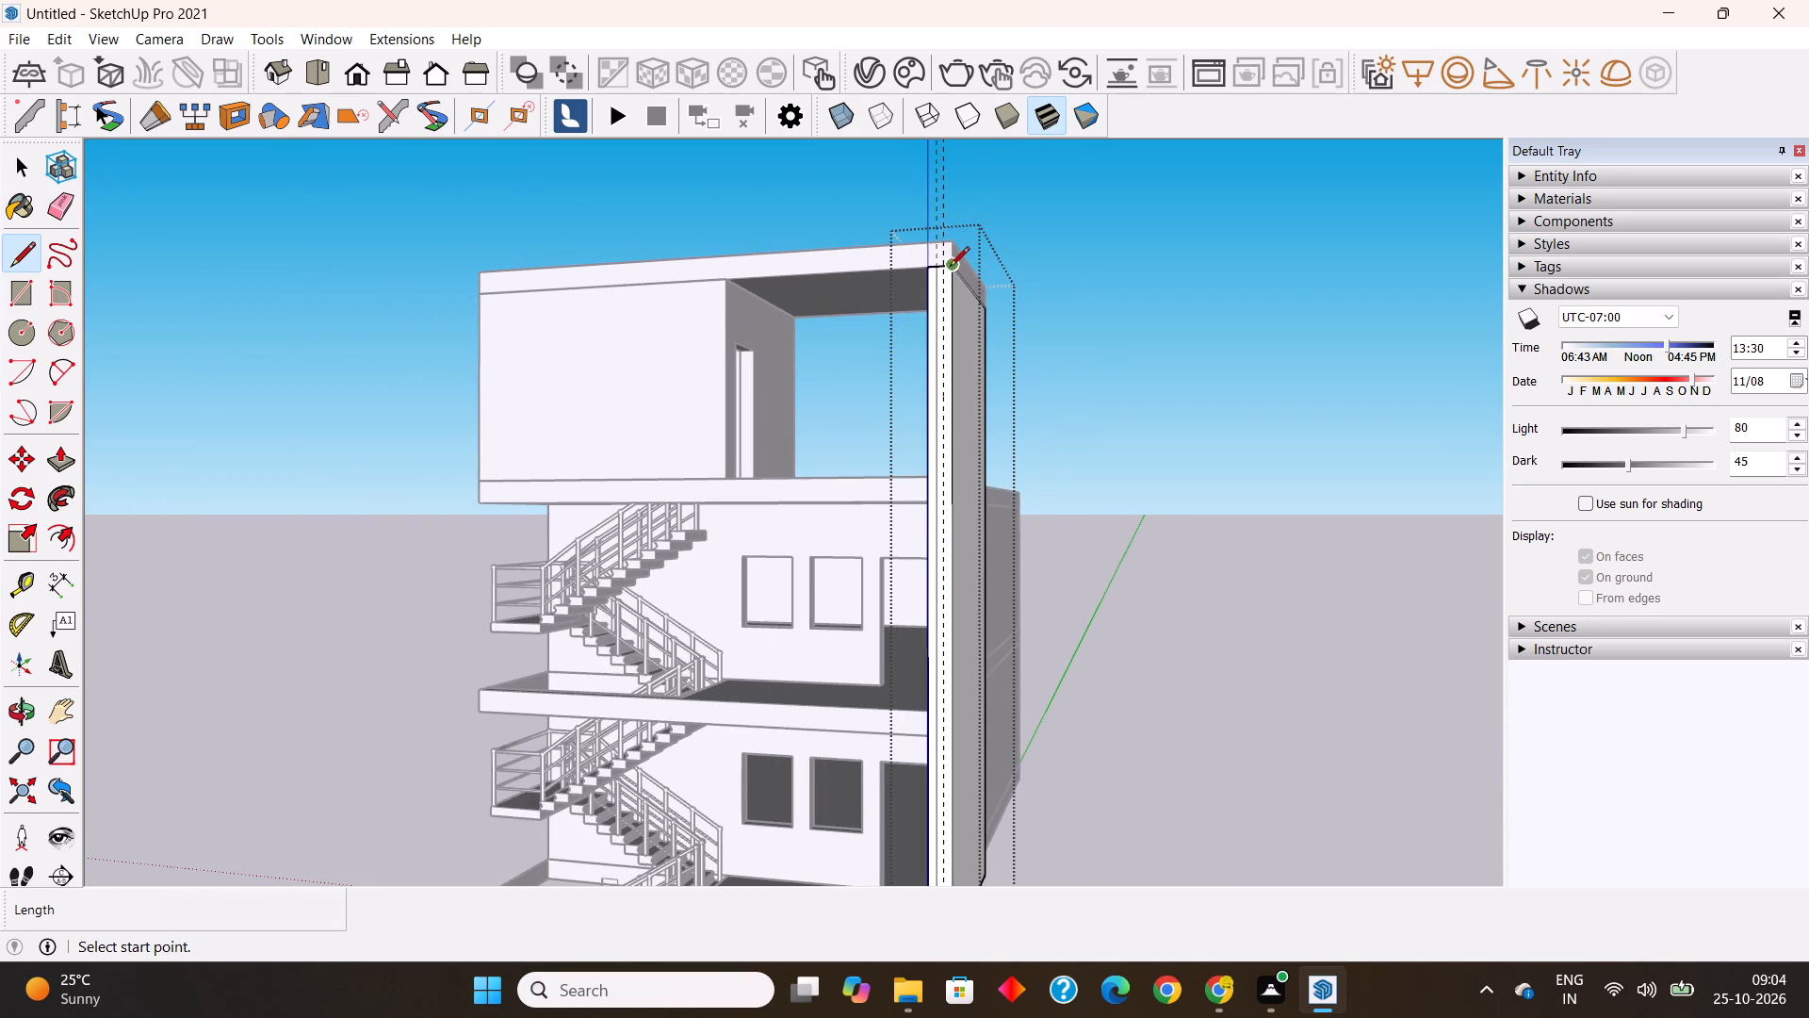
Draw a second vertical line along the outer guide, from the top edge to the bottom edge of the panel's front face.
scroll(949, 263, "up", 9)
left_click(939, 267)
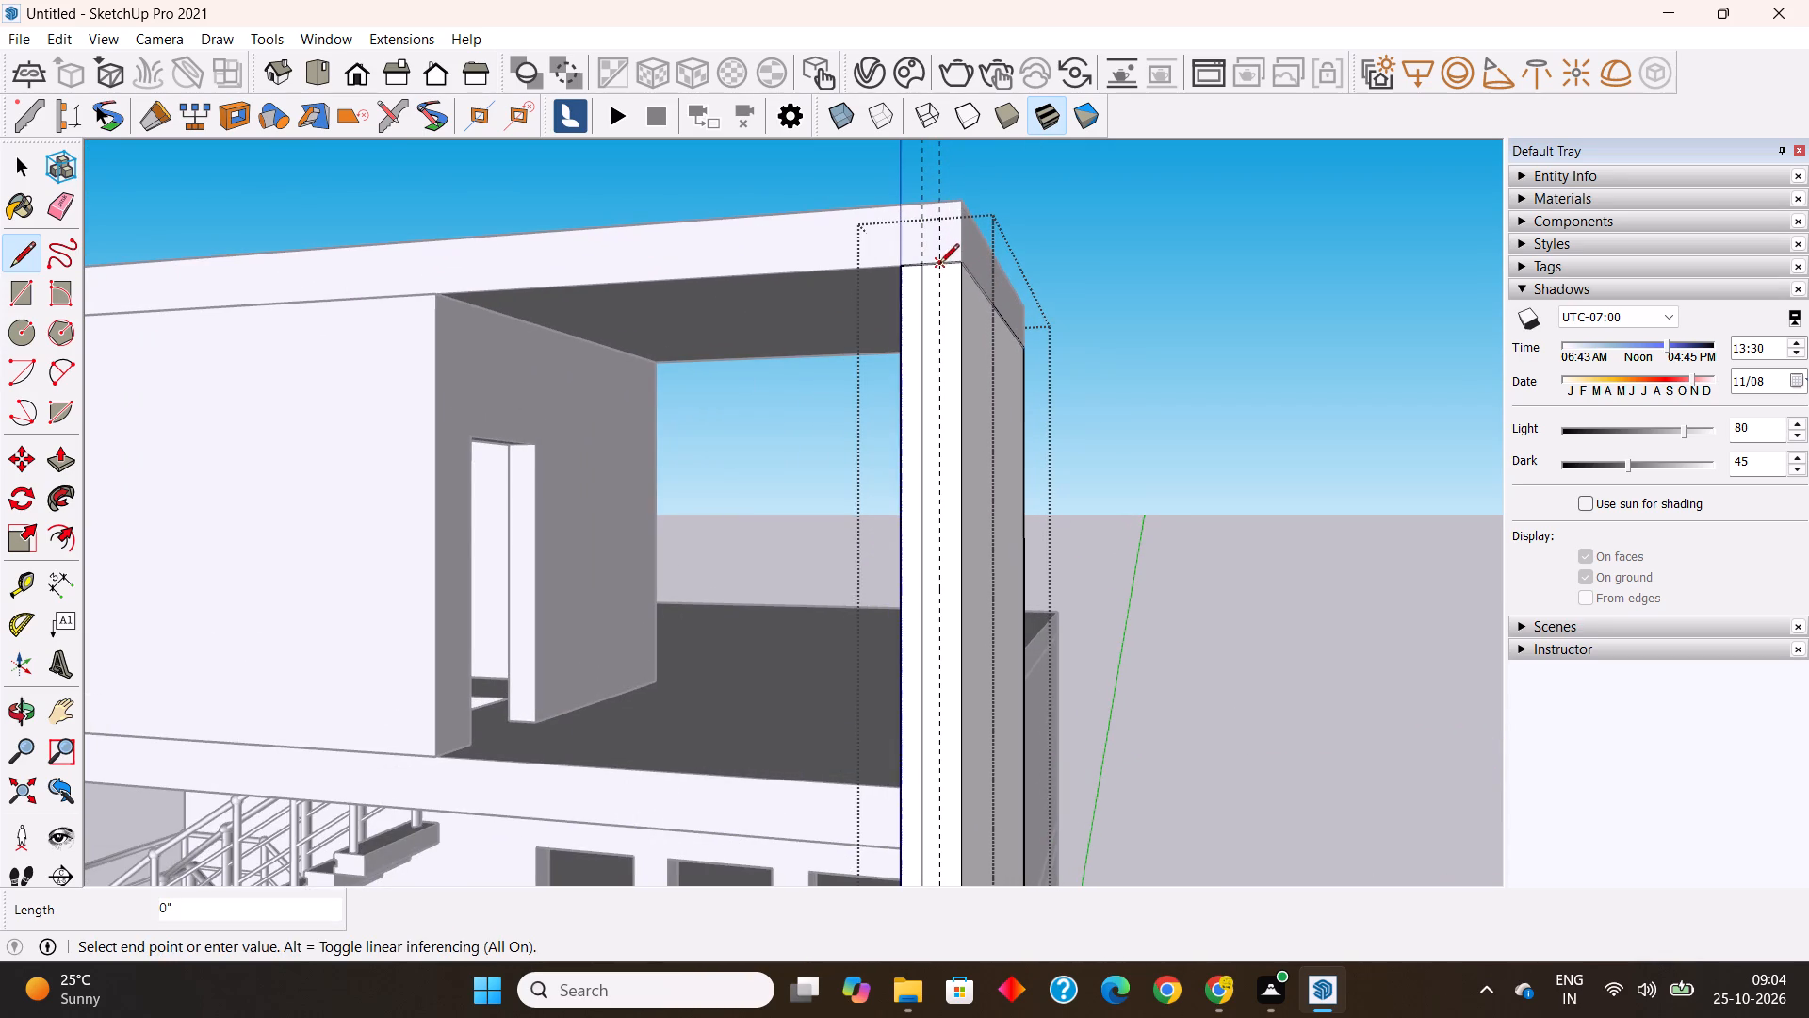
scroll(939, 265, "down", 16)
scroll(974, 597, "up", 4)
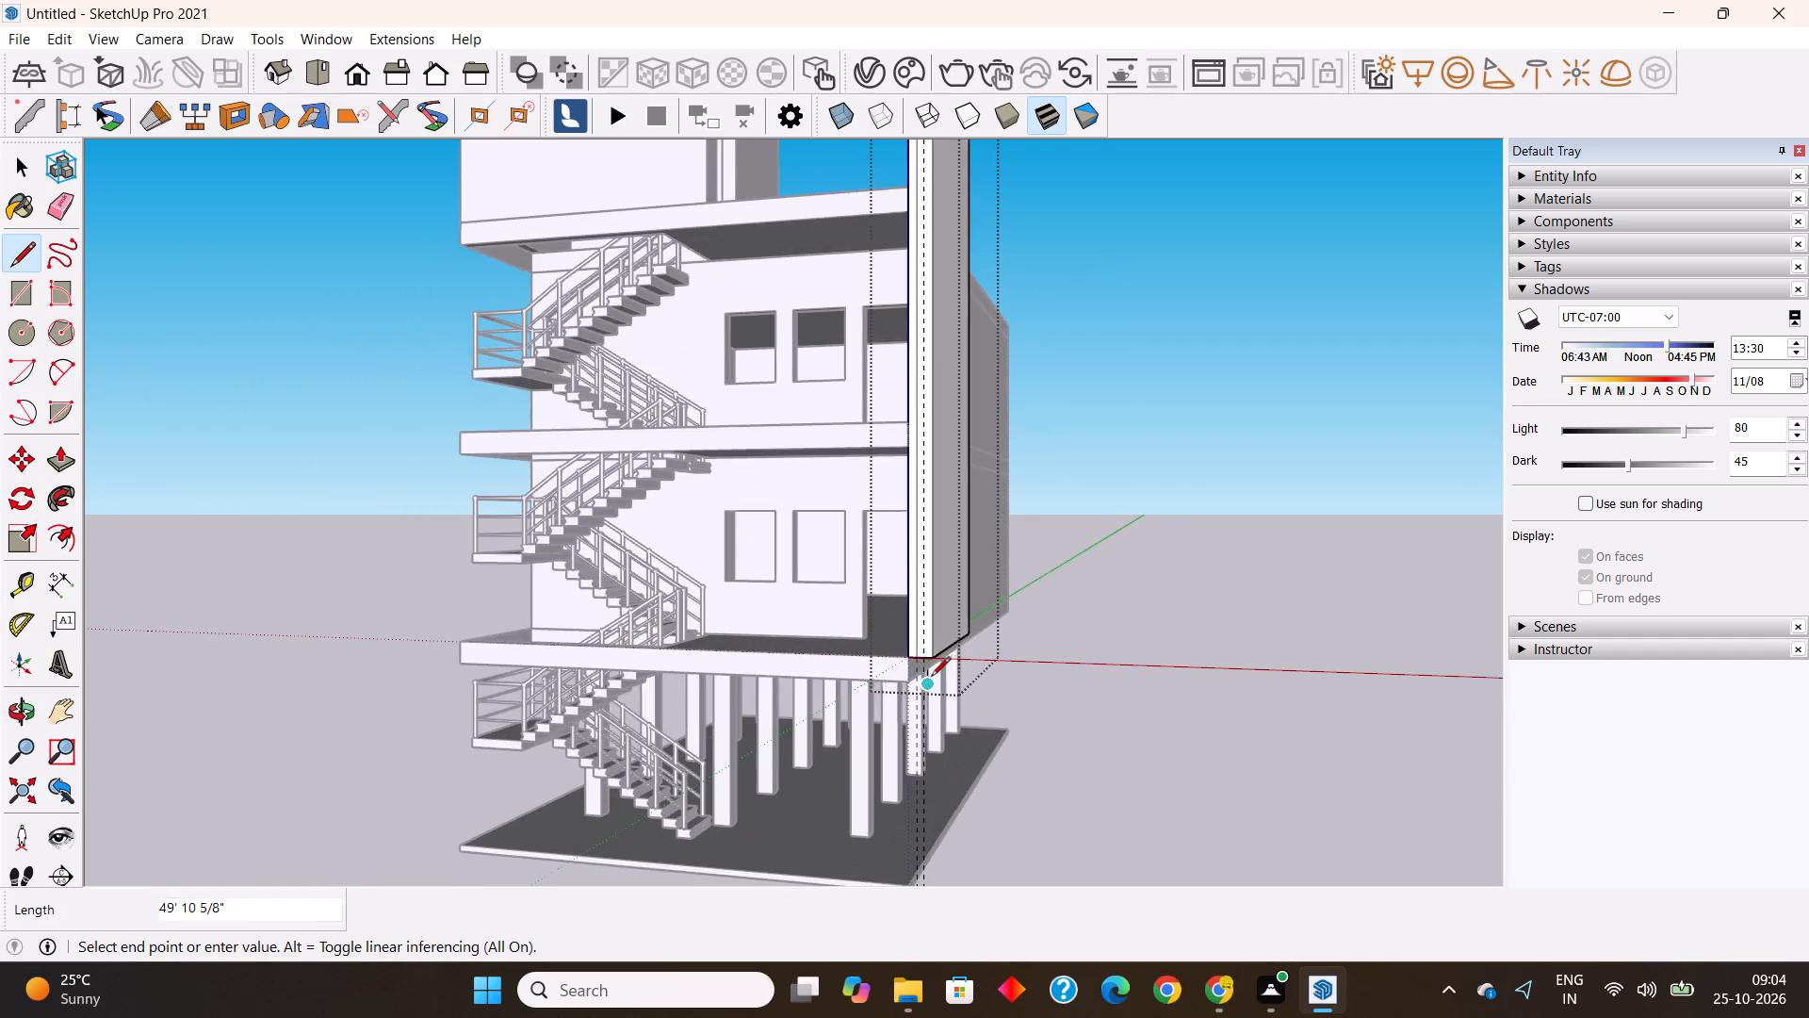
scroll(931, 676, "up", 5)
left_click(918, 637)
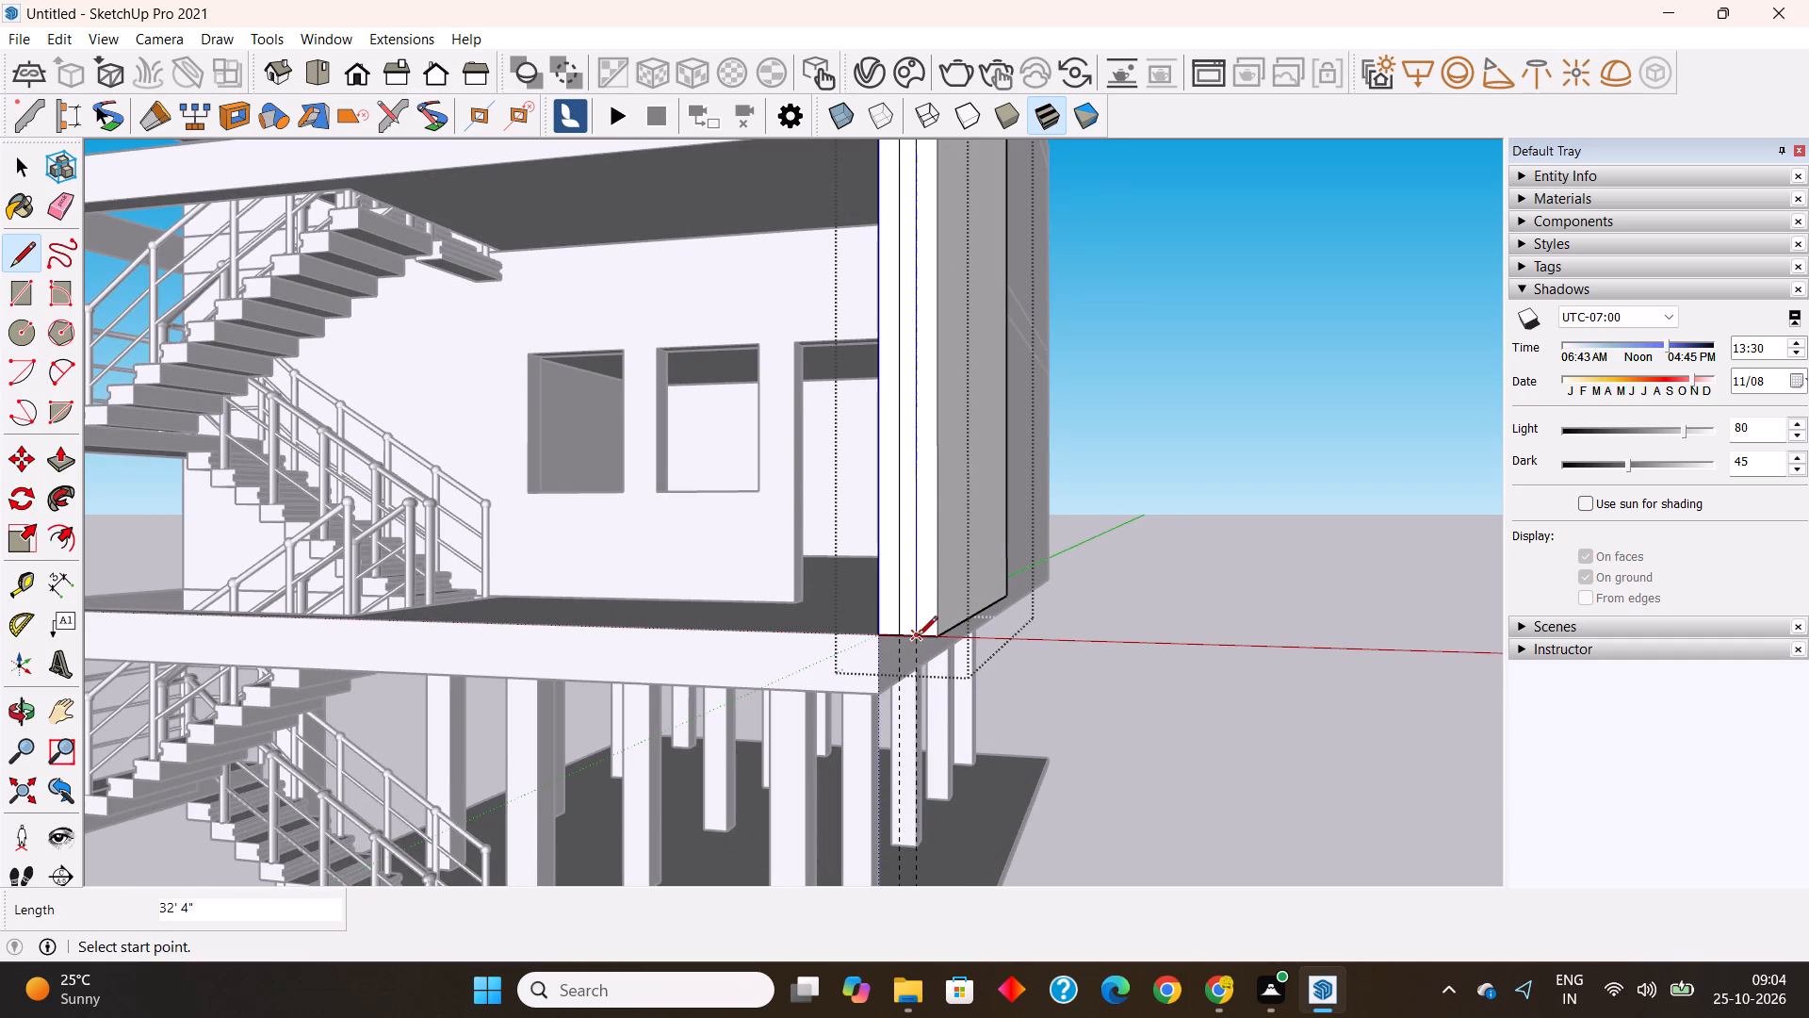
scroll(934, 626, "down", 19)
key("Escape")
key("Escape")
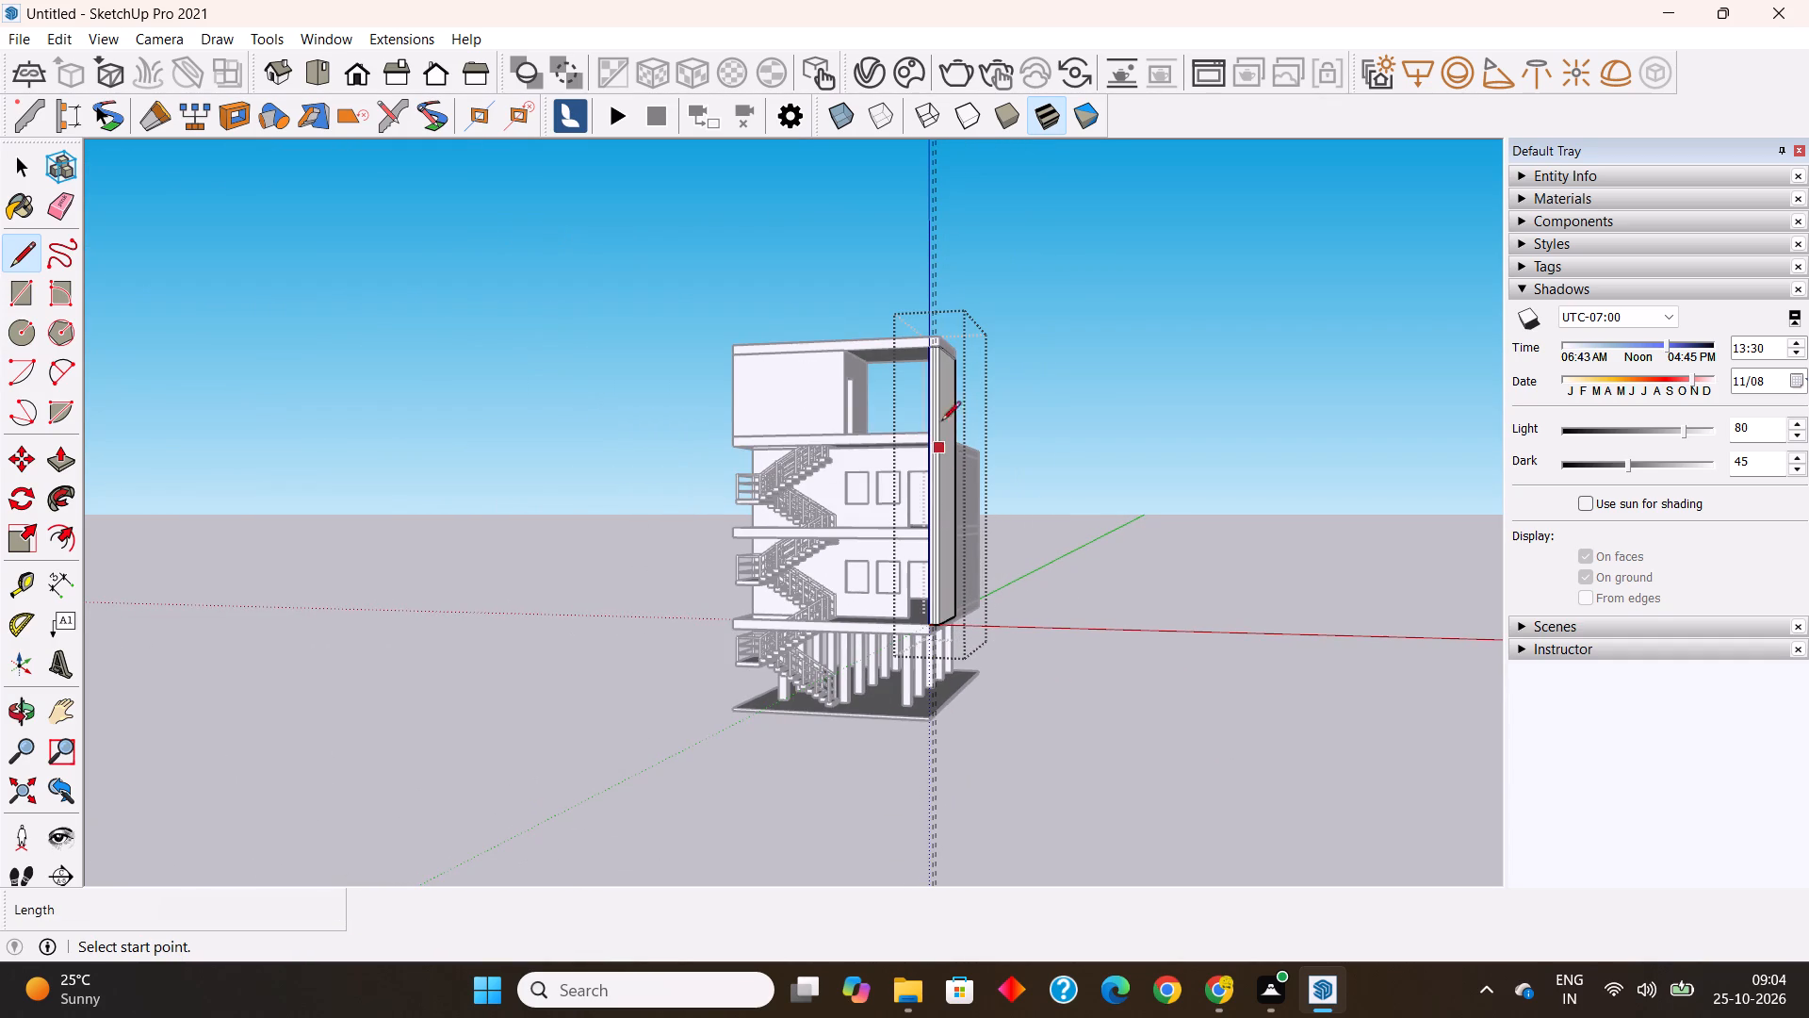
Delete the two remaining vertical guides.
key("space")
left_click_drag(977, 205, 850, 221)
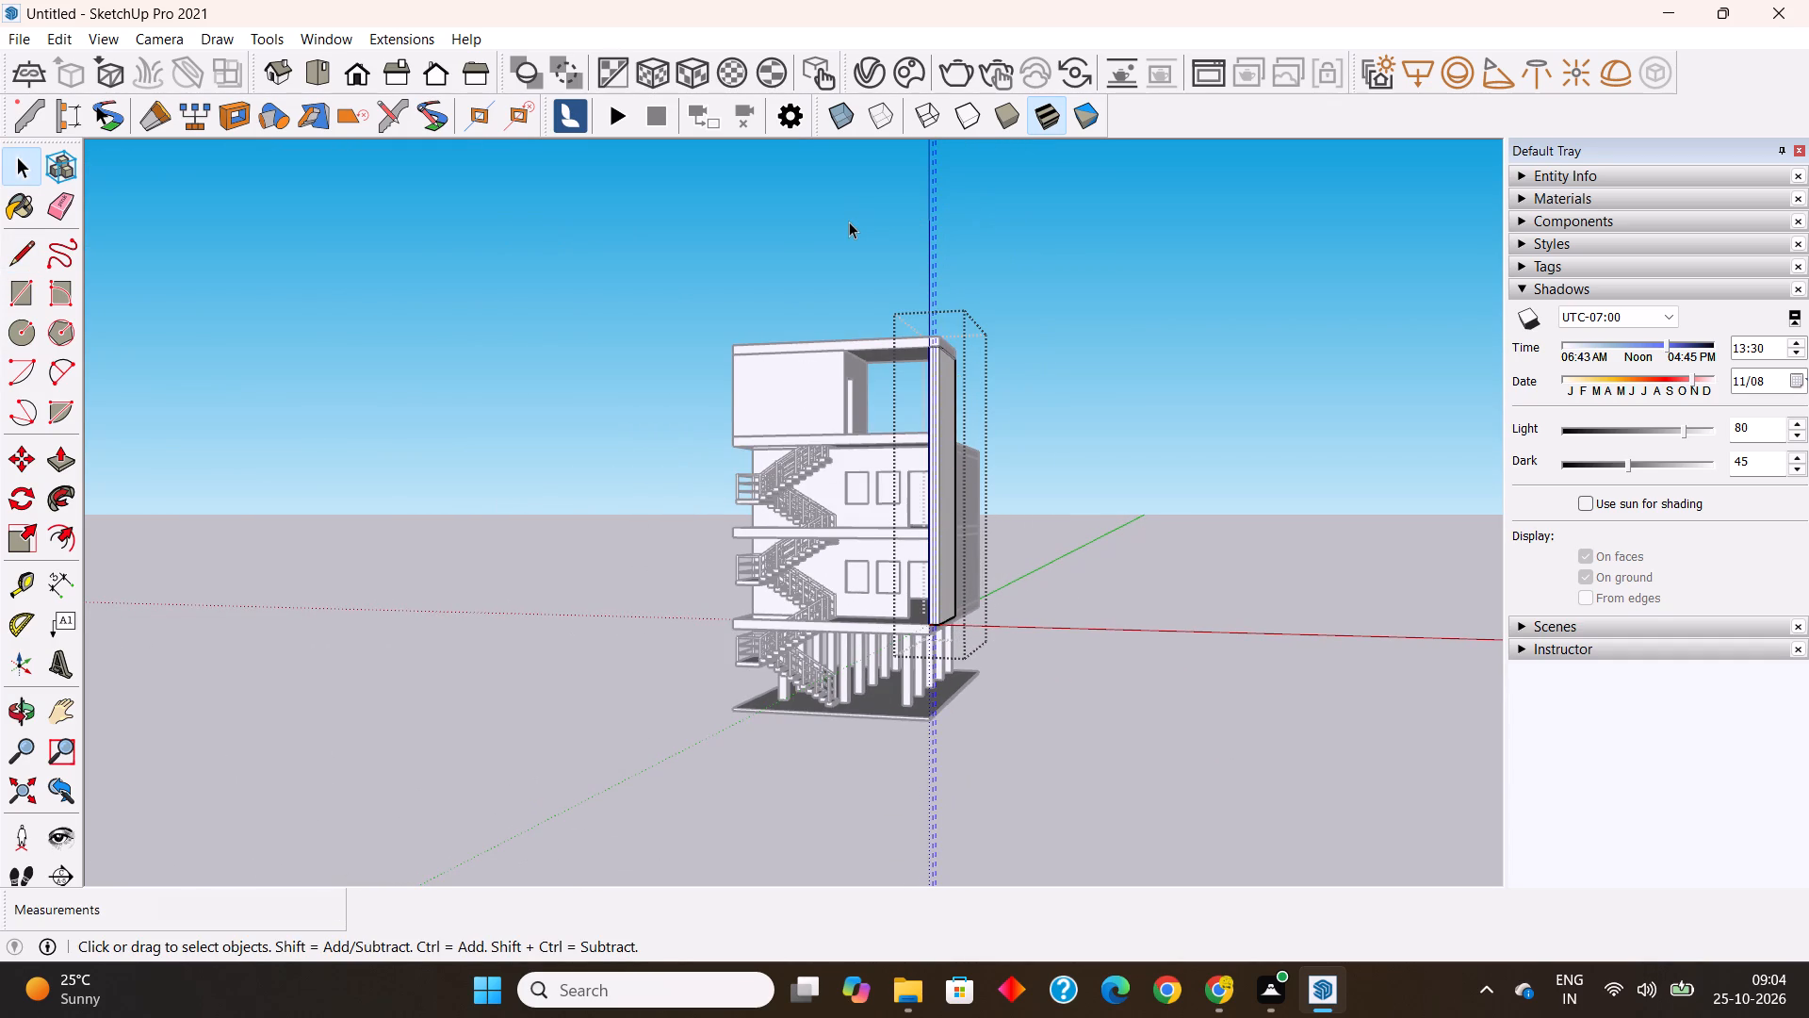
key("Delete")
Push the narrow strip between the two lines 1" into the side panel to form a vertical groove.
scroll(944, 384, "up", 7)
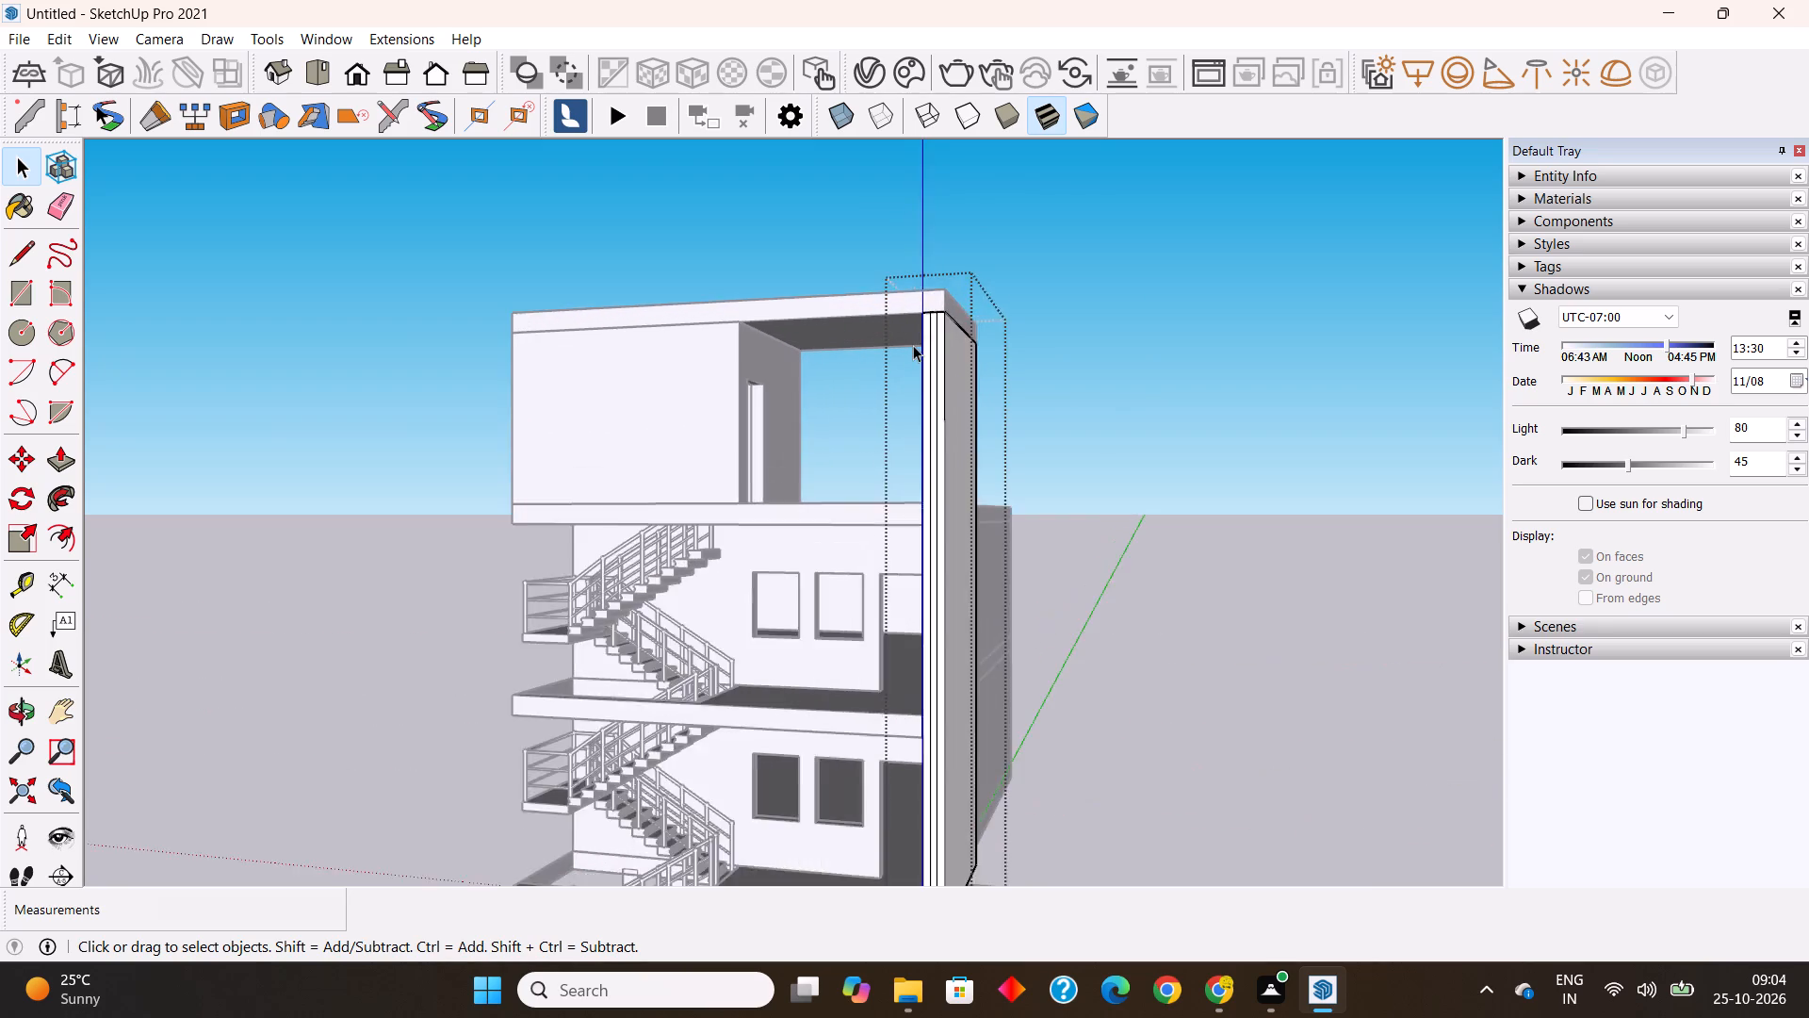
scroll(913, 345, "up", 9)
middle_click_drag(937, 337, 807, 501)
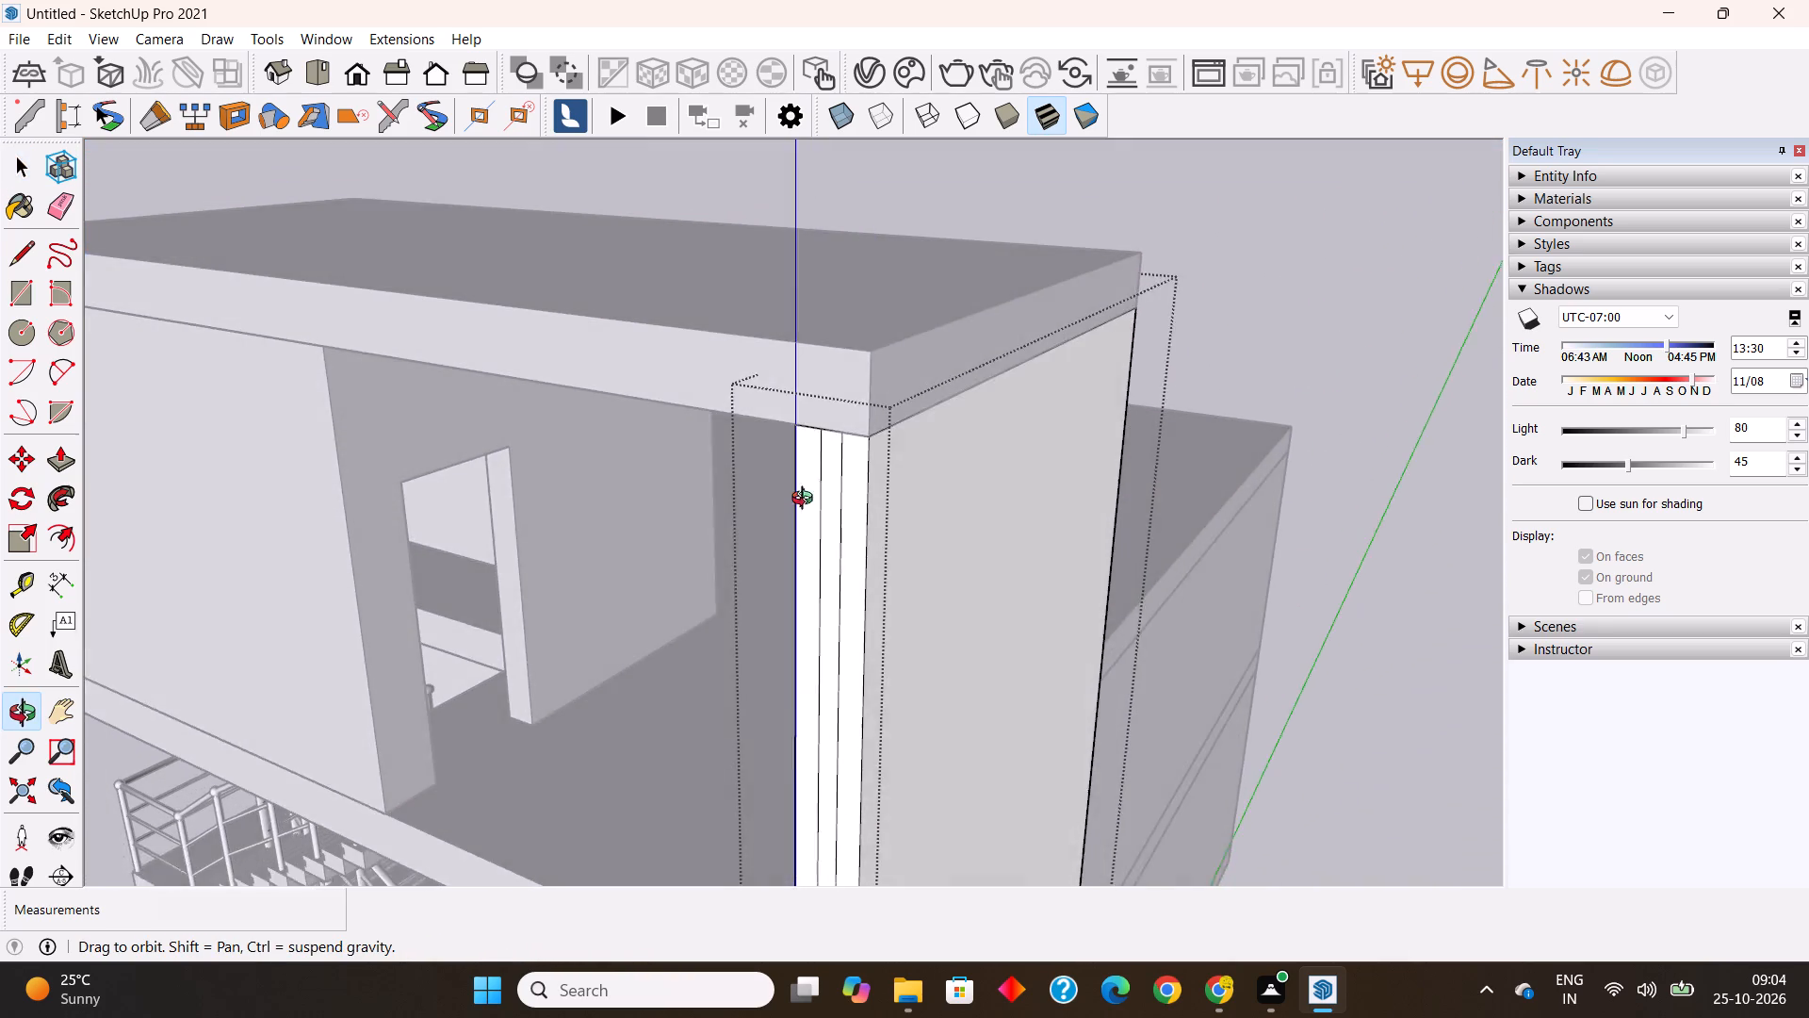
middle_click_drag(807, 501, 768, 493)
left_click(60, 450)
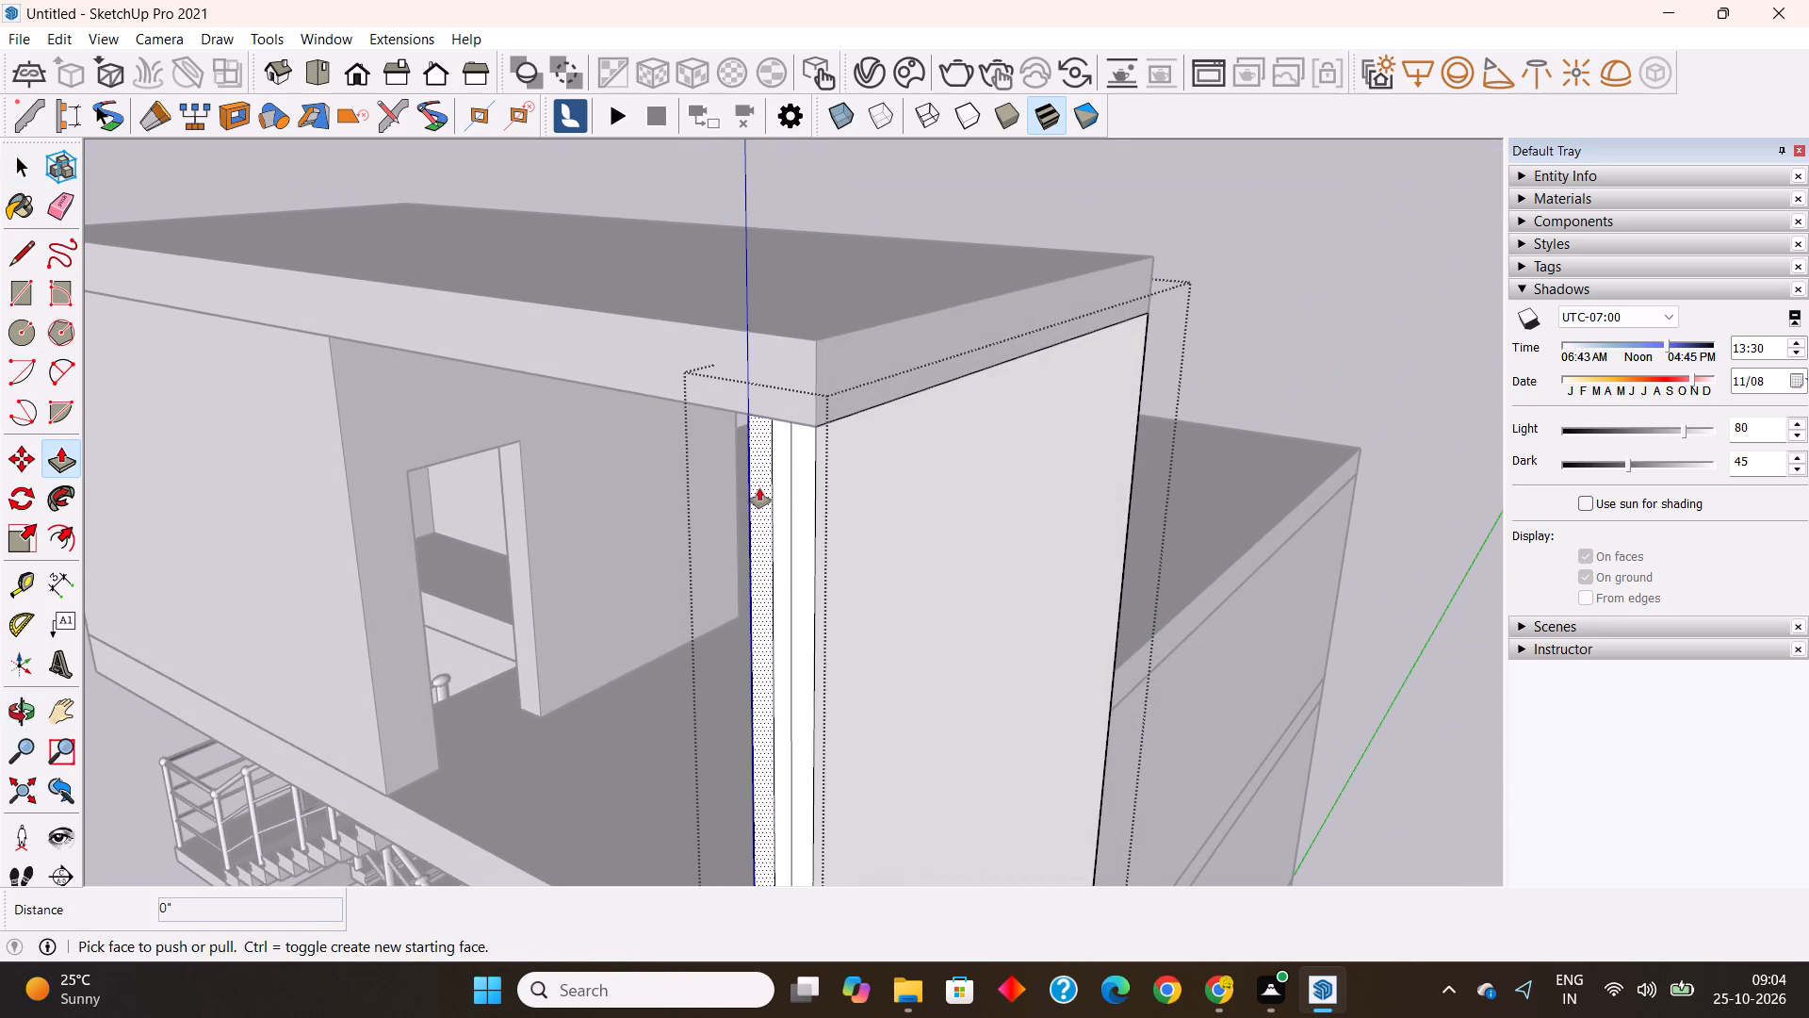
left_click(783, 493)
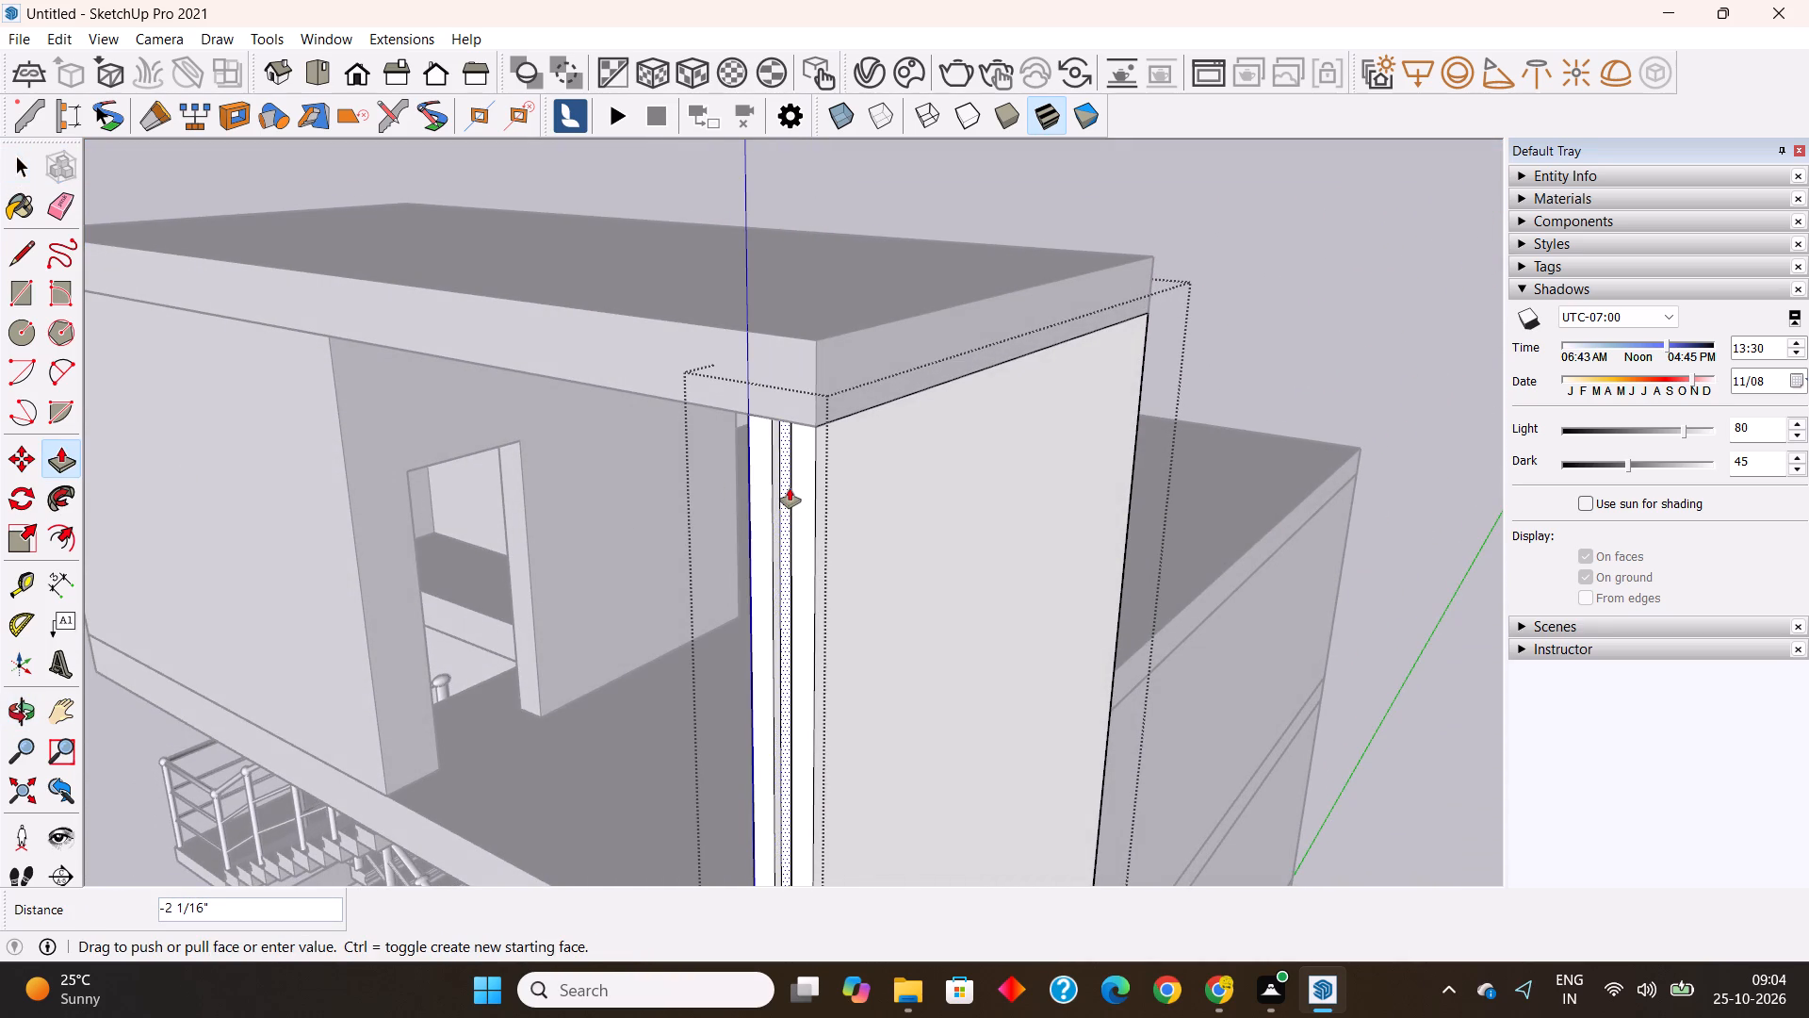
type("1\"")
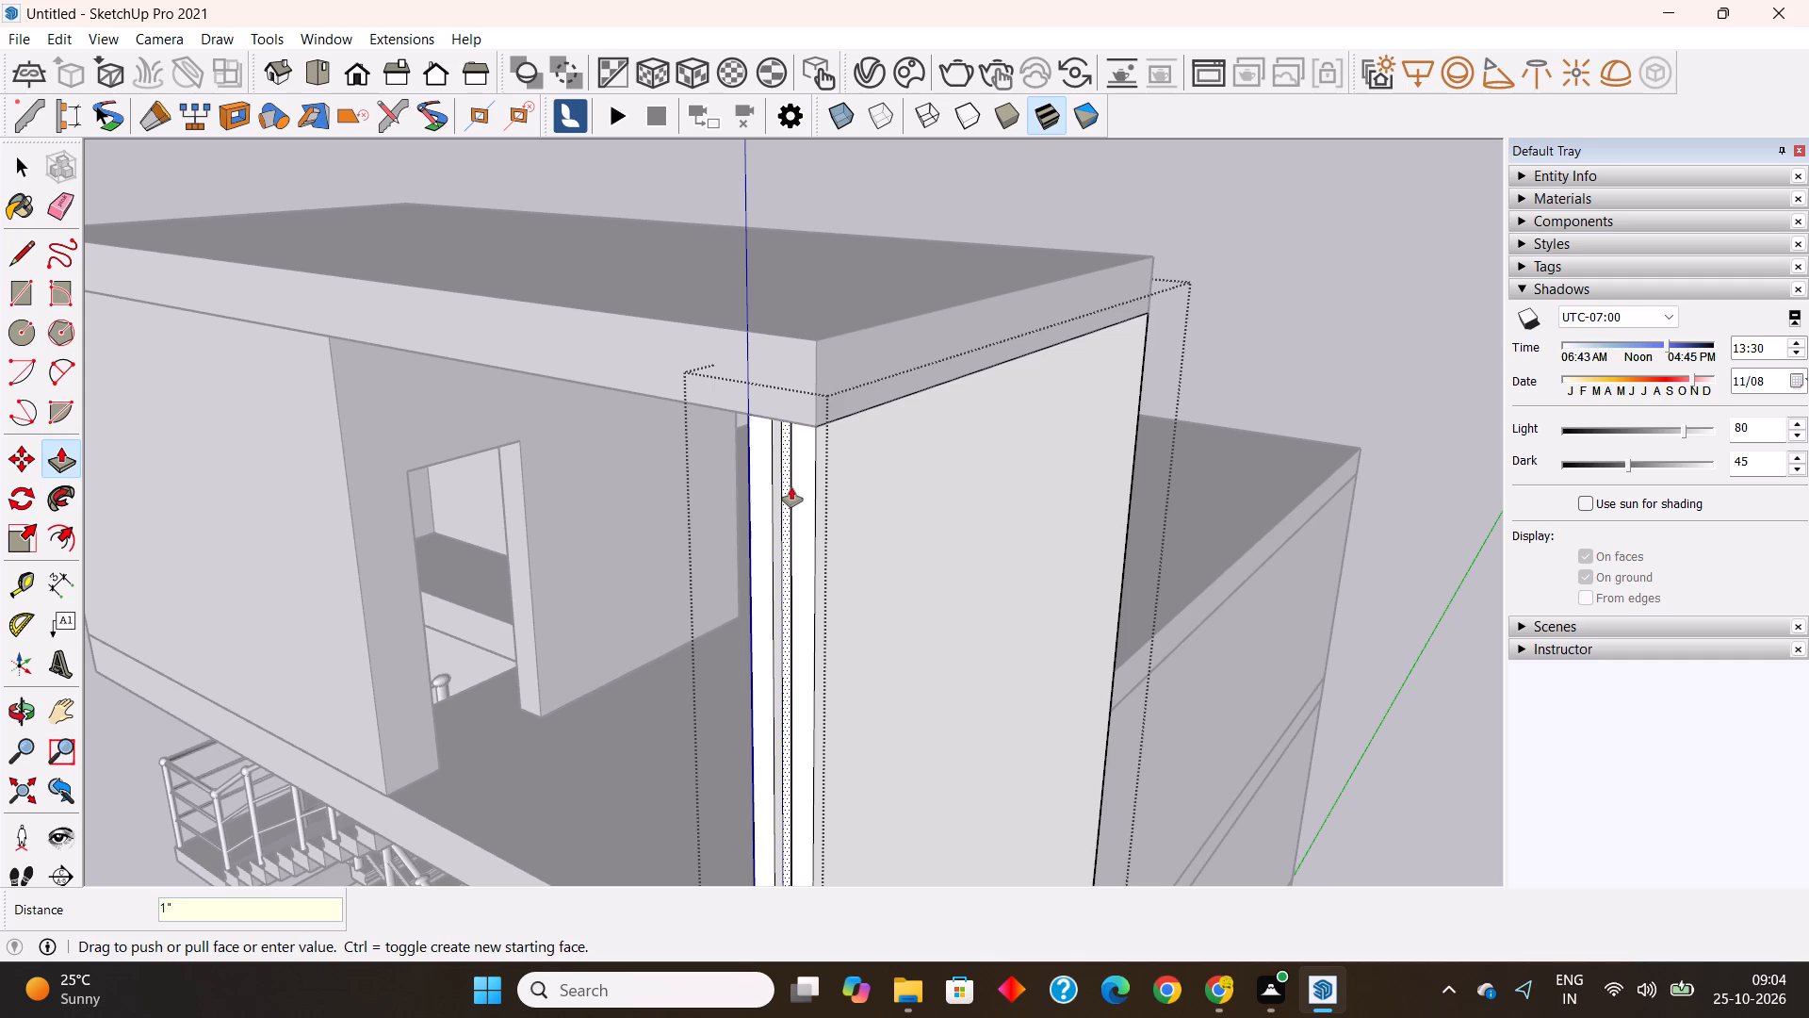
key("Return")
Open the materials library and switch it to the Colors-Named collection.
scroll(868, 400, "down", 8)
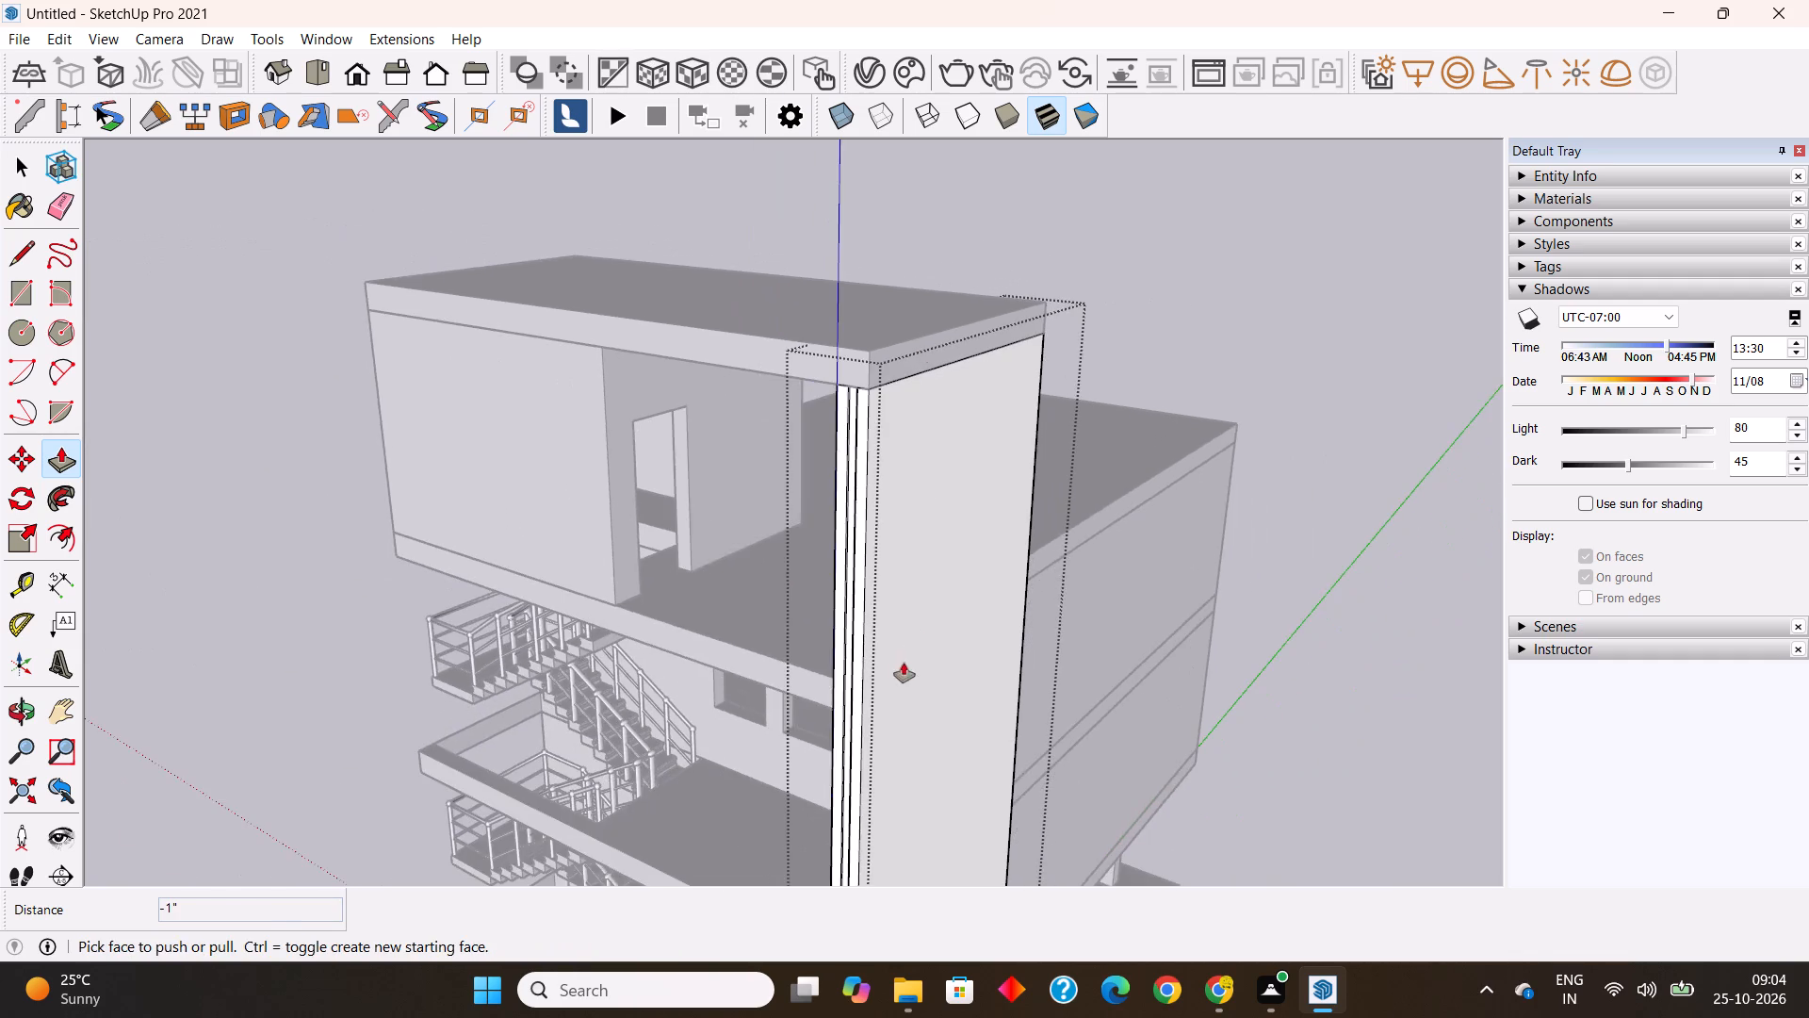
middle_click_drag(906, 669, 938, 619)
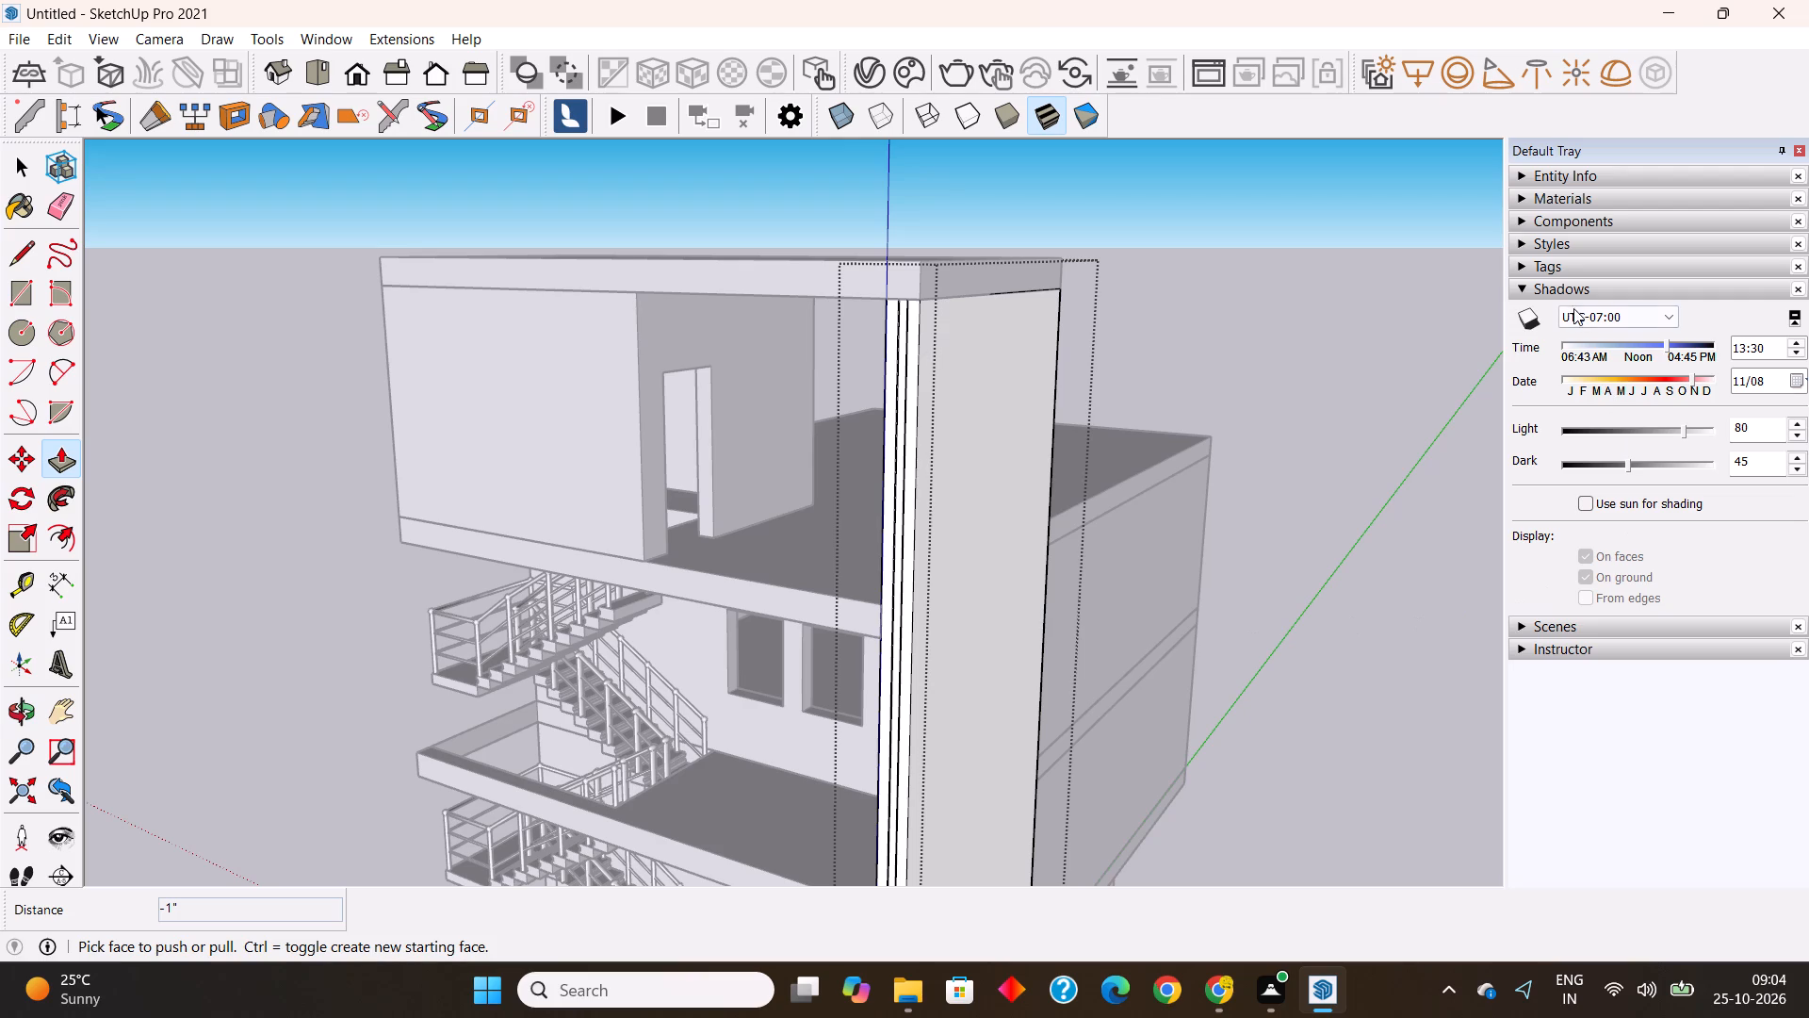
left_click(1560, 284)
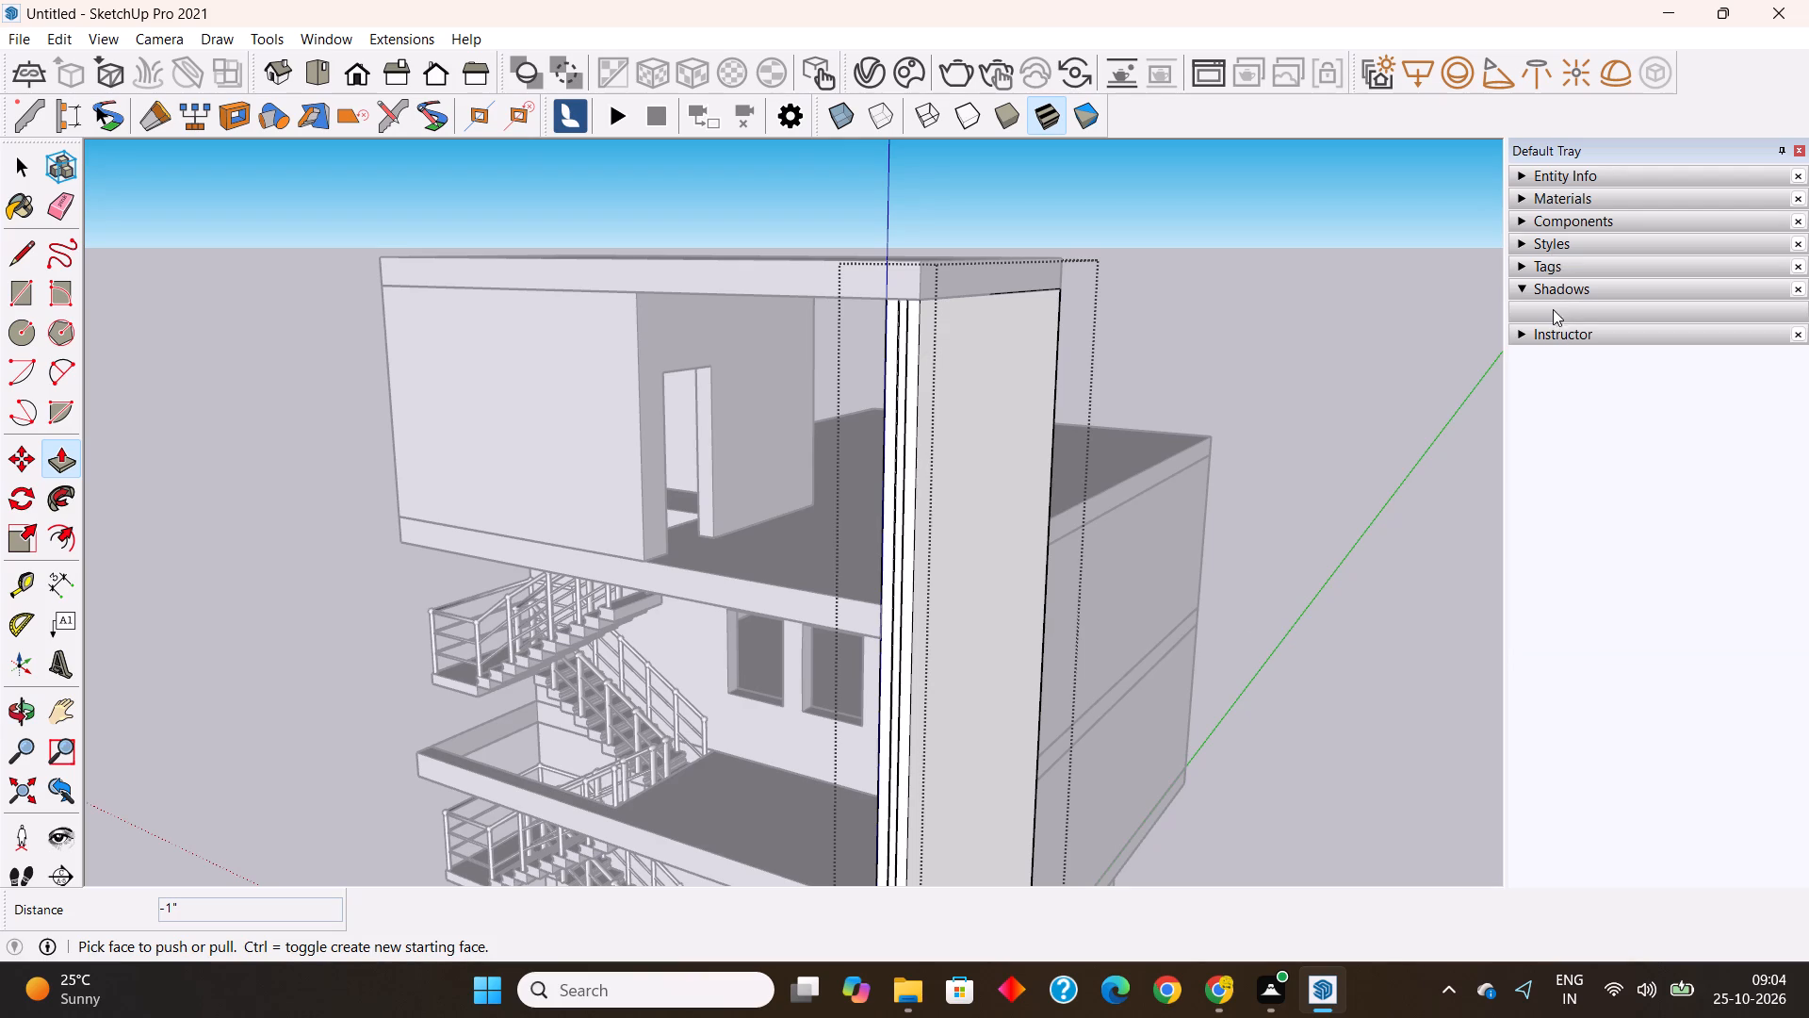
left_click(1552, 198)
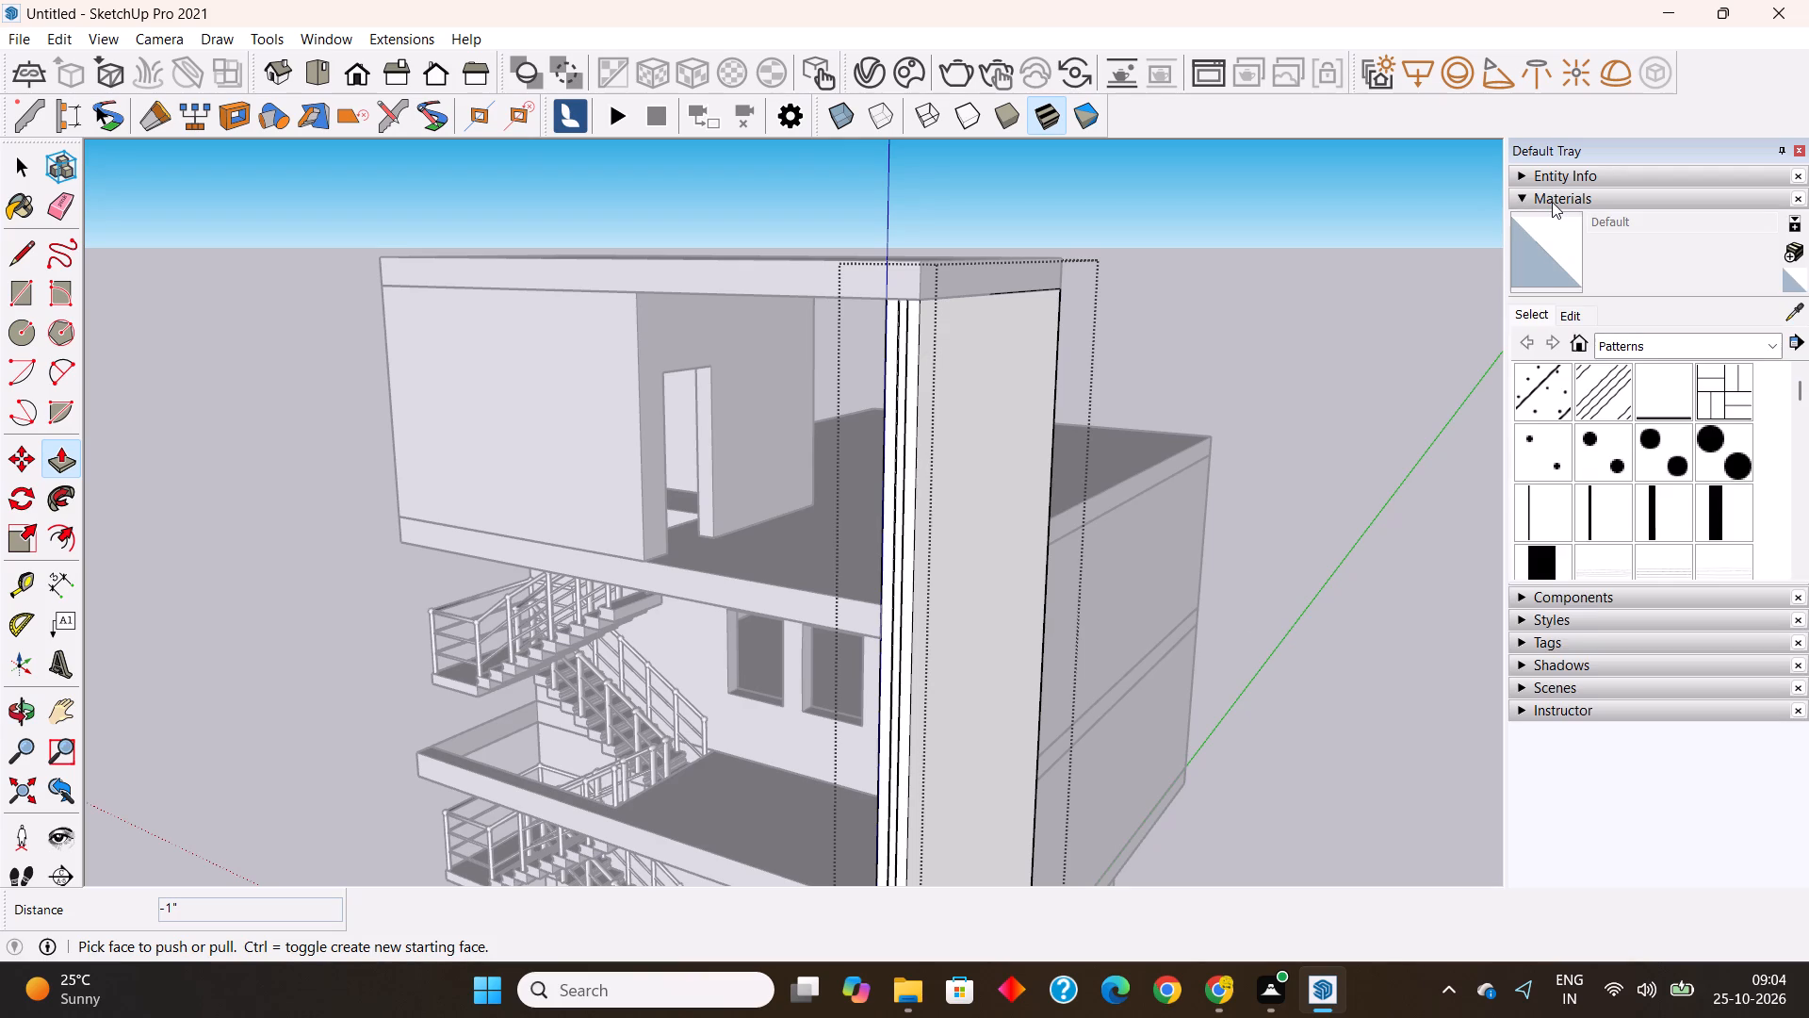
left_click(1667, 342)
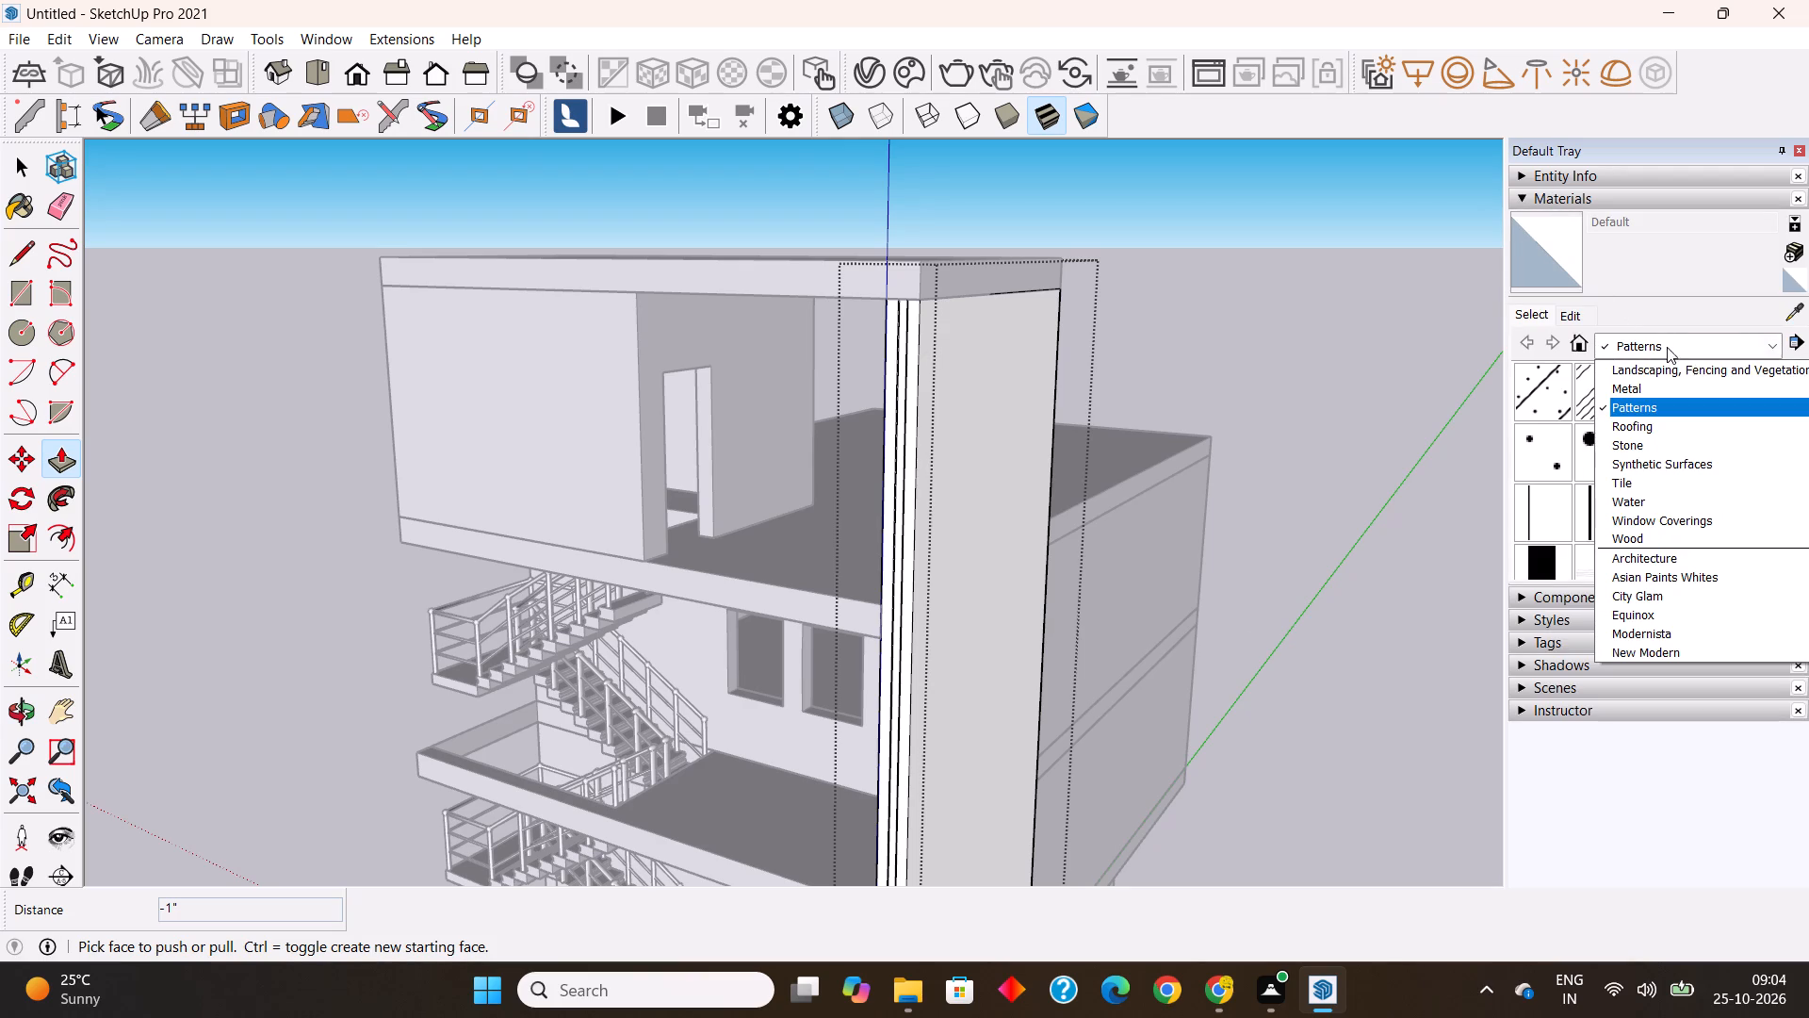
scroll(1656, 430, "up", 2)
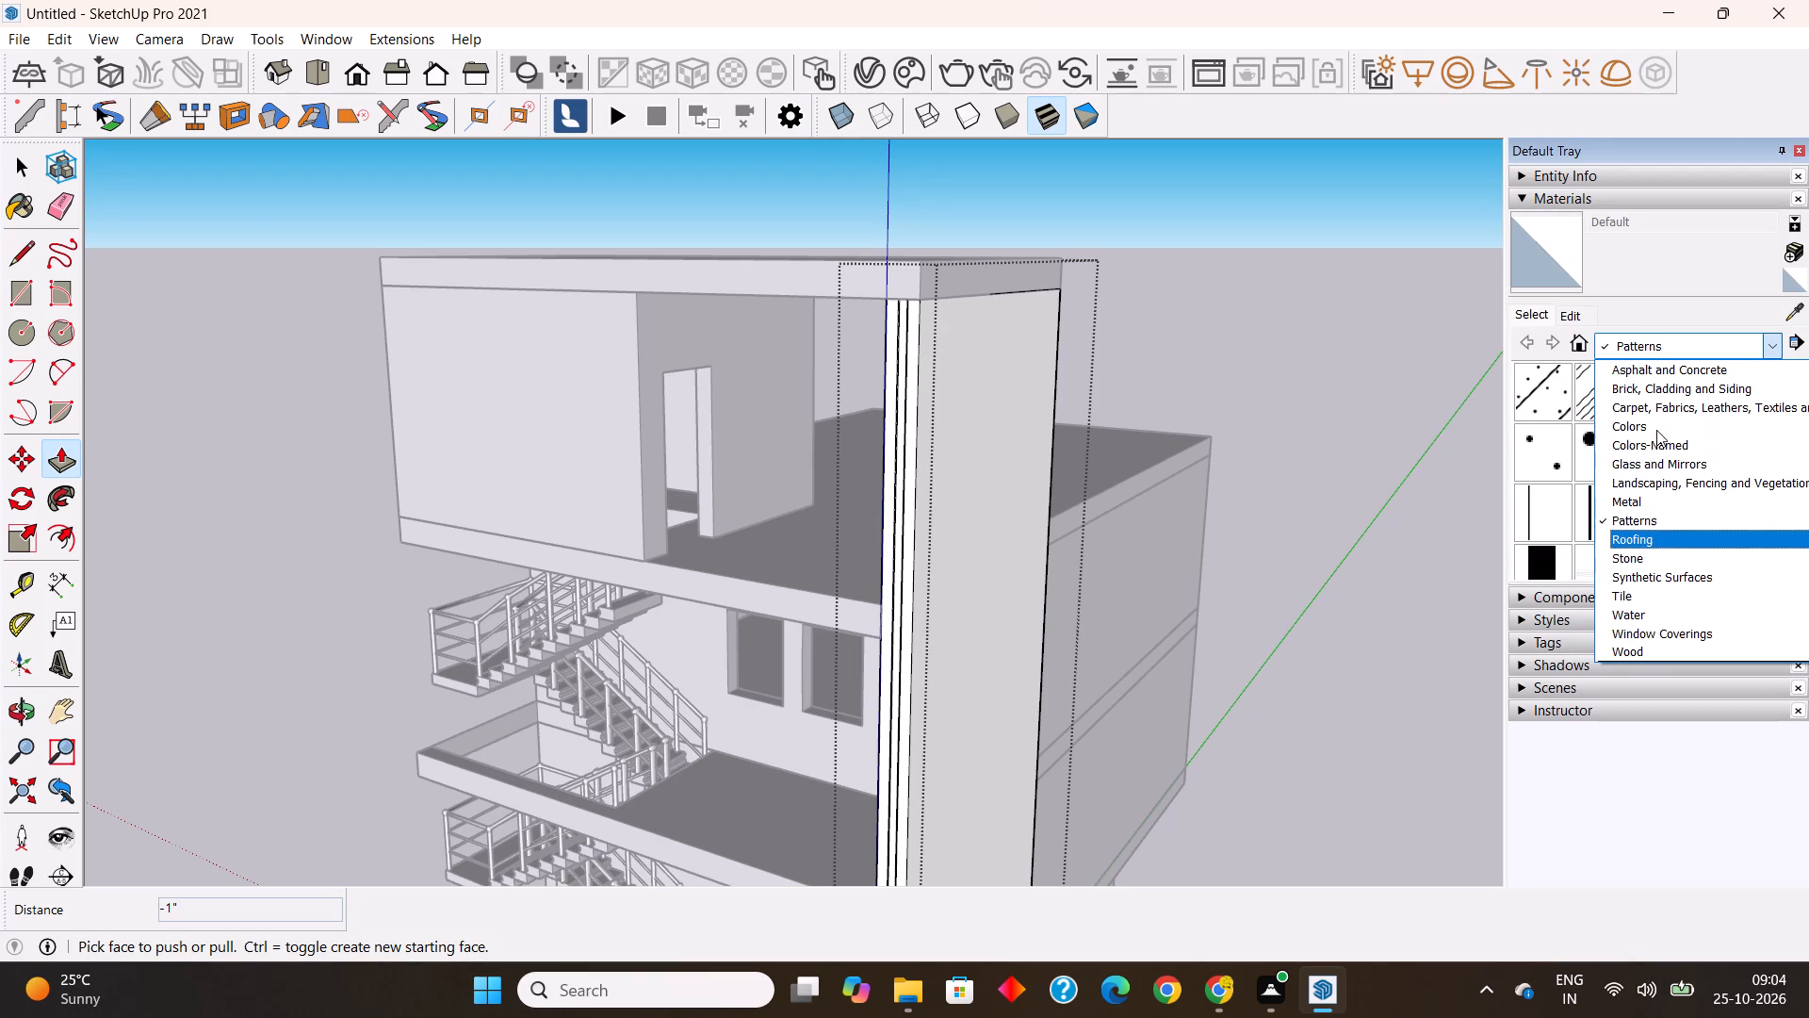
left_click(1643, 442)
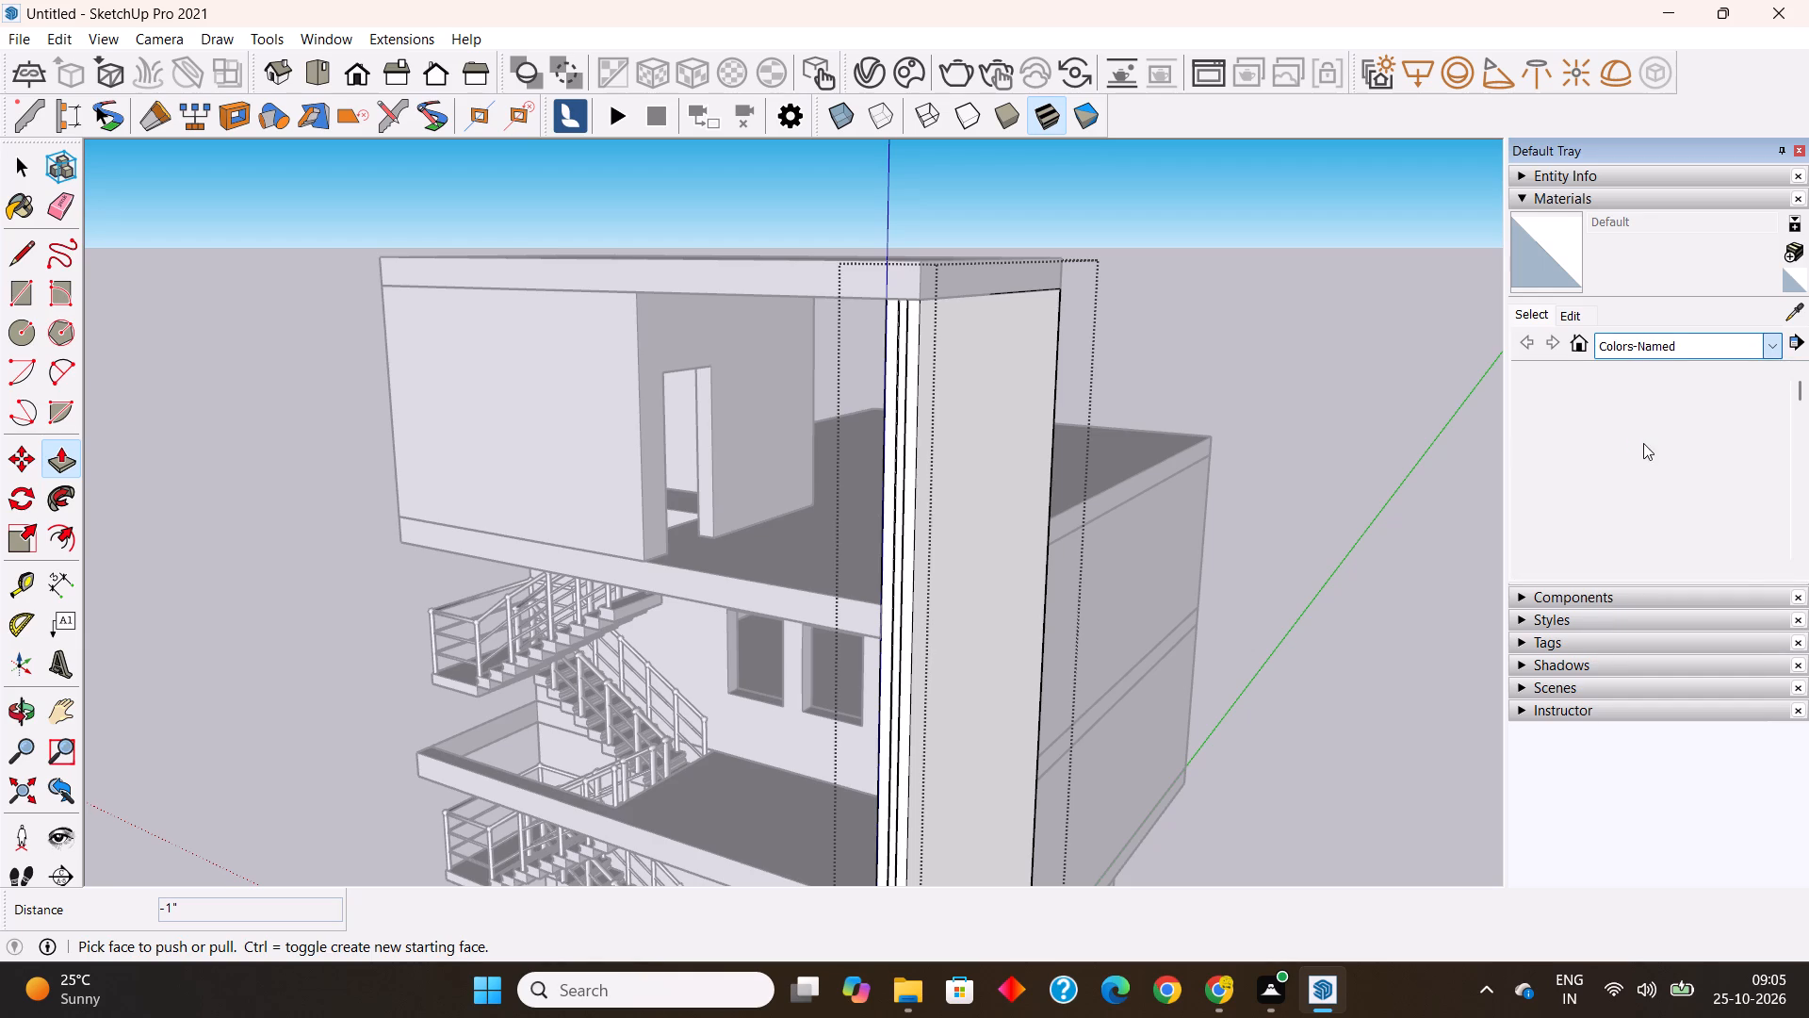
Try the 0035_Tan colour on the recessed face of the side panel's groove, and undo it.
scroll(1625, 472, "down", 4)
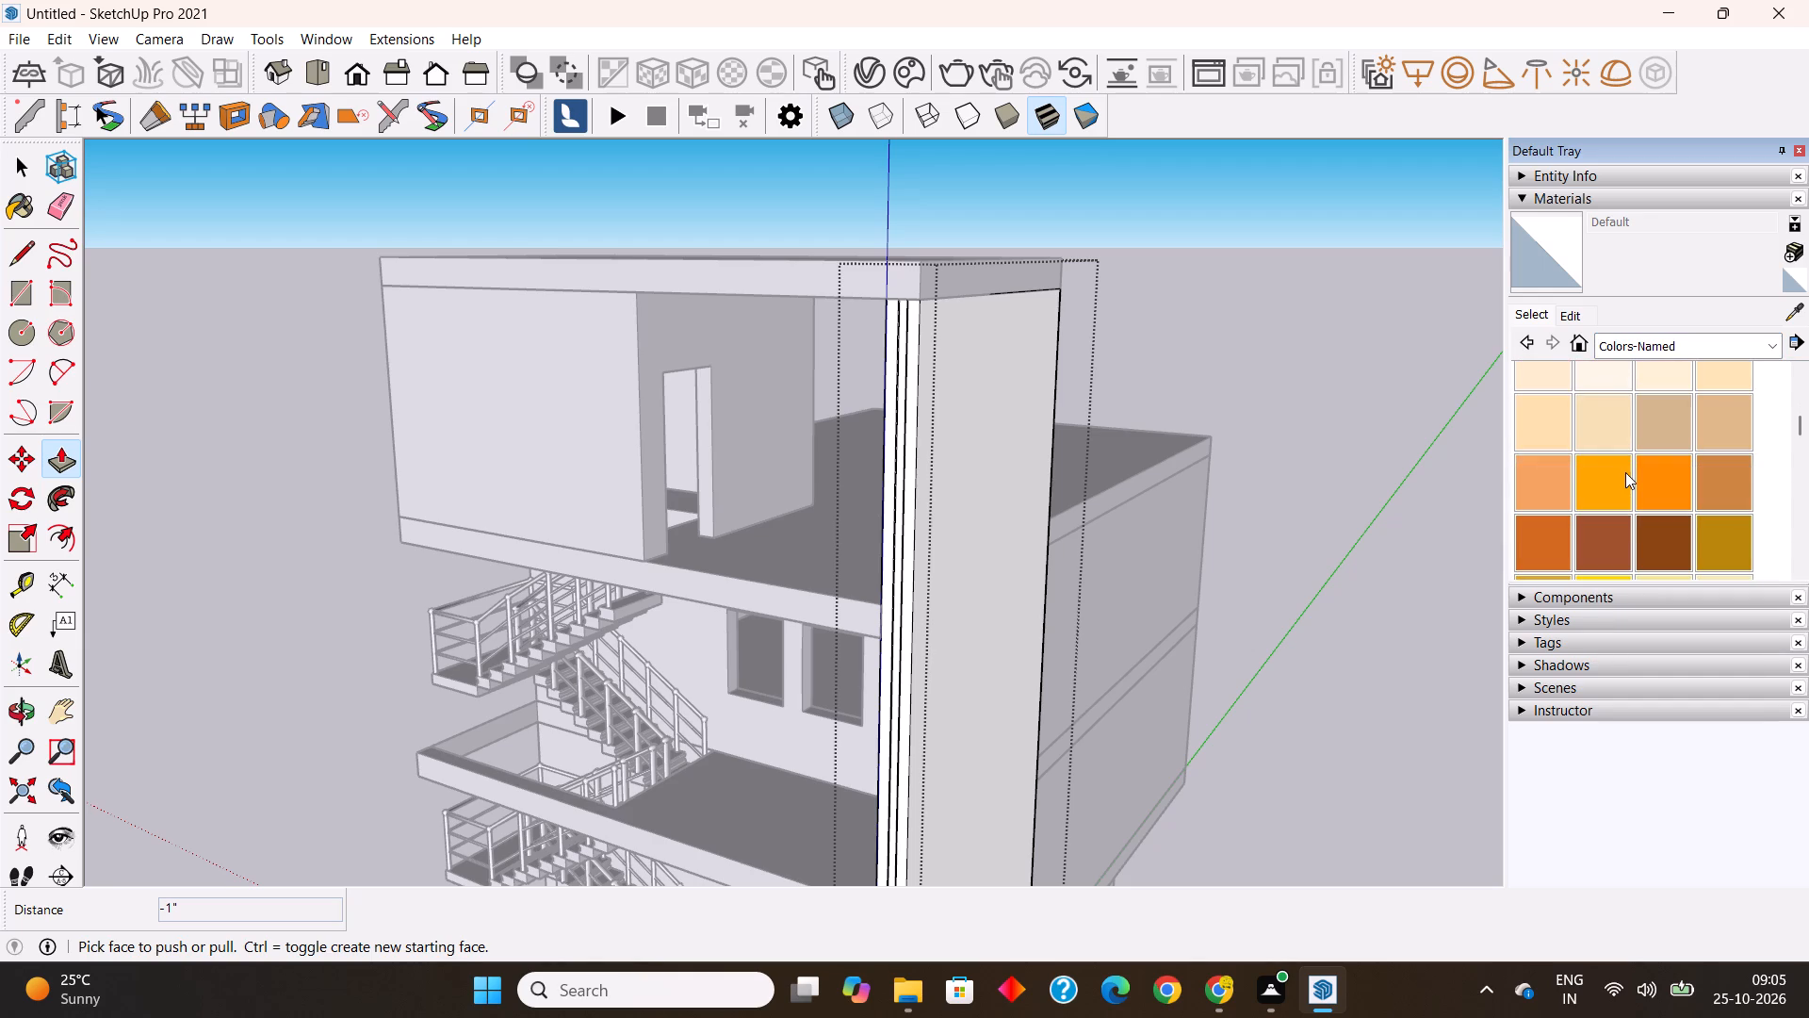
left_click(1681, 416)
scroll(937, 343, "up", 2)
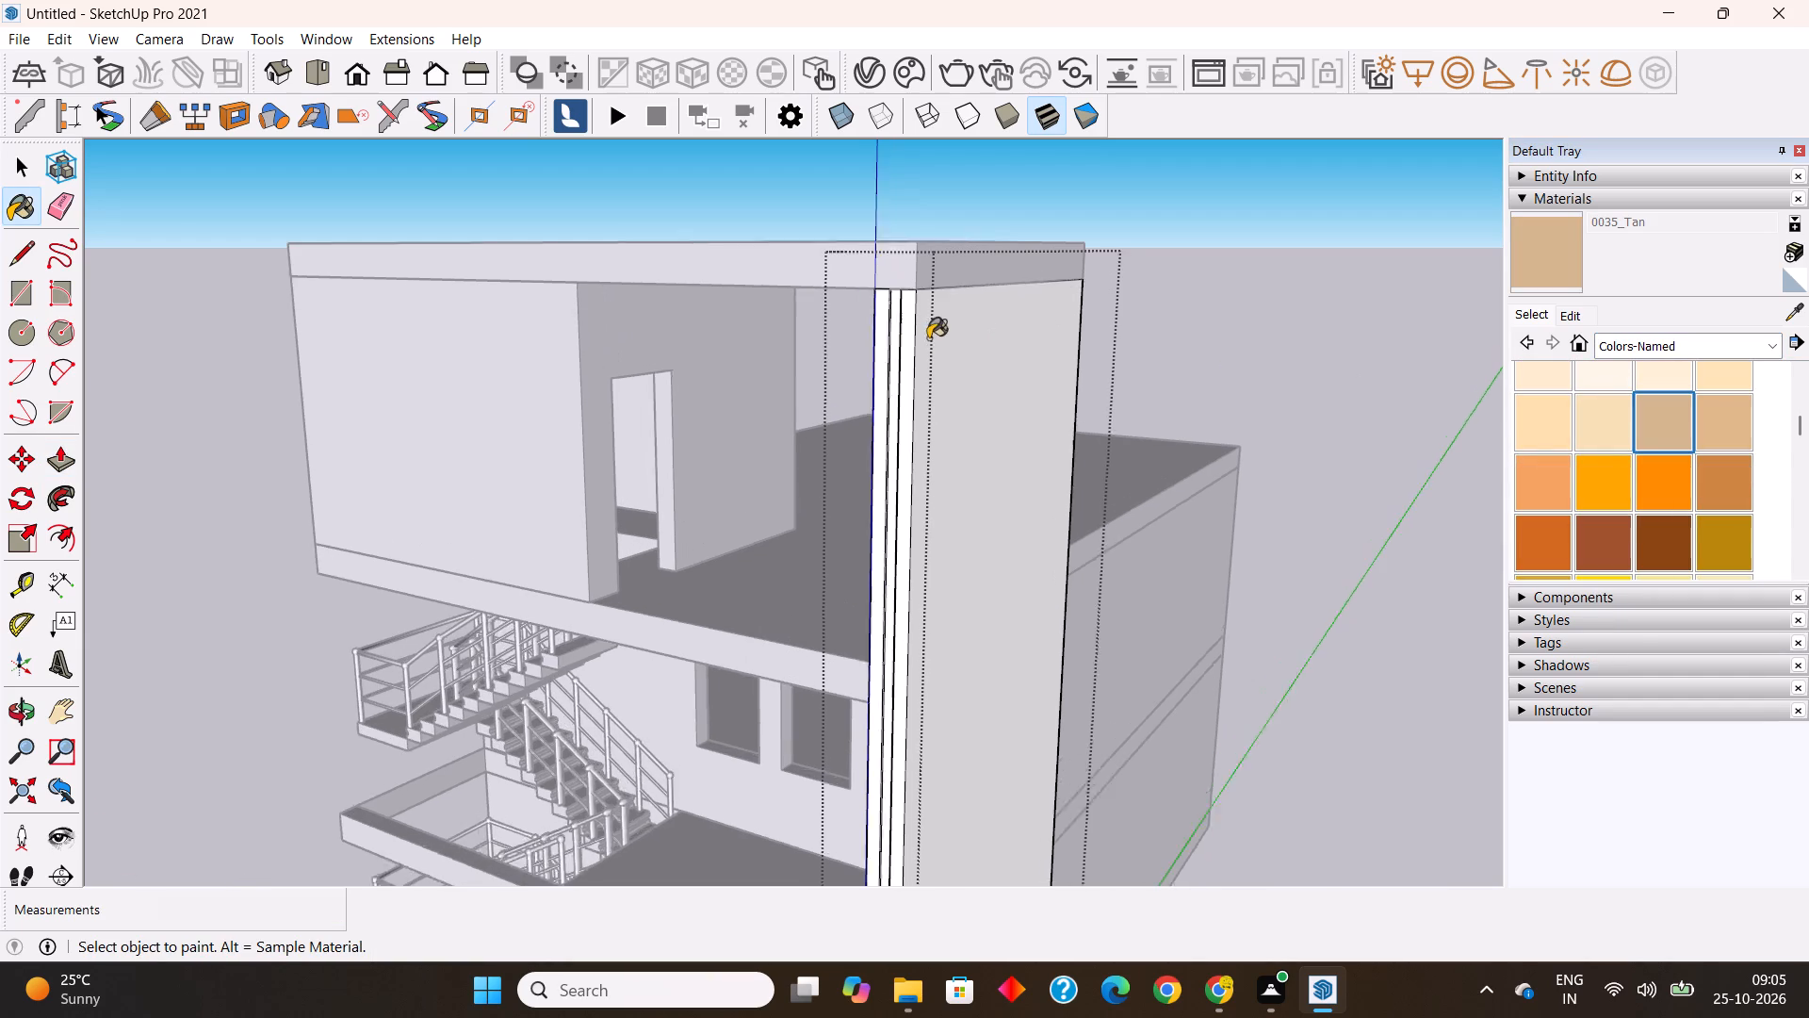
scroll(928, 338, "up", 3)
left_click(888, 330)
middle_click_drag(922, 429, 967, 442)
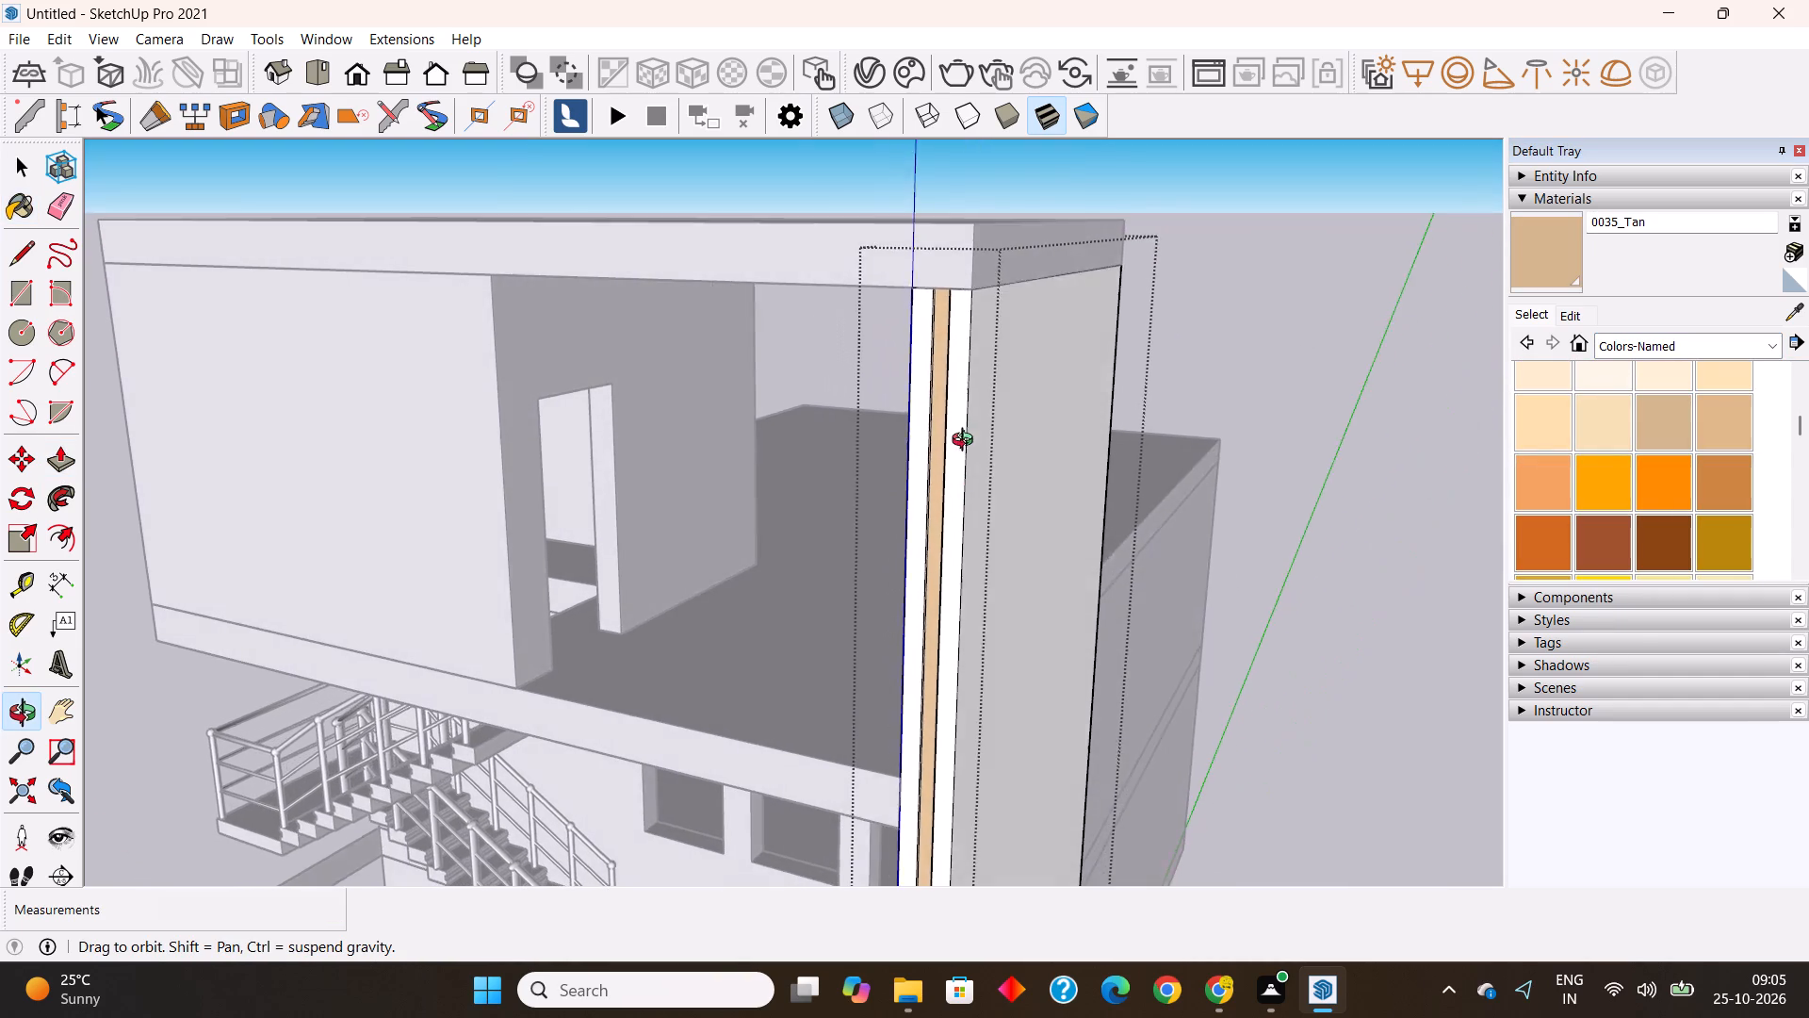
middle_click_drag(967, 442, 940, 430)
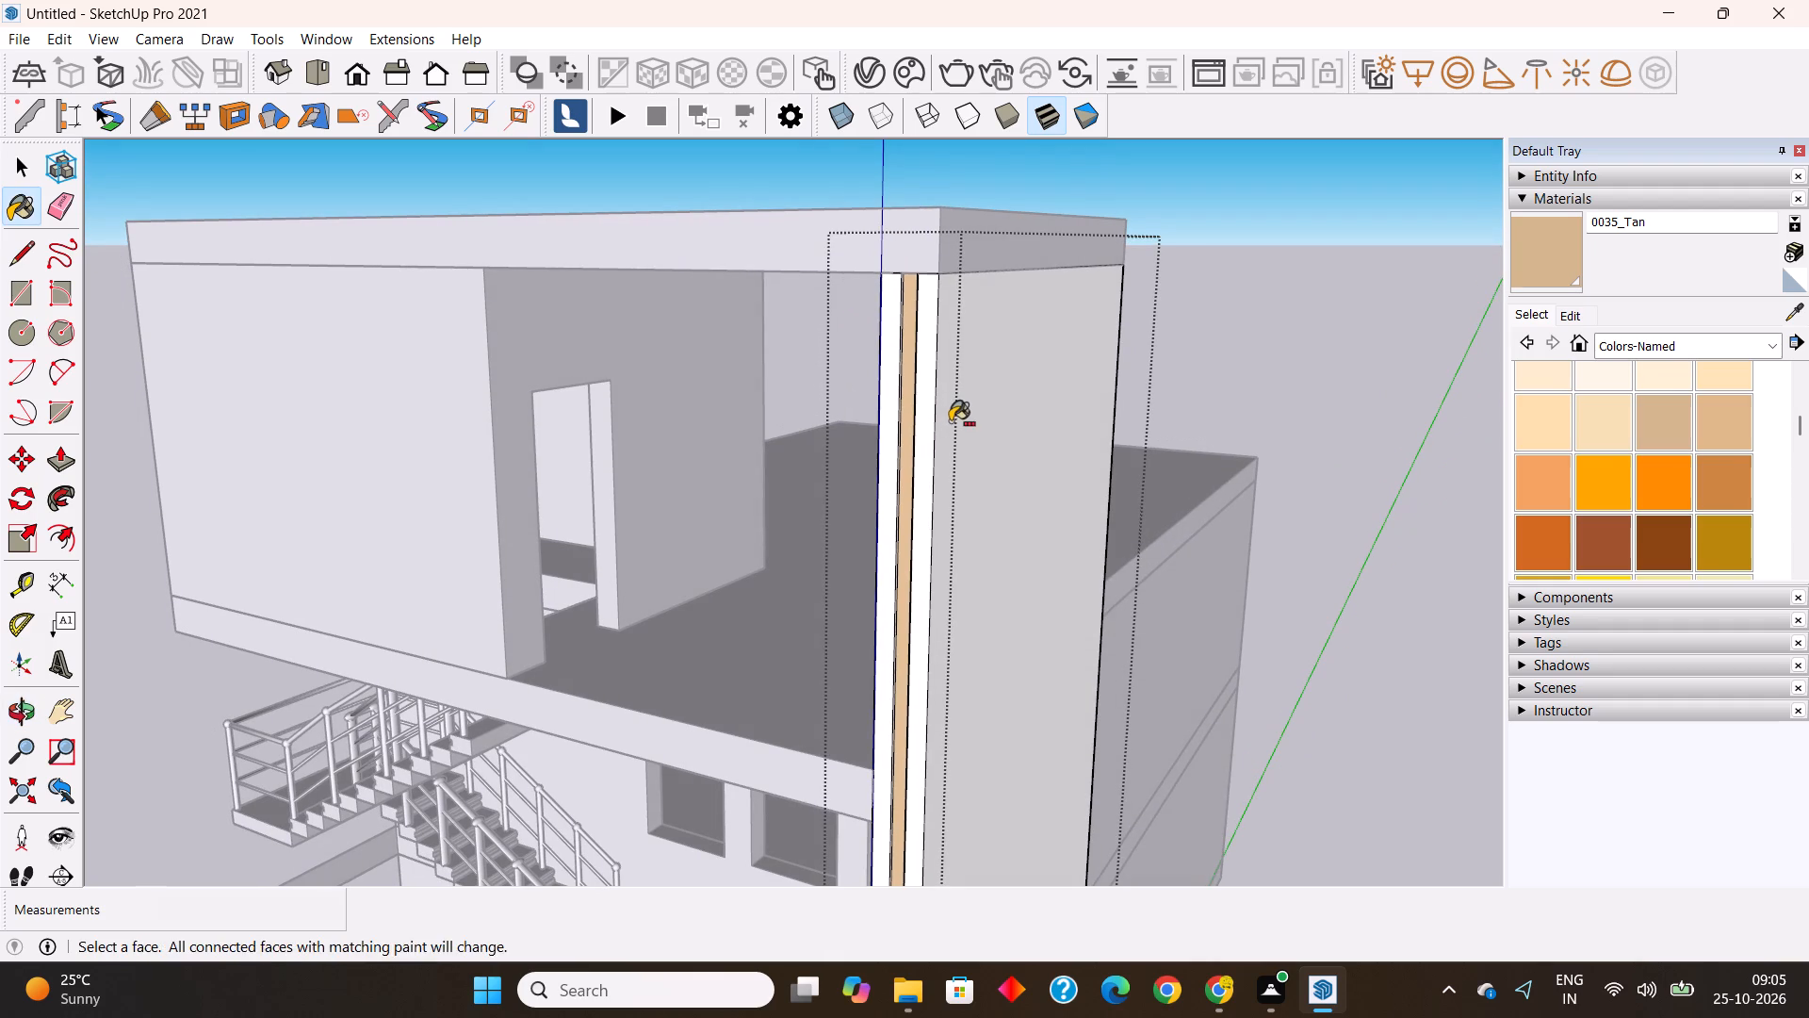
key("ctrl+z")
Paint the recessed back face of the side panel's groove with 0133_Gray.
scroll(1554, 452, "down", 2)
scroll(1632, 460, "down", 4)
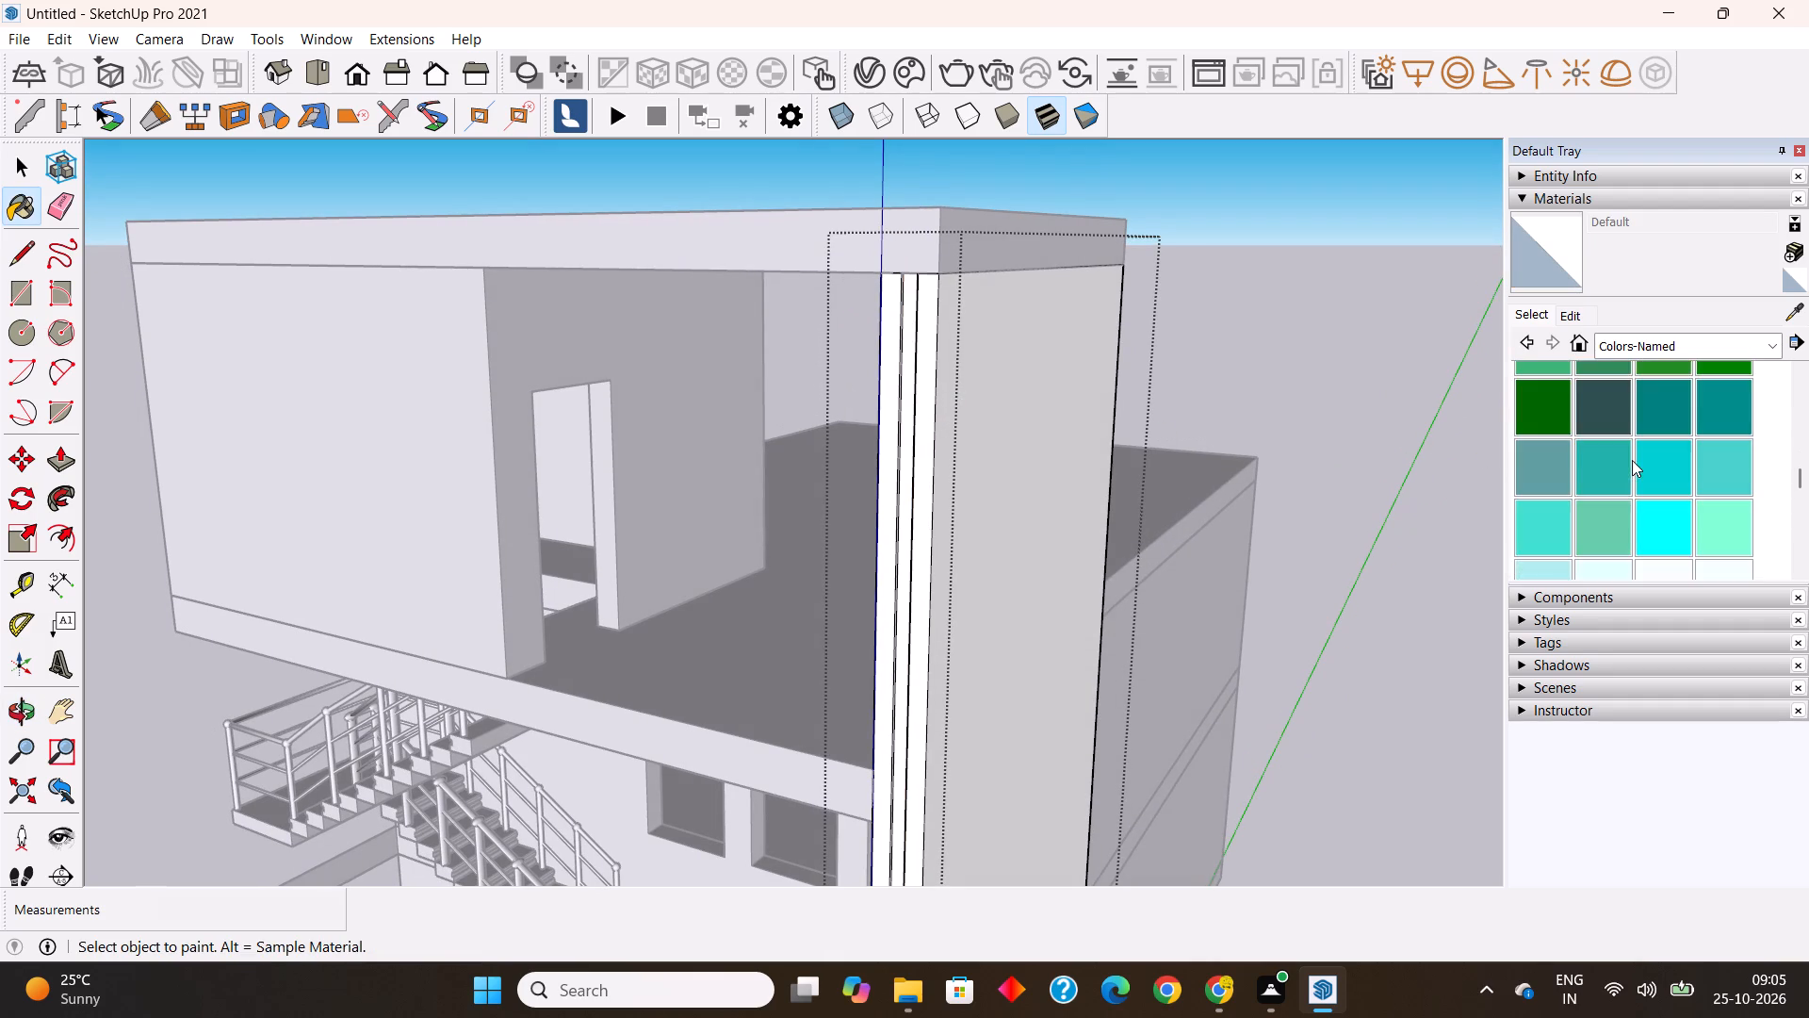
scroll(1632, 460, "down", 7)
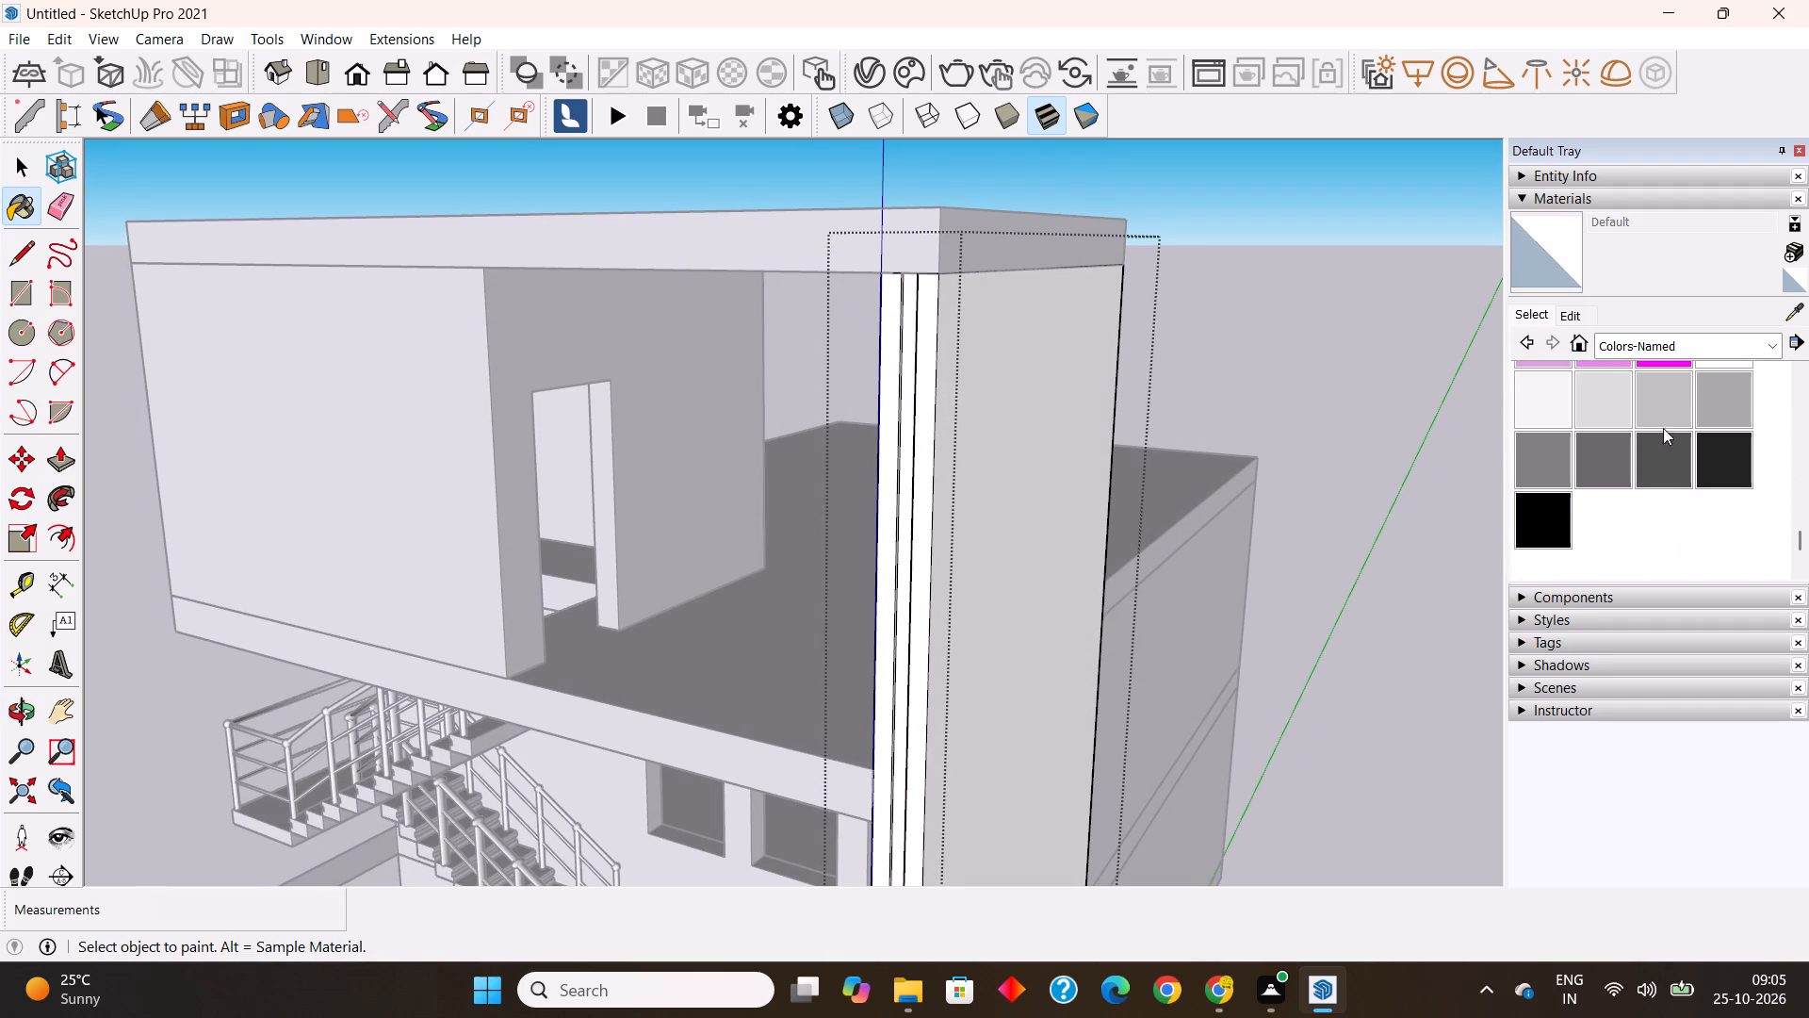
left_click(1554, 452)
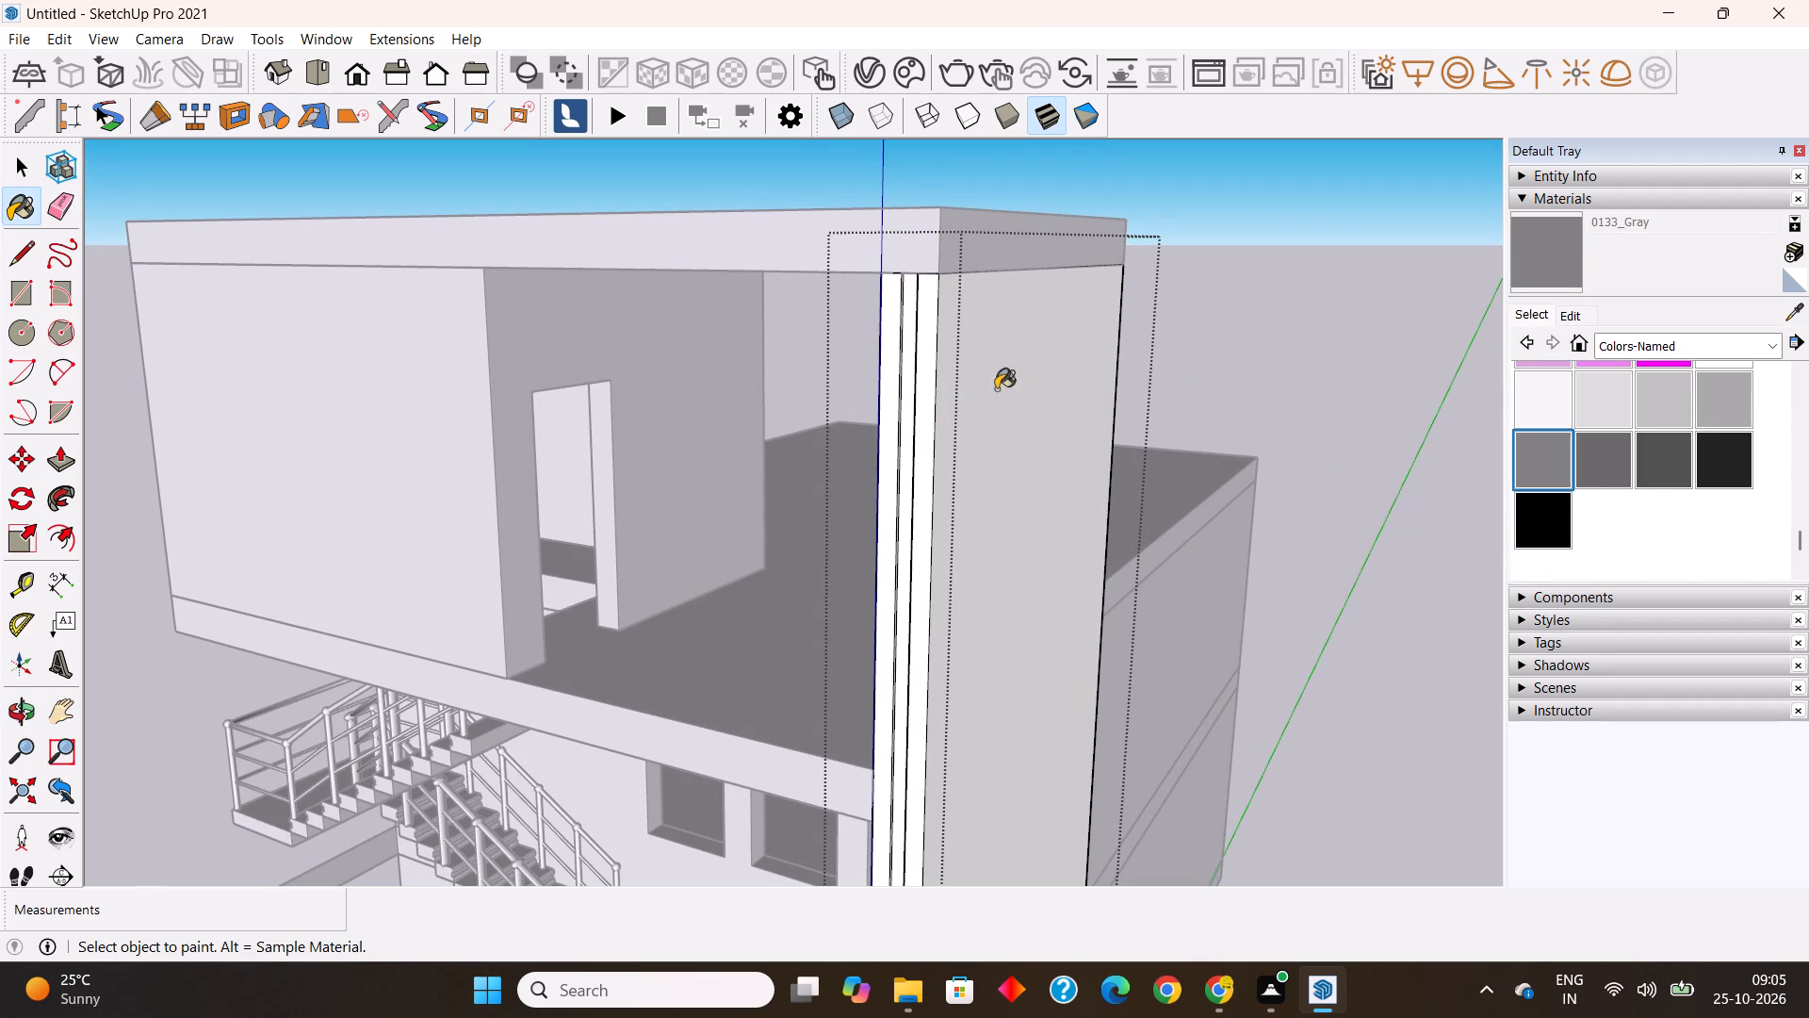
left_click(908, 392)
Paint both narrow side faces of the groove with 0133_Gray and leave the side panel group.
middle_click_drag(985, 456, 1224, 459)
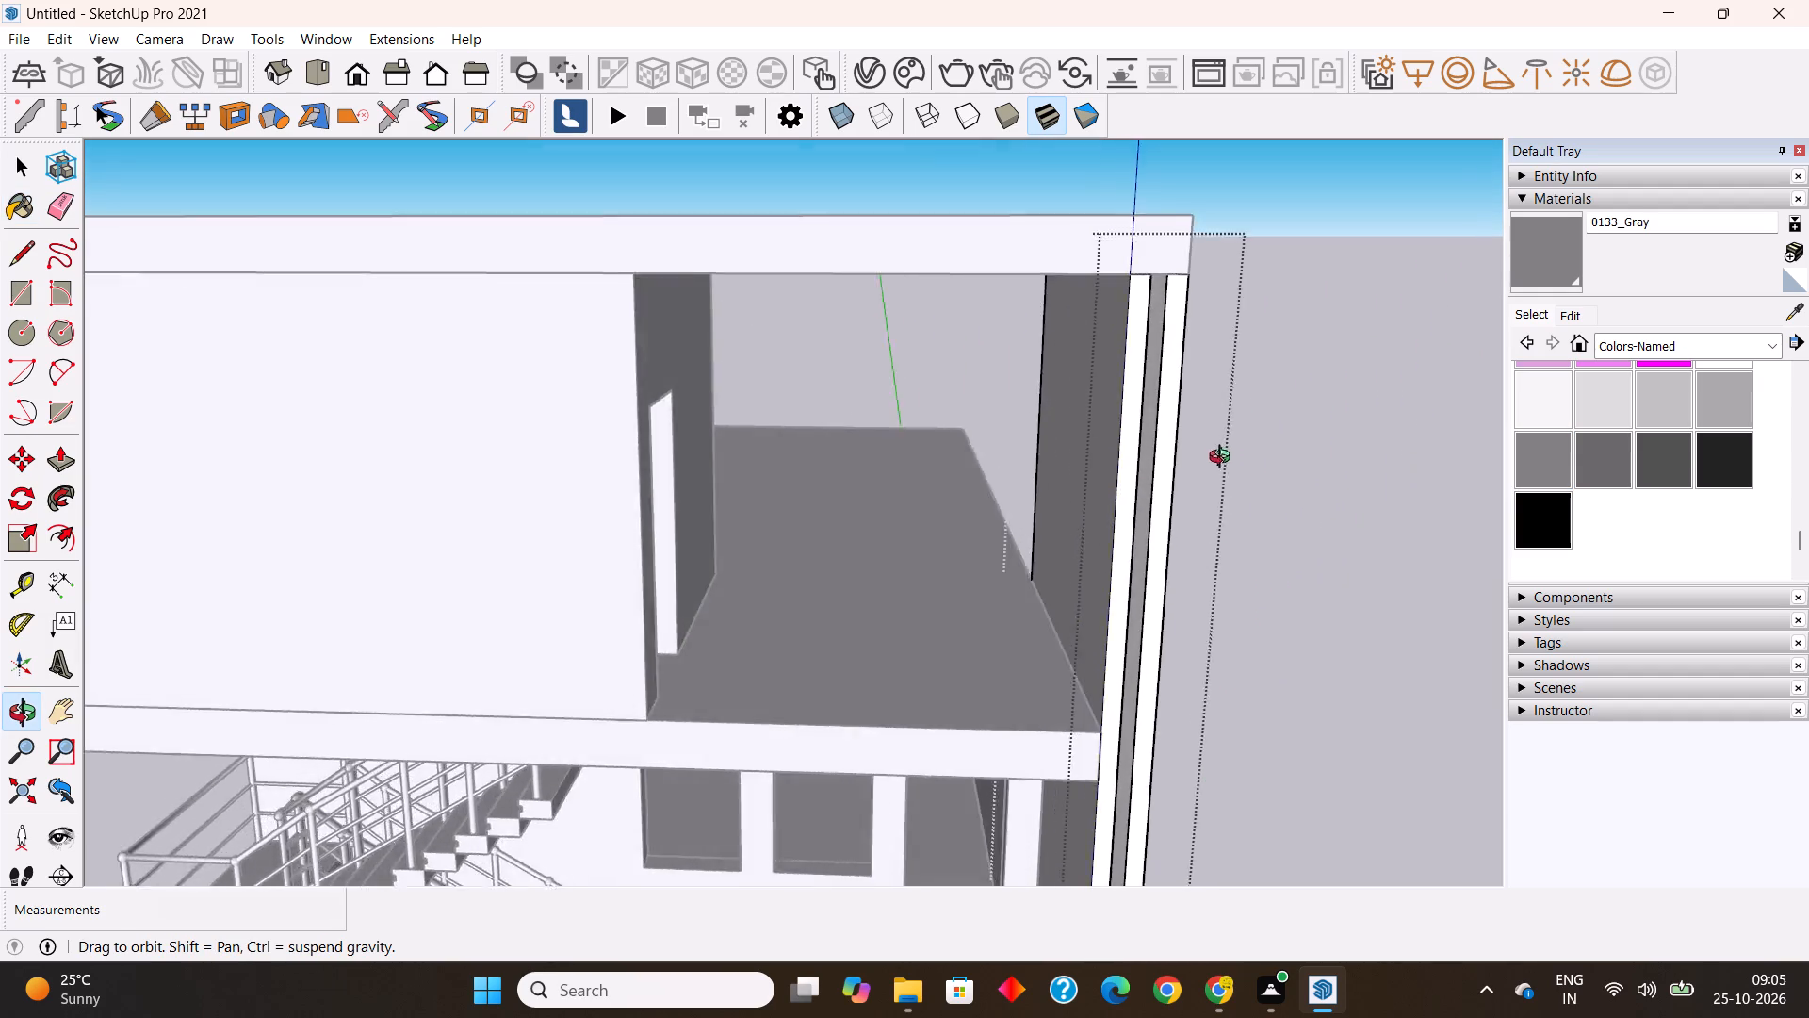
middle_click_drag(1224, 459, 1358, 452)
scroll(1216, 432, "up", 14)
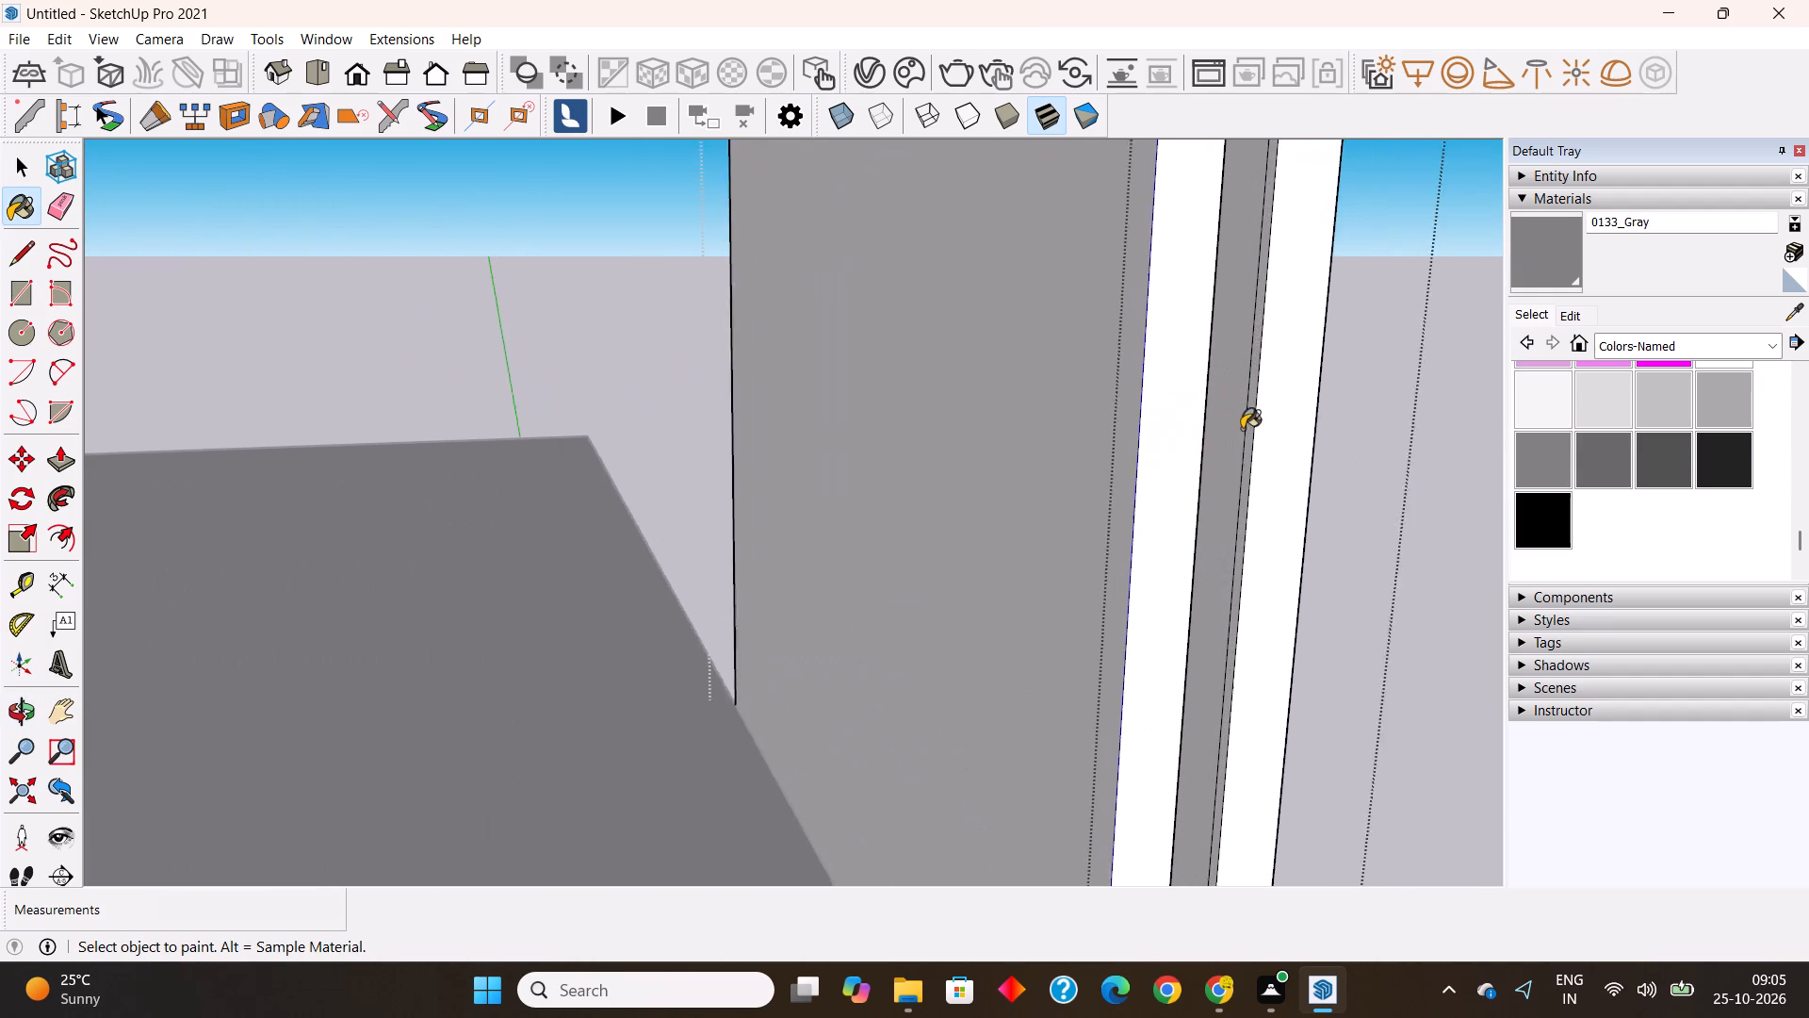
scroll(1242, 429, "up", 6)
left_click(1256, 425)
middle_click_drag(1247, 456, 640, 443)
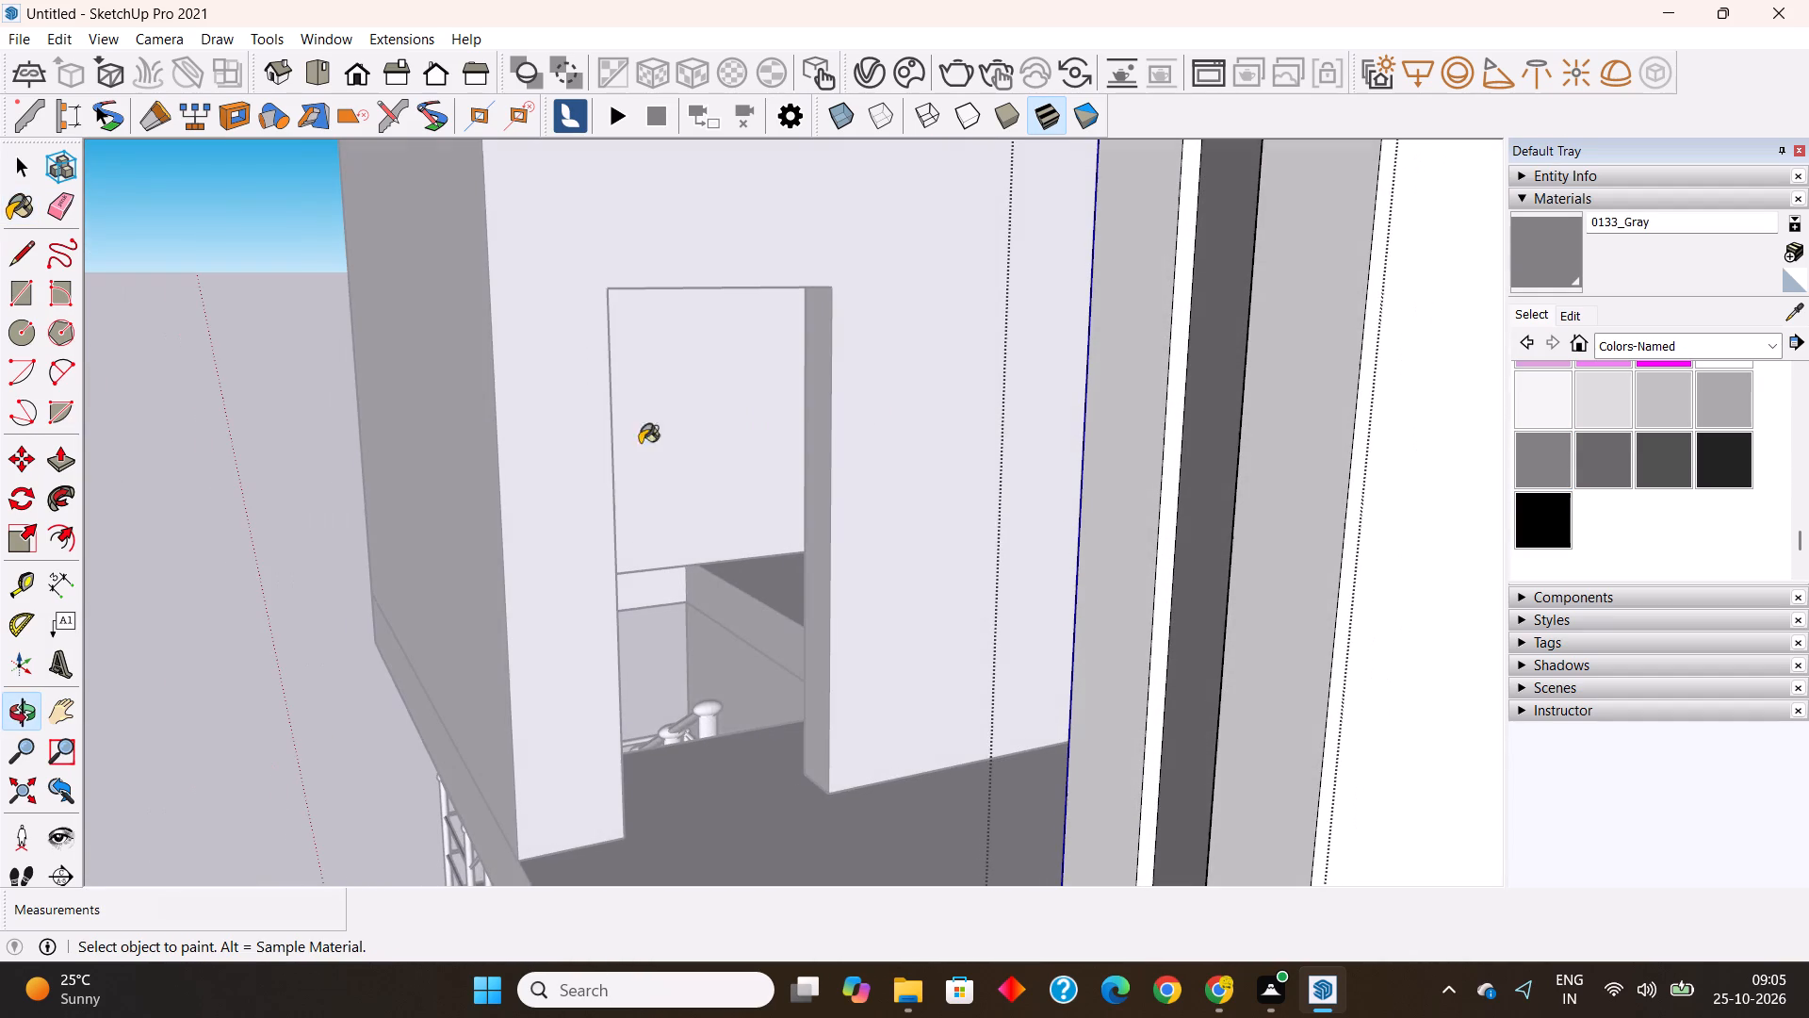
middle_click_drag(640, 443, 601, 452)
left_click(1173, 430)
scroll(823, 382, "down", 5)
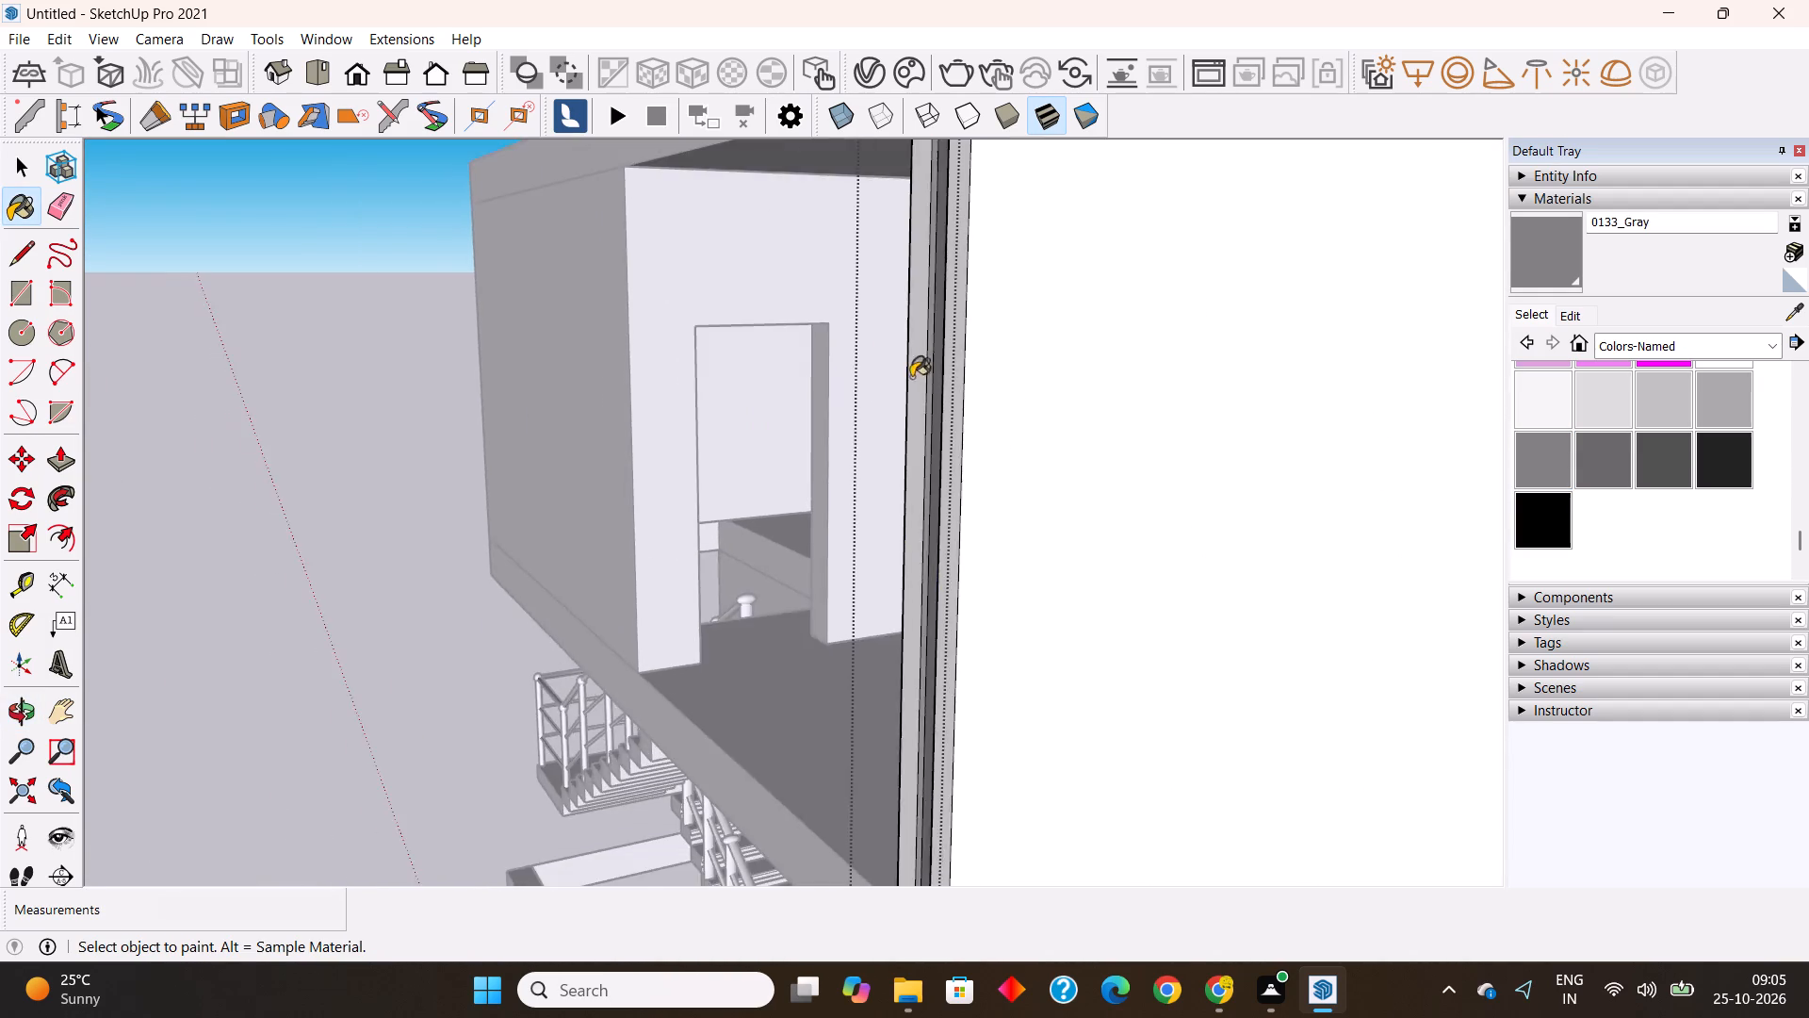
scroll(911, 377, "down", 20)
scroll(911, 377, "down", 1)
middle_click_drag(996, 470, 1211, 394)
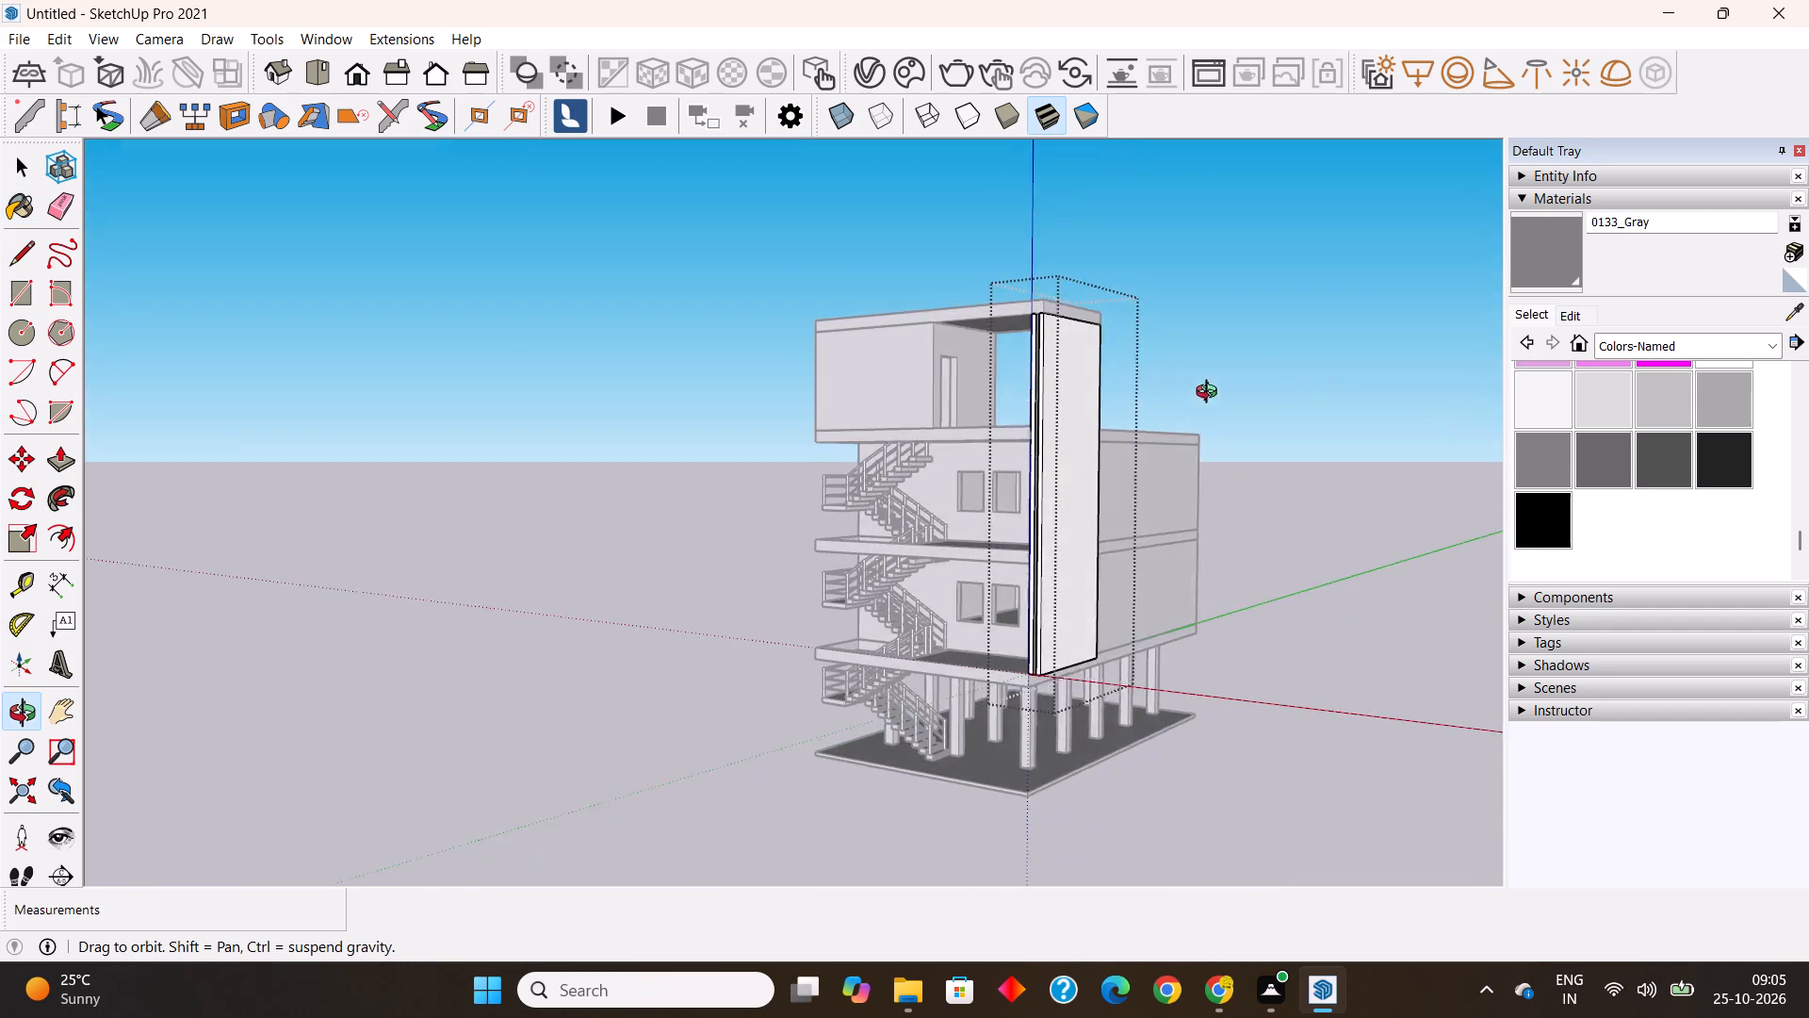
middle_click_drag(1211, 394, 1247, 471)
key("space")
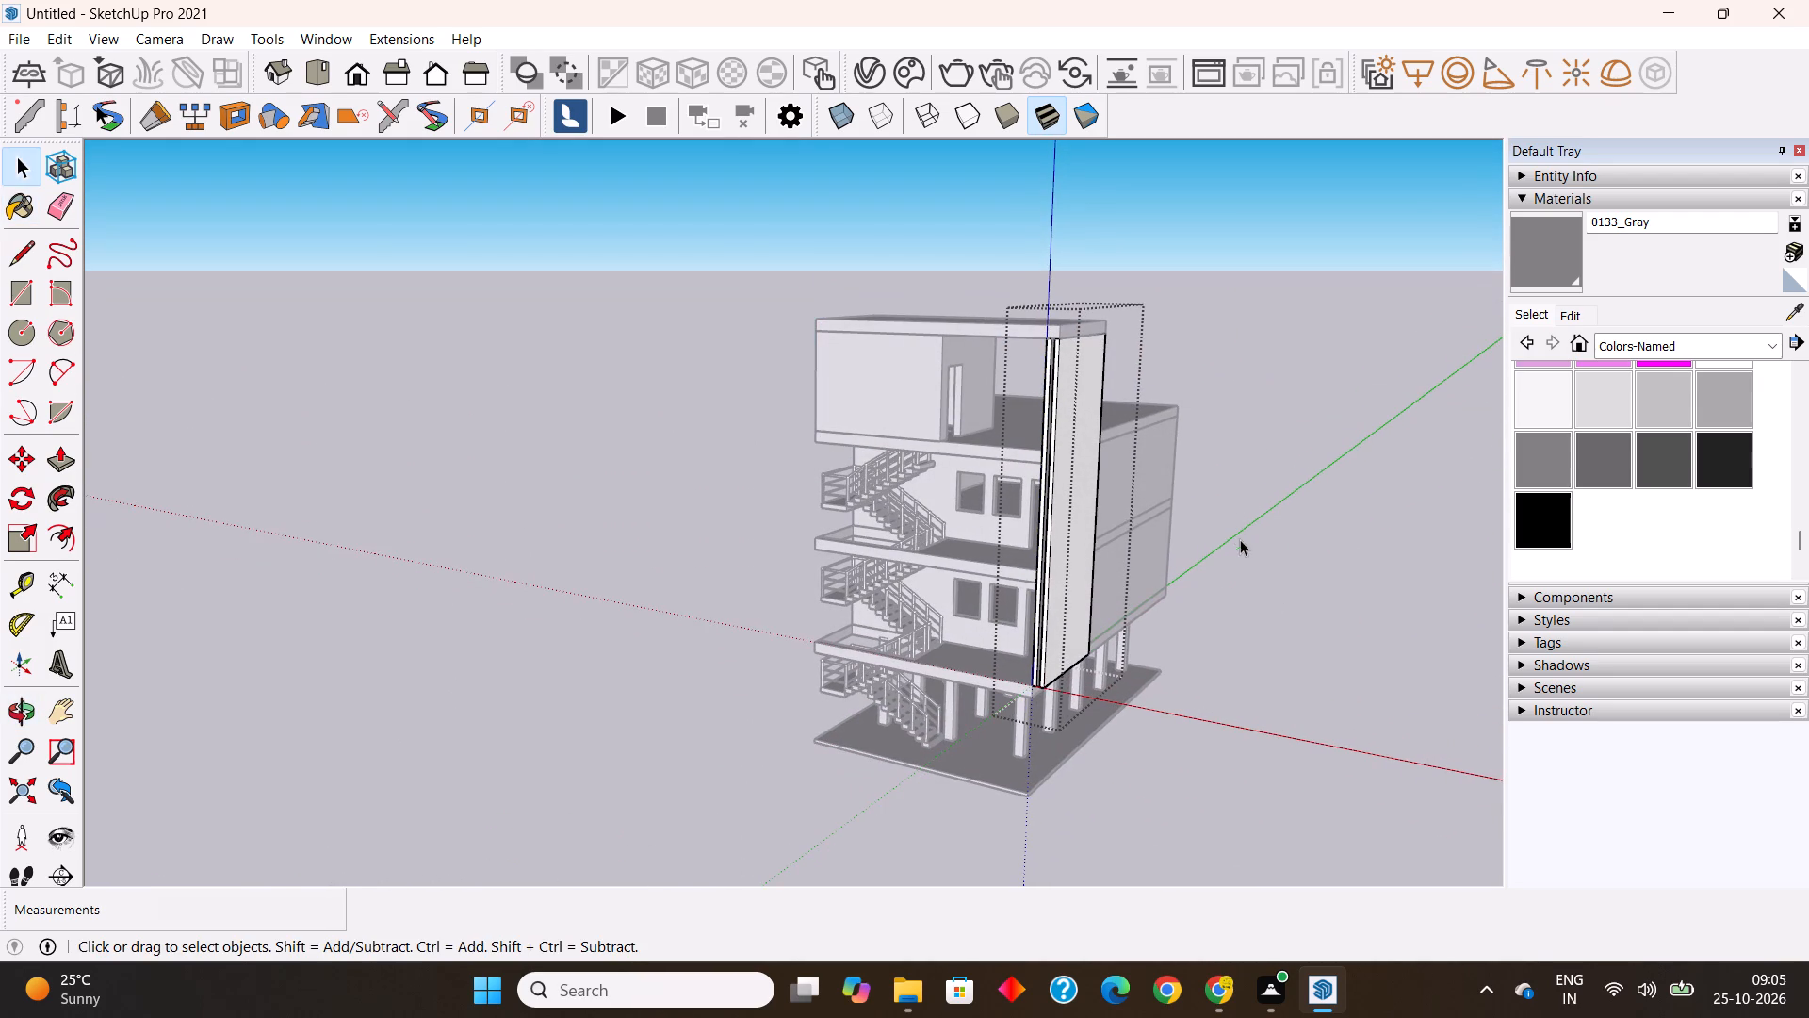
left_click(1293, 613)
Open the top roof slab group and place a guide 14' from its short edge opposite the side panel.
scroll(946, 339, "up", 1)
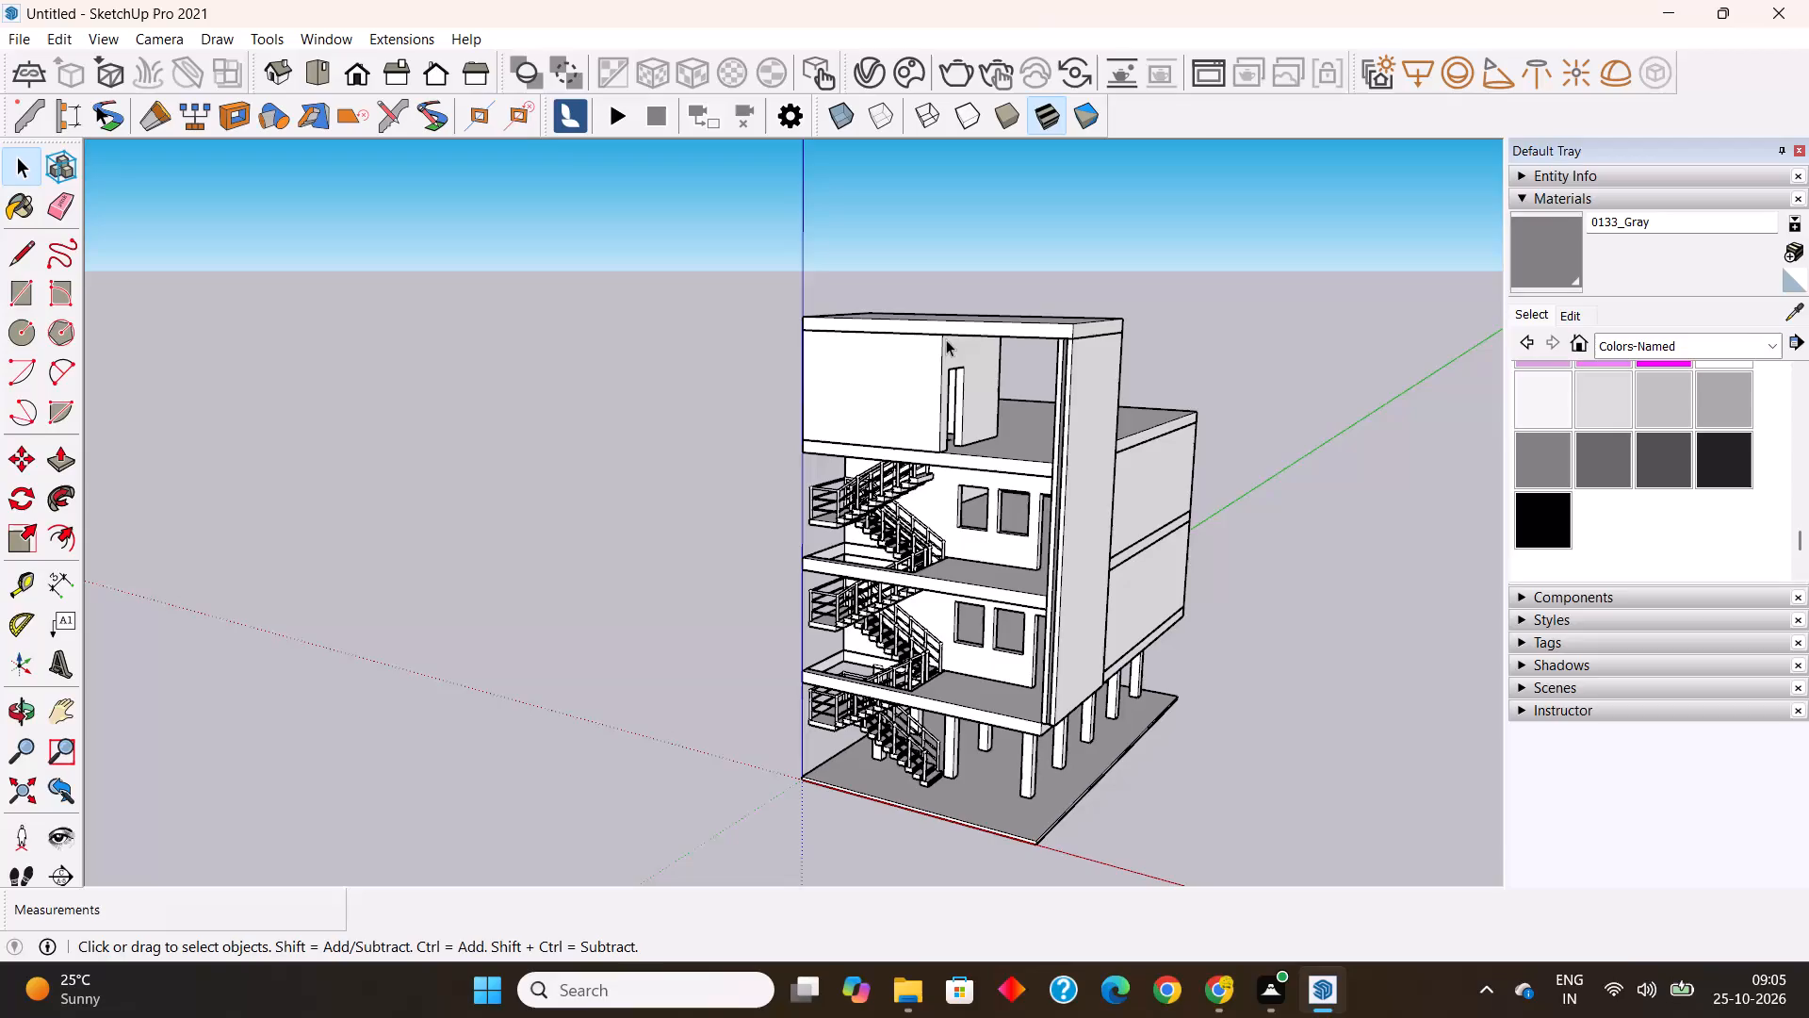
left_click(1205, 374)
middle_click_drag(975, 394, 1061, 438)
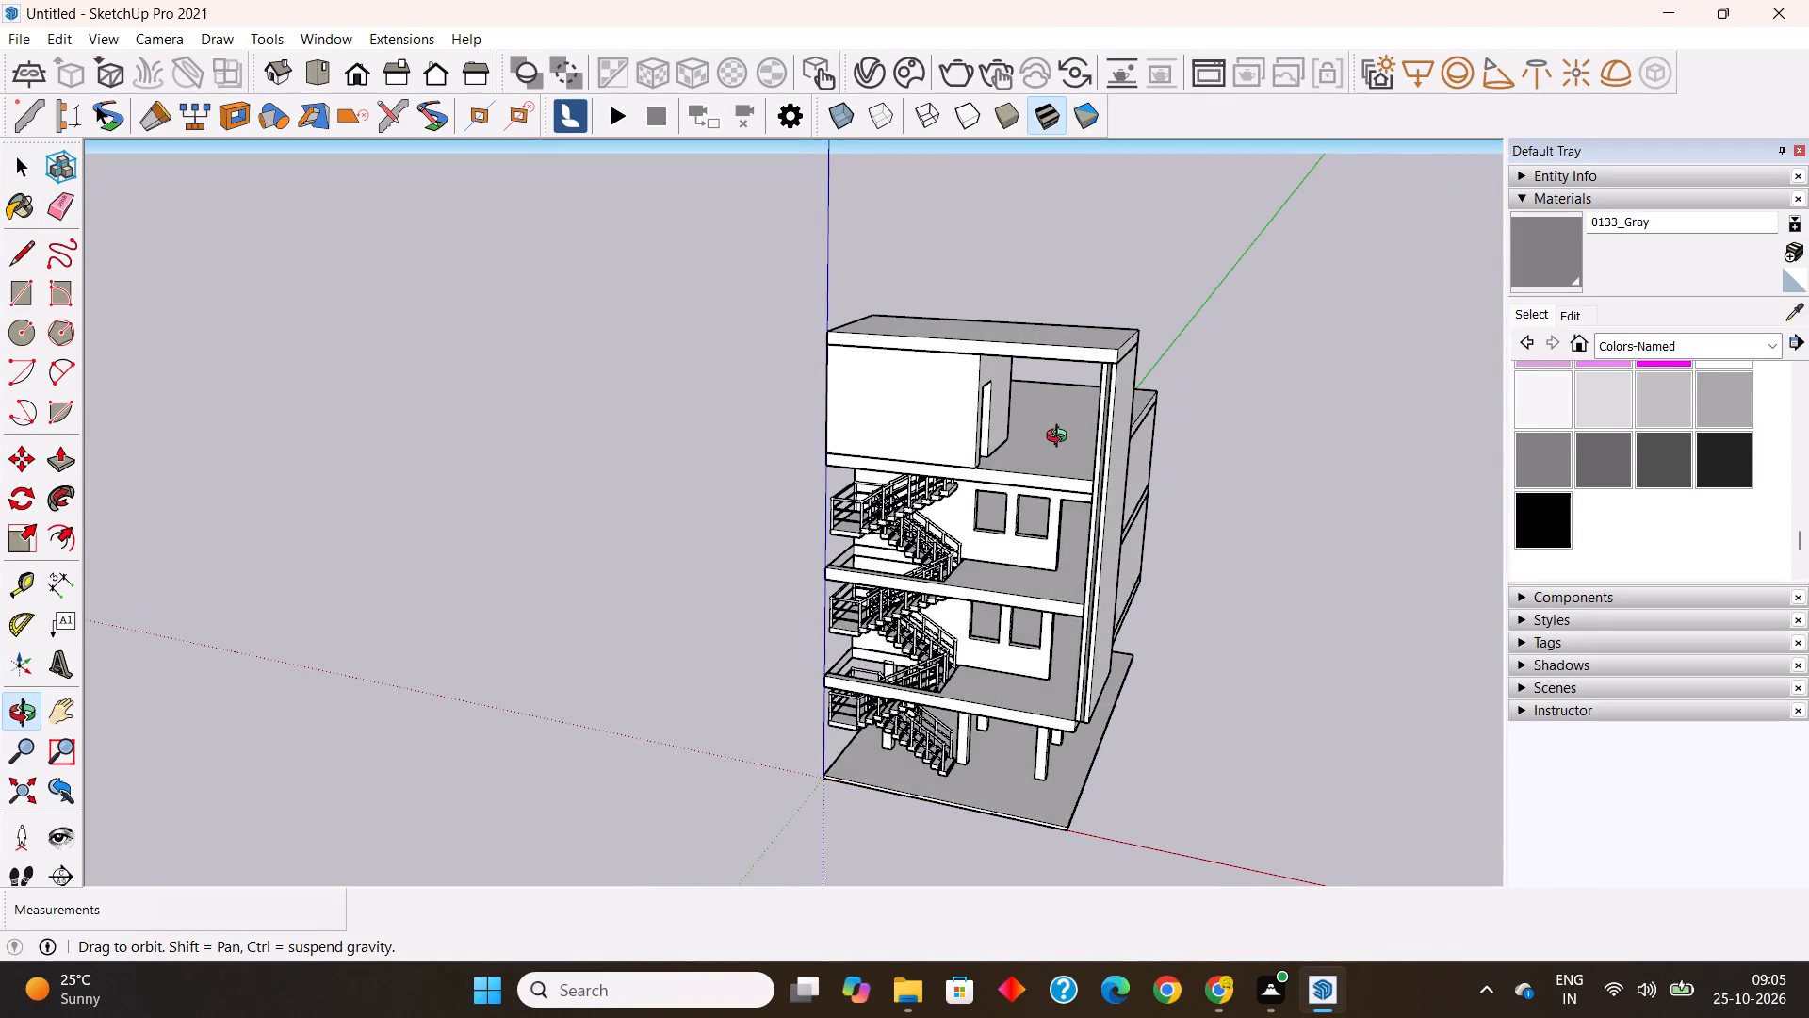
middle_click_drag(1061, 438, 1028, 445)
middle_click_drag(999, 402, 718, 426, "shift")
middle_click_drag(845, 572, 960, 661)
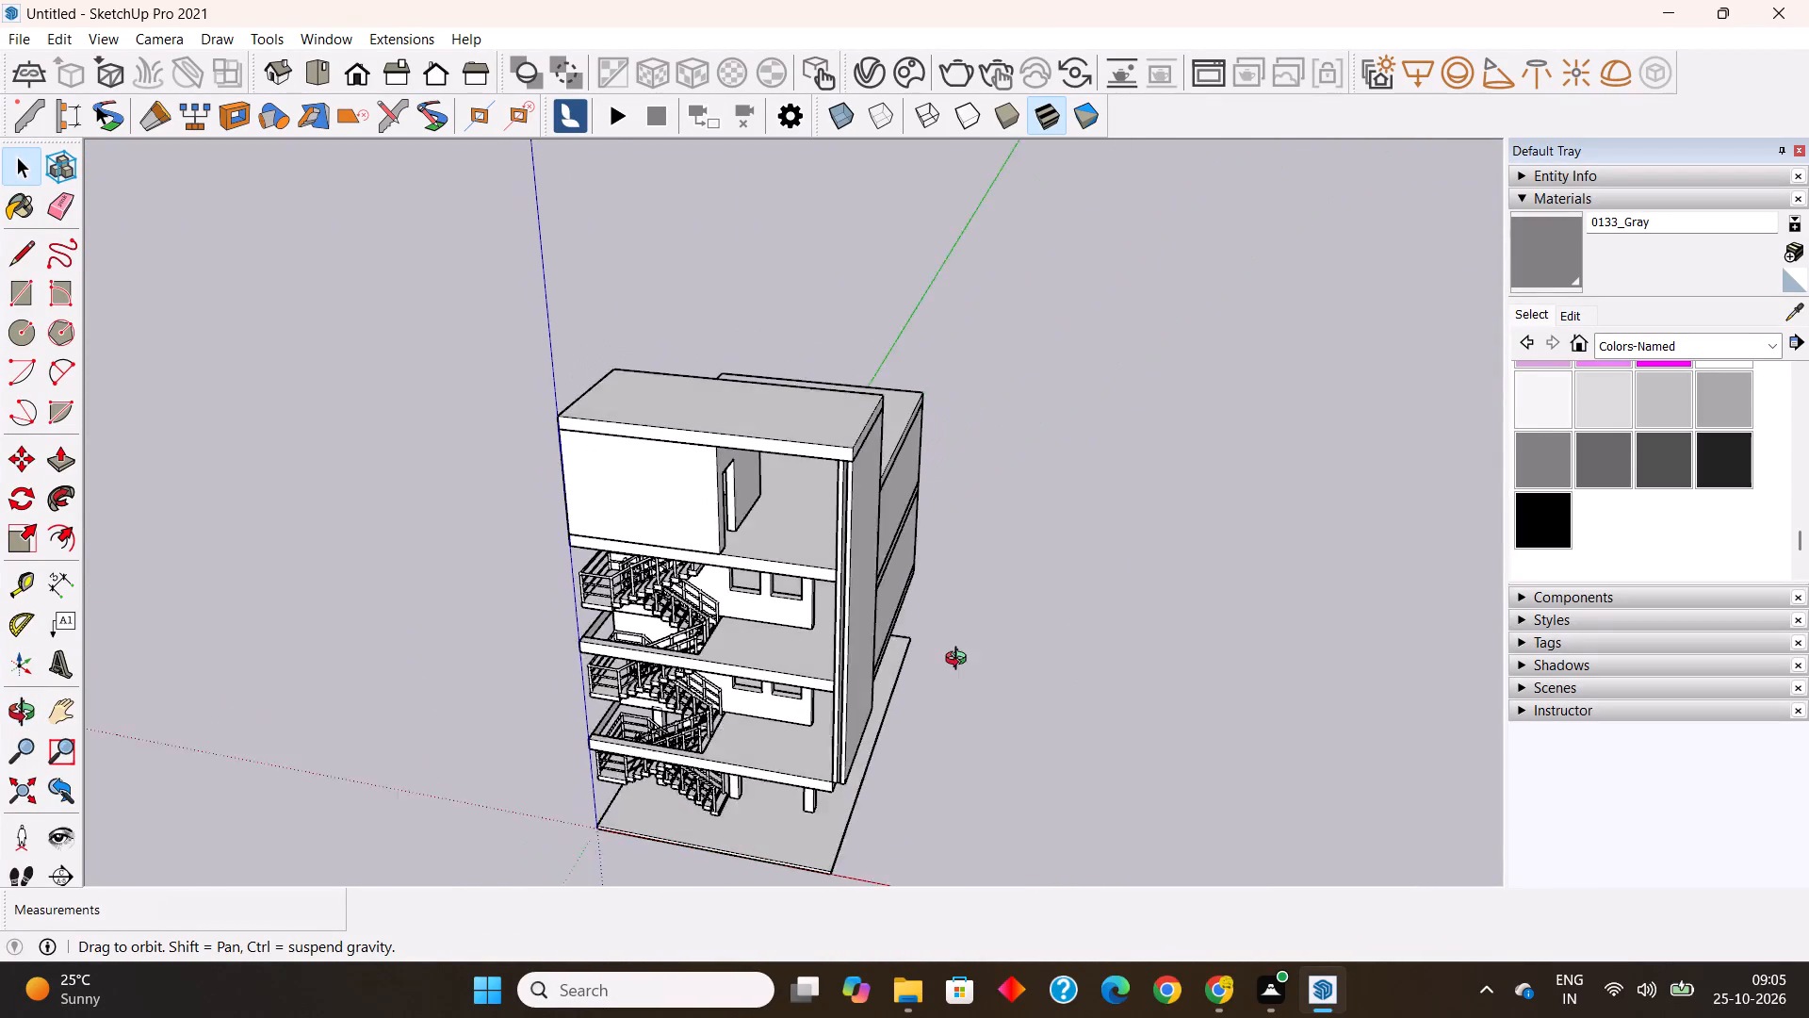
middle_click_drag(960, 661, 956, 658)
scroll(776, 424, "up", 11)
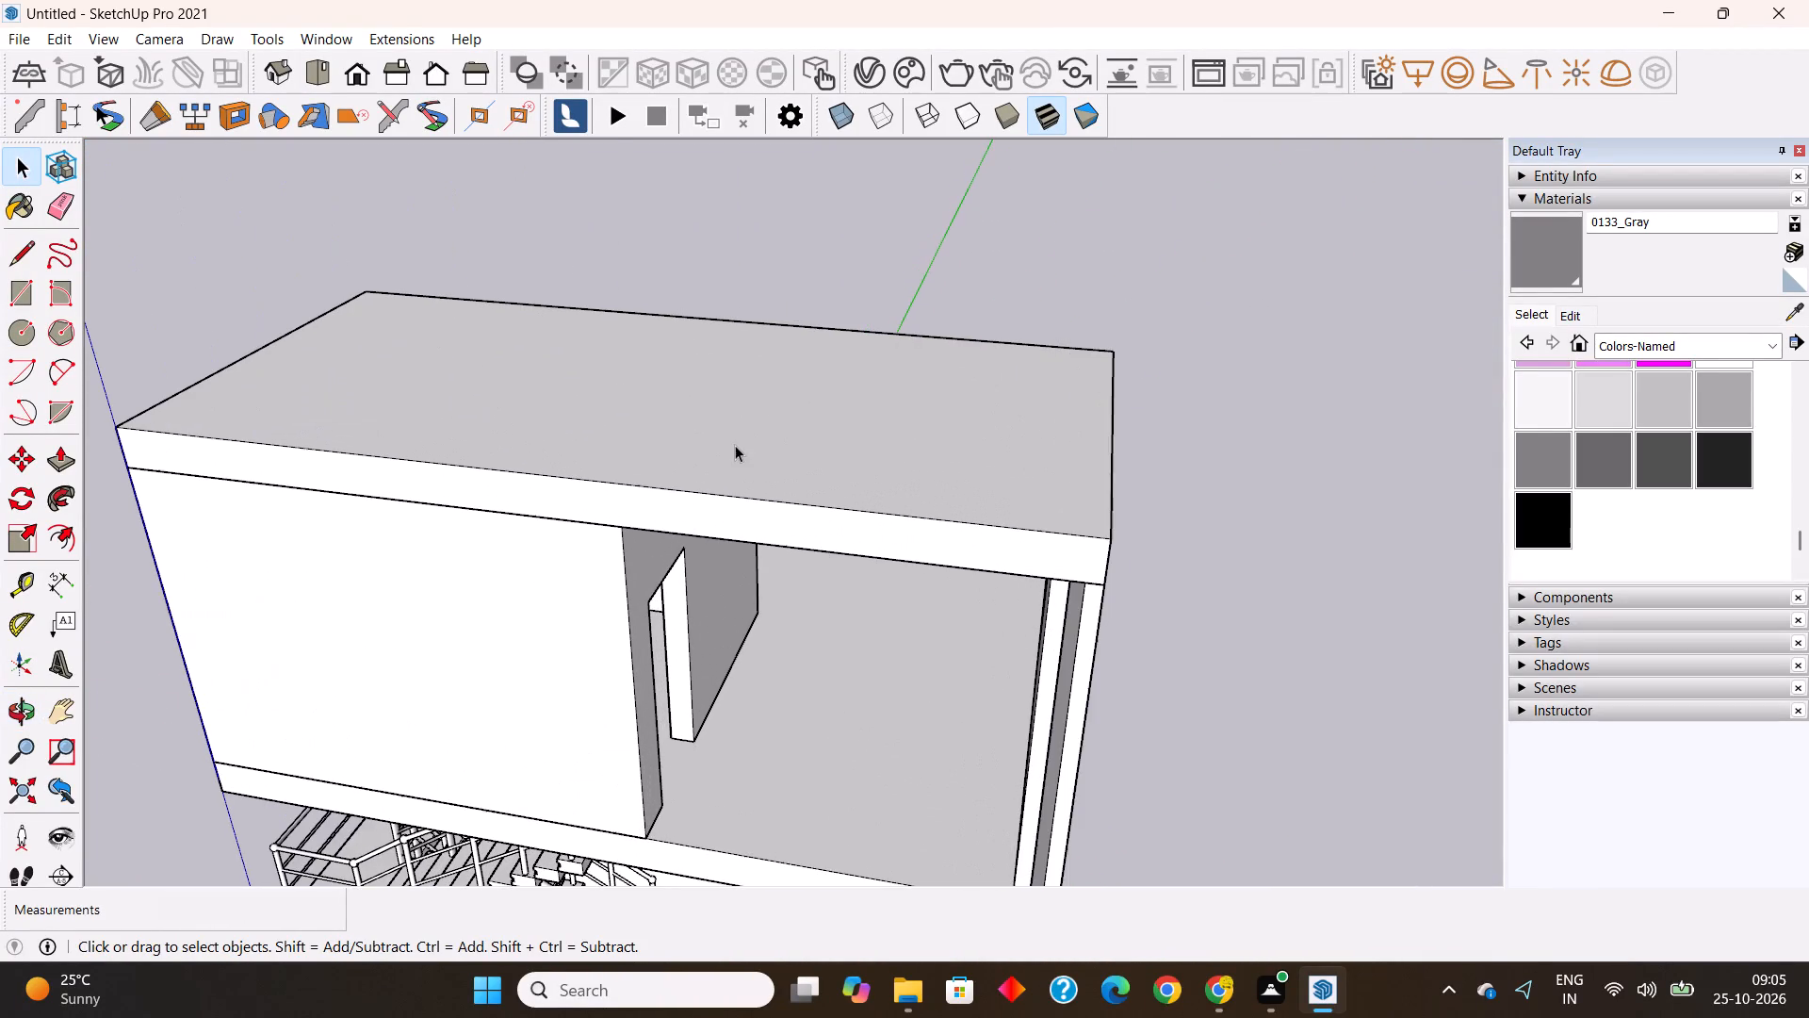
double_click(735, 445)
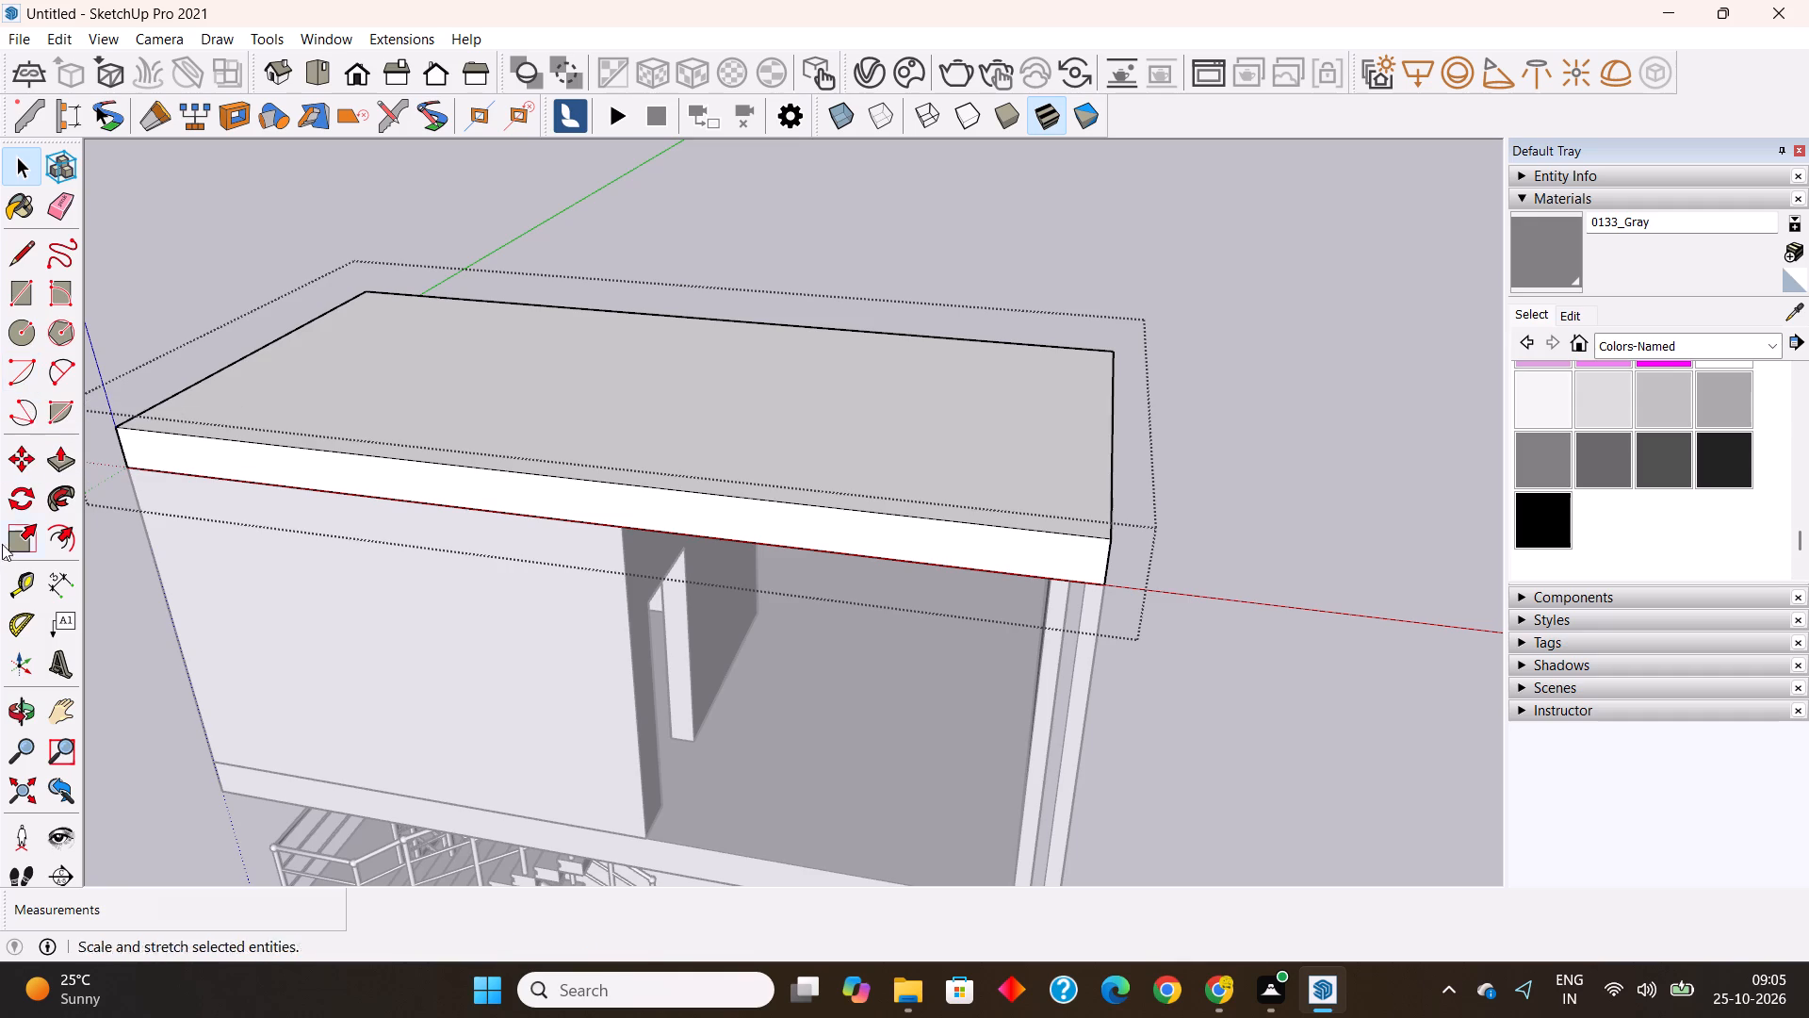
left_click(25, 582)
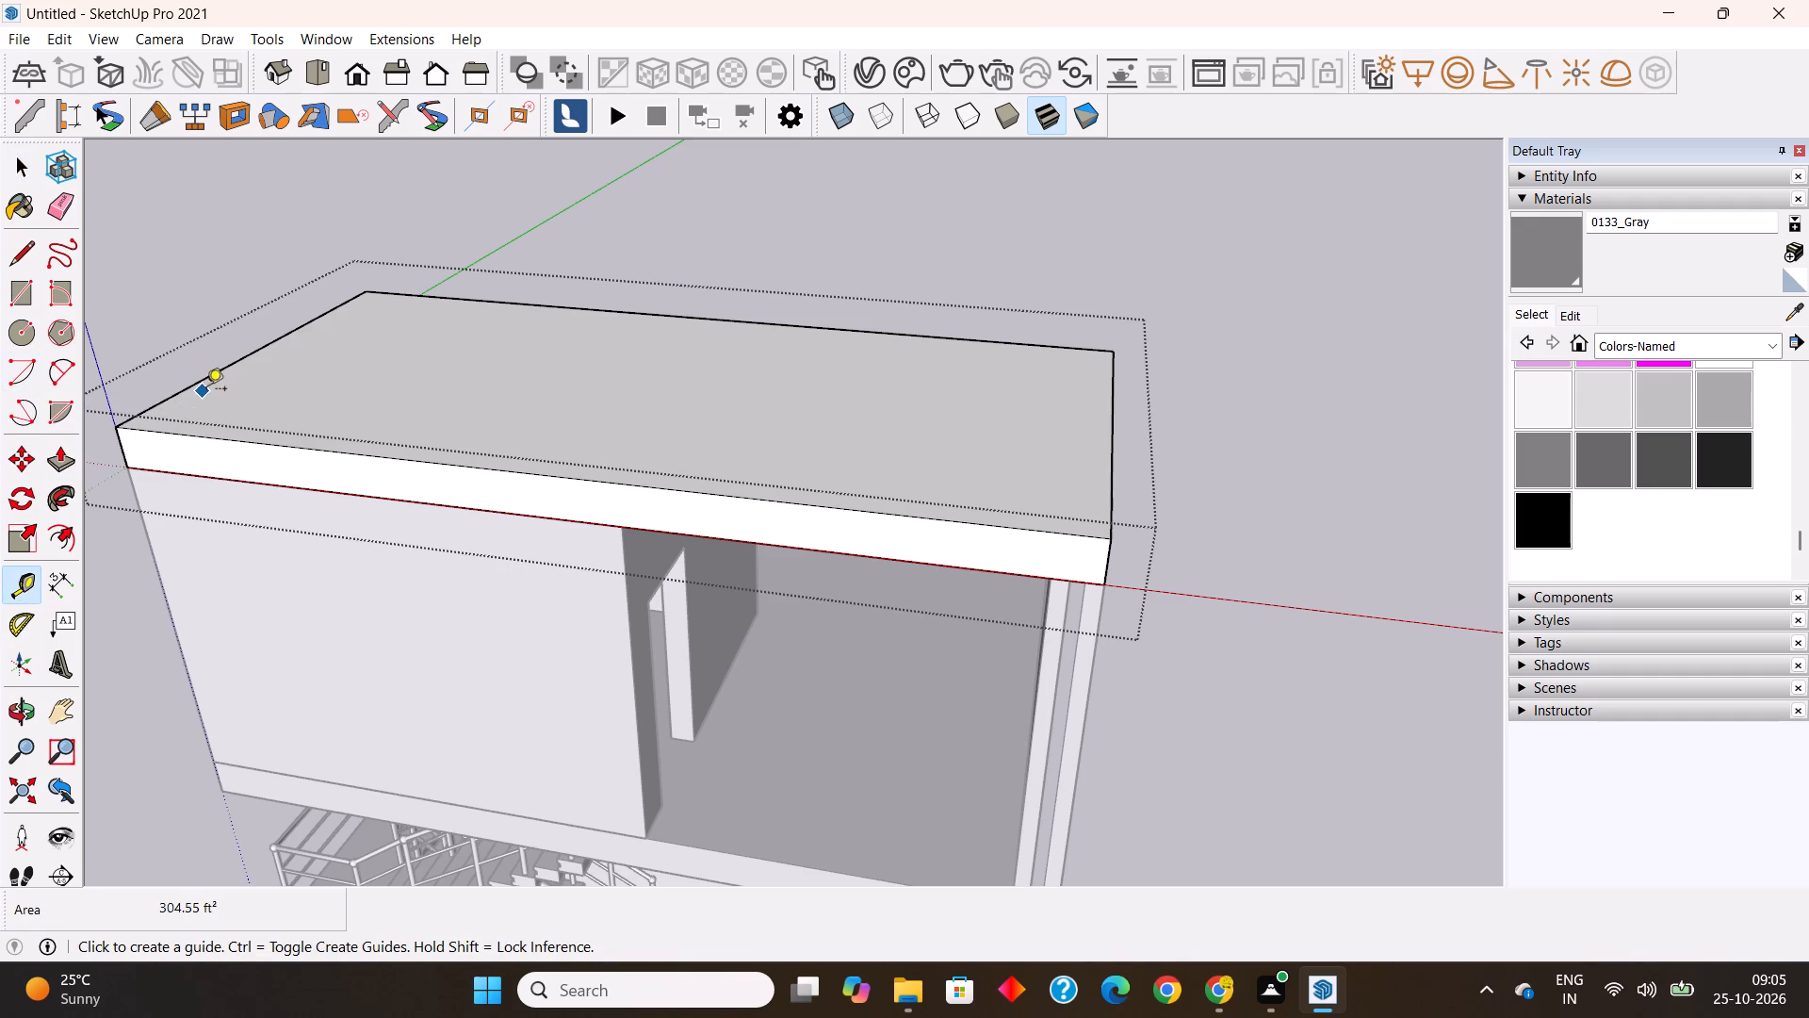
left_click(247, 357)
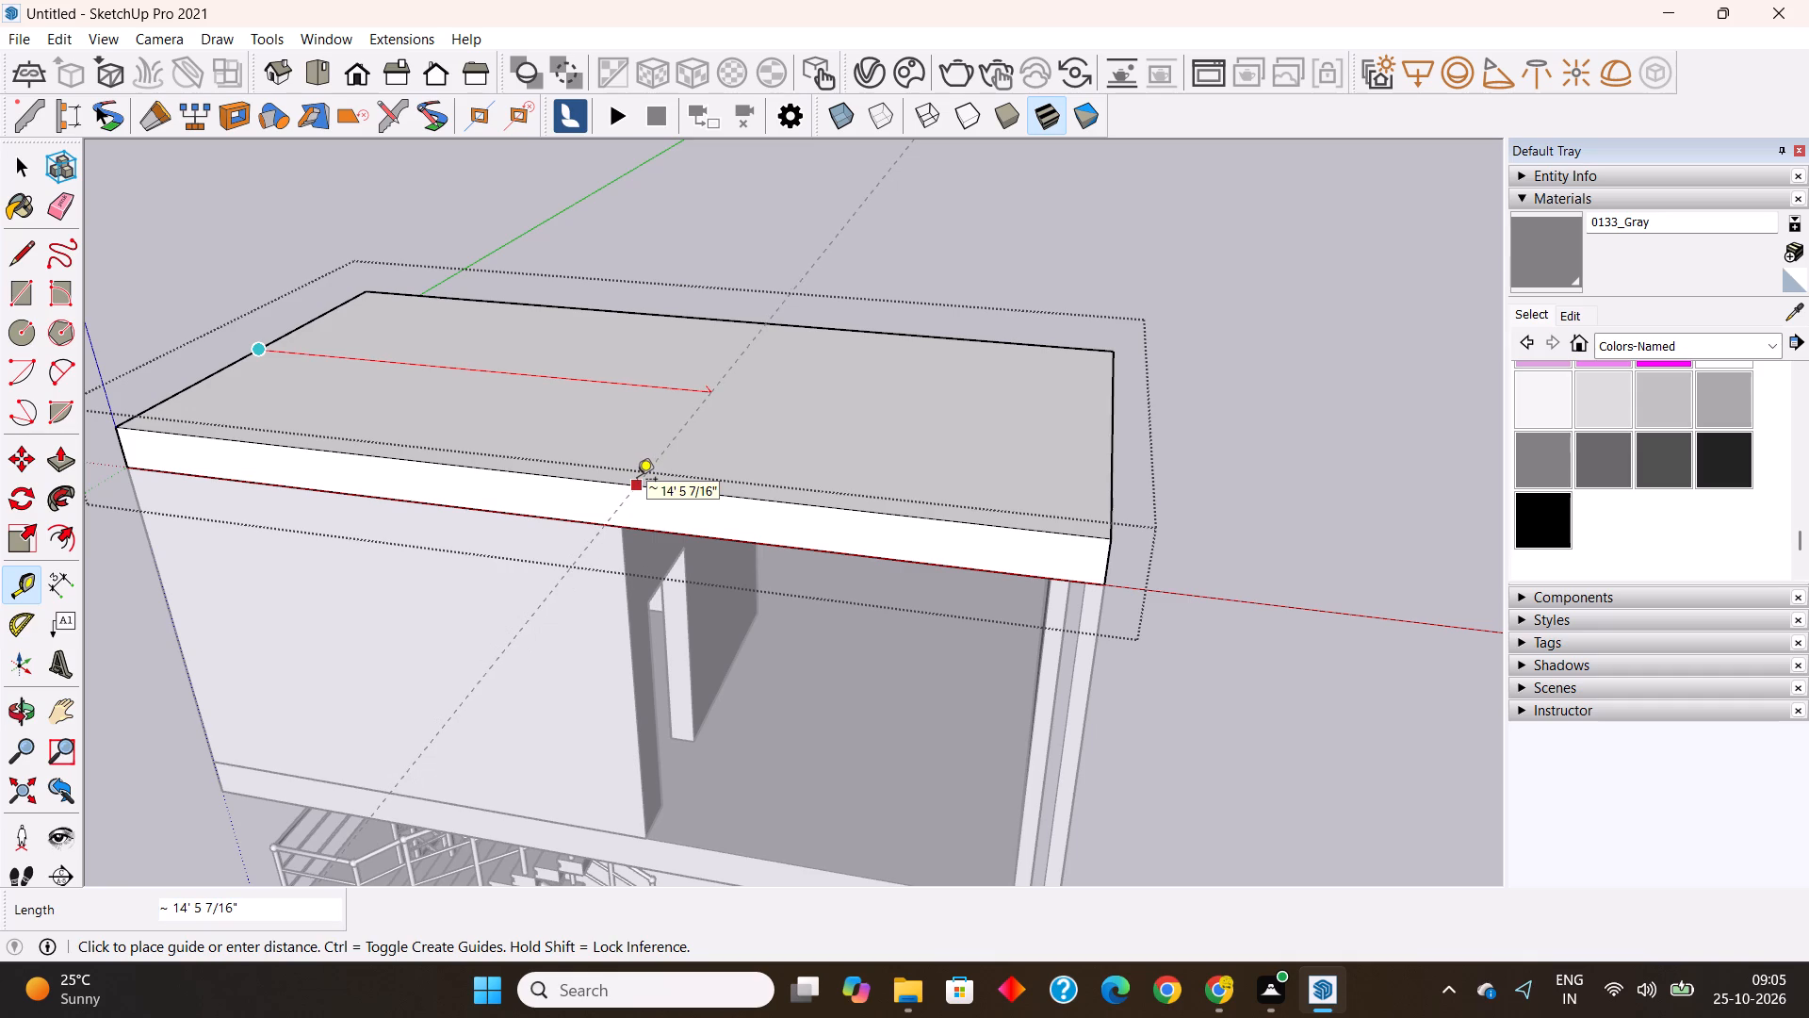
type("14'")
key("Return")
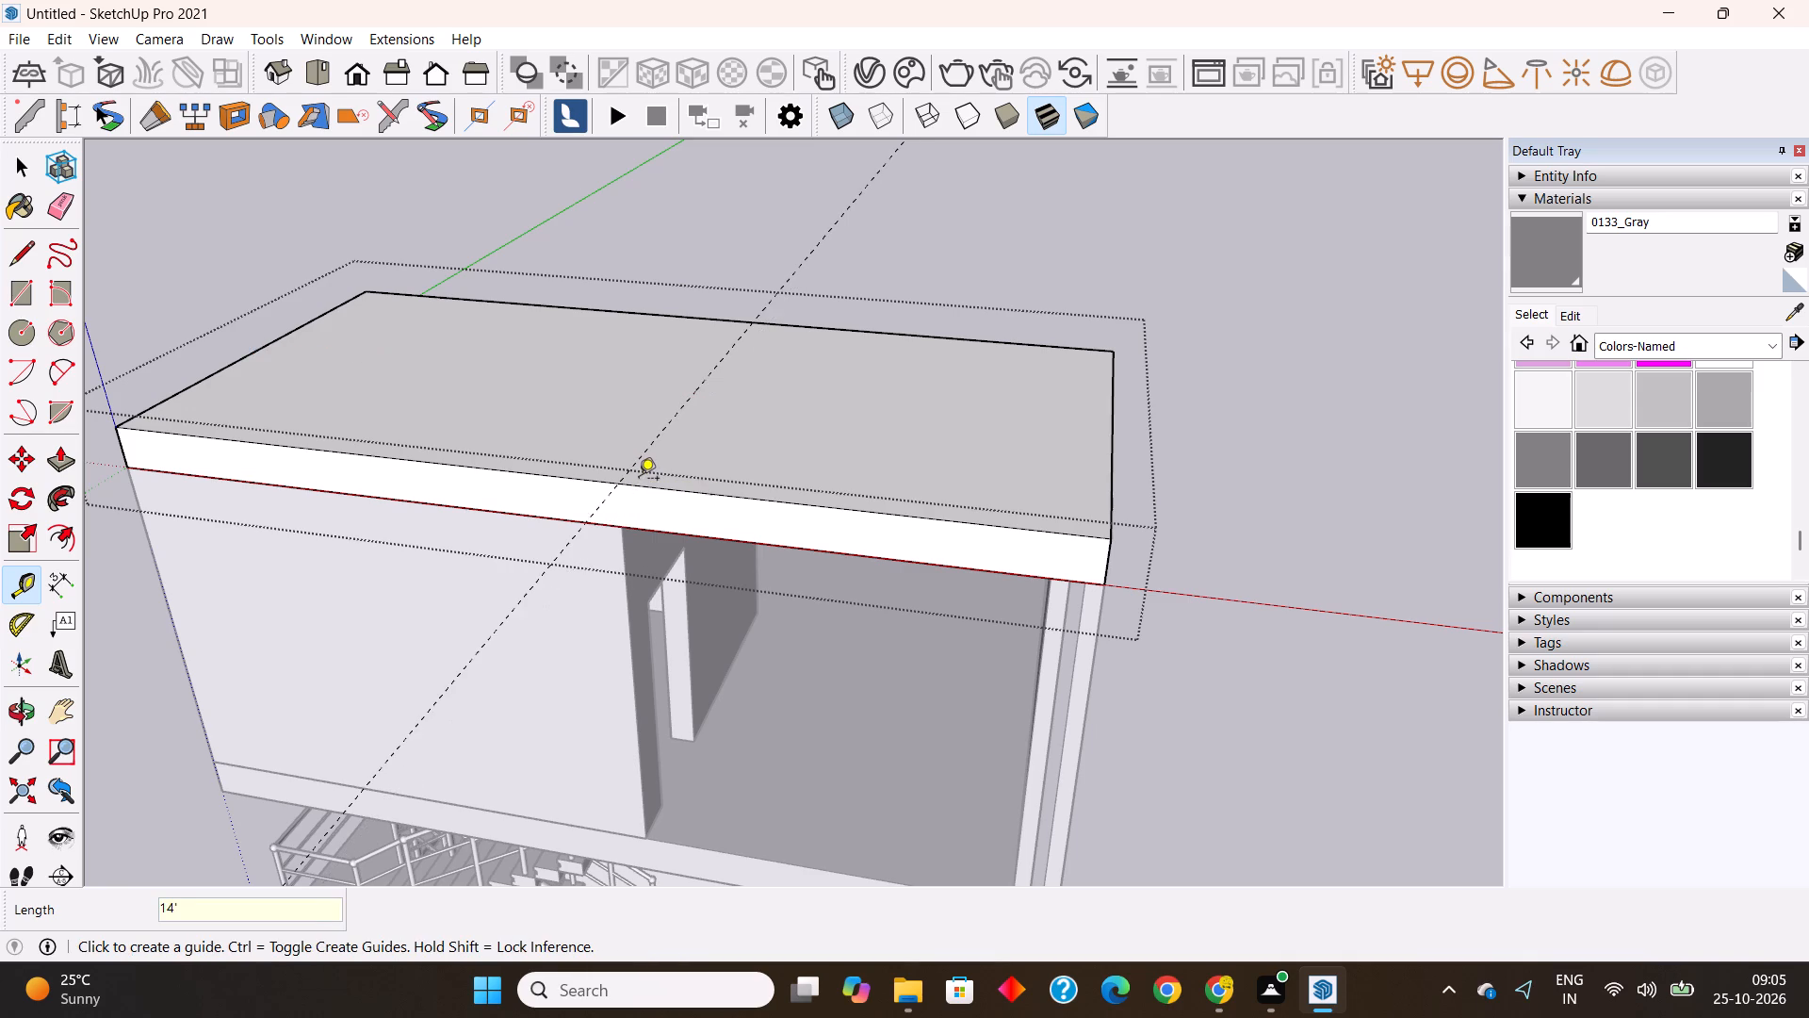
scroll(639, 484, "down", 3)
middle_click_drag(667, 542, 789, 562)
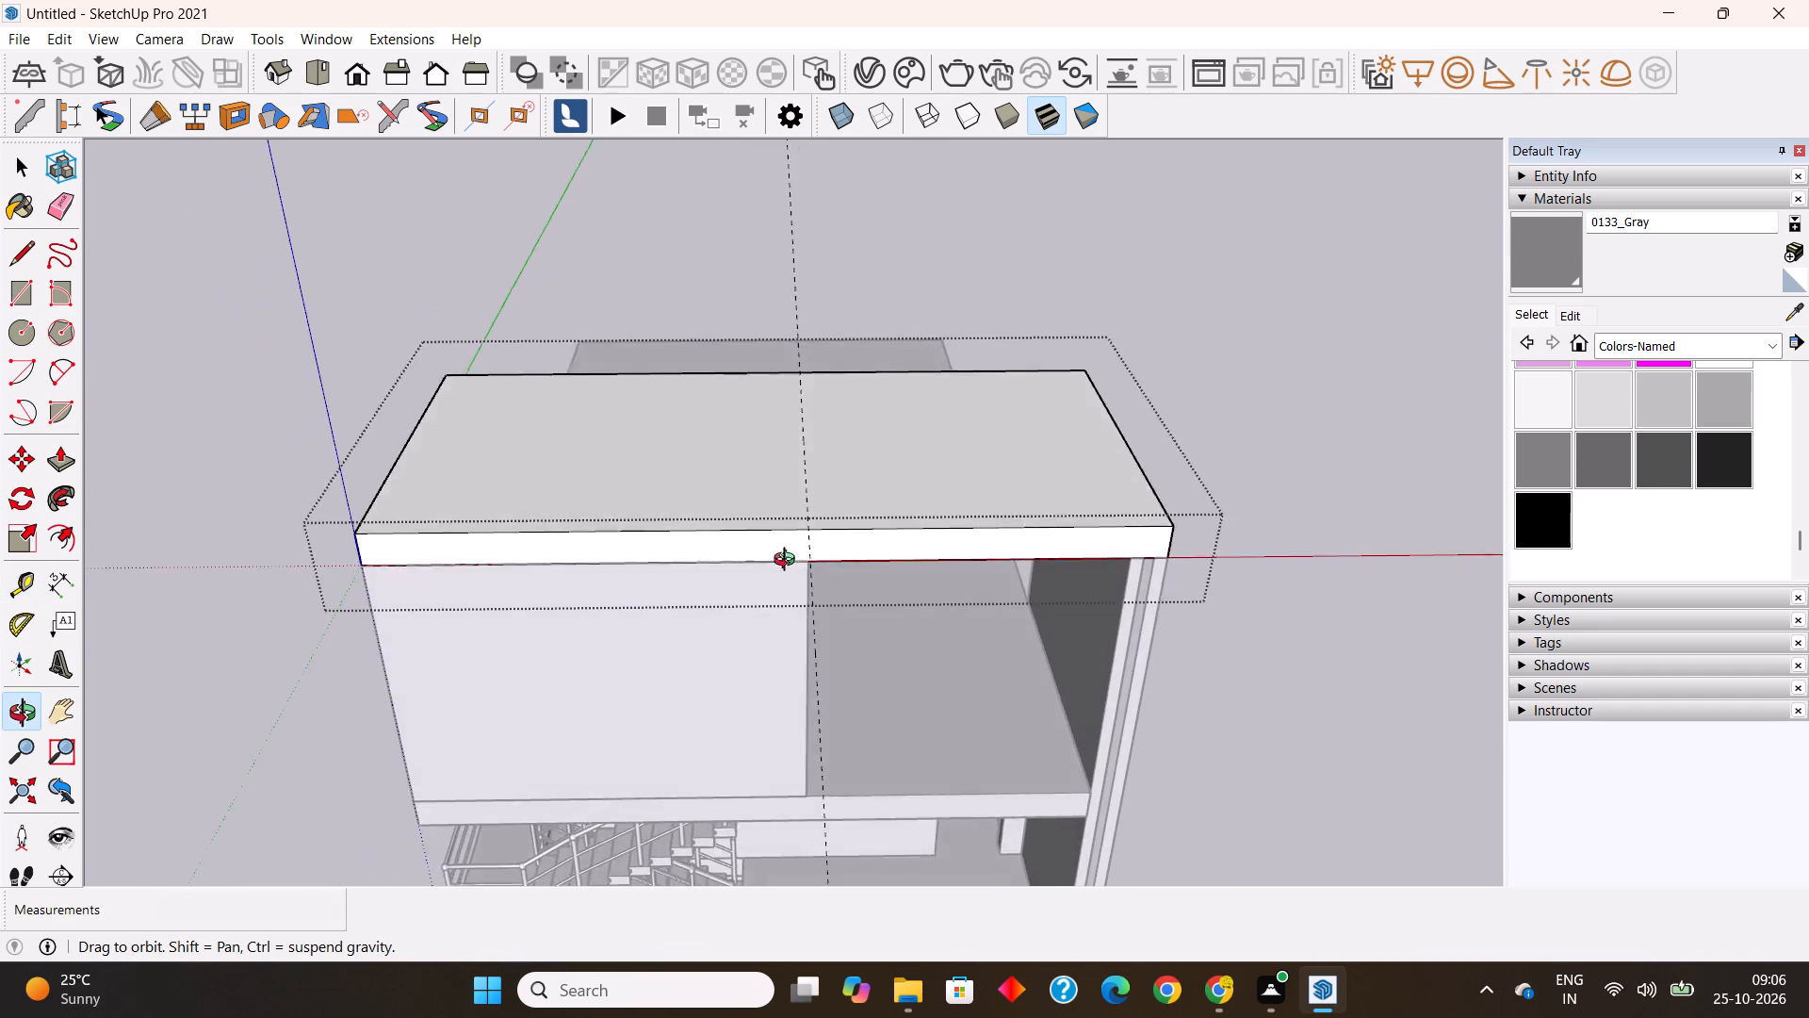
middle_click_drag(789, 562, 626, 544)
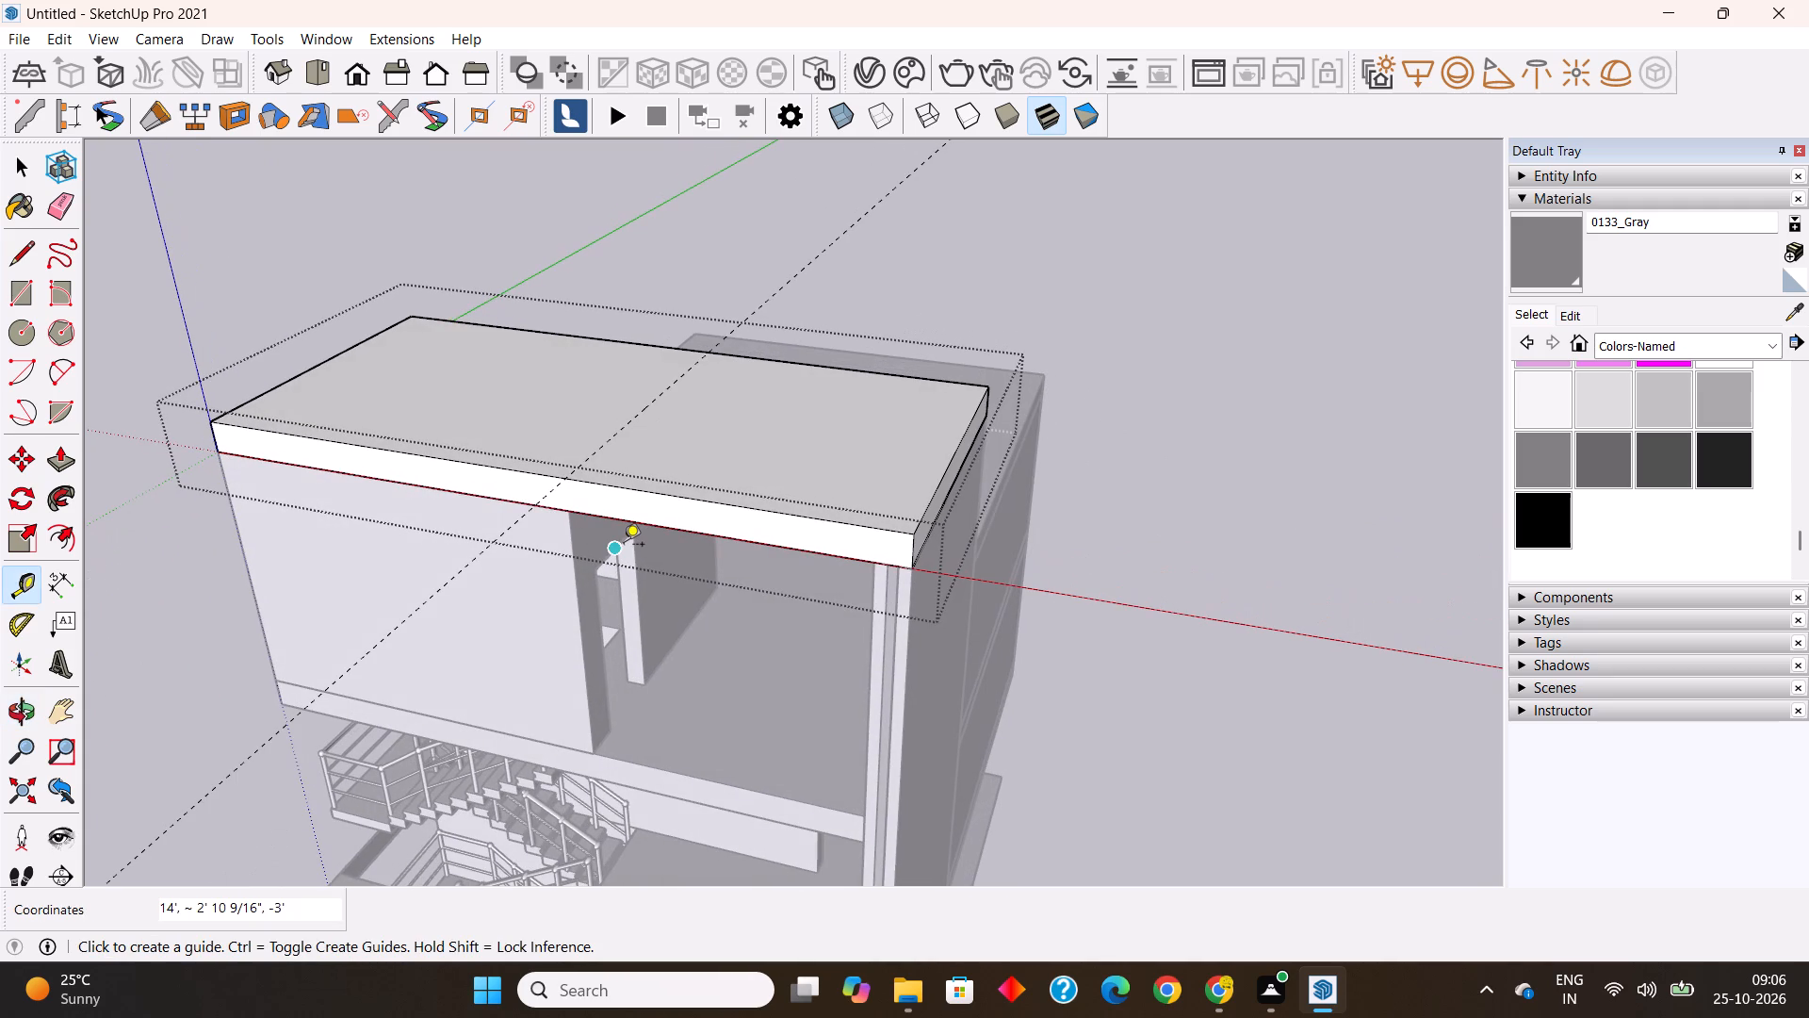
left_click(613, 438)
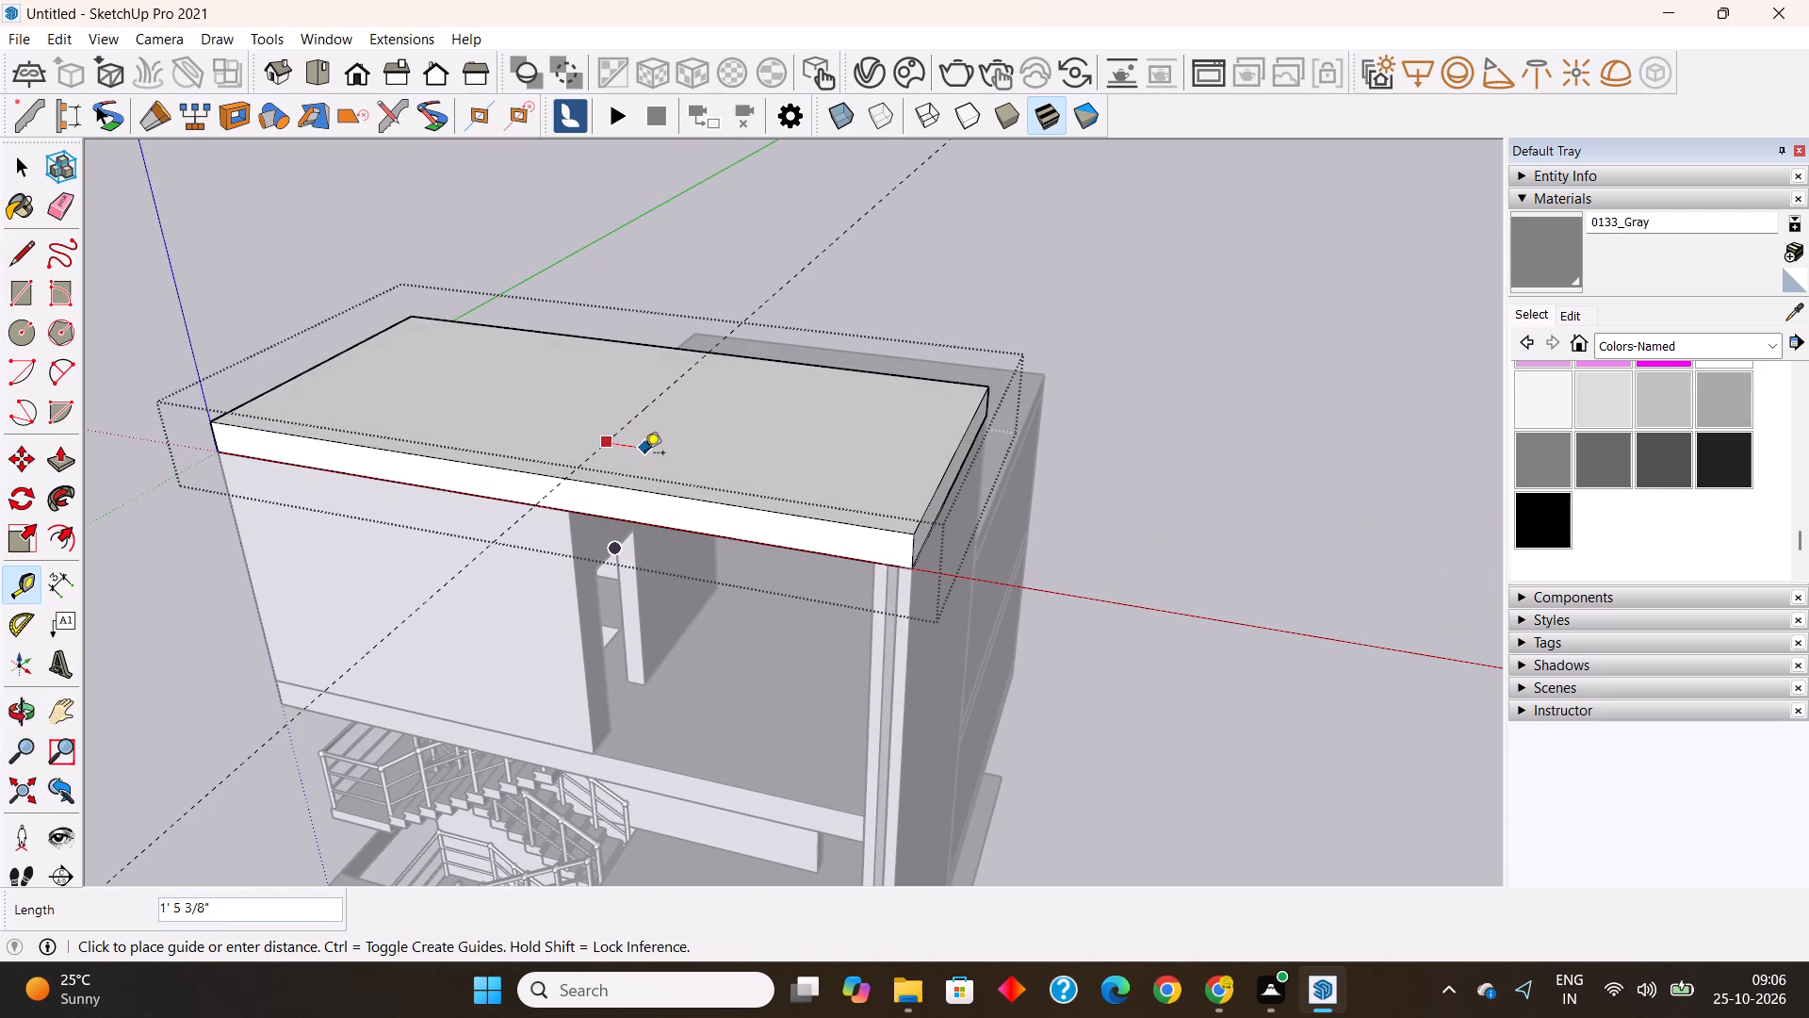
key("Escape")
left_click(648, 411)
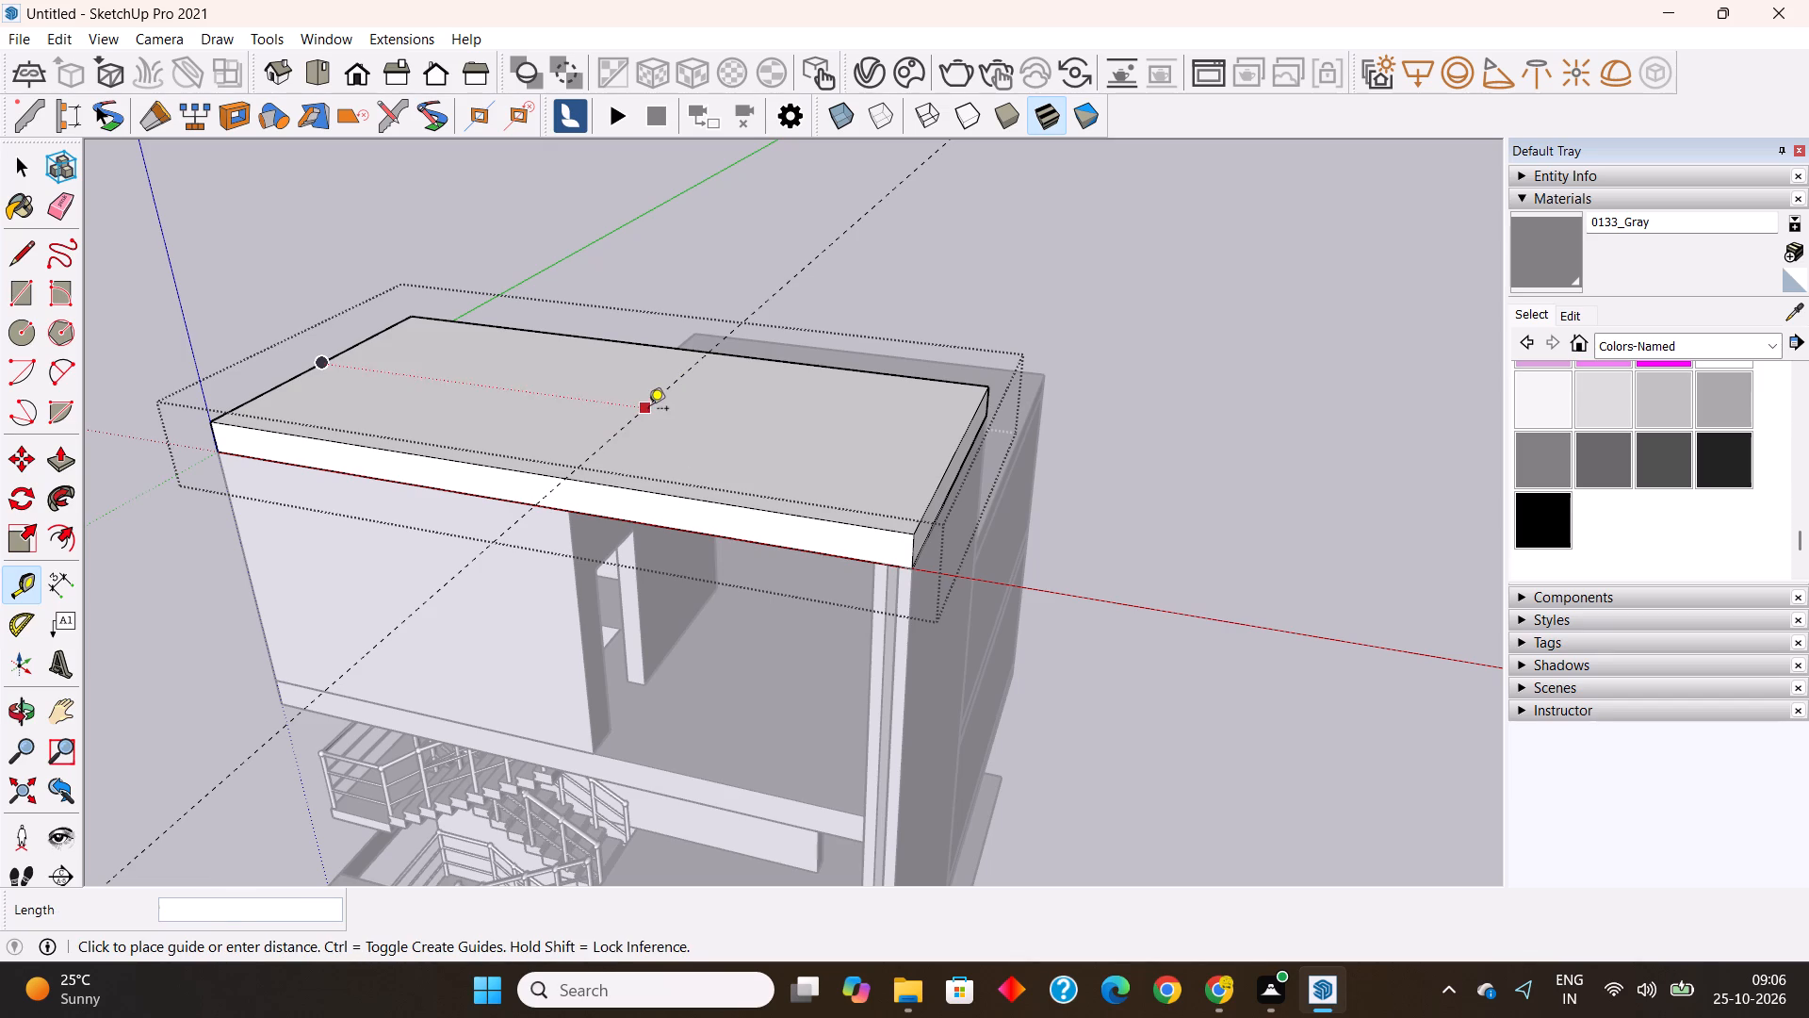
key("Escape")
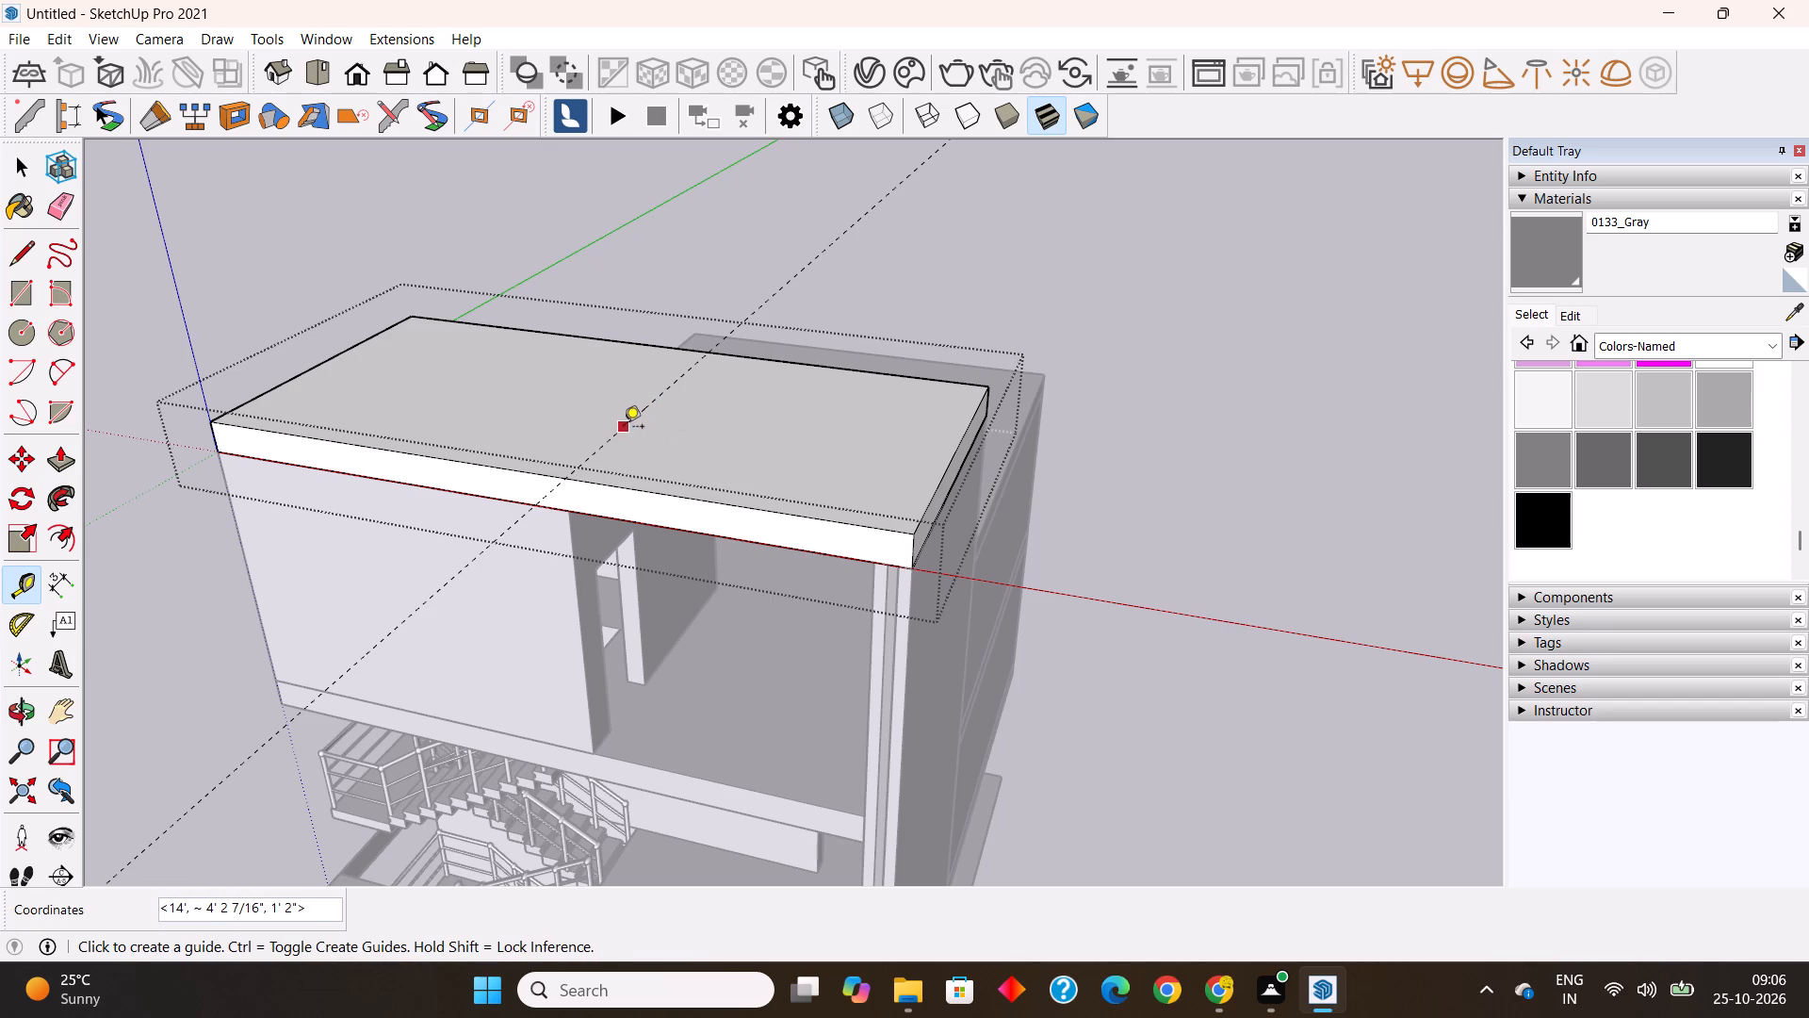
Place a second parallel guide on the roof slab, 1' from the 14' guide towards the side panel.
left_click(624, 425)
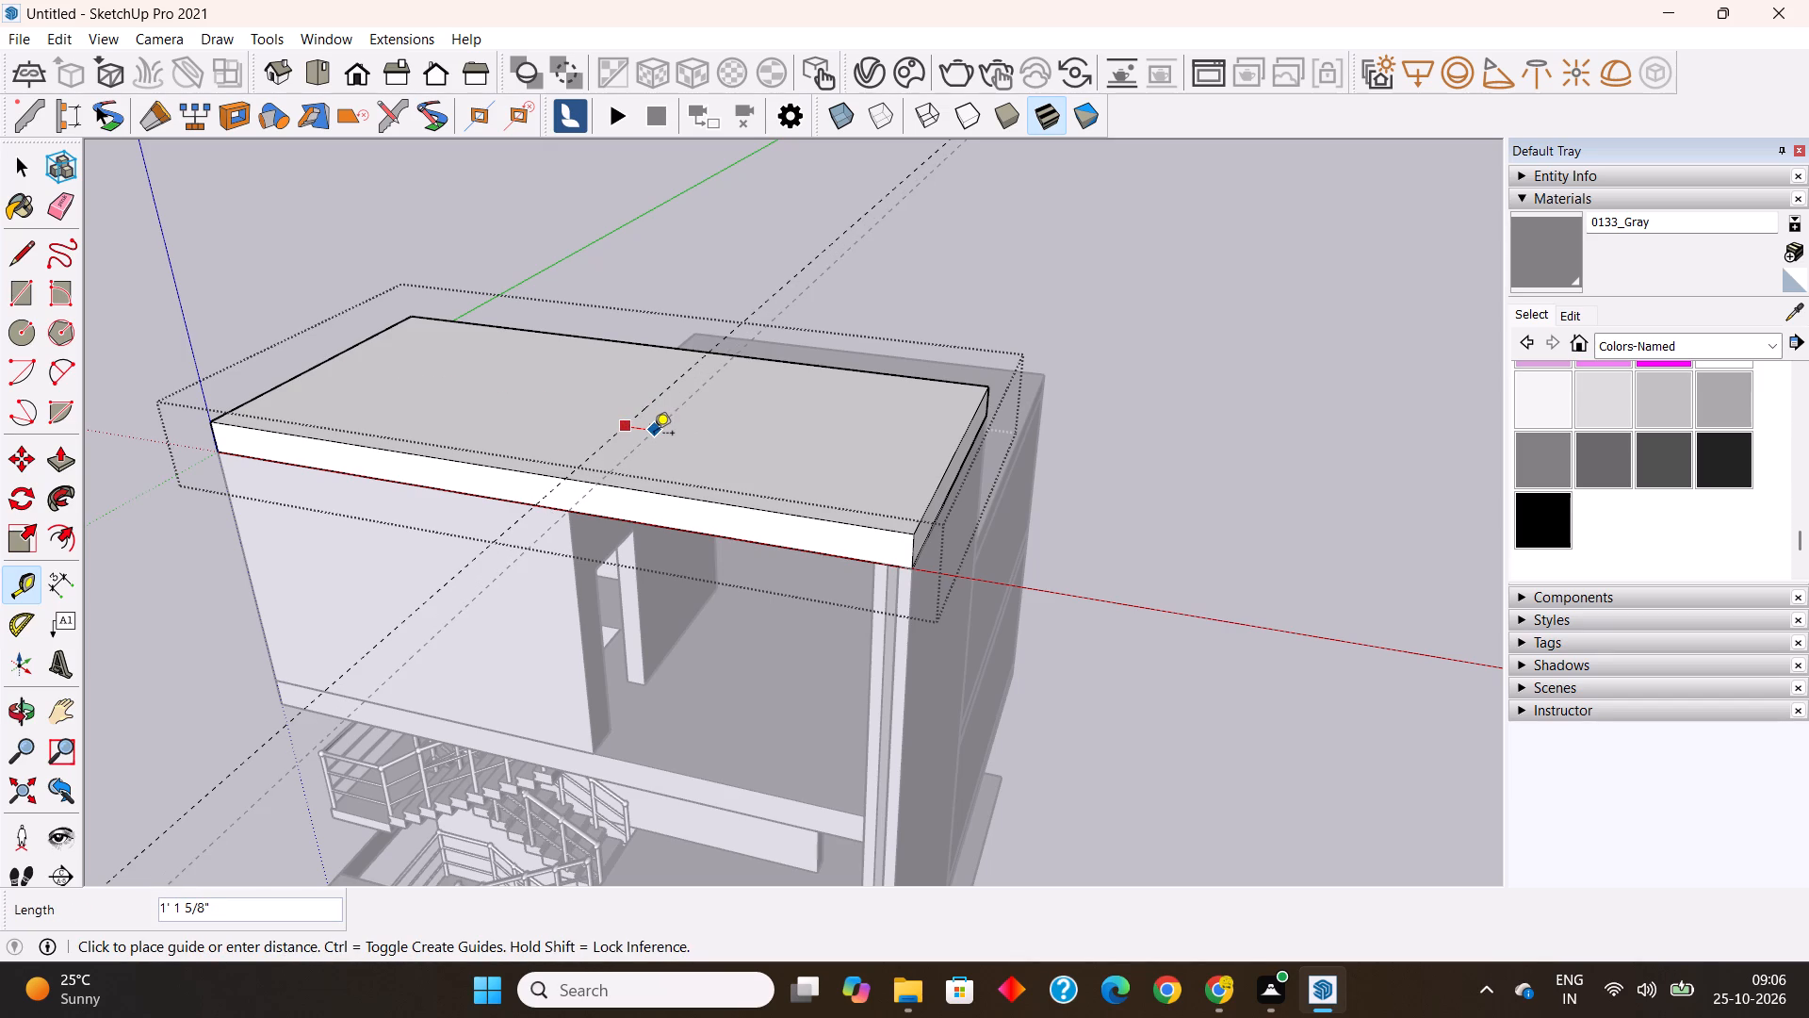
type("1'")
key("Return")
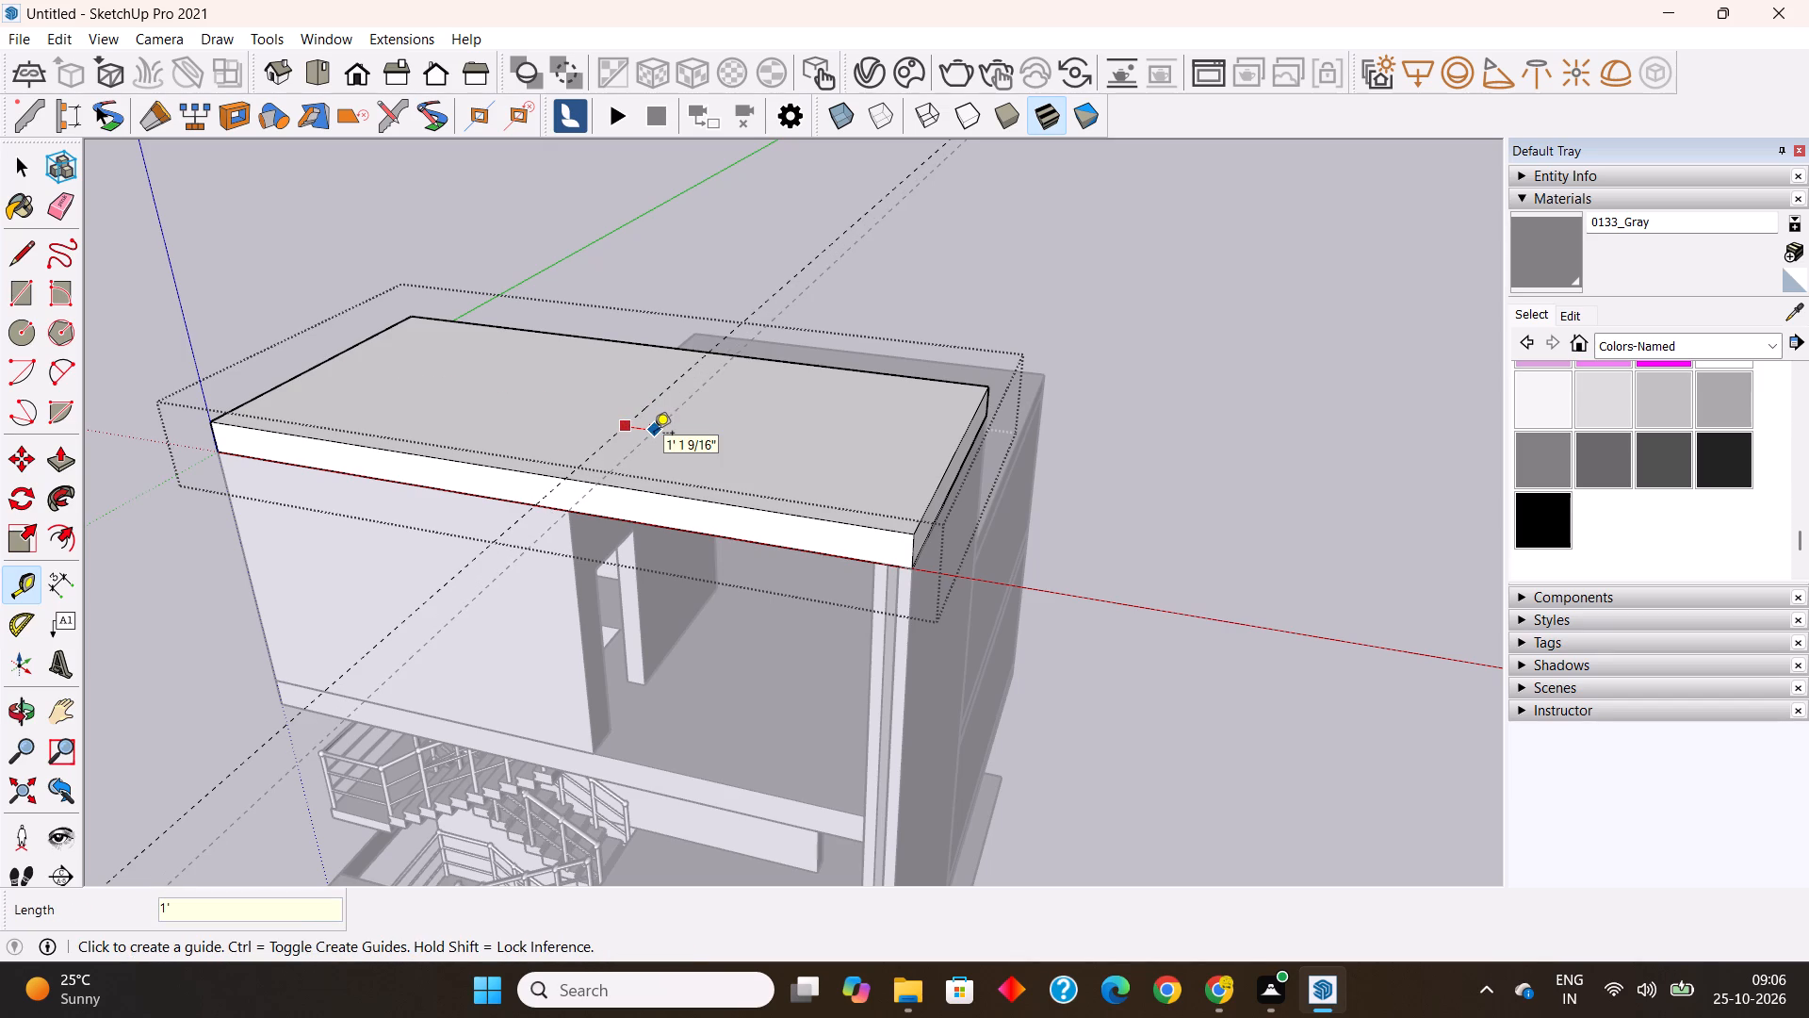
Place a third parallel guide on the roof slab, 1' from the second guide towards the side panel.
middle_click_drag(648, 475, 654, 479)
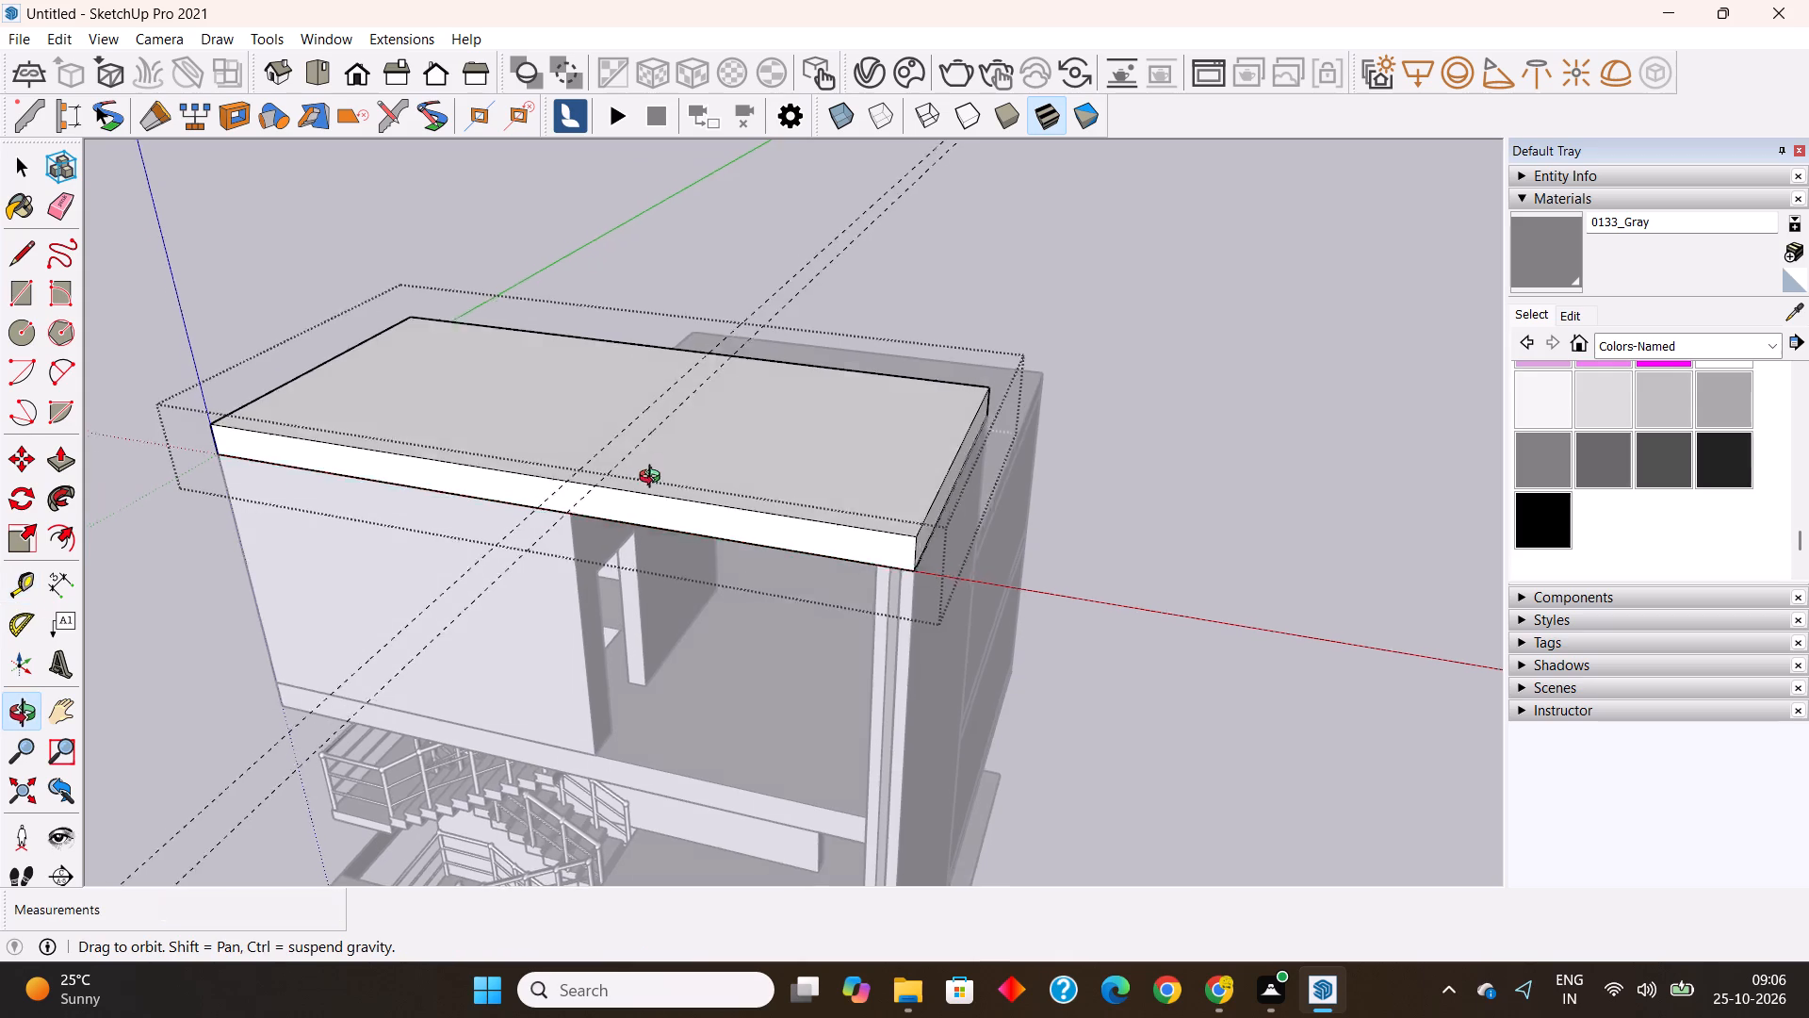
middle_click_drag(654, 479, 664, 635)
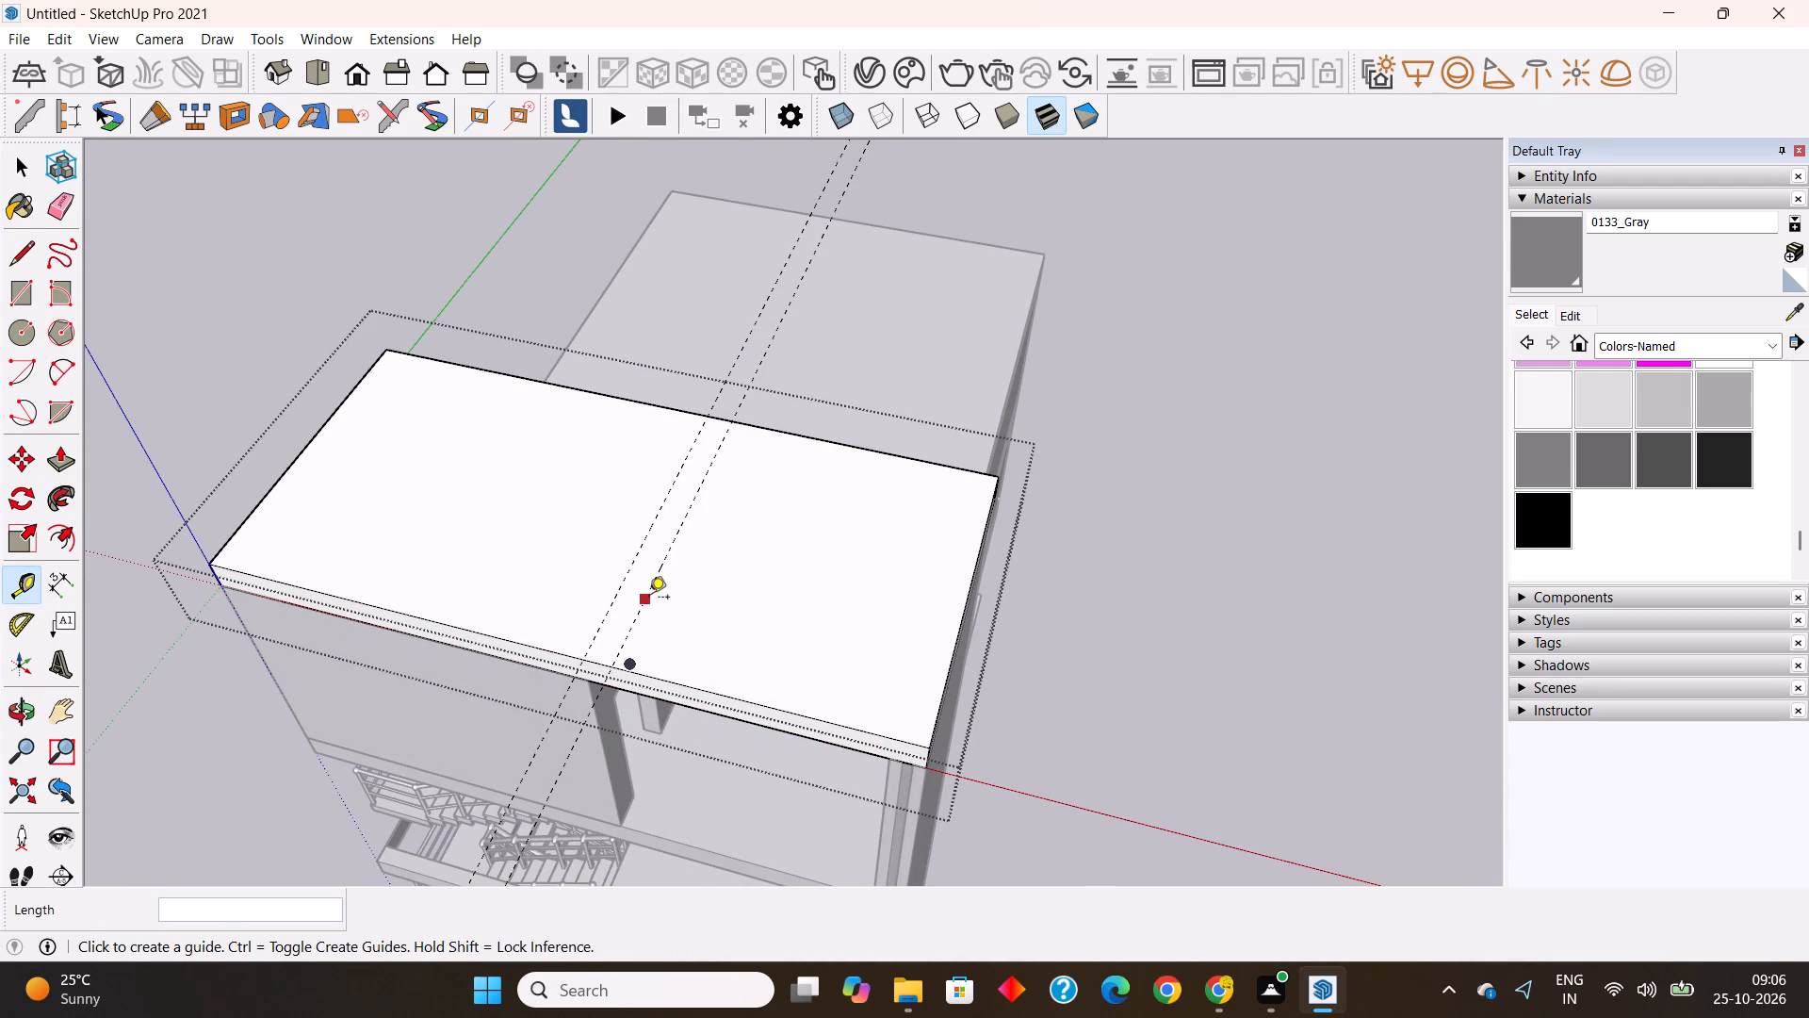
left_click(649, 599)
key("Escape")
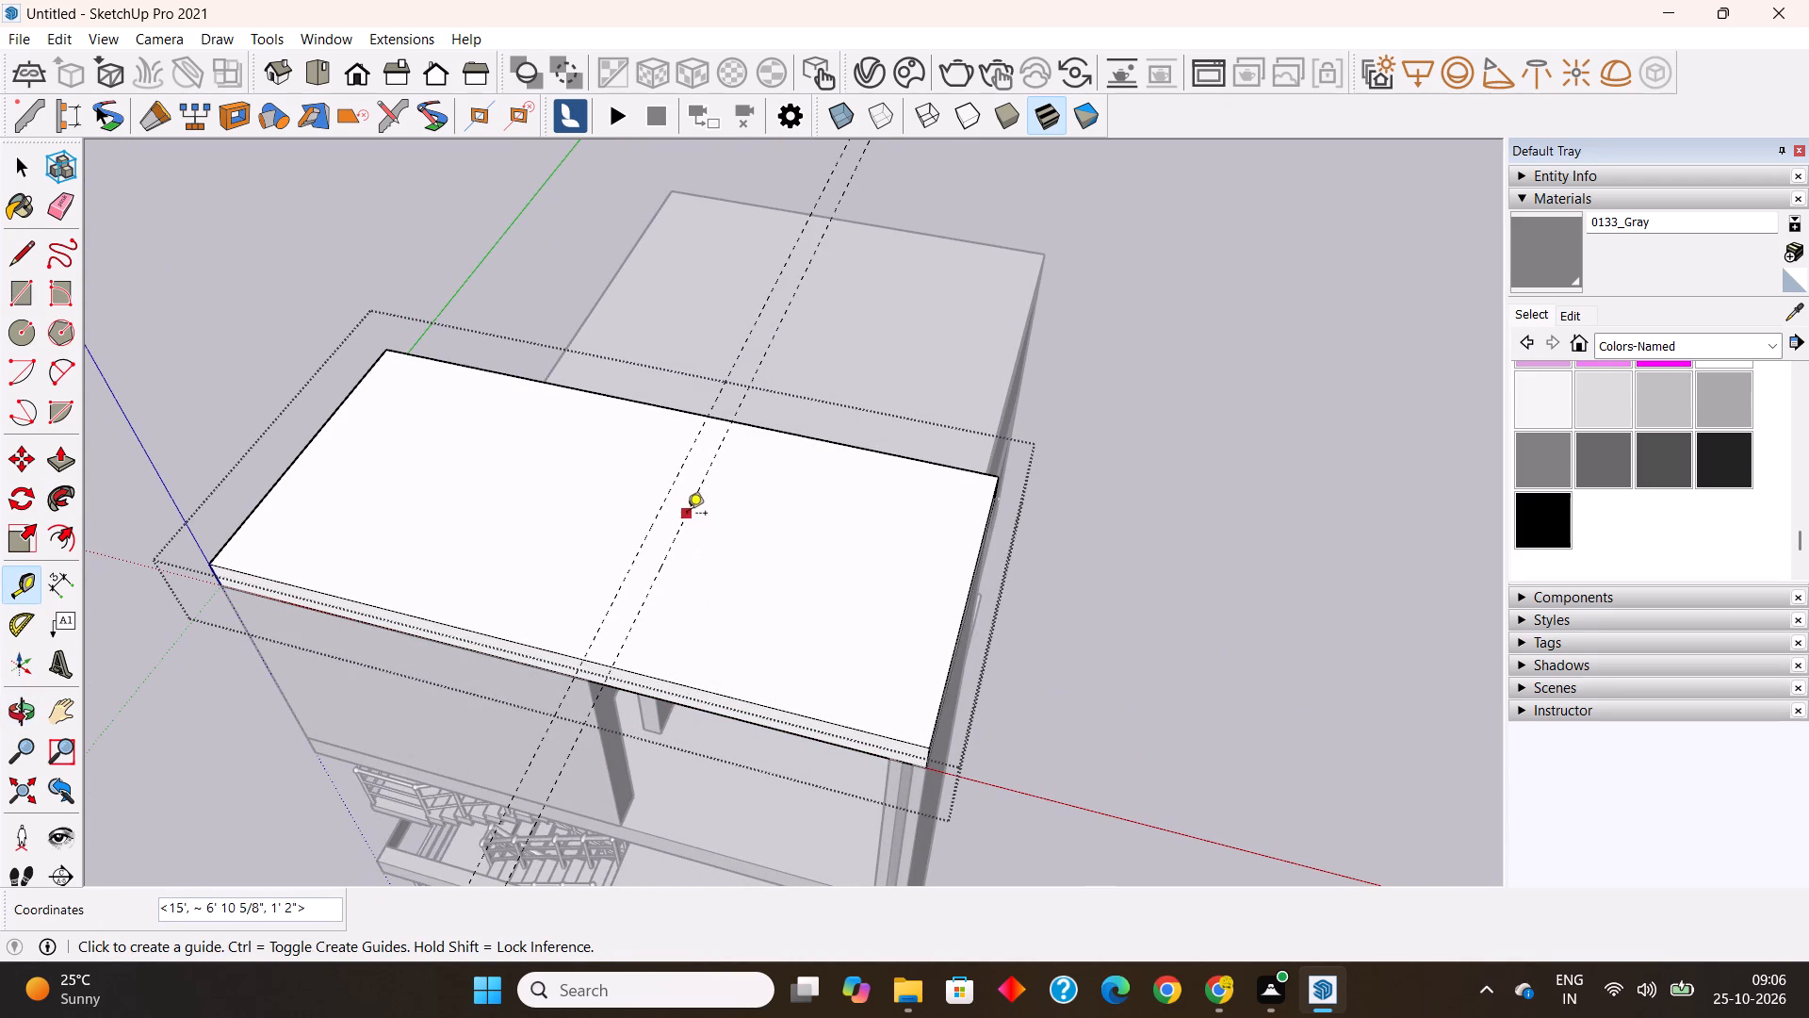
left_click(703, 487)
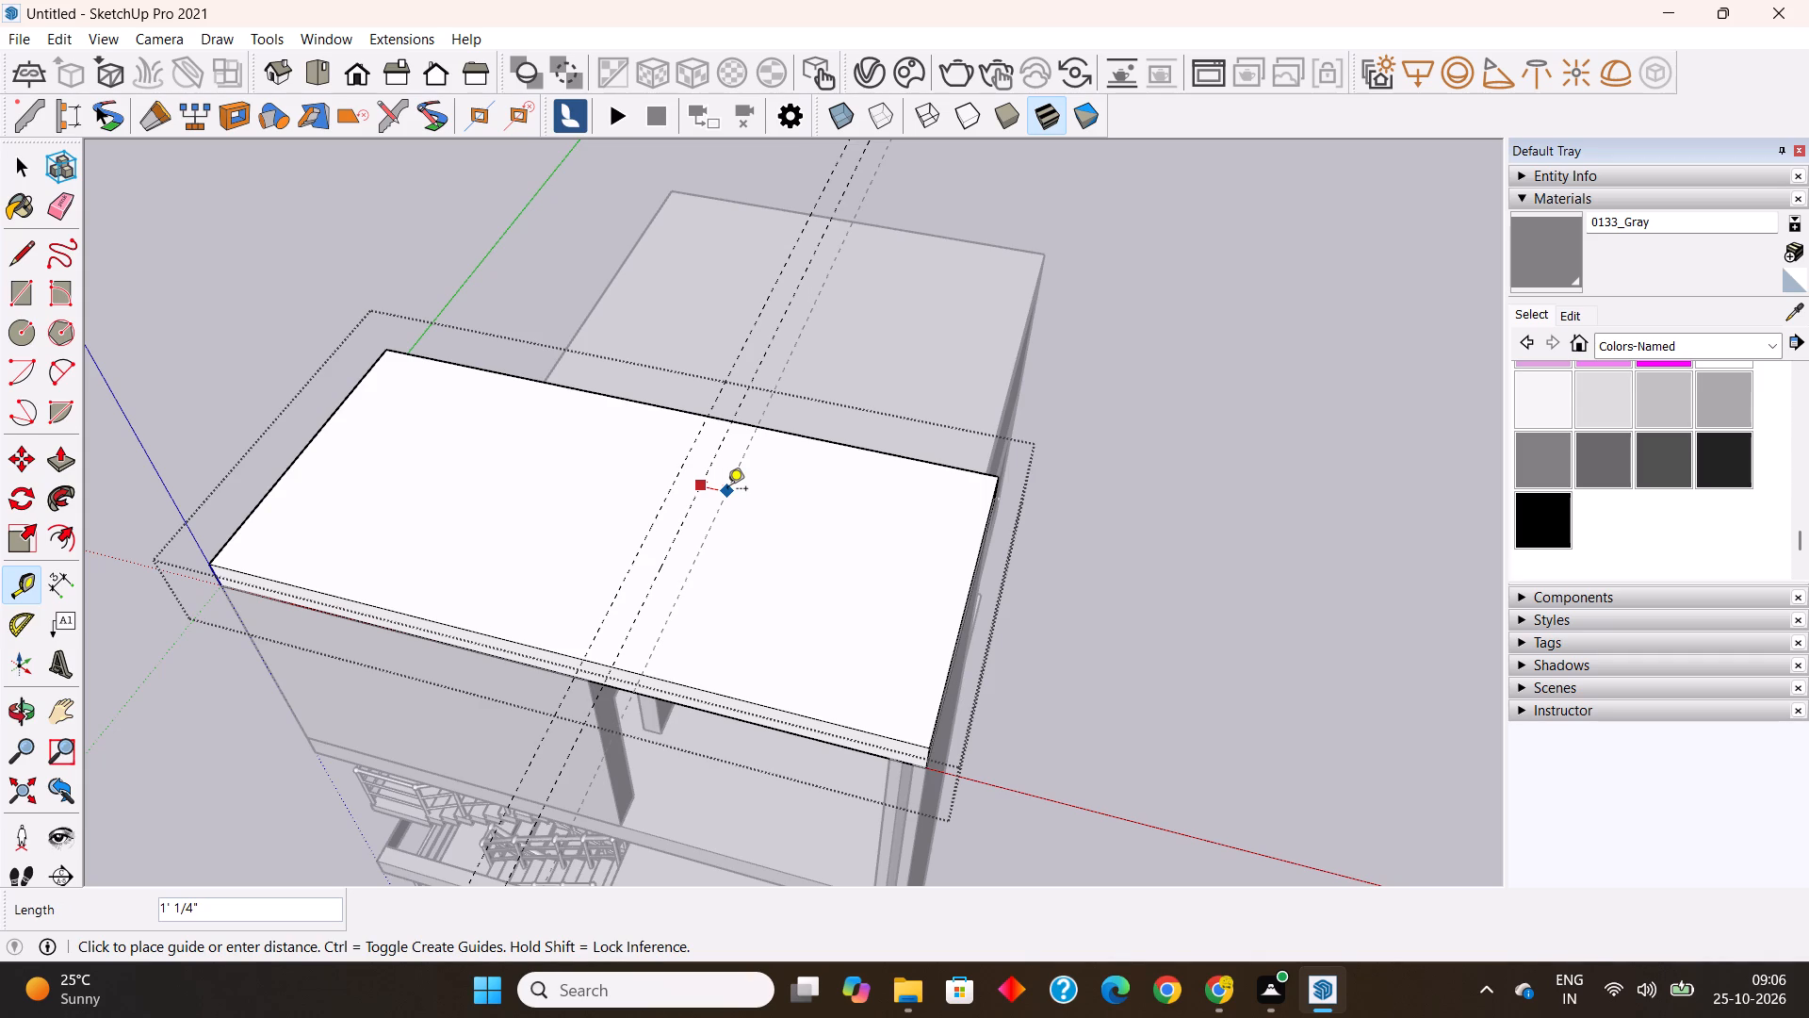
type("1'")
key("Return")
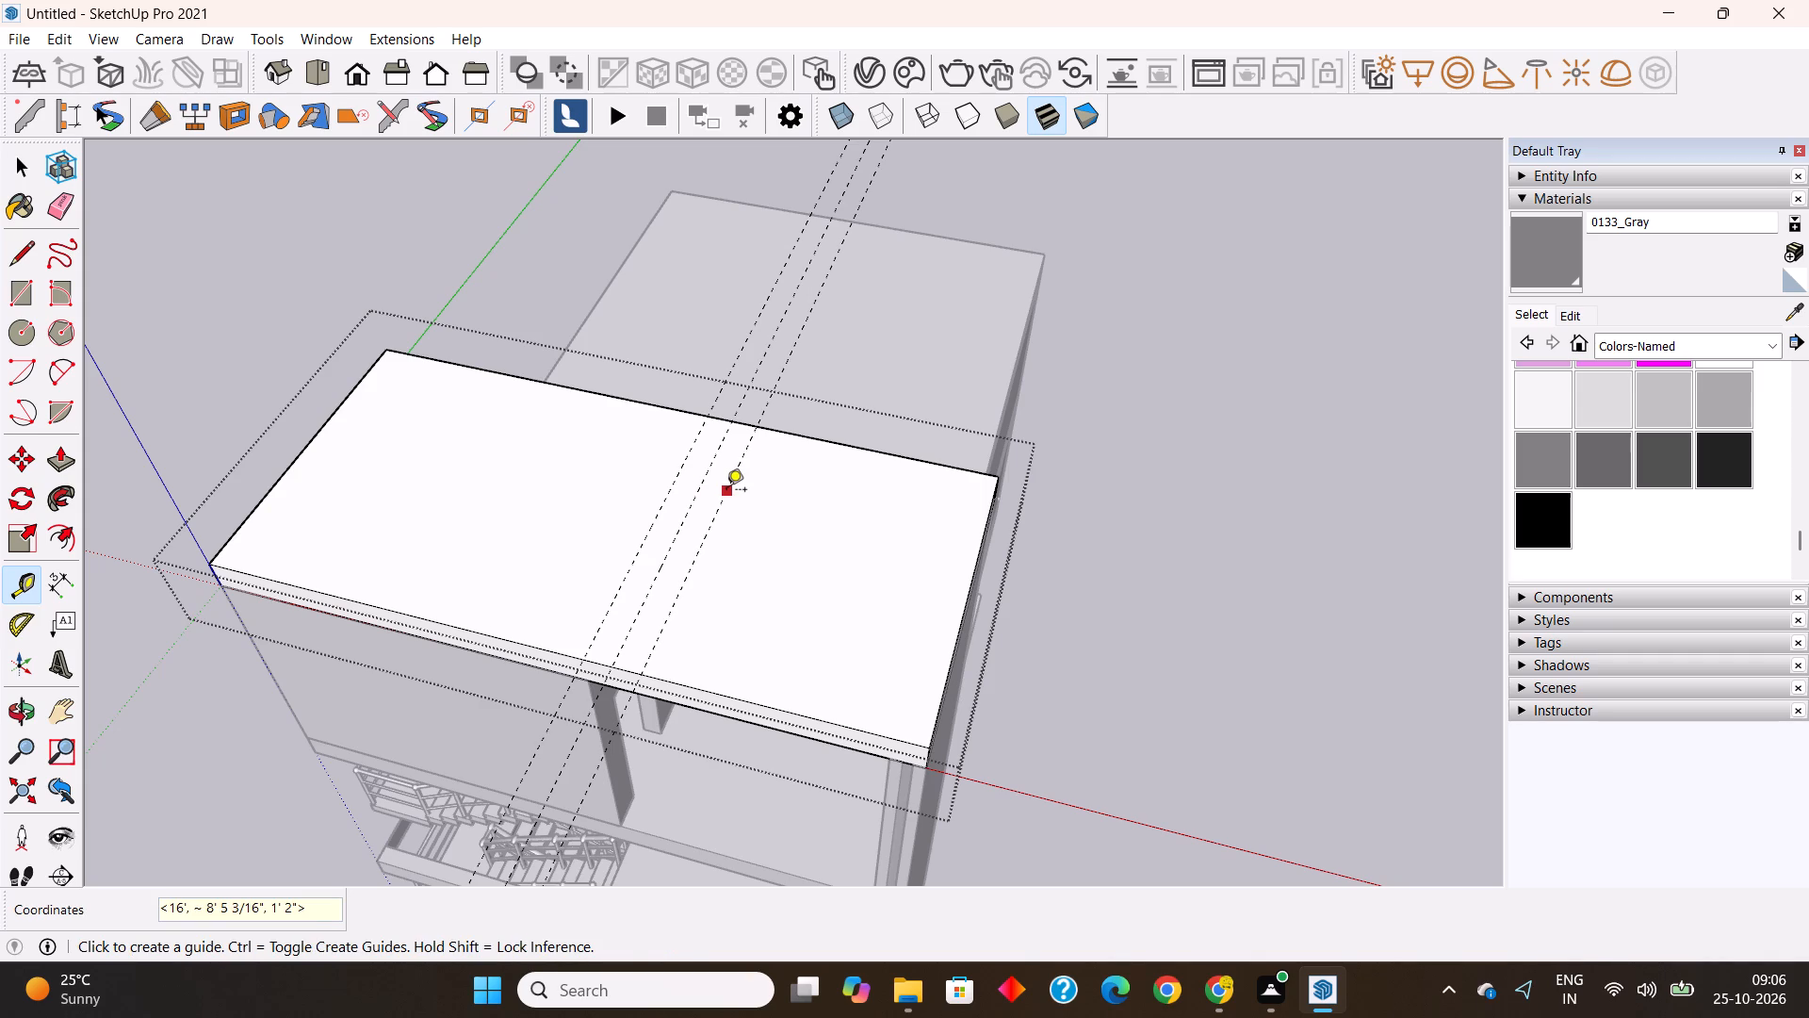
Place two guides along the roof slab, each offset 2' inwards from one of its long edges.
left_click(709, 684)
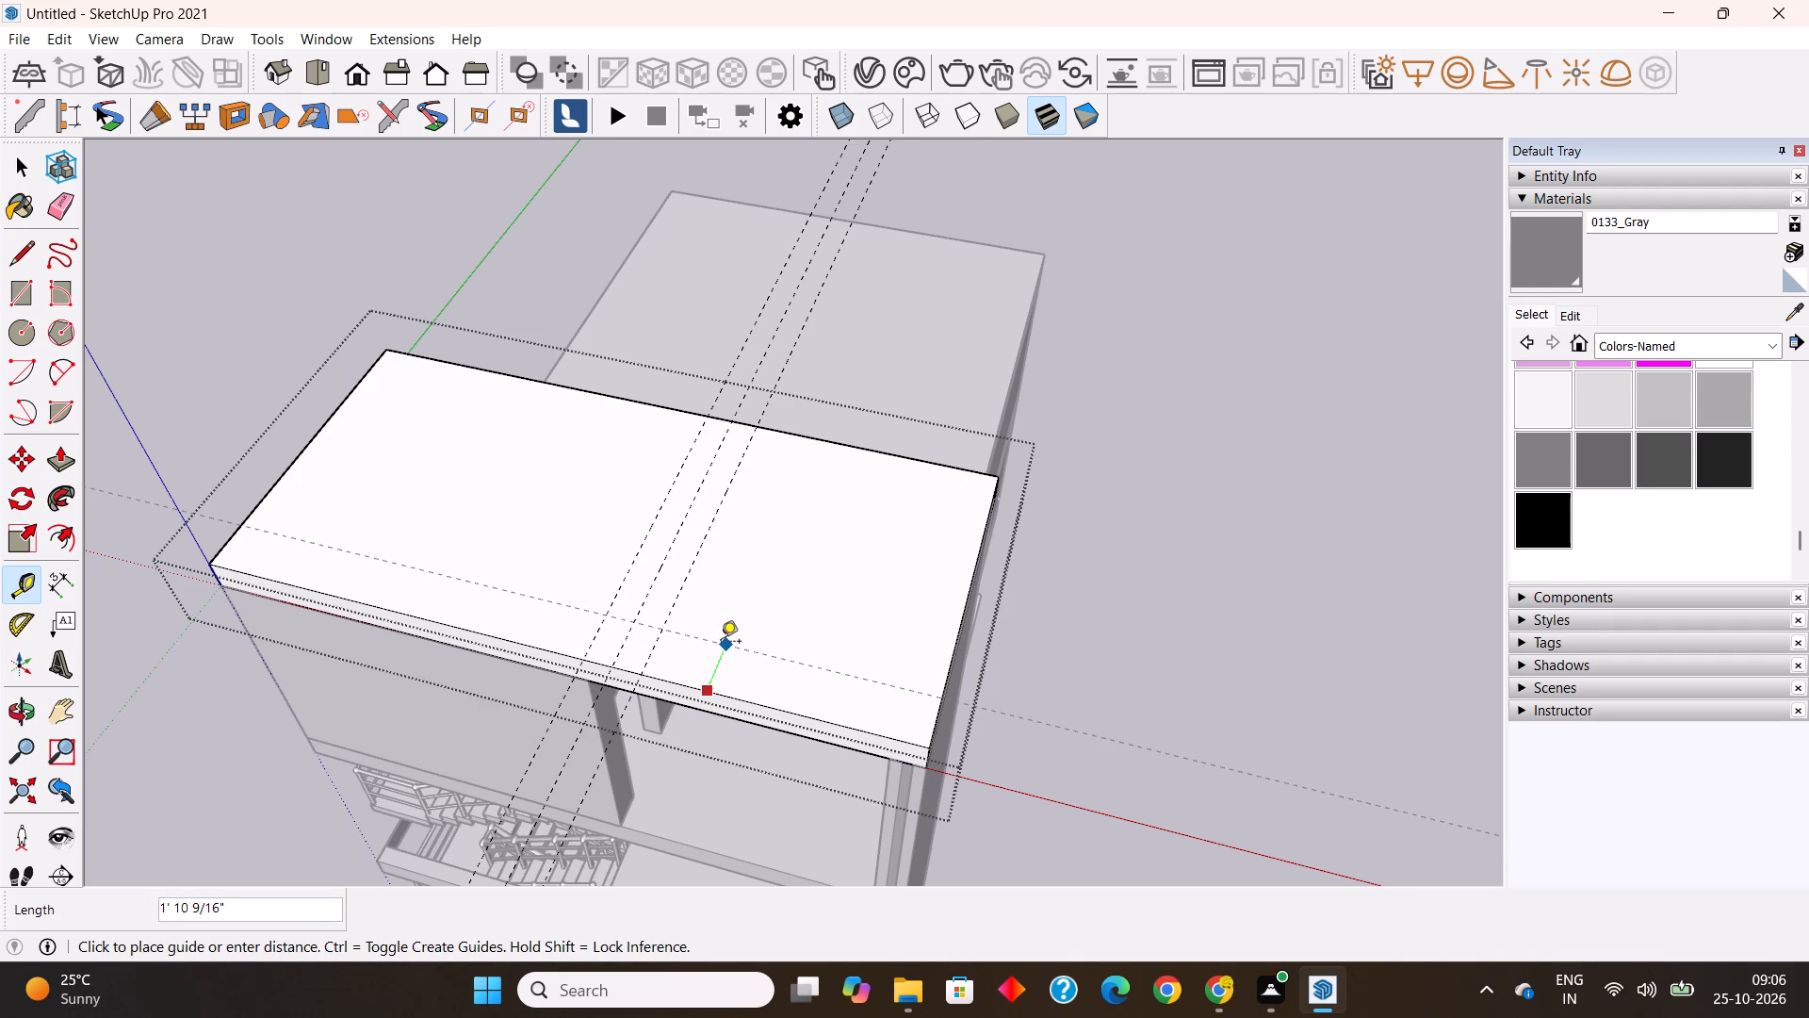
type("2'")
key("Return")
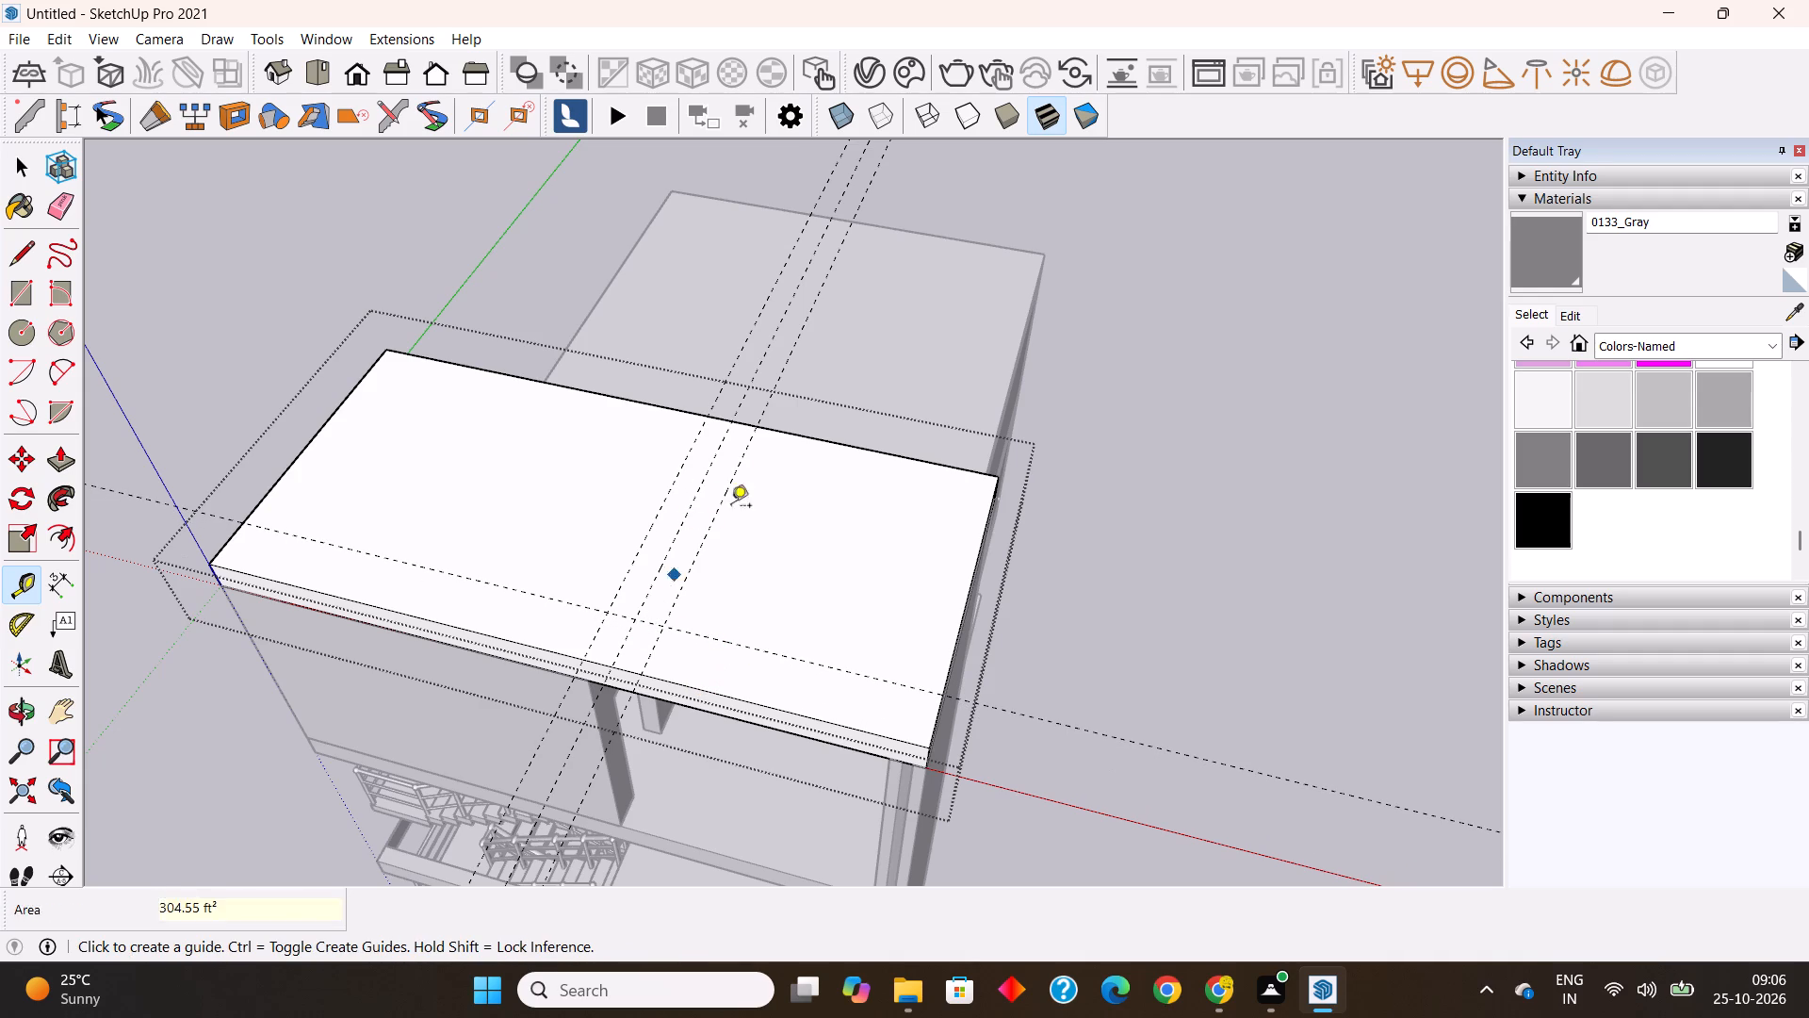
left_click(806, 437)
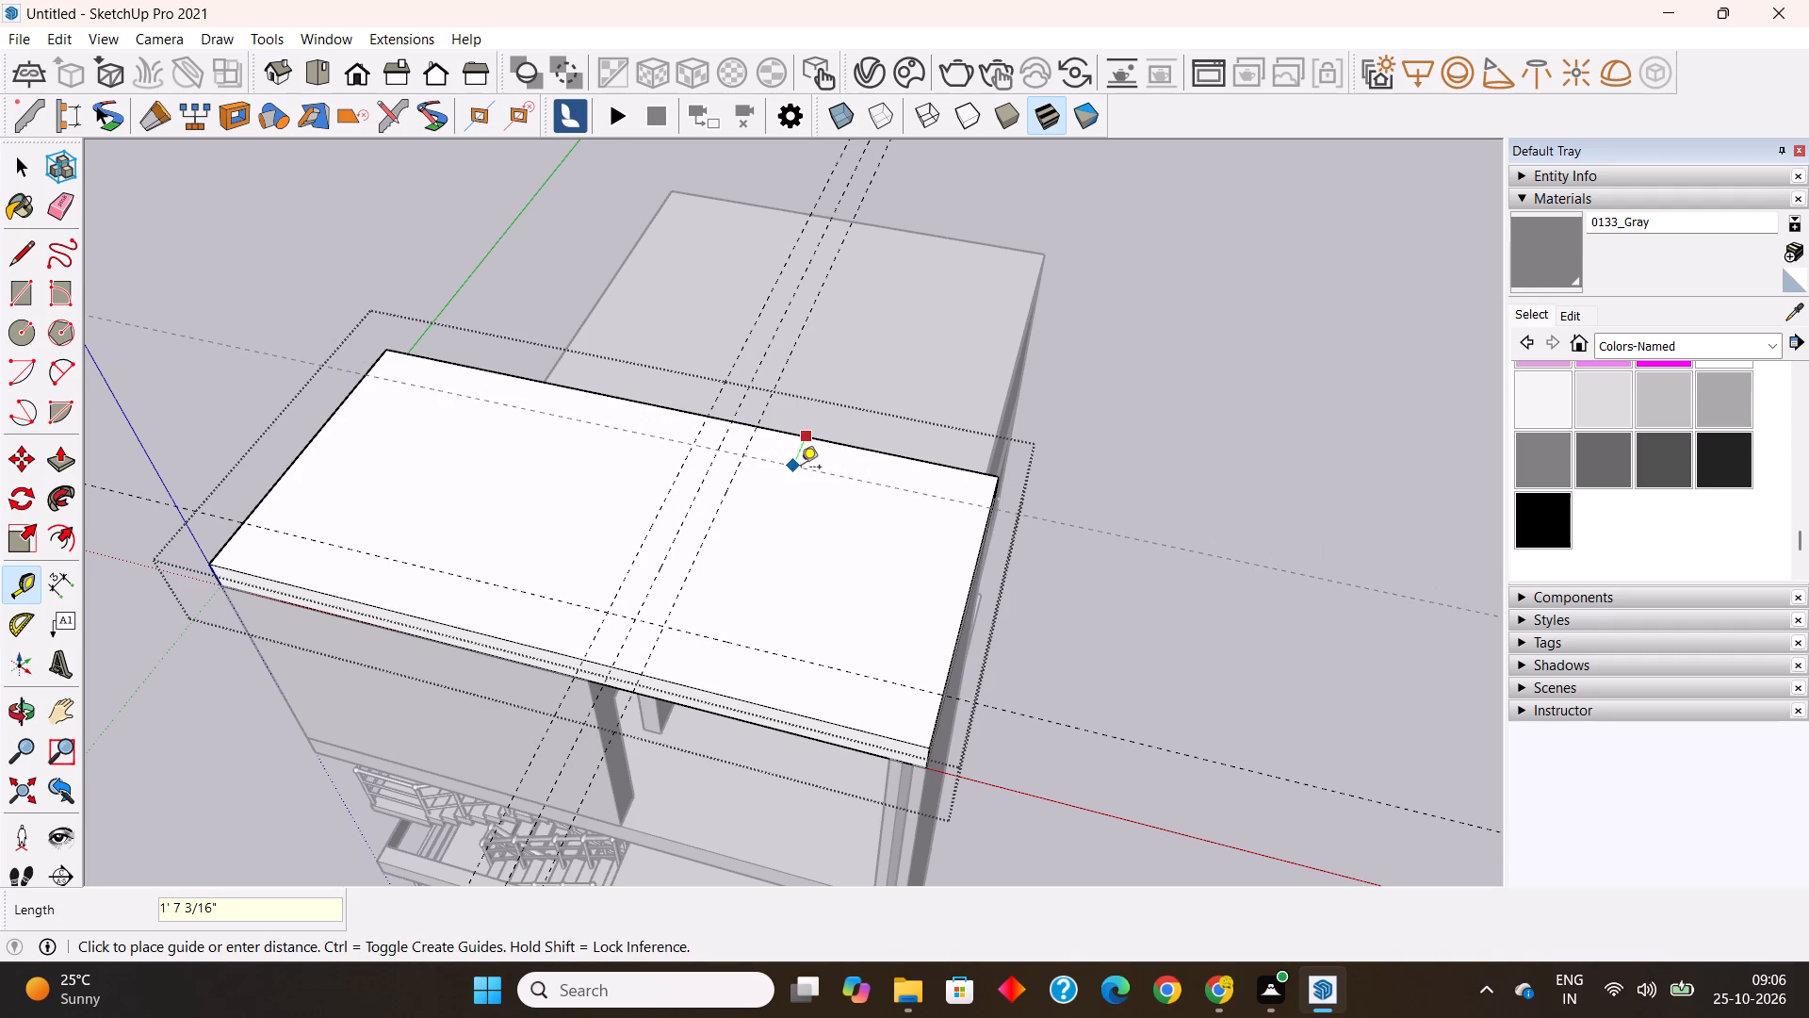
type("2'")
key("Return")
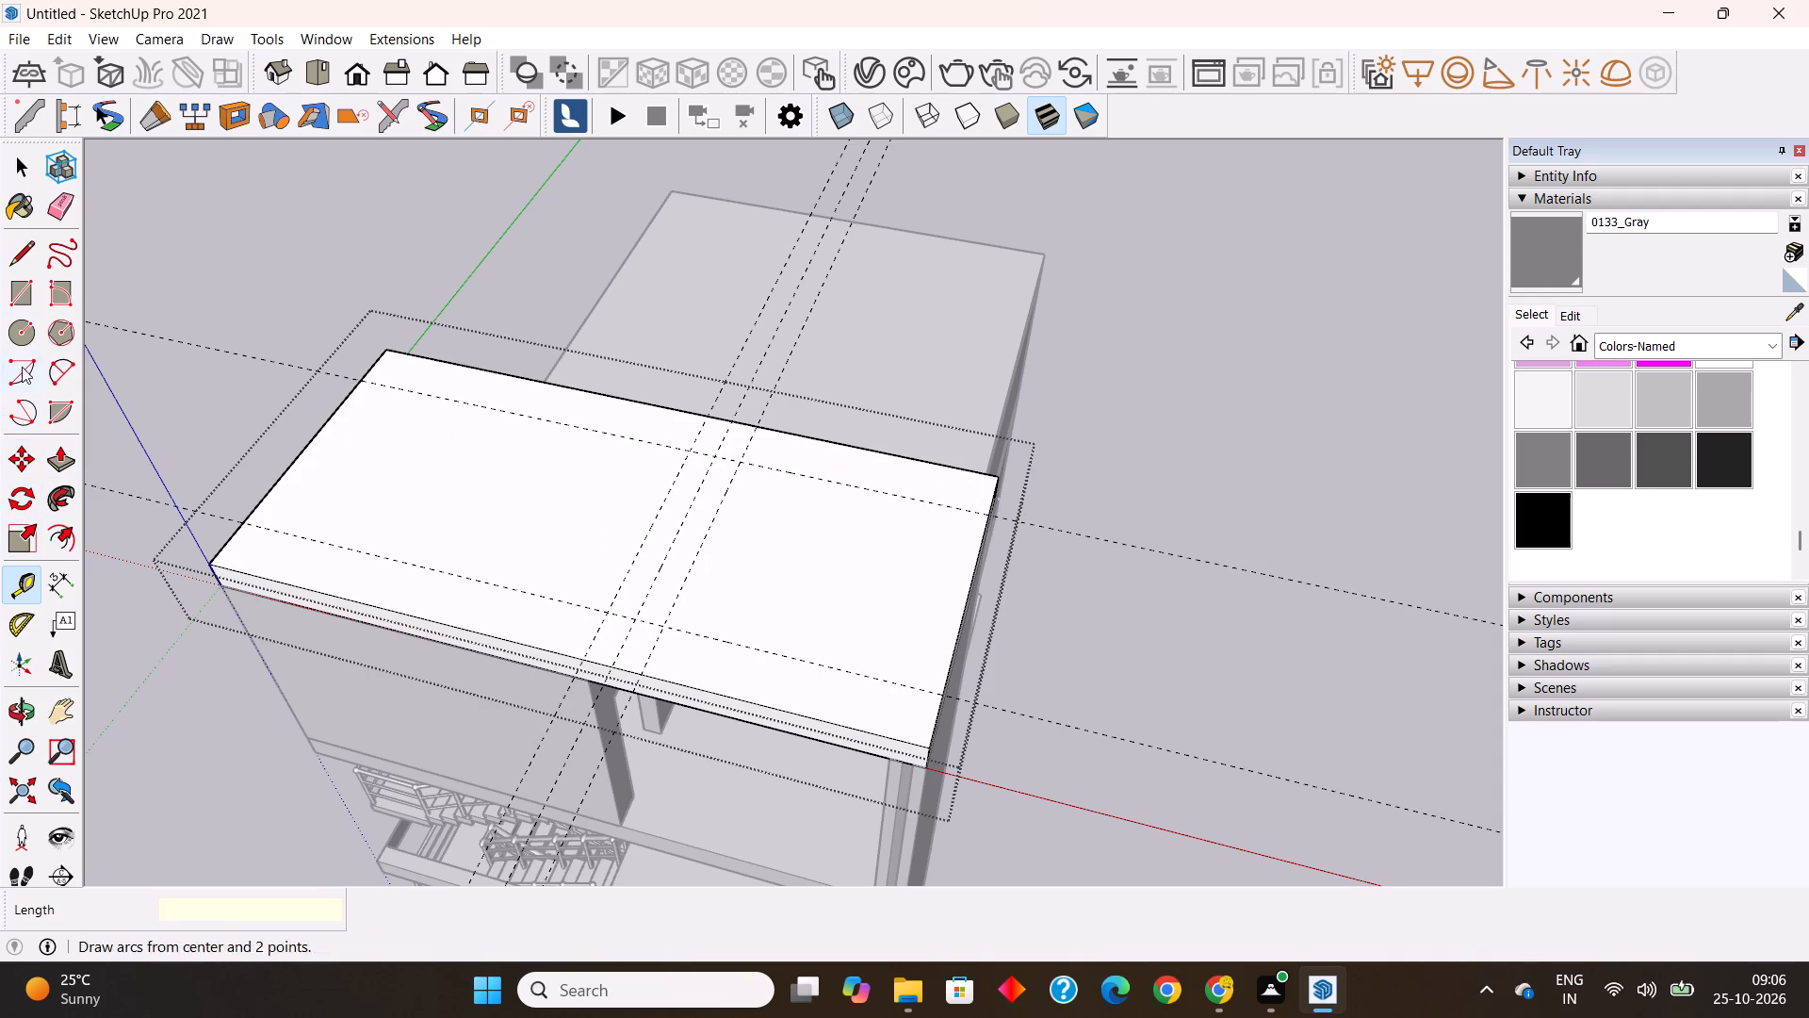
Draw an 8' by 1' rectangle on the slab between the second and third cross guides and the two lengthwise guides.
left_click(19, 286)
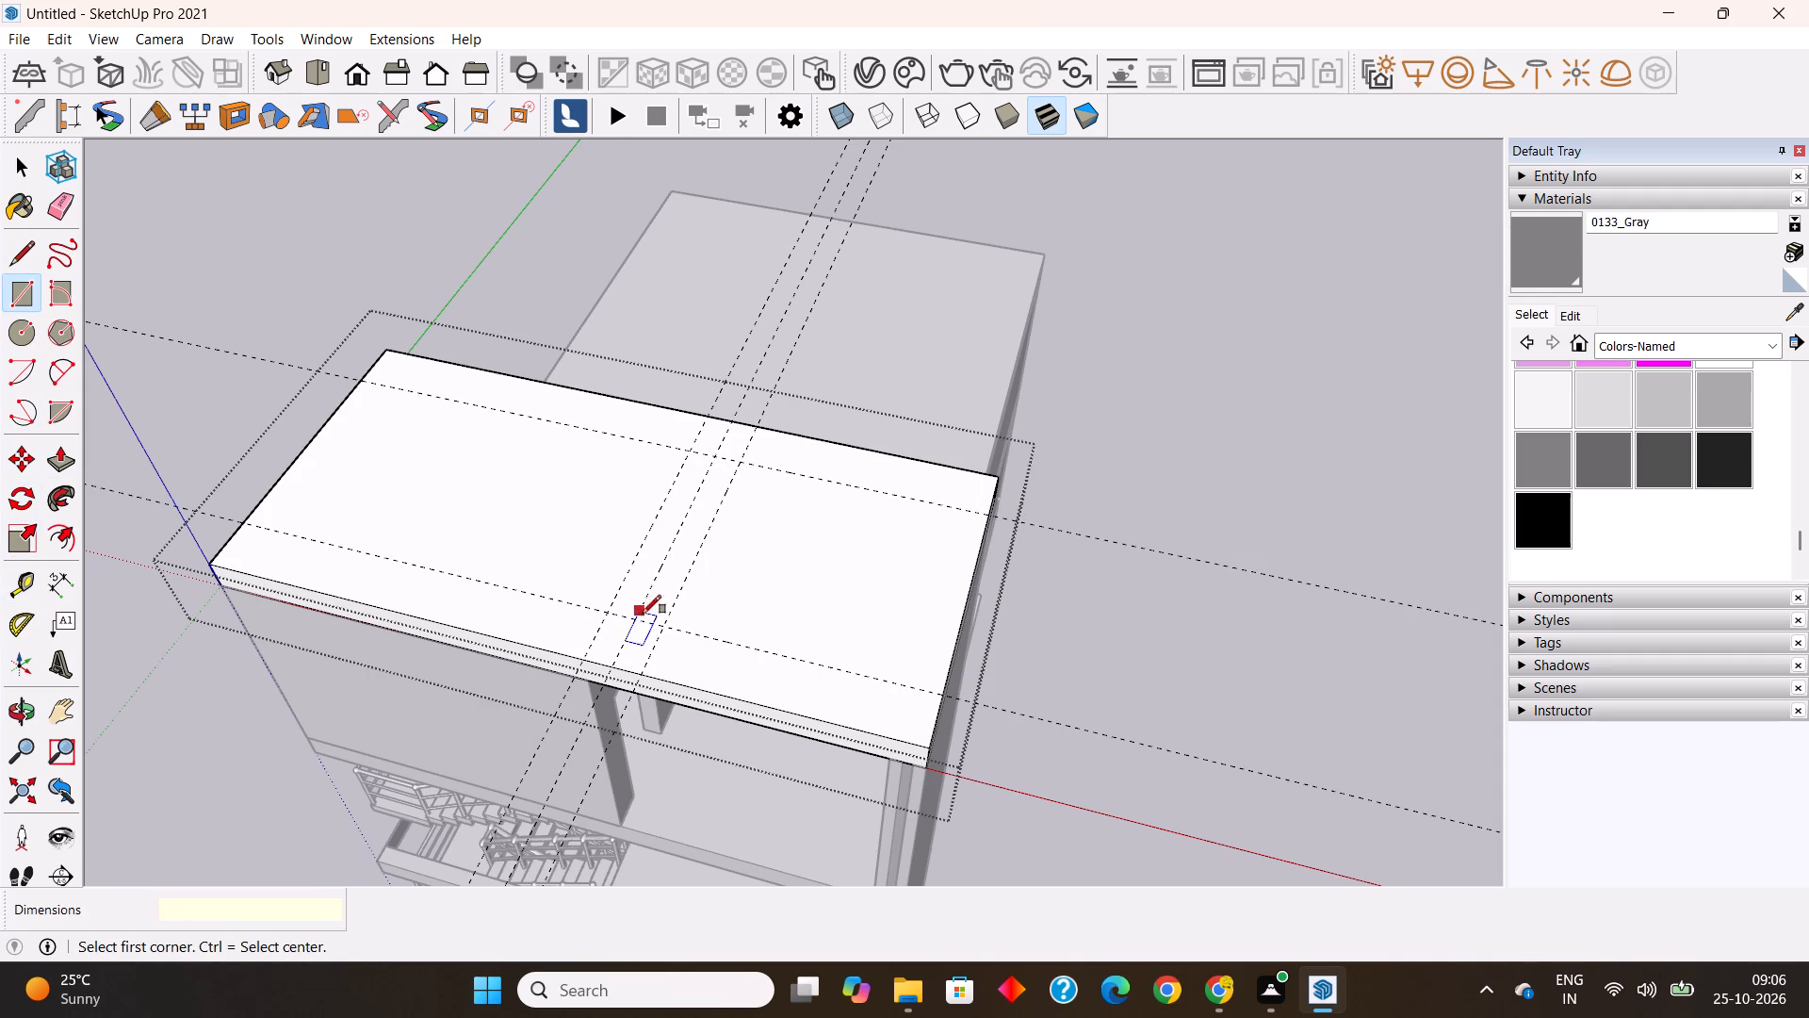
left_click(635, 616)
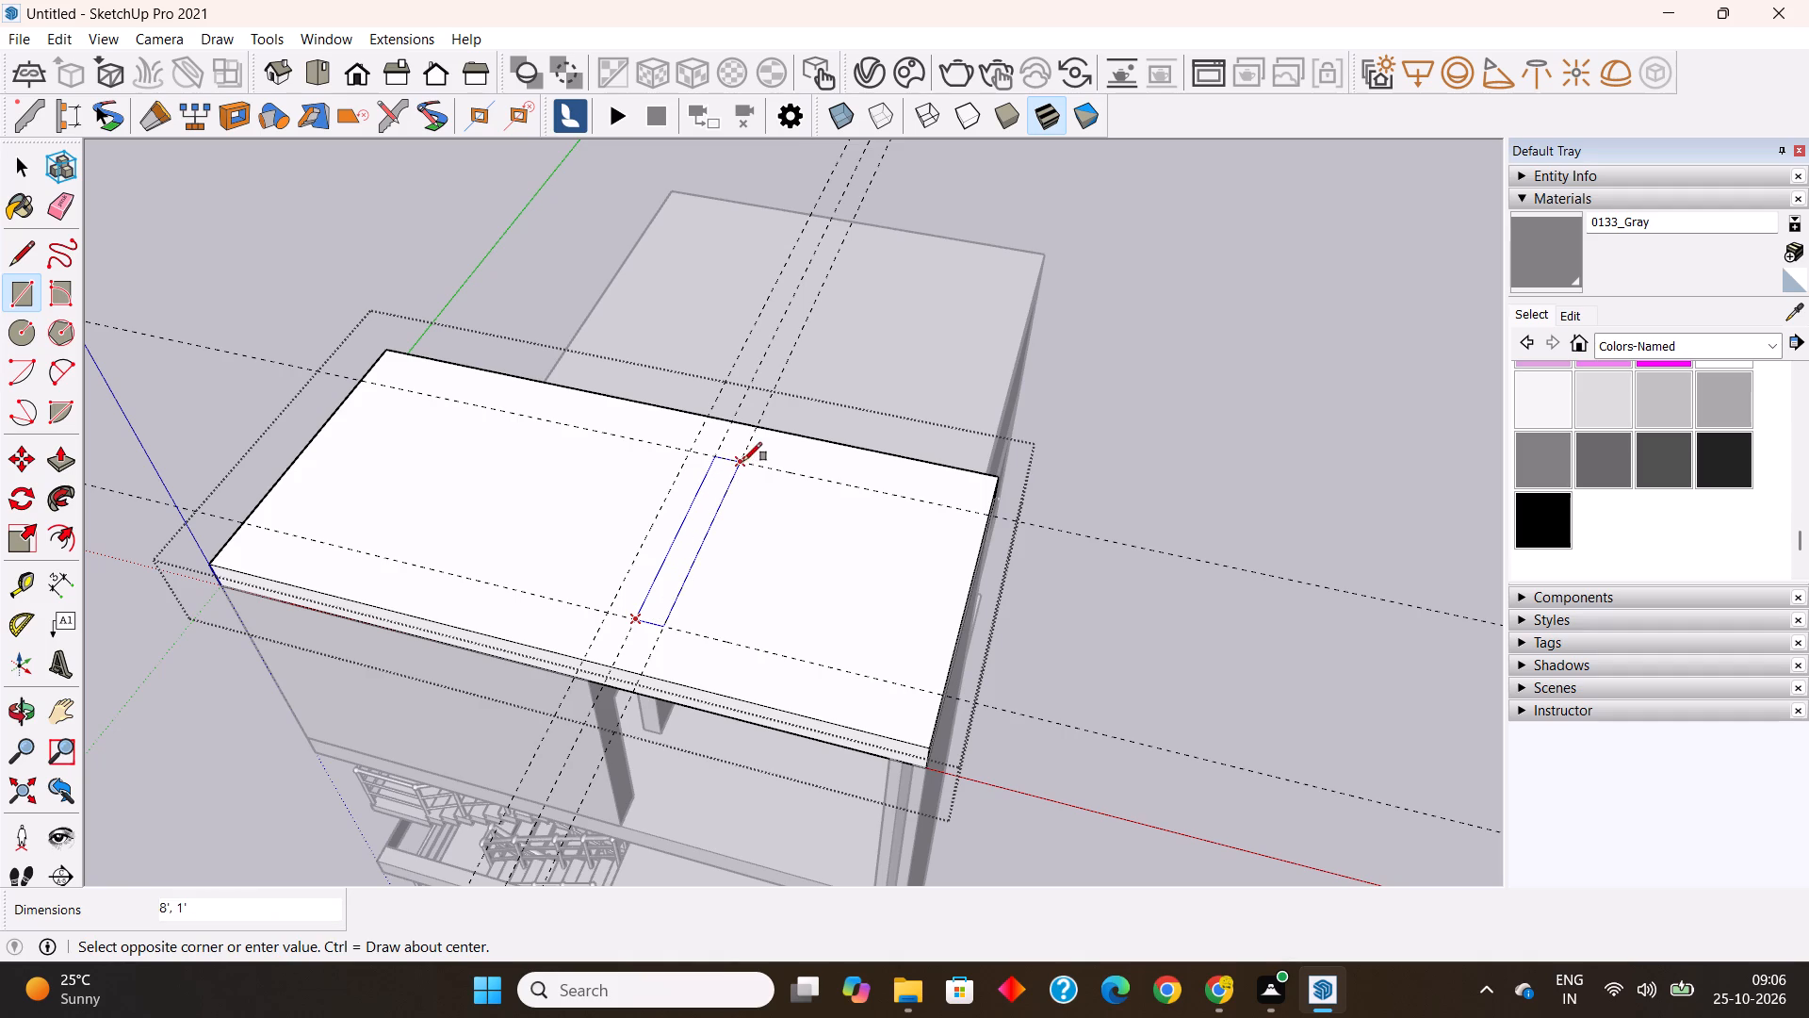
left_click(743, 459)
key("space")
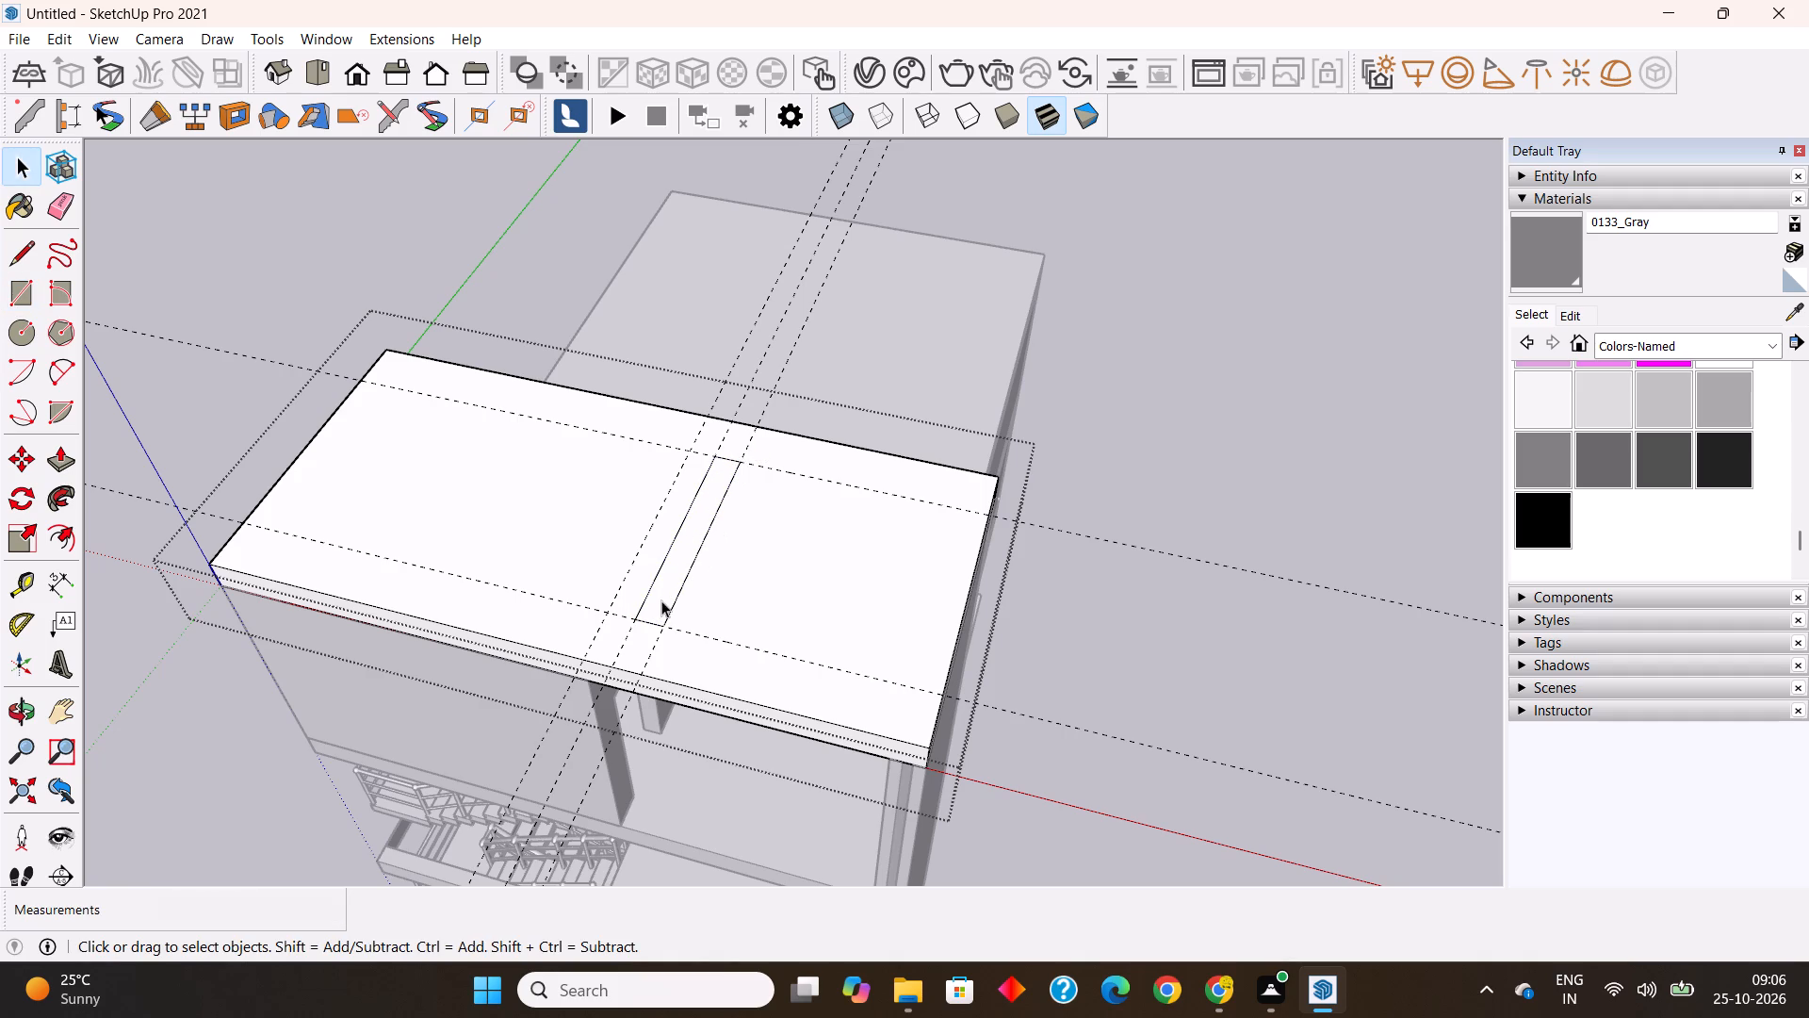
Copy the rectangular strip towards the side panel at 2' spacing as an array of 4 copies.
left_click(659, 595)
left_click(659, 595)
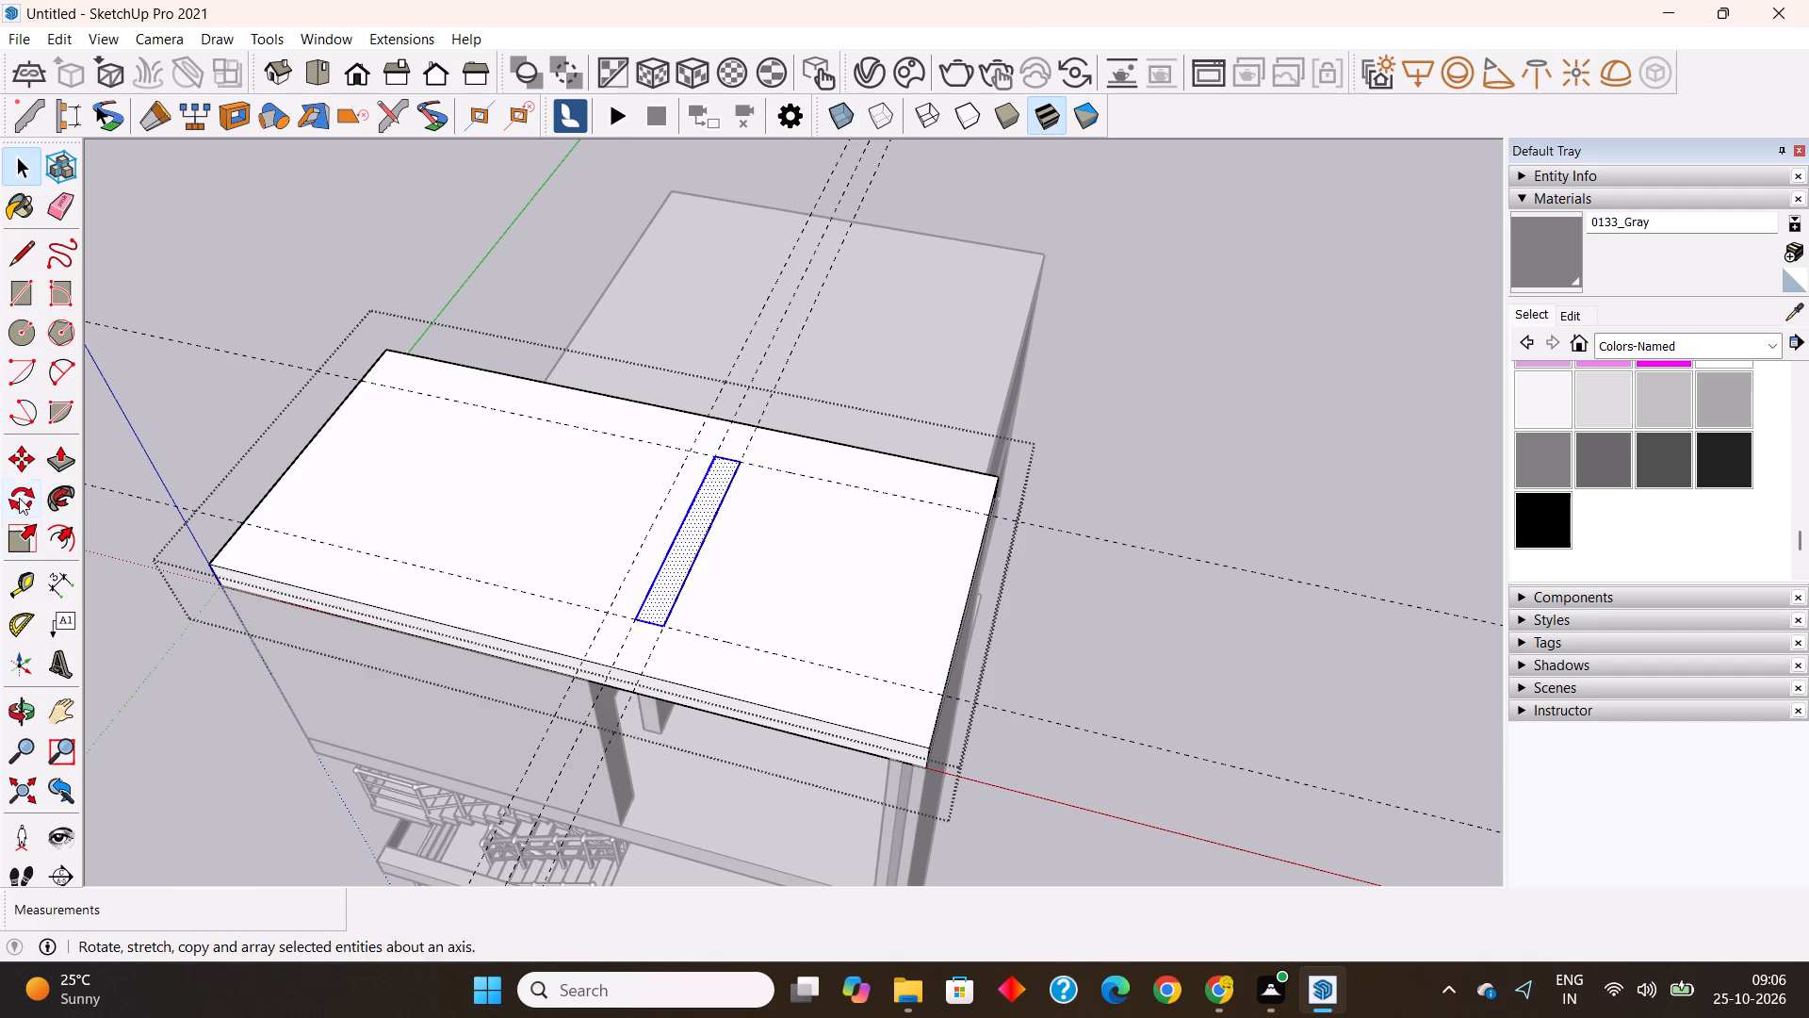
left_click(16, 460)
scroll(641, 599, "up", 4)
left_click(632, 624)
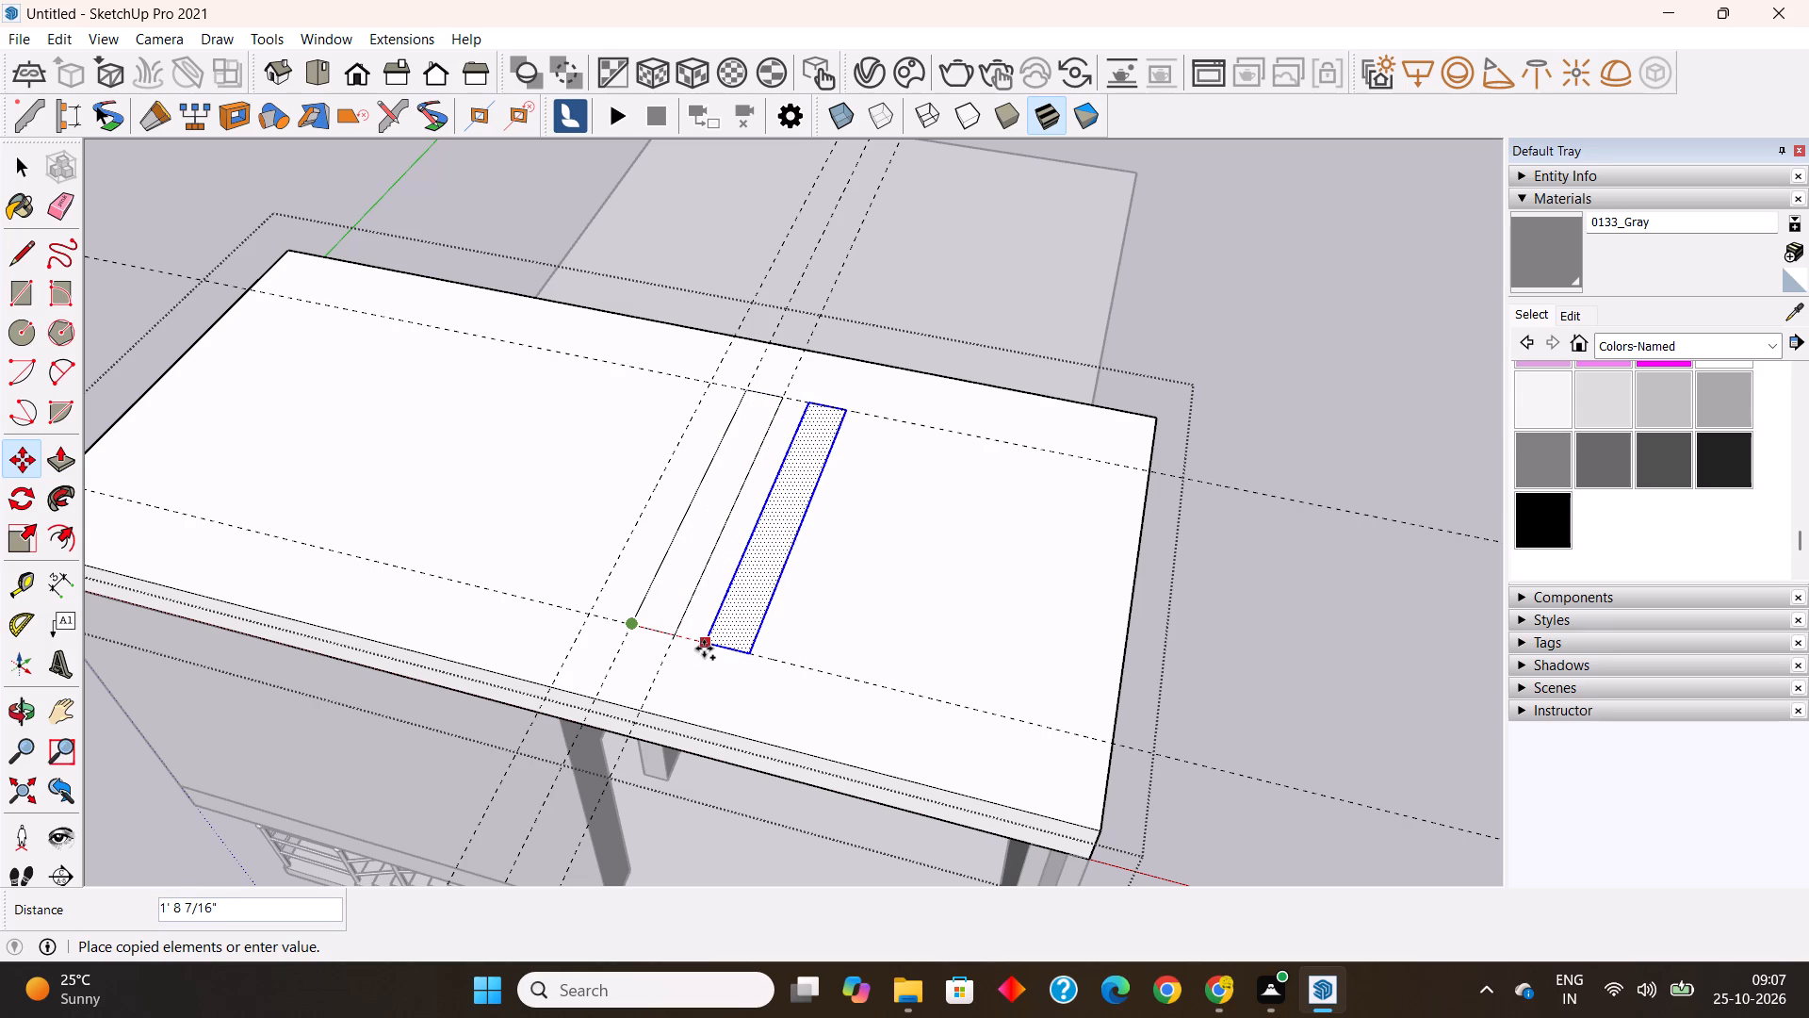
type("2'")
key("Return")
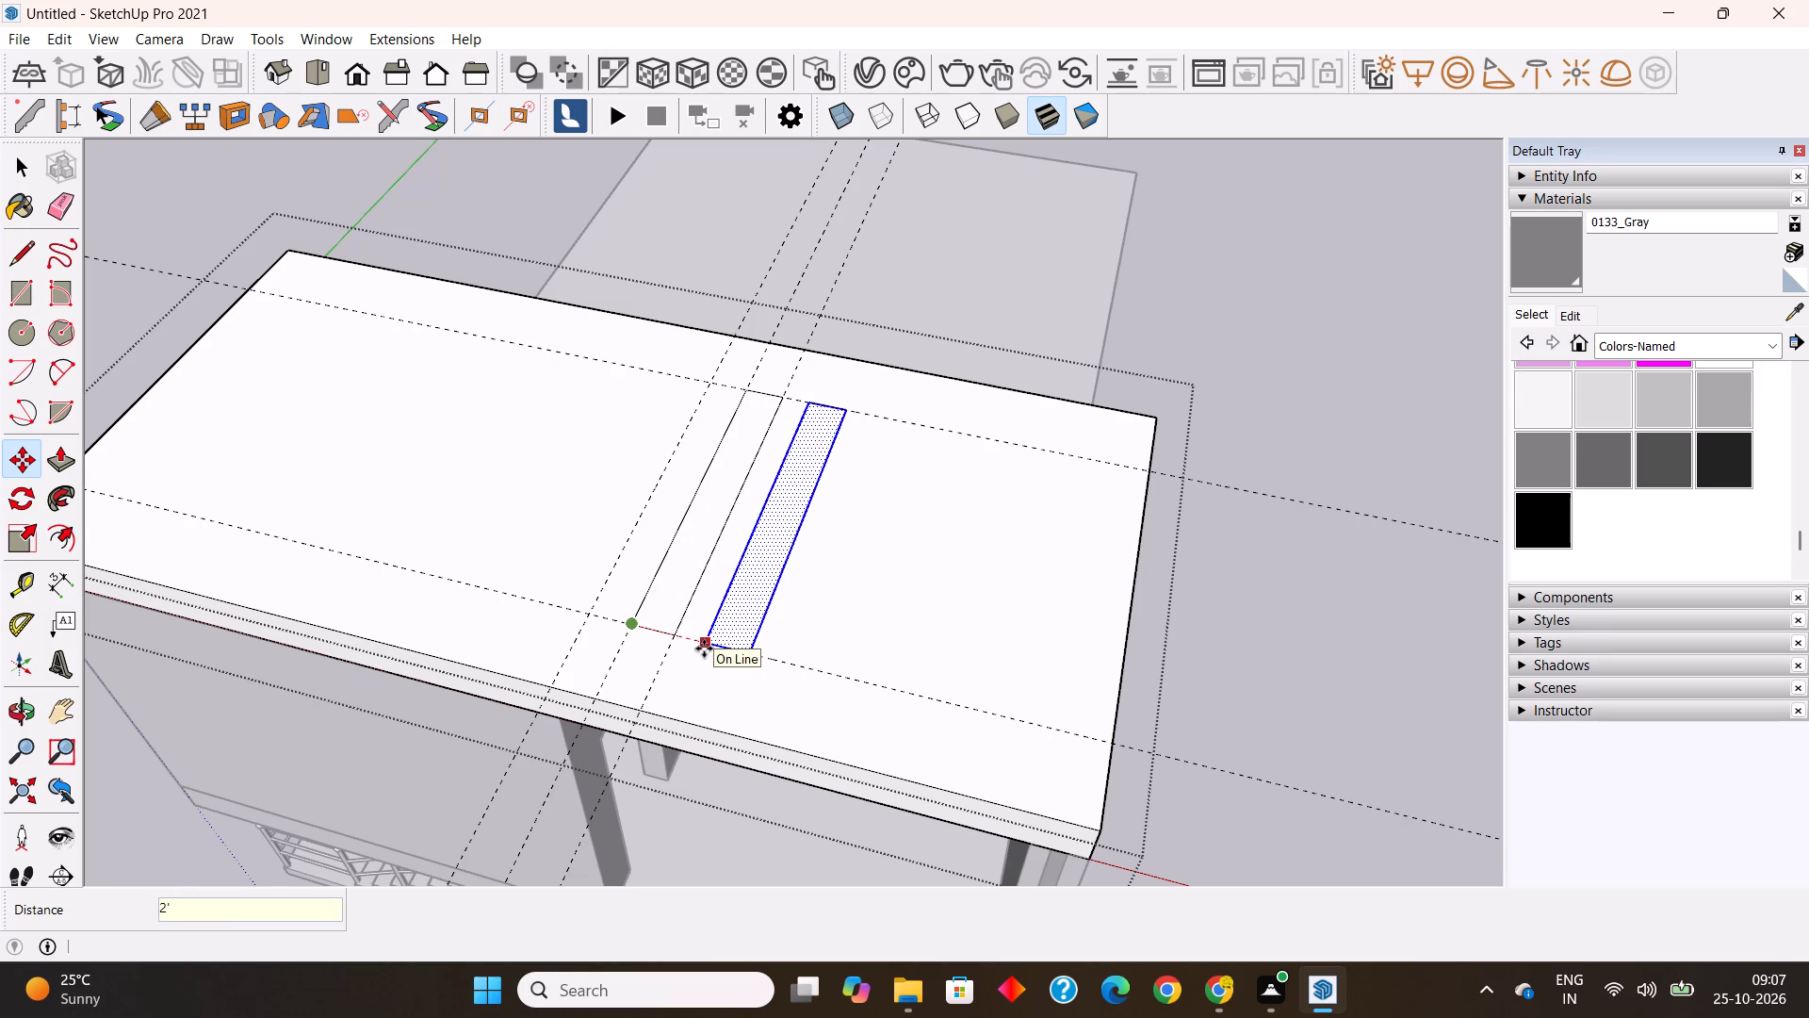
type("x4")
key("Return")
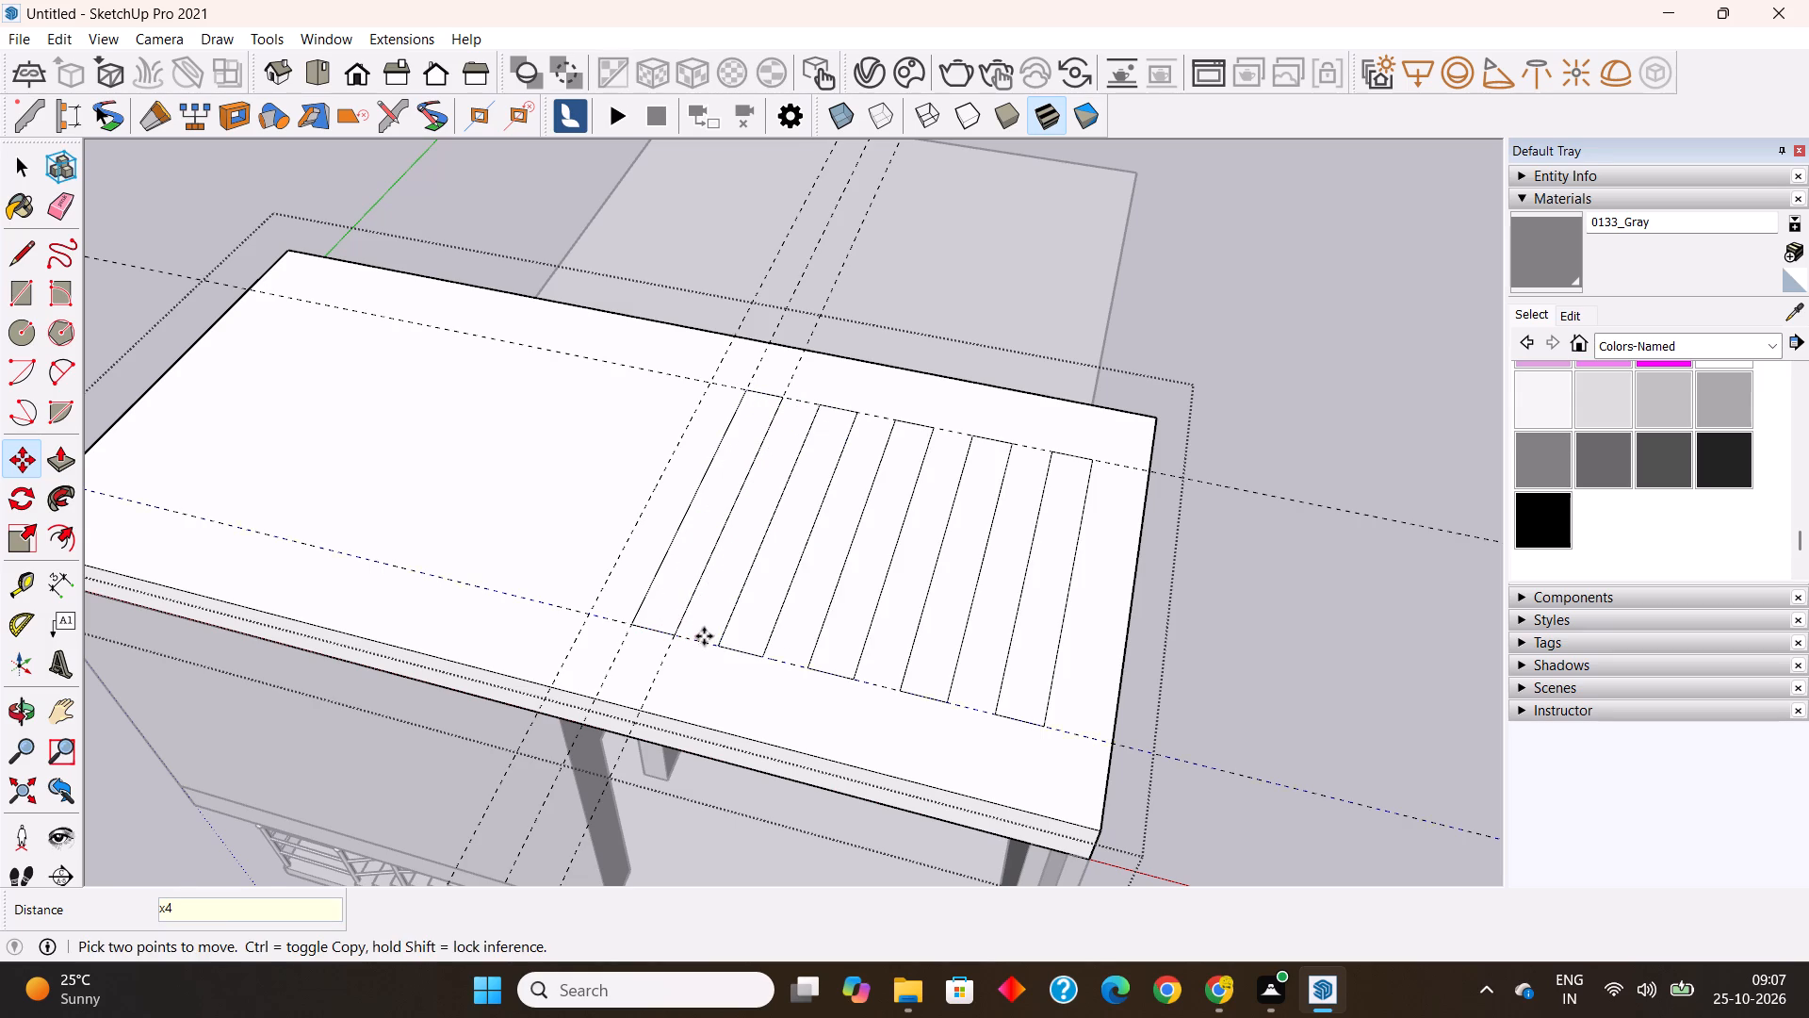
Delete the three parallel guides that run across the width of the roof slab.
scroll(708, 640, "down", 4)
middle_click_drag(927, 621, 938, 357)
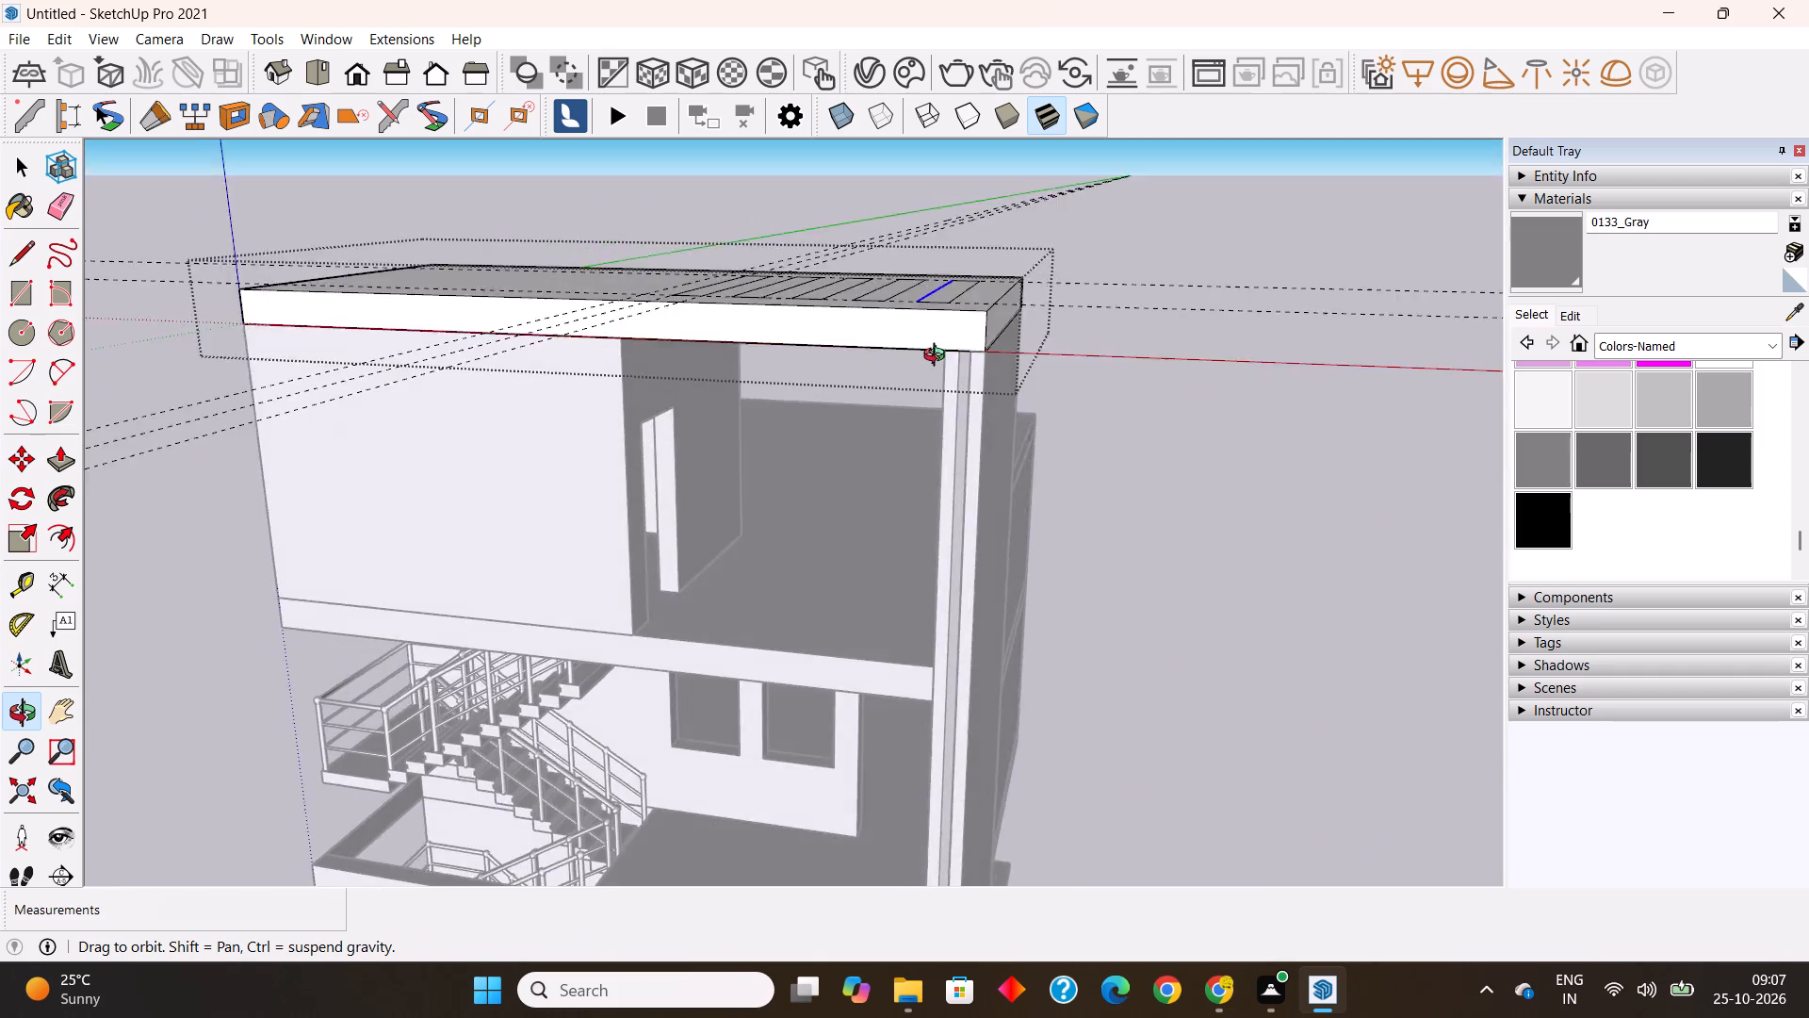
middle_click_drag(938, 357, 885, 483)
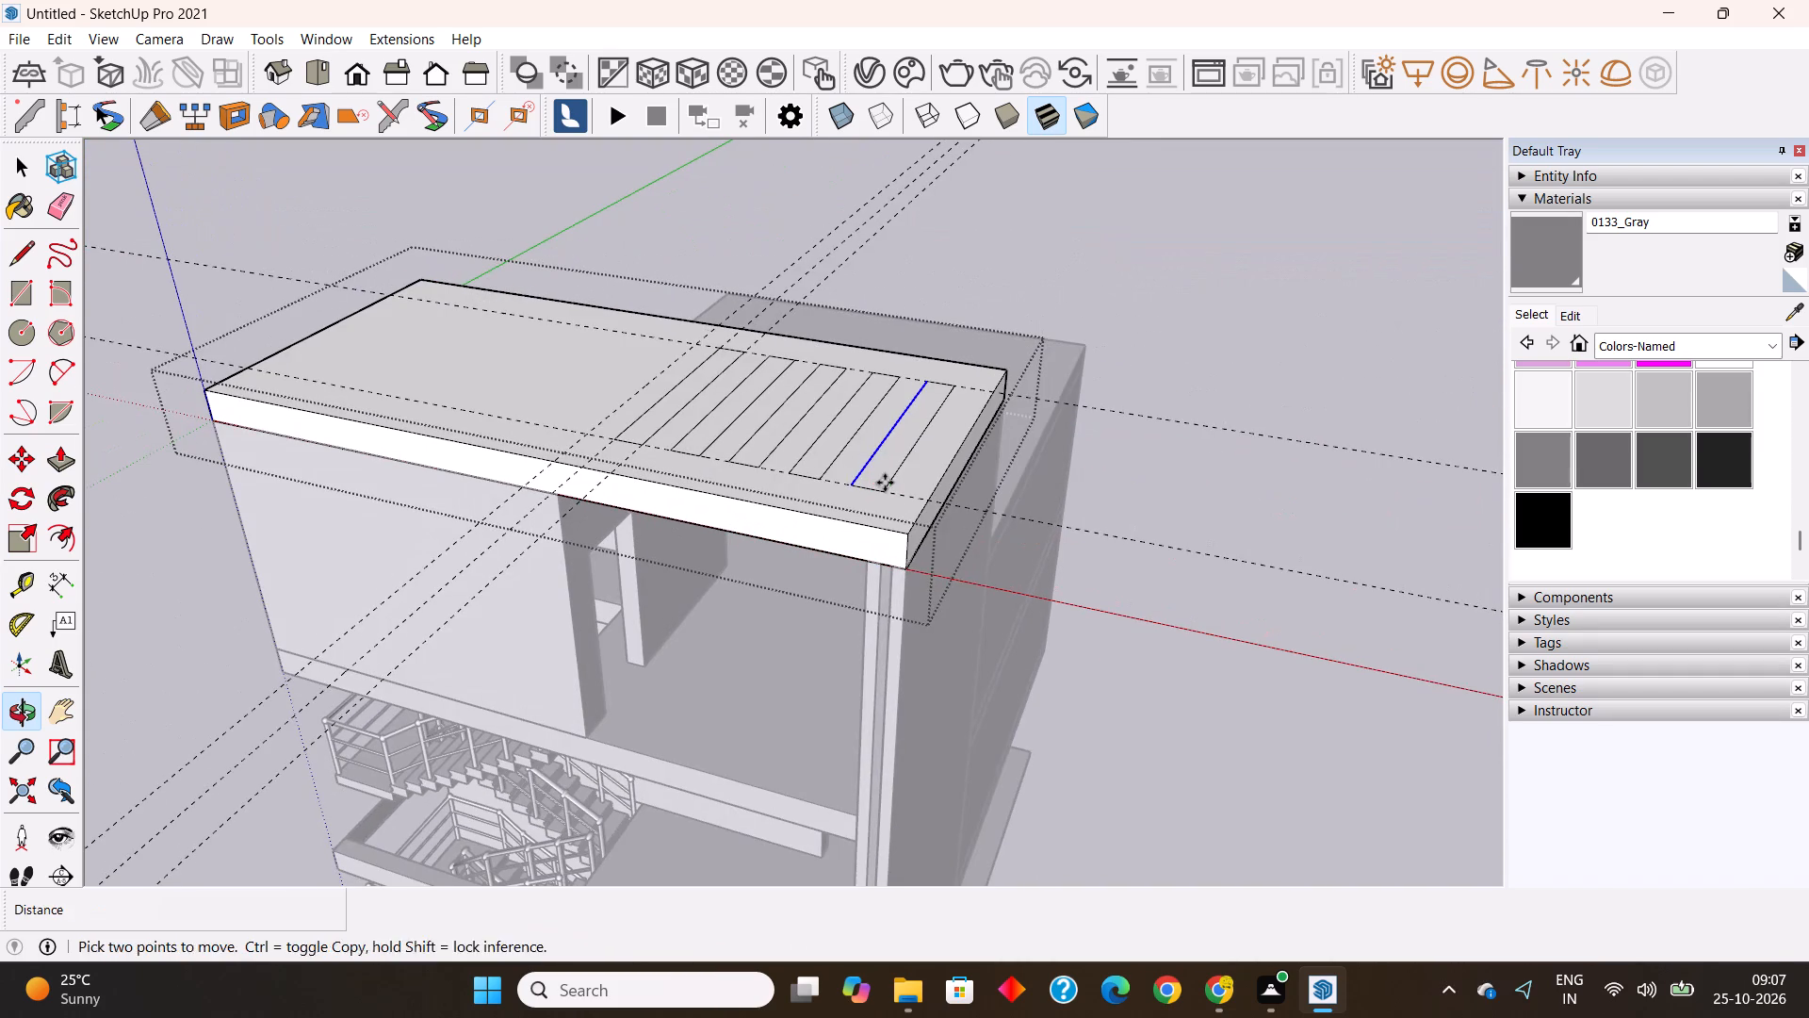
key("space")
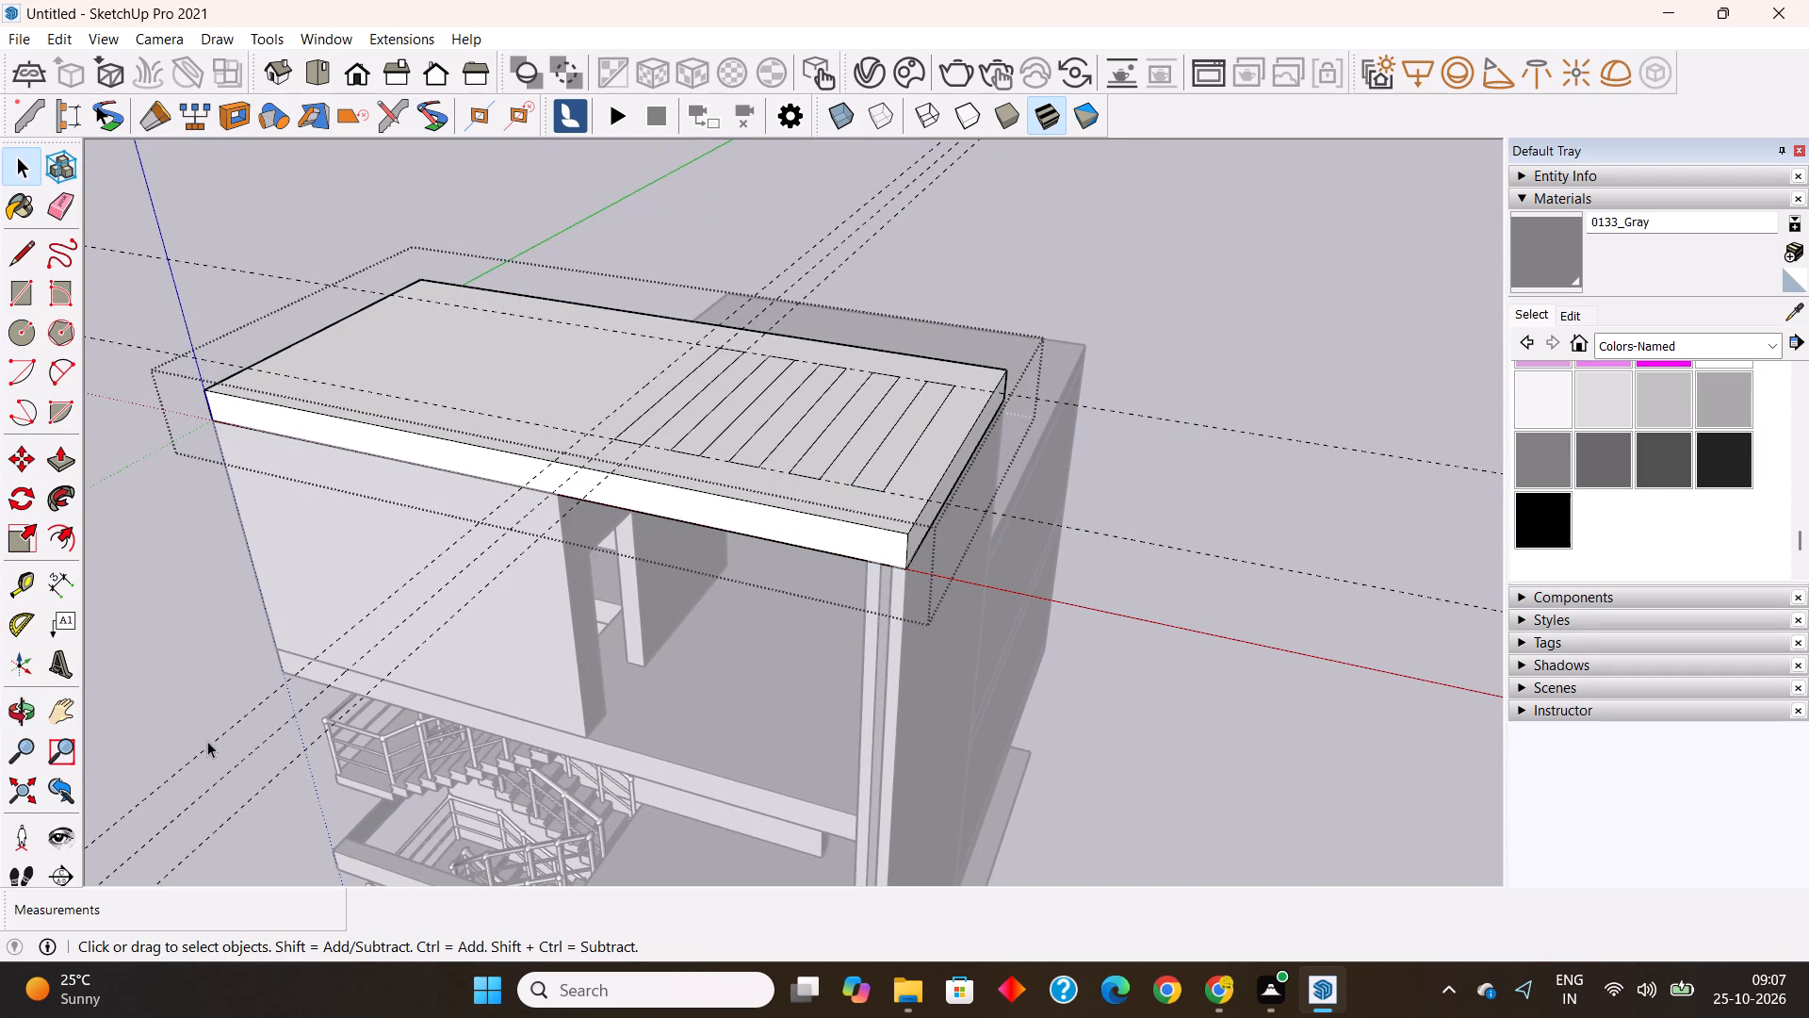
left_click(207, 742)
left_click(204, 748)
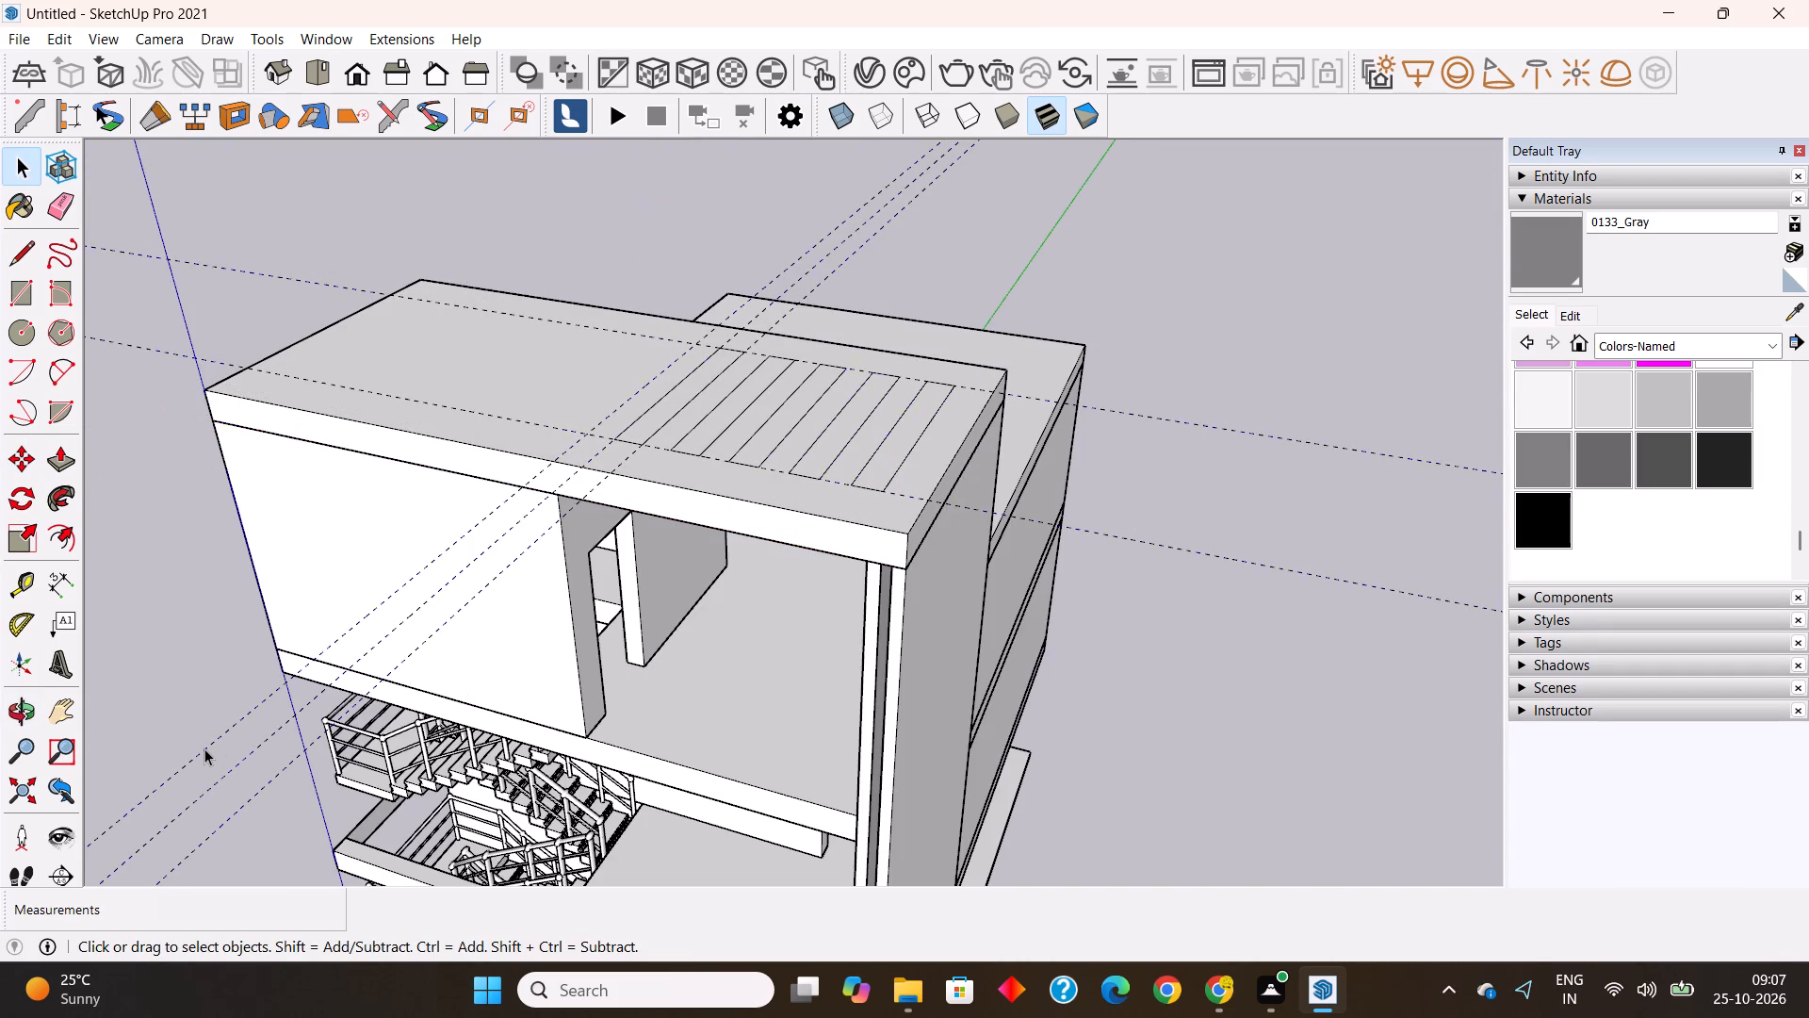
triple_click(204, 748)
key("Delete")
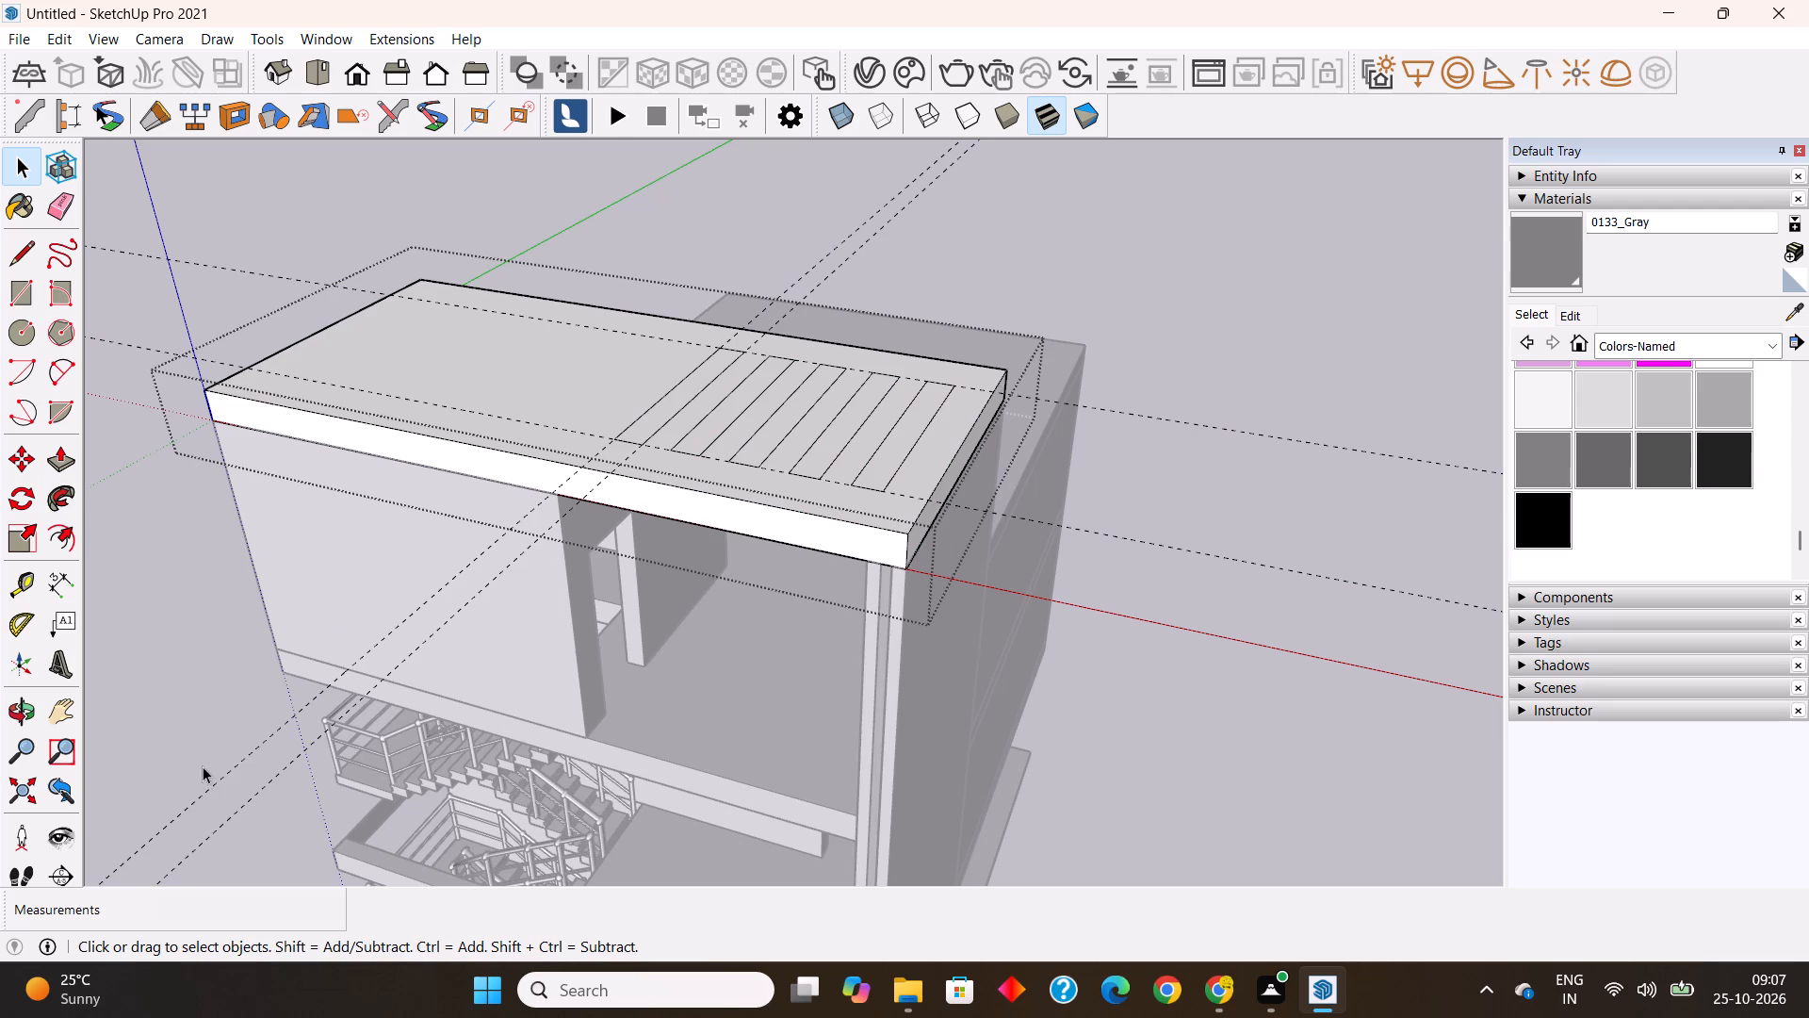
left_click(204, 791)
key("Delete")
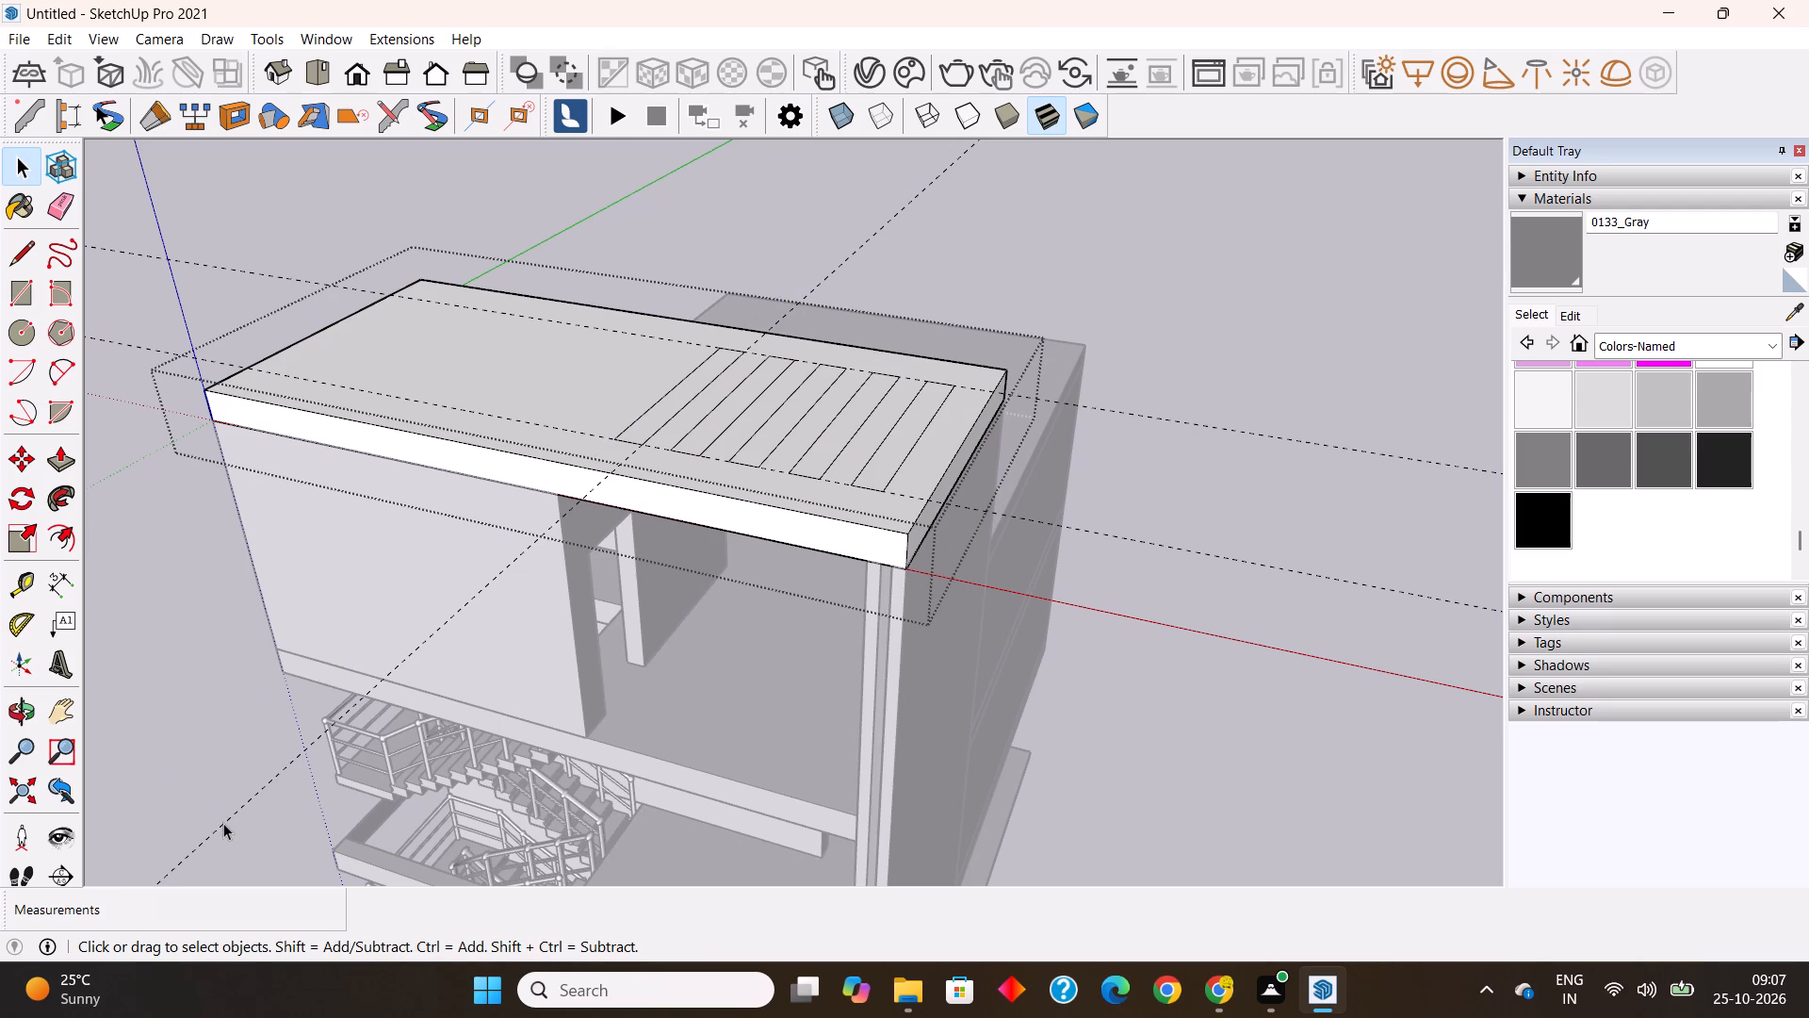
left_click(223, 823)
key("Delete")
Push the first strip, the one farthest from the side panel, 1' 2" down through the slab to cut an opening.
middle_click_drag(584, 631, 557, 653)
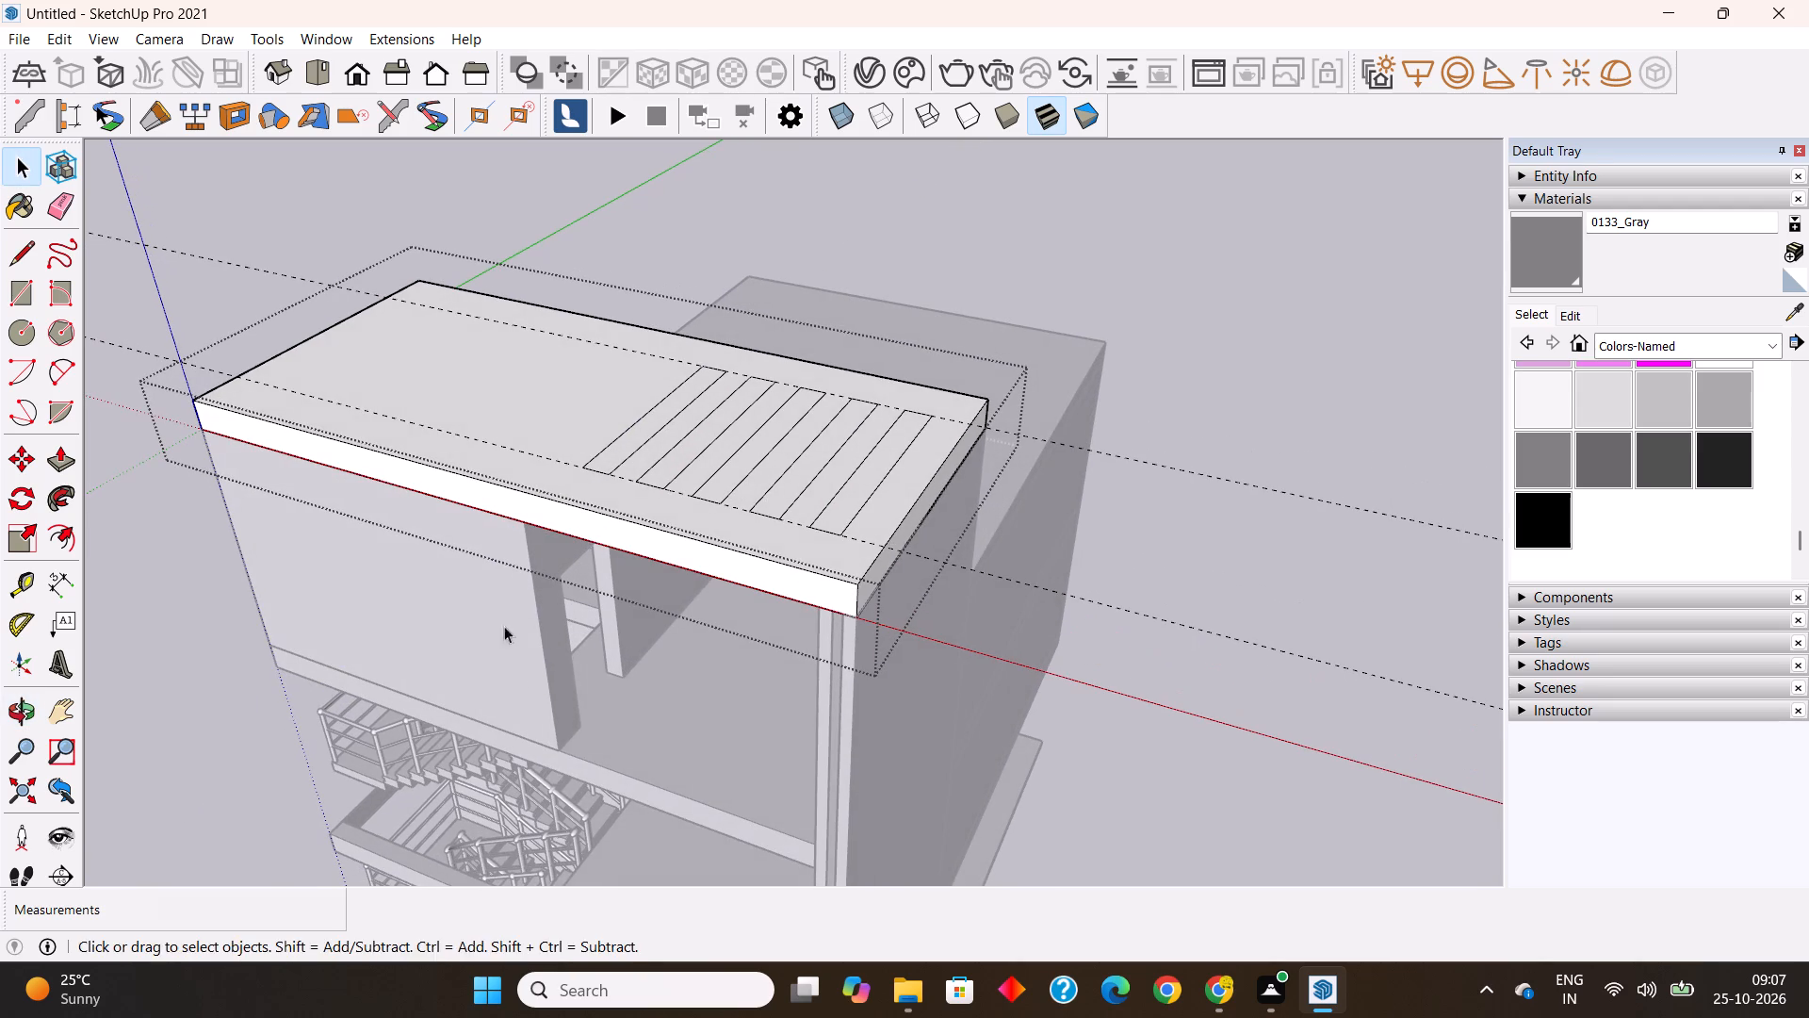
left_click(55, 461)
scroll(579, 566, "up", 2)
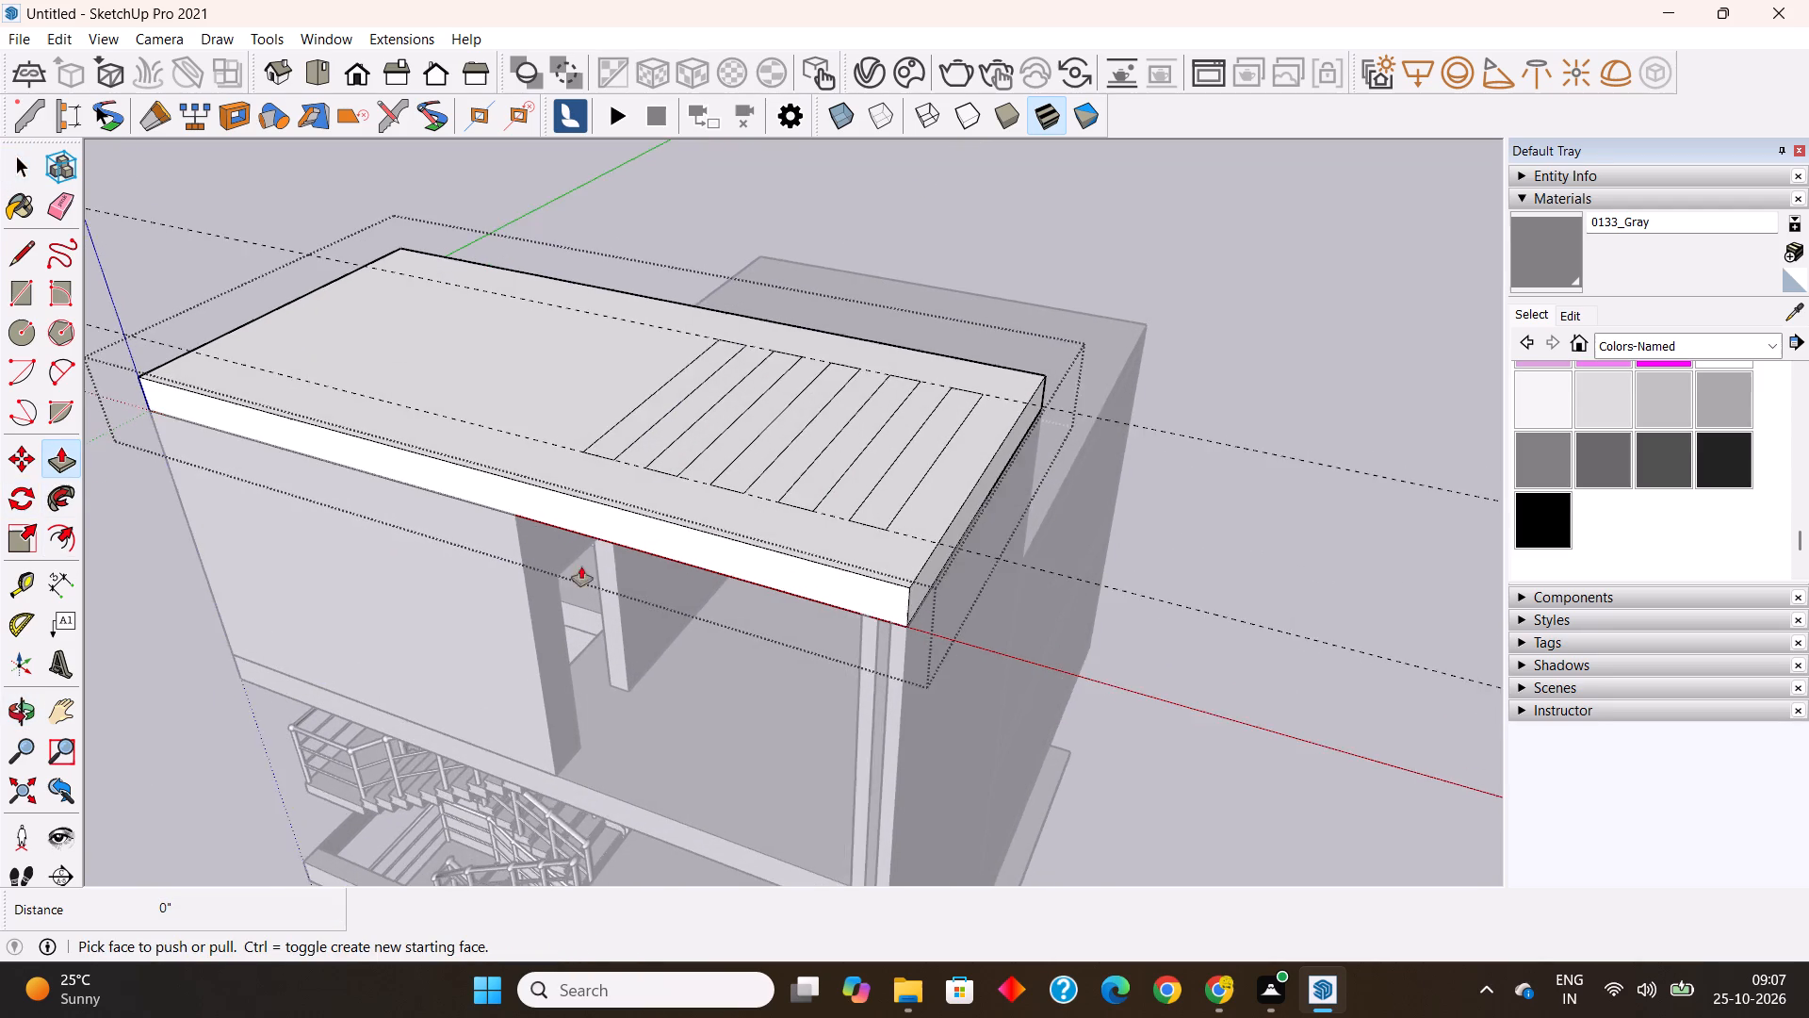
scroll(622, 473, "up", 2)
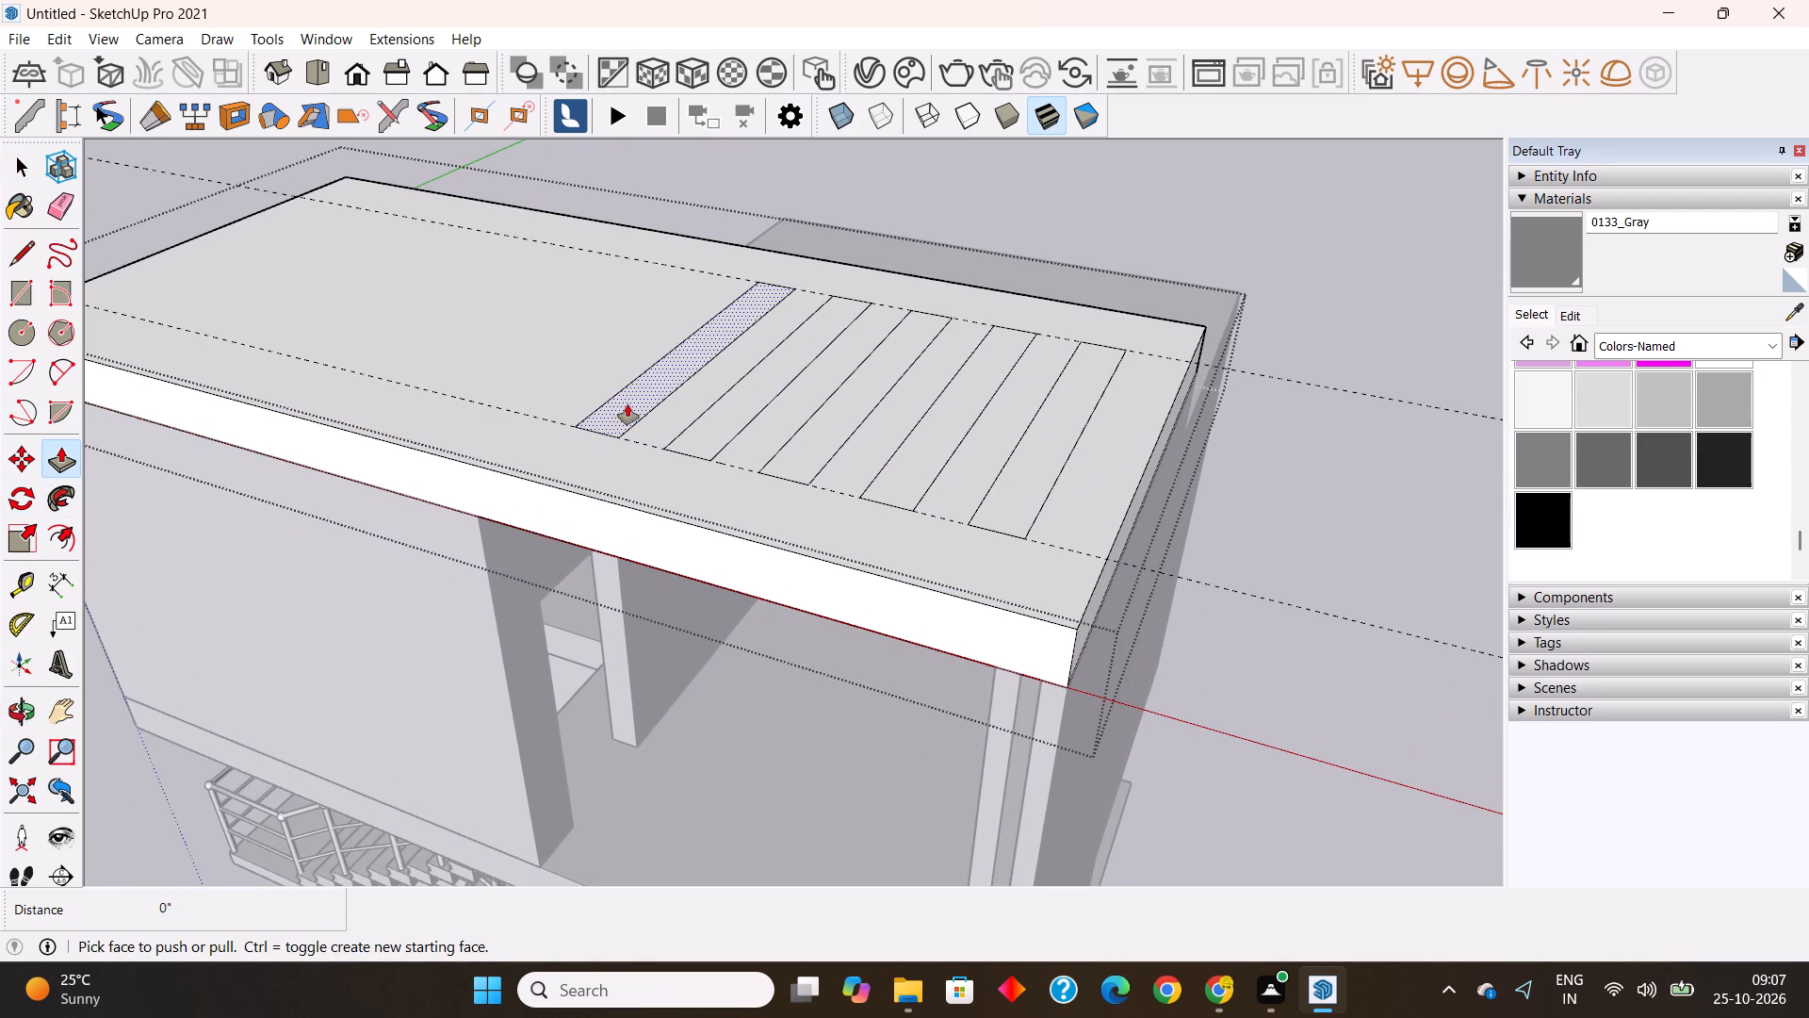
left_click(628, 403)
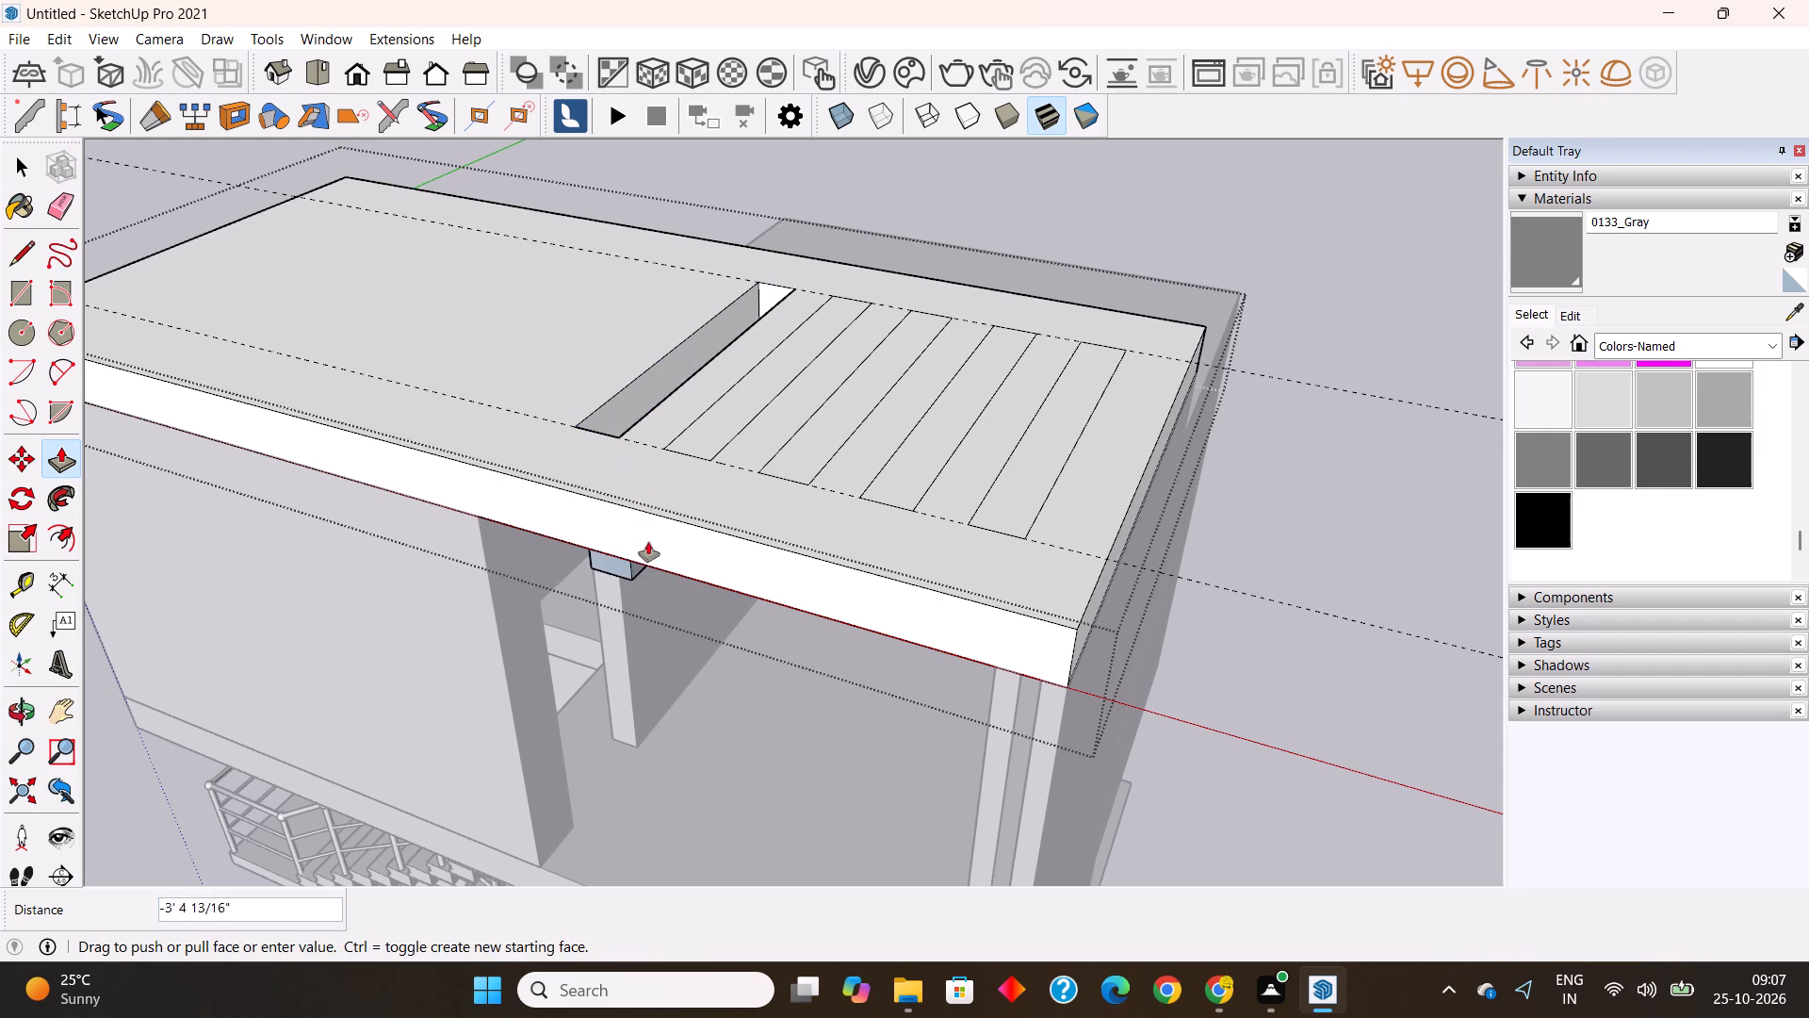
left_click(665, 574)
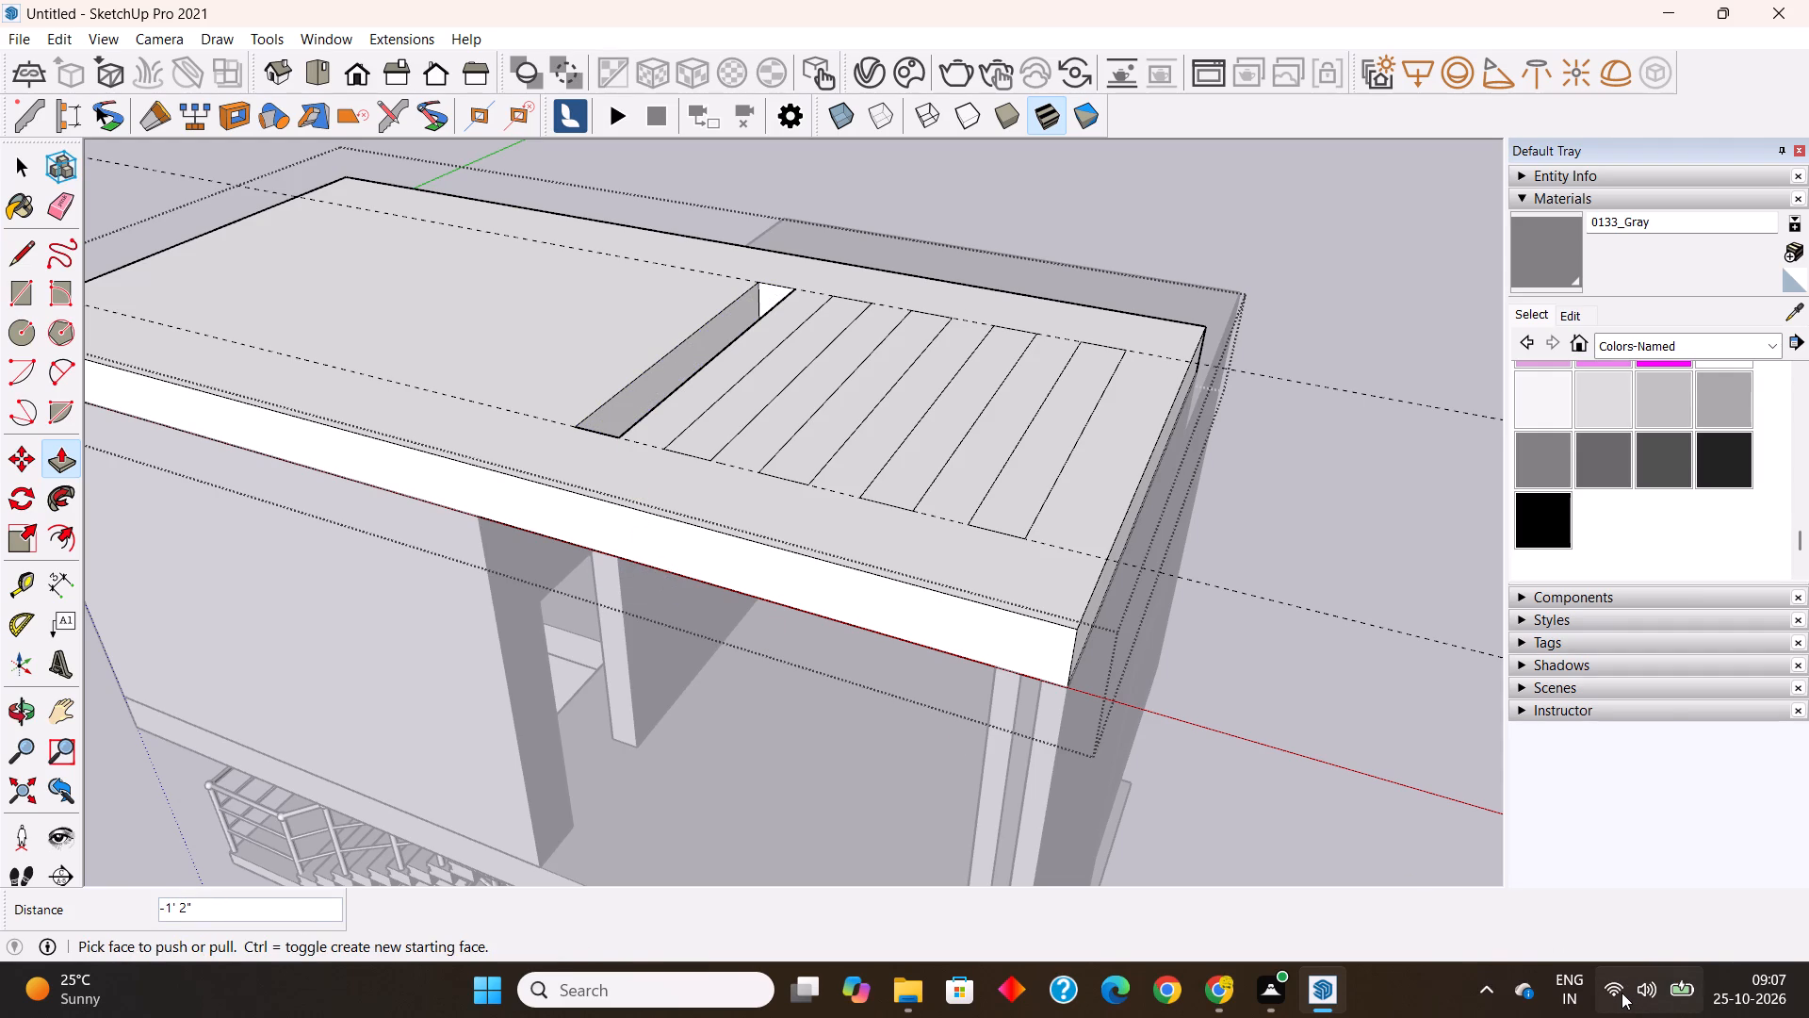
Lower the system sound volume slightly.
left_click(1618, 993)
left_click(1618, 993)
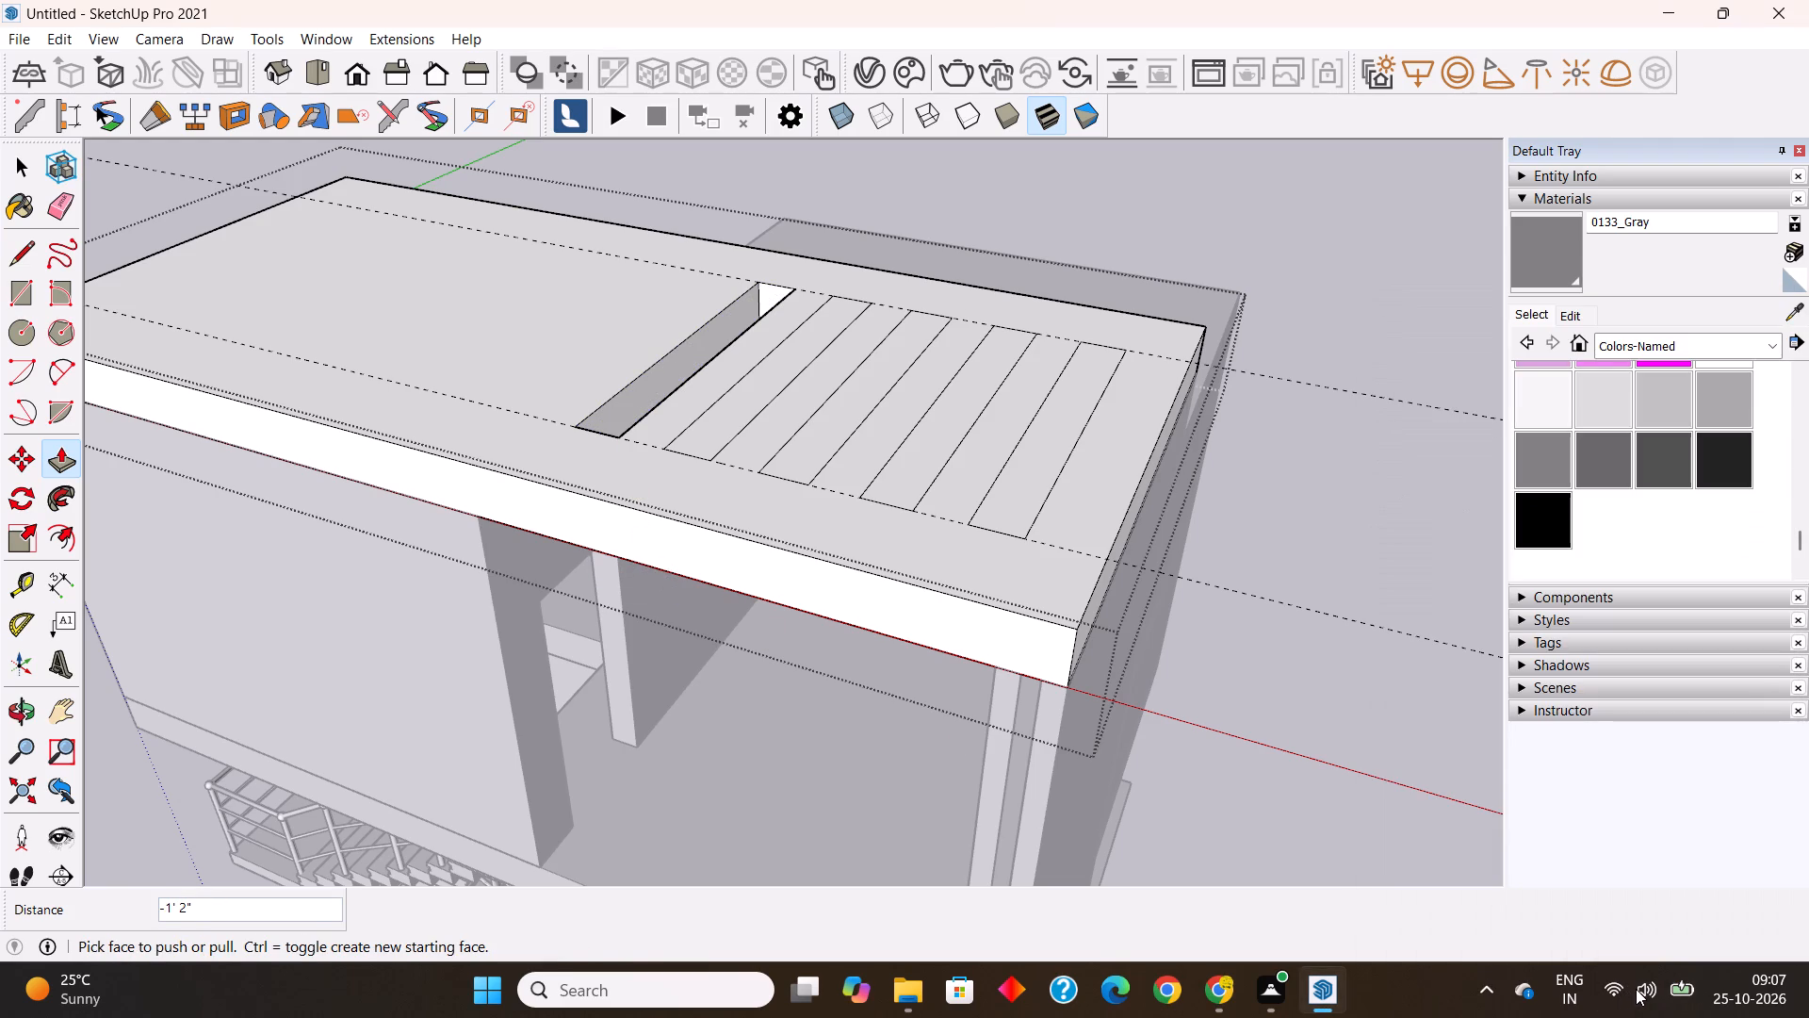
left_click(1643, 988)
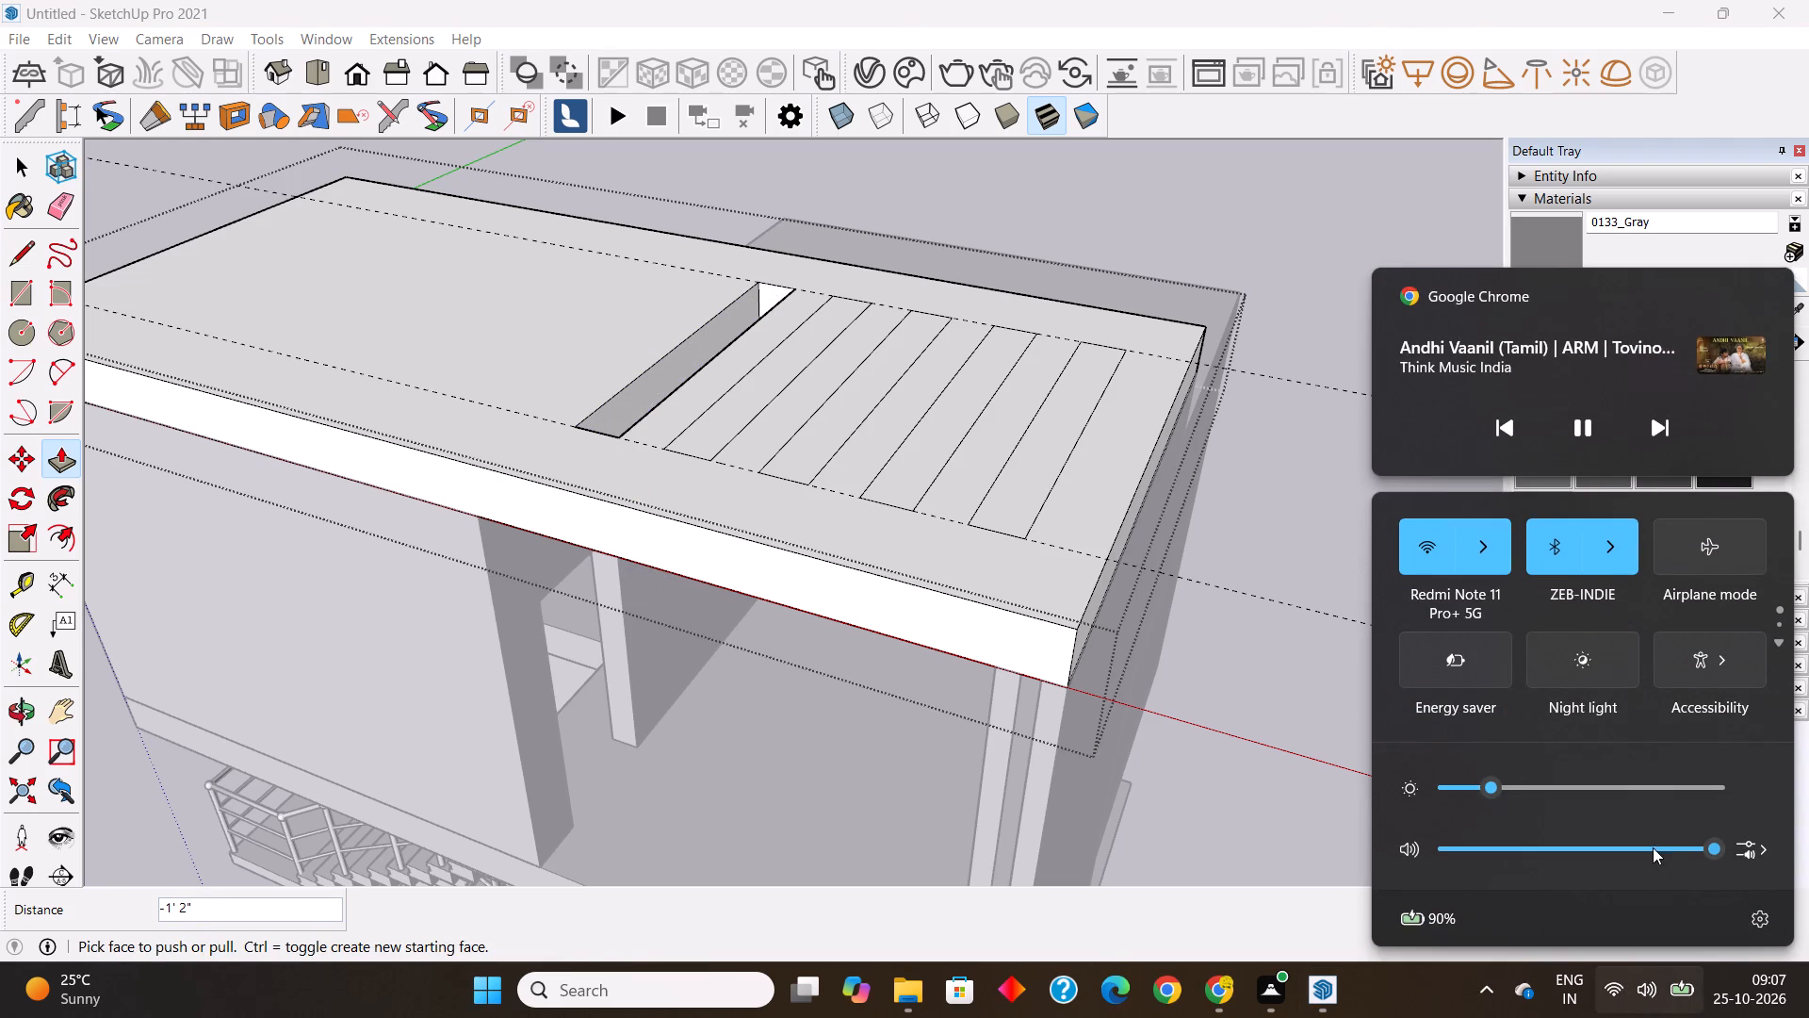
left_click(1651, 846)
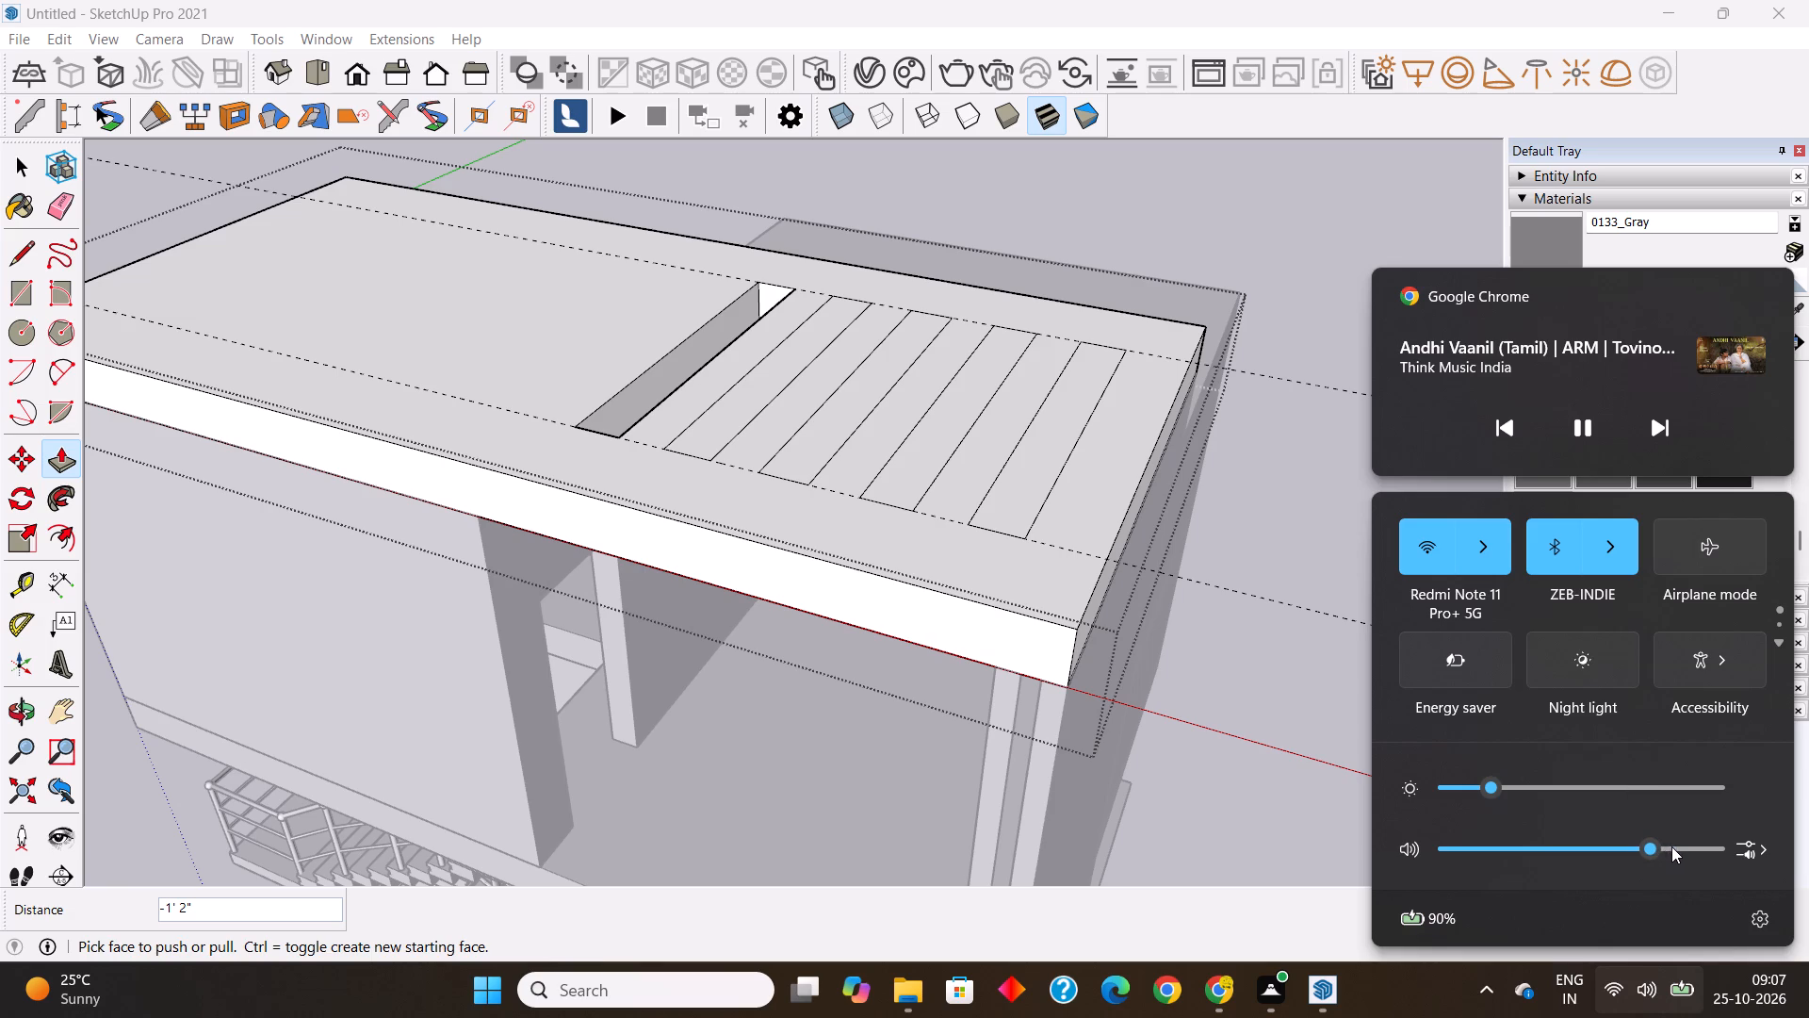
left_click(1672, 846)
left_click(1703, 848)
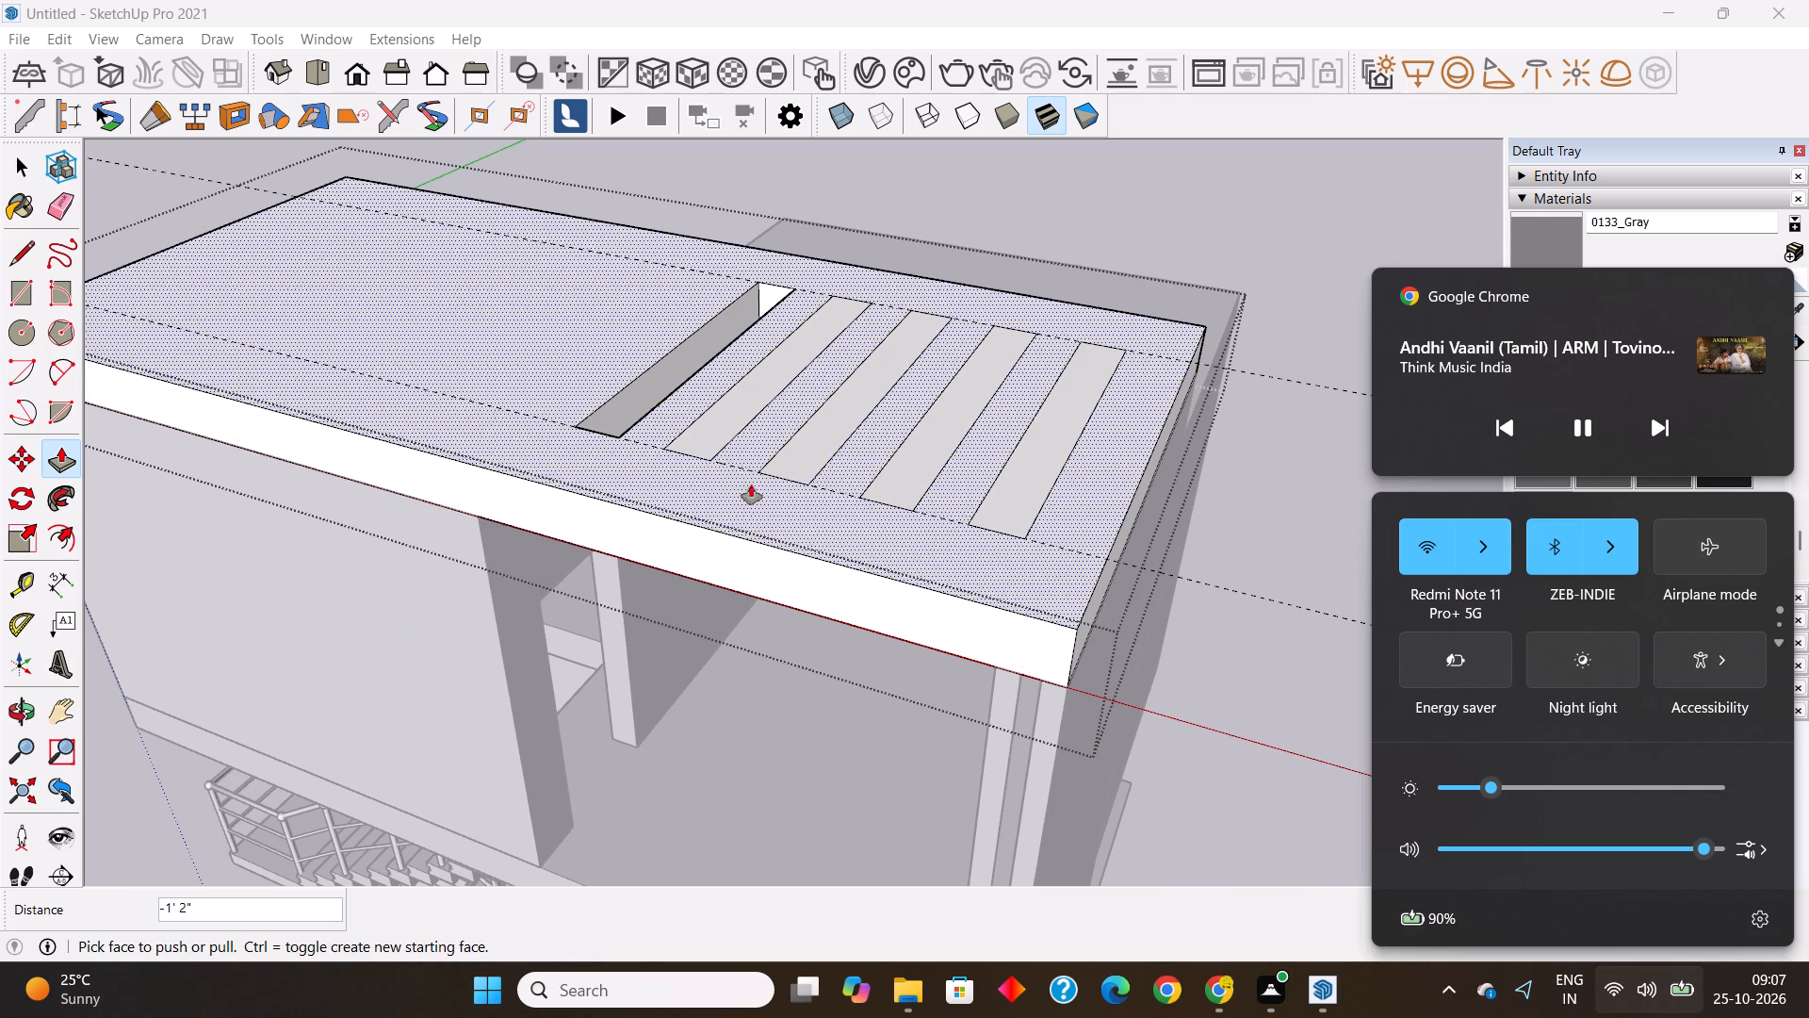
Push the remaining four strips 1' 2" down through the roof slab to open a row of slots.
left_click(706, 429)
left_click(735, 596)
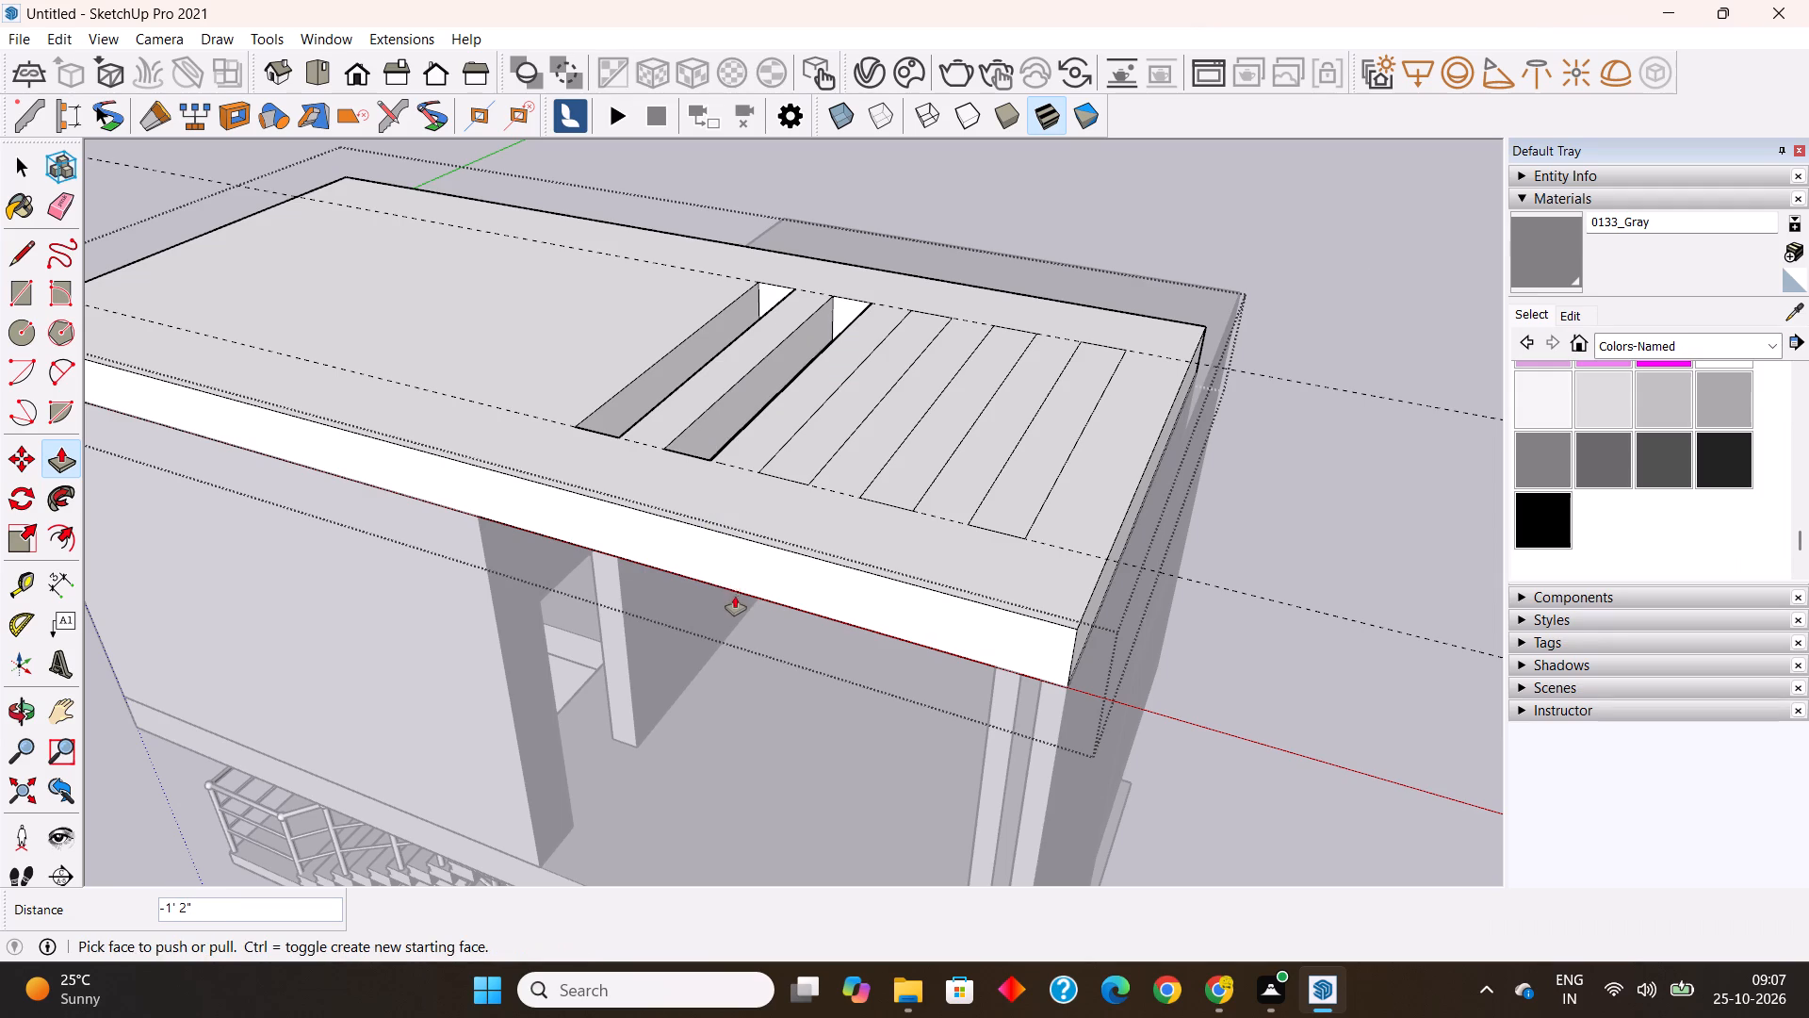
double_click(818, 444)
double_click(924, 458)
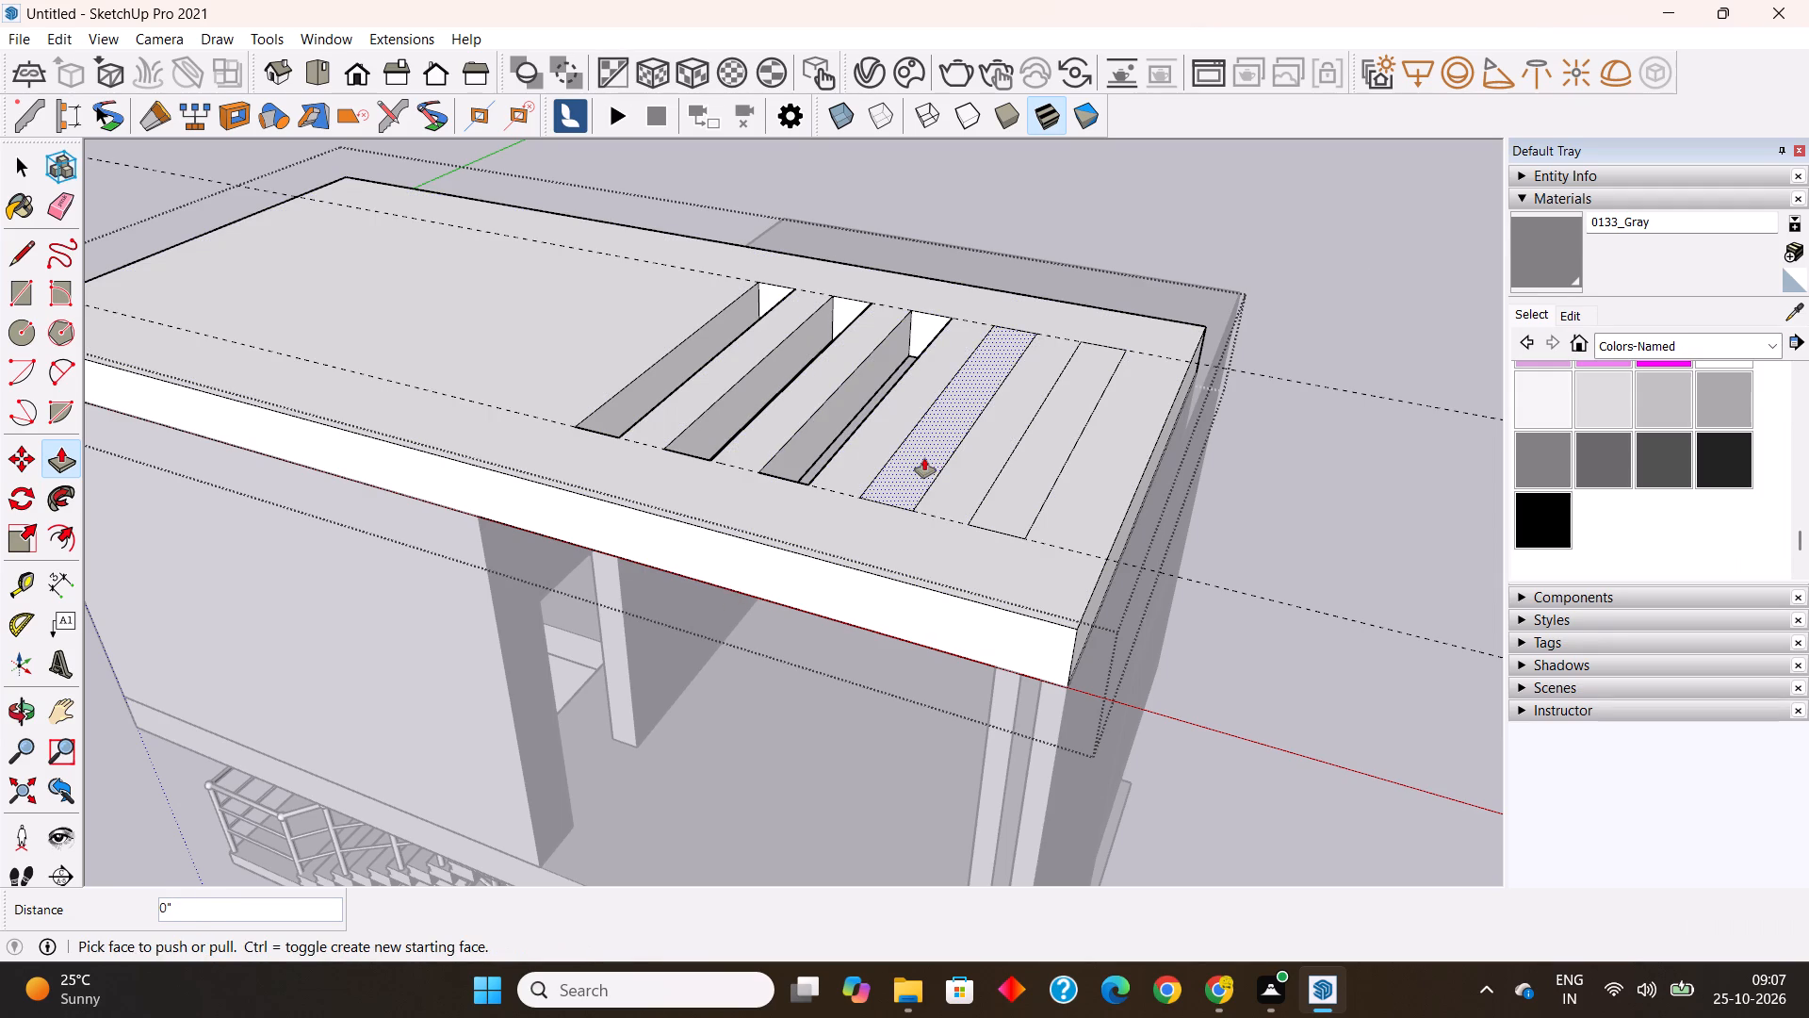
double_click(1016, 484)
scroll(847, 515, "down", 3)
middle_click_drag(818, 607, 872, 616)
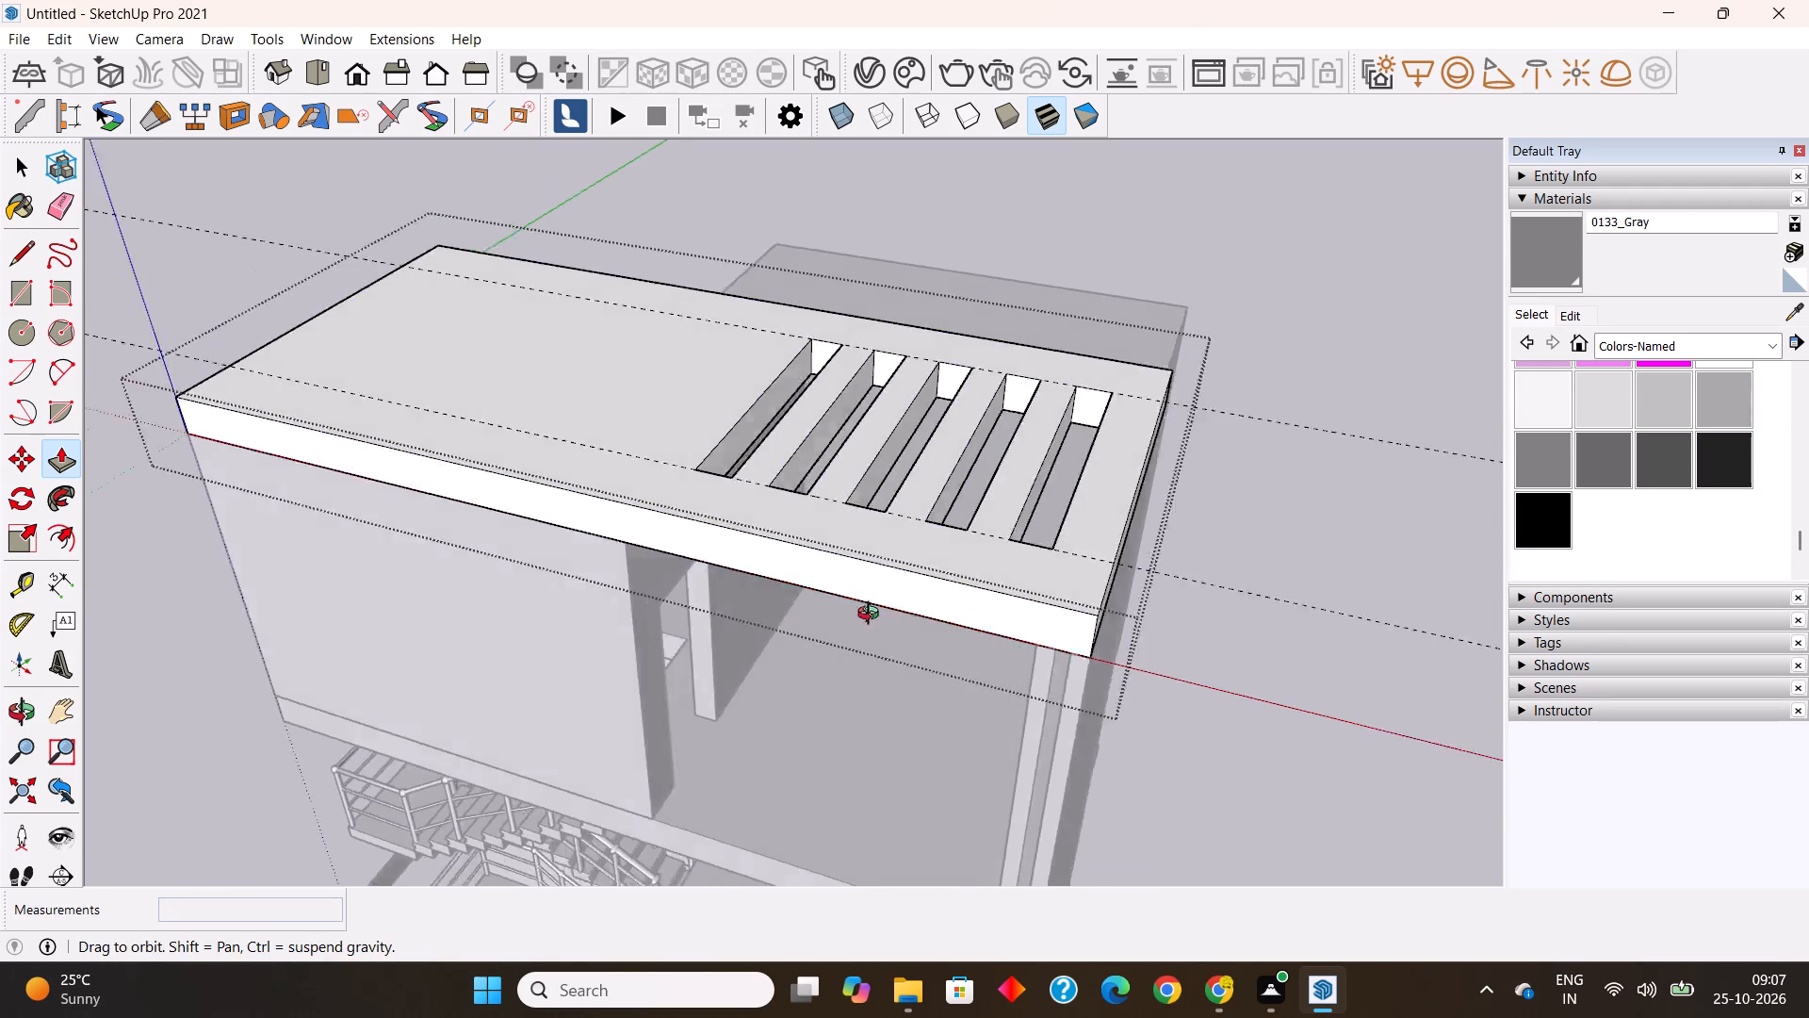
middle_click_drag(872, 616, 864, 529)
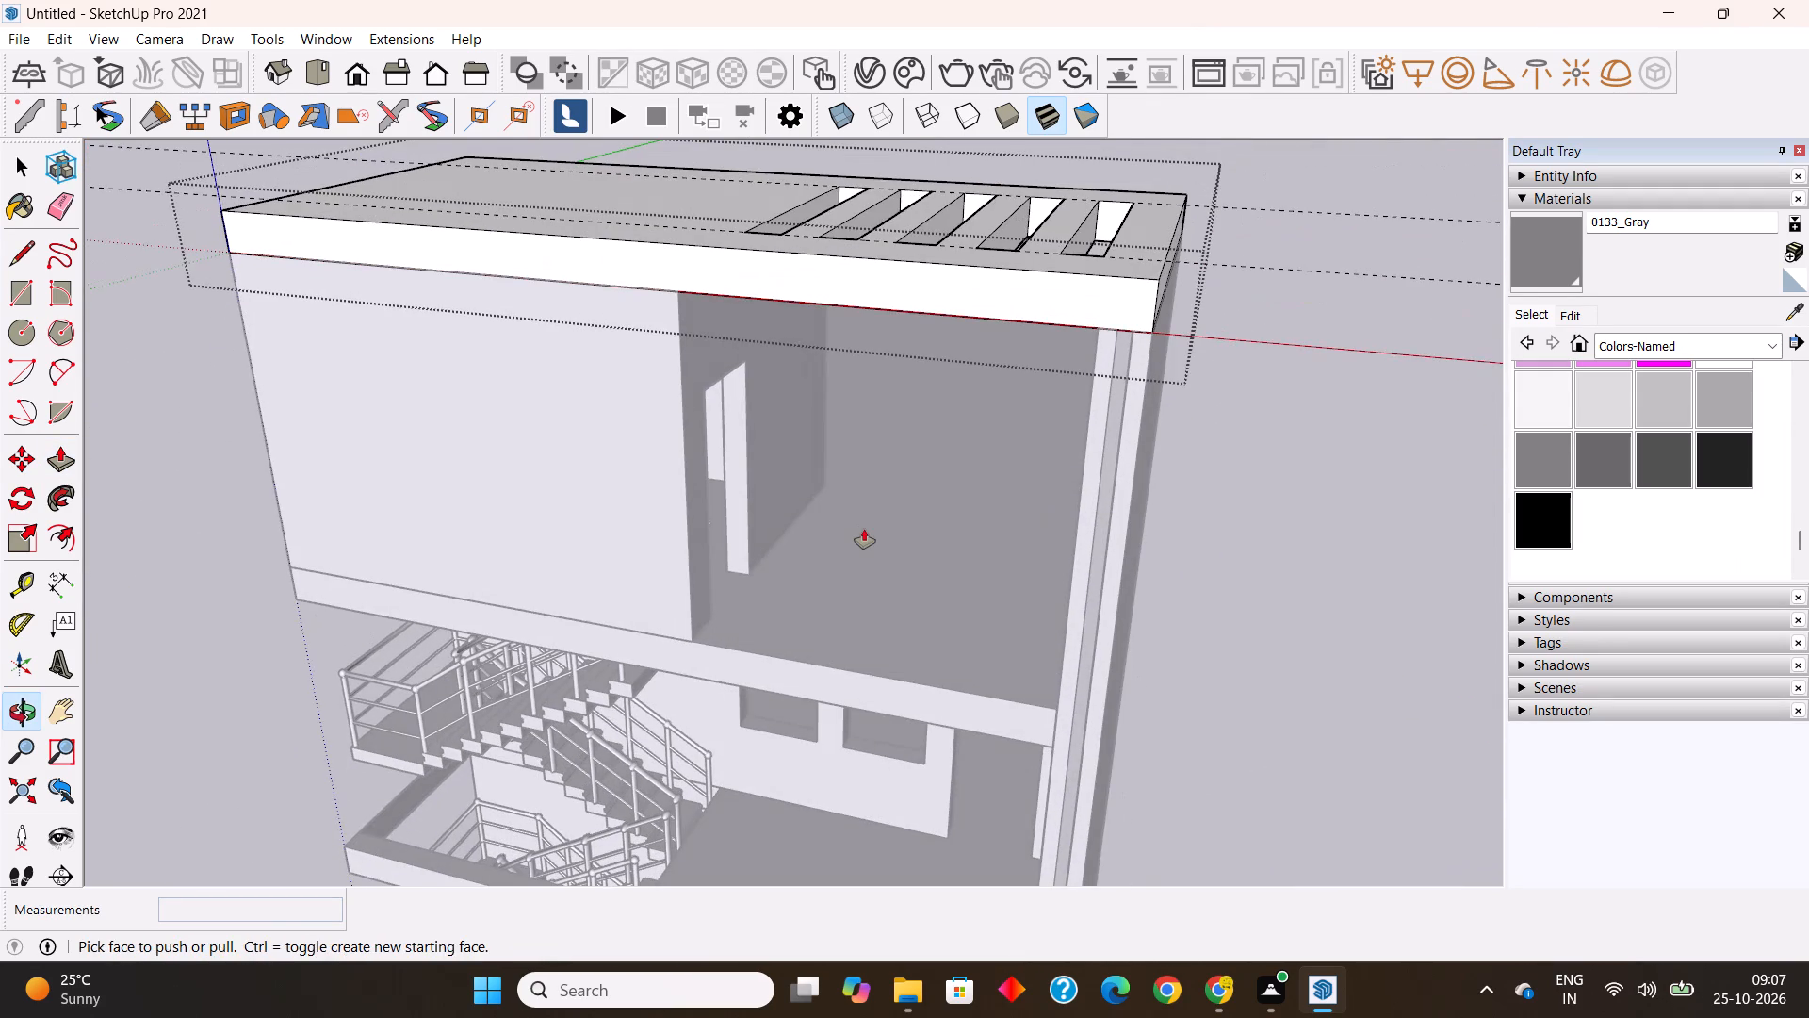
Delete the two remaining guides running along the length of the slotted roof slab and exit the slab group.
middle_click_drag(865, 527, 894, 705, "shift")
scroll(724, 517, "down", 3)
middle_click_drag(772, 605, 766, 644)
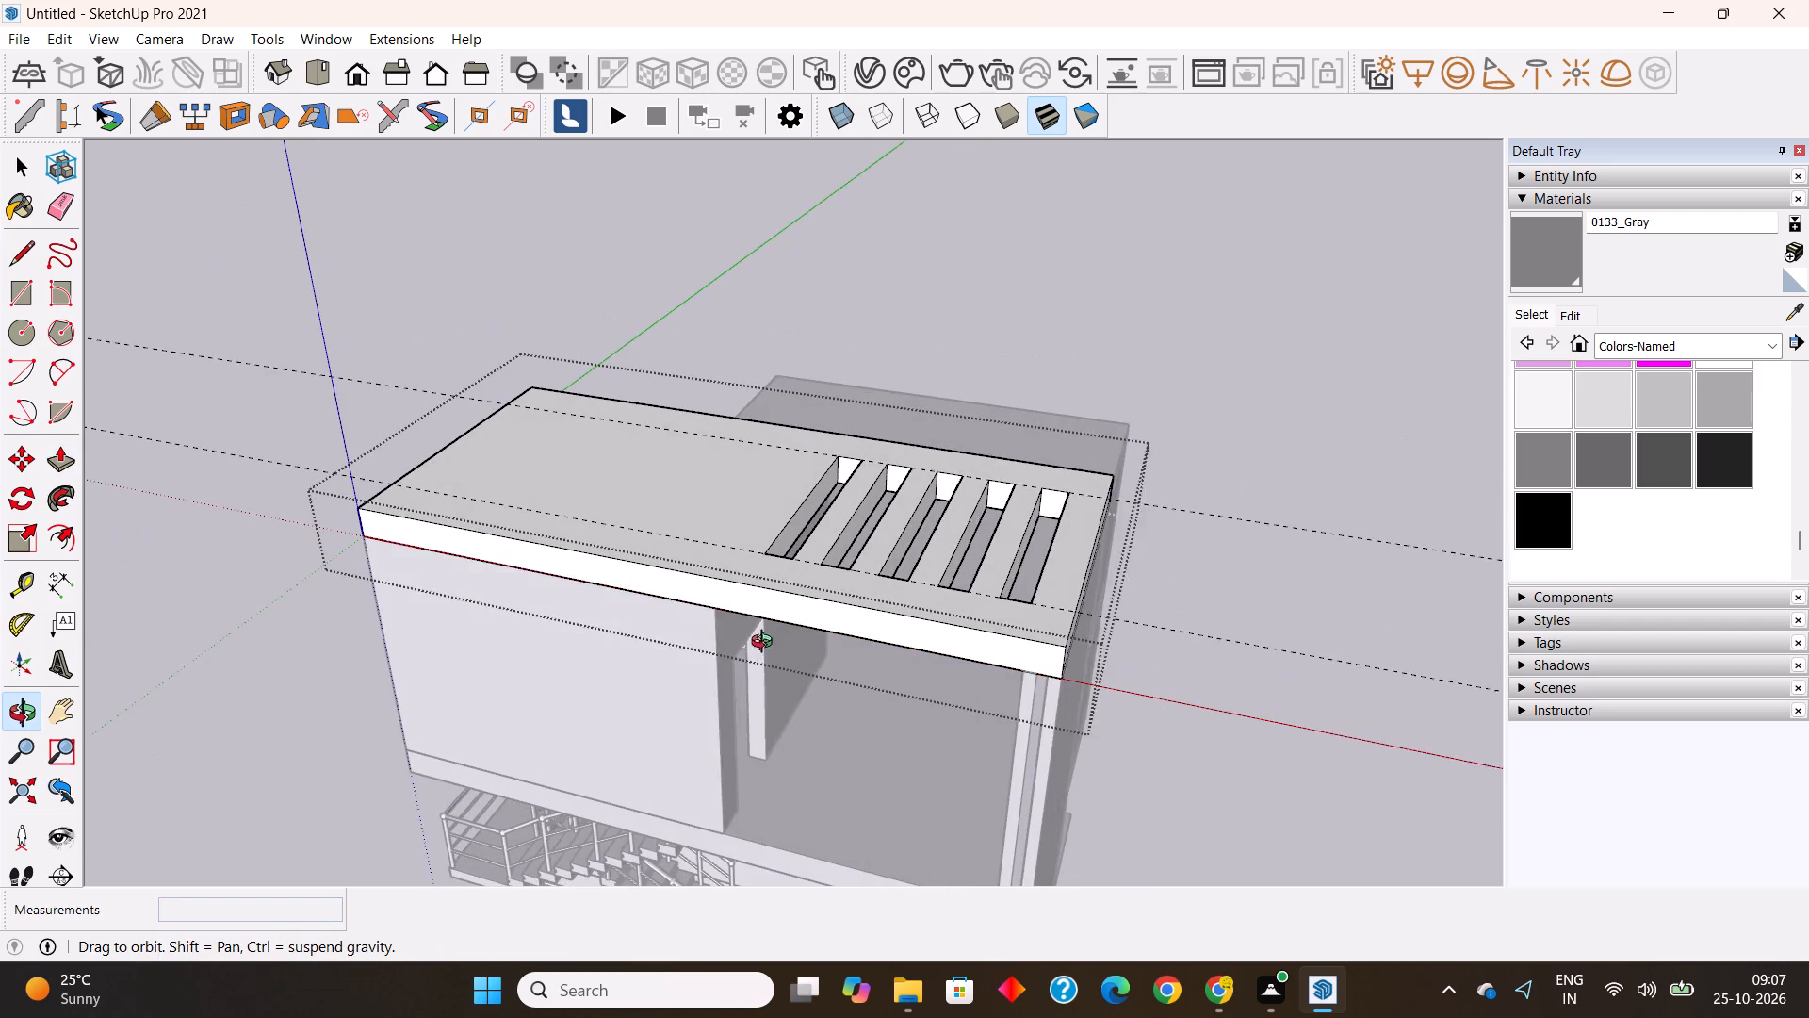
middle_click_drag(766, 644, 764, 645)
key("space")
left_click(206, 444)
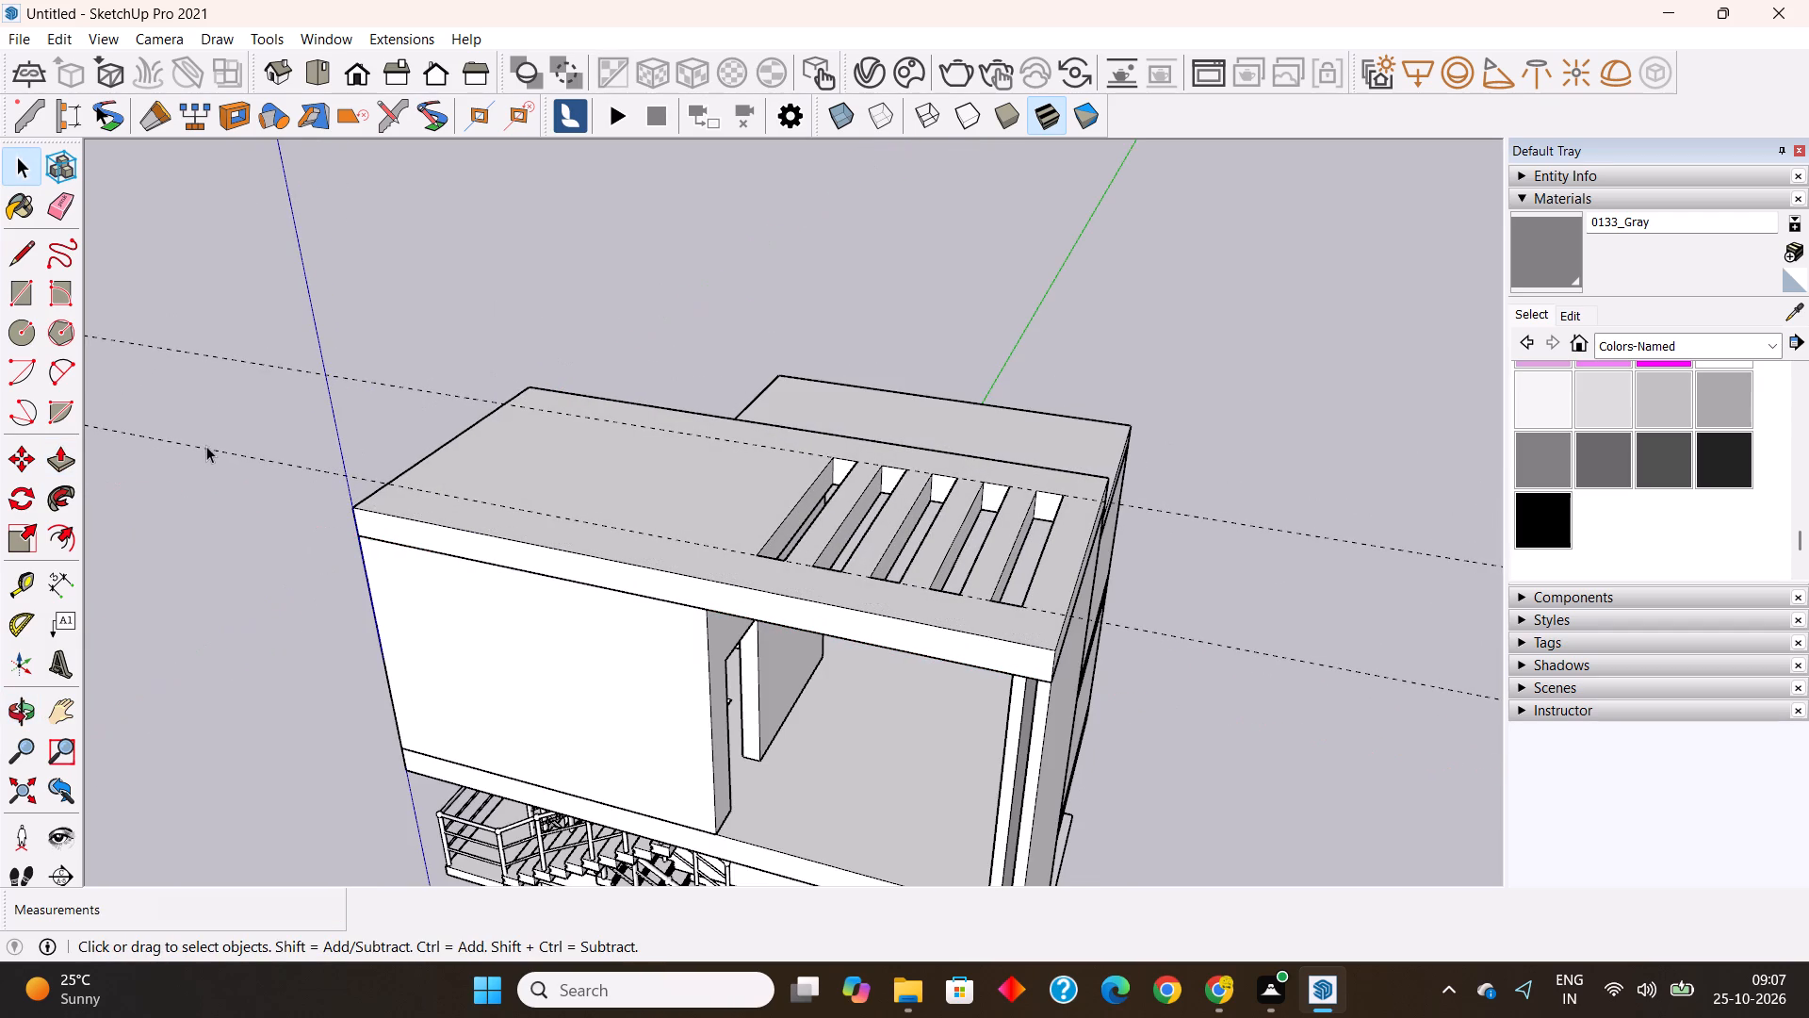
left_click(206, 450)
triple_click(206, 450)
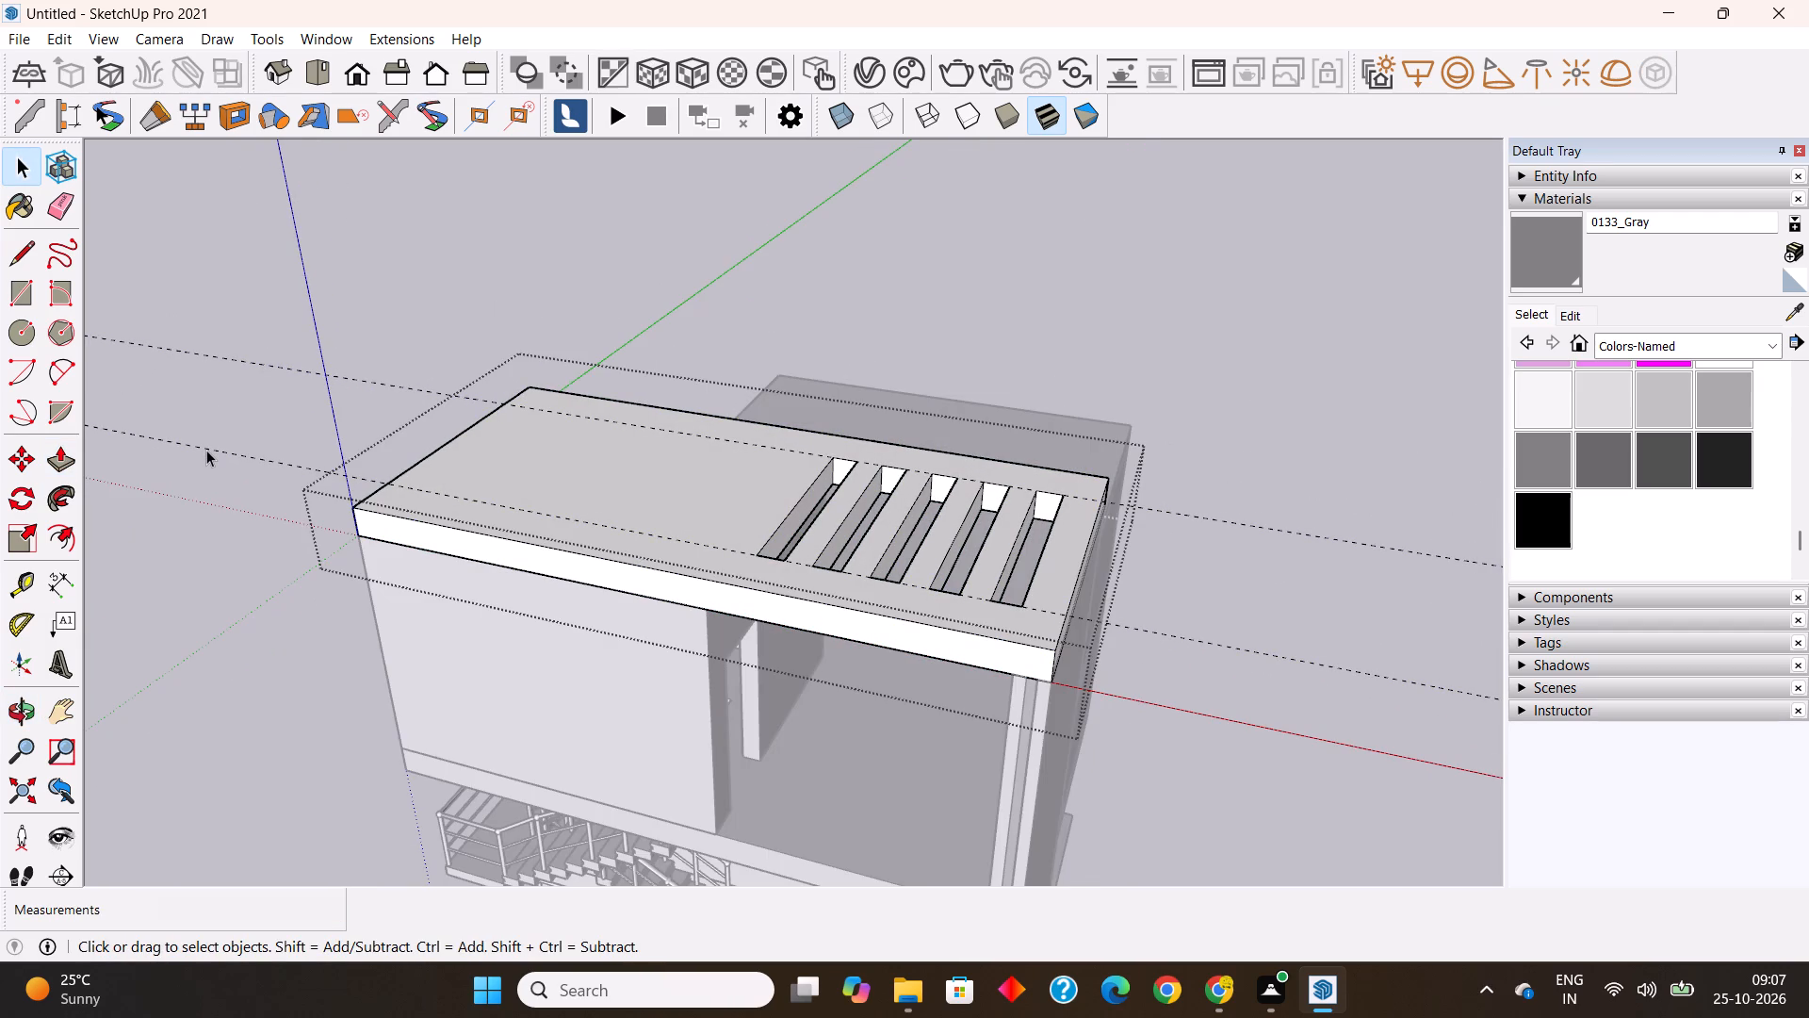
key("Delete")
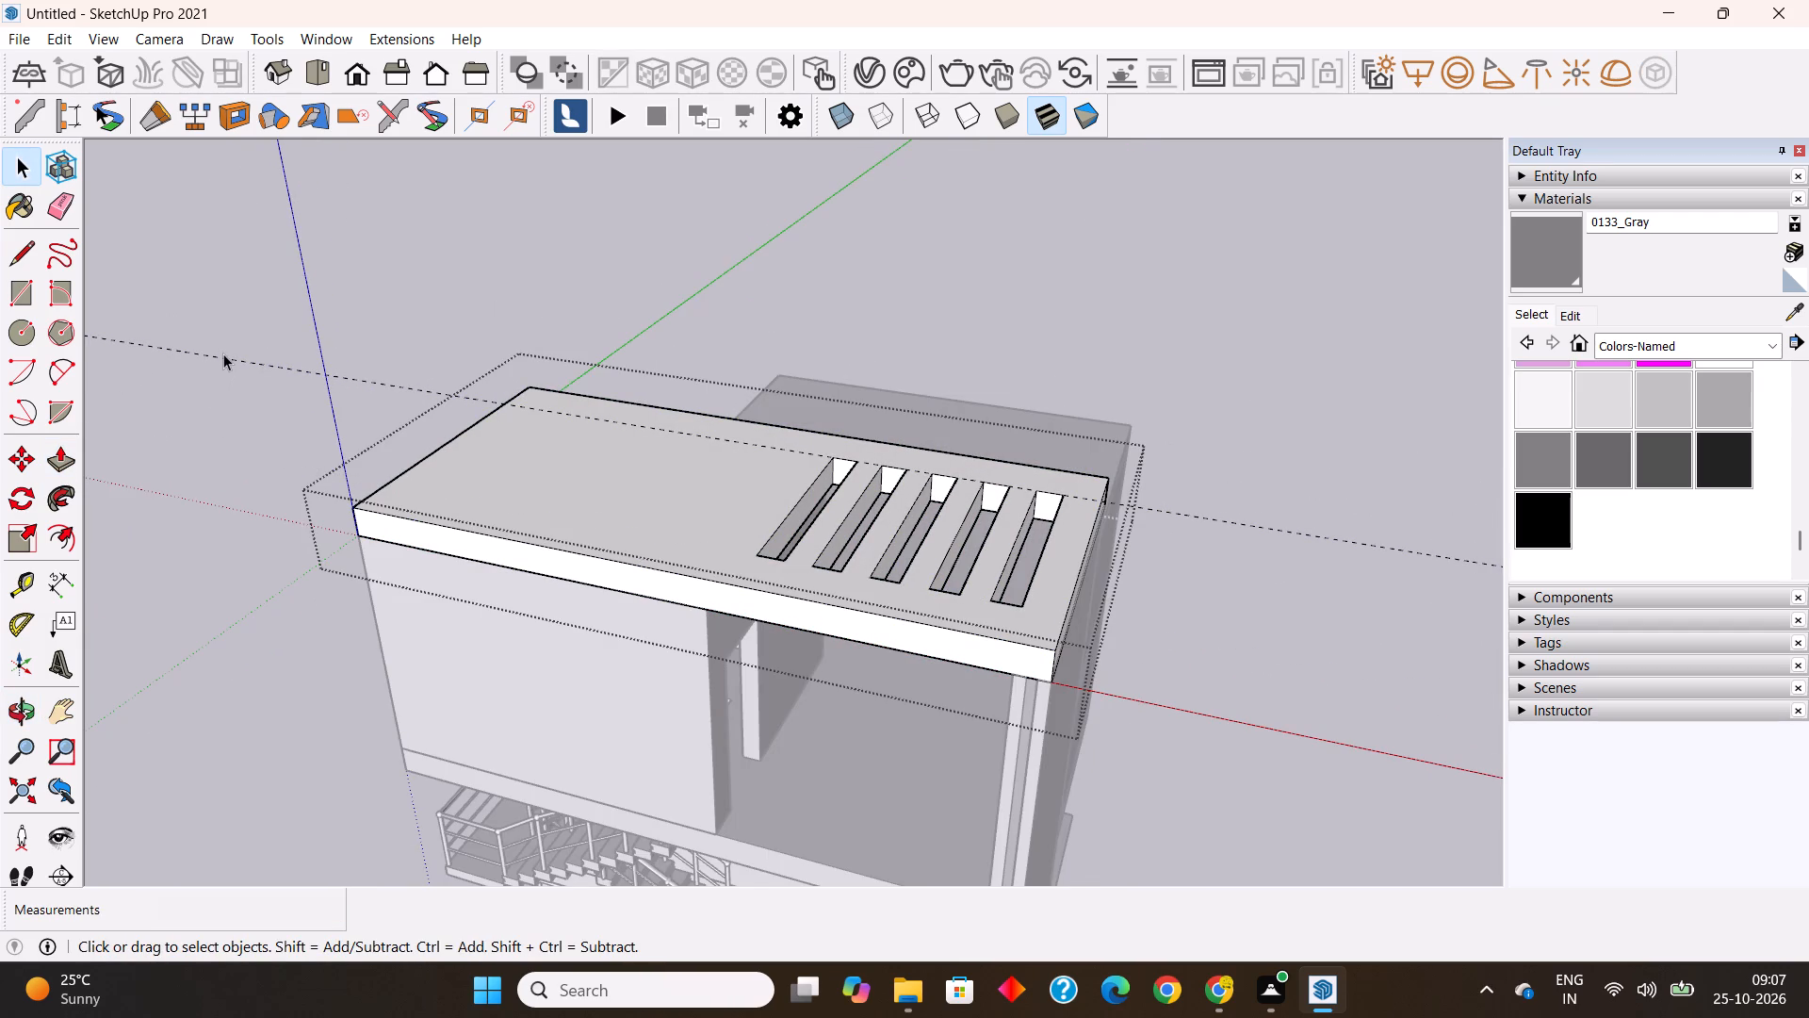
left_click(224, 353)
left_click(224, 360)
double_click(224, 360)
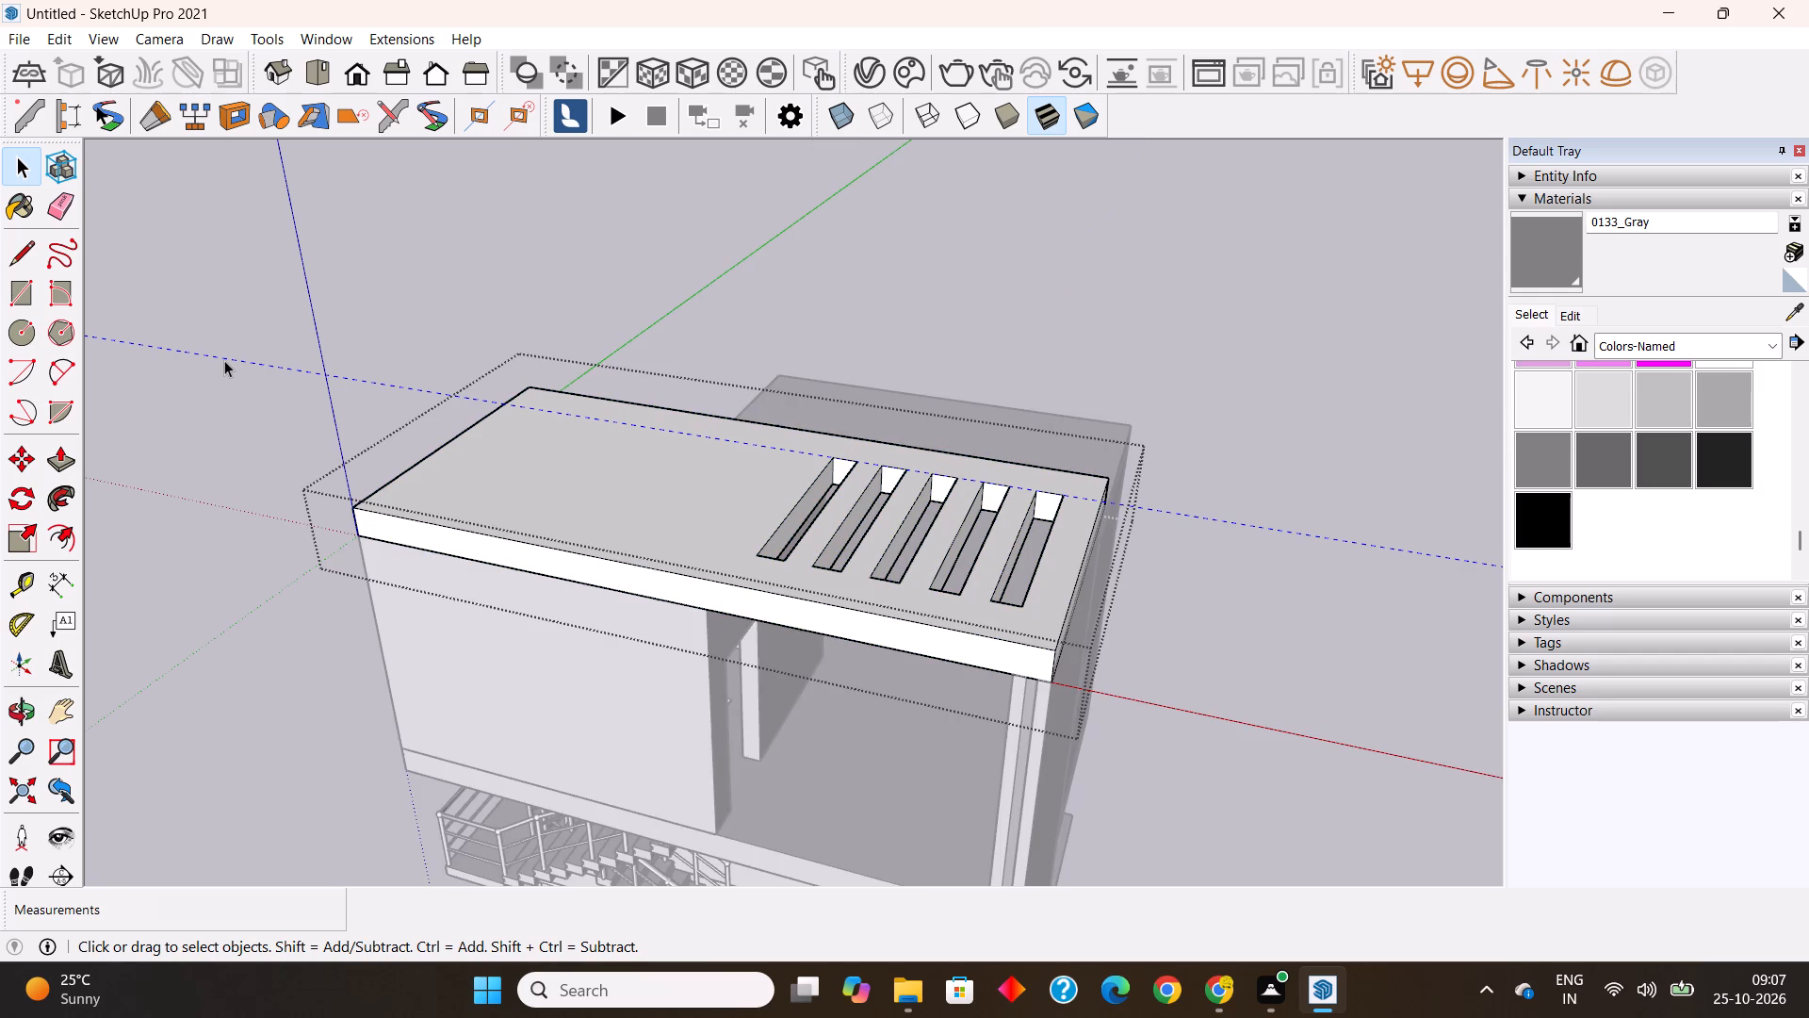
key("Delete")
scroll(264, 406, "down", 3)
middle_click_drag(839, 556, 1036, 352)
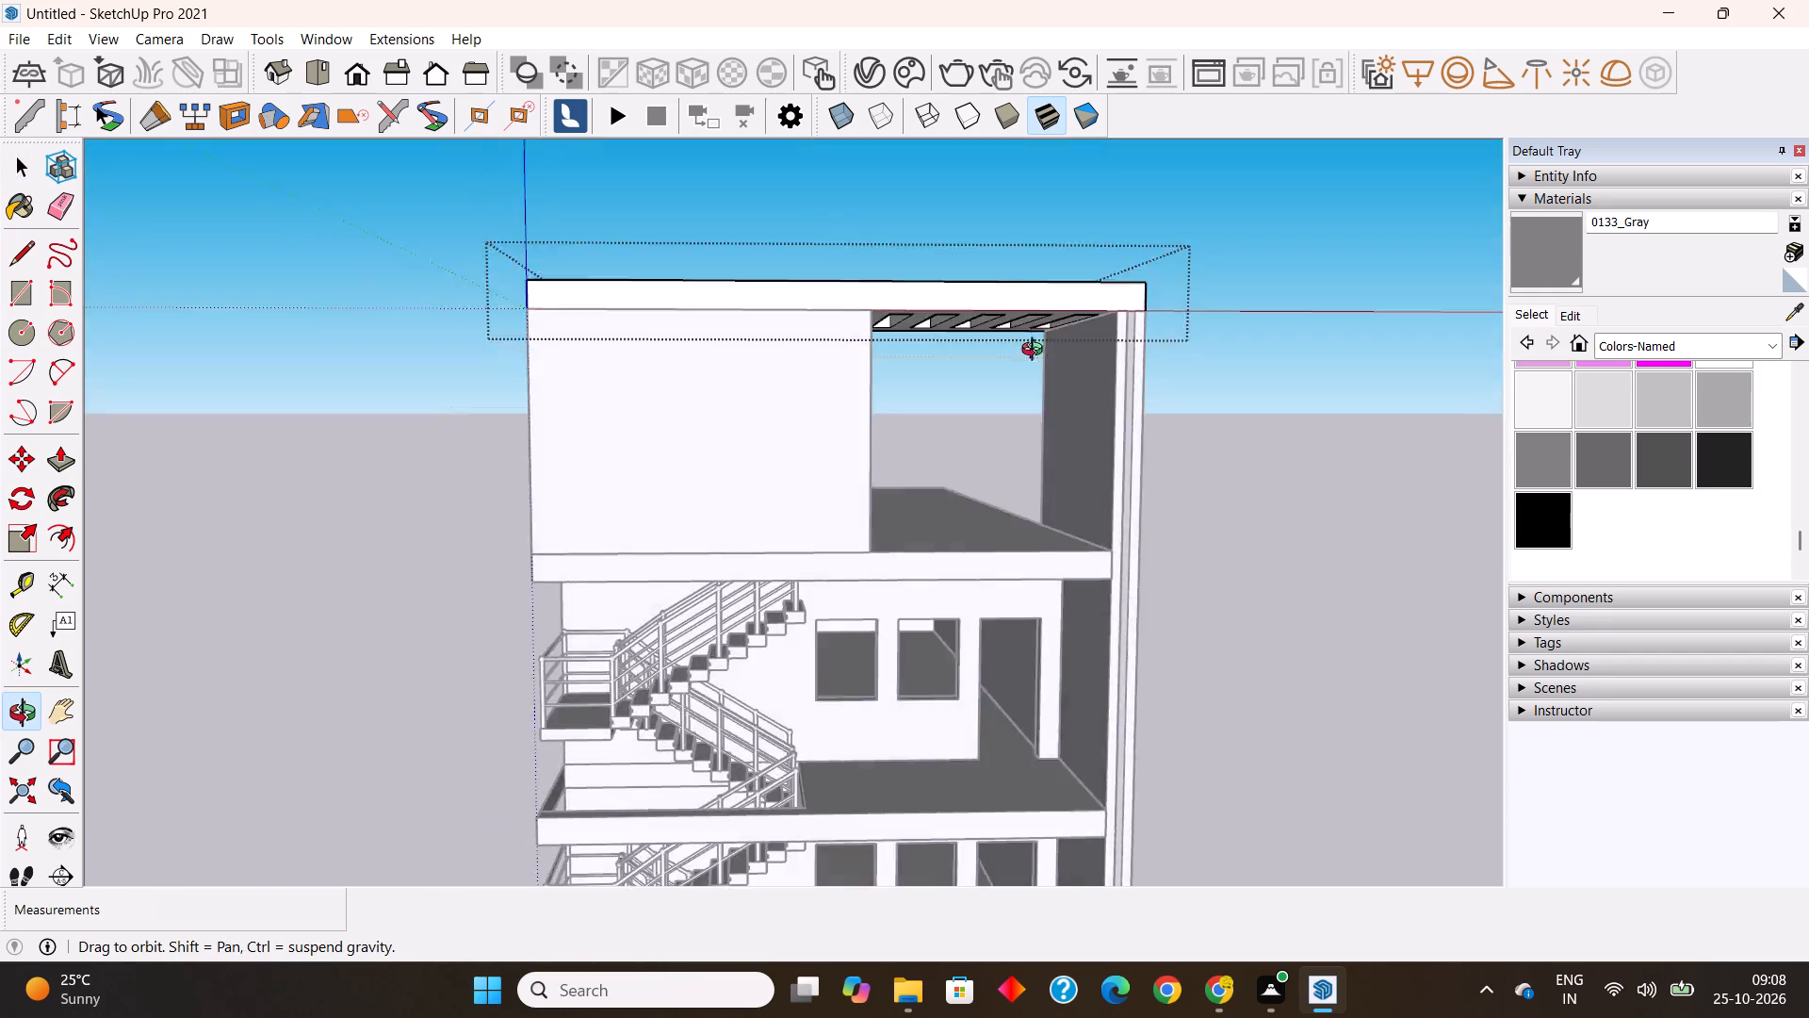
middle_click_drag(1036, 352, 938, 331)
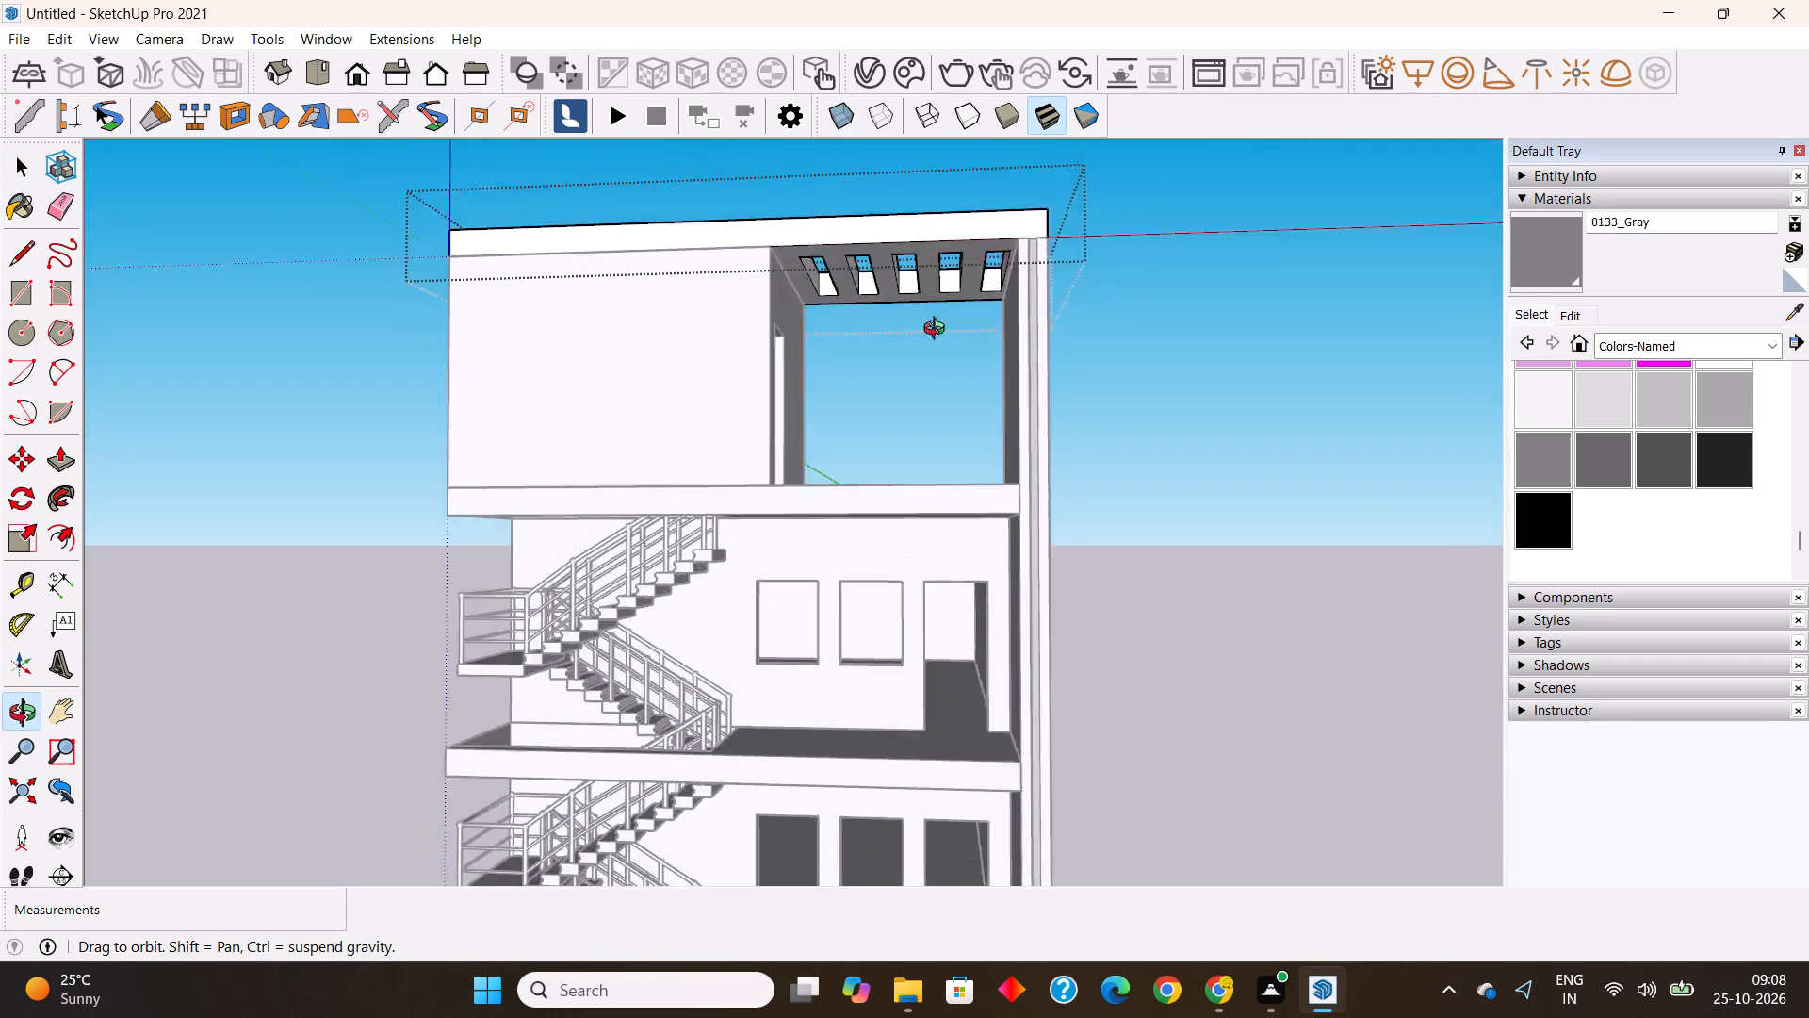
middle_click_drag(938, 331, 758, 492)
left_click(1141, 325)
Examine the whole building from several angles, from the slotted roof down to the columns and base.
scroll(1141, 327, "down", 5)
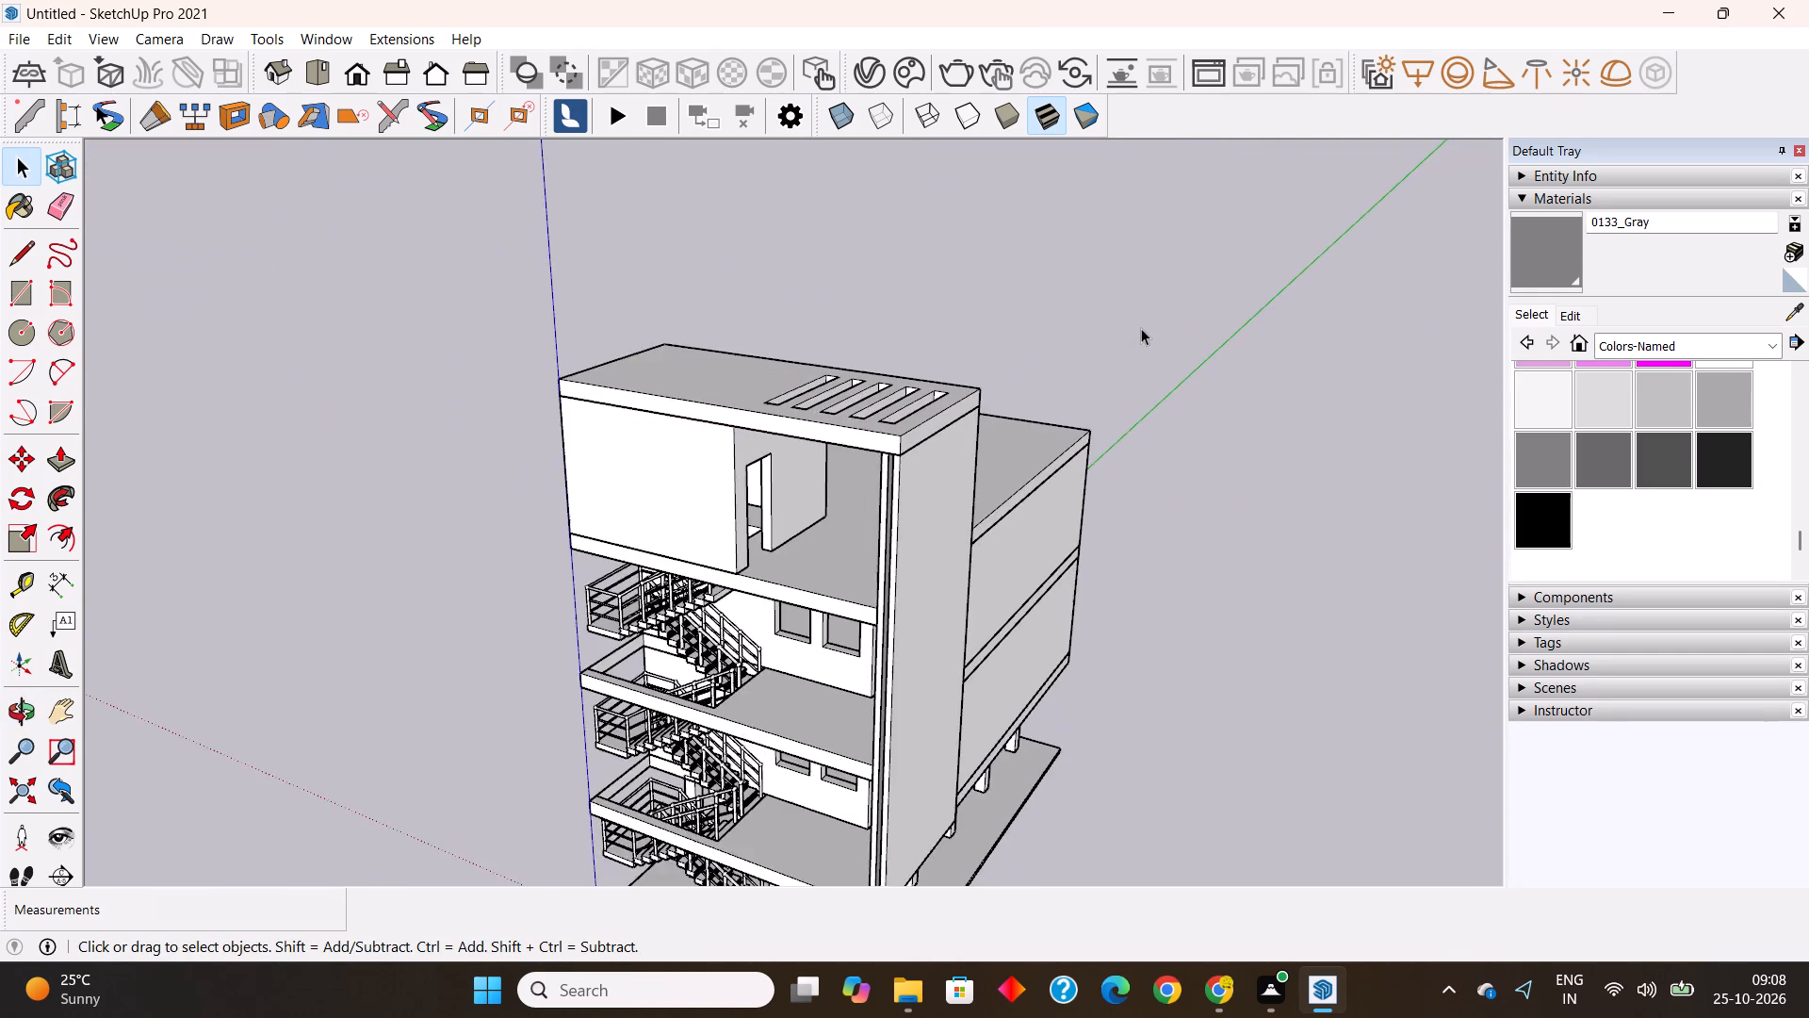
scroll(1141, 328, "down", 2)
middle_click_drag(1077, 628, 1063, 572)
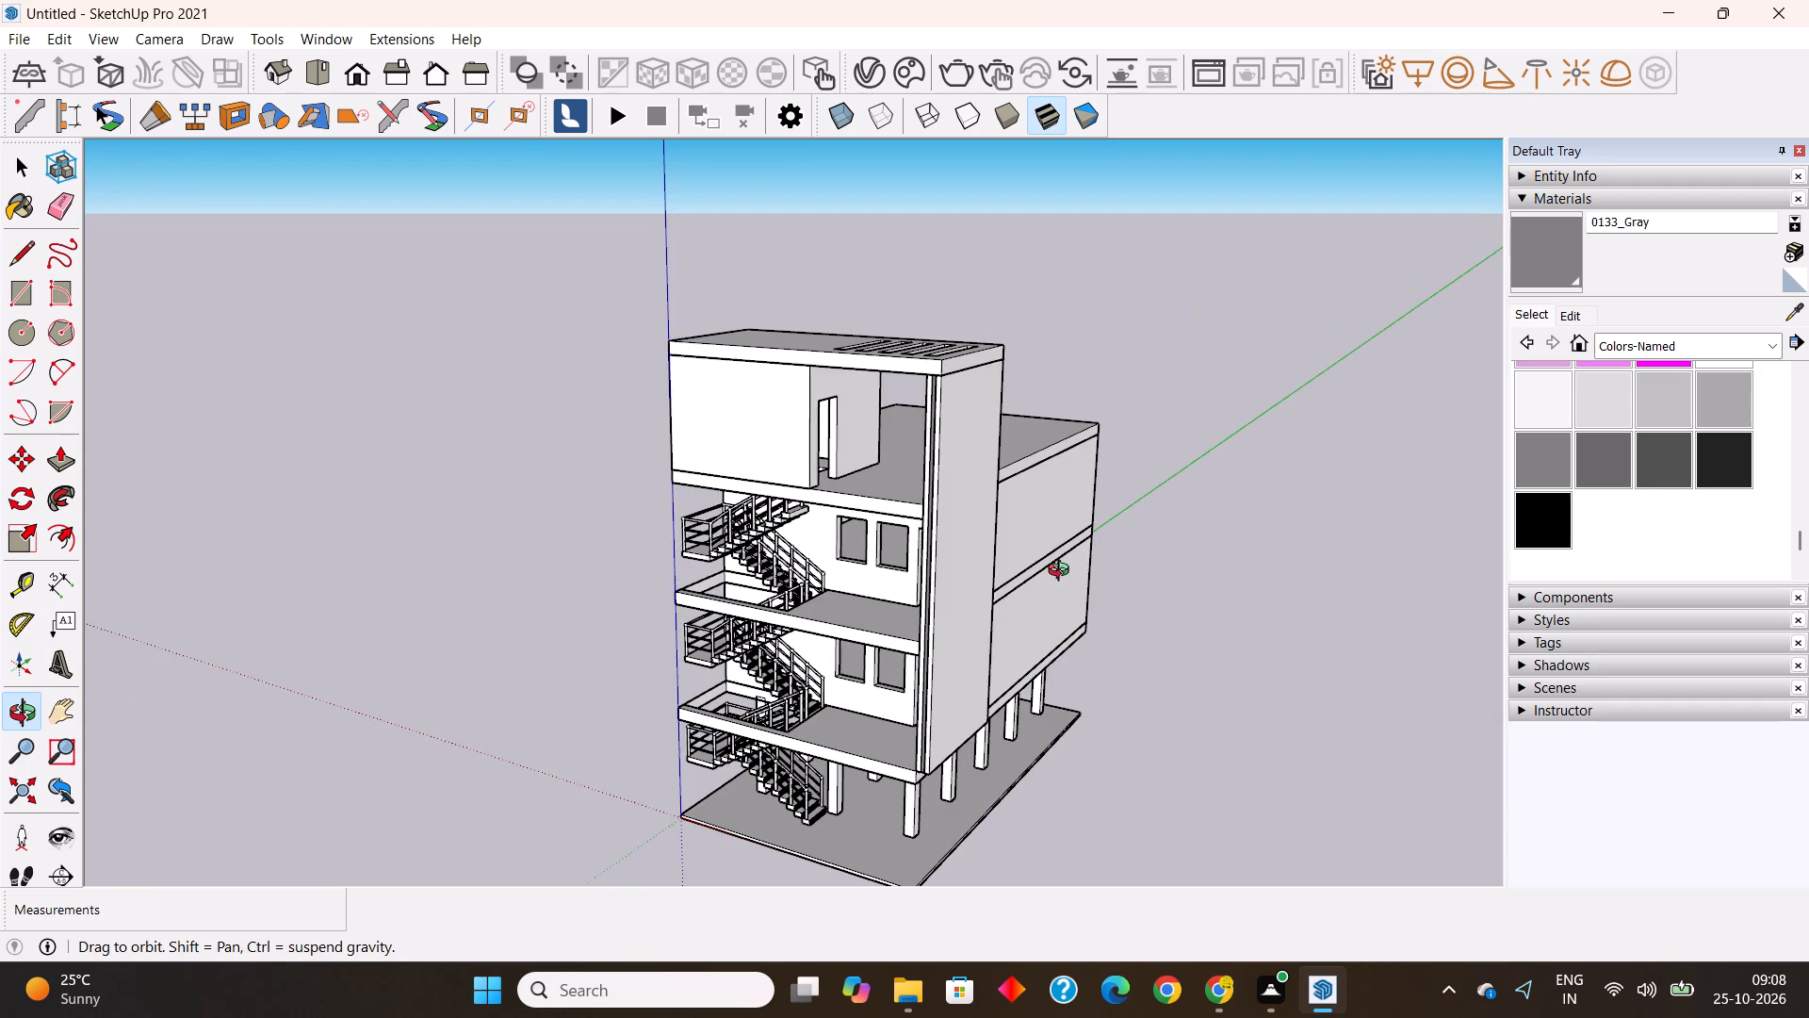
middle_click_drag(1063, 572, 1062, 573)
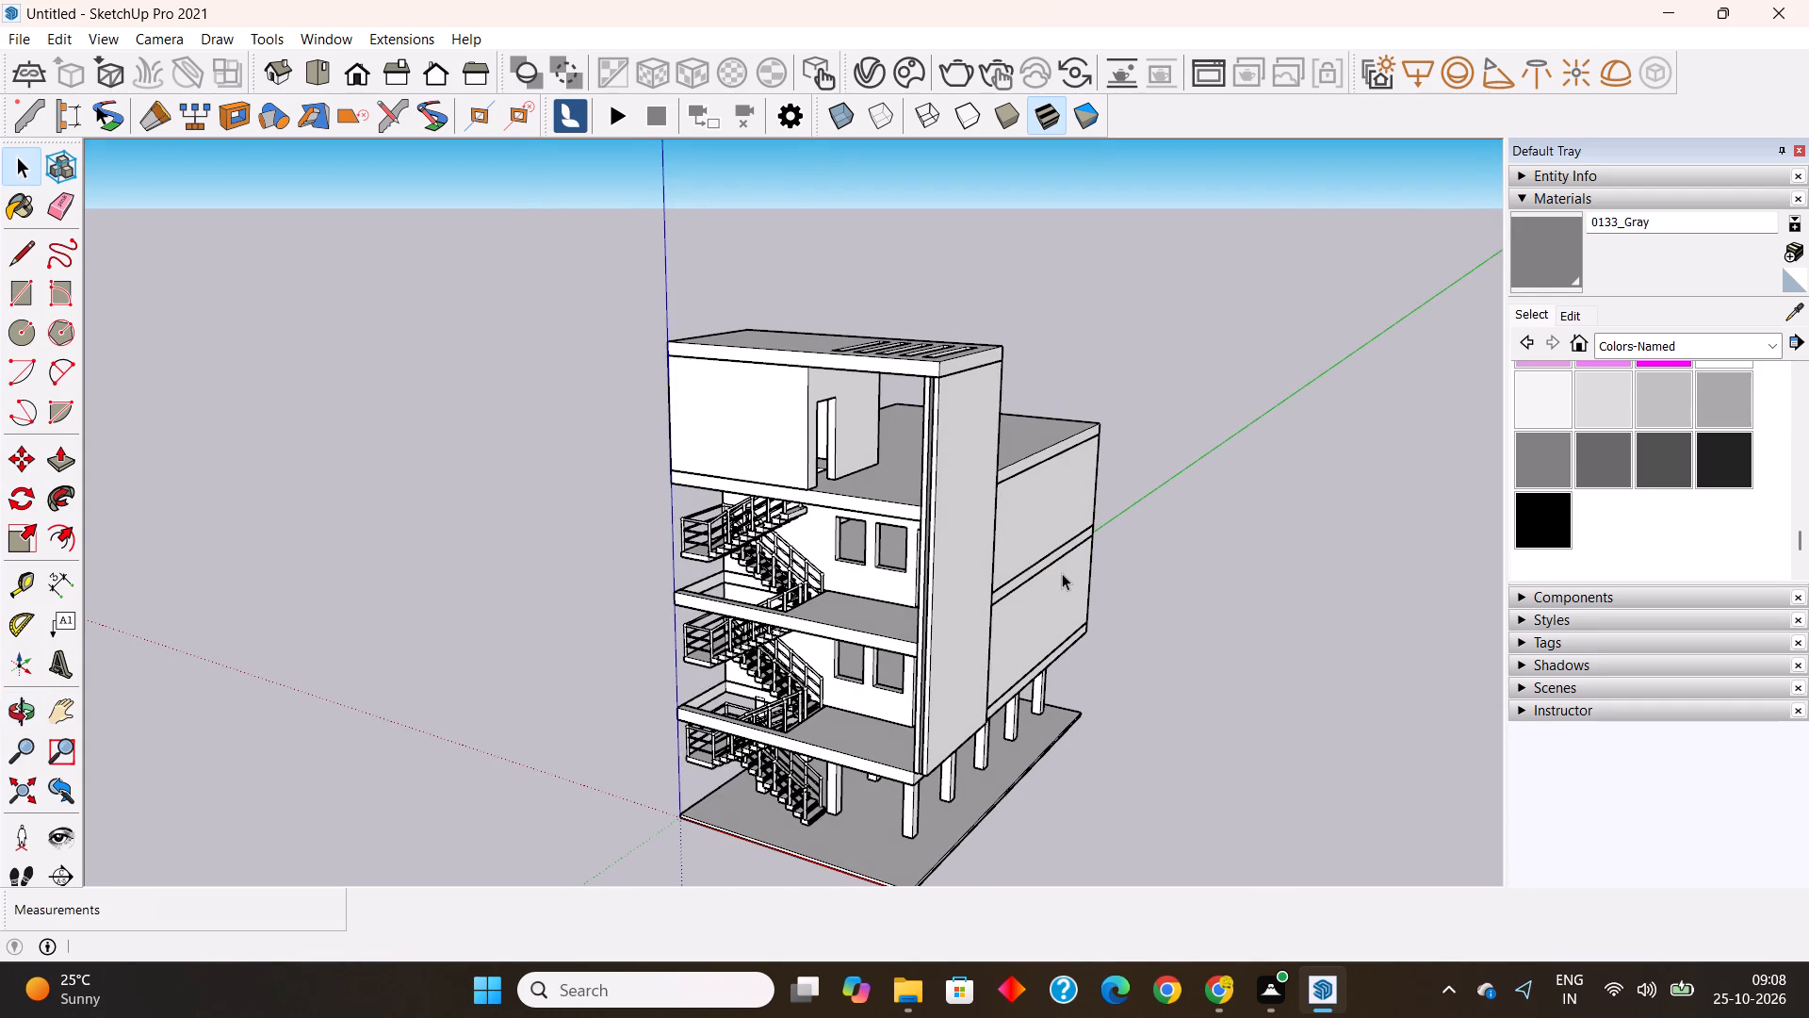
scroll(716, 623, "down", 1)
middle_click_drag(1064, 705, 1073, 711)
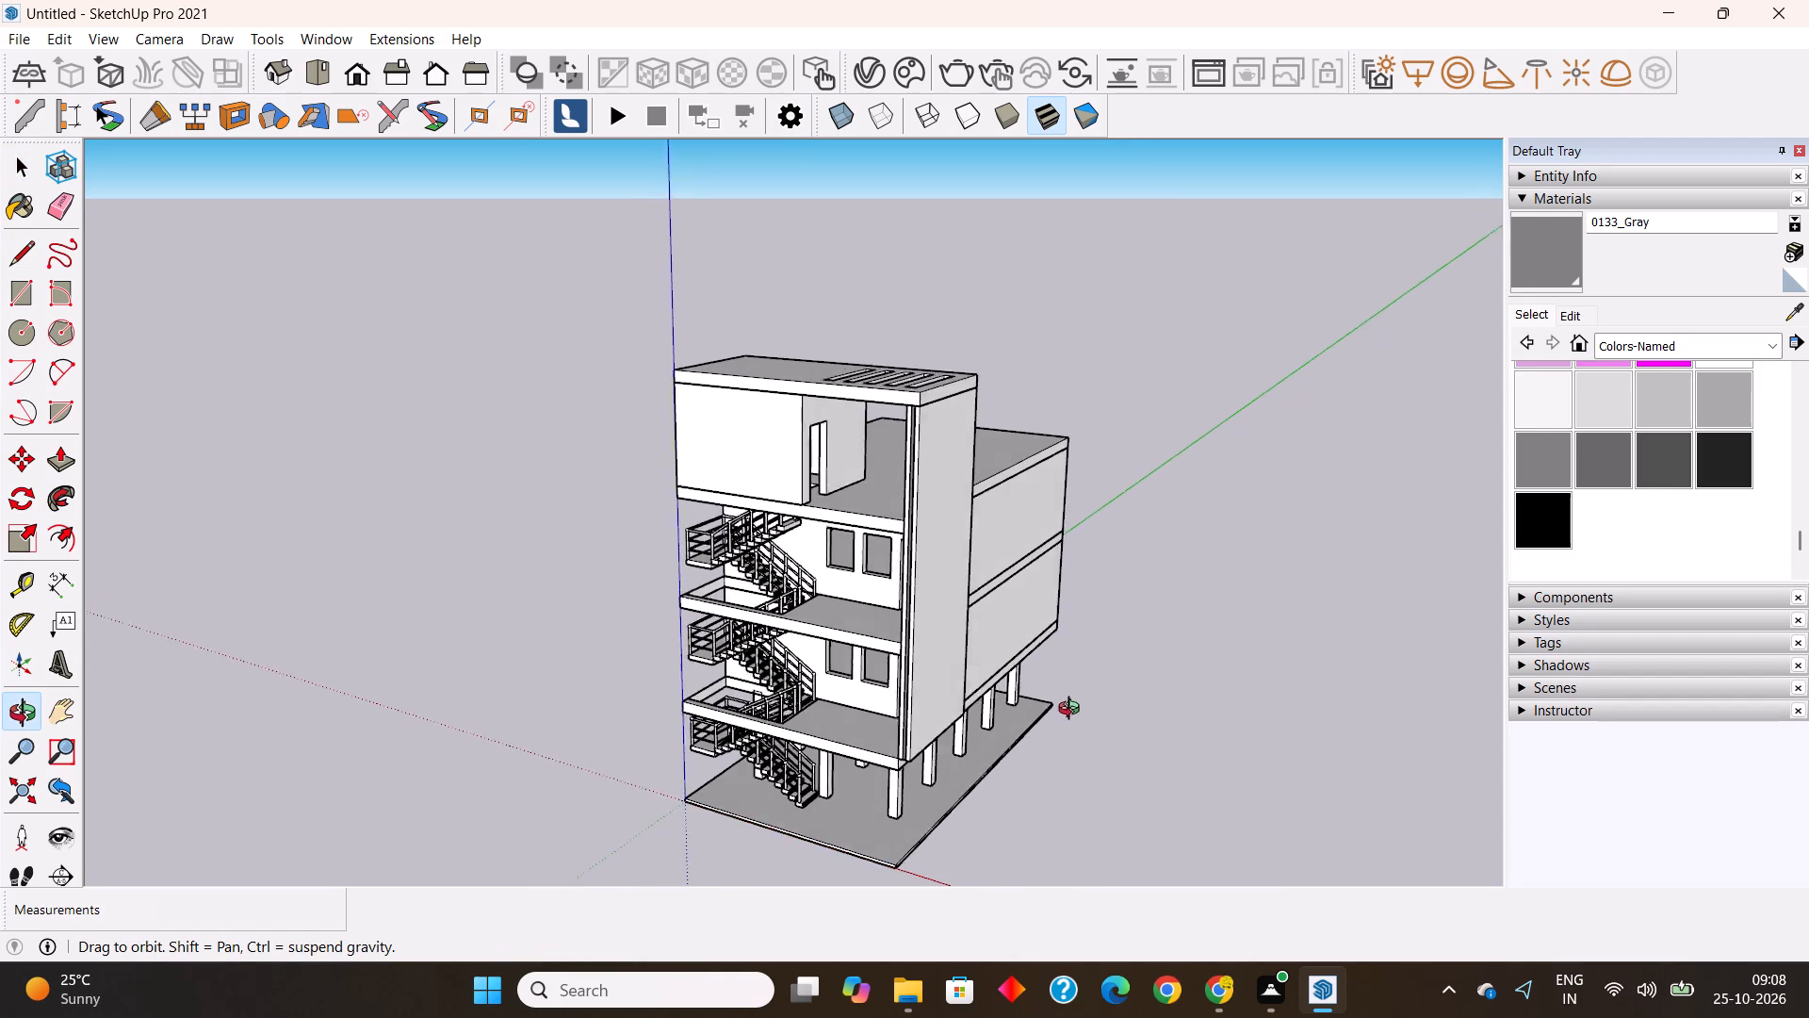
middle_click_drag(1073, 711, 1172, 747)
scroll(1173, 701, "down", 2)
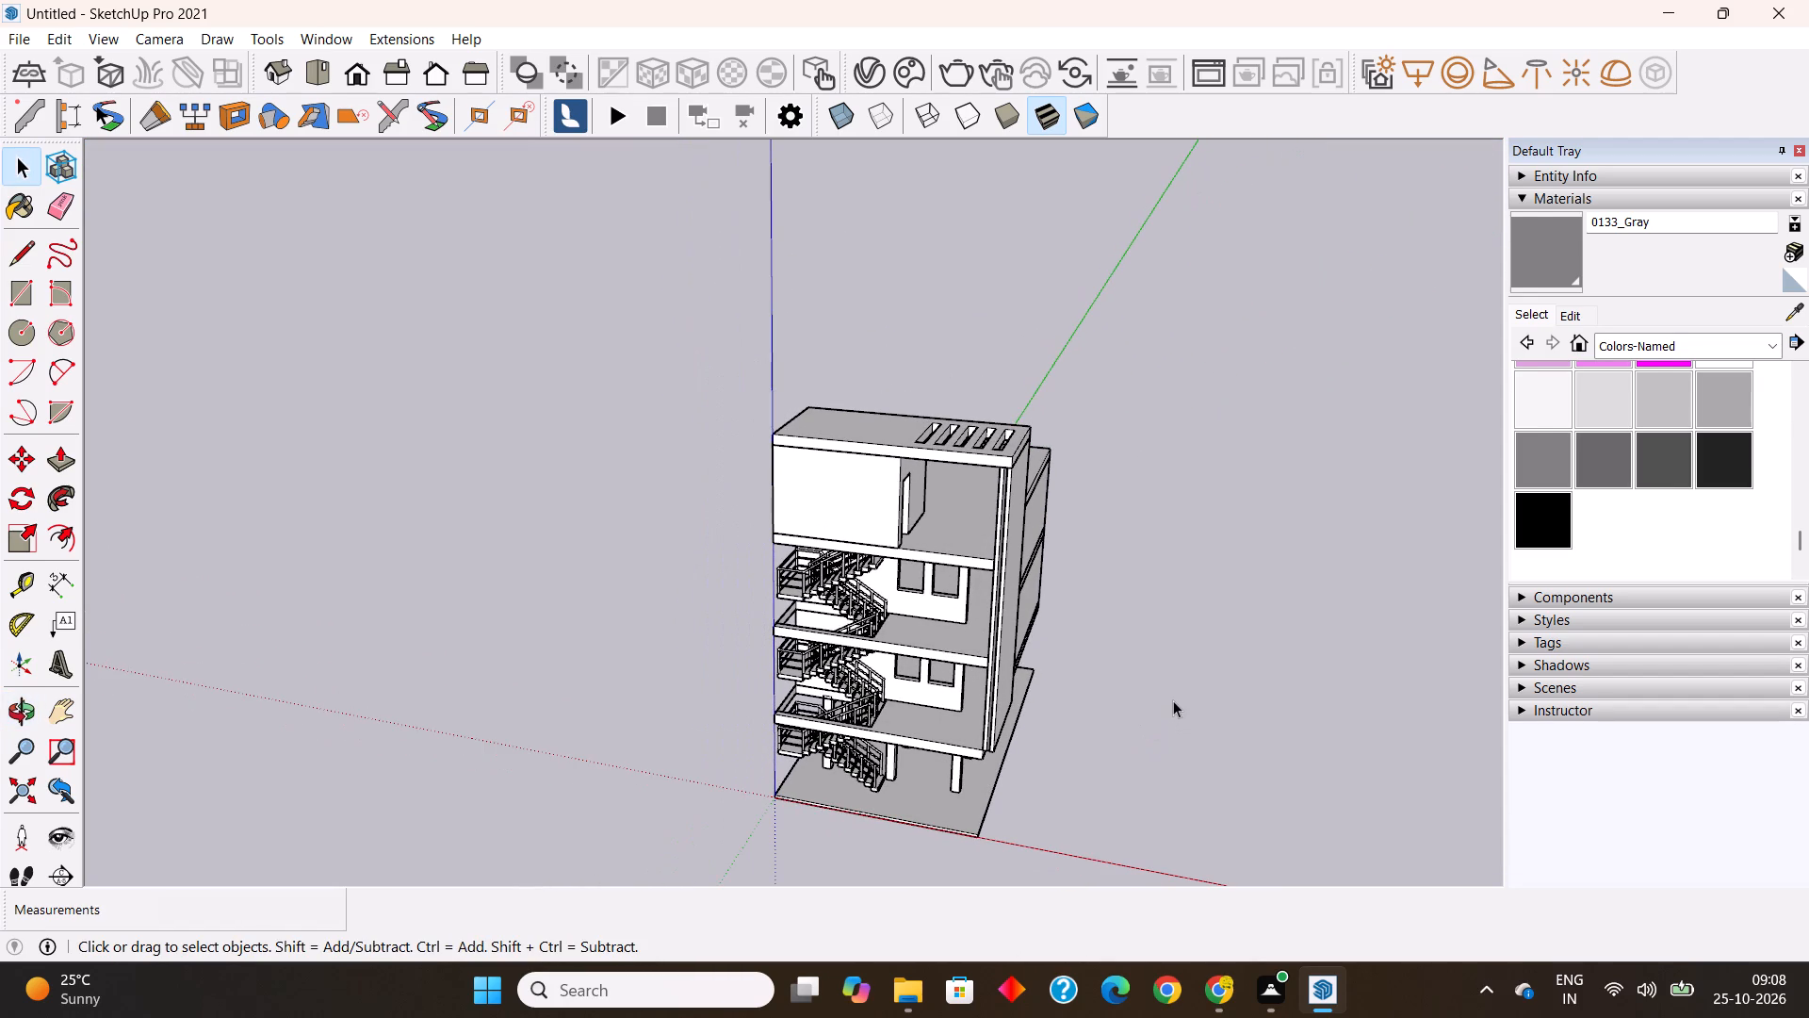
middle_click_drag(847, 628, 845, 628)
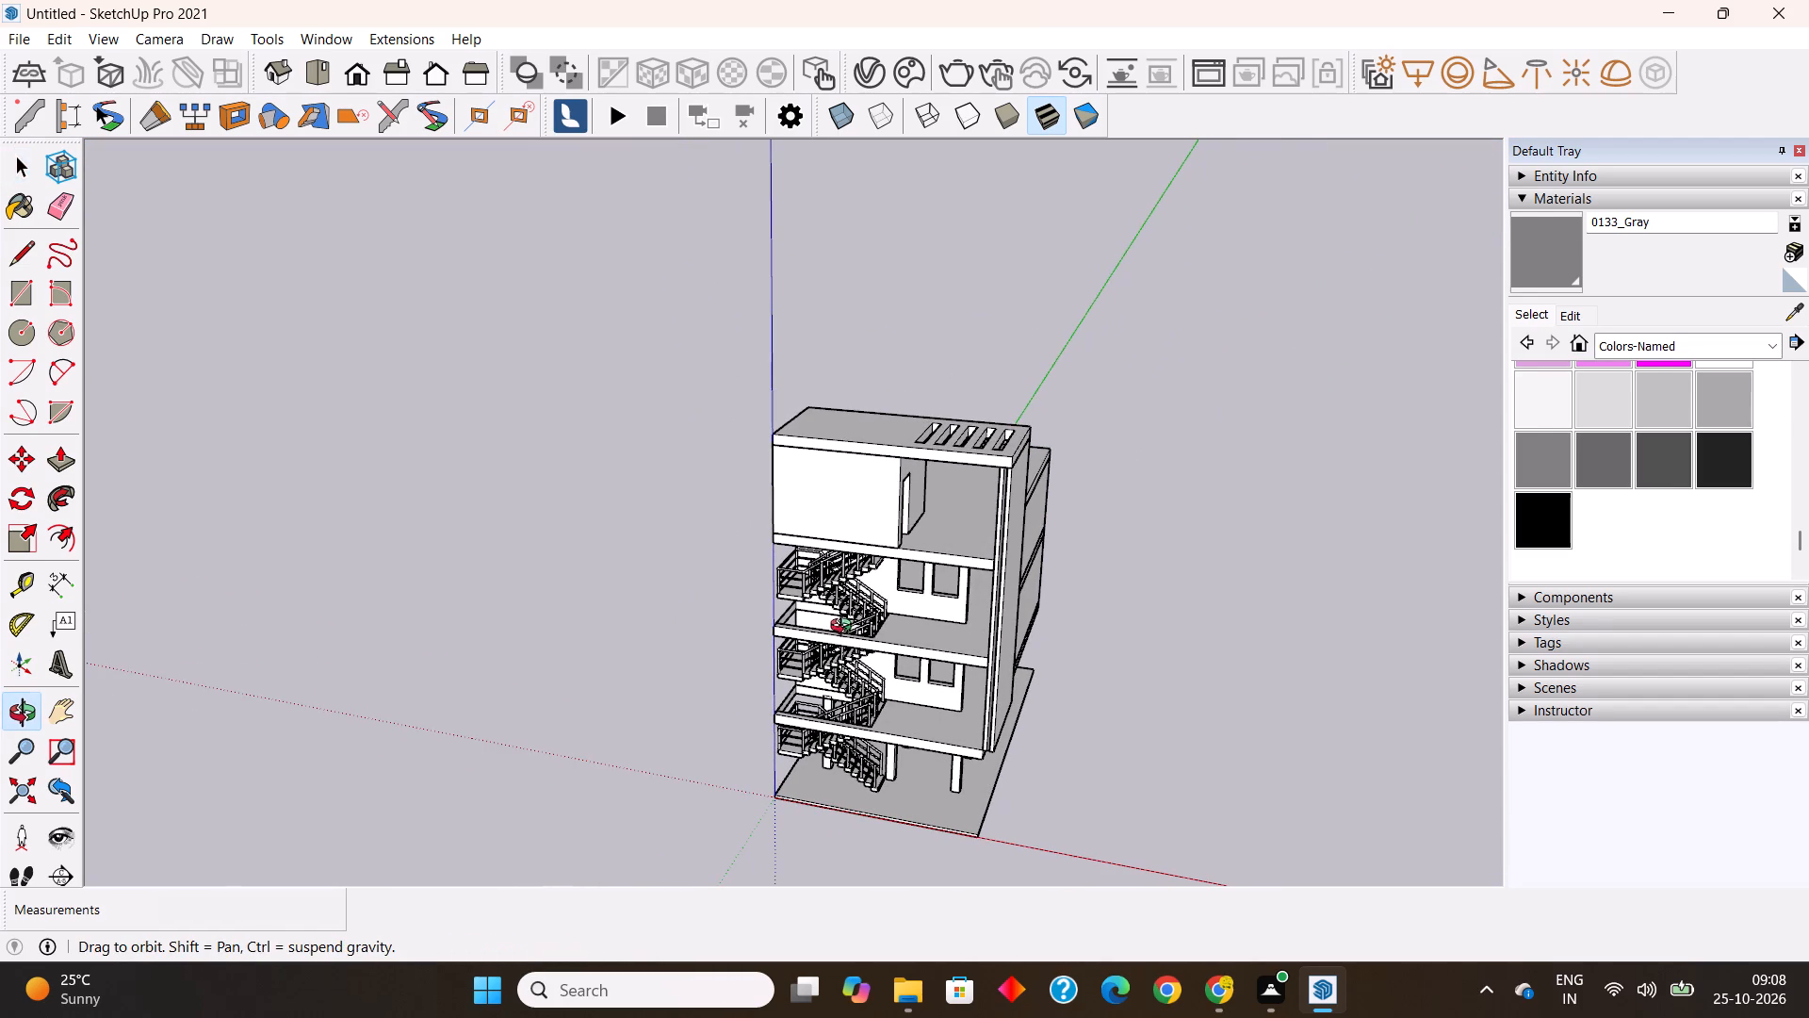
middle_click_drag(845, 628, 803, 634)
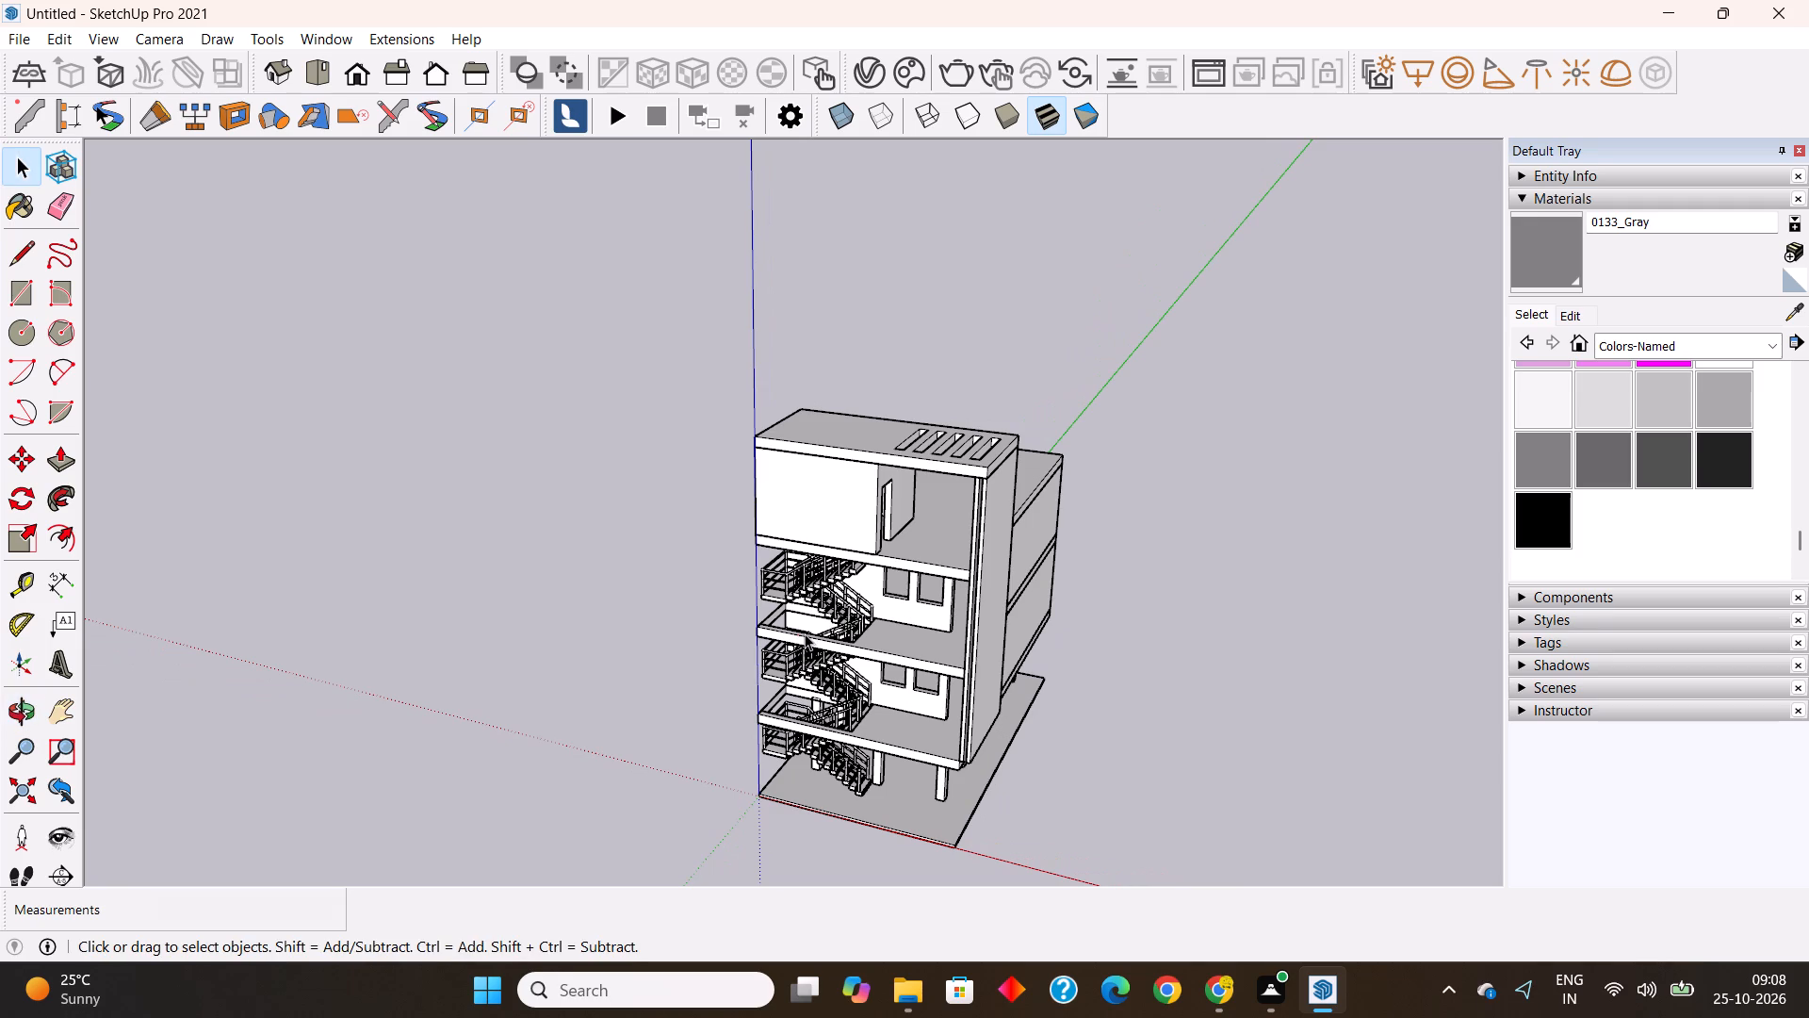
middle_click_drag(816, 583, 799, 583)
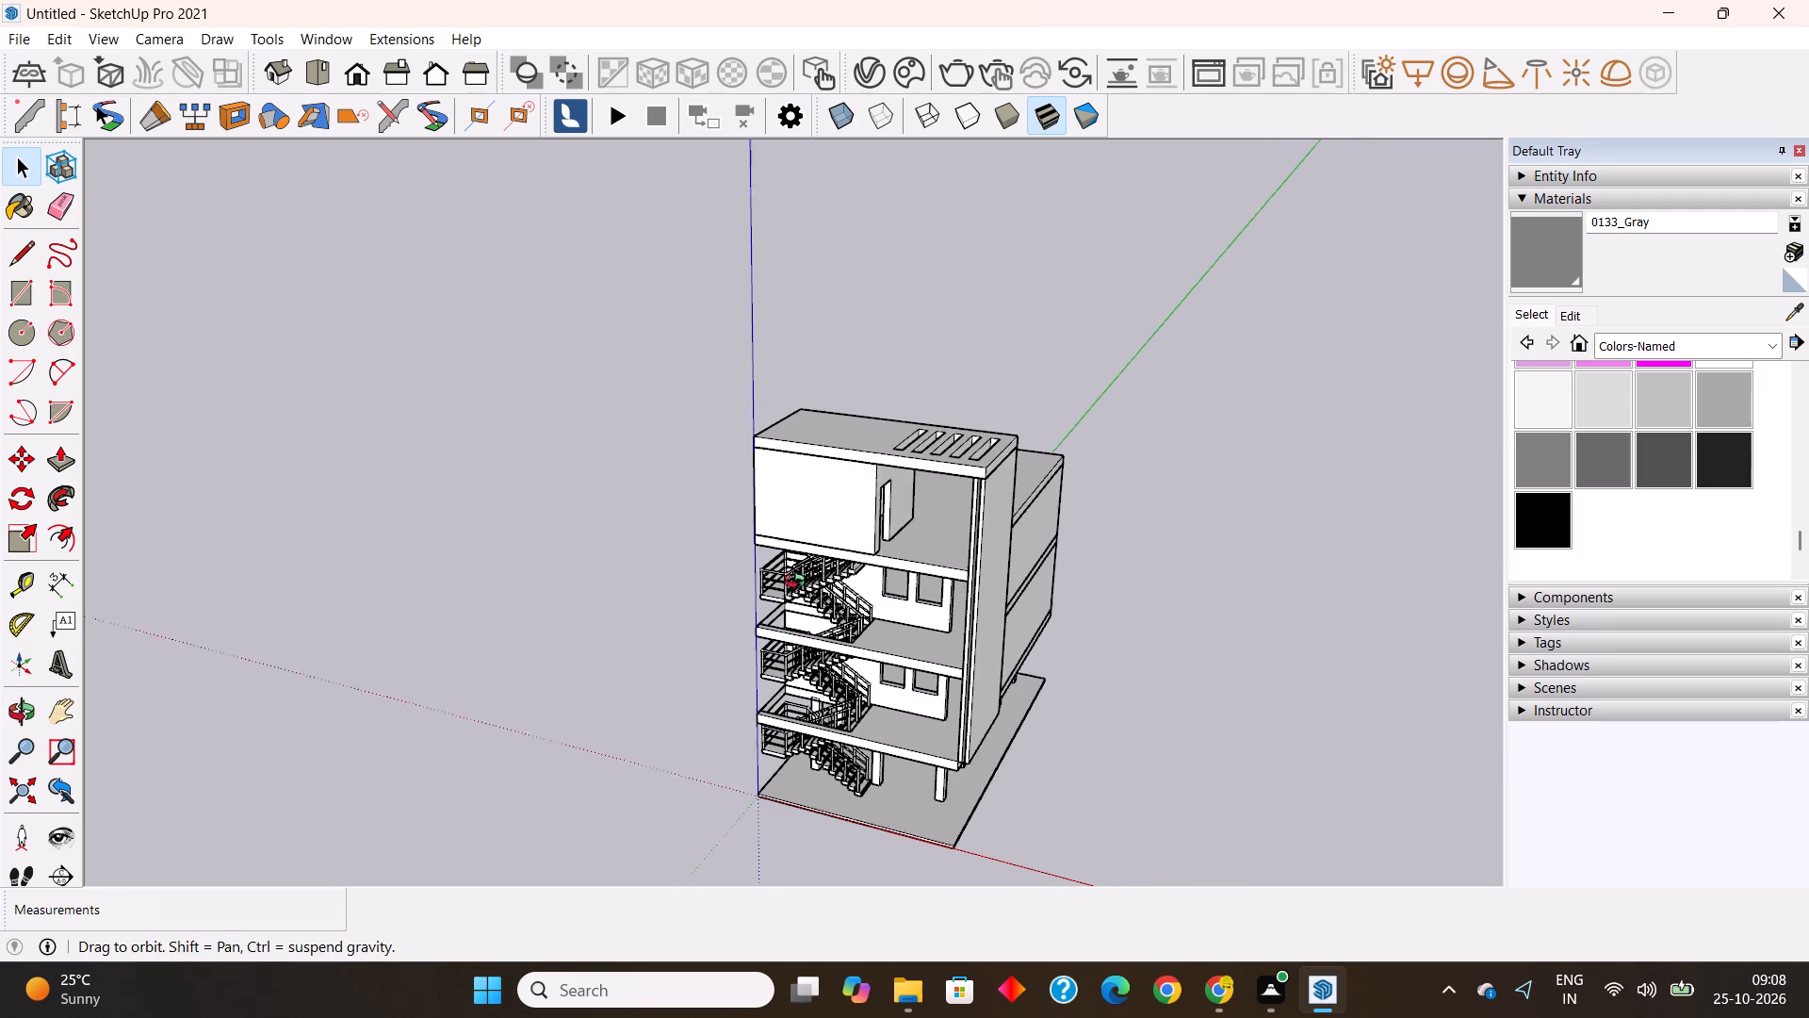
middle_click_drag(799, 583, 709, 546)
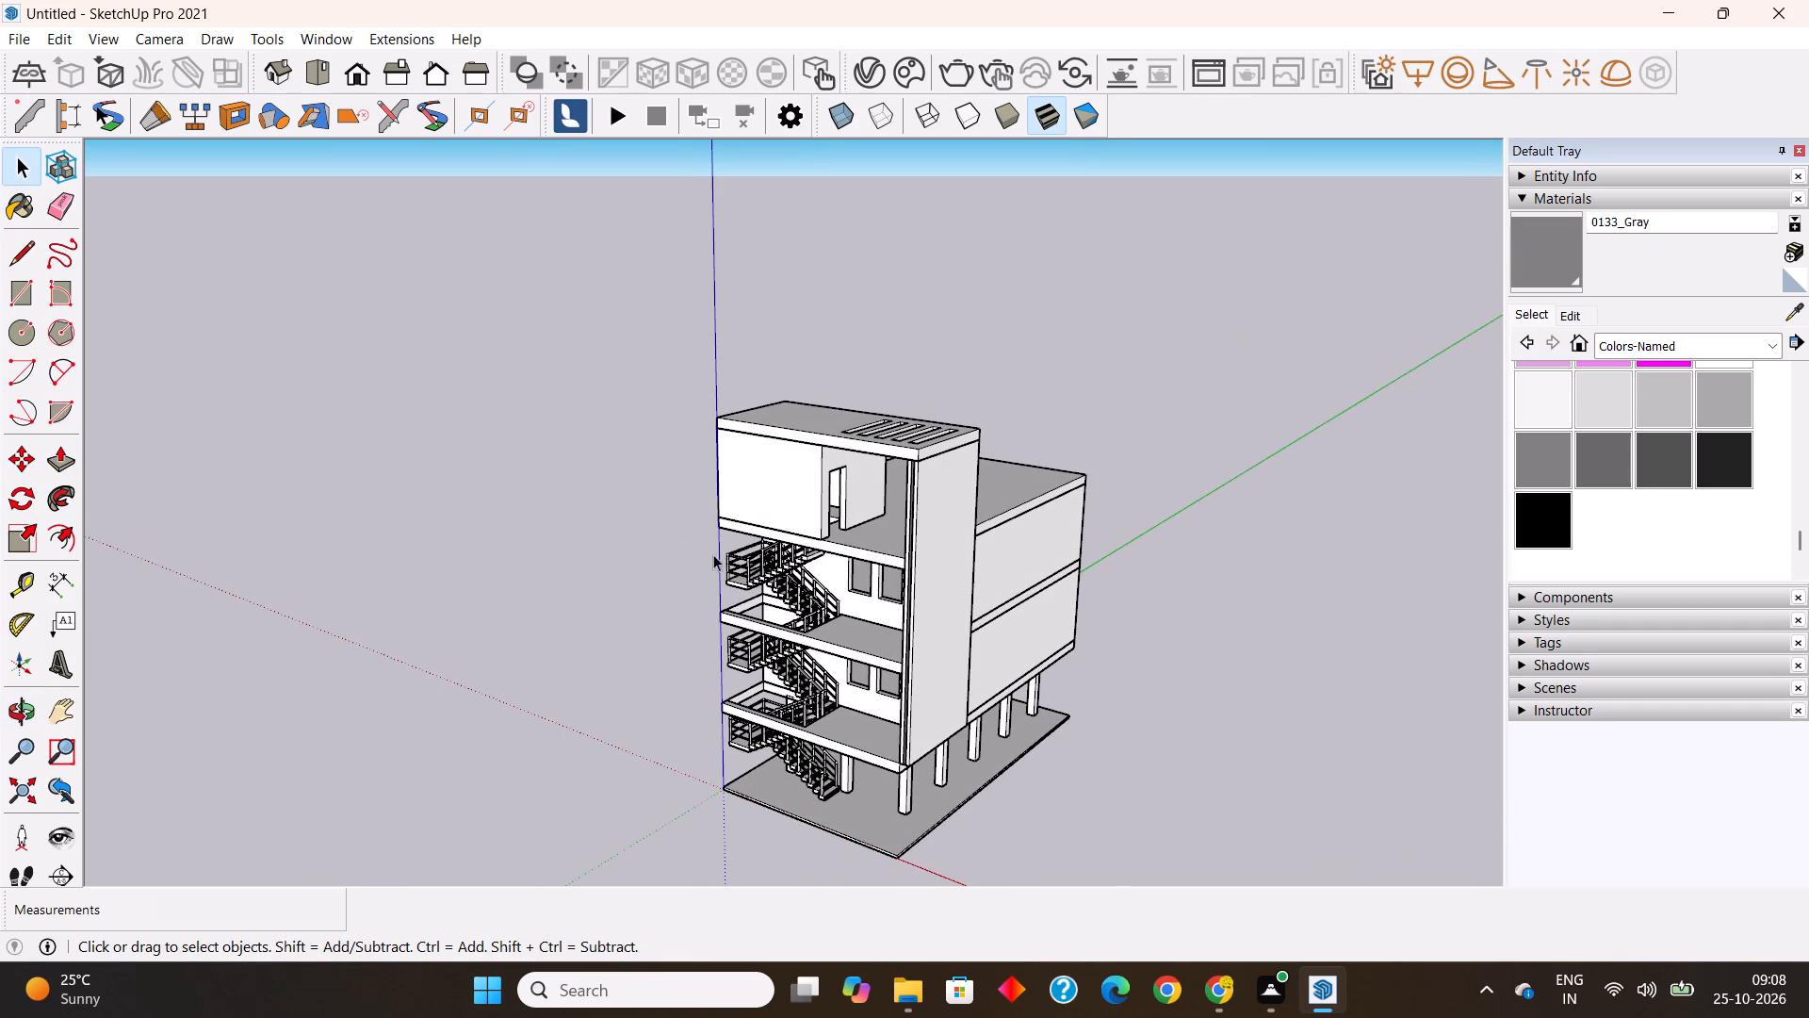
scroll(758, 702, "up", 2)
middle_click_drag(790, 780, 699, 780)
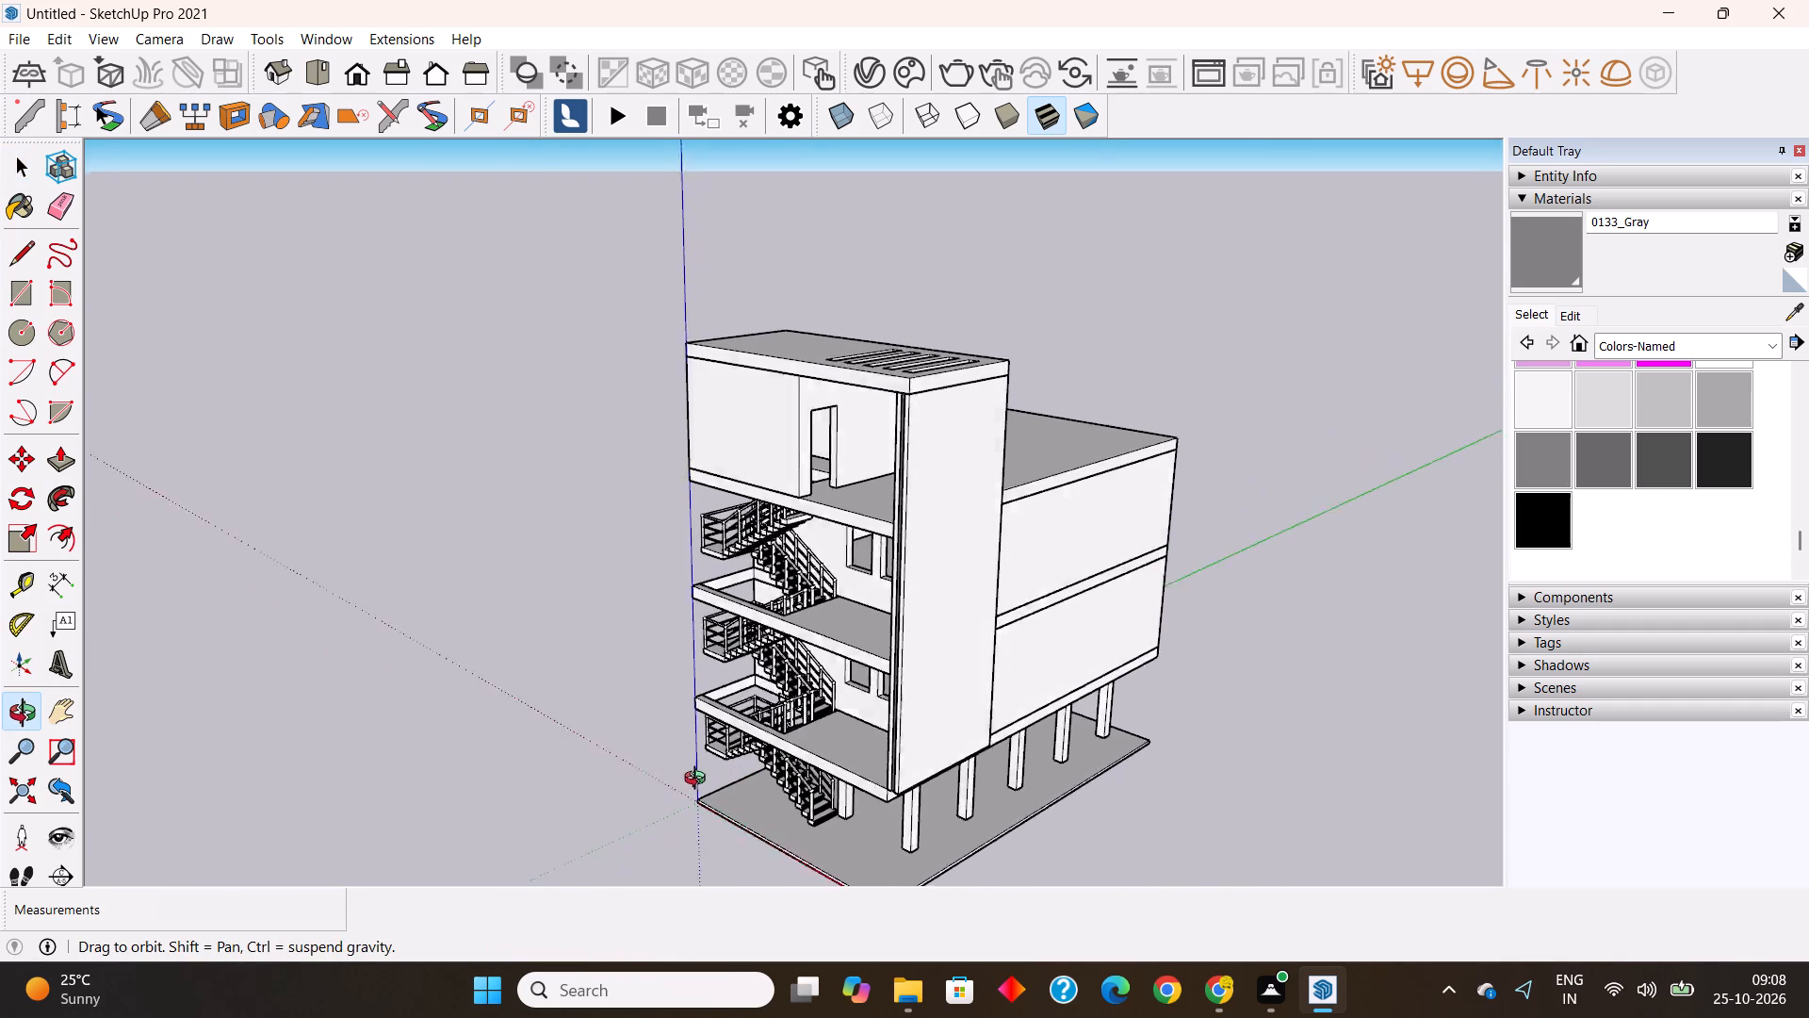
middle_click_drag(699, 780, 683, 778)
middle_click_drag(701, 747, 807, 529, "shift")
middle_click_drag(799, 645, 683, 750)
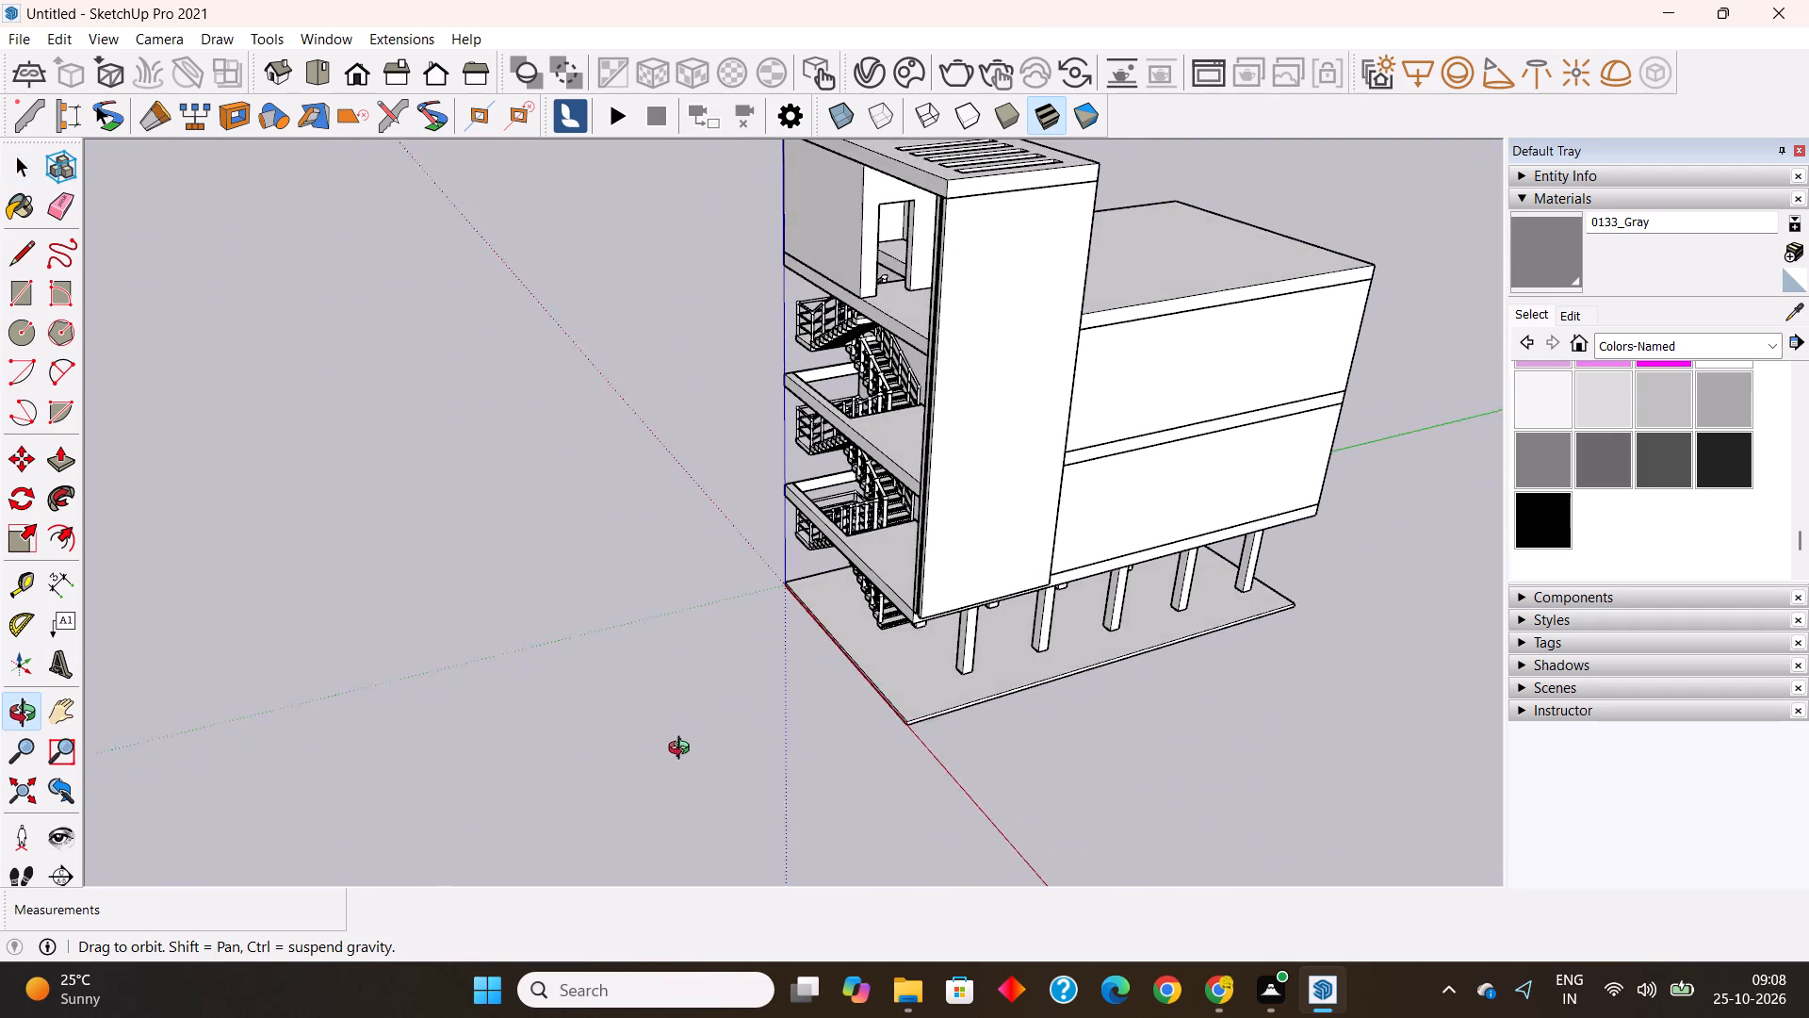
middle_click_drag(683, 750, 704, 762)
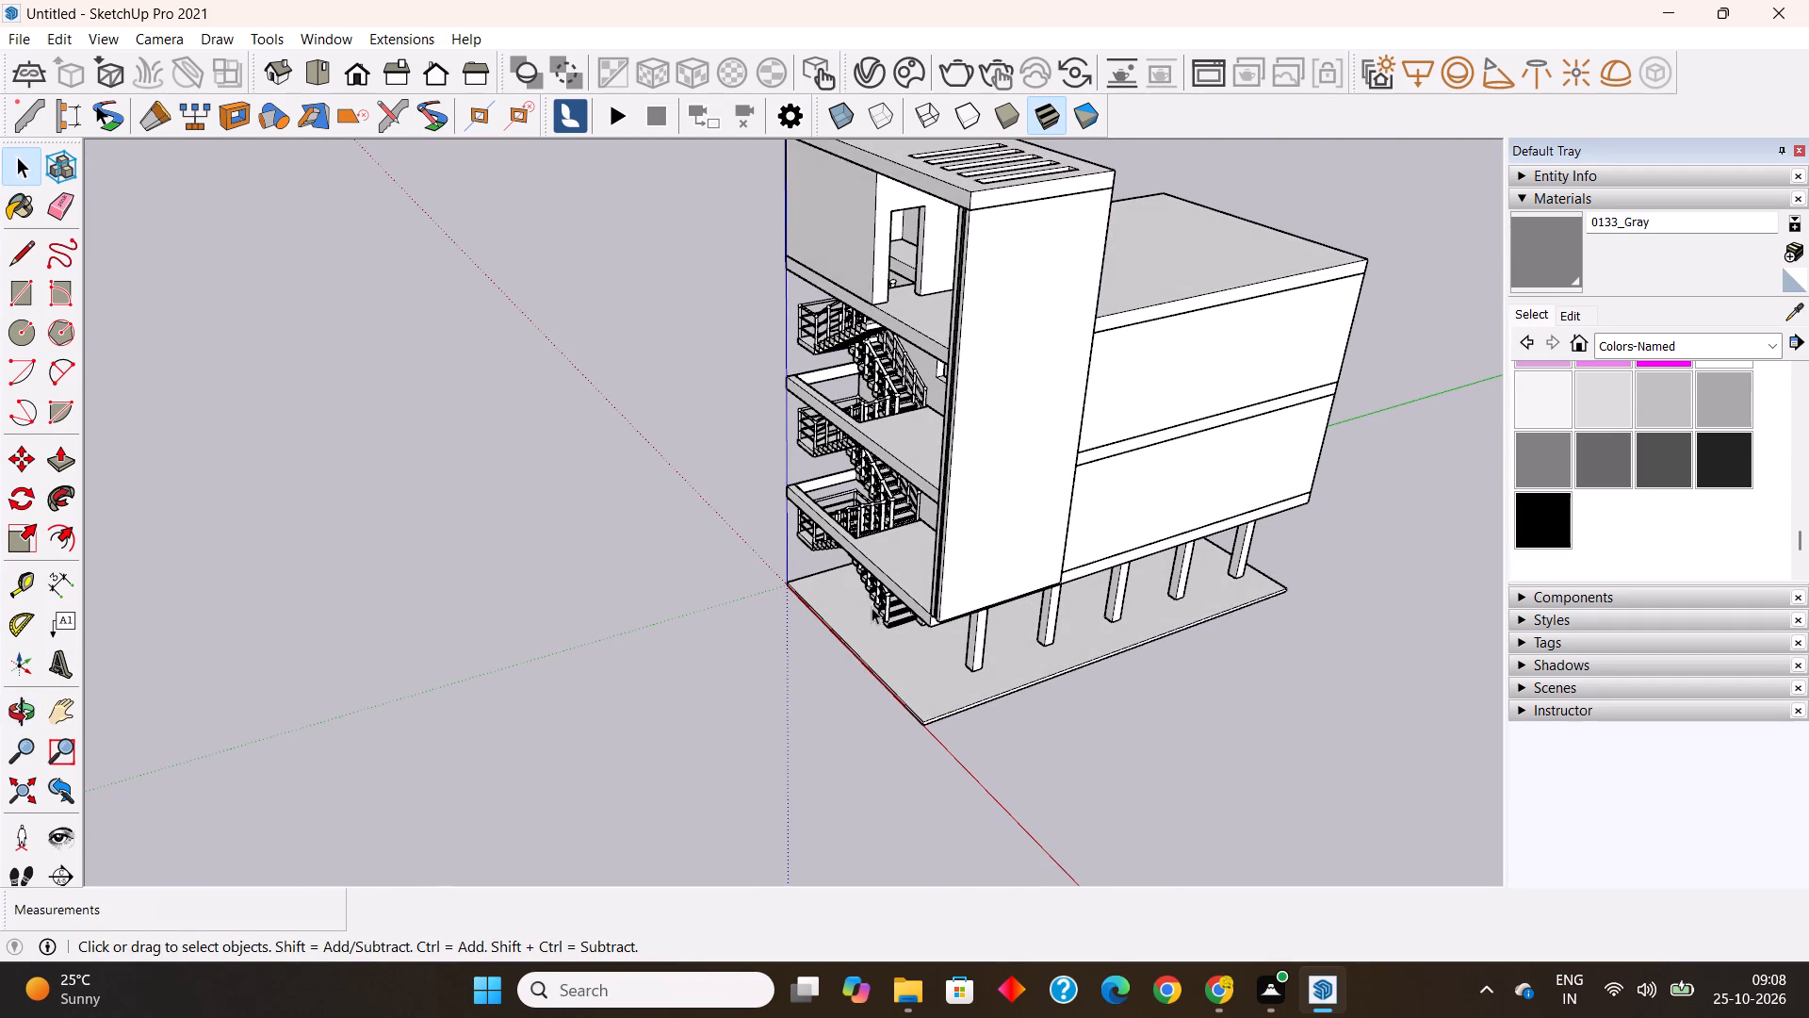
Extend the long side of the lowest floor slab, directly above the columns, outward by 3' beyond the side wall.
scroll(878, 580, "up", 7)
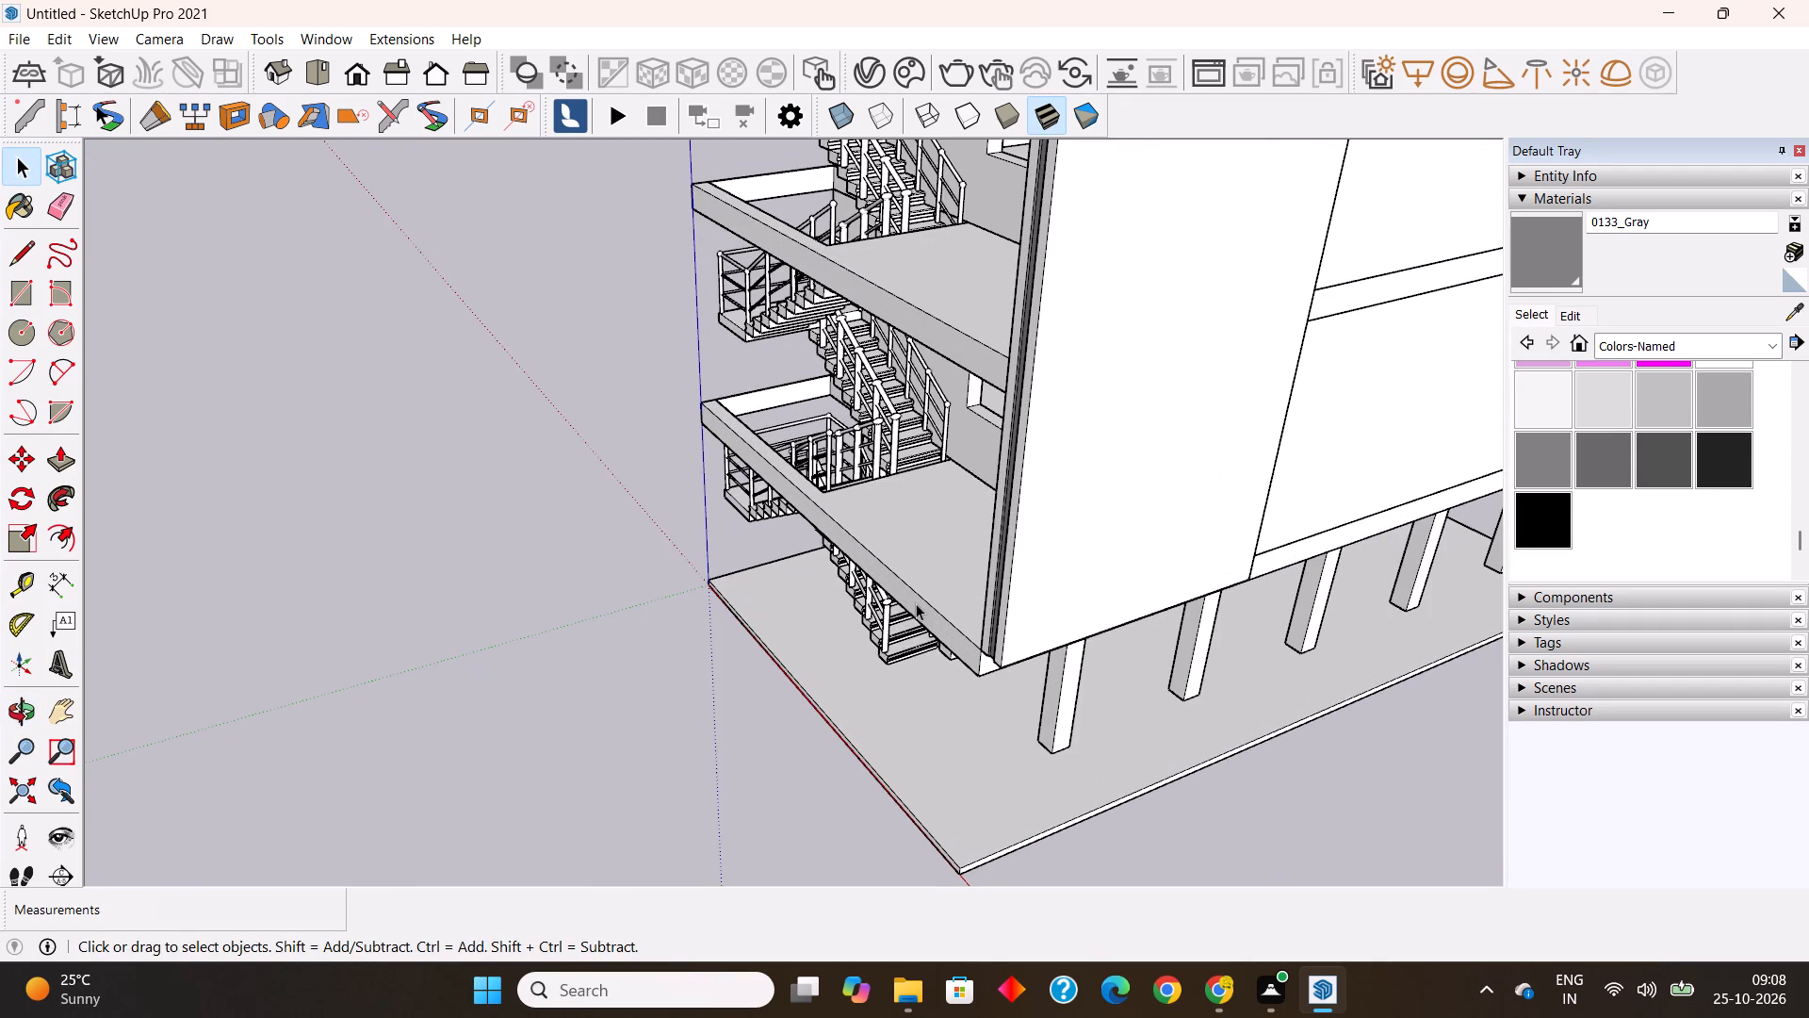
middle_click_drag(1198, 665, 1262, 478)
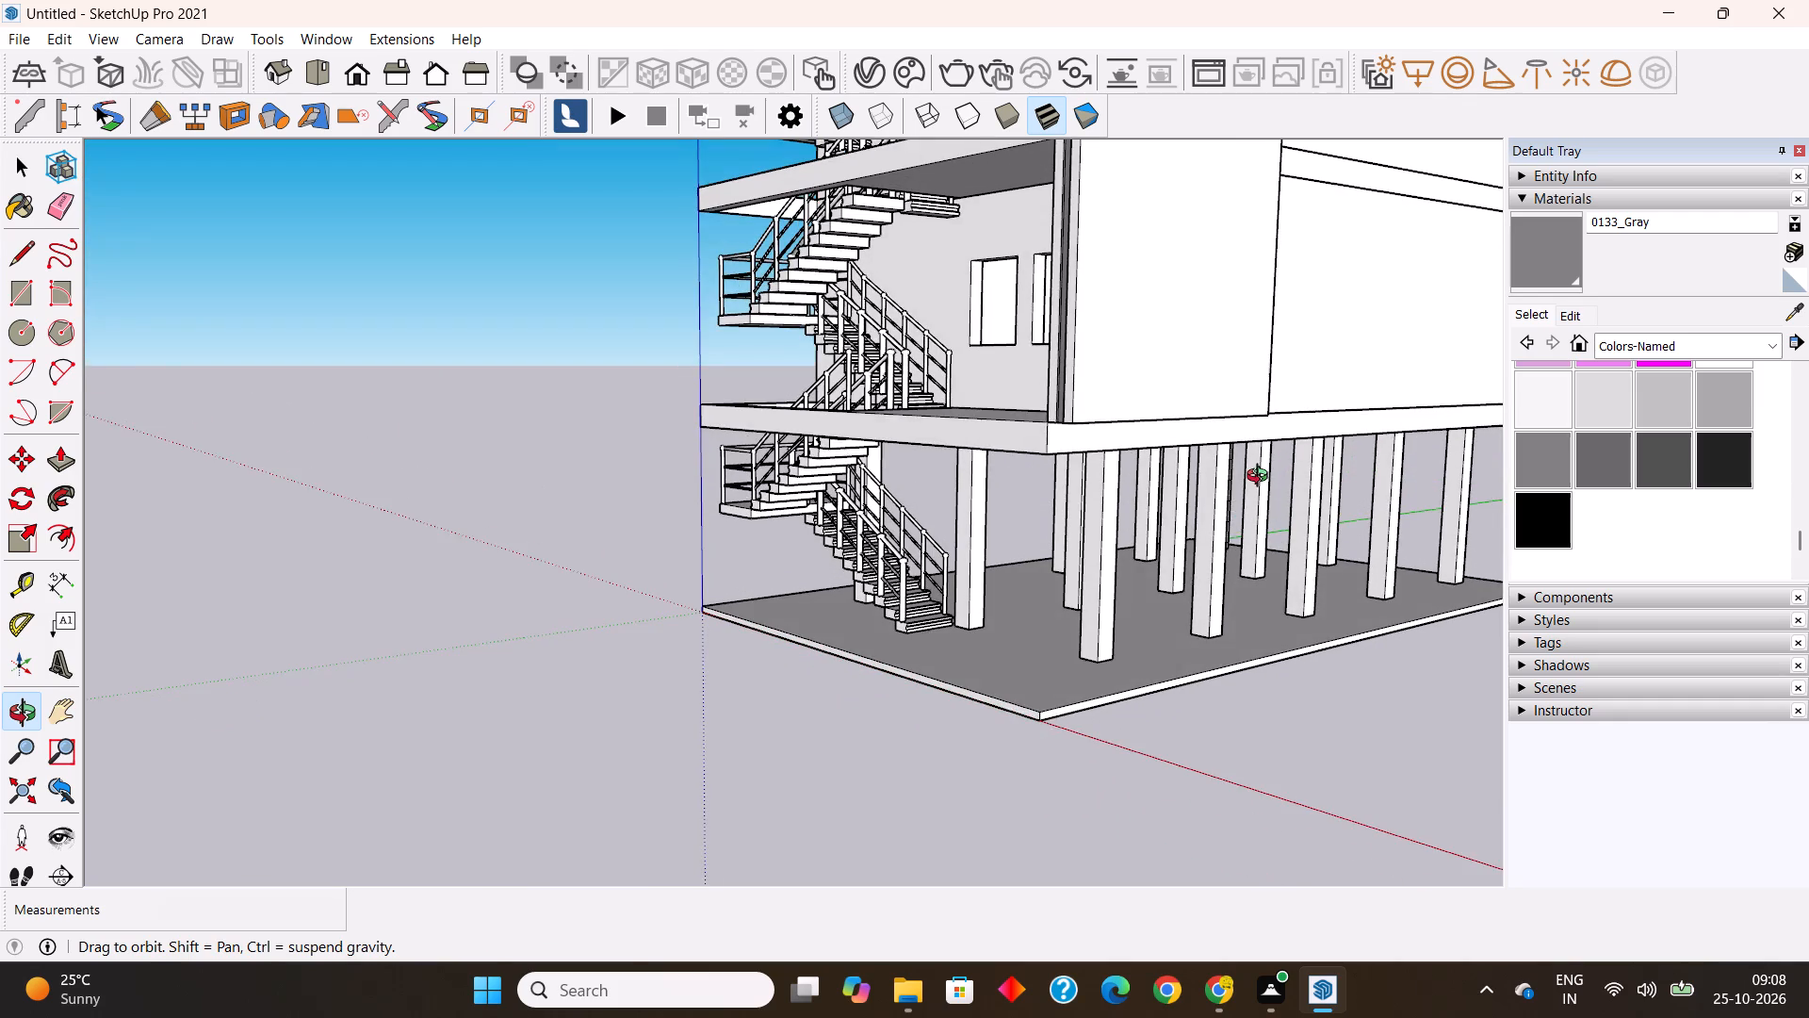
middle_click_drag(1262, 478, 1261, 473)
scroll(1122, 402, "up", 7)
double_click(1047, 457)
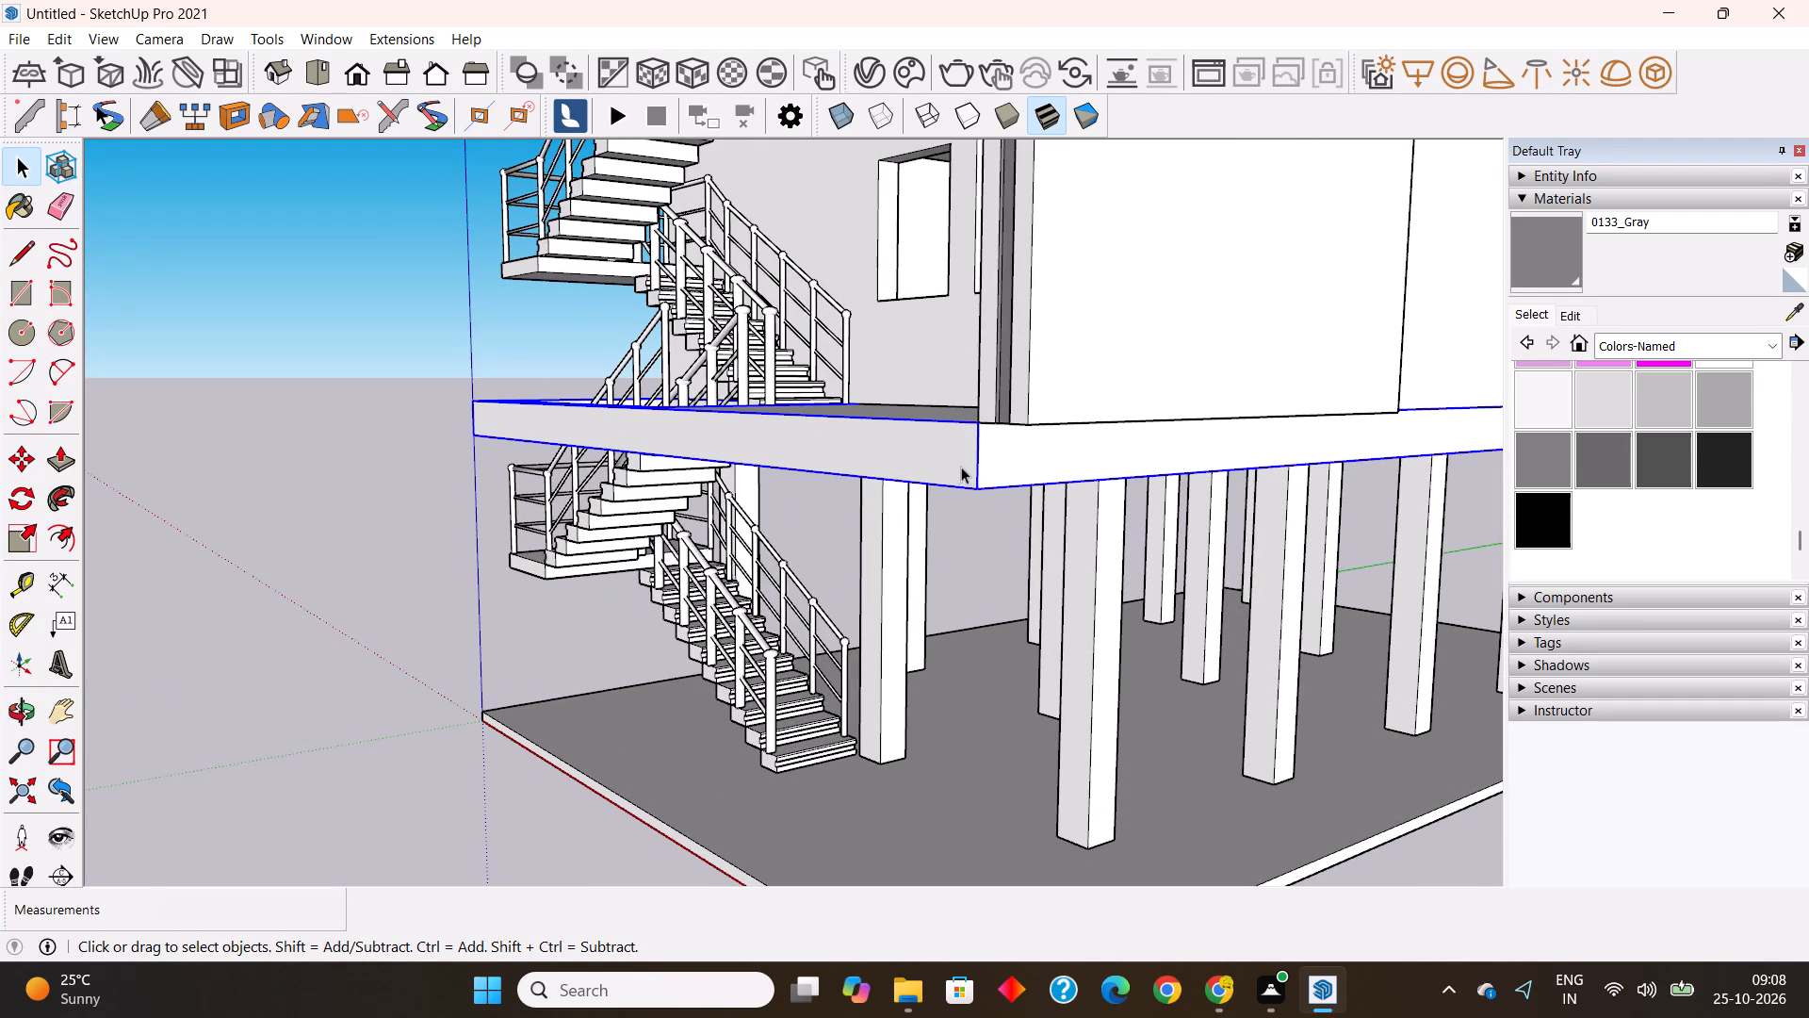
double_click(996, 465)
left_click(64, 458)
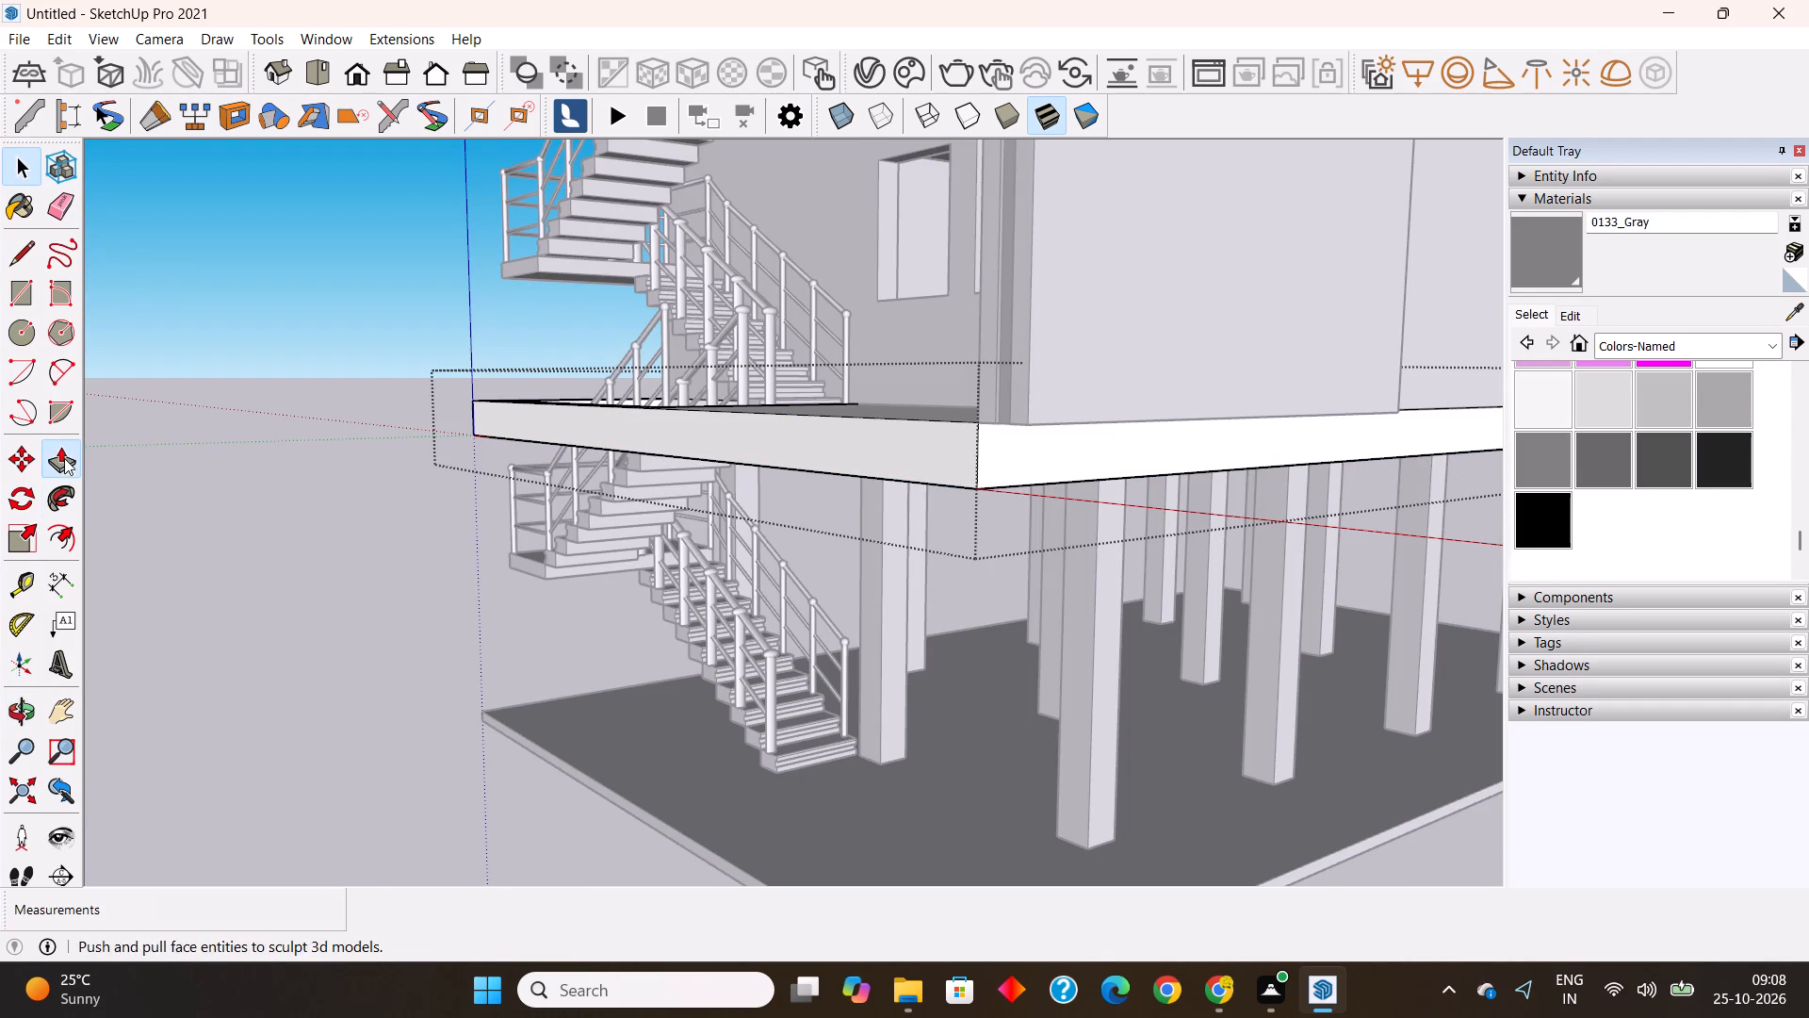
scroll(505, 683, "down", 6)
middle_click_drag(992, 756, 1188, 731)
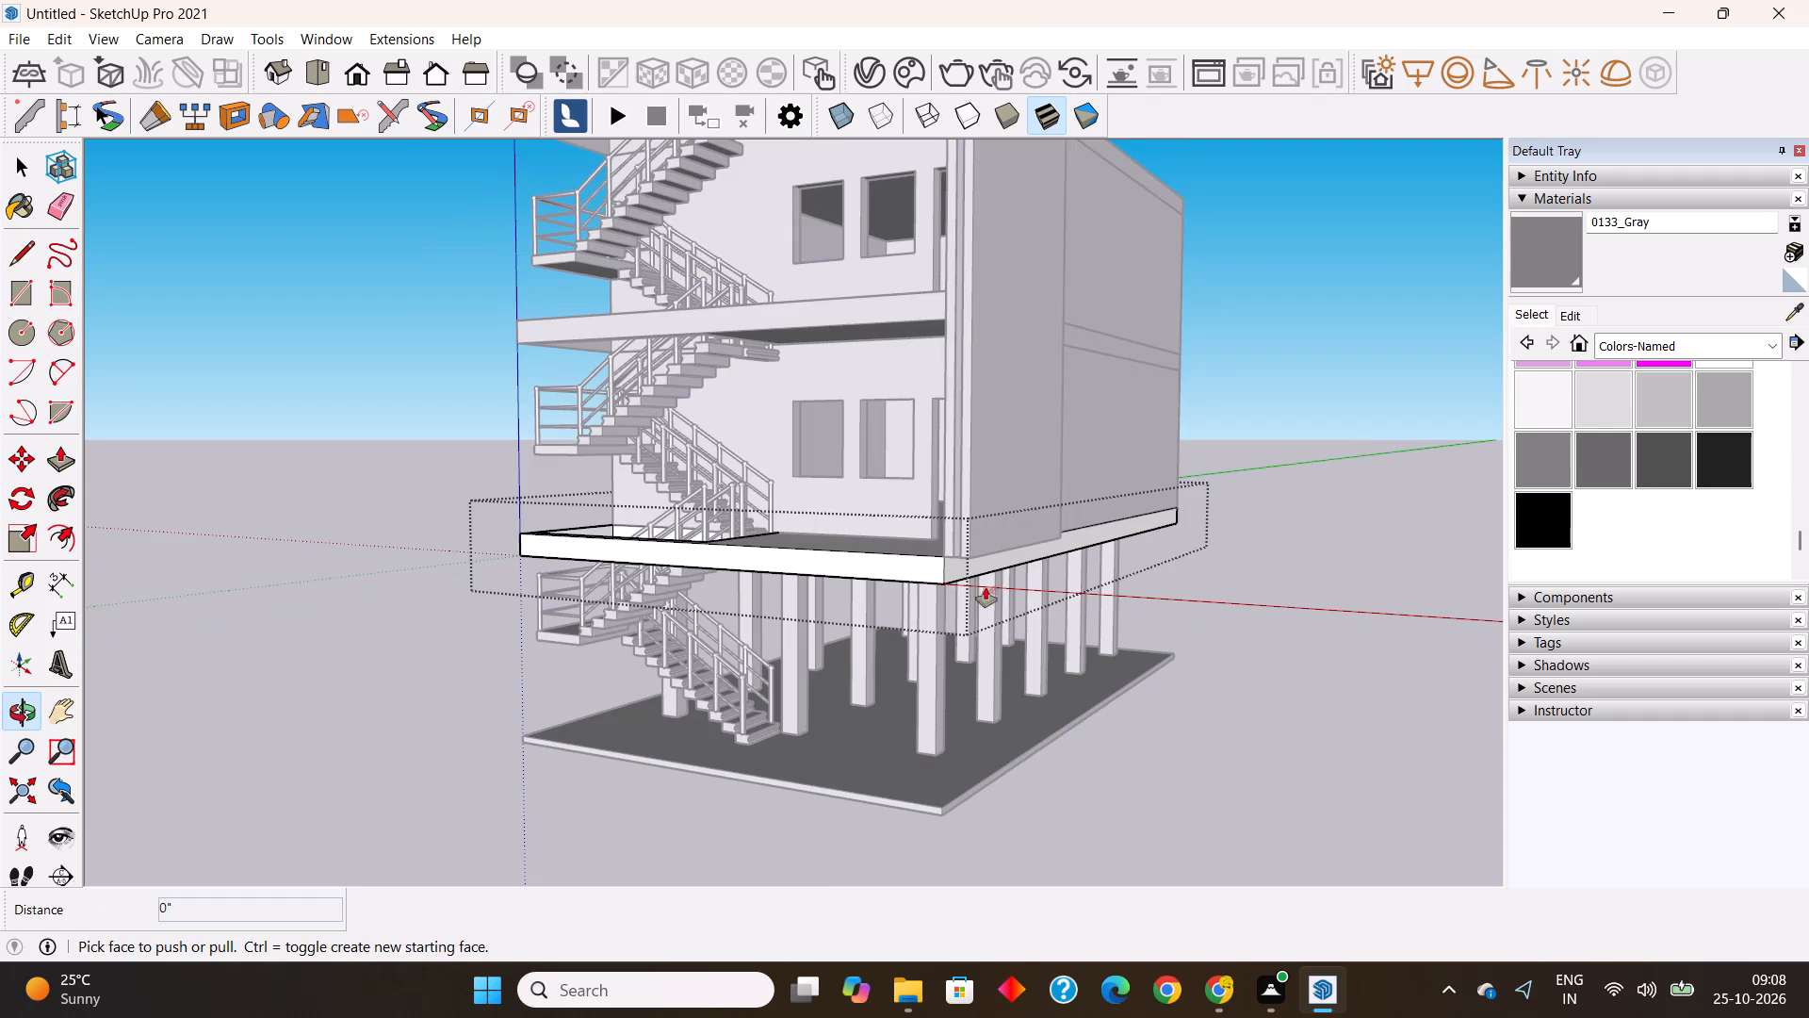
scroll(976, 584, "up", 2)
left_click(948, 564)
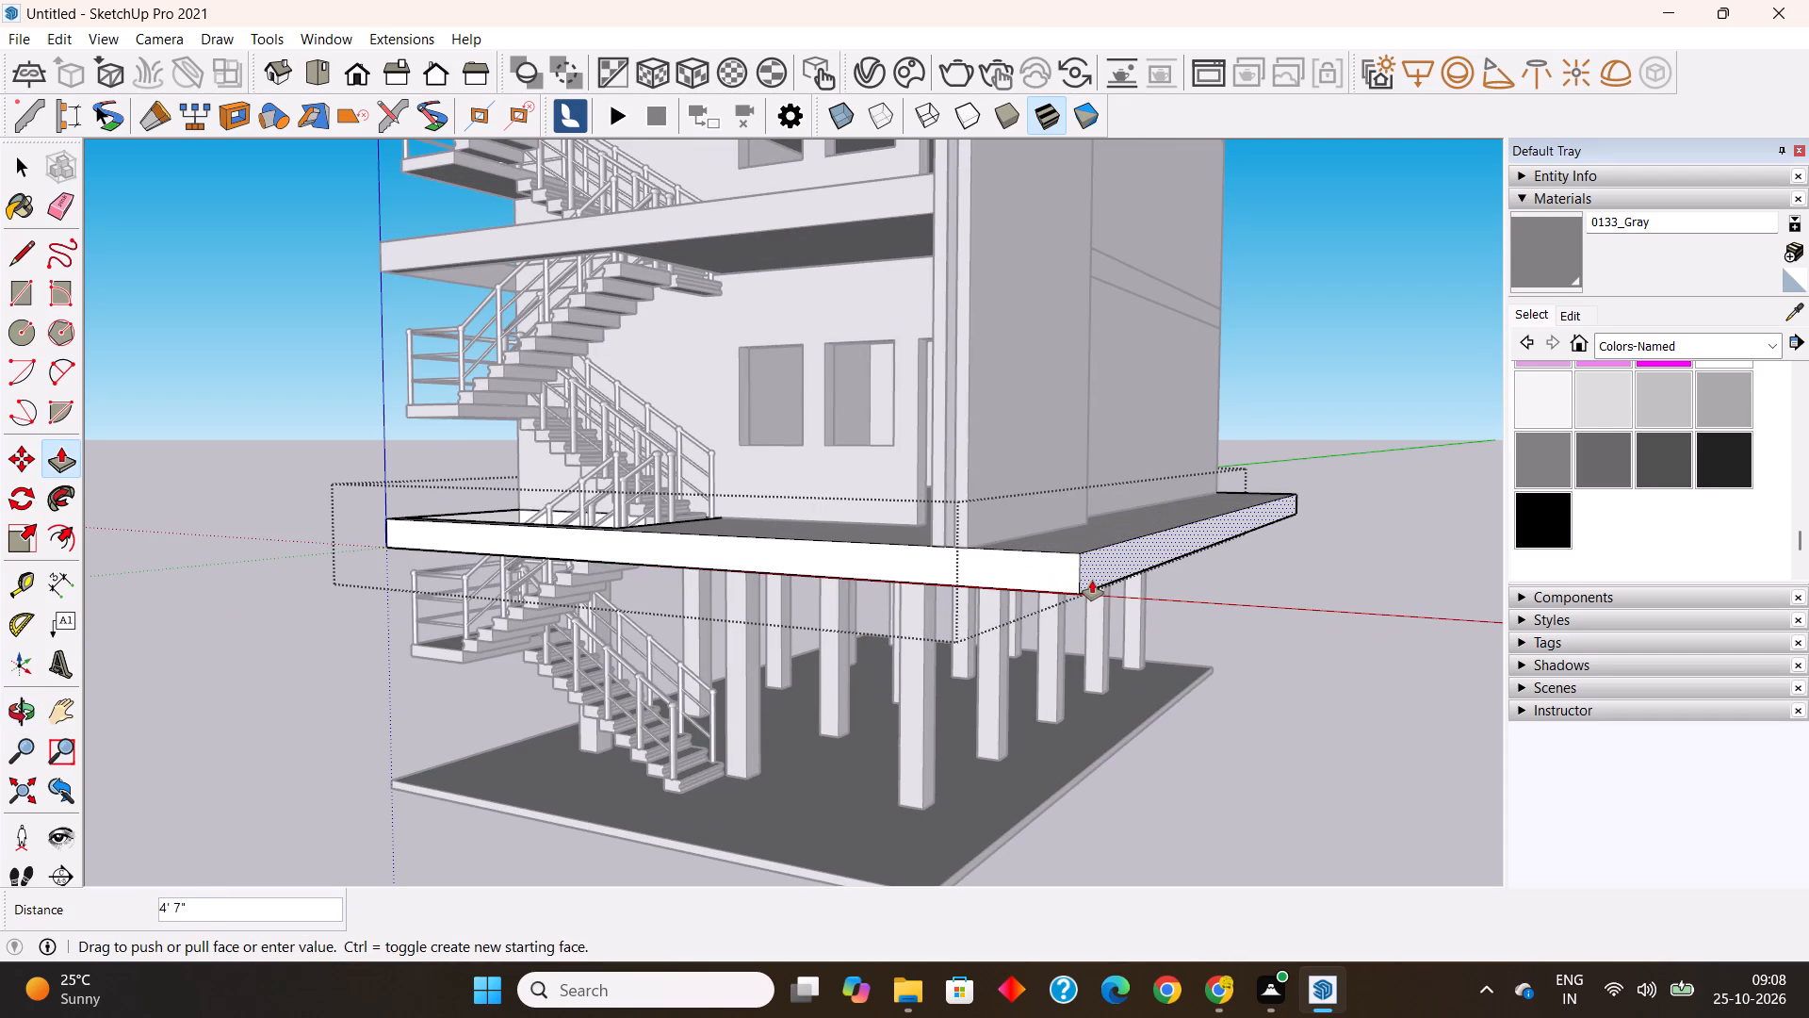
type("3'")
key("Return")
key("space")
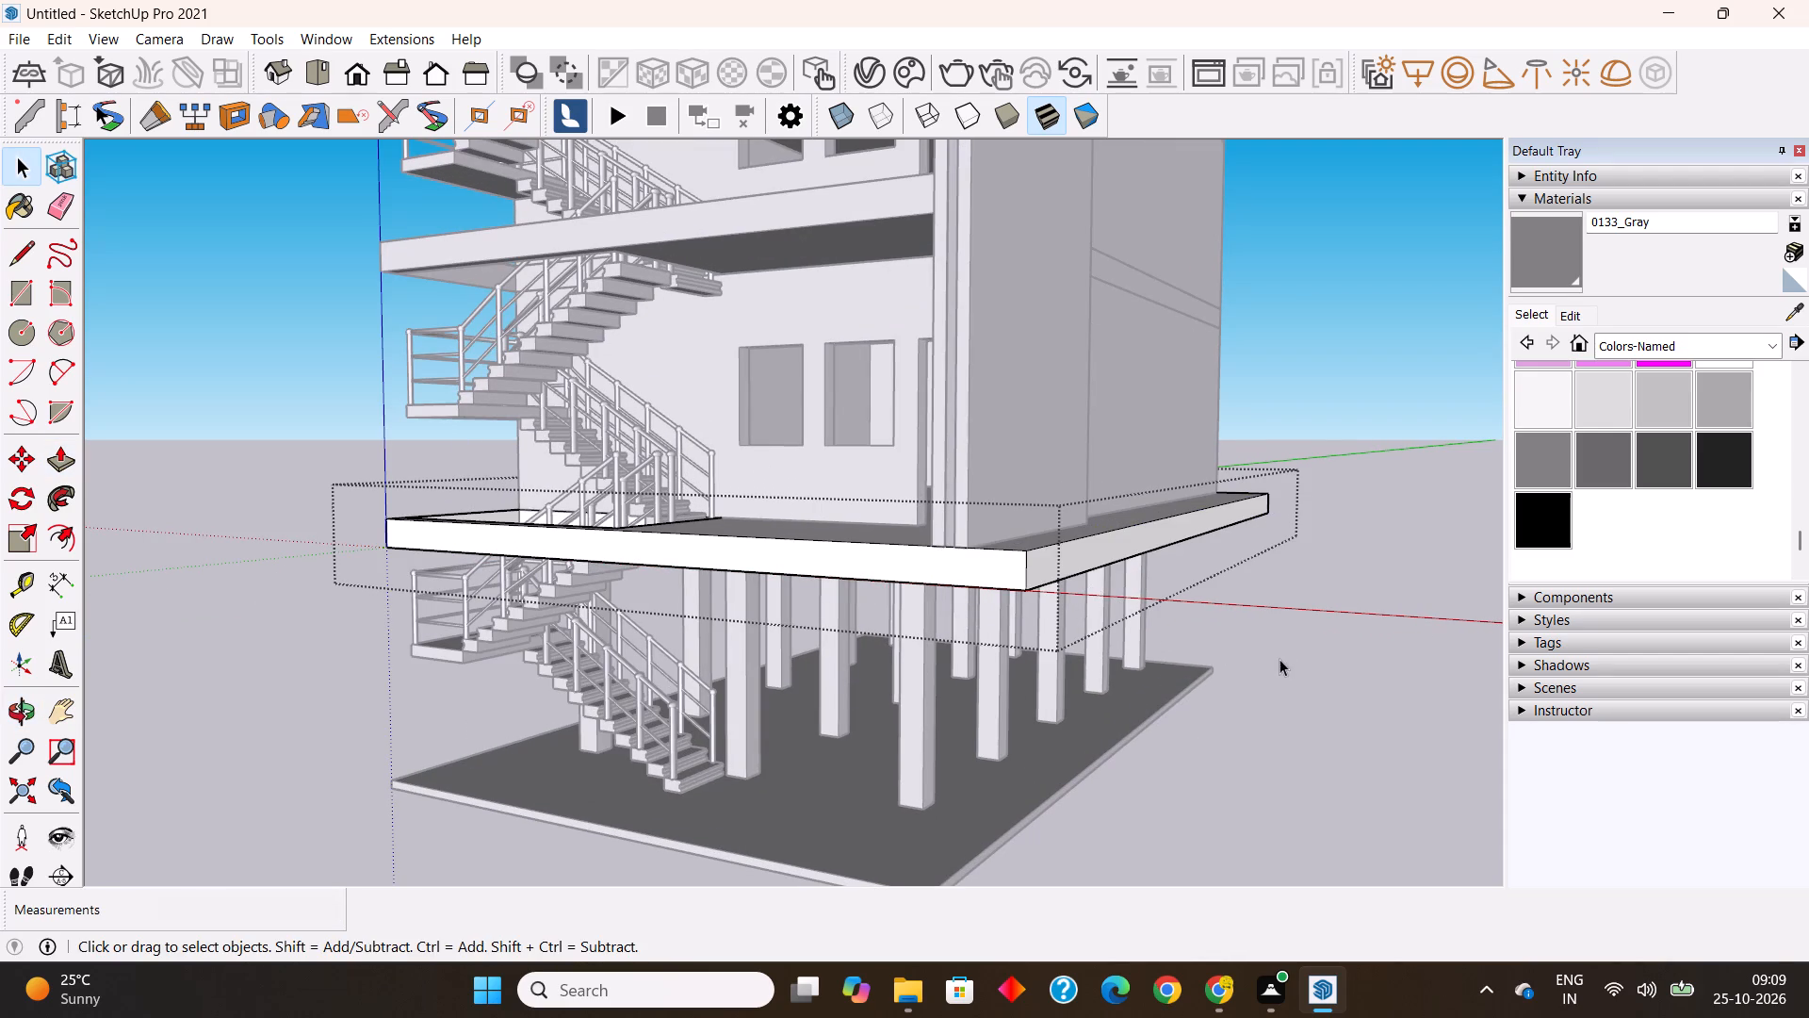
left_click(1293, 662)
Extend the front edge of the same lowest floor slab, on the staircase side, outward by 3'.
scroll(998, 607, "down", 4)
middle_click_drag(937, 617, 811, 748)
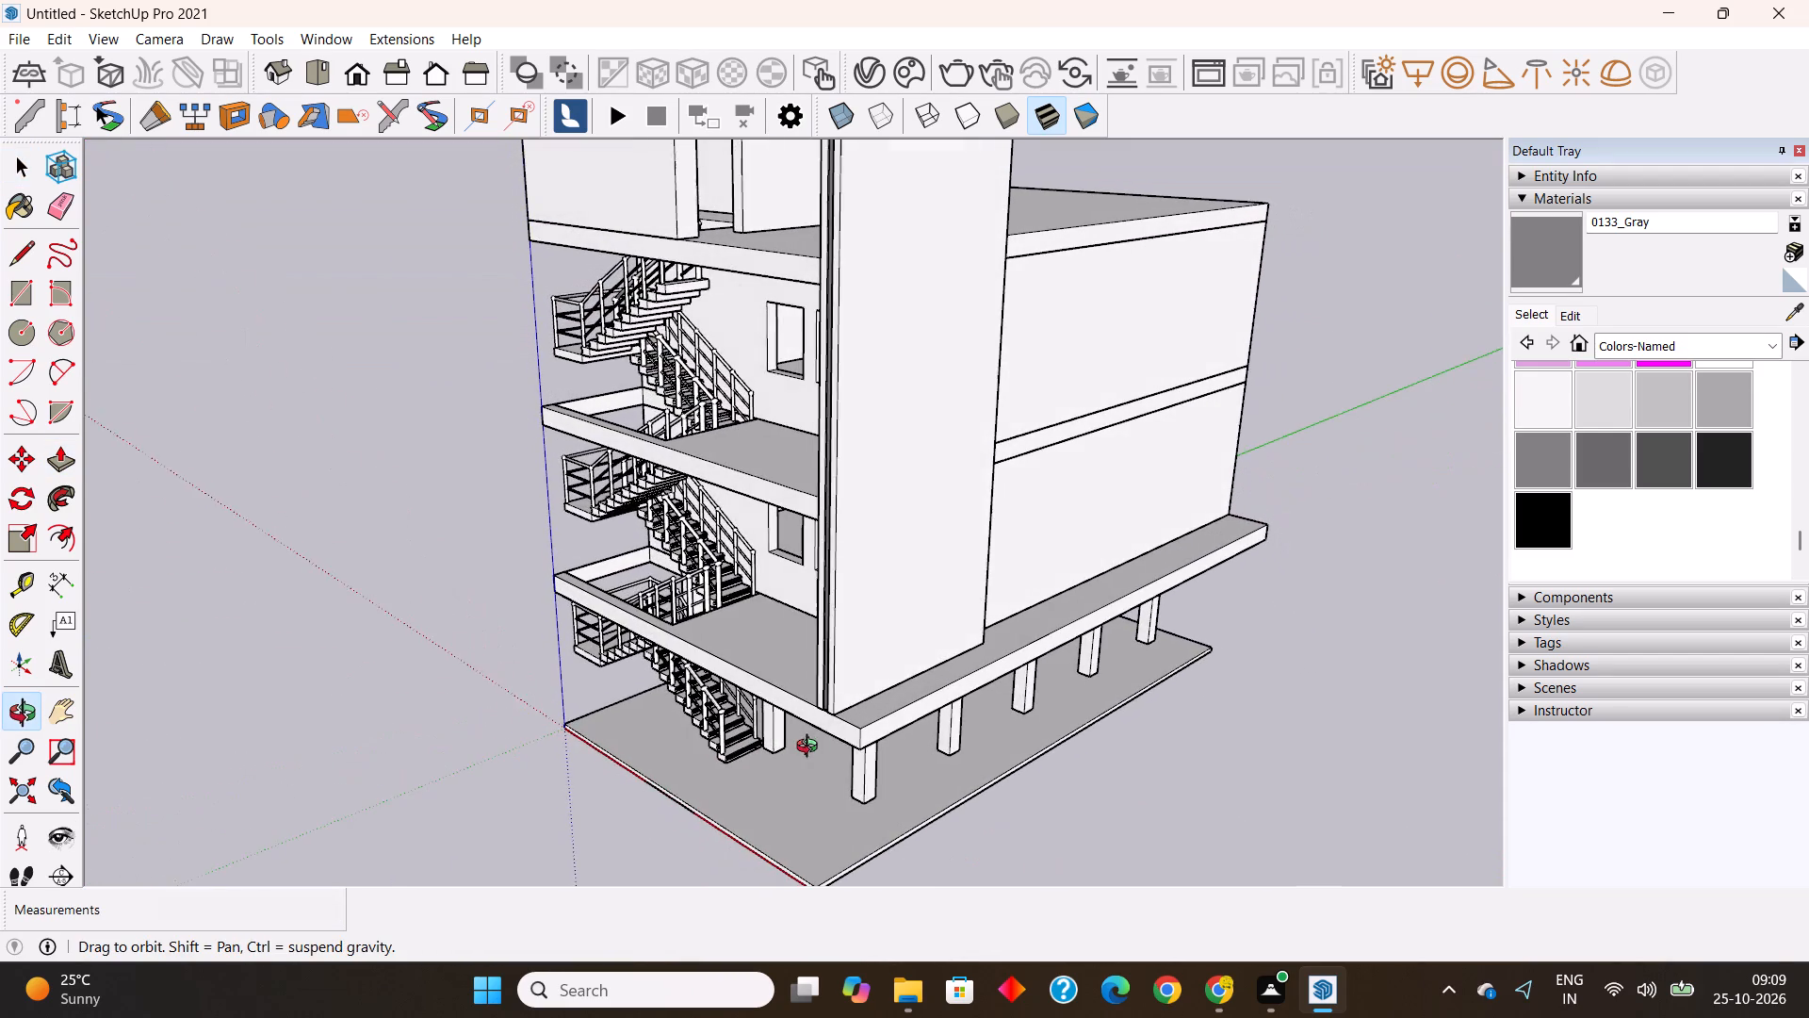
middle_click_drag(811, 748, 812, 749)
middle_click_drag(719, 675, 972, 547, "shift")
middle_click_drag(942, 603, 855, 676)
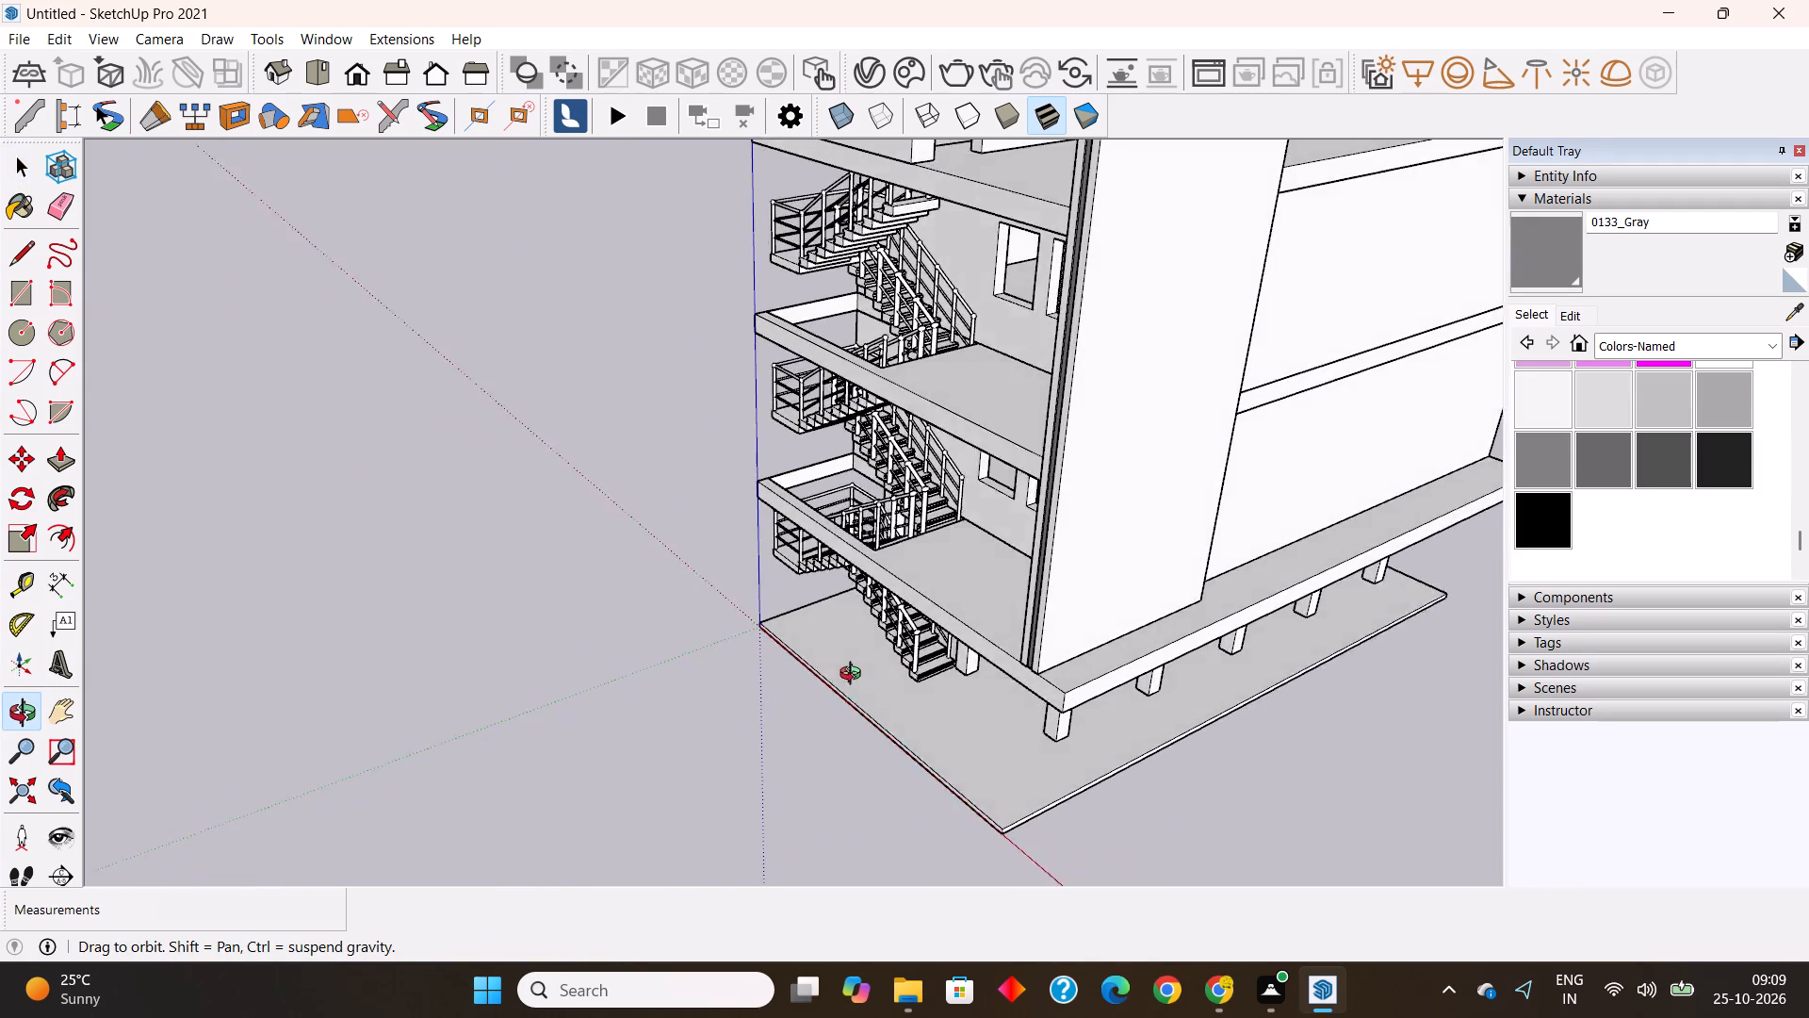
middle_click_drag(855, 676, 836, 690)
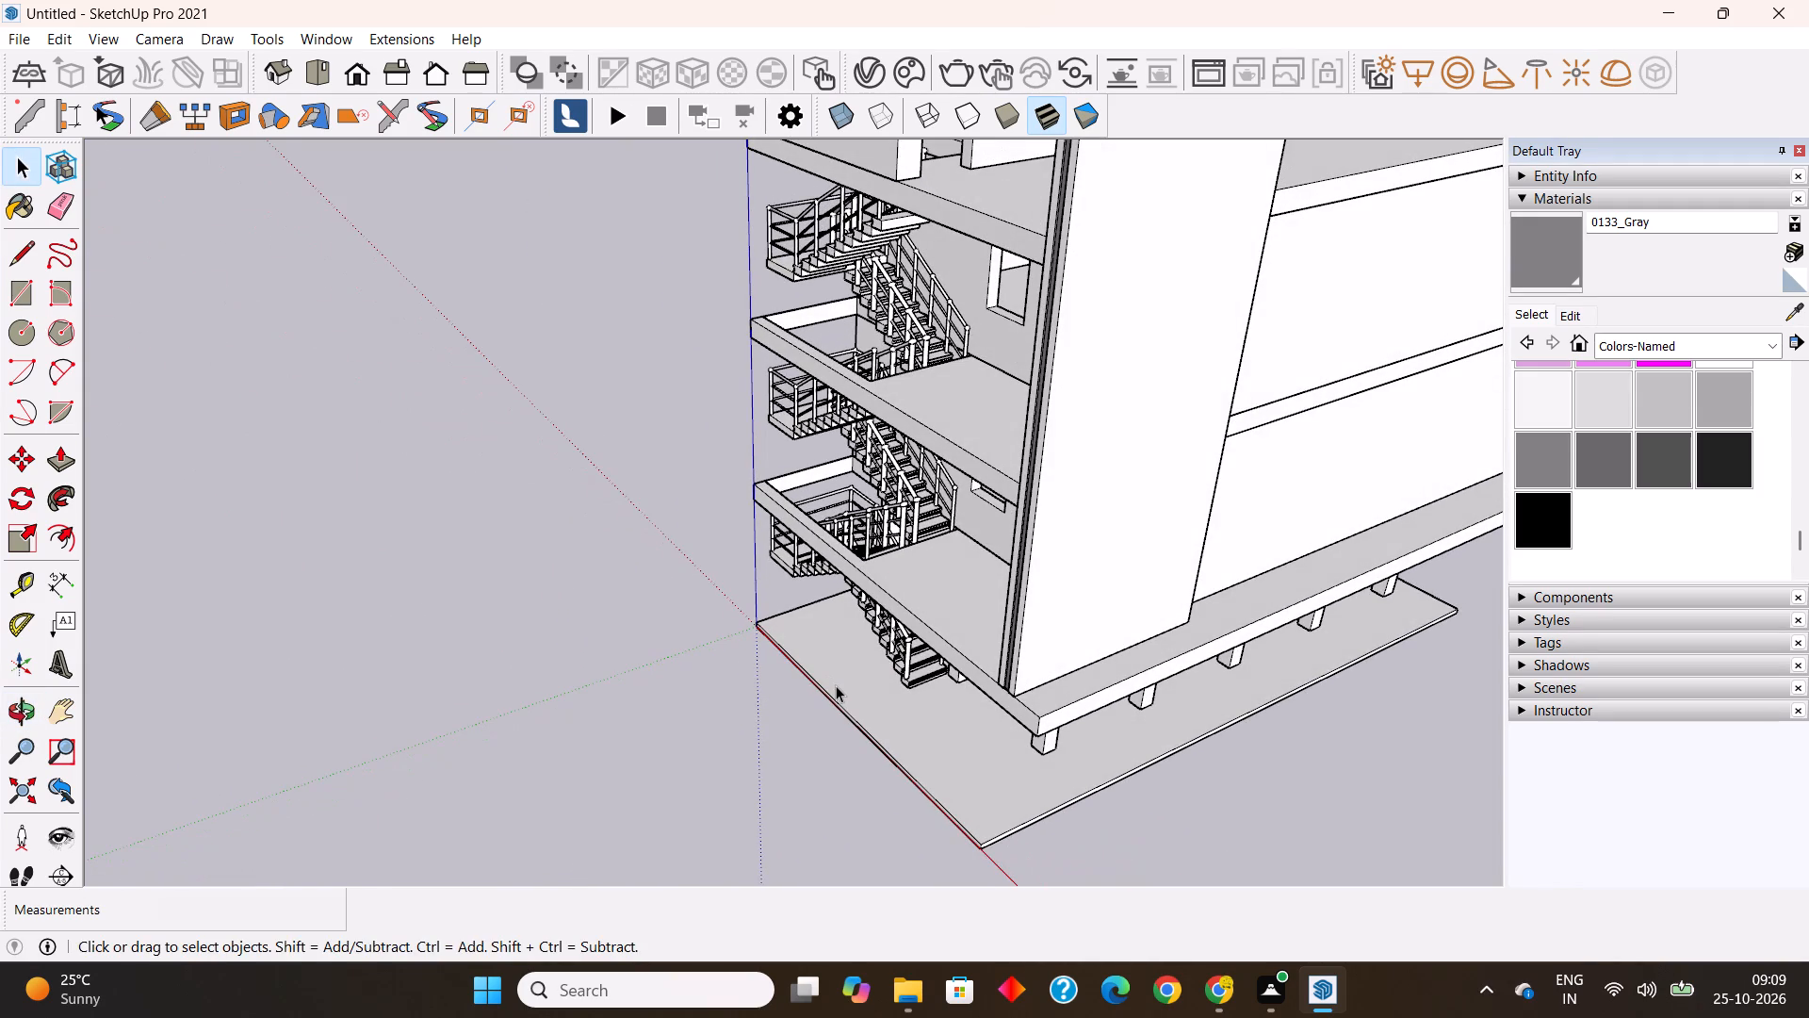
left_click_drag(60, 460, 69, 466)
key("space")
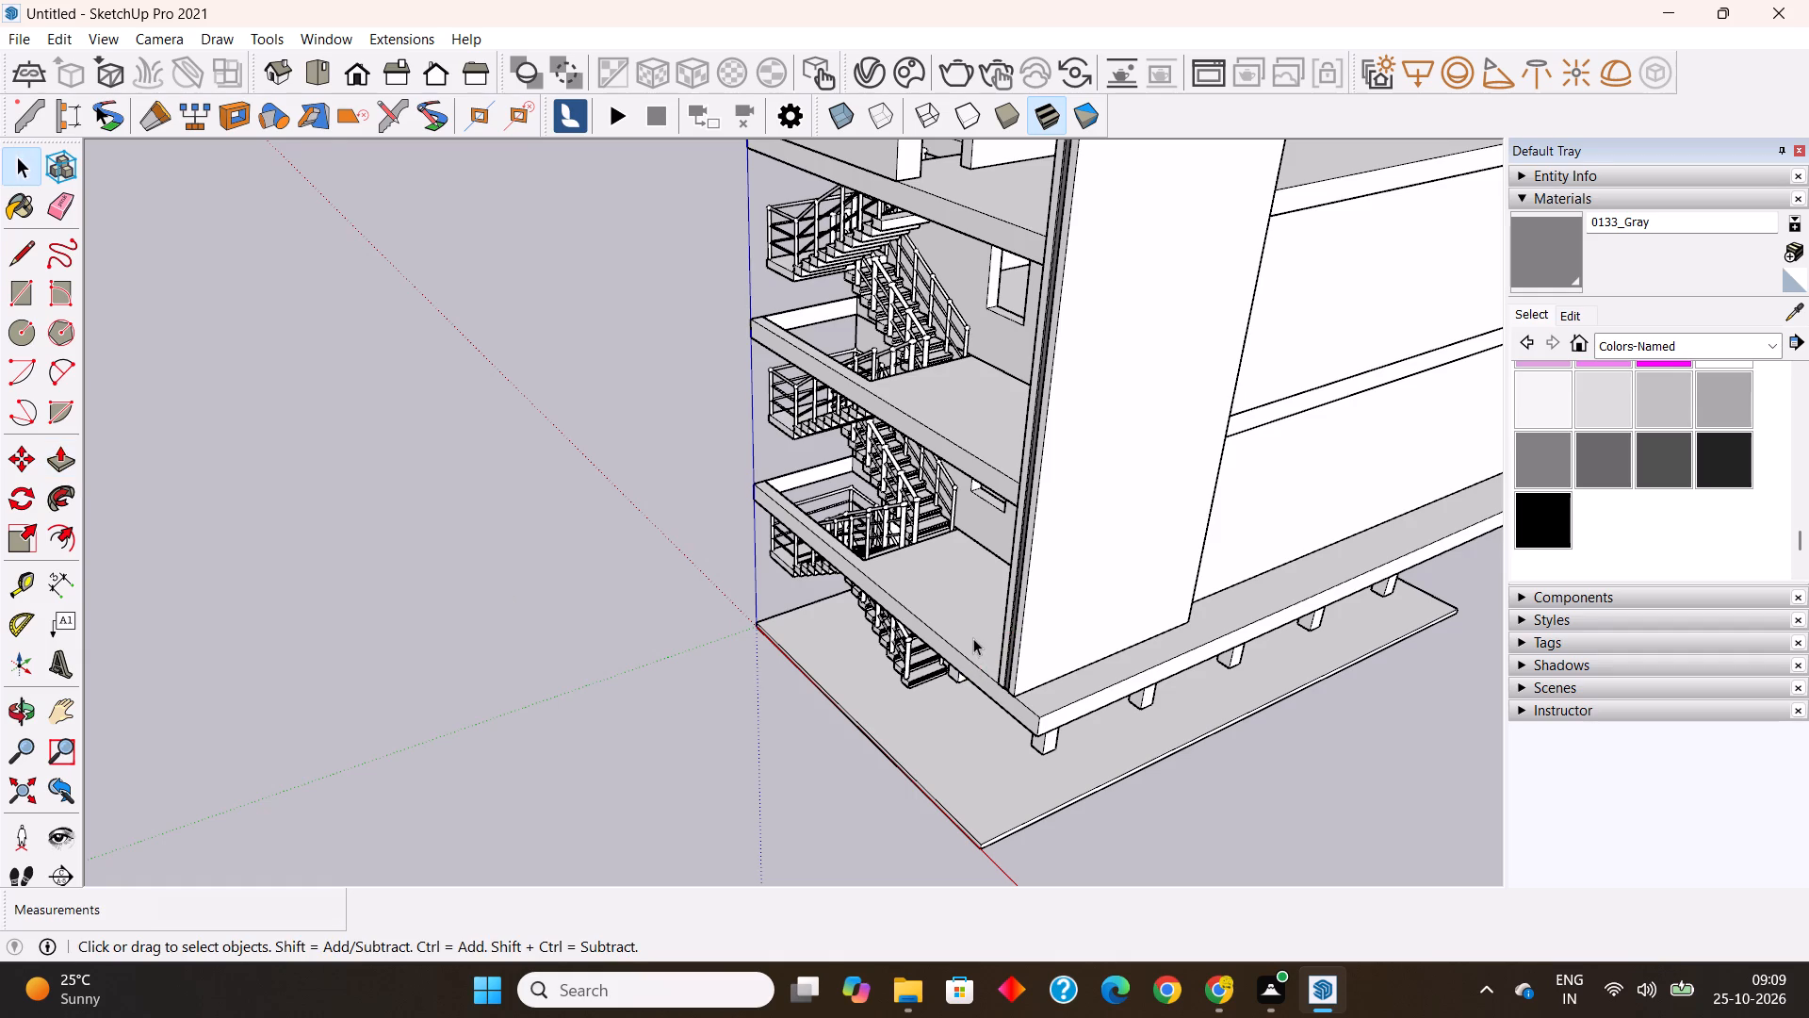
double_click(974, 637)
left_click(58, 451)
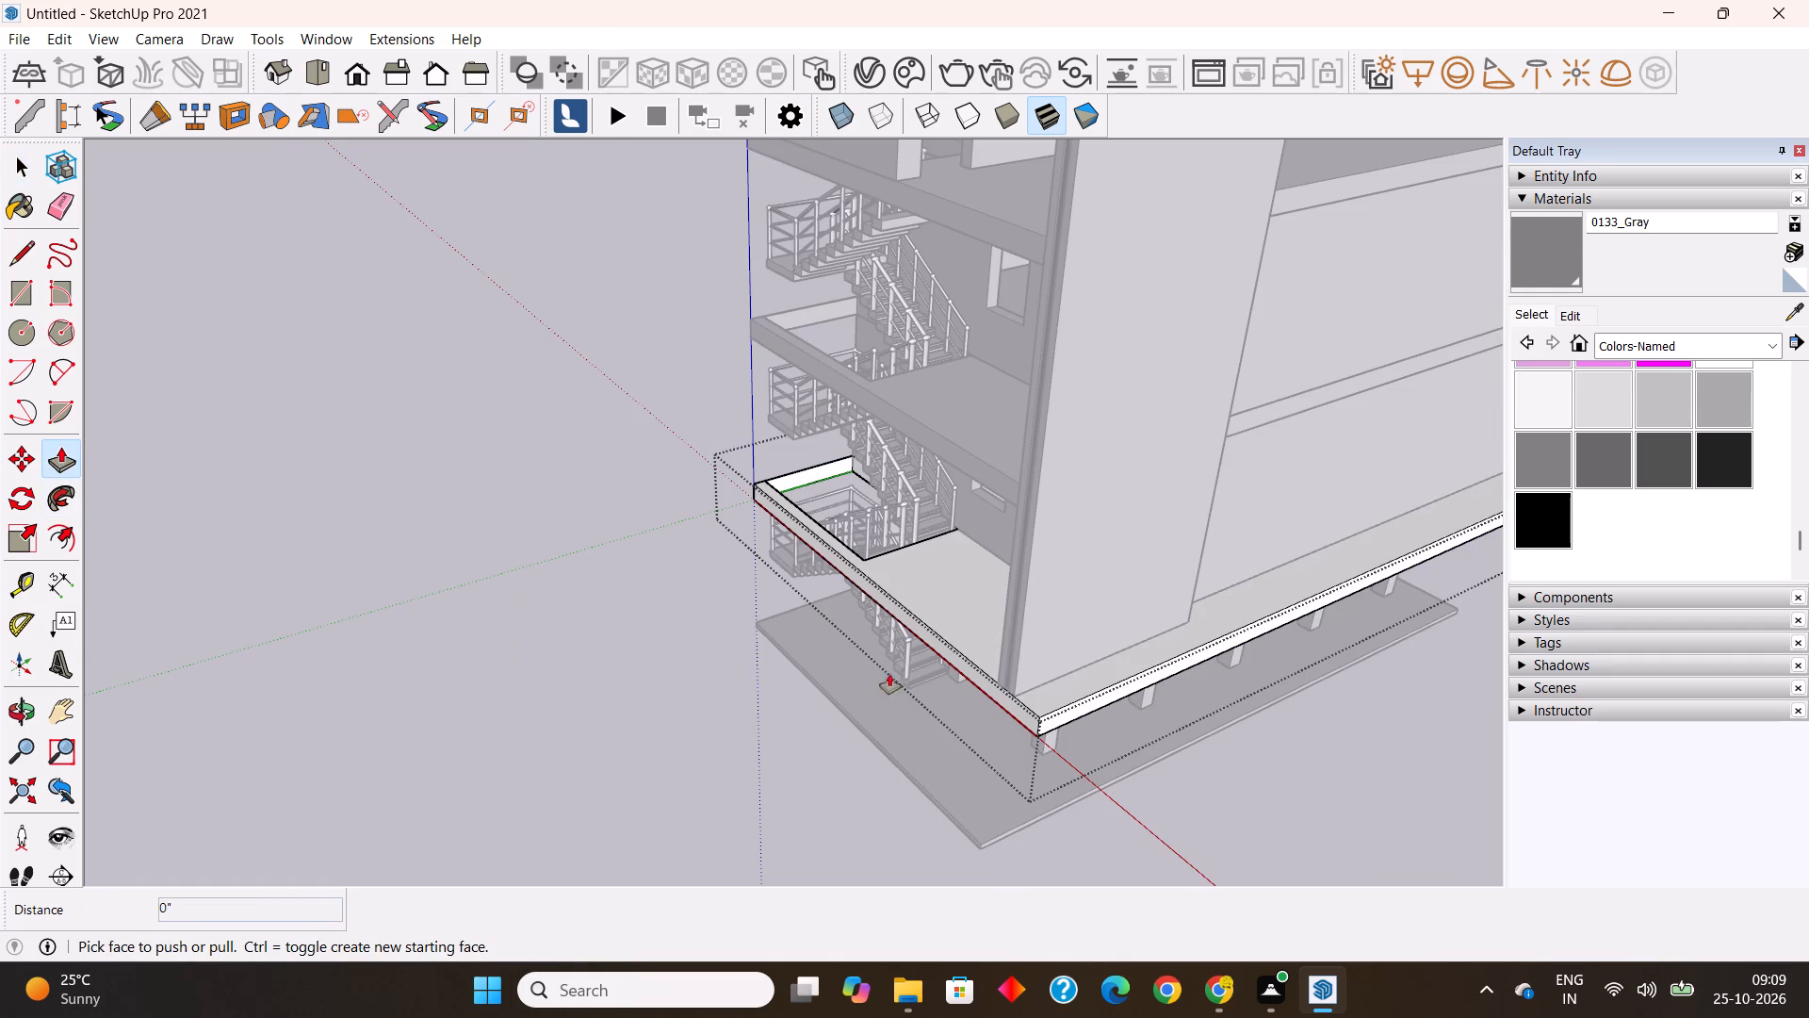
left_click(970, 669)
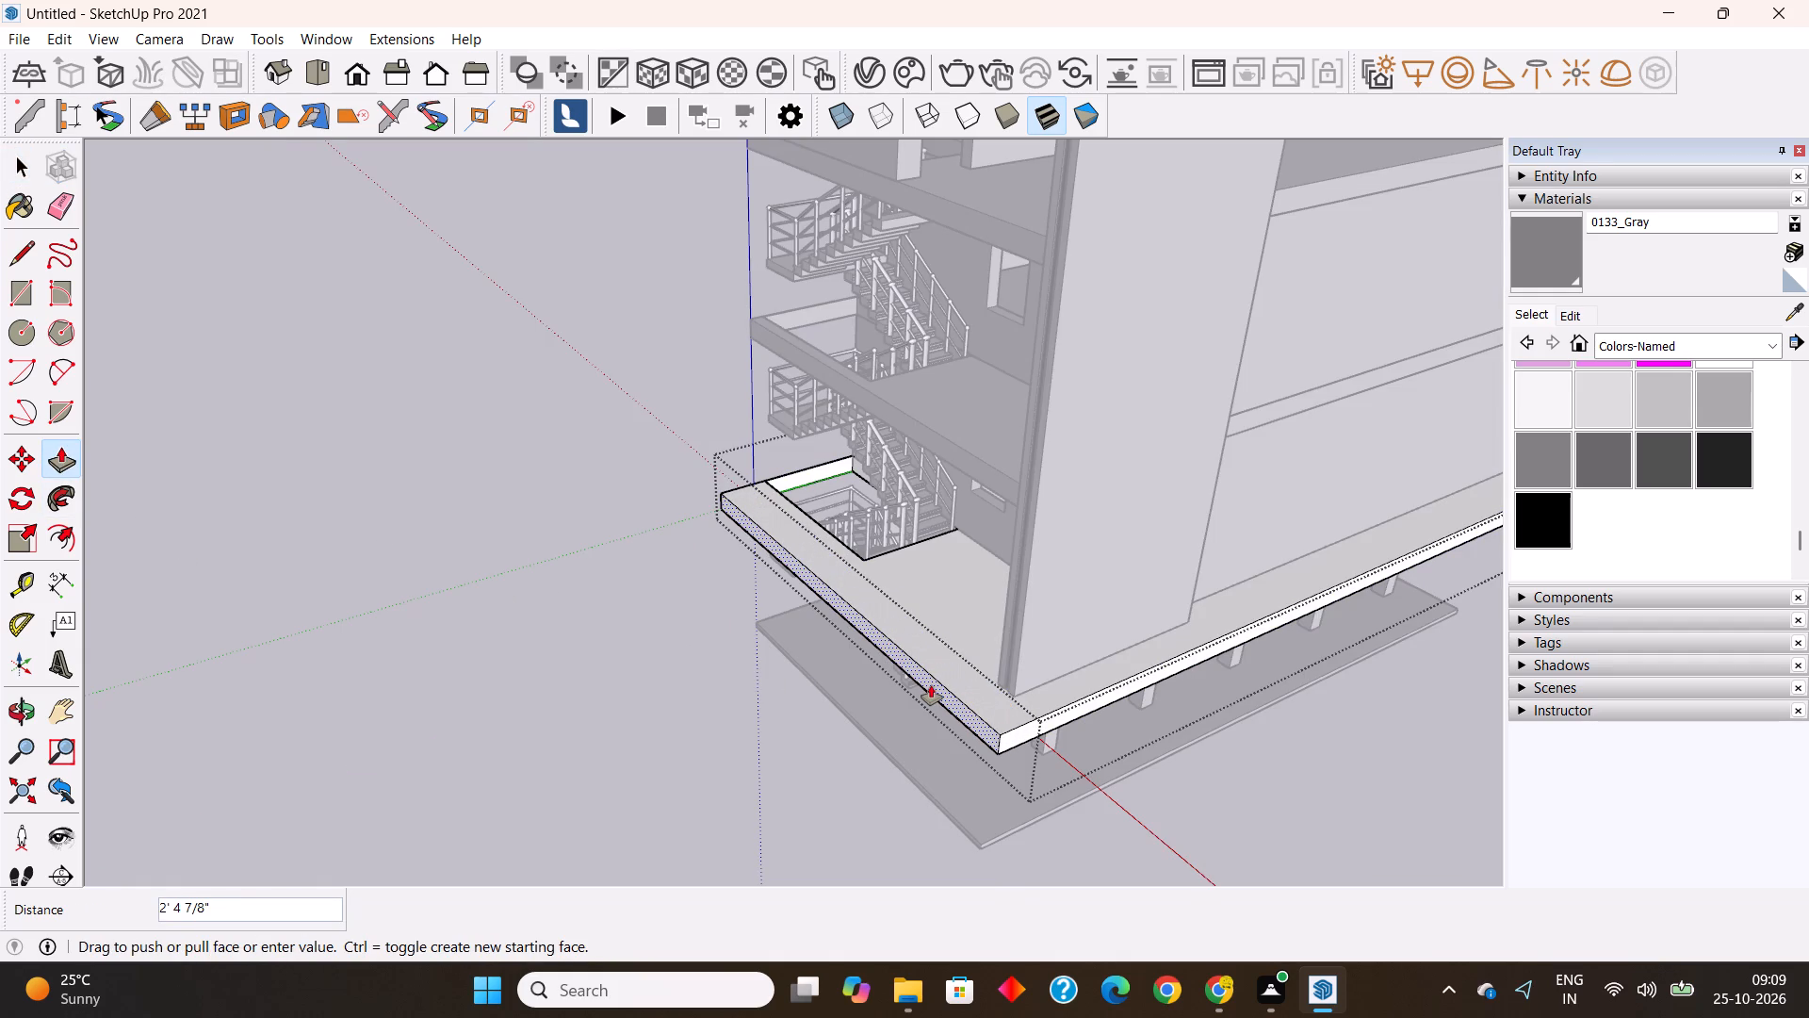
type("3'")
key("Return")
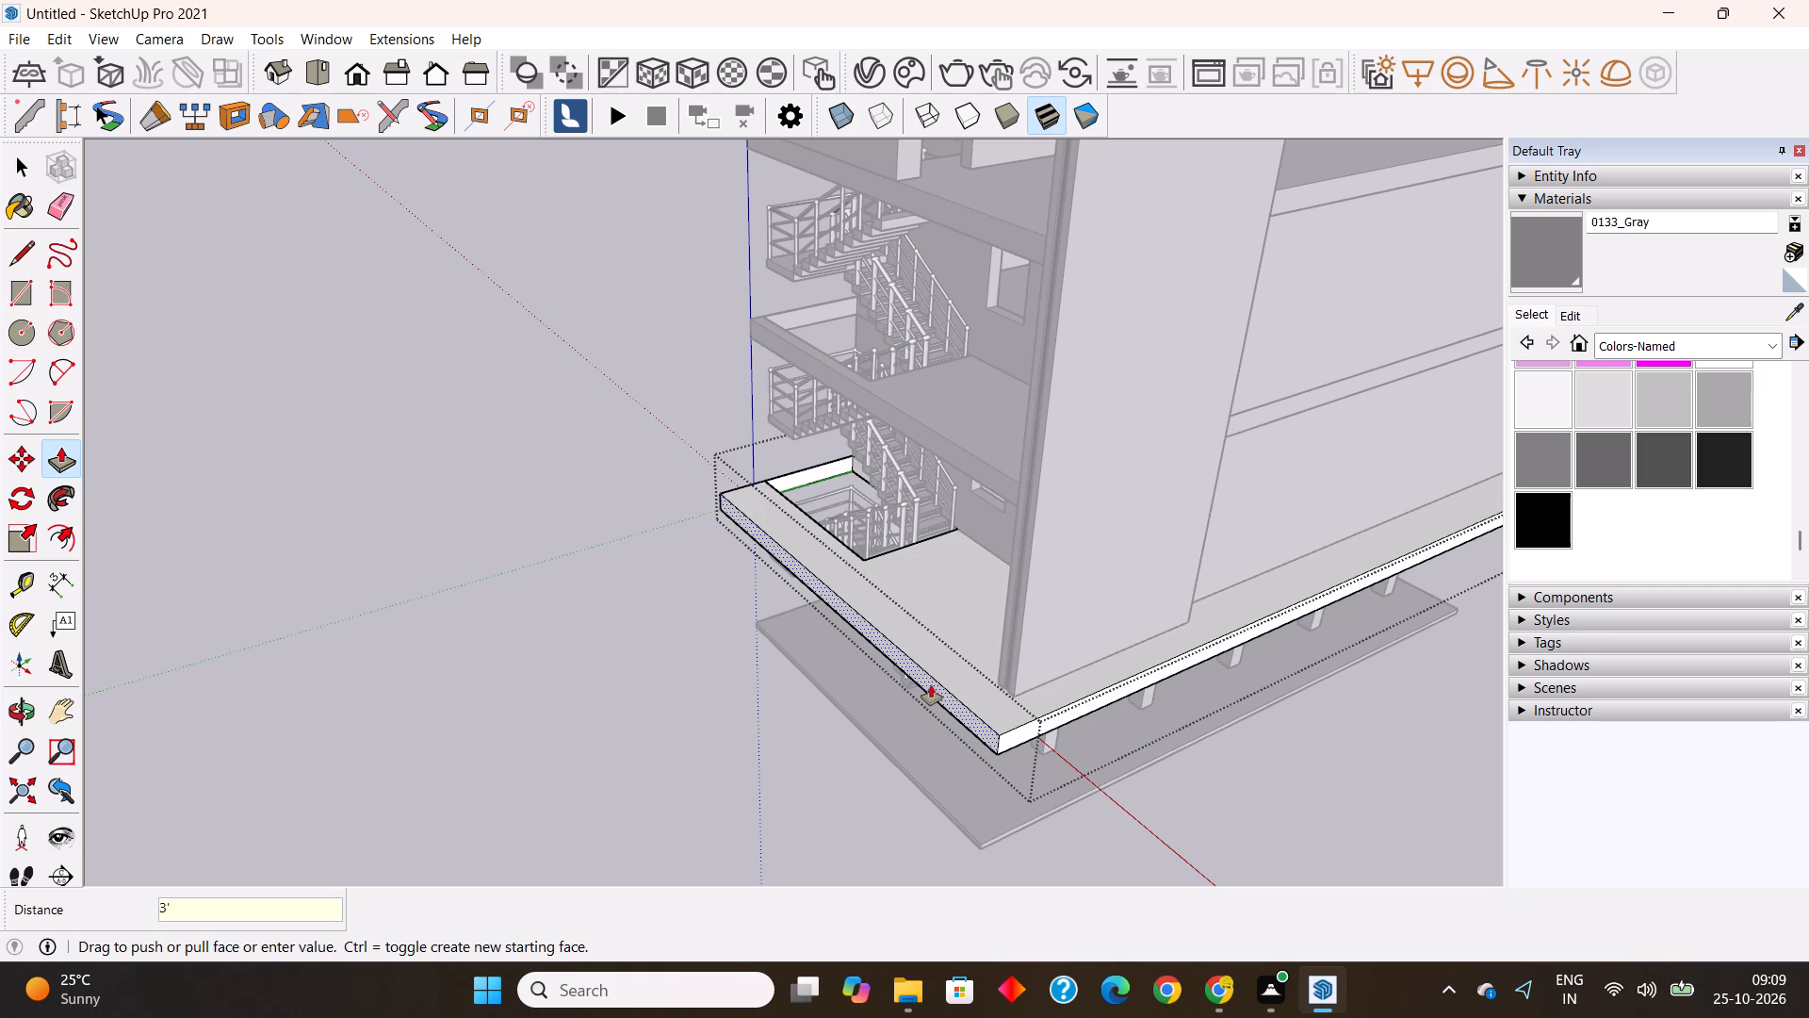
key("space")
left_click(467, 724)
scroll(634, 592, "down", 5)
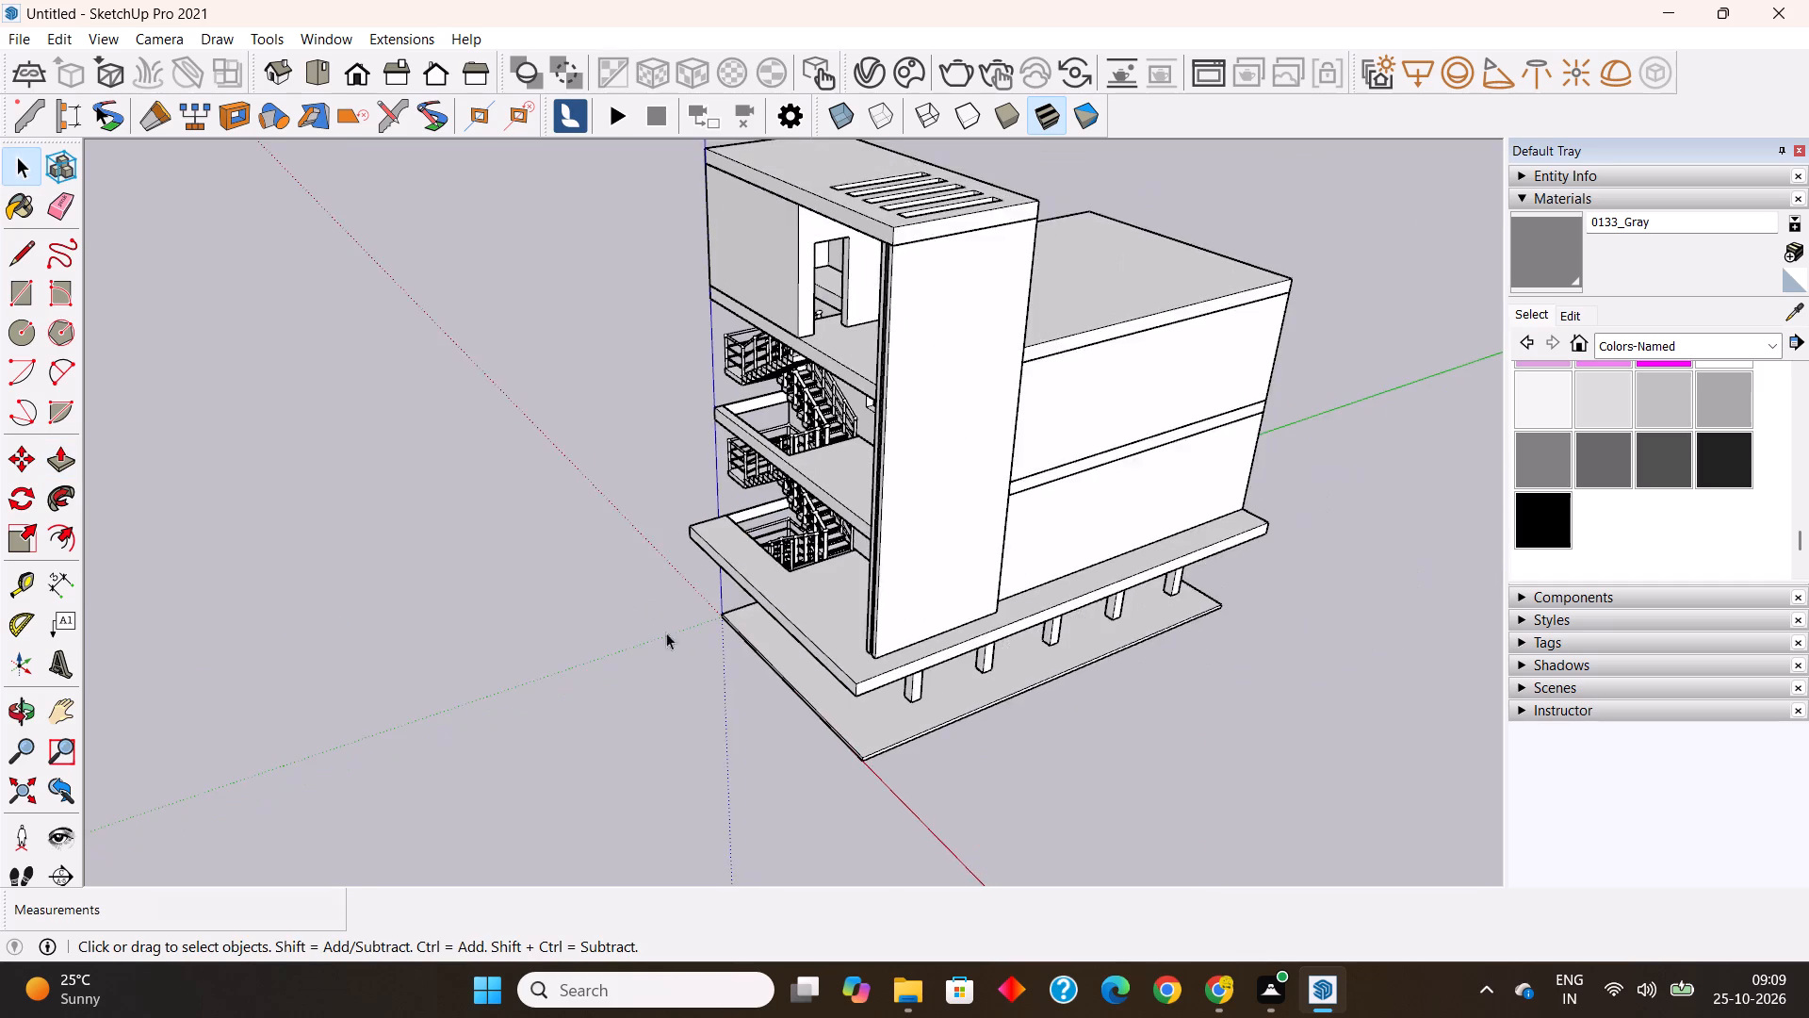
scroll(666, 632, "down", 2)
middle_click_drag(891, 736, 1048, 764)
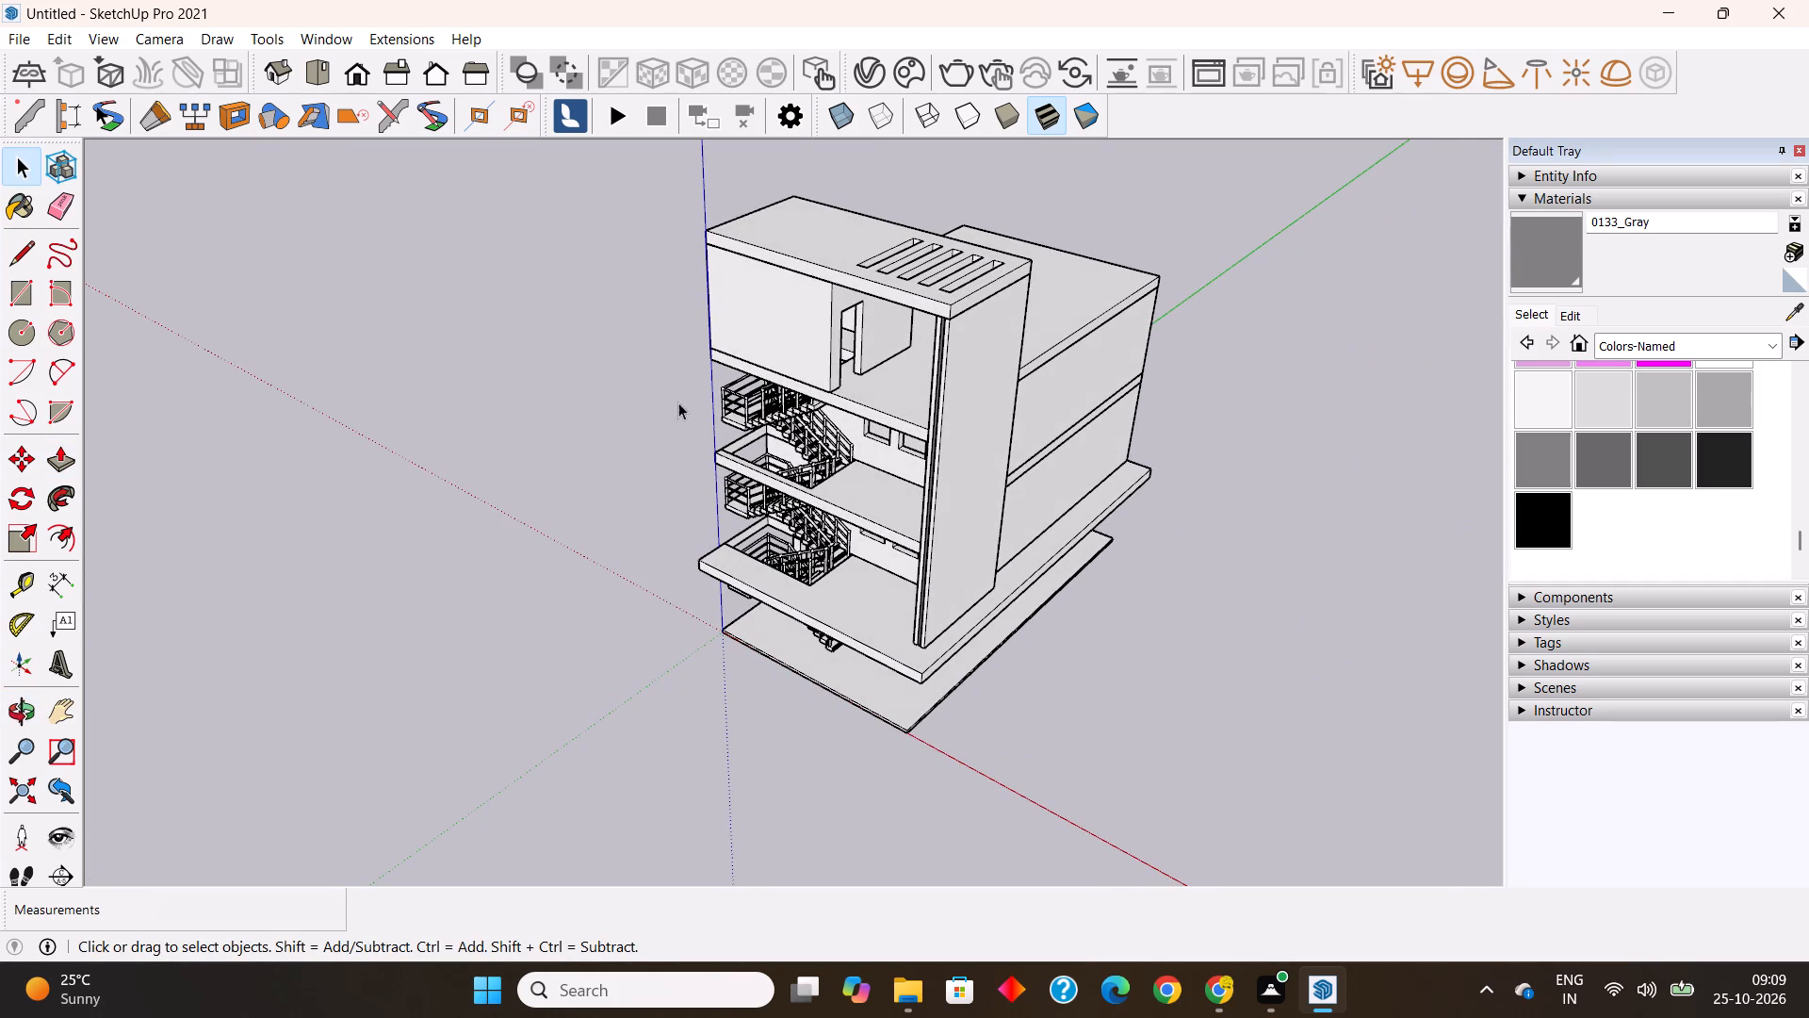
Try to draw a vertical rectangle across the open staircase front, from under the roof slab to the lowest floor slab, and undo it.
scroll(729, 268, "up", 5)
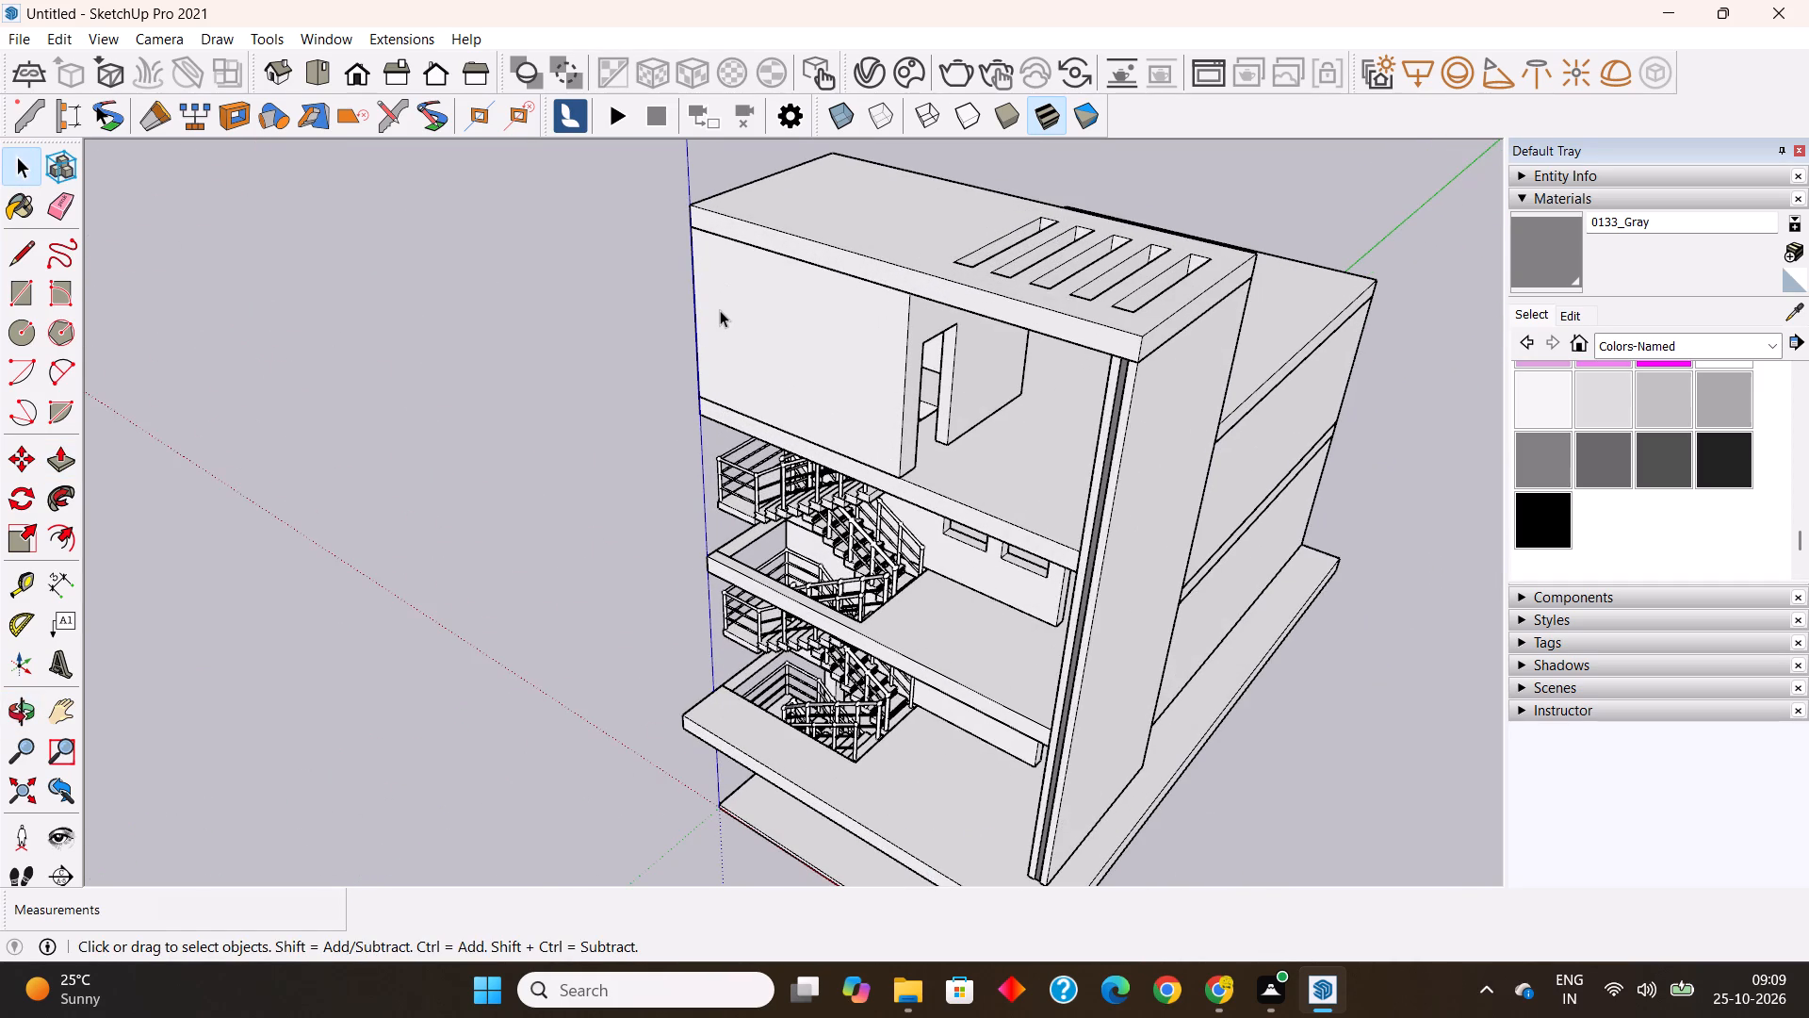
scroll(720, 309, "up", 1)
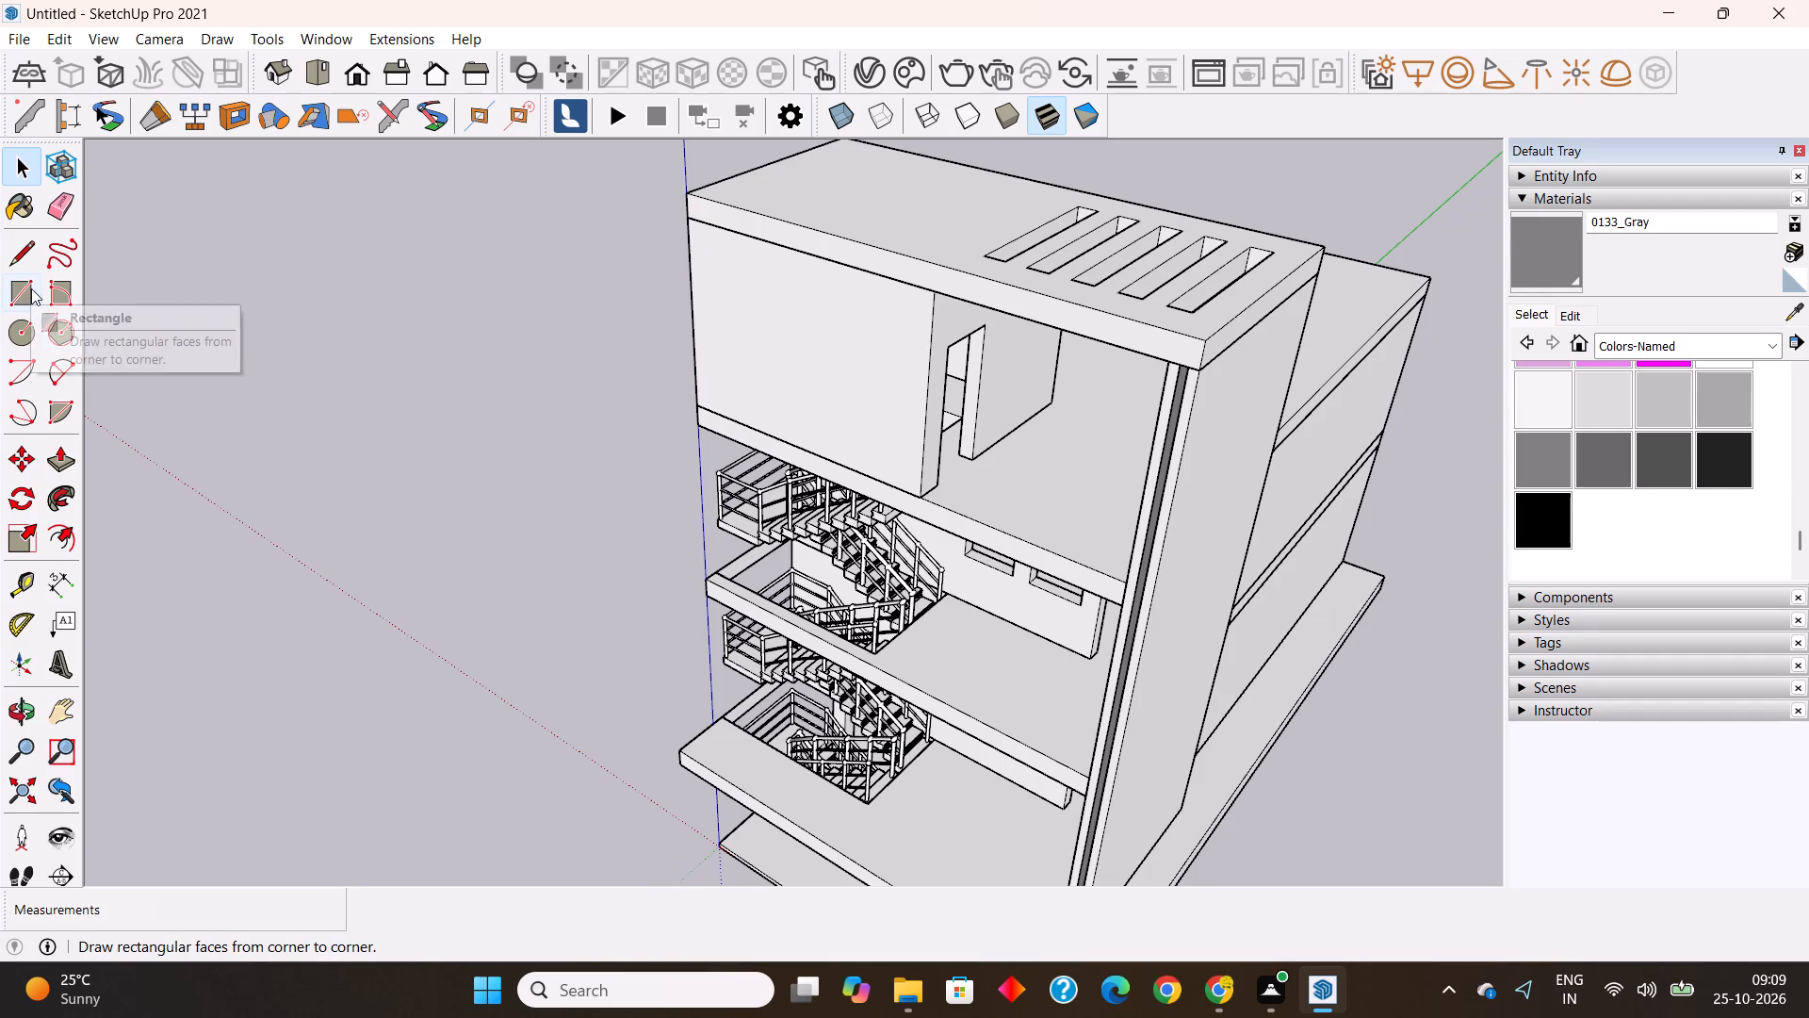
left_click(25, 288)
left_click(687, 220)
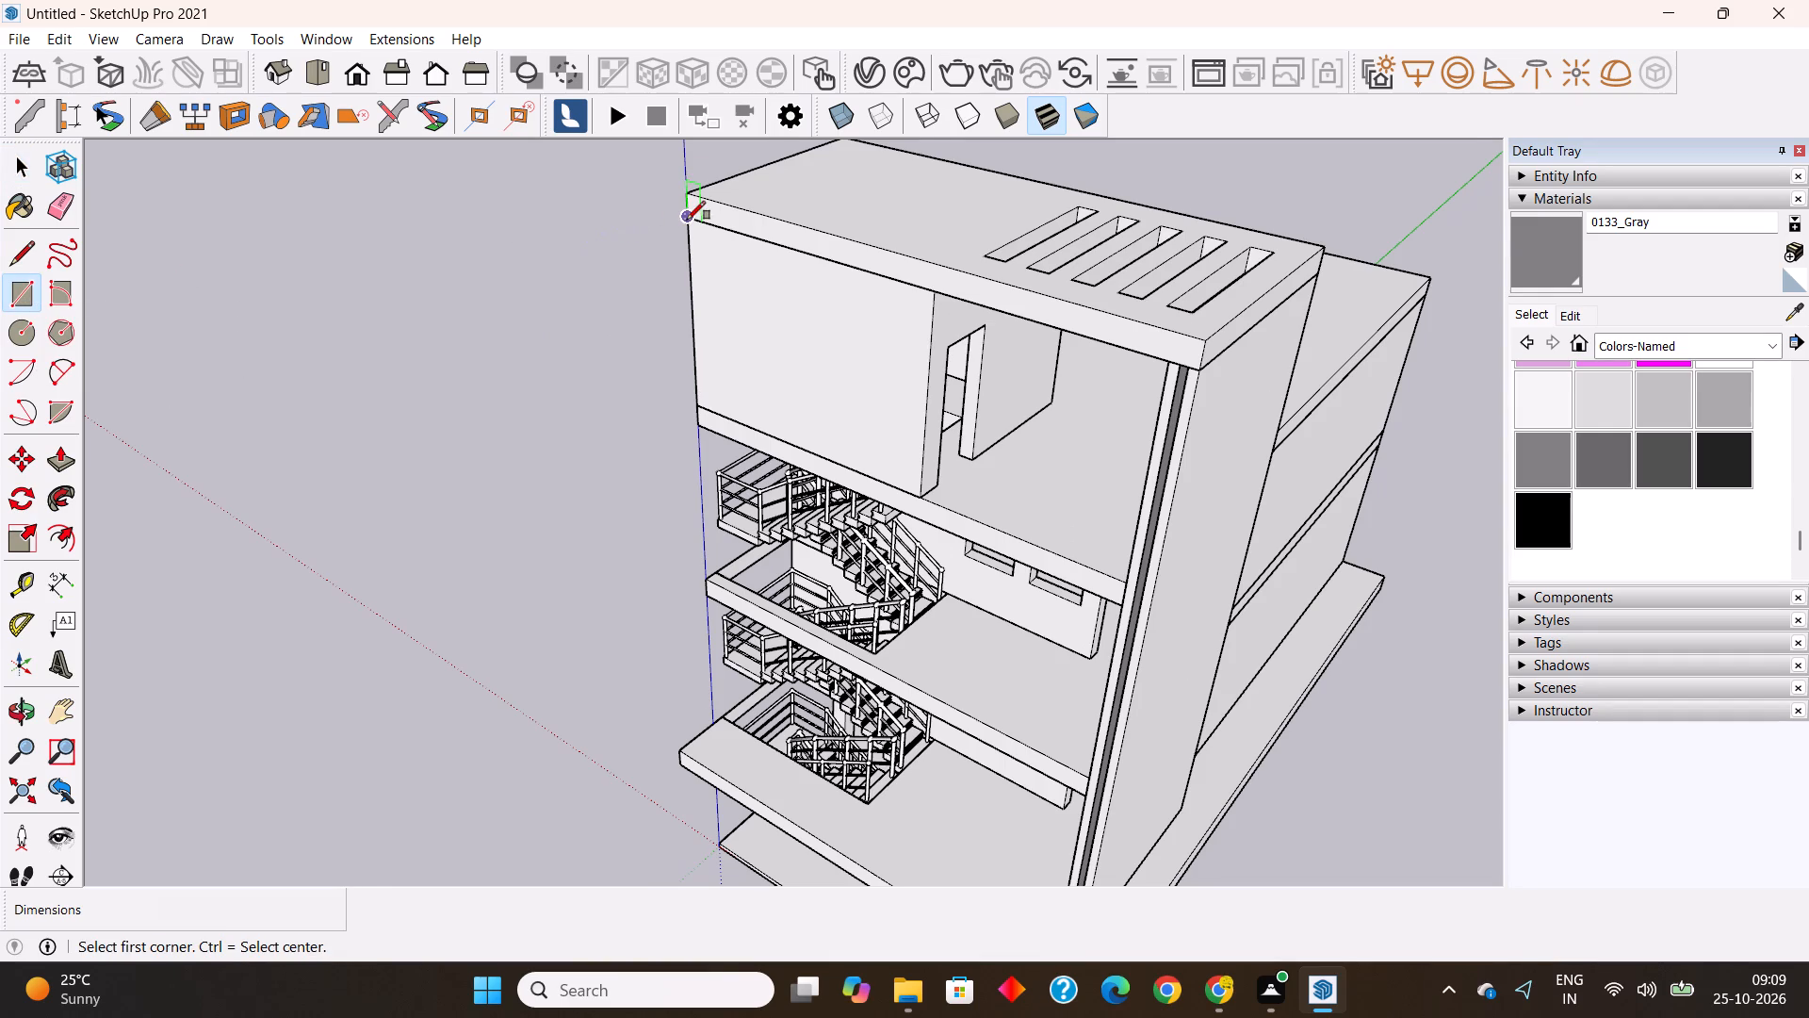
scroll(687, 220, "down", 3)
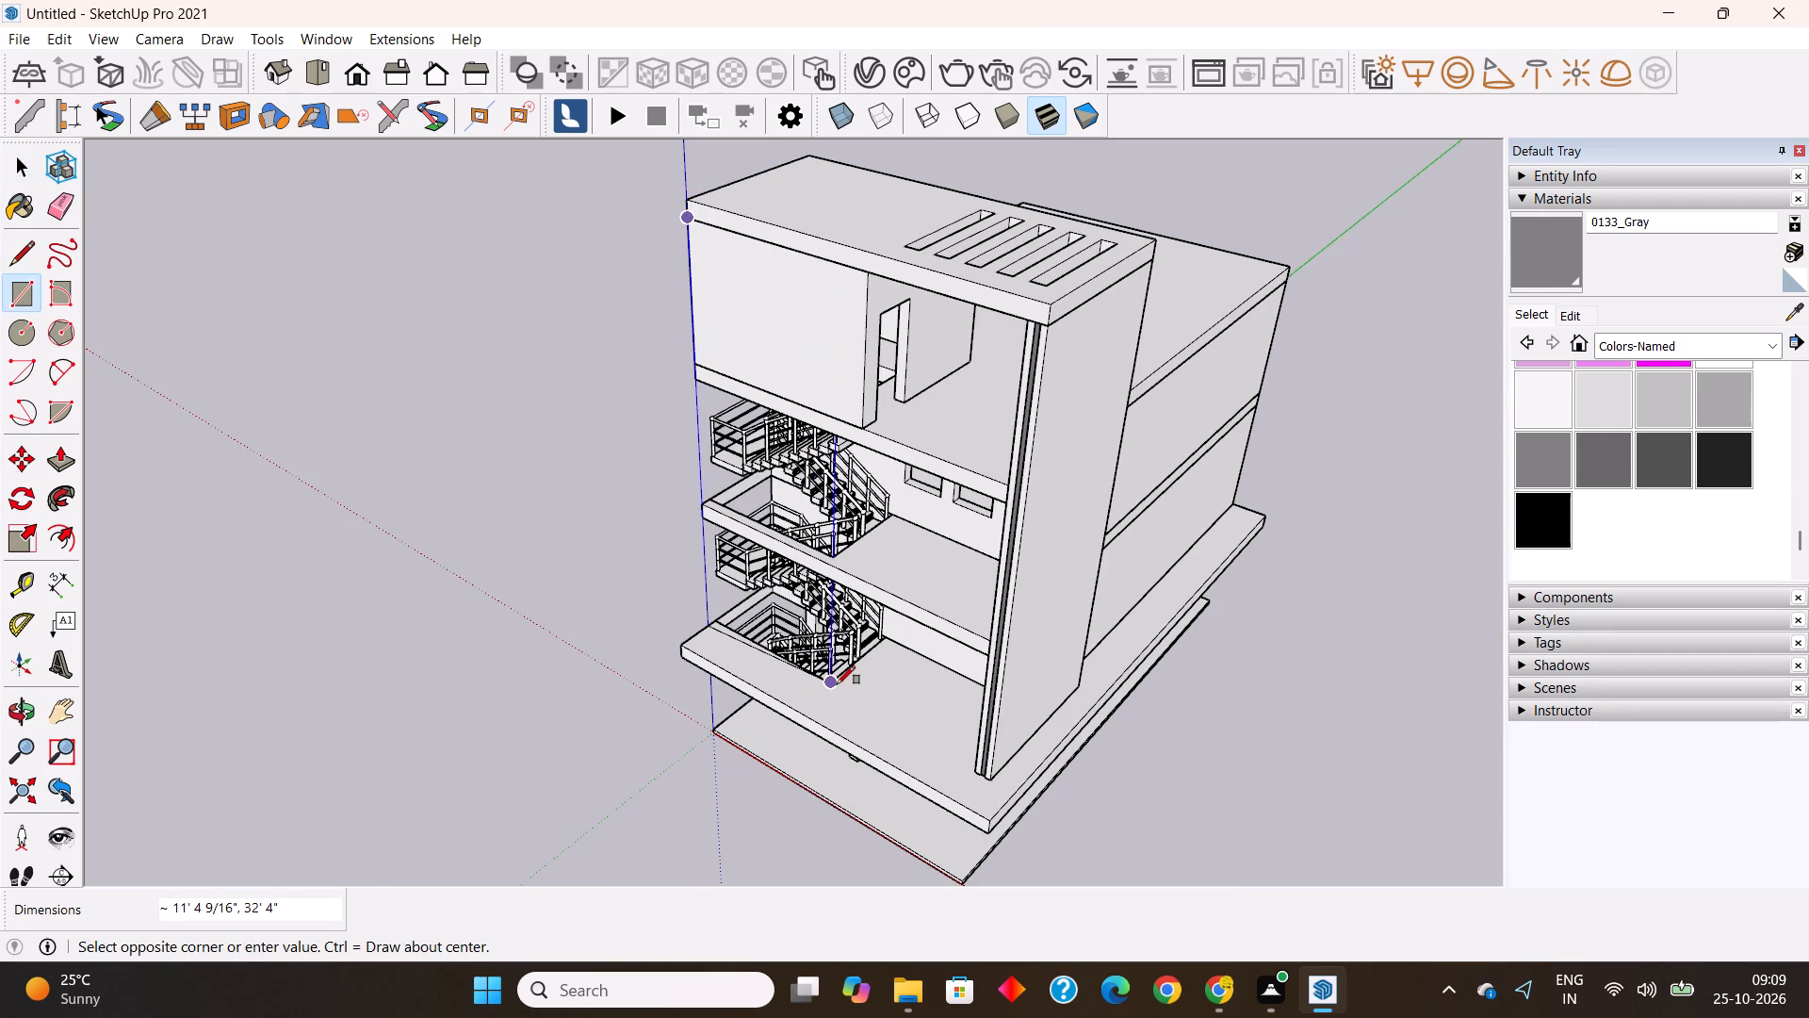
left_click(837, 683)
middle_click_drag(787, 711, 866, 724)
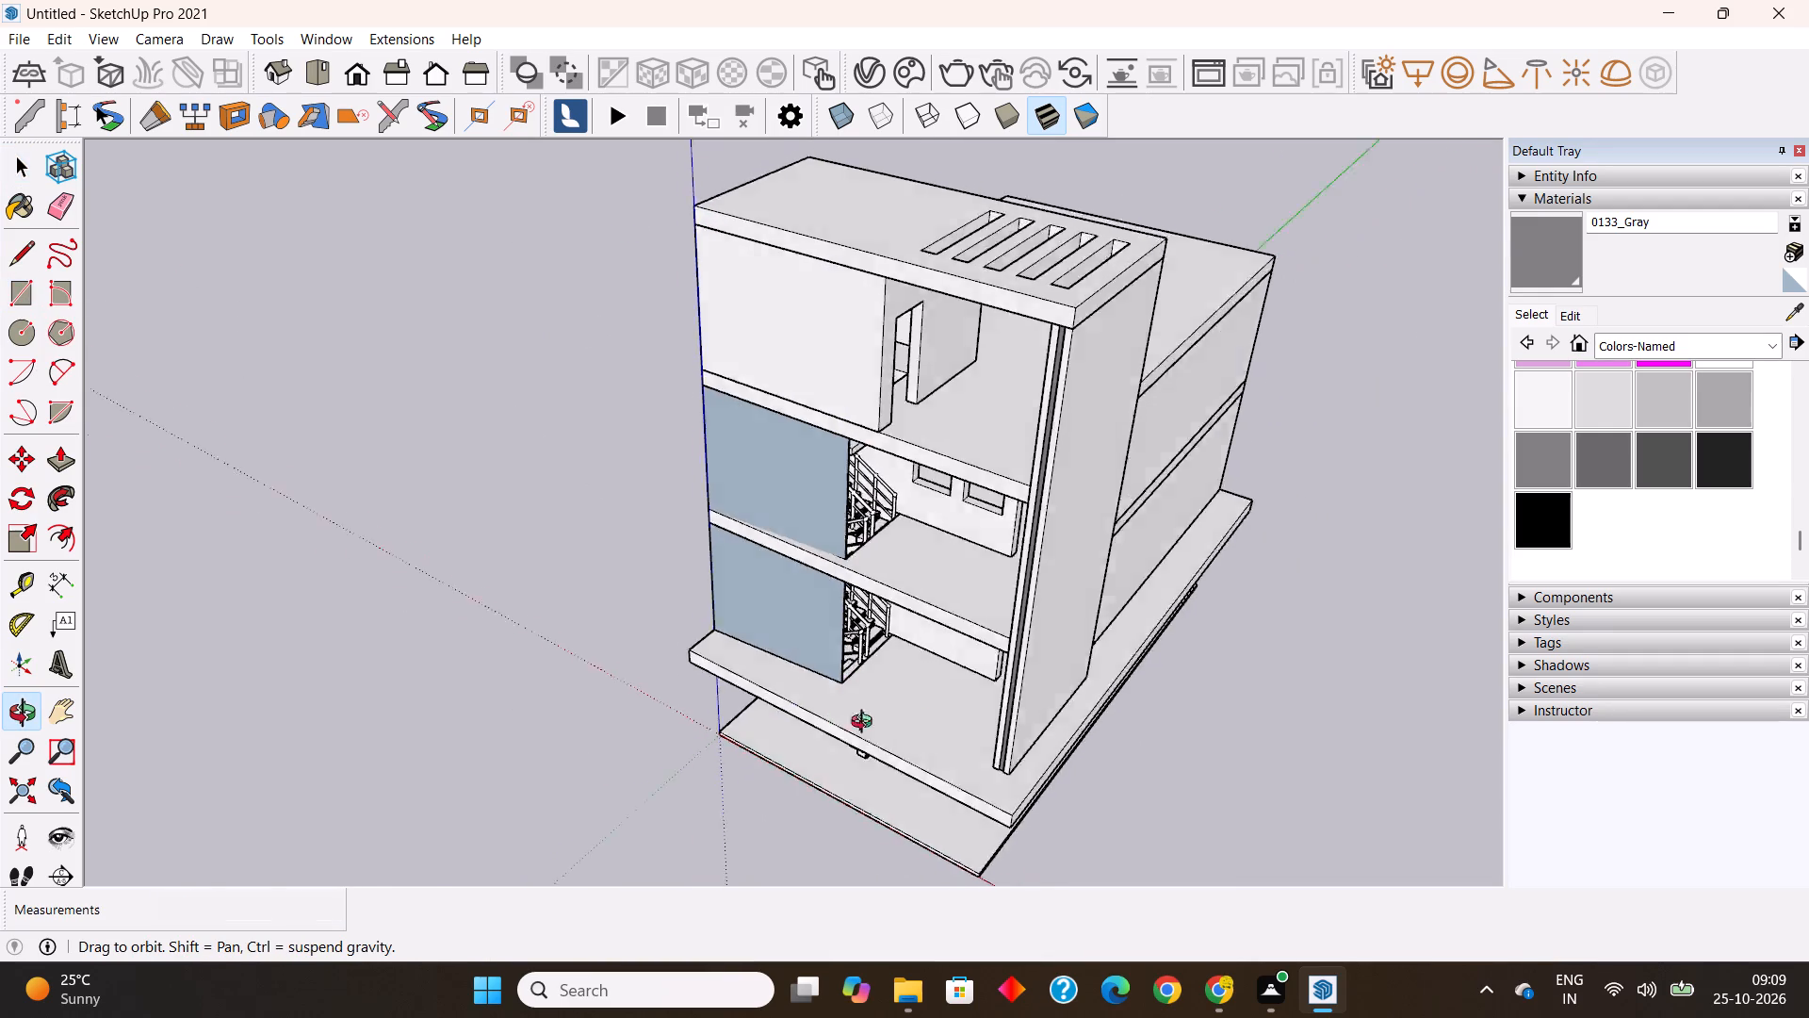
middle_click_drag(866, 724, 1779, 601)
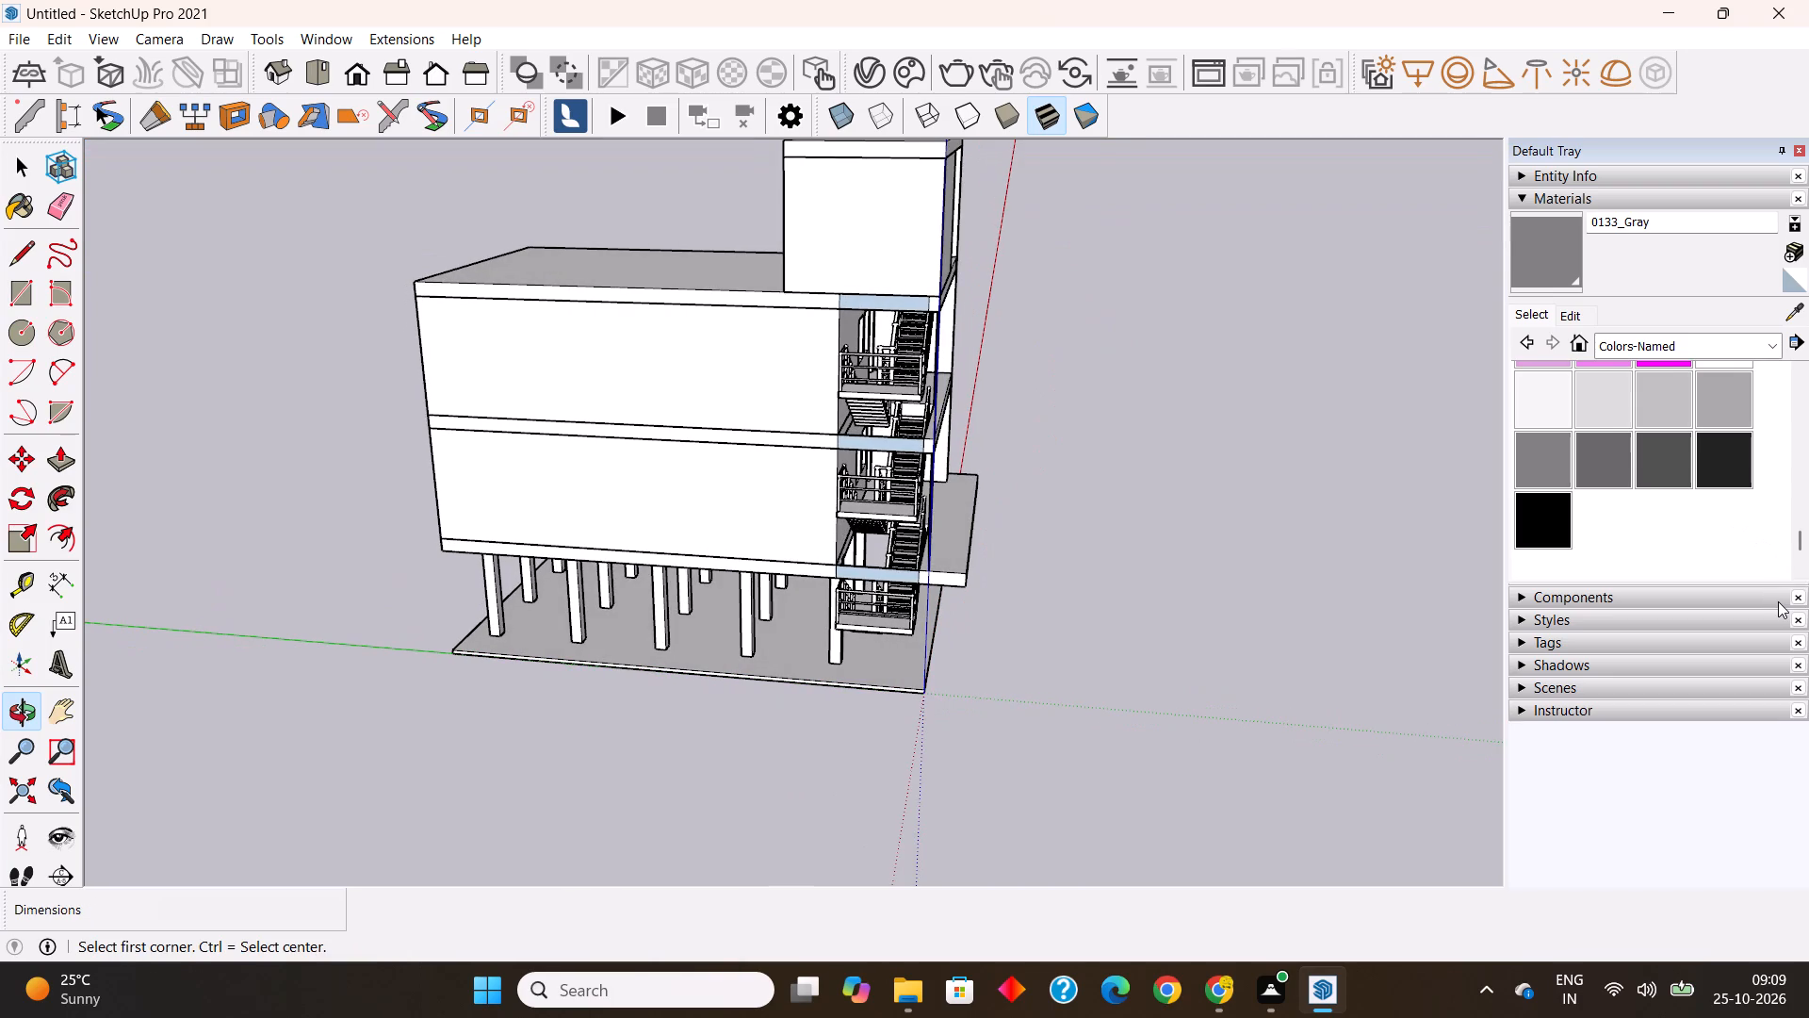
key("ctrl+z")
Draw a vertical rectangle about 14' 5" by 32' 4" covering the staircase front, from the roof slab's underside corner to the lowest floor slab.
middle_click_drag(985, 579, 408, 736)
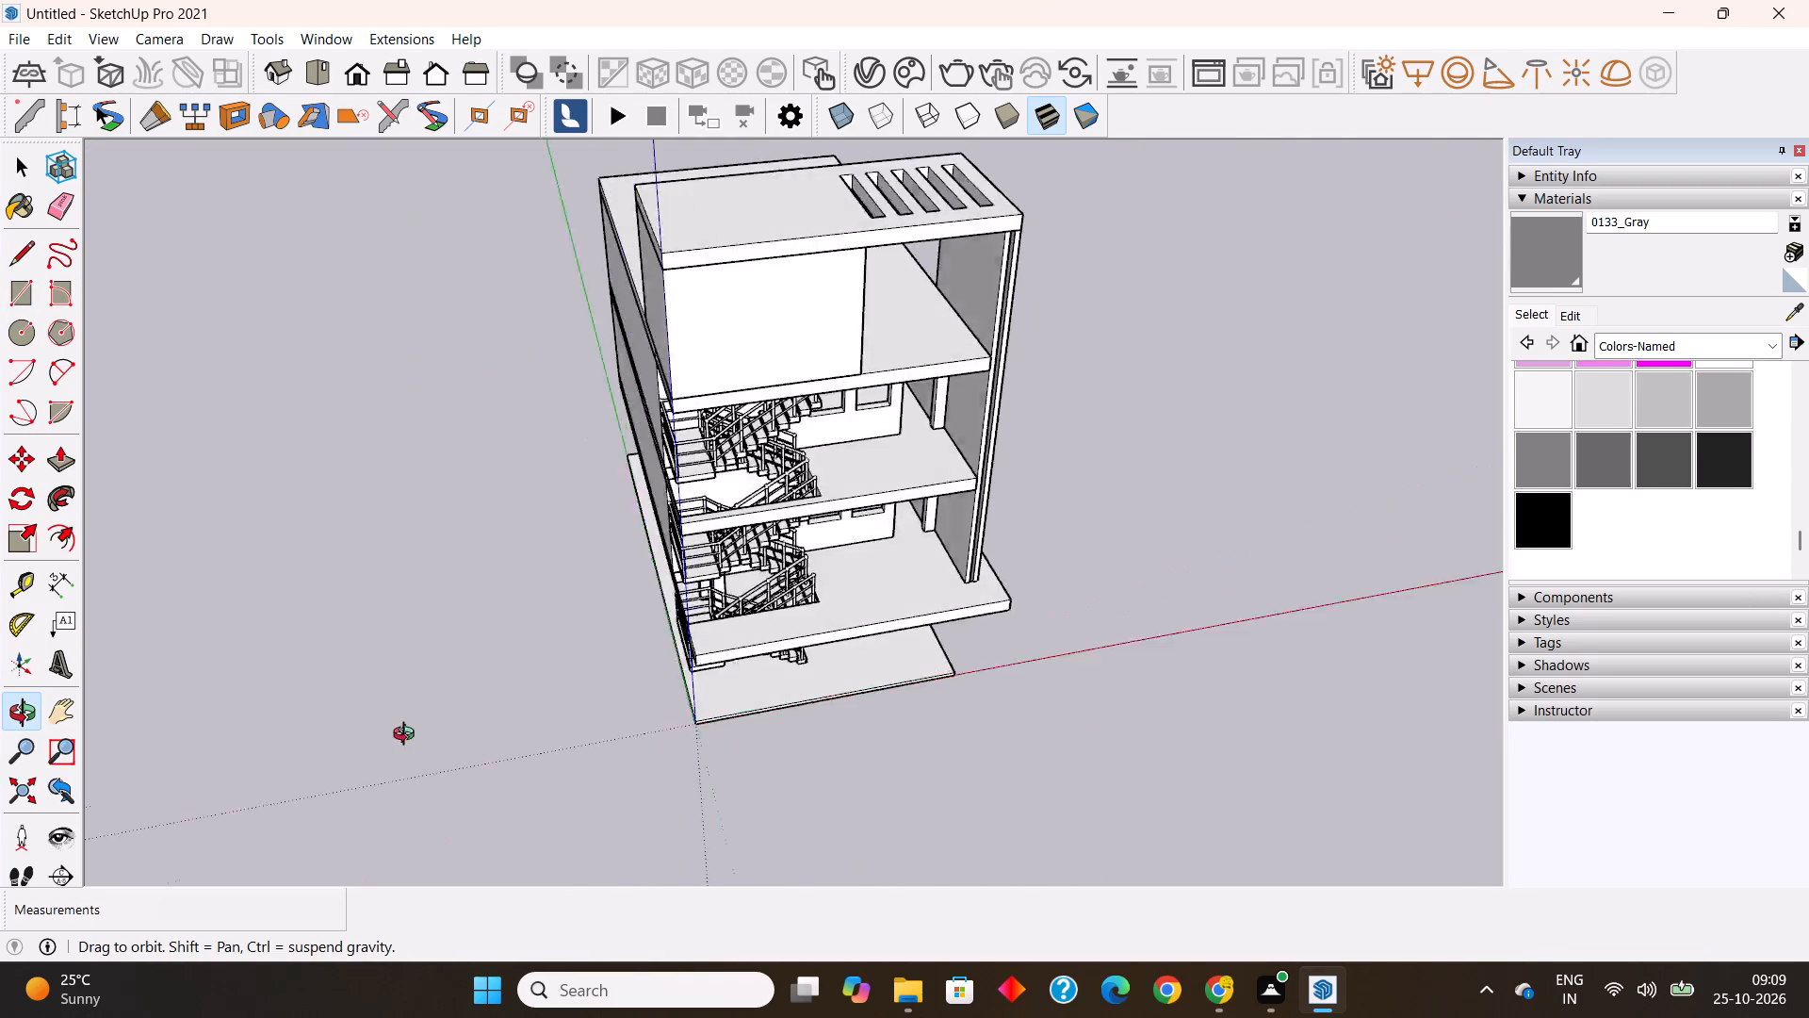
middle_click_drag(408, 736, 55, 751)
scroll(542, 237, "up", 2)
left_click(550, 208)
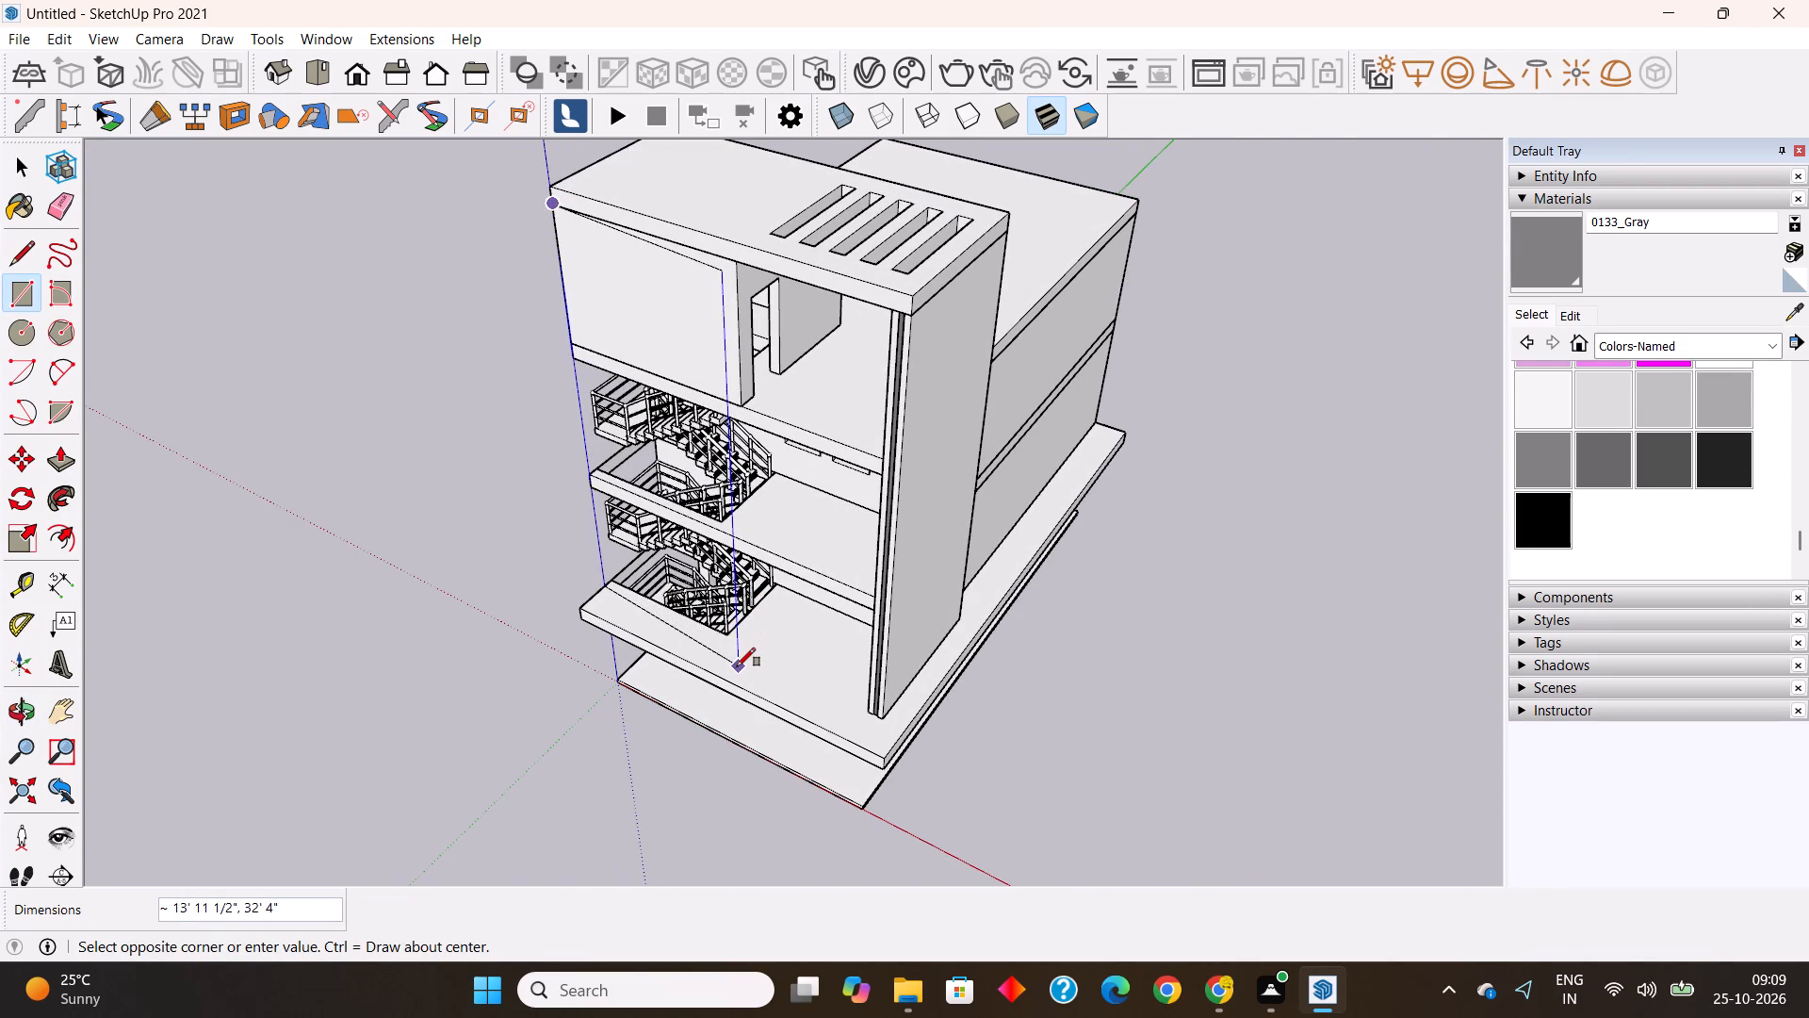
key("Right")
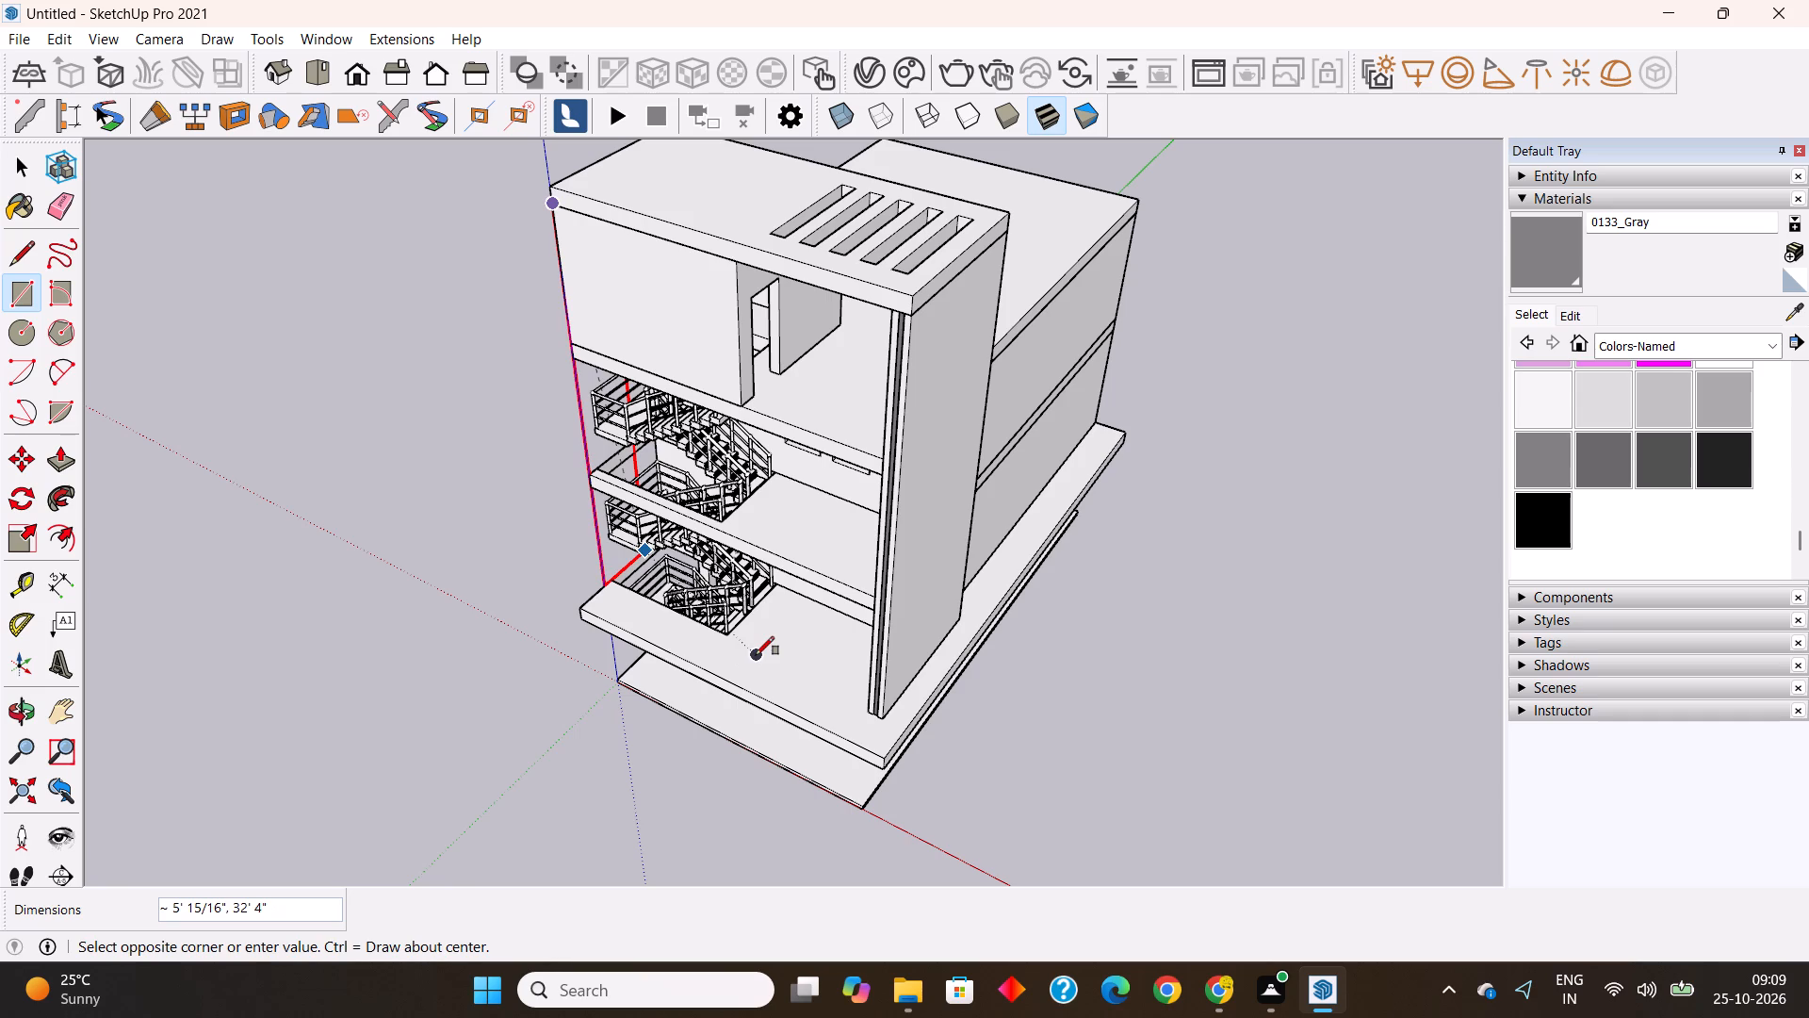
key("Left")
left_click(756, 655)
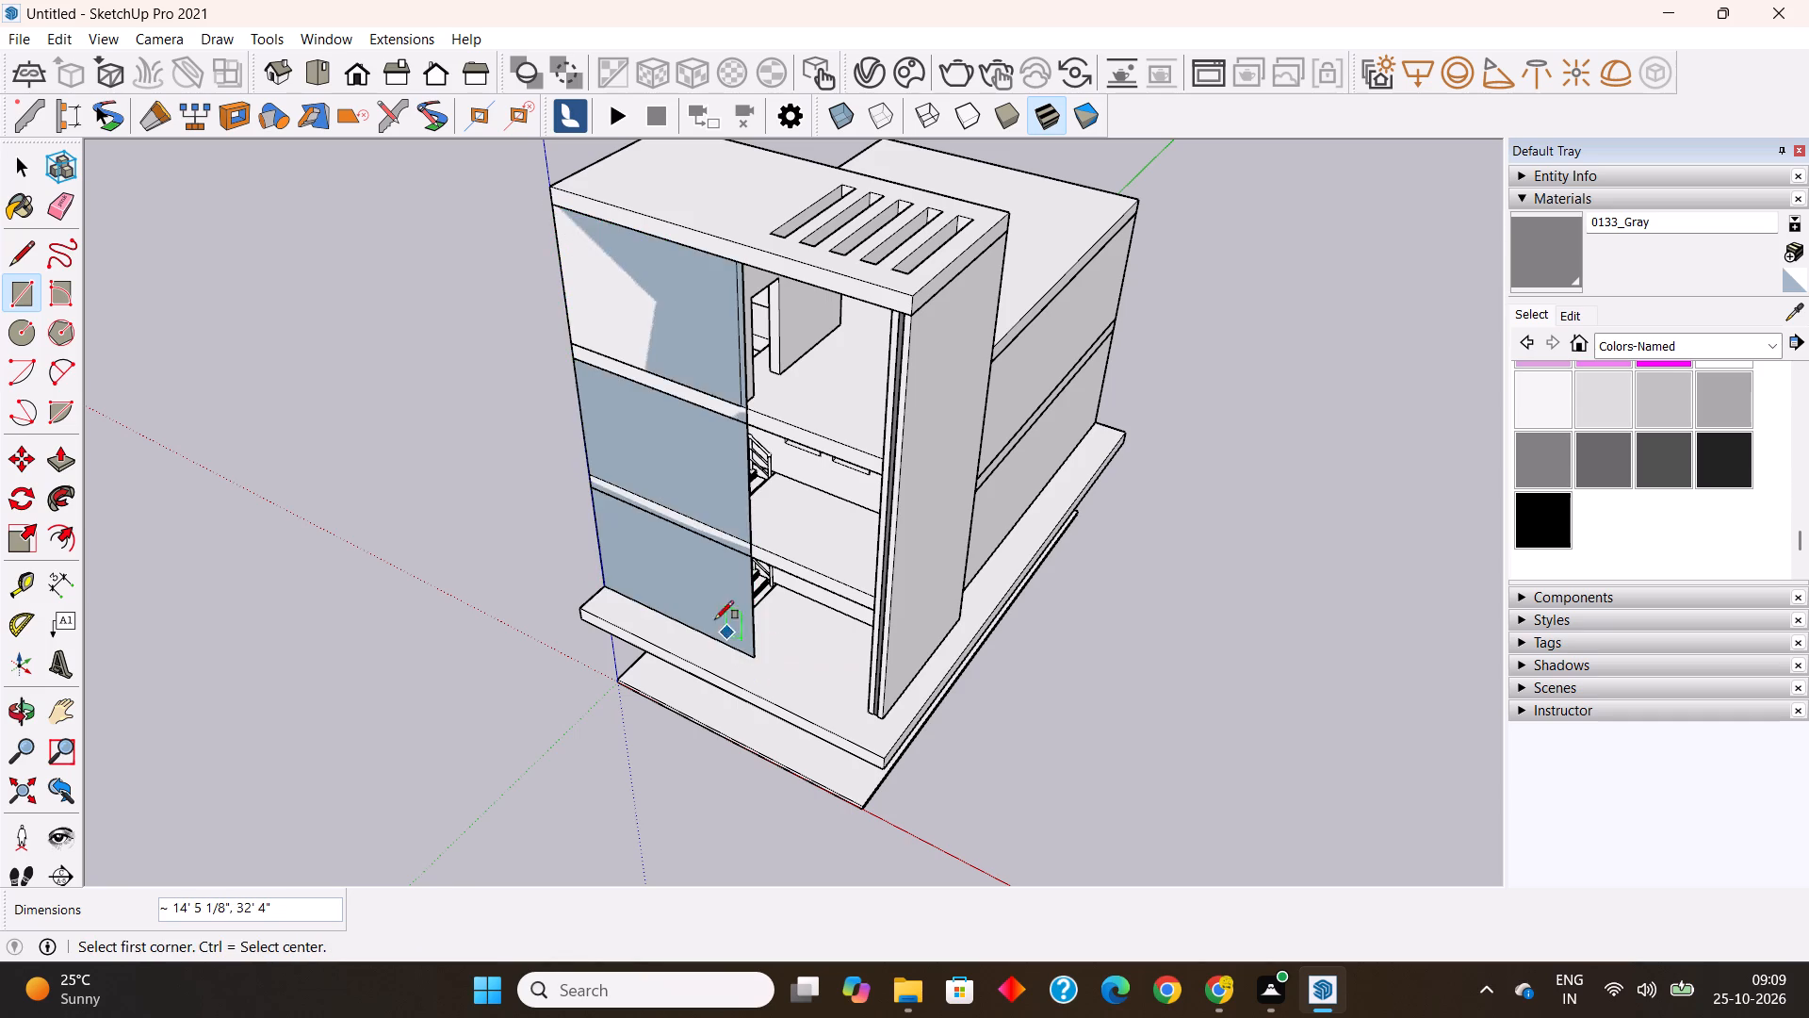
middle_click_drag(702, 602, 633, 575)
key("space")
Make the new front rectangle, including its edges, into a group.
scroll(648, 346, "up", 3)
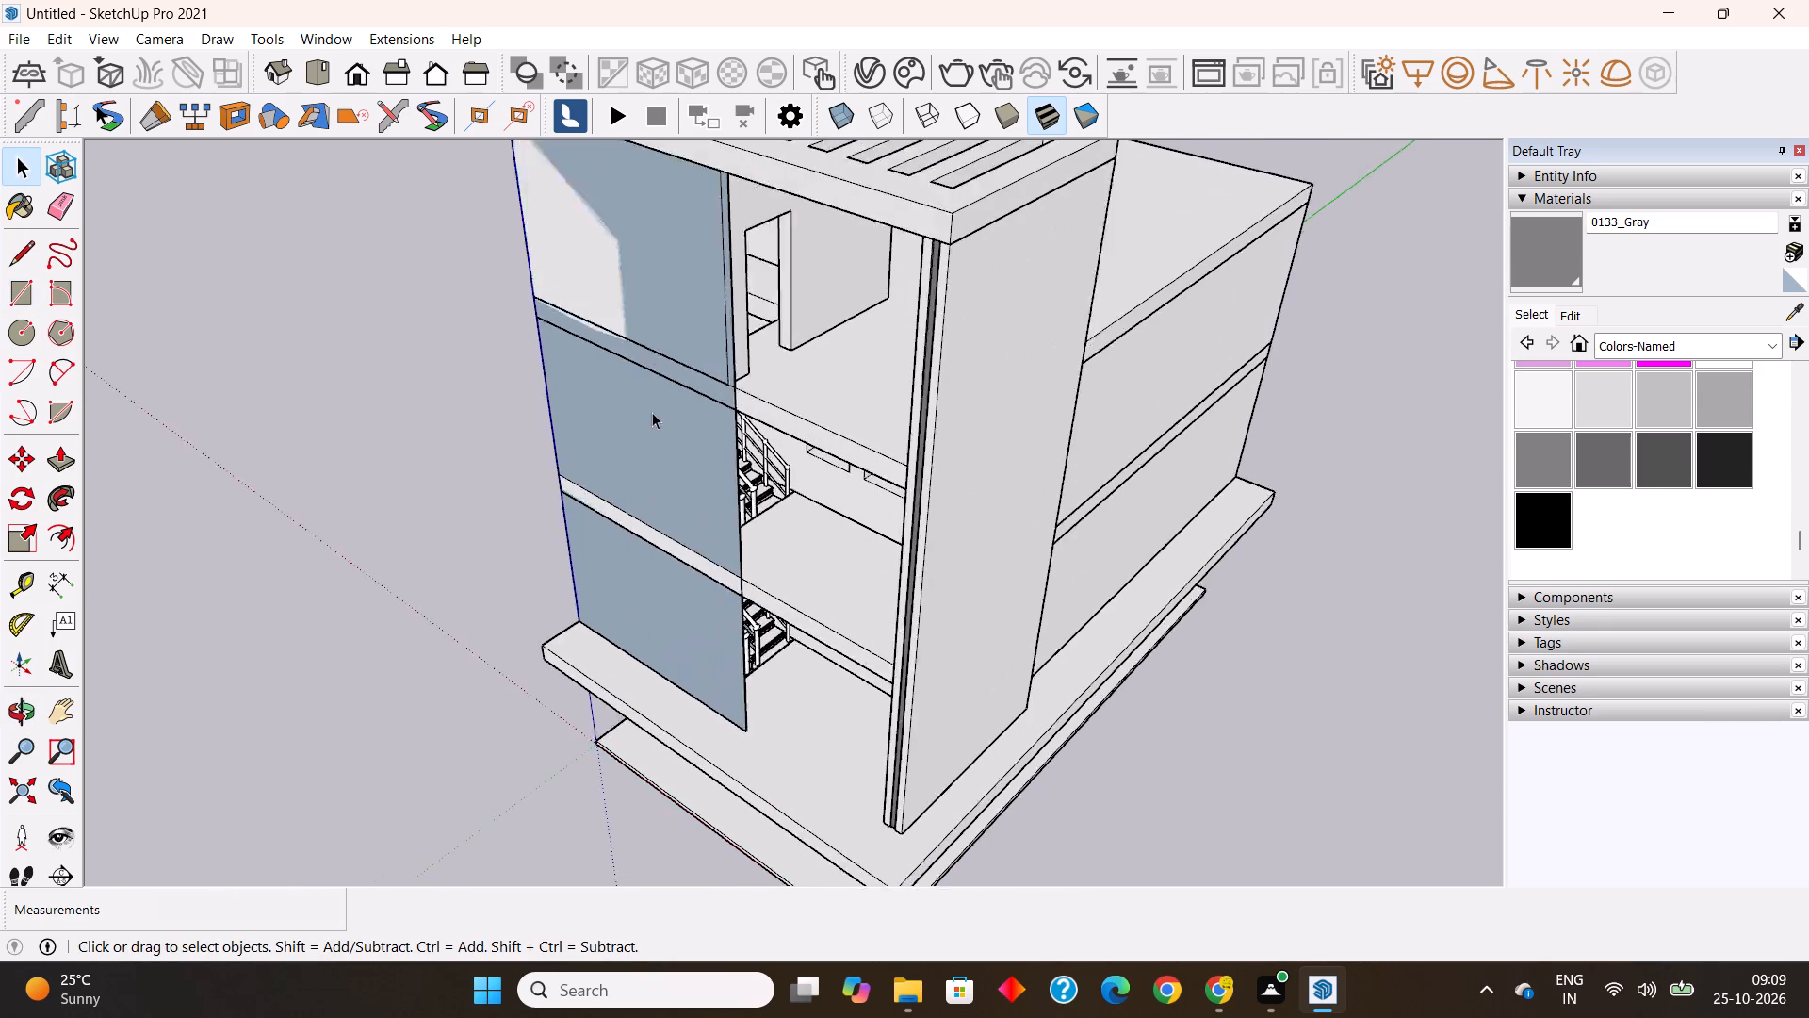
scroll(652, 412, "up", 1)
double_click(675, 470)
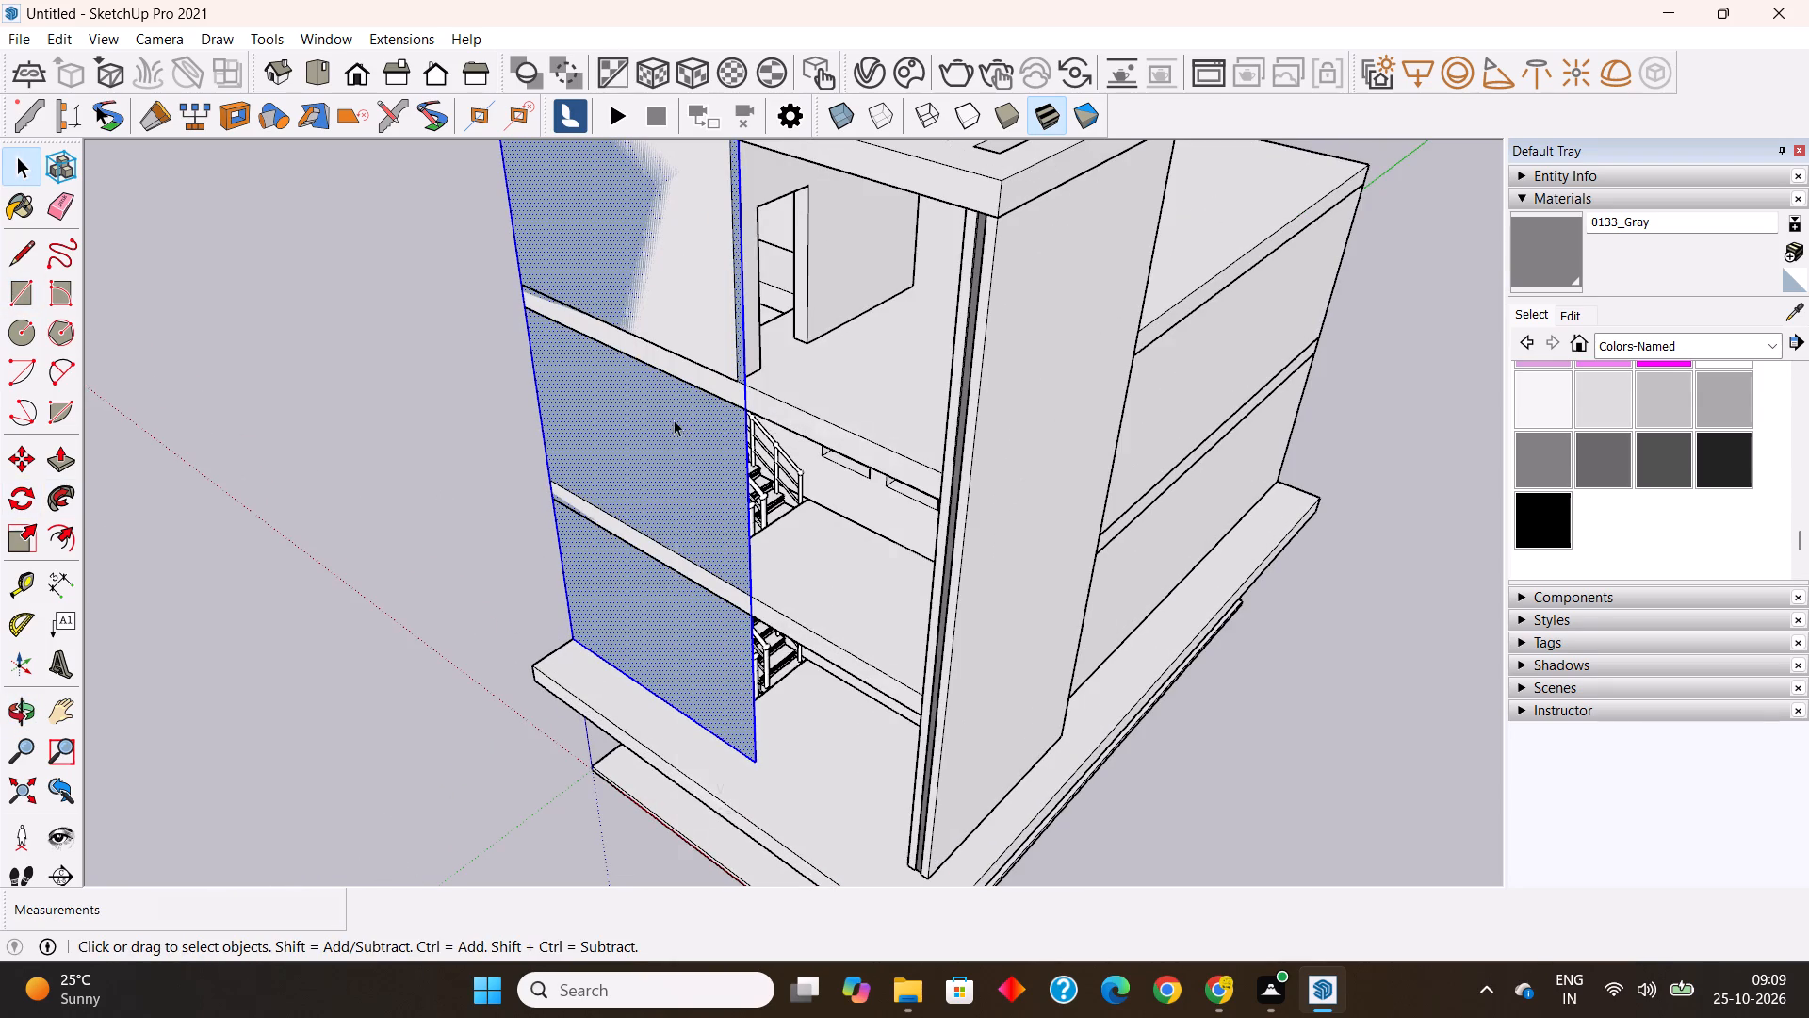
right_click(674, 419)
left_click(781, 615)
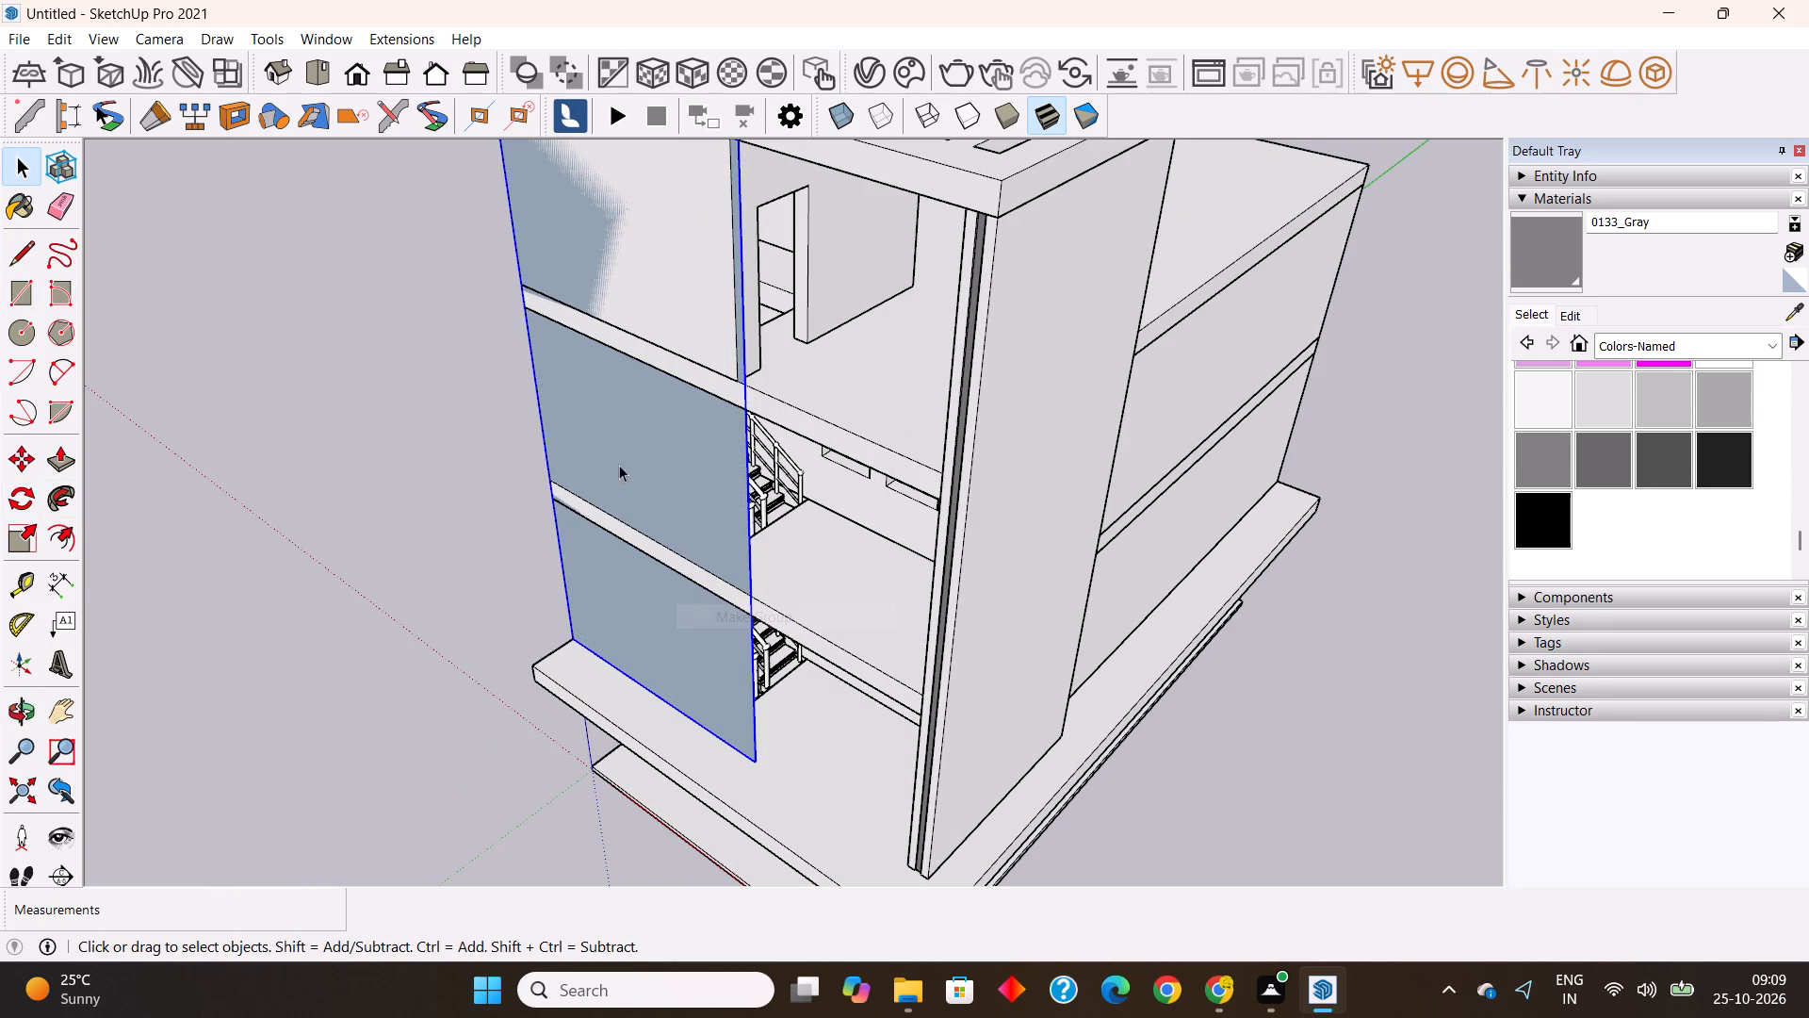
Pull the grouped front rectangle outward 10" into a solid wall panel and exit the group.
double_click(626, 450)
left_click(66, 453)
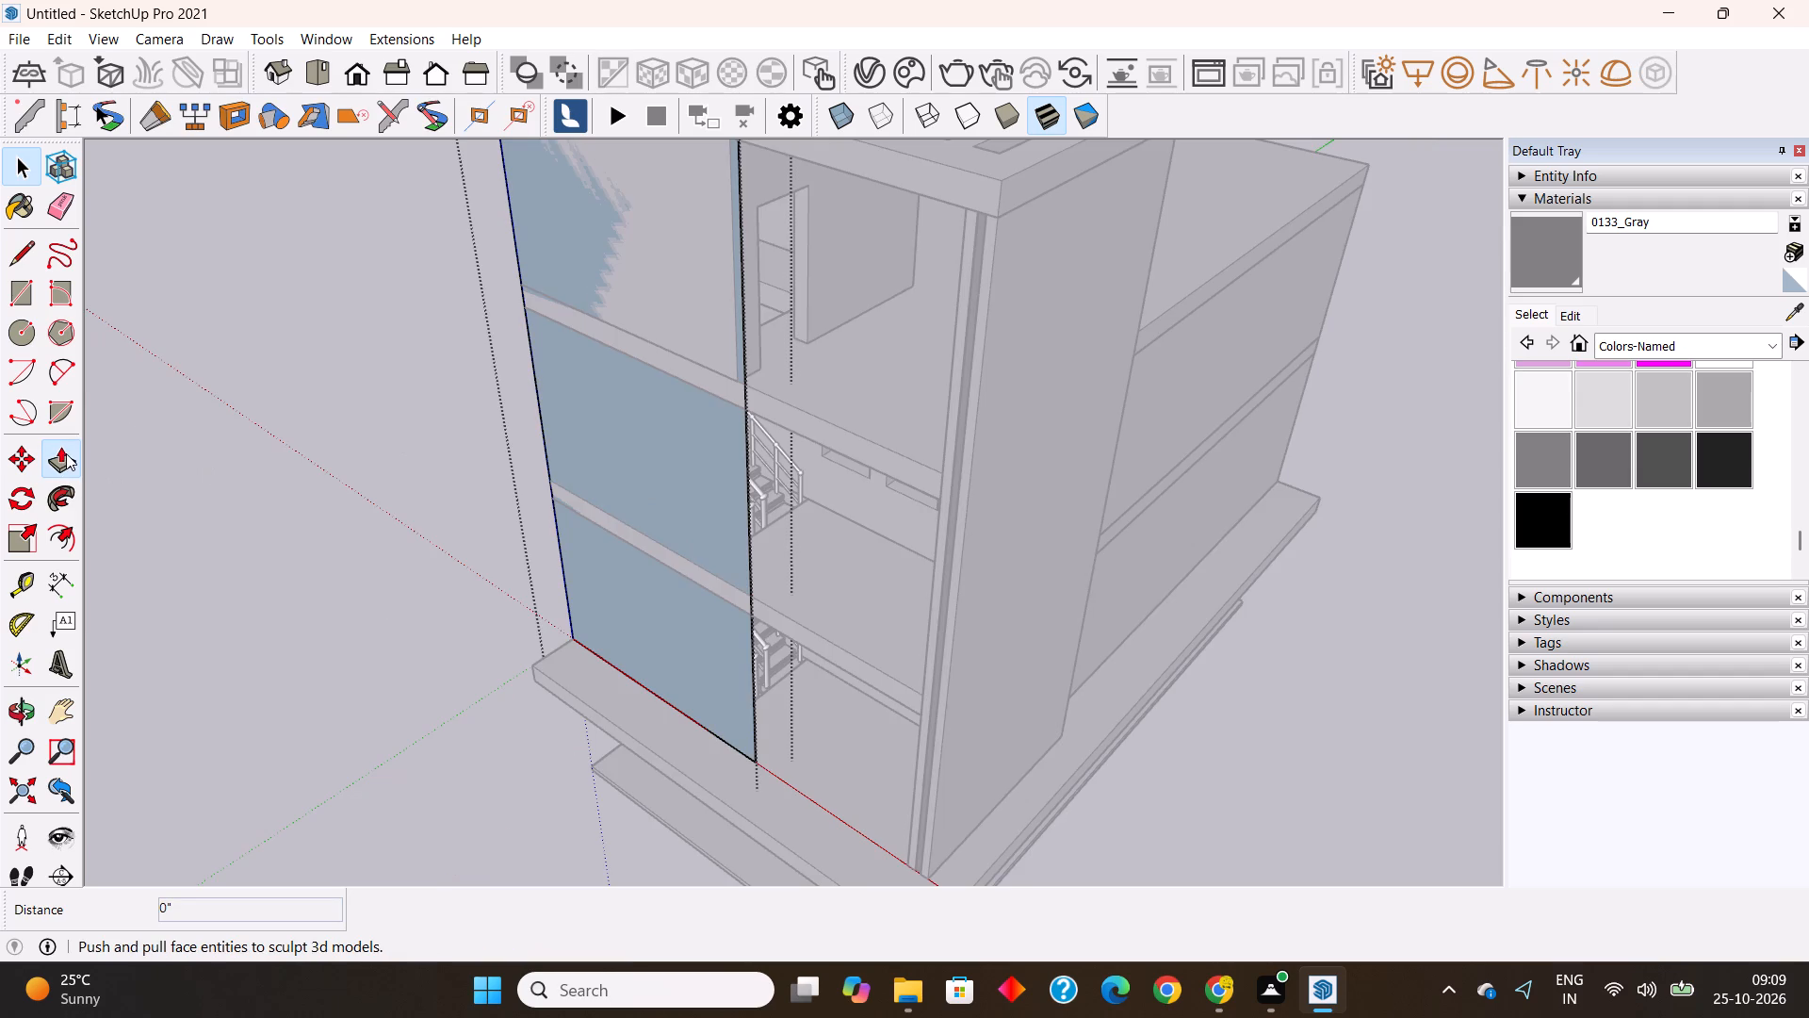
left_click(672, 517)
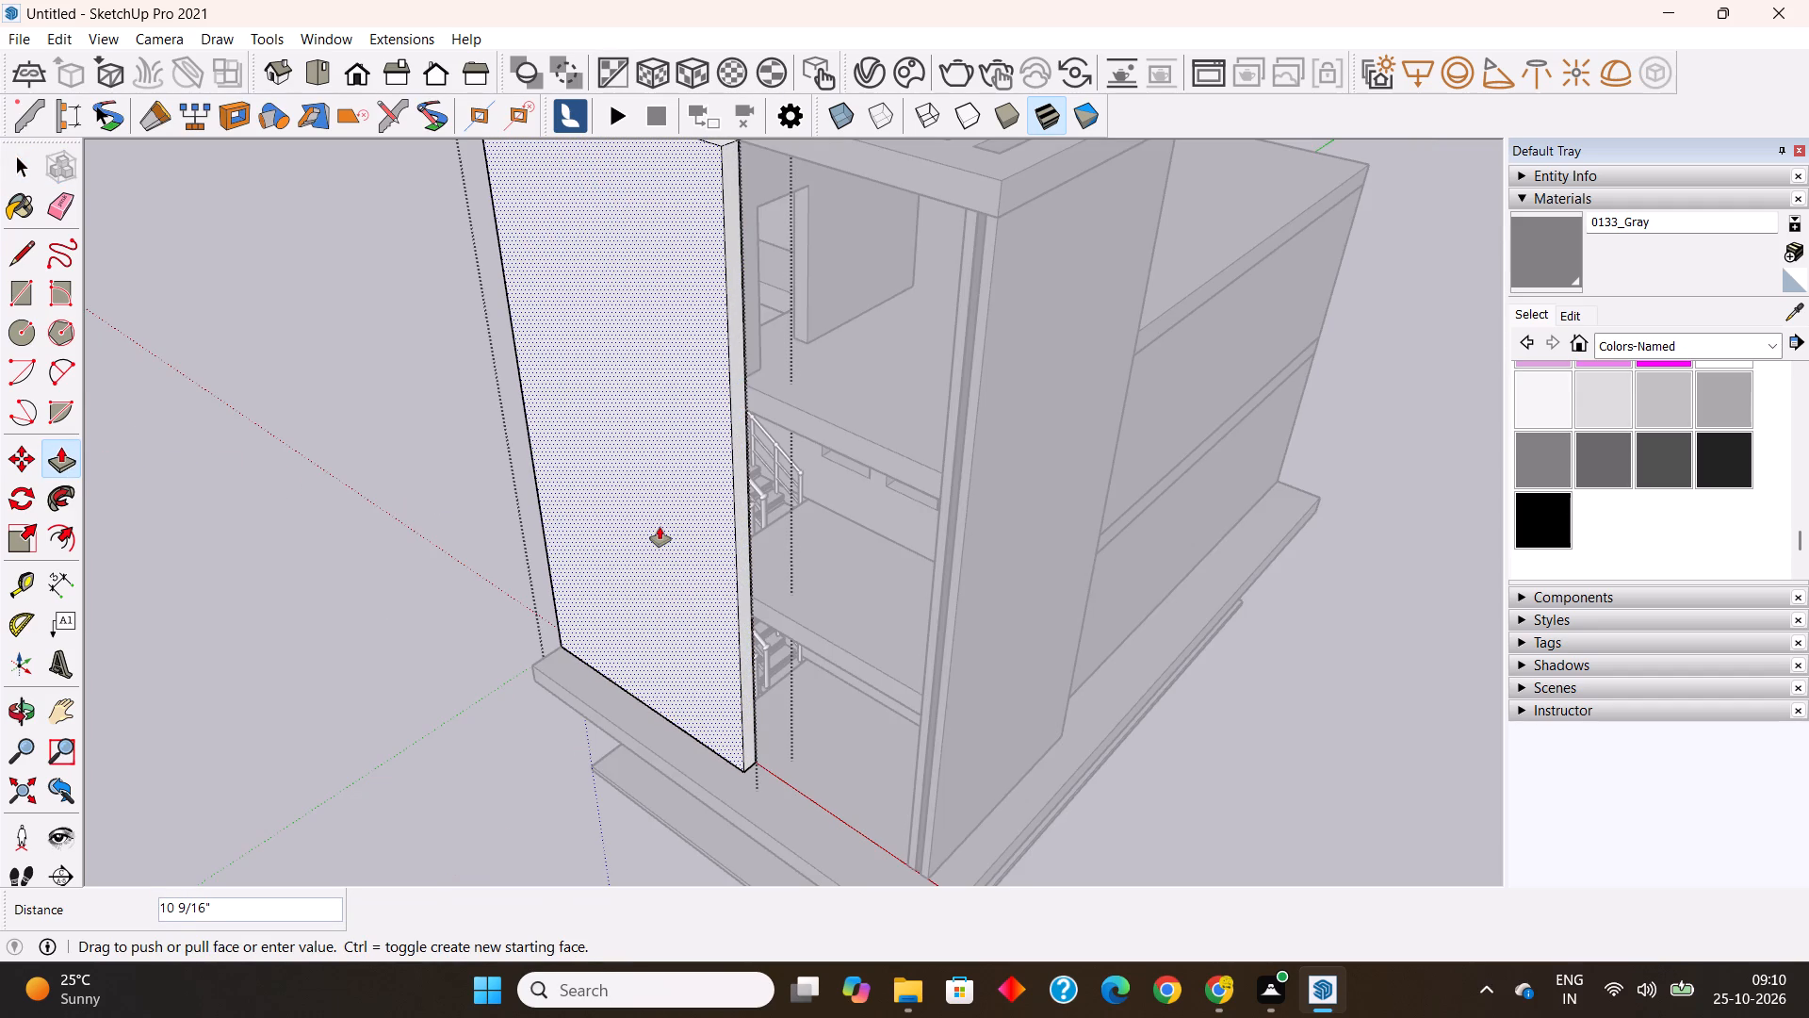
type("10\"")
key("Return")
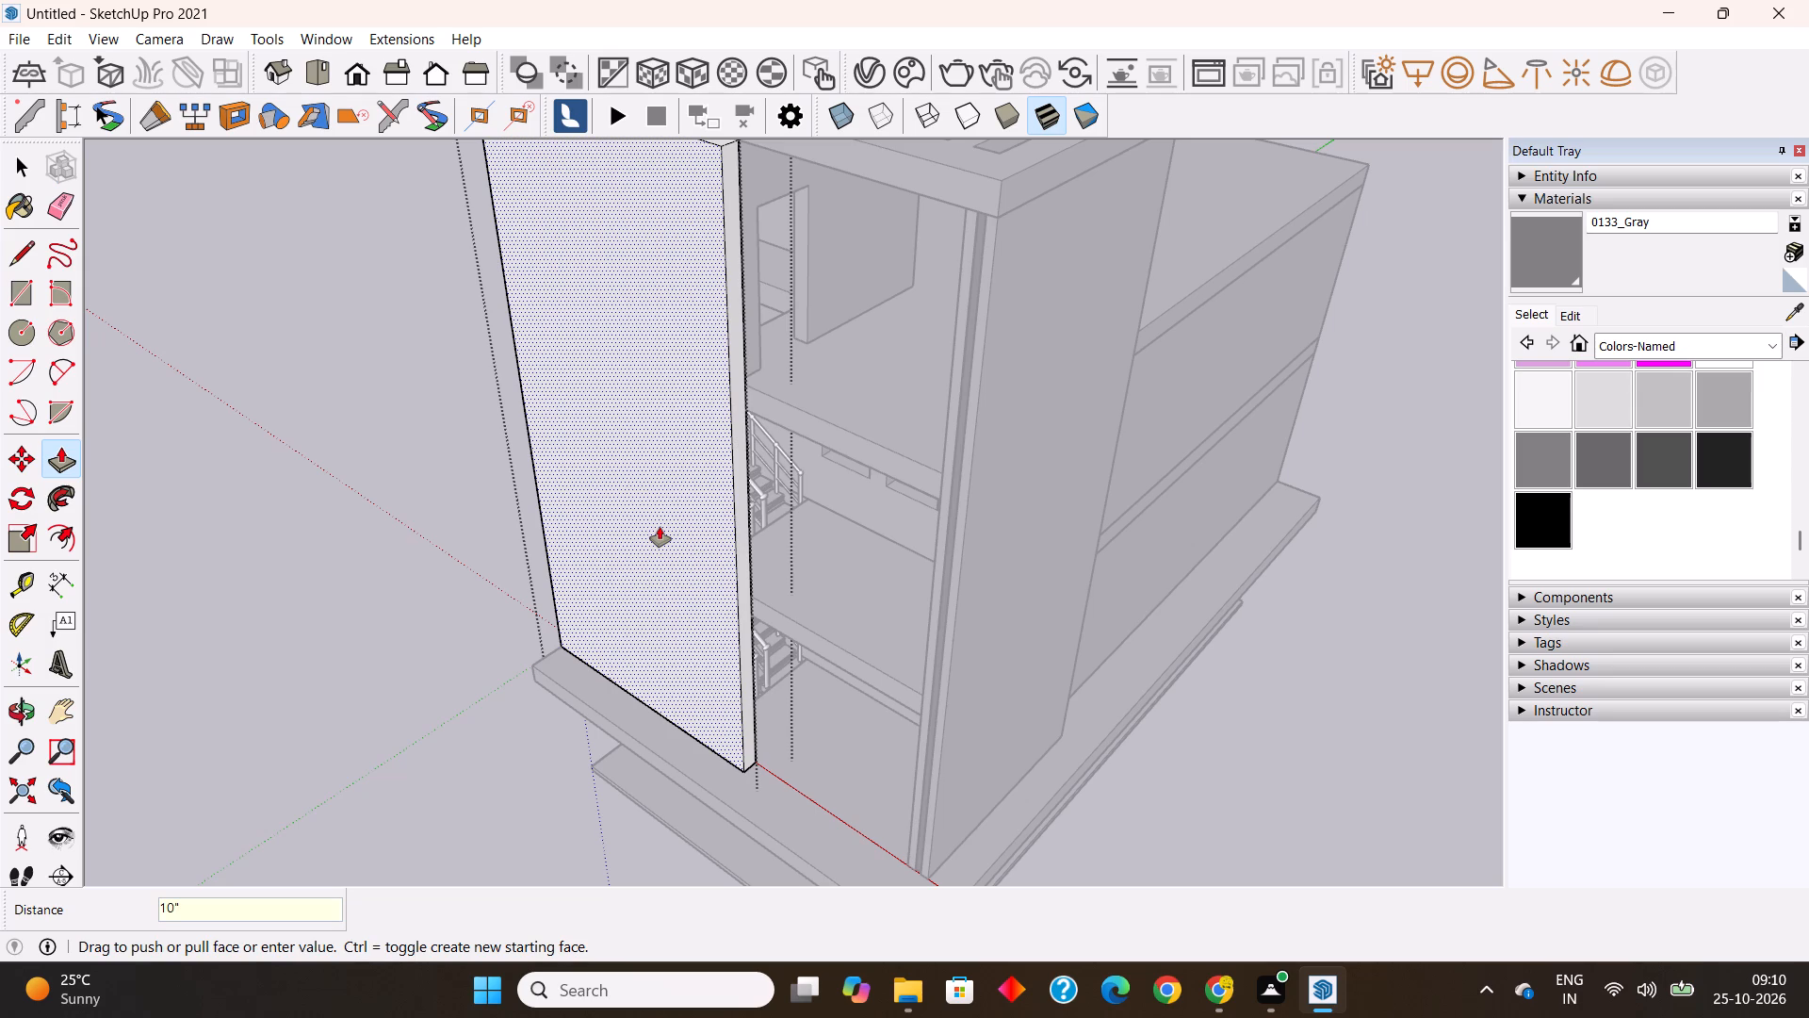
key("space")
left_click(463, 559)
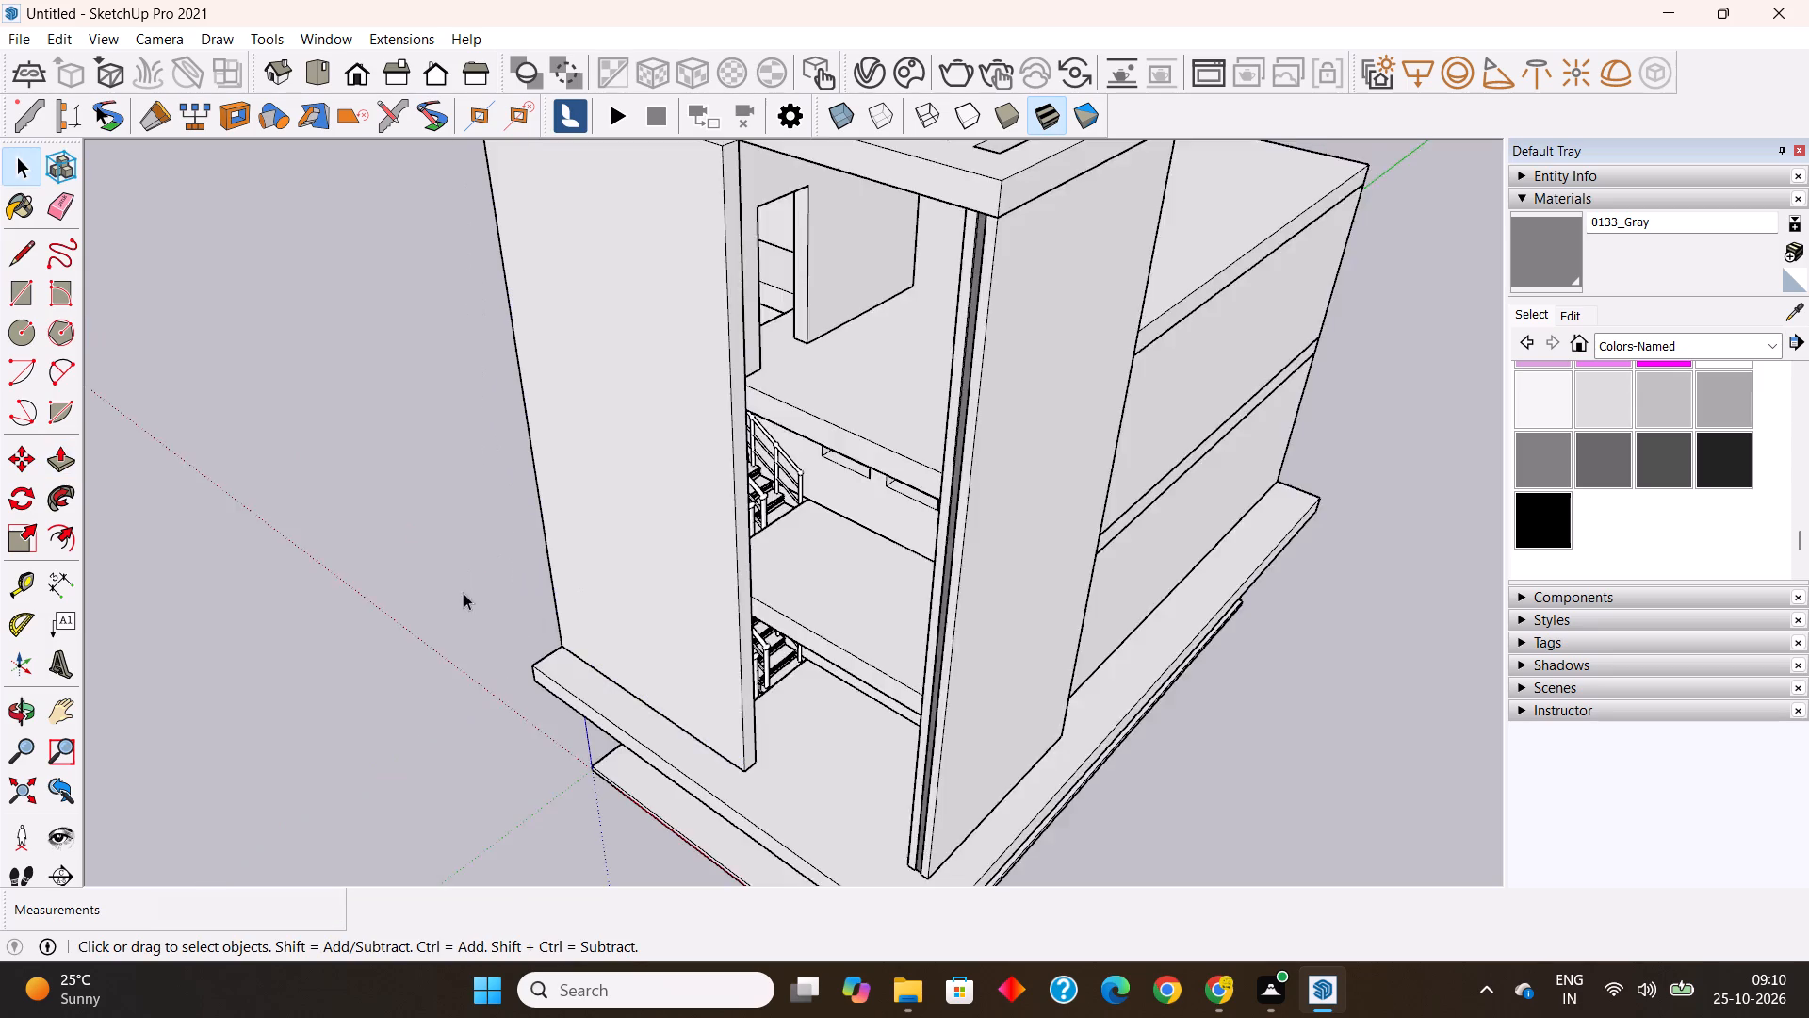
Inside the front panel's group, push its narrow side face beside the open bays inward about 5", aligning with the wall behind.
scroll(464, 596, "down", 5)
middle_click_drag(646, 632, 546, 585)
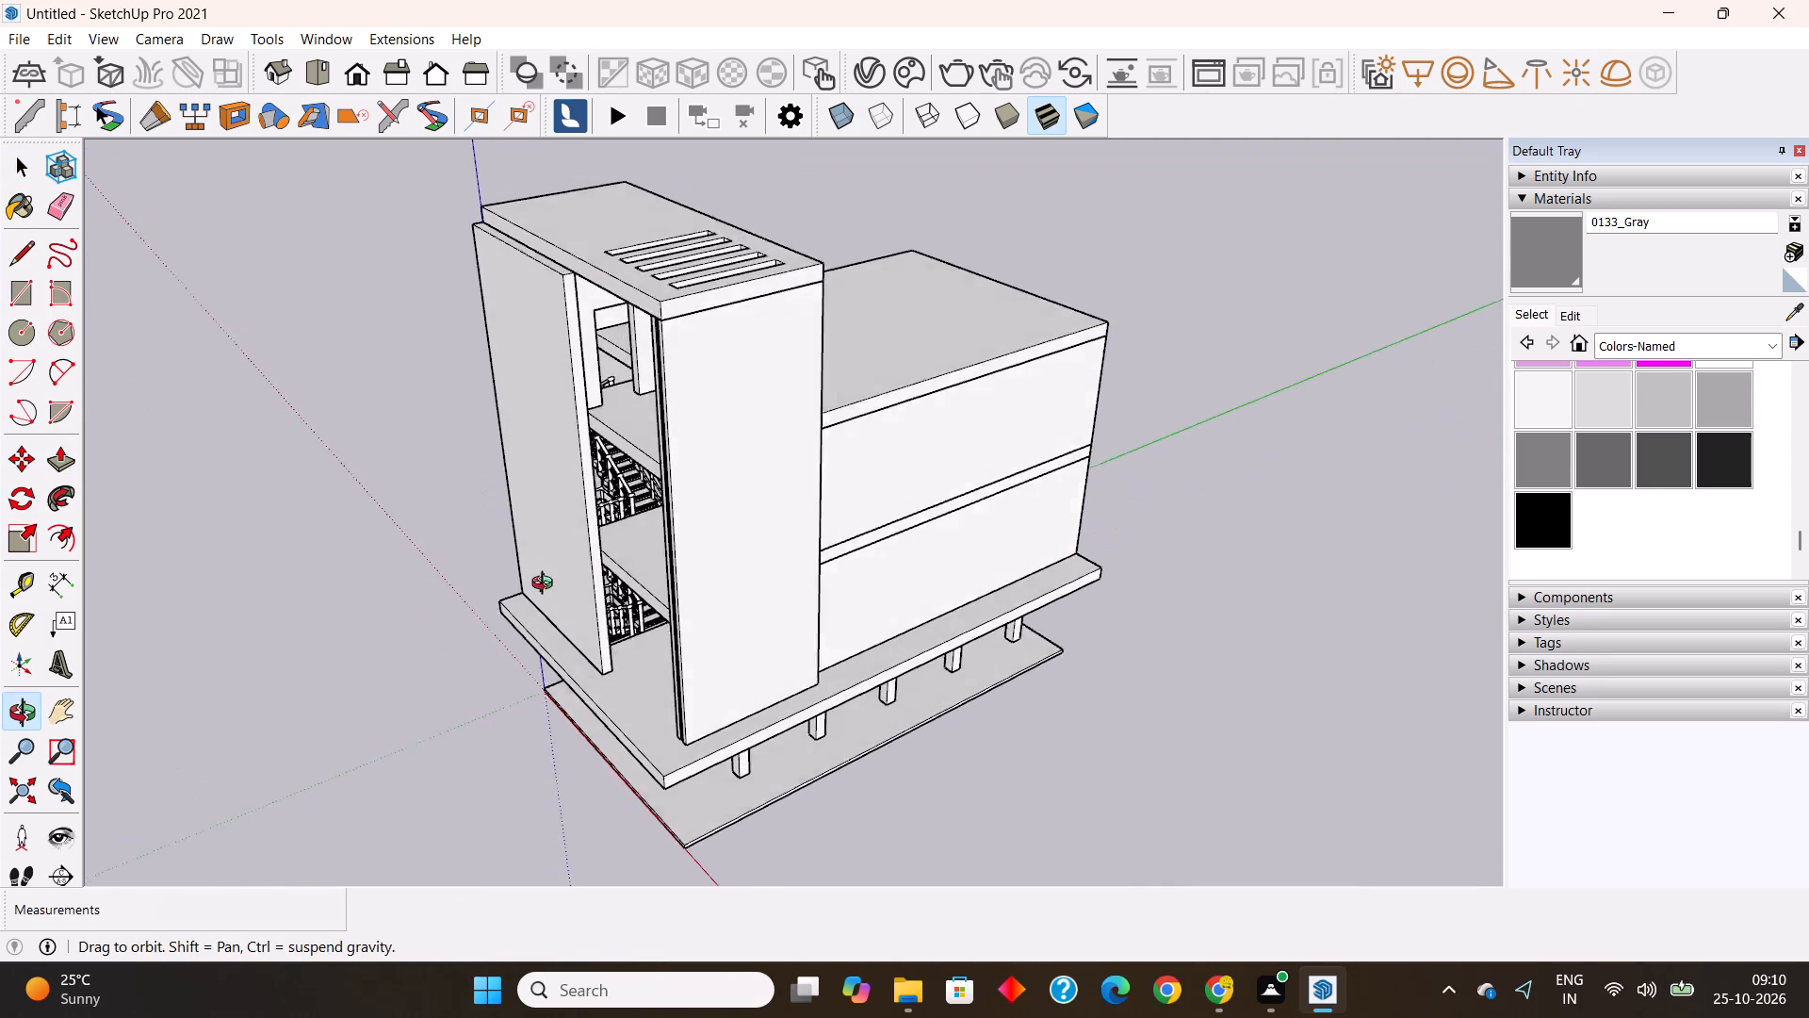
middle_click_drag(546, 585, 547, 593)
scroll(592, 344, "up", 11)
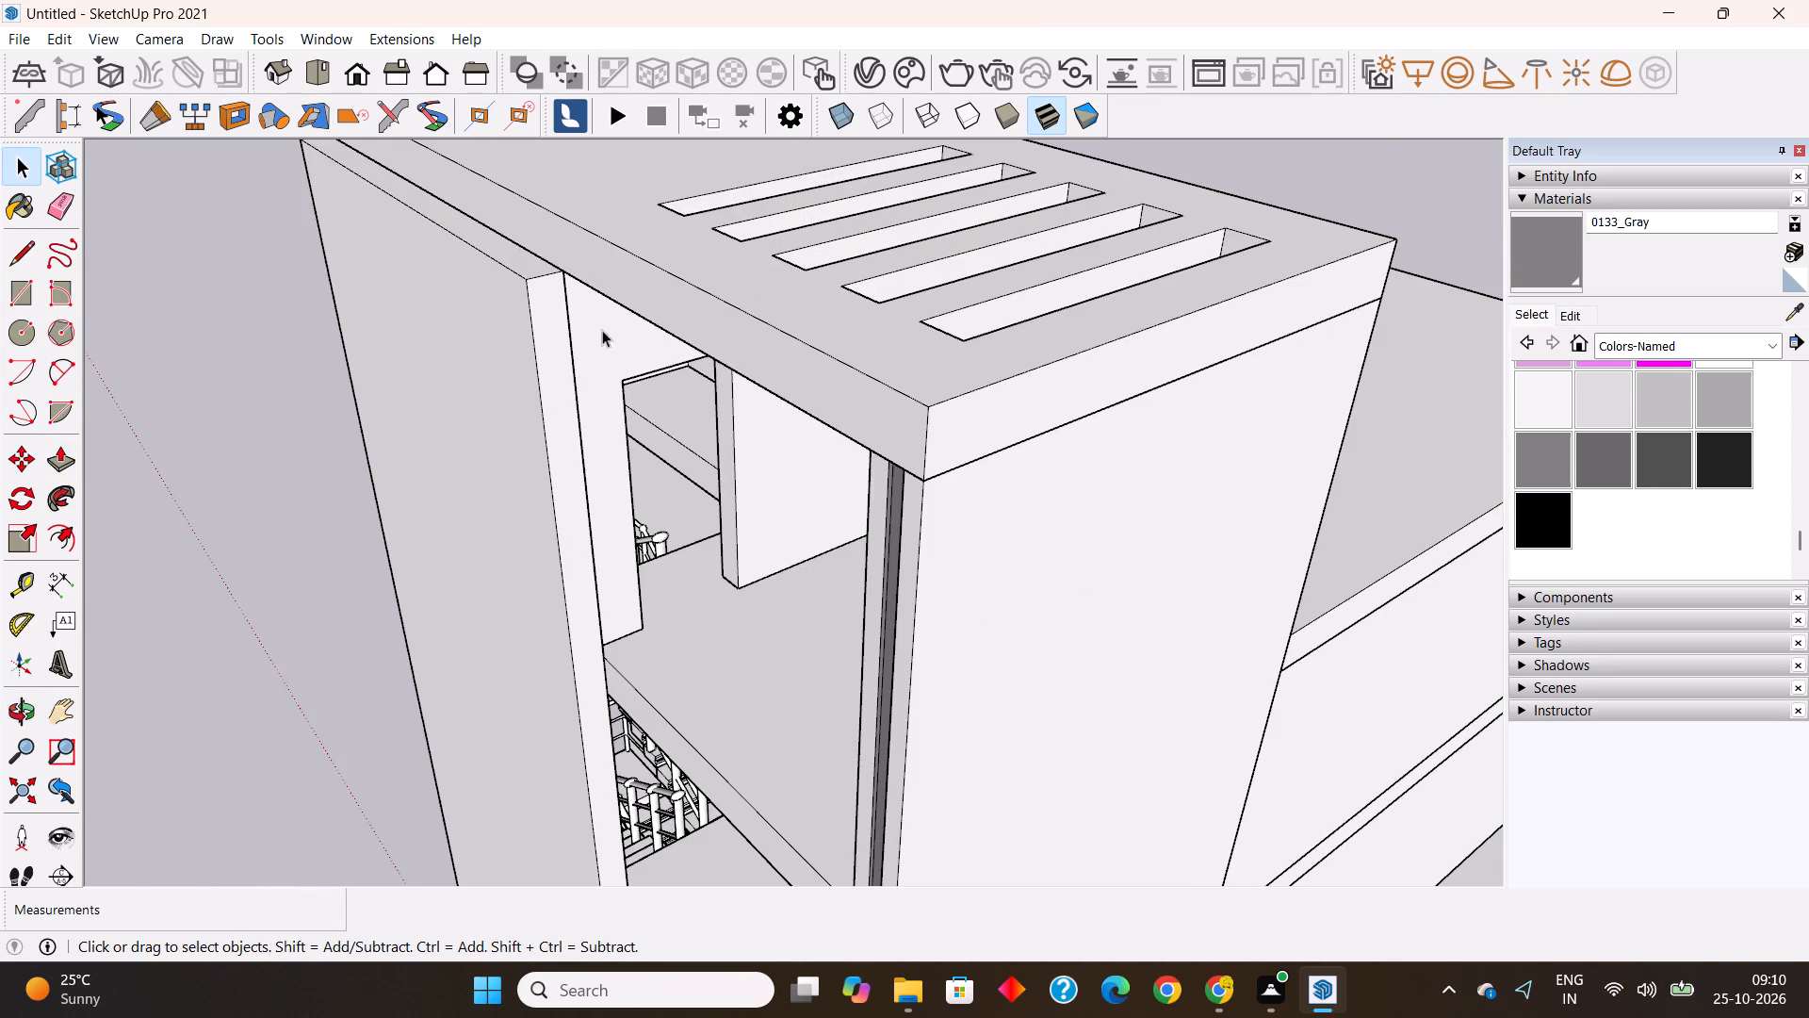
middle_click_drag(674, 378, 676, 324)
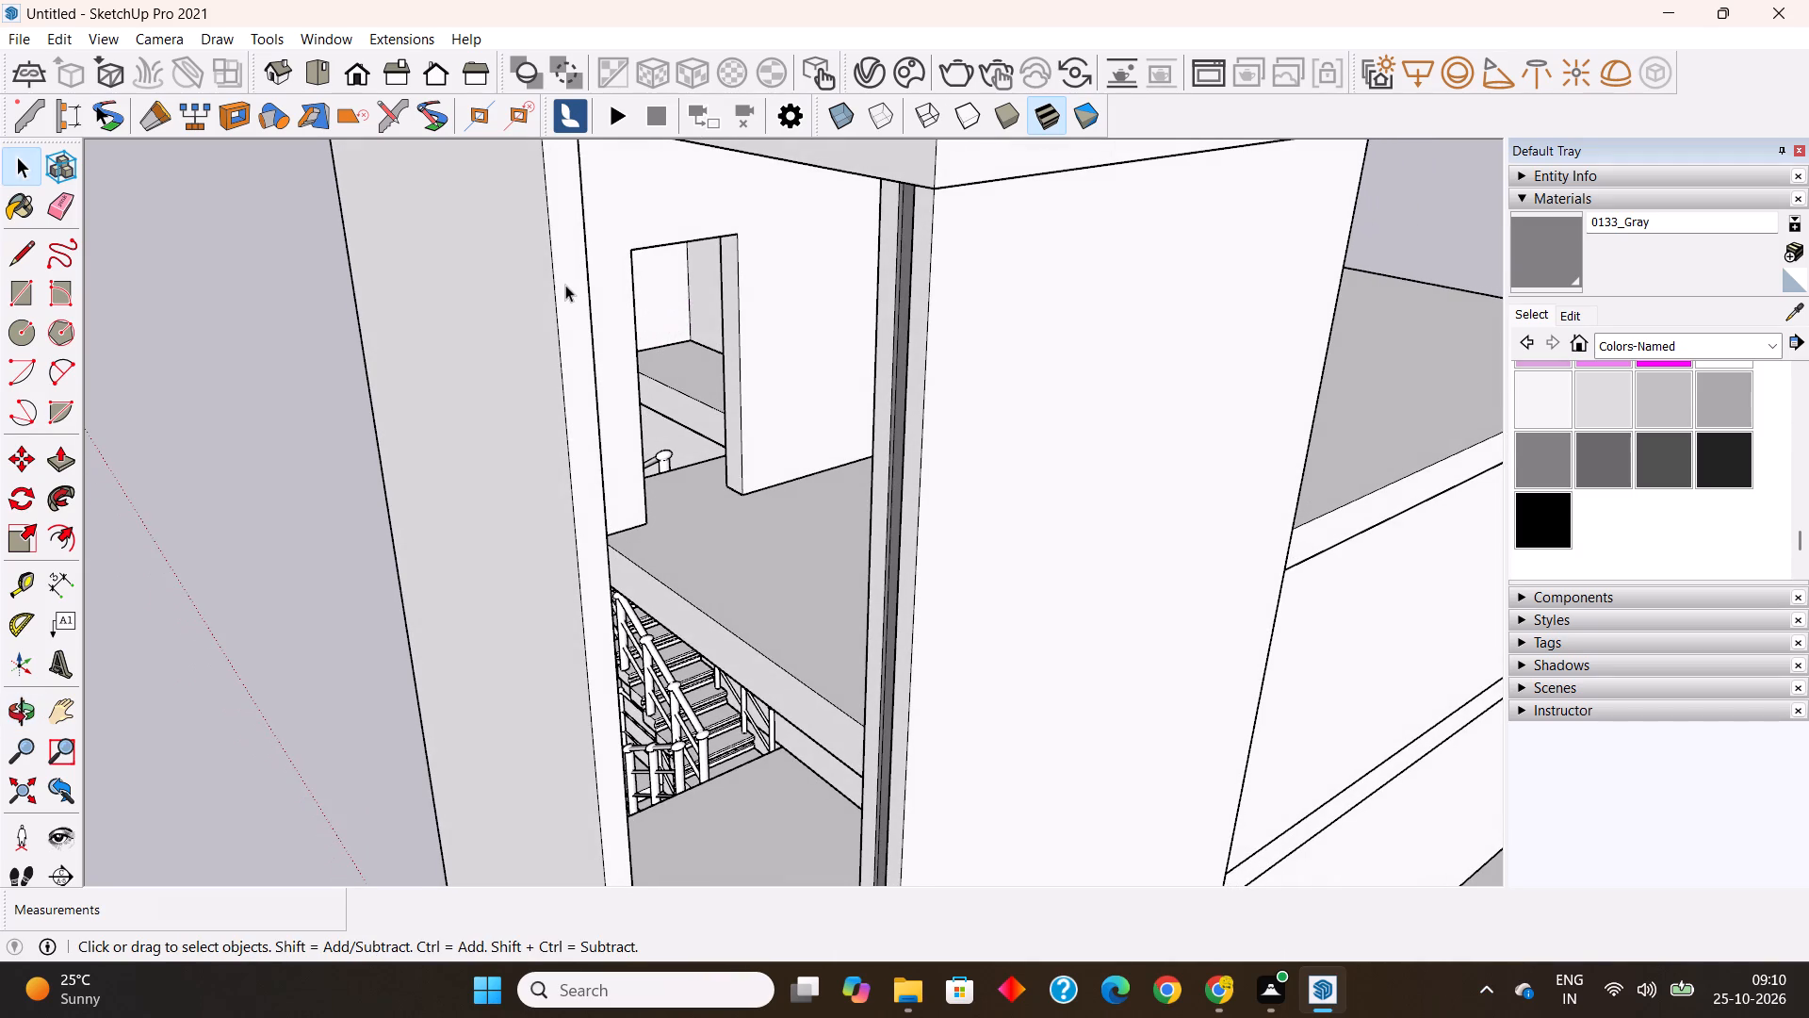
double_click(565, 284)
left_click(64, 459)
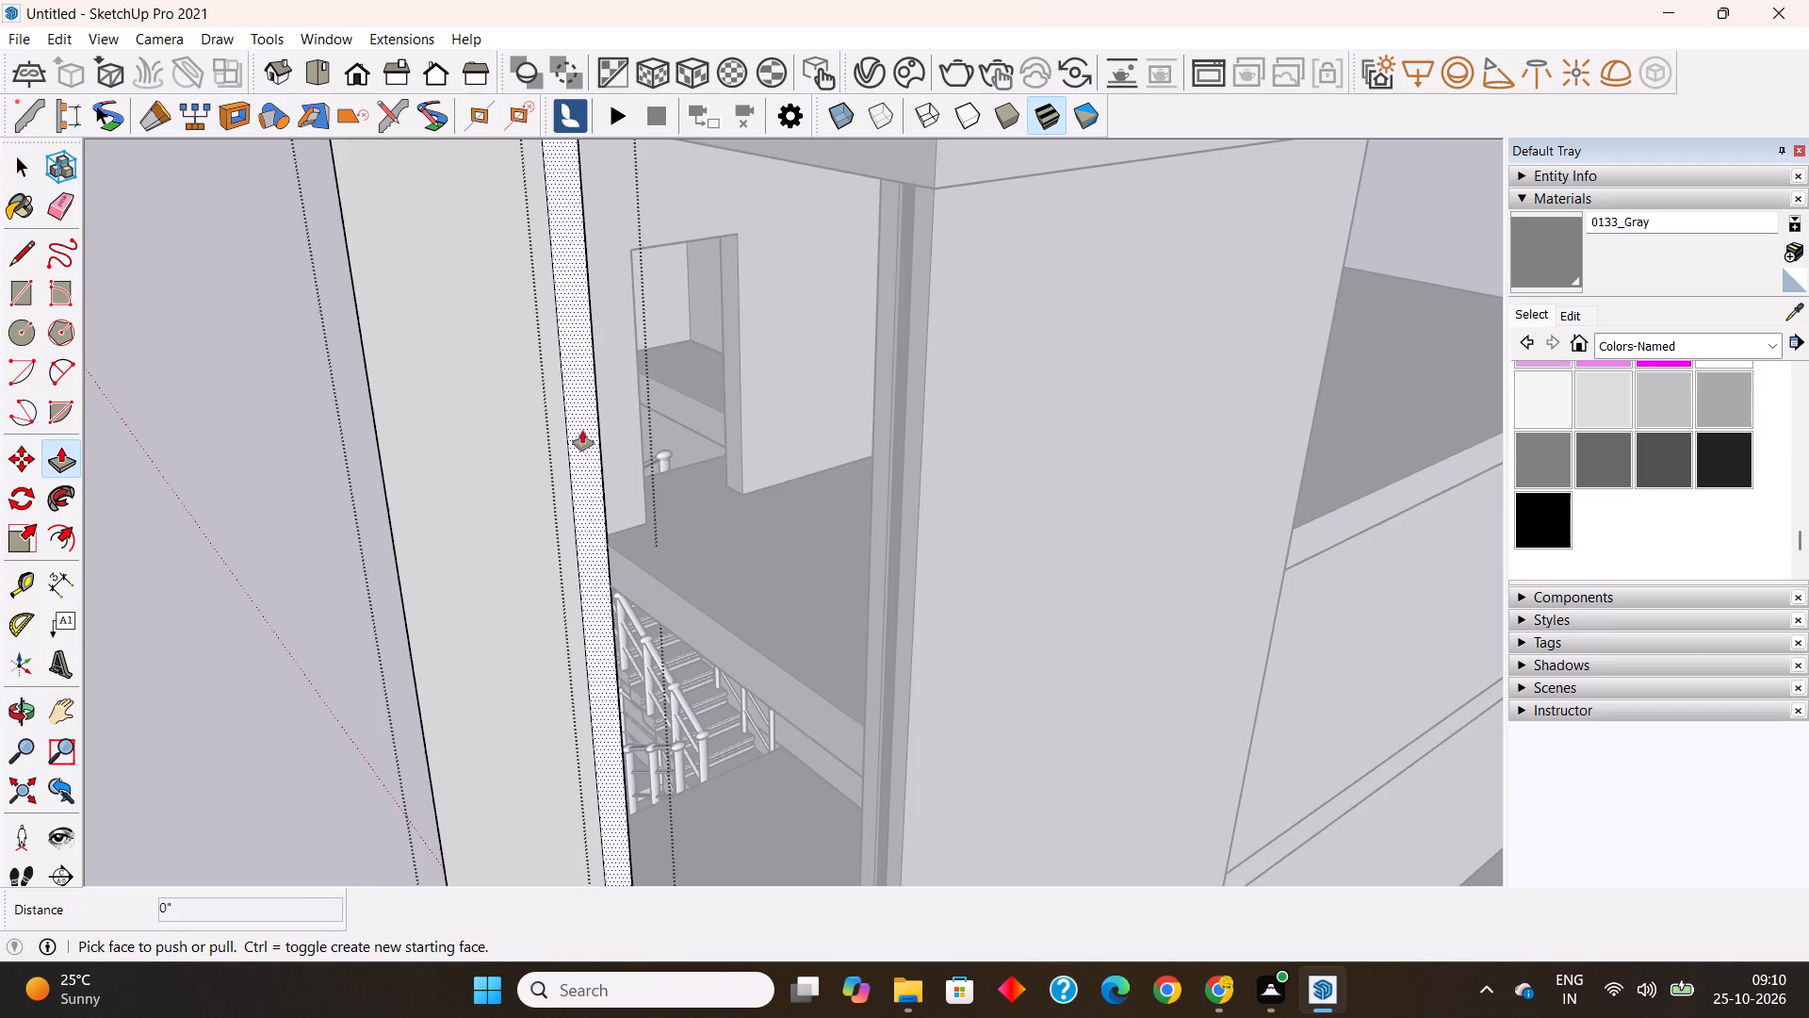
left_click(583, 428)
left_click(606, 239)
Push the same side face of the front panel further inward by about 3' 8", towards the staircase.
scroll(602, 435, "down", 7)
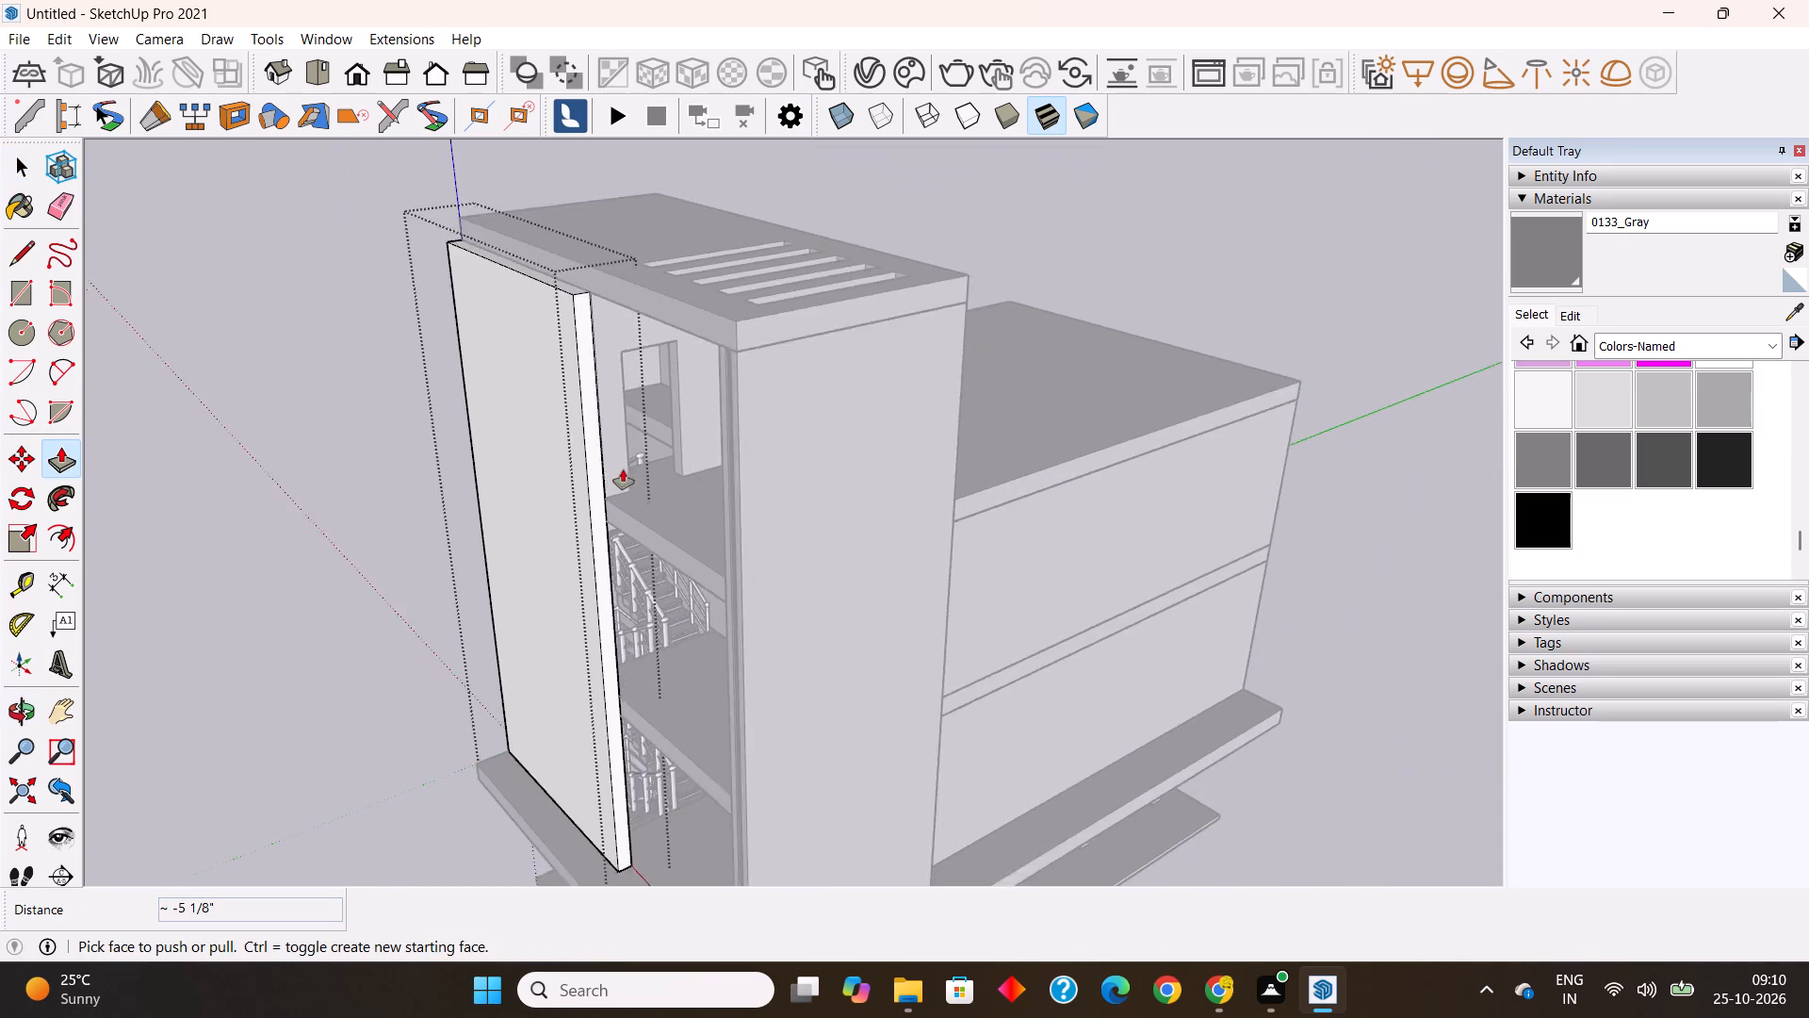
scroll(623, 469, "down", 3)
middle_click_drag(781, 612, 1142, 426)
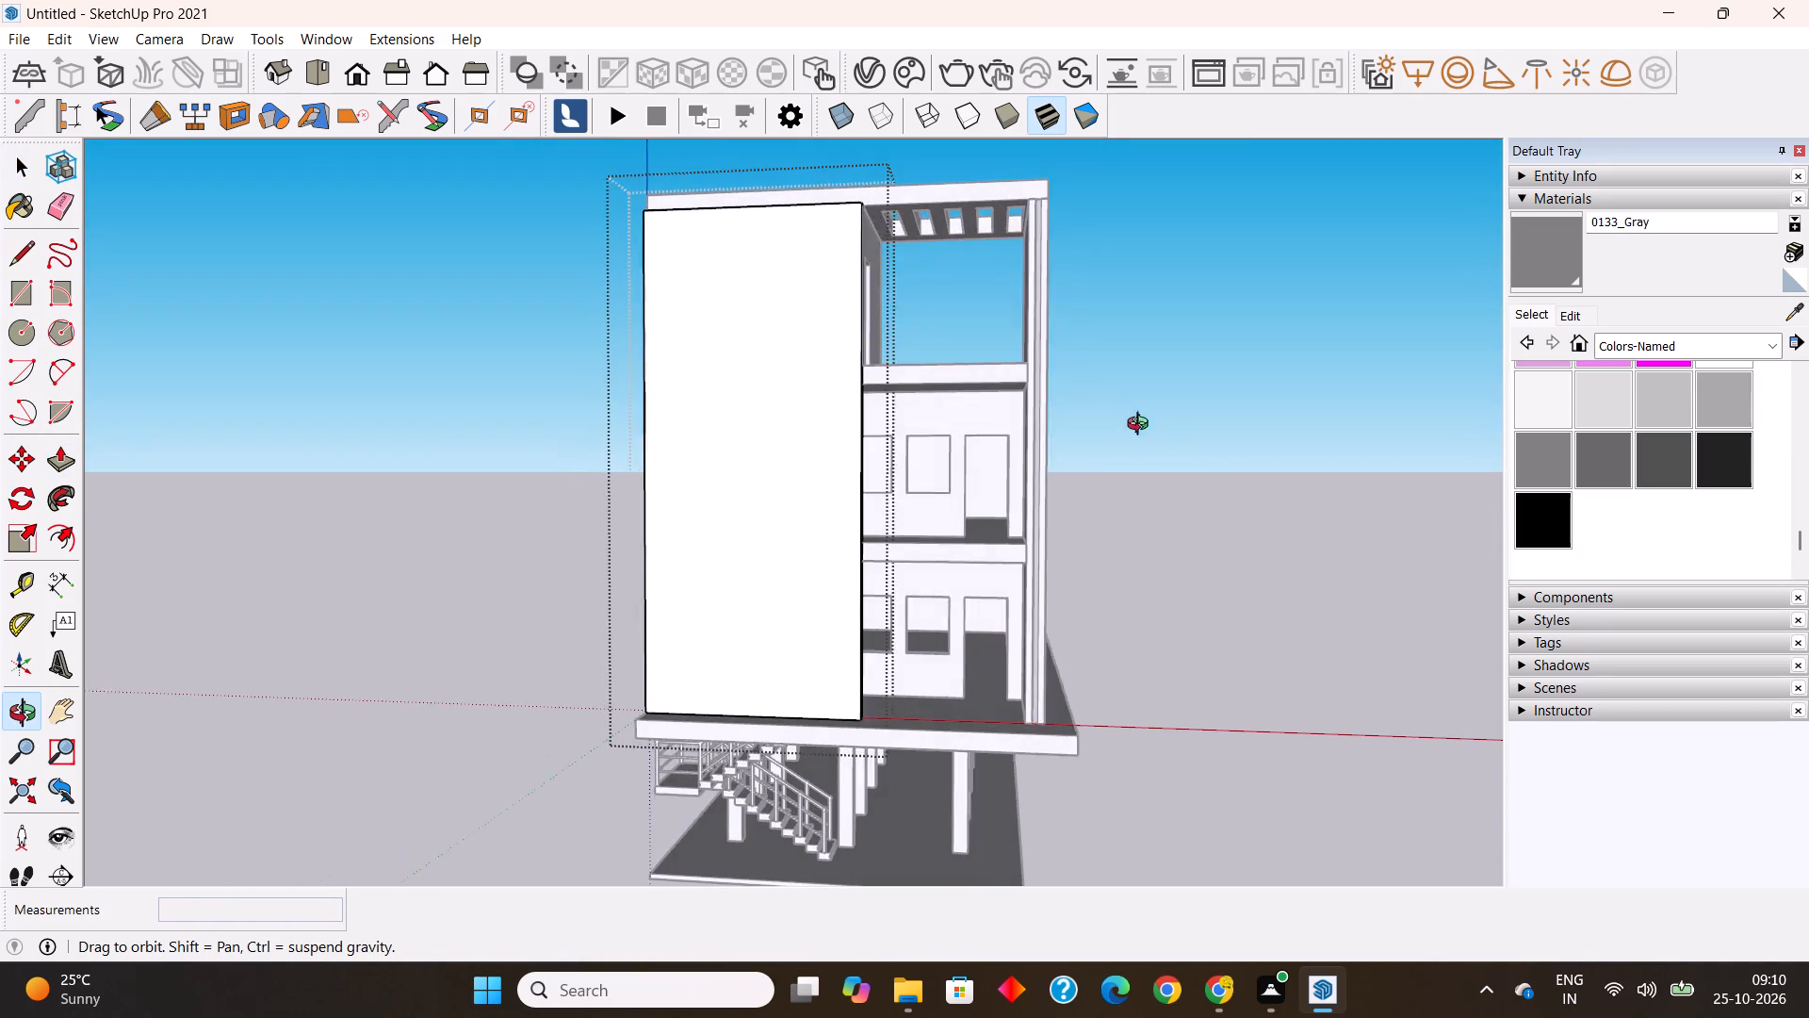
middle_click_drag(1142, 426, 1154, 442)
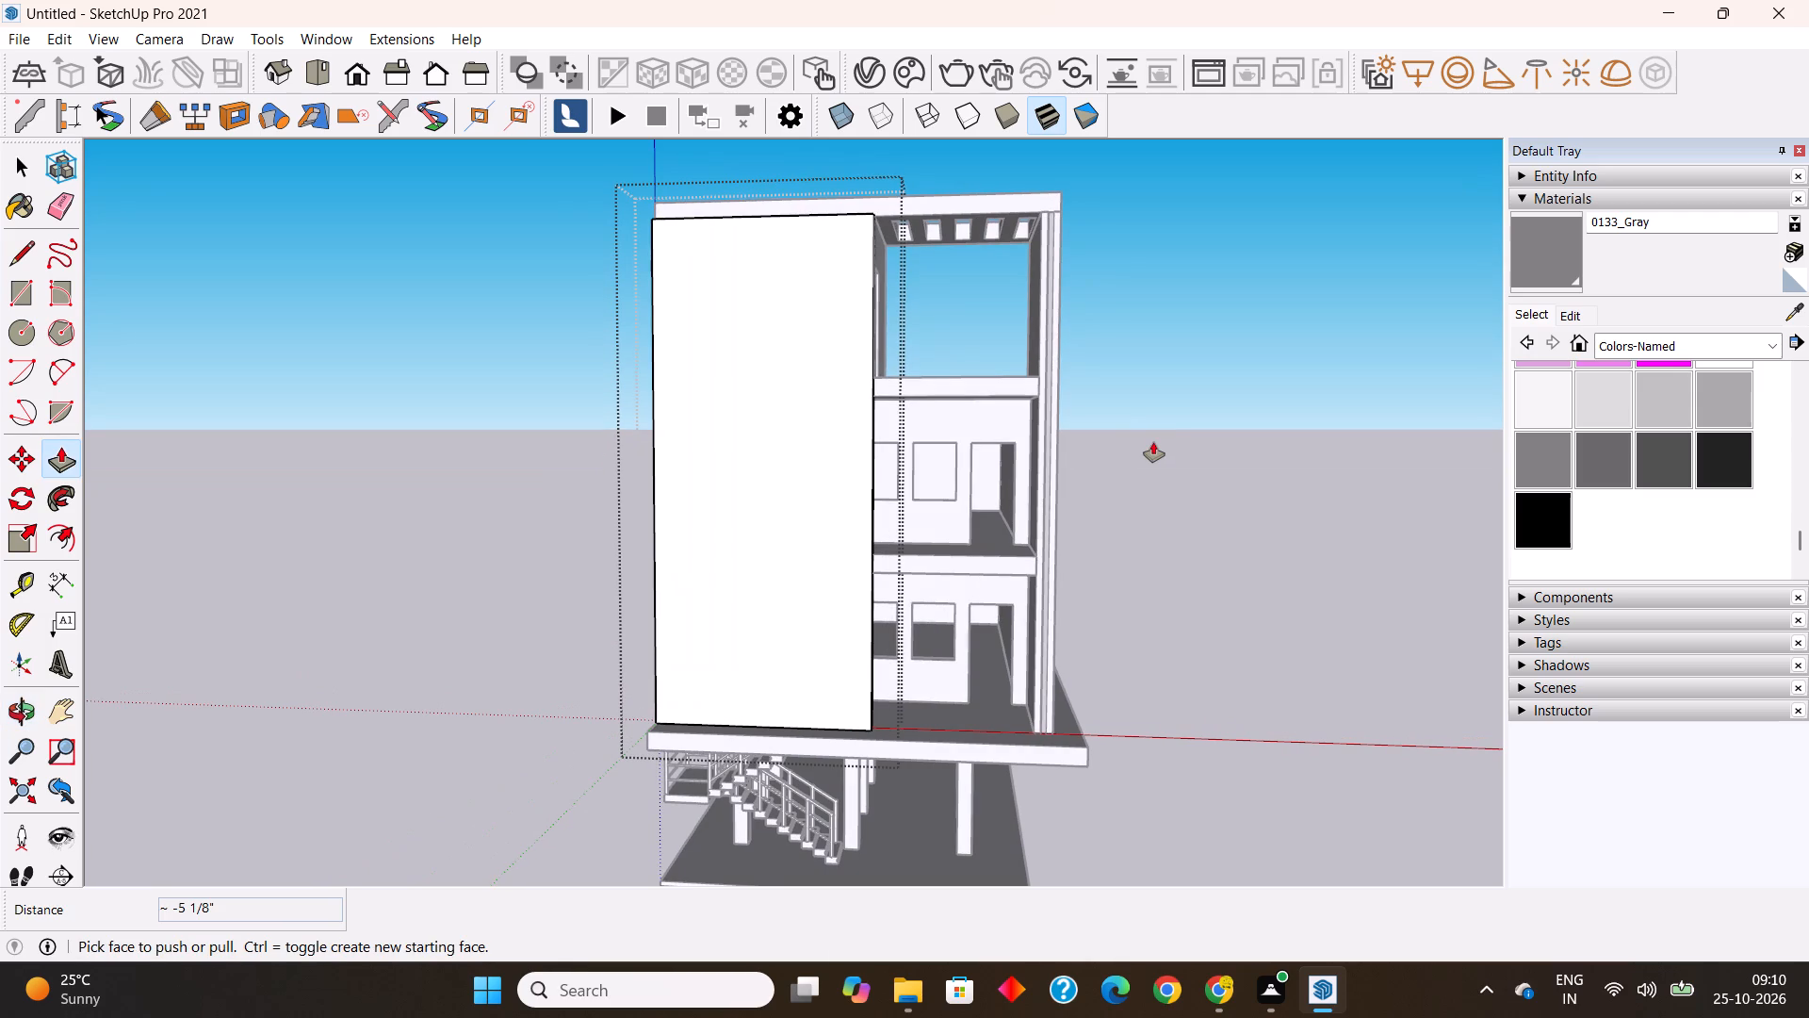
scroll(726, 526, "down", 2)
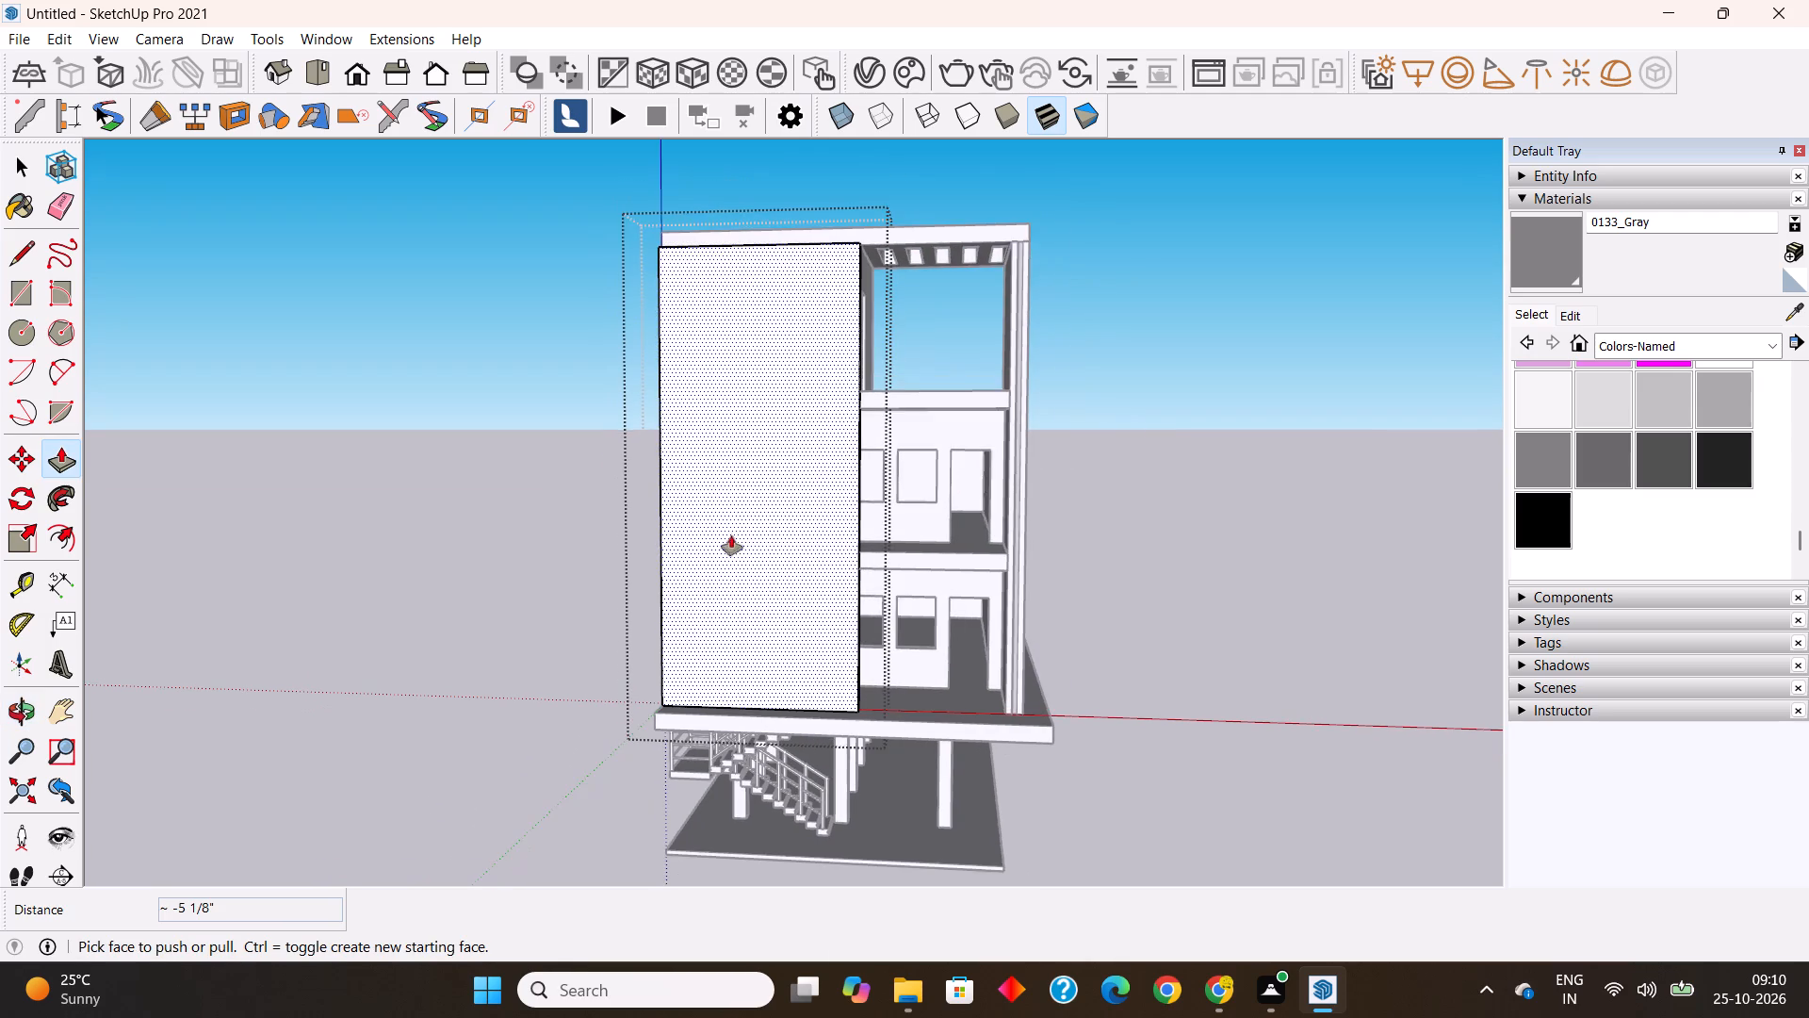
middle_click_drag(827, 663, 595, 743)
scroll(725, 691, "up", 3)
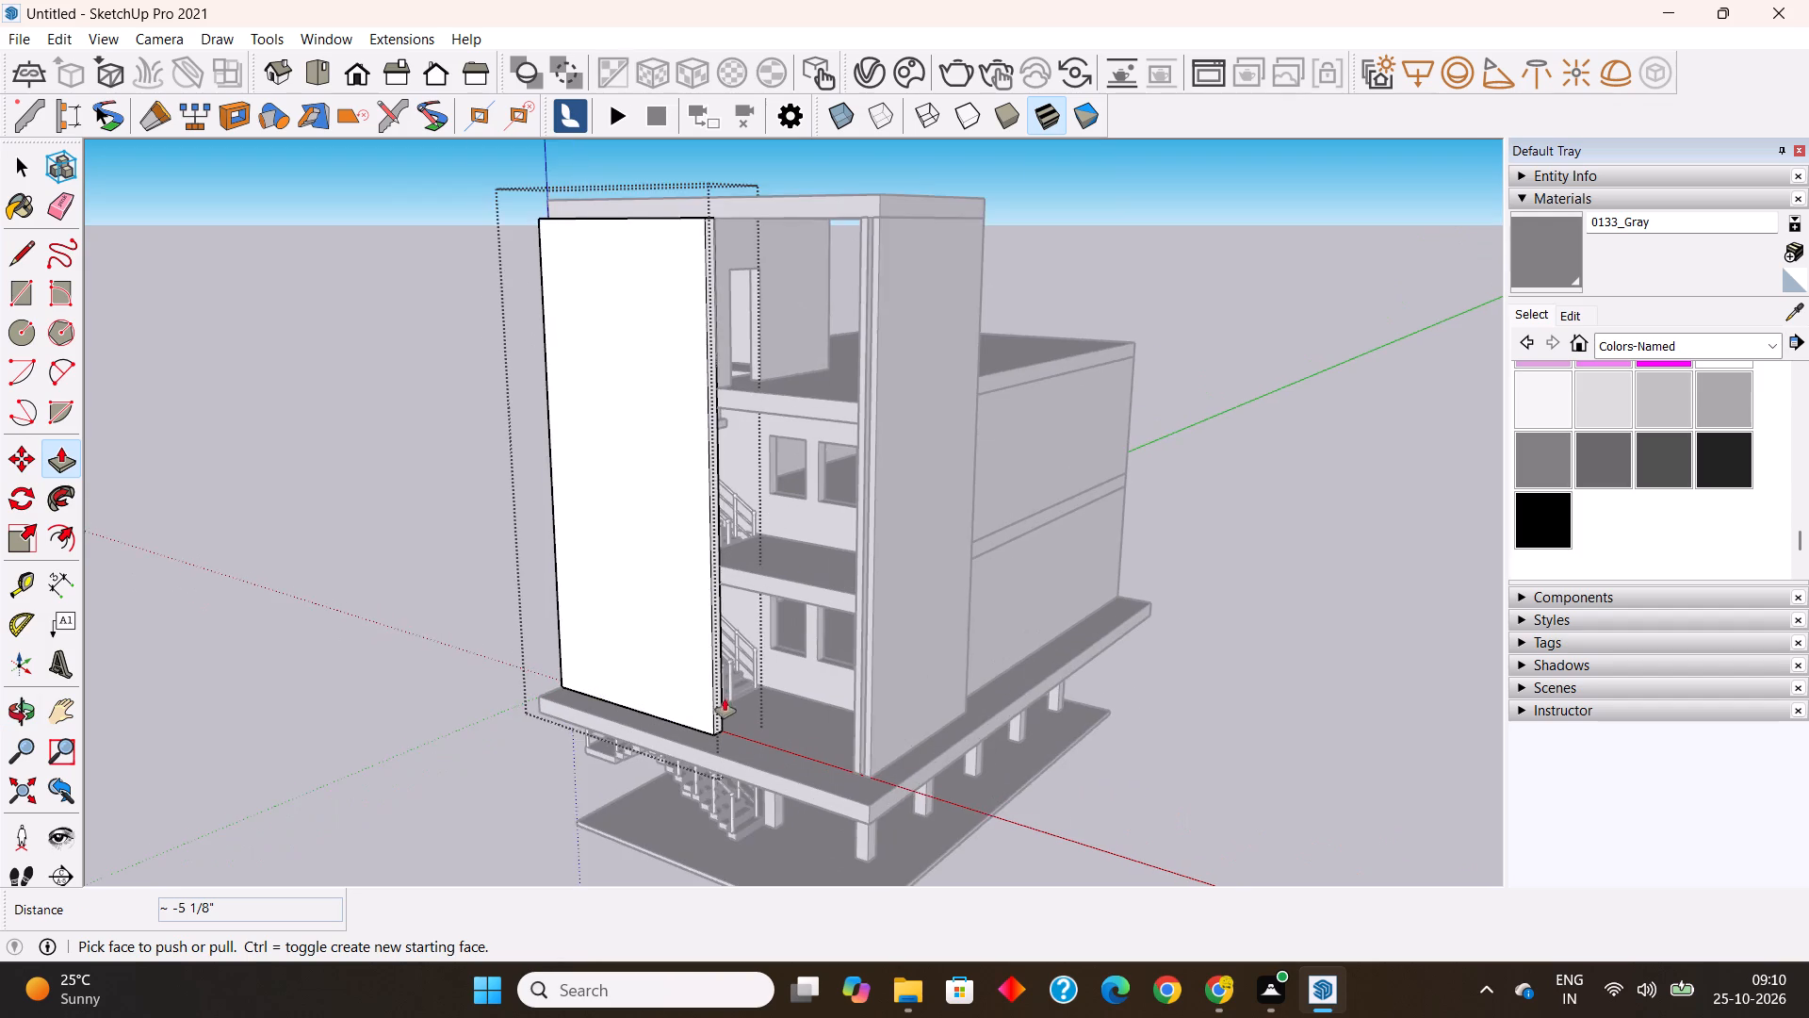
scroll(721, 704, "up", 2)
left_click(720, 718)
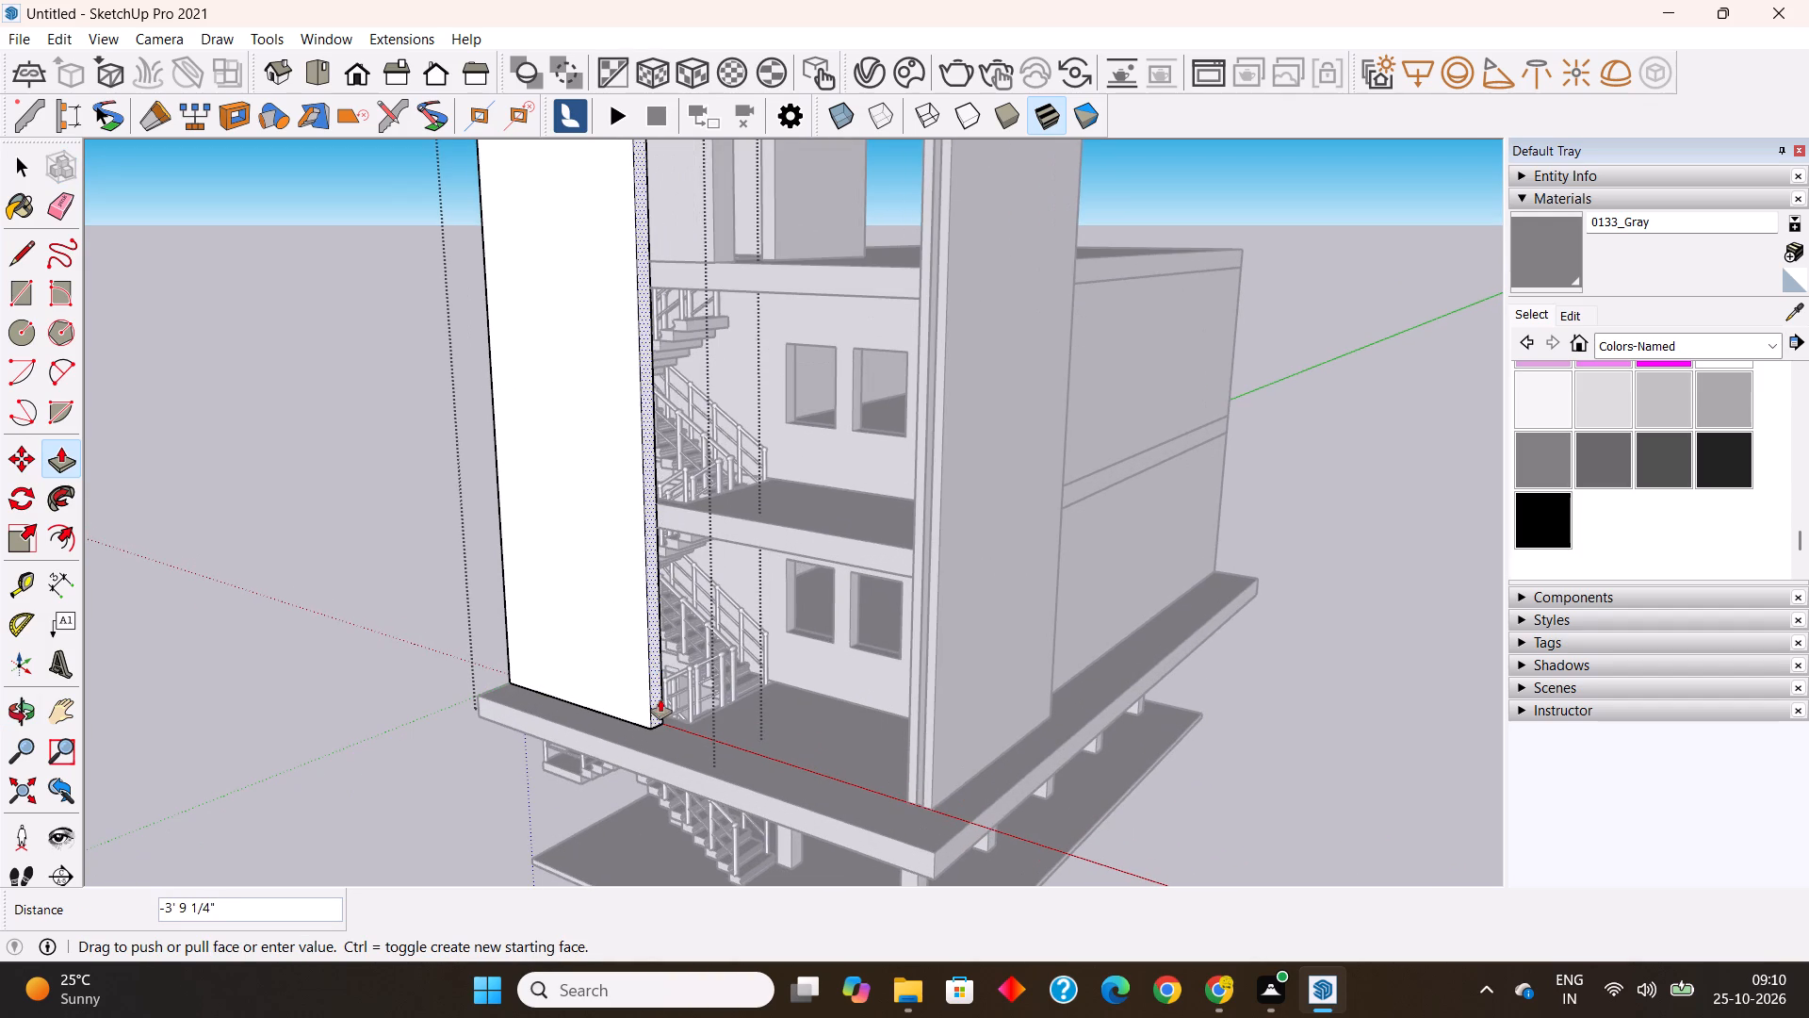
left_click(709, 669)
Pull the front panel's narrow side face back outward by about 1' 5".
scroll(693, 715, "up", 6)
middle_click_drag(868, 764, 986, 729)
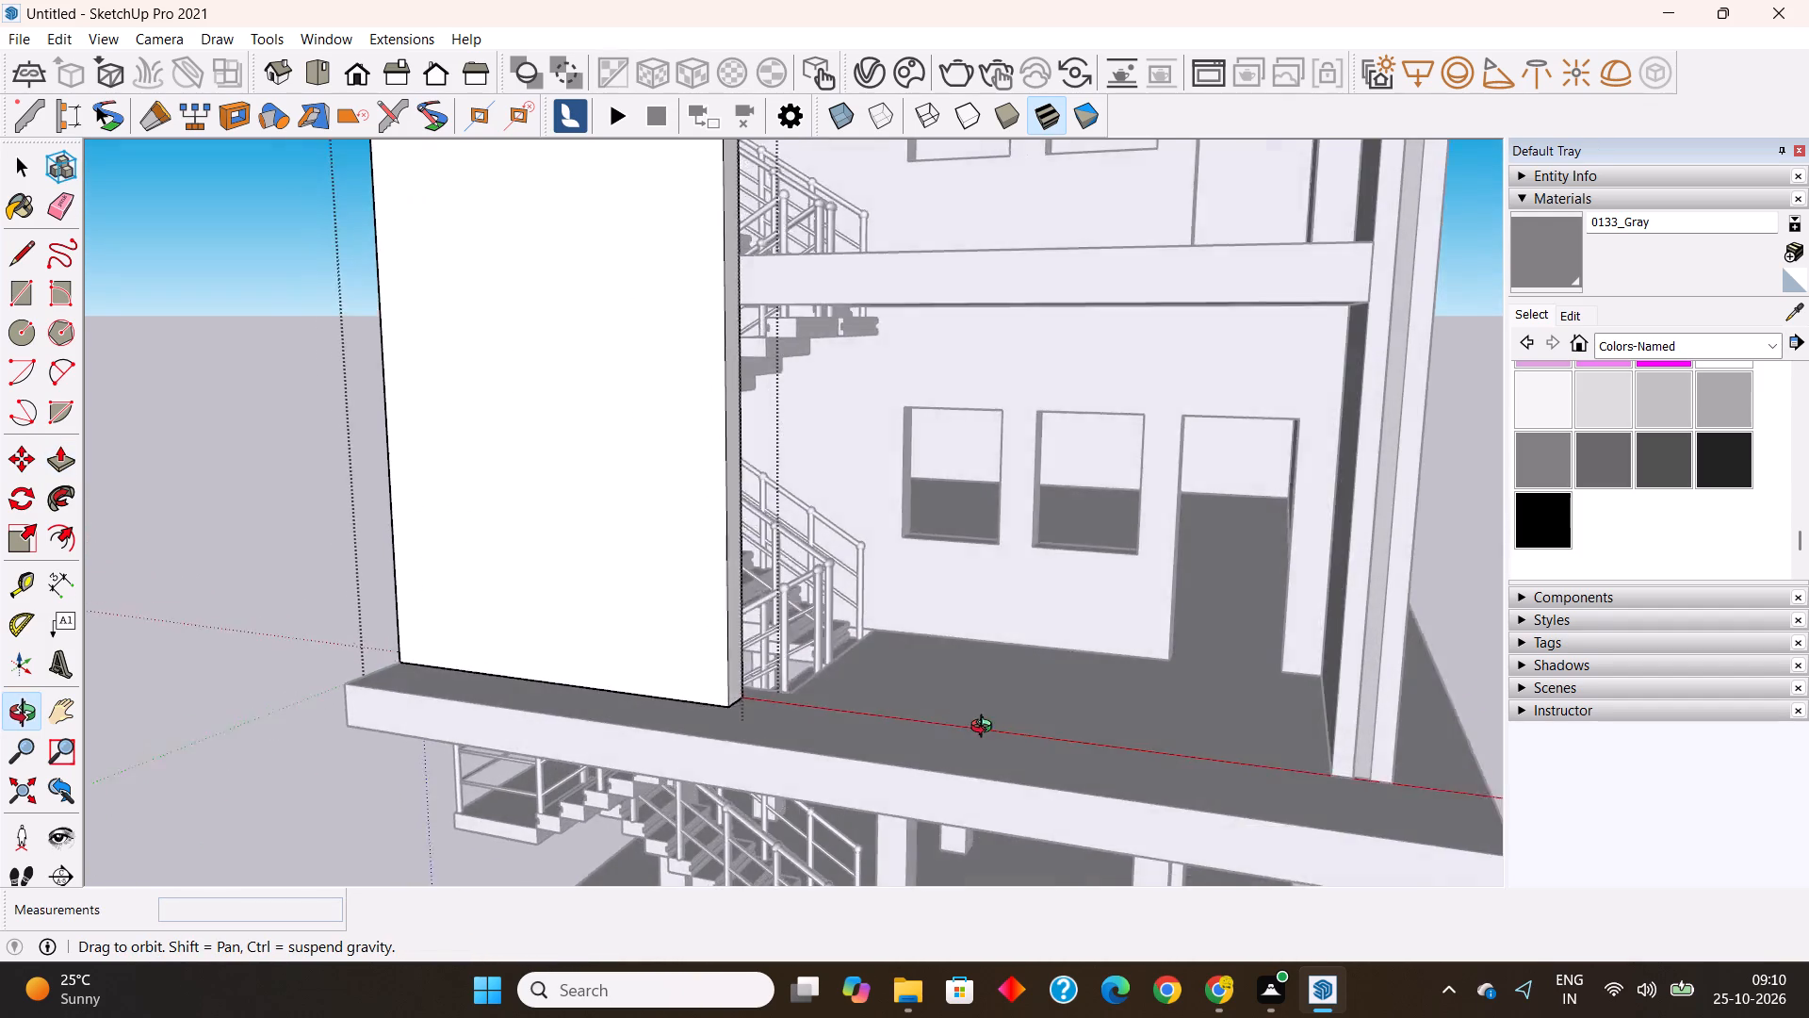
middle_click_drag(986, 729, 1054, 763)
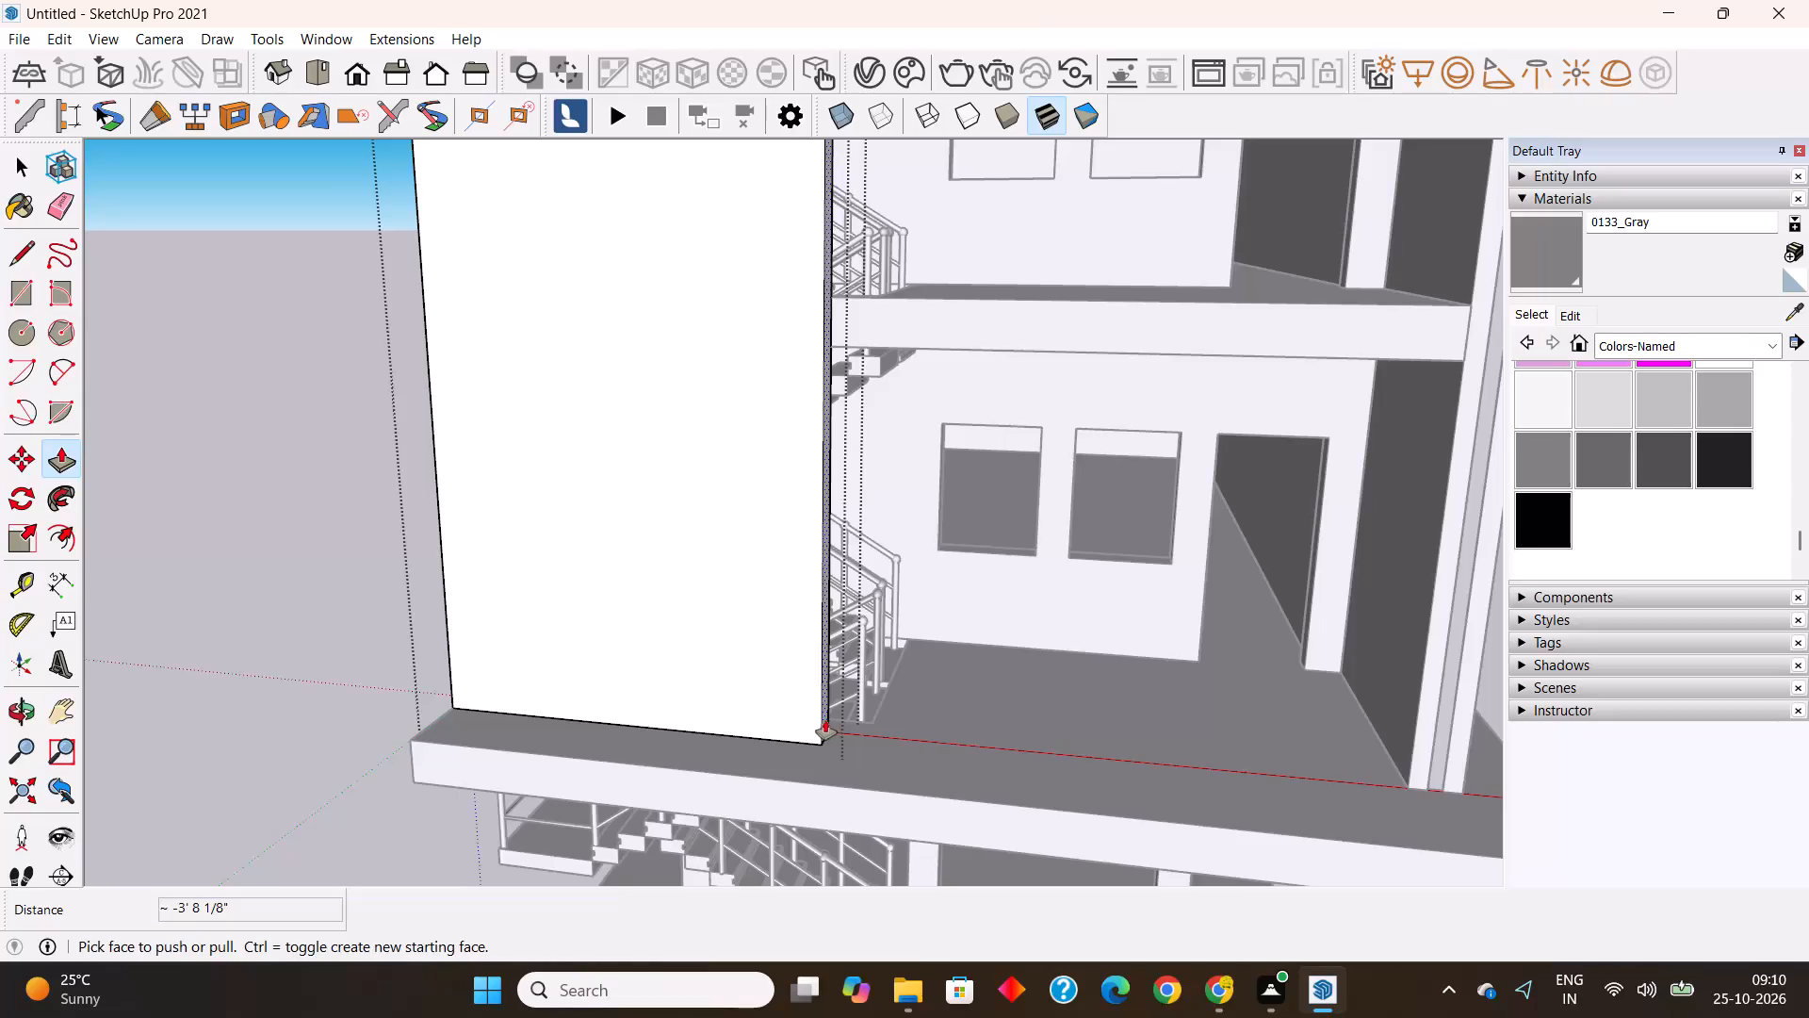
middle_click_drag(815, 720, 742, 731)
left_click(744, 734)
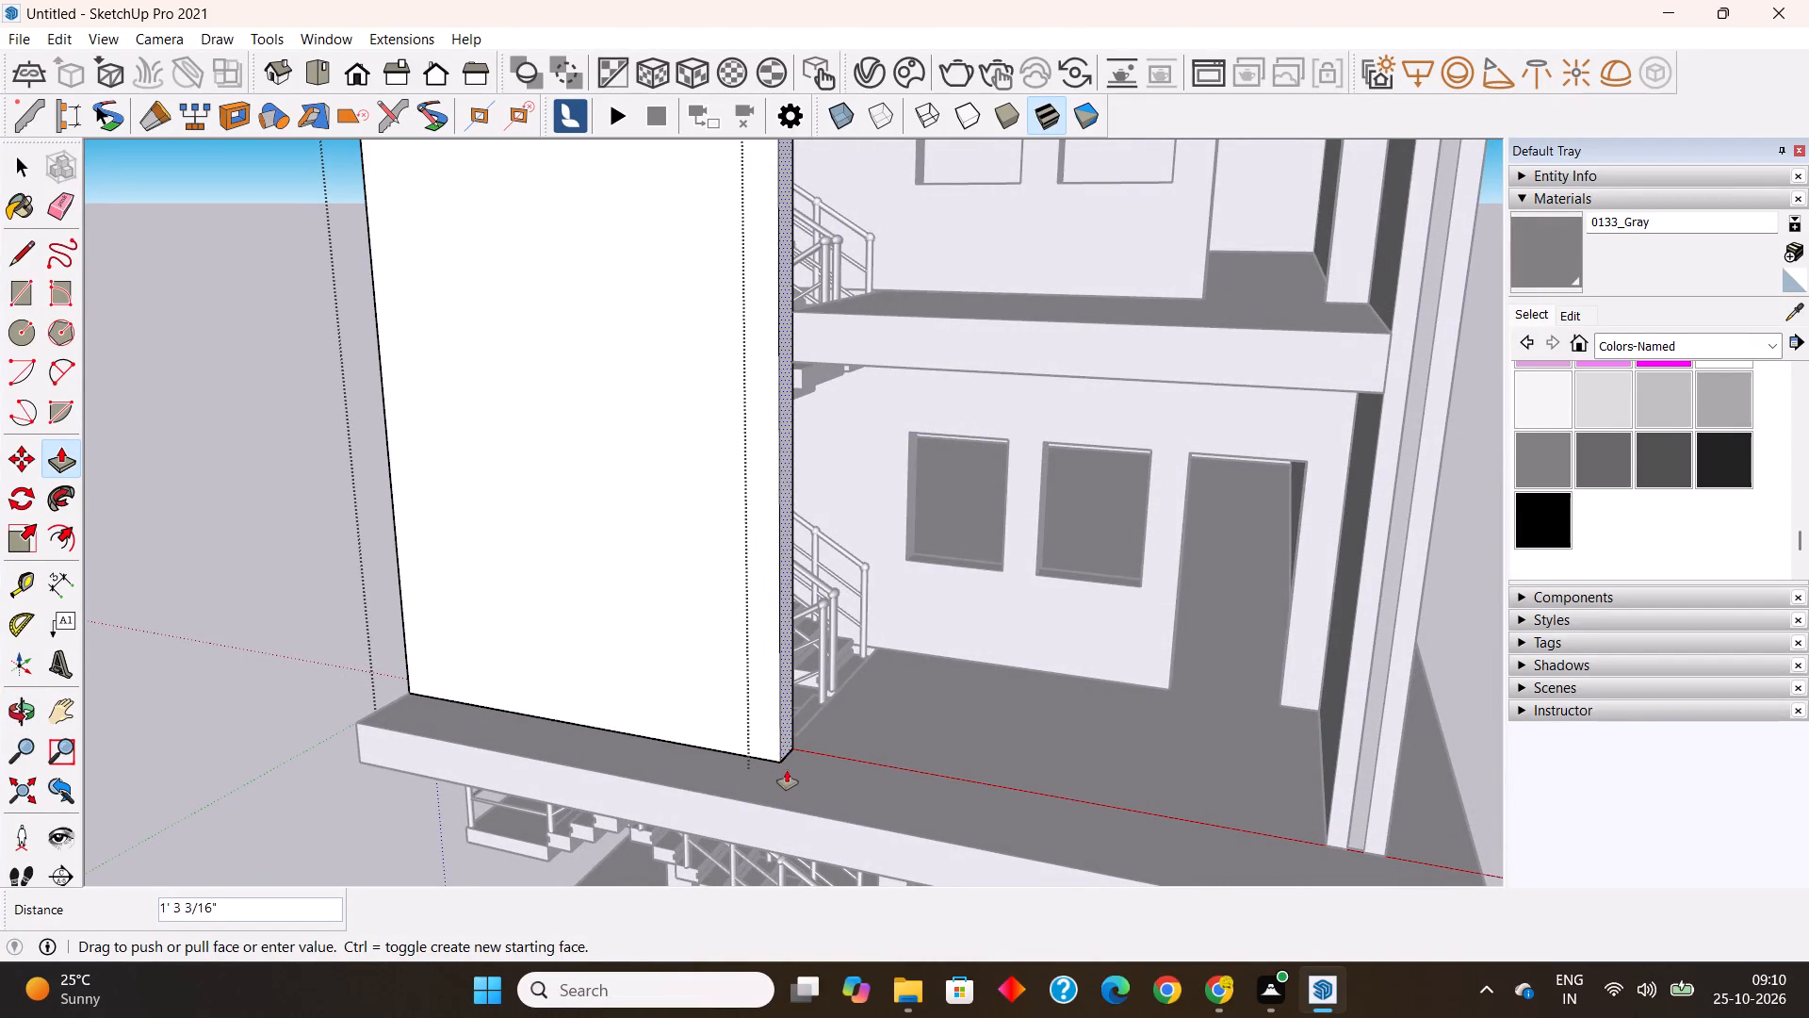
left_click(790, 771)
Pull the front panel's narrow side face further outward over the open bays by about 2' 3" and exit the group.
scroll(679, 748, "down", 14)
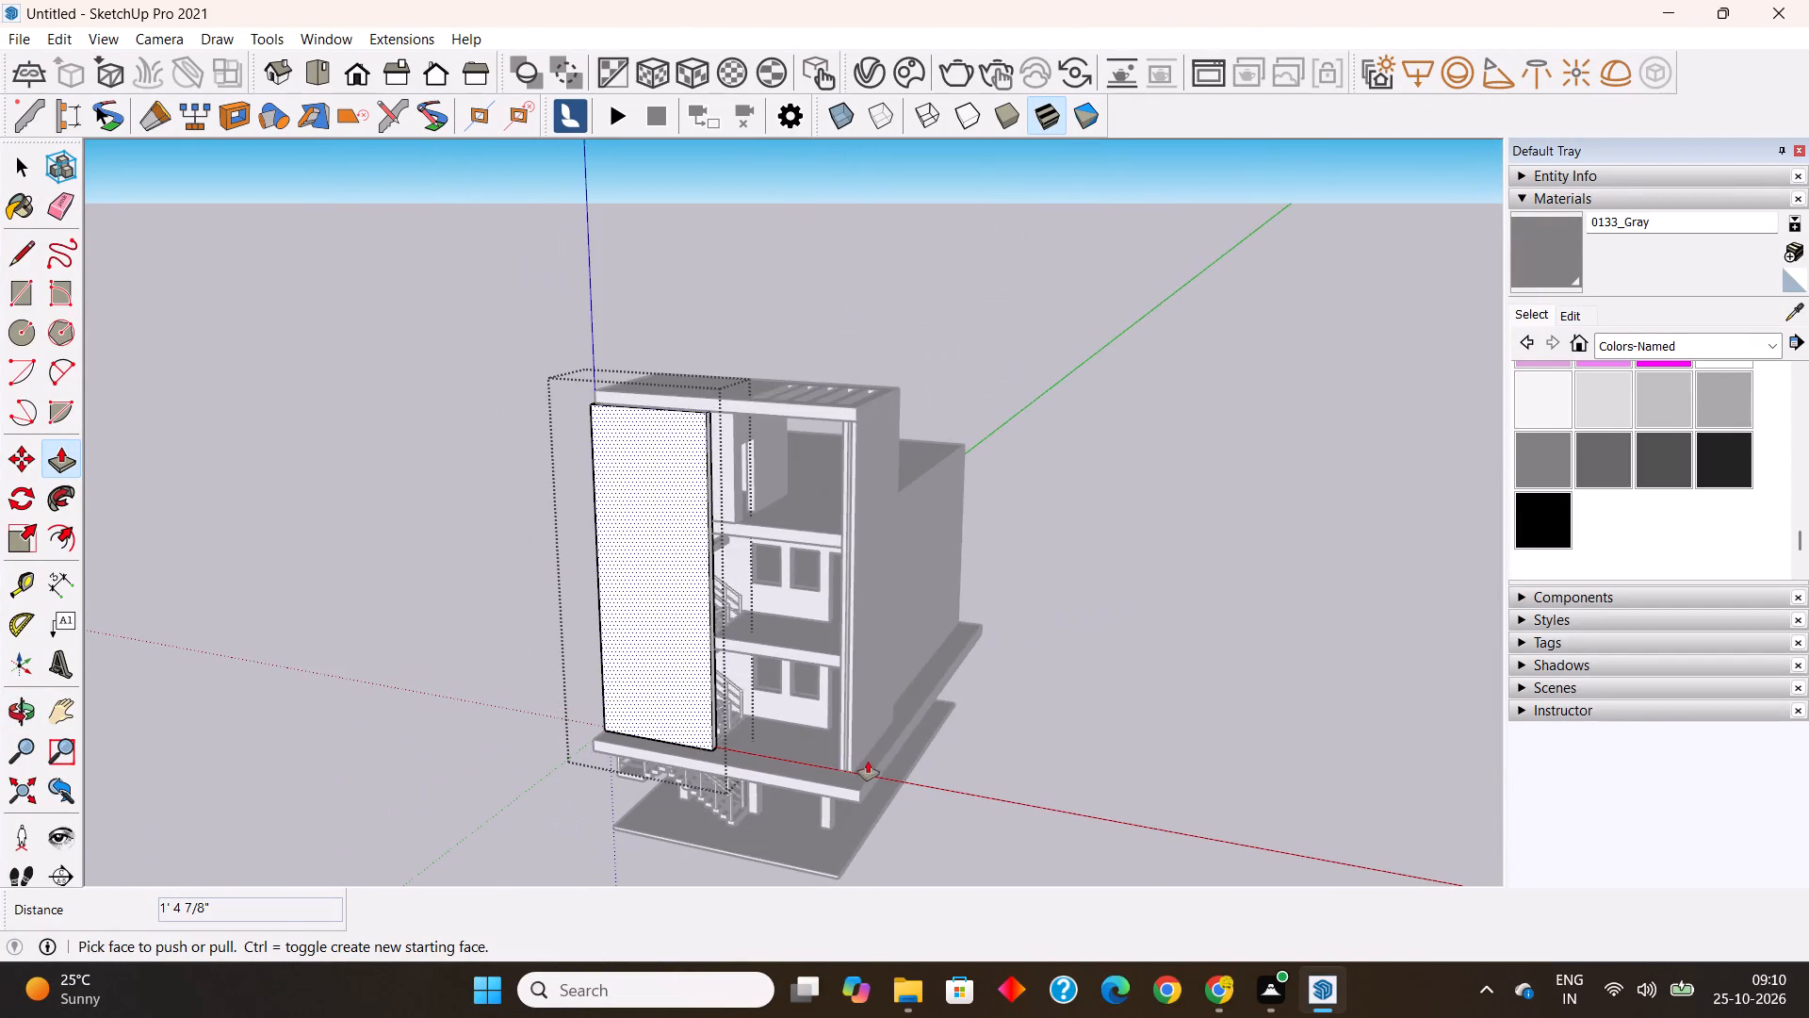
middle_click_drag(871, 761, 1035, 746)
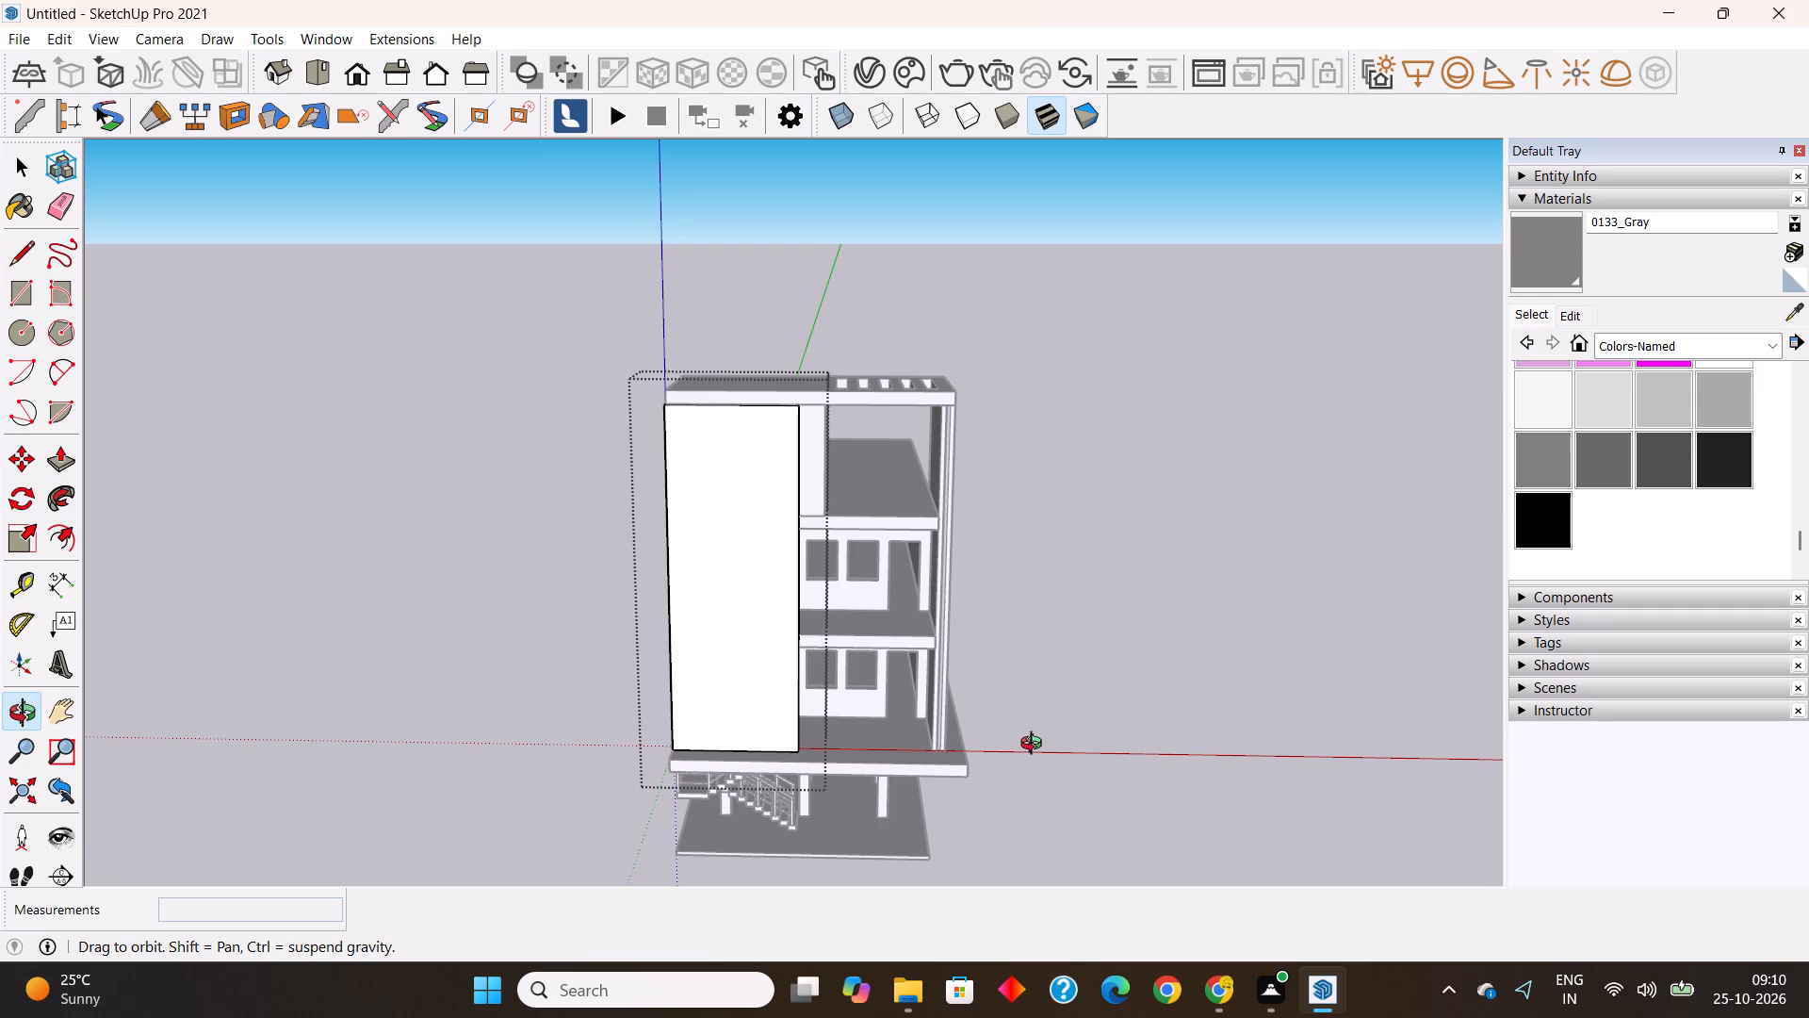
middle_click_drag(1035, 746, 1041, 747)
middle_click_drag(833, 711, 692, 718)
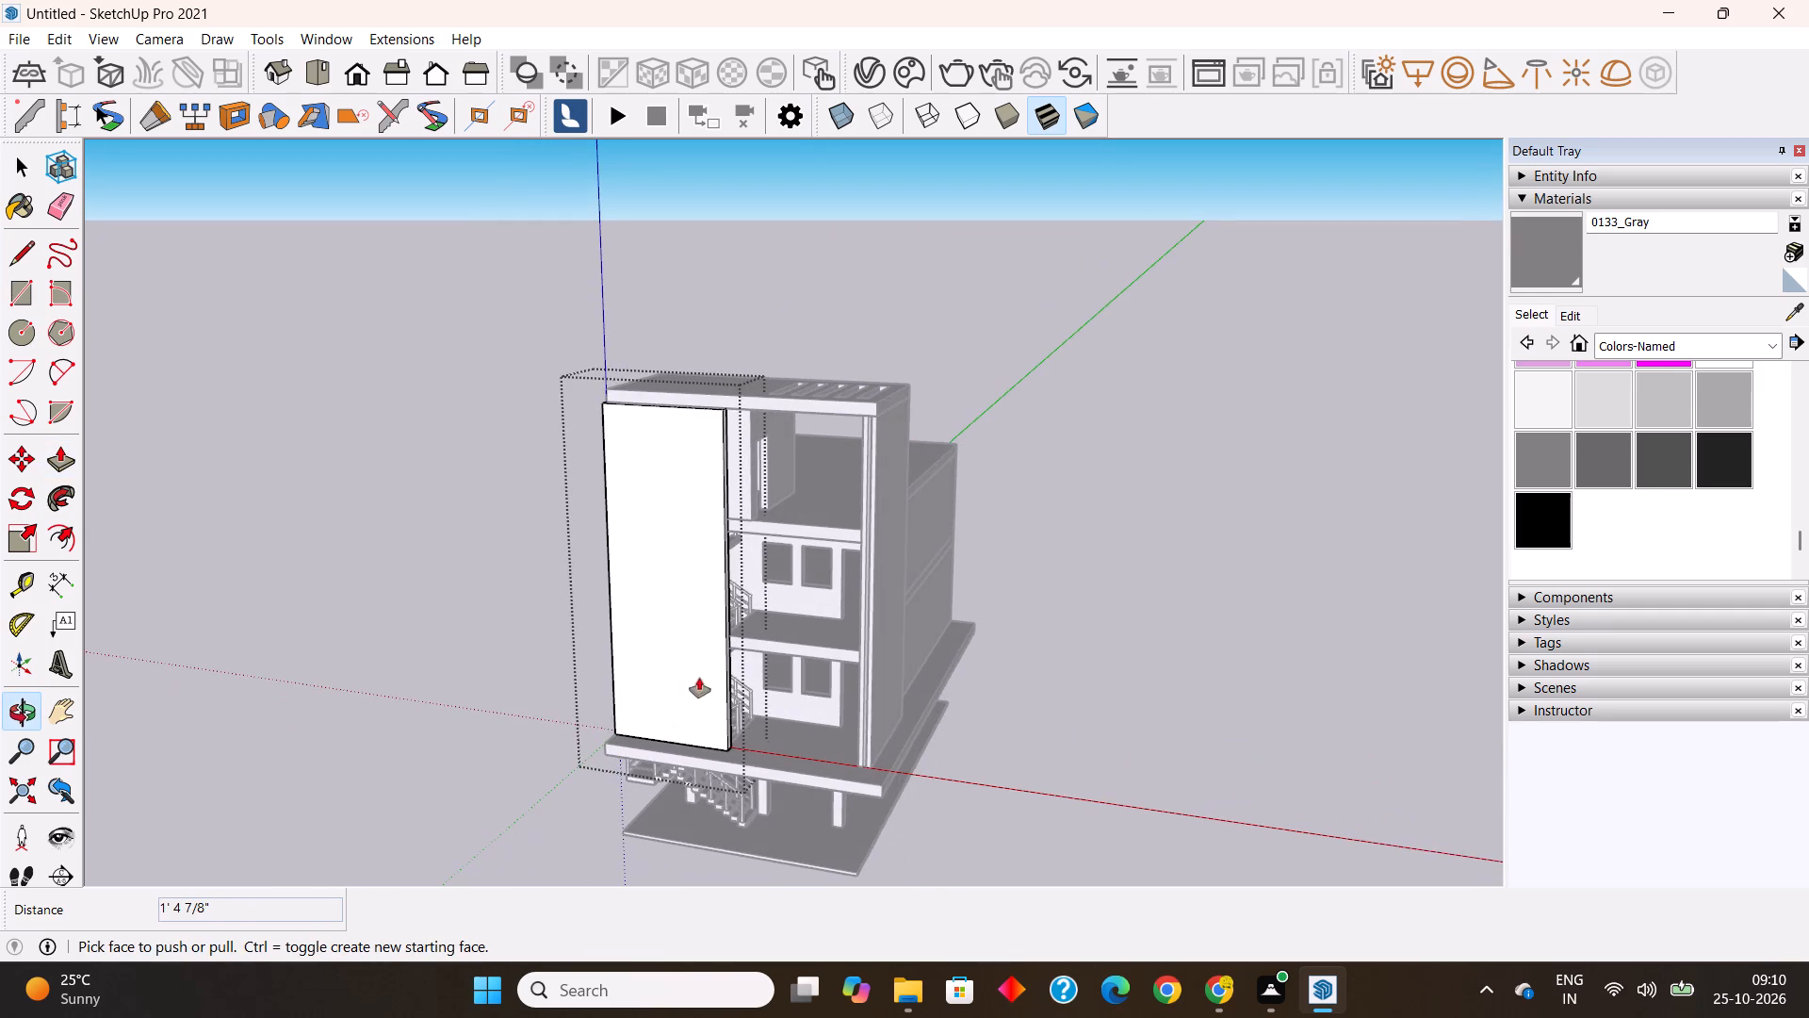
scroll(711, 468, "up", 5)
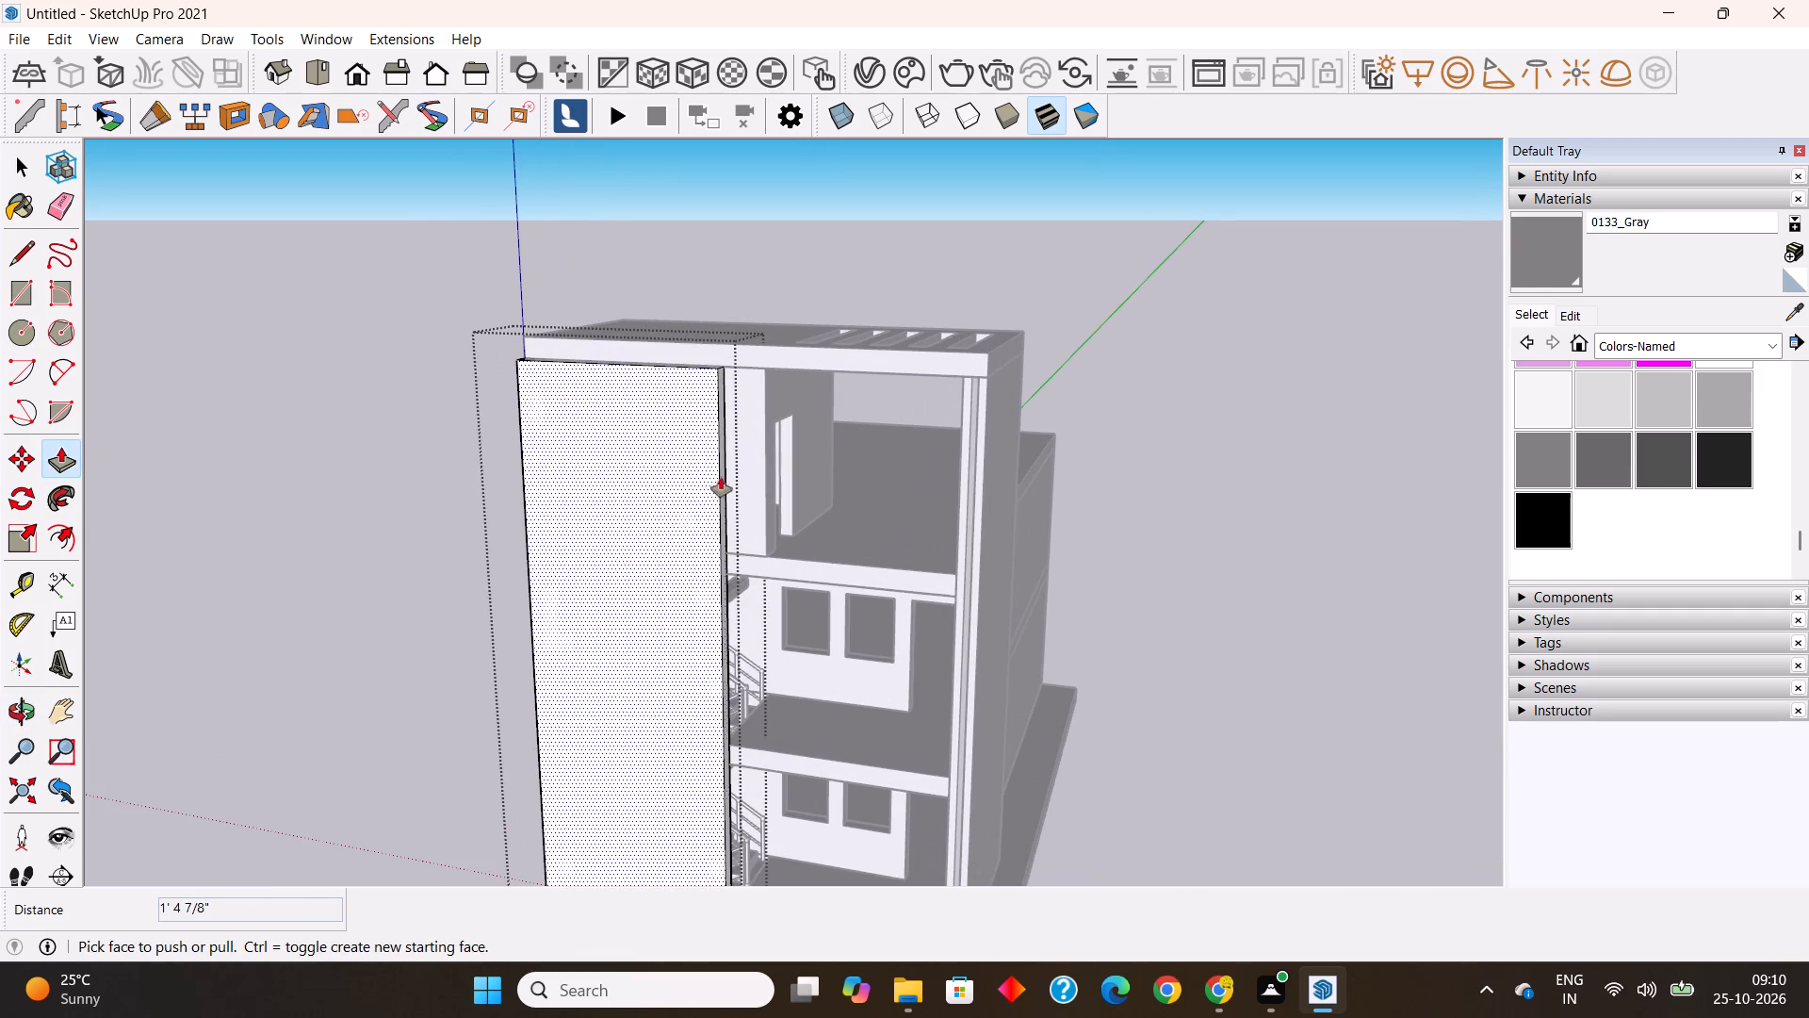
left_click(724, 475)
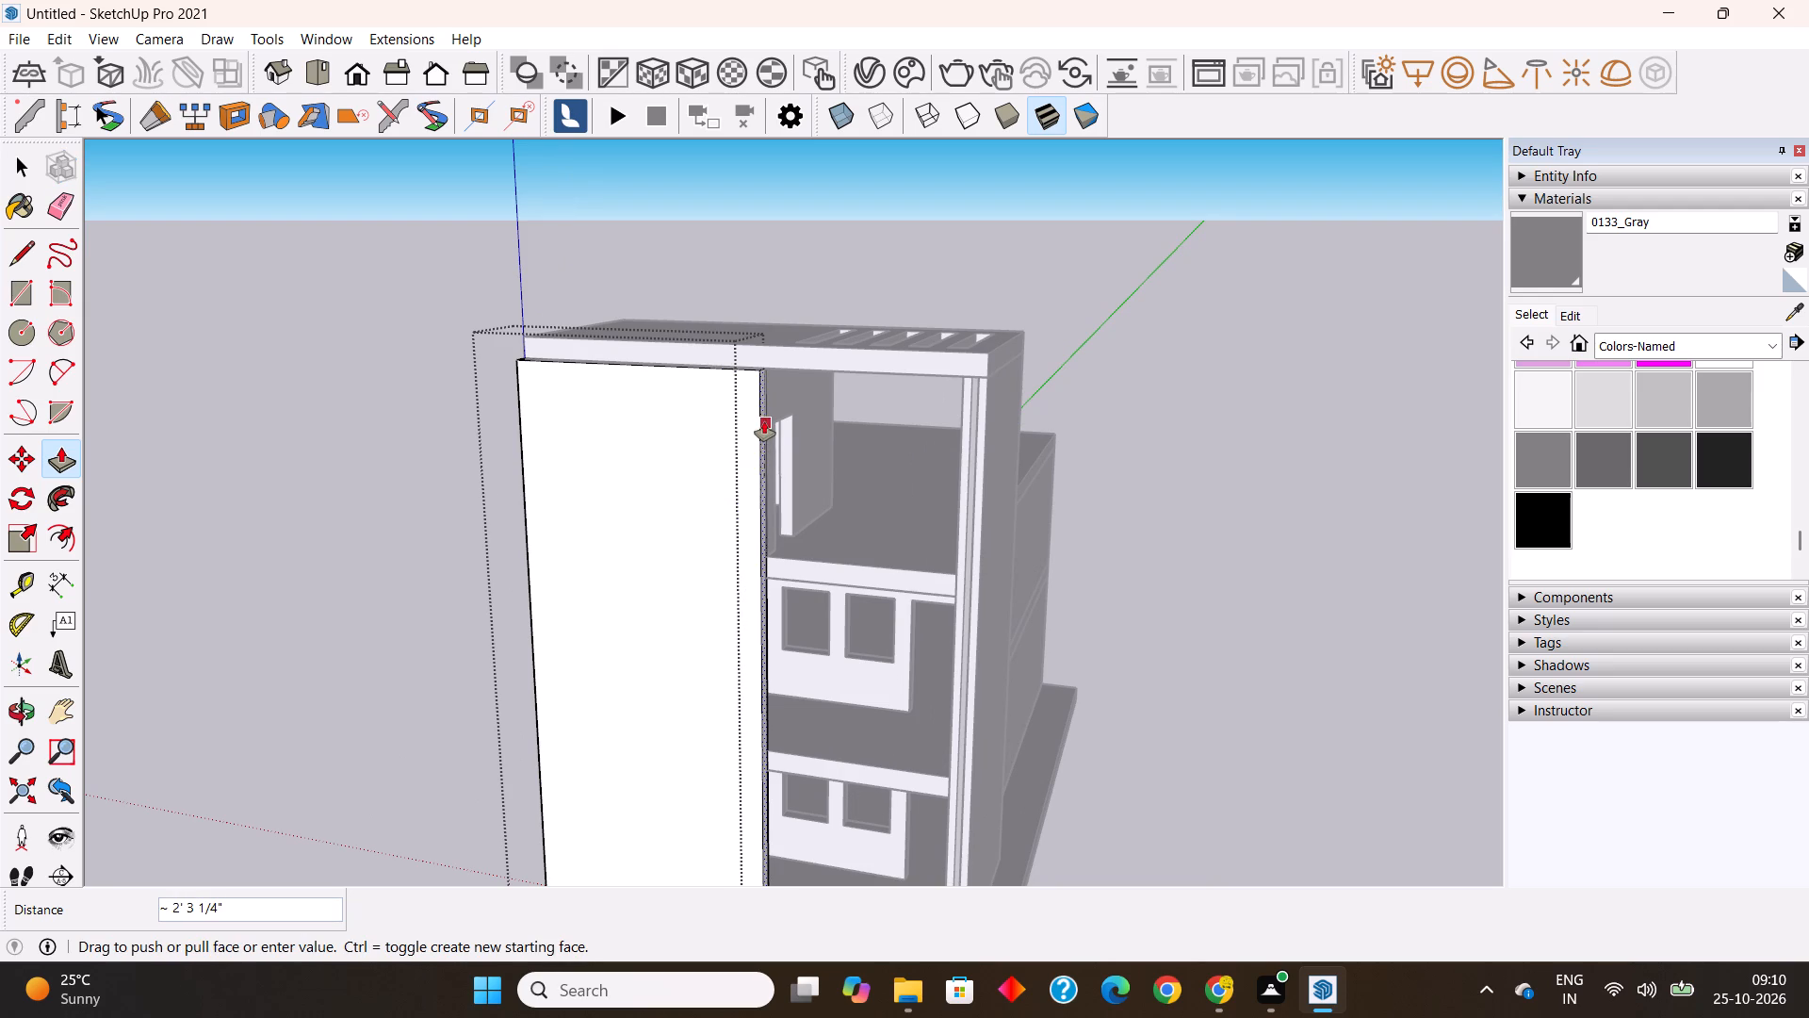
left_click(764, 421)
scroll(764, 421, "down", 7)
middle_click_drag(992, 687, 1029, 632)
key("space")
left_click(1053, 753)
Inside the front panel's group, place a vertical guide on its front face 4' from the panel's outer edge, away from the open bays.
middle_click_drag(922, 672, 833, 683, "shift")
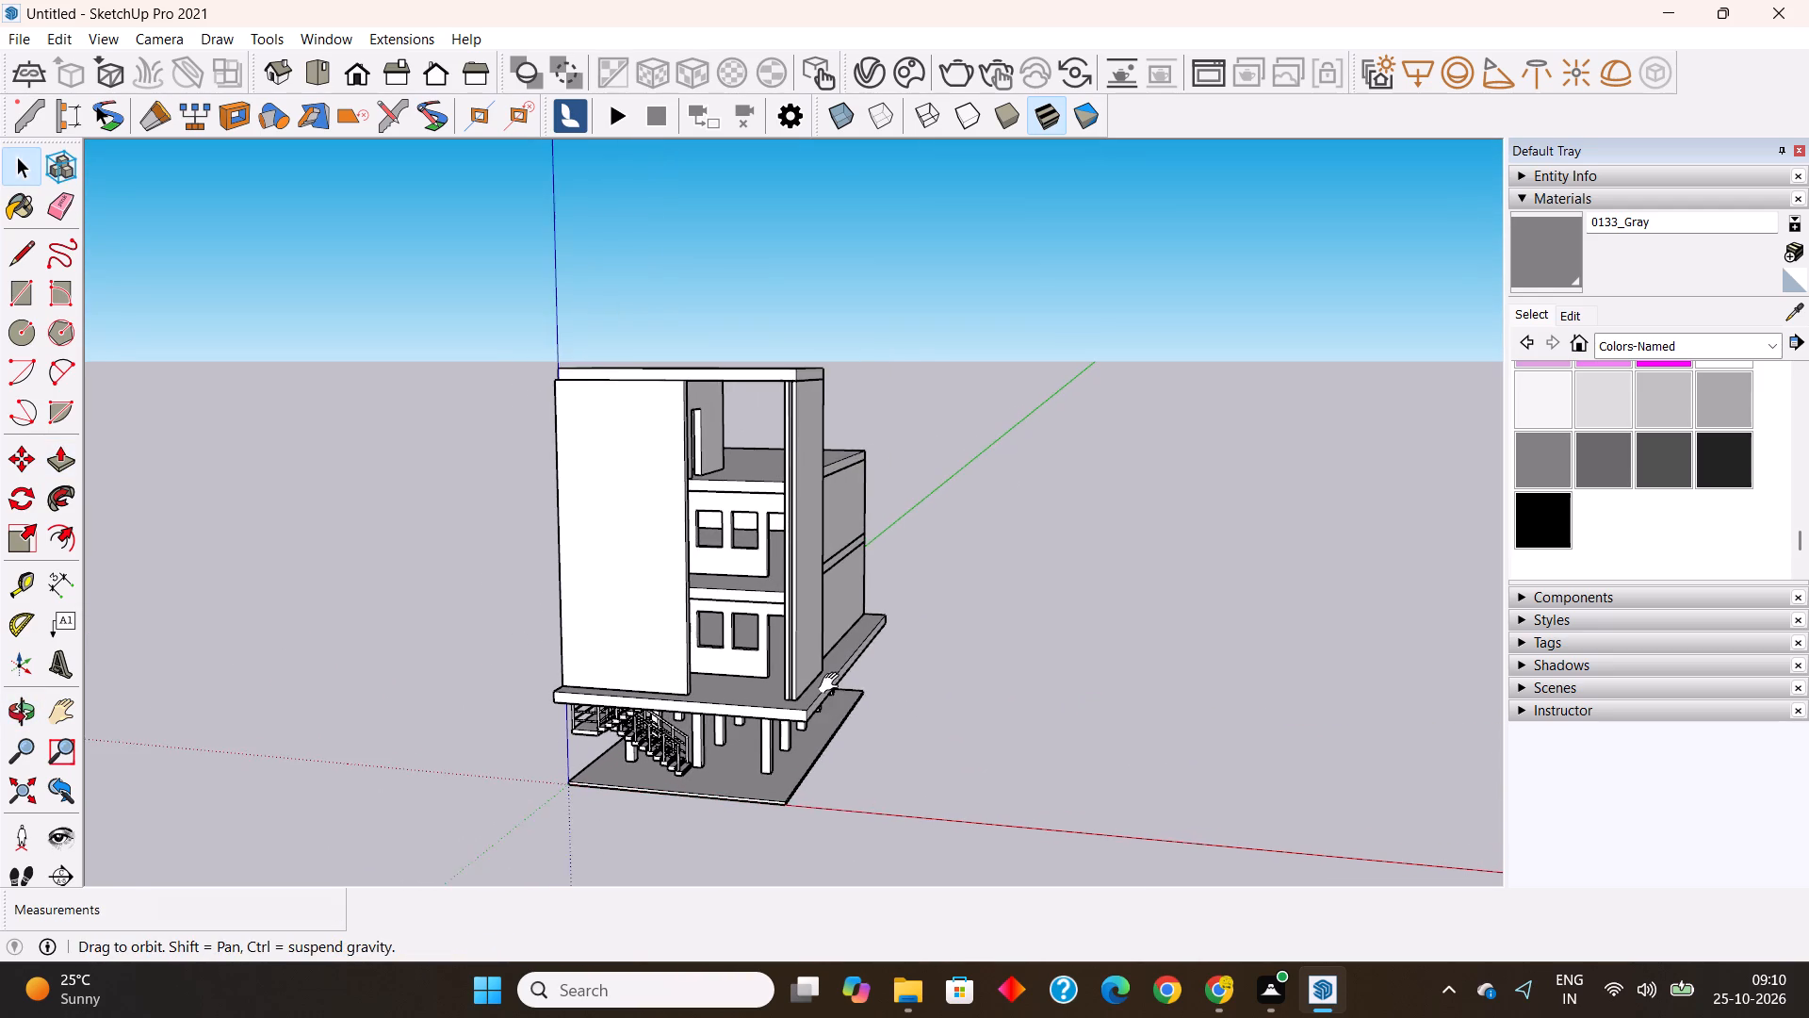
middle_click_drag(833, 683, 833, 685, "shift")
middle_click_drag(970, 748, 1011, 726)
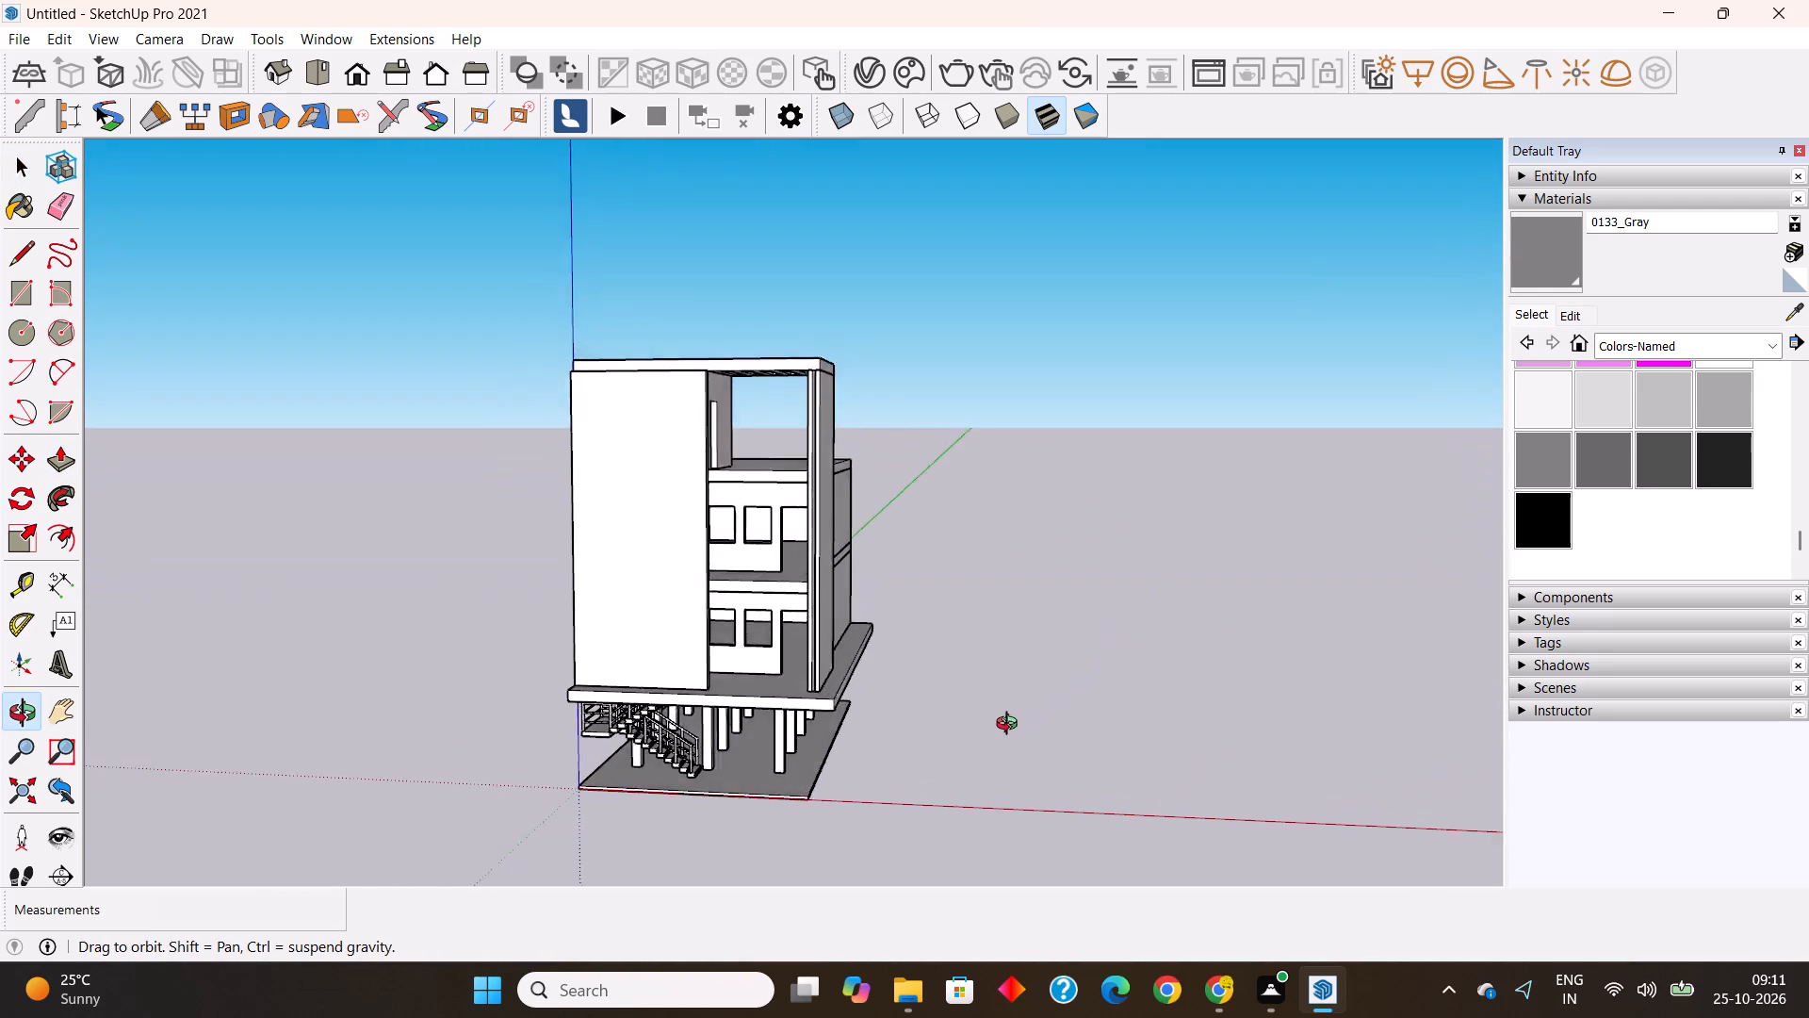
middle_click_drag(1011, 726, 911, 828)
scroll(595, 470, "up", 3)
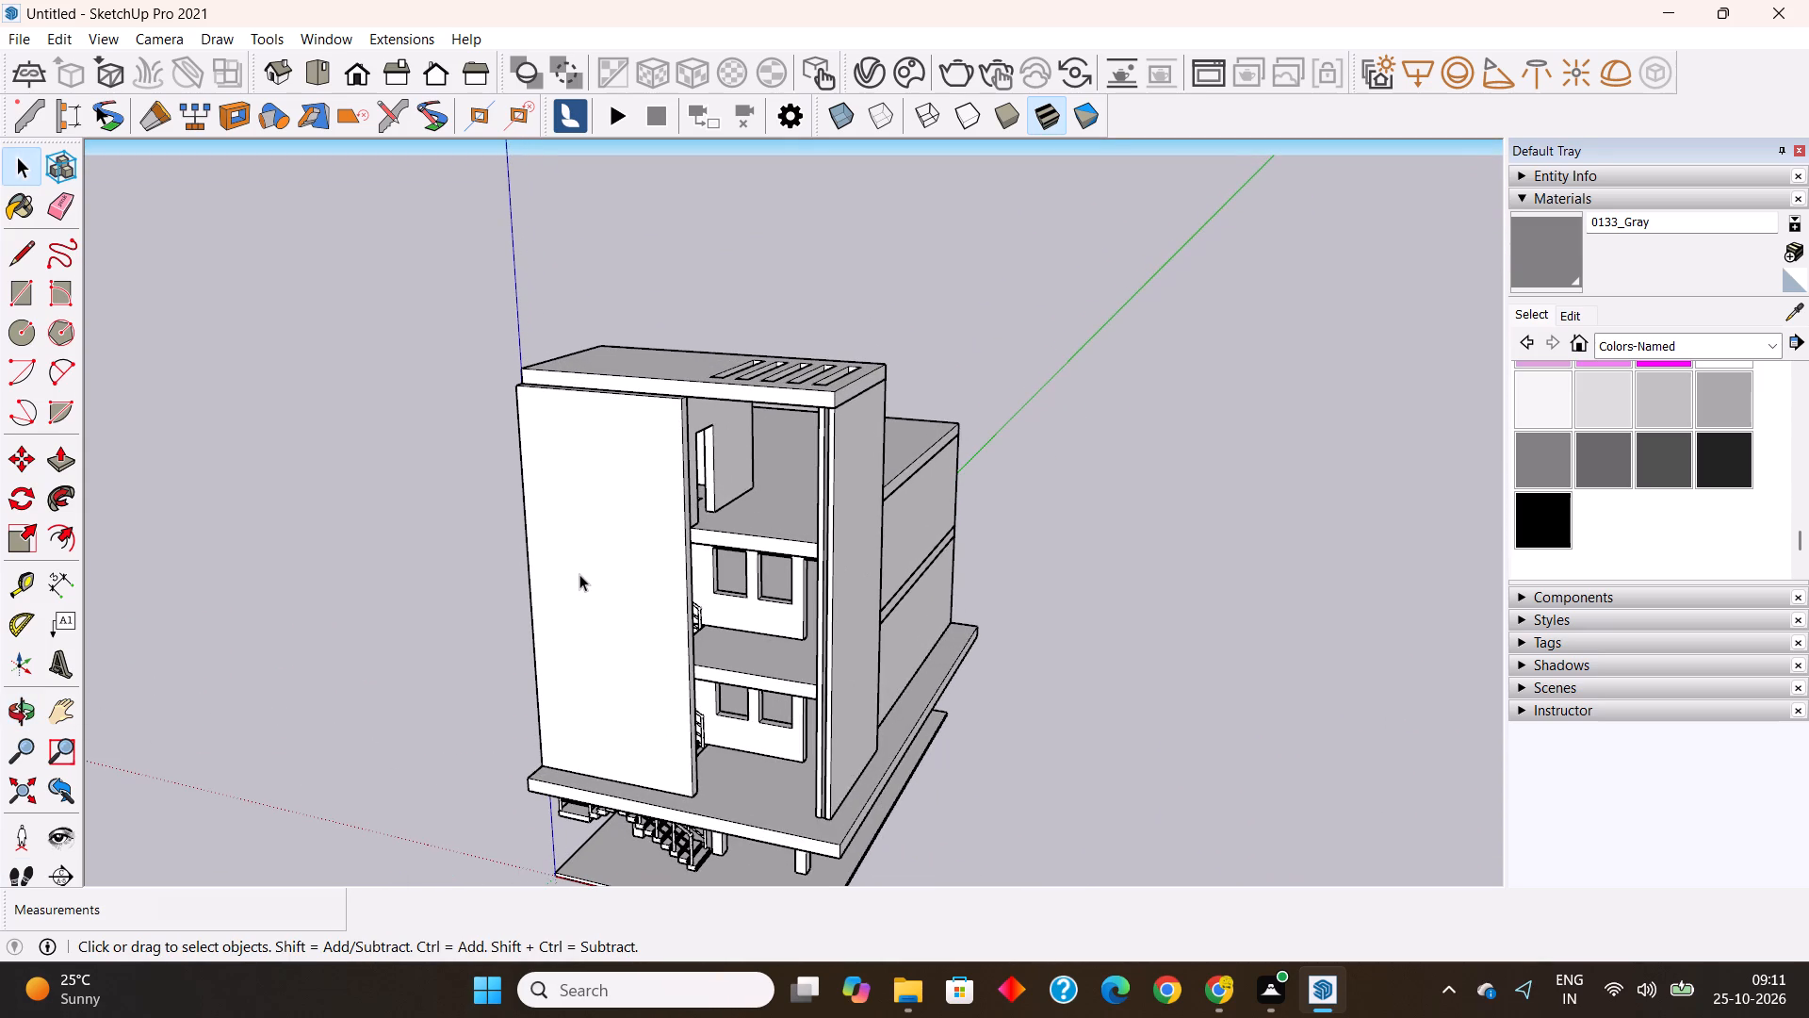
middle_click_drag(579, 574, 725, 724)
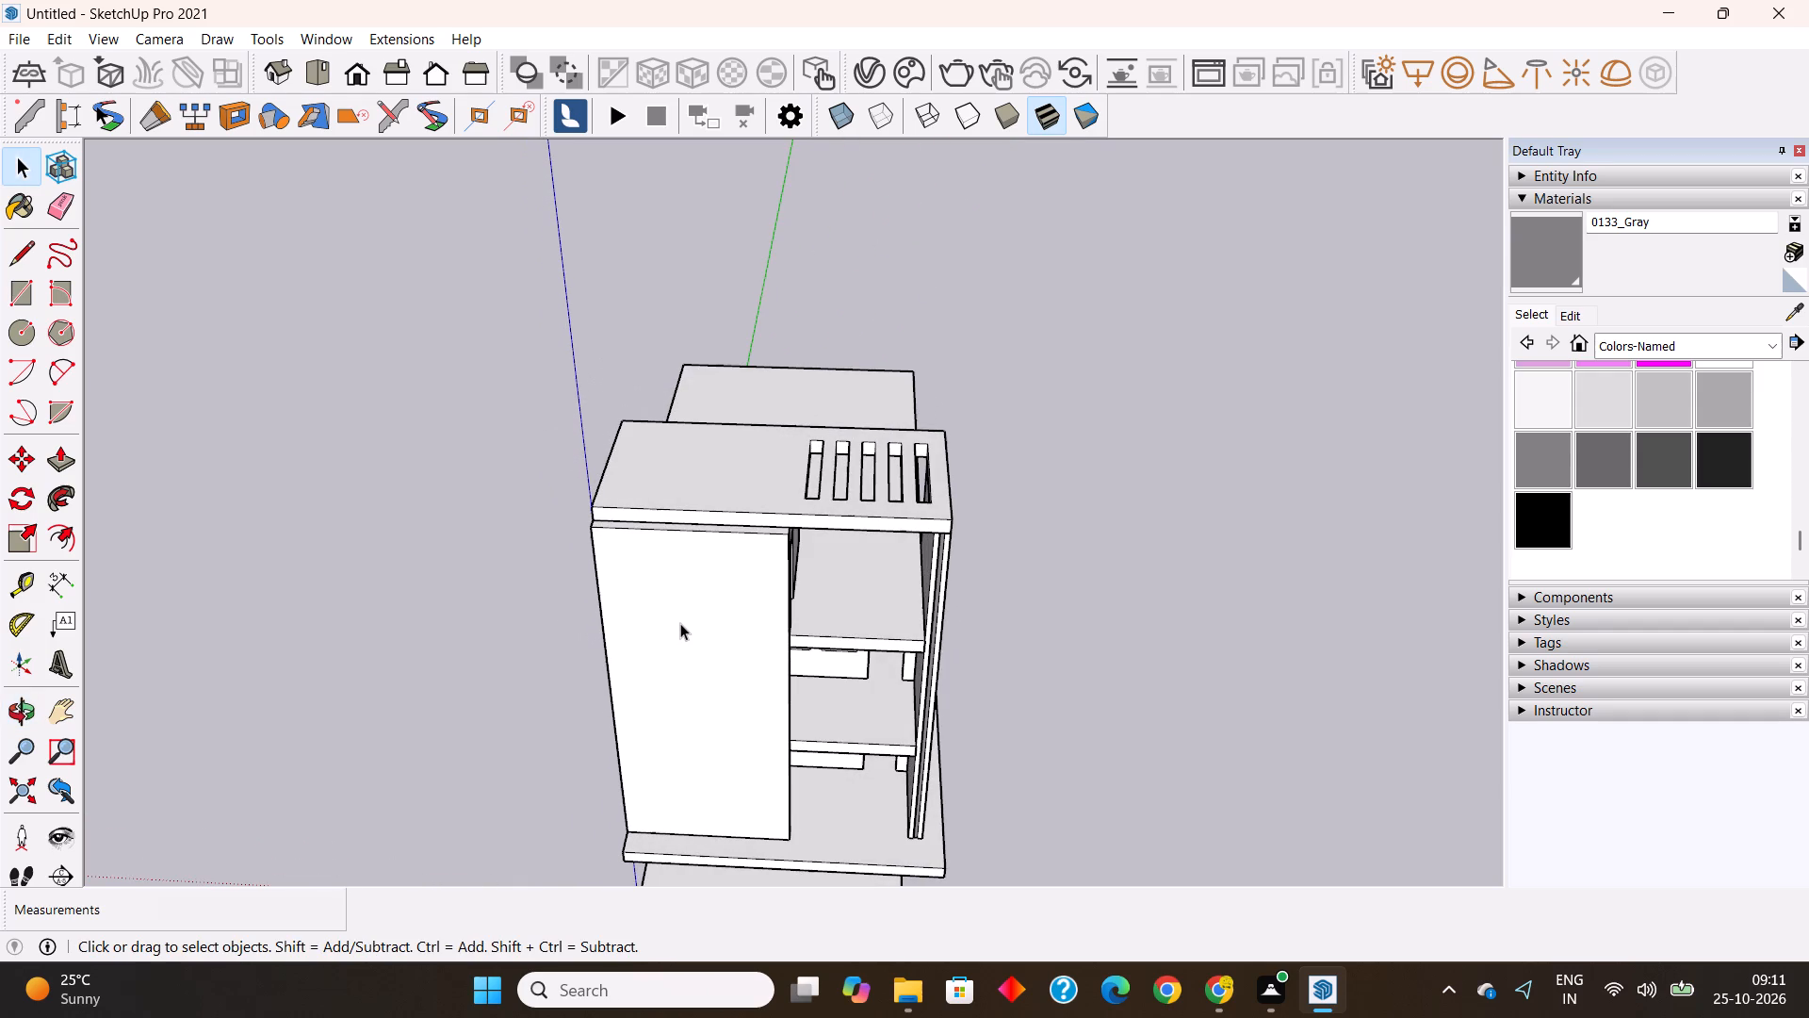
left_click(680, 623)
double_click(680, 623)
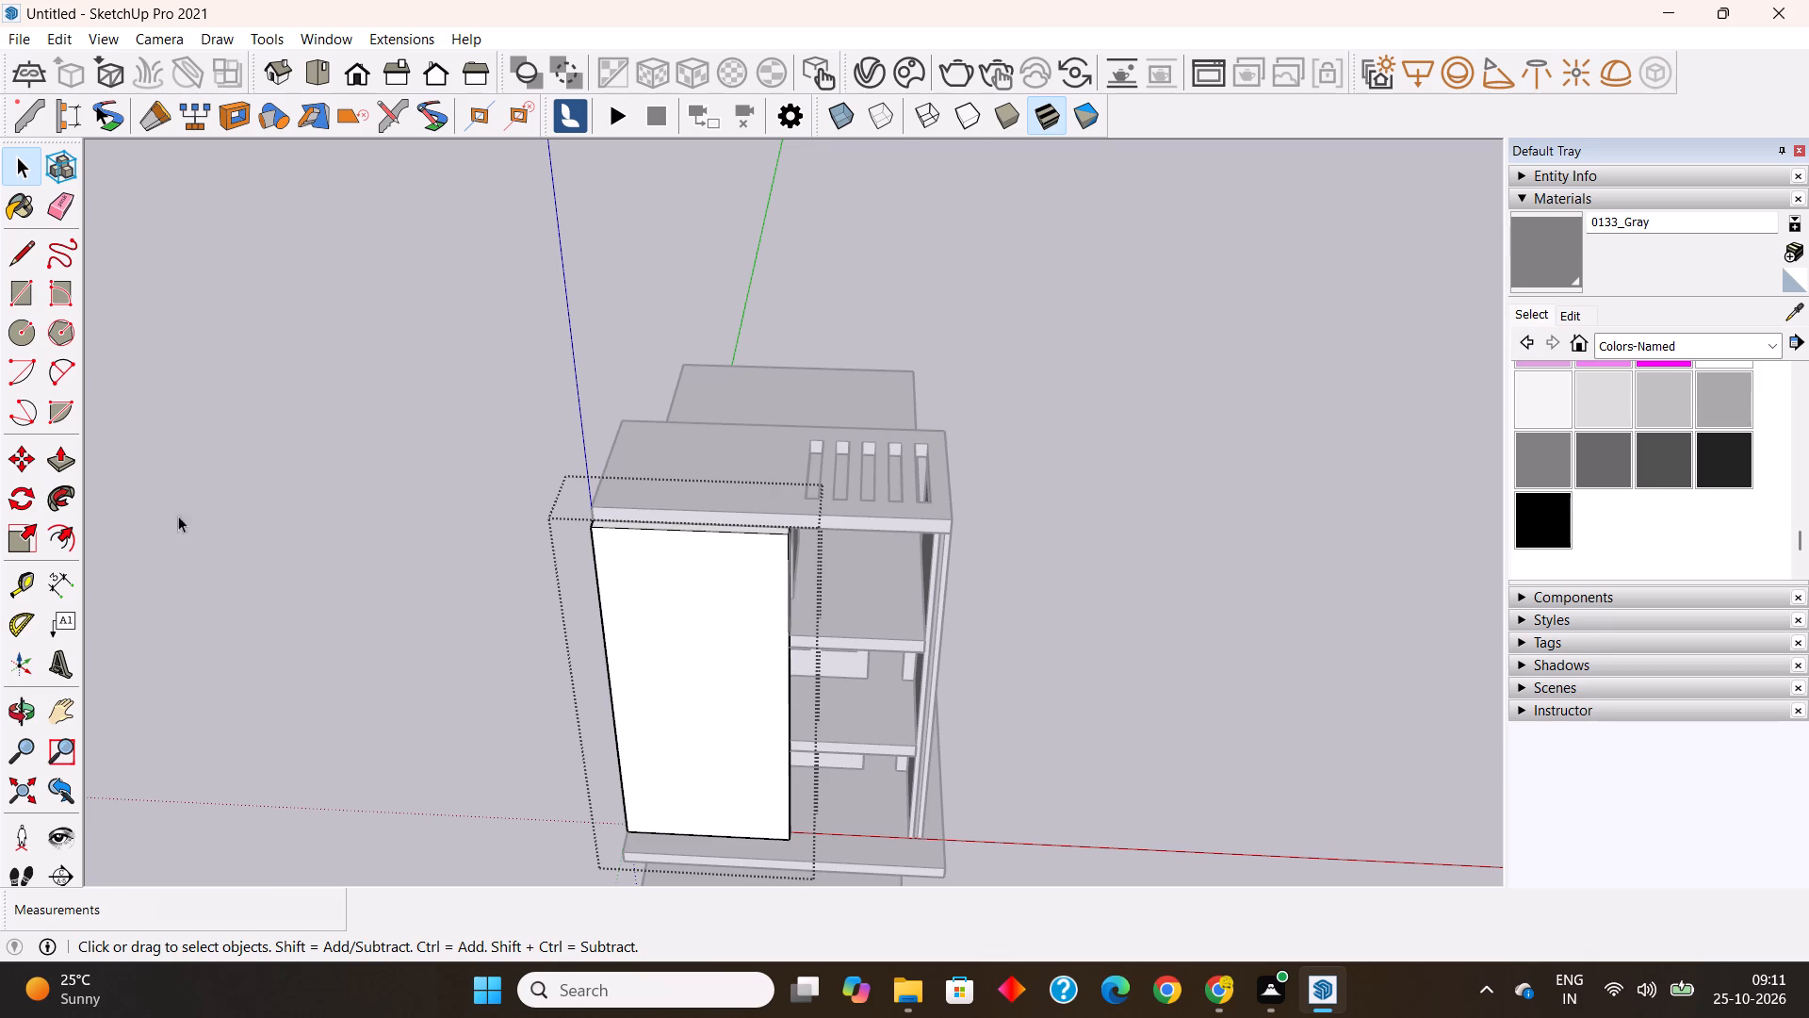
middle_click_drag(691, 674, 580, 525)
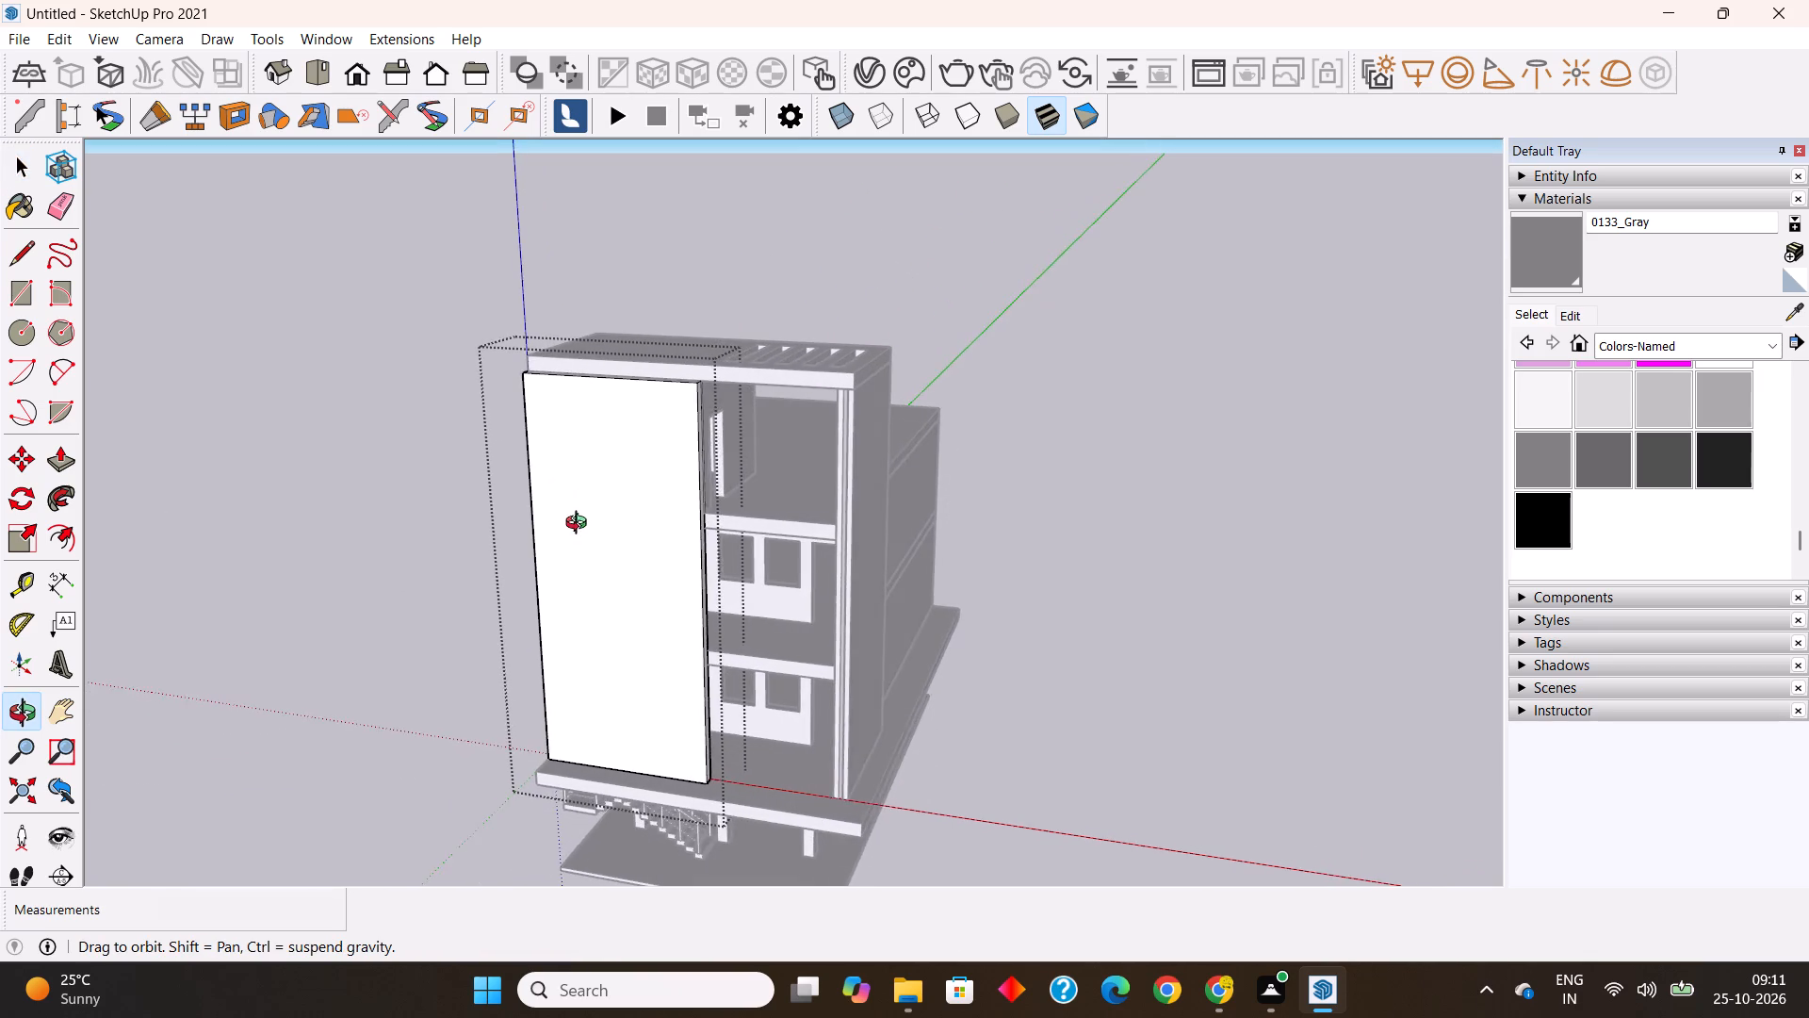
middle_click_drag(580, 525, 564, 532)
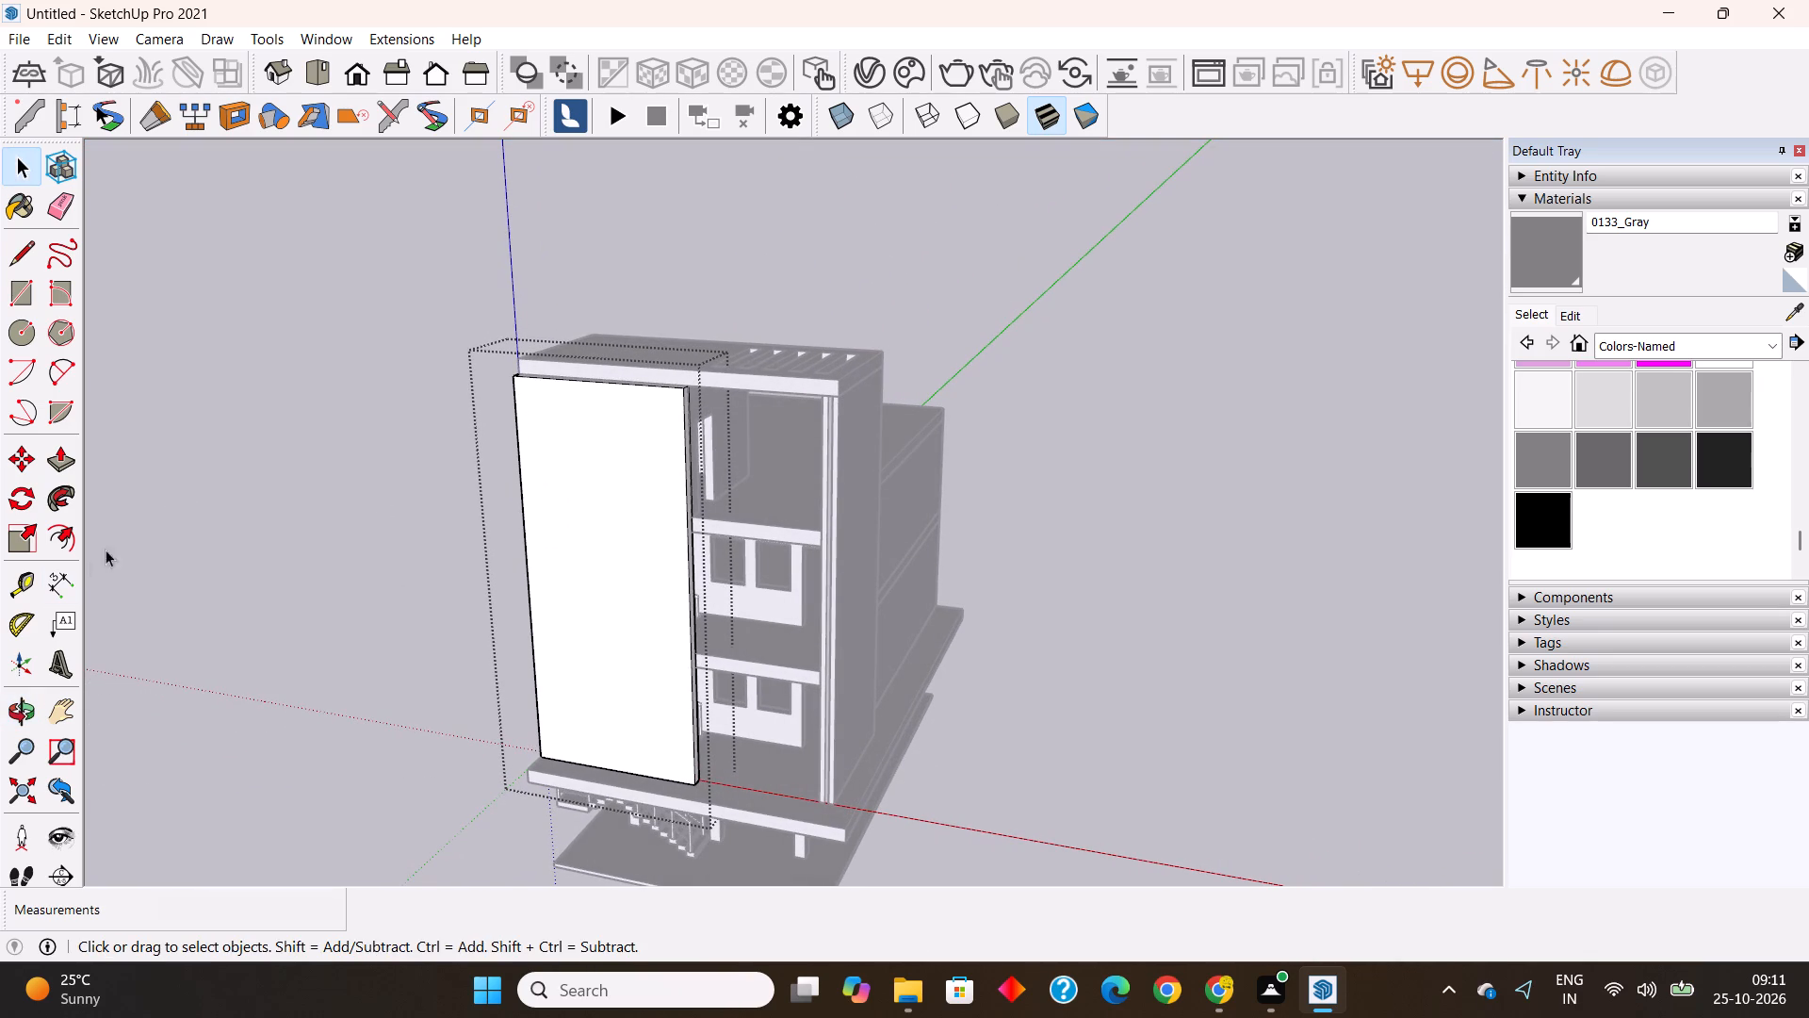
left_click(24, 580)
left_click(530, 598)
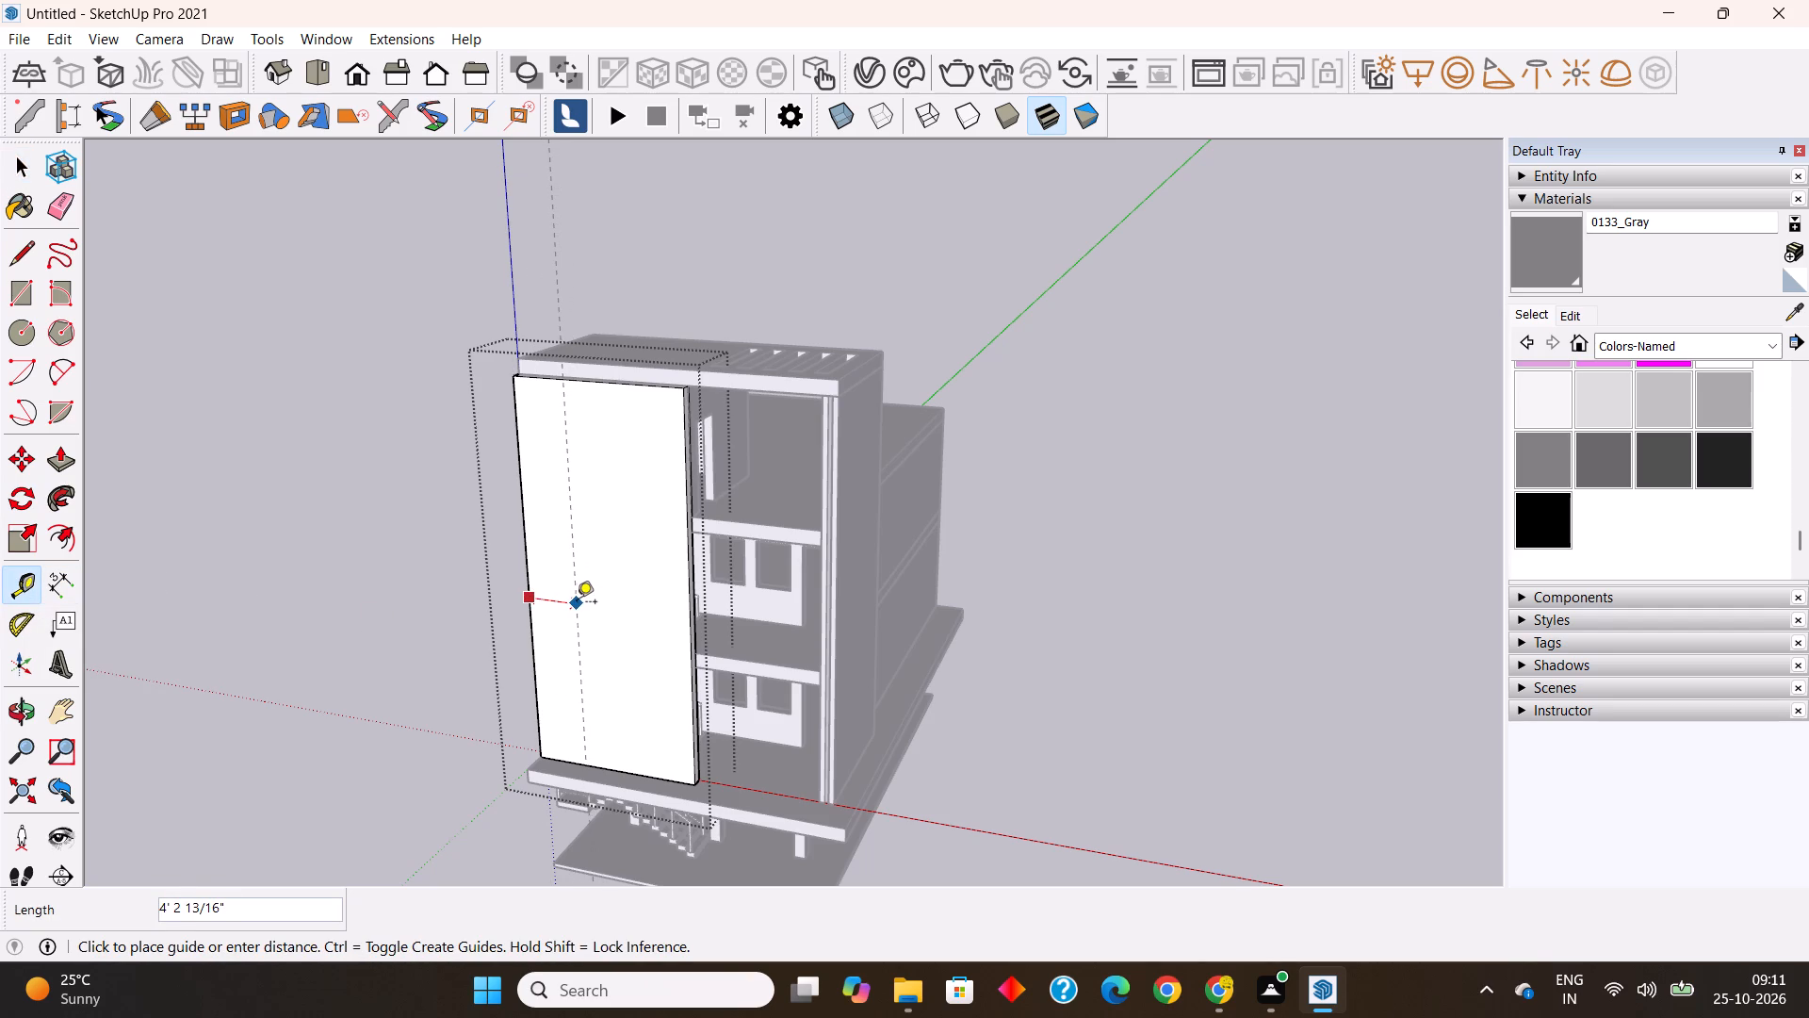
type("1'")
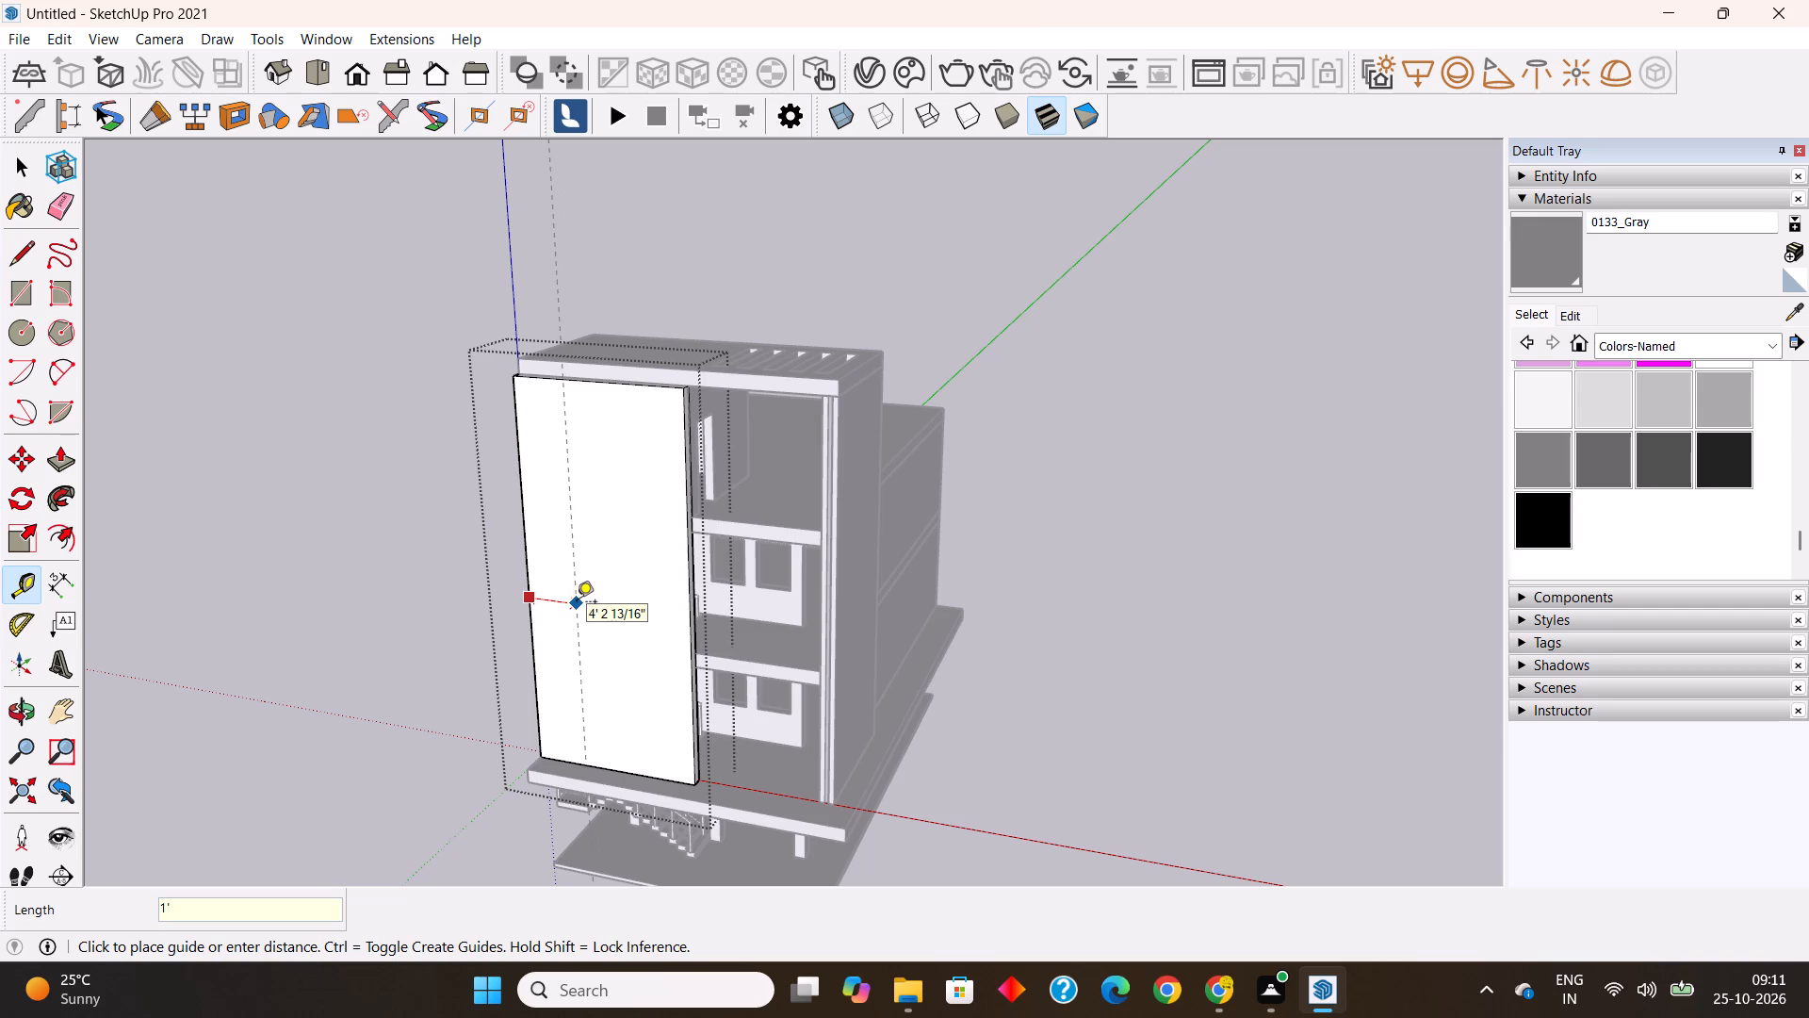
key("BackSpace")
key("BackSpace")
key("BackSpace")
type("4'")
key("Return")
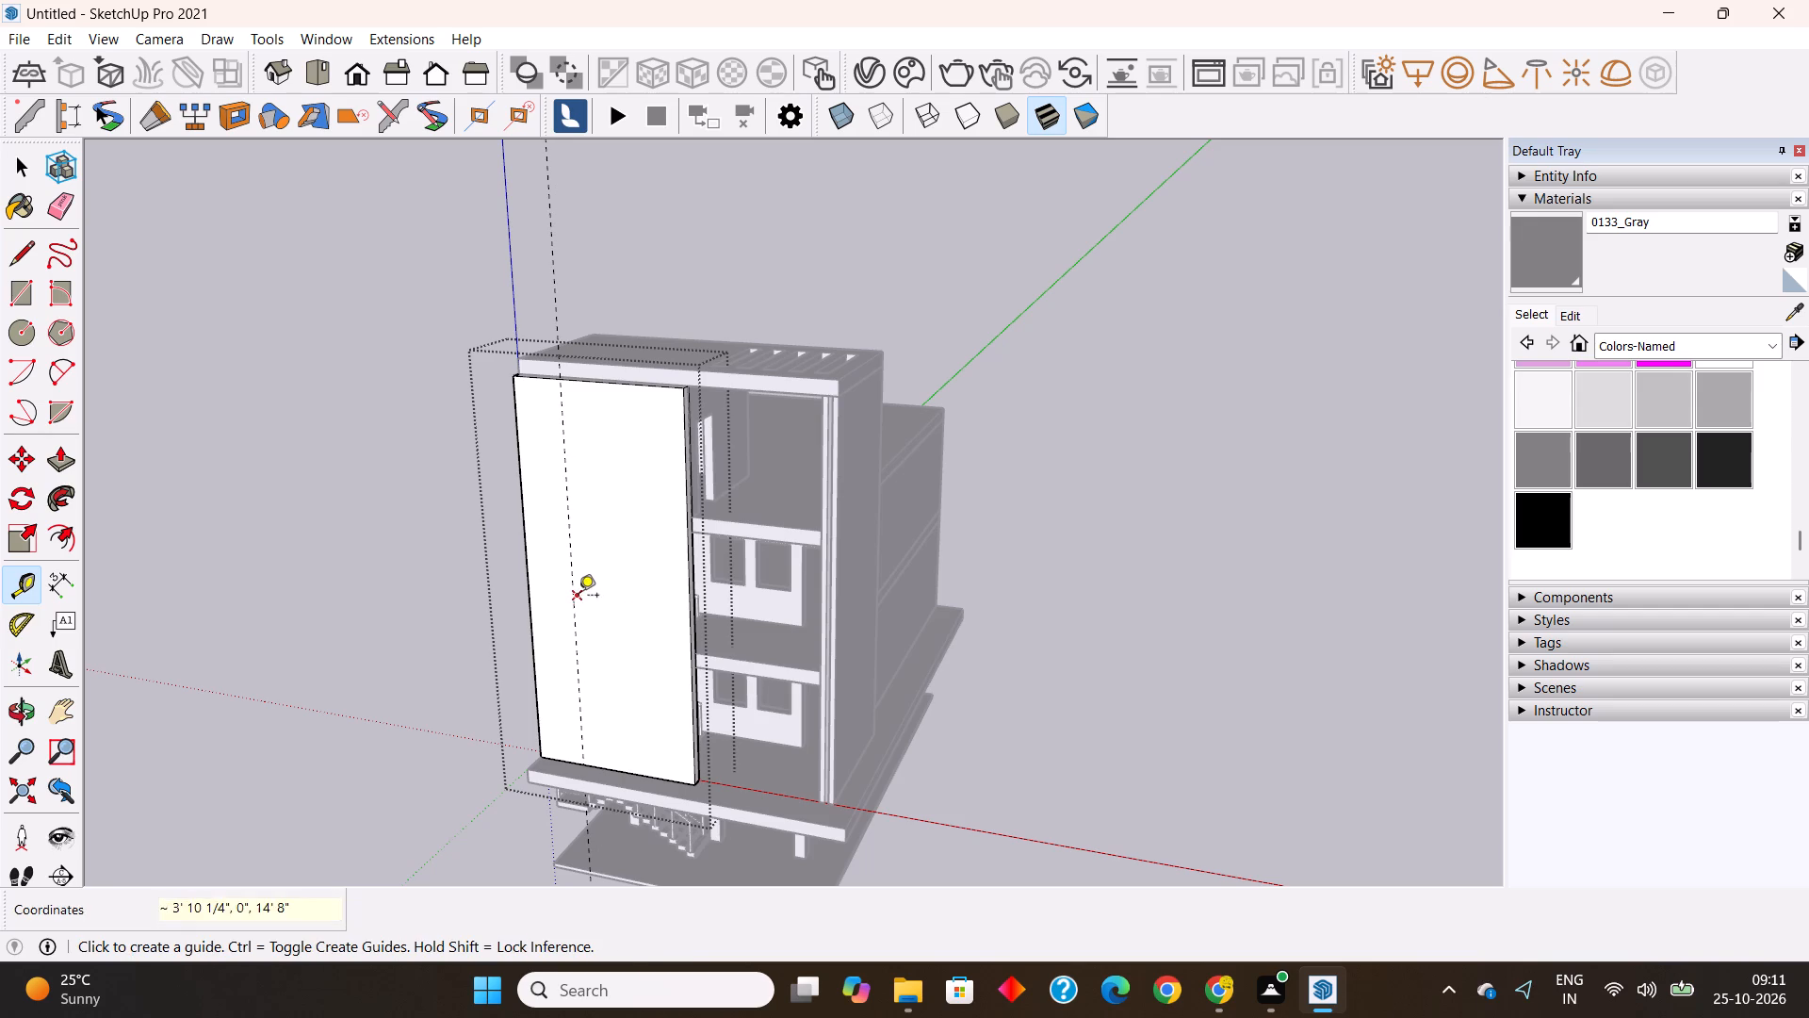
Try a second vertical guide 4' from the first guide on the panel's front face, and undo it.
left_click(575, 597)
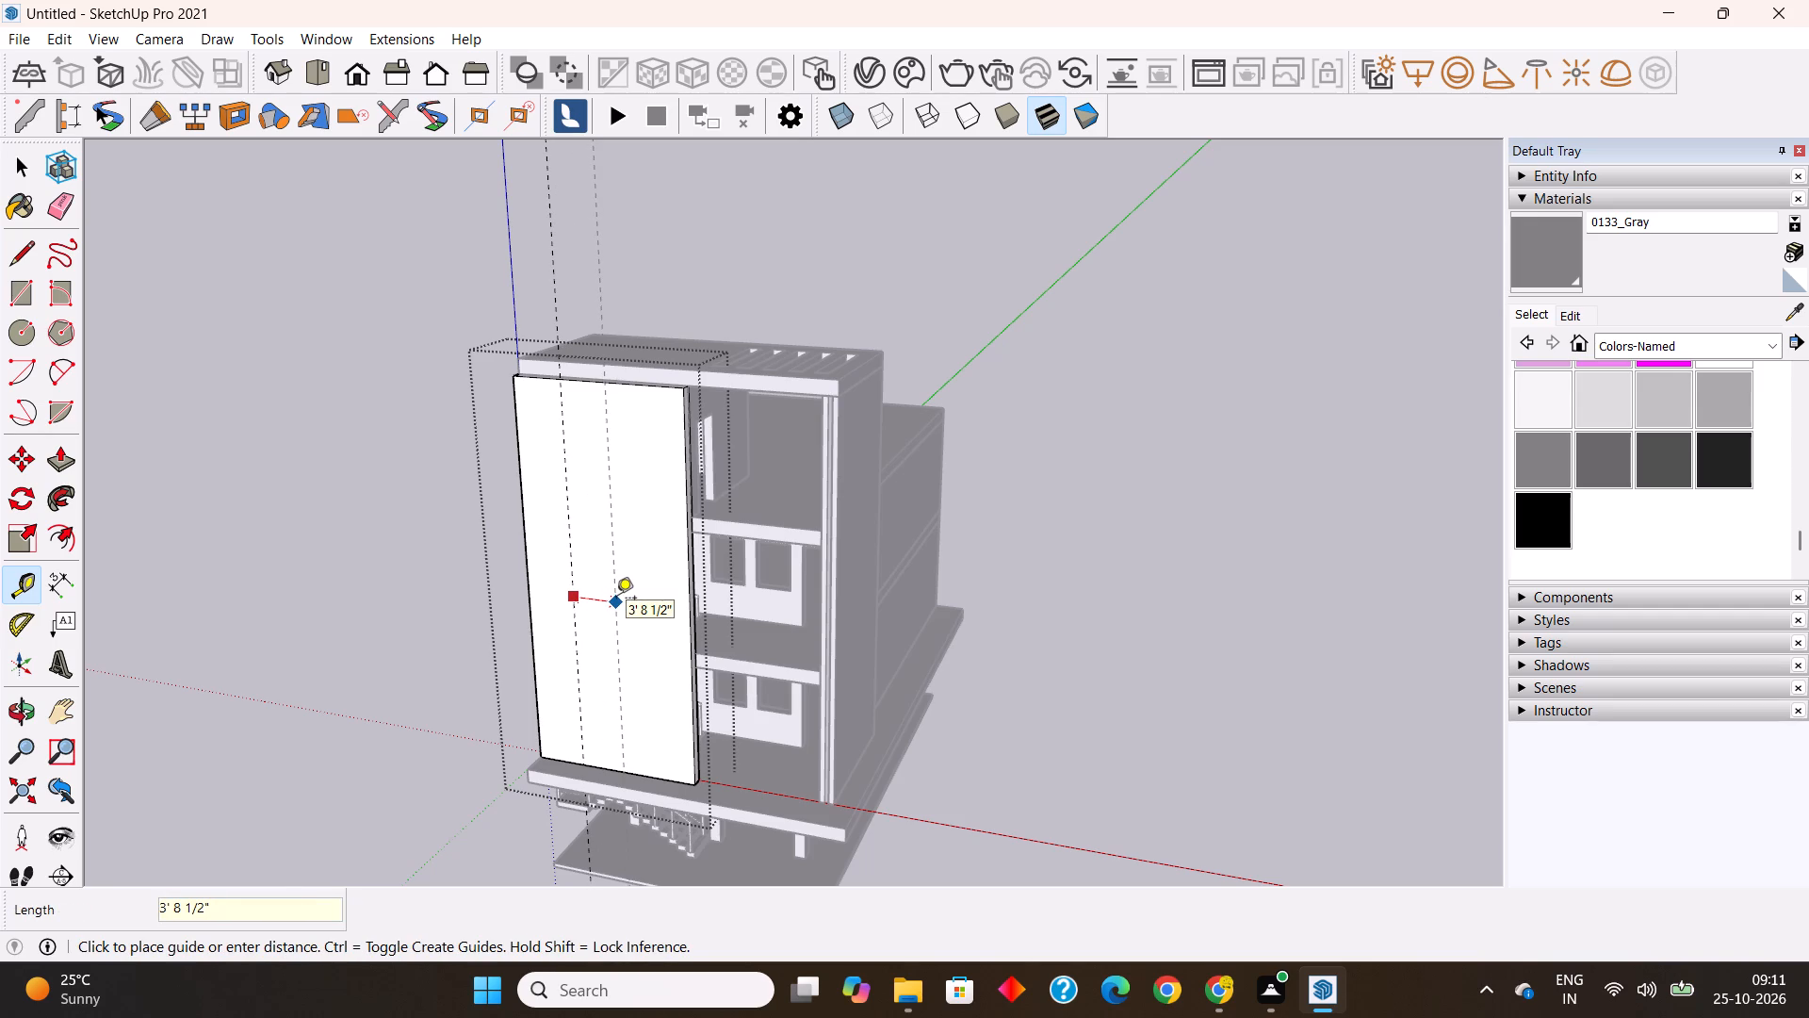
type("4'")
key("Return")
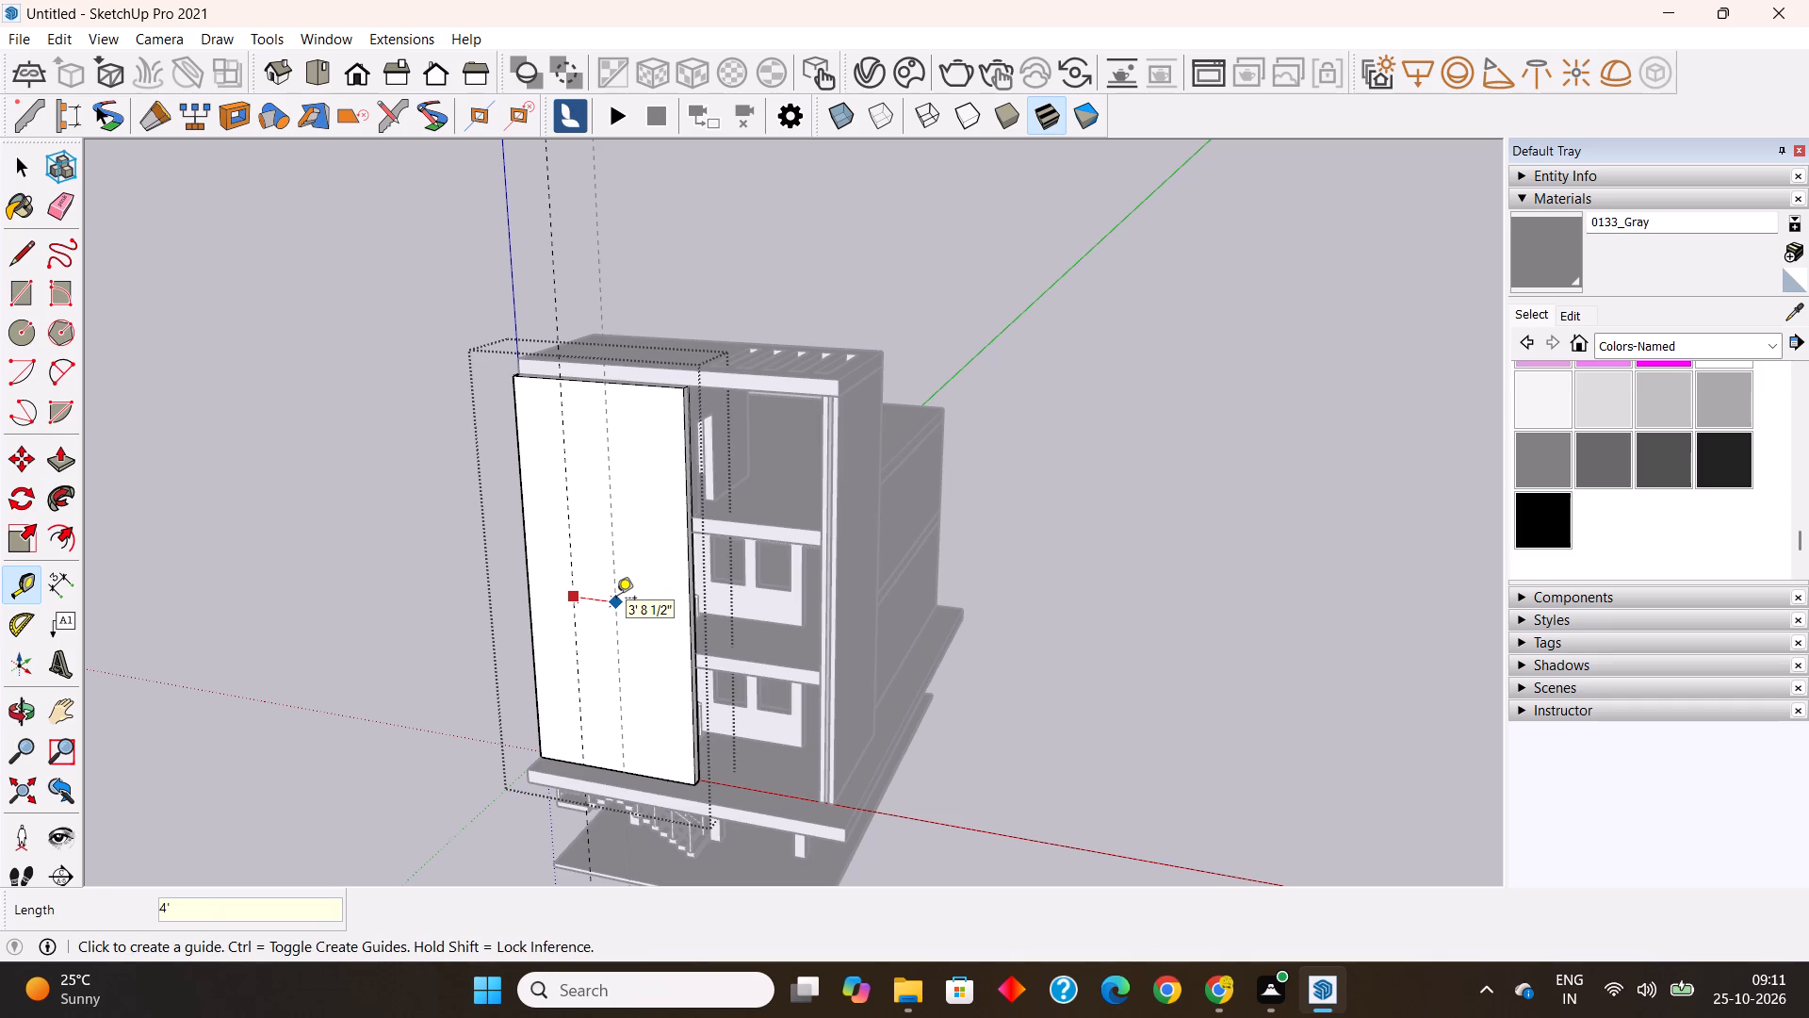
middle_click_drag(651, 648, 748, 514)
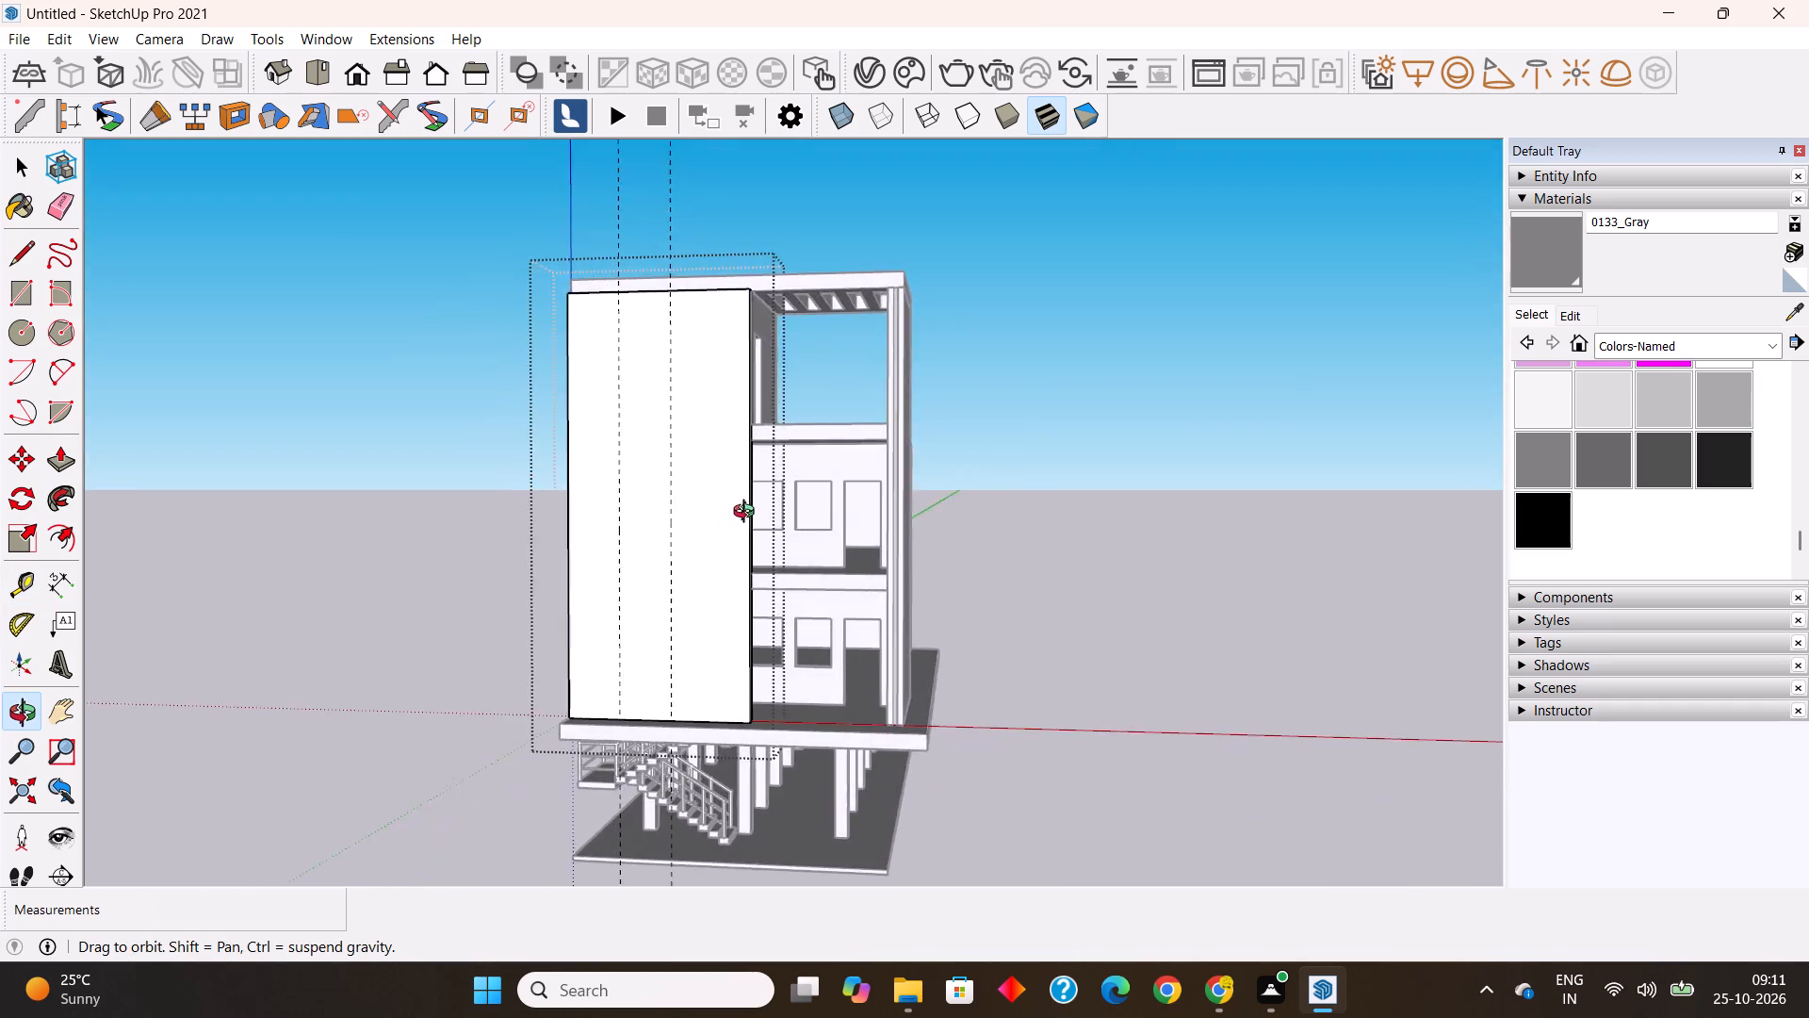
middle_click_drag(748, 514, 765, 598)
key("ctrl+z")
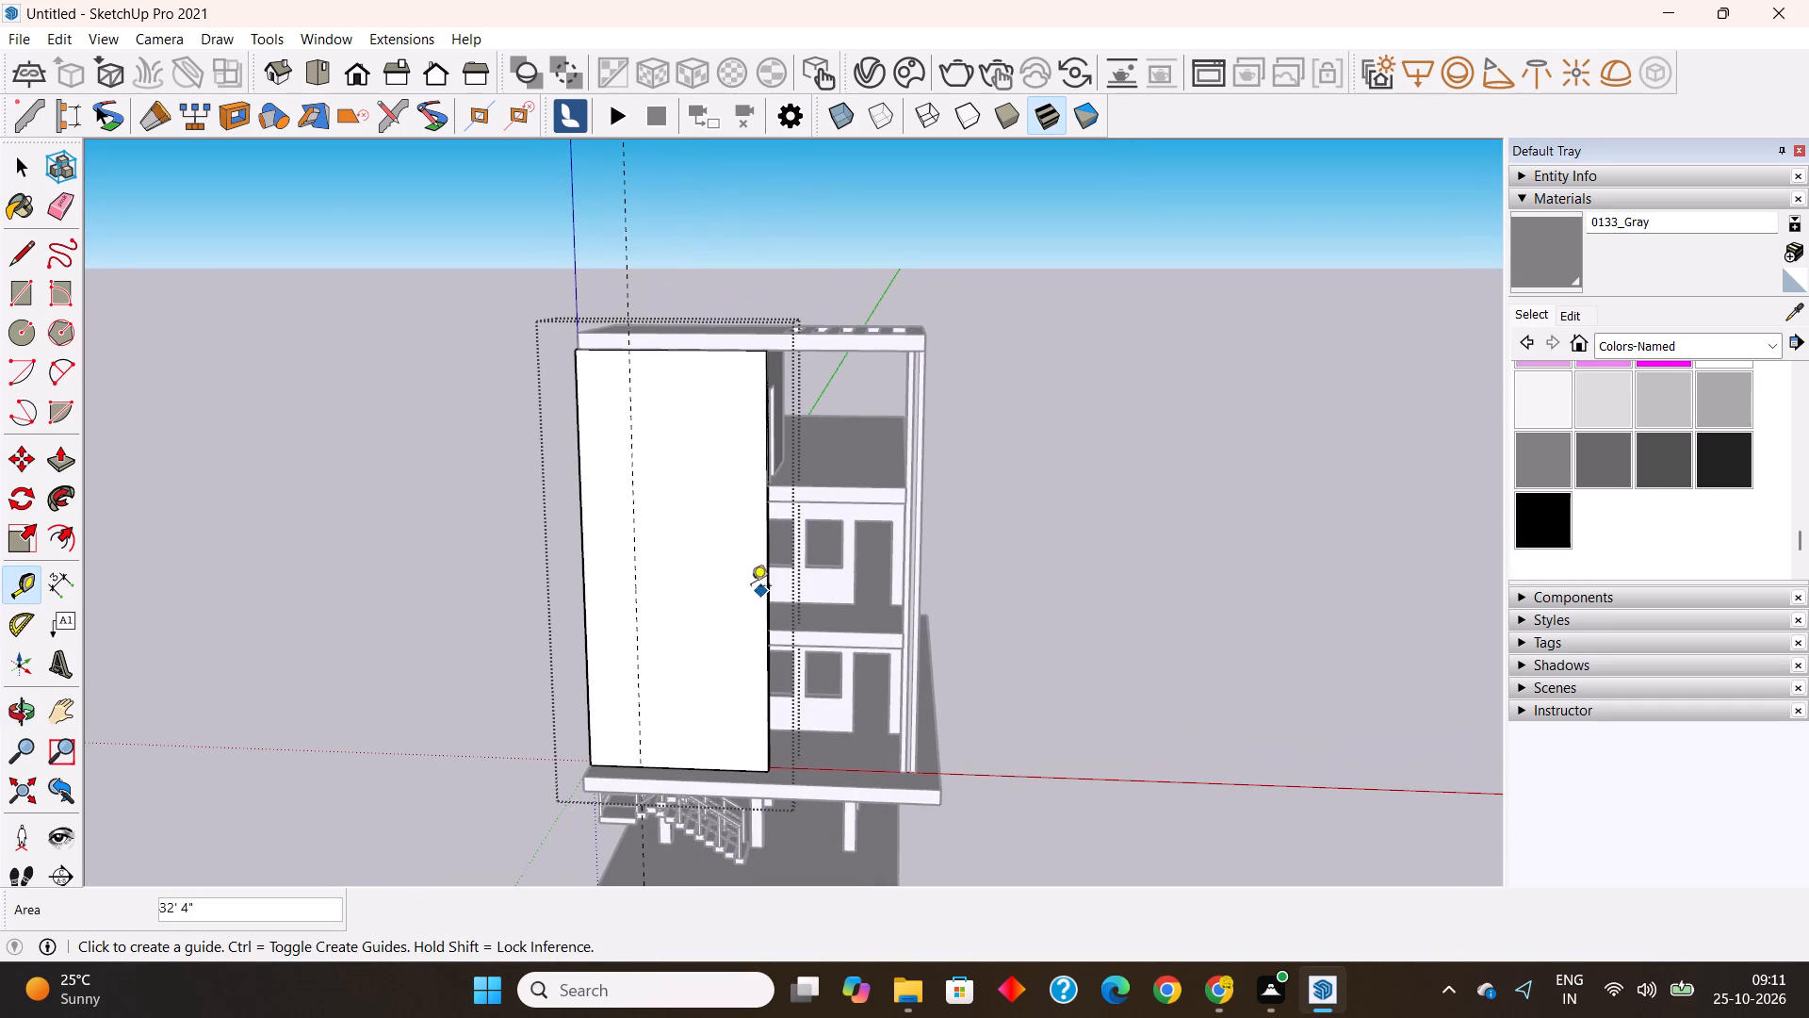
Place a second vertical guide on the panel's front face 5' from the first, towards the open bays.
left_click(633, 589)
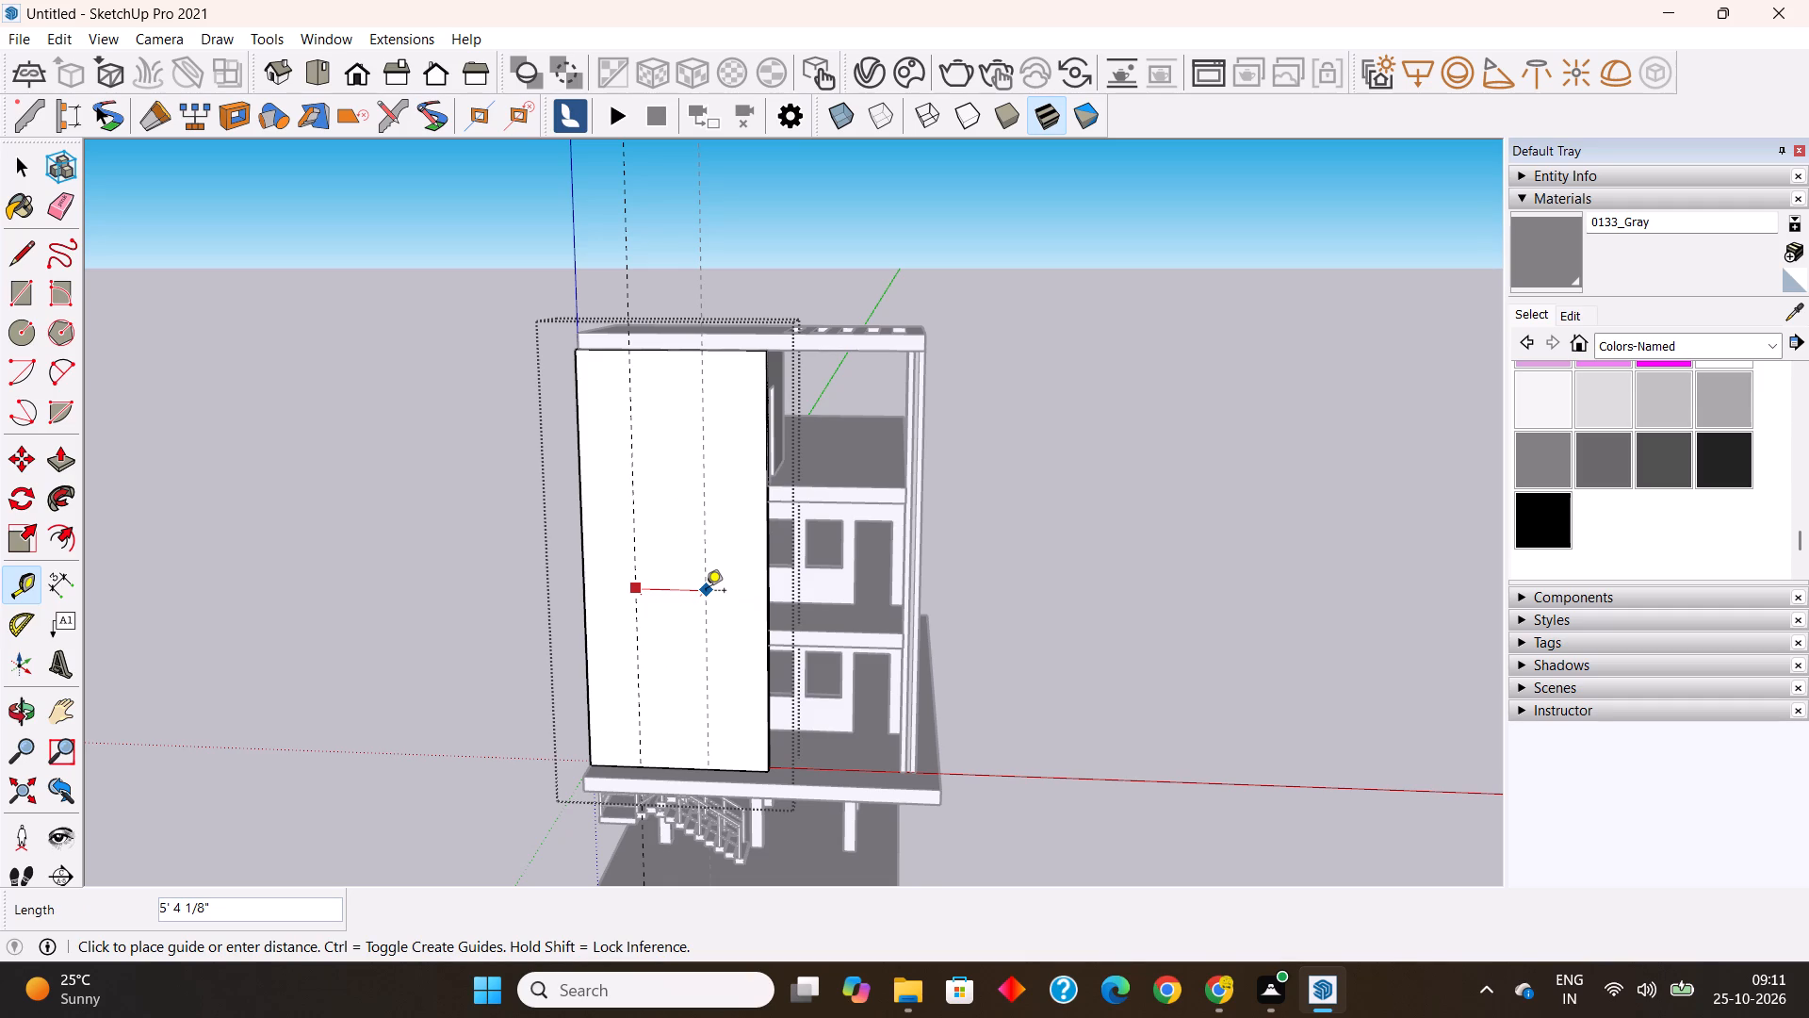
type("5'")
key("Return")
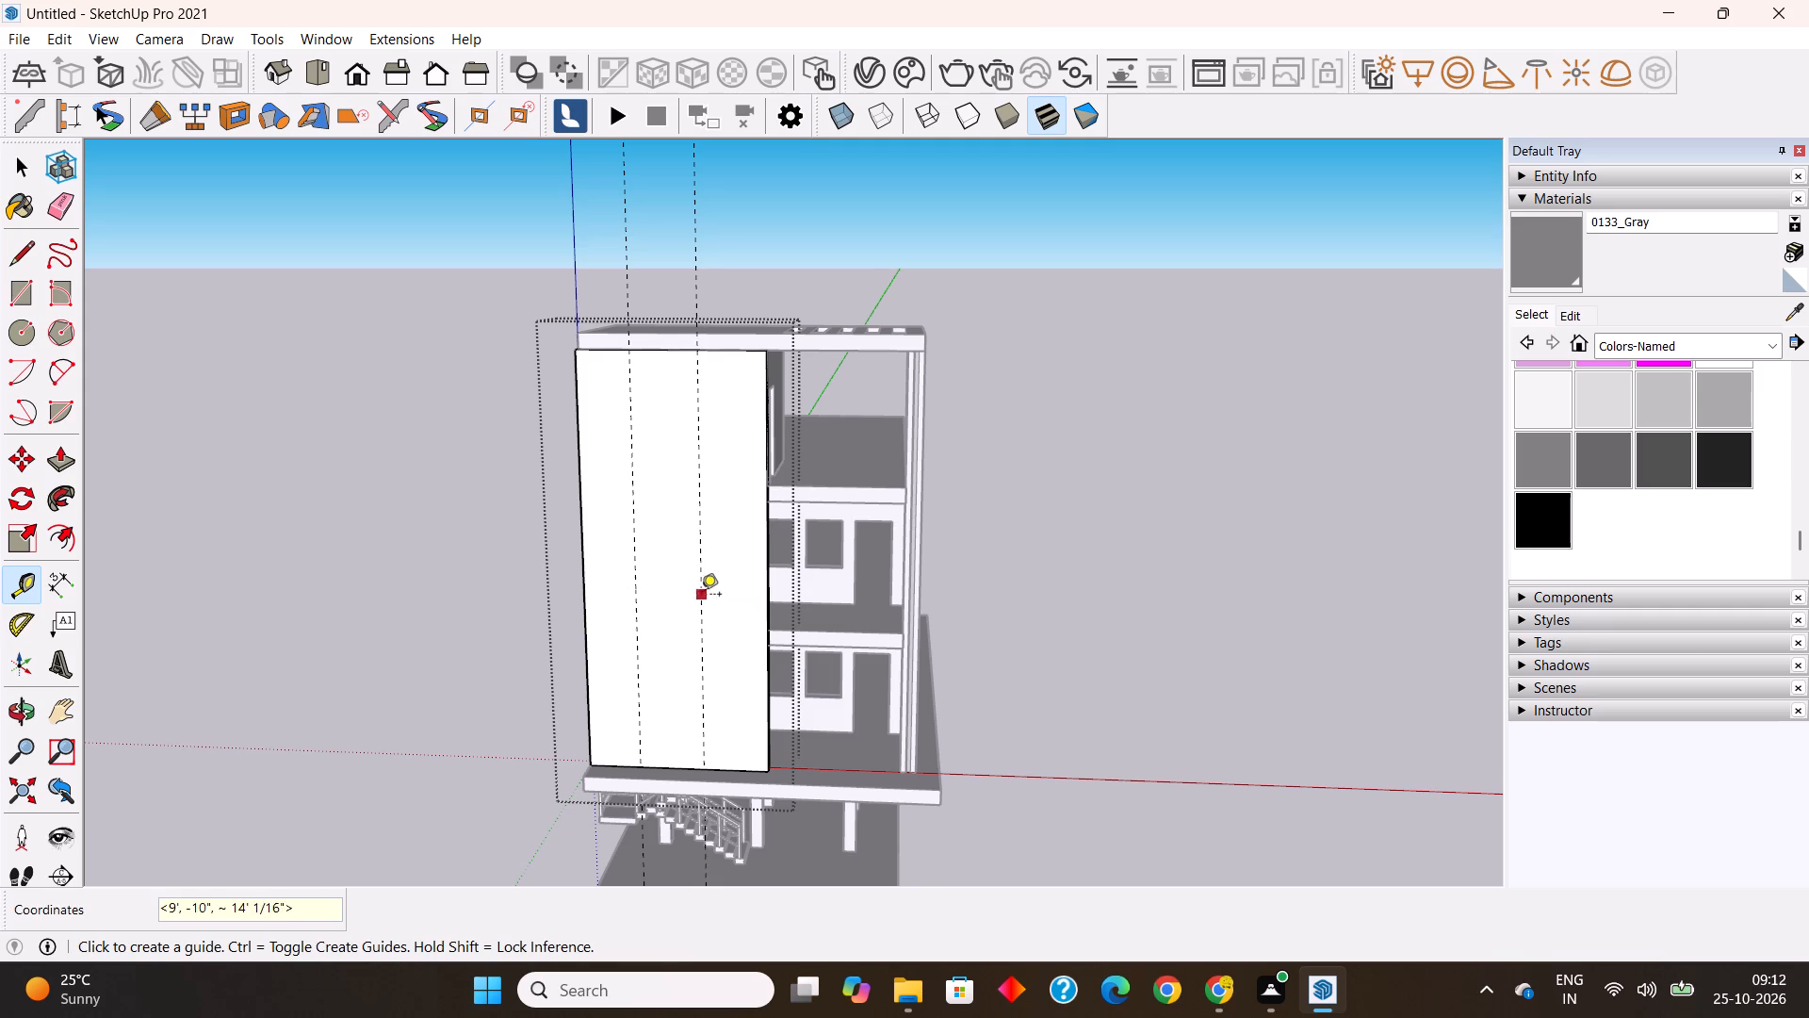
Place two horizontal guides on the front panel, one 10' below its top edge and another 16' below that guide.
middle_click_drag(736, 607, 692, 570)
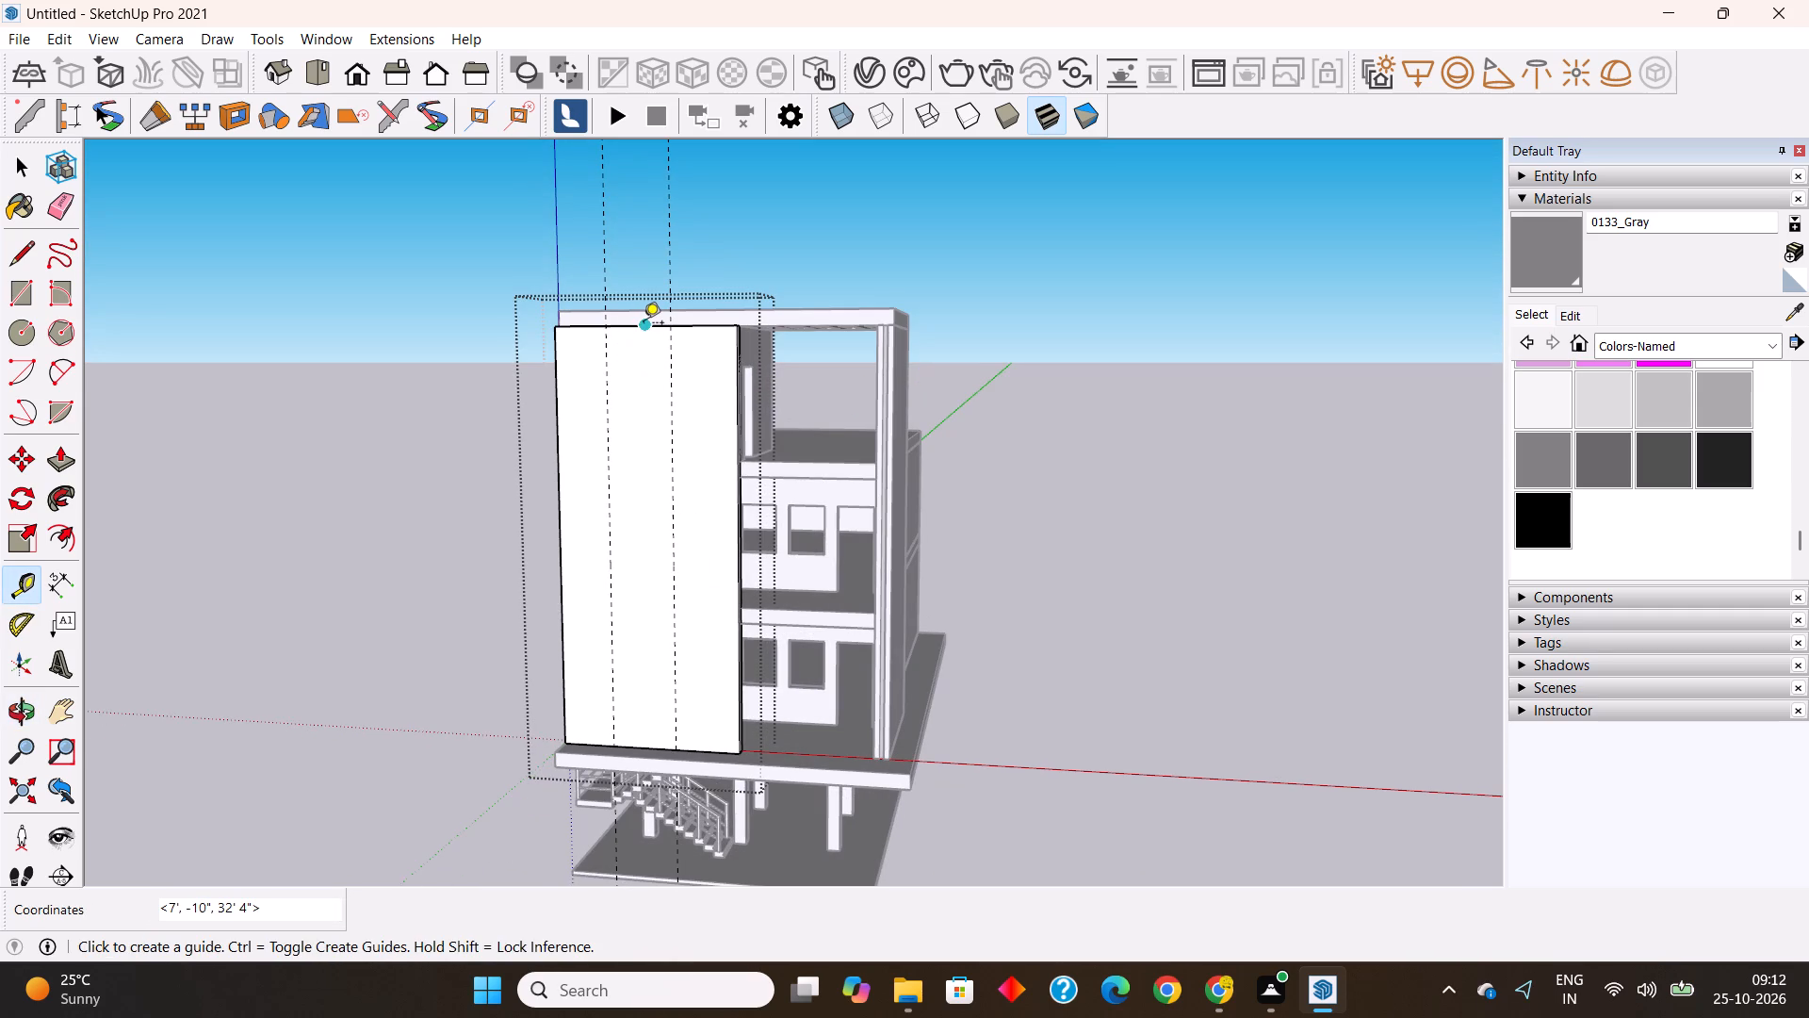
left_click(644, 323)
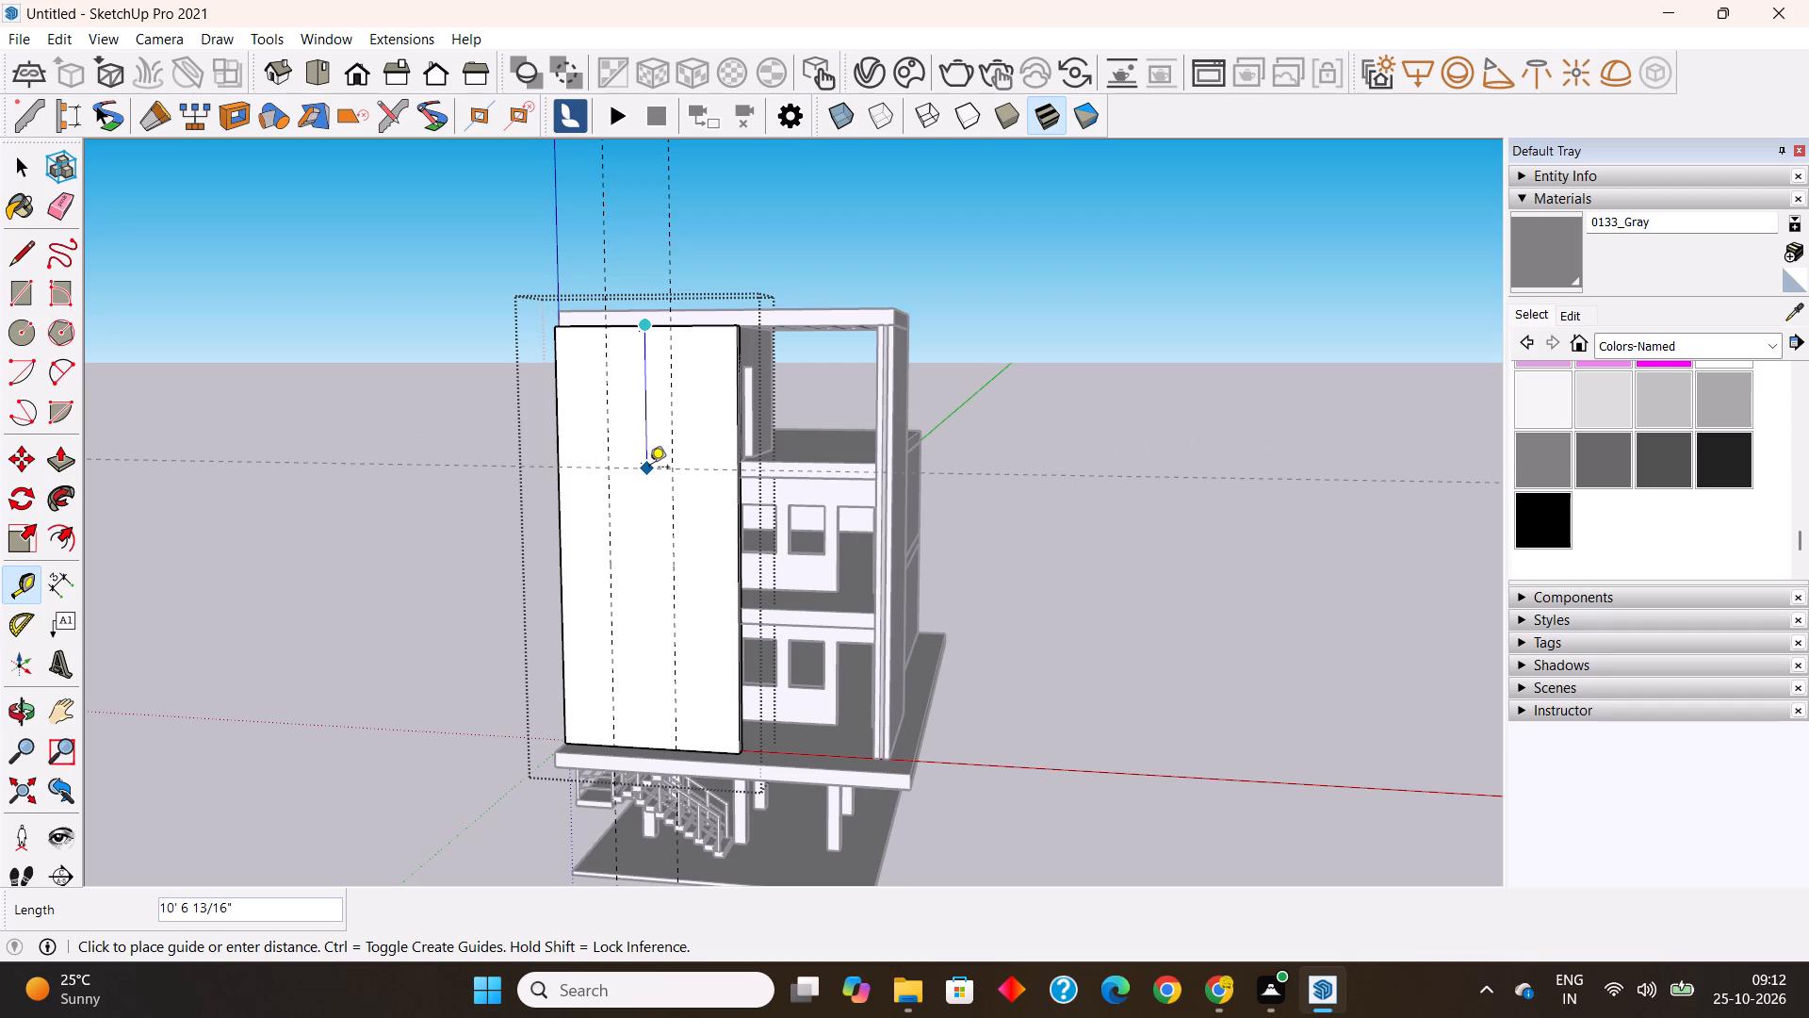
type("10'")
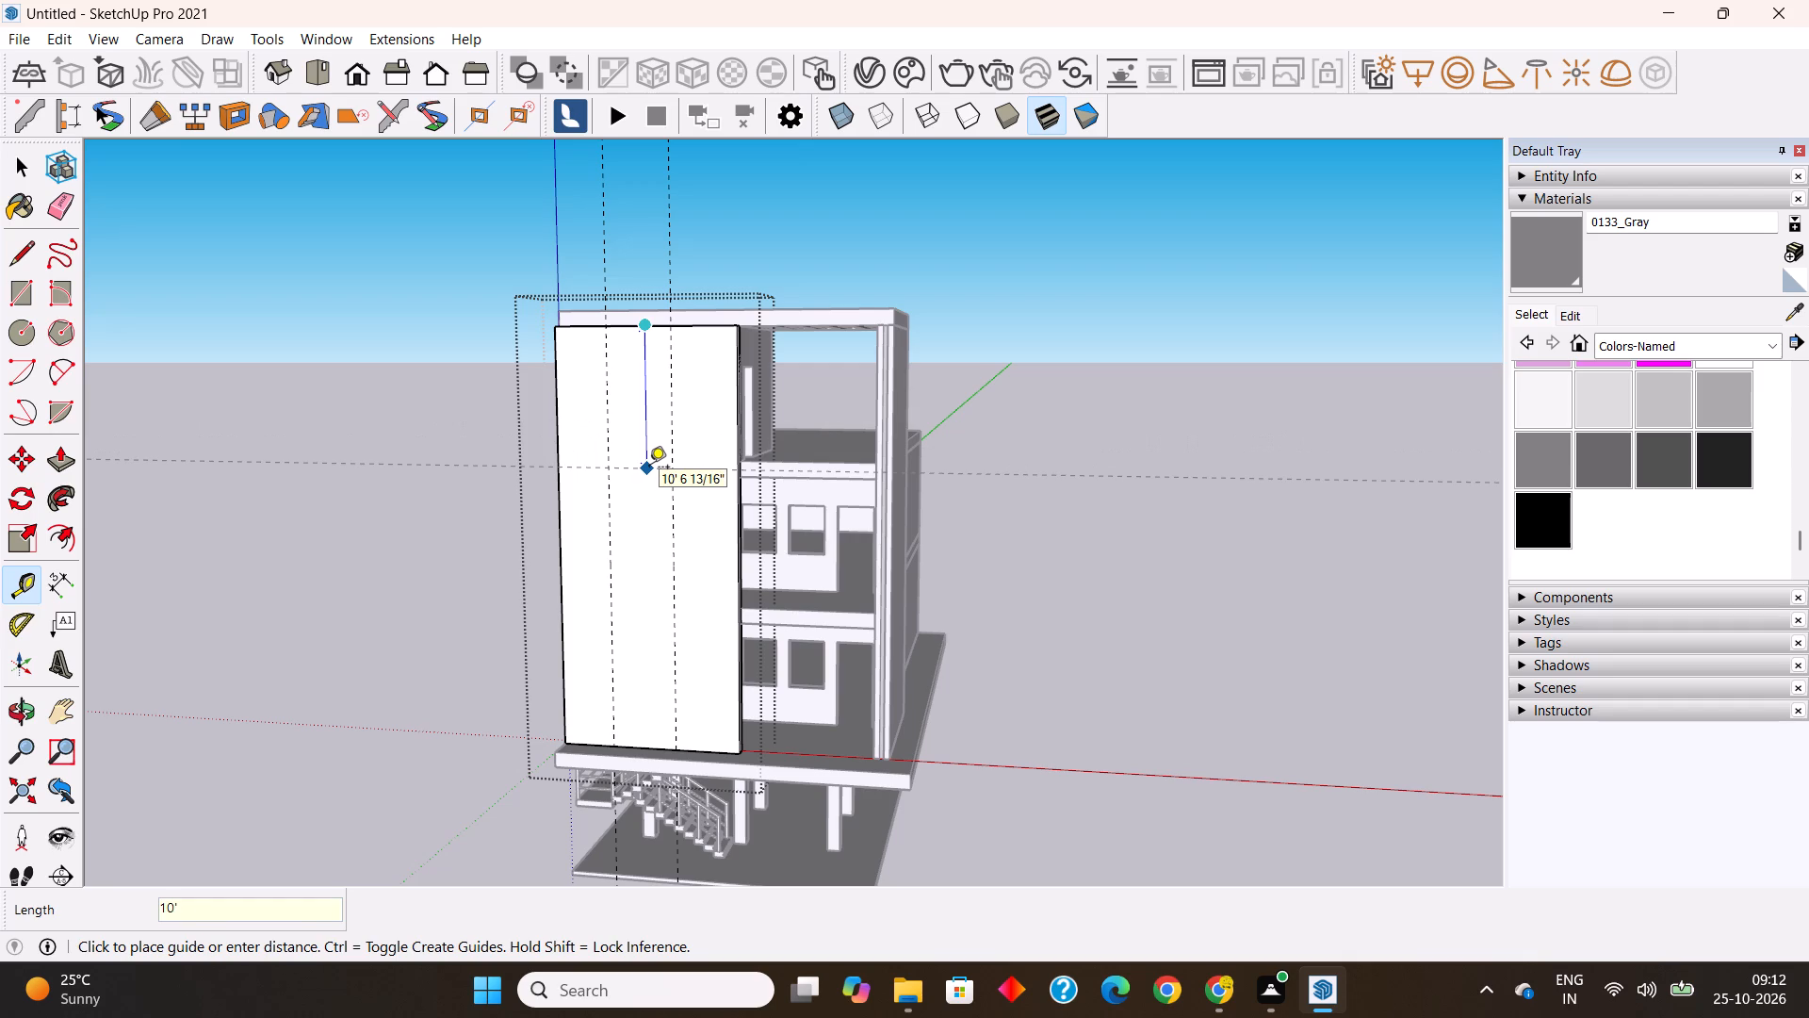
key("Return")
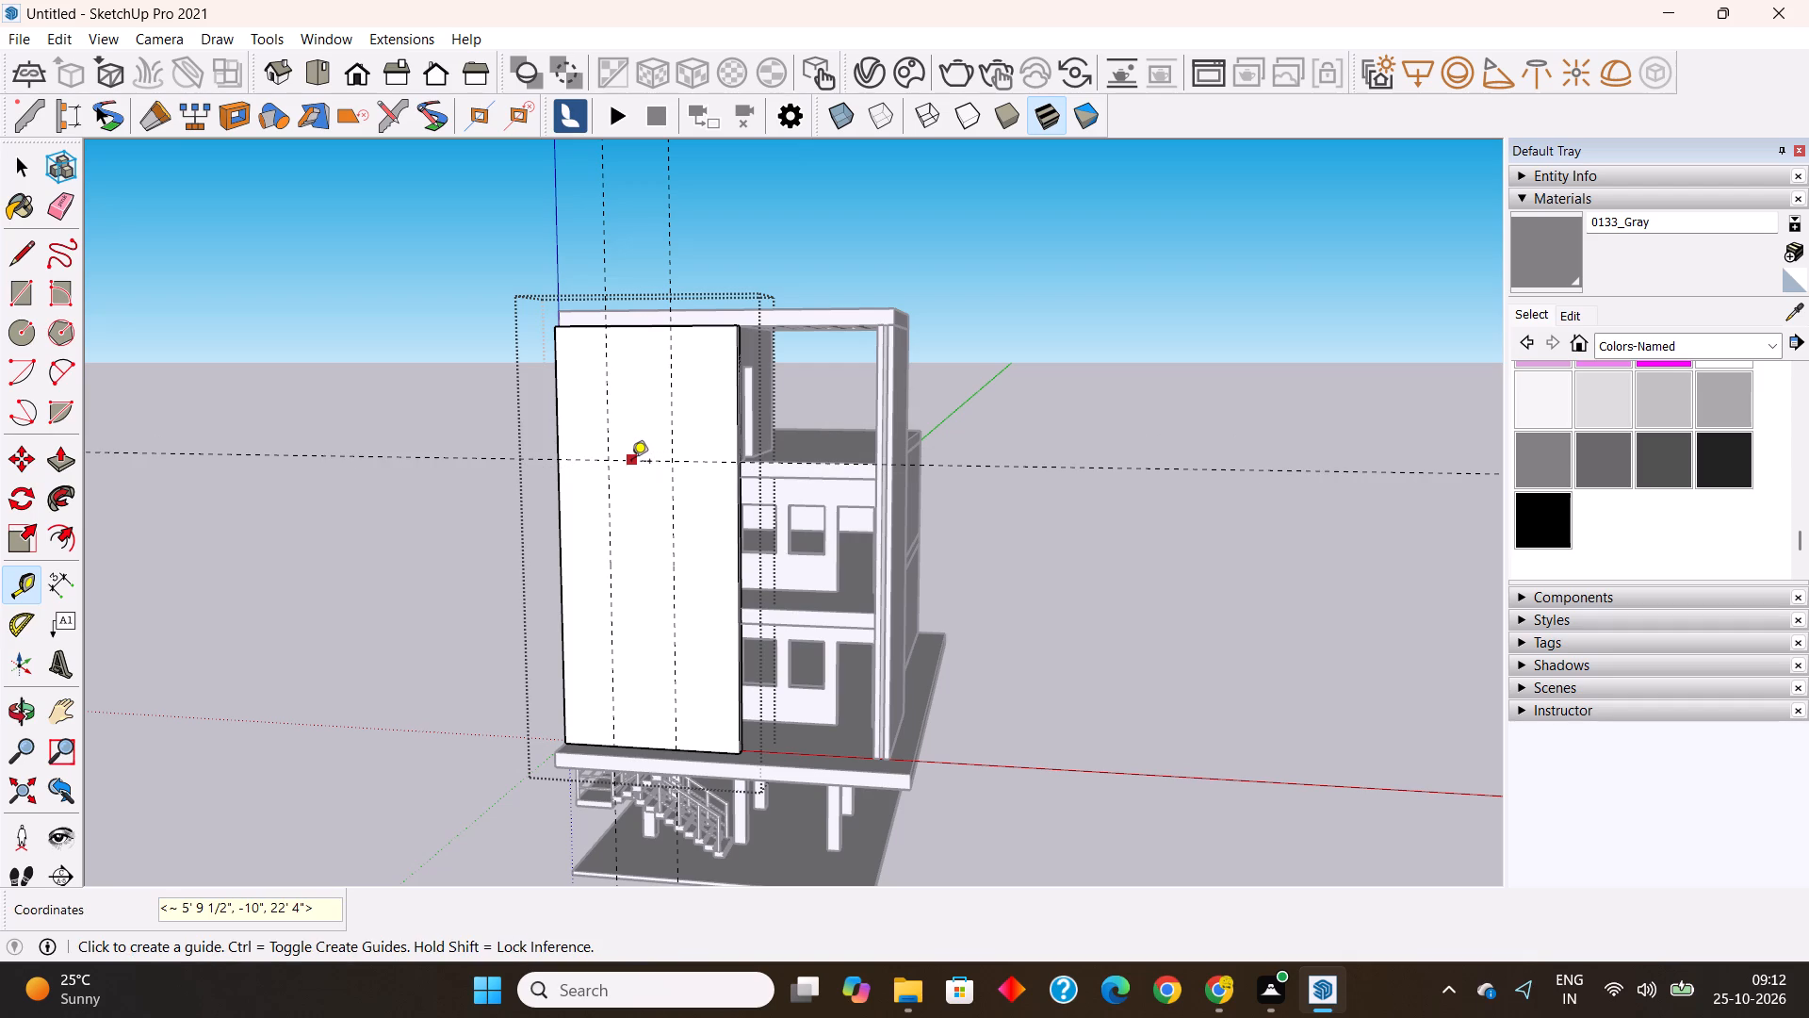
left_click(631, 463)
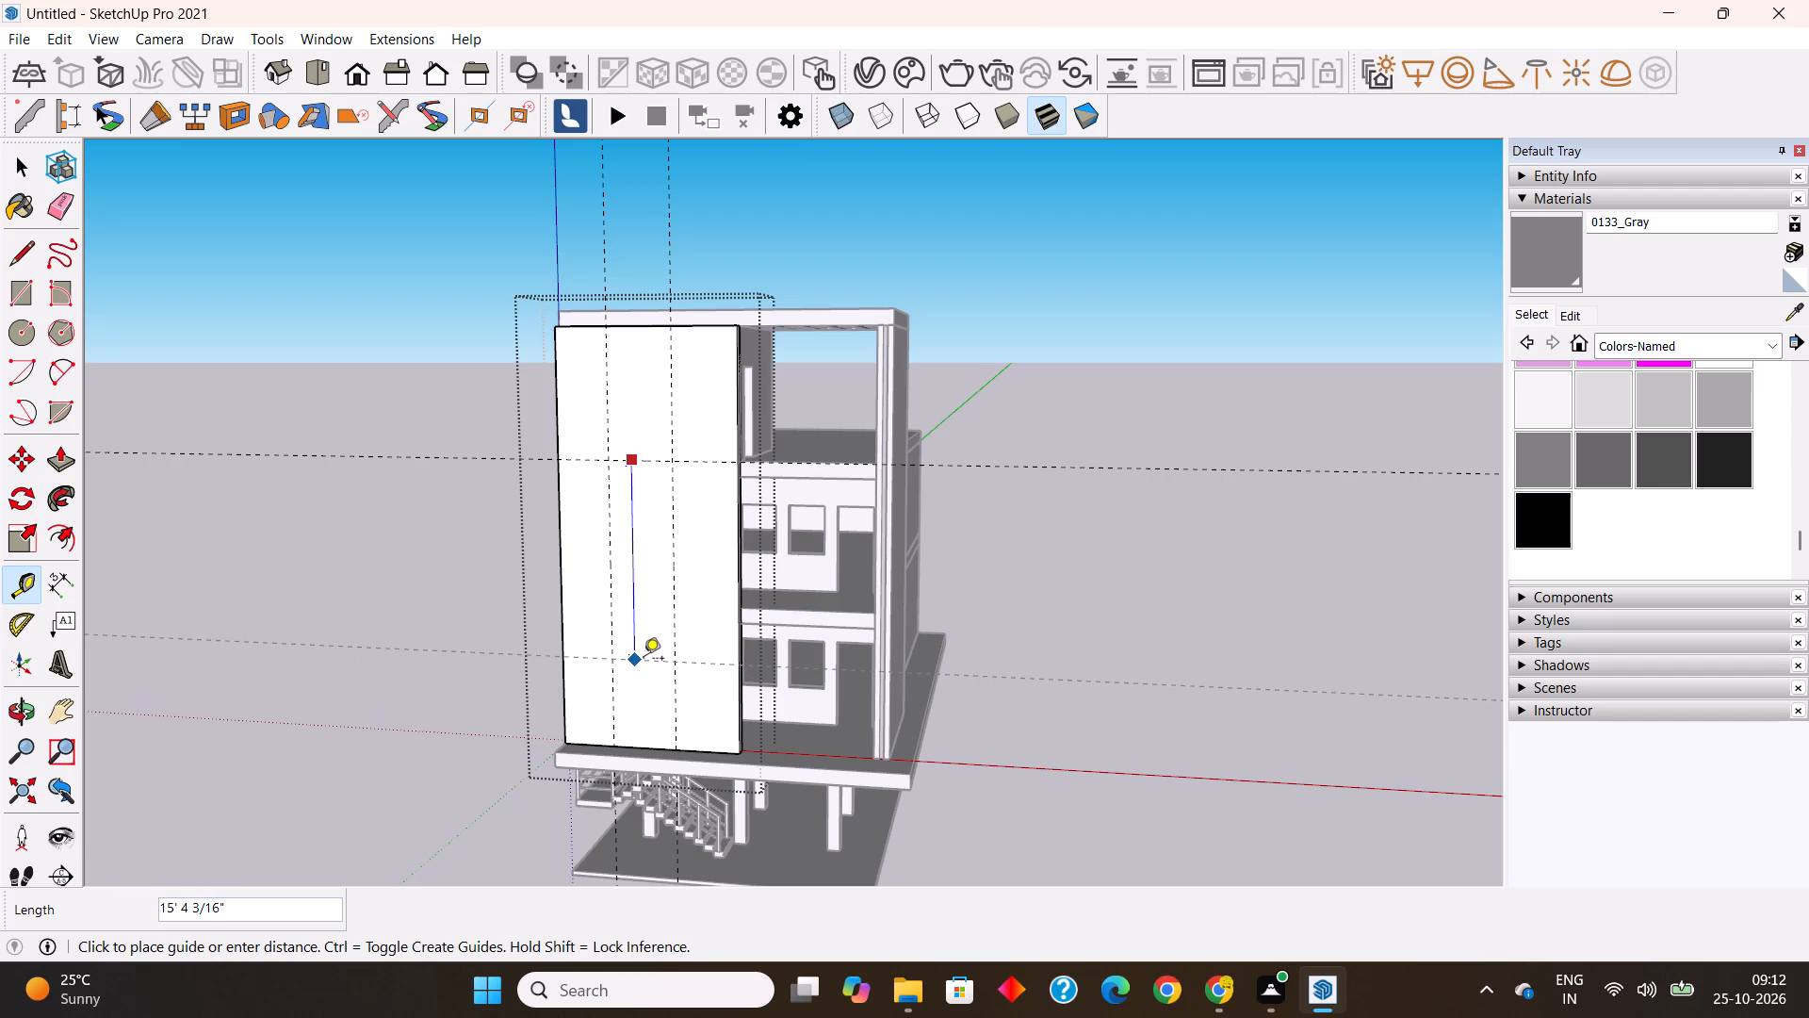
type("16'")
key("Return")
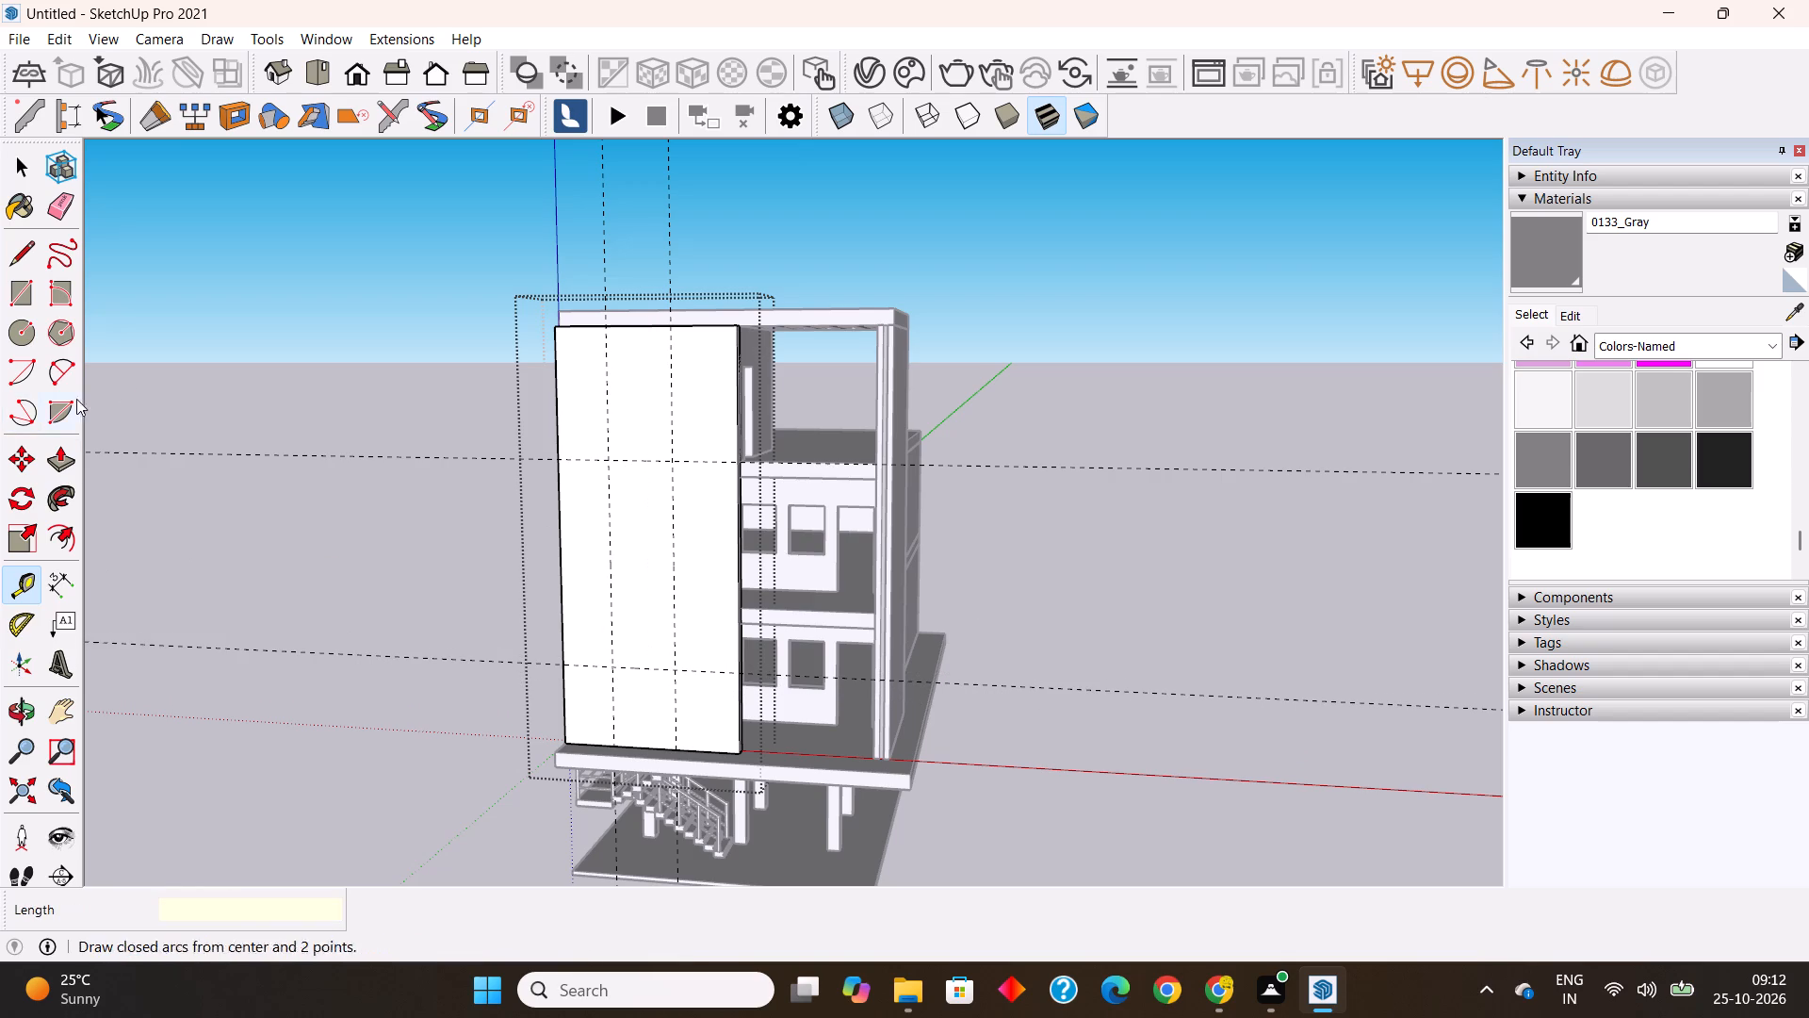
Draw a 16' by 5' rectangle on the panel's front face between the four guide intersections.
middle_click_drag(519, 568, 445, 616)
key("space")
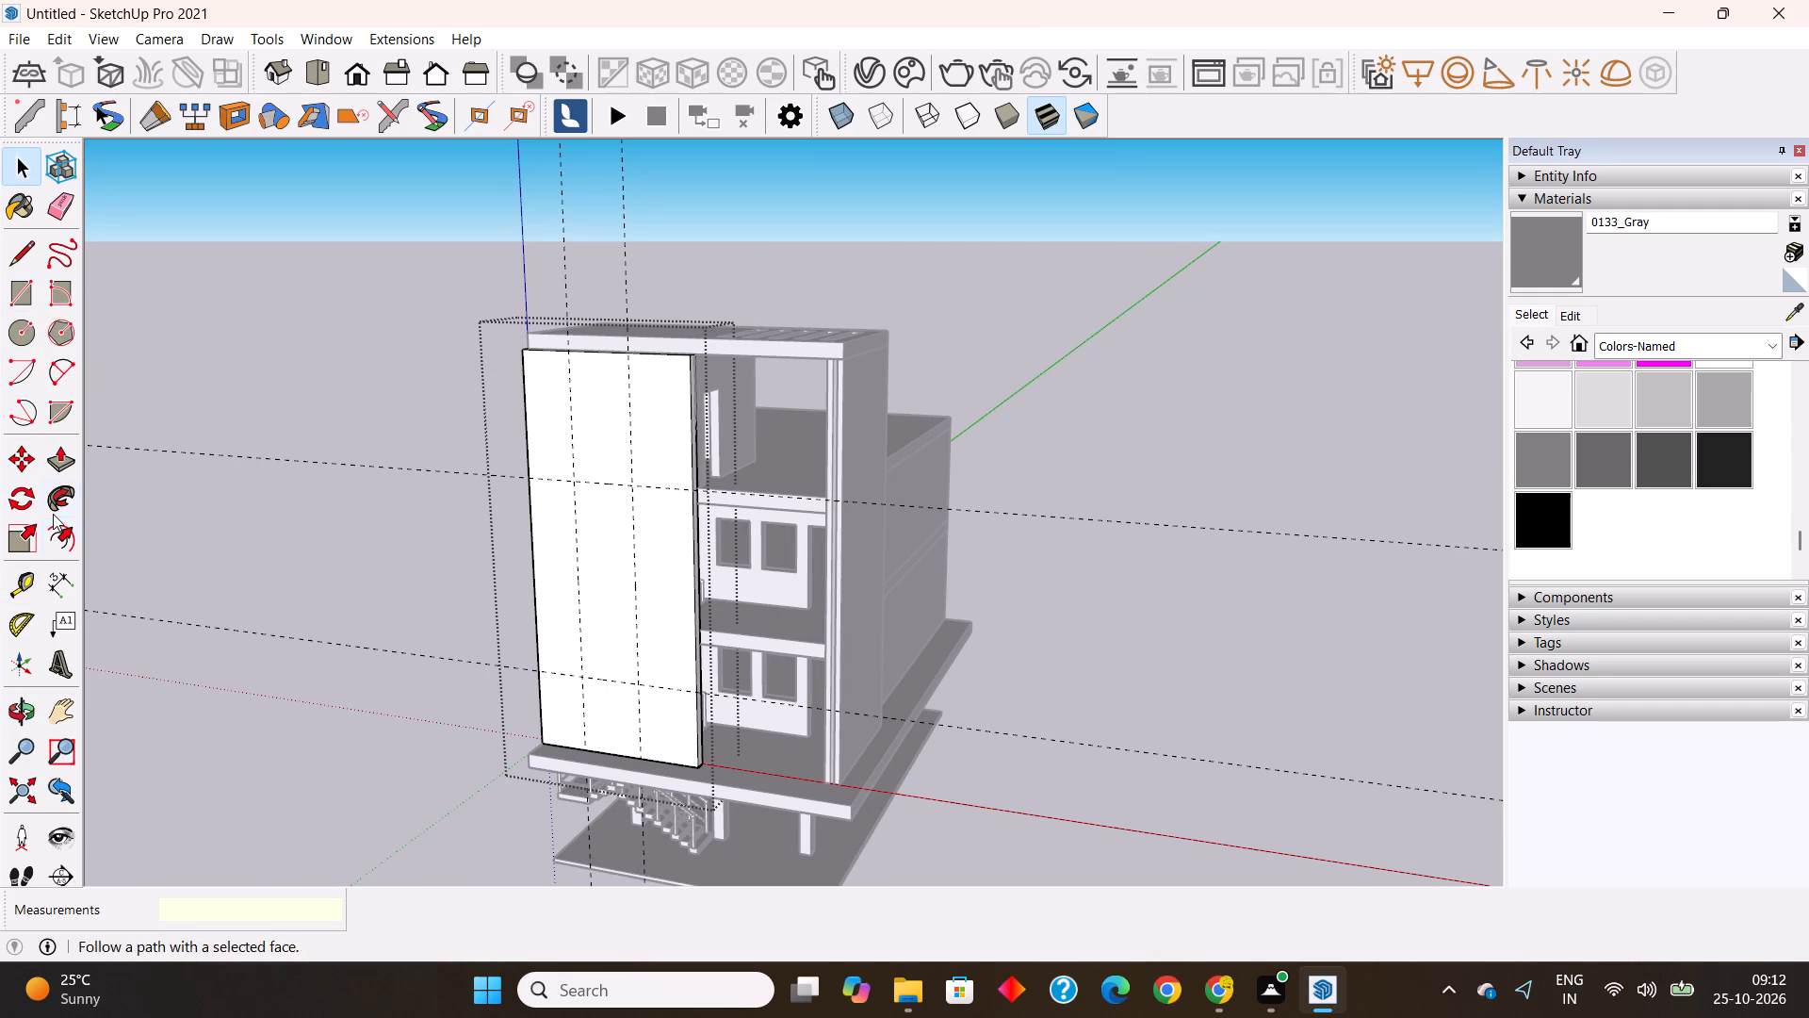
left_click(18, 297)
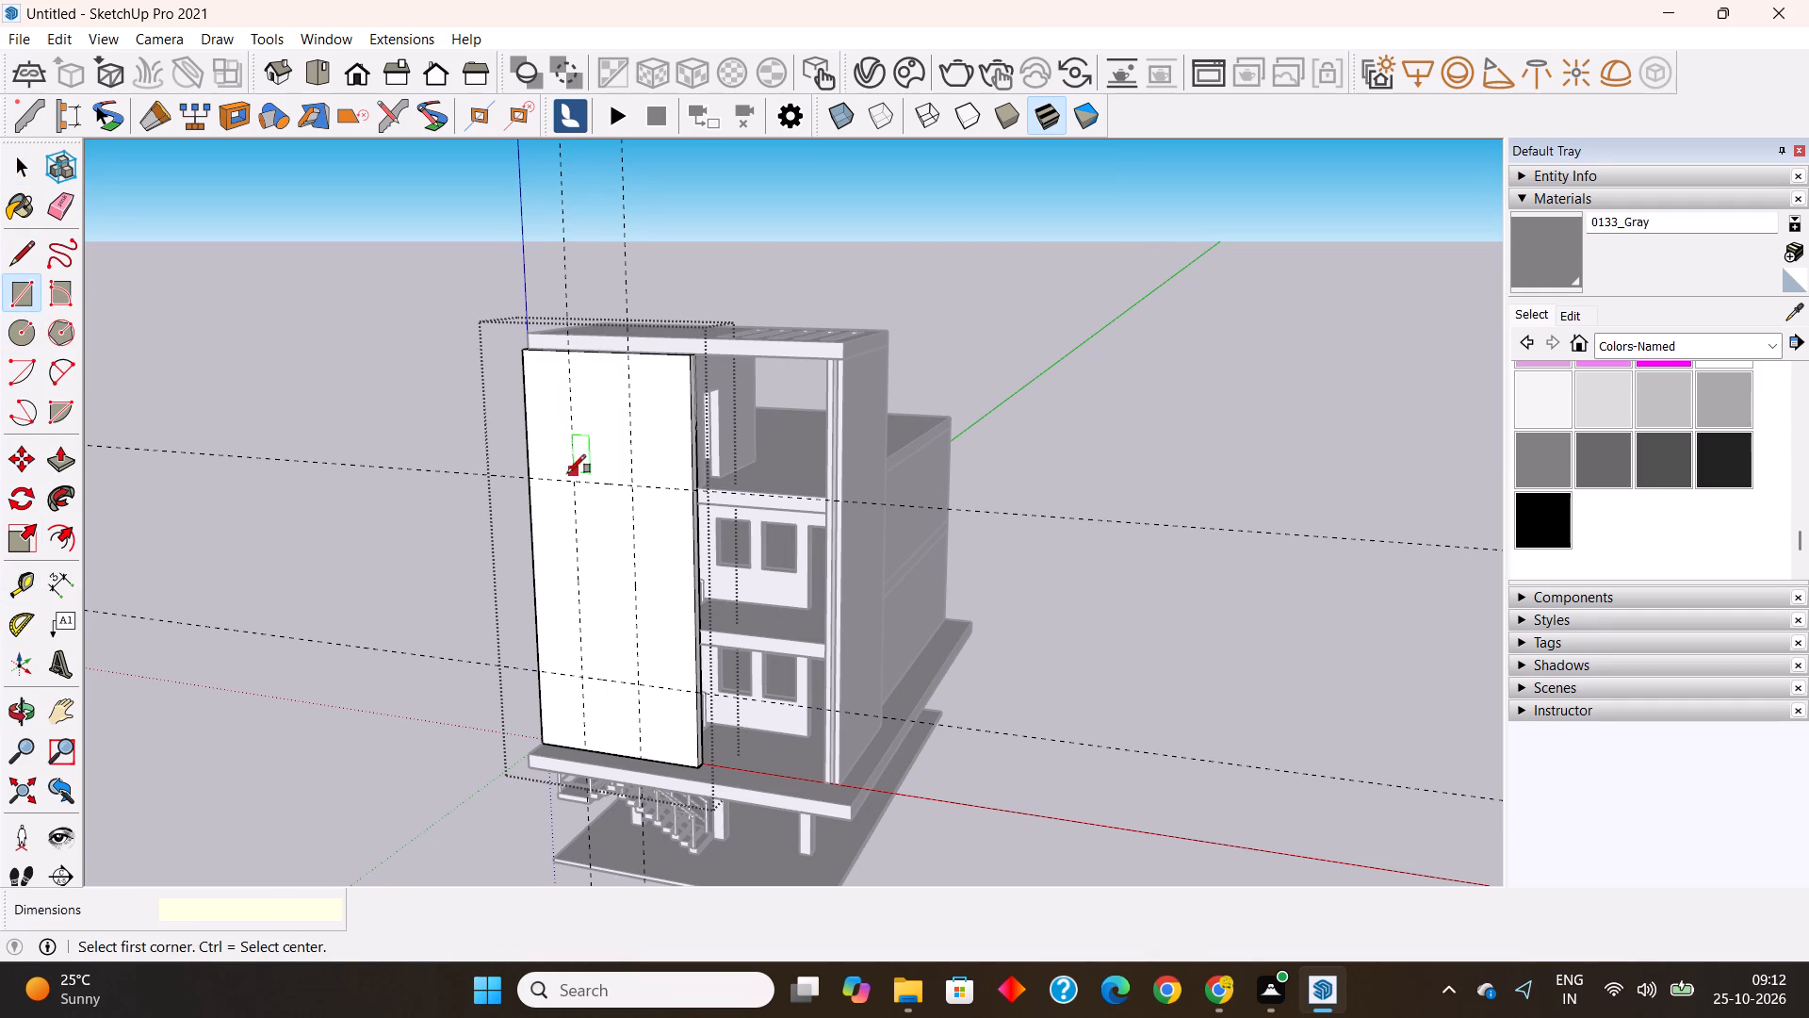
left_click(574, 482)
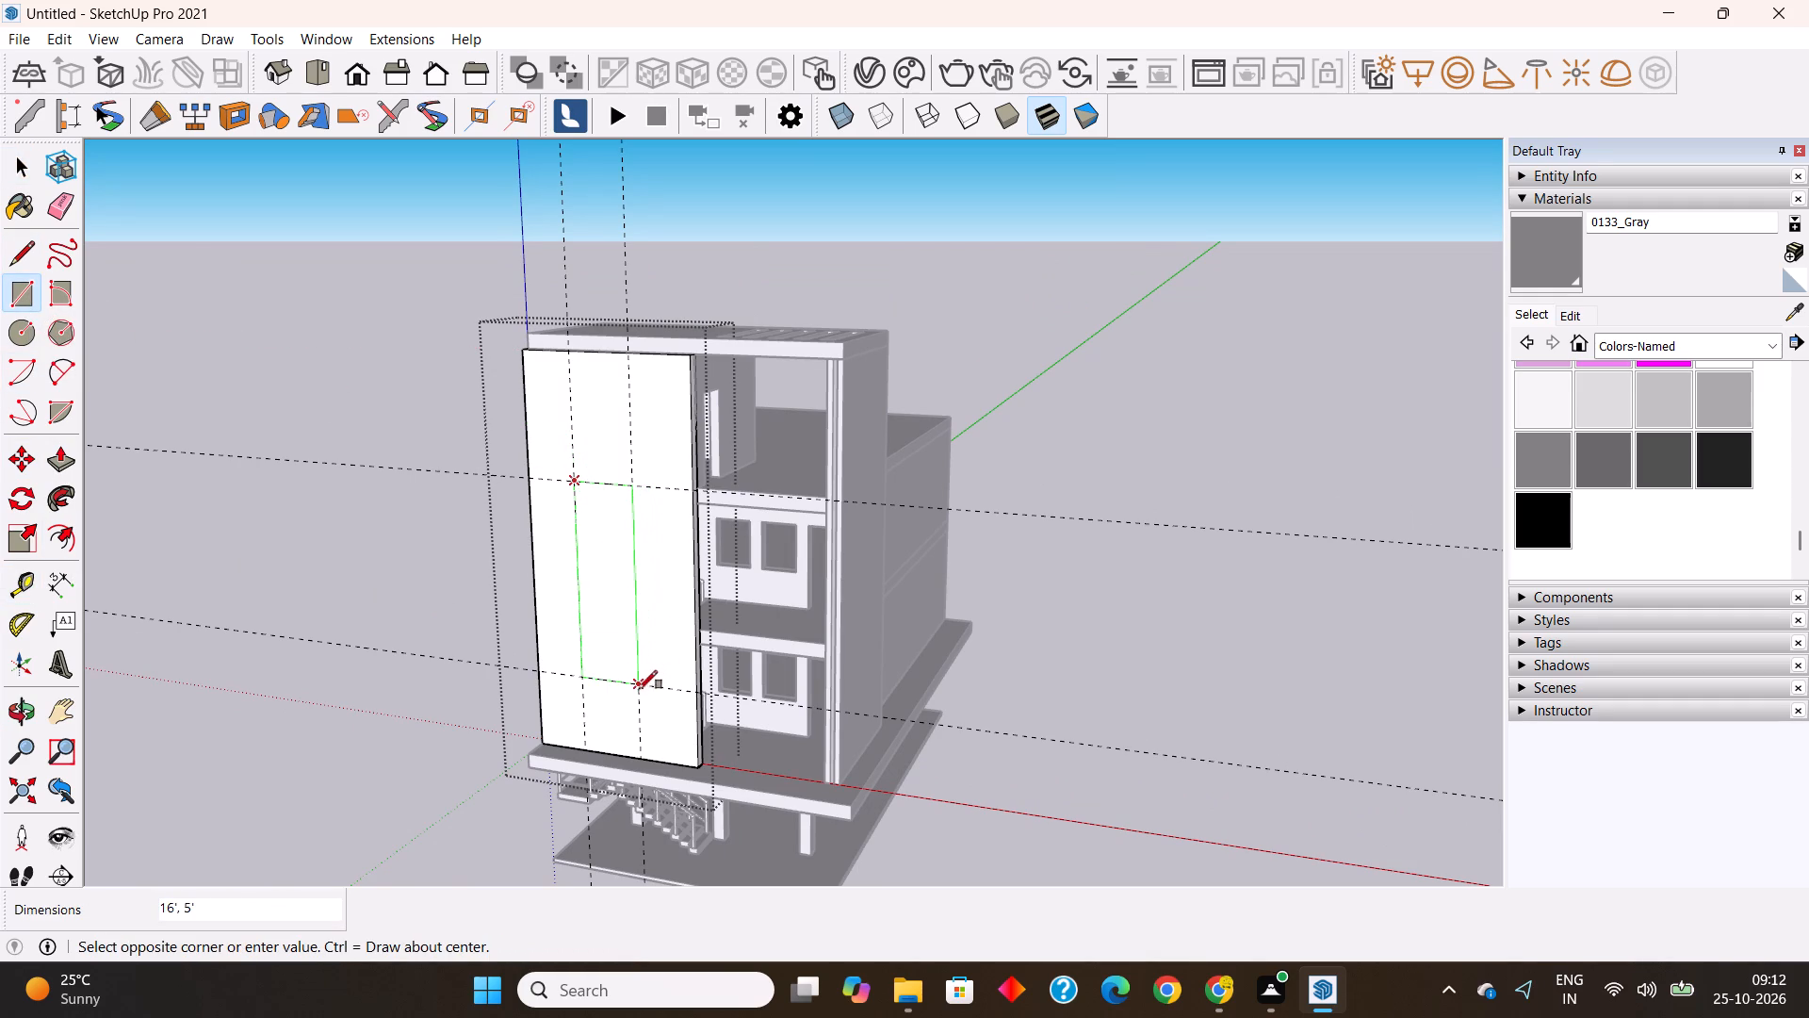
left_click(637, 682)
Draw a two-point arc with a 2' upward bulge across the top edge of the tall rectangle on the front panel.
middle_click_drag(616, 654, 601, 653)
scroll(530, 550, "up", 3)
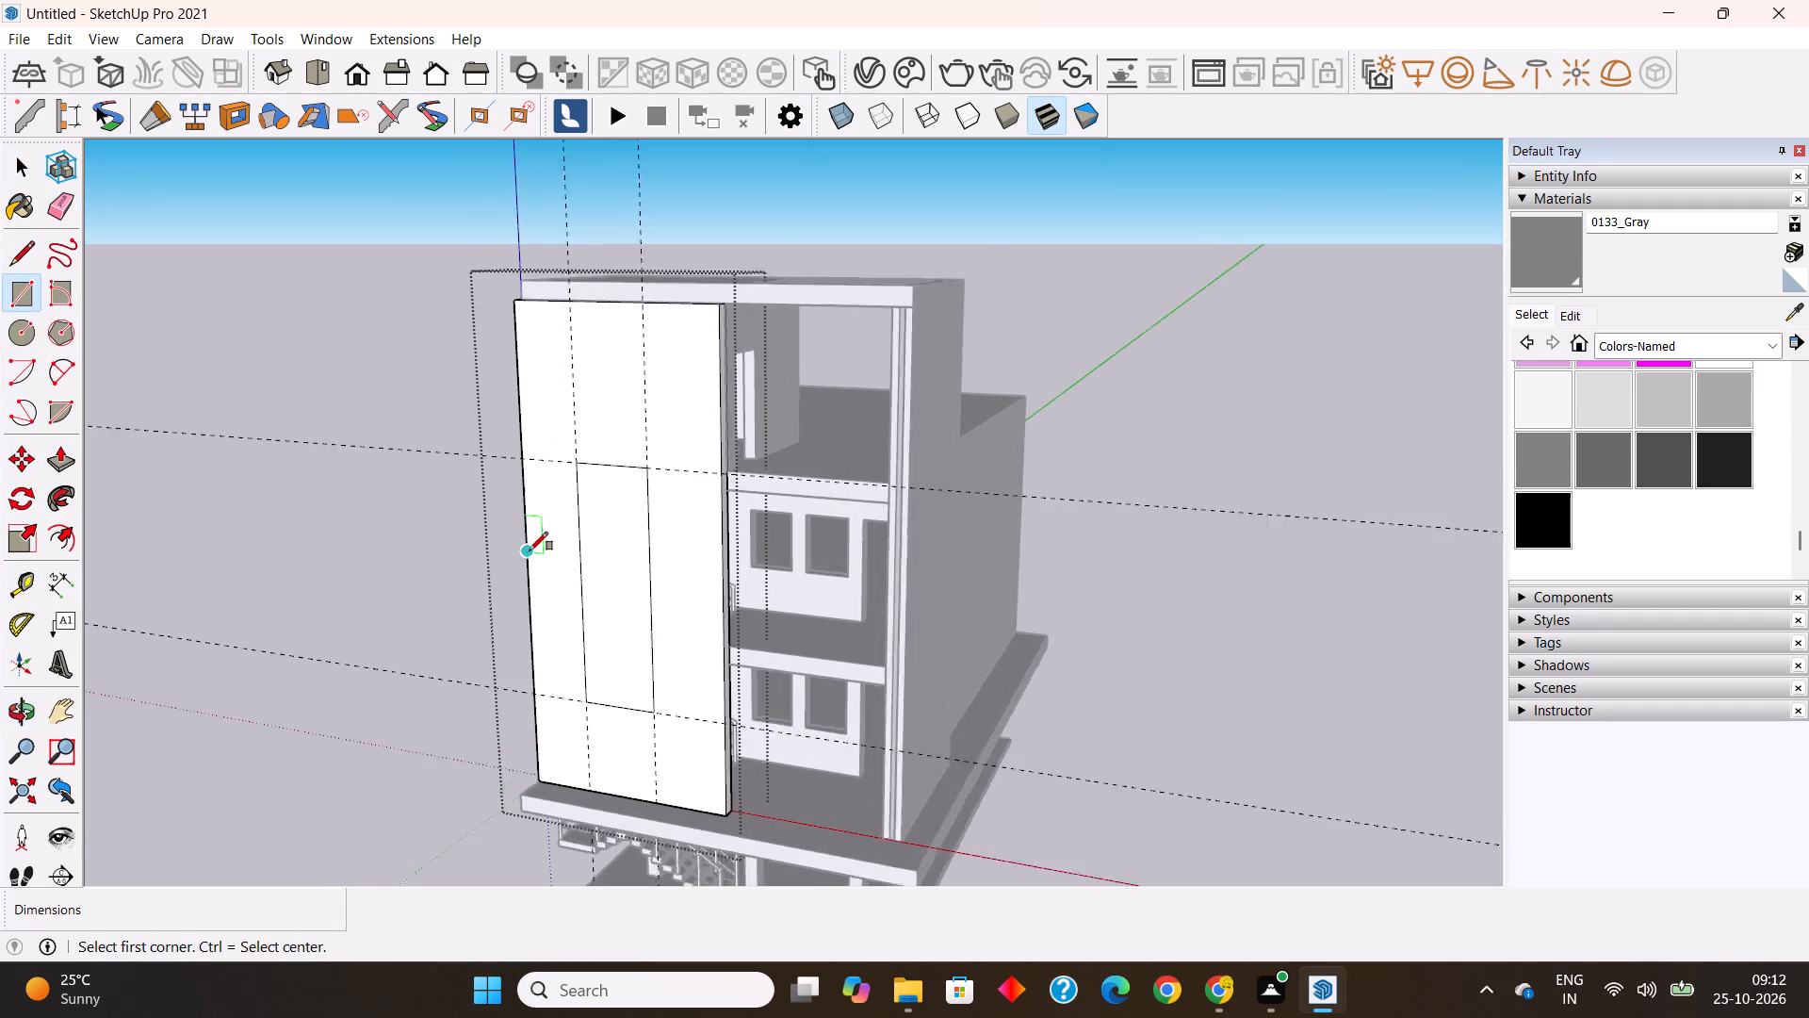
scroll(552, 539, "up", 2)
key("space")
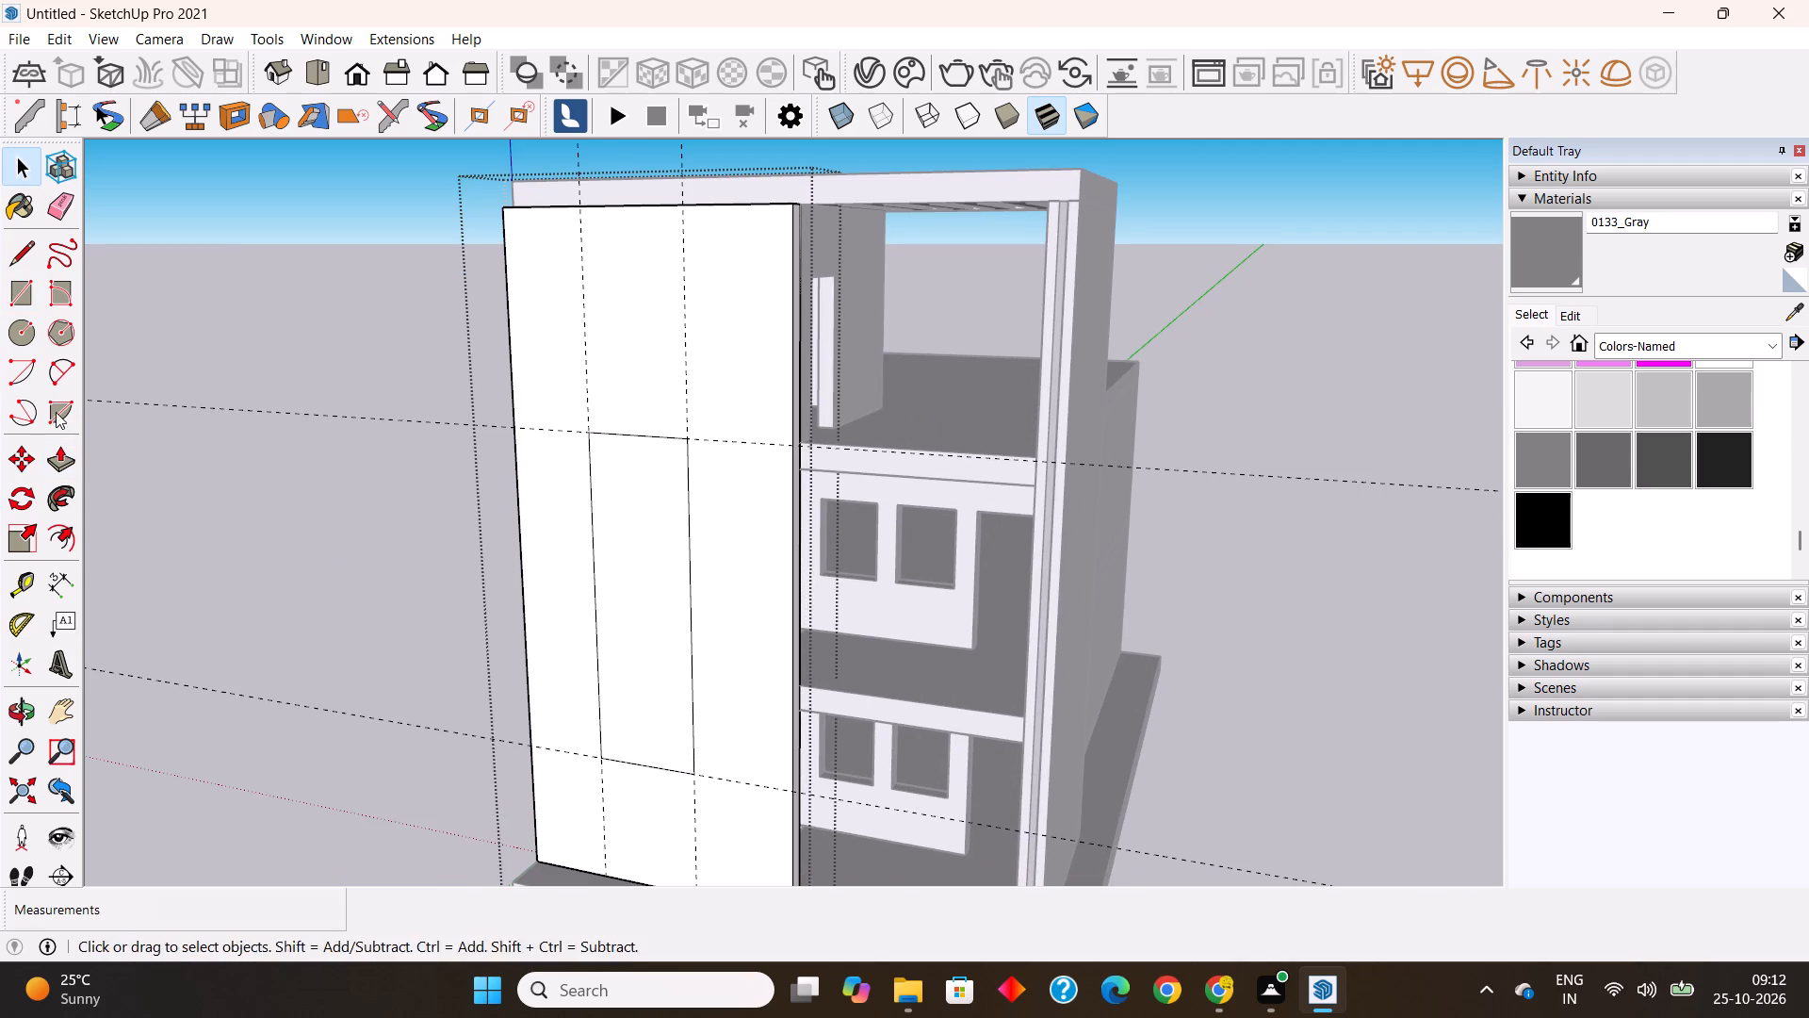
left_click(56, 368)
left_click(587, 430)
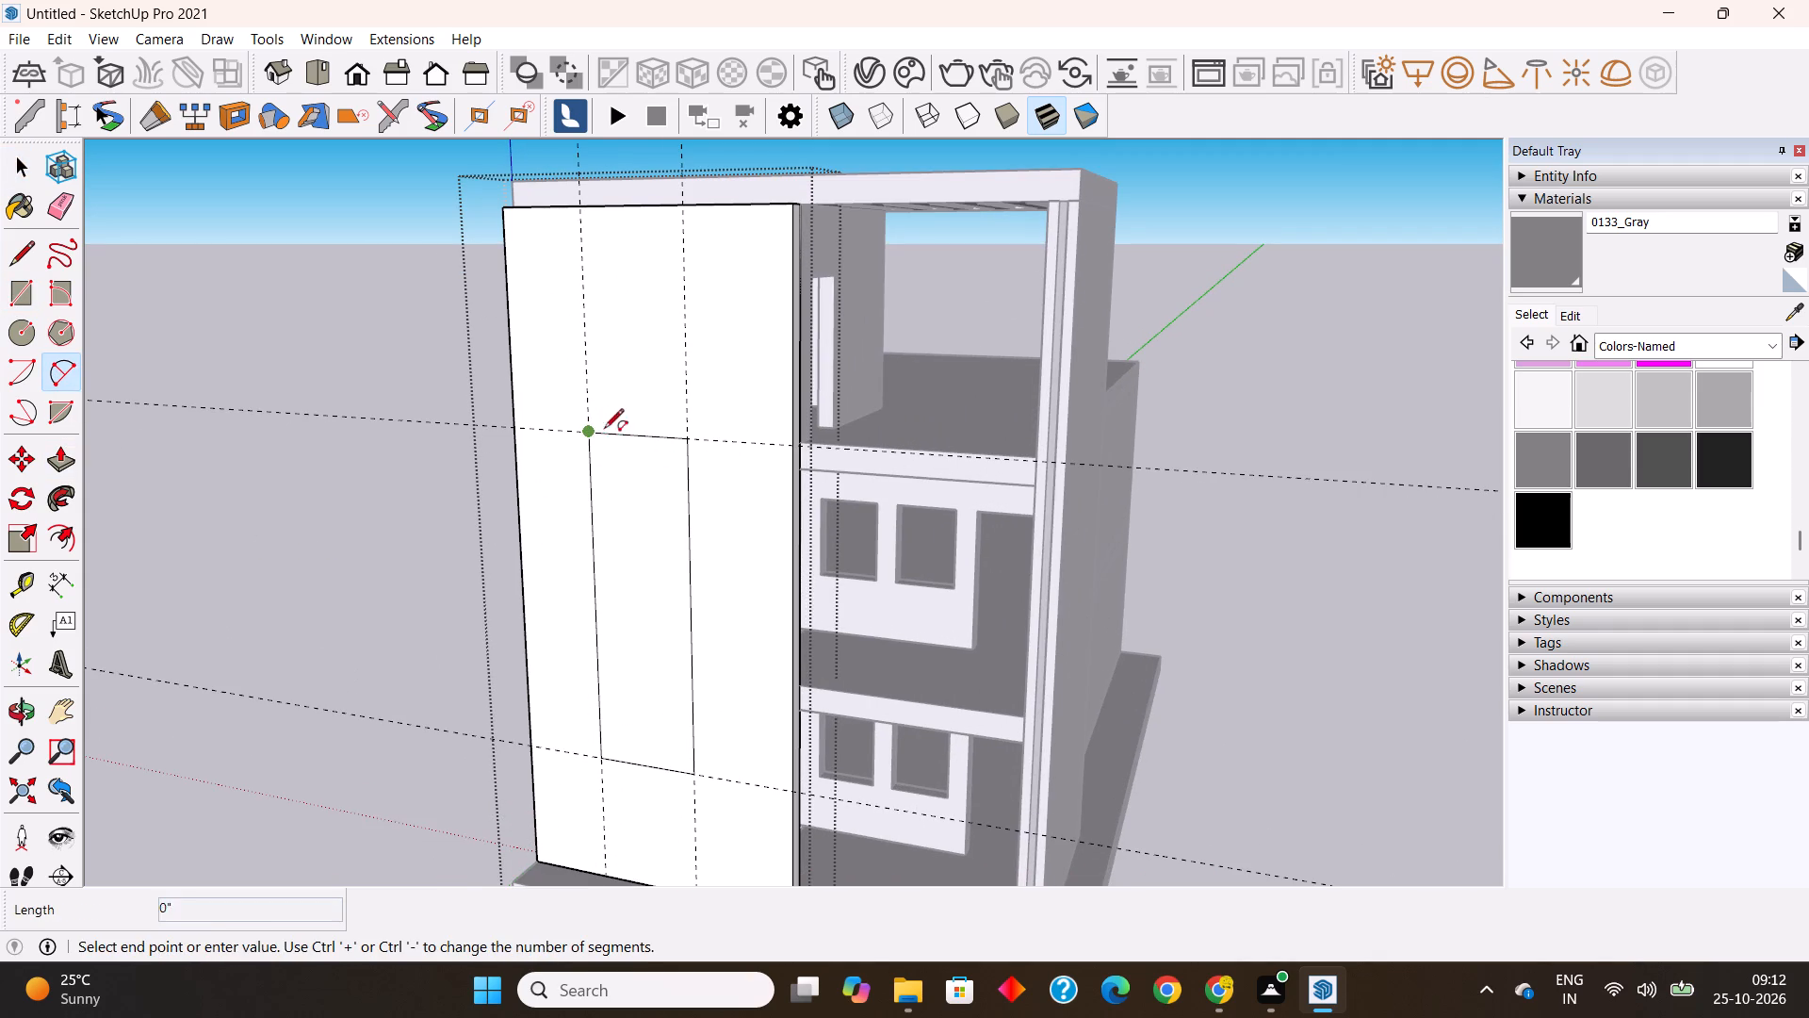
left_click(685, 440)
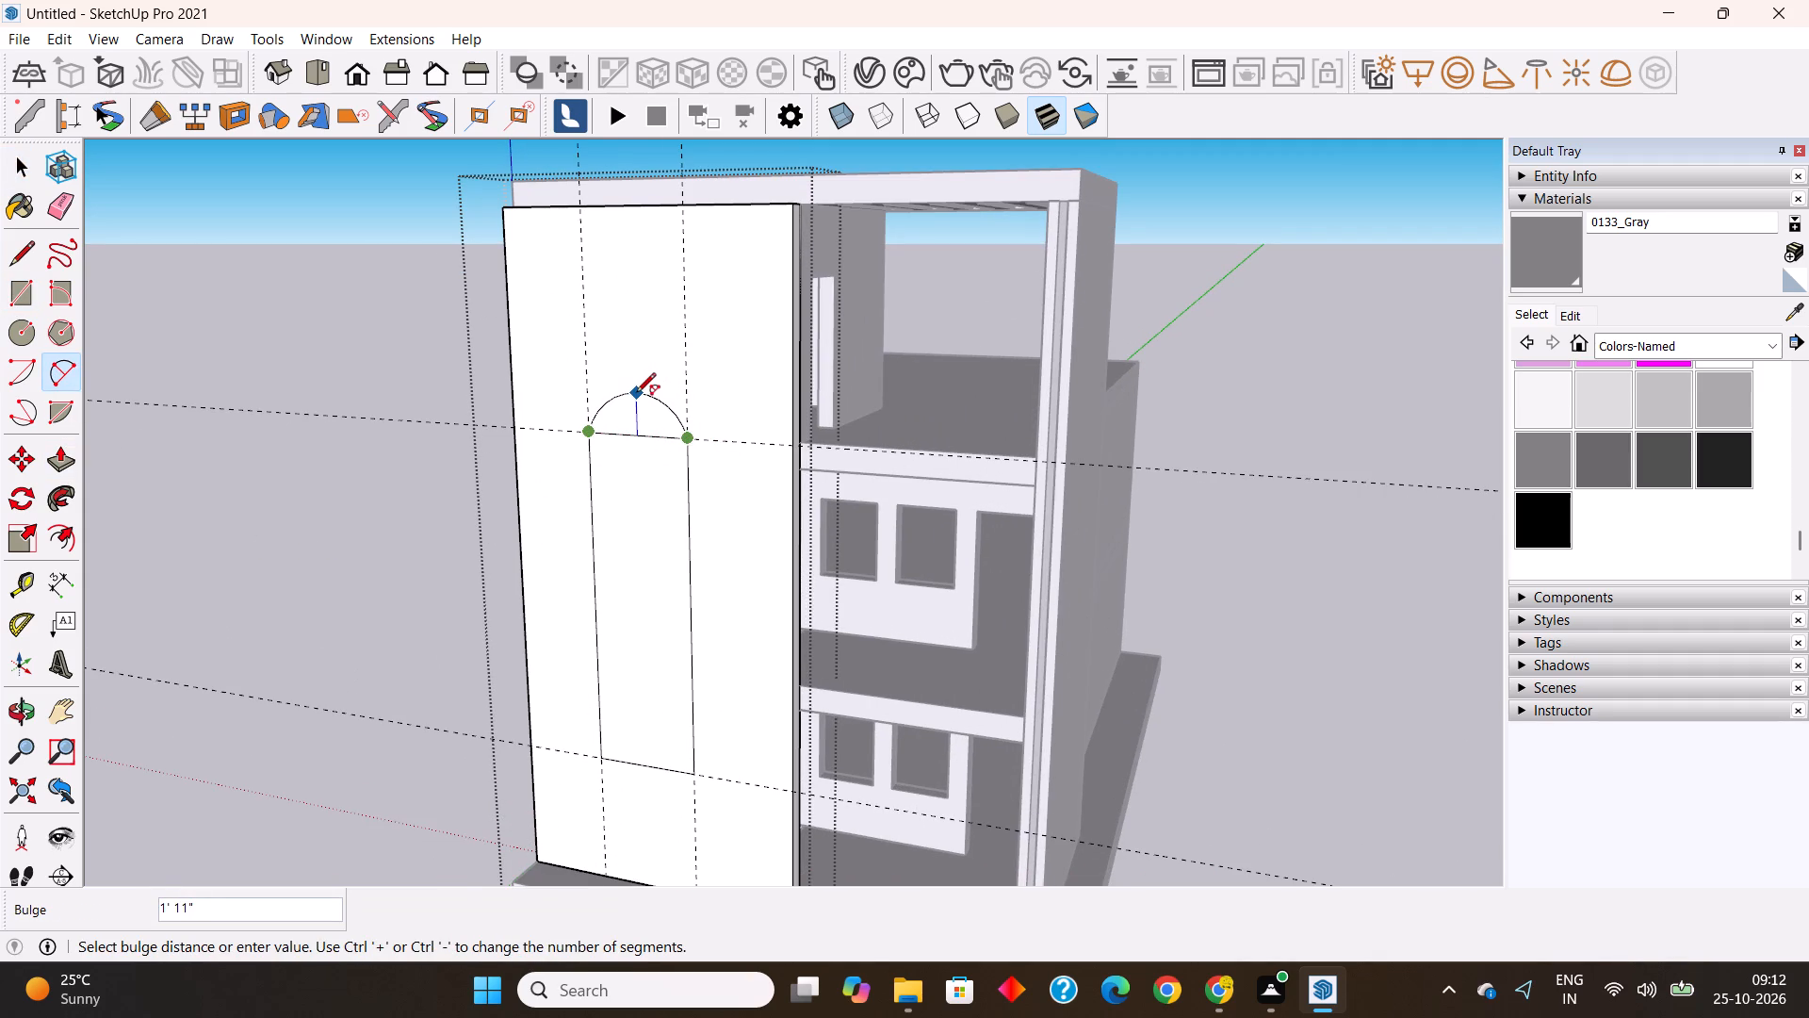
type("2'")
key("Return")
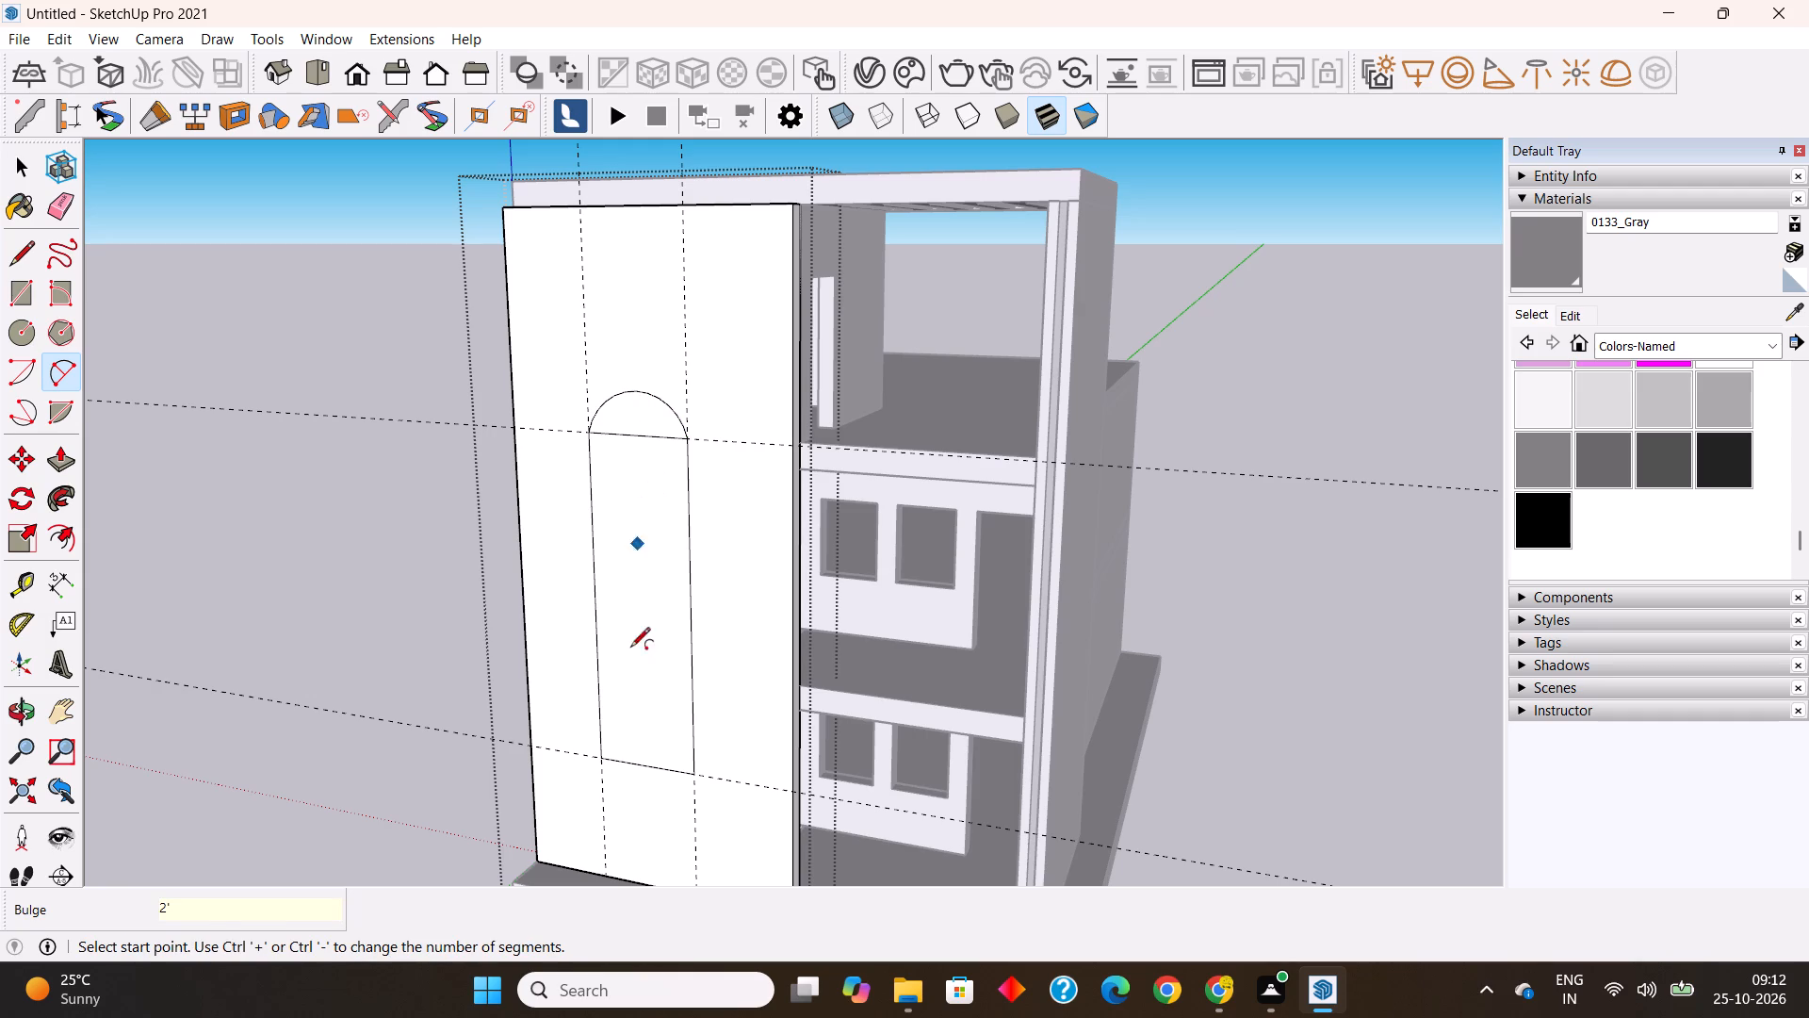
Draw a two-point arc with a 2' downward bulge across the bottom edge of the tall rectangle on the front panel.
left_click(606, 752)
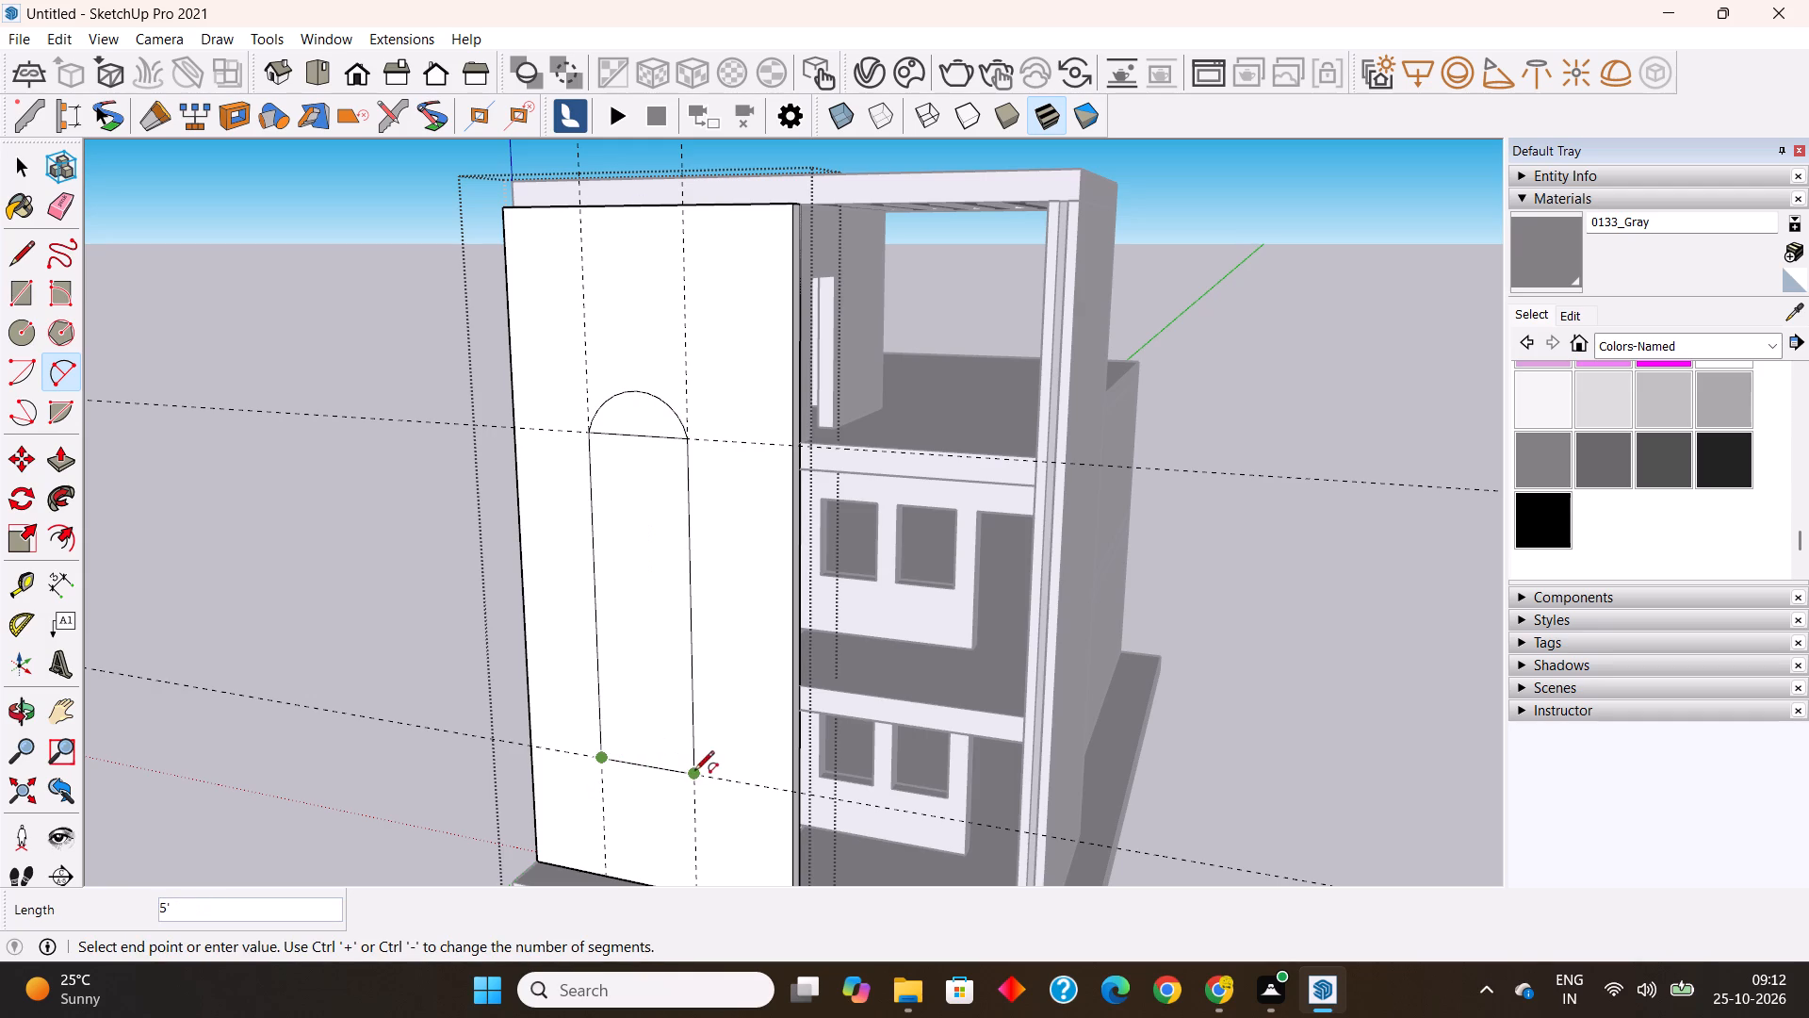
left_click(695, 772)
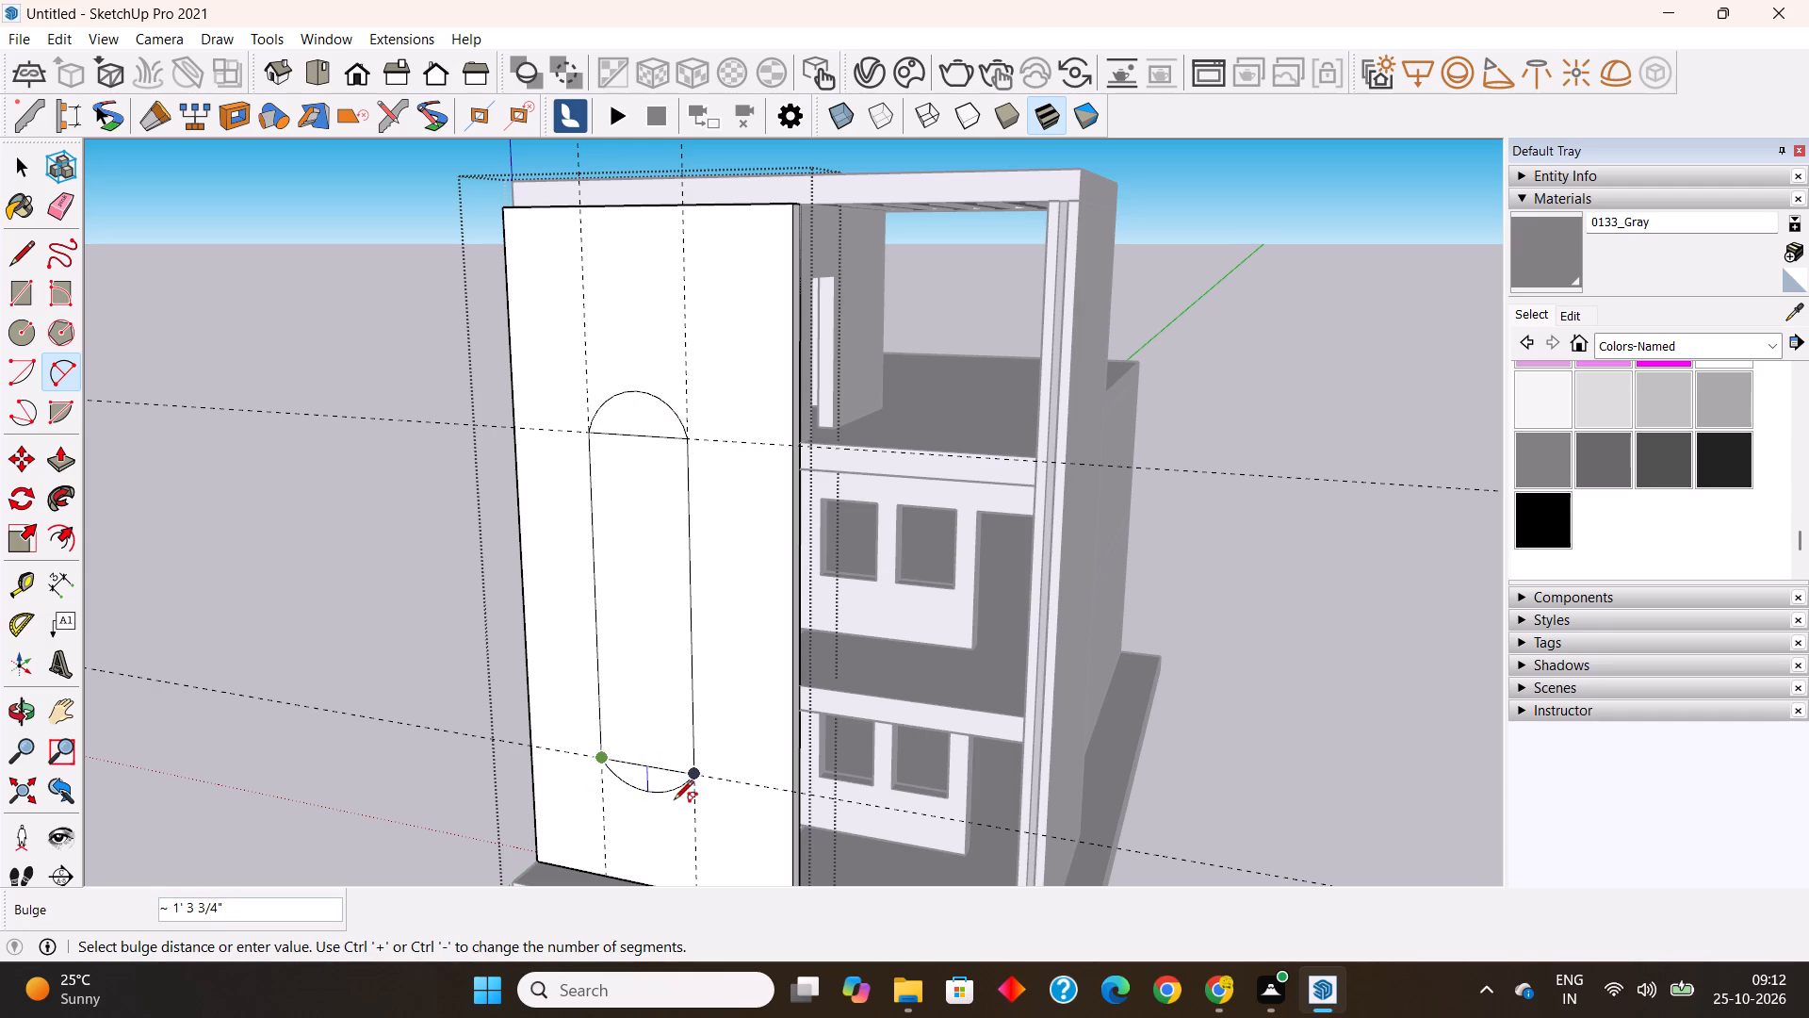
type("2'")
key("Return")
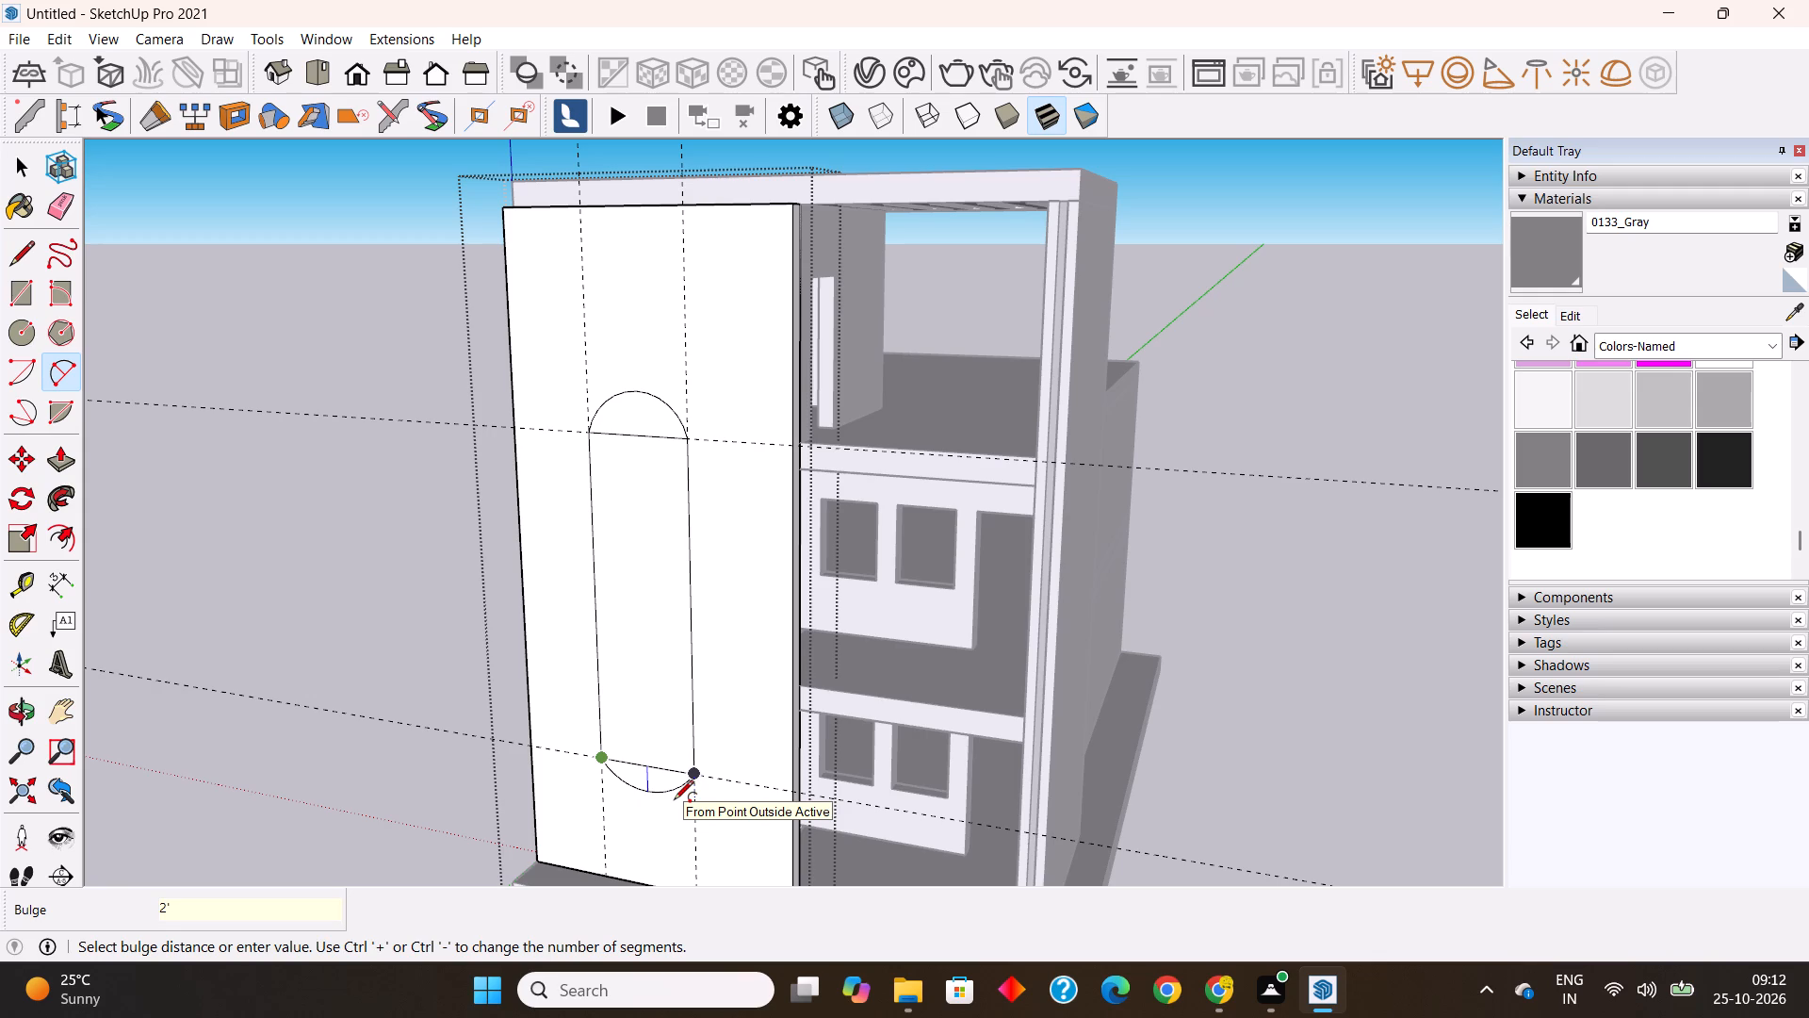
Delete the two straight edges beneath the top arc and above the bottom arc, merging the outline into one rounded-end shape.
key("space")
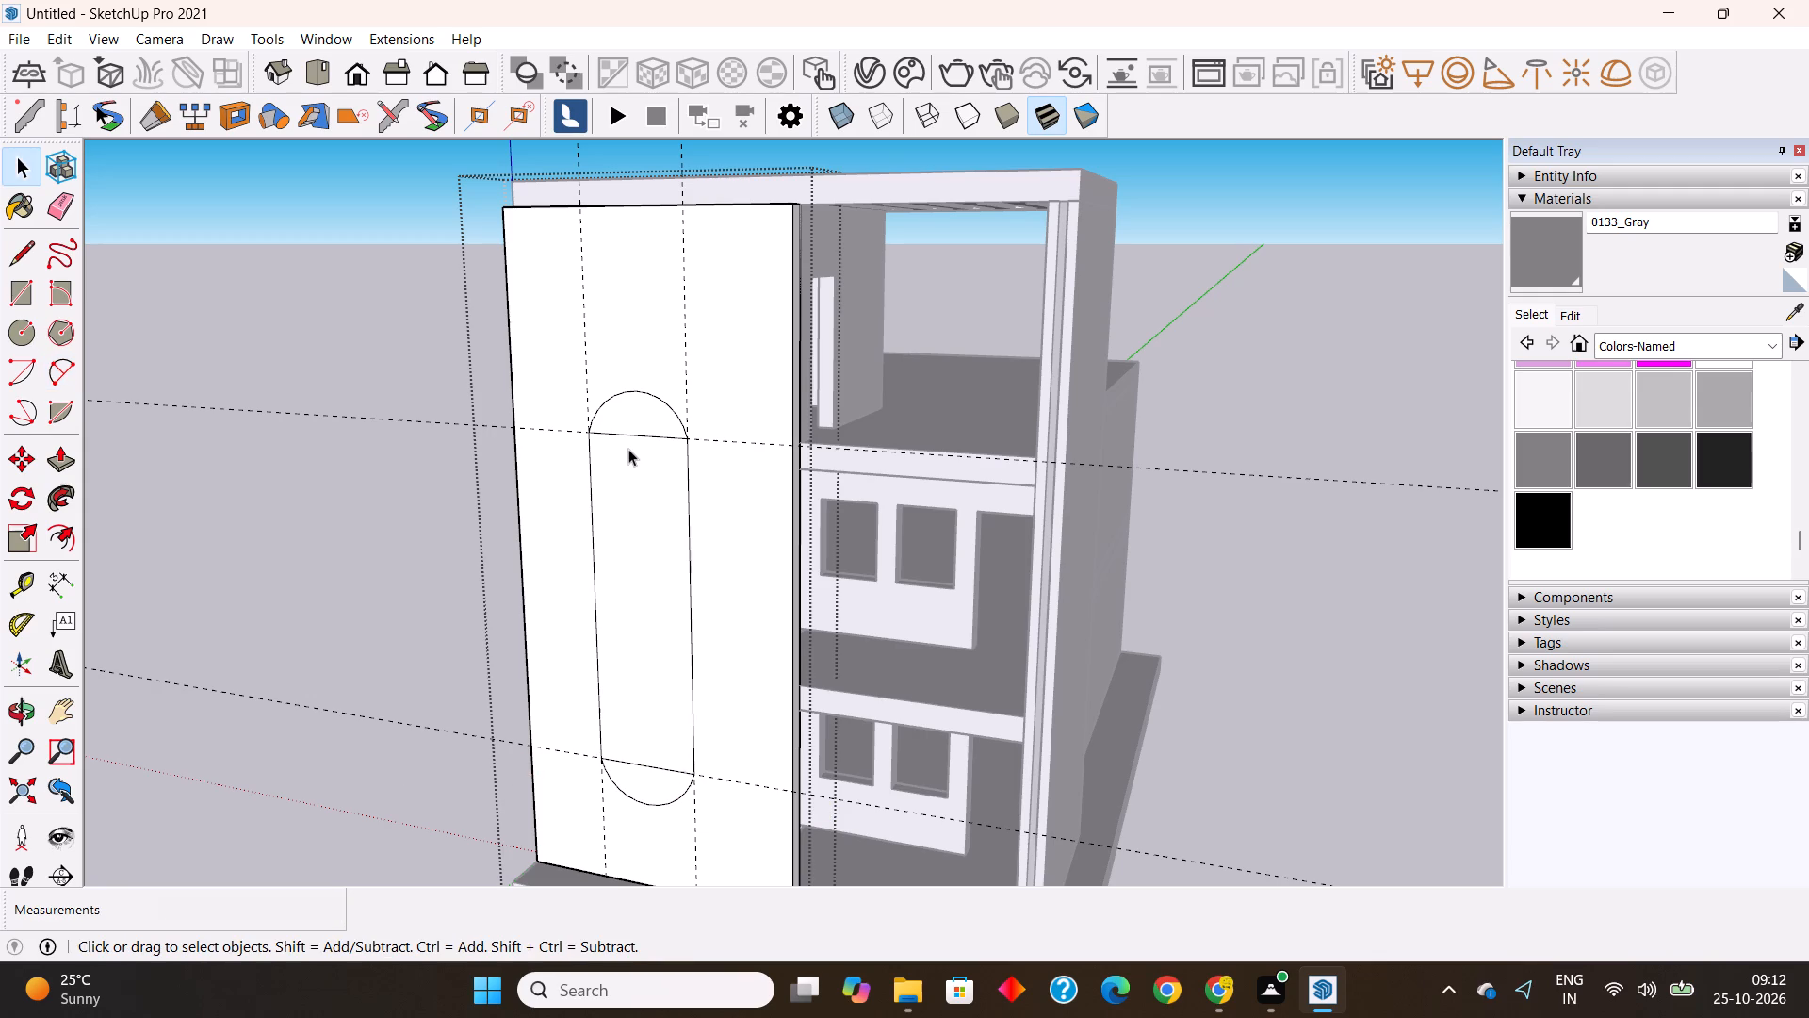
left_click(627, 435)
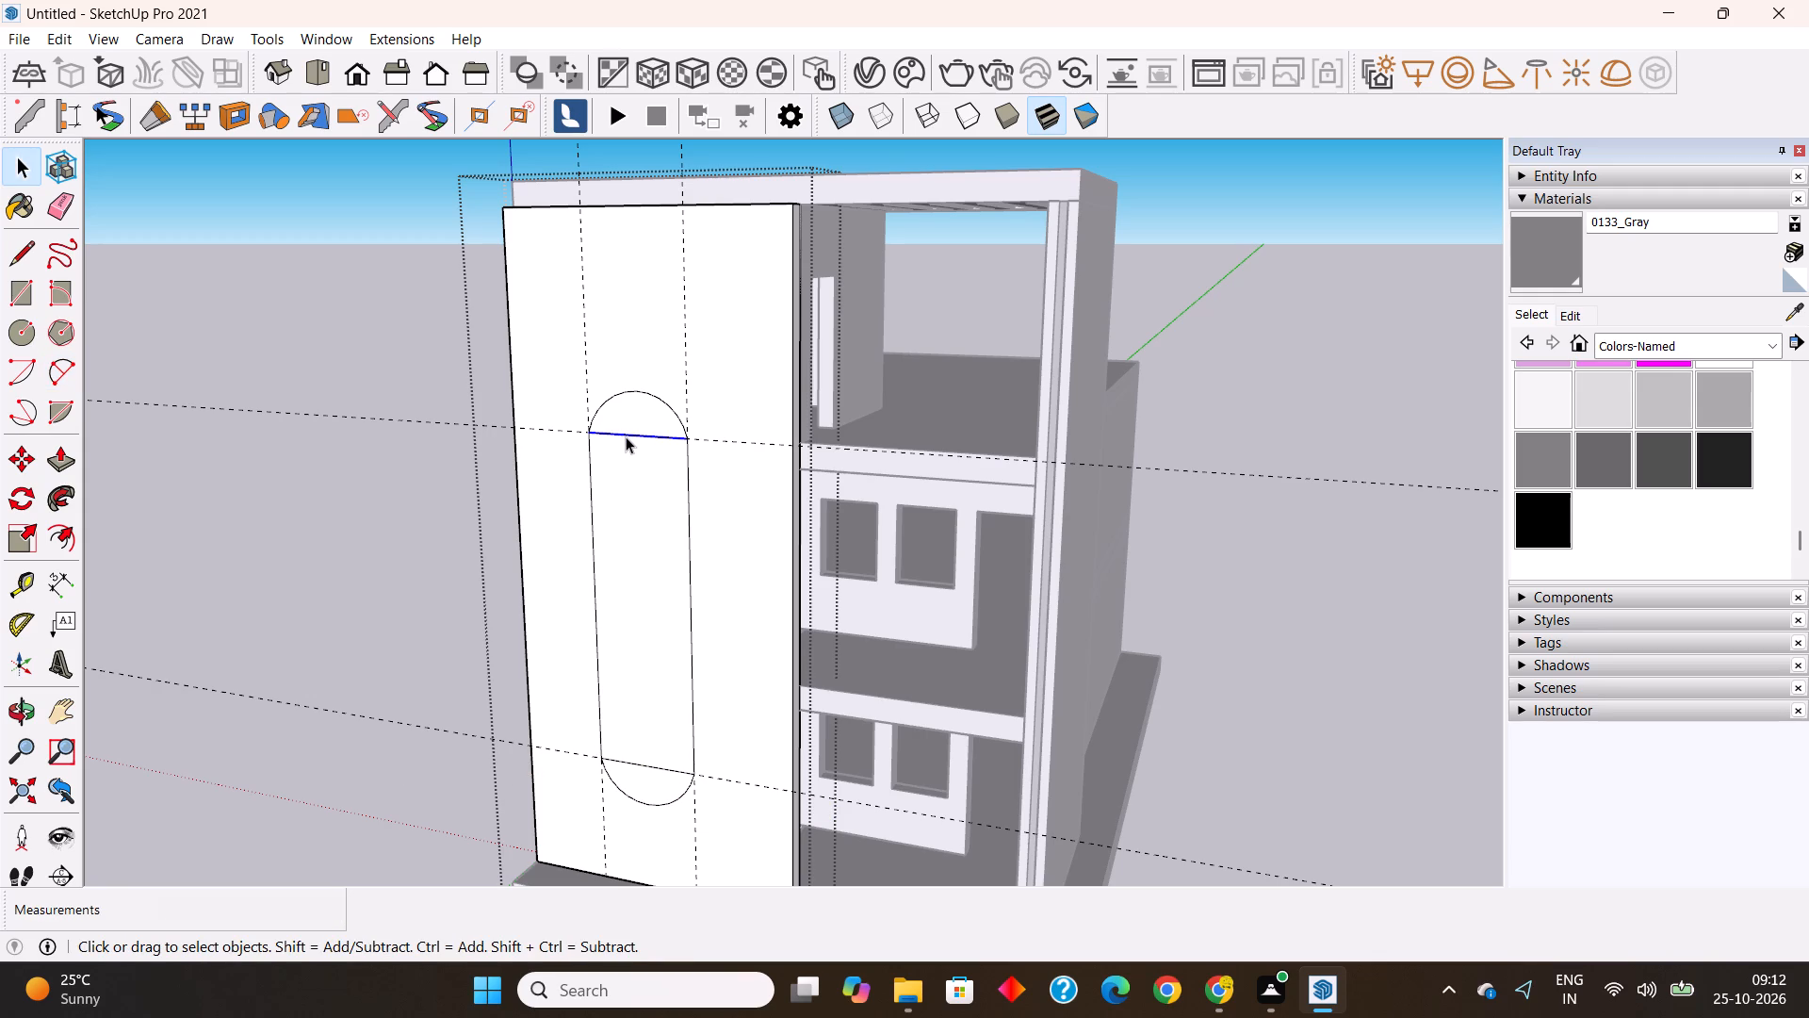
key("Delete")
left_click(631, 763)
key("Delete")
Offset the rounded-end outline 4" inward on the panel's front face.
left_click(66, 530)
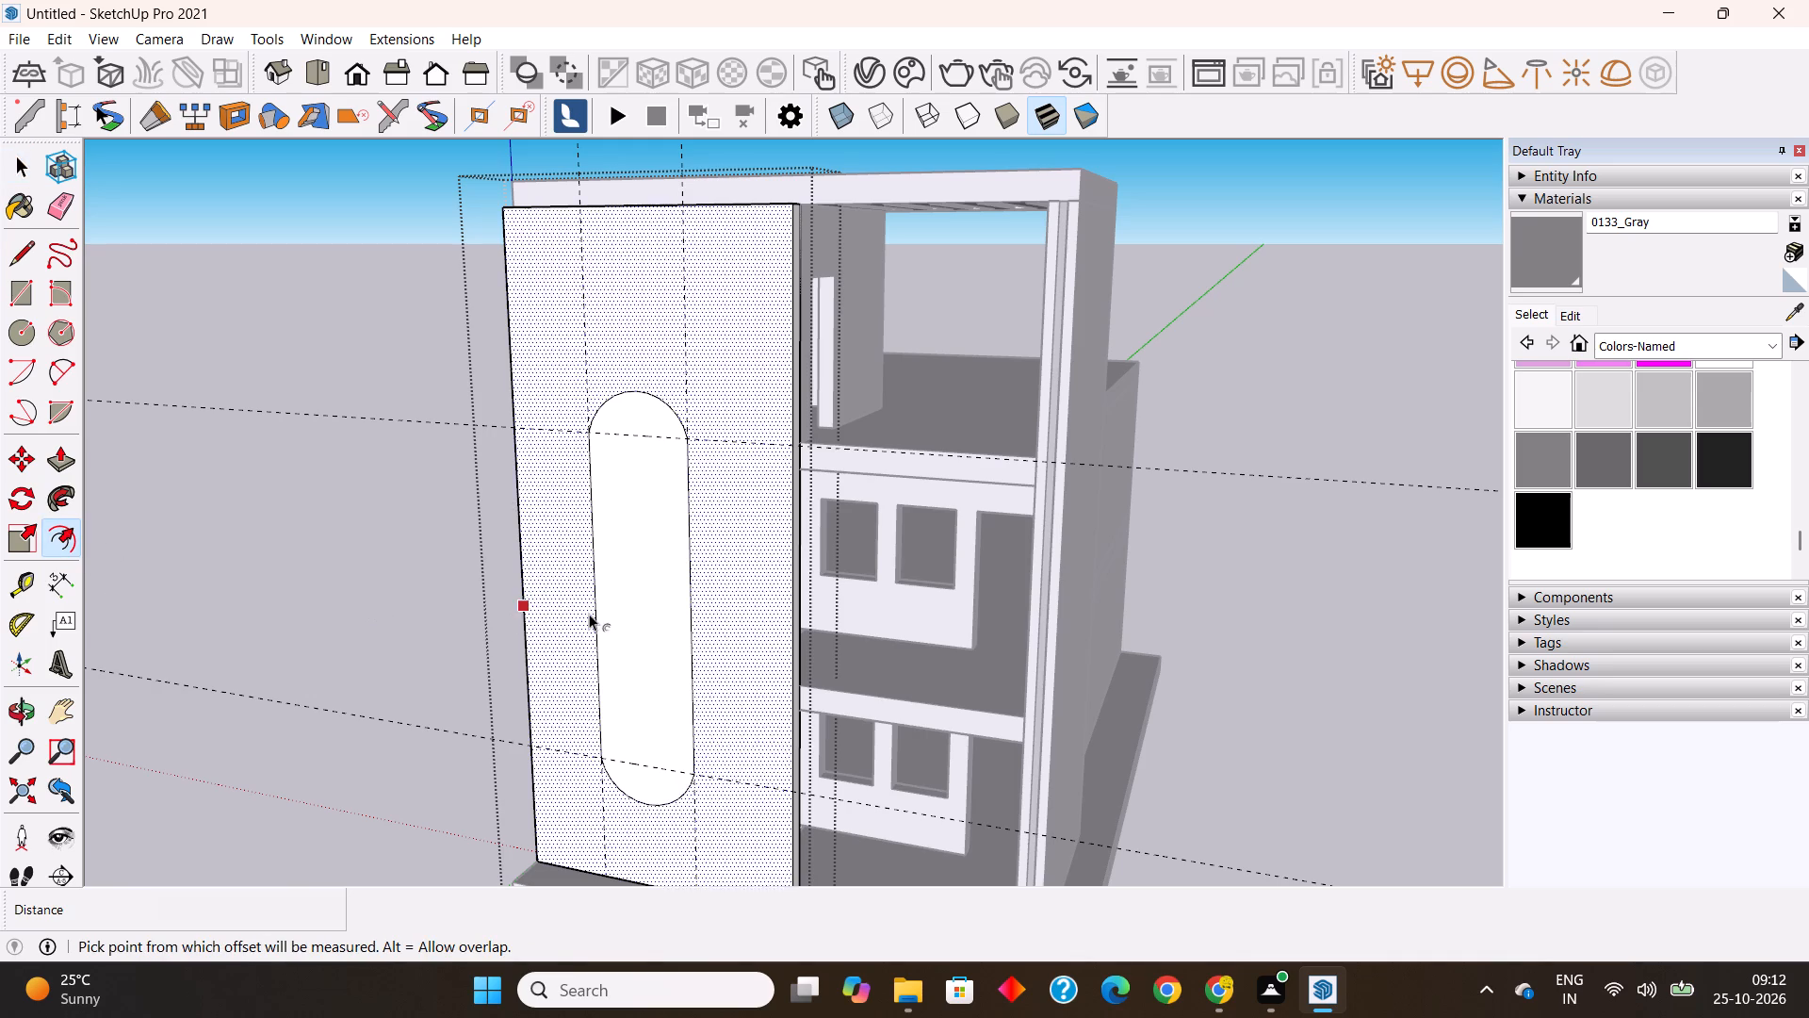
left_click(634, 615)
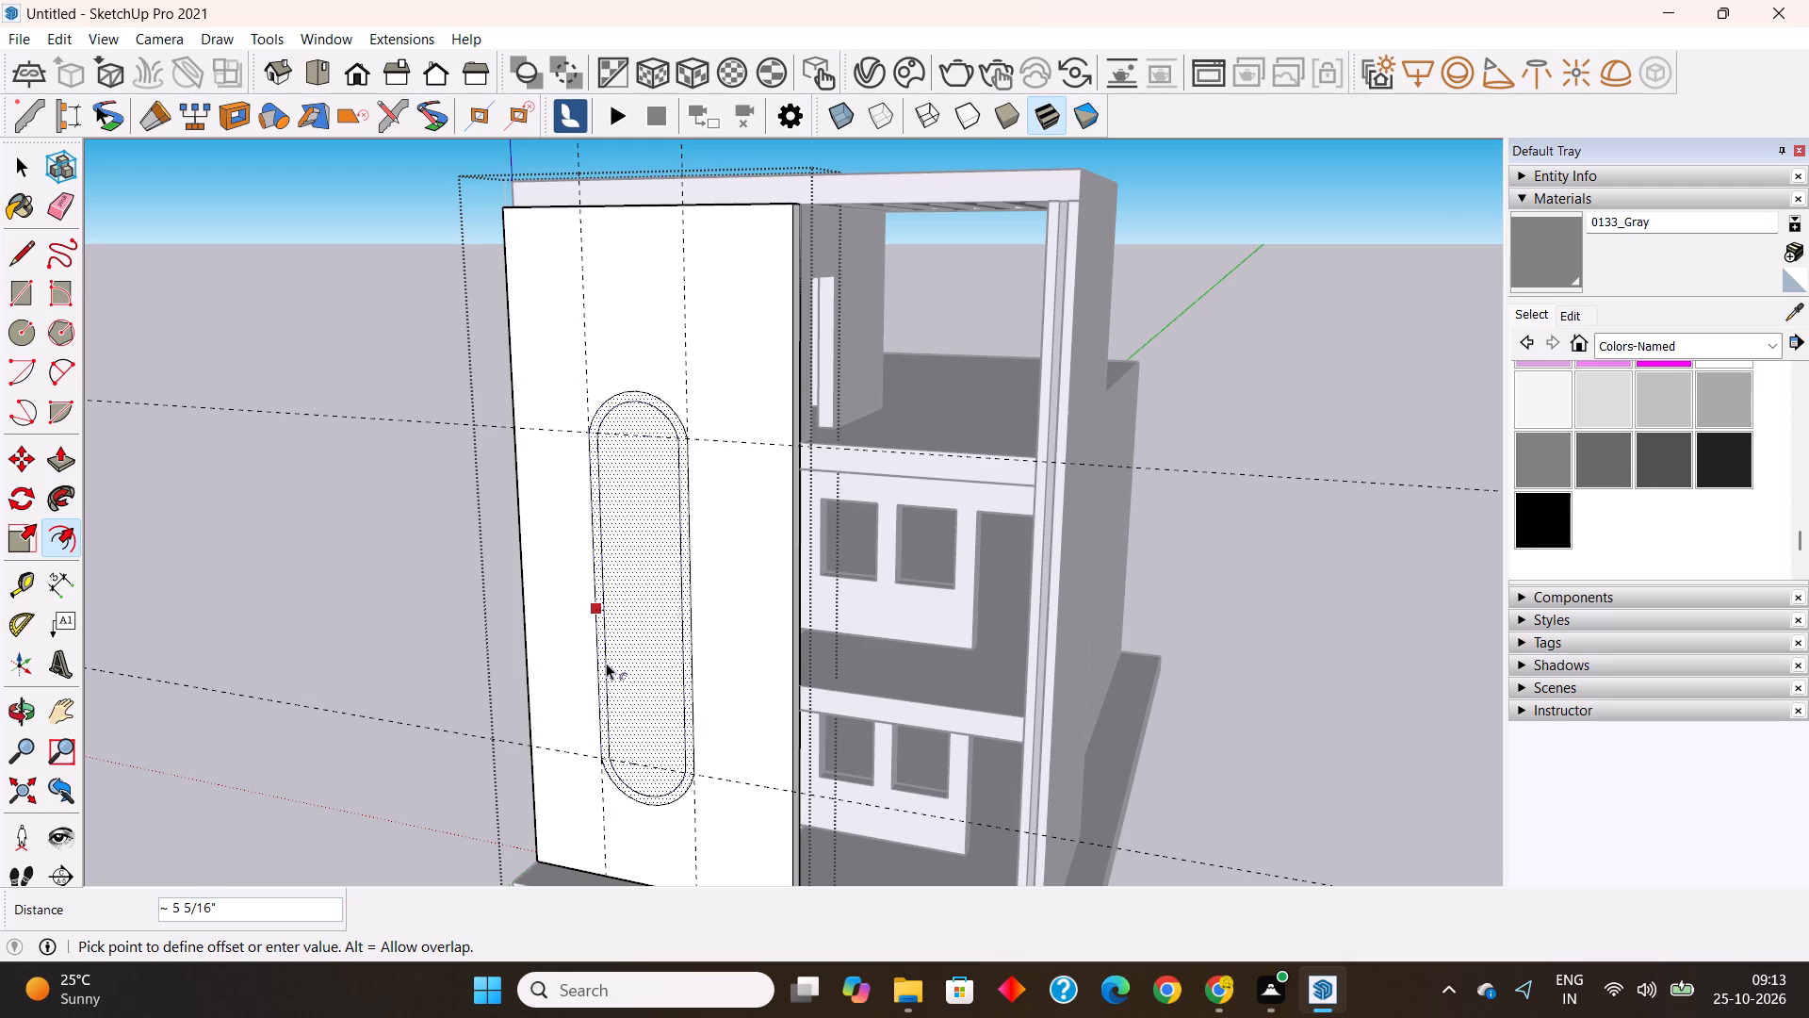
type("4\"")
key("Return")
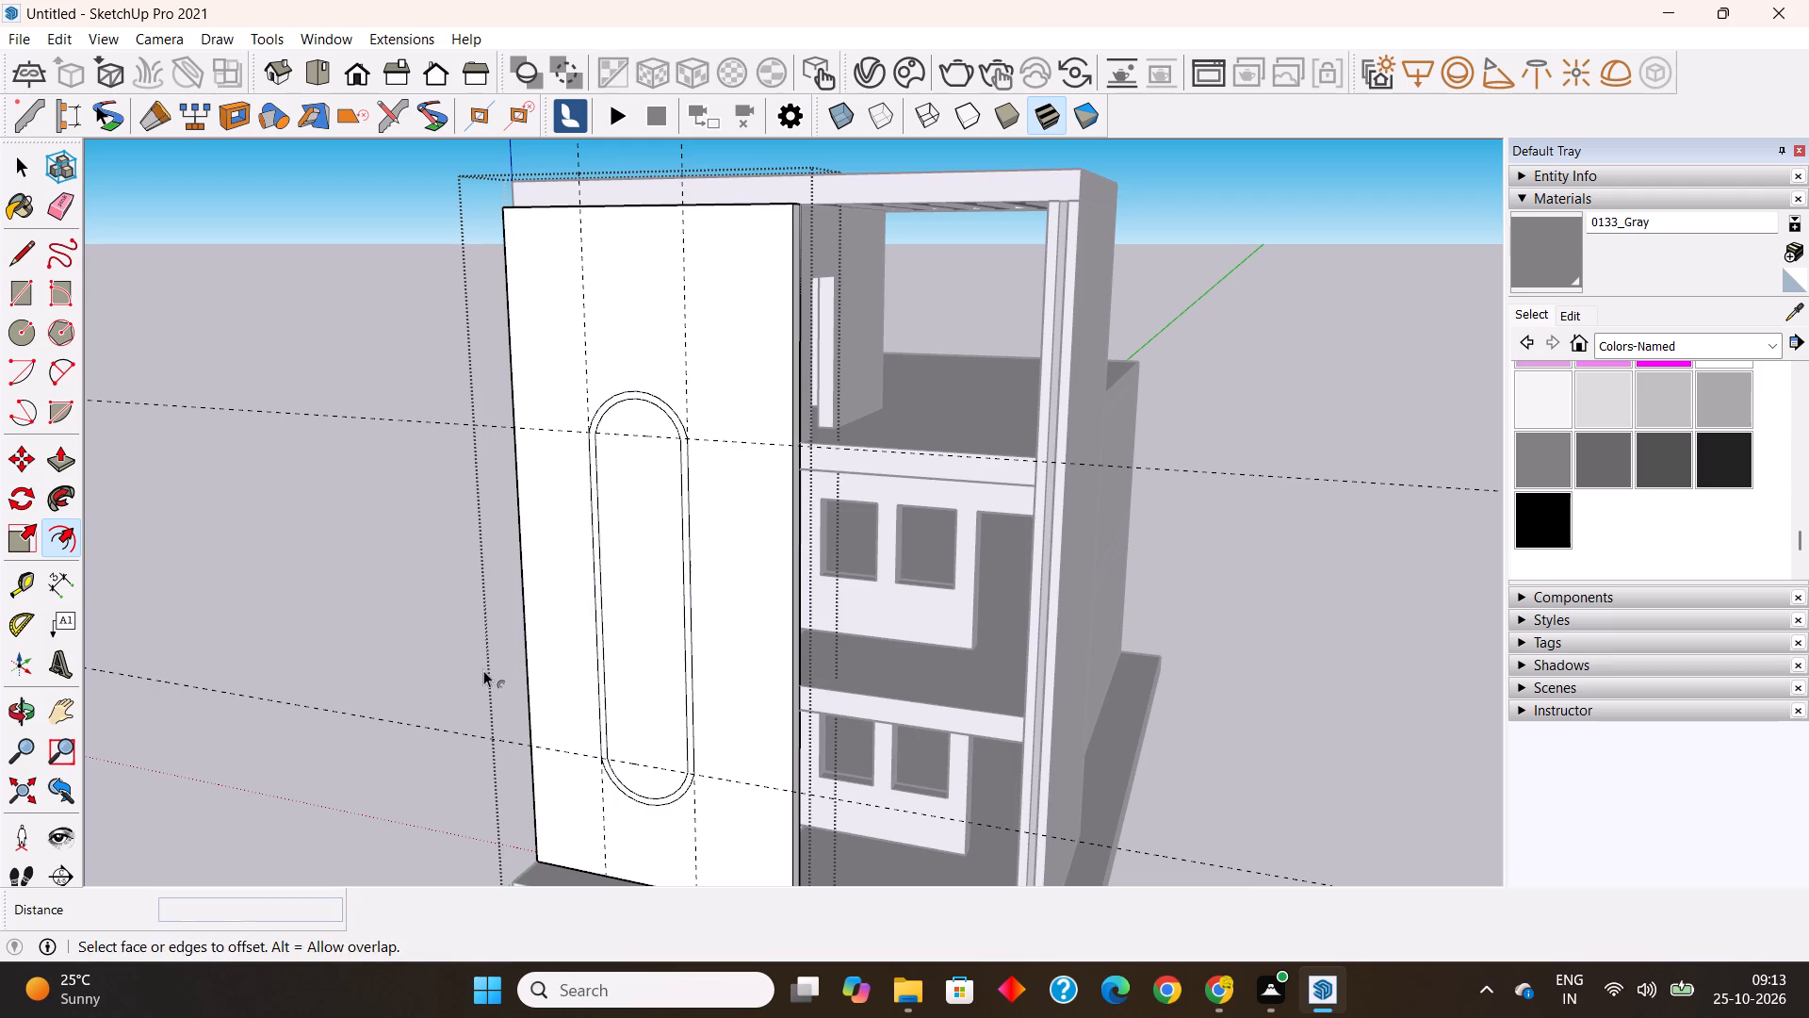
Delete the two horizontal and two vertical construction guides around the rounded-end outline.
middle_click_drag(555, 654, 562, 651)
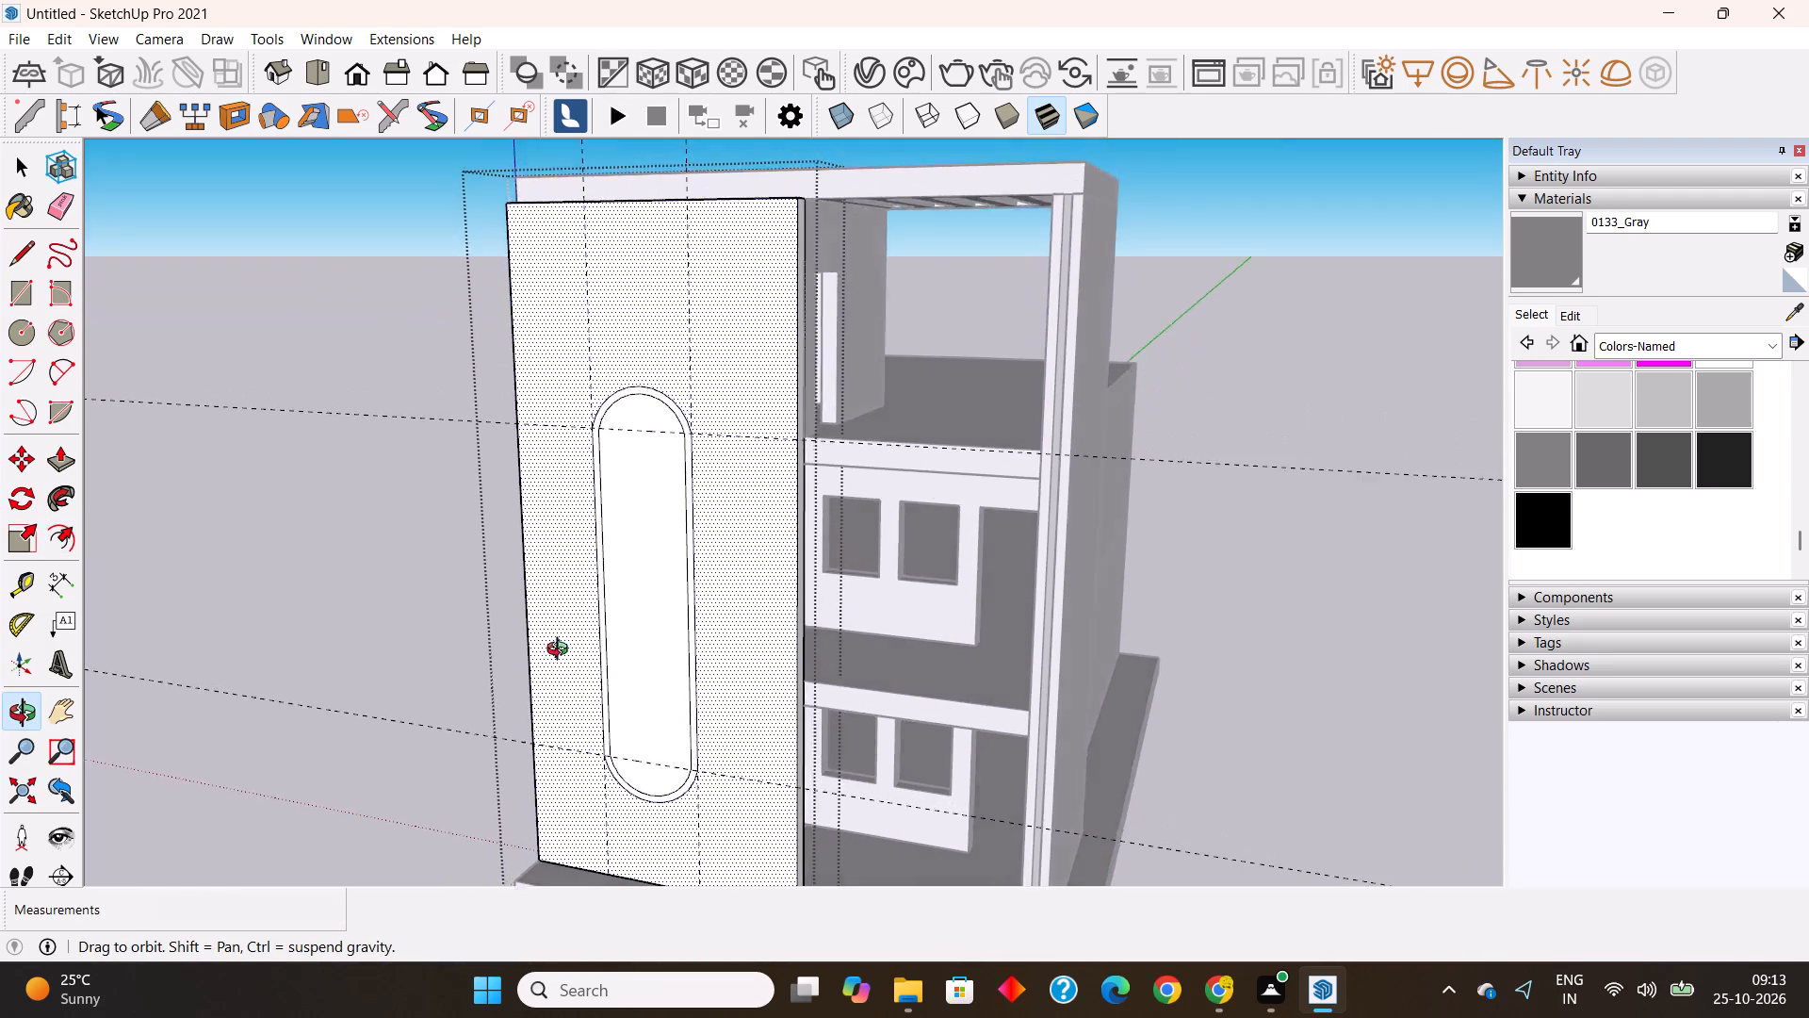
middle_click_drag(562, 651, 595, 669)
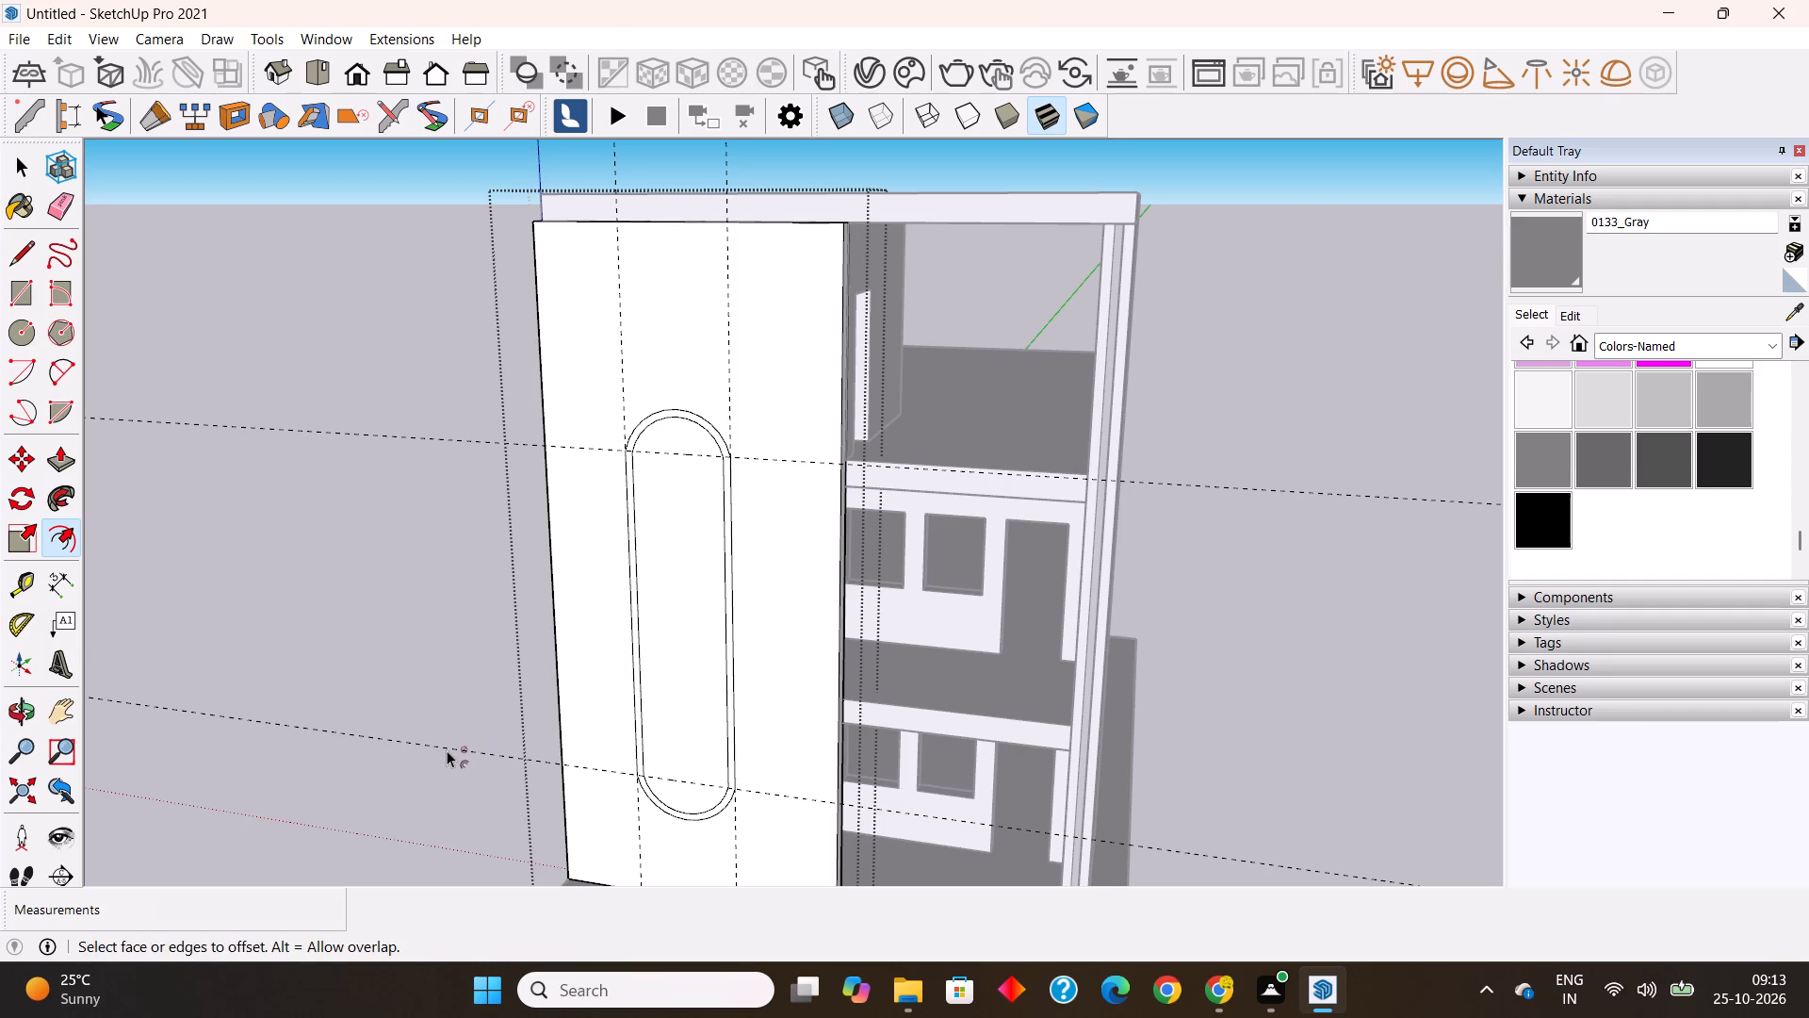
key("space")
left_click(420, 743)
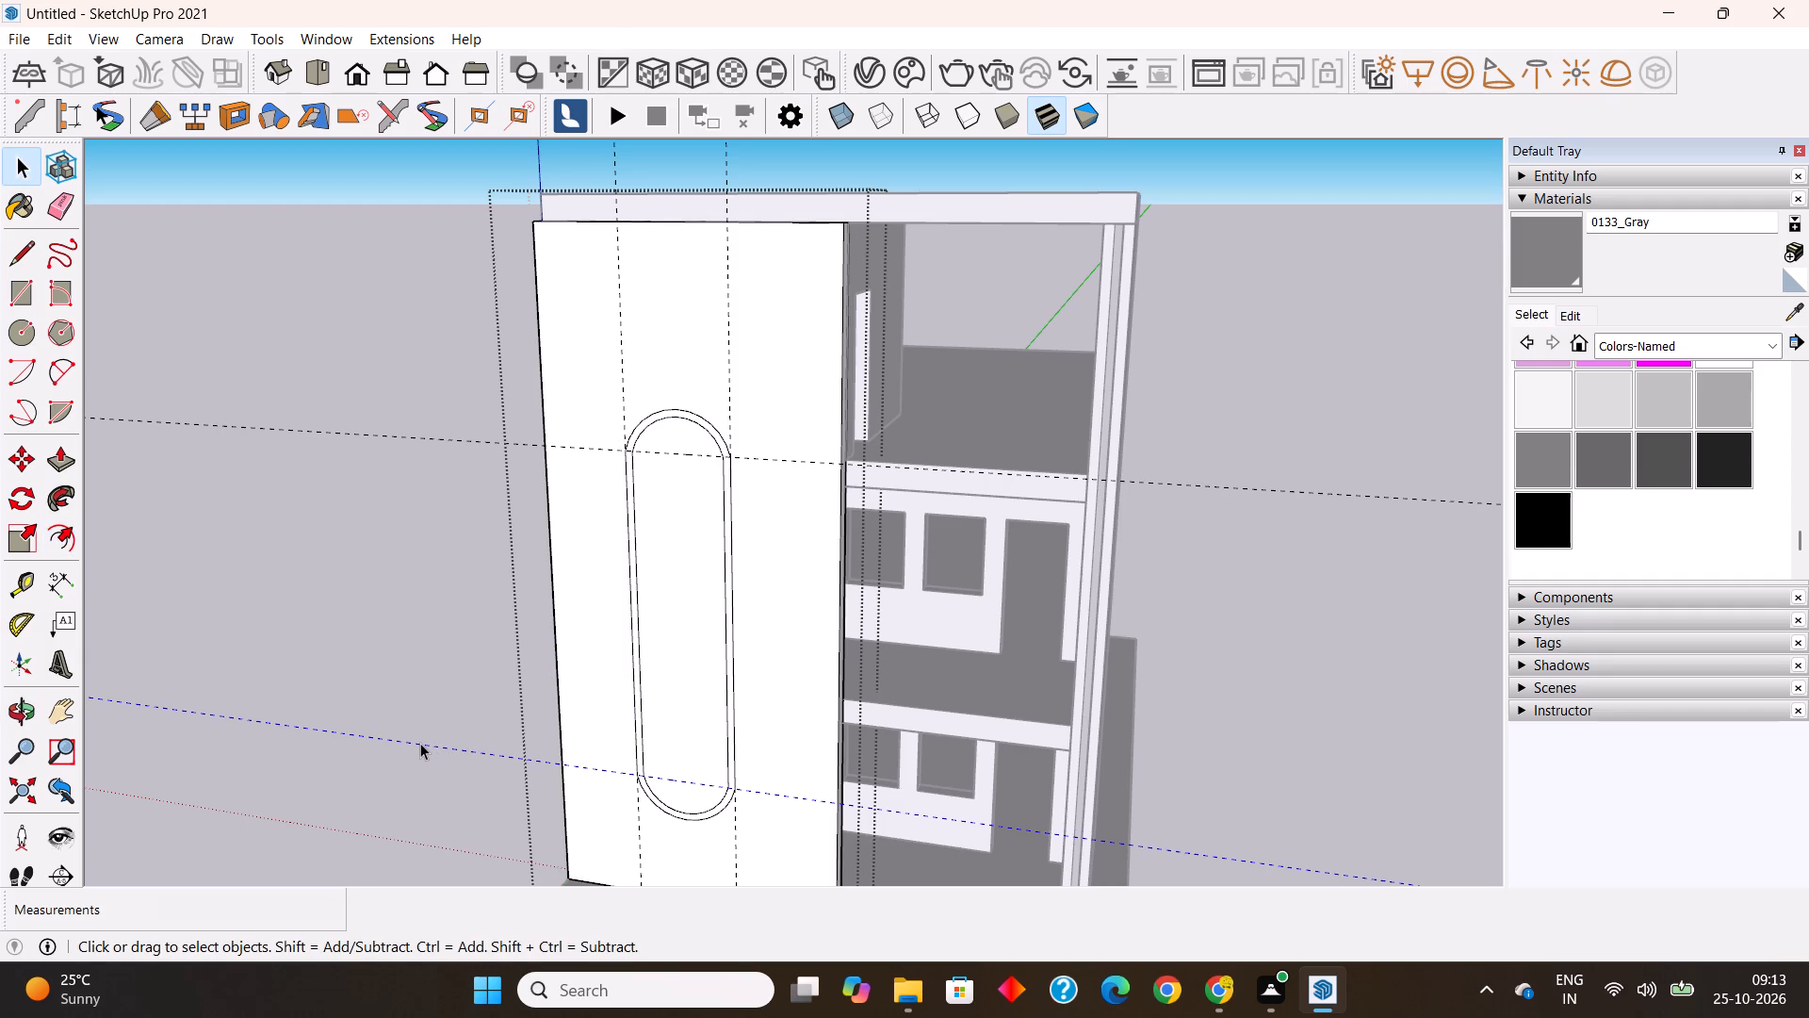
key("Delete")
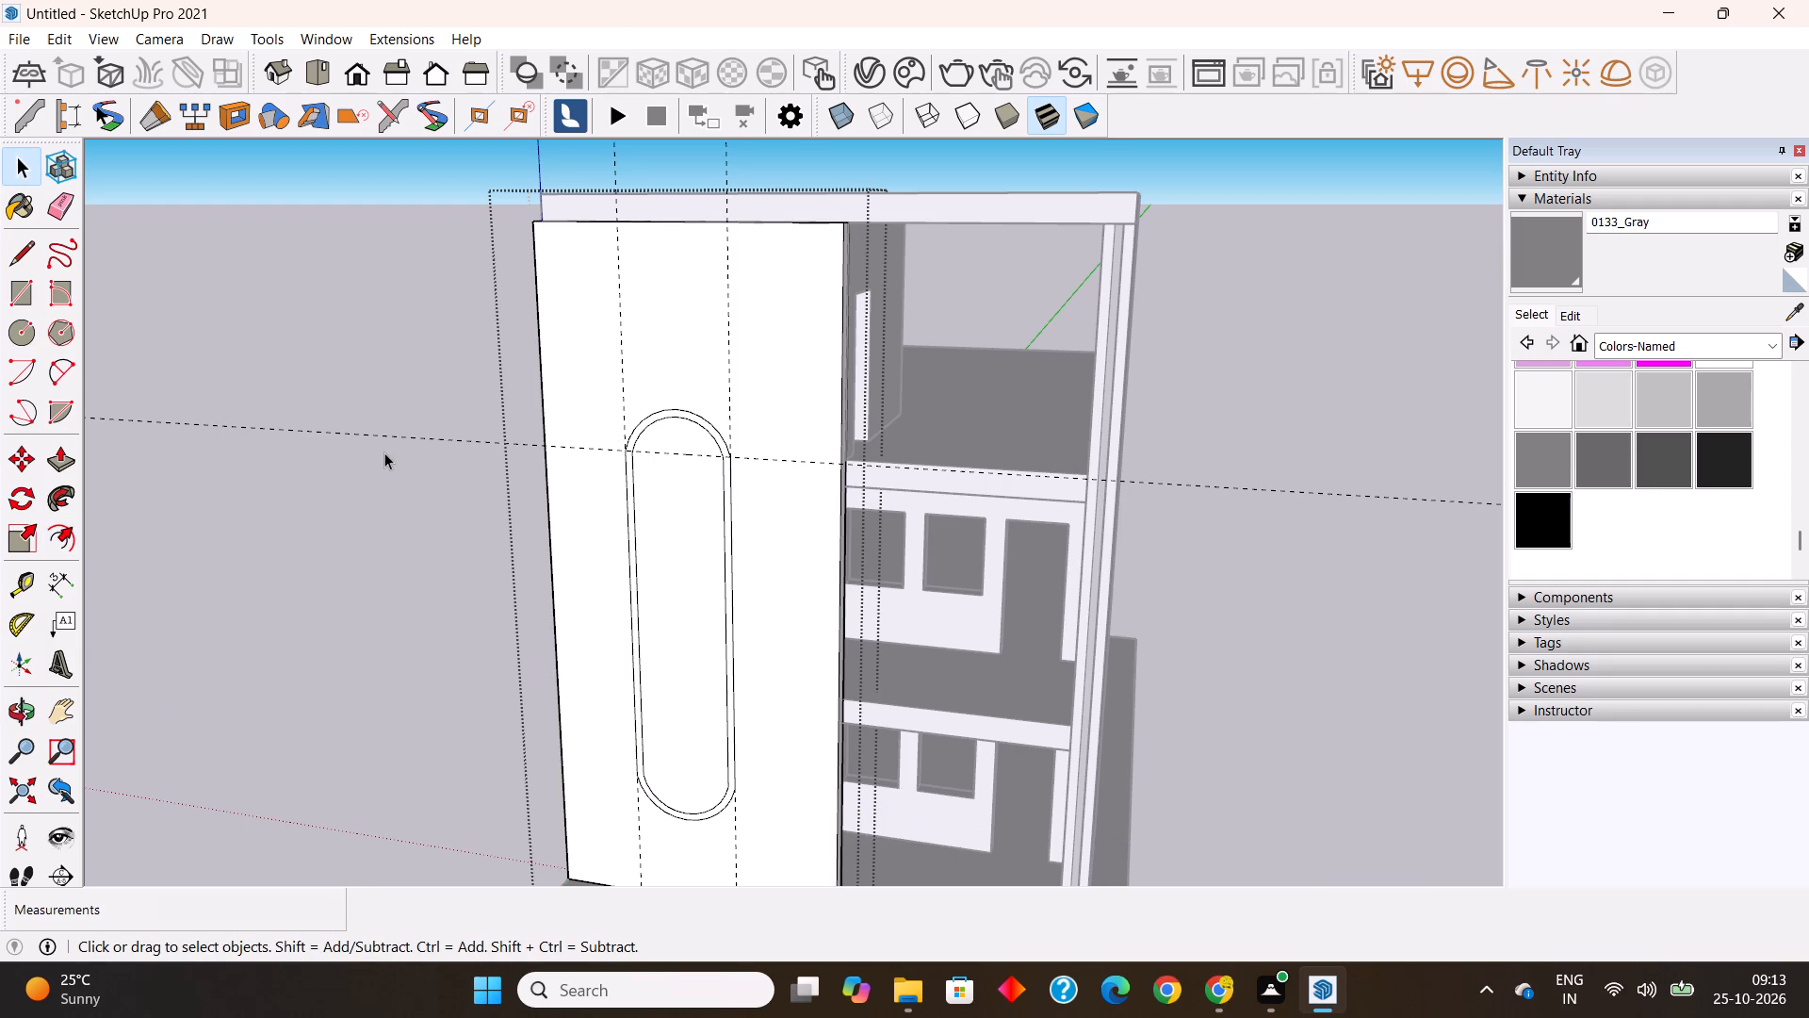
left_click(391, 435)
key("Delete")
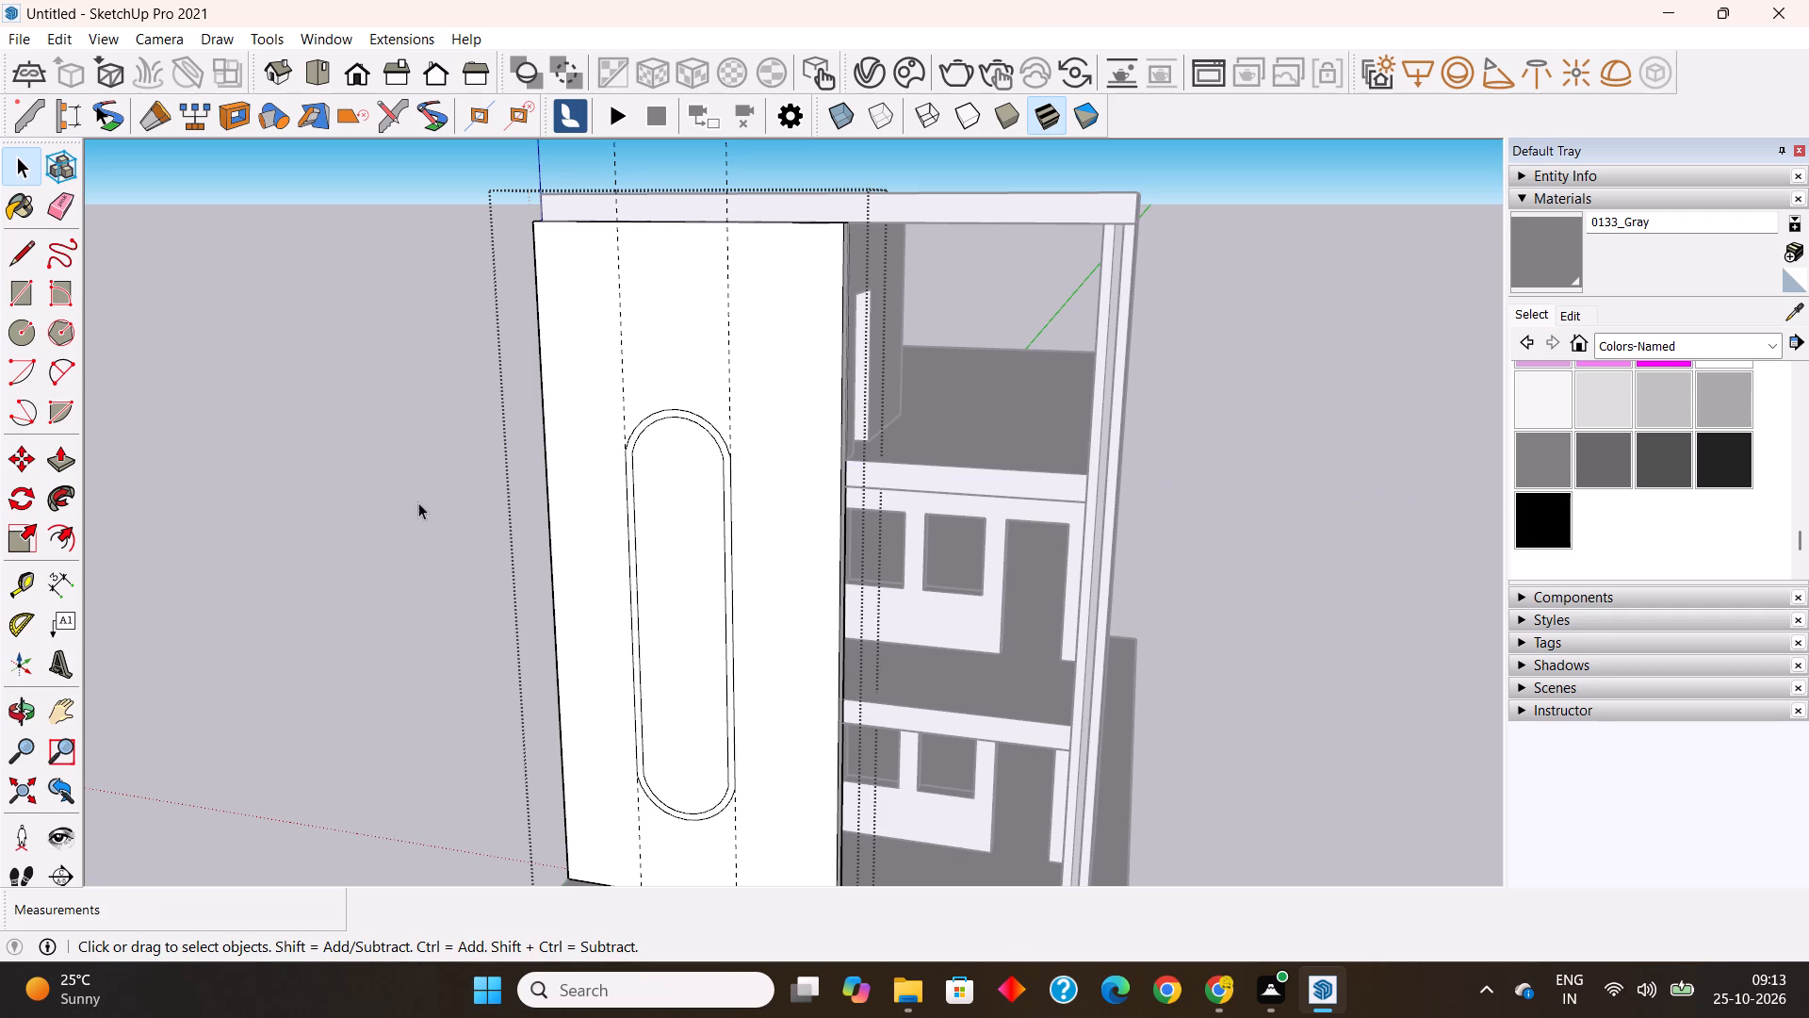
scroll(426, 509, "down", 2)
left_click(589, 186)
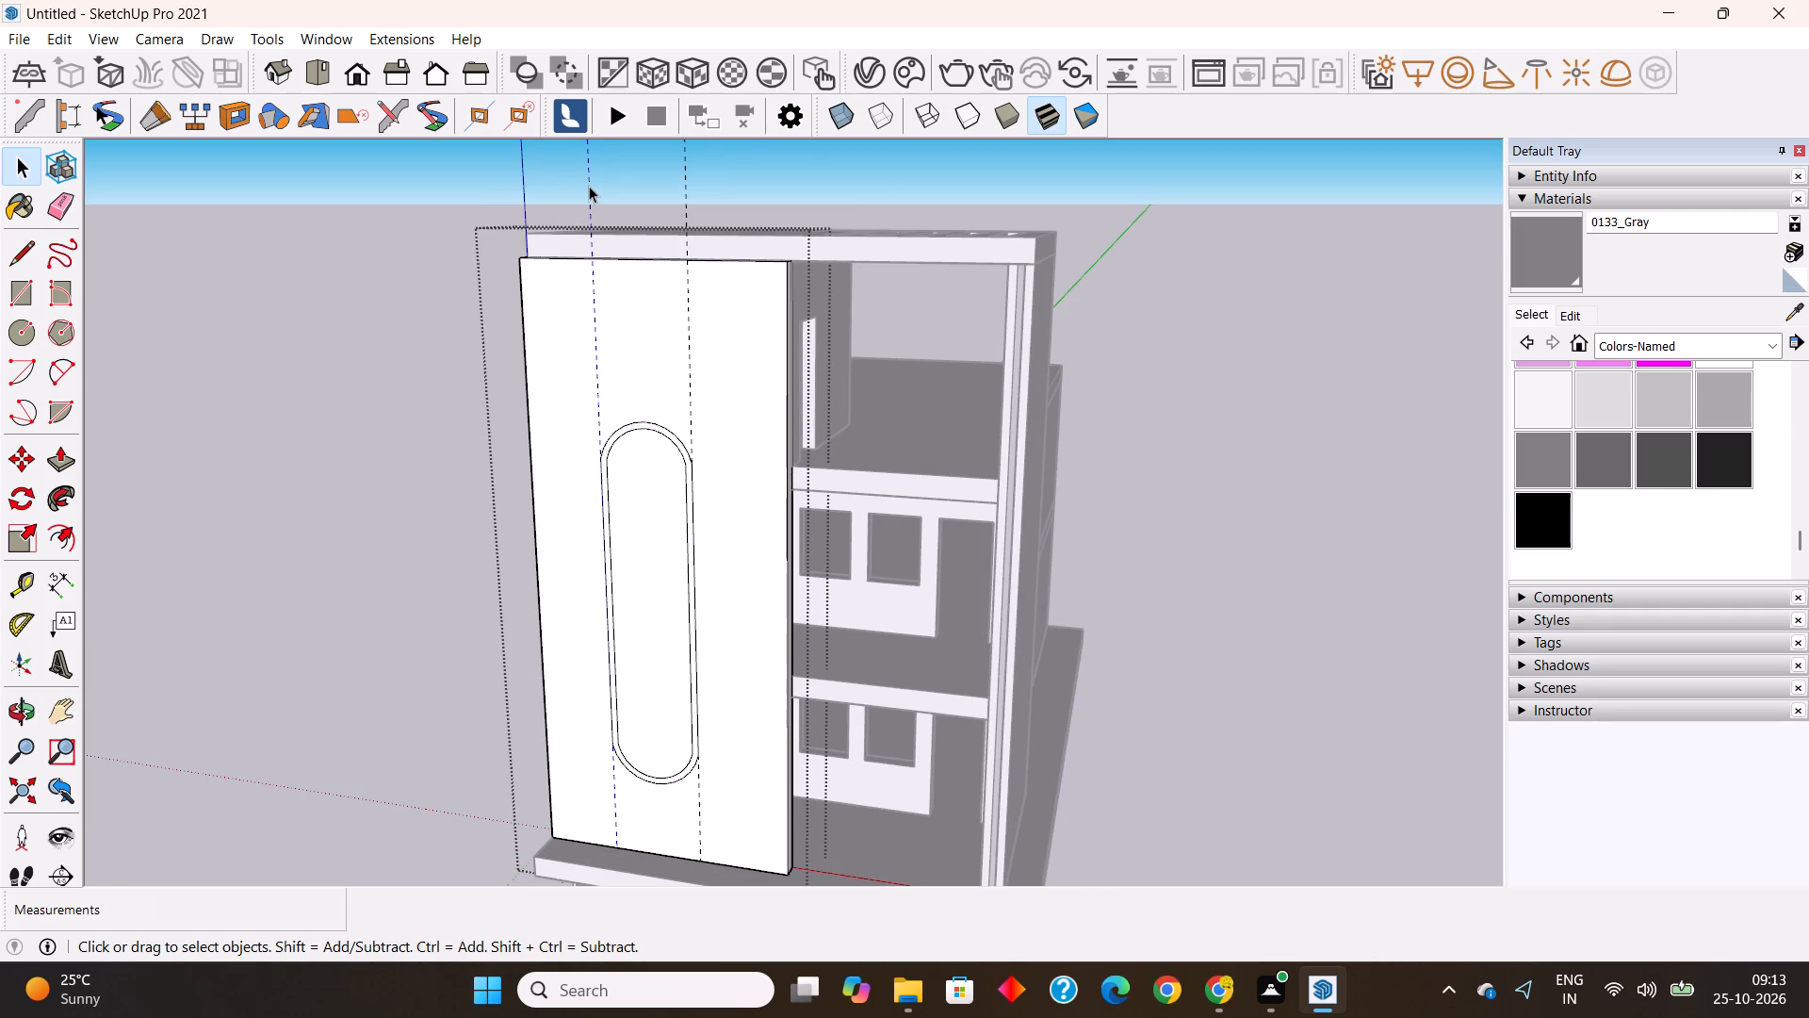
key("Delete")
left_click(685, 189)
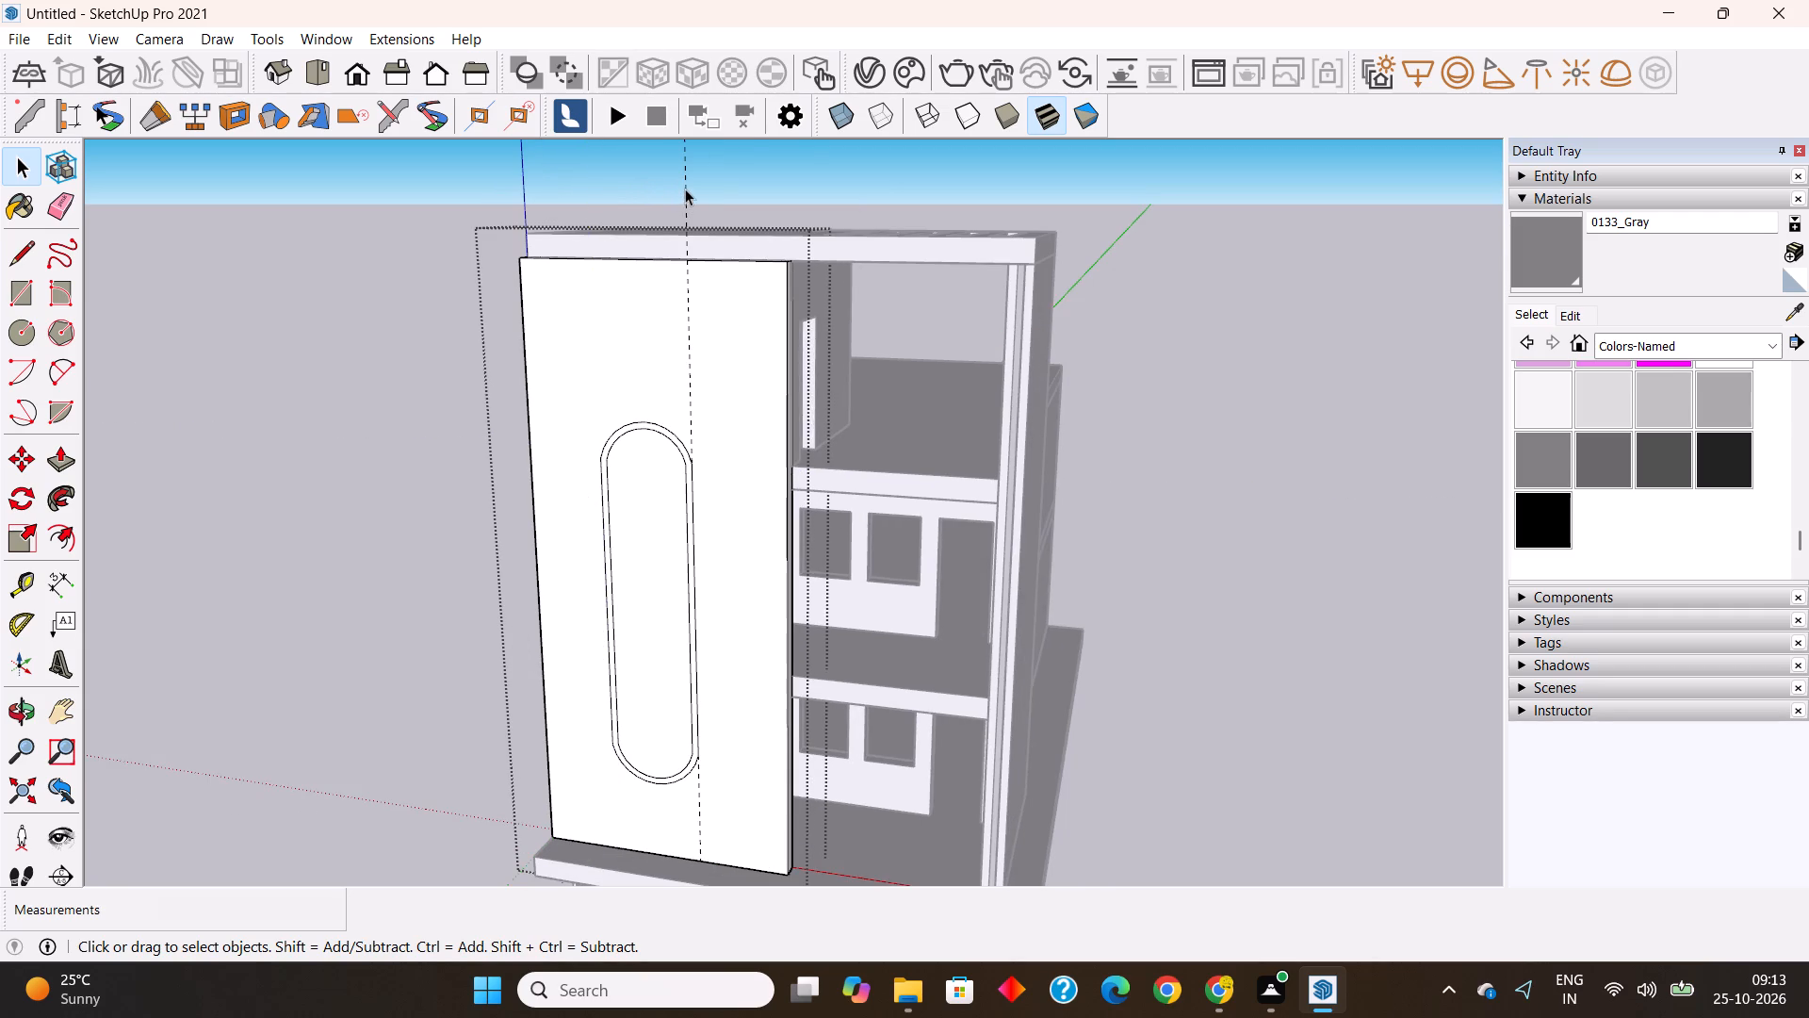
key("Delete")
Push the inner rounded-end face through the full thickness of the front panel to cut the stair opening.
scroll(645, 423, "down", 3)
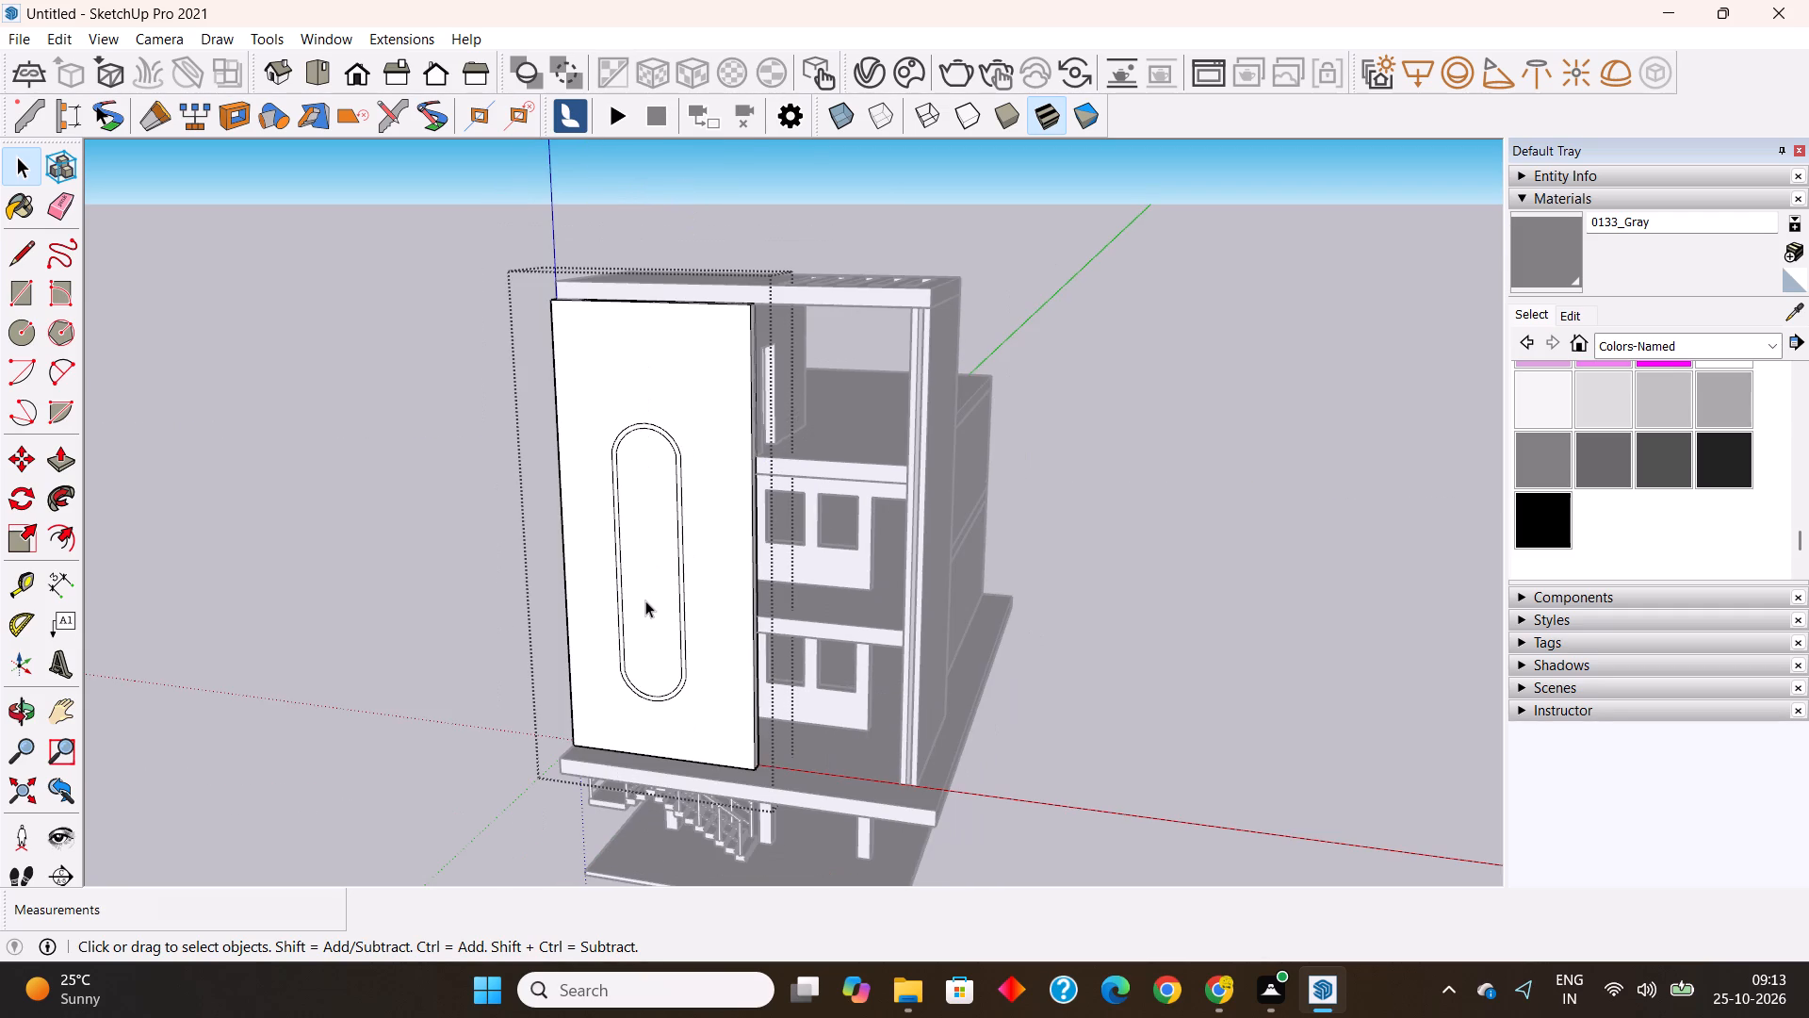
middle_click_drag(644, 599, 723, 567)
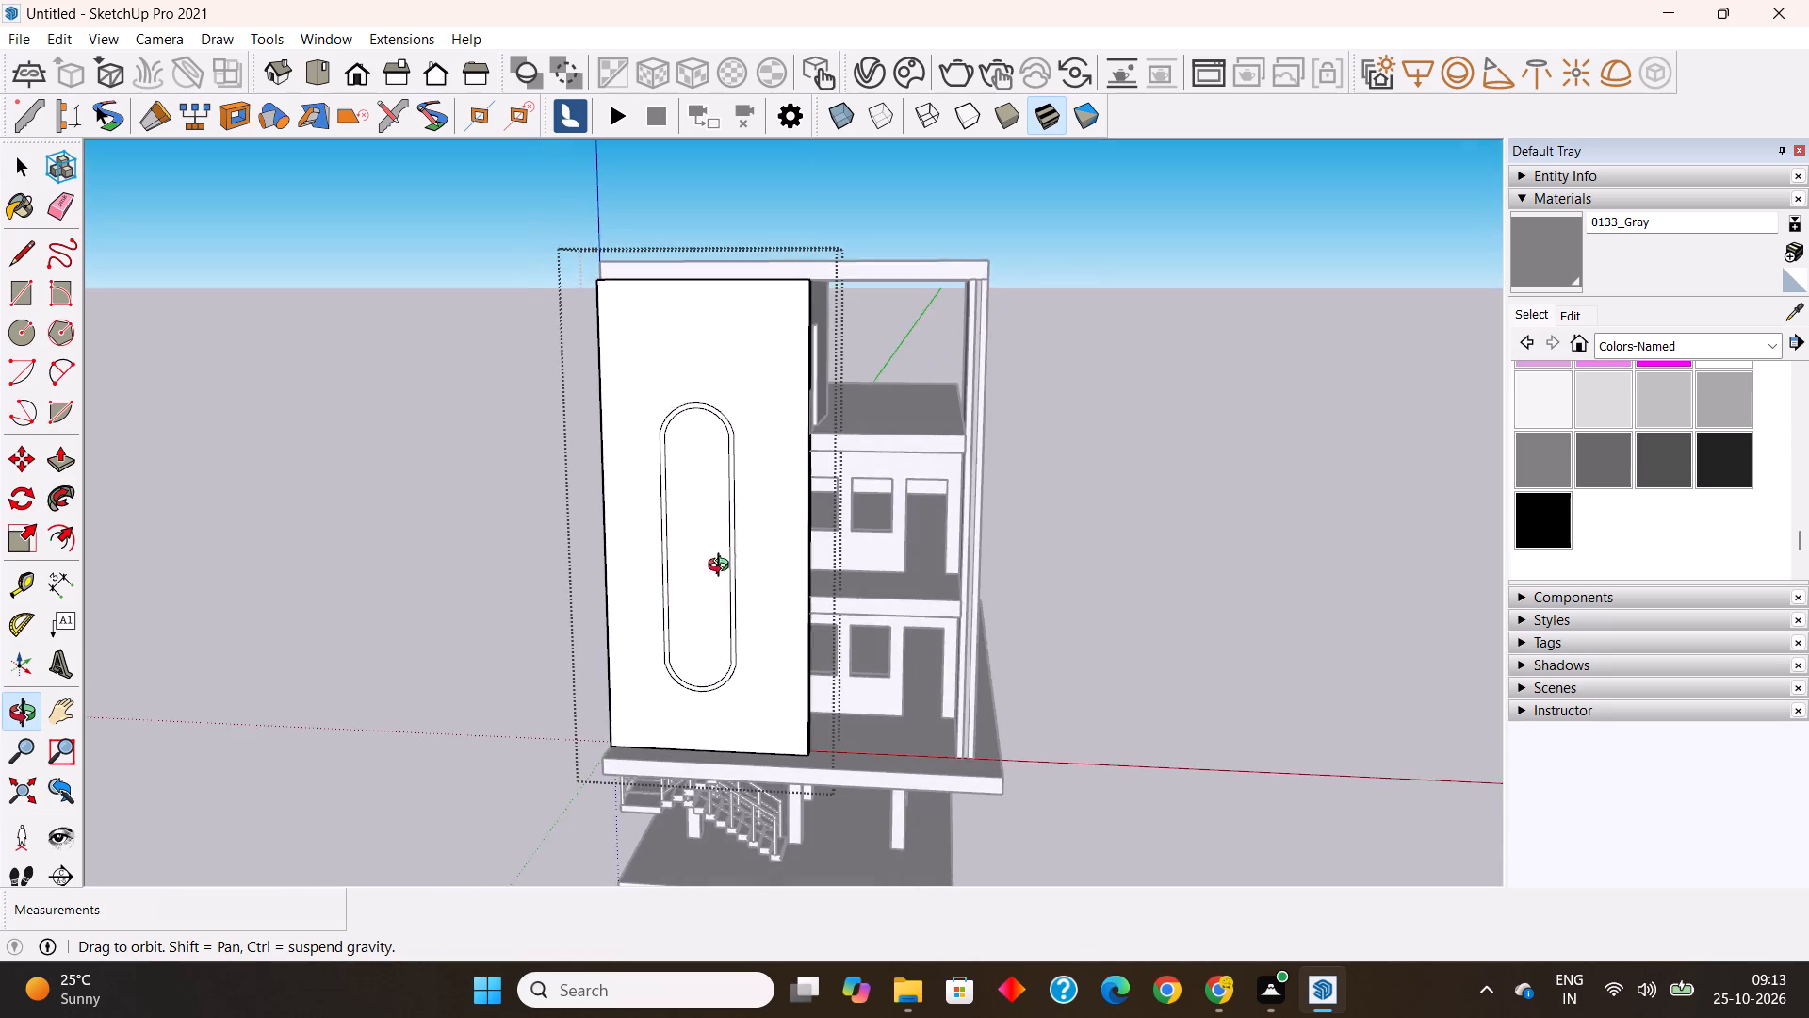
middle_click_drag(723, 567, 509, 671)
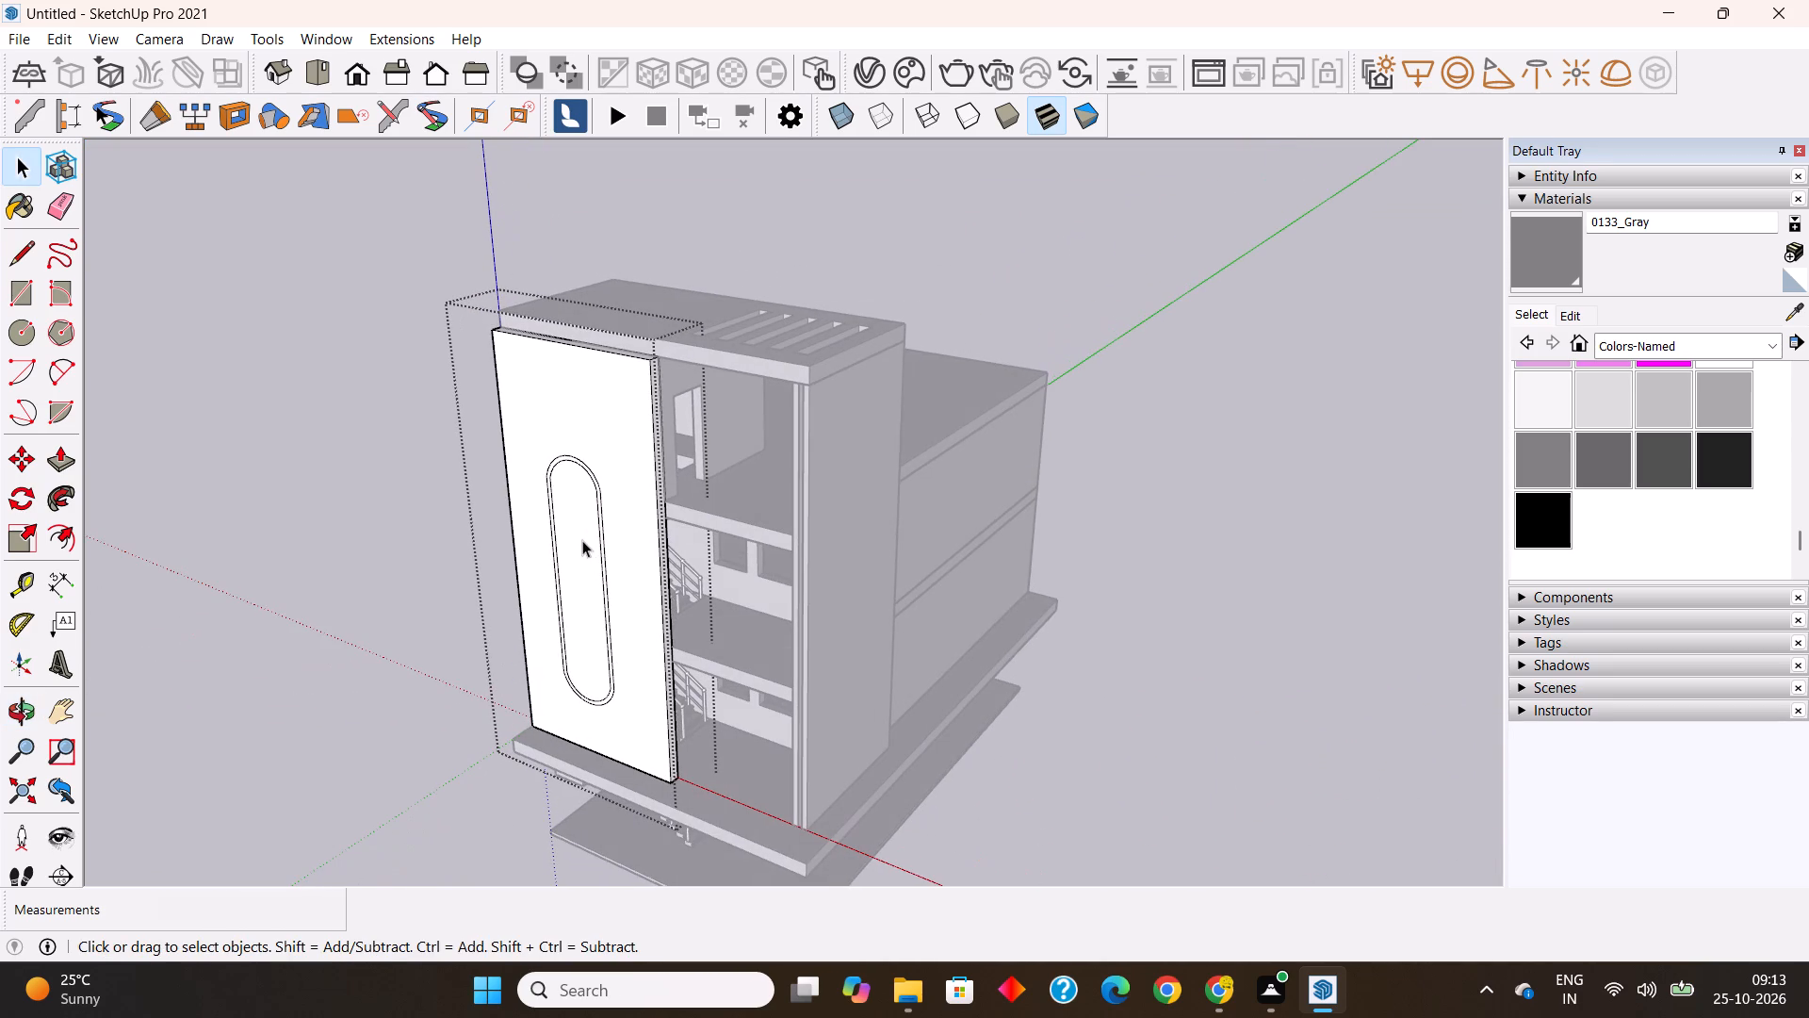
double_click(582, 539)
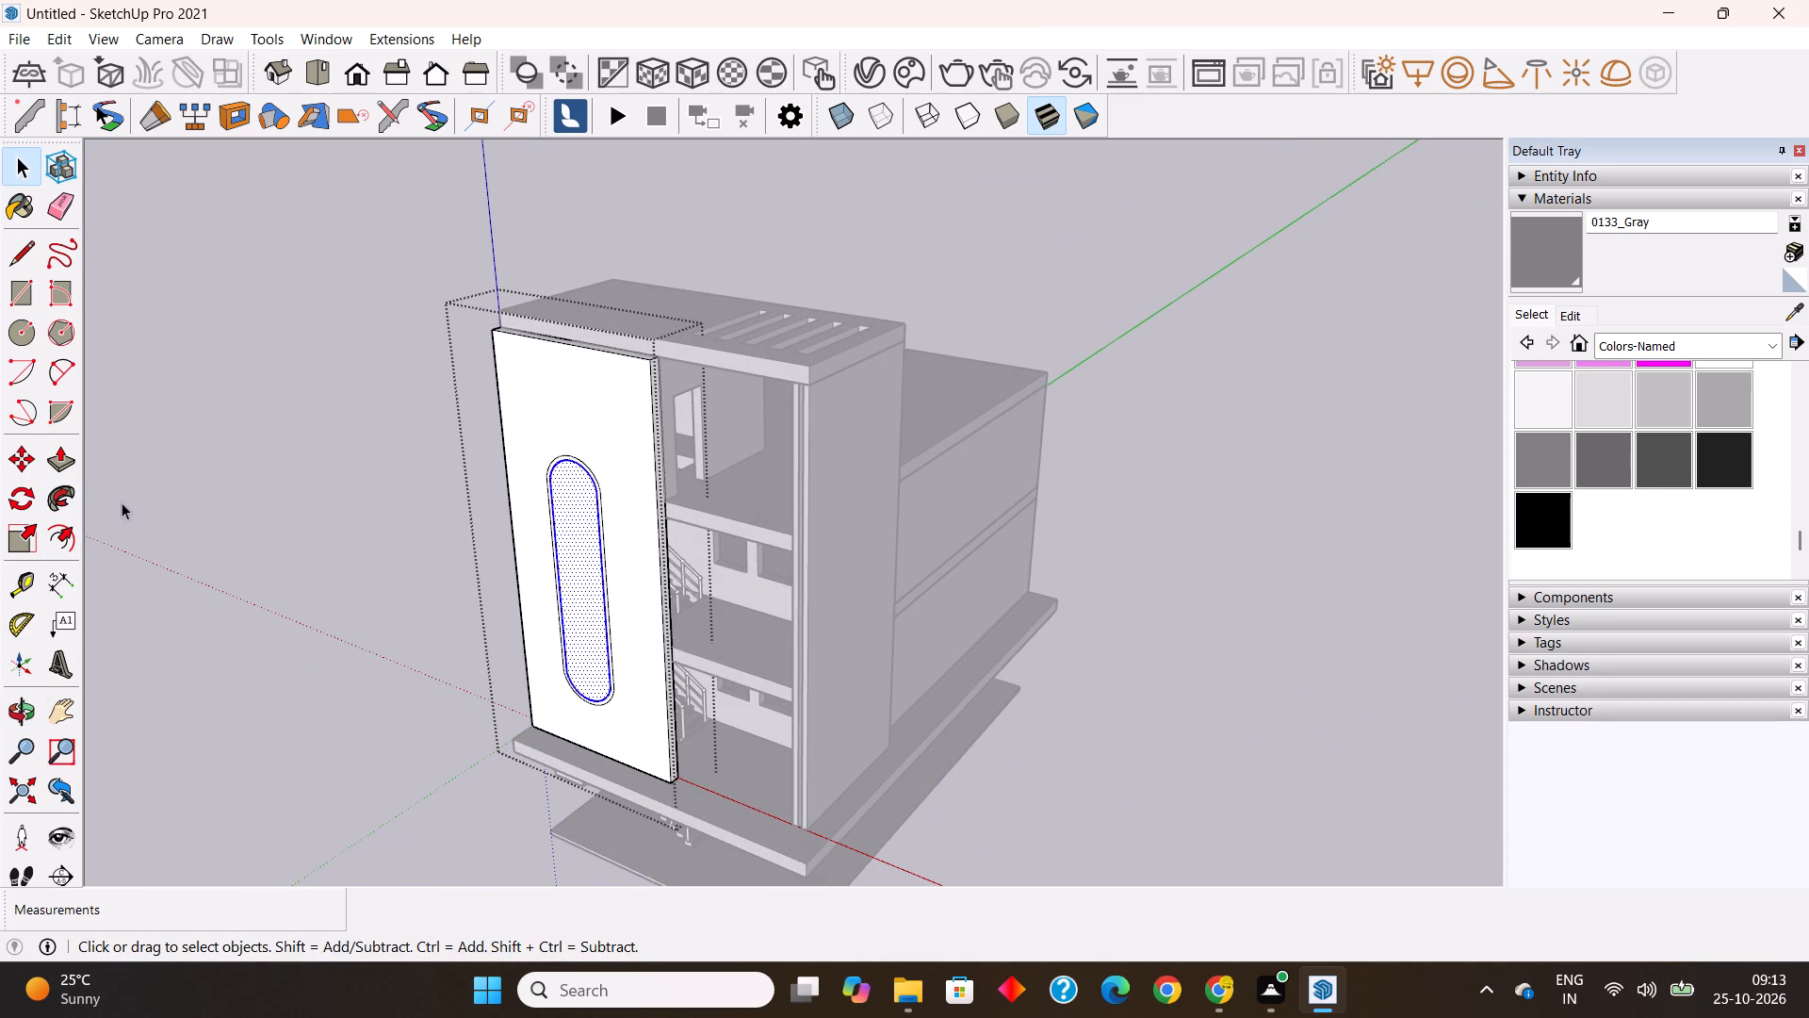
key("Escape")
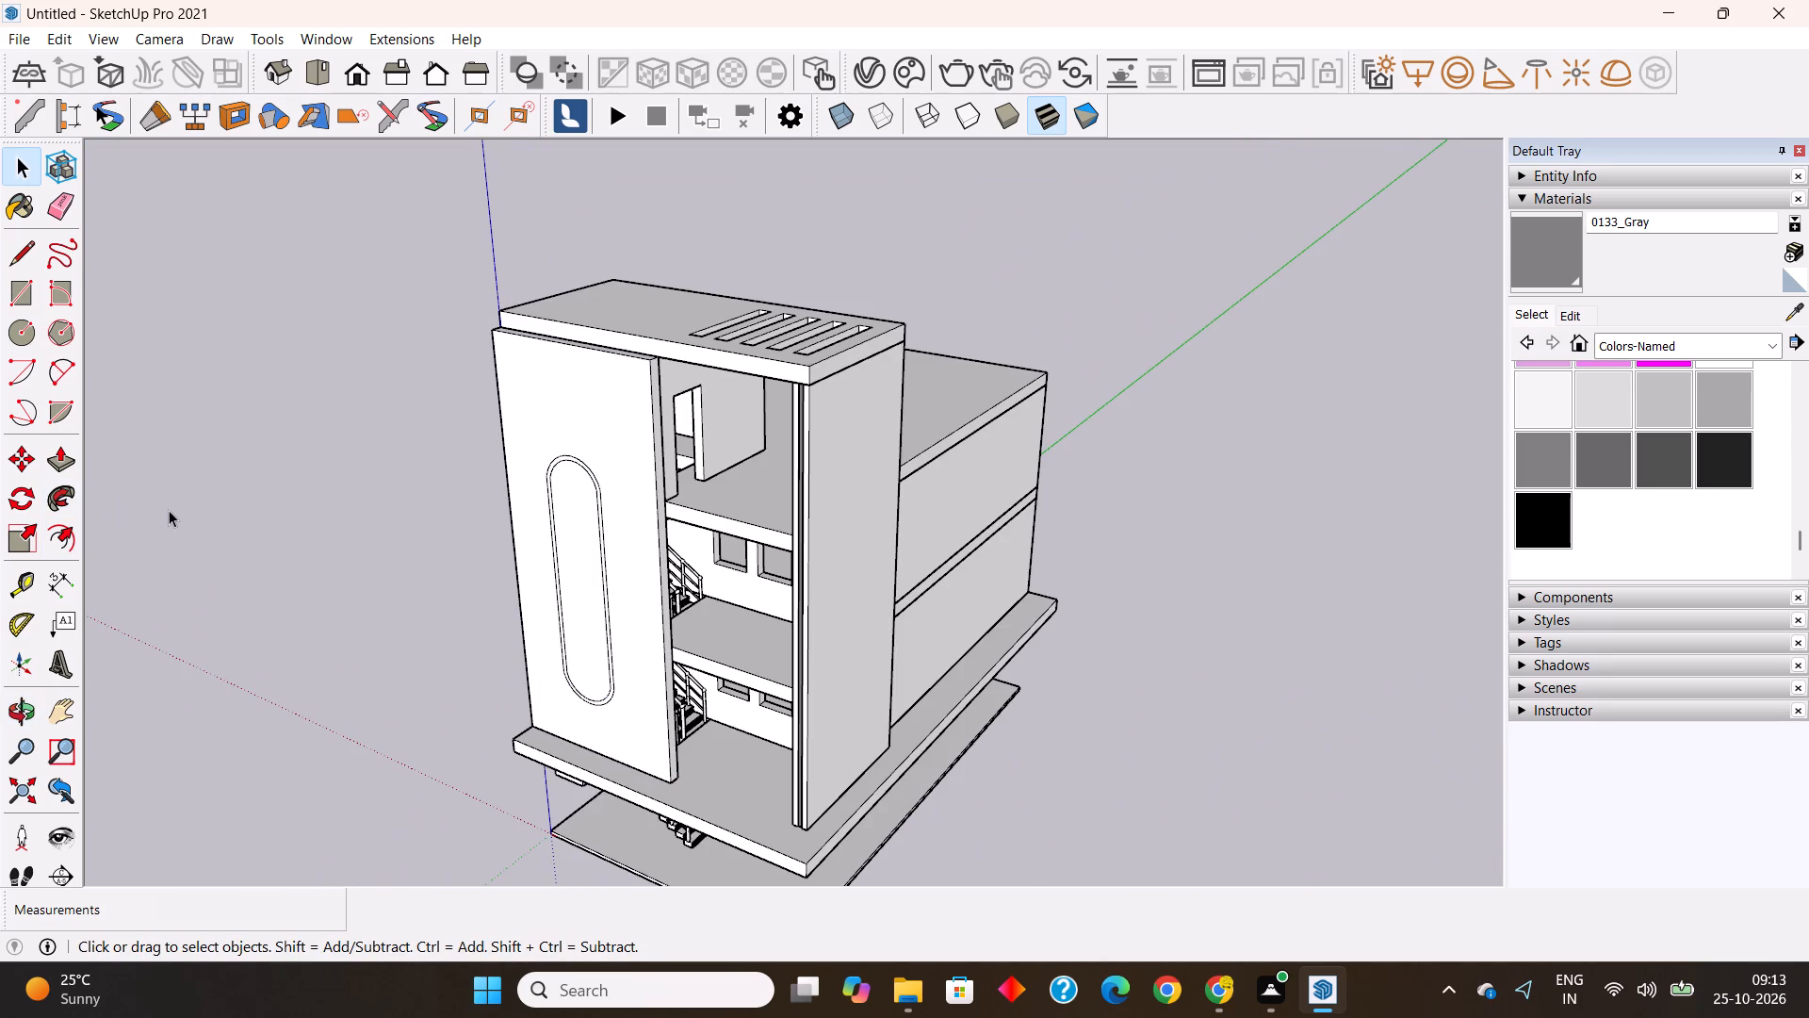
left_click(625, 483)
double_click(625, 483)
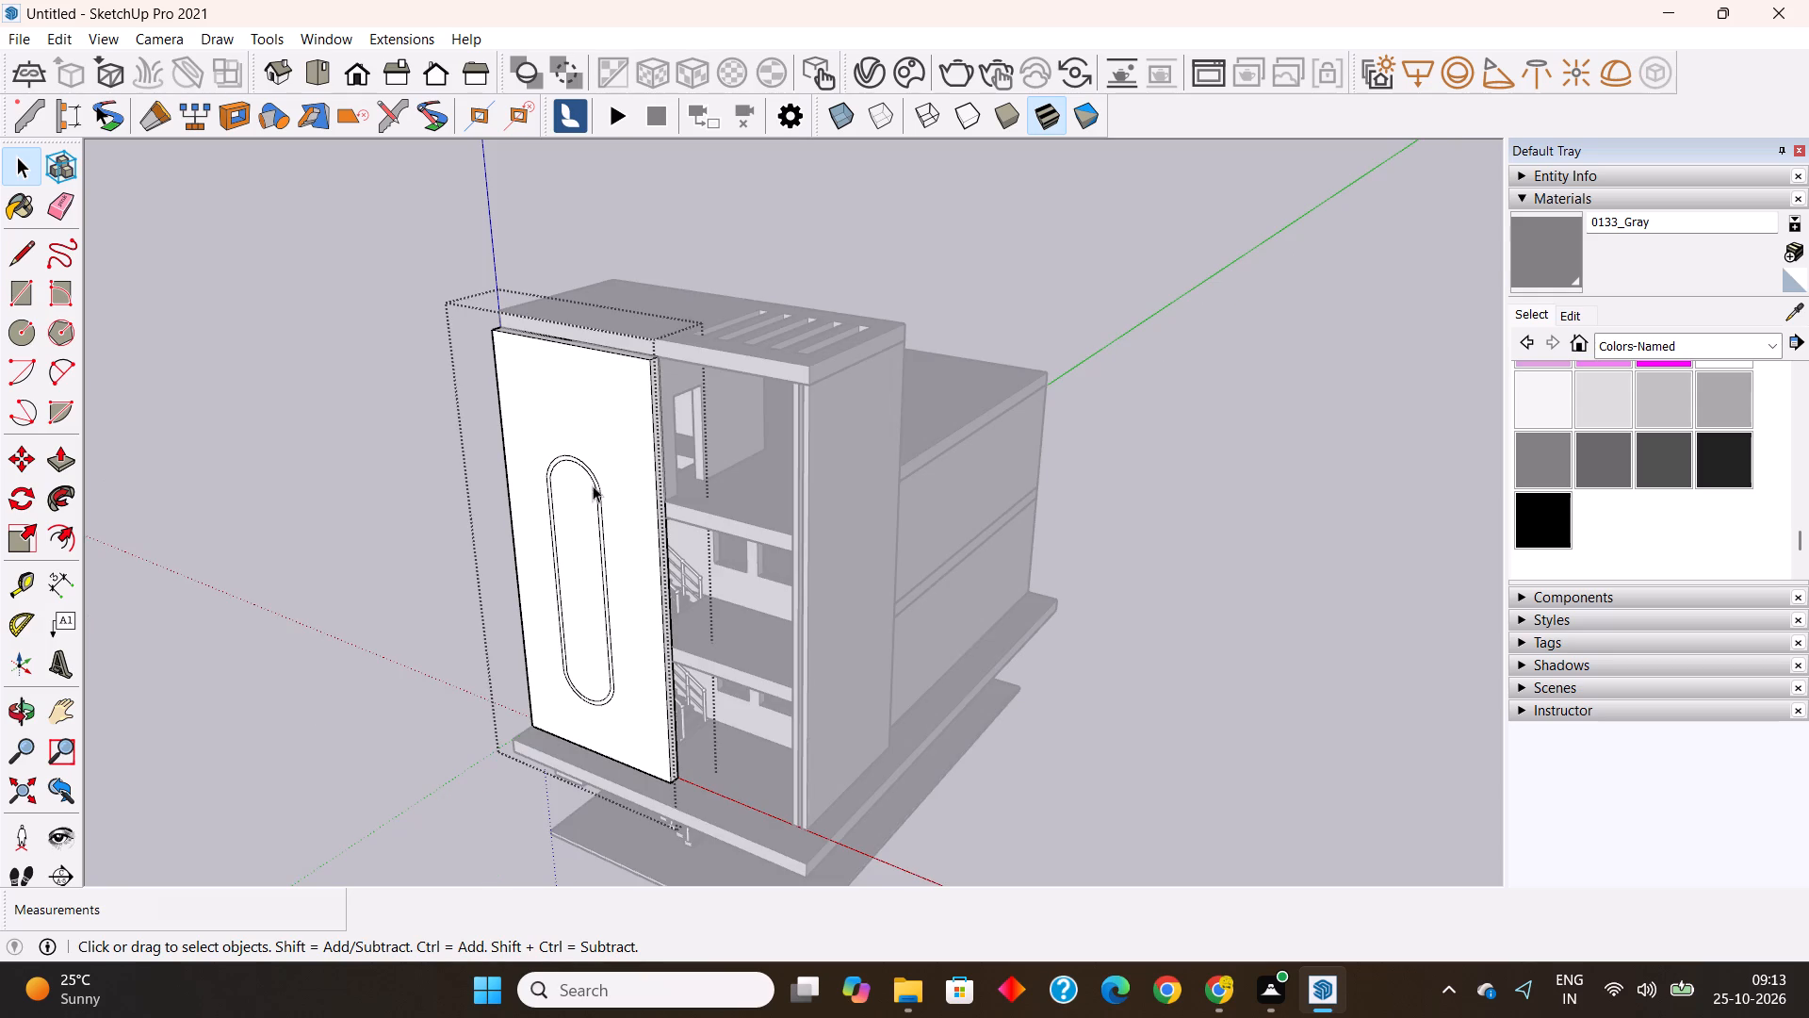
left_click(57, 453)
scroll(713, 623, "up", 5)
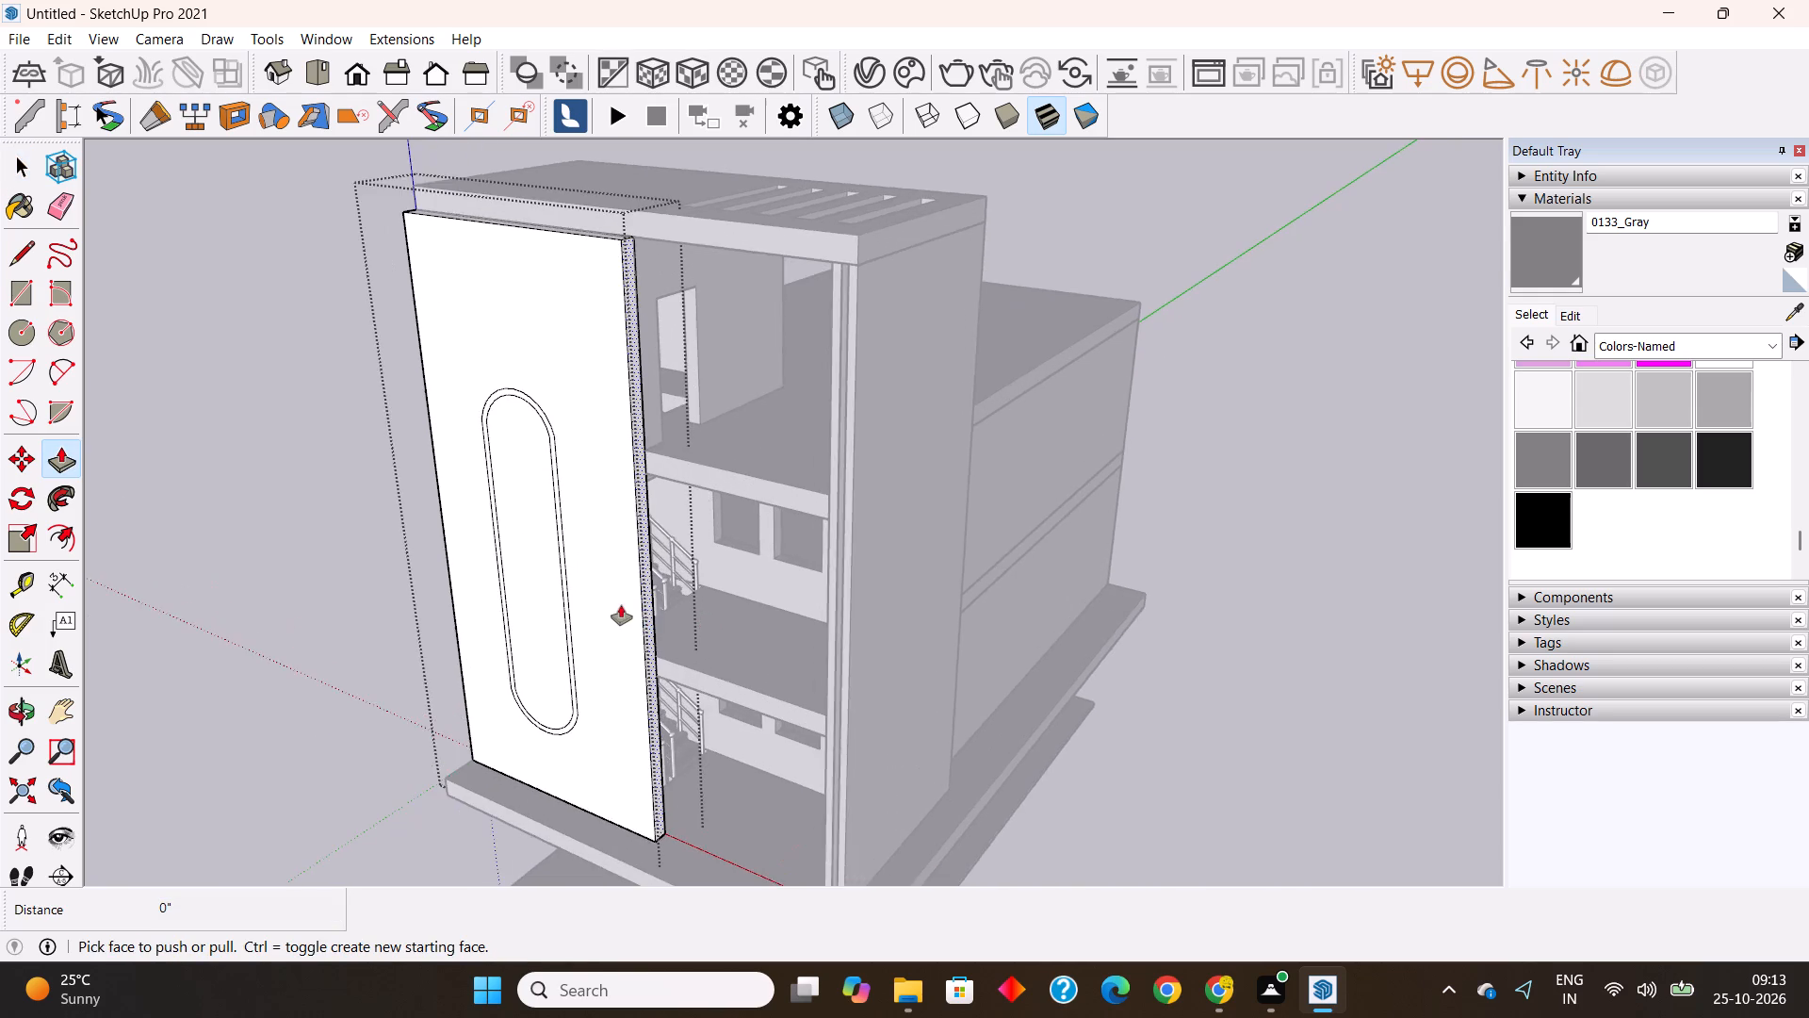
scroll(621, 605, "up", 3)
left_click(500, 595)
middle_click_drag(644, 615, 558, 620)
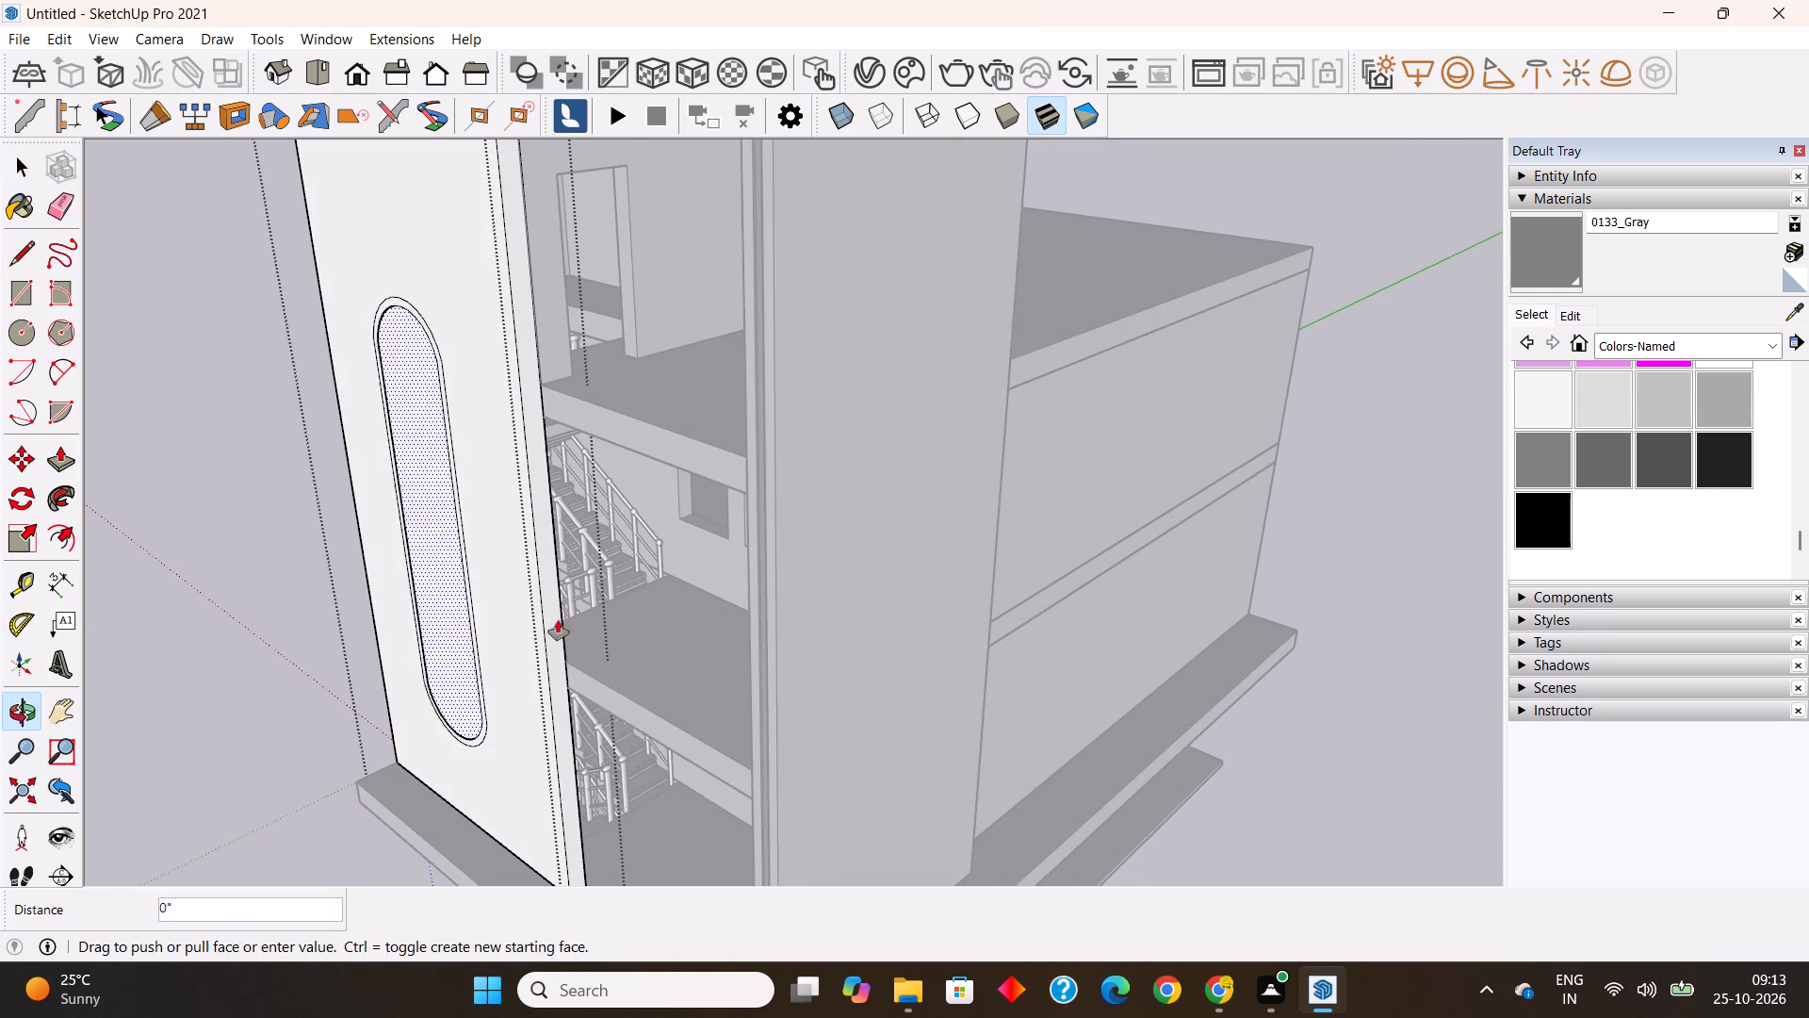
left_click(561, 612)
Leave the panel's group and examine the cut stair opening within the whole front of the house.
scroll(563, 616, "down", 3)
middle_click_drag(678, 760, 979, 622)
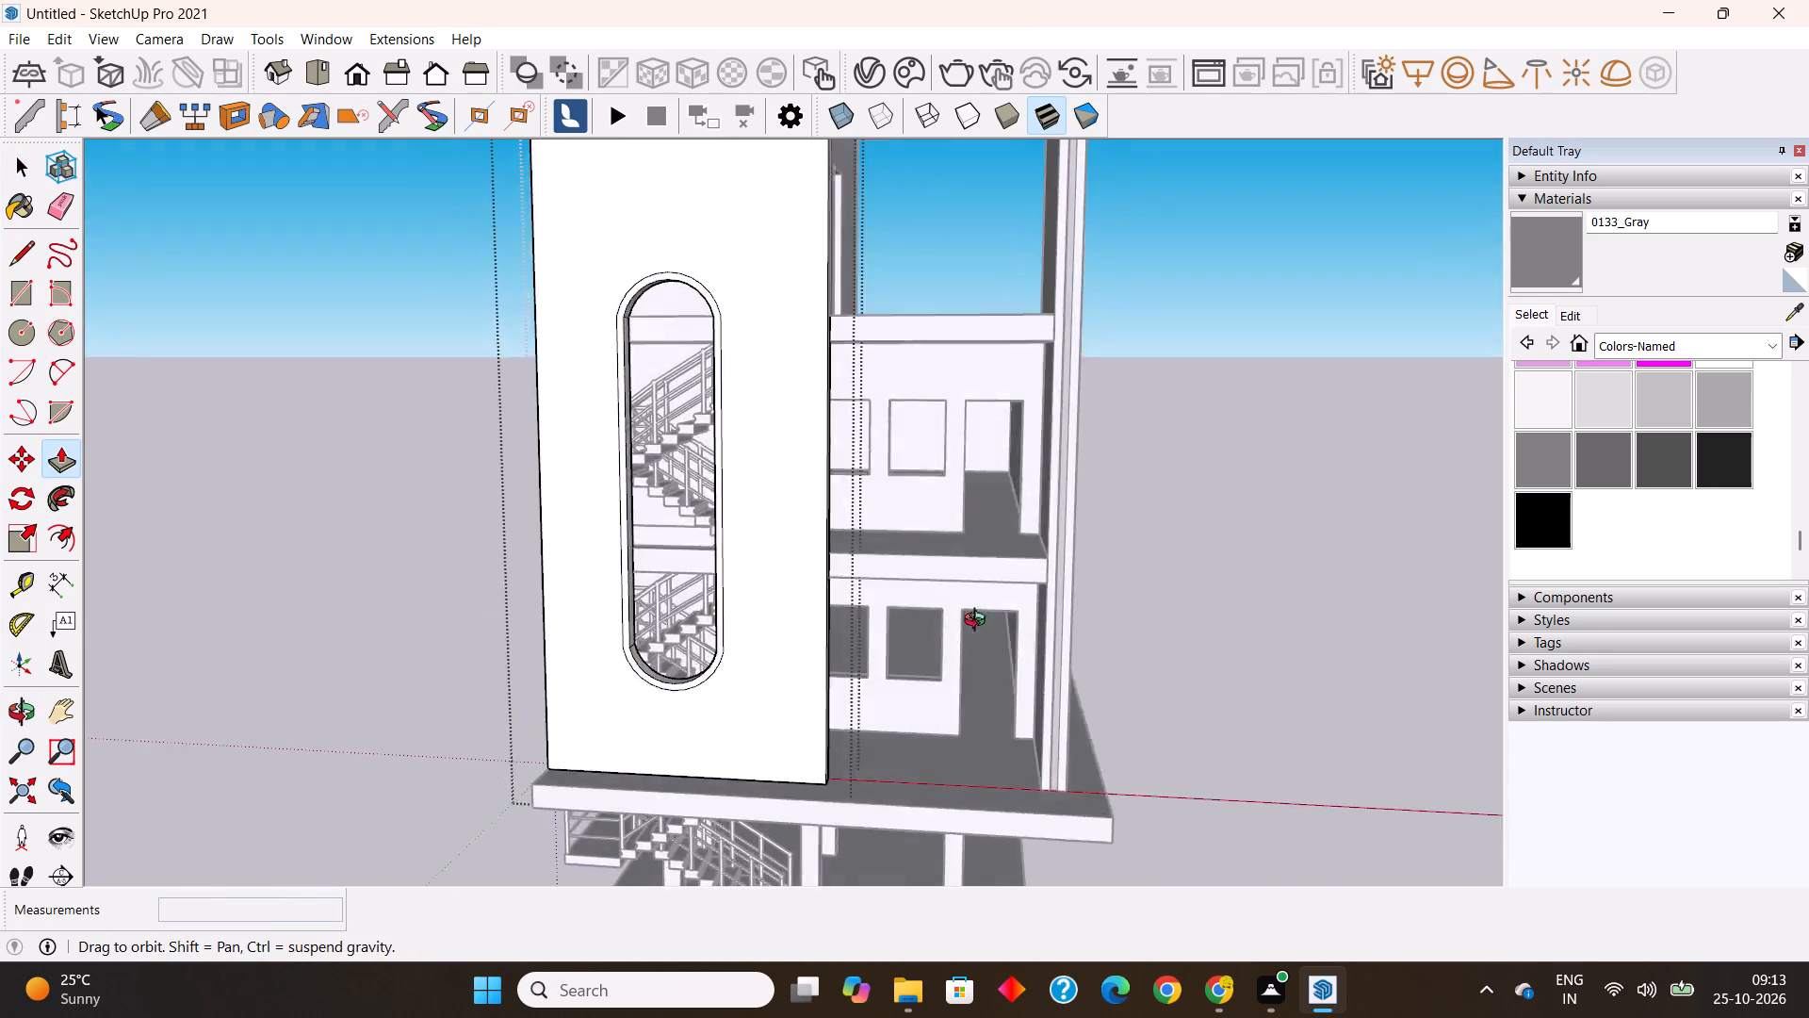
middle_click_drag(979, 622, 985, 678)
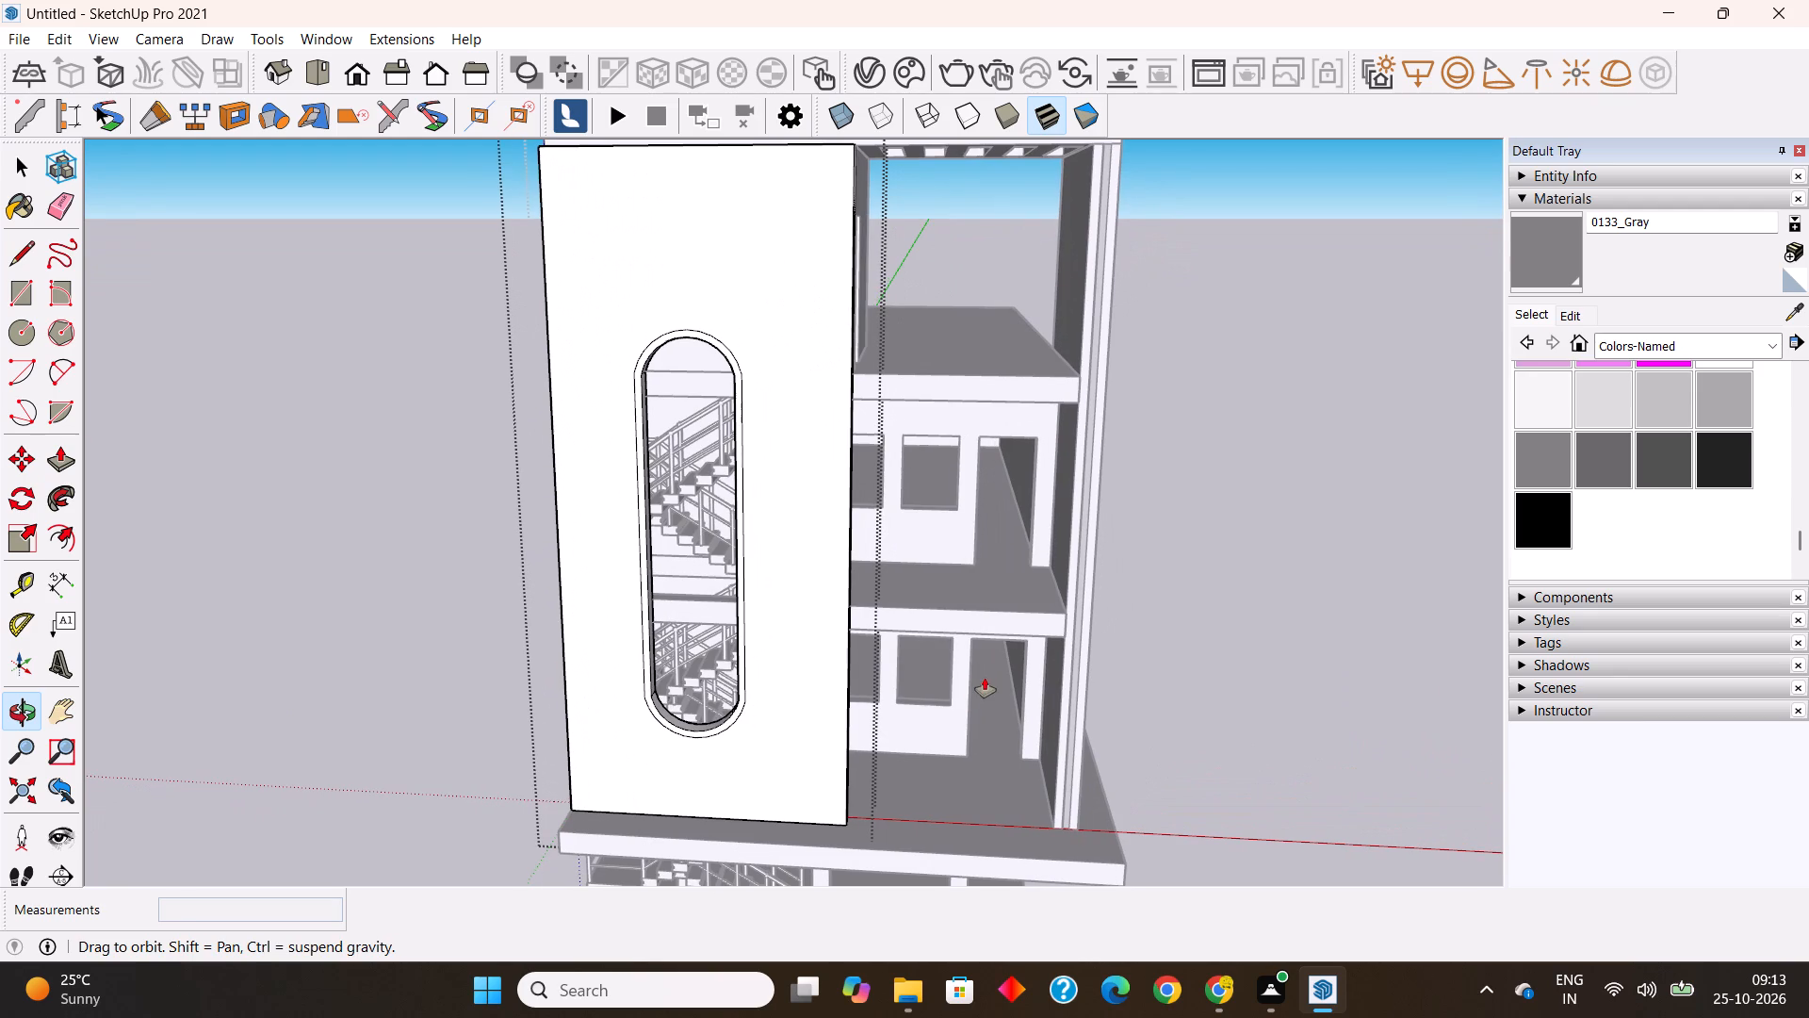
key("space")
left_click(448, 606)
scroll(516, 665, "down", 7)
middle_click_drag(635, 542, 628, 521)
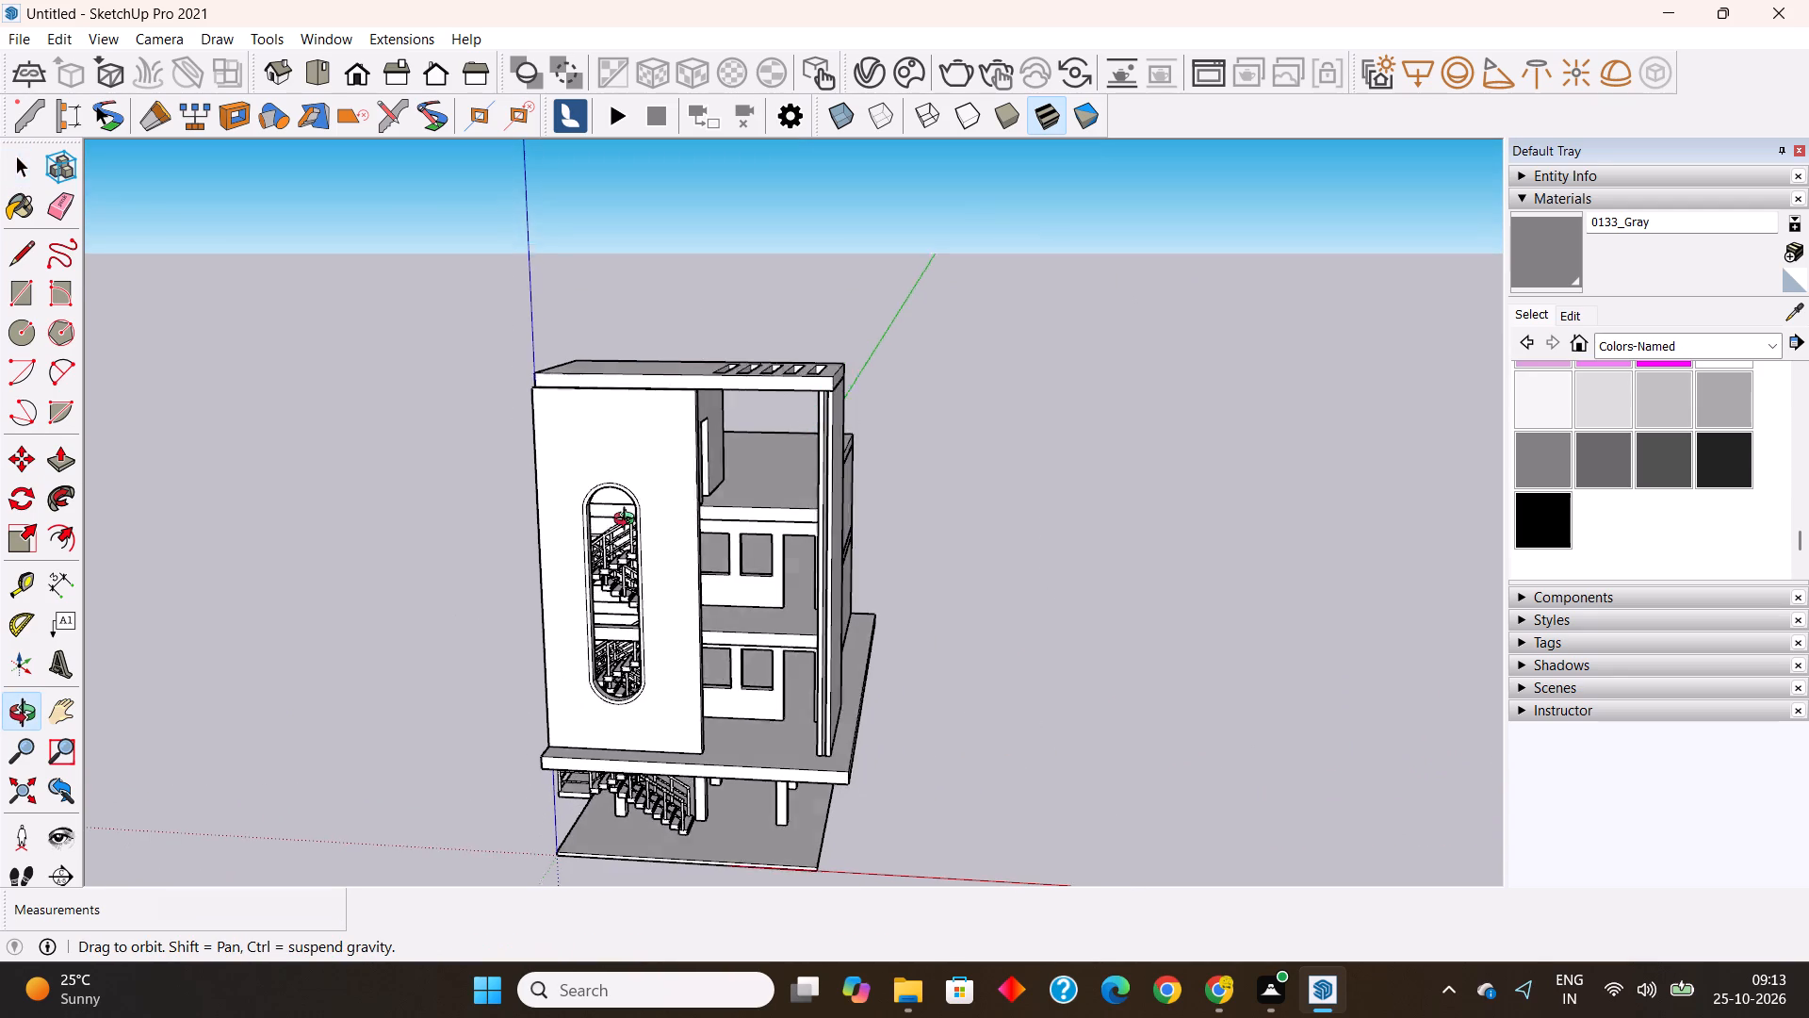
middle_click_drag(628, 521, 596, 522)
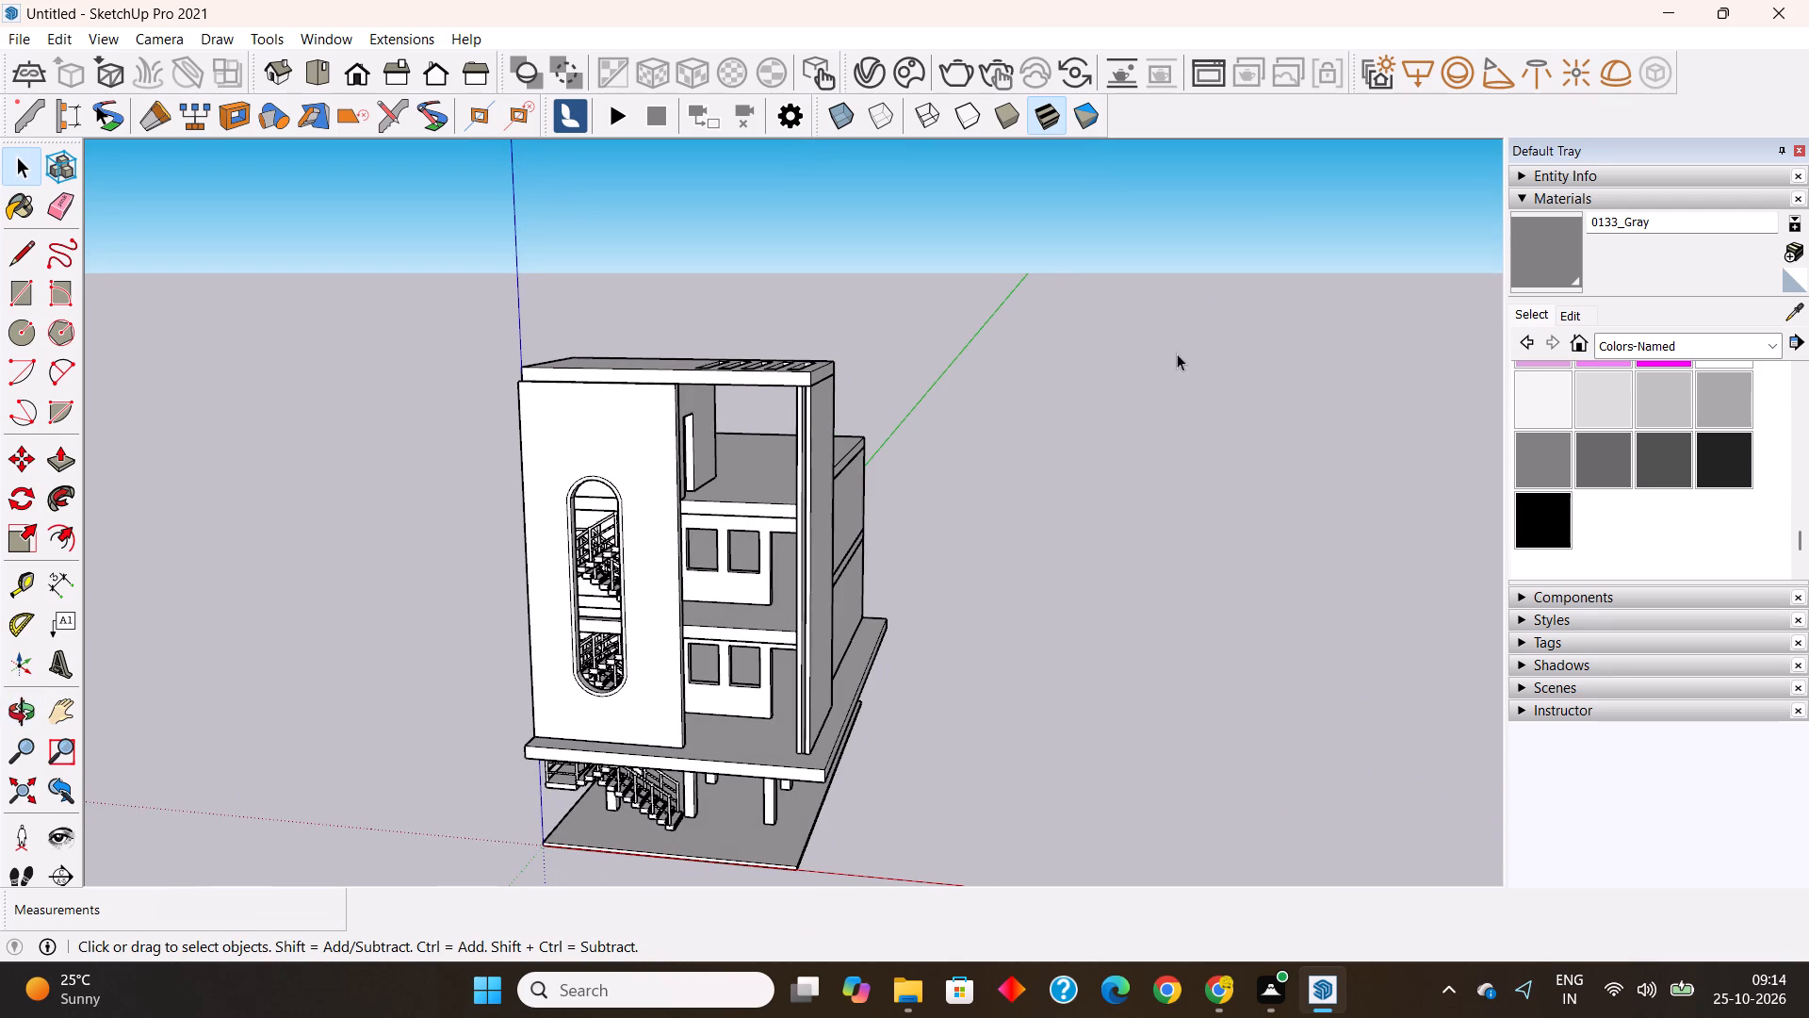
left_click(1177, 352)
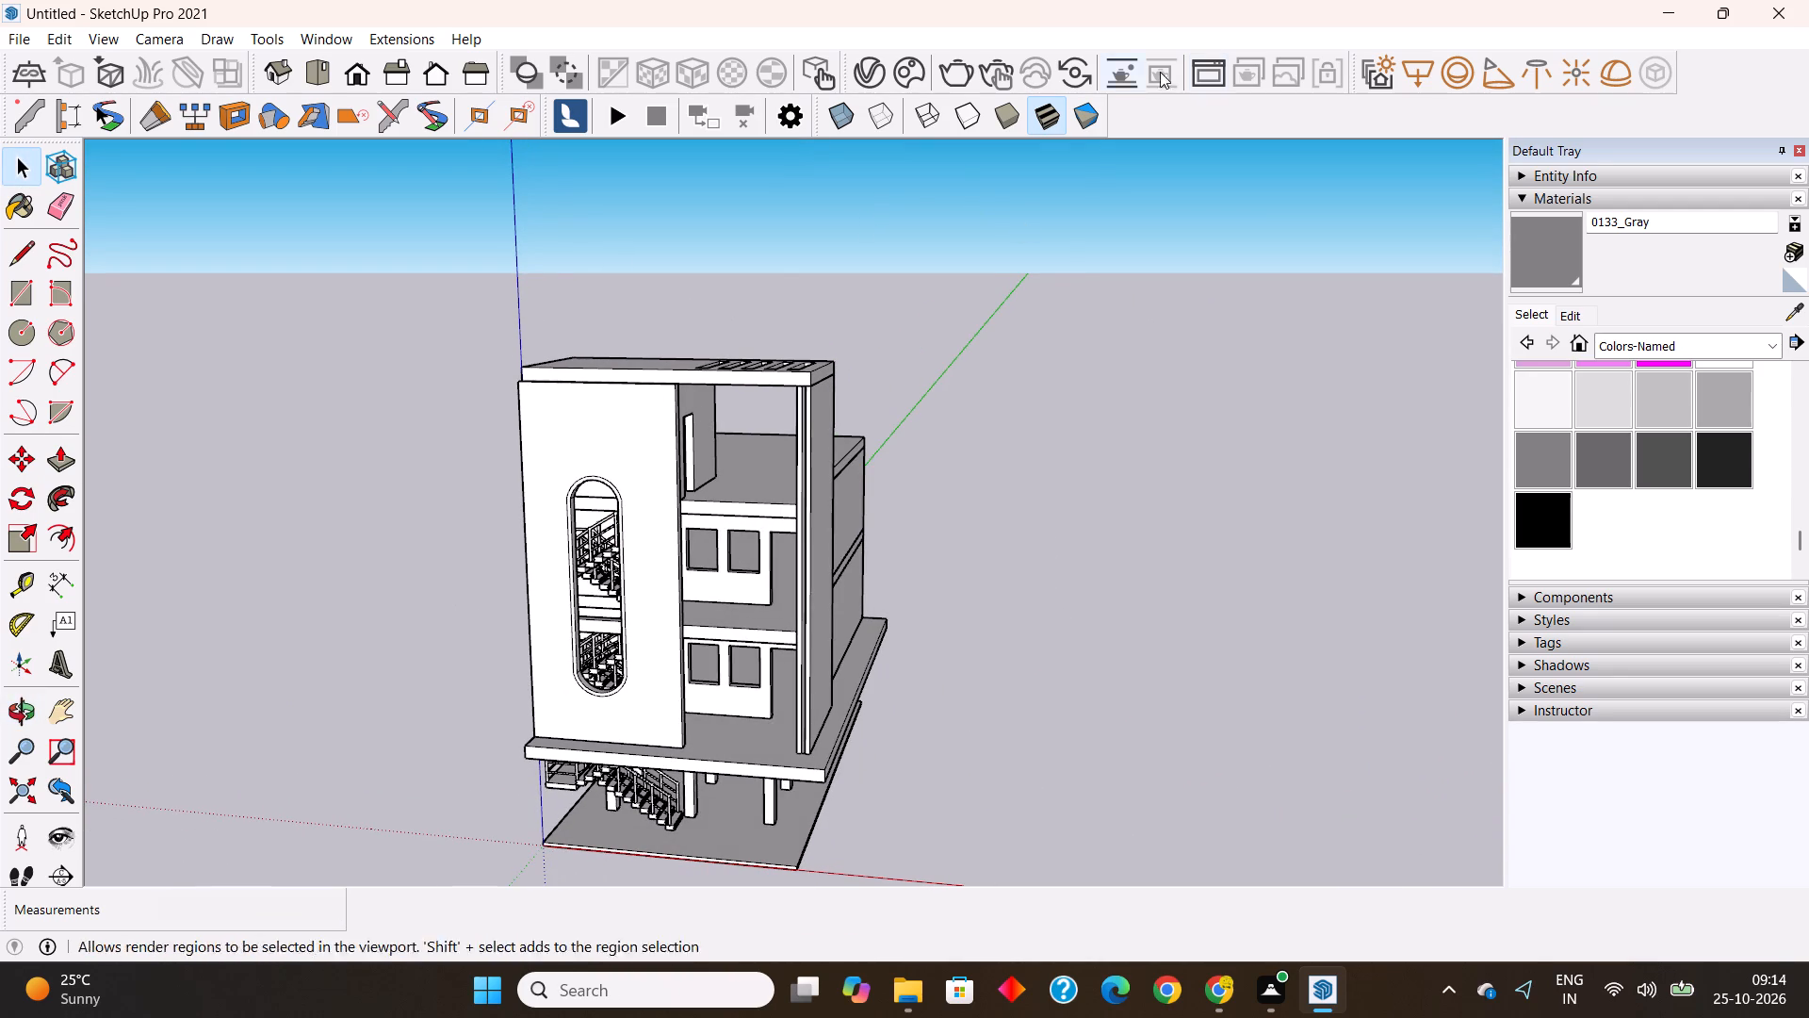
In the front view, open the panel's group and place a vertical guide 1' inside its outer side edge, away from the open bays.
left_click(361, 74)
scroll(497, 590, "down", 4)
scroll(648, 457, "up", 3)
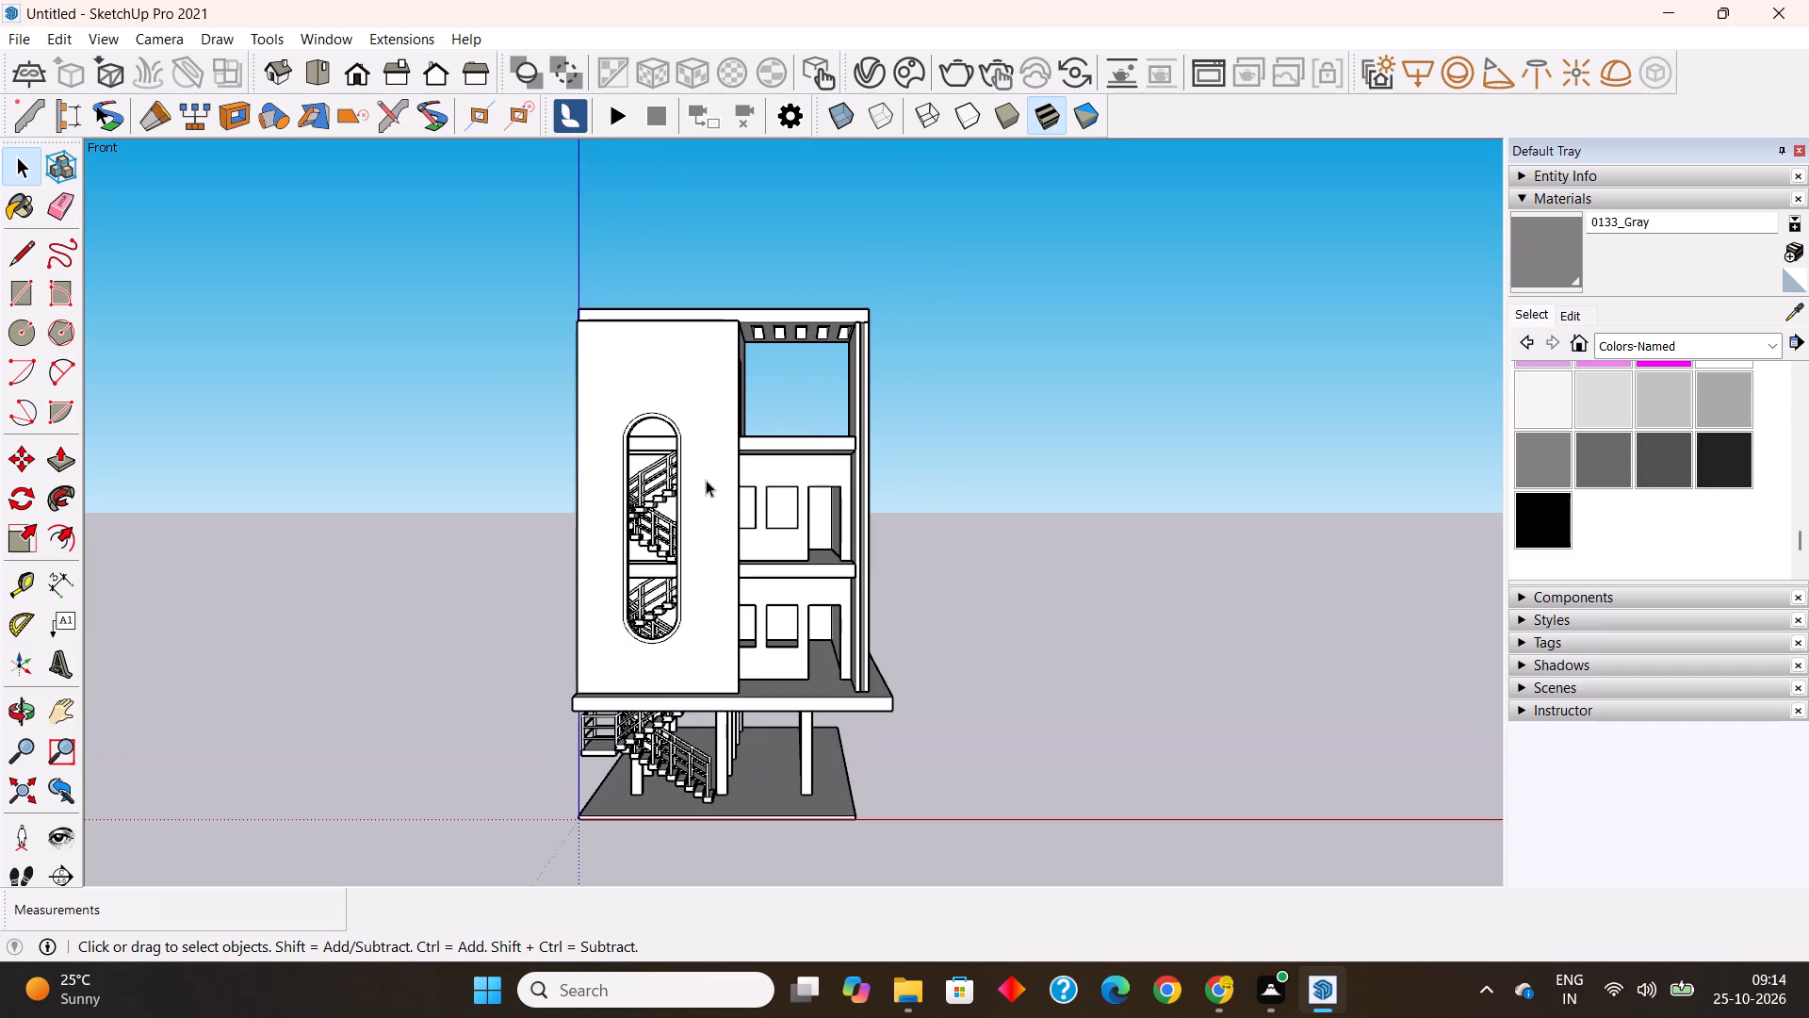
scroll(709, 483, "up", 4)
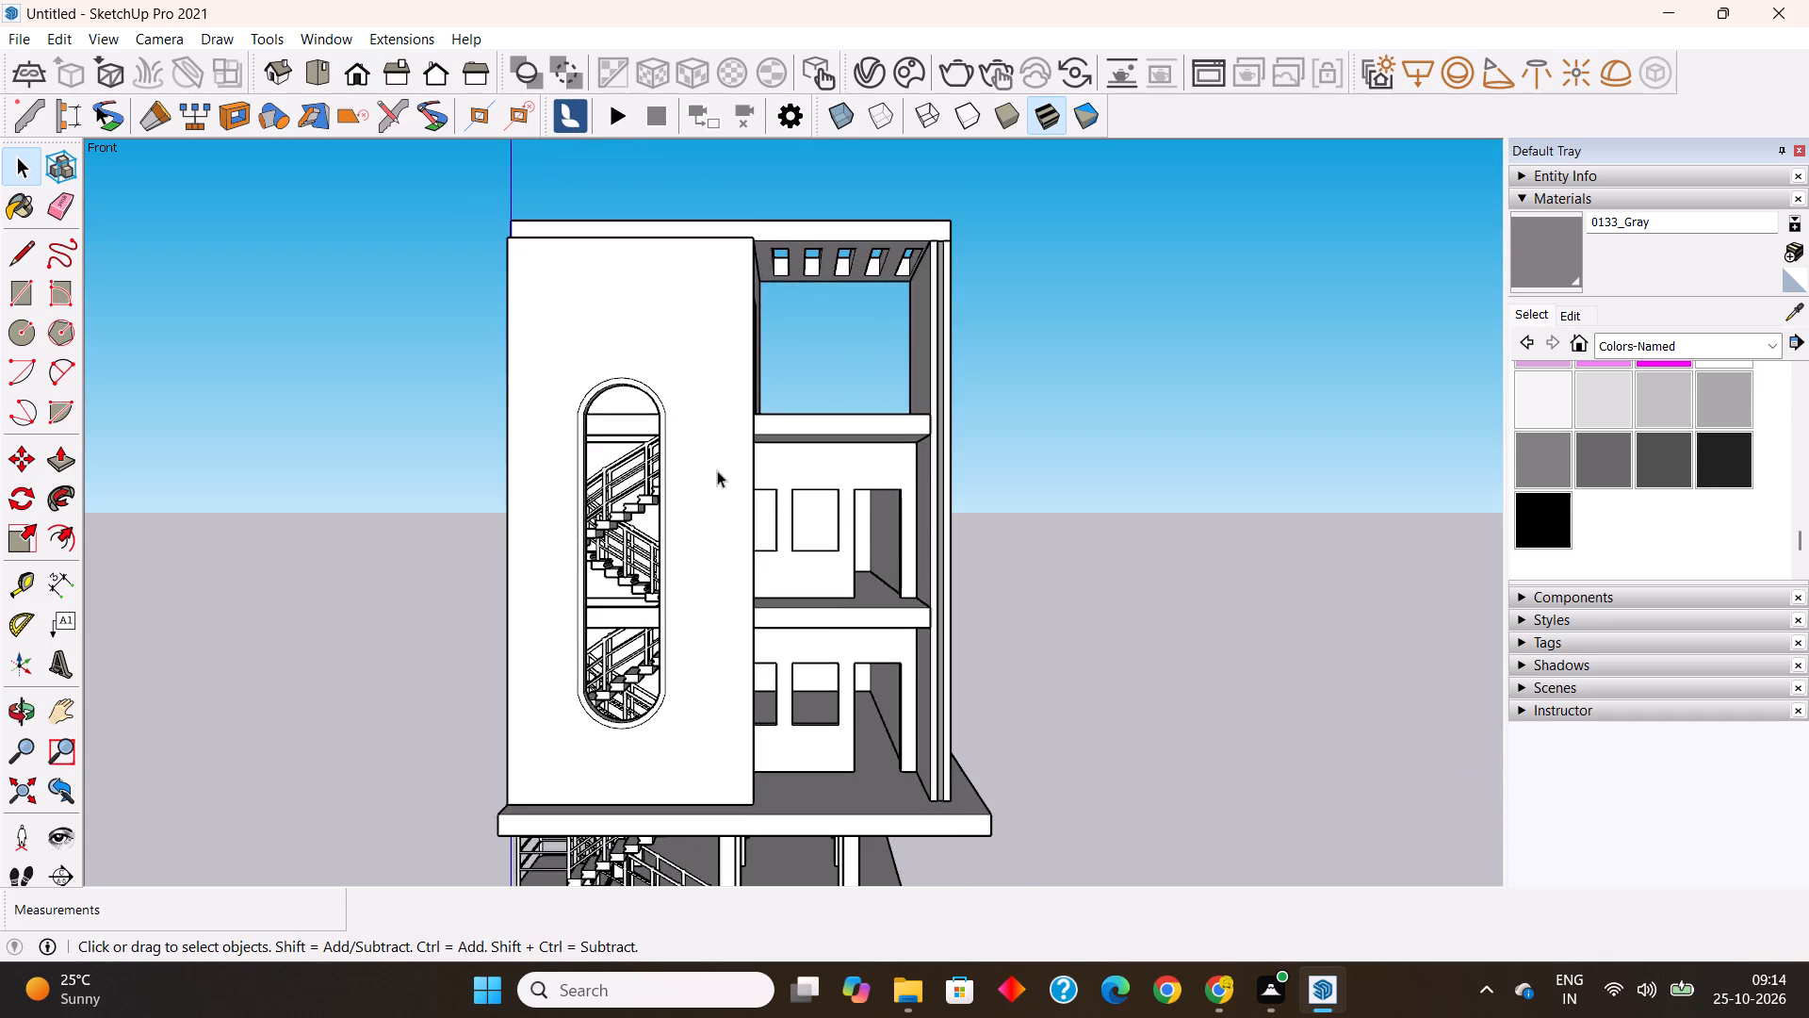
scroll(717, 470, "up", 1)
double_click(542, 304)
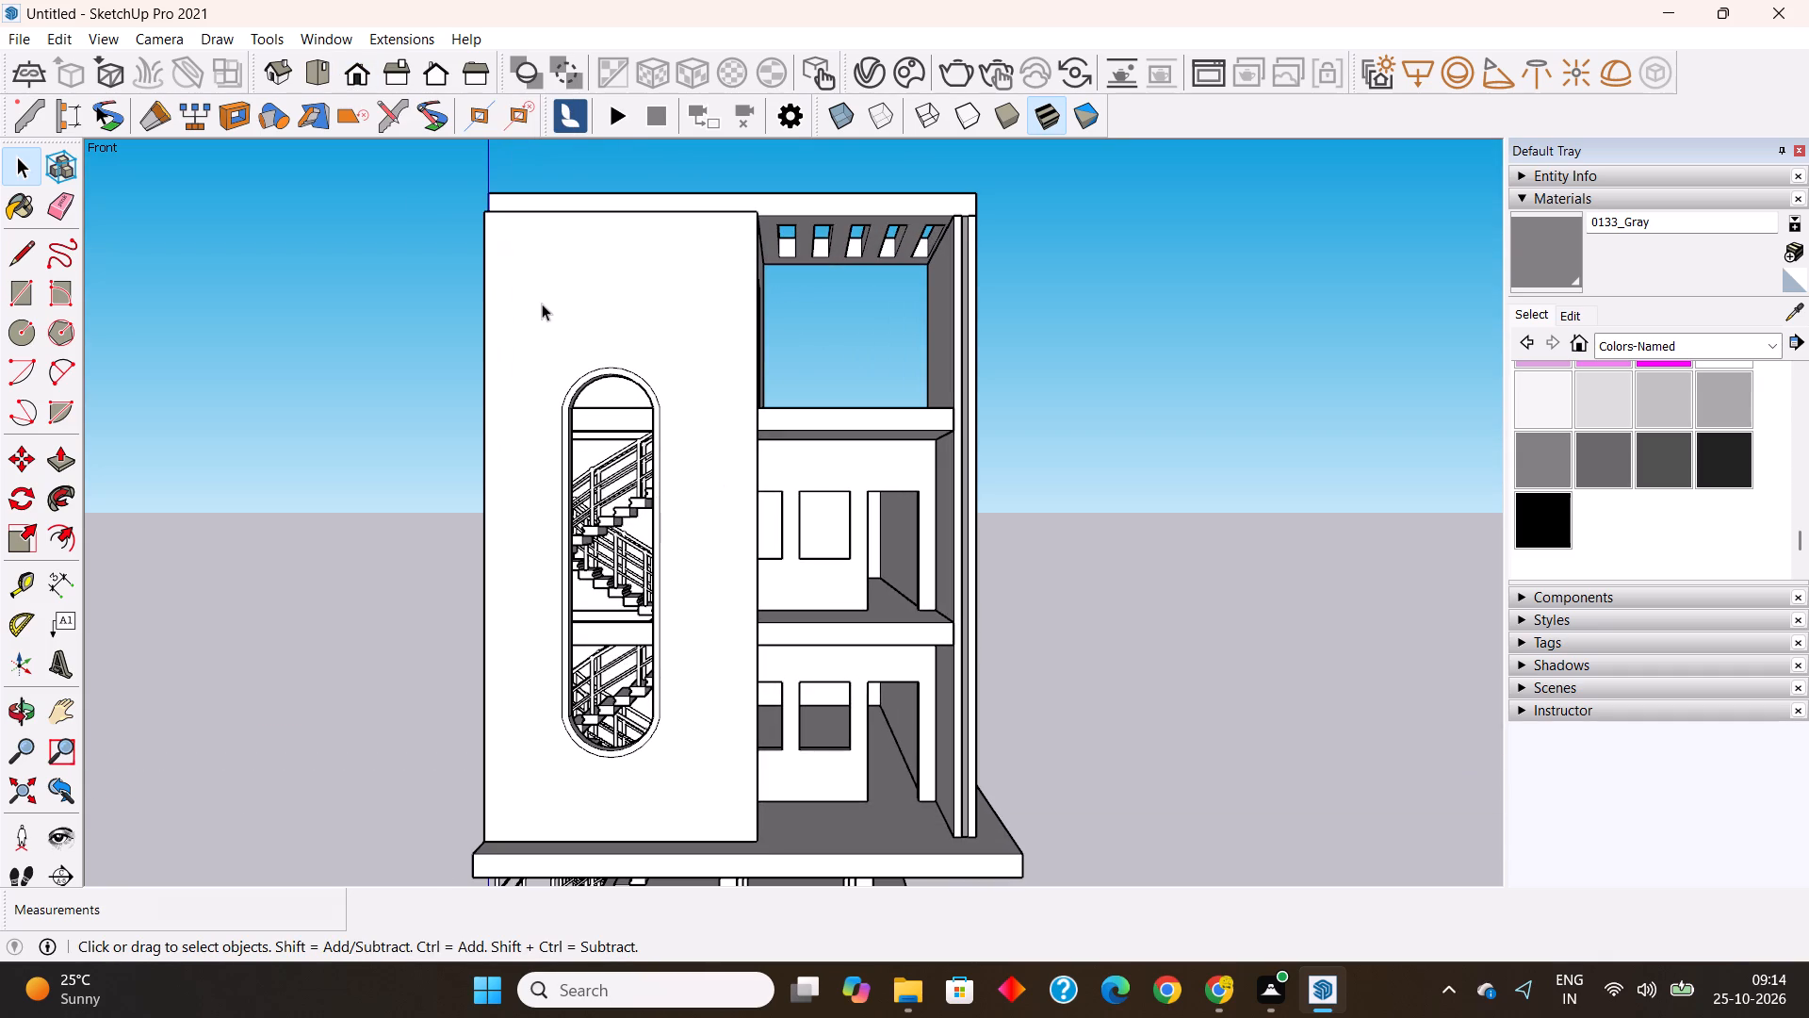
left_click(23, 581)
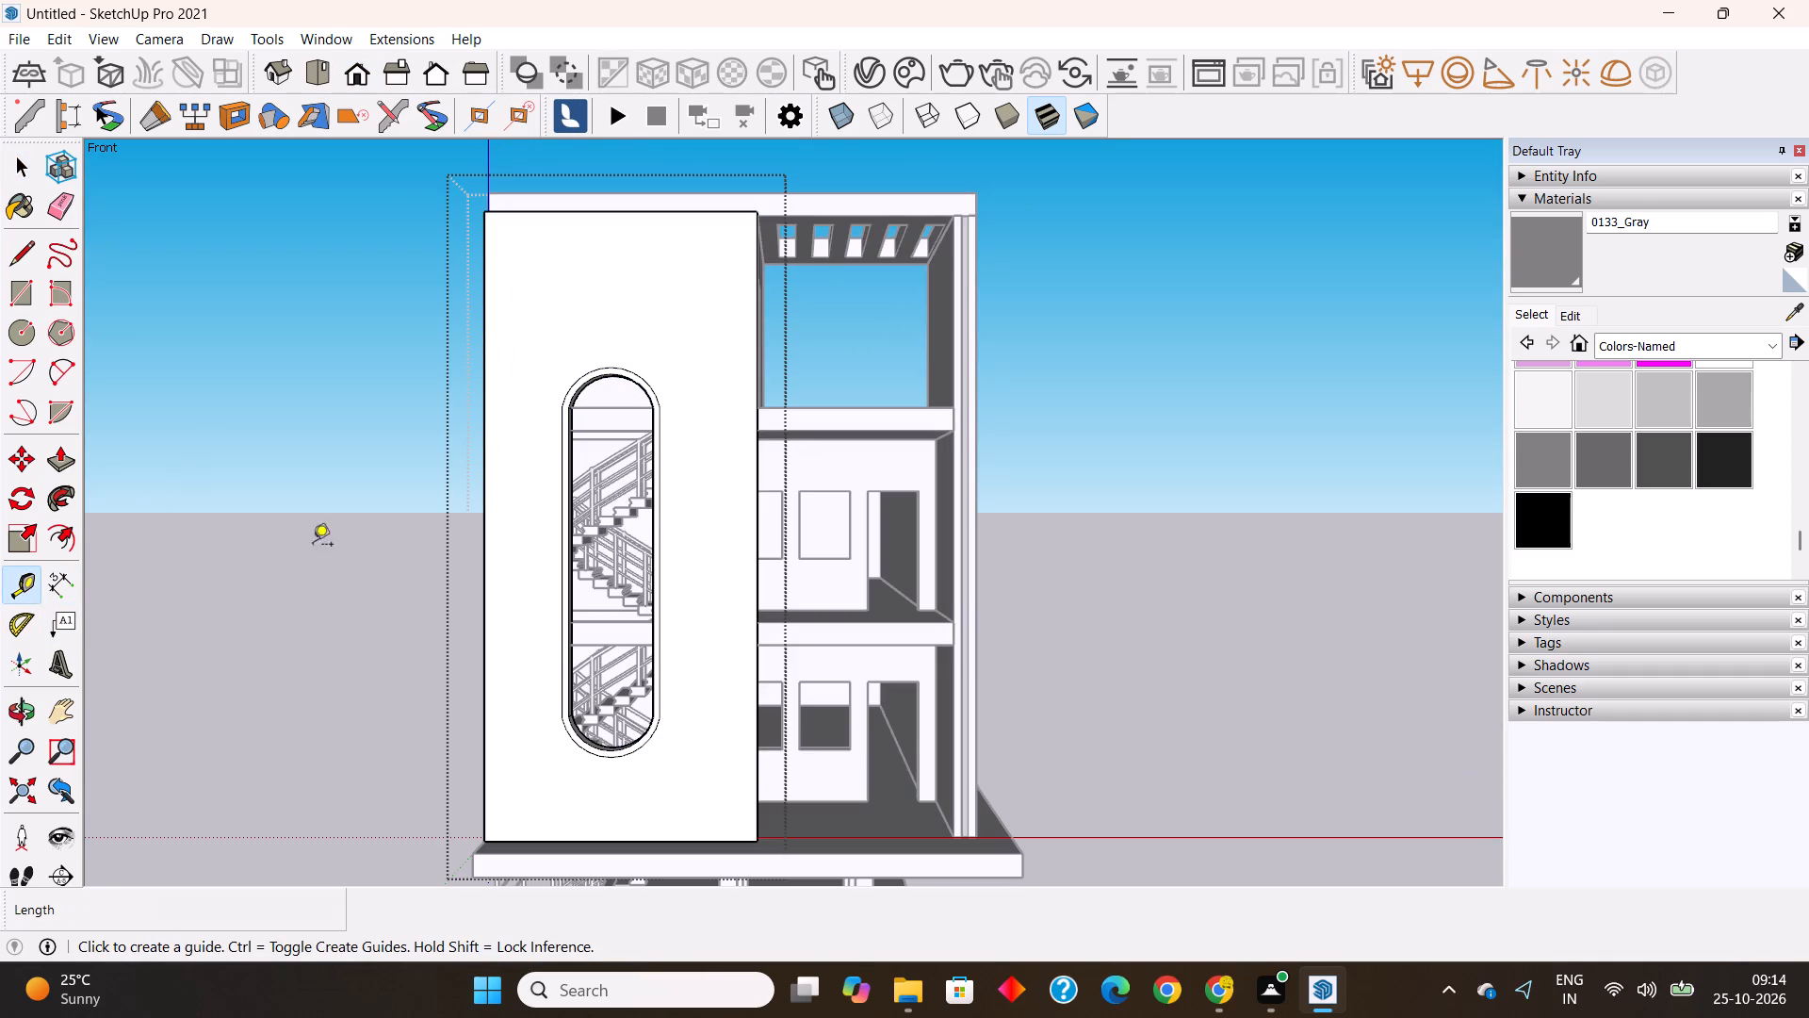
left_click(485, 487)
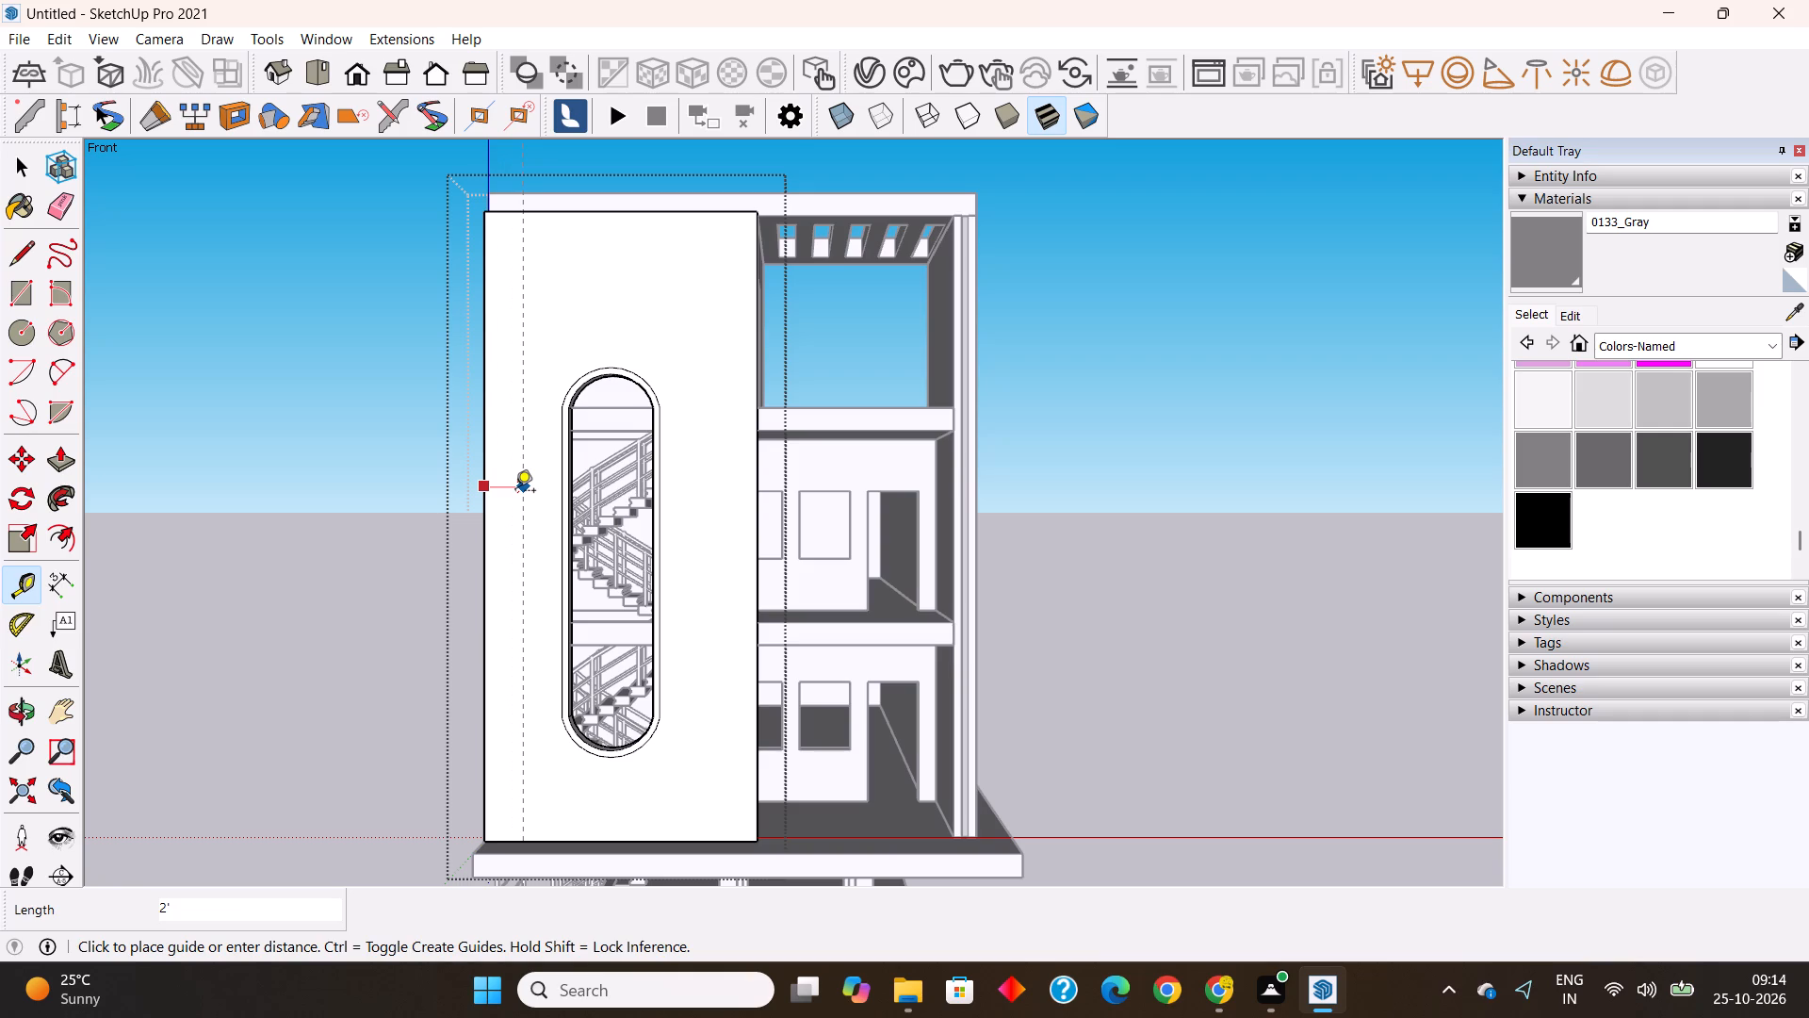
type("1'")
key("Return")
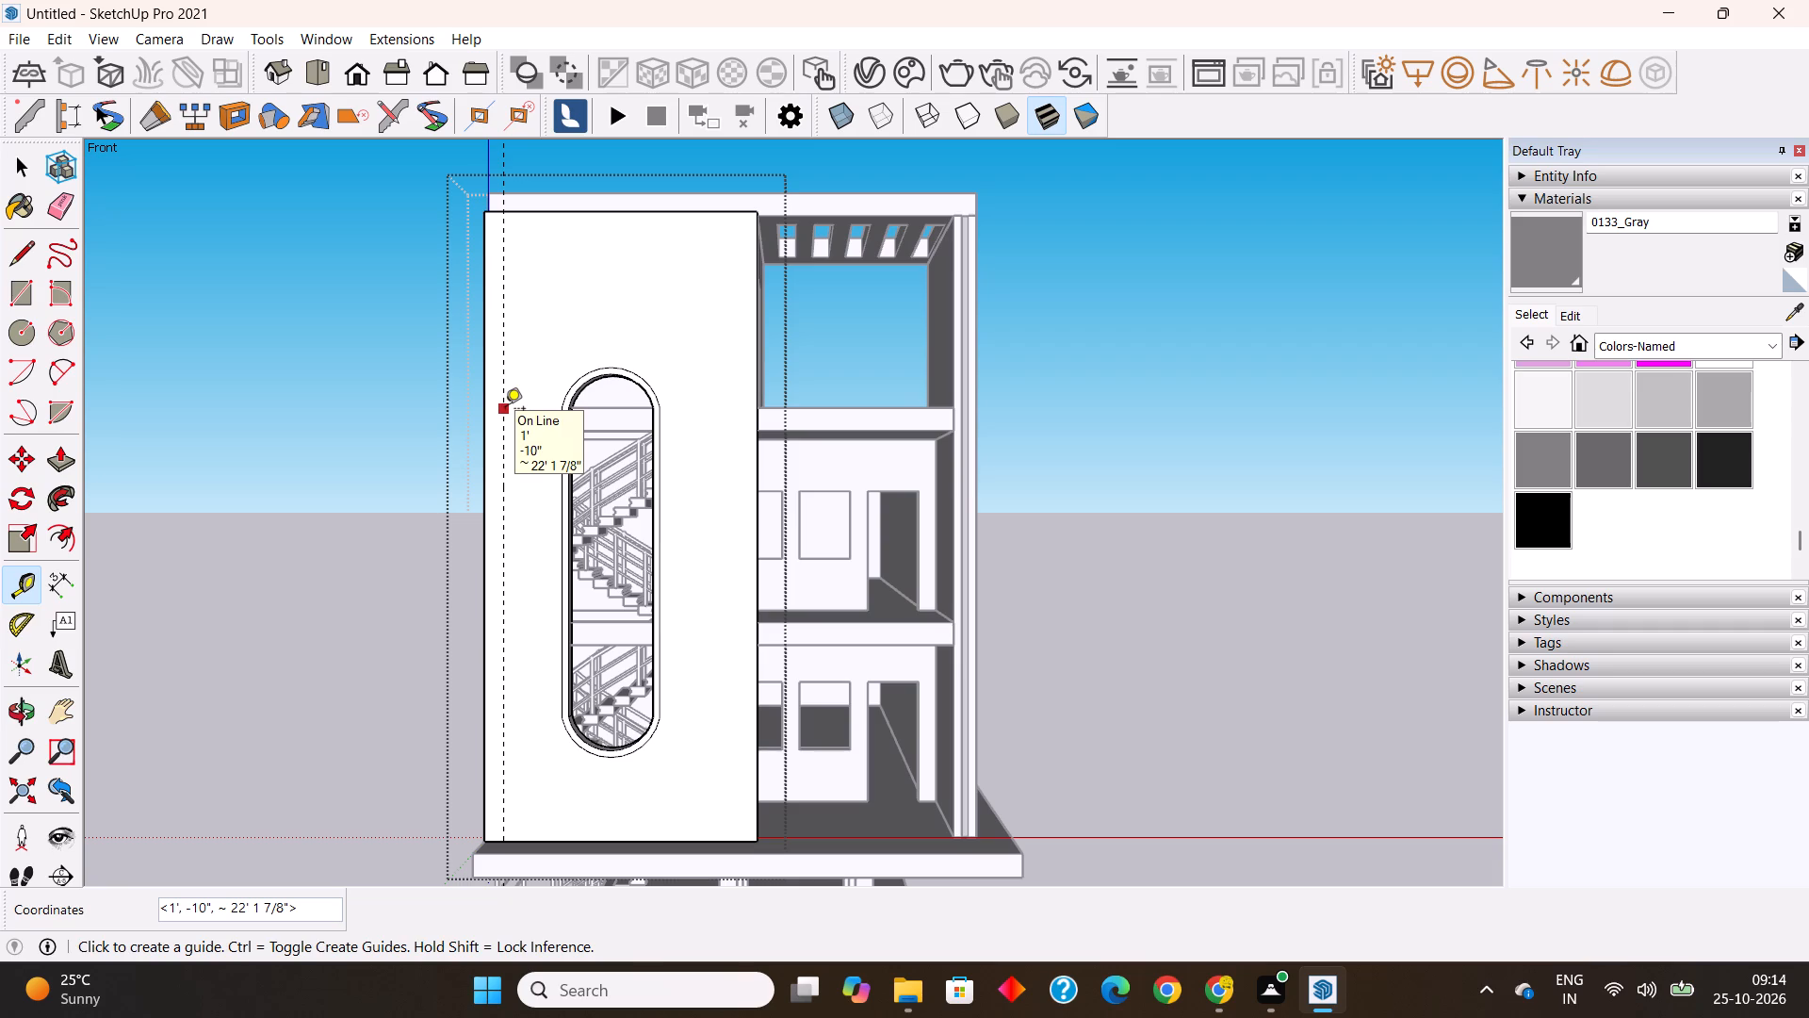
Undo the vertical guide placed 1' inside the panel's outer side edge.
left_click(505, 399)
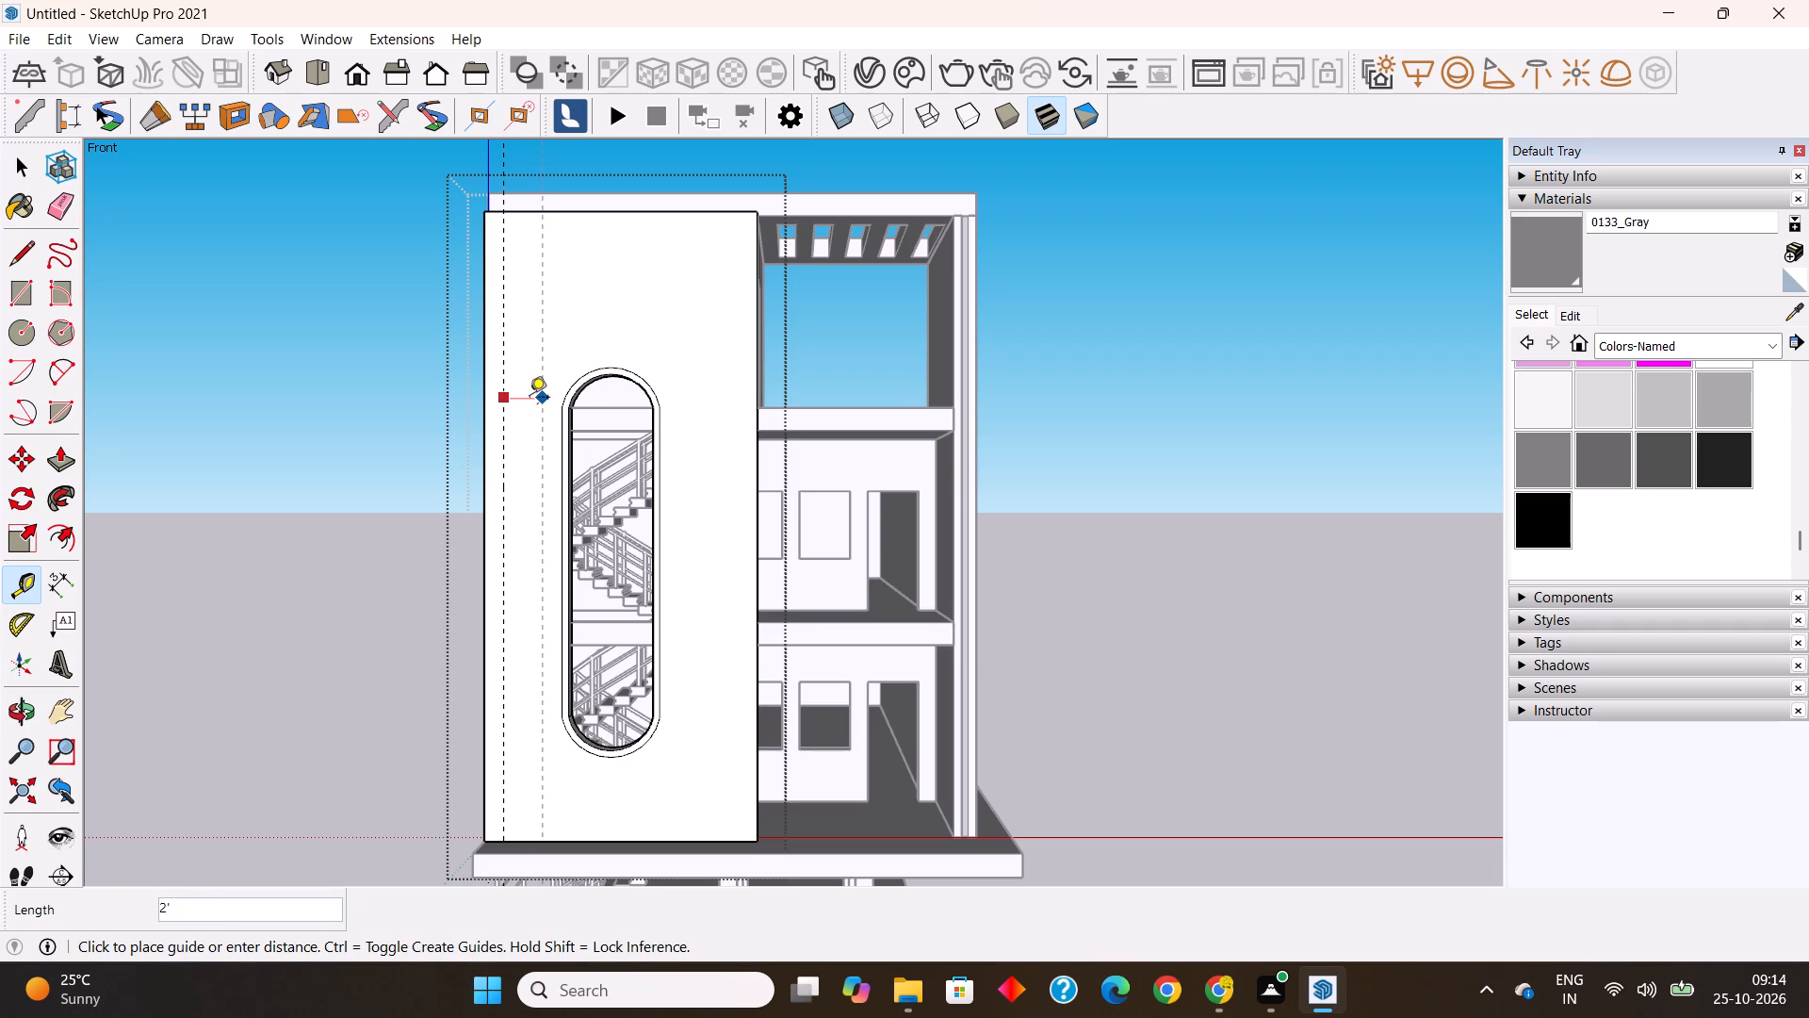
key("ctrl+z")
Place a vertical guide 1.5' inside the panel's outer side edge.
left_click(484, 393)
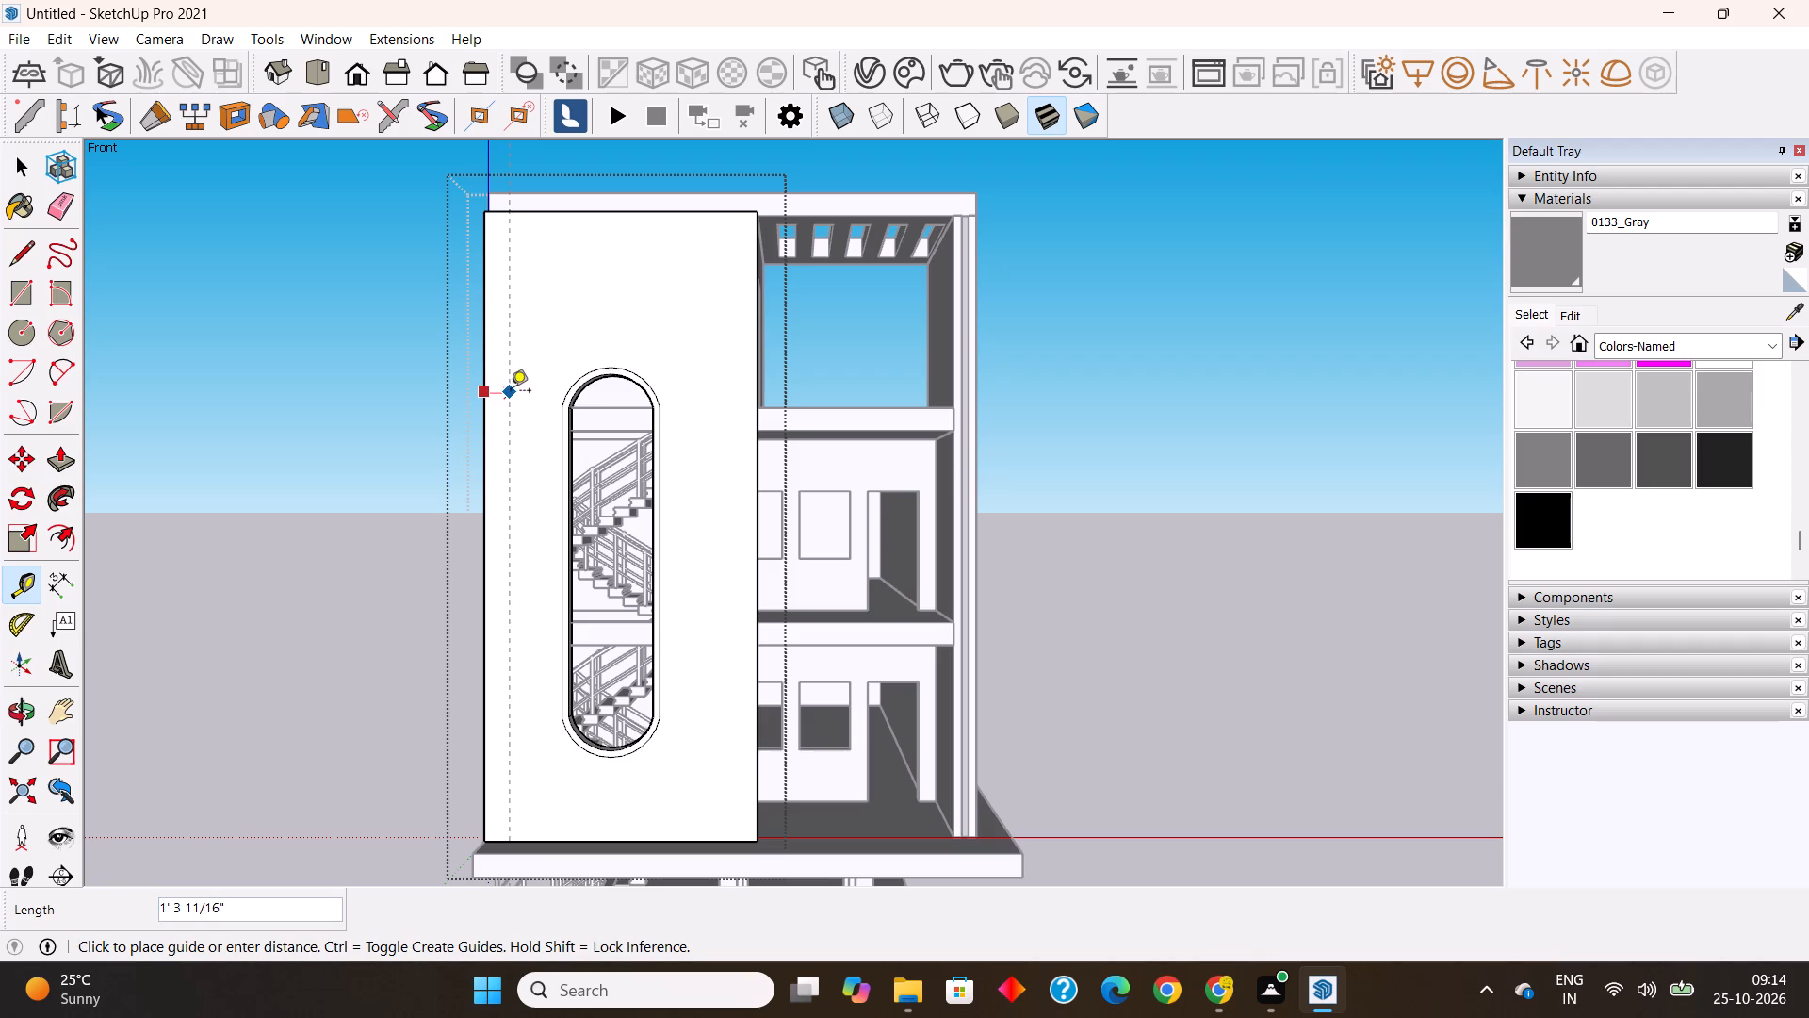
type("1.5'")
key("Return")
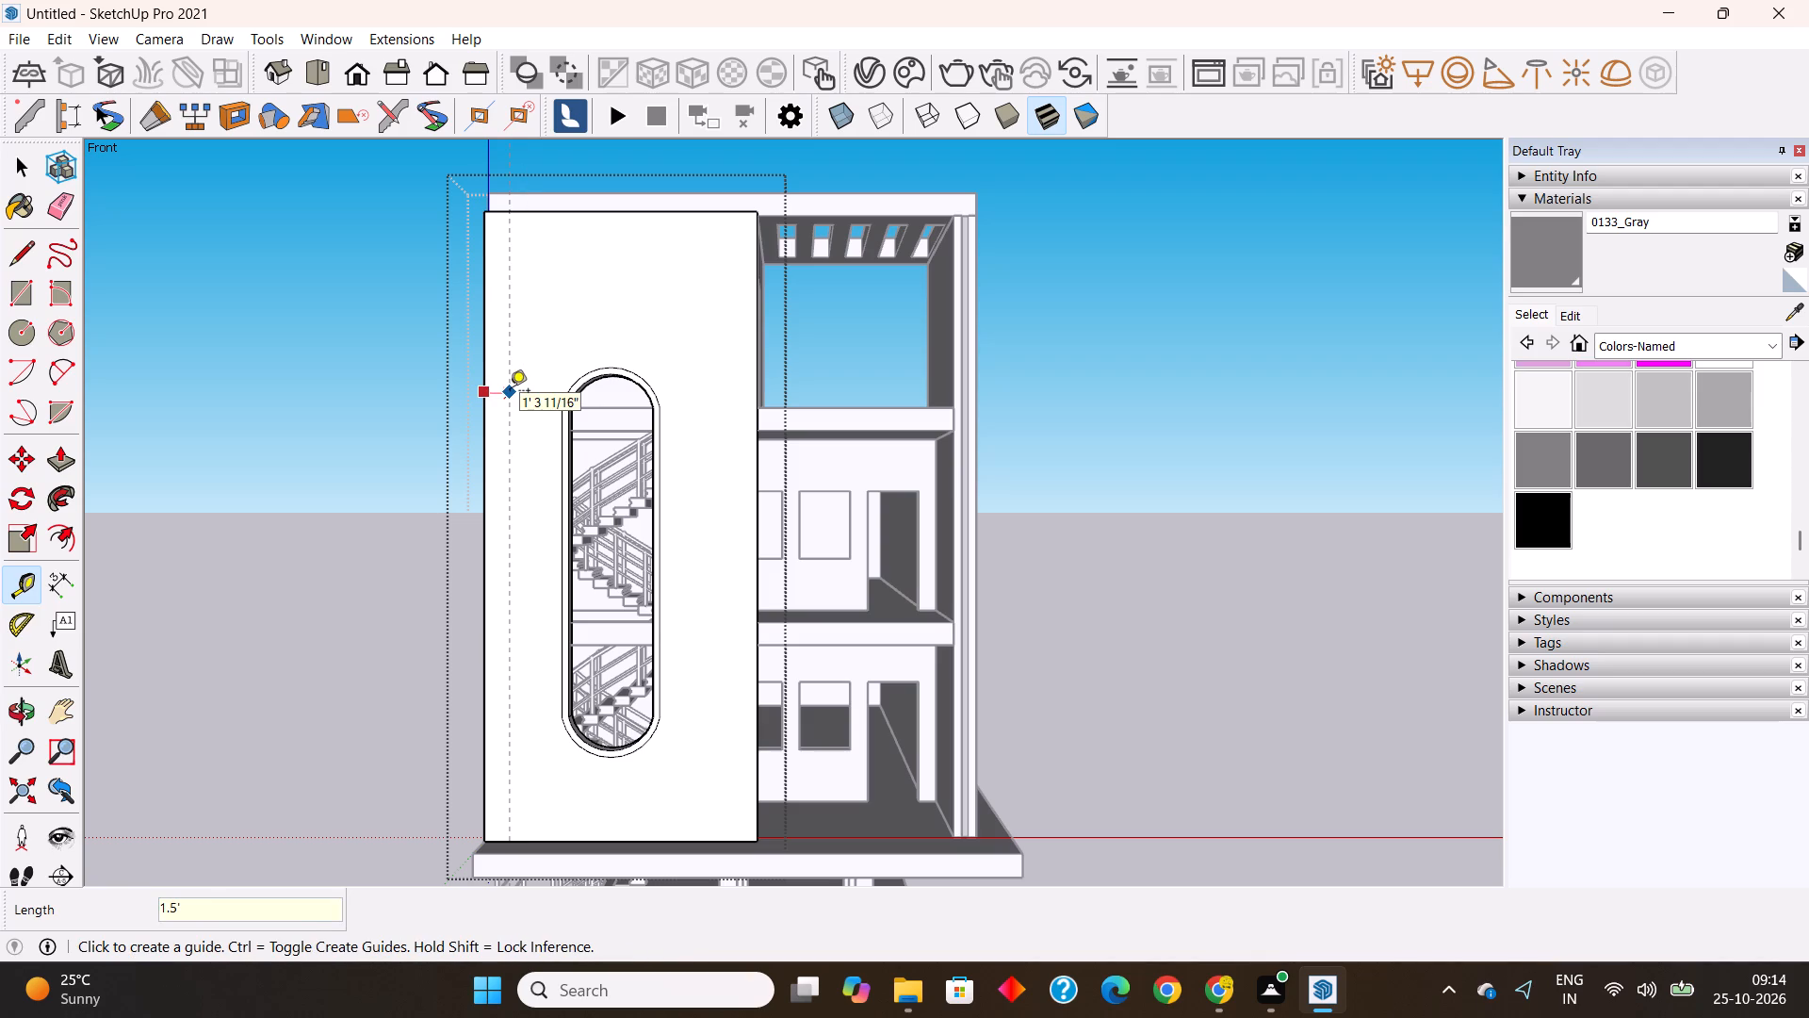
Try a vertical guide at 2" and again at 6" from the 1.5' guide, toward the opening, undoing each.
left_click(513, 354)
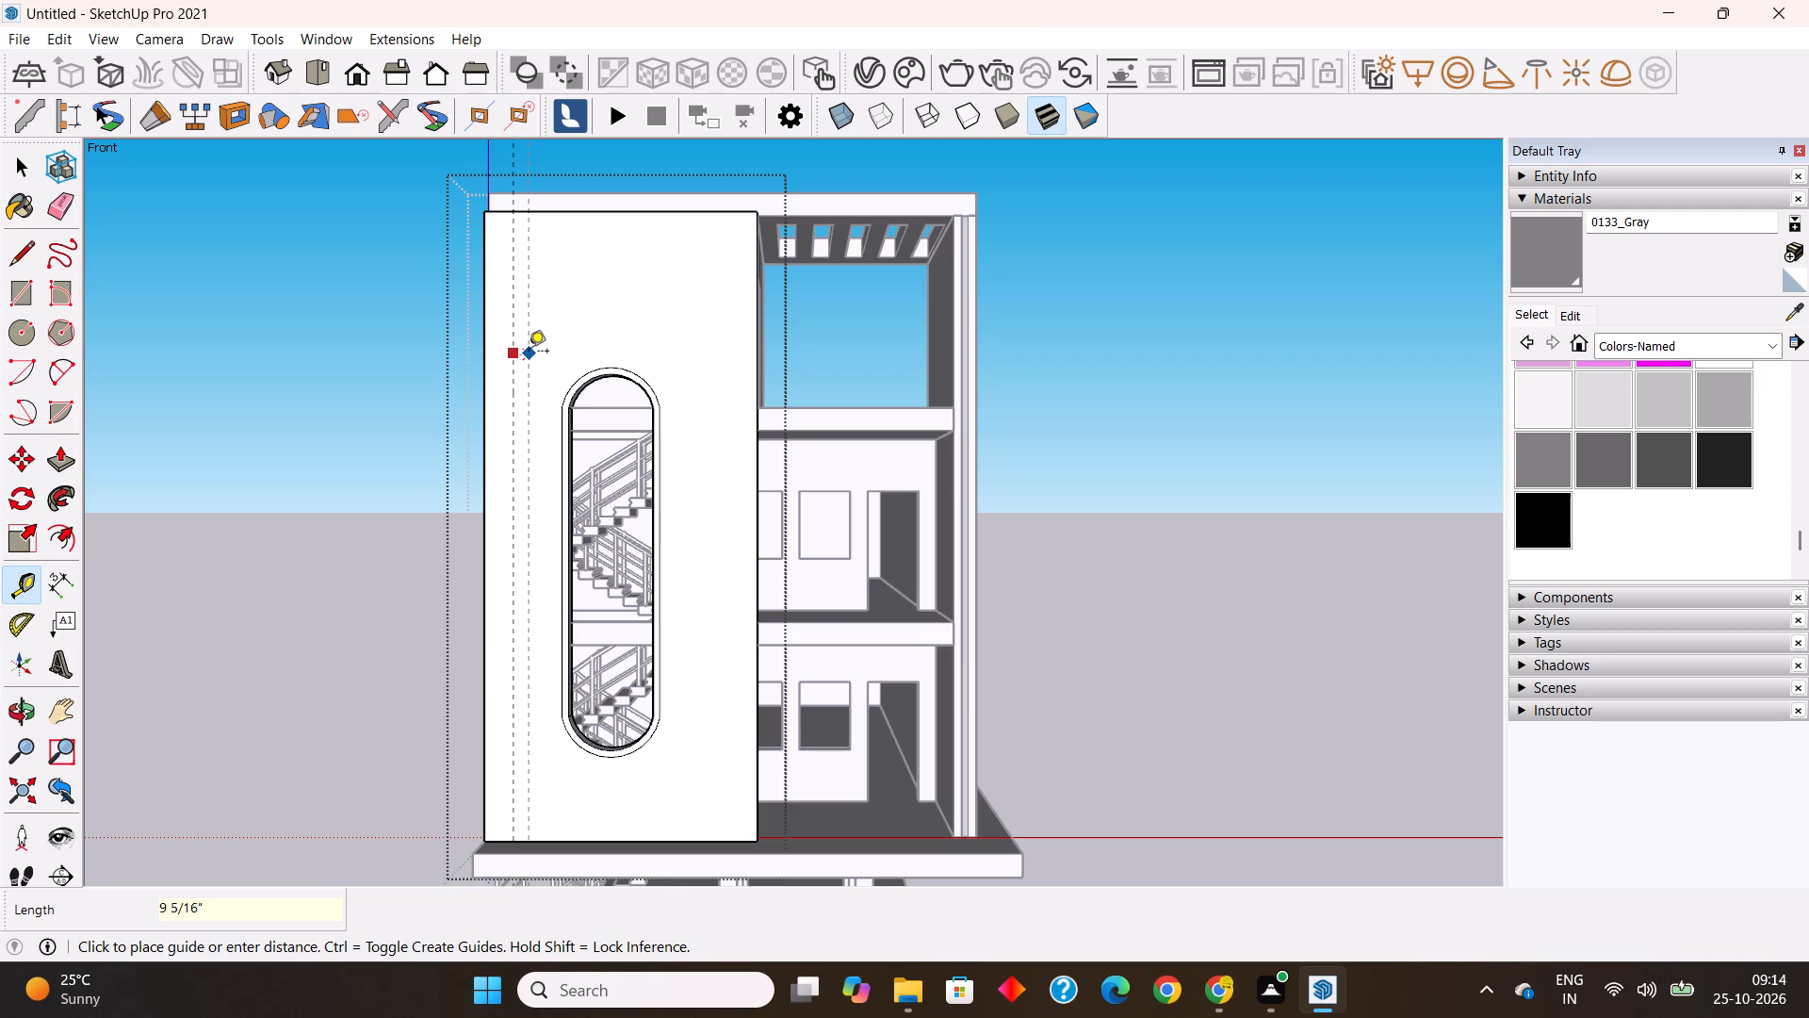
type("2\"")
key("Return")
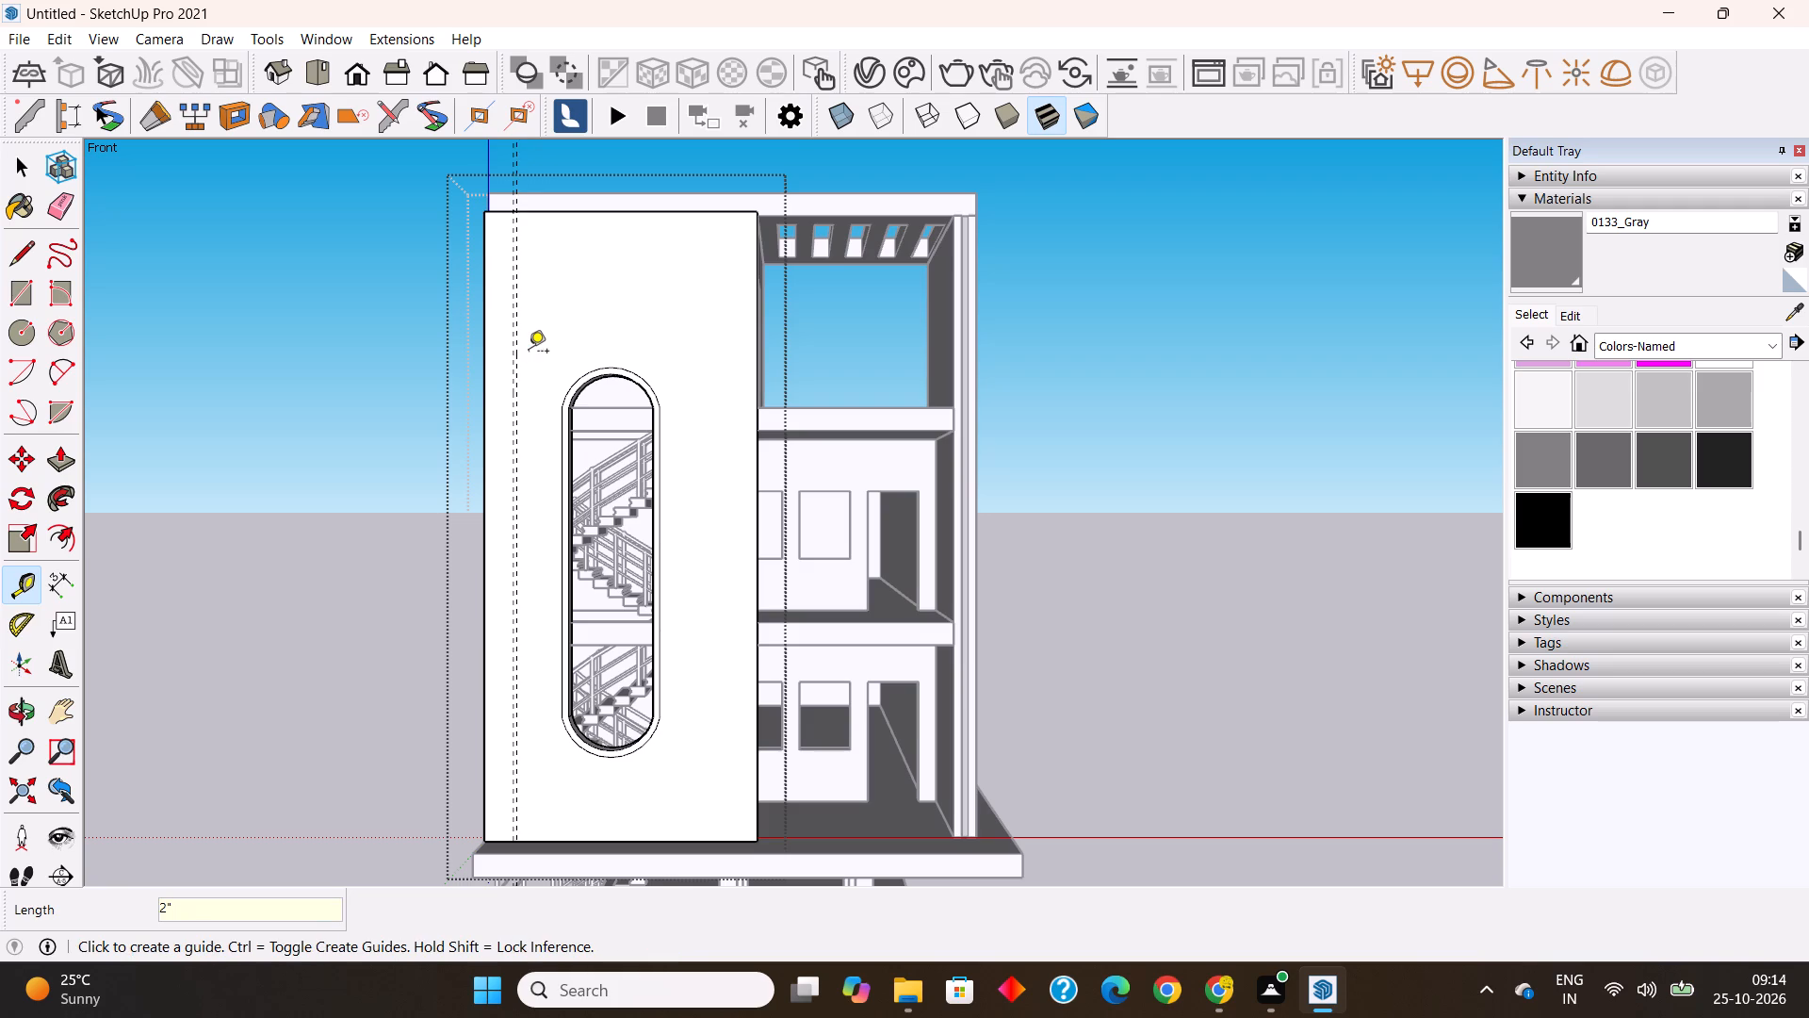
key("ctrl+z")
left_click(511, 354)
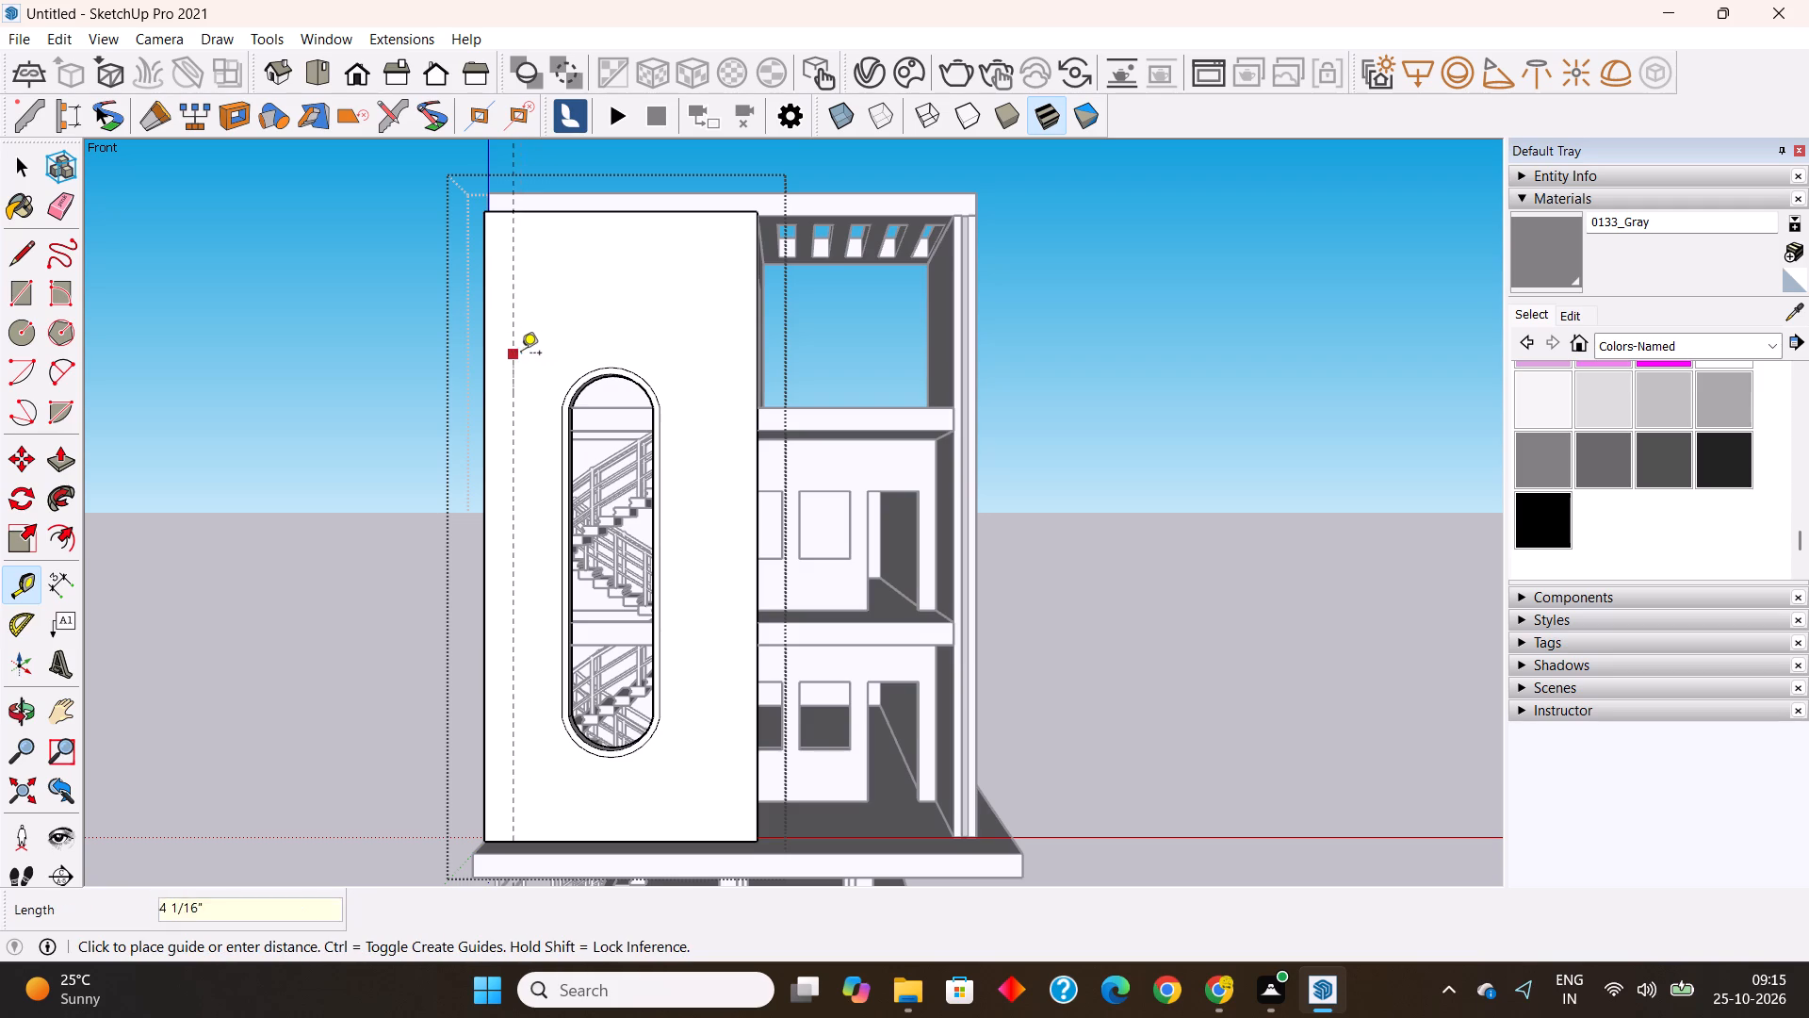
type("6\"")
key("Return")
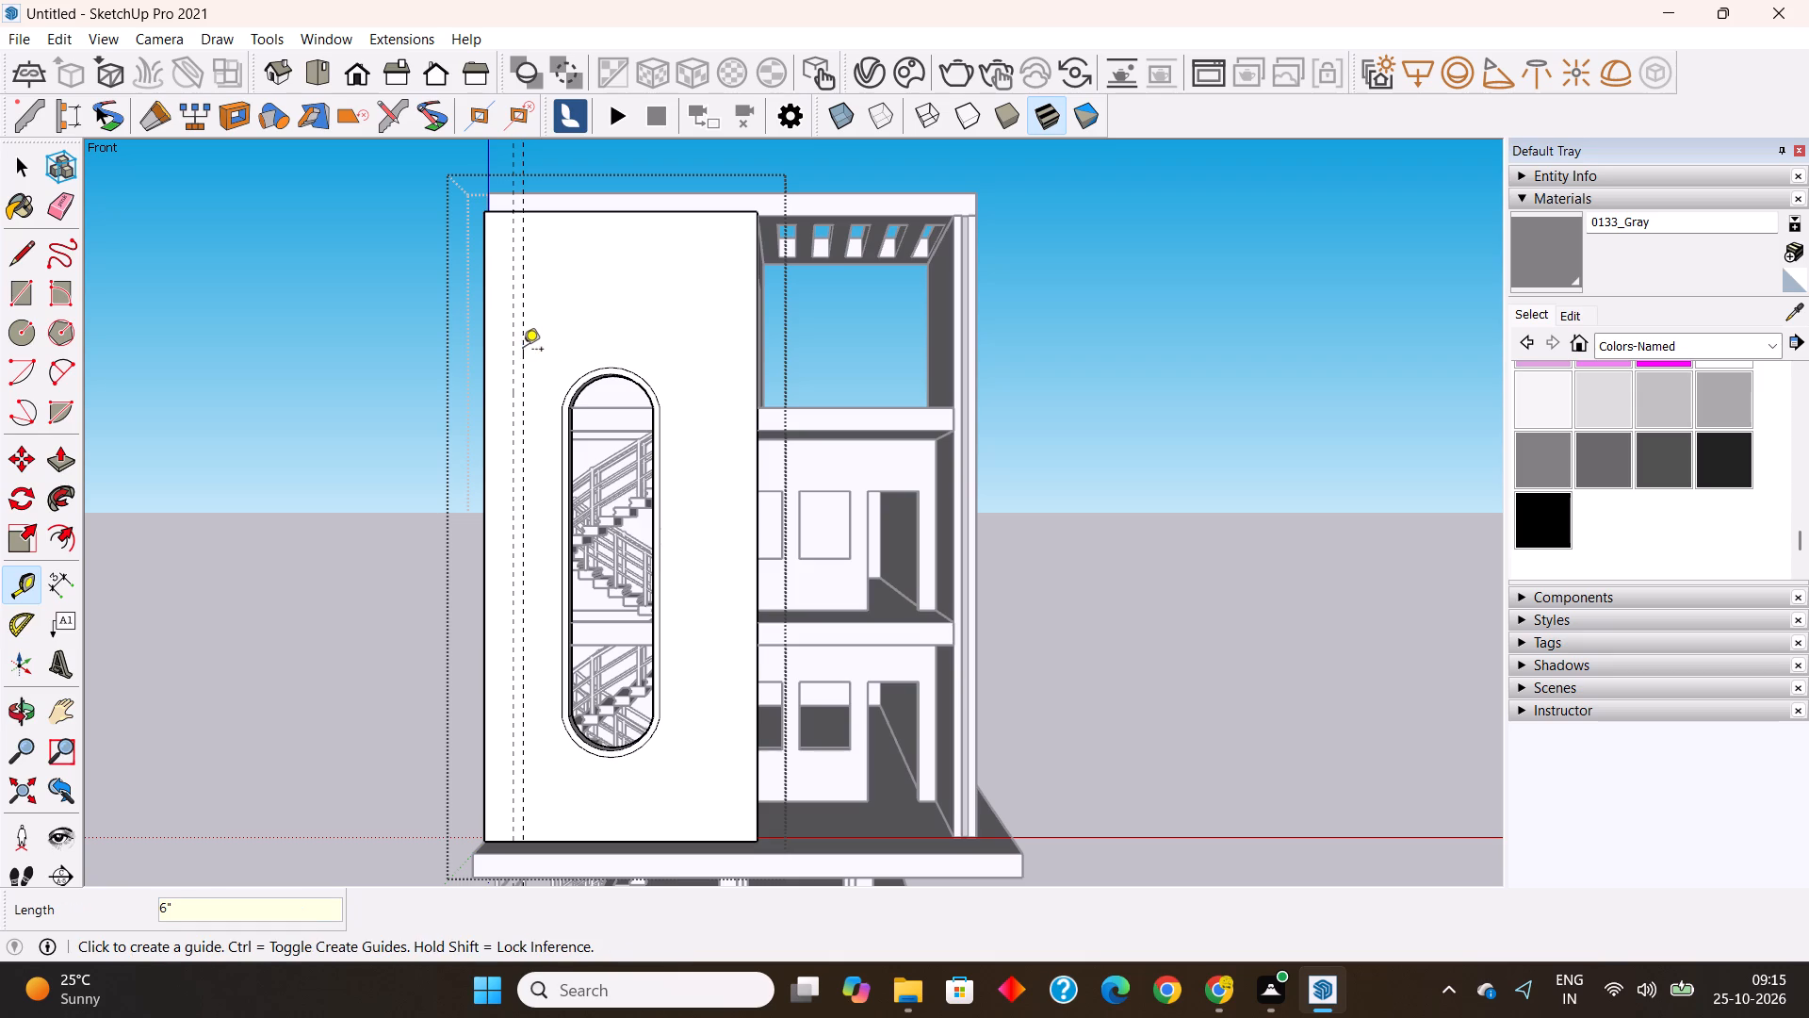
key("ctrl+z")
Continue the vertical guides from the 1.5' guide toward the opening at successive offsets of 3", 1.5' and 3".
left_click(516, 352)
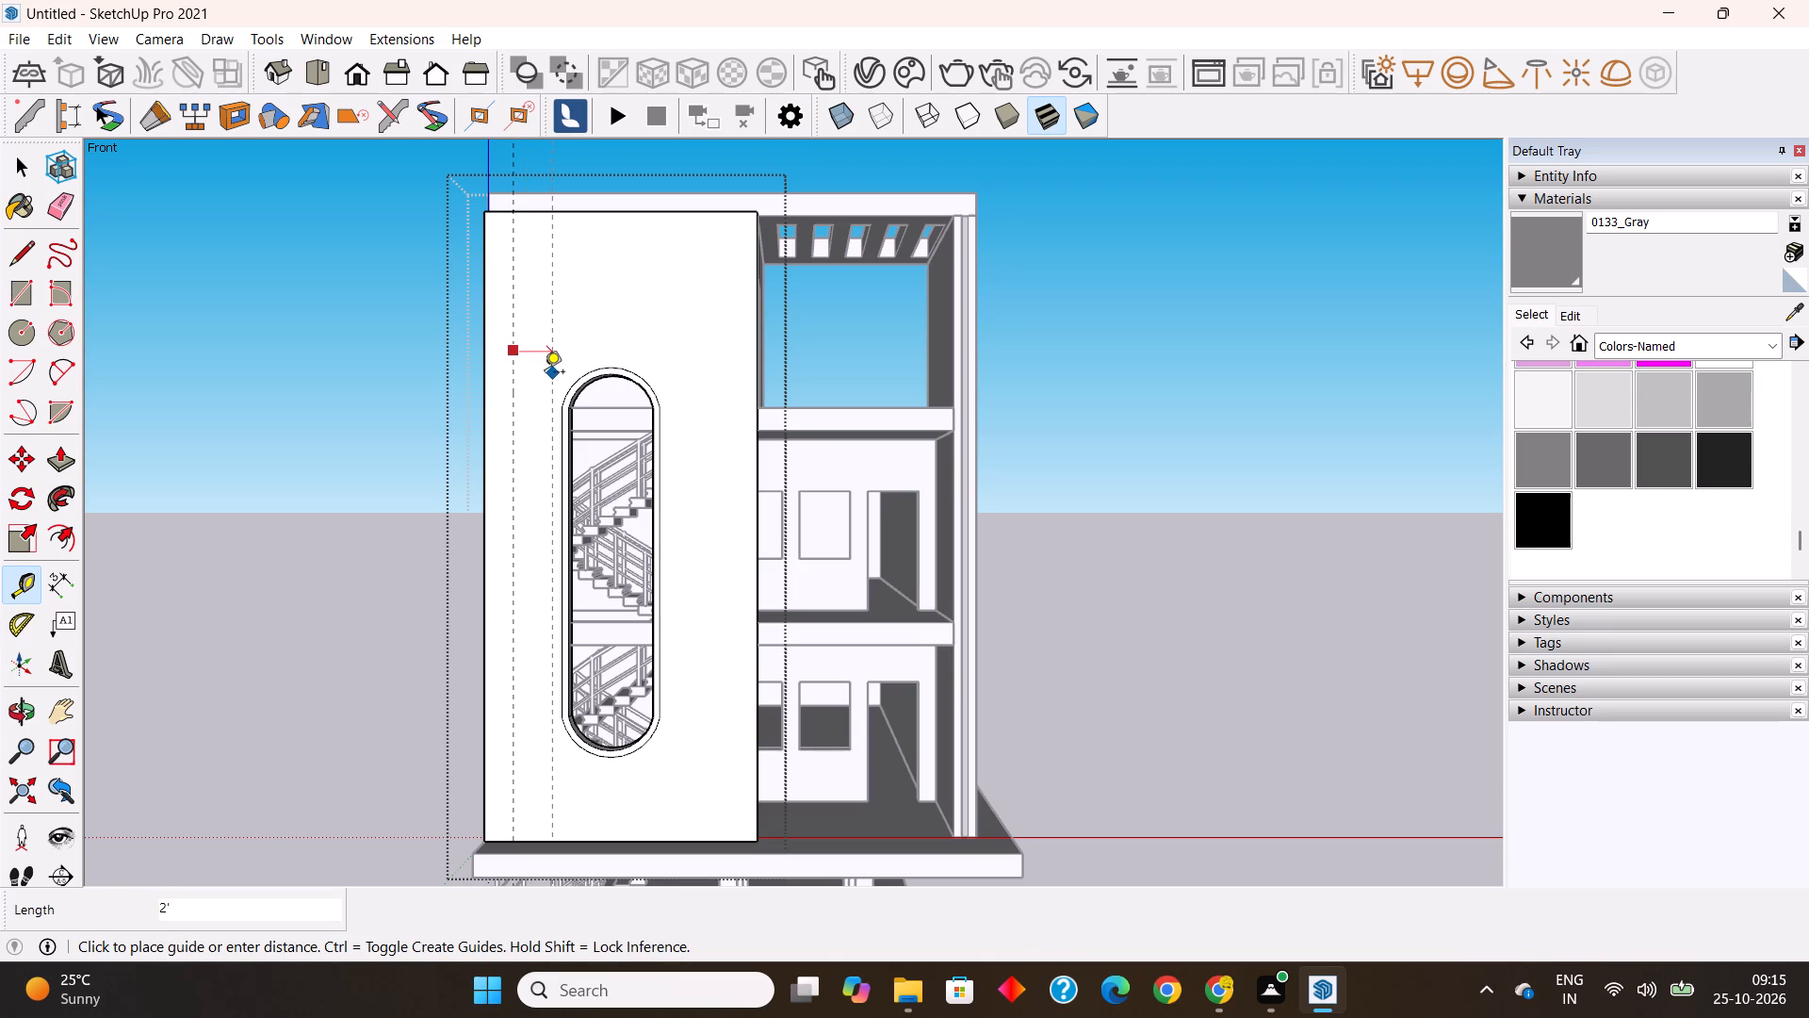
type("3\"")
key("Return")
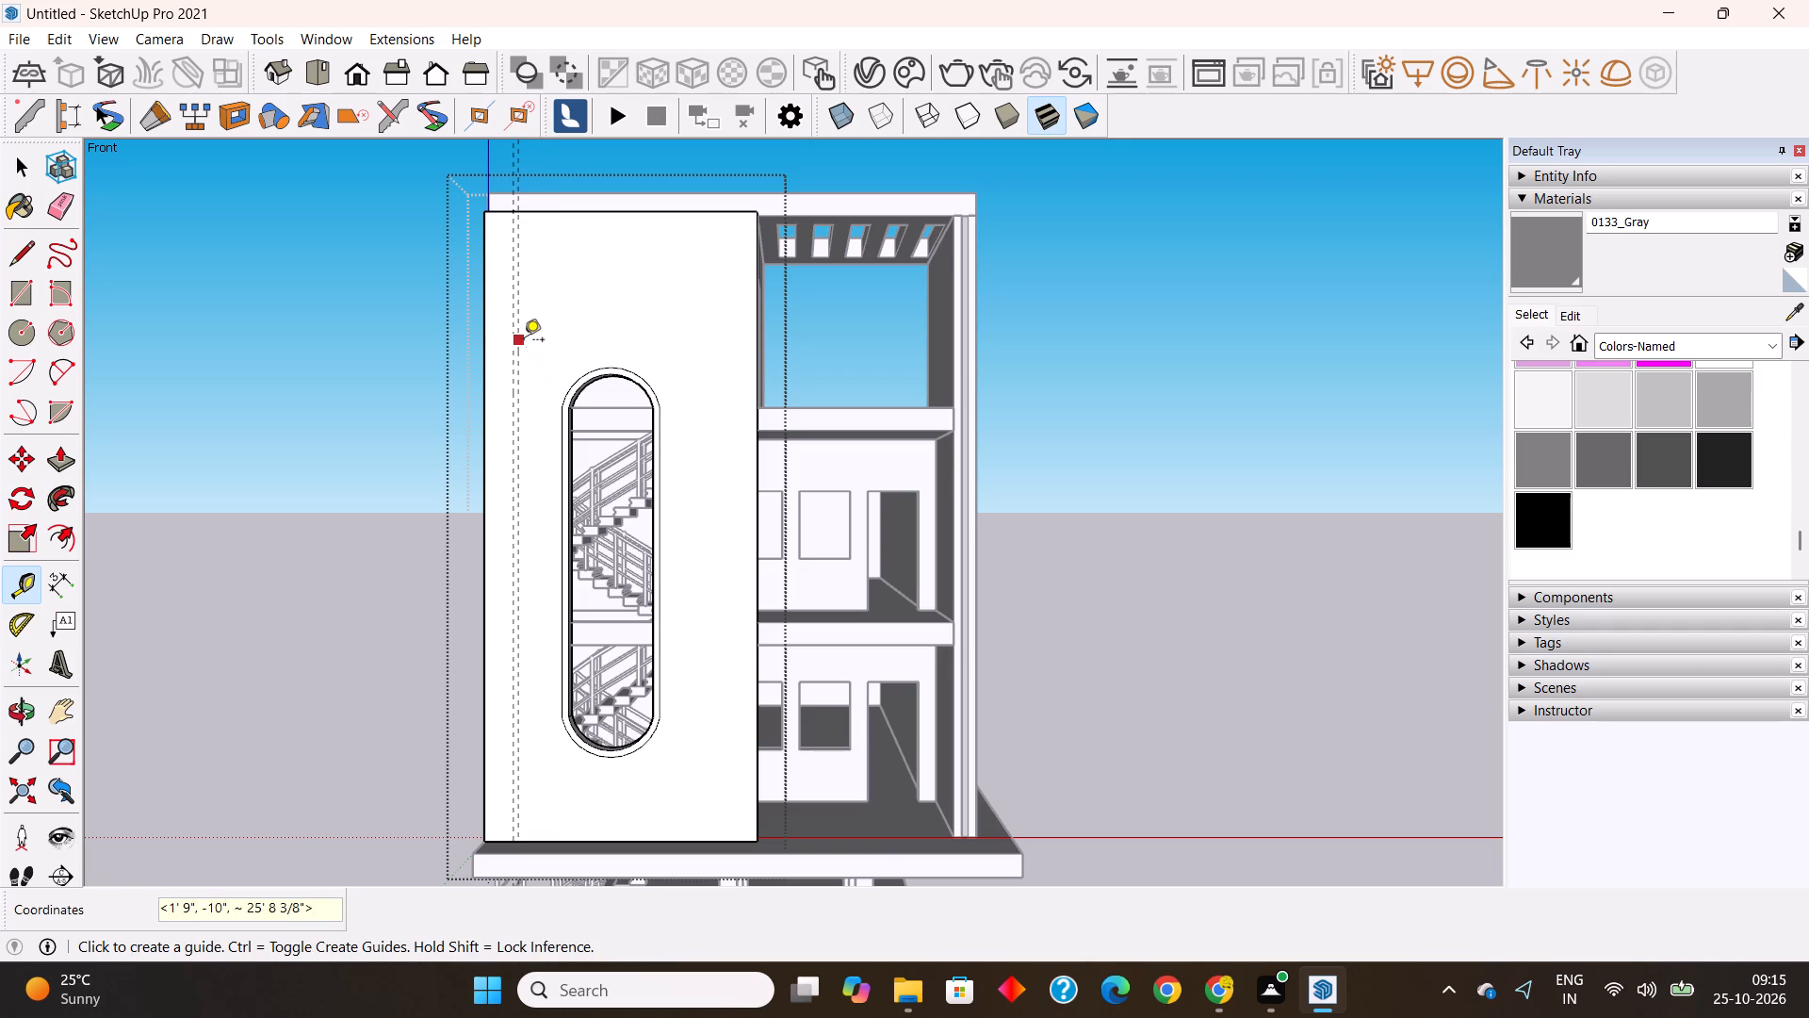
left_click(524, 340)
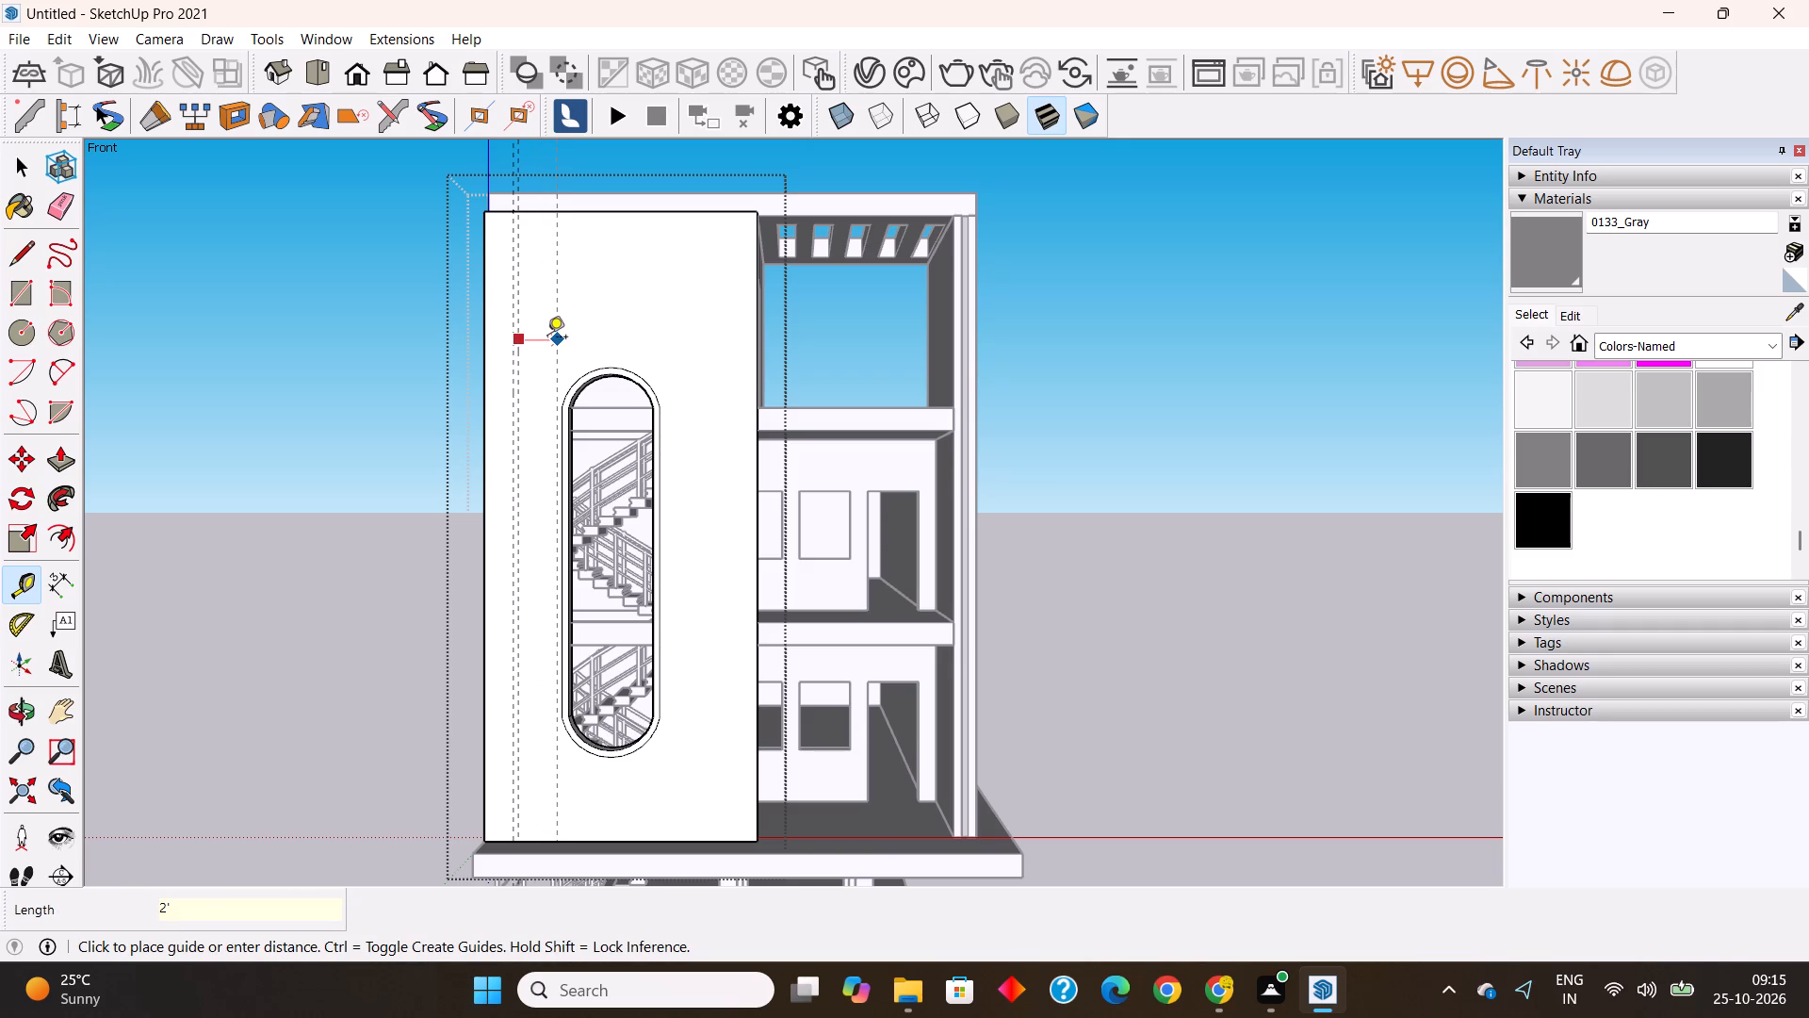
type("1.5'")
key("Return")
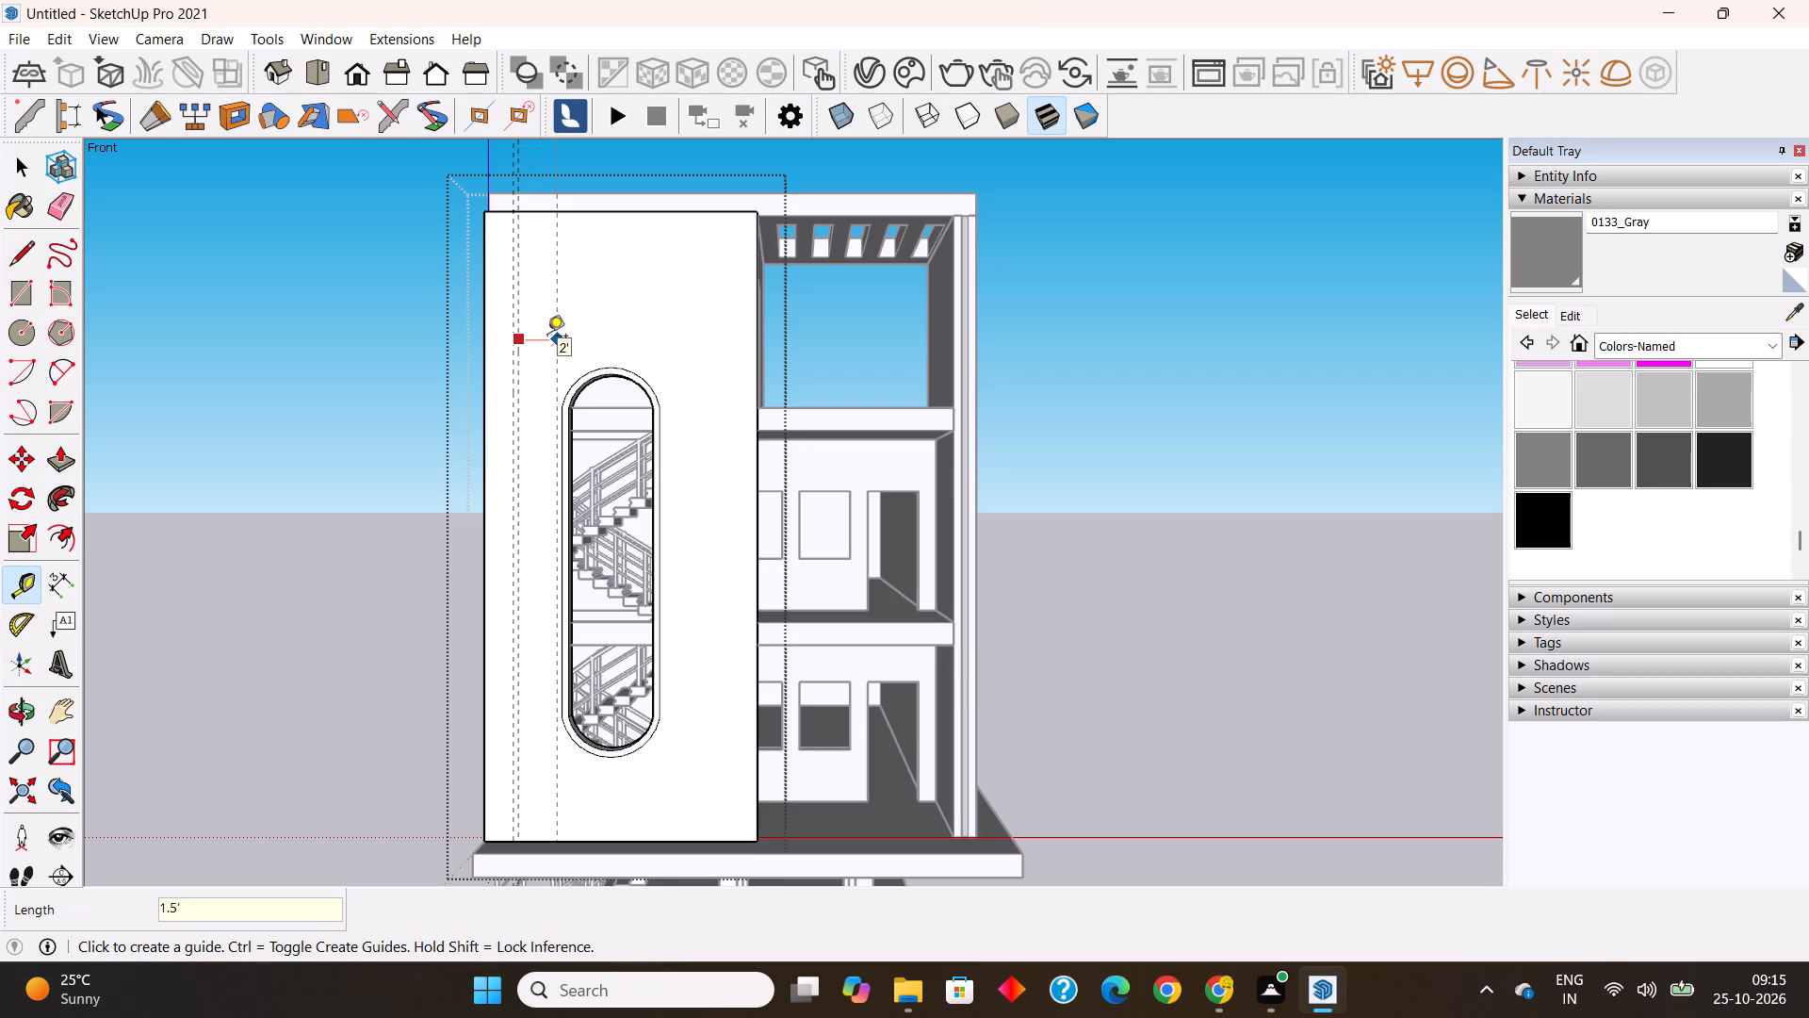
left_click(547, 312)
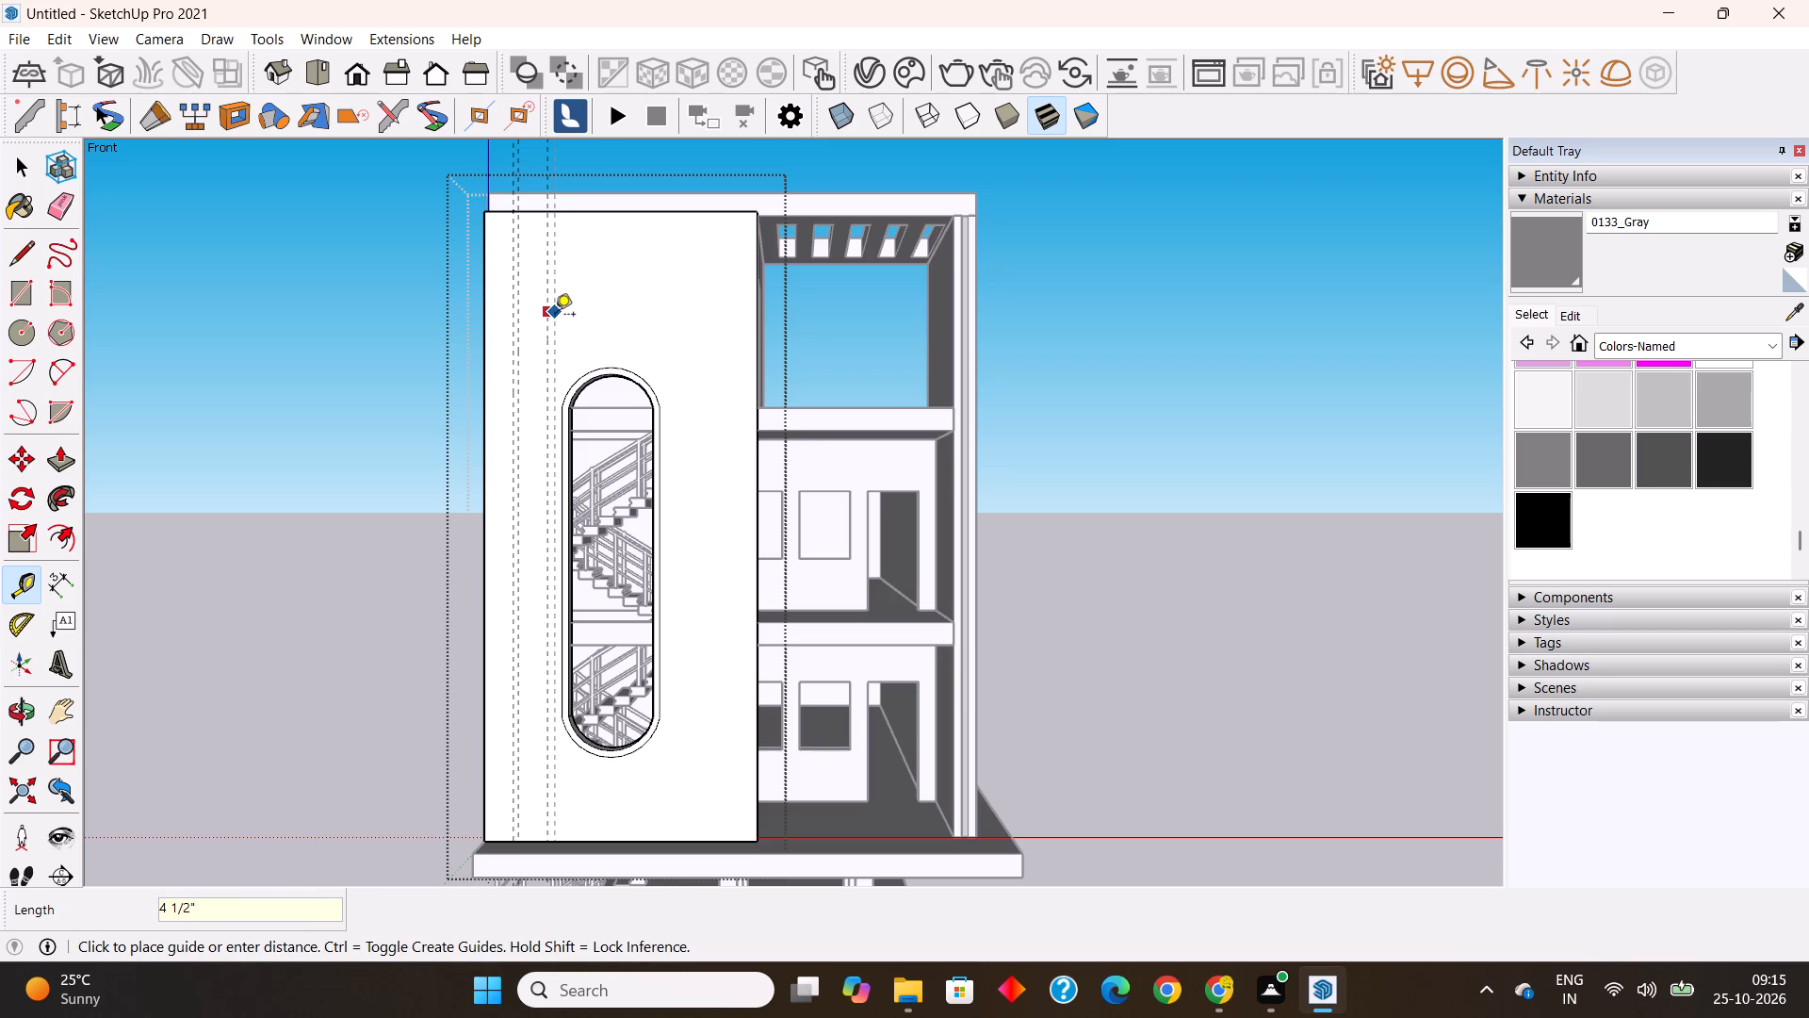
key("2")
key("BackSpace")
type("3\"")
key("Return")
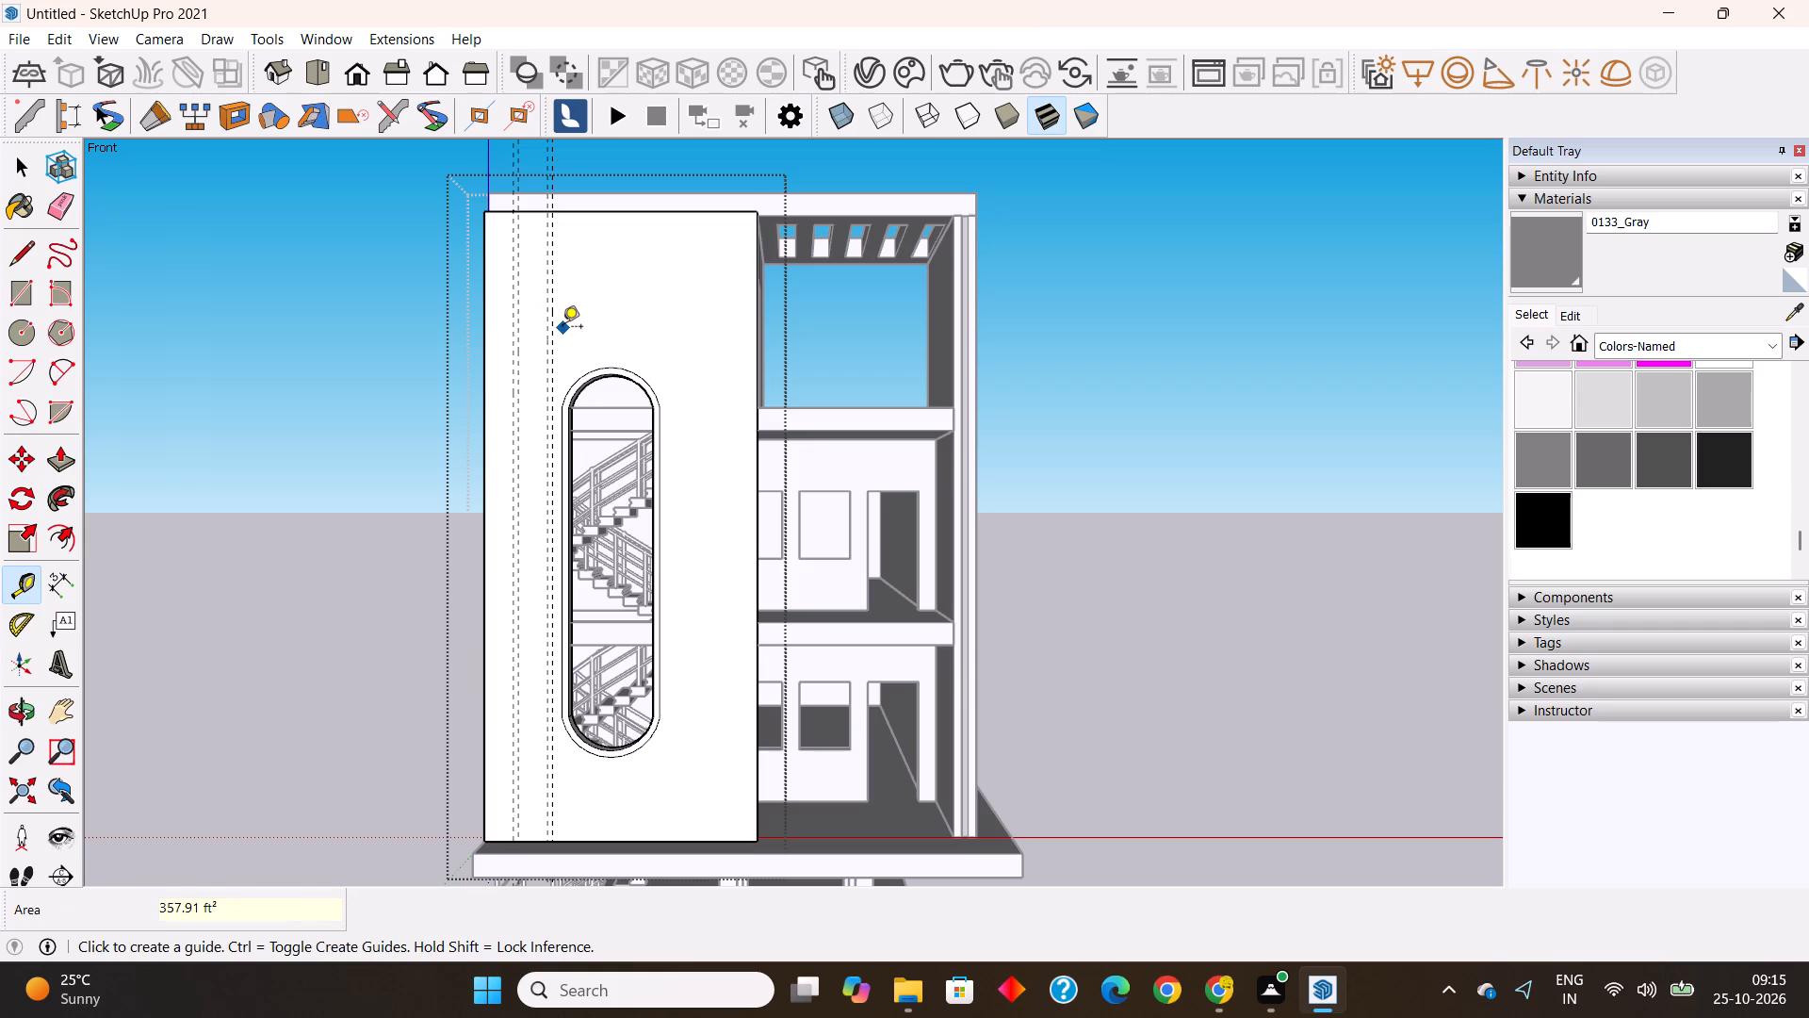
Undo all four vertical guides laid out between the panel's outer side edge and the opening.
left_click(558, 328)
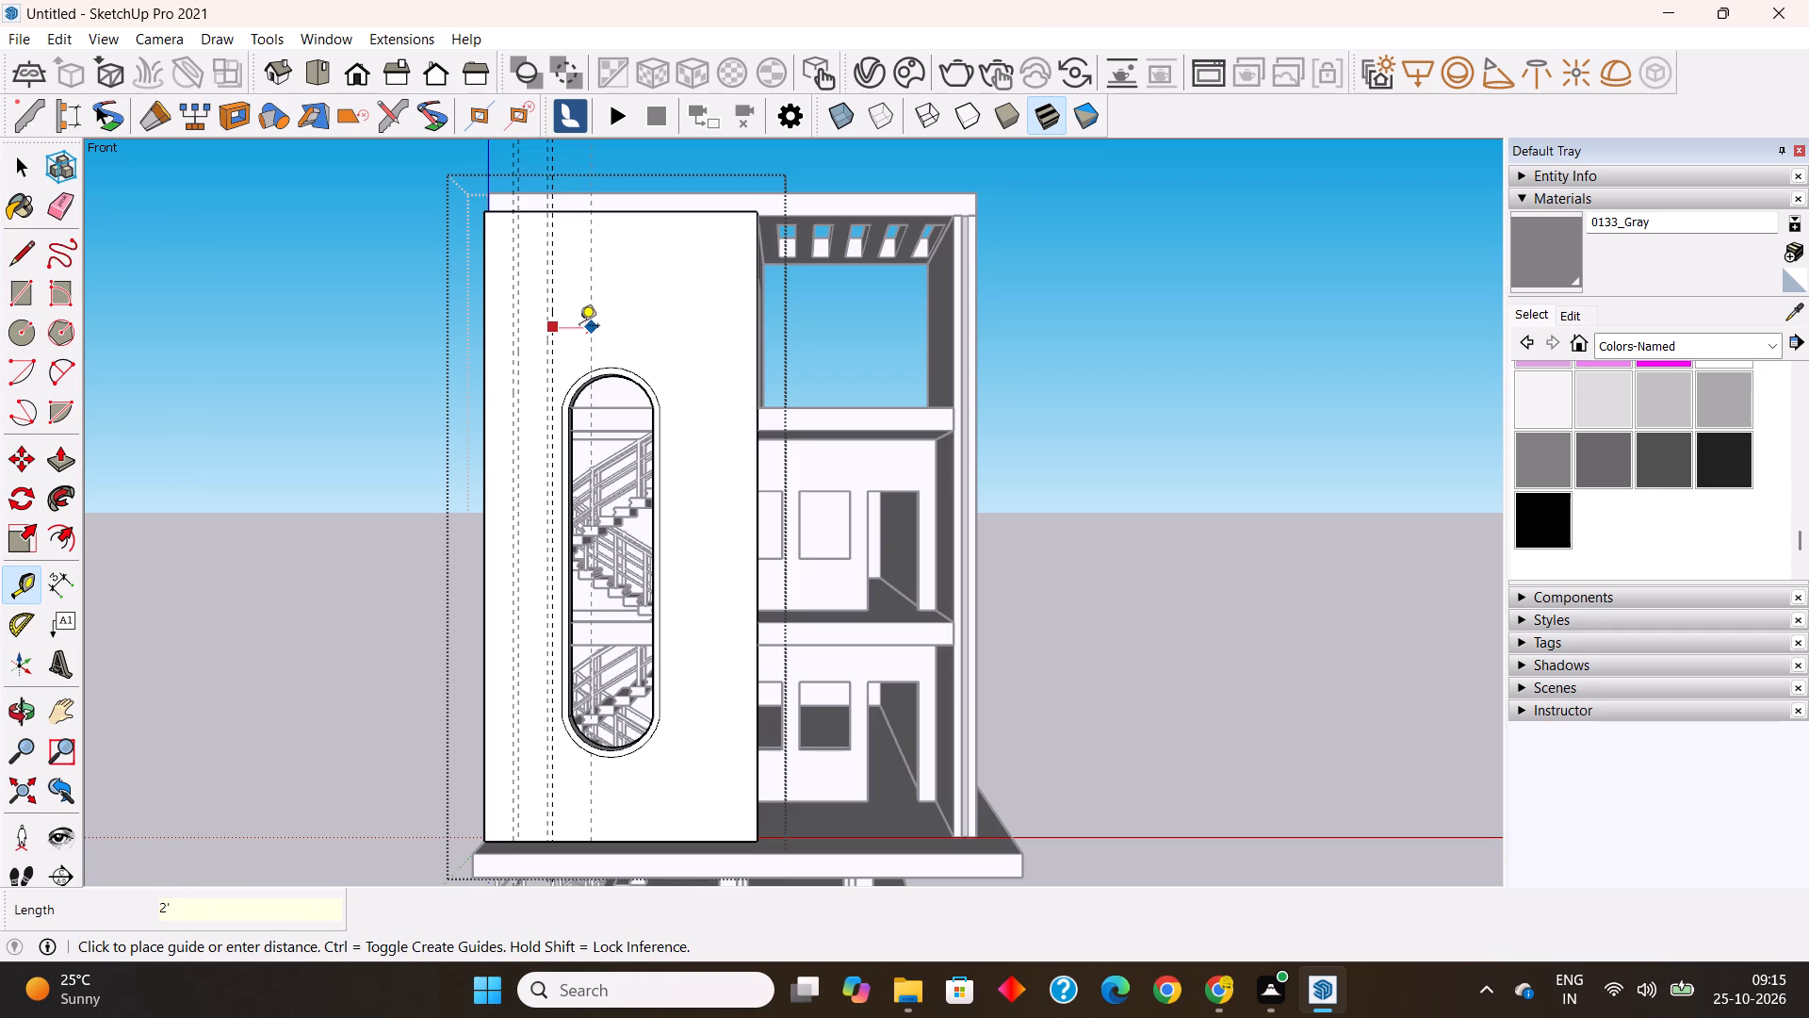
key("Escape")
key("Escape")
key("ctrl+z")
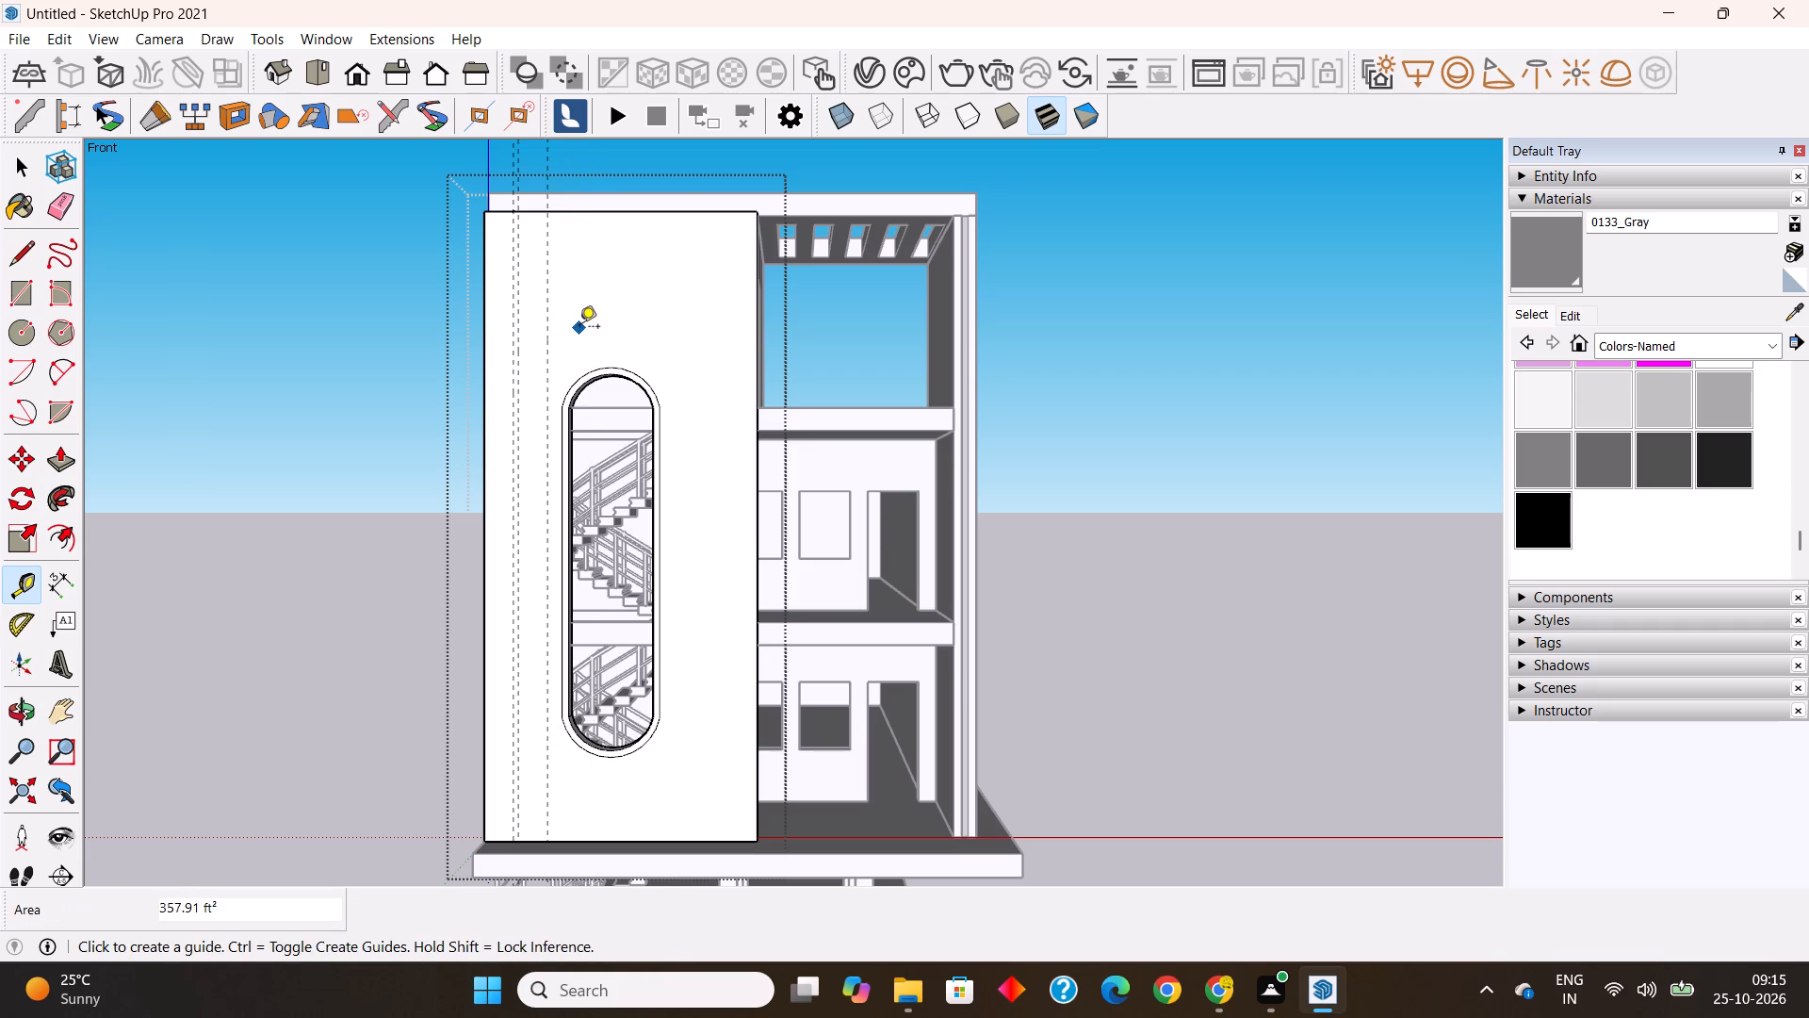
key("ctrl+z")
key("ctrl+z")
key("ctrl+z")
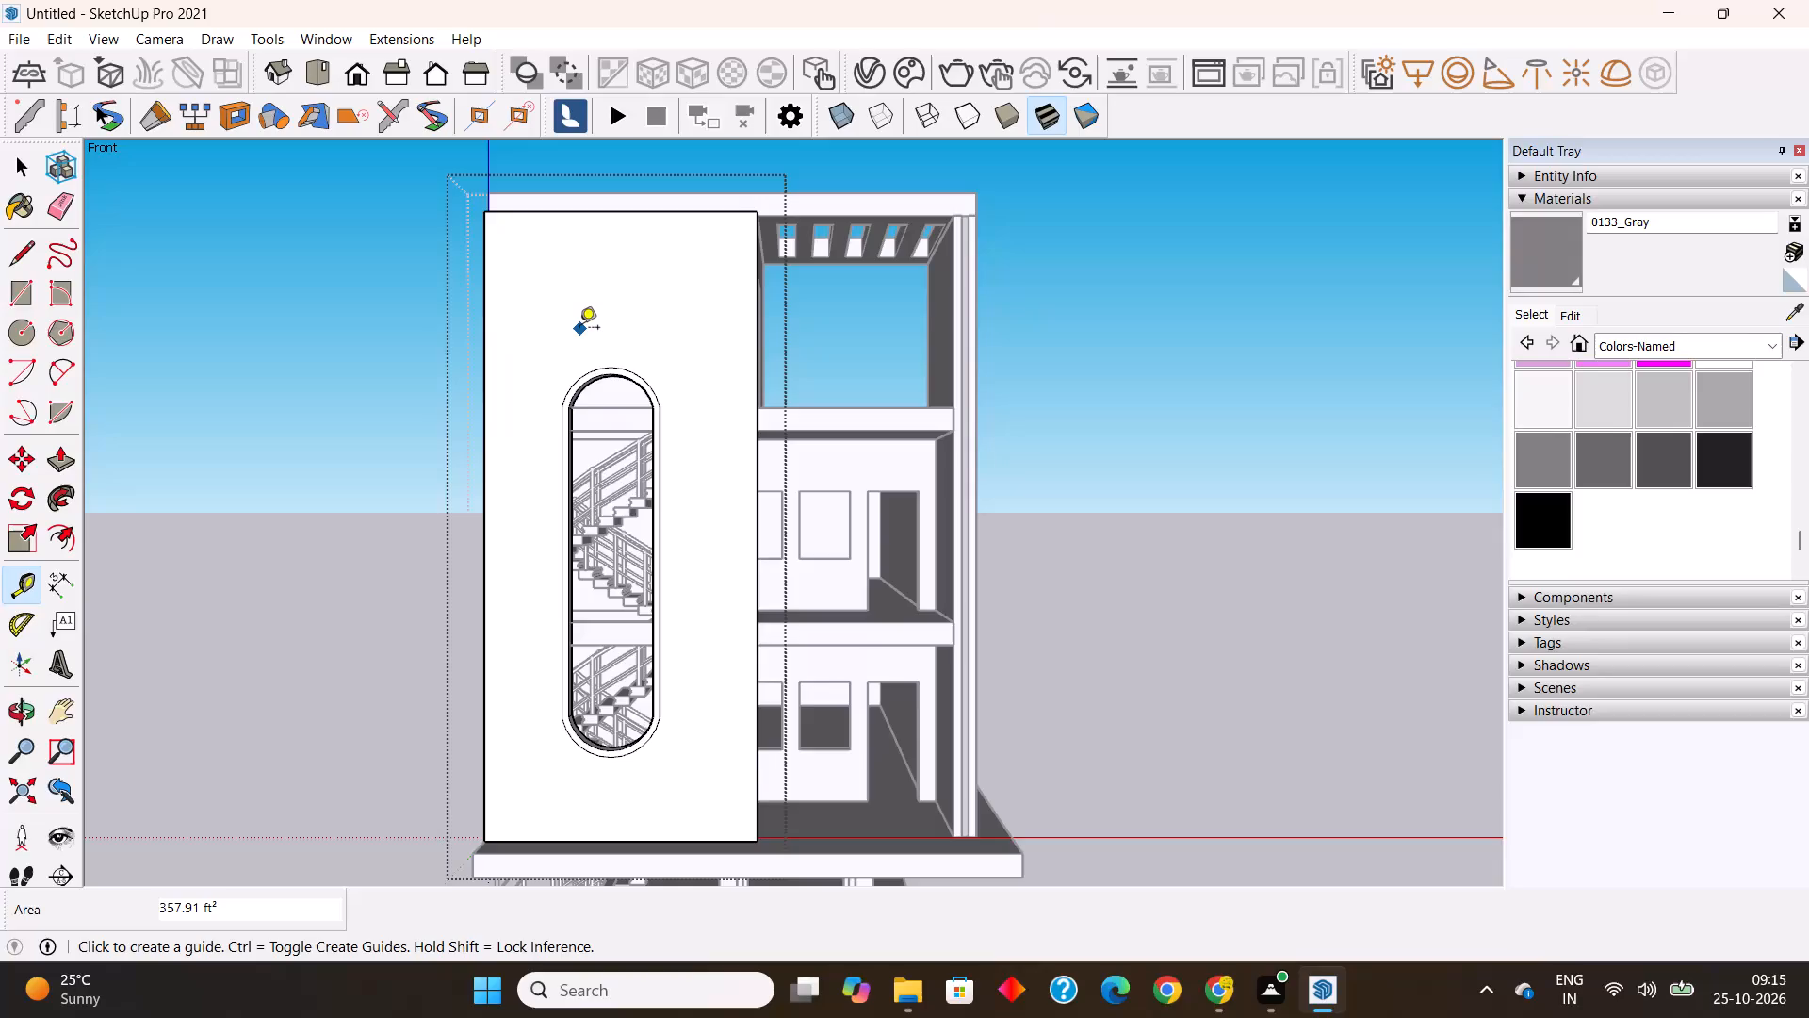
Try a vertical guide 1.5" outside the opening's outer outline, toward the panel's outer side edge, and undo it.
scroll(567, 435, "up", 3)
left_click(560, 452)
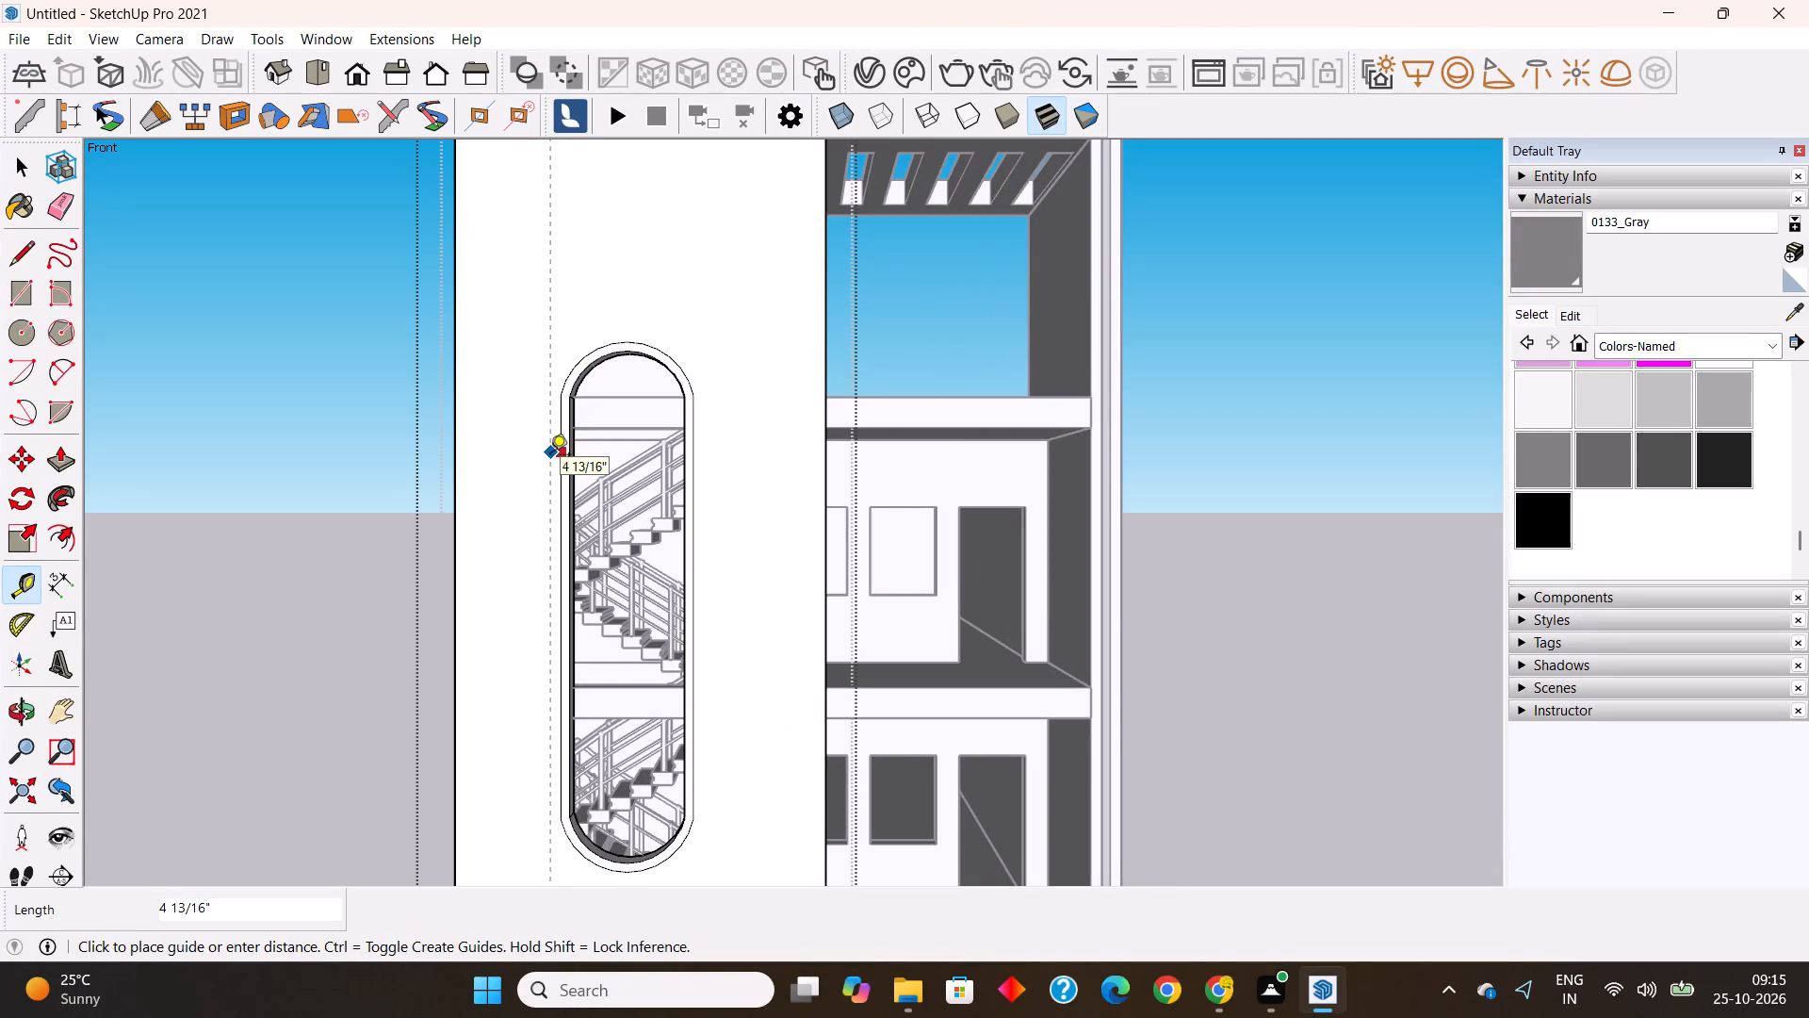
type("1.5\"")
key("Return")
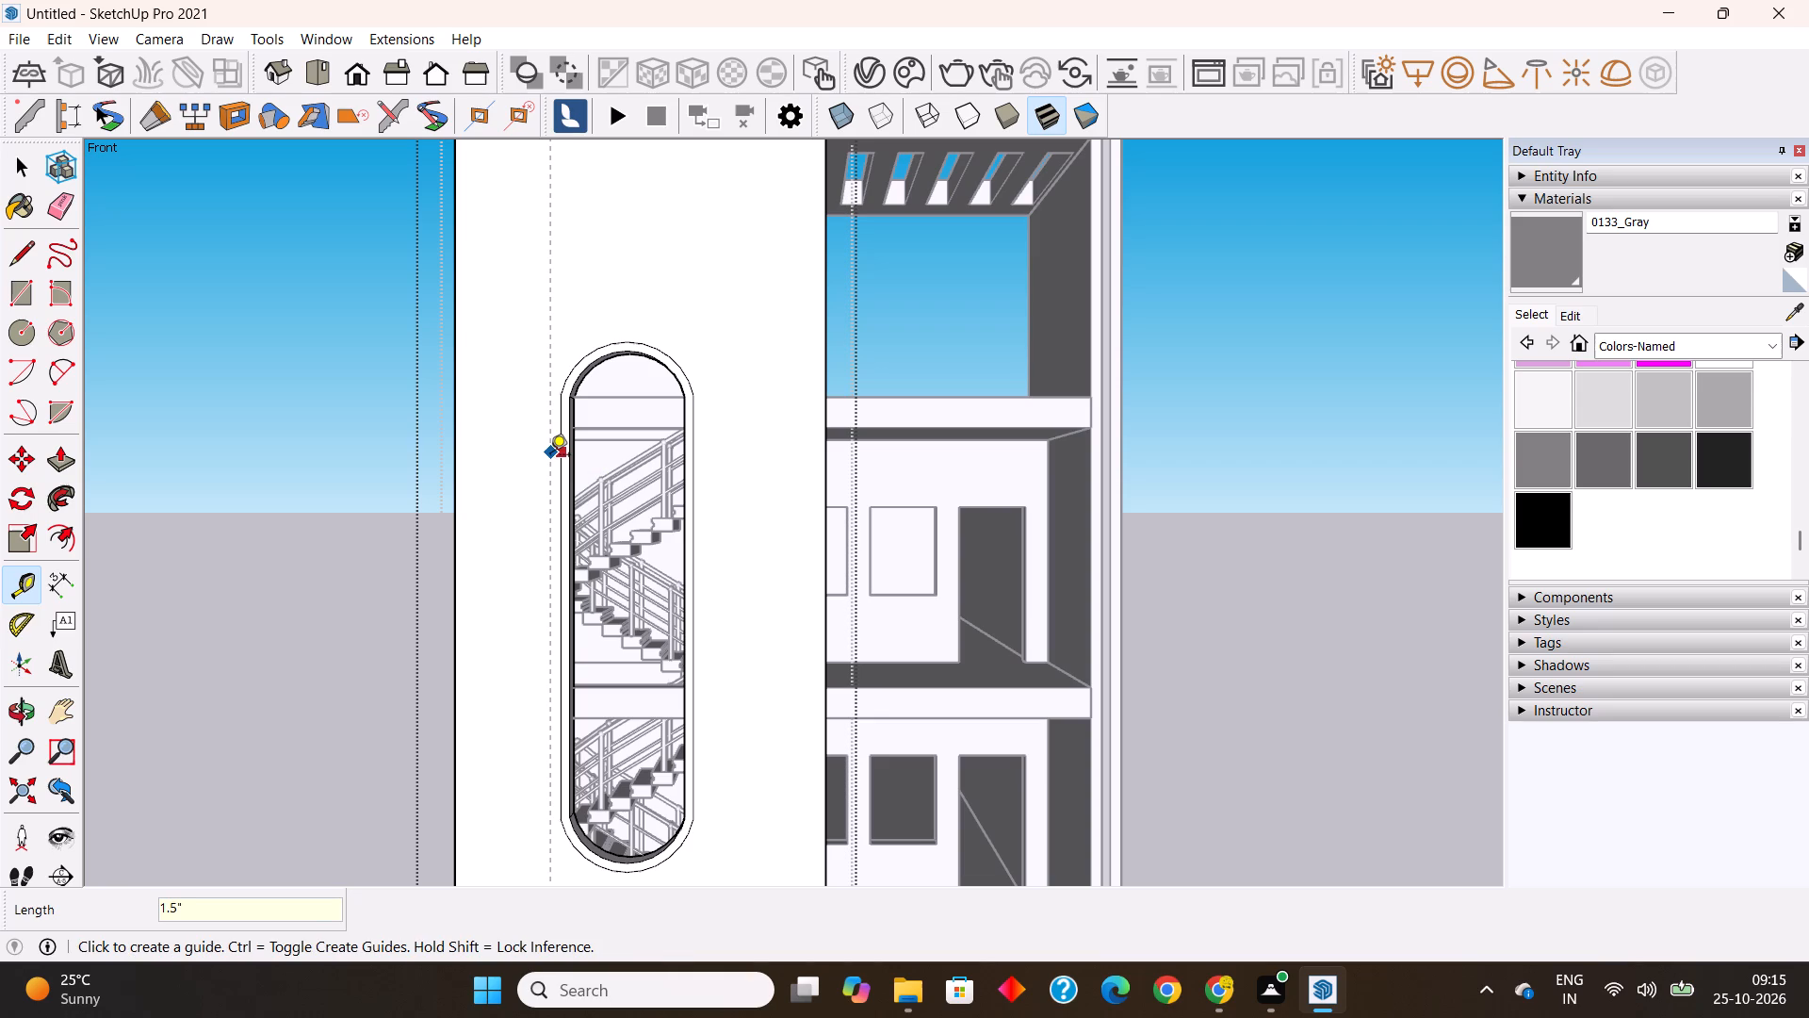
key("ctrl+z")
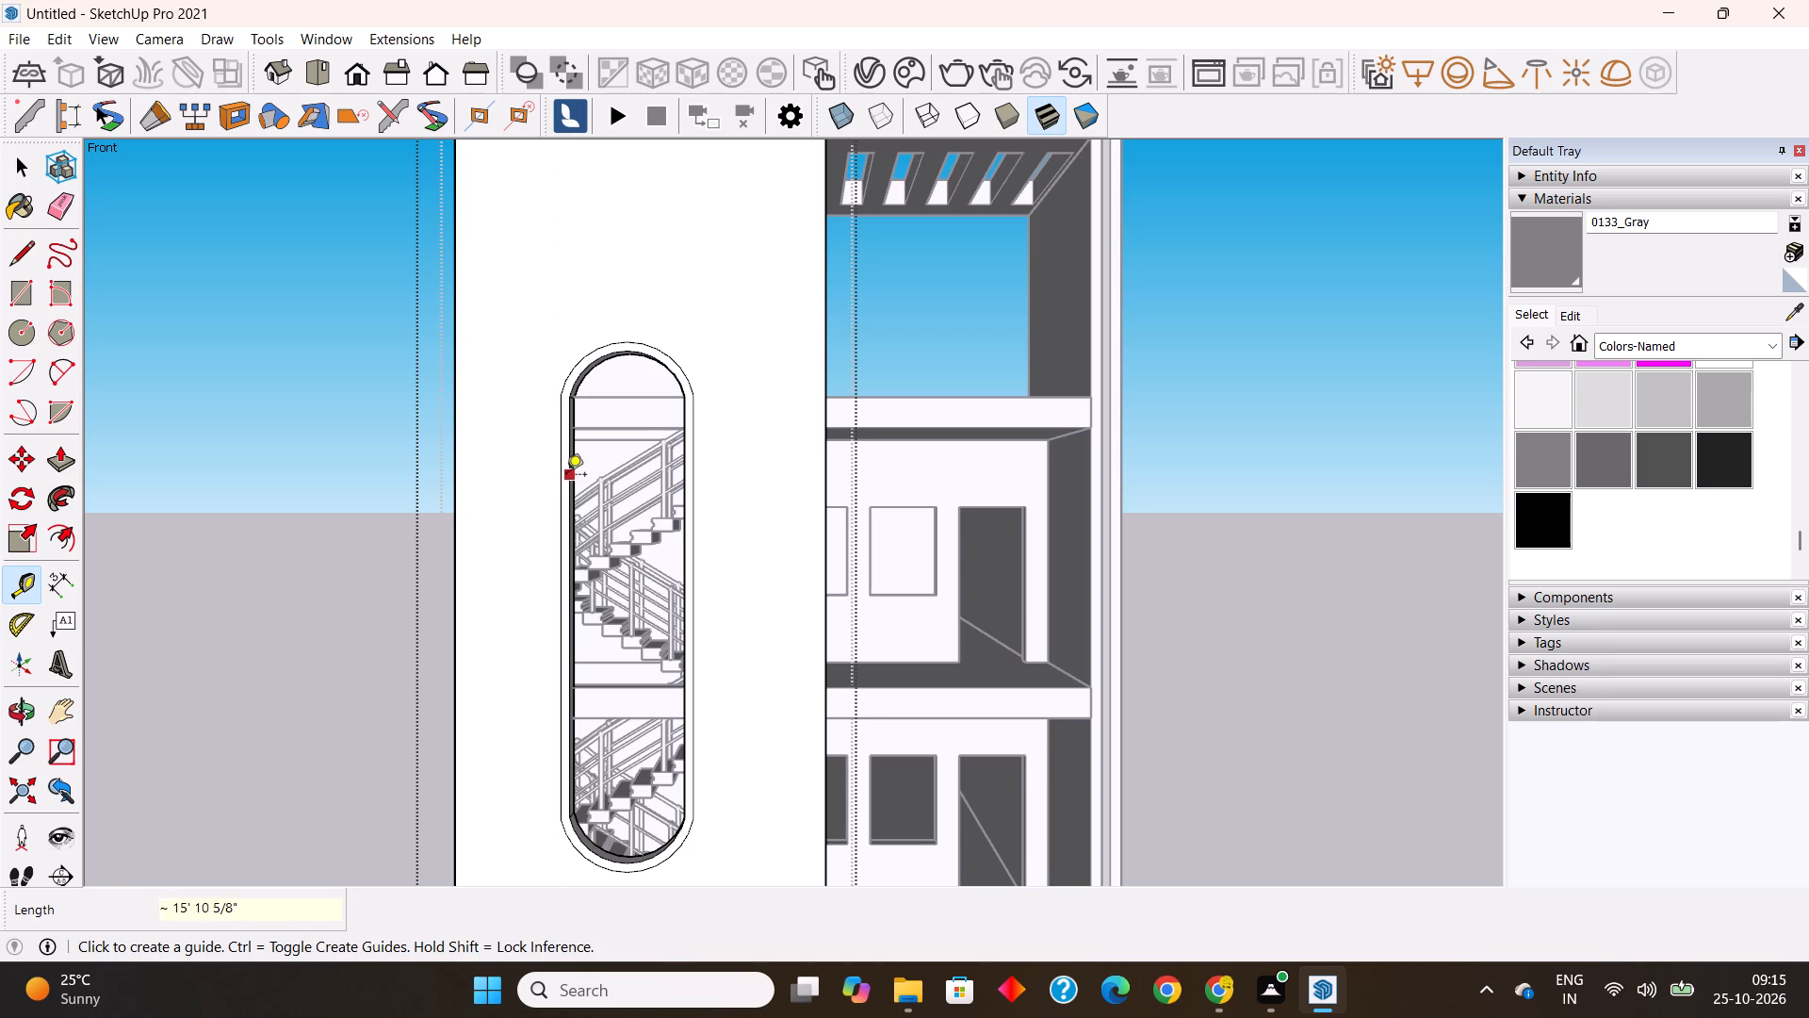
Place a vertical guide 1.5' from the straight side of the opening's outer outline, toward the panel's outer side edge.
middle_click_drag(571, 476, 828, 530)
scroll(900, 502, "up", 7)
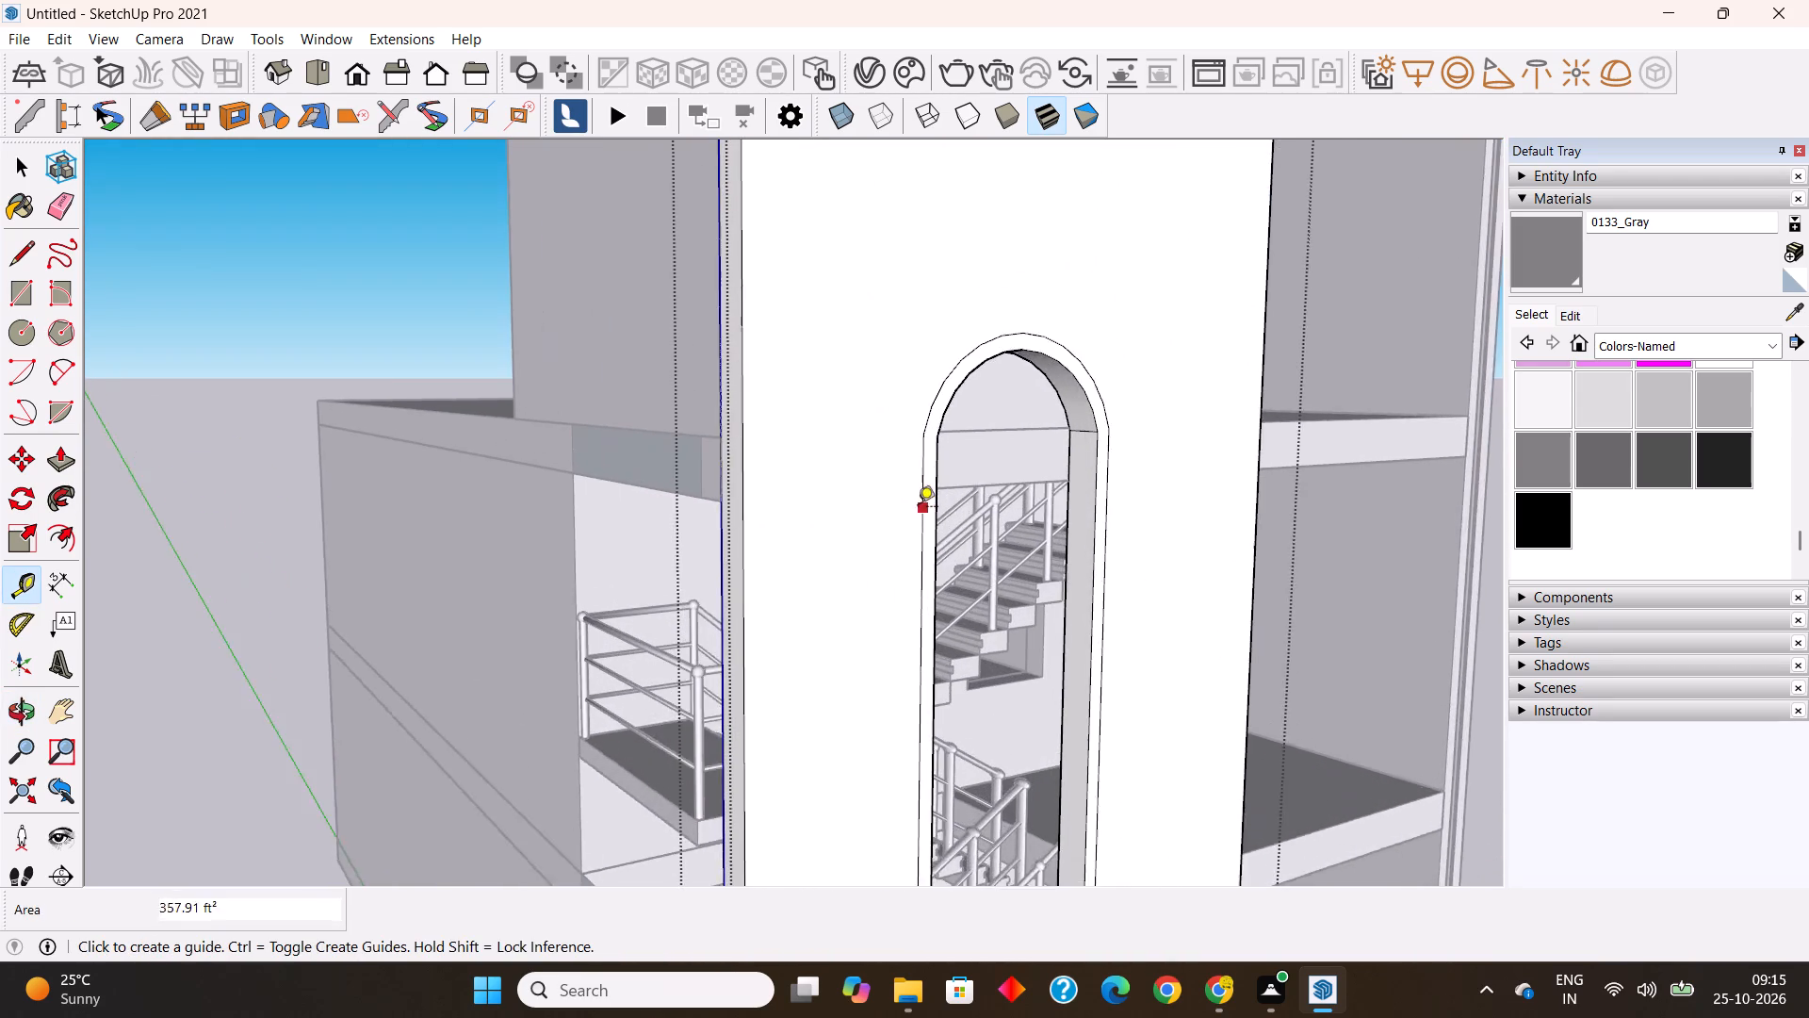
scroll(918, 508, "up", 2)
middle_click_drag(938, 525, 983, 562)
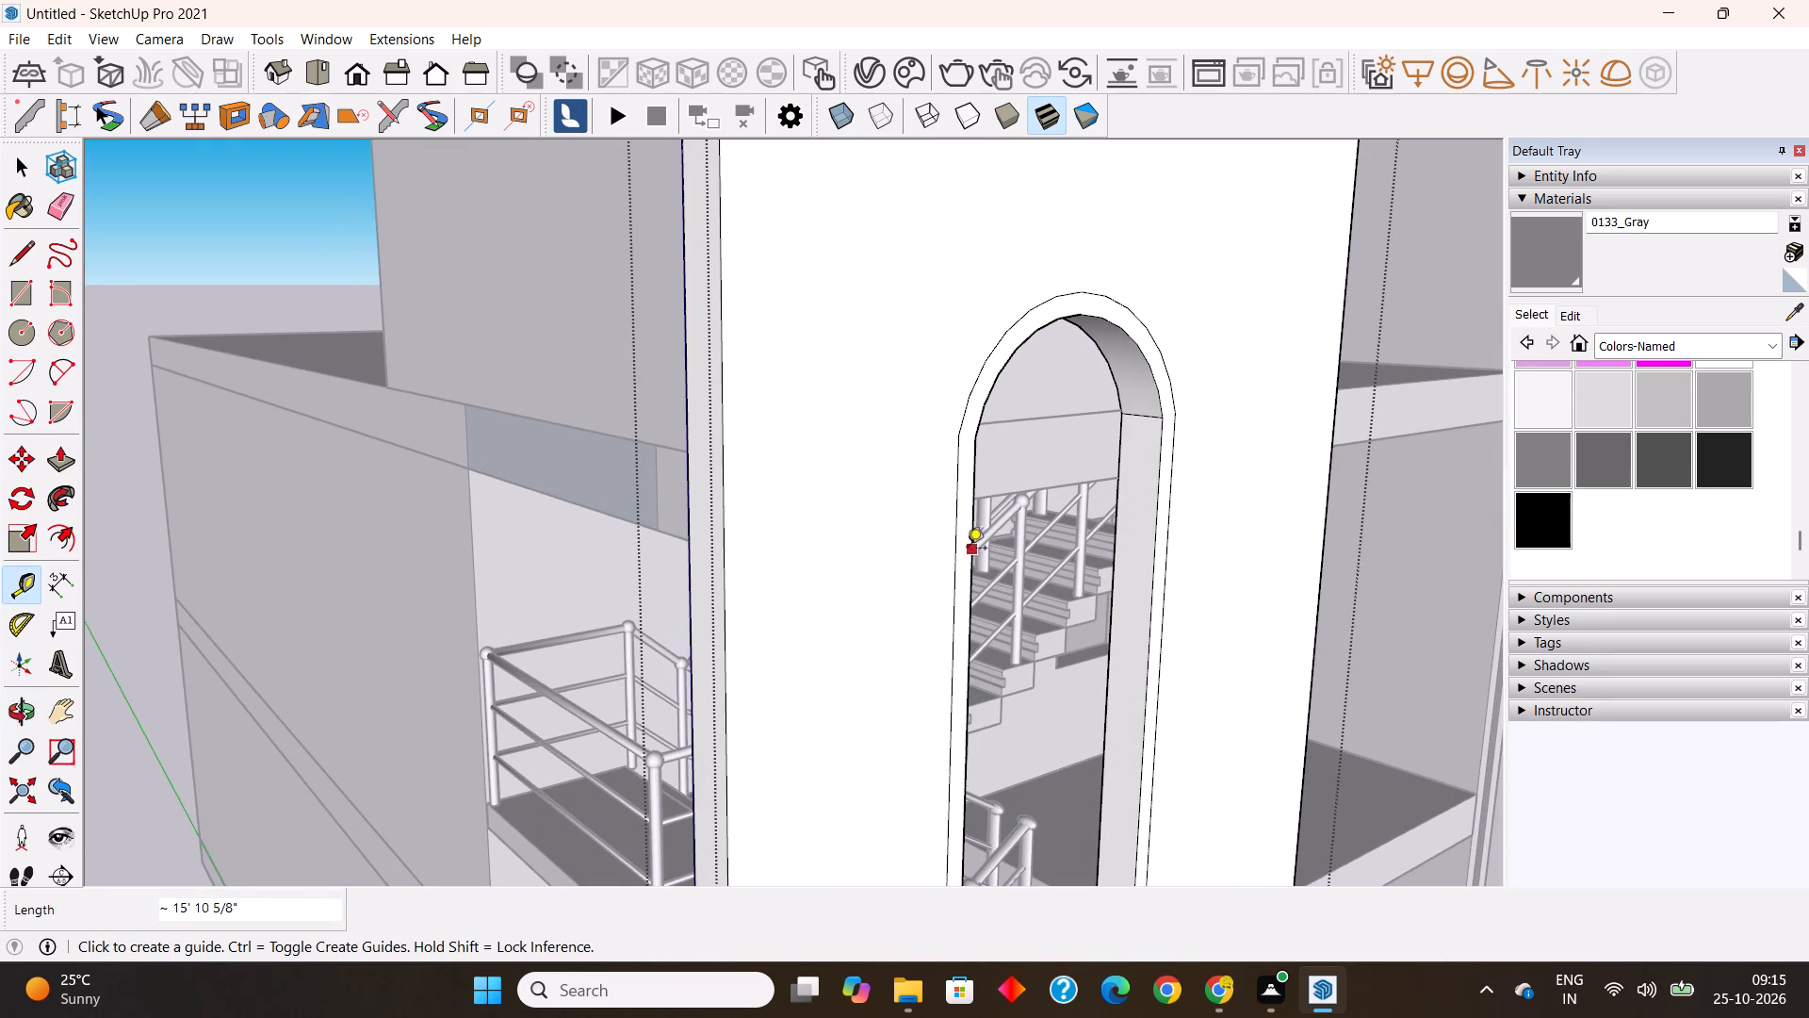
left_click(956, 550)
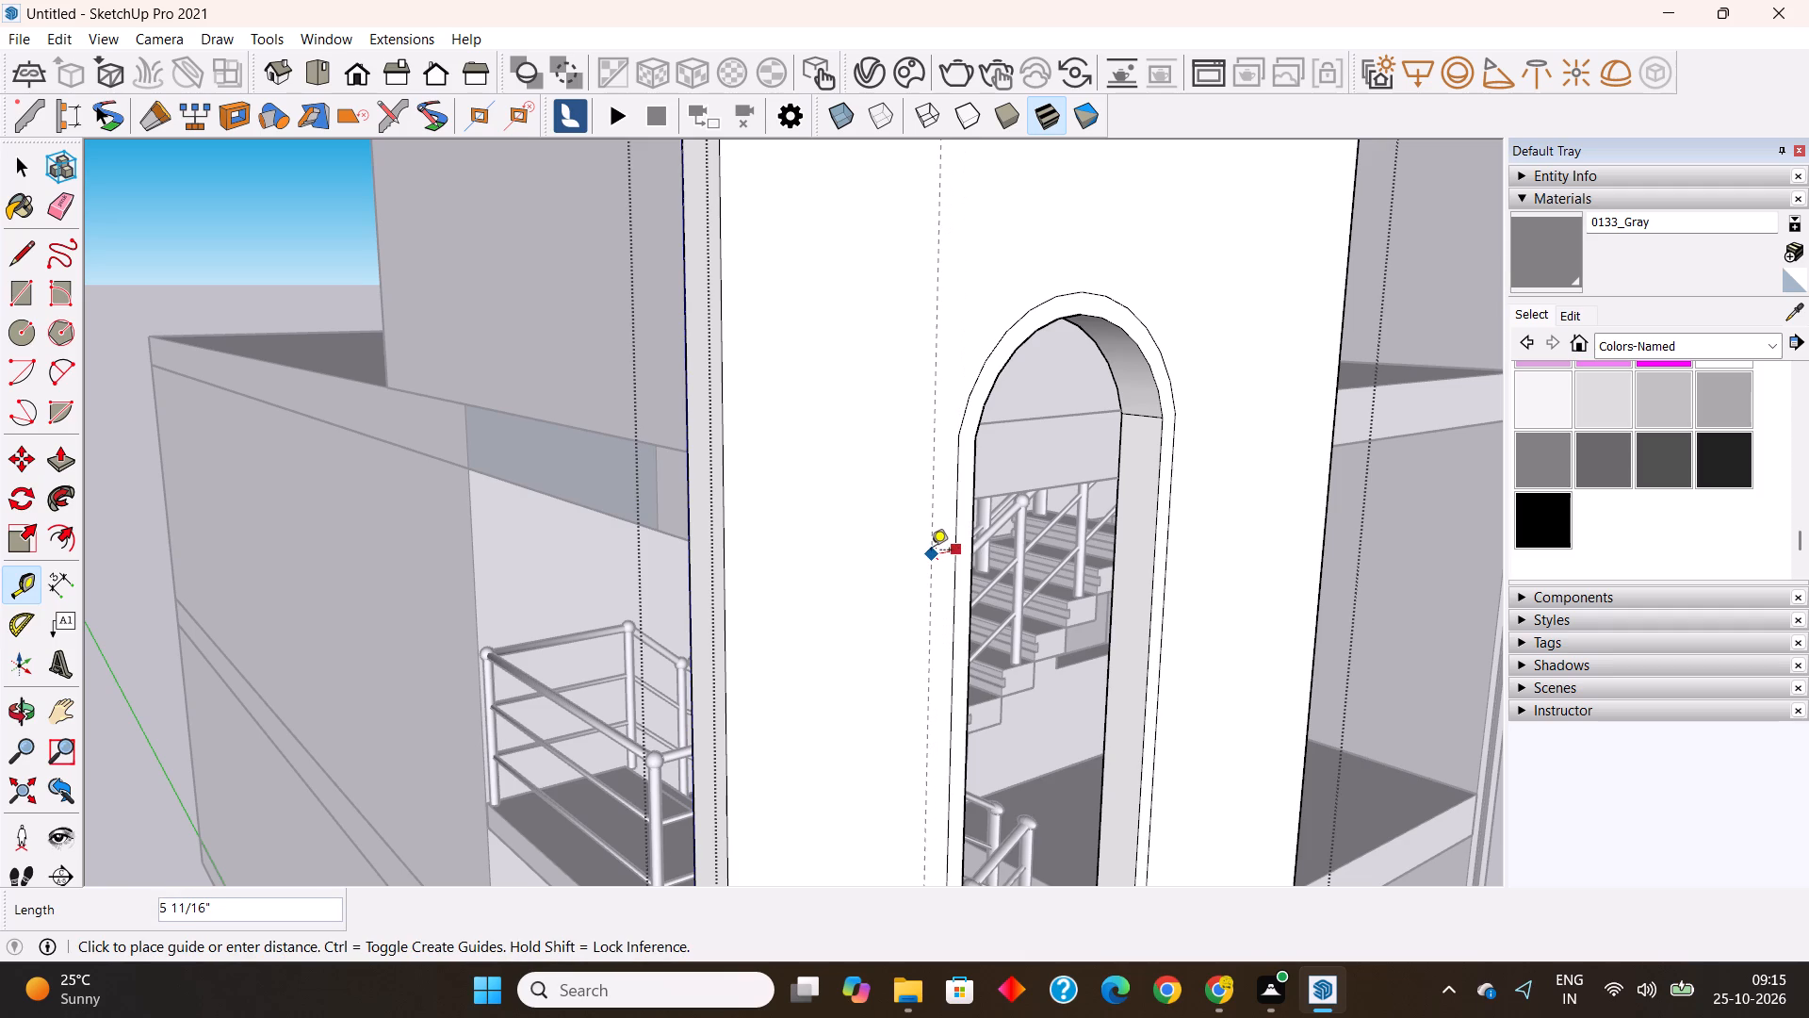
type("1.5'")
key("Return")
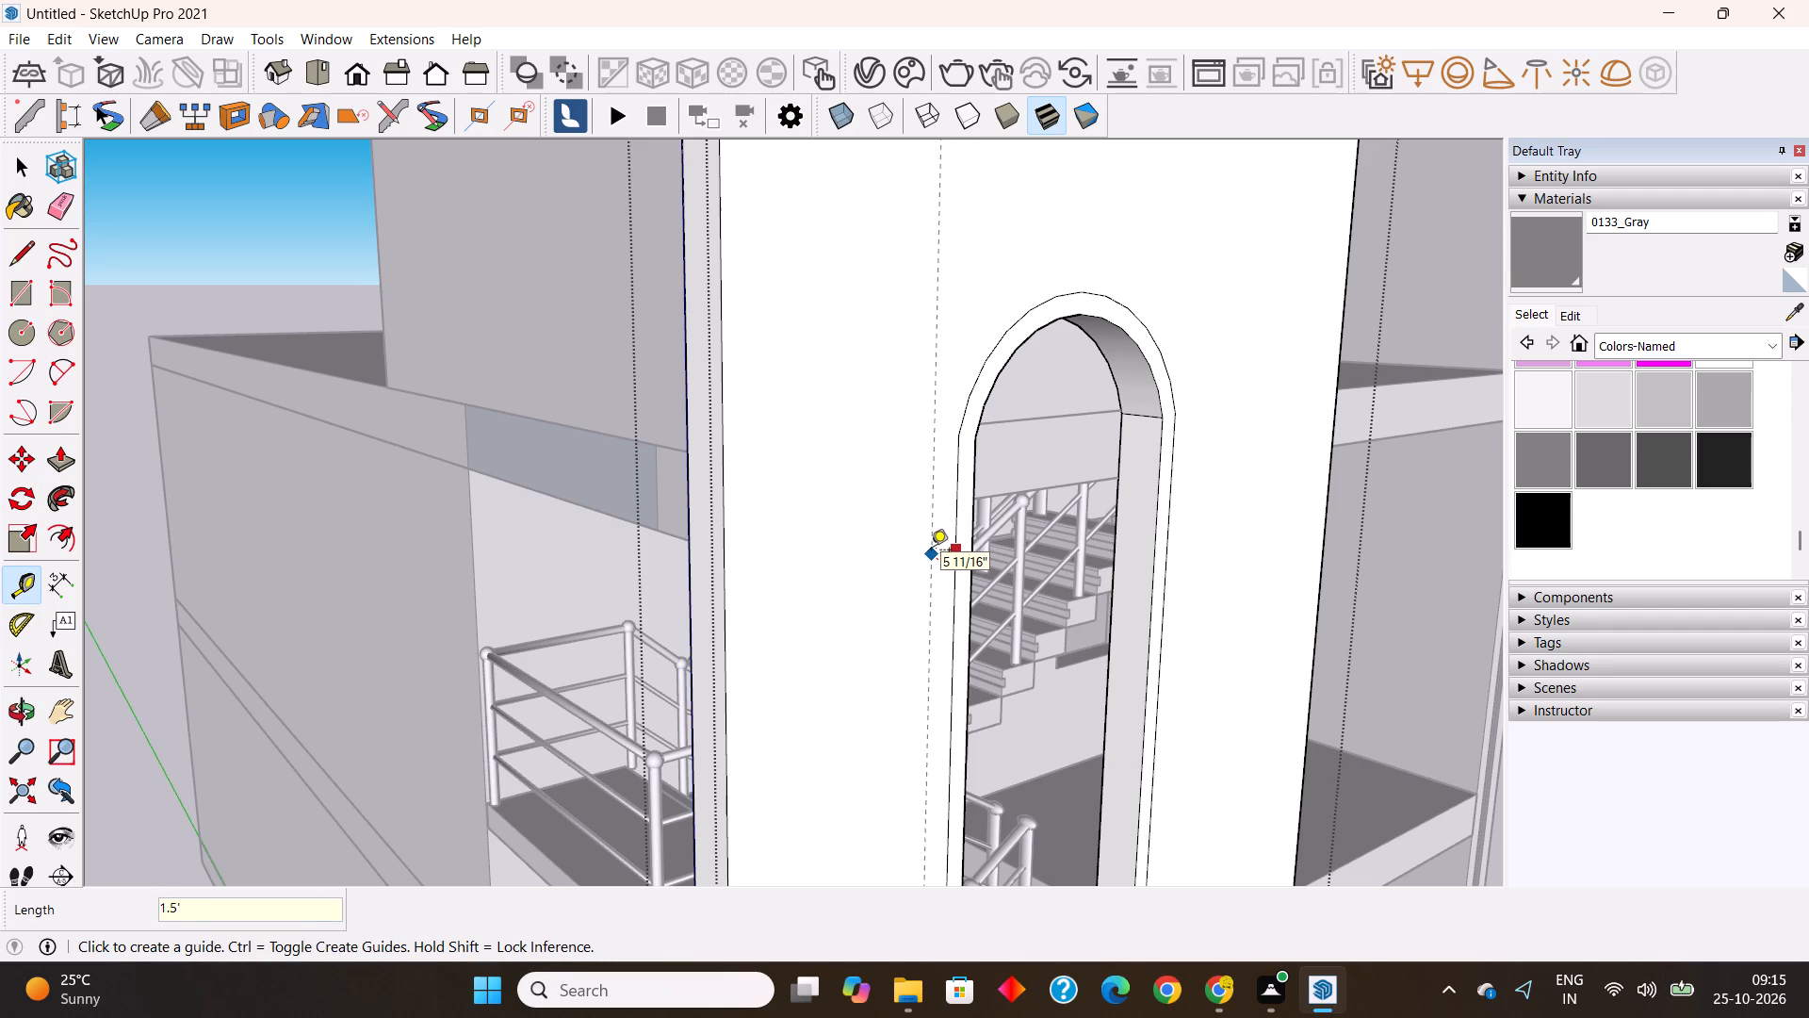
Add a guide along that straight side of the outline and another 3" beyond the 1.5' guide, toward the panel's outer edge.
scroll(928, 551, "down", 3)
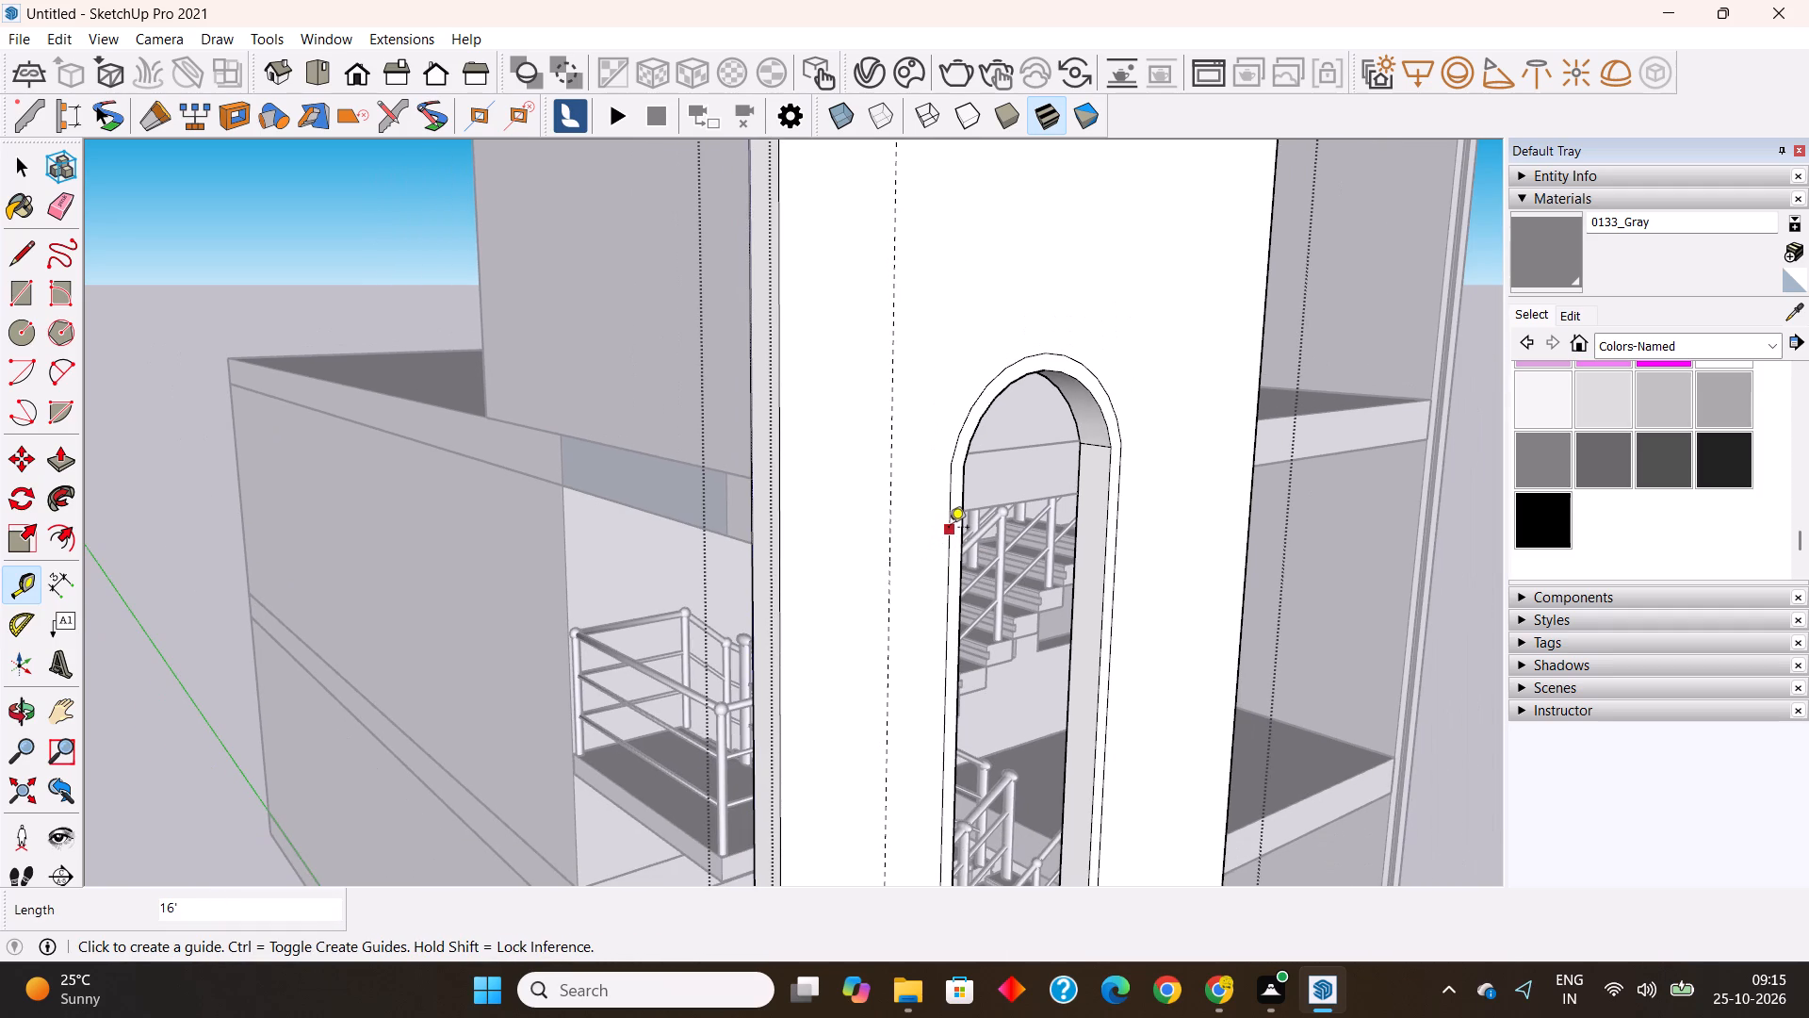
double_click(949, 528)
left_click(893, 576)
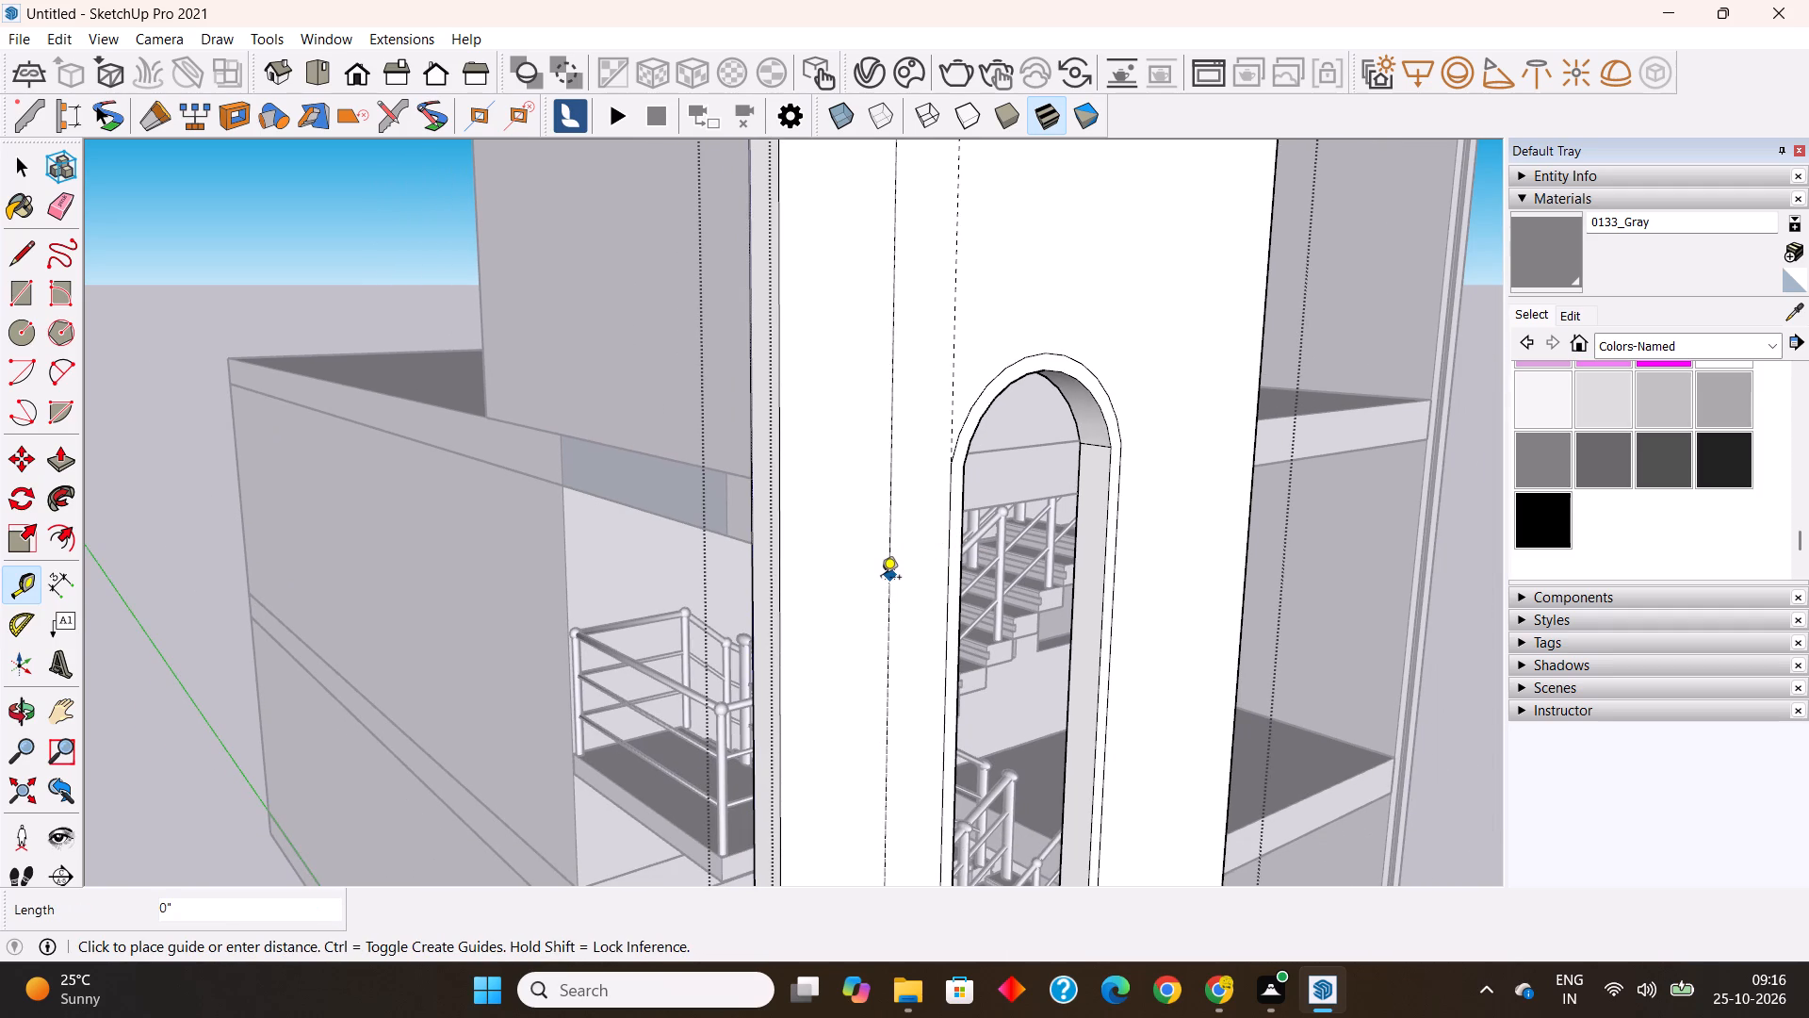
type("3\"")
key("Return")
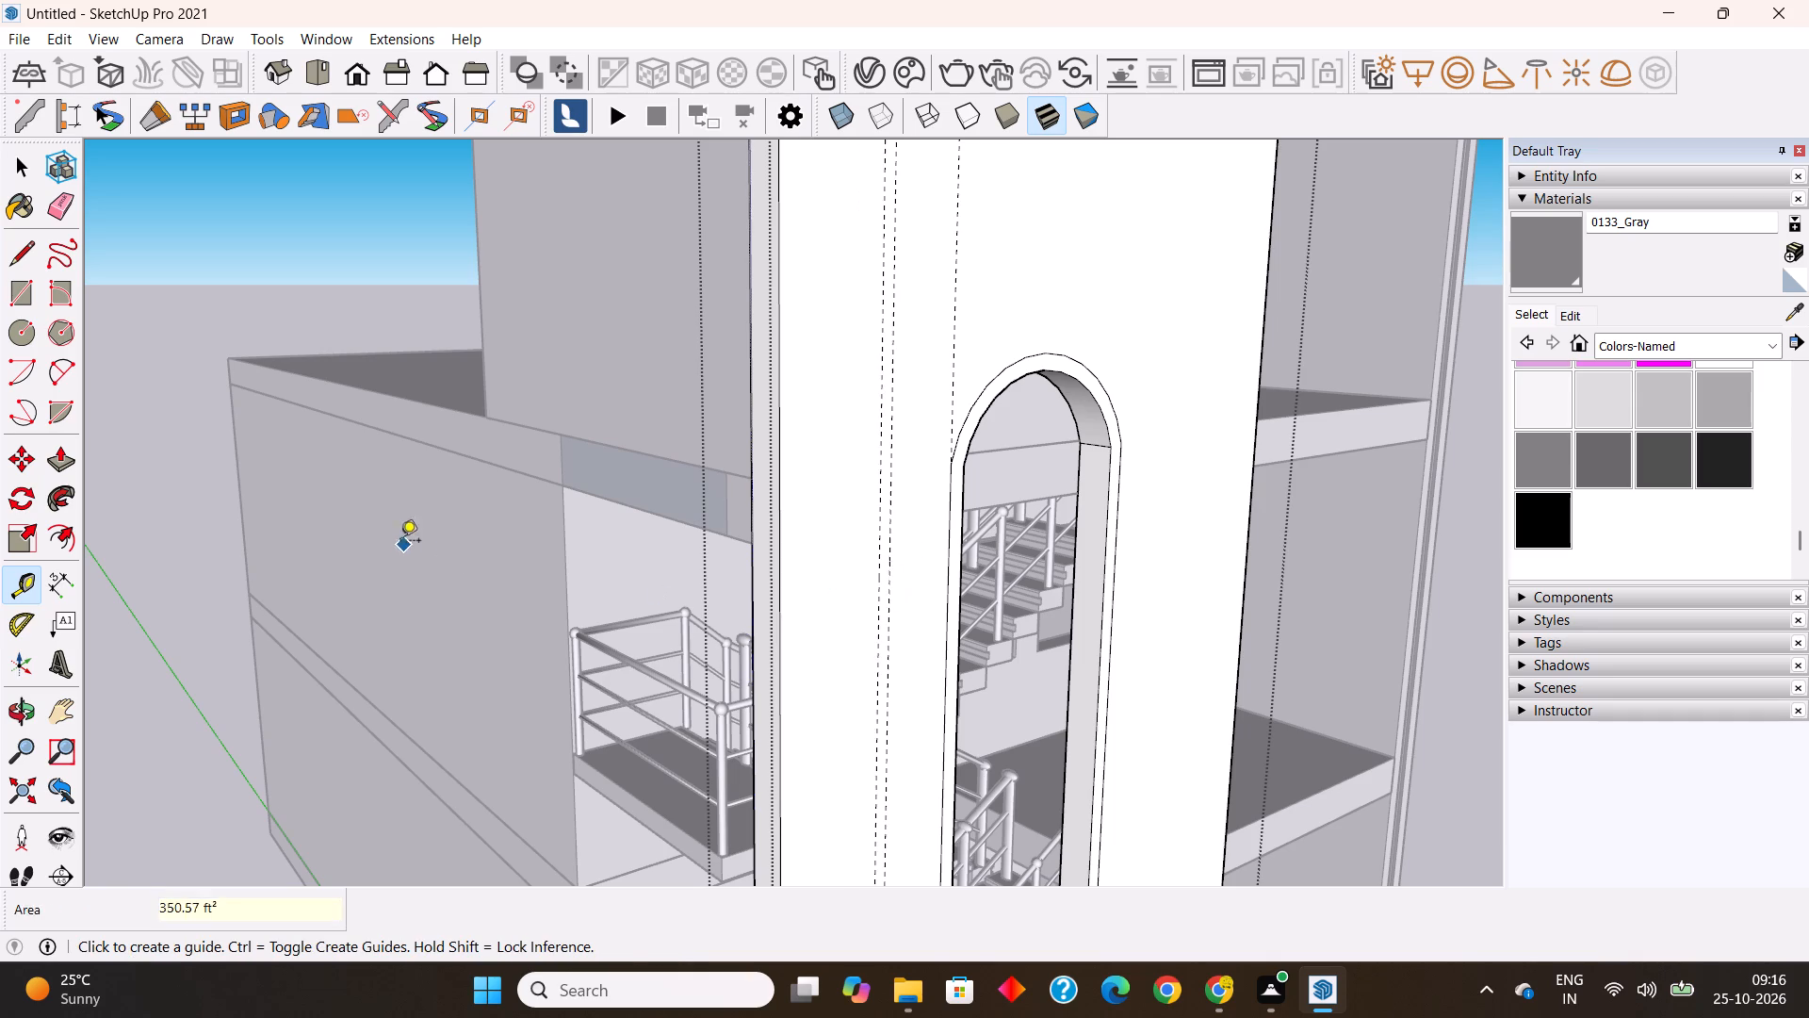
Place a vertical guide 3" from the guide along the outline's straight side, toward the panel's outer side edge.
scroll(628, 451, "down", 3)
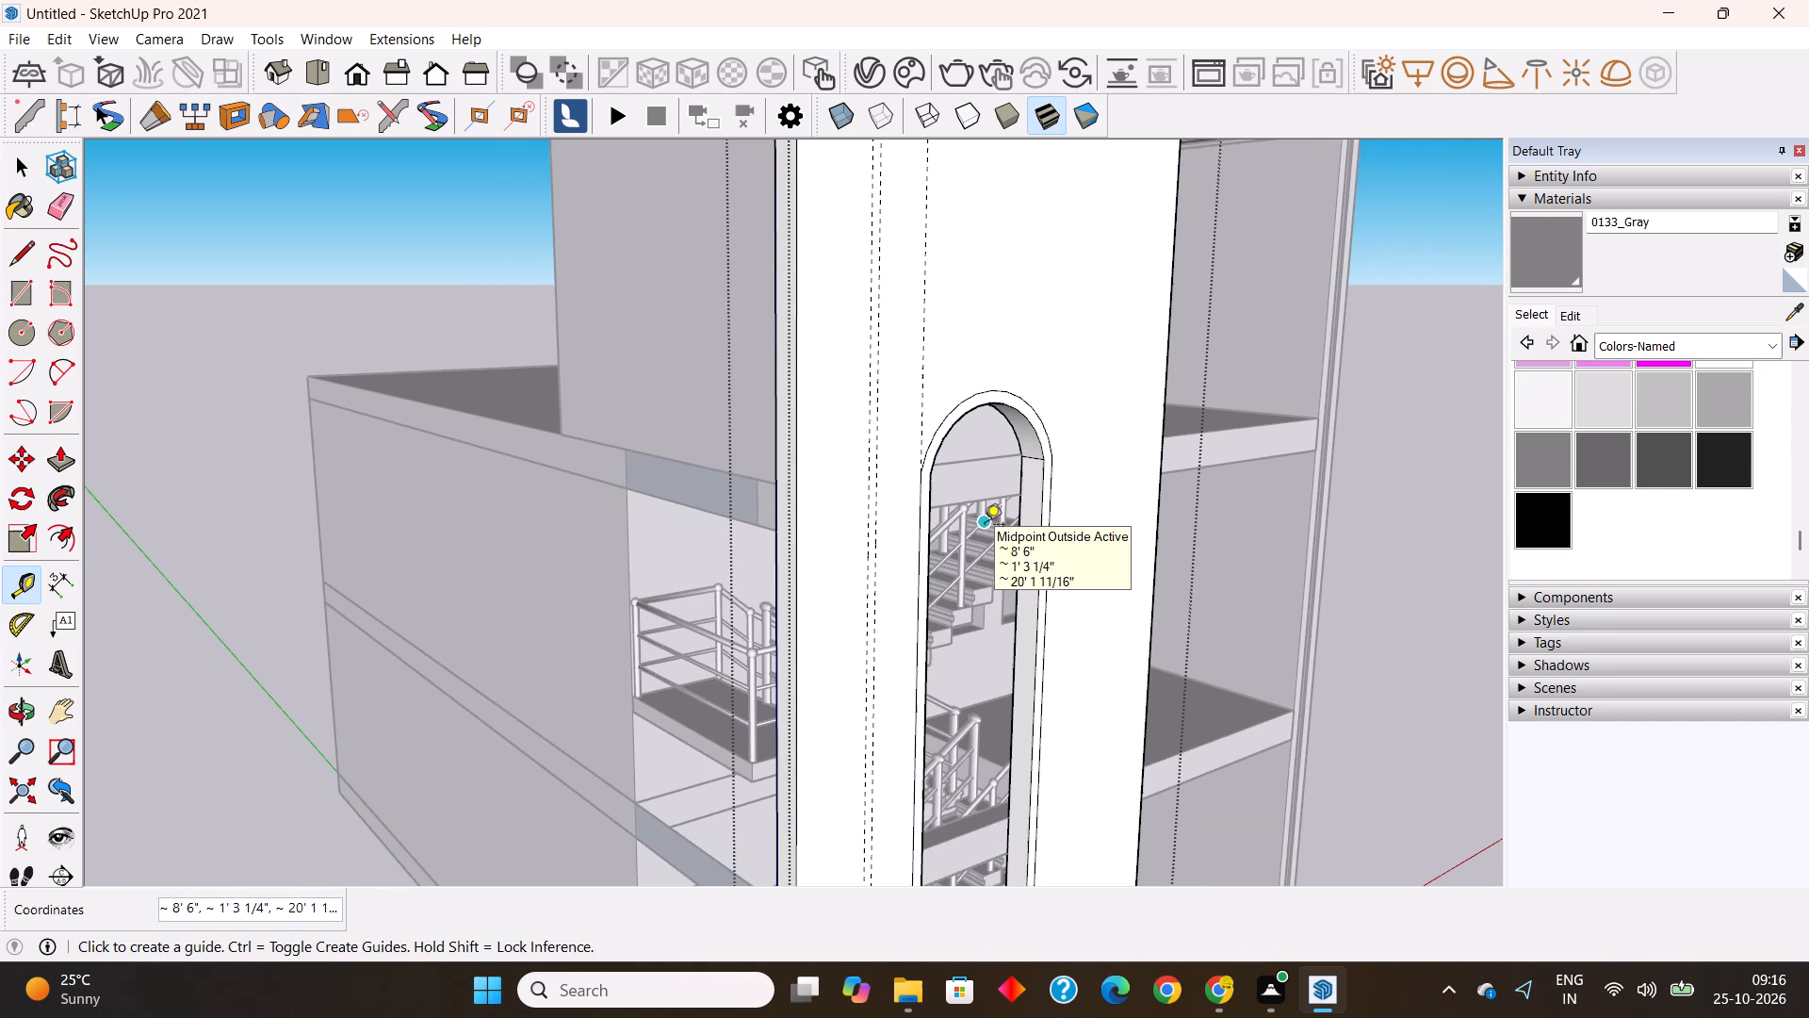
scroll(981, 440, "up", 4)
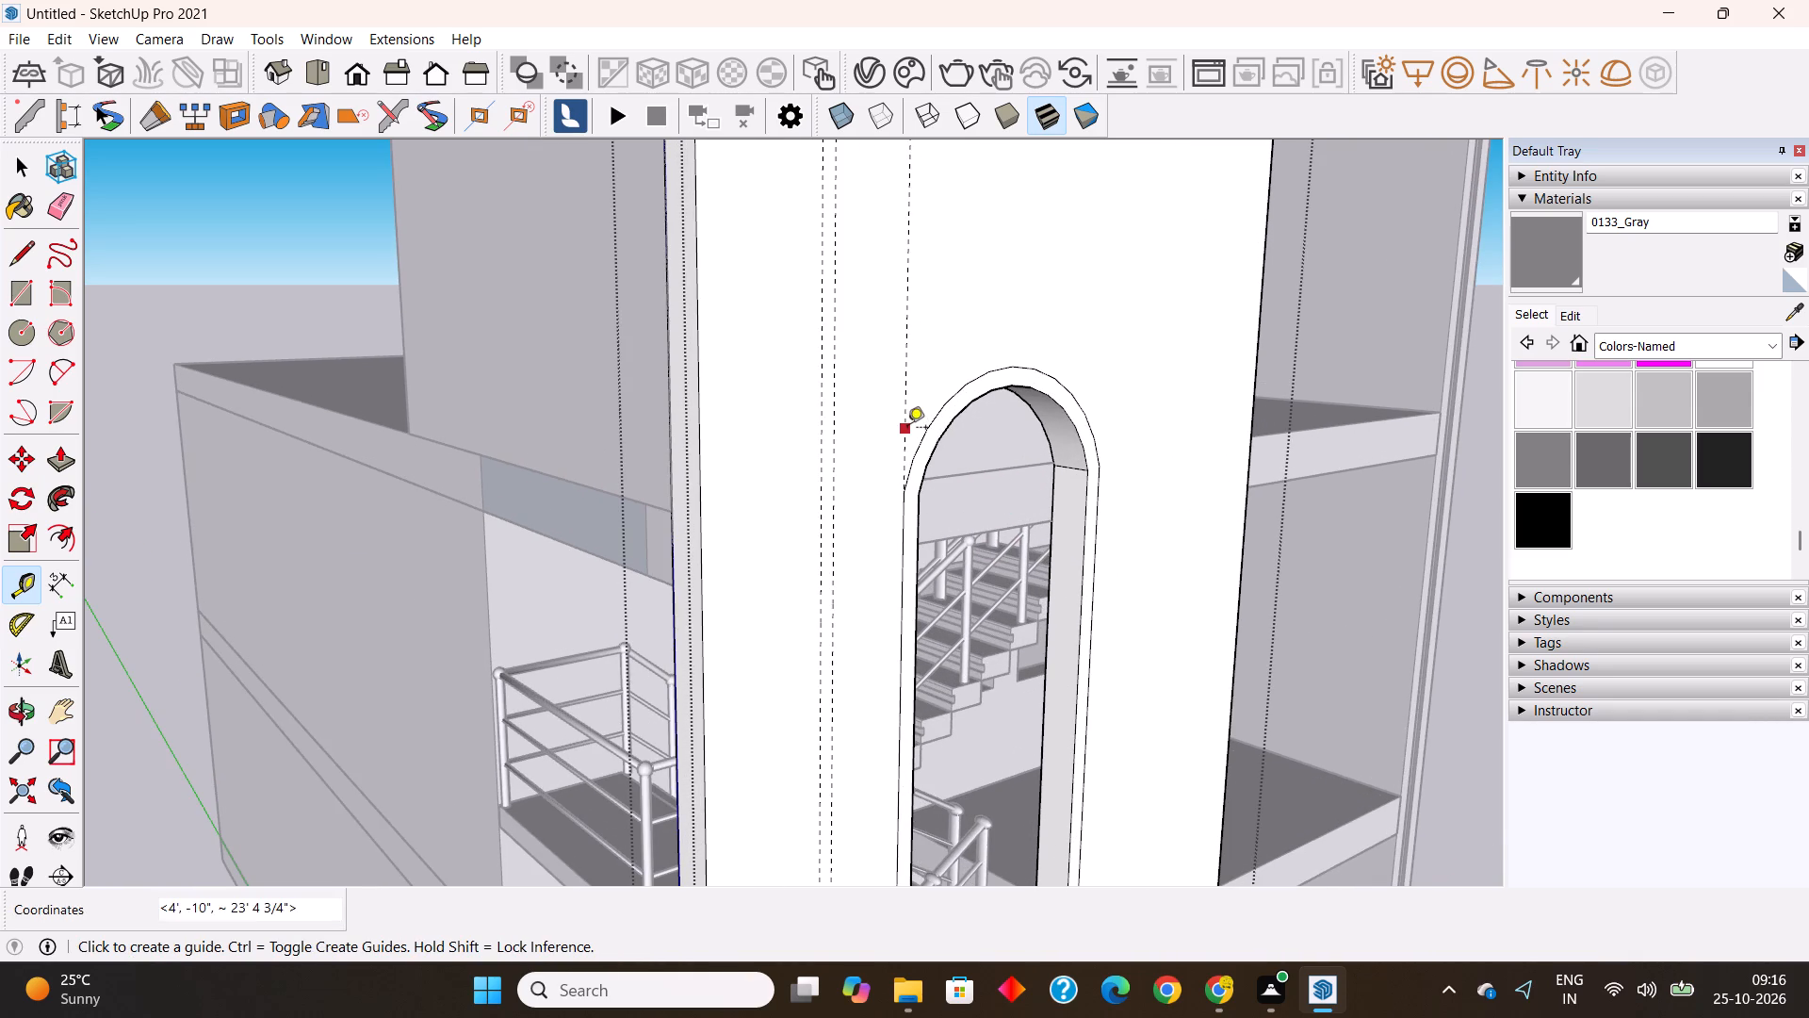
left_click(906, 428)
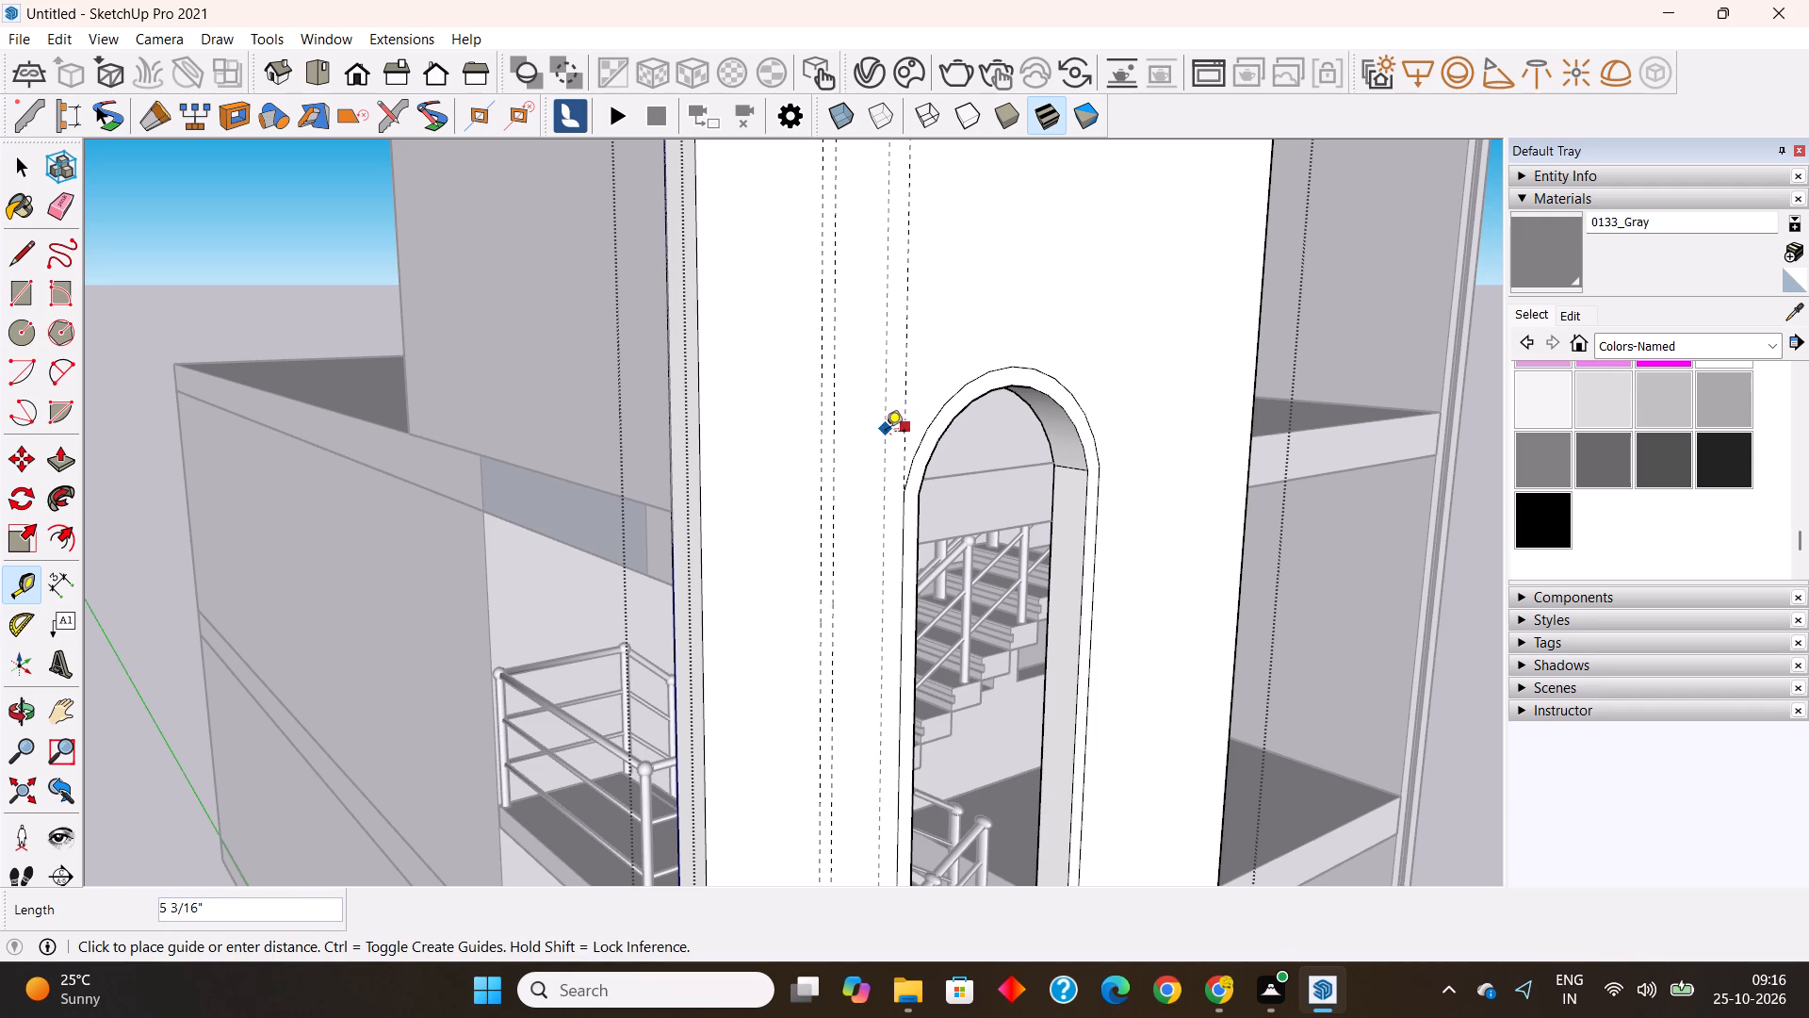
type("3\"")
key("Return")
Delete the 1.5' guide, the one nearer the opening in the outer pair of vertical guides.
key("space")
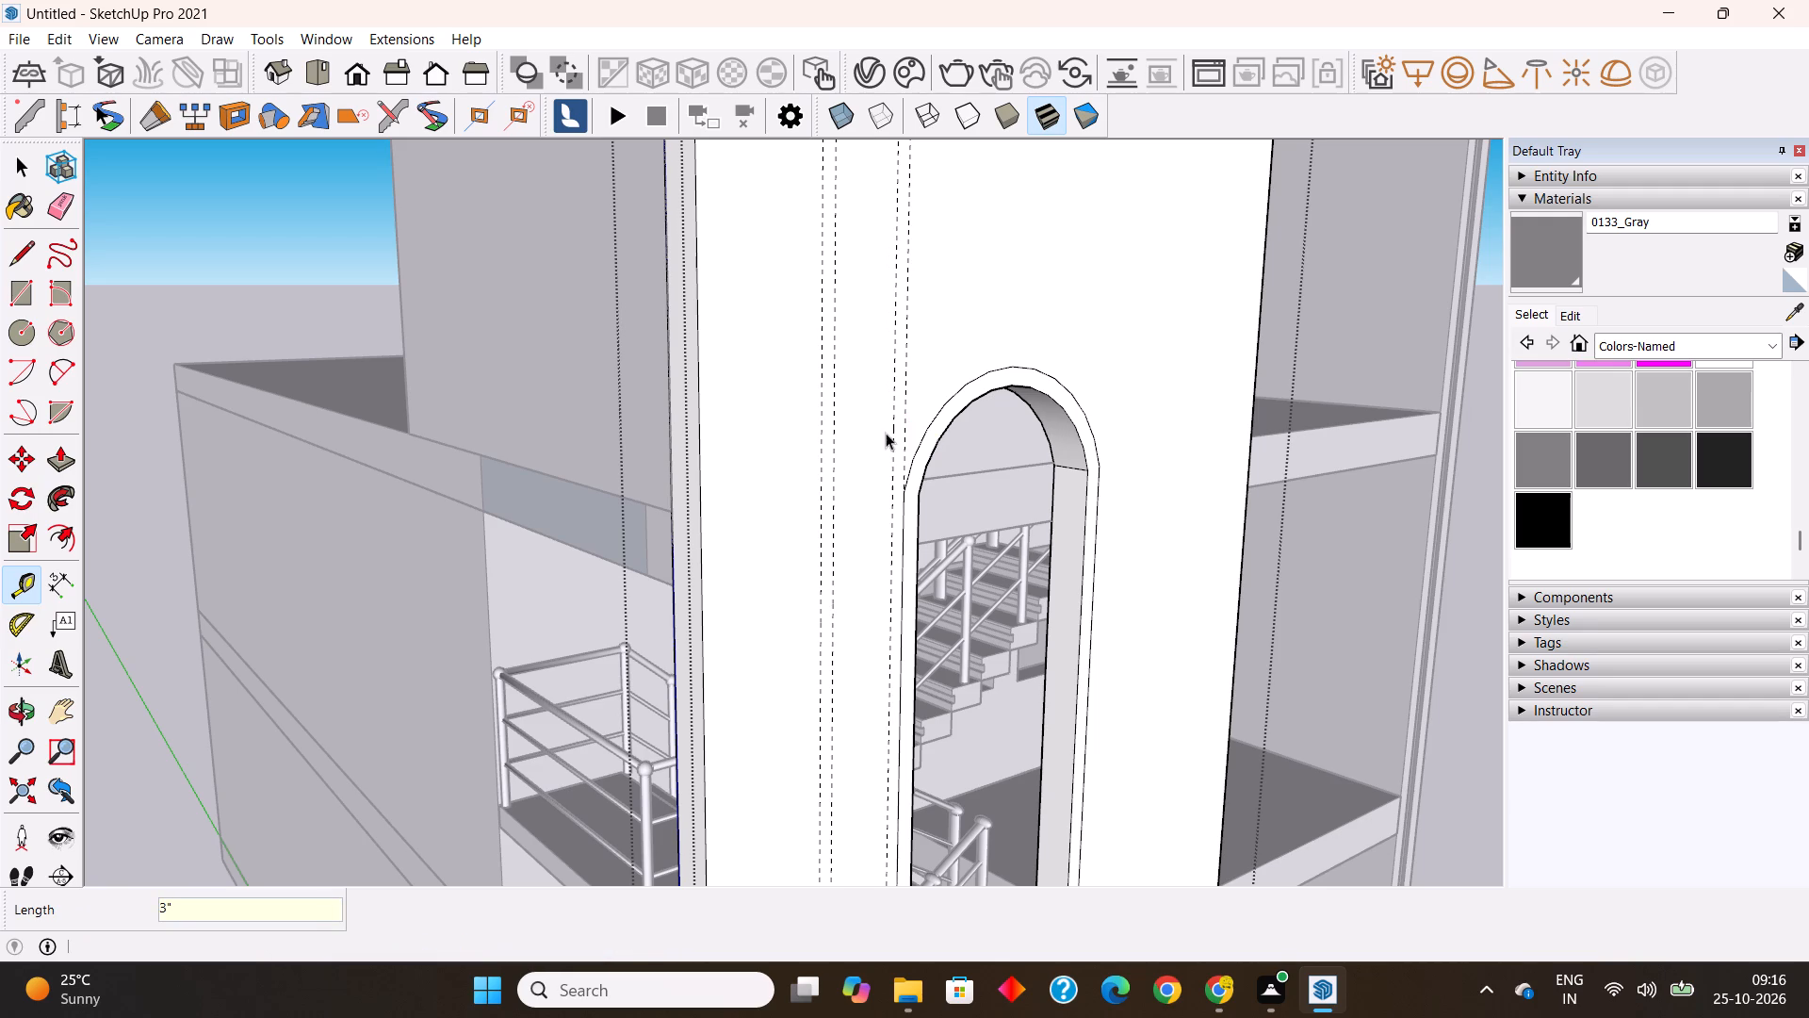
left_click(833, 512)
key("Delete")
Place a vertical guide 3" from the outermost guide on the panel, toward its near outer side edge.
scroll(835, 516, "down", 1)
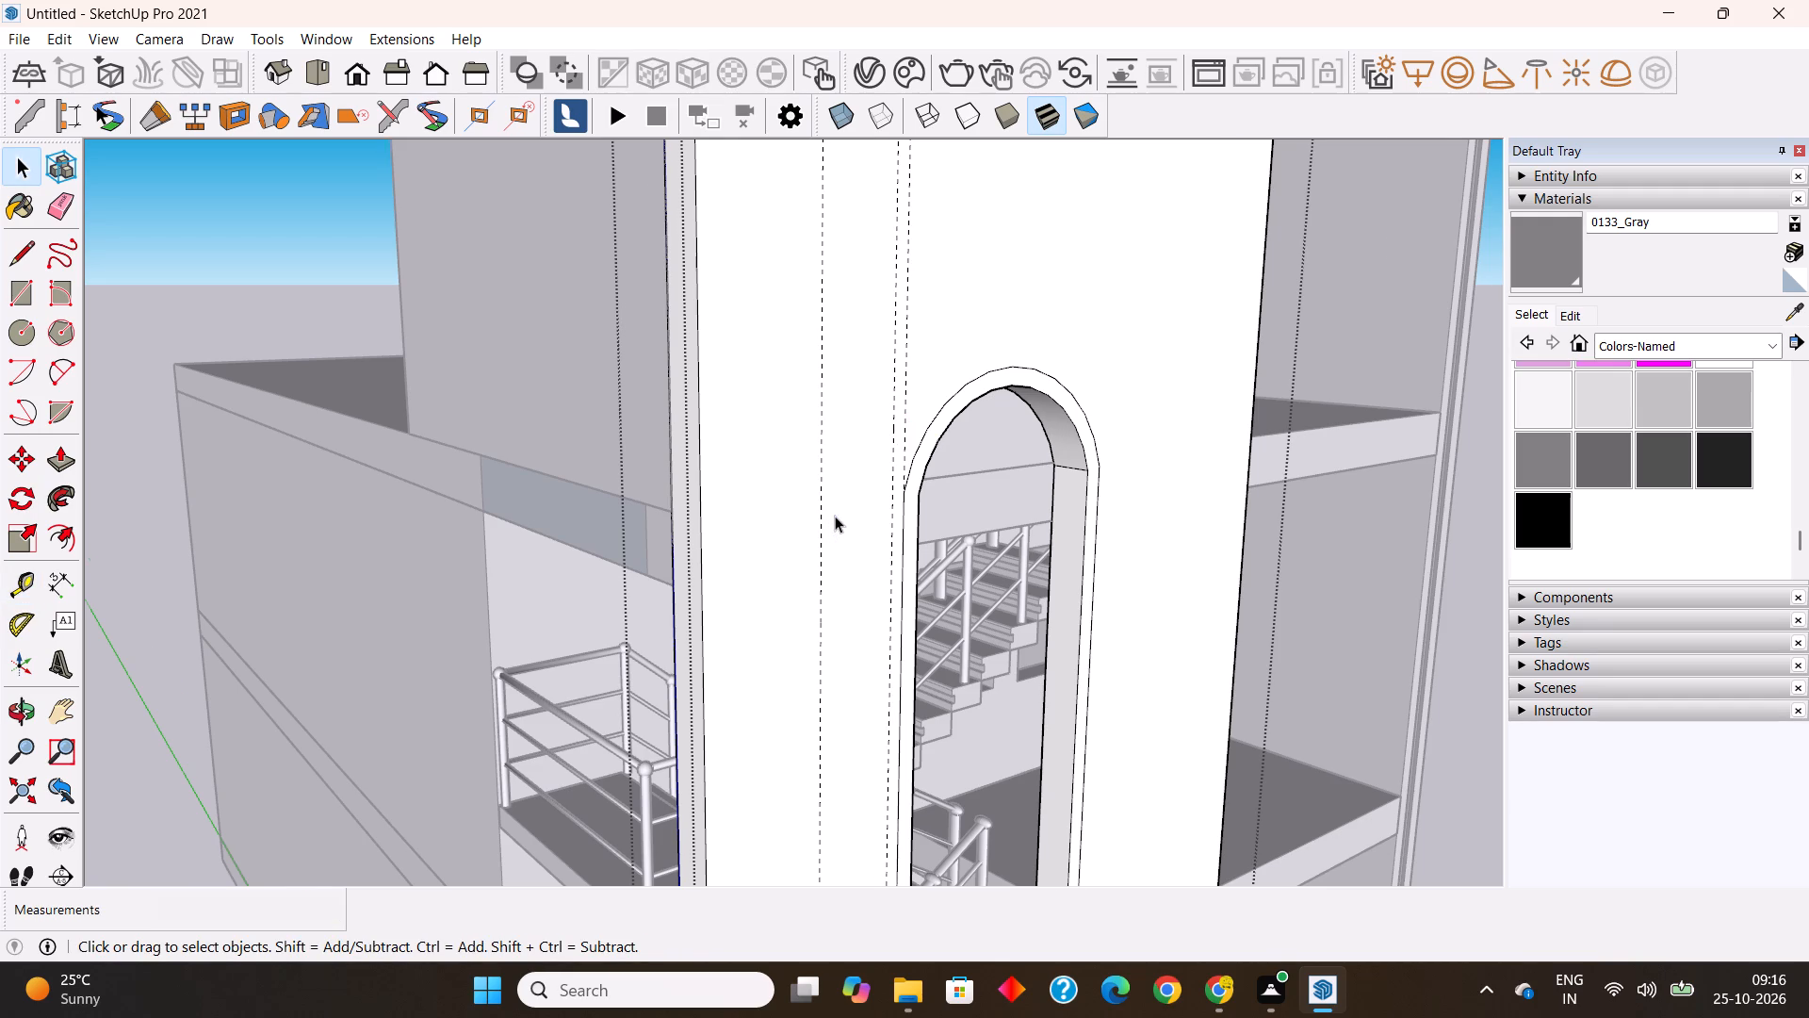
scroll(835, 516, "down", 2)
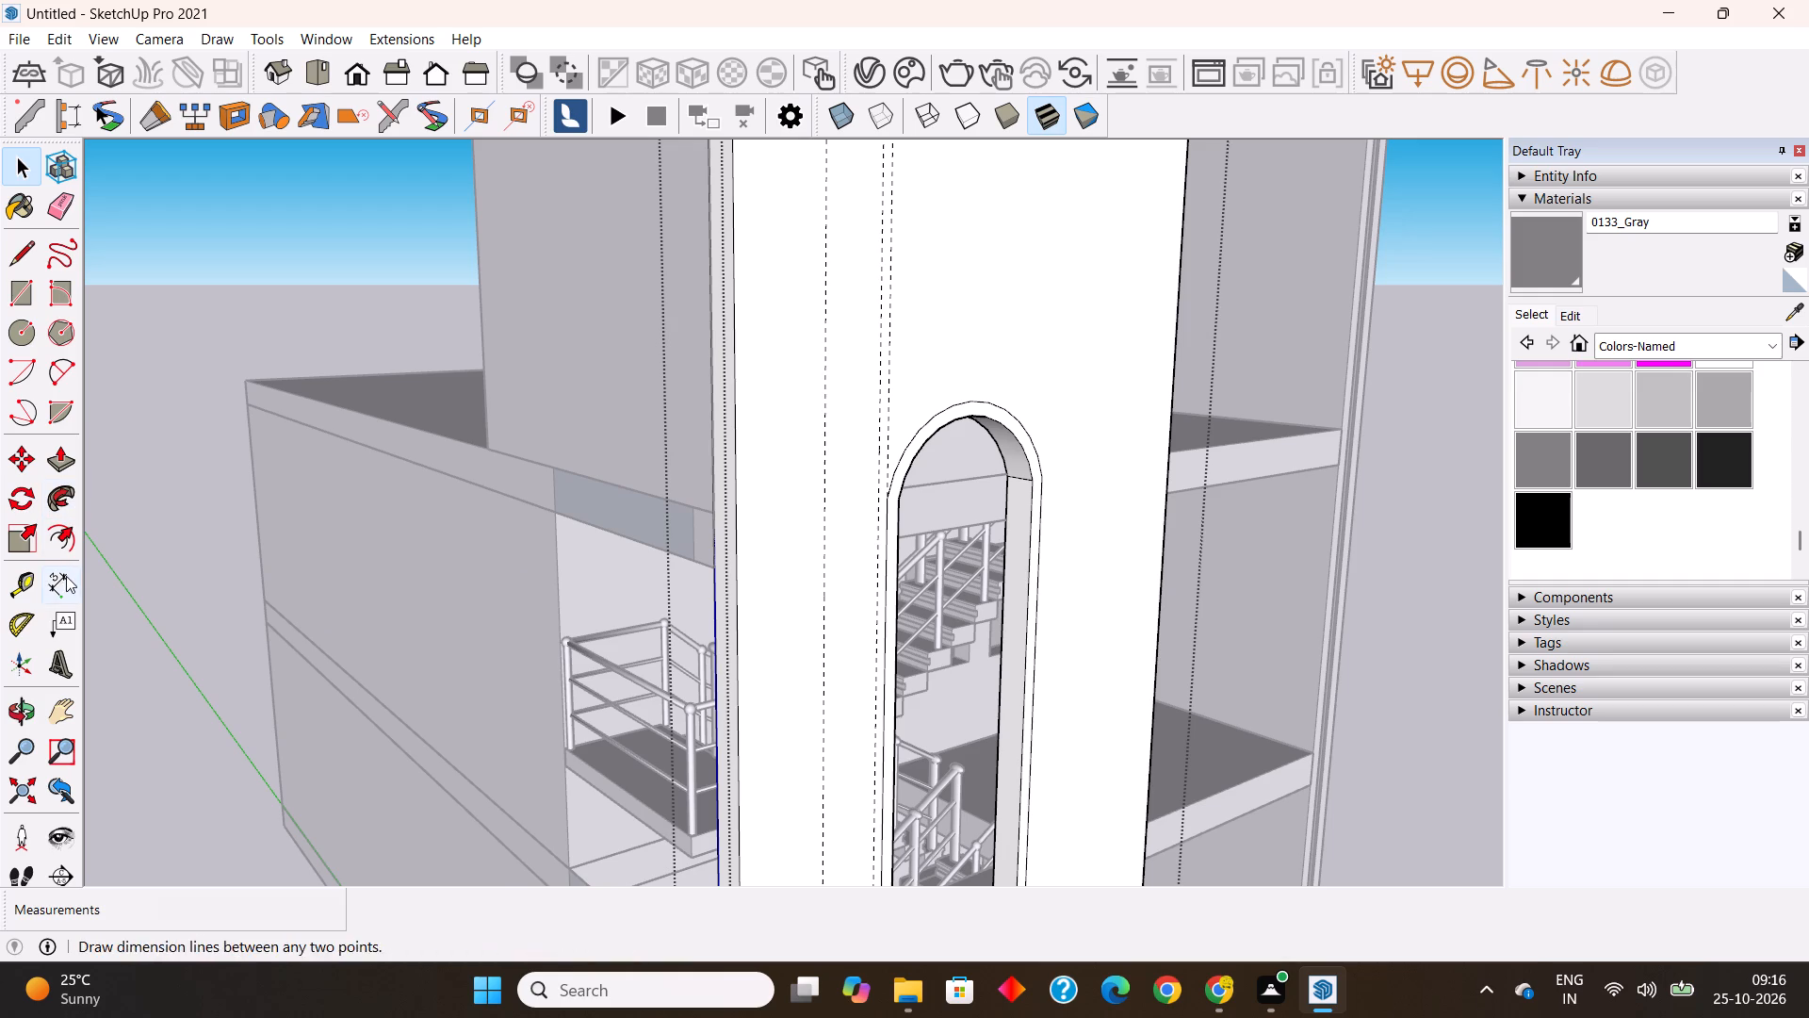
left_click(14, 582)
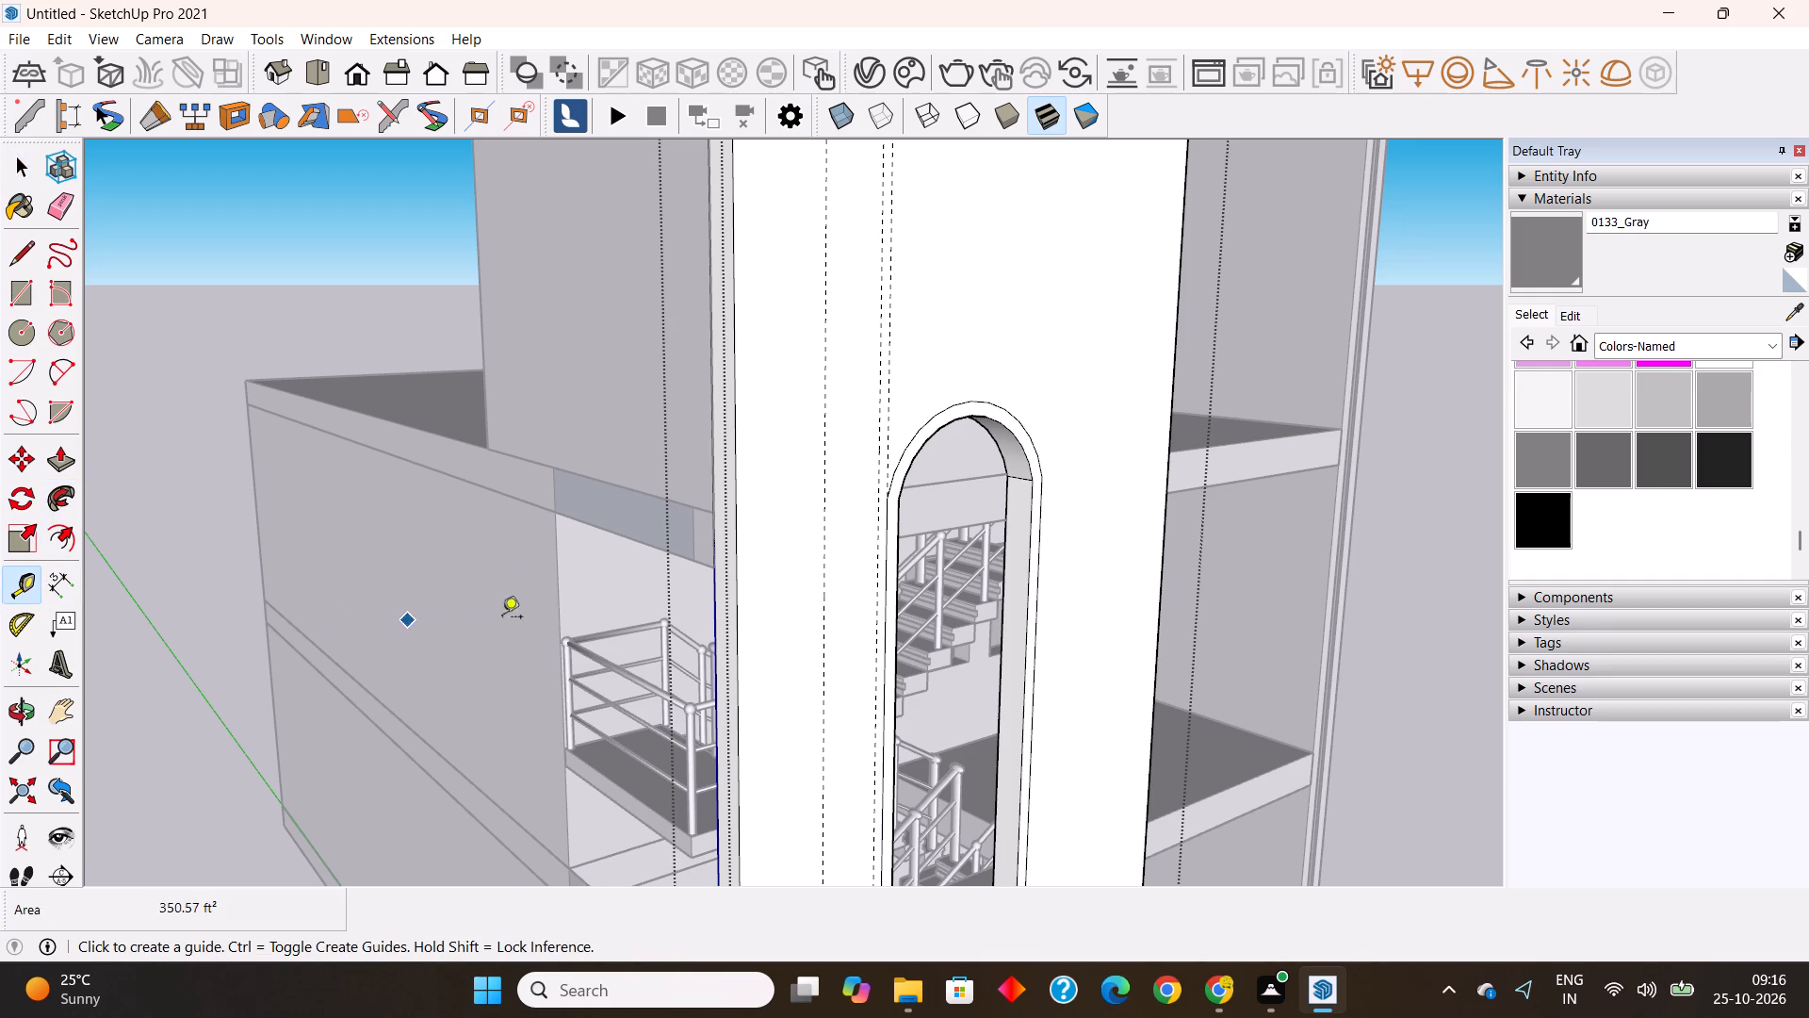
left_click(826, 538)
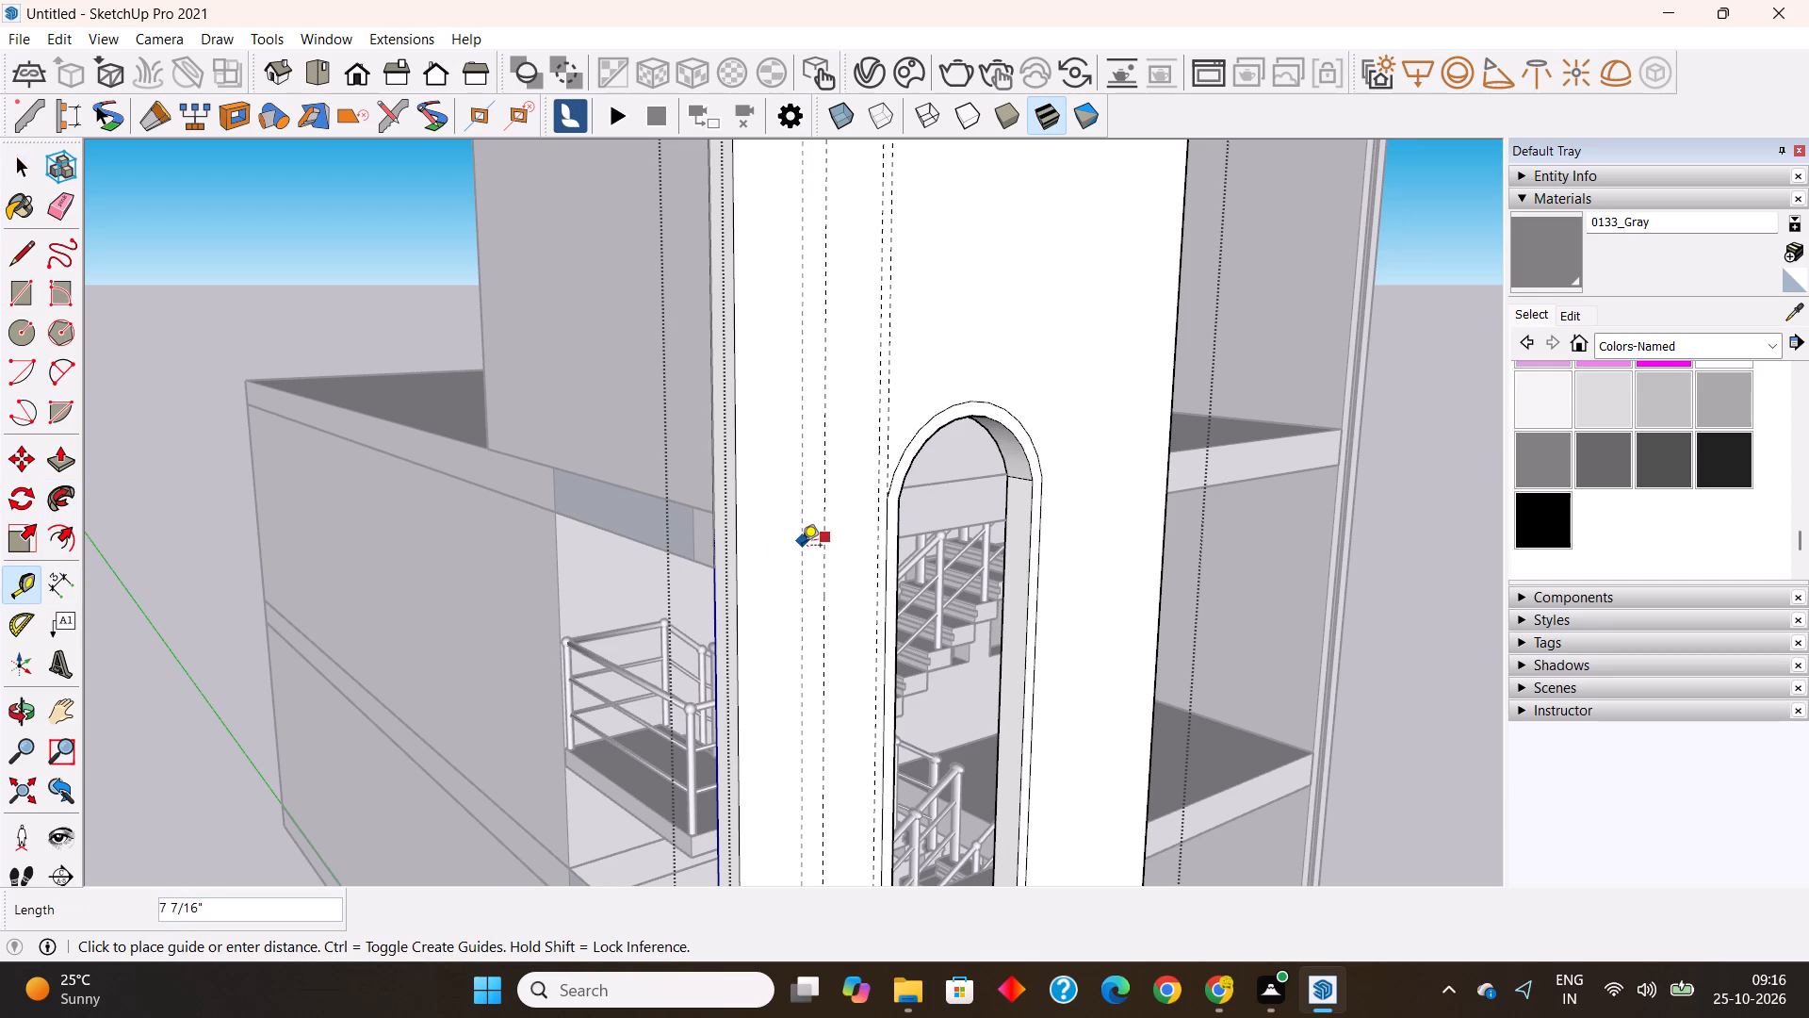
type("3\"")
key("Return")
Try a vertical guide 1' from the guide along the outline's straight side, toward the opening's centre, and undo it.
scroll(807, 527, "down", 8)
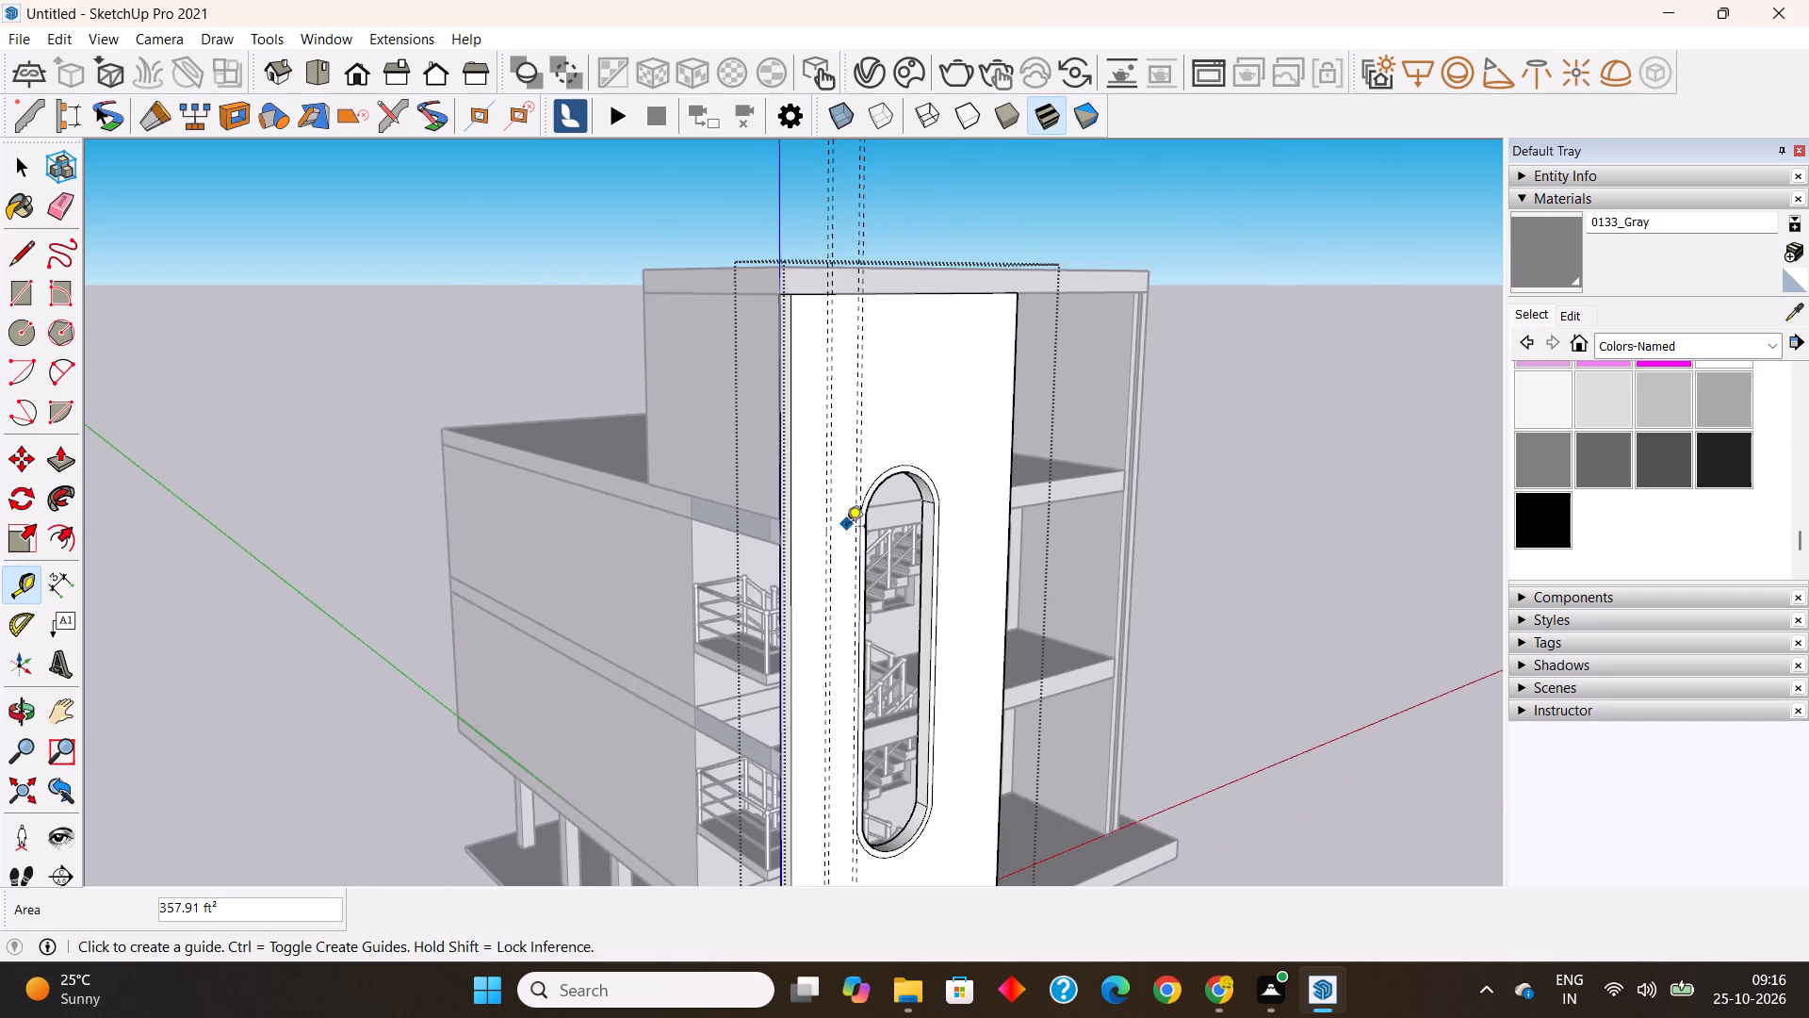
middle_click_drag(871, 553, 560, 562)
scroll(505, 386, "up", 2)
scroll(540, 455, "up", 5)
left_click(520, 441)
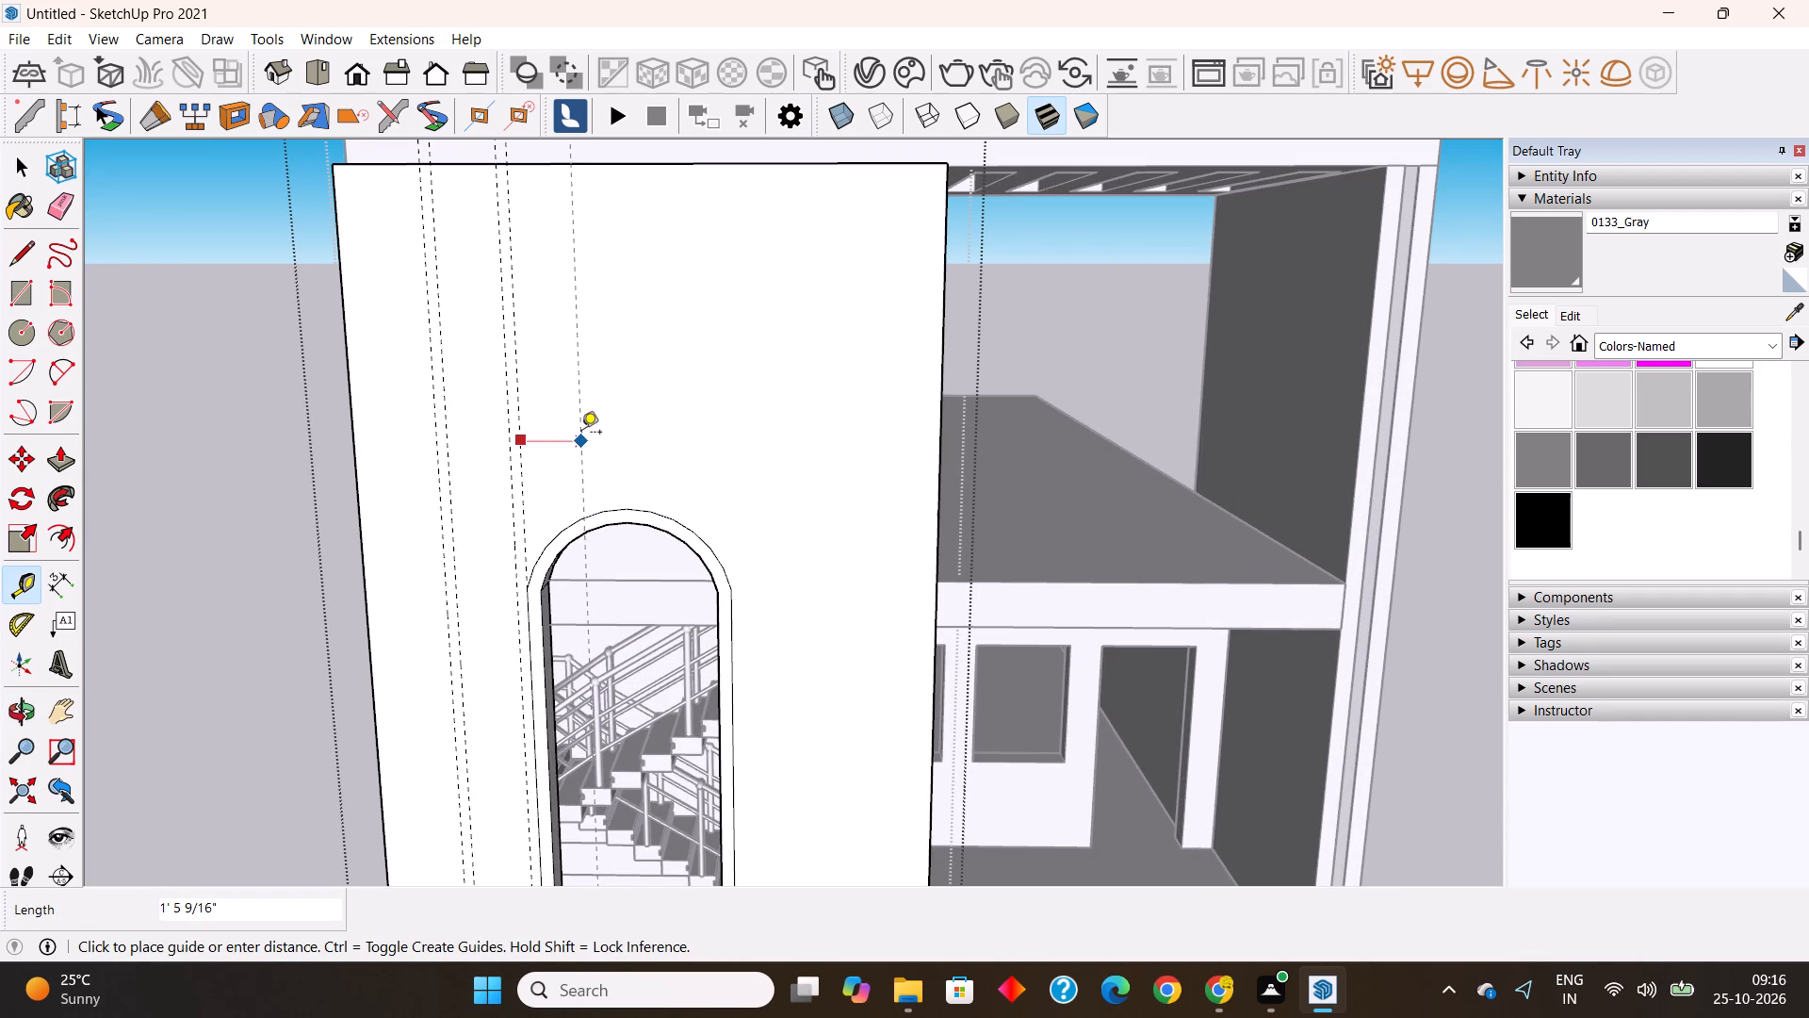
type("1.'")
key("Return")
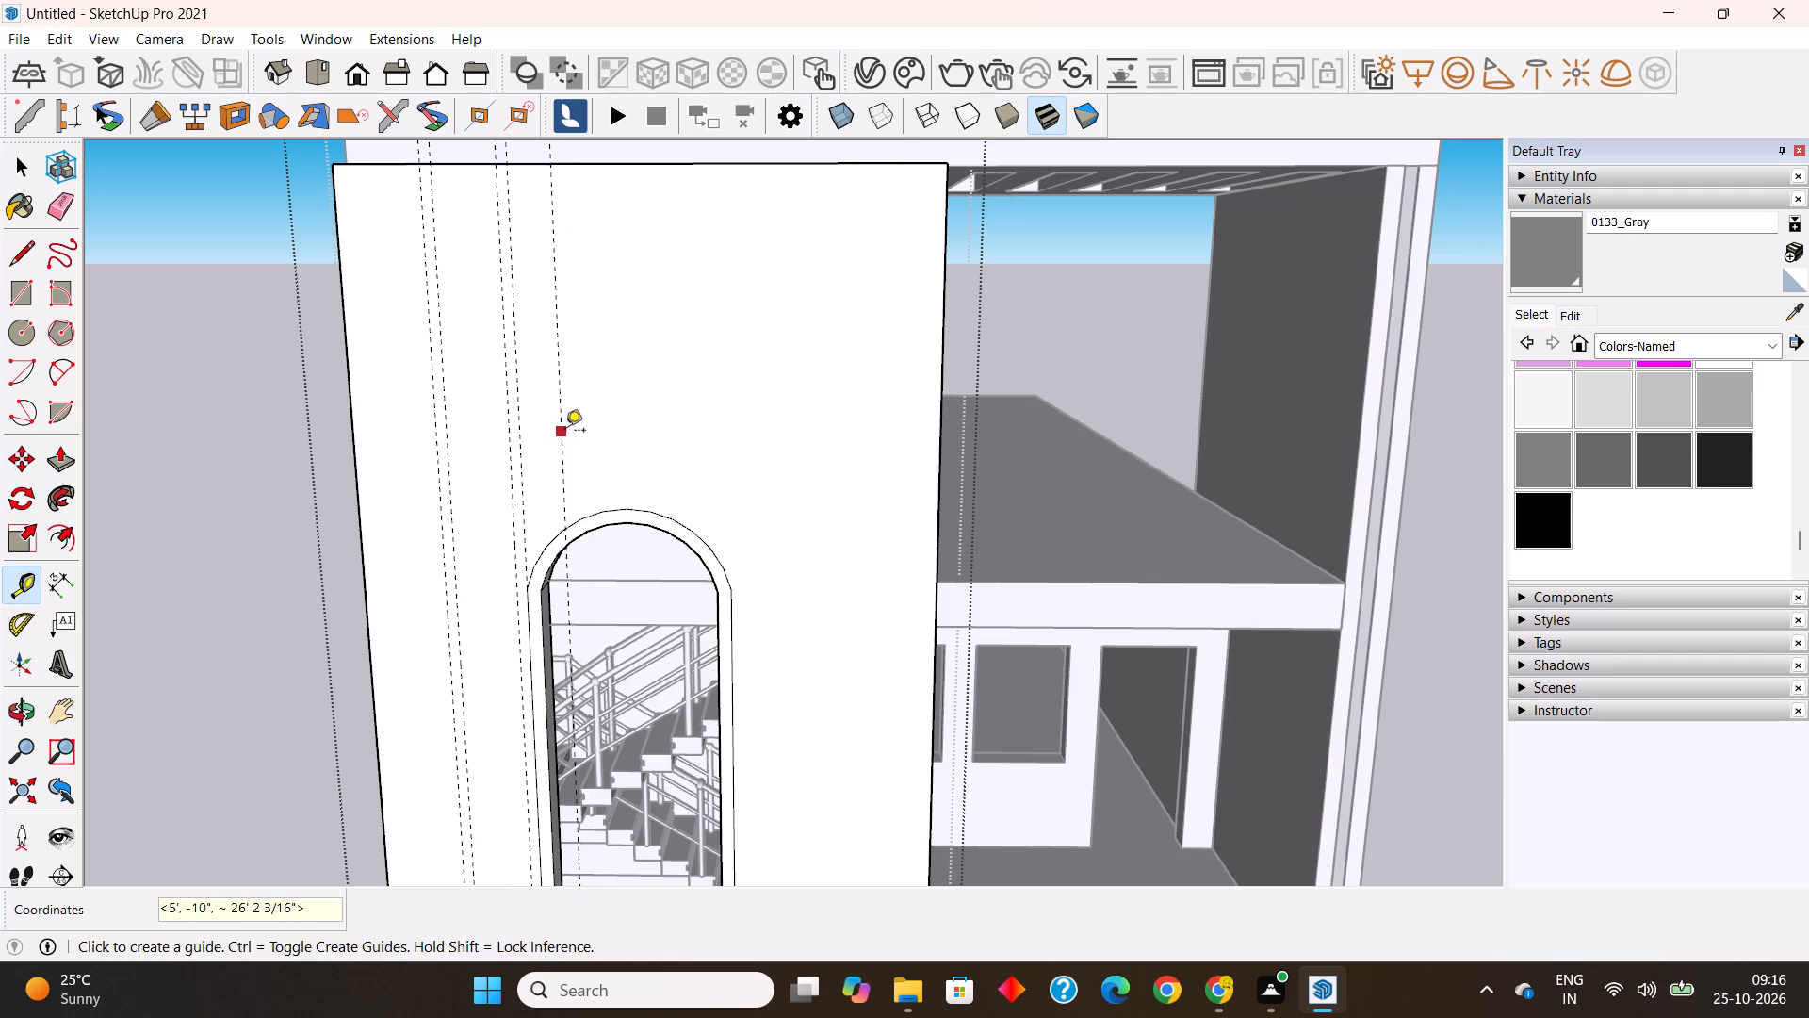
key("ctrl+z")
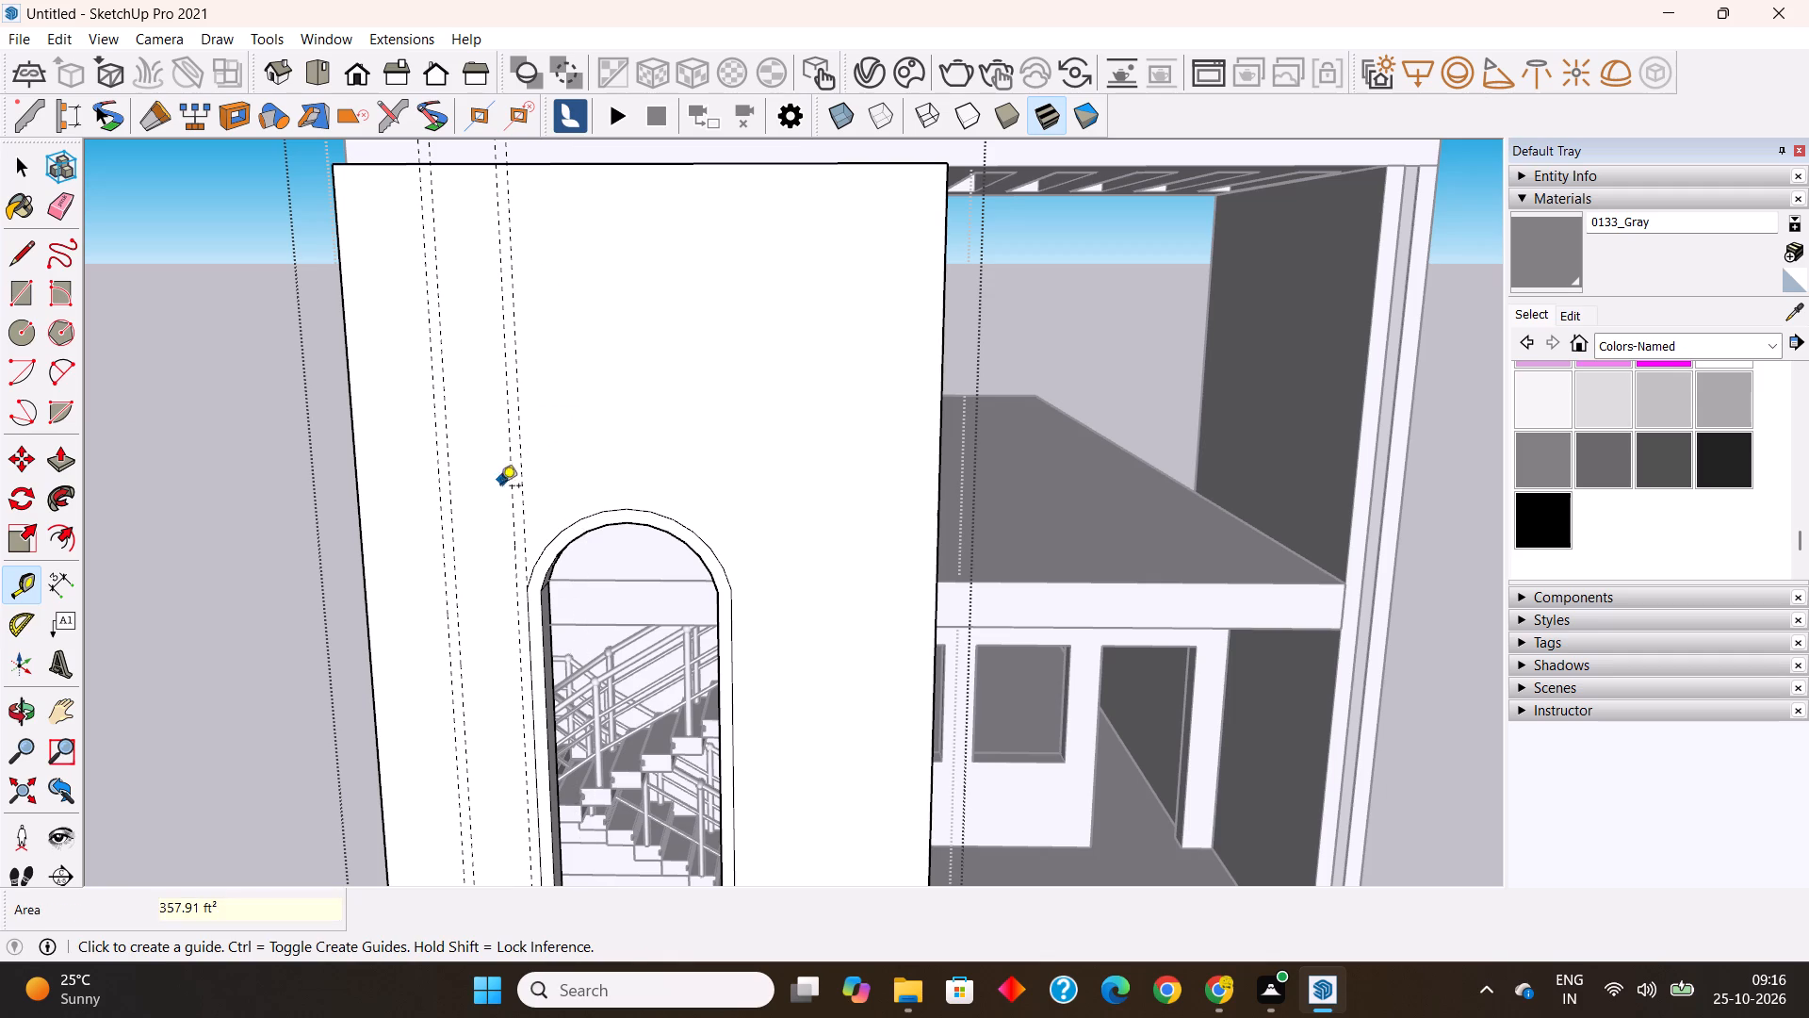
Measure the spacing between the two pairs of vertical guides along the panel's top edge.
left_click(56, 581)
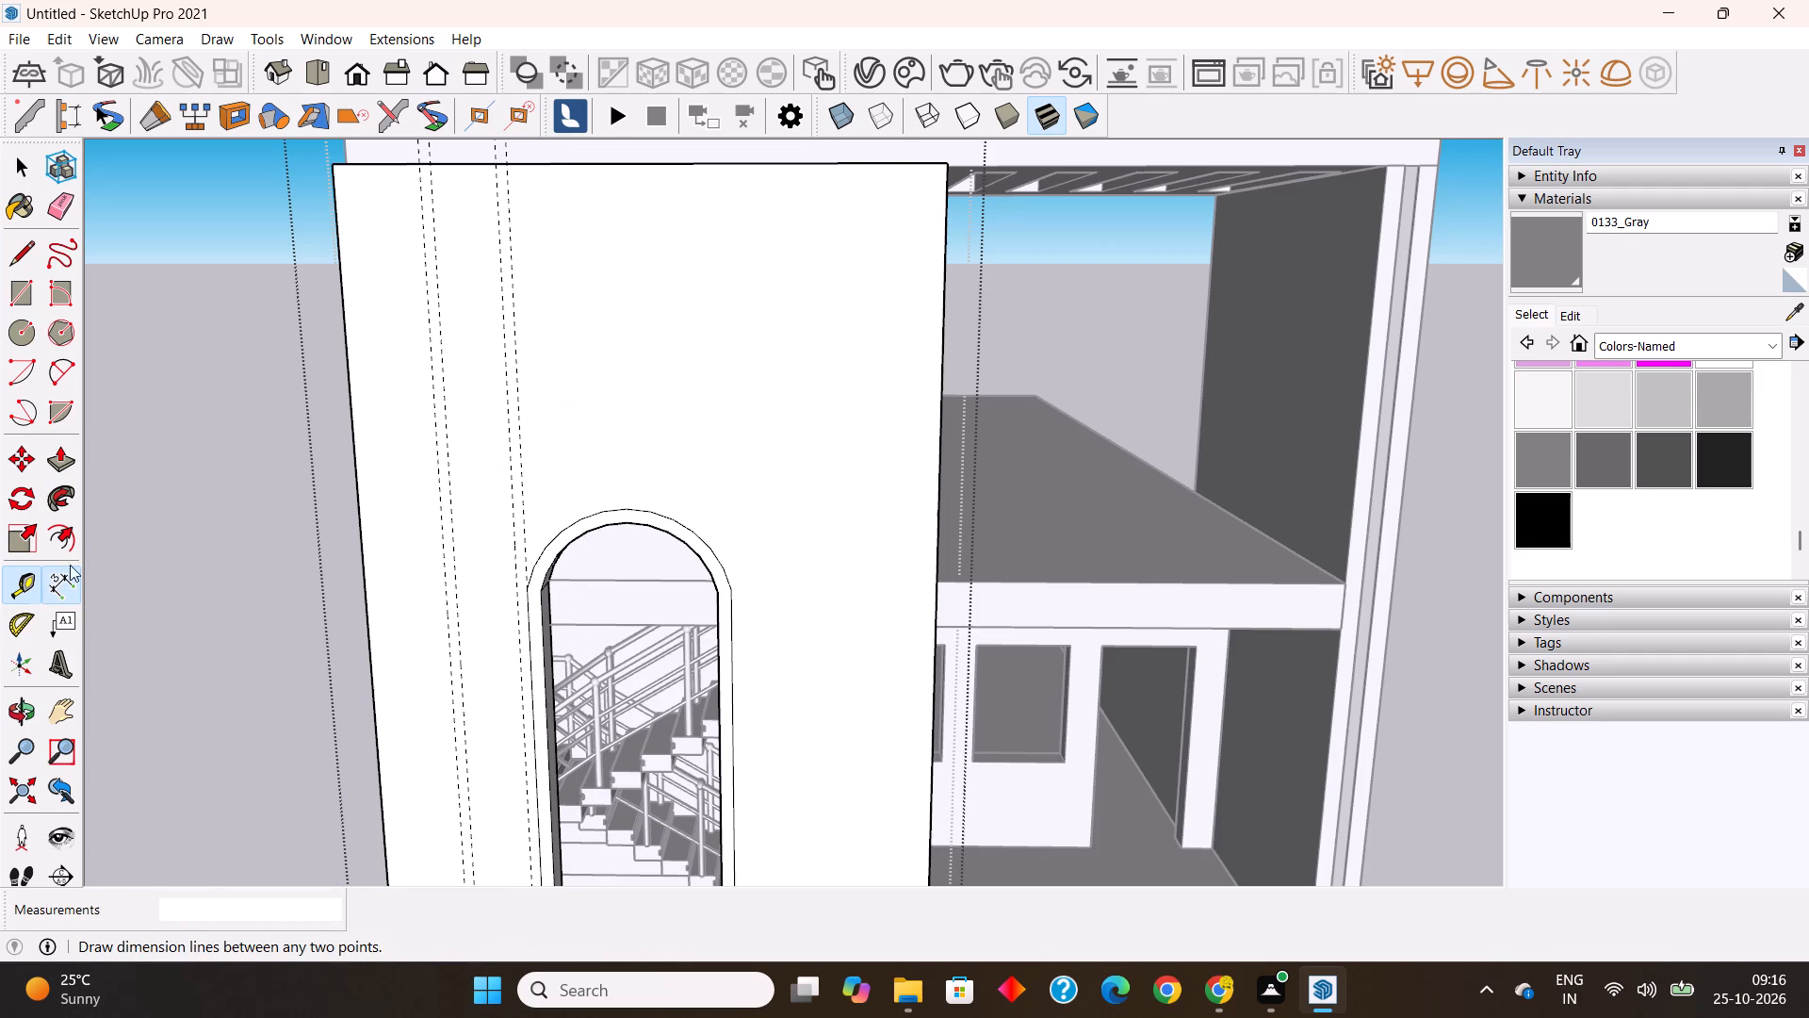
left_click(432, 168)
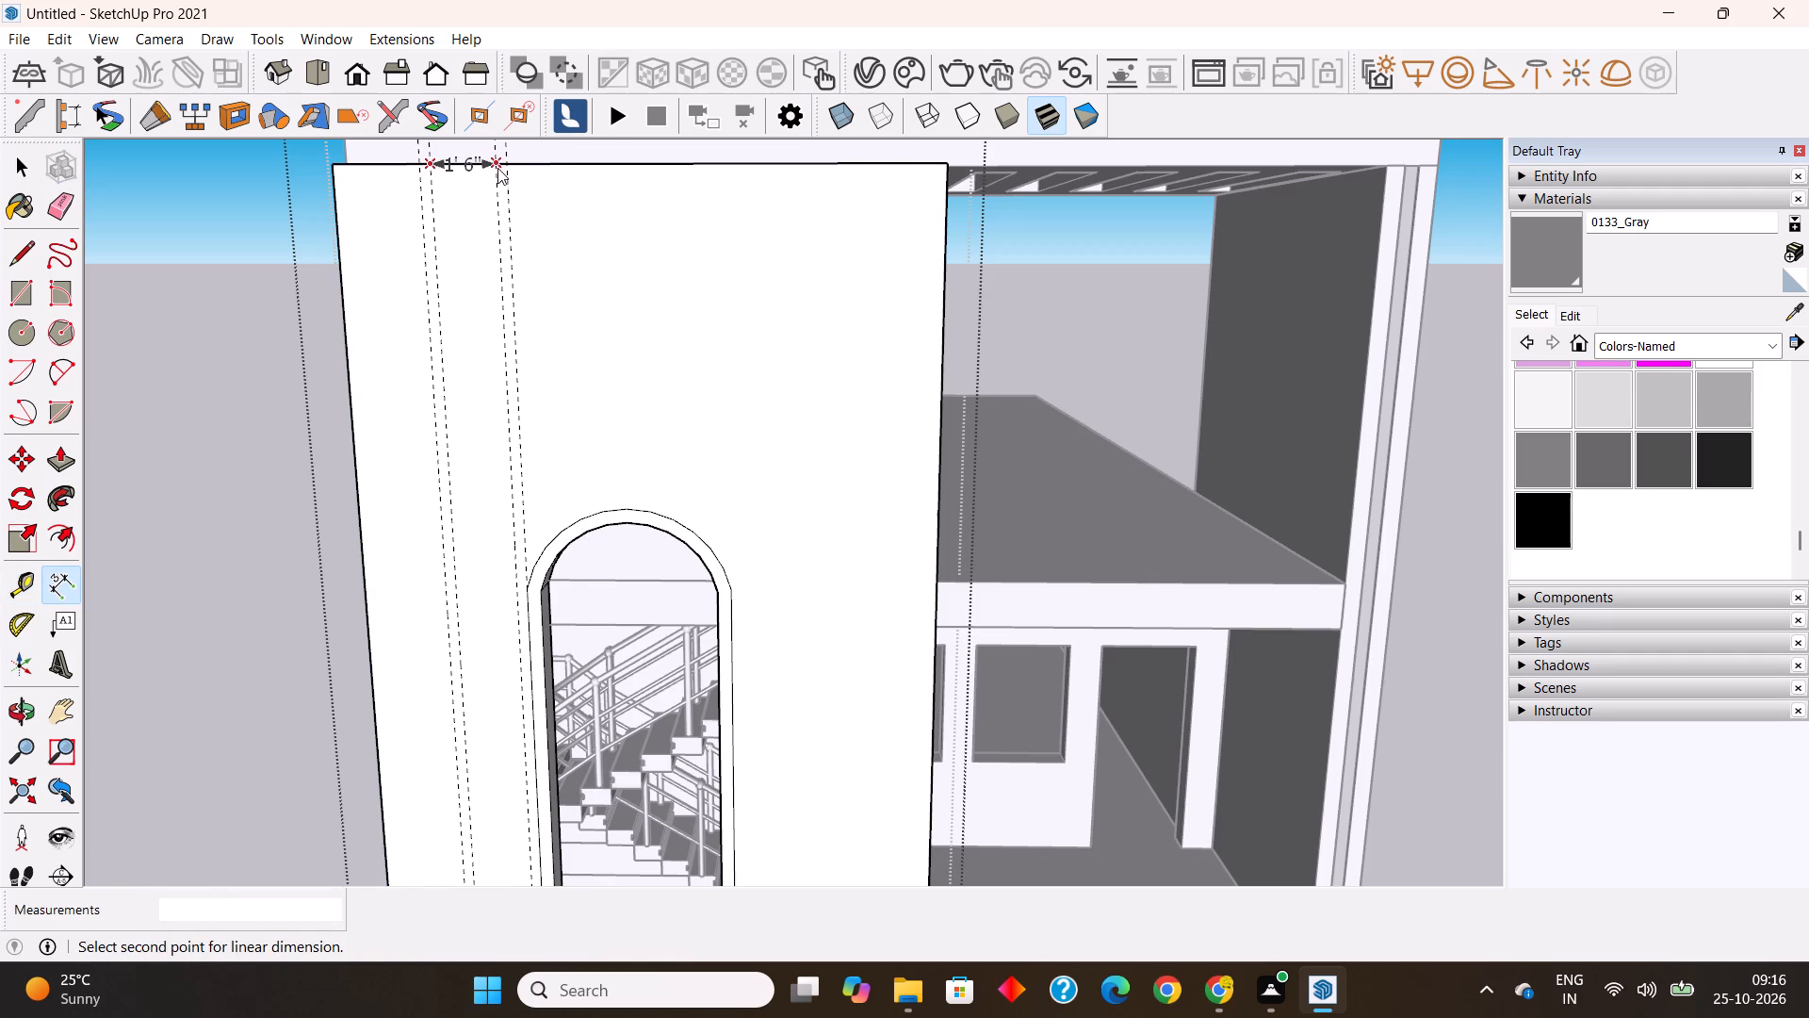
key("Escape")
key("Escape")
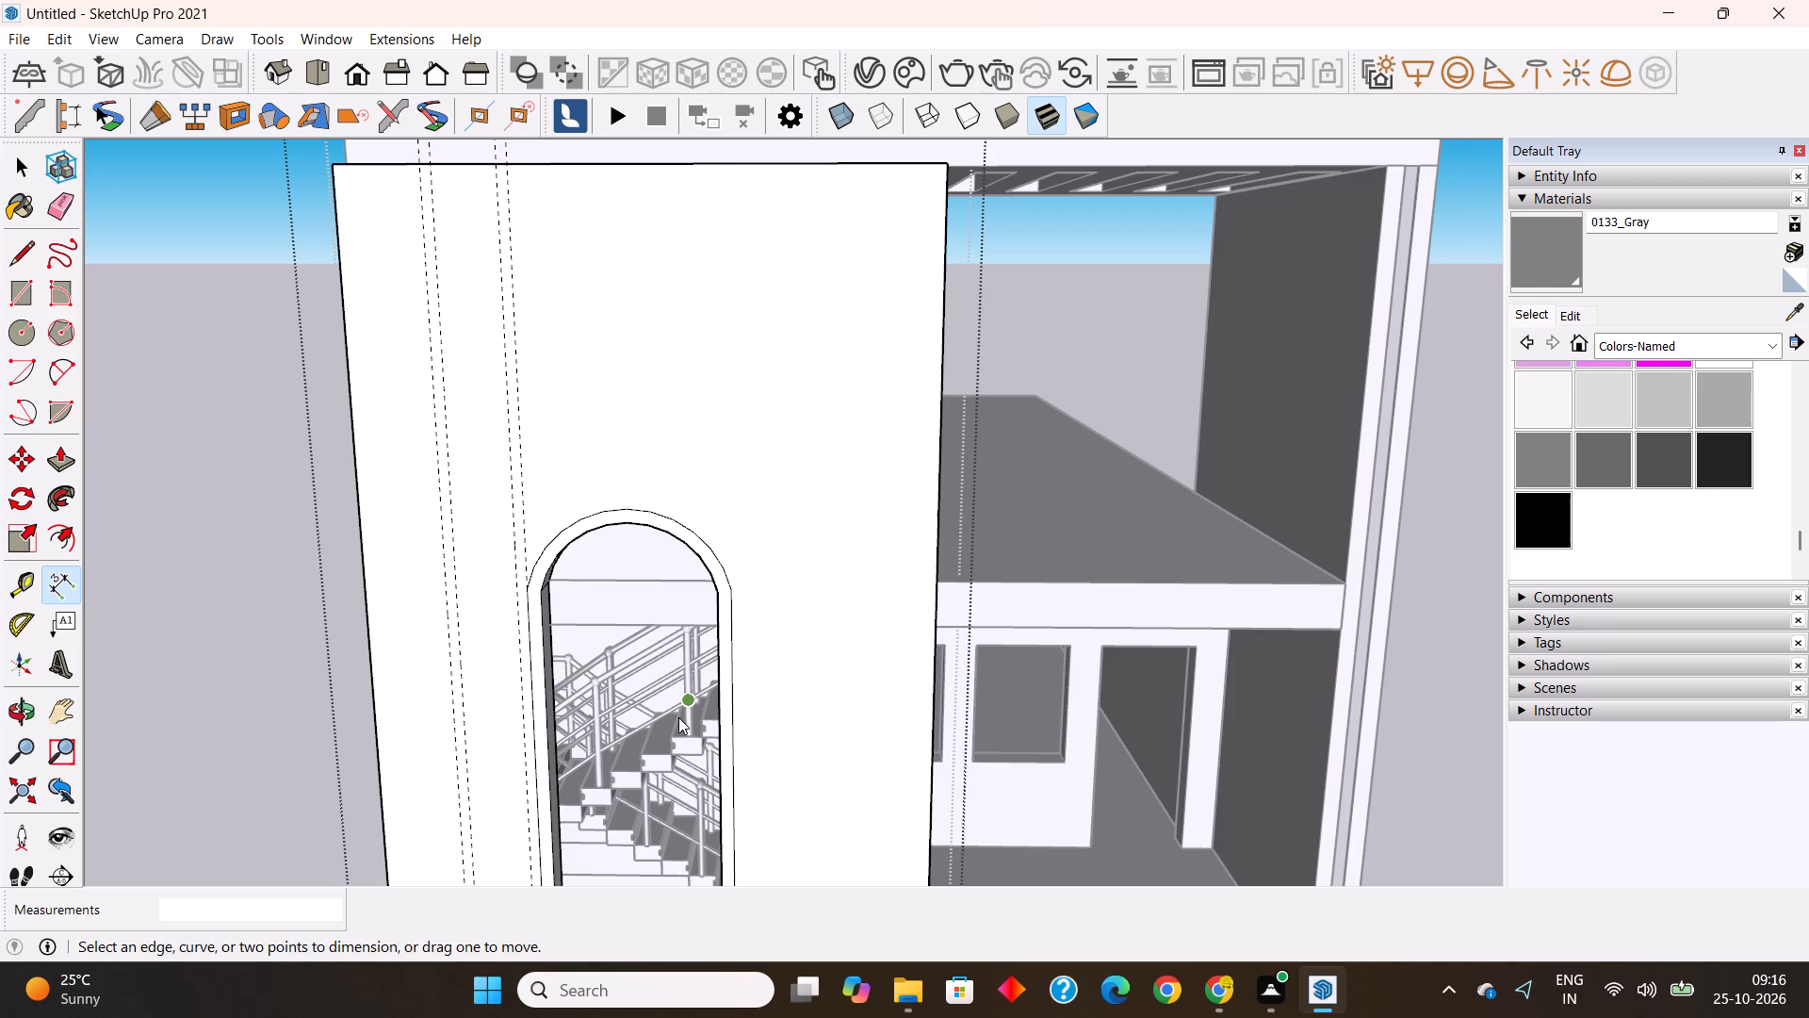
key("space")
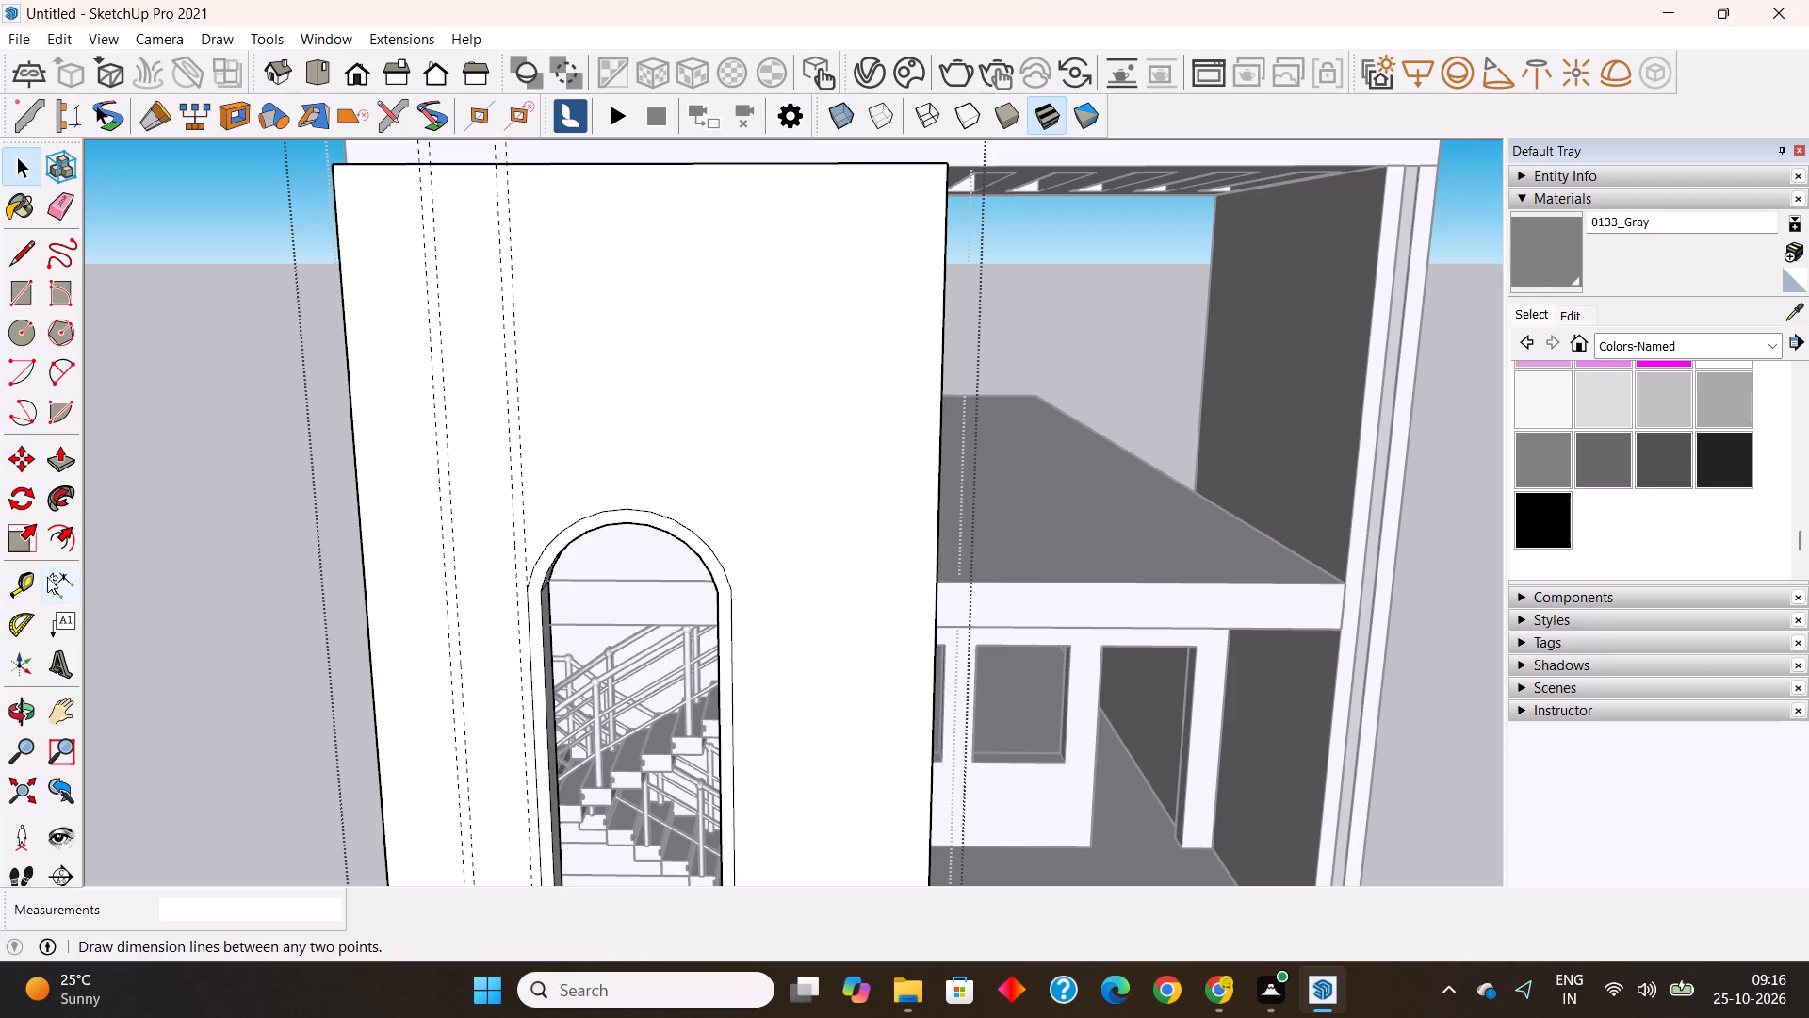
Place a vertical guide 1.5' from the guide along the outline's straight side, toward the opening's centre, and another 3" beyond it.
left_click(26, 580)
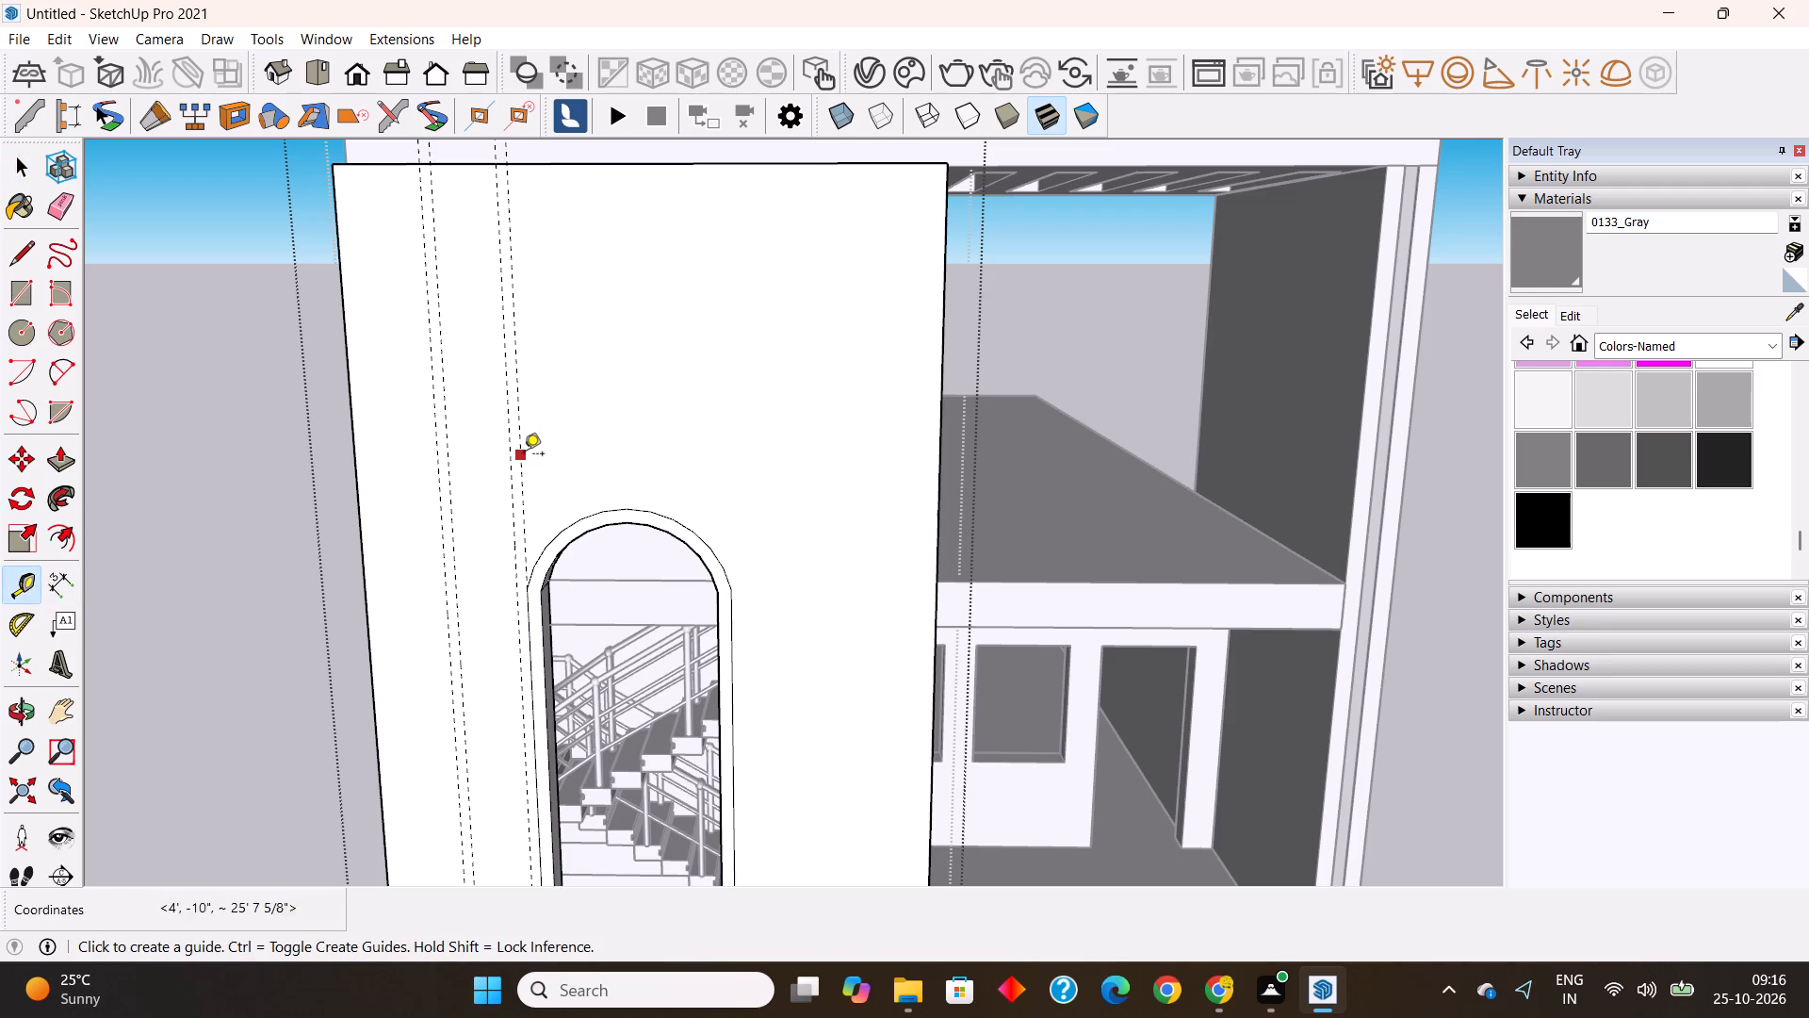
left_click(524, 455)
type("1.5'")
key("Return")
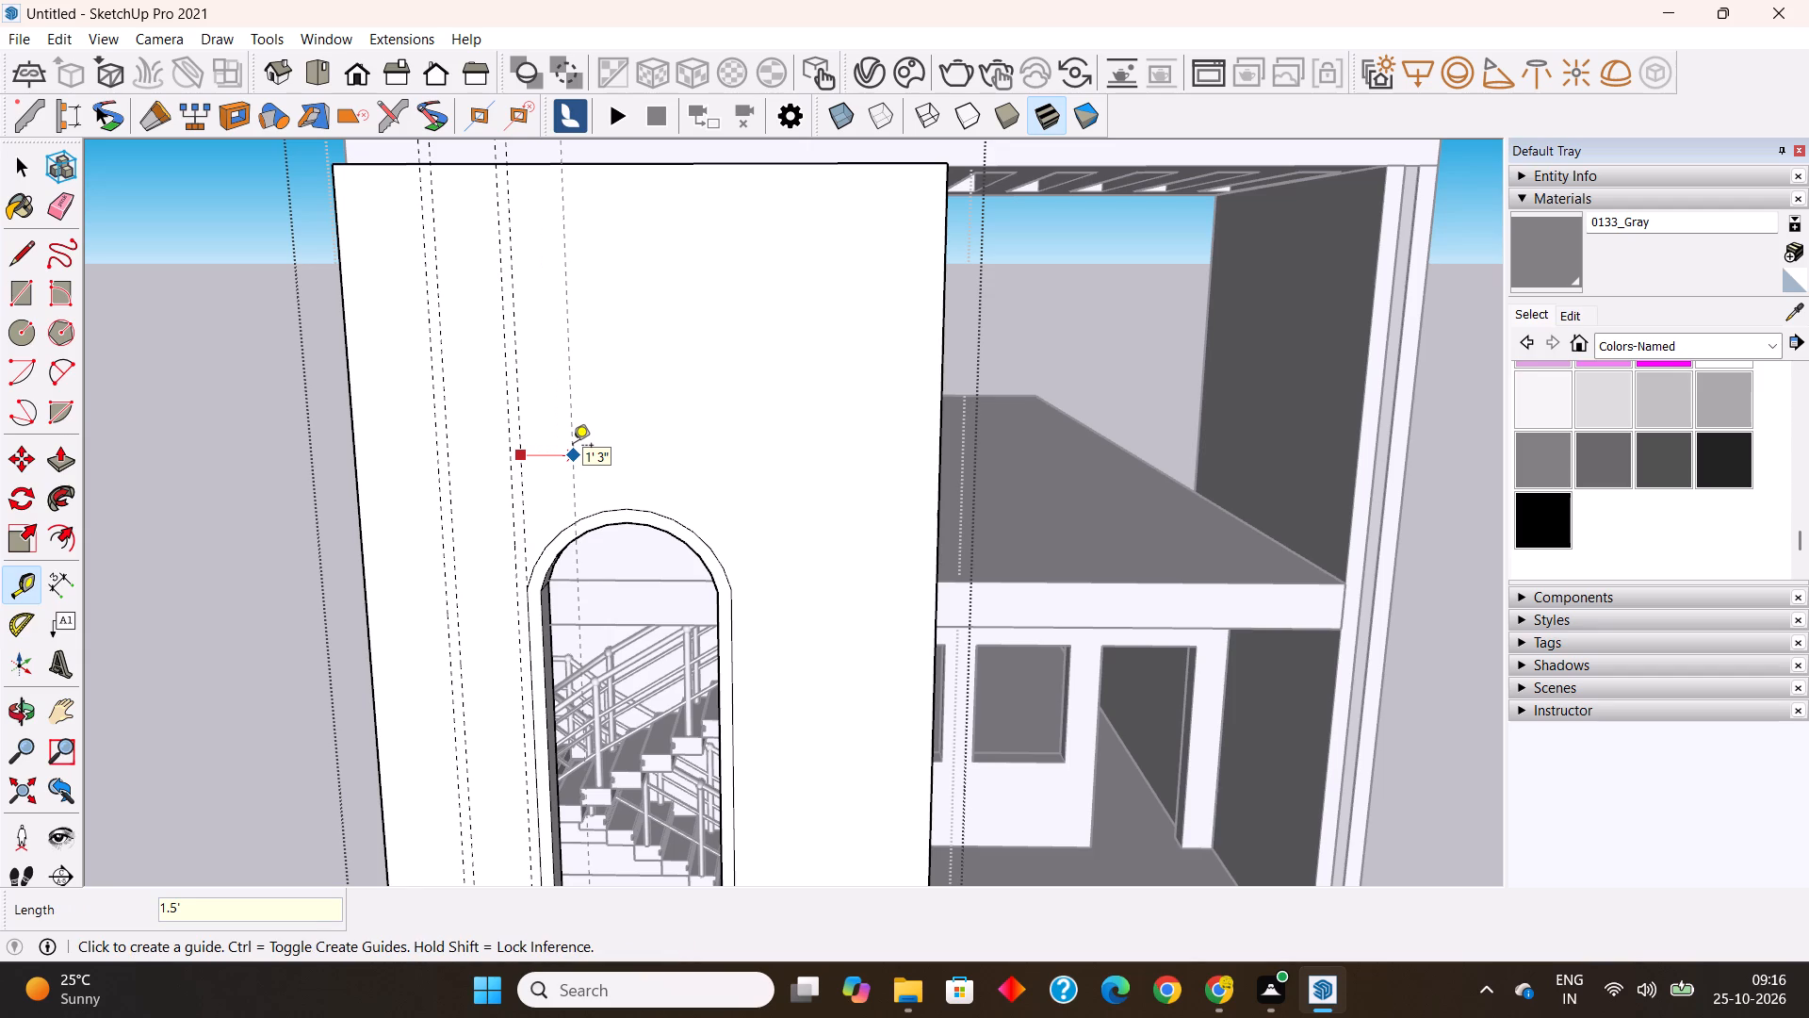
left_click(584, 435)
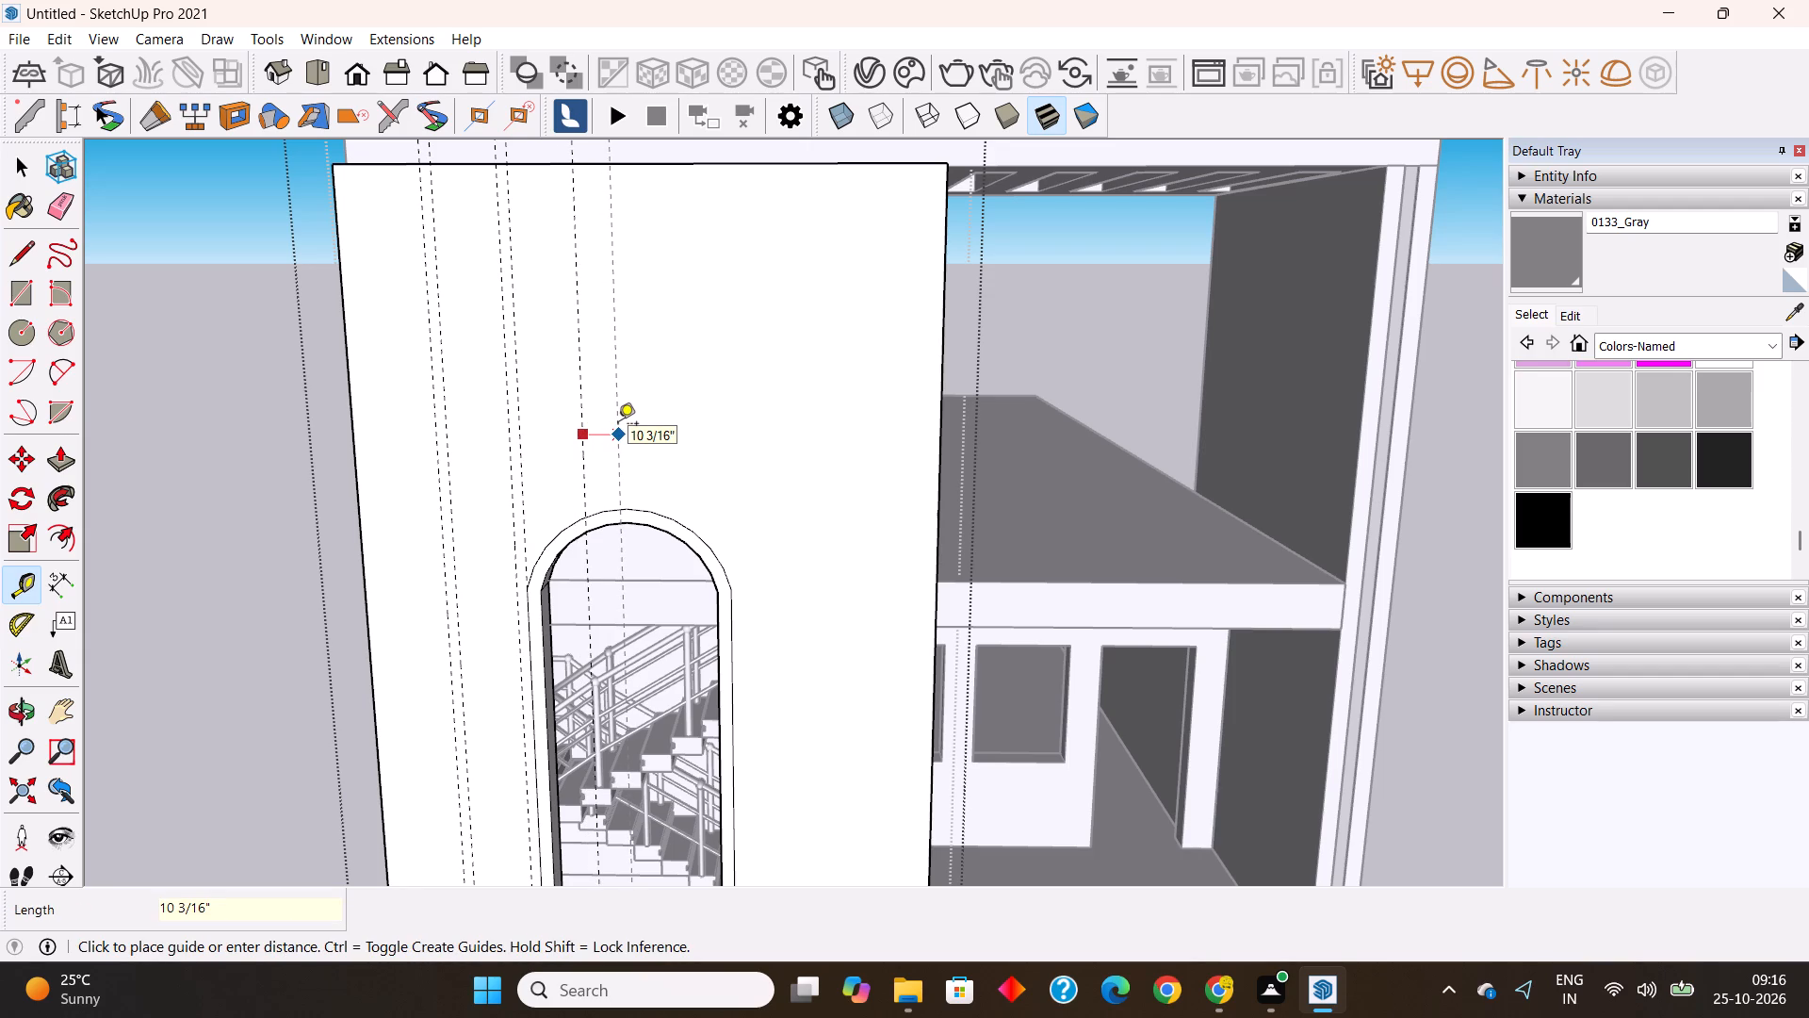
type("3\"")
key("Return")
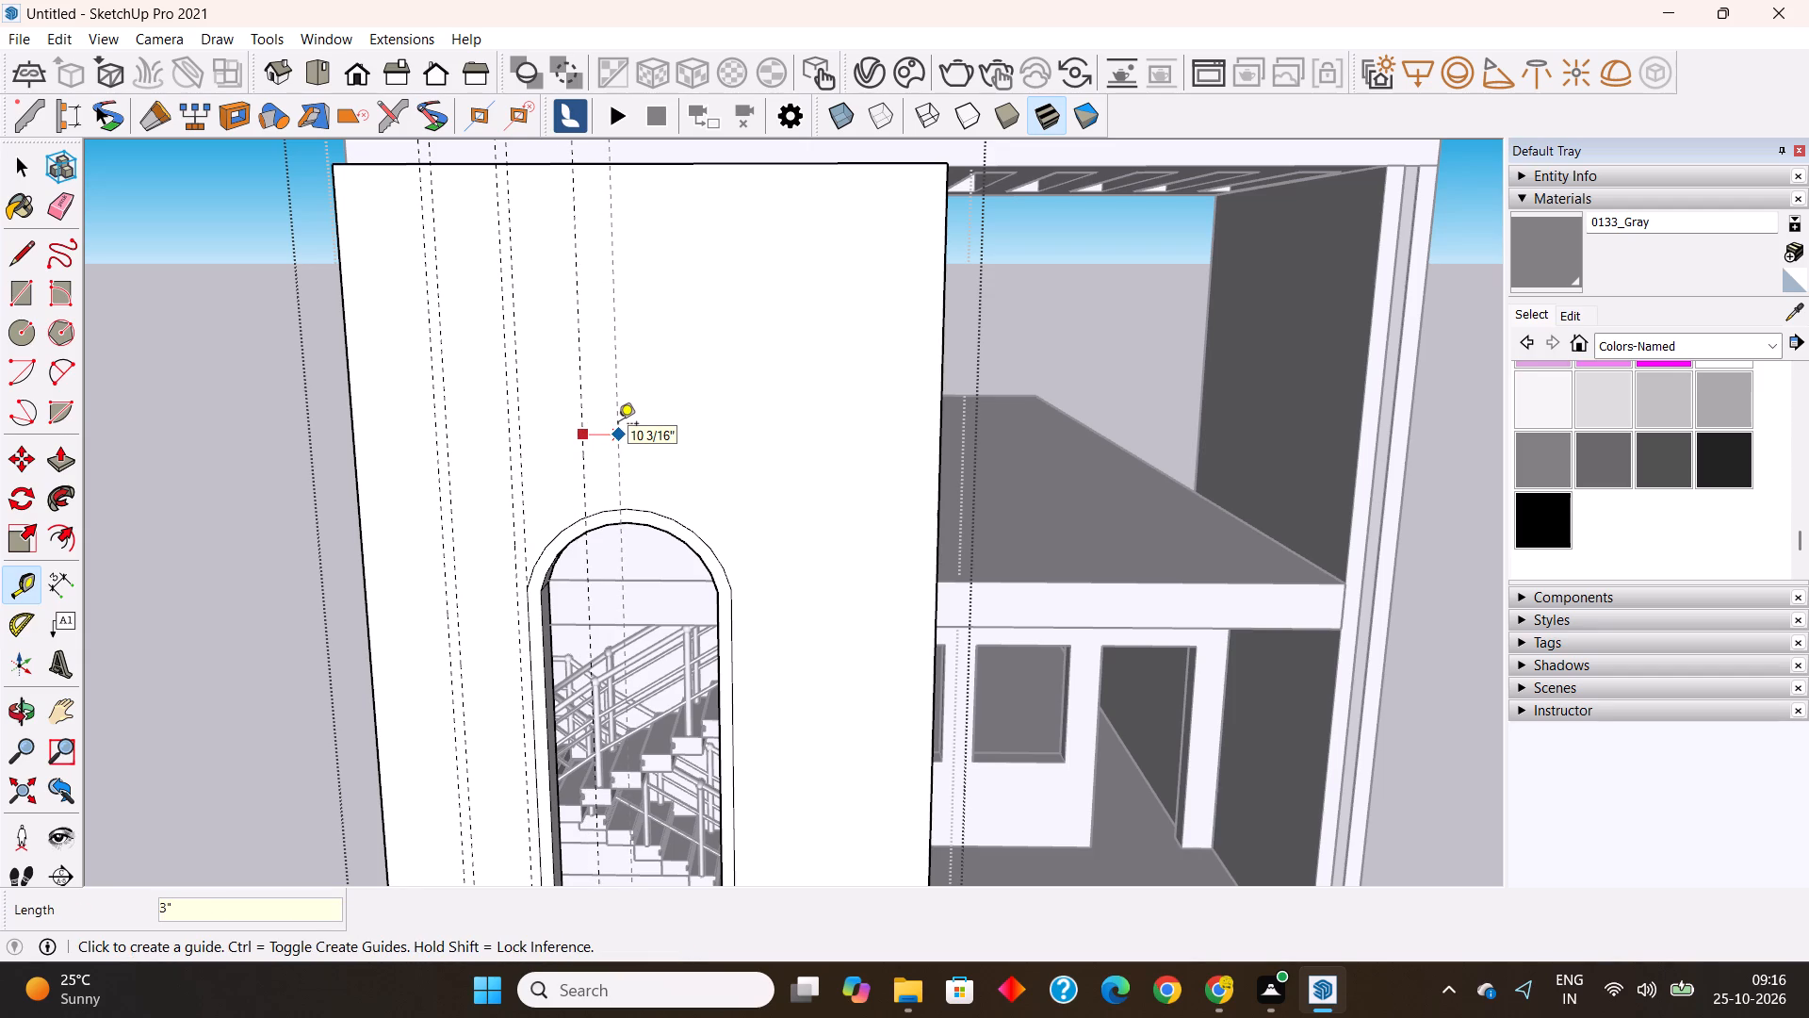
Place a vertical guide 1.5' from the inner guide of the pair crossing the opening, toward the outline's opposite straight side.
left_click(594, 441)
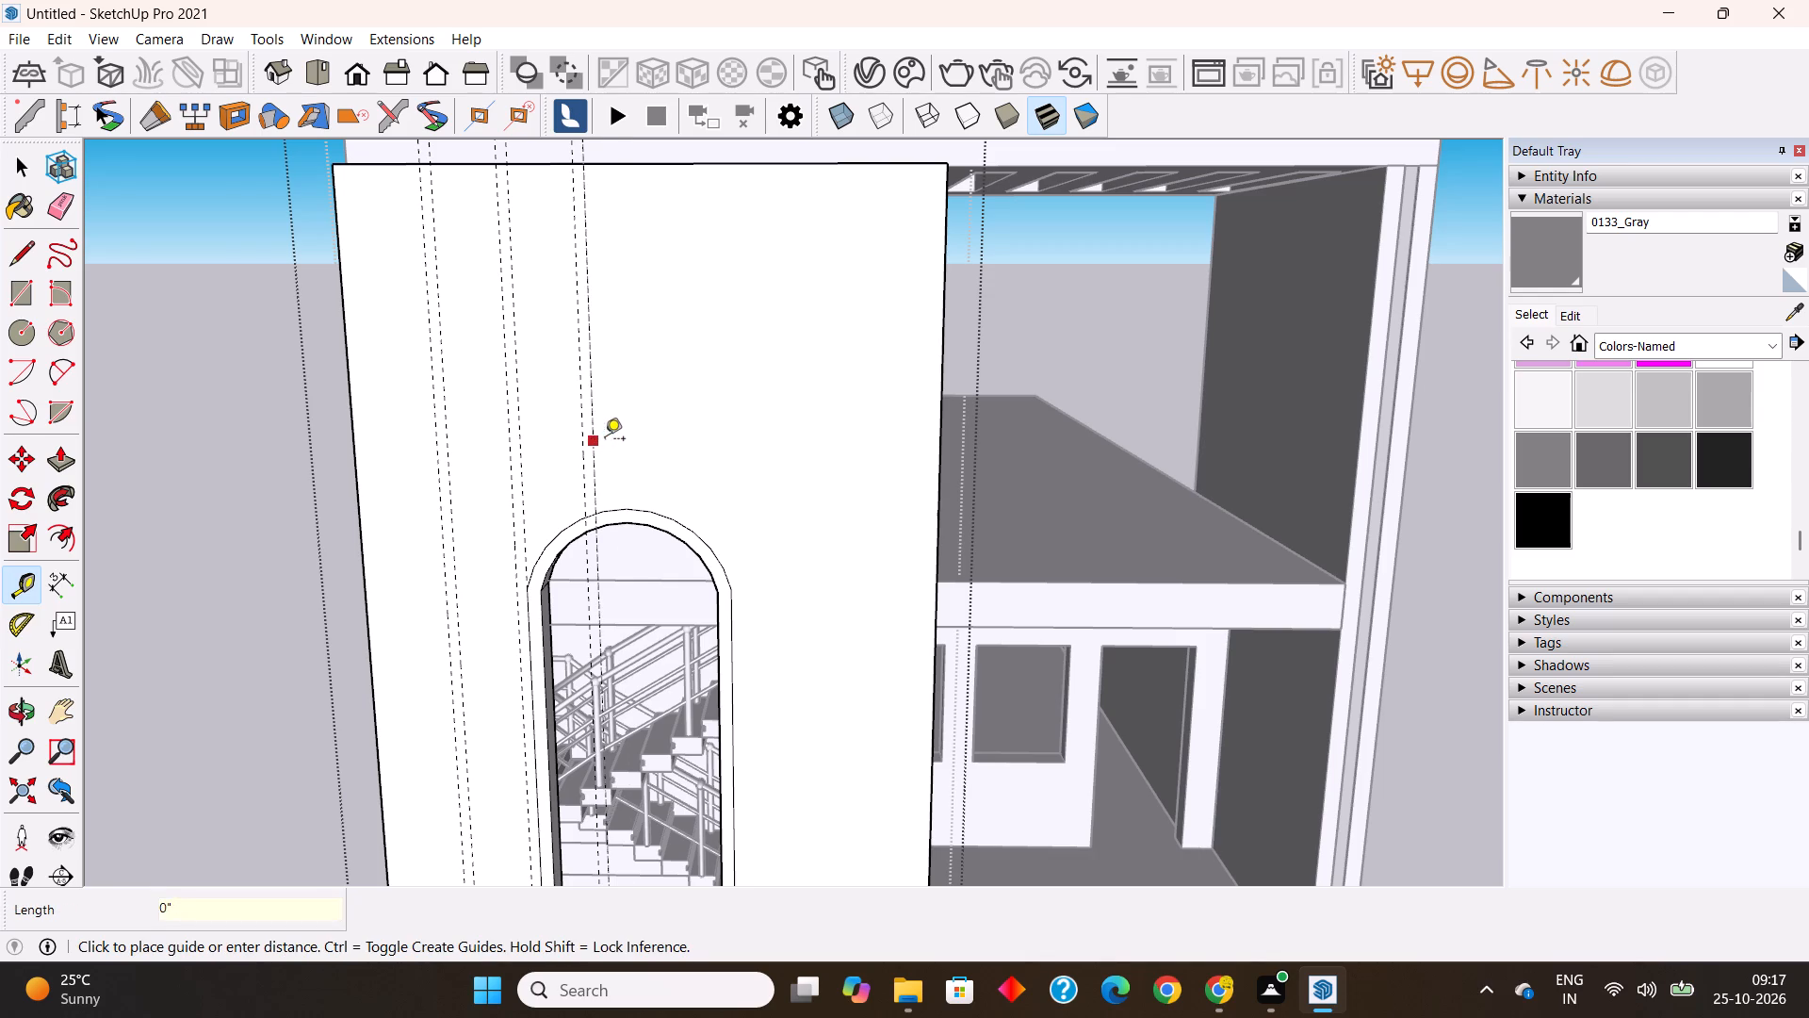
type("1.5'")
key("Return")
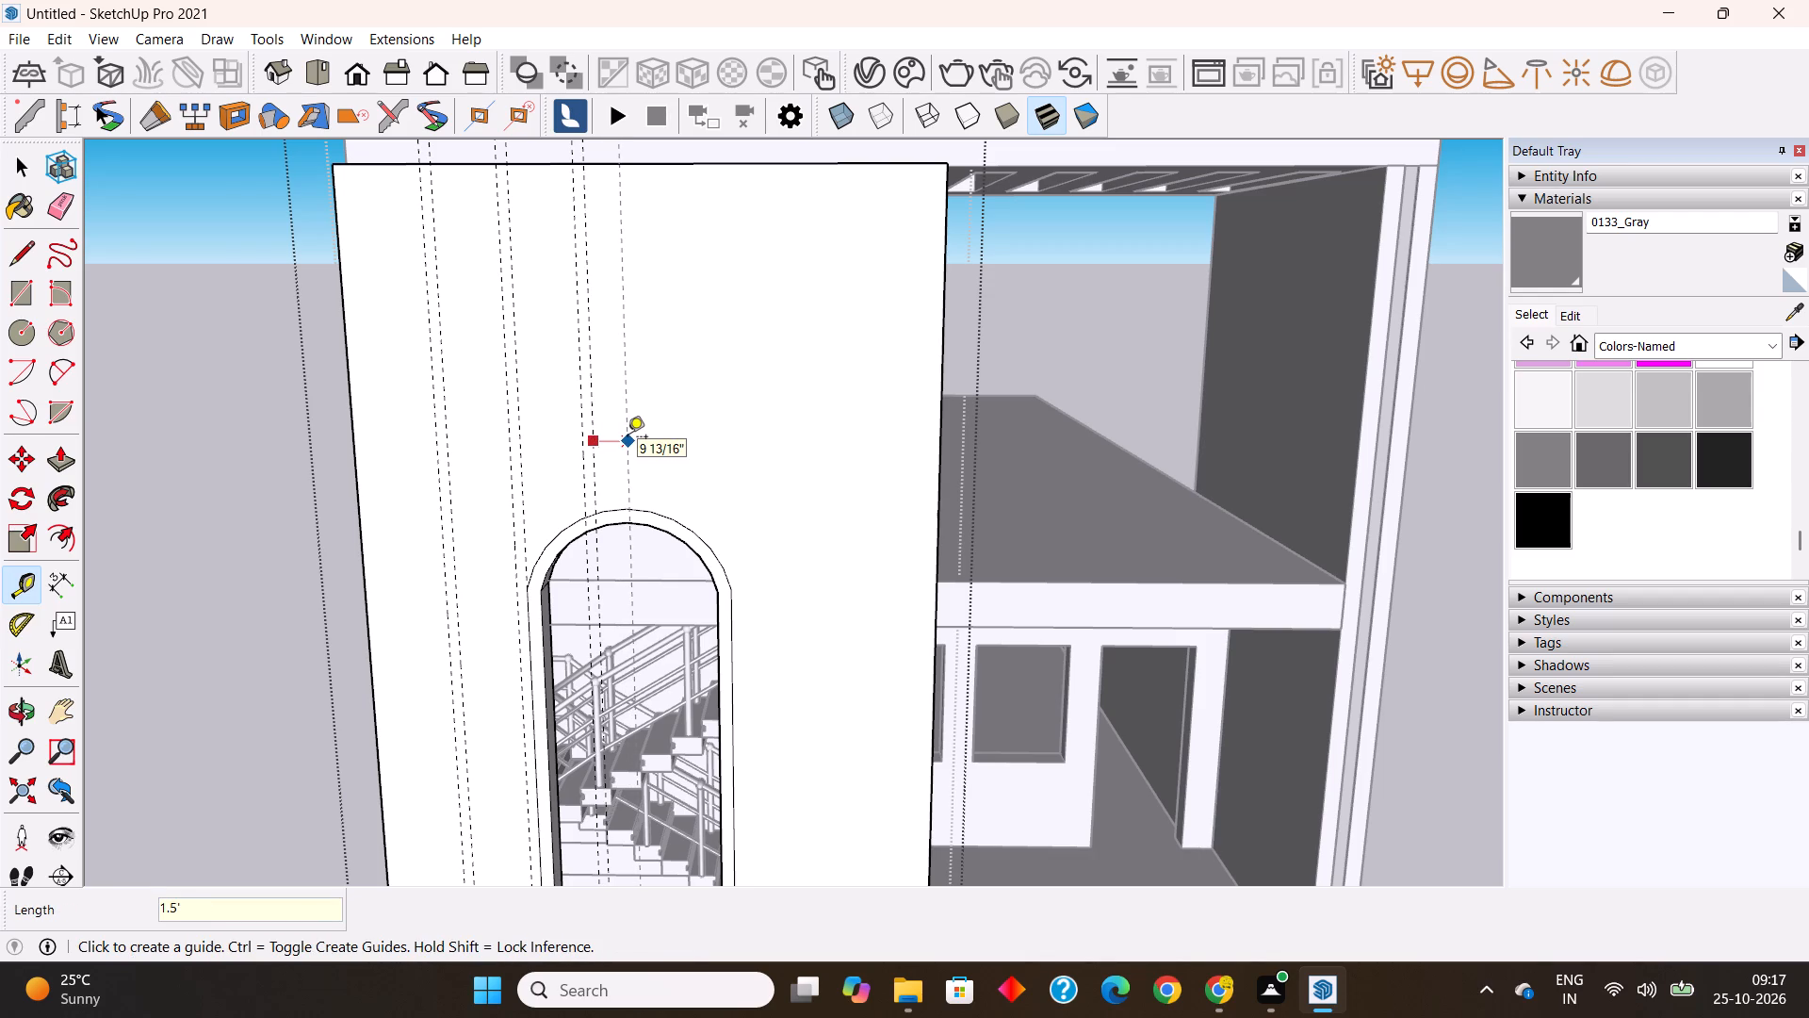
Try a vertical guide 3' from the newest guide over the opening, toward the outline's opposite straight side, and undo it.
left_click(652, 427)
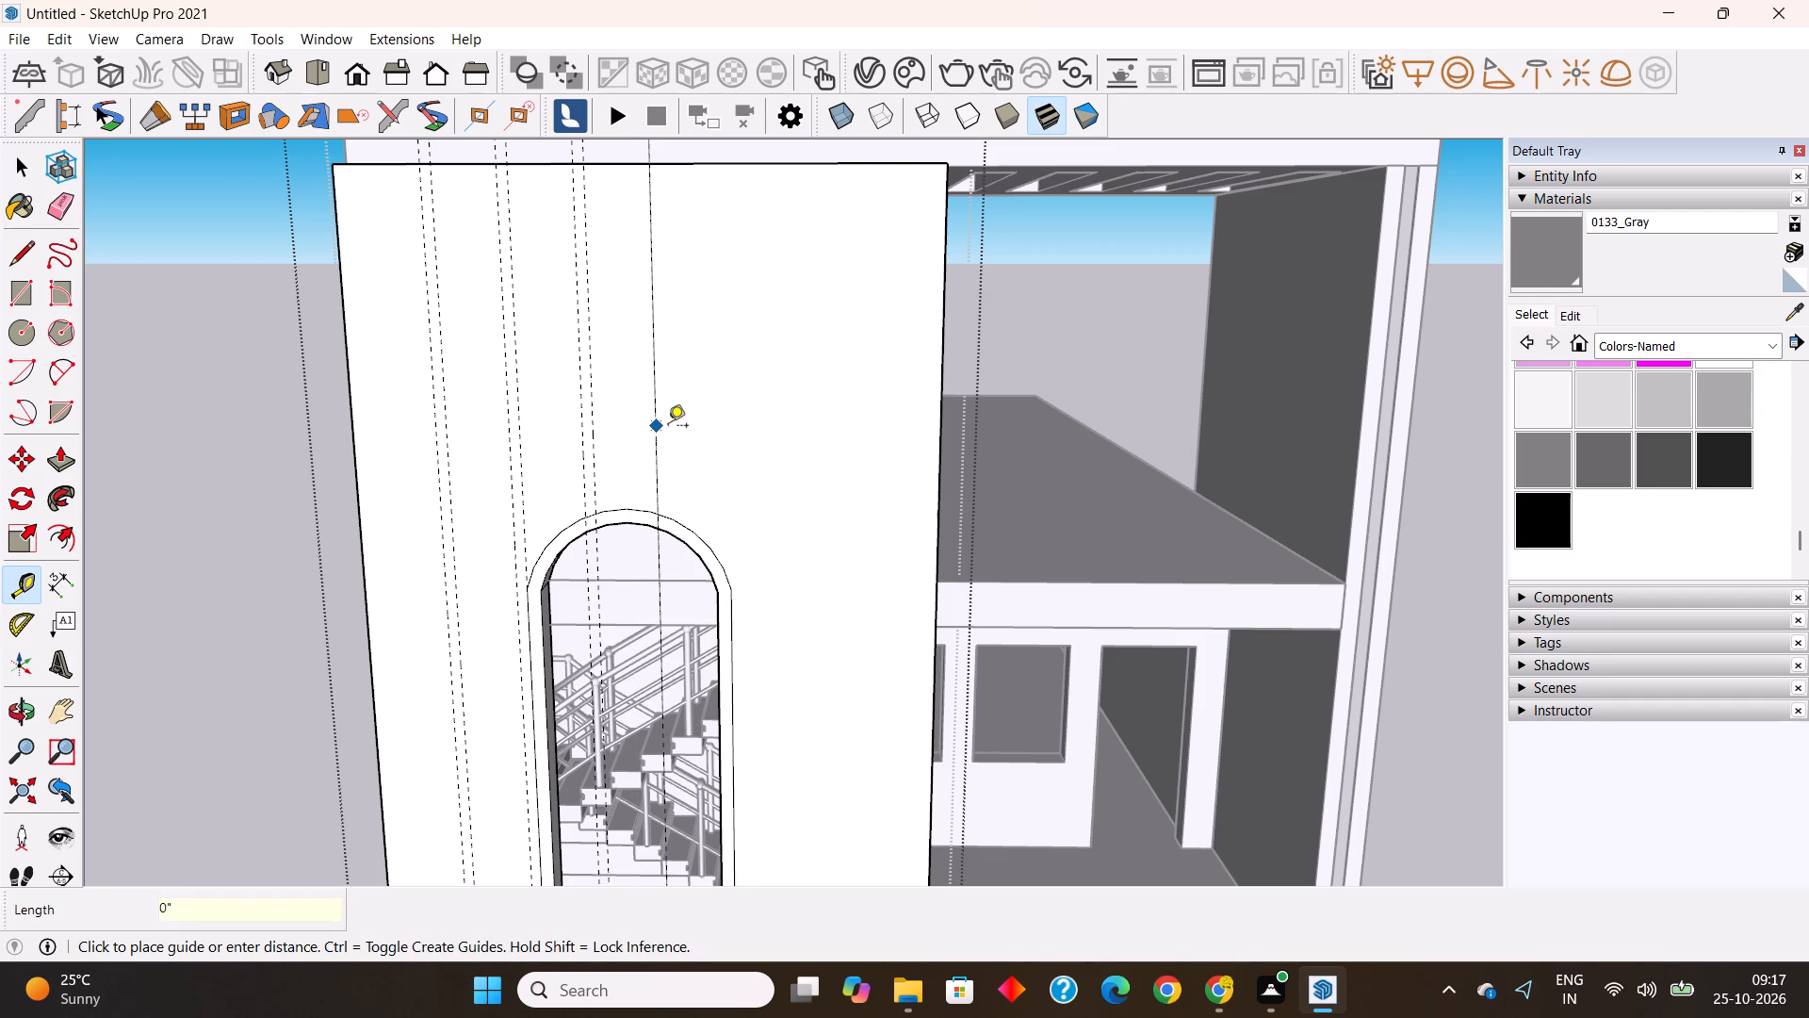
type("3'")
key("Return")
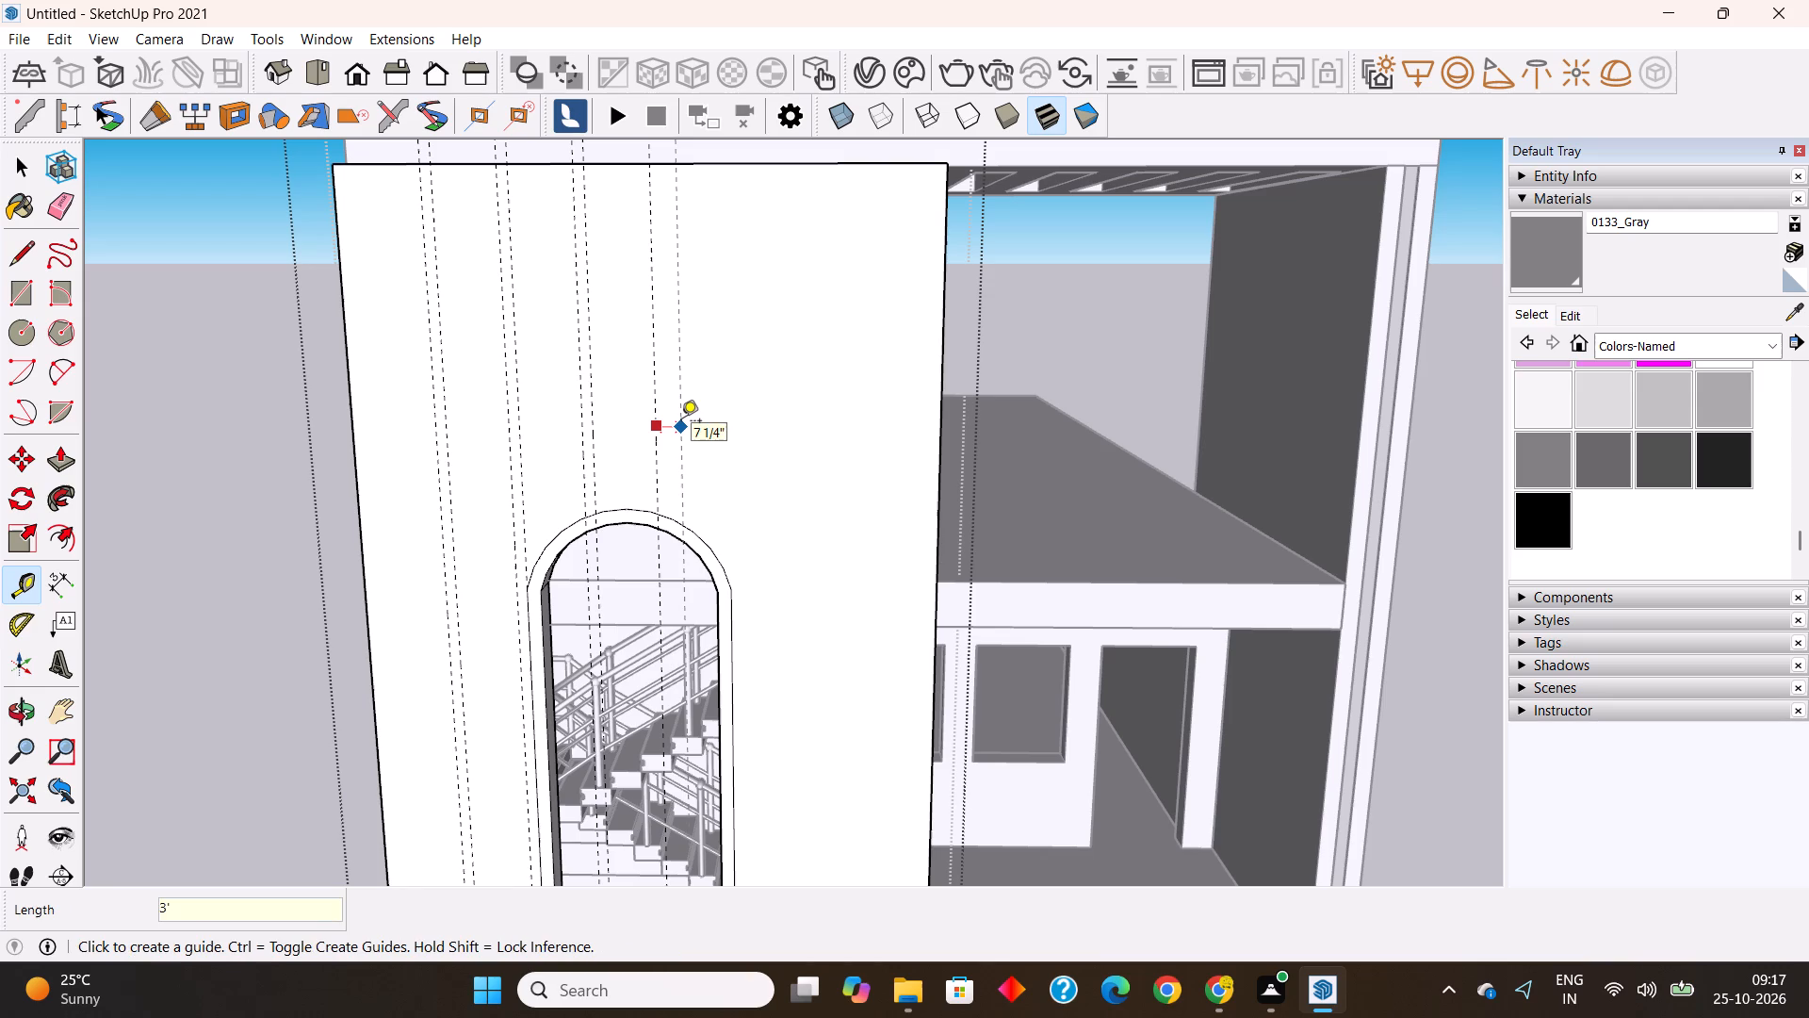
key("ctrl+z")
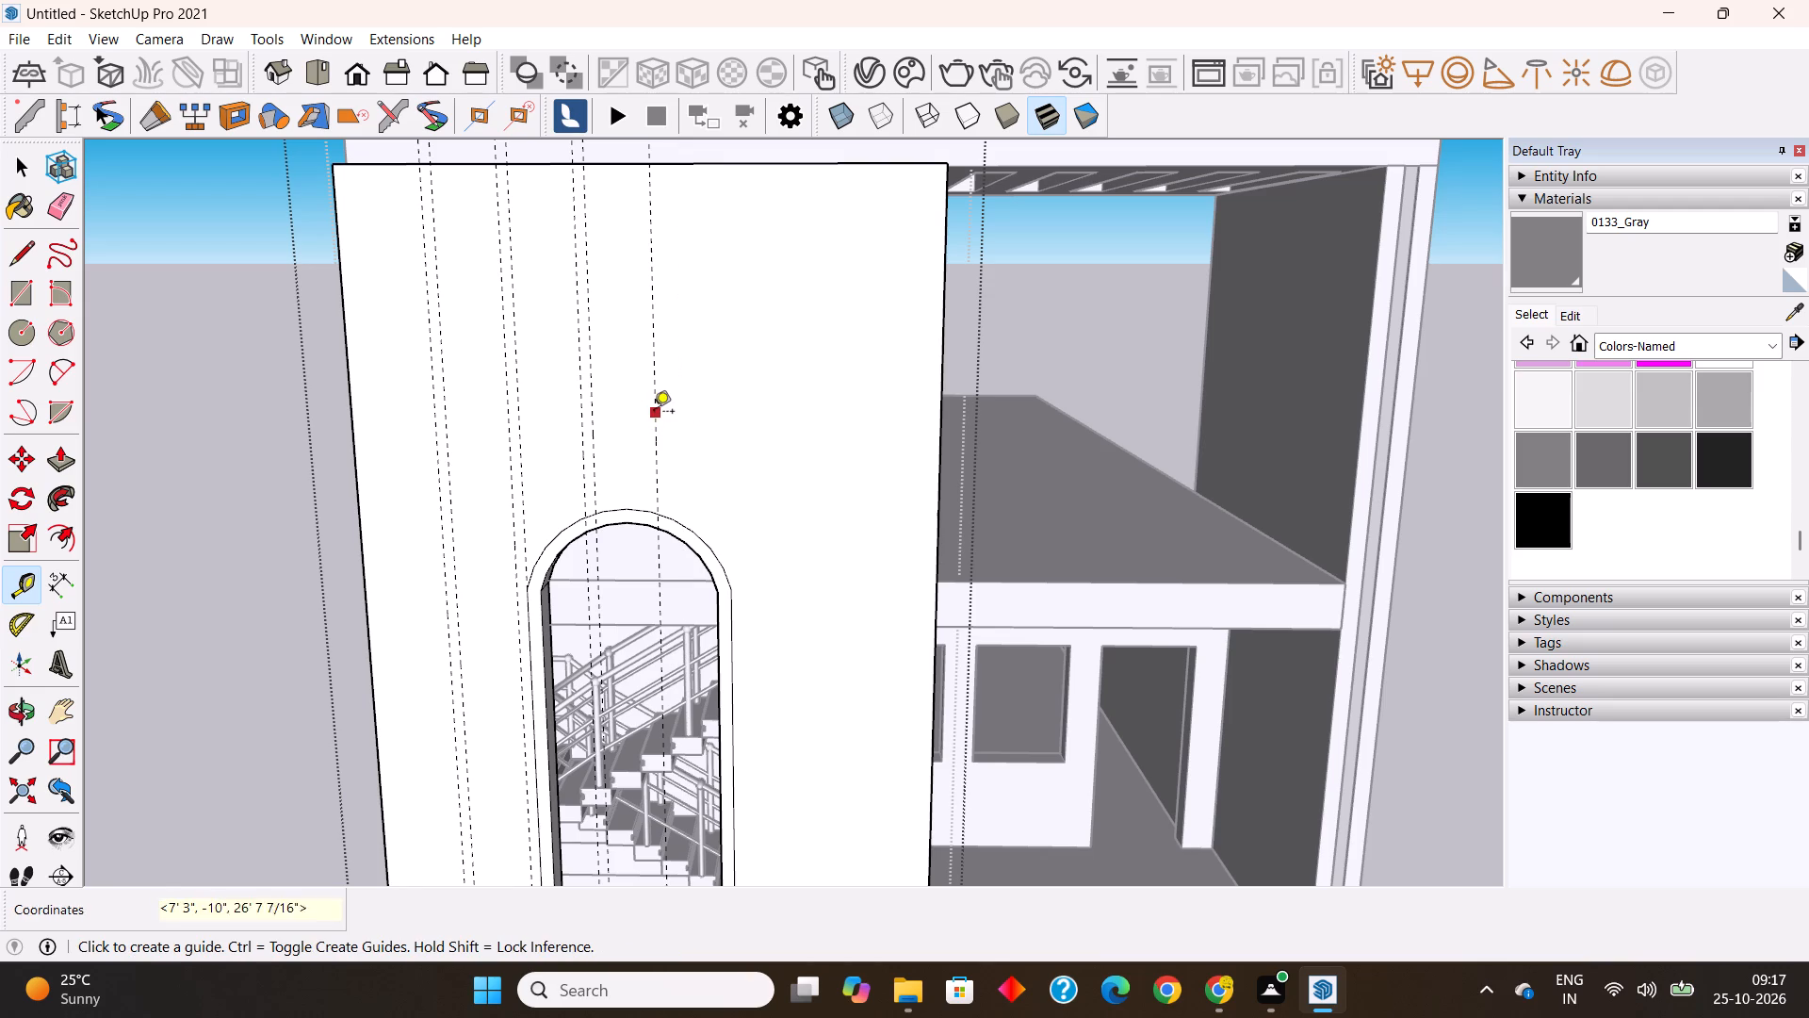
Place a vertical guide 3" from the newest guide over the opening, toward the outline's opposite straight side.
left_click(659, 410)
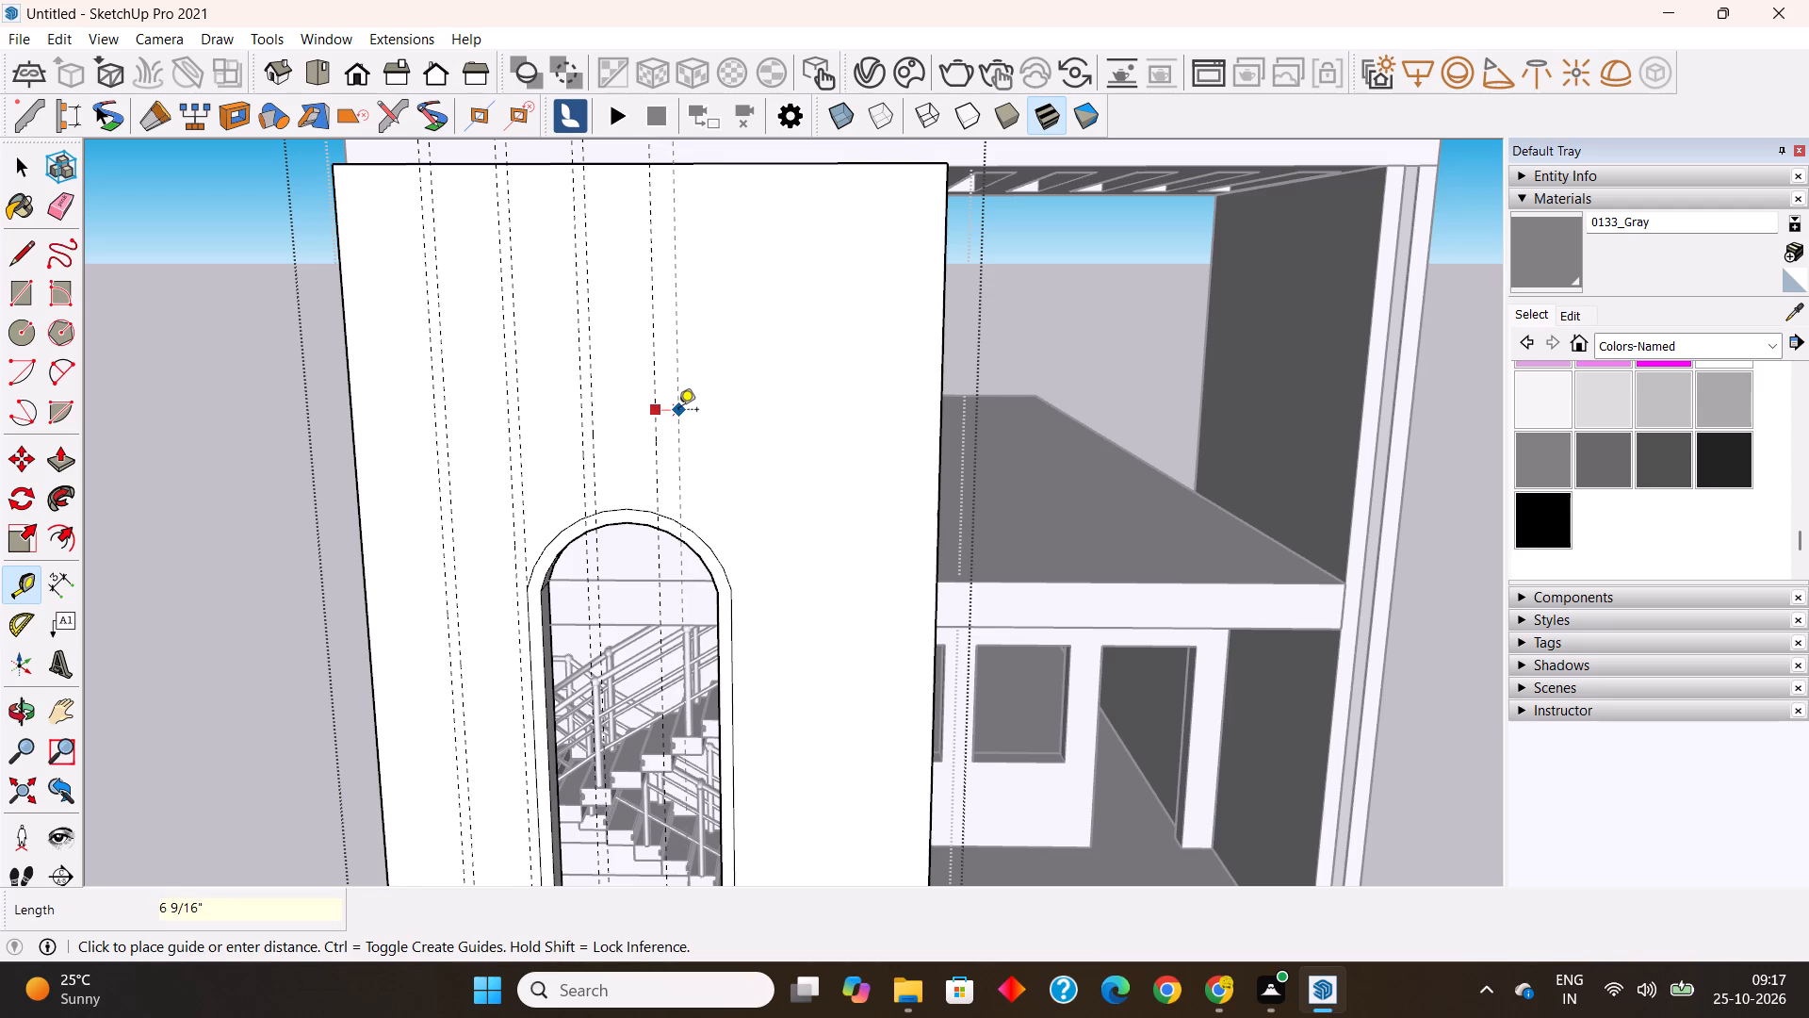
type("3\"")
key("Return")
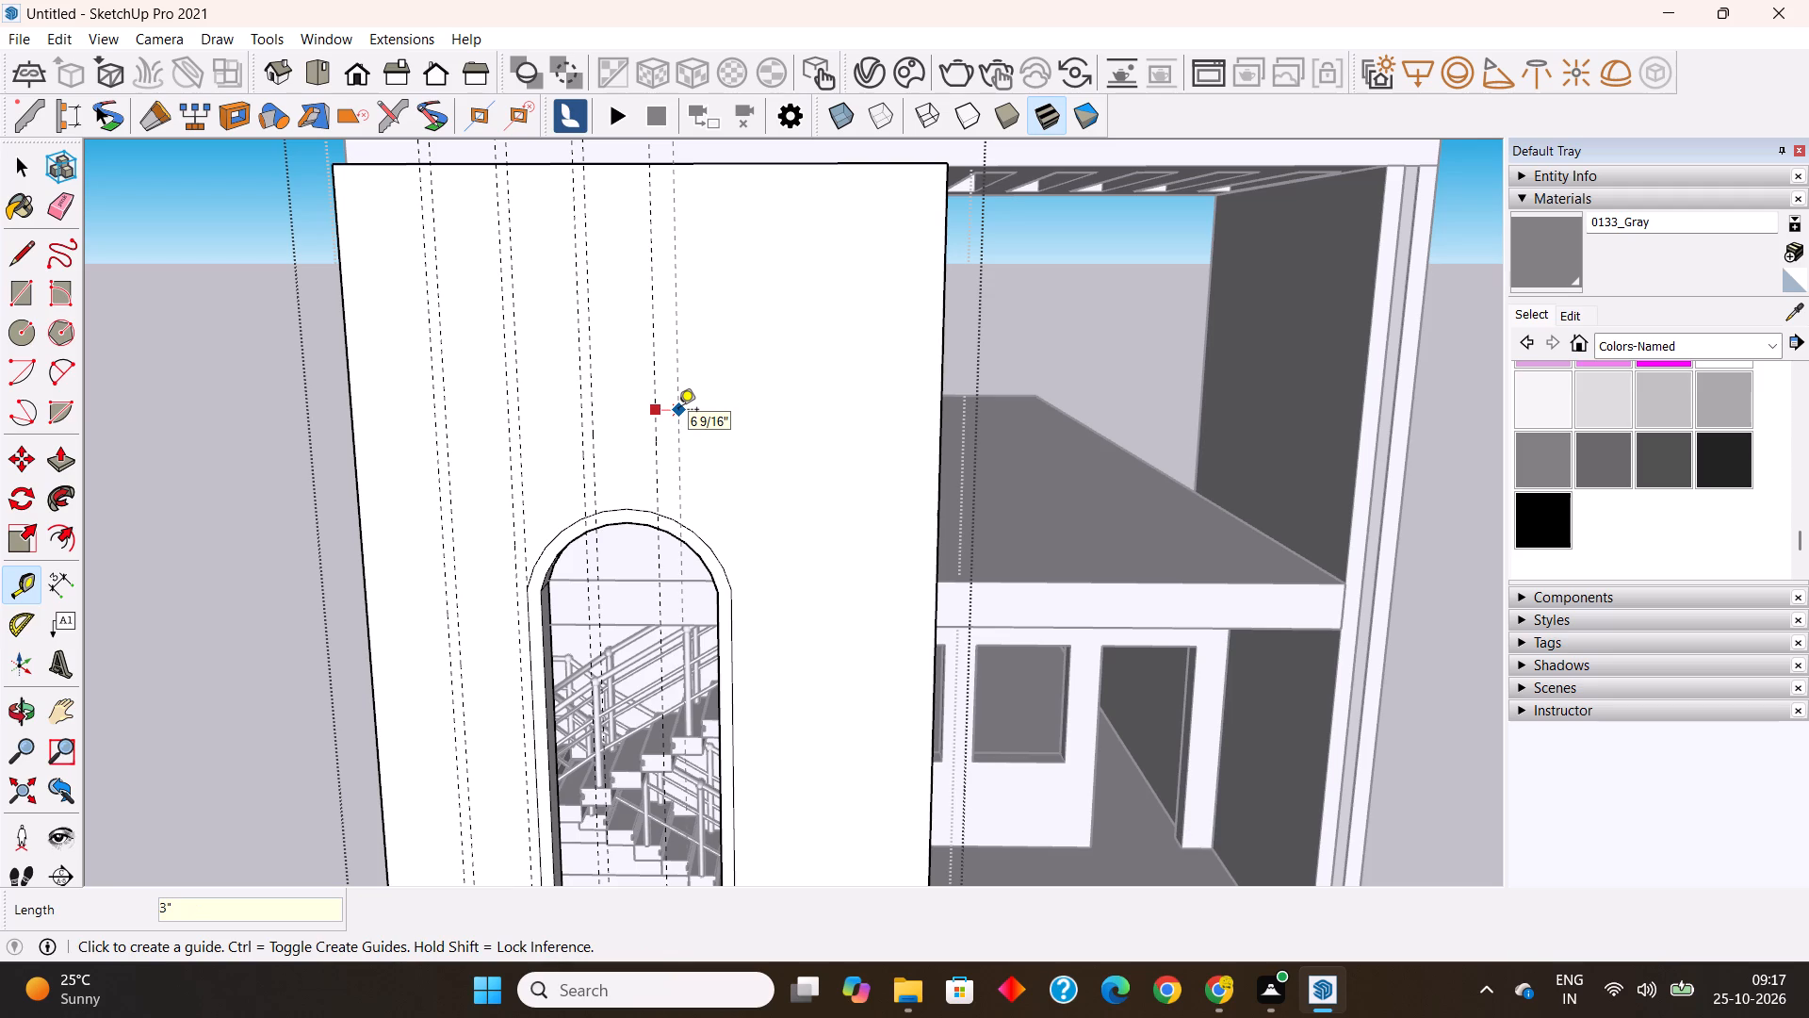
Add a vertical guide along the opposite straight side of the opening's outer outline.
double_click(734, 625)
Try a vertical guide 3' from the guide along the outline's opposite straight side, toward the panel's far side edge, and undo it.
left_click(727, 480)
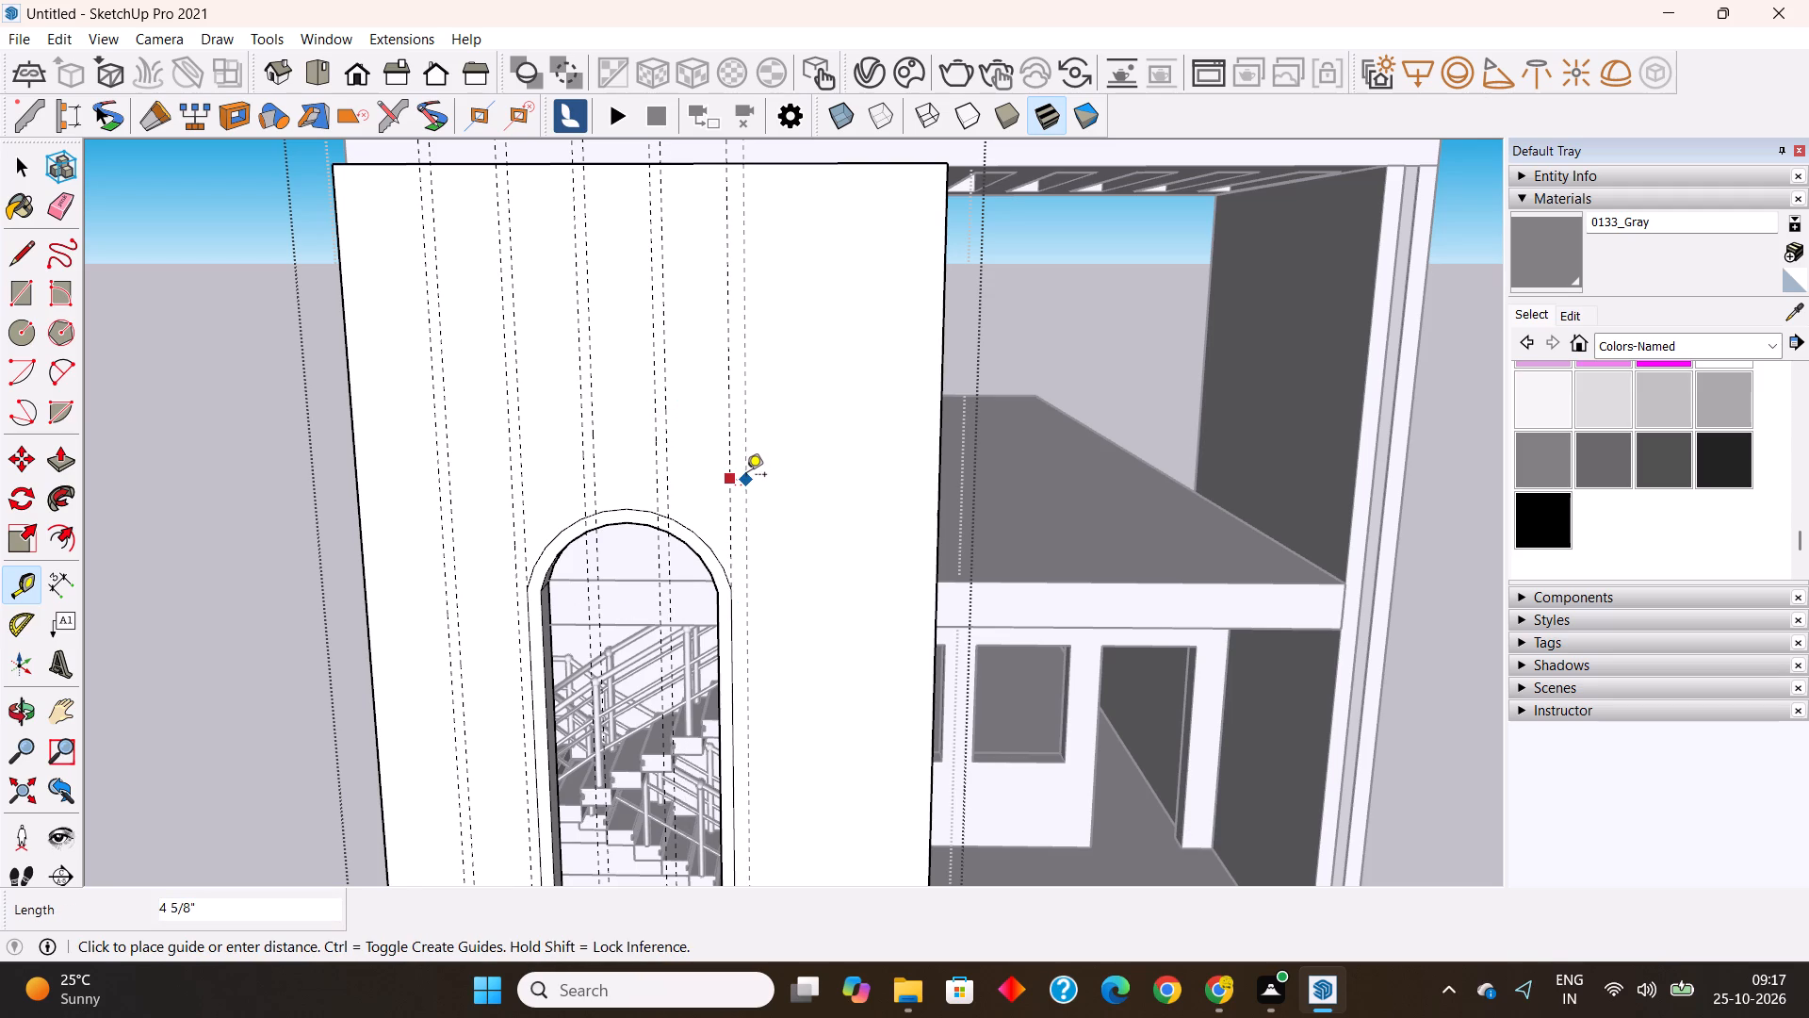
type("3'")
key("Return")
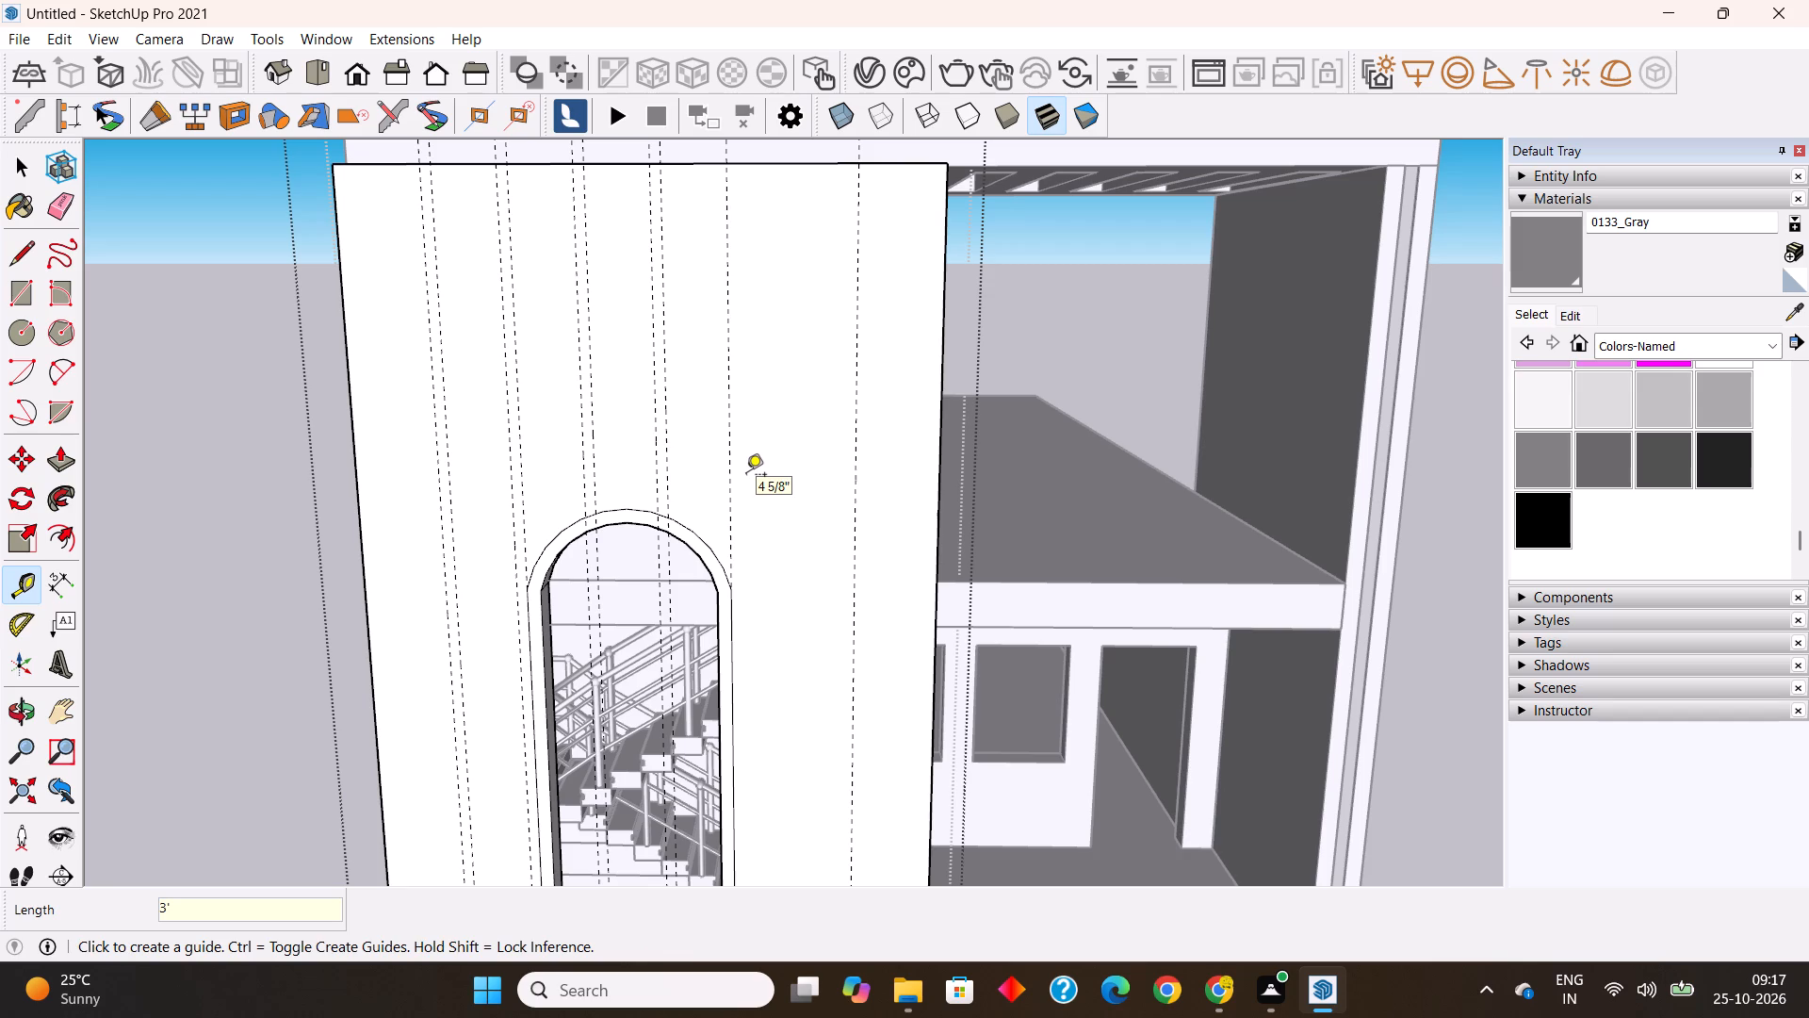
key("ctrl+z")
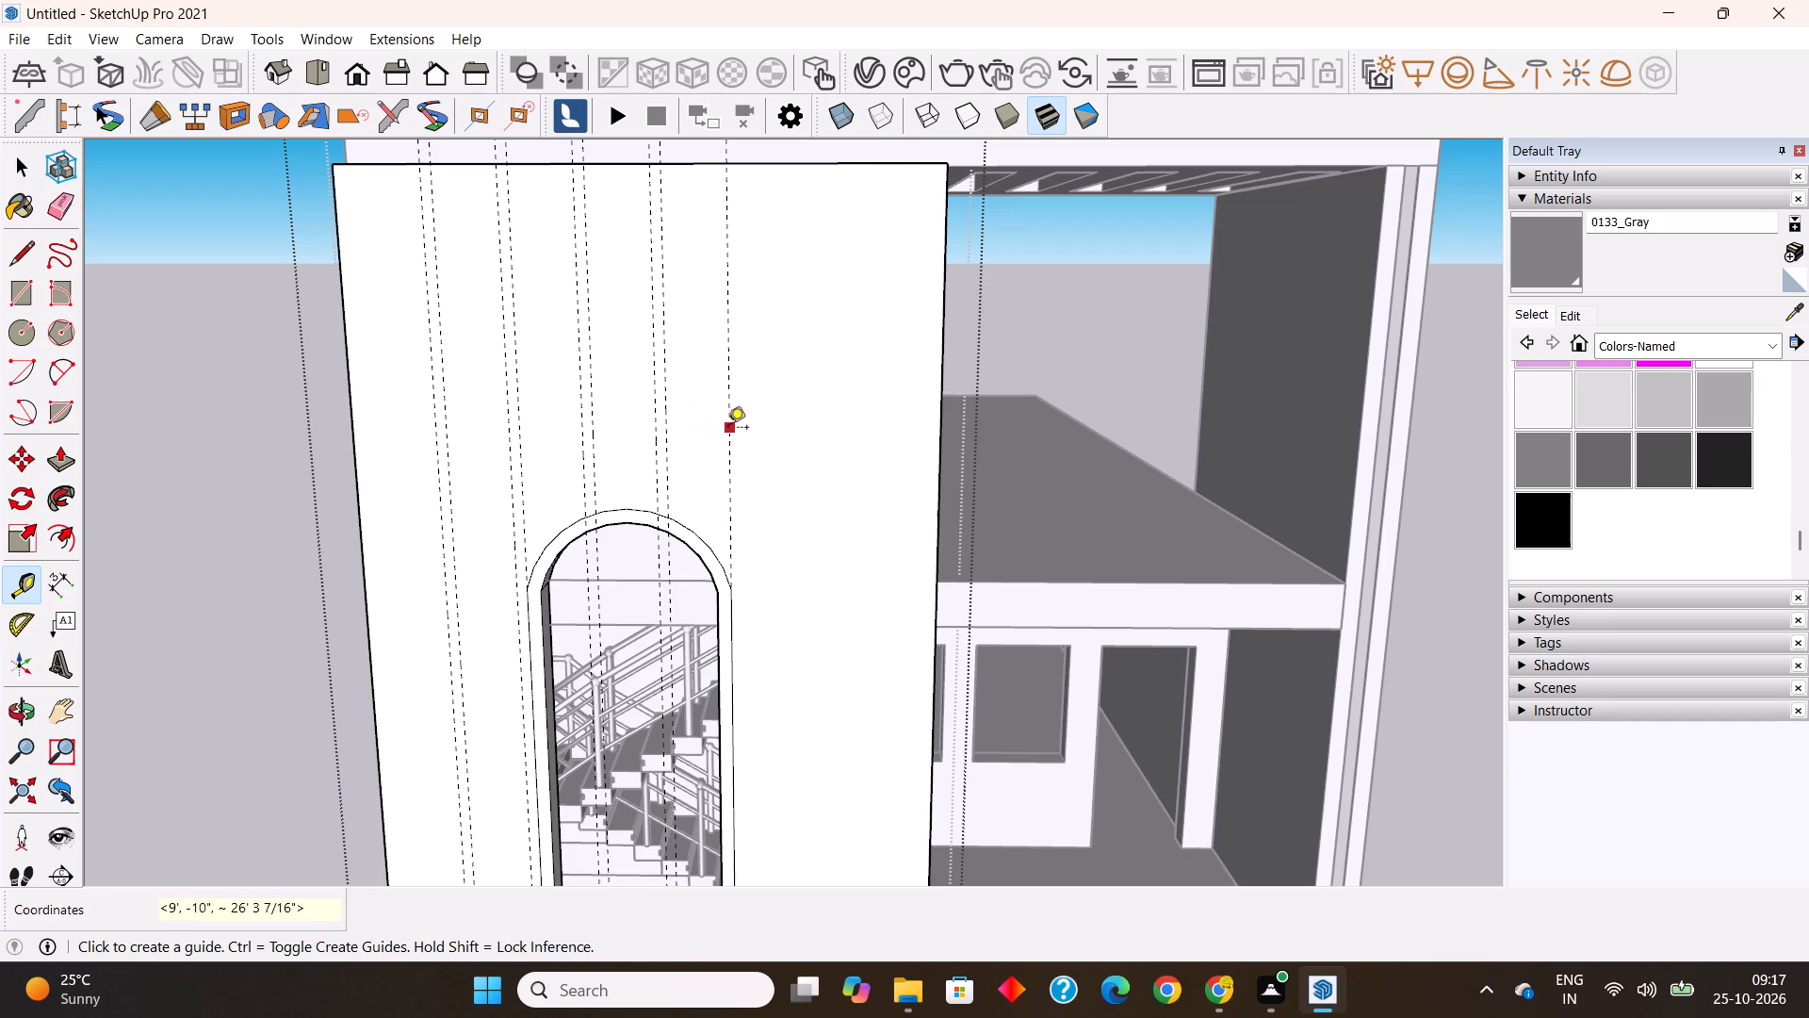
Place a vertical guide 3" from the guide along the outline's opposite straight side, toward the panel's far side edge.
left_click(728, 427)
type("3\"")
key("Return")
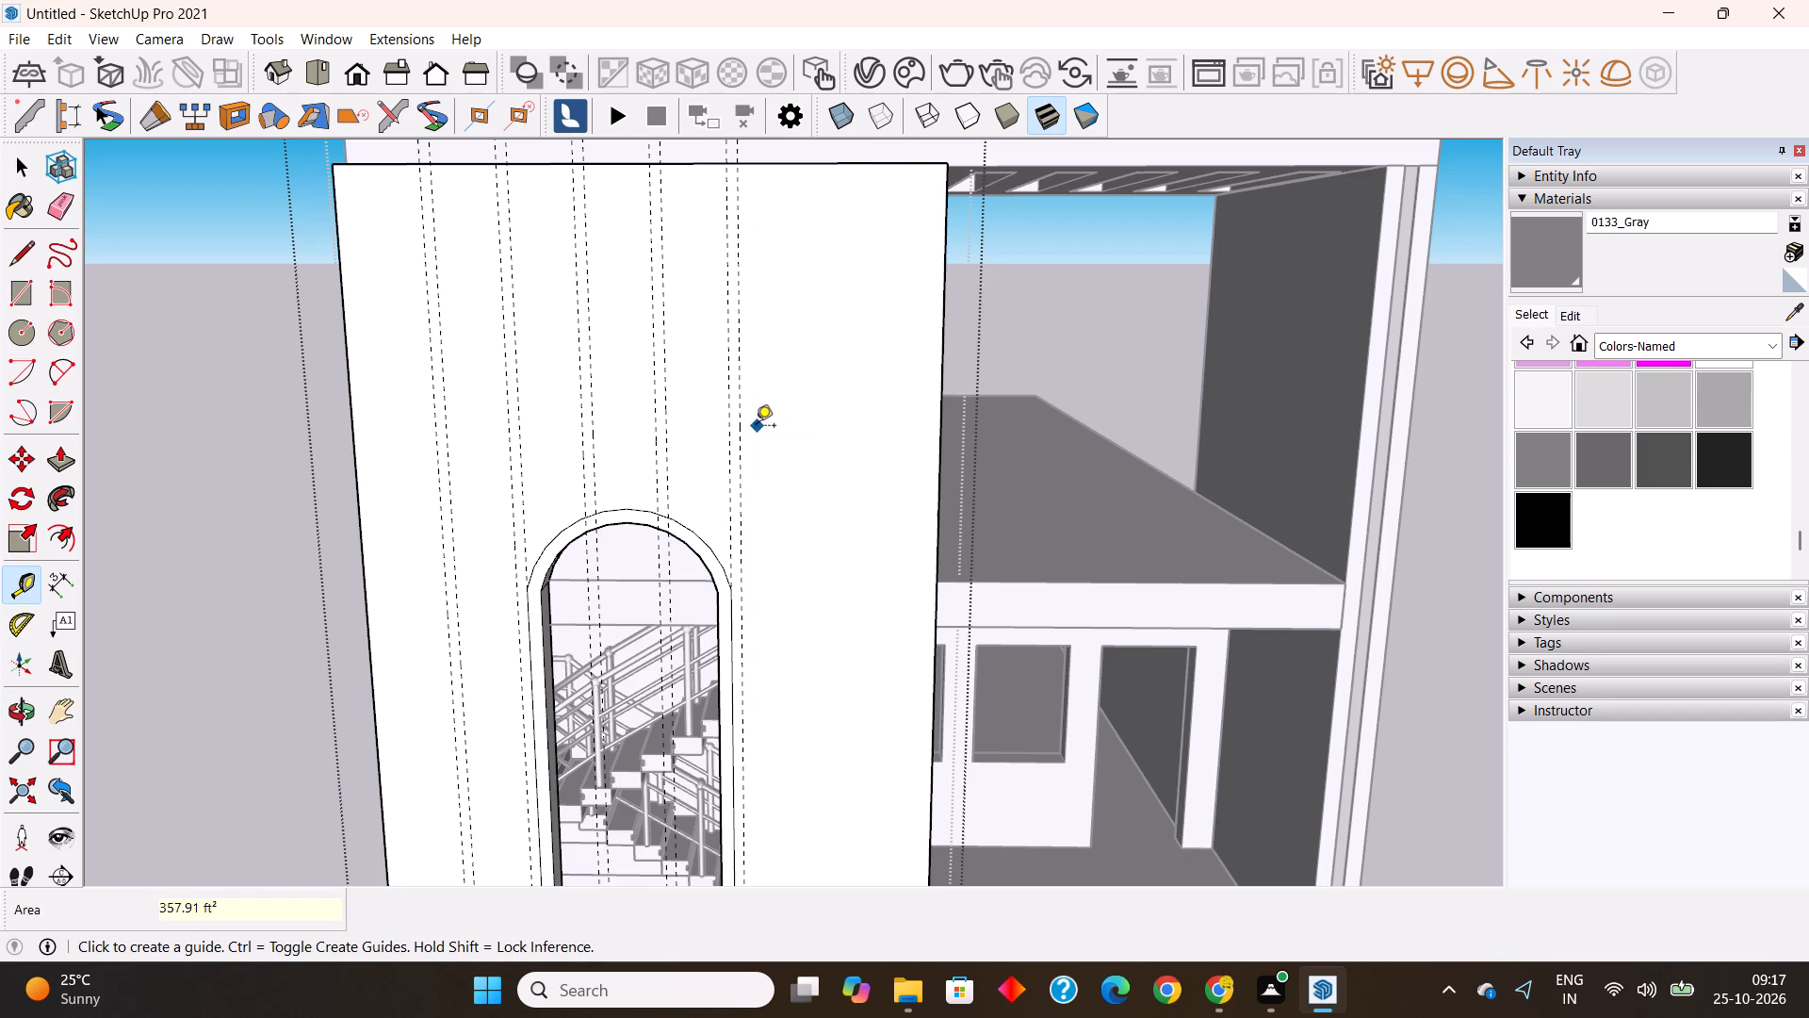
Place a vertical guide 1.5' beyond the last 3" guide, toward the panel's far side edge, and another 3" past it.
middle_click_drag(759, 428, 616, 538)
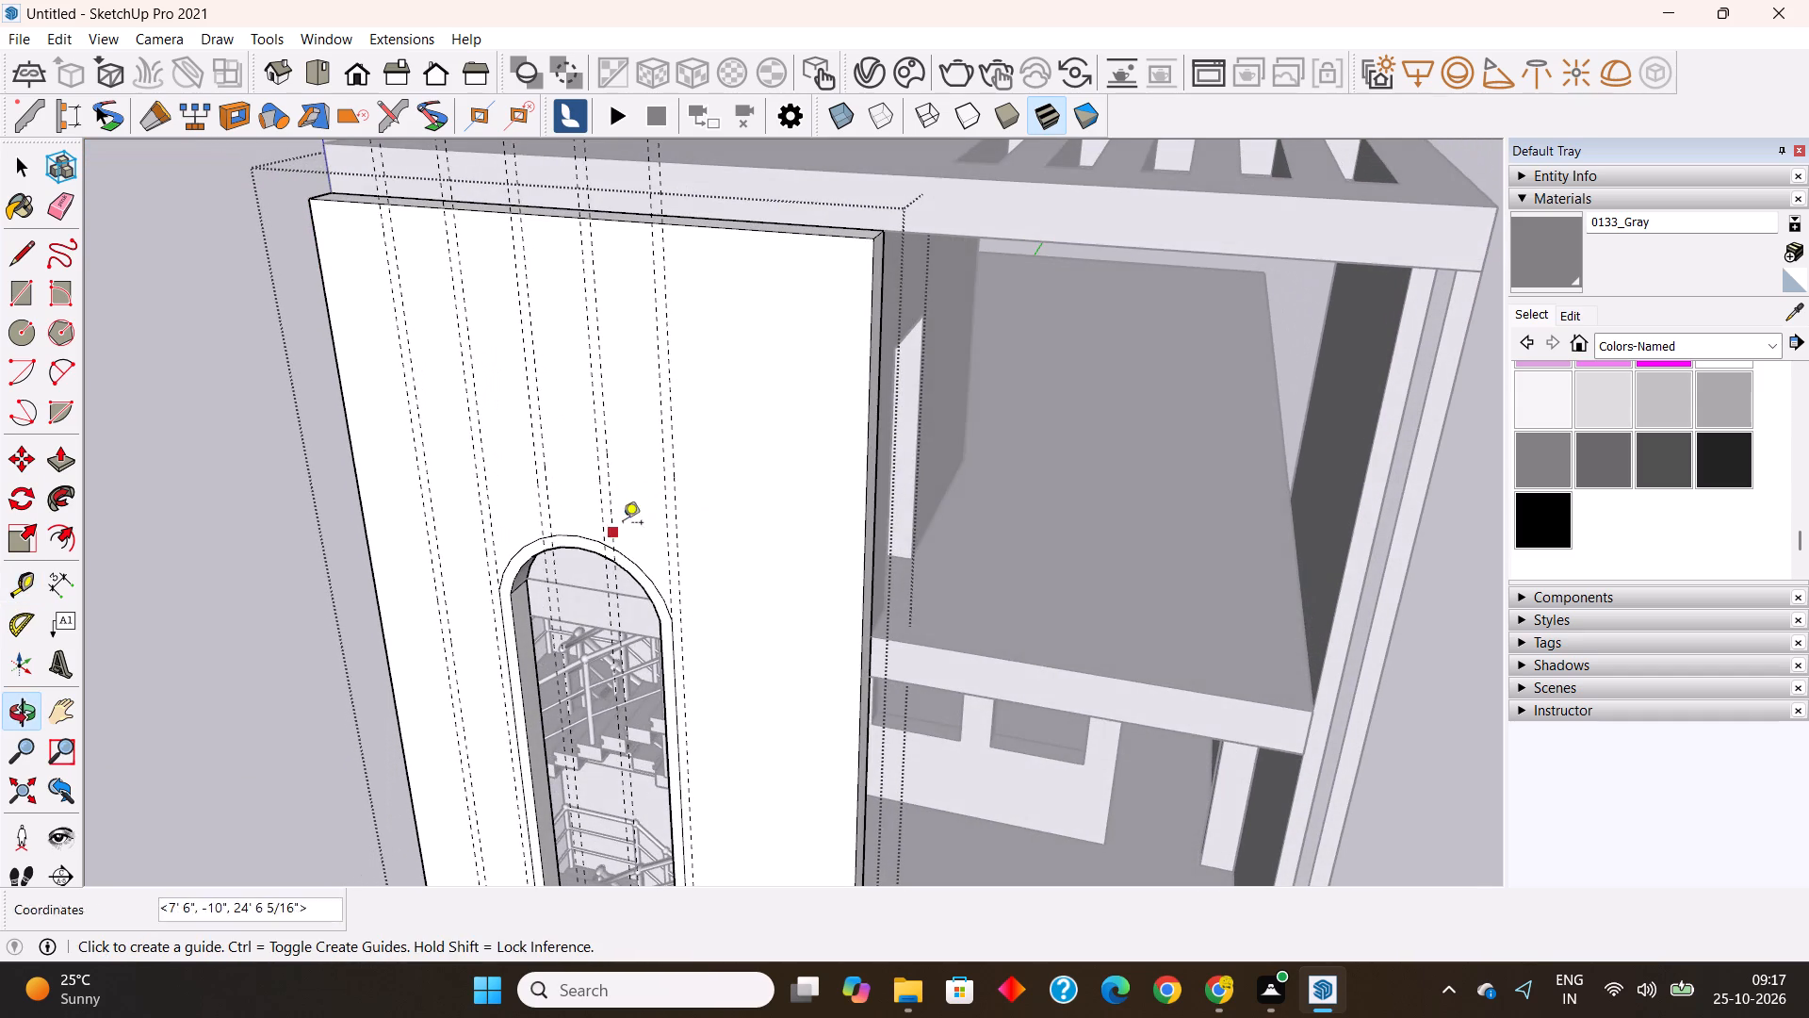
left_click(670, 457)
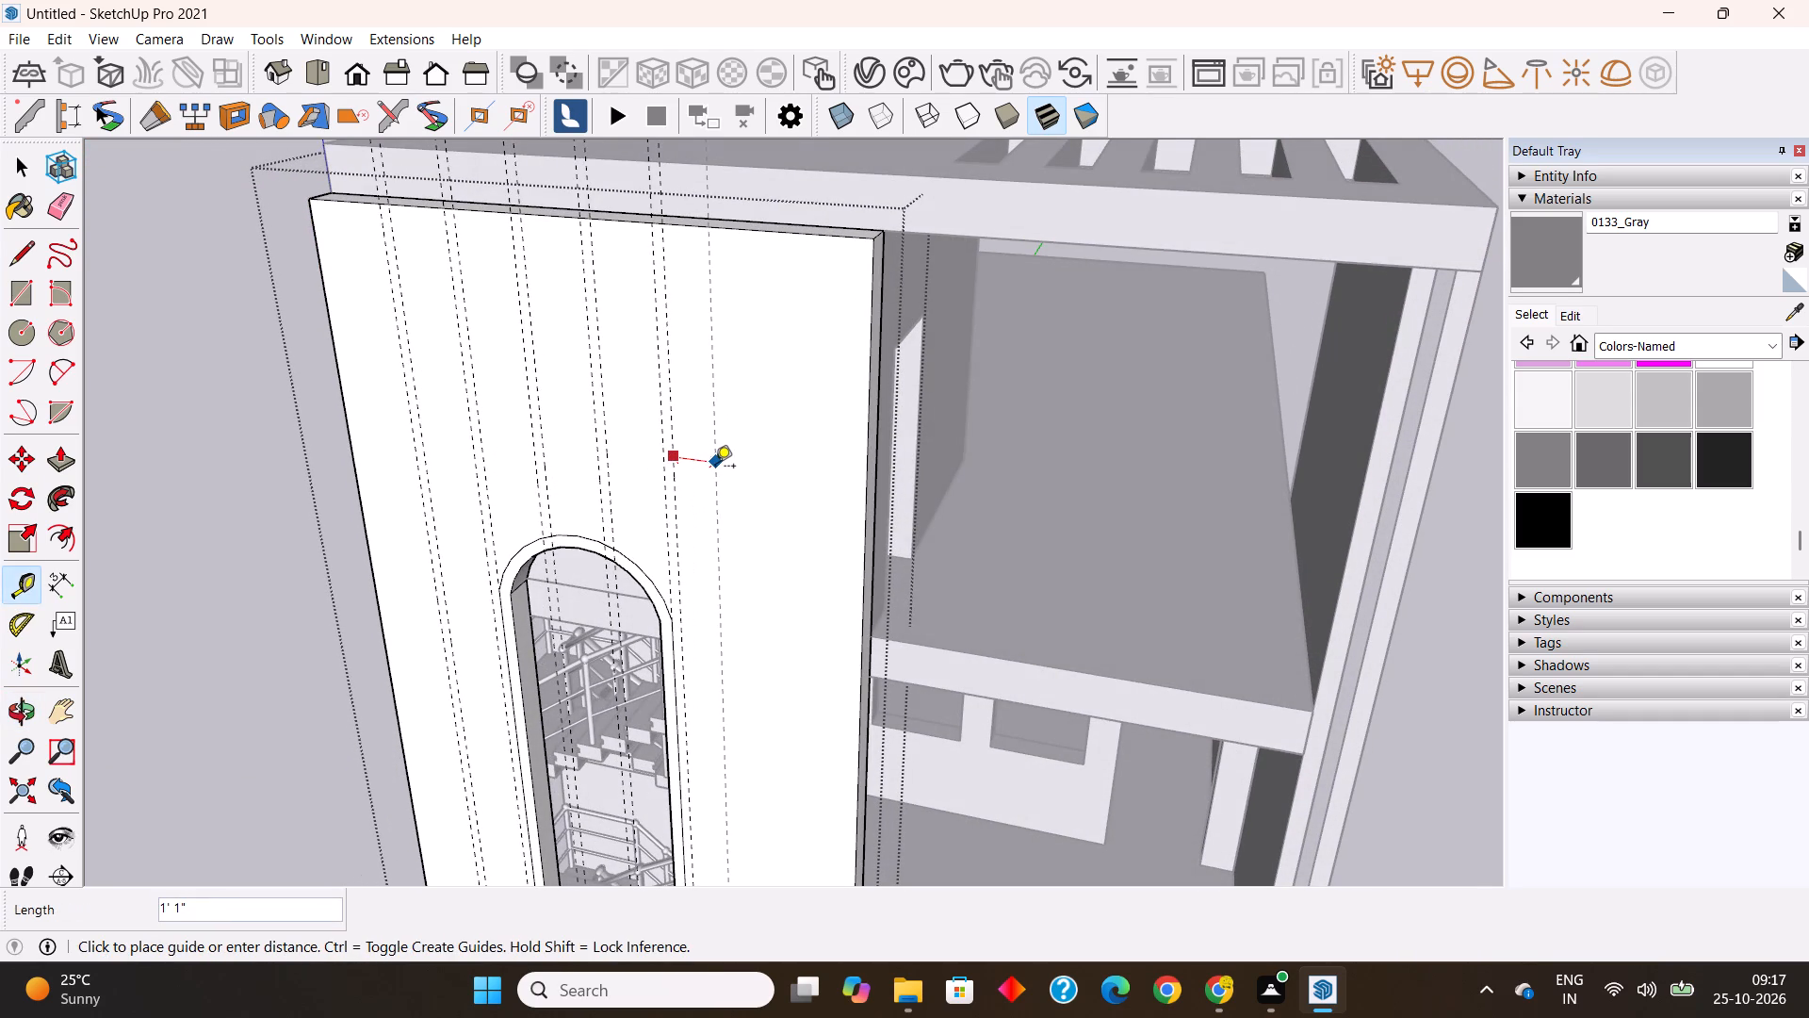
type("1.5'")
key("Return")
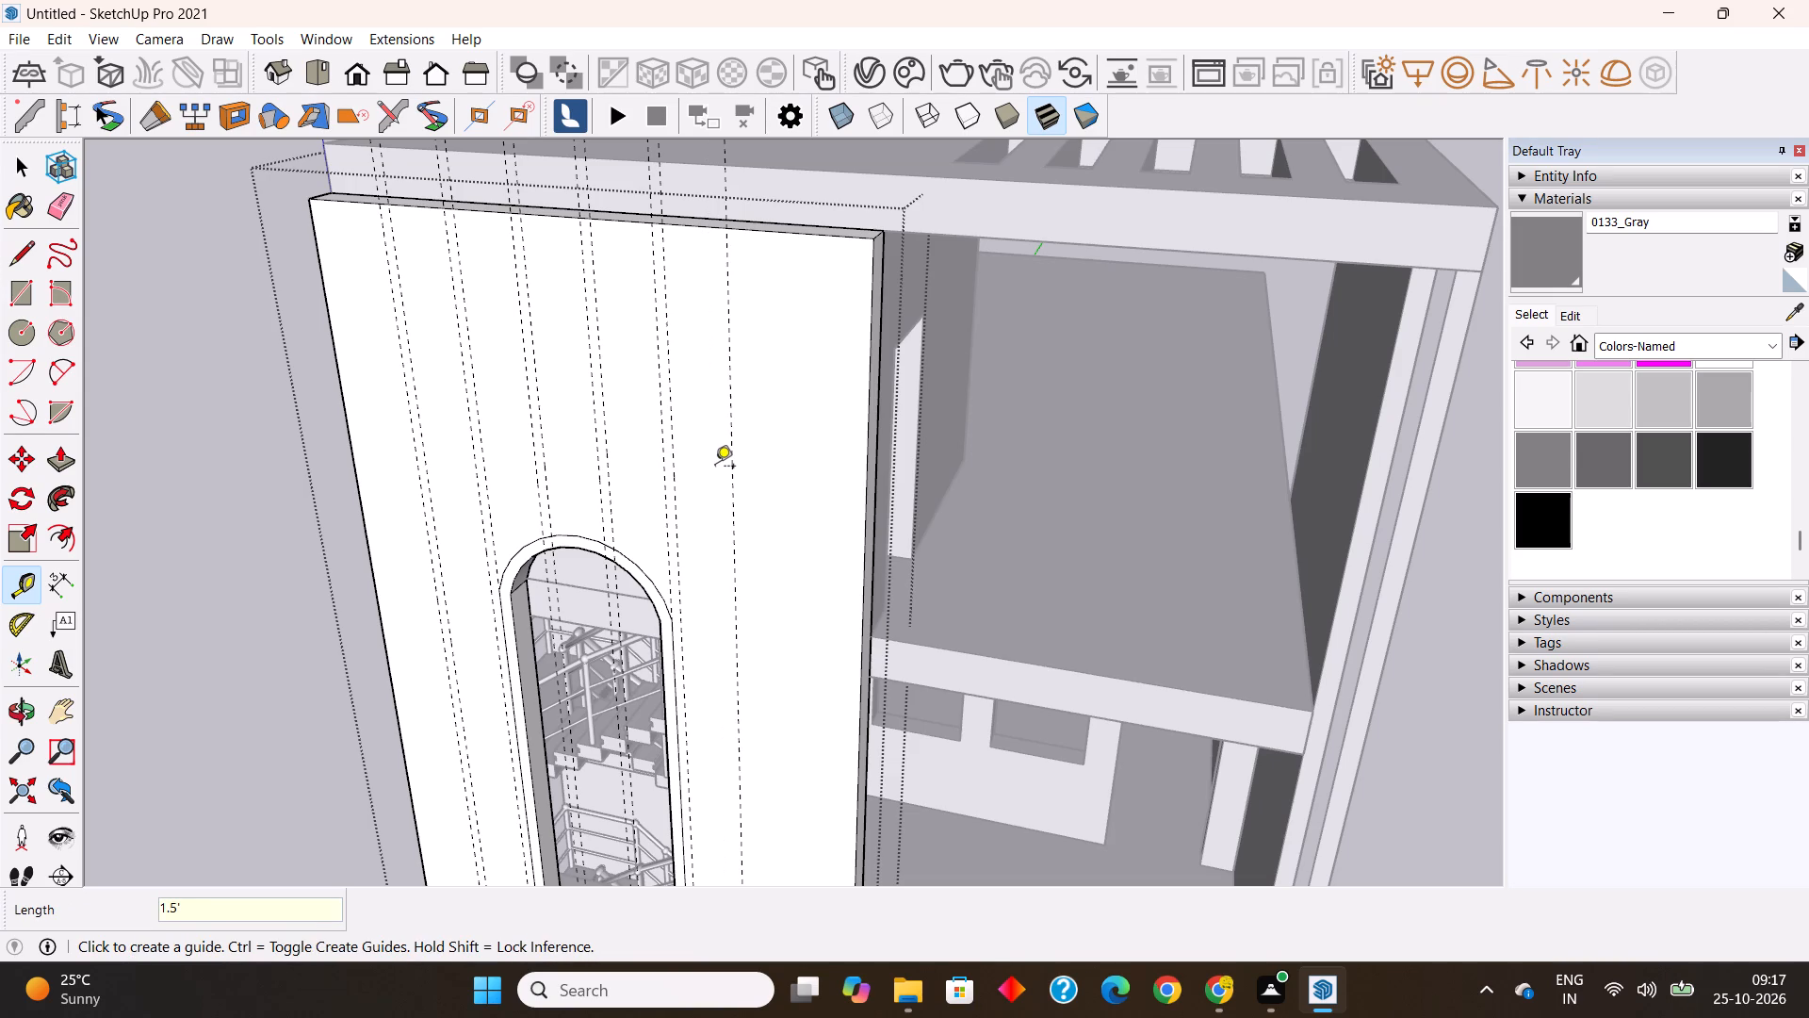
left_click(735, 452)
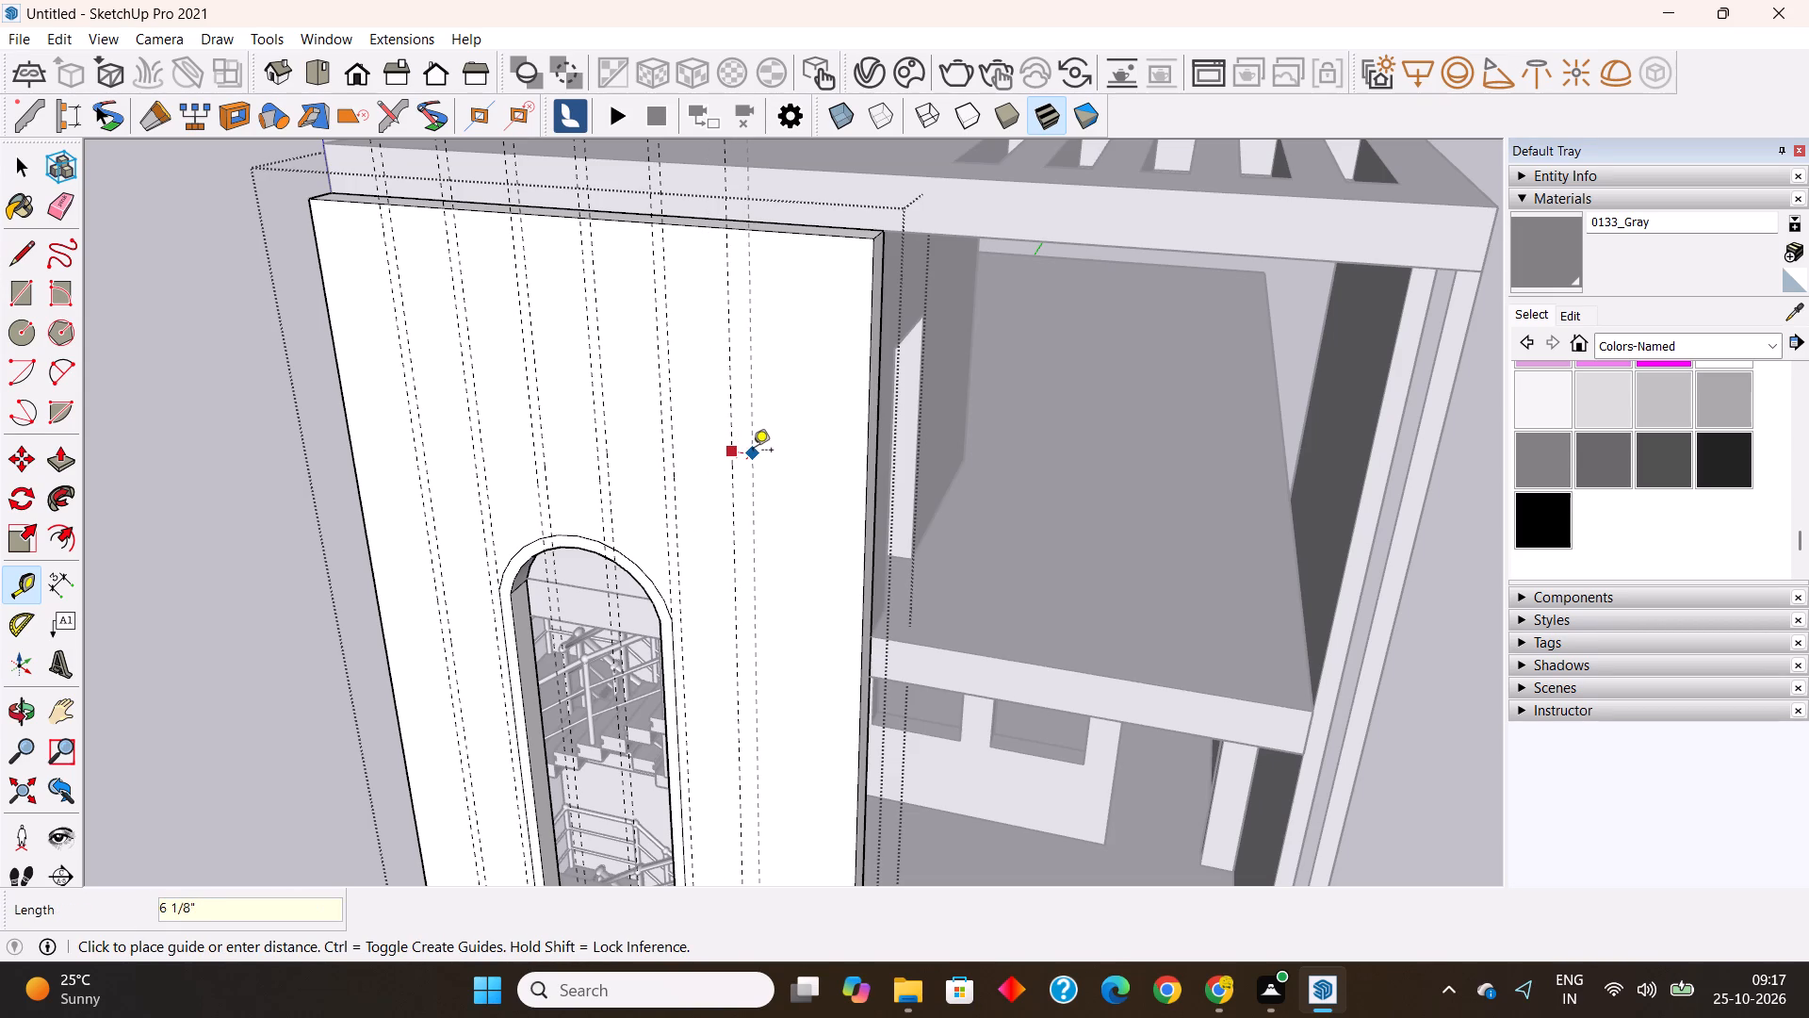
type("3\"")
key("Return")
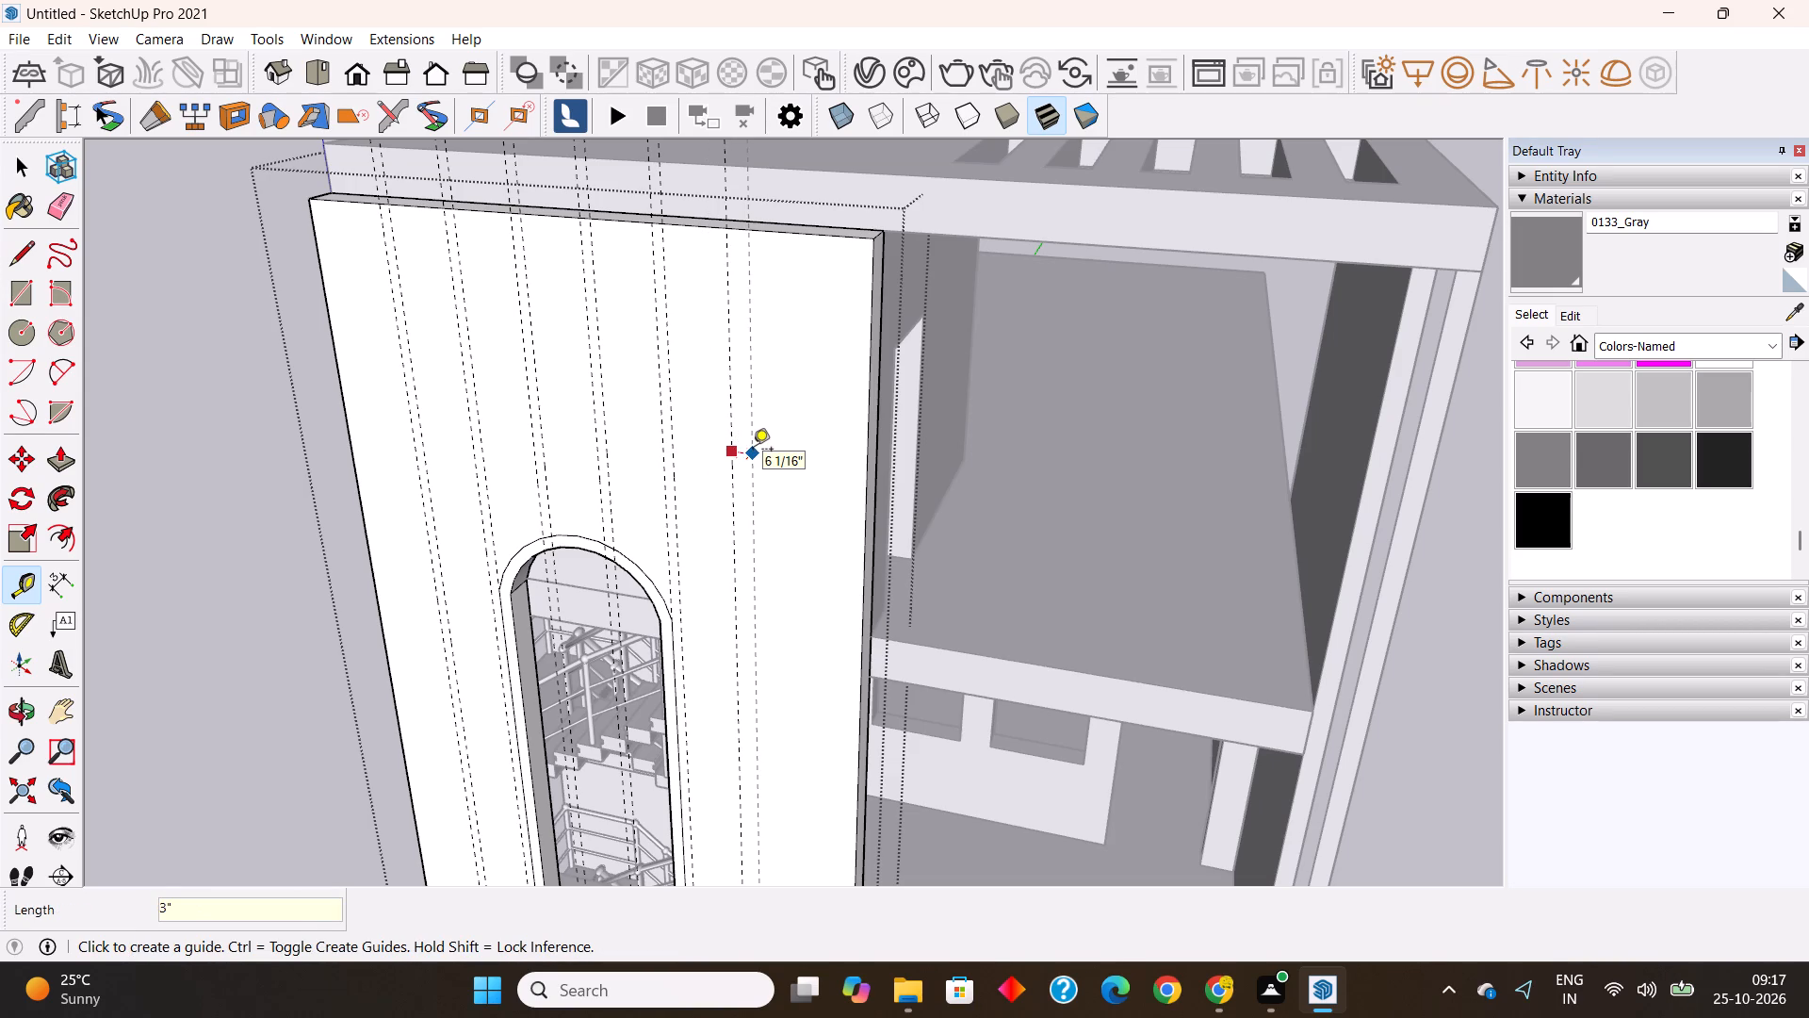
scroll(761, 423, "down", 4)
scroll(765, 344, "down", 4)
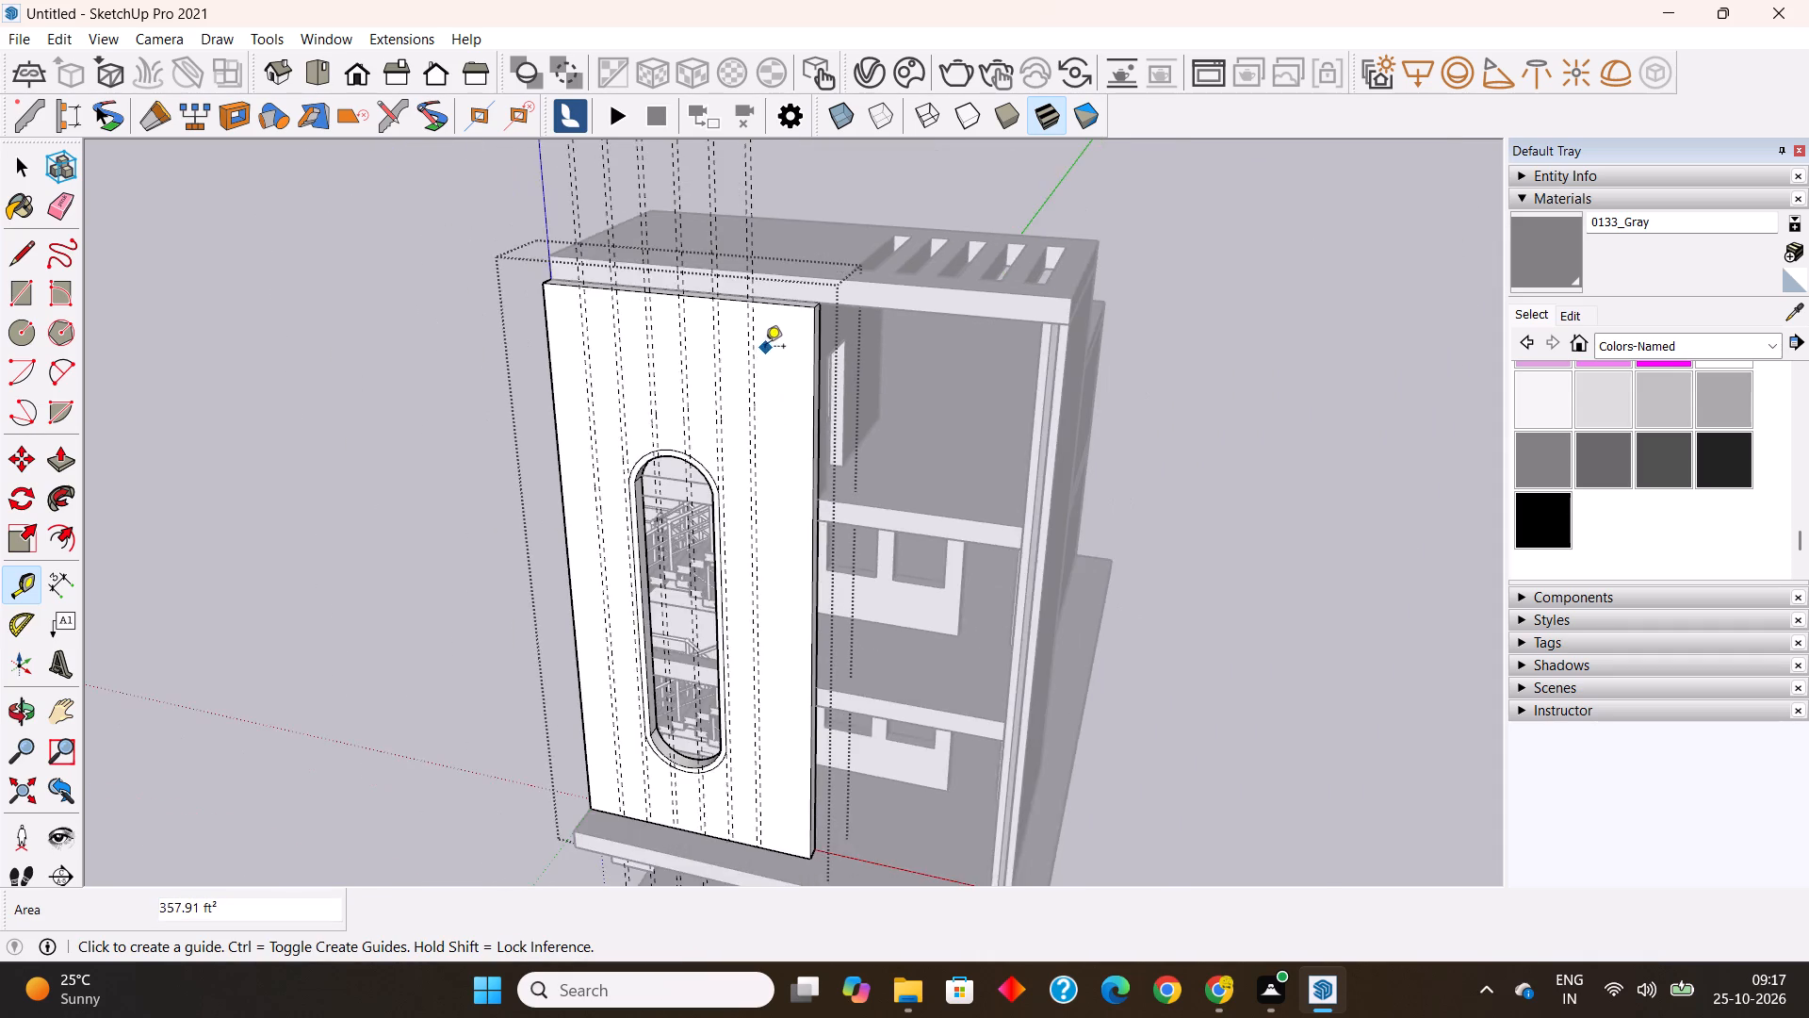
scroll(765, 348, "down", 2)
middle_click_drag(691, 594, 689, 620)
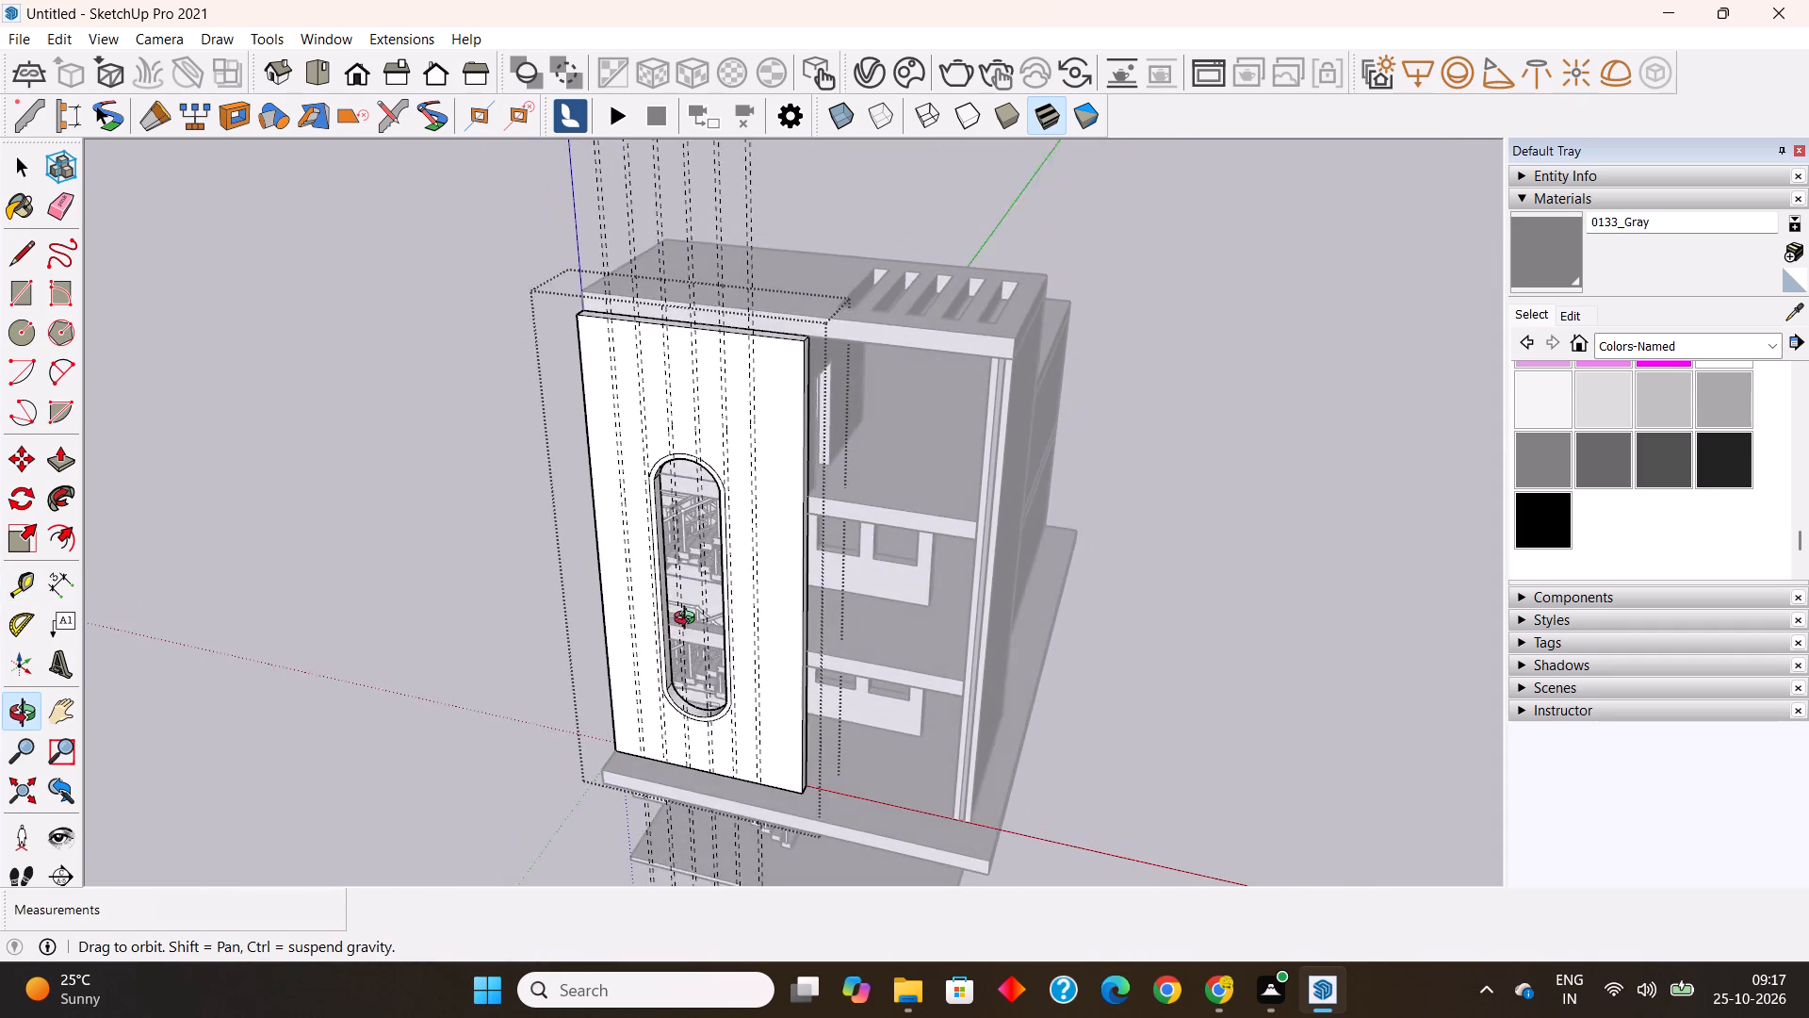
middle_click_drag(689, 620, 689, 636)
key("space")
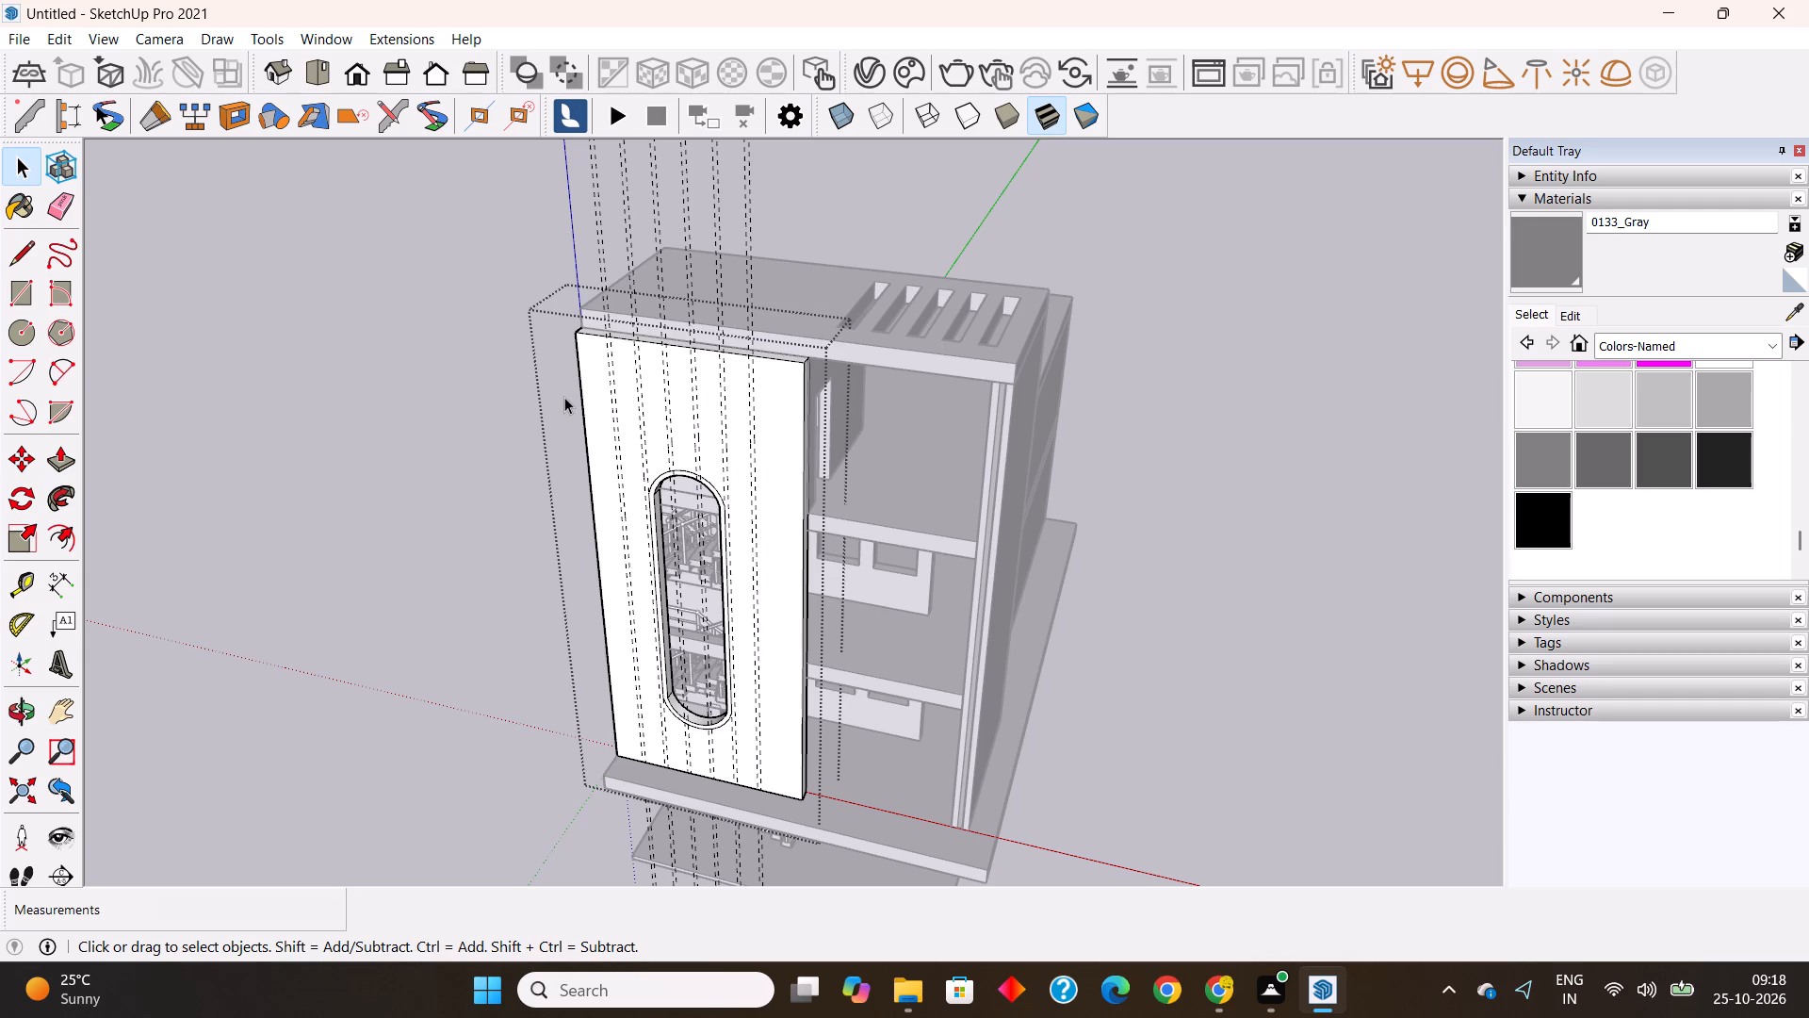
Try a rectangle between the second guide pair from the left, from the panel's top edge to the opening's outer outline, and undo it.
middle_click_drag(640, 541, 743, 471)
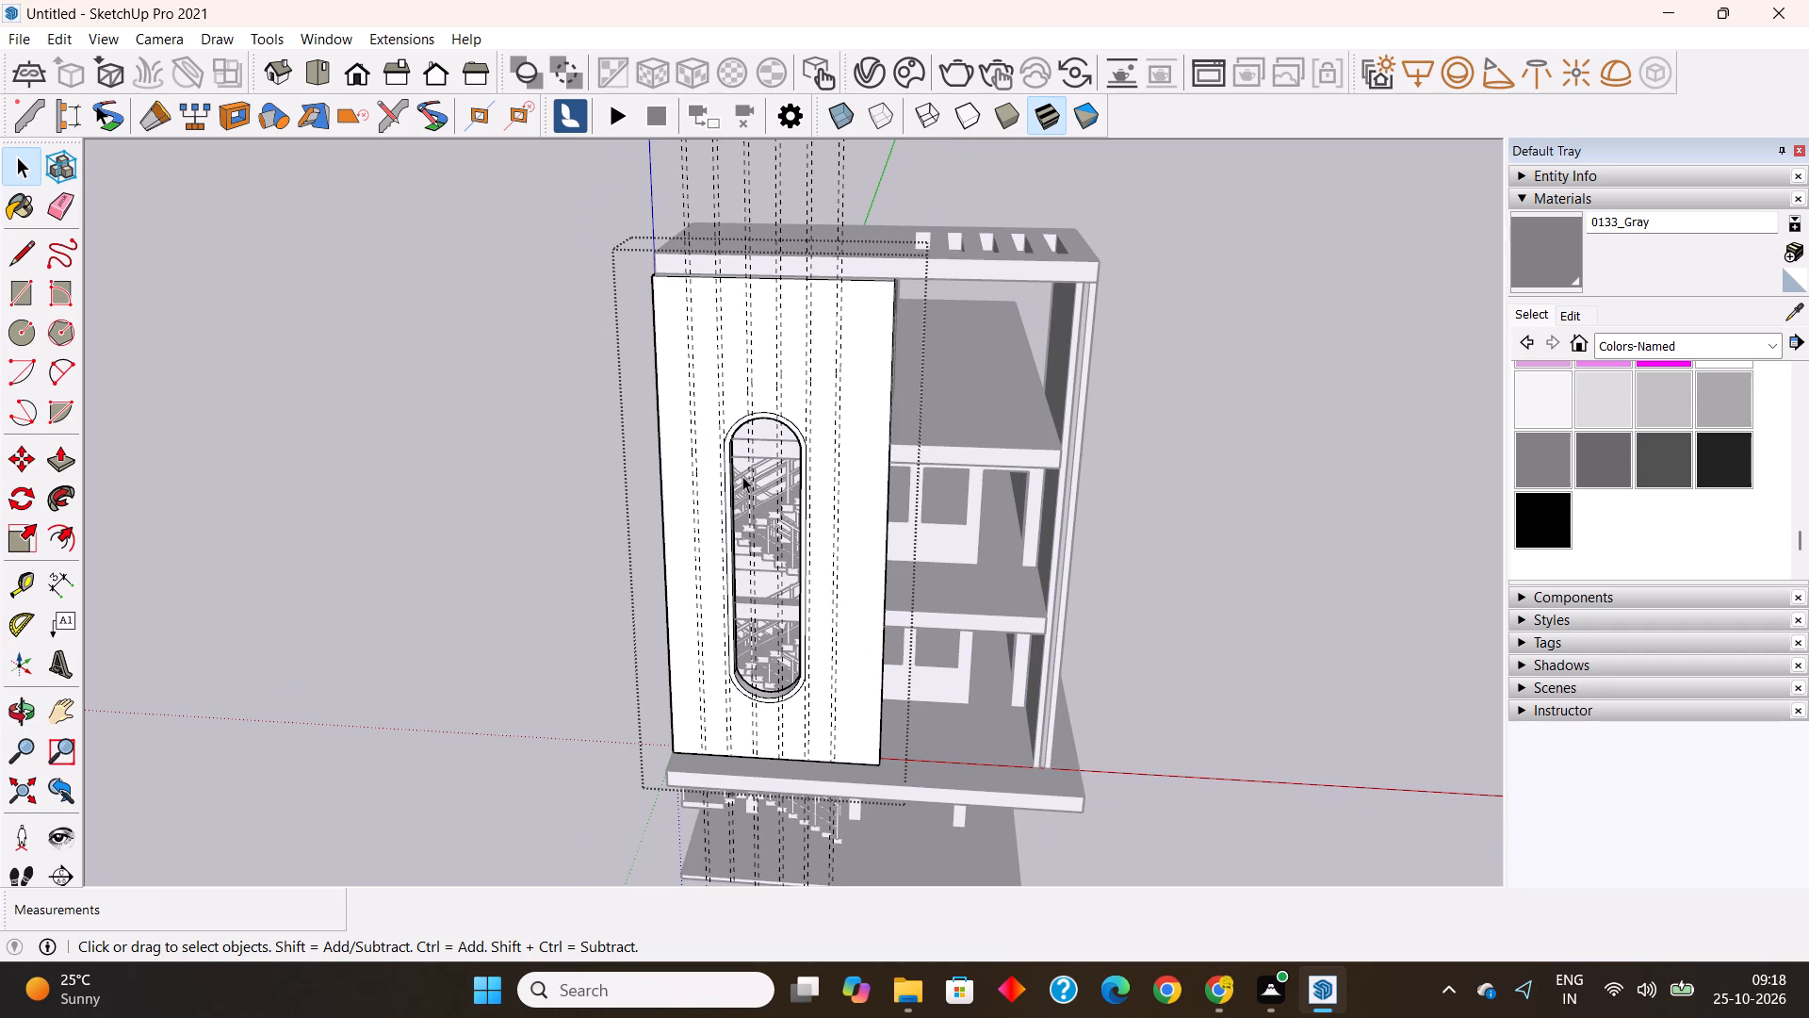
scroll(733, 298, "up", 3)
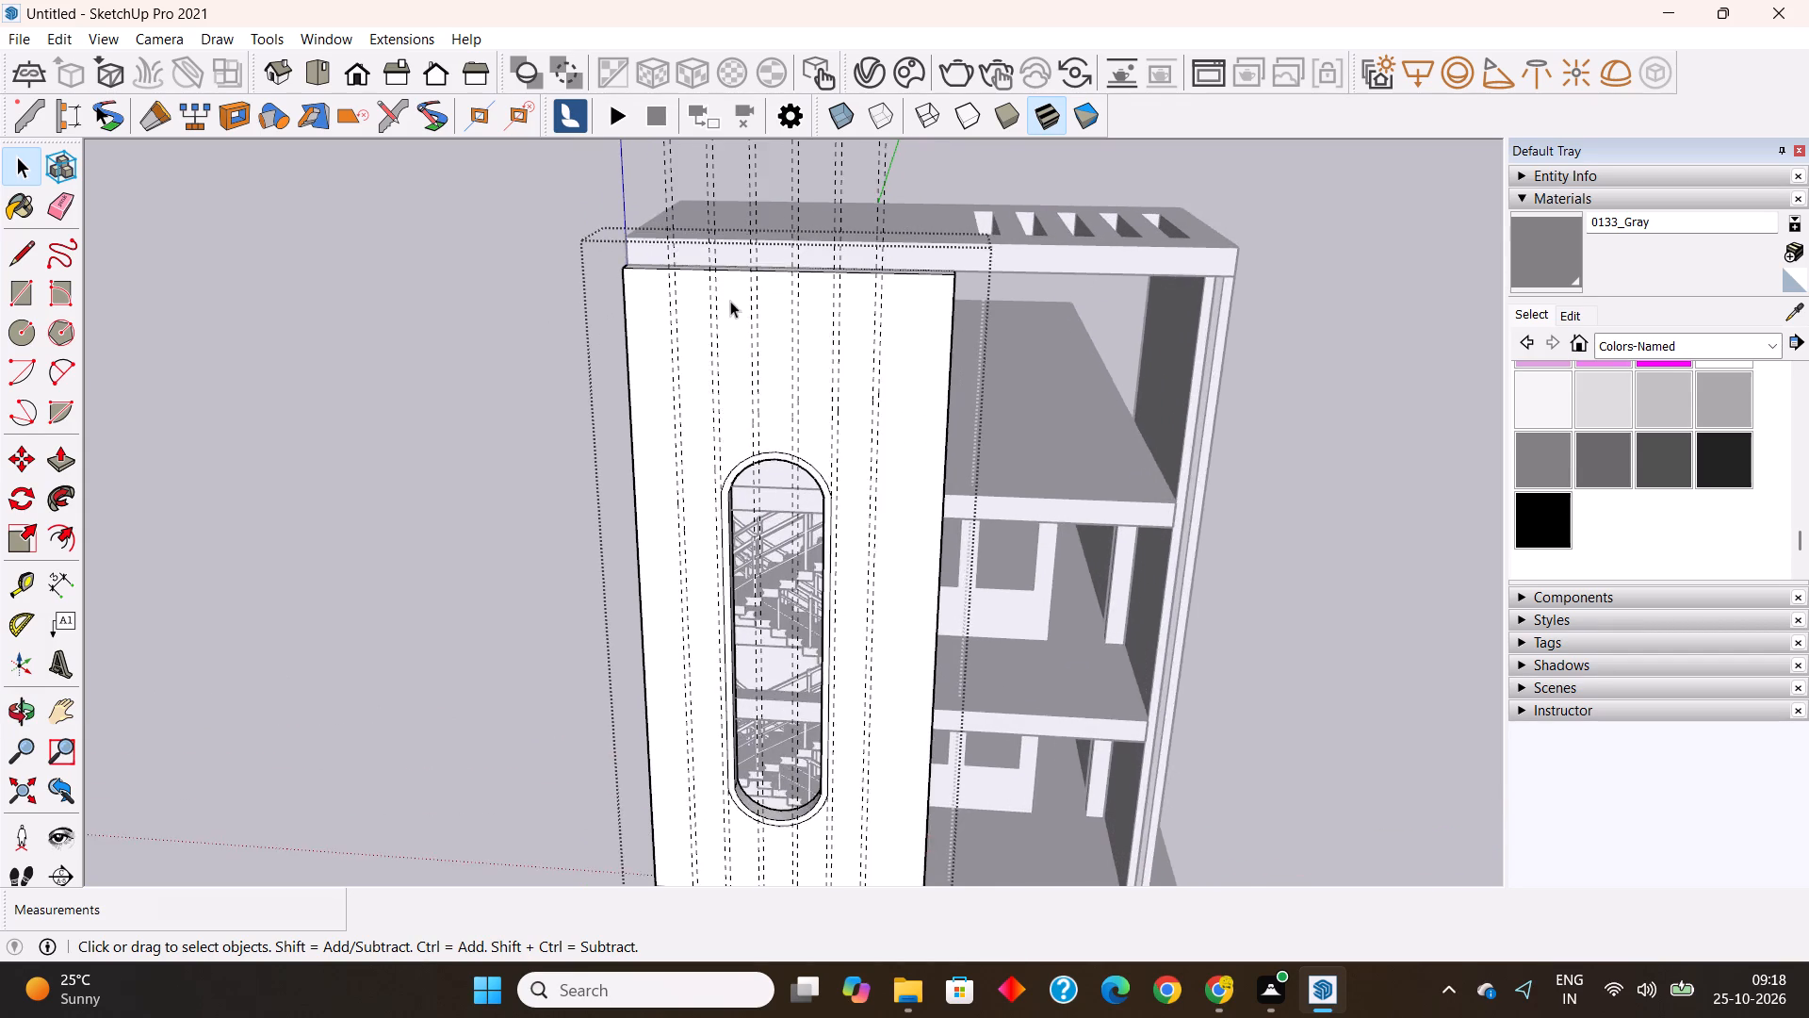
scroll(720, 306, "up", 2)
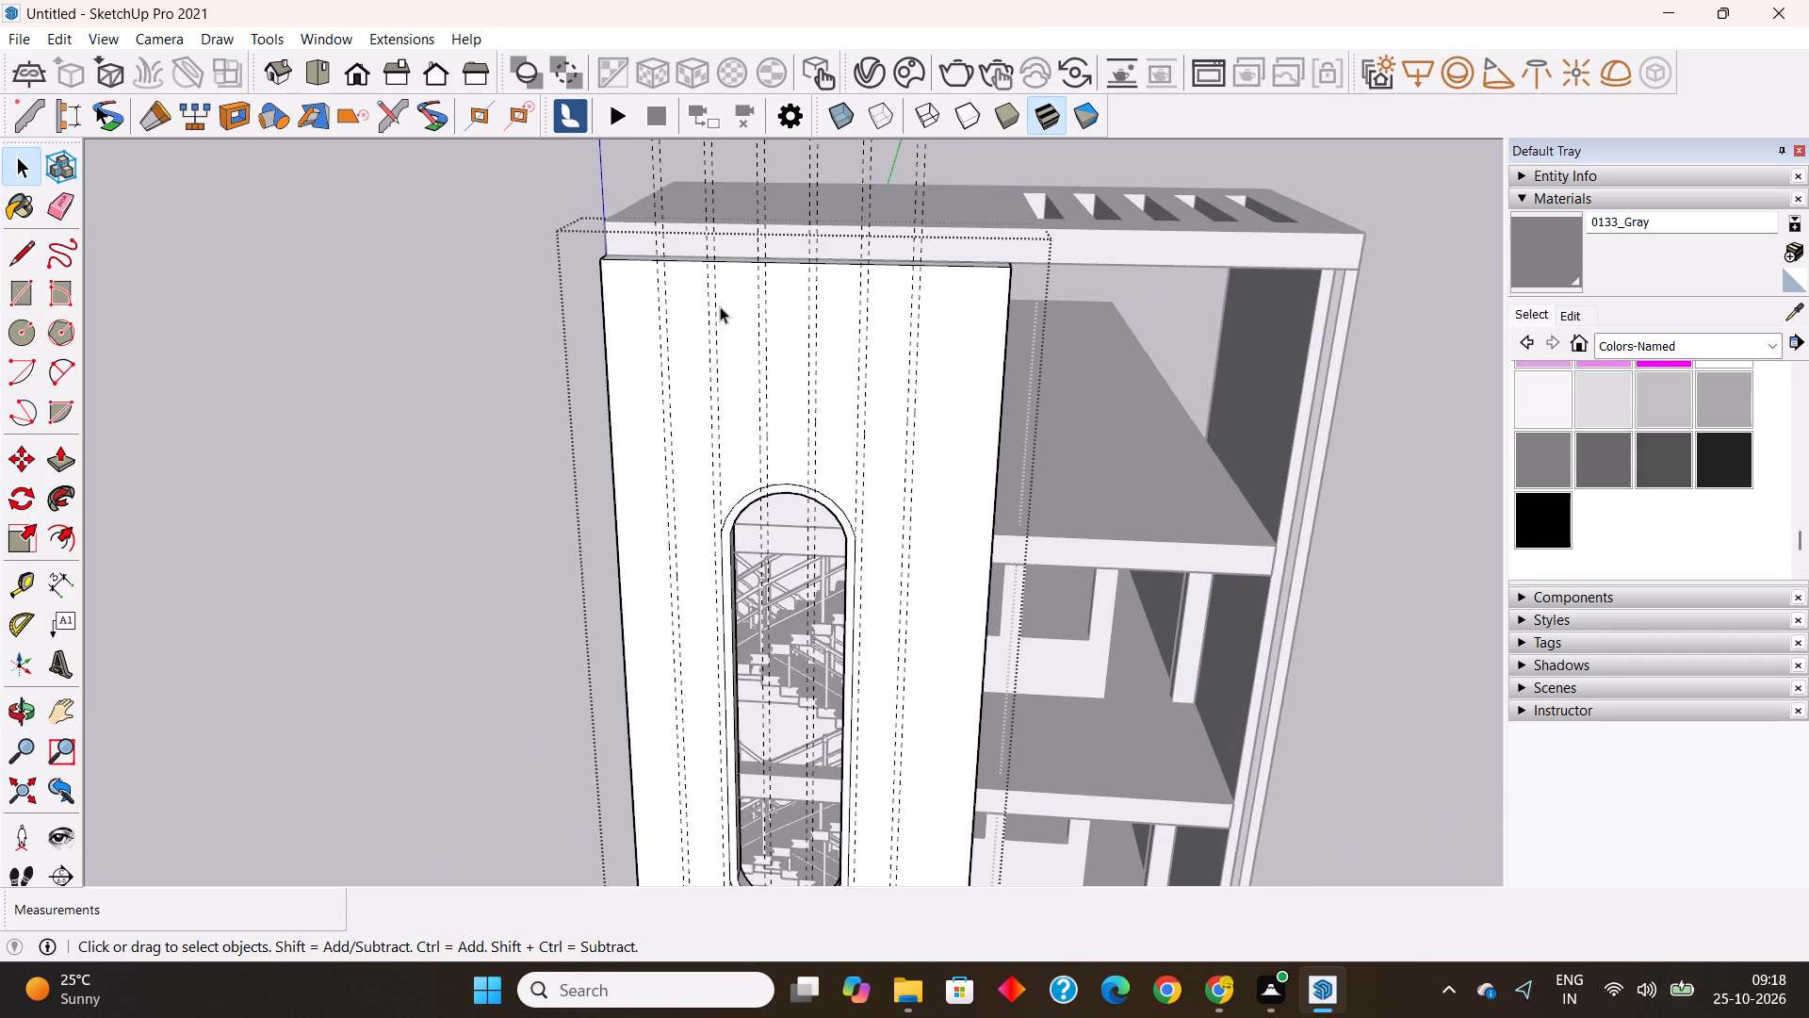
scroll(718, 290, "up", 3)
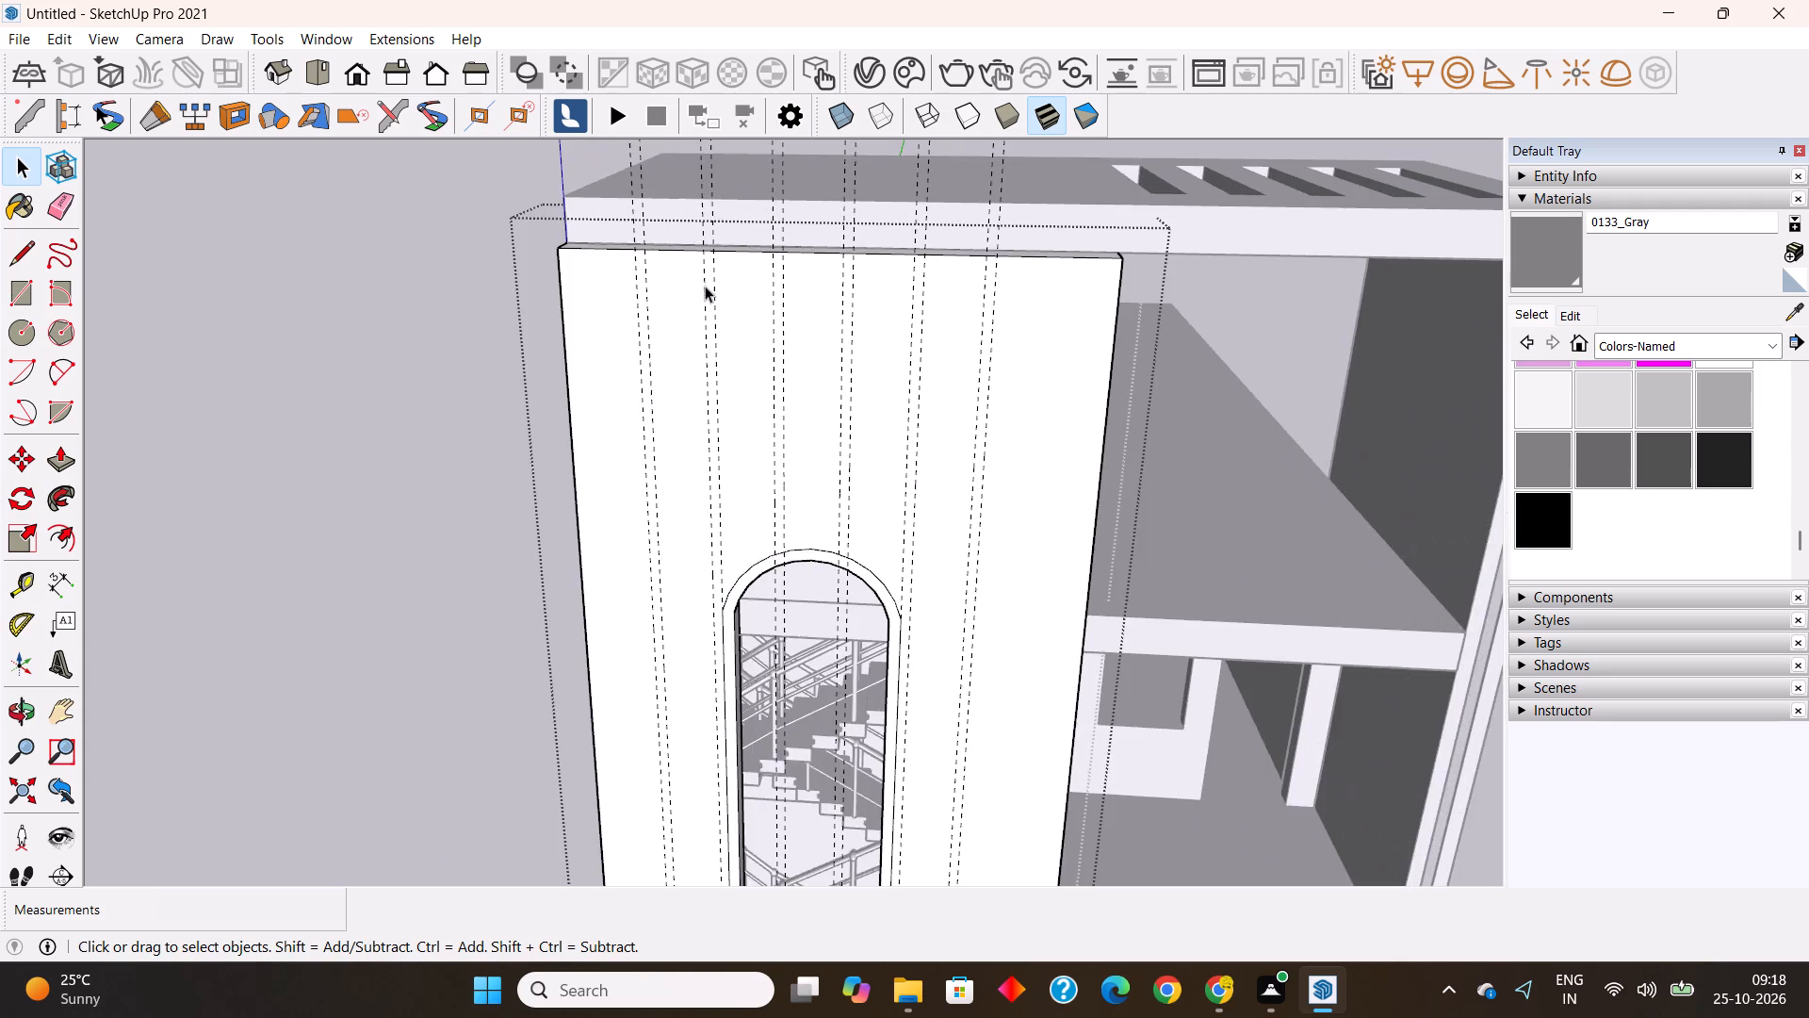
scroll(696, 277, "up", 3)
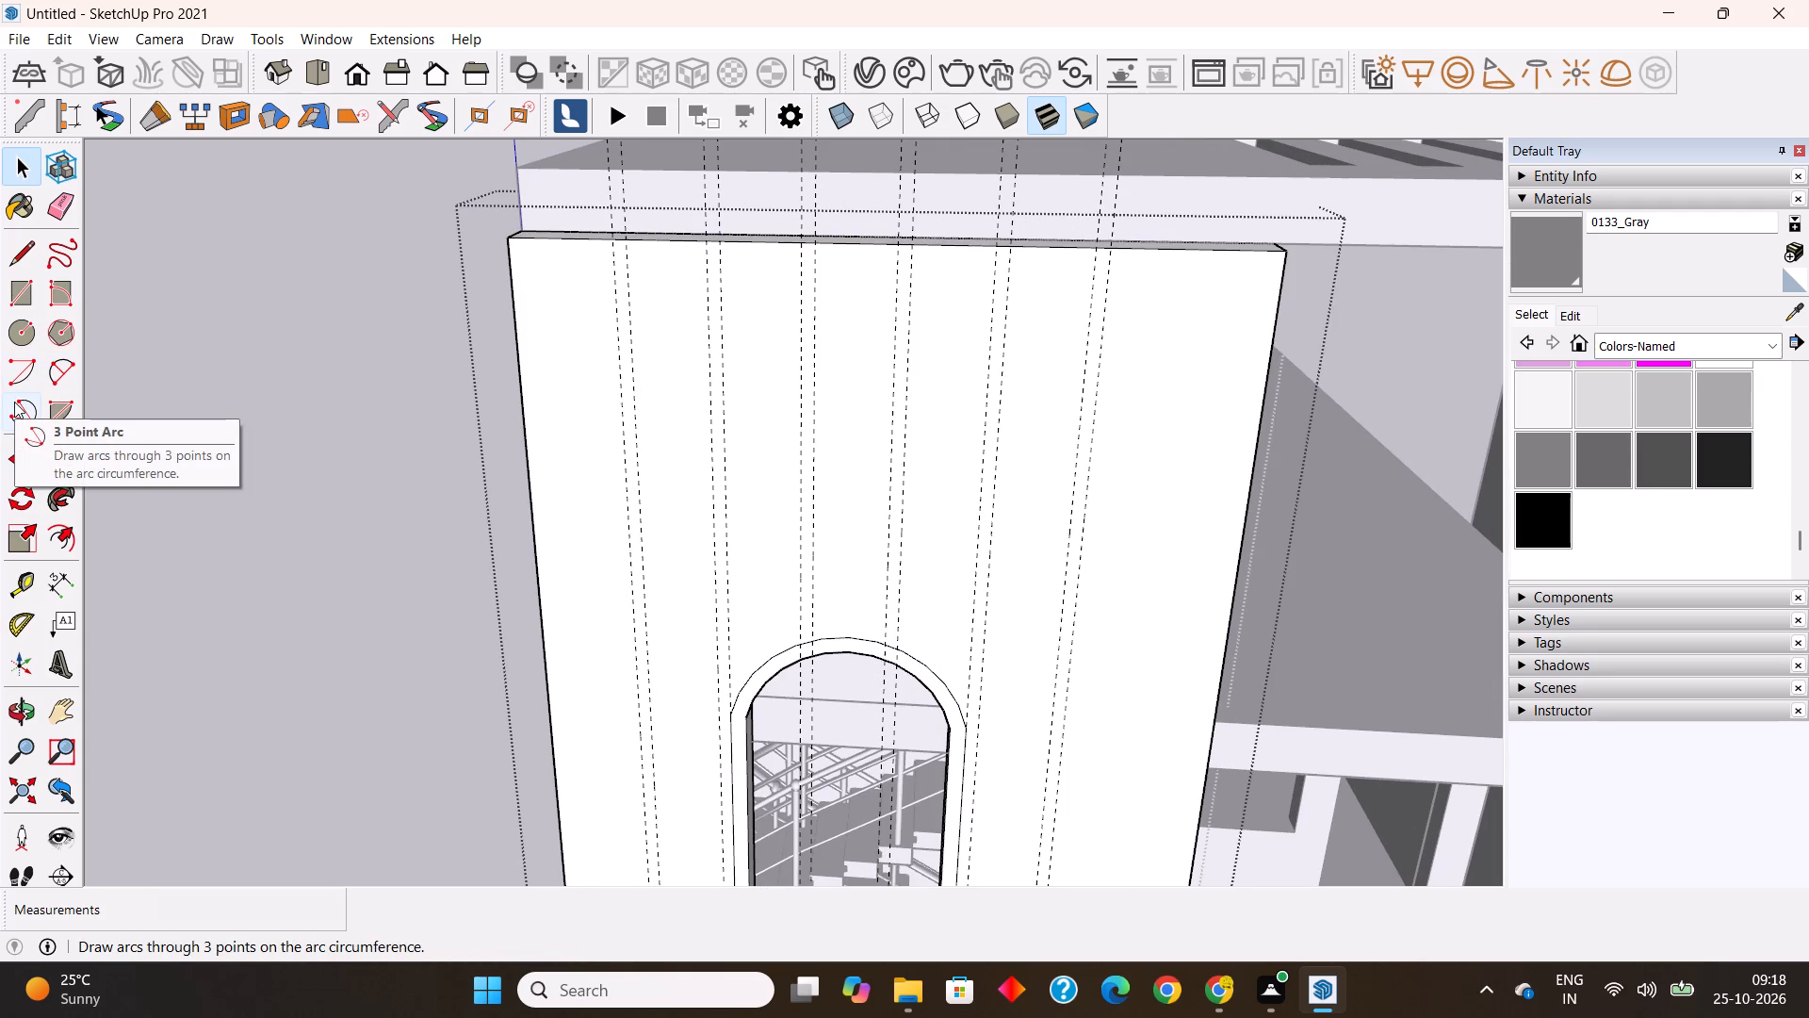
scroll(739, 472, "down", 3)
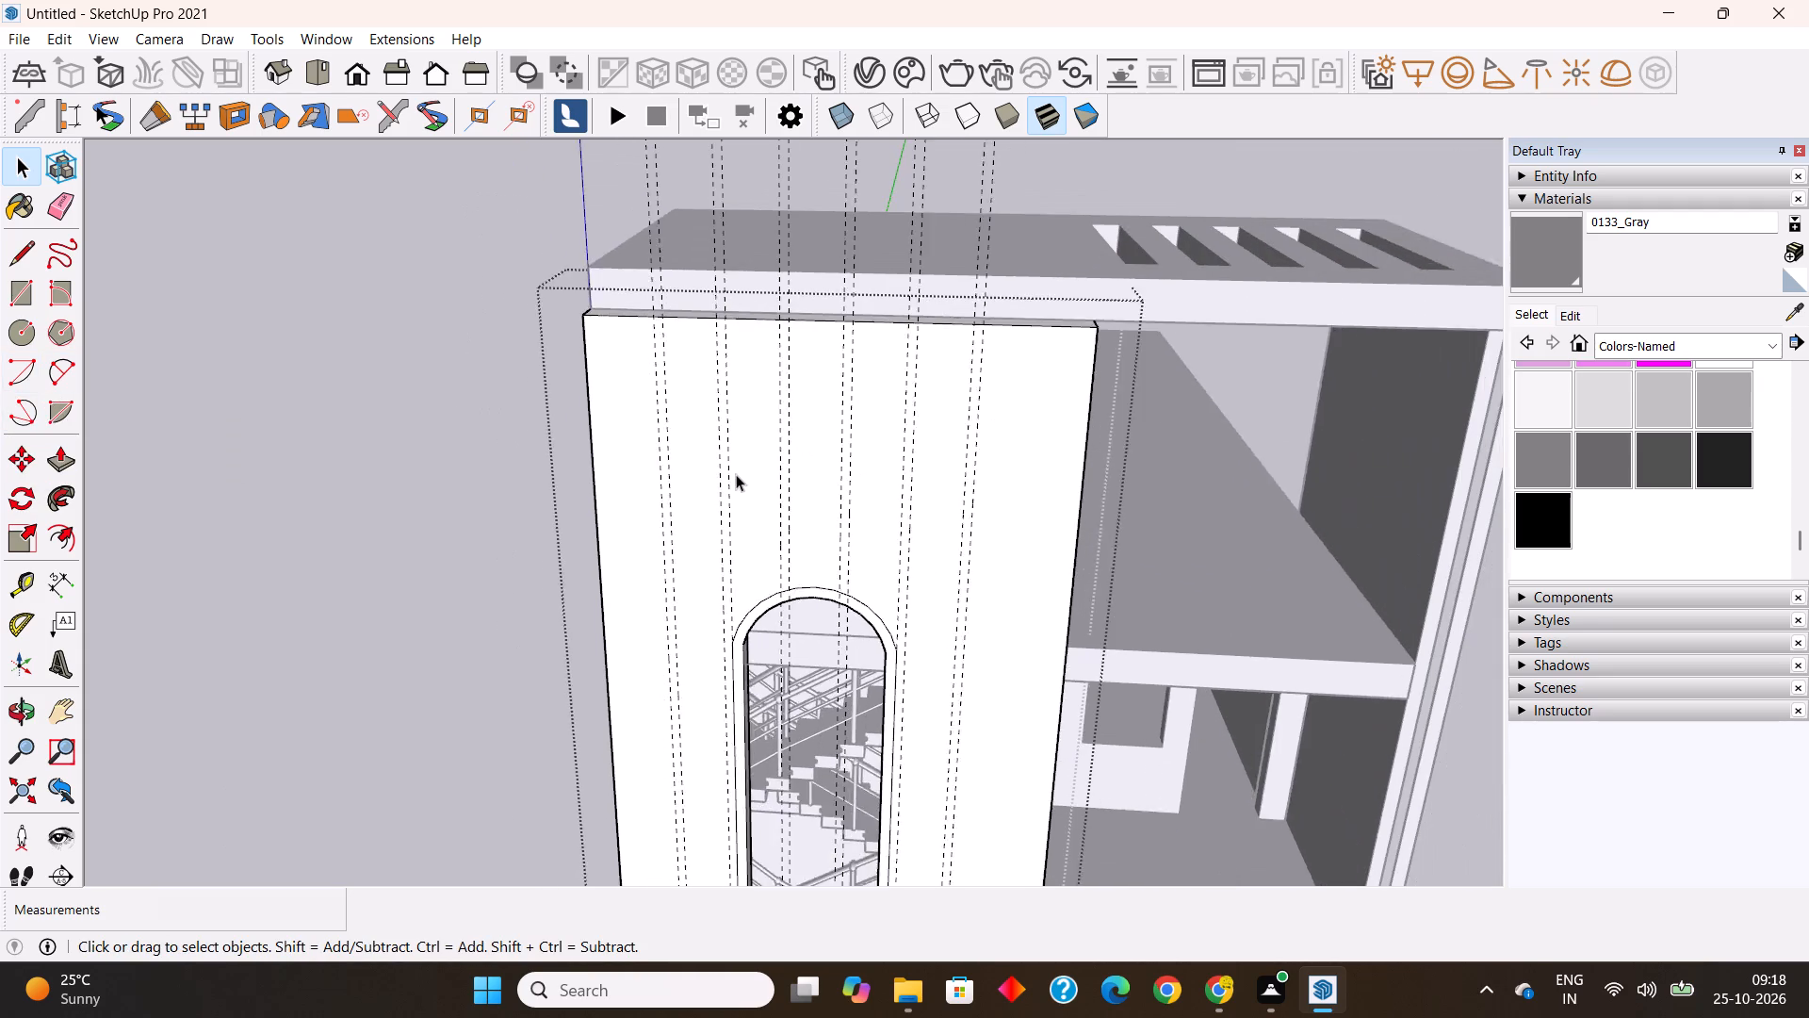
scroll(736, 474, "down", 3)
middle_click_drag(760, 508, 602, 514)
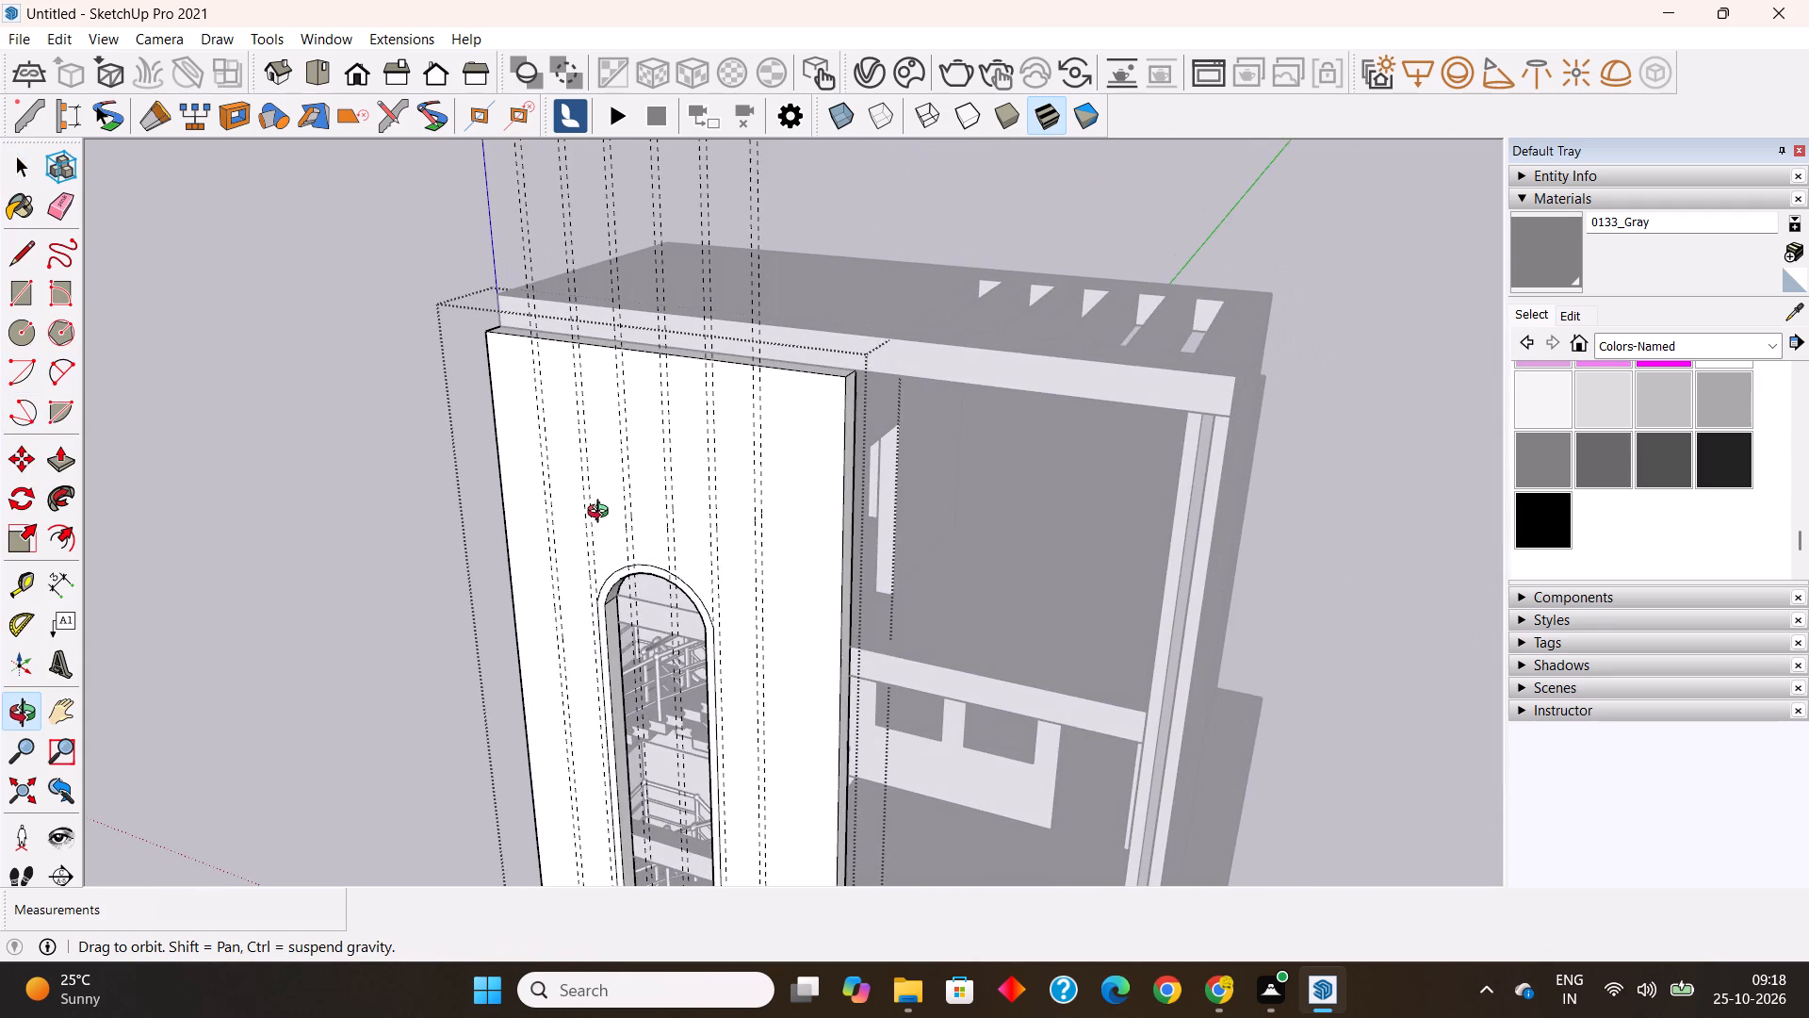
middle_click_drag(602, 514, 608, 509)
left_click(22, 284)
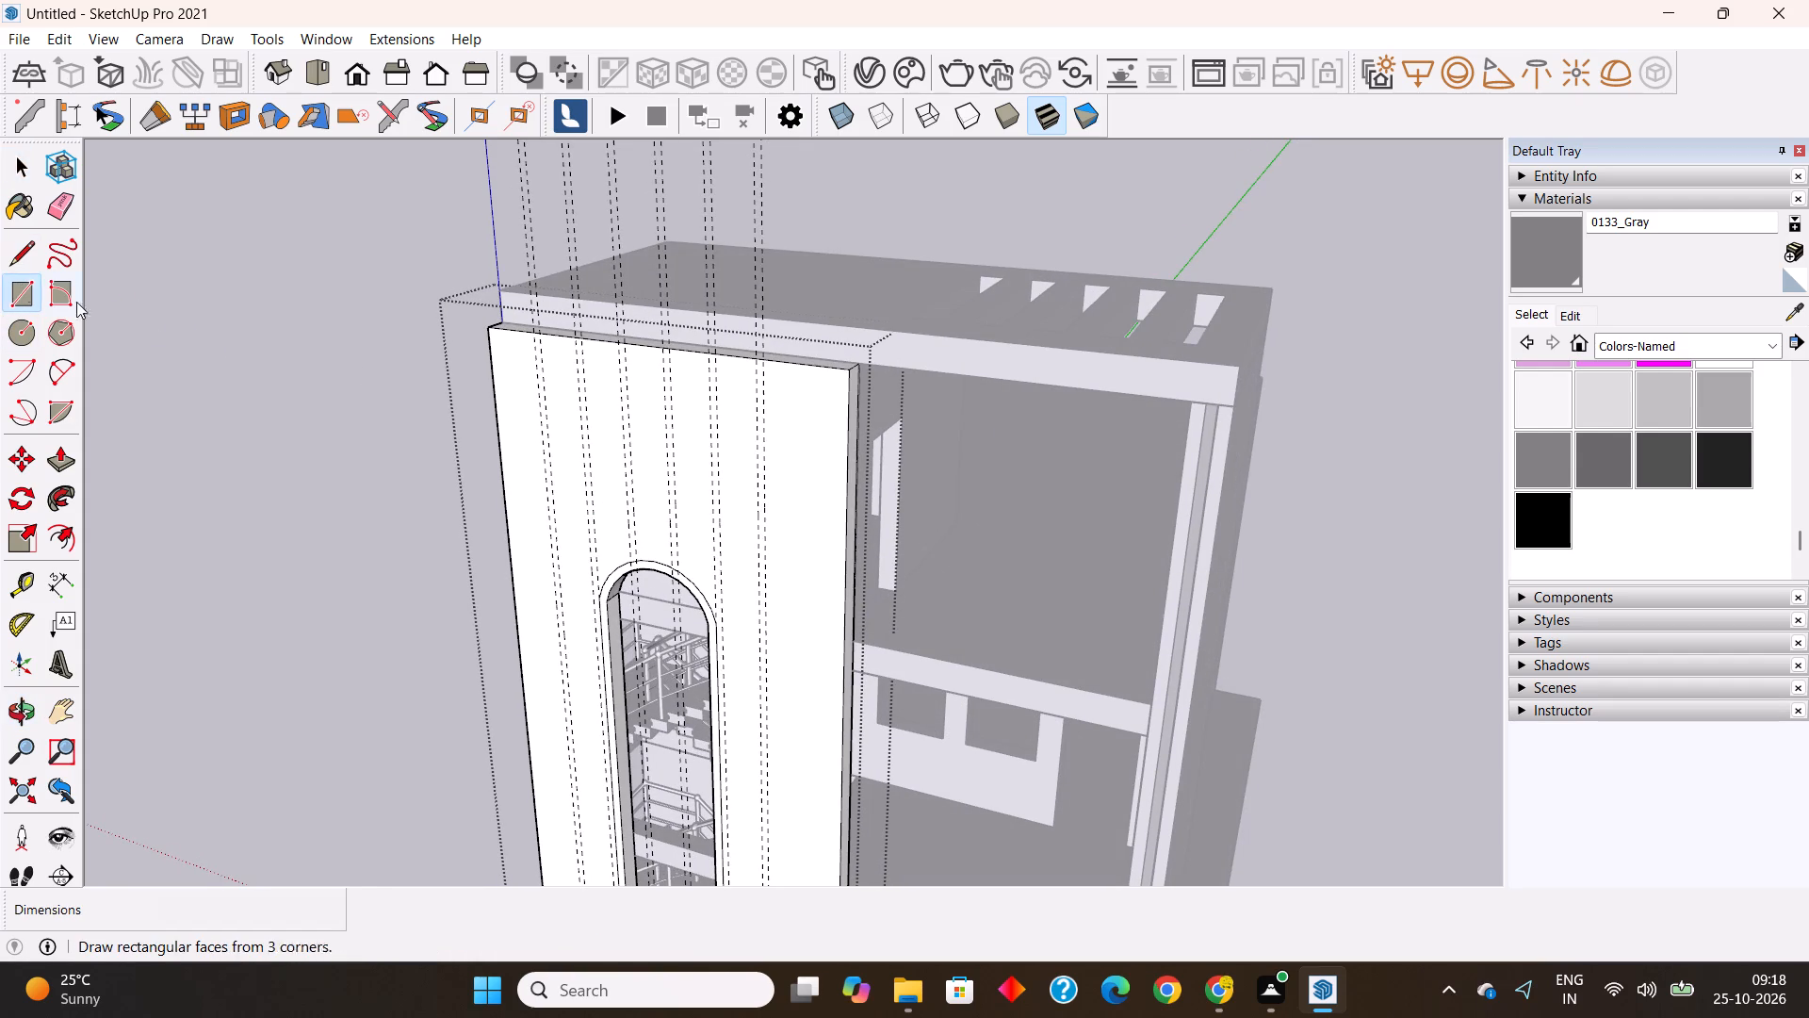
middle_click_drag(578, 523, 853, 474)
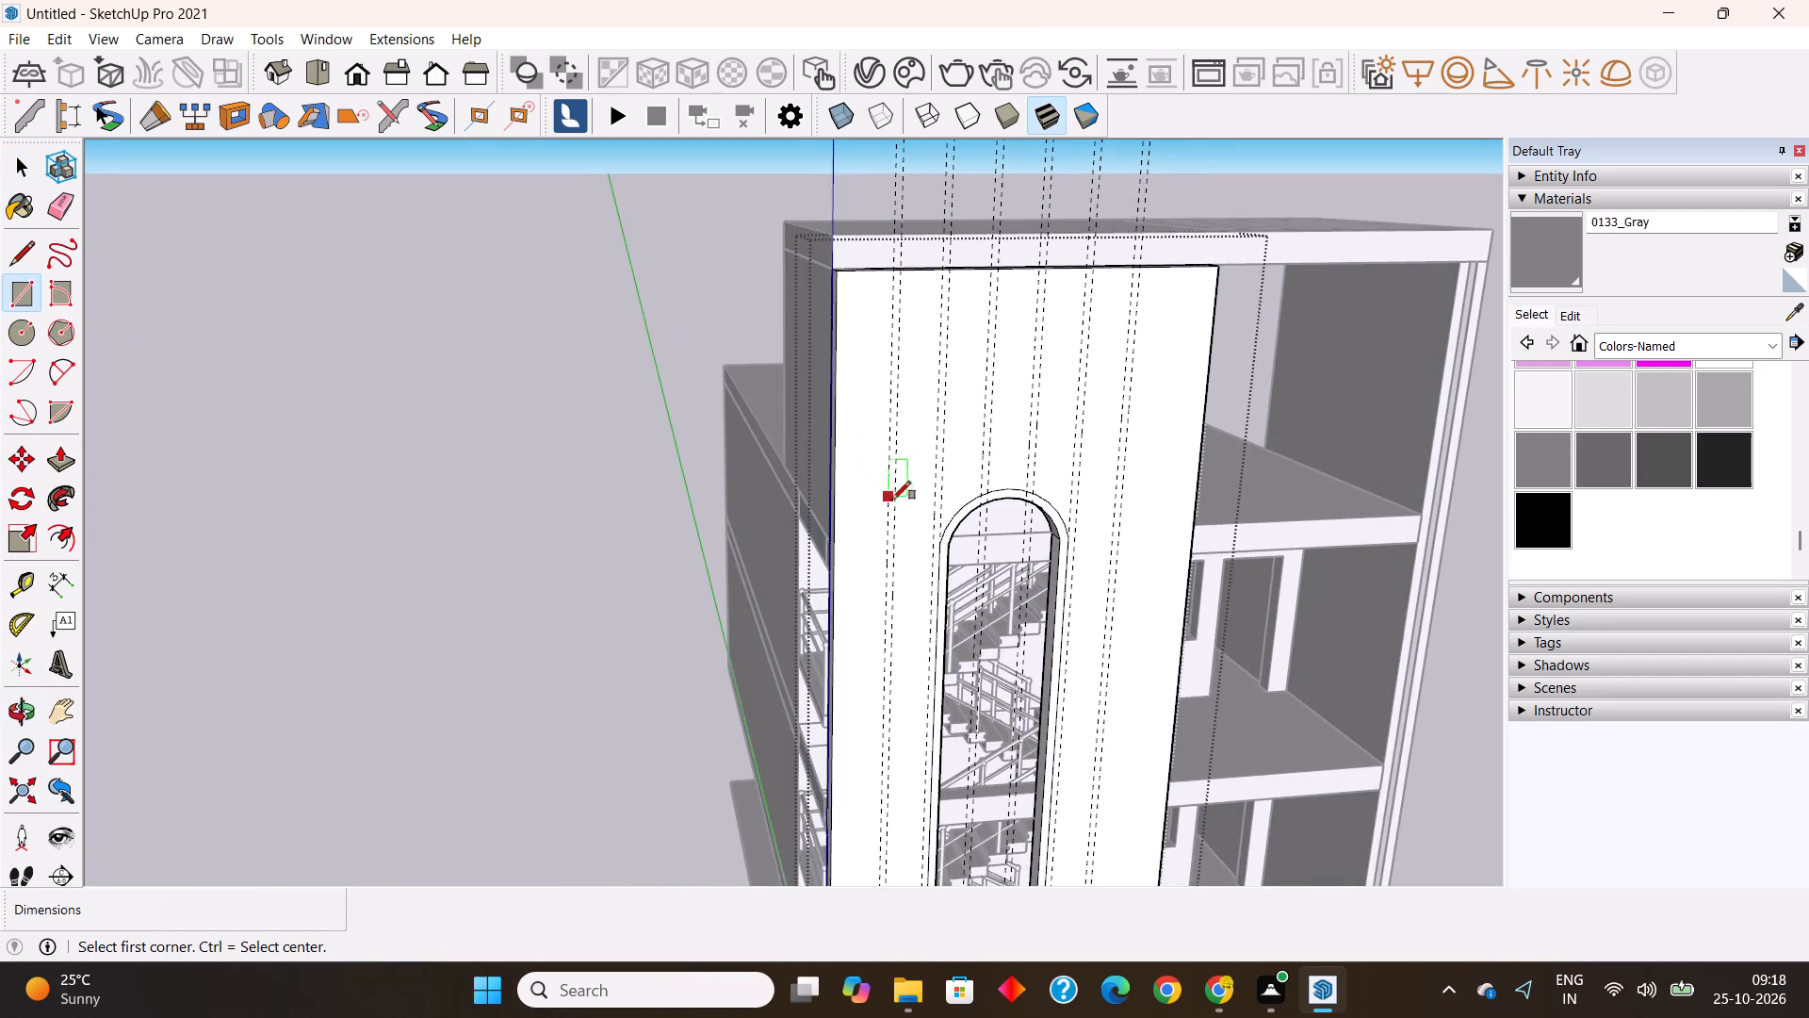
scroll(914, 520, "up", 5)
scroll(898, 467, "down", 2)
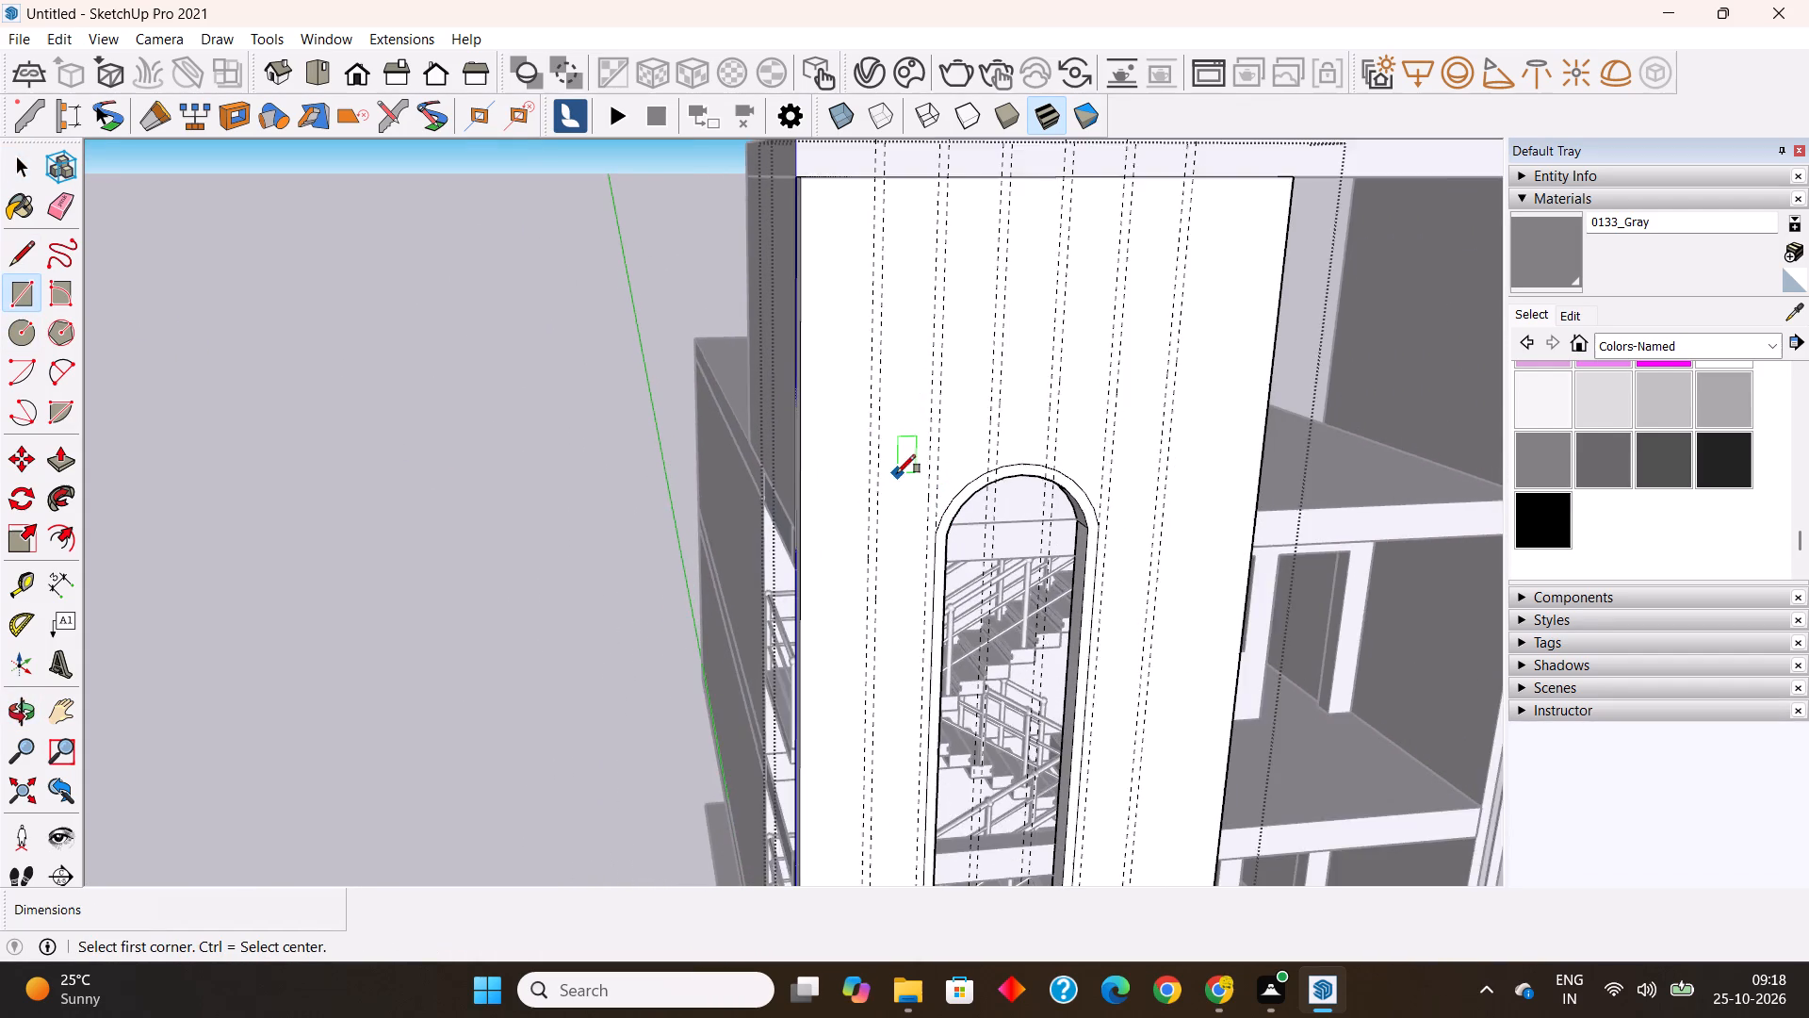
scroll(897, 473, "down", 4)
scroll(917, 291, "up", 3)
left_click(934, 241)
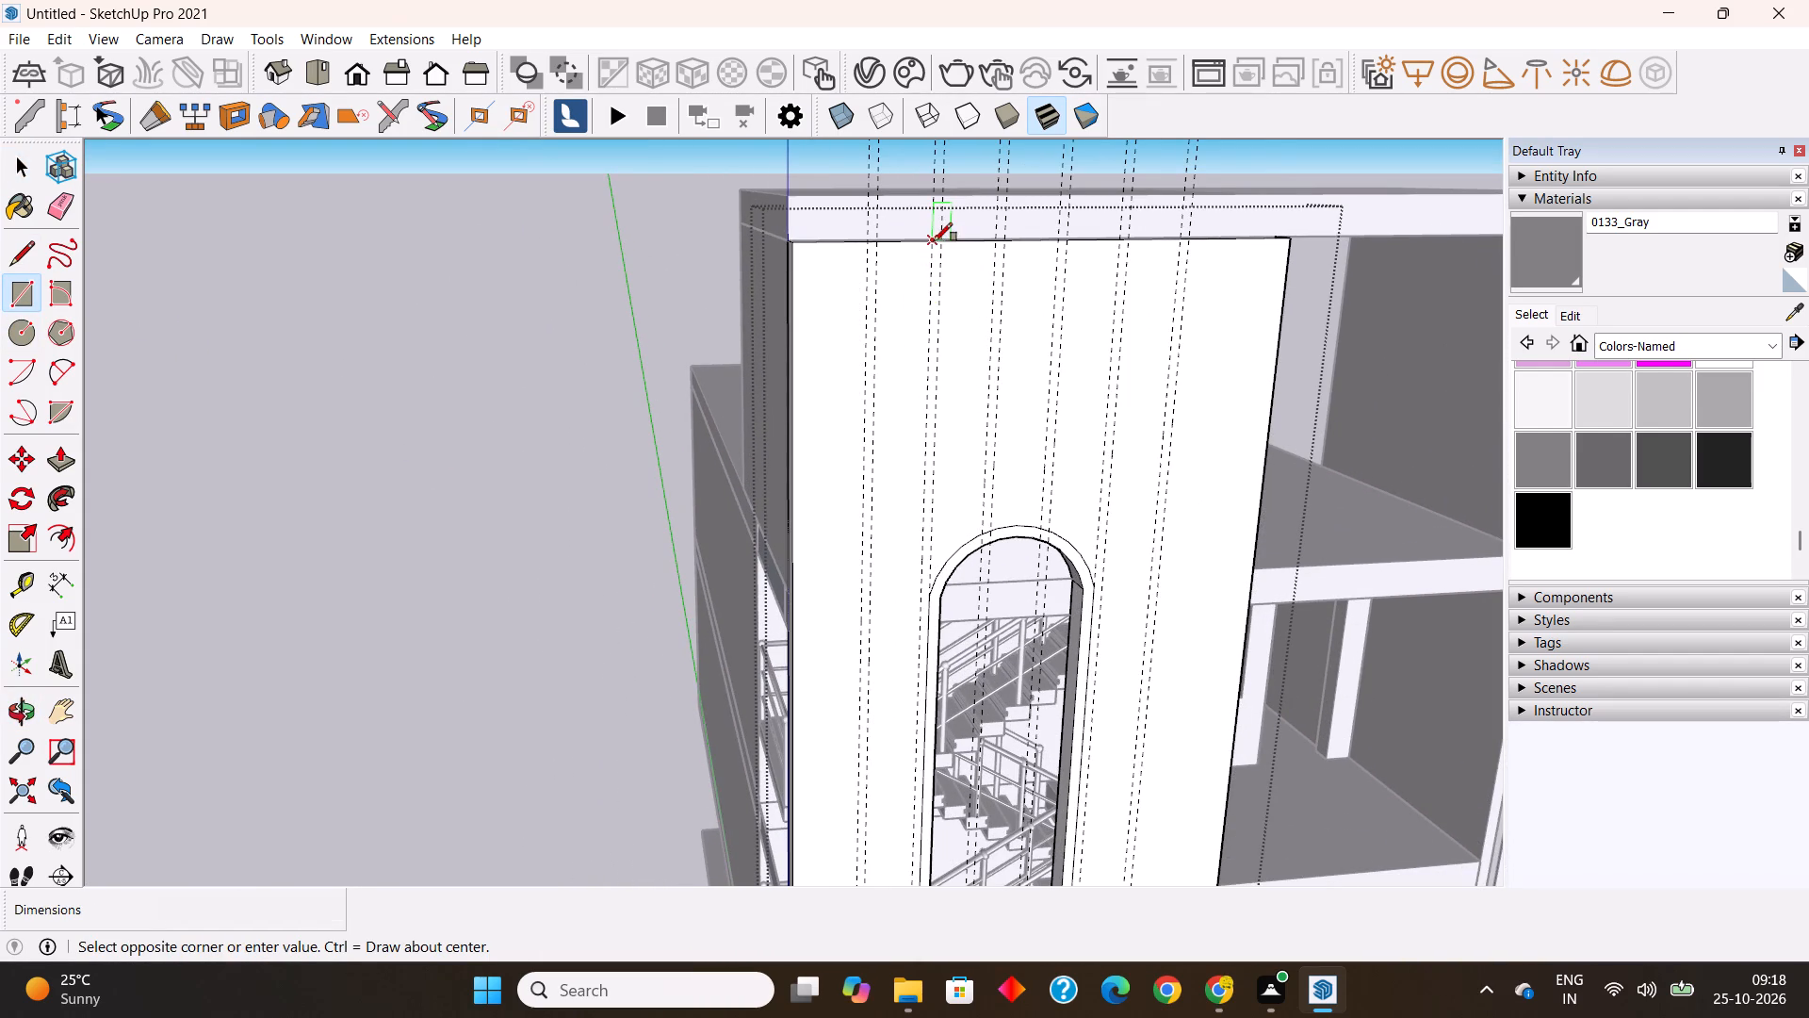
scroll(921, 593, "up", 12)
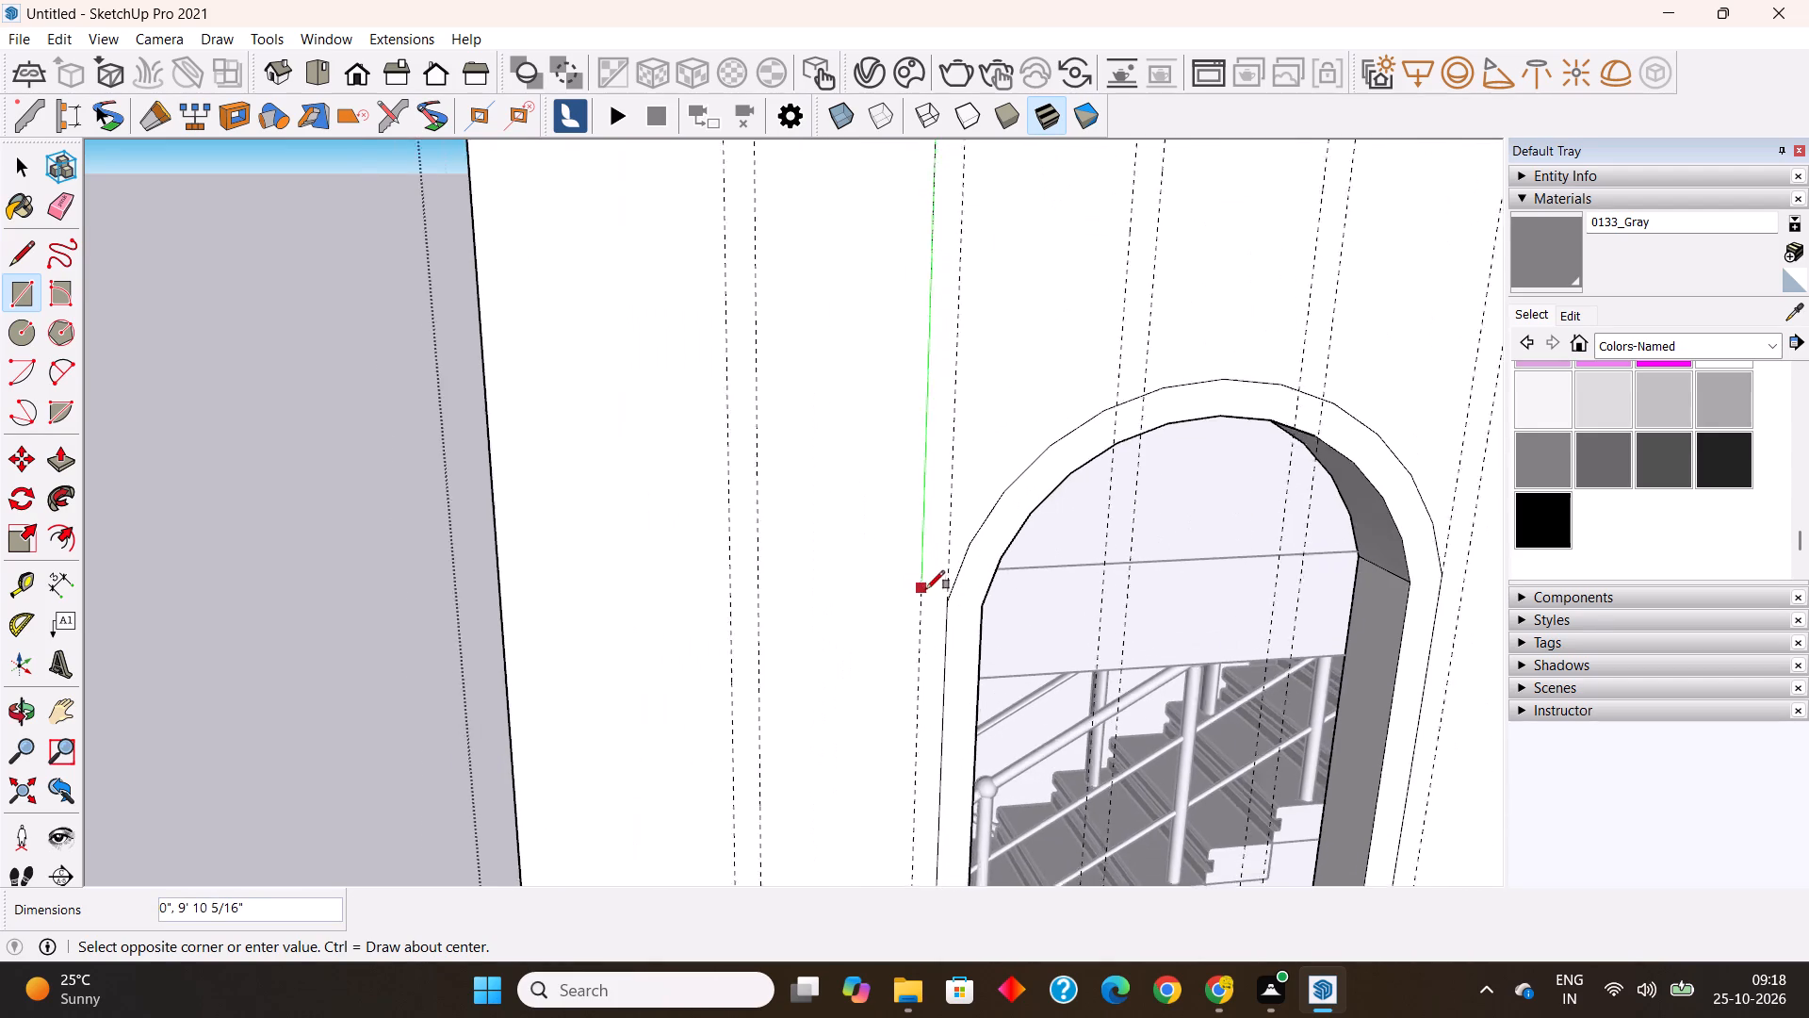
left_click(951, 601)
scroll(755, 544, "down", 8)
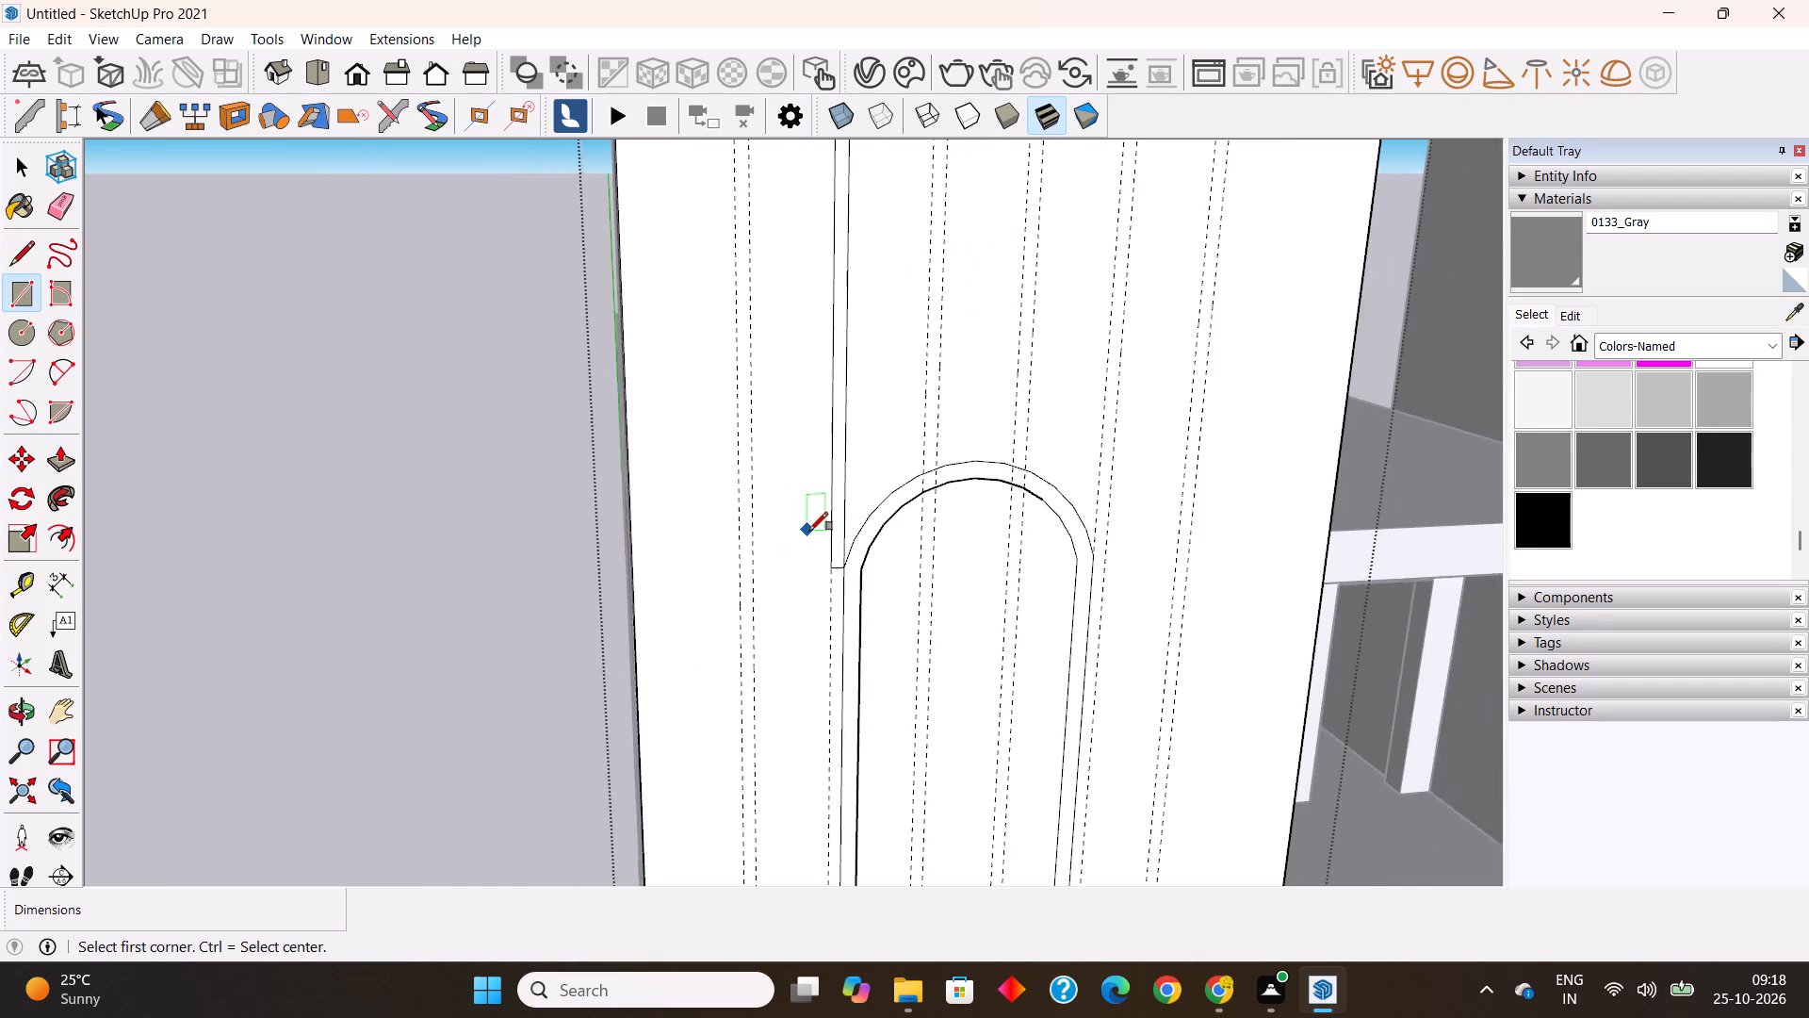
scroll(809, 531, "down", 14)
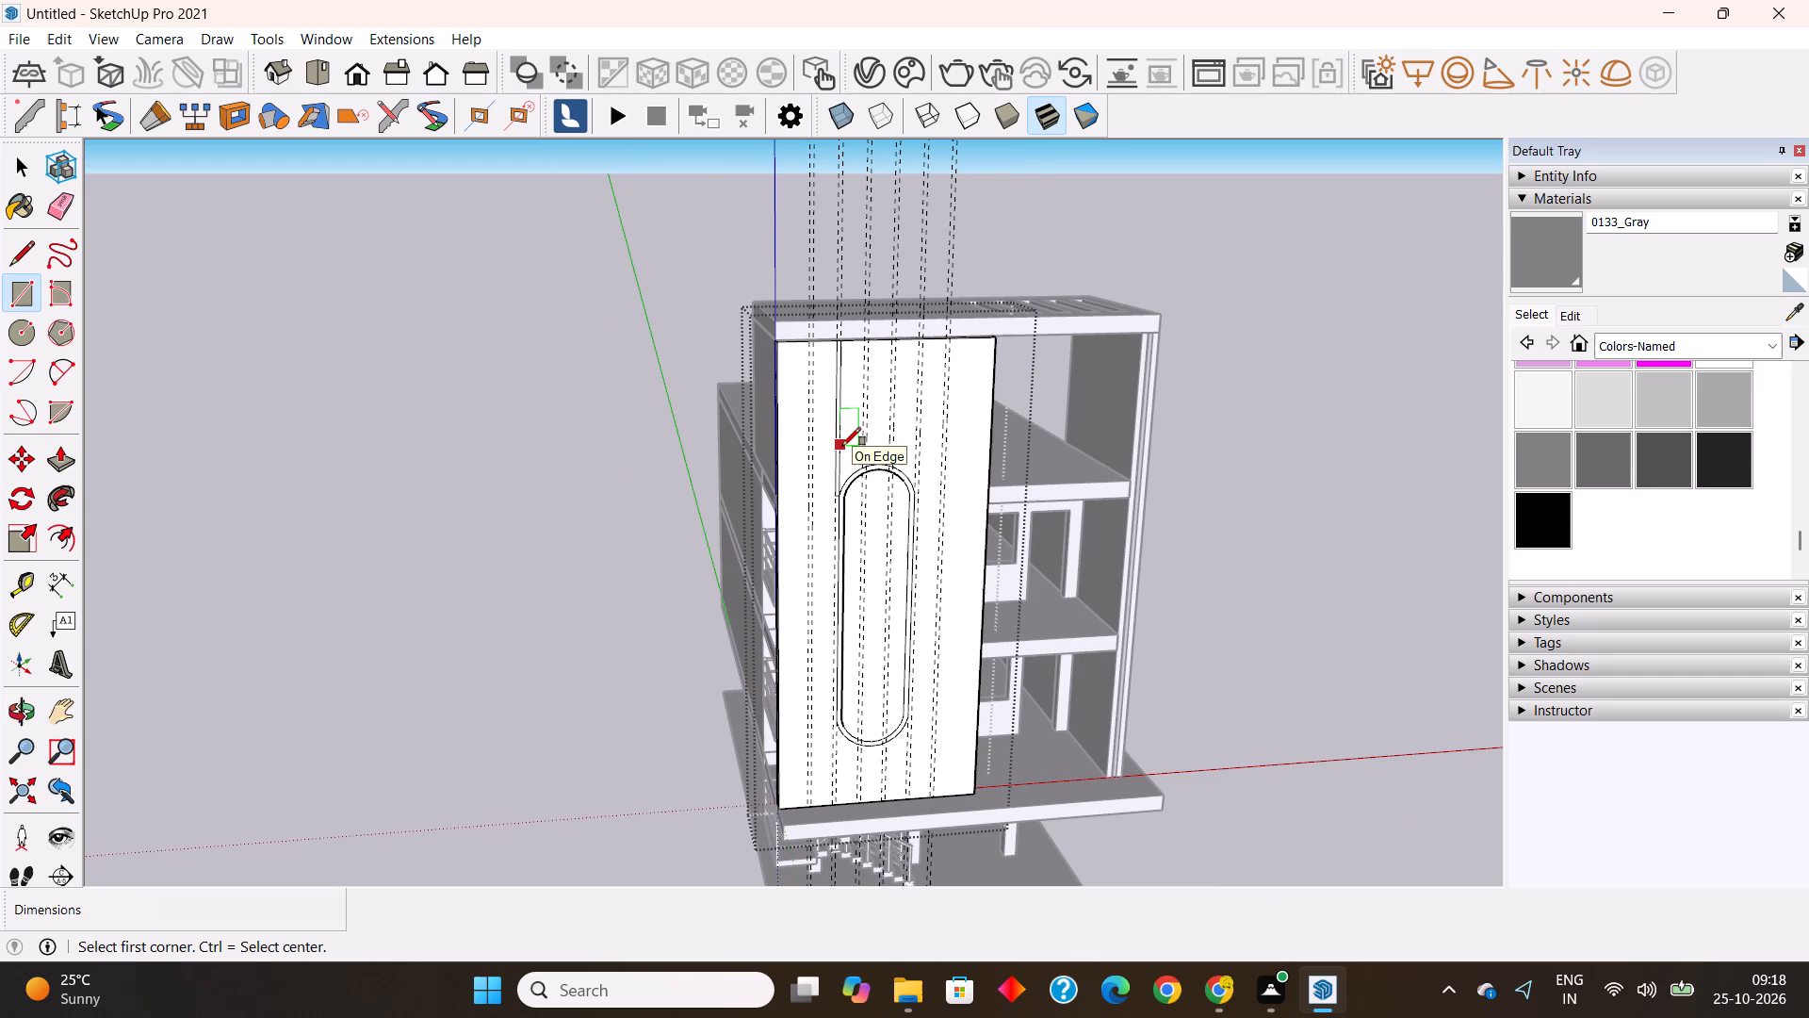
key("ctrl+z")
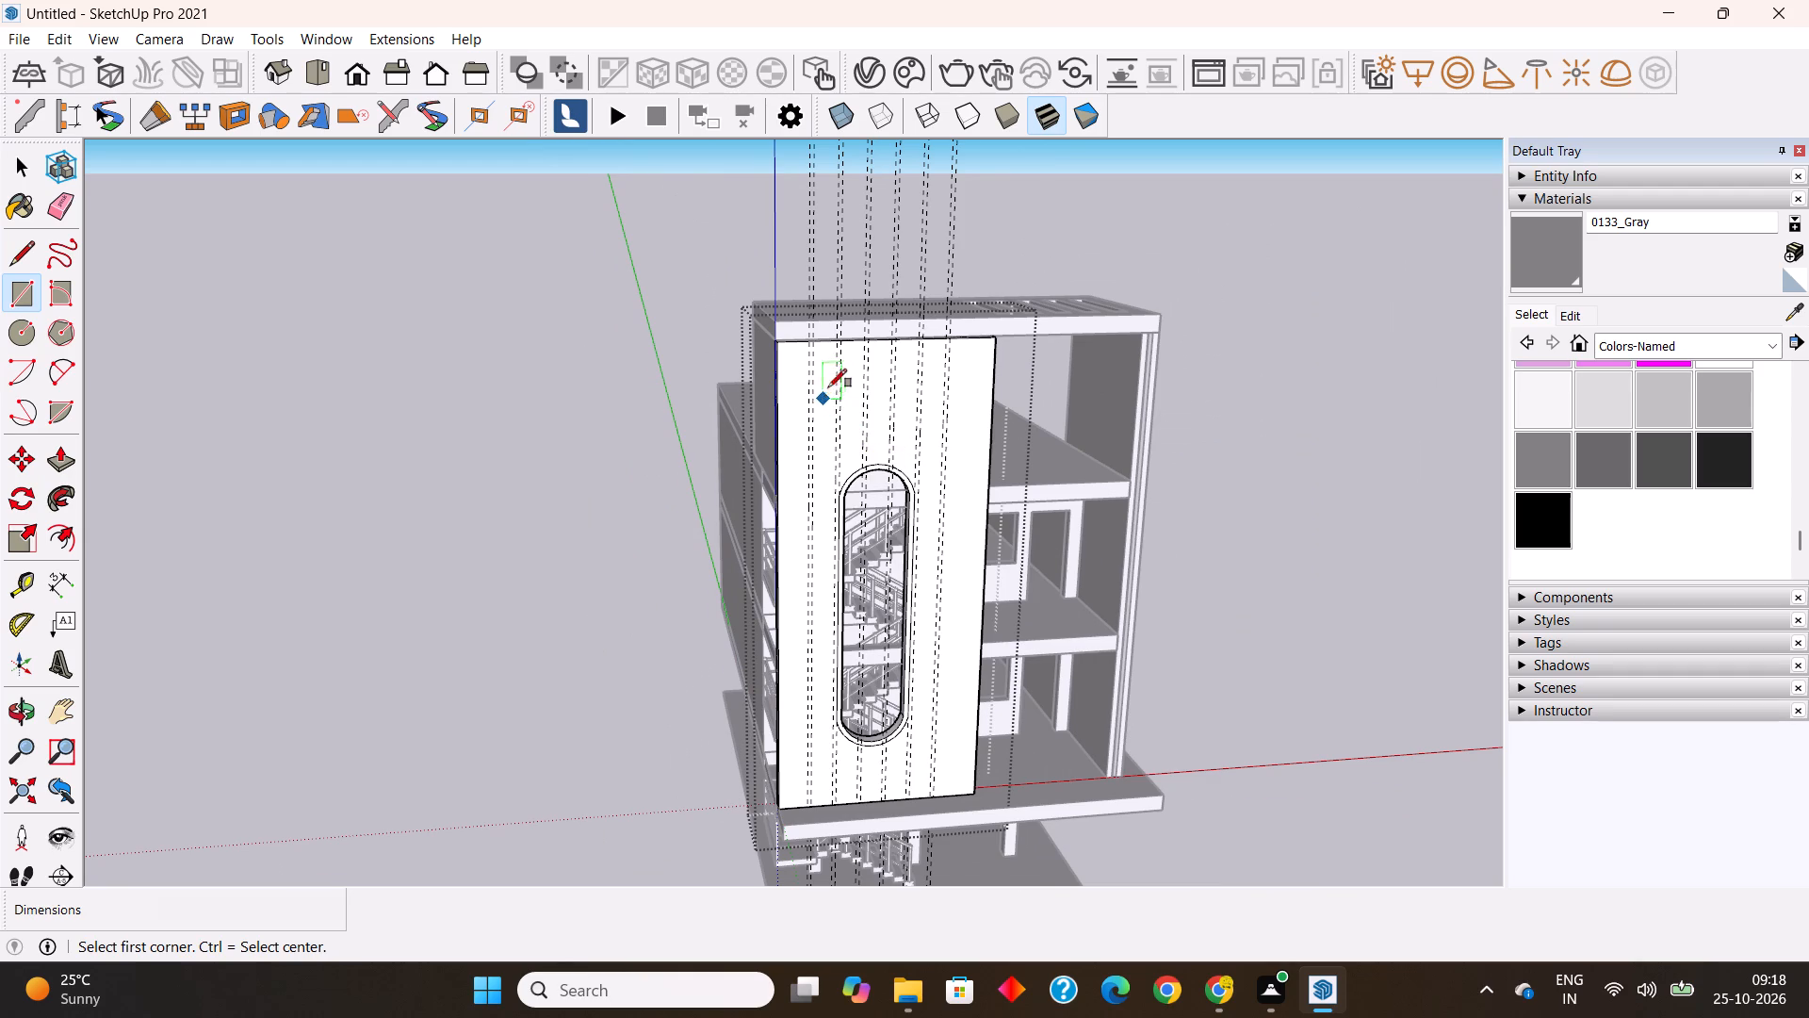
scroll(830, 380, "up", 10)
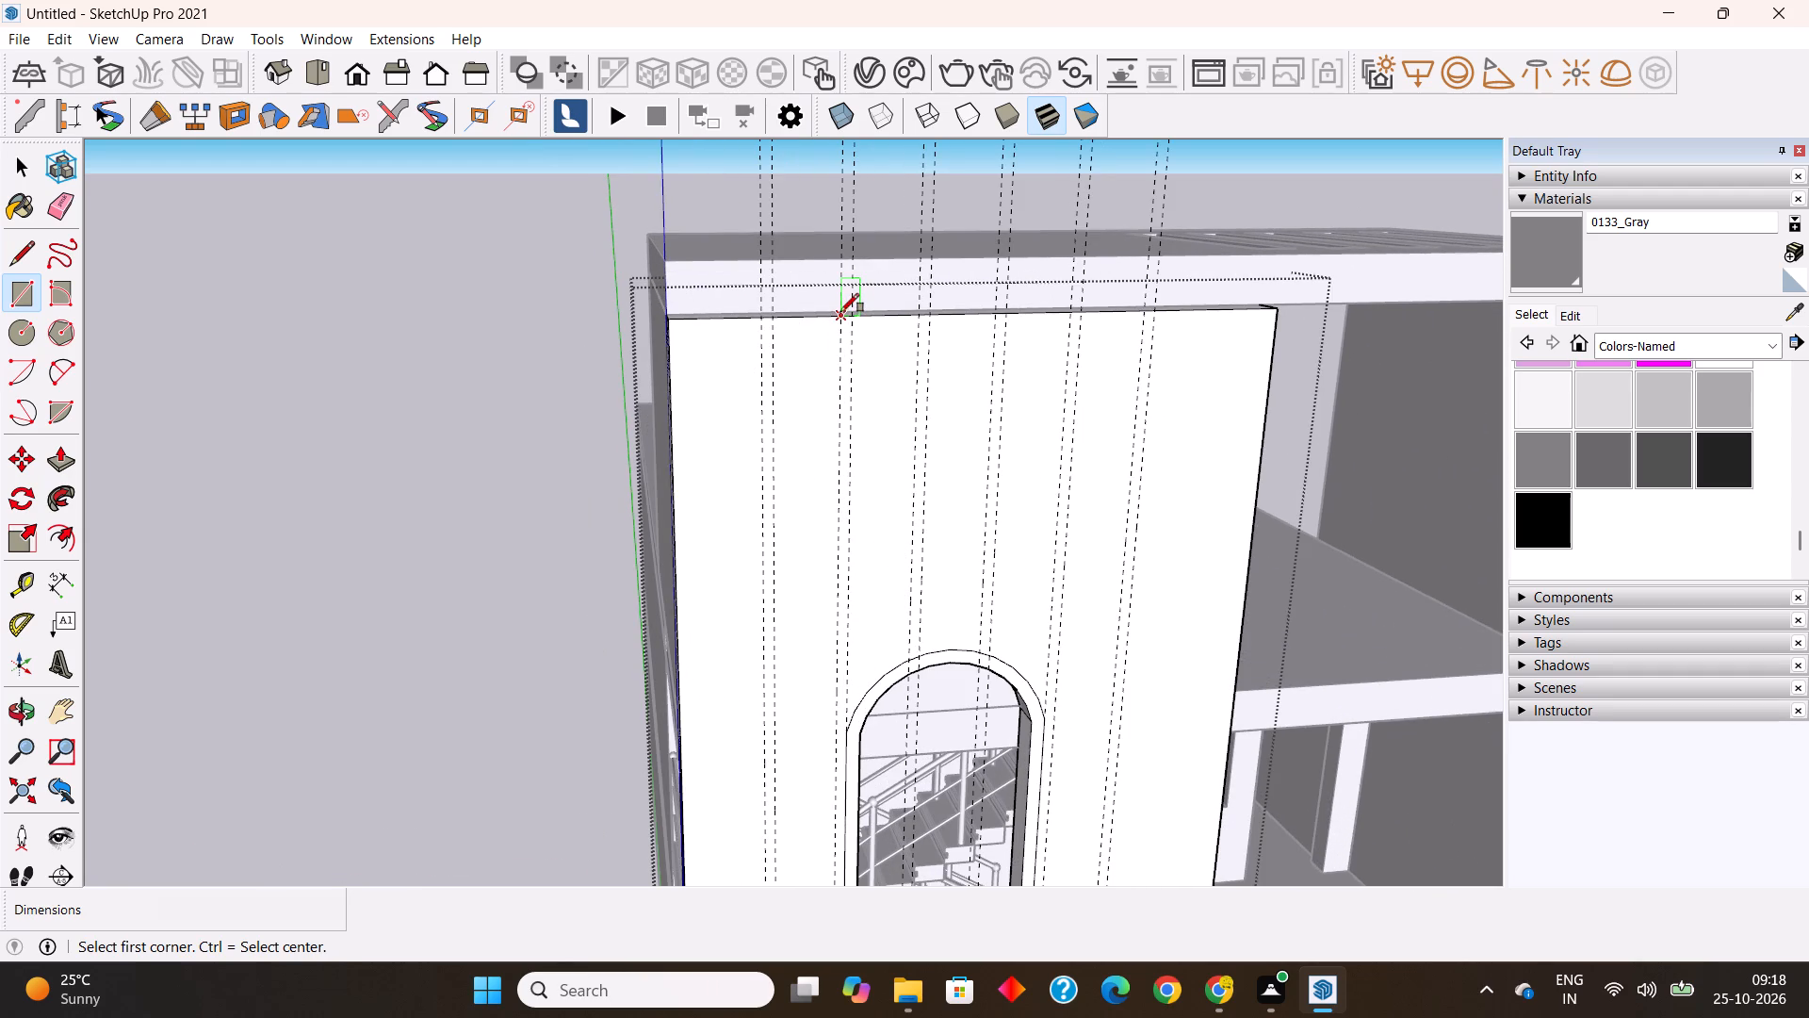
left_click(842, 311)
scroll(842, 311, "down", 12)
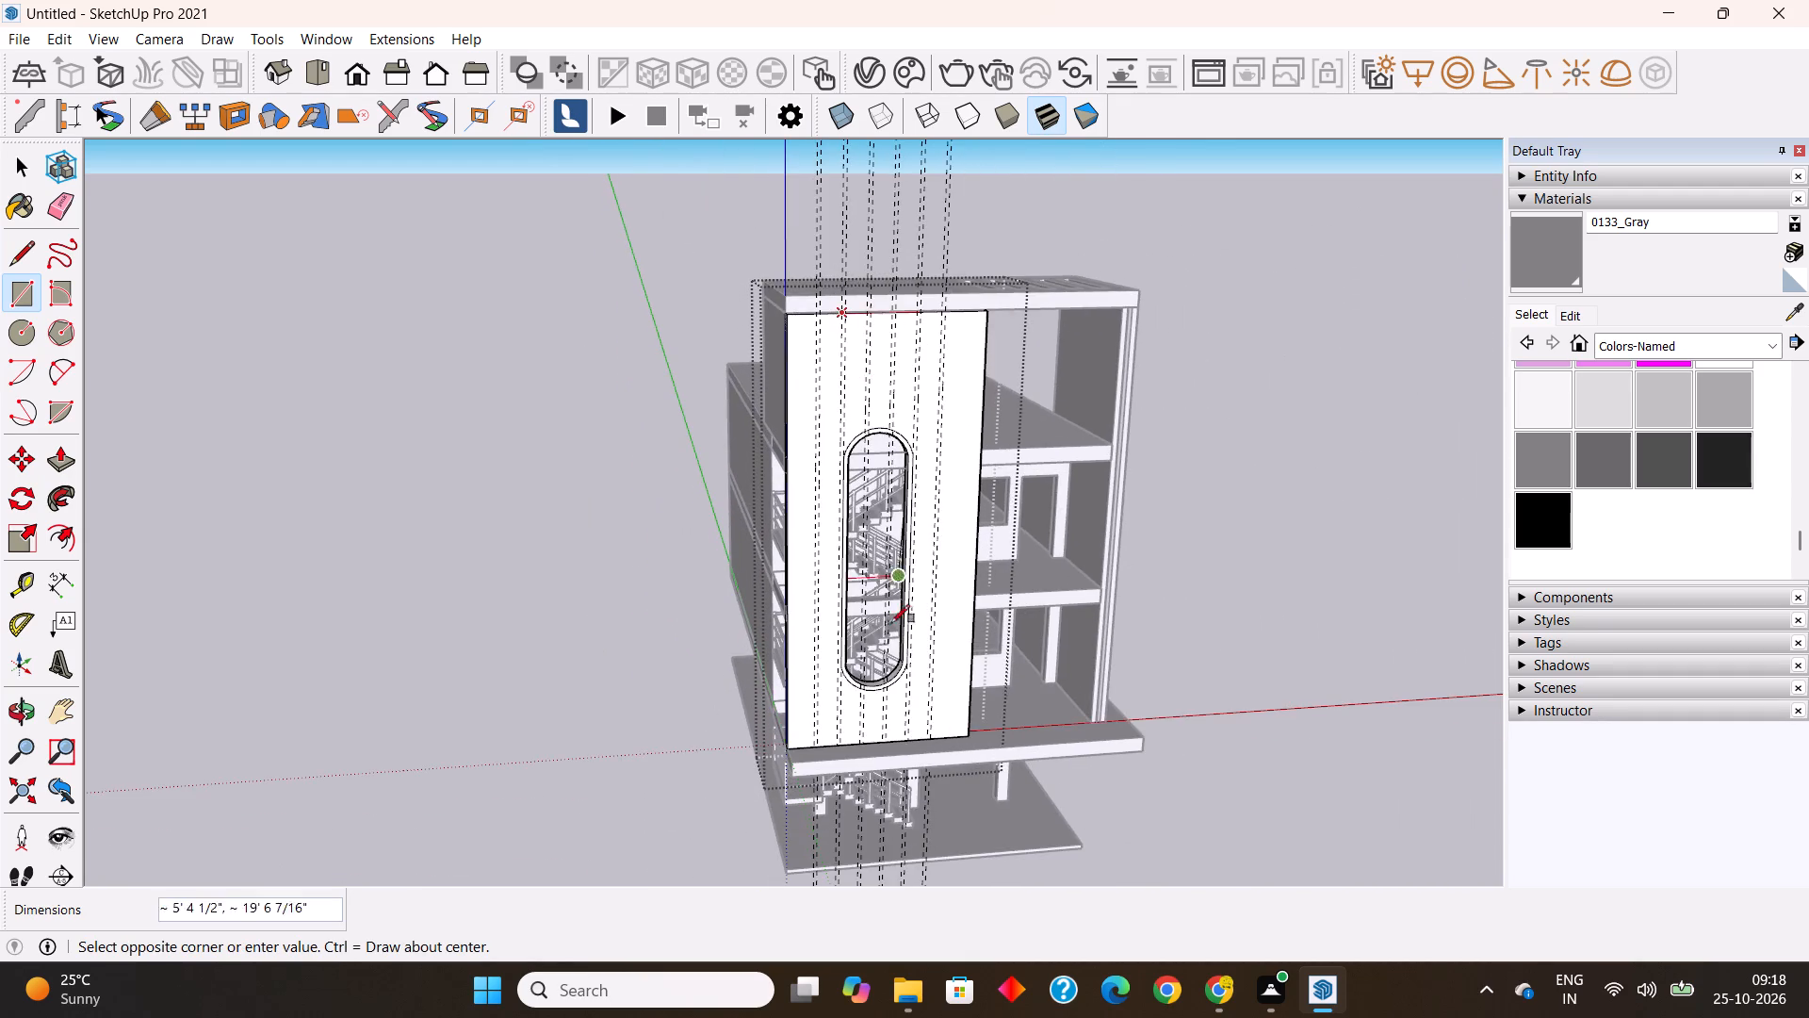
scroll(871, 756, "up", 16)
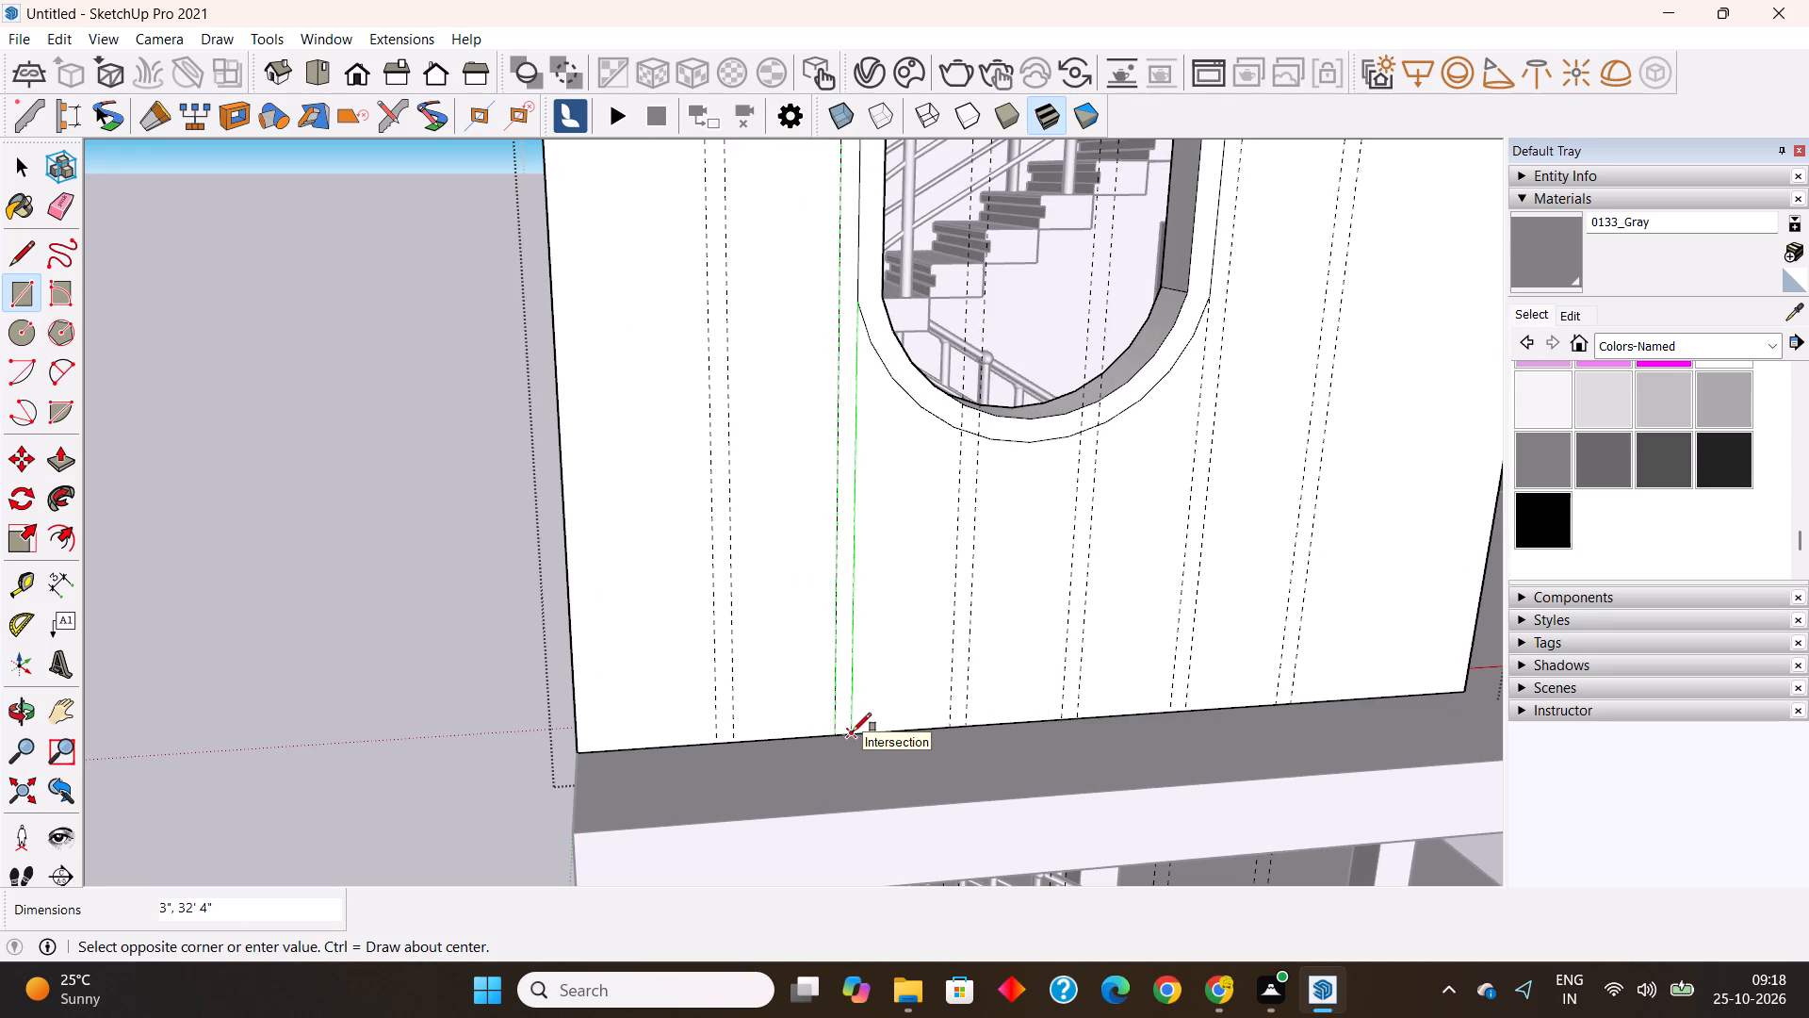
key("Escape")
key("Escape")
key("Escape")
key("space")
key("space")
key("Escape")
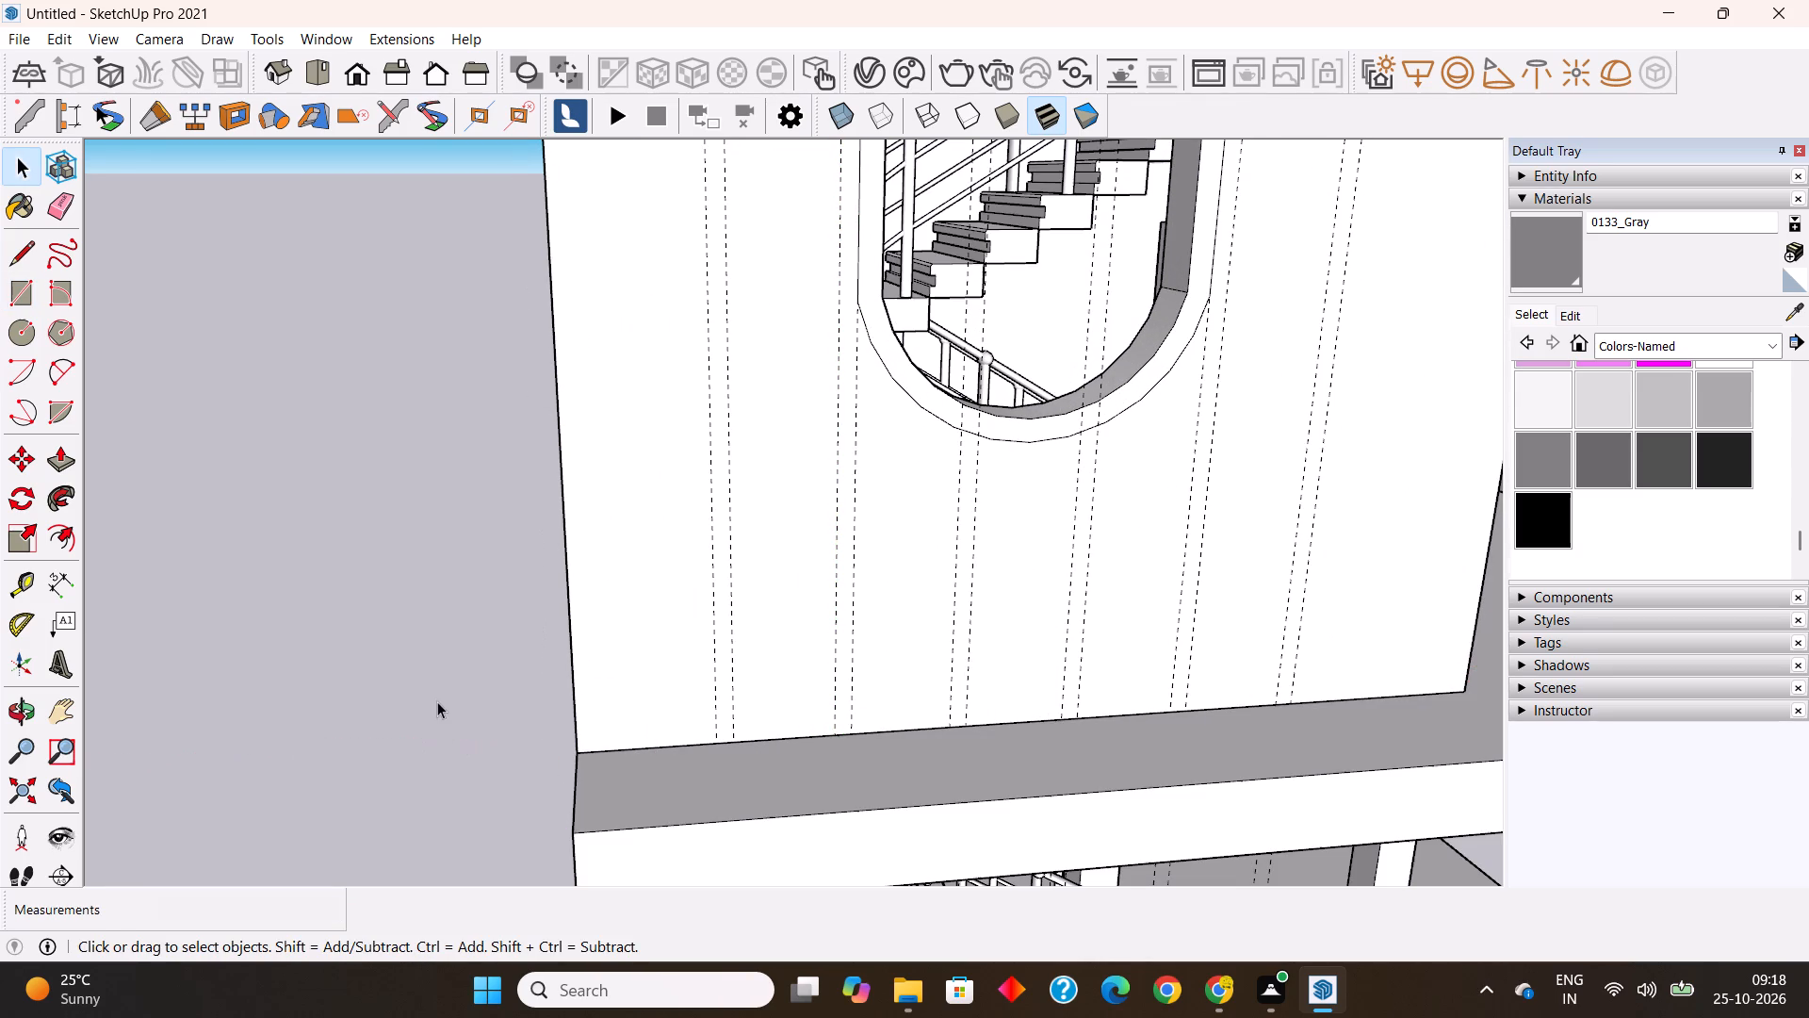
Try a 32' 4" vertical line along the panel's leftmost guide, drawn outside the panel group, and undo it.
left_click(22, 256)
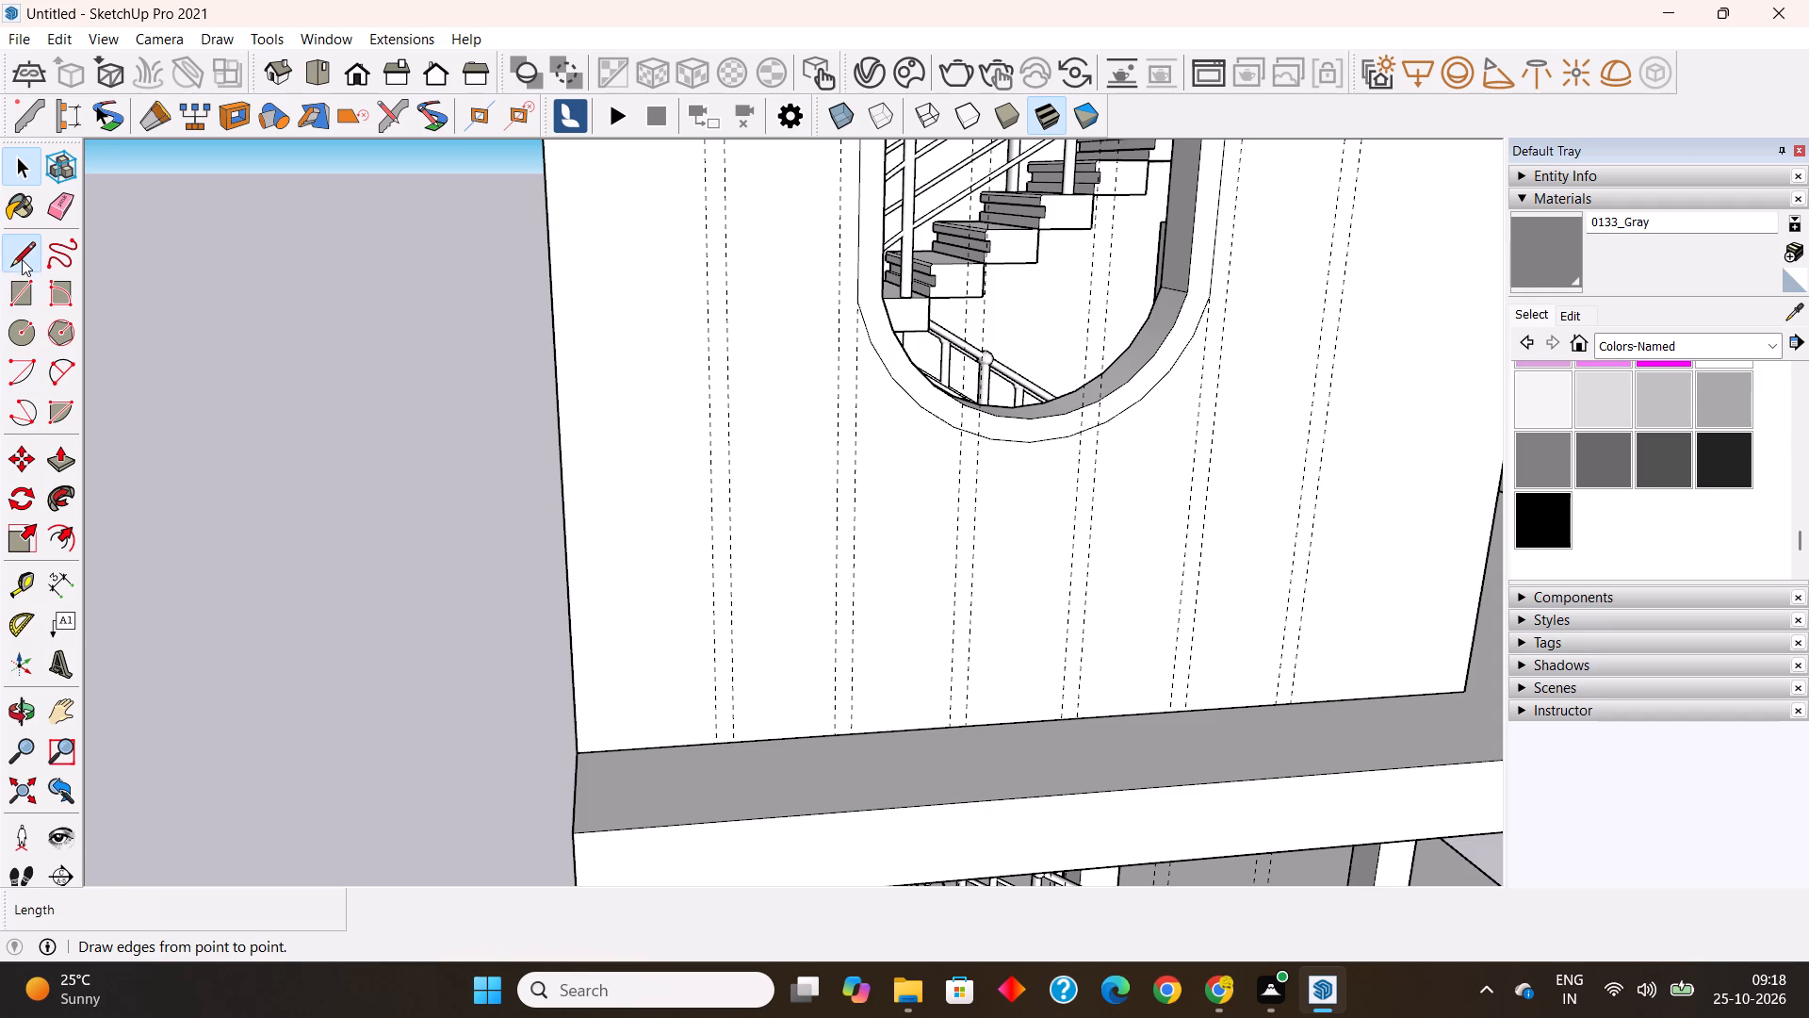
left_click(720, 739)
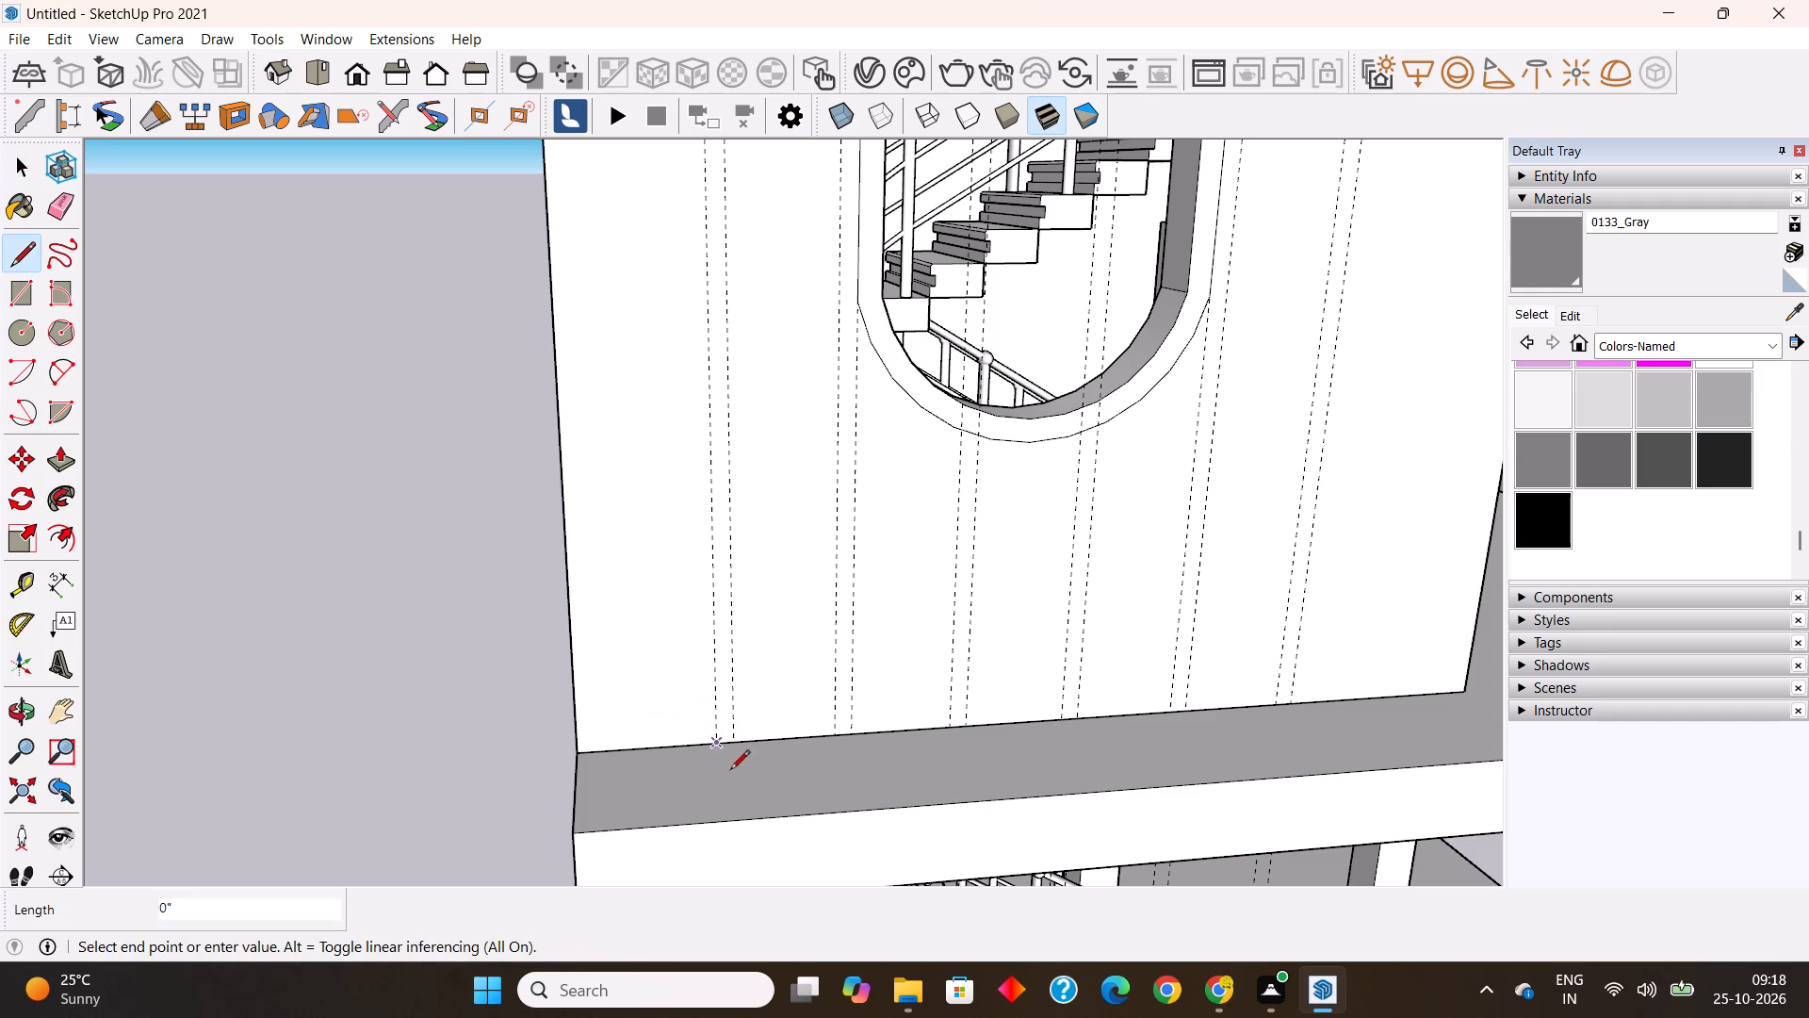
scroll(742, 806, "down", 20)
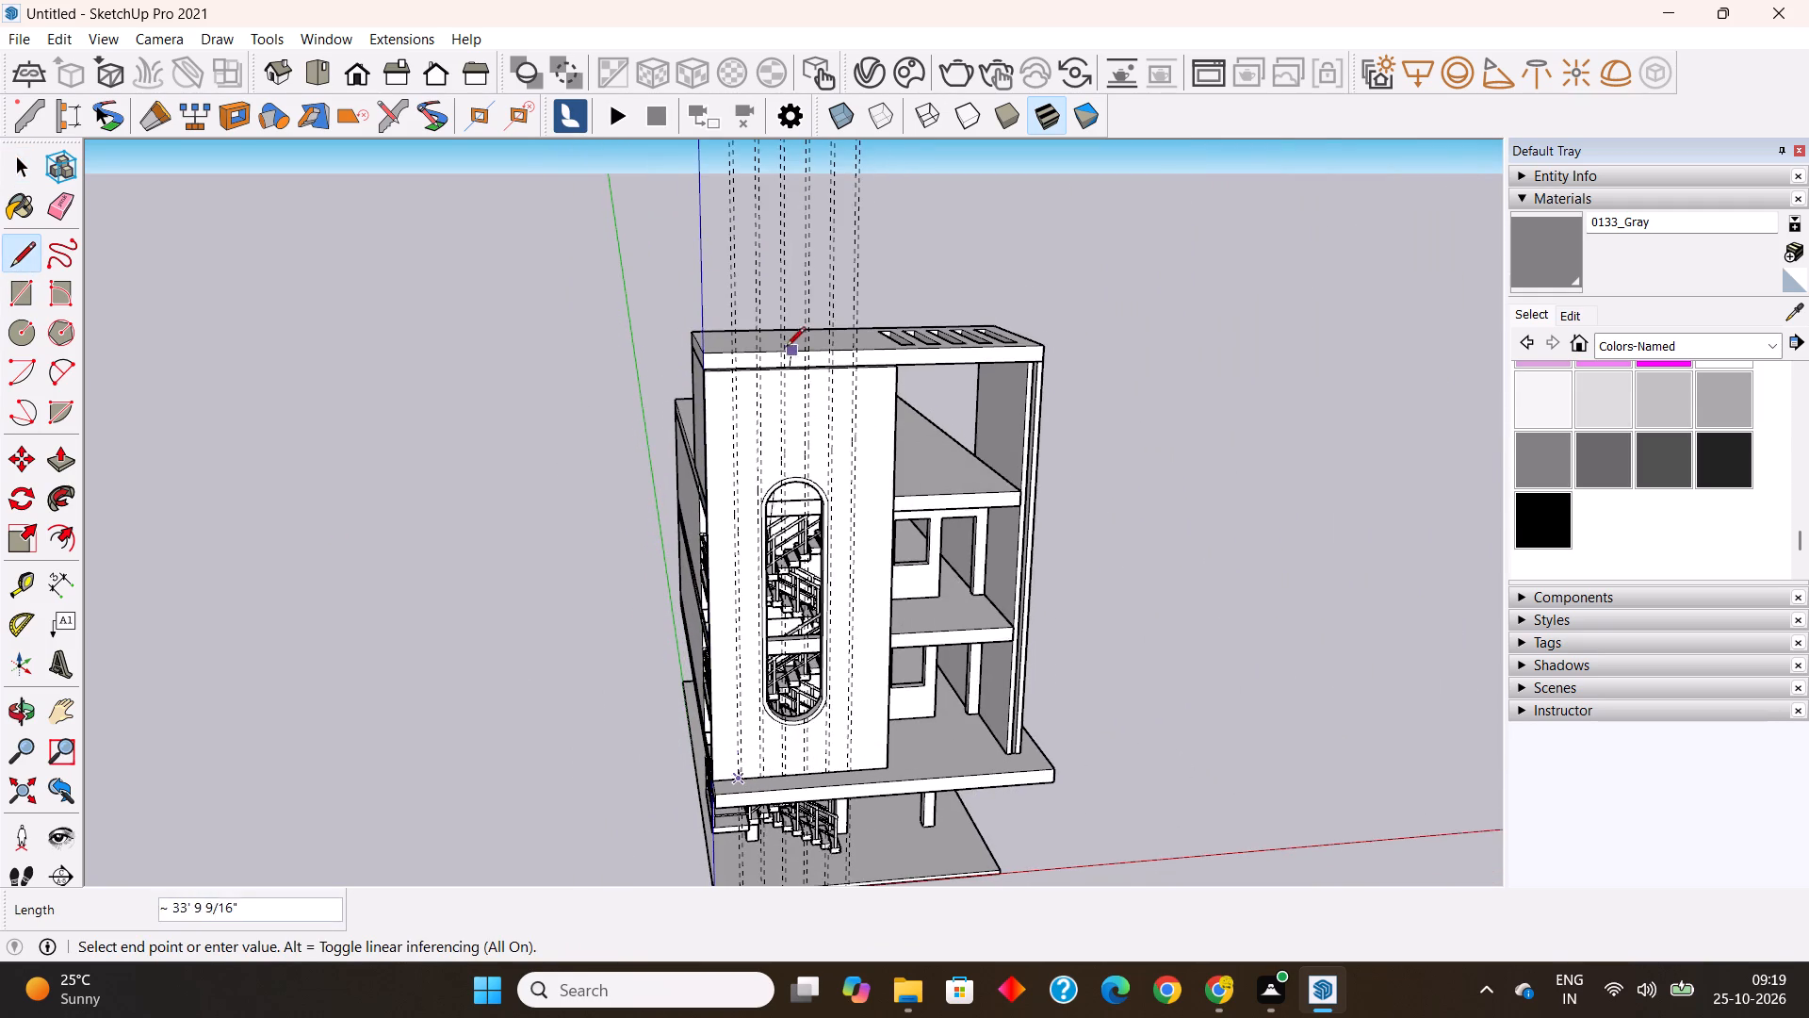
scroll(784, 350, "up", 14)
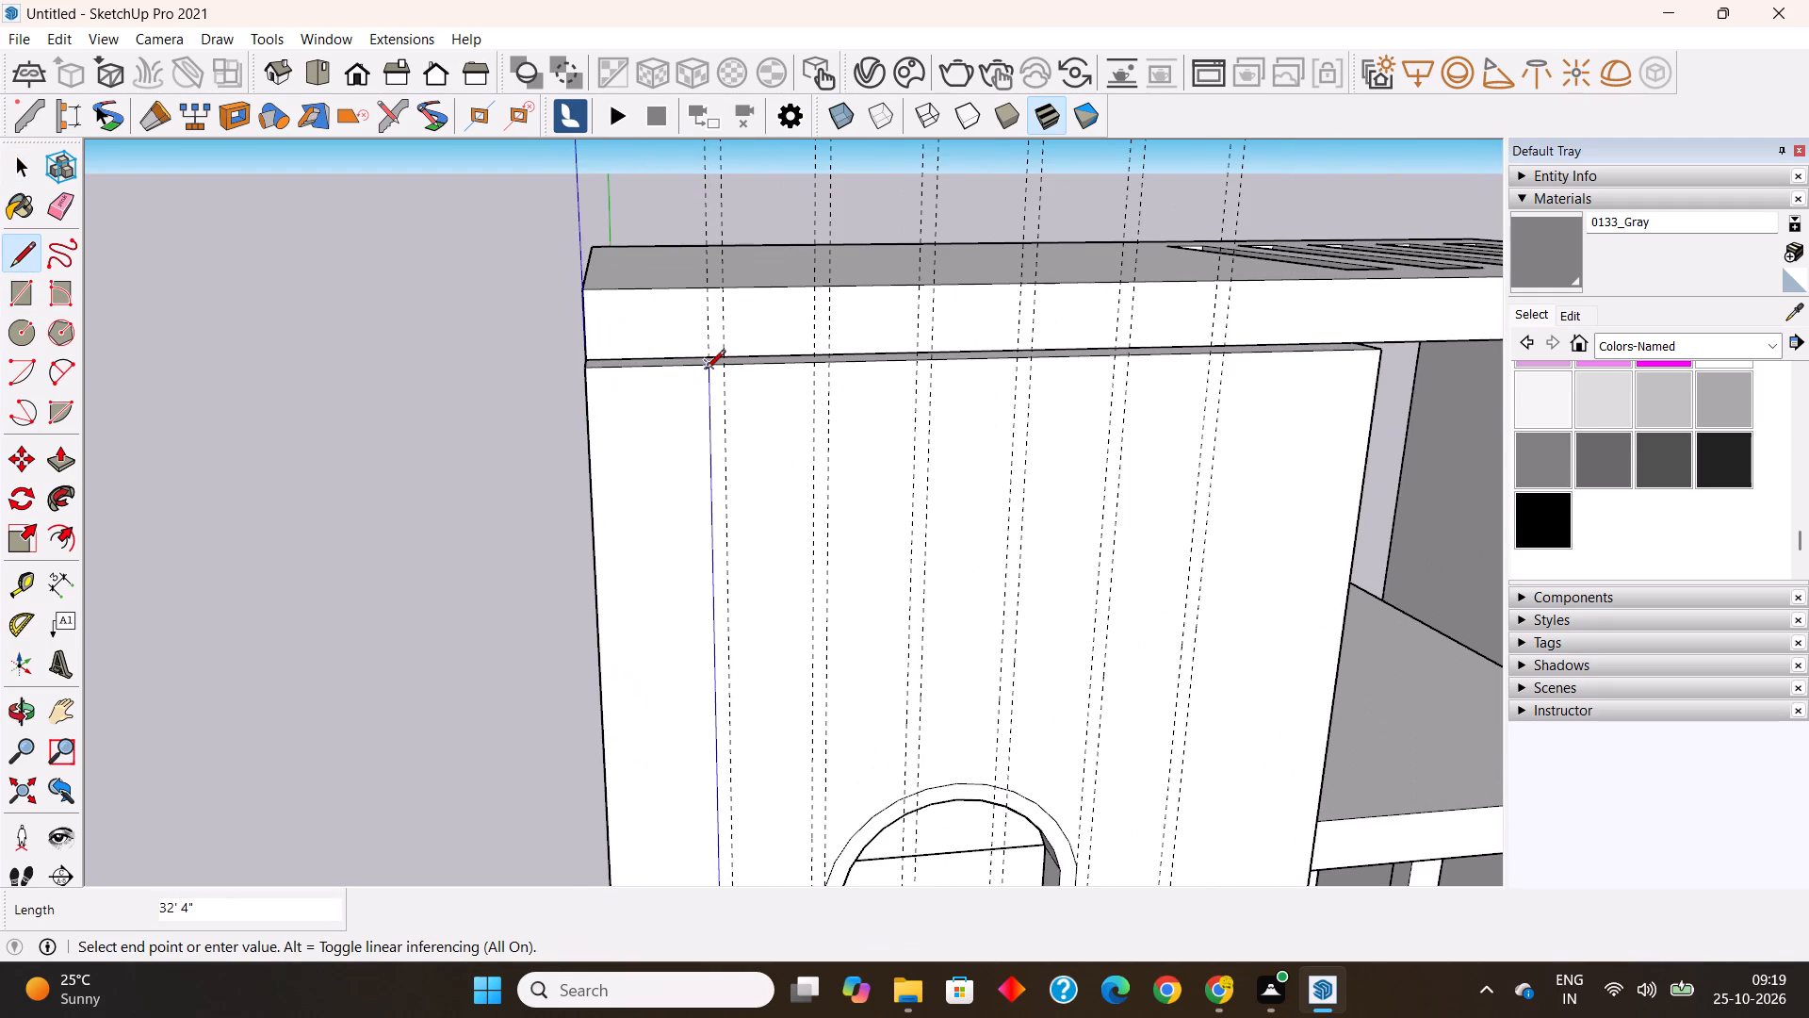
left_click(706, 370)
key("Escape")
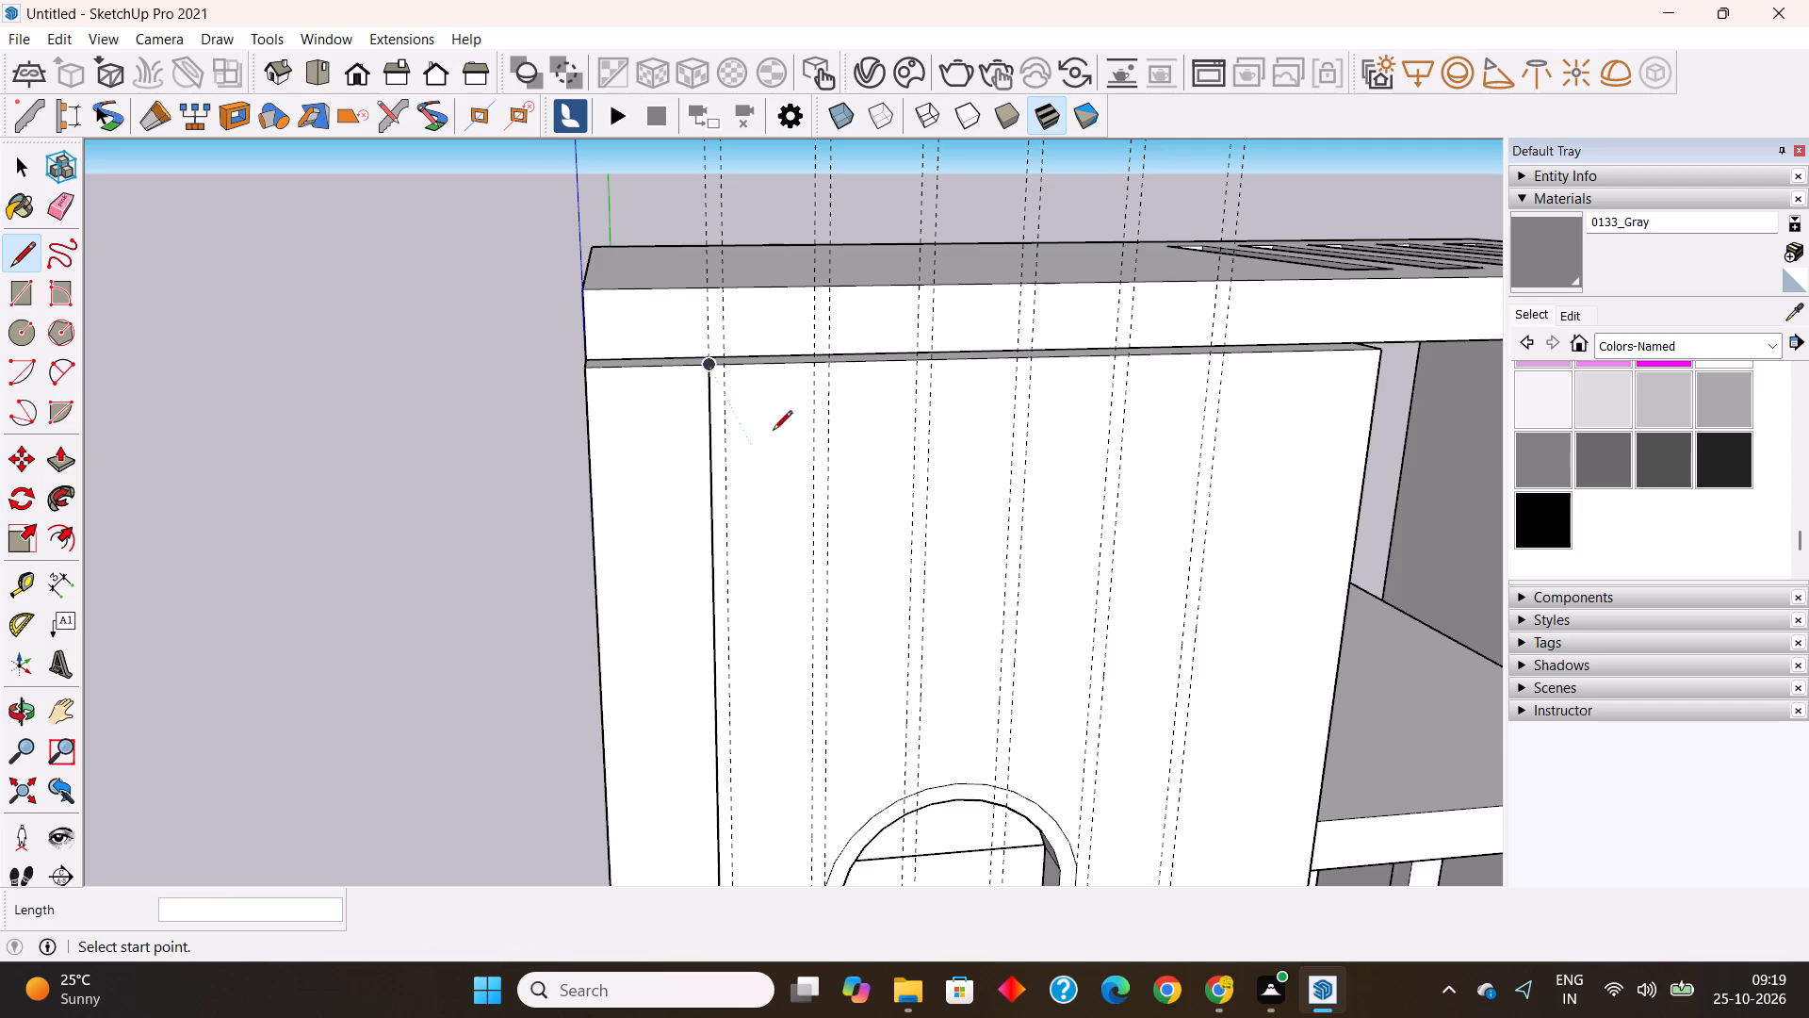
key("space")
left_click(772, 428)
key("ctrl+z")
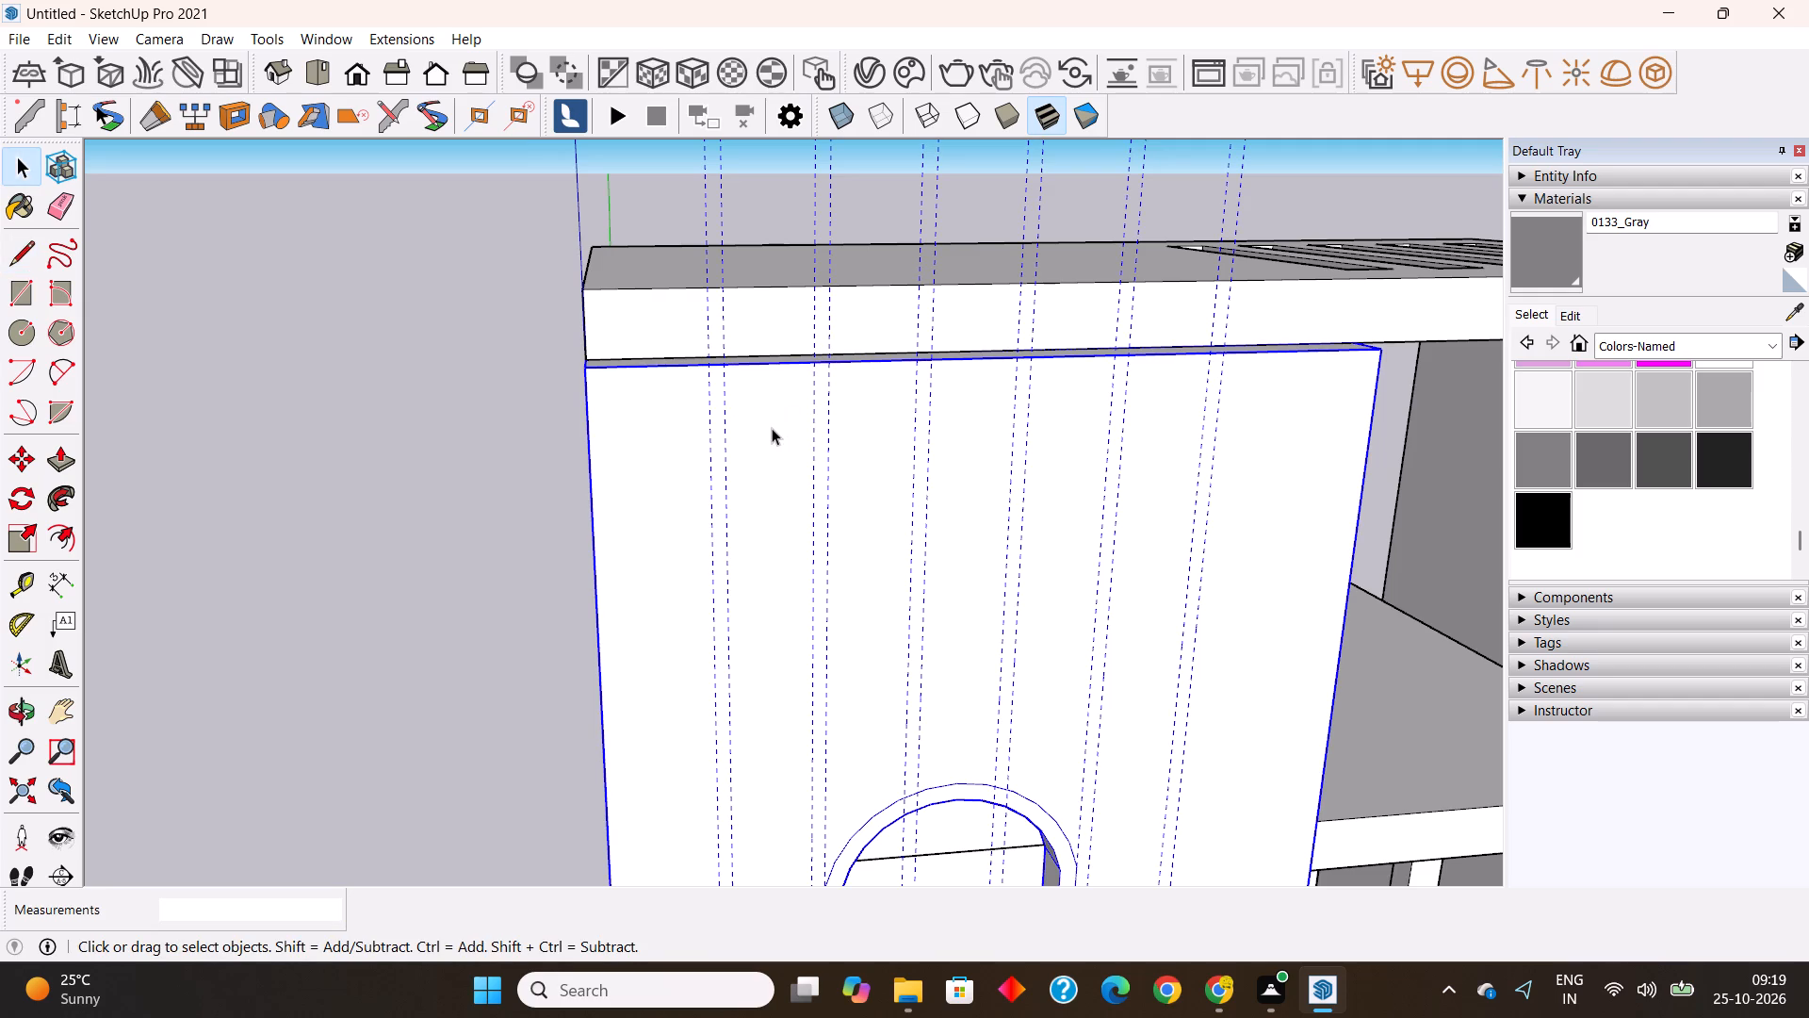
Open the front panel group and draw a 32' 4" vertical line along its leftmost guide, from top edge to bottom edge.
double_click(772, 427)
left_click(19, 248)
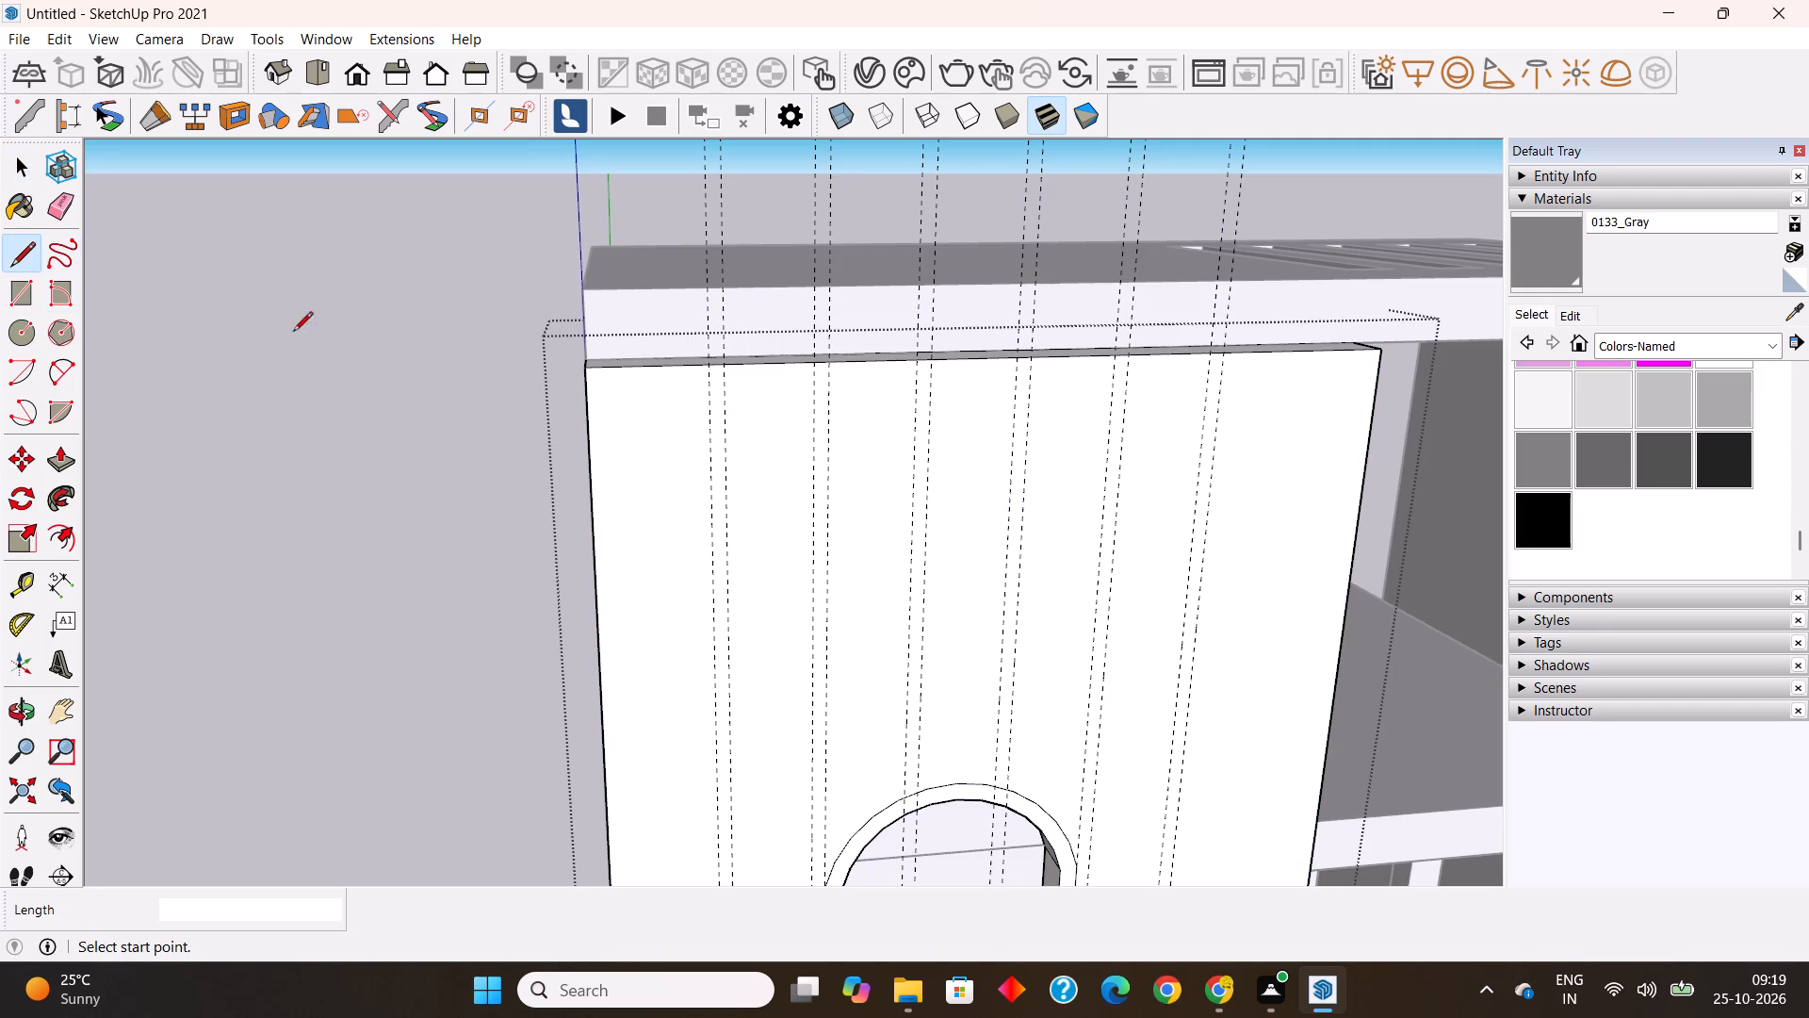
left_click(711, 364)
scroll(711, 364, "down", 9)
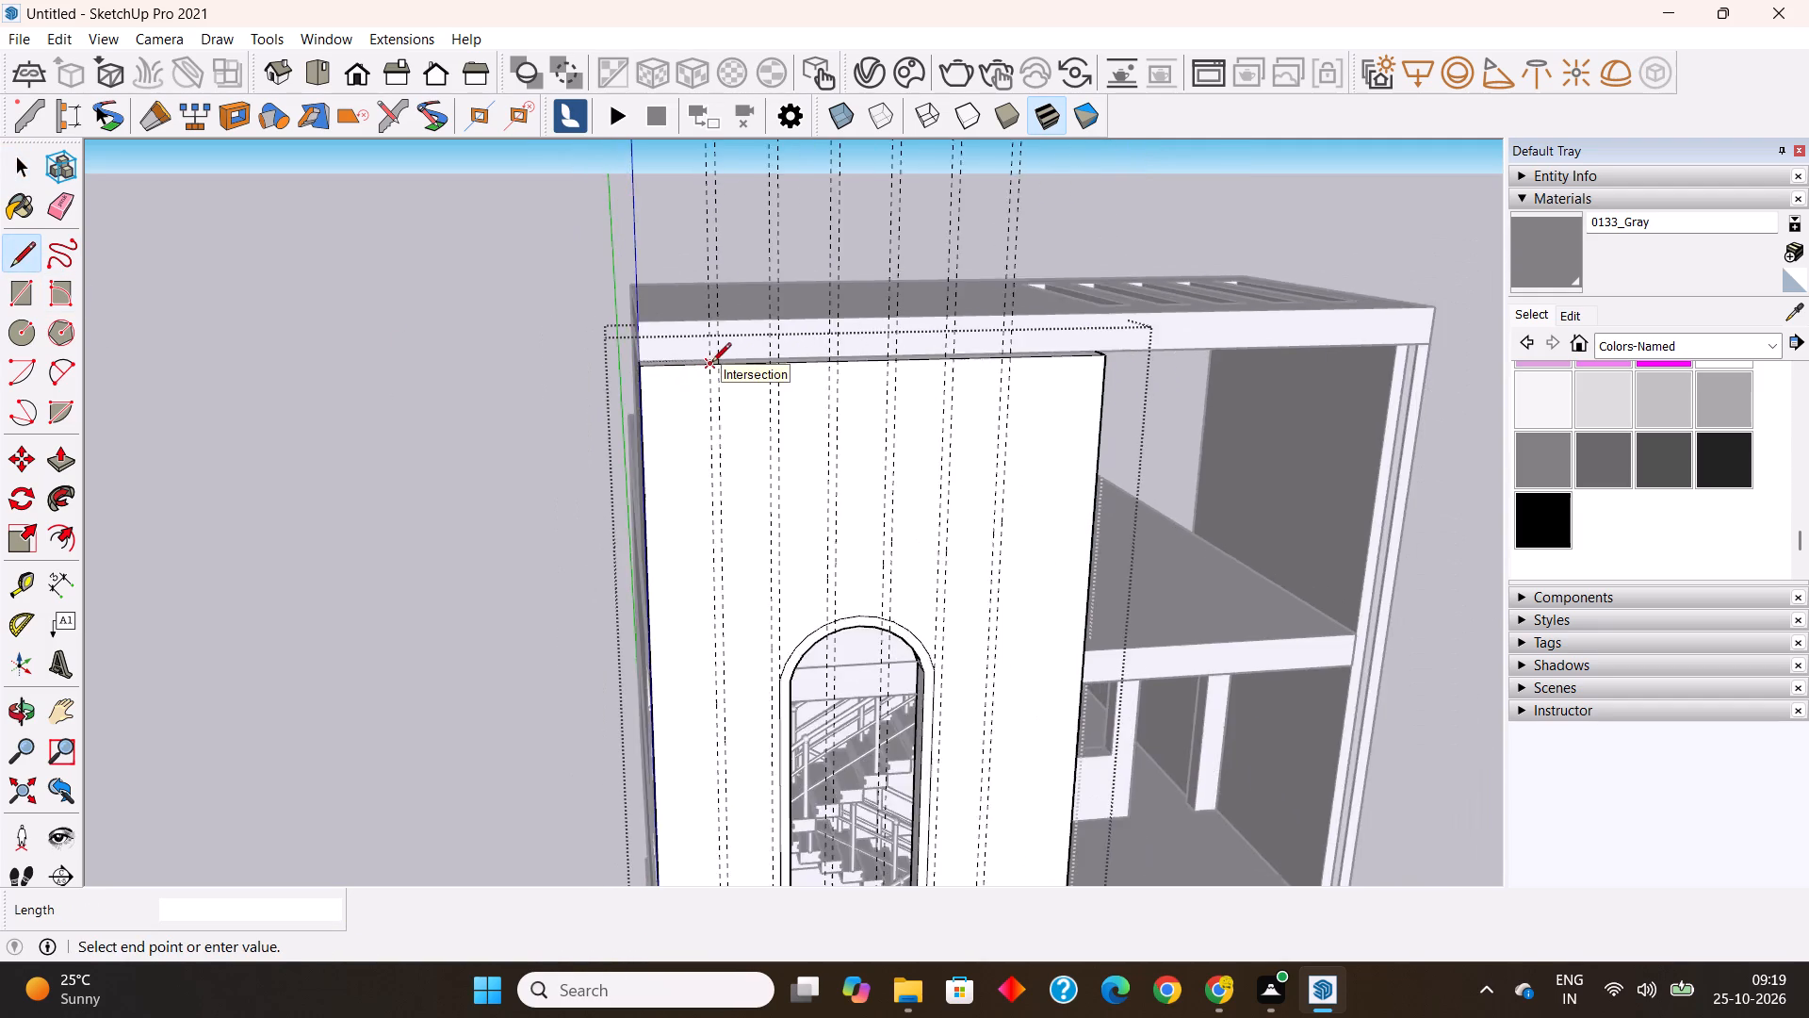
scroll(711, 364, "down", 10)
scroll(715, 665, "up", 12)
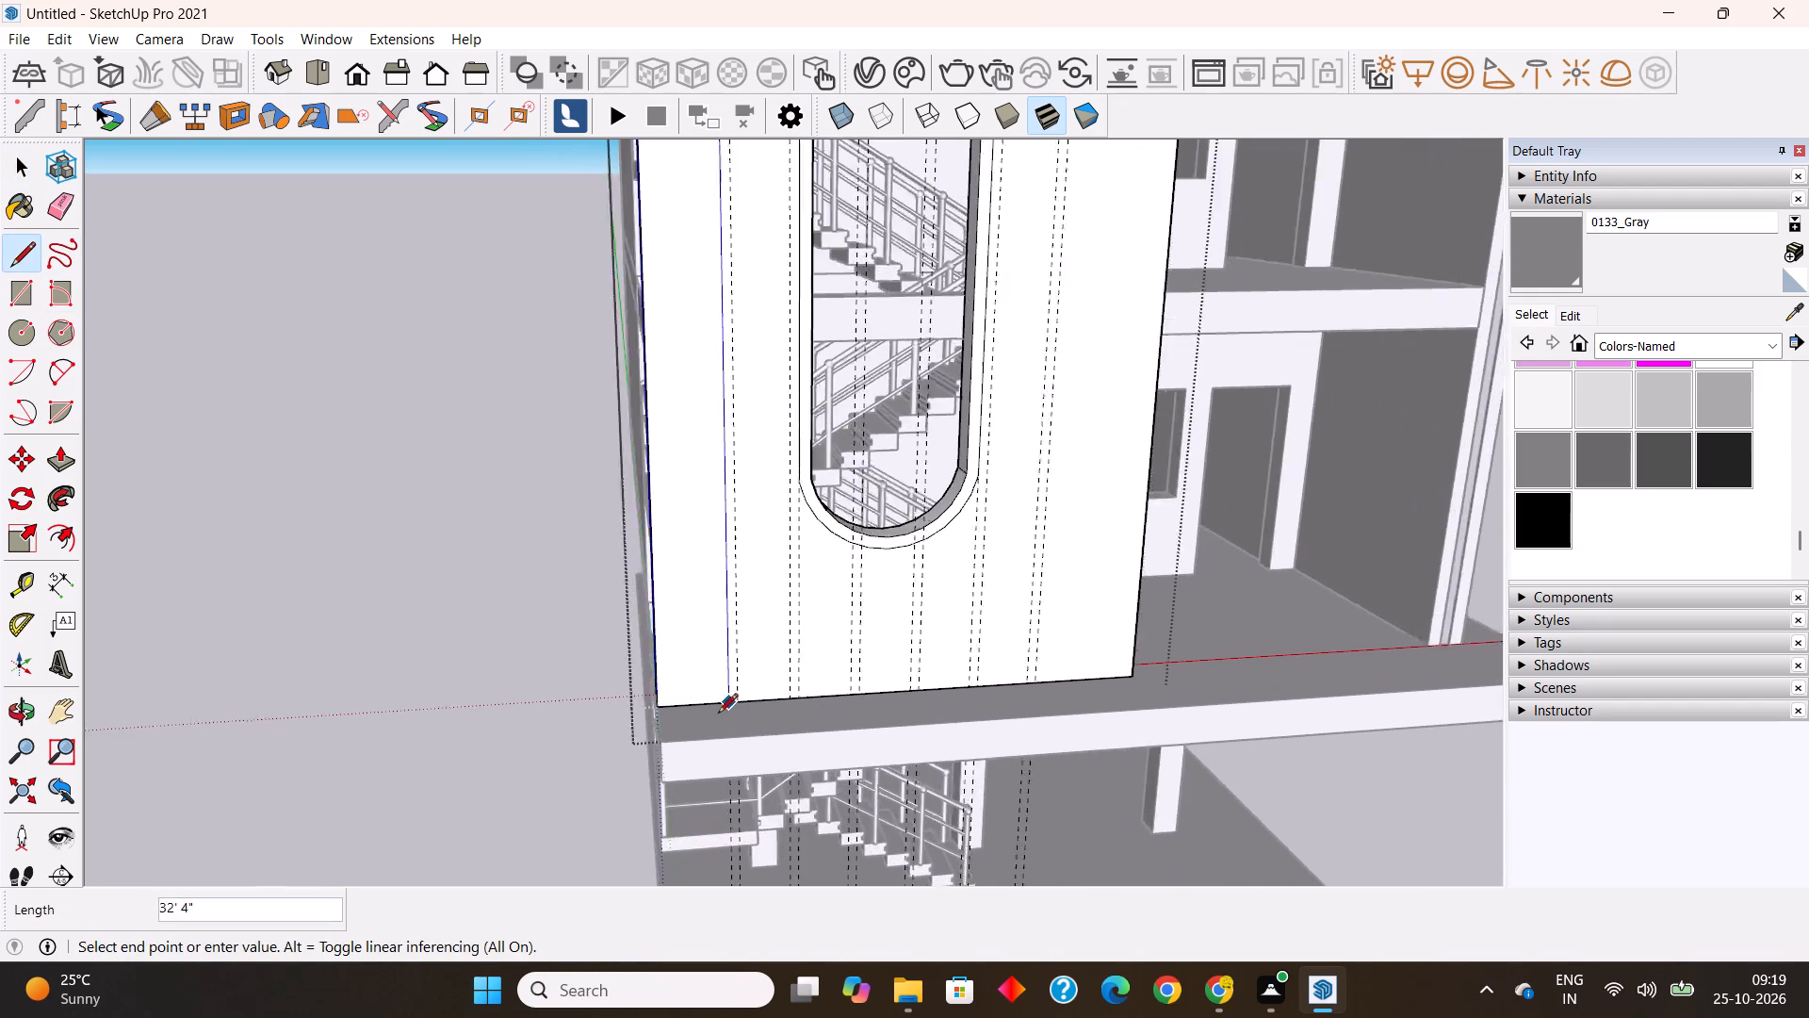
scroll(718, 714, "up", 6)
left_click(732, 692)
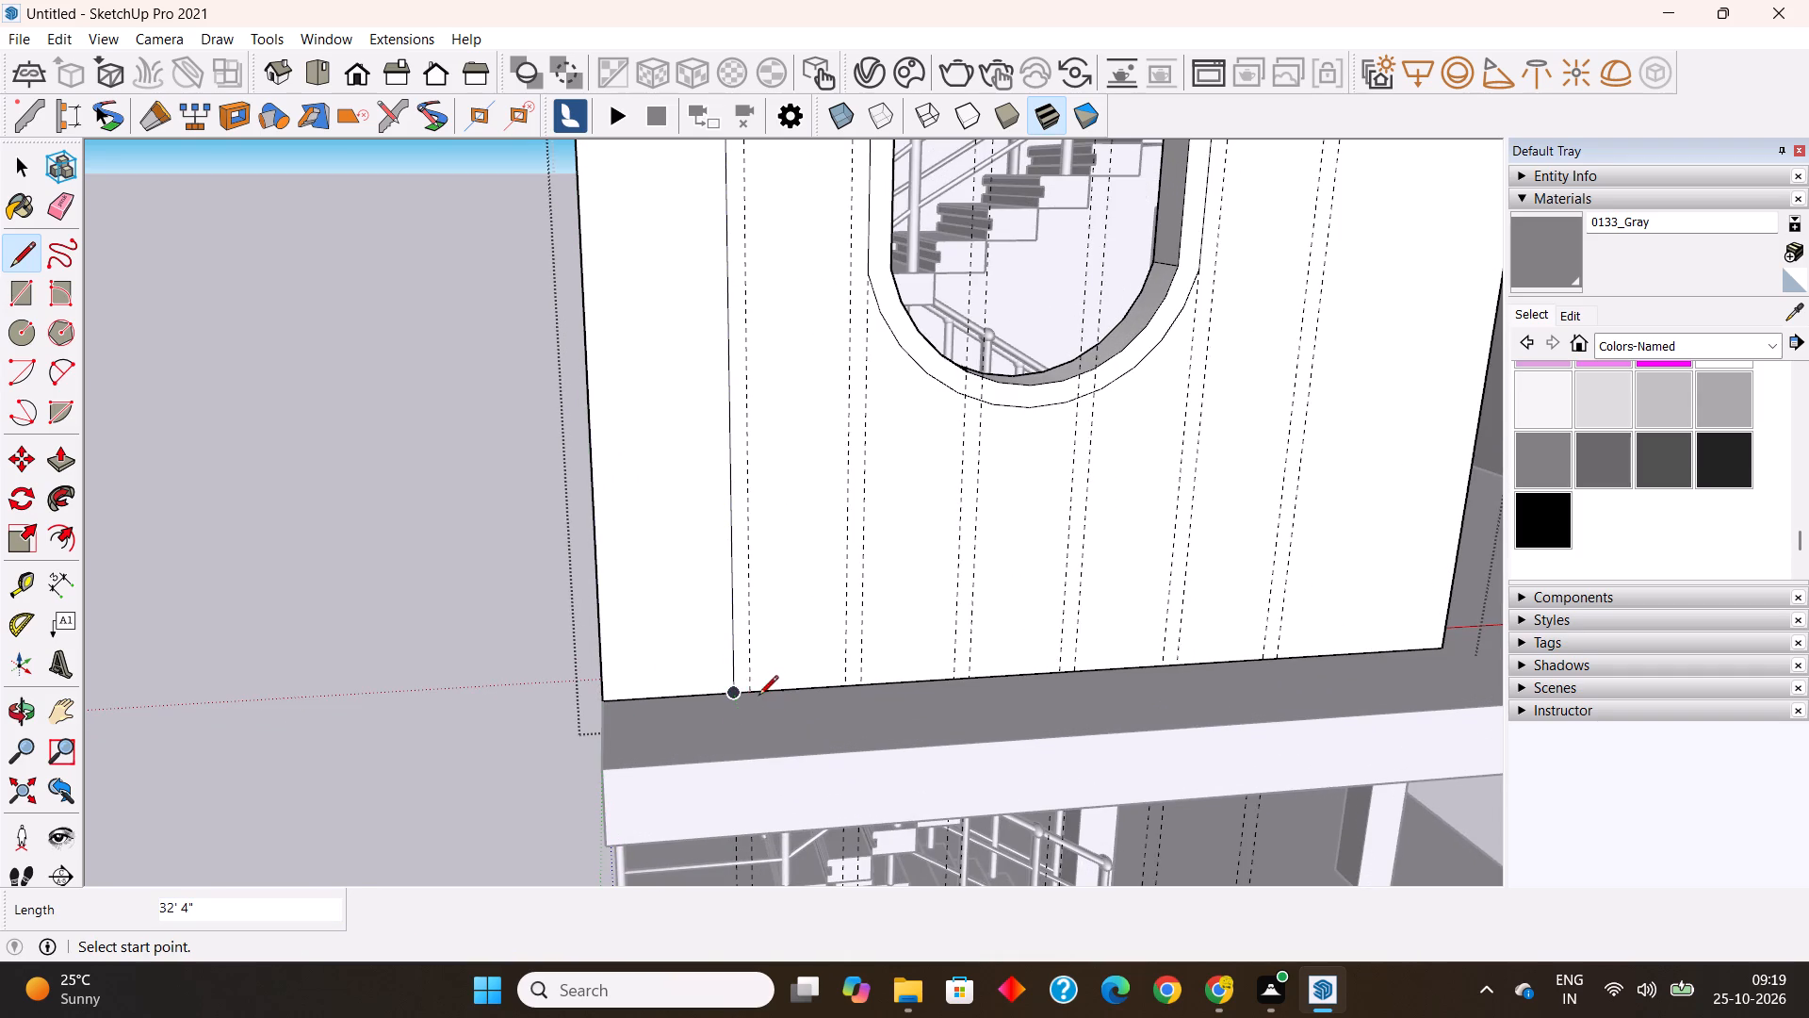
Draw a 32' 4" vertical line along the other guide of the leftmost pair, from the panel's bottom edge to its top edge.
left_click(754, 687)
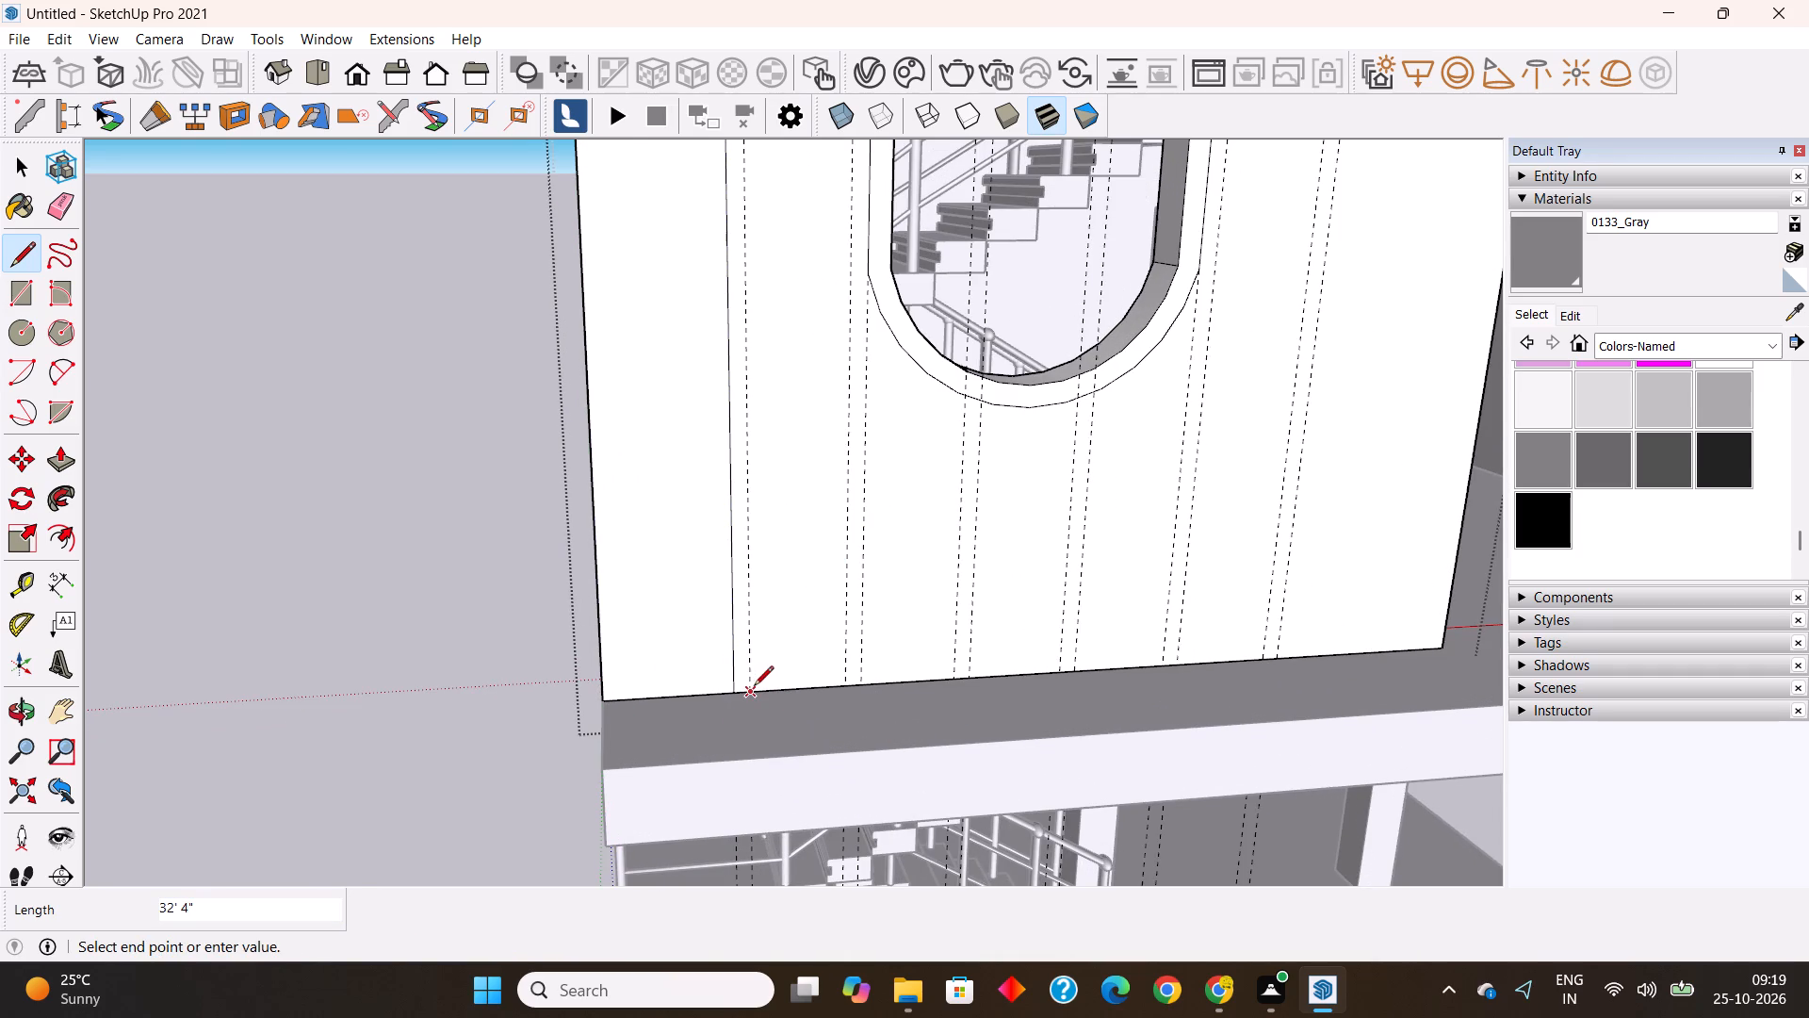
scroll(772, 730, "down", 17)
scroll(760, 266, "up", 1)
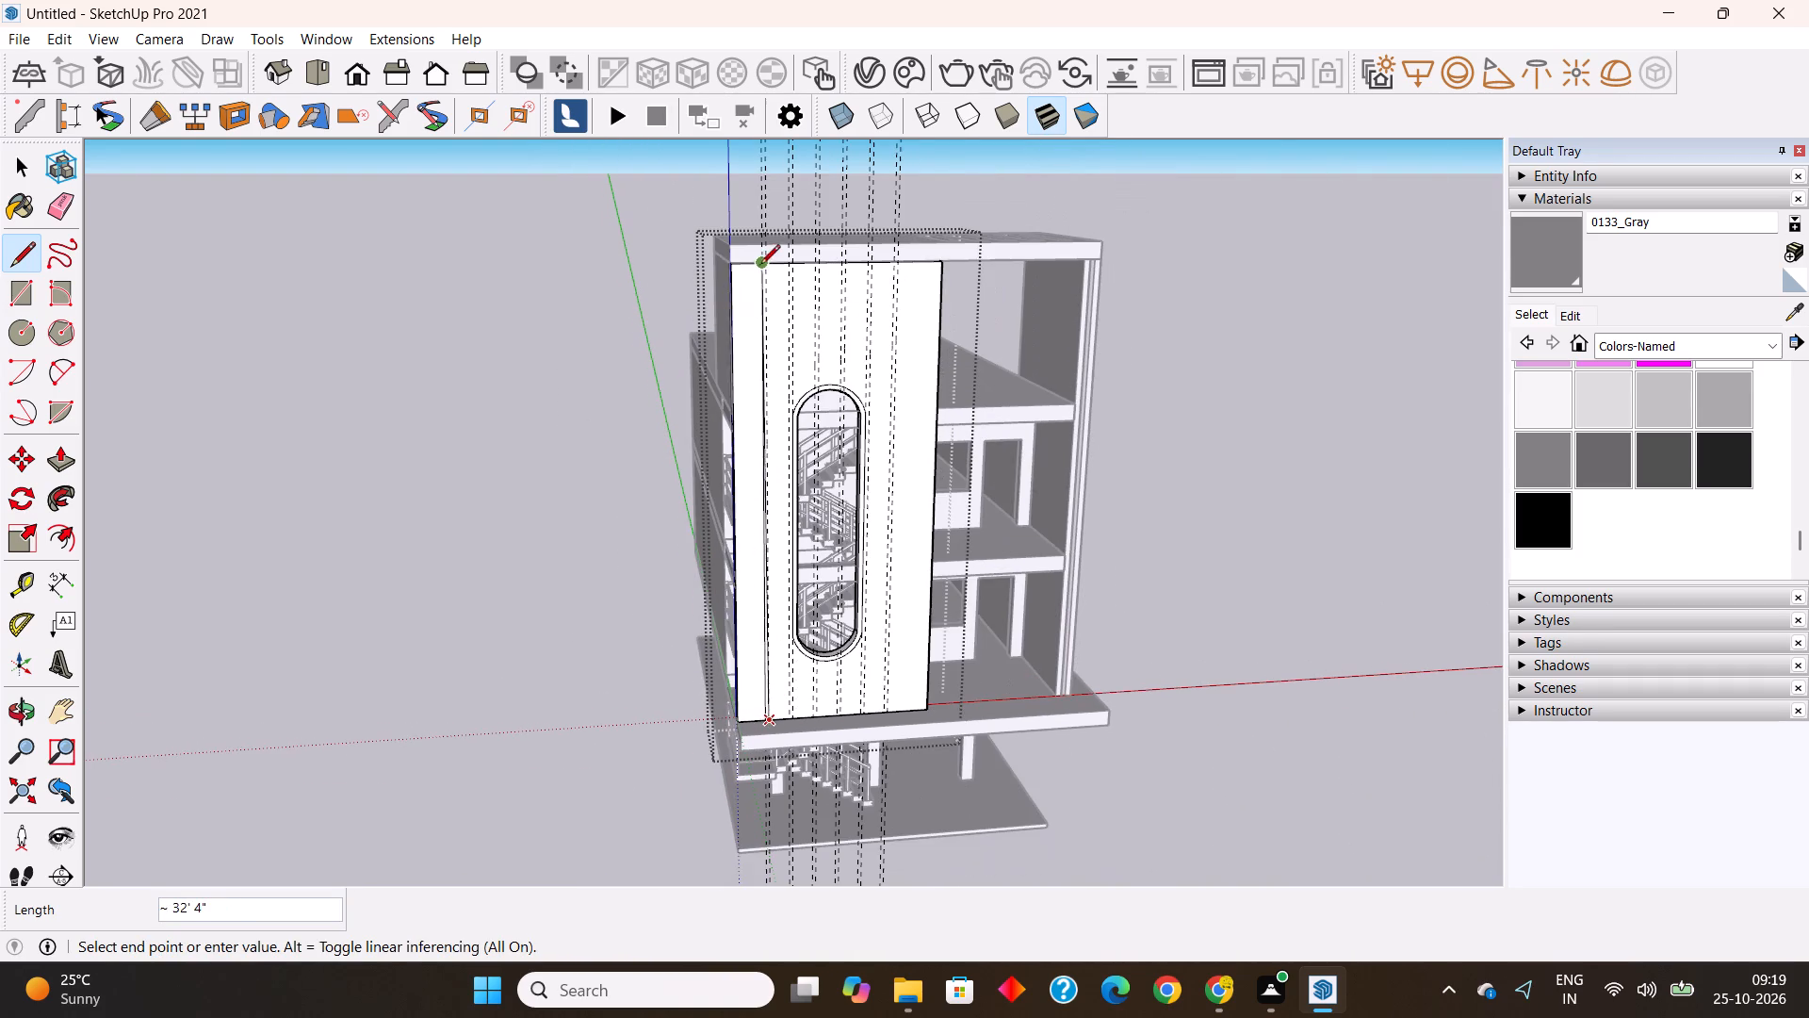
scroll(760, 266, "up", 9)
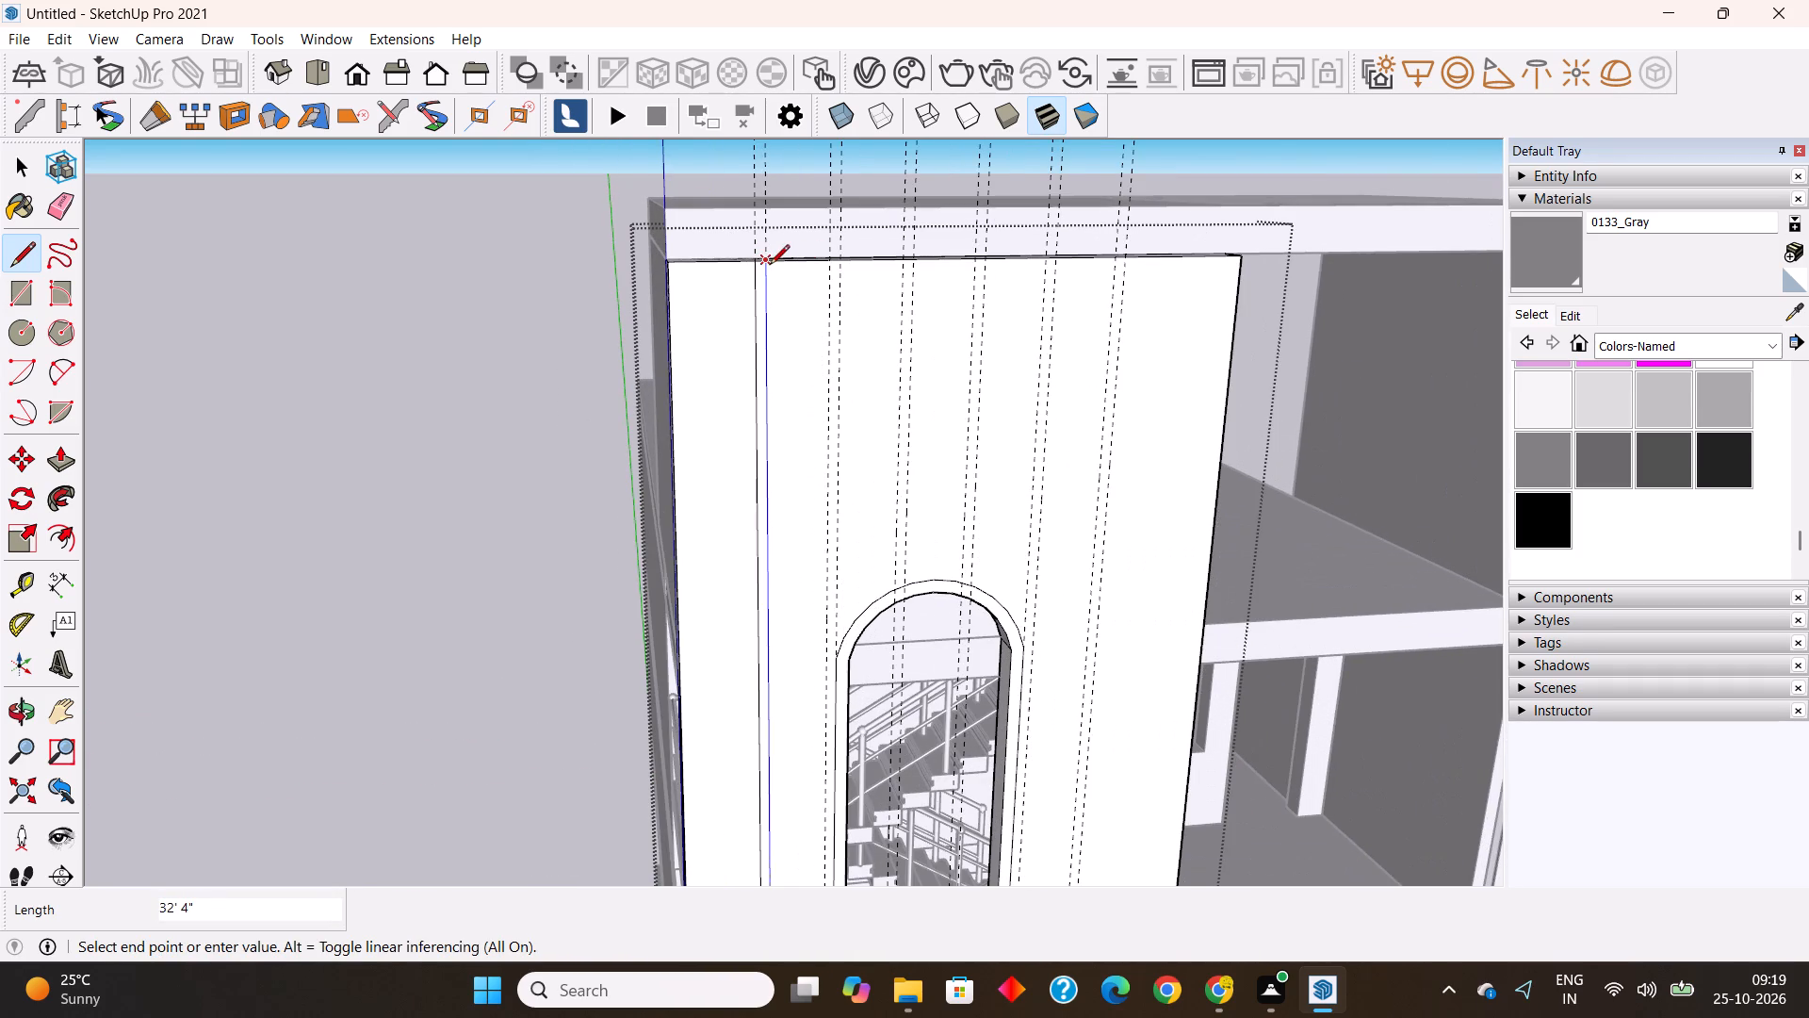
left_click(770, 263)
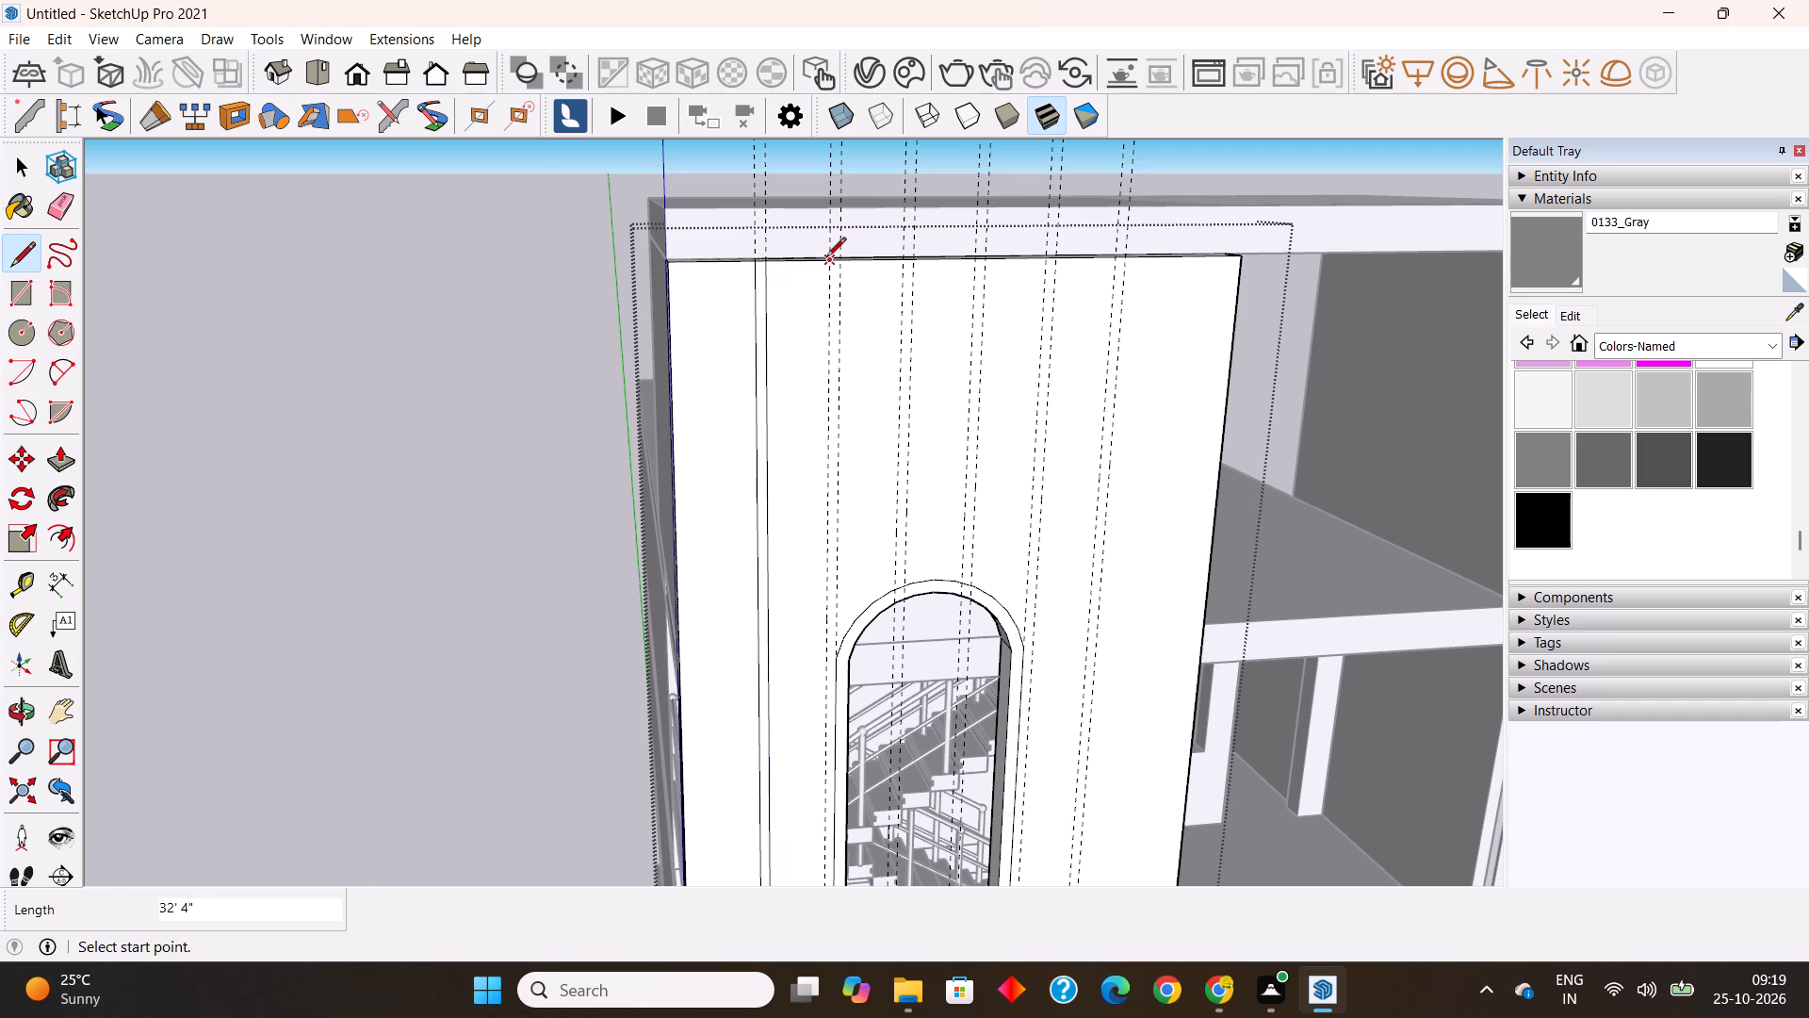
Draw a 32' 4" vertical line along one guide of the panel's second pair from the left, from top edge to bottom edge.
left_click(829, 258)
scroll(829, 256, "down", 11)
scroll(835, 670, "up", 4)
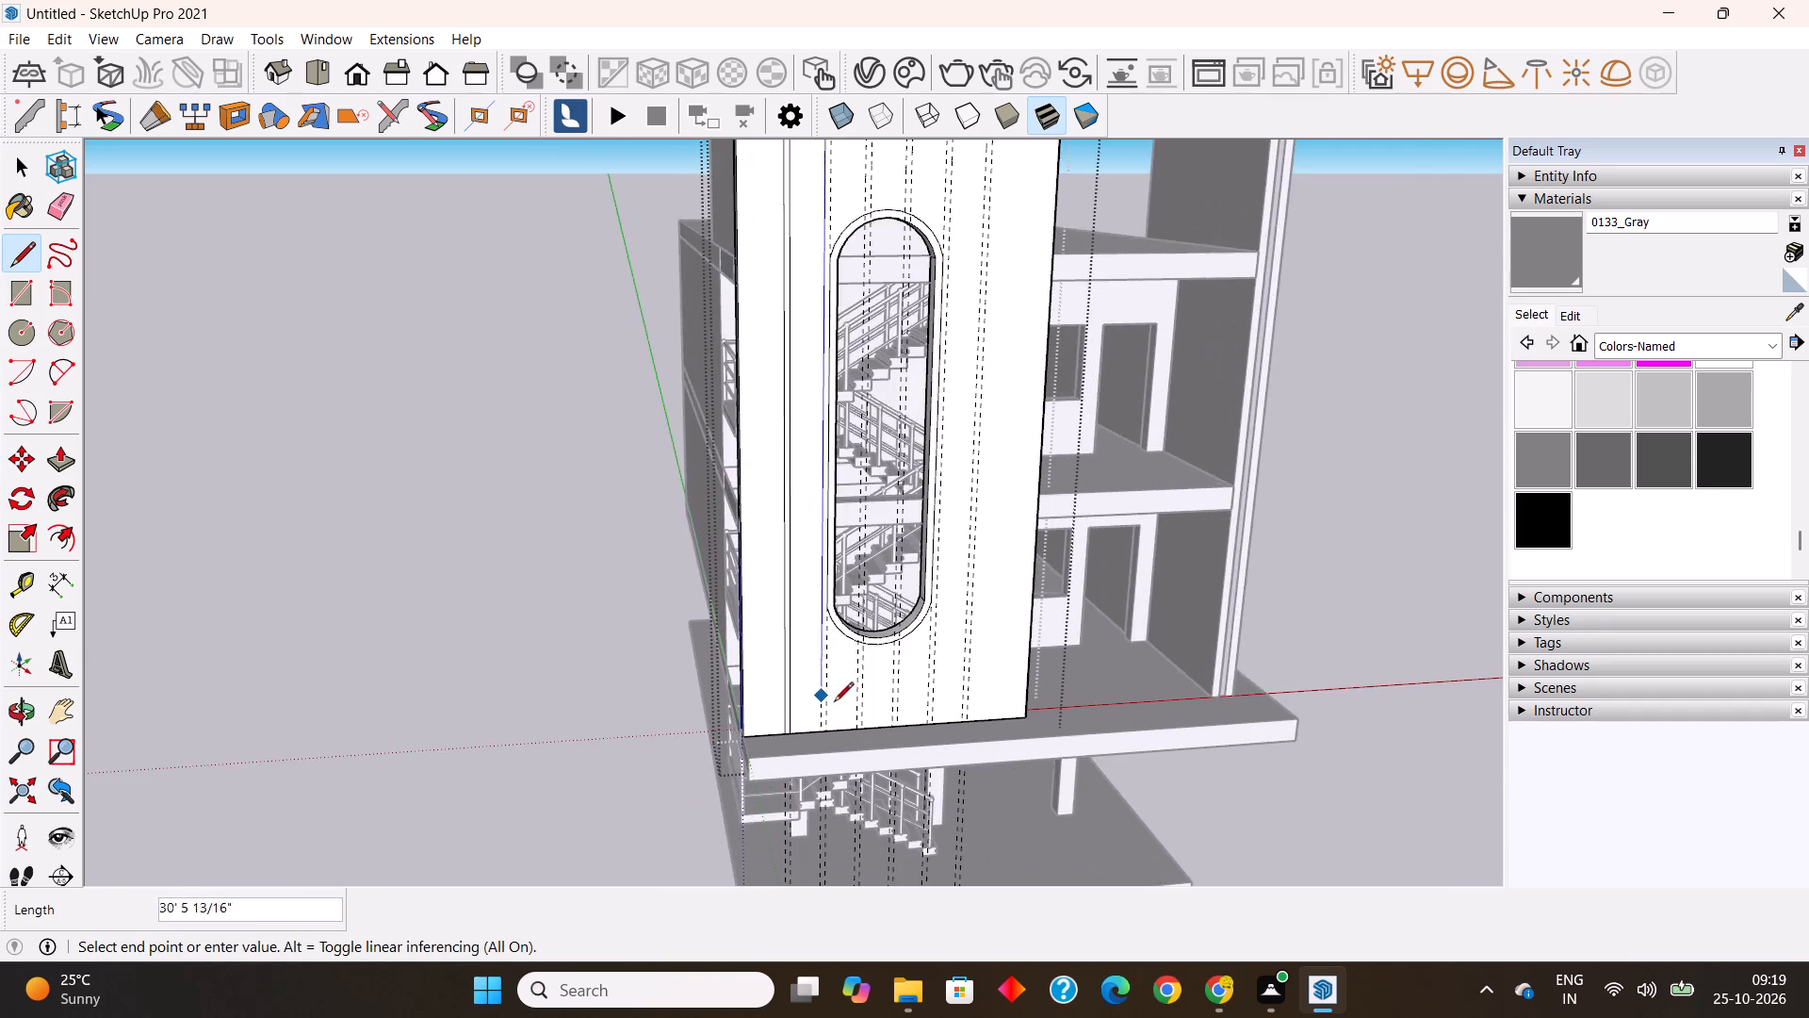
scroll(834, 719, "up", 9)
left_click(807, 736)
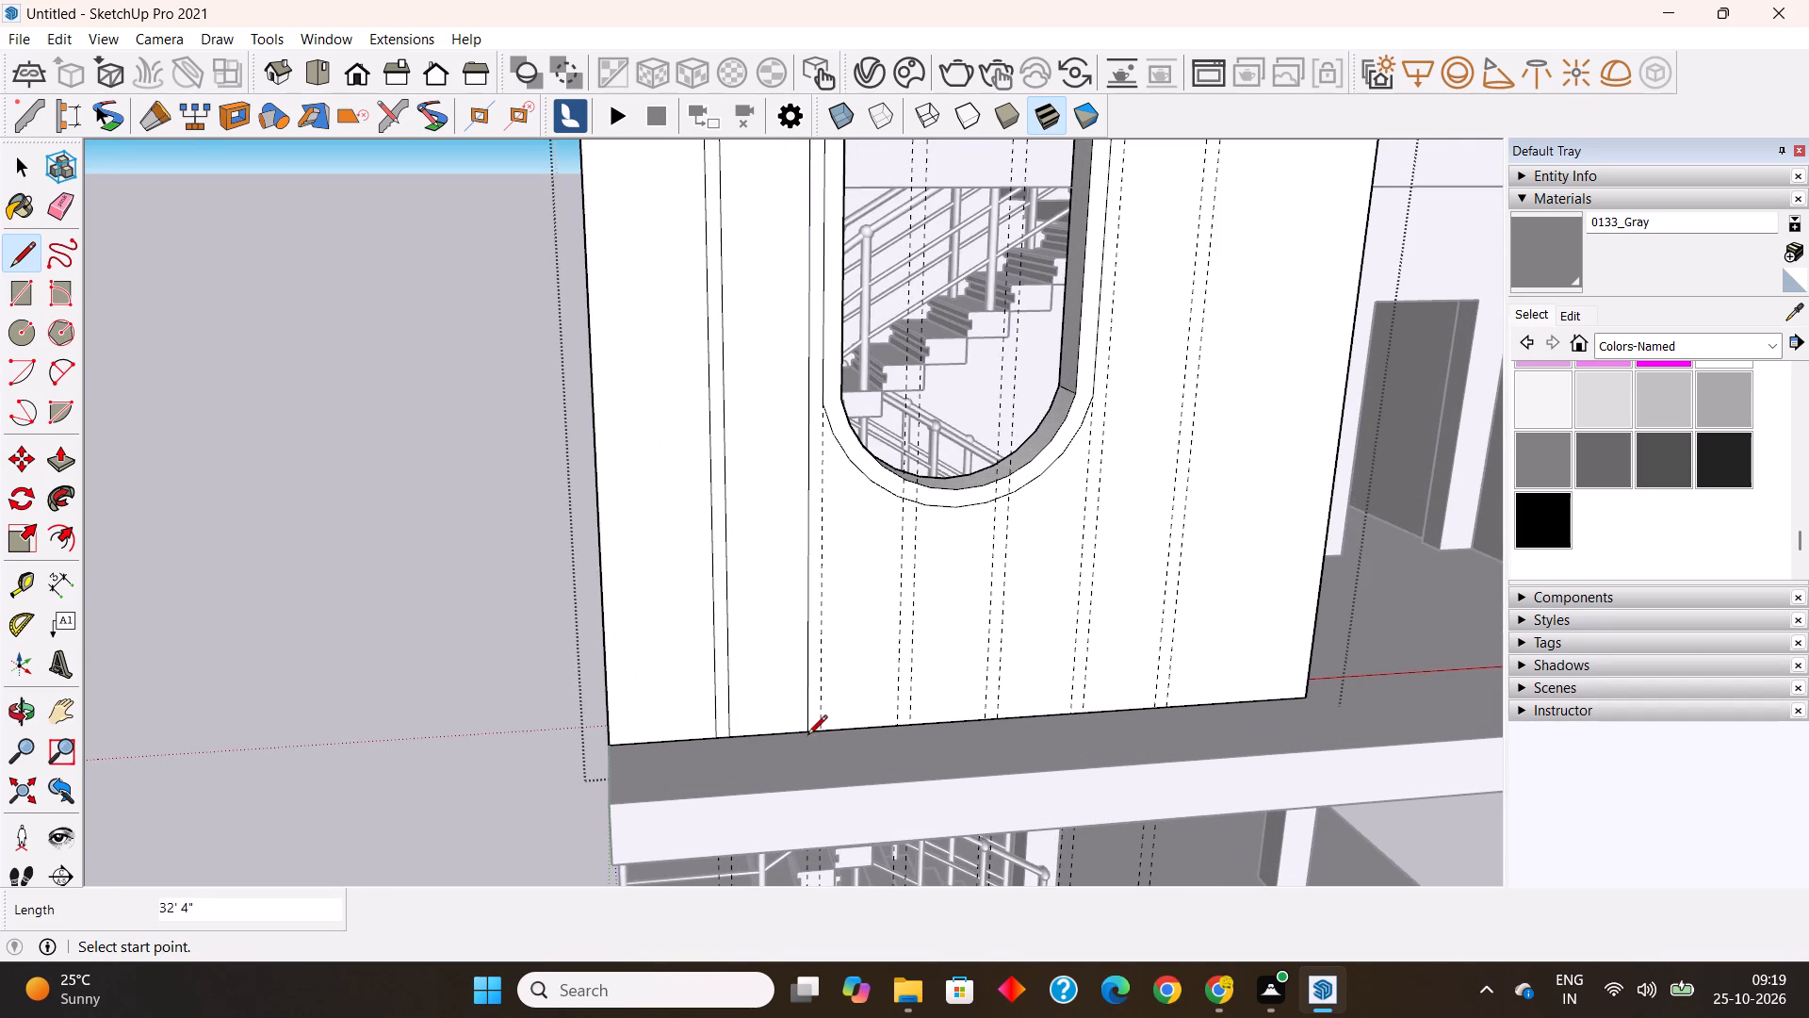
key("Escape")
Draw a 32' 4" vertical line along the other guide of the second pair, from the panel's bottom edge to its top edge.
left_click(823, 731)
scroll(823, 734, "down", 8)
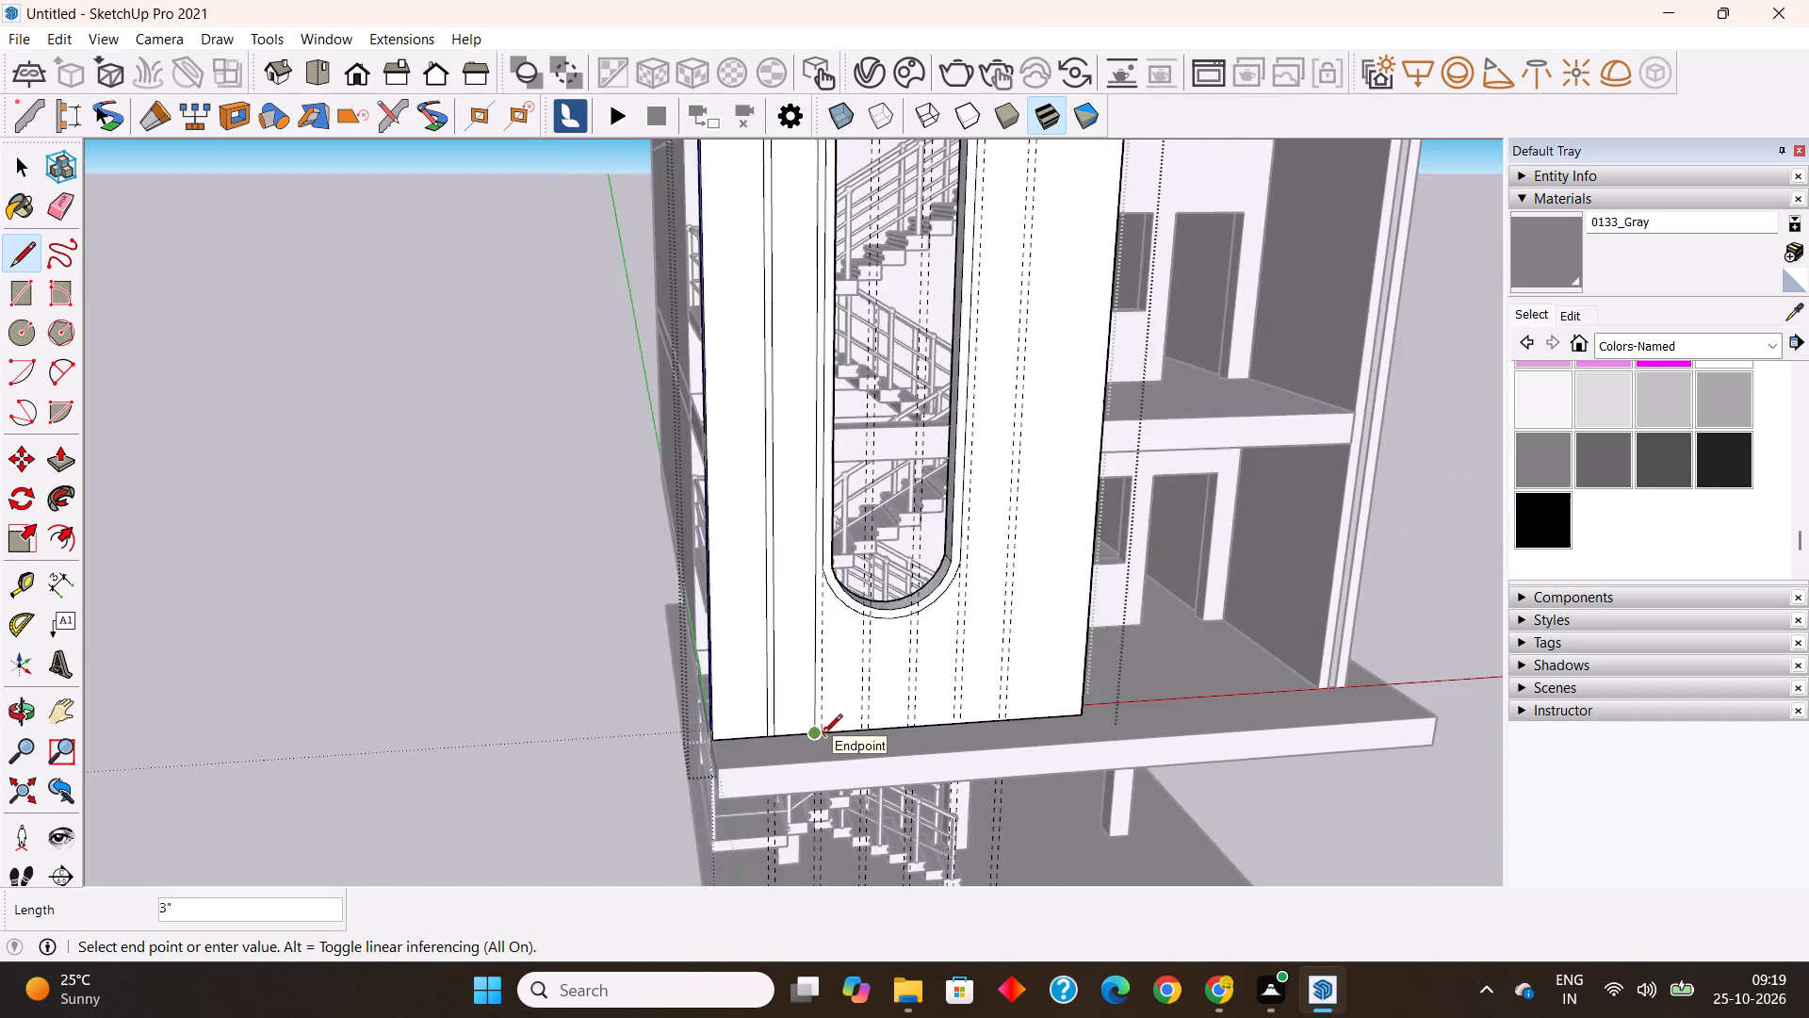
scroll(823, 735, "down", 8)
scroll(846, 364, "up", 10)
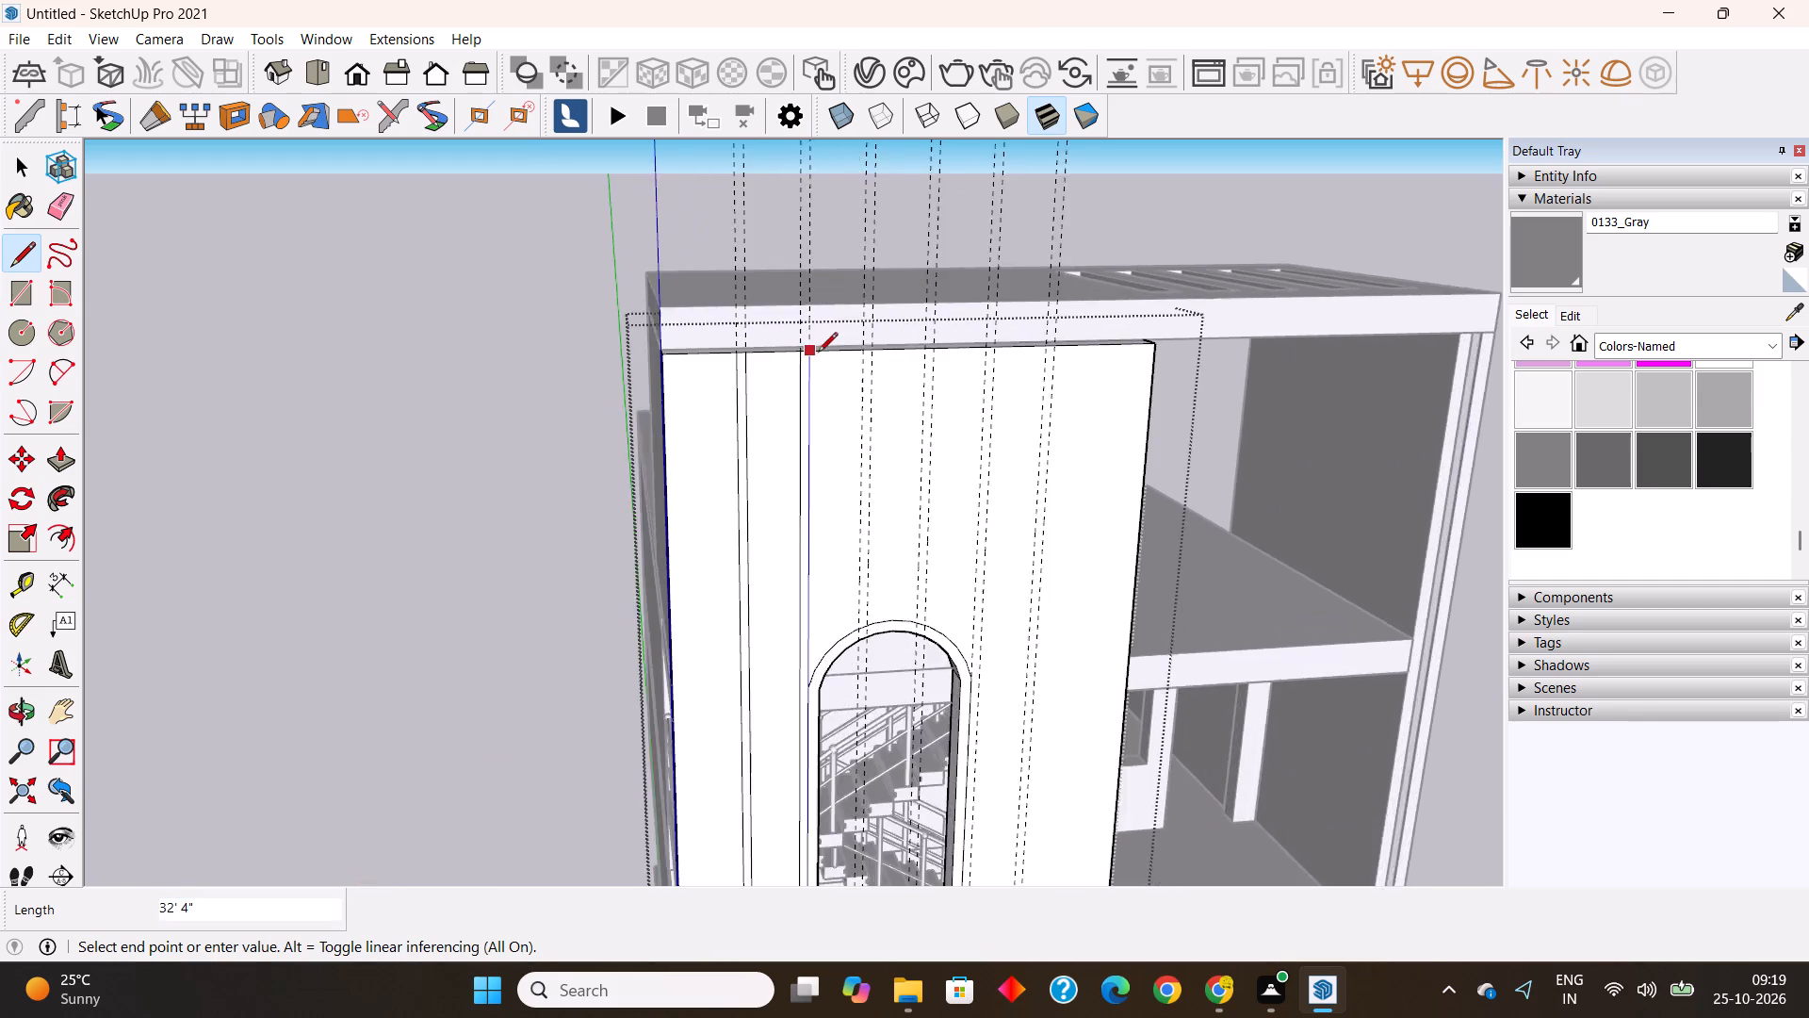
scroll(818, 353, "up", 6)
left_click(808, 351)
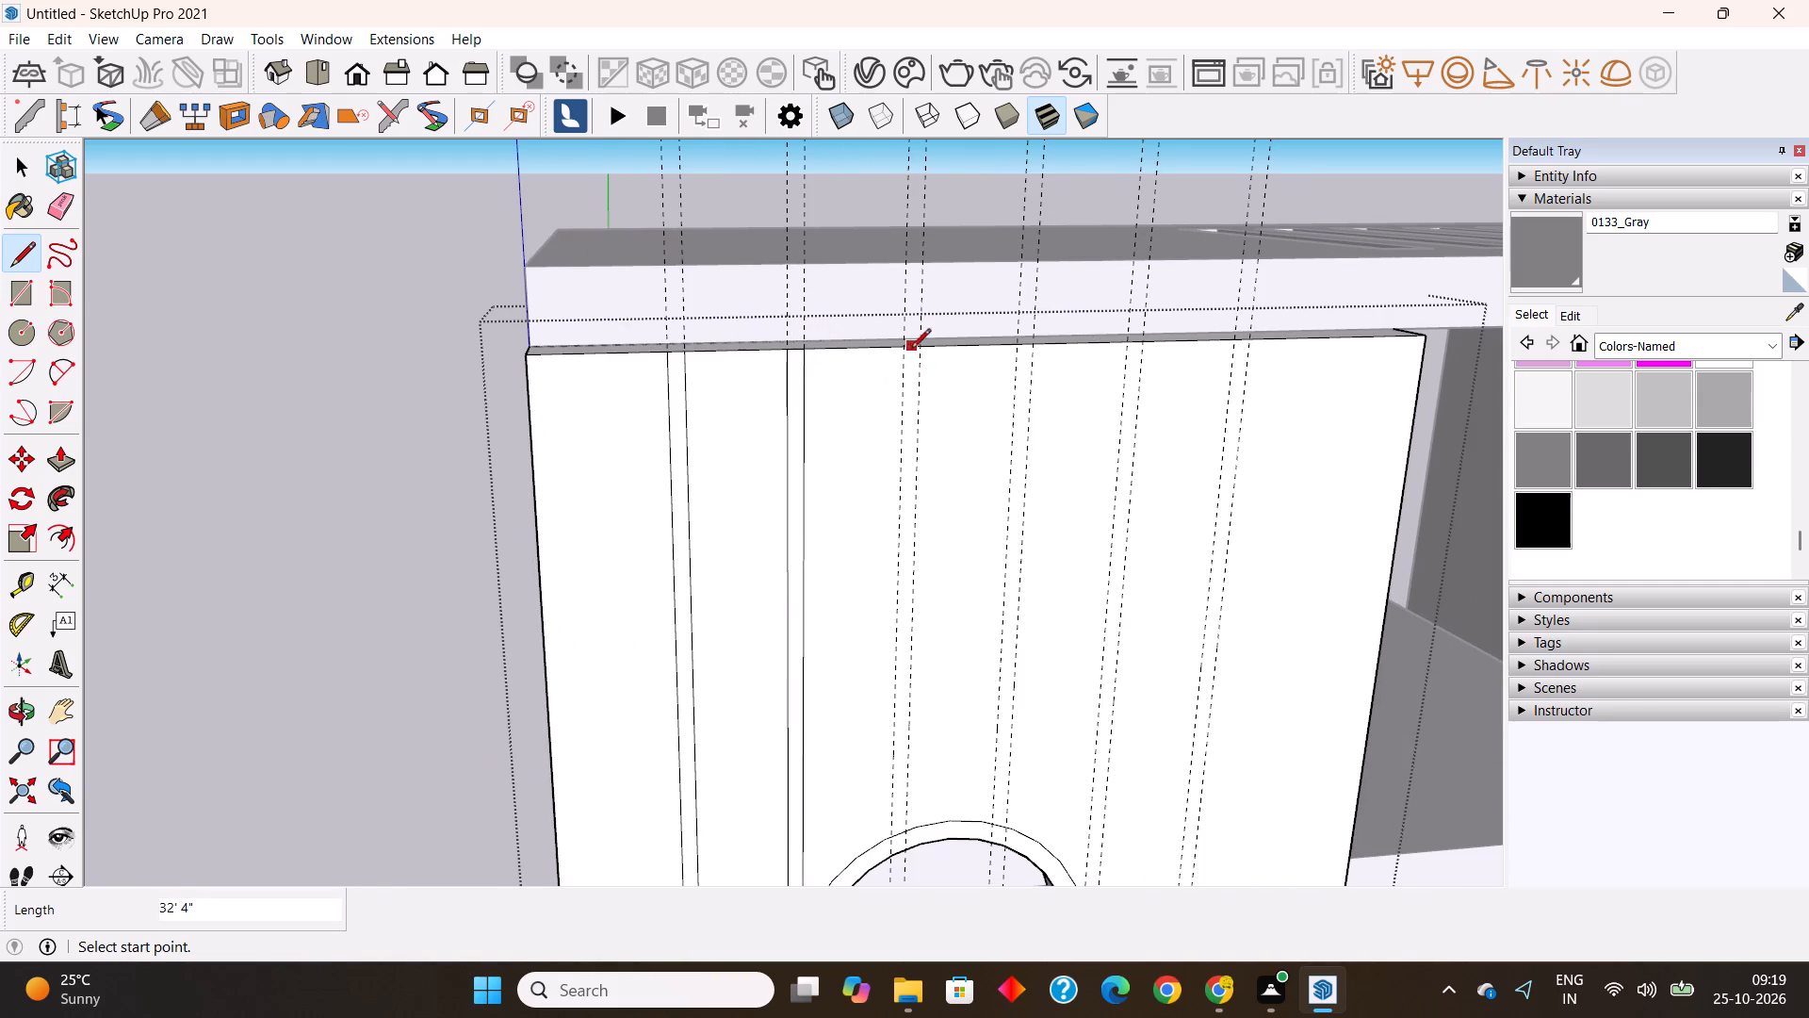
Draw a vertical line along the left guide of the third pair, from the panel's top edge to the arched opening's outer outline.
left_click(903, 346)
scroll(903, 346, "down", 13)
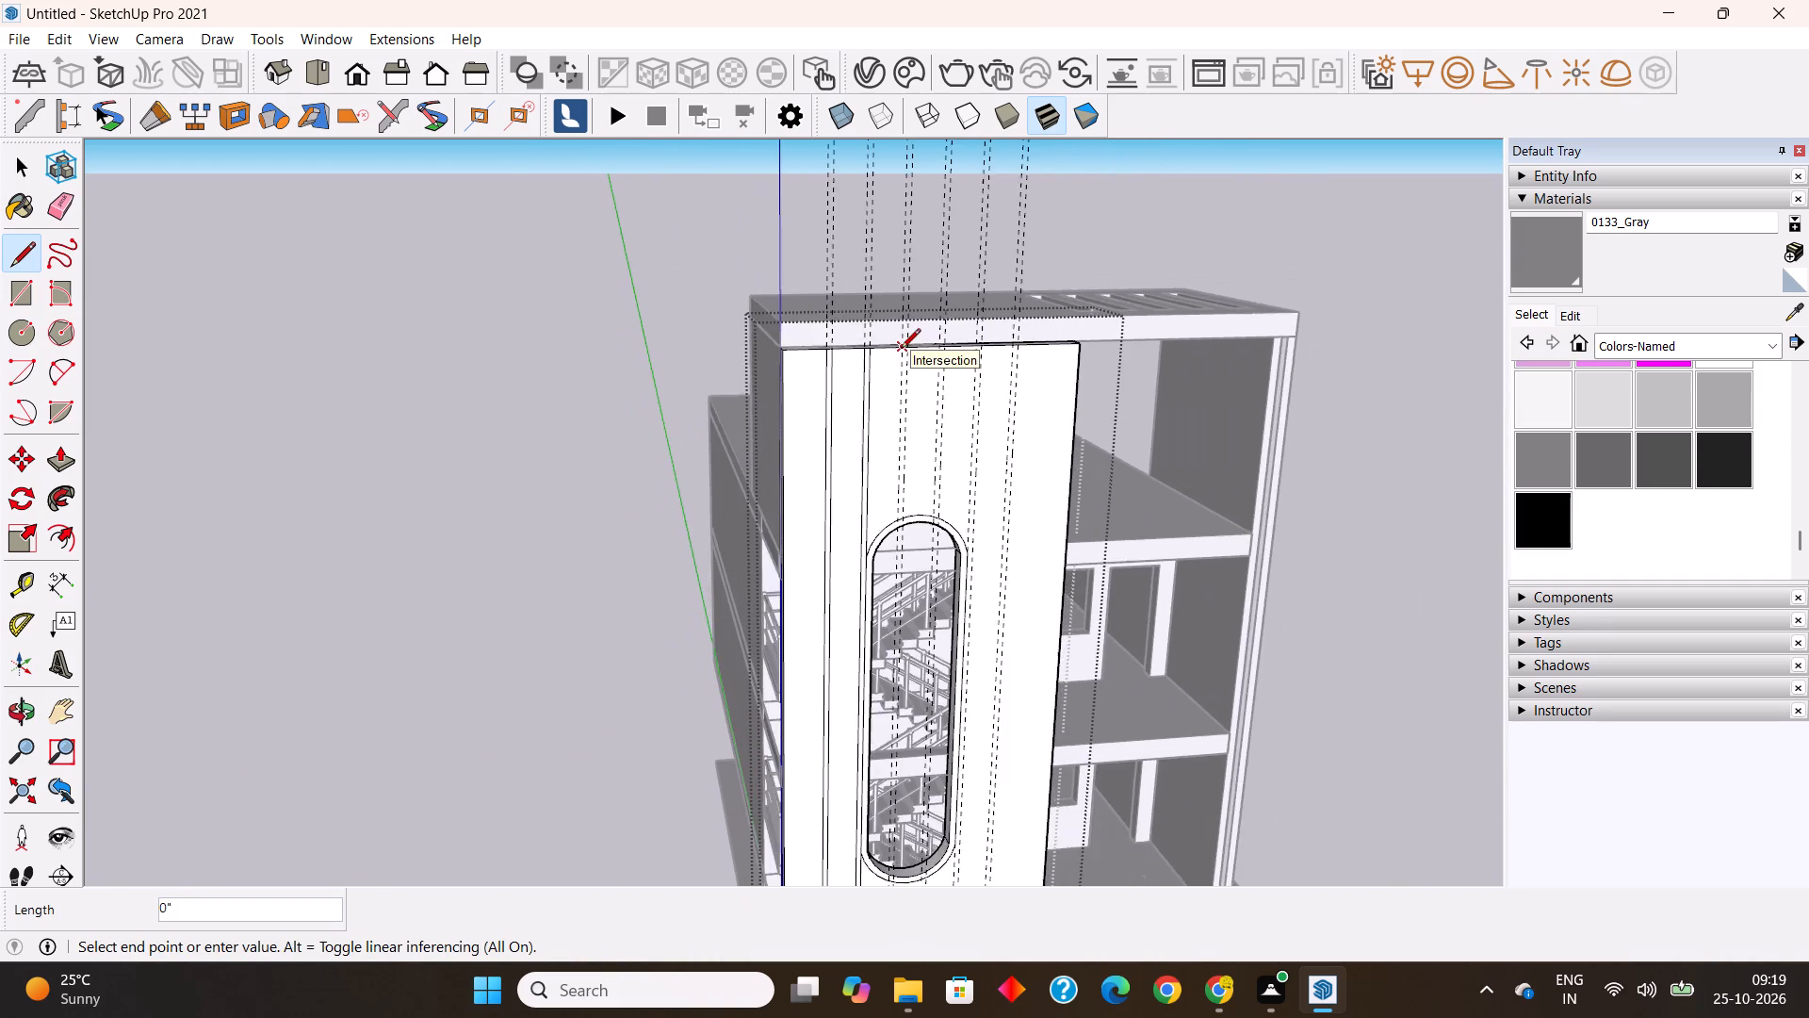
scroll(901, 350, "down", 2)
scroll(886, 429, "up", 7)
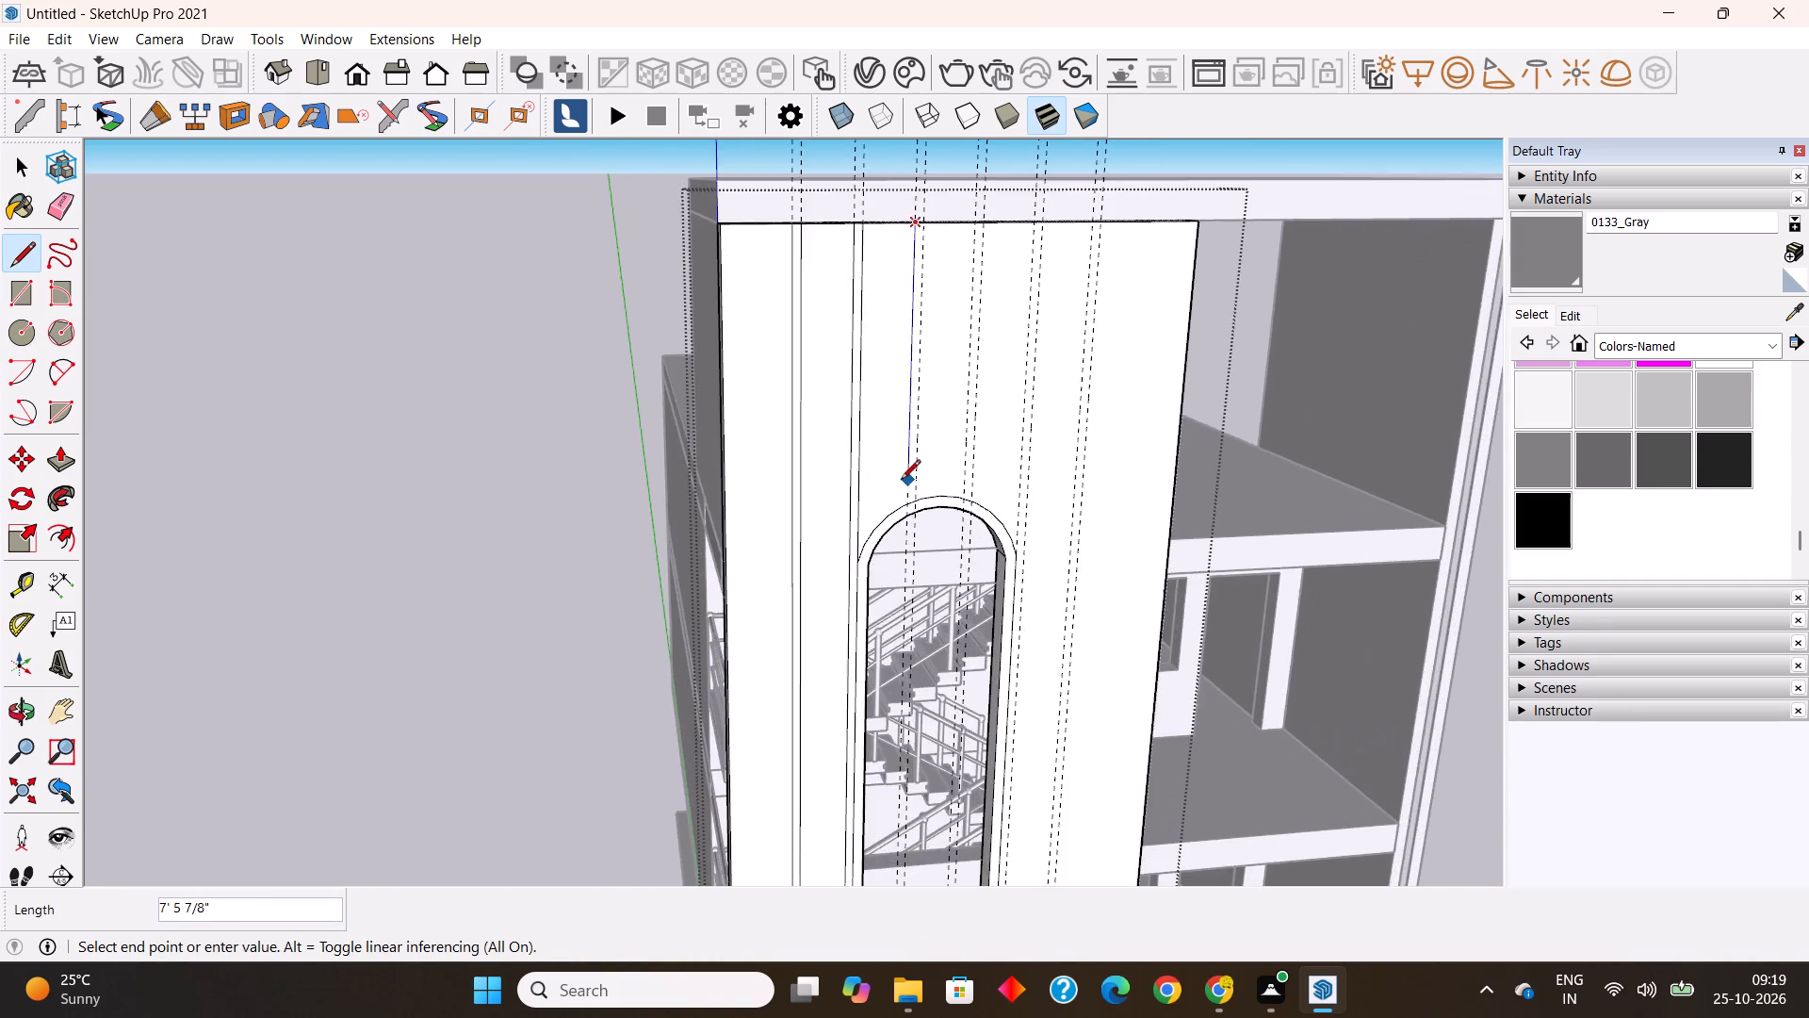
scroll(901, 481, "up", 6)
left_click(910, 524)
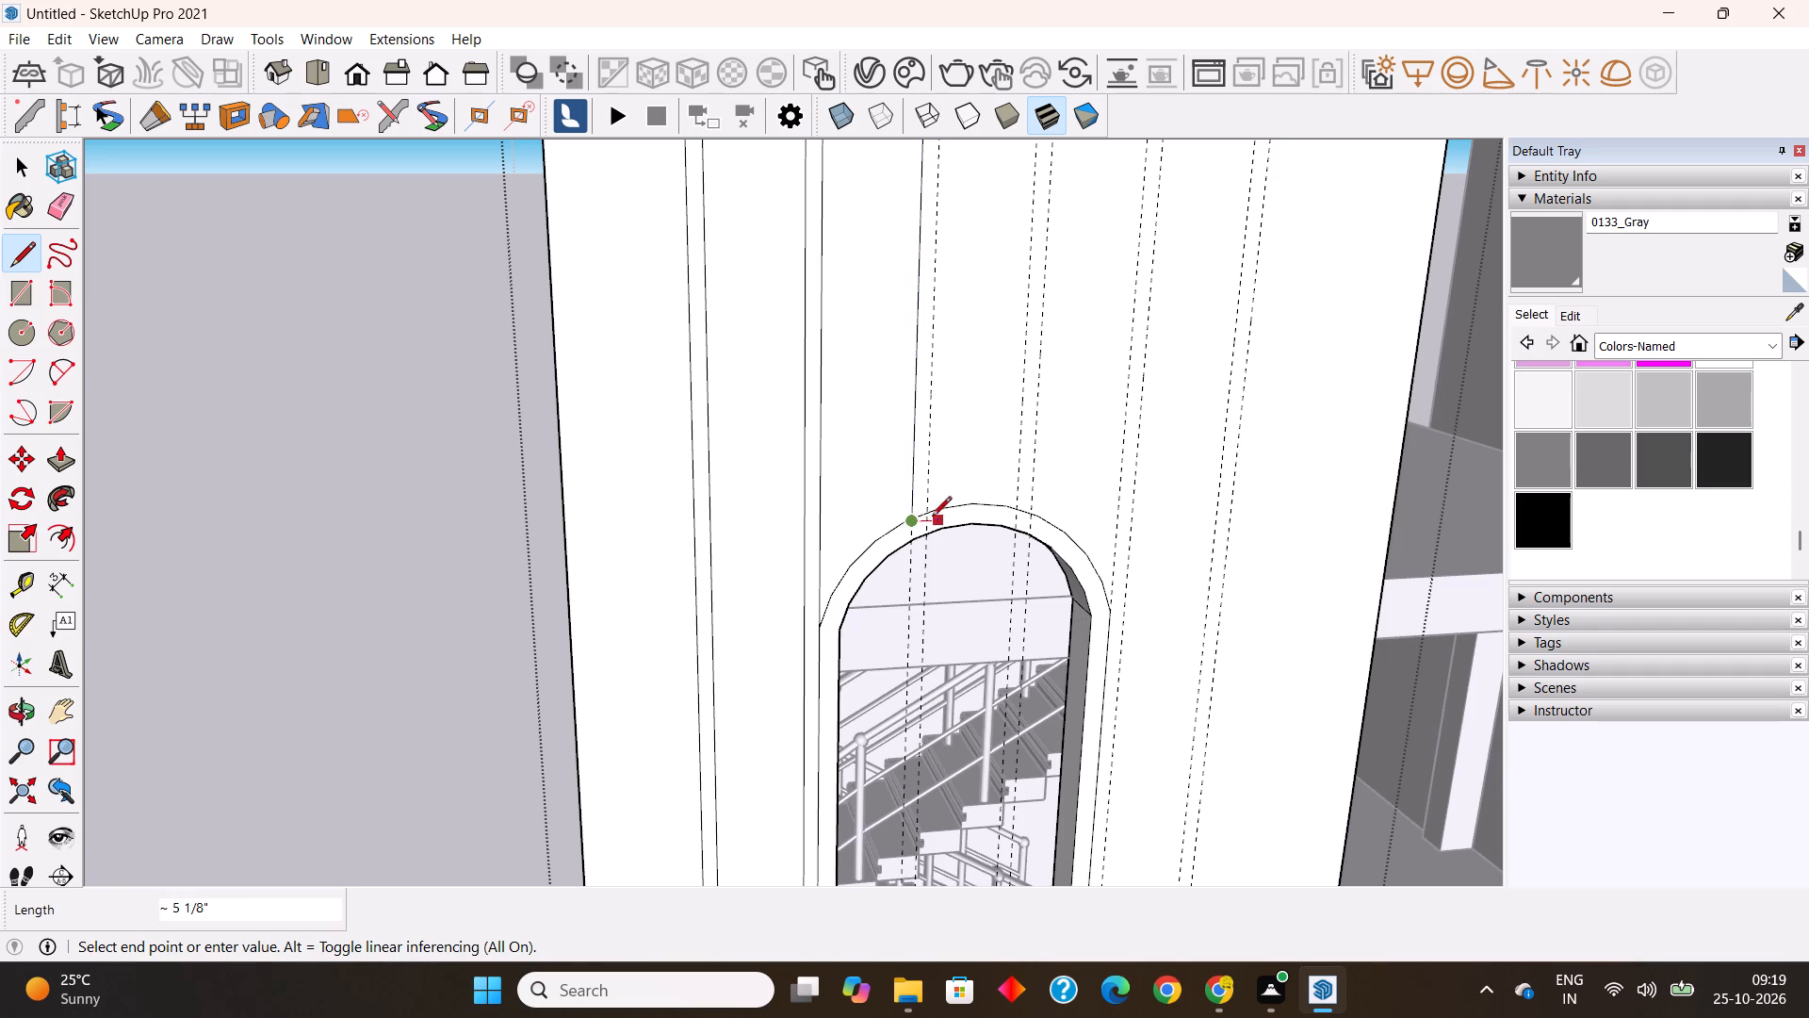
key("Escape")
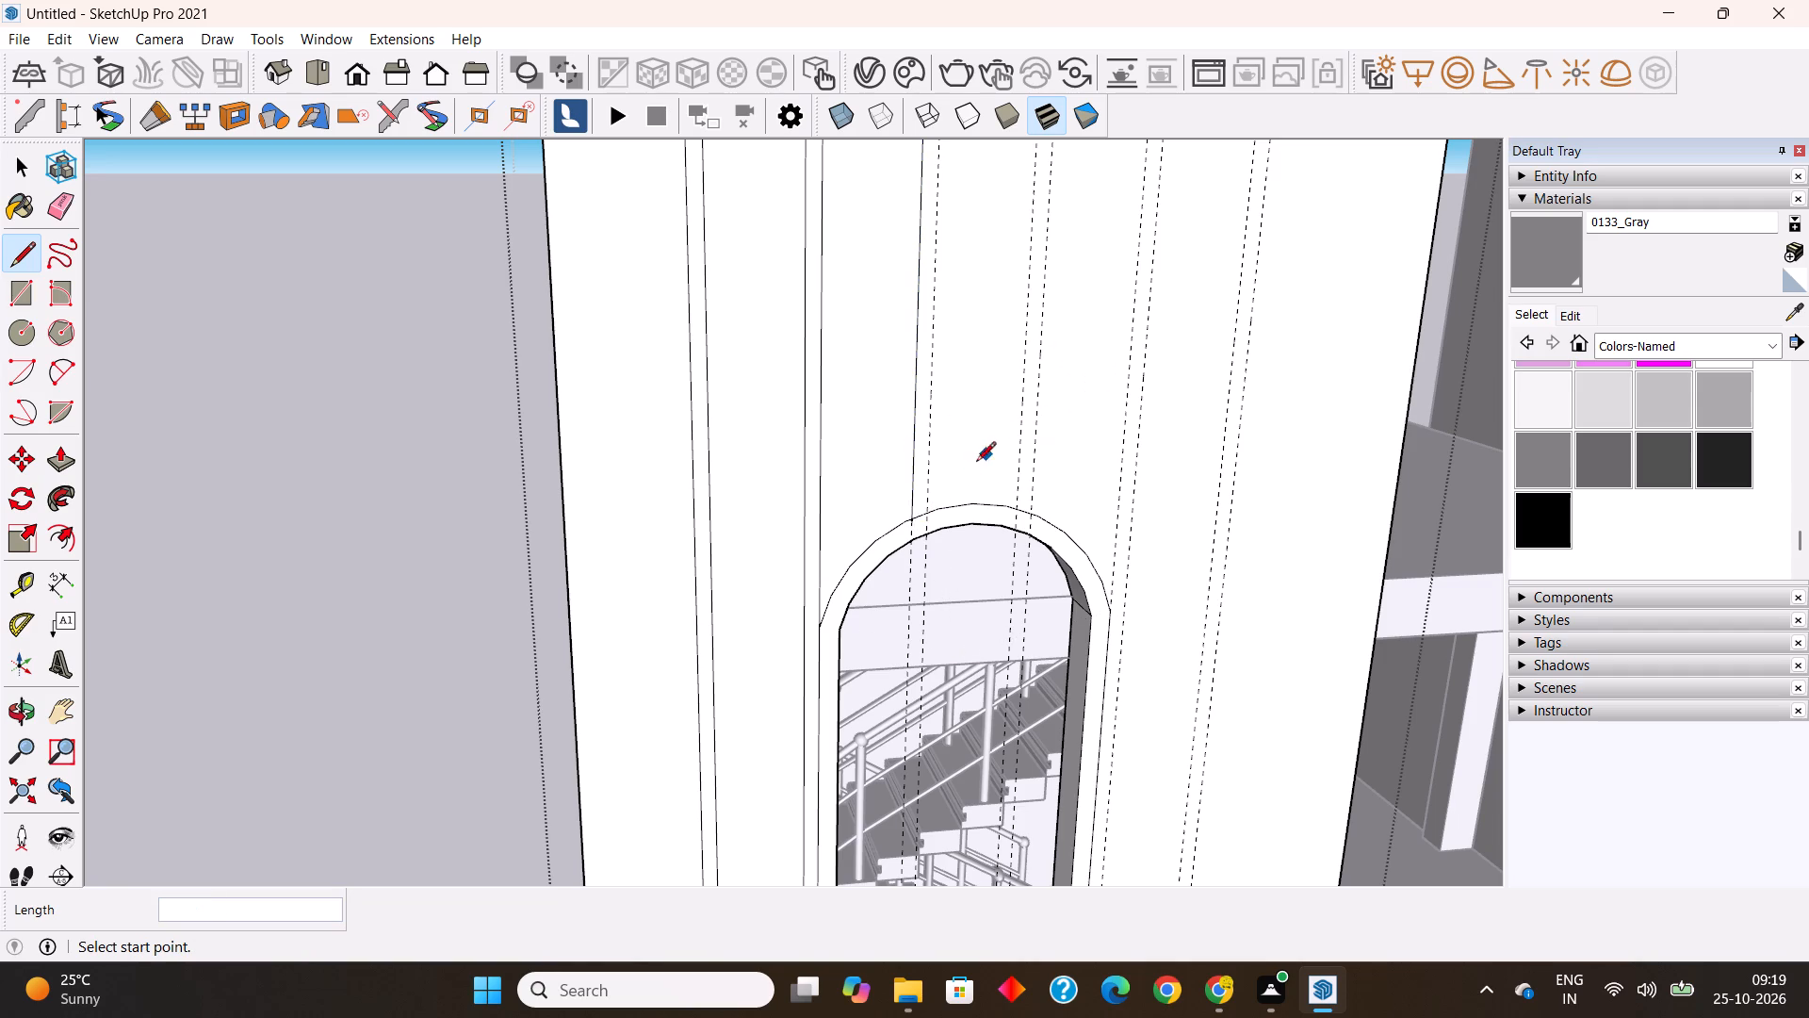
Draw a vertical line about 8' 1 1/2" long on the third pair's other guide, from the opening's outer outline to the top edge.
scroll(924, 507, "up", 7)
left_click(932, 520)
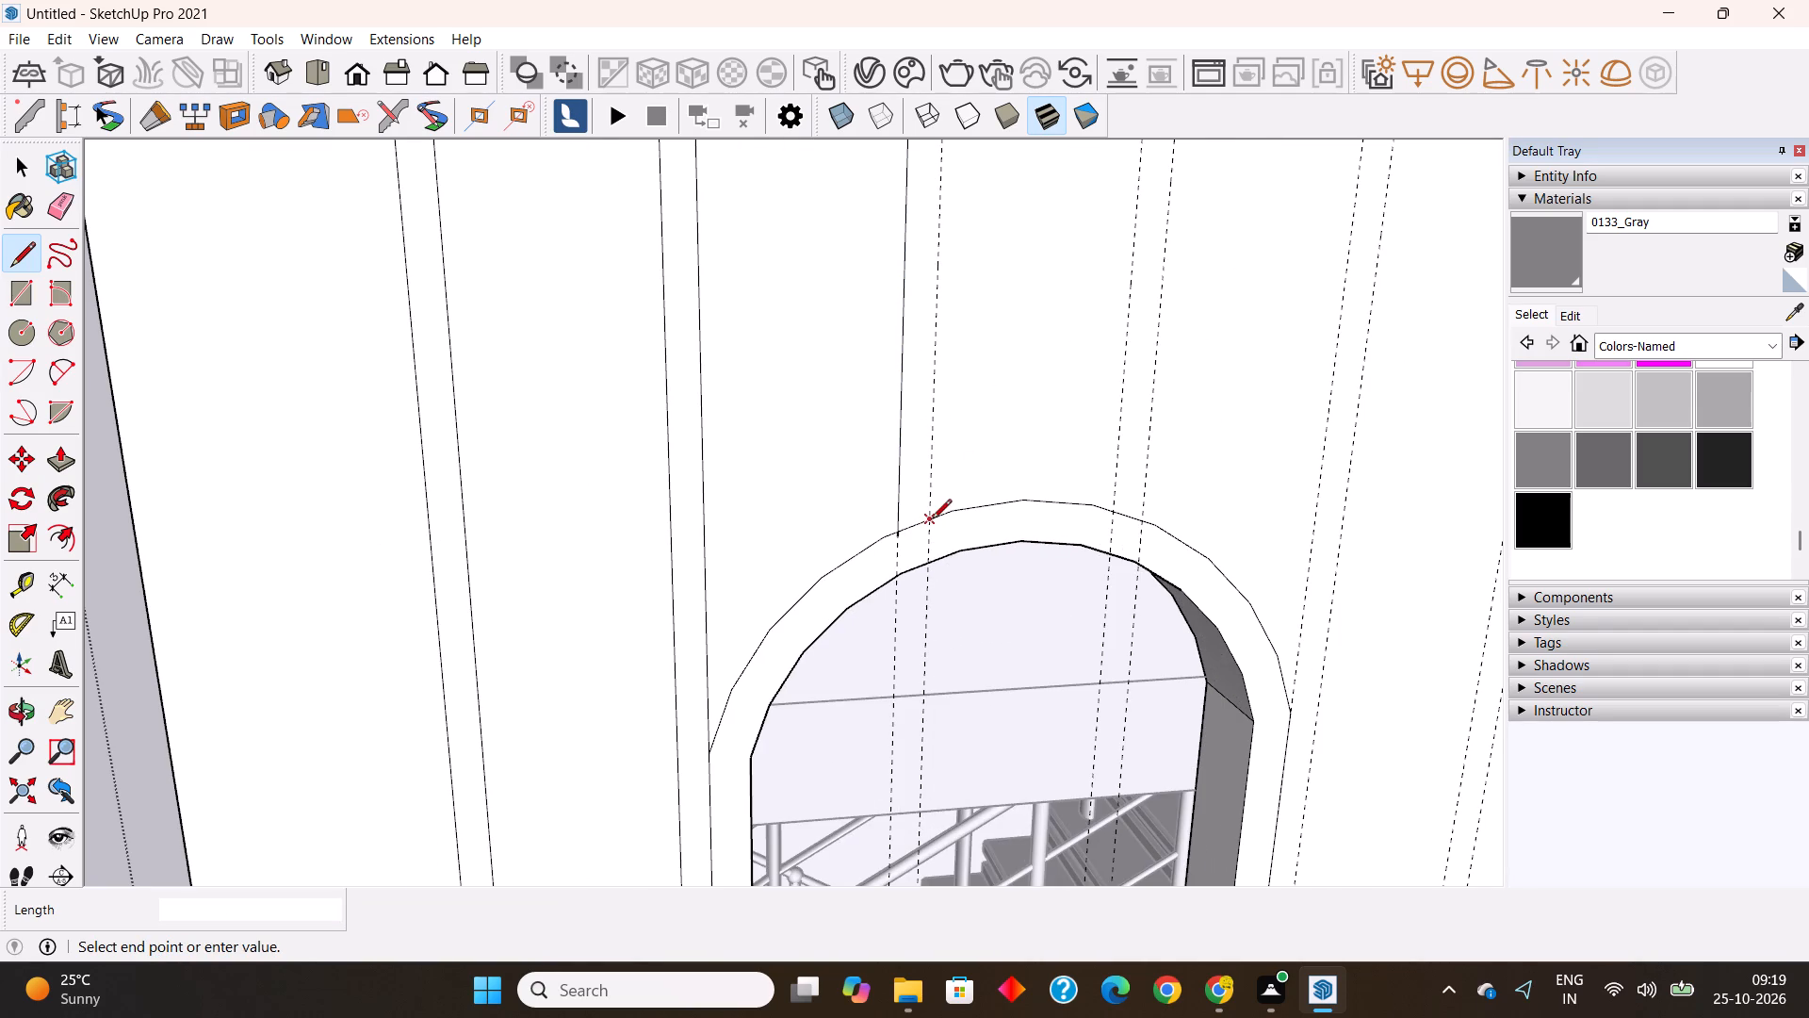
scroll(932, 520, "down", 18)
scroll(937, 365, "up", 4)
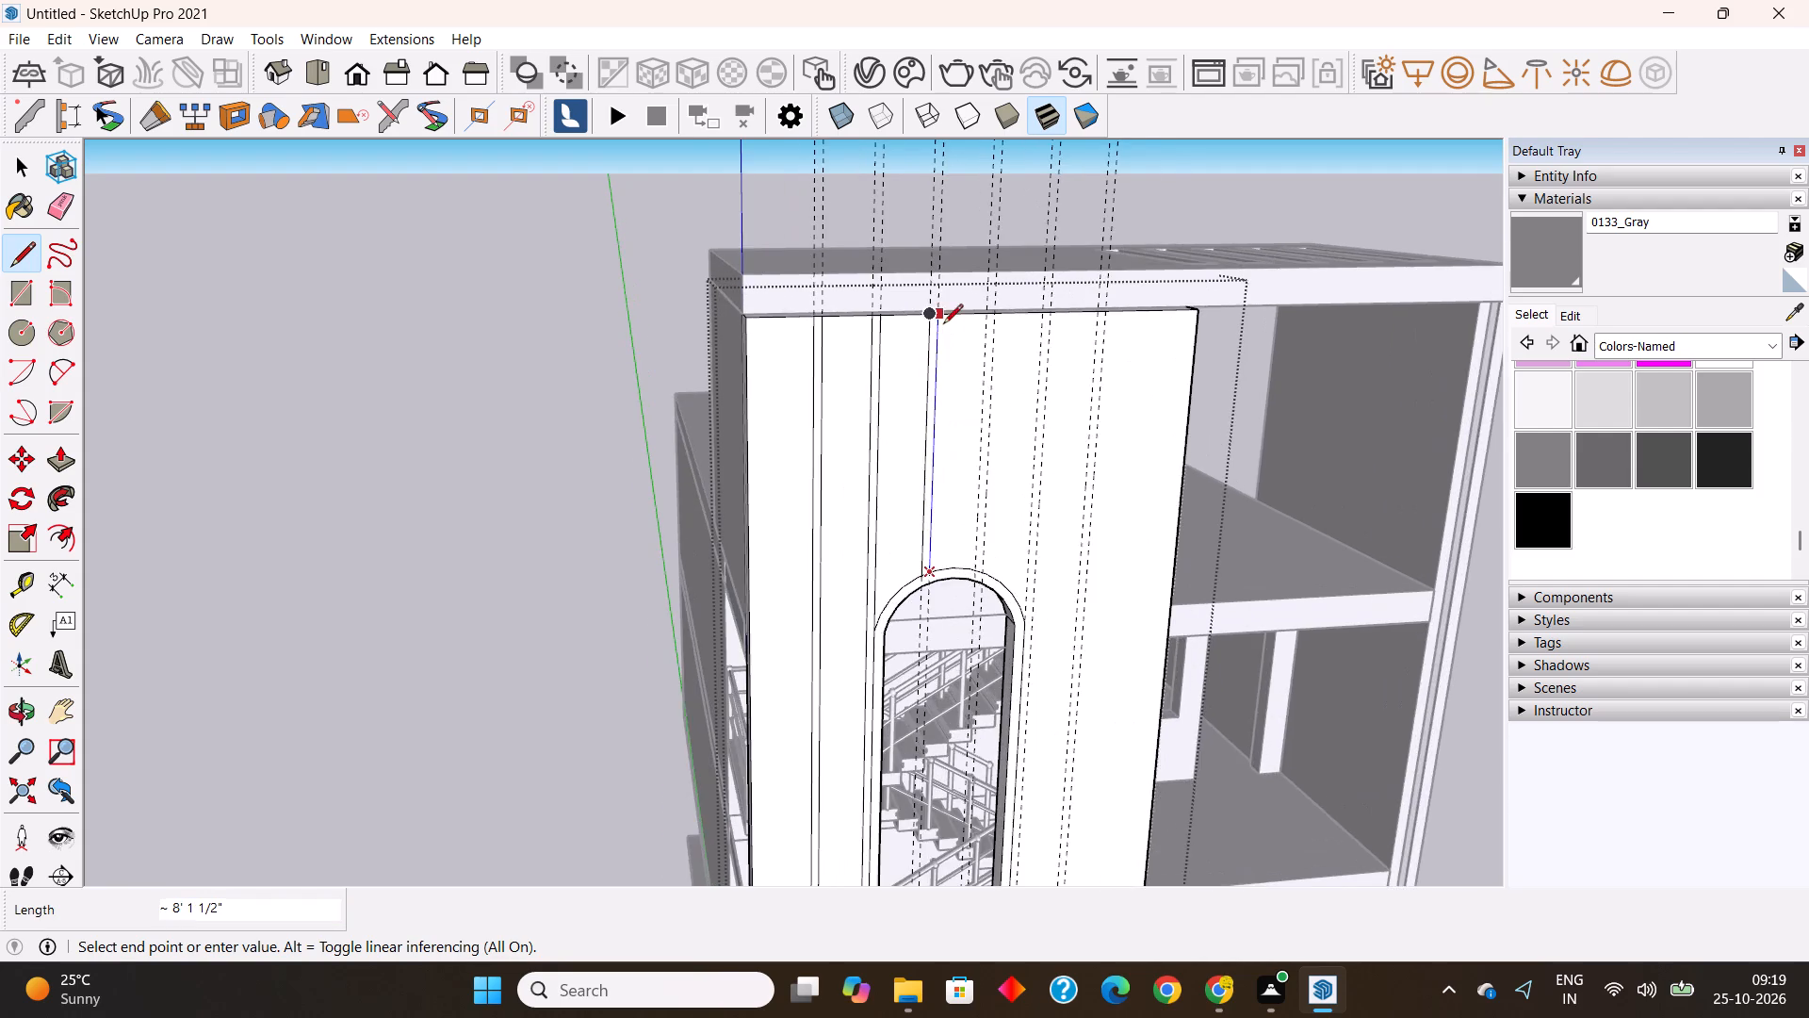
scroll(943, 325, "up", 2)
left_click(944, 309)
key("Escape")
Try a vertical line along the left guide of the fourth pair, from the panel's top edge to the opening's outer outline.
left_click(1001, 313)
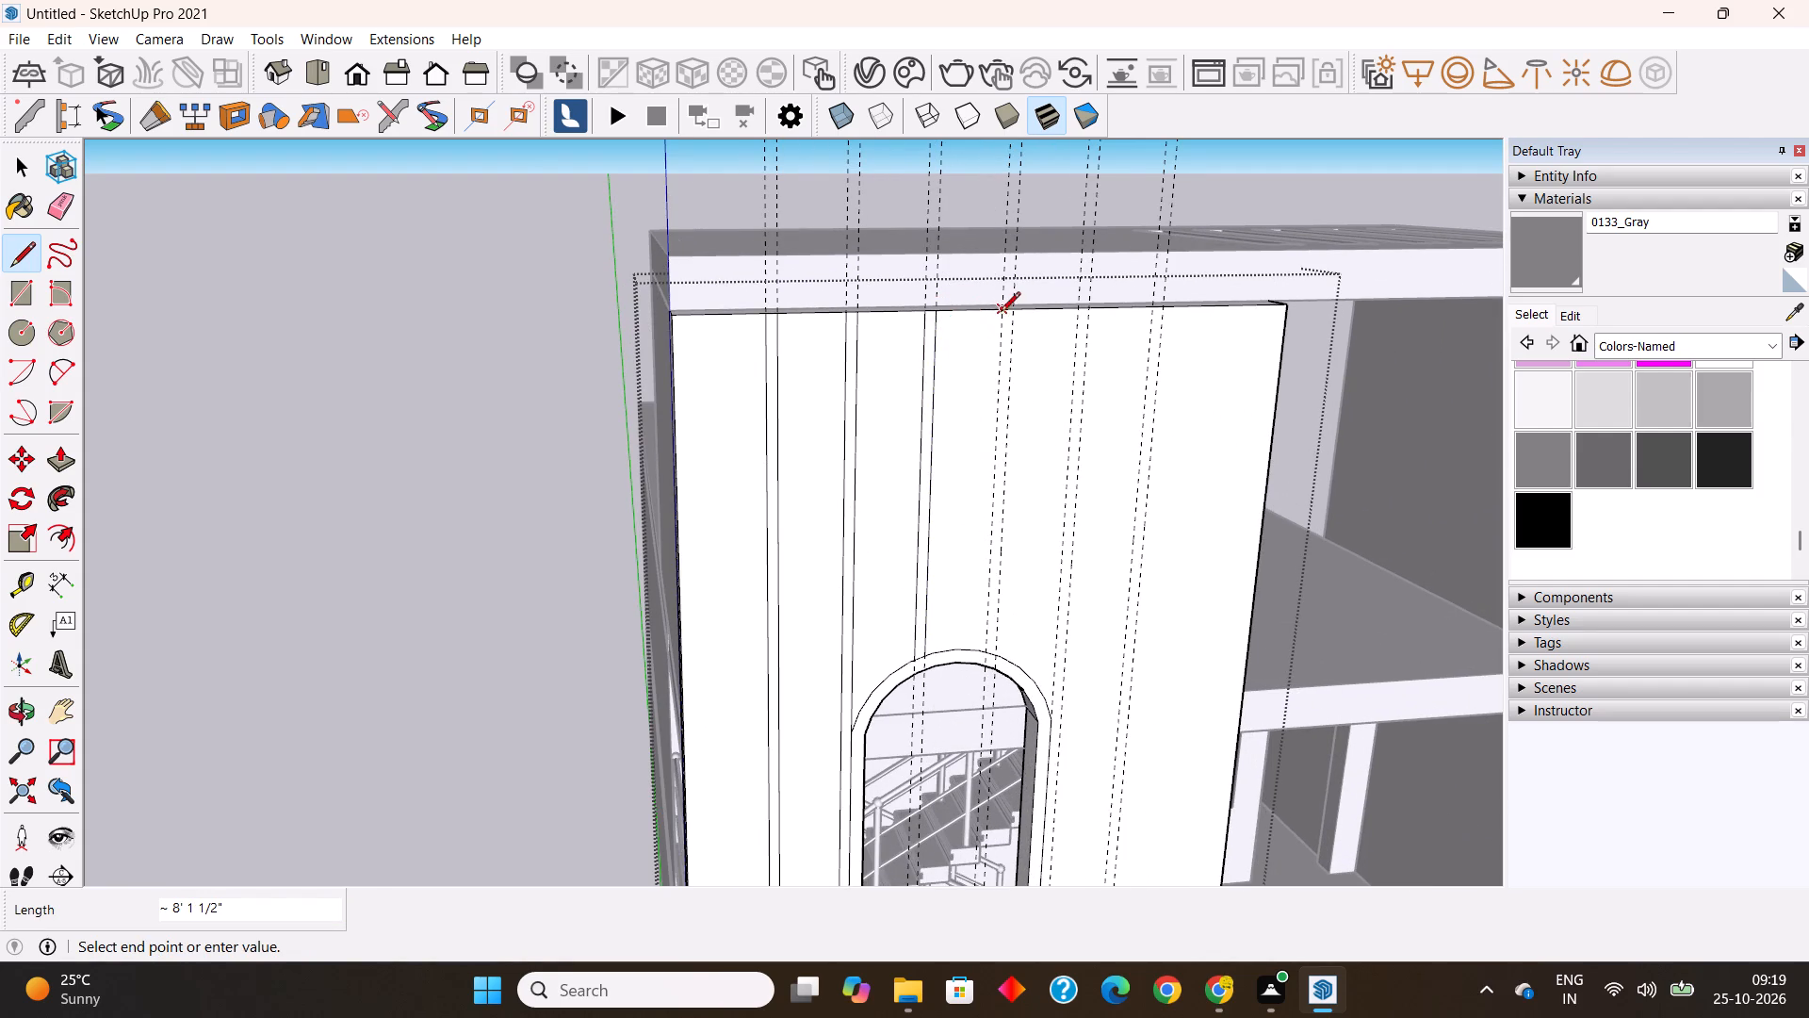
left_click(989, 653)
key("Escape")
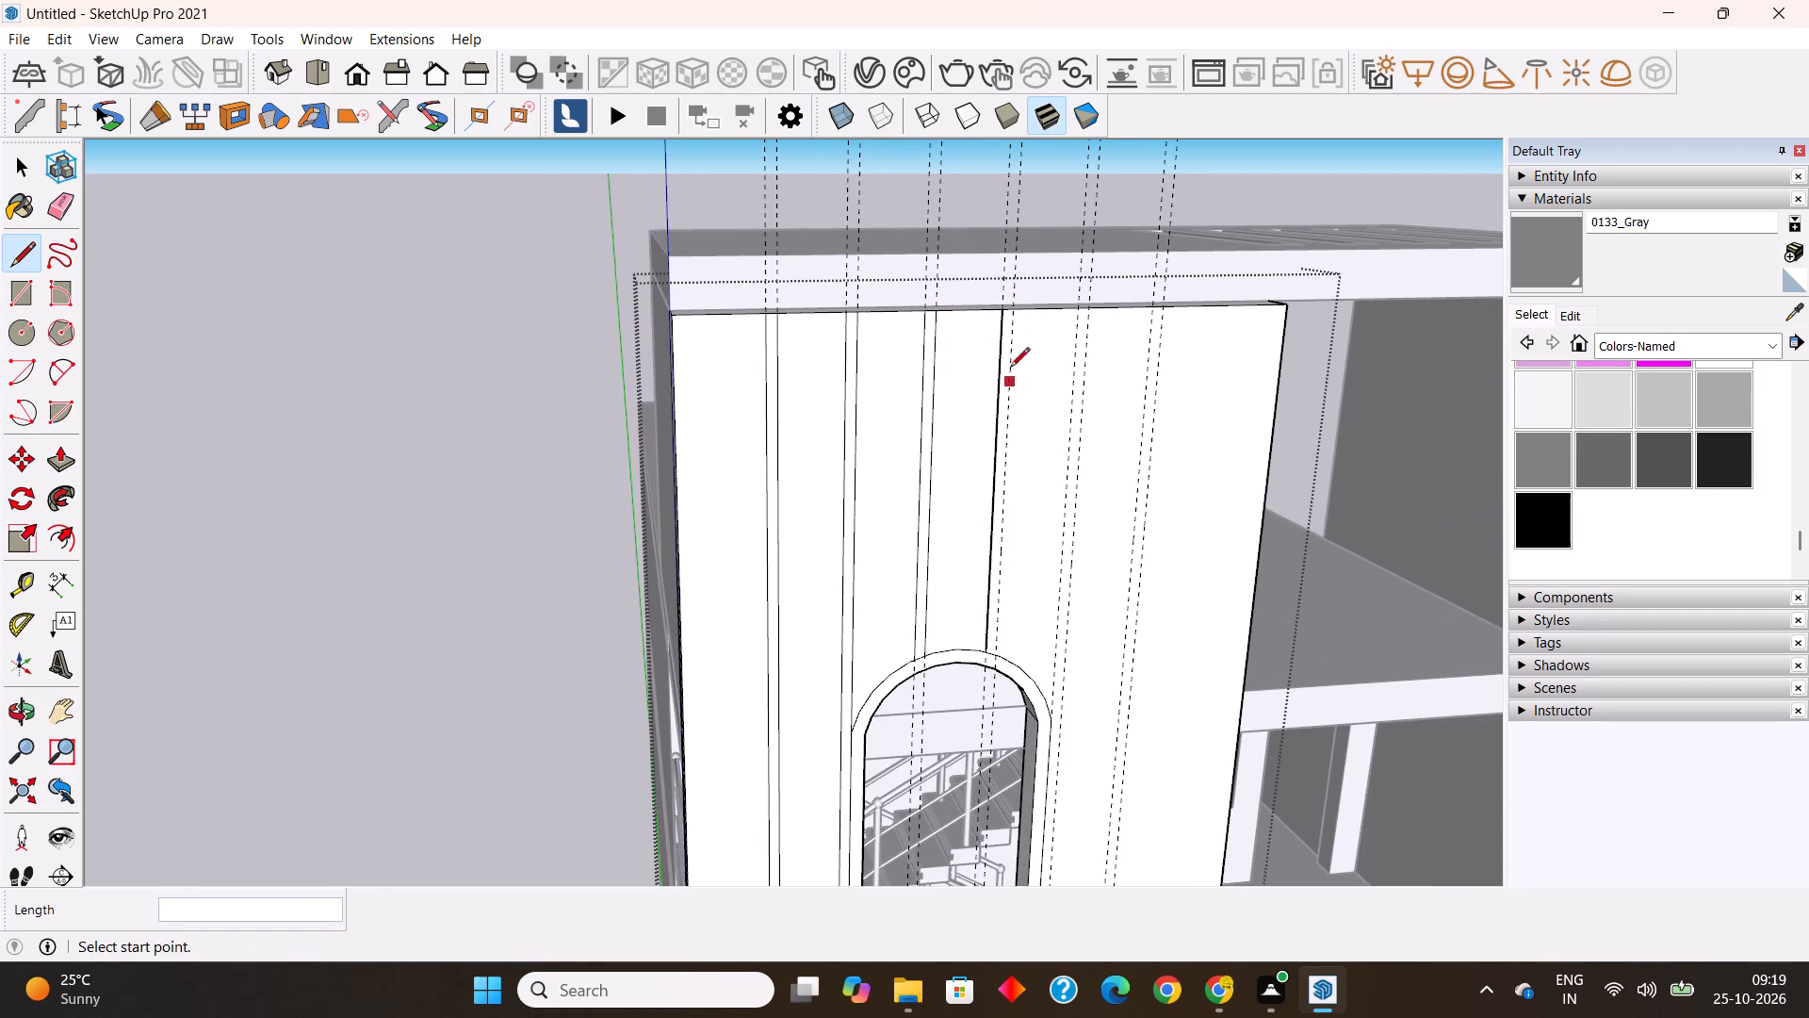
Draw a vertical line about 8' 3" long on the fourth pair's right guide, from the top edge to the opening's outer outline.
left_click(1017, 306)
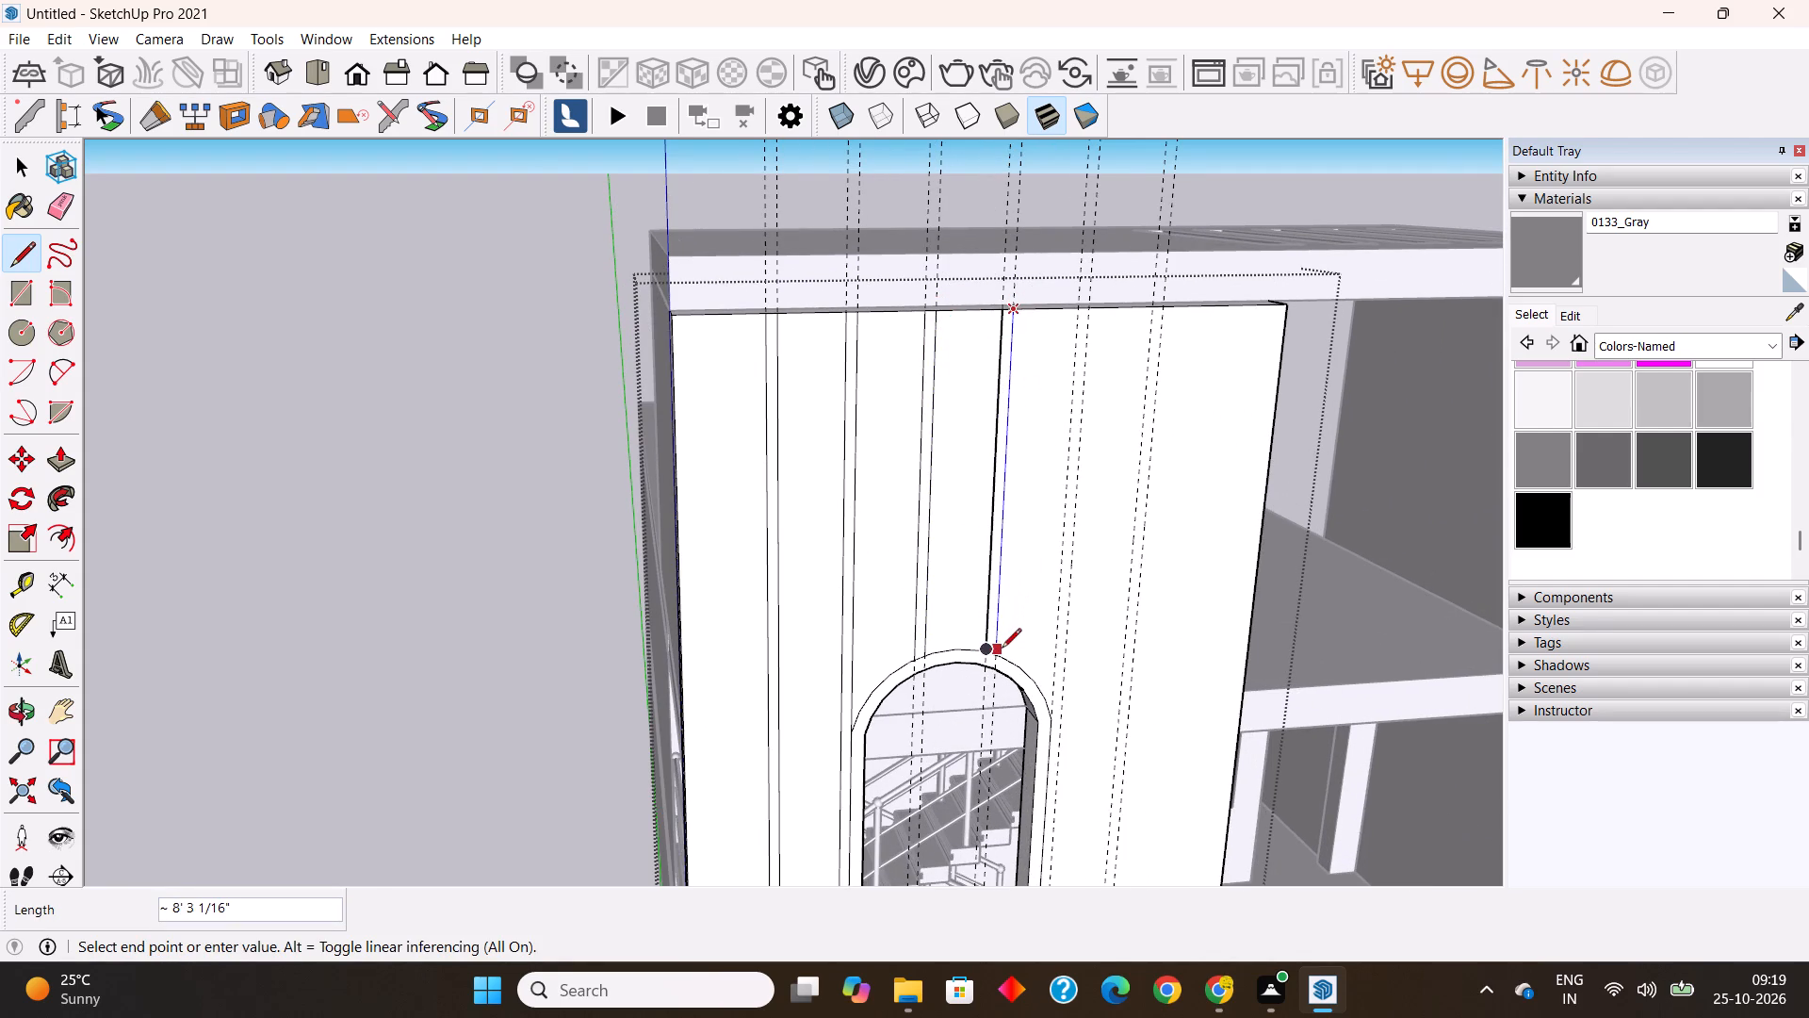
left_click(1002, 649)
key("Escape")
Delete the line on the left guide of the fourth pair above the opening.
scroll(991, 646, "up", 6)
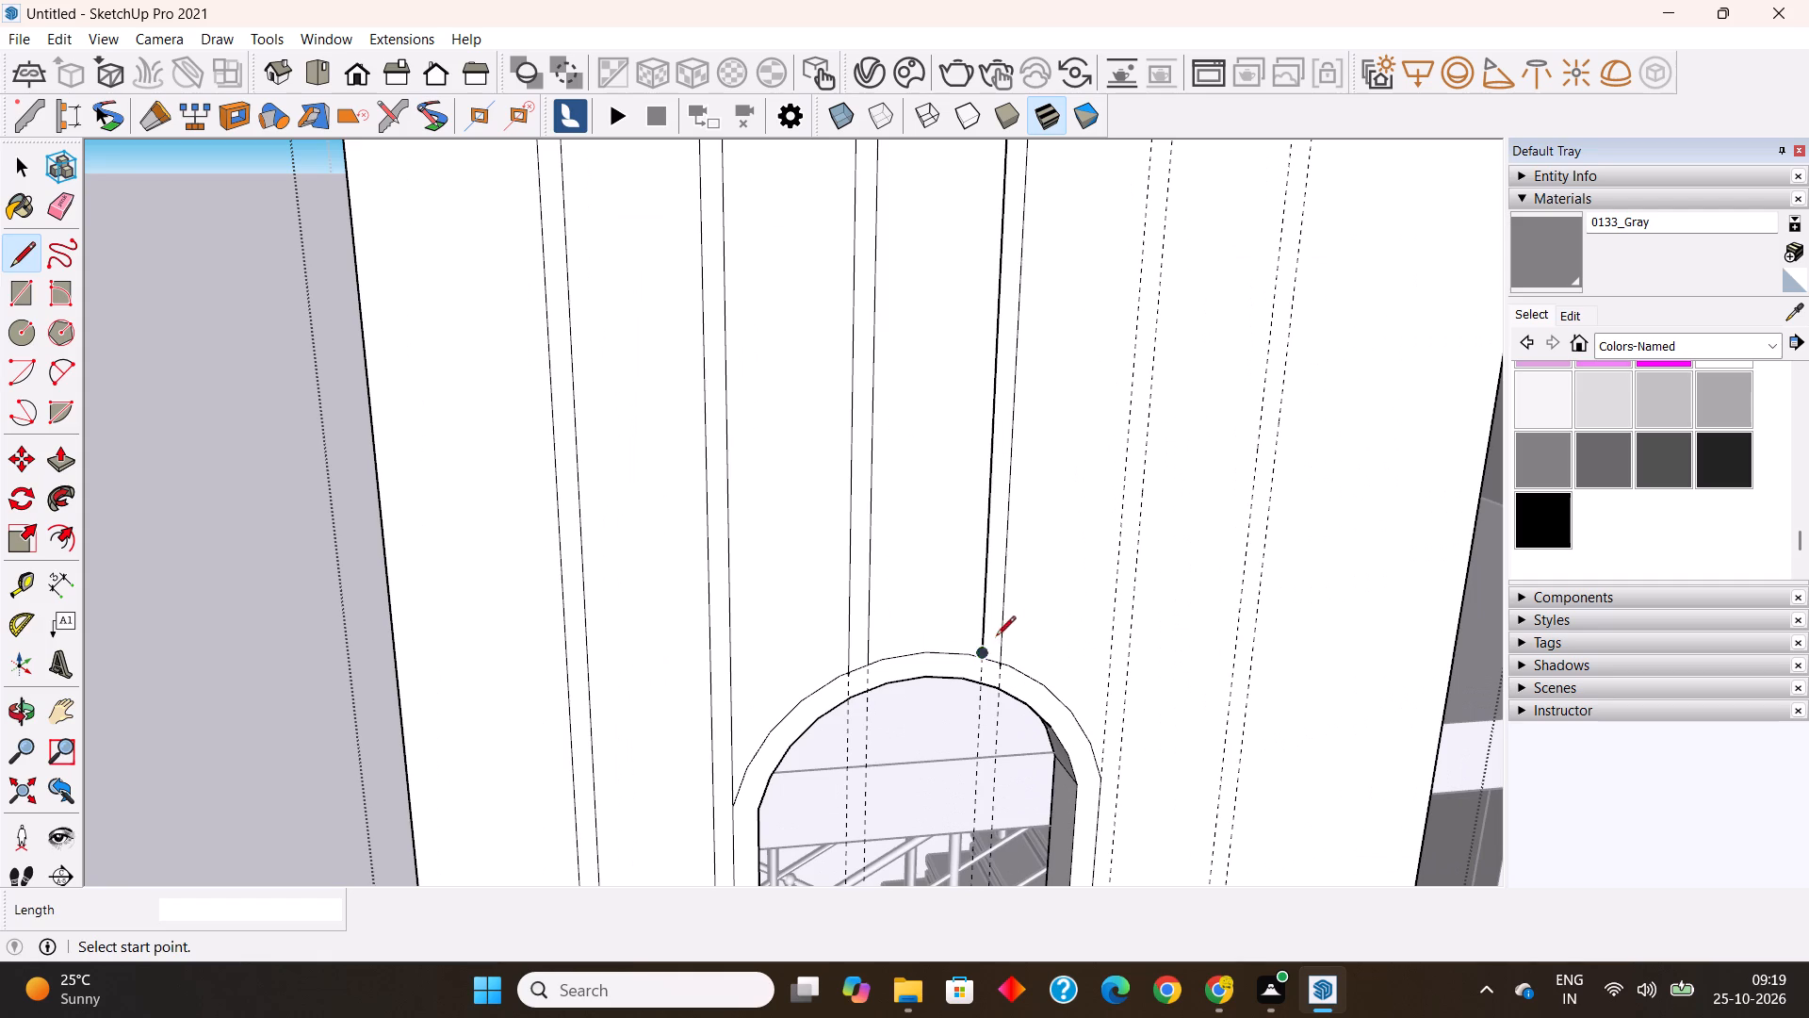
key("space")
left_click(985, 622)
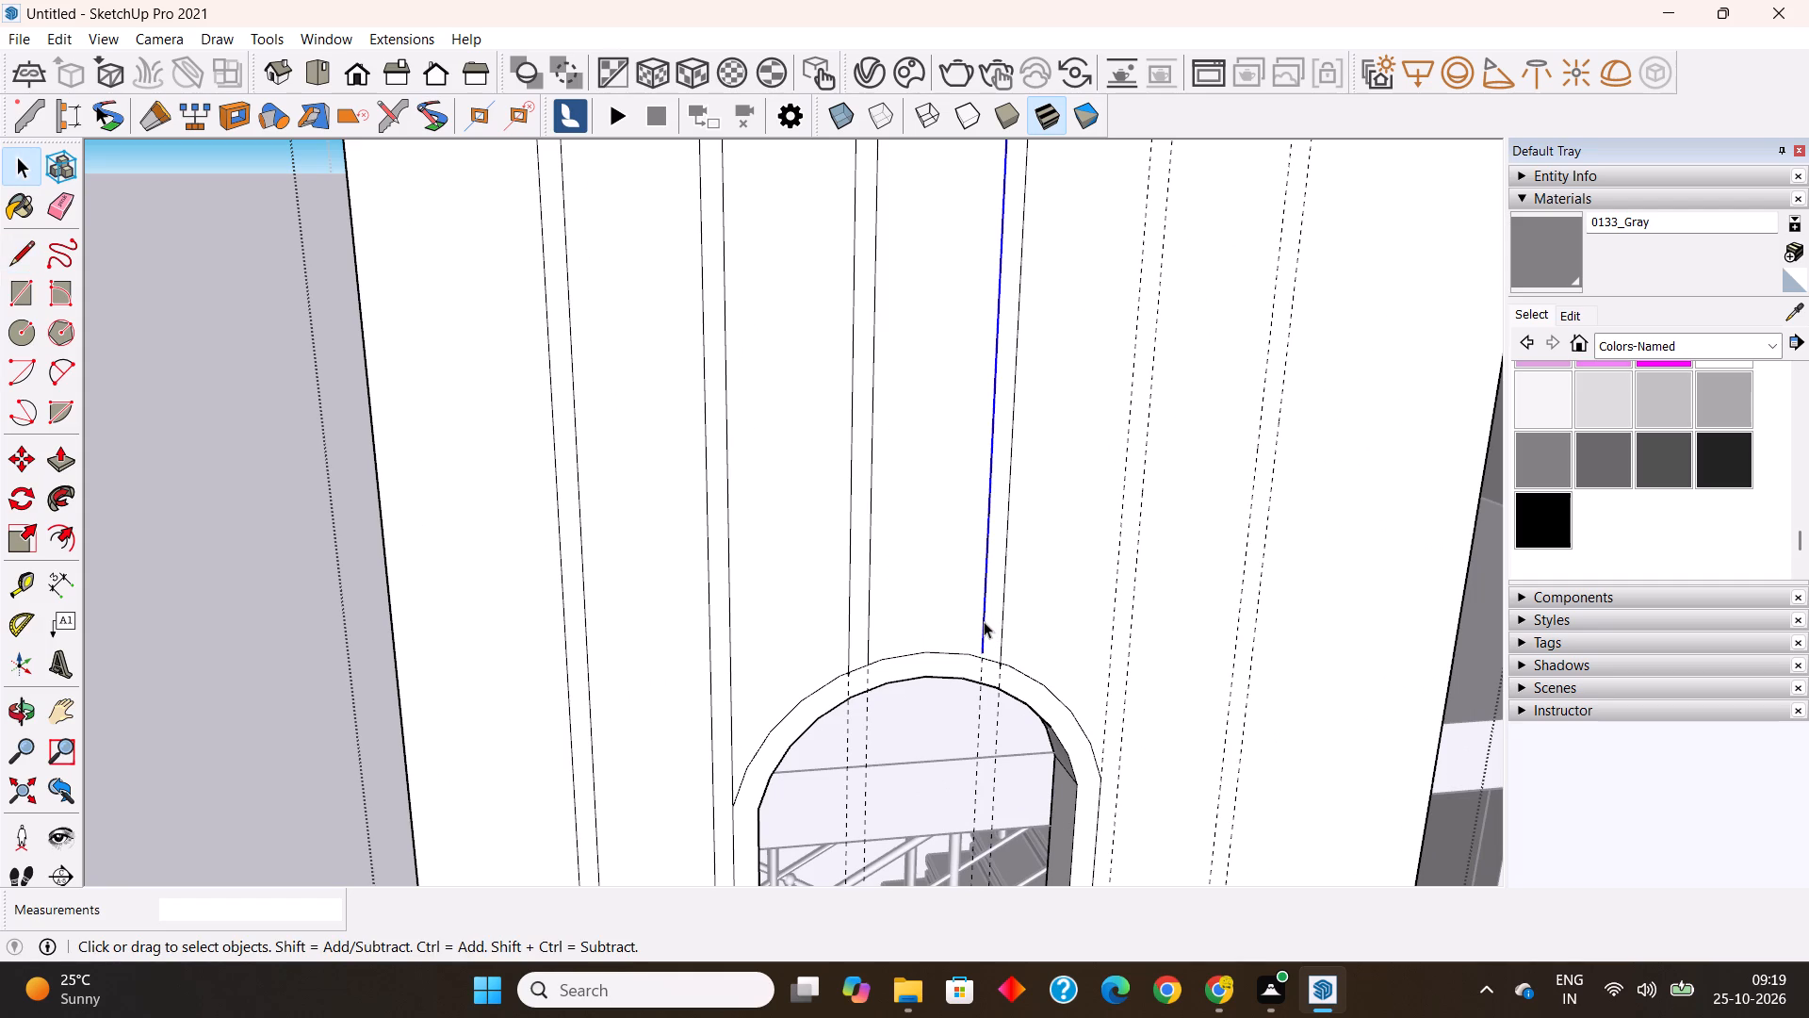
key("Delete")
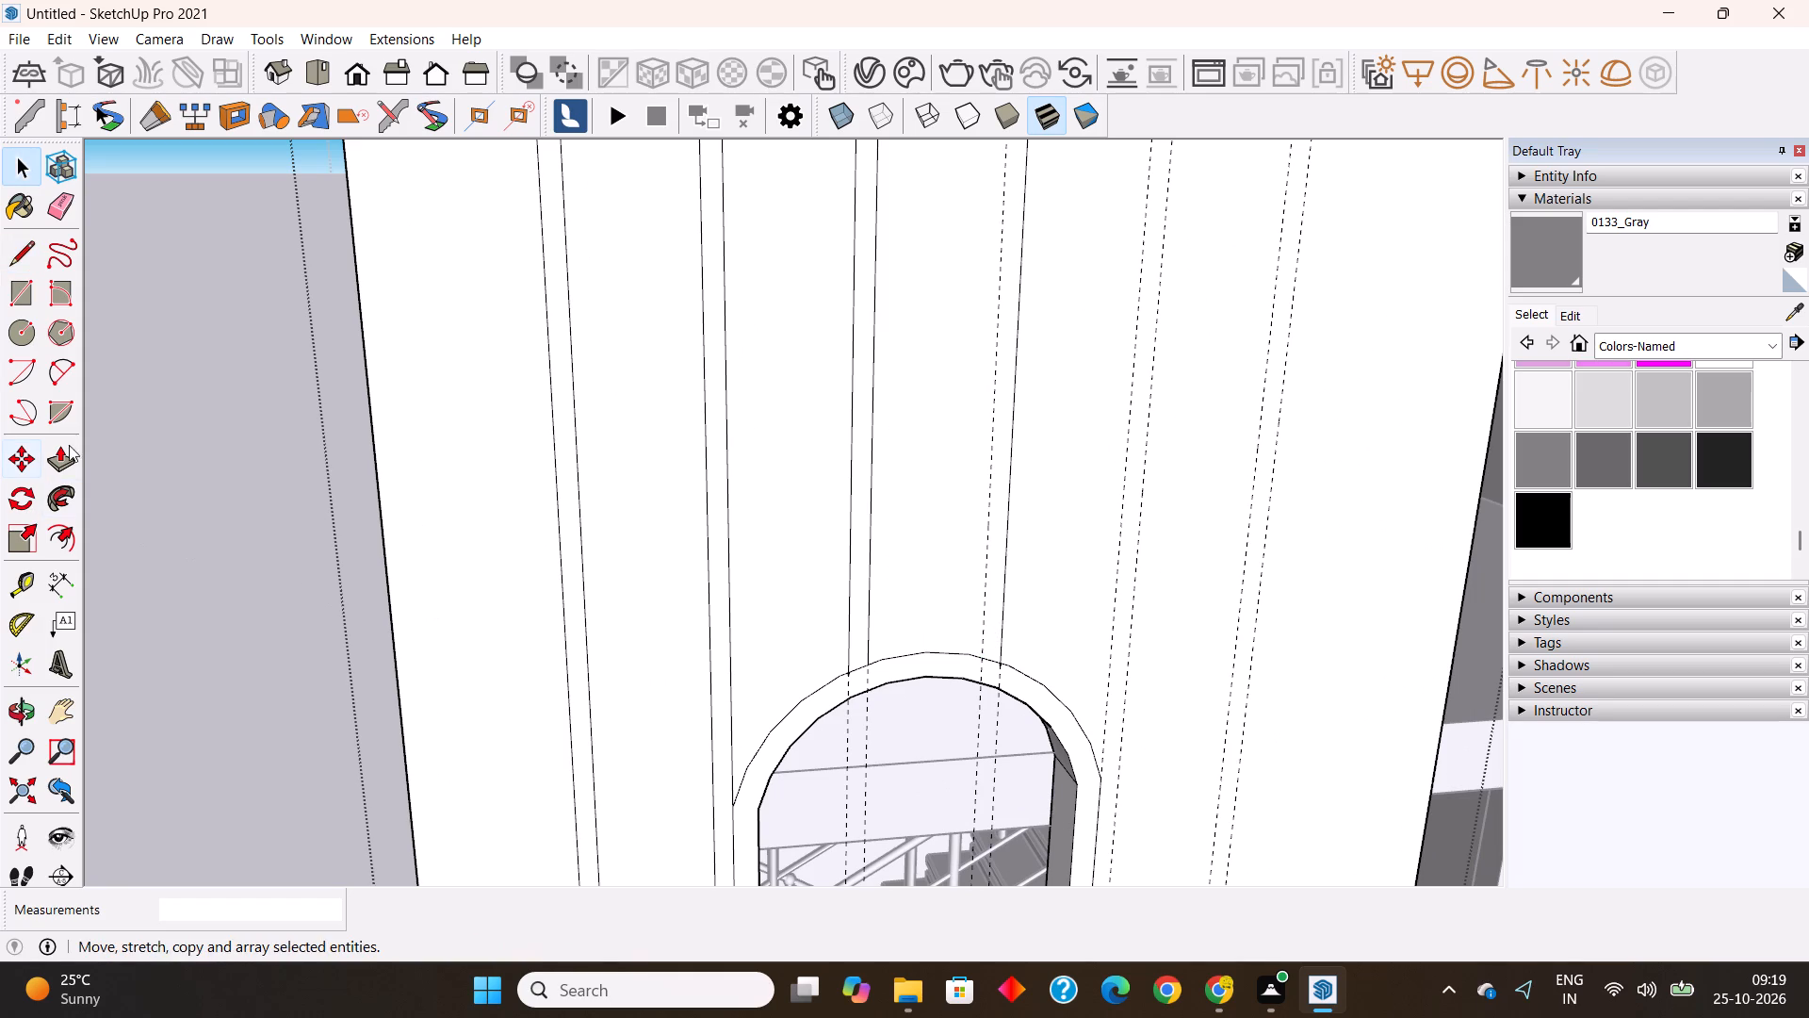
Draw a vertical line about 8' 1 1/2" long on the fourth pair's left guide, from the opening's outer outline to the top edge.
left_click(16, 257)
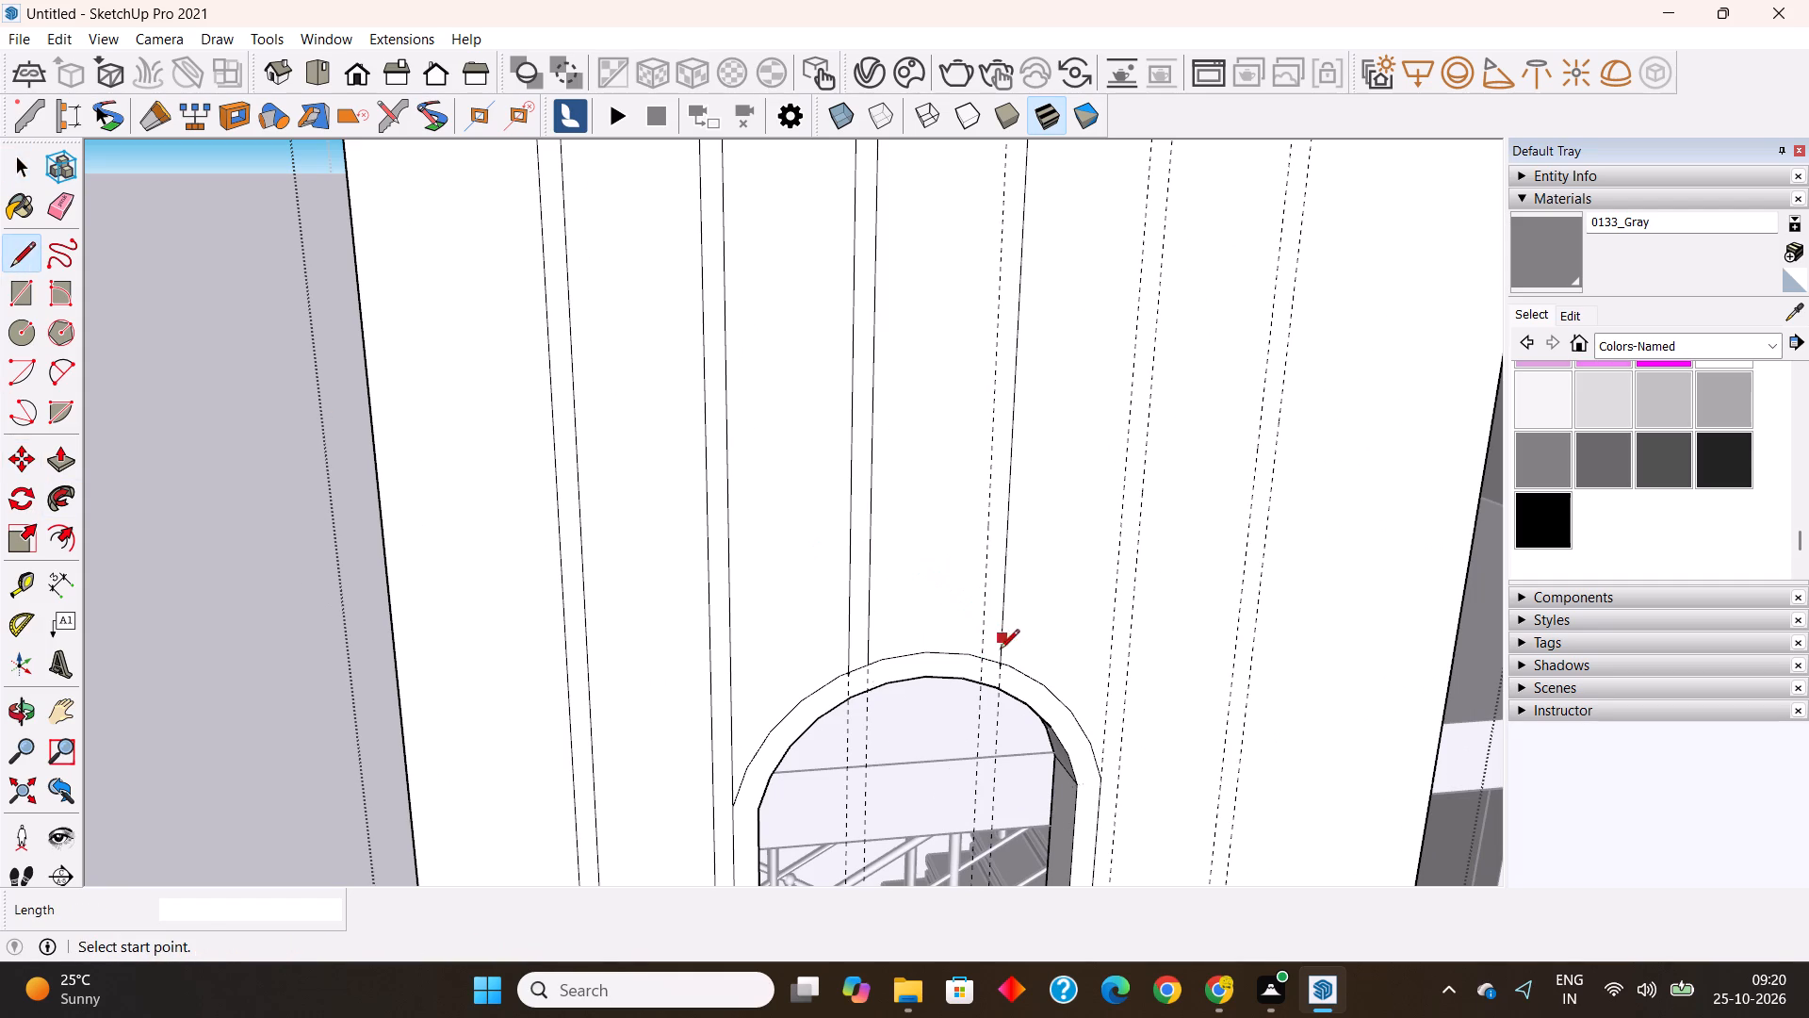
scroll(982, 658, "up", 7)
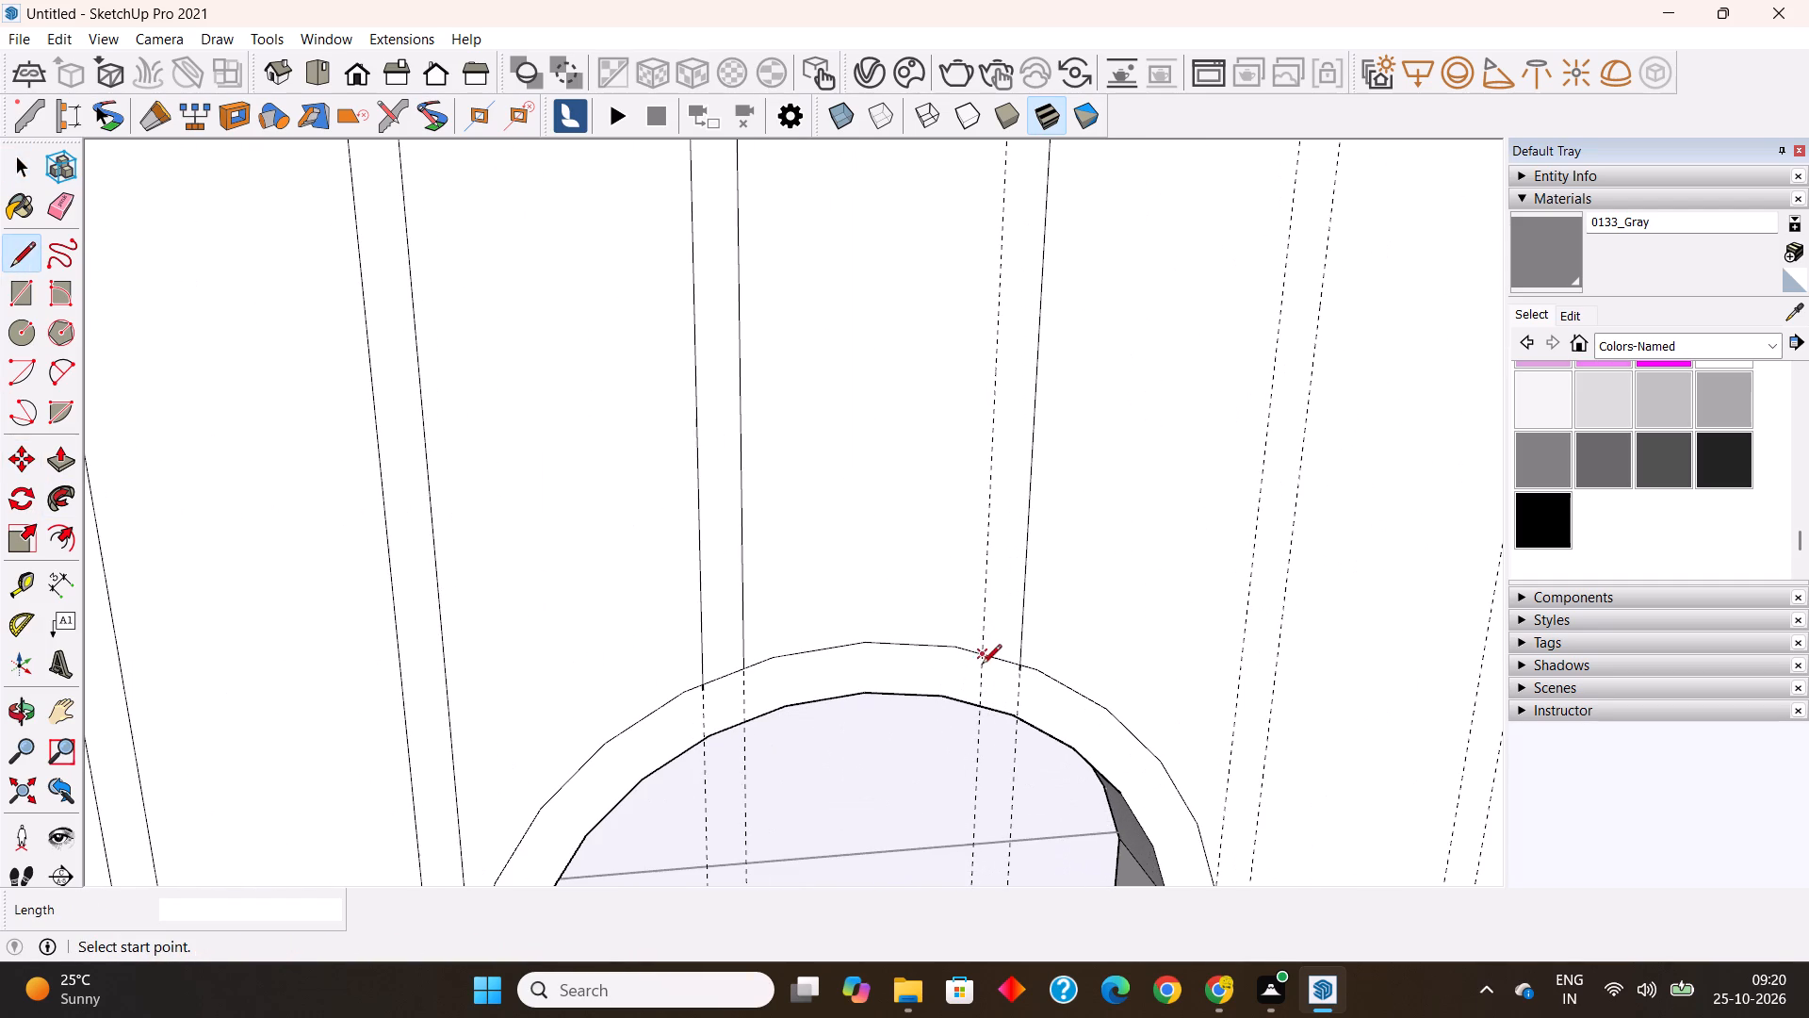
left_click(982, 657)
scroll(982, 657, "down", 10)
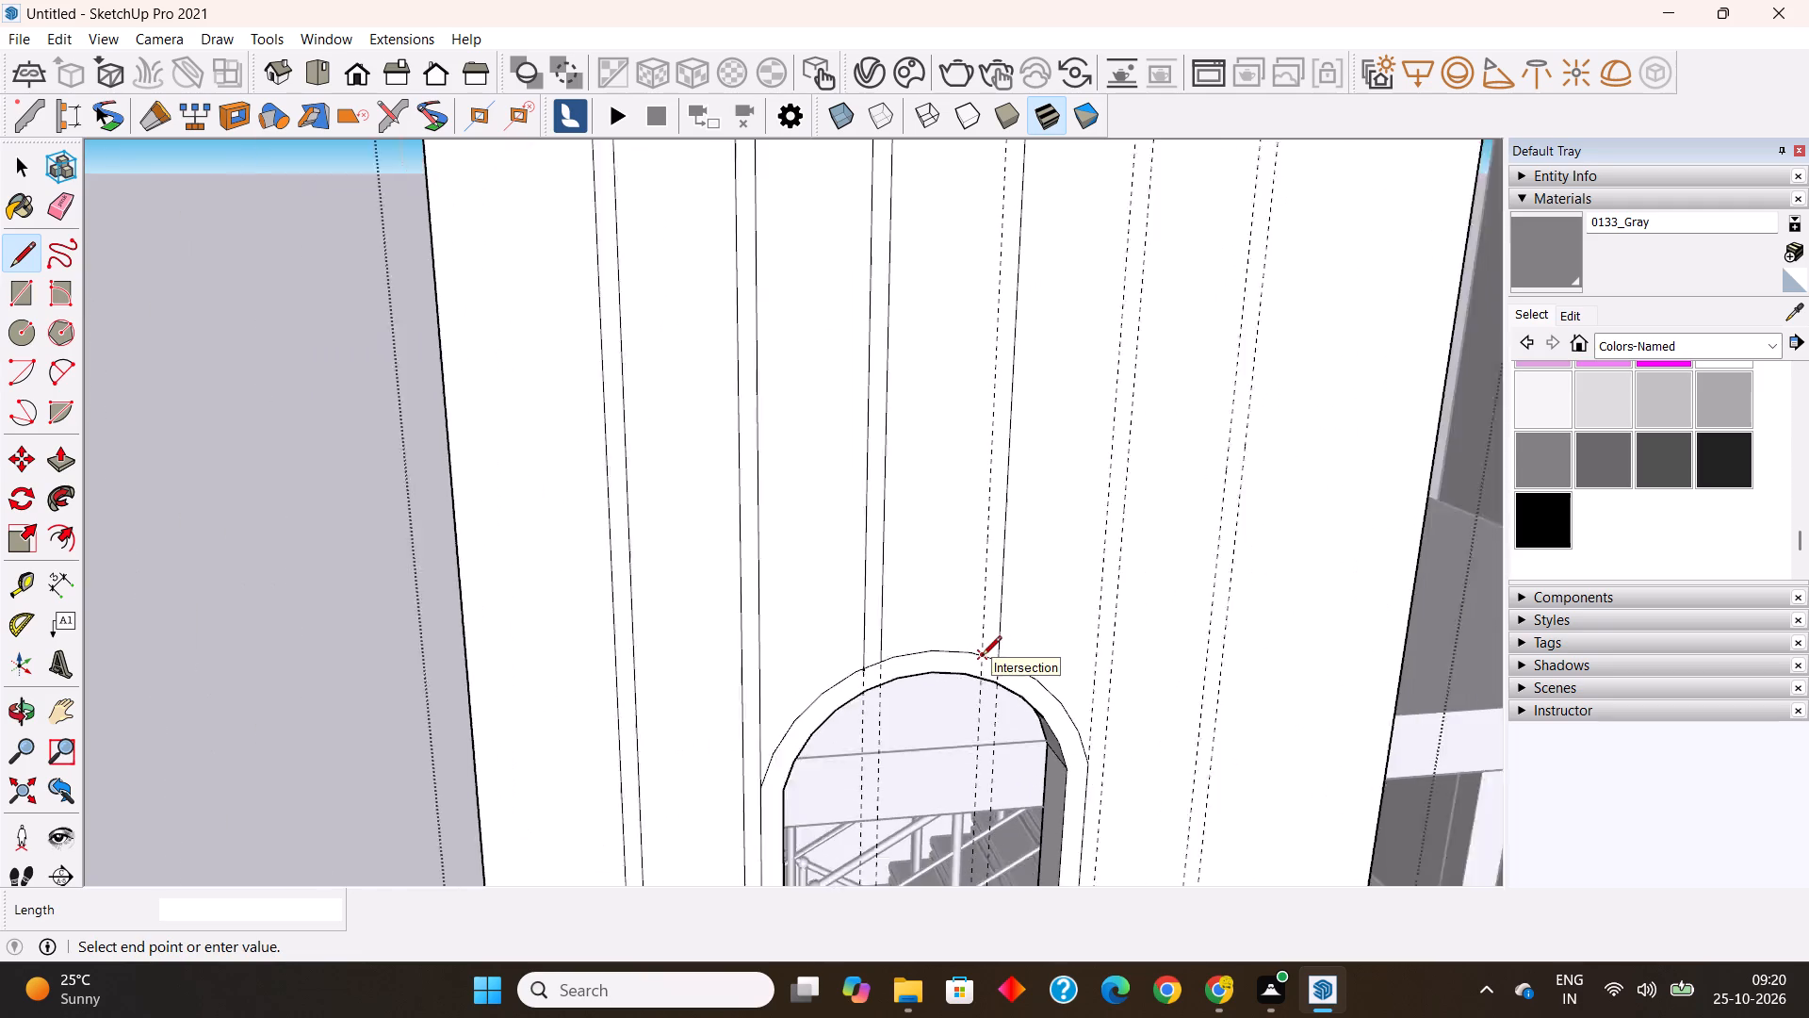
scroll(982, 657, "down", 7)
scroll(983, 447, "up", 5)
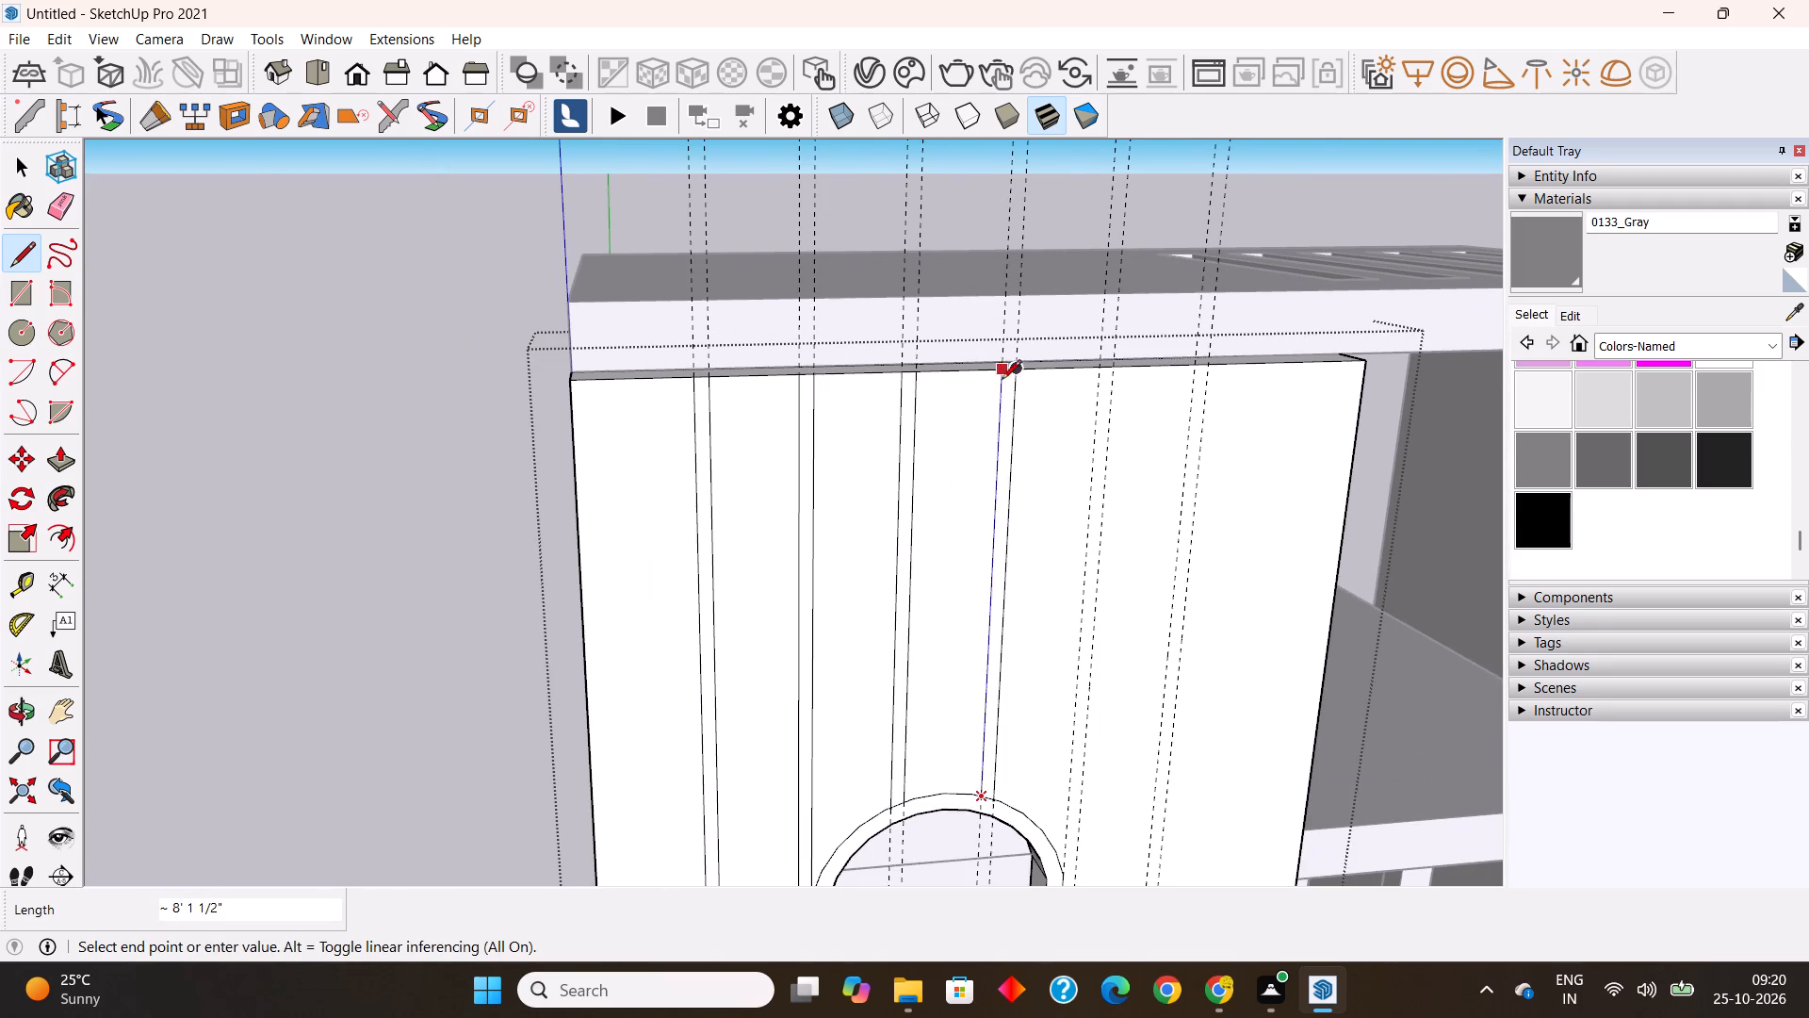
left_click(1000, 369)
key("Escape")
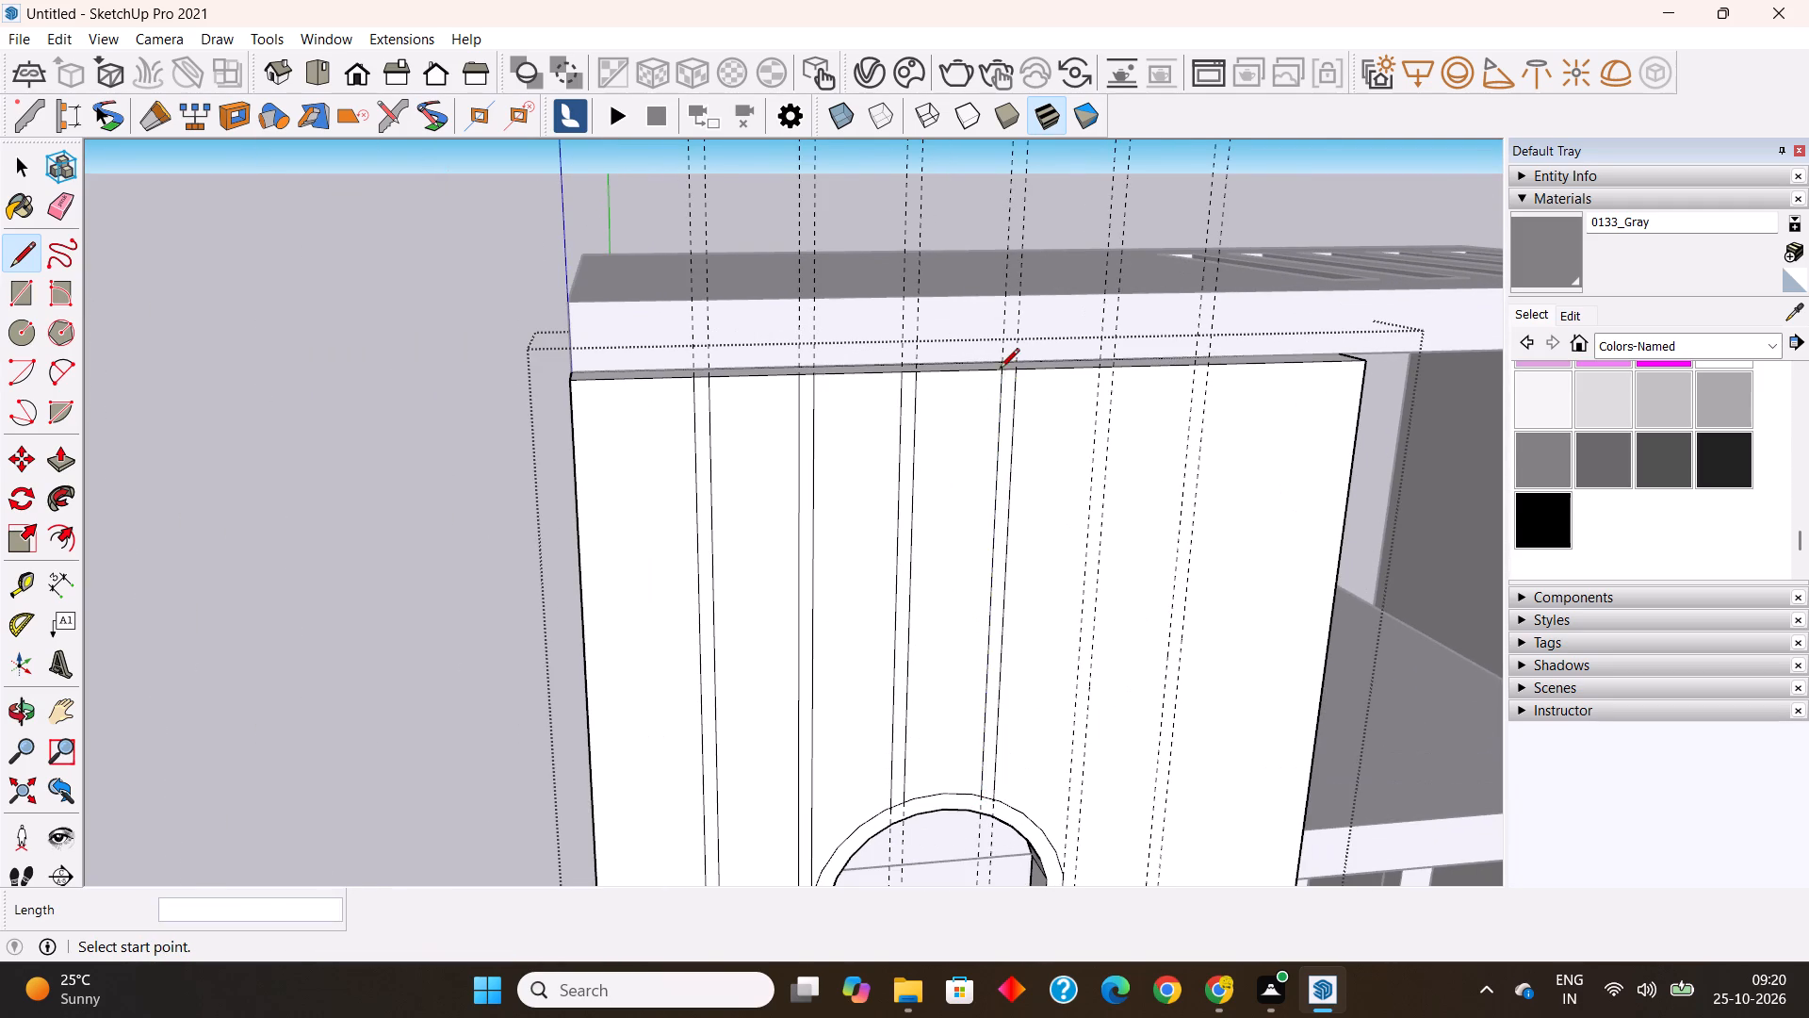
Draw a 32' 4" vertical line along the left guide of the fifth pair, from the panel's top edge to its bottom edge.
scroll(803, 363, "down", 10)
scroll(934, 512, "up", 3)
scroll(900, 409, "up", 3)
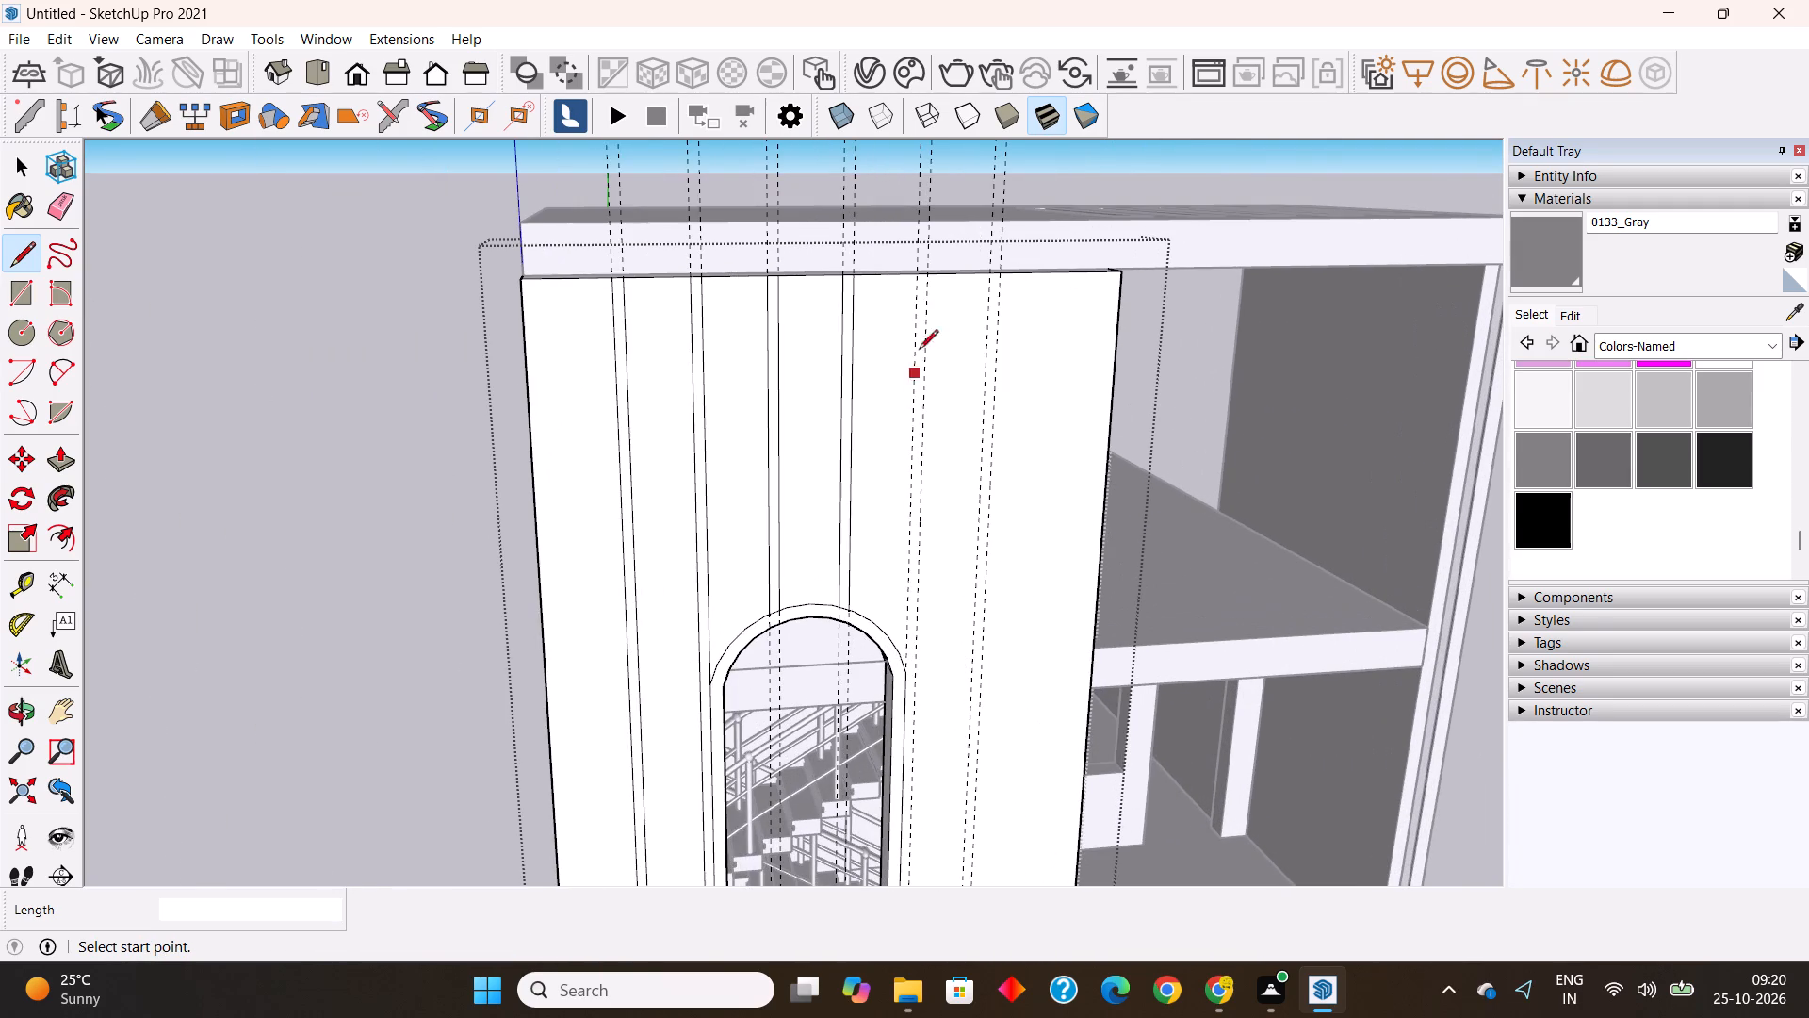
left_click(917, 271)
scroll(917, 271, "down", 11)
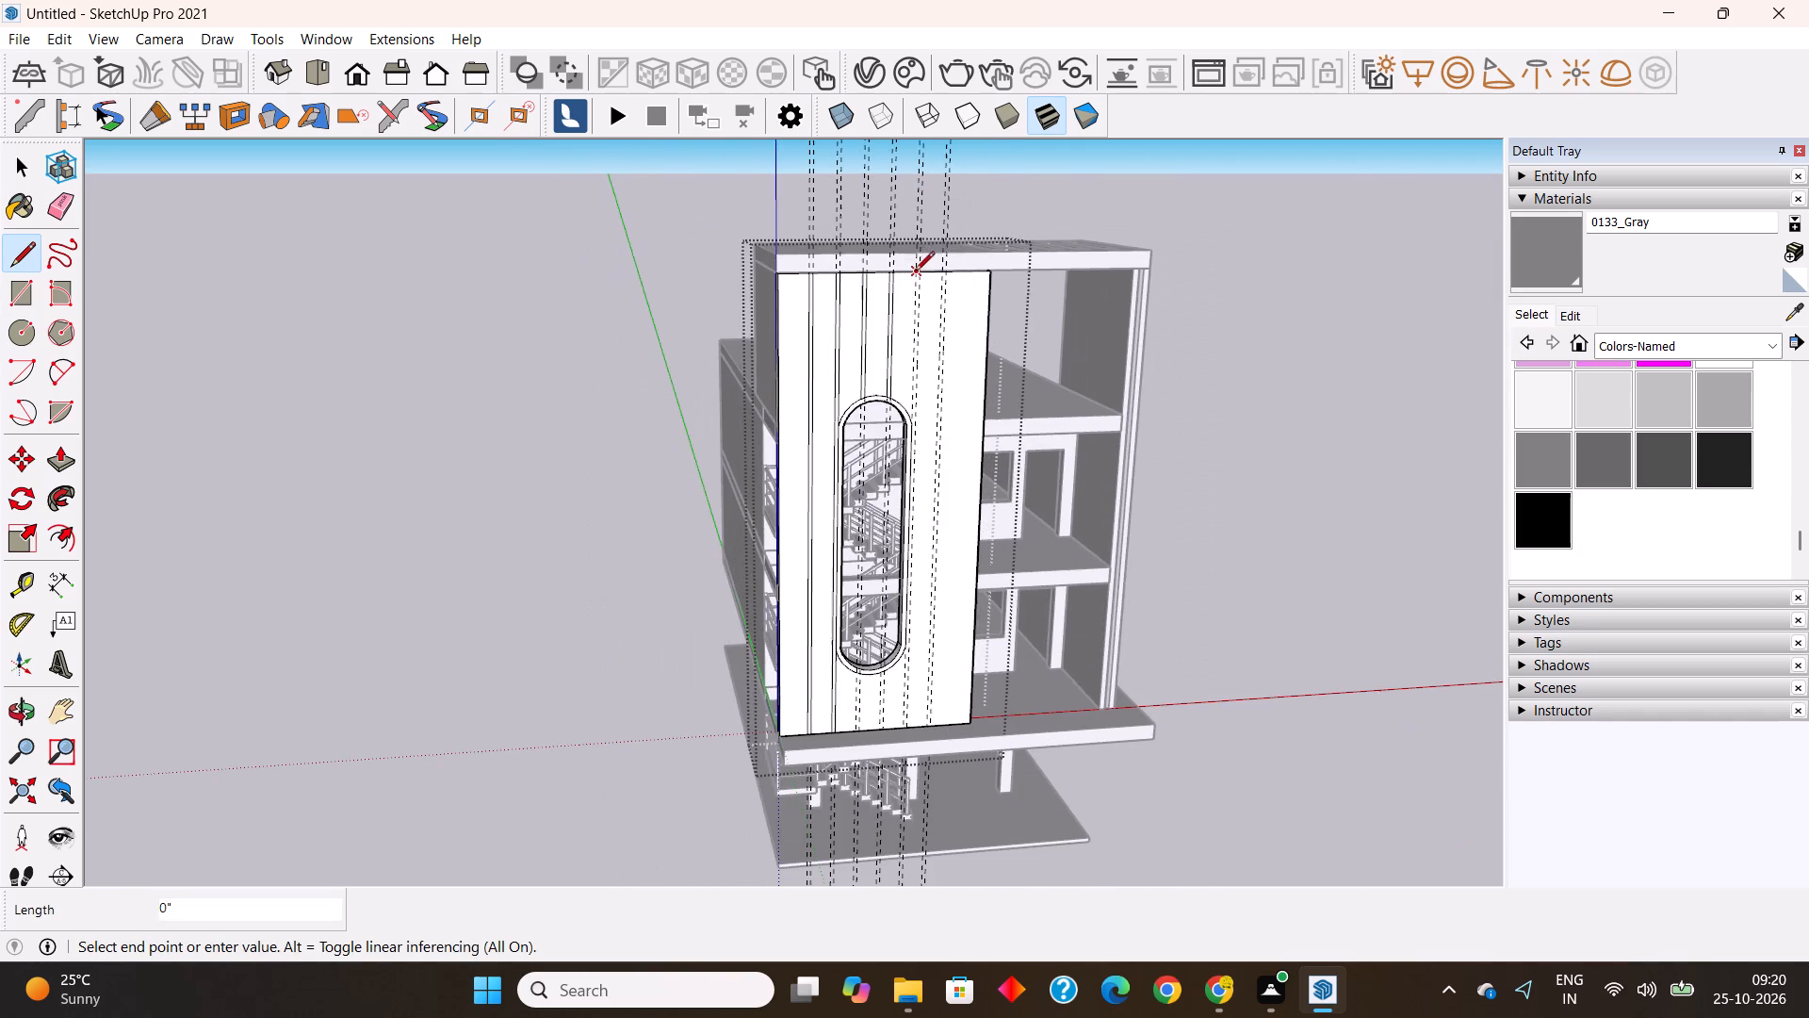
scroll(911, 727, "up", 12)
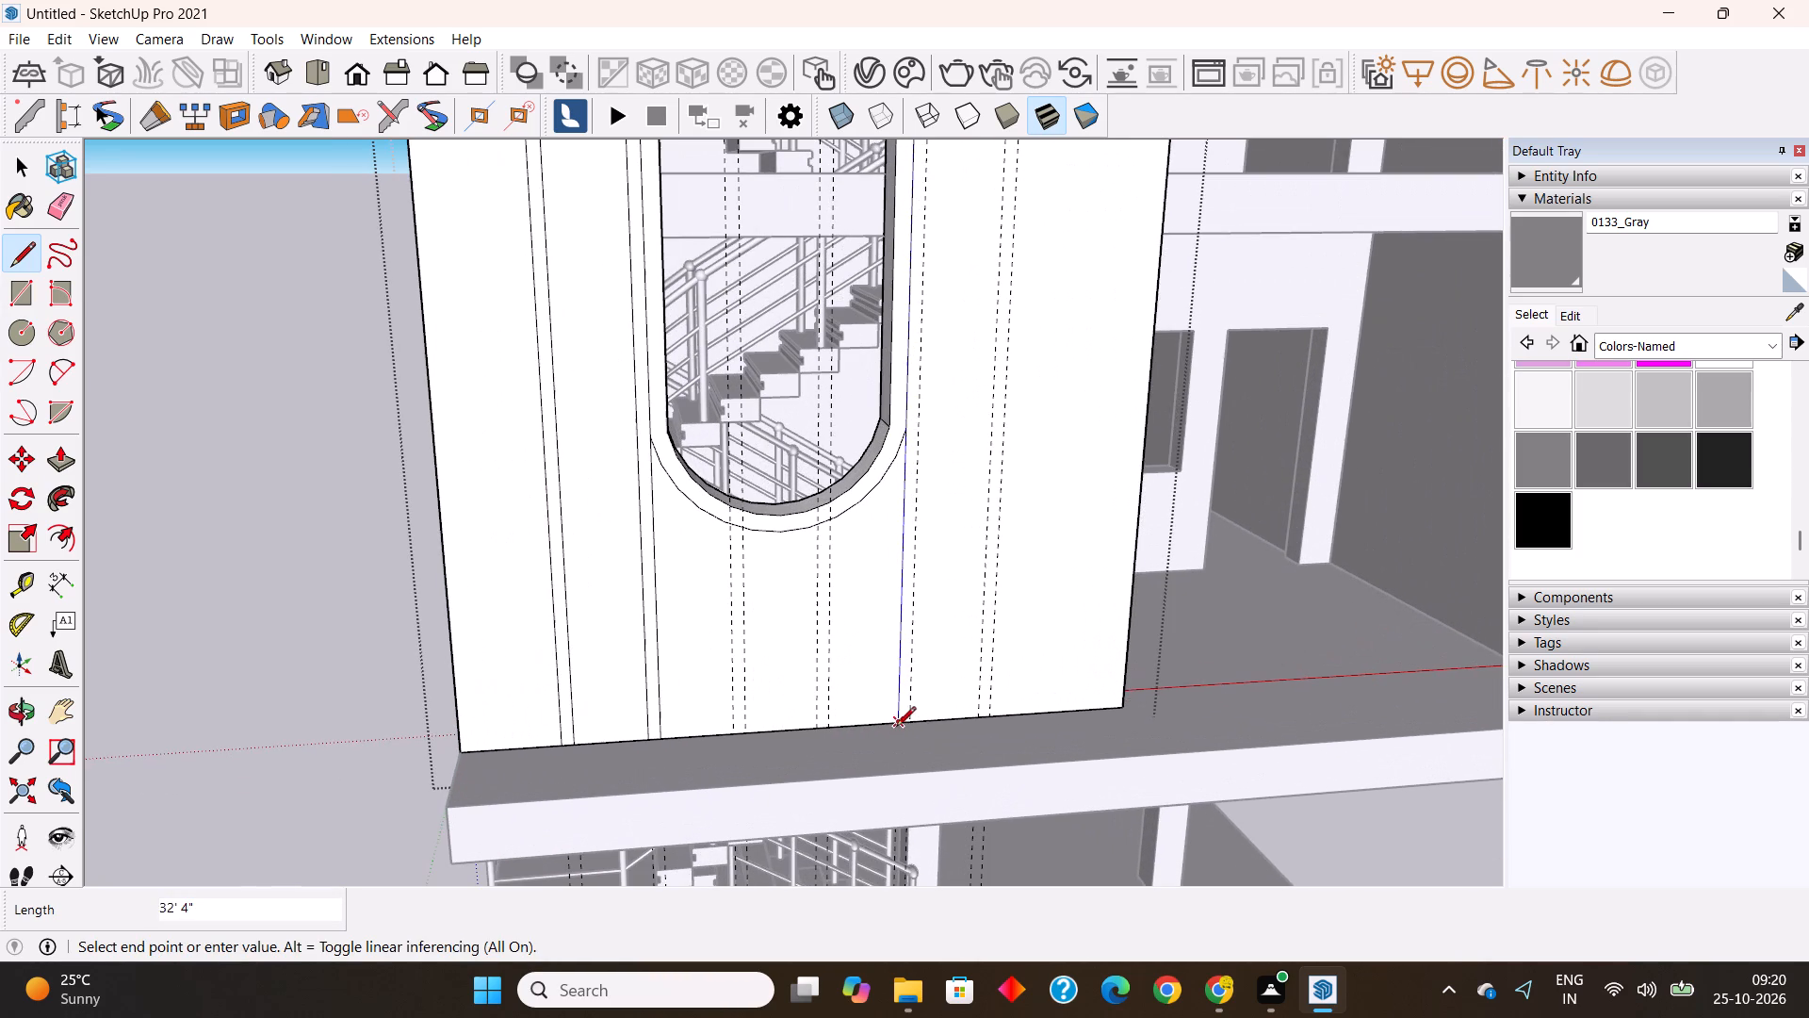
left_click(896, 727)
key("Escape")
Draw a 32' 4" vertical line along the right guide of the fifth pair, from the panel's bottom edge to its top edge.
left_click(915, 719)
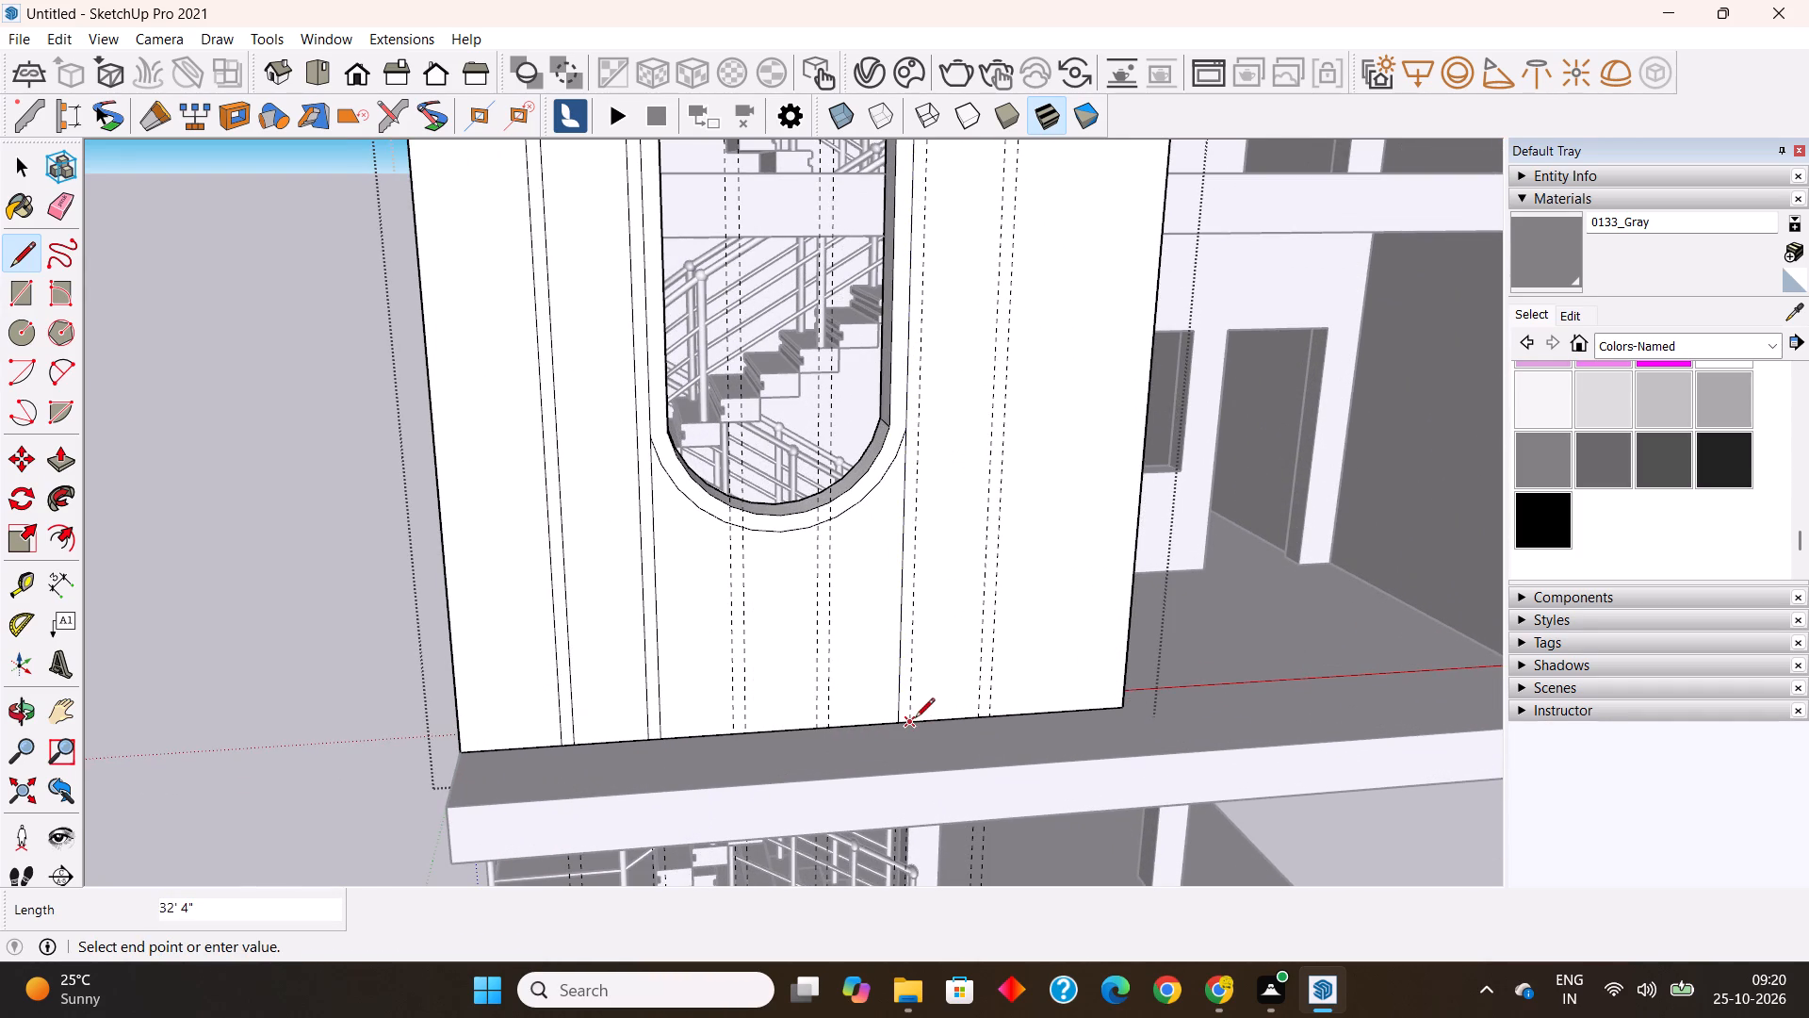
scroll(915, 719, "down", 15)
scroll(938, 330, "up", 3)
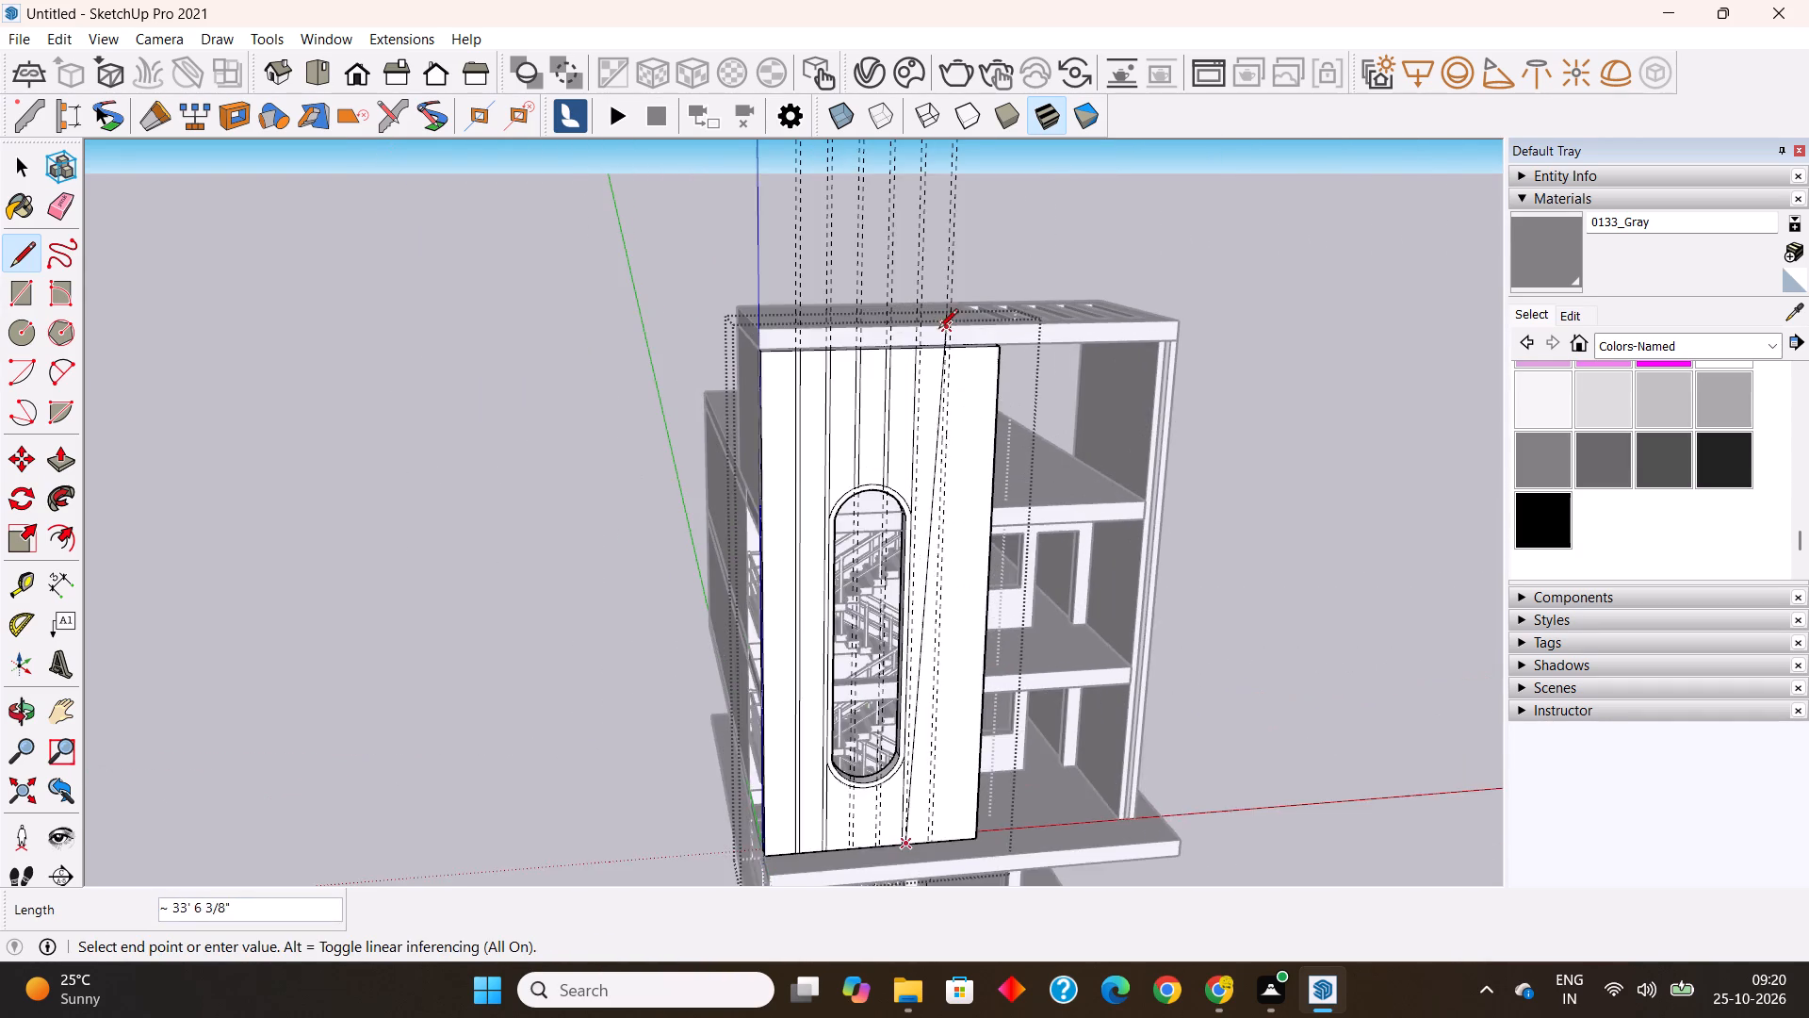
scroll(924, 342, "up", 4)
scroll(937, 386, "down", 3)
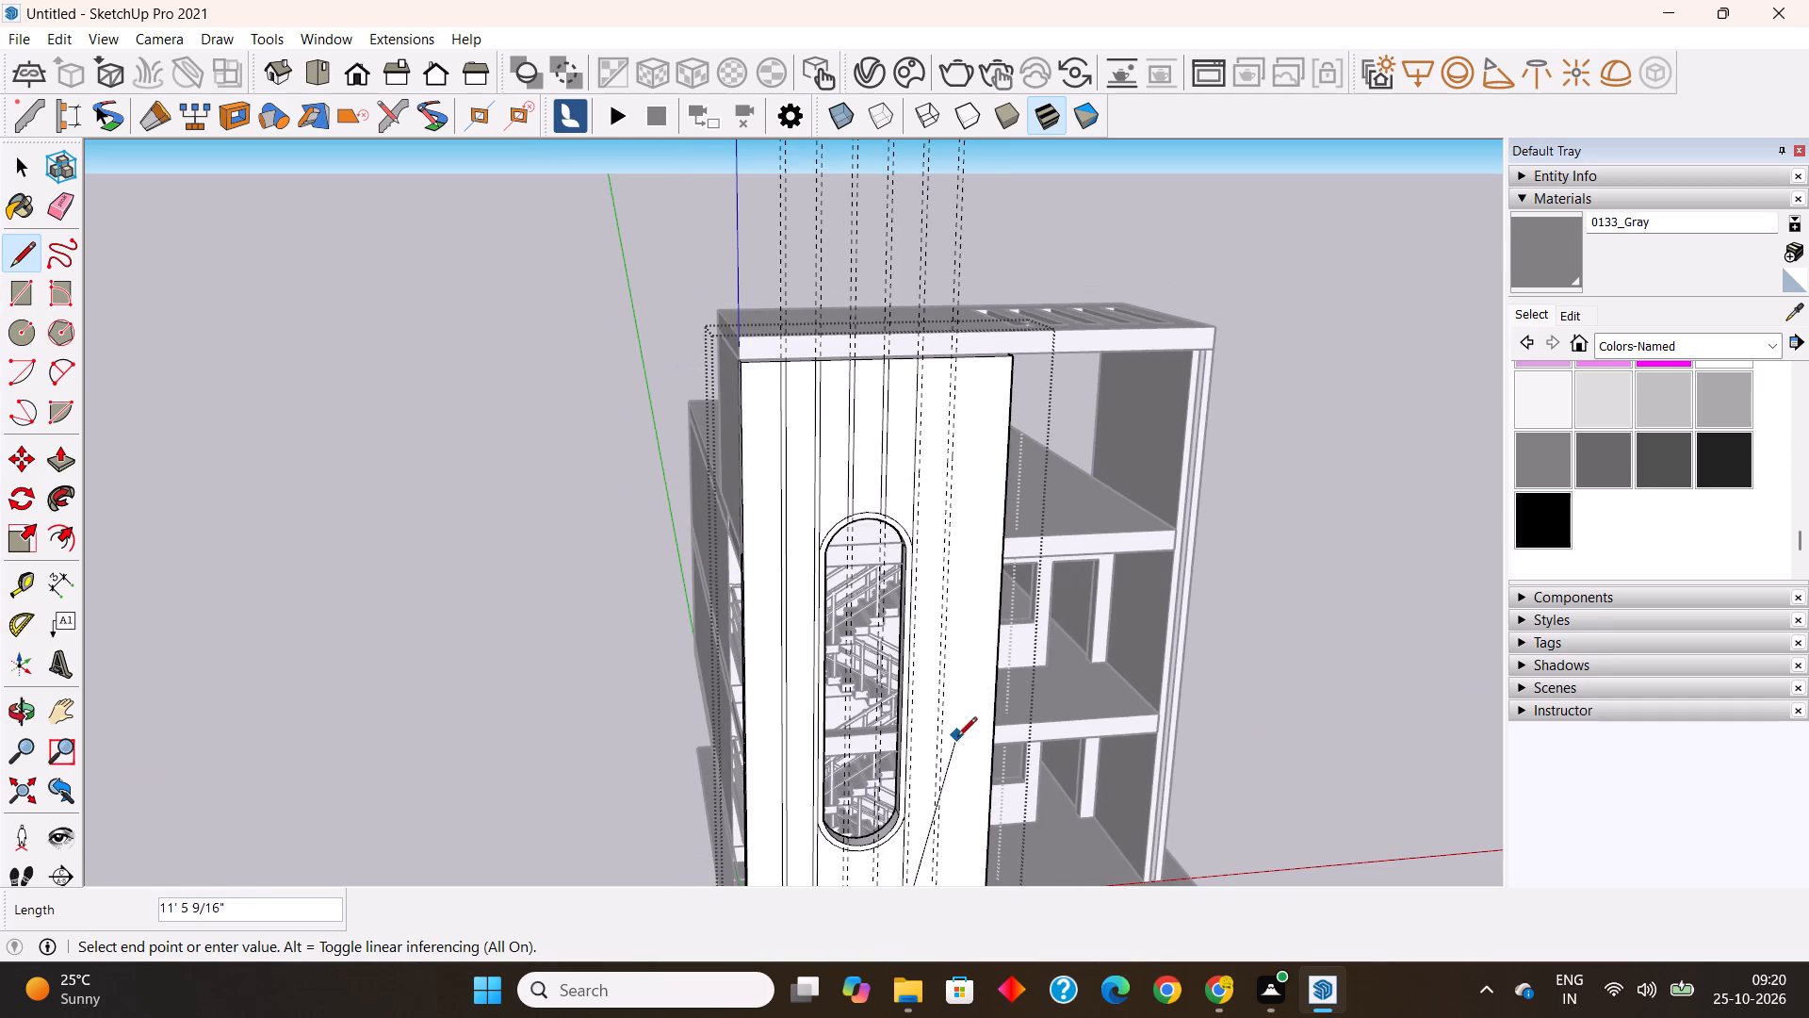
middle_click_drag(934, 699, 896, 453)
scroll(913, 655, "up", 5)
middle_click_drag(893, 733, 1034, 913)
scroll(953, 781, "down", 4)
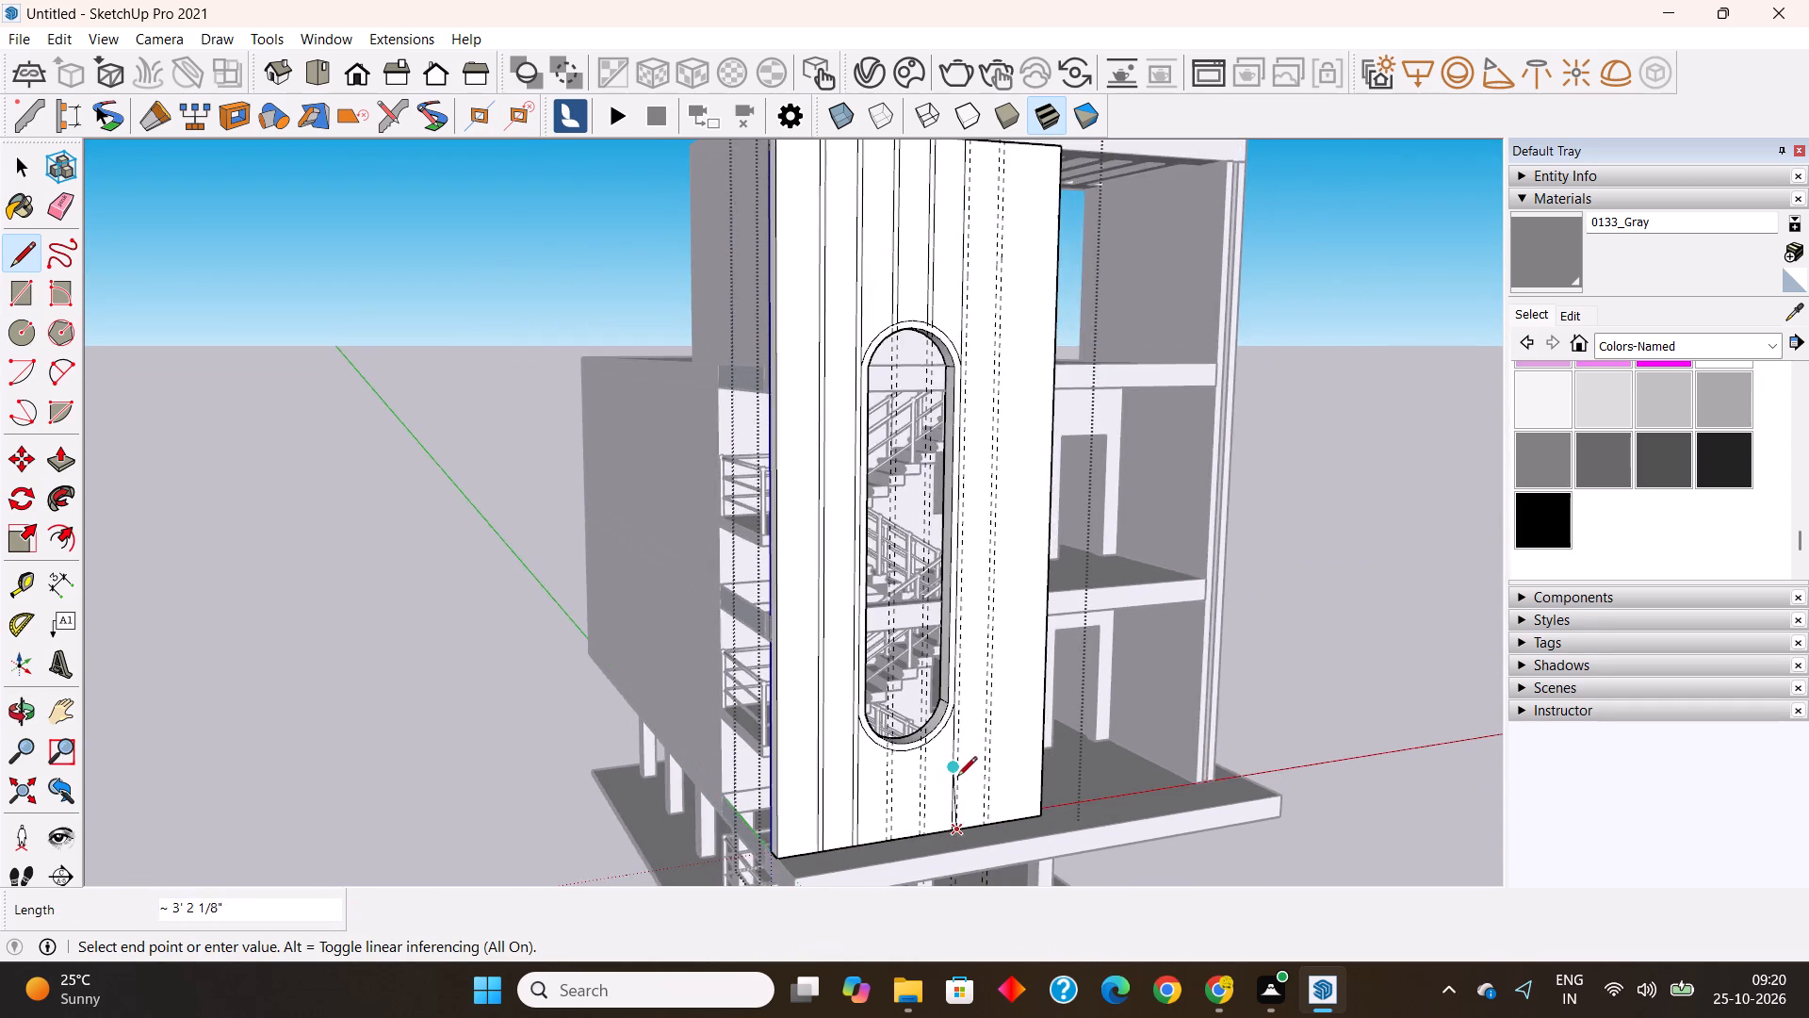
scroll(957, 778, "down", 3)
scroll(967, 317, "up", 10)
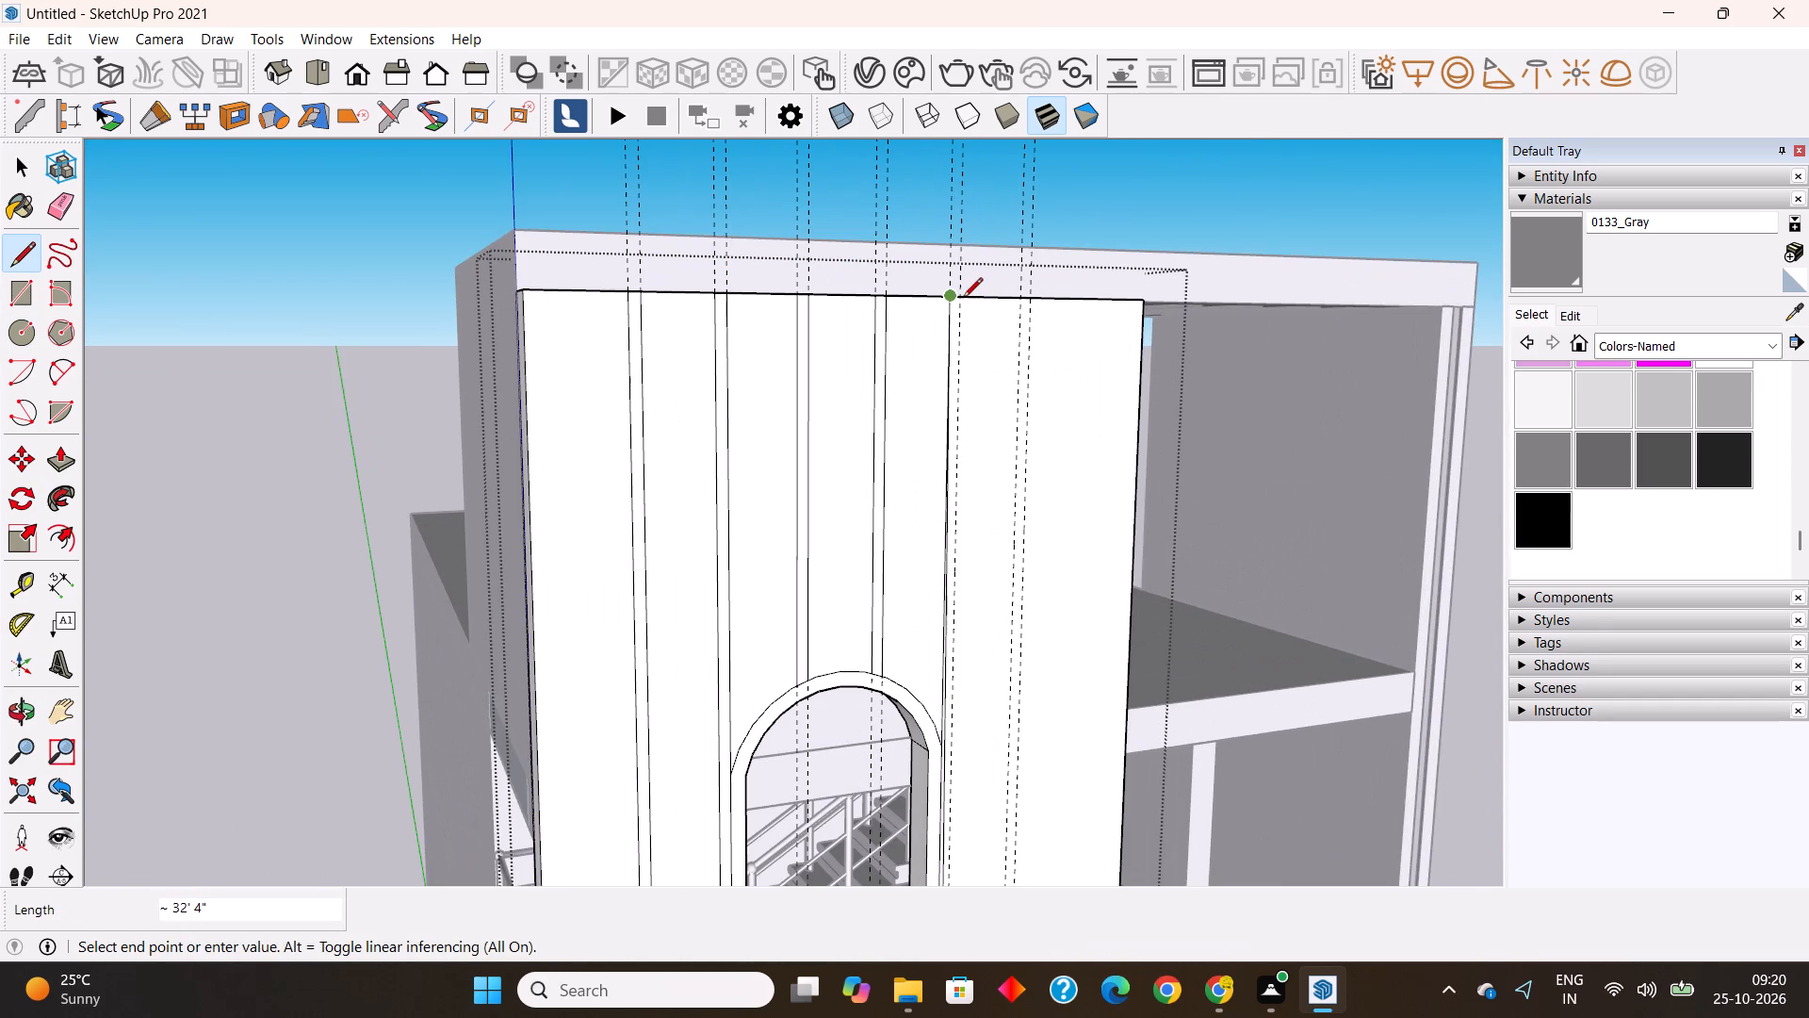
scroll(964, 294, "up", 3)
left_click(964, 294)
key("Escape")
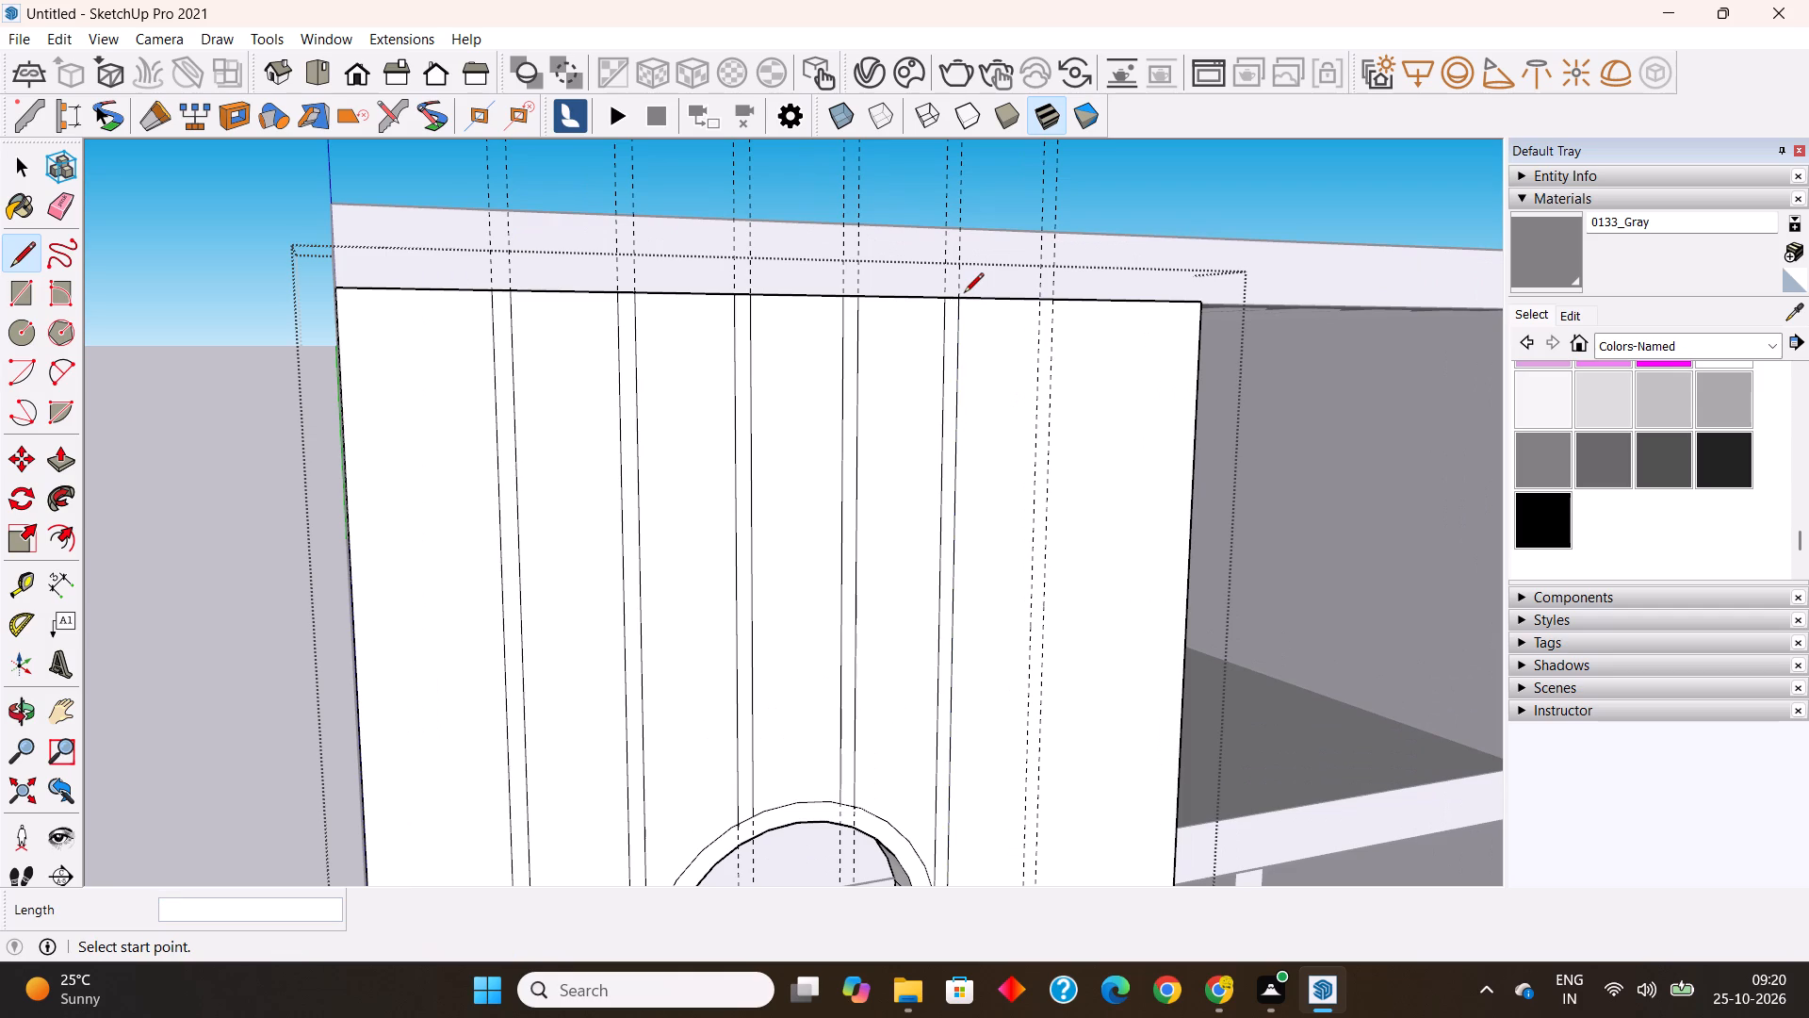
Draw a 32' 4" vertical line along the left guide of the panel's rightmost pair, from top edge to bottom edge.
left_click(1040, 299)
scroll(1038, 299, "down", 14)
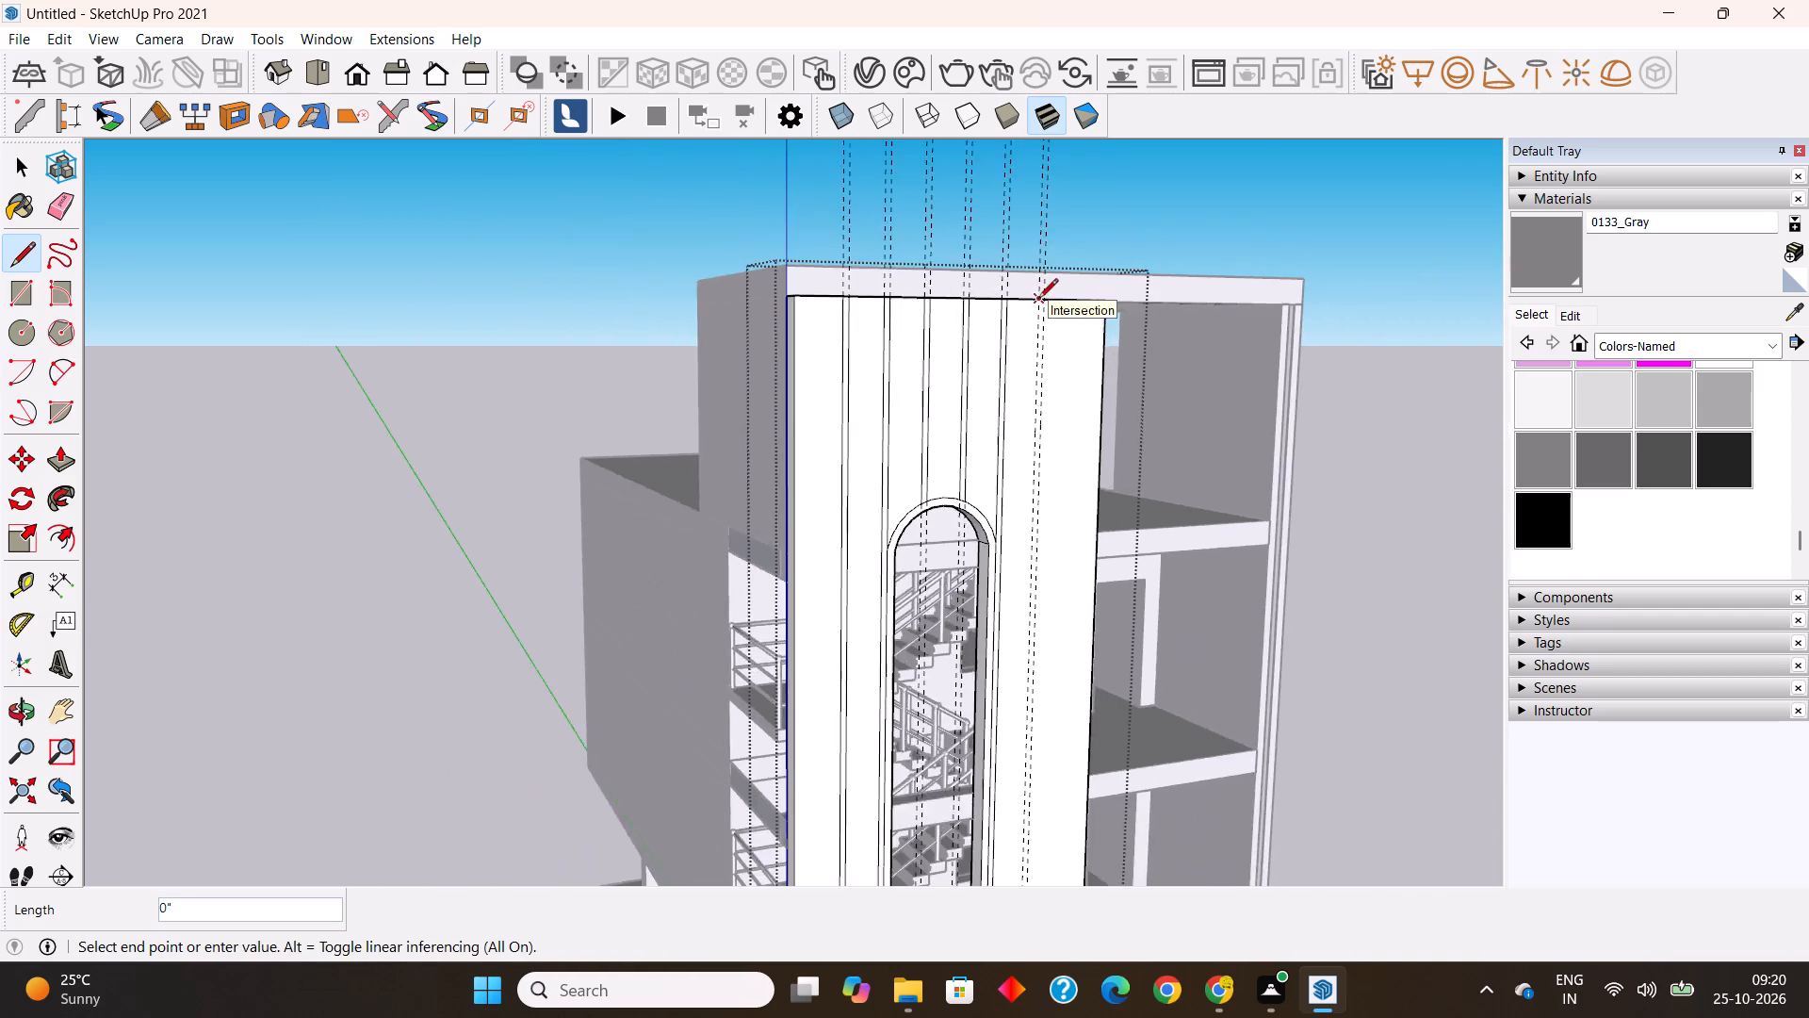
scroll(1038, 300, "down", 2)
scroll(1051, 832, "up", 4)
scroll(989, 693, "up", 10)
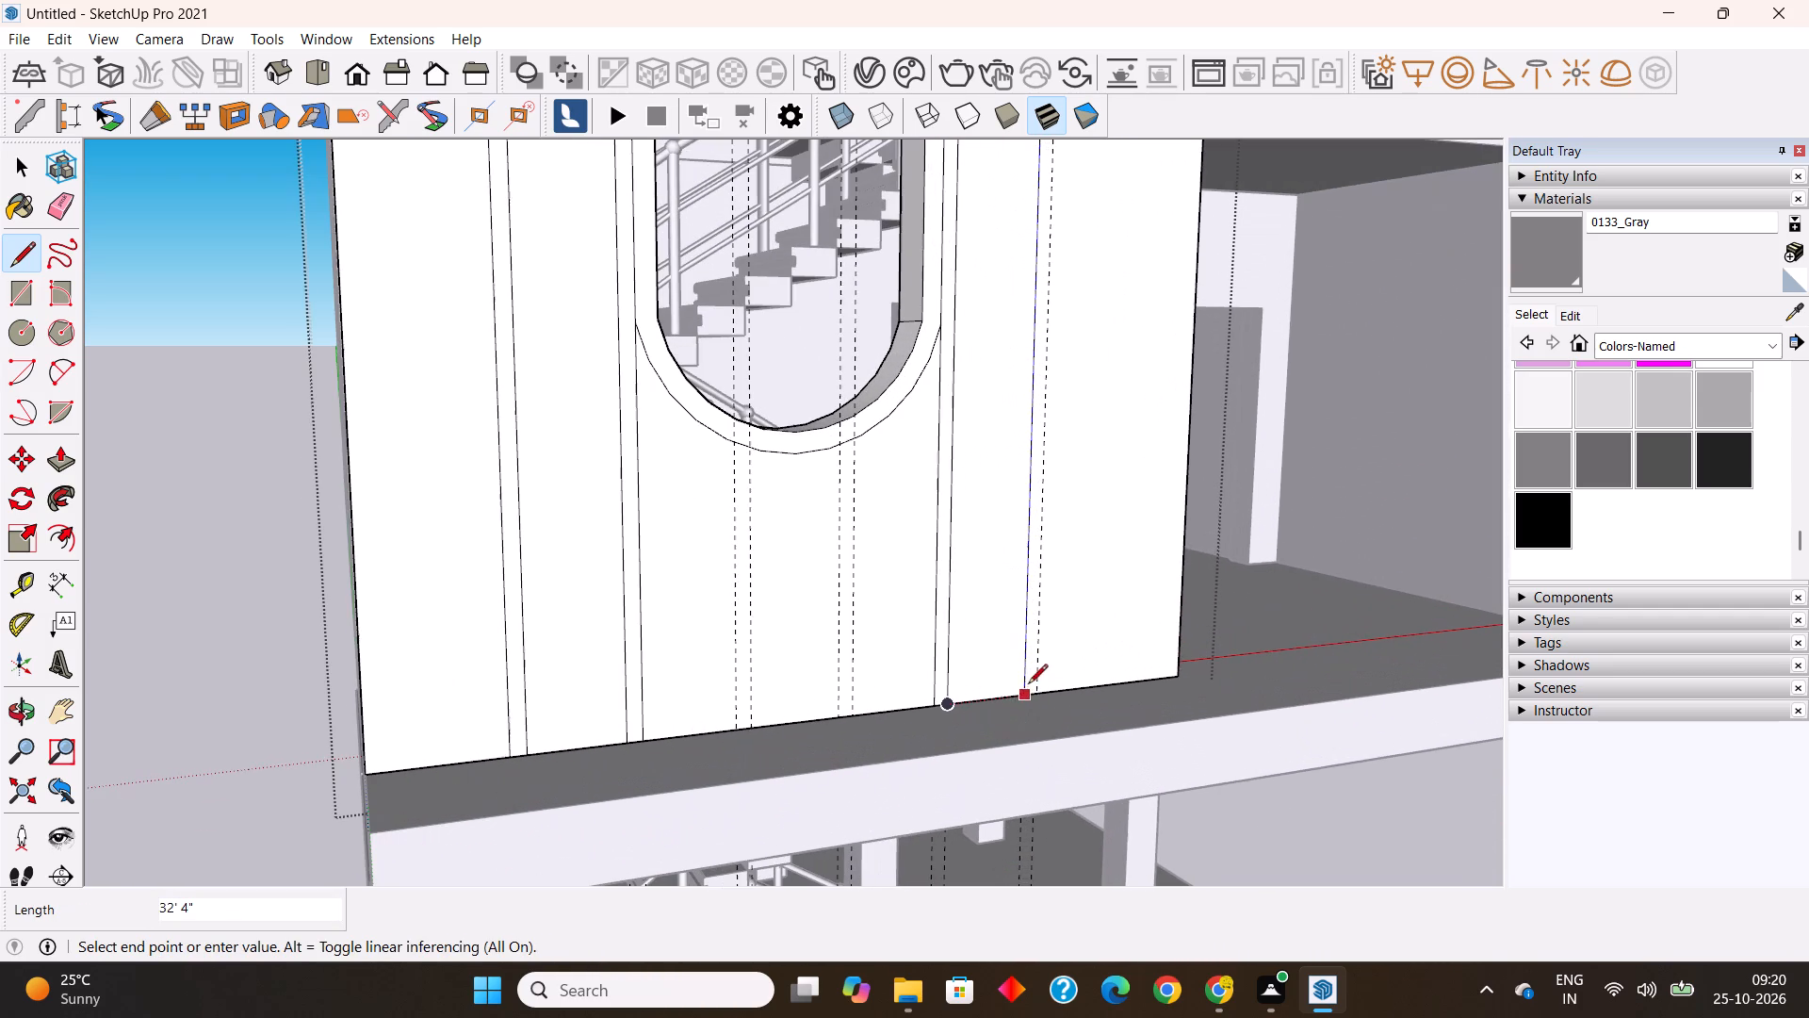
left_click(1028, 696)
key("Escape")
Draw a 32' 4" vertical line along the right guide of the panel's rightmost pair, from bottom edge to top edge.
left_click(1039, 695)
scroll(1041, 705, "down", 2)
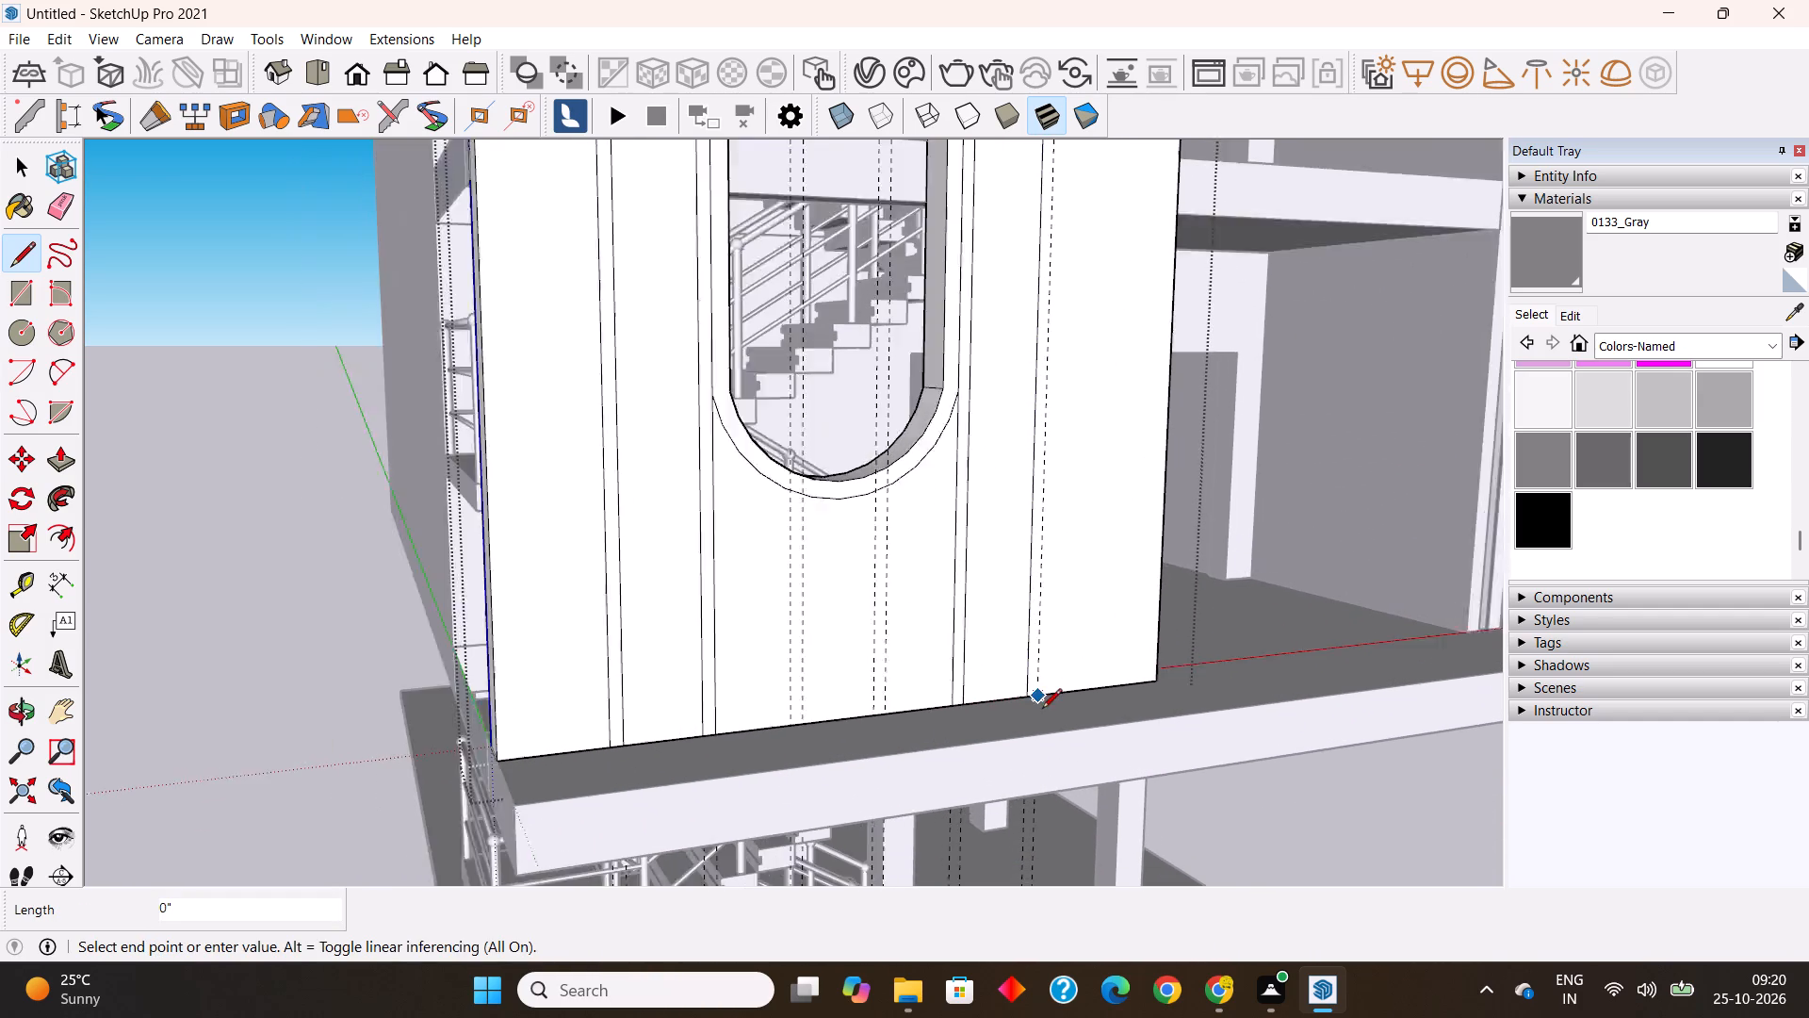
scroll(1042, 710, "down", 16)
scroll(1062, 406, "up", 5)
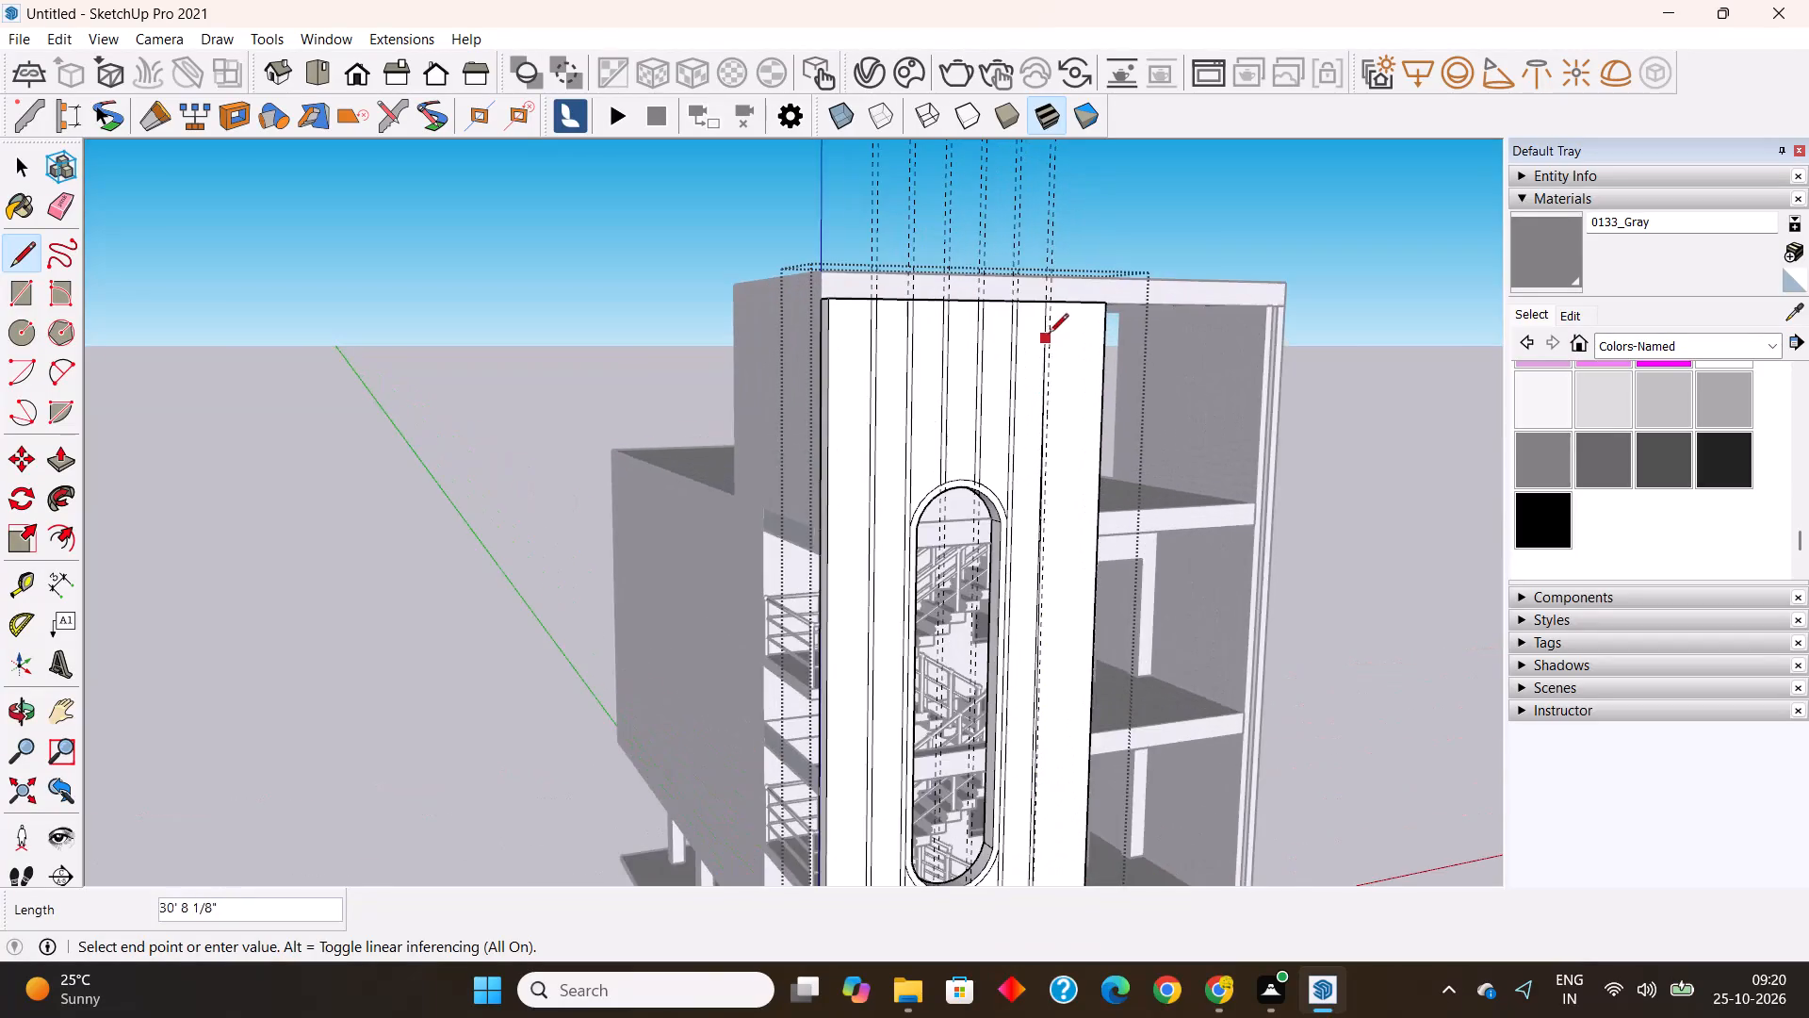
scroll(1049, 335, "up", 13)
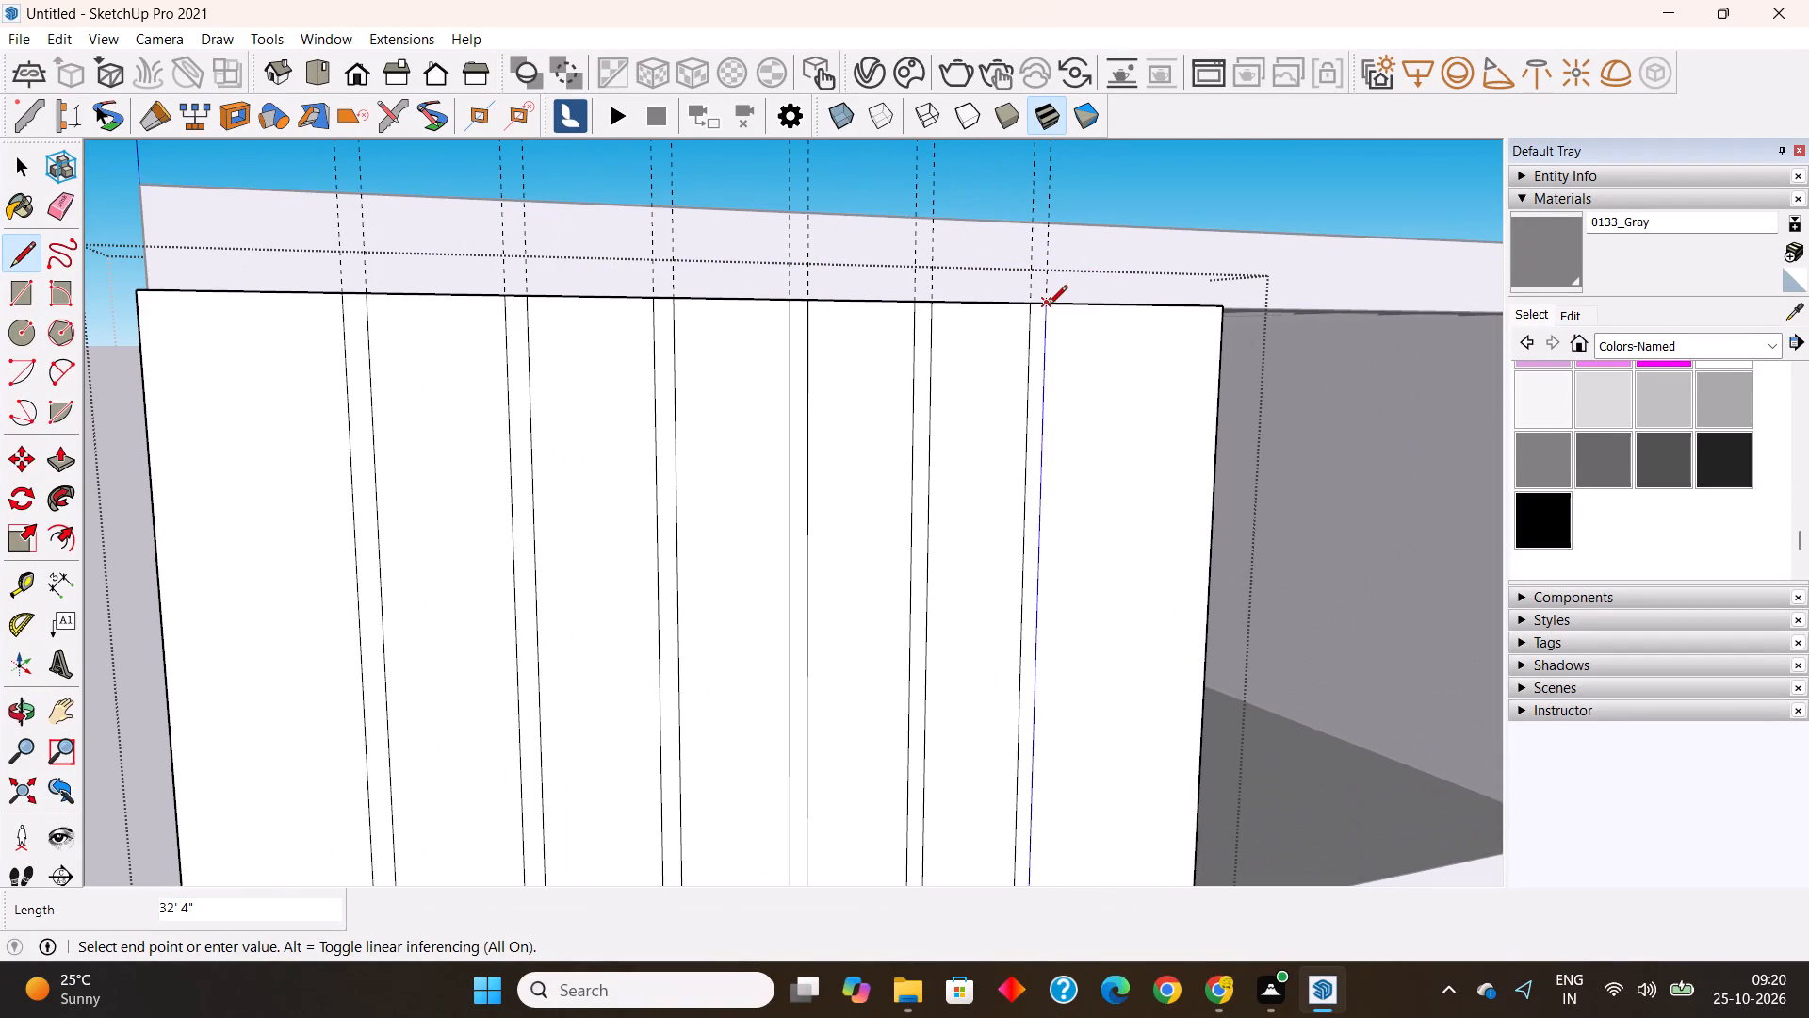
left_click(1048, 305)
Delete all the vertical construction guides running through the staircase panel.
scroll(1032, 323, "down", 18)
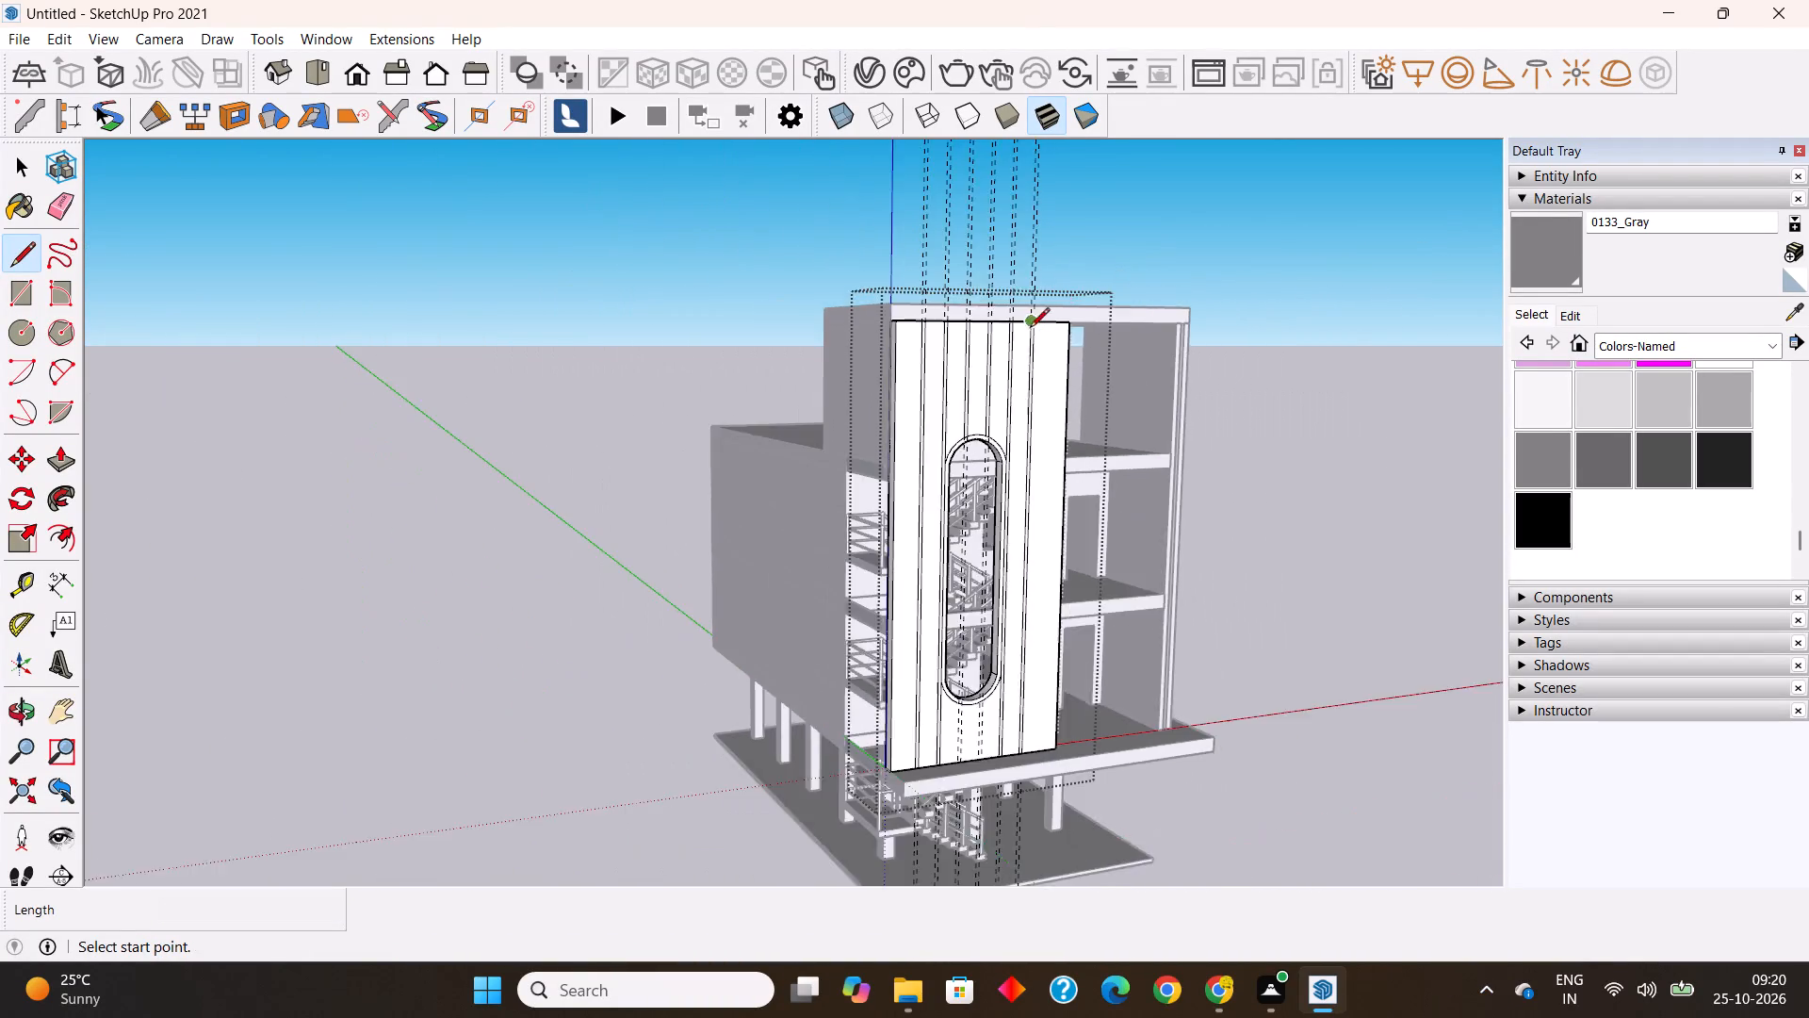
scroll(1030, 329, "down", 3)
middle_click_drag(1011, 467, 687, 598)
key("Escape")
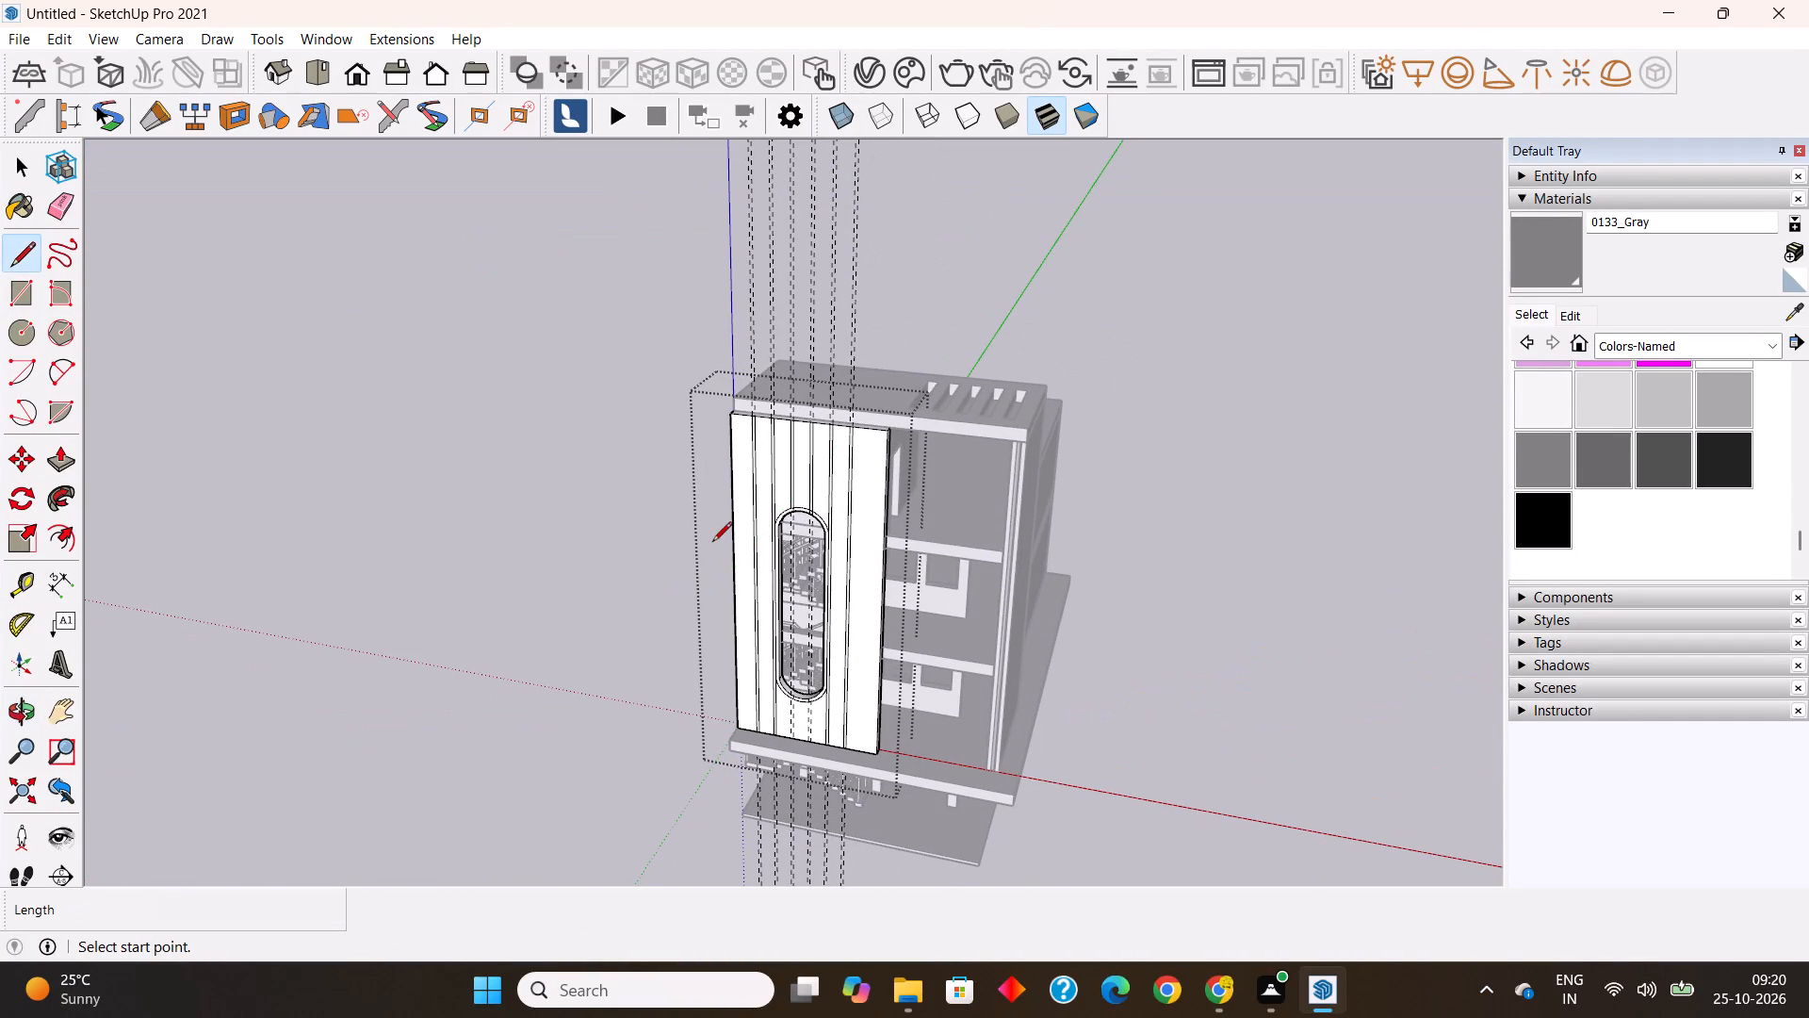
key("space")
left_click_drag(880, 243, 667, 270)
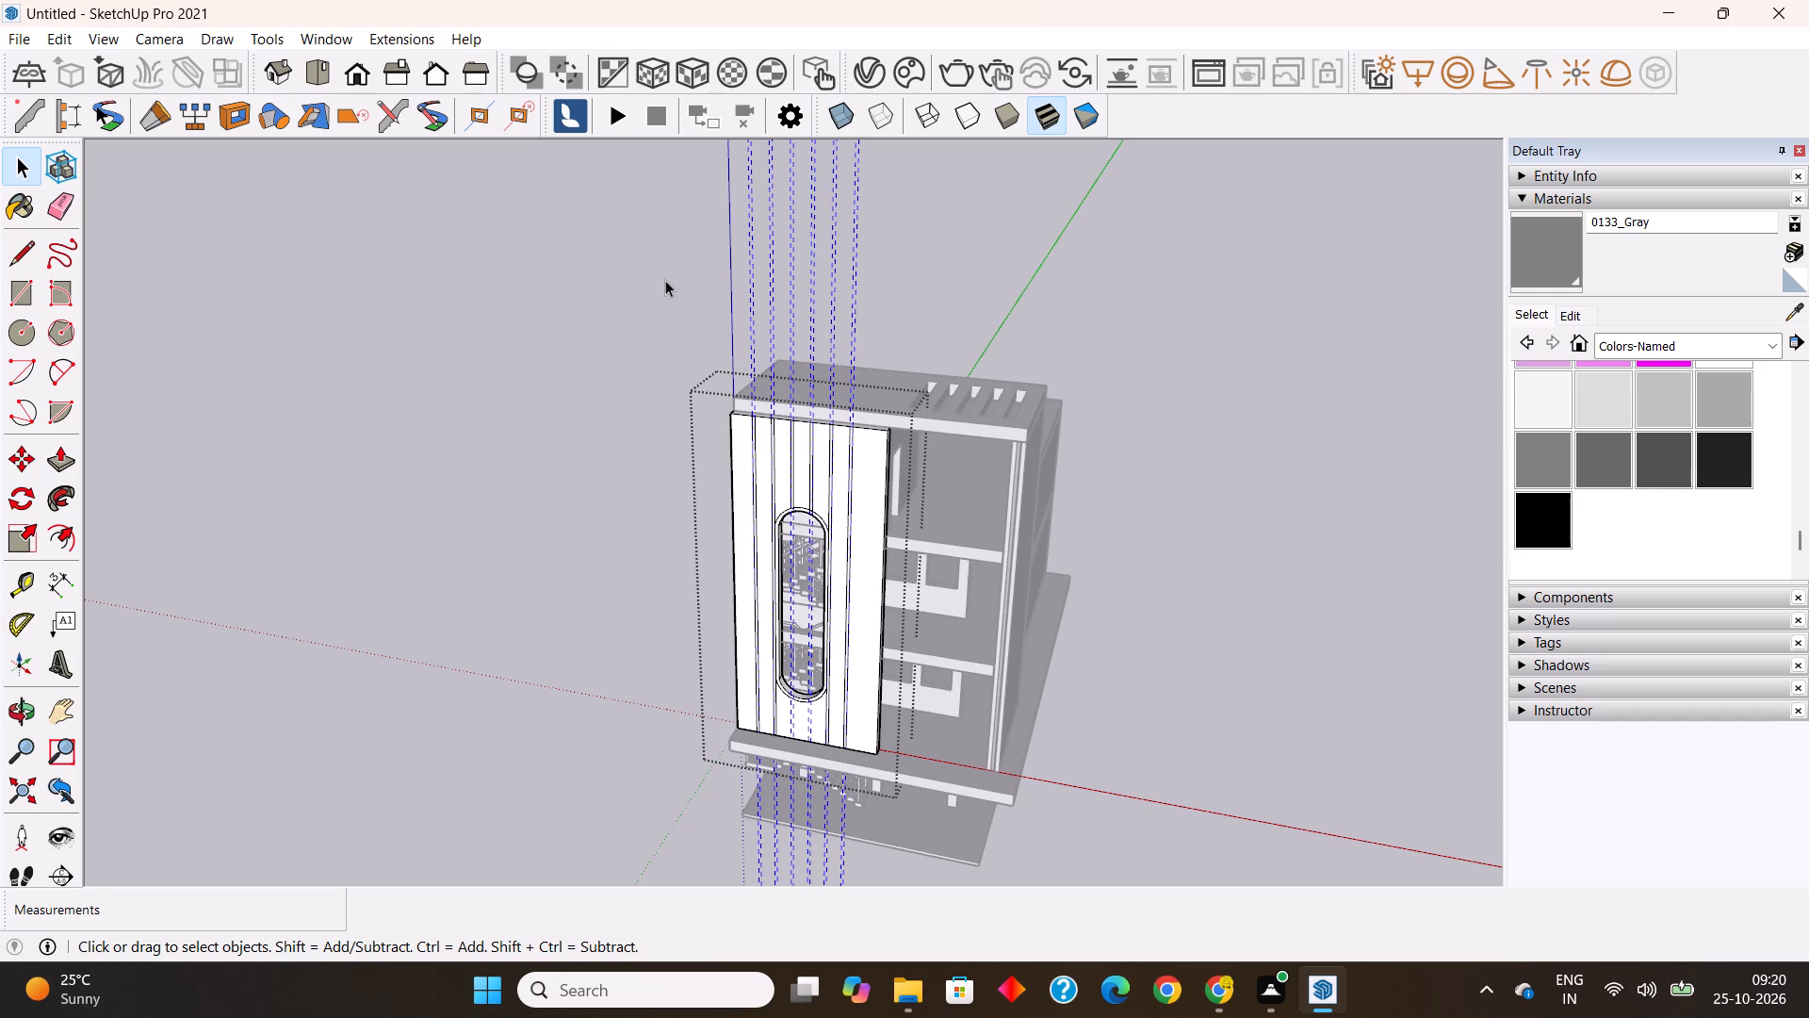
key("Delete")
Push the leftmost narrow strip of the staircase panel inward 2" to form a groove.
middle_click_drag(733, 418, 727, 459)
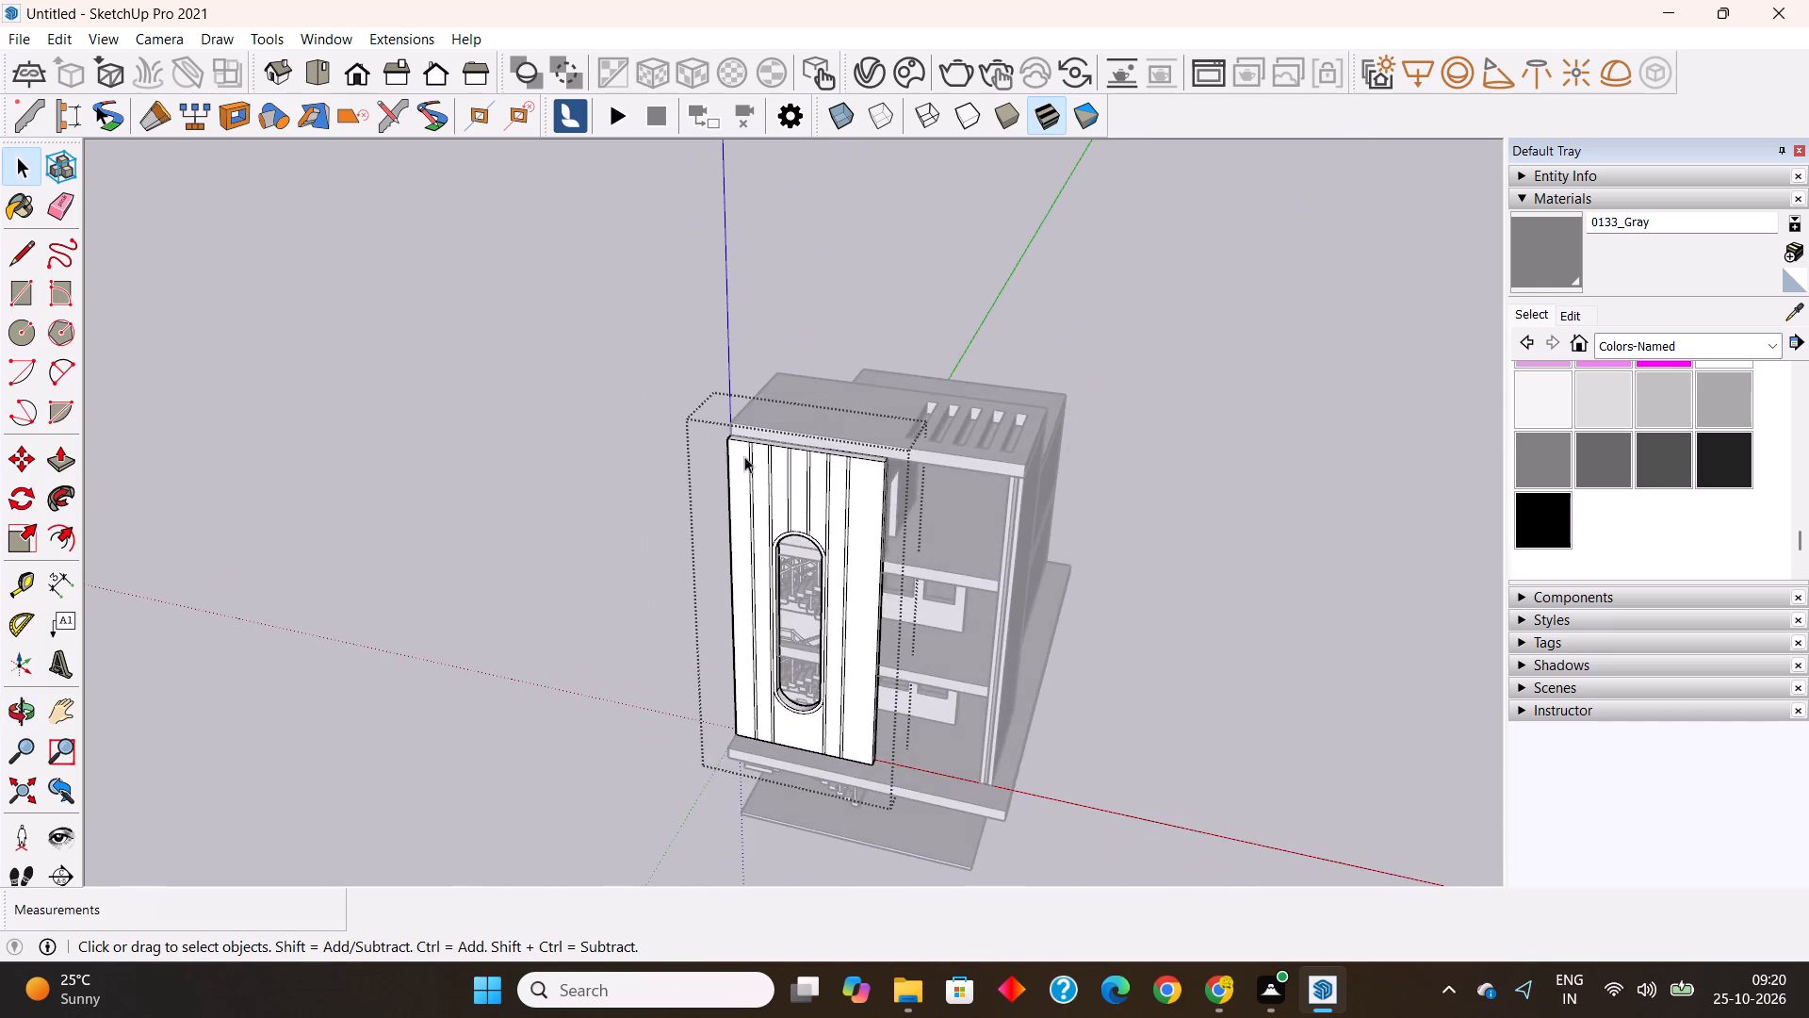
scroll(753, 456, "up", 19)
middle_click_drag(754, 450, 673, 479)
left_click(63, 450)
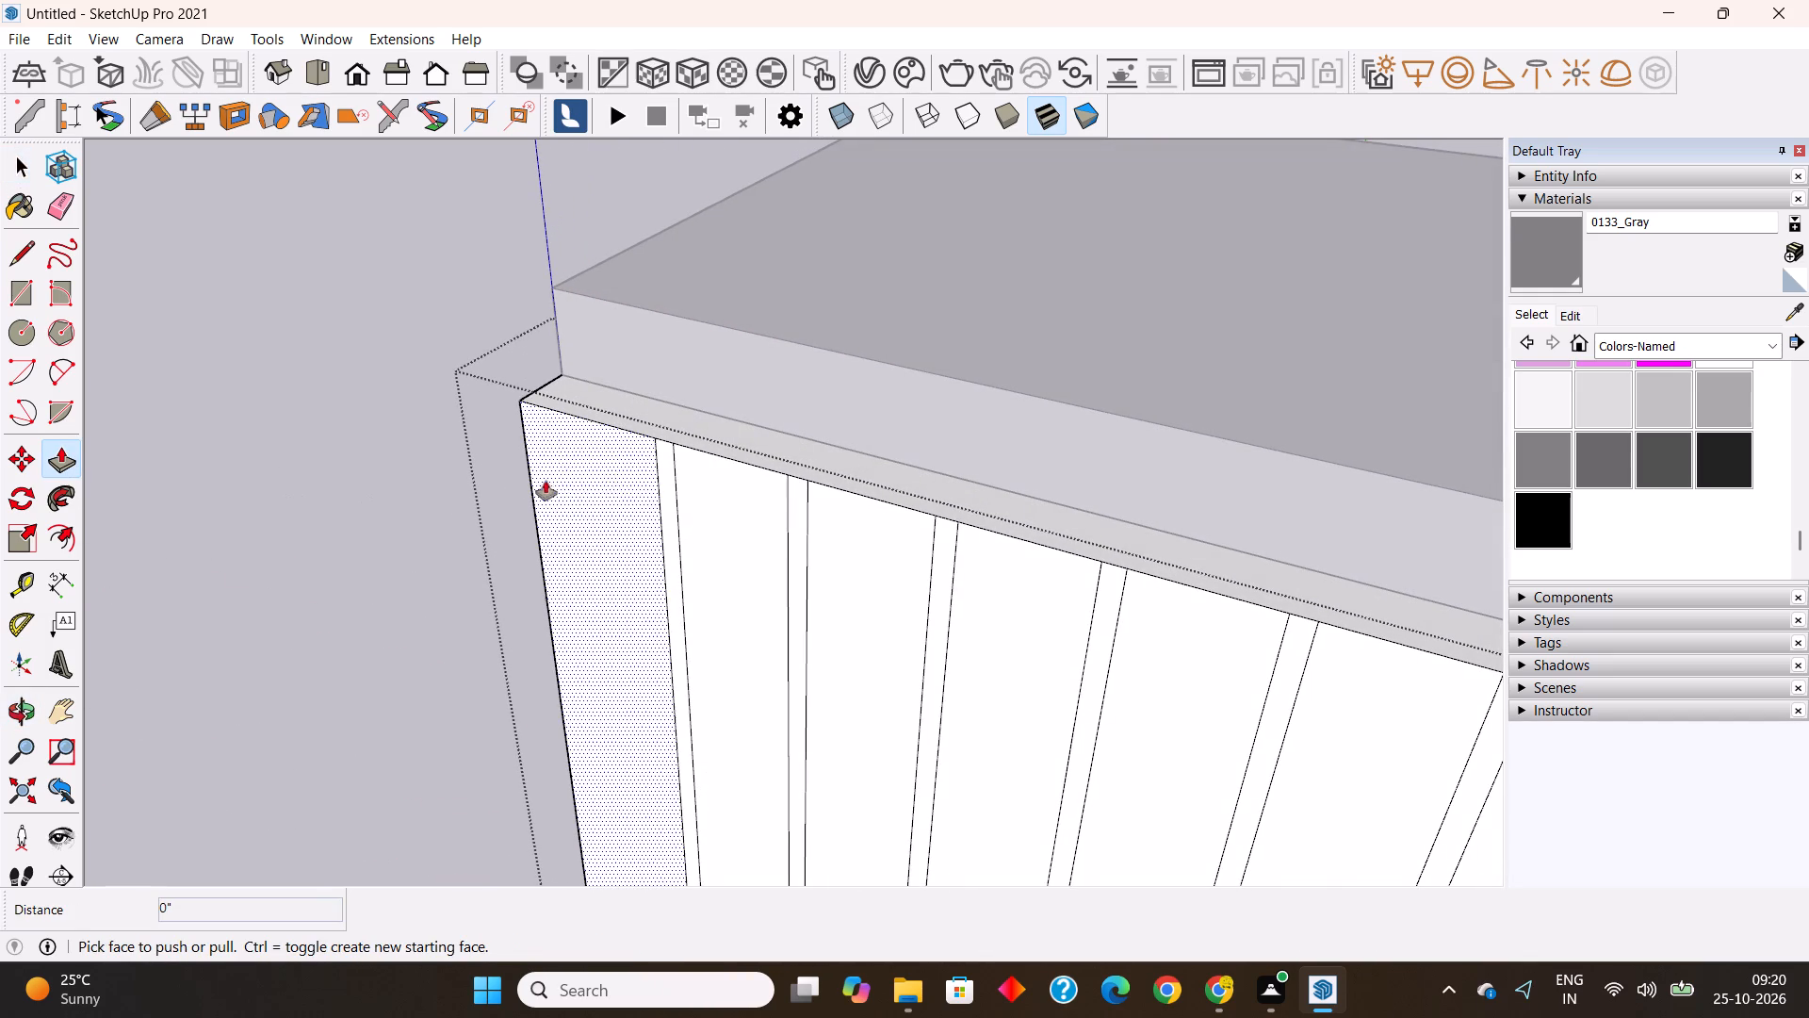
left_click(662, 471)
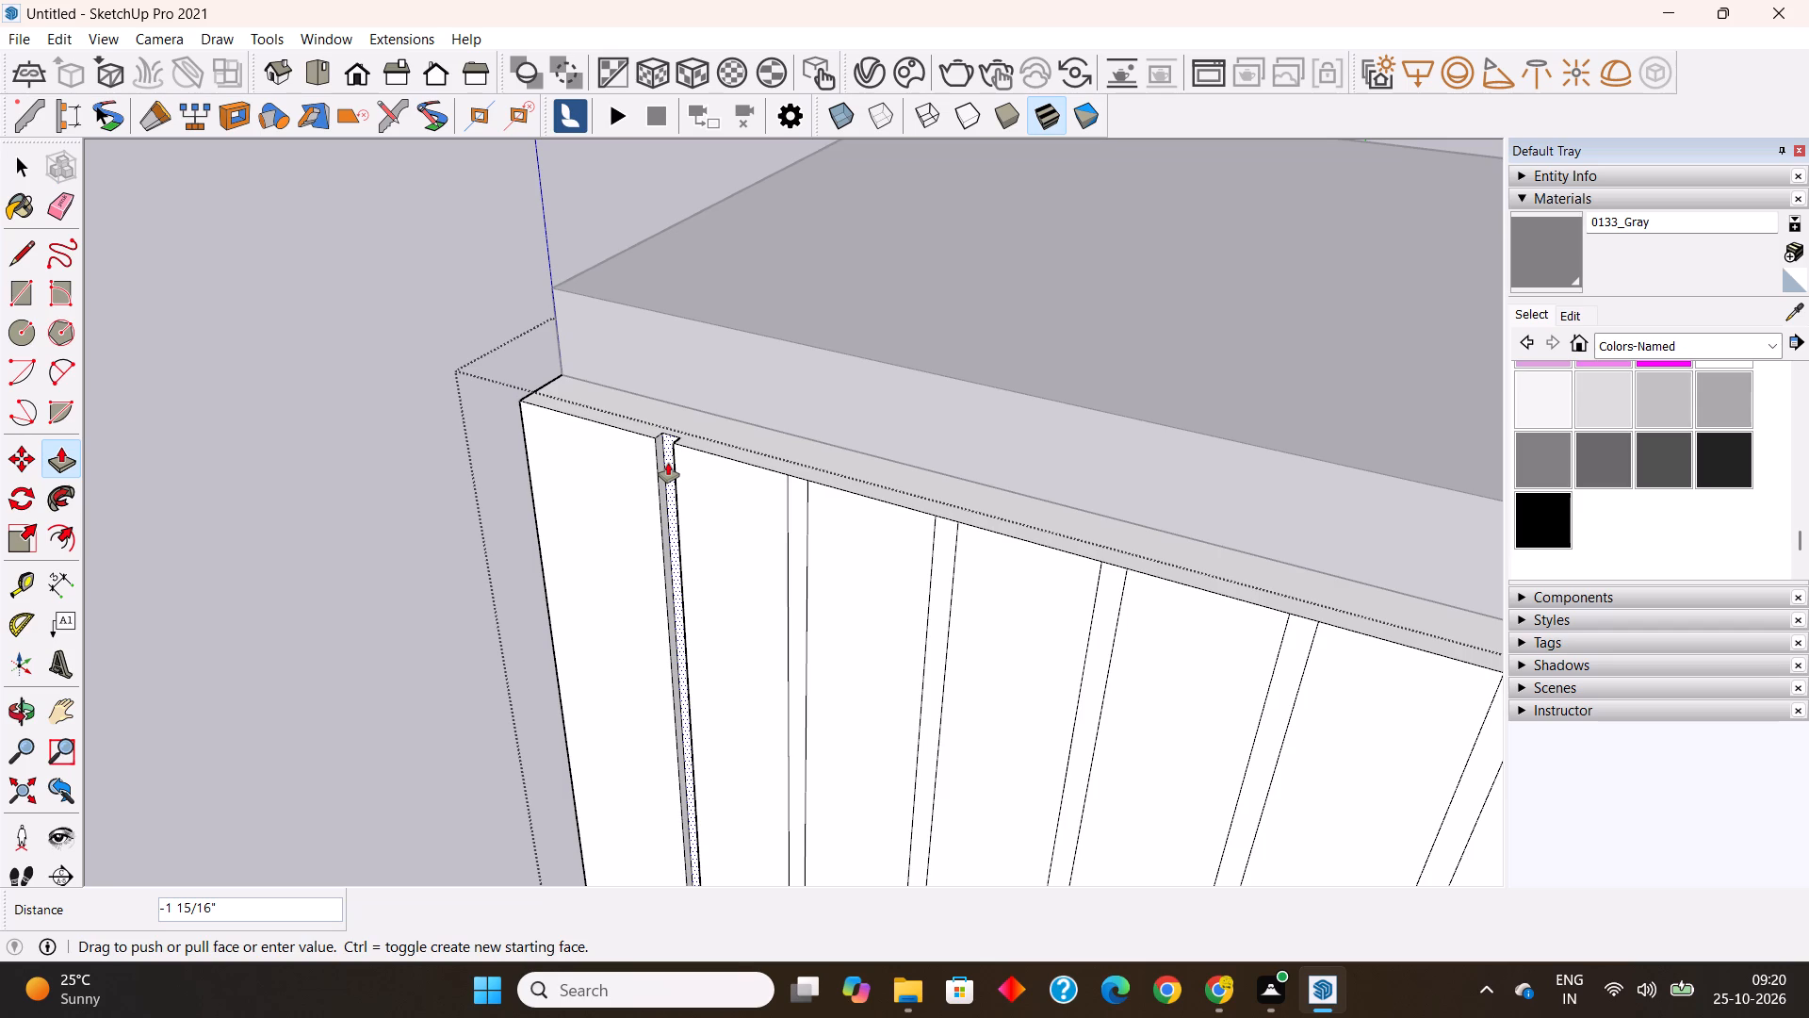
type("2\"")
key("Return")
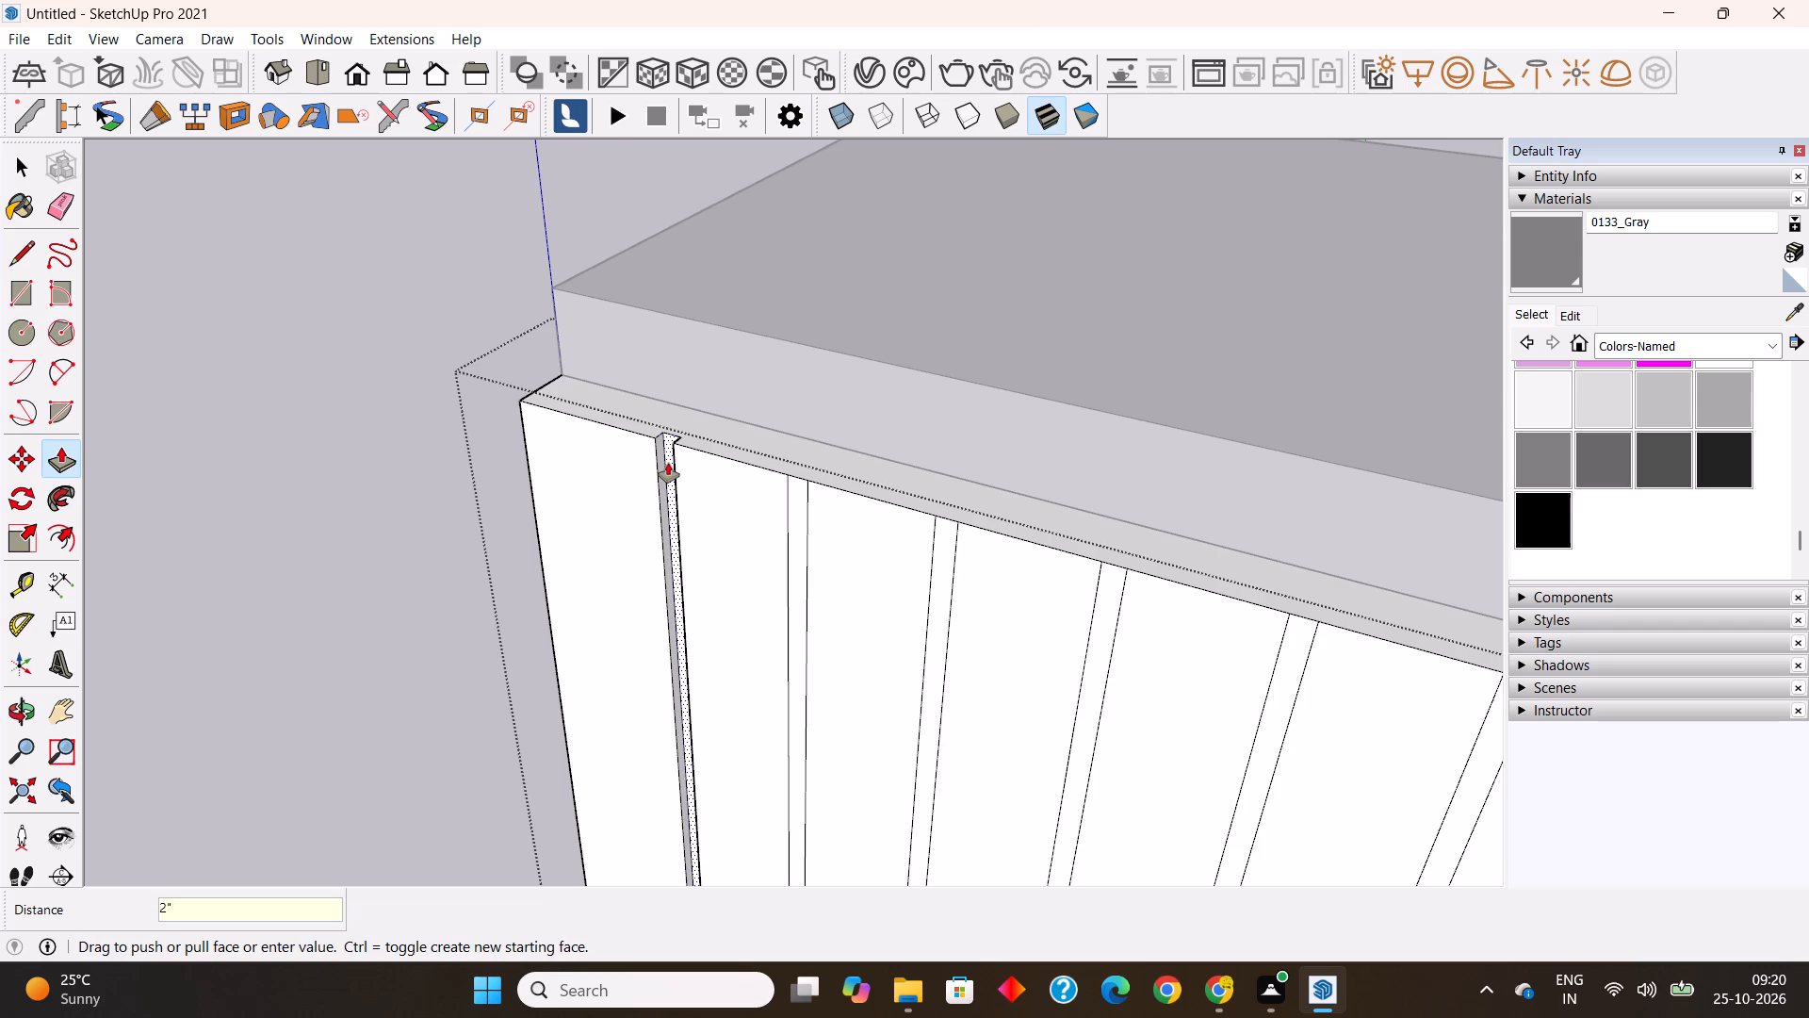
Repeat the 2" inward push on the panel's other five narrow strips, working from left to right.
double_click(799, 521)
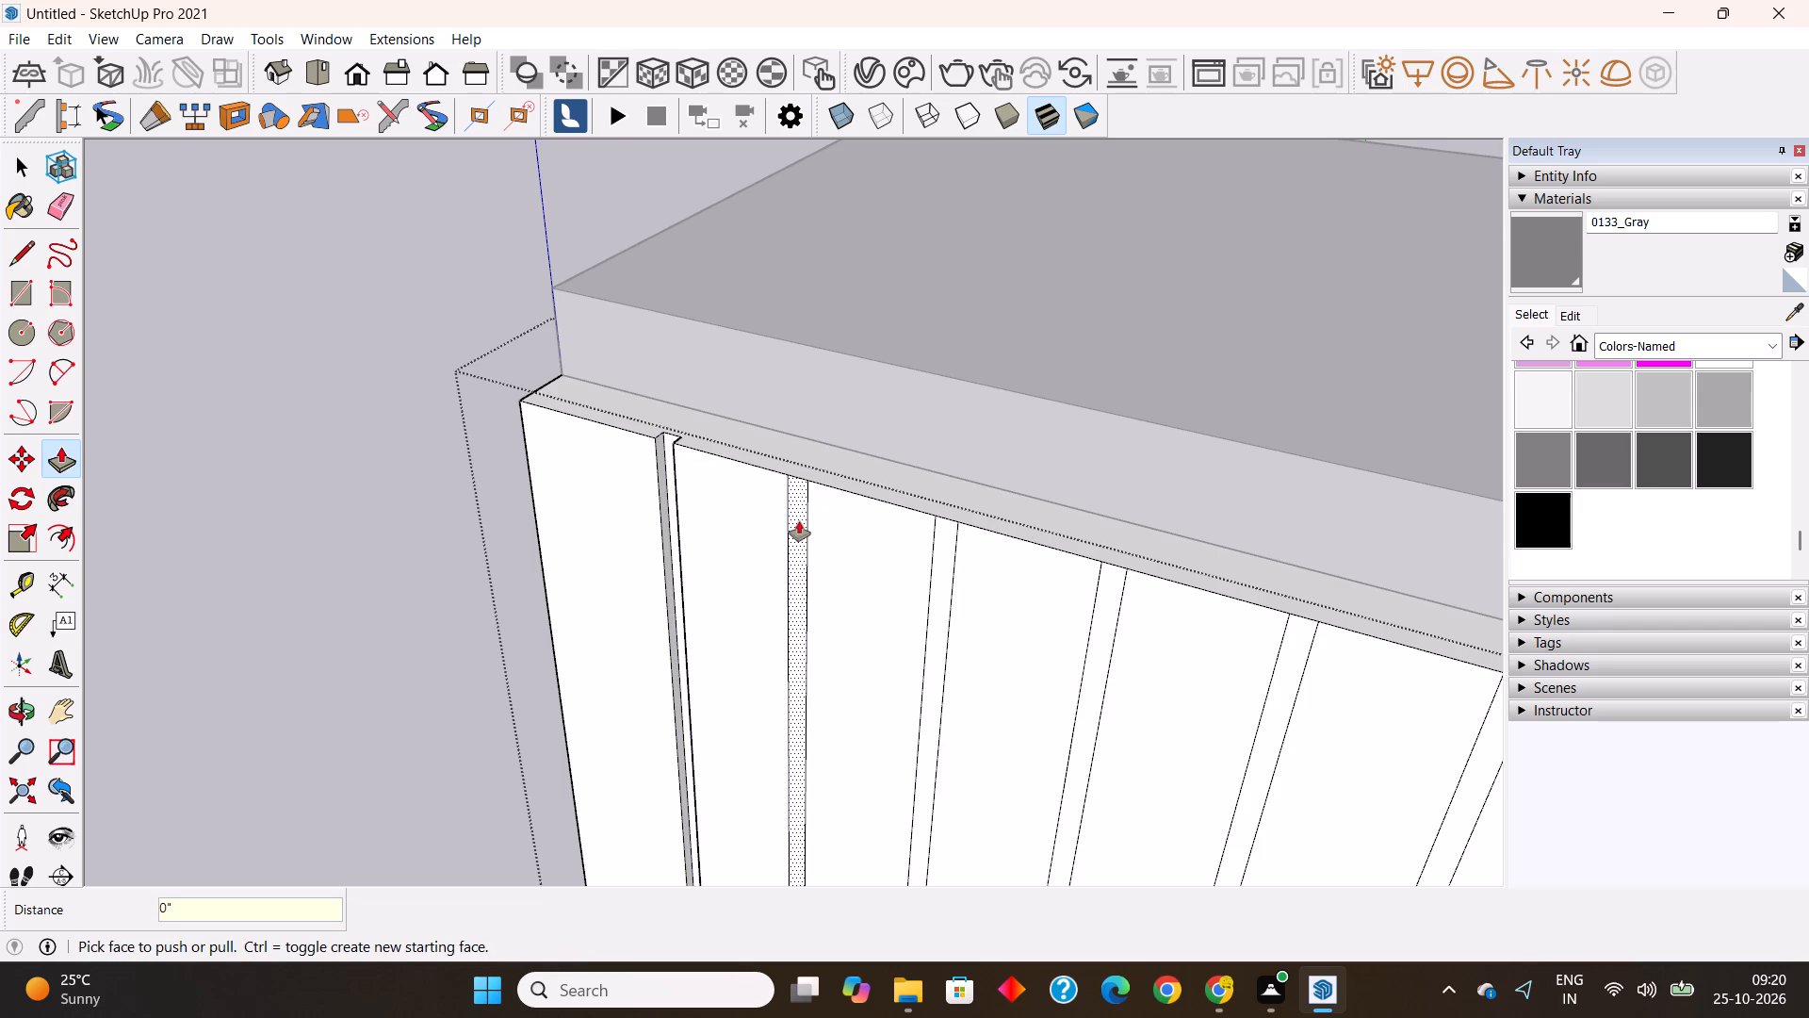
double_click(941, 563)
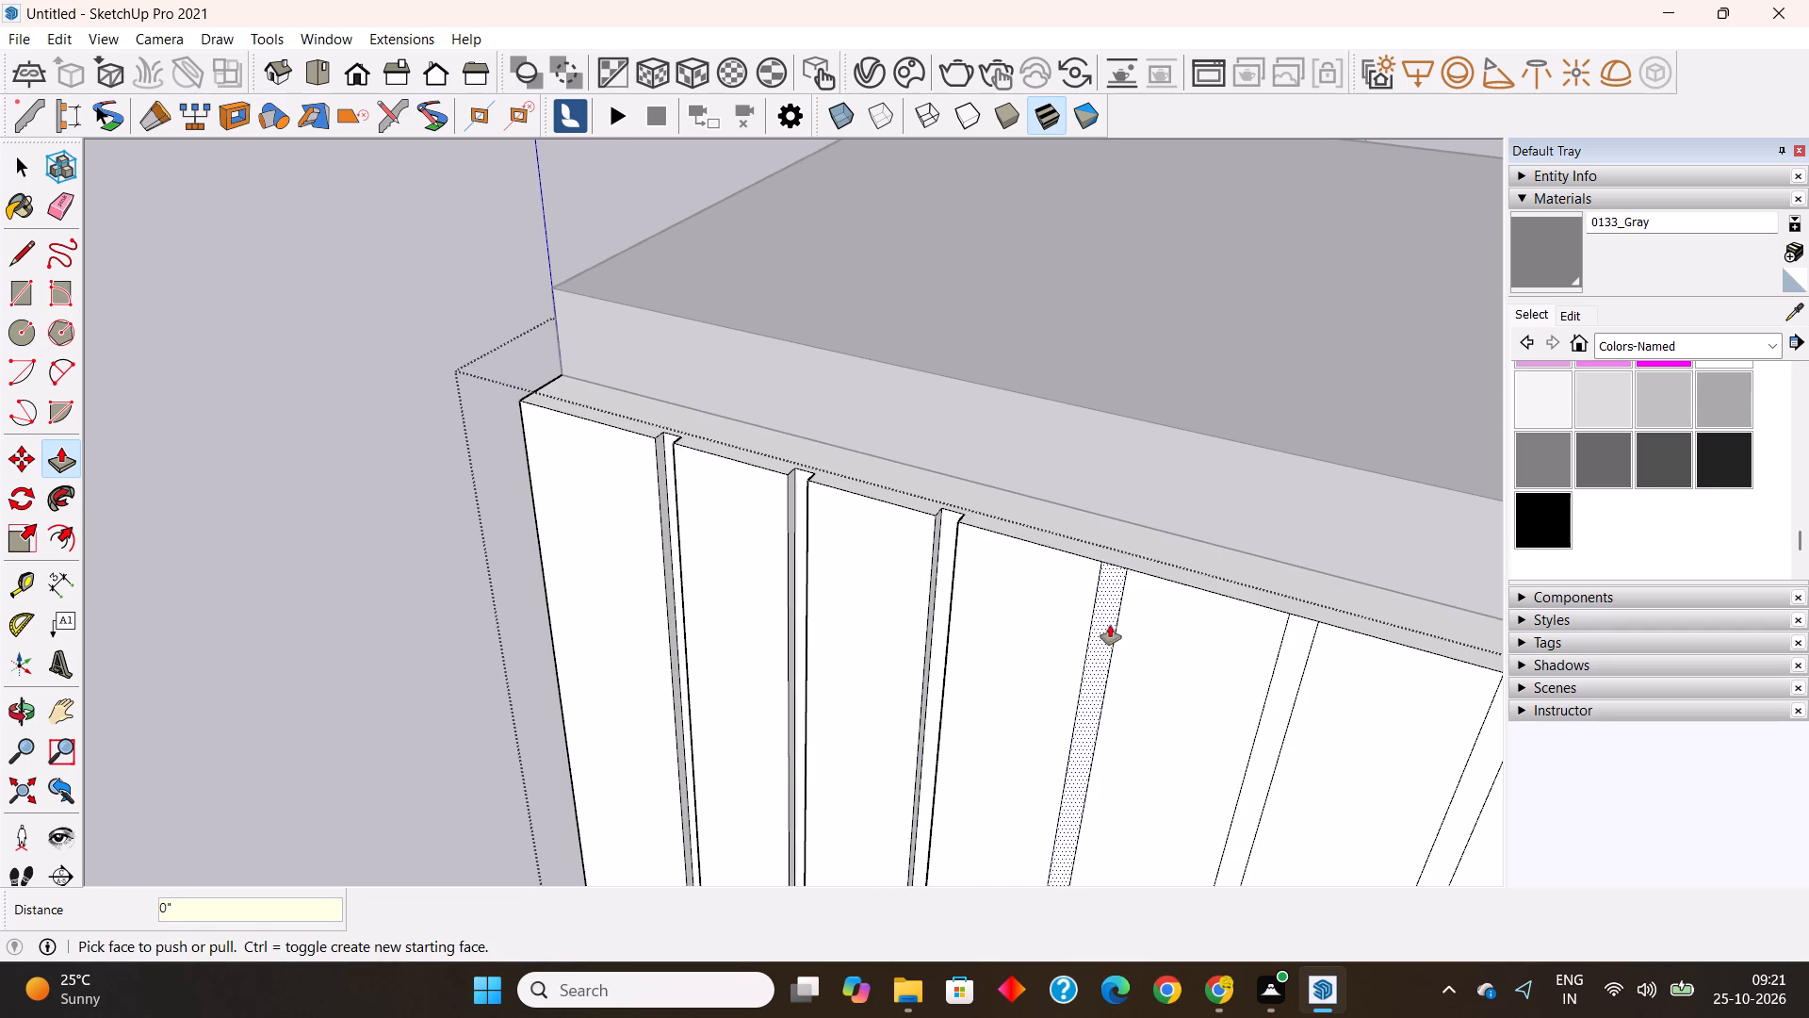
double_click(1108, 620)
scroll(793, 411, "down", 13)
scroll(904, 501, "up", 1)
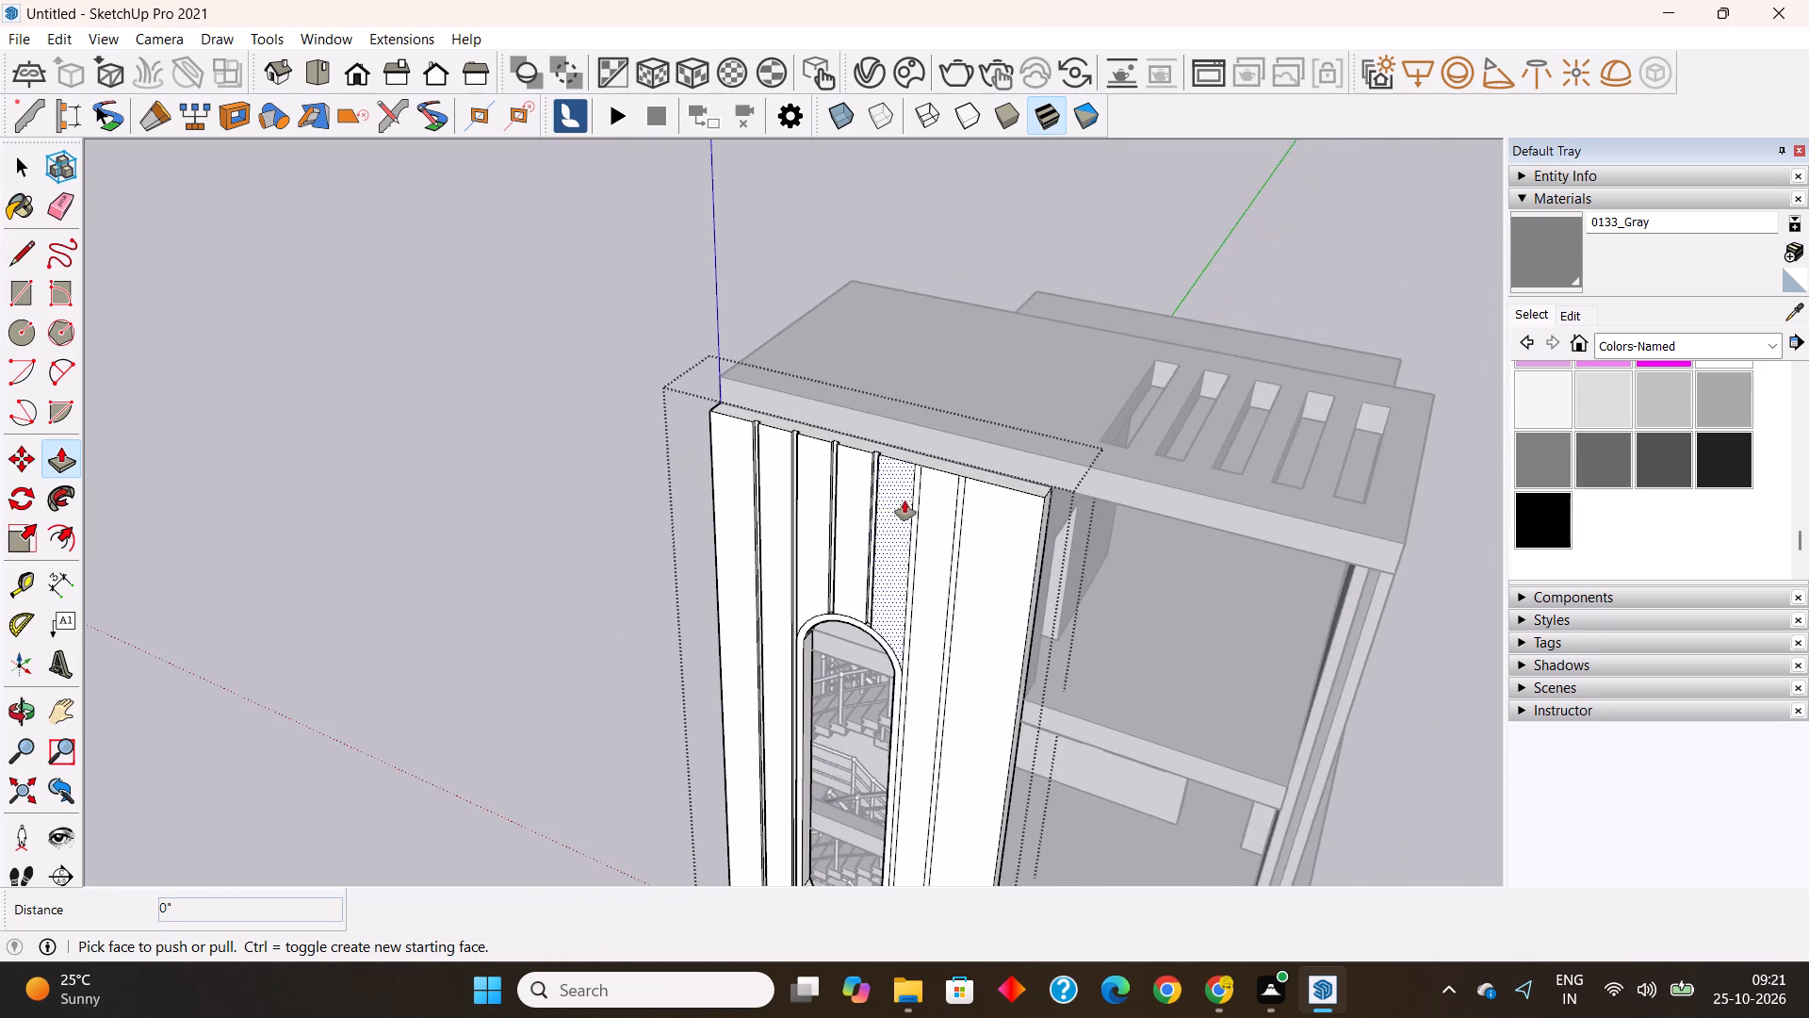
scroll(904, 501, "up", 5)
double_click(924, 464)
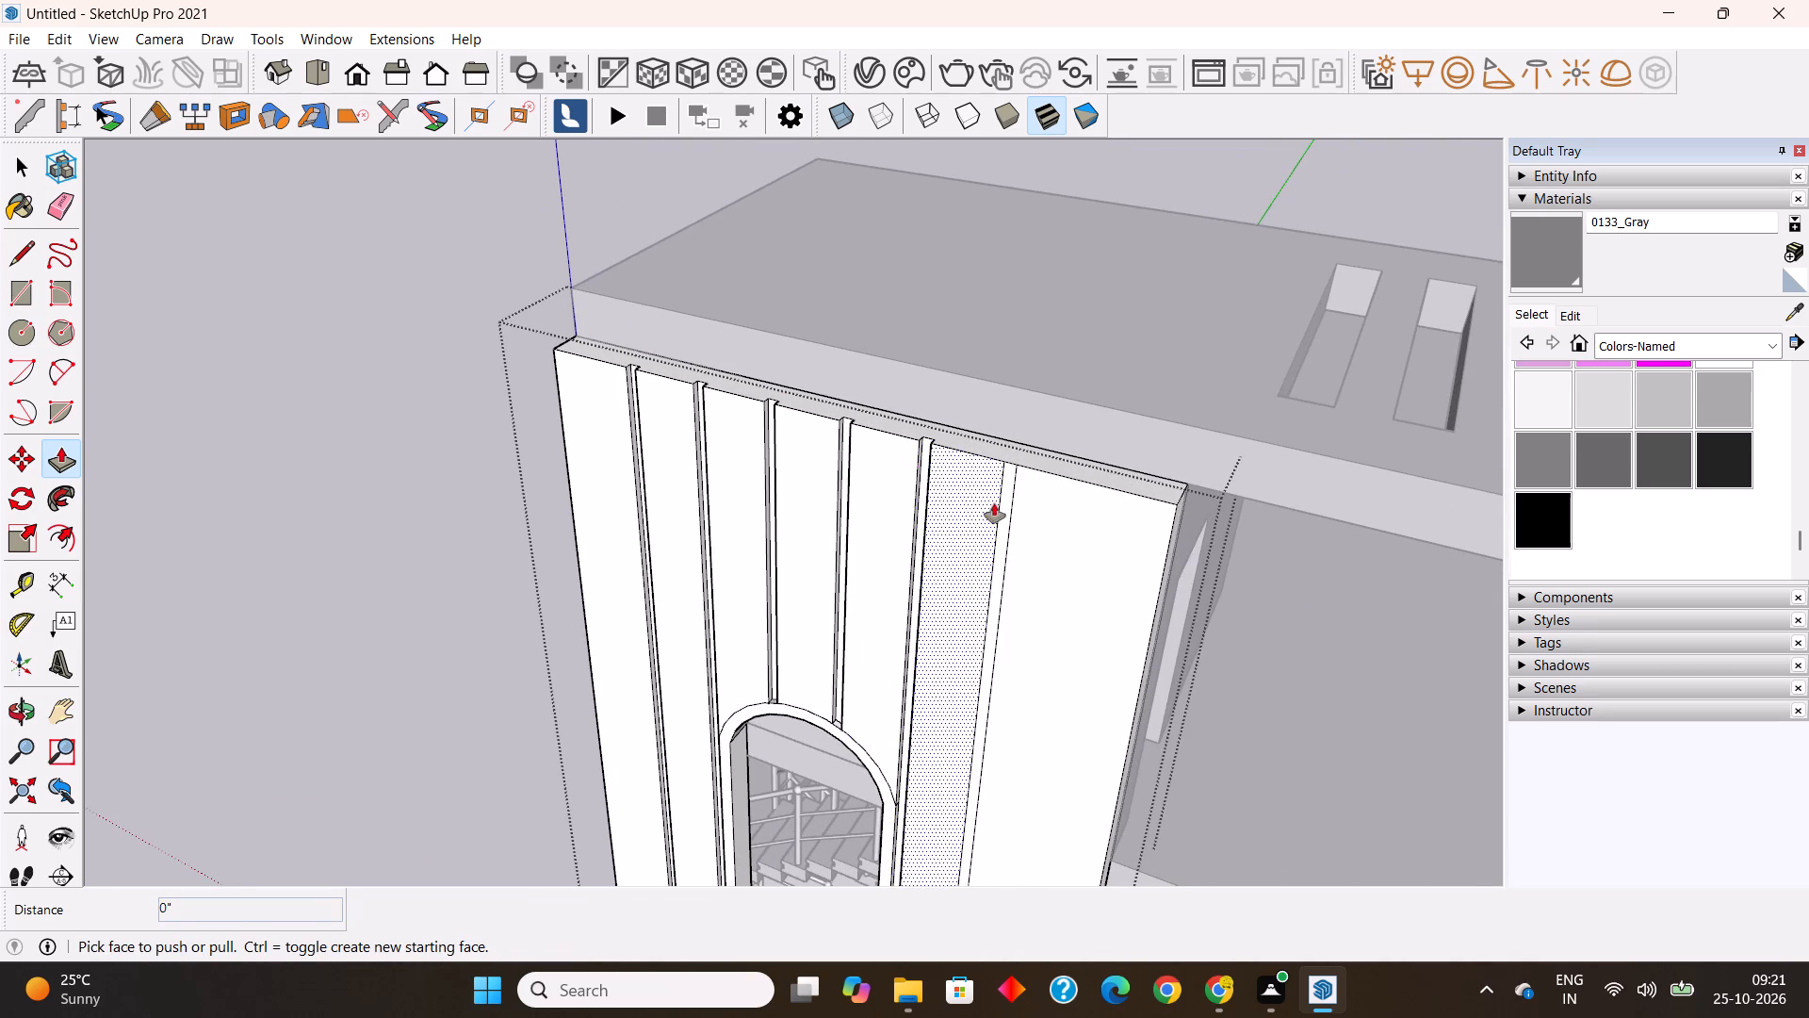
double_click(1008, 503)
Examine the grooved staircase panel from the front and from both sides.
scroll(929, 364, "down", 15)
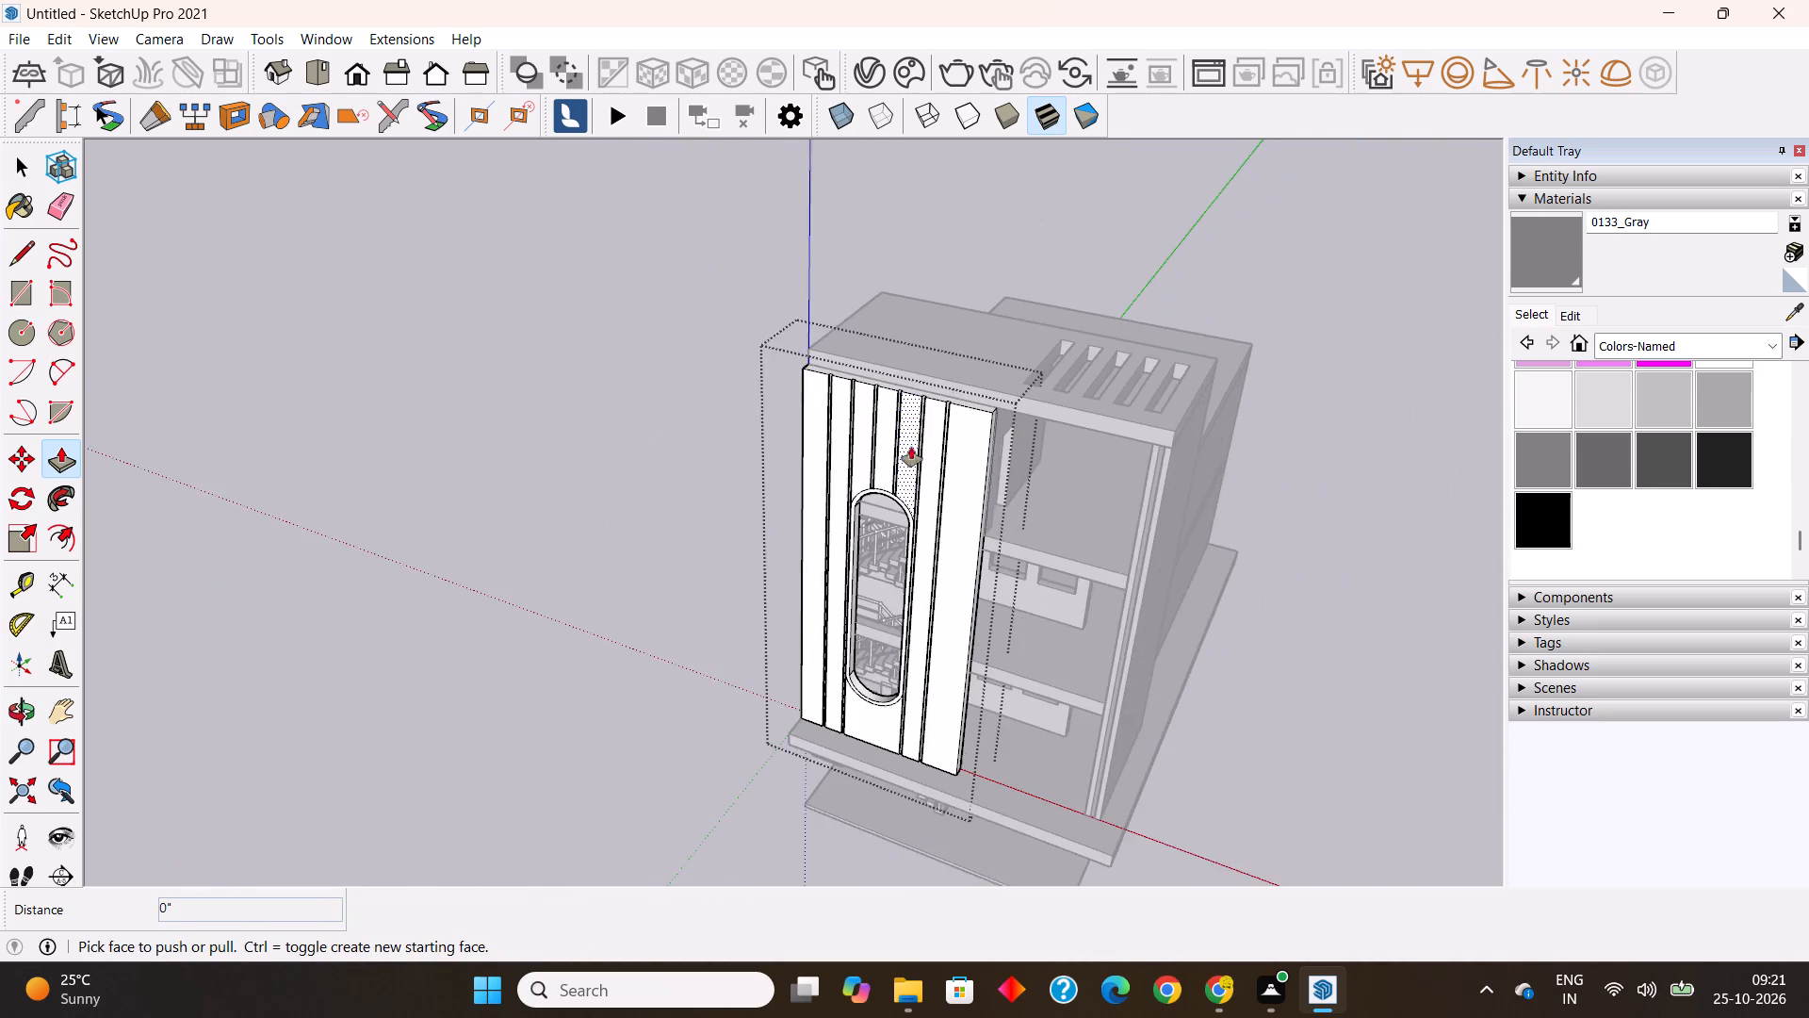
middle_click_drag(1048, 742, 1136, 596)
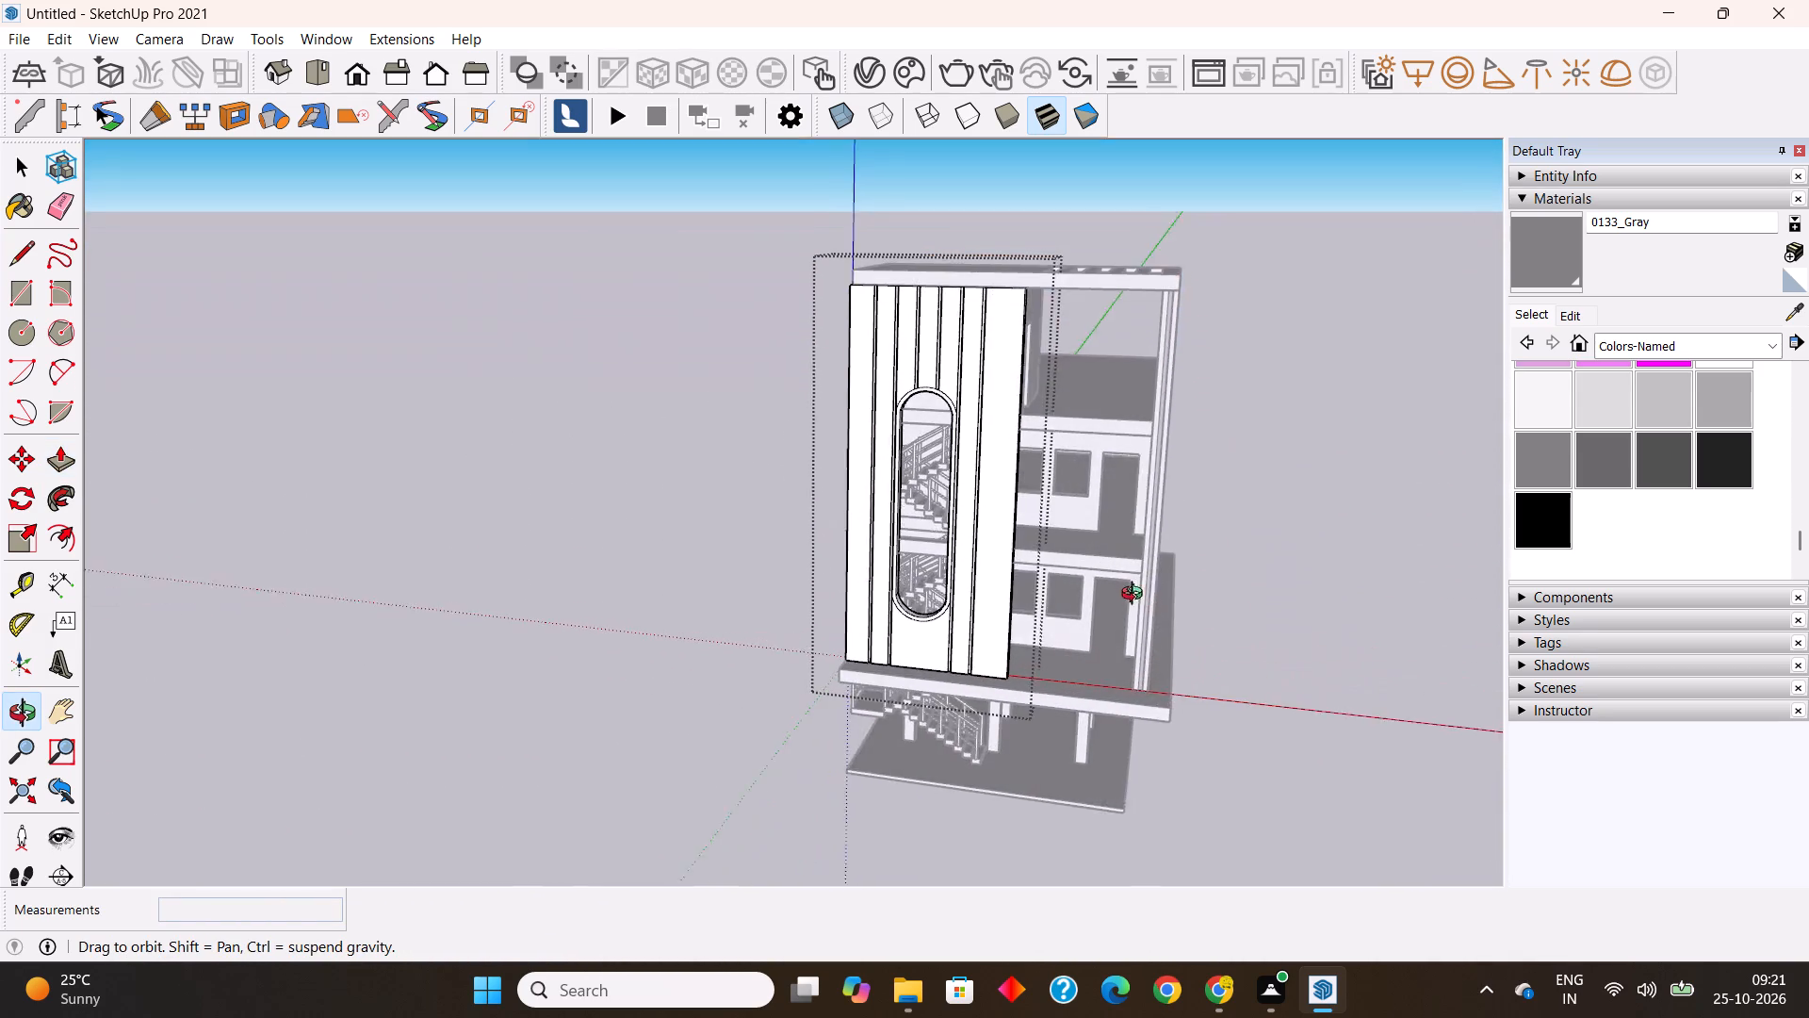
middle_click_drag(1136, 596, 1217, 596)
middle_click_drag(1171, 537, 839, 526, "shift")
middle_click_drag(901, 638, 1155, 651)
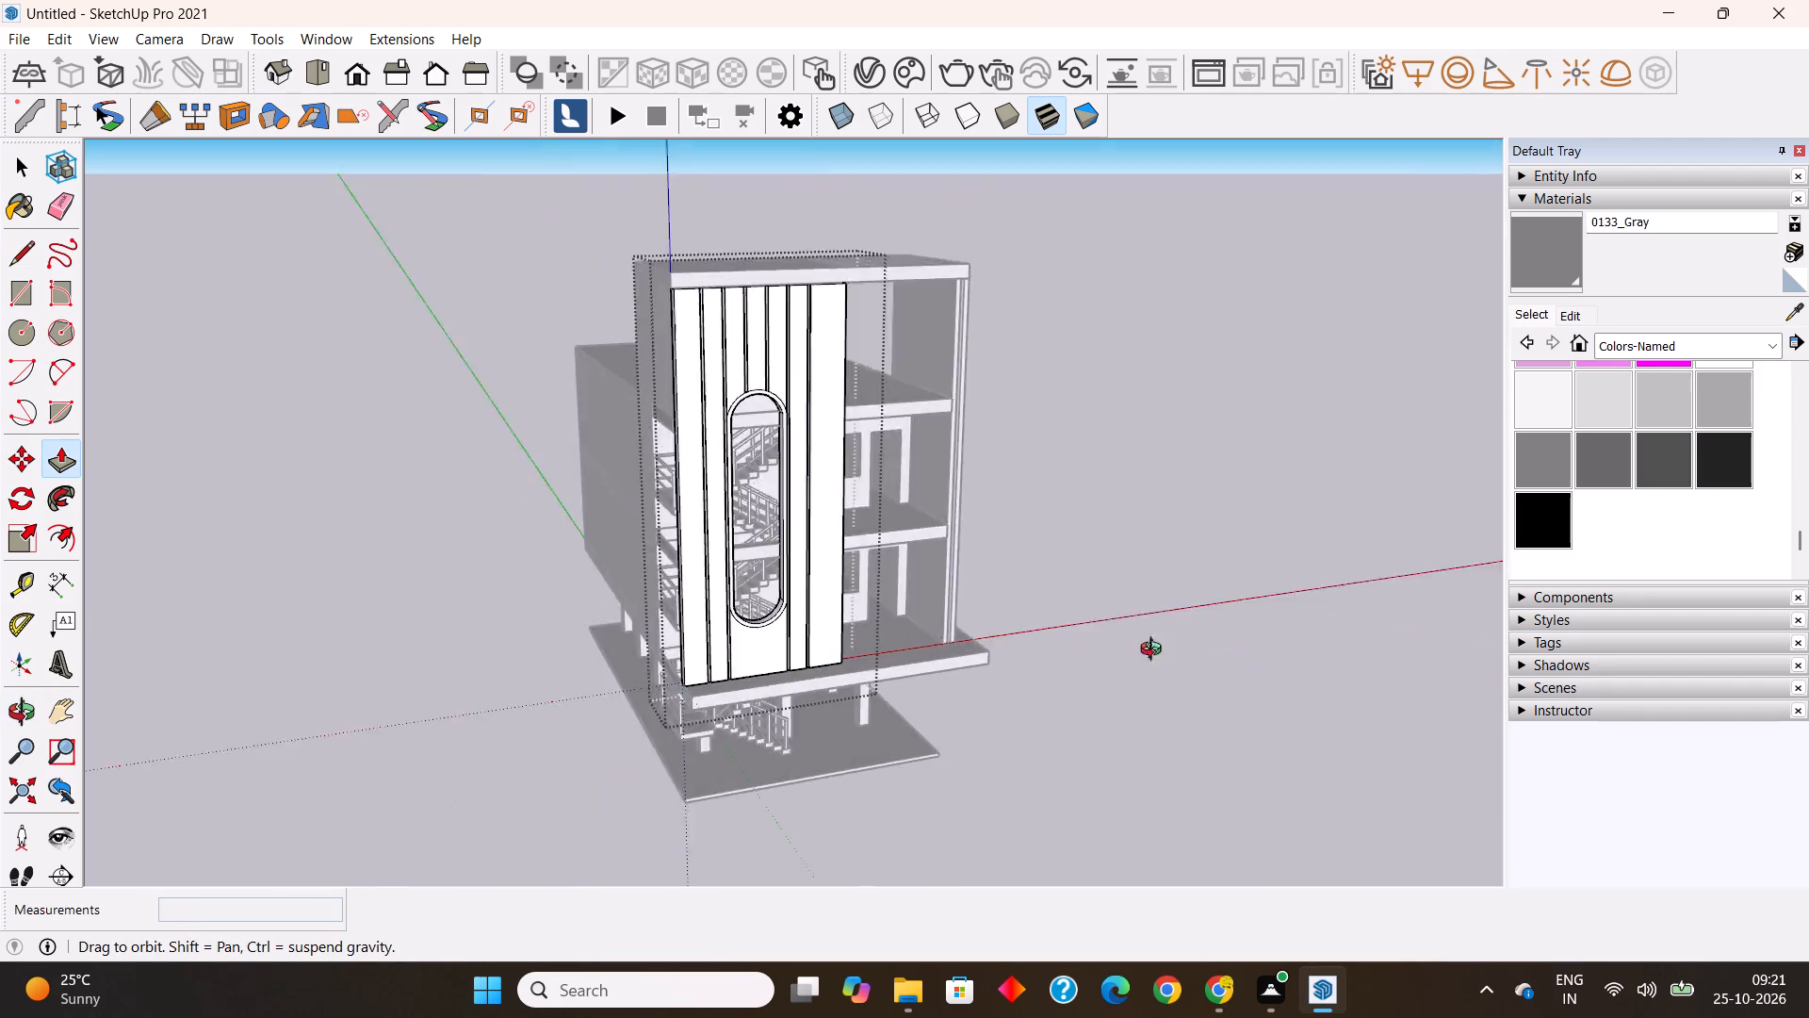
middle_click_drag(1155, 651, 1000, 653)
middle_click_drag(1014, 637, 1186, 632, "shift")
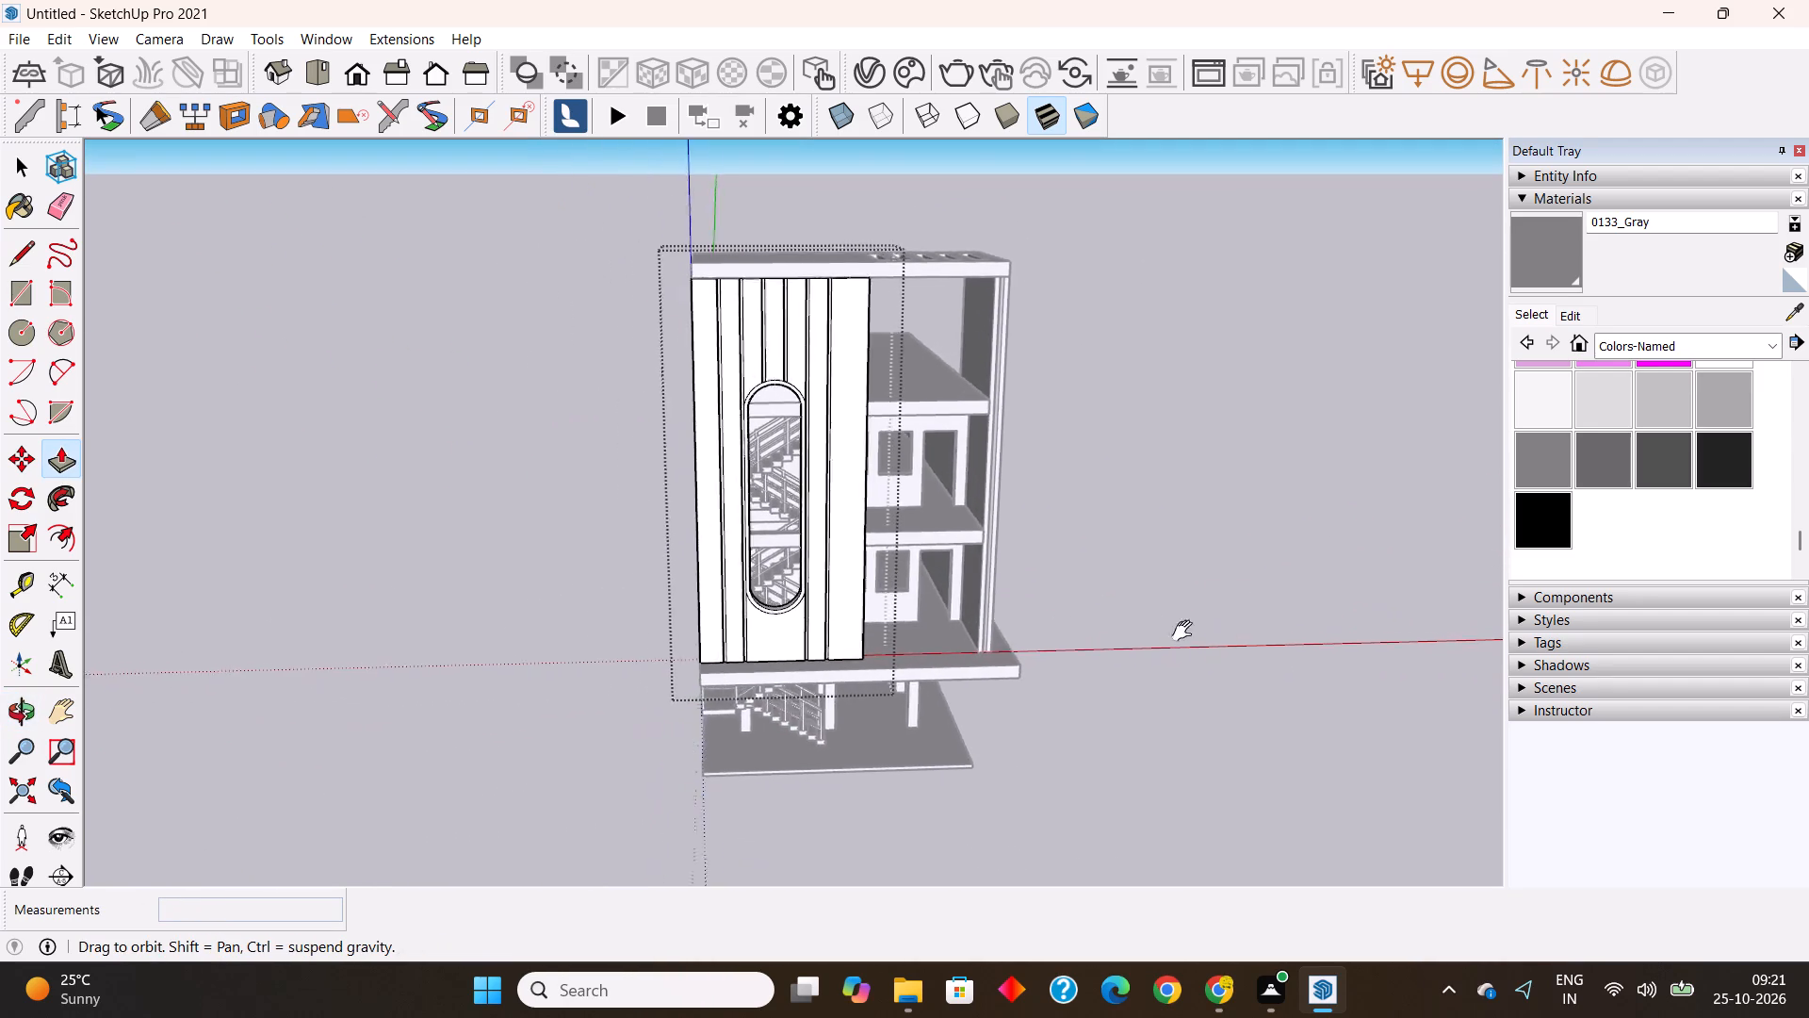
middle_click_drag(1186, 632, 1297, 652, "shift")
middle_click_drag(1029, 665, 907, 670)
Finish editing the staircase panel group and return to the whole model.
key("space")
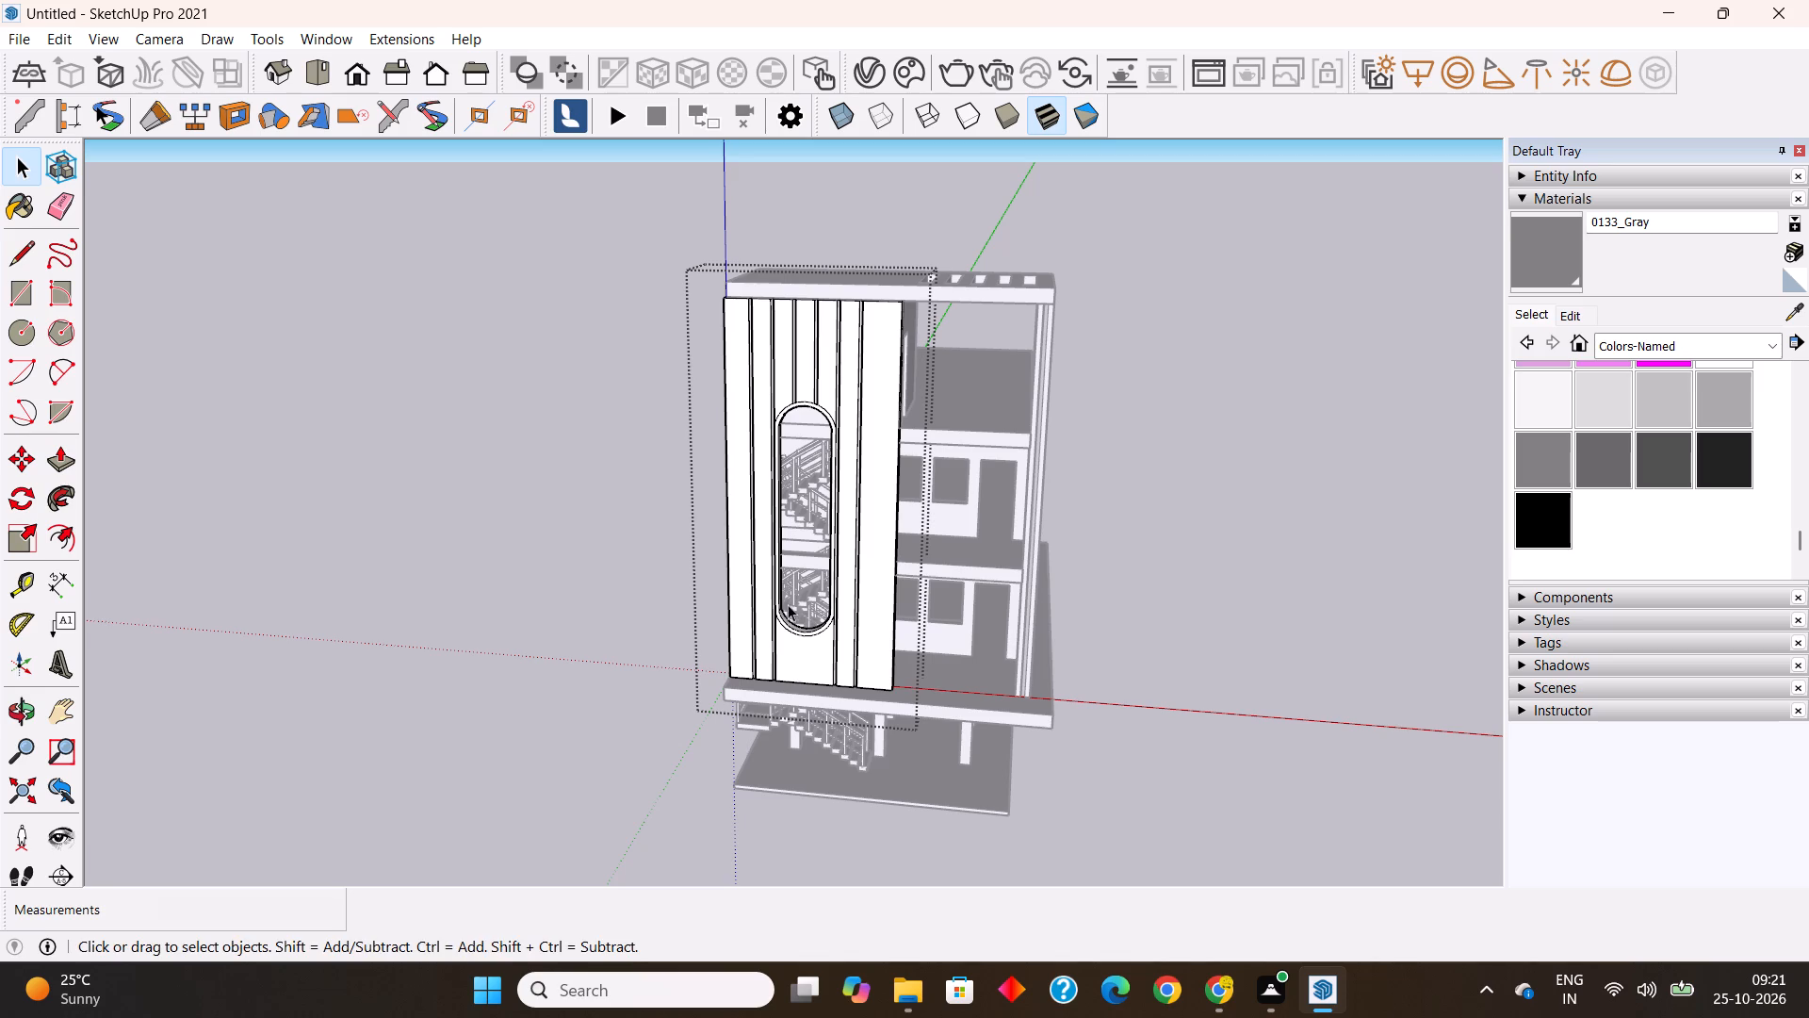
middle_click_drag(786, 604, 650, 640)
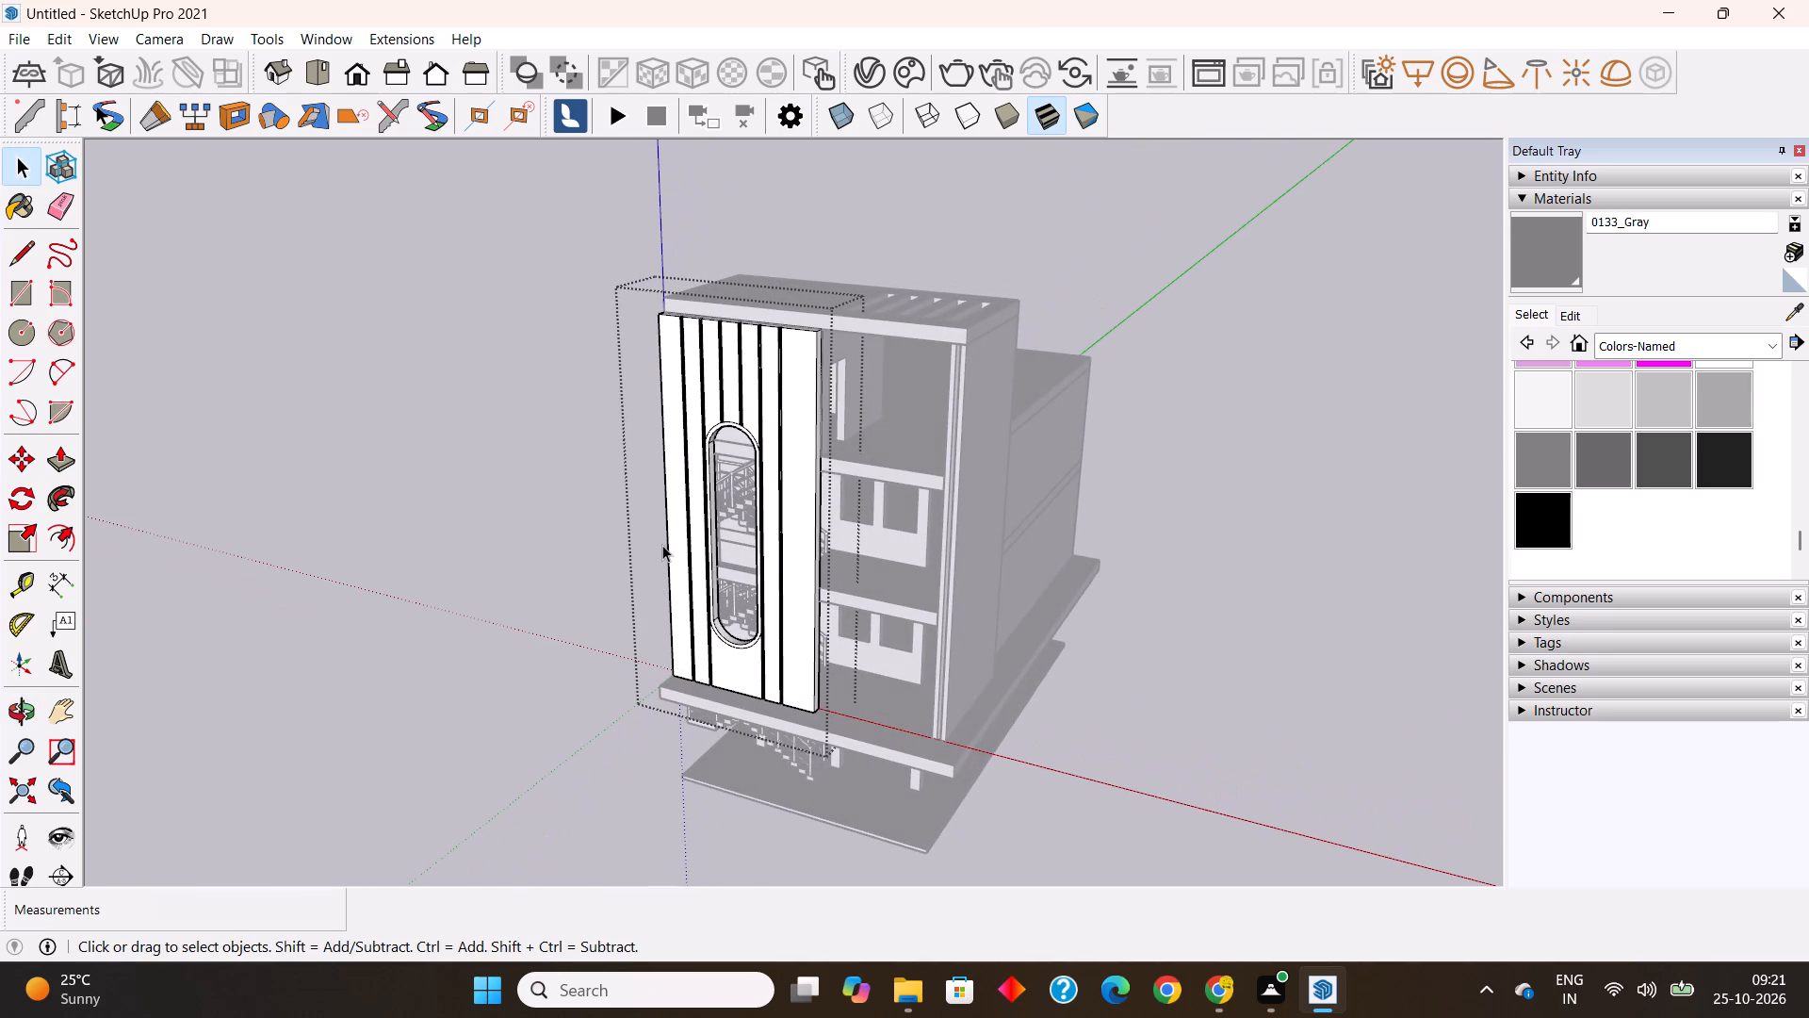
scroll(663, 543, "up", 3)
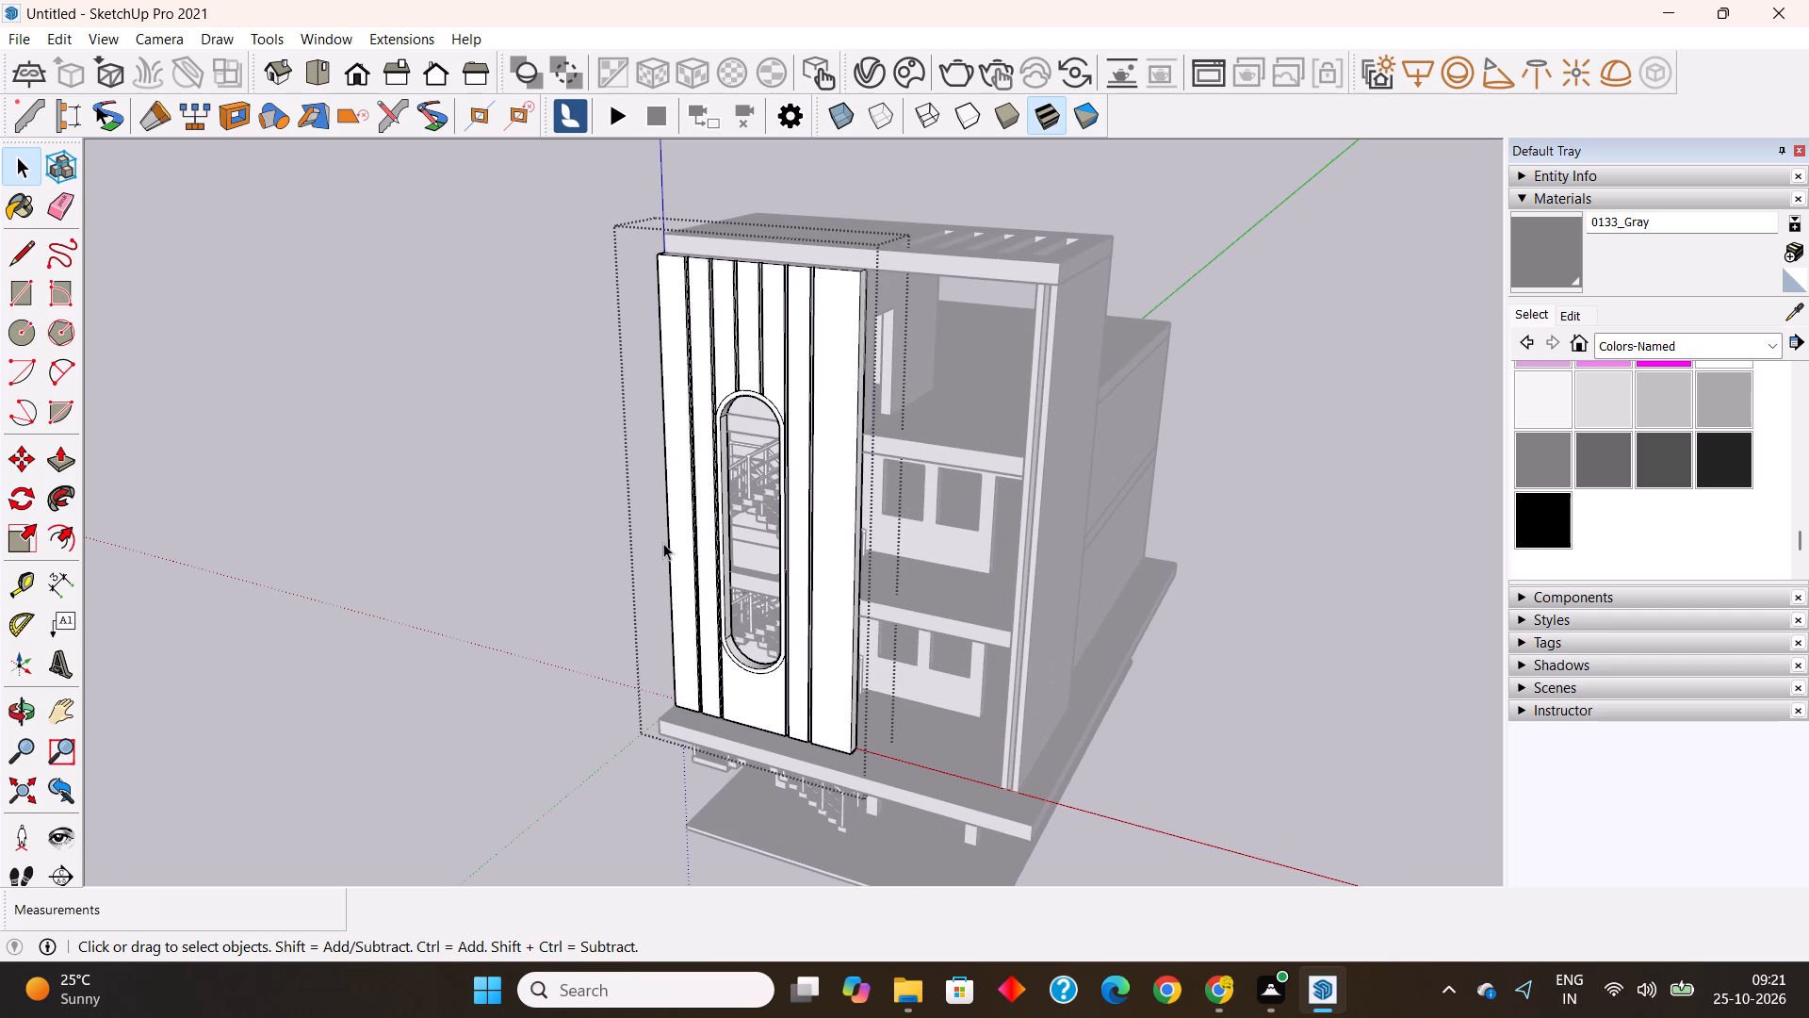
scroll(663, 543, "up", 3)
left_click(566, 546)
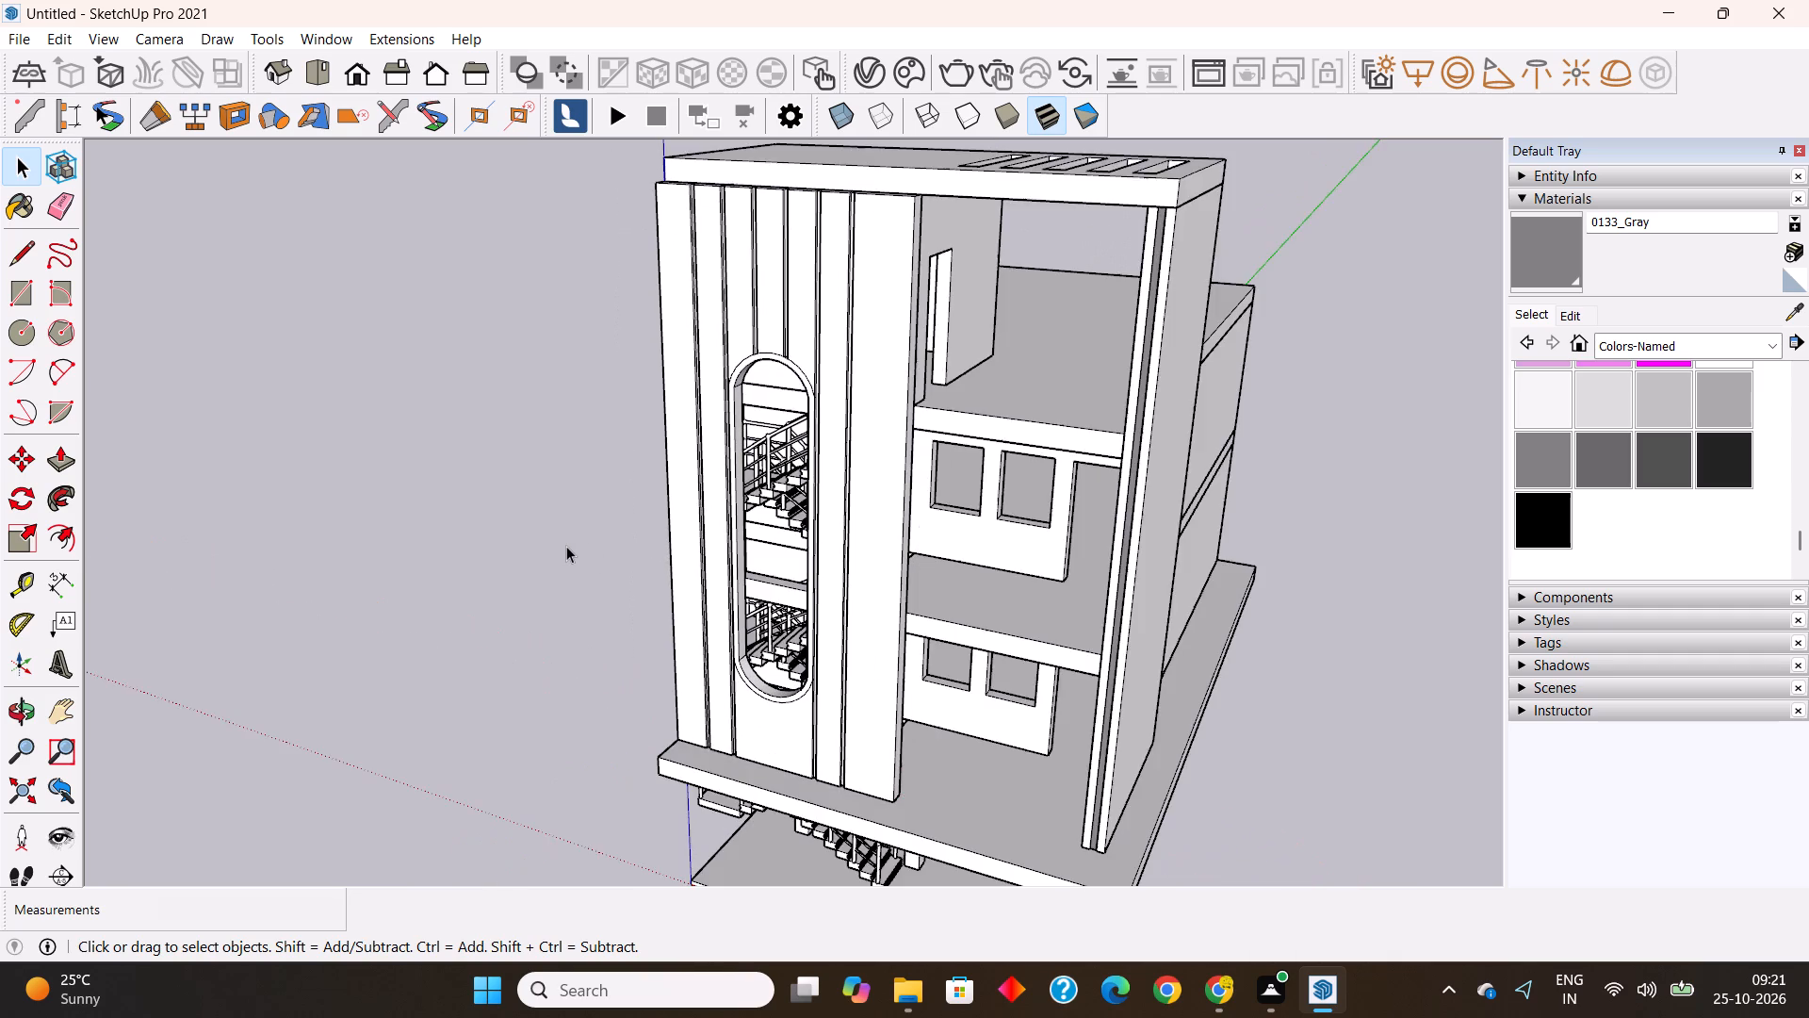
Examine the whole building's front facade and its staircase side from low and high viewpoints.
scroll(566, 546, "down", 6)
middle_click_drag(668, 714, 946, 556)
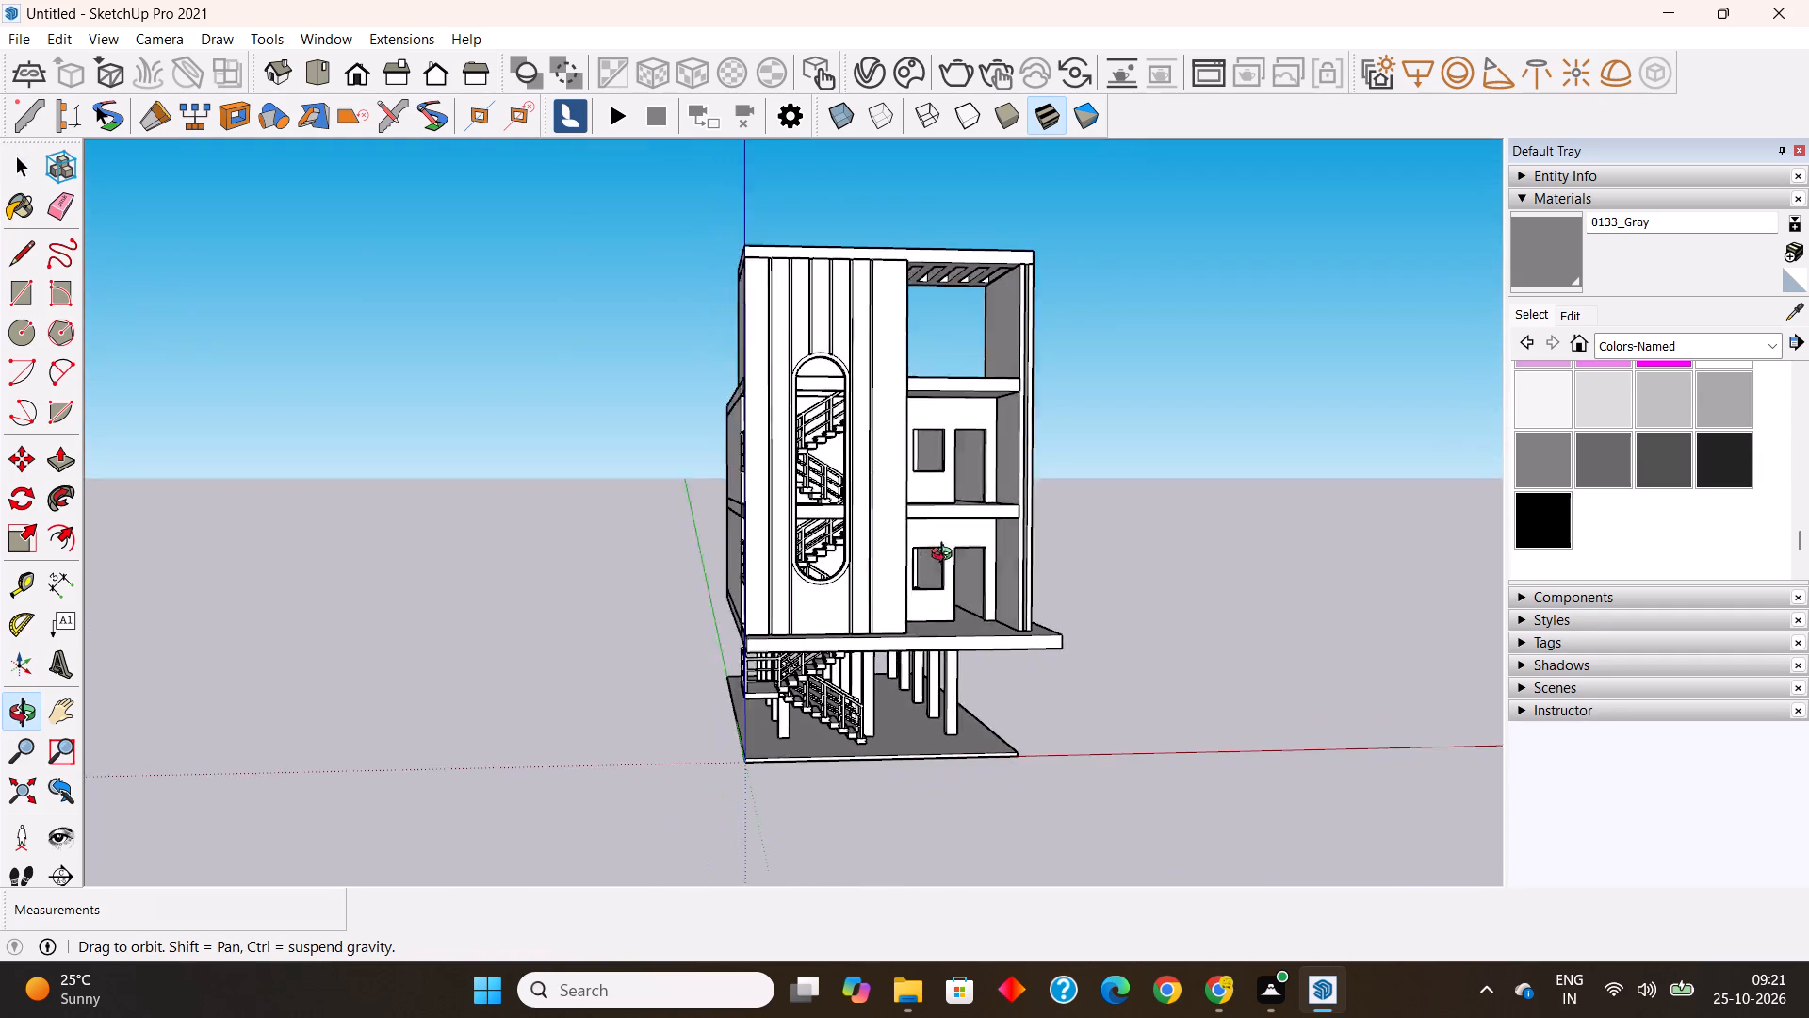
middle_click_drag(946, 556, 848, 611)
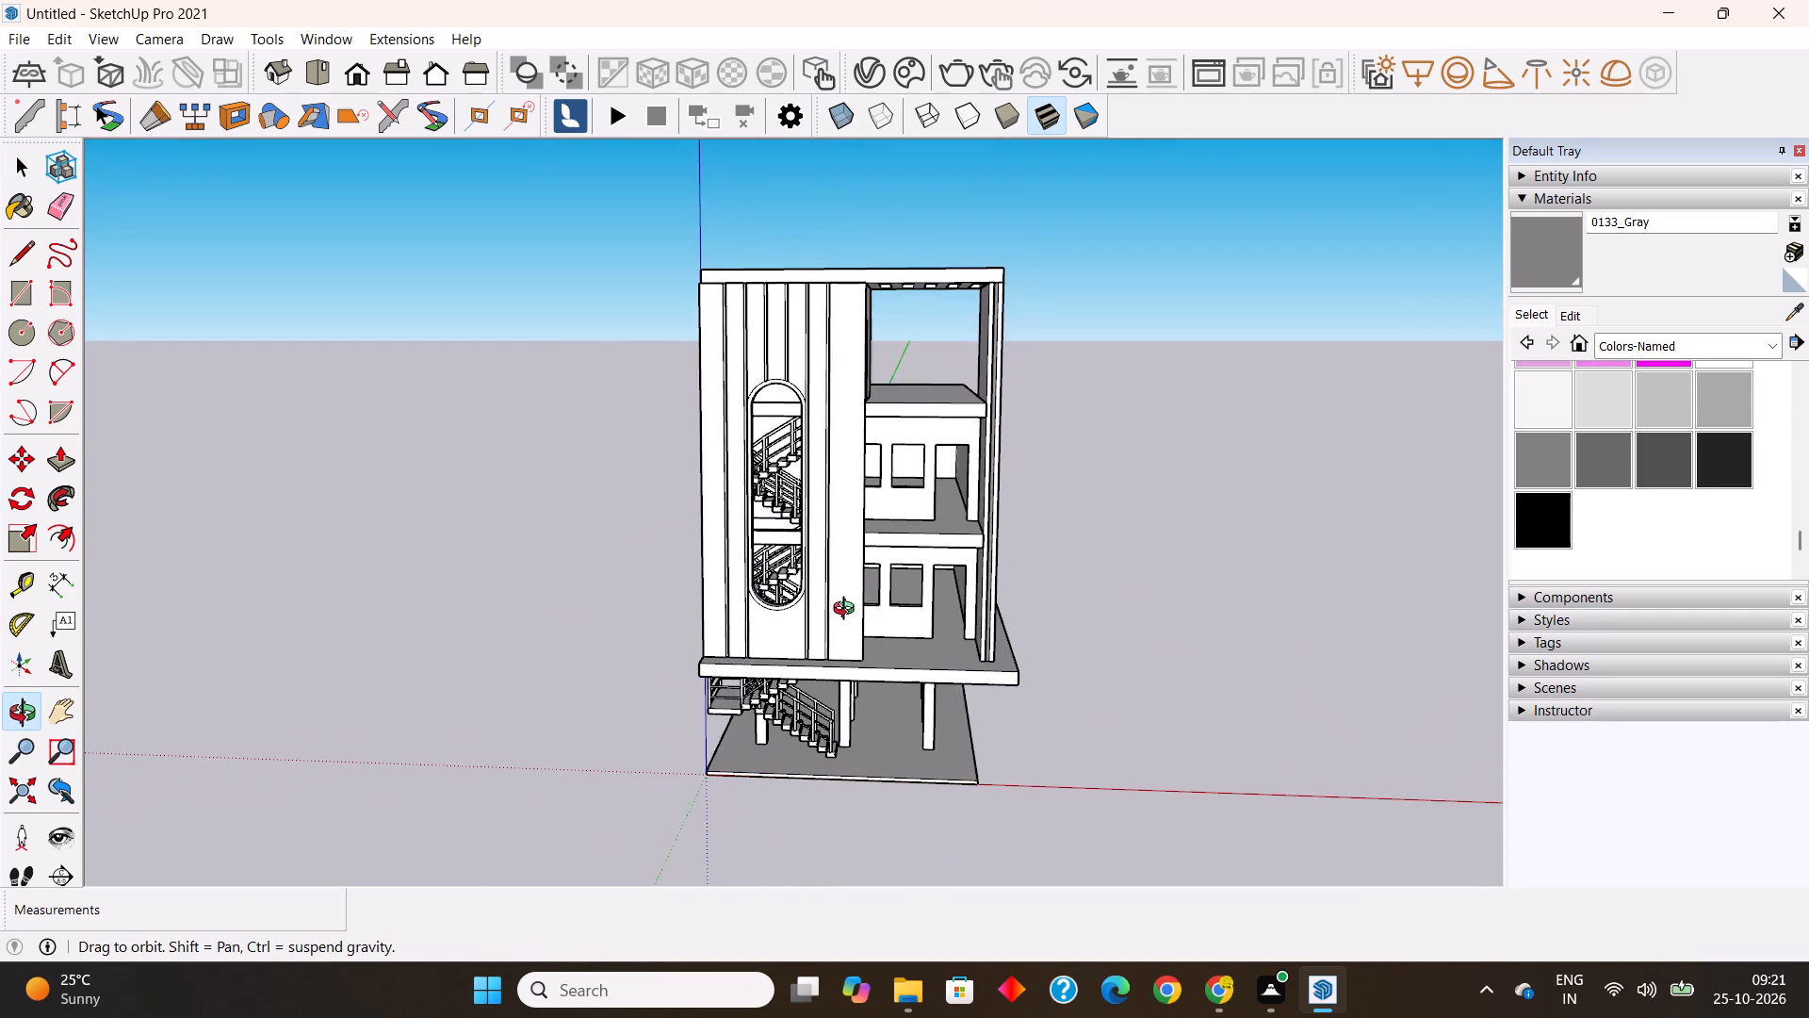
middle_click_drag(848, 611, 827, 622)
middle_click_drag(800, 606, 794, 471)
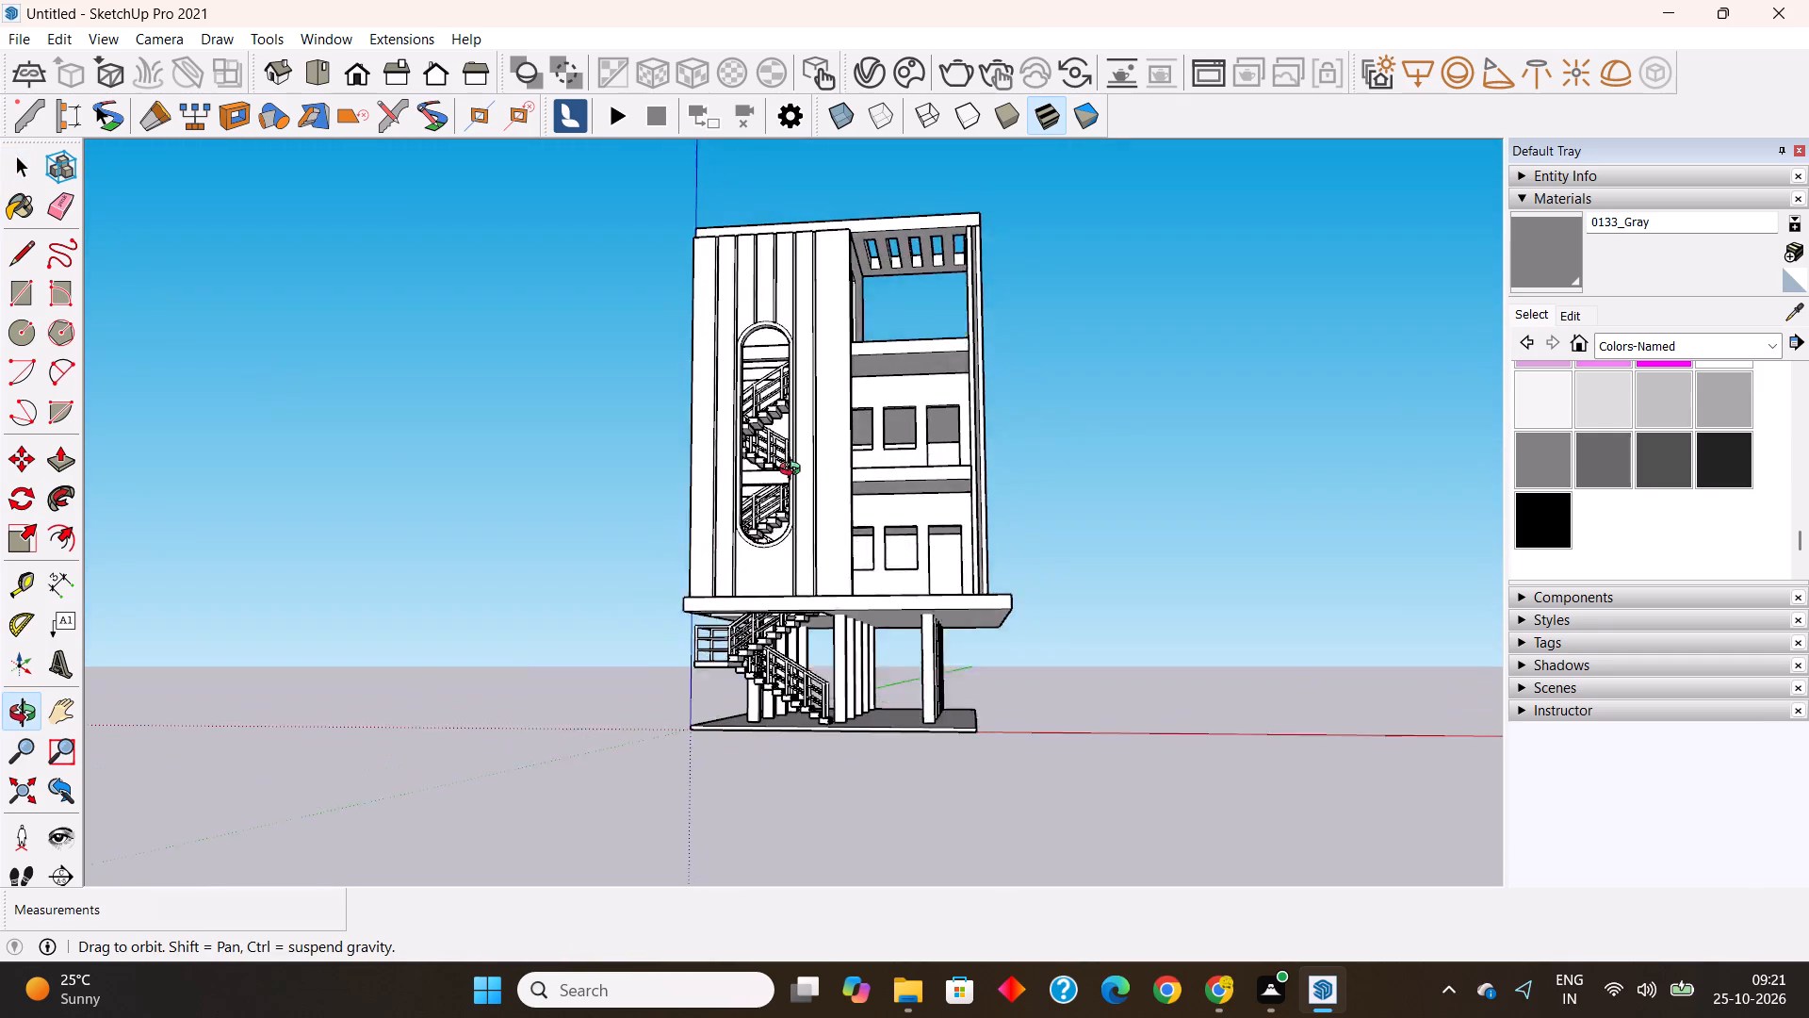
middle_click_drag(794, 471, 725, 669)
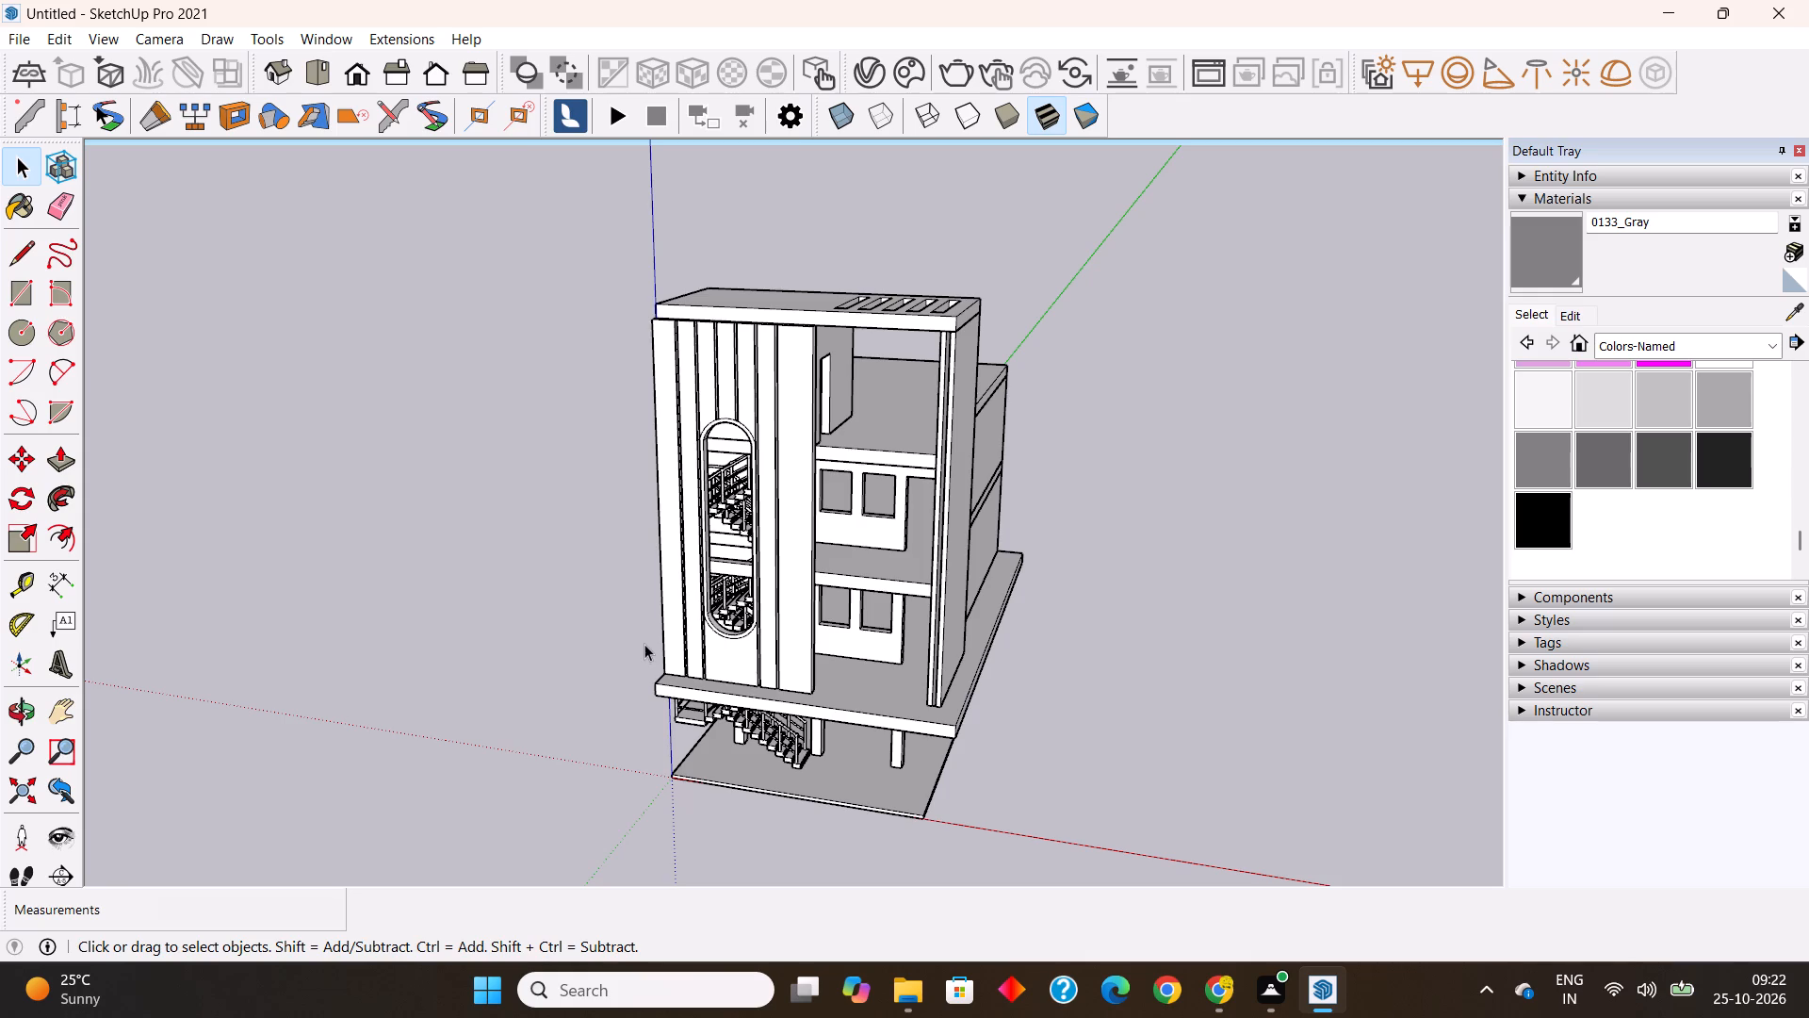
scroll(695, 425, "up", 3)
middle_click_drag(703, 441, 845, 401)
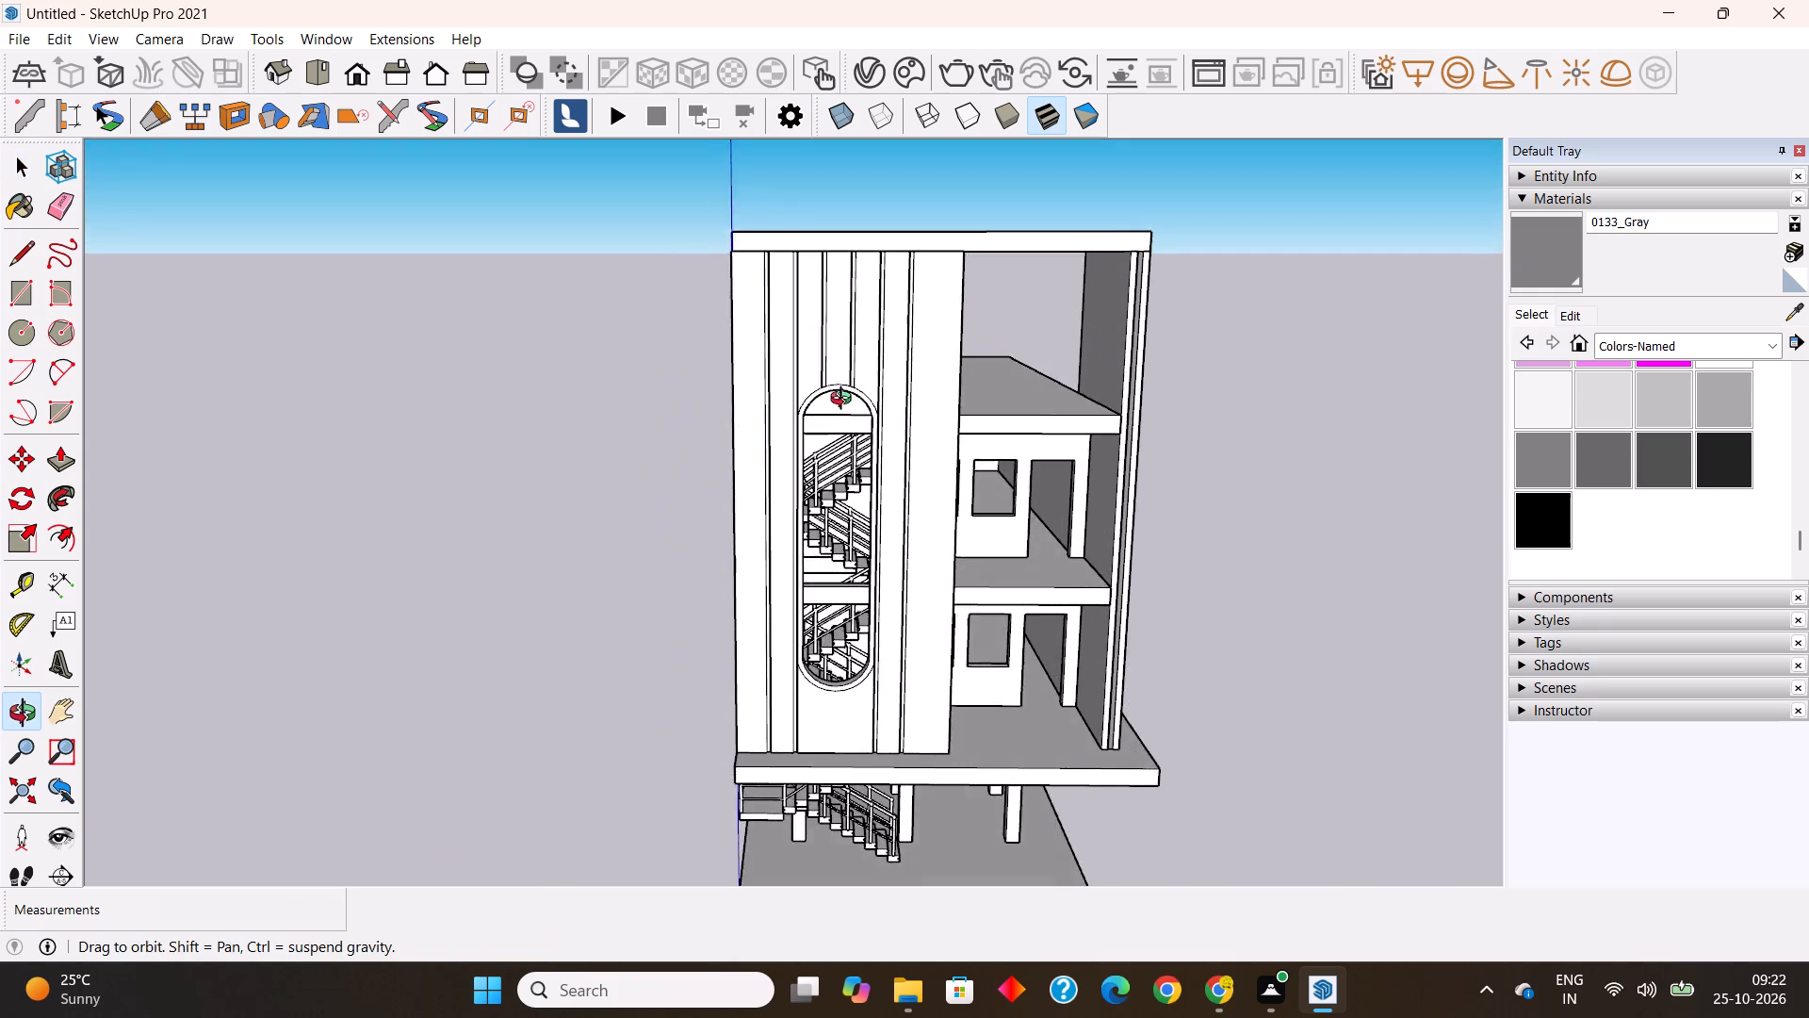
middle_click_drag(845, 401, 1107, 484)
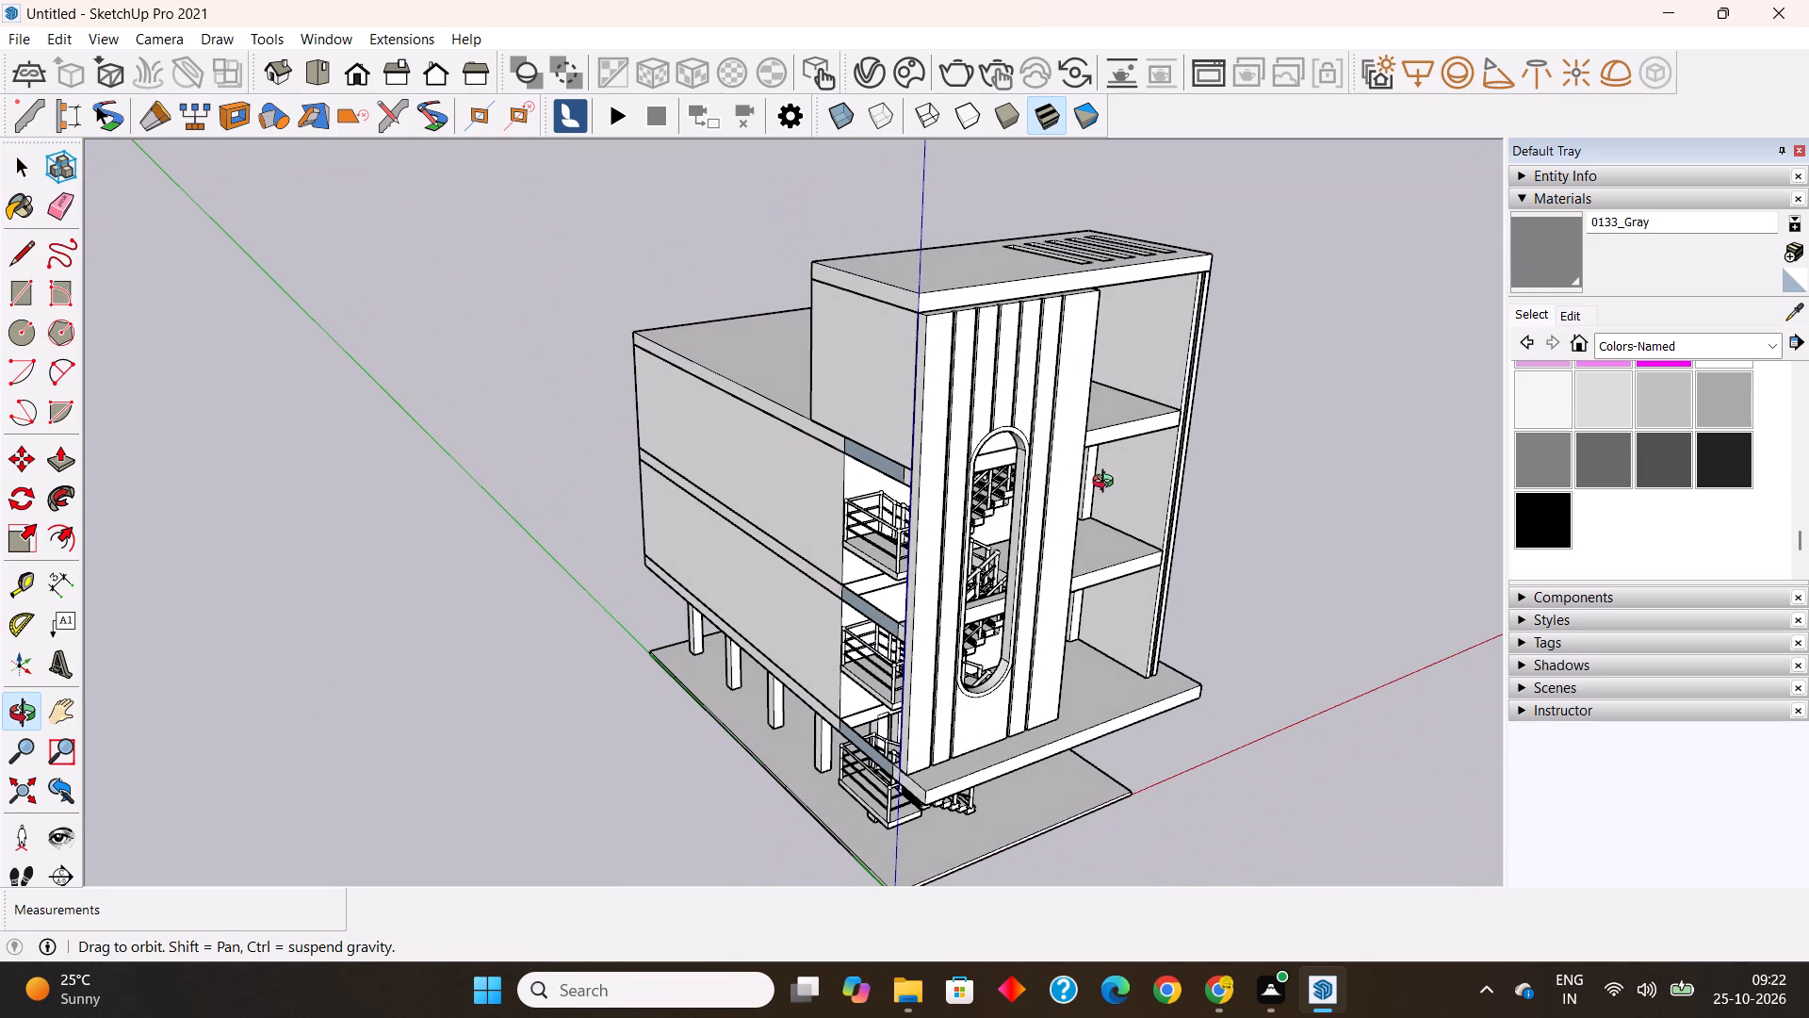
middle_click_drag(1107, 484, 1105, 484)
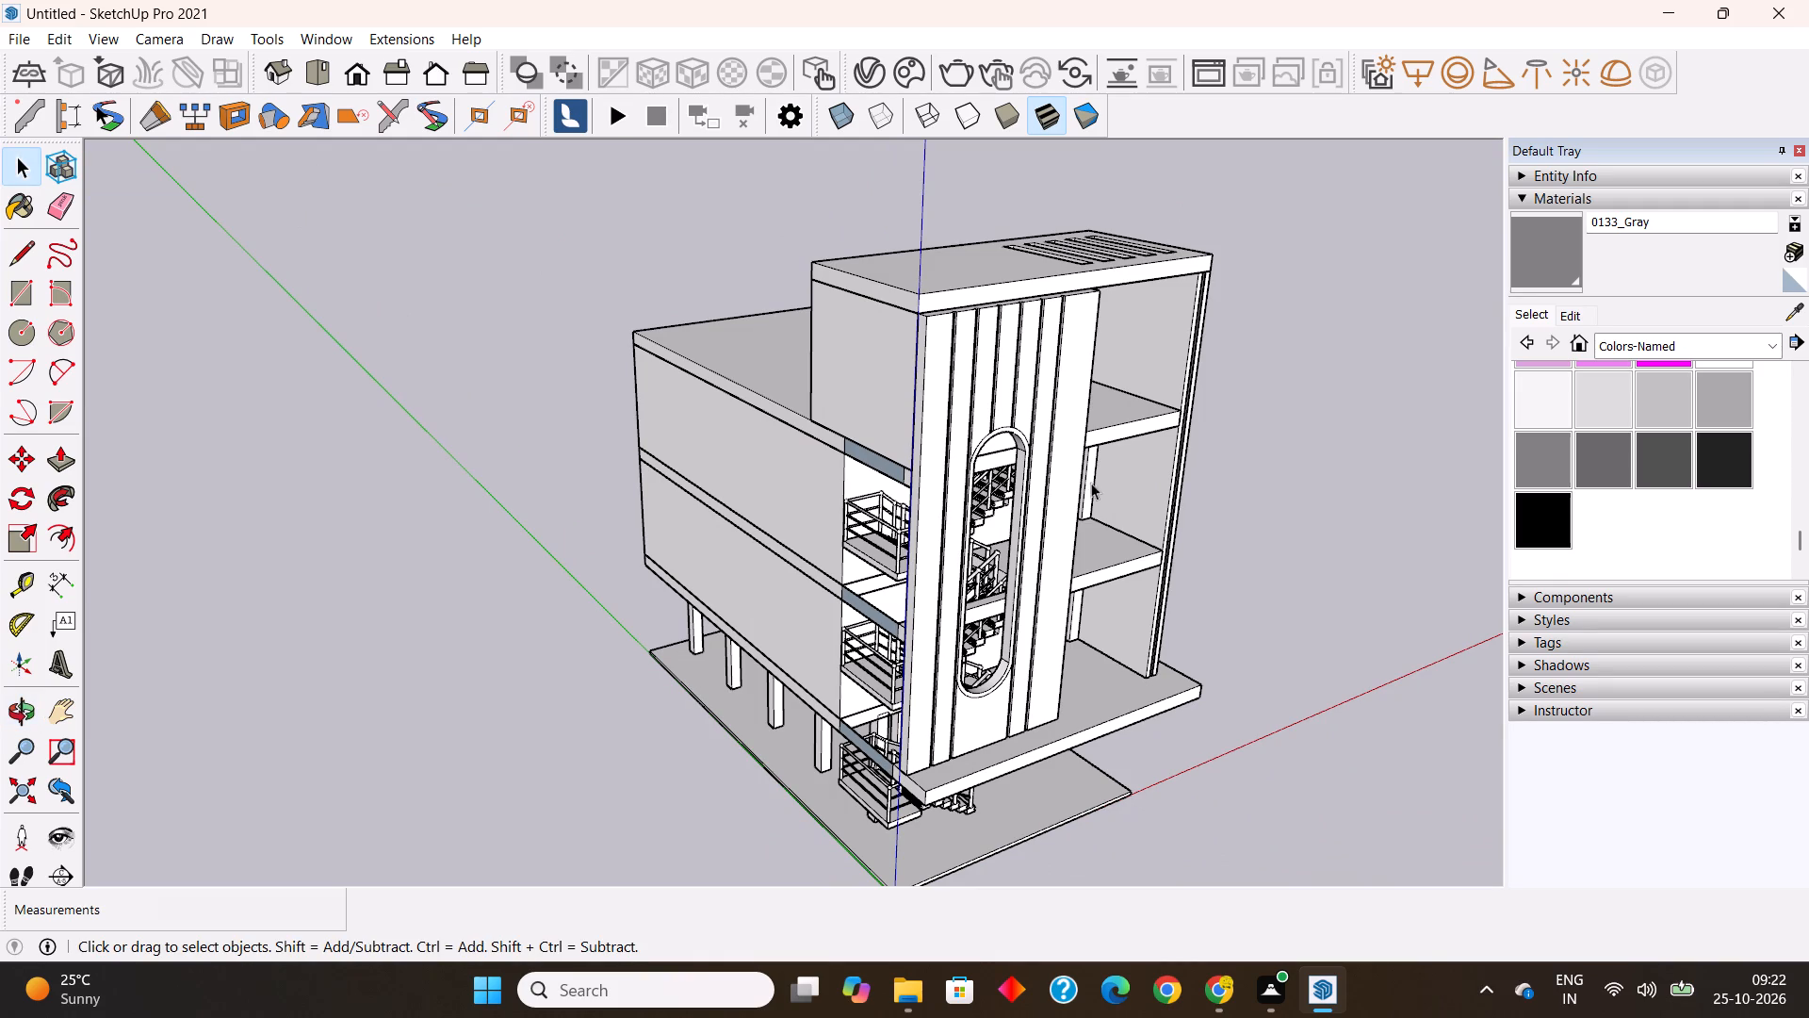
Place a vertical guide 1' in from the left edge of the staircase panel's front face.
scroll(937, 339, "up", 11)
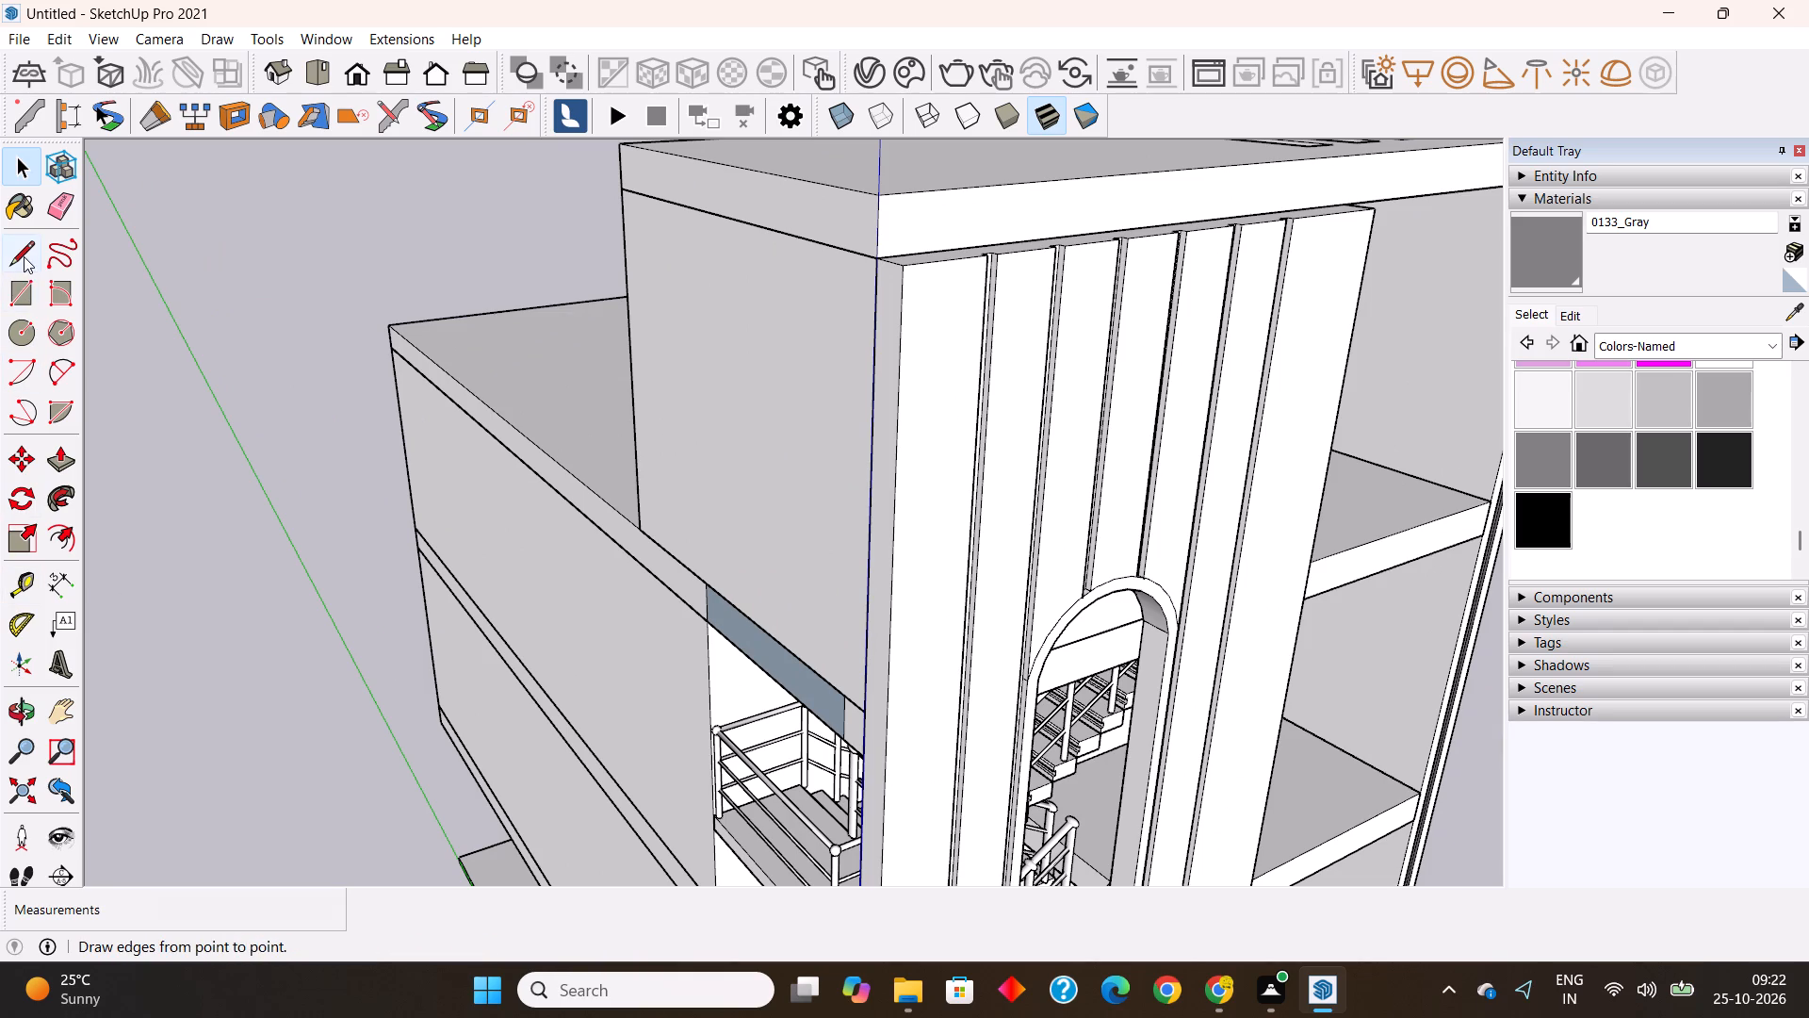
left_click(24, 574)
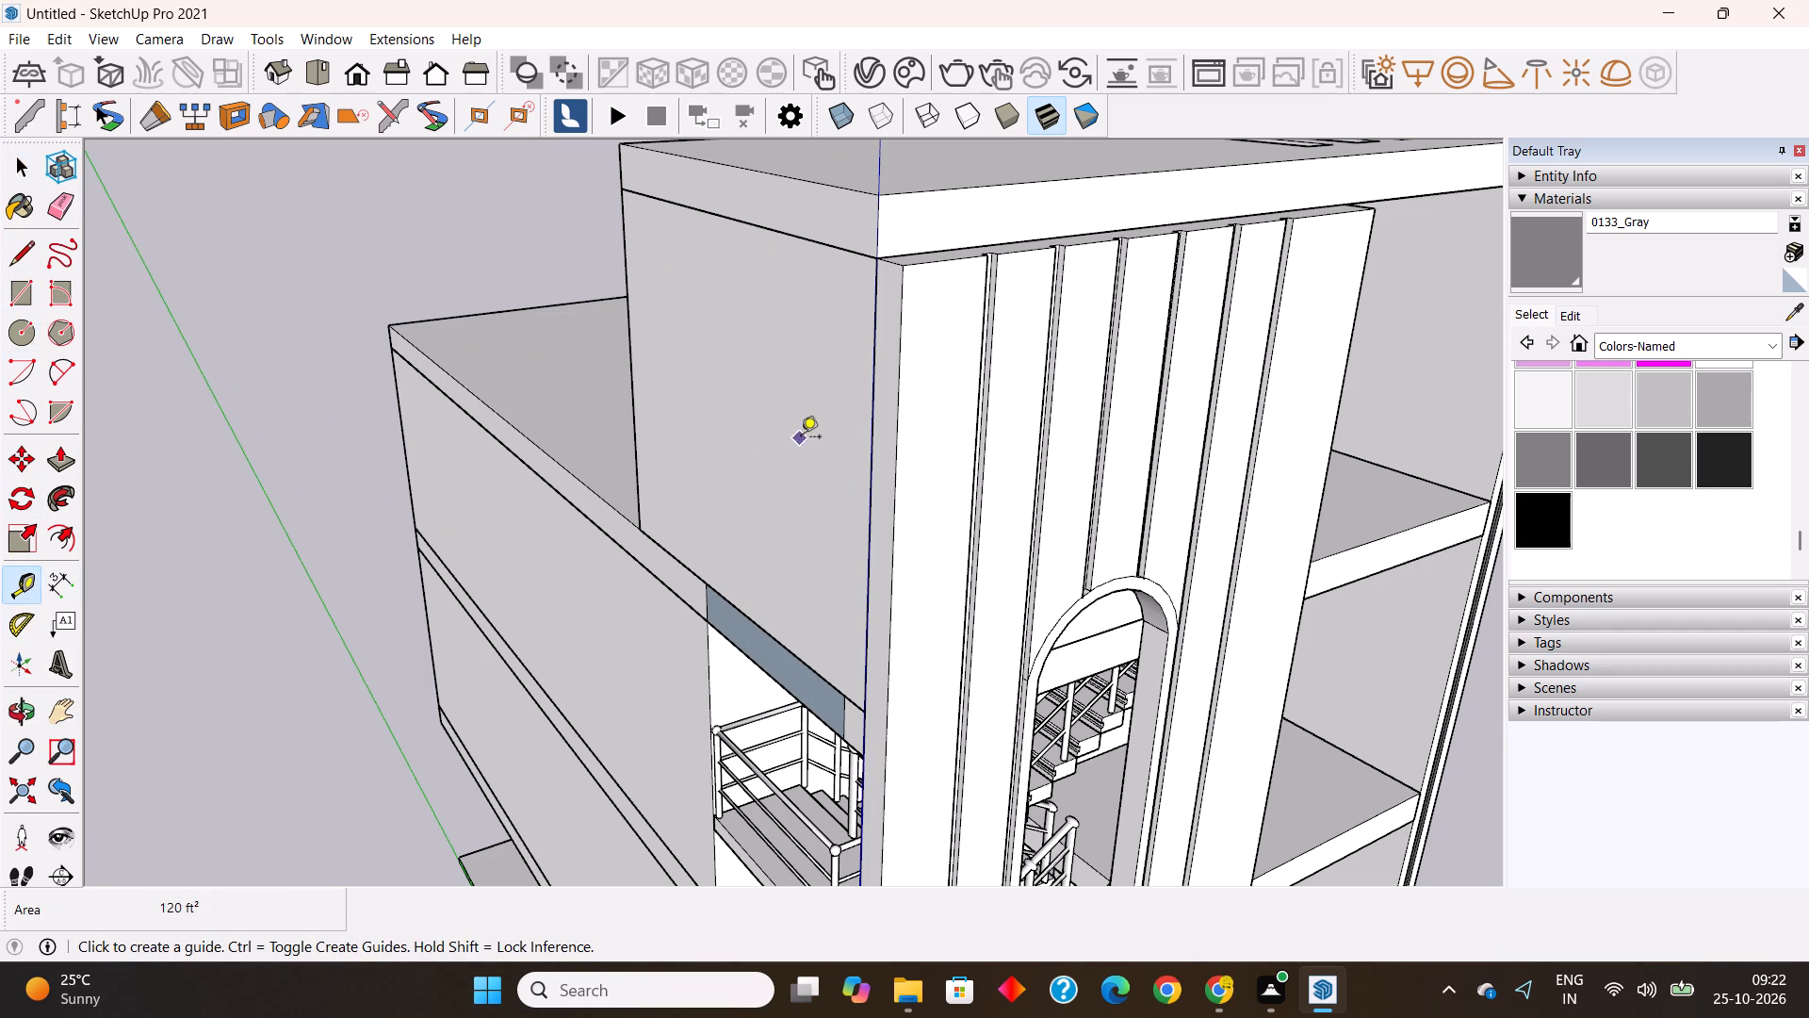
left_click(898, 409)
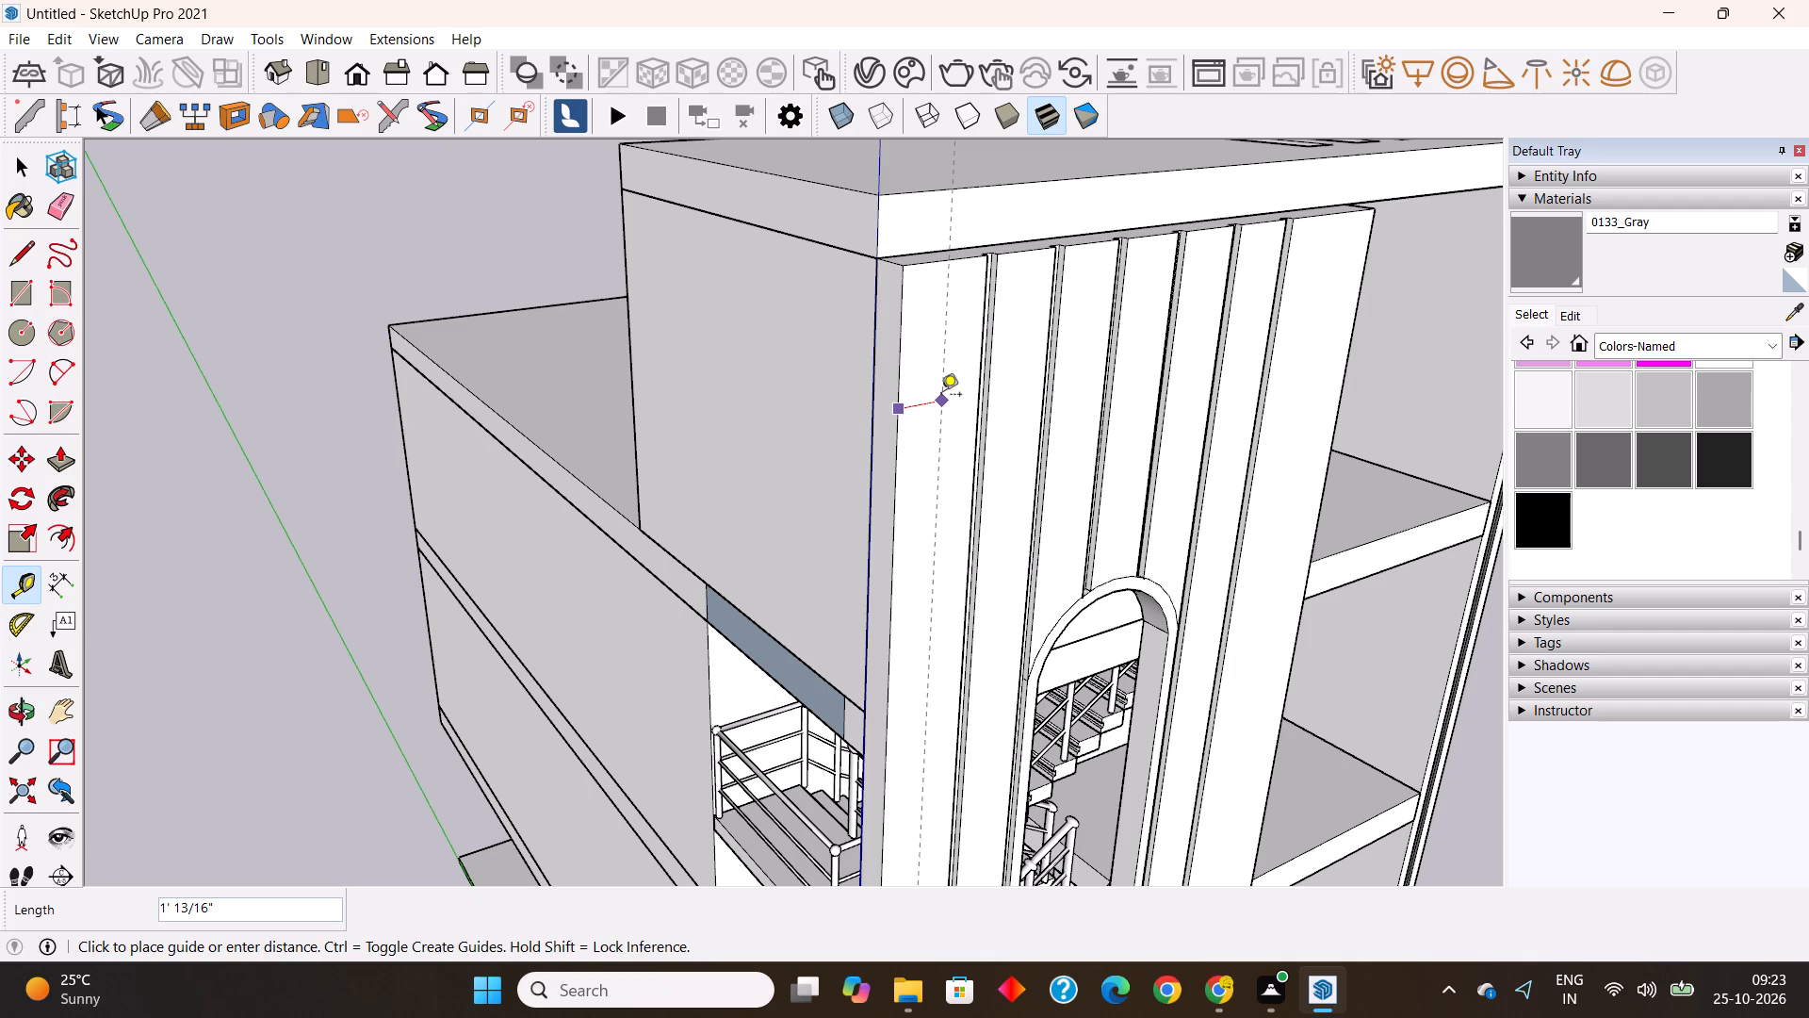
key("1")
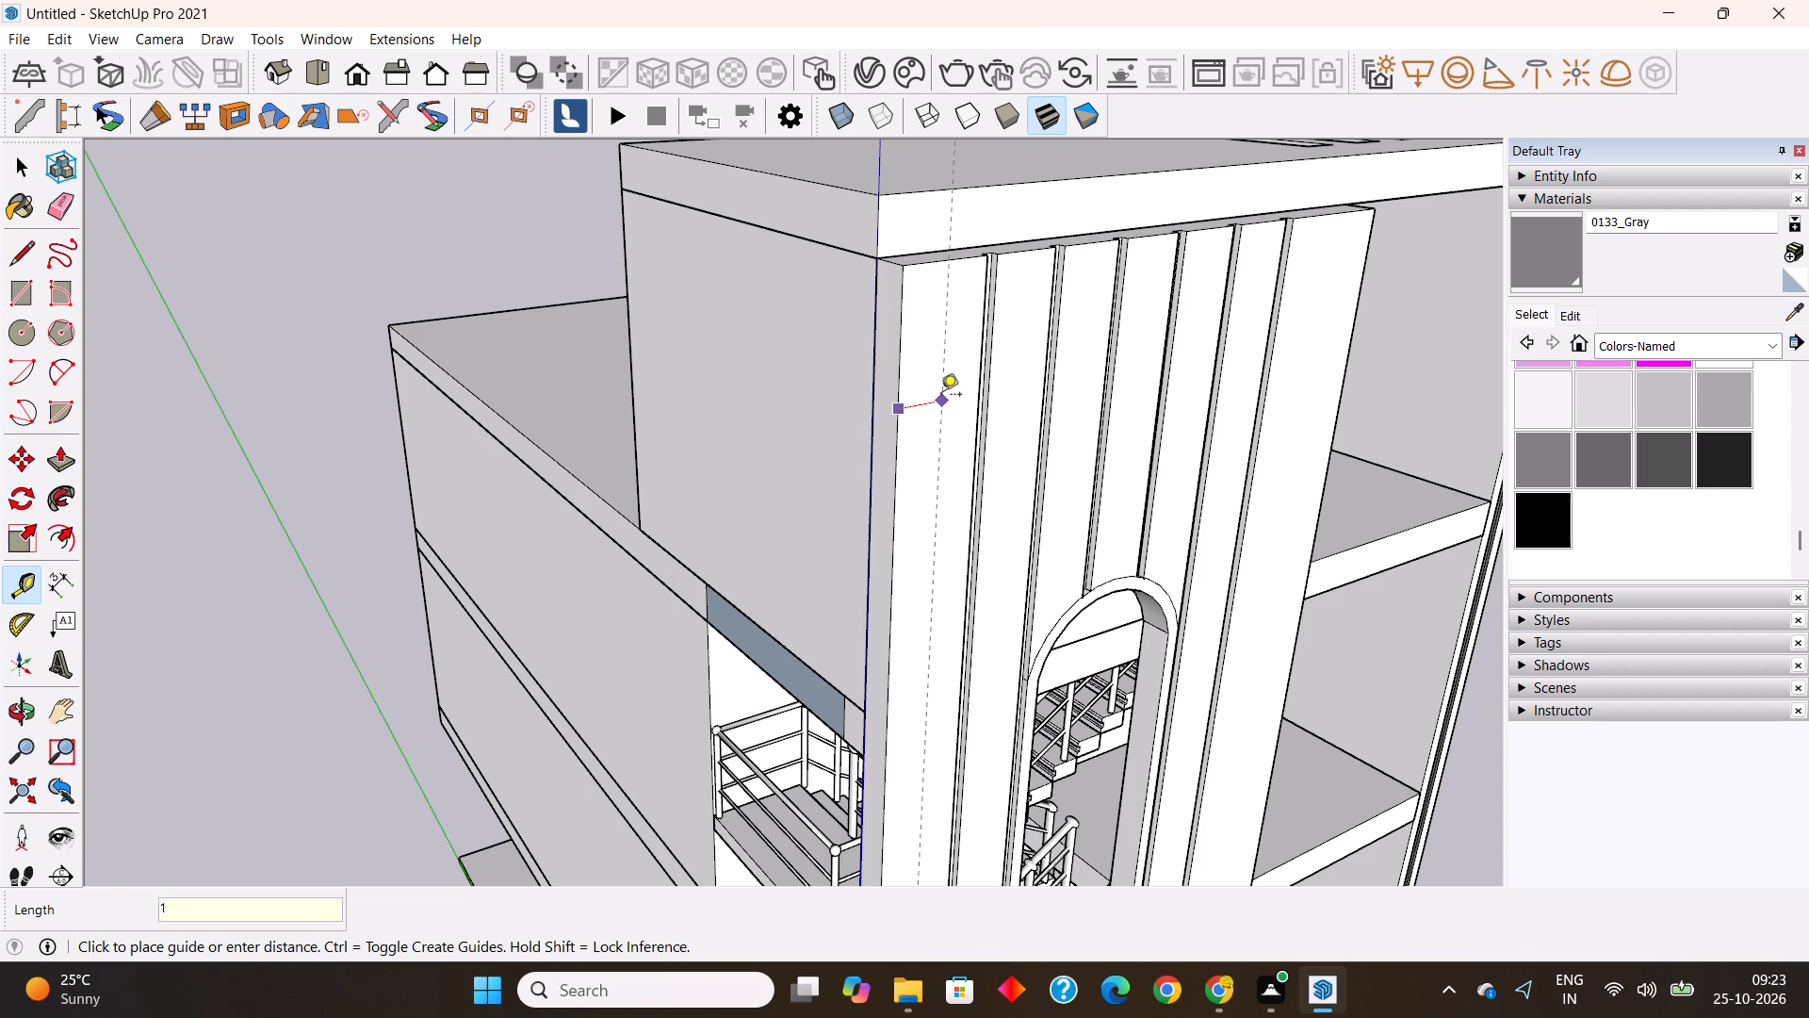
key("apostrophe")
key("Return")
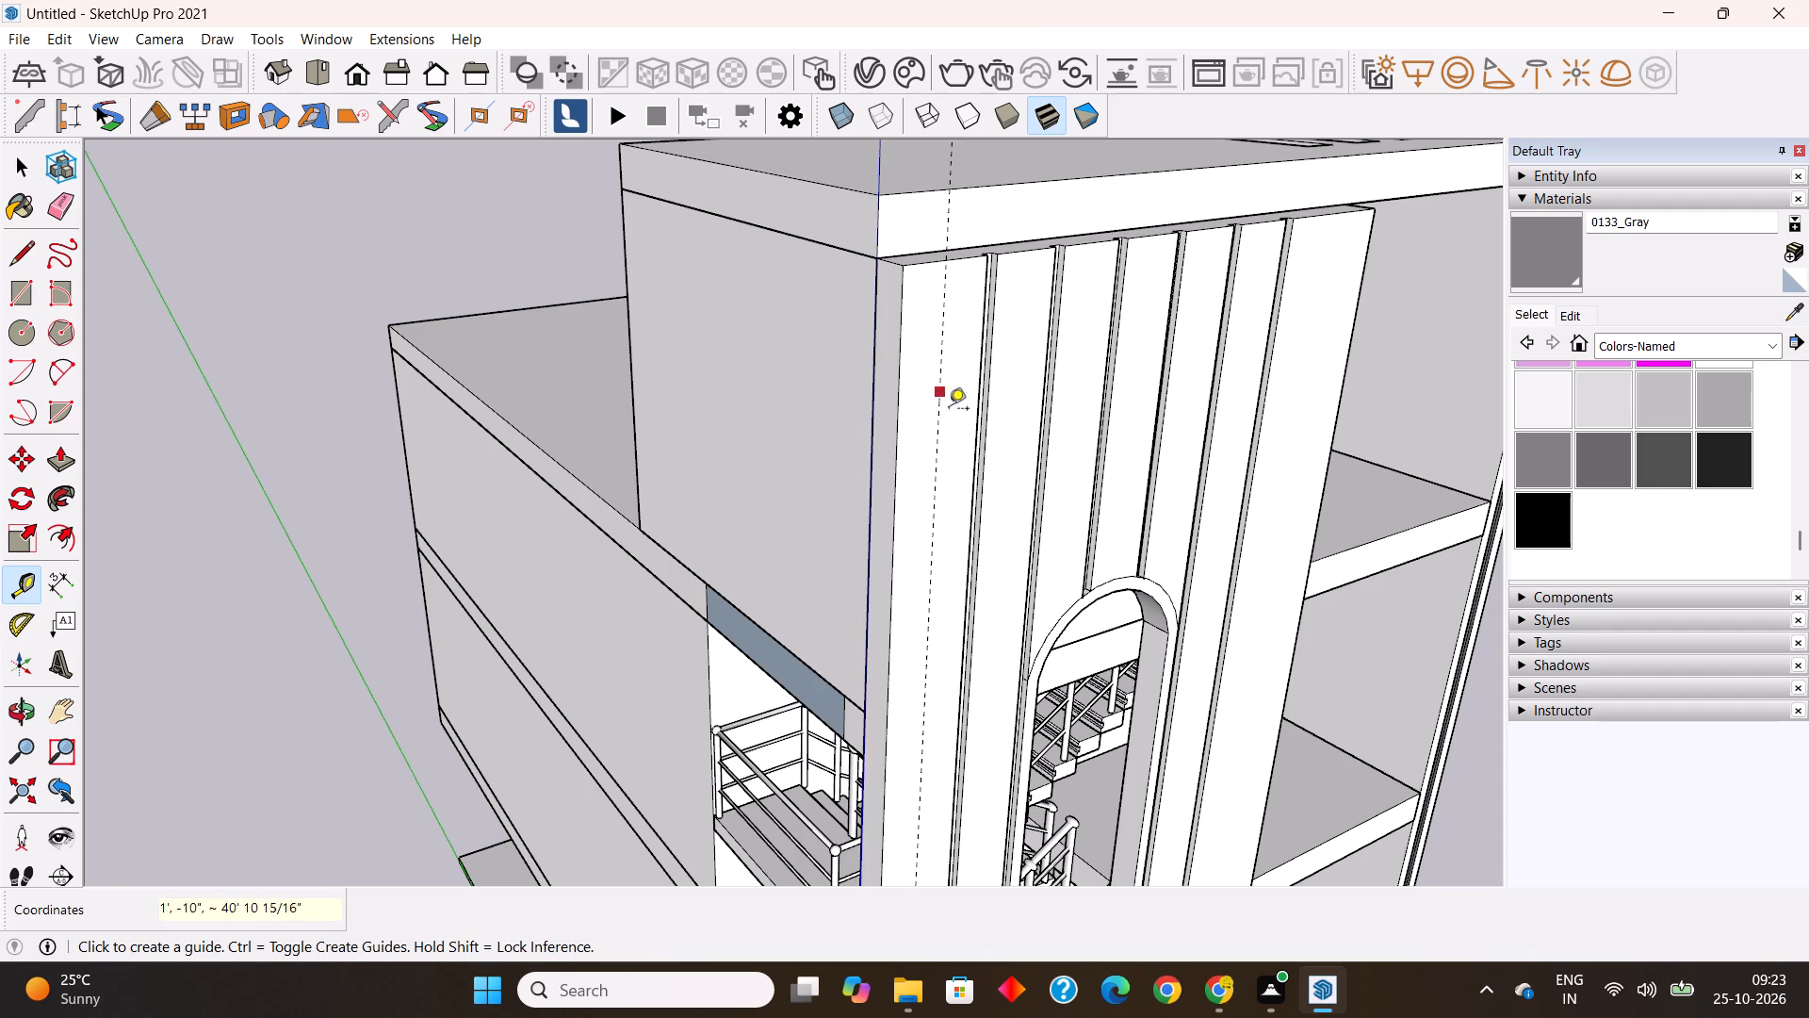
middle_click_drag(926, 486, 594, 487)
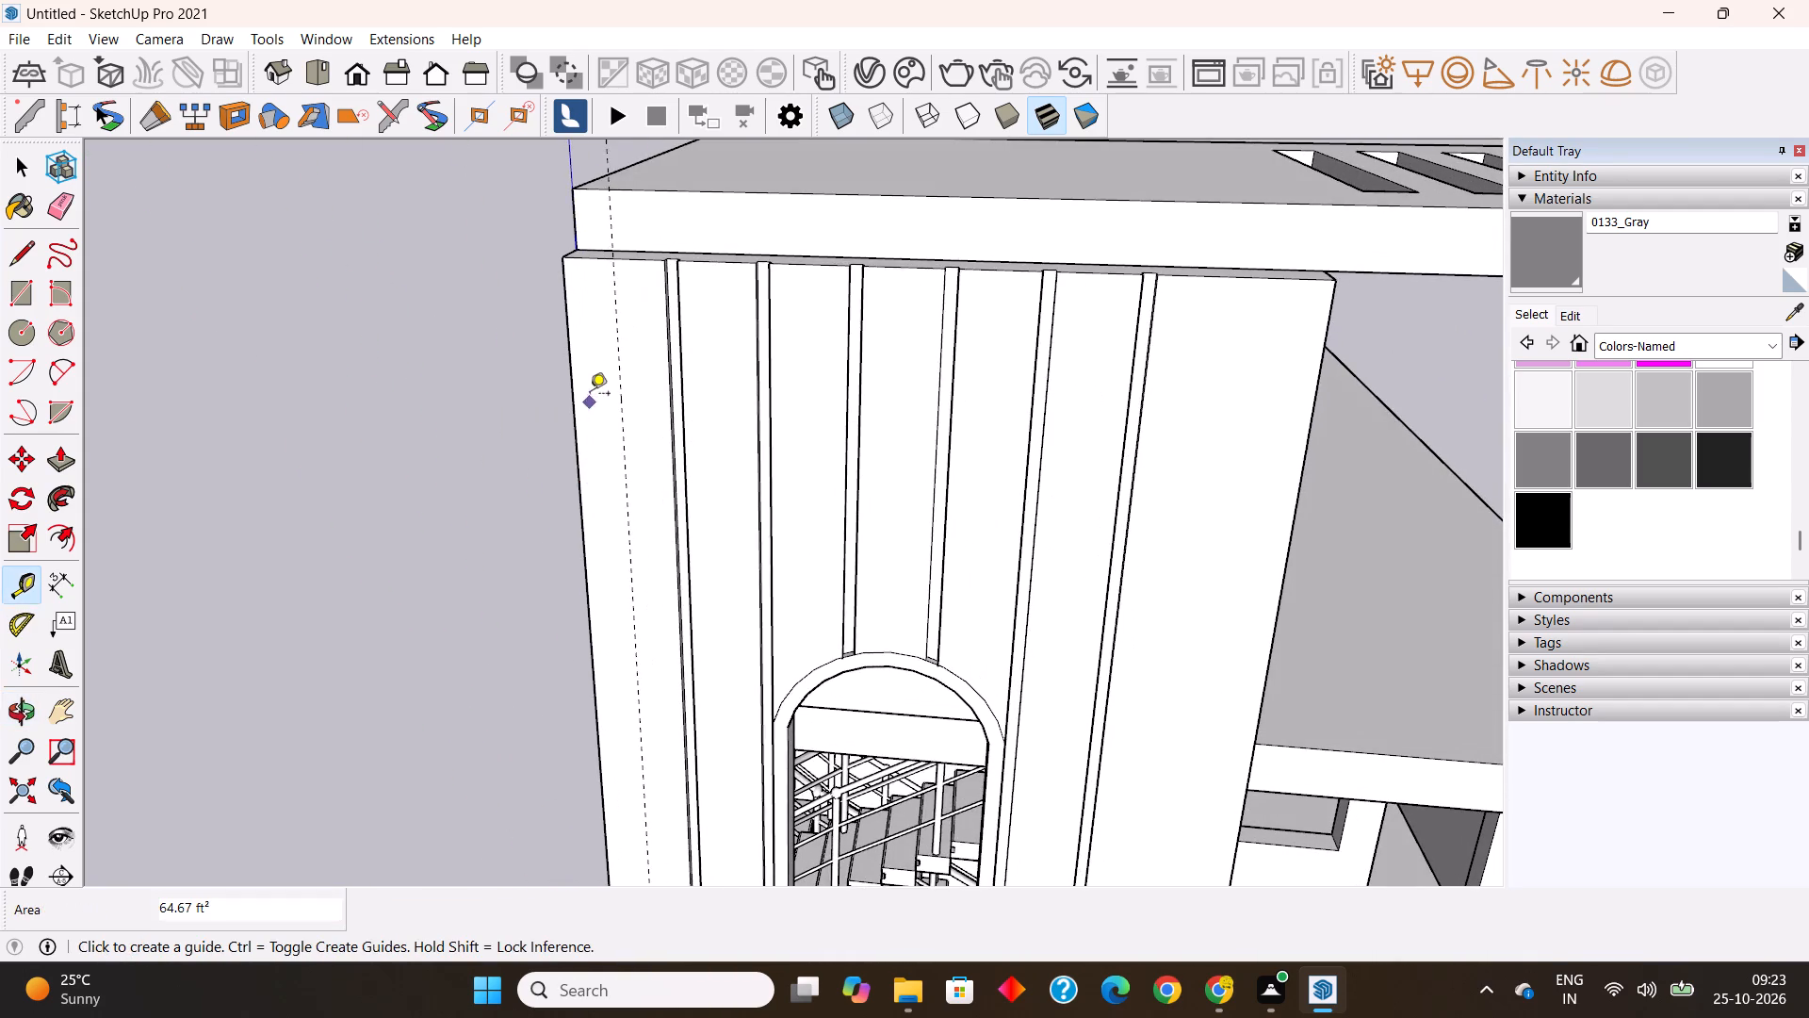
Place a second vertical guide 3" inward from the 1' guide on the staircase panel's front face.
scroll(610, 320, "up", 3)
left_click(616, 310)
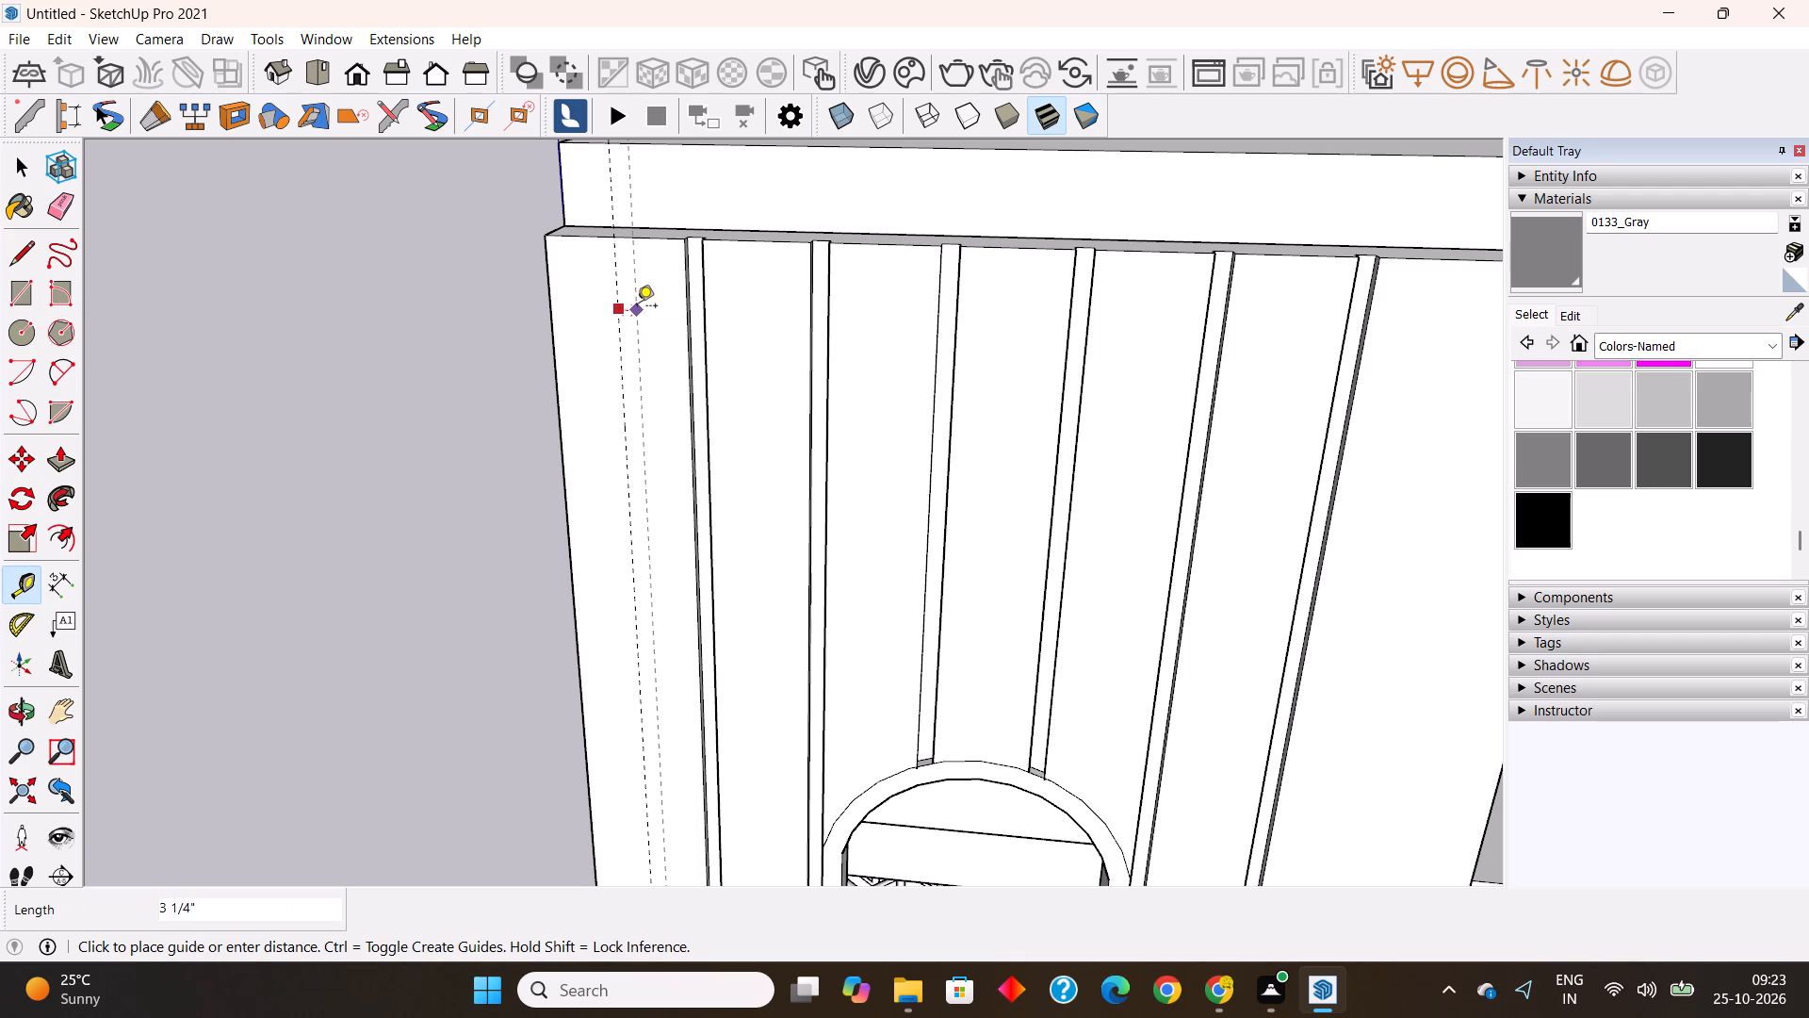
key("3")
key("shift+quotedbl")
key("Return")
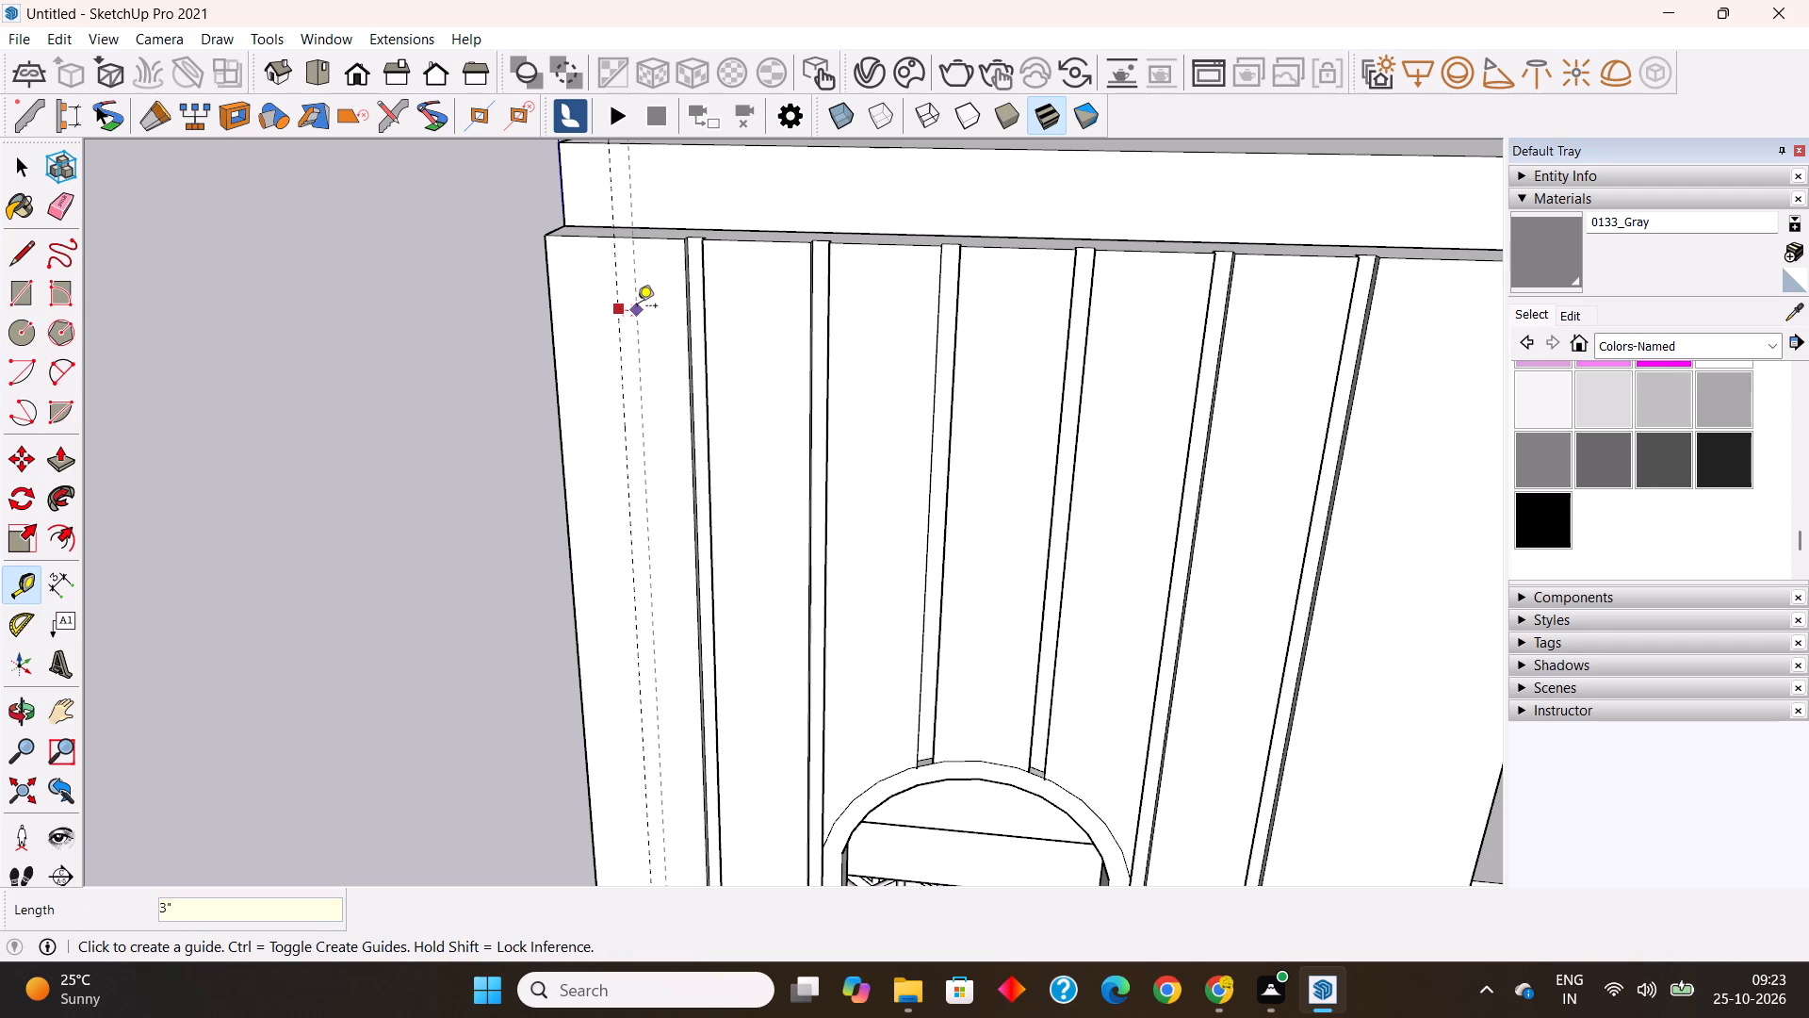
Draw a 32' 4" by 1' rectangle on the staircase panel's front face, from its top outer corner down to the 1' guide at the base.
middle_click_drag(667, 400, 646, 309)
scroll(664, 264, "down", 3)
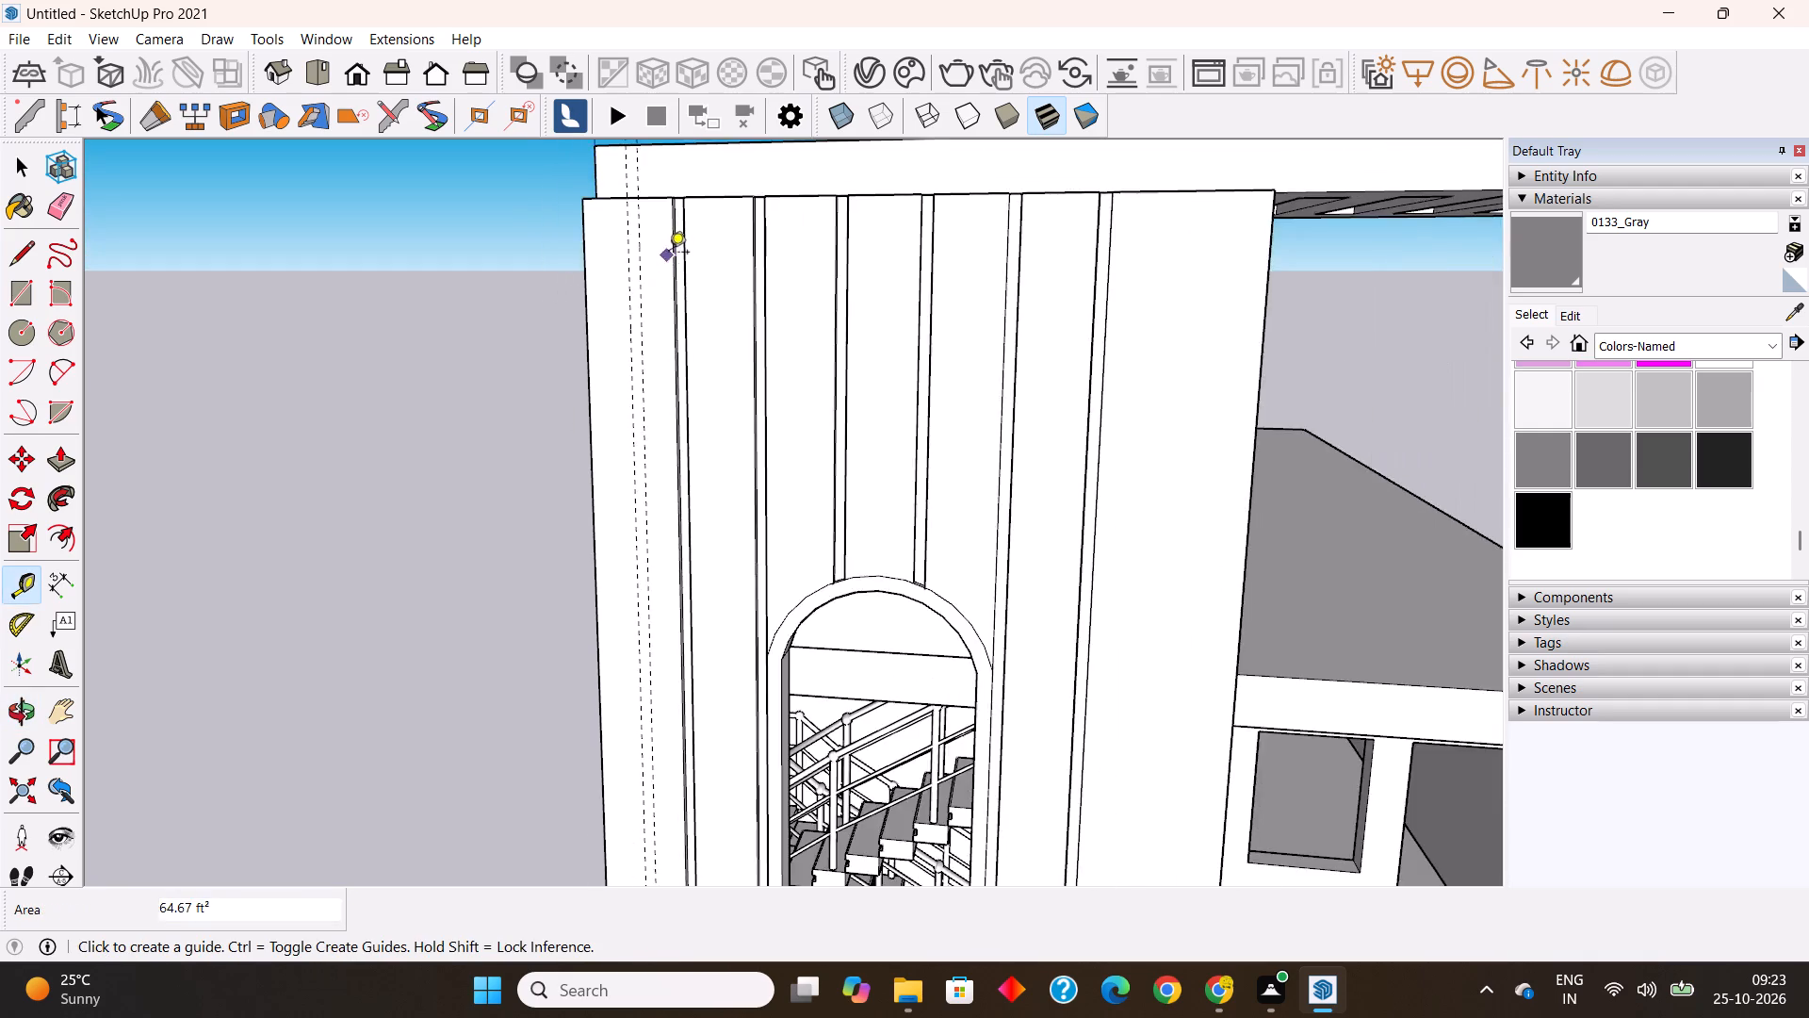
scroll(669, 254, "down", 13)
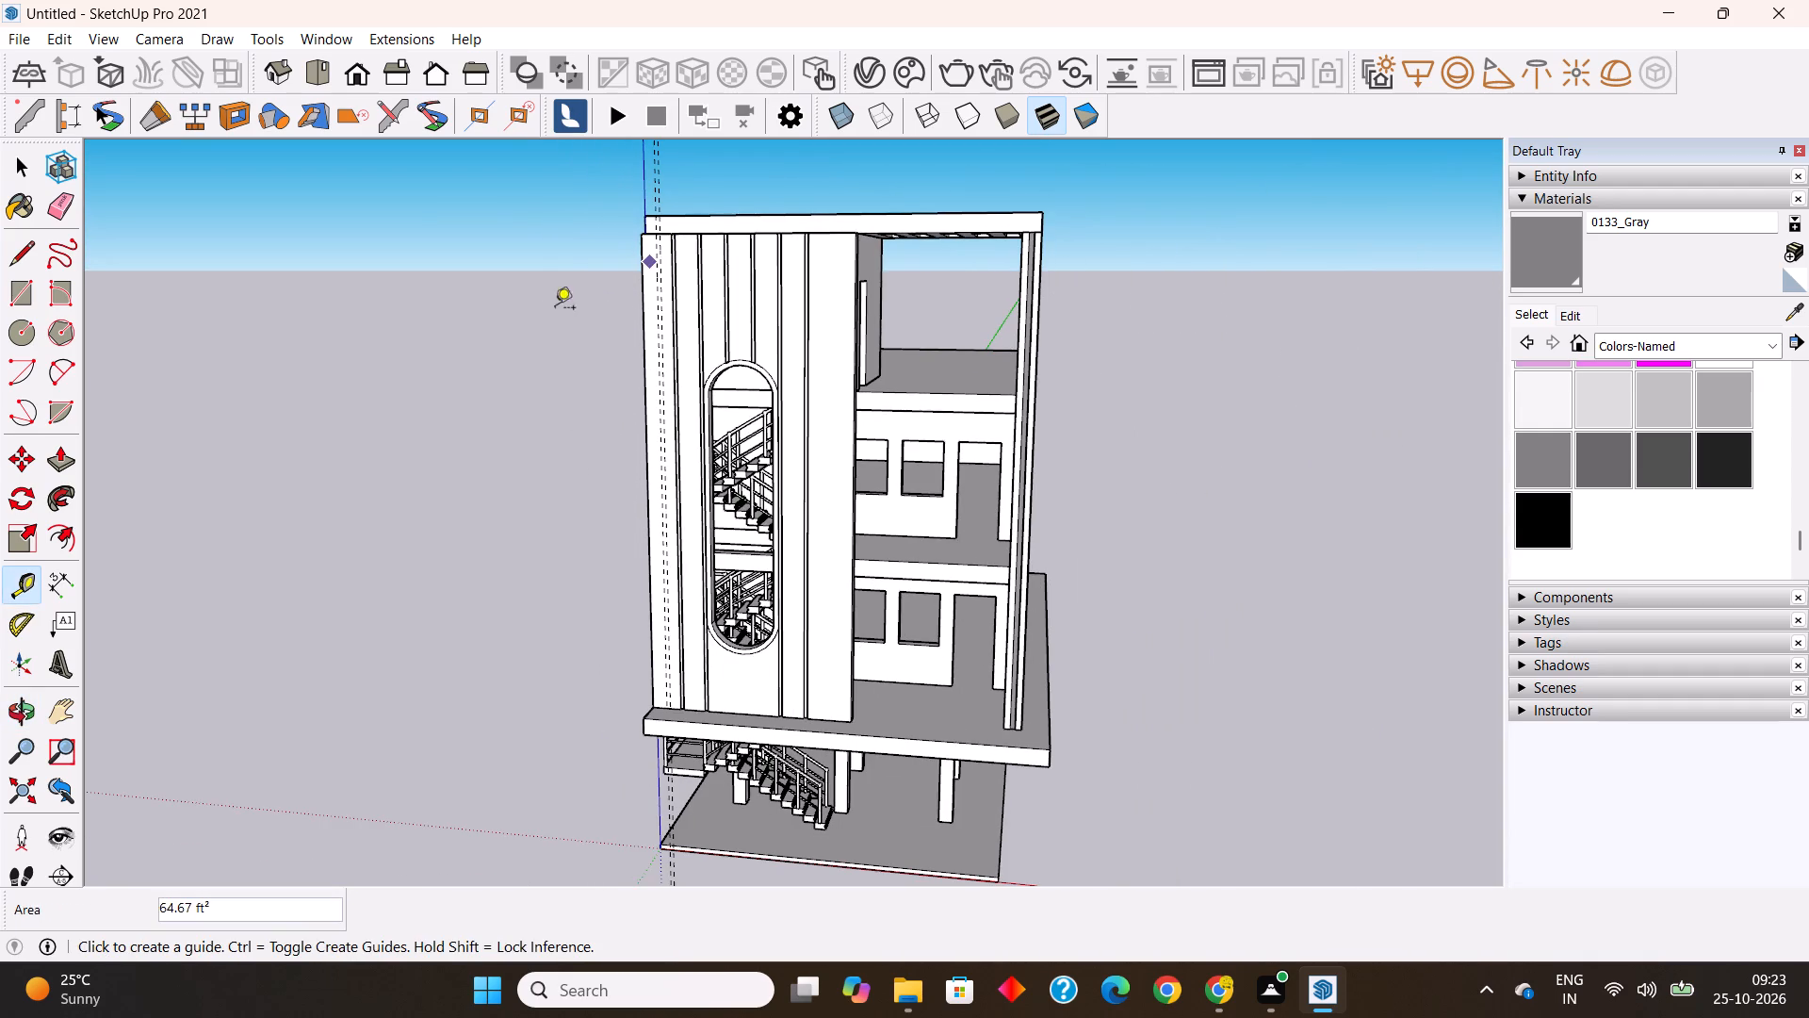
left_click(24, 297)
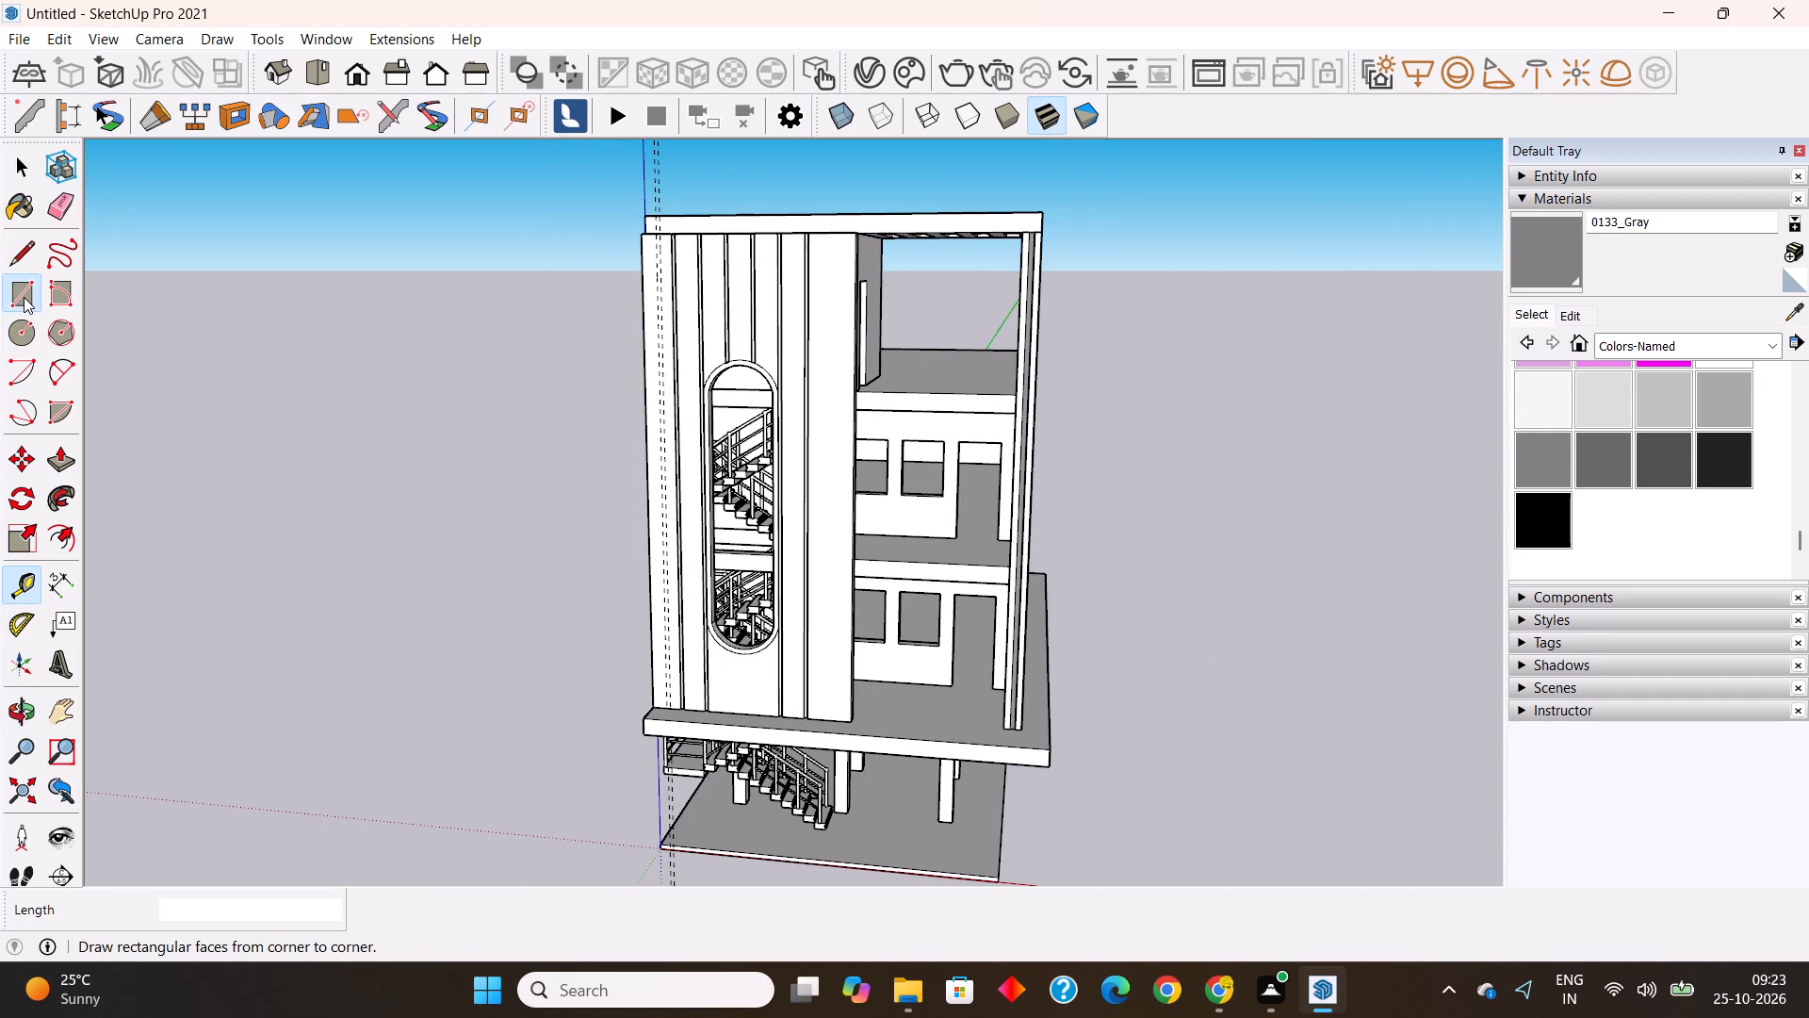
middle_click_drag(253, 514, 614, 568)
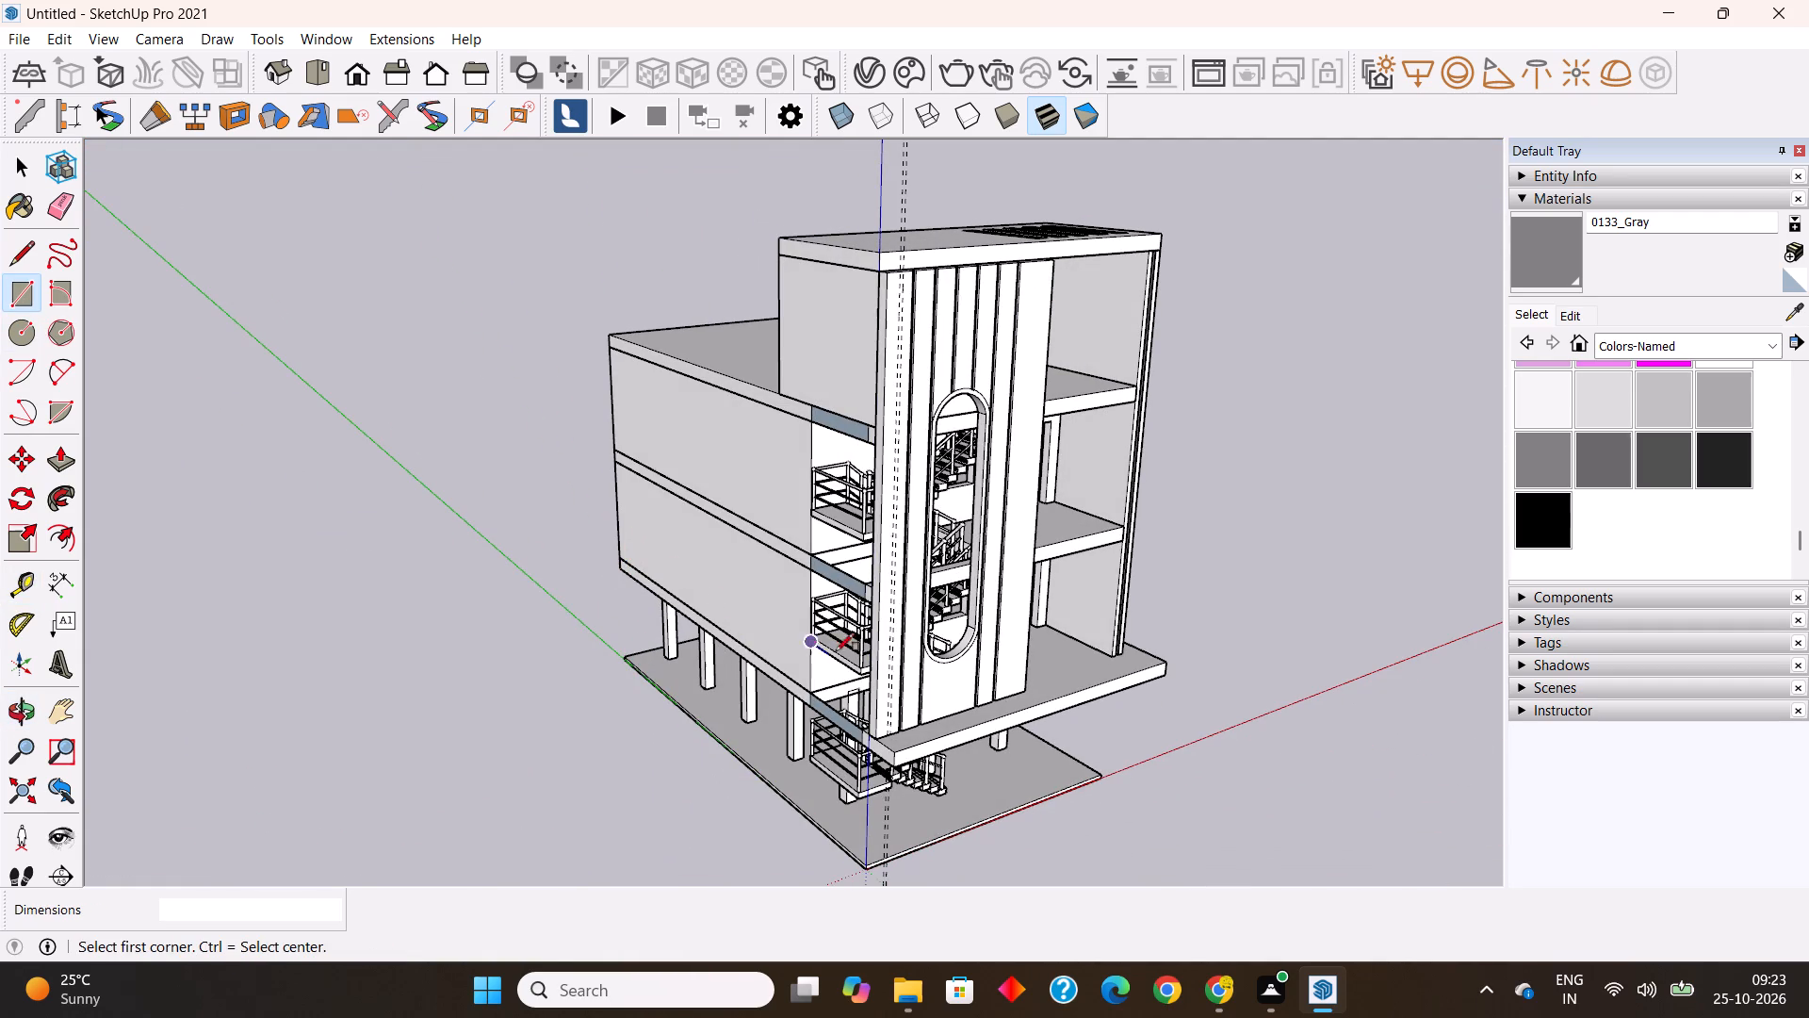
middle_click_drag(890, 659, 827, 657)
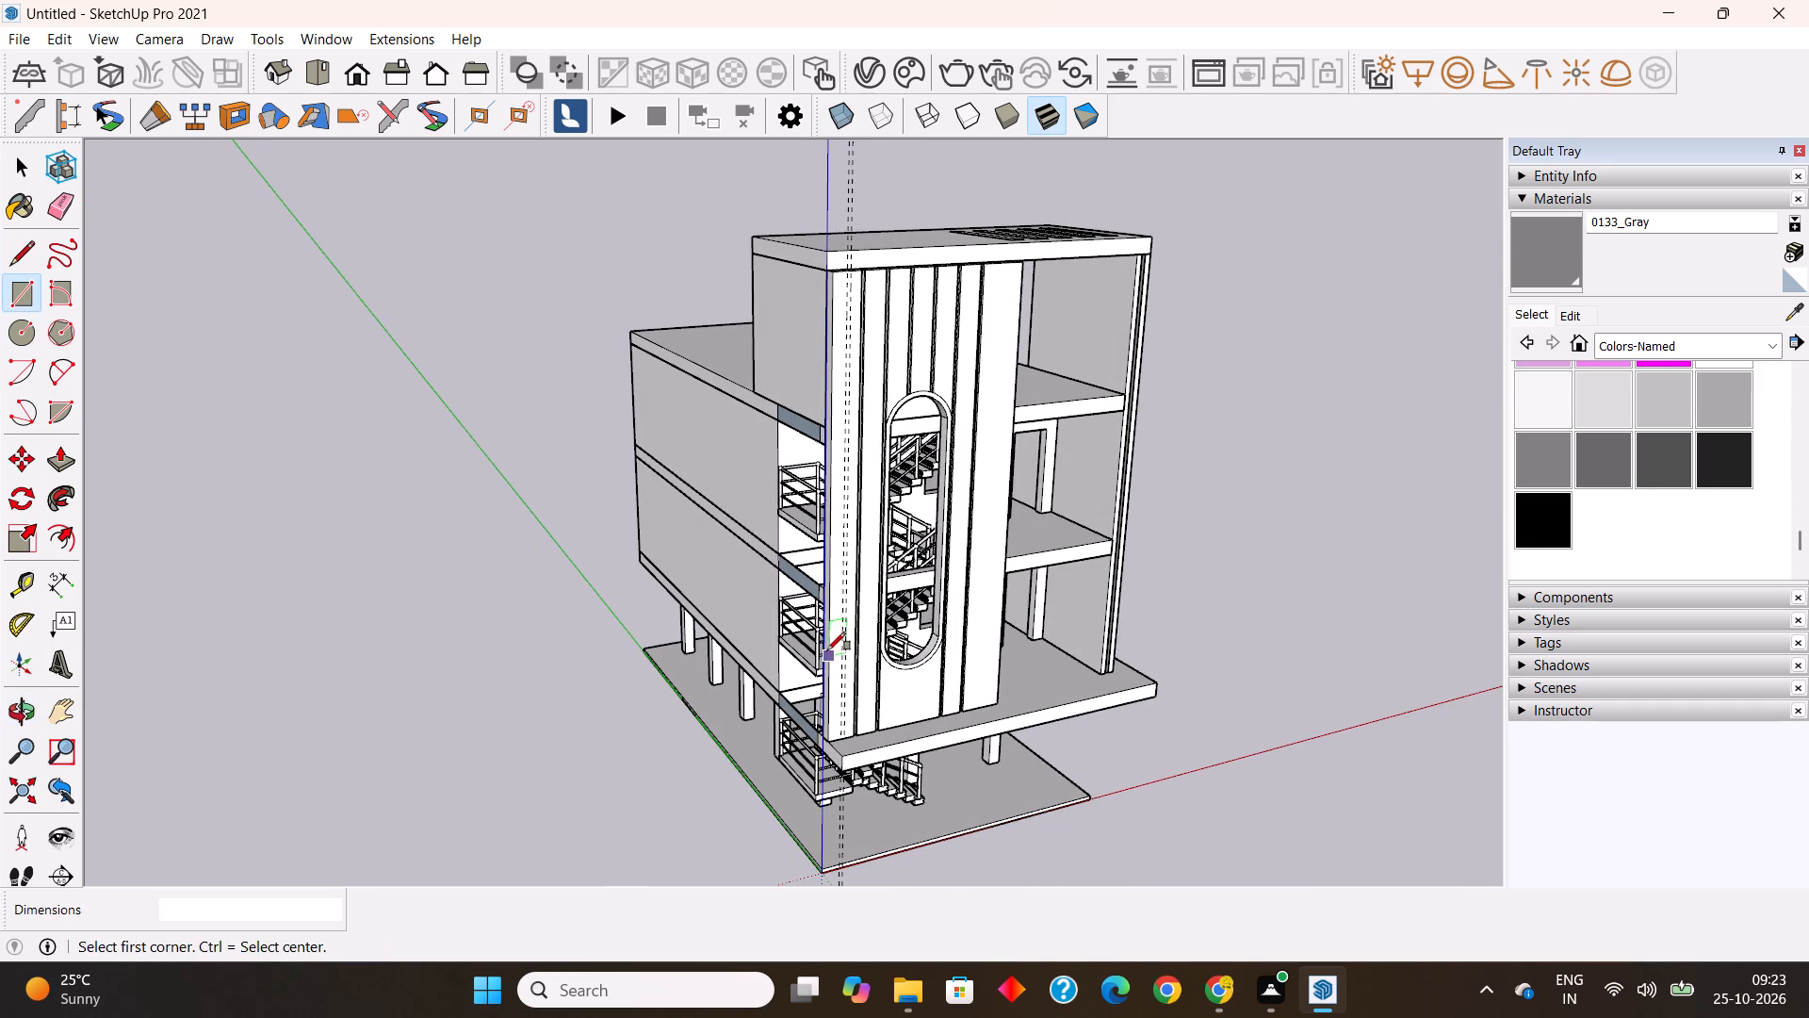
scroll(835, 259, "up", 11)
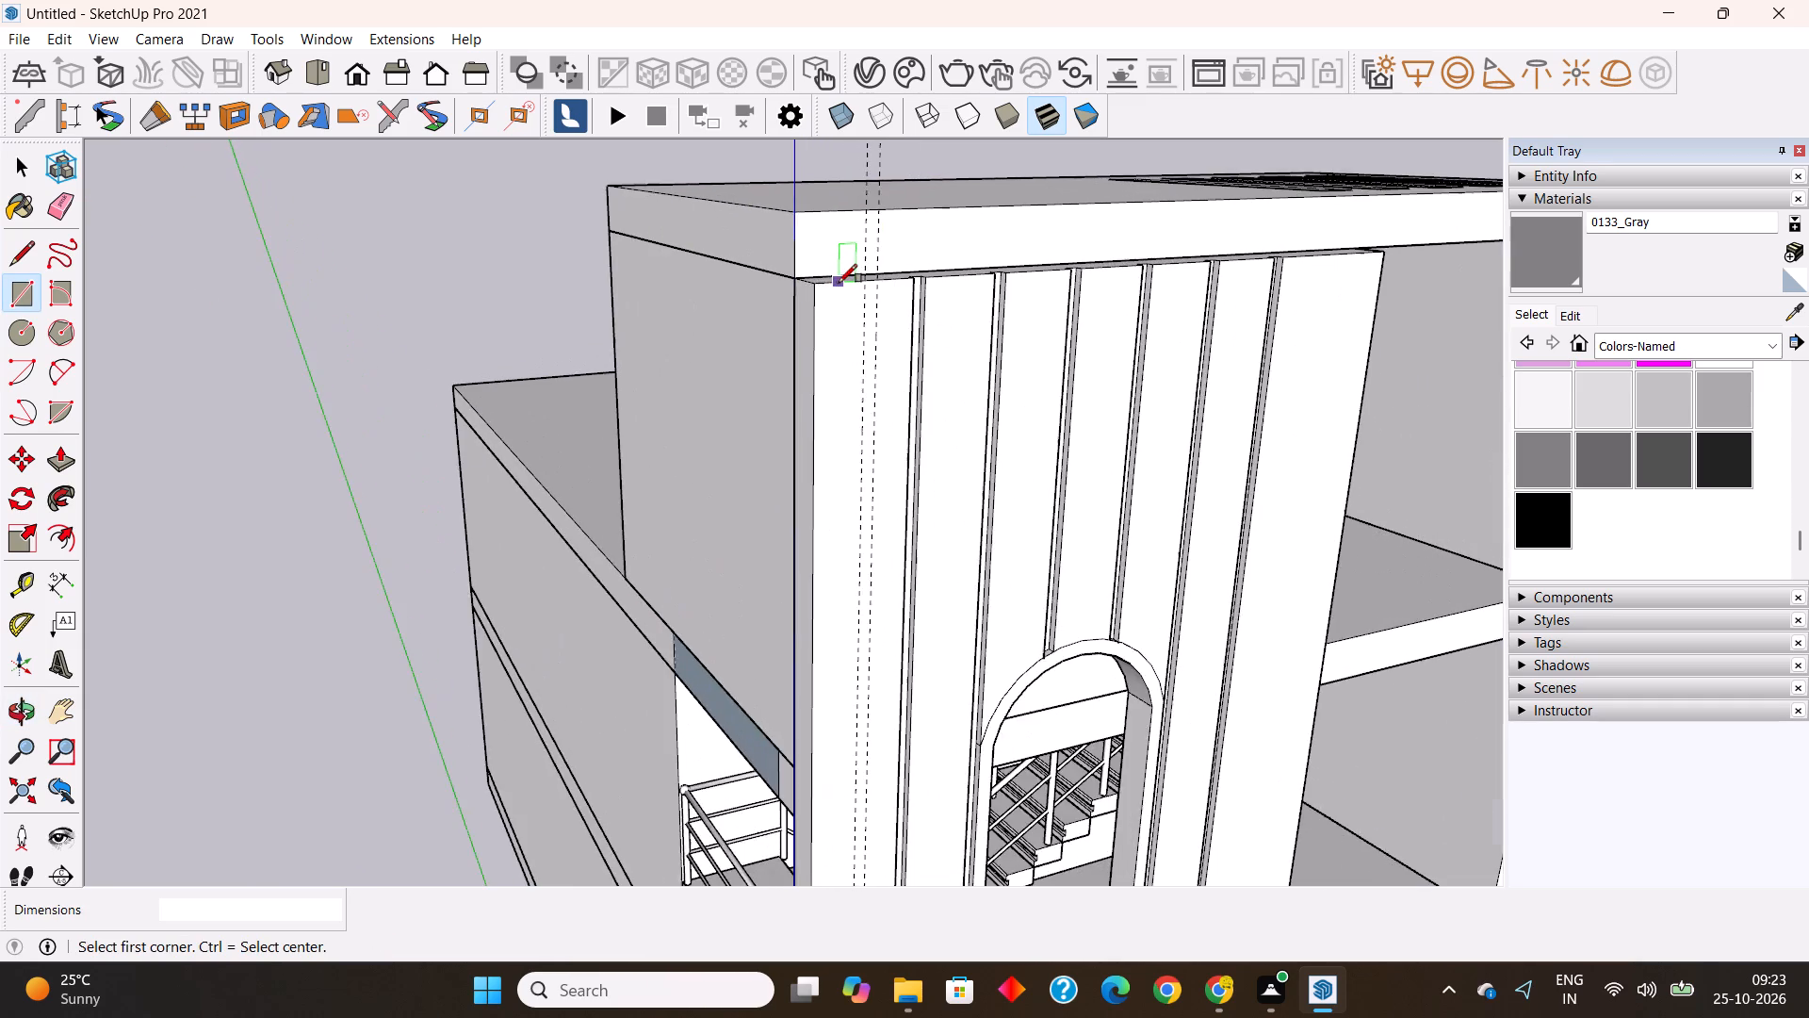
scroll(839, 283, "up", 3)
left_click(818, 281)
scroll(818, 281, "down", 9)
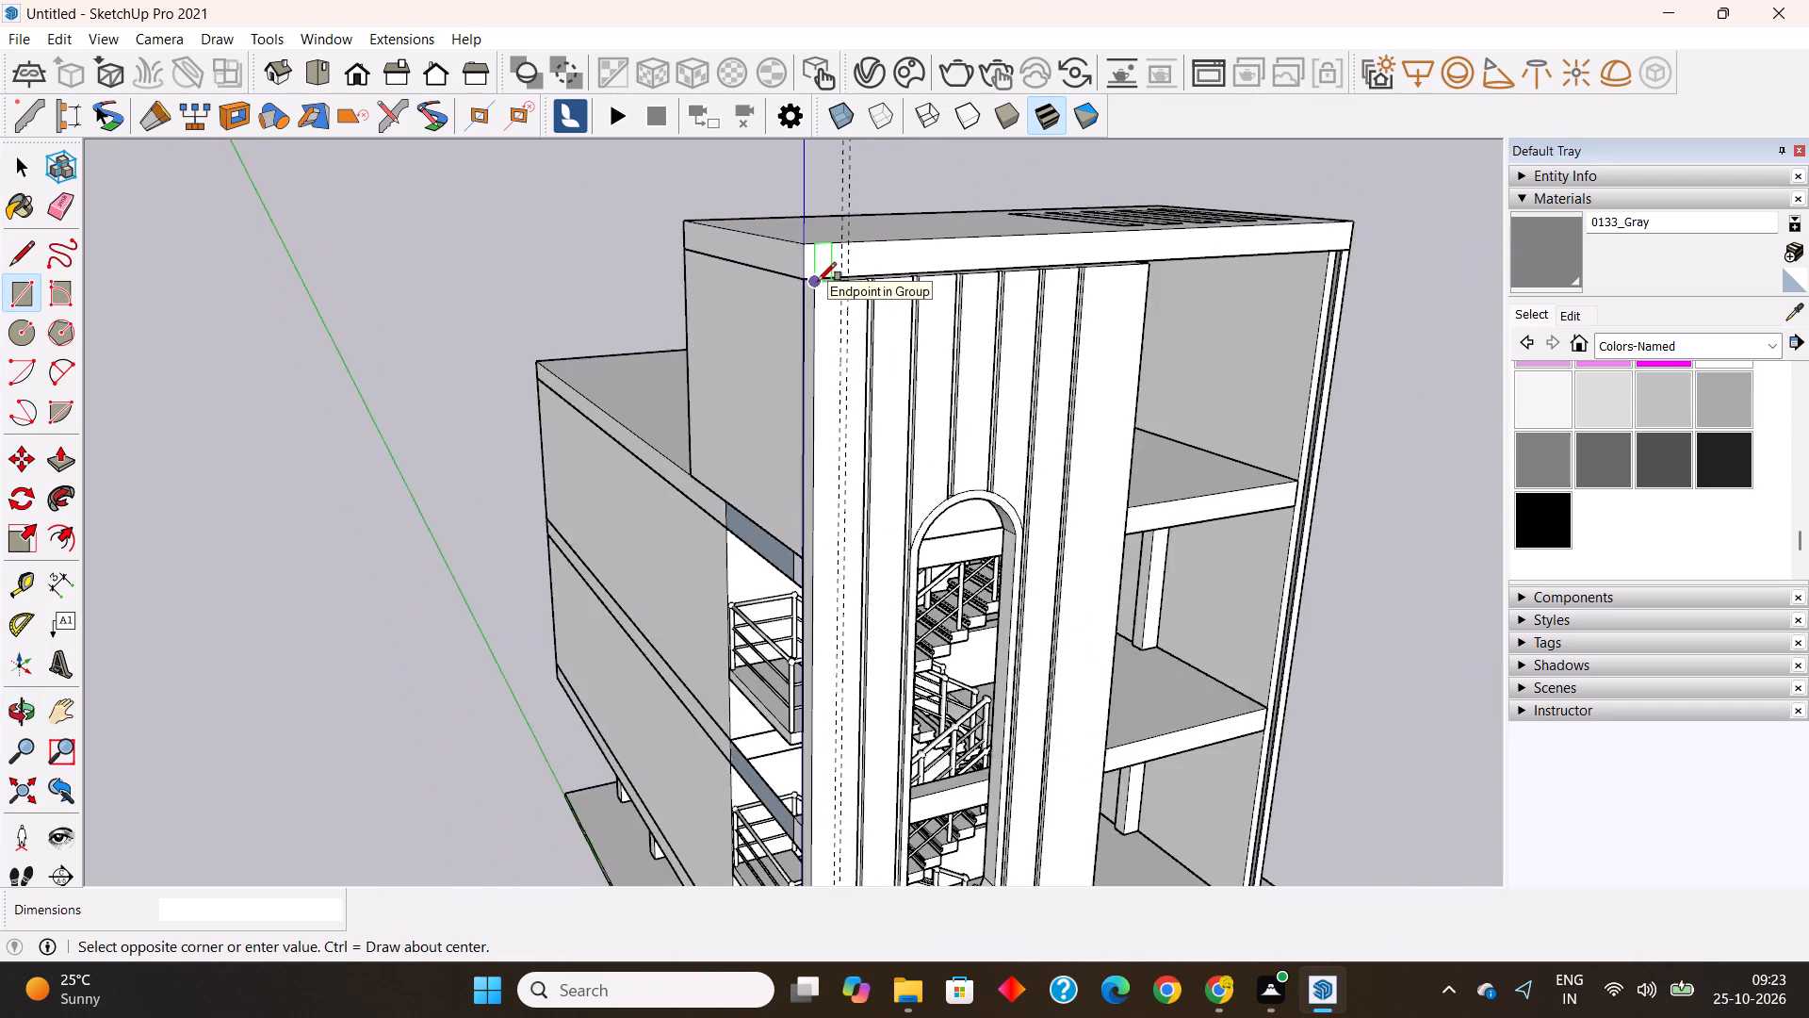
scroll(818, 281, "down", 8)
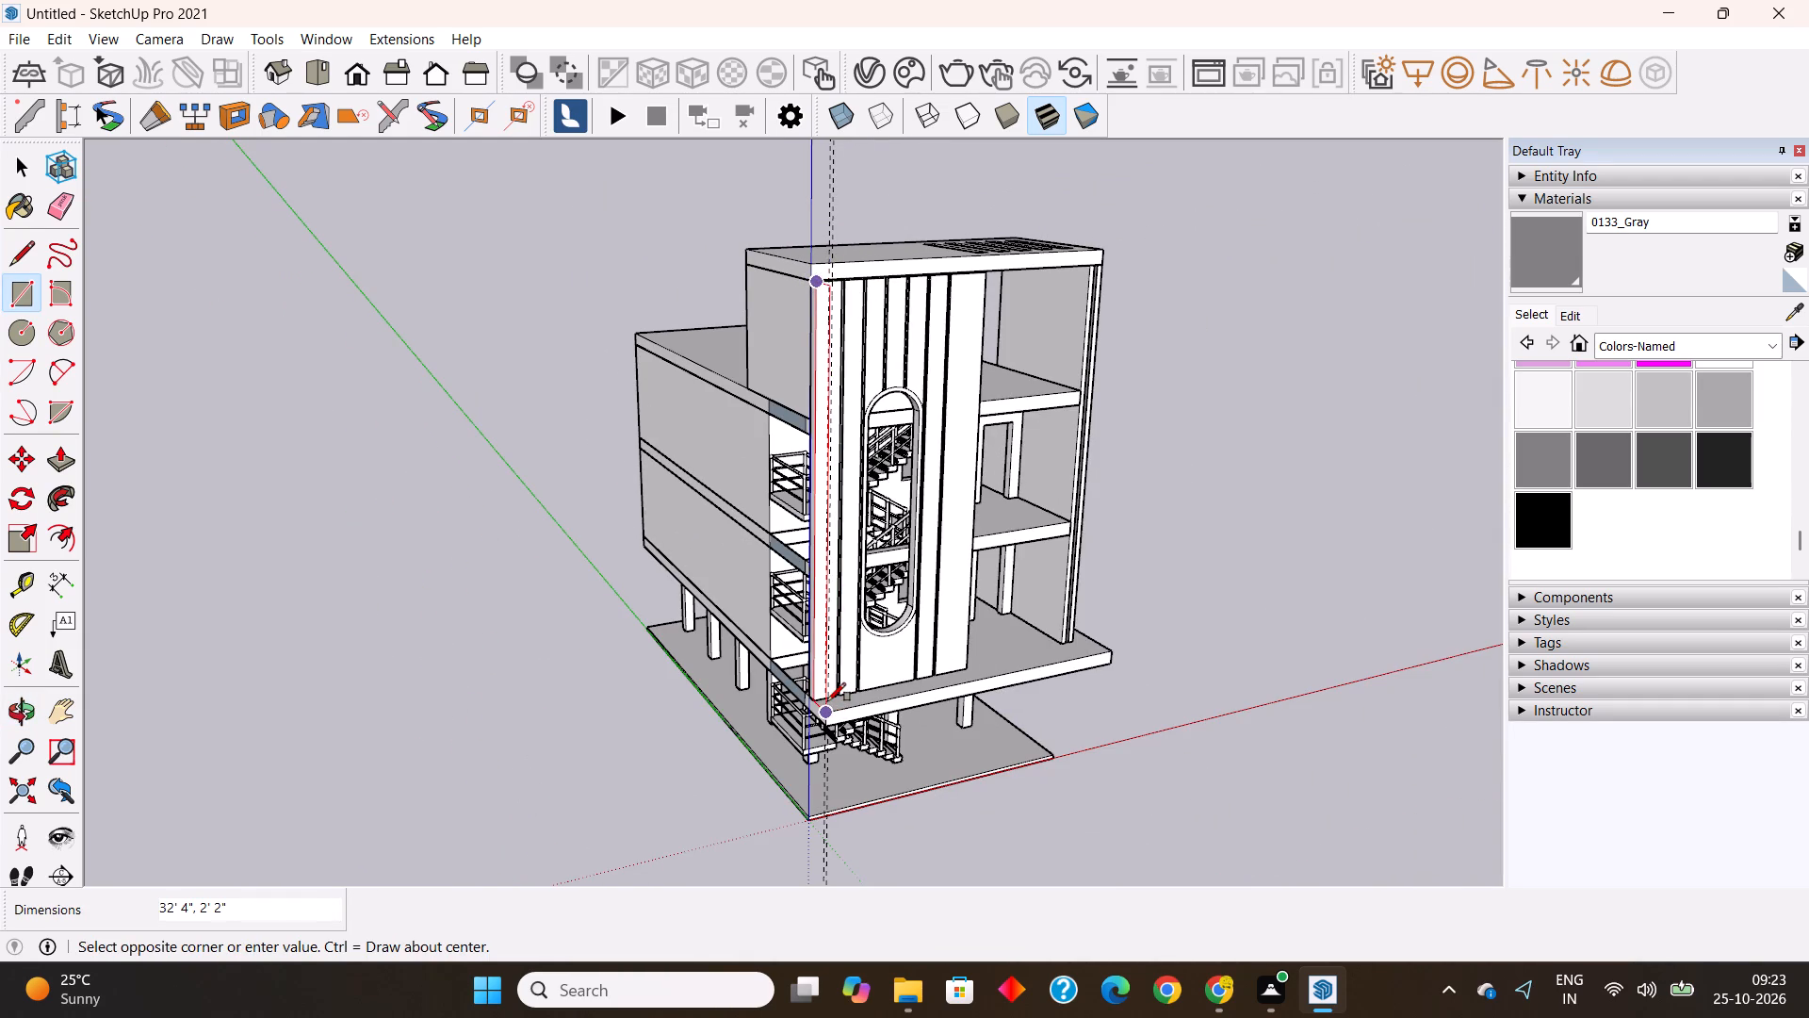
scroll(827, 700, "up", 11)
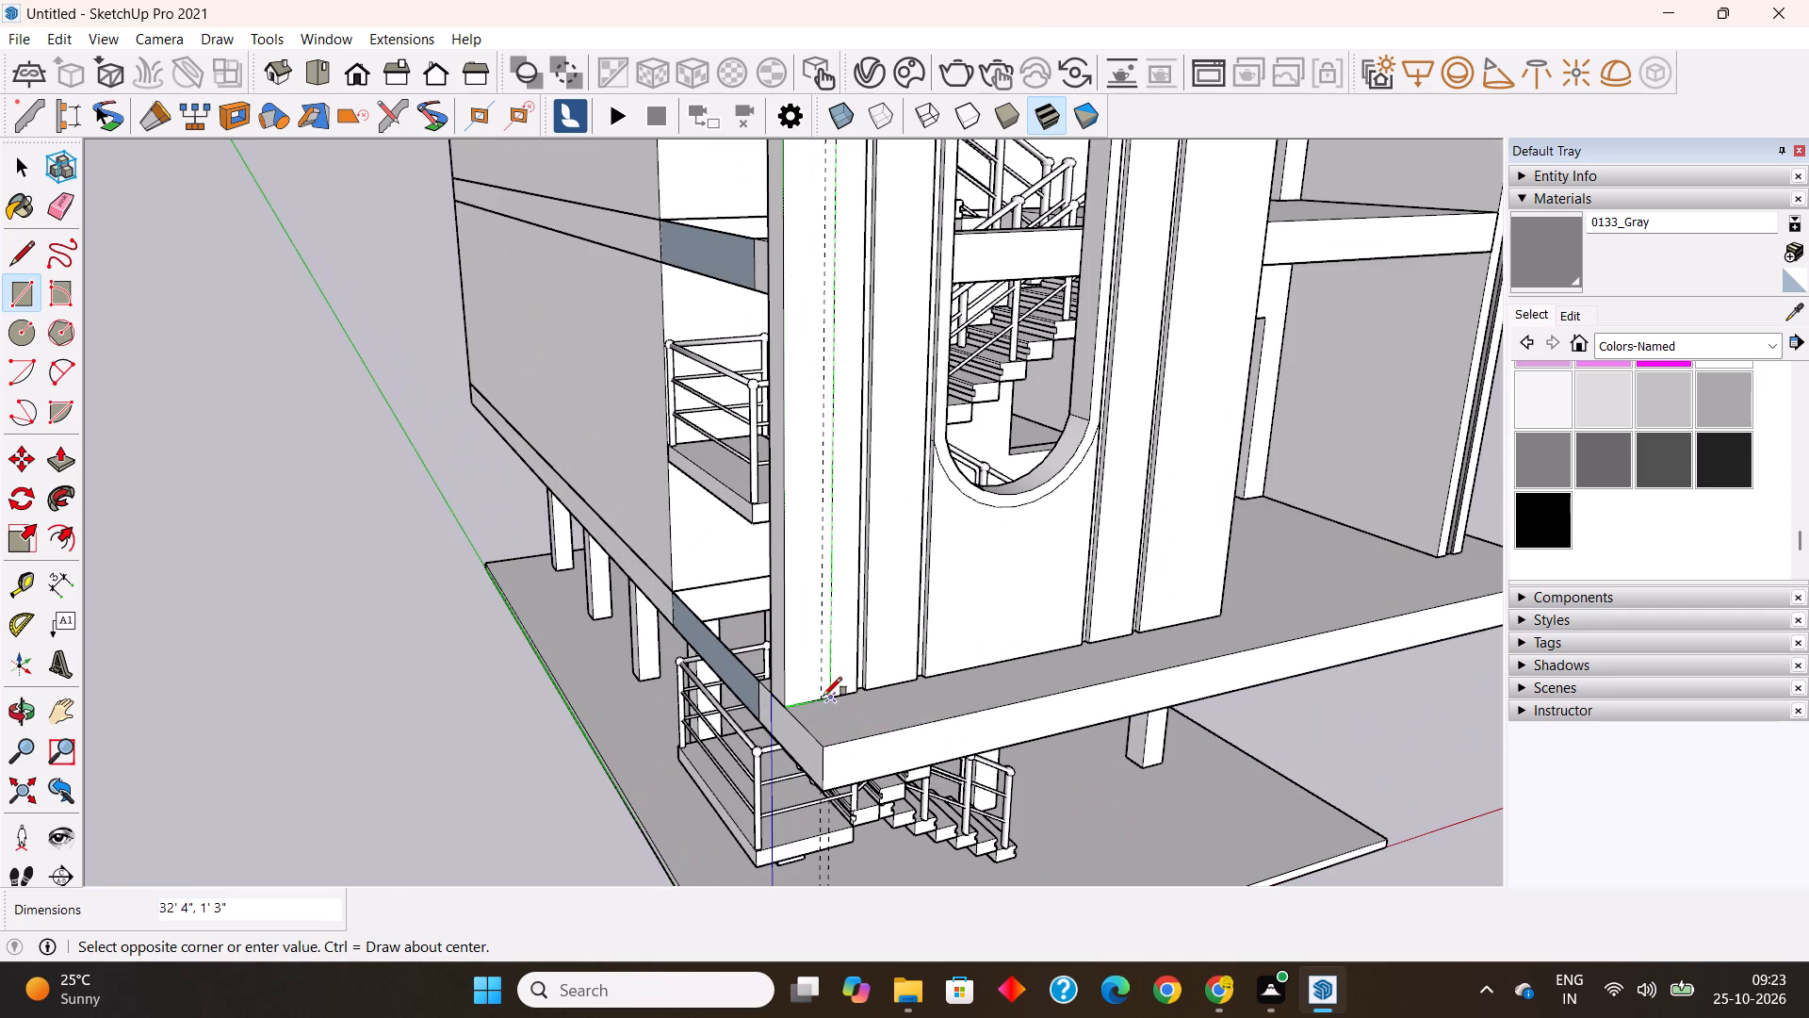
scroll(823, 696, "up", 1)
left_click(823, 696)
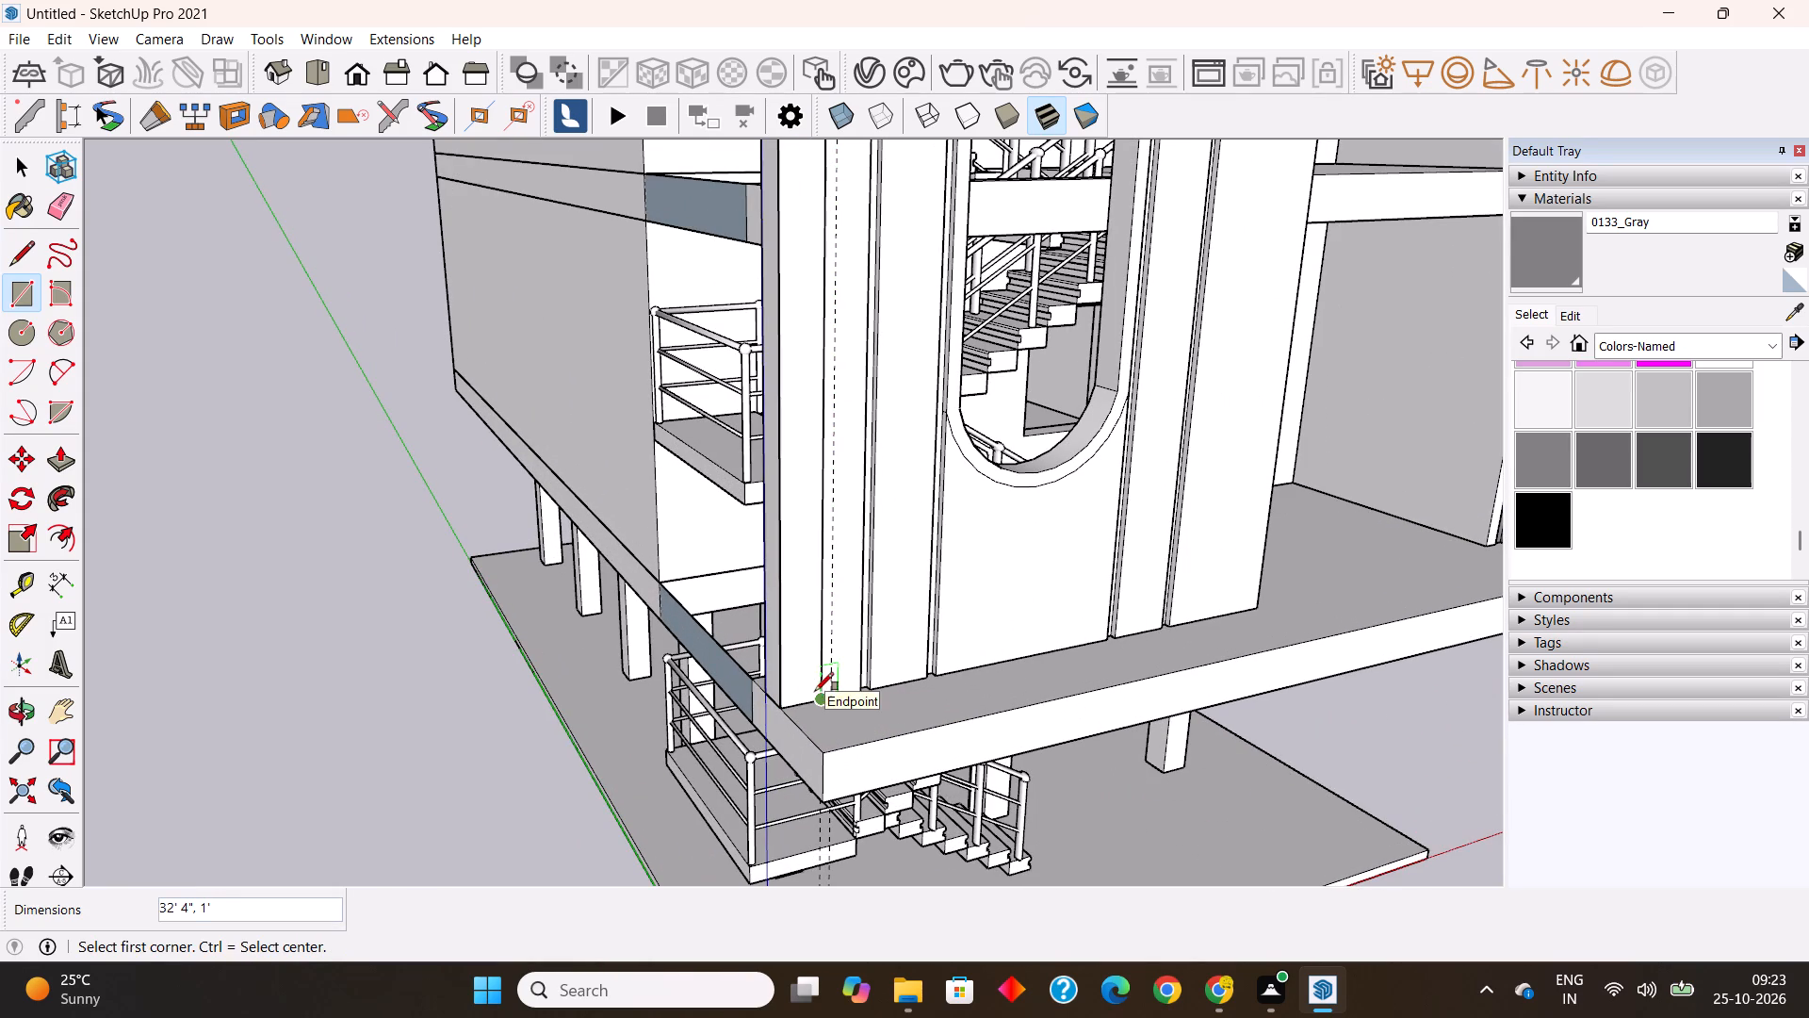
Group the narrow 1' wide rectangle along the staircase panel's outer edge.
key("space")
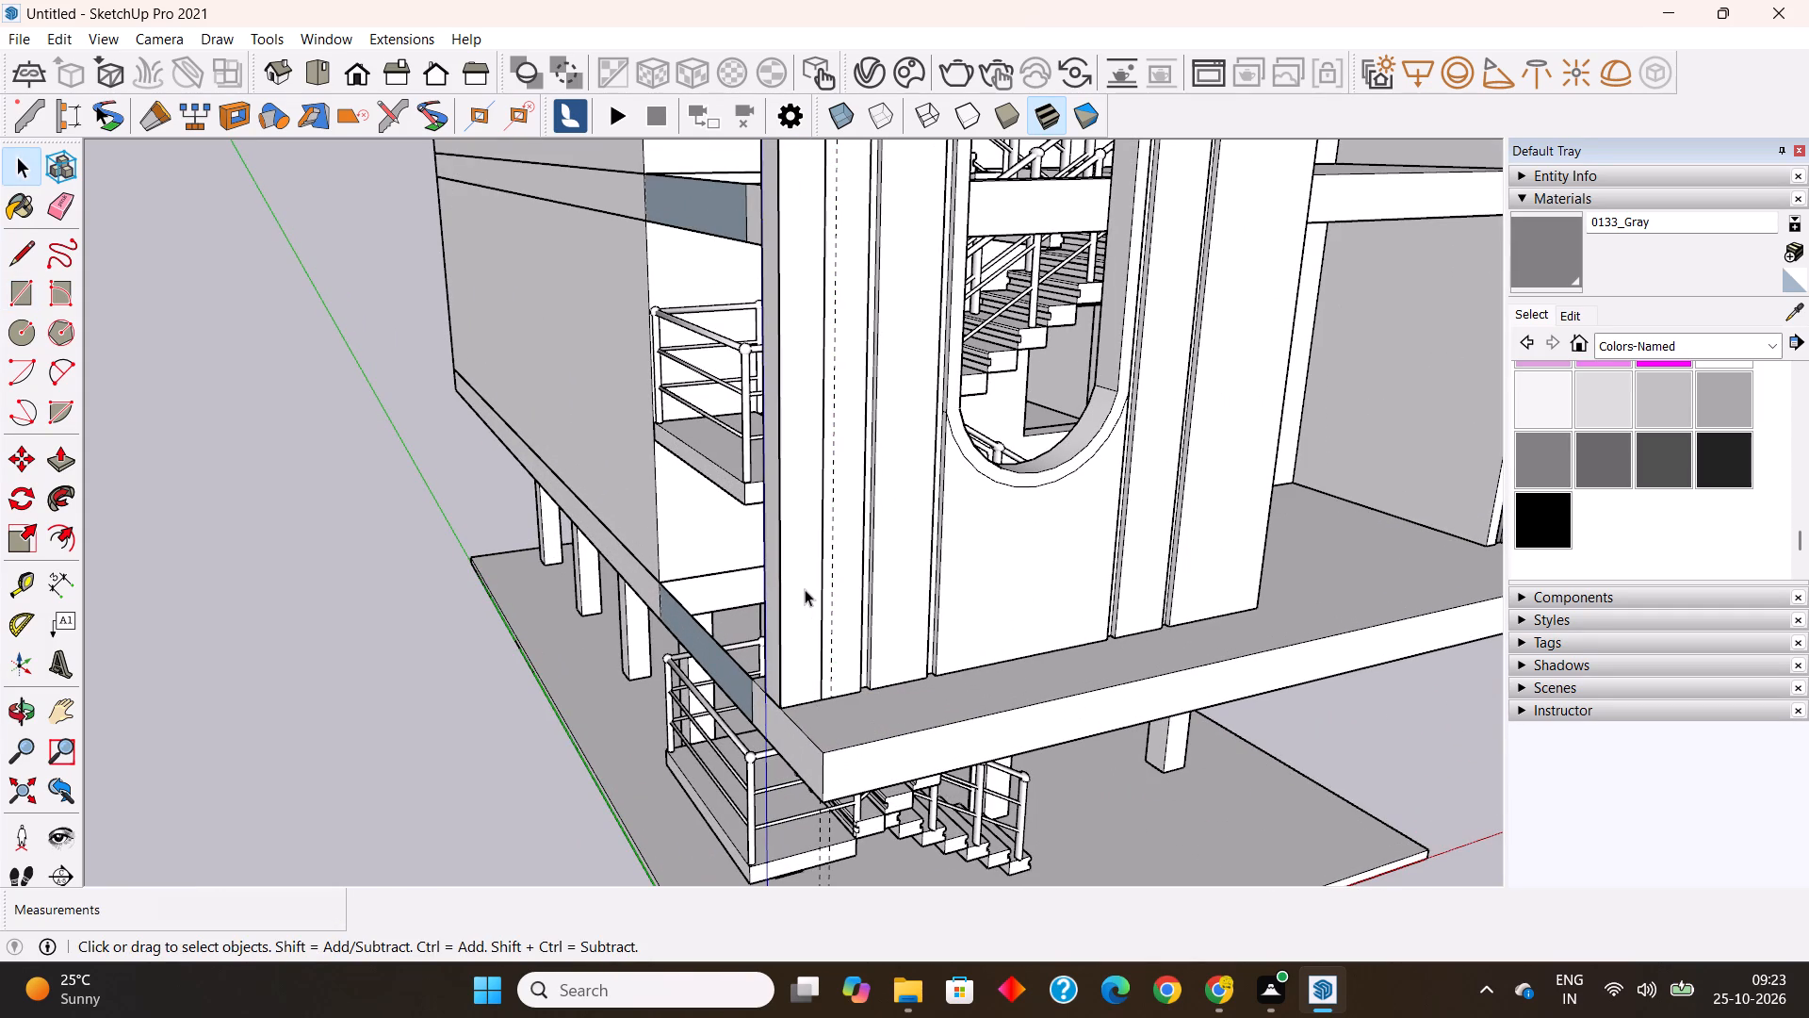
double_click(805, 589)
right_click(805, 589)
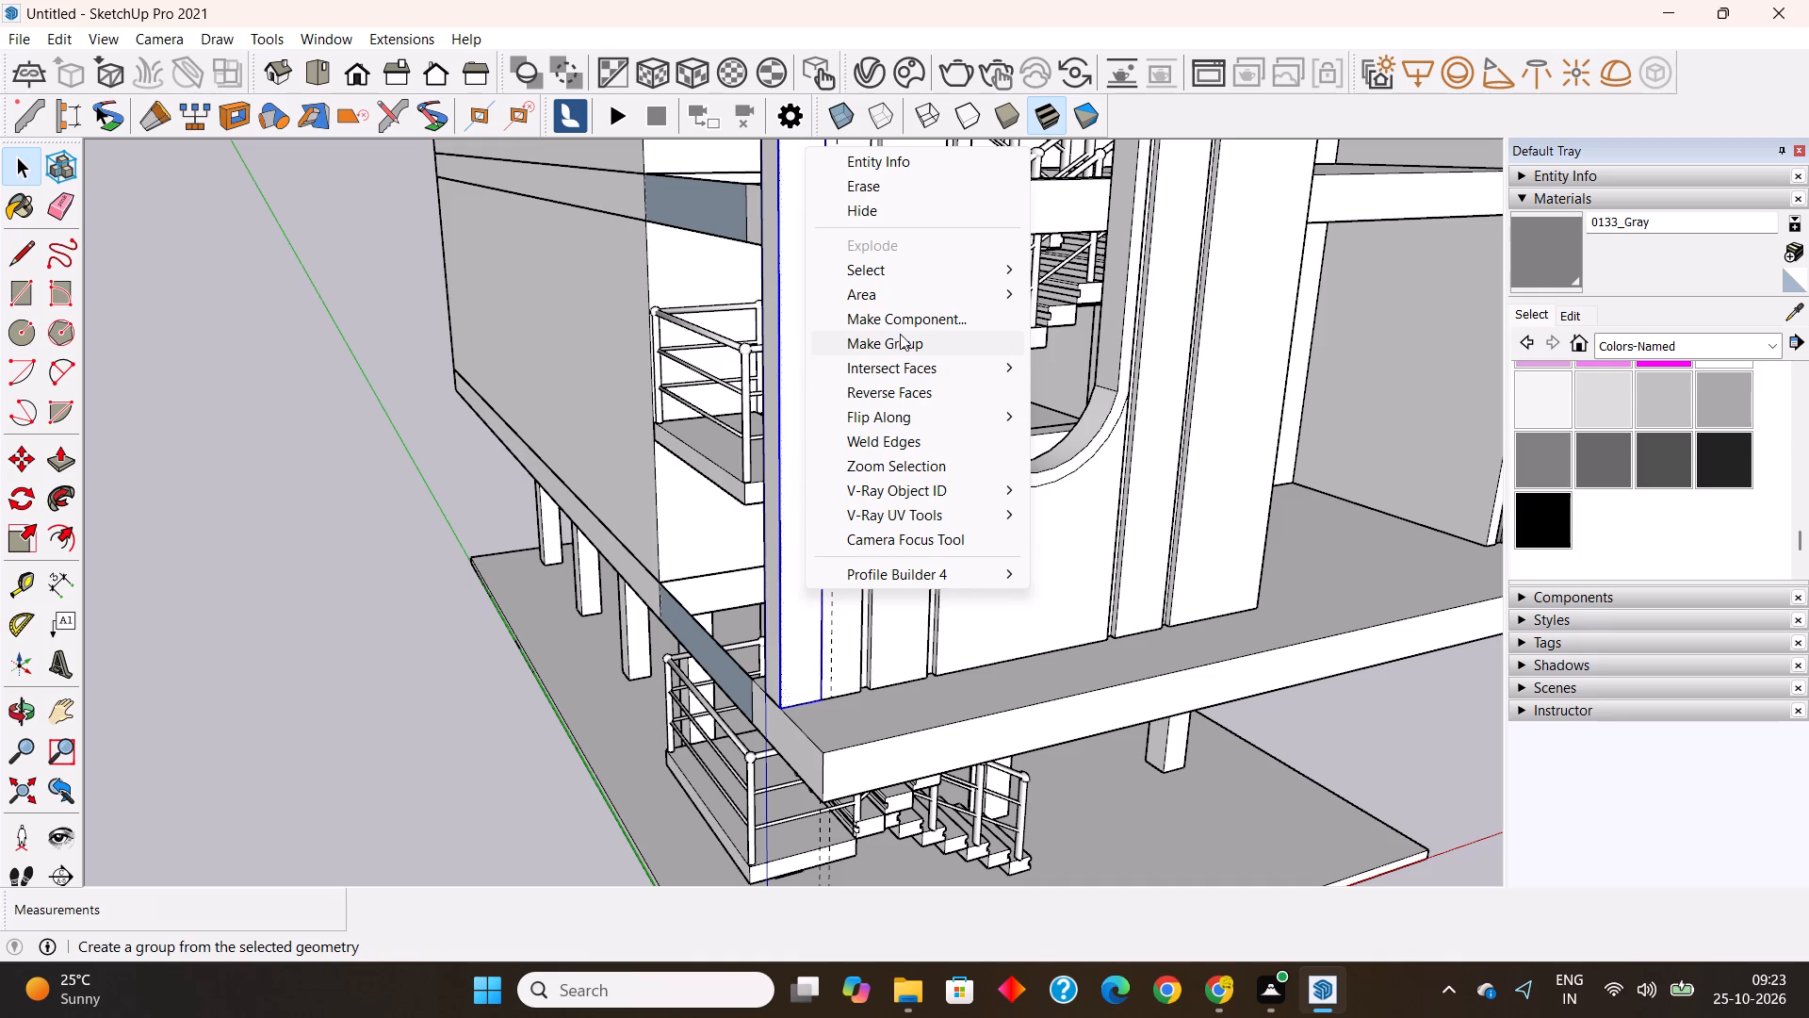
left_click(900, 338)
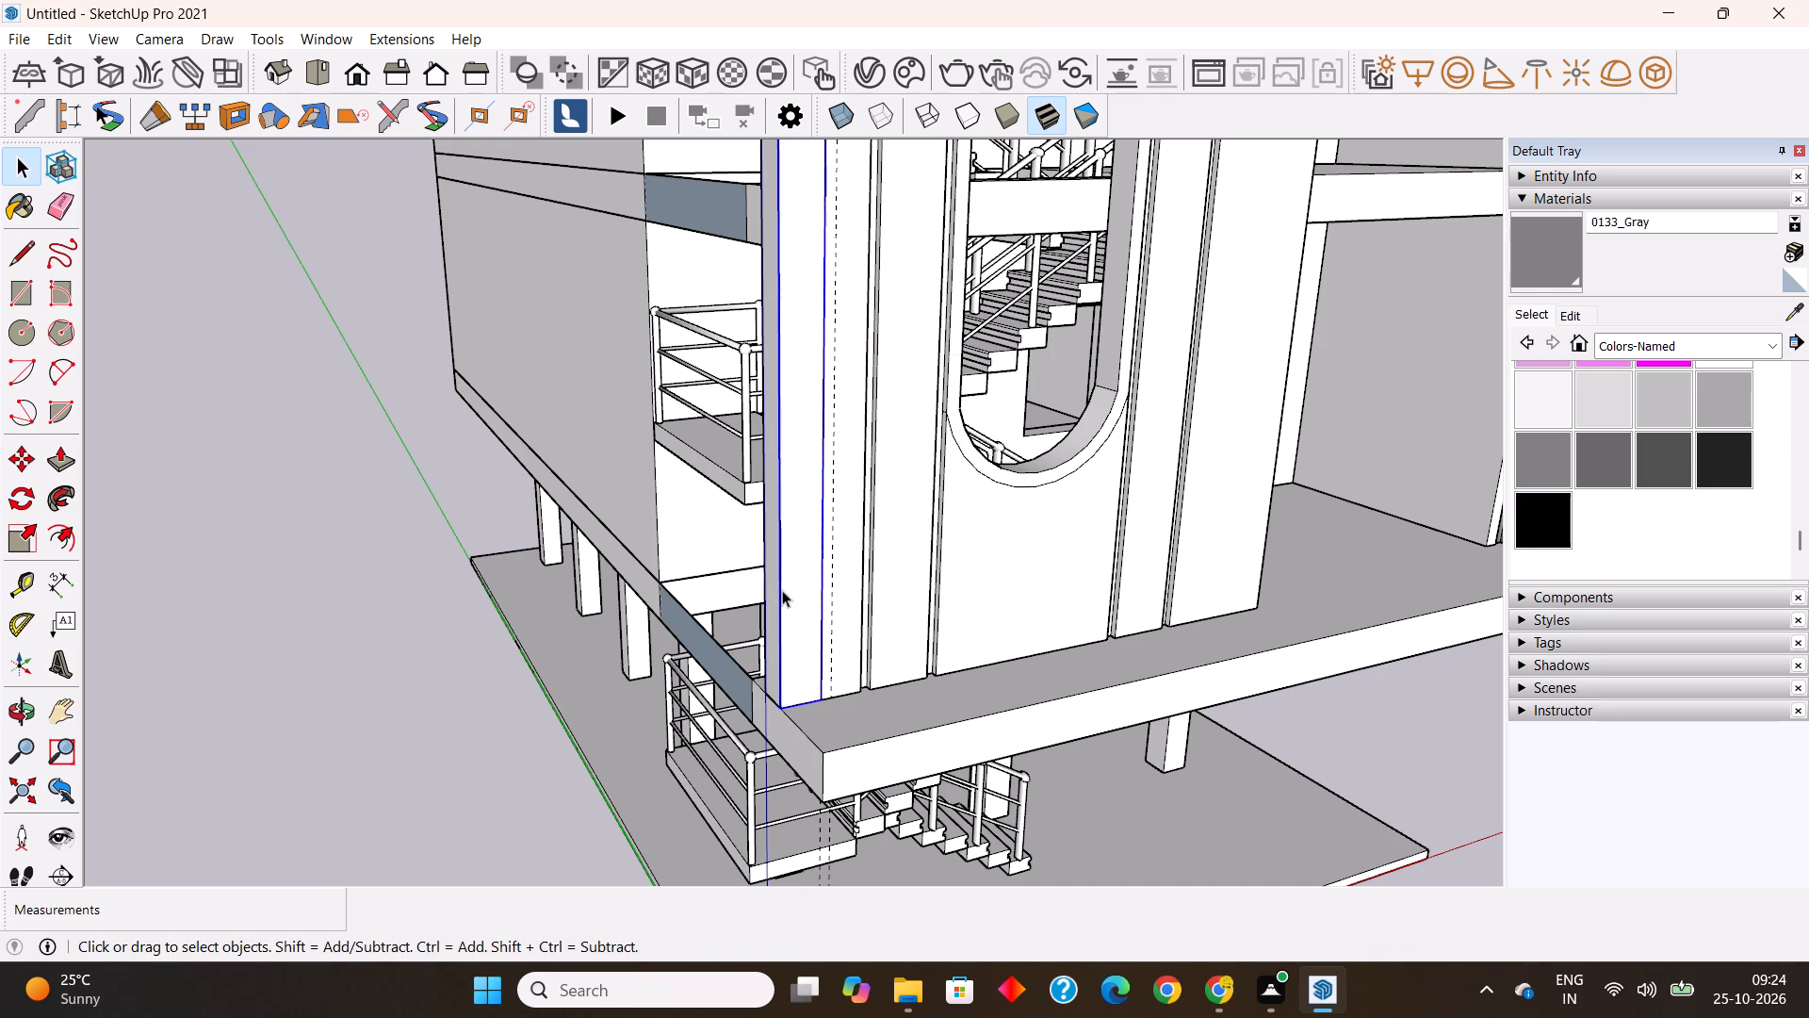
Open the new strip's group and extrude its front face 1' outward into a vertical pillar.
double_click(798, 580)
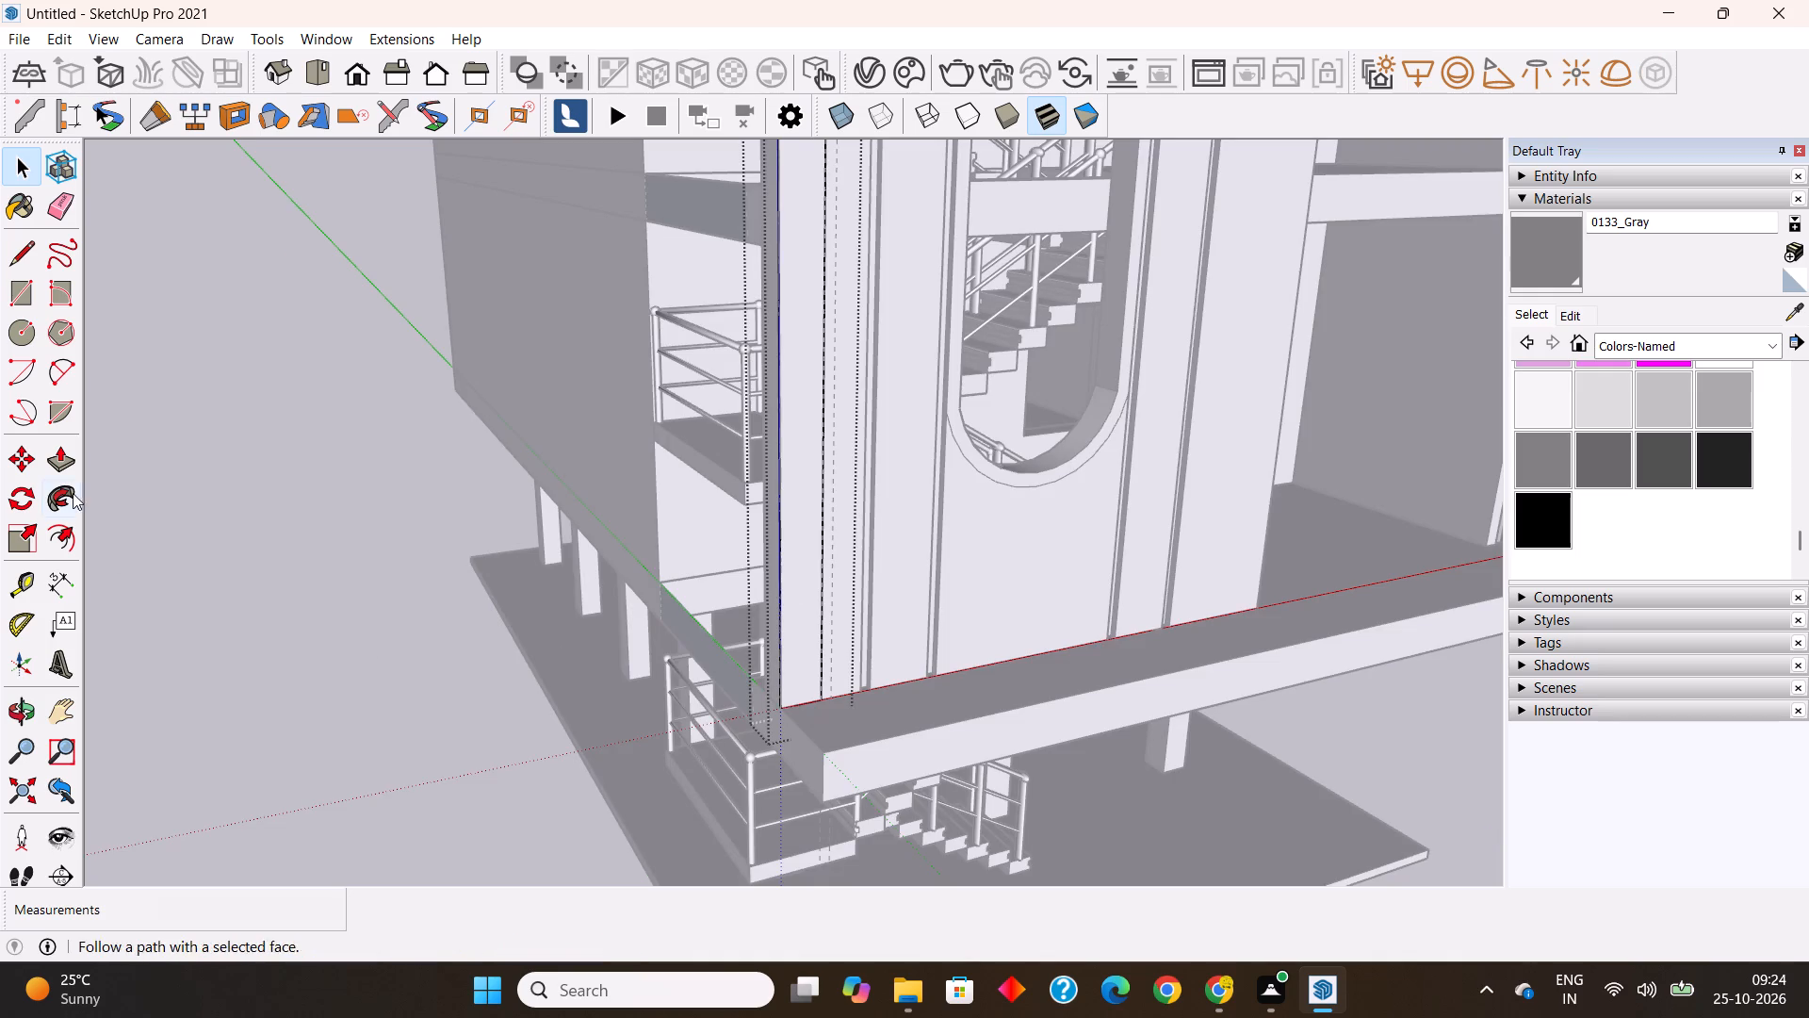
left_click(59, 461)
left_click(806, 636)
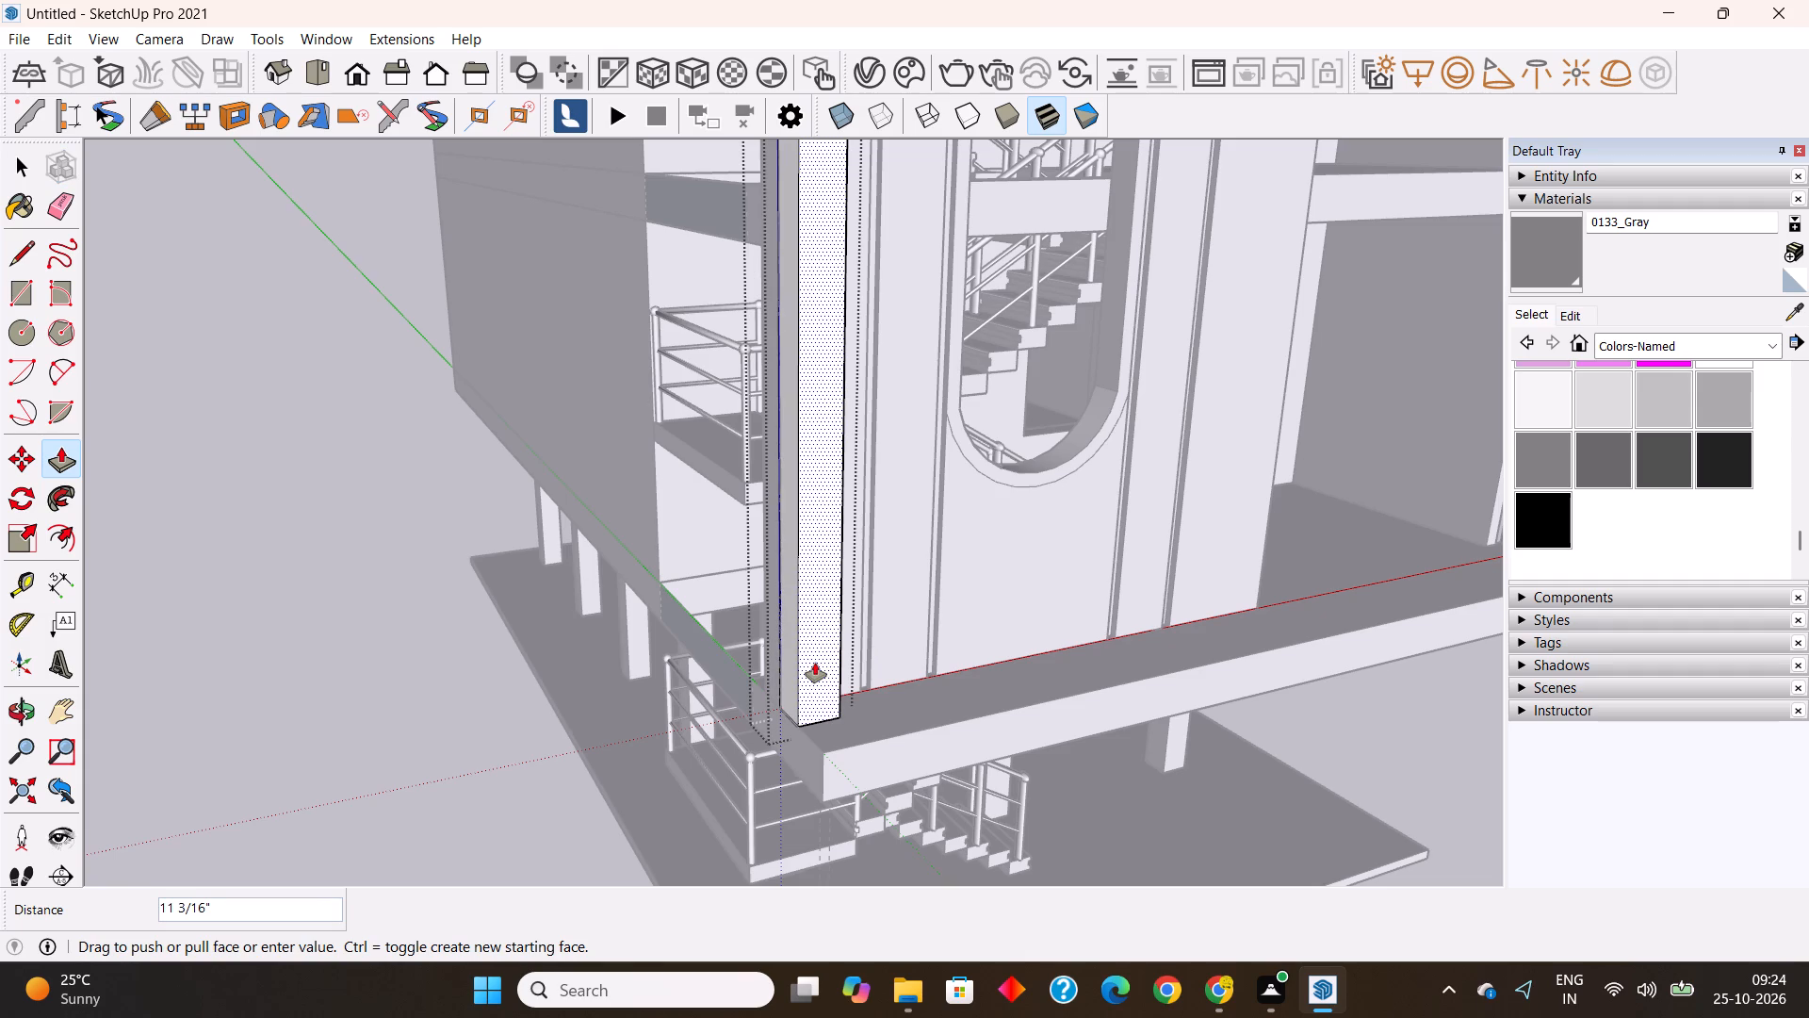
type("1'")
key("Return")
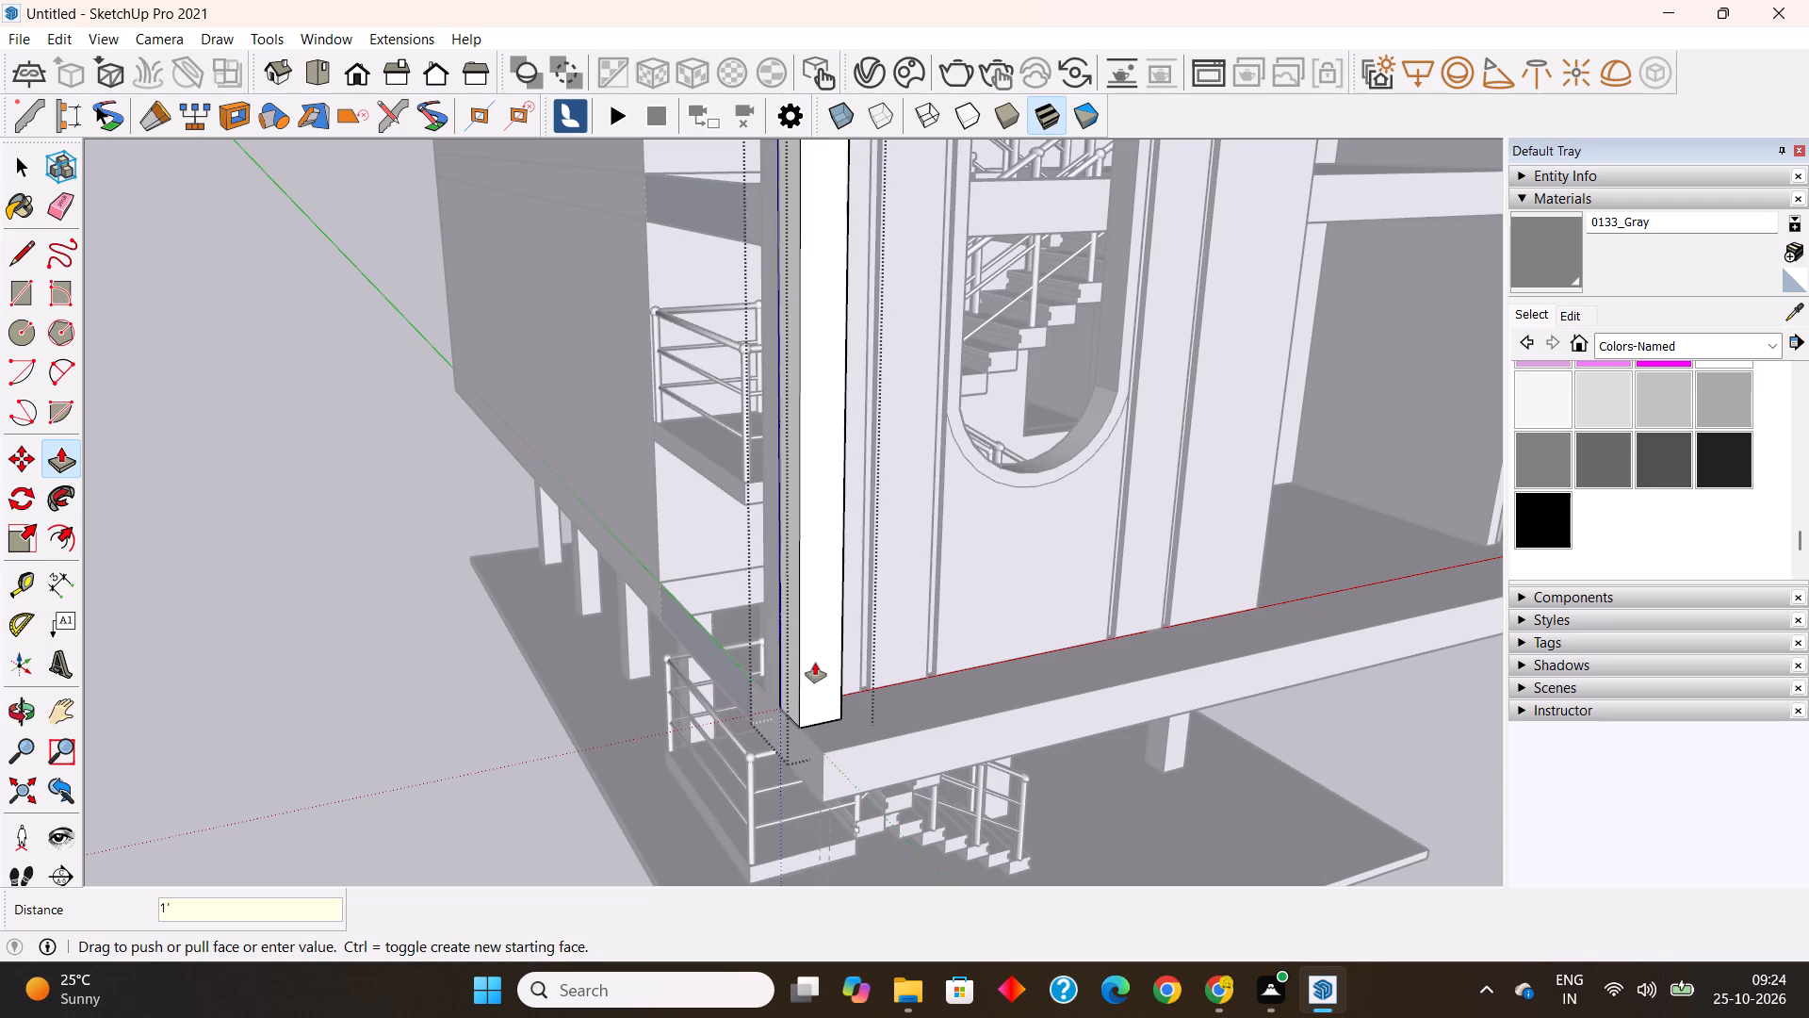
Raise the pillar's top face level with the top corner of the roof slab.
scroll(613, 679, "down", 12)
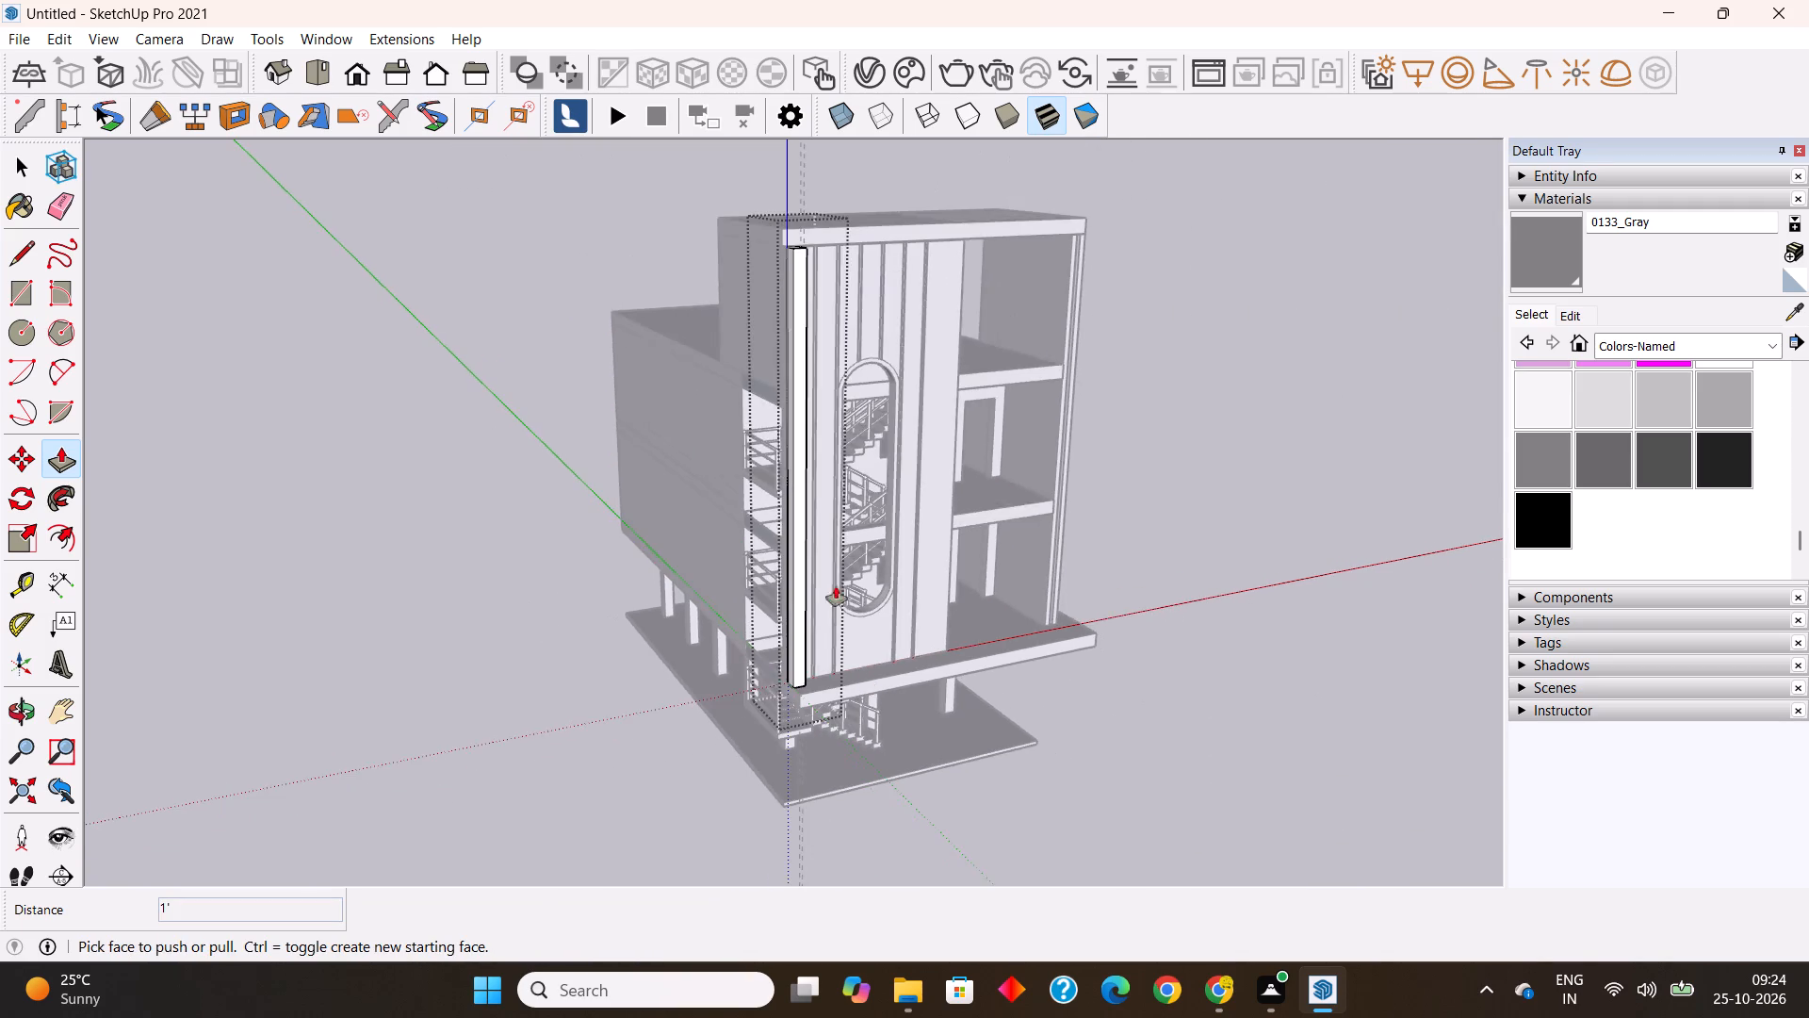
middle_click_drag(825, 565, 947, 661)
scroll(940, 648, "down", 1)
scroll(874, 406, "up", 8)
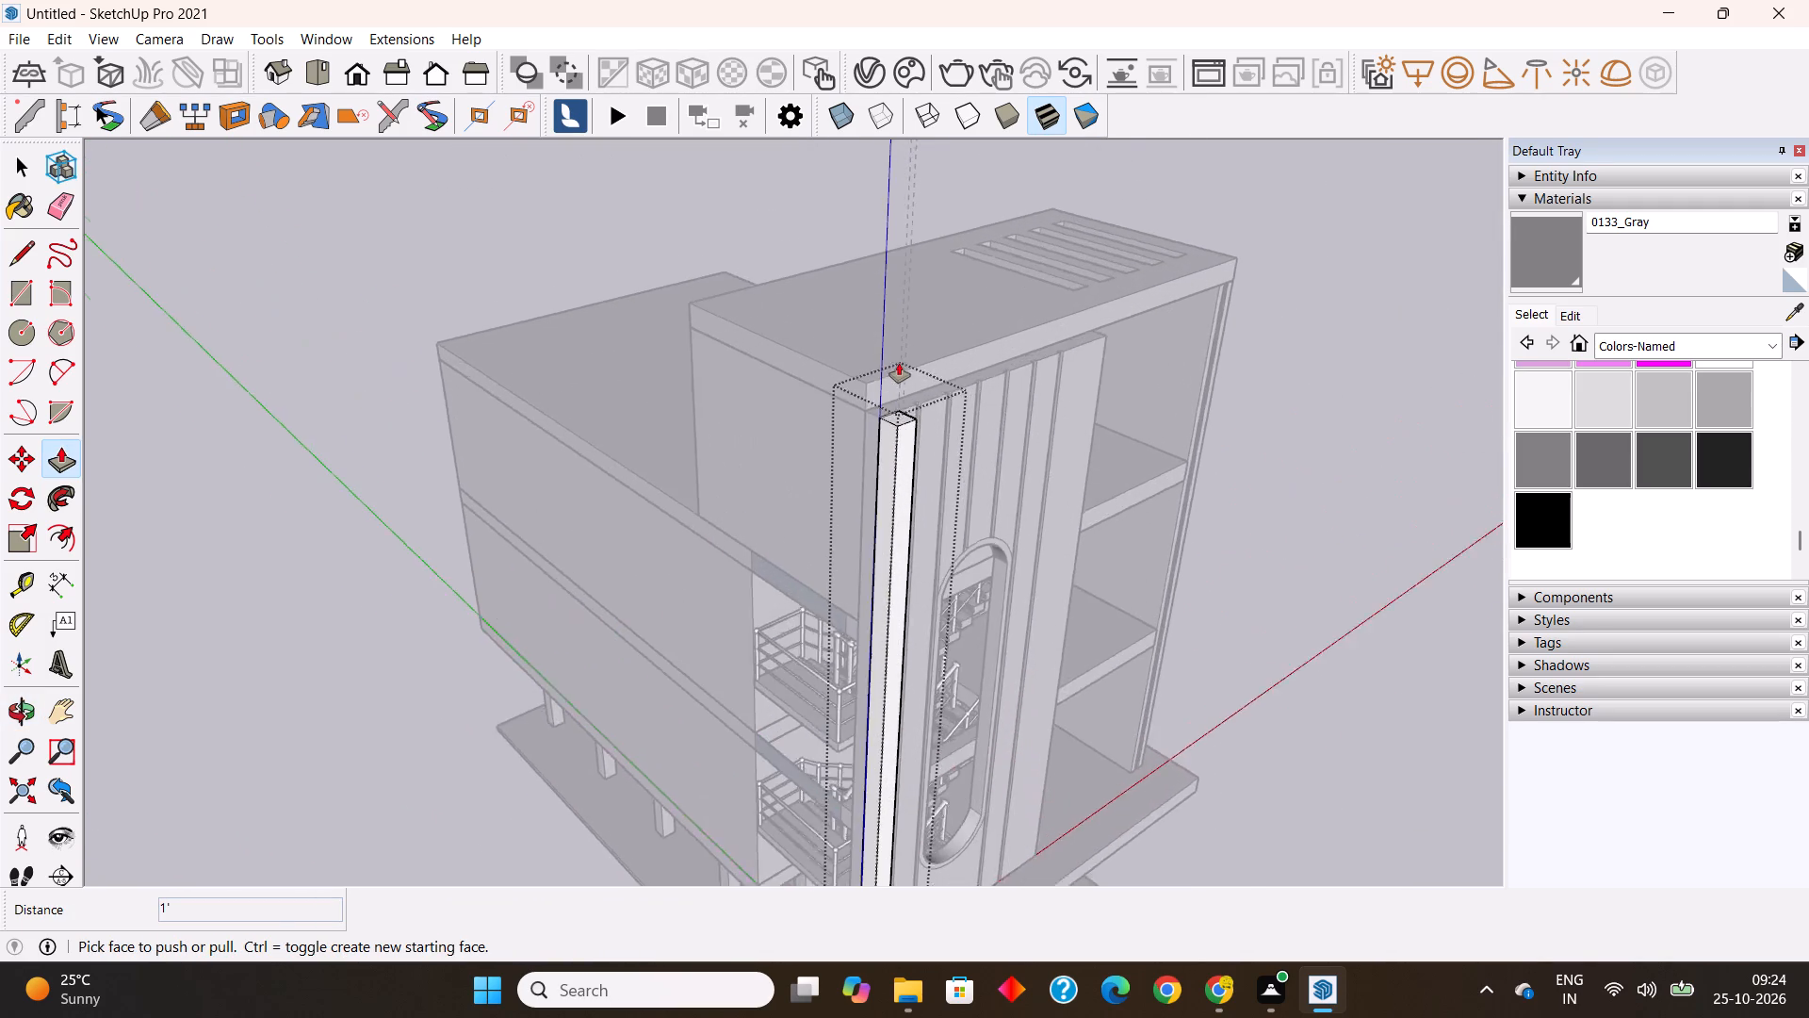
scroll(899, 363, "up", 8)
scroll(909, 439, "up", 2)
left_click(888, 490)
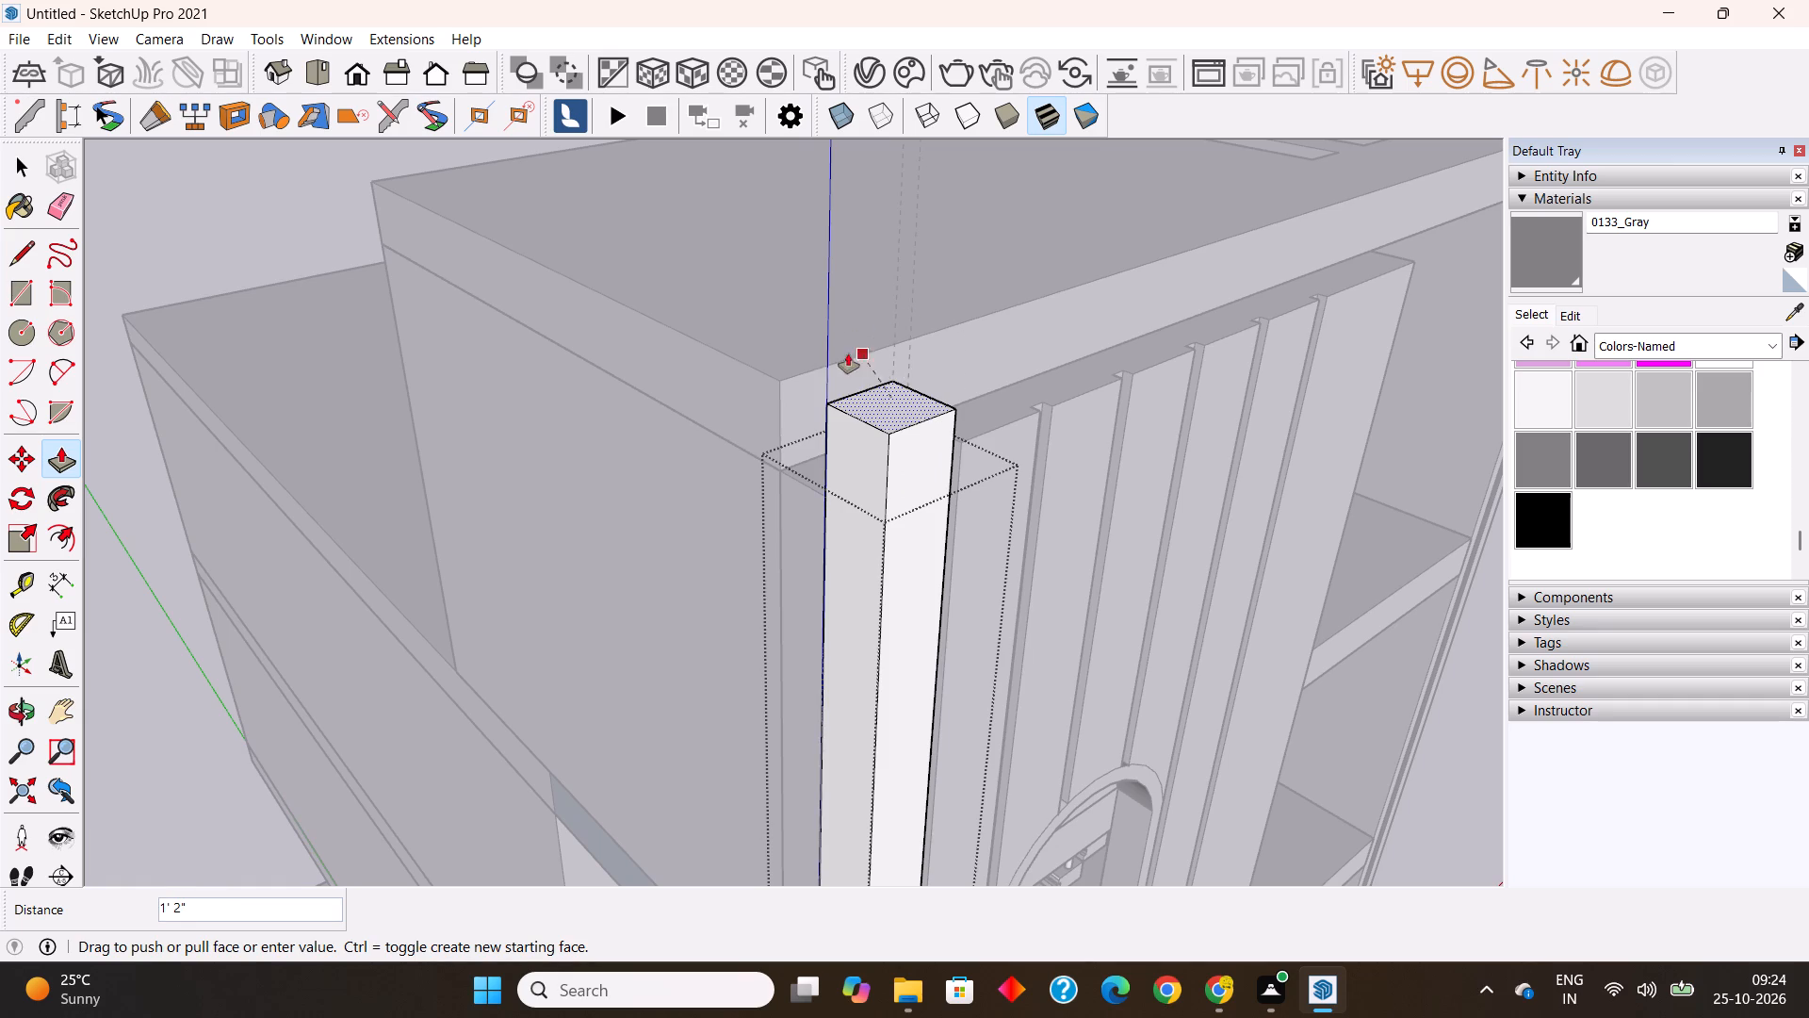
left_click(776, 384)
Raise the pillar's top face another 2' above the roof slab.
middle_click_drag(966, 514, 1116, 524)
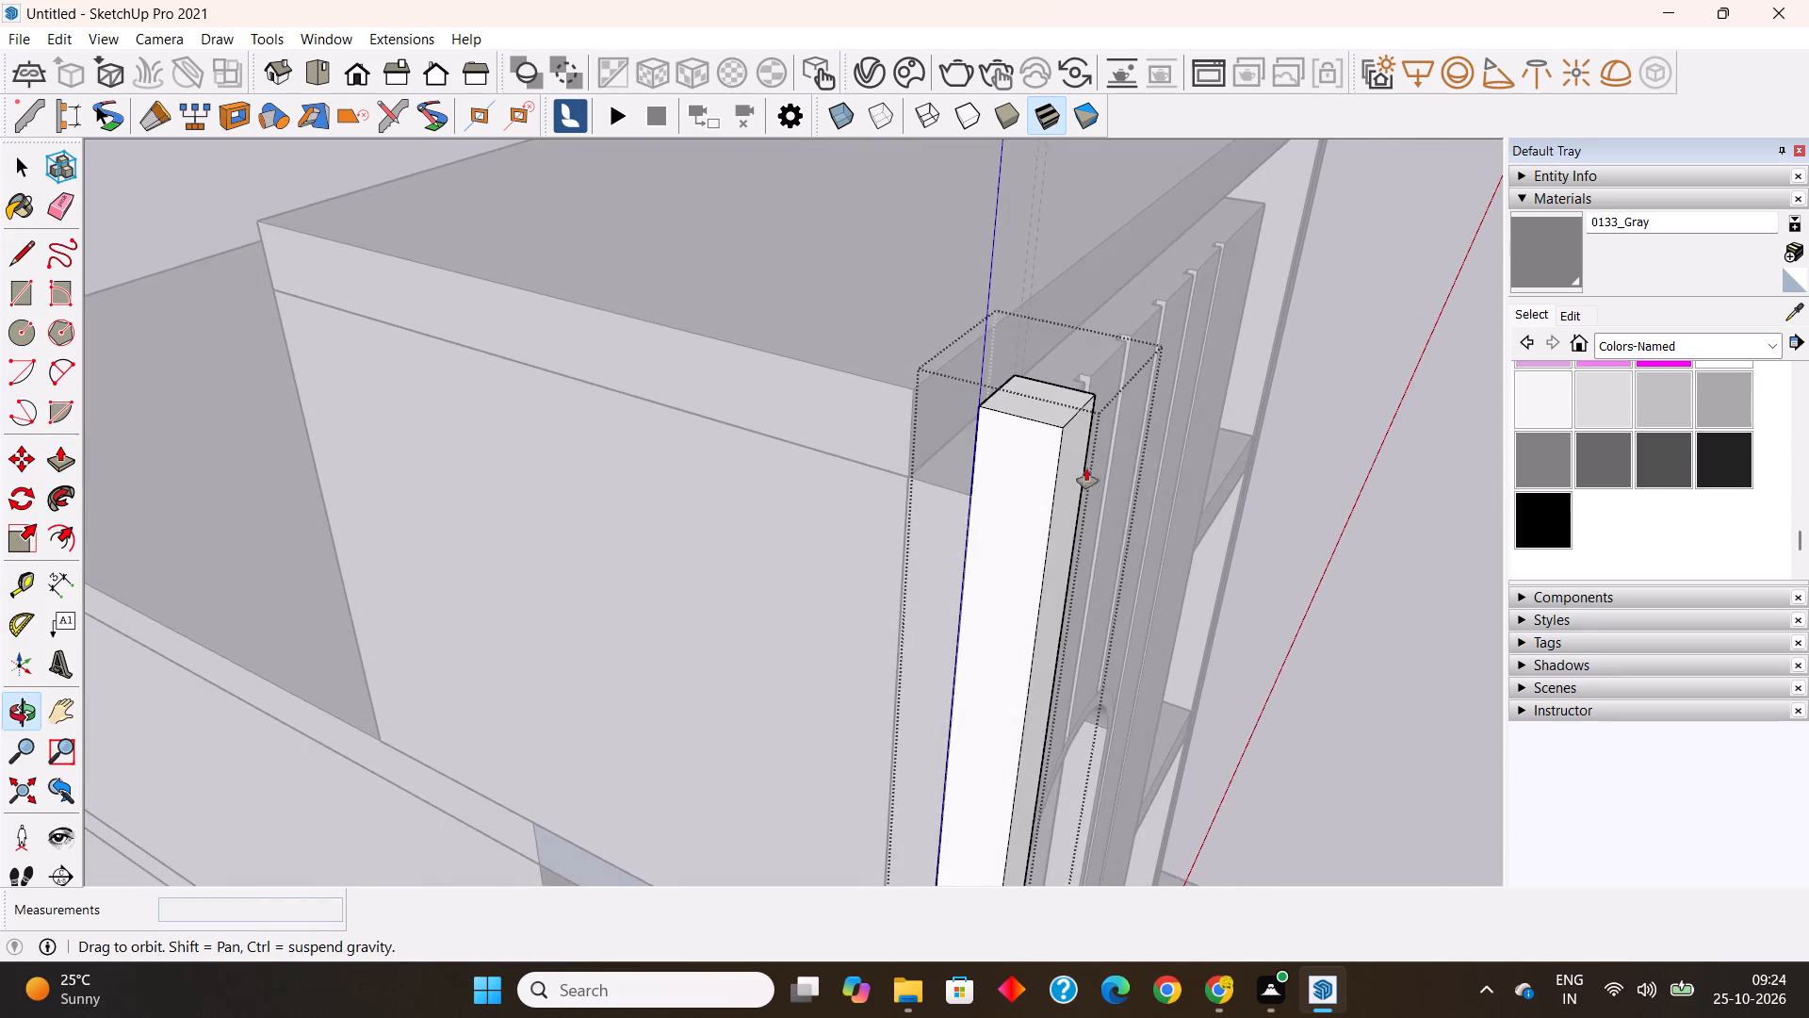
left_click(1038, 402)
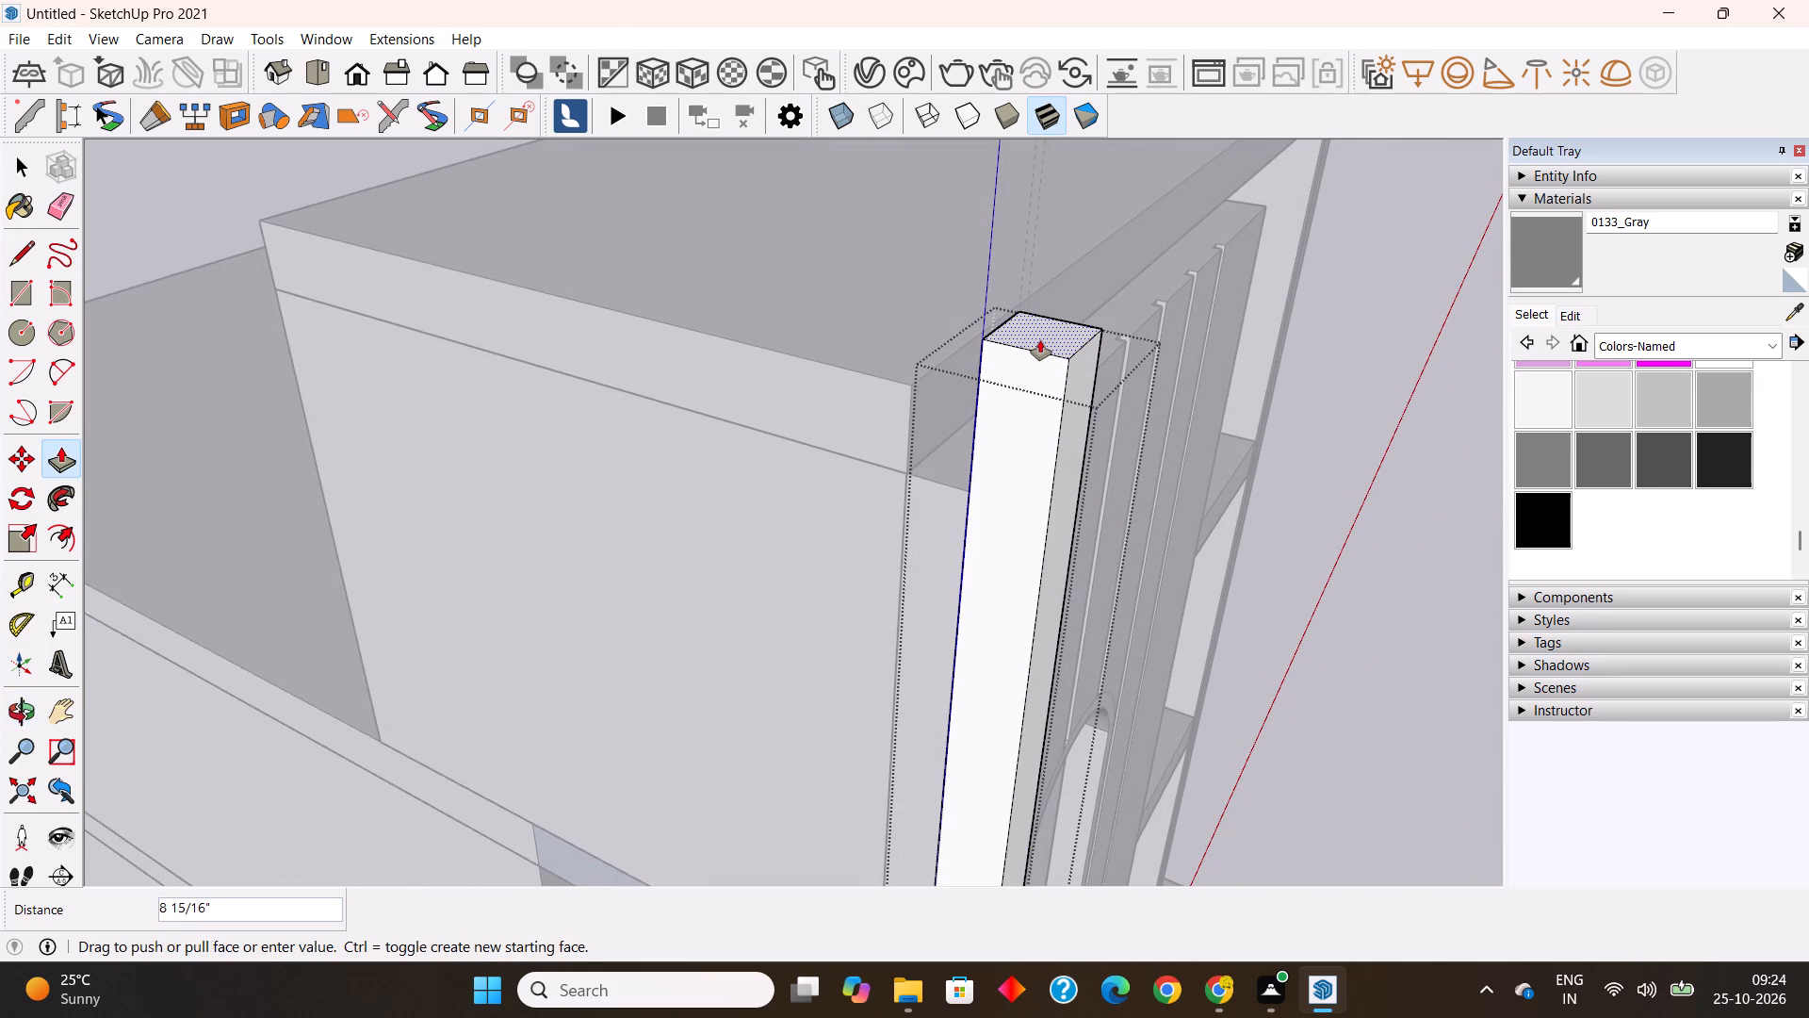
type("2'")
key("Return")
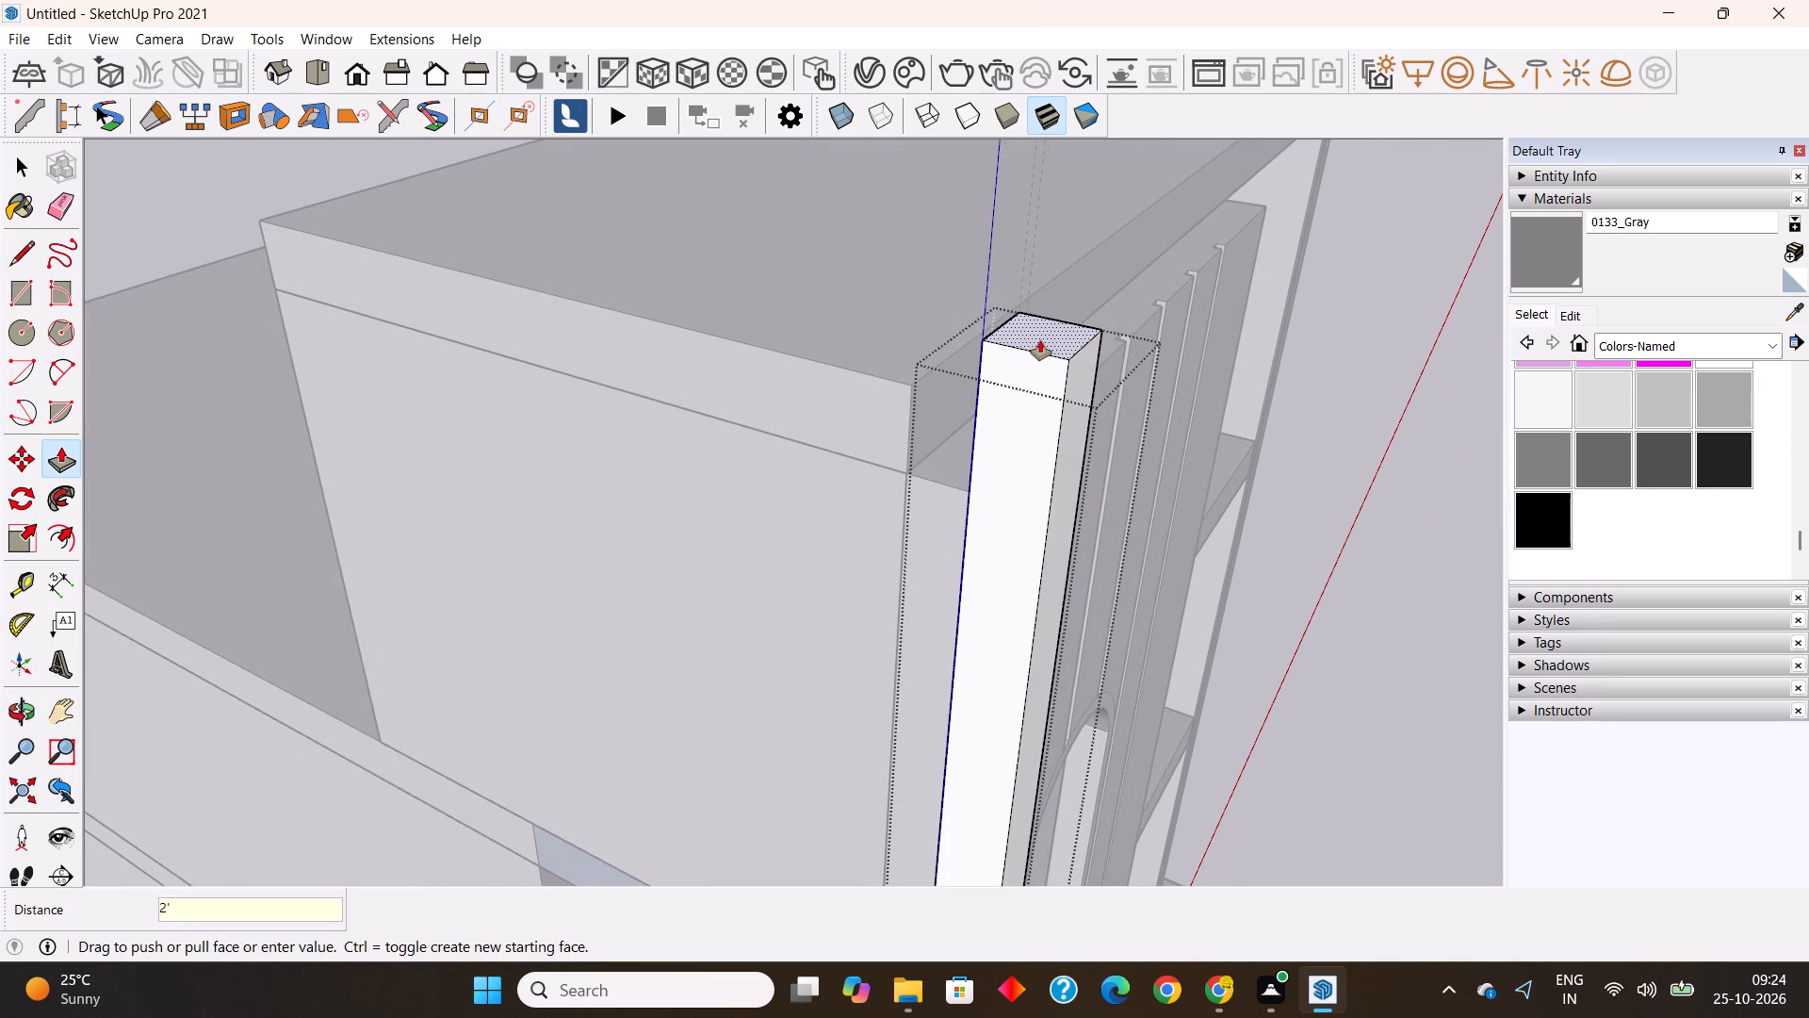
Lower the pillar's top face by 1' and finish editing its group.
scroll(905, 412, "down", 9)
middle_click_drag(814, 638, 1251, 620)
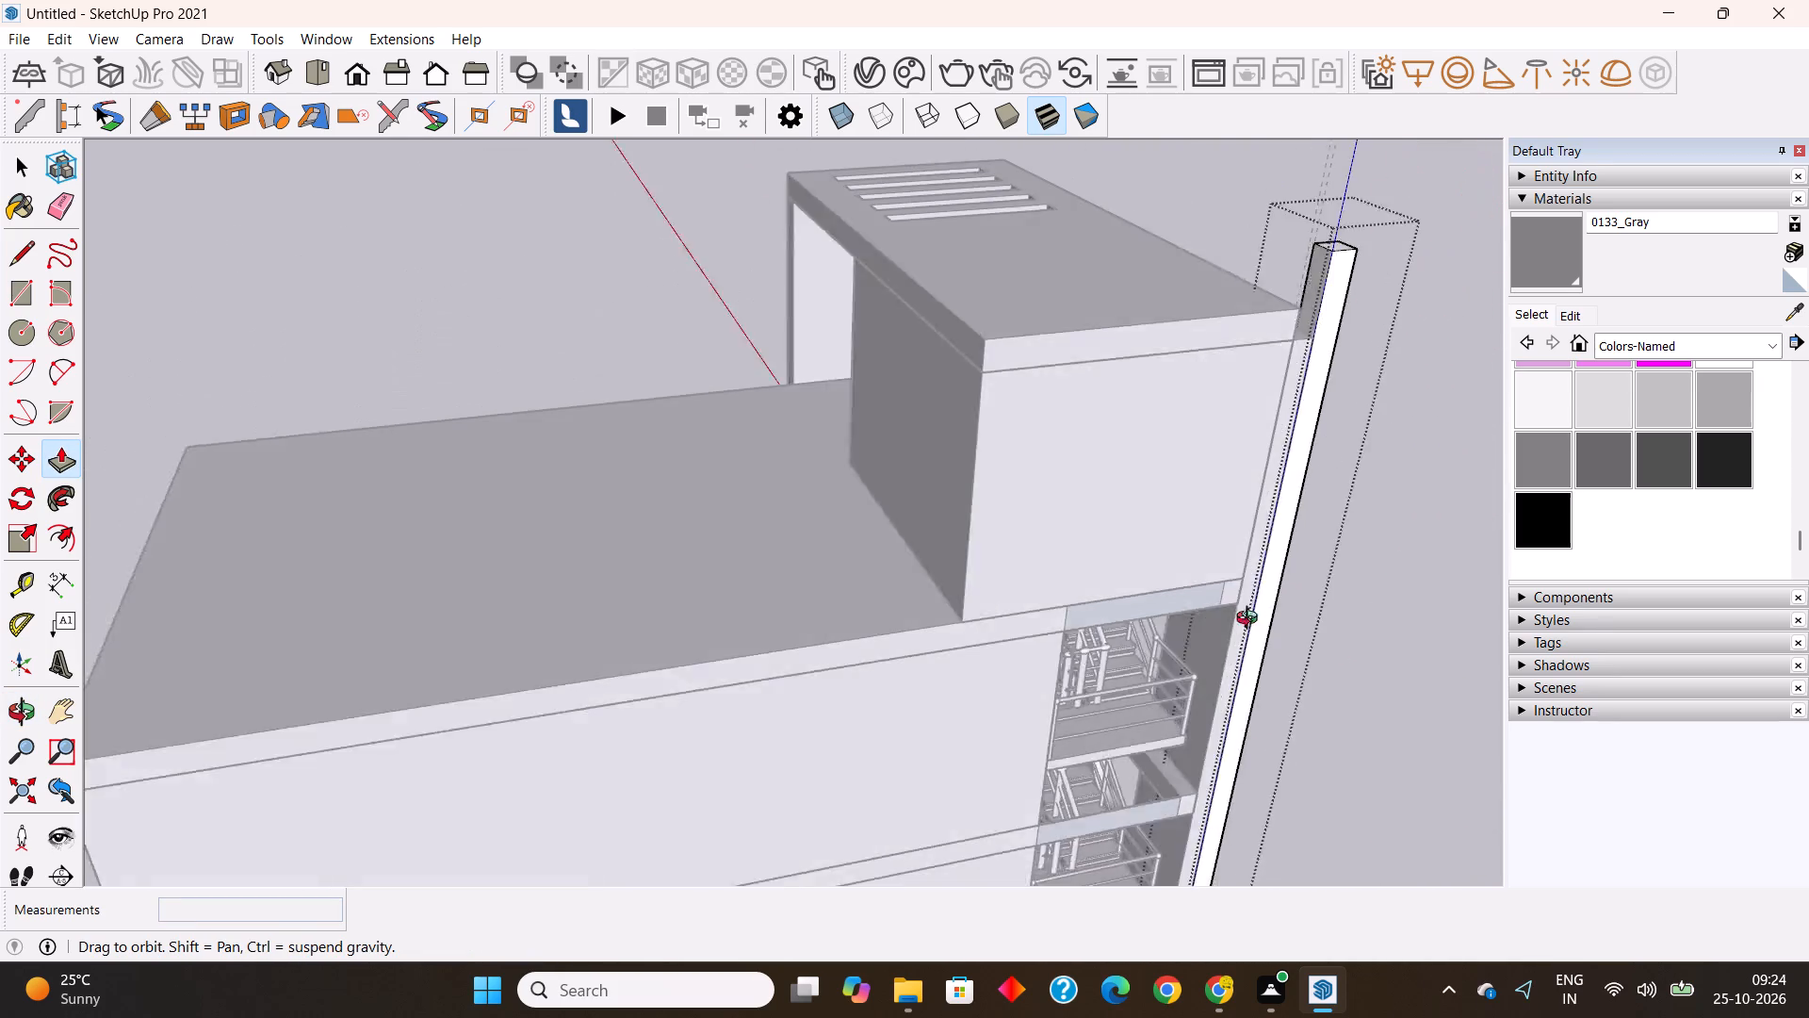
middle_click_drag(1251, 620, 1322, 608)
middle_click_drag(1203, 473, 930, 531, "shift")
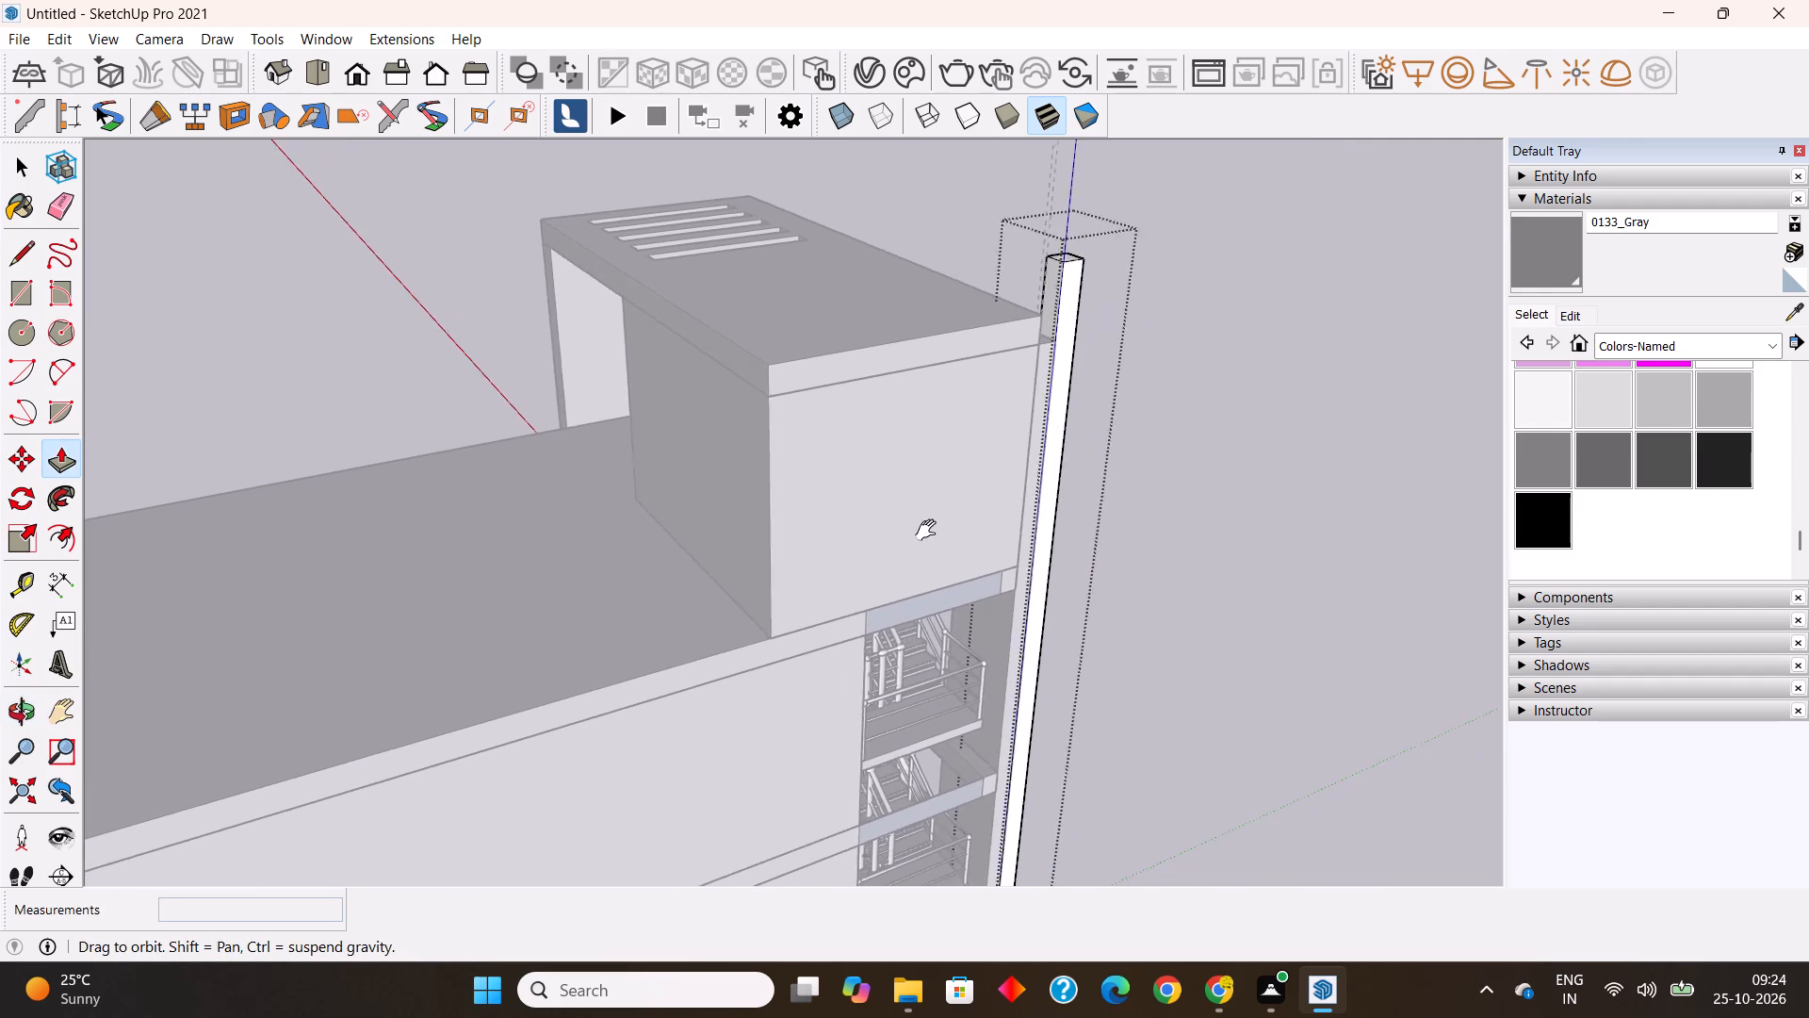
middle_click_drag(930, 531, 928, 534, "shift")
middle_click_drag(1029, 551, 1399, 519)
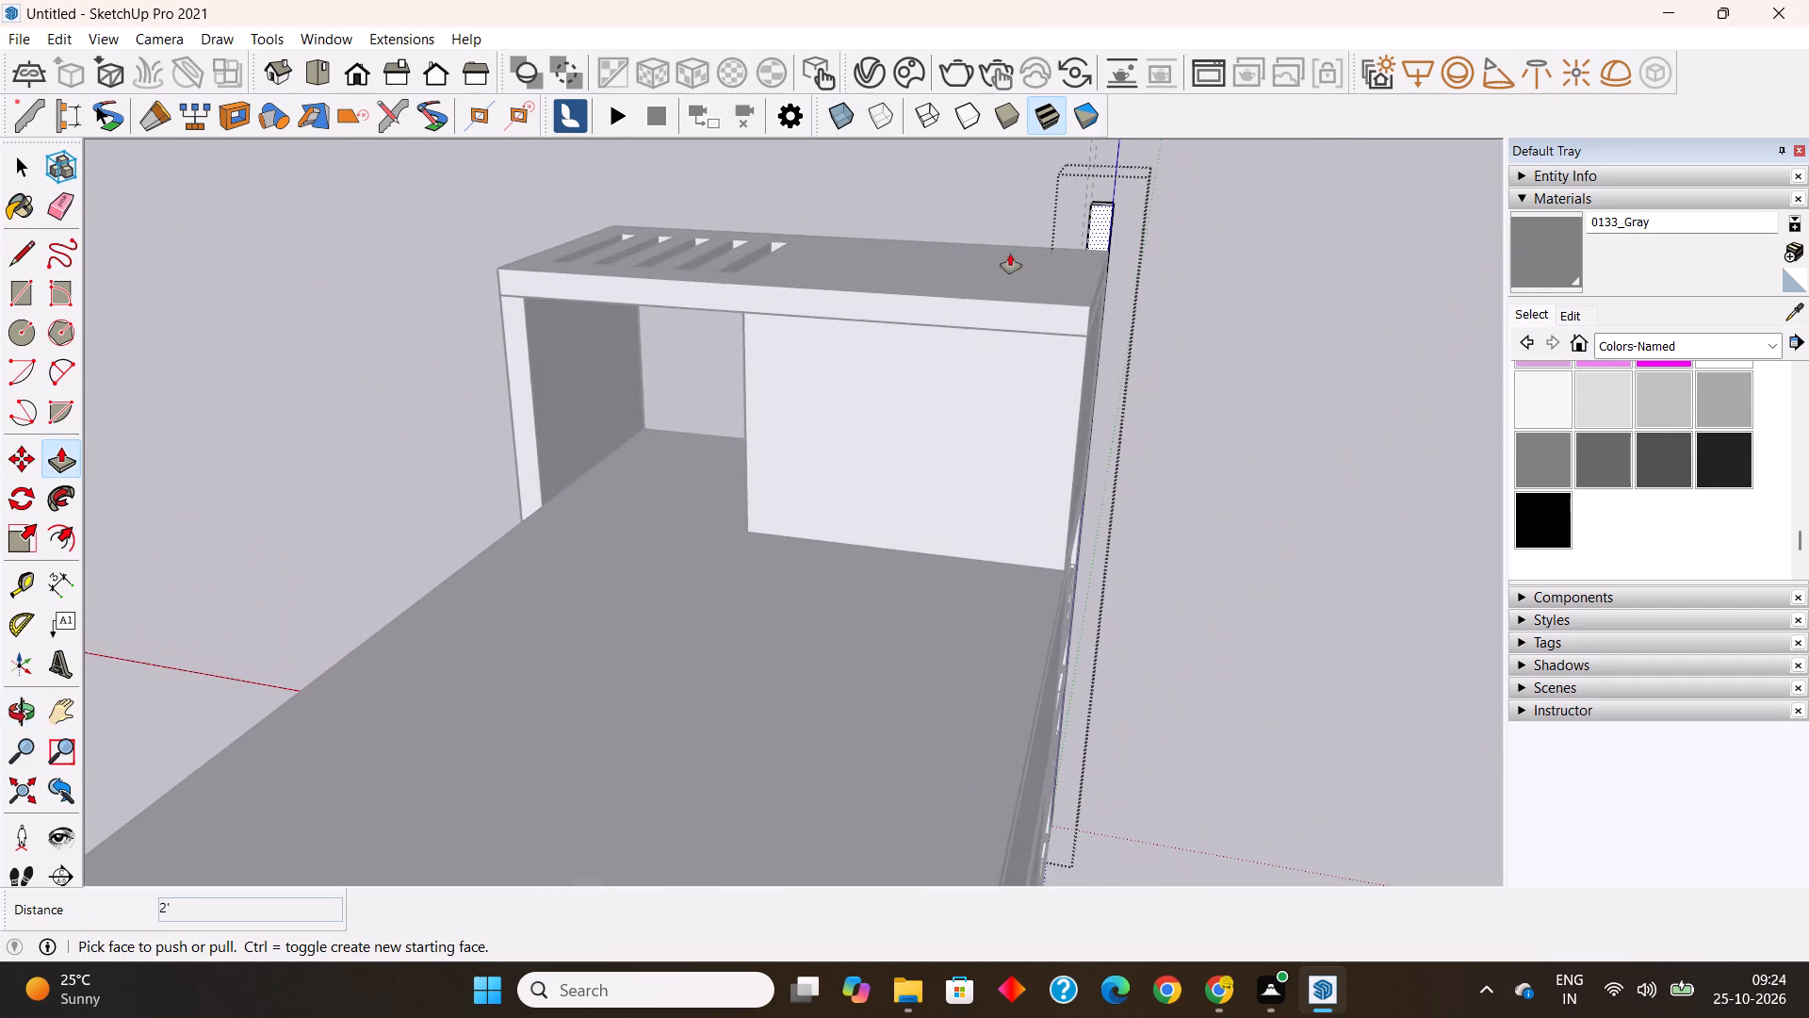
scroll(1140, 141, "up", 16)
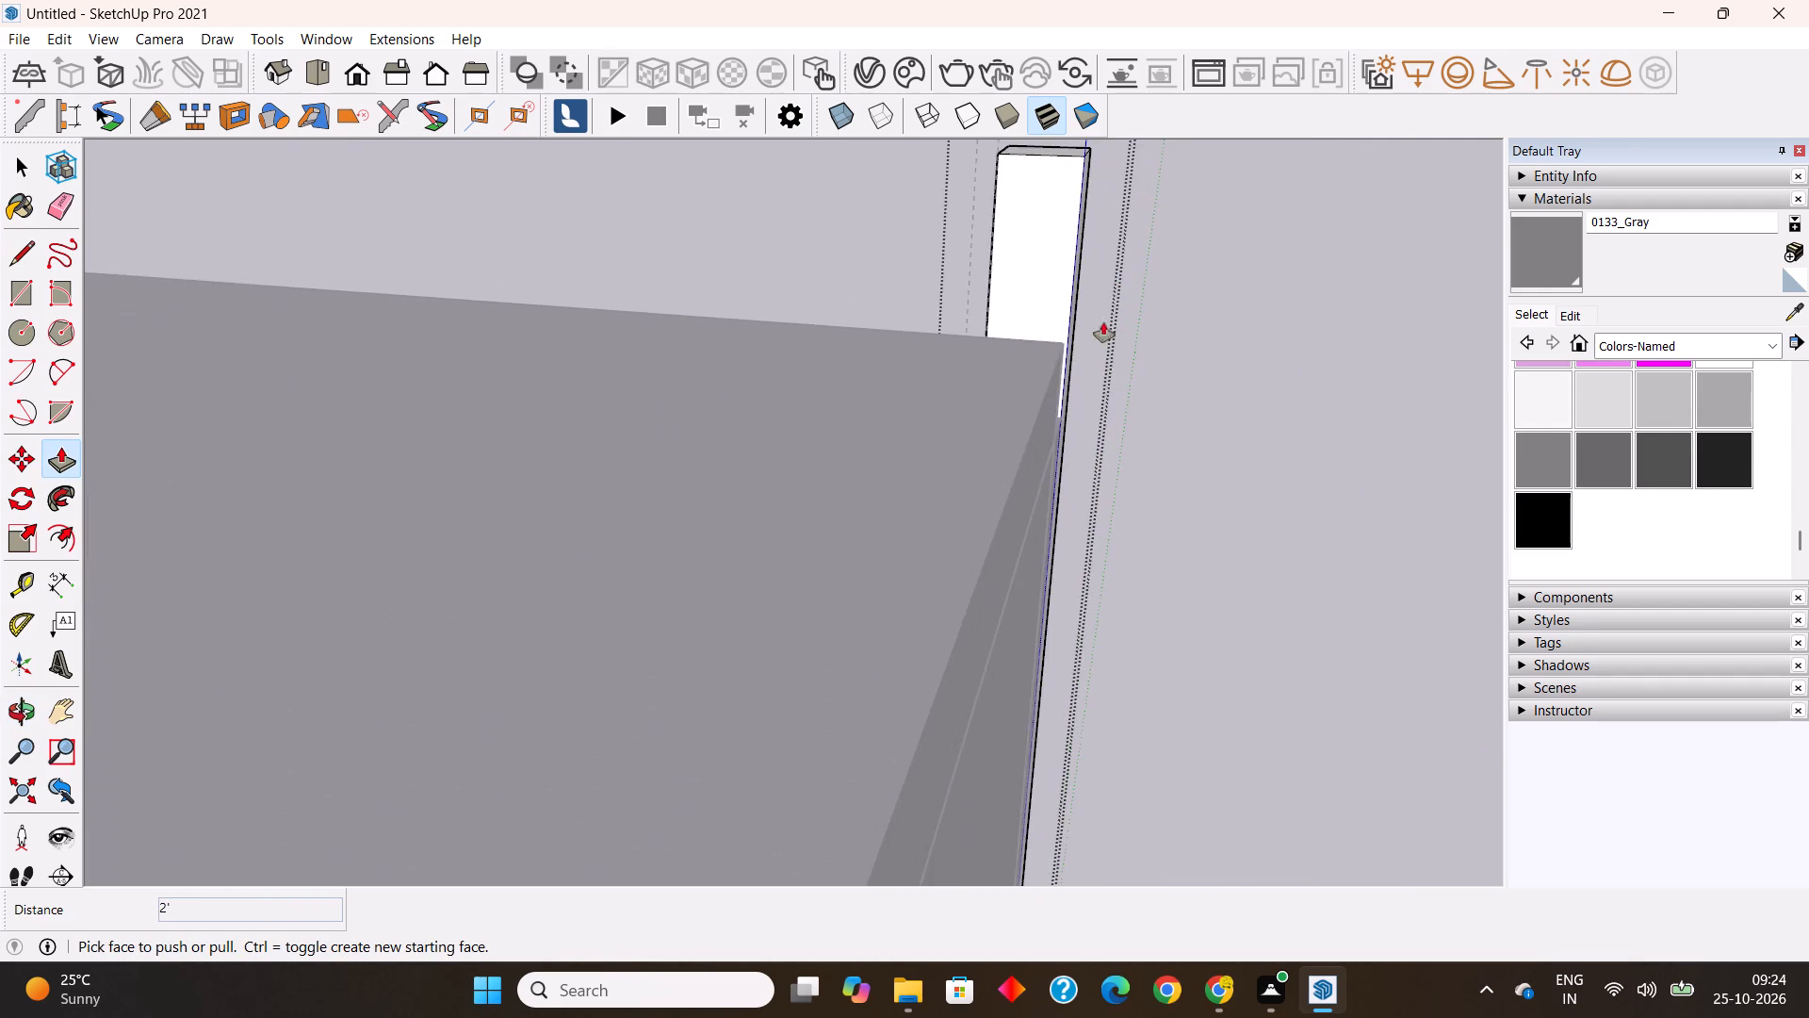
middle_click_drag(1097, 348, 965, 493)
scroll(963, 490, "down", 4)
left_click(1071, 246)
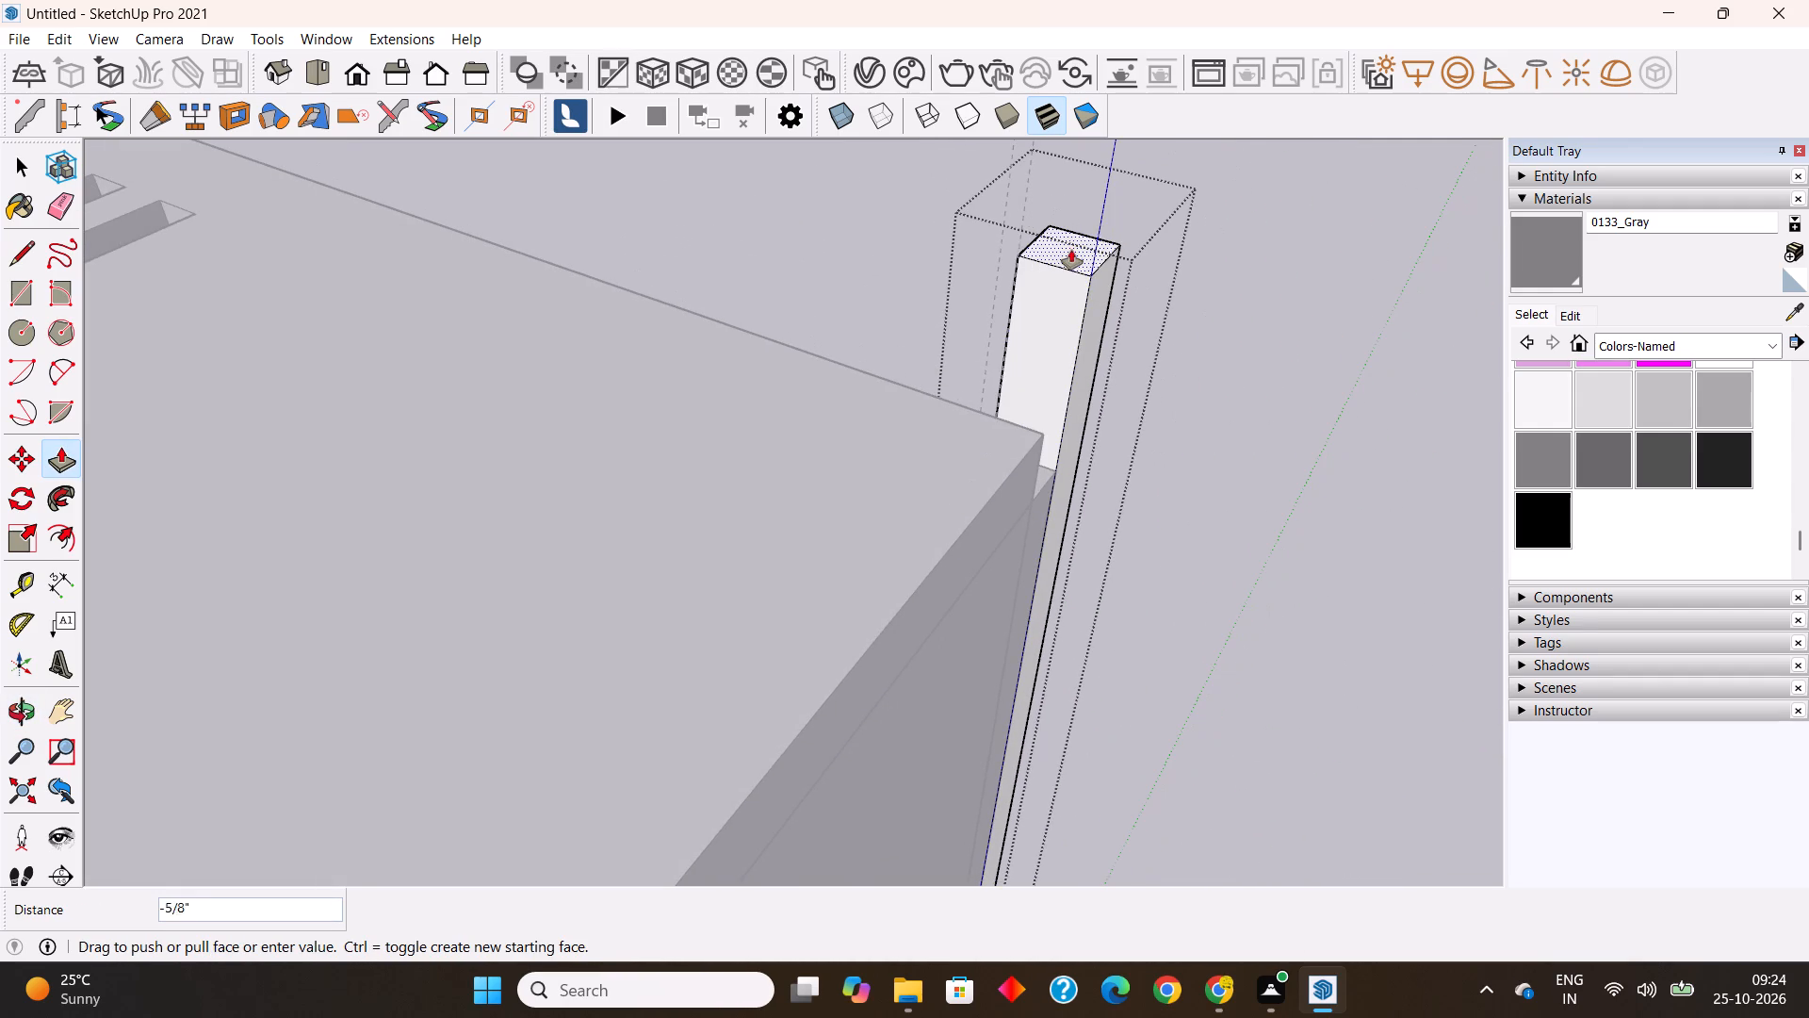
type("1'")
key("Return")
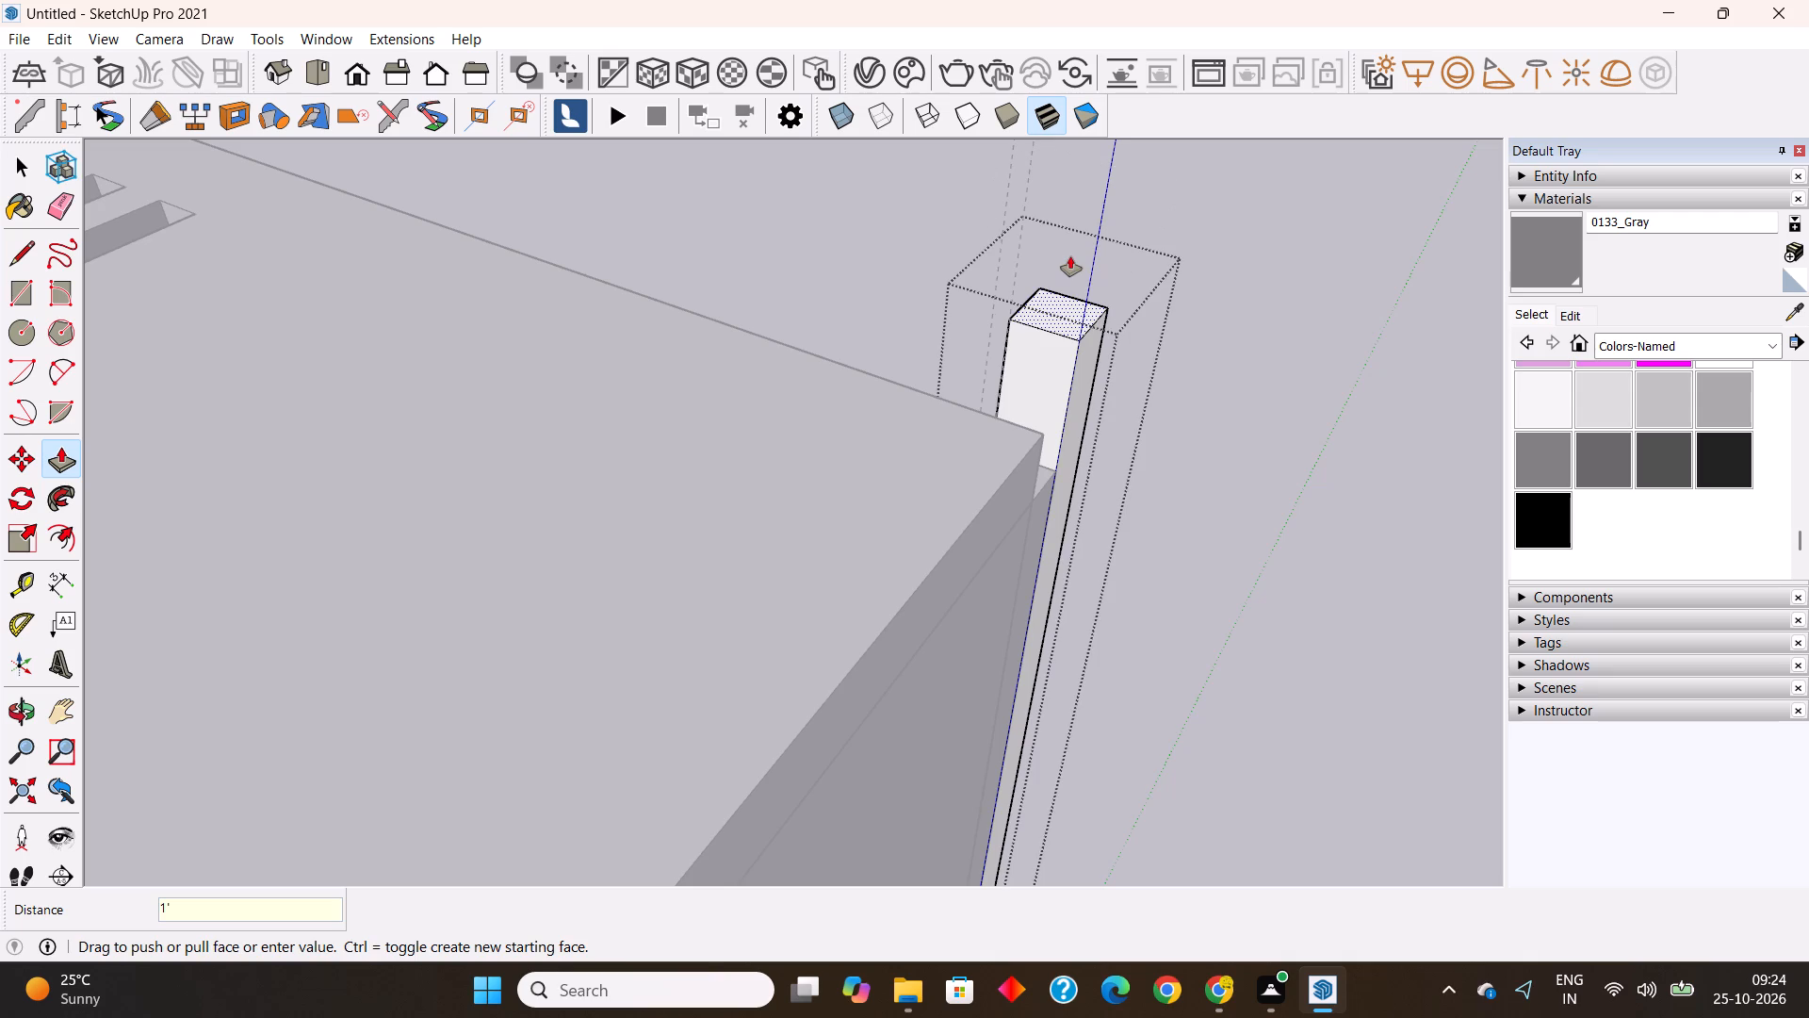
middle_click_drag(1007, 484, 877, 434)
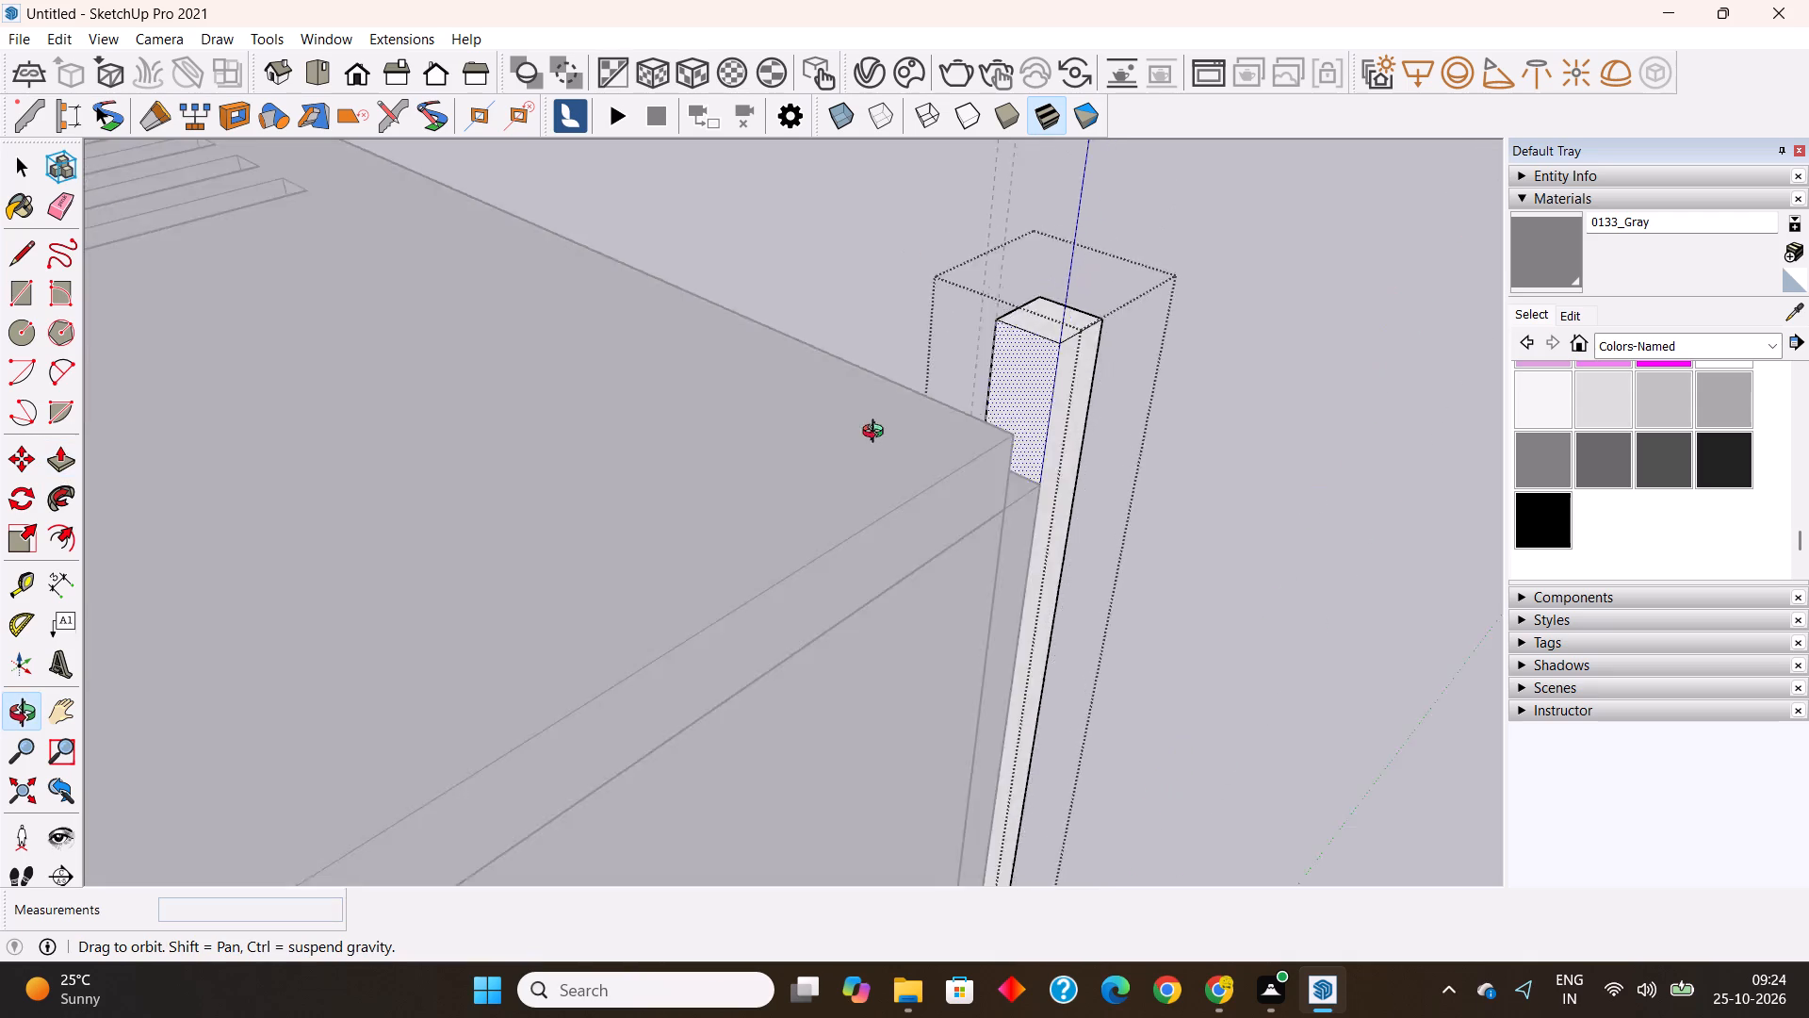
middle_click_drag(877, 434, 58, 476)
key("space")
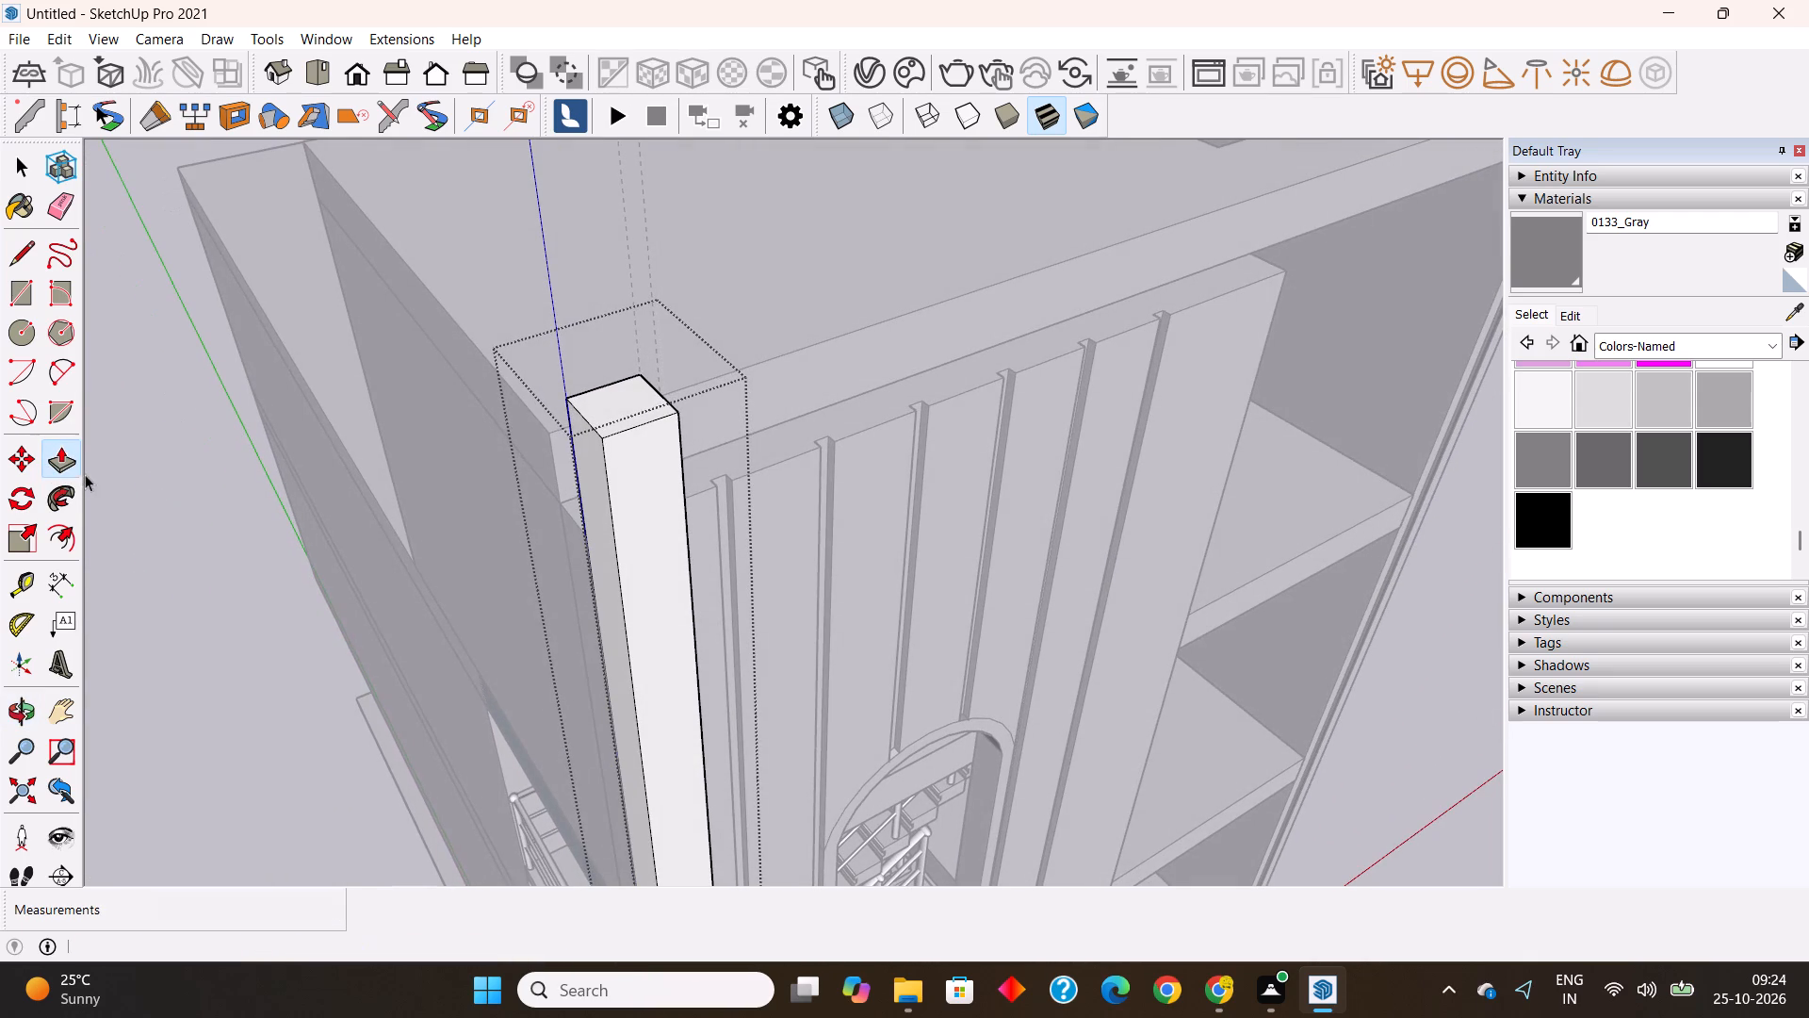
left_click(211, 598)
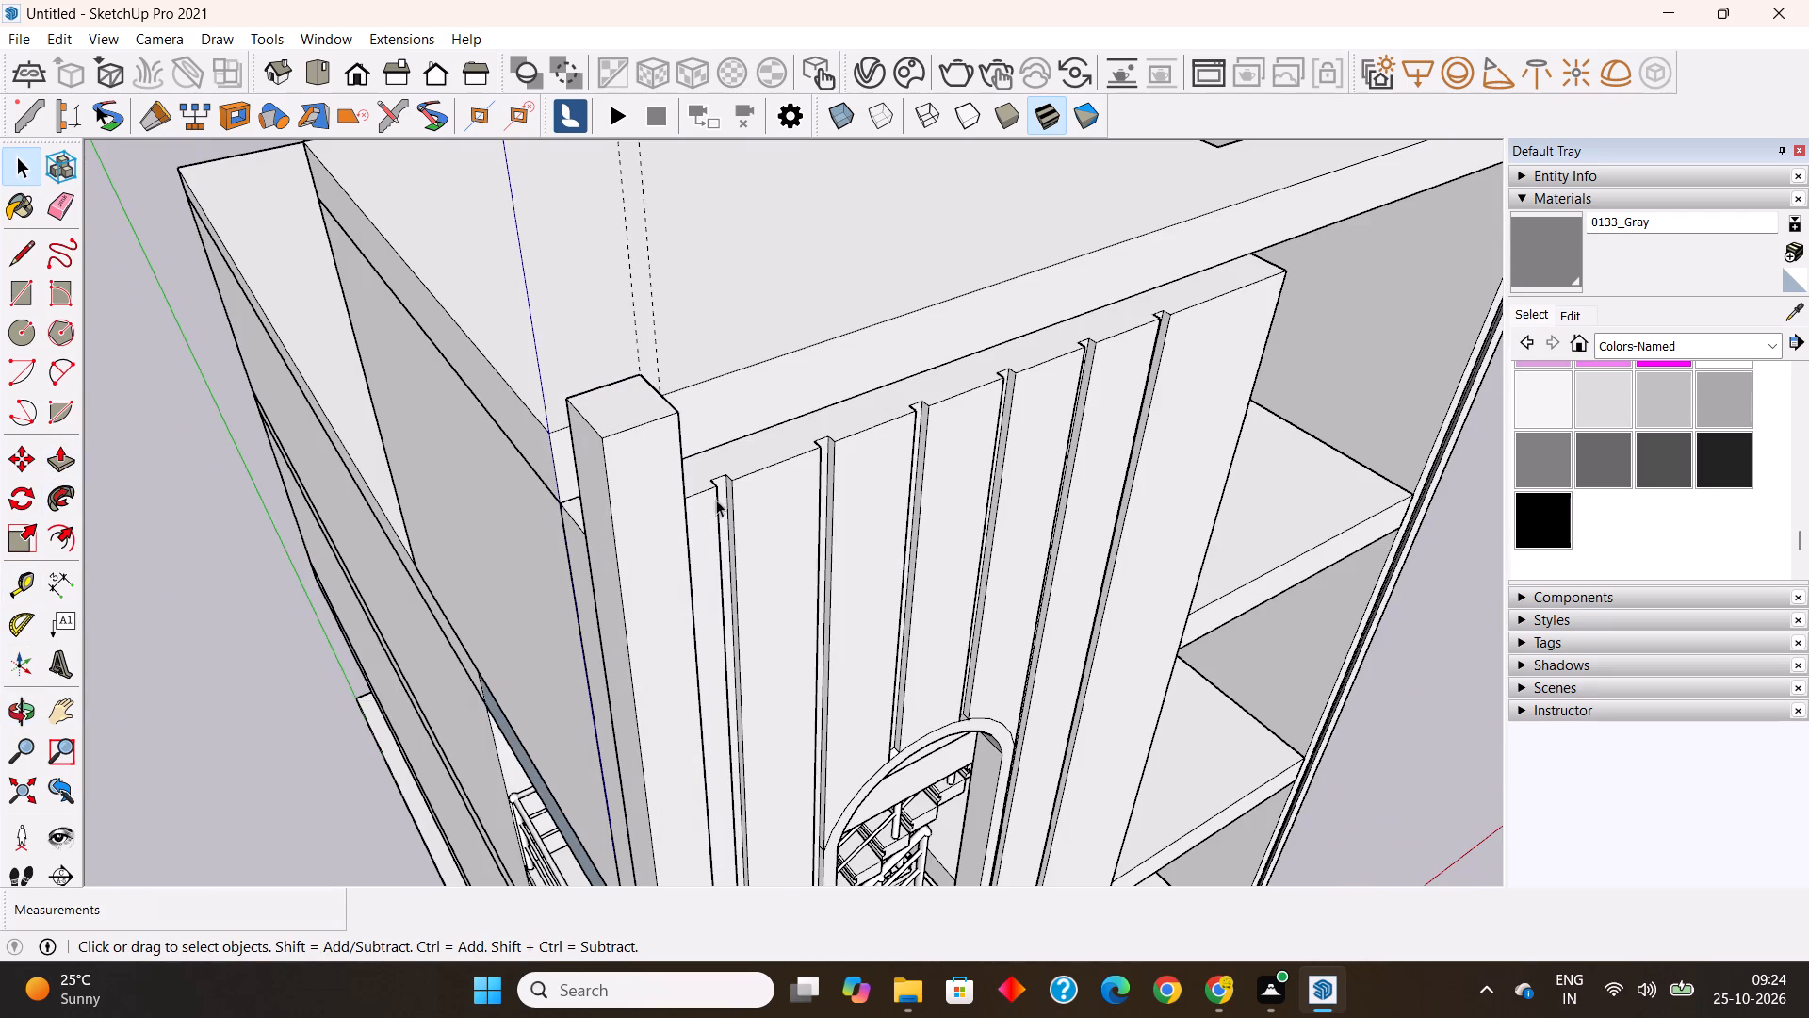
Open the grooved staircase panel's group and raise its top face by about 1' 1 3/8" to the roof slab's top level.
double_click(755, 454)
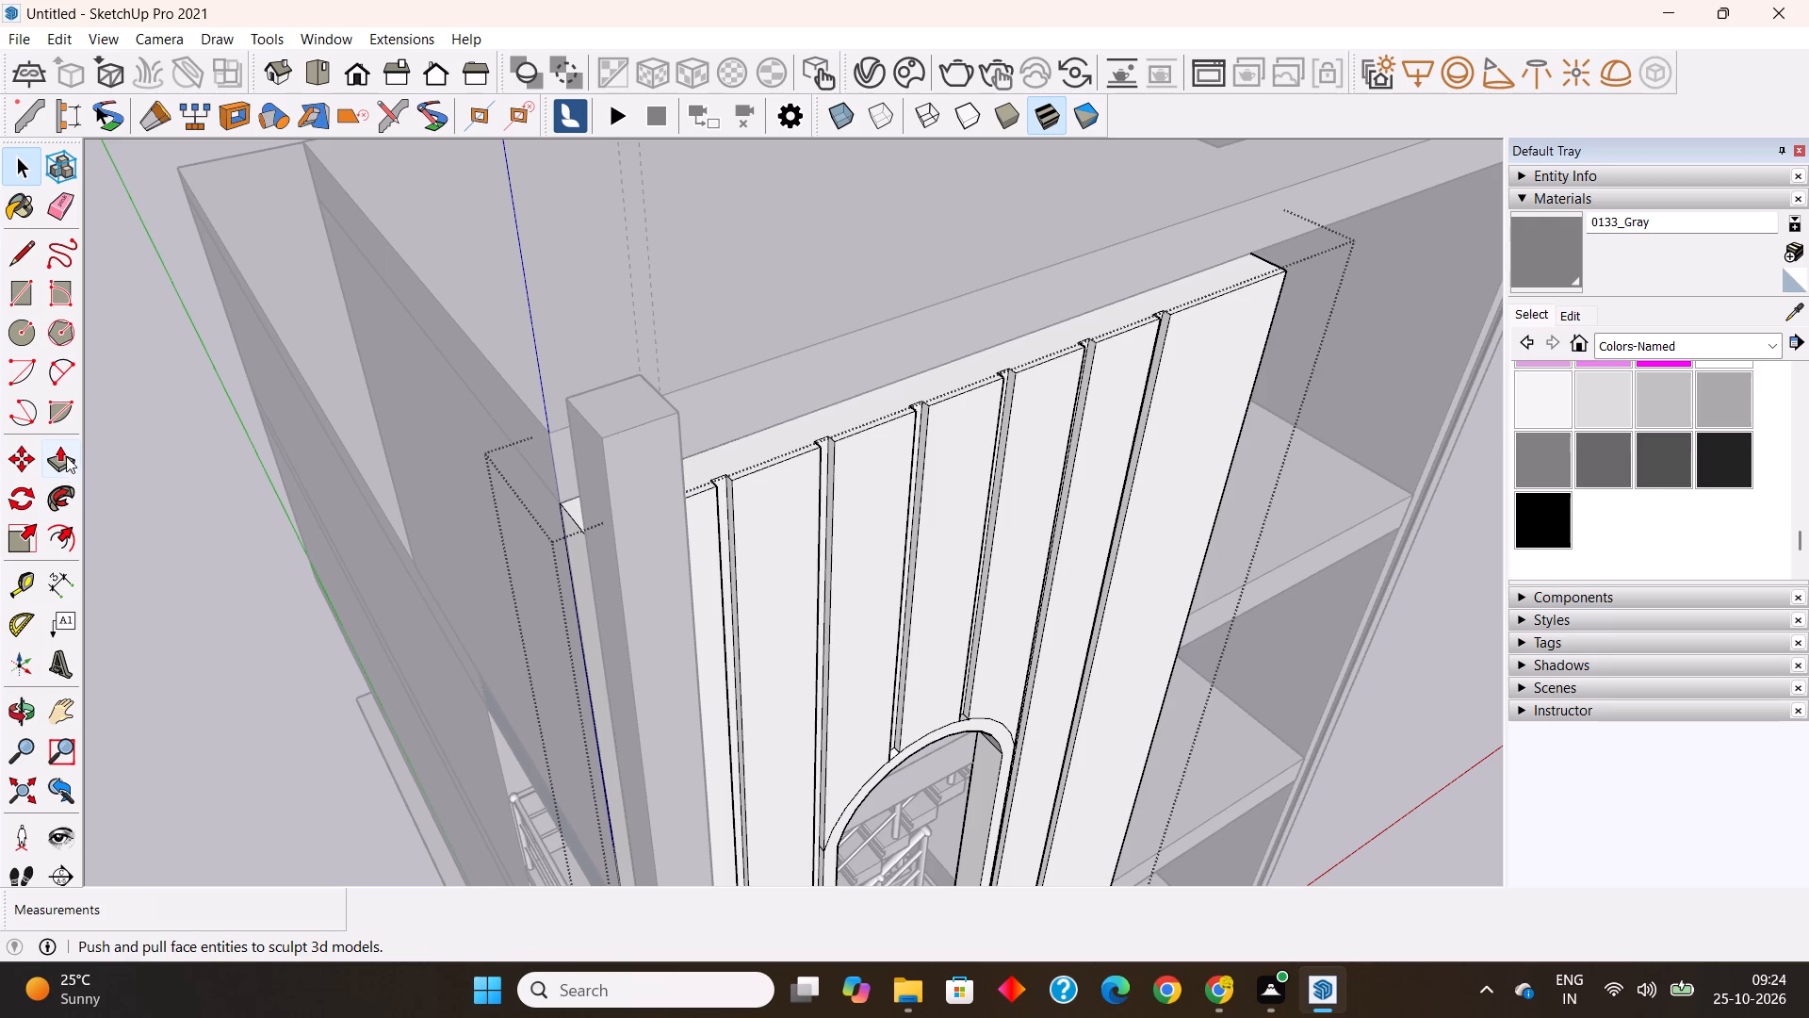
left_click(66, 455)
left_click(742, 461)
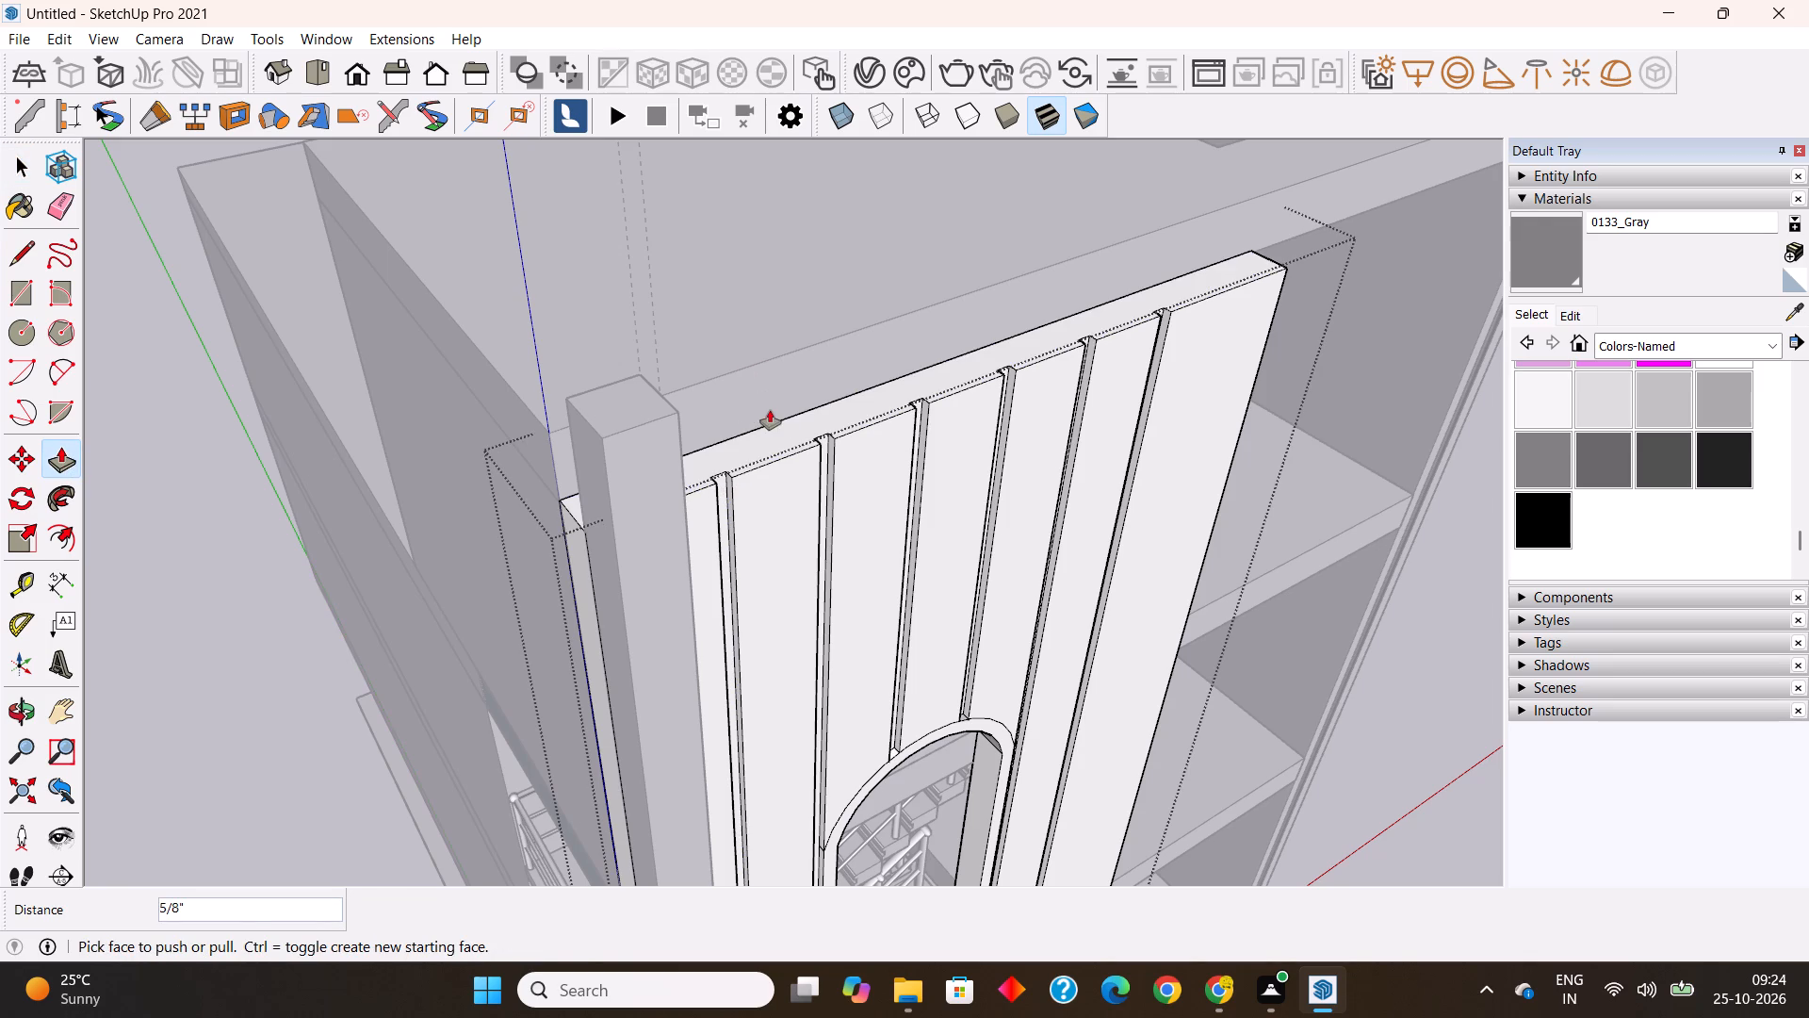
left_click(778, 429)
left_click(764, 351)
scroll(764, 351, "down", 2)
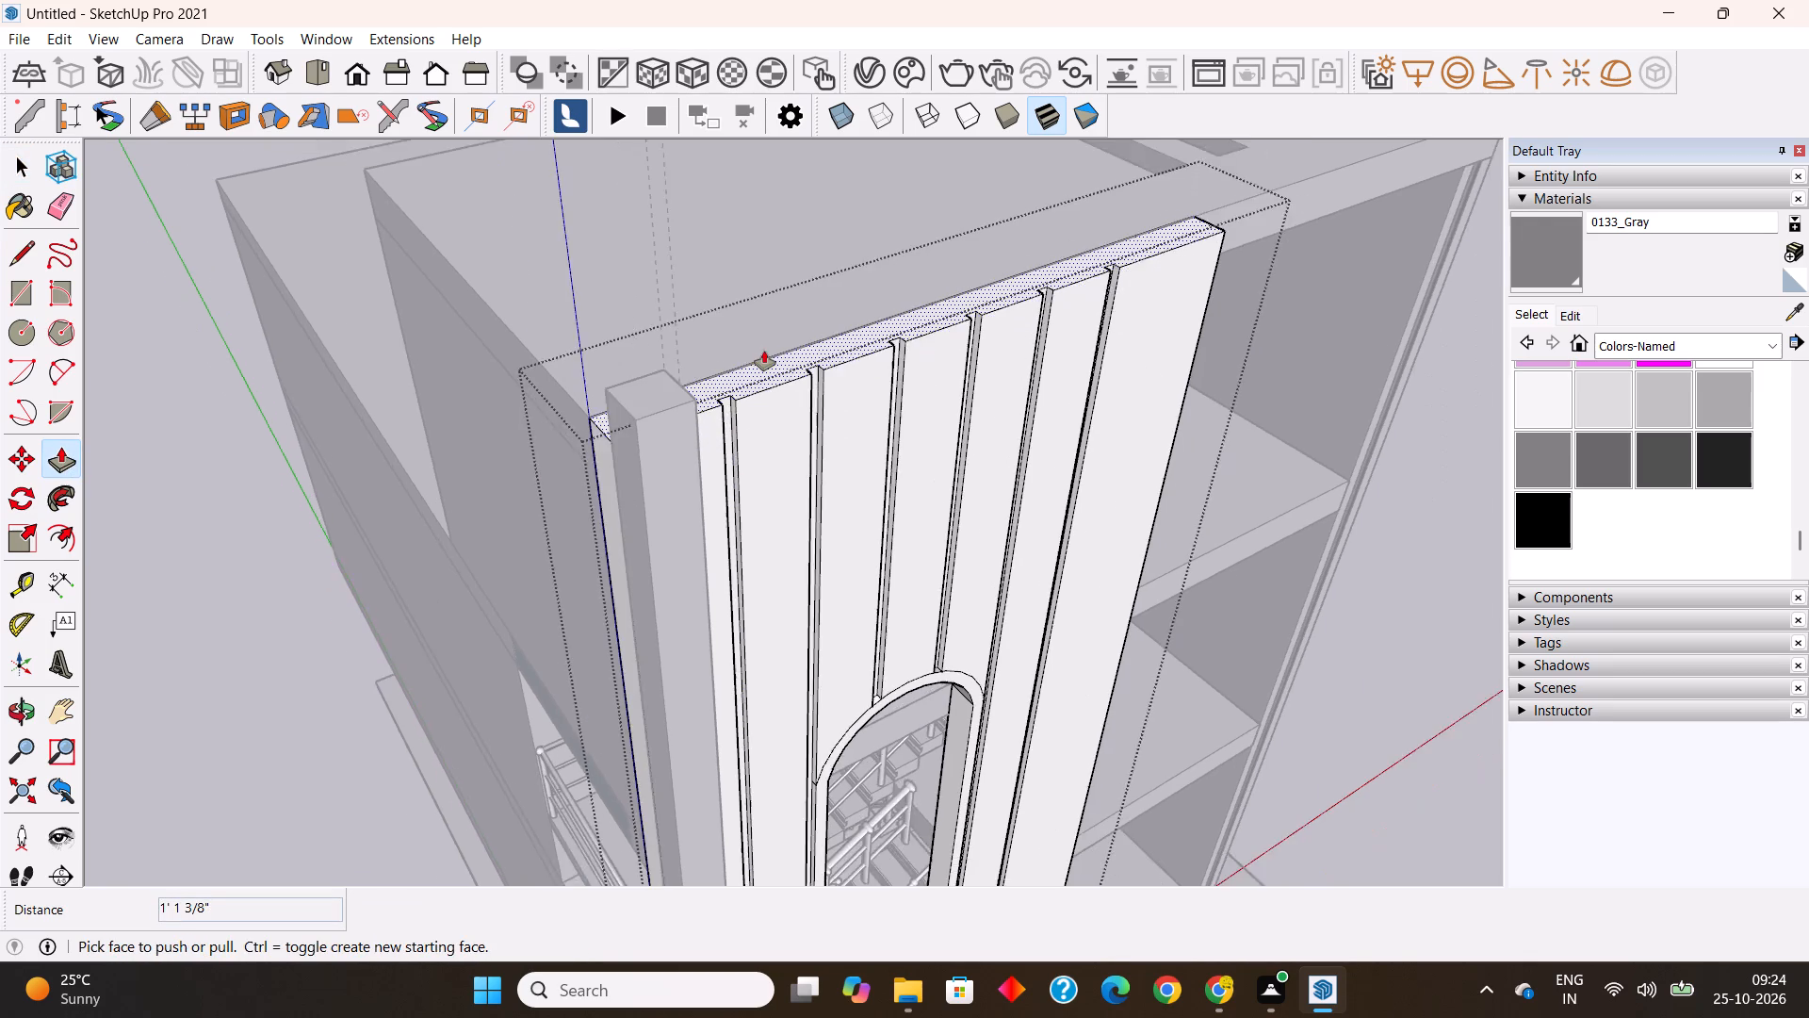
scroll(764, 351, "down", 3)
middle_click_drag(635, 525, 1364, 499)
key("space")
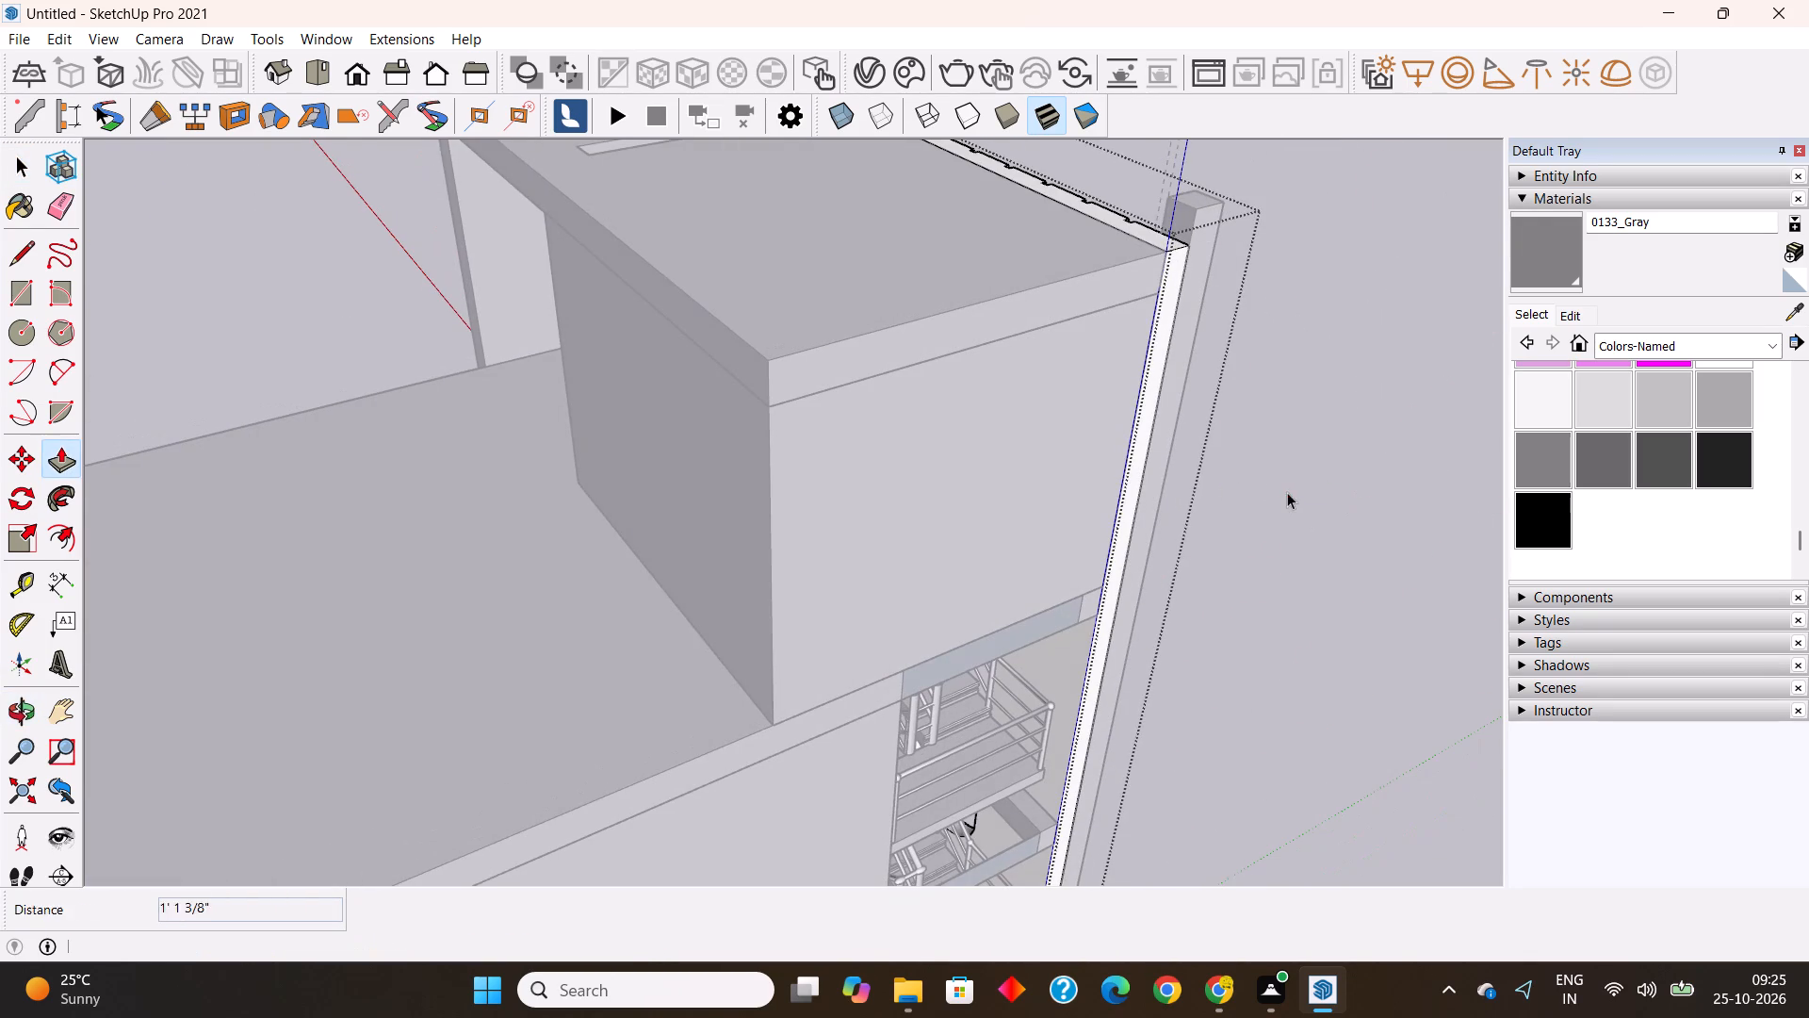
left_click(1285, 502)
Split the pillar's rear face with a line at the roof slab's top level, using a temporary guide that is deleted.
scroll(817, 487, "down", 3)
middle_click_drag(1185, 536, 1290, 524)
scroll(1198, 313, "up", 3)
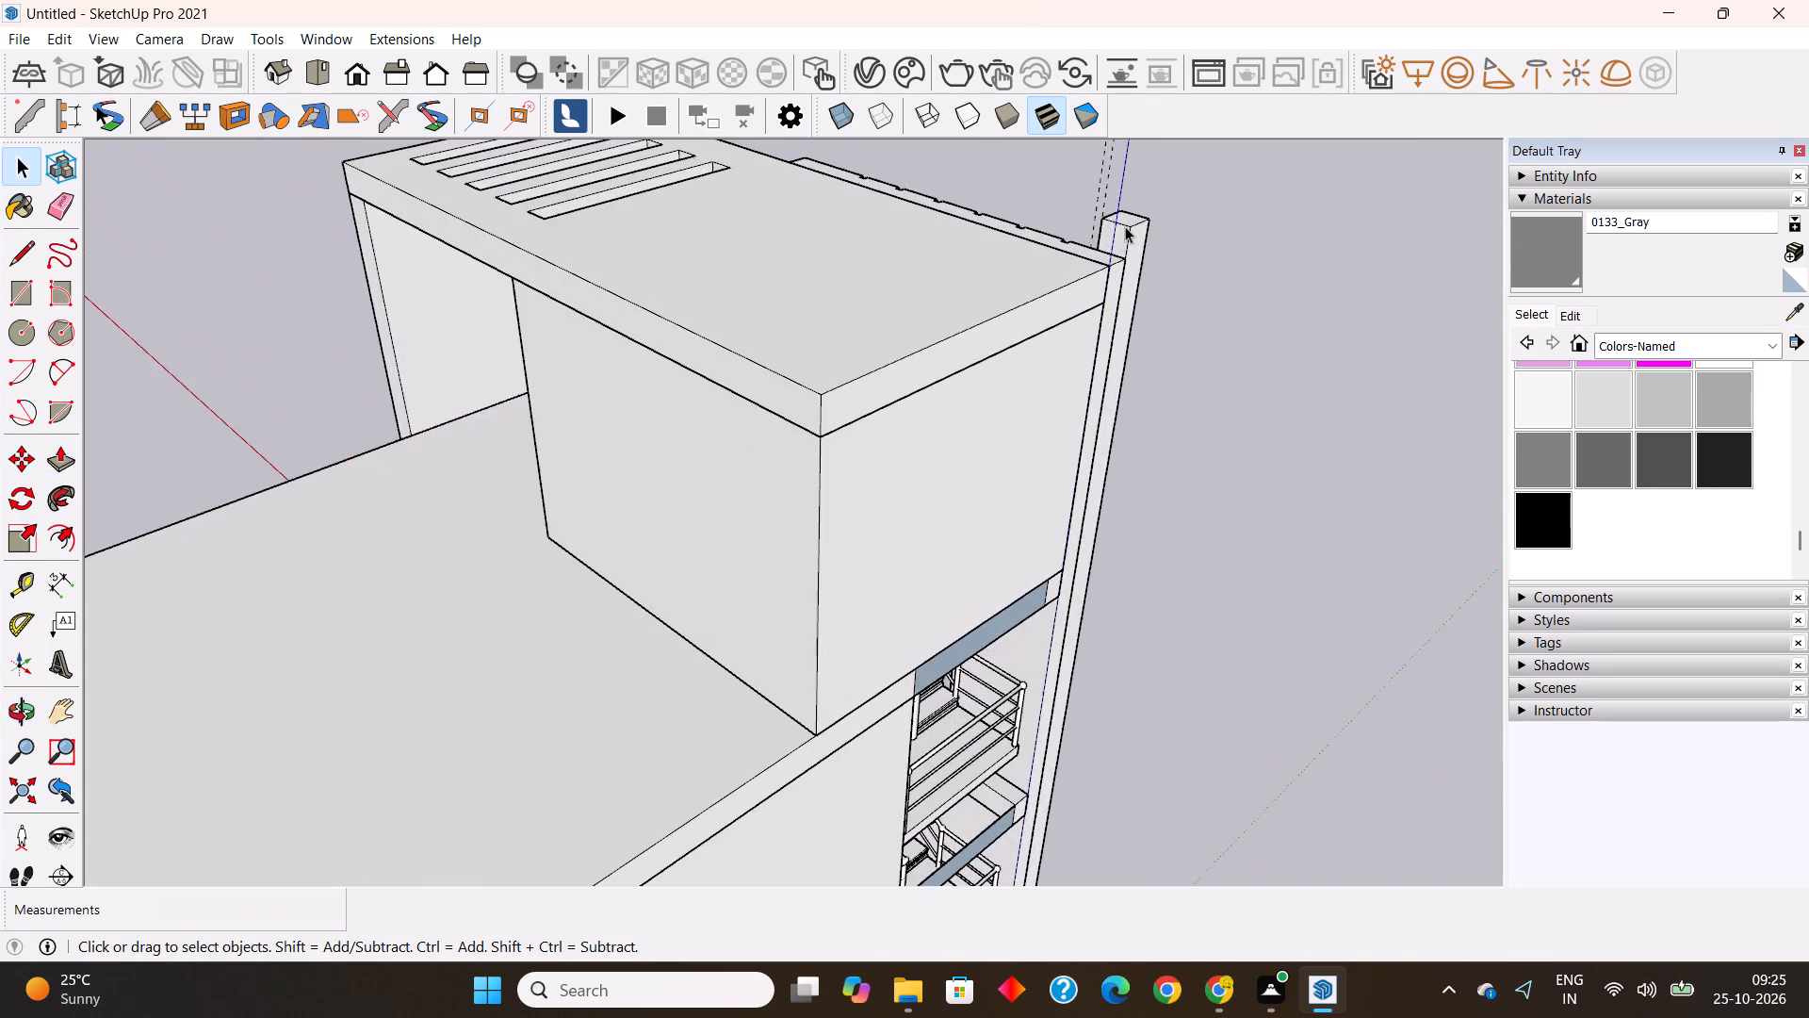
scroll(1125, 226, "up", 12)
double_click(1119, 253)
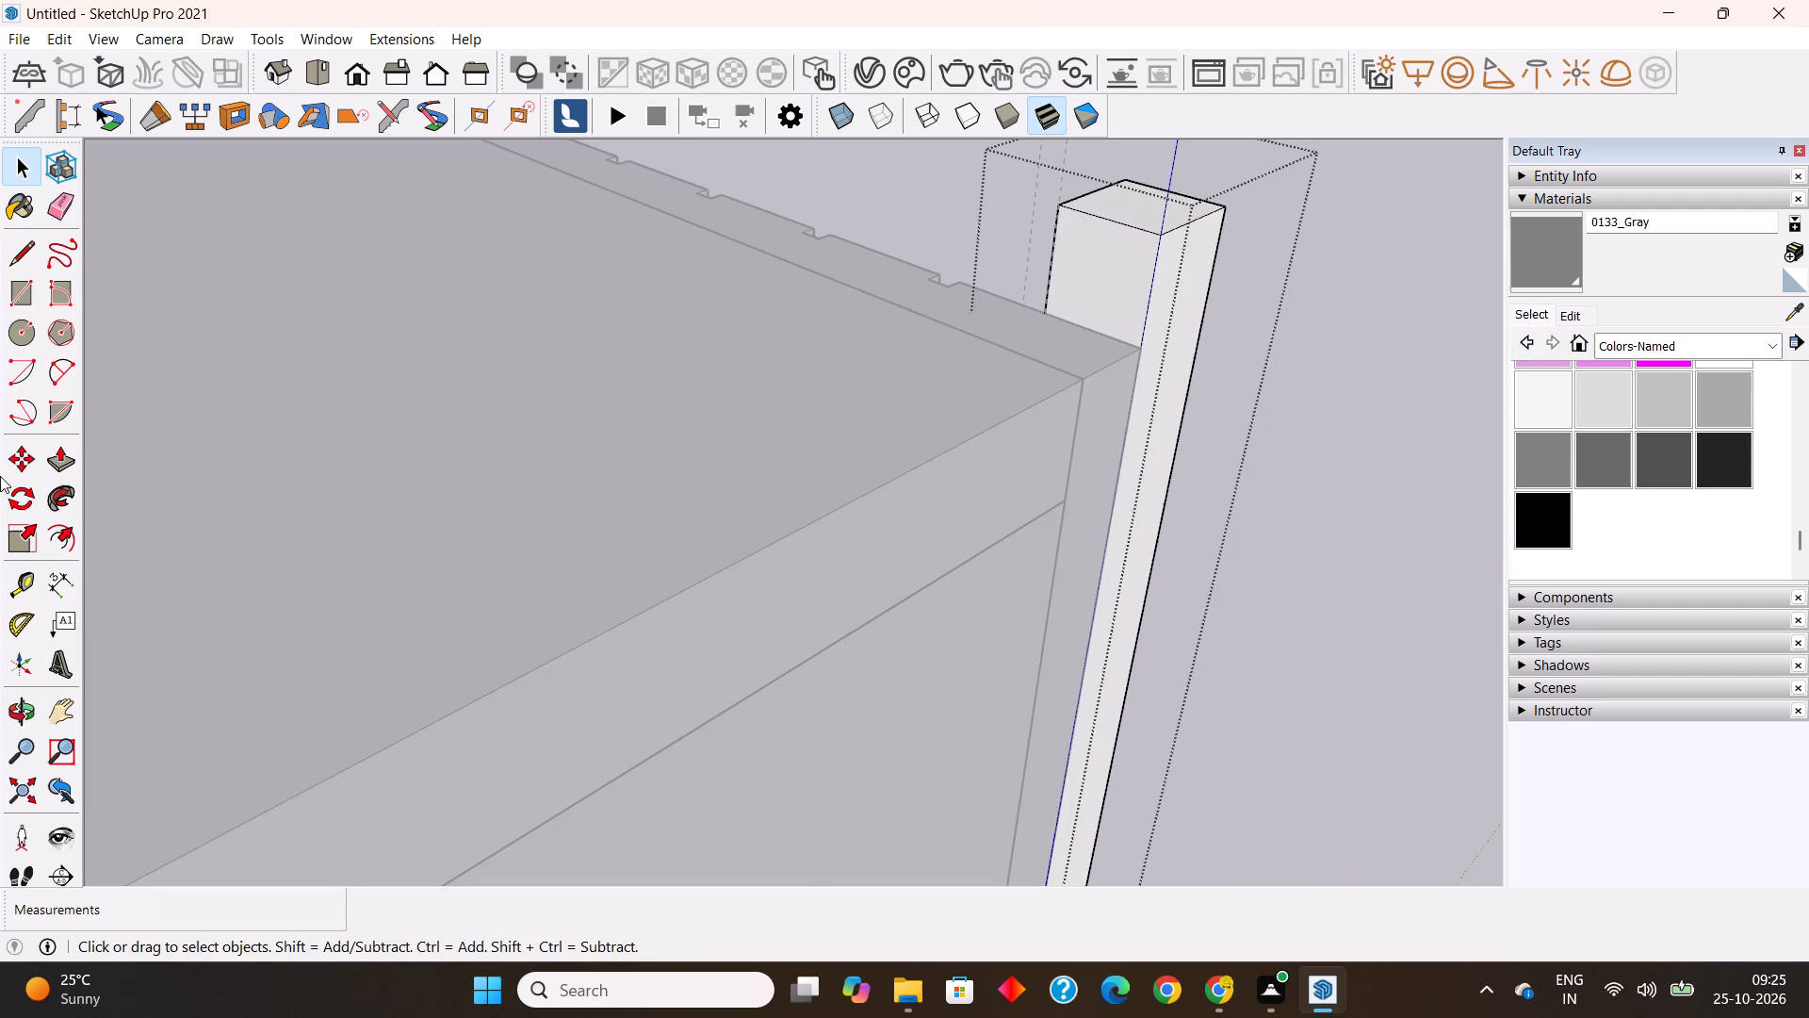
left_click(26, 579)
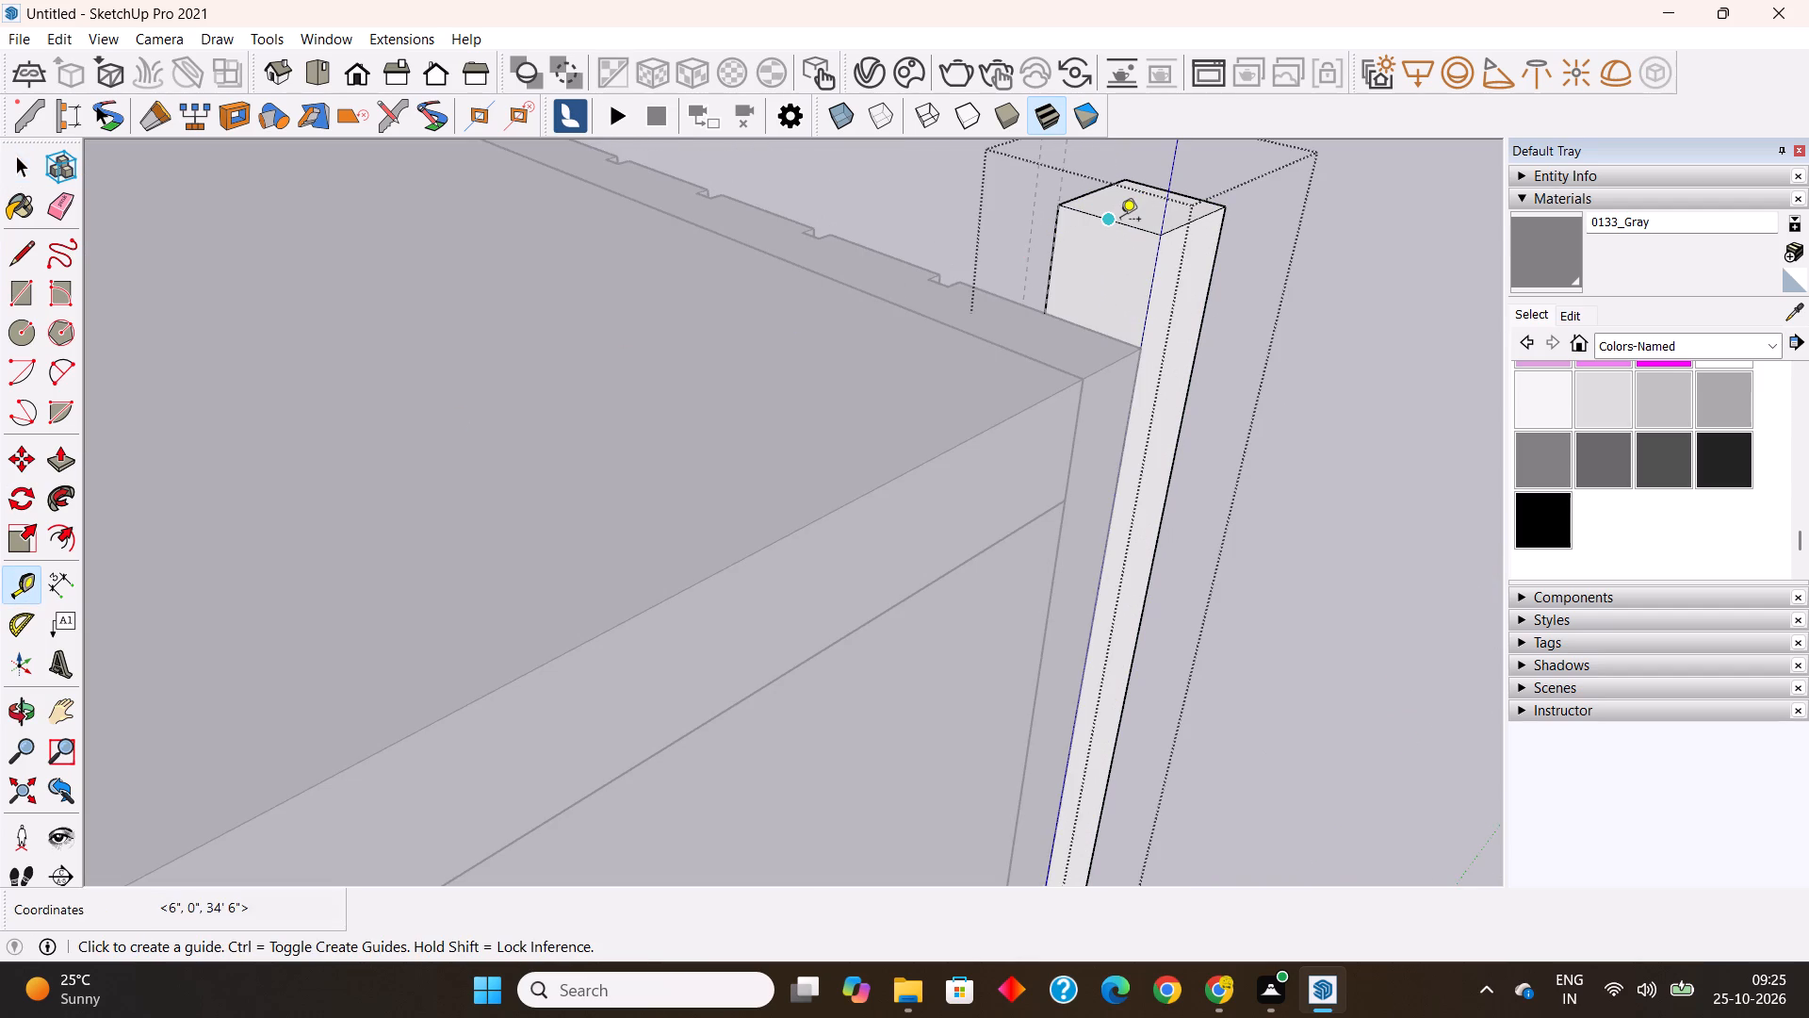
left_click(1120, 221)
left_click(1093, 327)
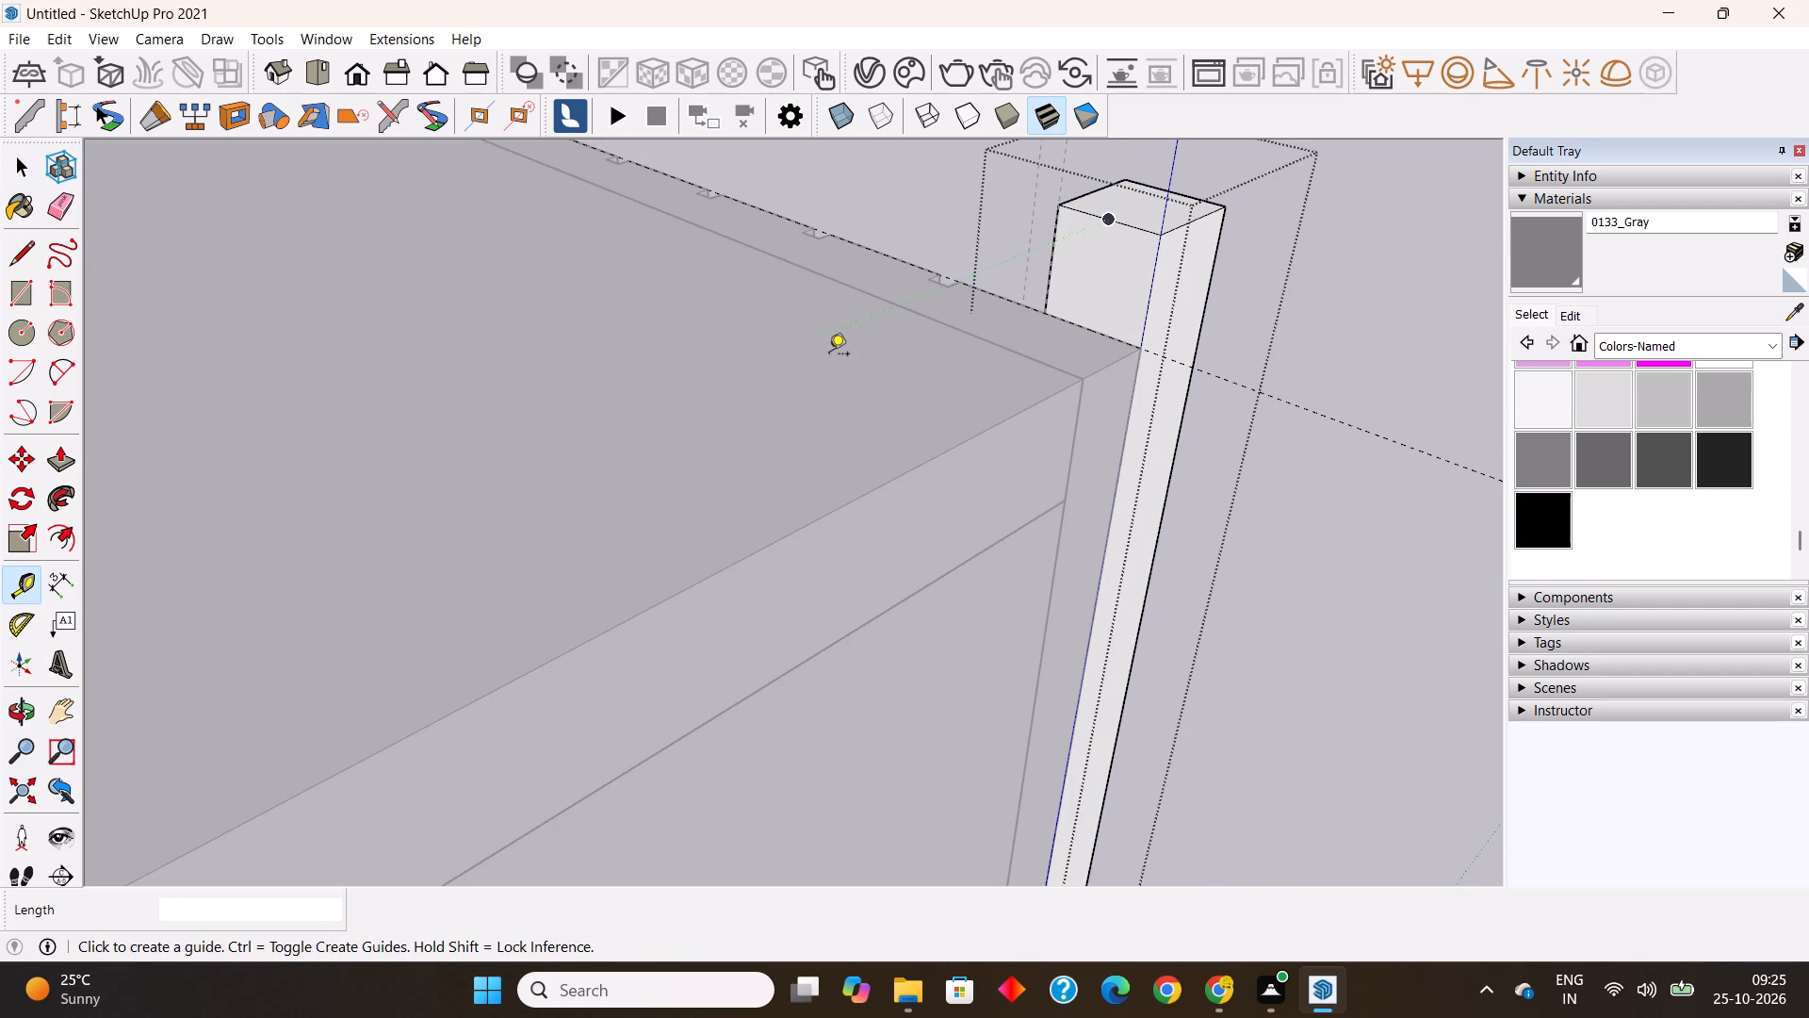
key("space")
left_click(30, 255)
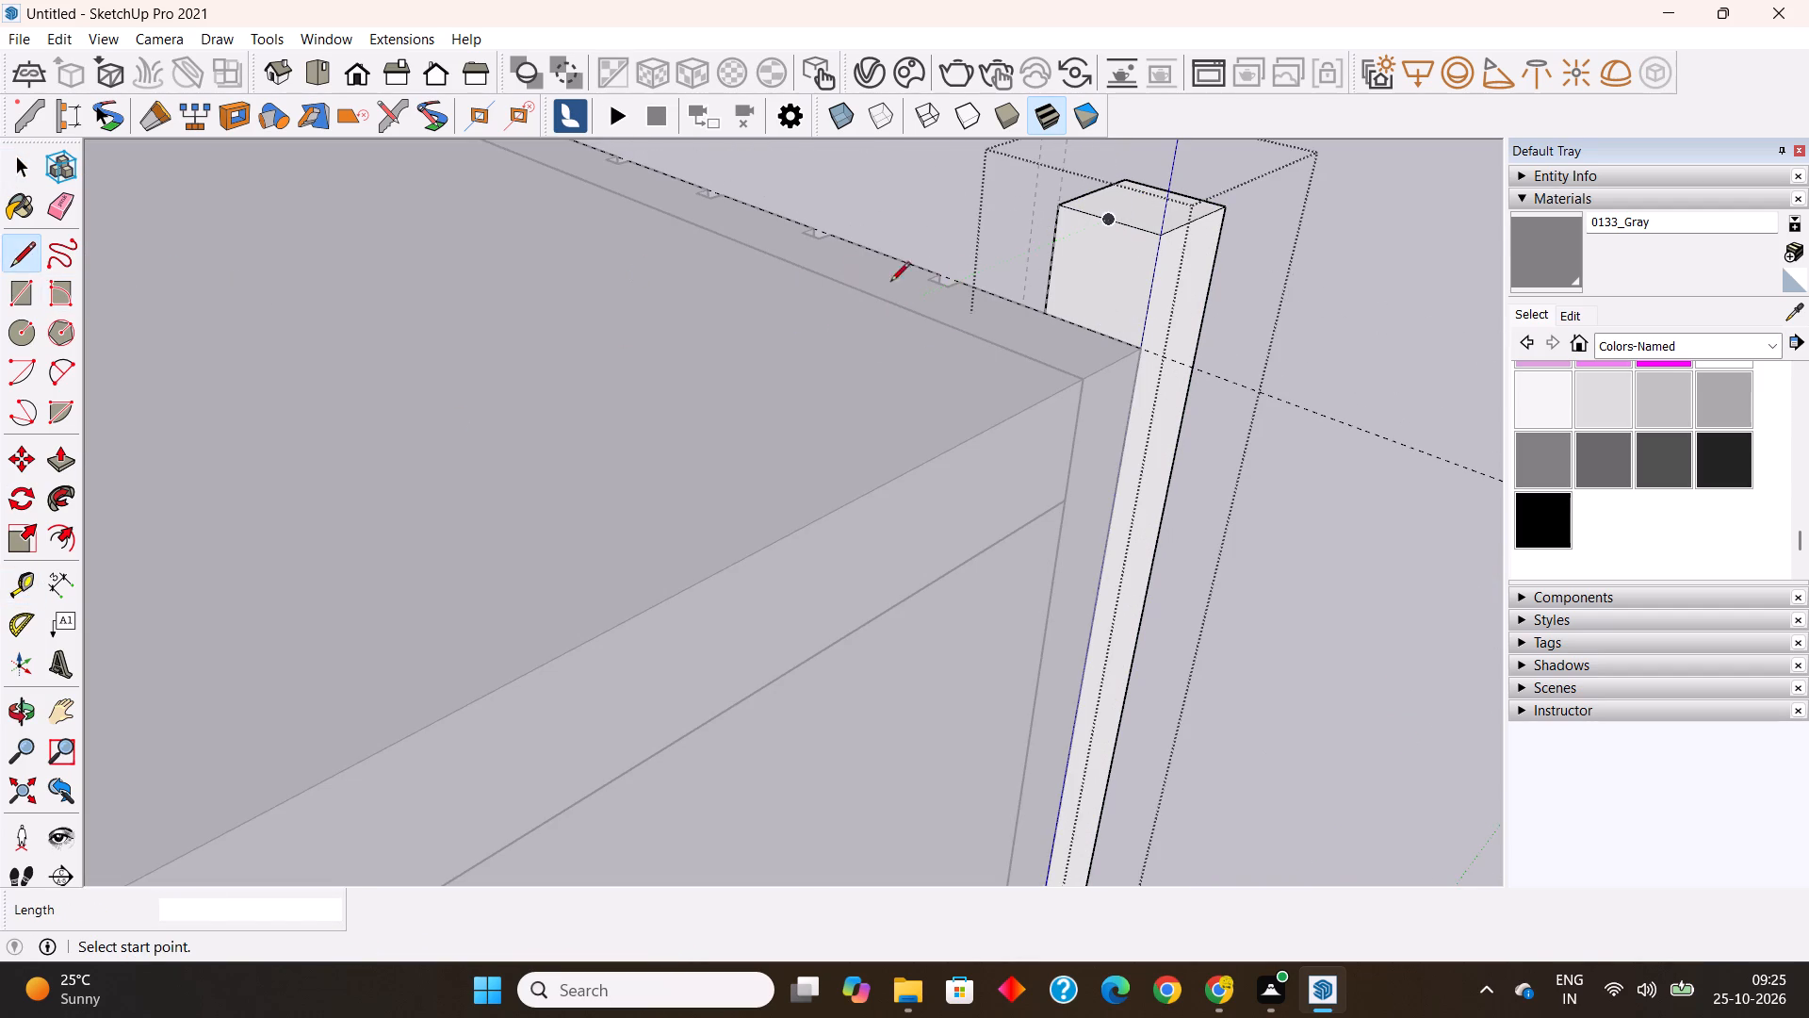
left_click(1051, 312)
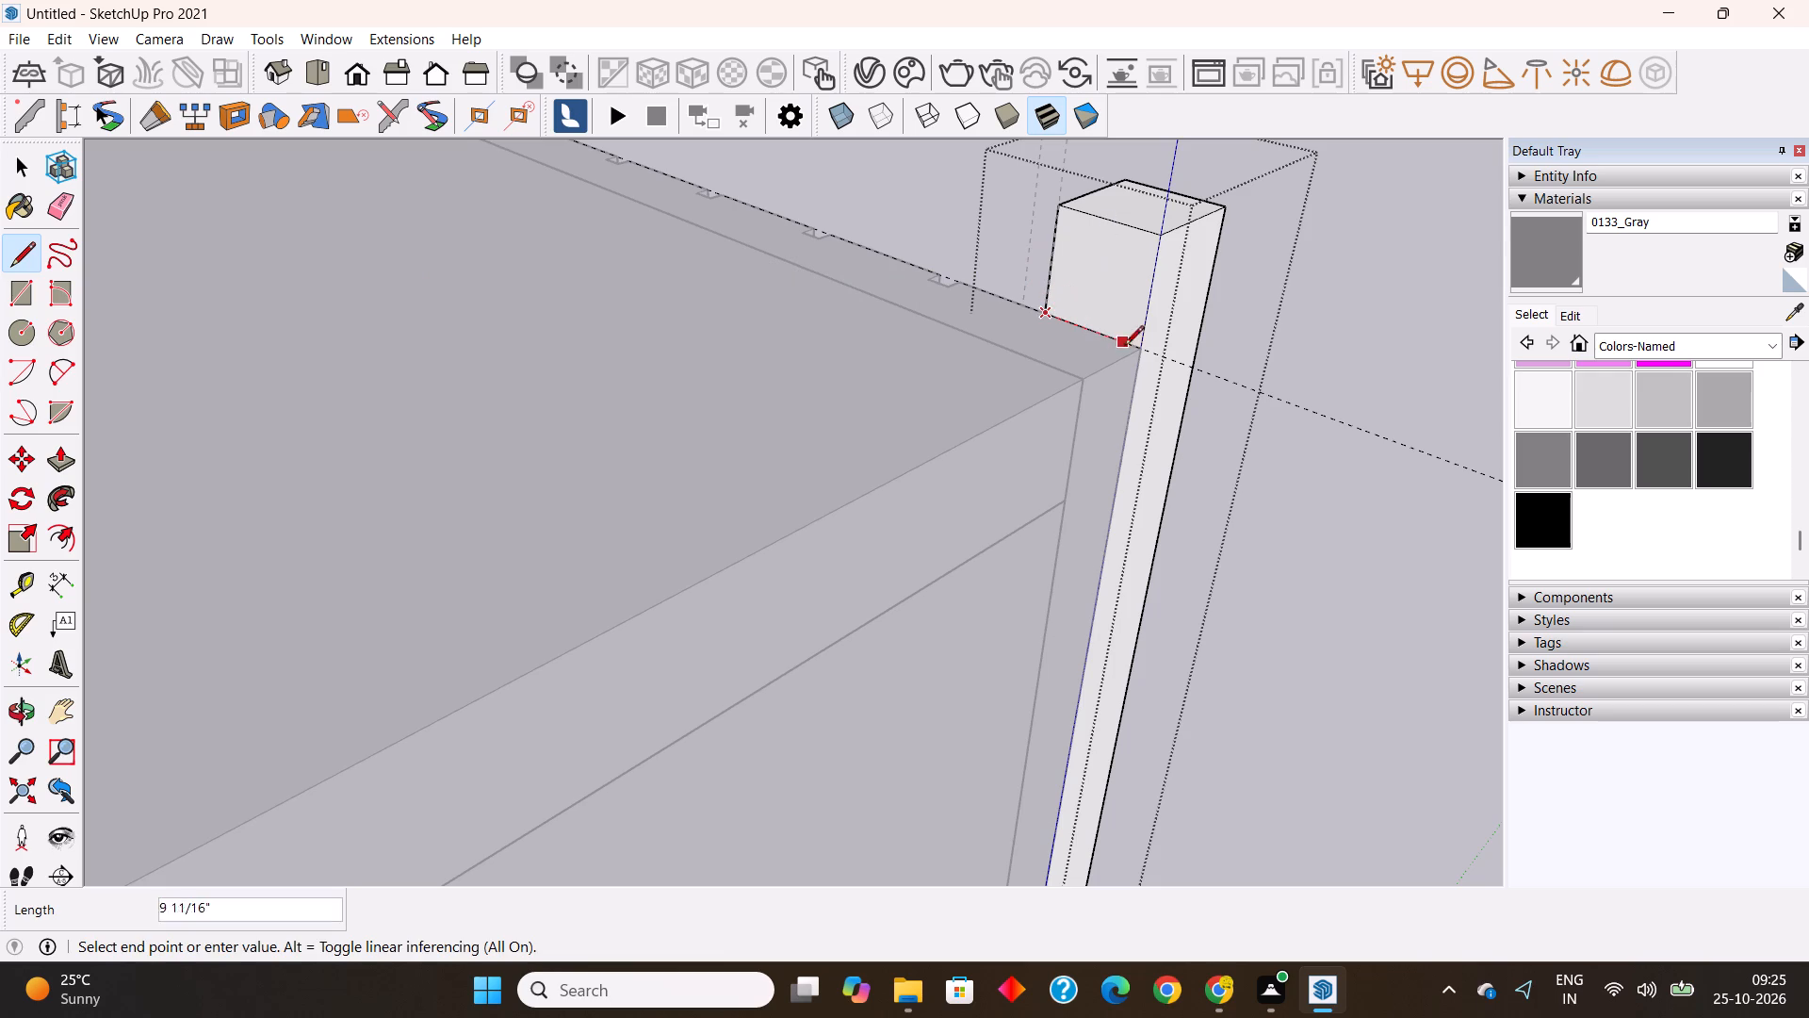
left_click(1147, 348)
key("space")
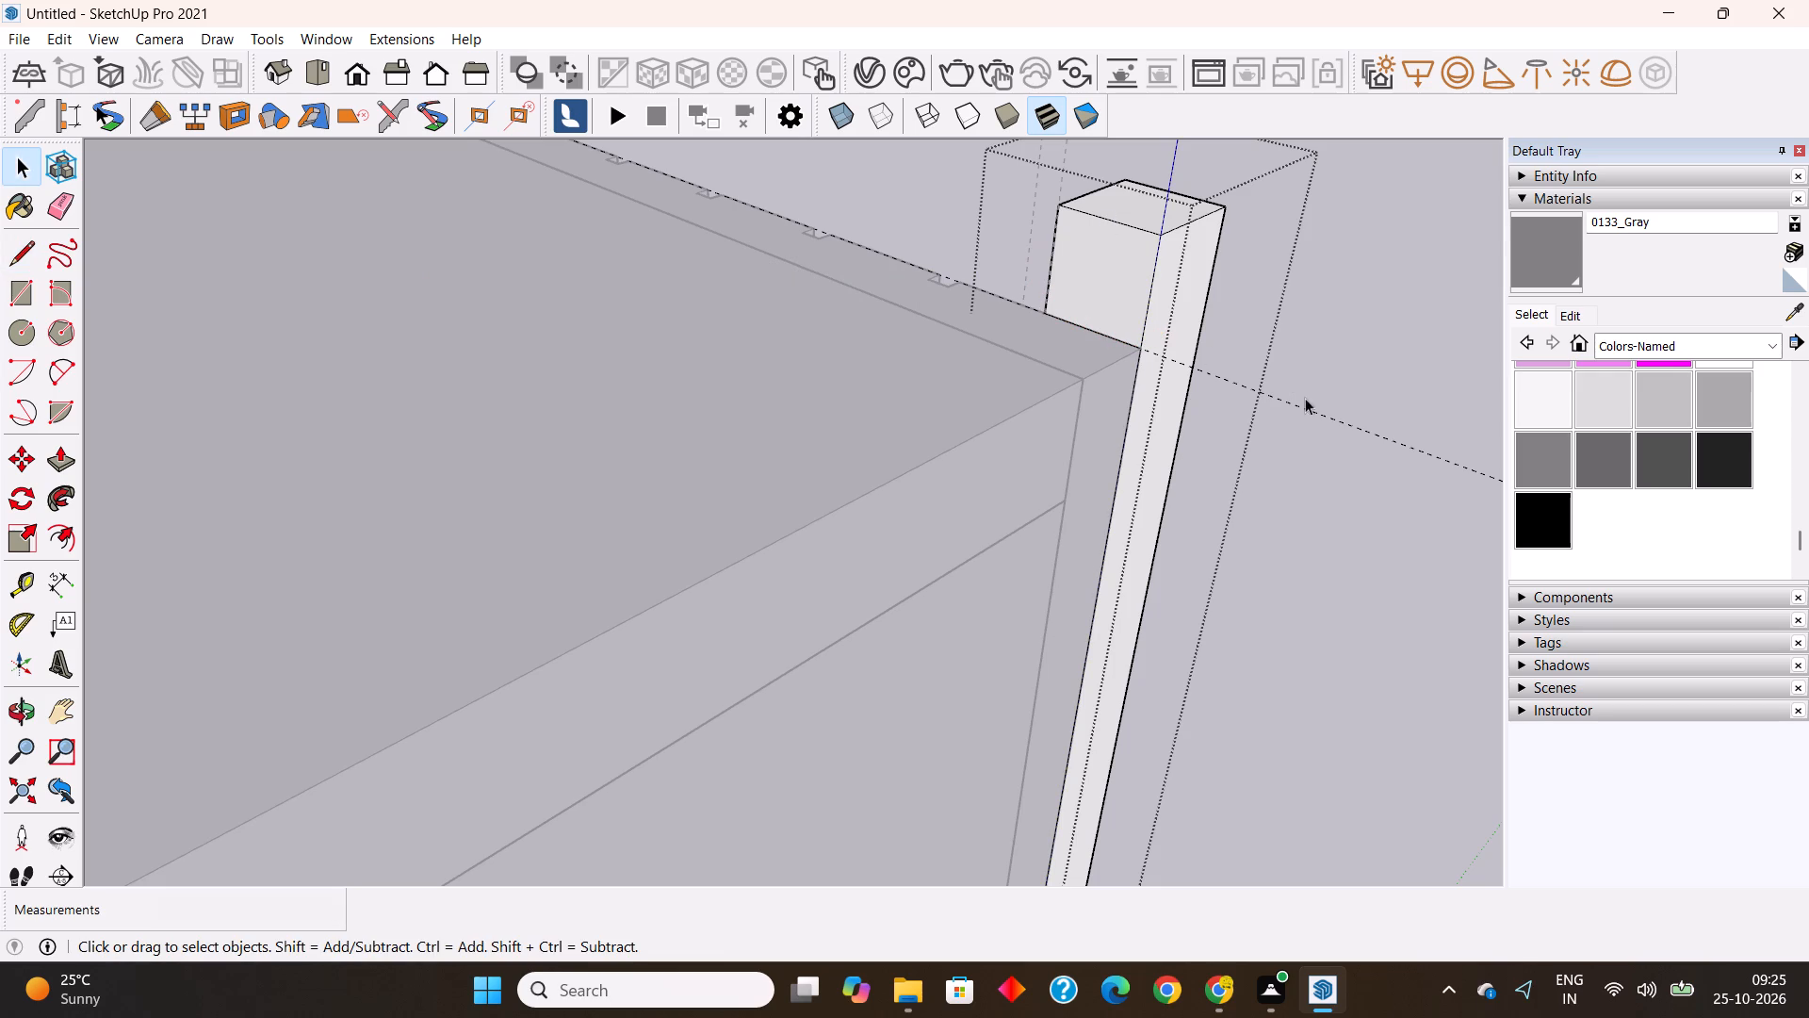
left_click(1313, 410)
key("Delete")
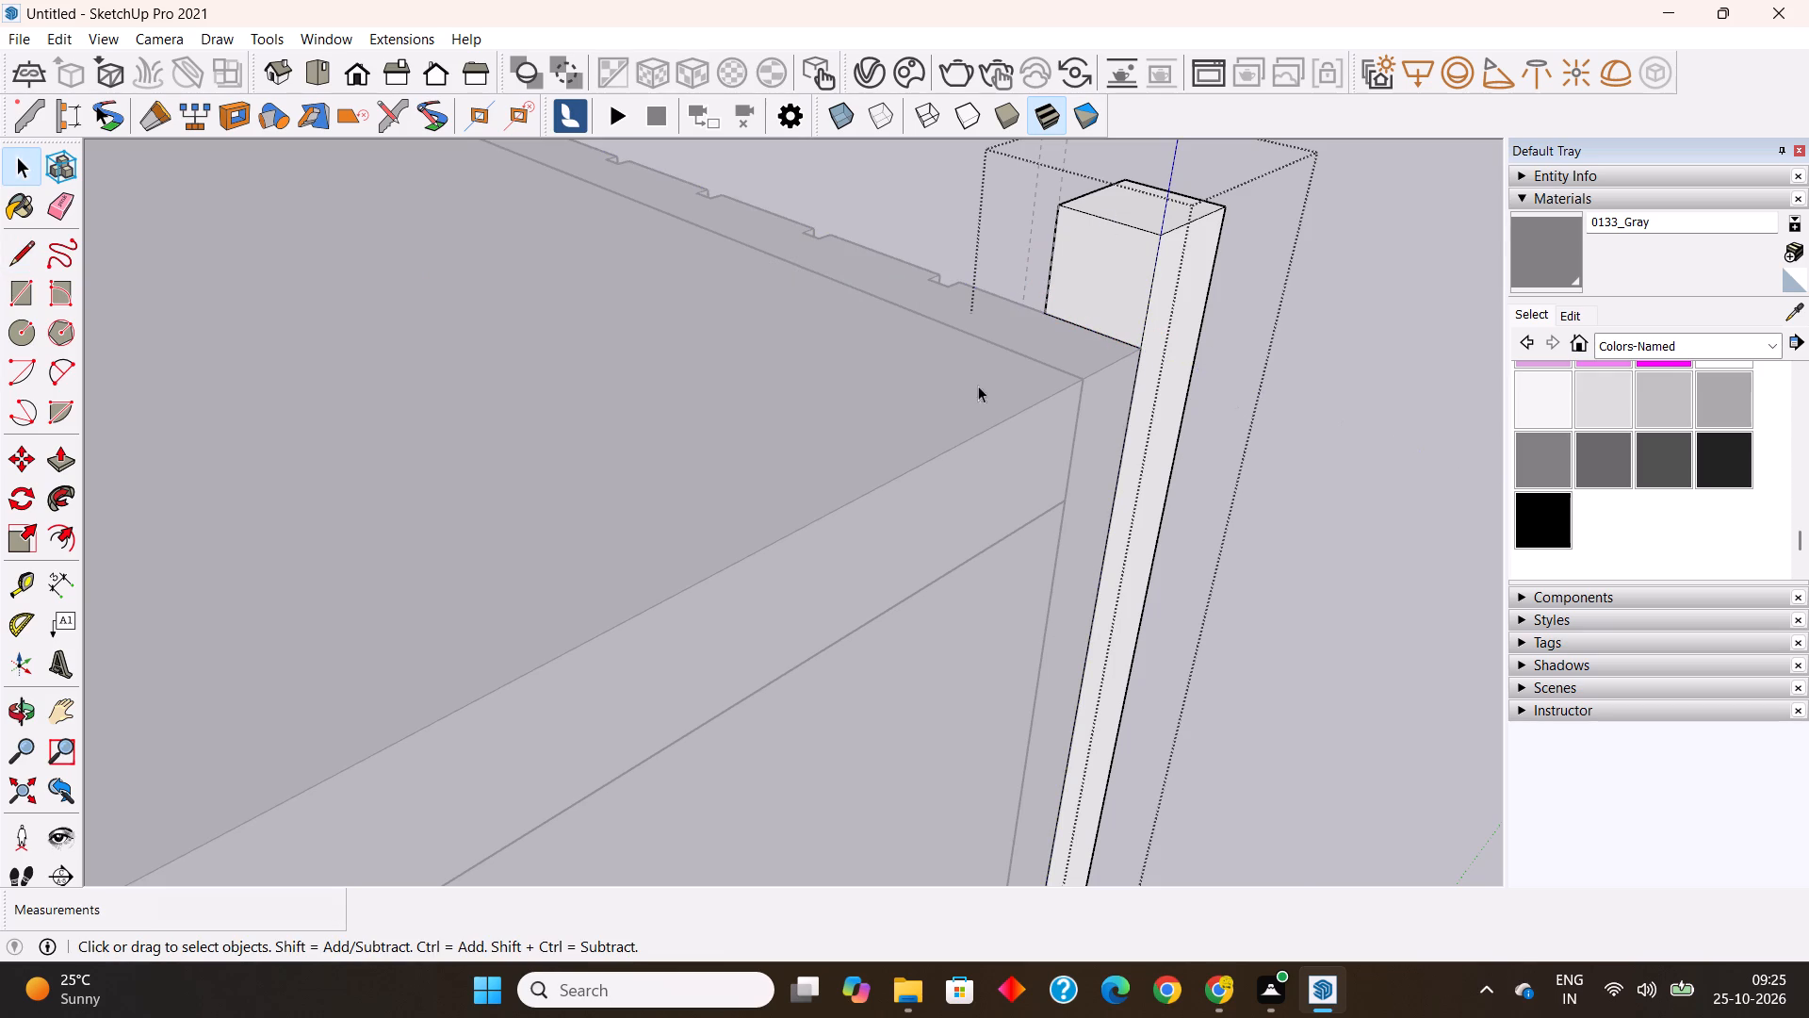
Extrude the upper part of the pillar's rear face 12' 10" along the roof slab edge and close its group.
left_click(54, 457)
scroll(1129, 287, "down", 5)
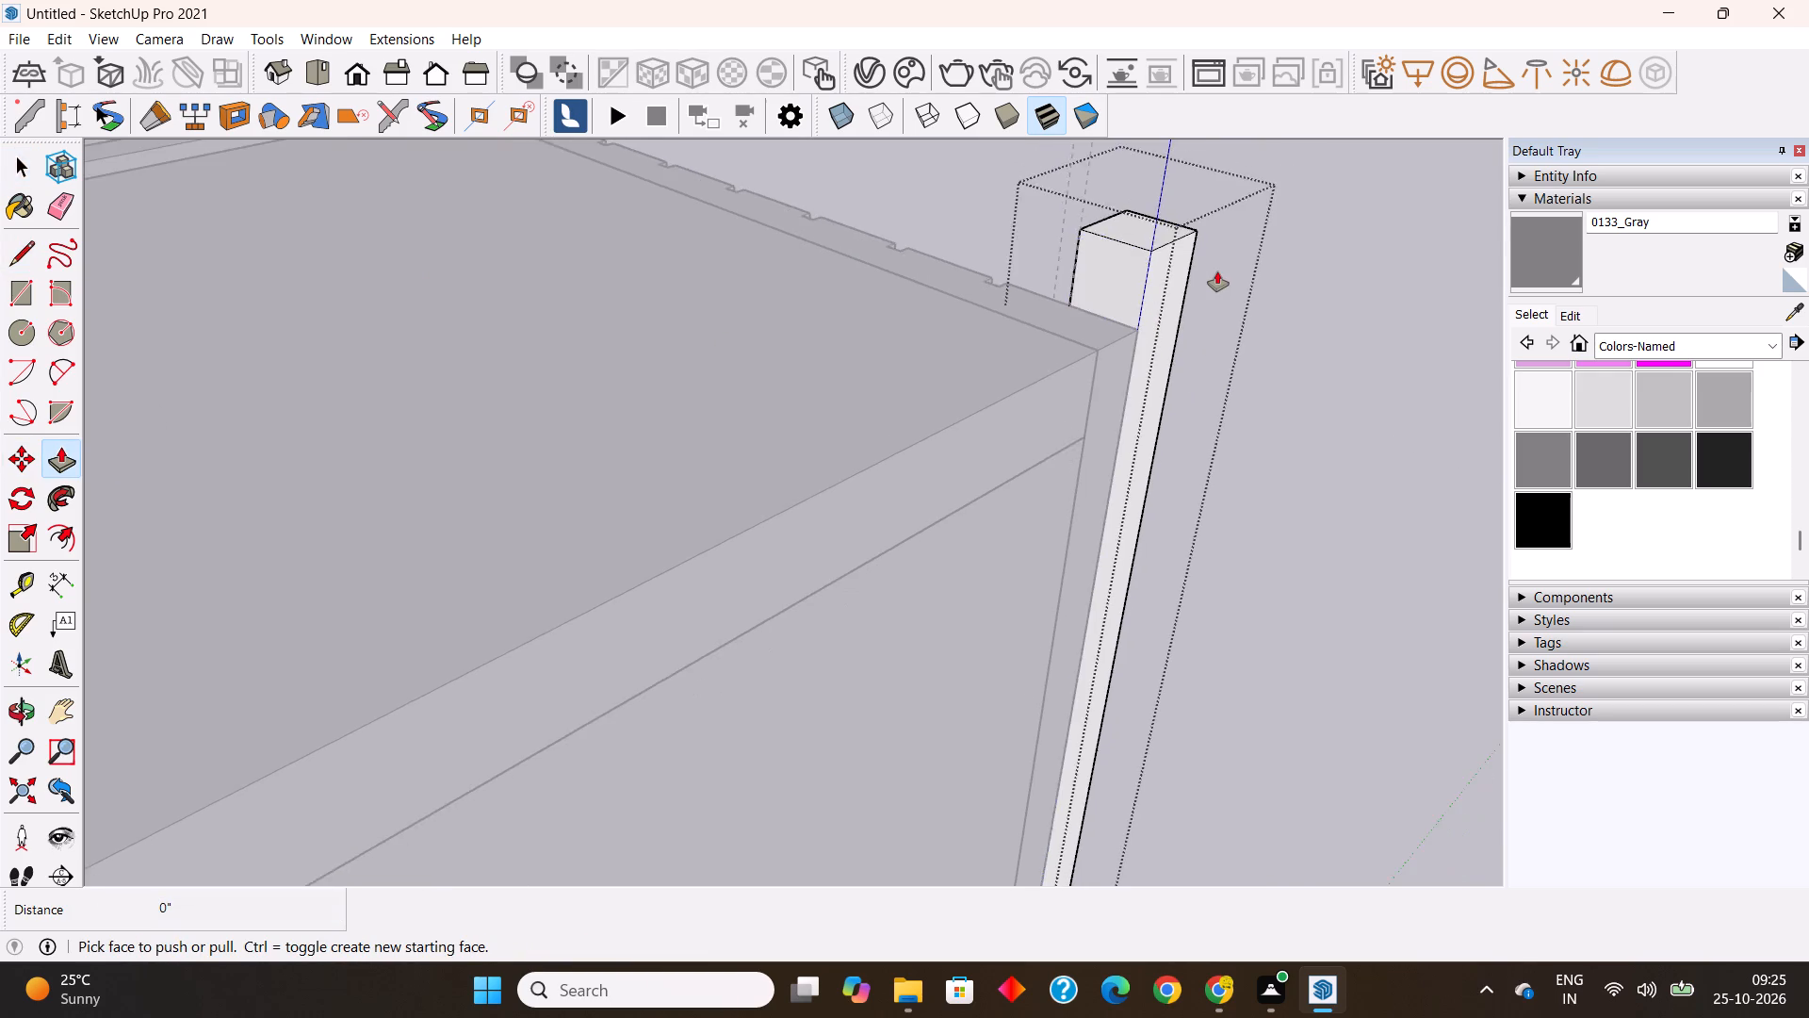
scroll(1217, 271, "down", 6)
left_click(1176, 274)
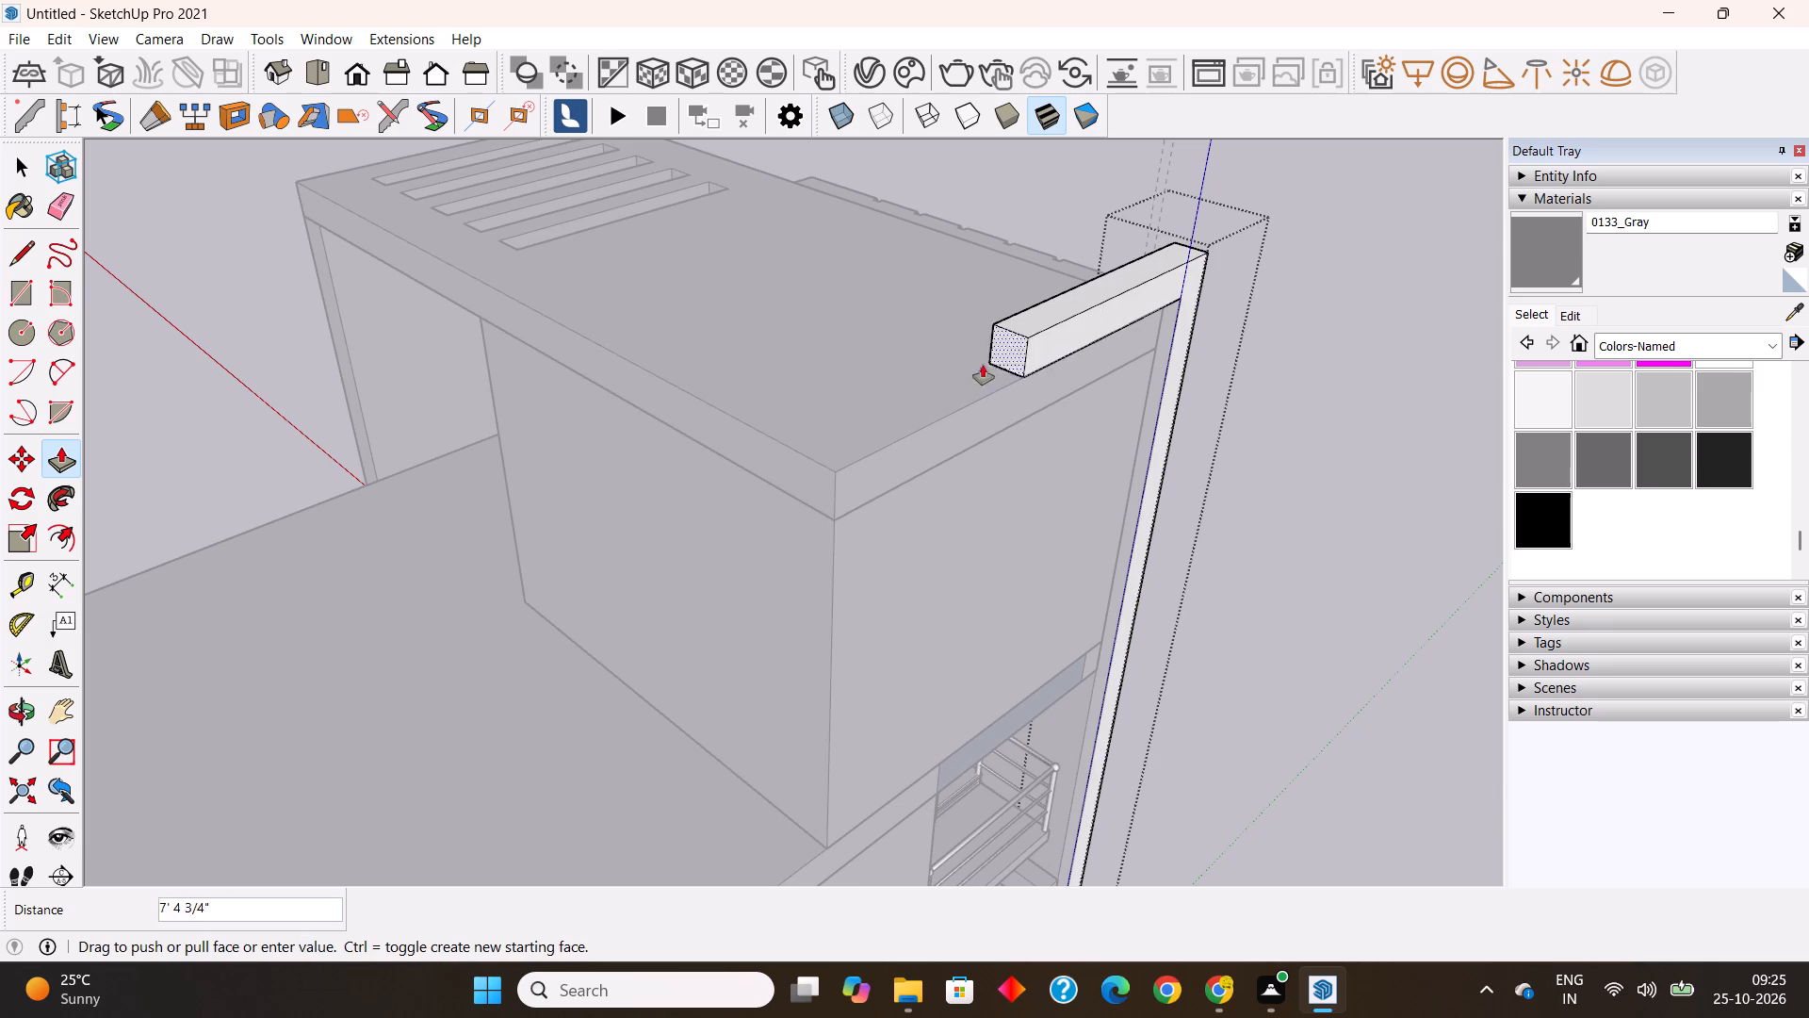
left_click(692, 394)
scroll(699, 405, "down", 4)
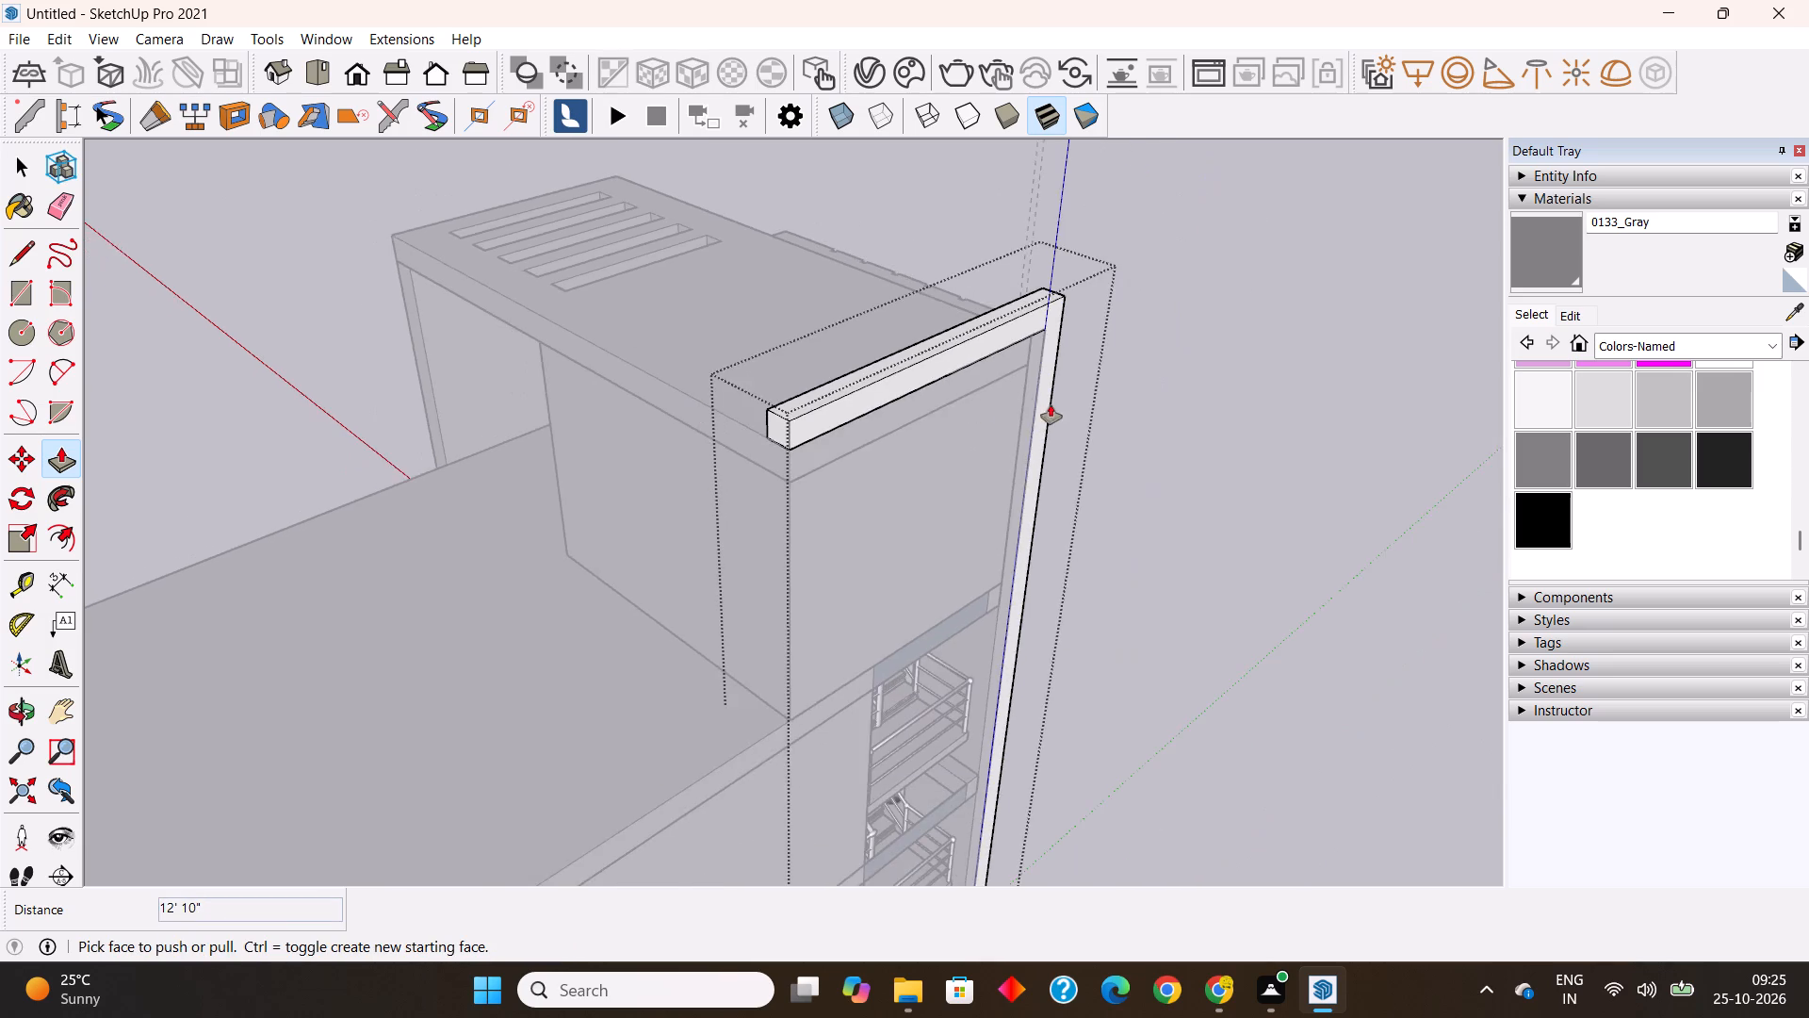
middle_click_drag(1051, 404, 361, 402)
middle_click_drag(662, 461, 481, 314)
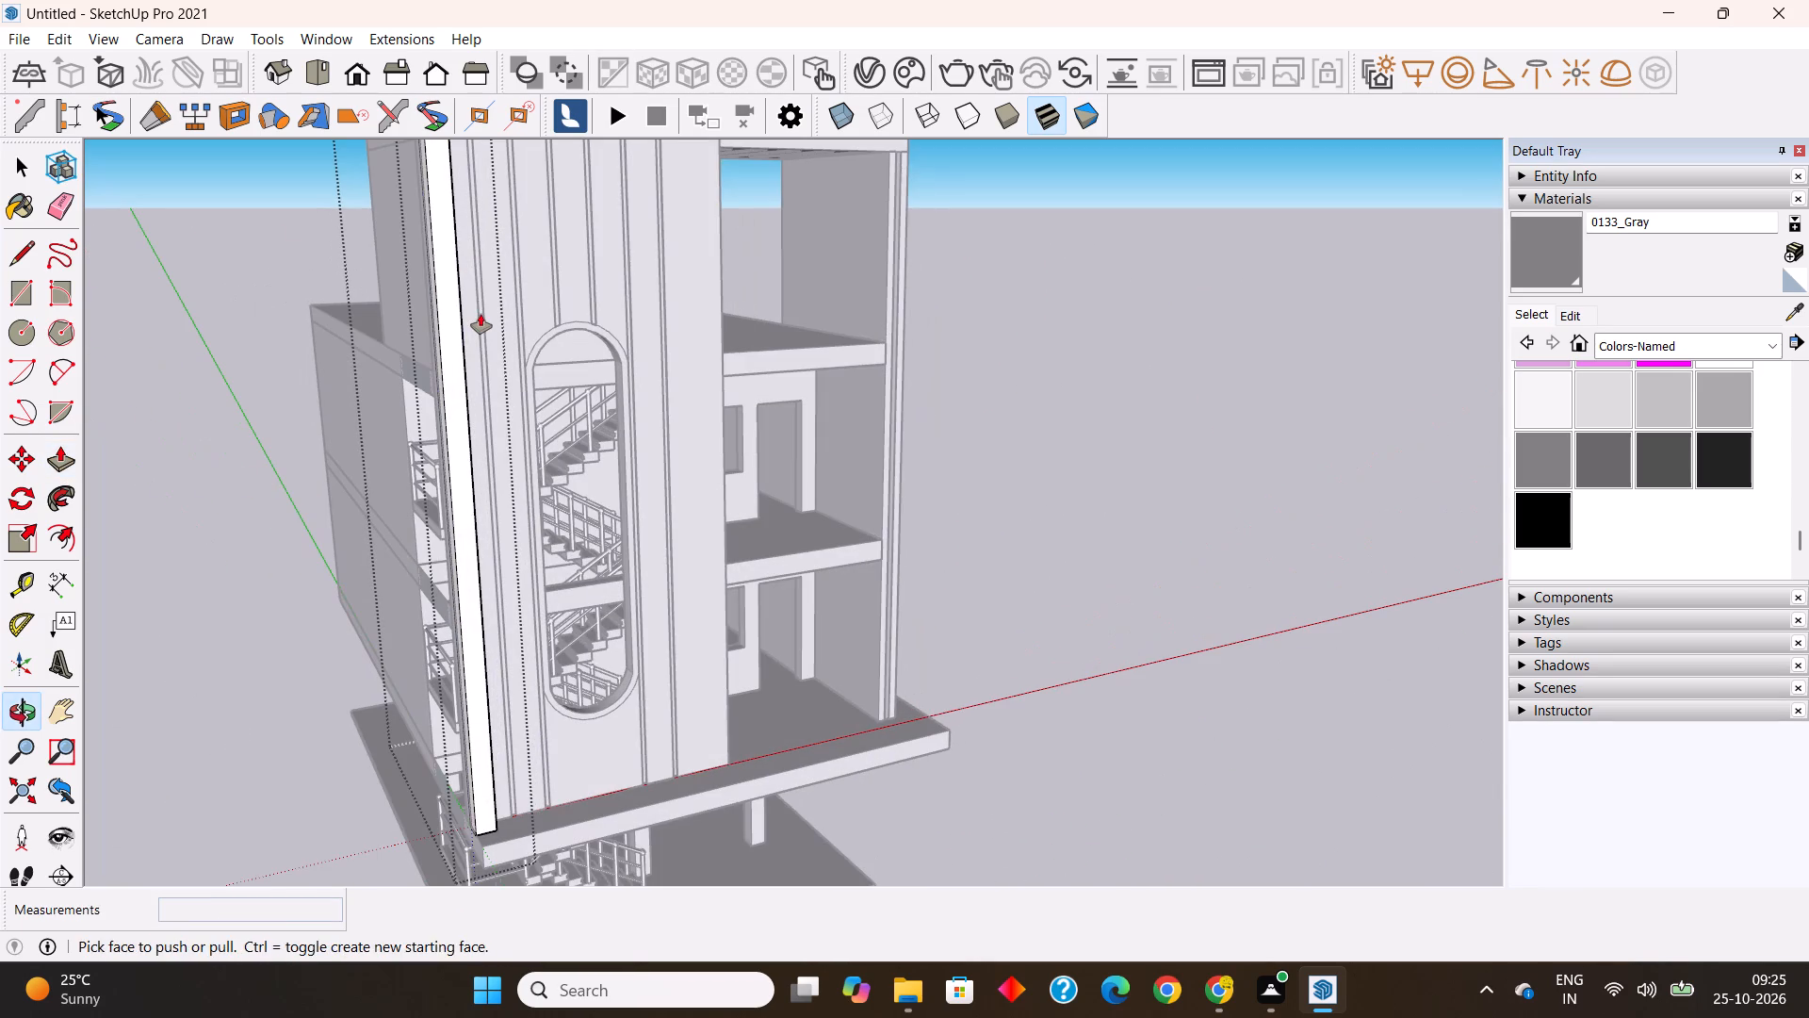
key("space")
left_click(1203, 539)
Copy the extended pillar sideways along the facade so the copy stands just beside the original over the grooved panel.
middle_click_drag(902, 495, 1280, 538, "shift")
middle_click_drag(1166, 619, 847, 694)
middle_click_drag(757, 570, 959, 534, "shift")
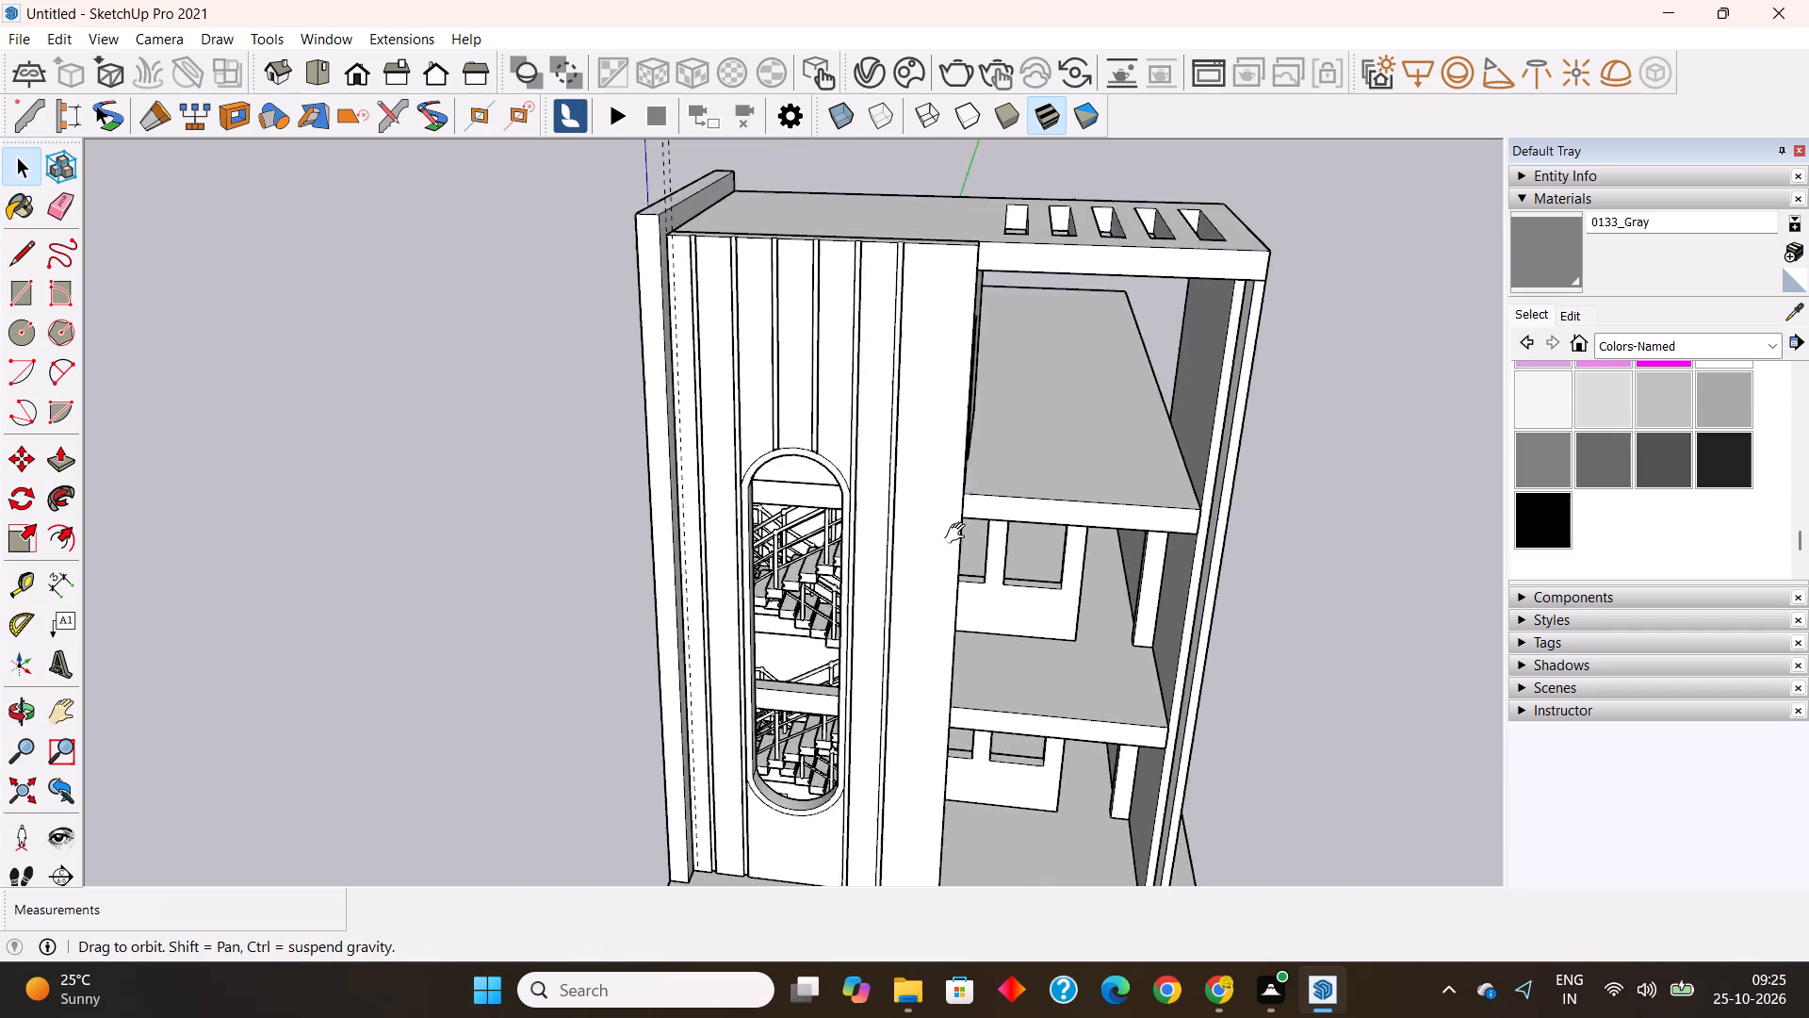
middle_click_drag(959, 534, 1117, 522, "shift")
middle_click_drag(992, 584, 860, 616)
scroll(761, 276, "up", 4)
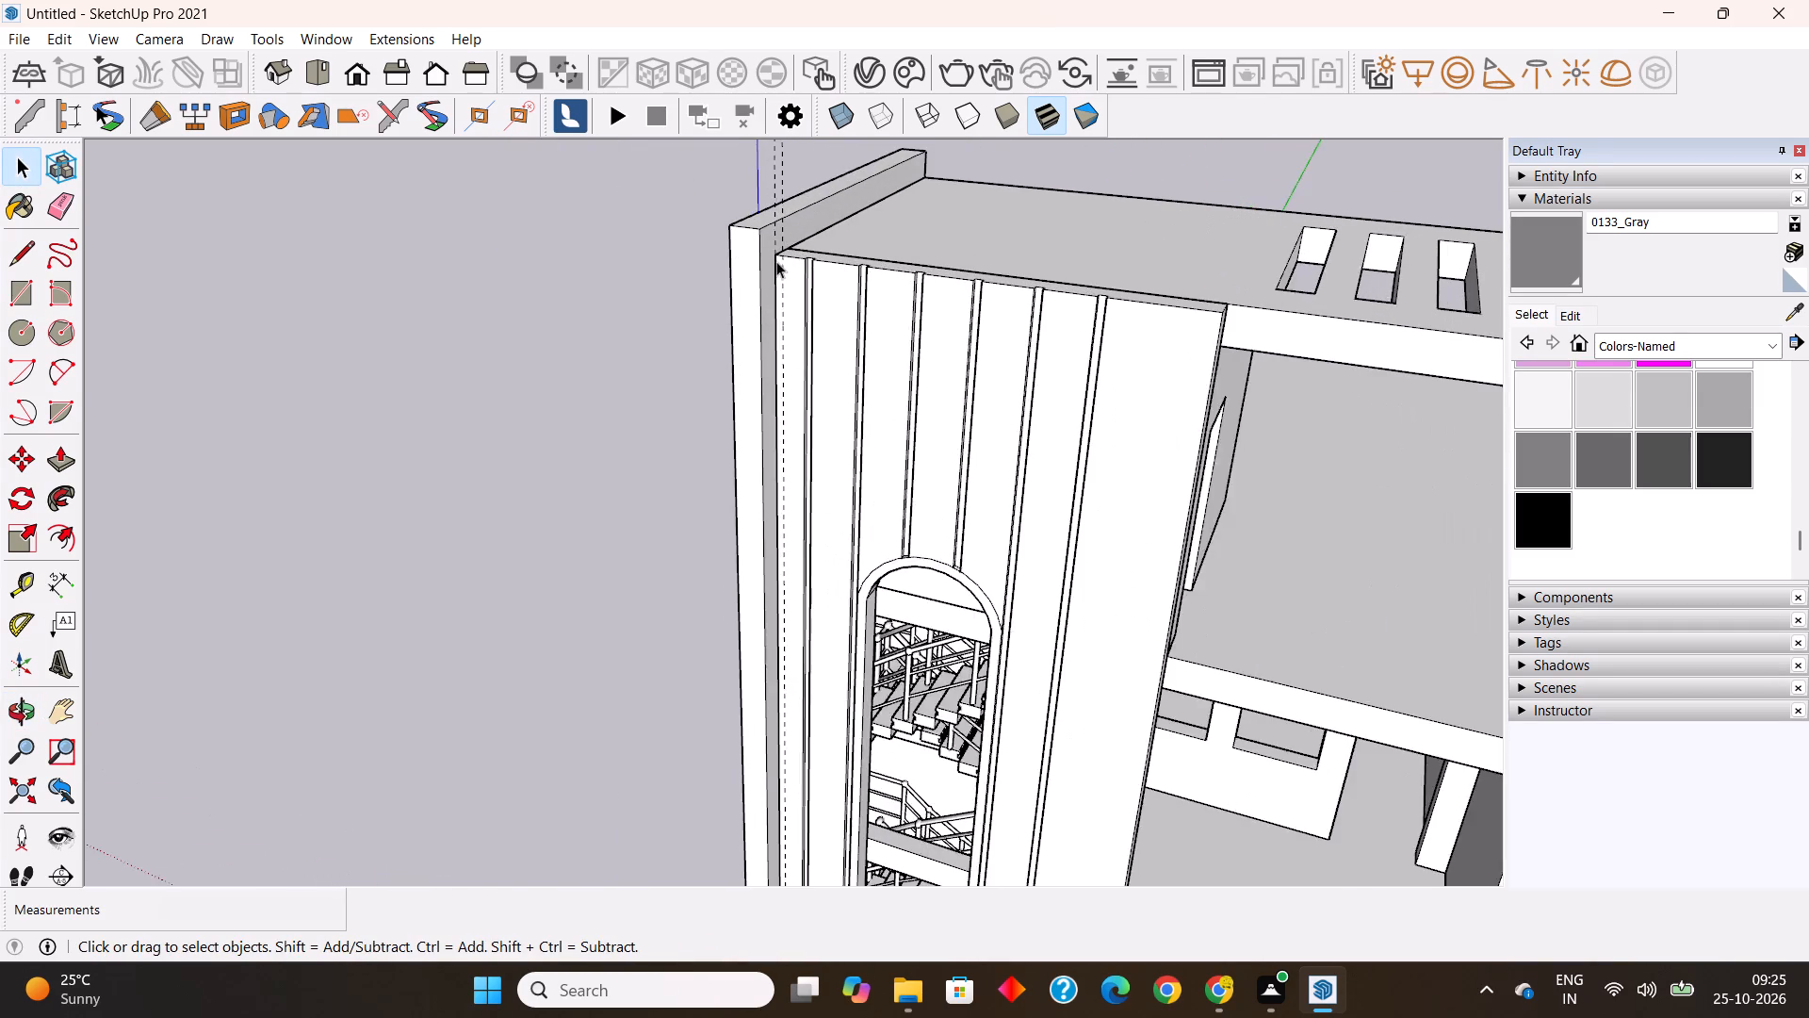
scroll(776, 261, "up", 1)
left_click(765, 254)
middle_click_drag(805, 354, 975, 404)
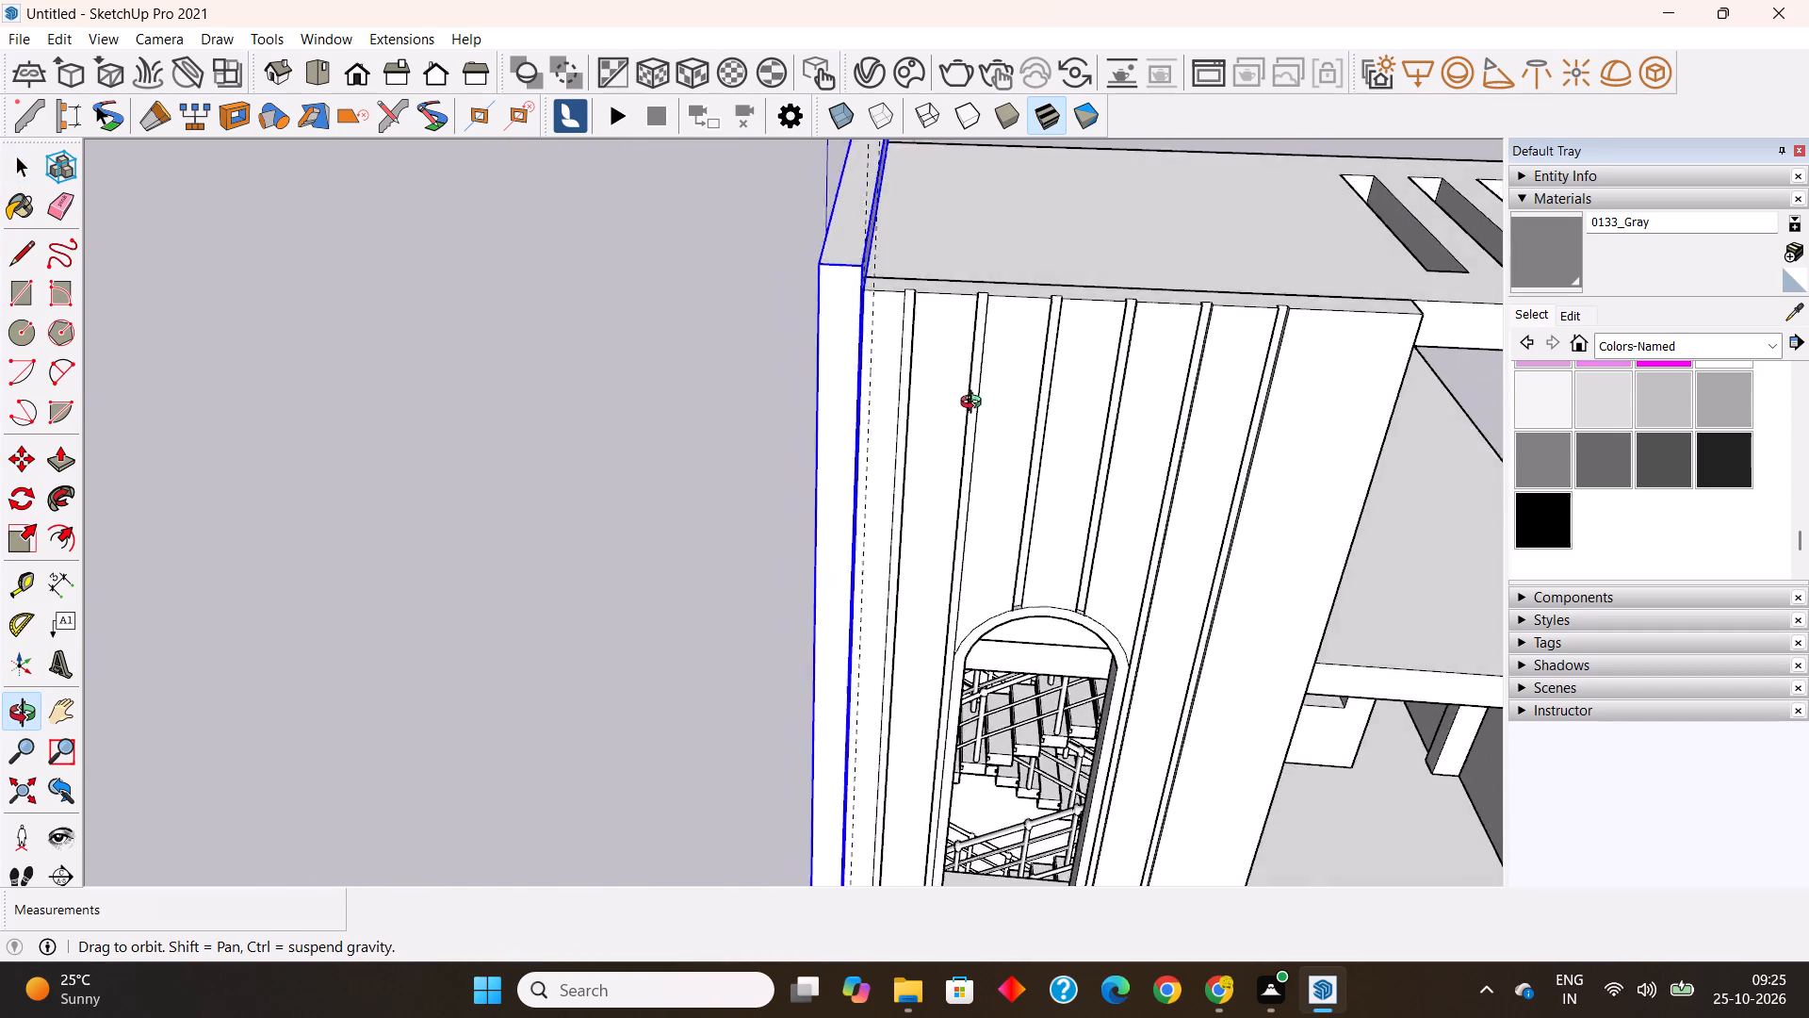
middle_click_drag(975, 404, 1255, 417)
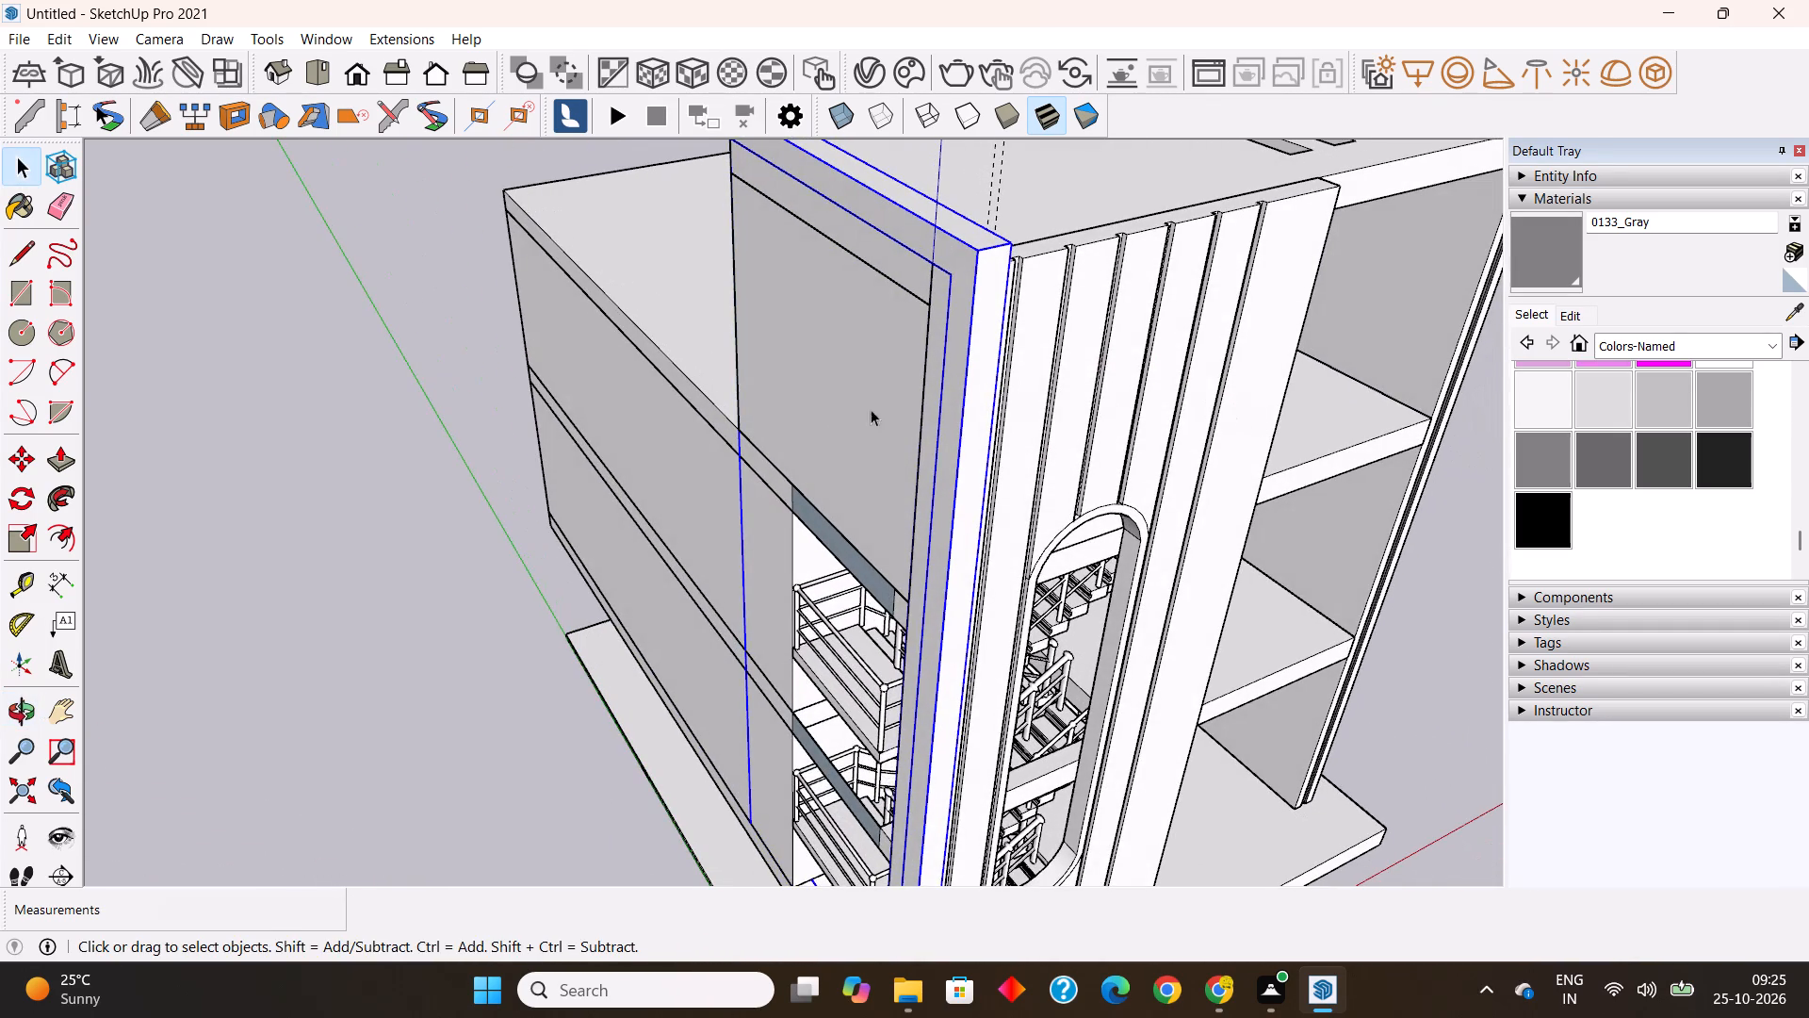
left_click(21, 450)
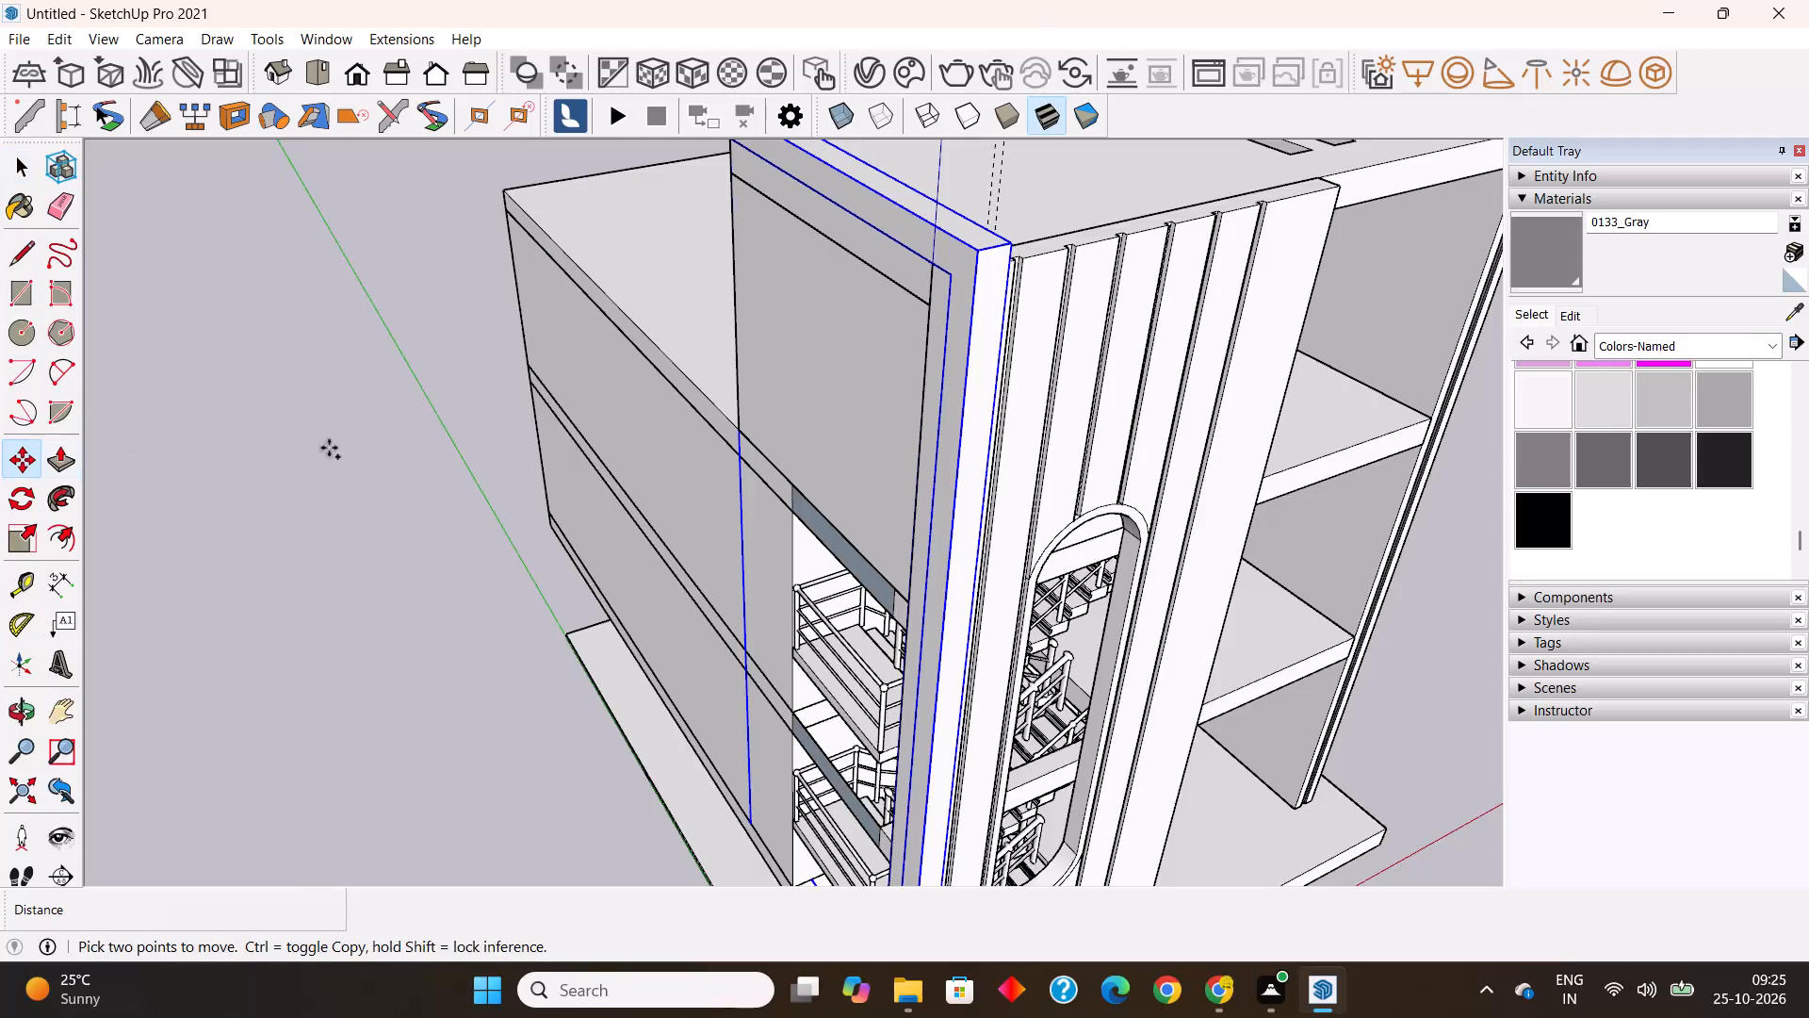
scroll(957, 264, "up", 4)
left_click(945, 278)
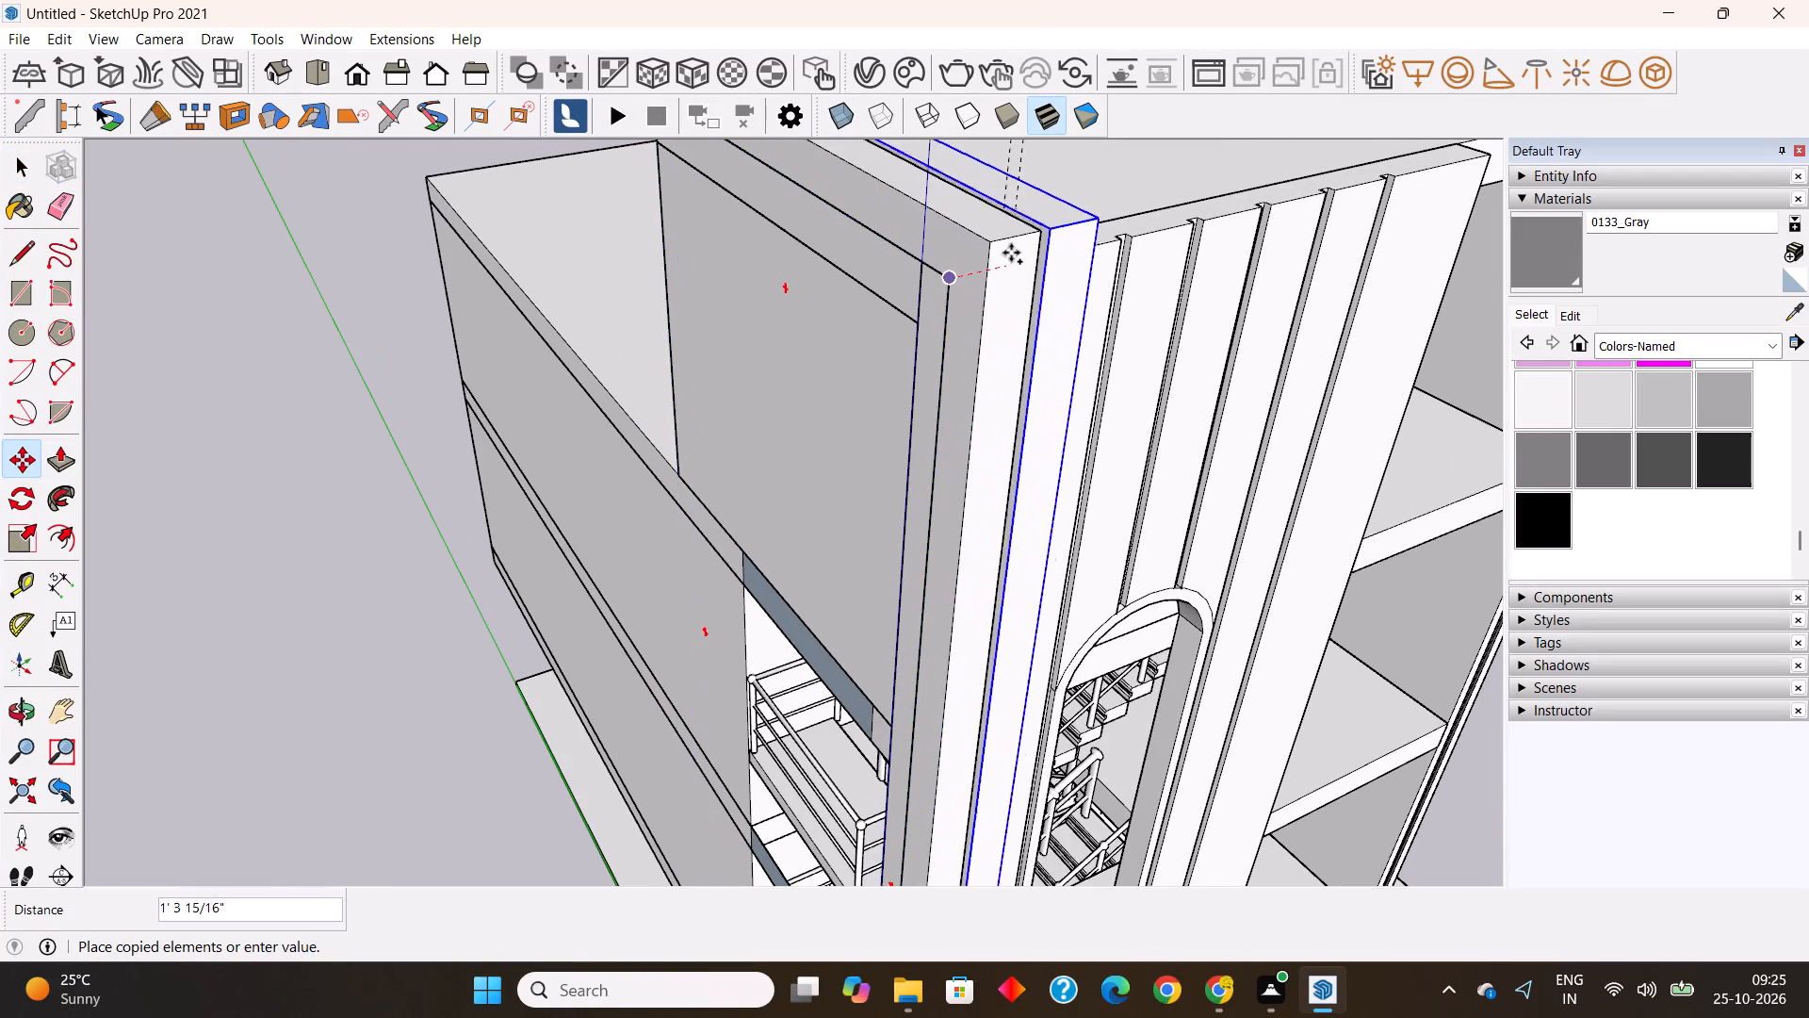
middle_click_drag(1036, 242, 688, 329)
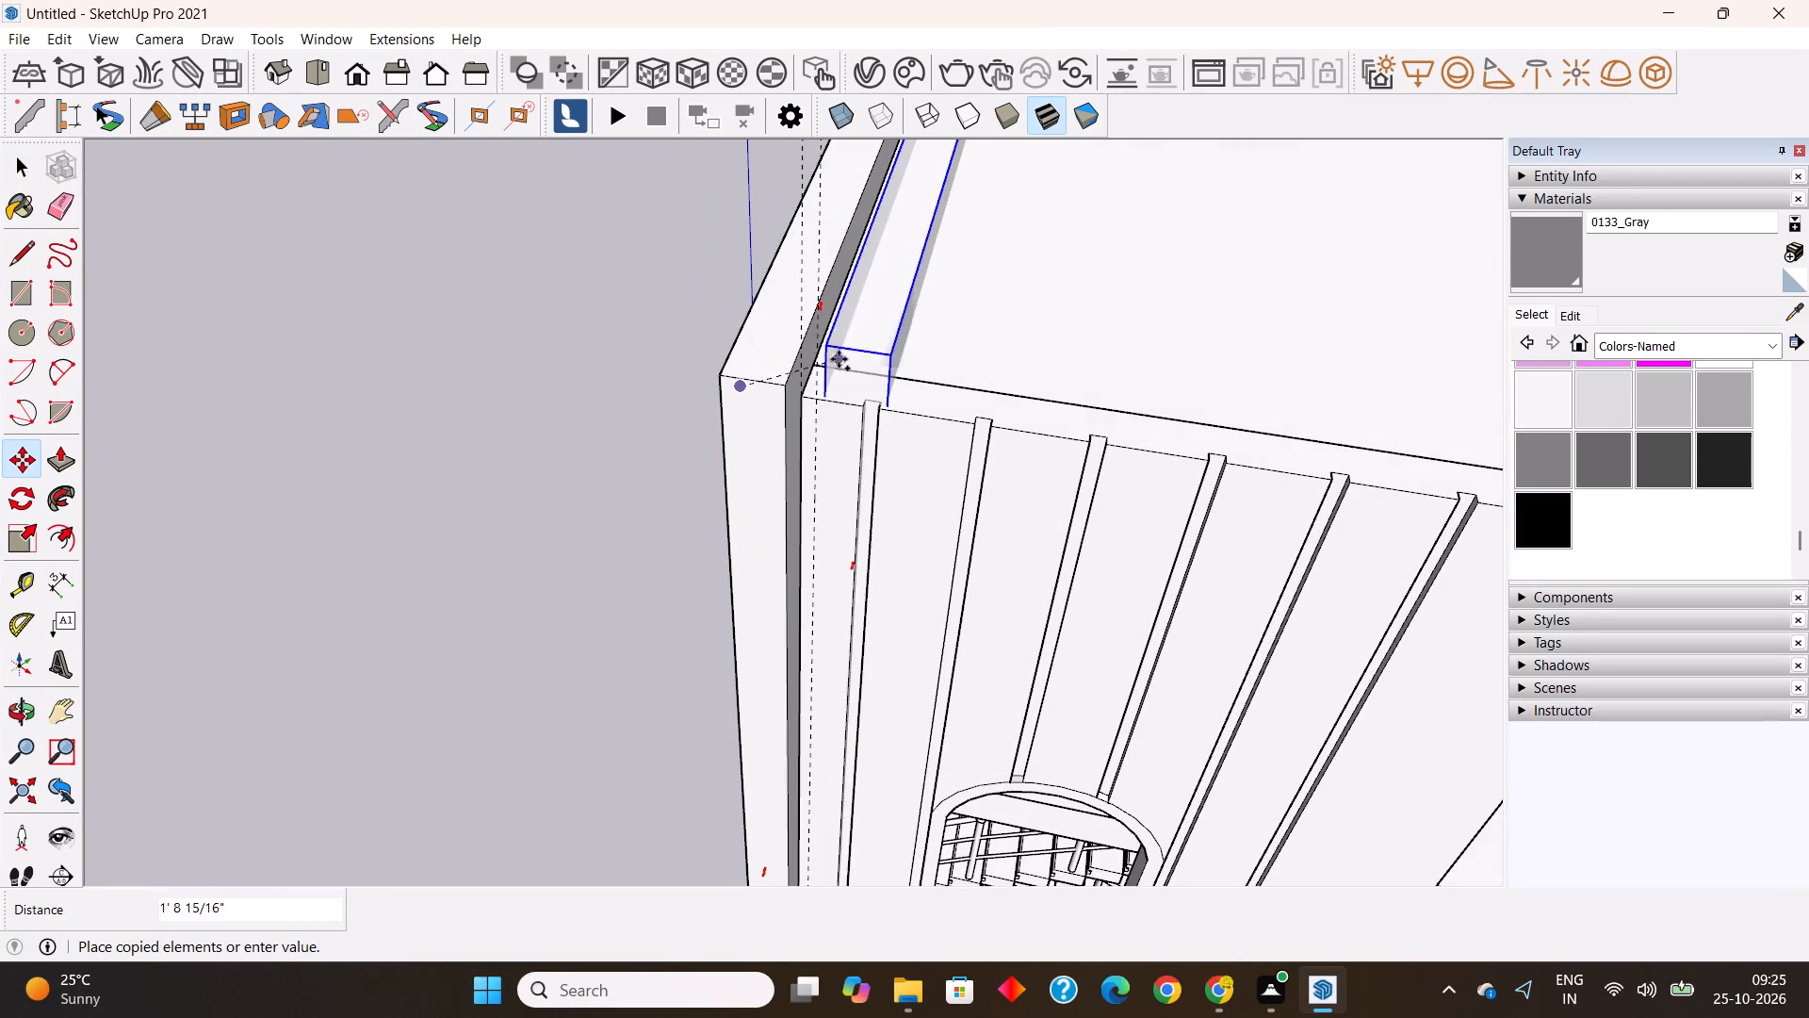
left_click(816, 406)
Shift the copied pillar slightly sideways so its inner edge lines up with the nearby vertical guide.
middle_click_drag(904, 434, 986, 414)
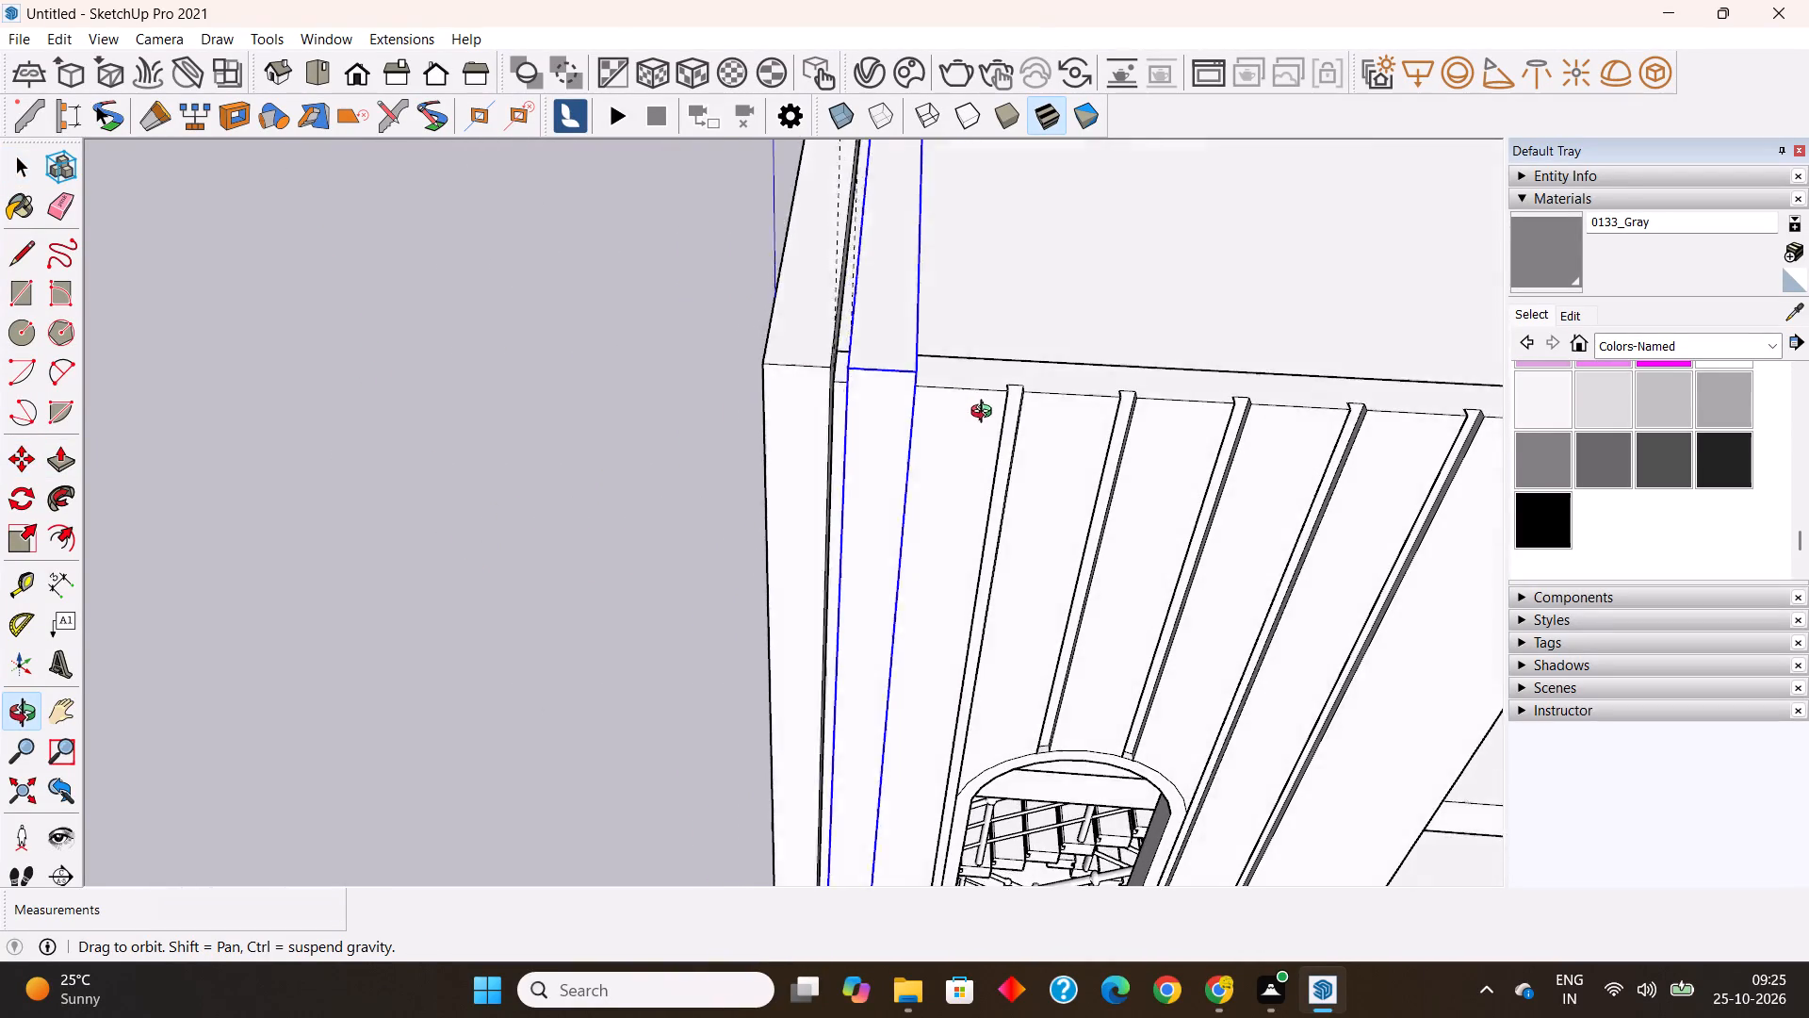
middle_click_drag(986, 414, 1068, 259)
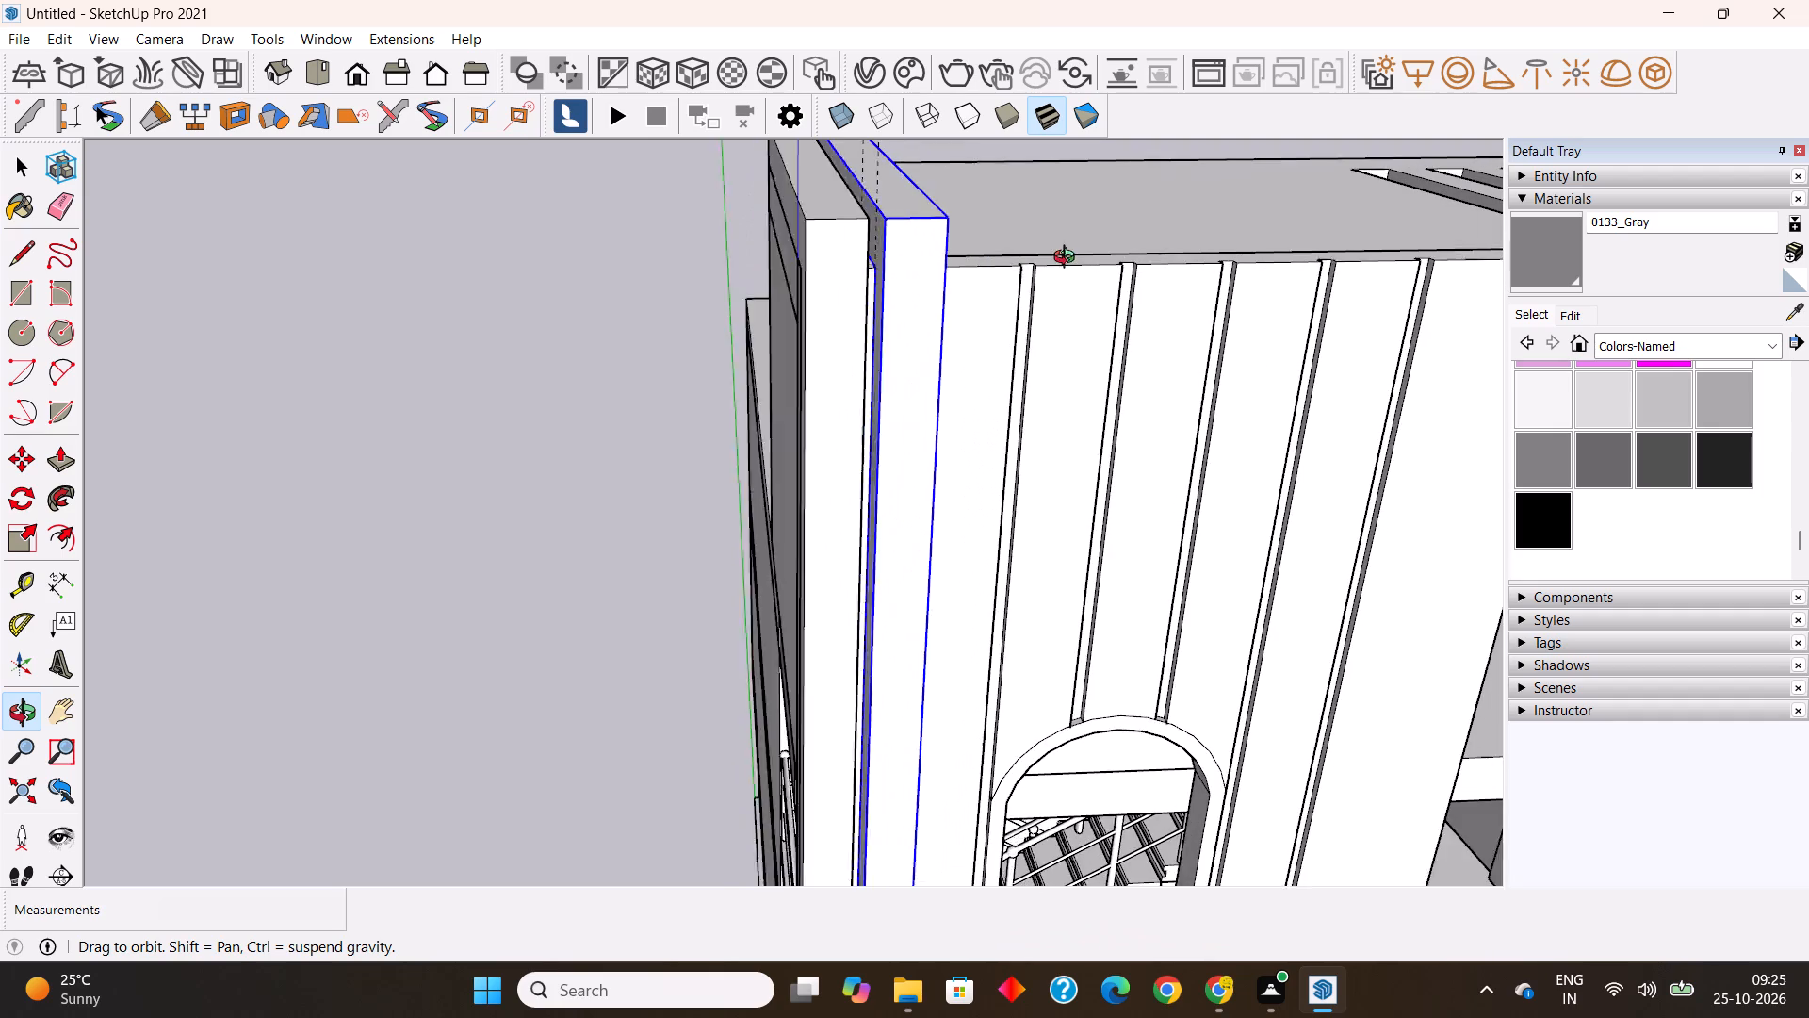
middle_click_drag(1068, 259, 1080, 258)
scroll(1068, 254, "up", 4)
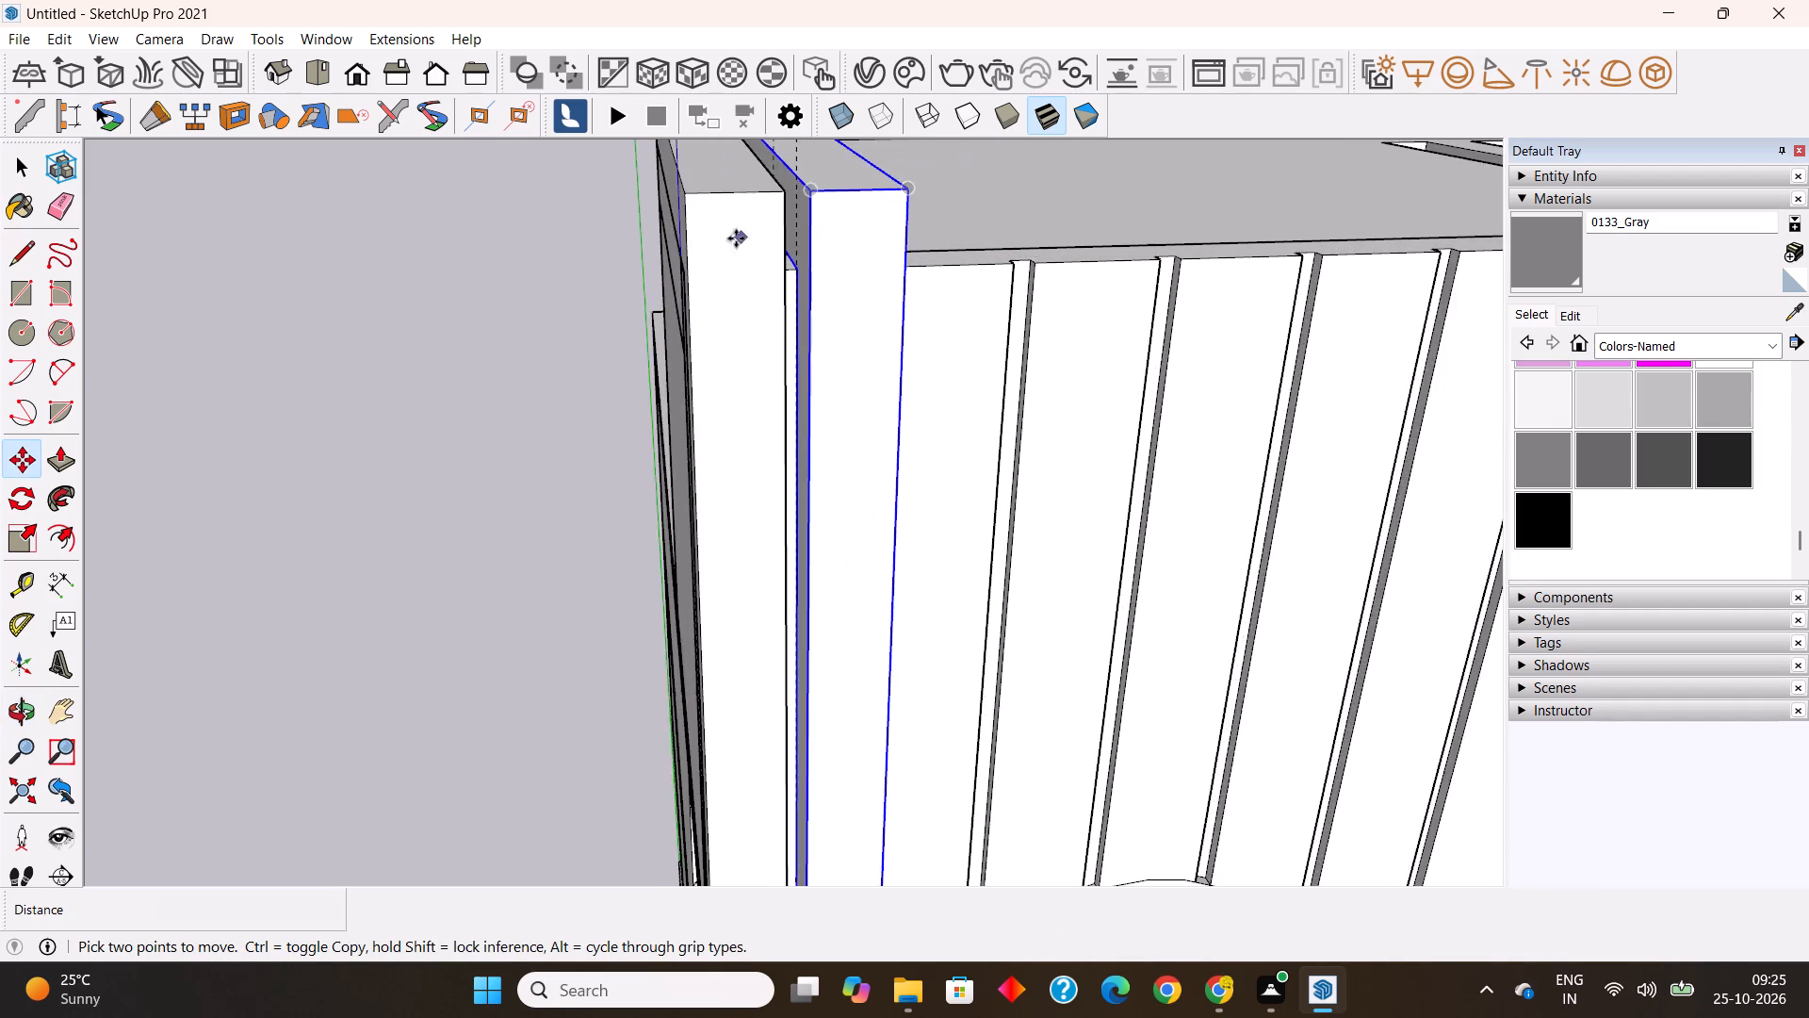
scroll(736, 239, "up", 4)
scroll(798, 299, "up", 17)
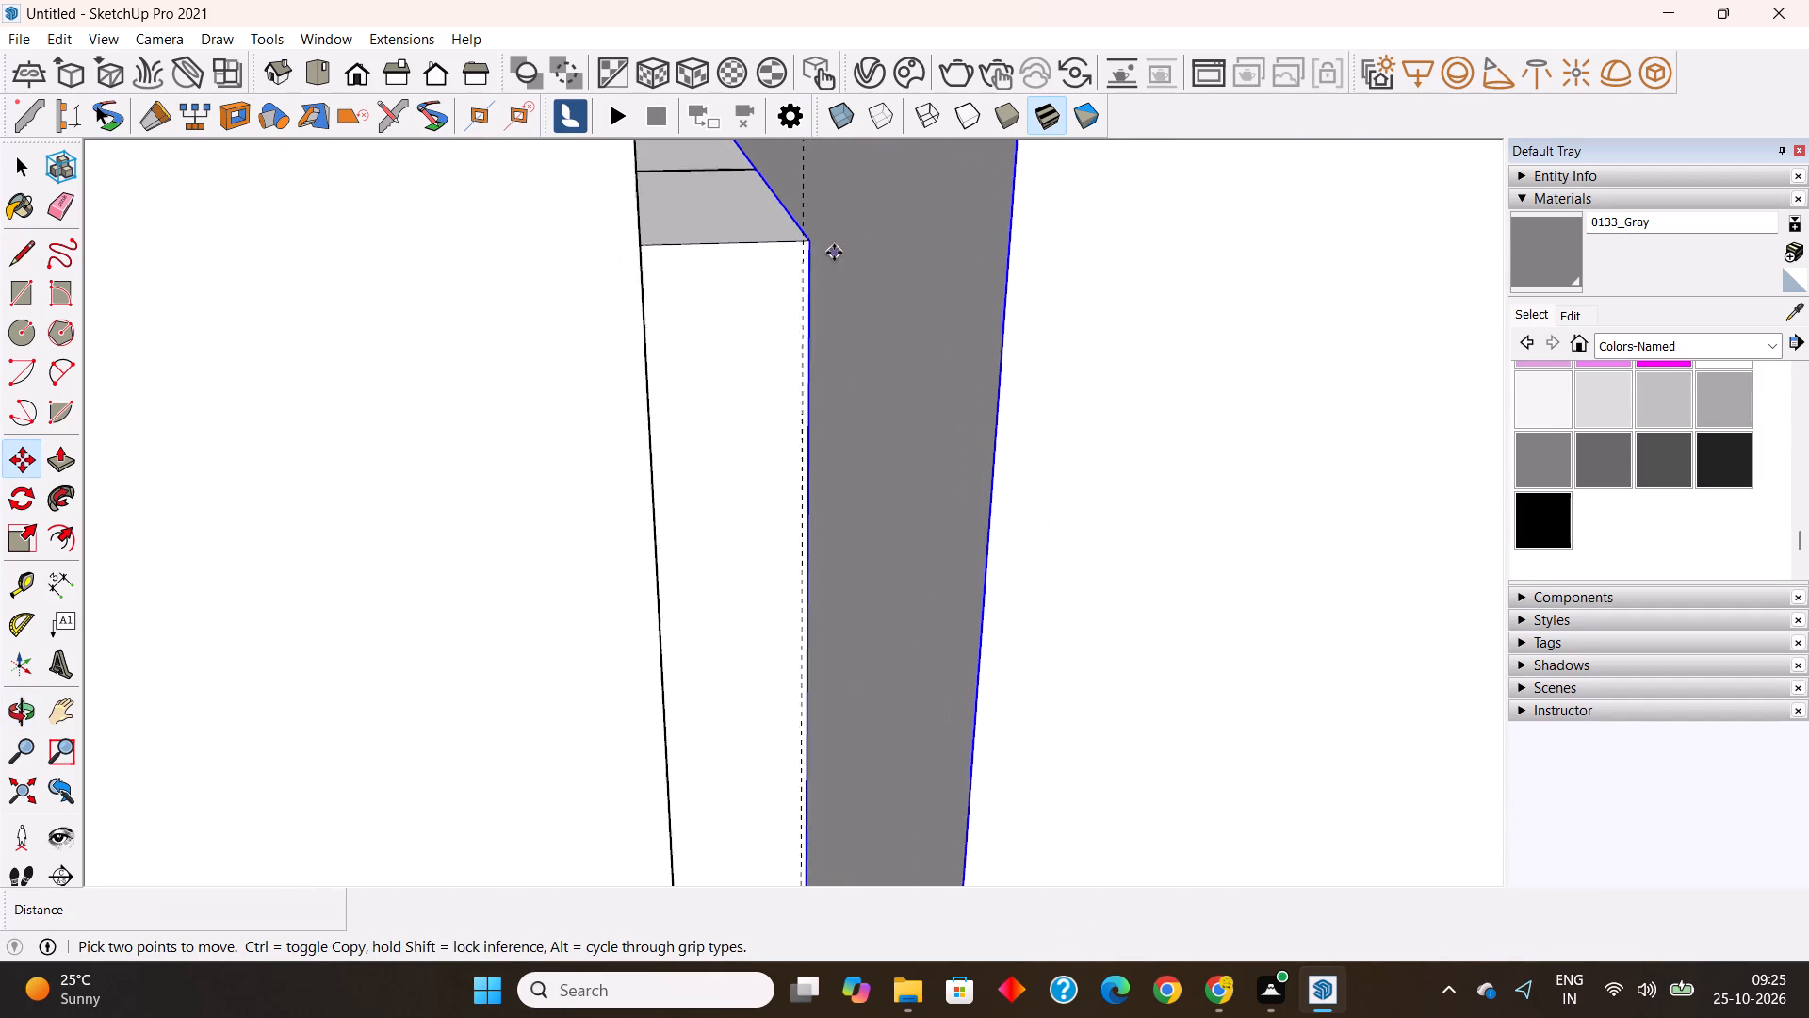
scroll(834, 253, "up", 10)
left_click(819, 223)
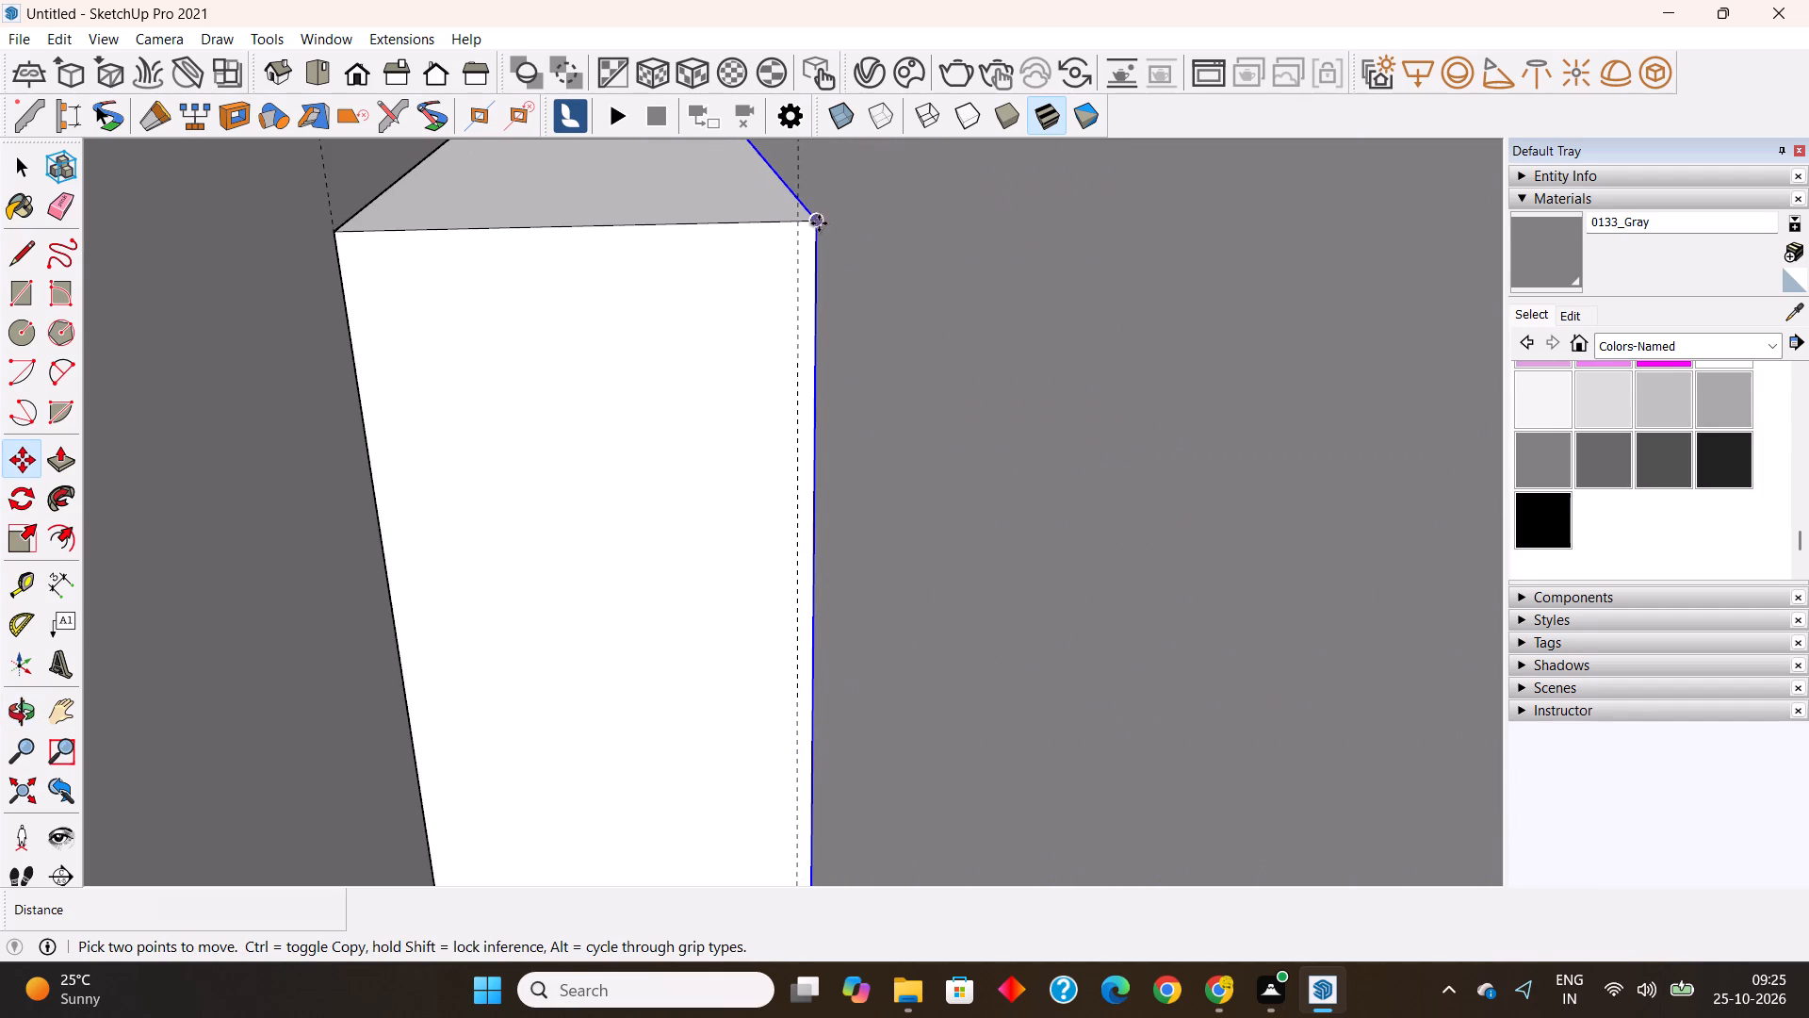
left_click(799, 223)
Select the vertical construction guides above the pillars and delete them.
scroll(725, 300, "down", 12)
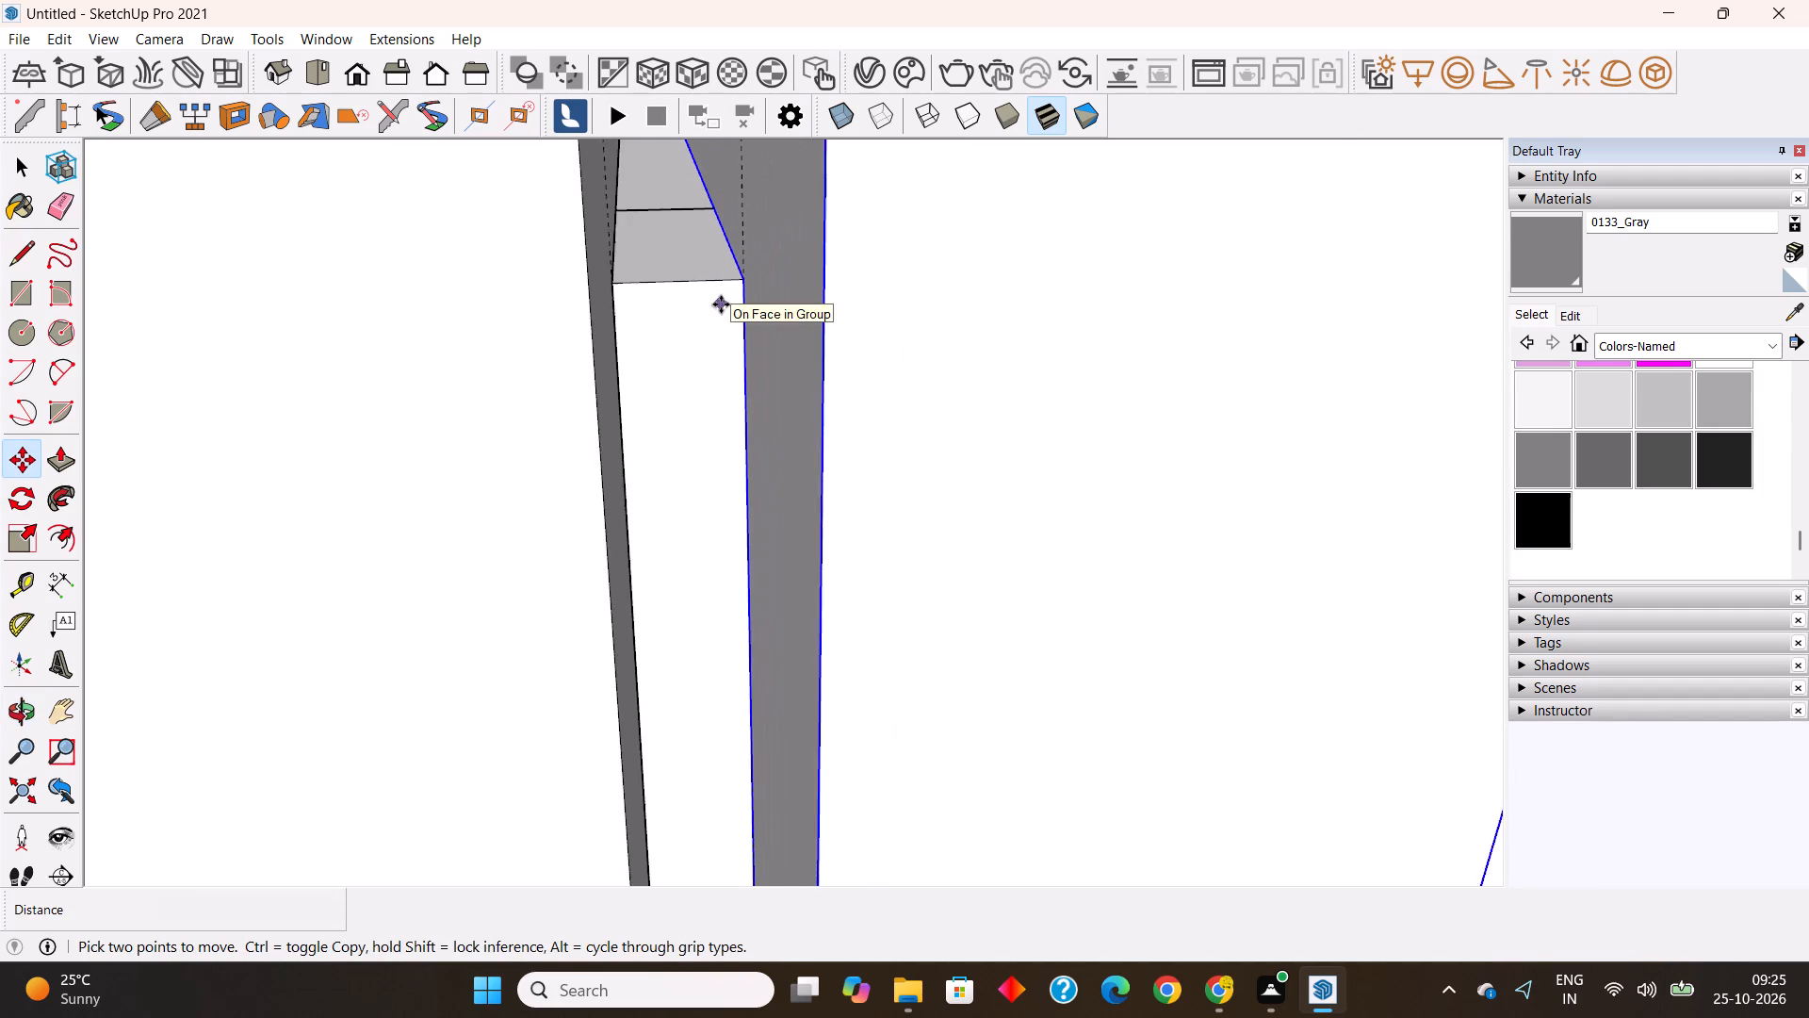
scroll(721, 304, "down", 20)
scroll(721, 304, "down", 13)
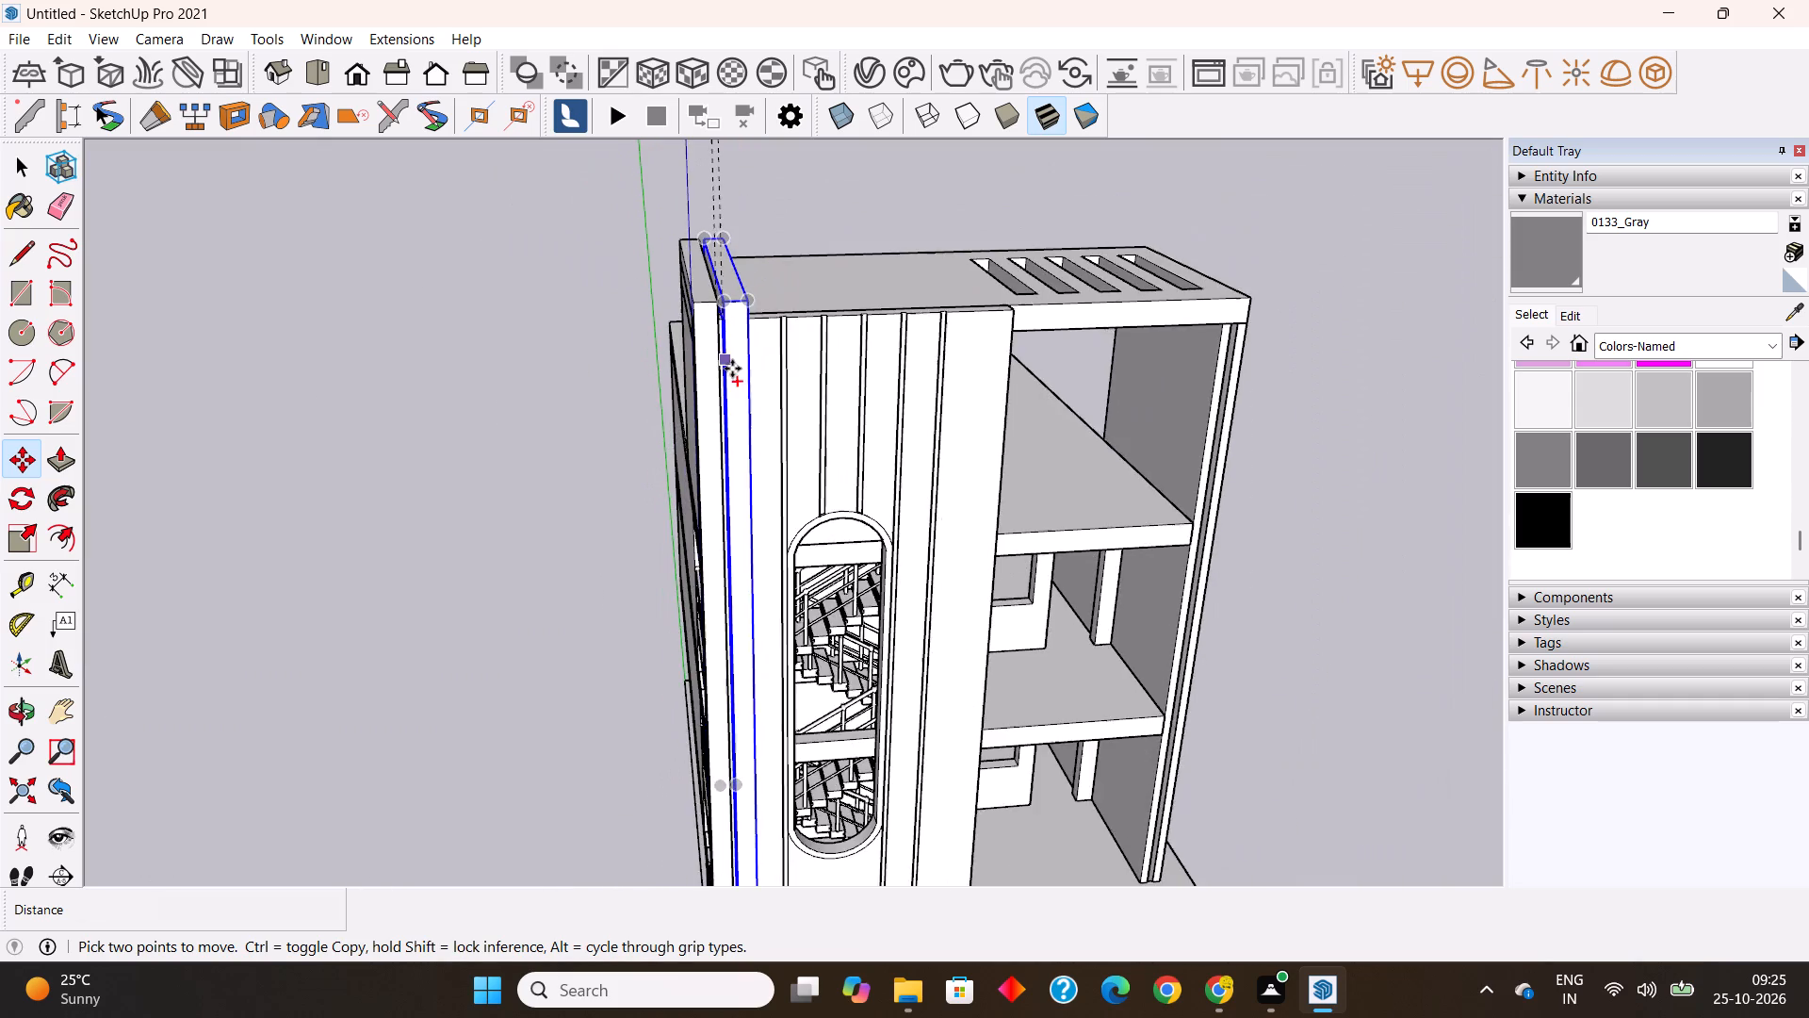
scroll(732, 369, "down", 13)
middle_click_drag(768, 501, 793, 415)
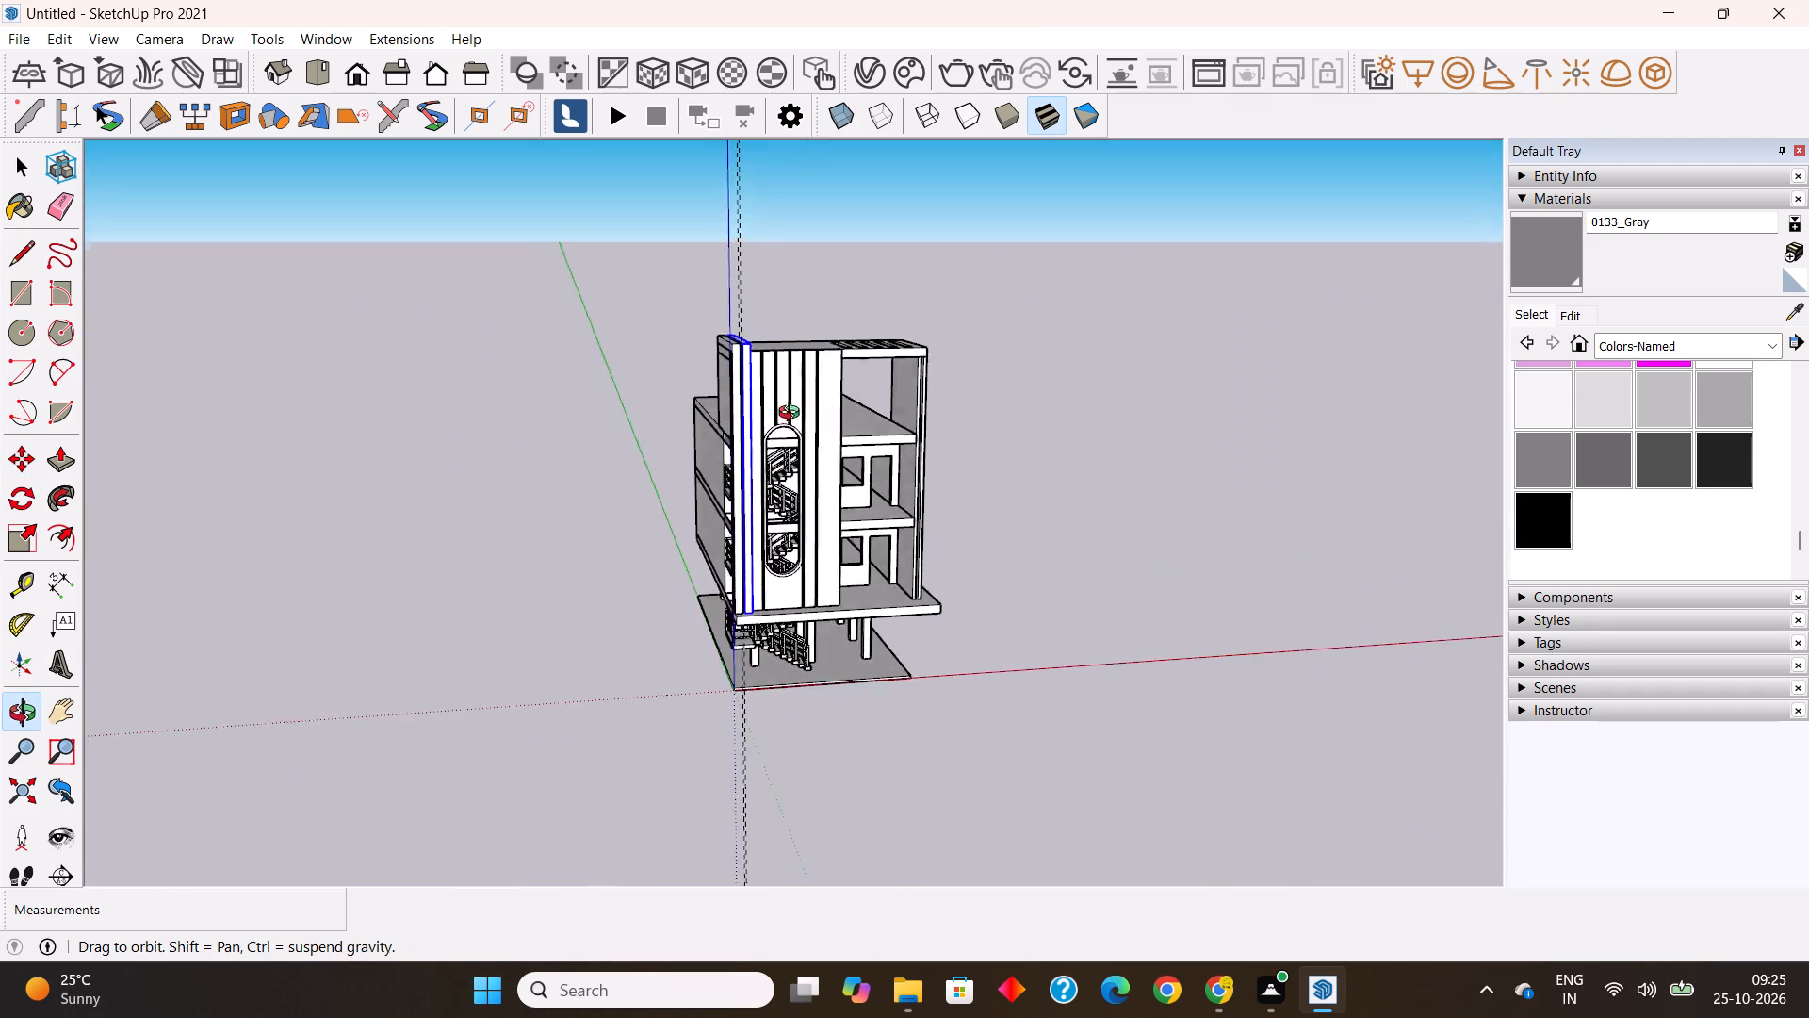
middle_click_drag(793, 415, 950, 568)
key("space")
left_click_drag(839, 230, 816, 235)
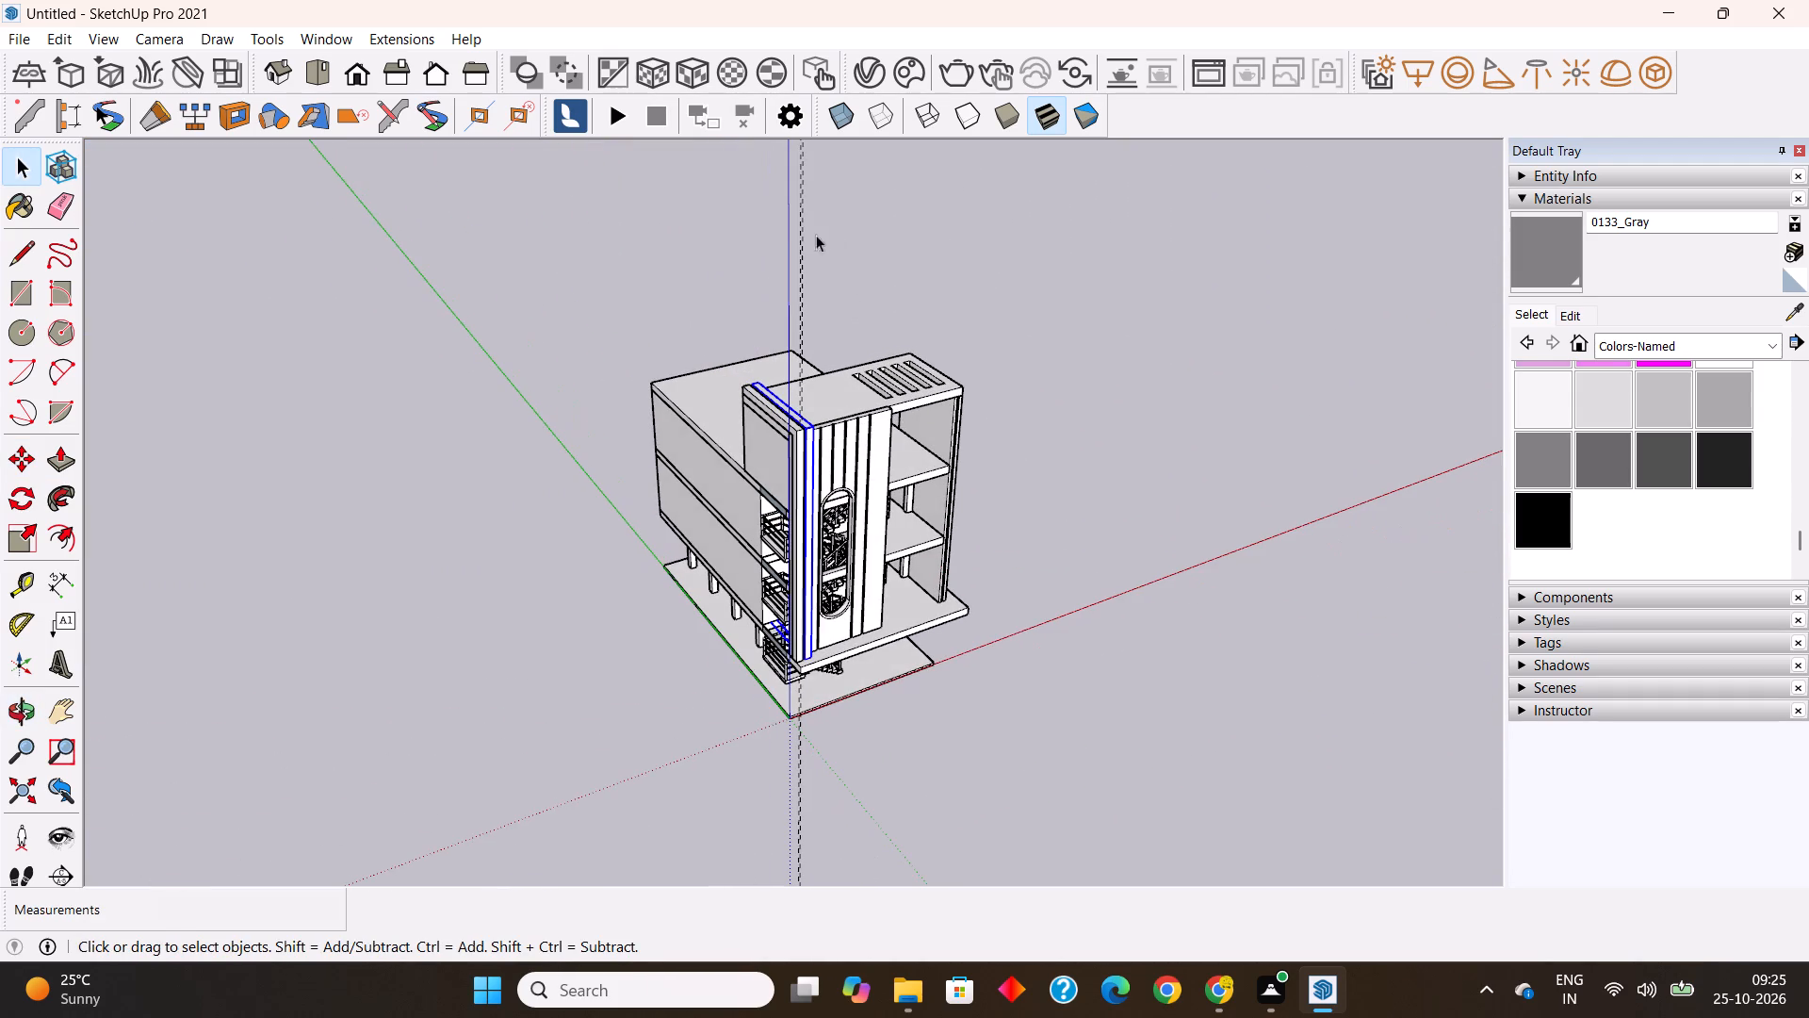
left_click_drag(816, 235, 766, 258)
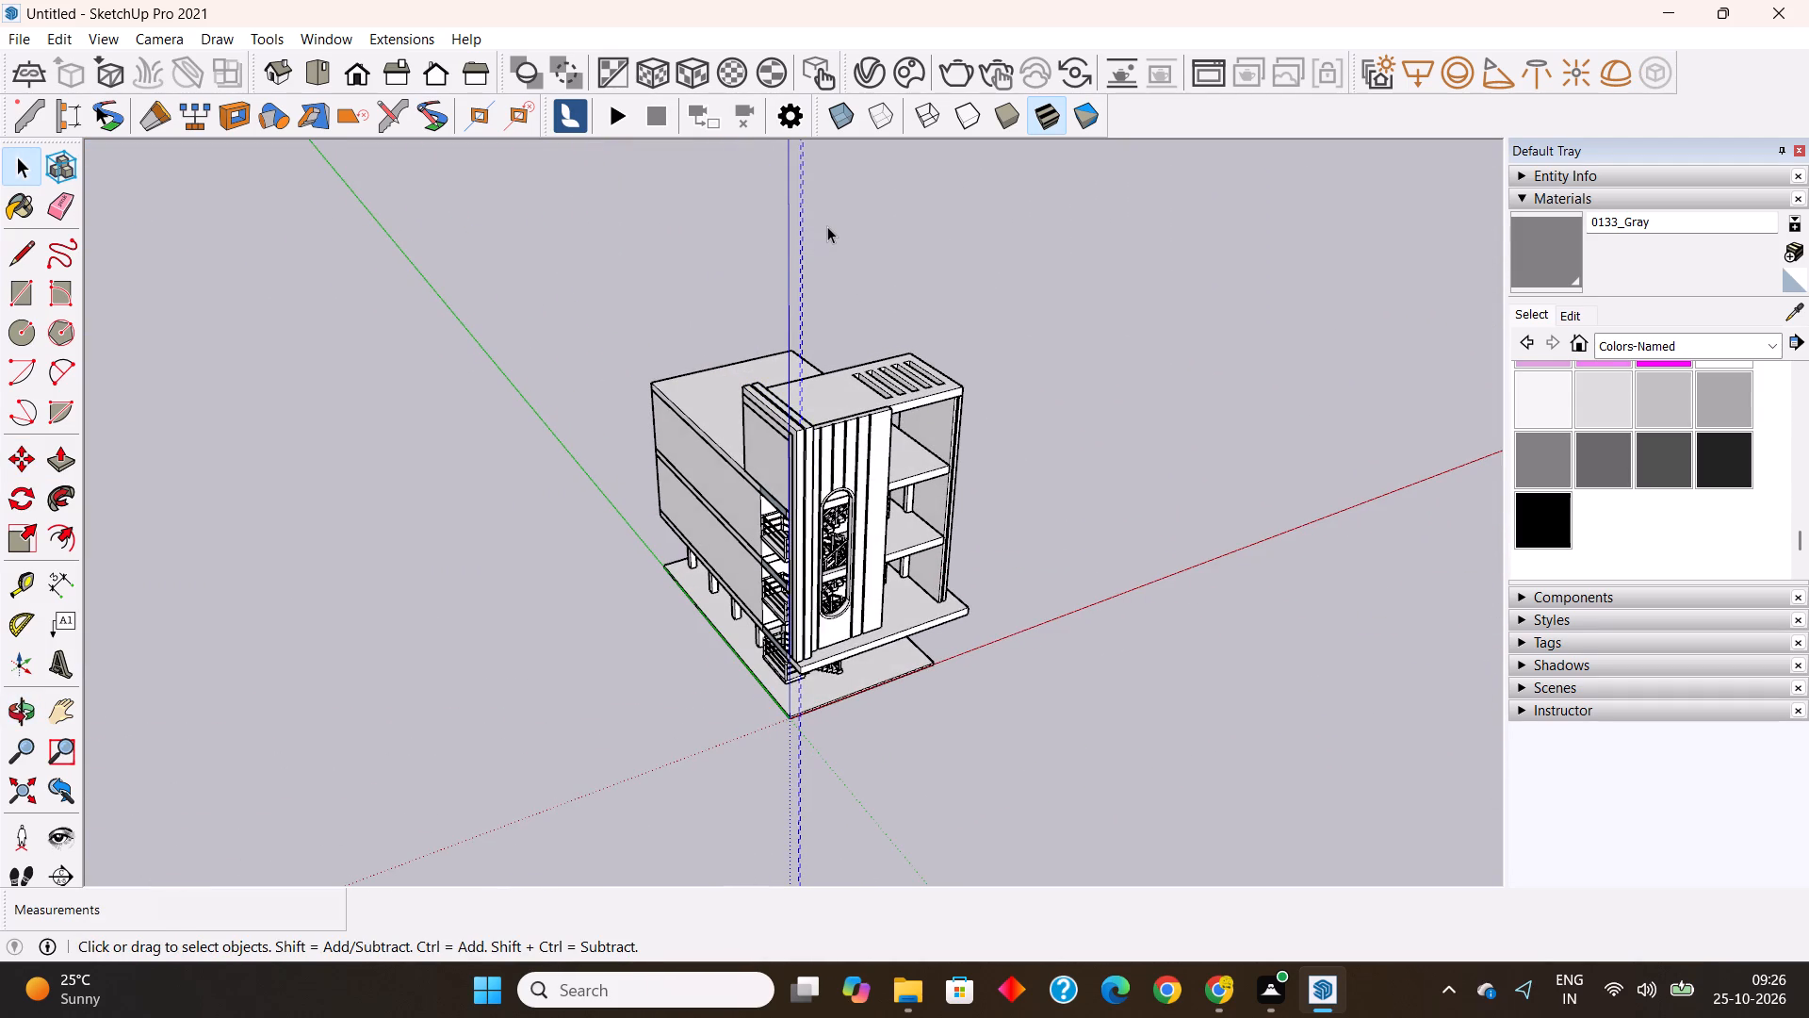
key("Delete")
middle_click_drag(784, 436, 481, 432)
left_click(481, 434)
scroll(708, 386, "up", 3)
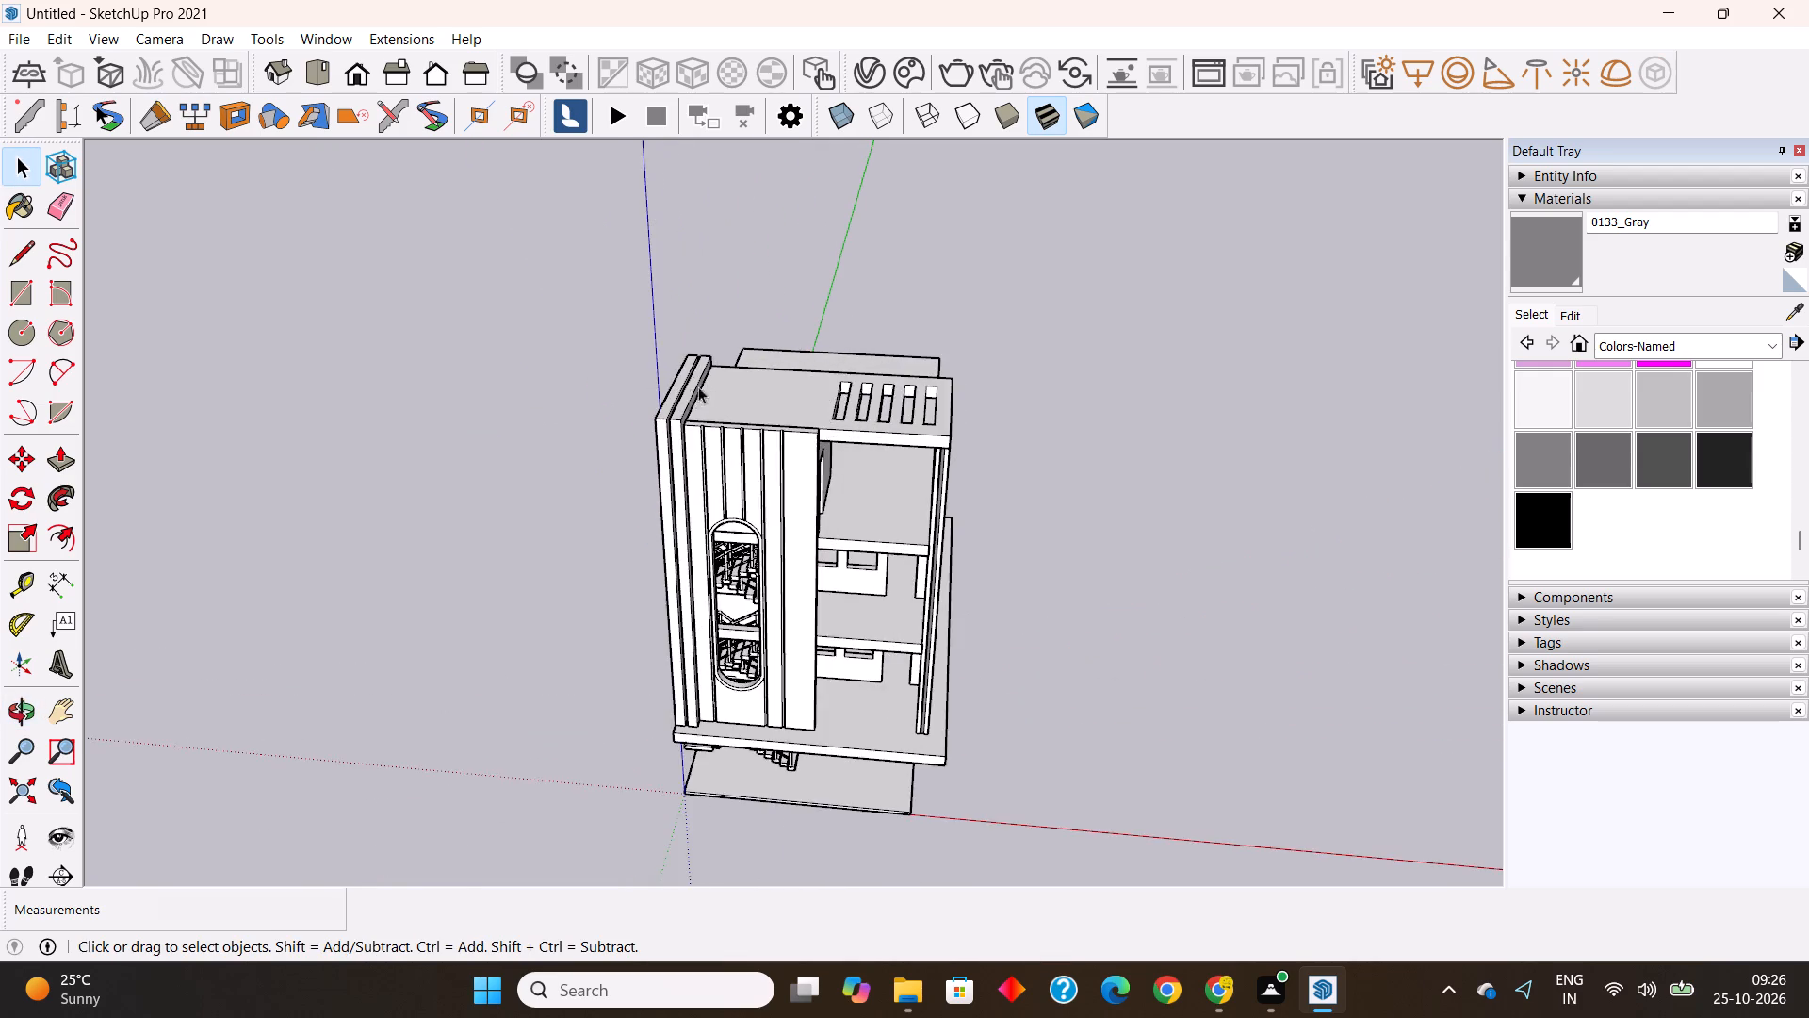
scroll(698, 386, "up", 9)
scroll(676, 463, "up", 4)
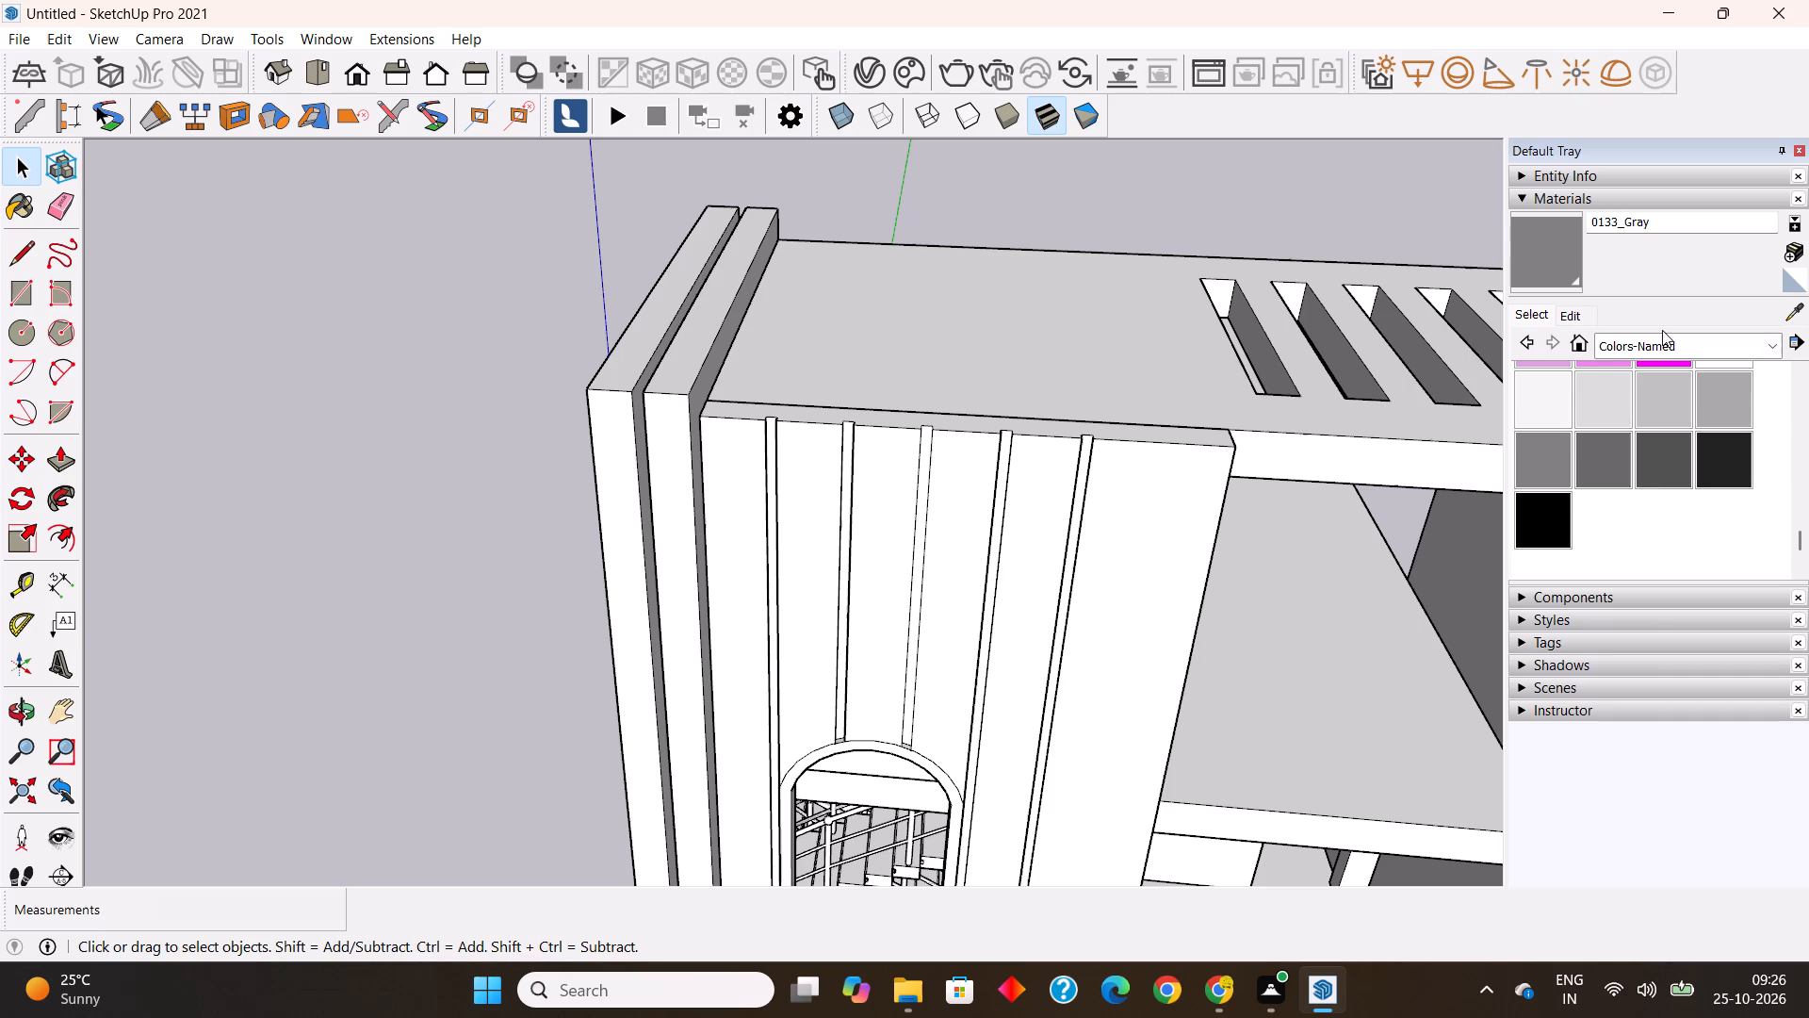
Browse the Architecture and Asian Paints Whites material collections for a finish suitable for the pillars.
left_click(1542, 314)
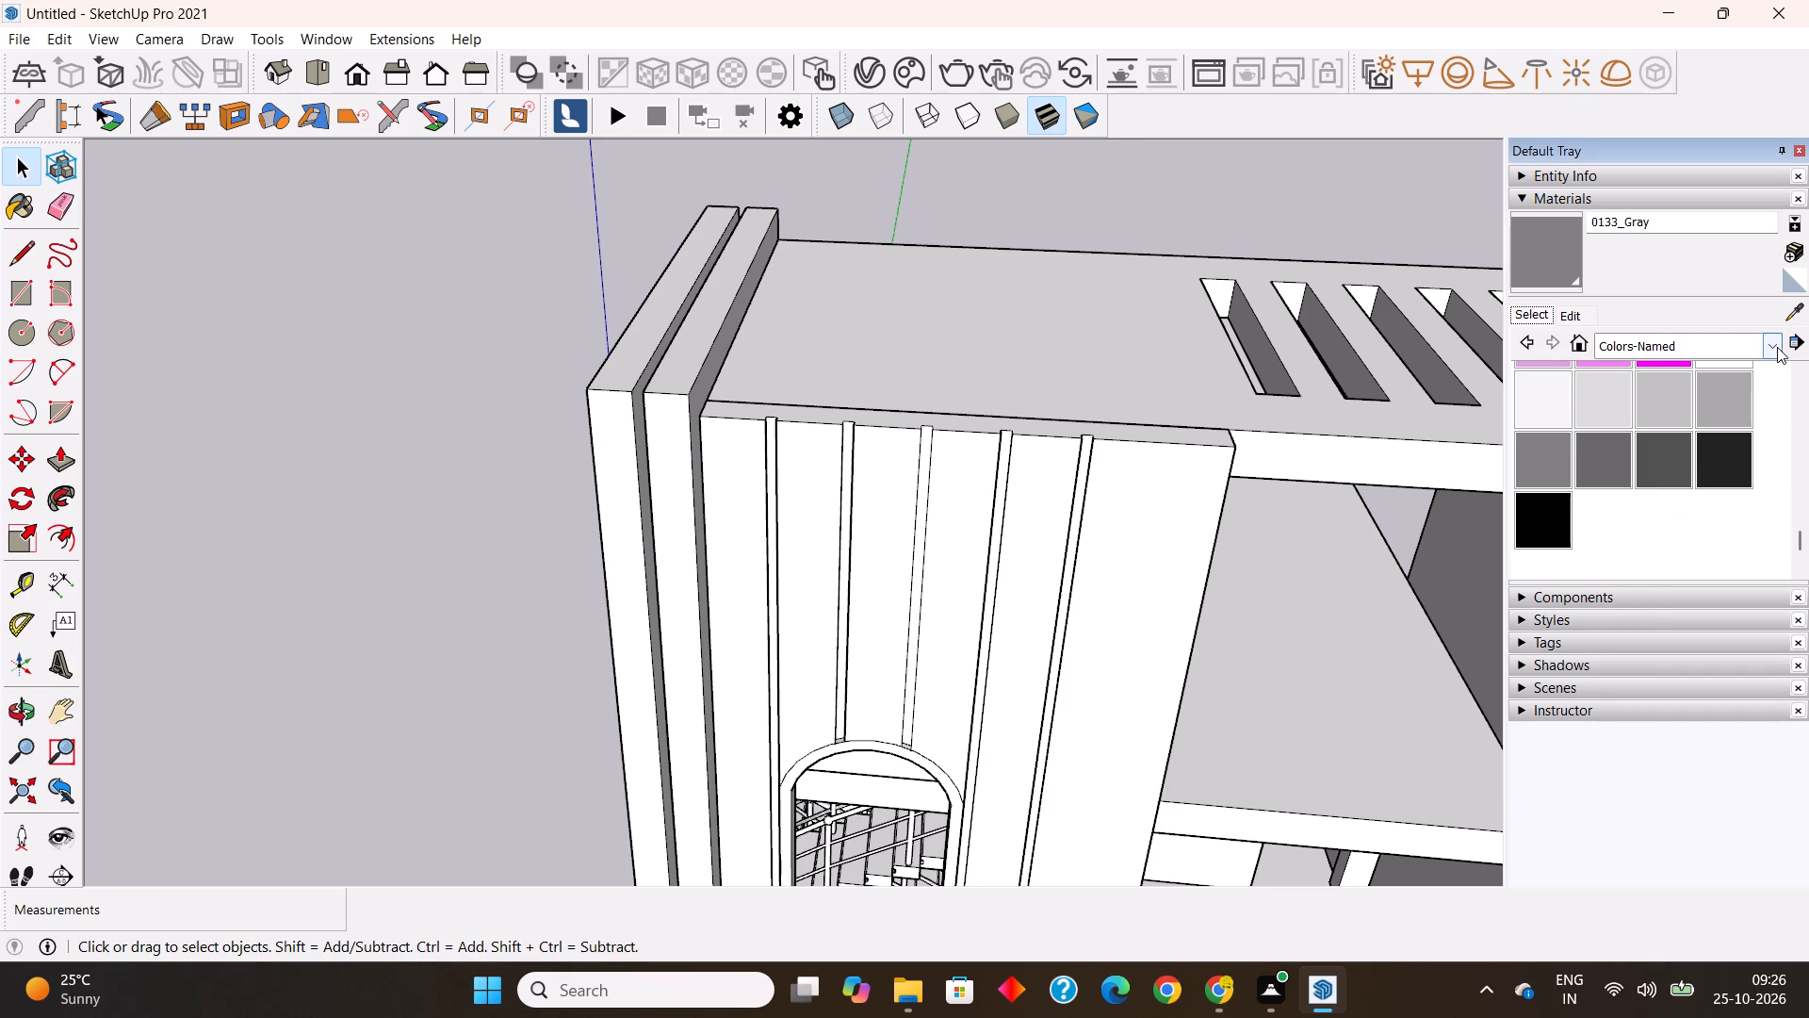
left_click(1777, 346)
scroll(1656, 641, "down", 5)
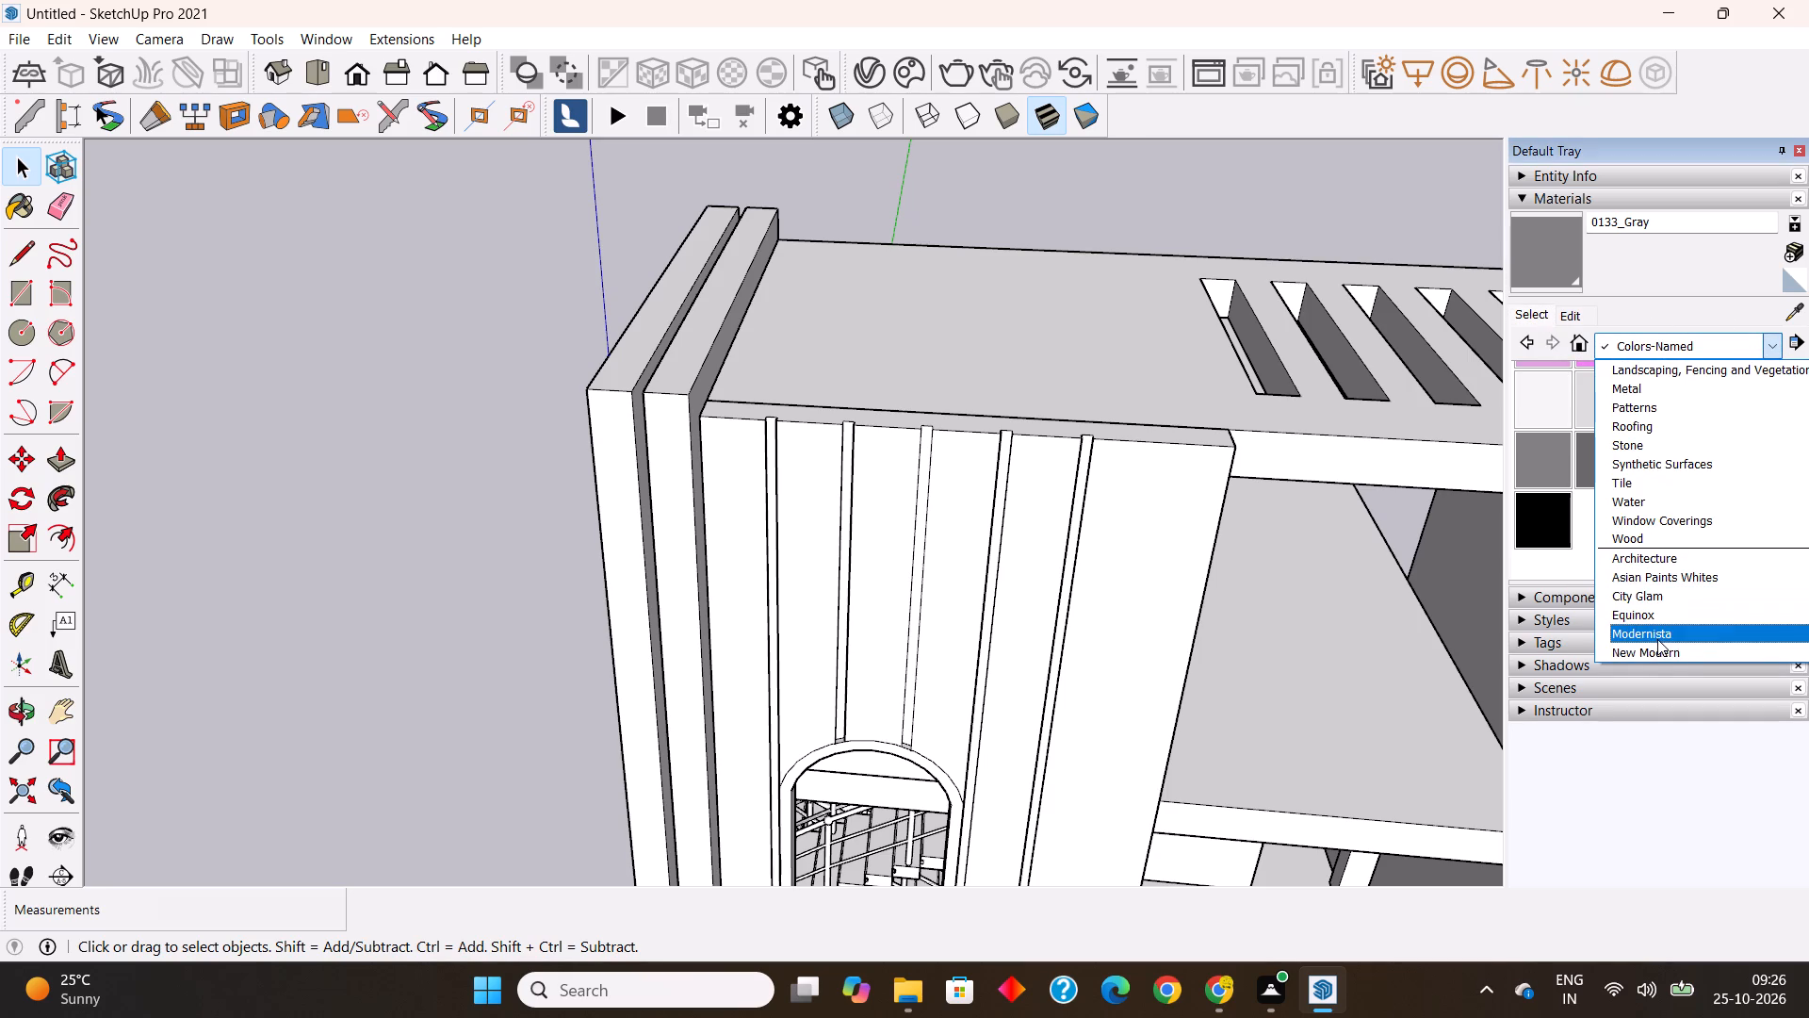
left_click(1644, 557)
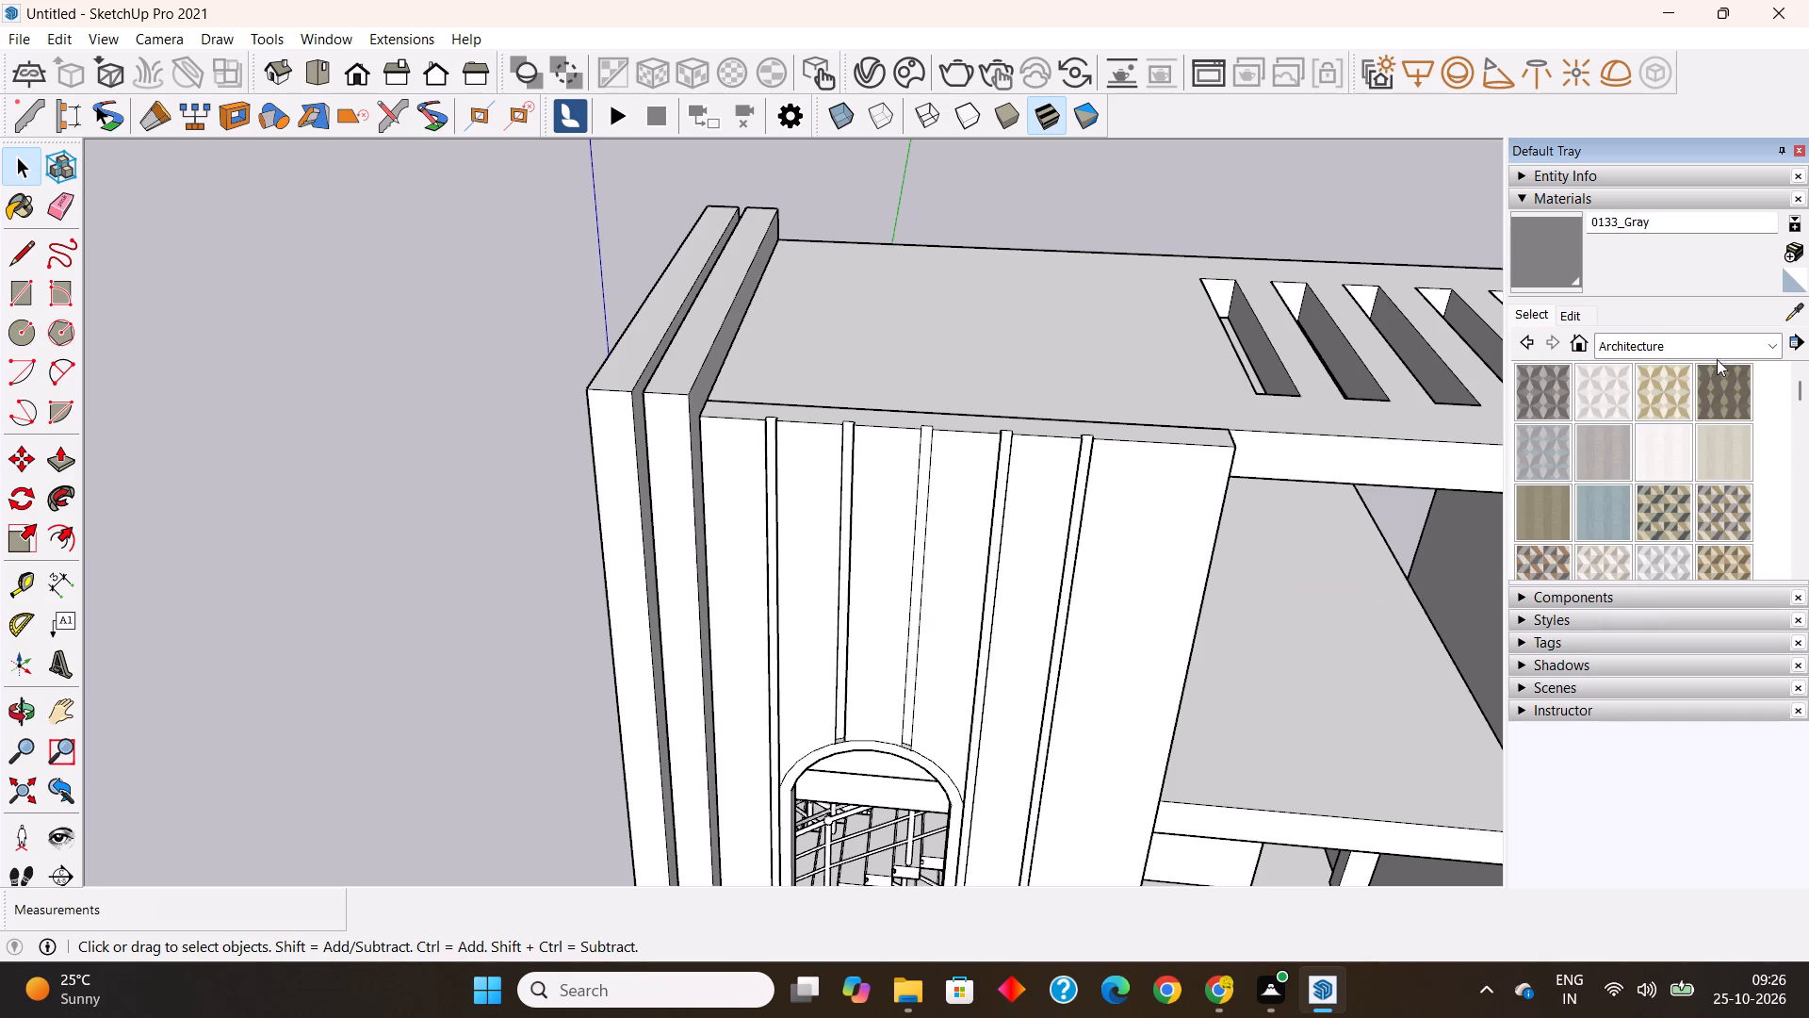
left_click(1772, 337)
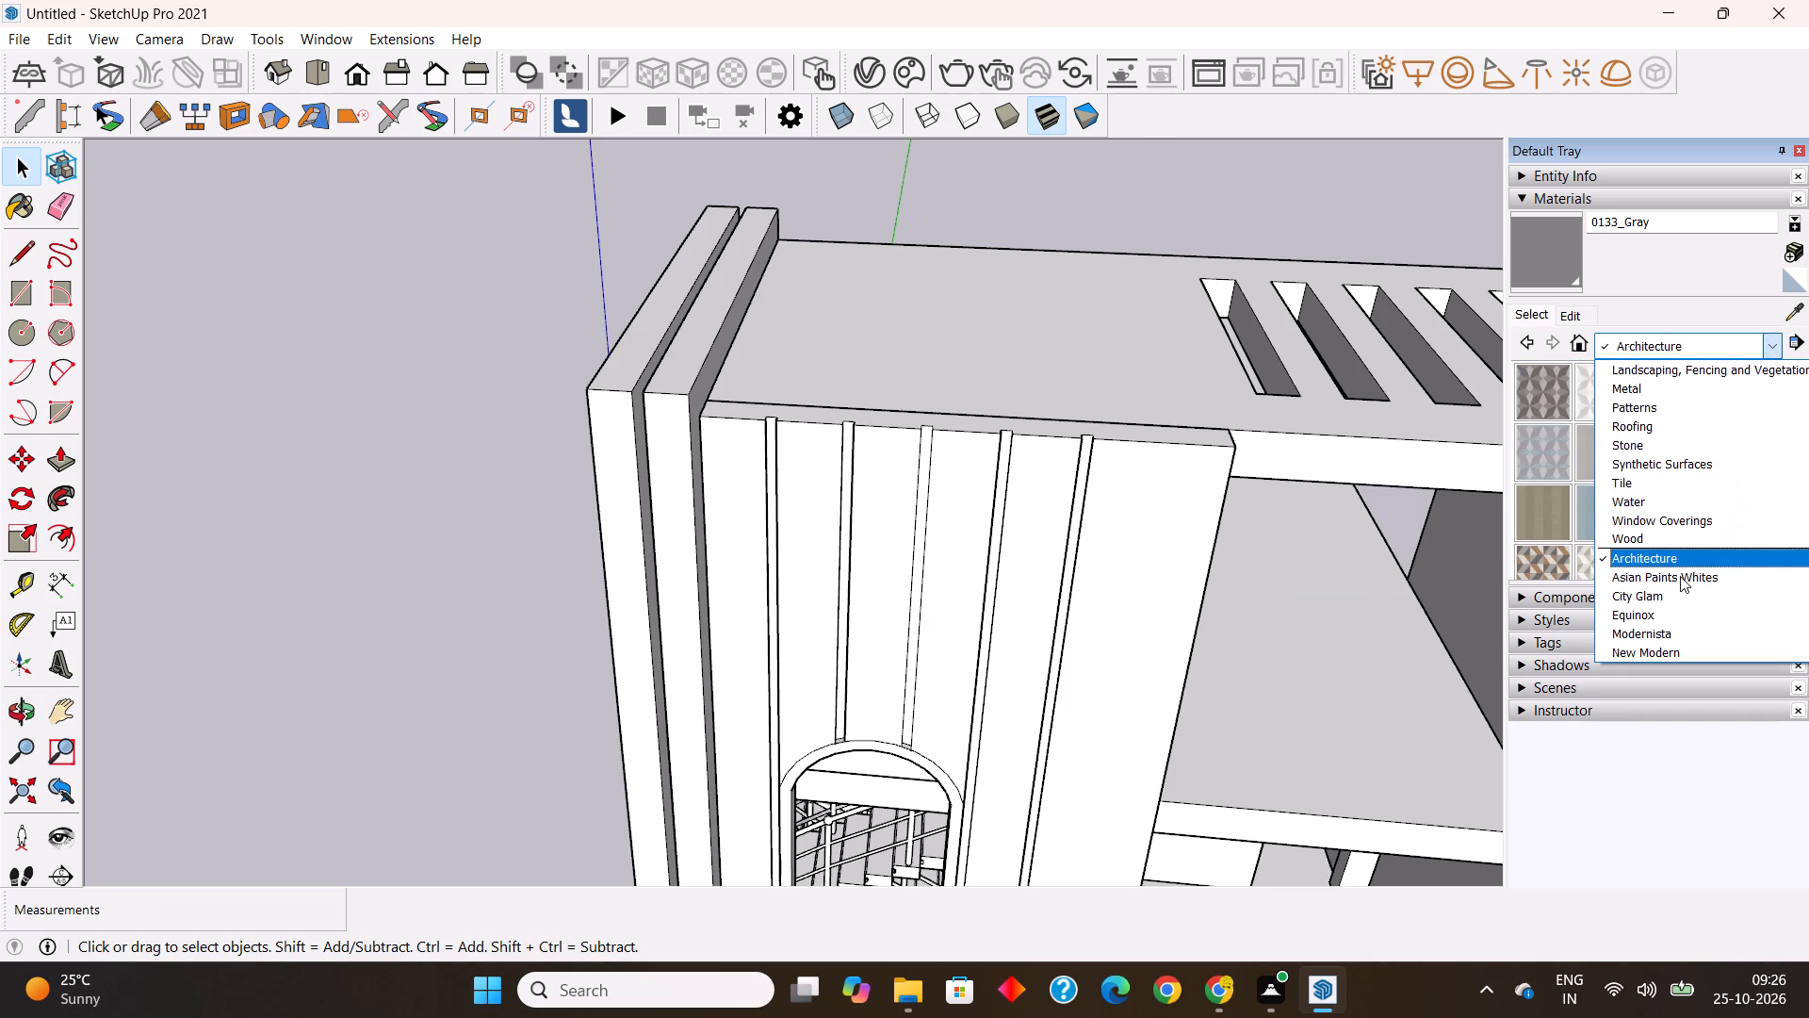
left_click(1679, 582)
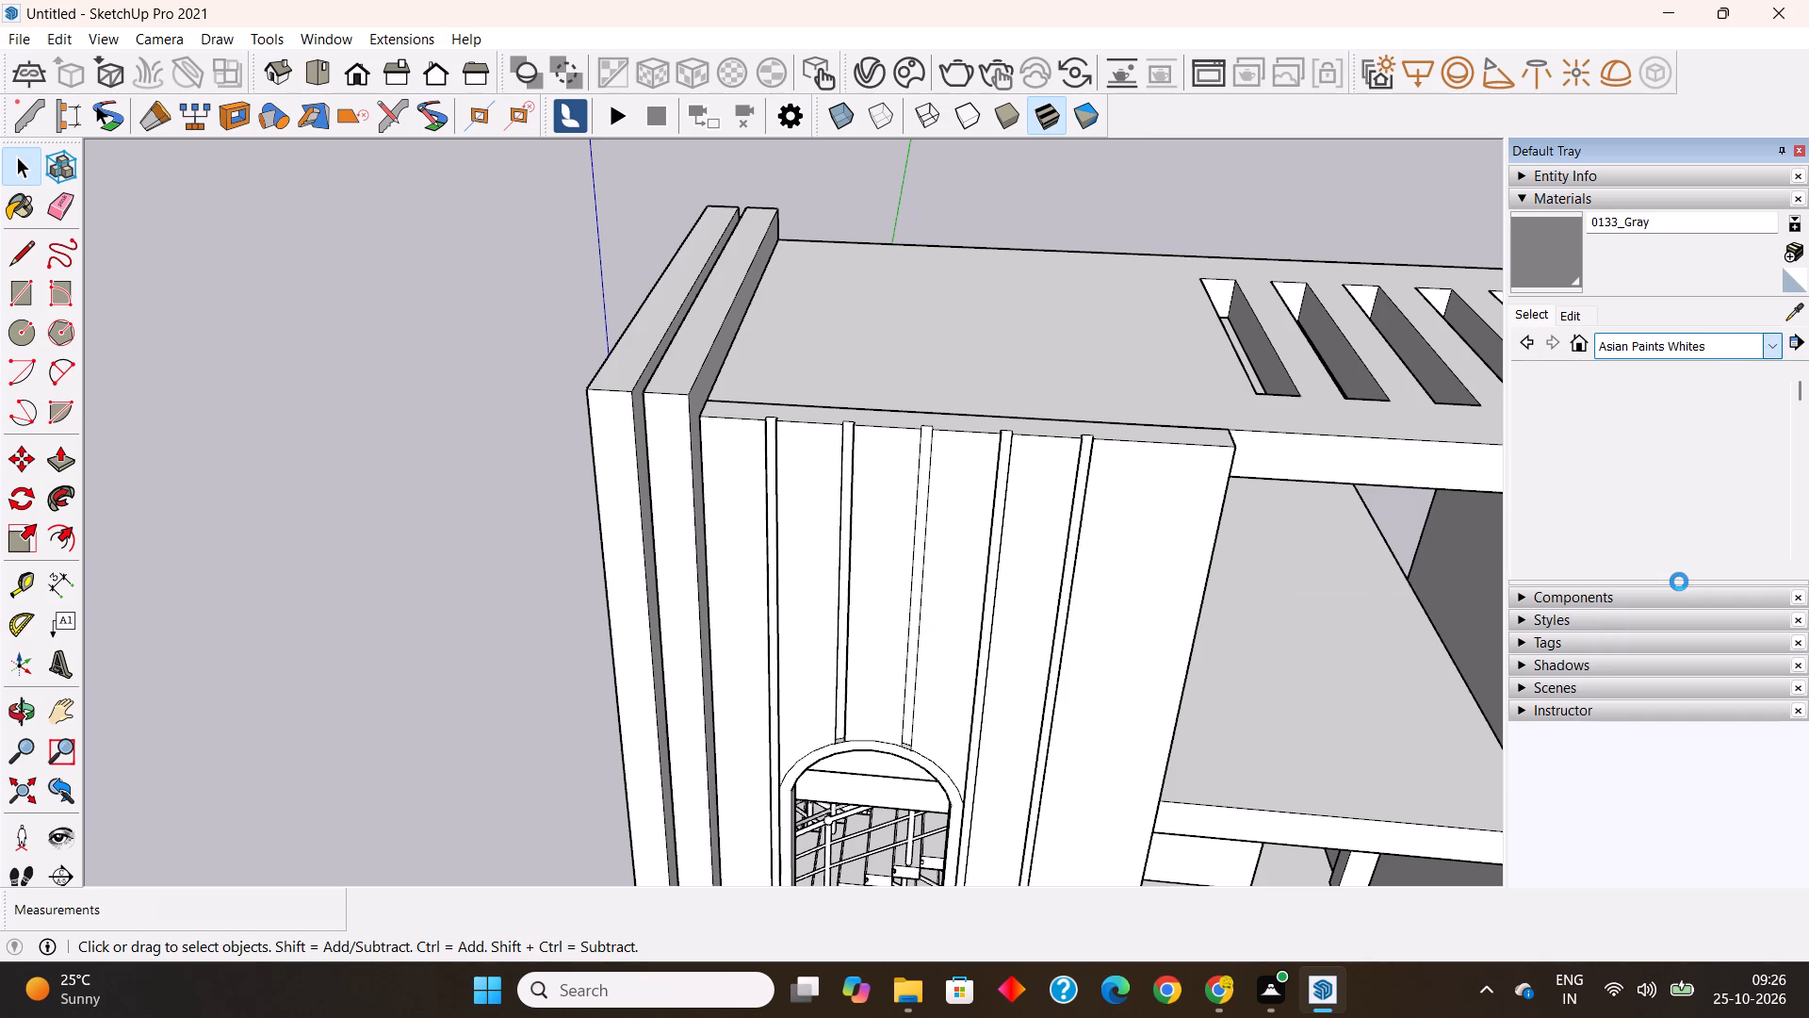
scroll(1635, 488, "down", 6)
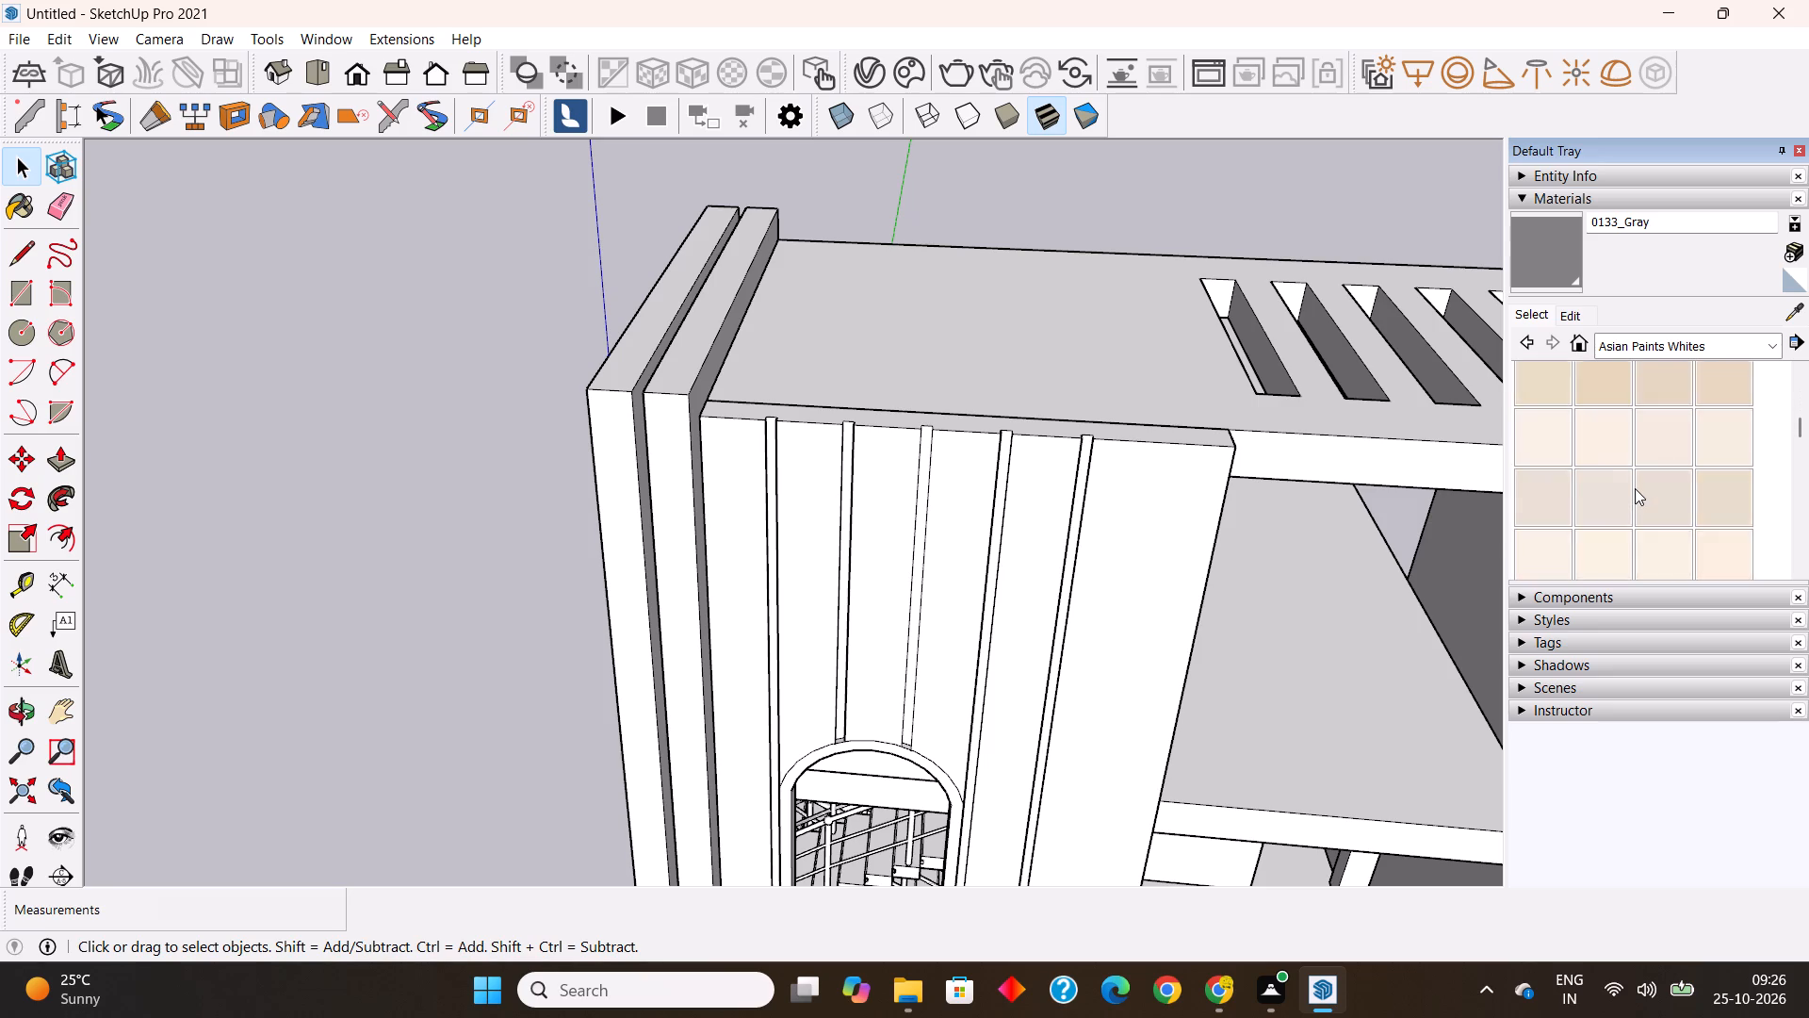
scroll(1635, 488, "down", 7)
scroll(1634, 490, "down", 16)
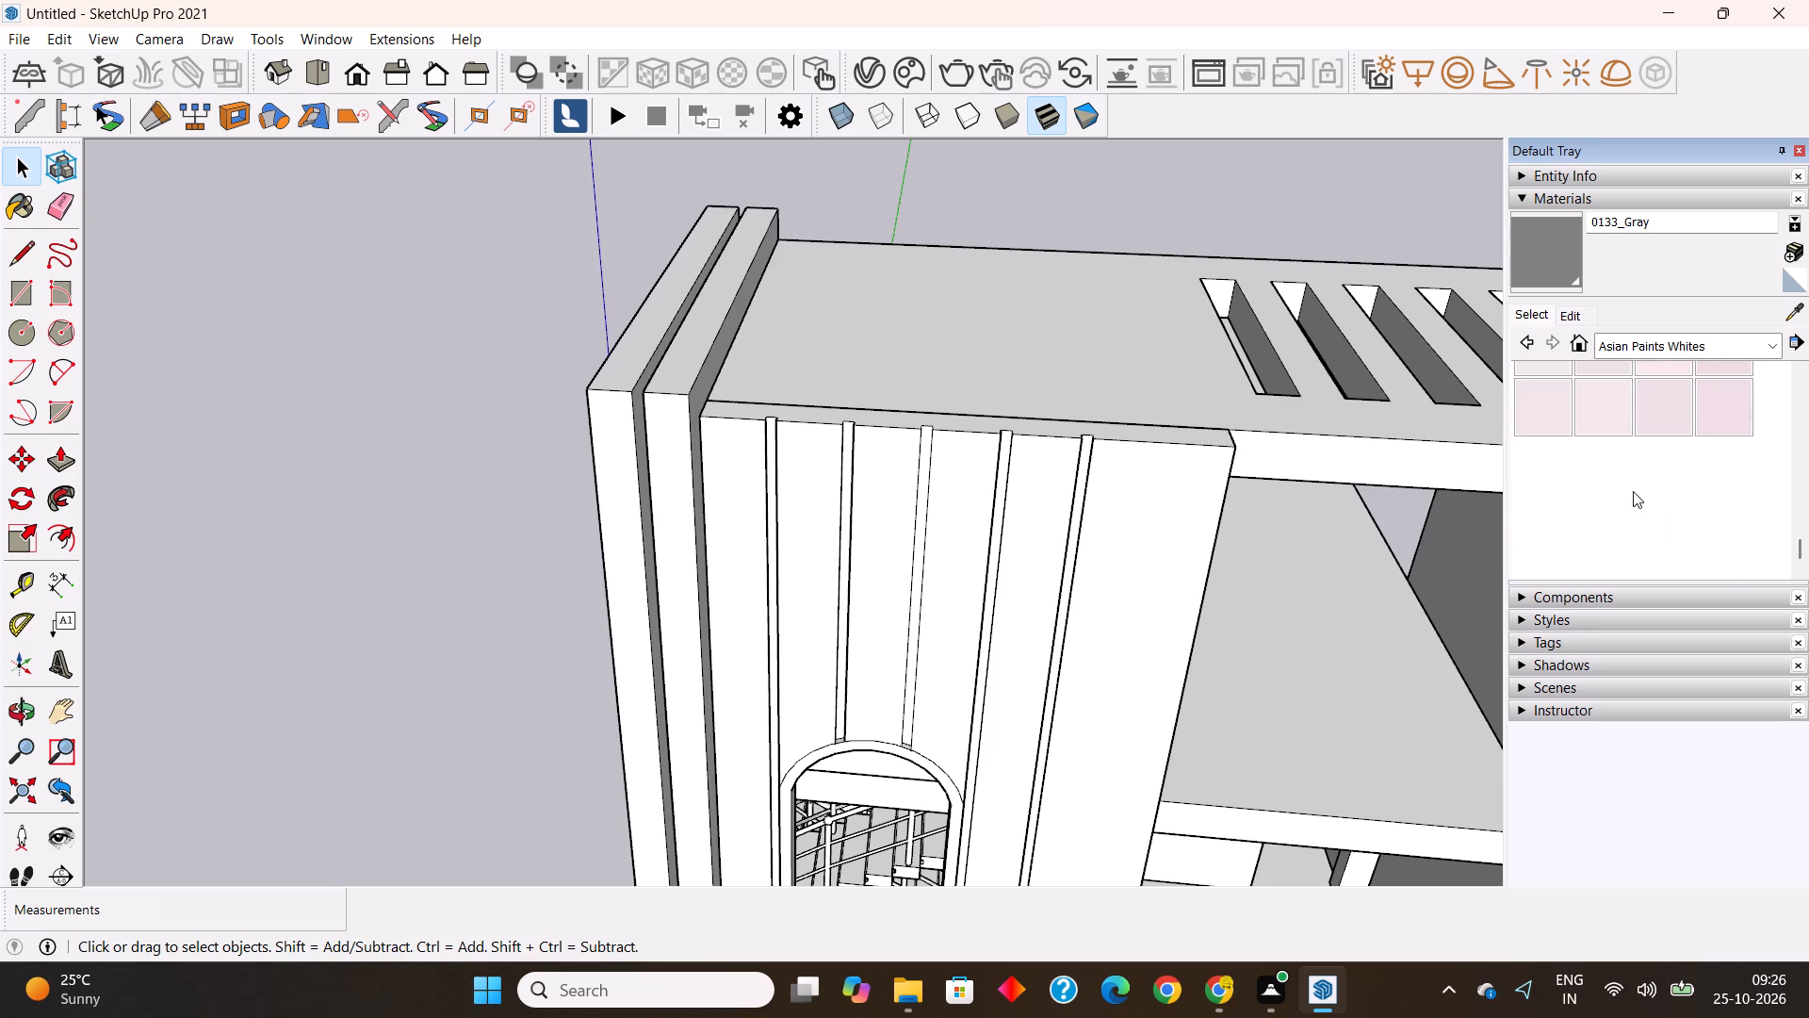
scroll(1633, 491, "down", 3)
scroll(1633, 491, "up", 4)
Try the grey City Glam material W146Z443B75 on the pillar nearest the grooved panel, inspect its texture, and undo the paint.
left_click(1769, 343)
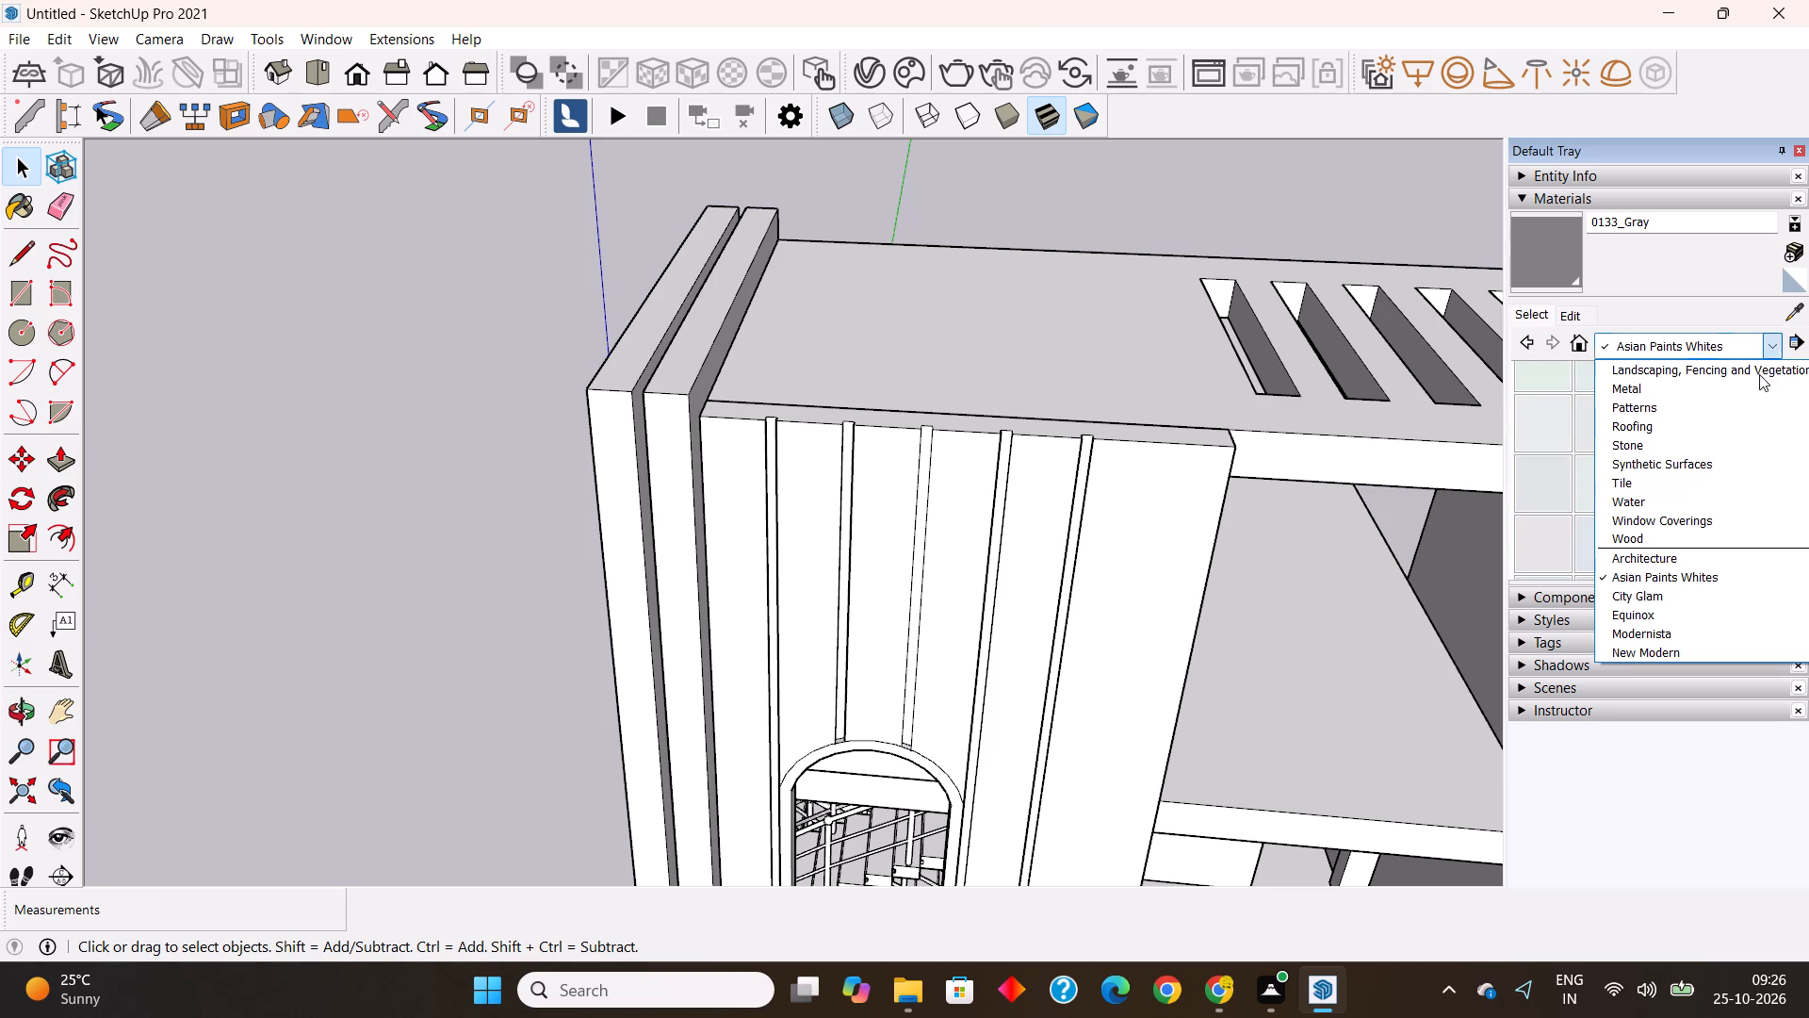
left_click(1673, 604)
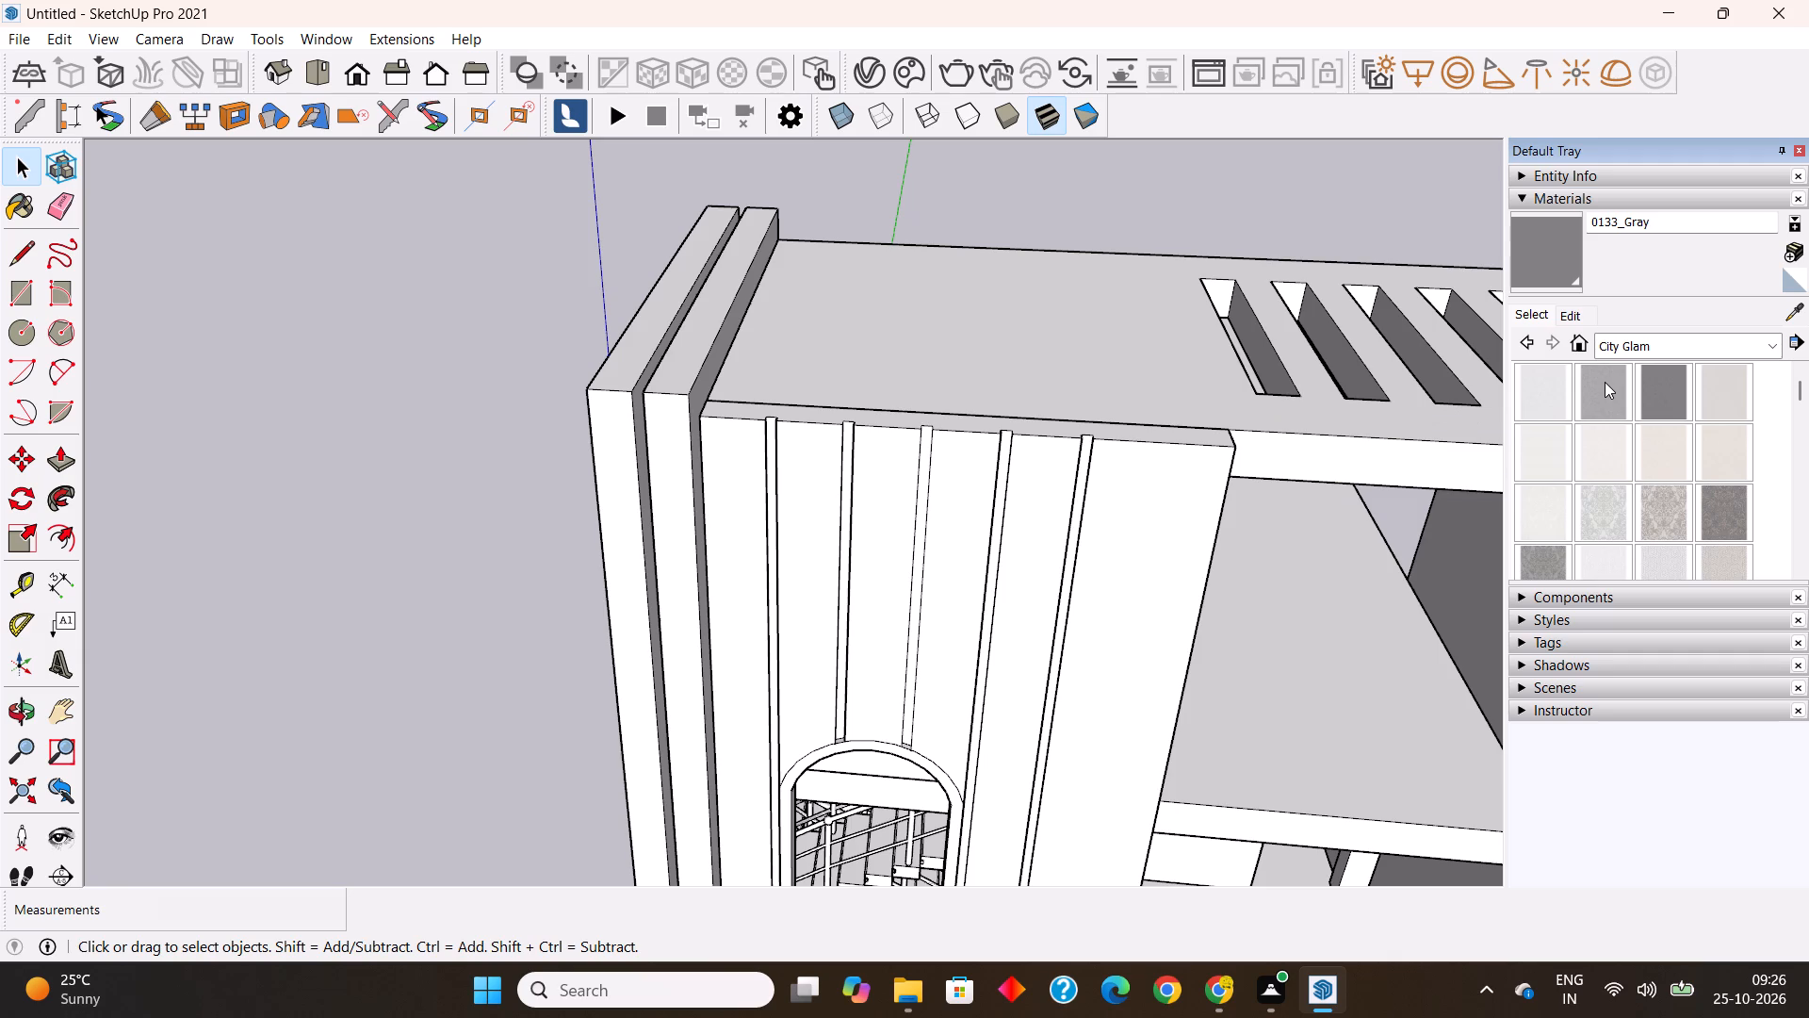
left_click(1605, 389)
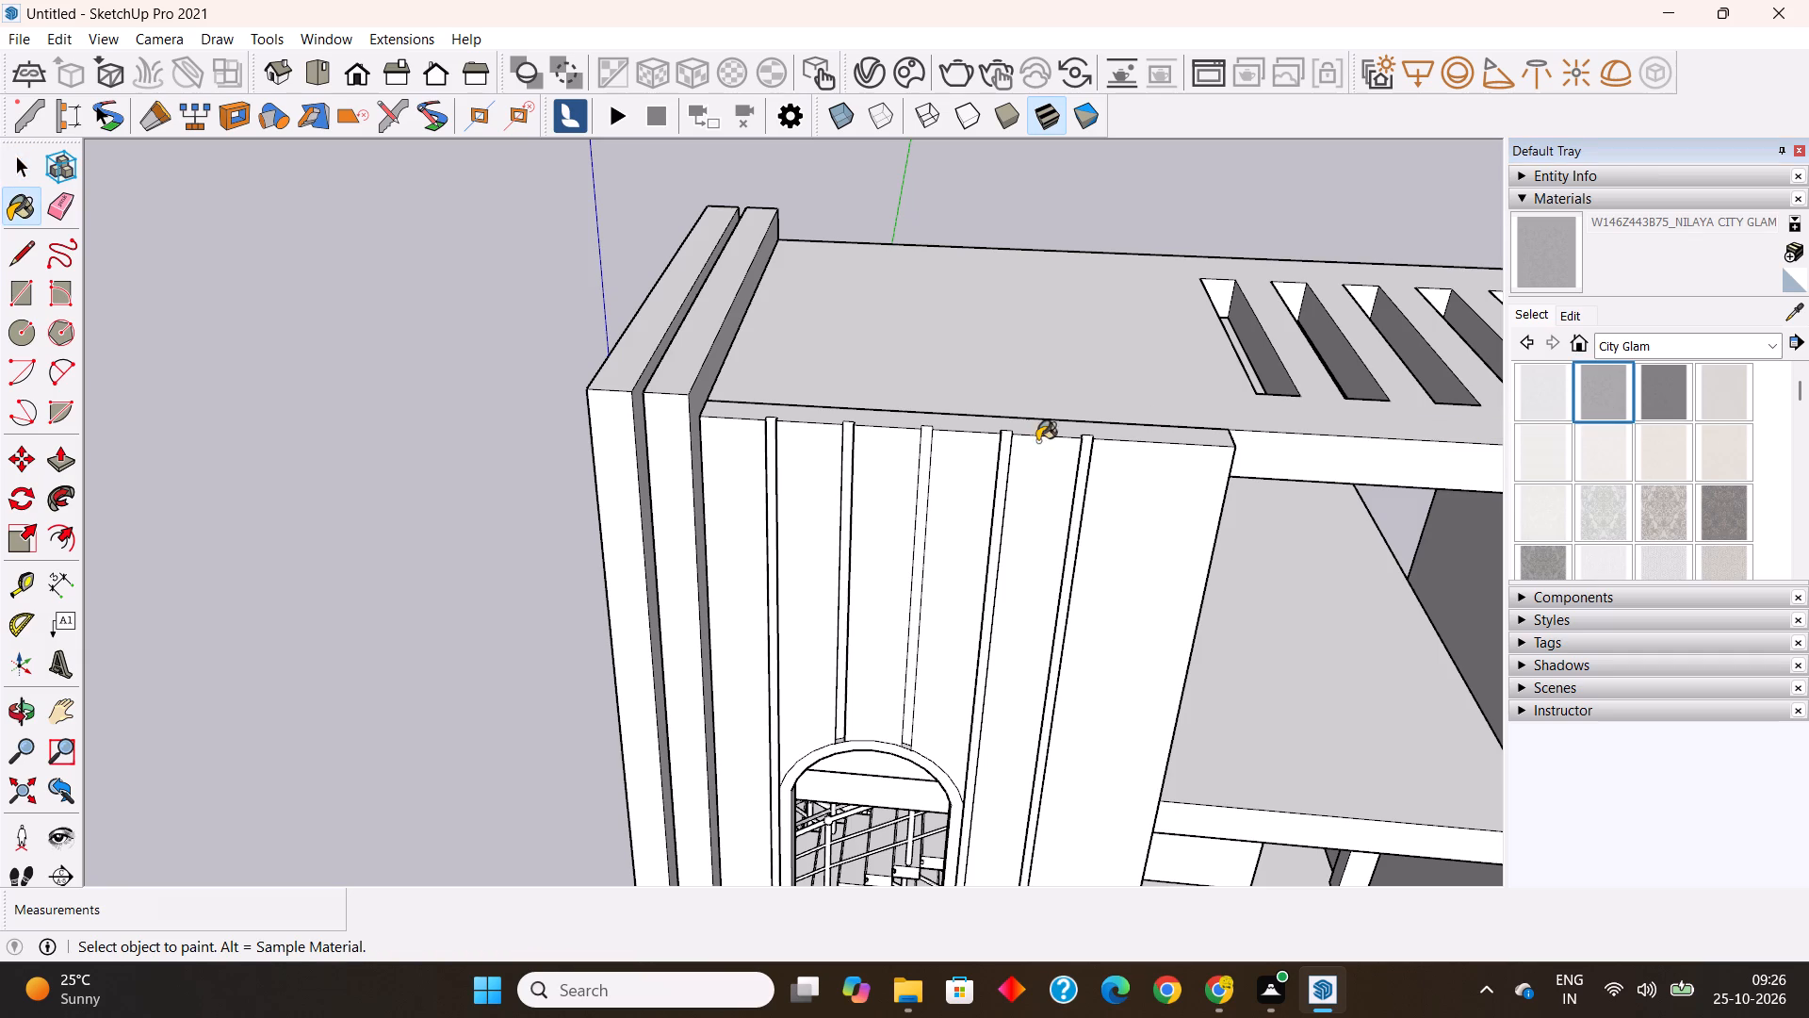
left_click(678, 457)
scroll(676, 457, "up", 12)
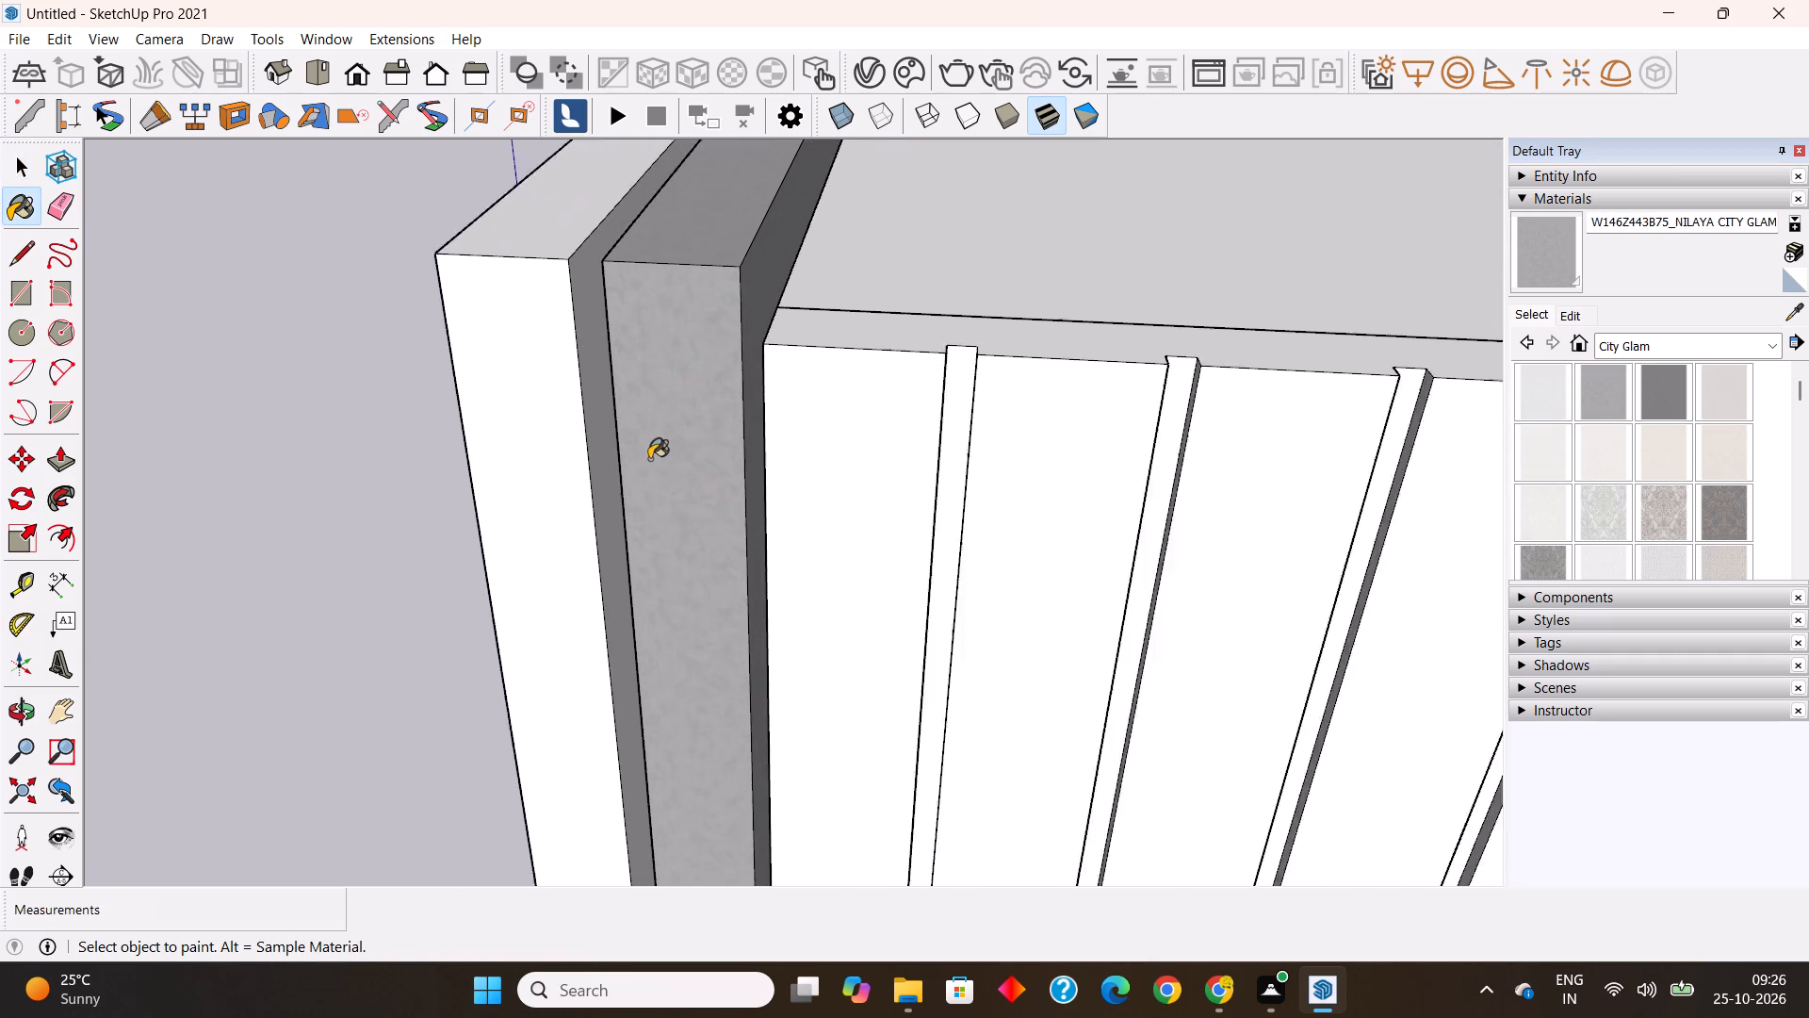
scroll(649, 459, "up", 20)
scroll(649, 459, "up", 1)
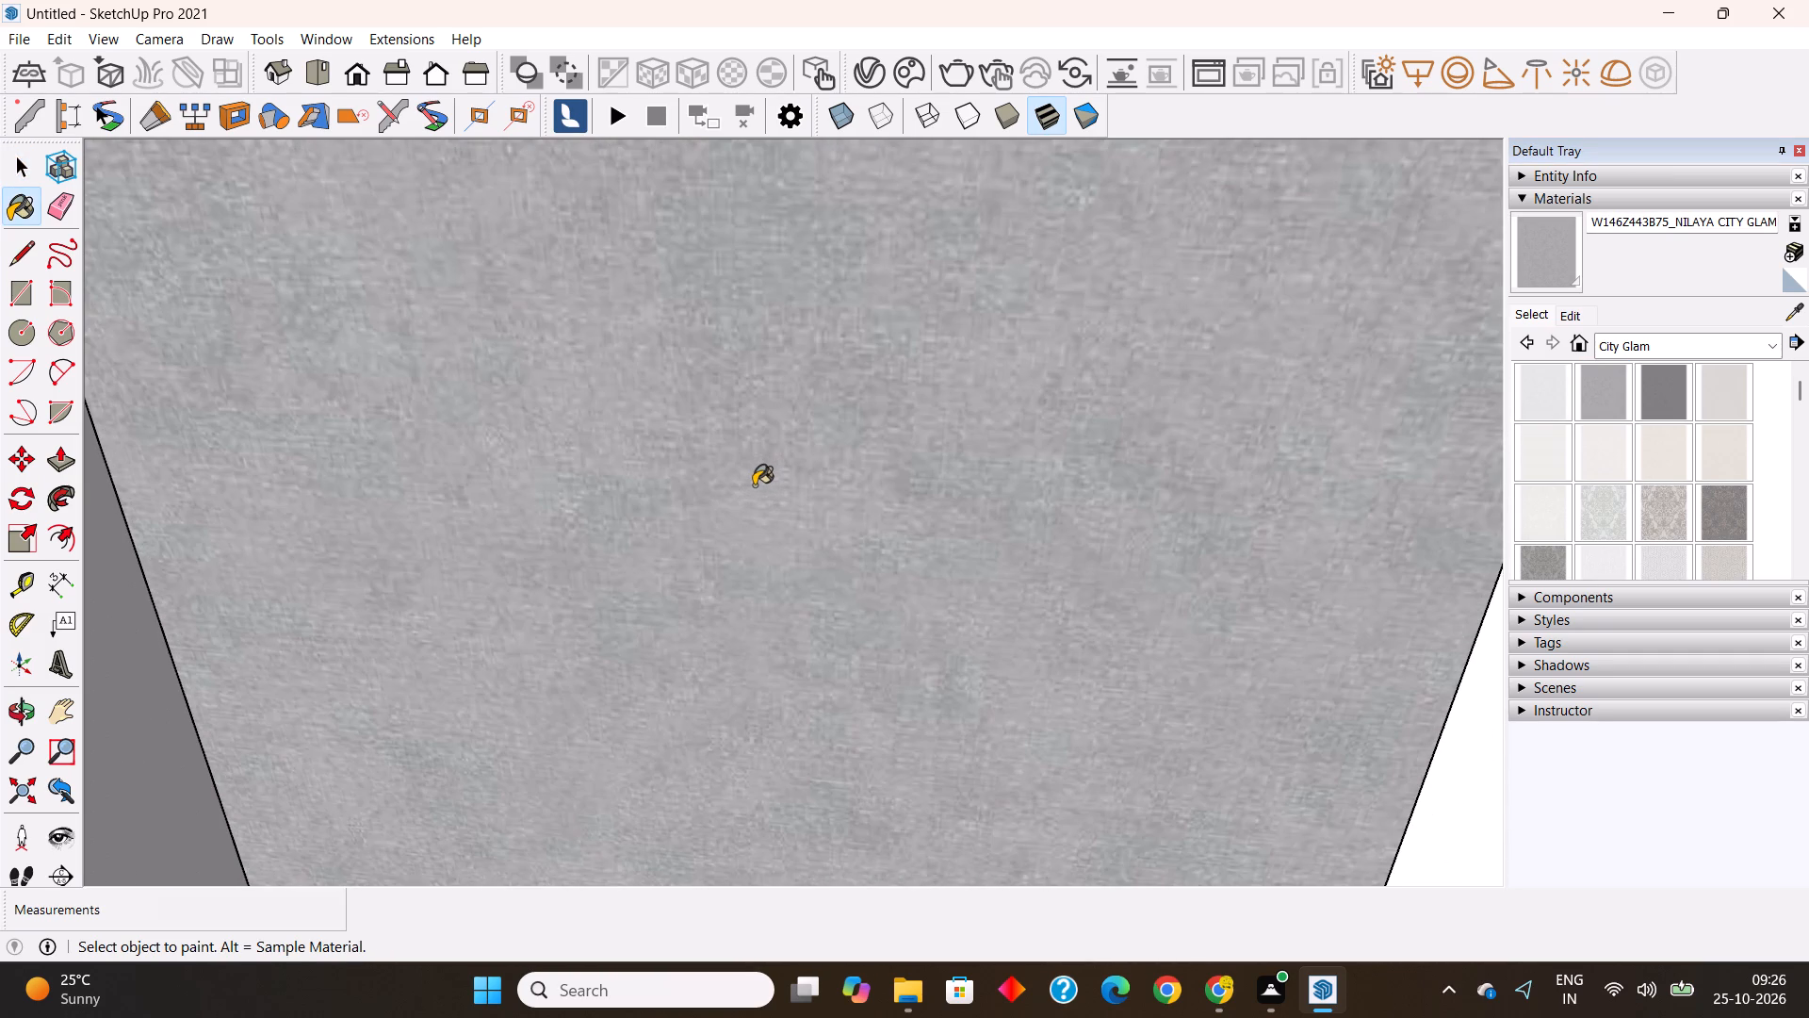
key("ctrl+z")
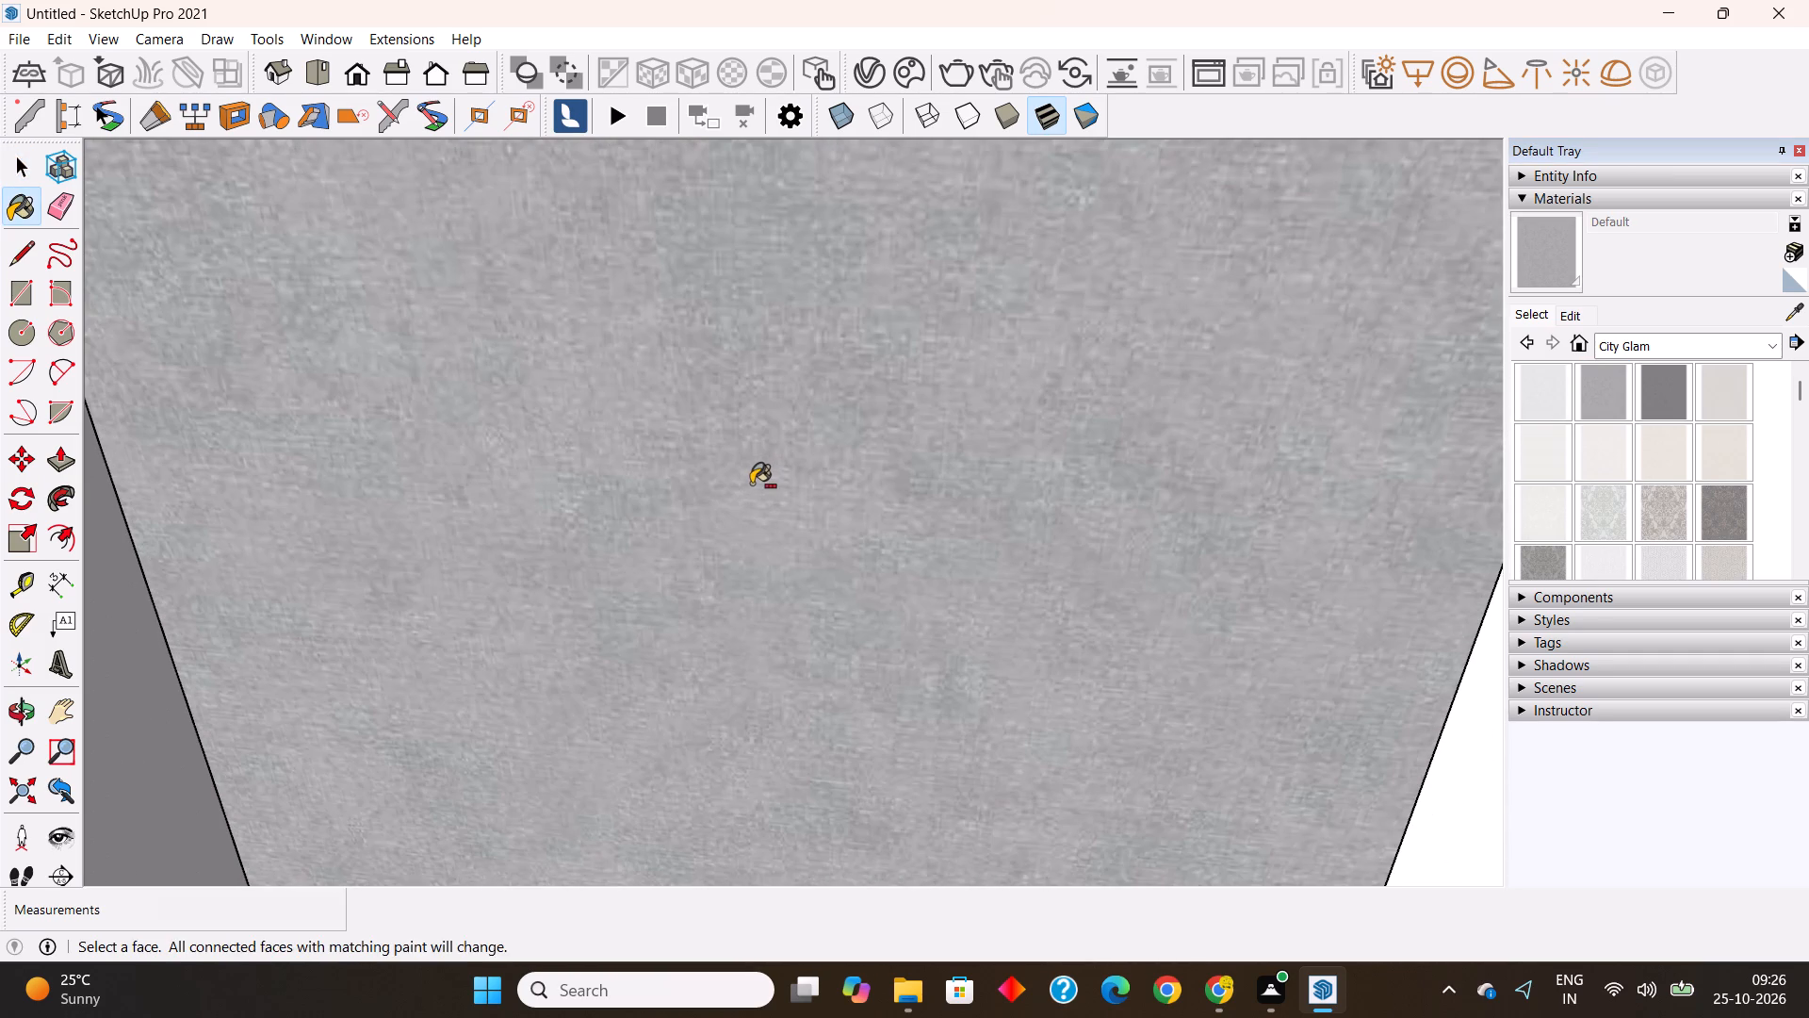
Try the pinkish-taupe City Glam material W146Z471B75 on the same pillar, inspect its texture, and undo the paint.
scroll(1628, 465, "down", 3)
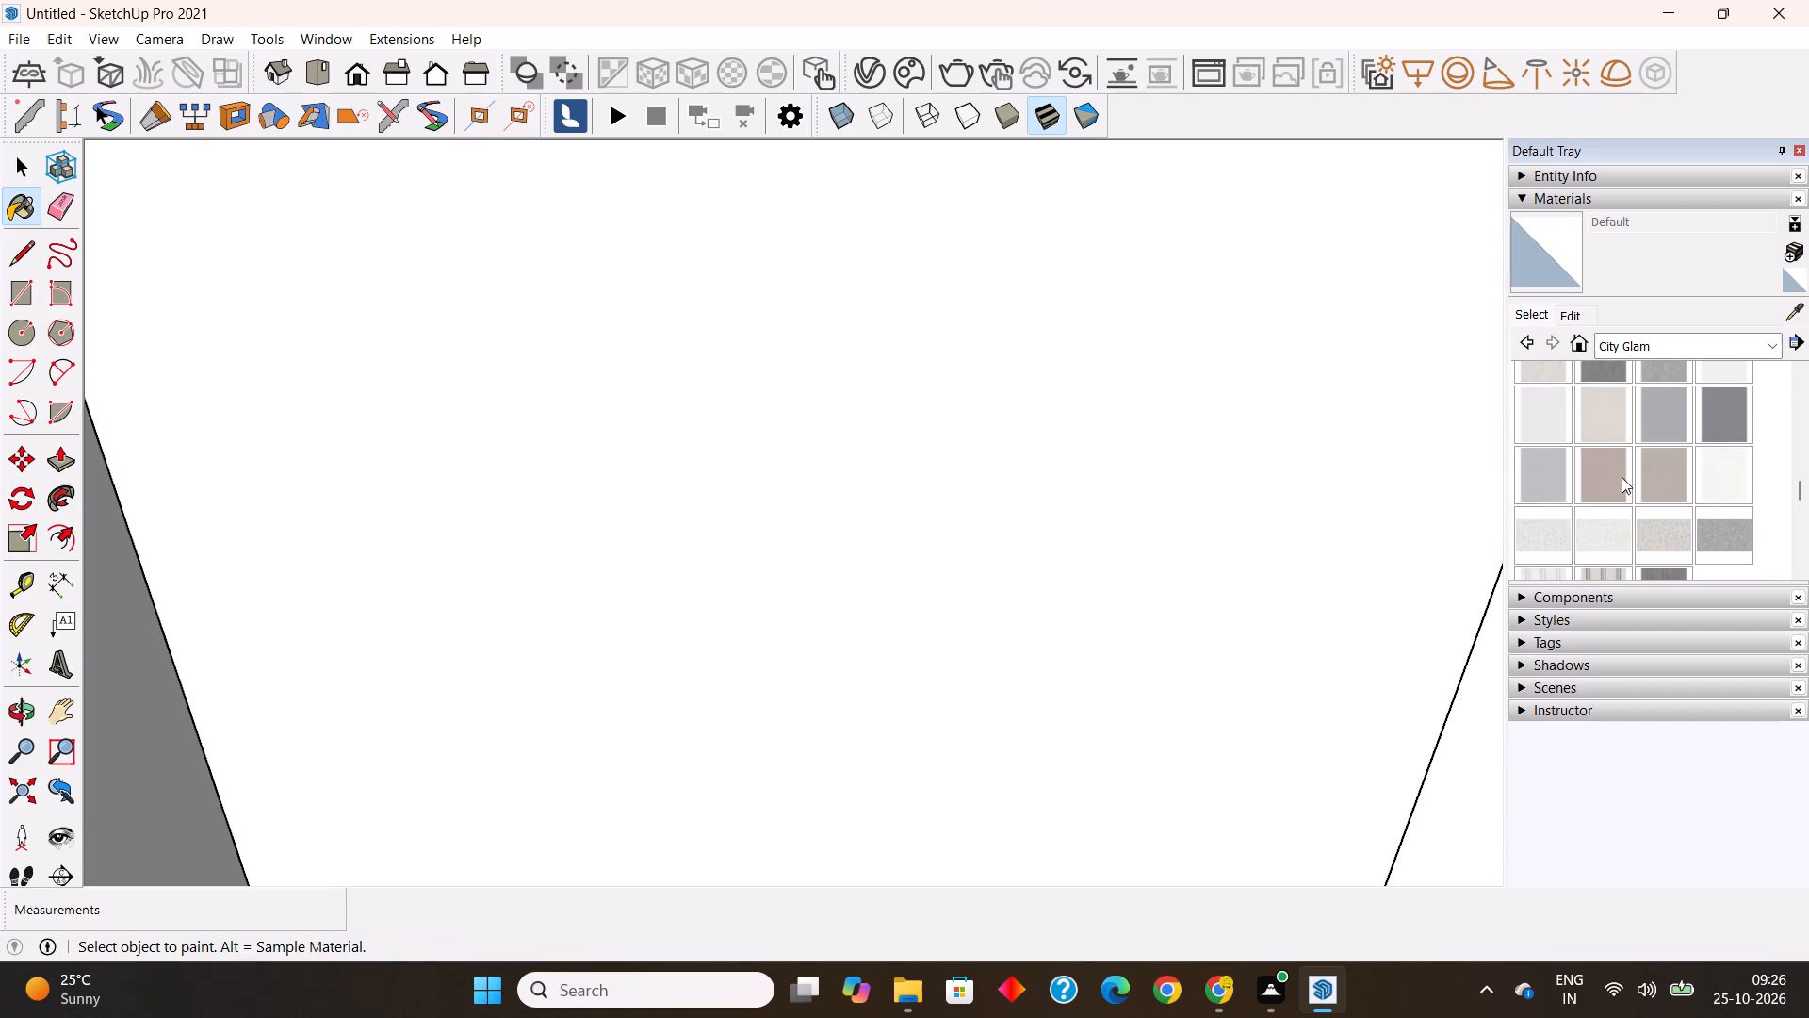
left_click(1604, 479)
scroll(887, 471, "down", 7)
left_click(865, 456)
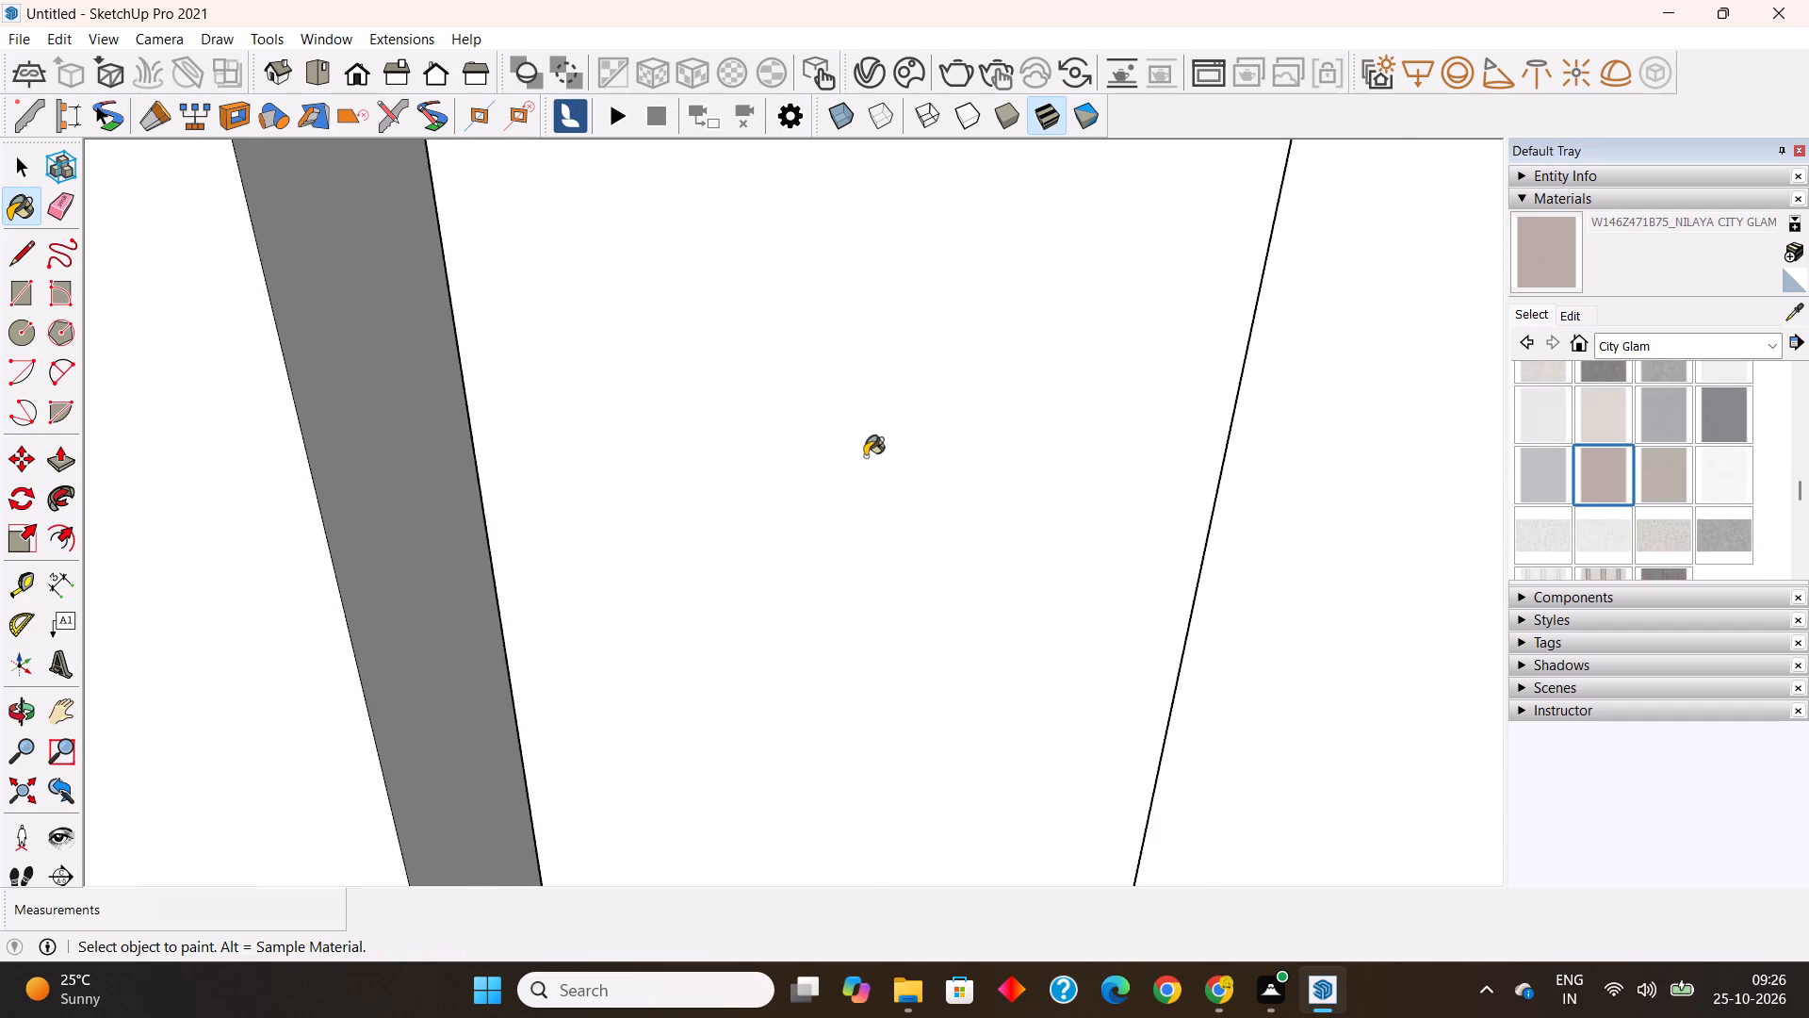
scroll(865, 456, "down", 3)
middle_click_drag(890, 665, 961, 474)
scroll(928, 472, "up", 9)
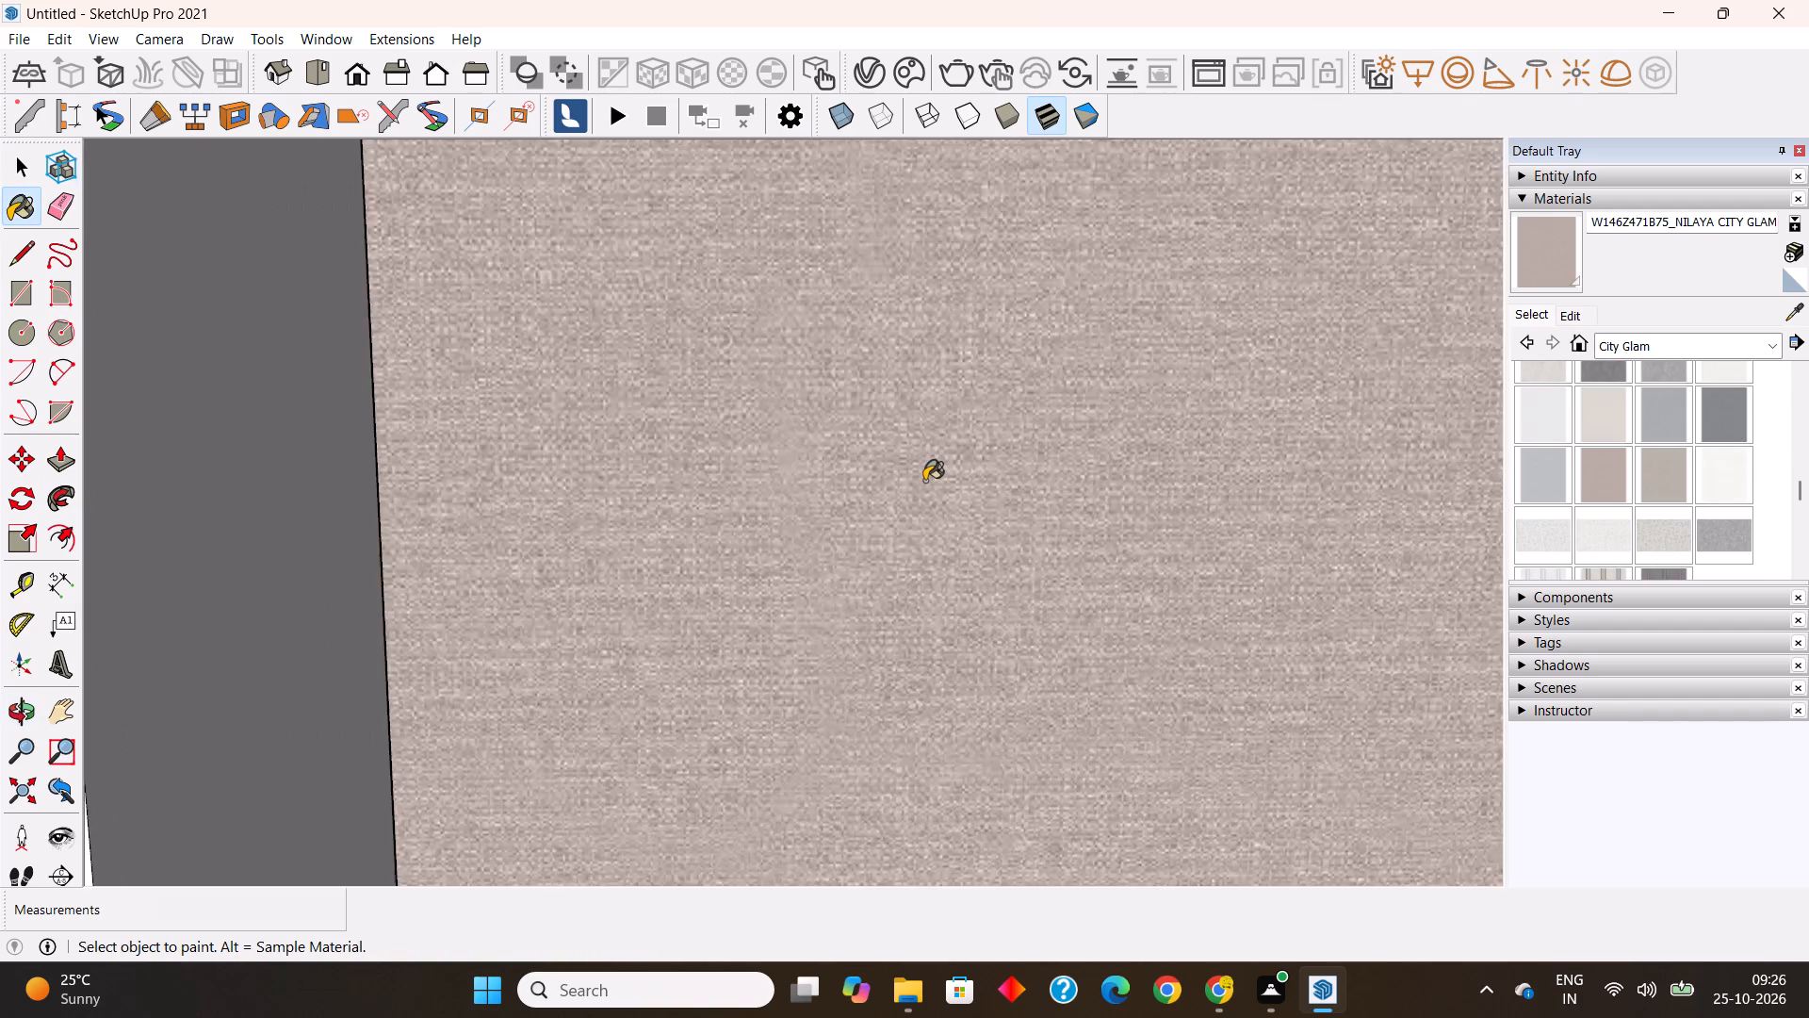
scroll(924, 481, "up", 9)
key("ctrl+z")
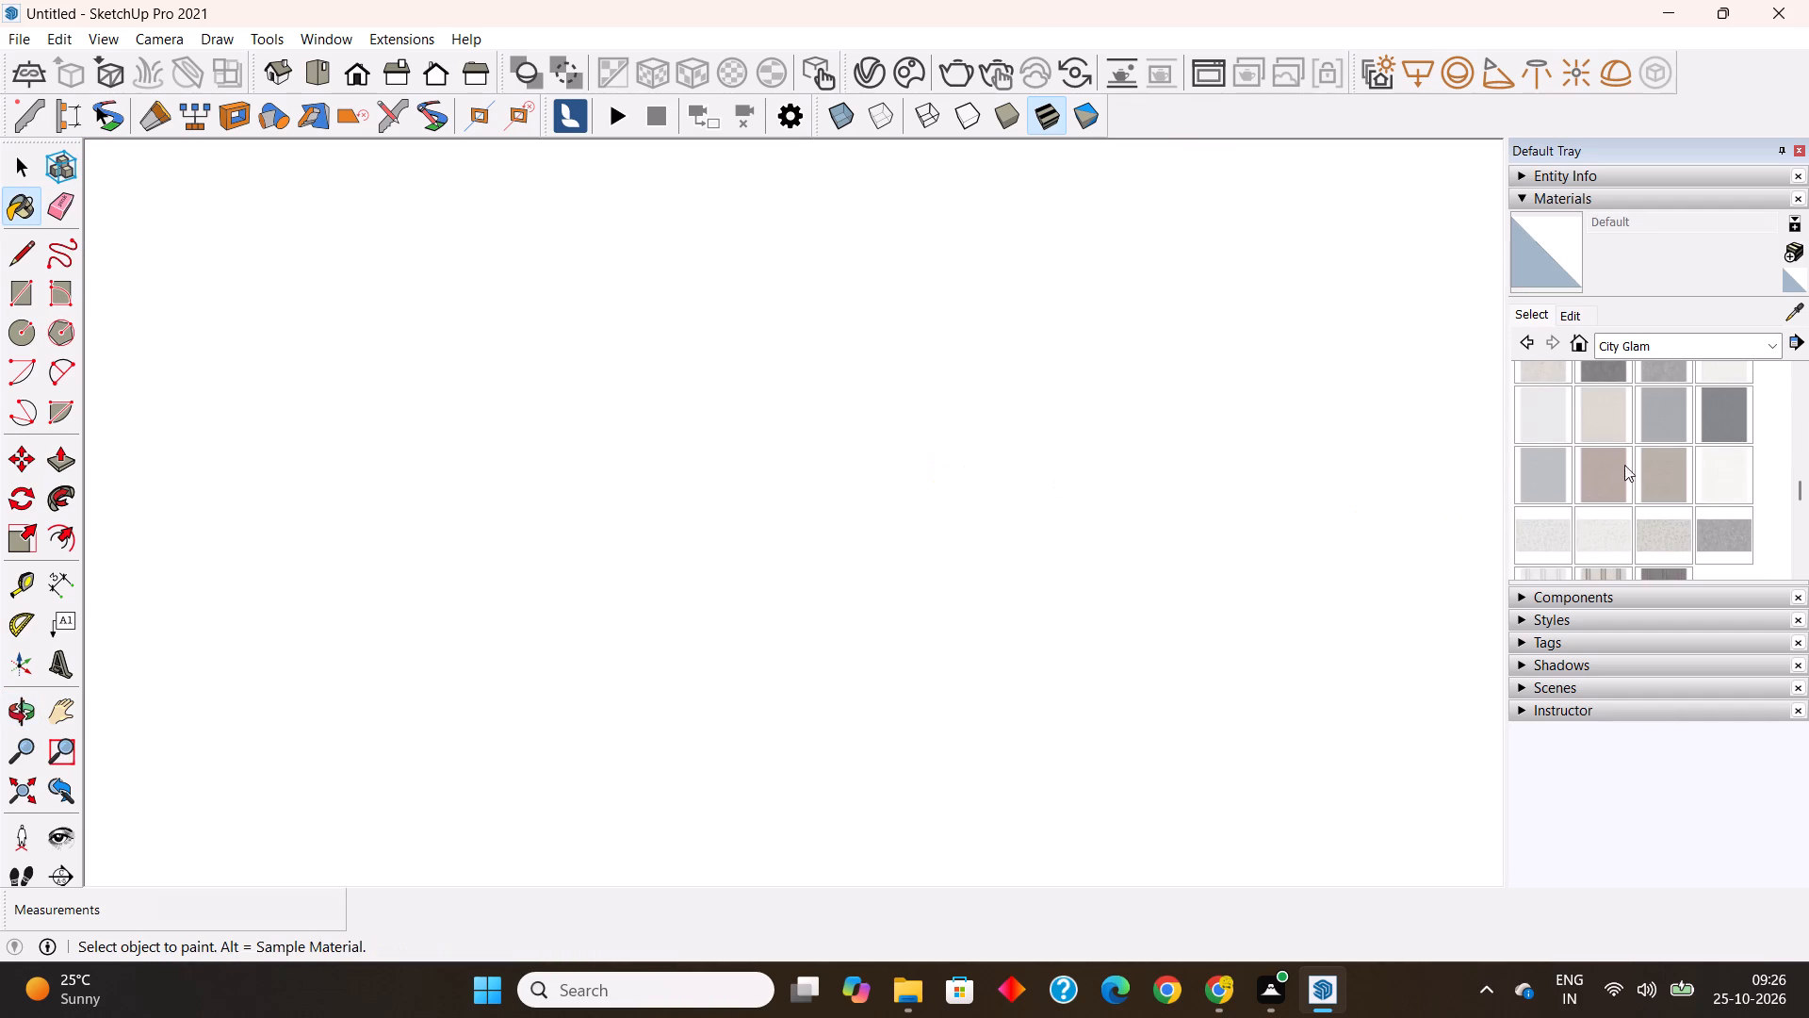
Browse the Equinox and Modernista material collections for an alternative pillar finish.
left_click(1771, 346)
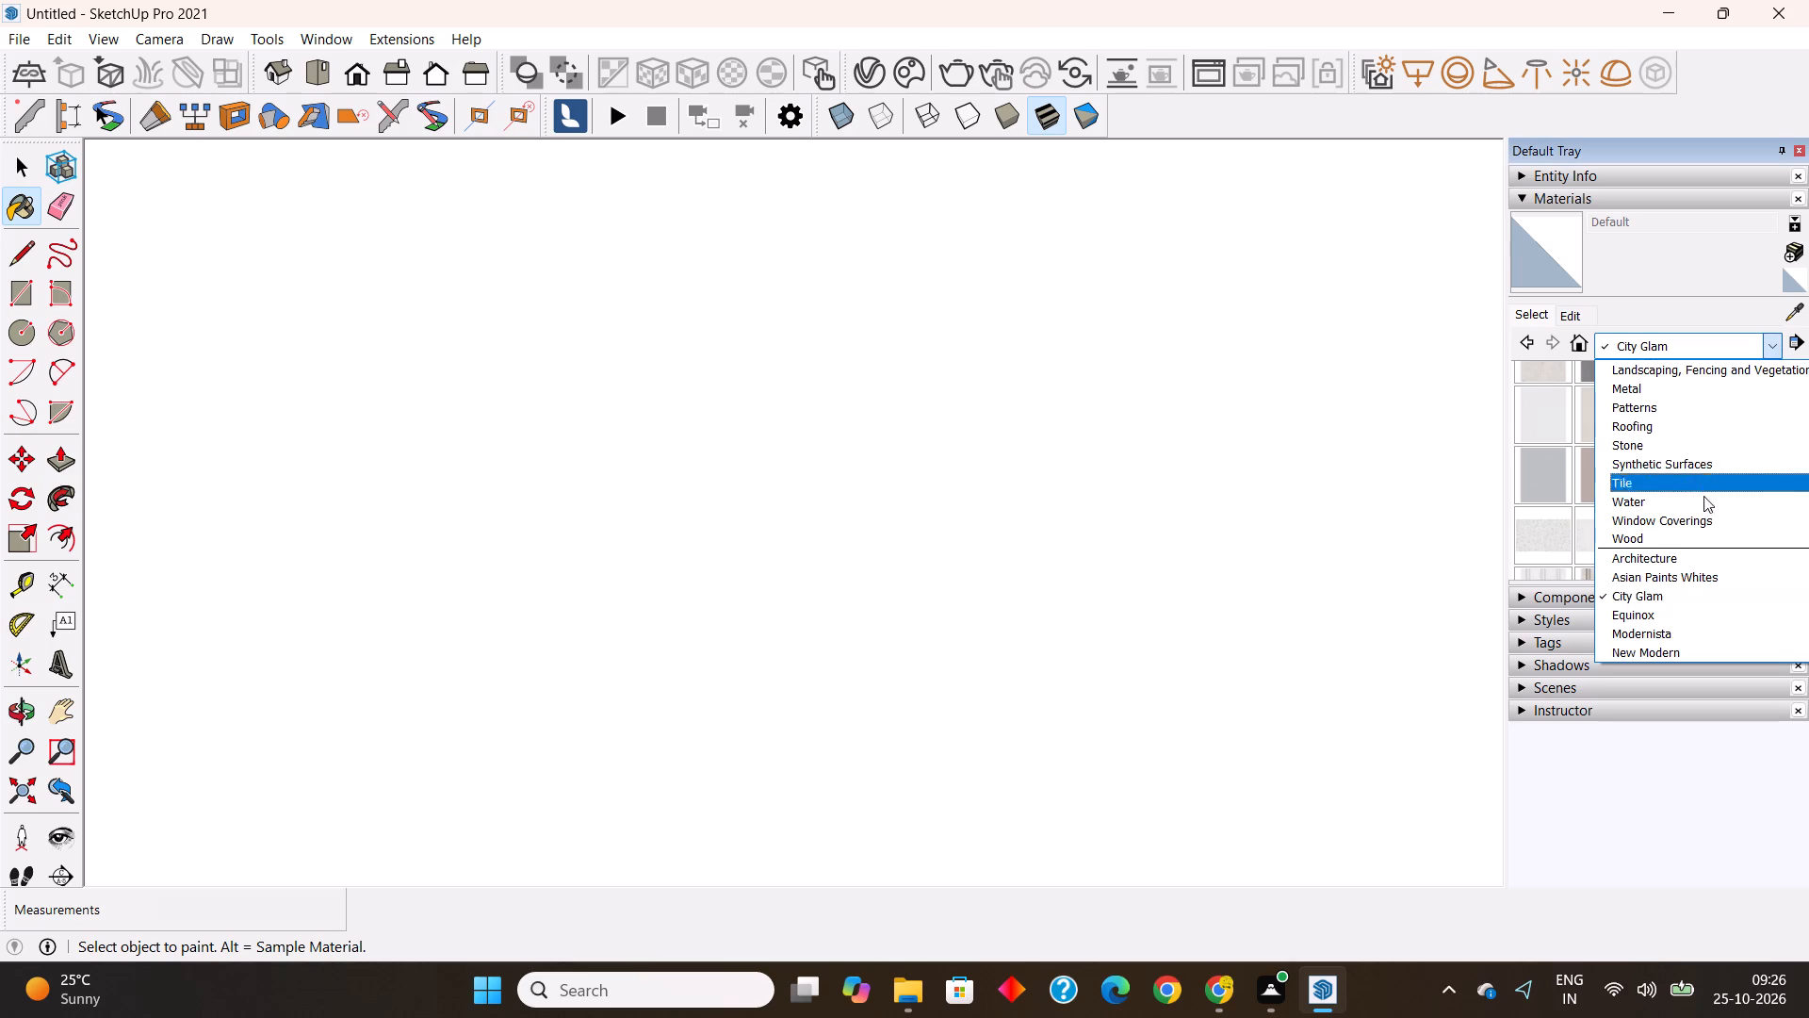
left_click(1658, 615)
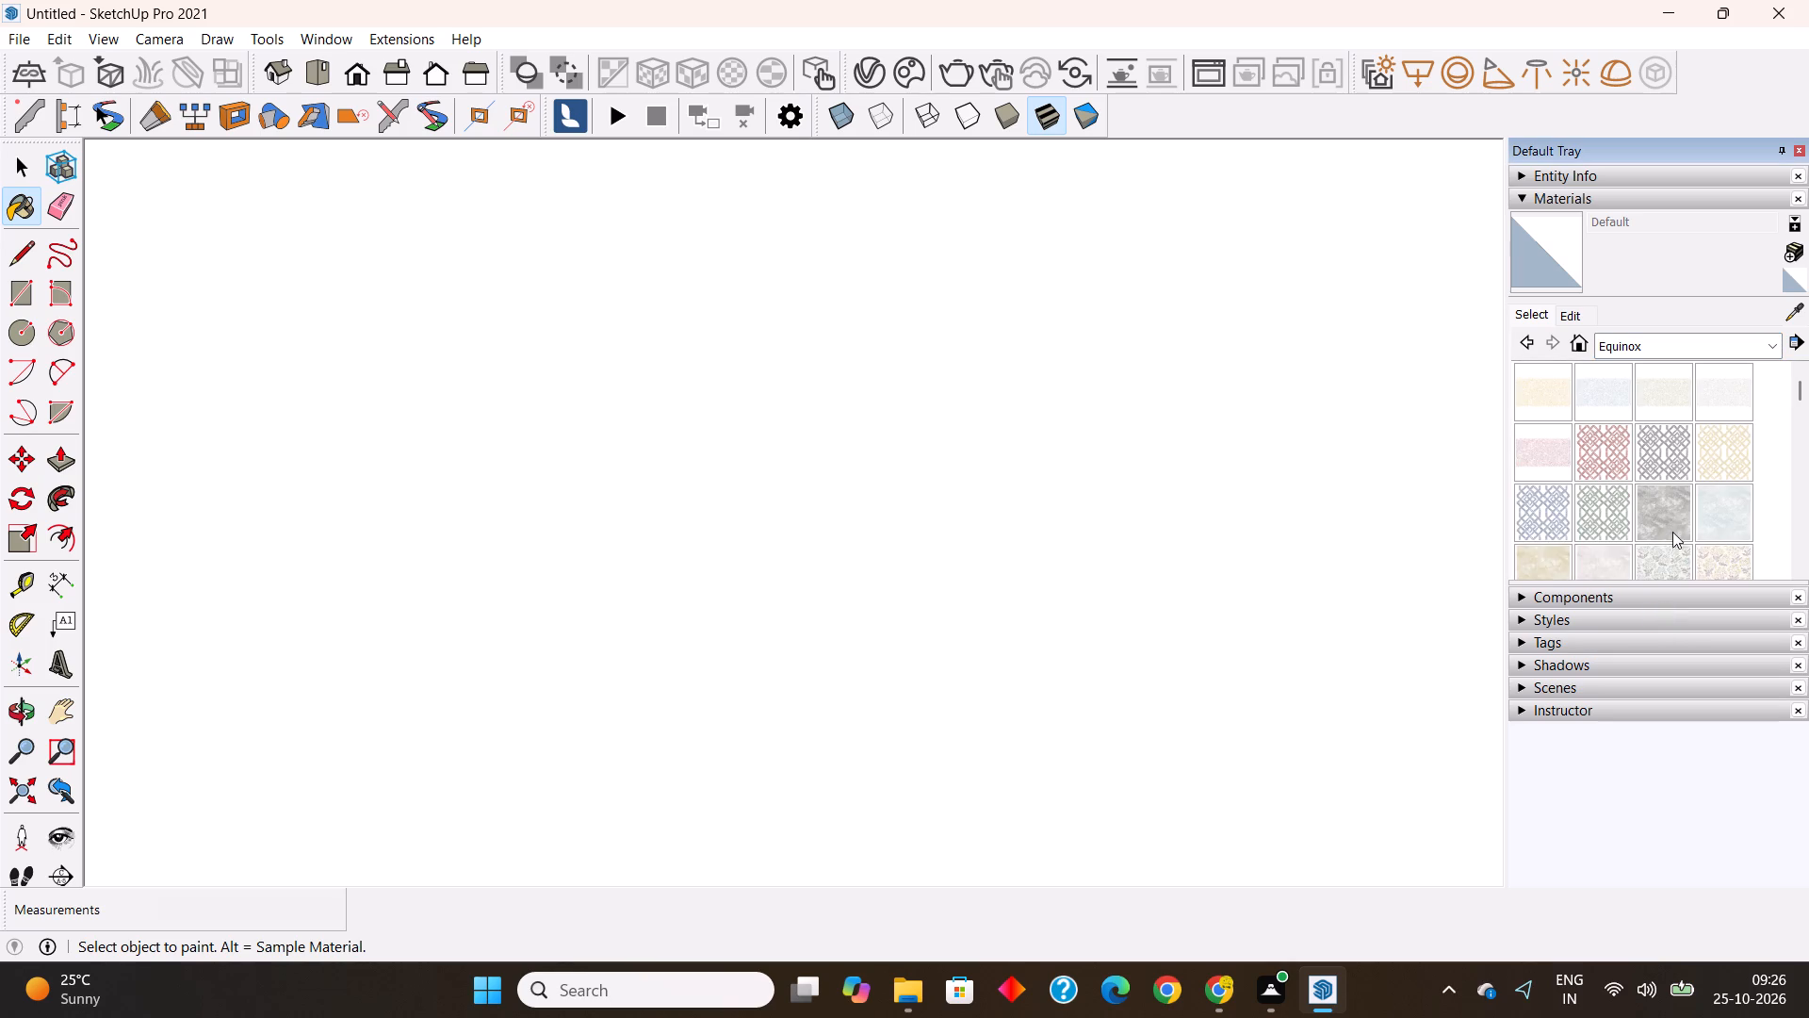
left_click(1773, 347)
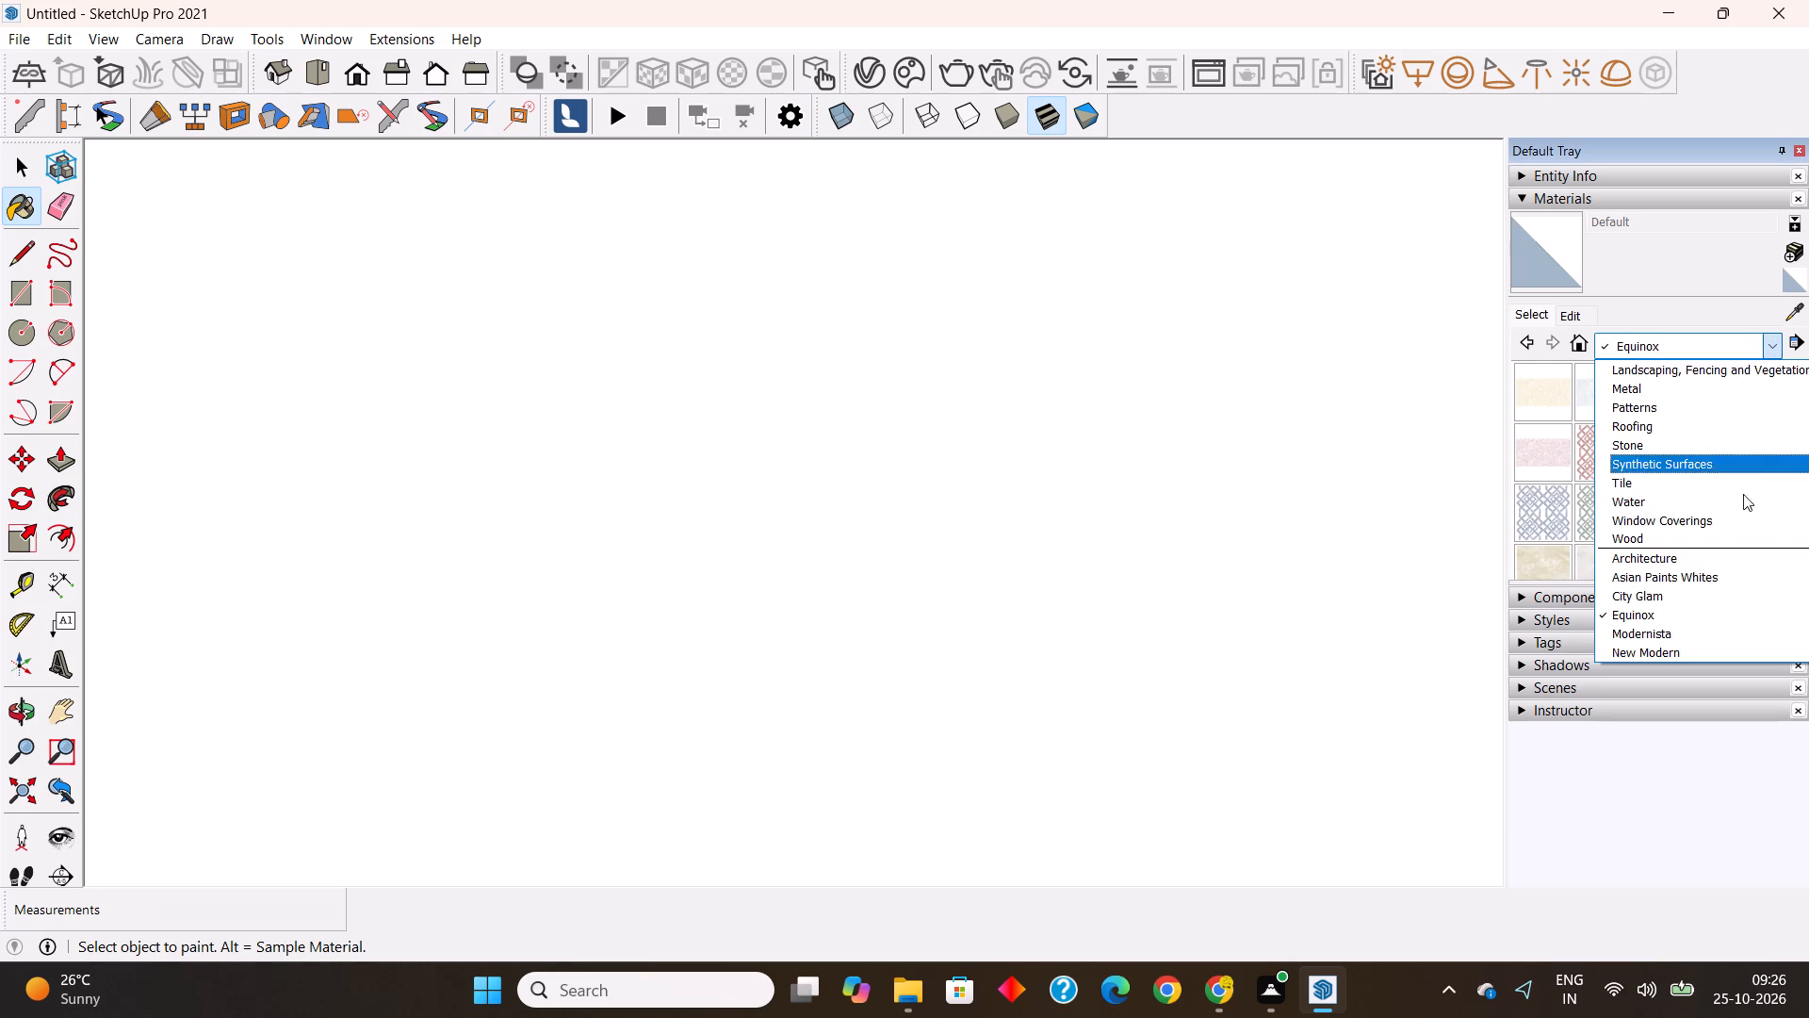
left_click(1691, 638)
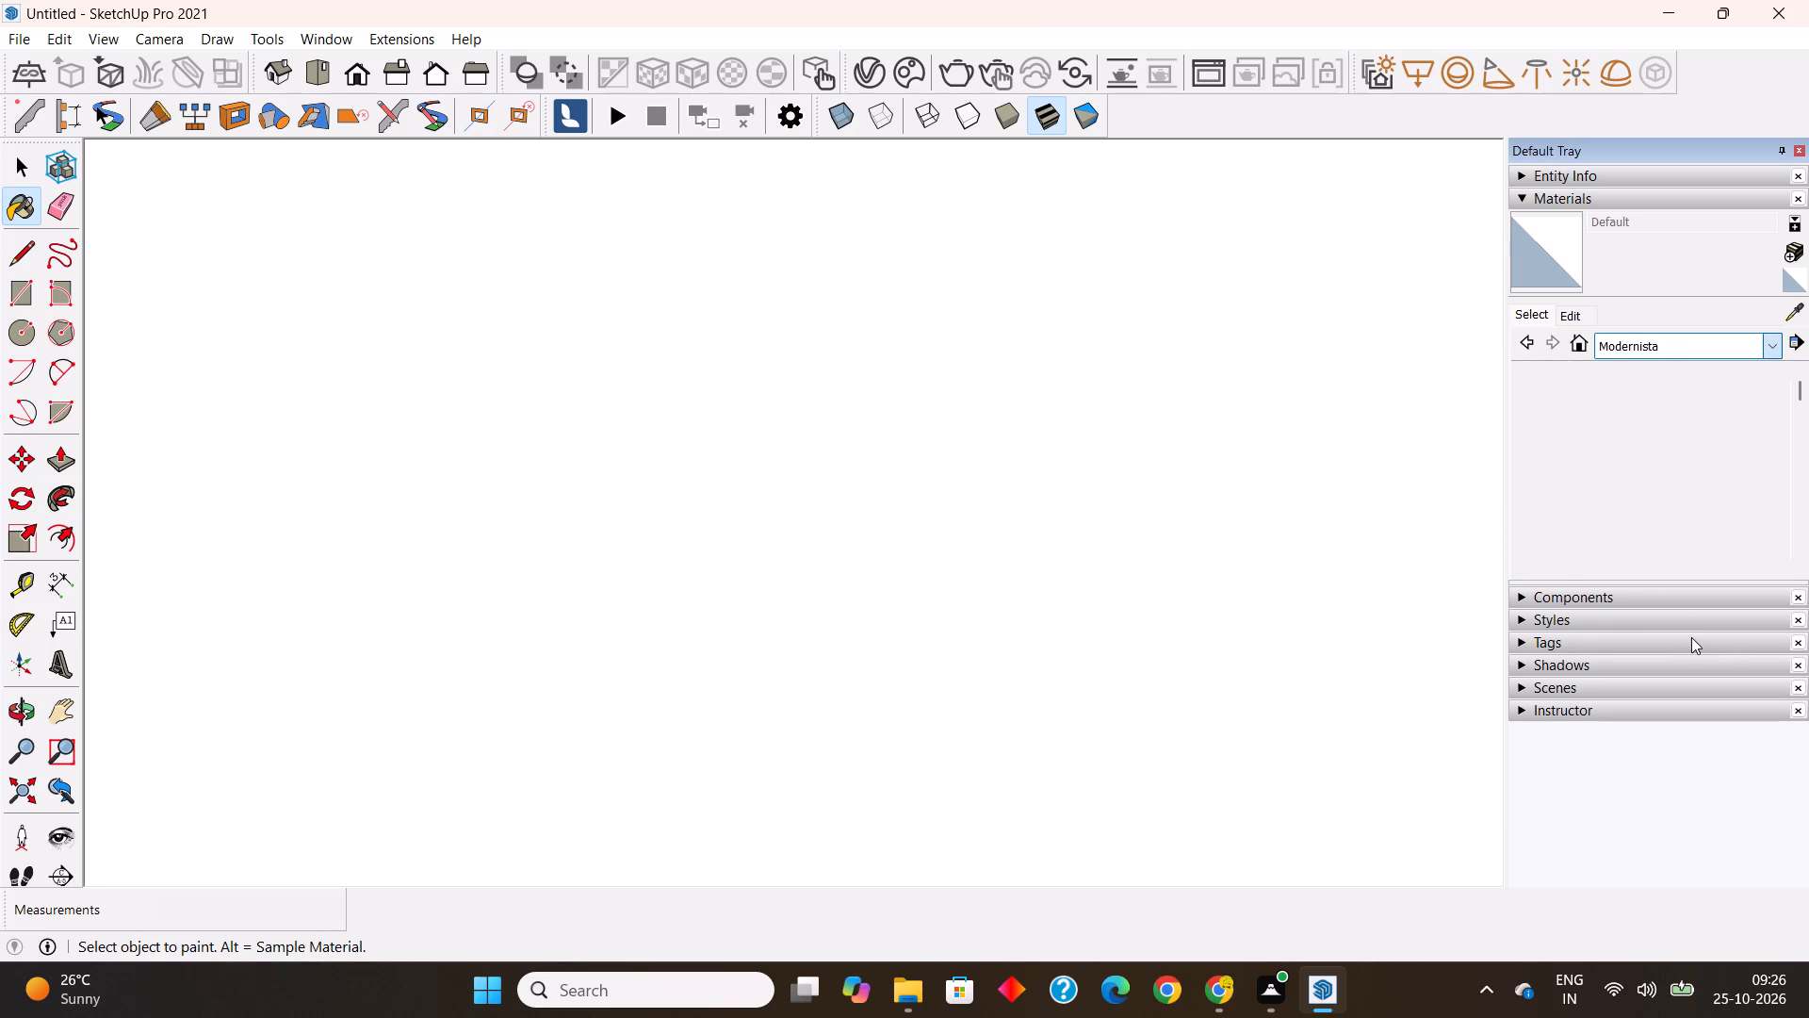
scroll(1622, 472, "down", 5)
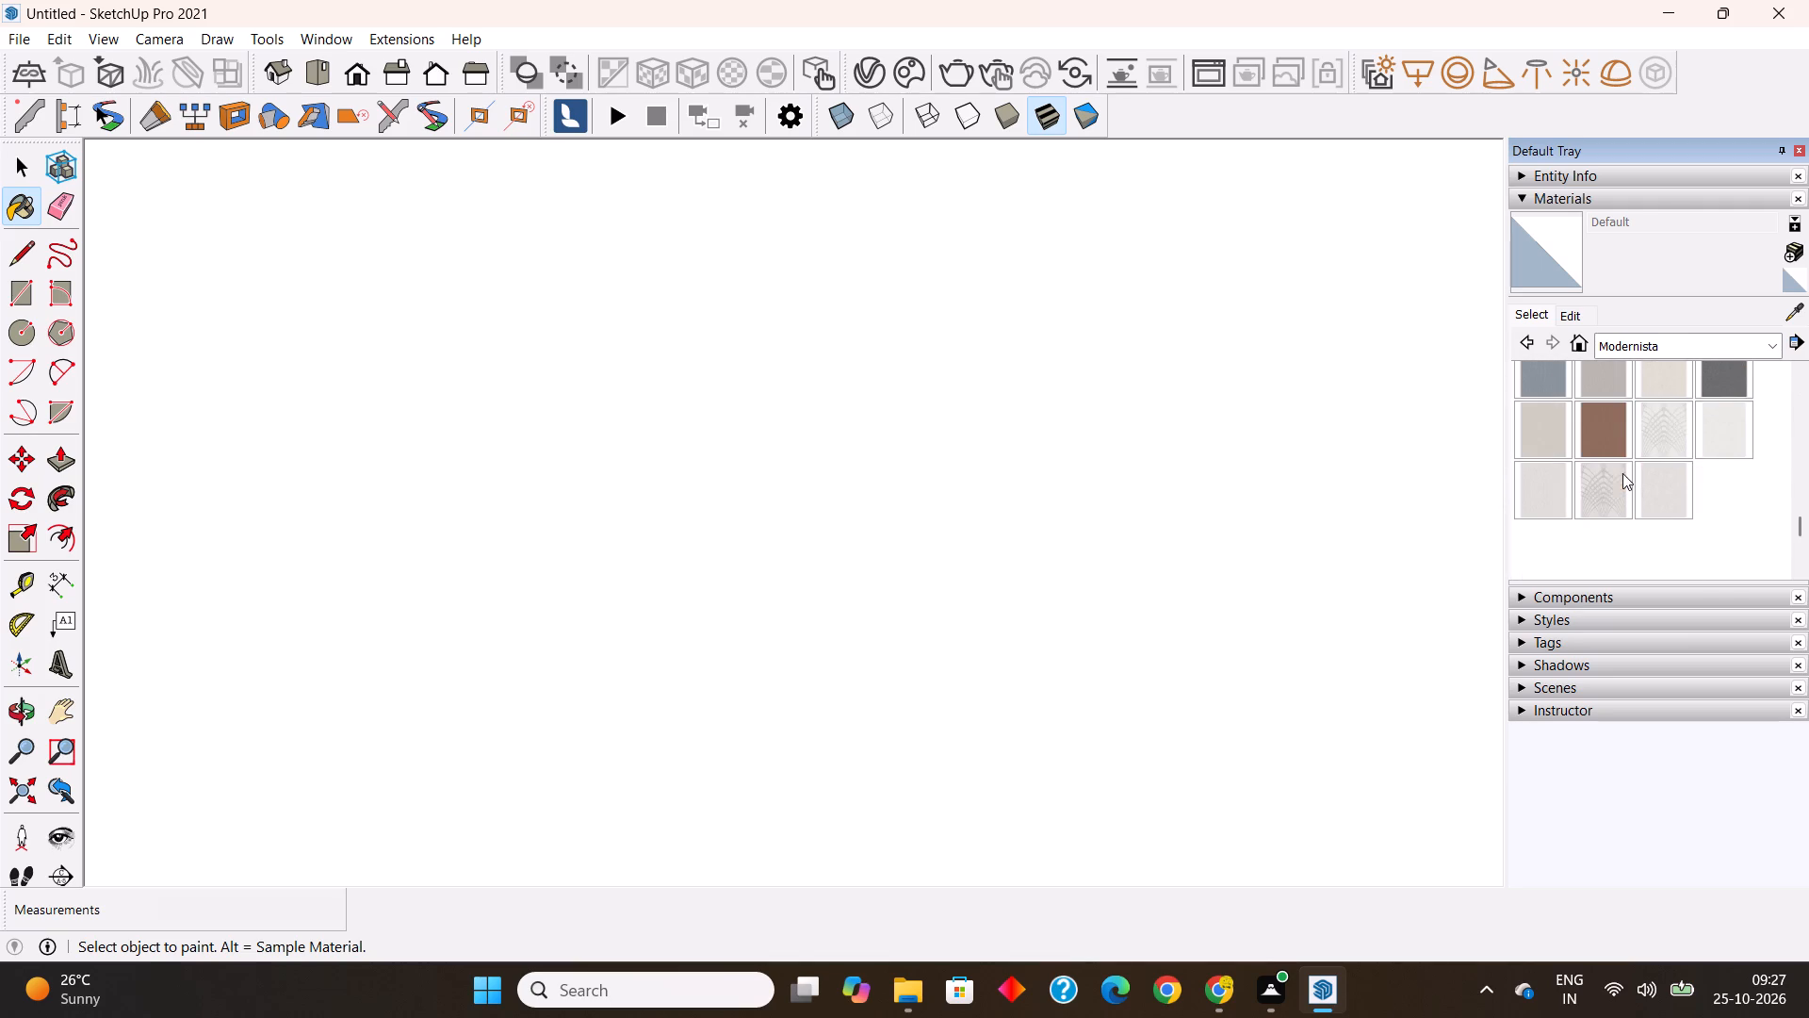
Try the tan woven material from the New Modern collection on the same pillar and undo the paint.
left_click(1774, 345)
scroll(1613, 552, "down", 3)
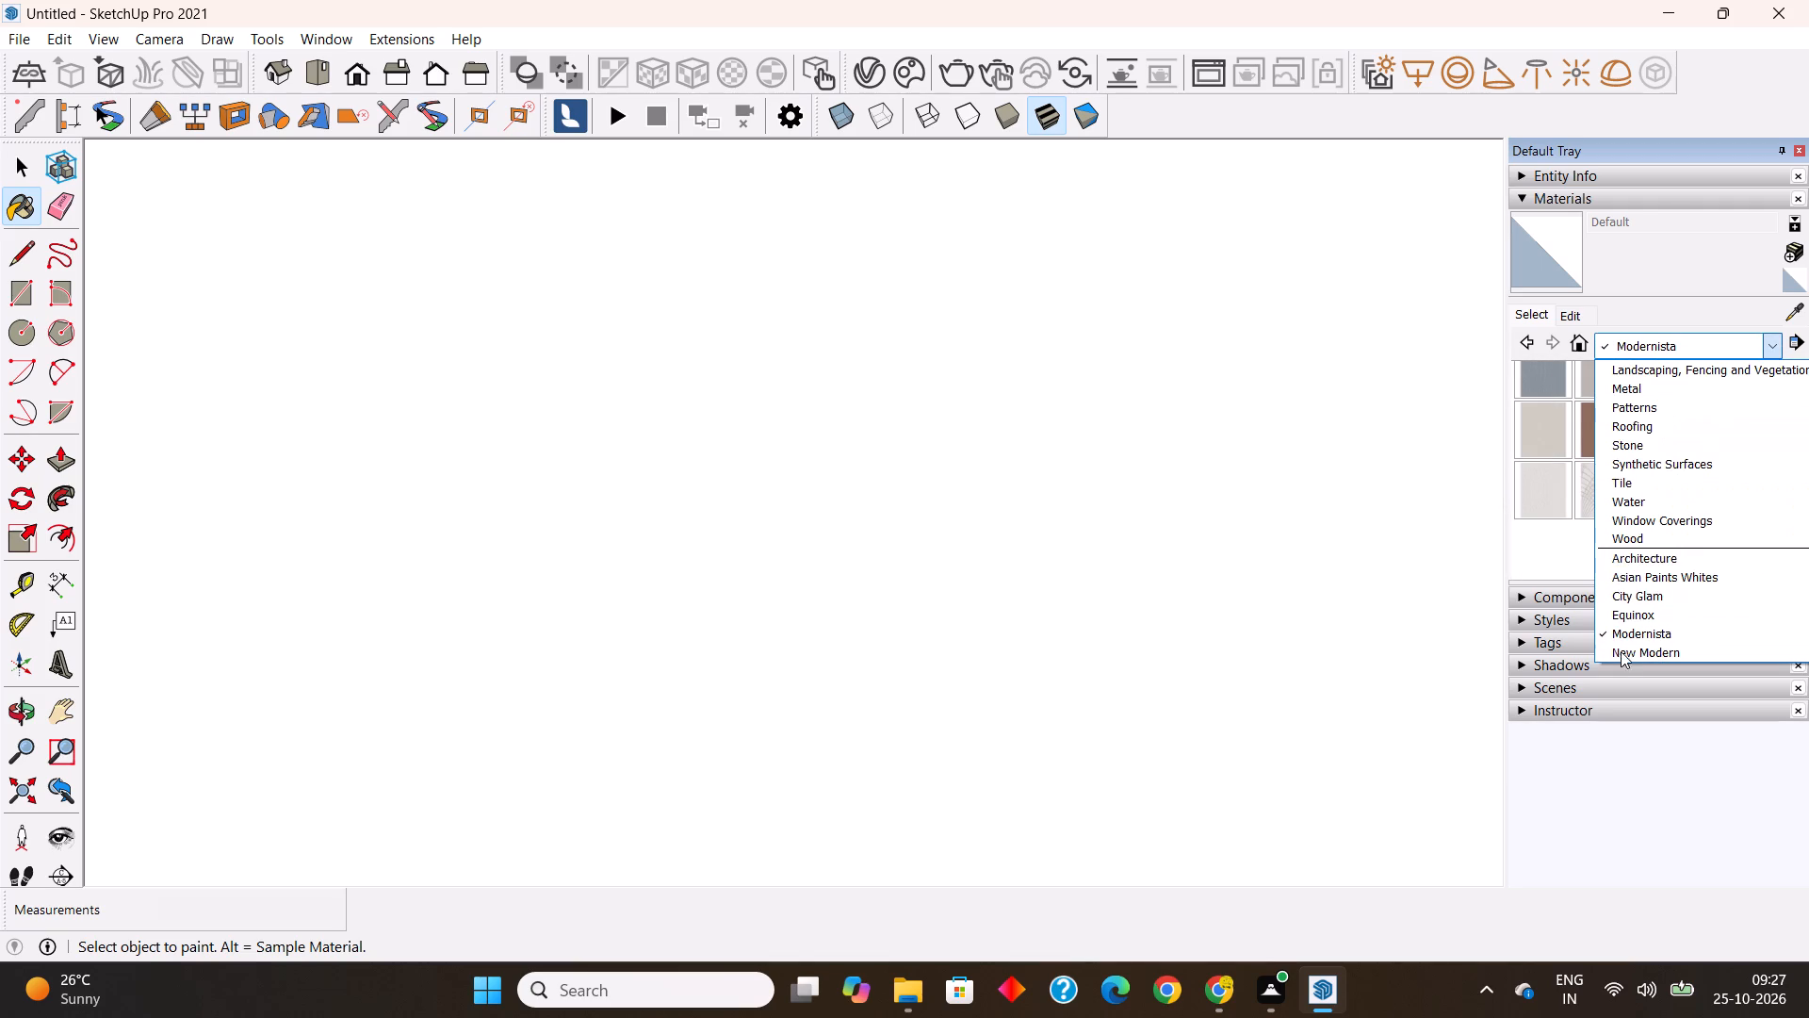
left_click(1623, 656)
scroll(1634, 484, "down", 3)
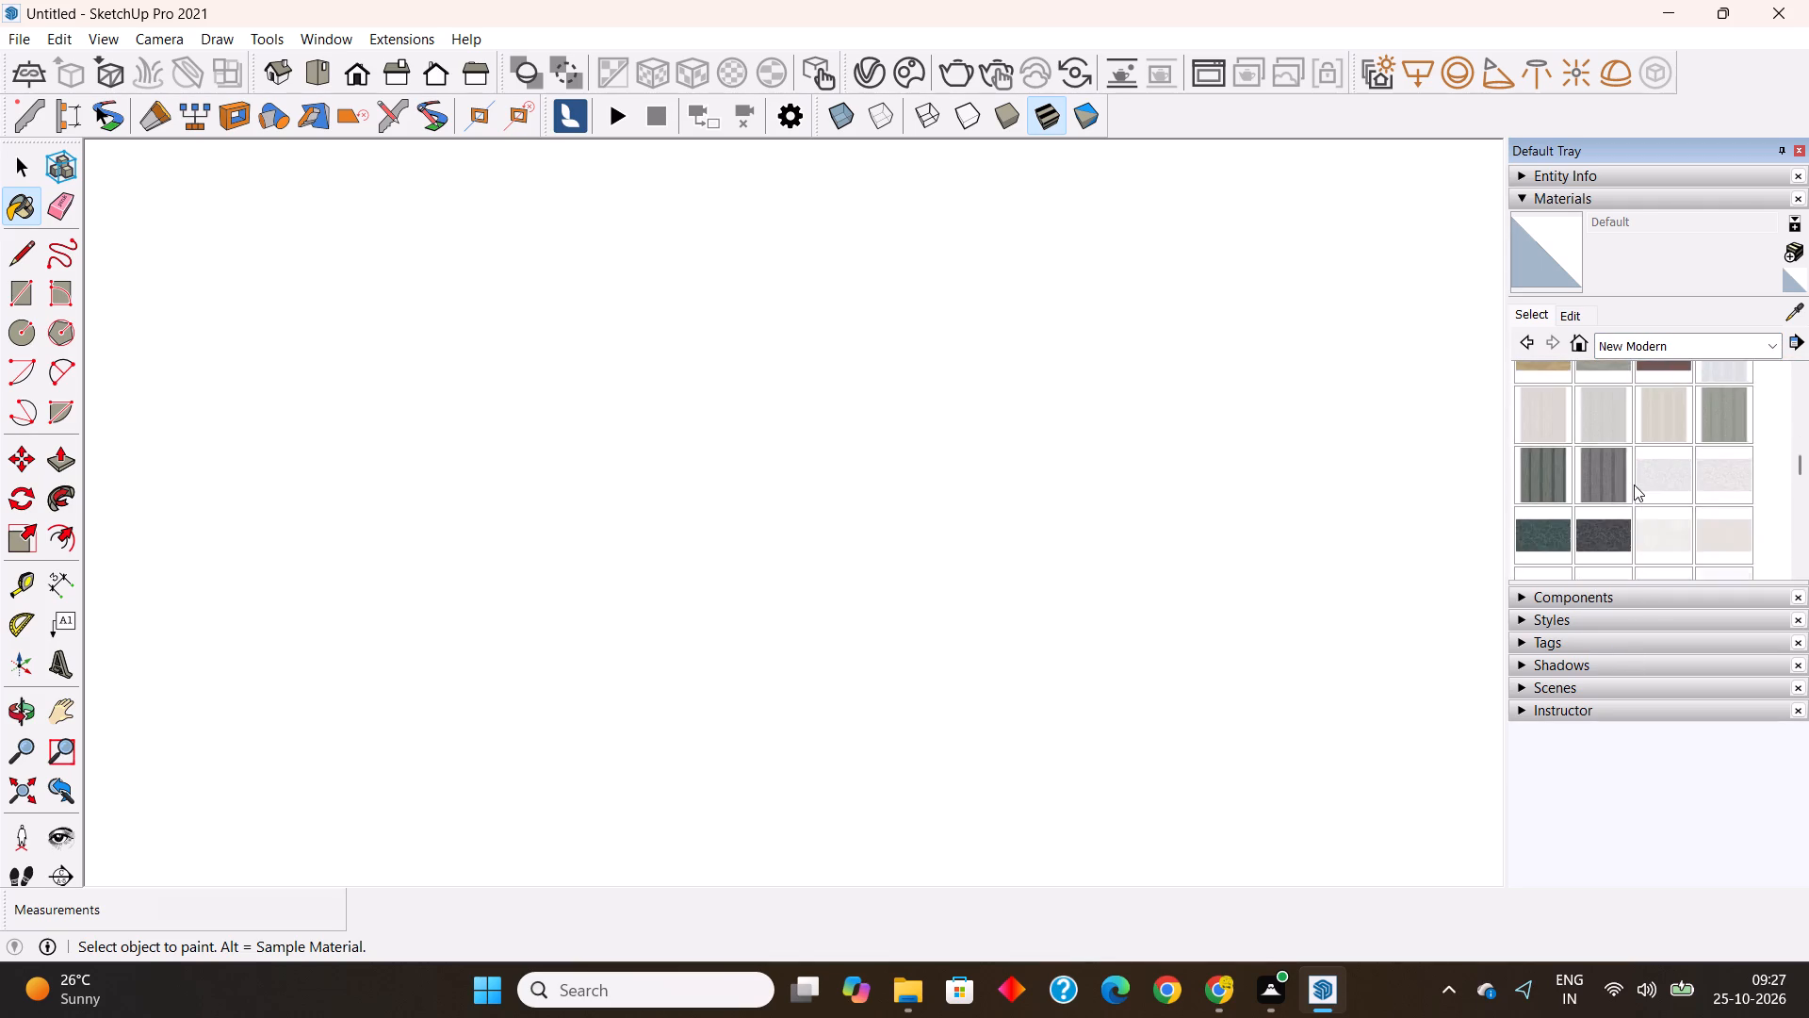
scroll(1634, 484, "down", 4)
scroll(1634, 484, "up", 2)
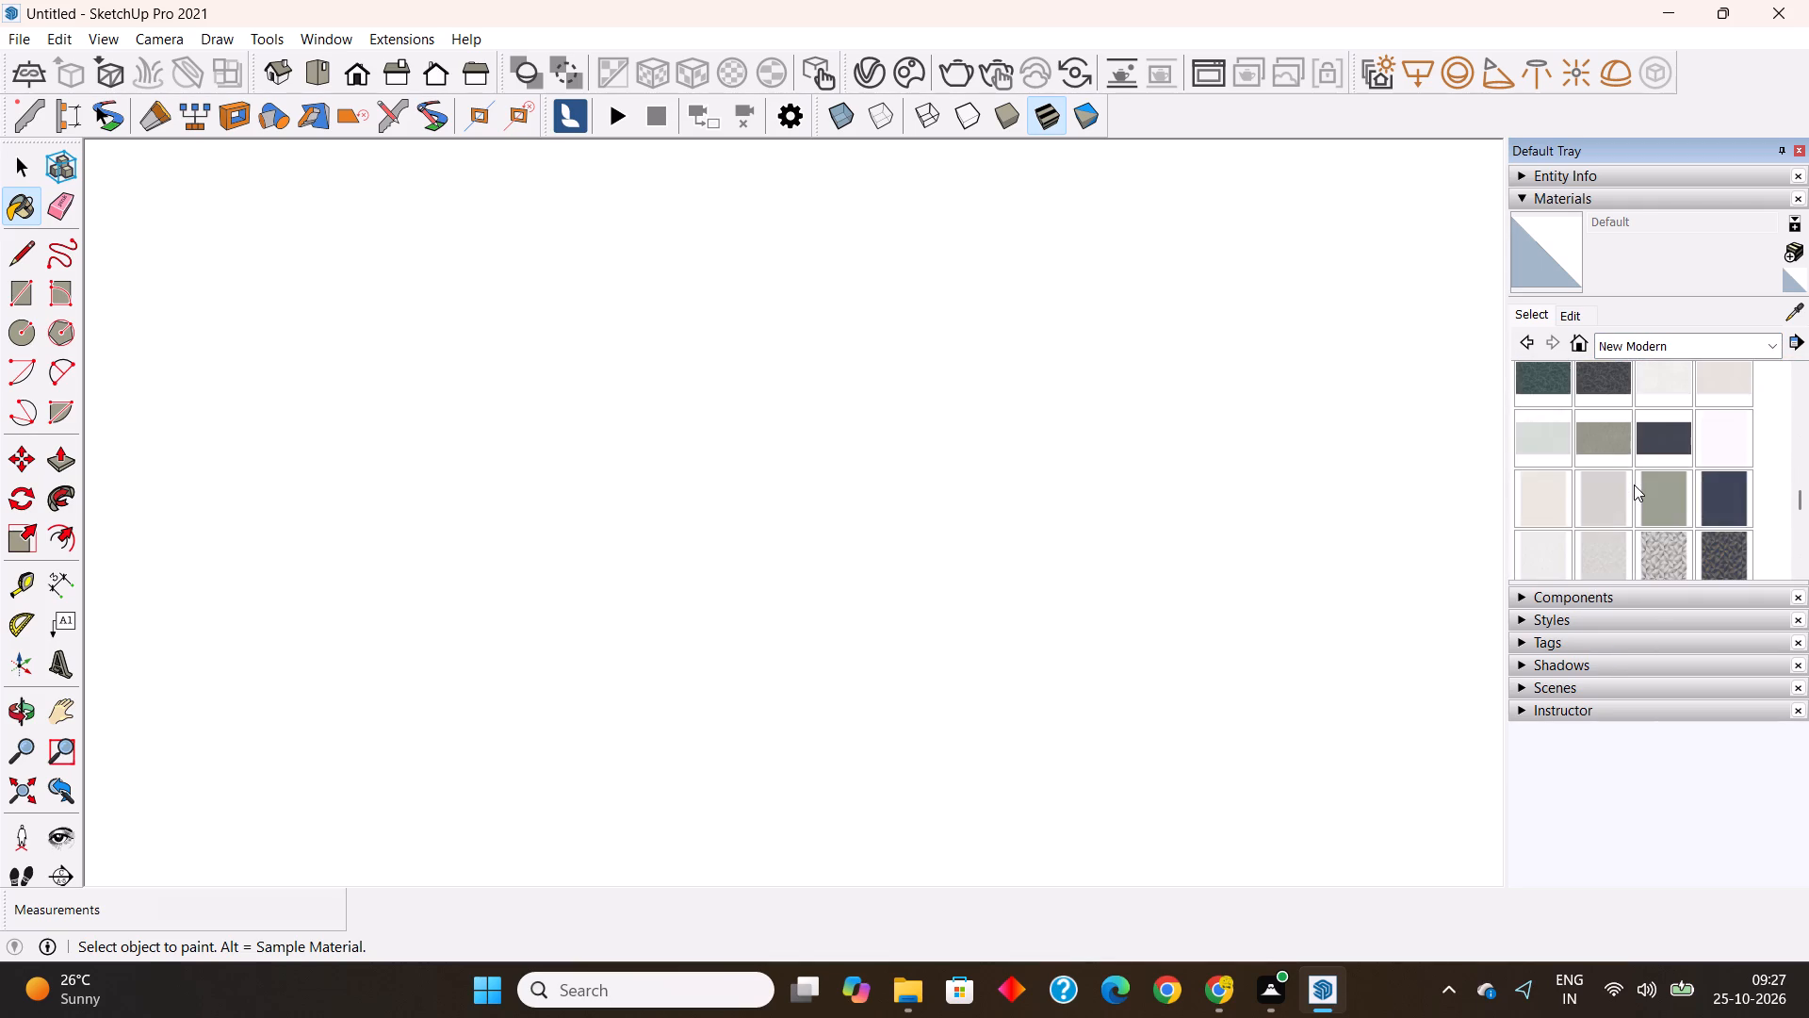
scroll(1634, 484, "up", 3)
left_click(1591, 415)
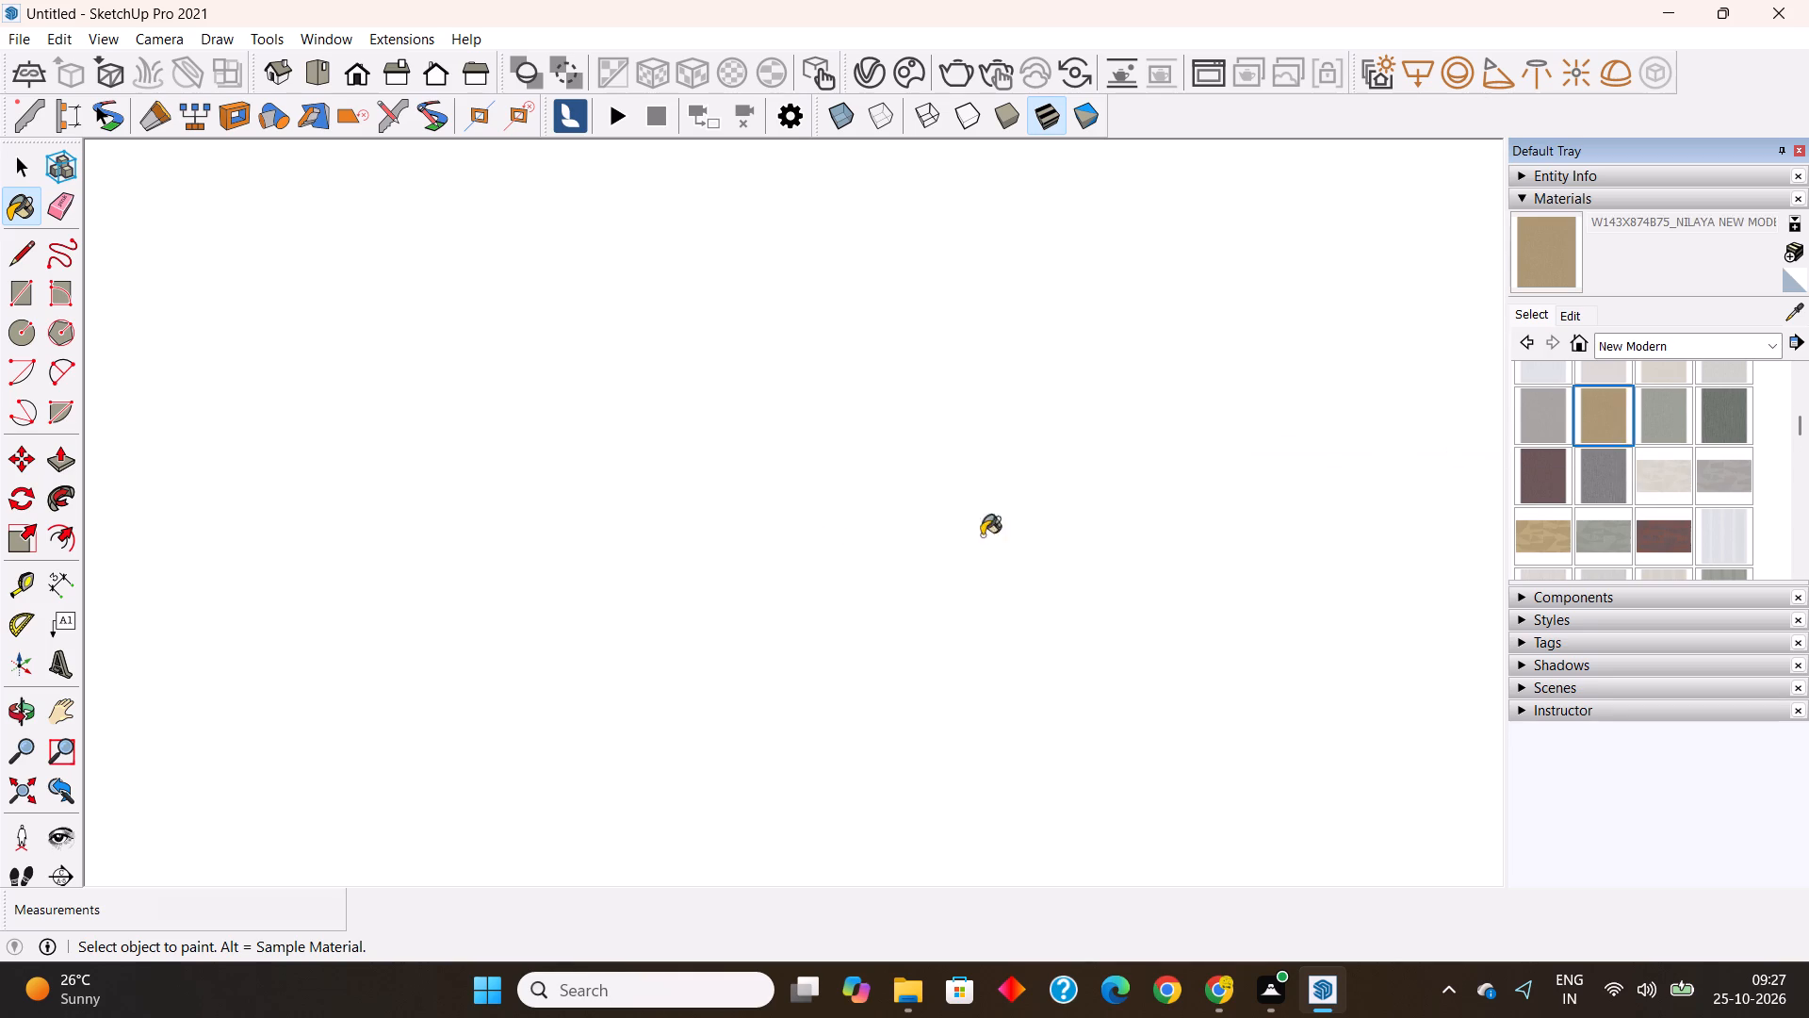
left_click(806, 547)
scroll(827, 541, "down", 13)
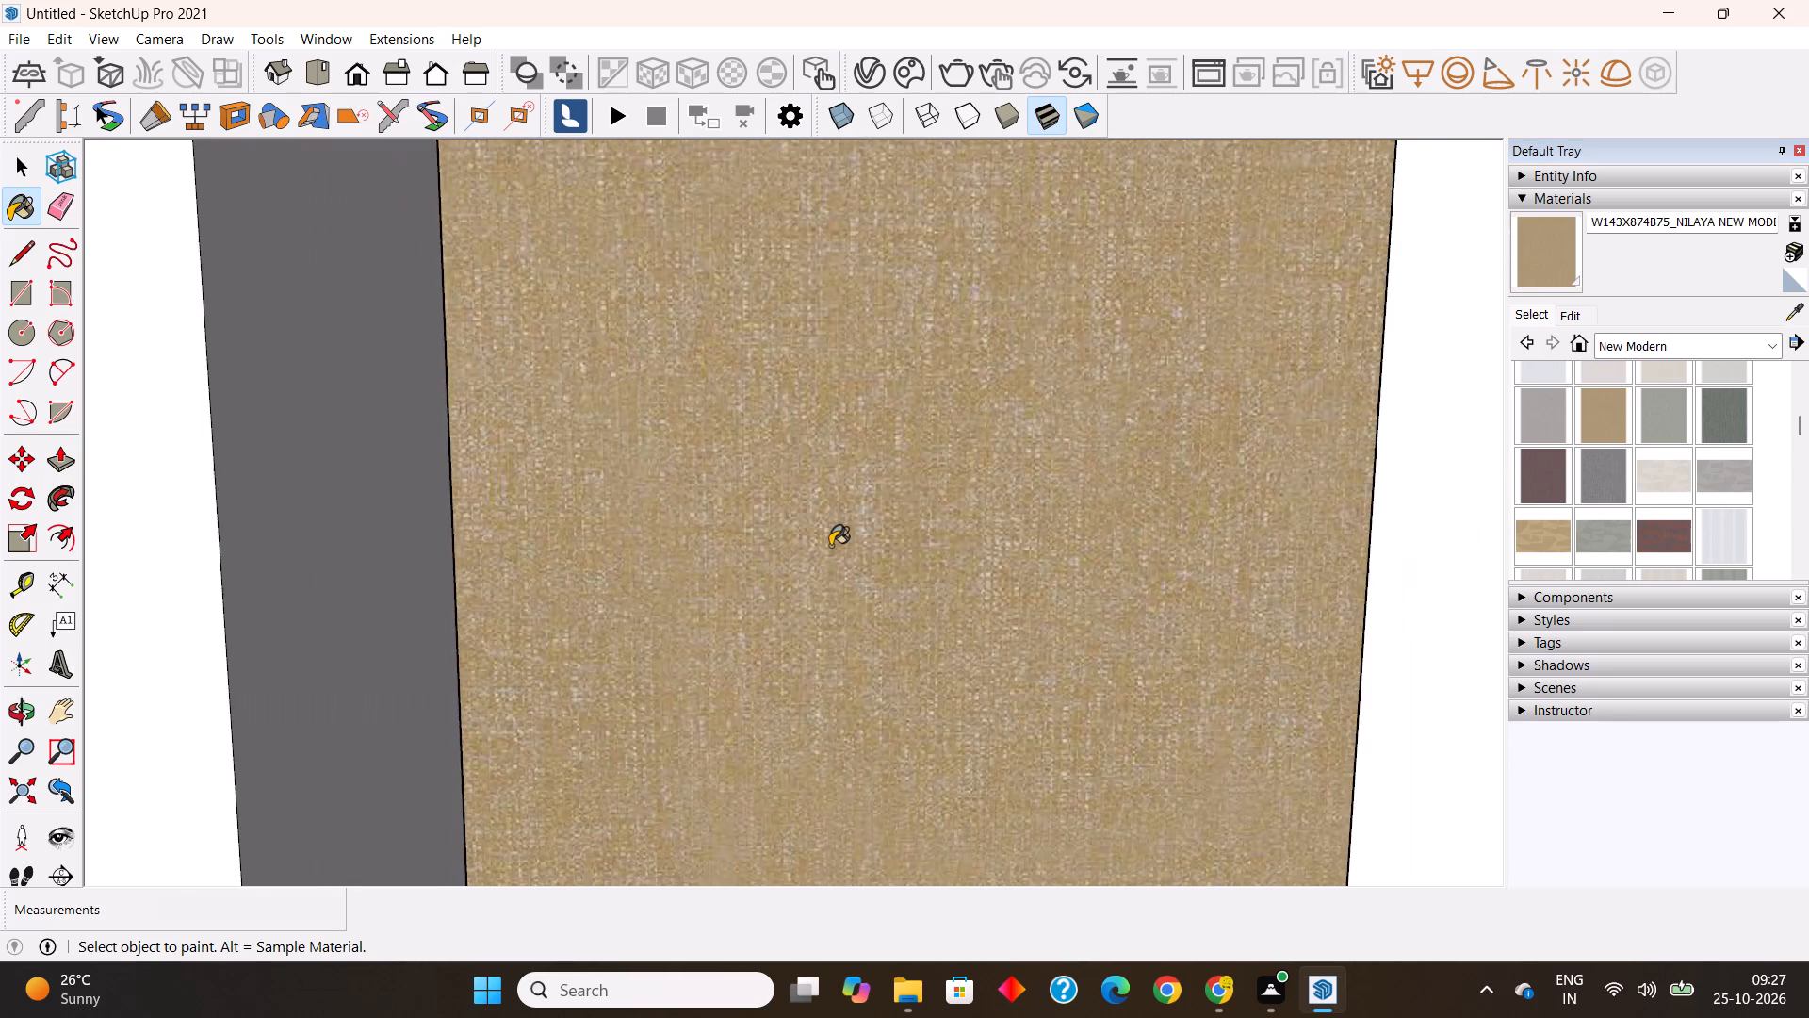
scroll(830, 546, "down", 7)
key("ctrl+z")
Examine the whole house front, including the tops of the paired pillars beside the grooved panel.
scroll(830, 546, "down", 8)
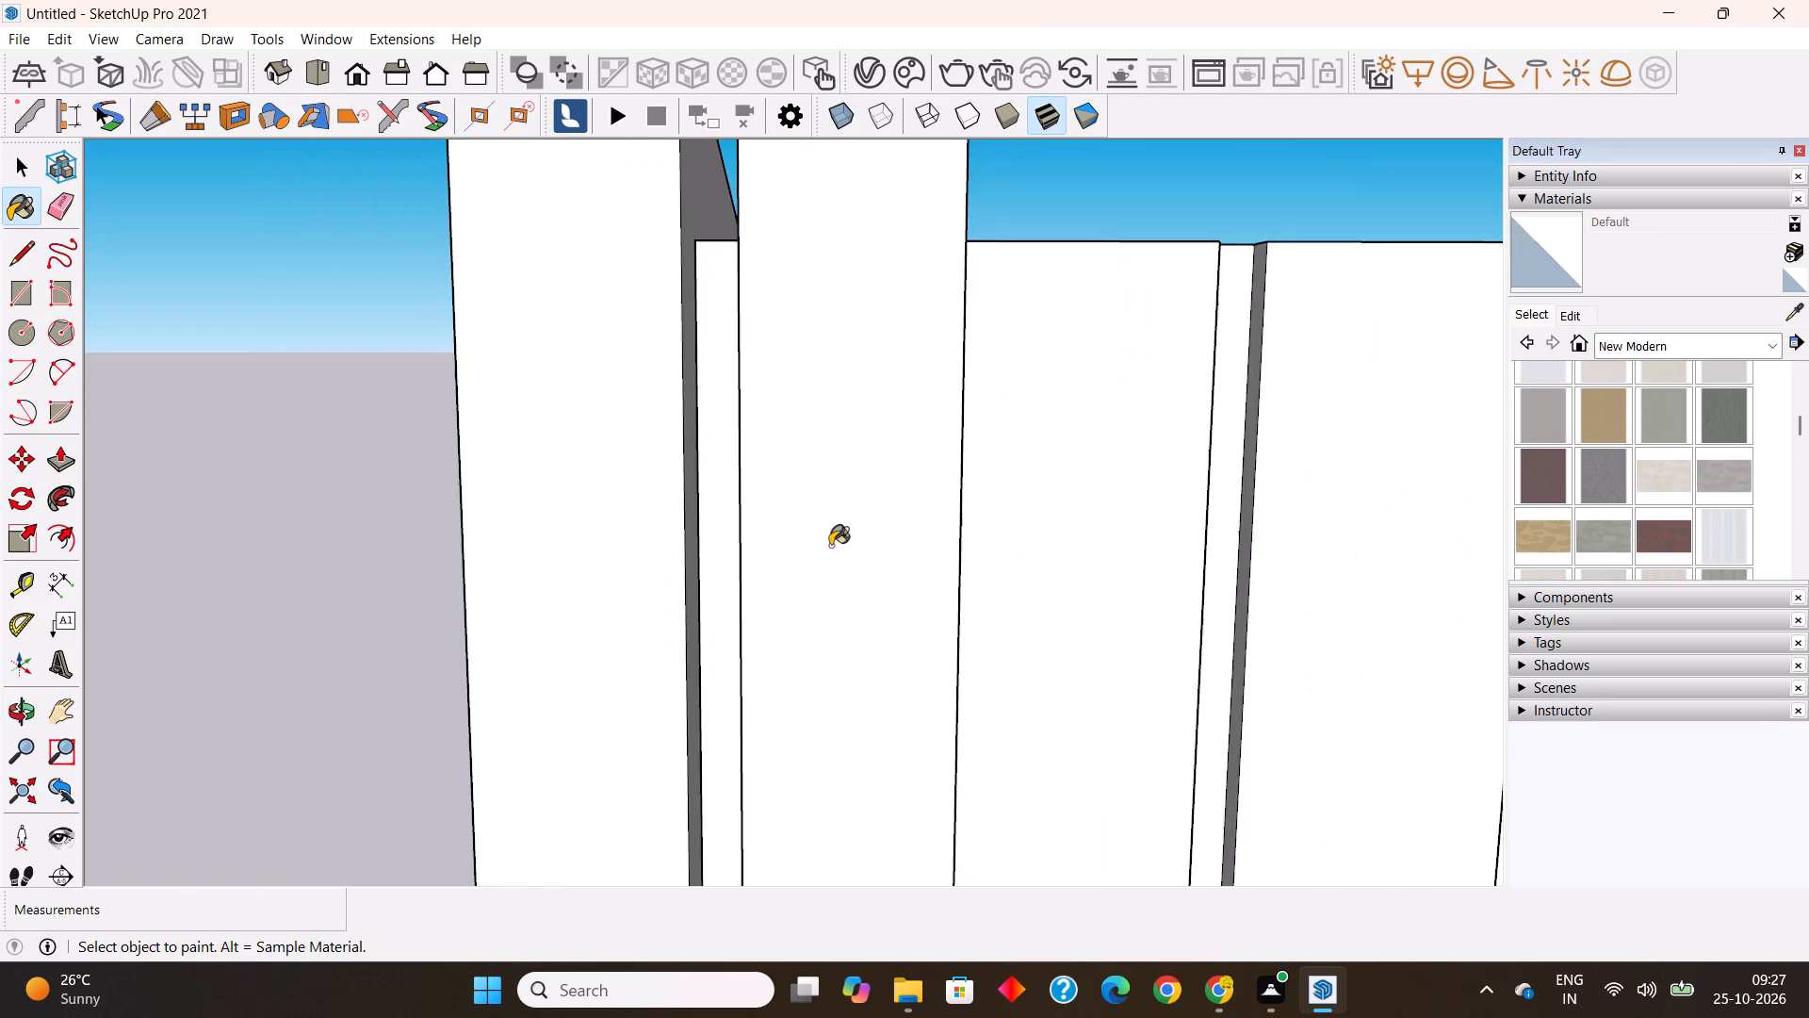
scroll(830, 546, "down", 20)
scroll(830, 546, "down", 9)
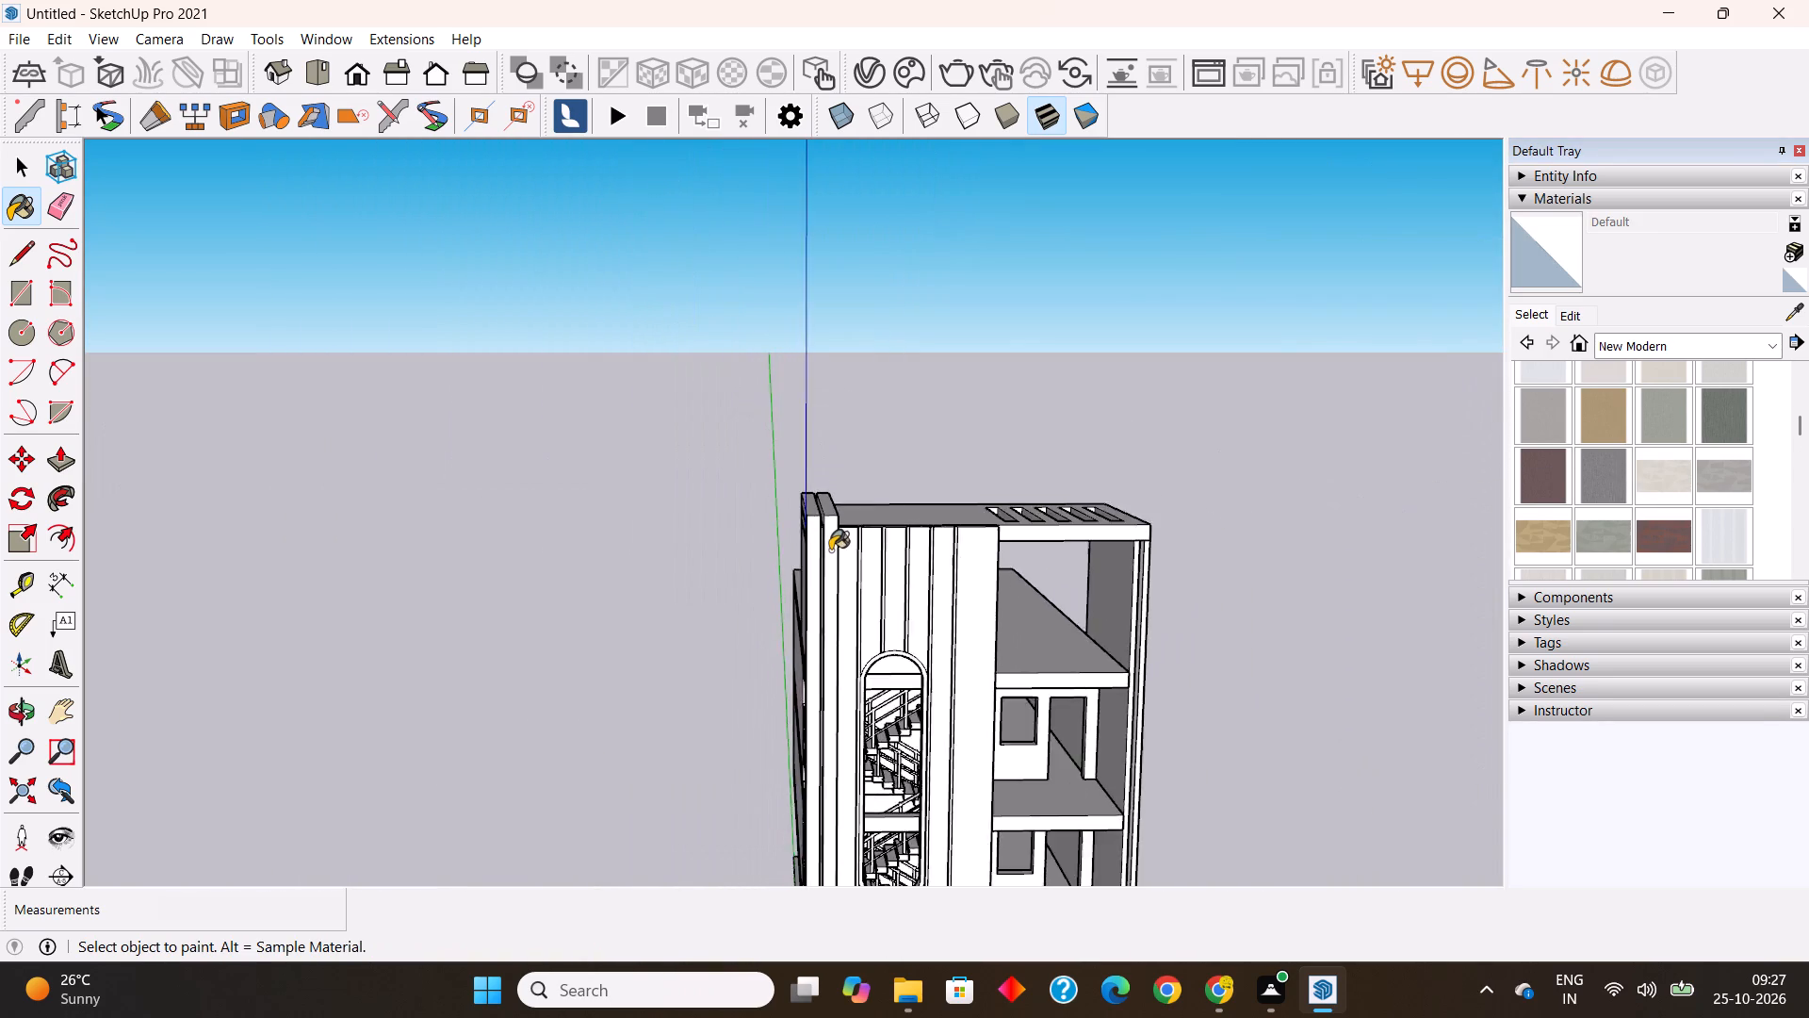
scroll(830, 550, "down", 7)
middle_click_drag(835, 703, 652, 672)
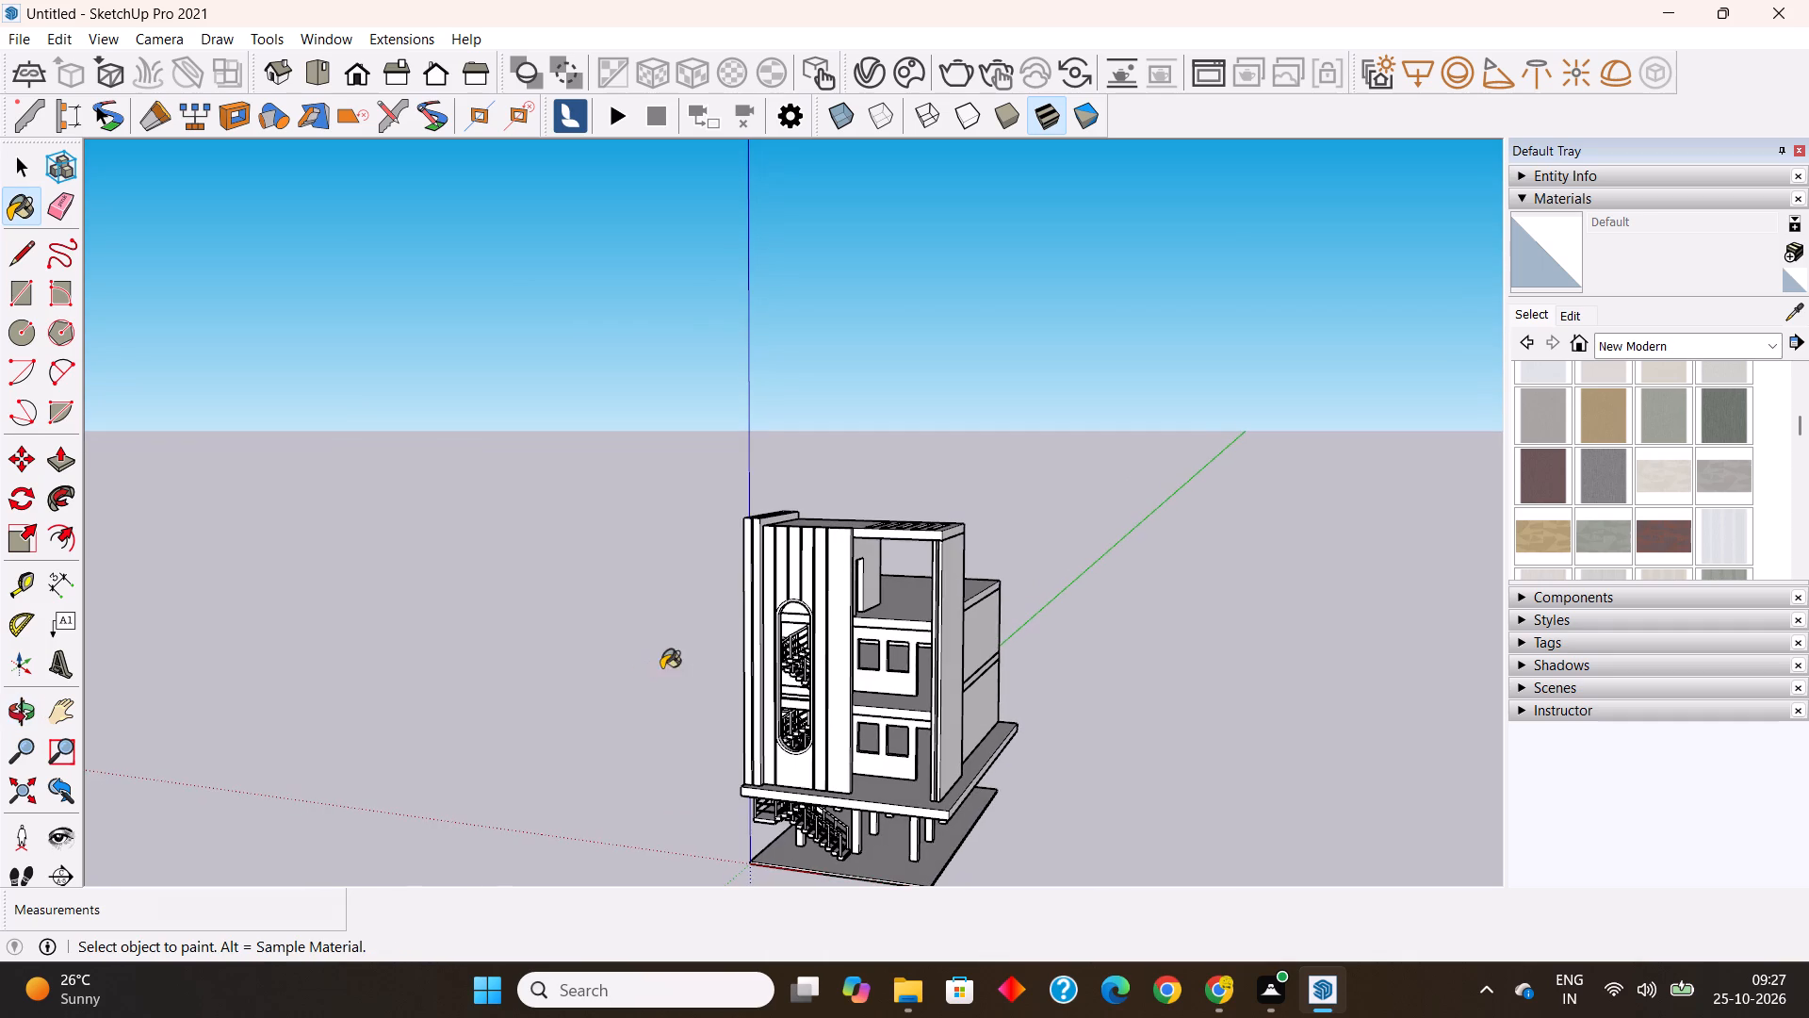
scroll(719, 626, "up", 3)
key("space")
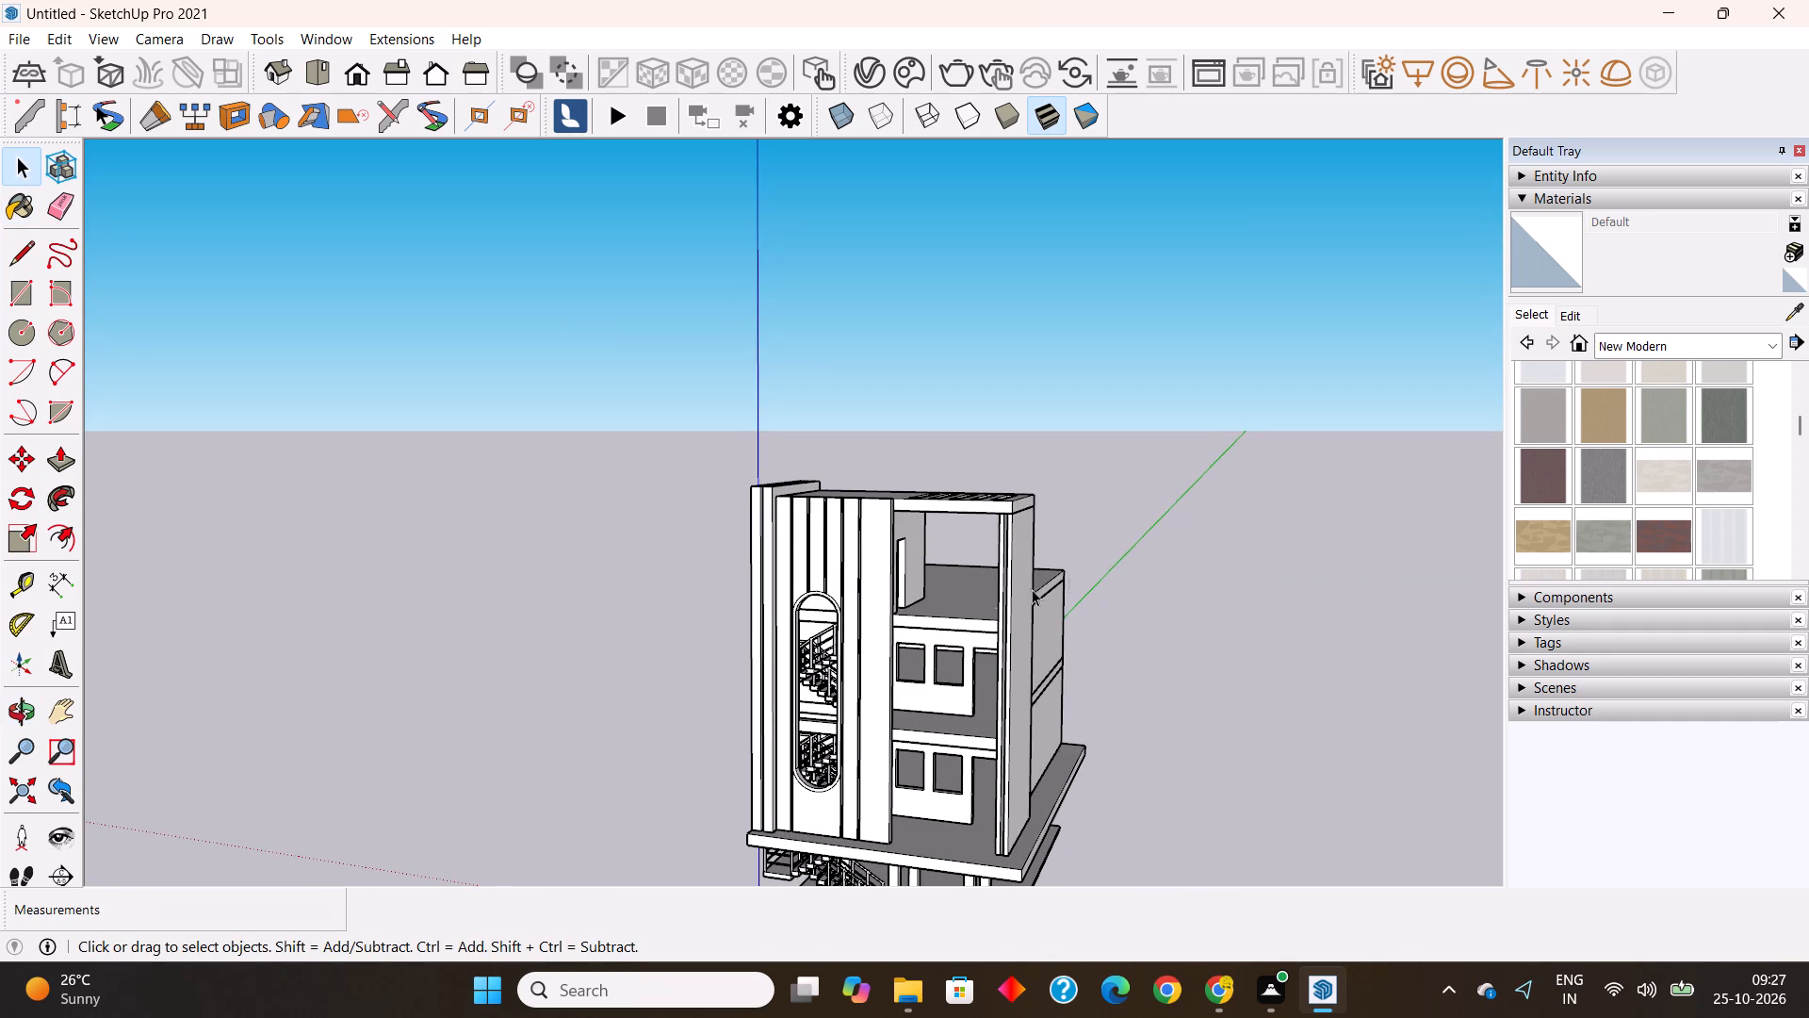
scroll(785, 530, "up", 10)
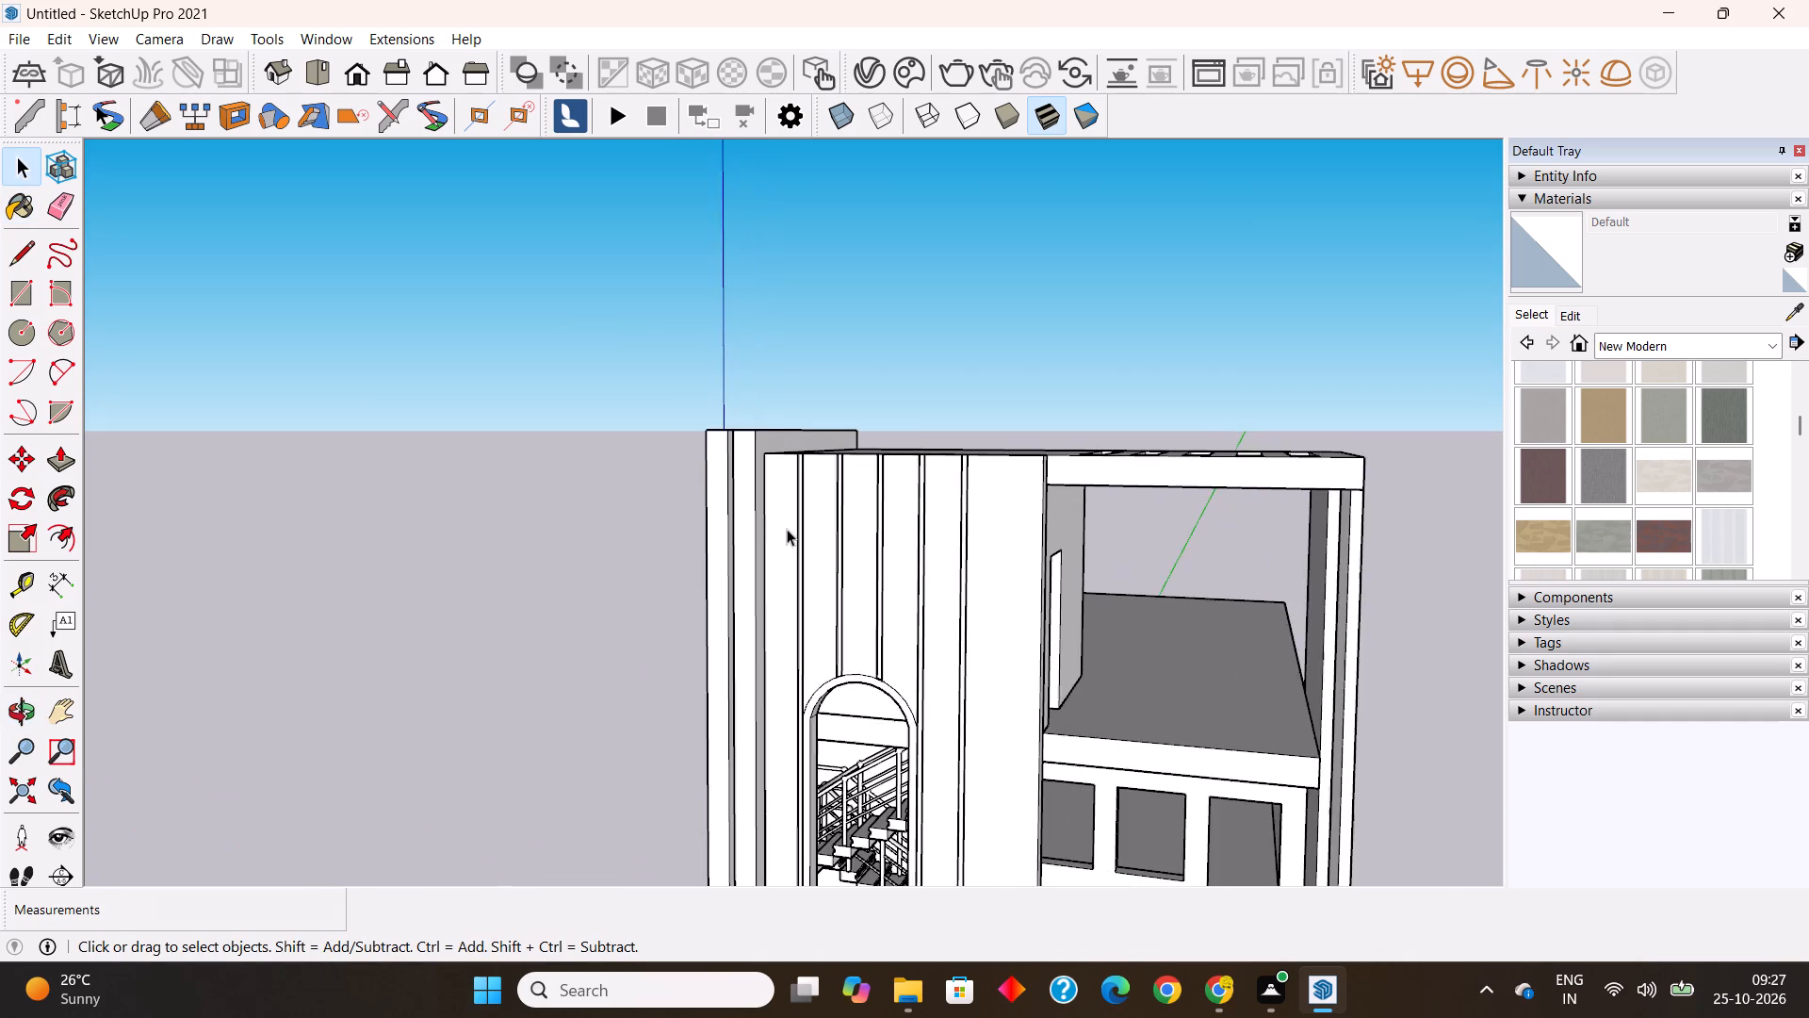
scroll(787, 529, "up", 2)
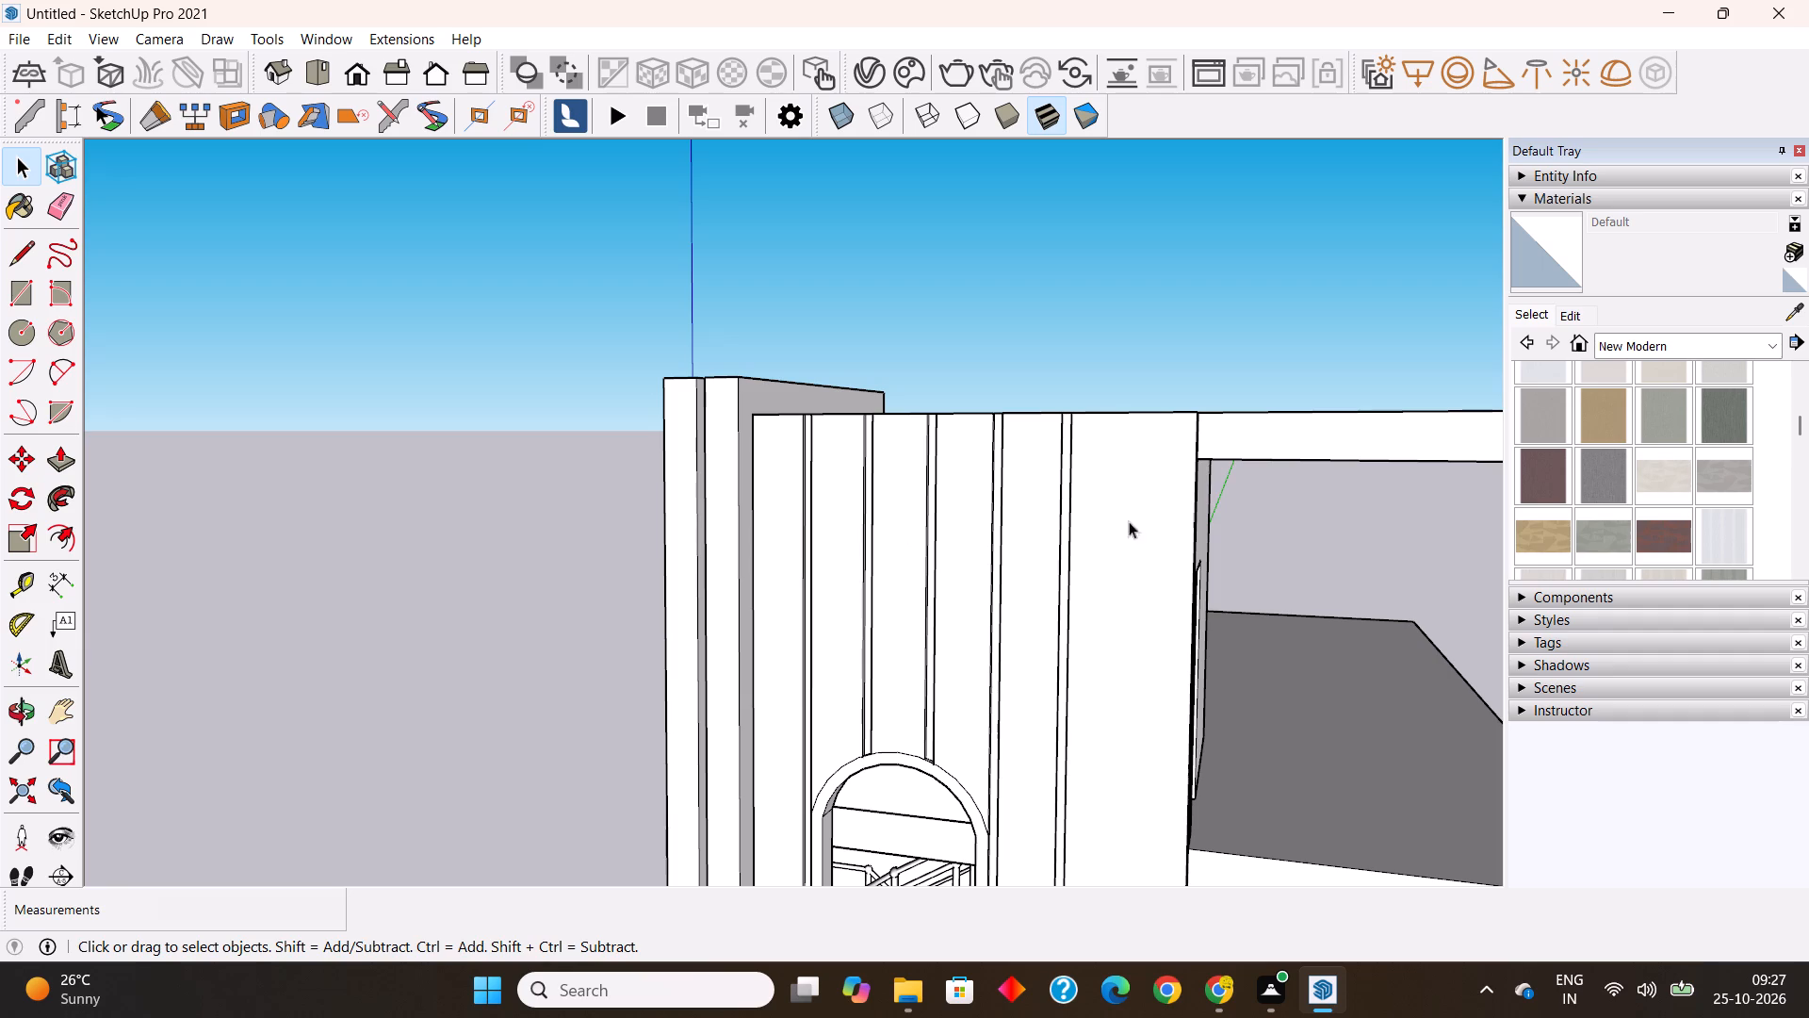
Paint the grooved facade panel with 0025 AP L164 WHITE BUTTER from the Asian Paints Whites collection.
left_click(1770, 351)
left_click(1662, 555)
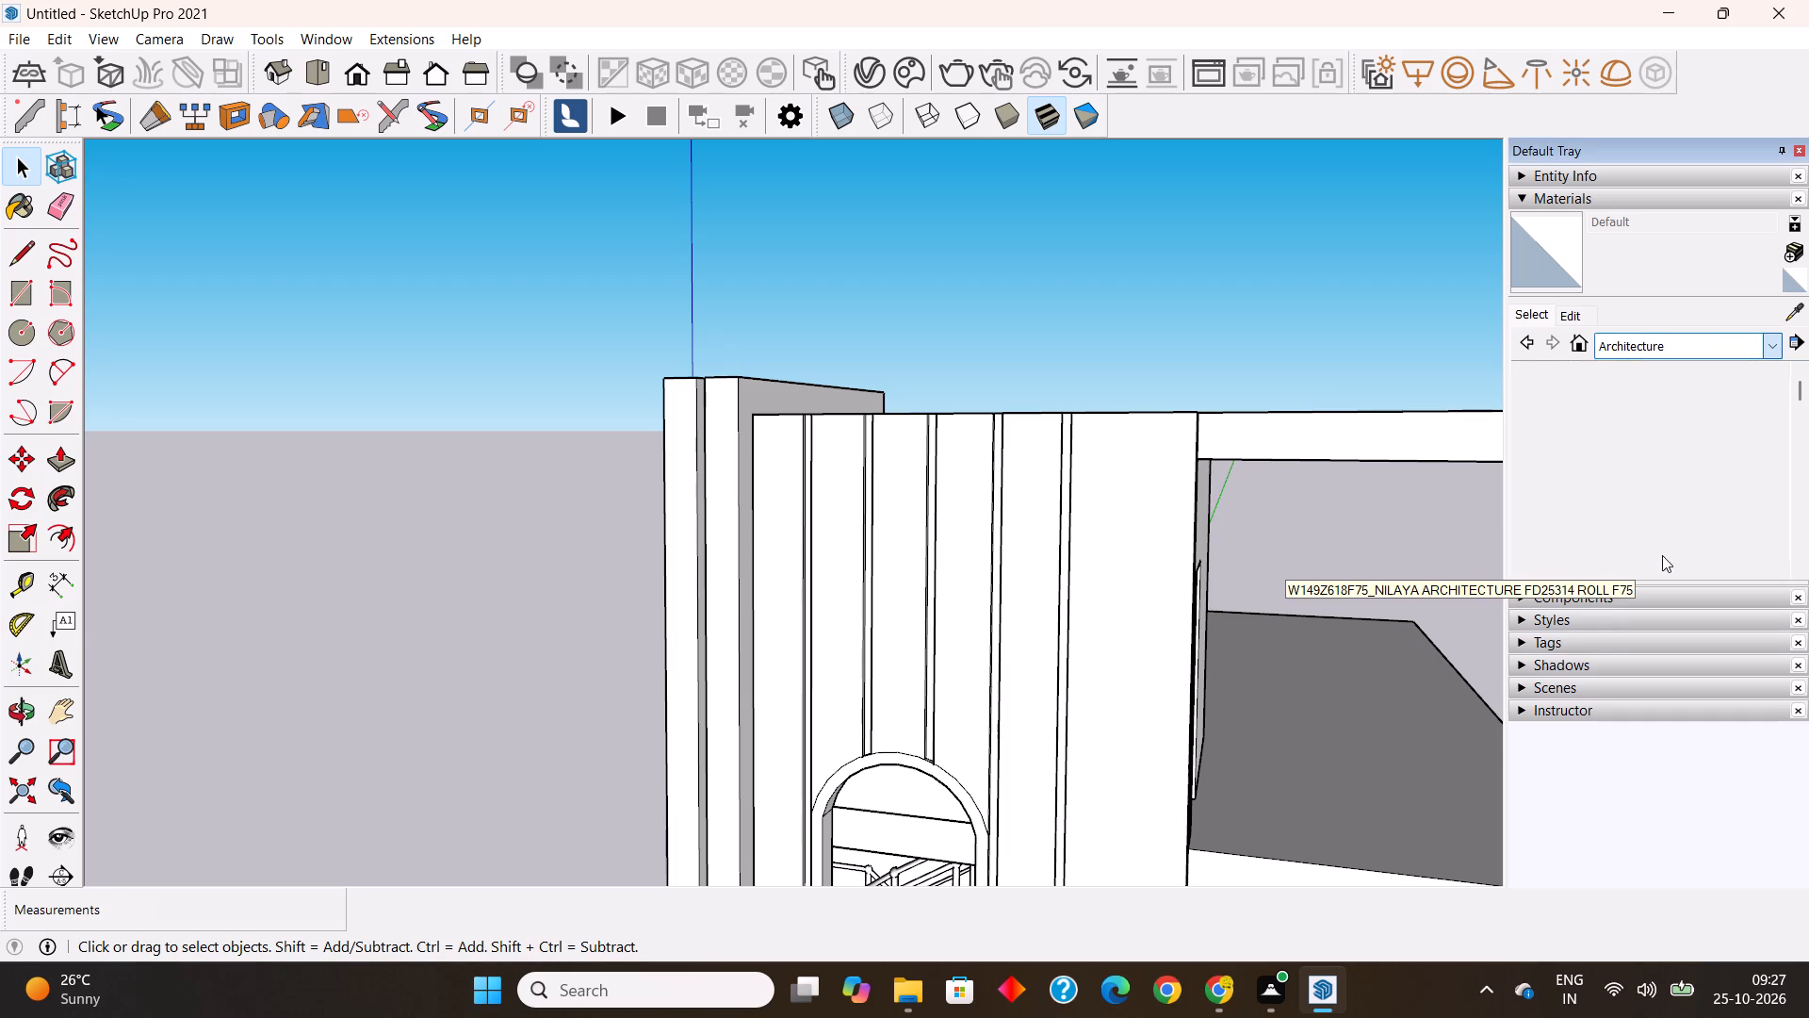
left_click(1777, 344)
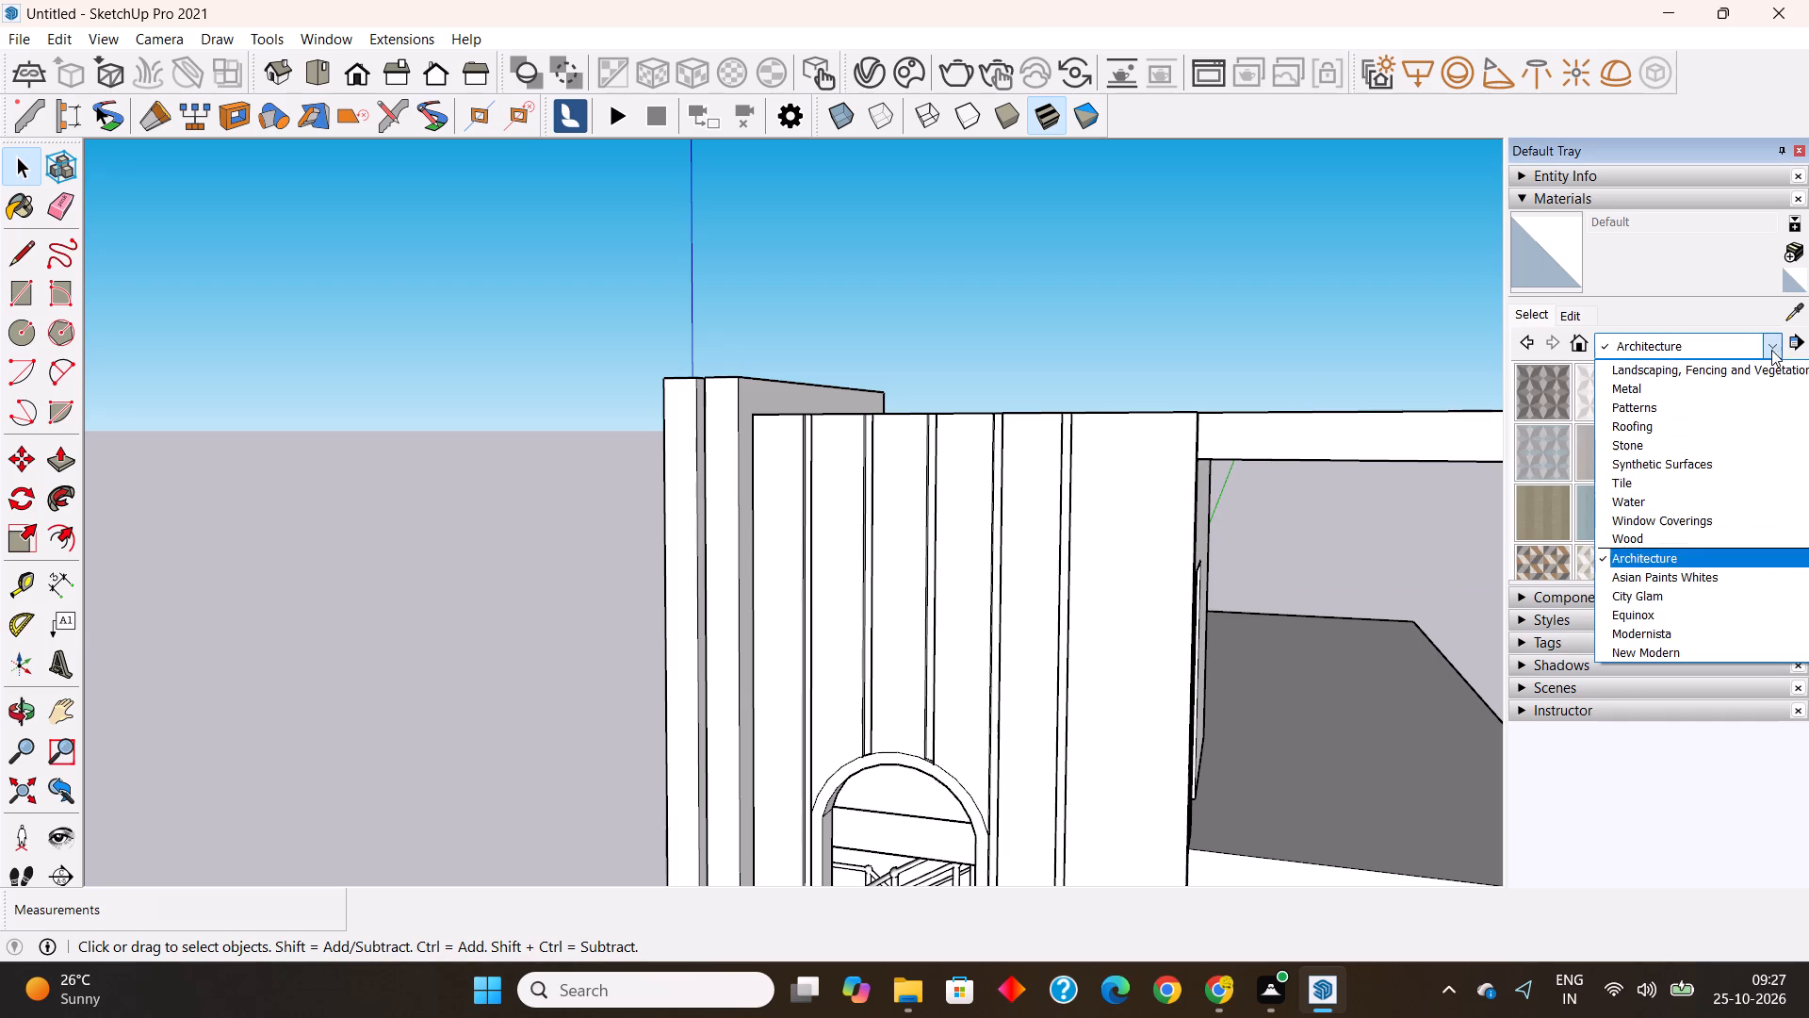
left_click(1682, 579)
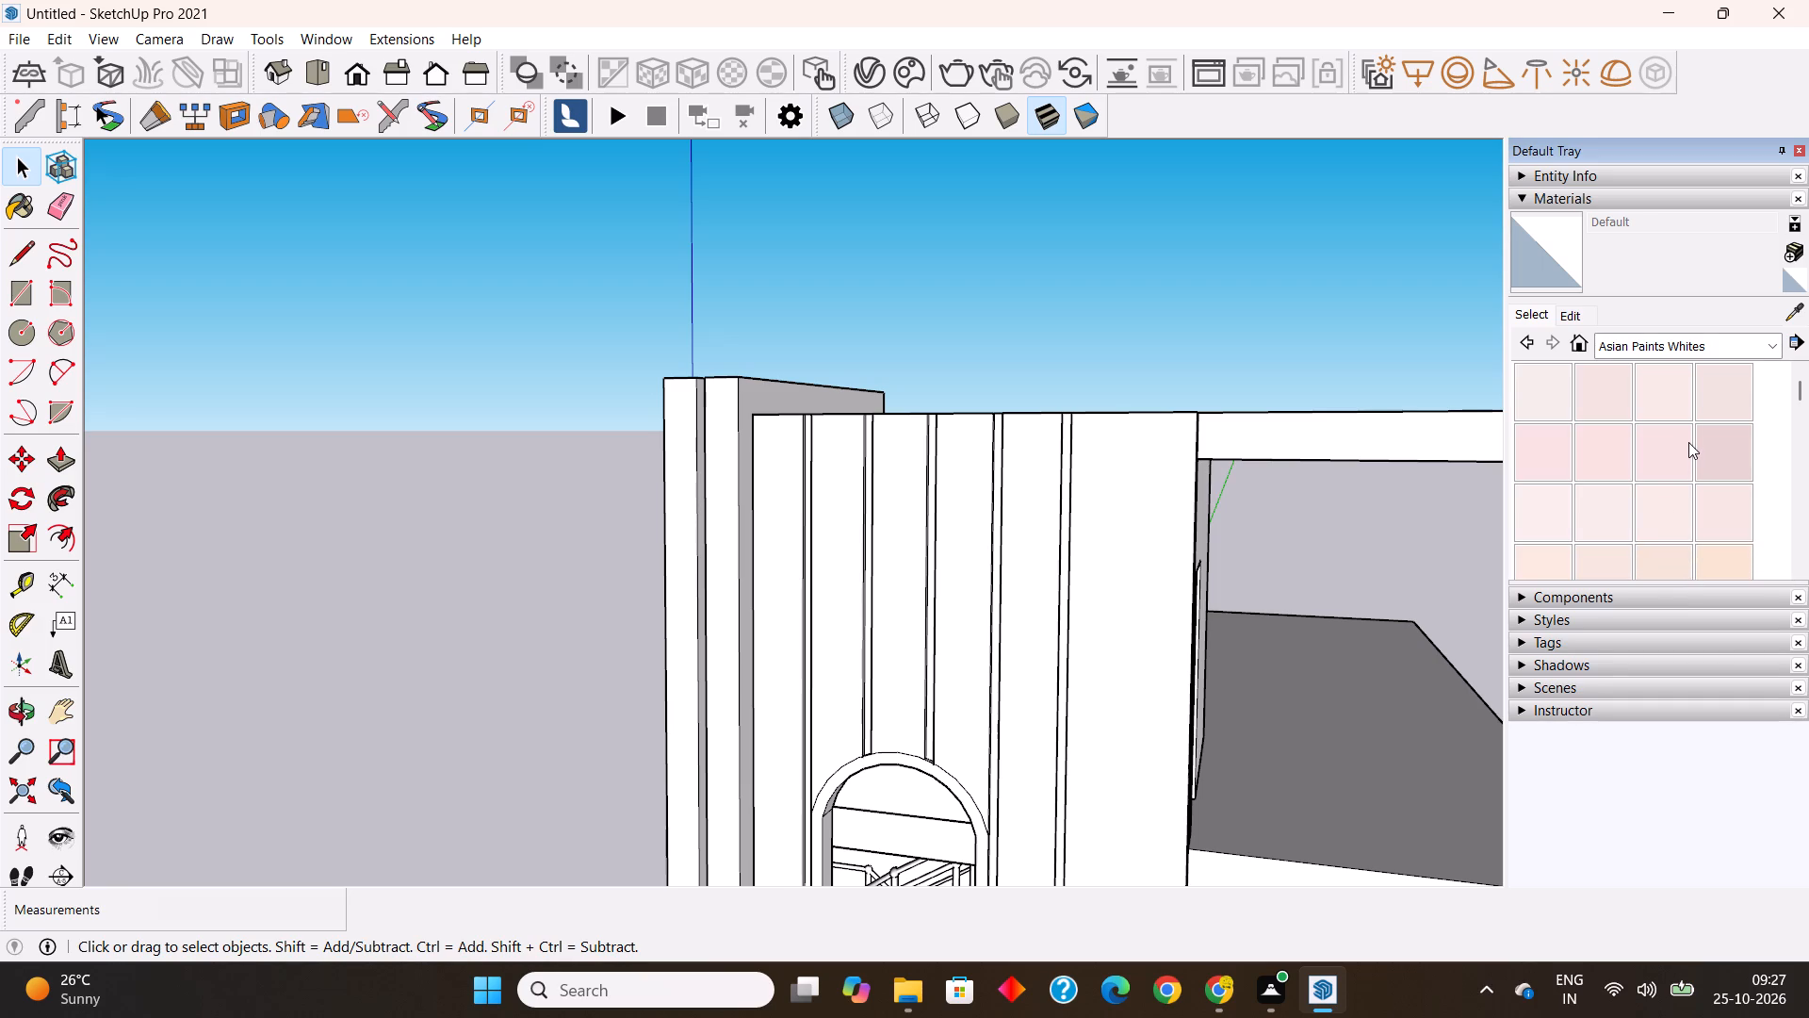
scroll(1674, 447, "down", 3)
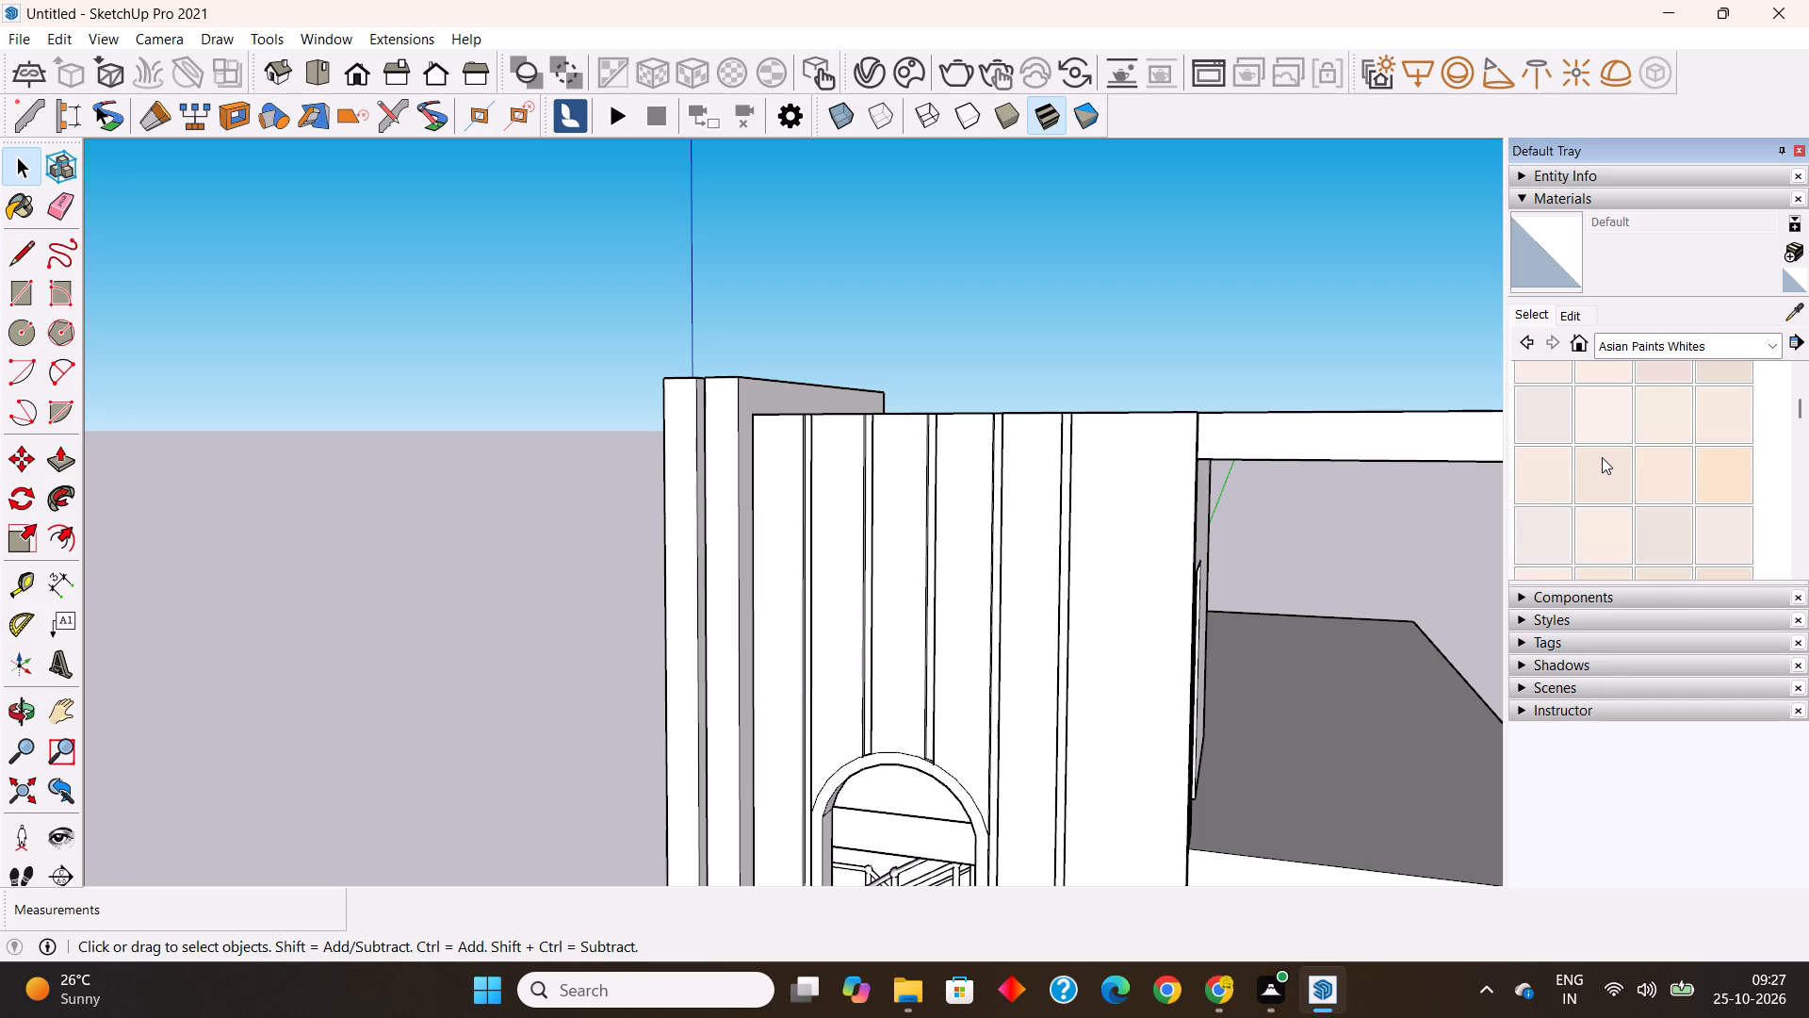
scroll(1645, 454, "down", 1)
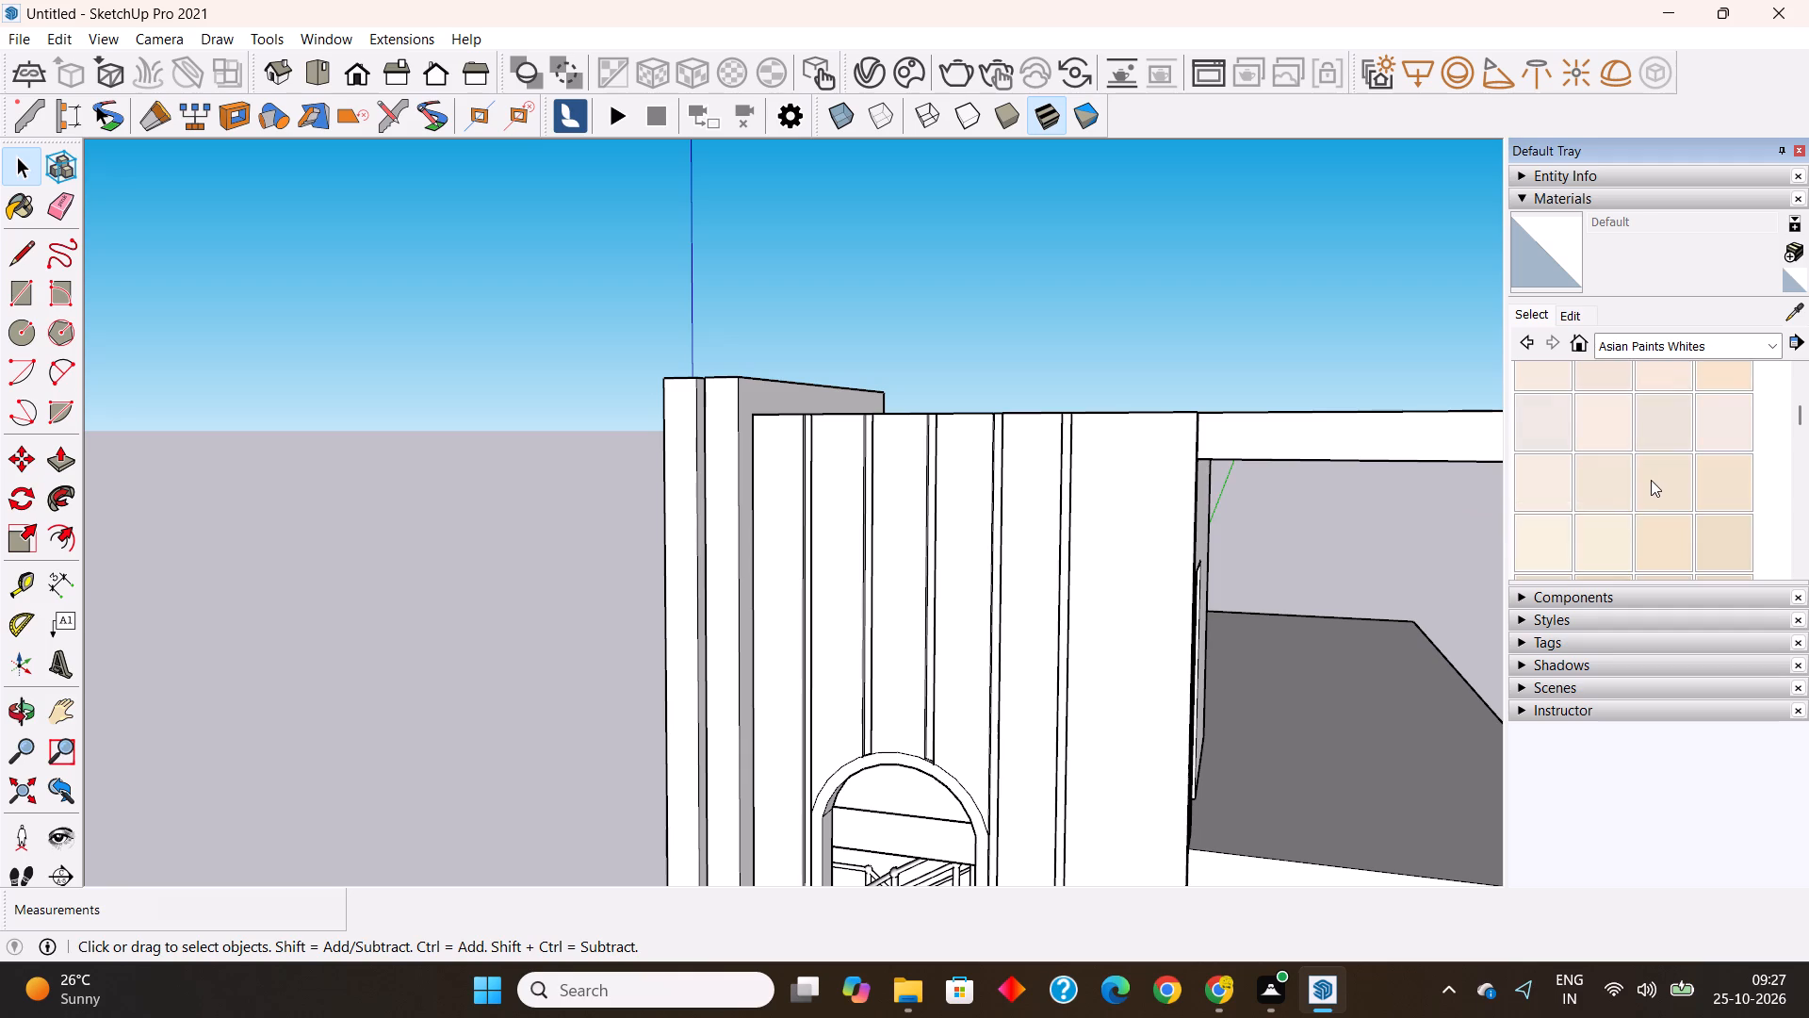
left_click(1652, 481)
left_click(1657, 417)
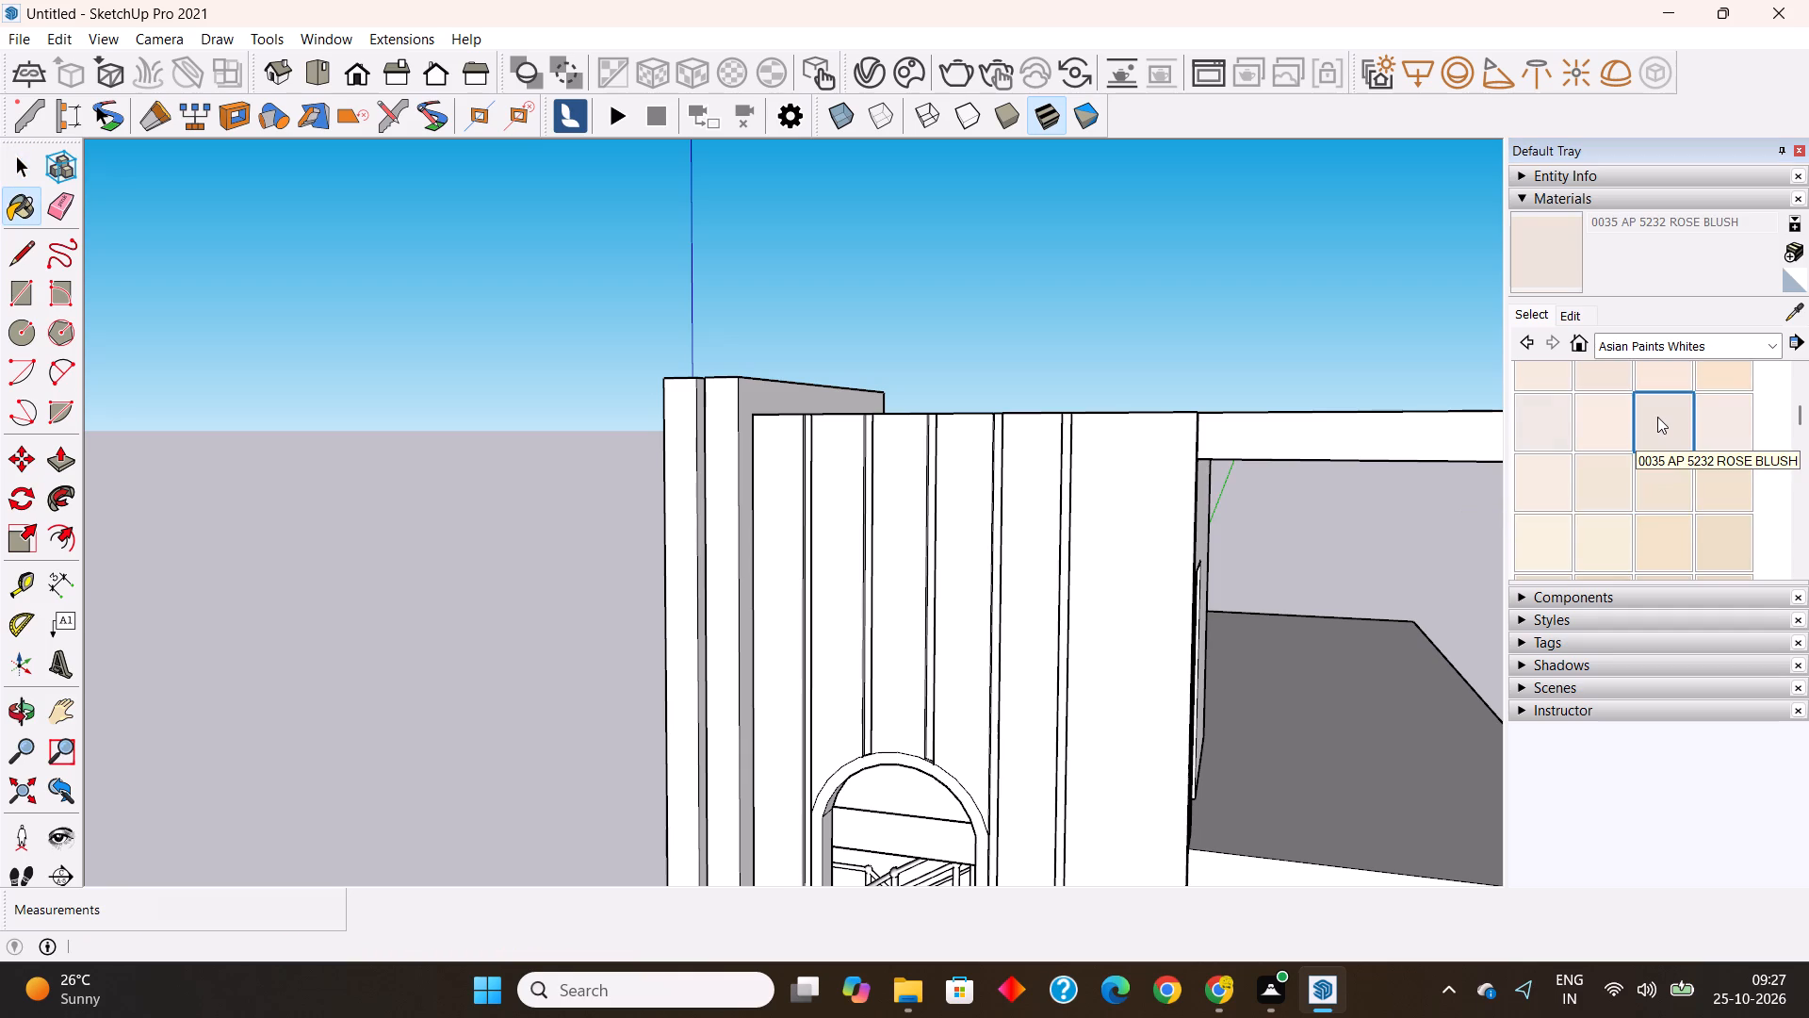
scroll(1657, 417, "up", 1)
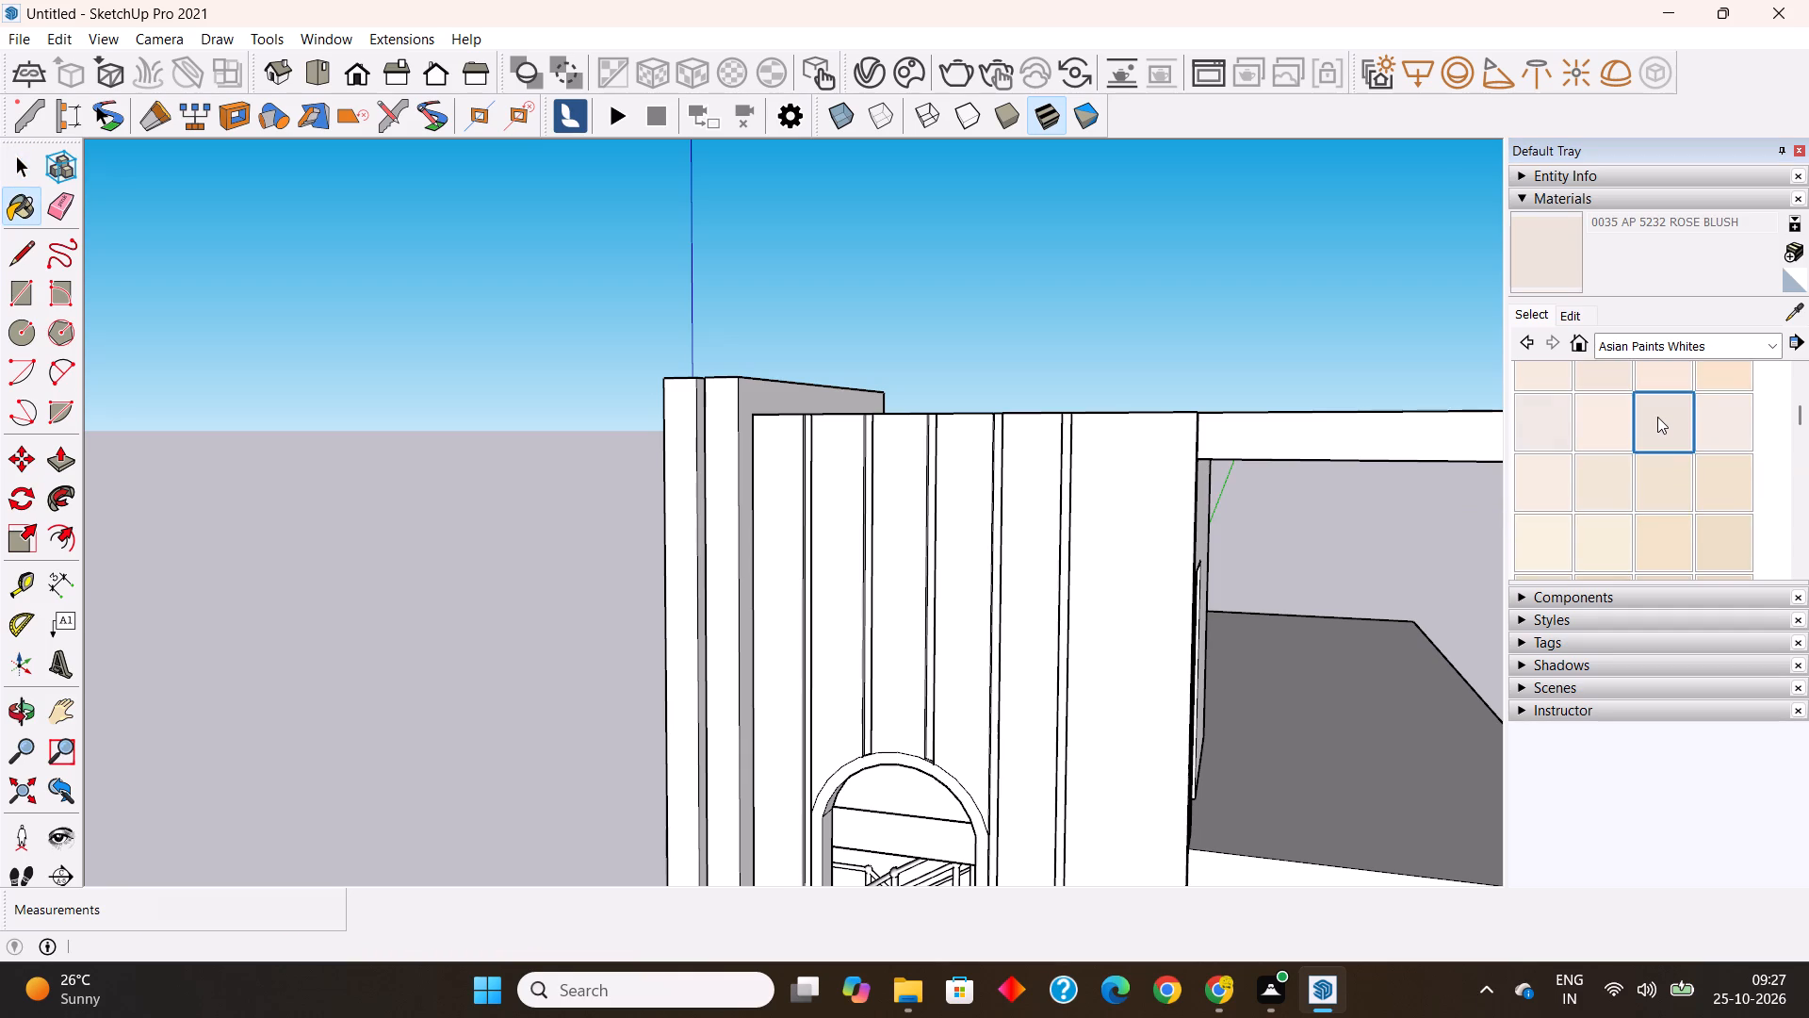
left_click(1543, 419)
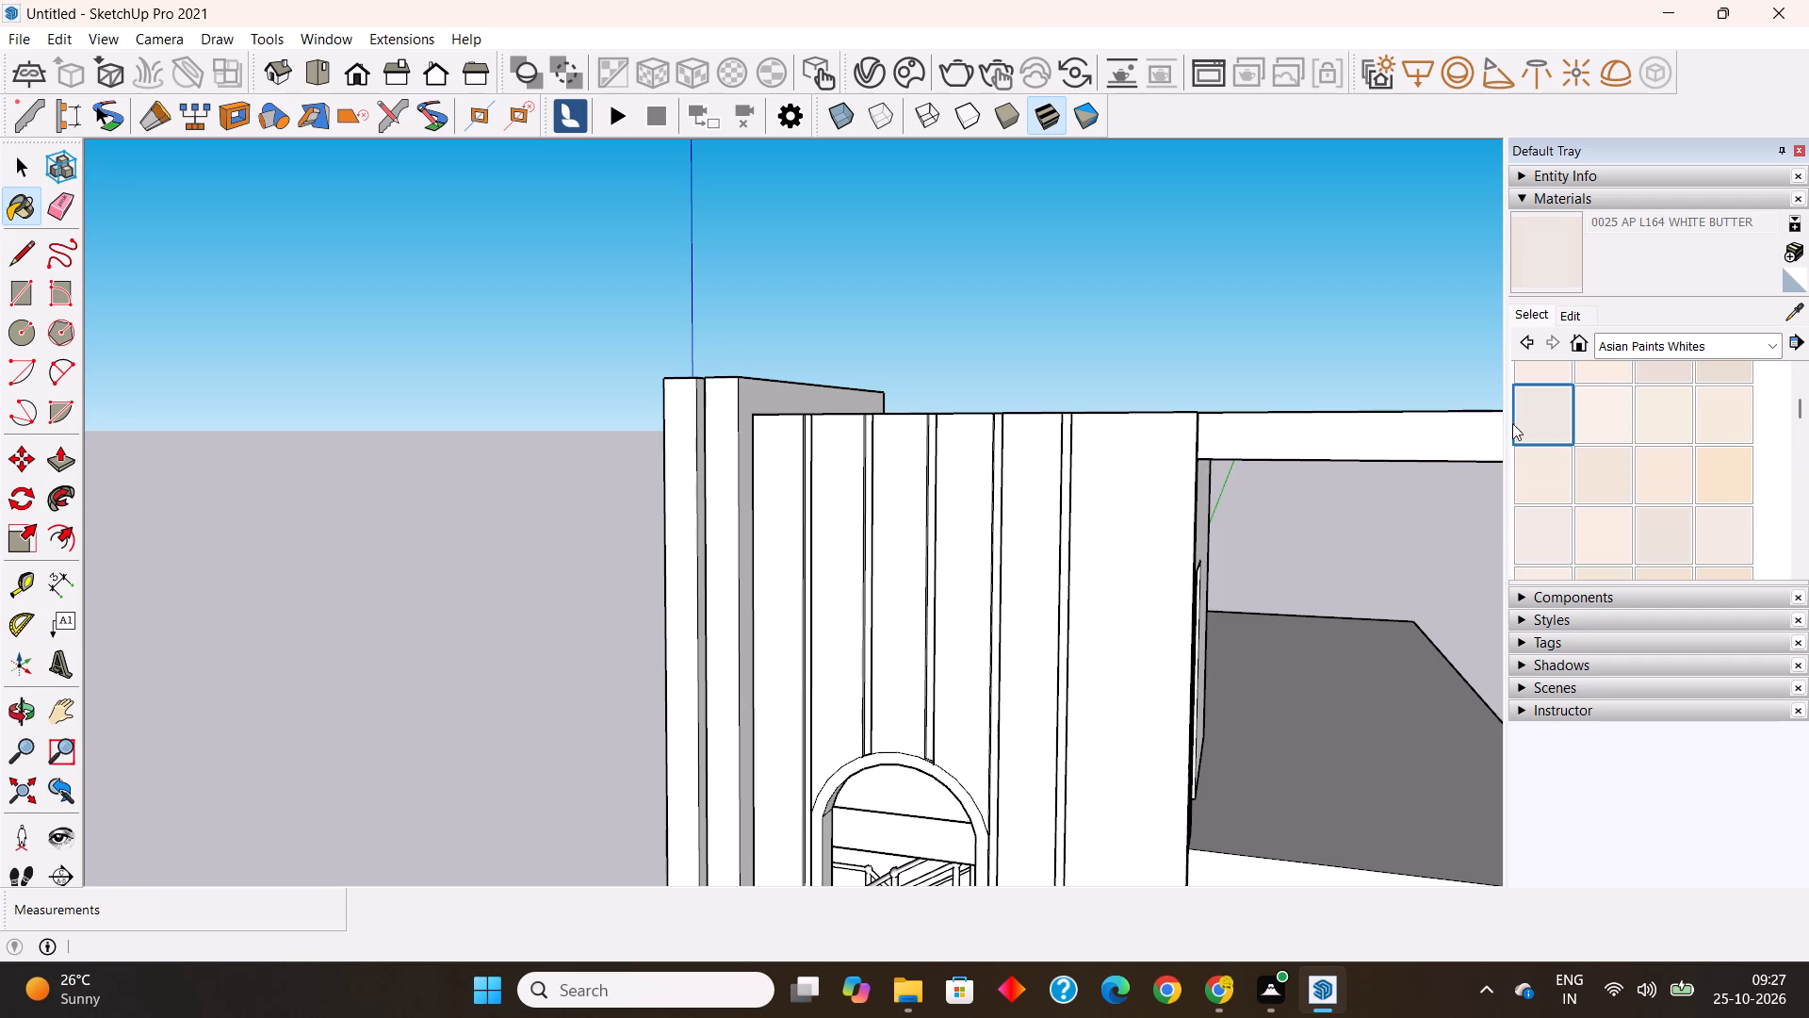
left_click(1141, 517)
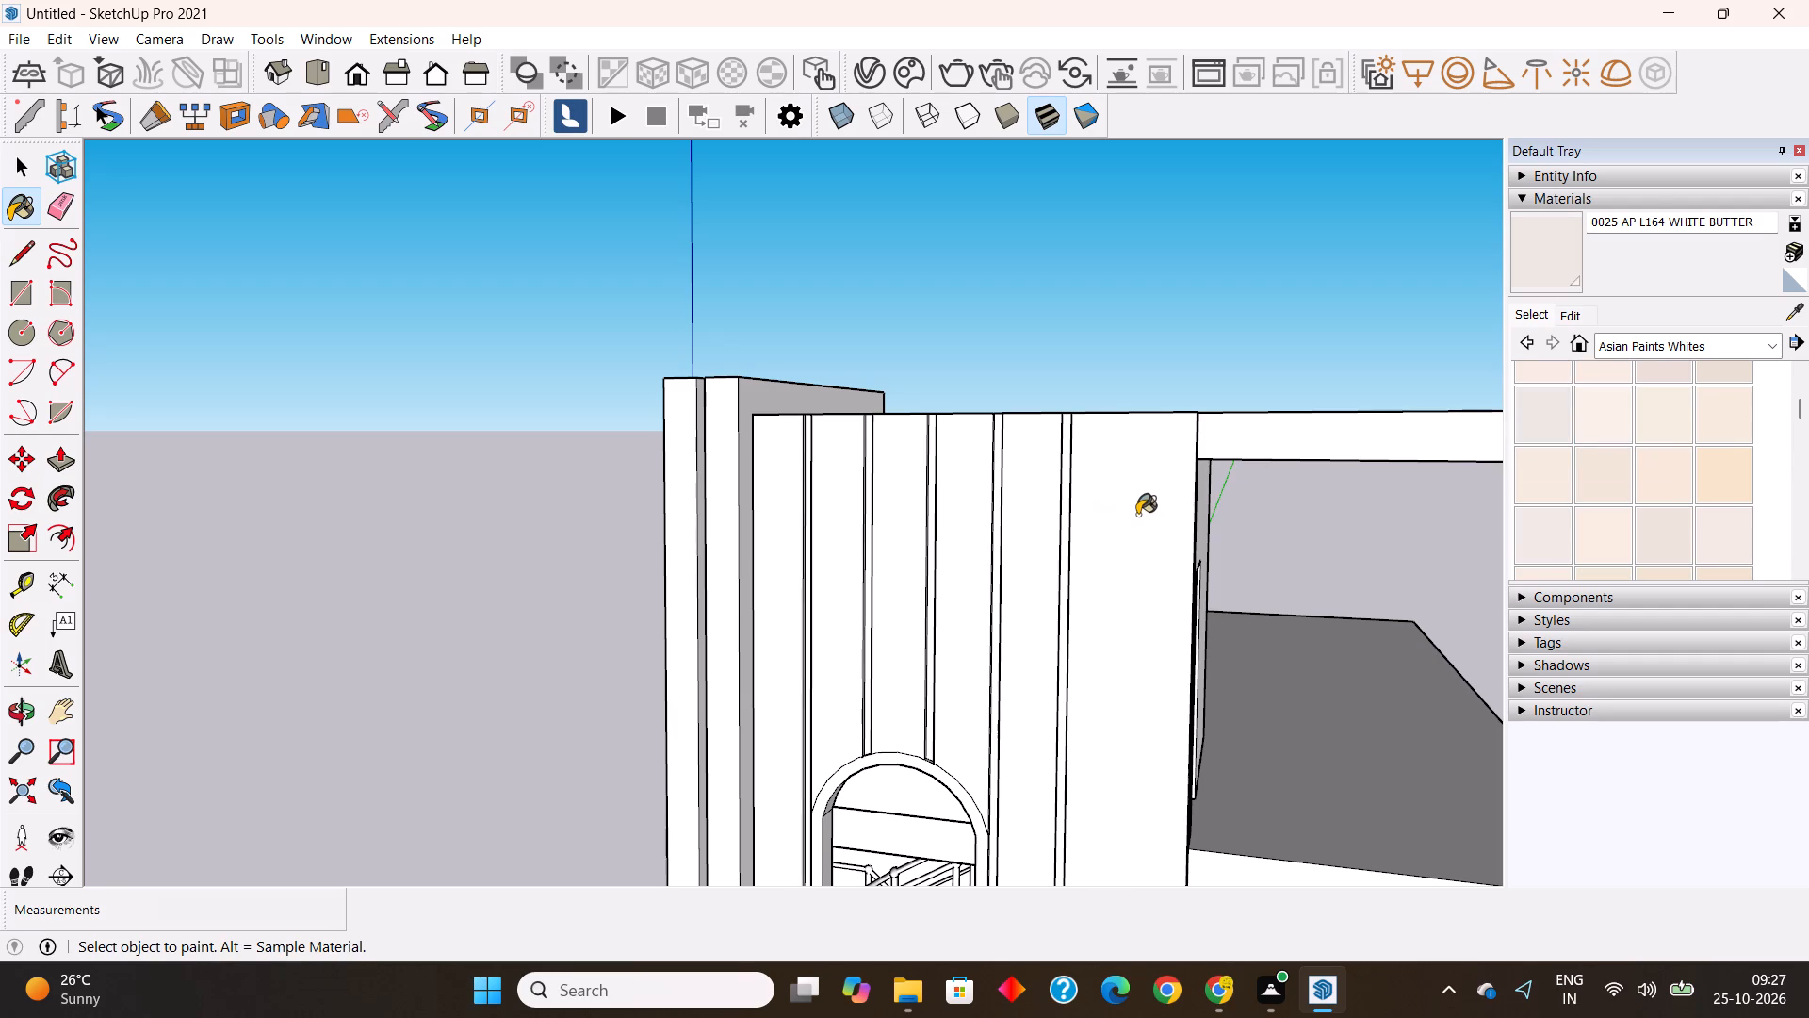
scroll(1137, 515, "down", 6)
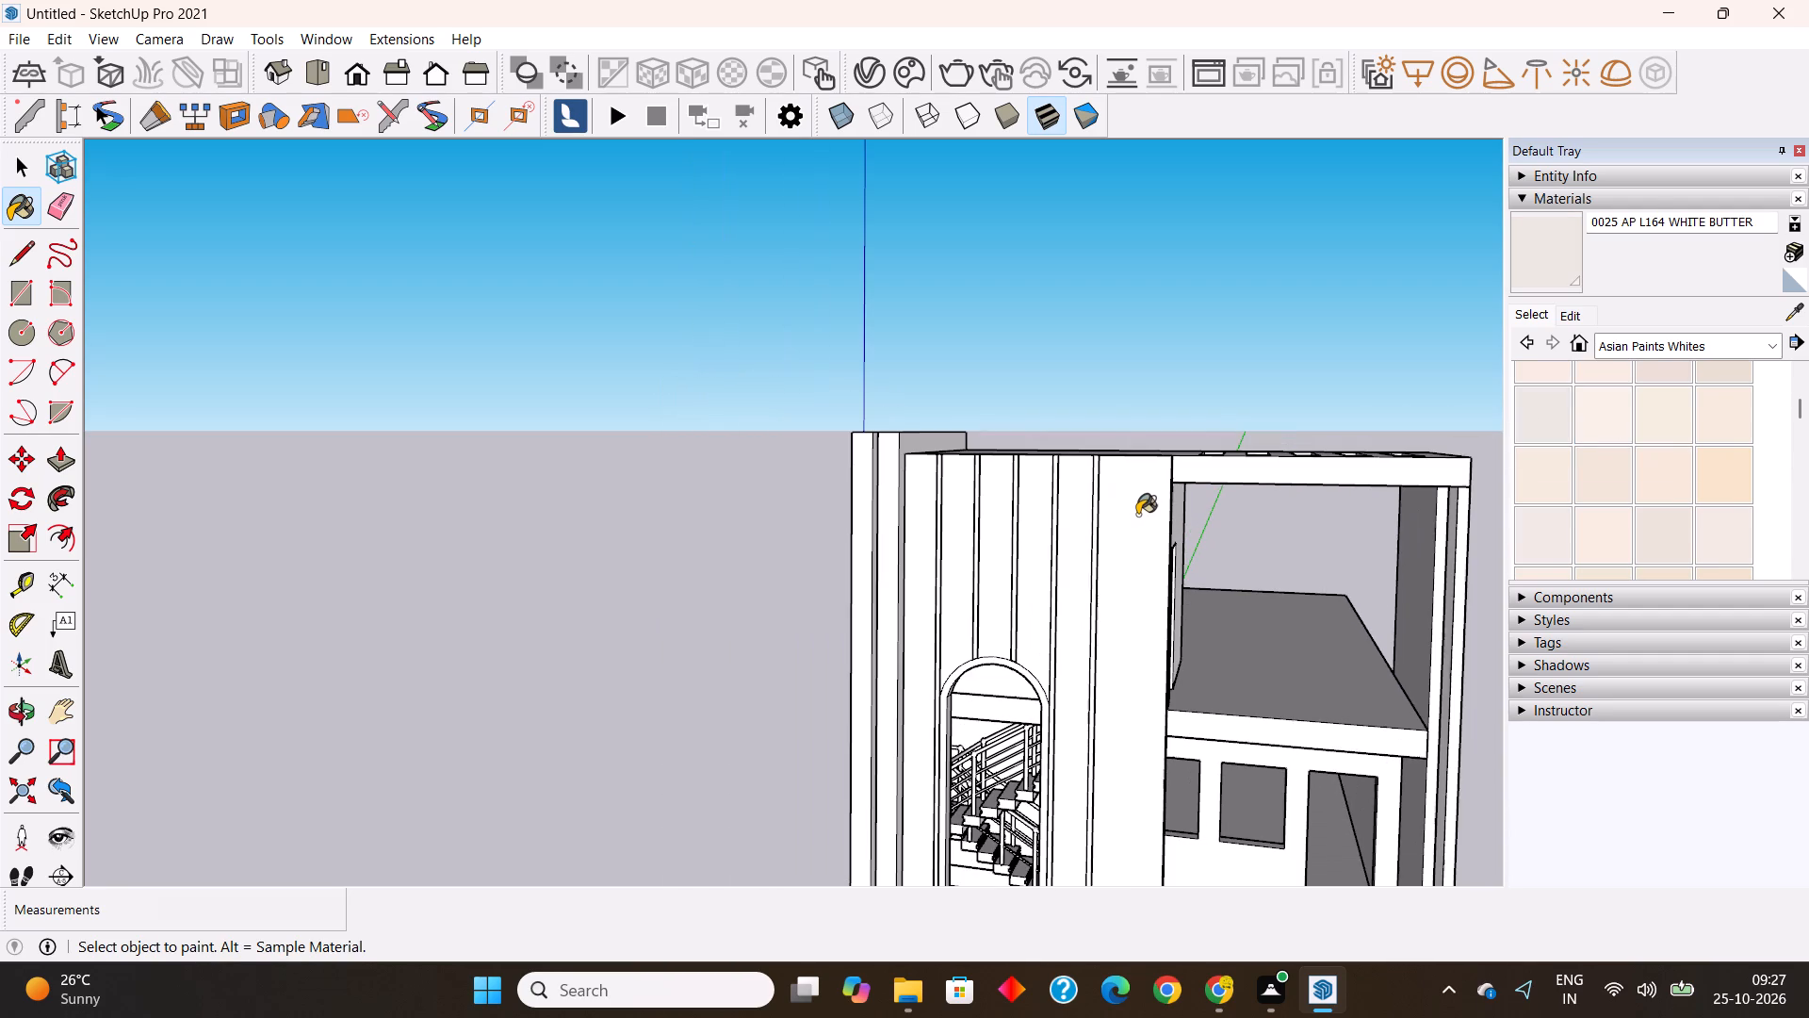
key("space")
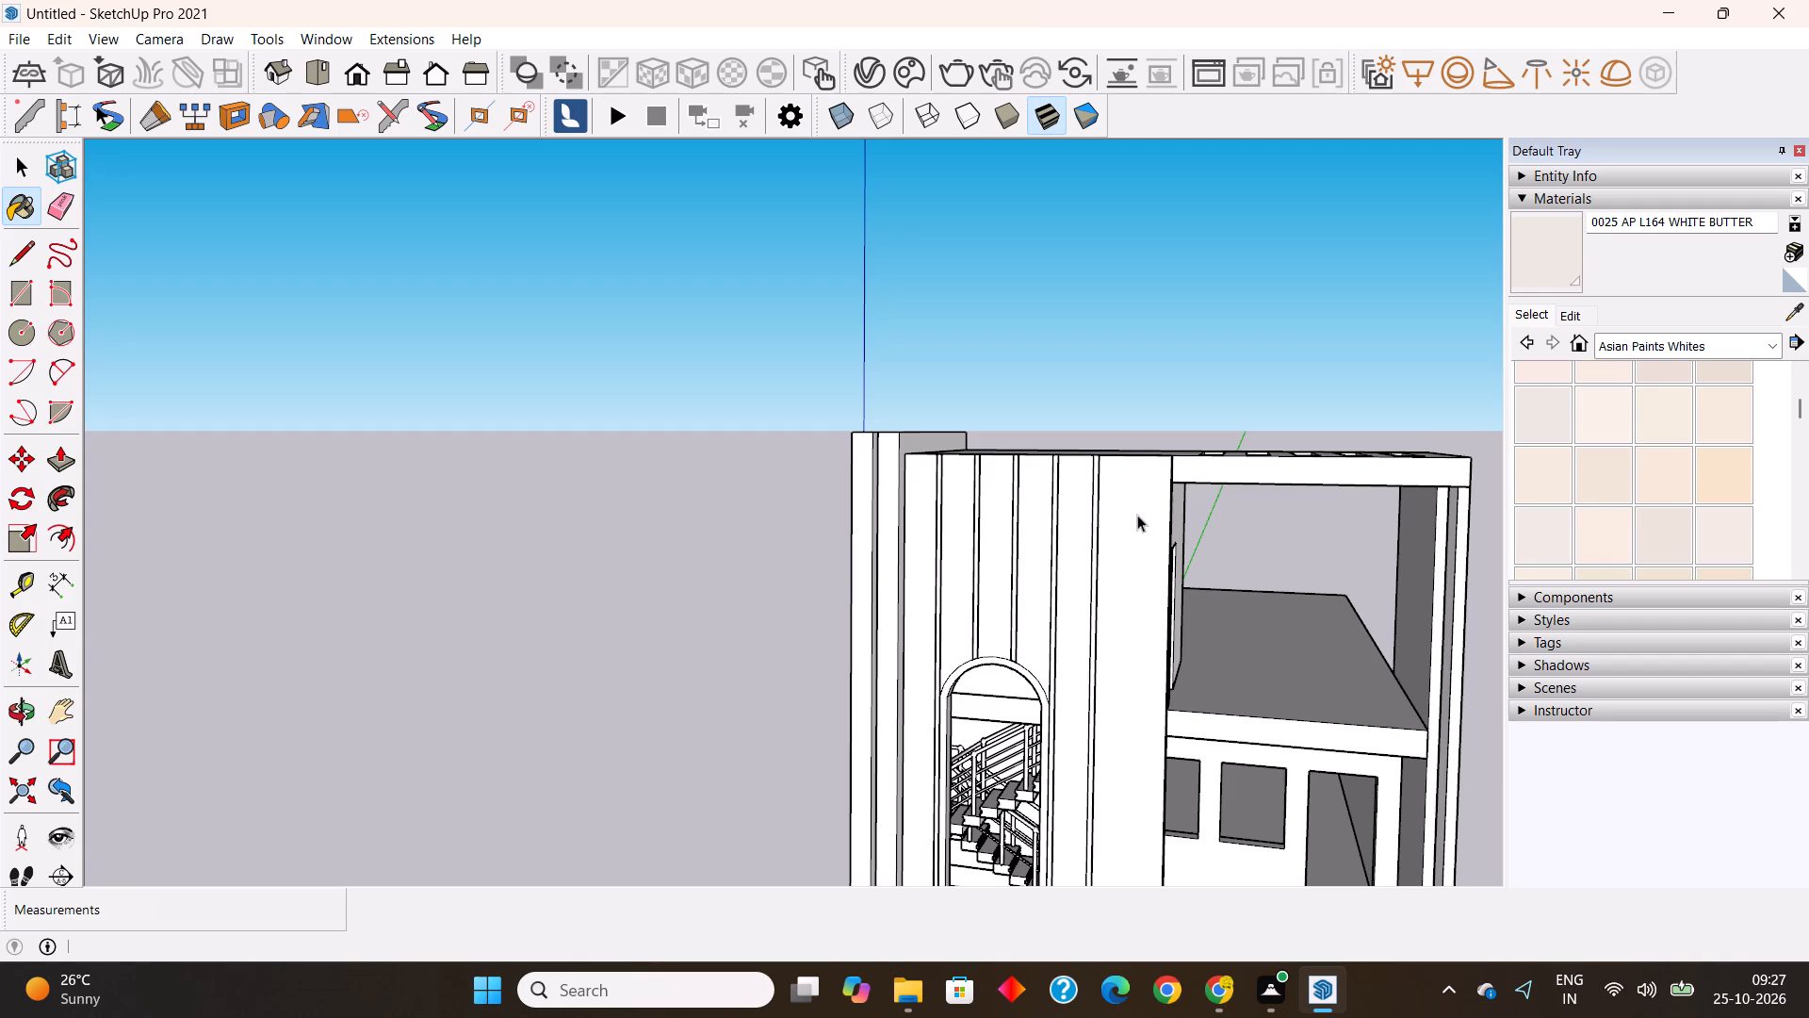
Open the grooved facade panel's group for editing.
scroll(1104, 441, "down", 5)
middle_click_drag(1074, 679, 975, 773)
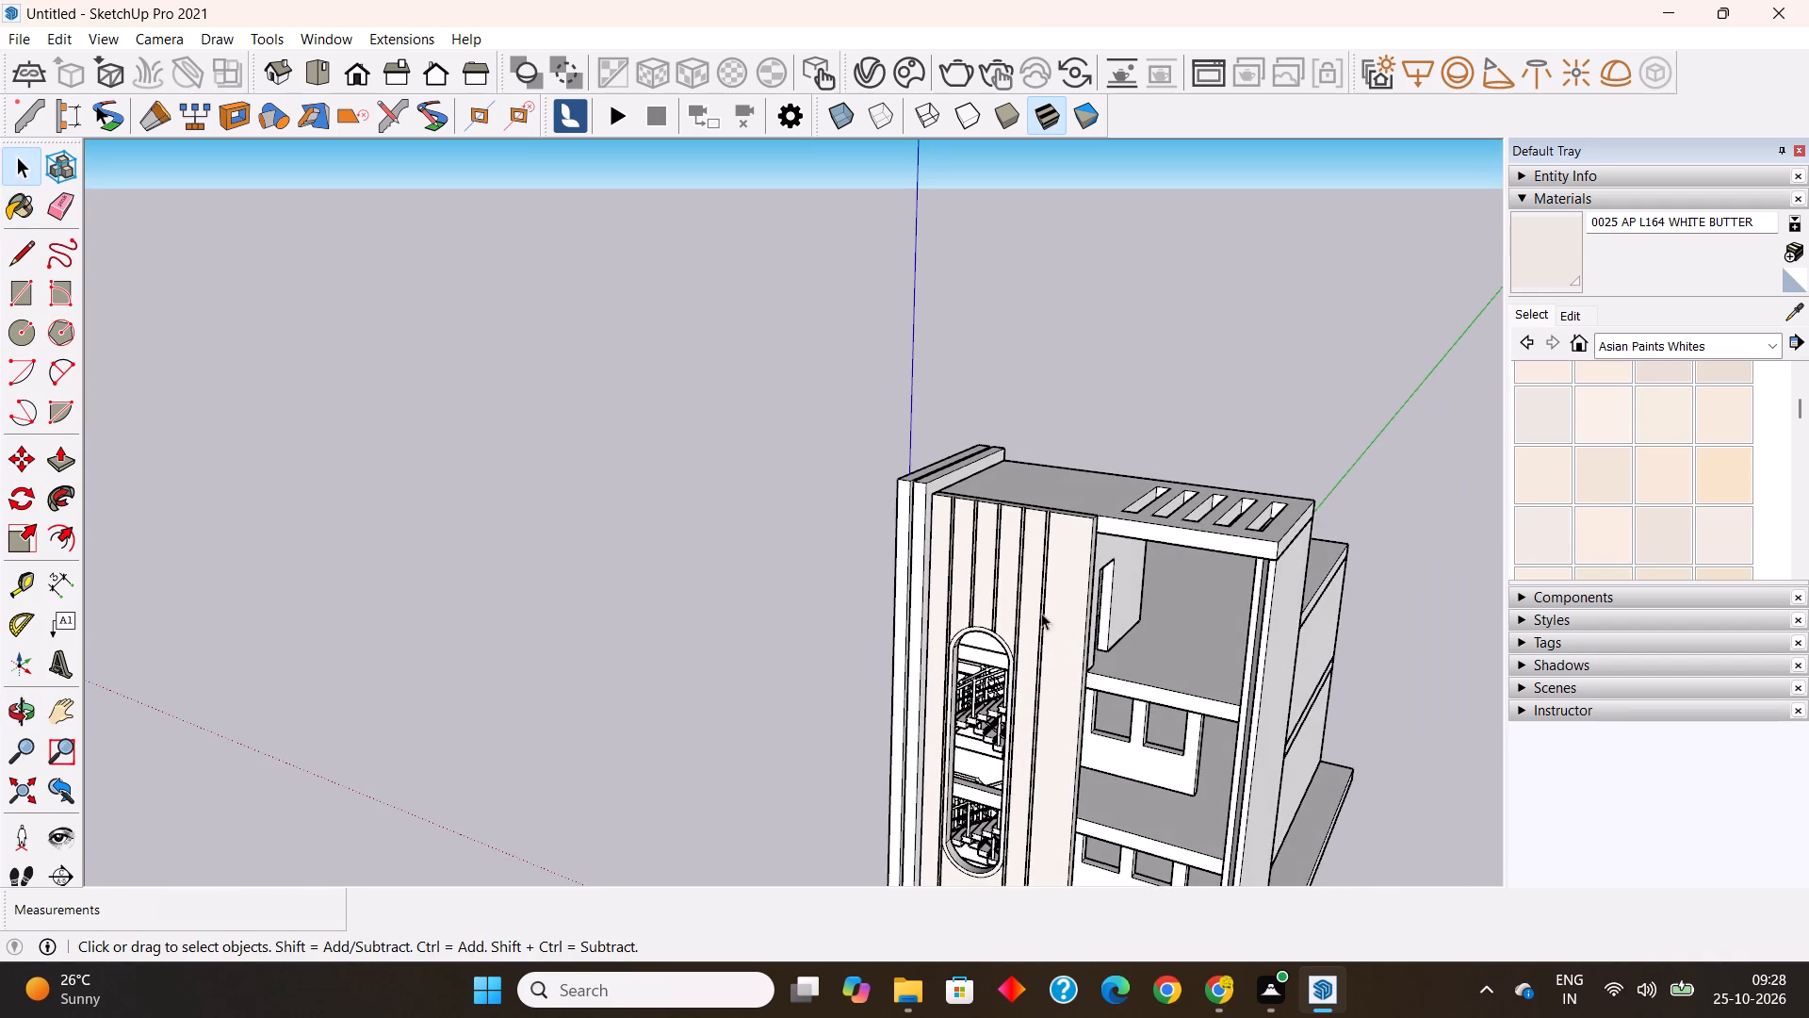
middle_click_drag(1036, 613, 905, 583)
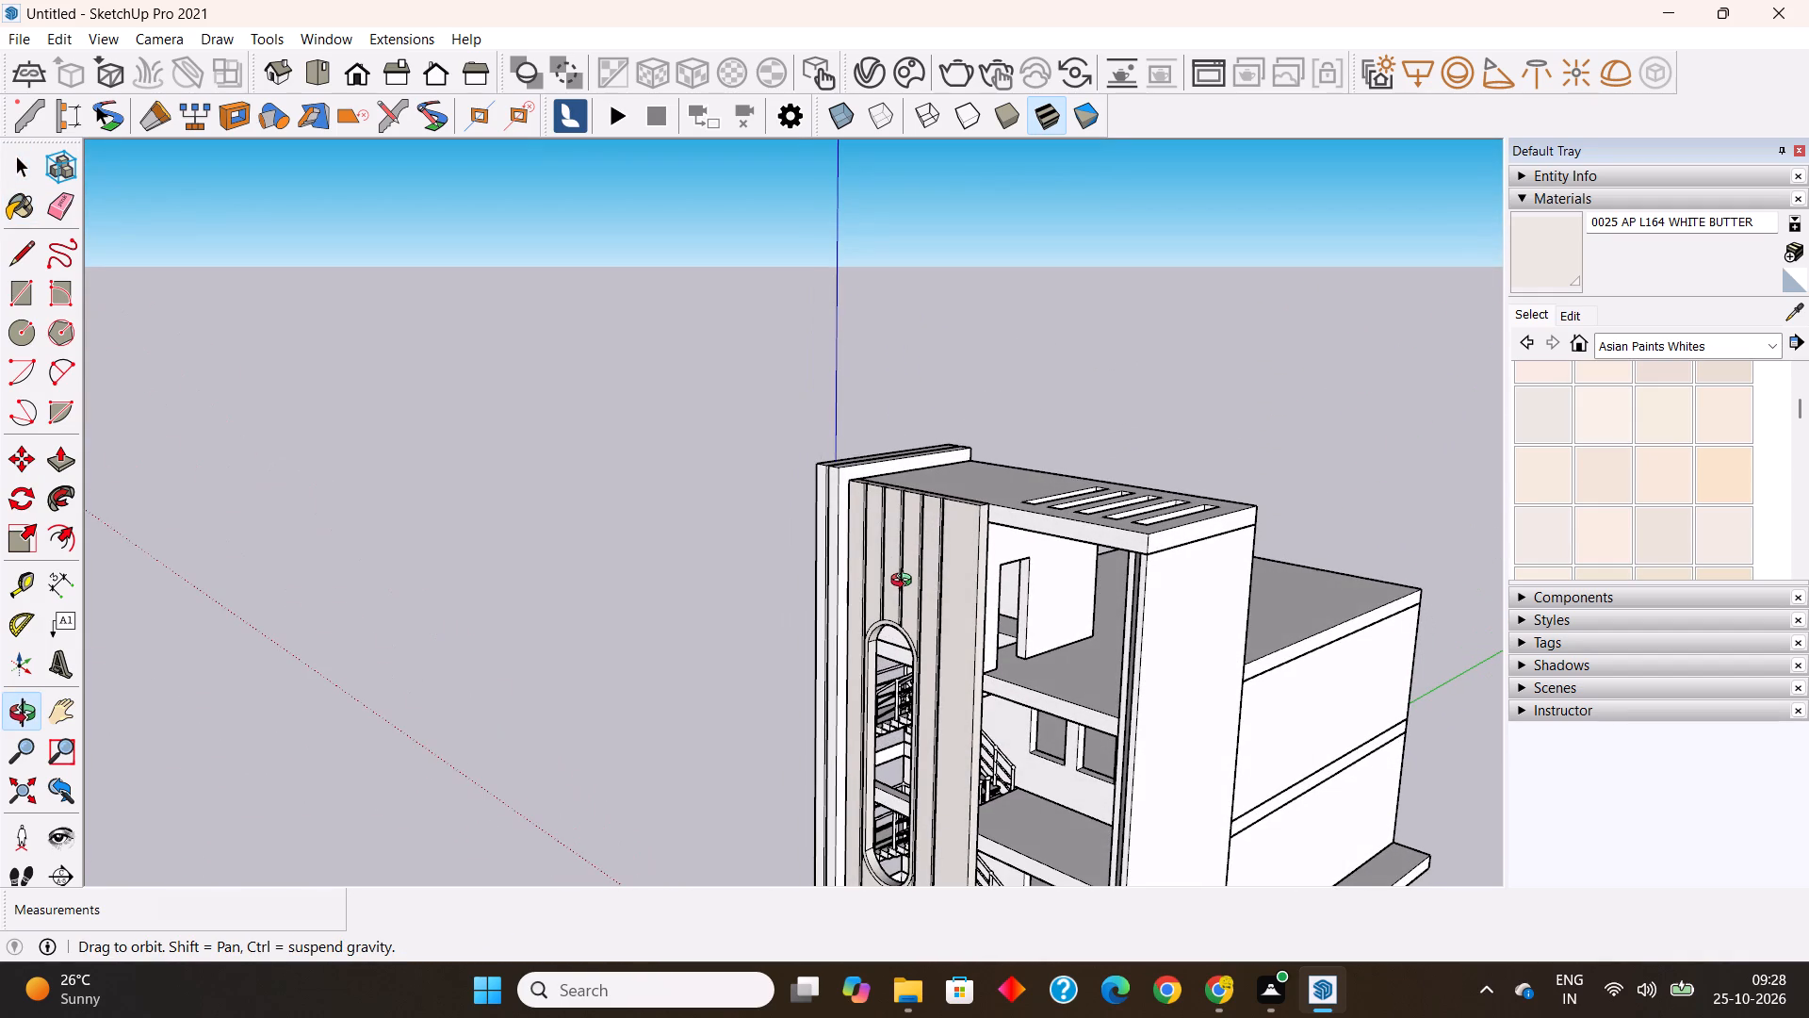
middle_click_drag(905, 583, 905, 583)
scroll(910, 585, "up", 9)
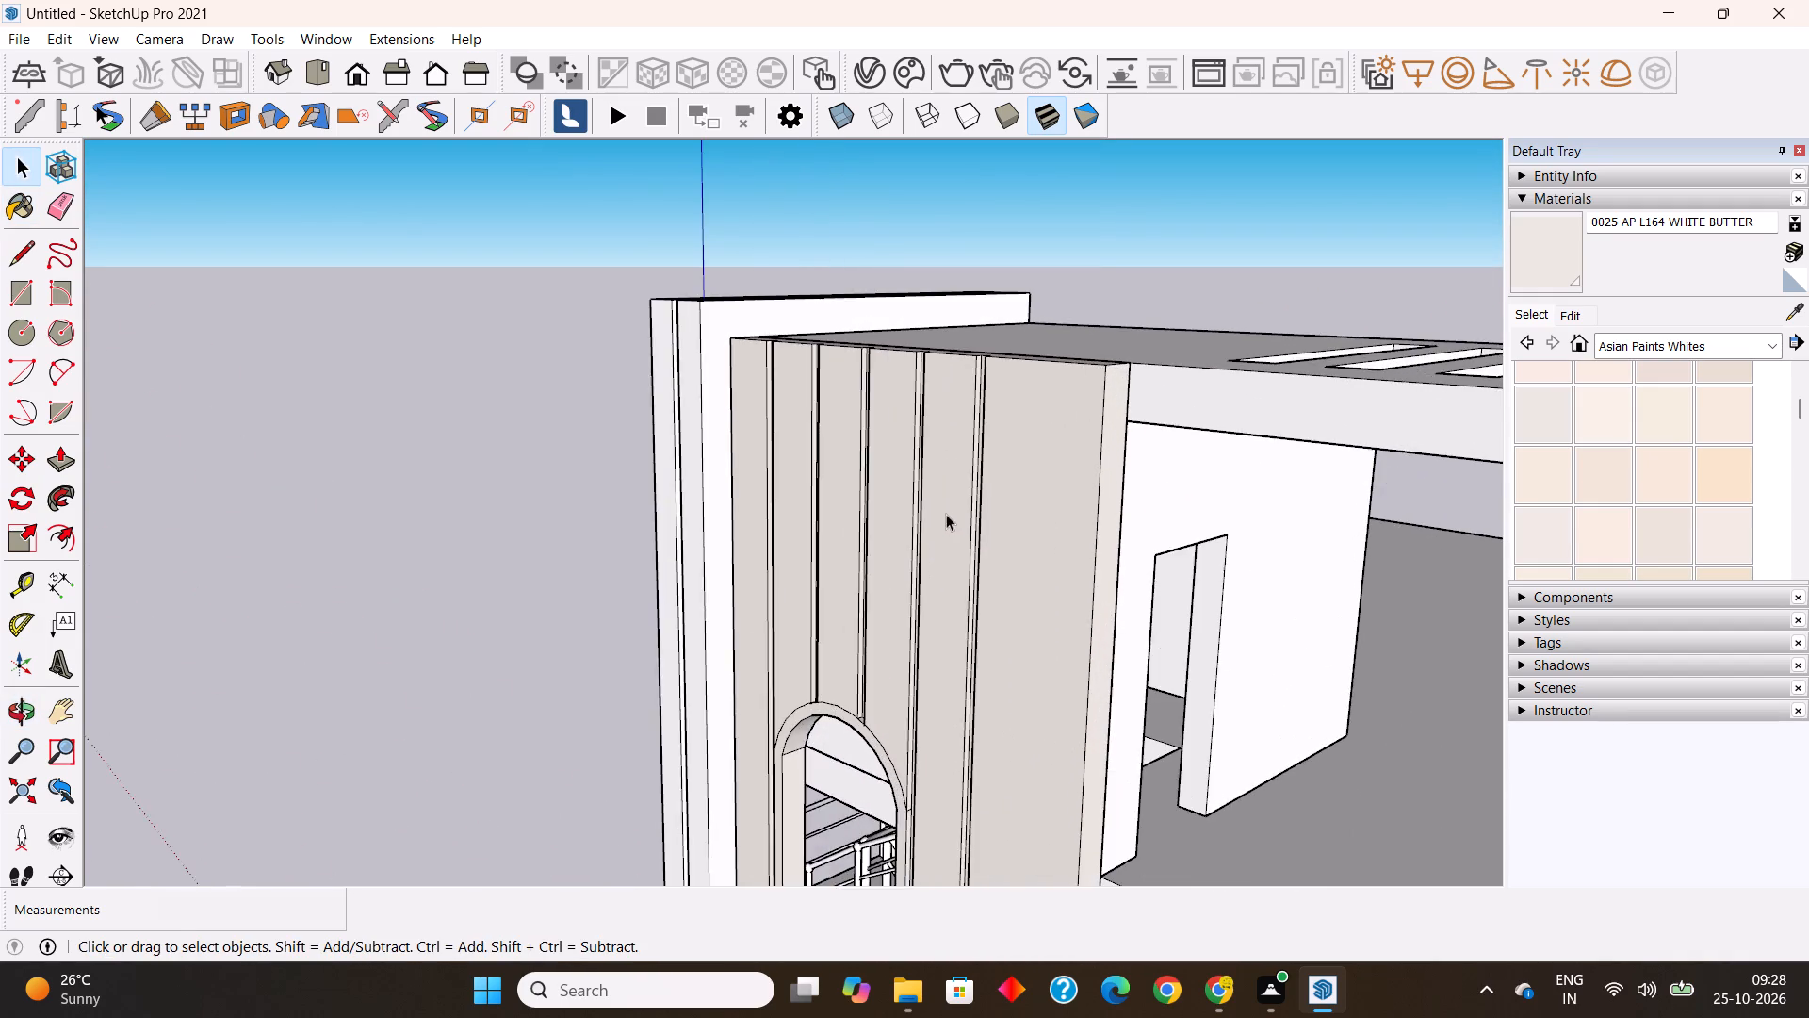
scroll(946, 514, "up", 3)
middle_click_drag(951, 509, 1062, 616)
double_click(1133, 561)
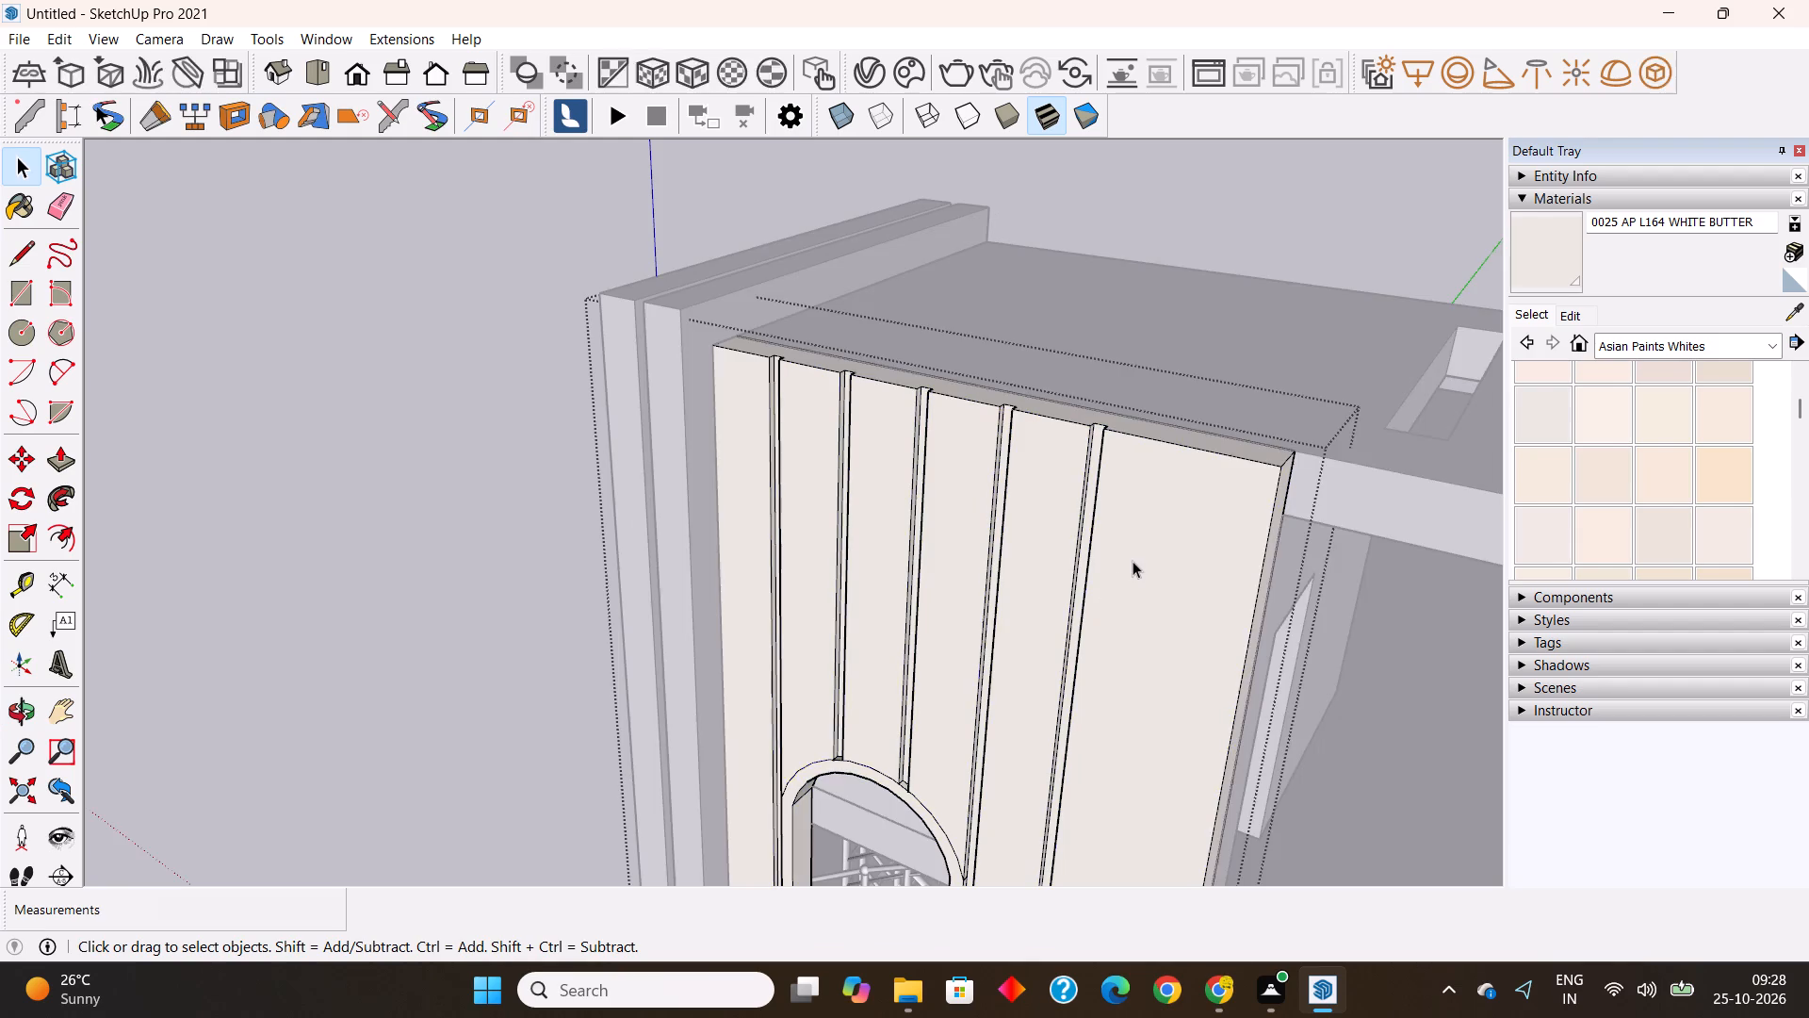
Paint the back and both side faces of the groove nearest the paired pillars with 0133_Gray from the Colors-Named collection.
scroll(781, 405, "up", 13)
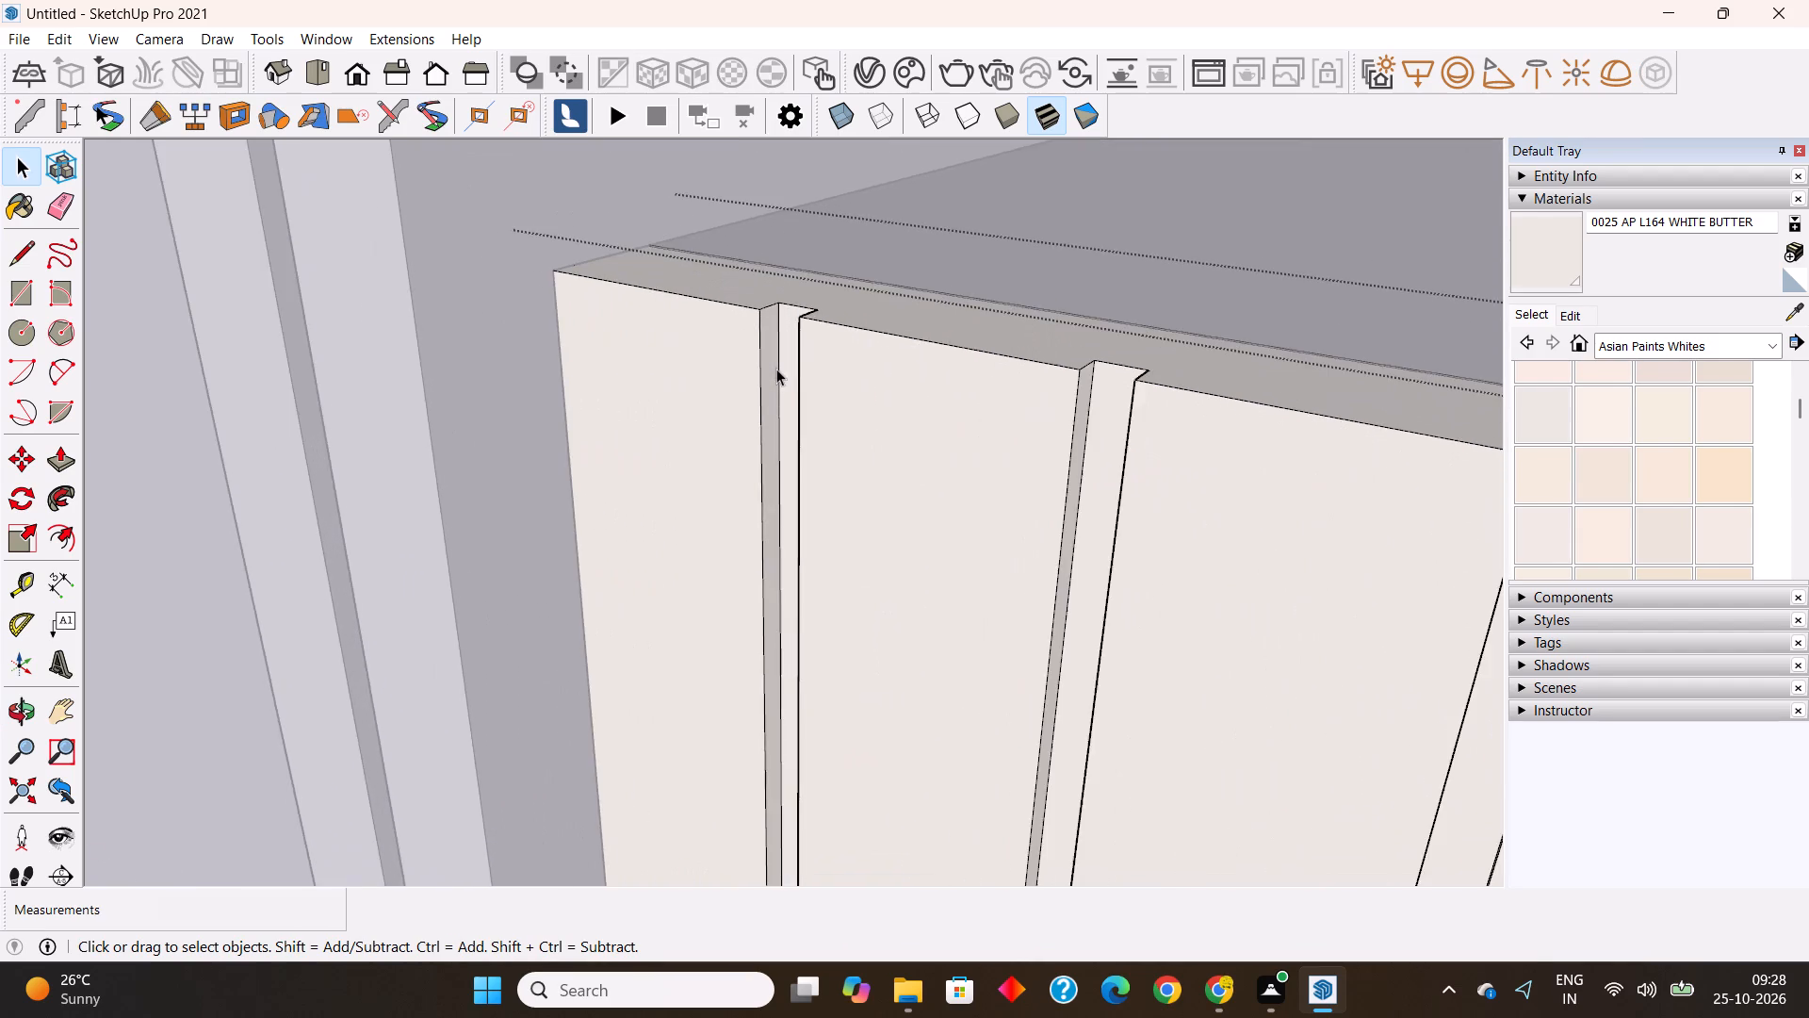
middle_click_drag(791, 382, 846, 415)
scroll(847, 412, "up", 2)
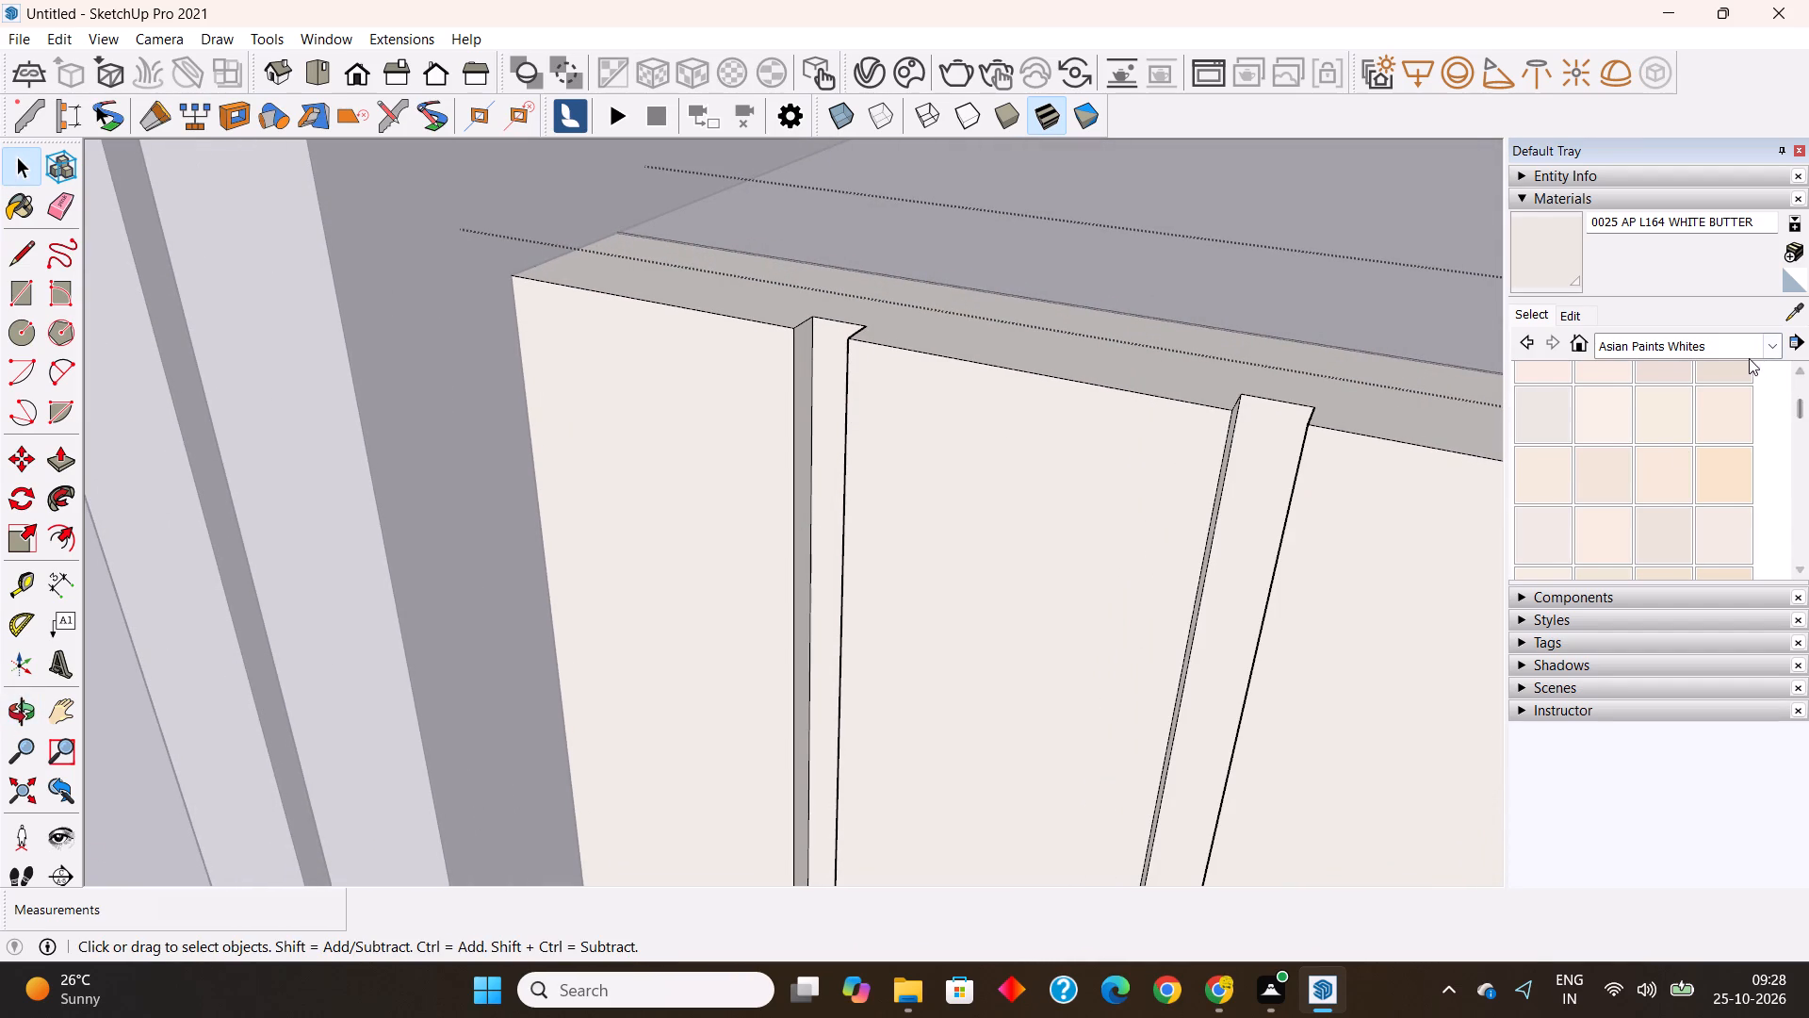
left_click(1768, 351)
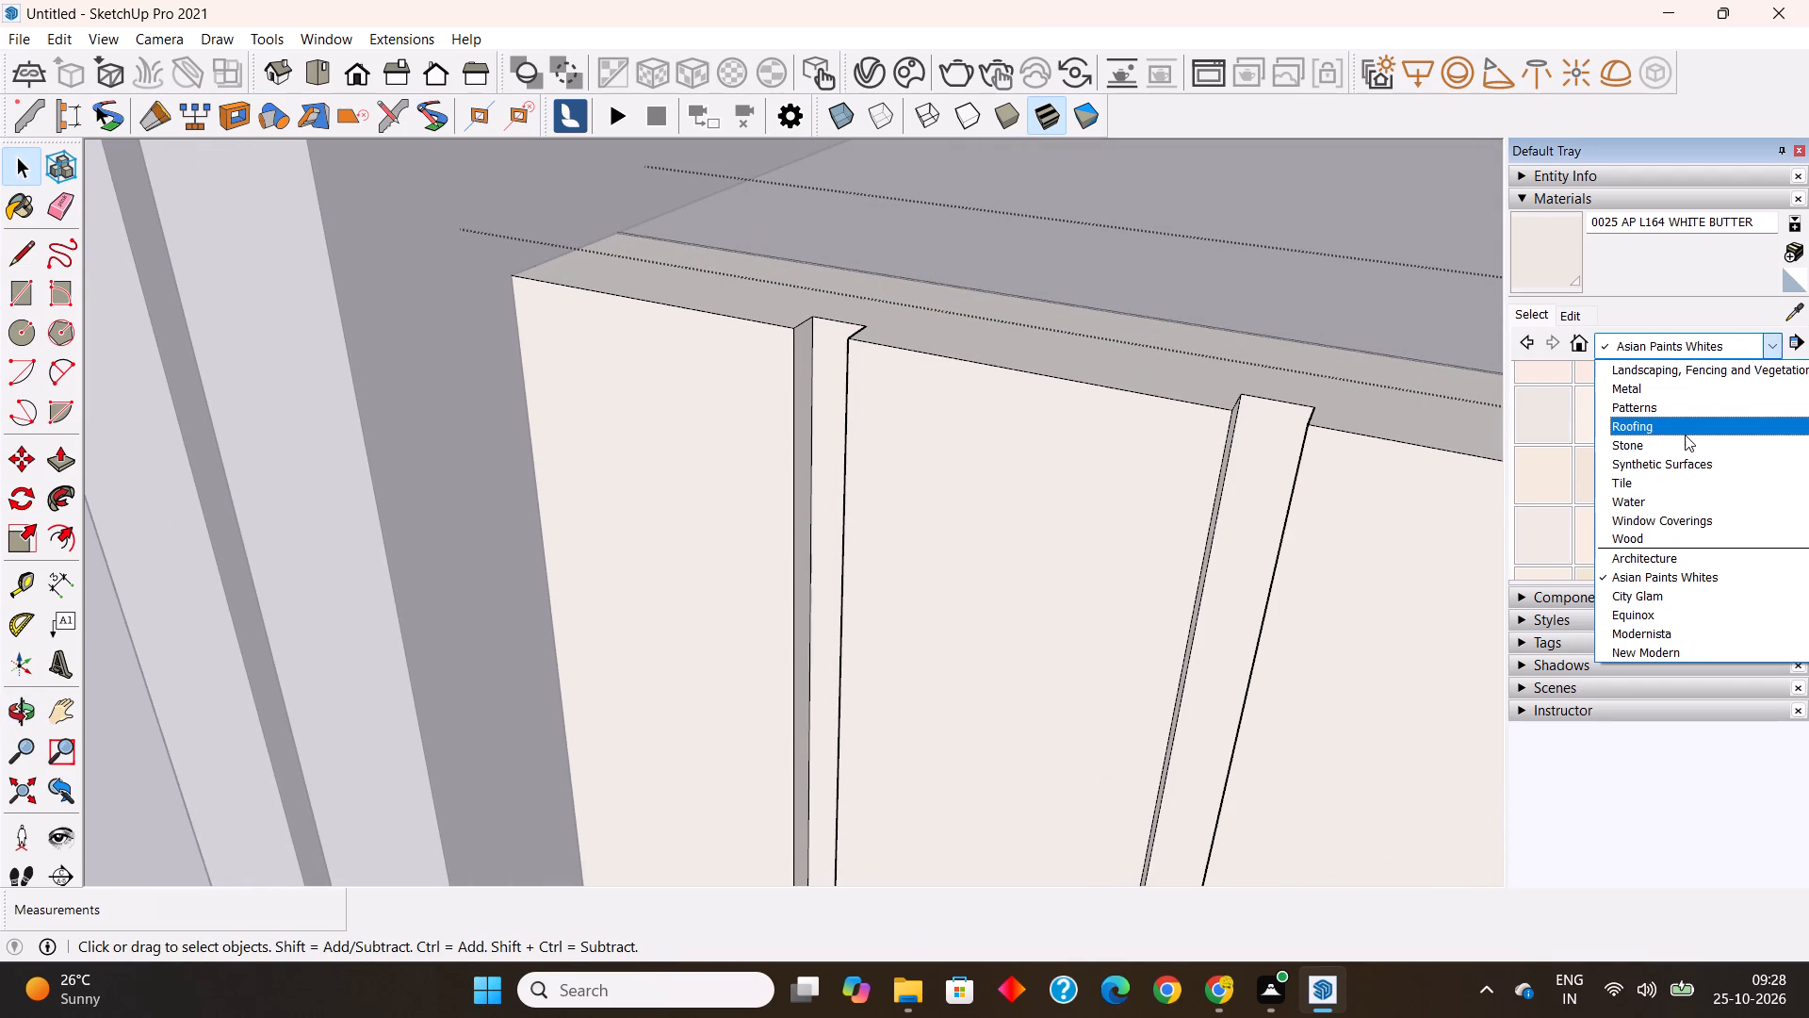
scroll(1685, 435, "up", 1)
left_click(1669, 388)
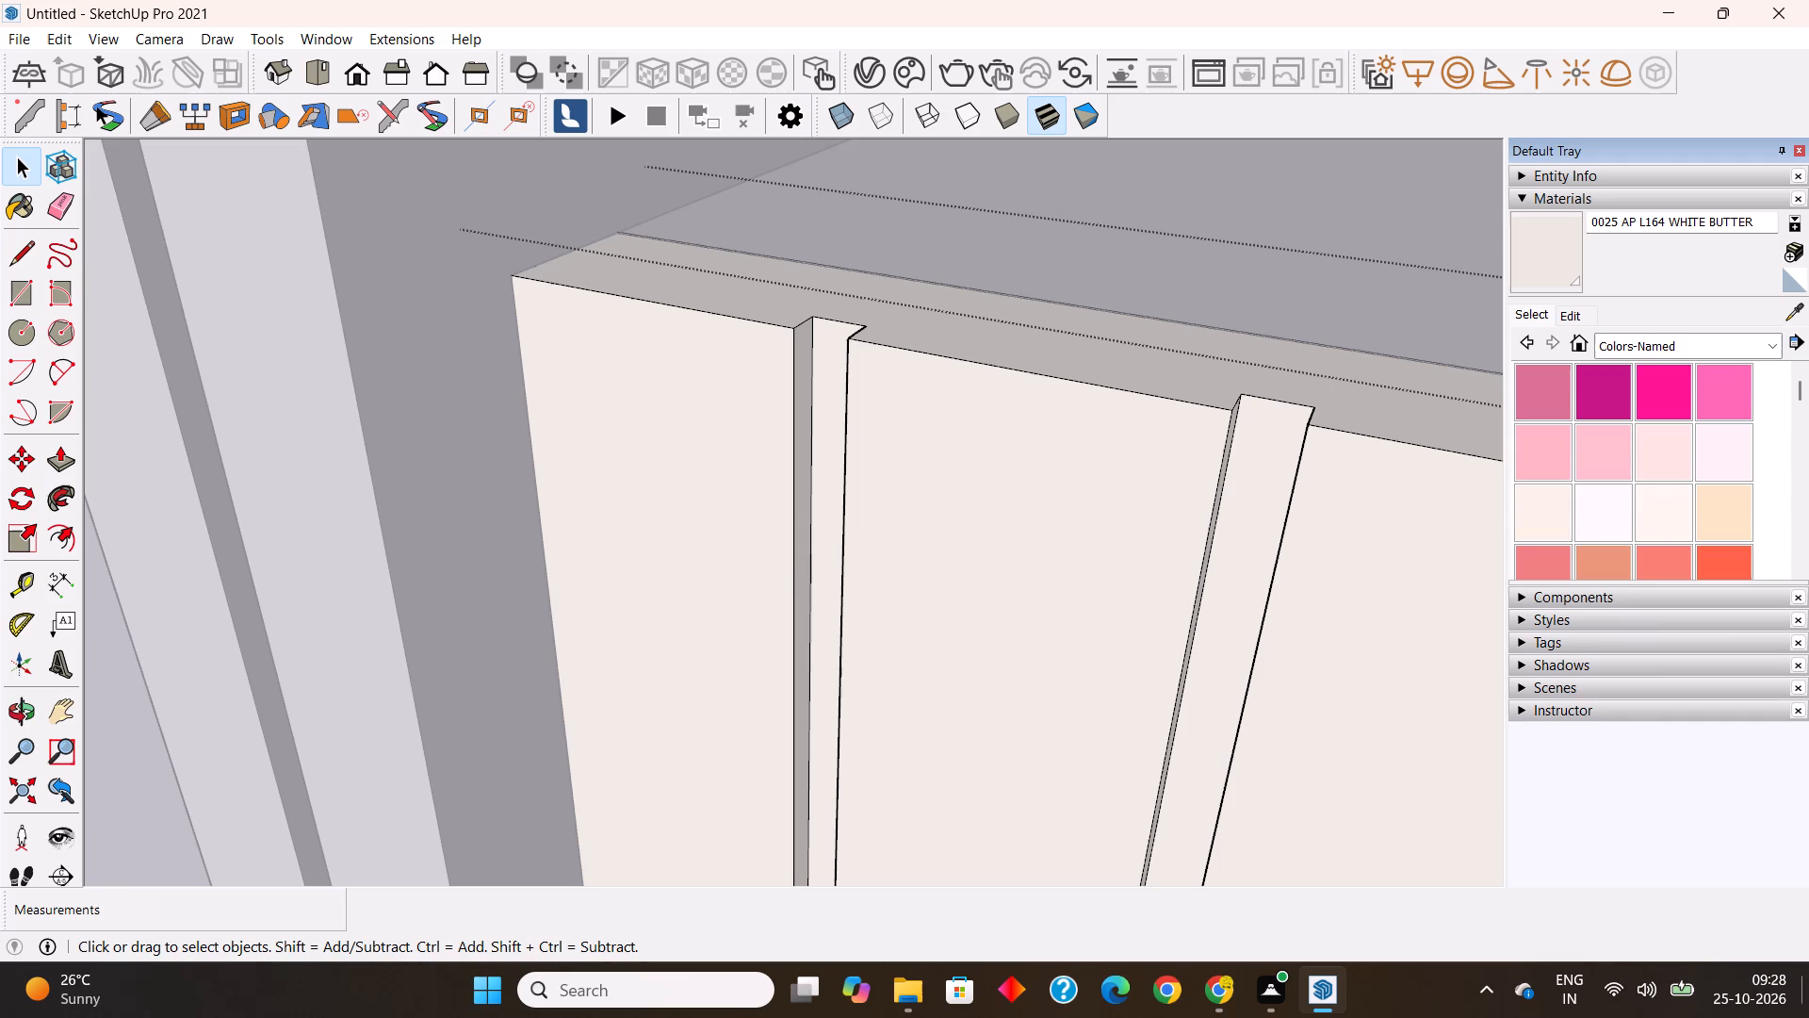
scroll(1650, 440, "down", 15)
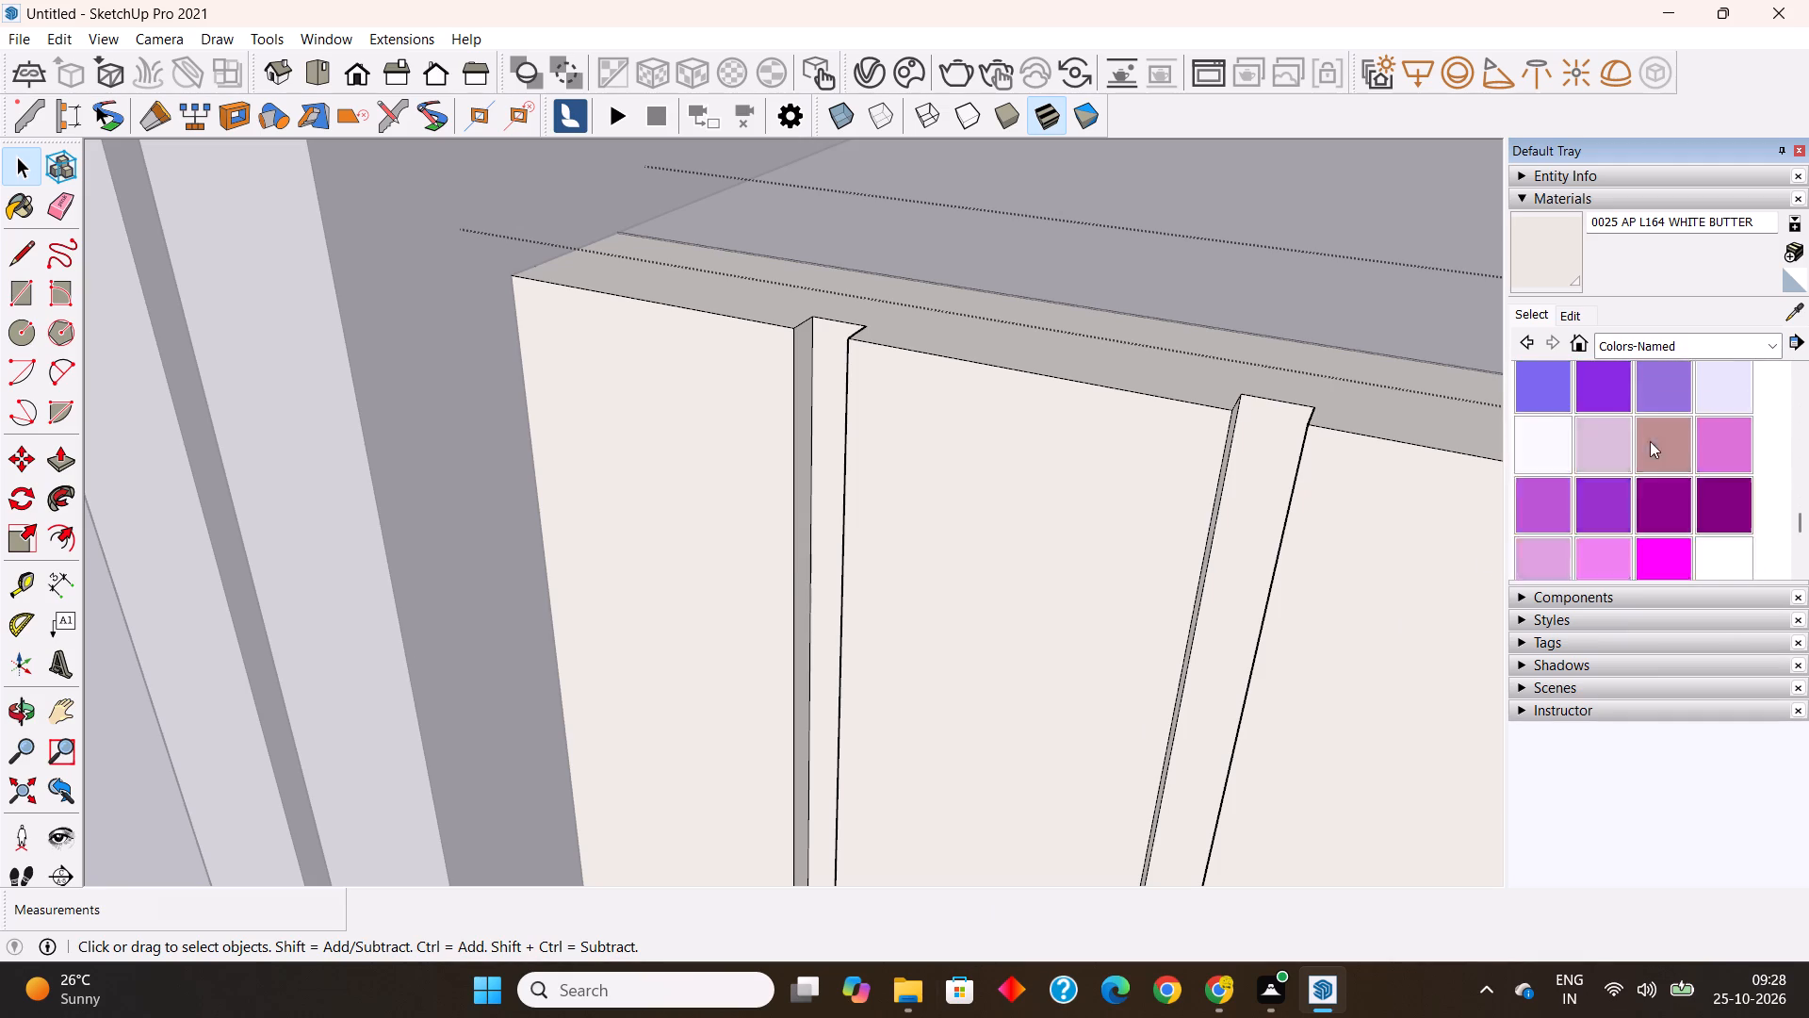
scroll(1650, 441, "down", 6)
scroll(1651, 447, "up", 2)
left_click(1539, 557)
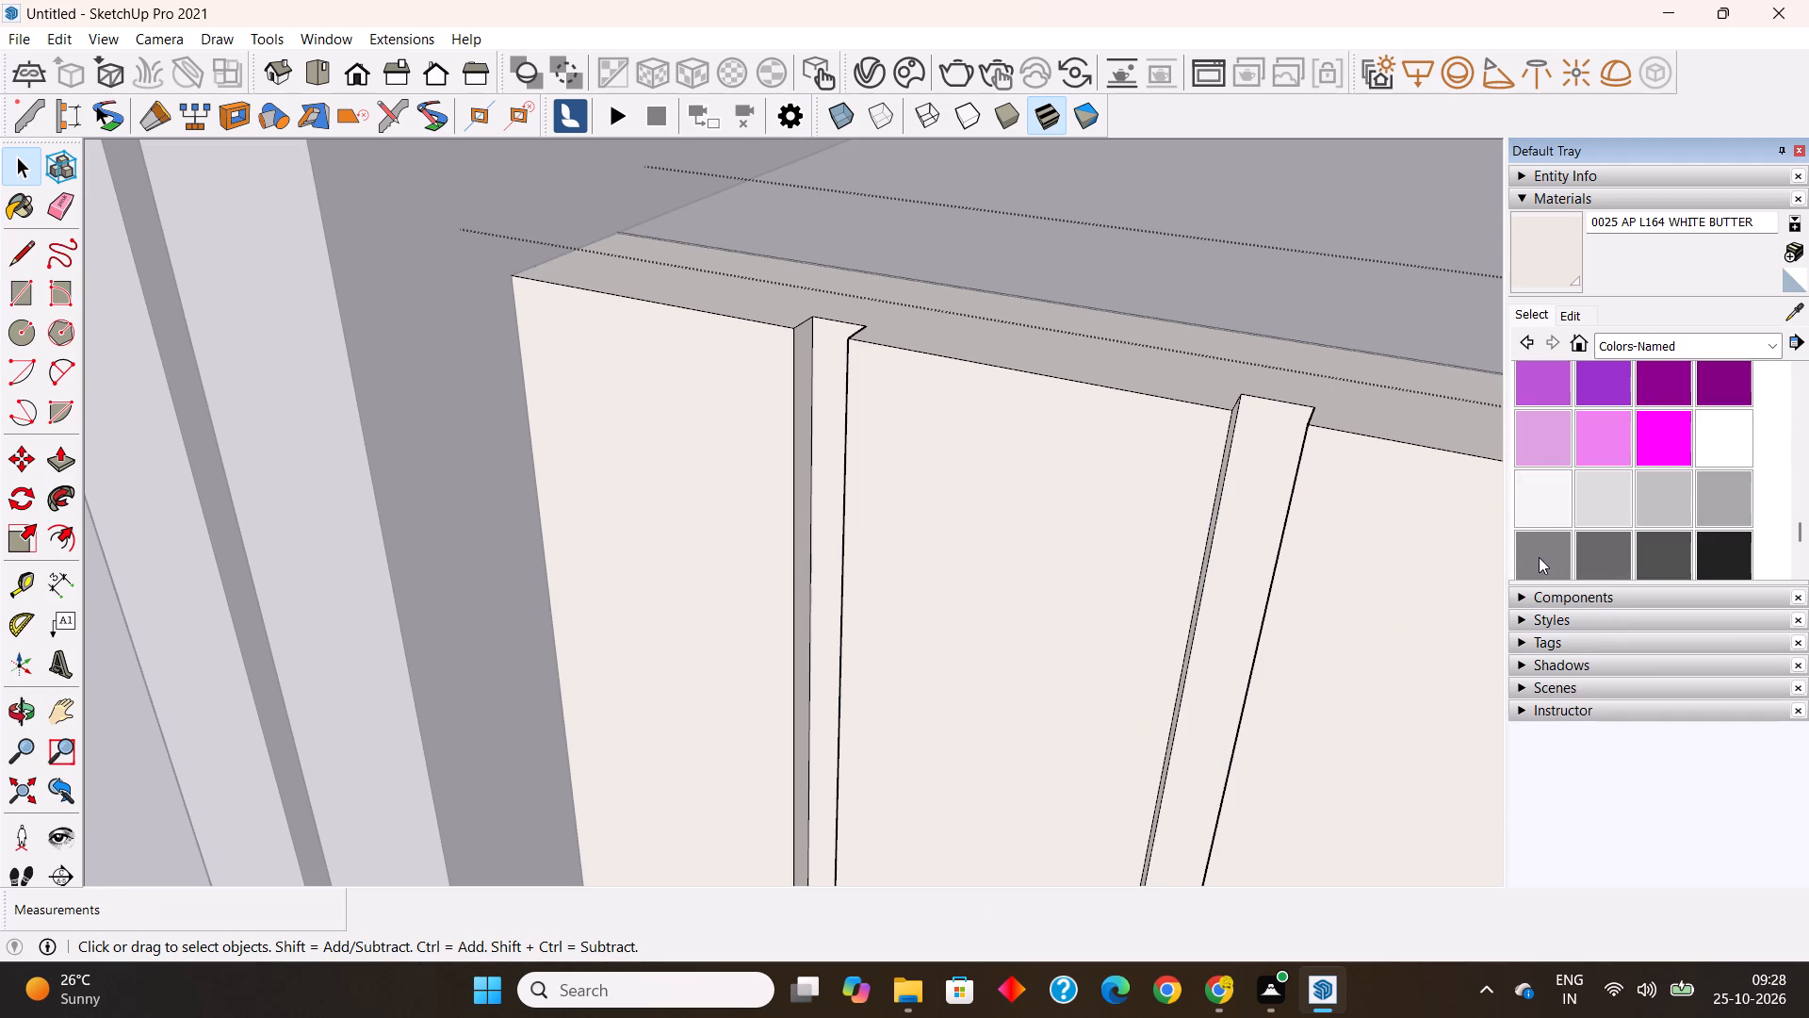
left_click(827, 435)
middle_click_drag(828, 447, 815, 455)
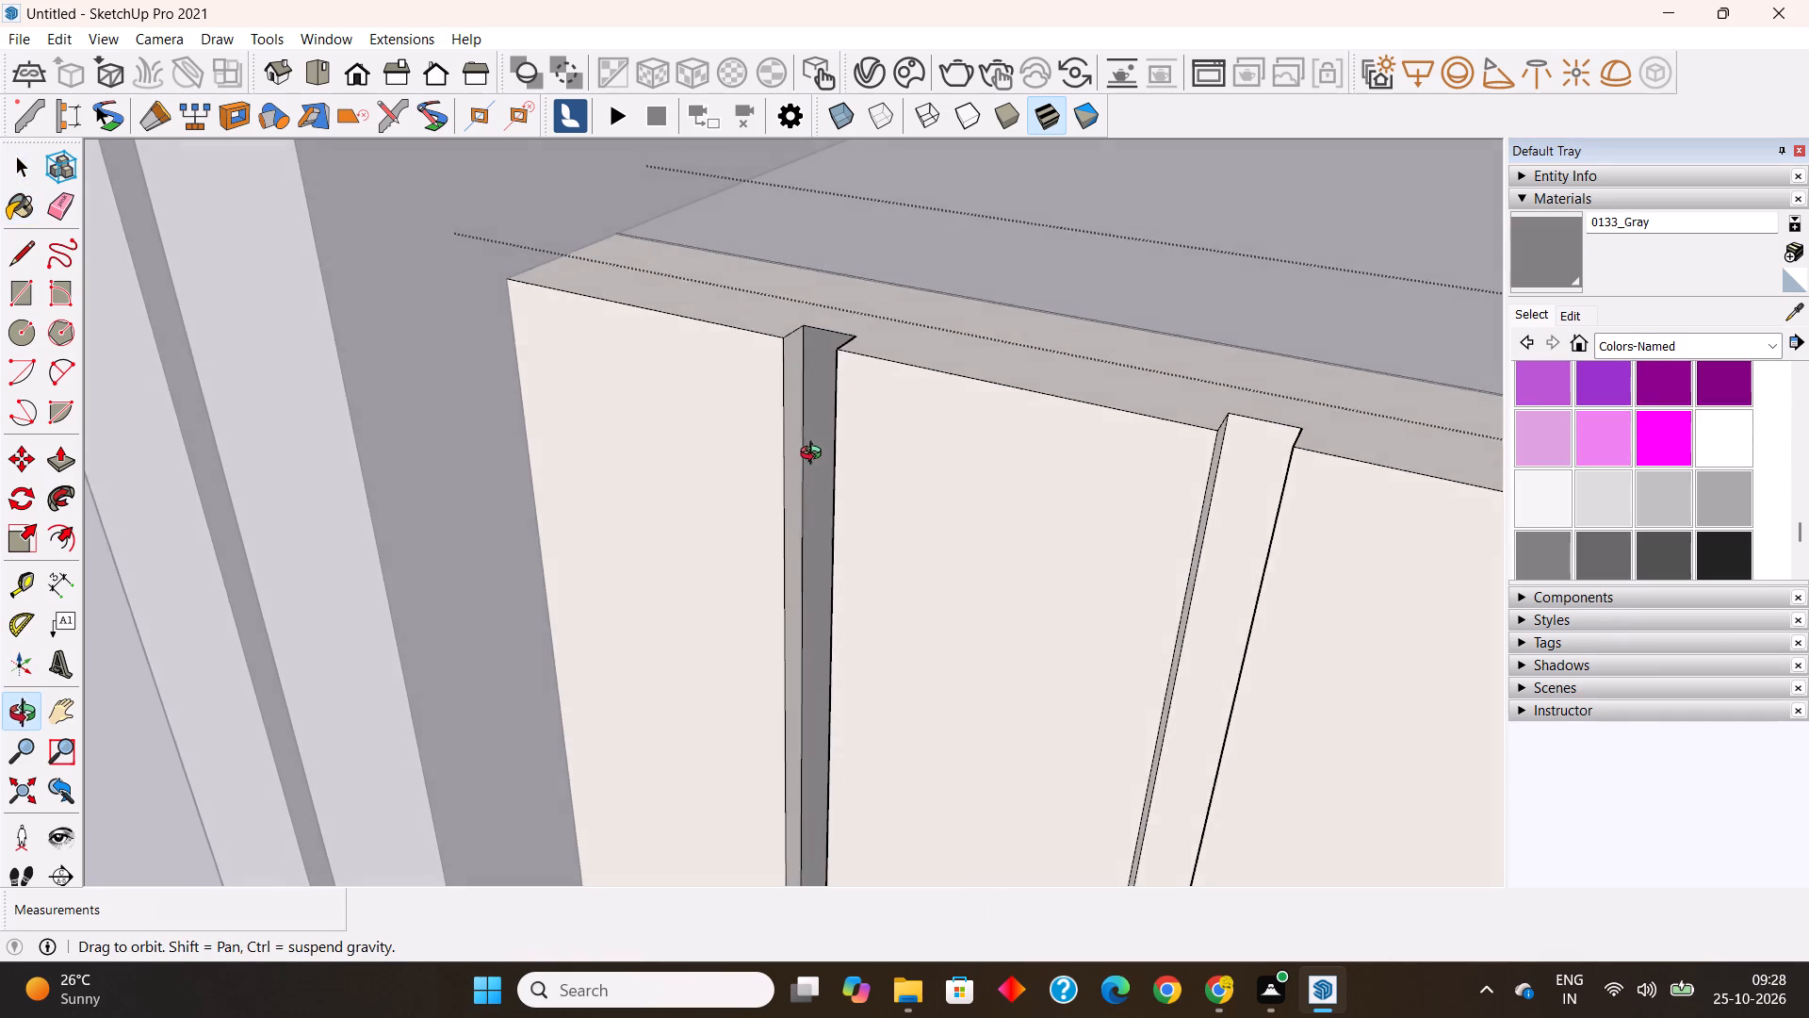
middle_click_drag(815, 455, 796, 464)
left_click(776, 414)
middle_click_drag(807, 460, 1244, 477)
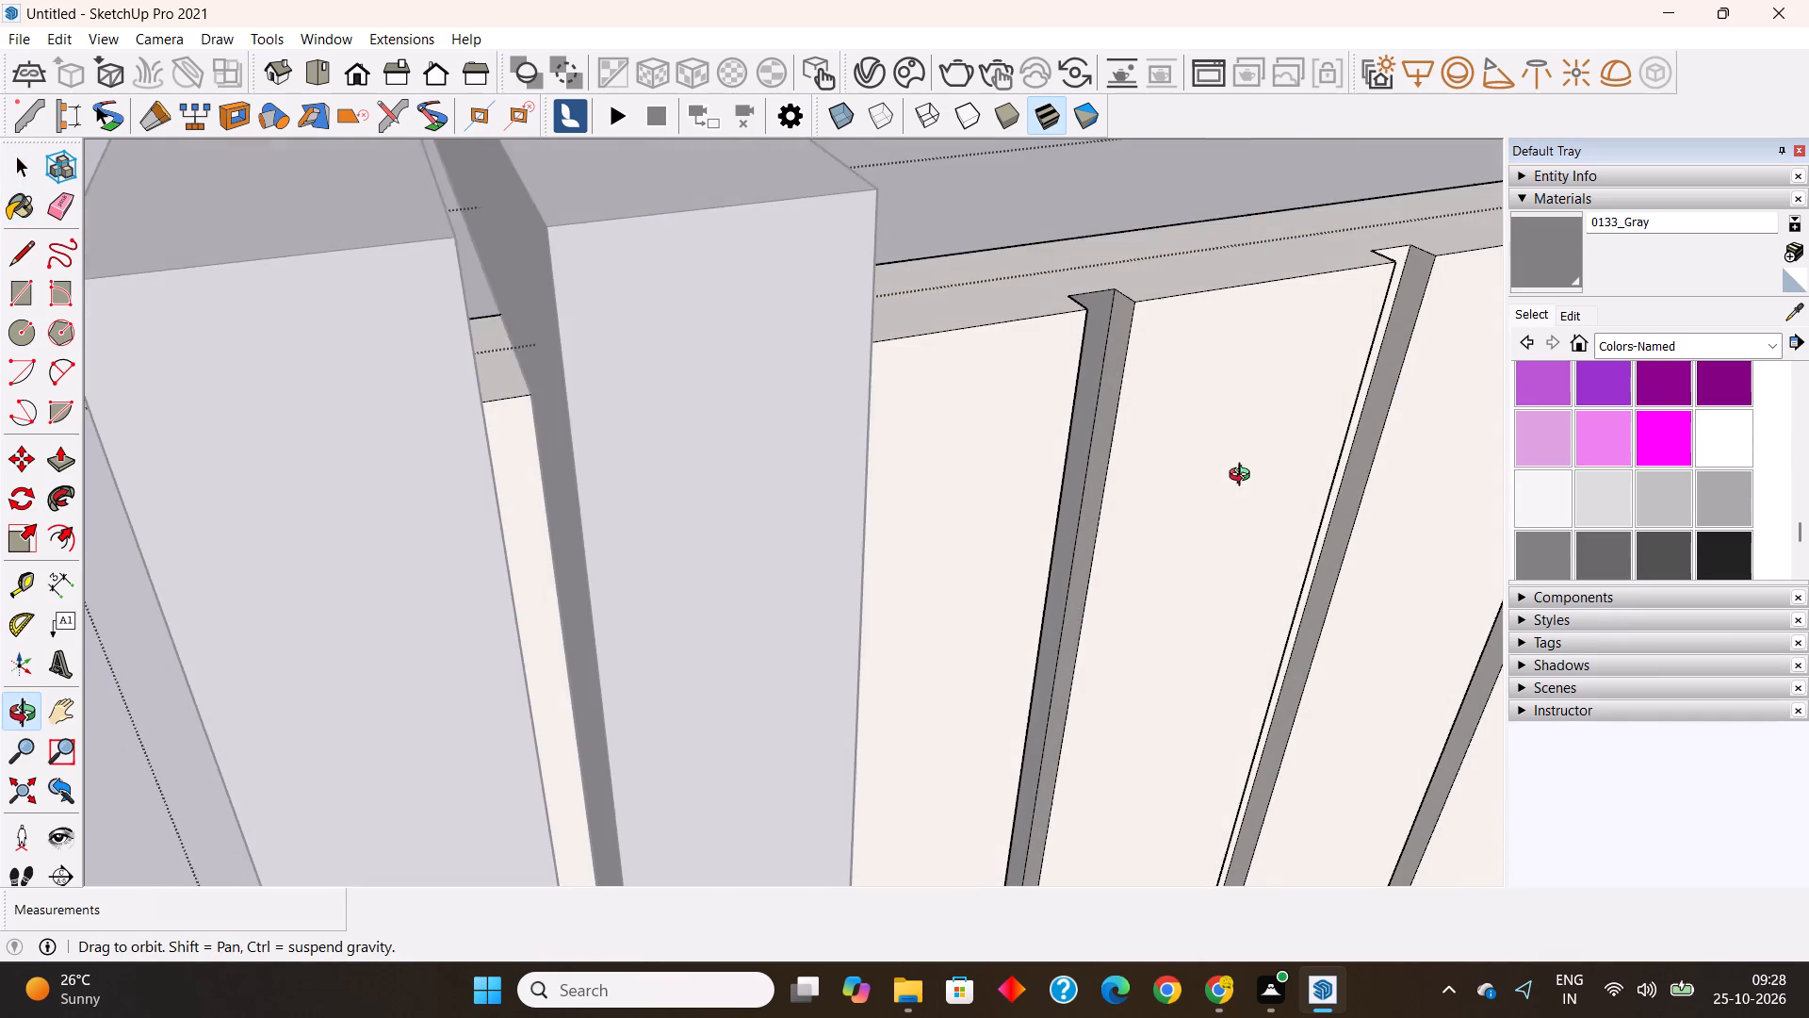
middle_click_drag(1244, 477, 1244, 468)
left_click(1113, 350)
Paint the back and both side faces of the second groove from the pillars with 0133_Gray.
scroll(862, 410, "down", 8)
middle_click_drag(1165, 484, 780, 487)
scroll(915, 425, "up", 1)
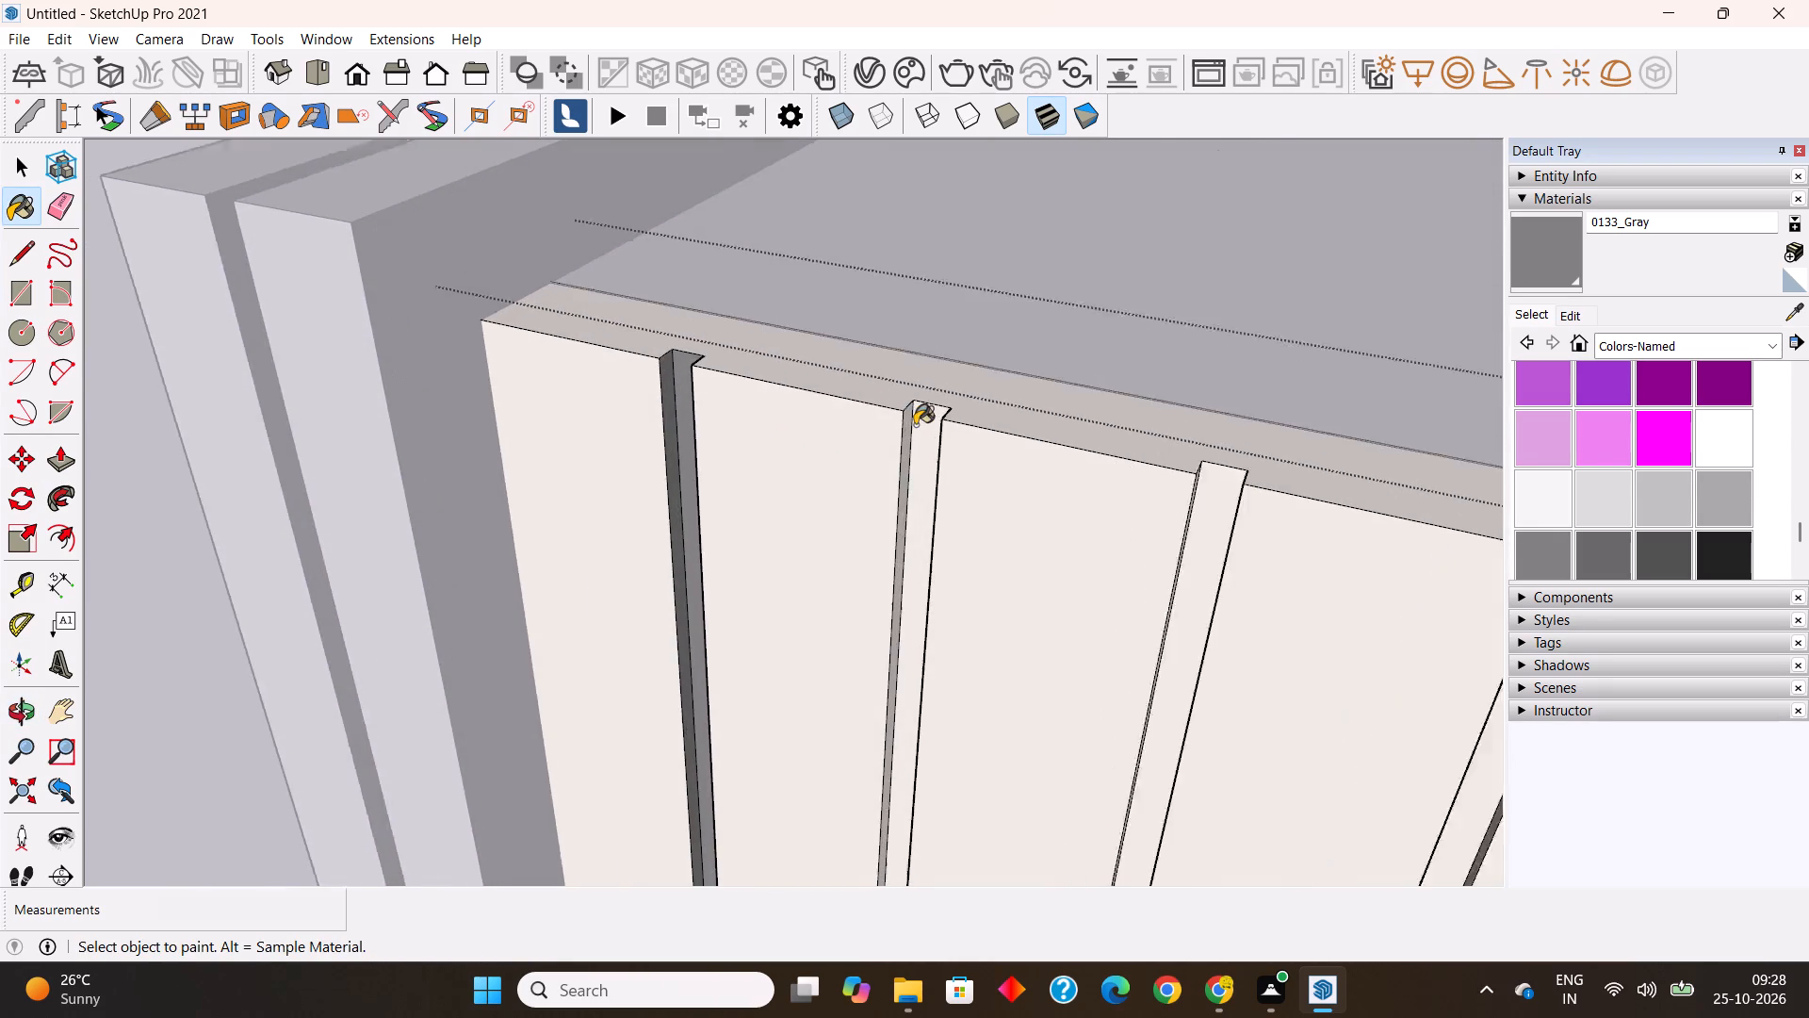
scroll(915, 425, "up", 7)
left_click(927, 423)
left_click(895, 436)
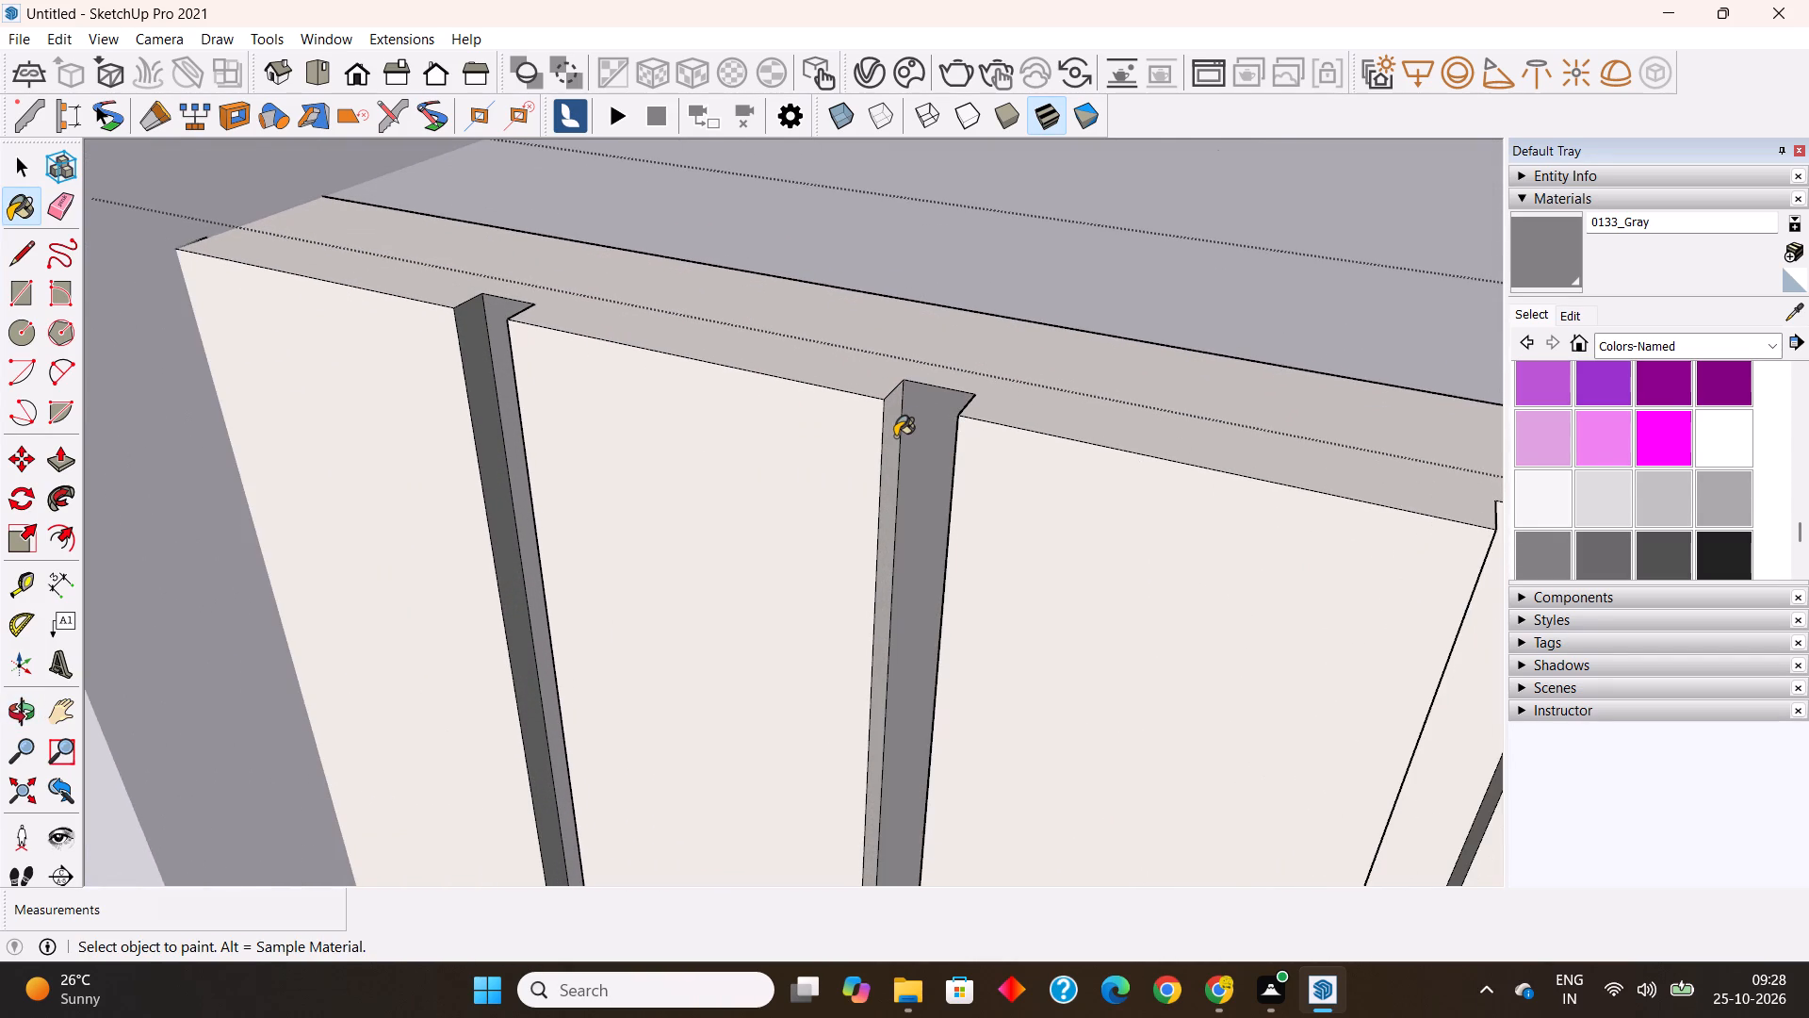
scroll(895, 436, "down", 4)
middle_click_drag(1052, 532, 1420, 503)
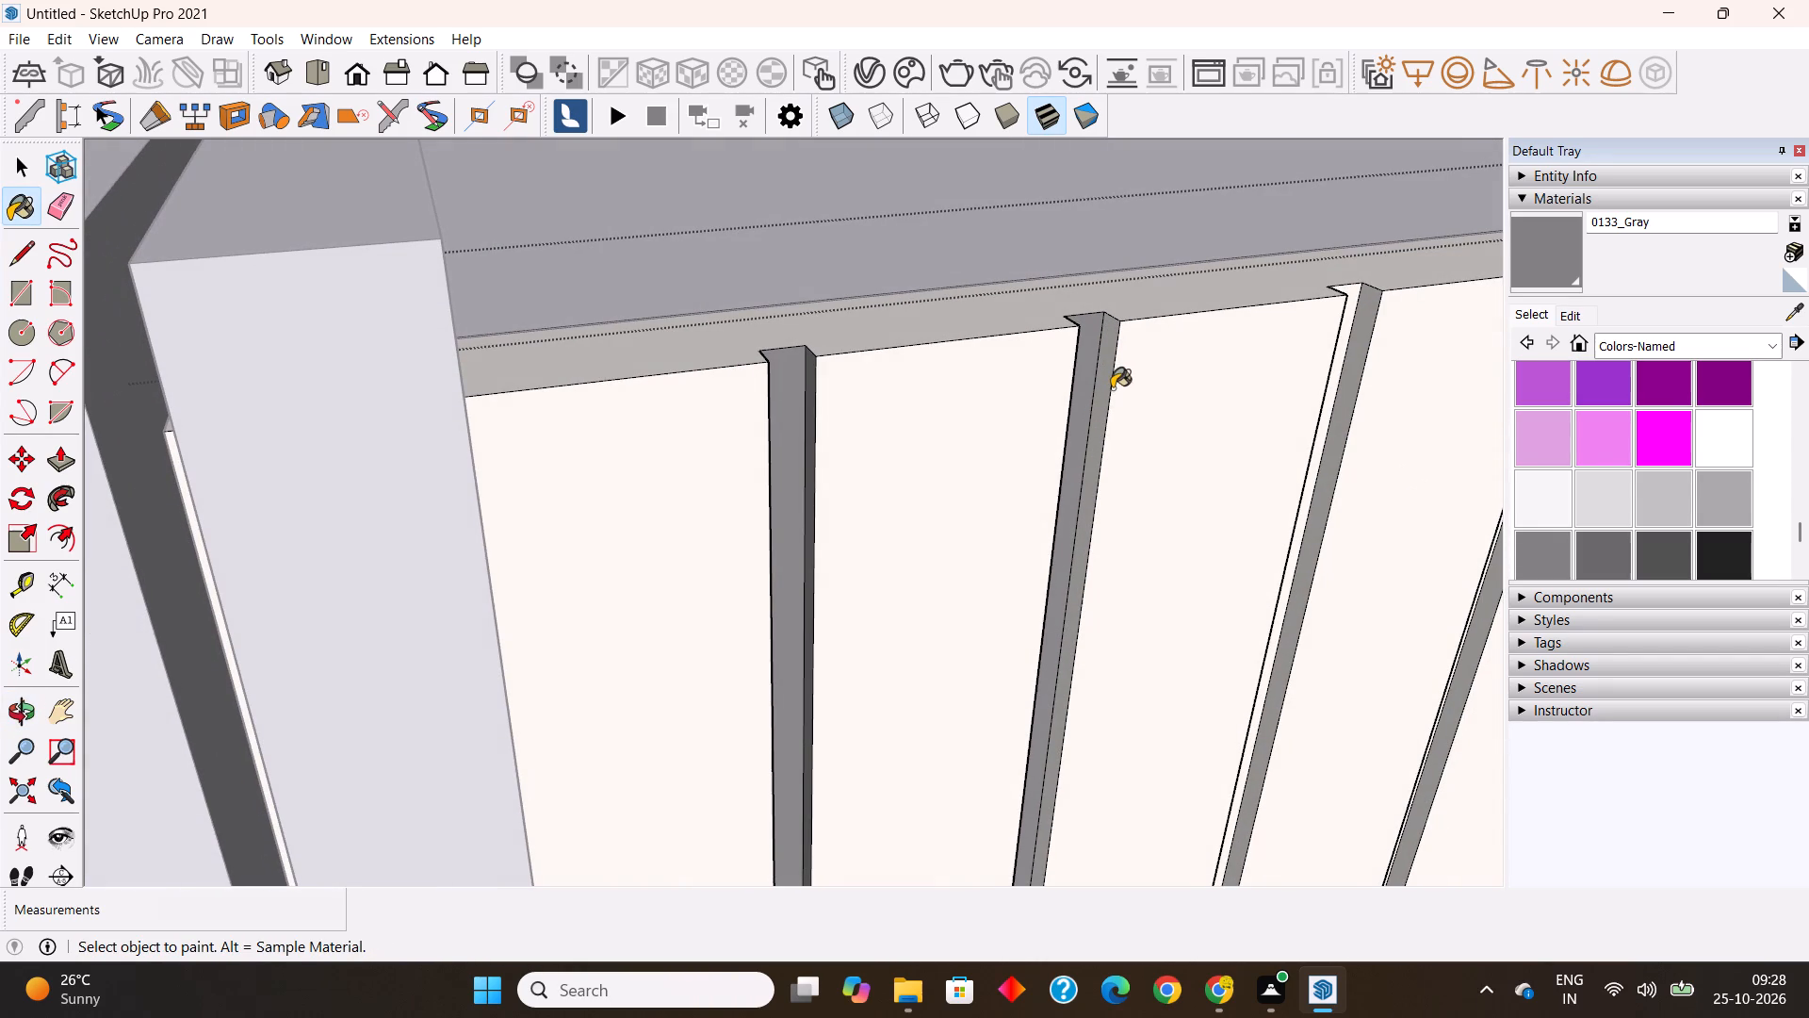
left_click(1102, 379)
Paint the back and both side faces of the middle groove in the panel with 0133_Gray.
scroll(542, 439, "down", 11)
scroll(800, 438, "up", 2)
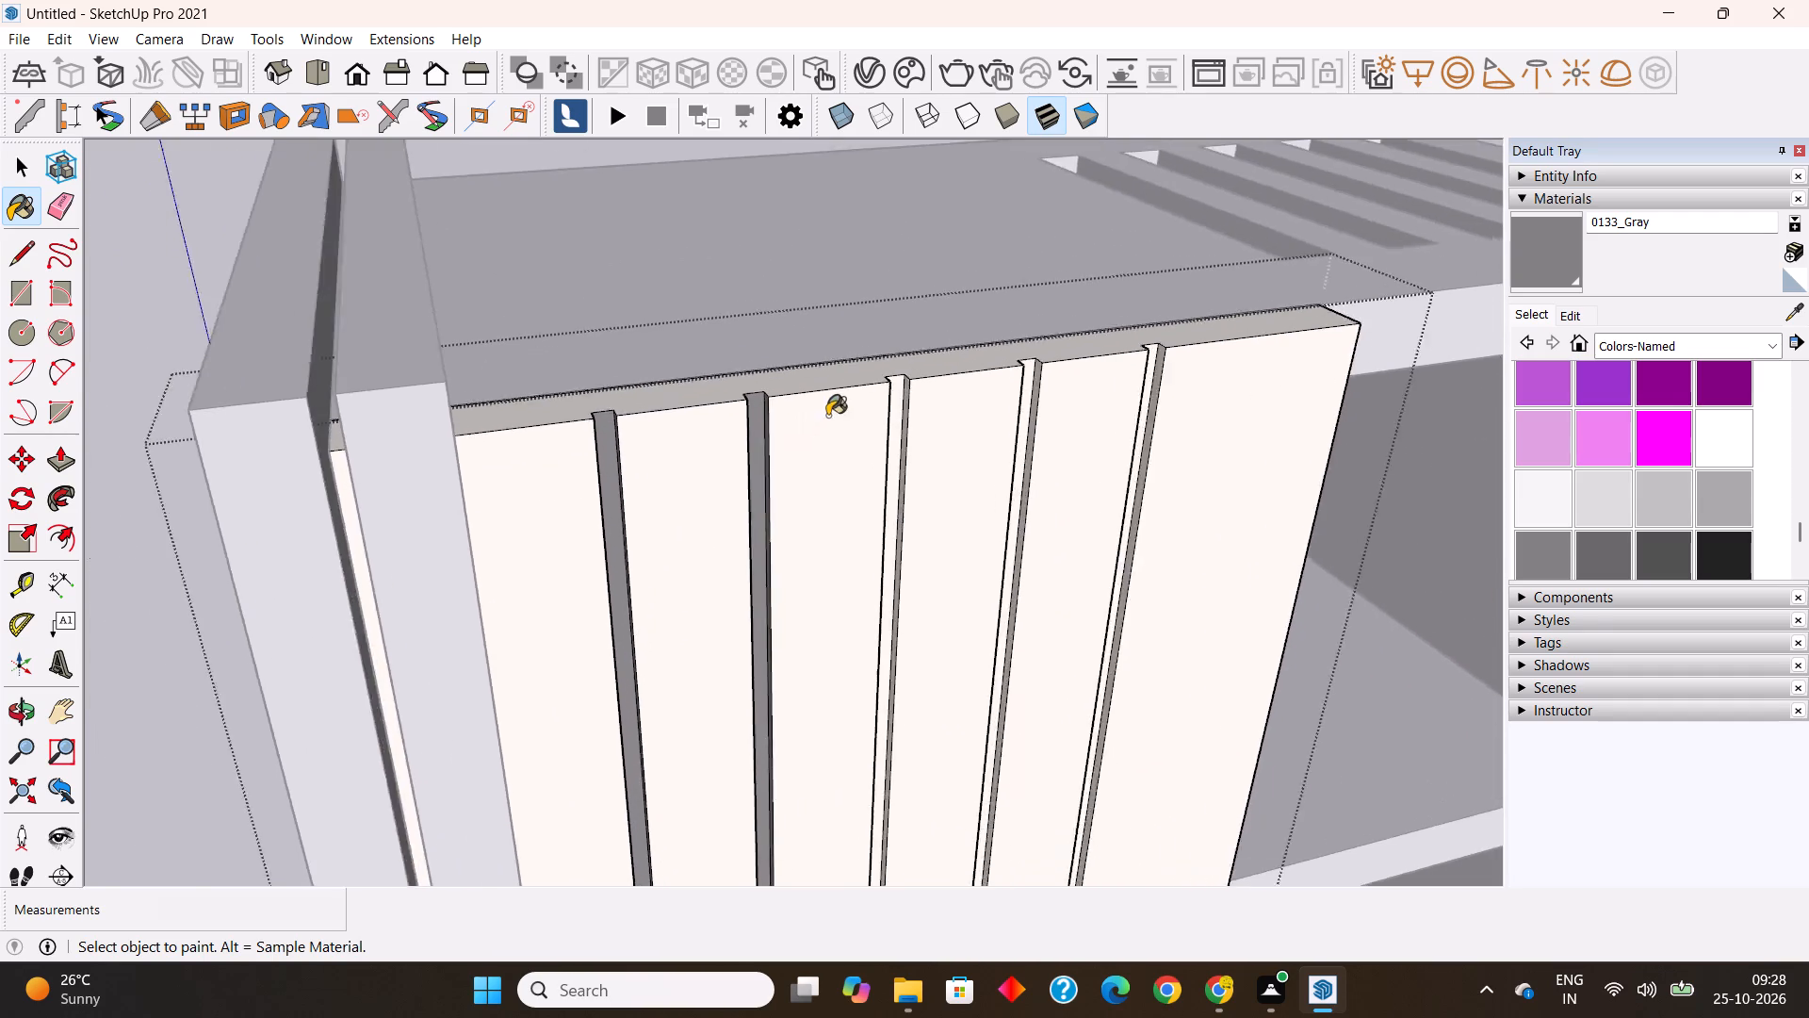
scroll(827, 416, "up", 14)
left_click(896, 386)
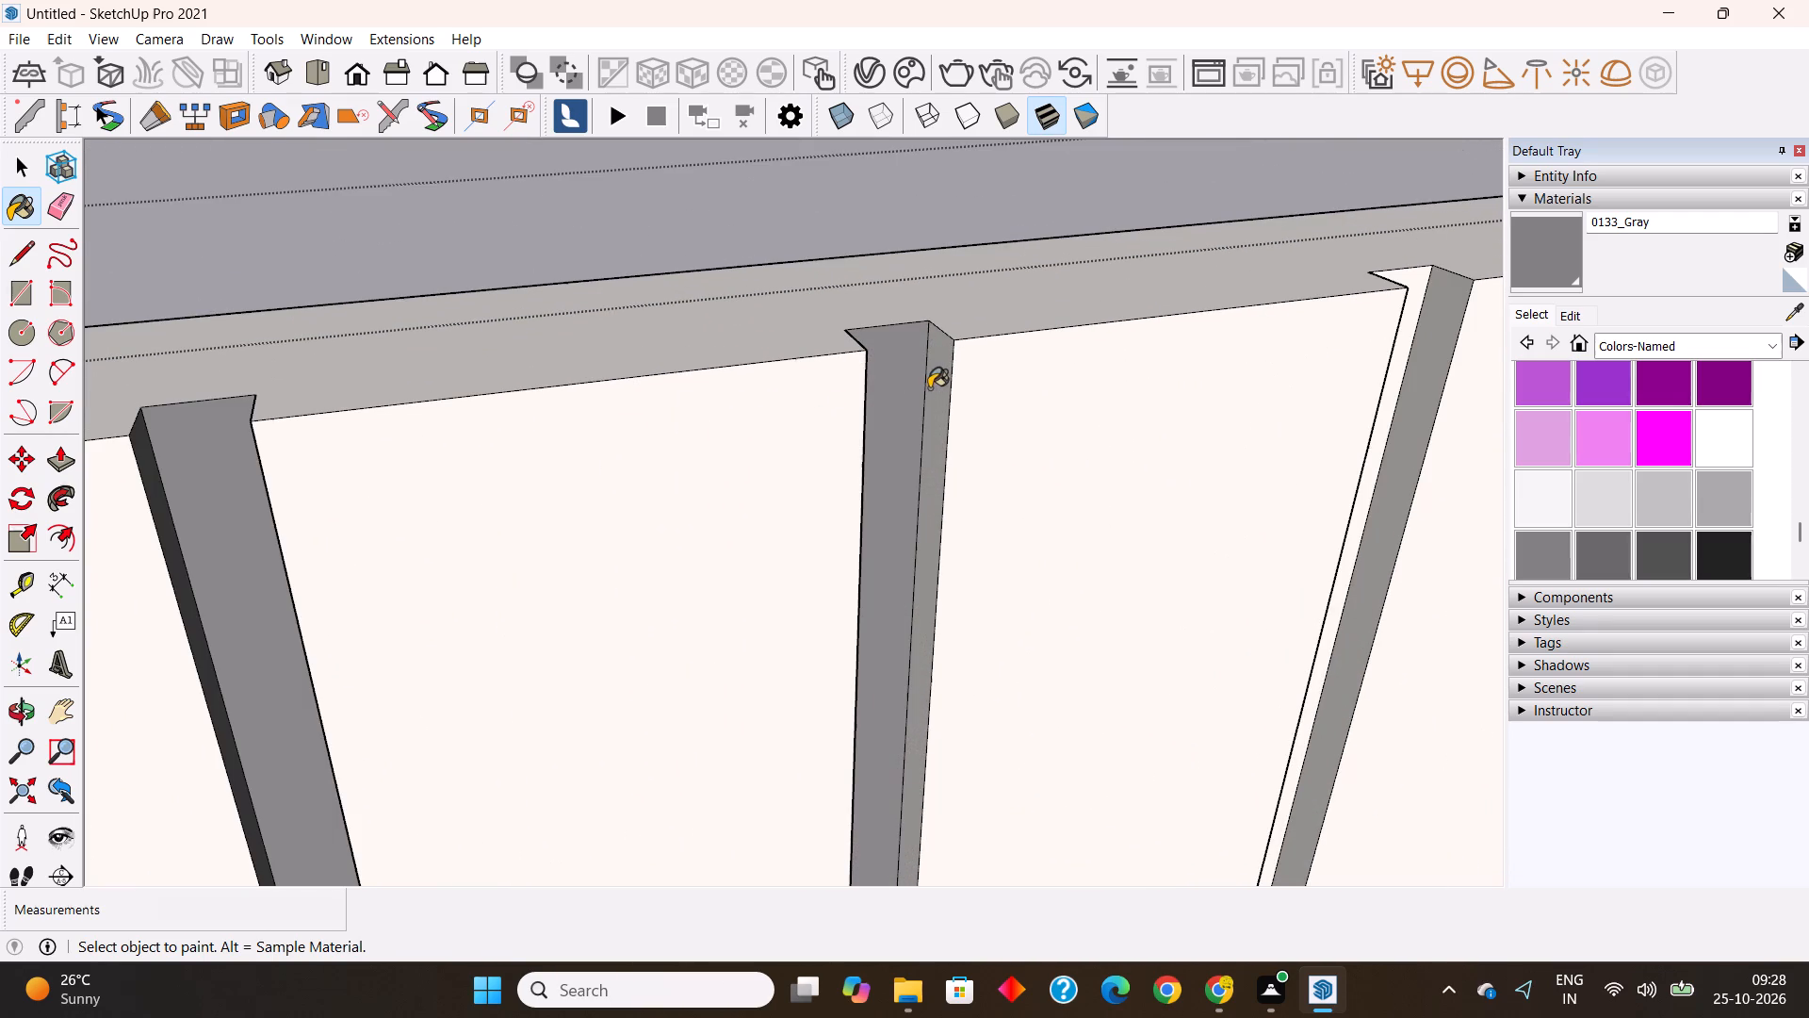
left_click(931, 388)
middle_click_drag(933, 416, 530, 433)
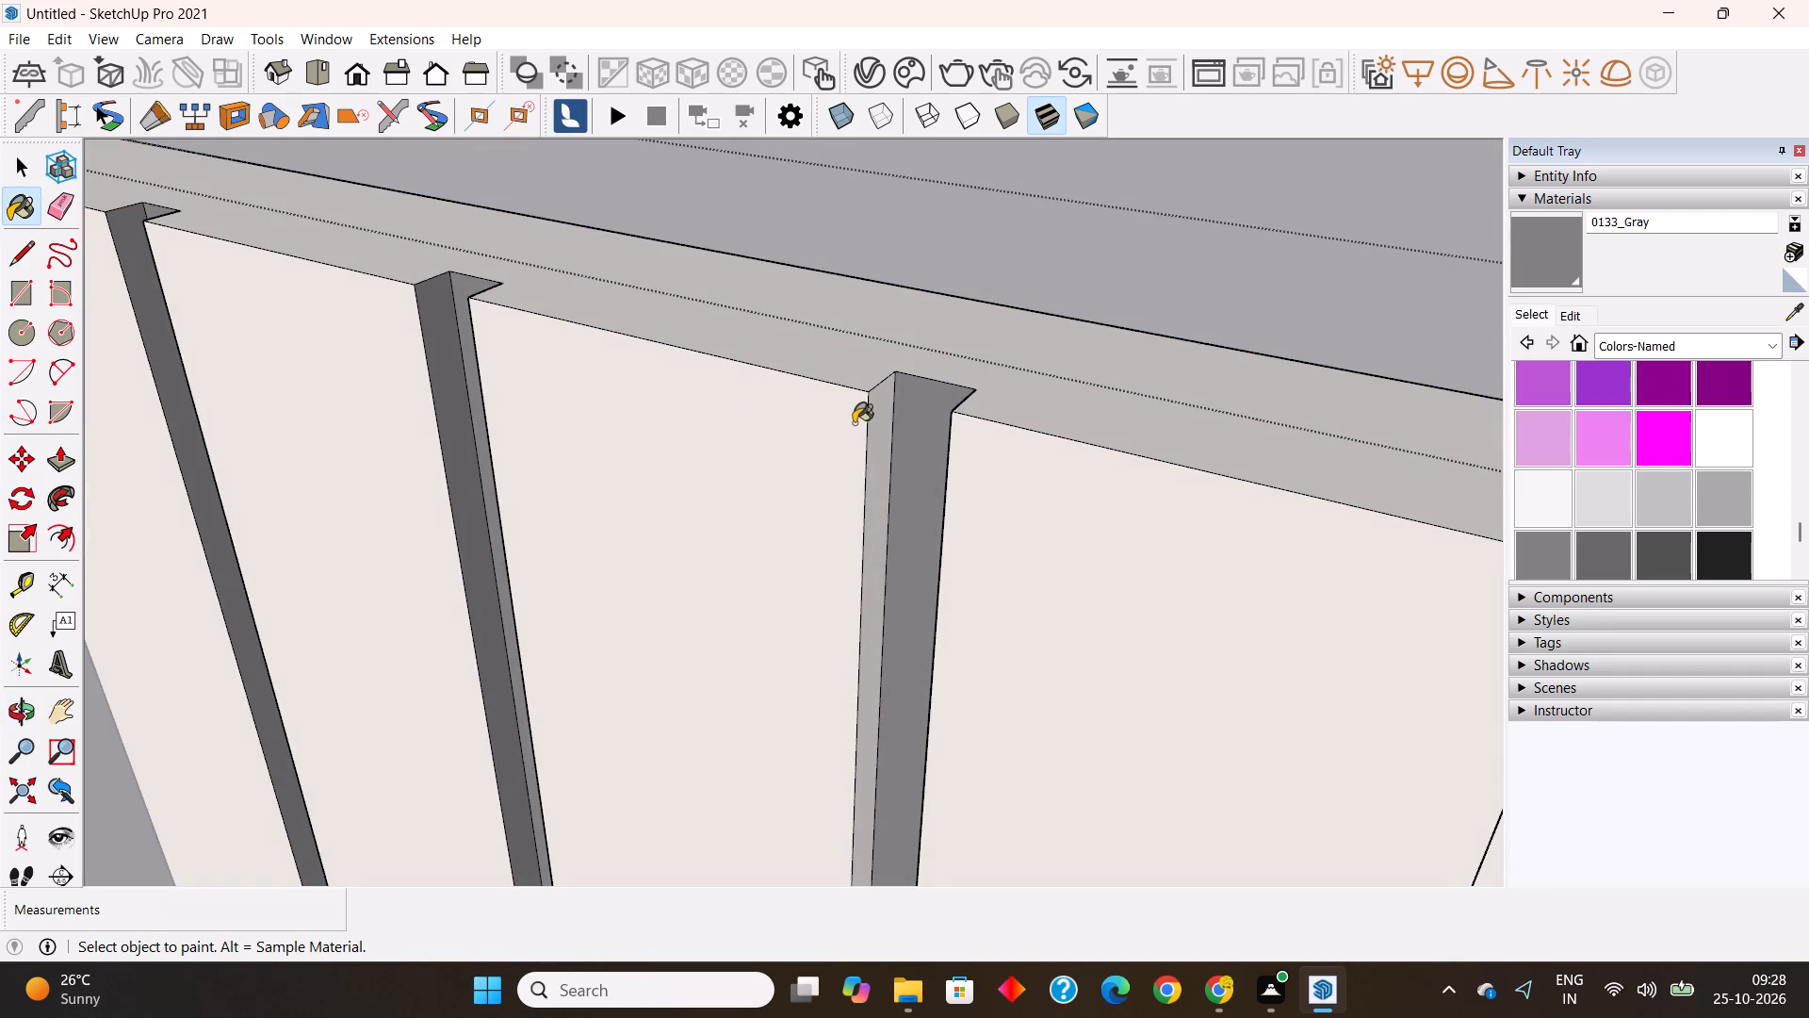
left_click(879, 419)
Paint the back and both side faces of the fourth groove from the pillars with 0133_Gray.
scroll(684, 354, "down", 12)
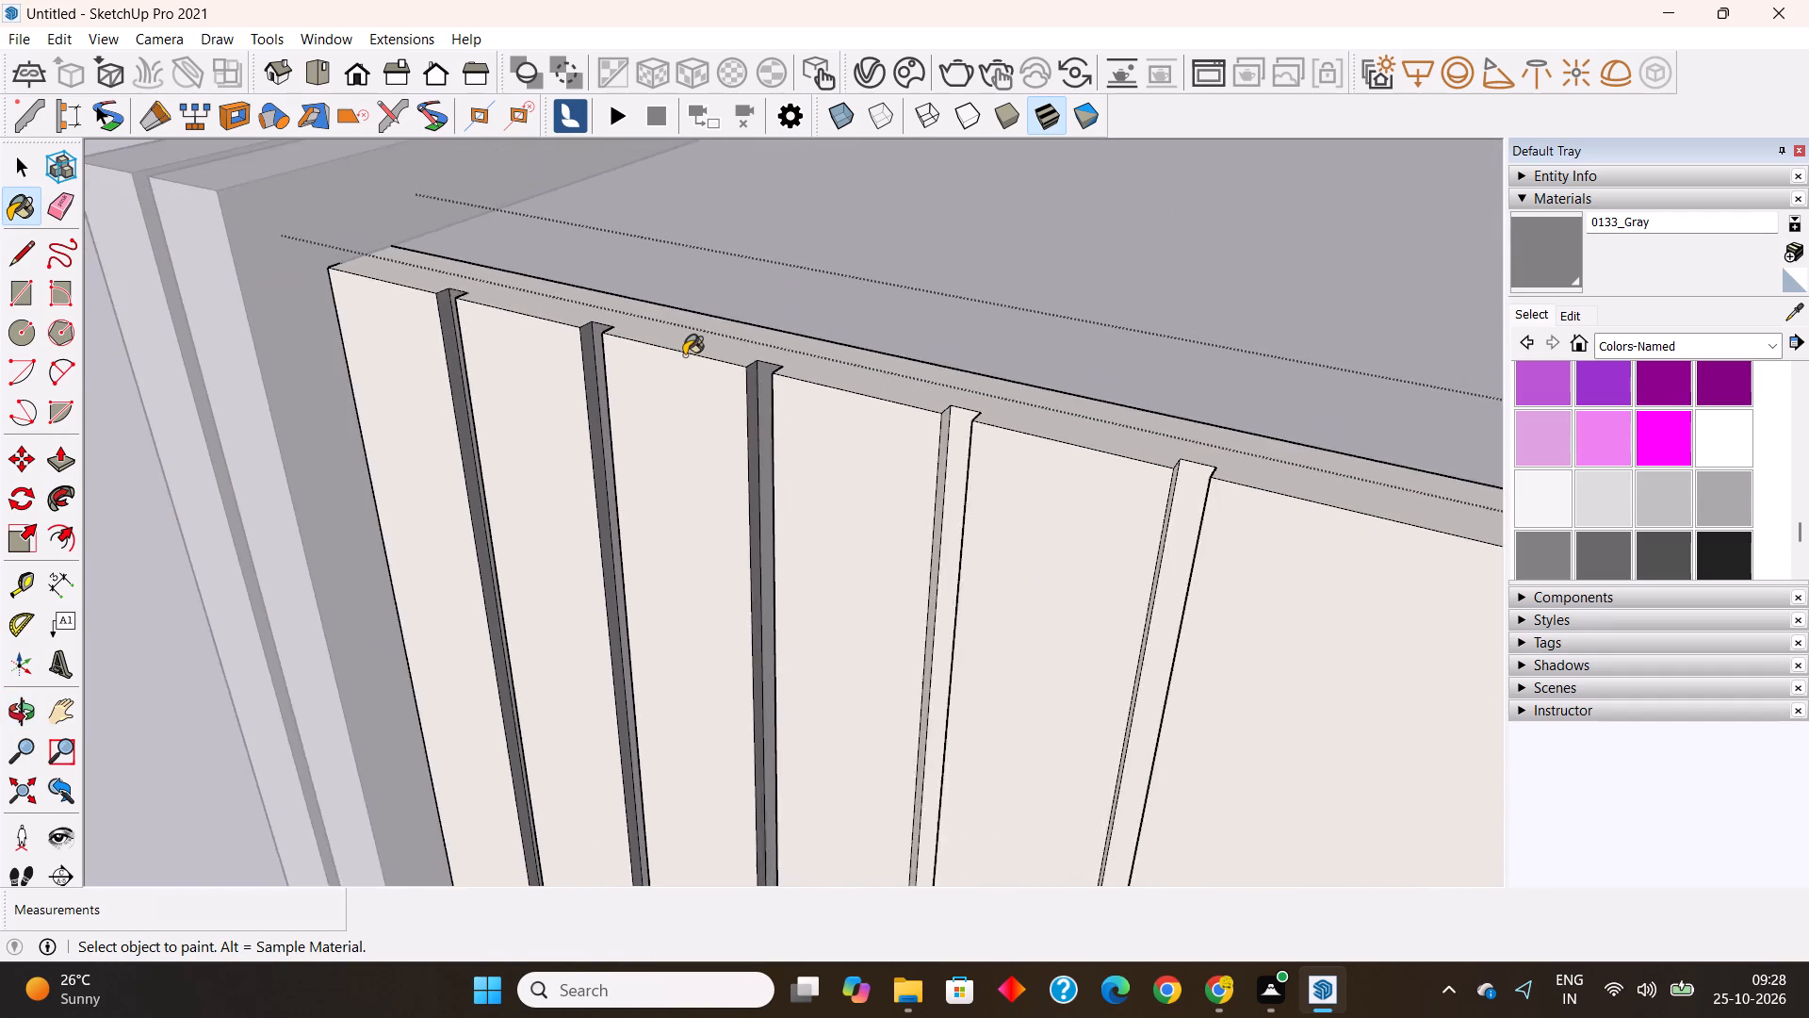
scroll(684, 355, "down", 9)
middle_click_drag(906, 533, 1375, 520)
scroll(1118, 380, "up", 20)
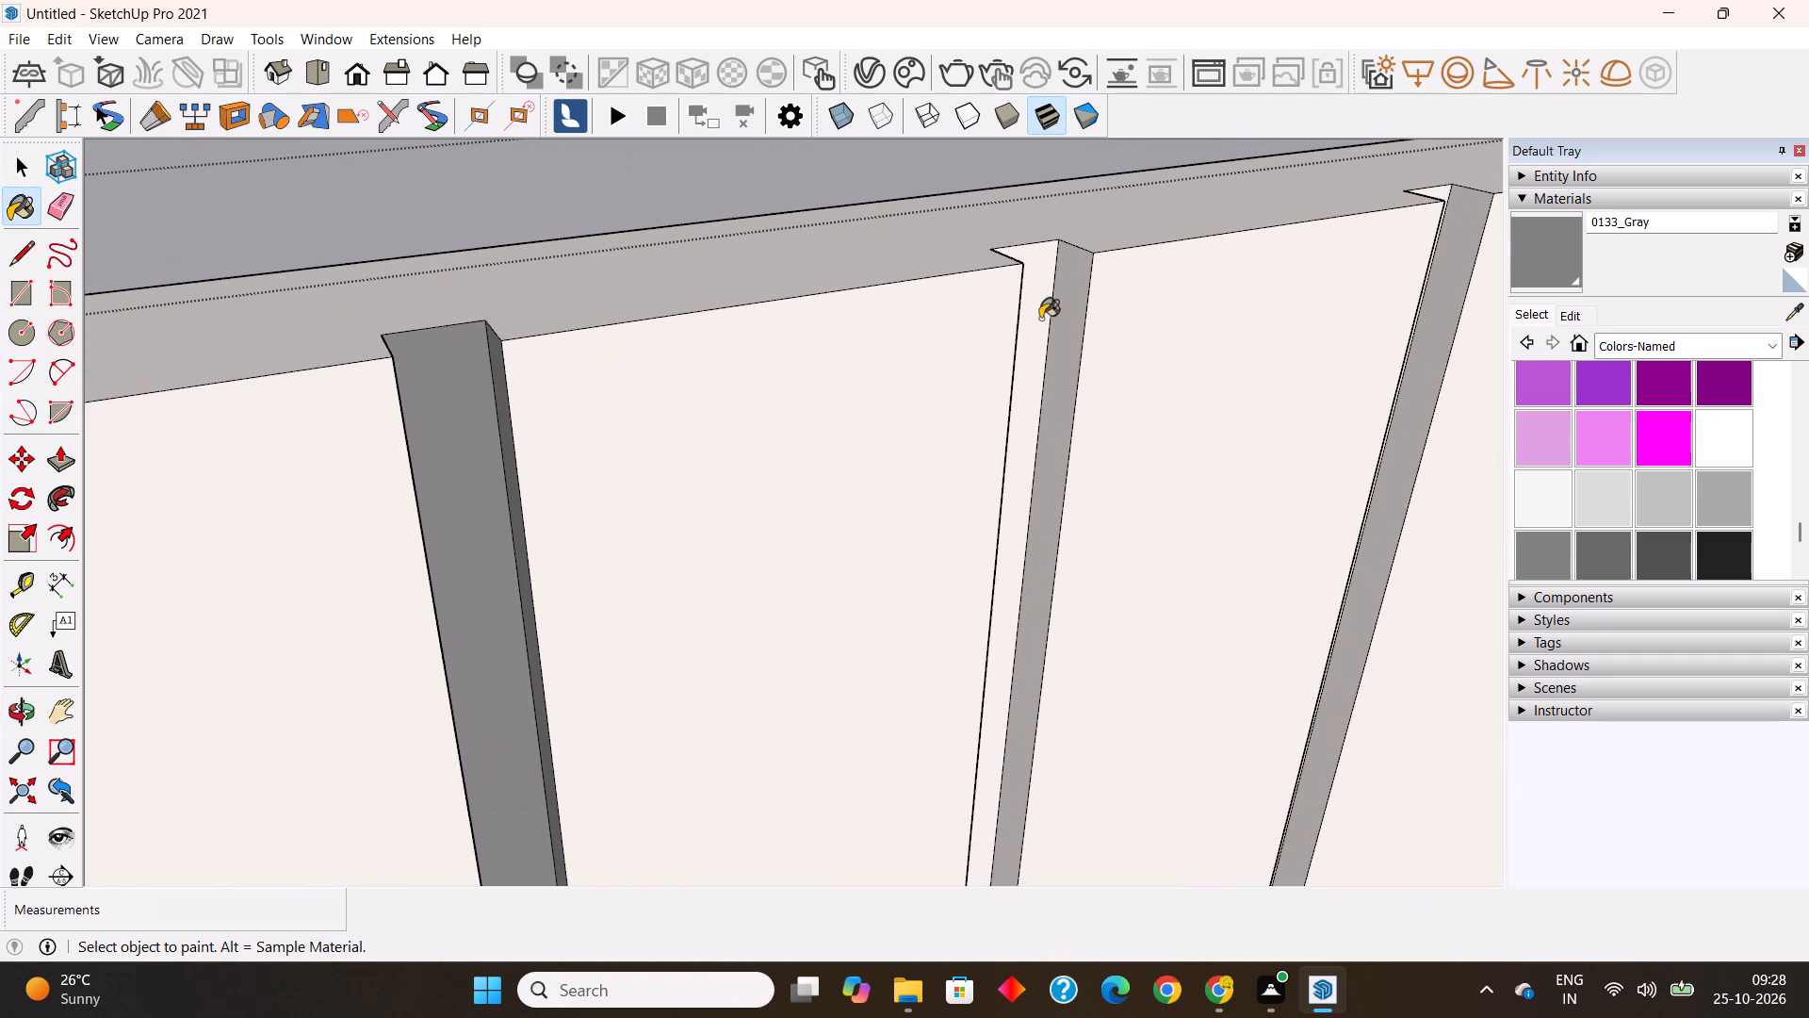
left_click(1032, 314)
left_click(1079, 321)
middle_click_drag(1002, 433, 481, 402)
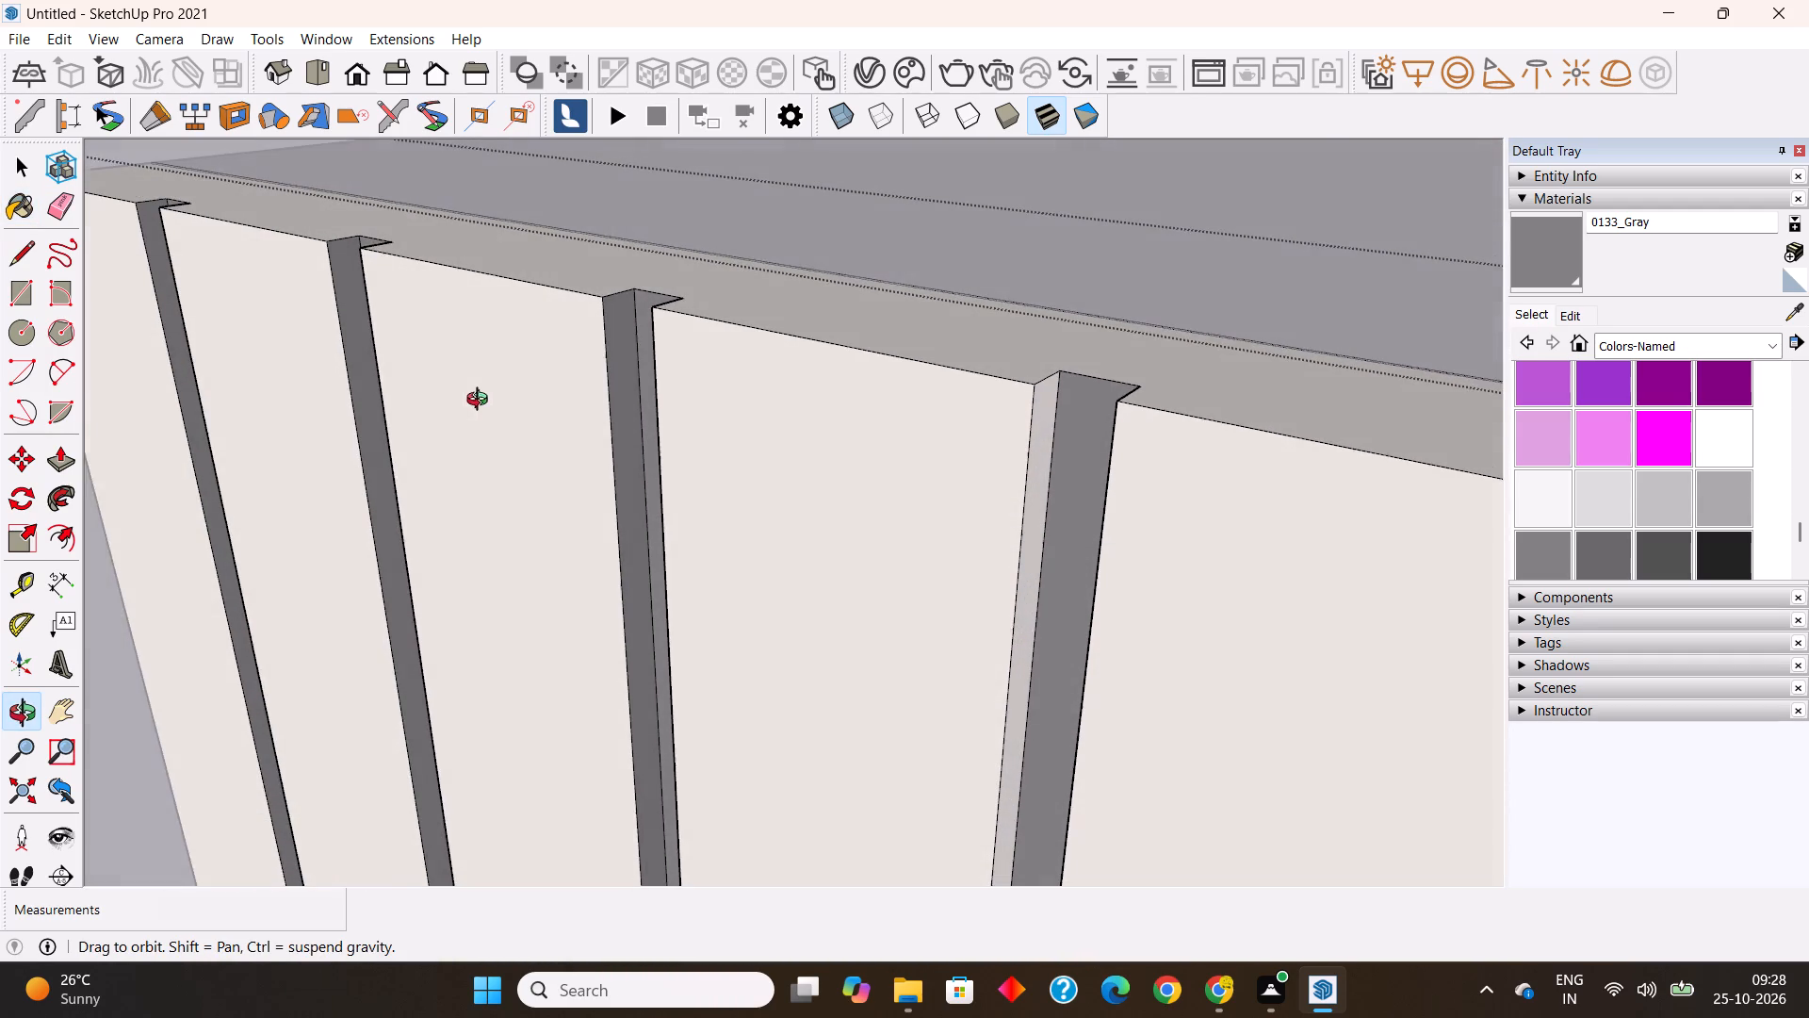
middle_click_drag(481, 402, 486, 403)
left_click(1039, 443)
Paint the back and both side faces of the fifth groove, farthest from the paired pillars, with 0133_Gray and leave the panel group.
scroll(766, 405, "down", 8)
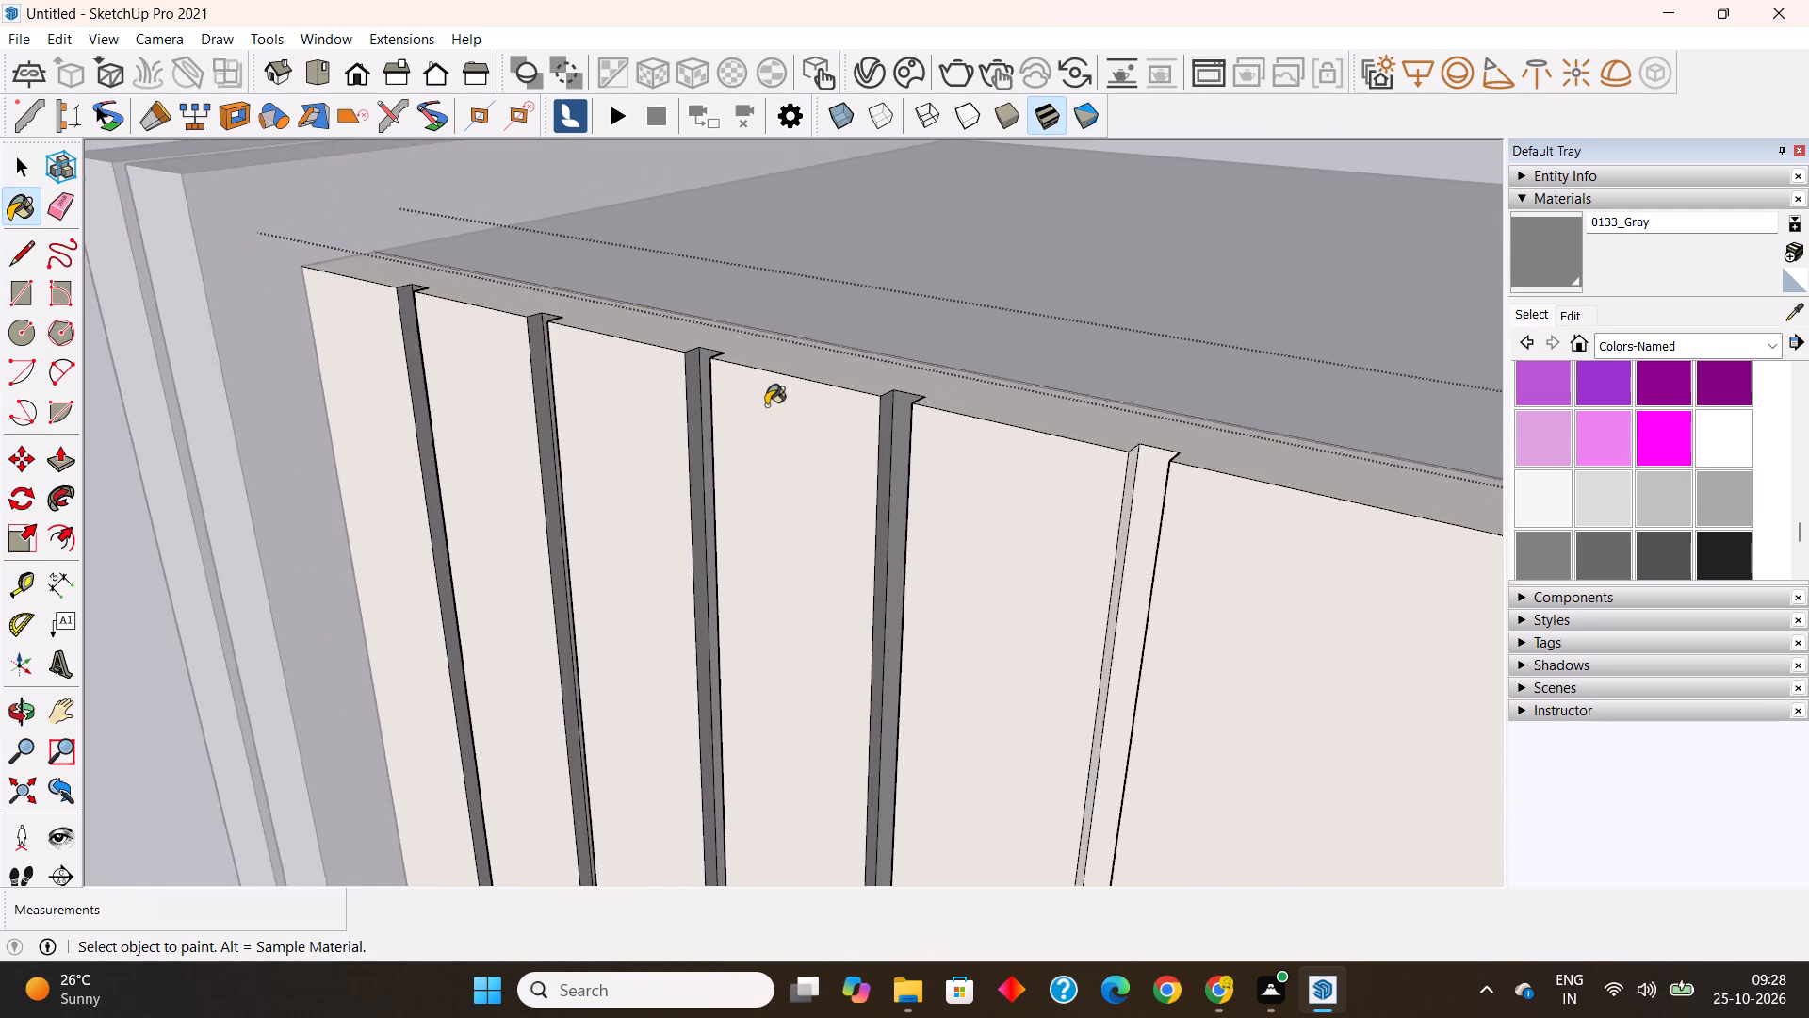
scroll(766, 405, "down", 12)
middle_click_drag(953, 564, 1340, 523)
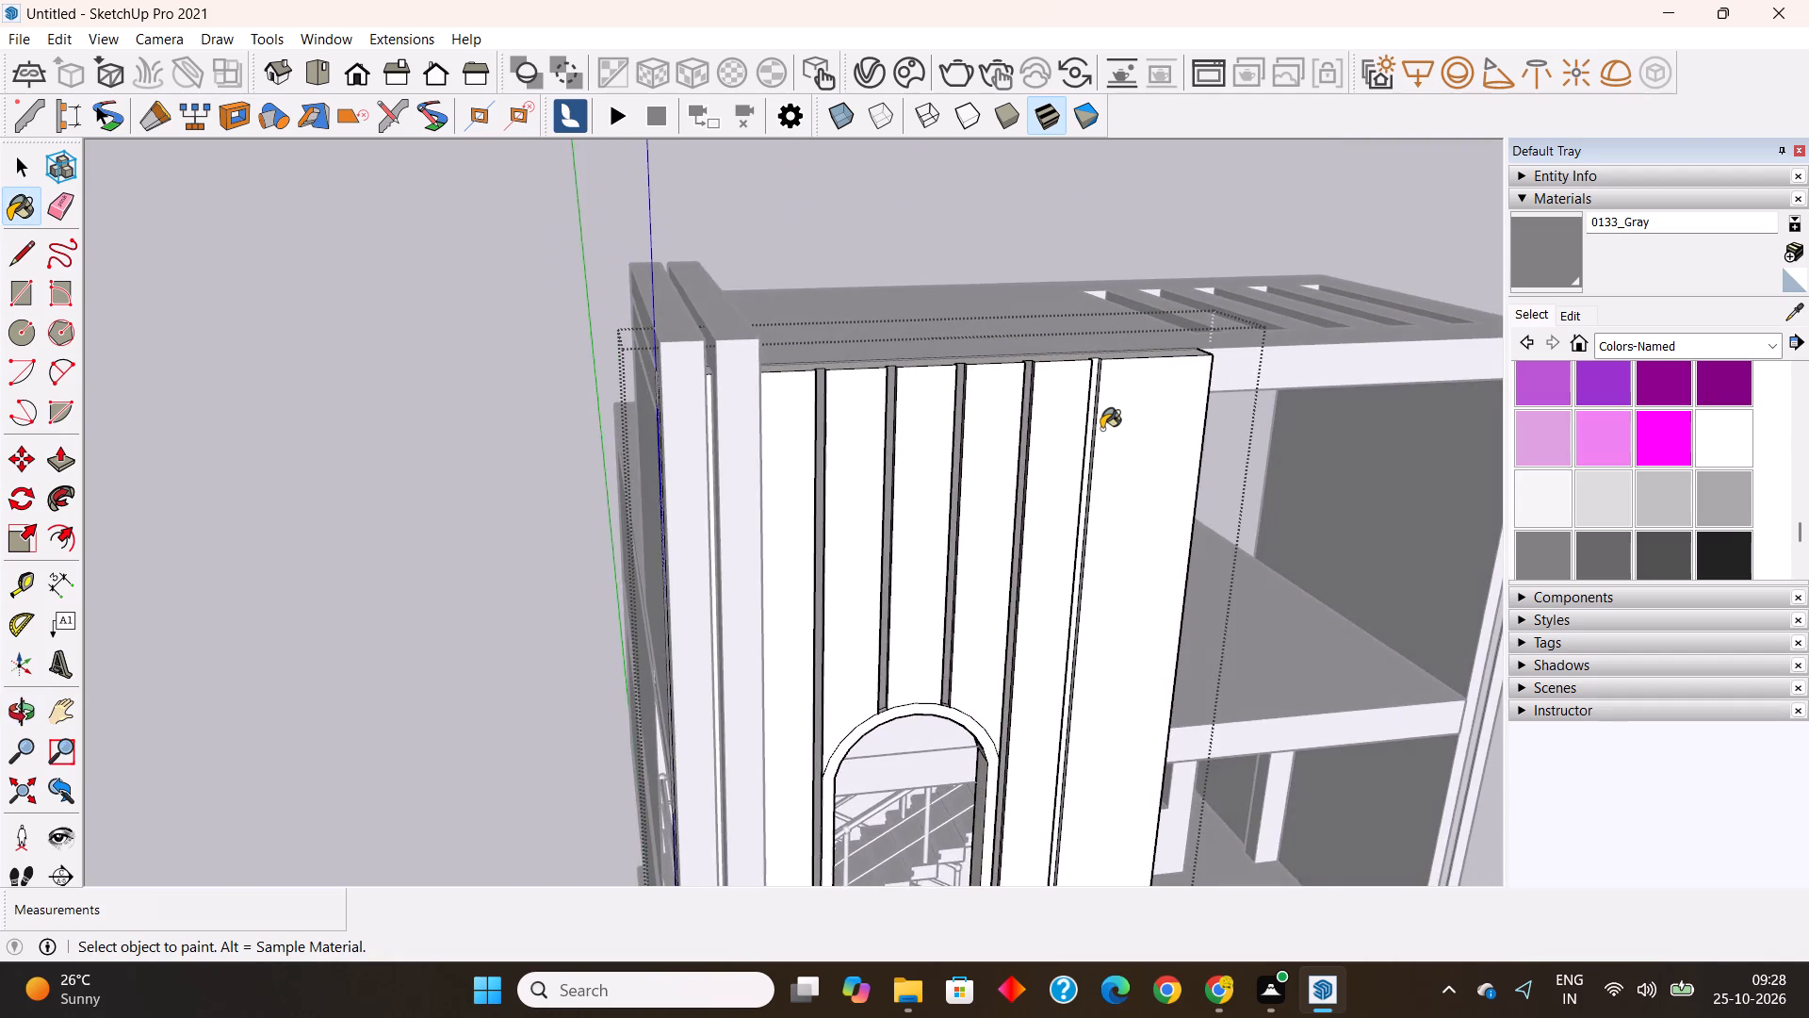
scroll(1095, 425, "up", 16)
left_click(1101, 344)
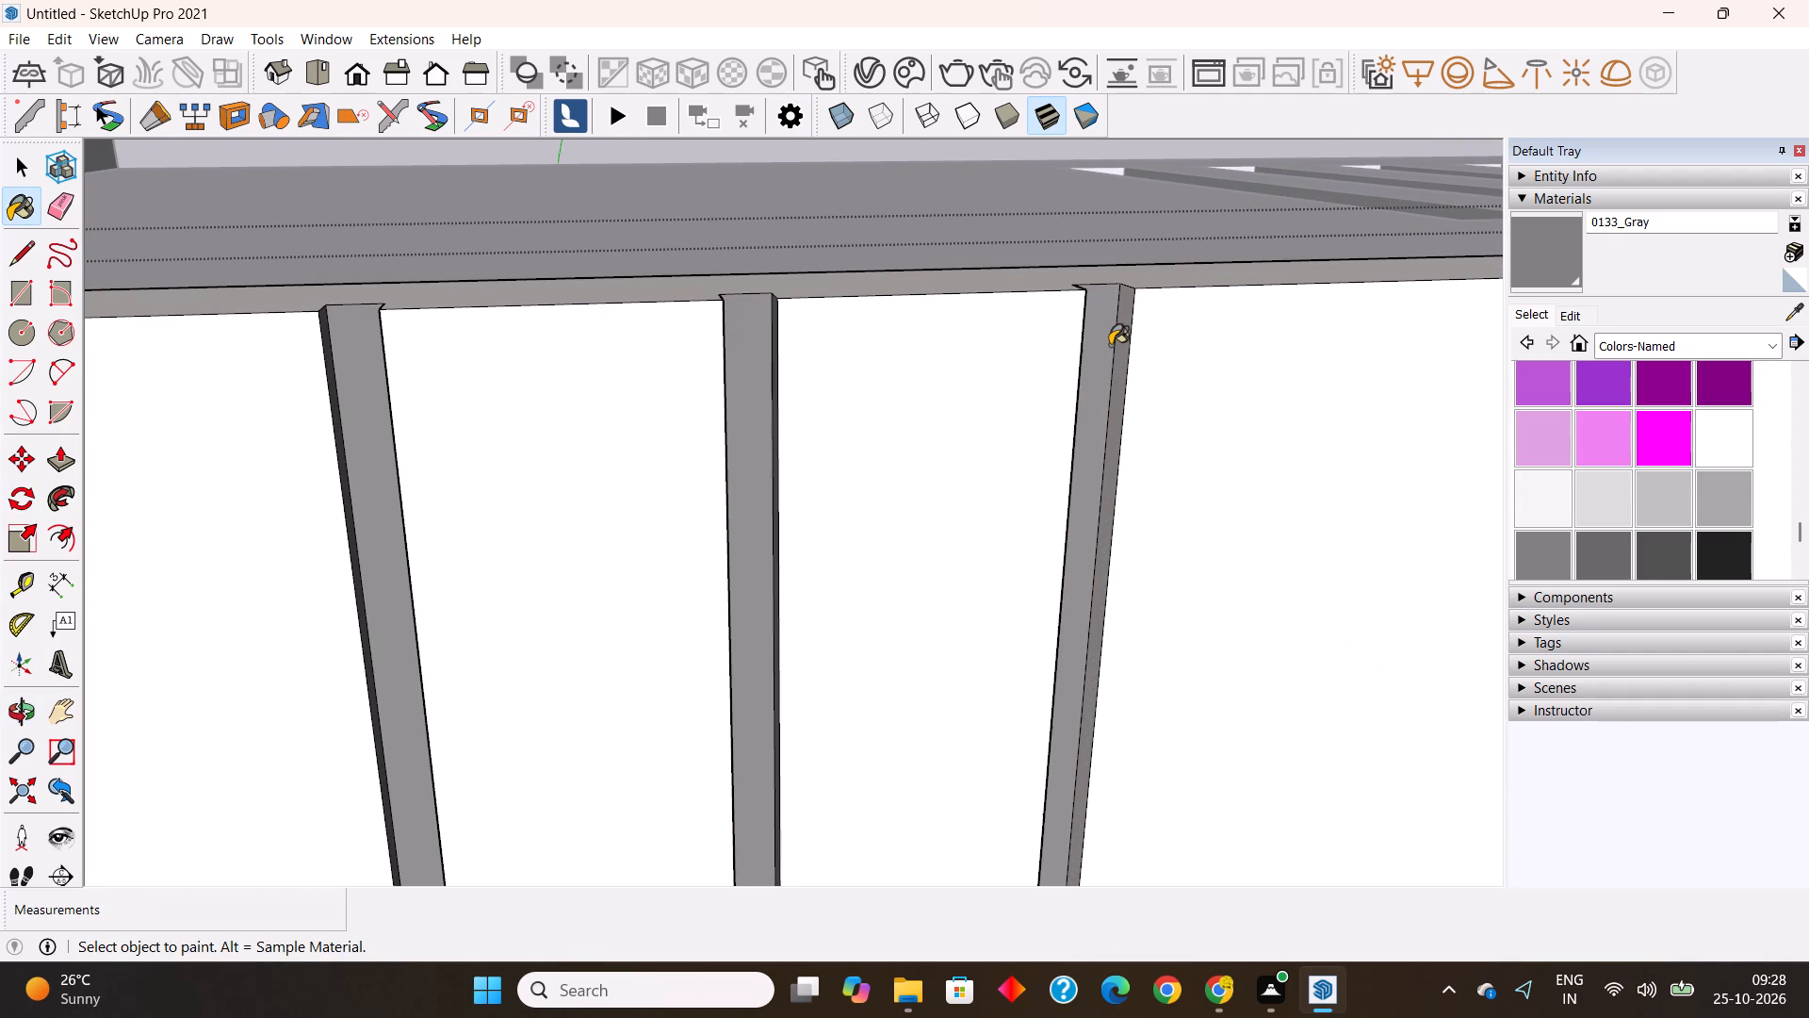
left_click(1126, 339)
middle_click_drag(1119, 397, 677, 402)
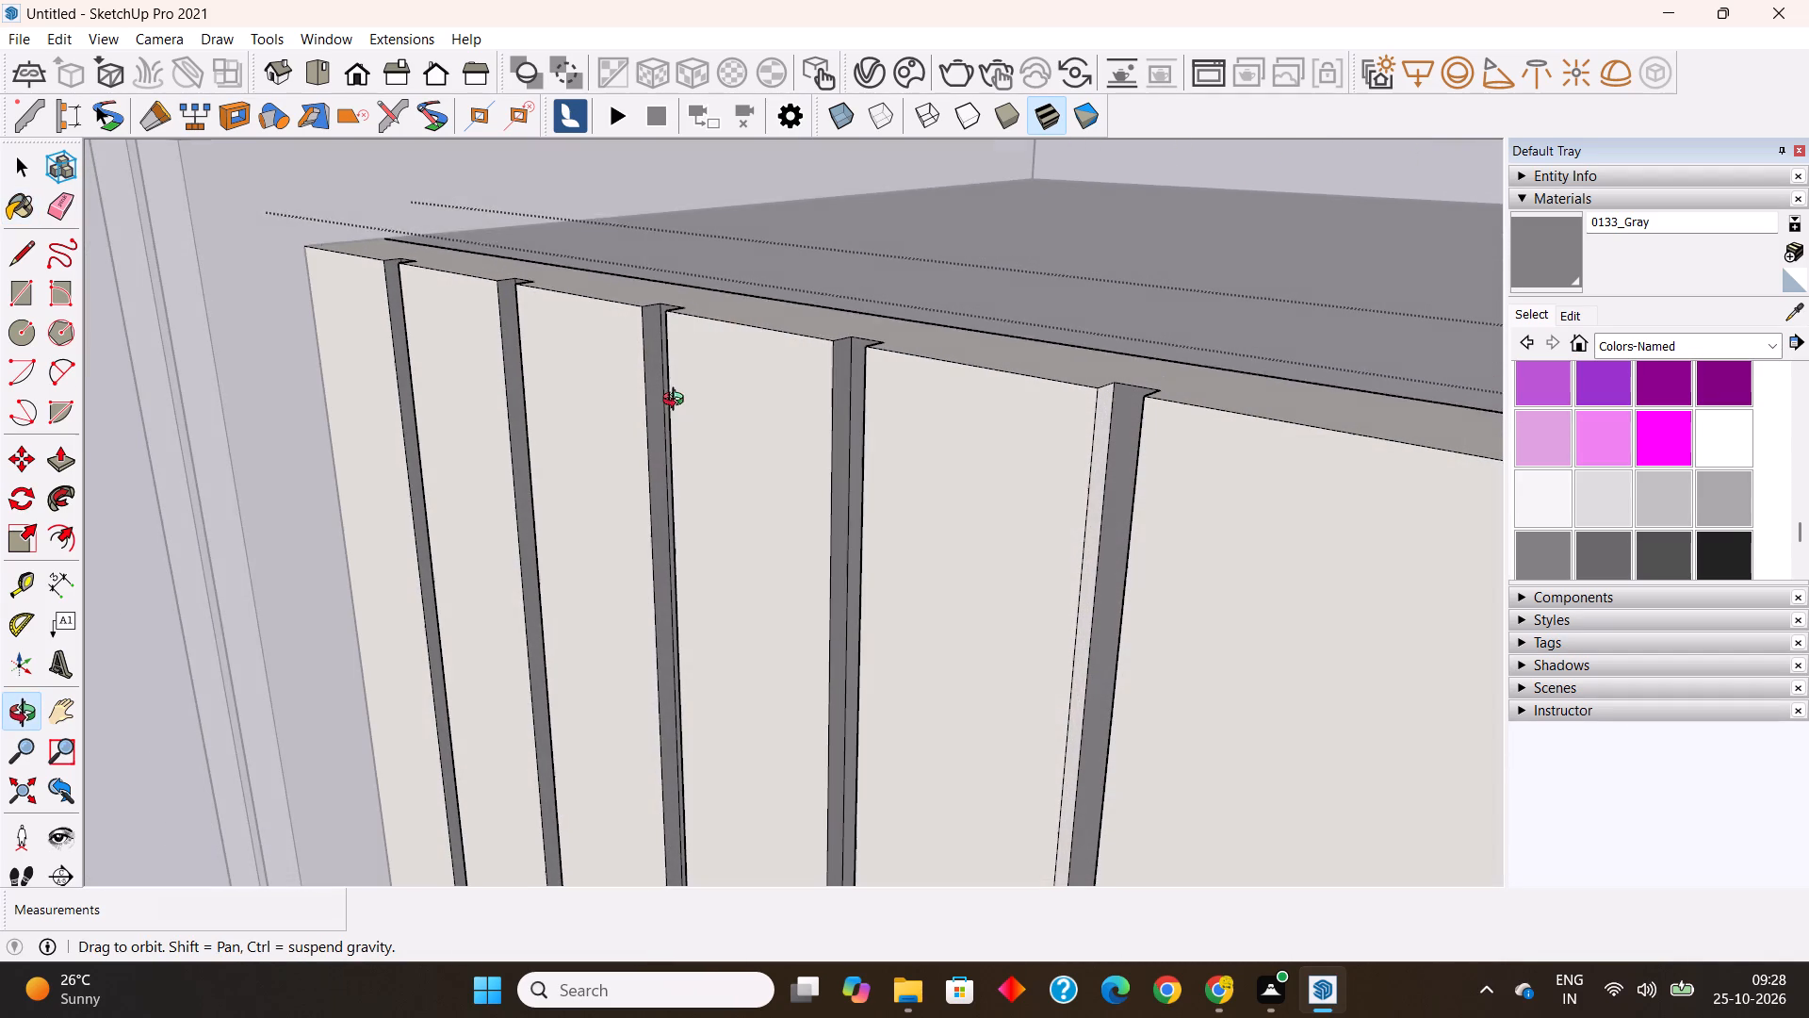
middle_click_drag(677, 402, 677, 402)
left_click(1101, 426)
scroll(876, 337, "down", 12)
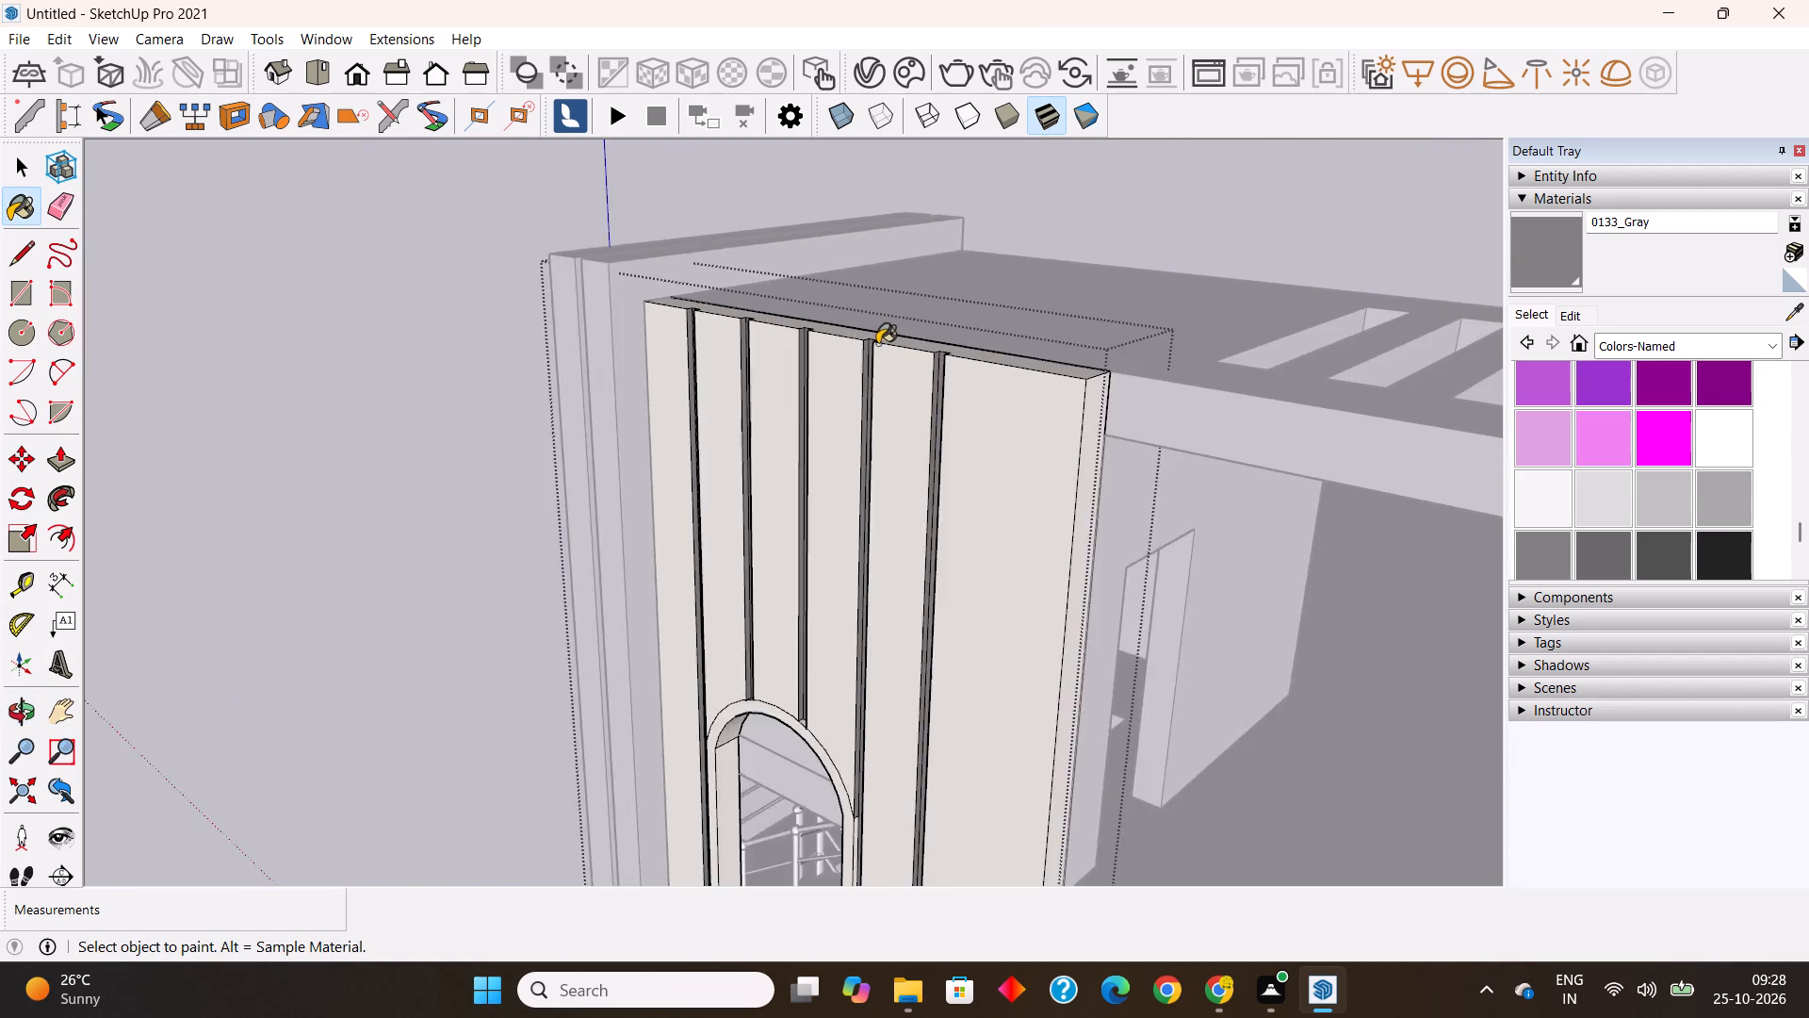
scroll(877, 344, "down", 16)
middle_click_drag(927, 516, 1072, 493)
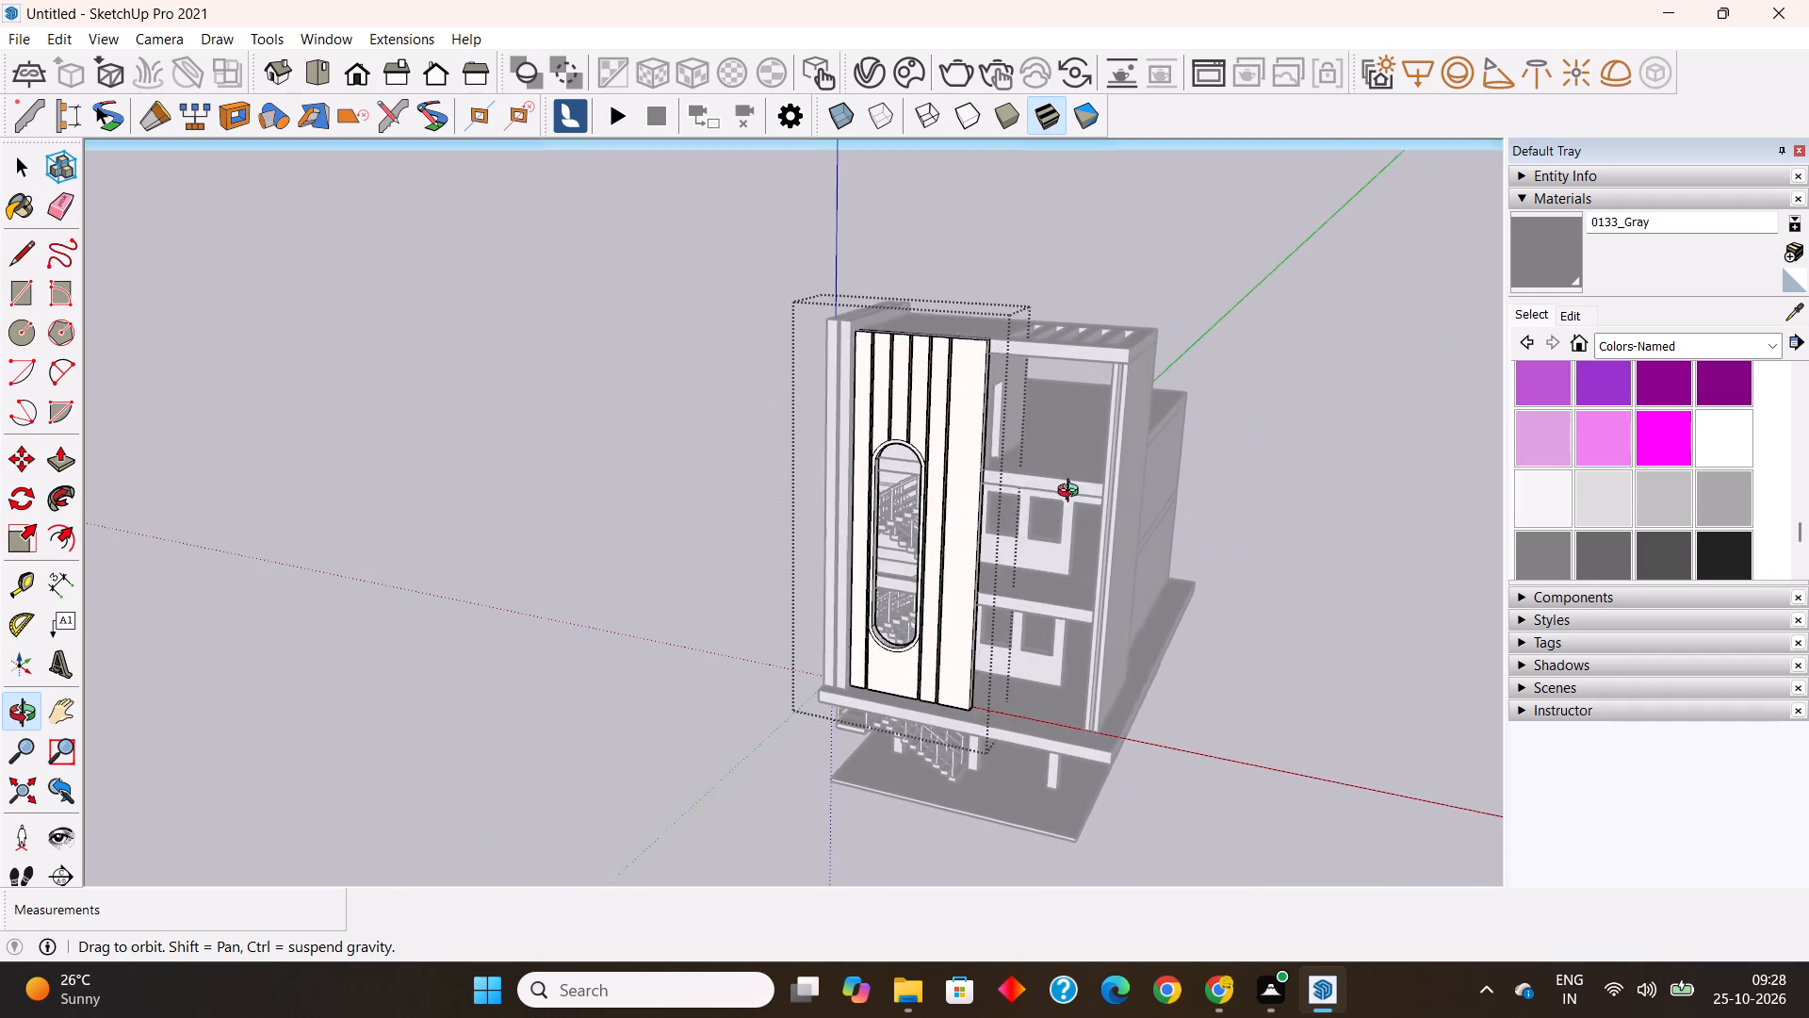
middle_click_drag(1072, 493, 1077, 488)
key("space")
left_click(1295, 583)
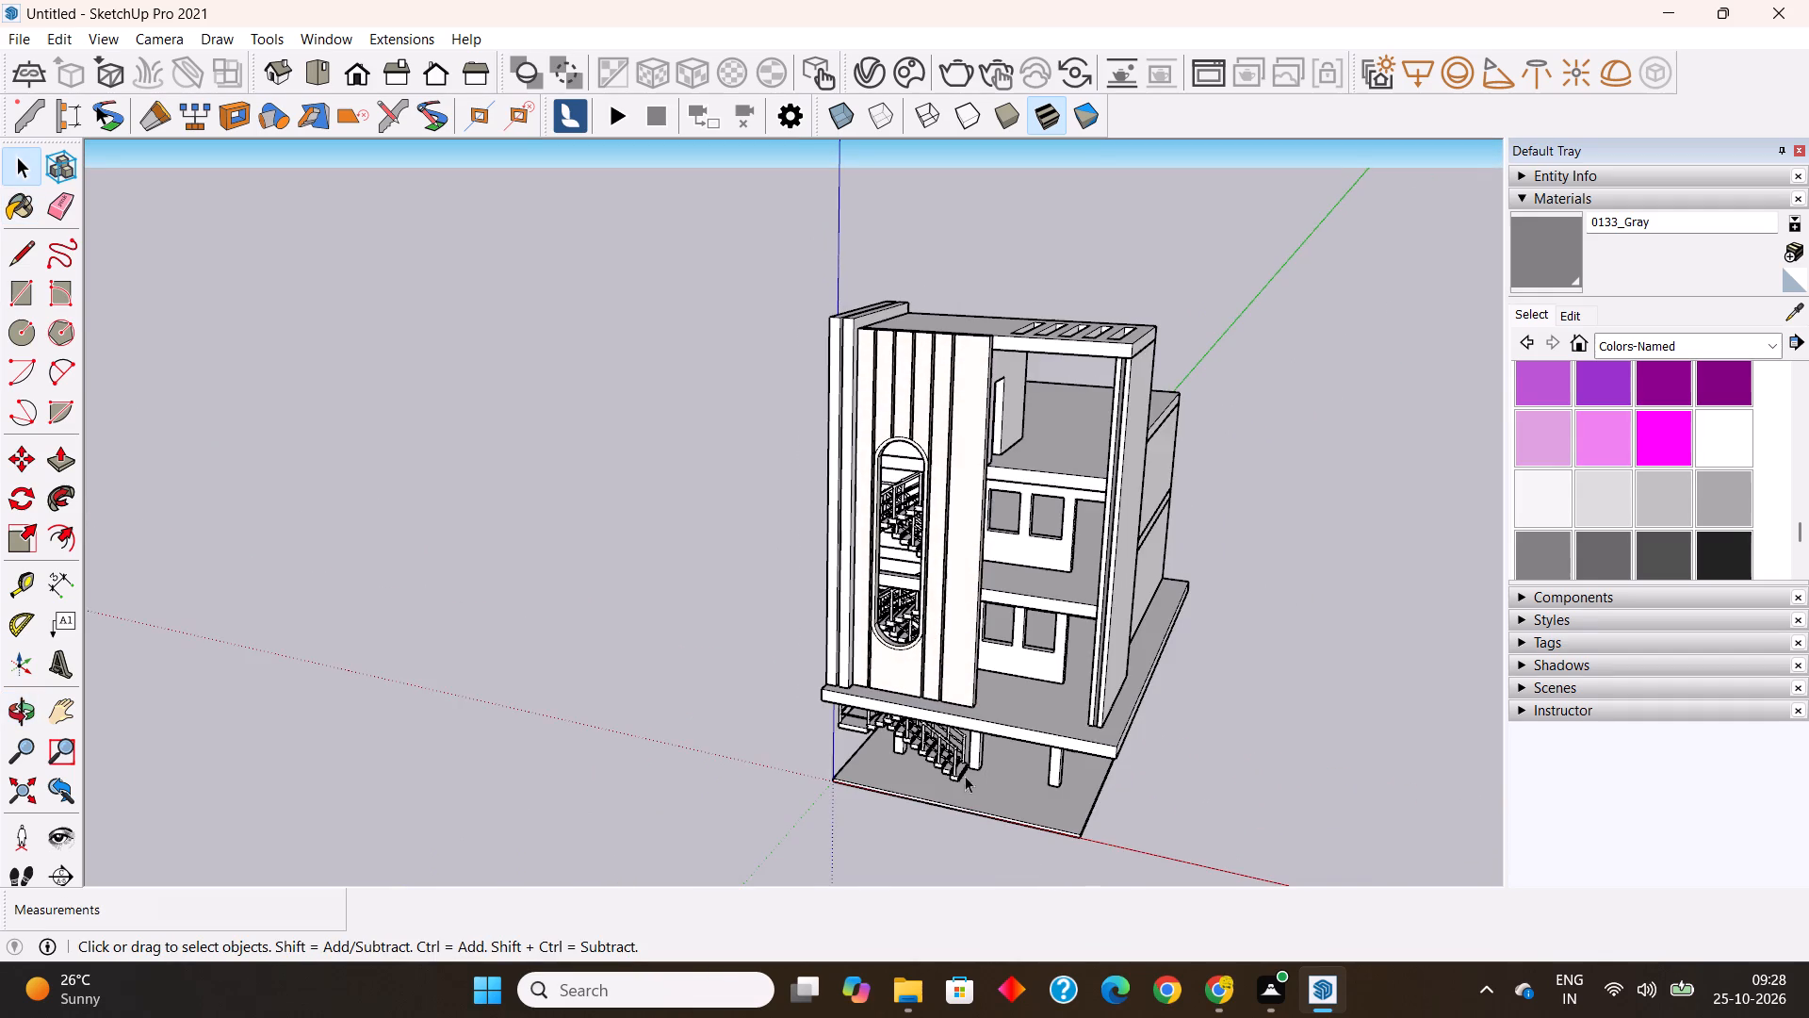
Switch to the standard front view to examine the whole house facade with the painted panel.
middle_click_drag(968, 776, 1089, 681)
left_click(1223, 543)
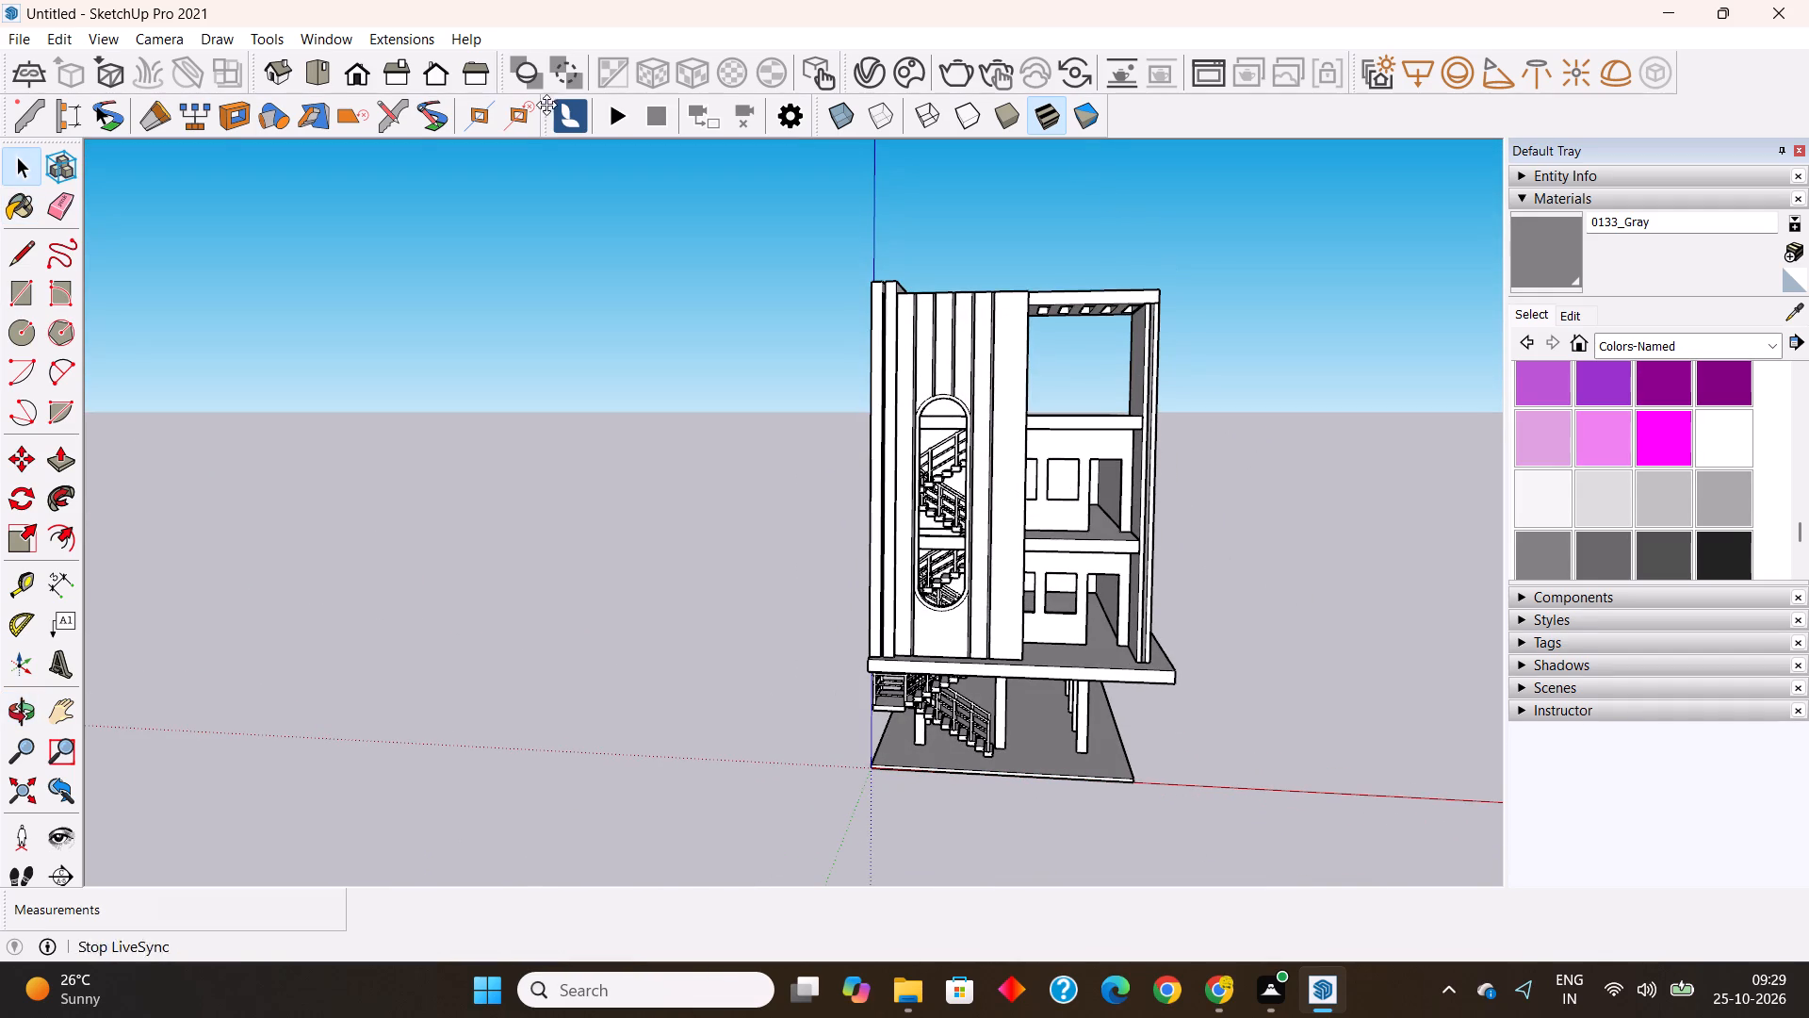
left_click(352, 73)
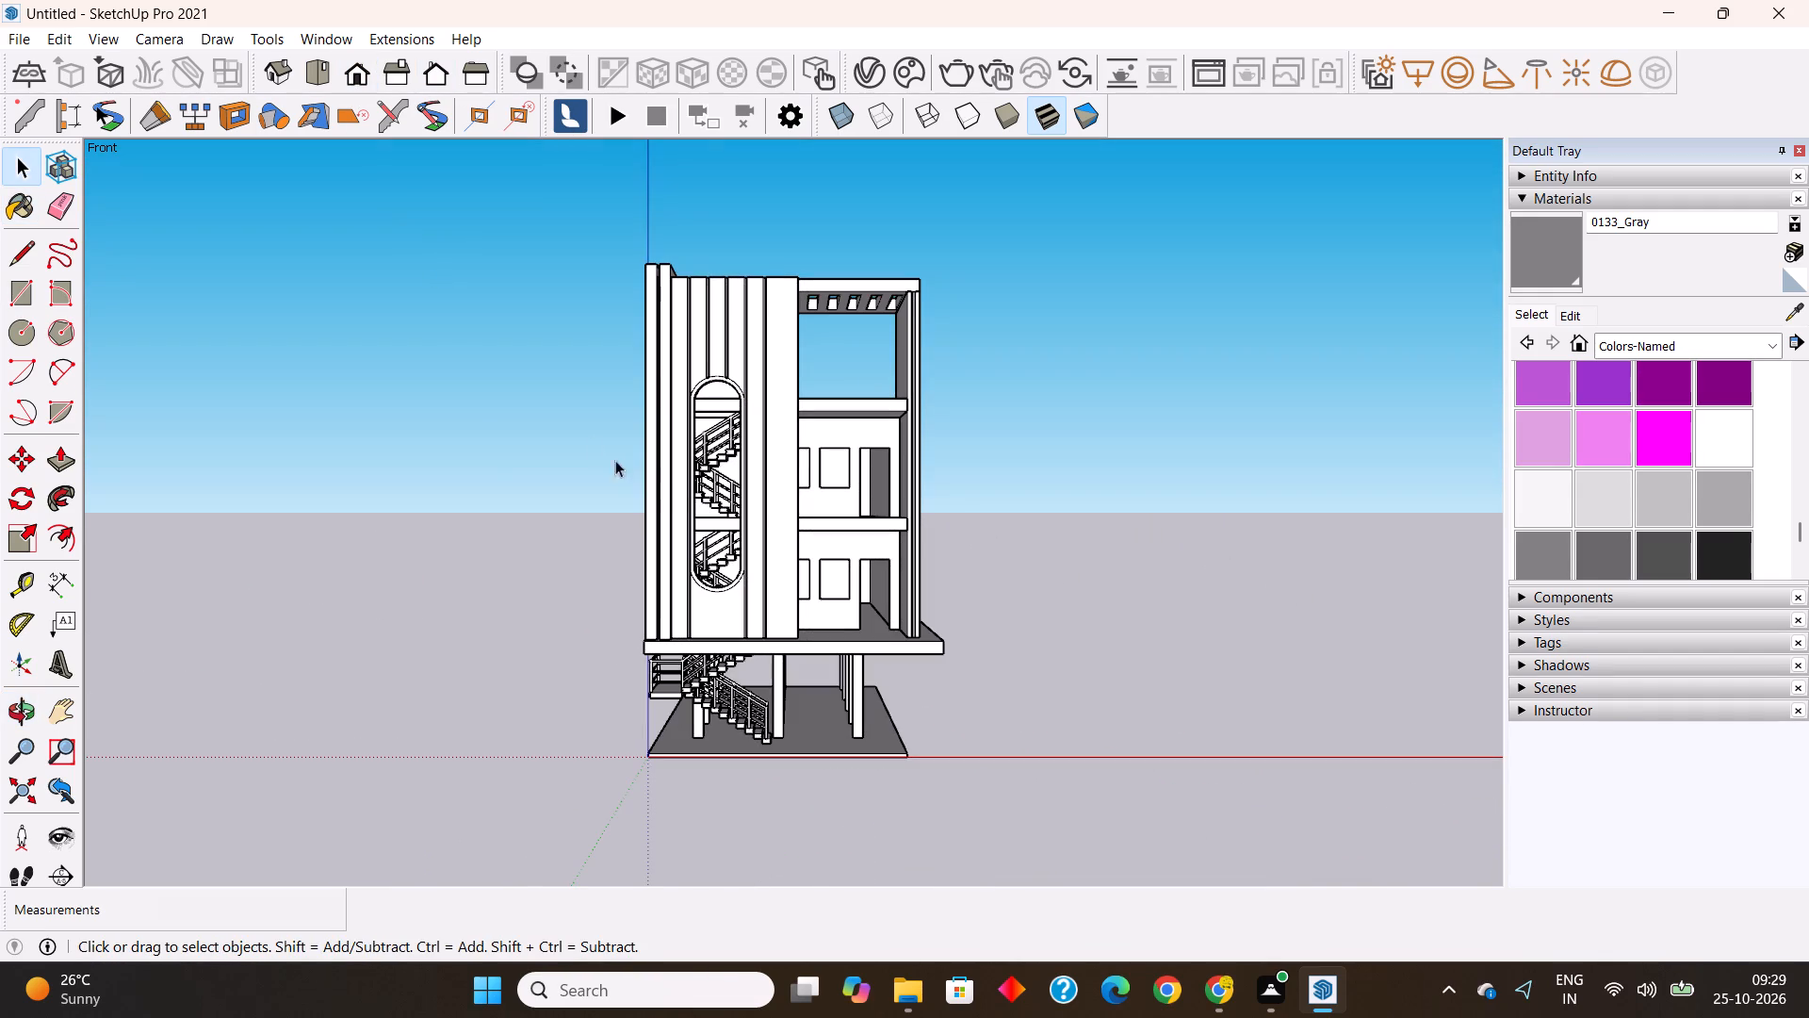
scroll(789, 391, "up", 2)
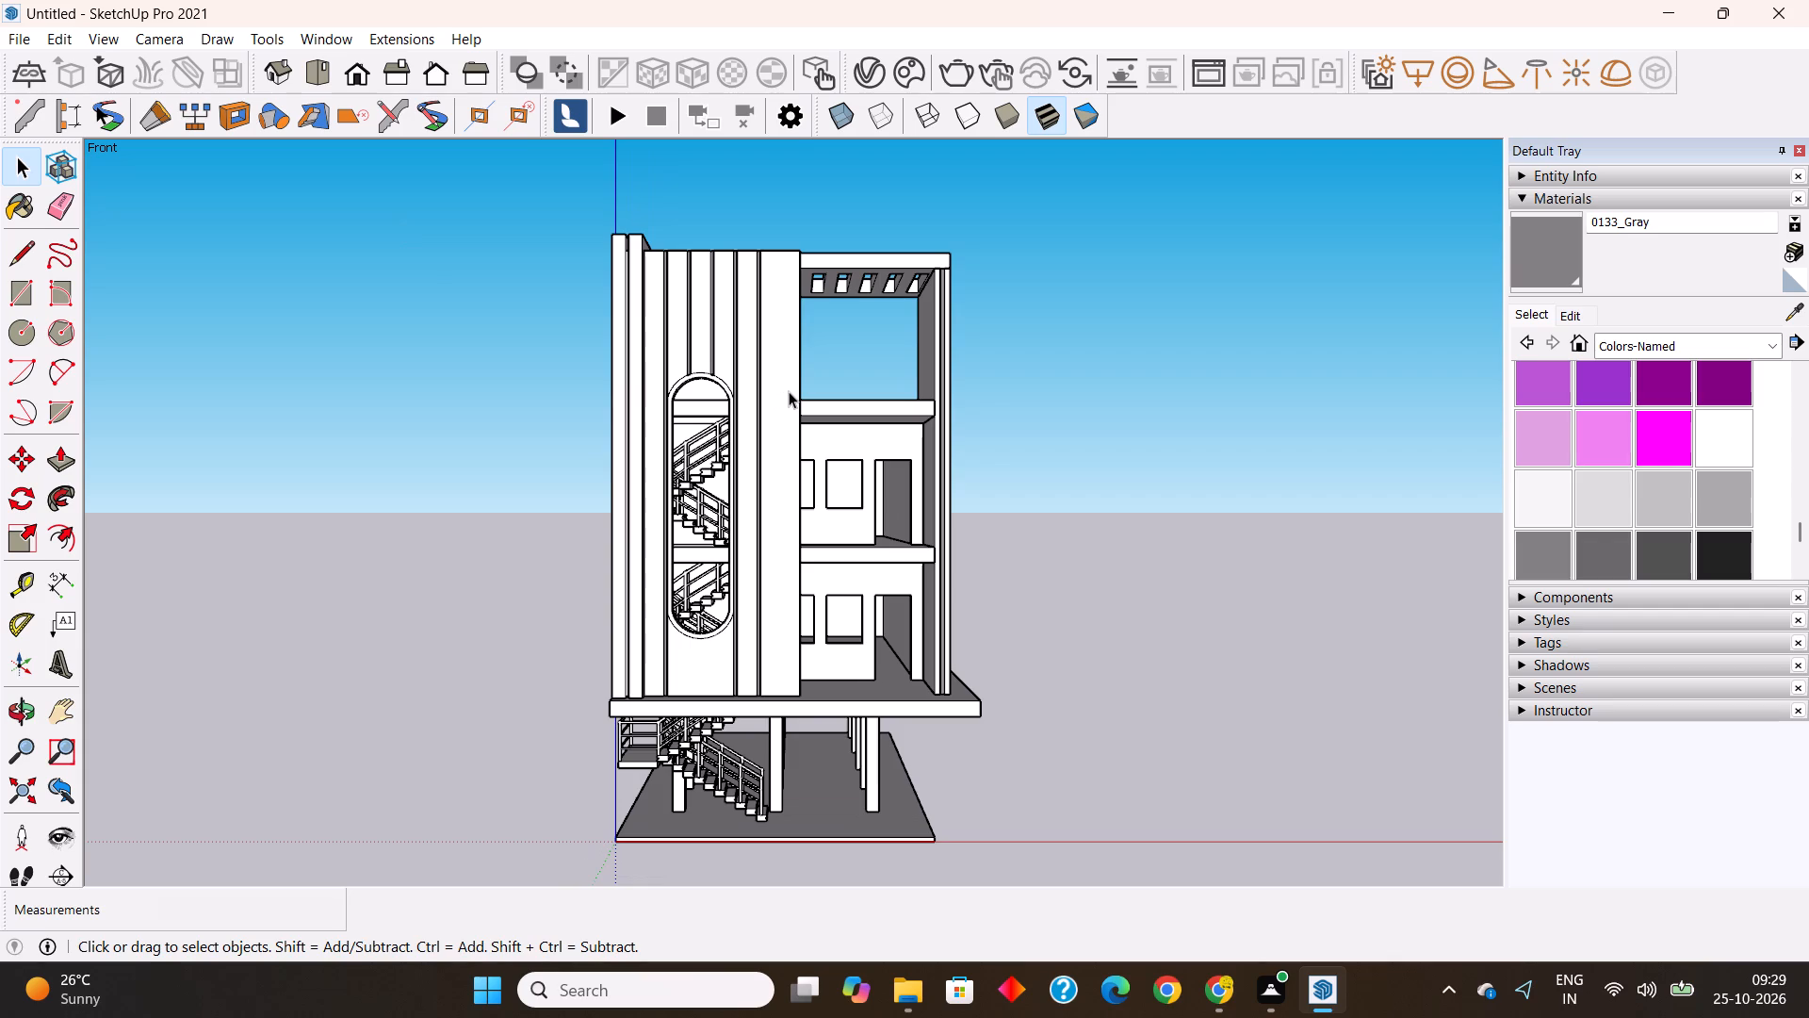
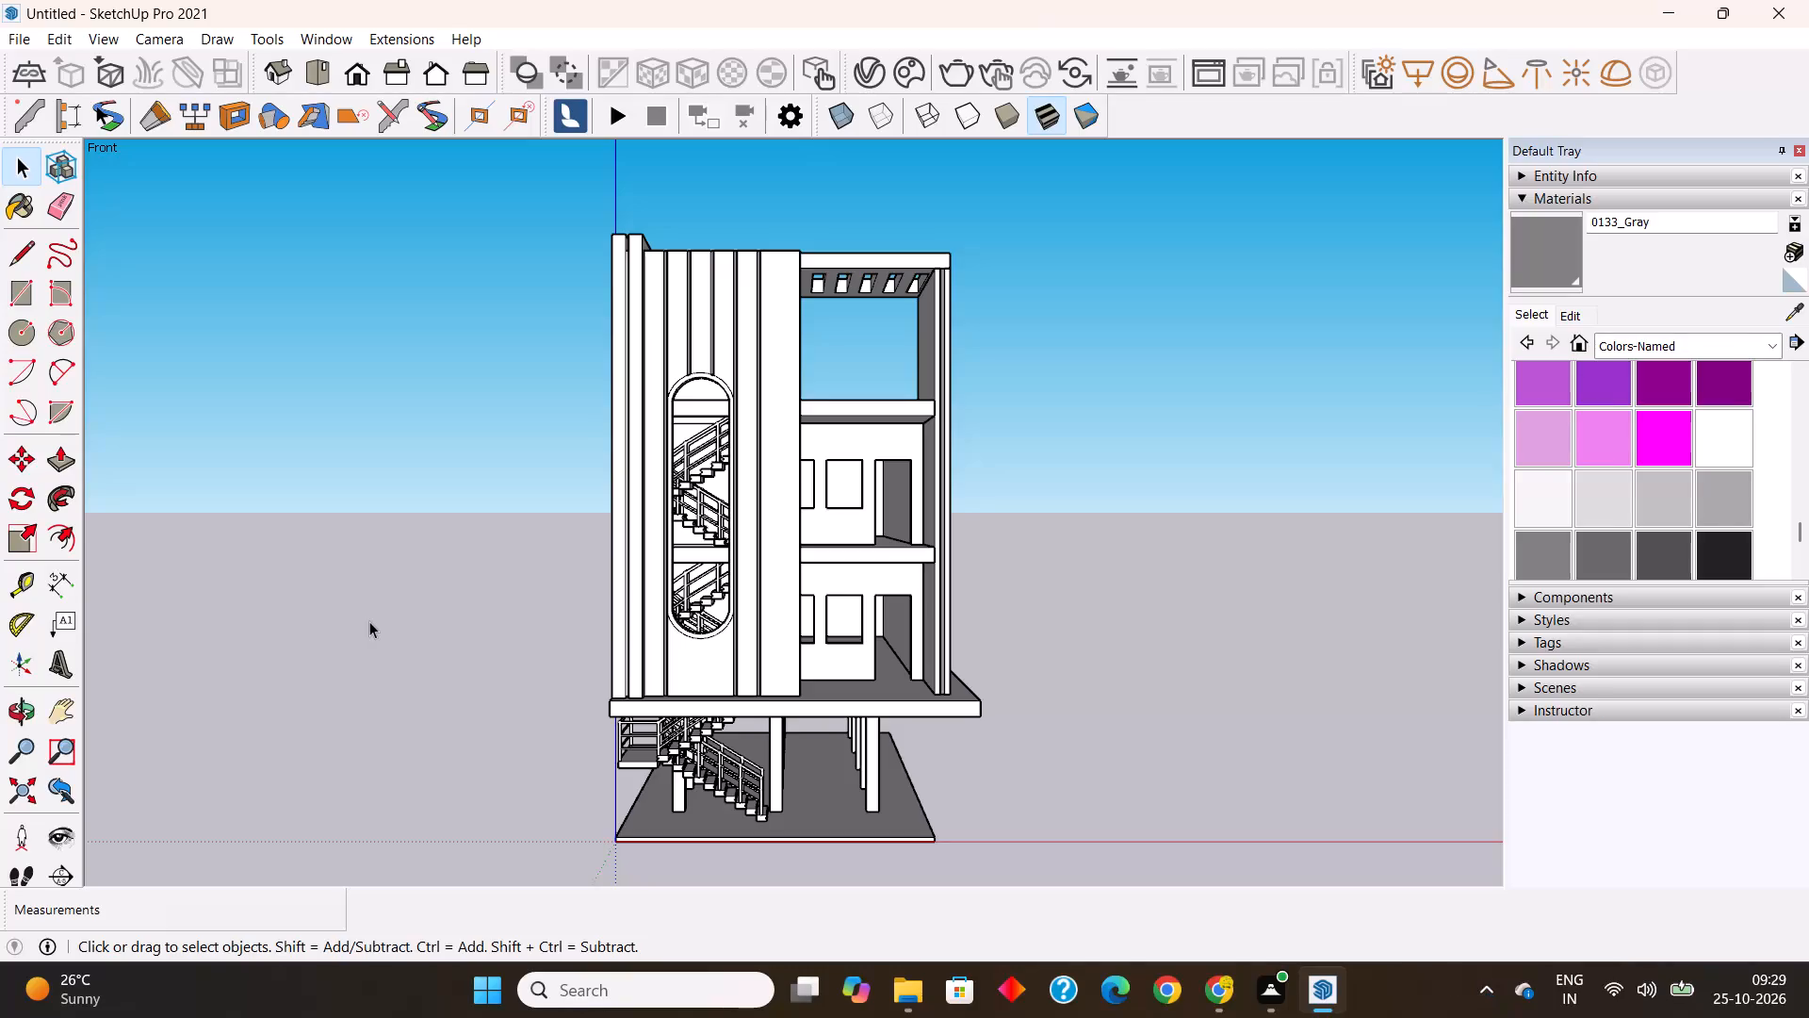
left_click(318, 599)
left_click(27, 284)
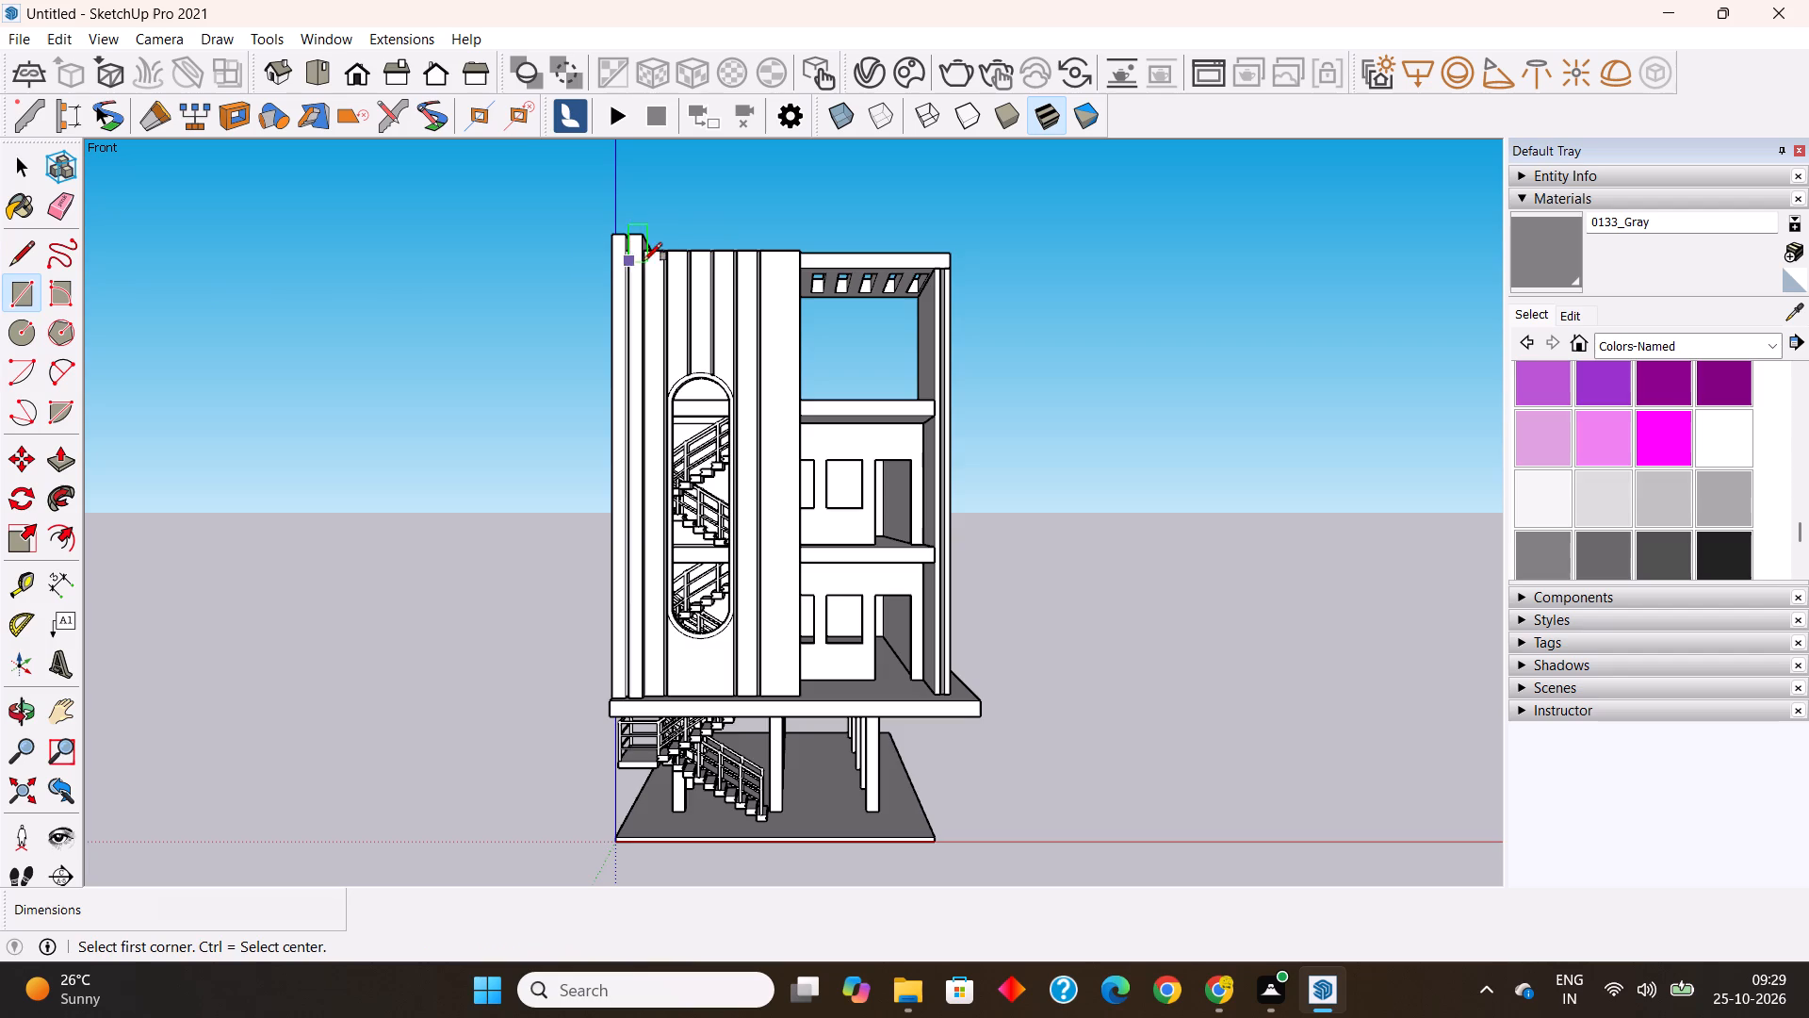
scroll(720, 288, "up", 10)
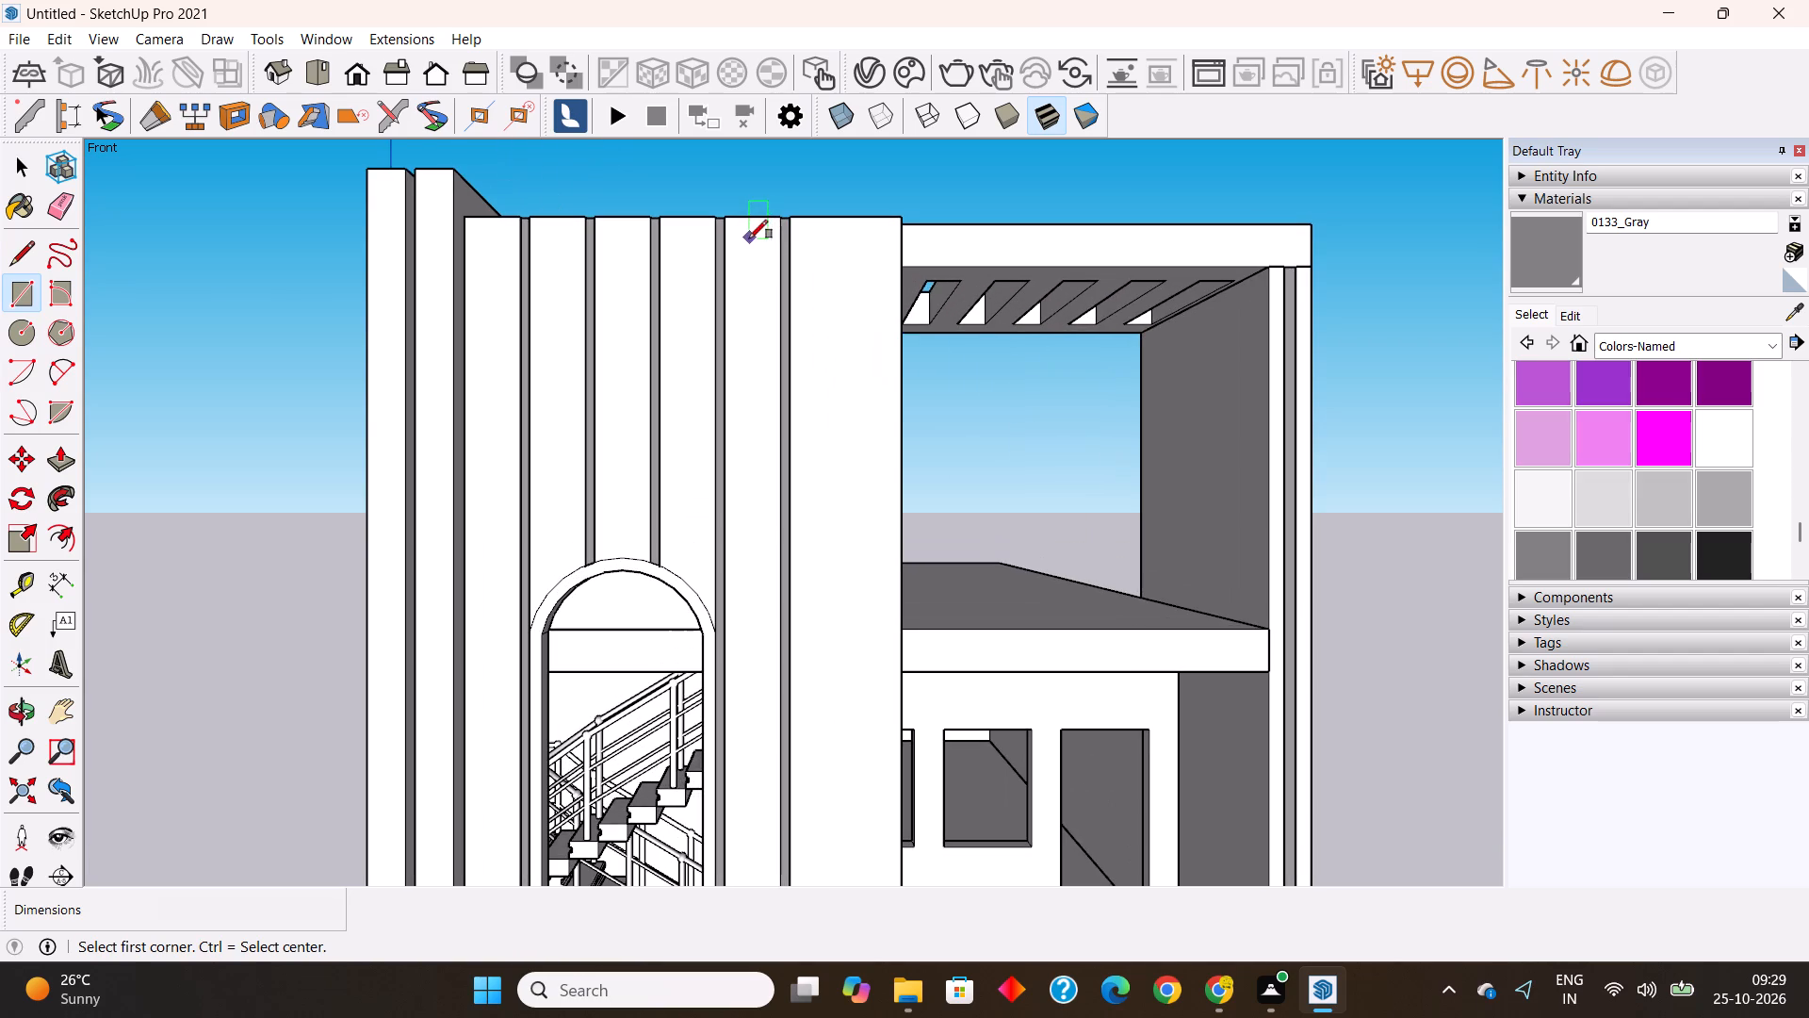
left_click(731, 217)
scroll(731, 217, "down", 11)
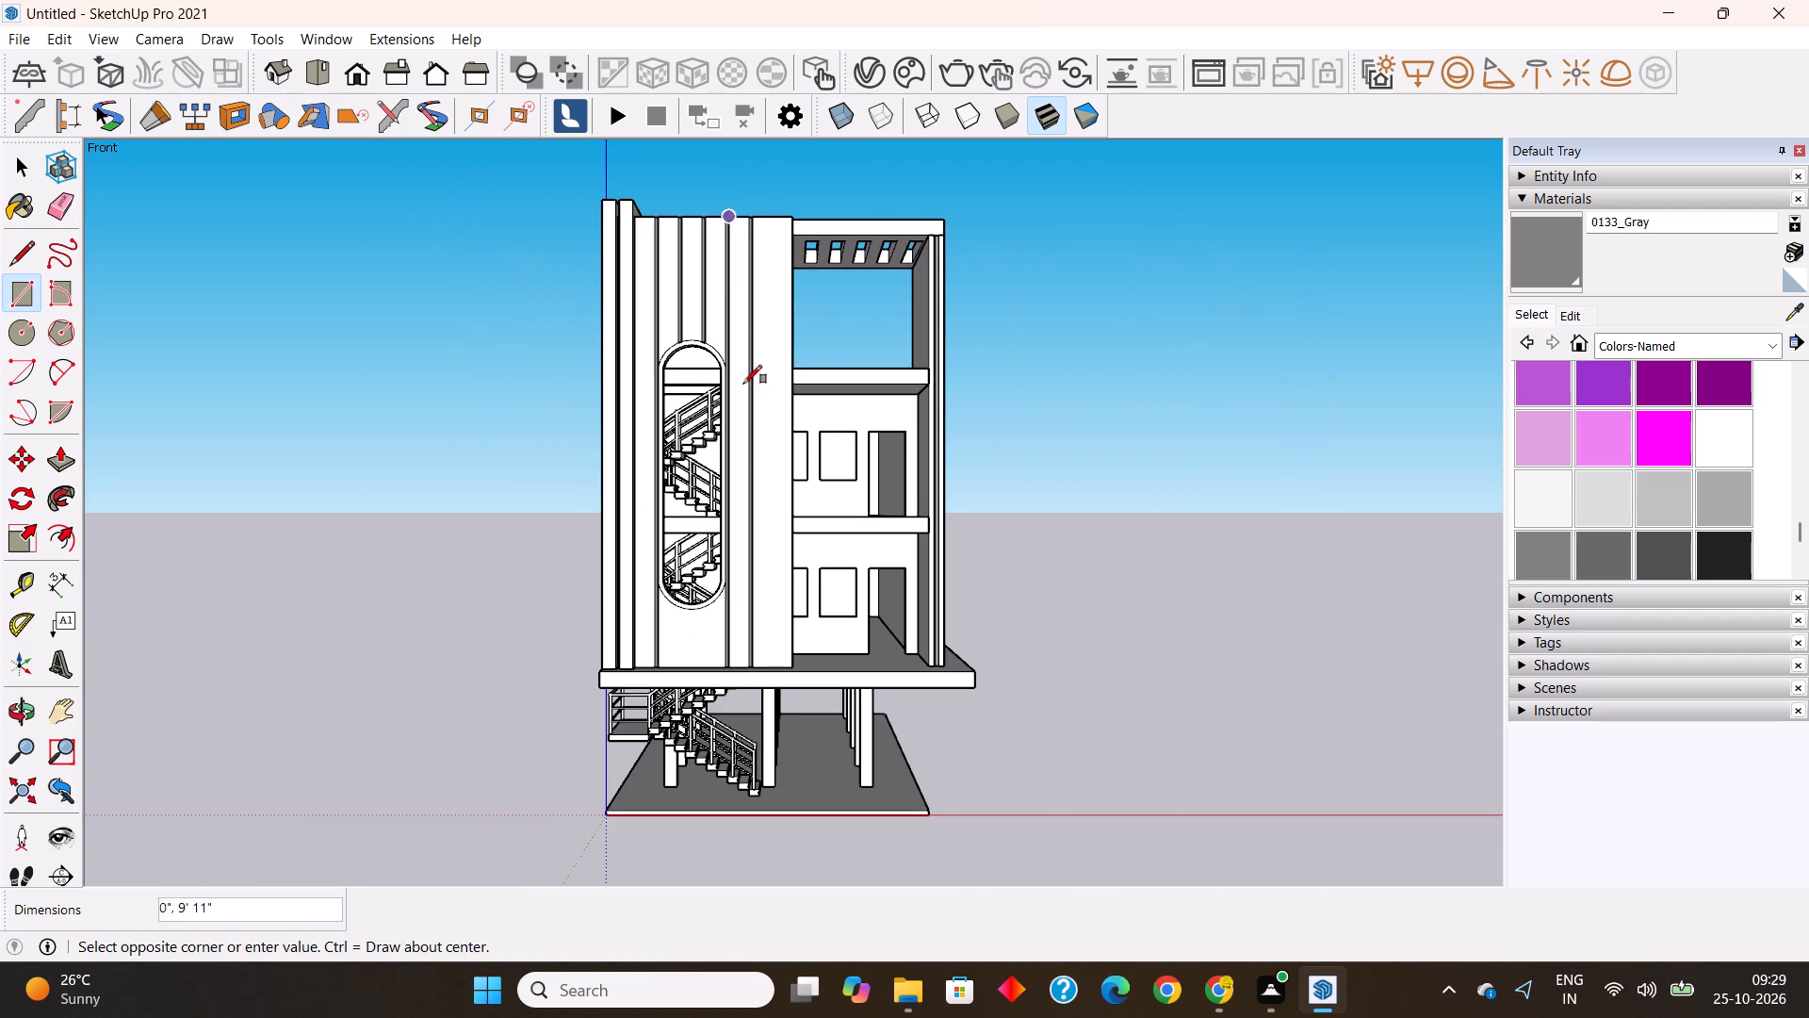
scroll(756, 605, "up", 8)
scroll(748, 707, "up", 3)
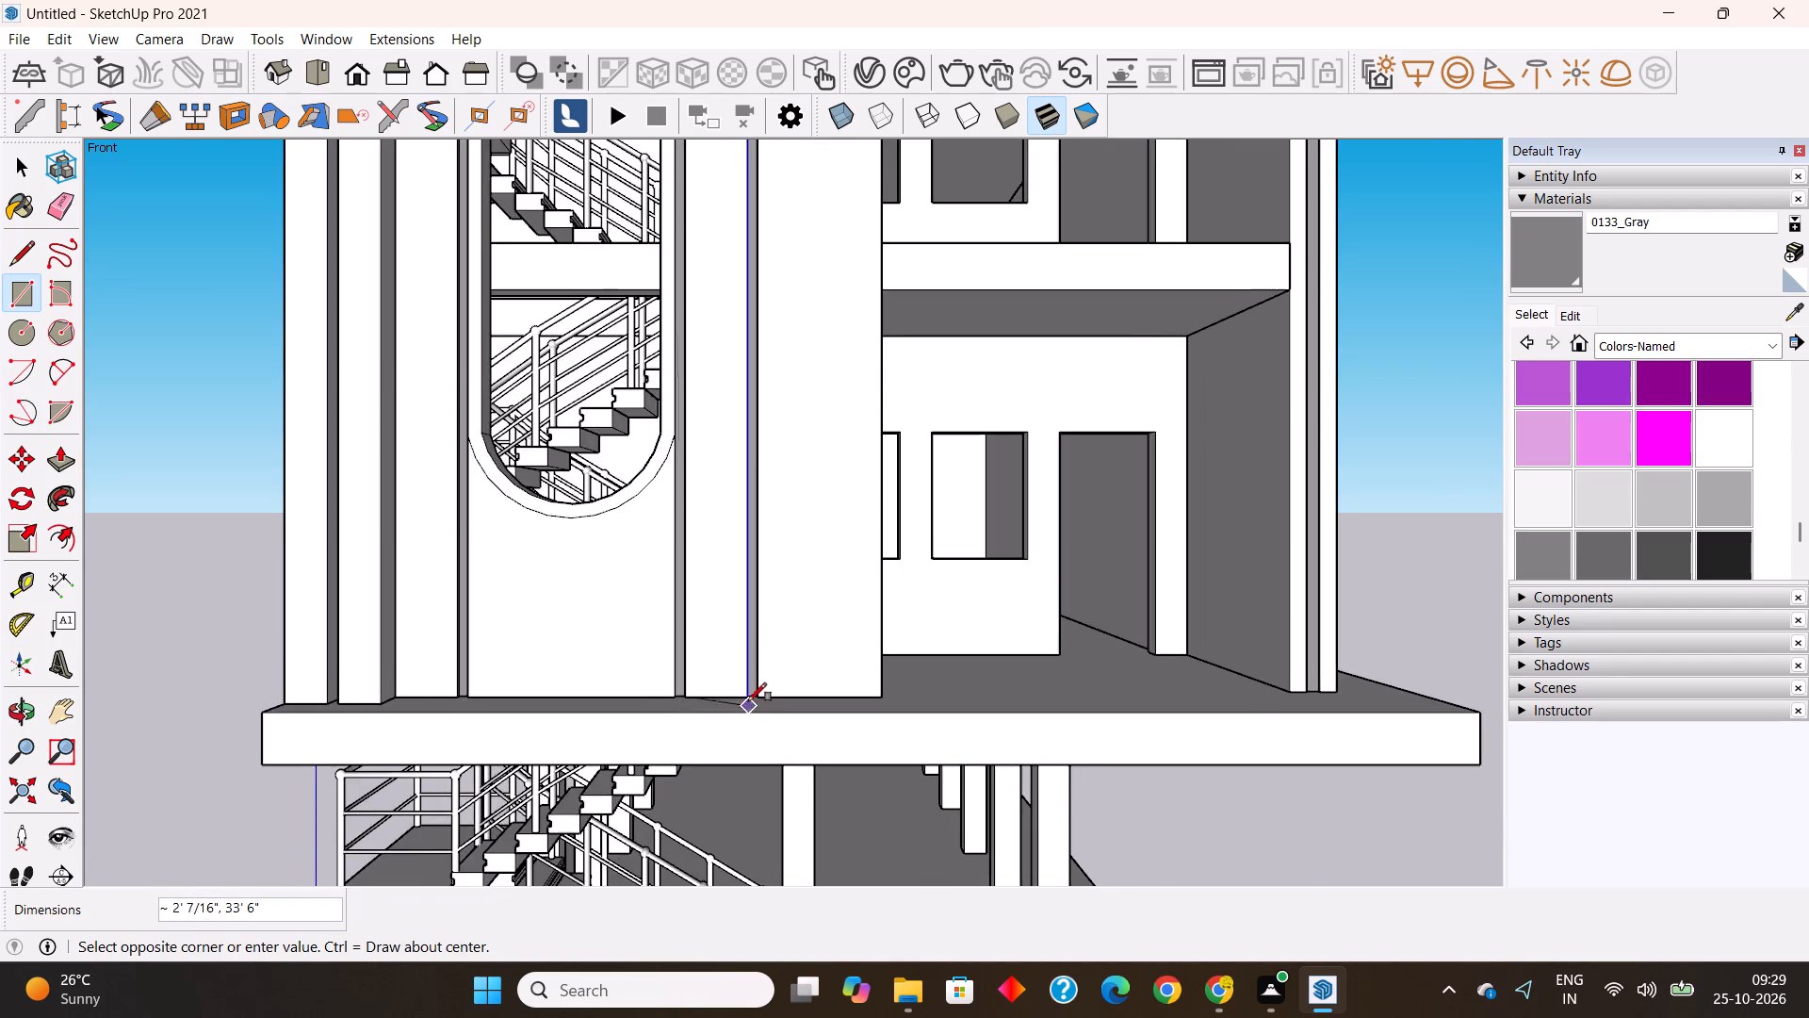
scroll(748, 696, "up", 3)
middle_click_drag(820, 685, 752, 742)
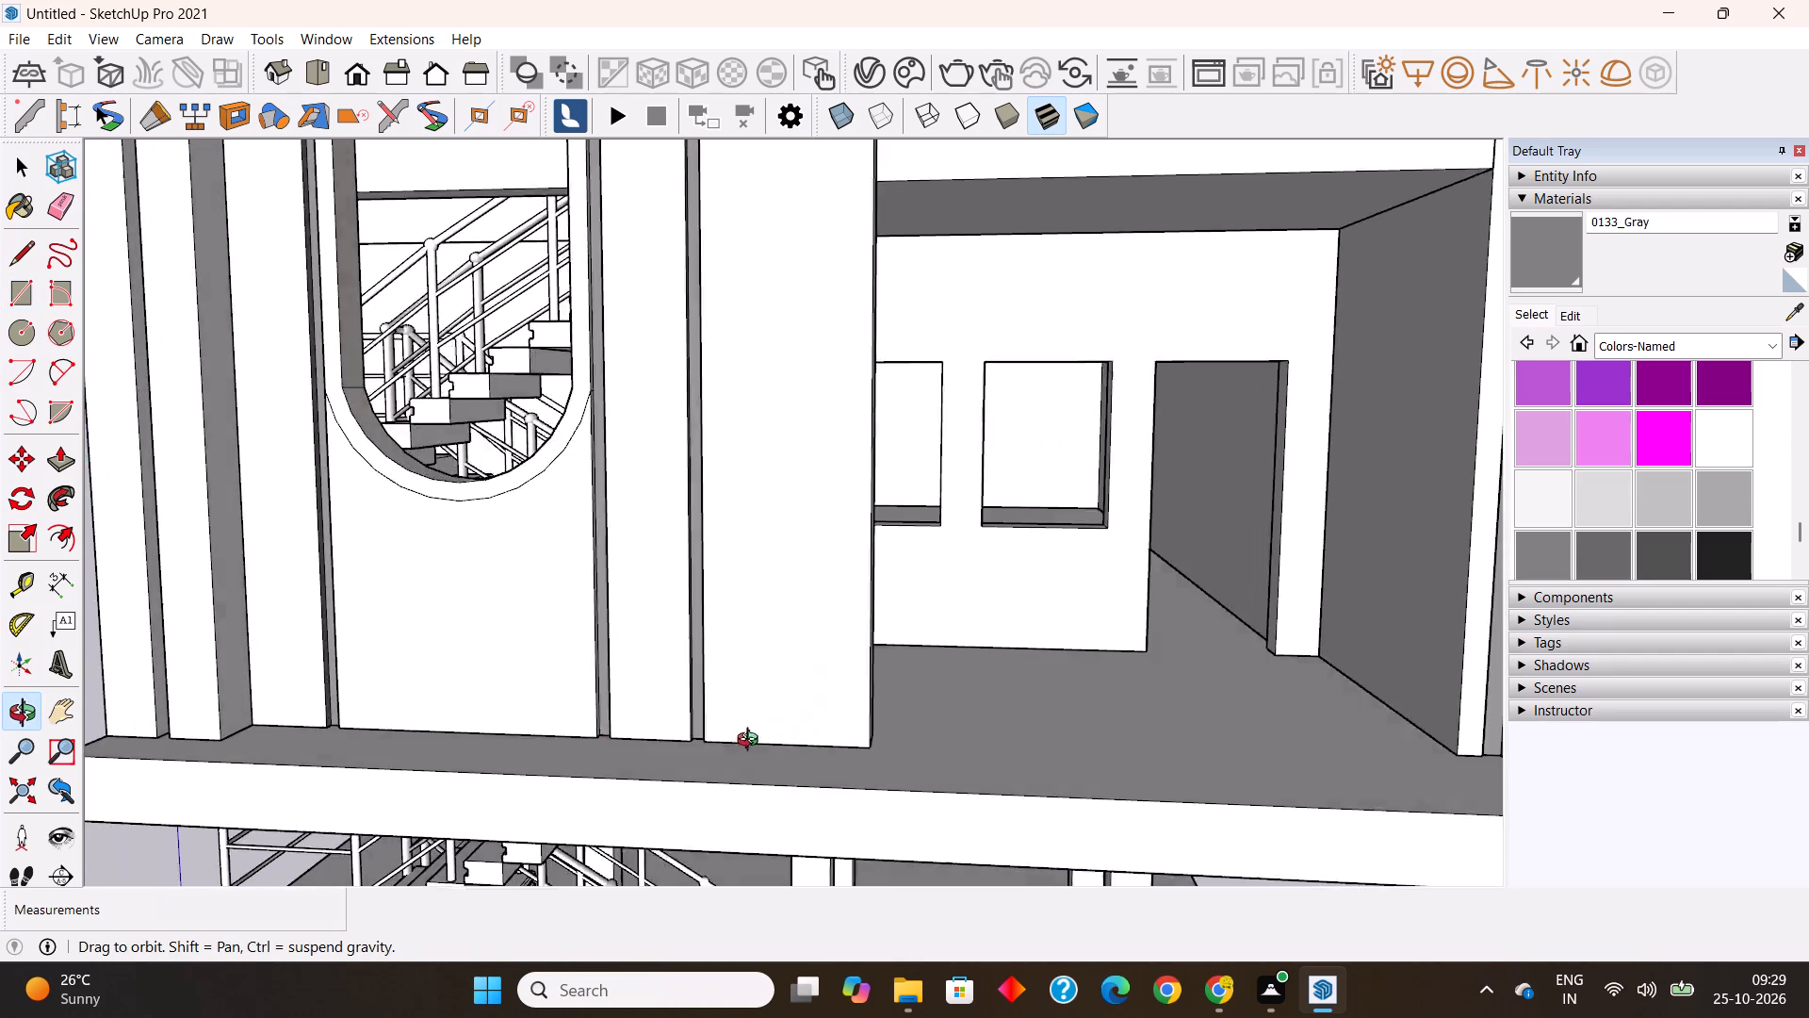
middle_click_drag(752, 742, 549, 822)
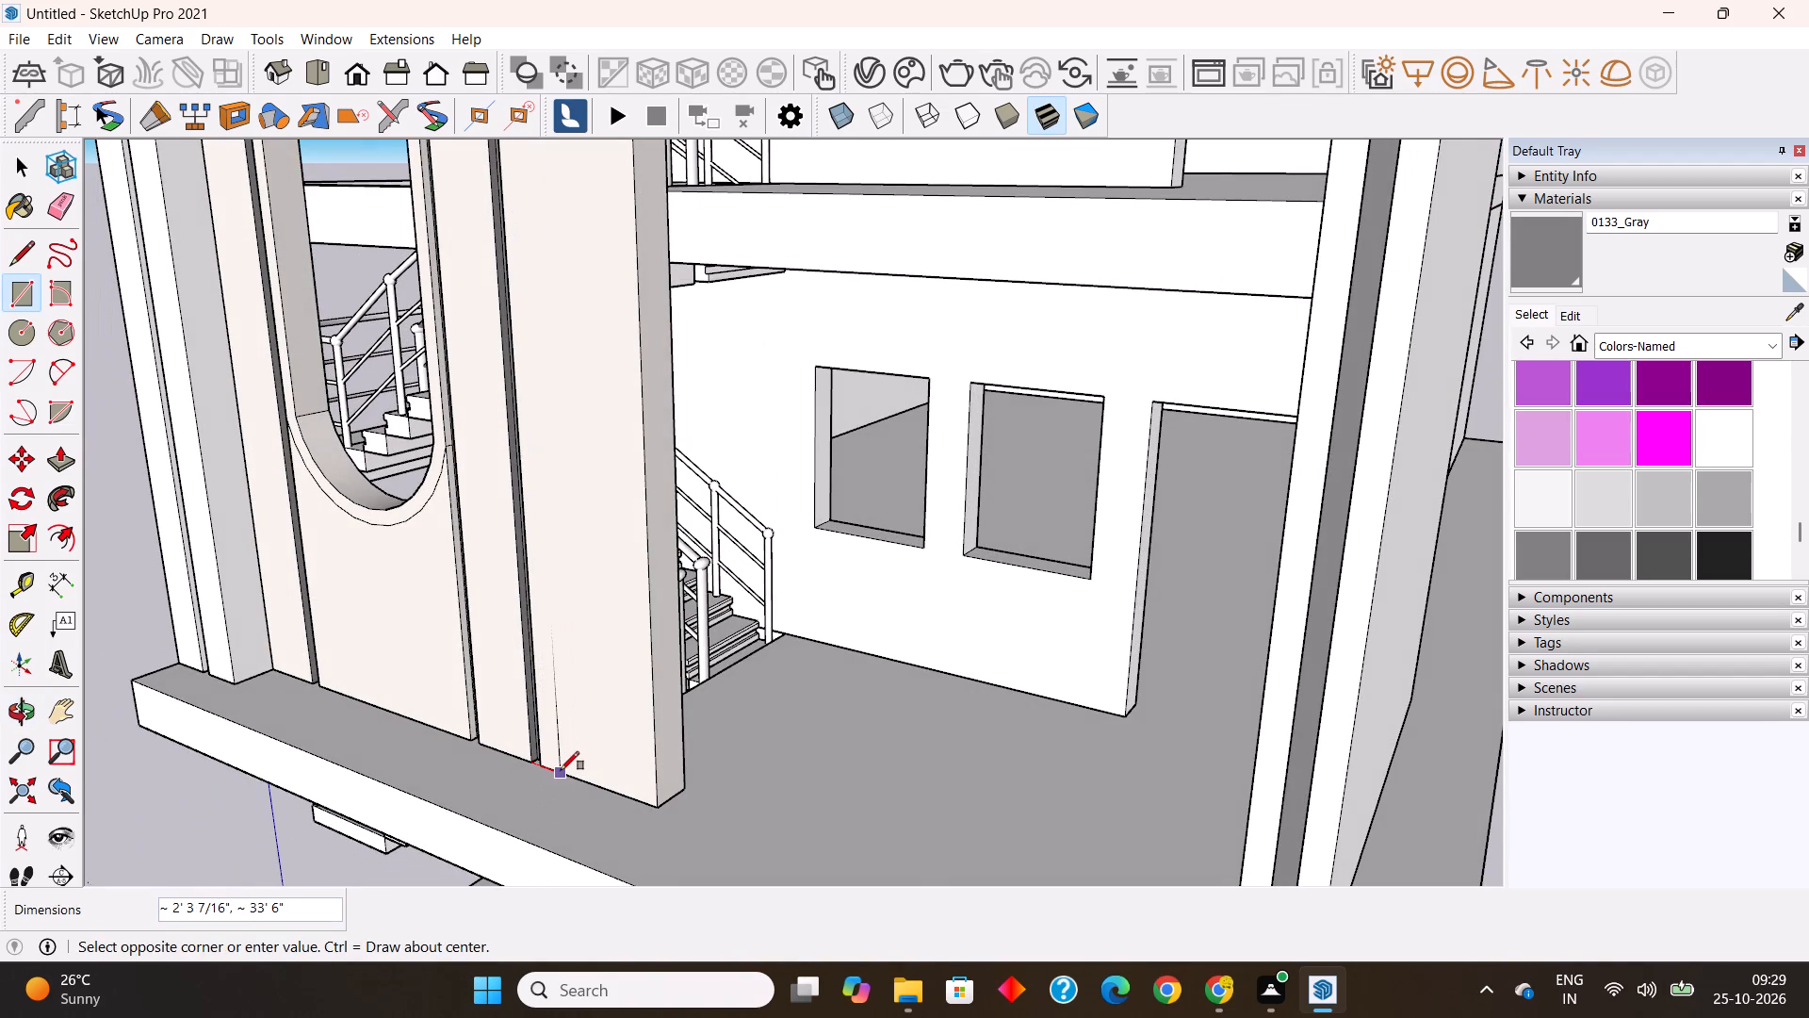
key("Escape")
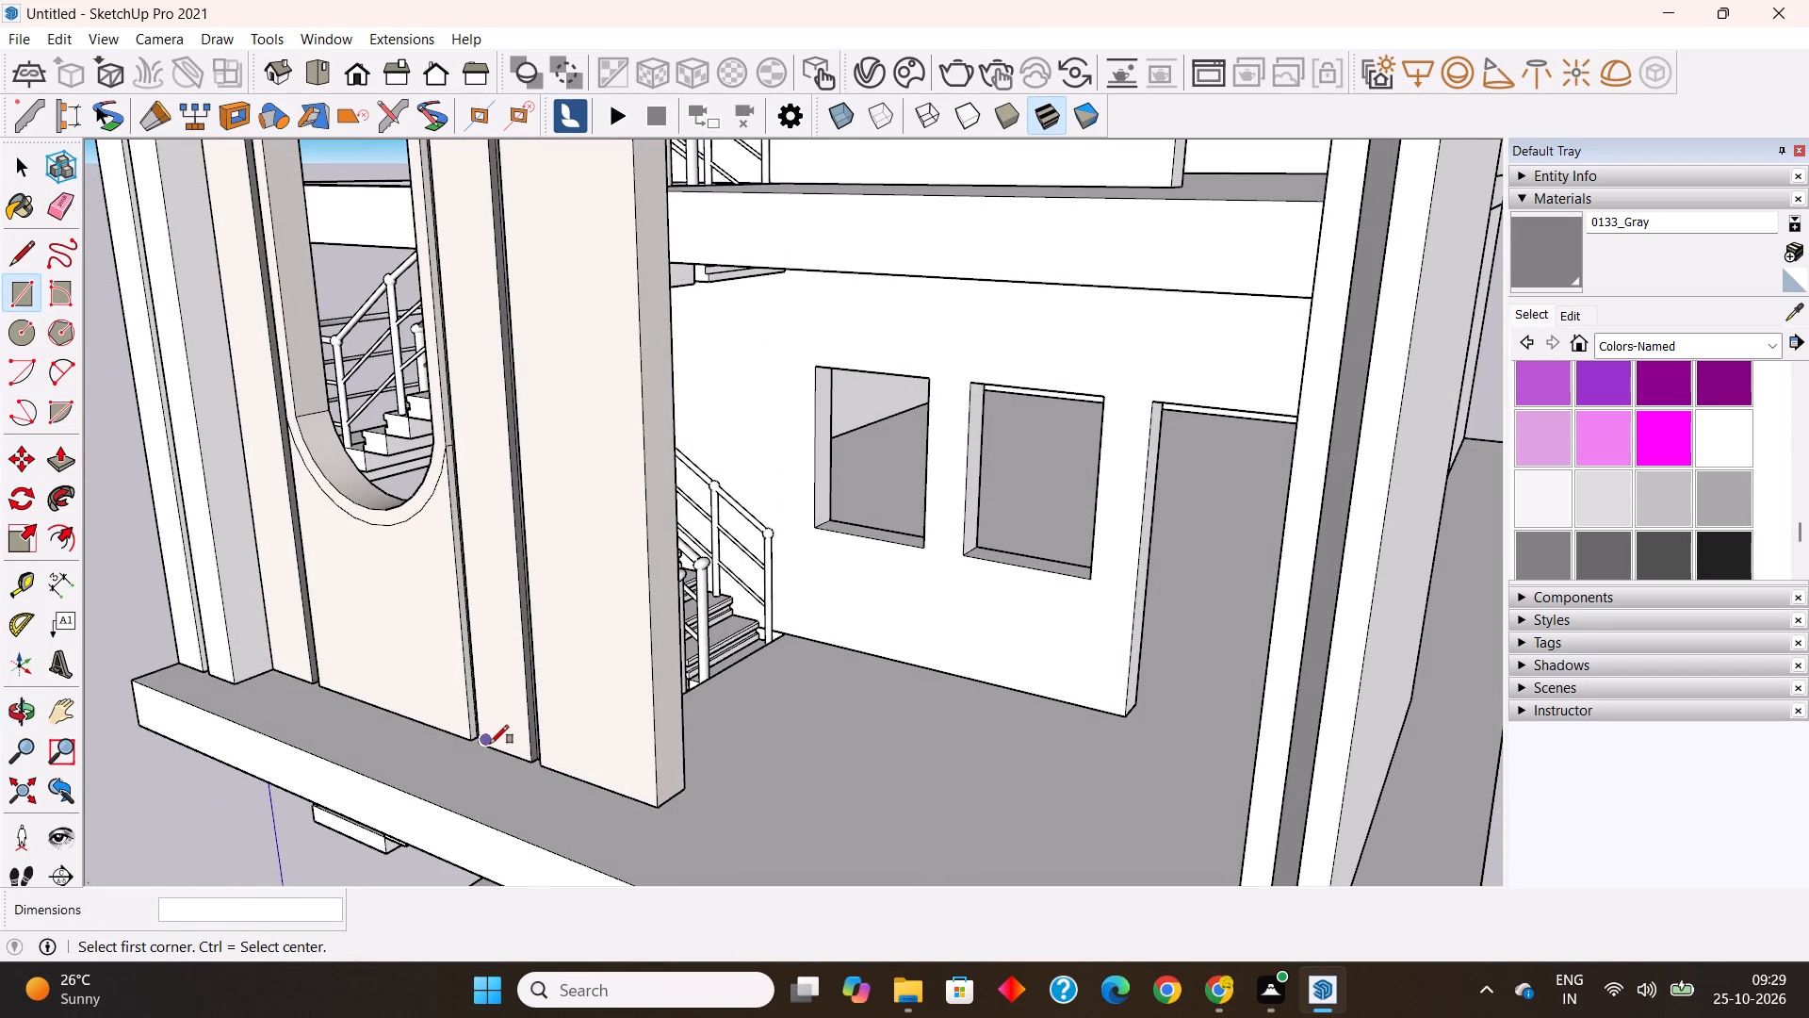
Draw a full-height 33' 6" by 1' 6" rectangle over the facade strip between the two grooves beside the arched opening.
left_click(476, 744)
scroll(500, 736, "down", 9)
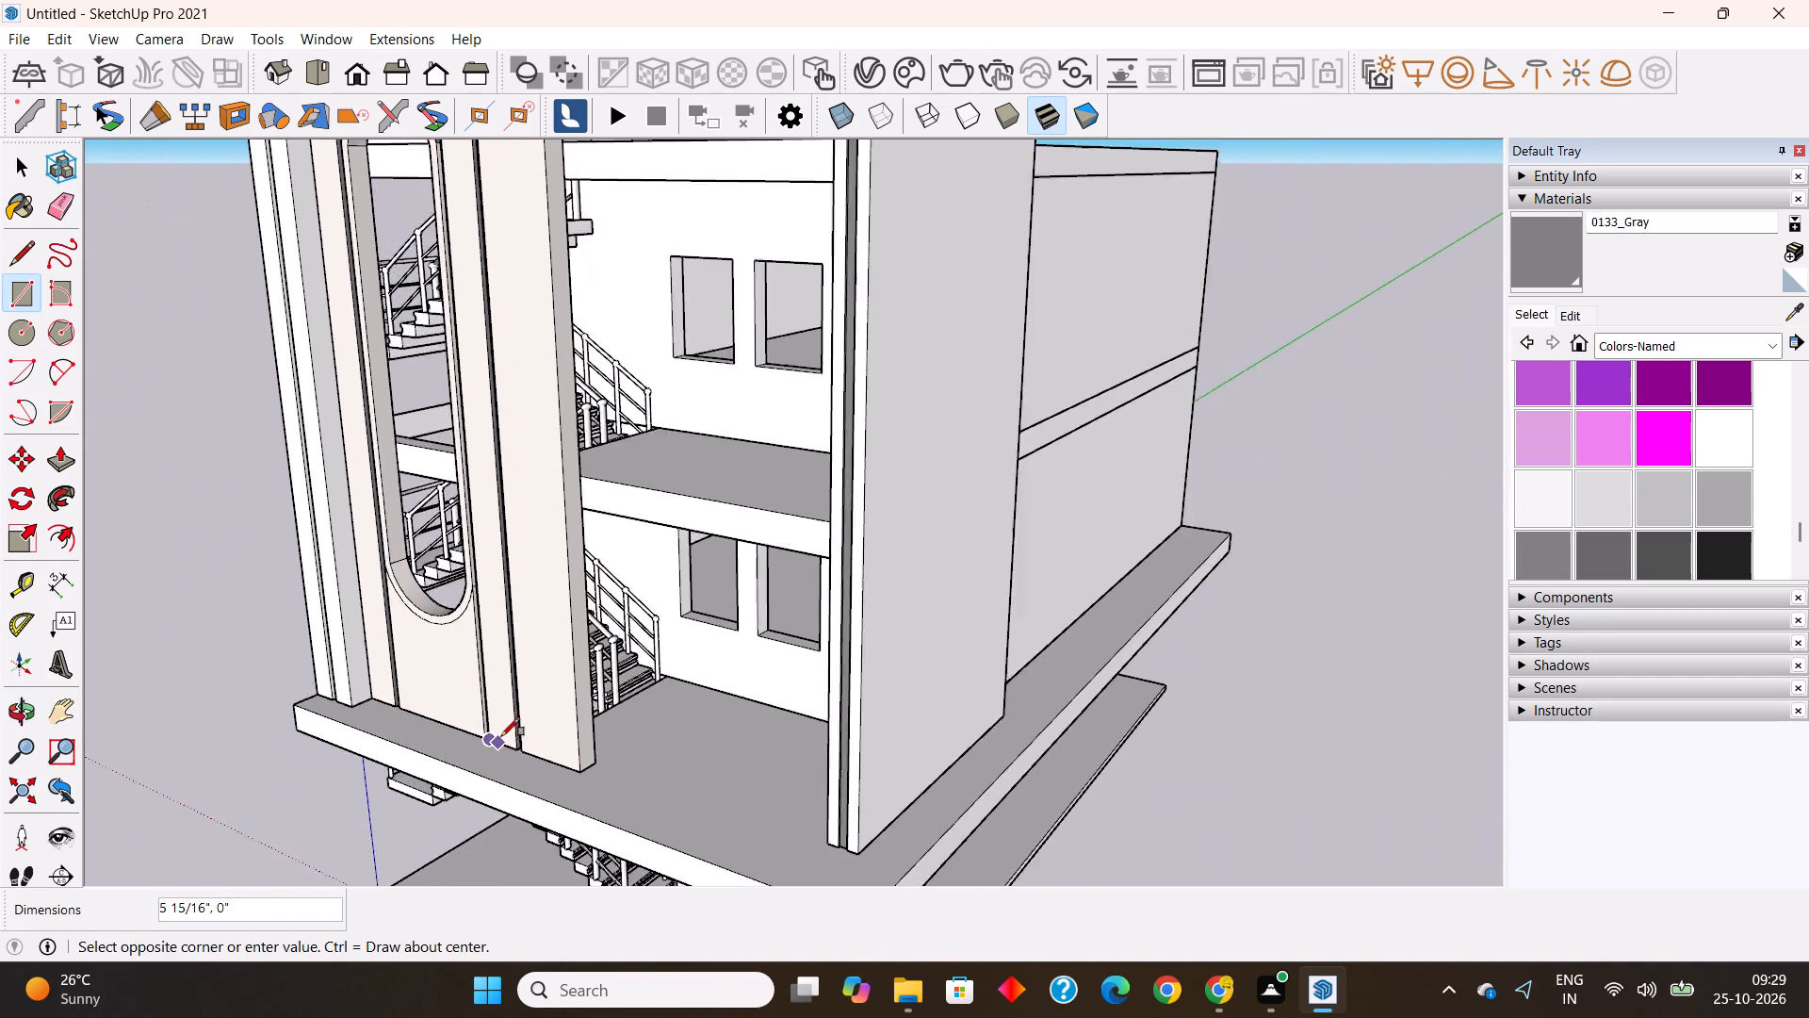
scroll(501, 736, "down", 11)
scroll(497, 493, "up", 12)
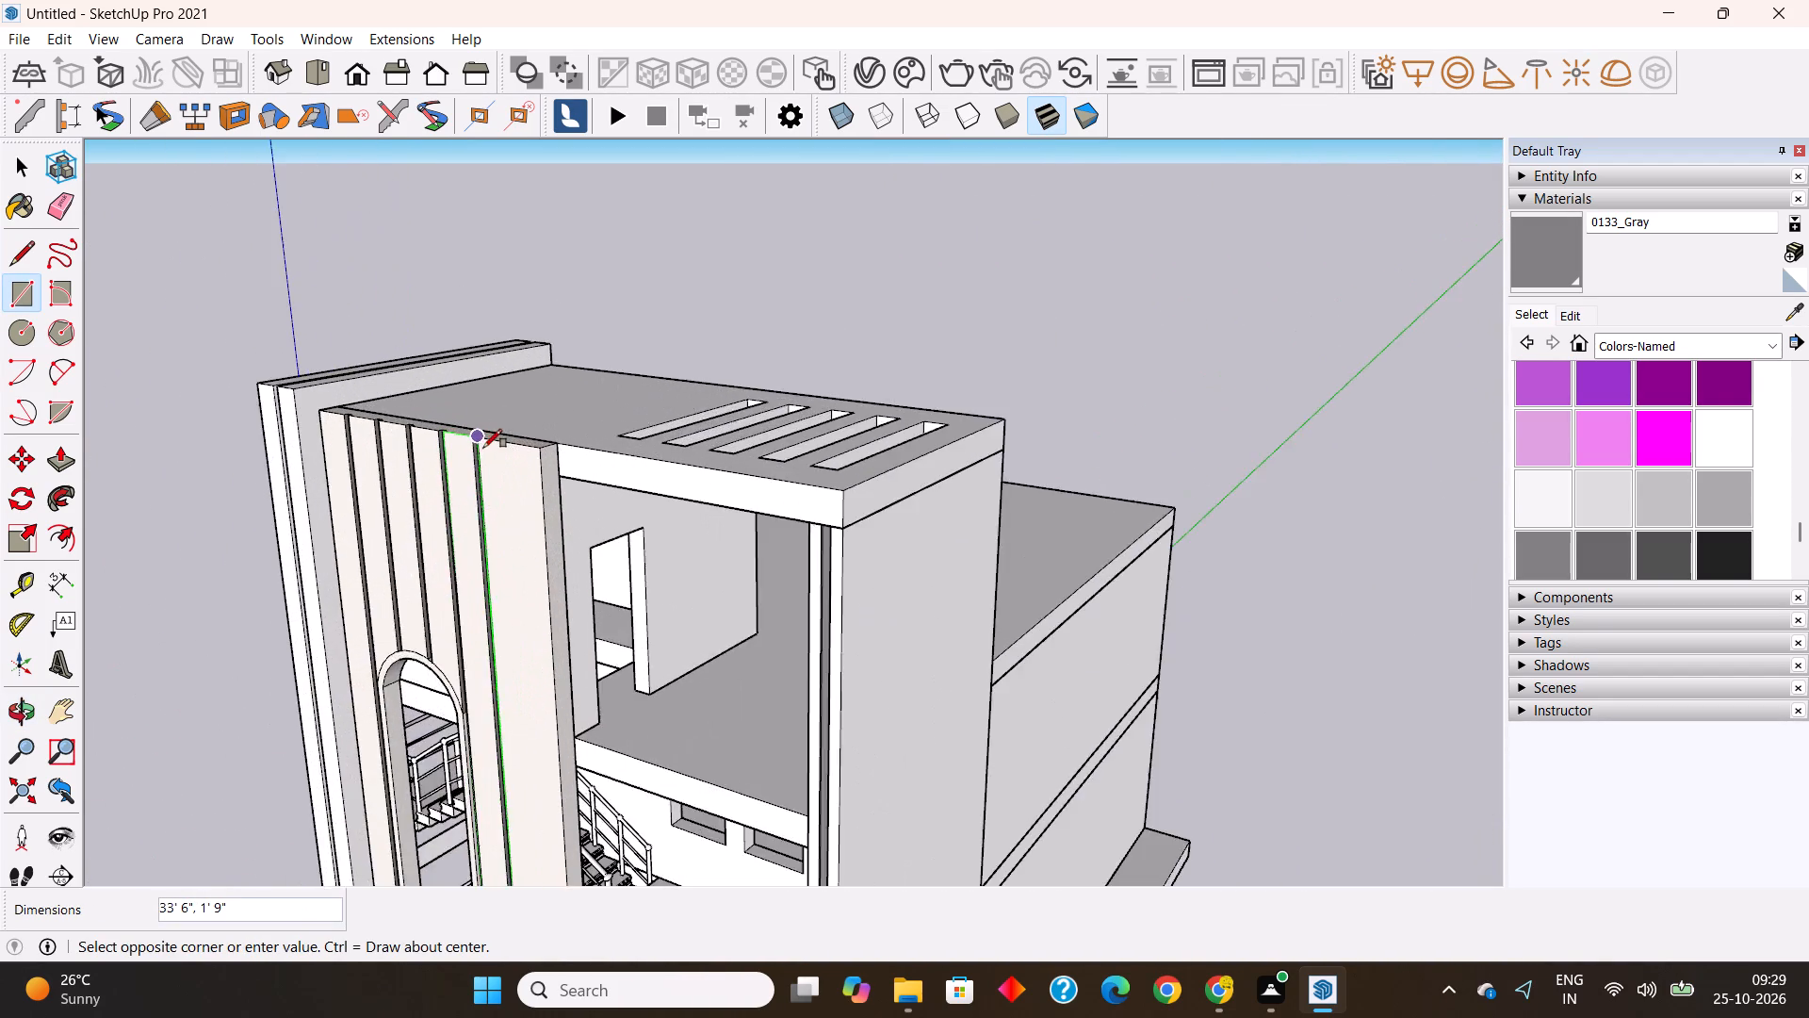
scroll(483, 448, "up", 15)
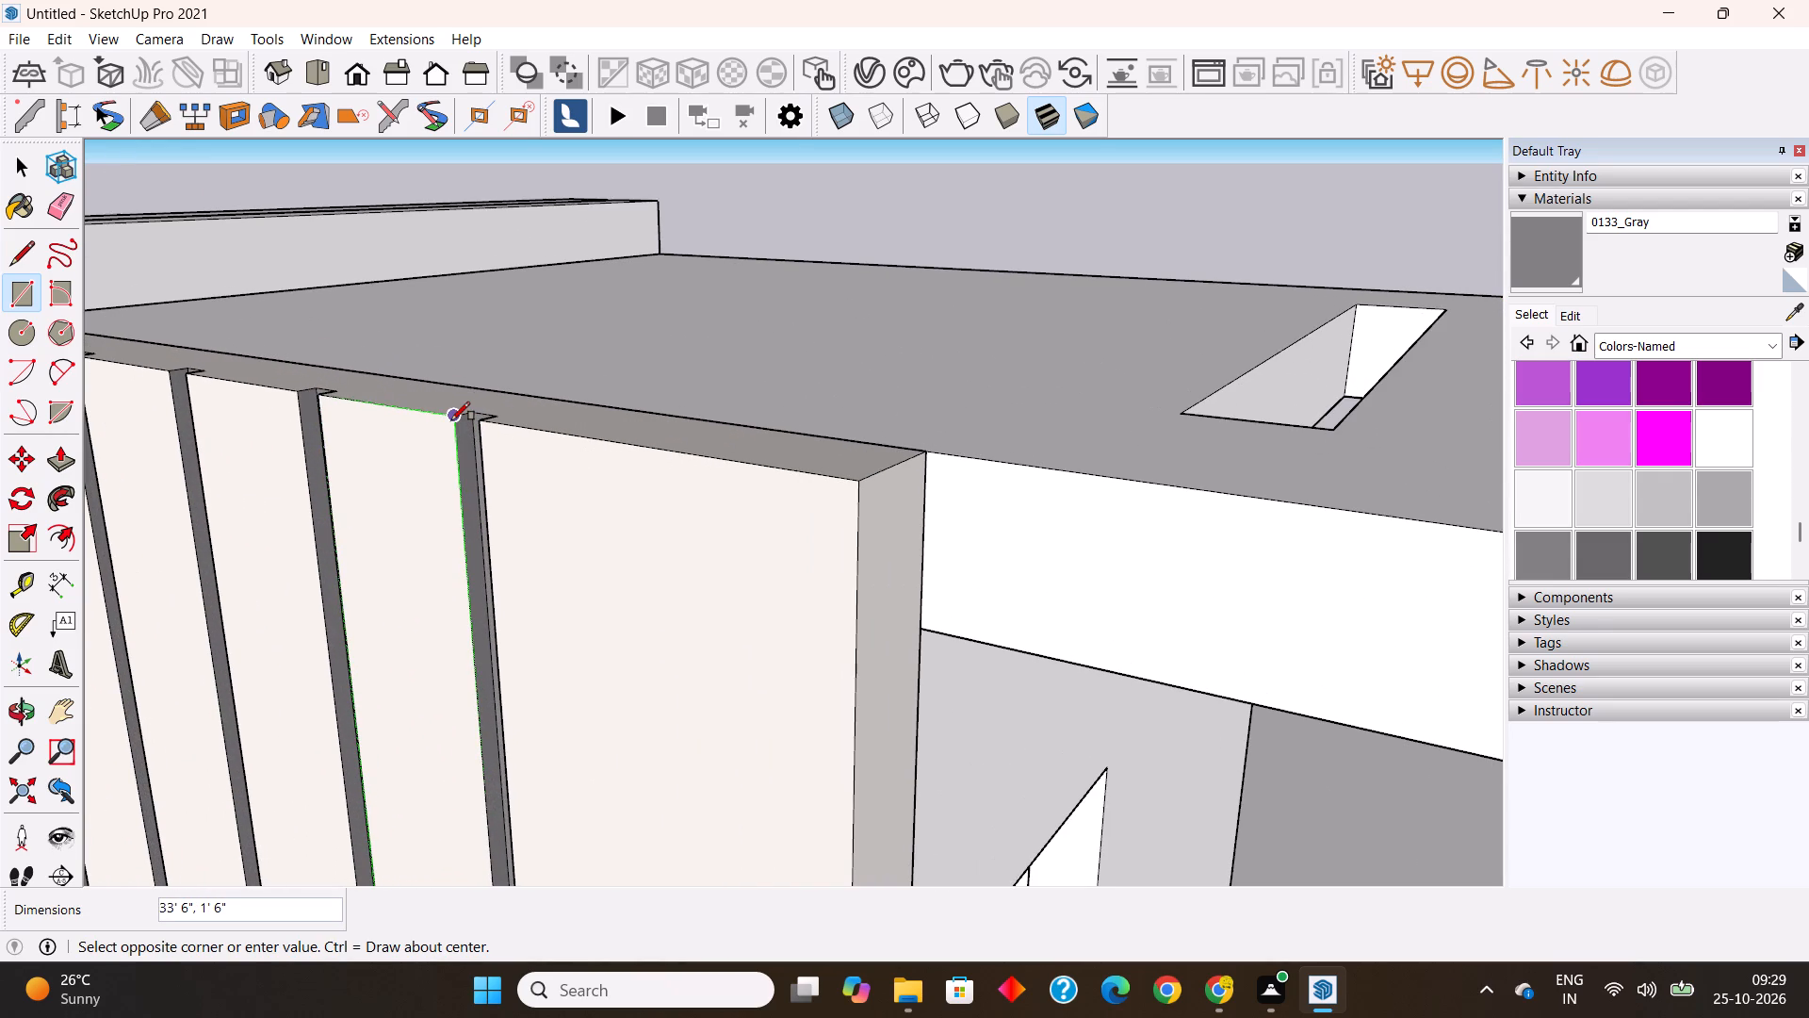
left_click(451, 420)
Make the new facade strip rectangle and its edges a group.
key("space")
double_click(423, 466)
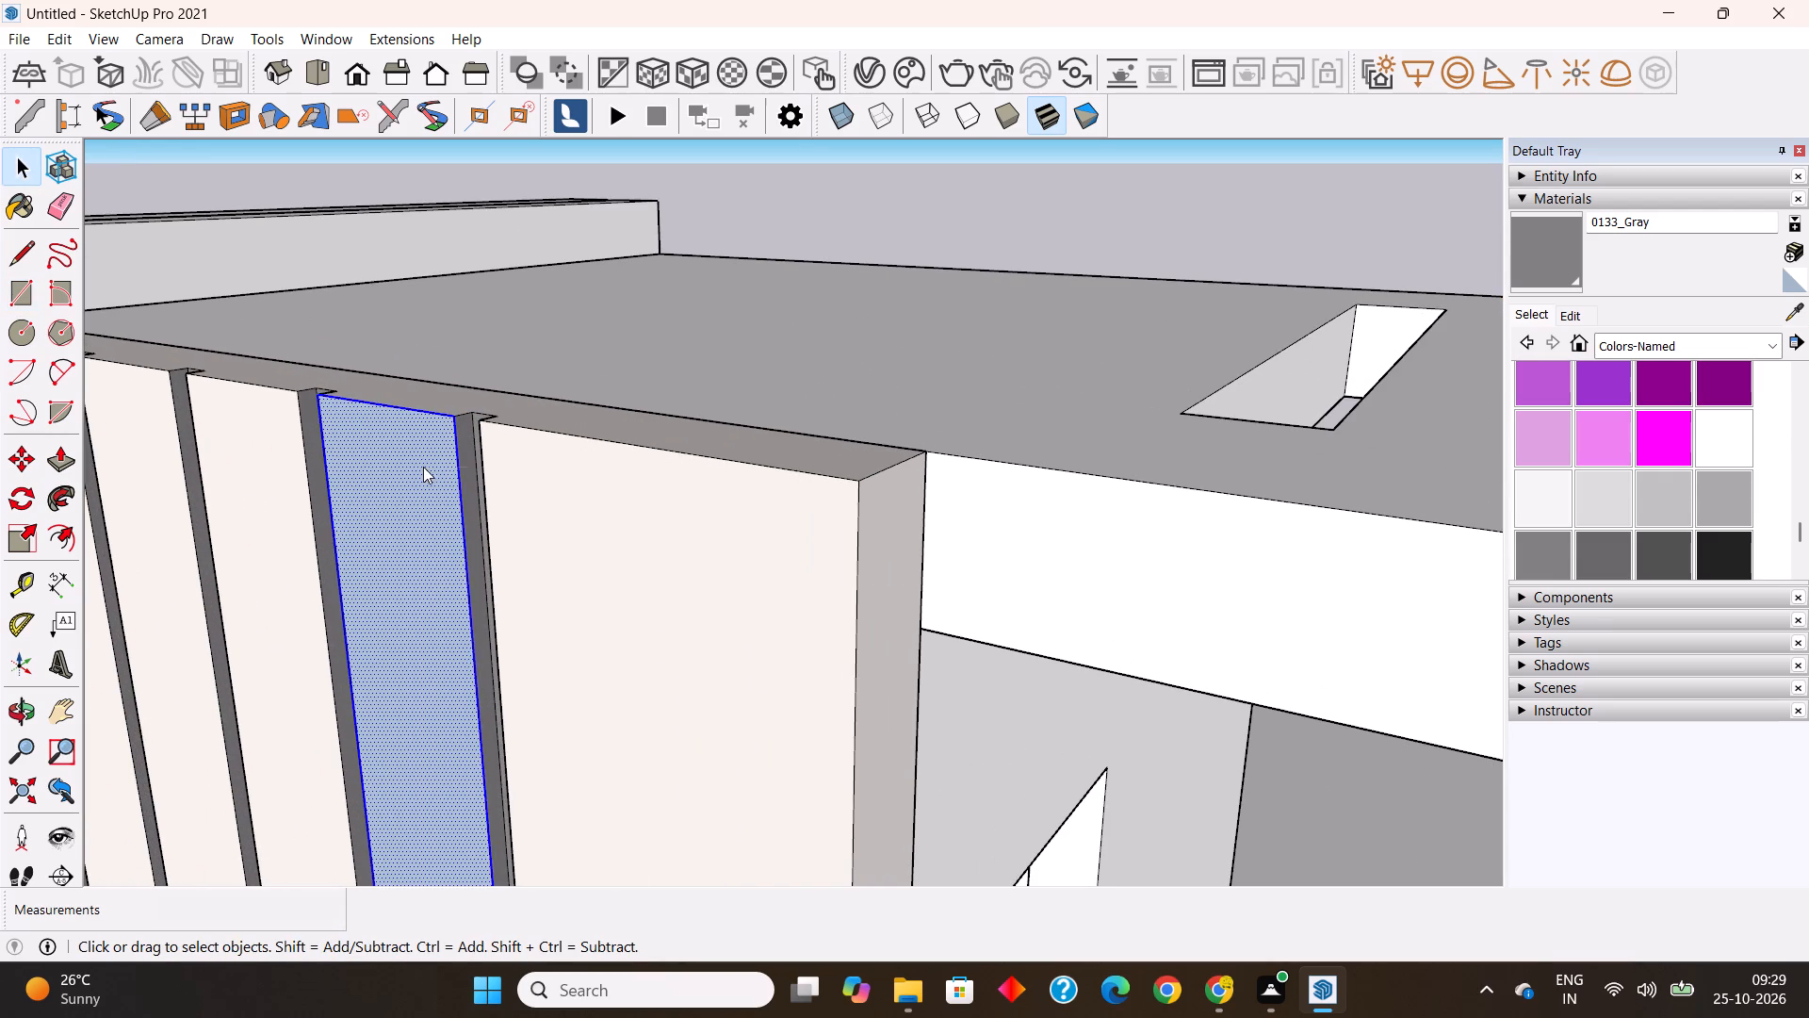
right_click(423, 467)
left_click(522, 667)
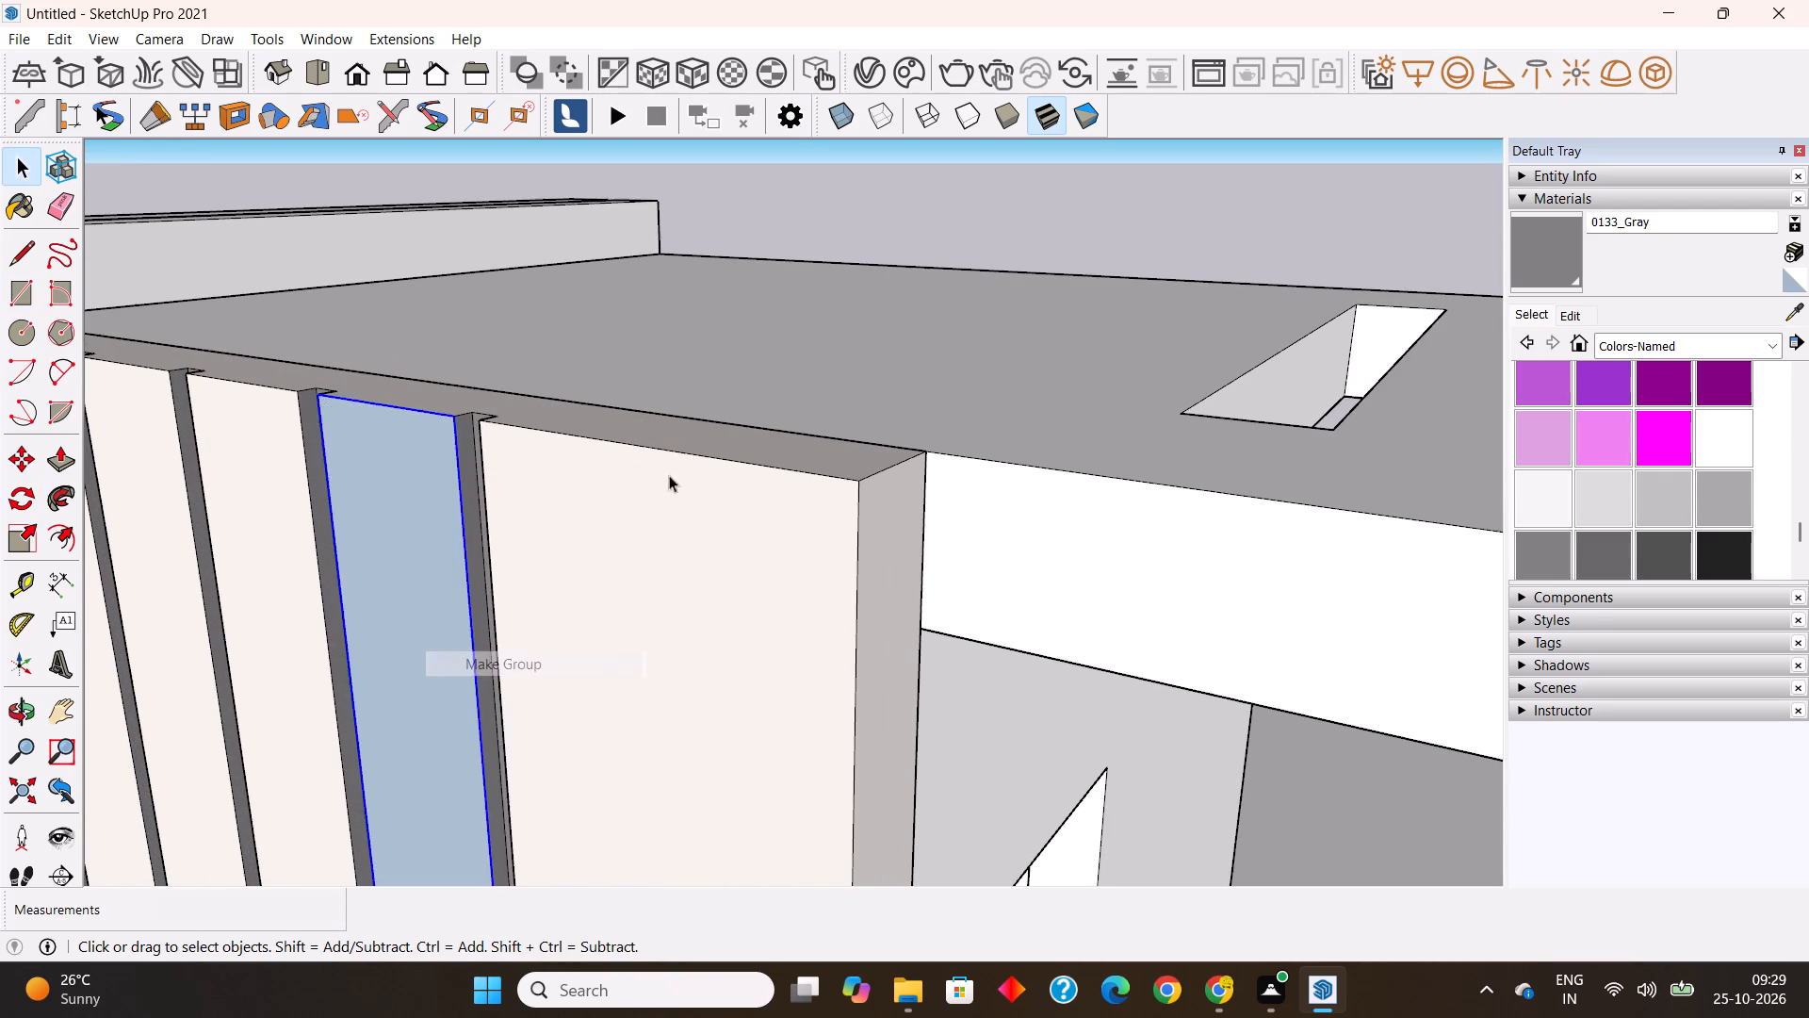
Extrude the grouped strip 1' outward from the facade to form a vertical fin, and leave the group.
scroll(697, 435, "down", 8)
double_click(560, 492)
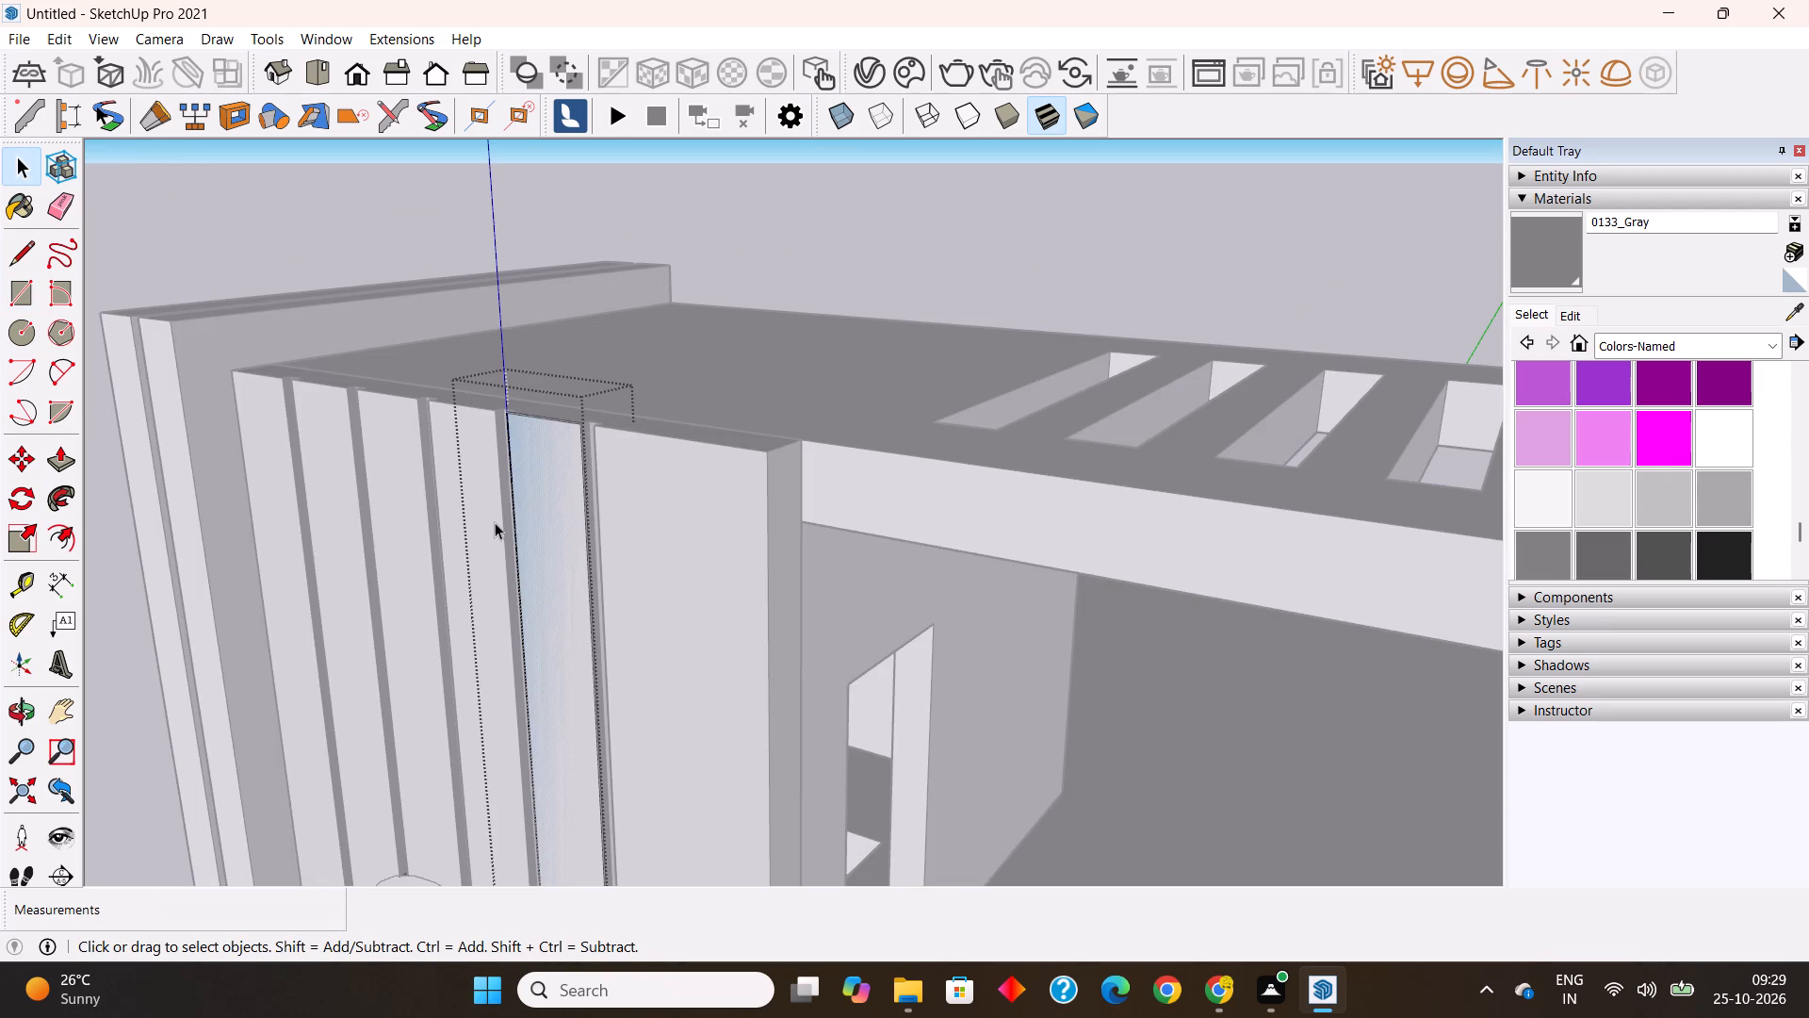
left_click(64, 458)
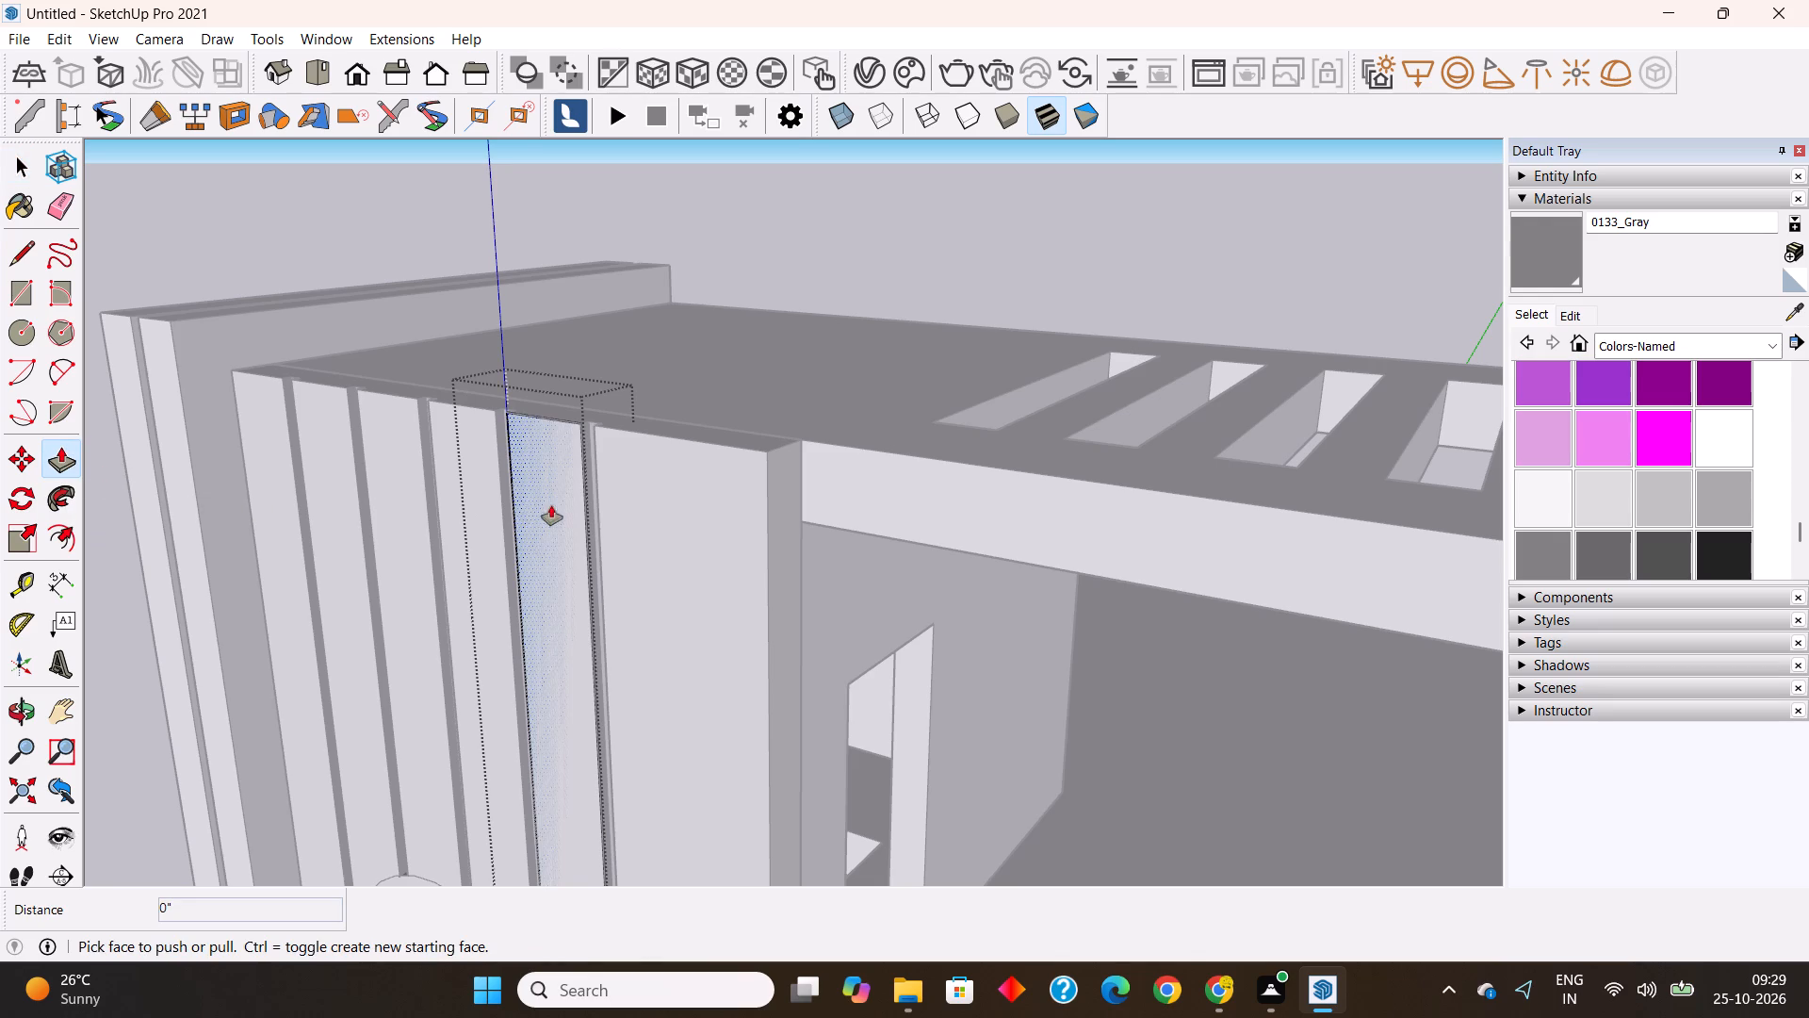
left_click(571, 506)
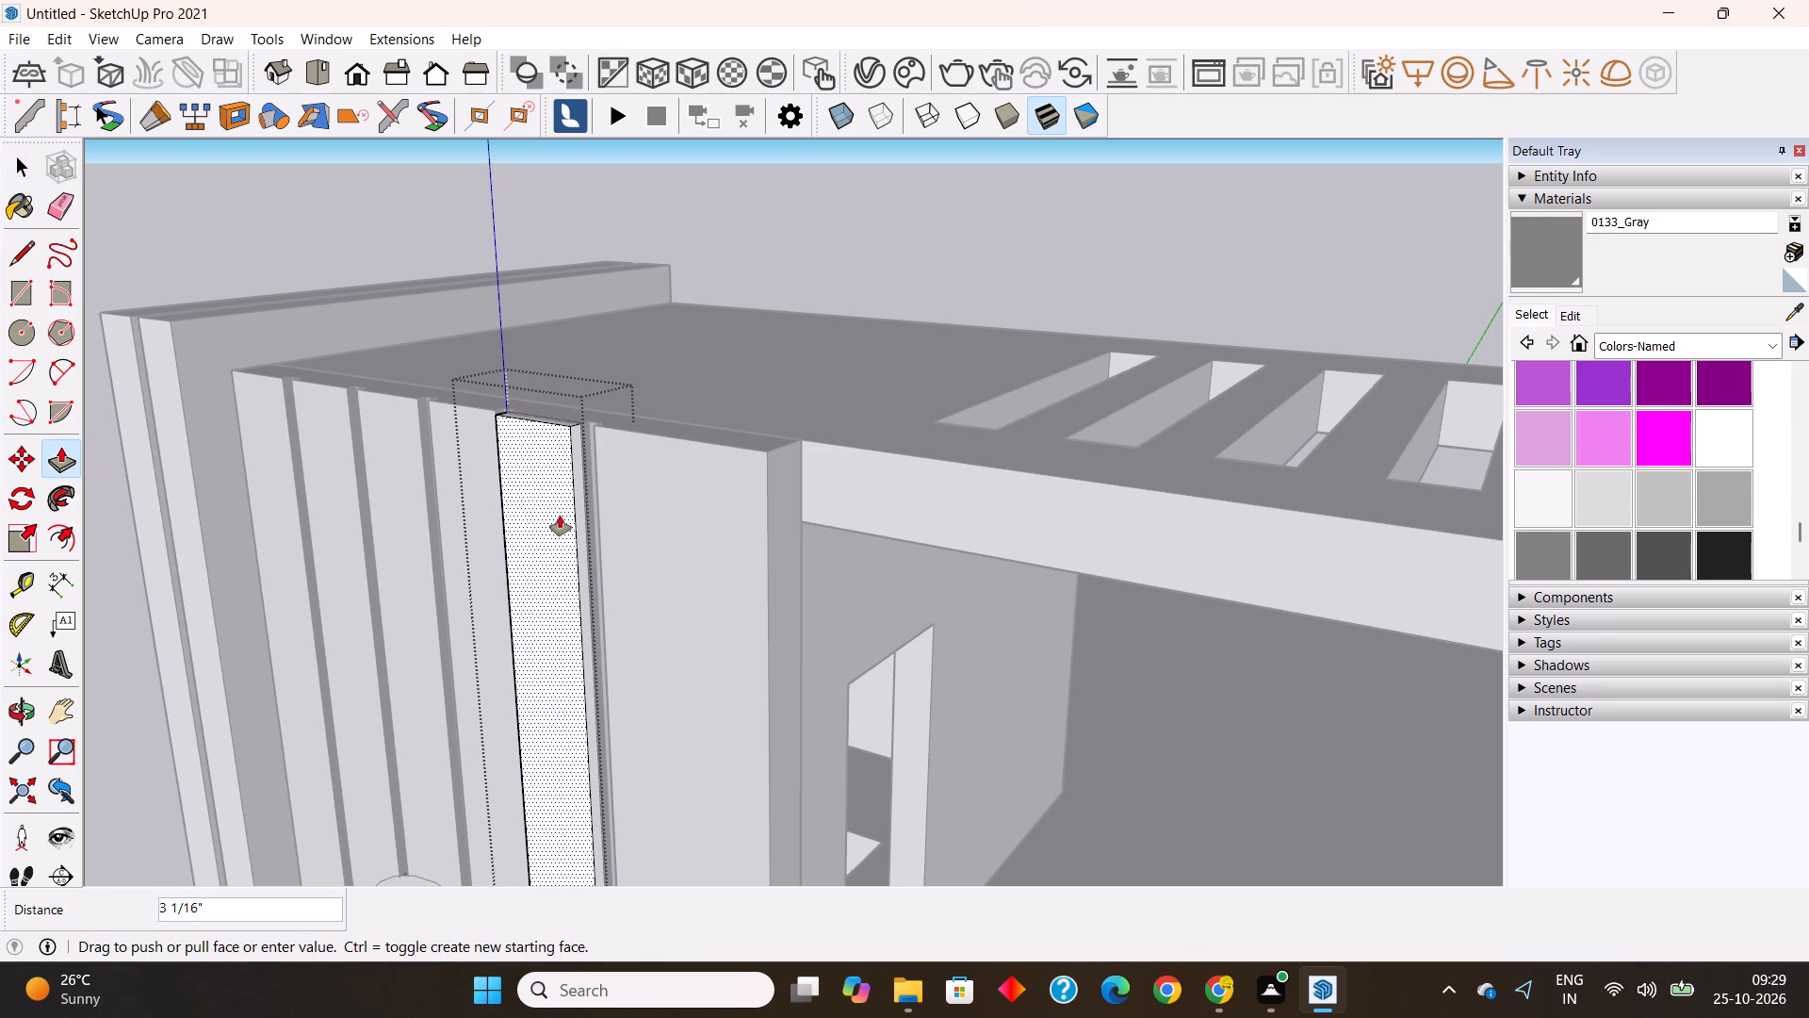
type("1'")
key("Return")
scroll(568, 419, "down", 2)
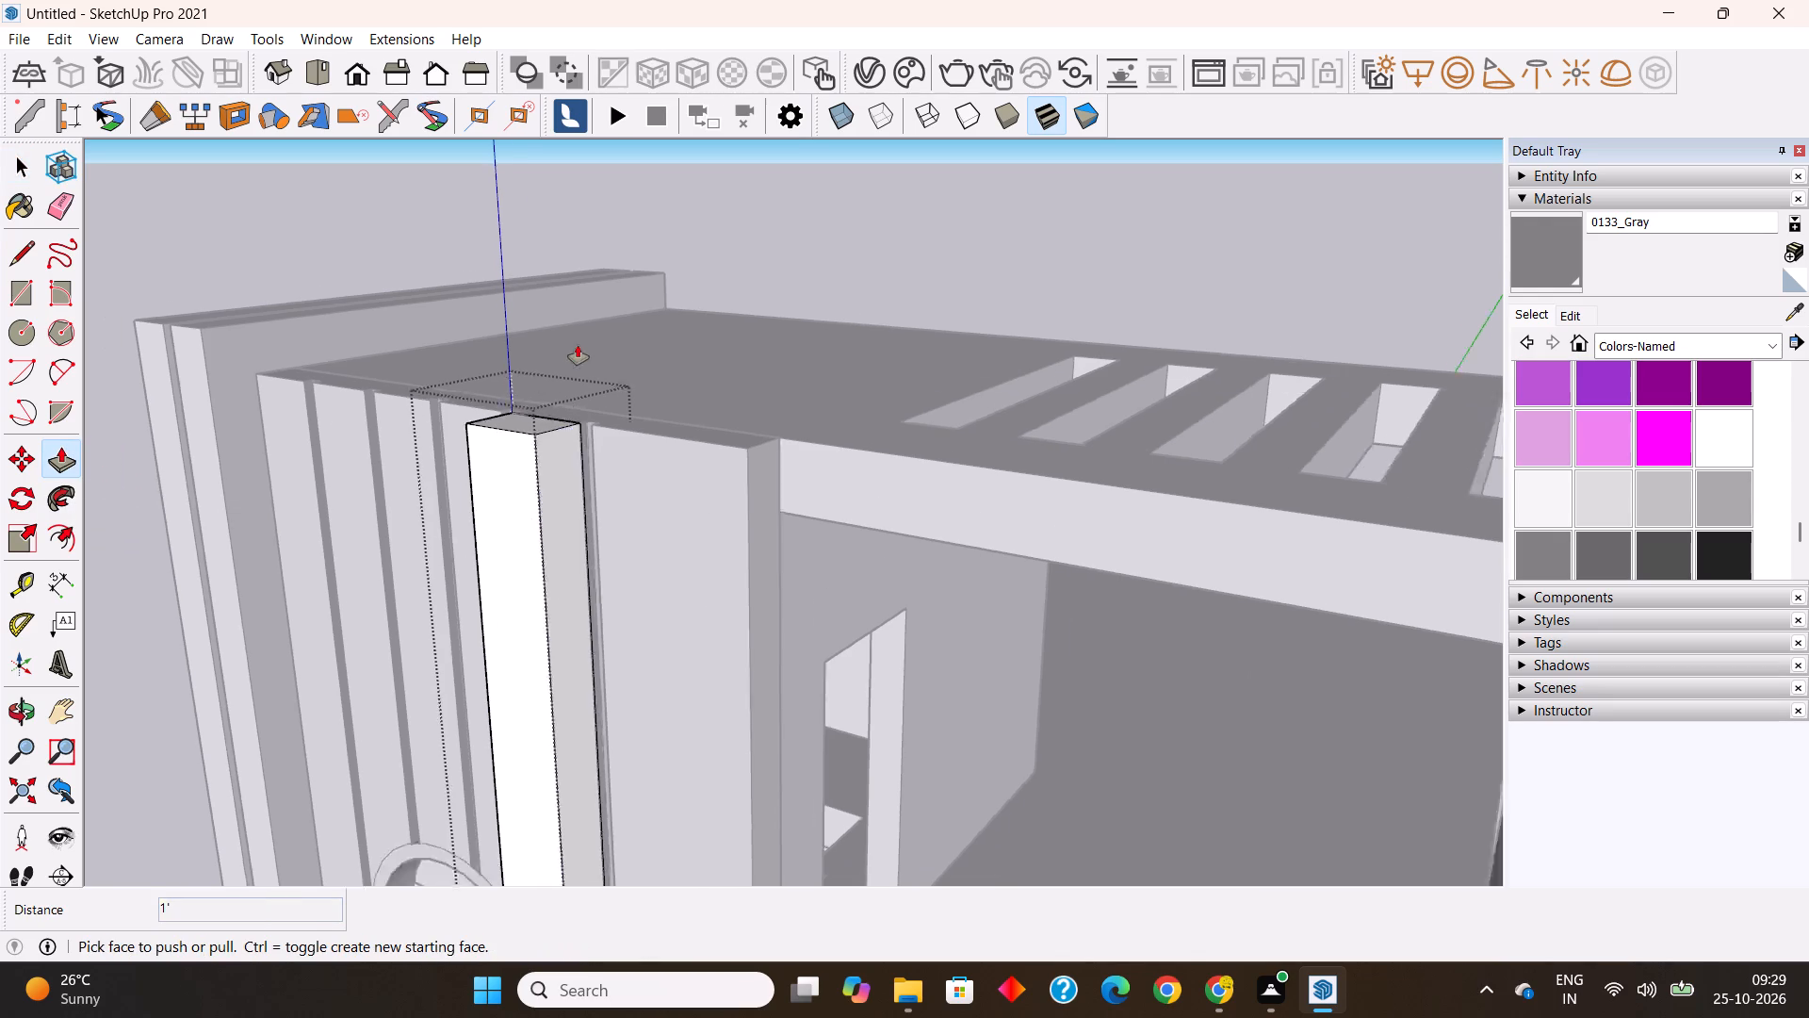
scroll(578, 345, "down", 15)
scroll(568, 681, "up", 7)
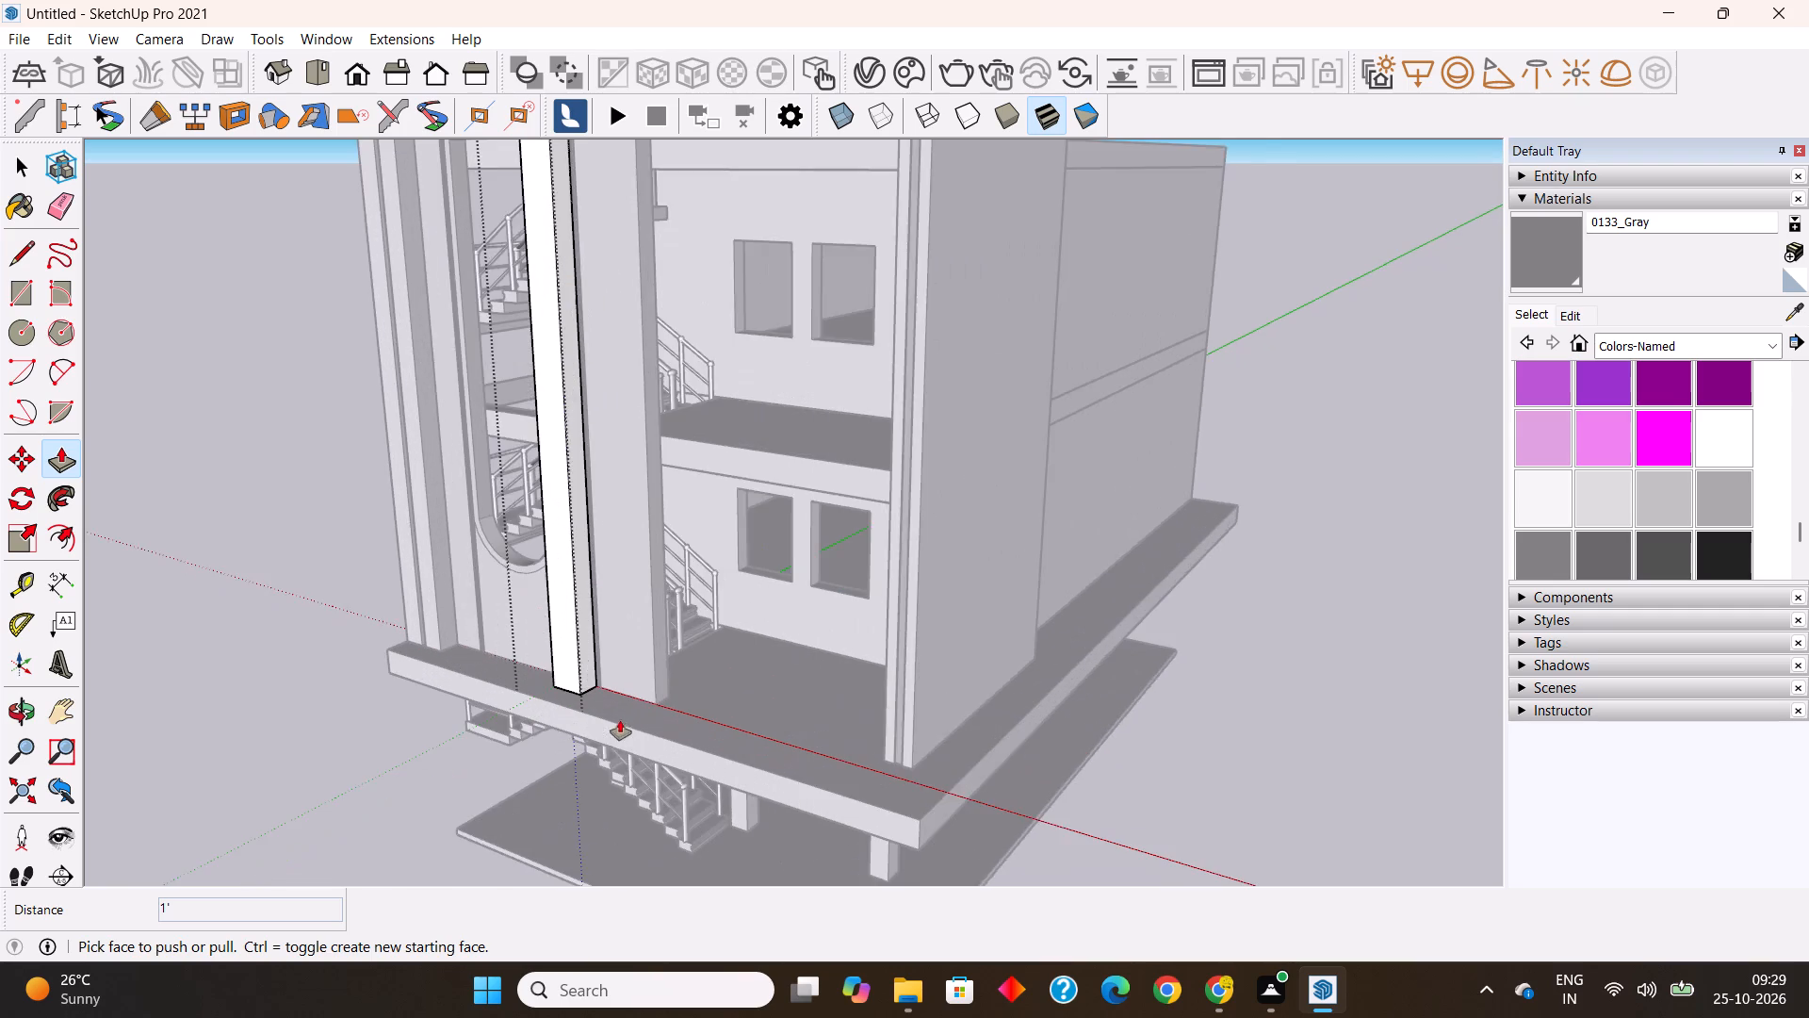
scroll(620, 720, "up", 13)
key("space")
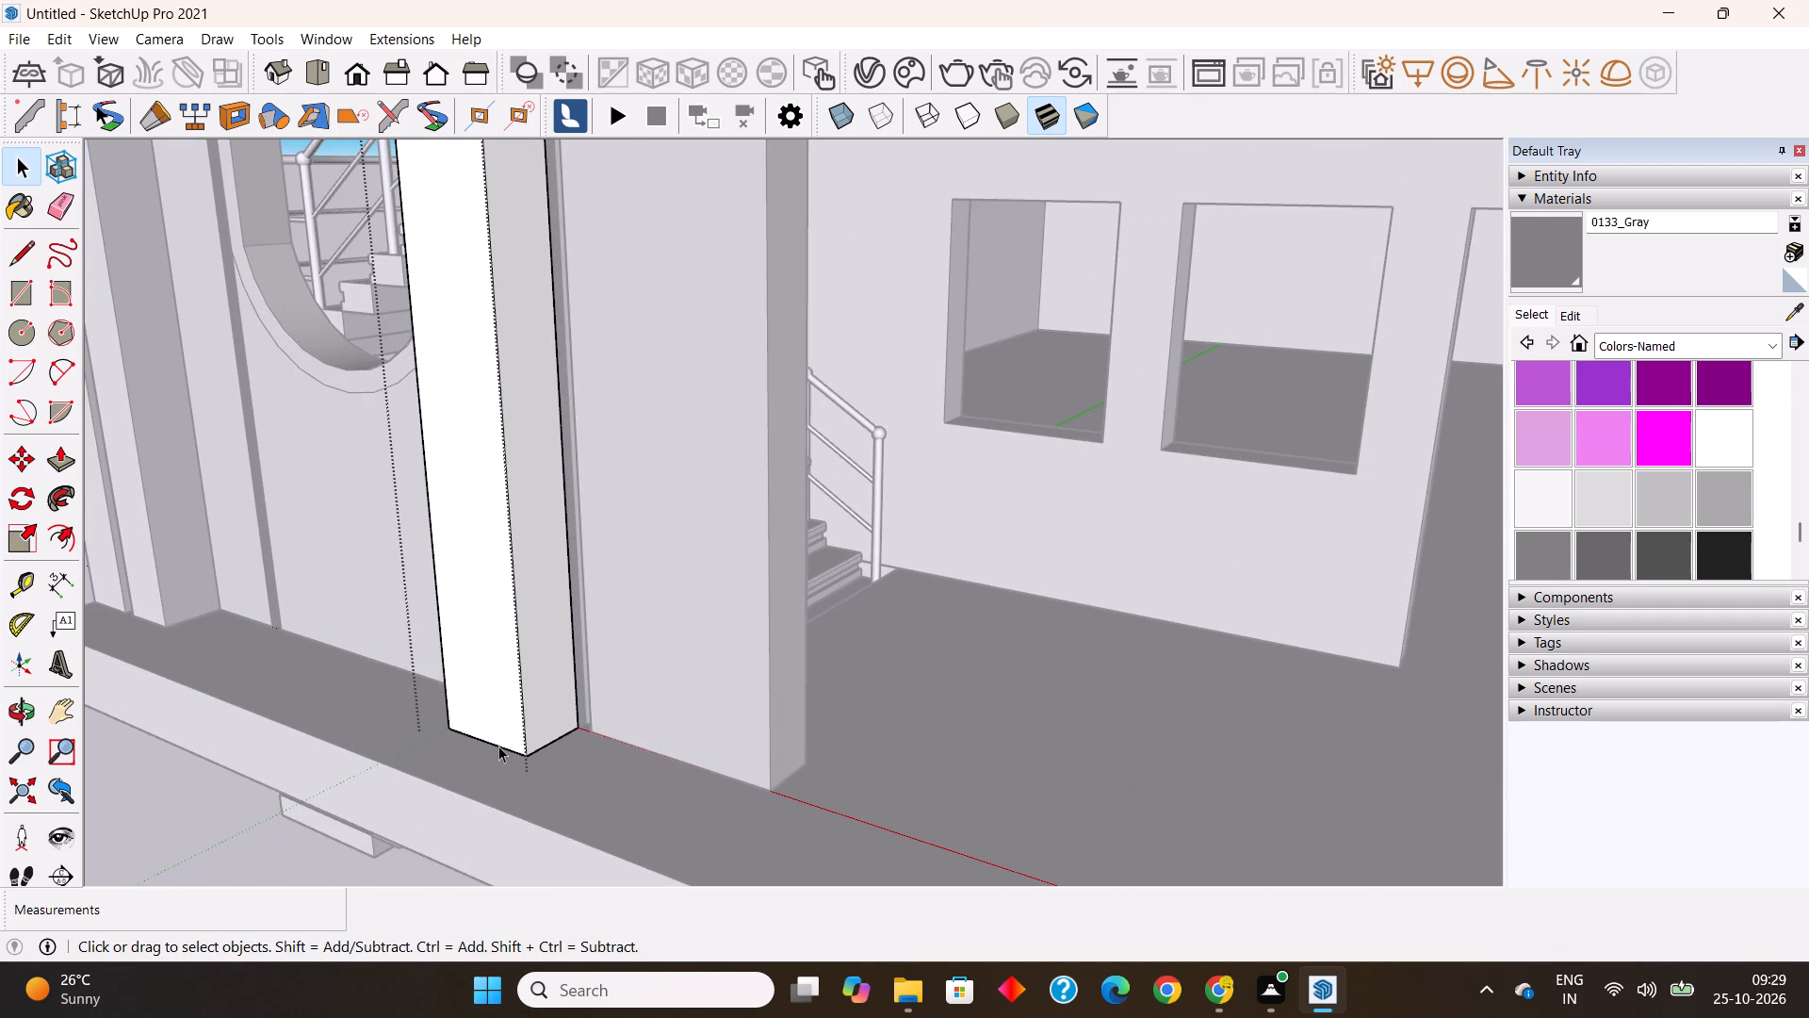
key("Escape")
Copy the vertical fin twice at 1'10" spacing along the facade, towards the wall's open end.
left_click(484, 666)
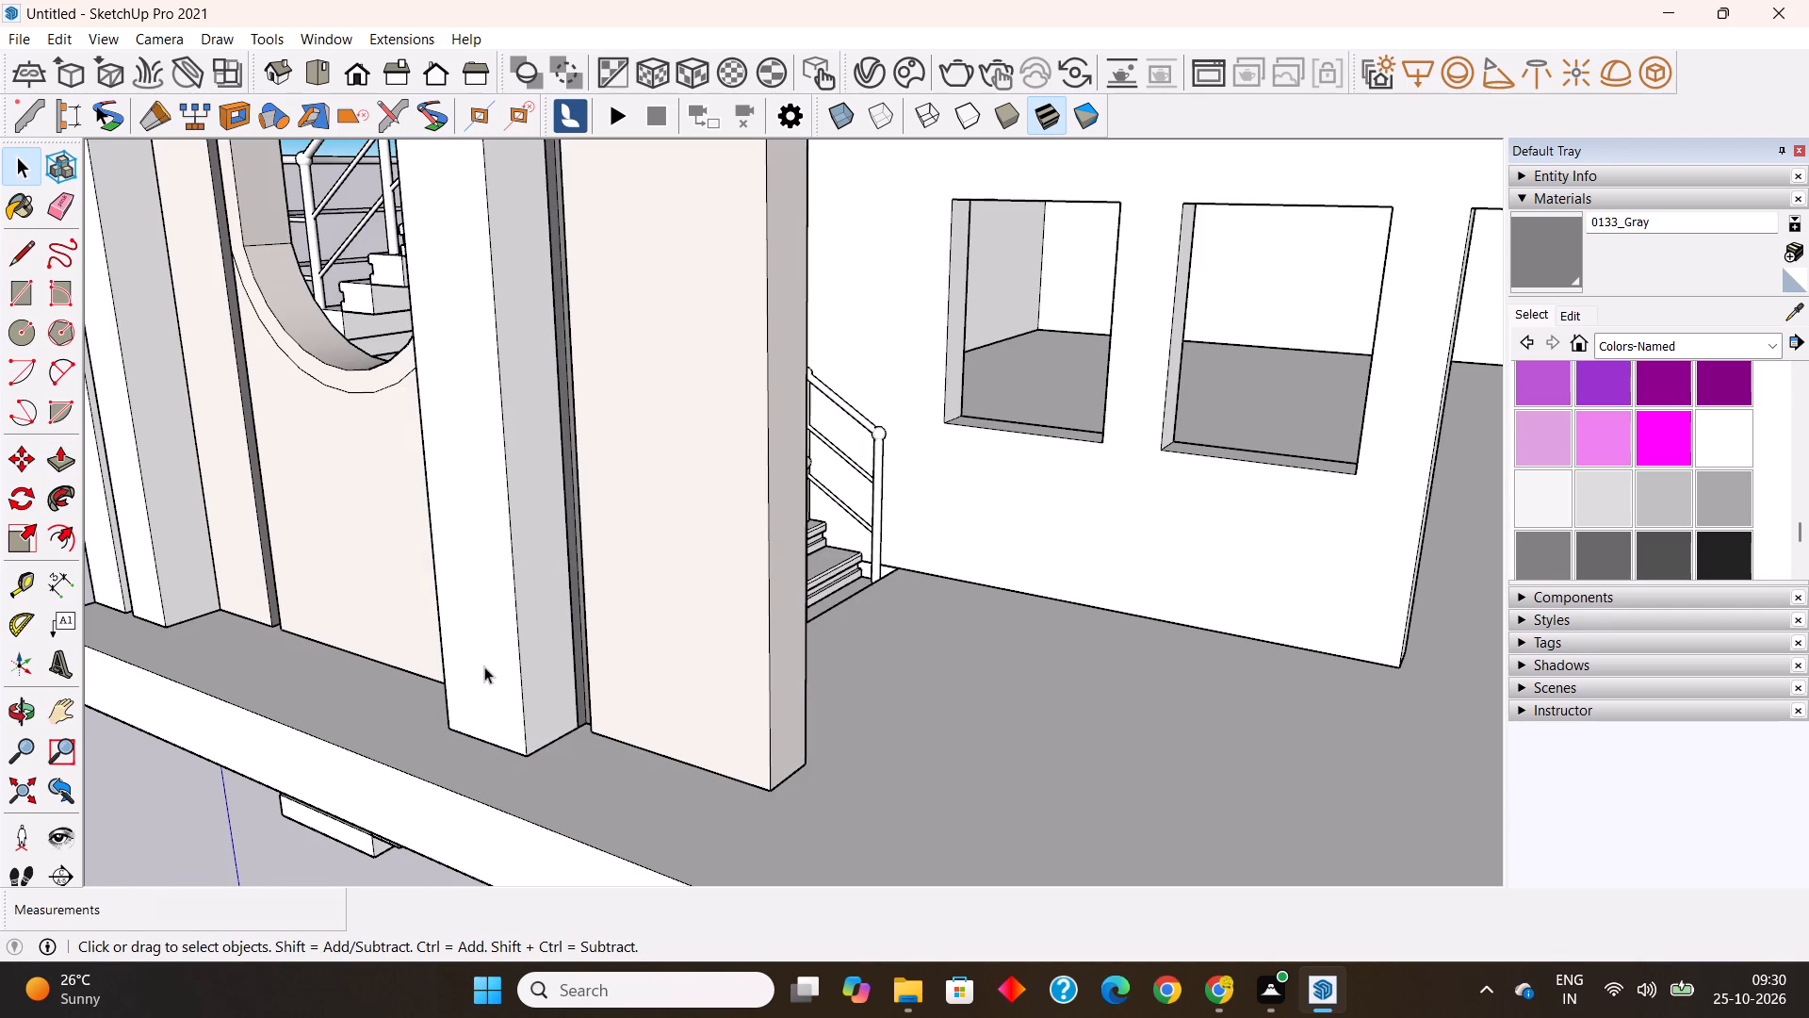
left_click(17, 452)
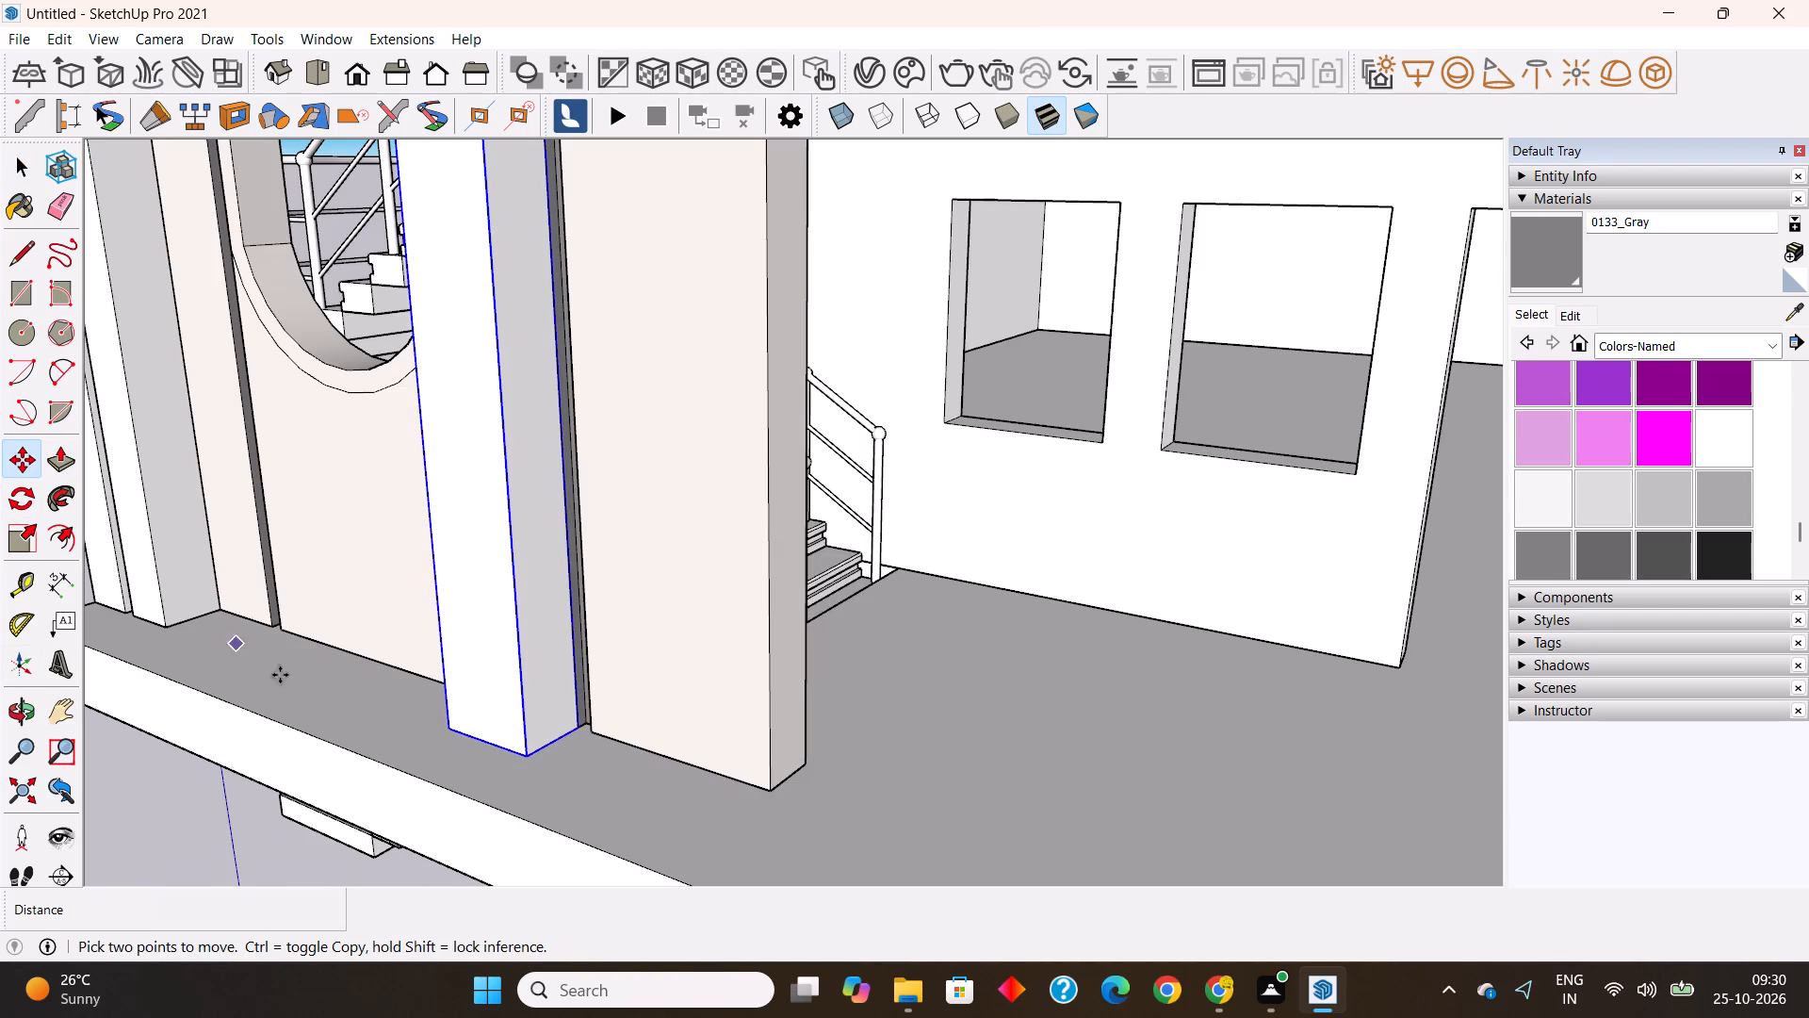
left_click(452, 731)
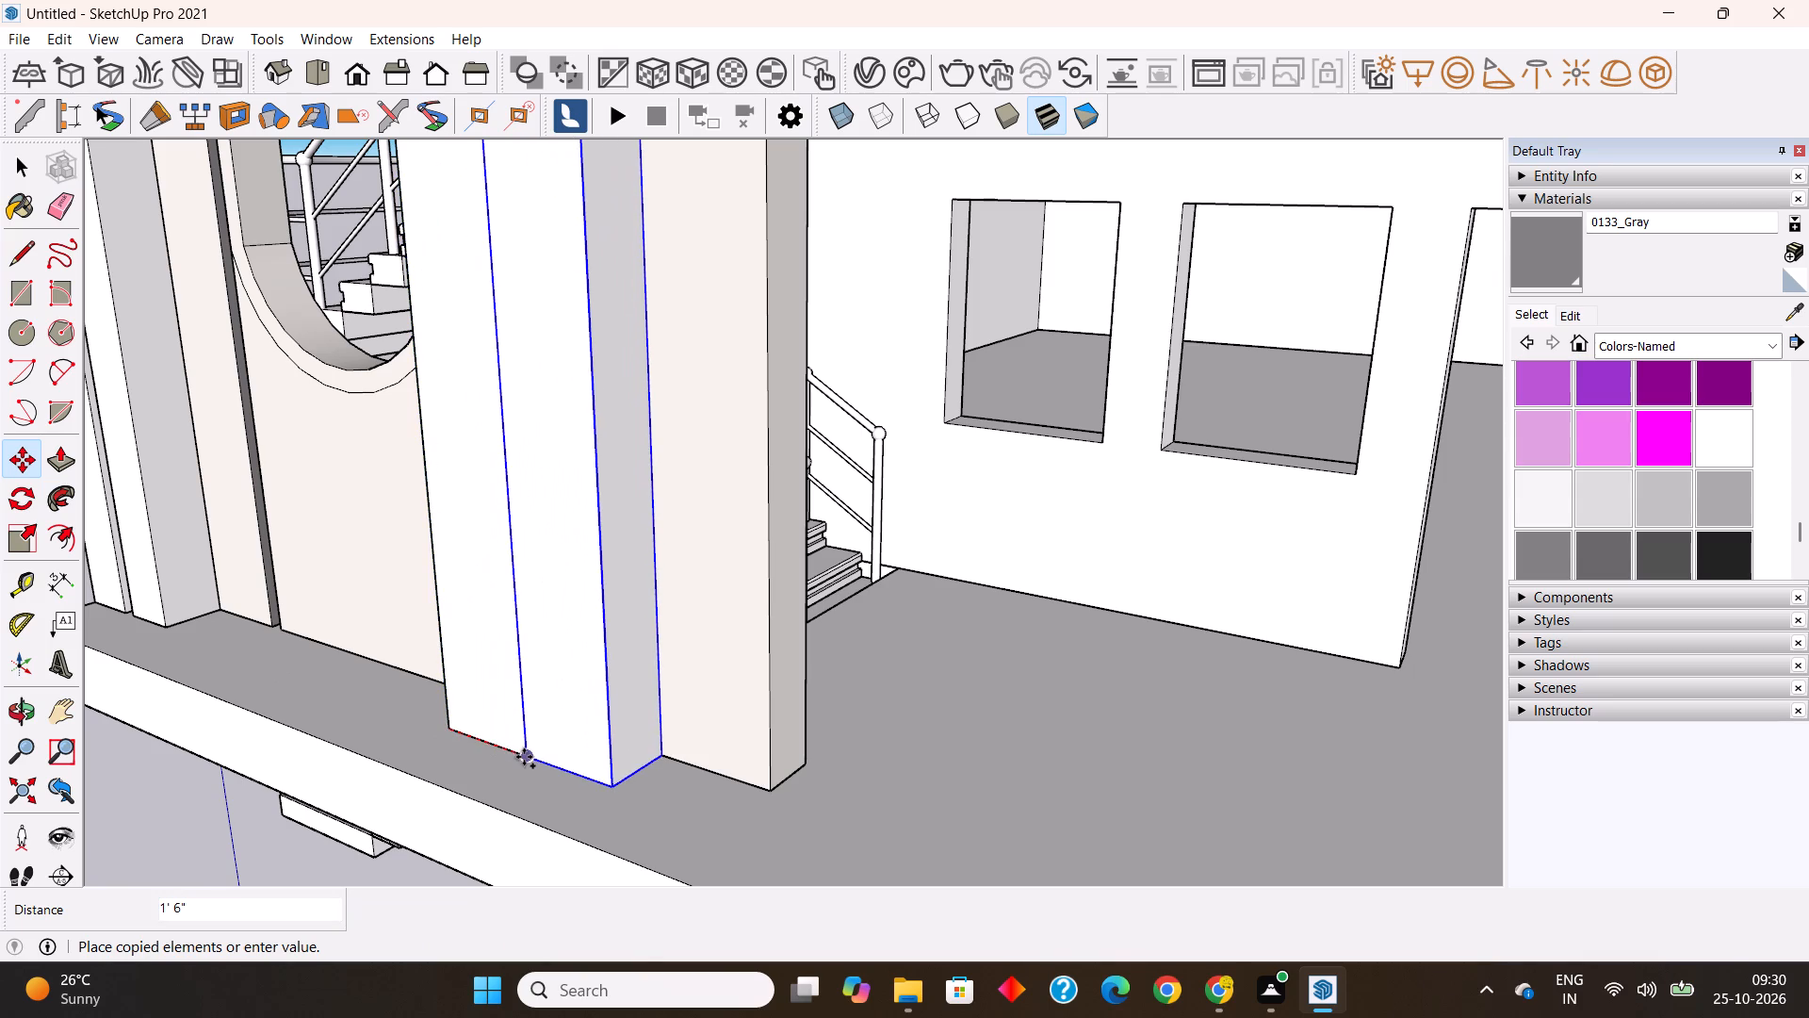
type("1'10\"")
key("Return")
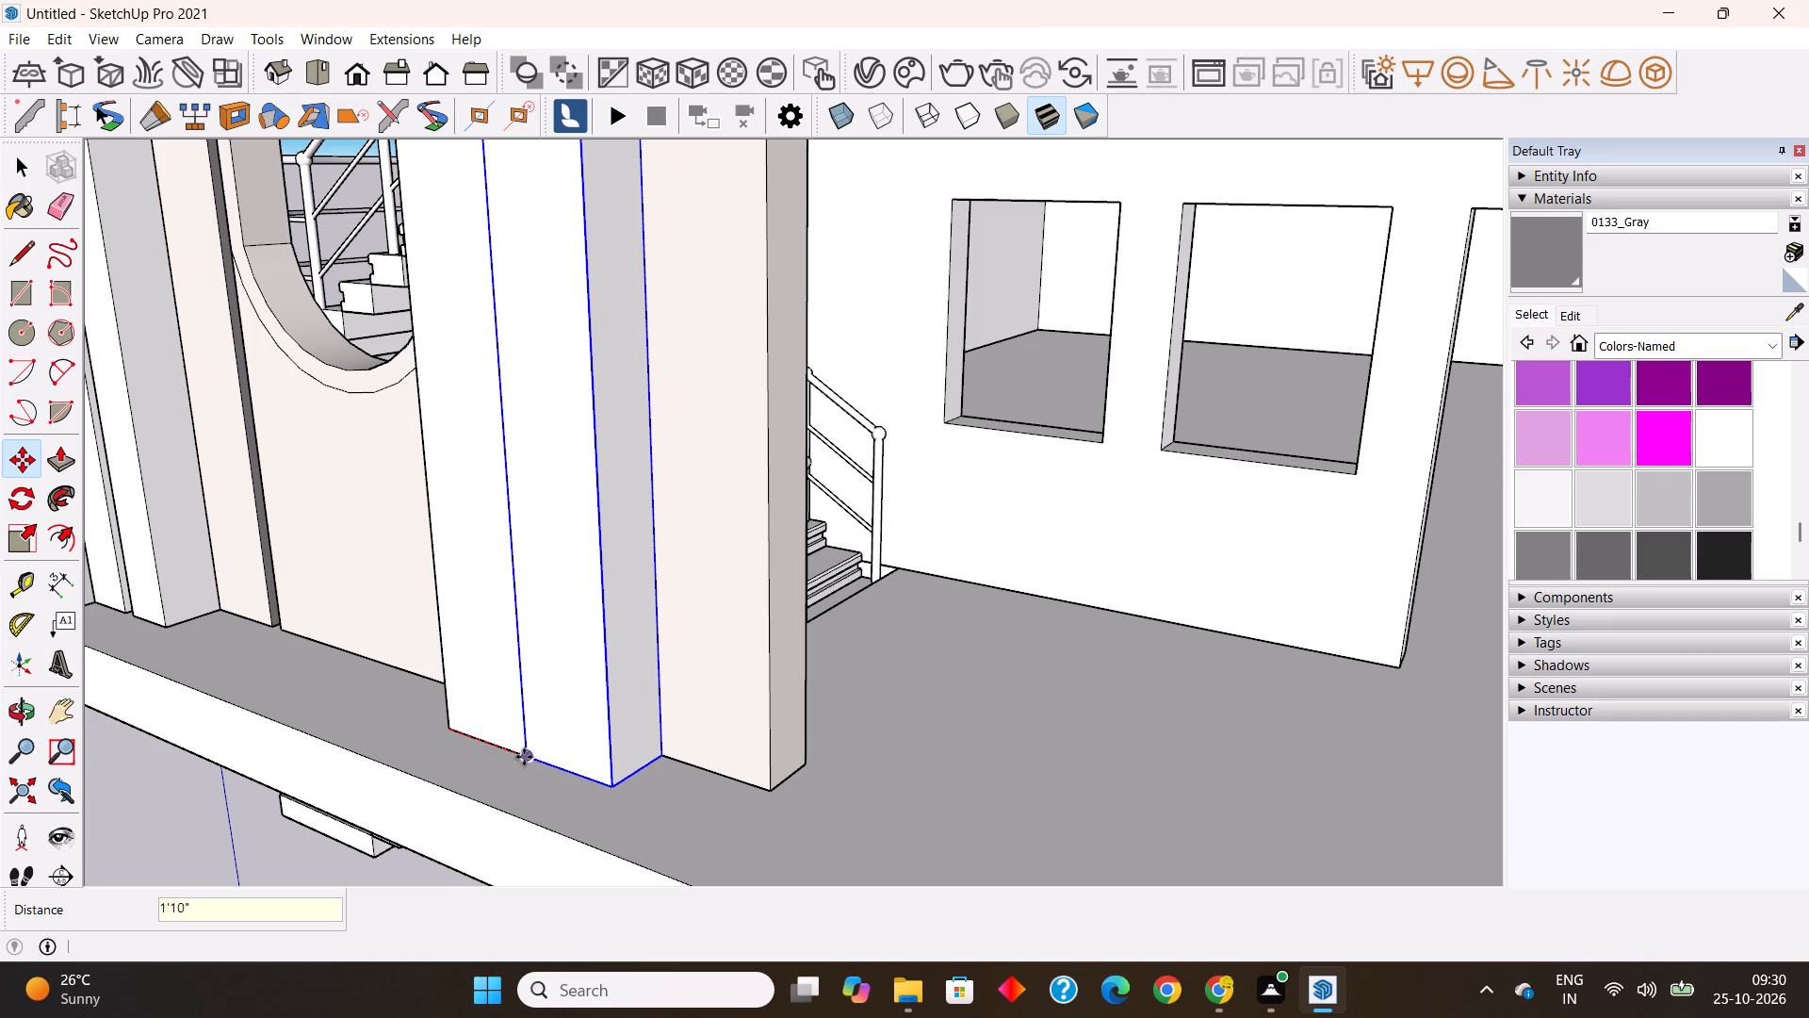
key("x")
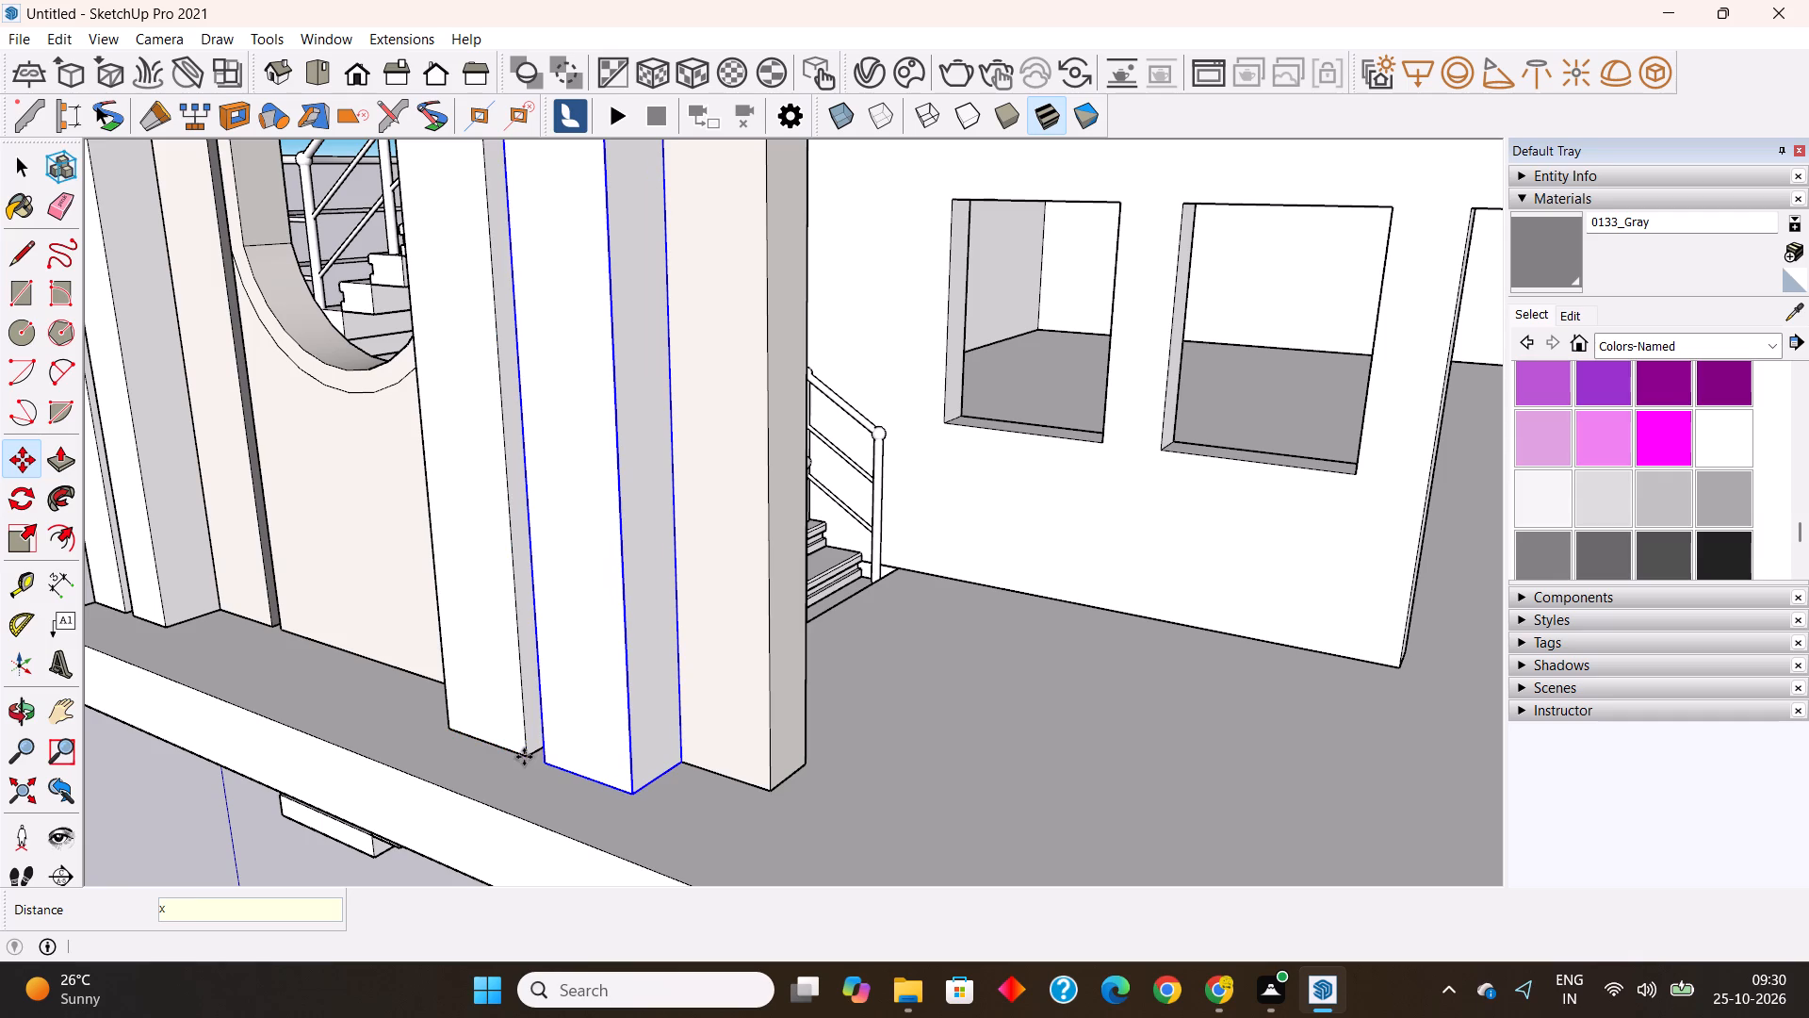
key("2")
key("Return")
Push the end face of the front facade wall back 5" to align with the last fin, and leave its group.
scroll(794, 730, "down", 3)
middle_click_drag(774, 787, 585, 805)
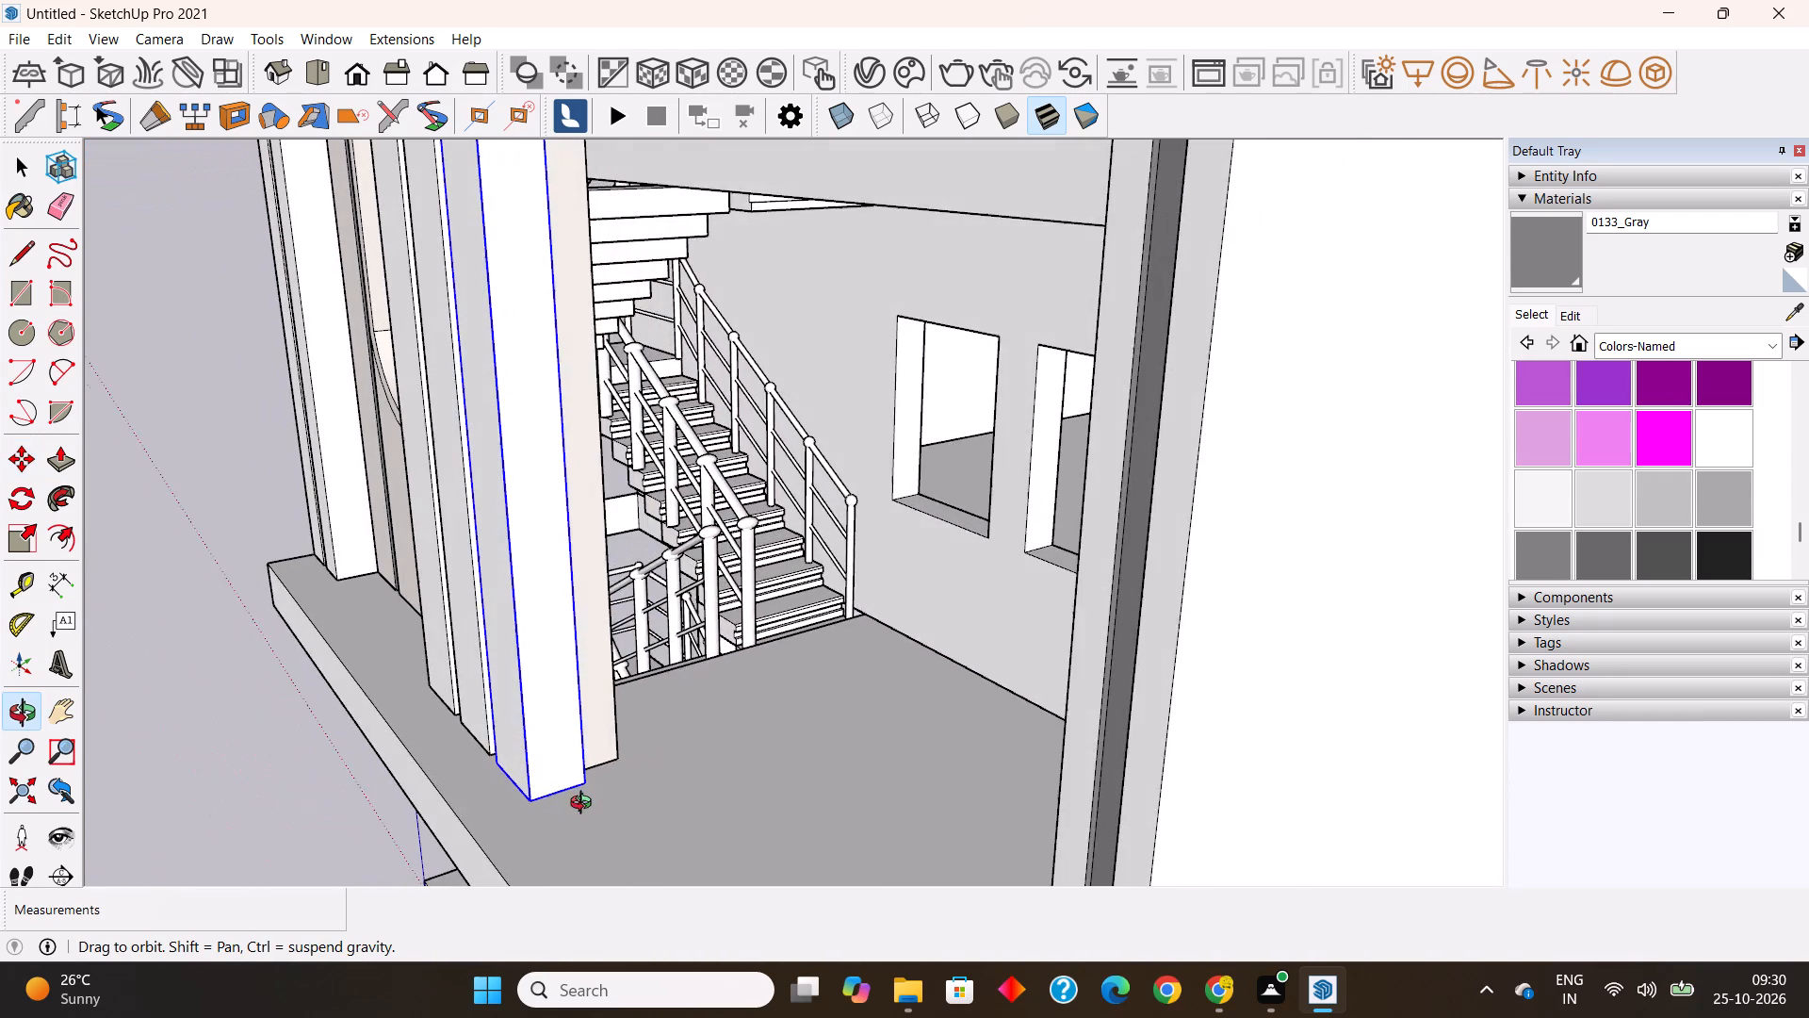
middle_click_drag(585, 805, 598, 820)
key("space")
double_click(606, 688)
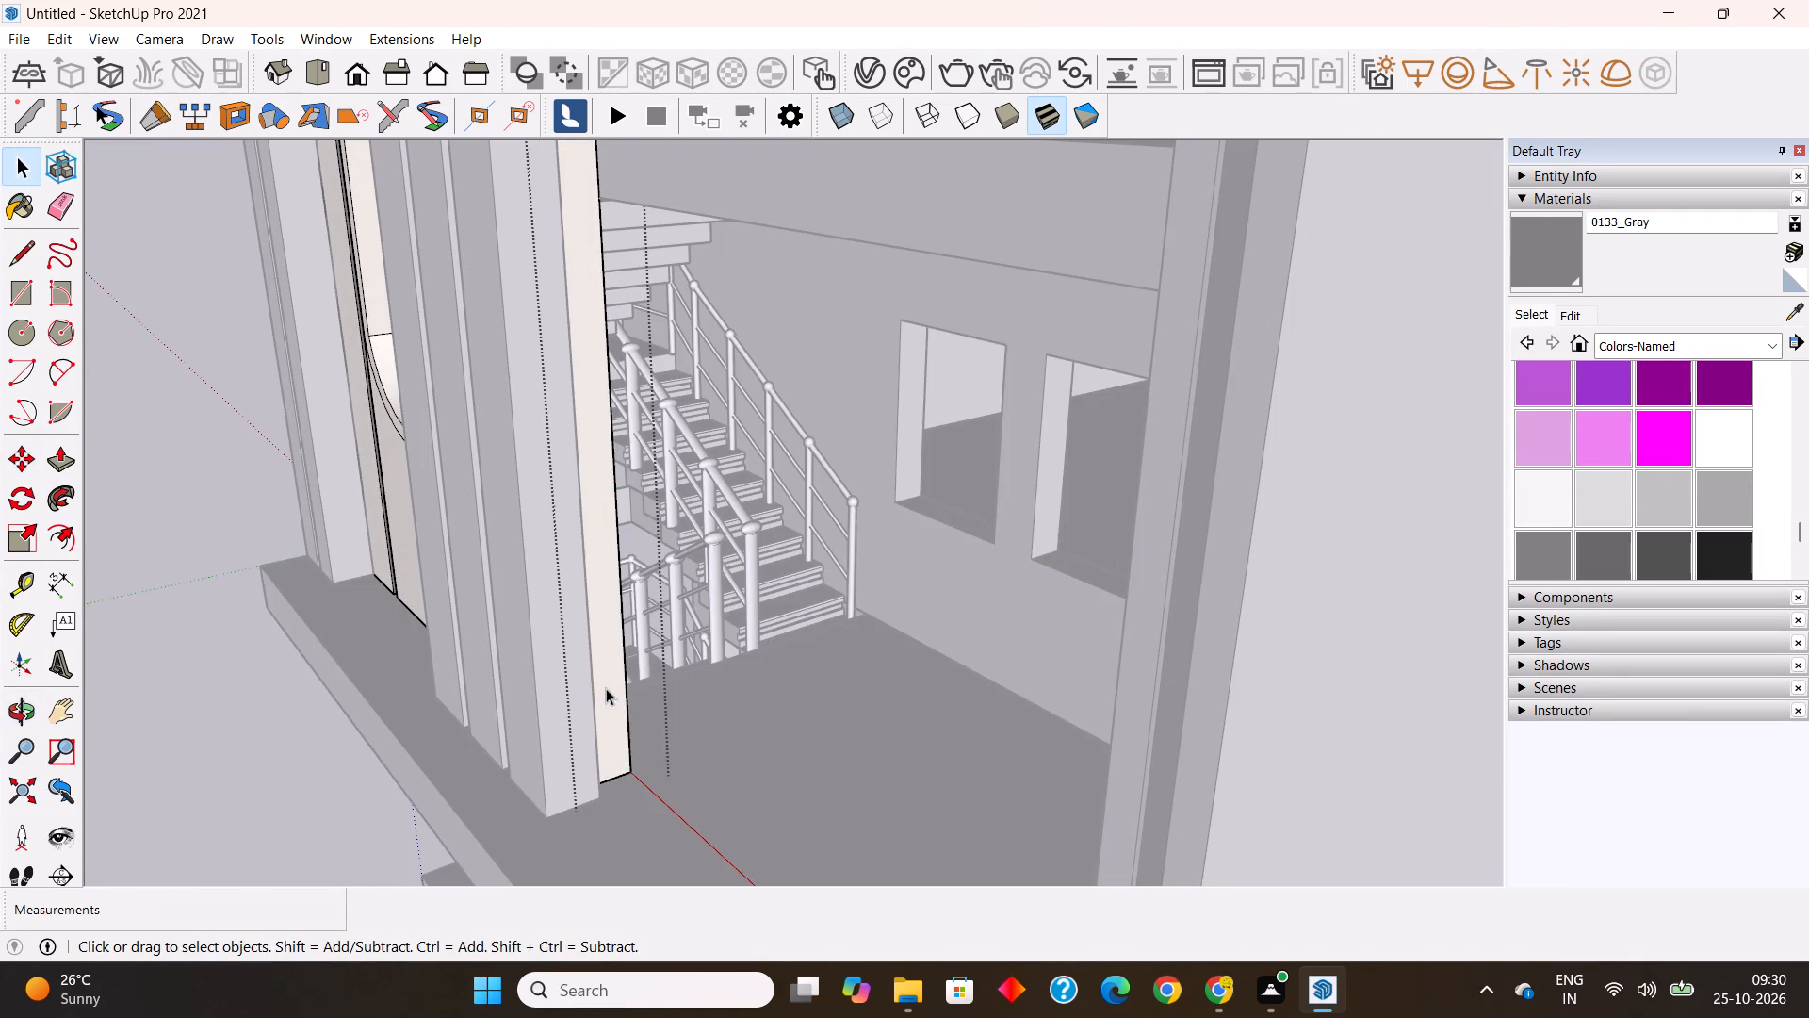
left_click(57, 453)
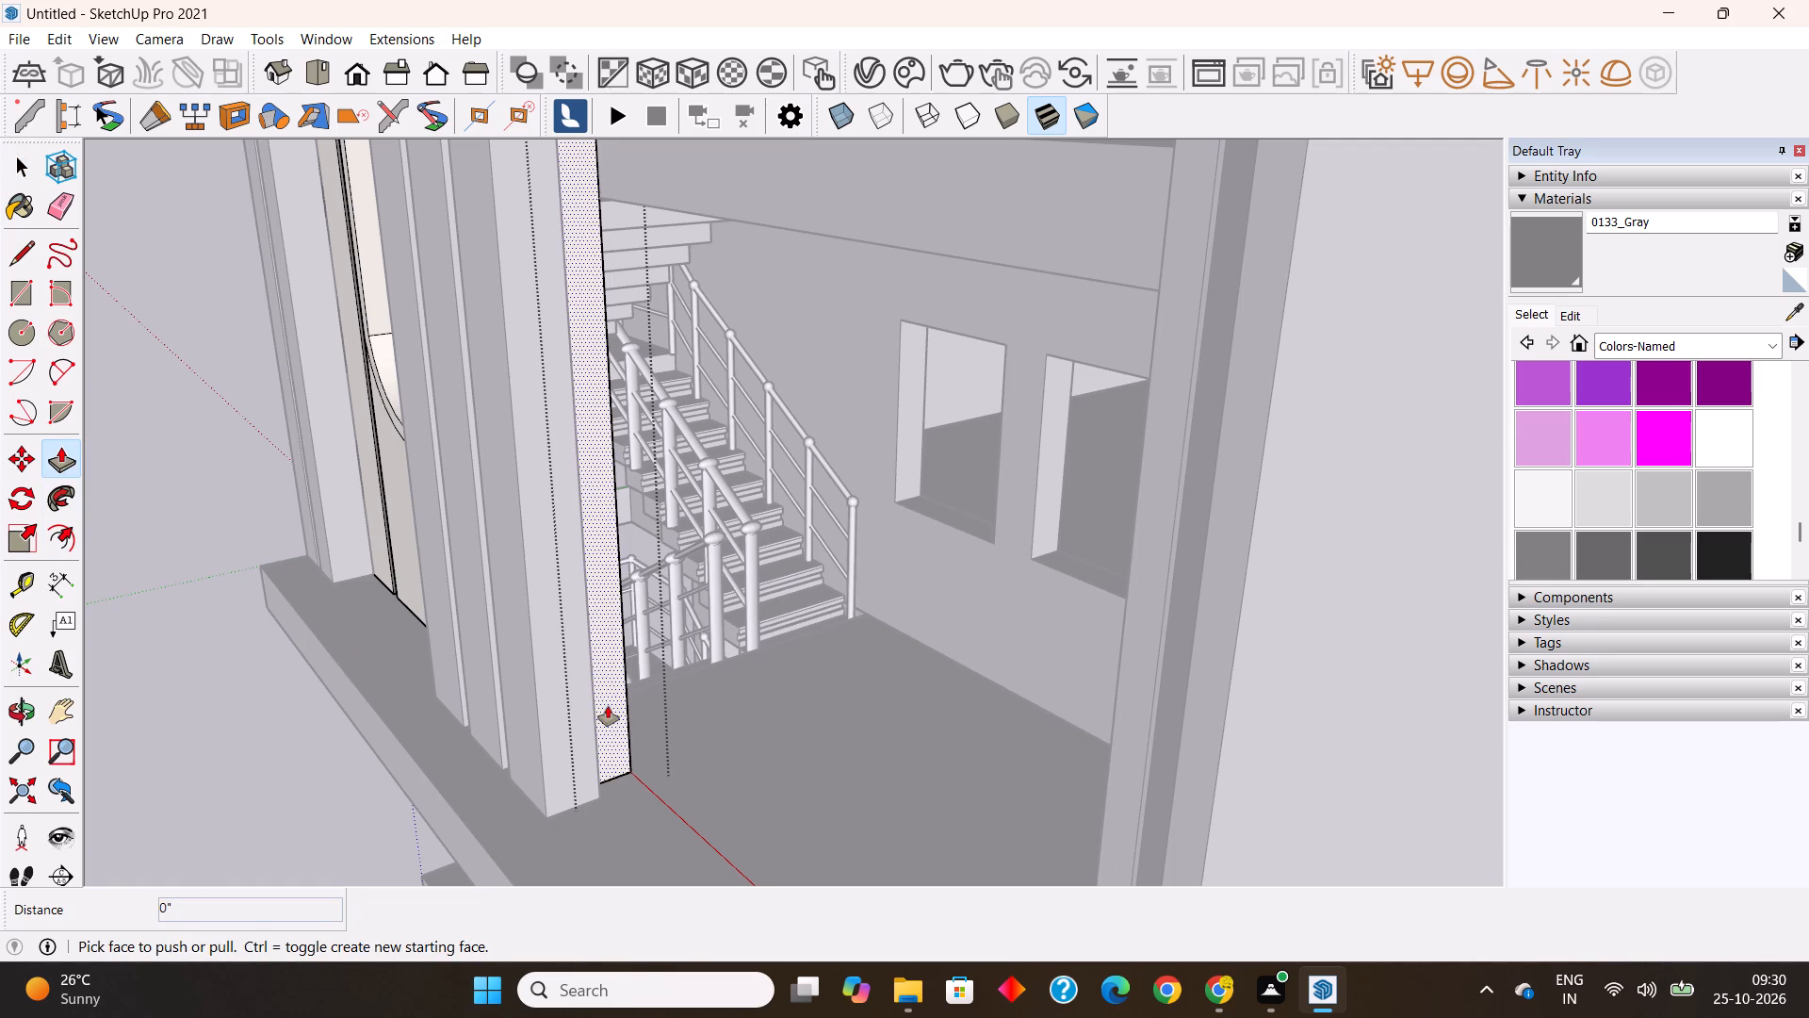
left_click(609, 707)
left_click(596, 750)
scroll(596, 750, "down", 14)
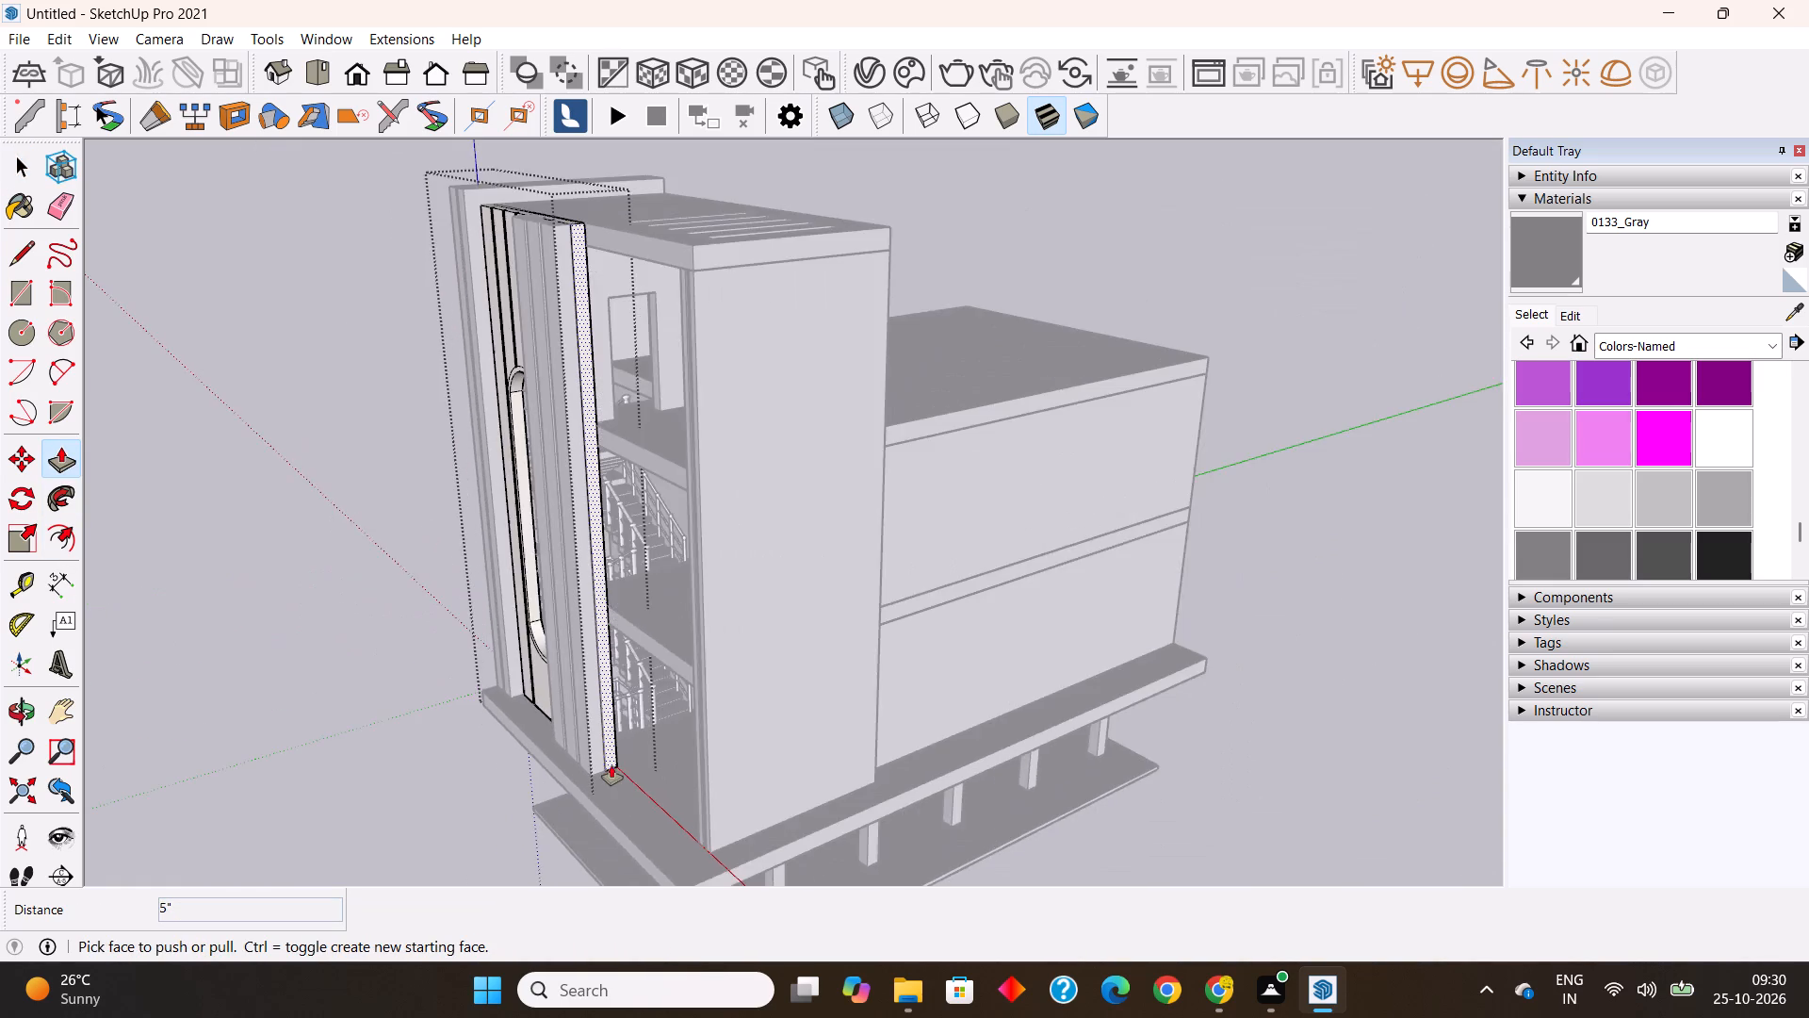
scroll(611, 765, "down", 6)
middle_click_drag(622, 752, 793, 689)
key("space")
left_click(1149, 608)
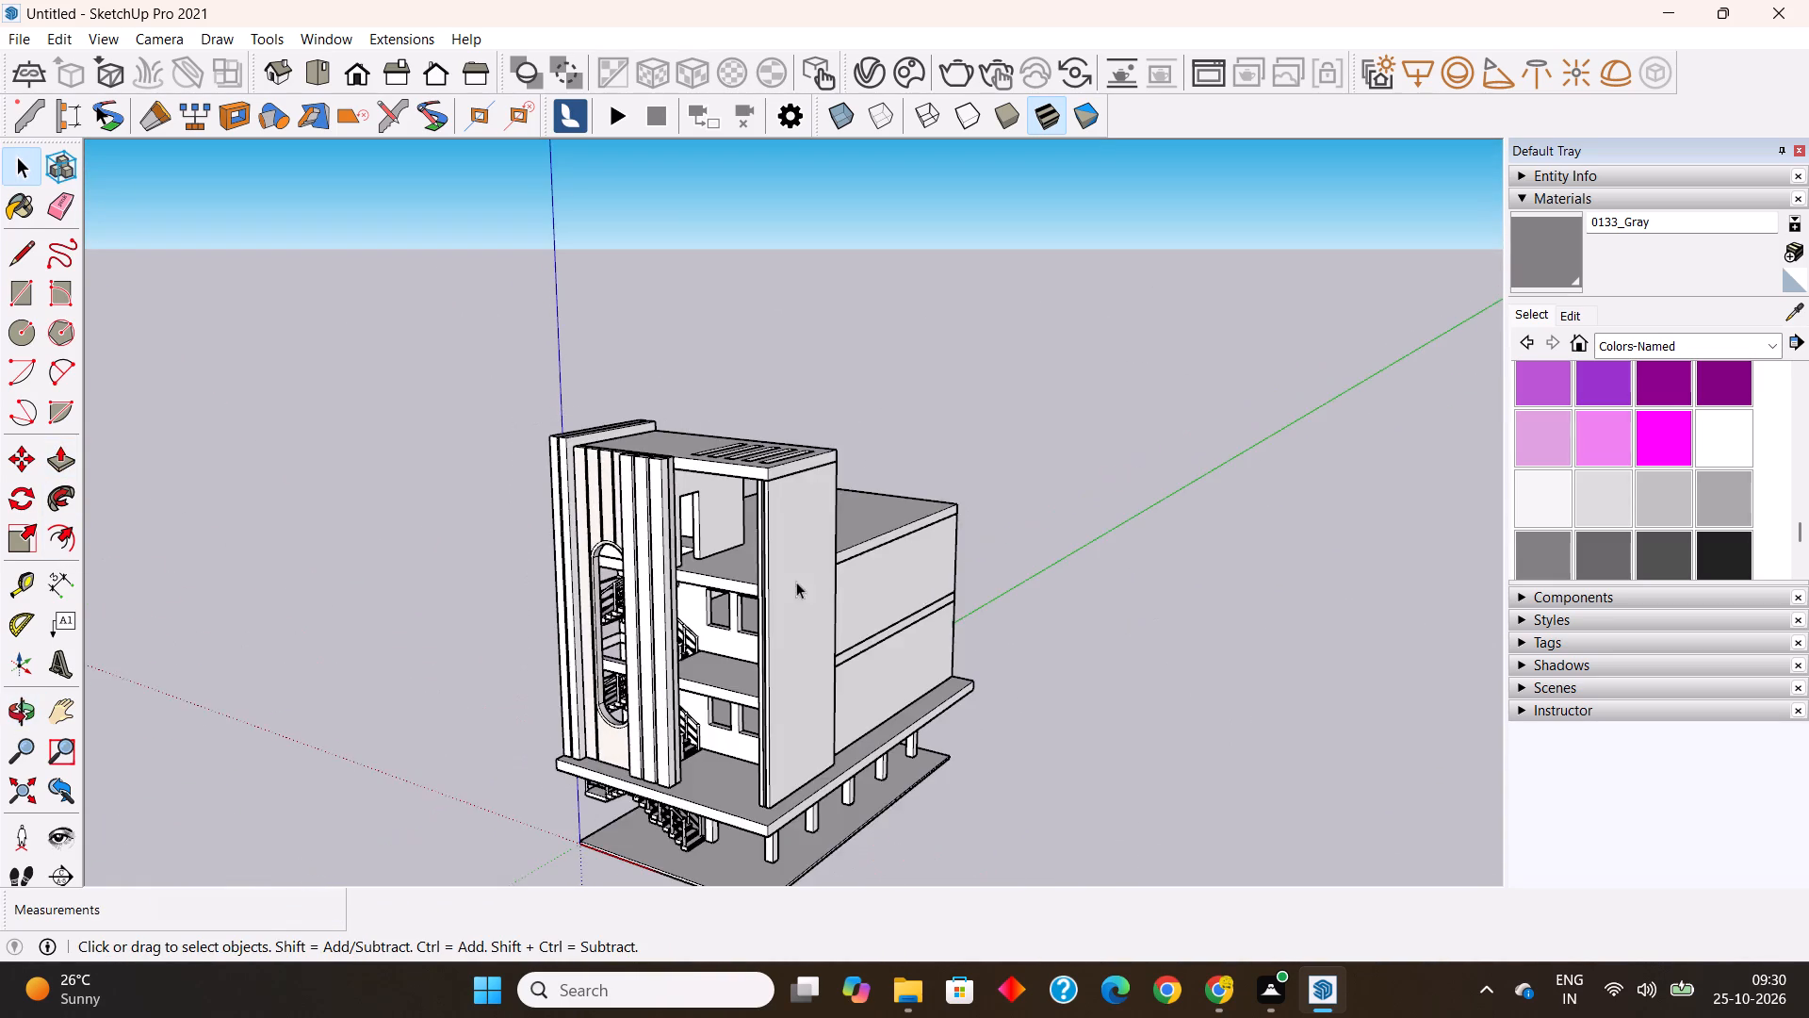
Open the group of the new fin nearest the arched opening and raise its top face by 1'.
middle_click_drag(799, 582, 456, 750)
scroll(558, 622, "up", 4)
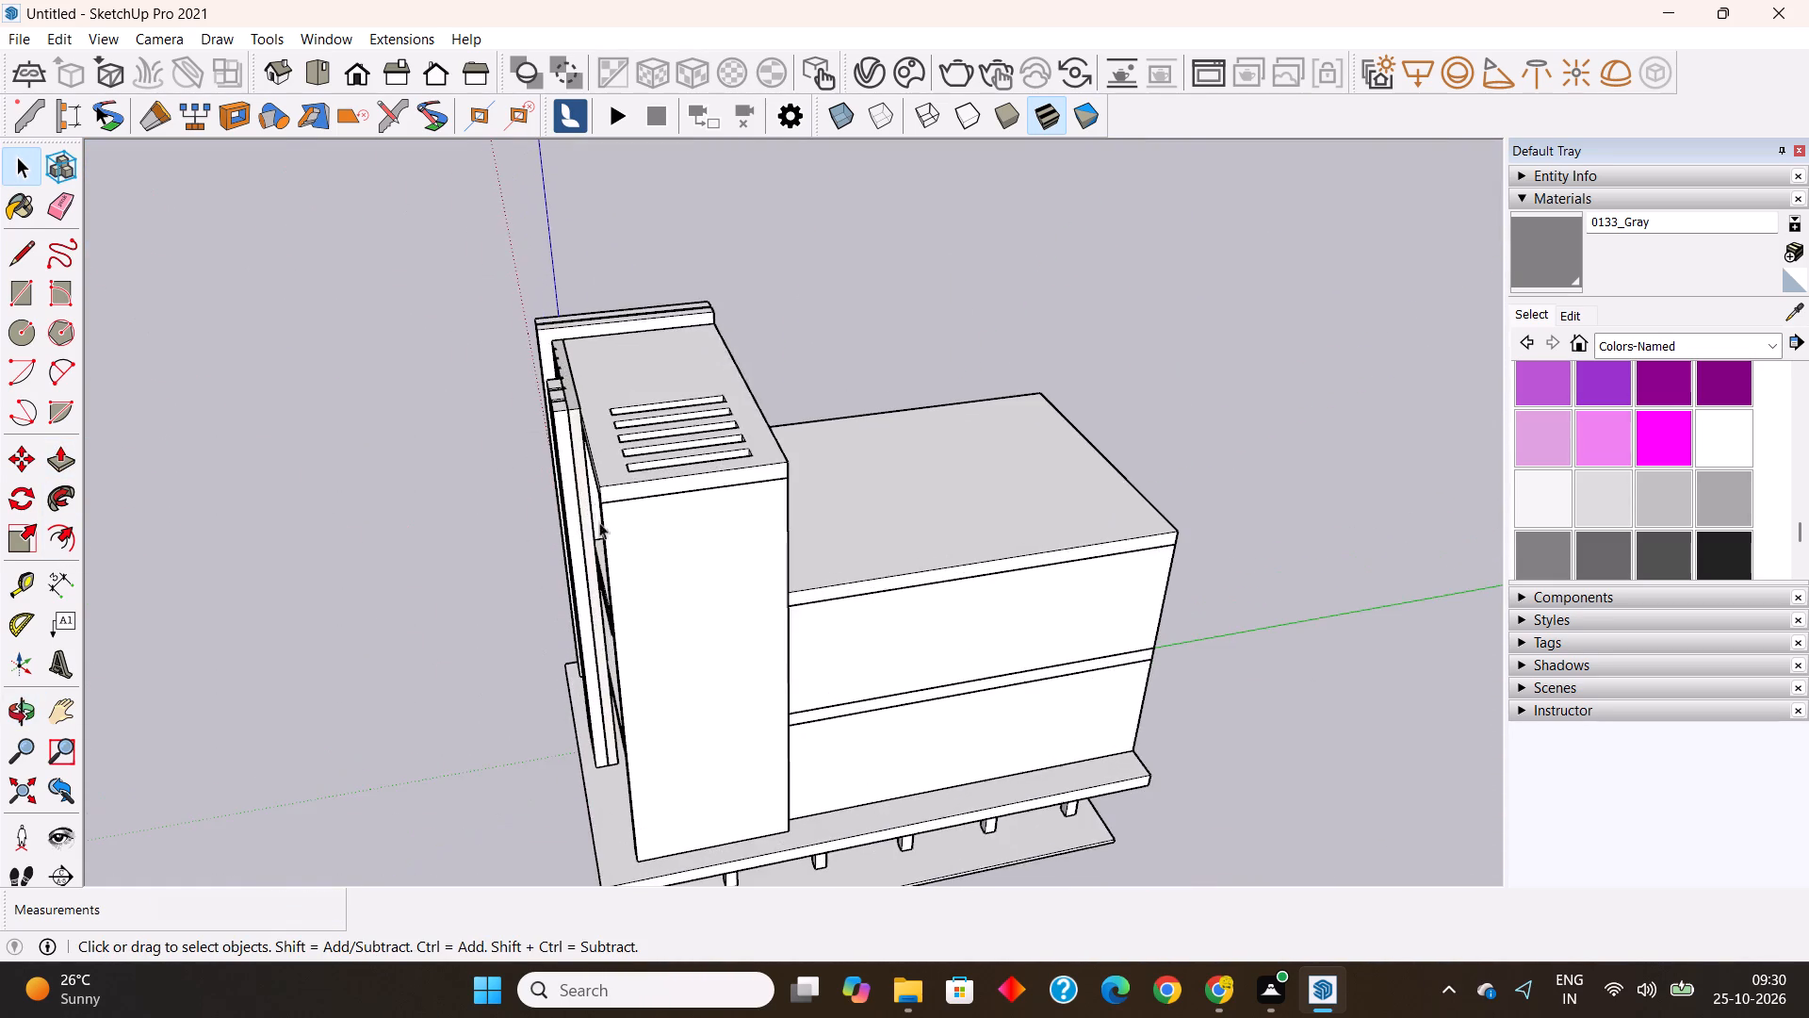
scroll(592, 452, "up", 14)
middle_click_drag(600, 479, 524, 526)
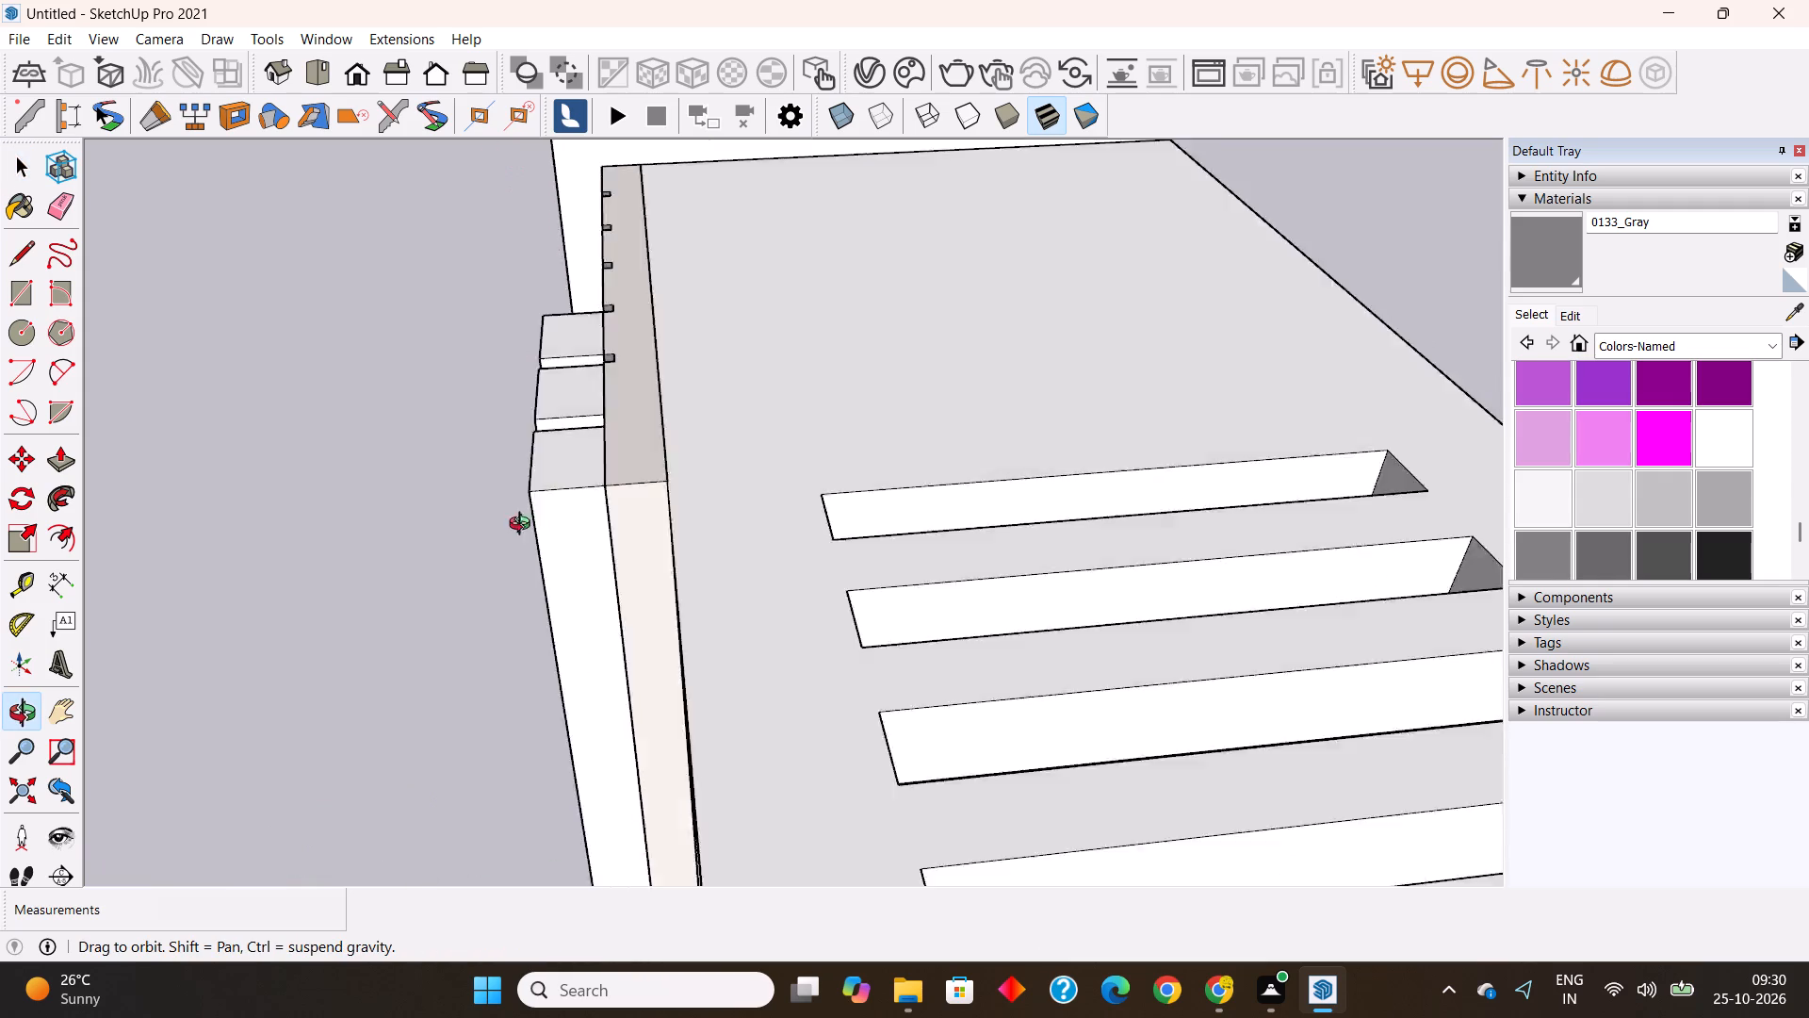
middle_click_drag(524, 526, 232, 825)
scroll(547, 500, "down", 12)
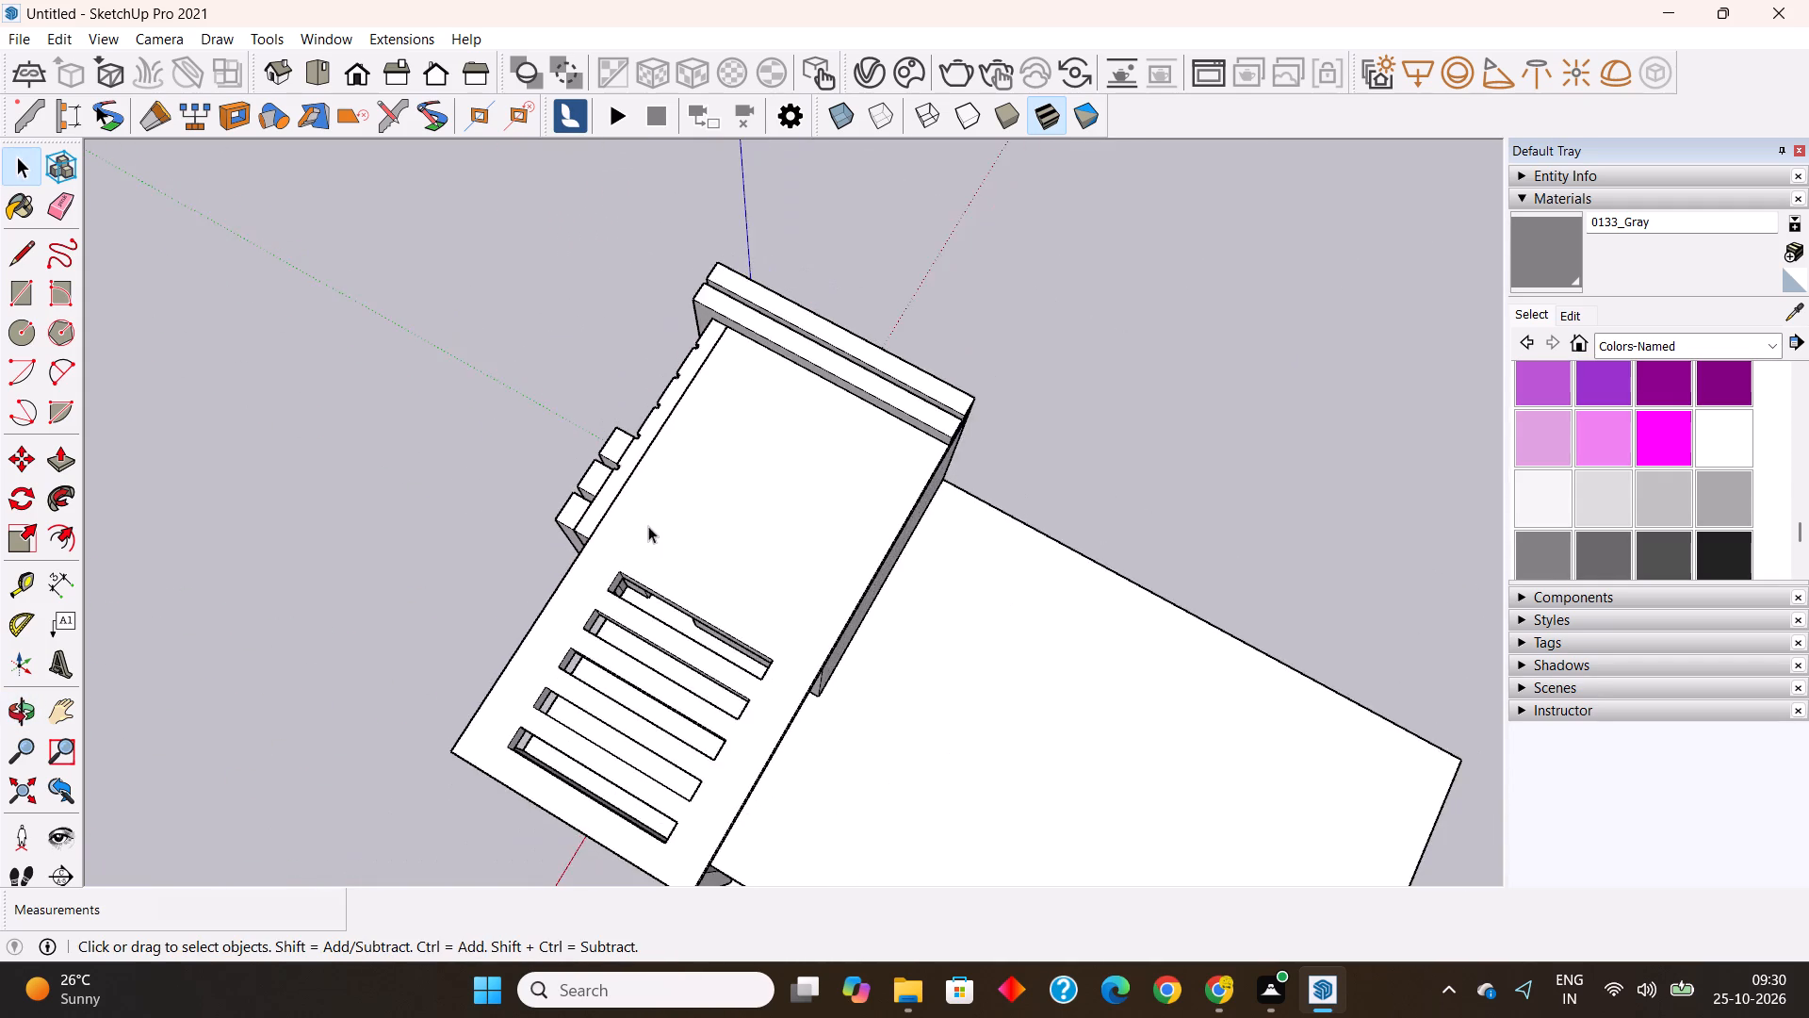
middle_click_drag(659, 513, 698, 389)
scroll(592, 287, "up", 11)
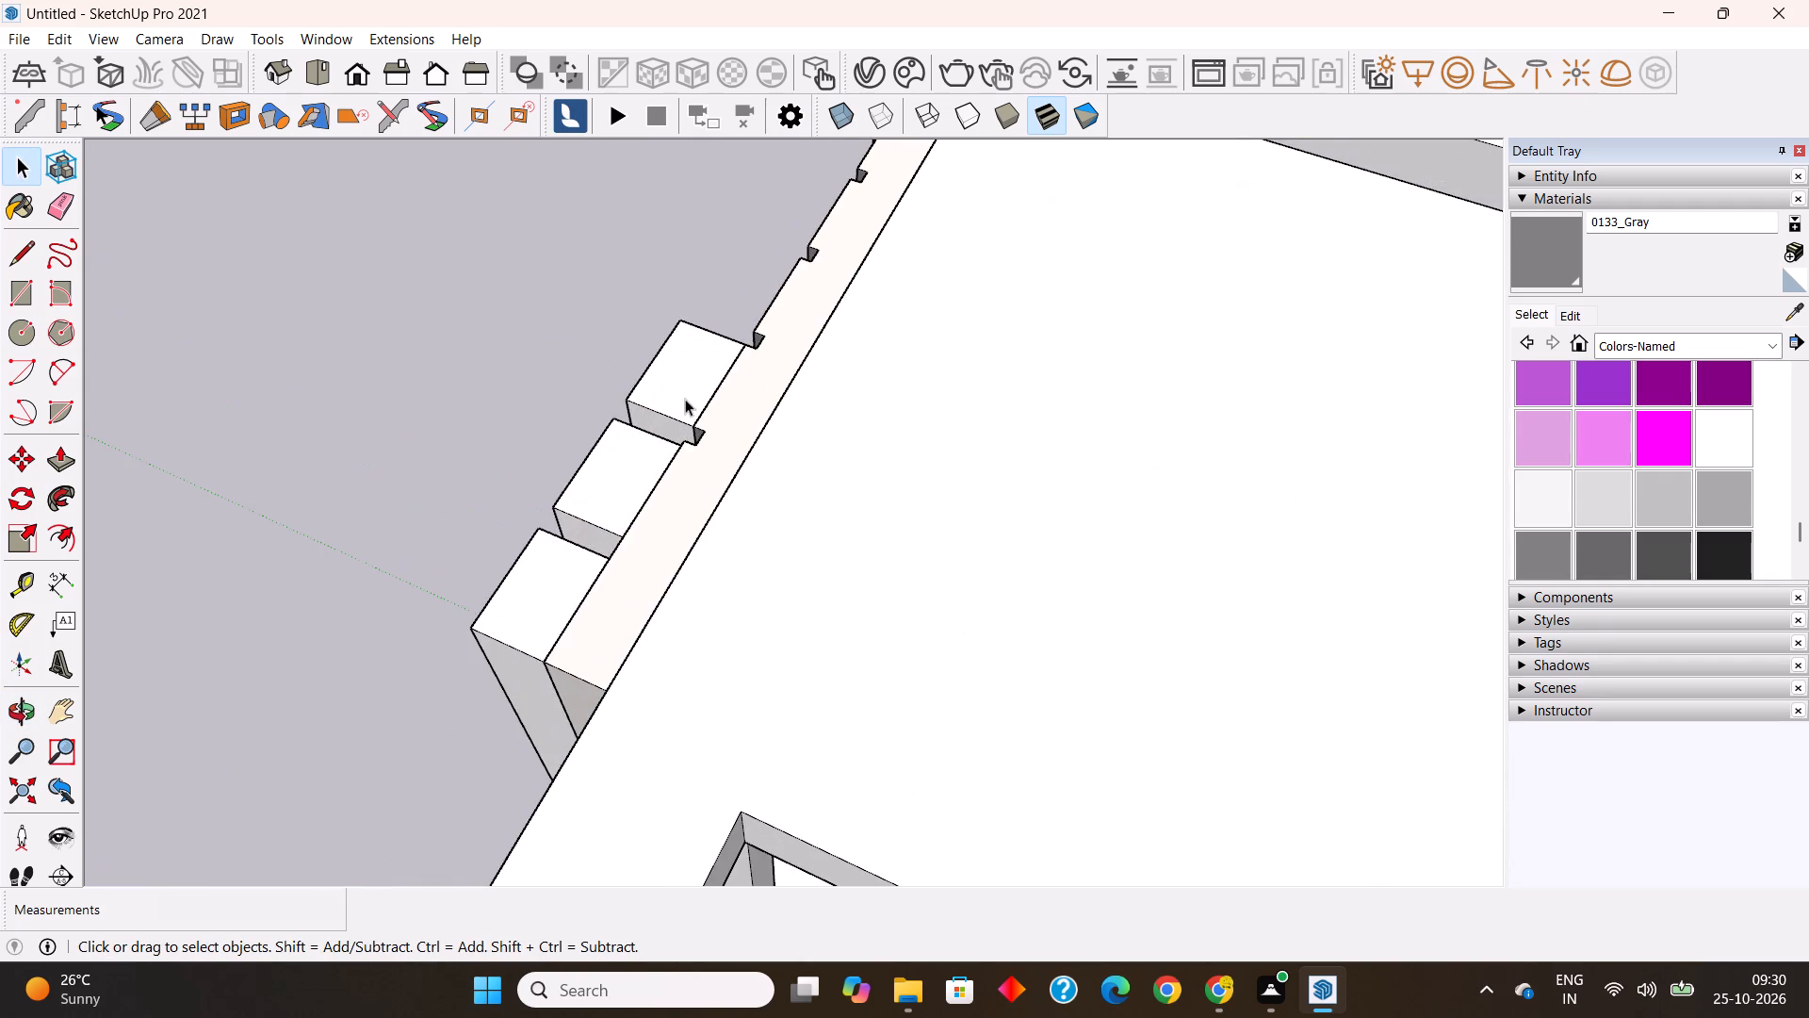
double_click(685, 399)
left_click(62, 463)
middle_click_drag(544, 557, 580, 502)
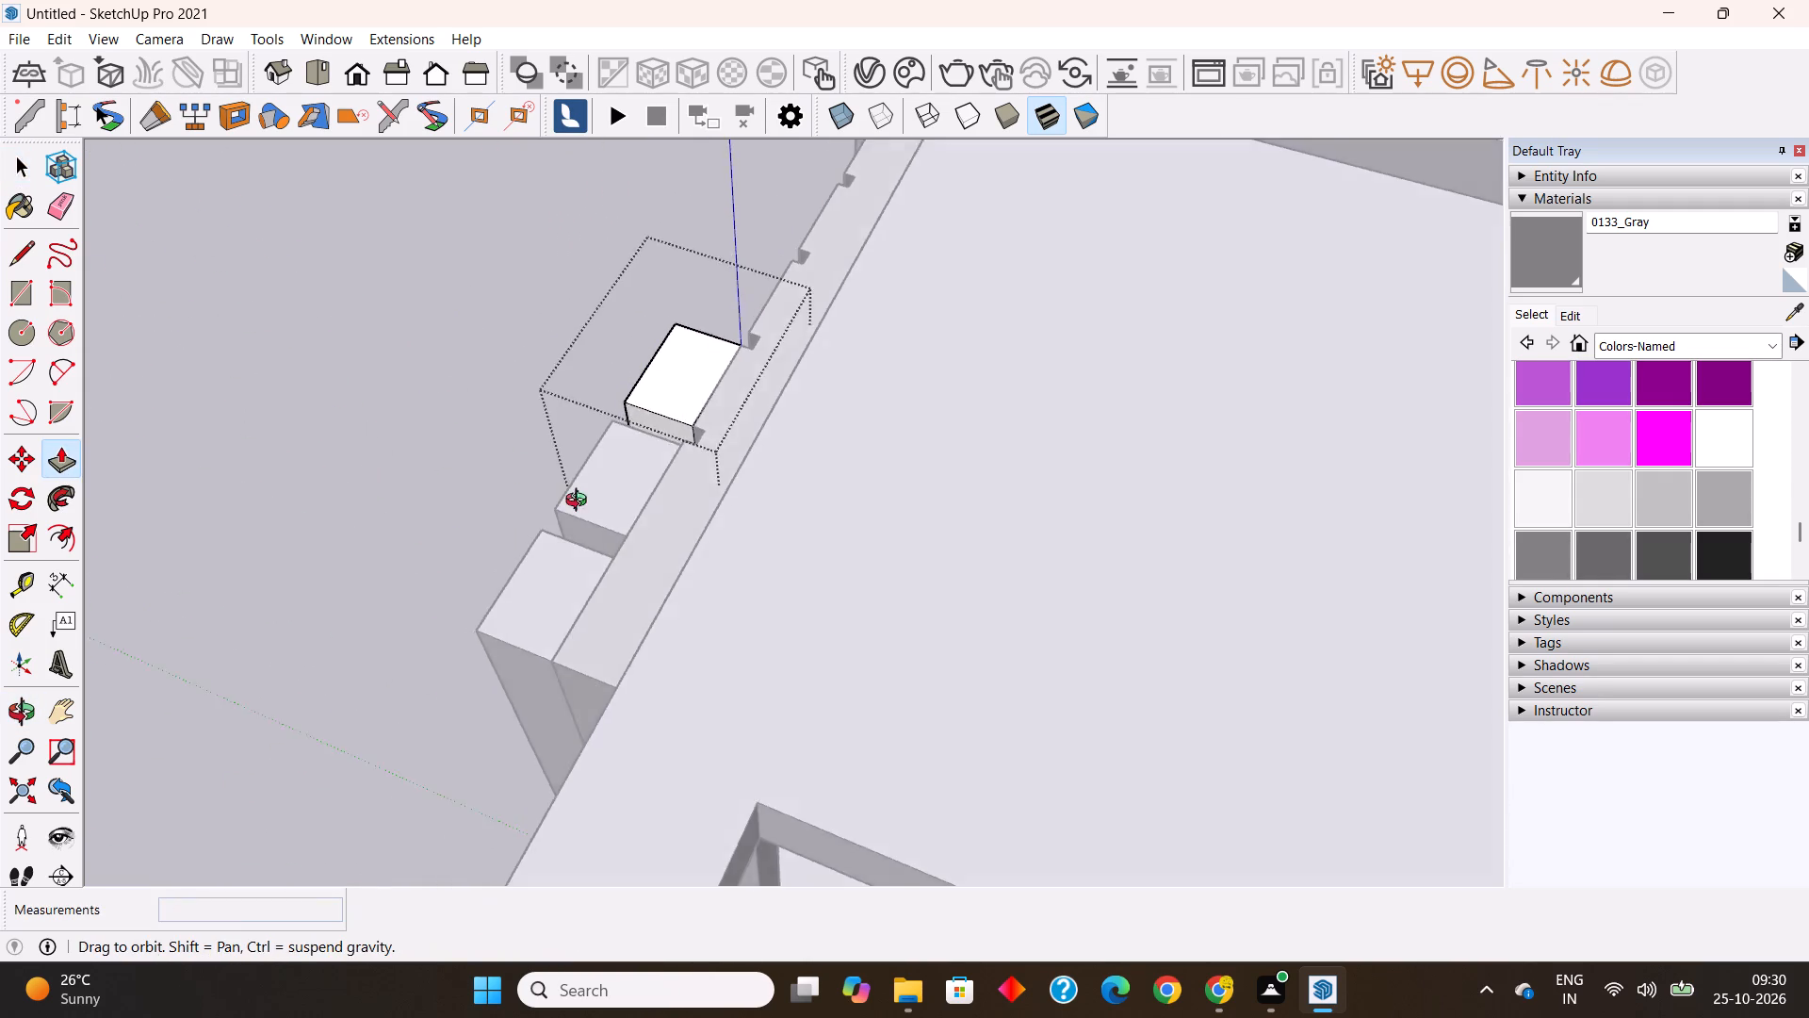
middle_click_drag(580, 502, 595, 387)
left_click(683, 373)
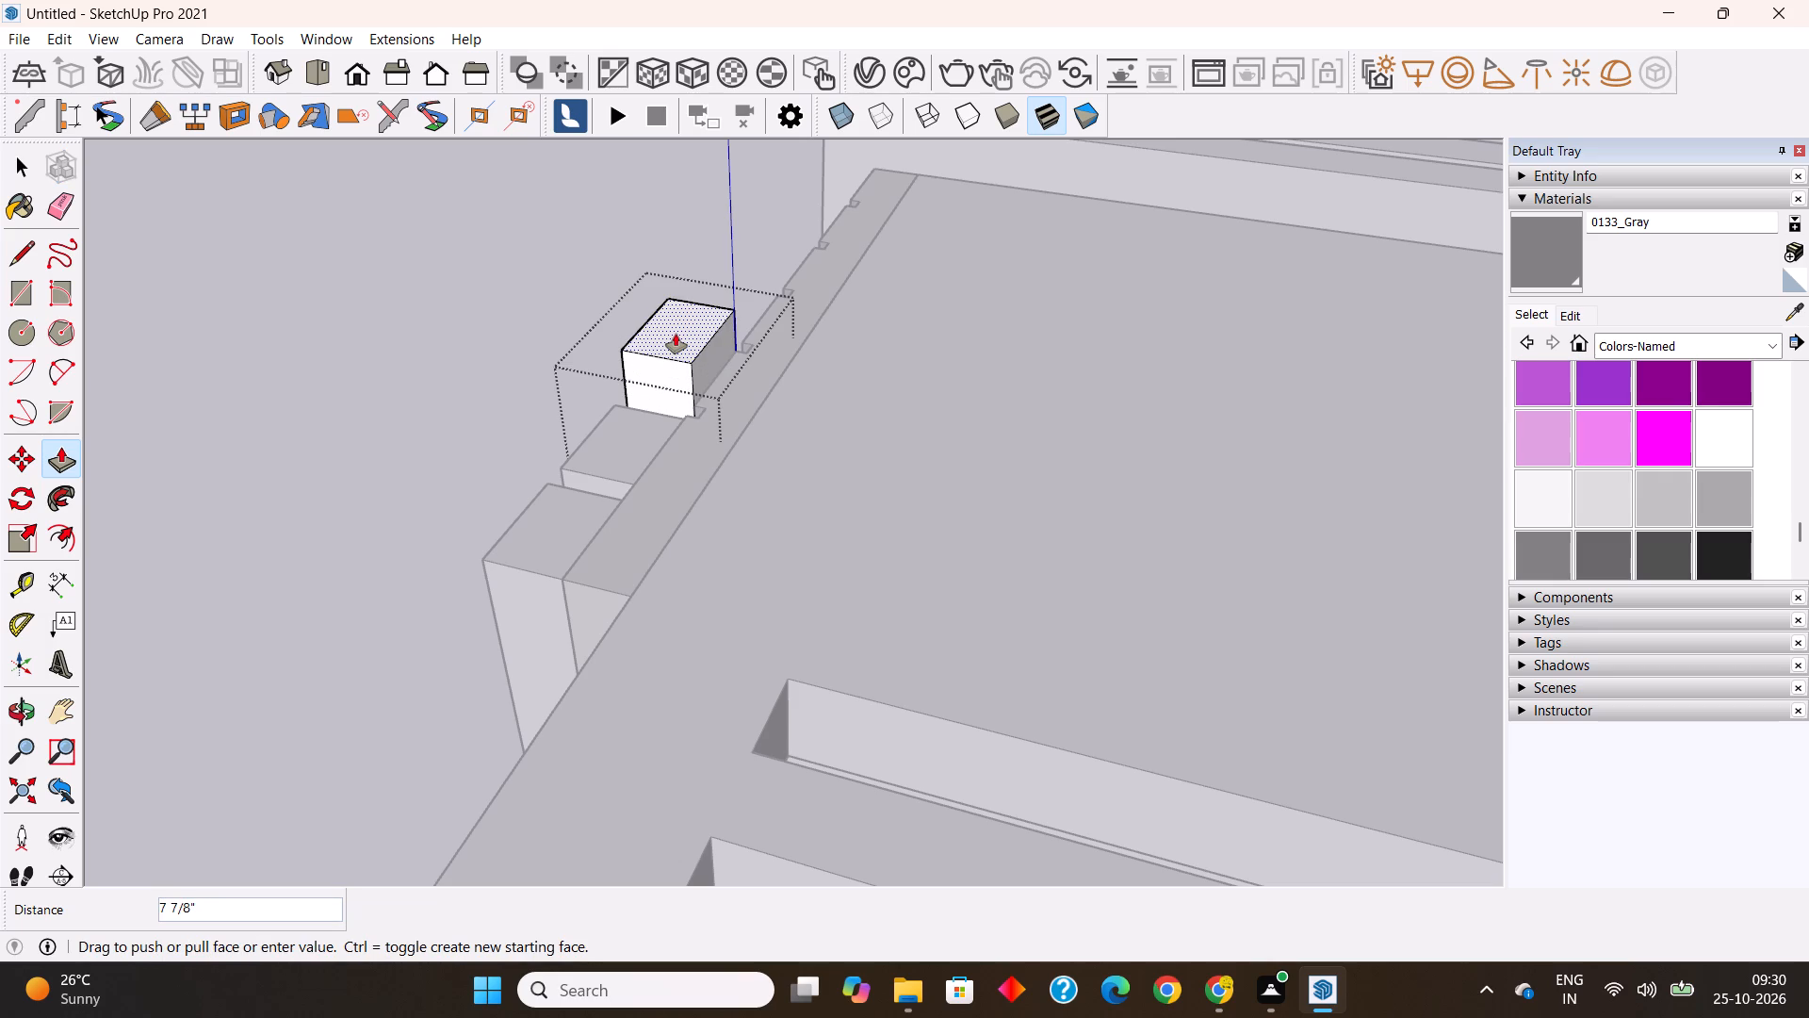
type("1'")
key("Return")
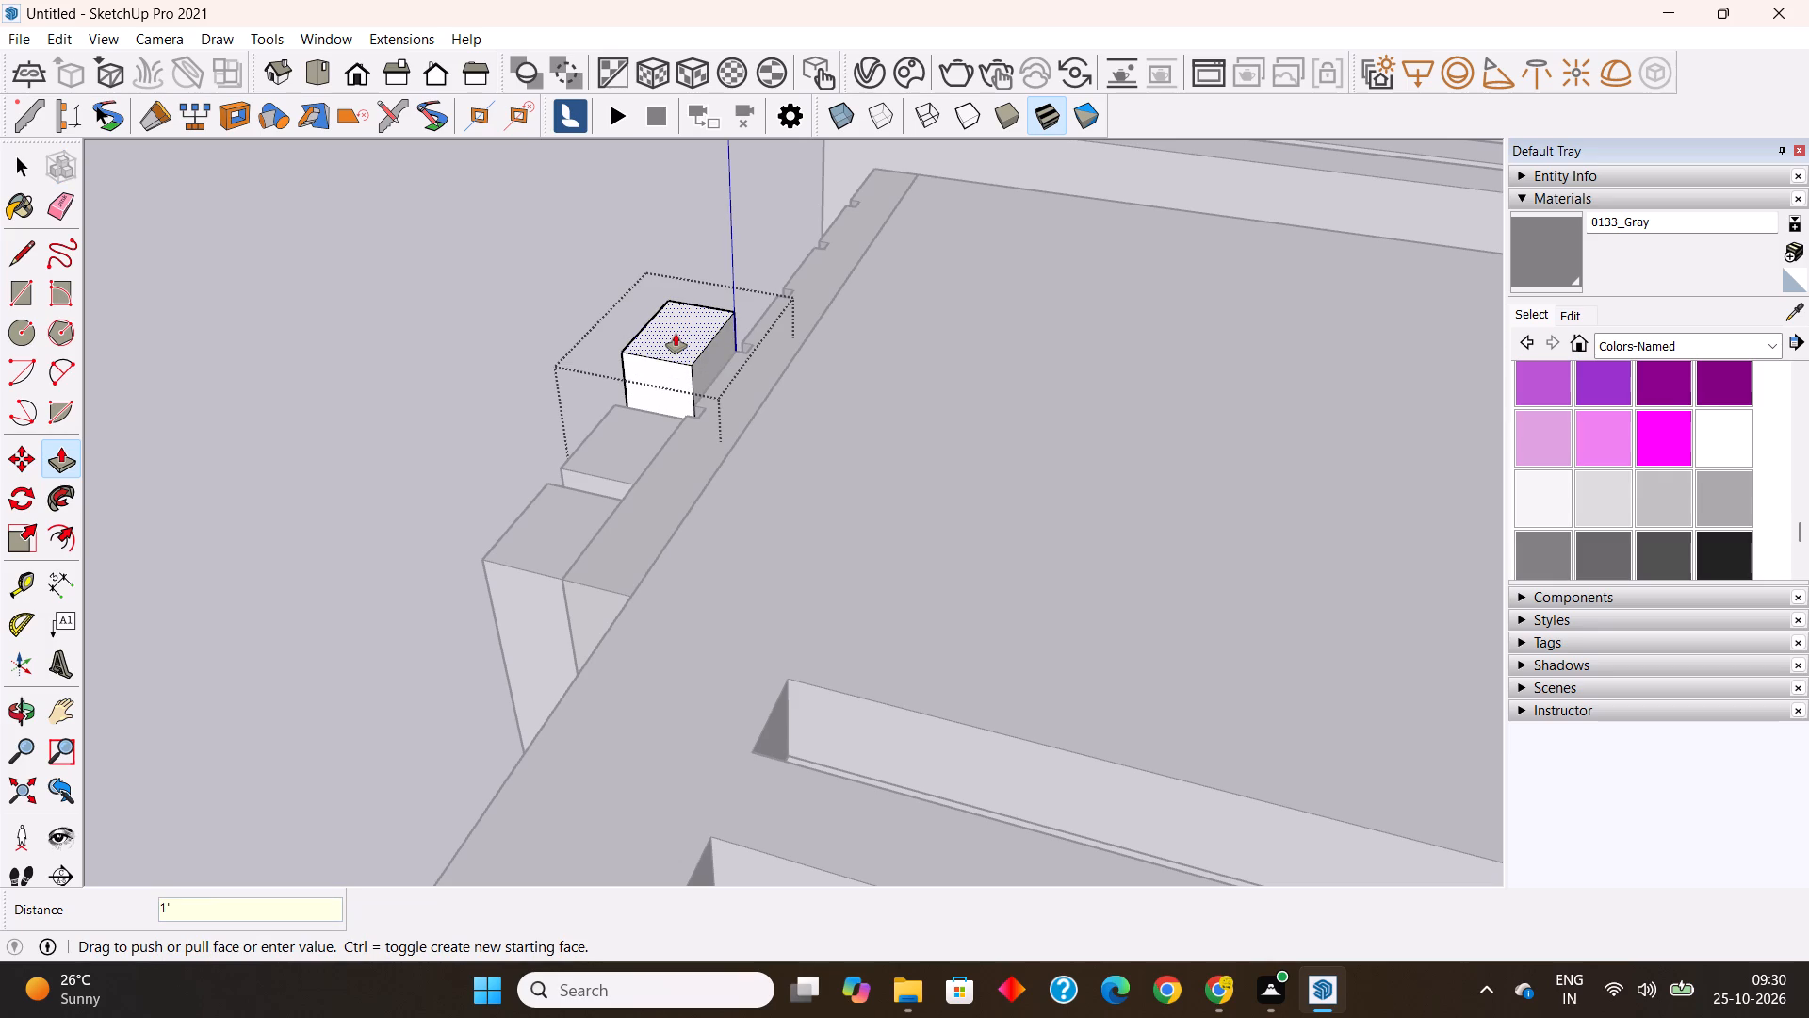
Draw a line across the raised fin's inner face along the top of the facade wall to separate its upper part.
scroll(675, 334, "up", 1)
scroll(689, 357, "down", 7)
middle_click_drag(768, 521, 713, 475)
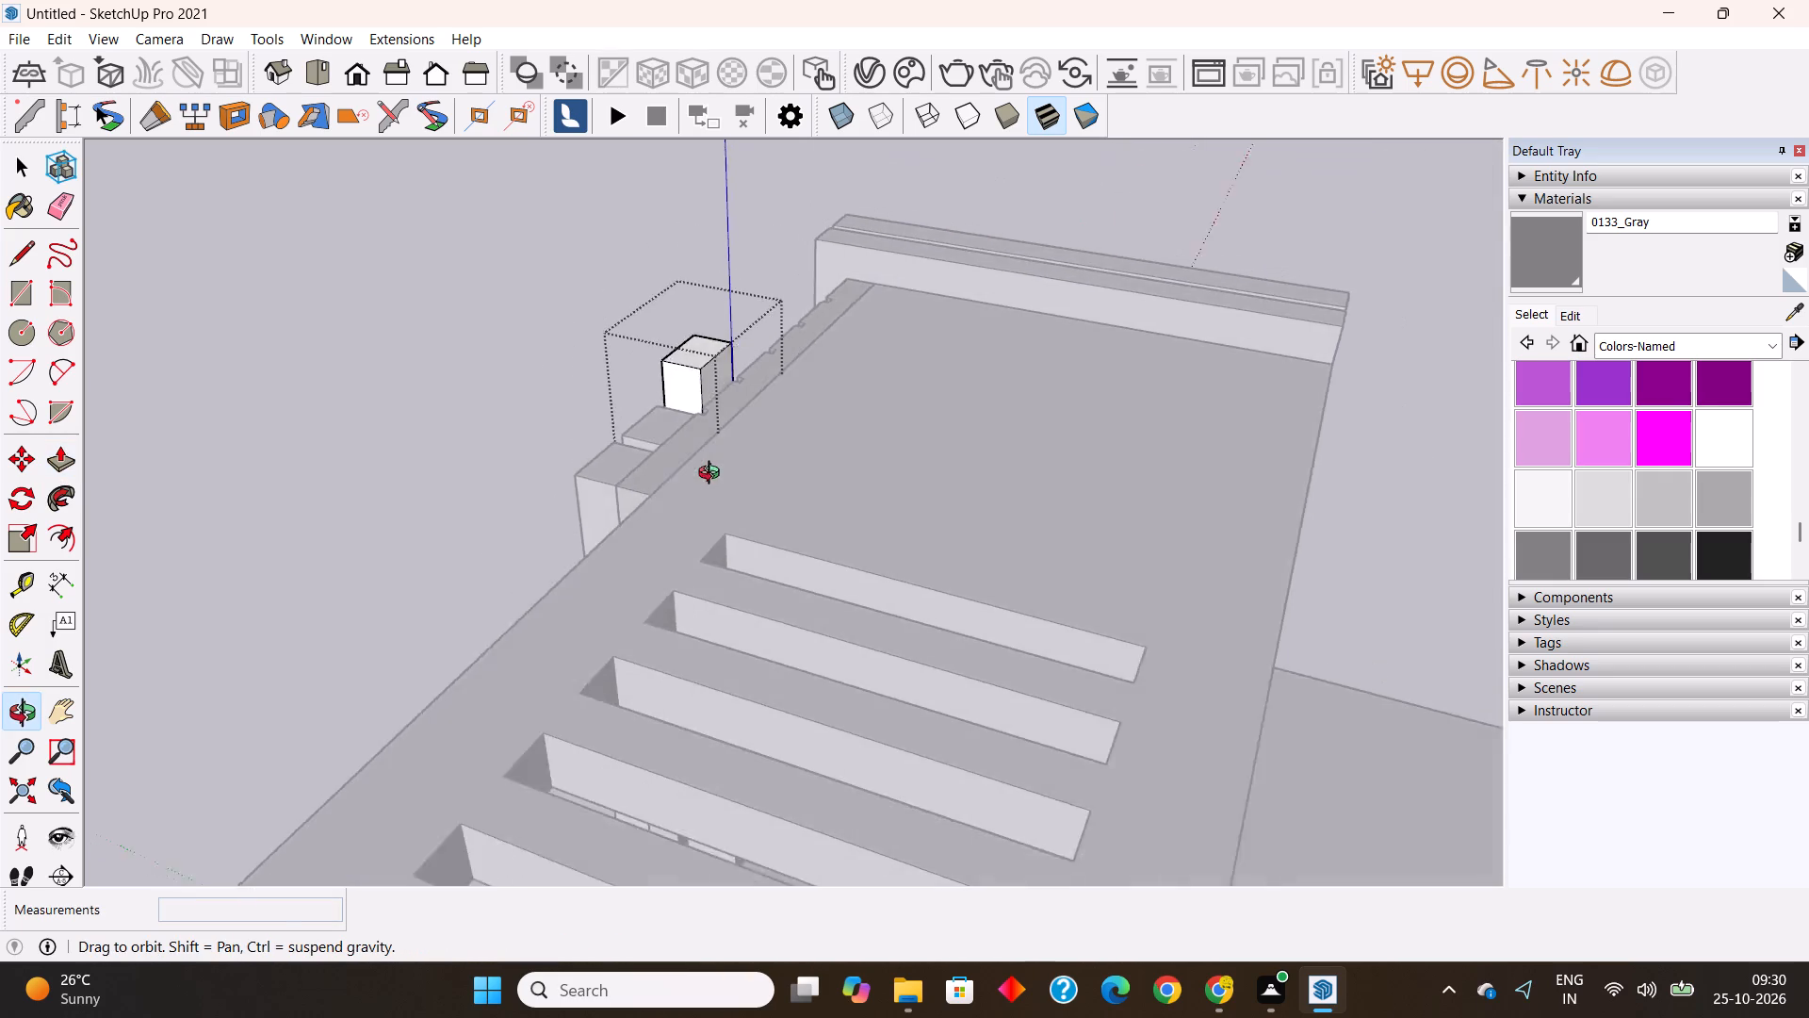
middle_click_drag(713, 475, 606, 455)
left_click(24, 243)
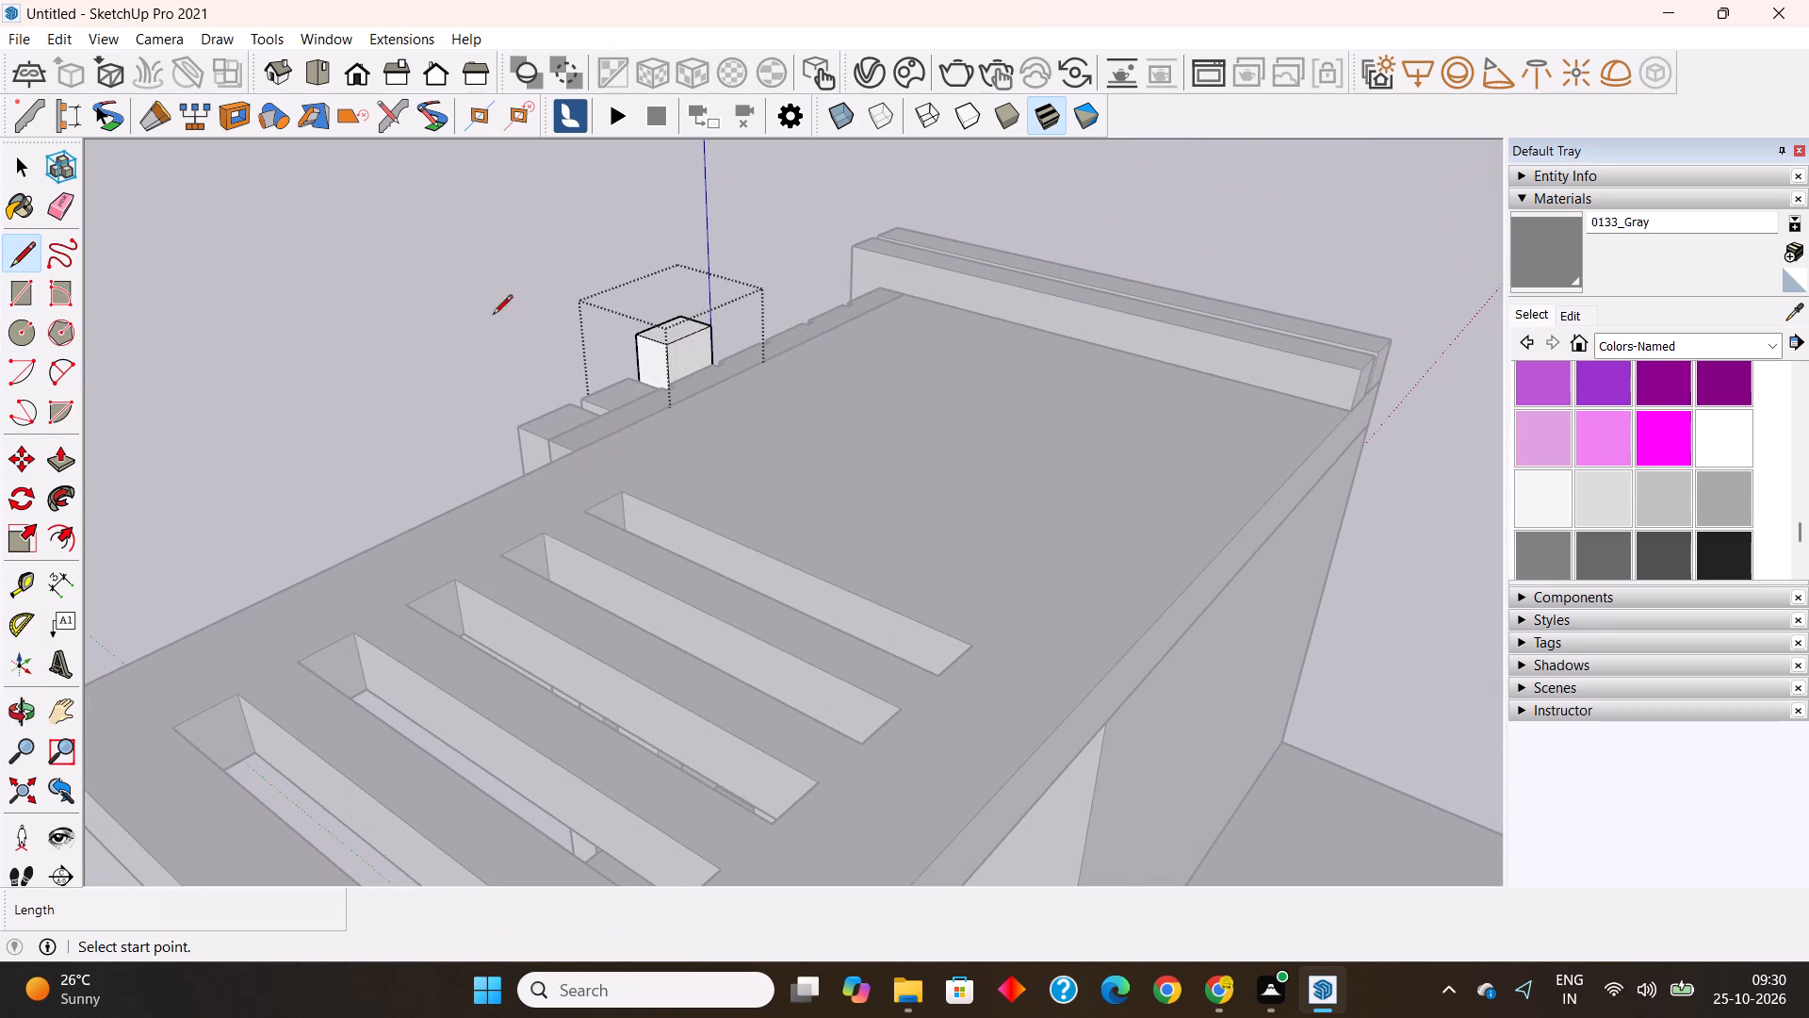
scroll(566, 338, "up", 4)
scroll(693, 393, "up", 1)
left_click(698, 400)
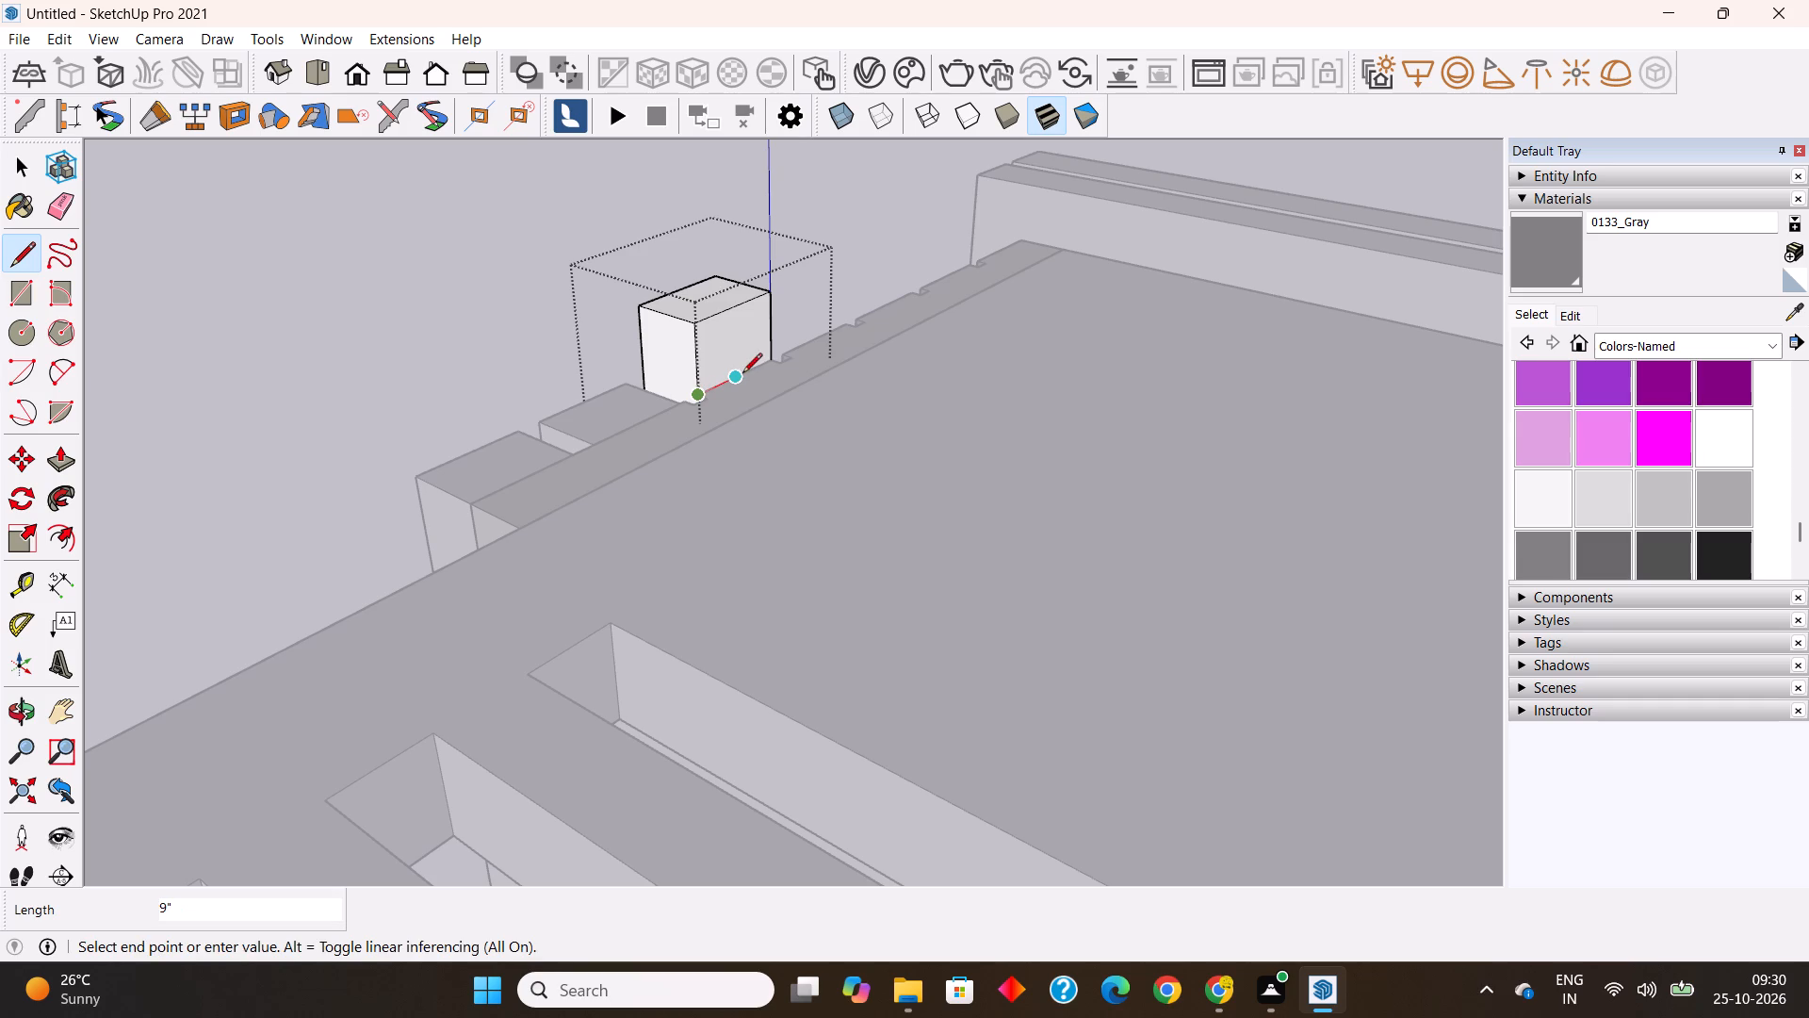
key("Escape")
scroll(712, 363, "up", 13)
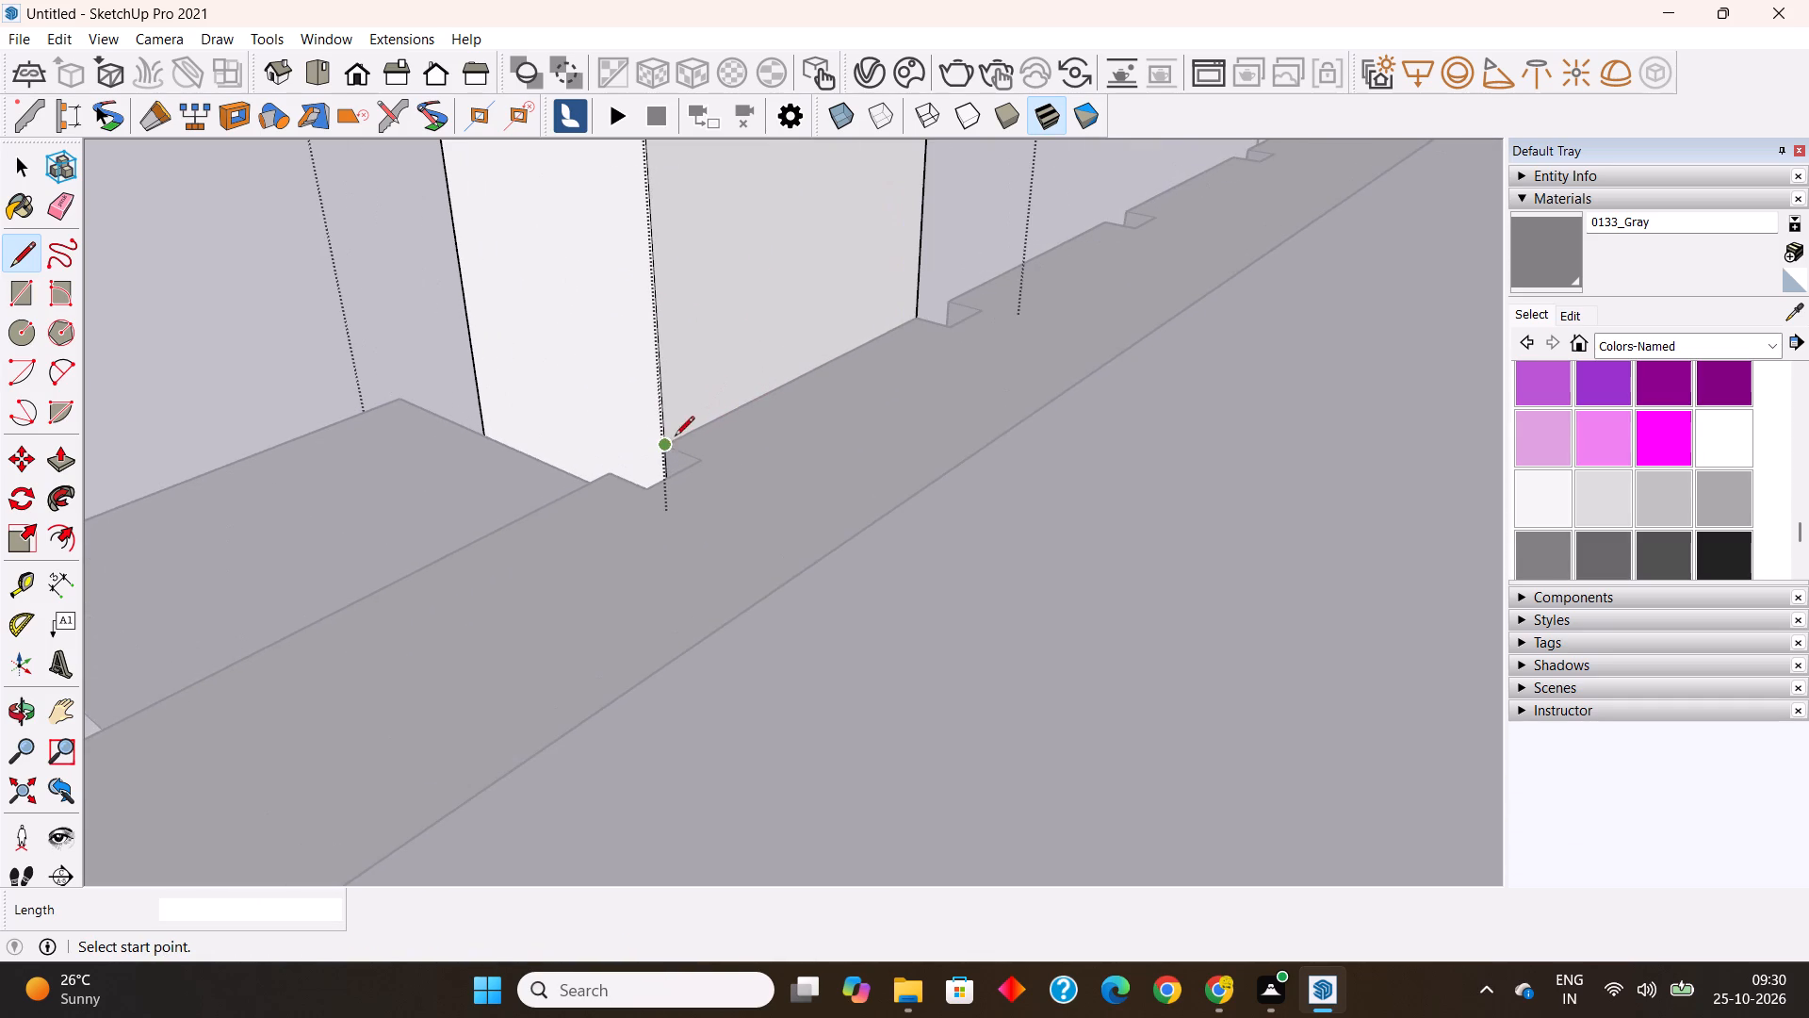
left_click(665, 450)
left_click(914, 317)
scroll(823, 395, "down", 2)
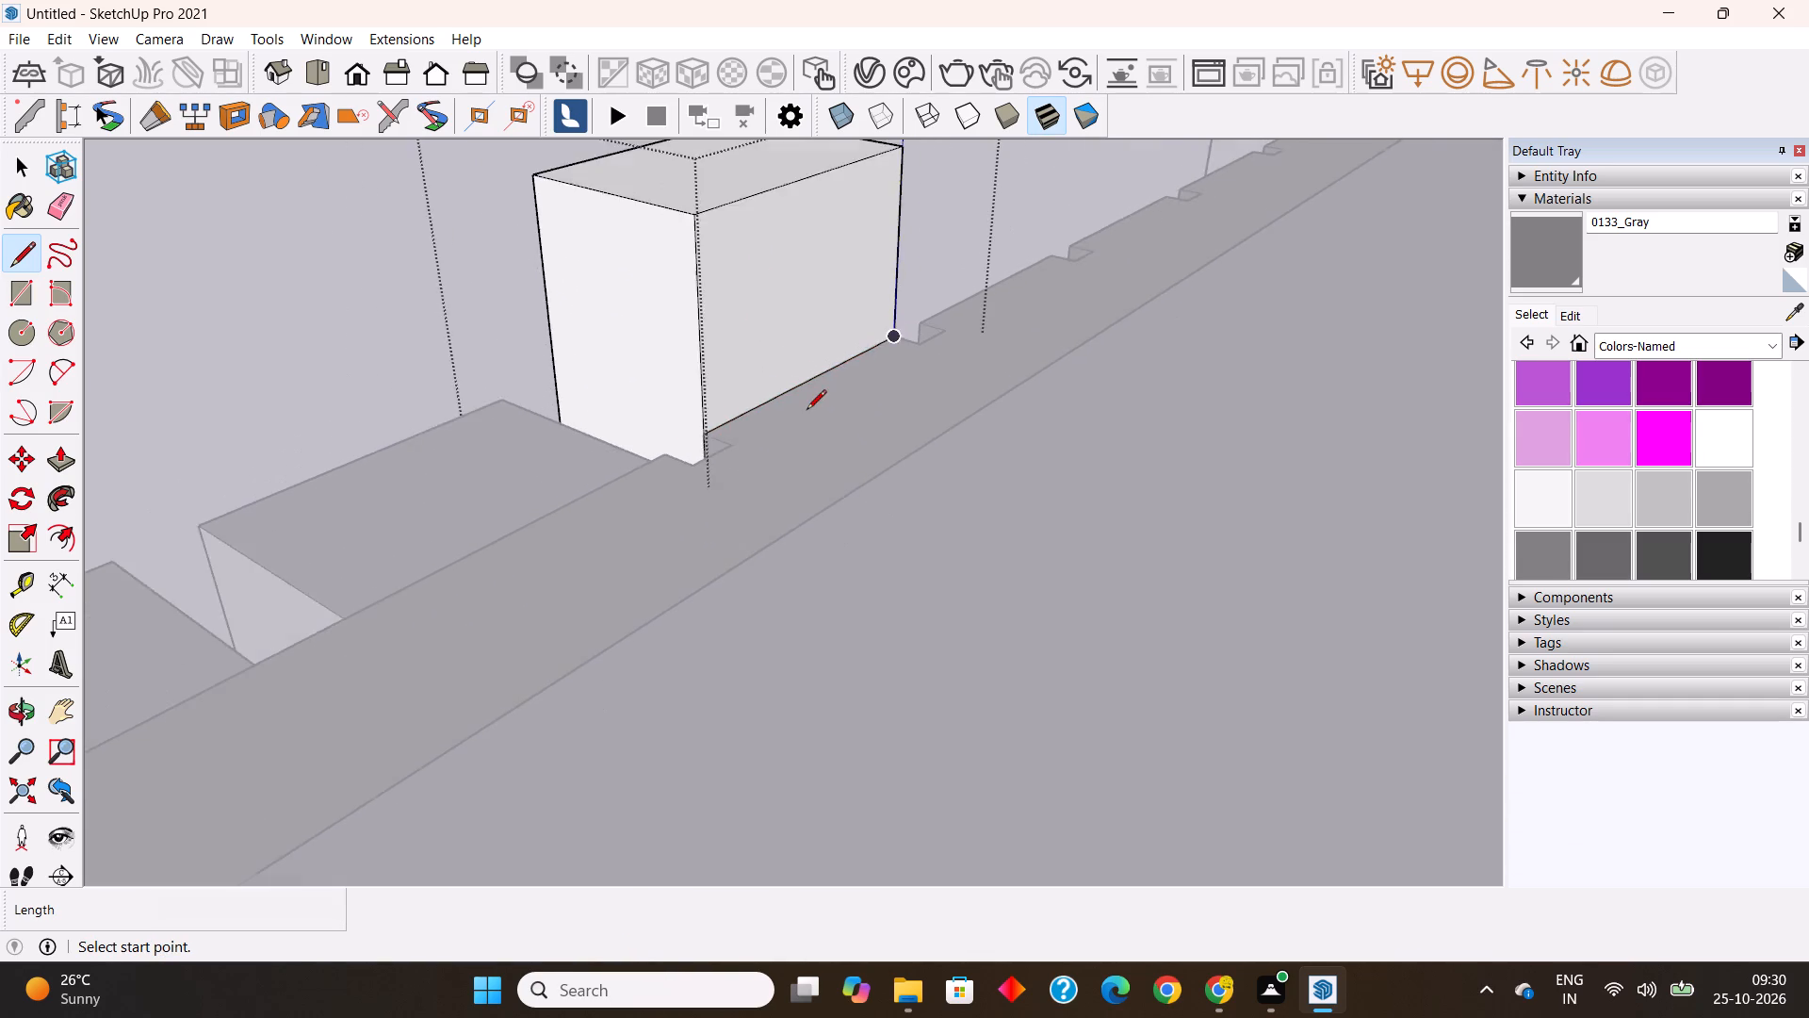
scroll(807, 411, "down", 9)
Extrude the separated upper inner face back across the roof to its rear edge, and leave the fin's group.
key("space")
left_click_drag(59, 457, 68, 457)
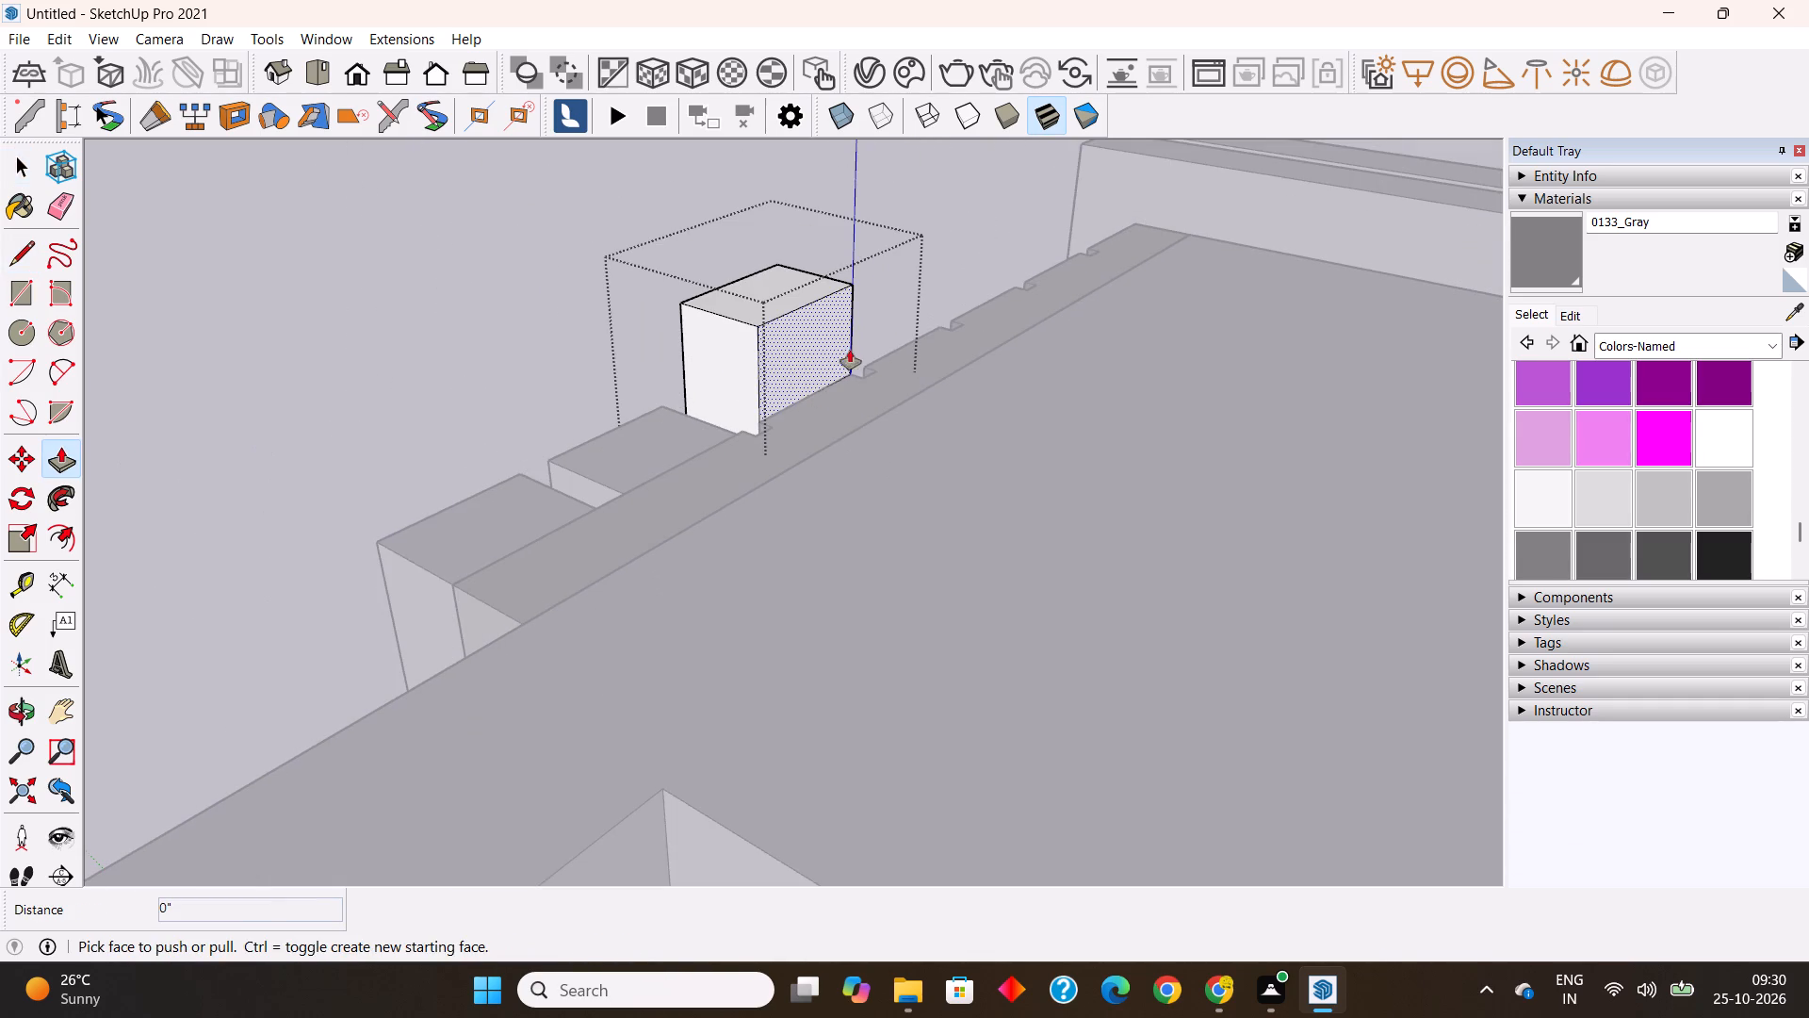
left_click(789, 356)
scroll(789, 356, "down", 13)
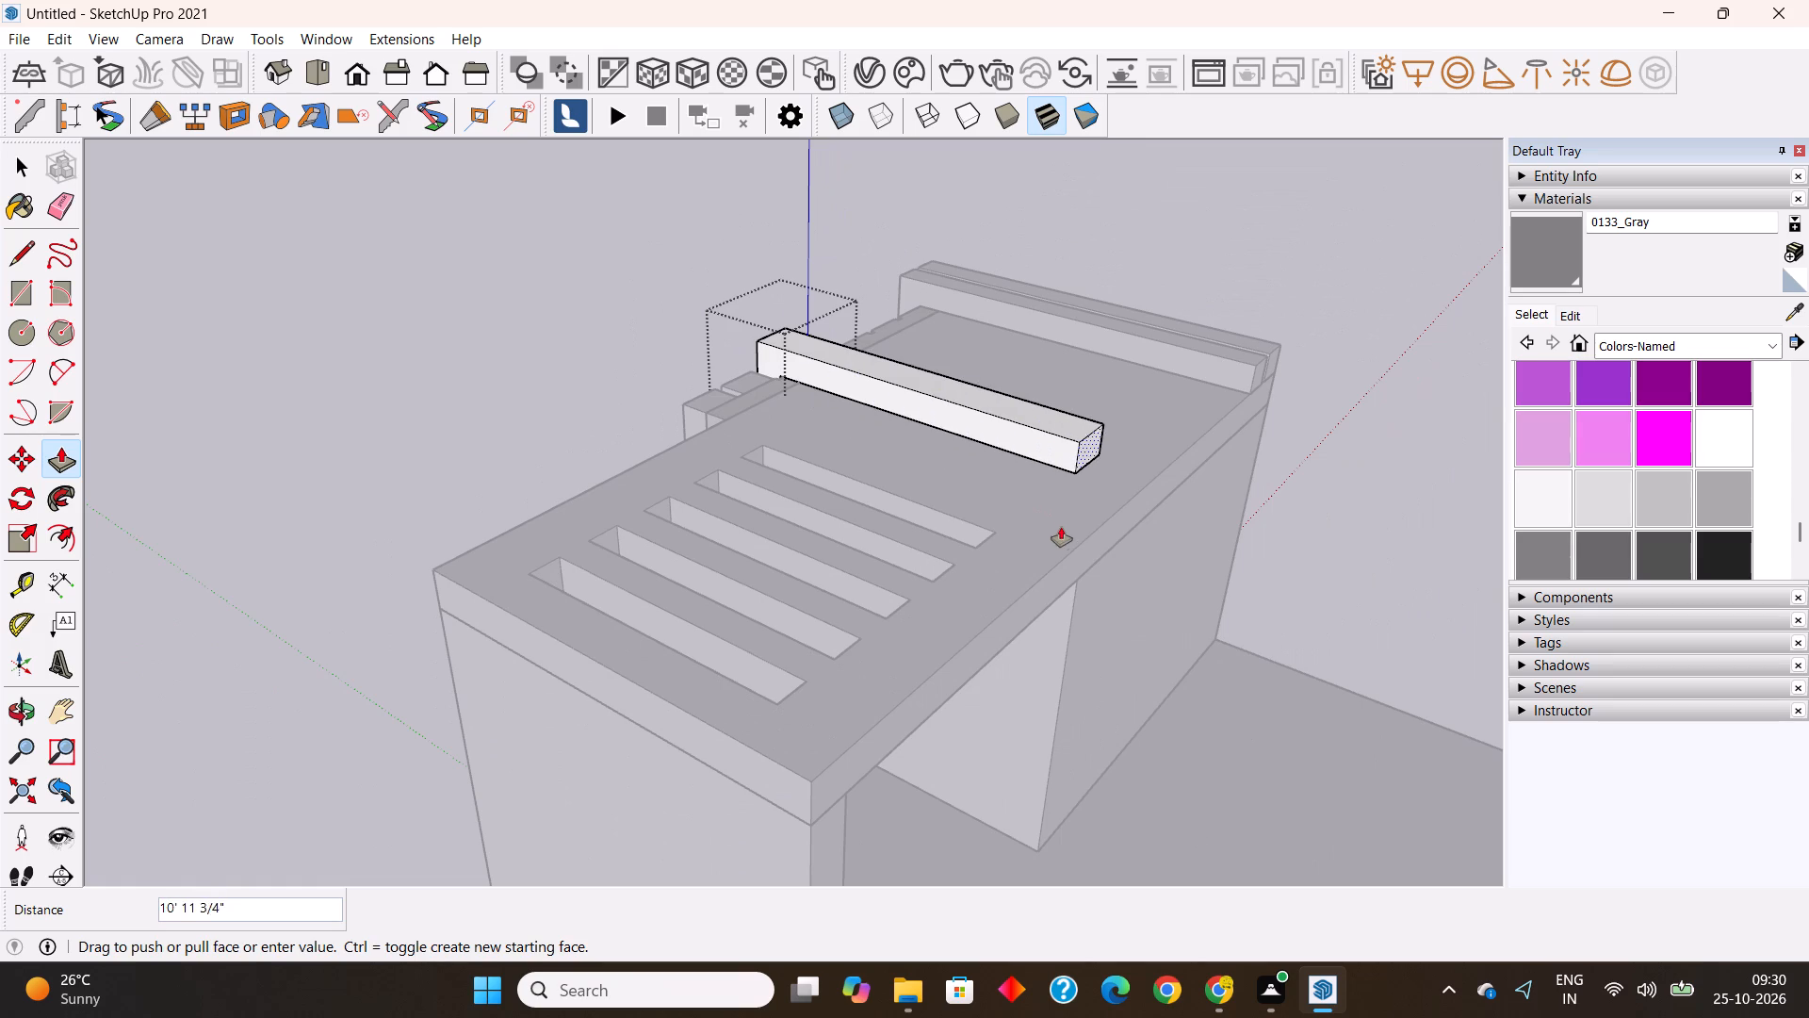
left_click(1080, 538)
key("space")
left_click(484, 432)
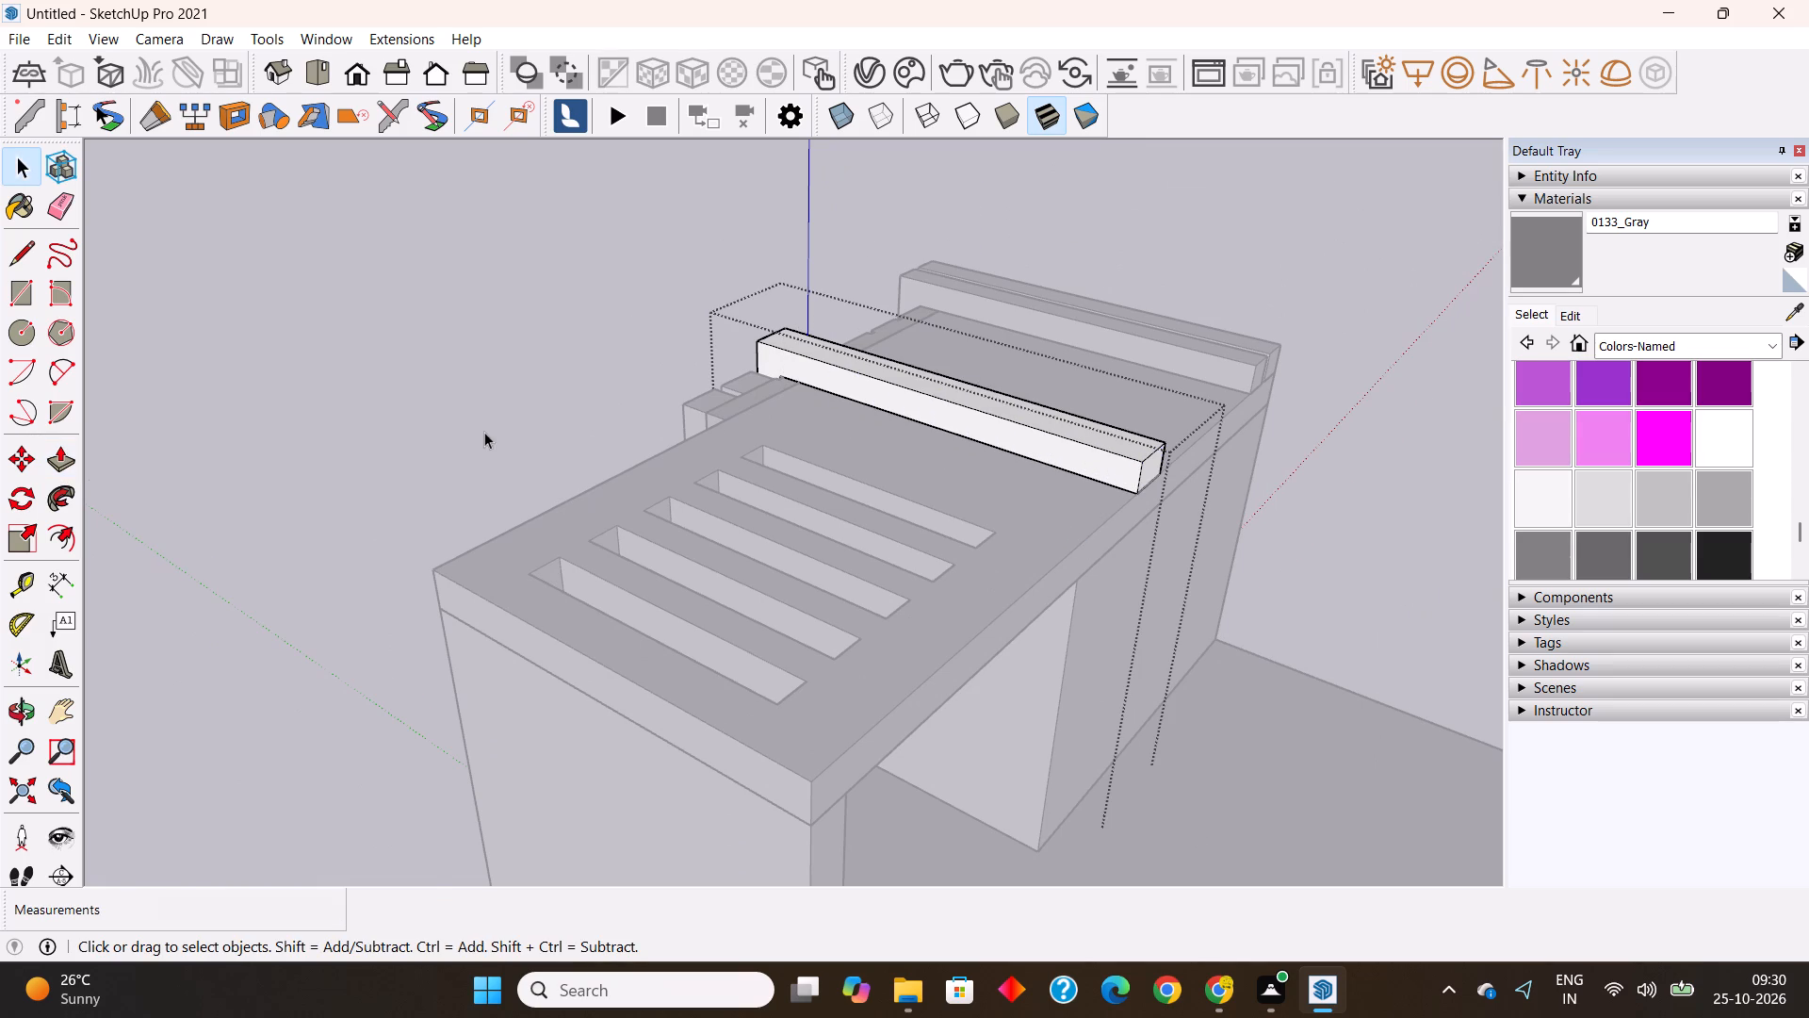
Open the middle new fin's group and raise its top face by 1'.
scroll(742, 387, "up", 5)
double_click(746, 381)
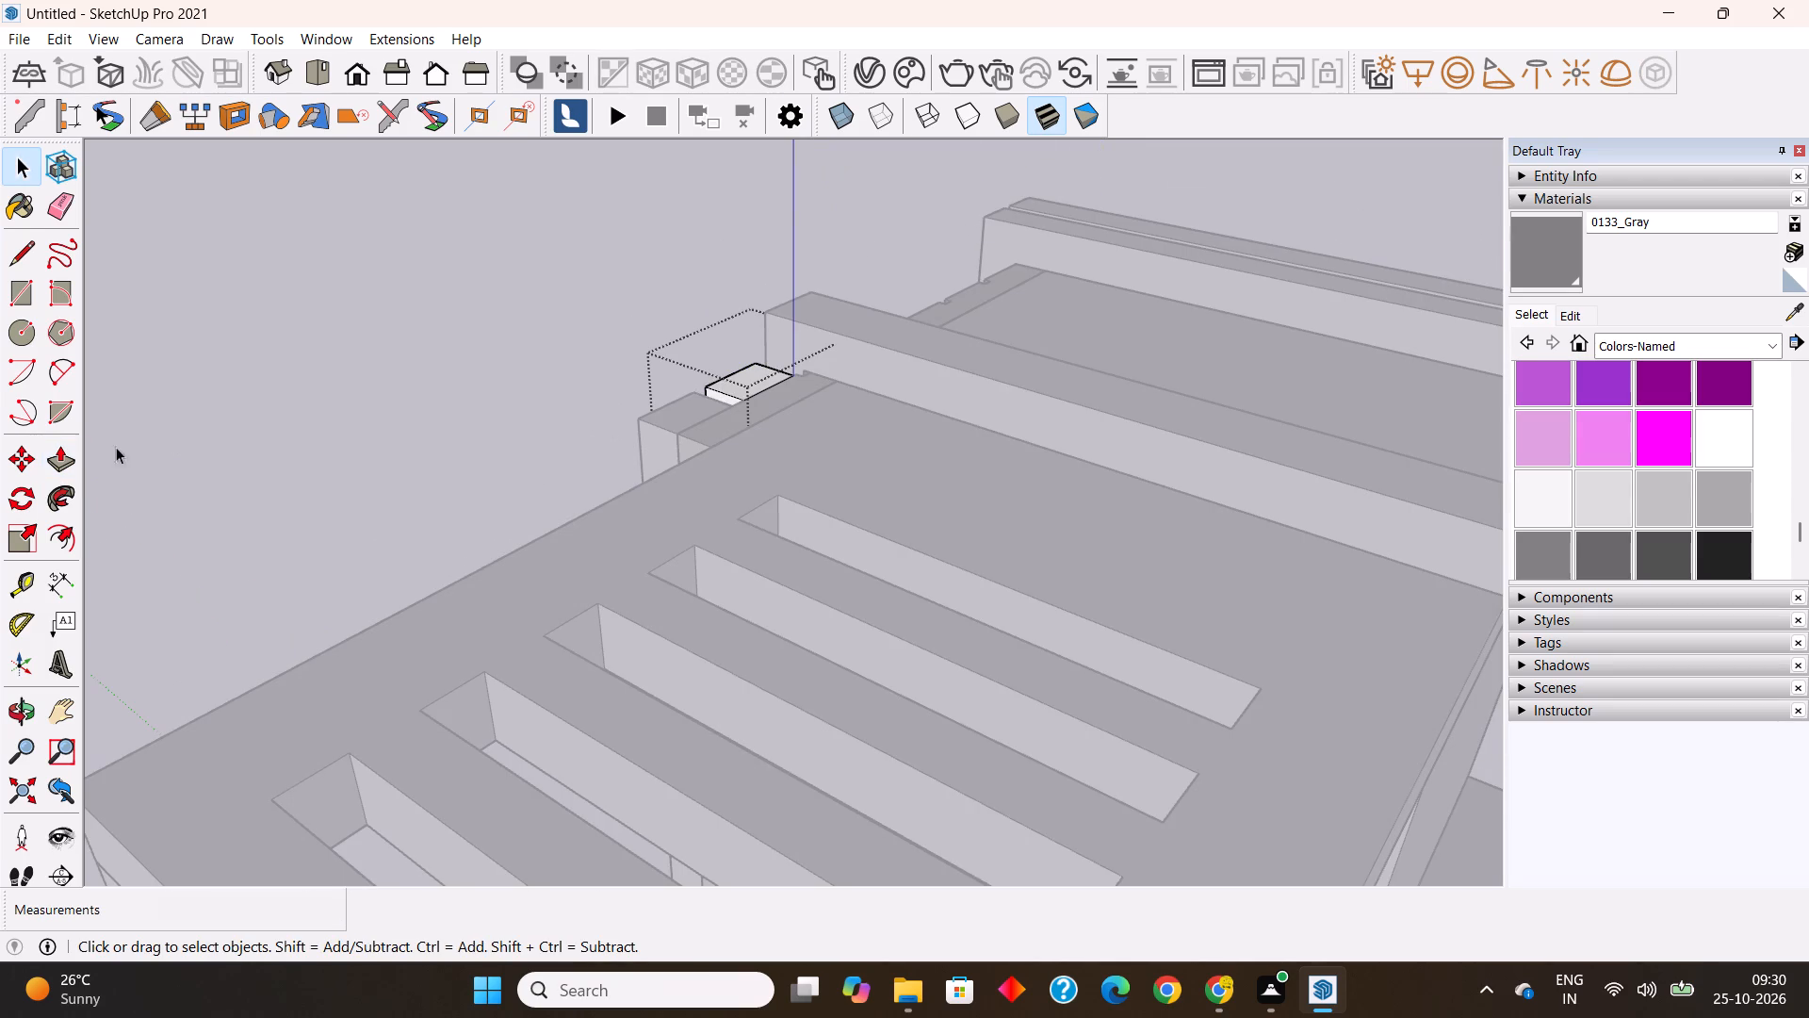
left_click(64, 454)
left_click(731, 380)
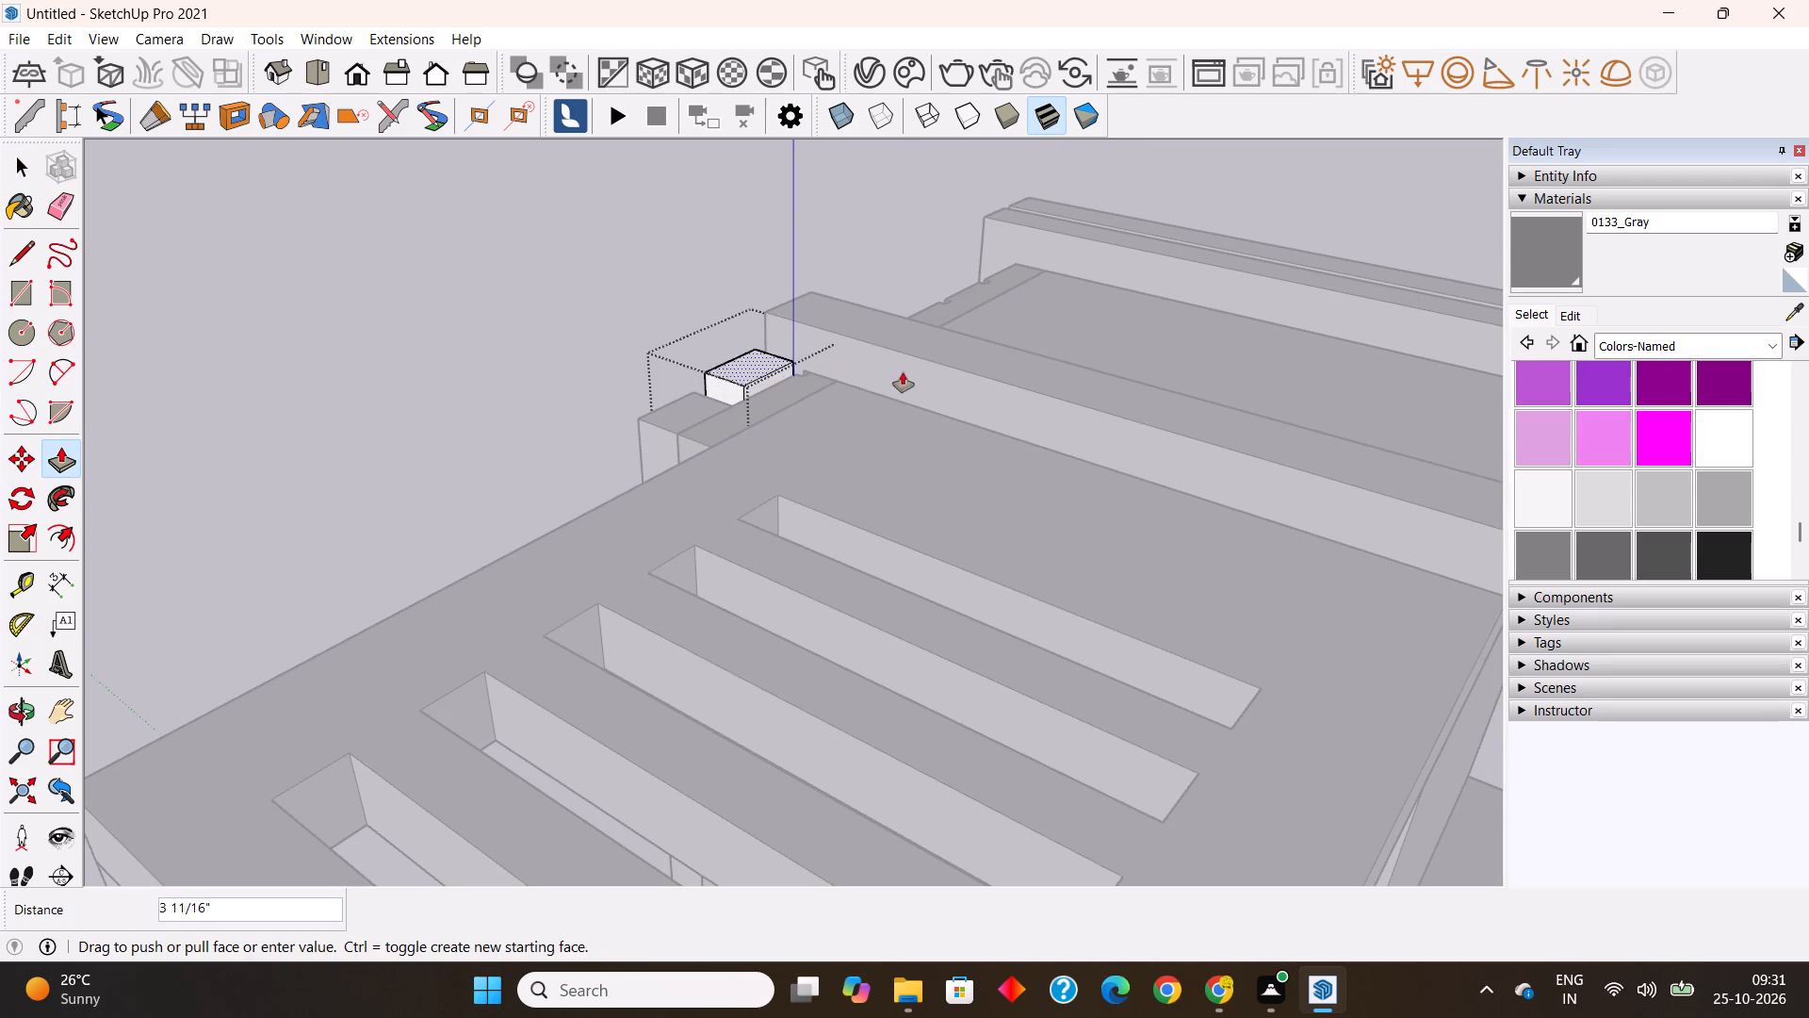
left_click(930, 362)
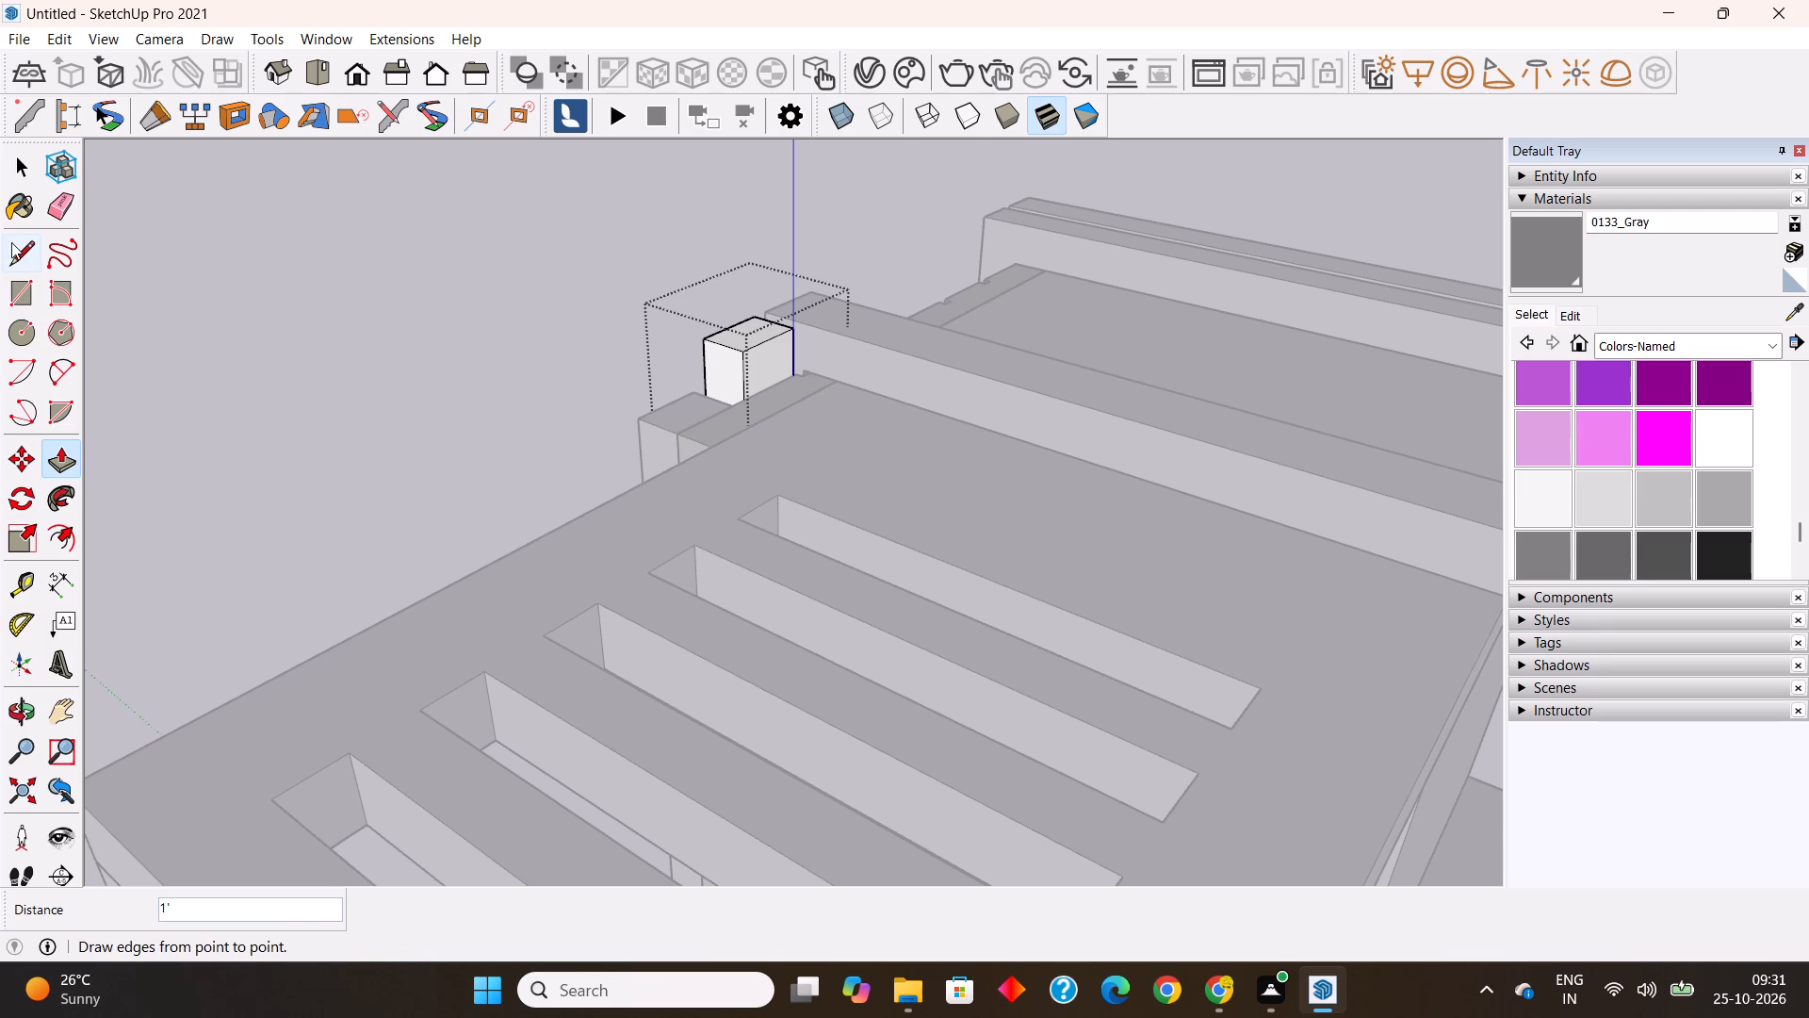
Split the middle fin's inner face at wall-top level, extrude the upper part 12'10" across the roof, and leave the group.
left_click(25, 254)
left_click(743, 400)
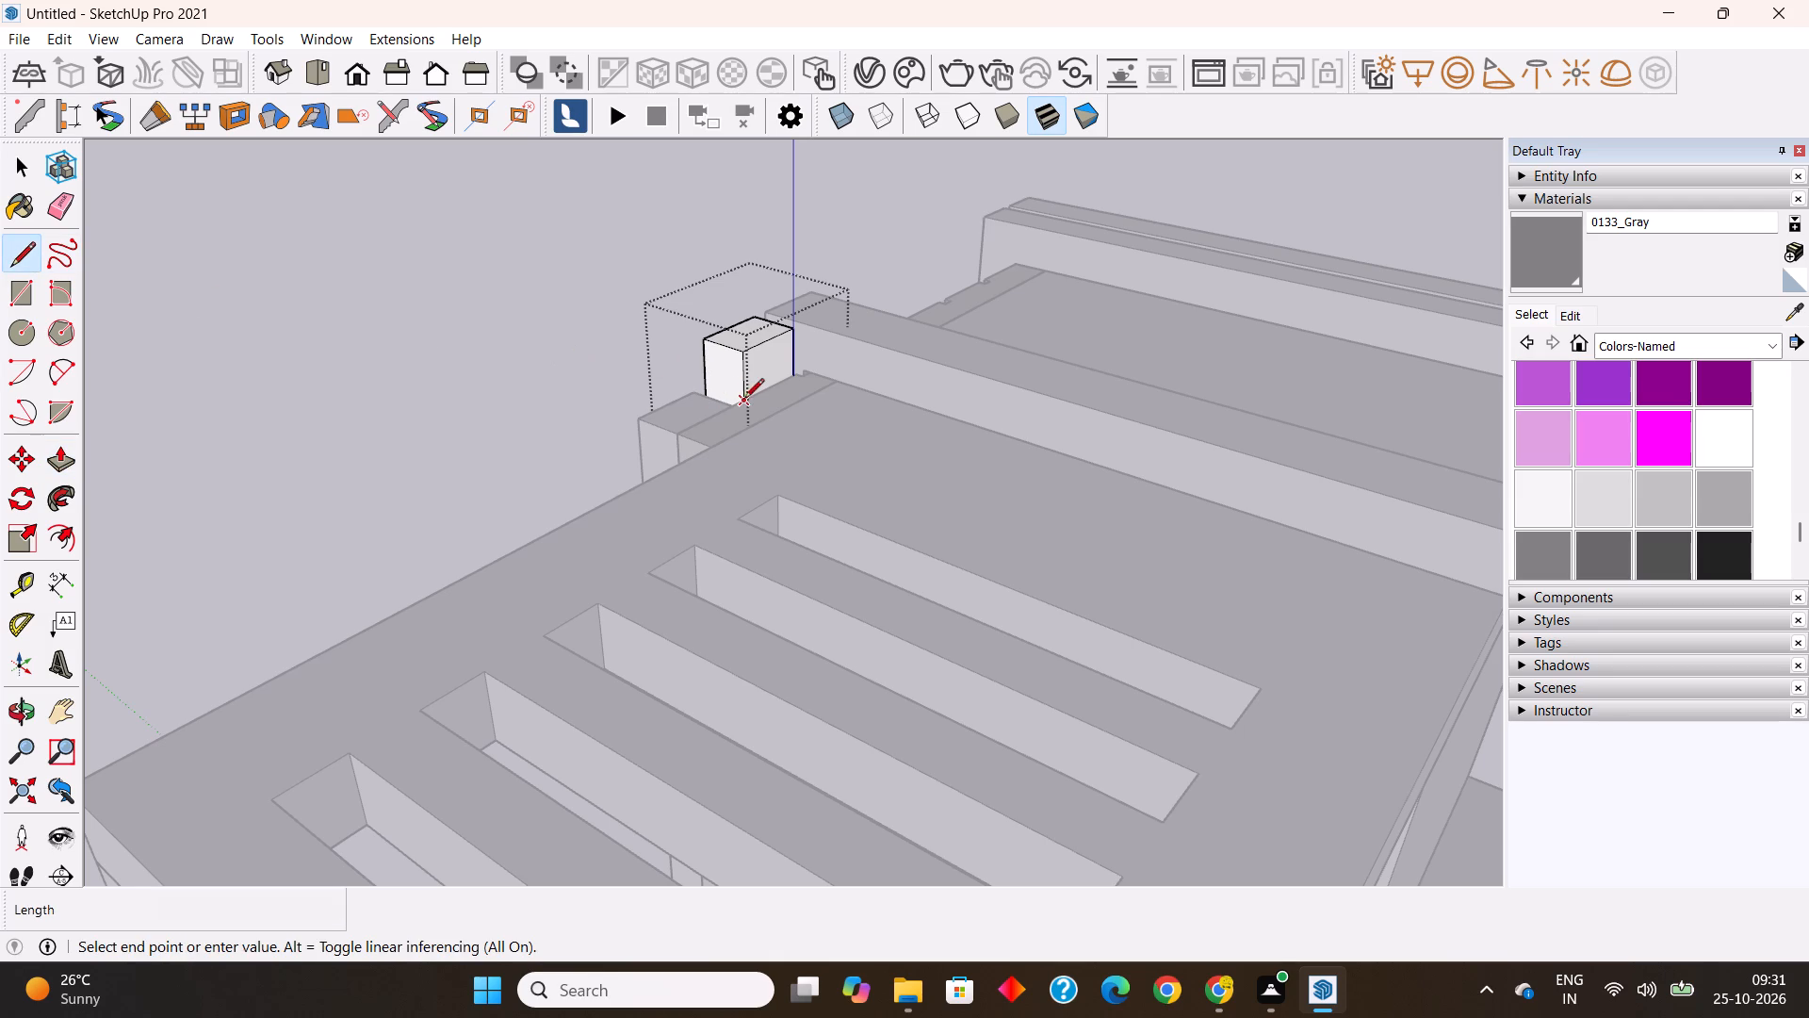
left_click(790, 376)
key("Escape")
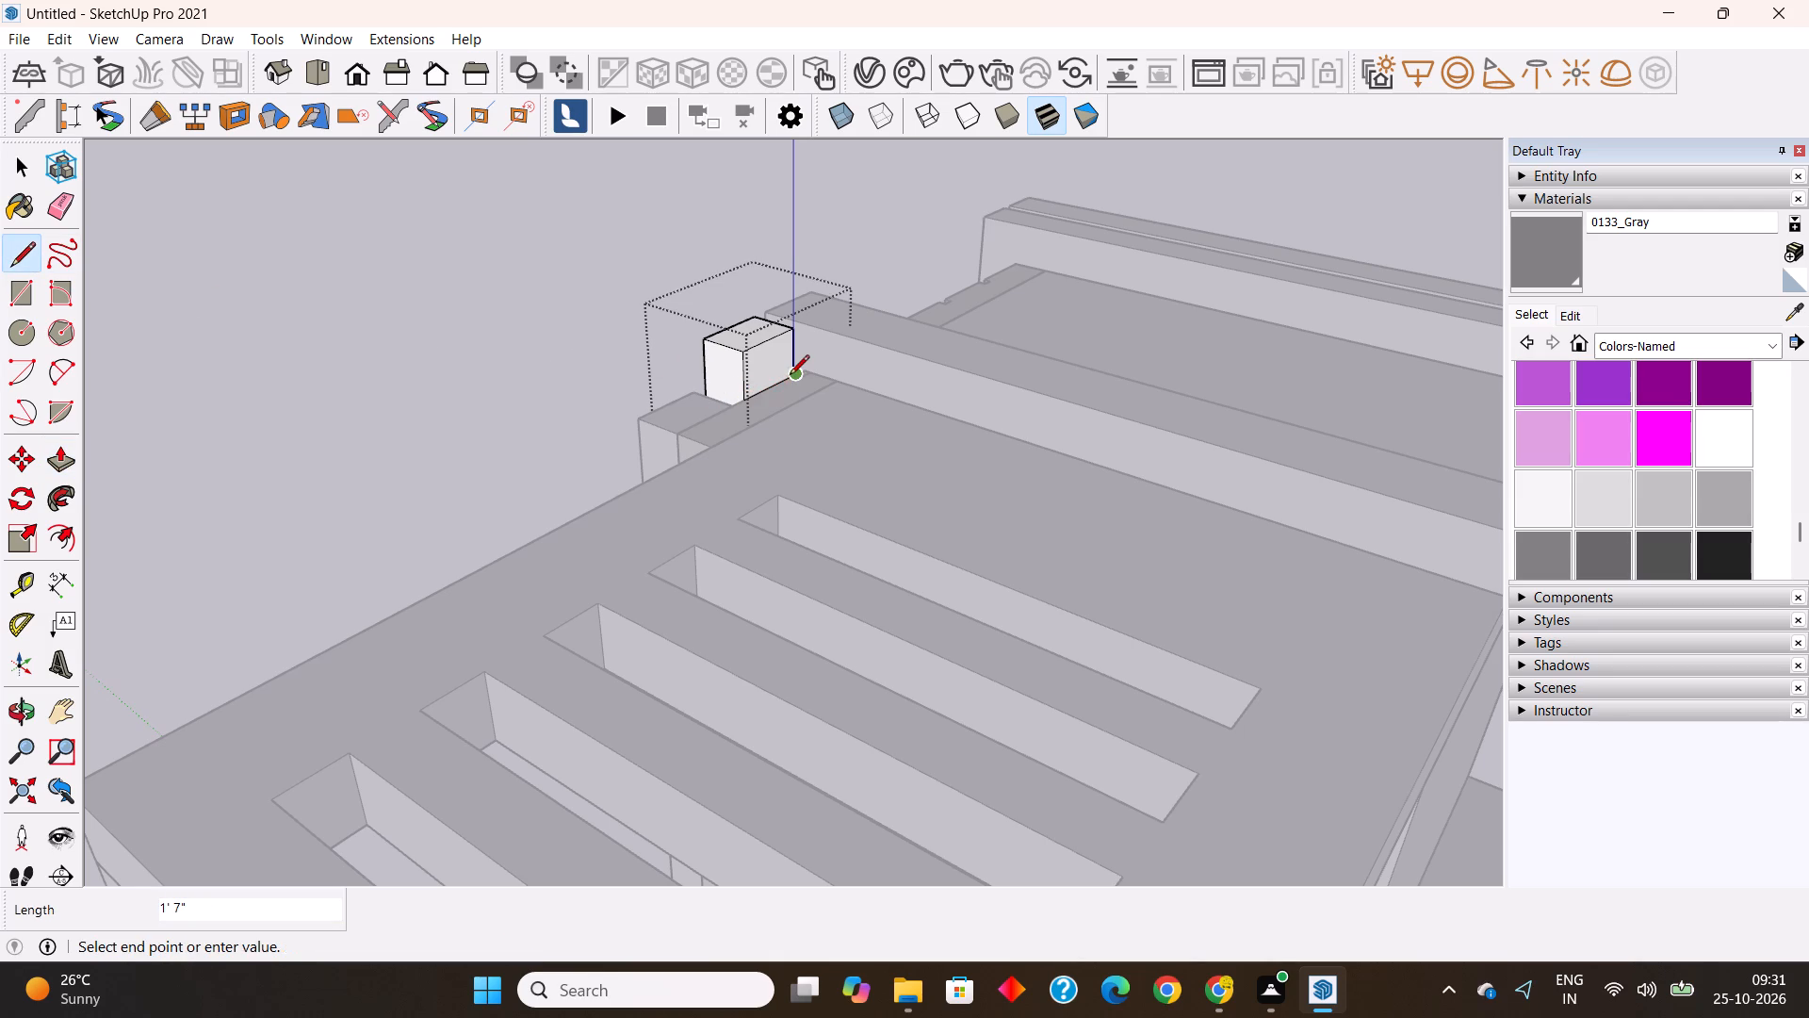
left_click(61, 467)
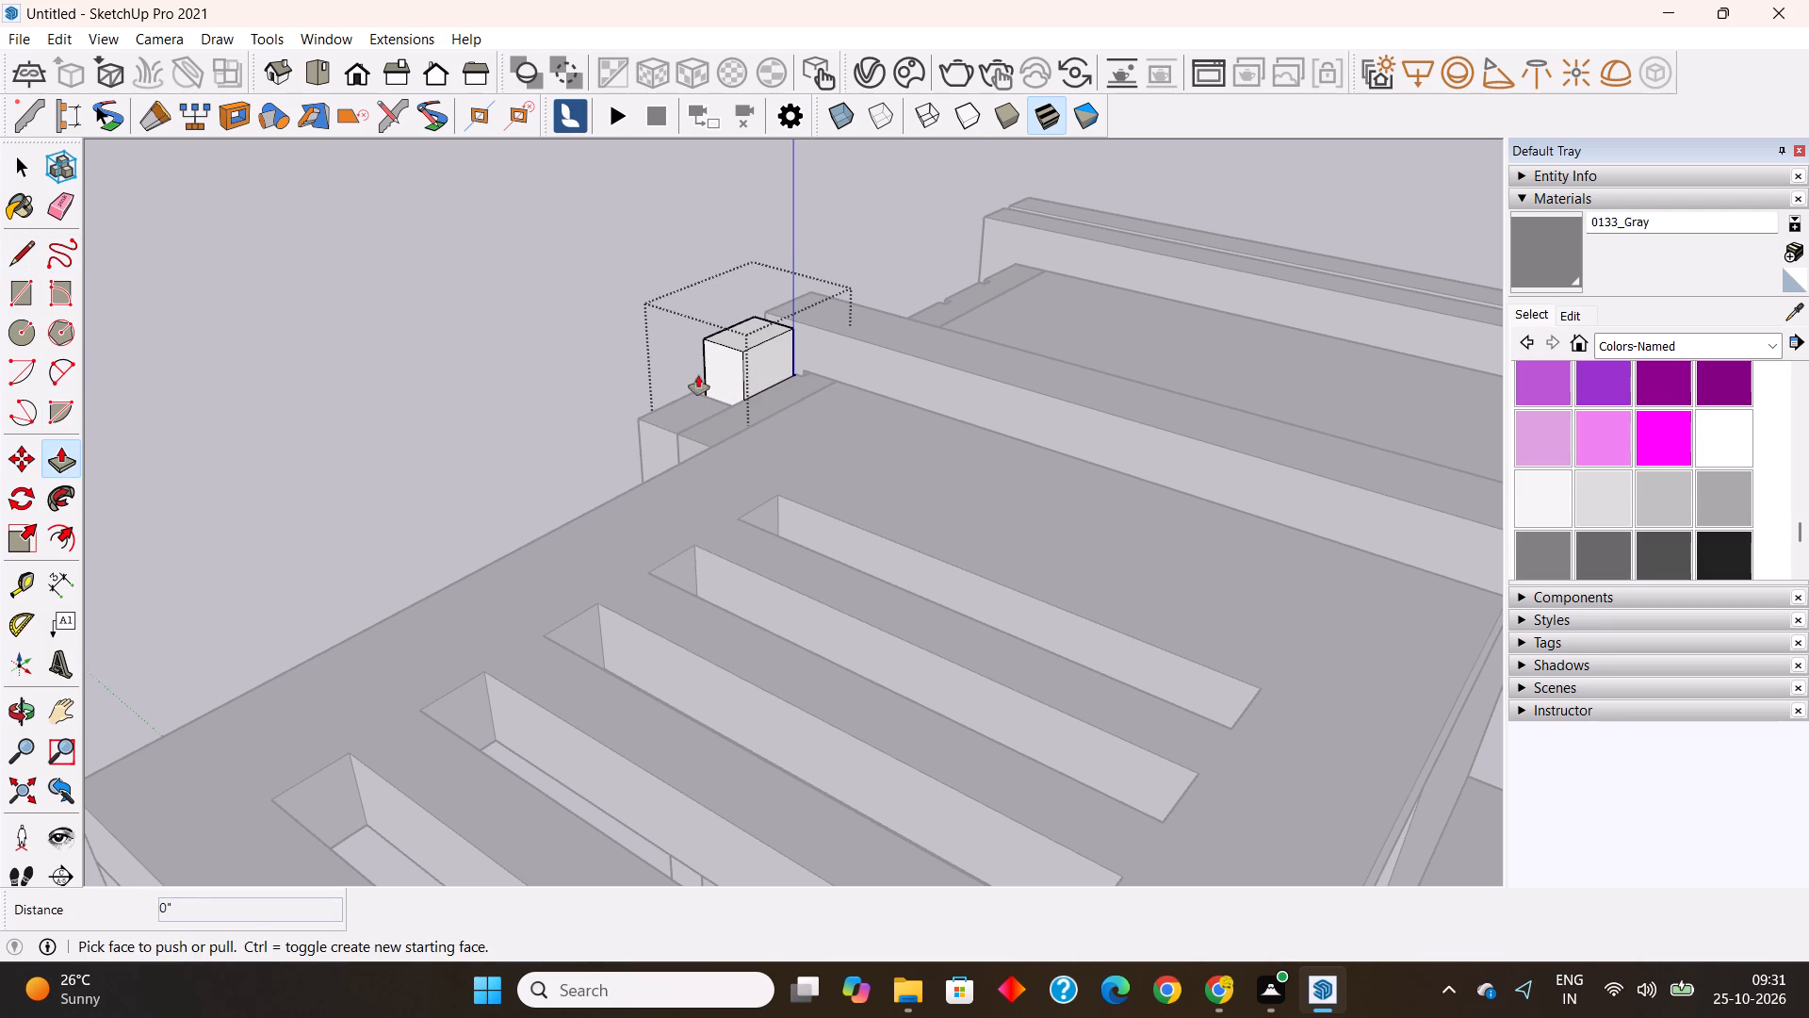
left_click(745, 371)
middle_click_drag(777, 445, 1100, 233)
middle_click_drag(1171, 242, 874, 414)
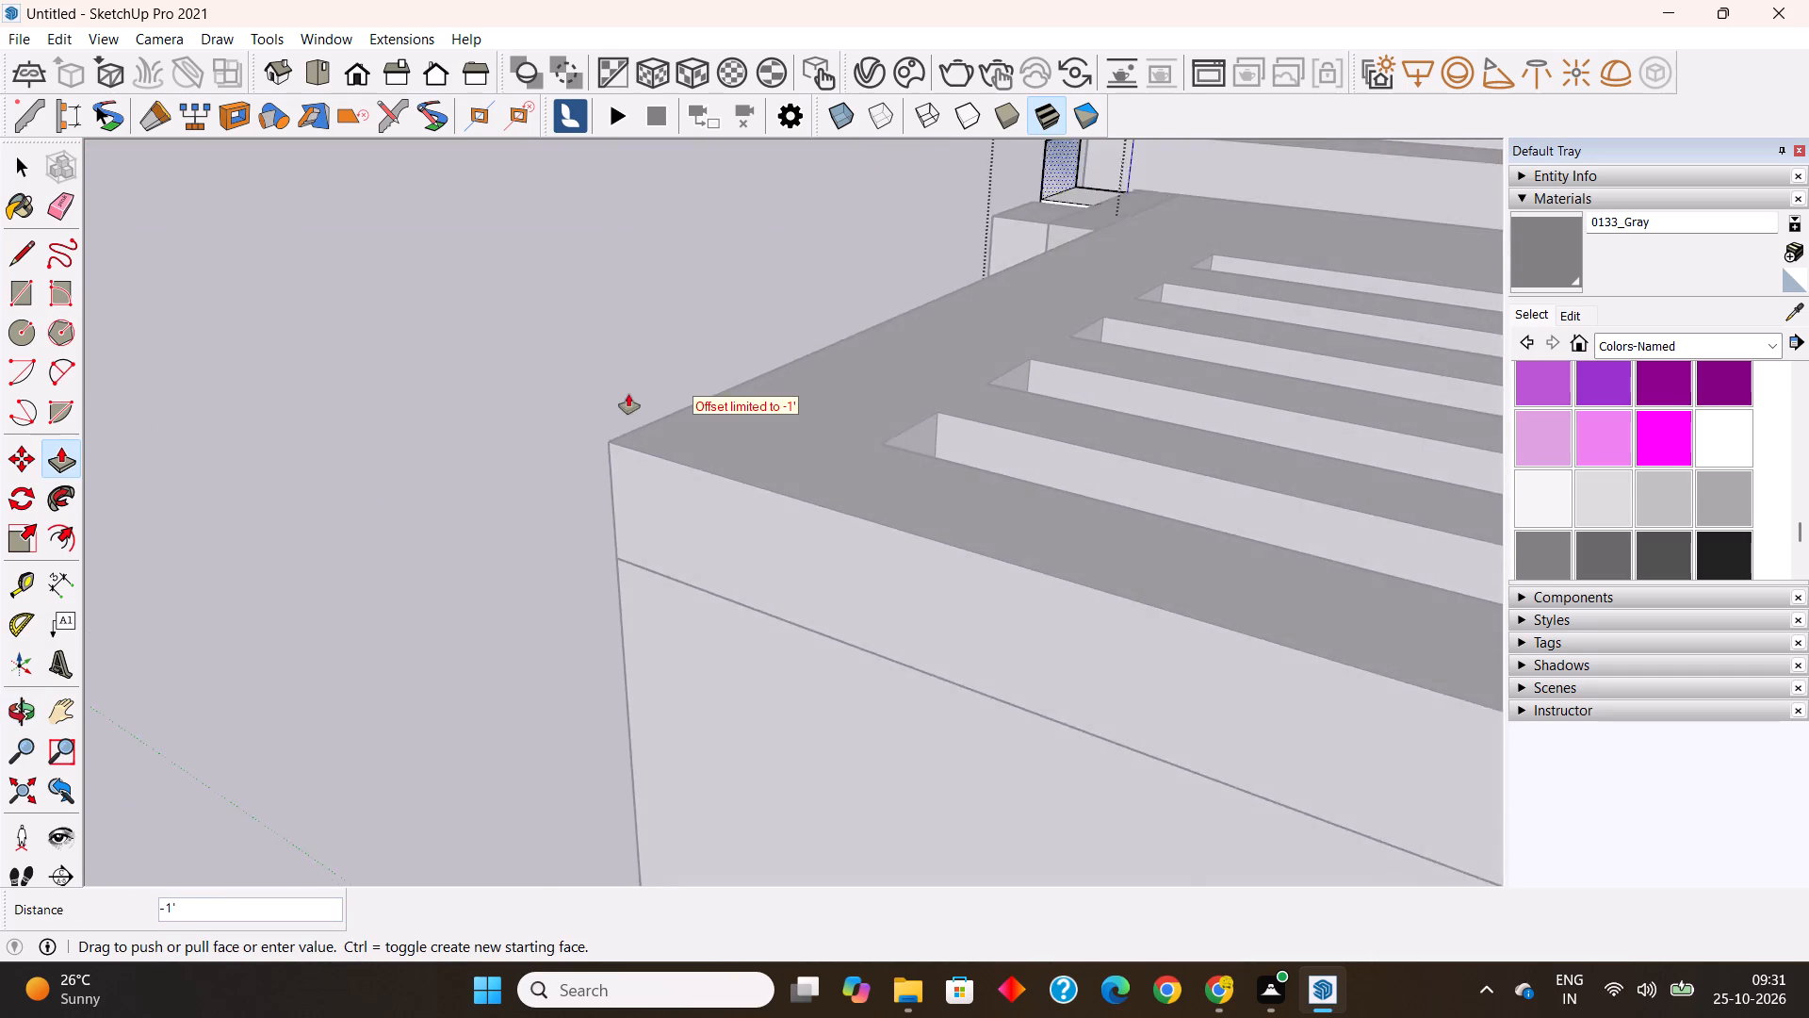
scroll(627, 395, "down", 7)
left_click(1125, 439)
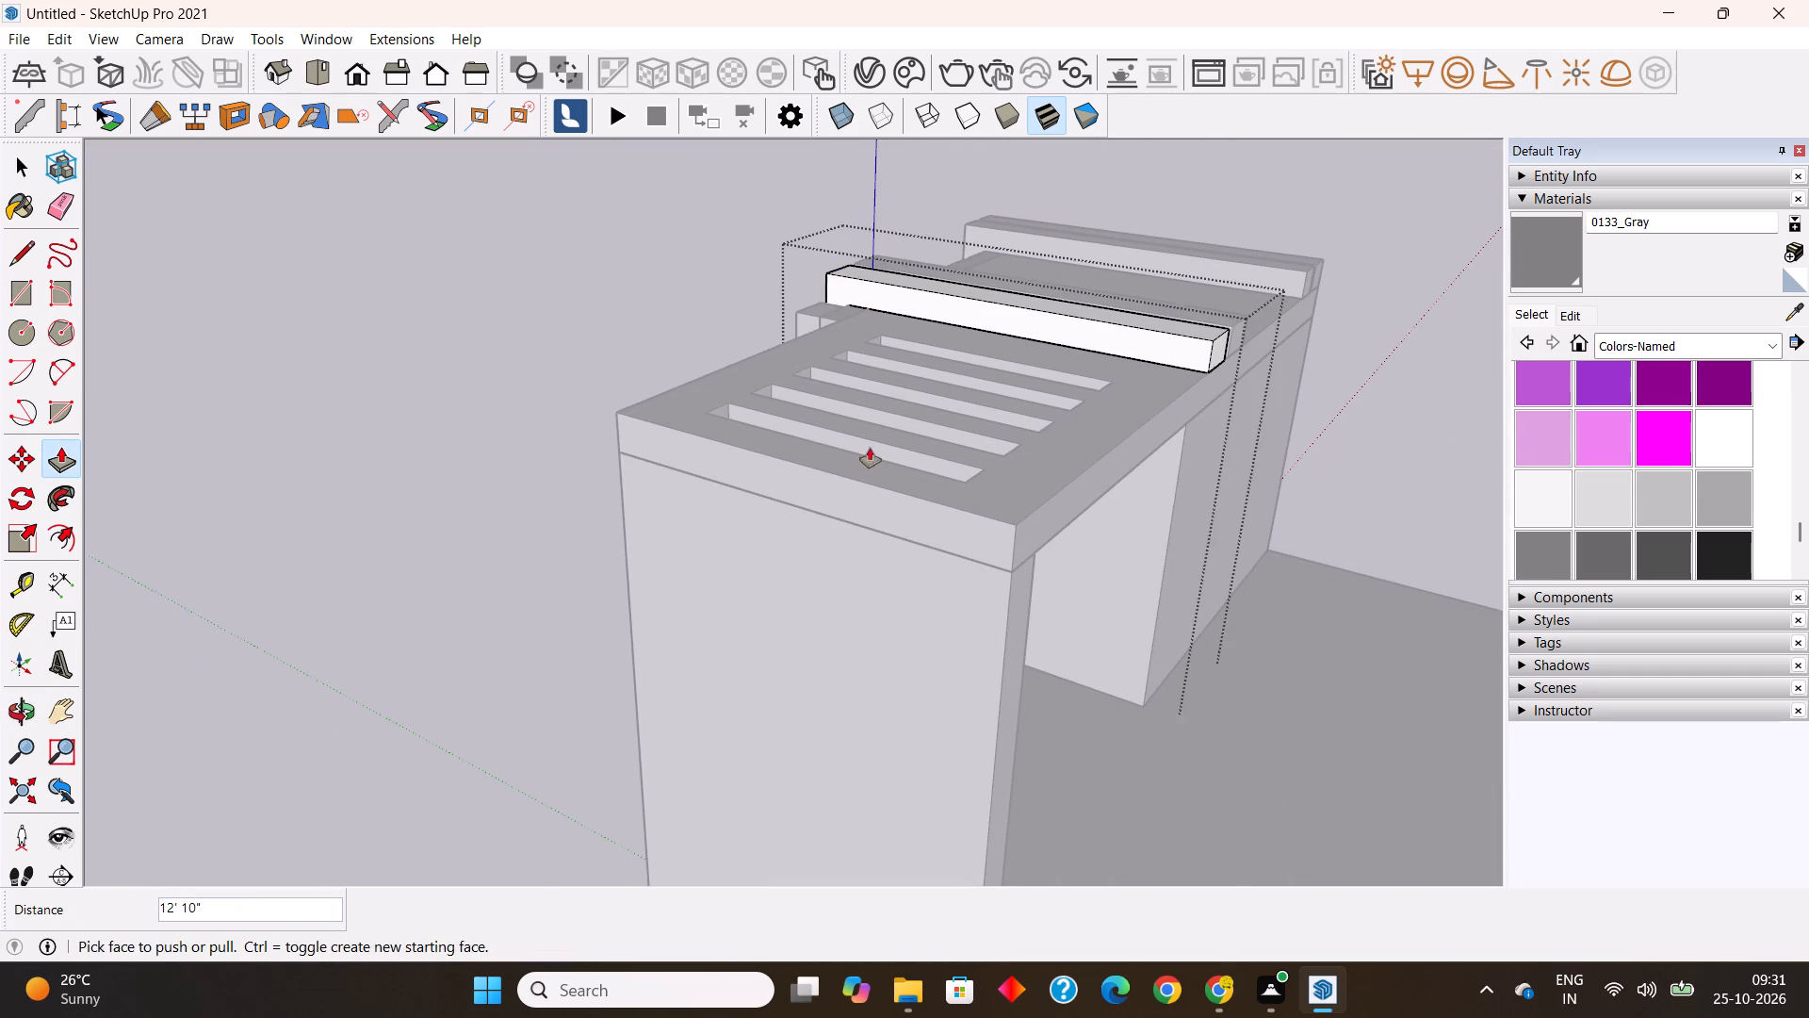
middle_click_drag(868, 448, 701, 585)
key("space")
left_click(579, 349)
Open the group of the fin nearest the wall's open end and raise its top level with the neighbouring fin.
middle_click_drag(766, 394, 839, 314)
scroll(861, 285, "up", 9)
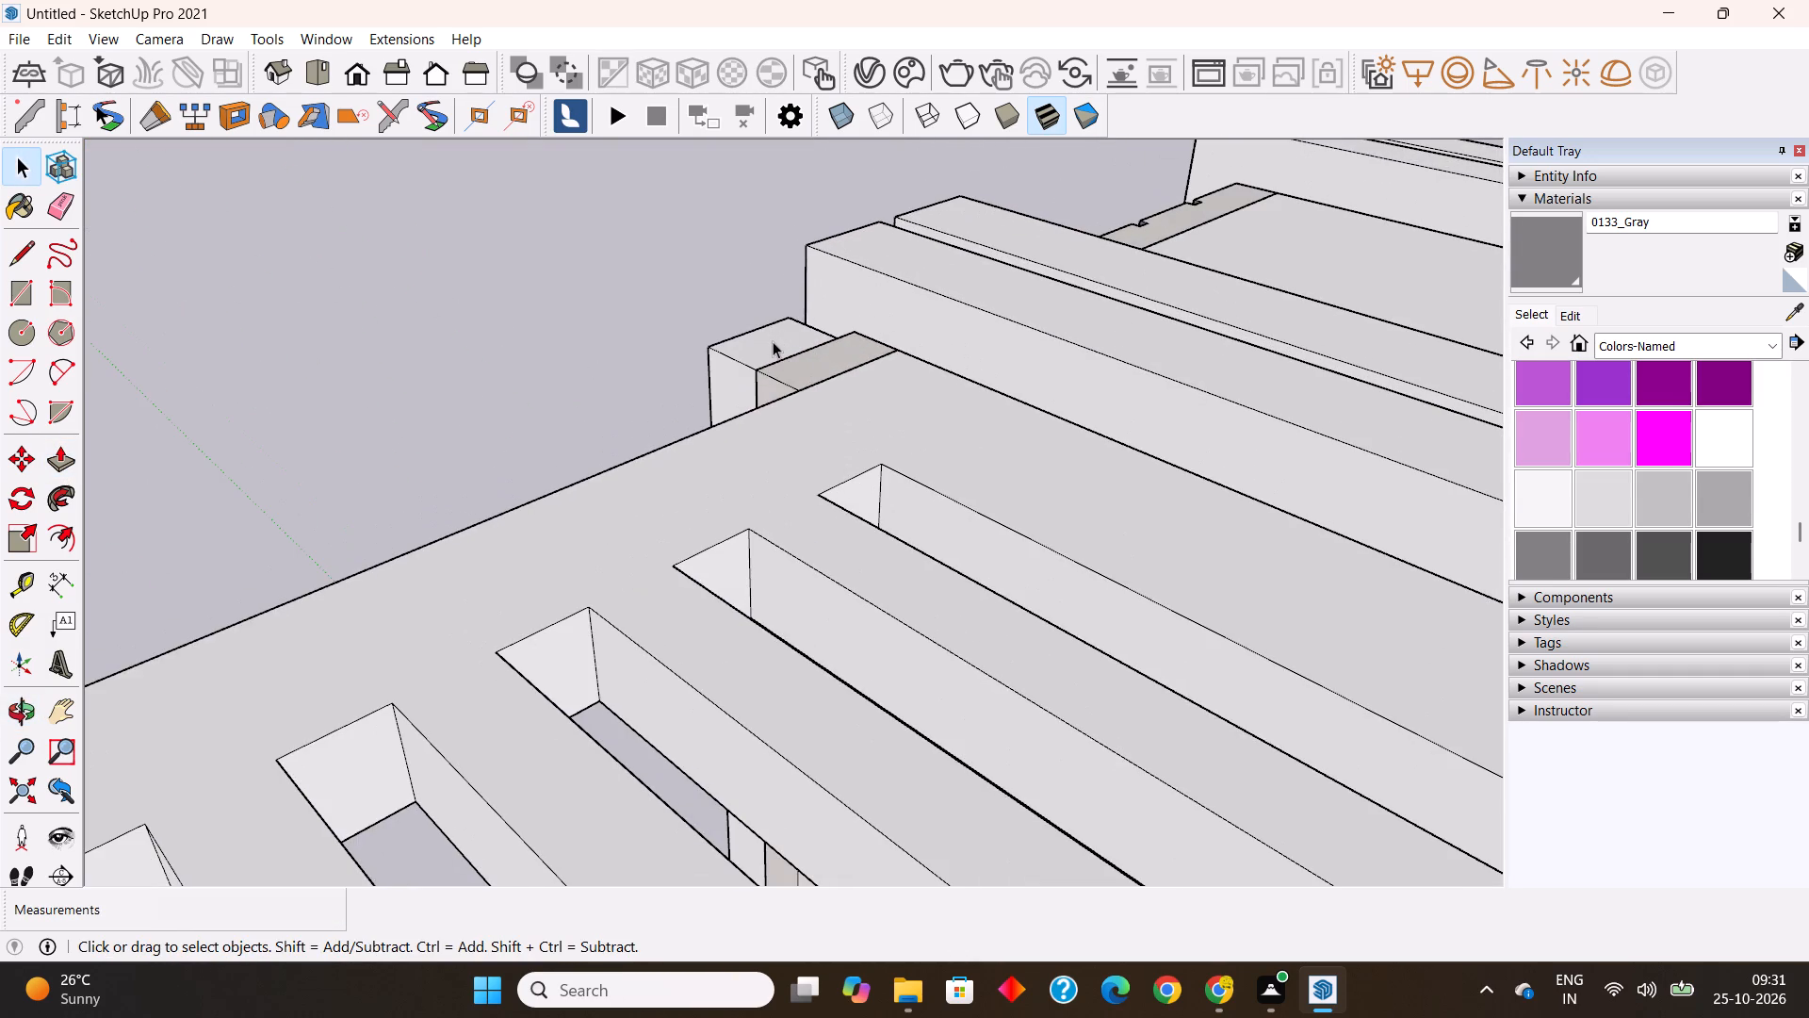
double_click(773, 341)
left_click(60, 457)
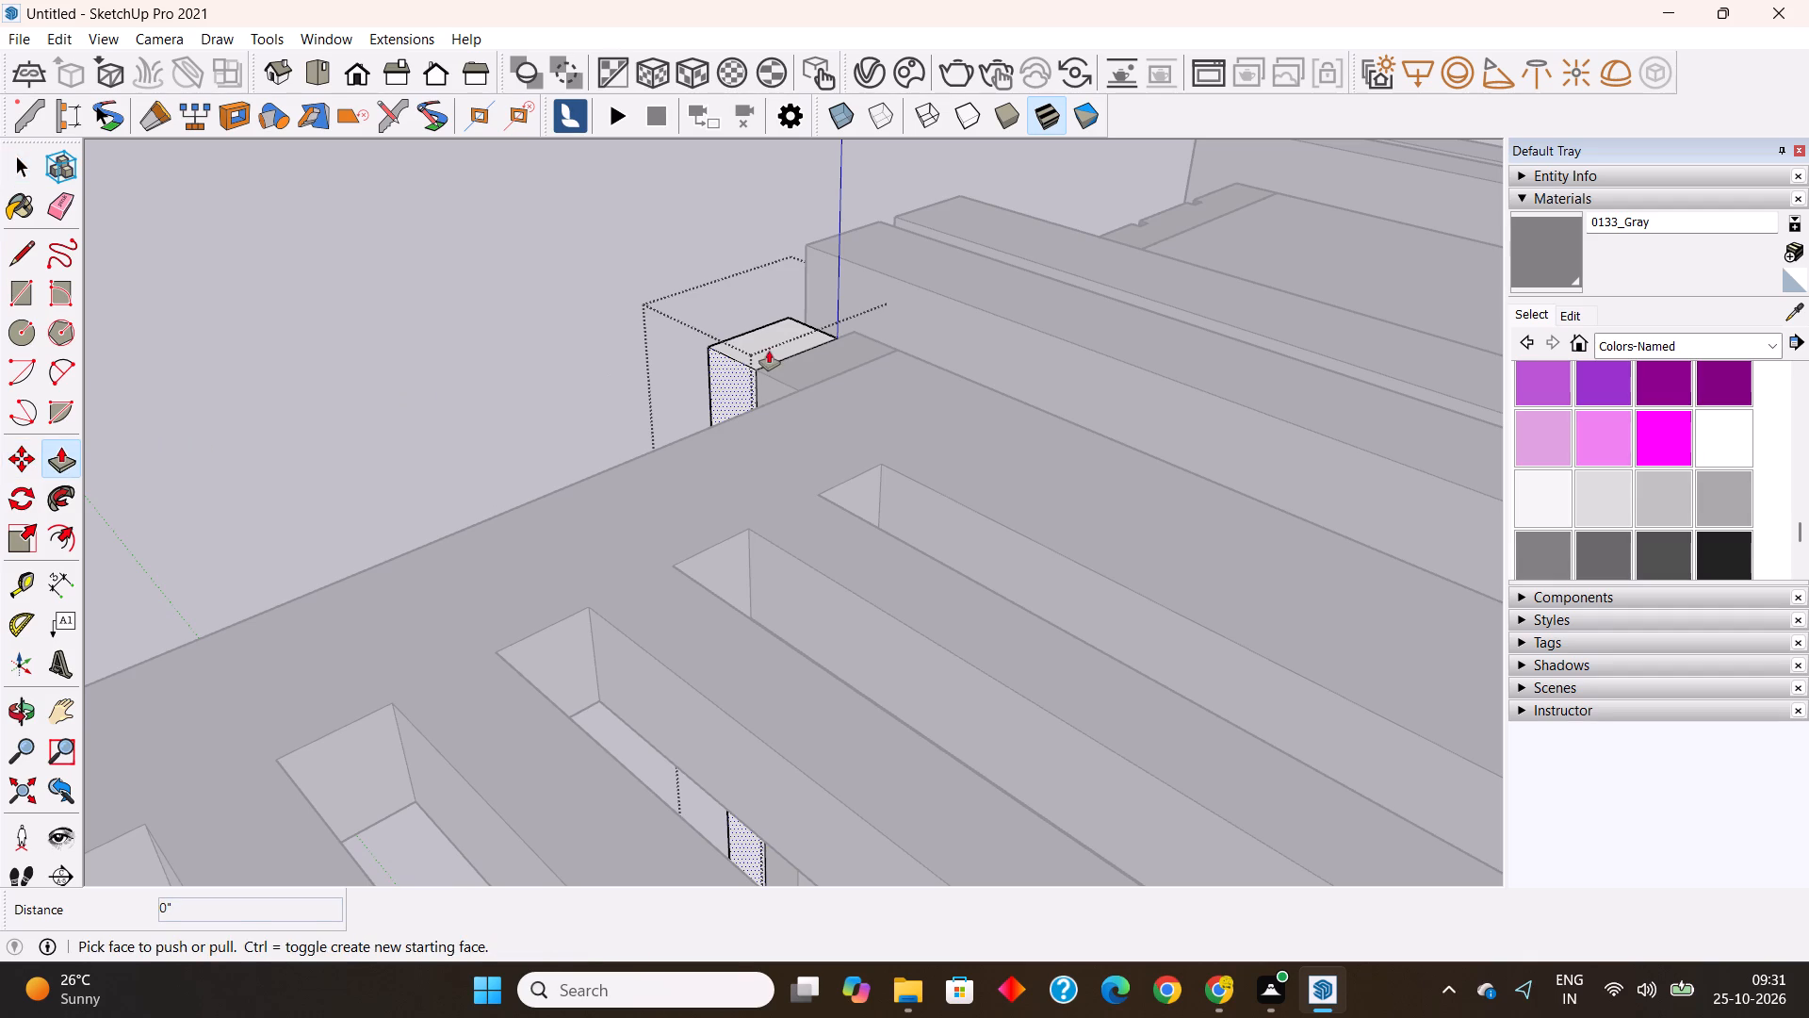
left_click(769, 351)
left_click(1061, 336)
key("space")
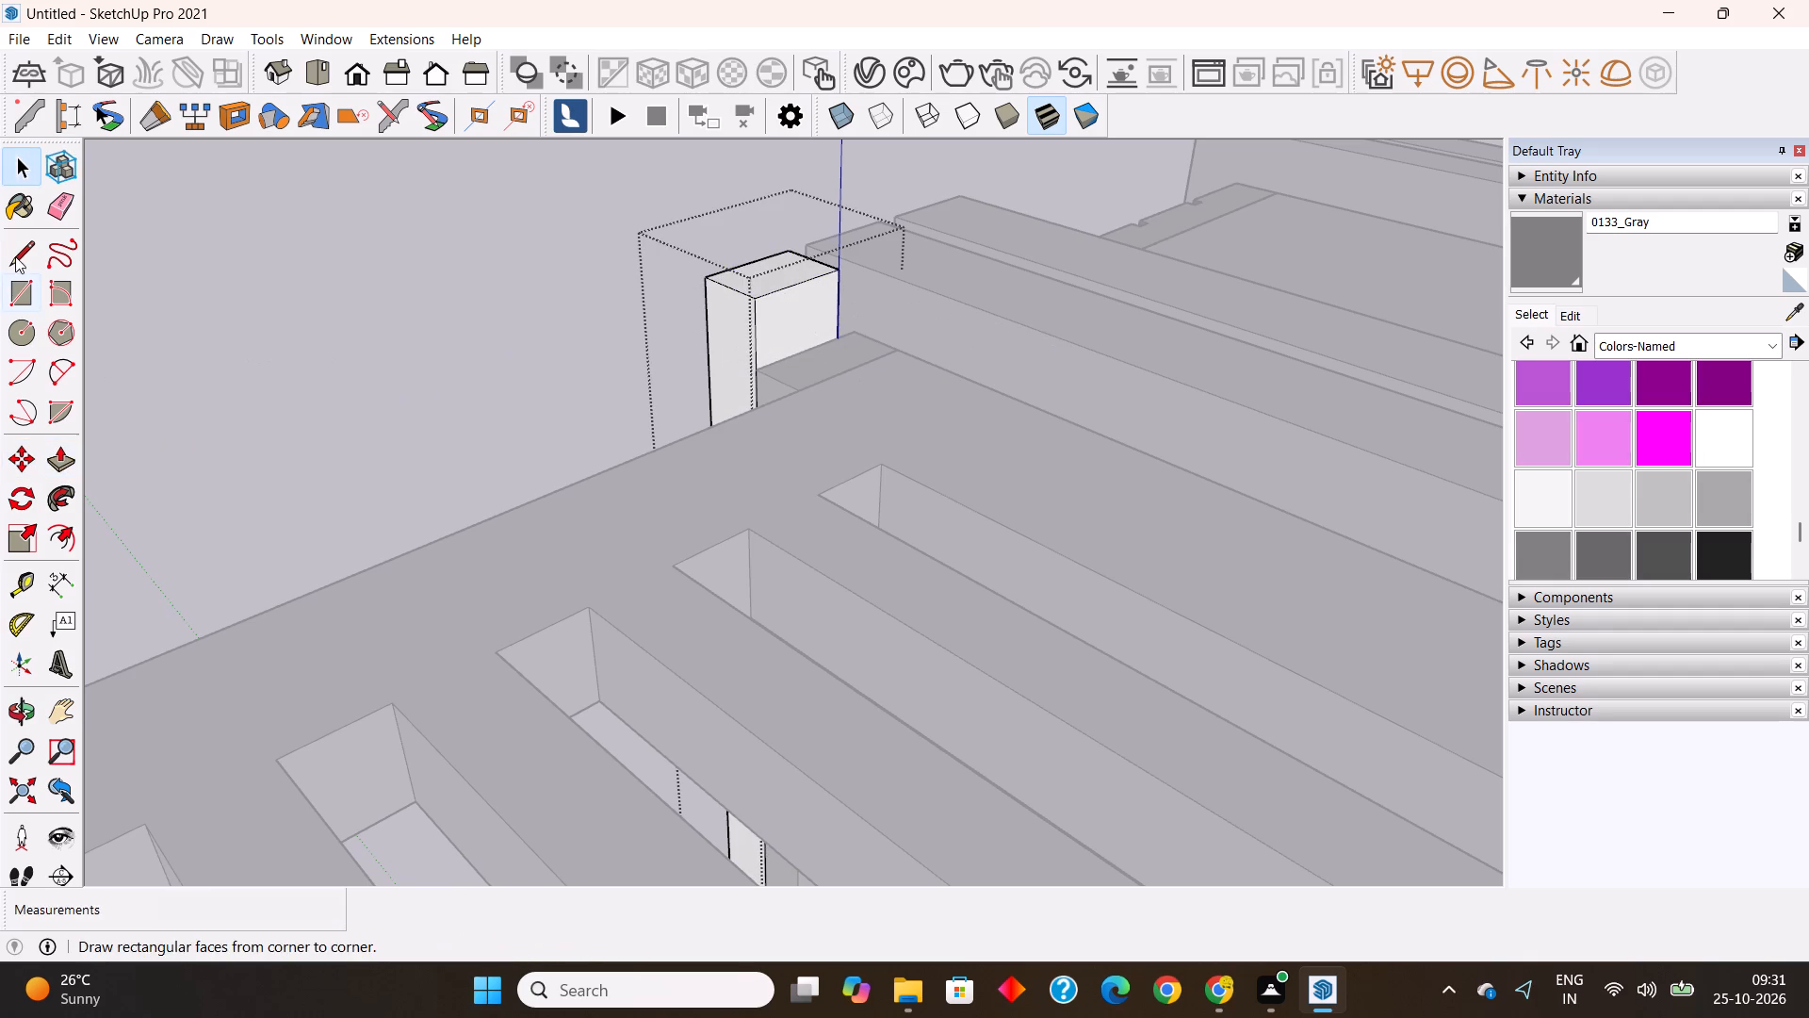
Split the last fin's inner face at wall-top level, extrude the upper part 12'10" across the roof, and leave the group.
left_click(17, 252)
scroll(641, 368, "up", 3)
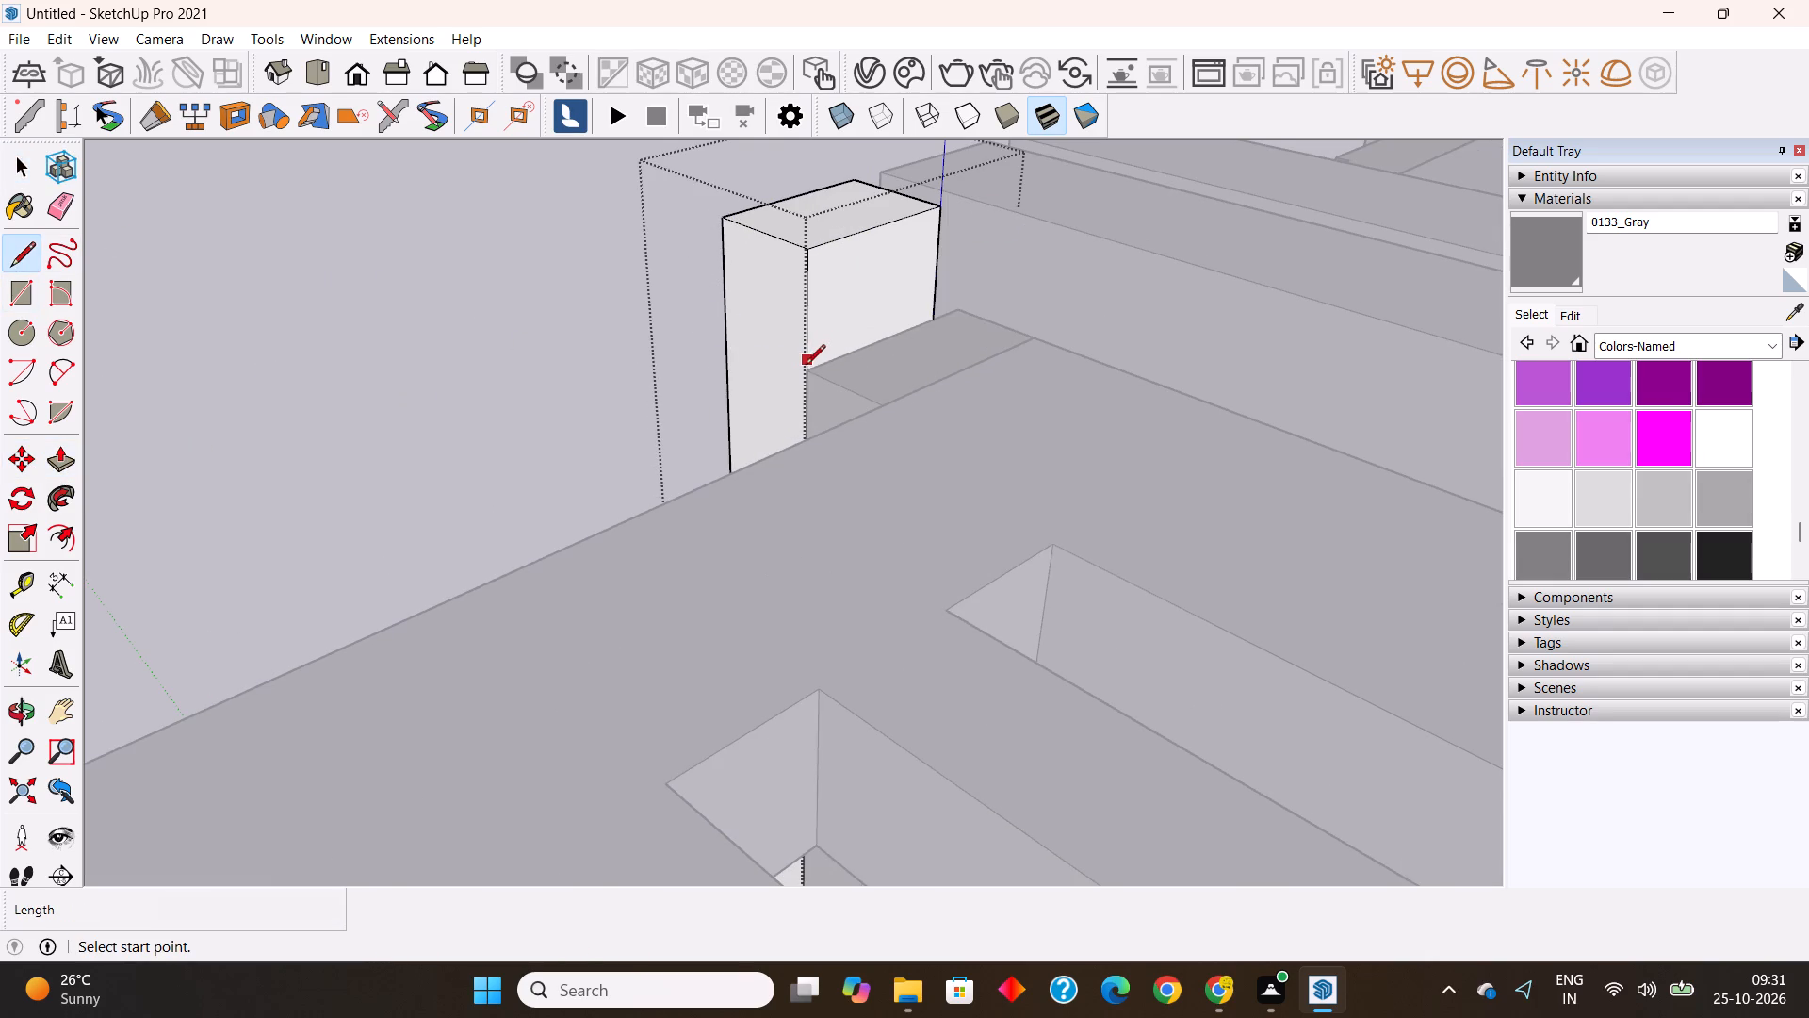
scroll(807, 366, "up", 11)
left_click(795, 386)
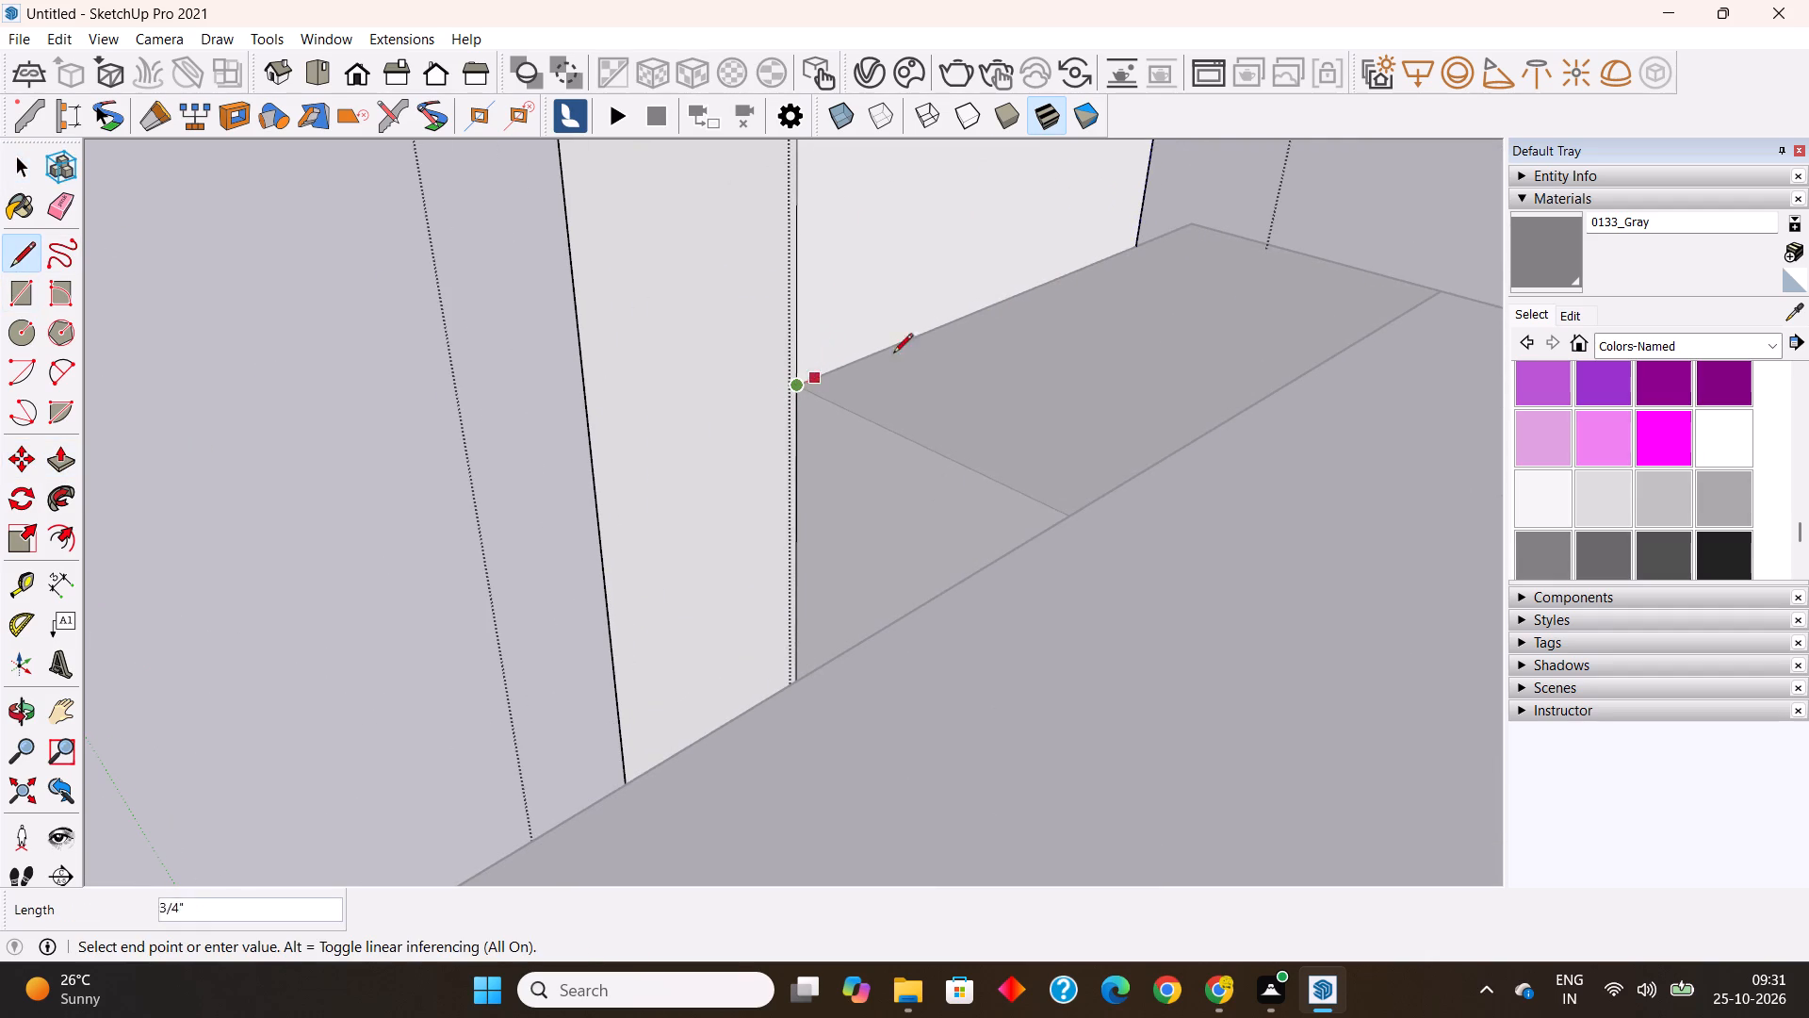
left_click(1140, 245)
key("space")
scroll(553, 357, "down", 12)
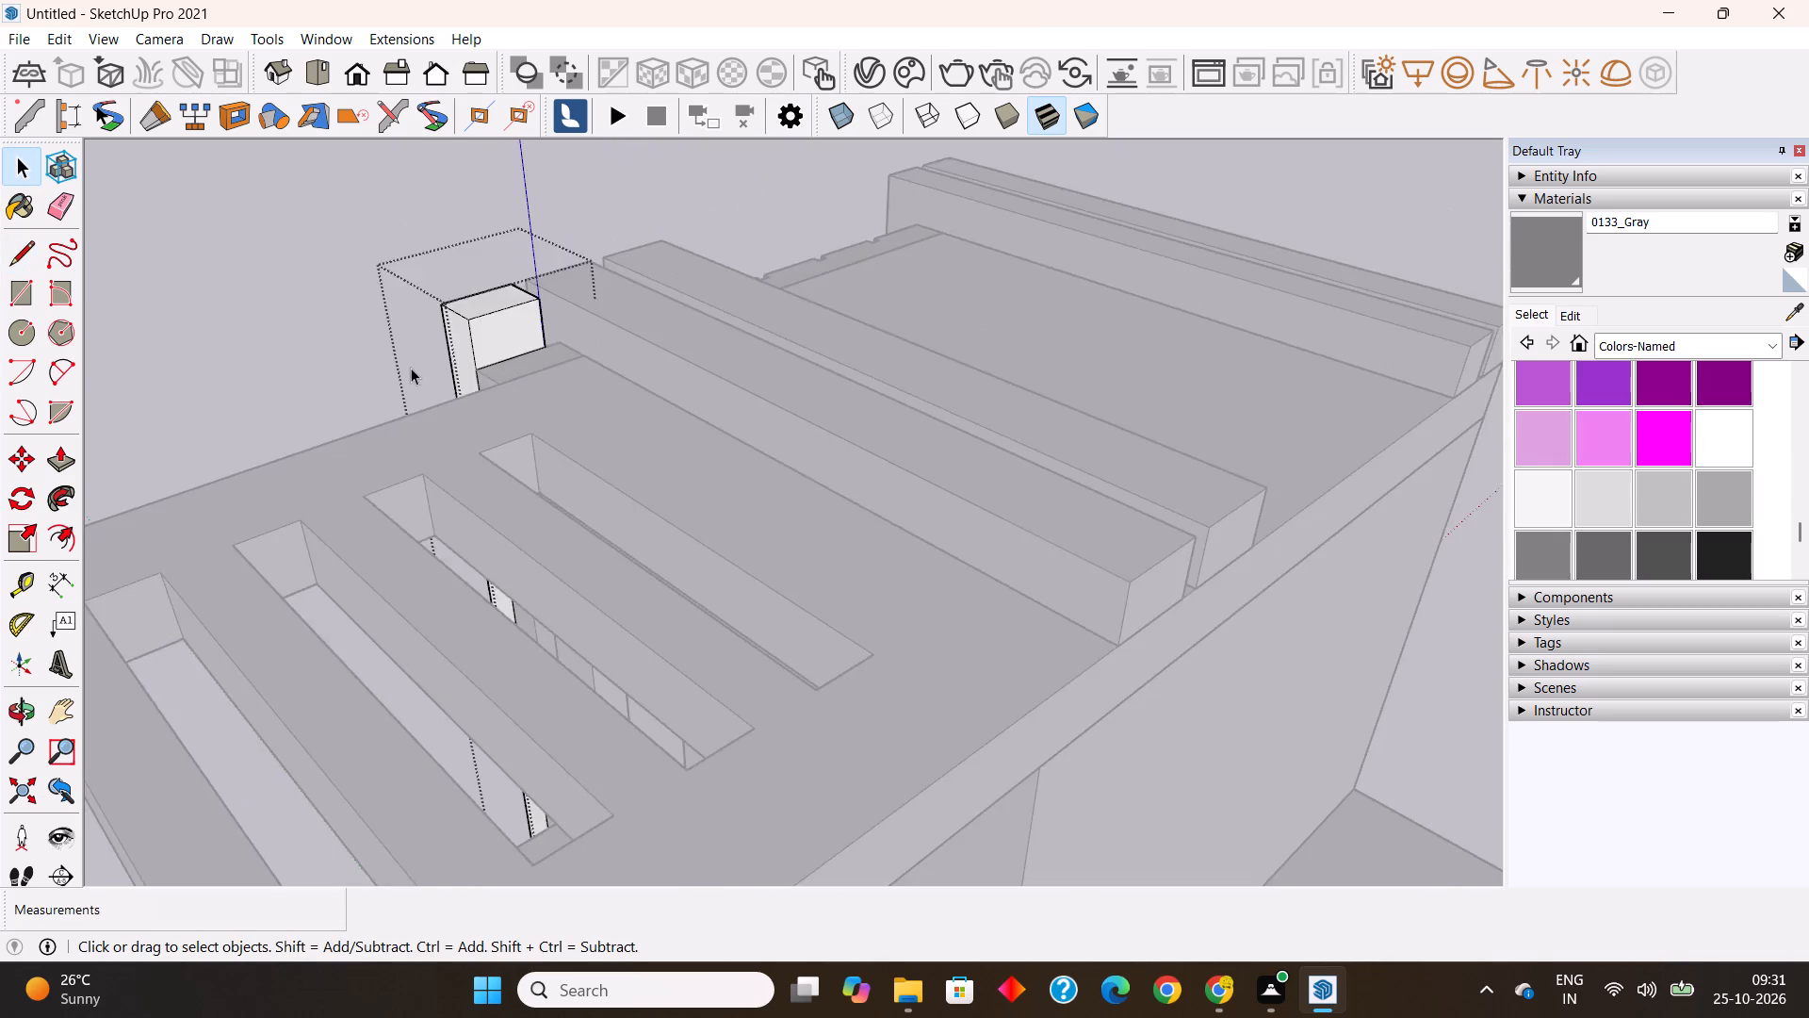
scroll(411, 368, "down", 5)
middle_click_drag(510, 452, 556, 397)
left_click(61, 457)
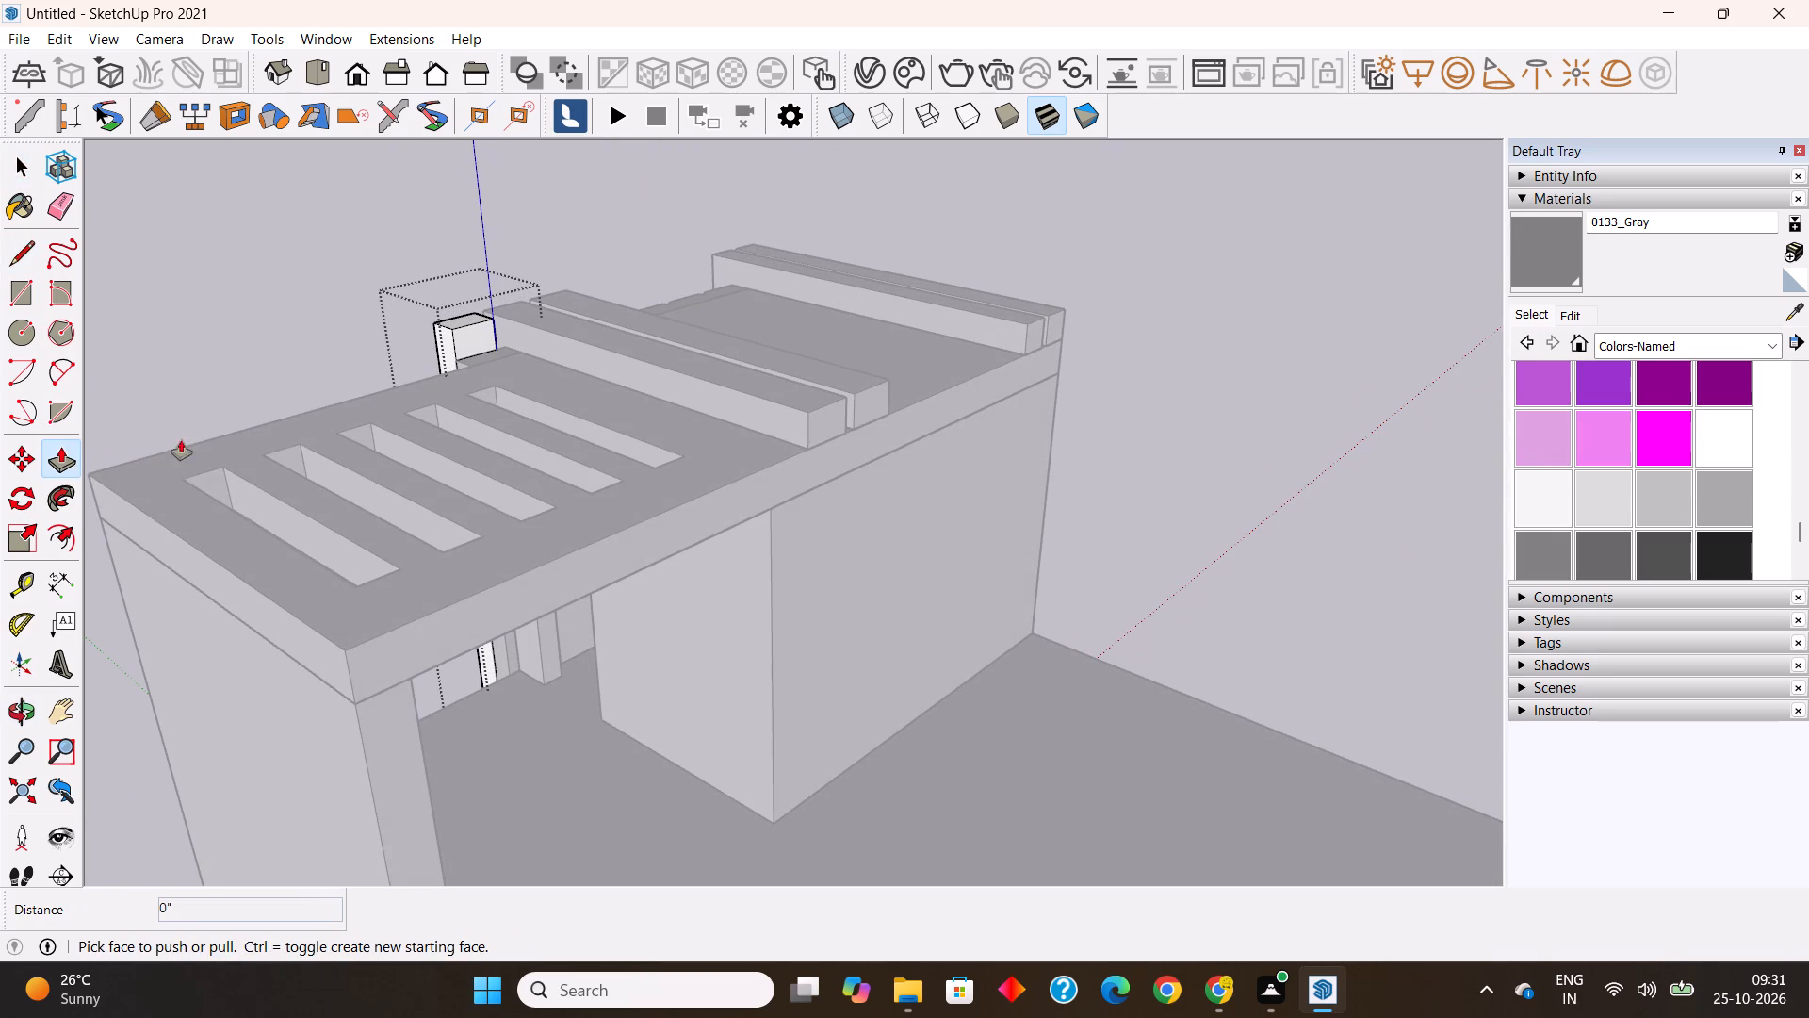
left_click(471, 341)
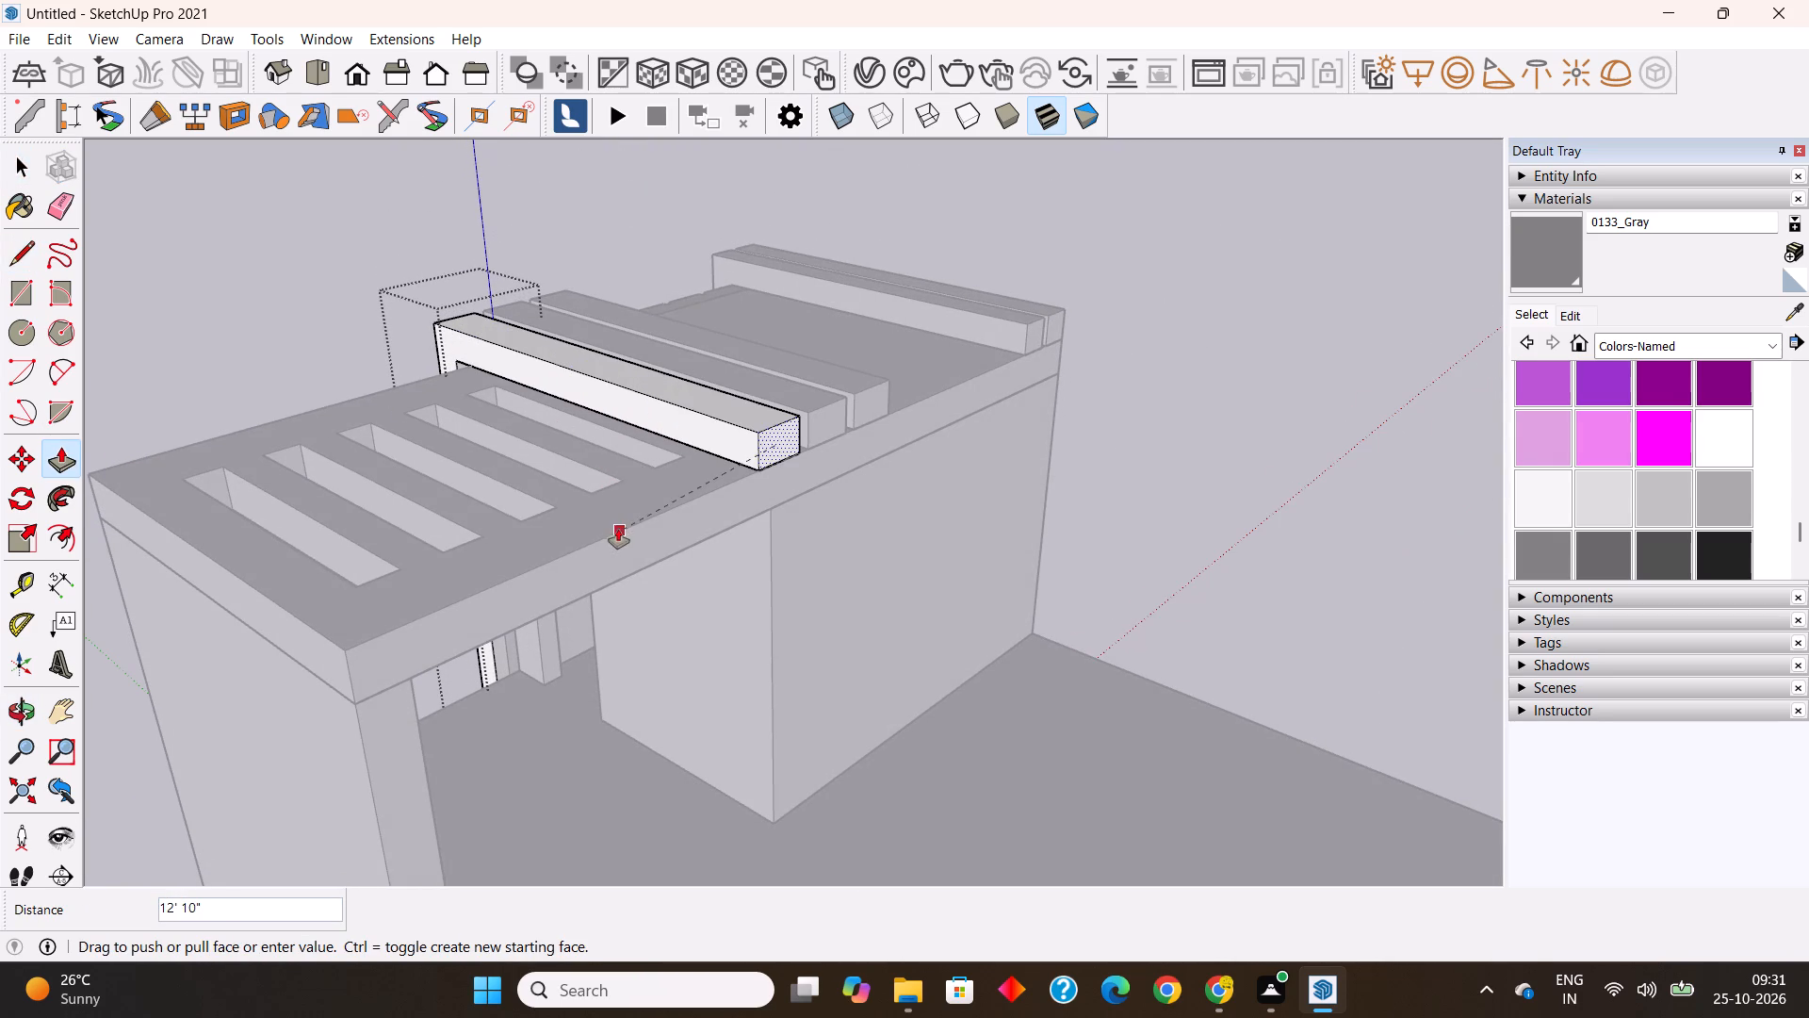
left_click(619, 531)
key("space")
left_click(354, 260)
Examine the three raised fins and their roof extensions from the rear, side and front of the building.
scroll(385, 320, "down", 7)
middle_click_drag(484, 540, 529, 549)
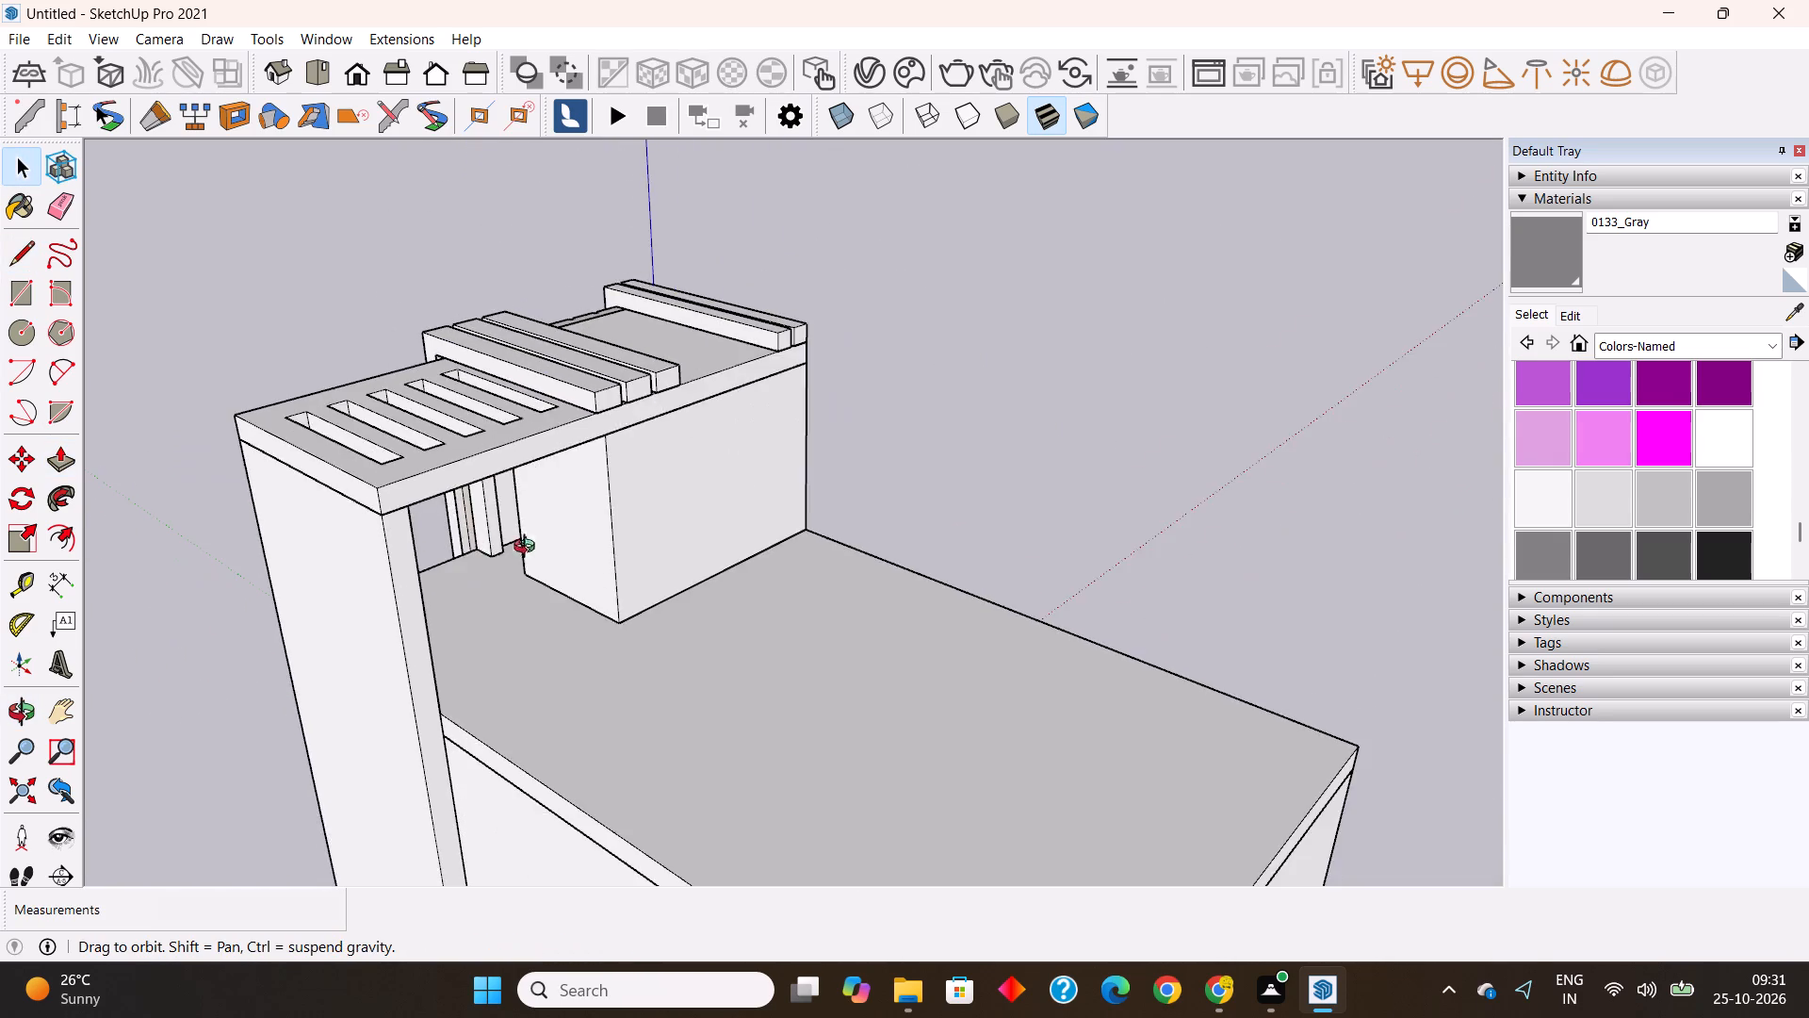
middle_click_drag(529, 549, 1275, 453)
scroll(729, 378, "down", 2)
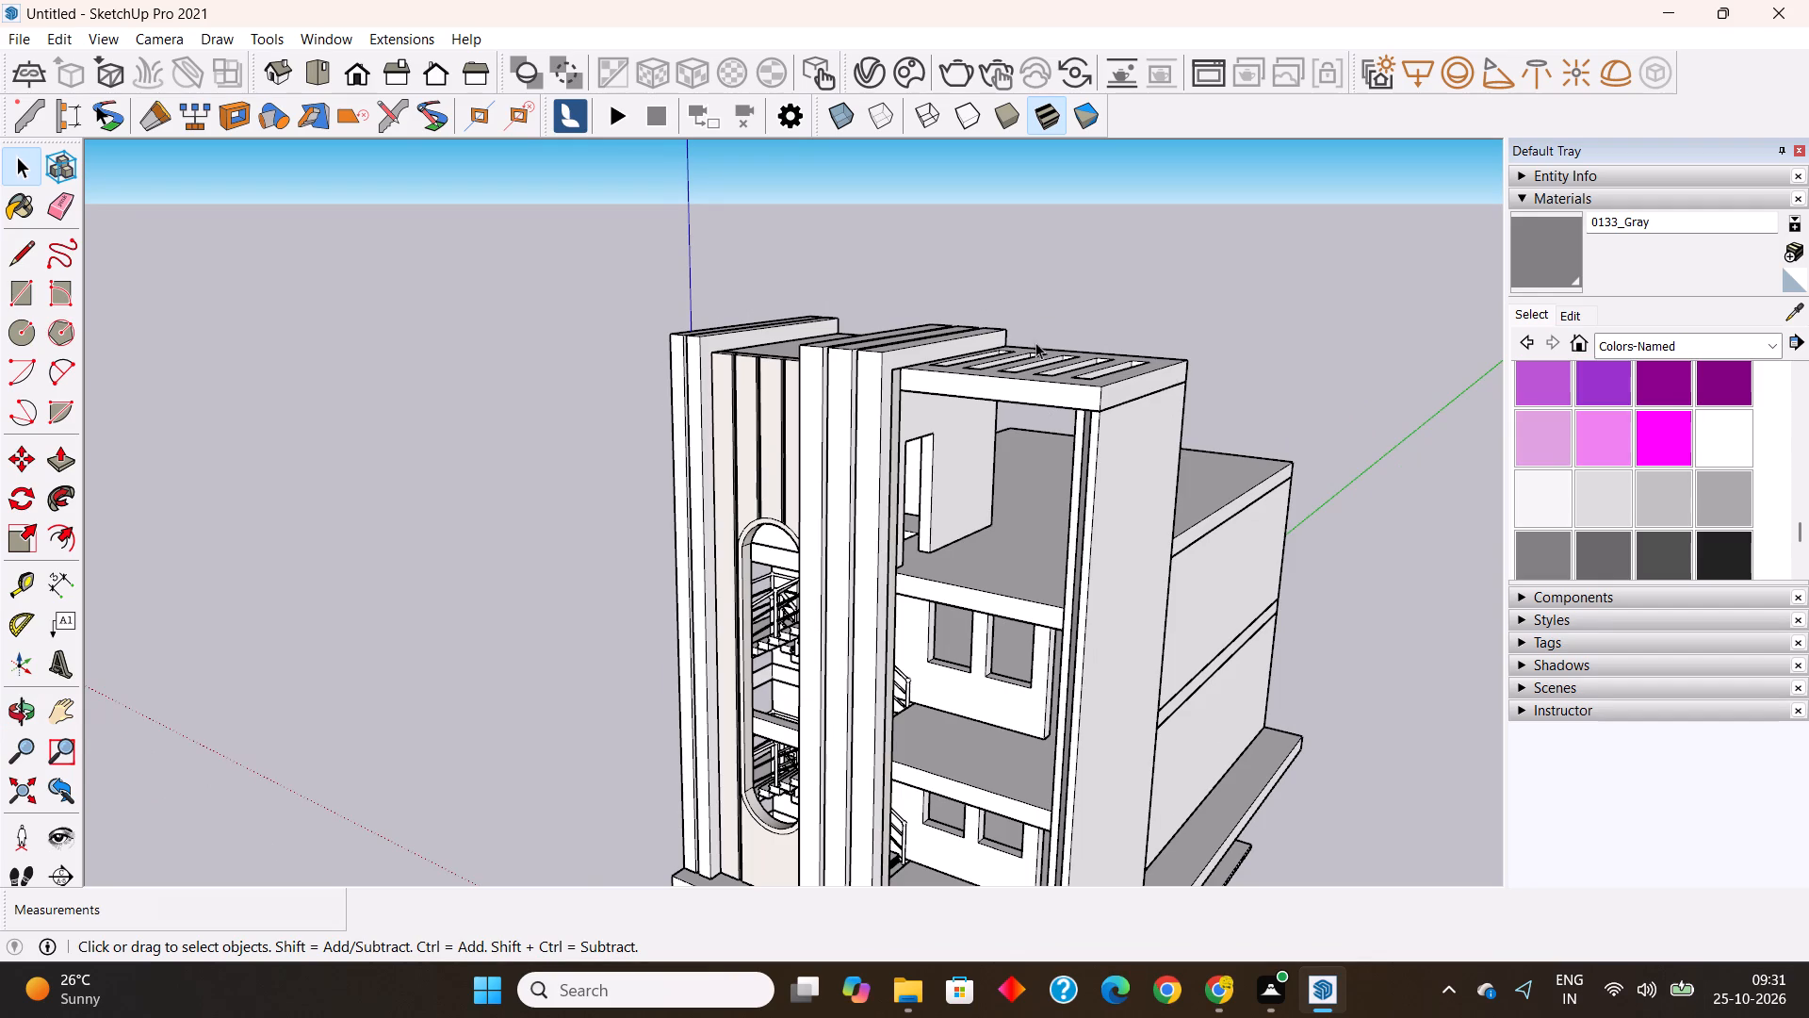
scroll(376, 361, "down", 6)
middle_click_drag(716, 501, 1188, 405)
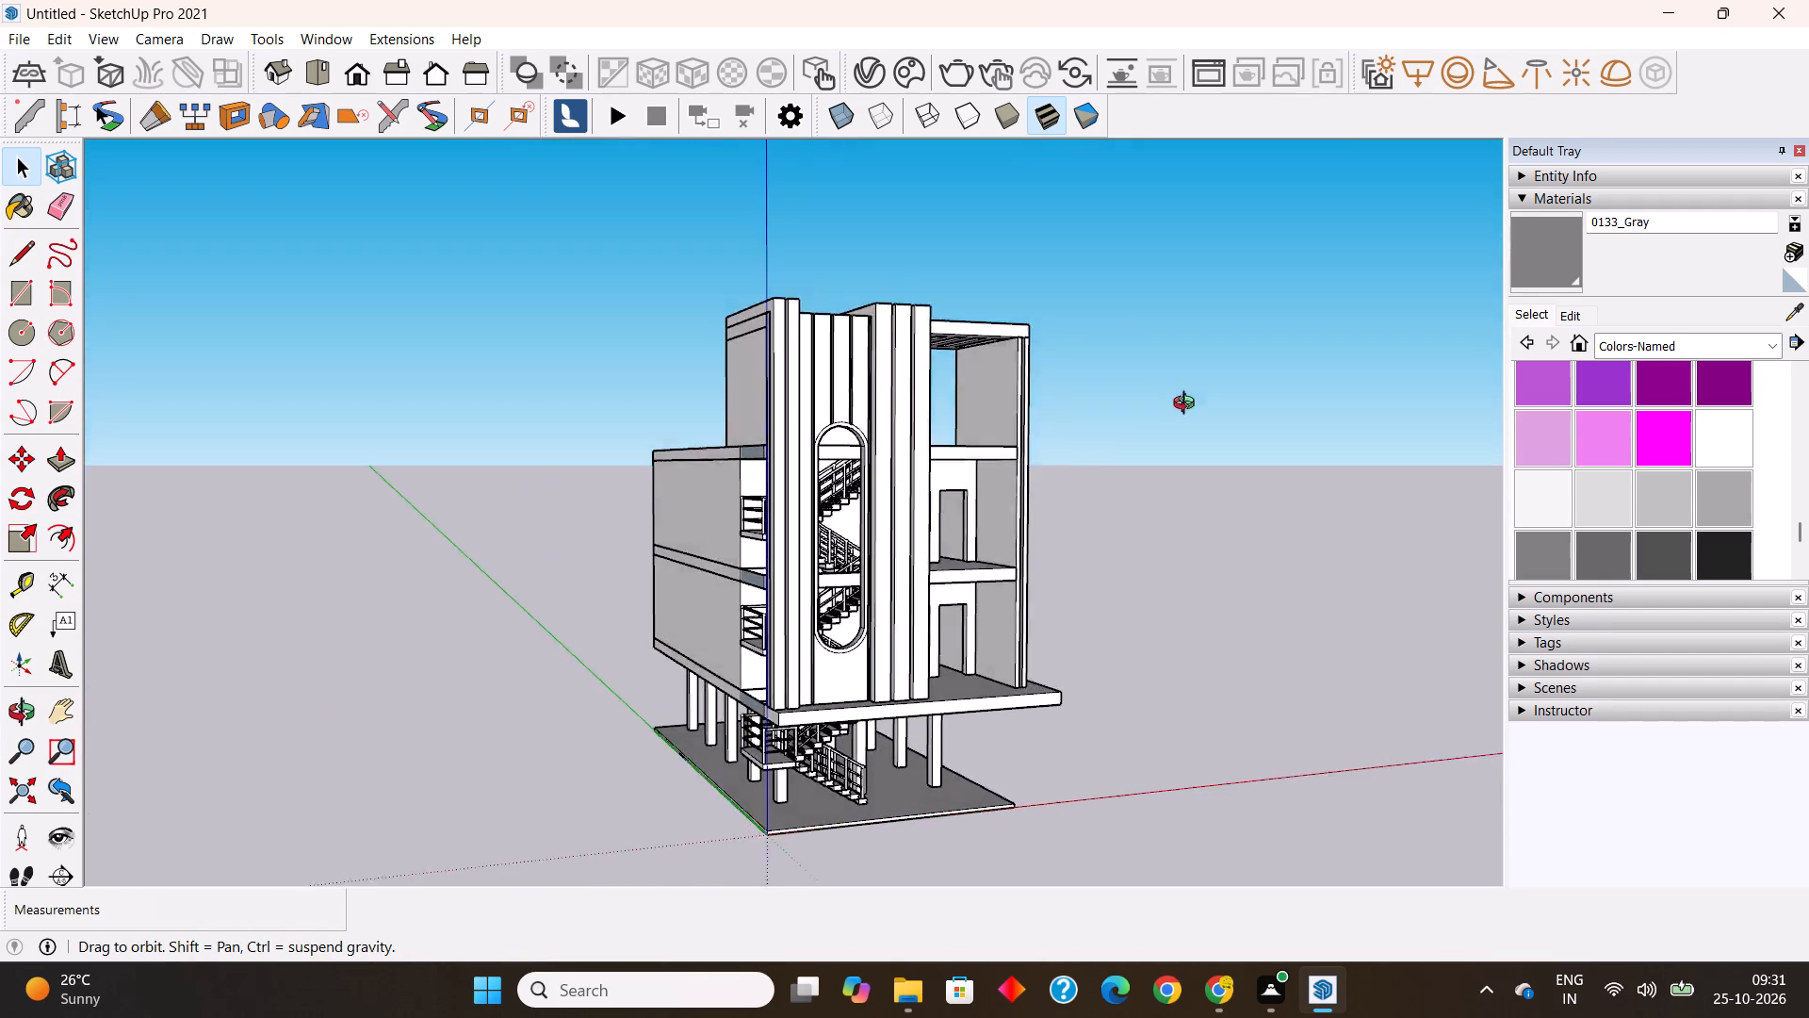
middle_click_drag(1188, 405, 930, 439)
middle_click_drag(932, 438, 1276, 395, "shift")
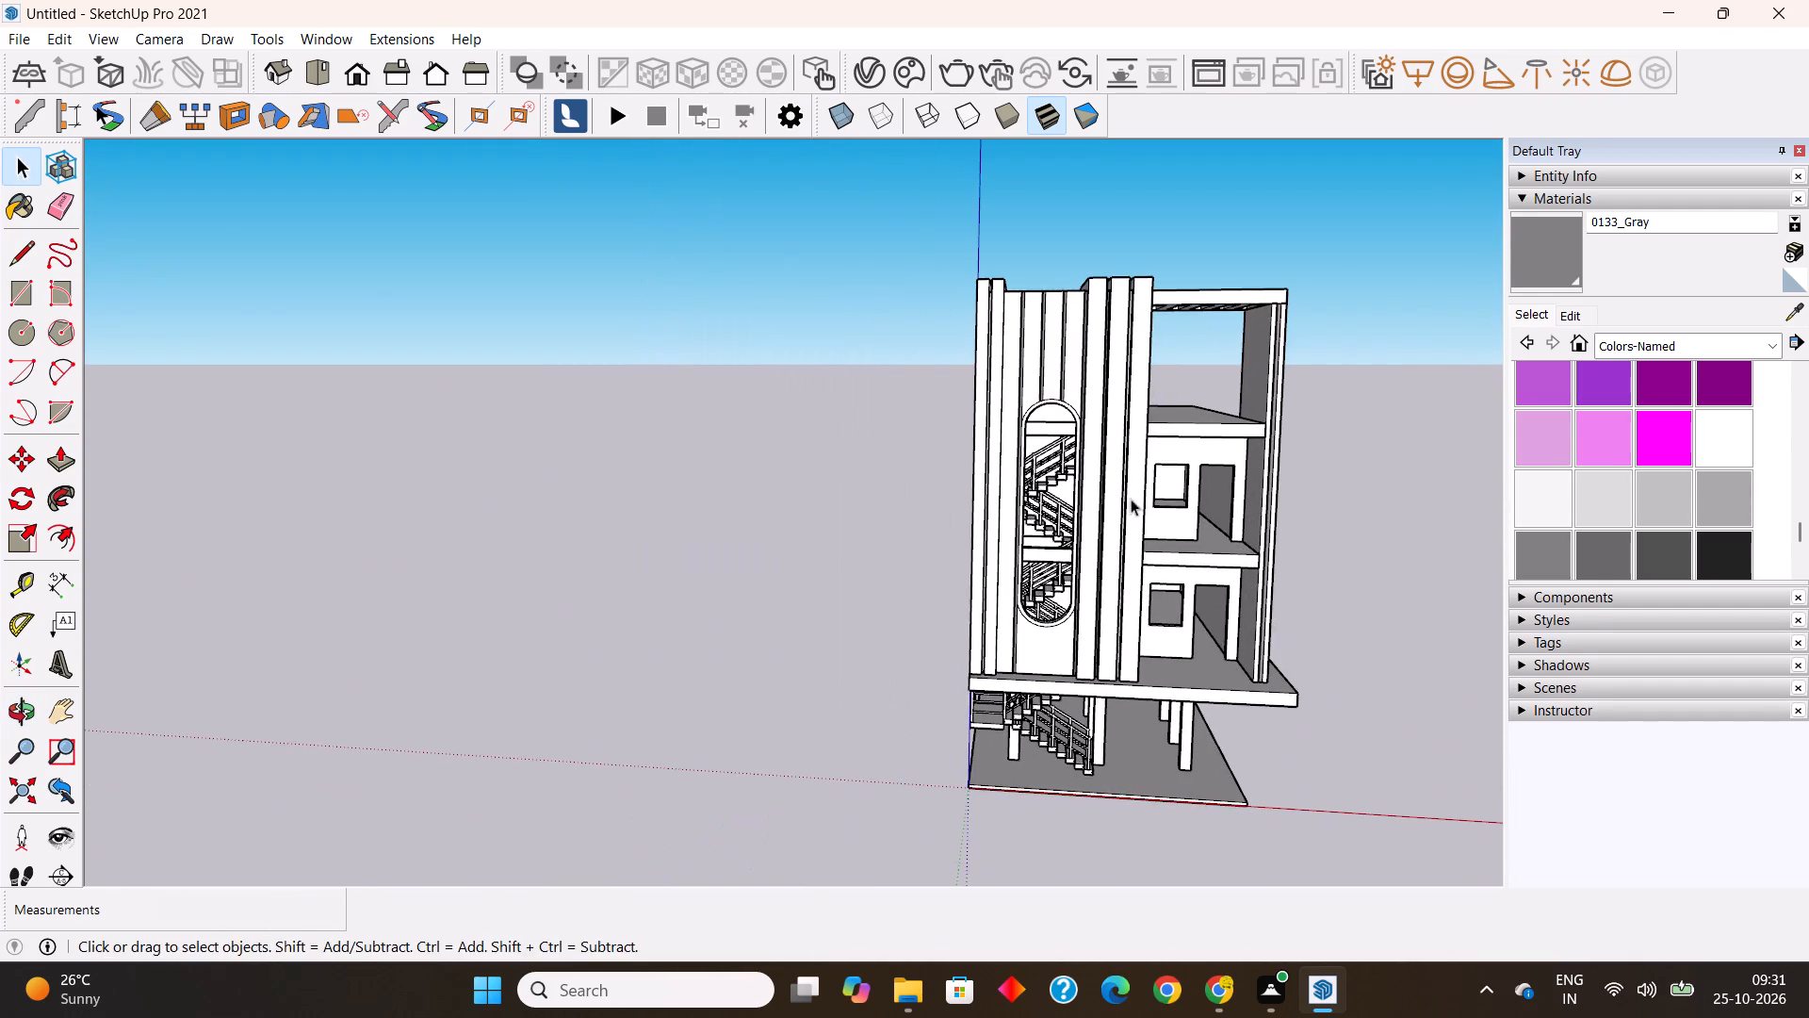
Examine the finned facade from the open side and the floor slab's front edge above the ground-level columns.
middle_click_drag(1123, 500, 983, 543)
middle_click_drag(697, 466, 291, 438, "shift")
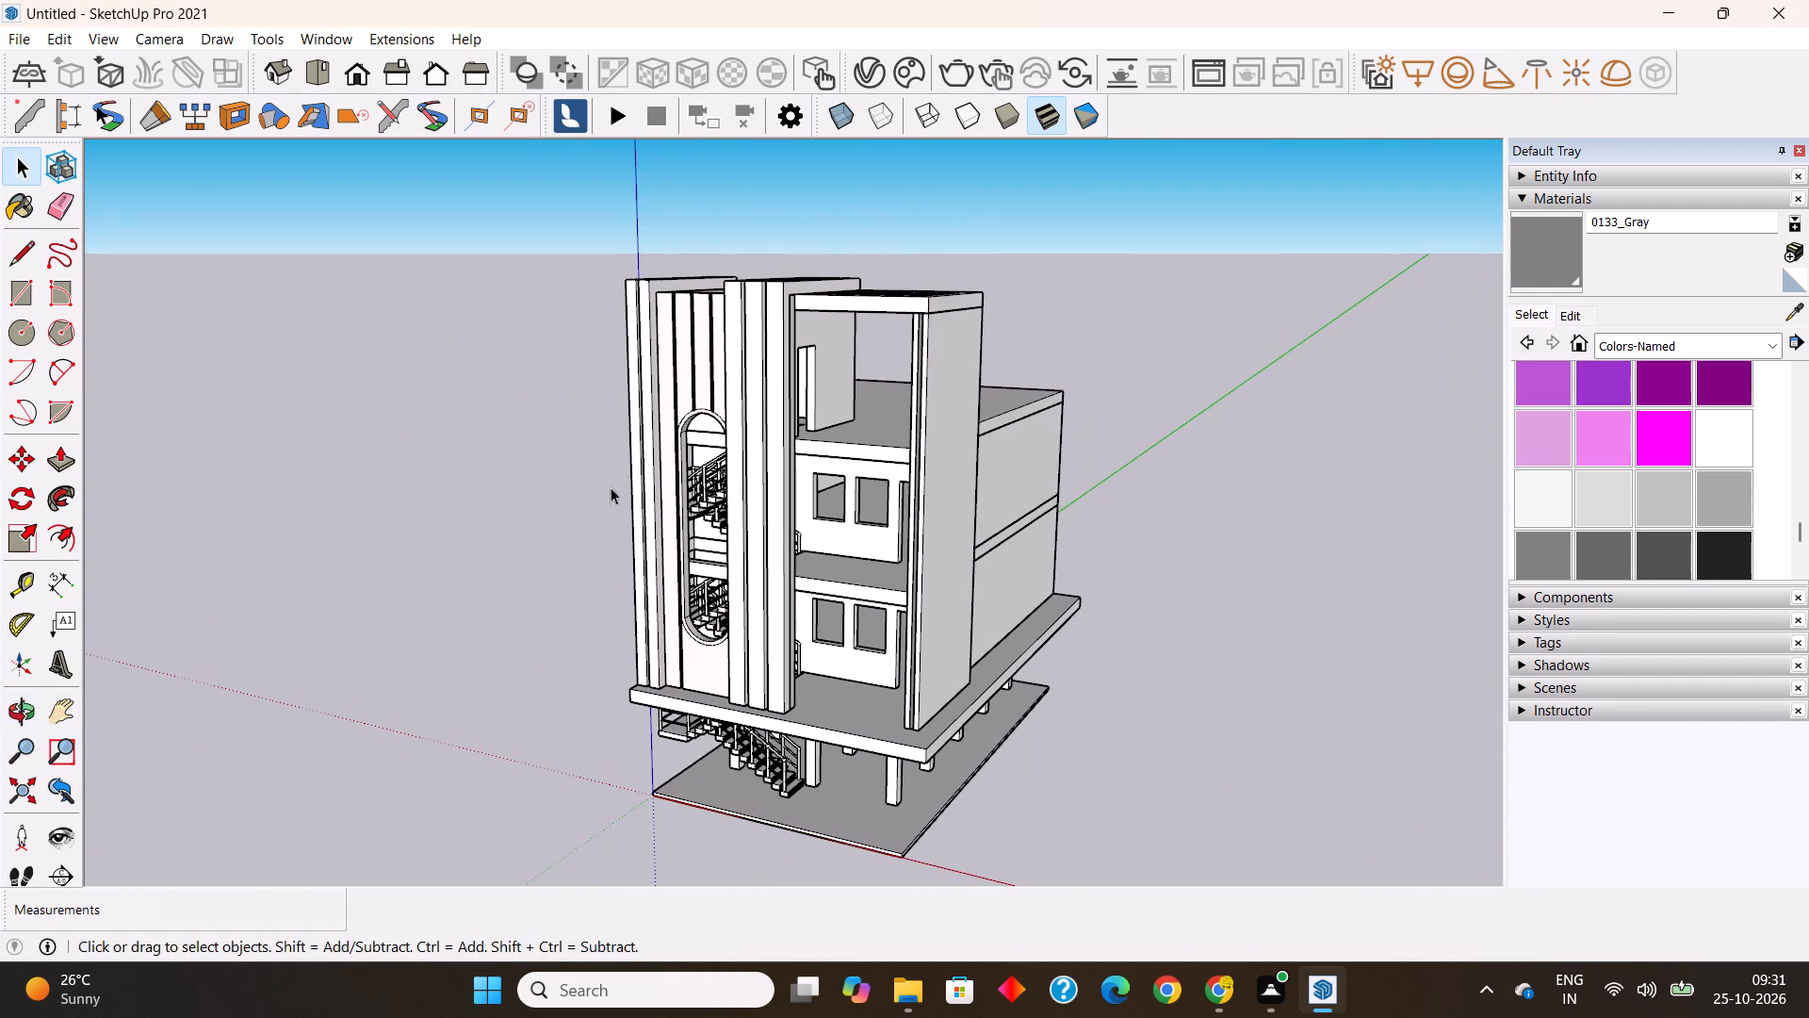
middle_click_drag(951, 500, 874, 515)
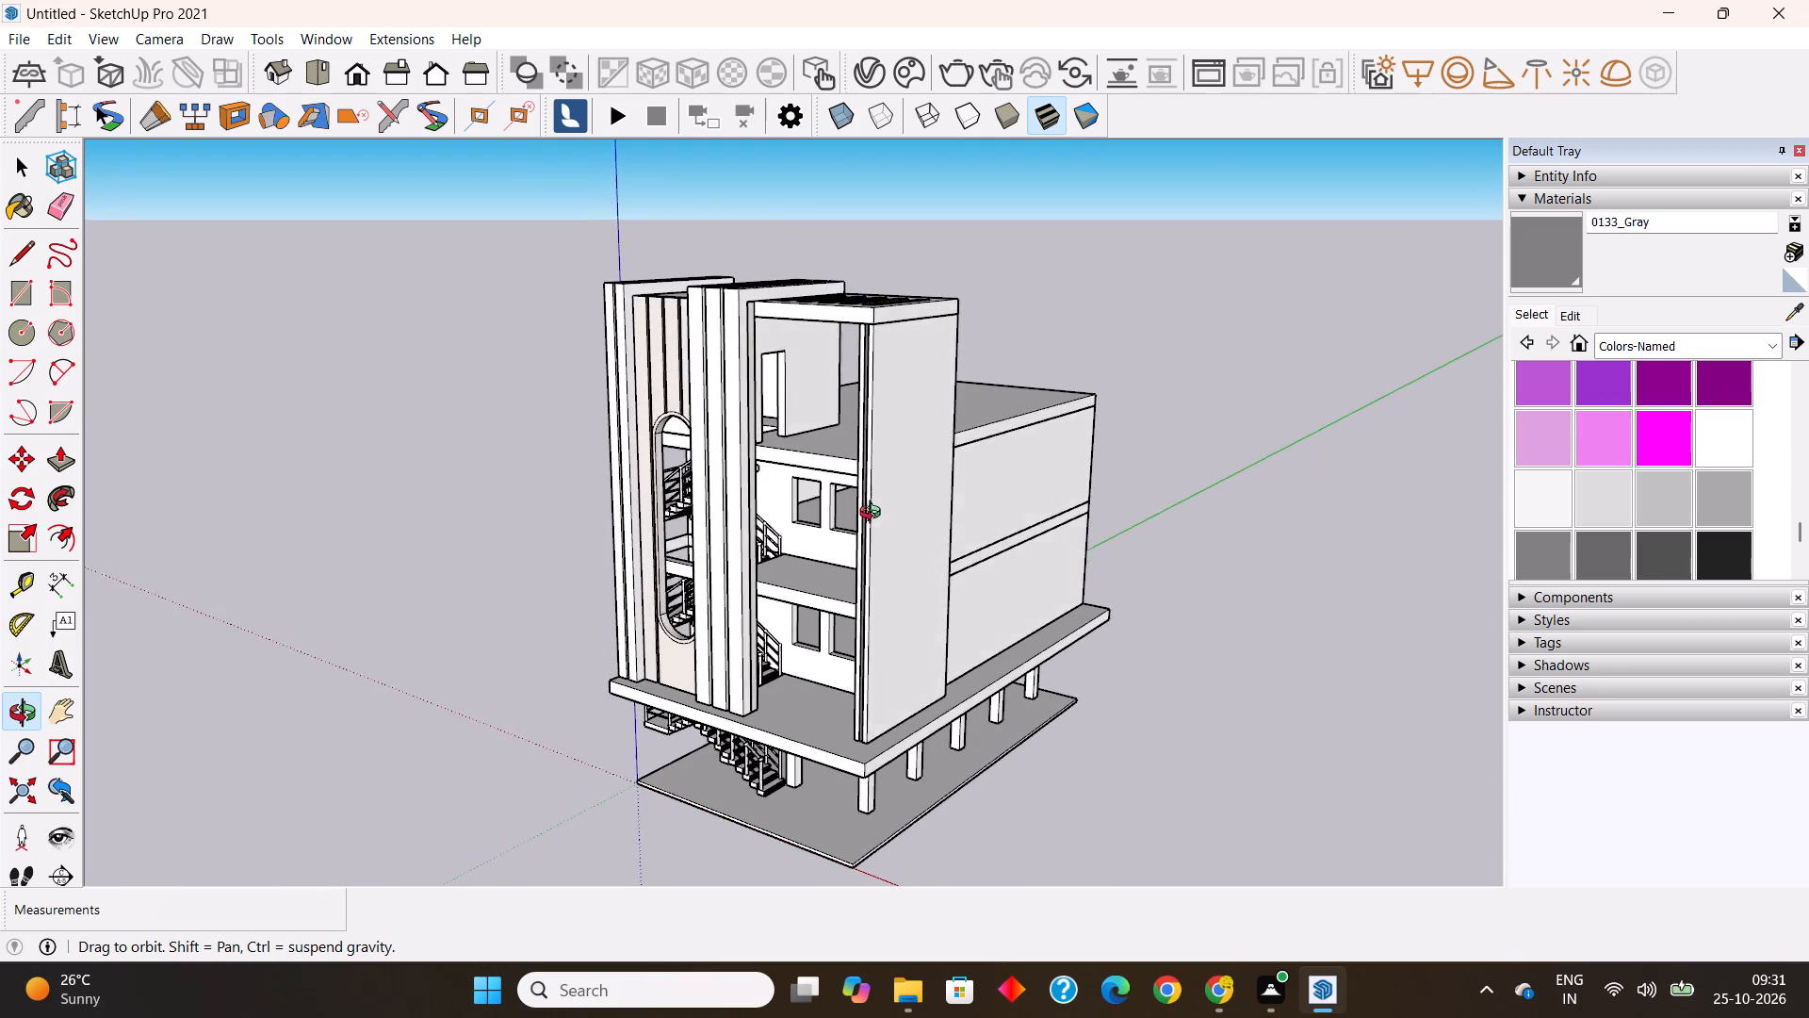
middle_click_drag(874, 515, 932, 535)
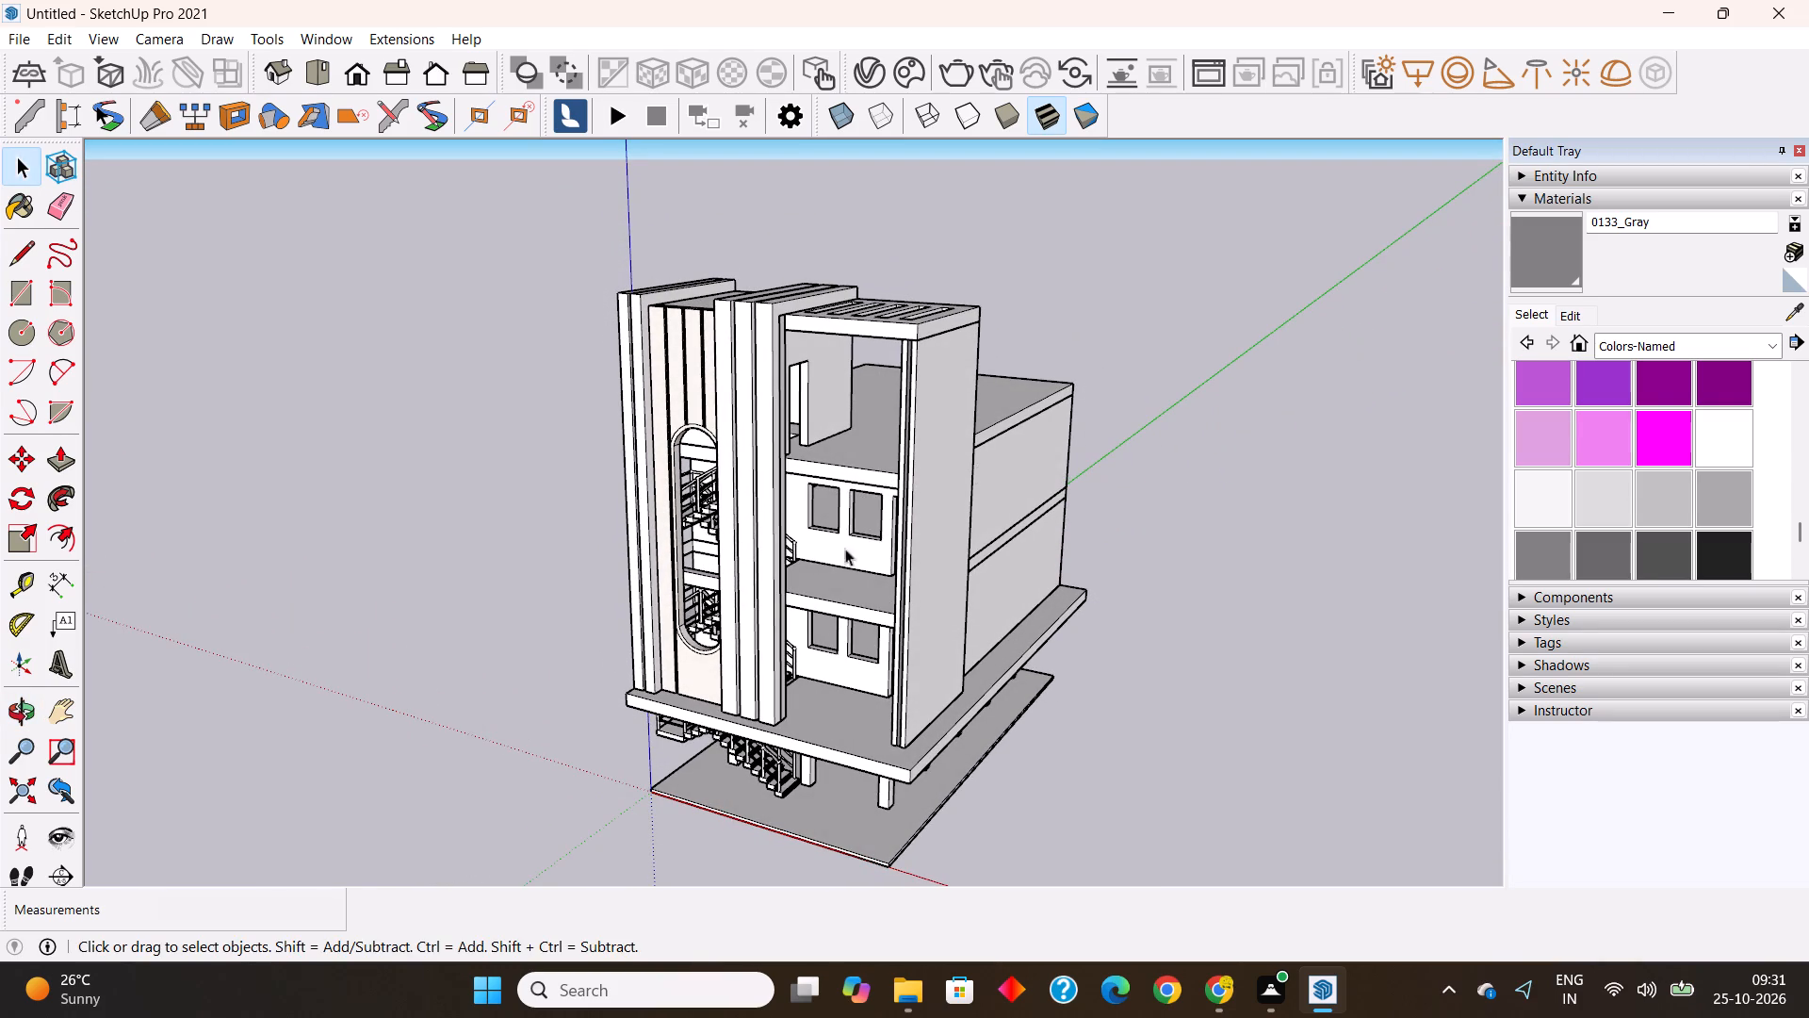
scroll(729, 489, "down", 4)
scroll(742, 743, "up", 4)
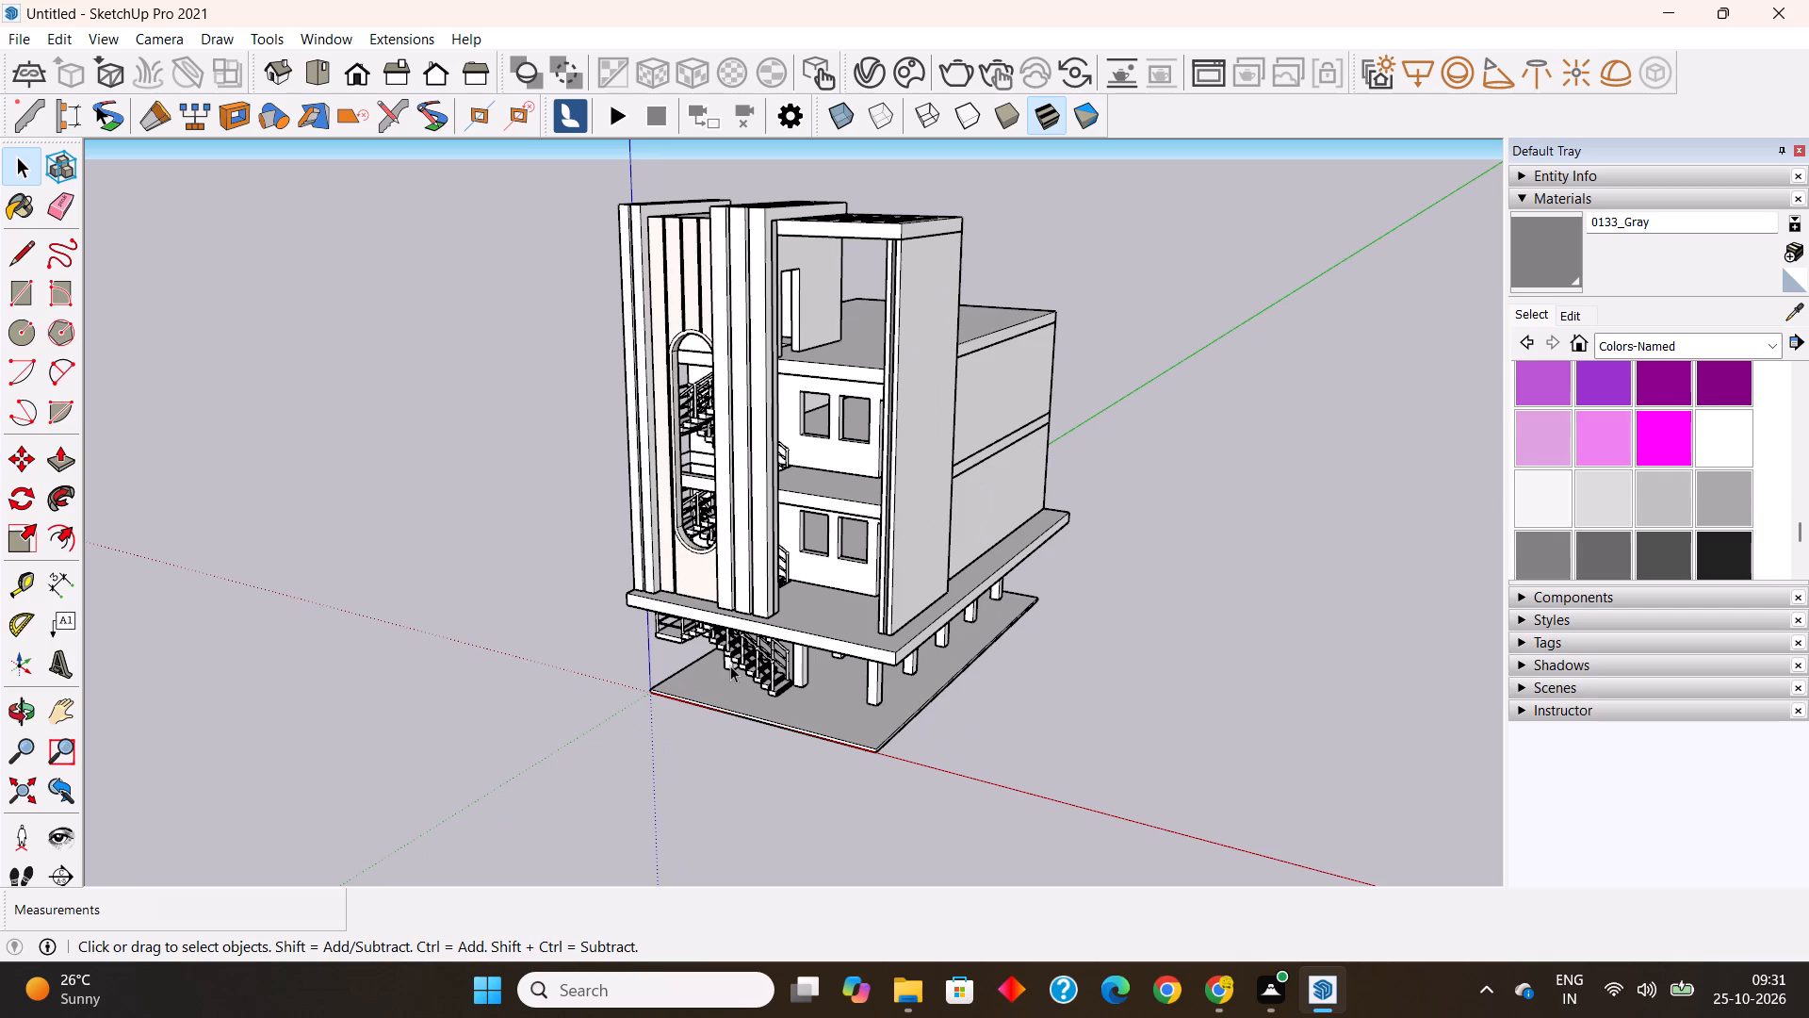
scroll(730, 658, "up", 2)
scroll(720, 559, "up", 3)
scroll(655, 622, "up", 6)
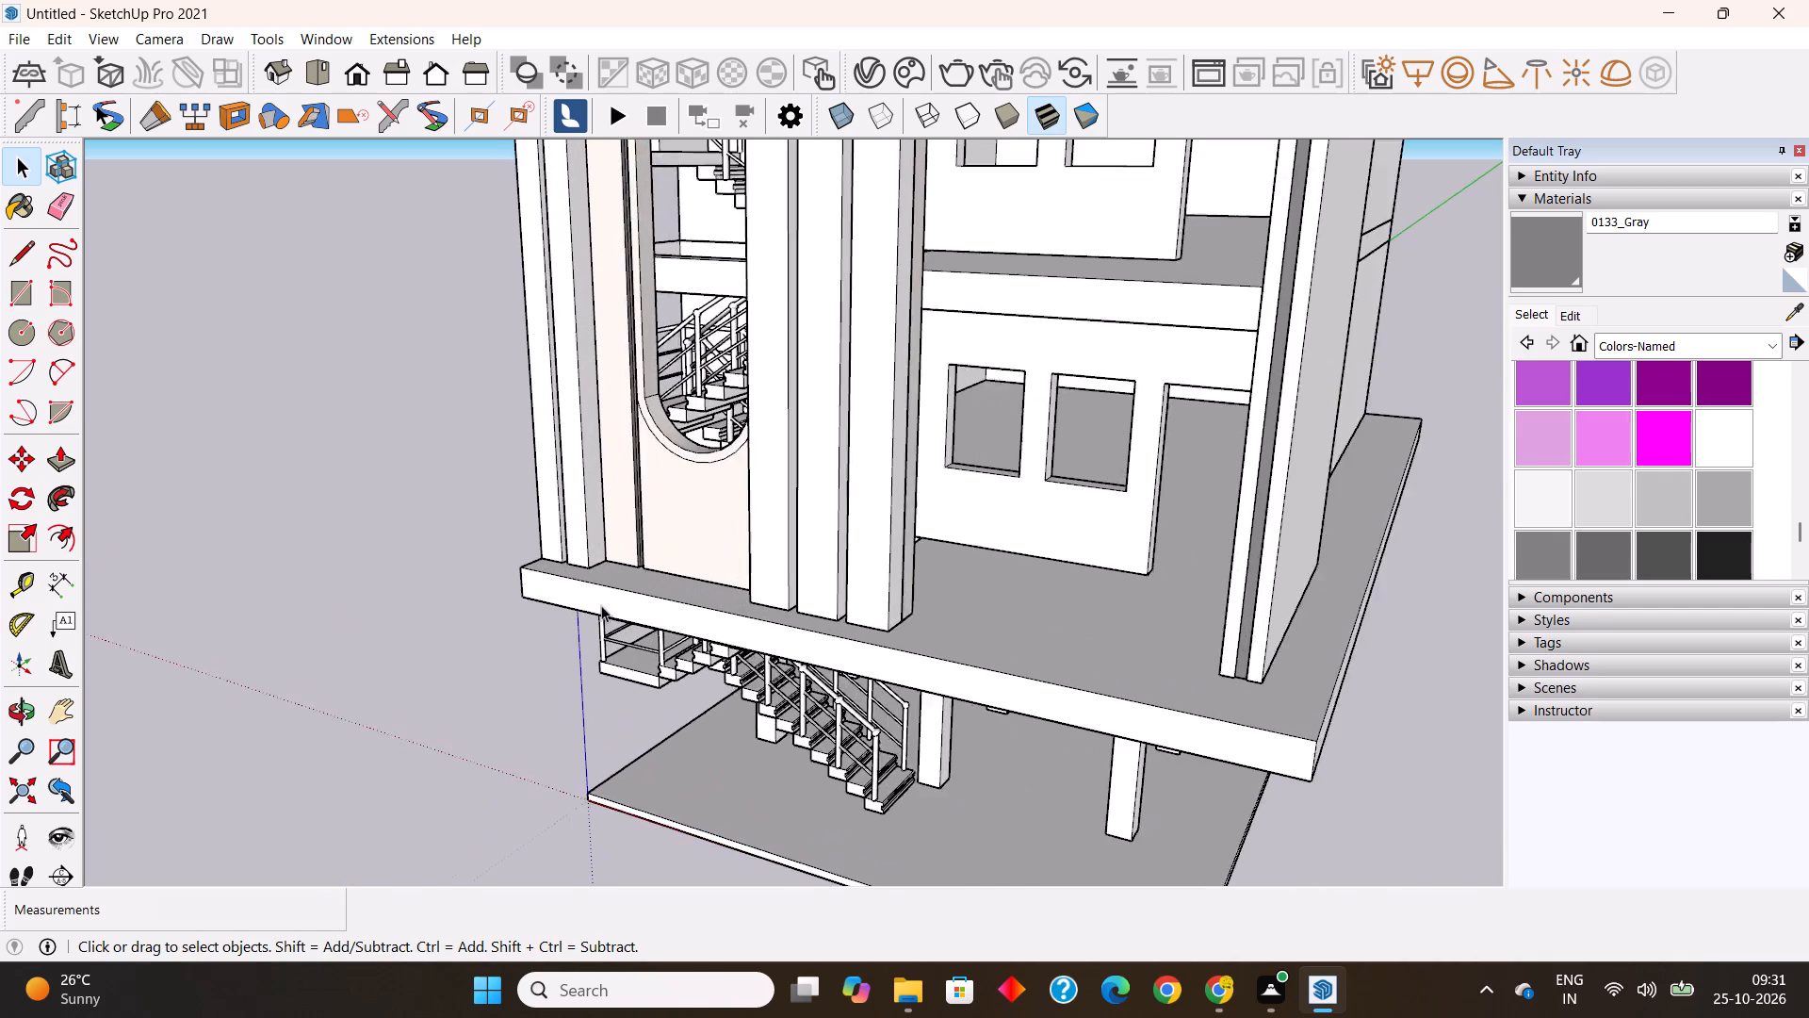
scroll(601, 605, "up", 3)
scroll(601, 605, "down", 3)
Open the group of the floor slab above the columns and extend both parts of its stair-side edge outward by 1'.
middle_click_drag(601, 608, 678, 616)
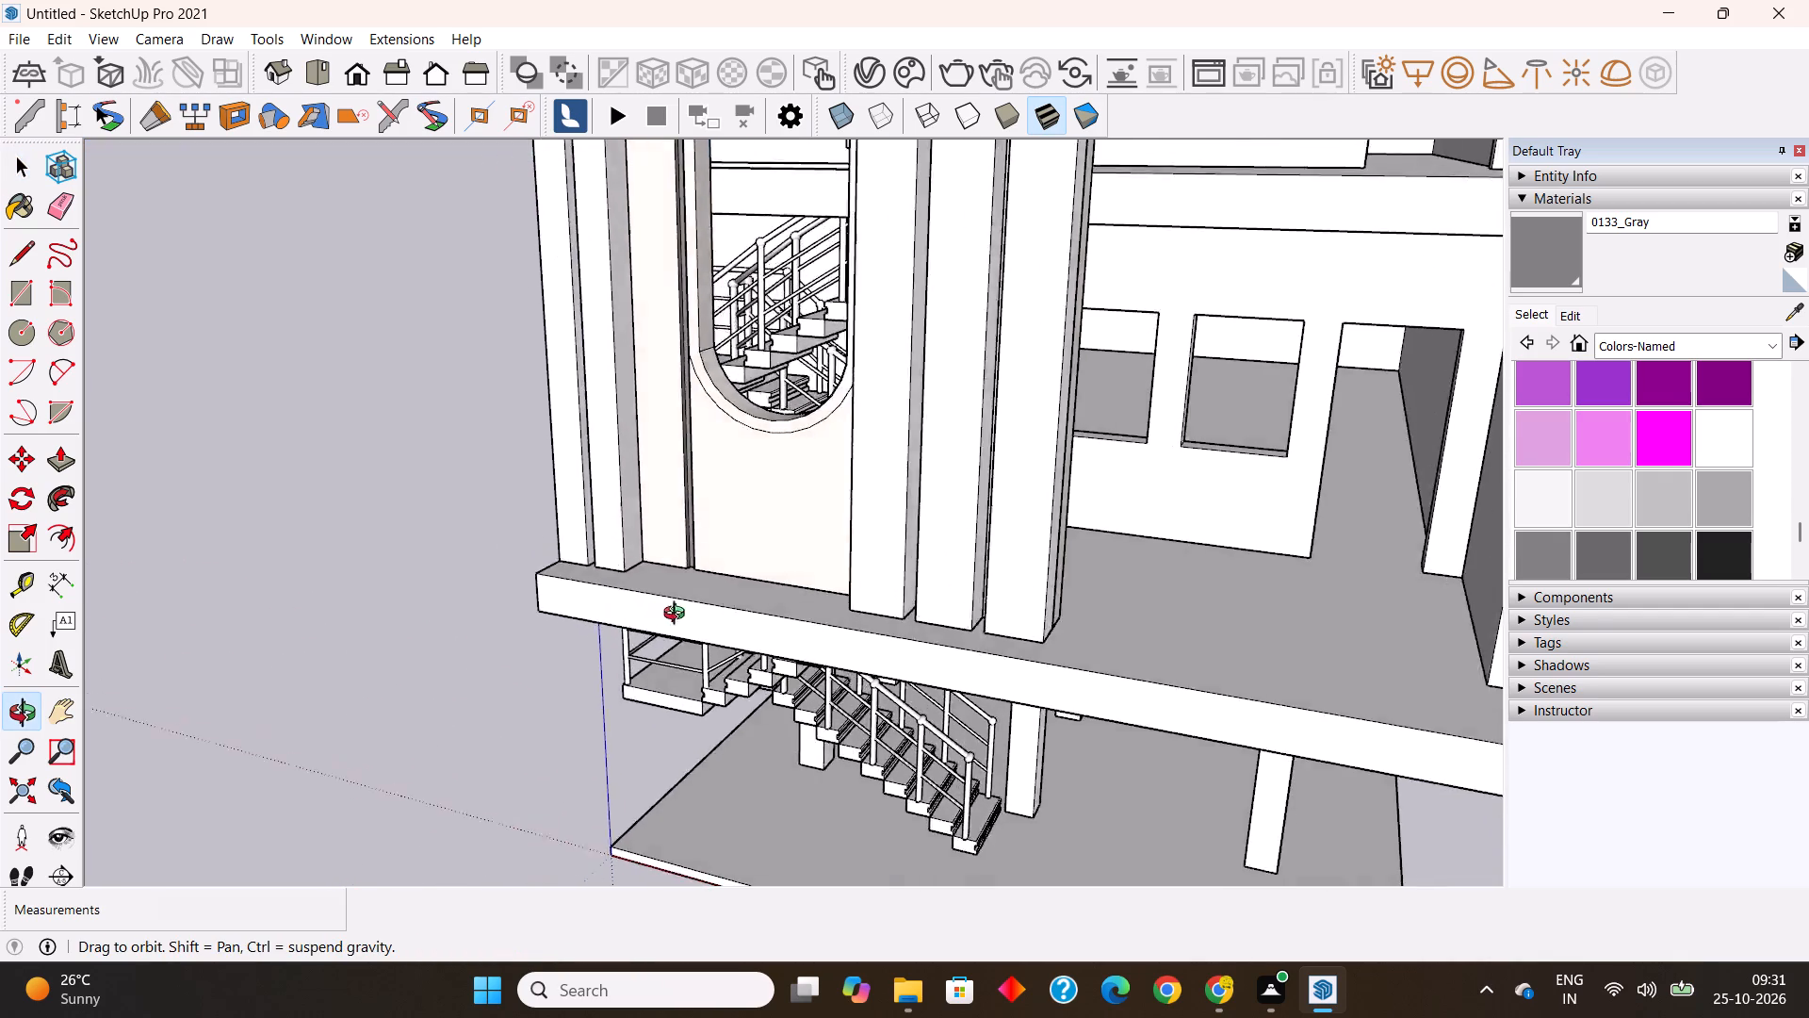
middle_click_drag(678, 616, 1077, 616)
scroll(833, 592, "down", 3)
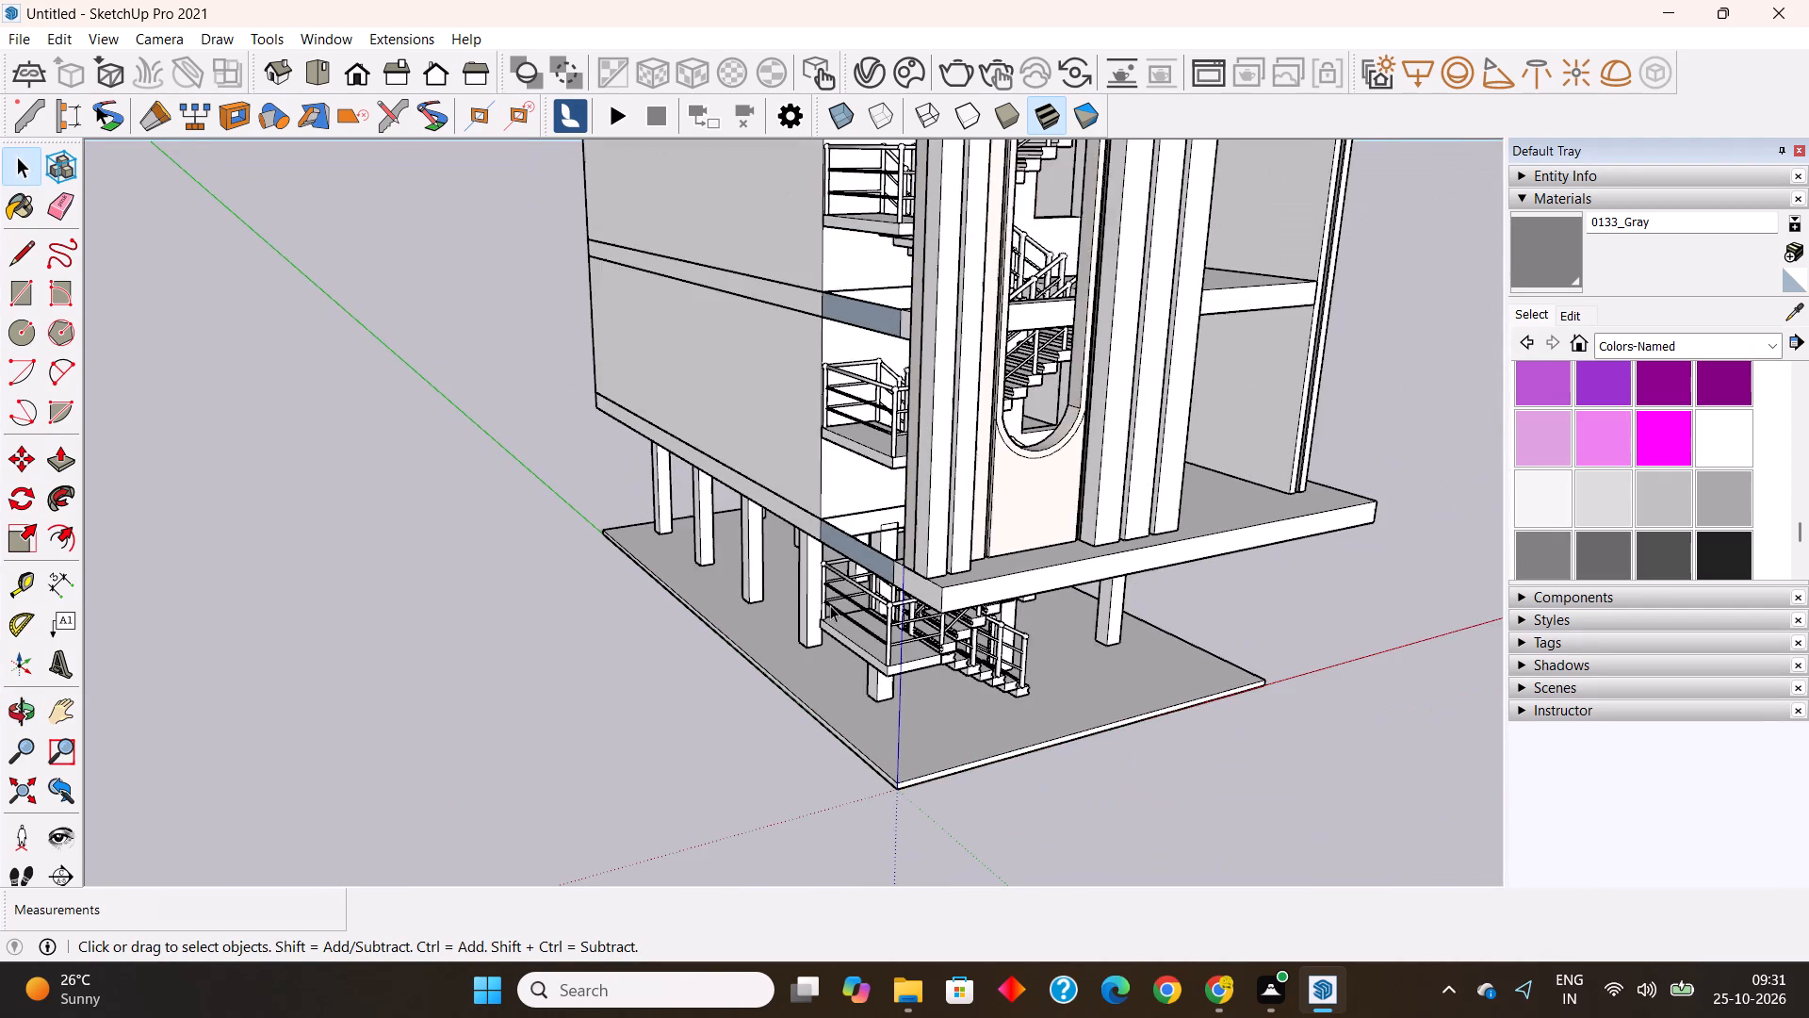
scroll(836, 591, "up", 5)
double_click(966, 586)
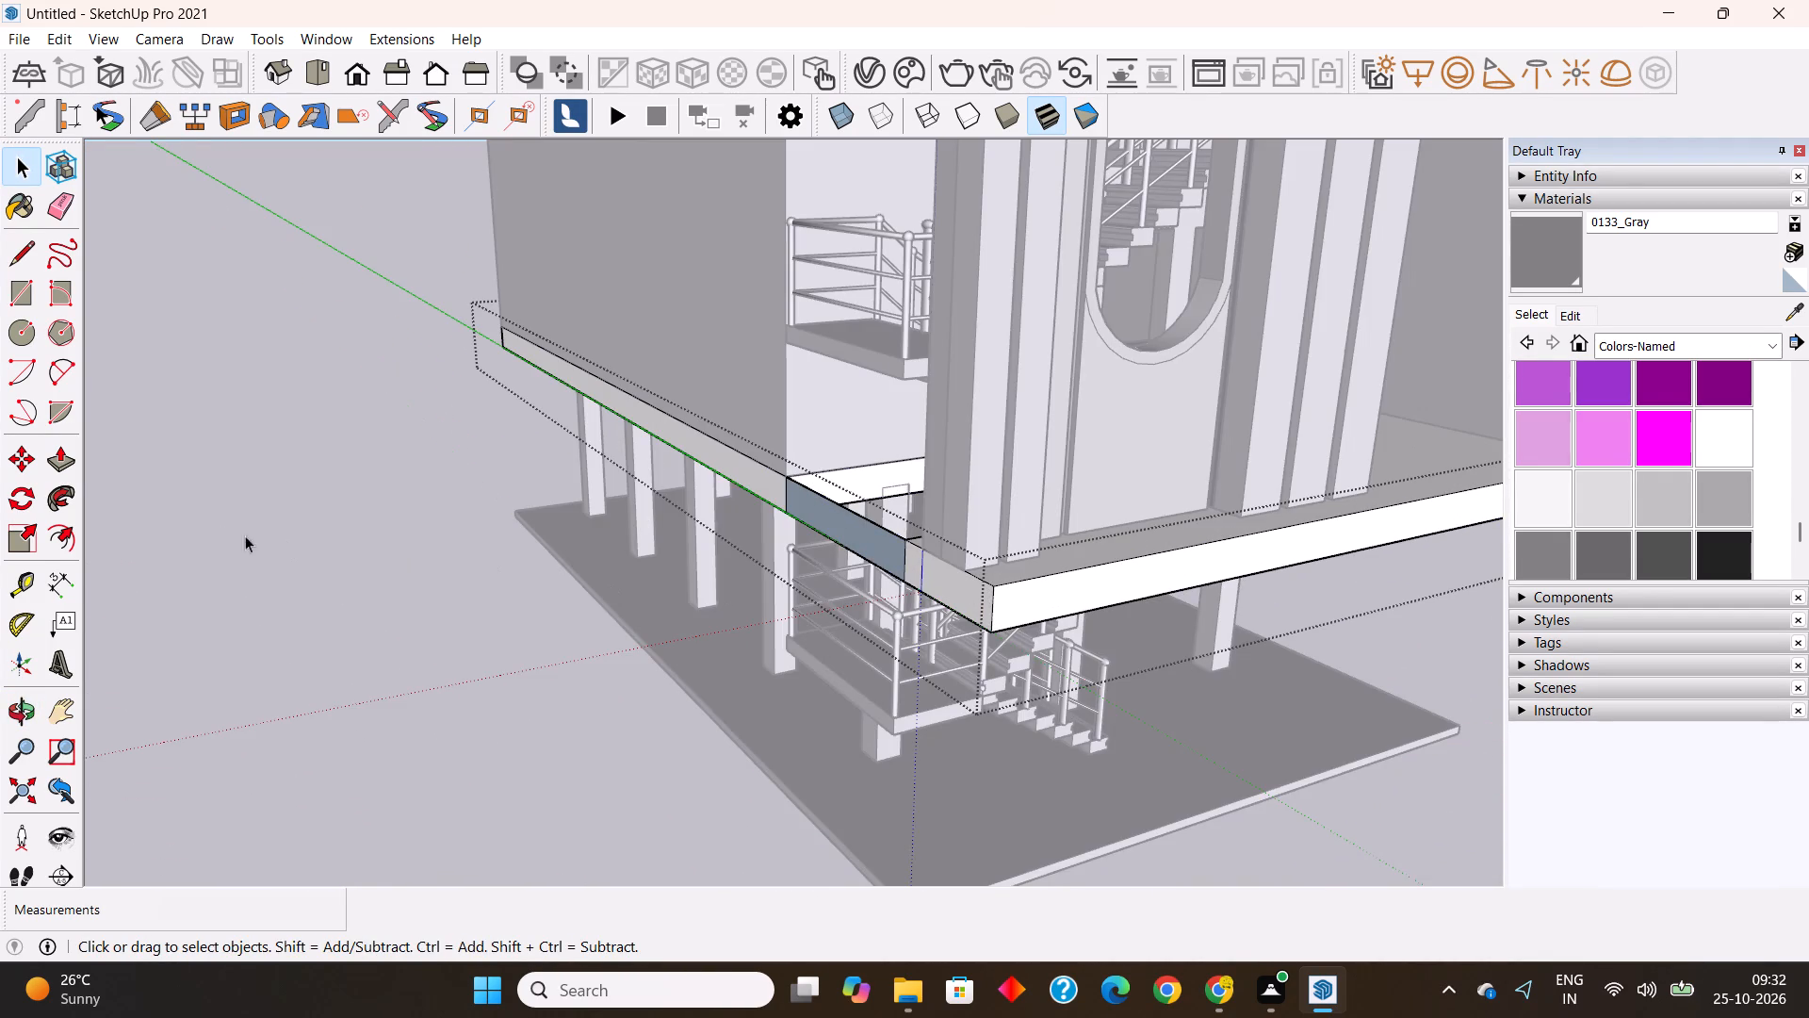
left_click(60, 452)
left_click(954, 580)
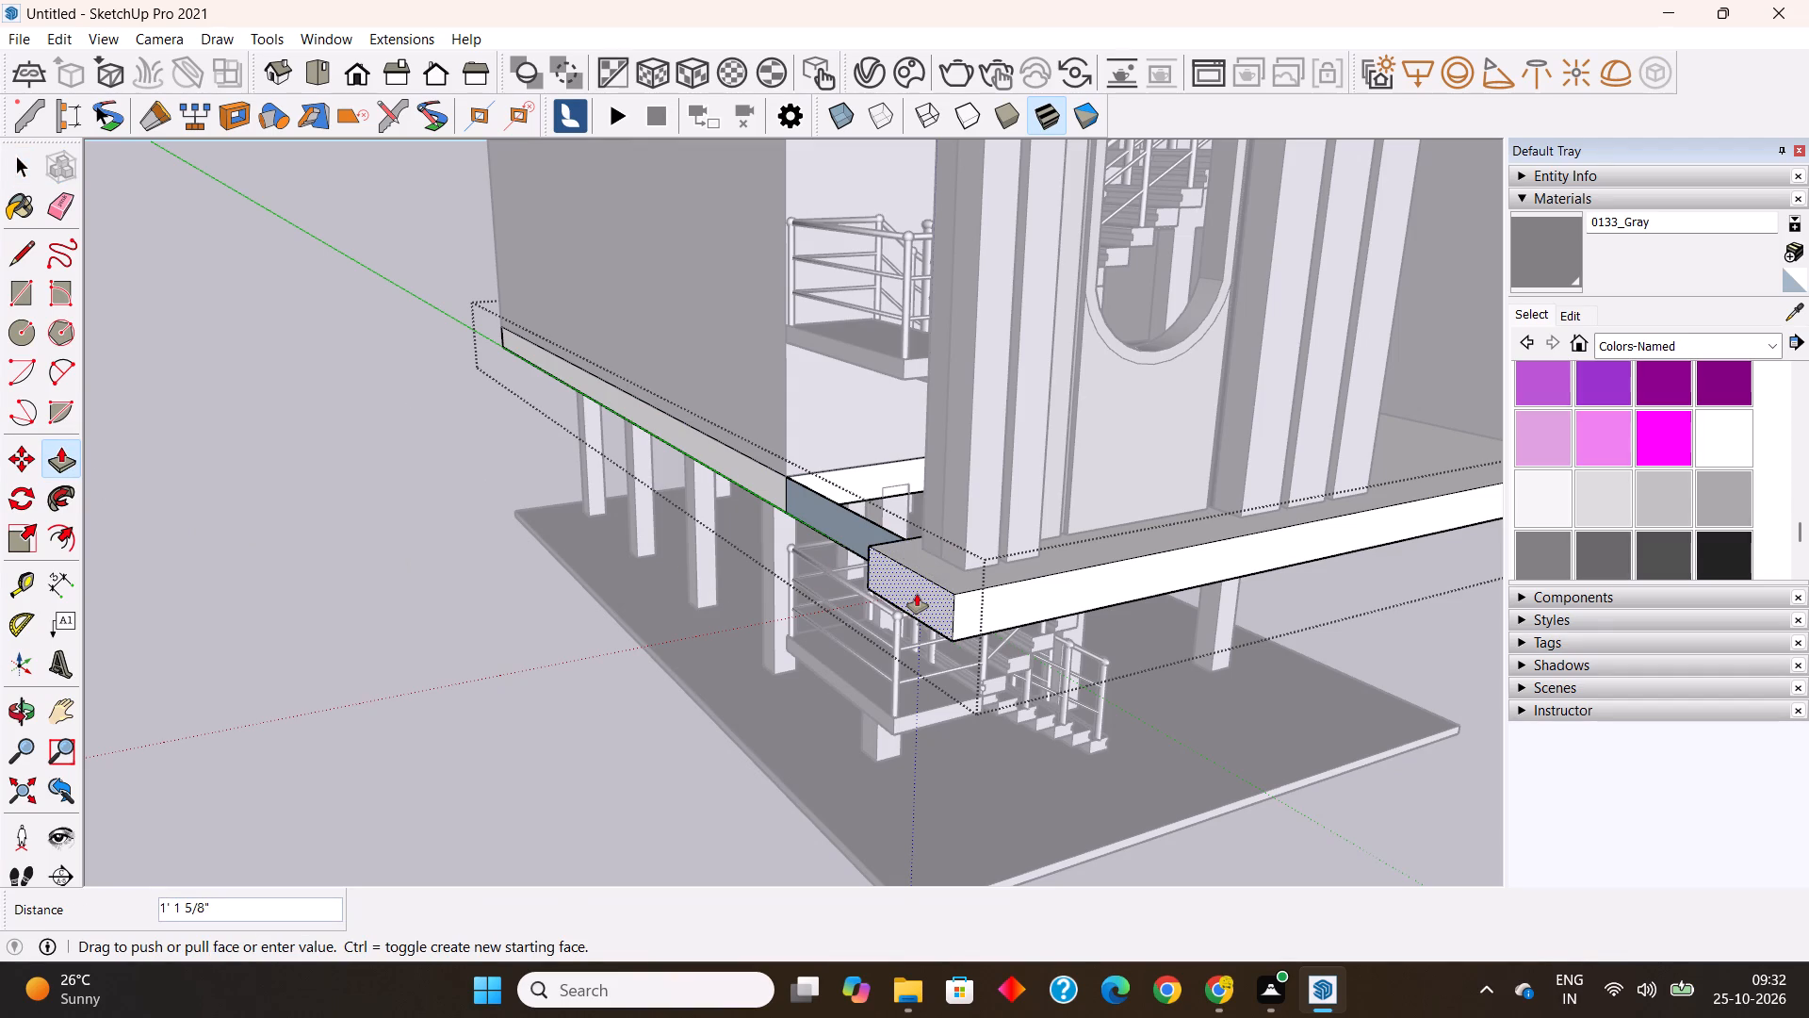
key("6")
key("BackSpace")
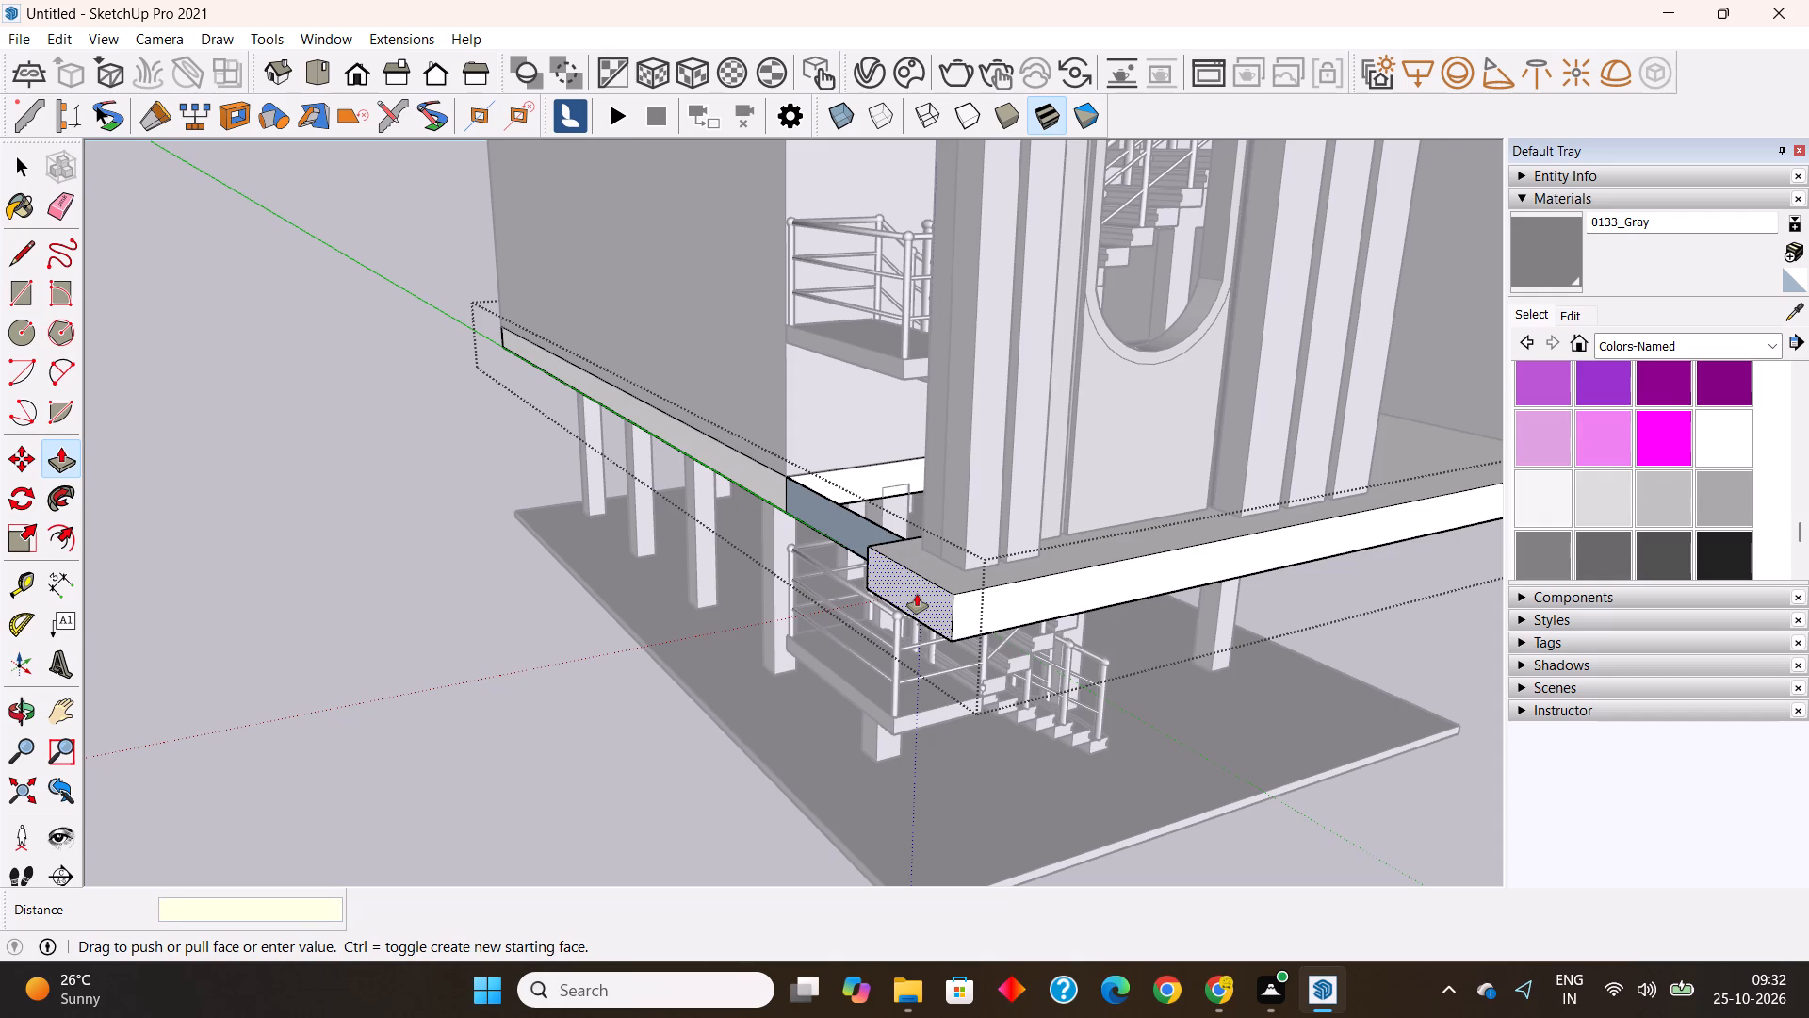
type("1'")
key("Return")
left_click(766, 478)
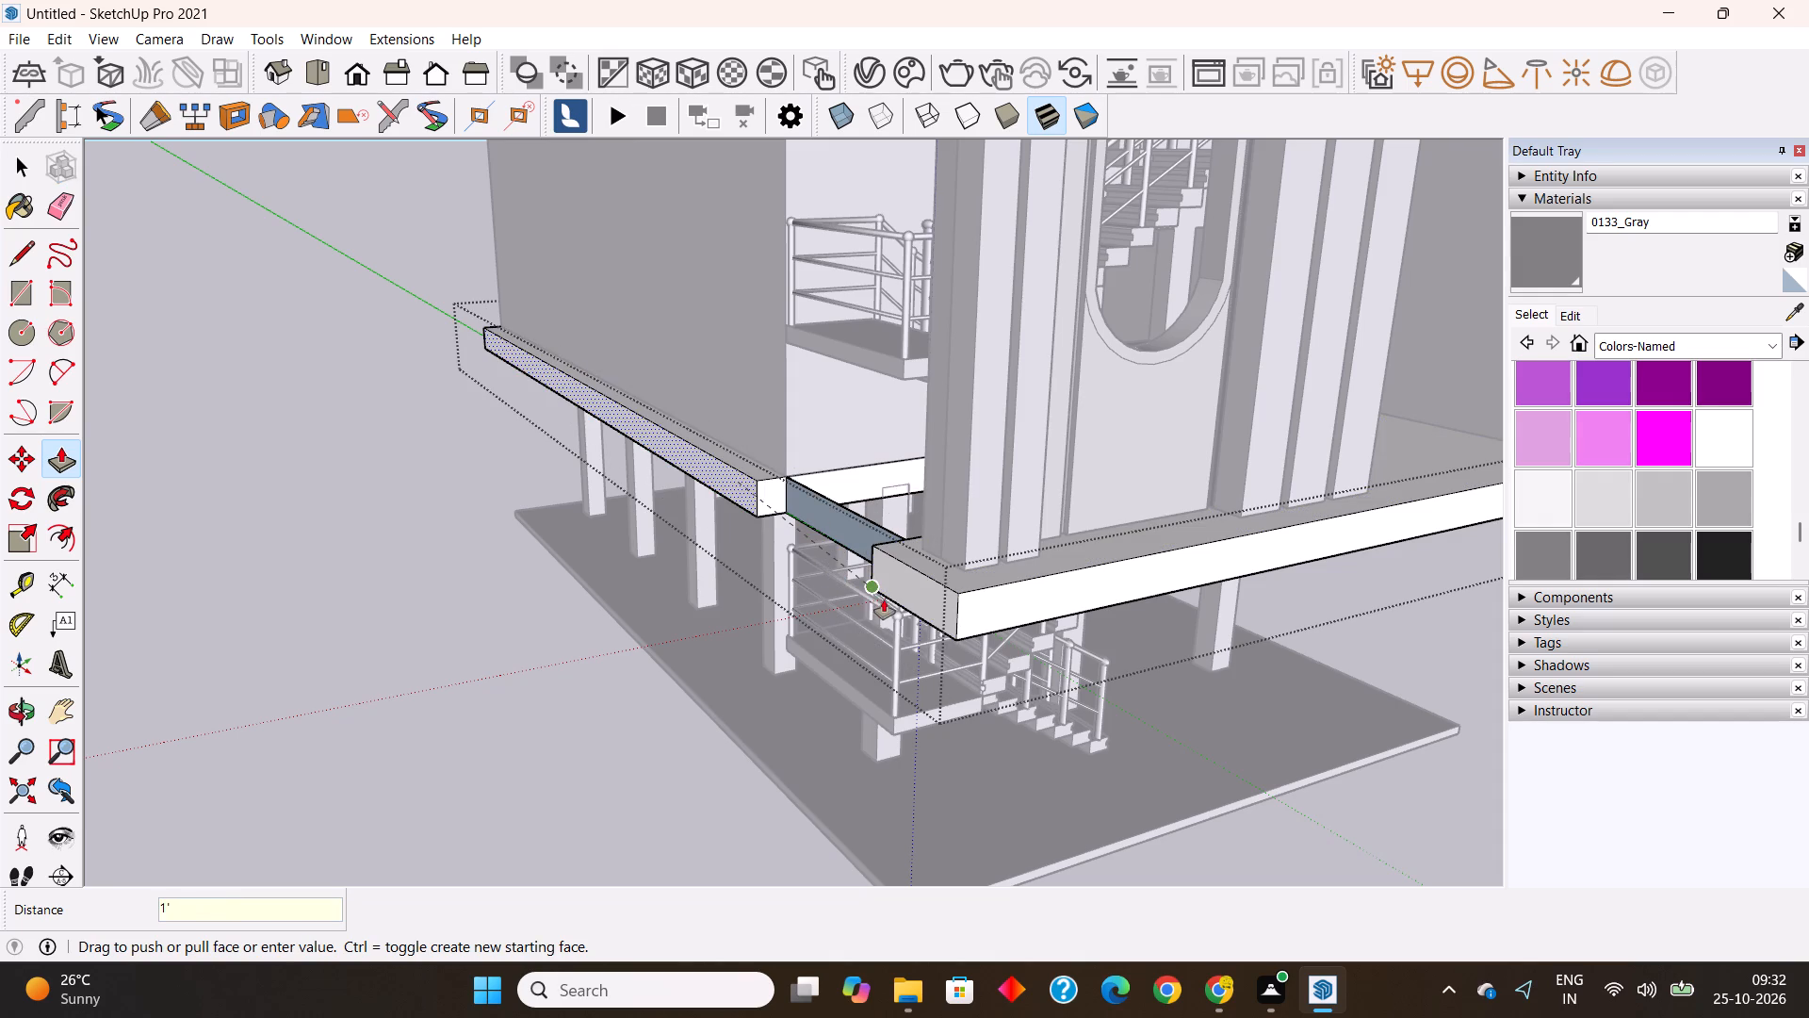
left_click(884, 599)
Extend the rear strip's end face about 6'10" across the stairwell gap to meet the slab's front part.
middle_click_drag(842, 618, 789, 645)
scroll(737, 534, "up", 3)
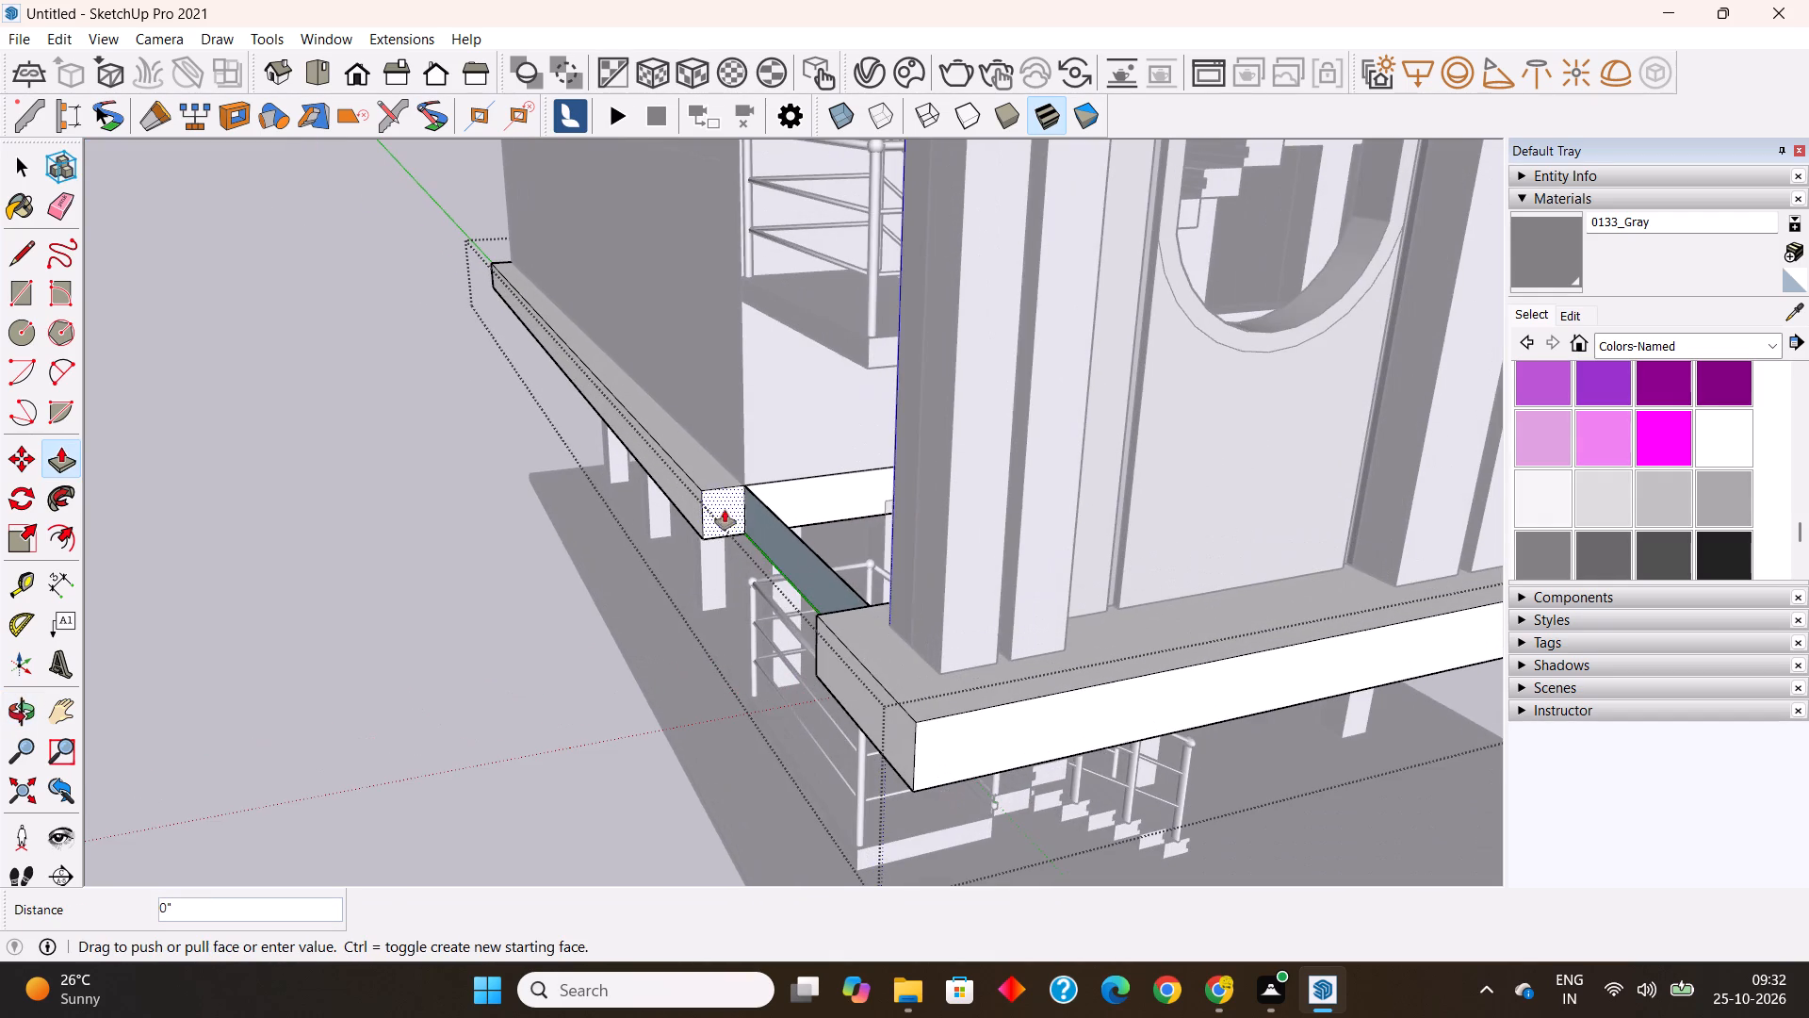
left_click(725, 510)
left_click(819, 642)
middle_click_drag(773, 671, 883, 677)
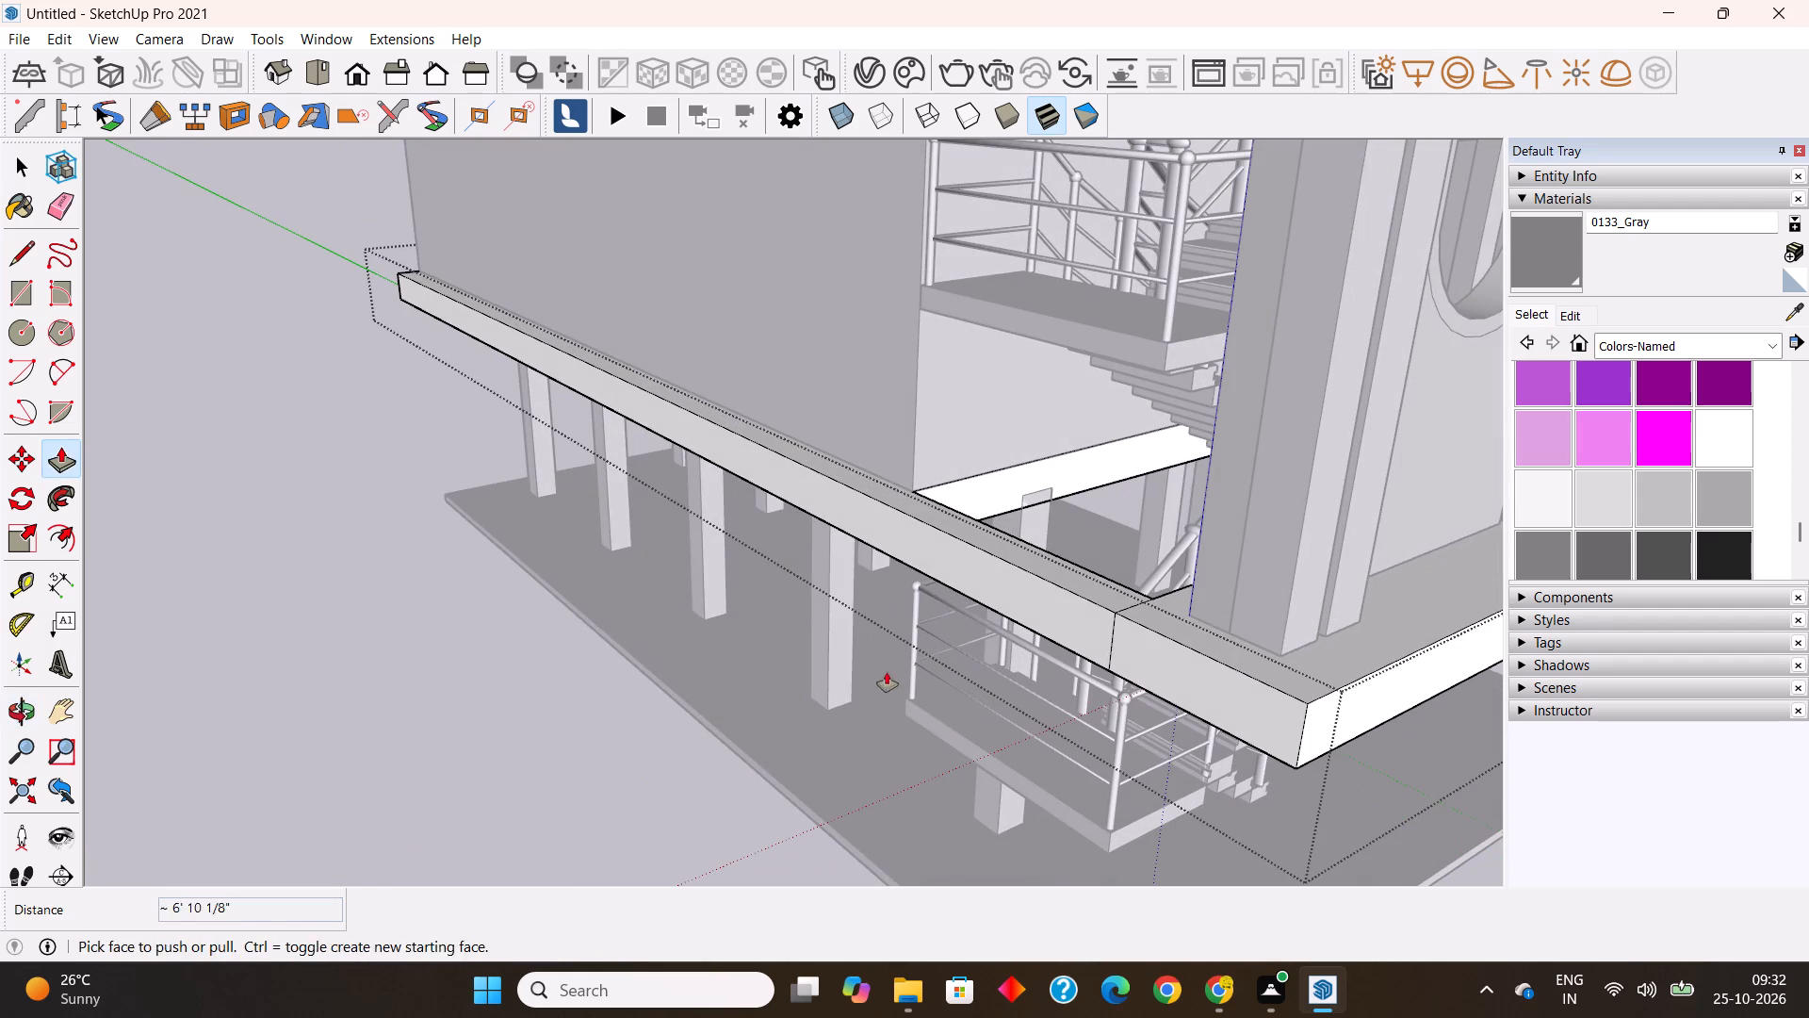
Delete the side and top seam edges where the strip meets the slab's front part, and leave the slab group.
key("space")
left_click(1112, 645)
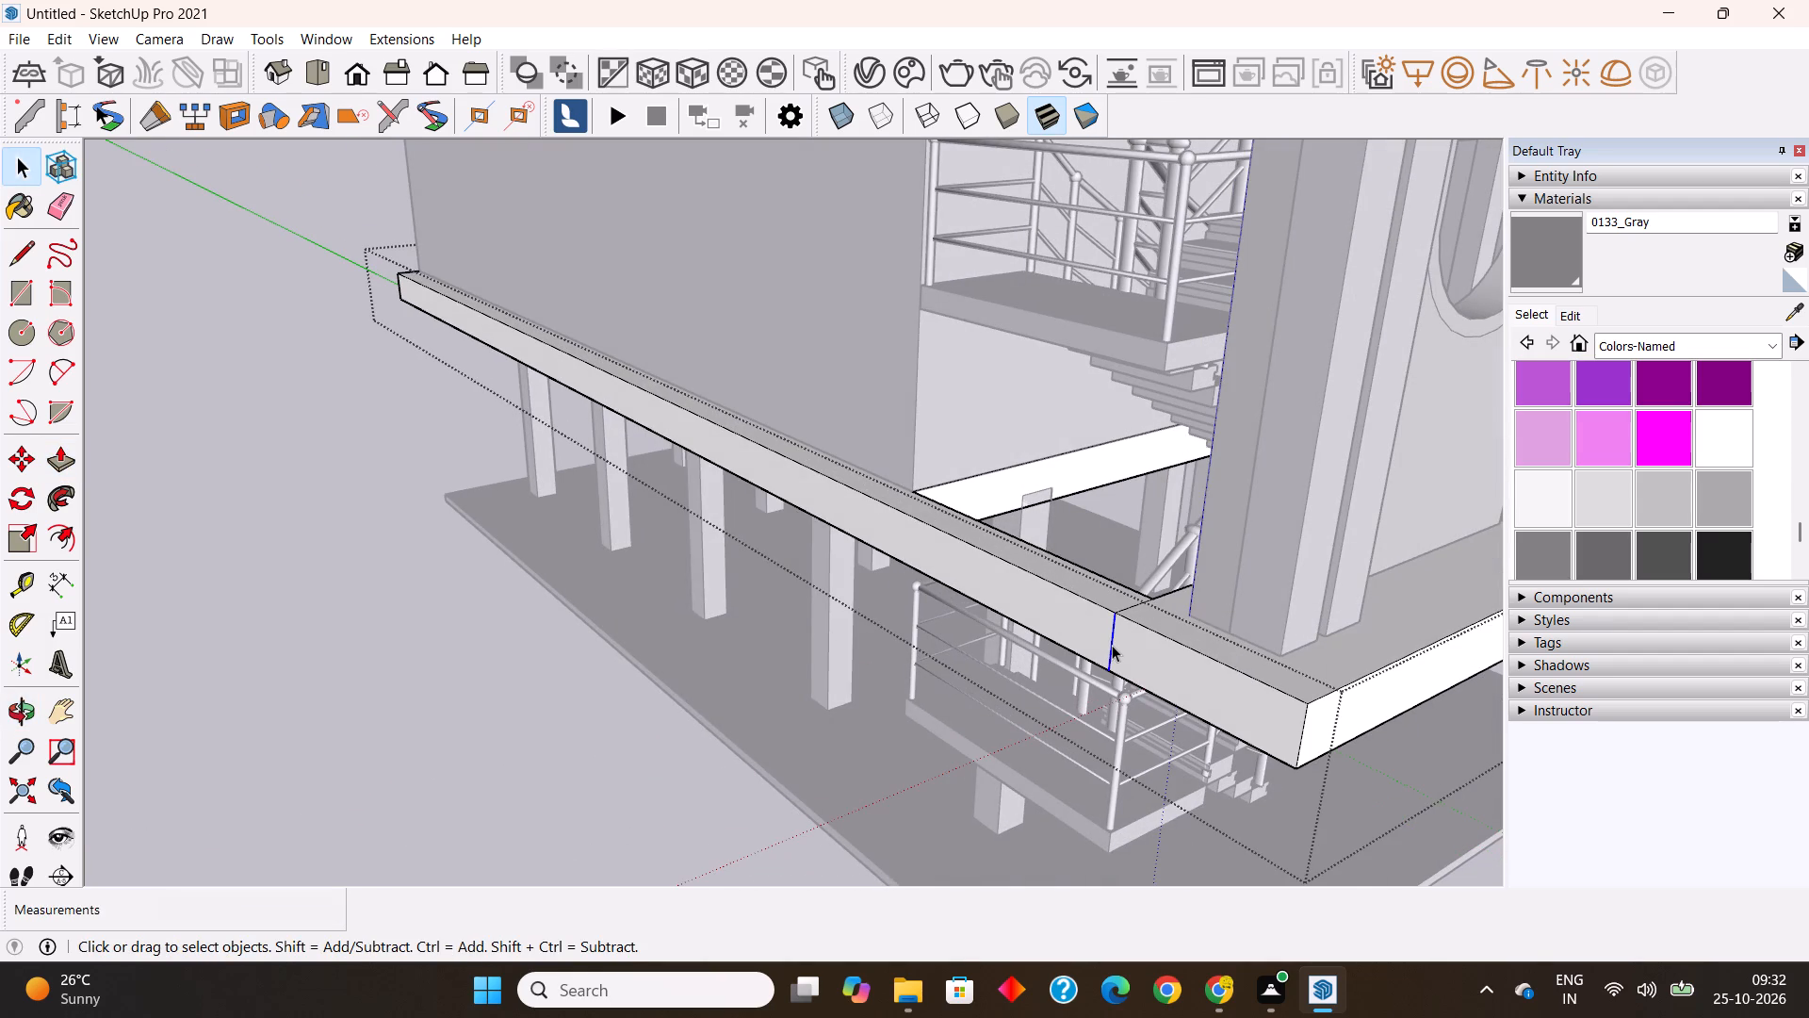
key("Delete")
left_click(1123, 610)
key("Delete")
scroll(999, 598, "down", 4)
middle_click_drag(1006, 619, 798, 587)
scroll(723, 518, "down", 7)
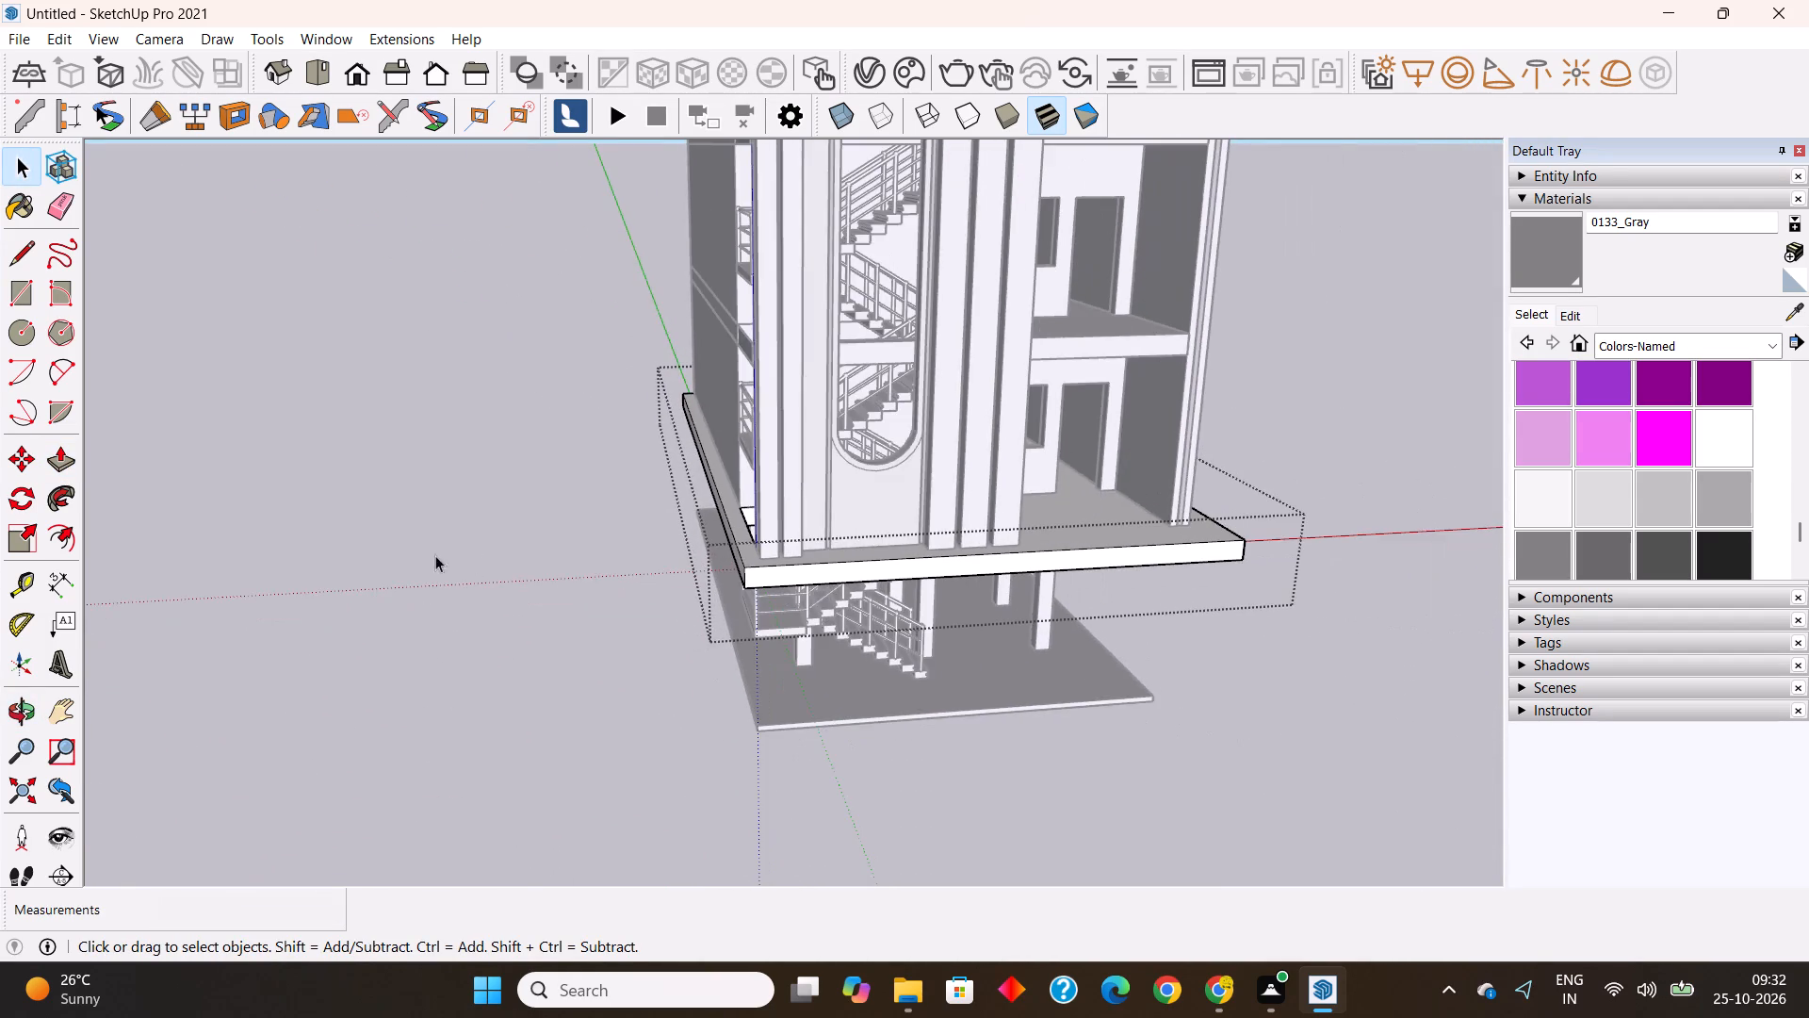
left_click(435, 554)
Reopen the slab group and place guides 3" below the top edge and 3" above the bottom edge of its front face.
middle_click_drag(839, 606, 1019, 585)
scroll(968, 554, "up", 5)
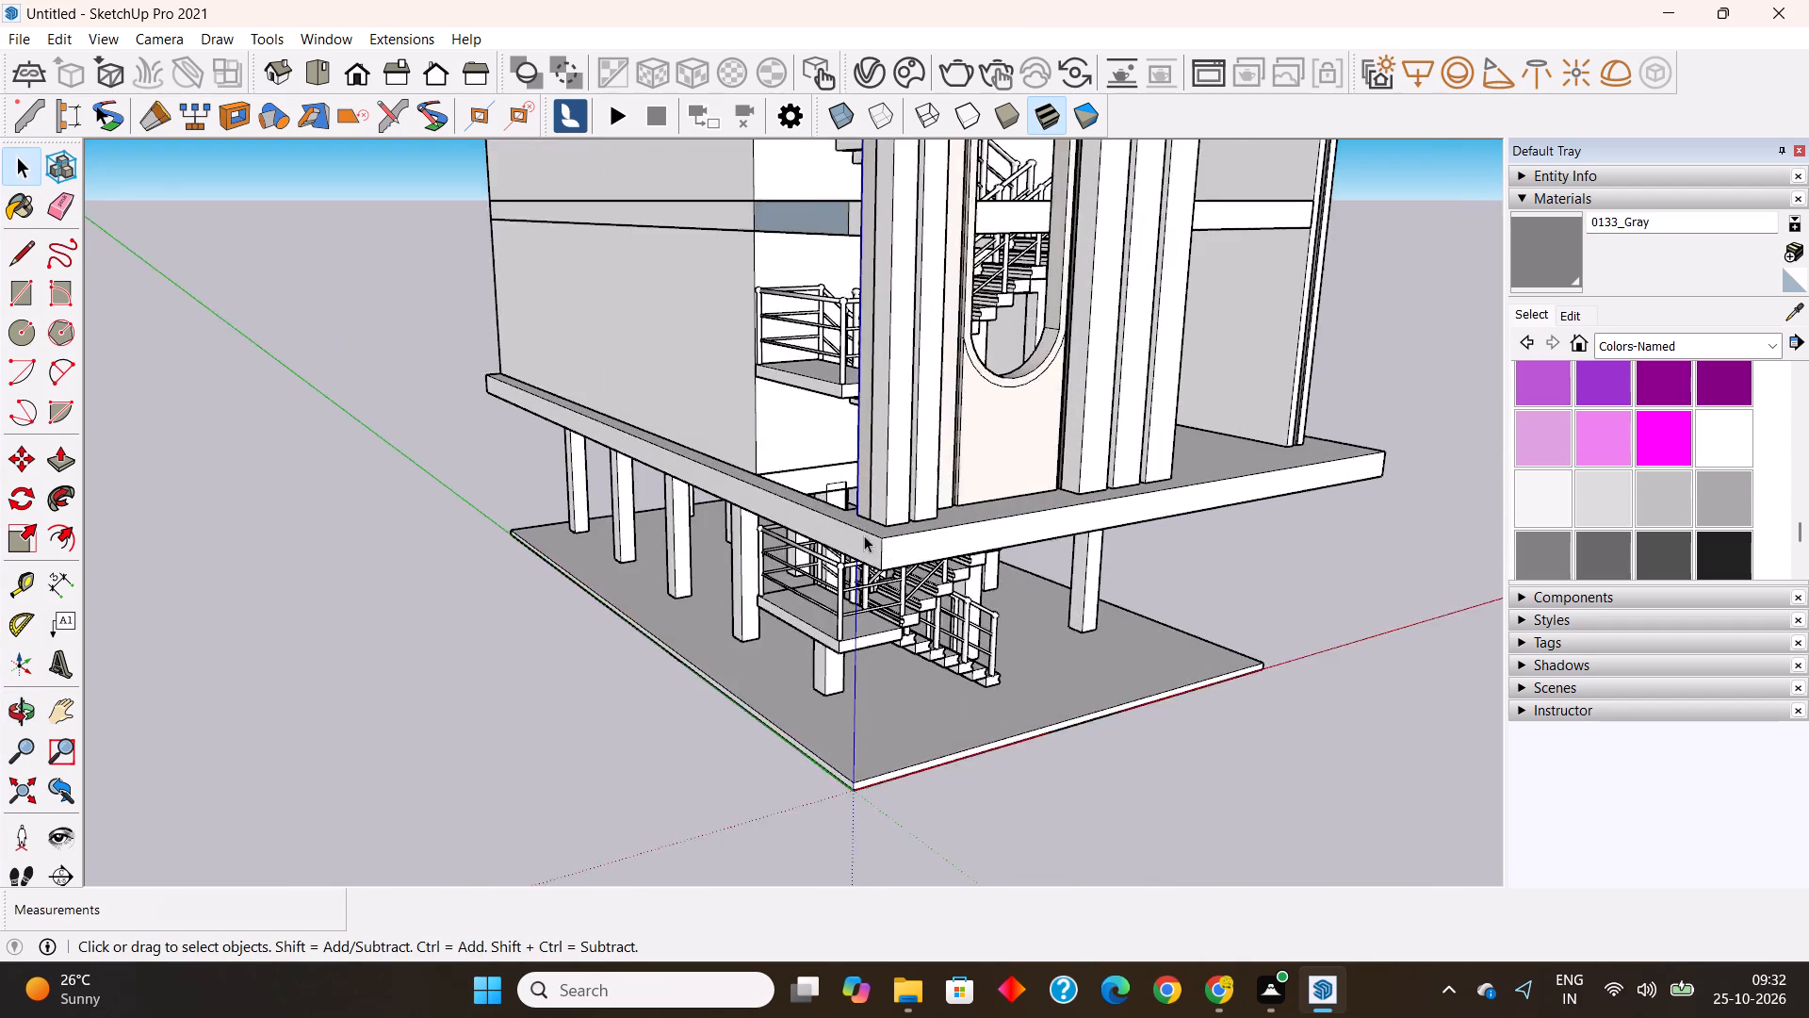
scroll(864, 535, "up", 12)
double_click(919, 560)
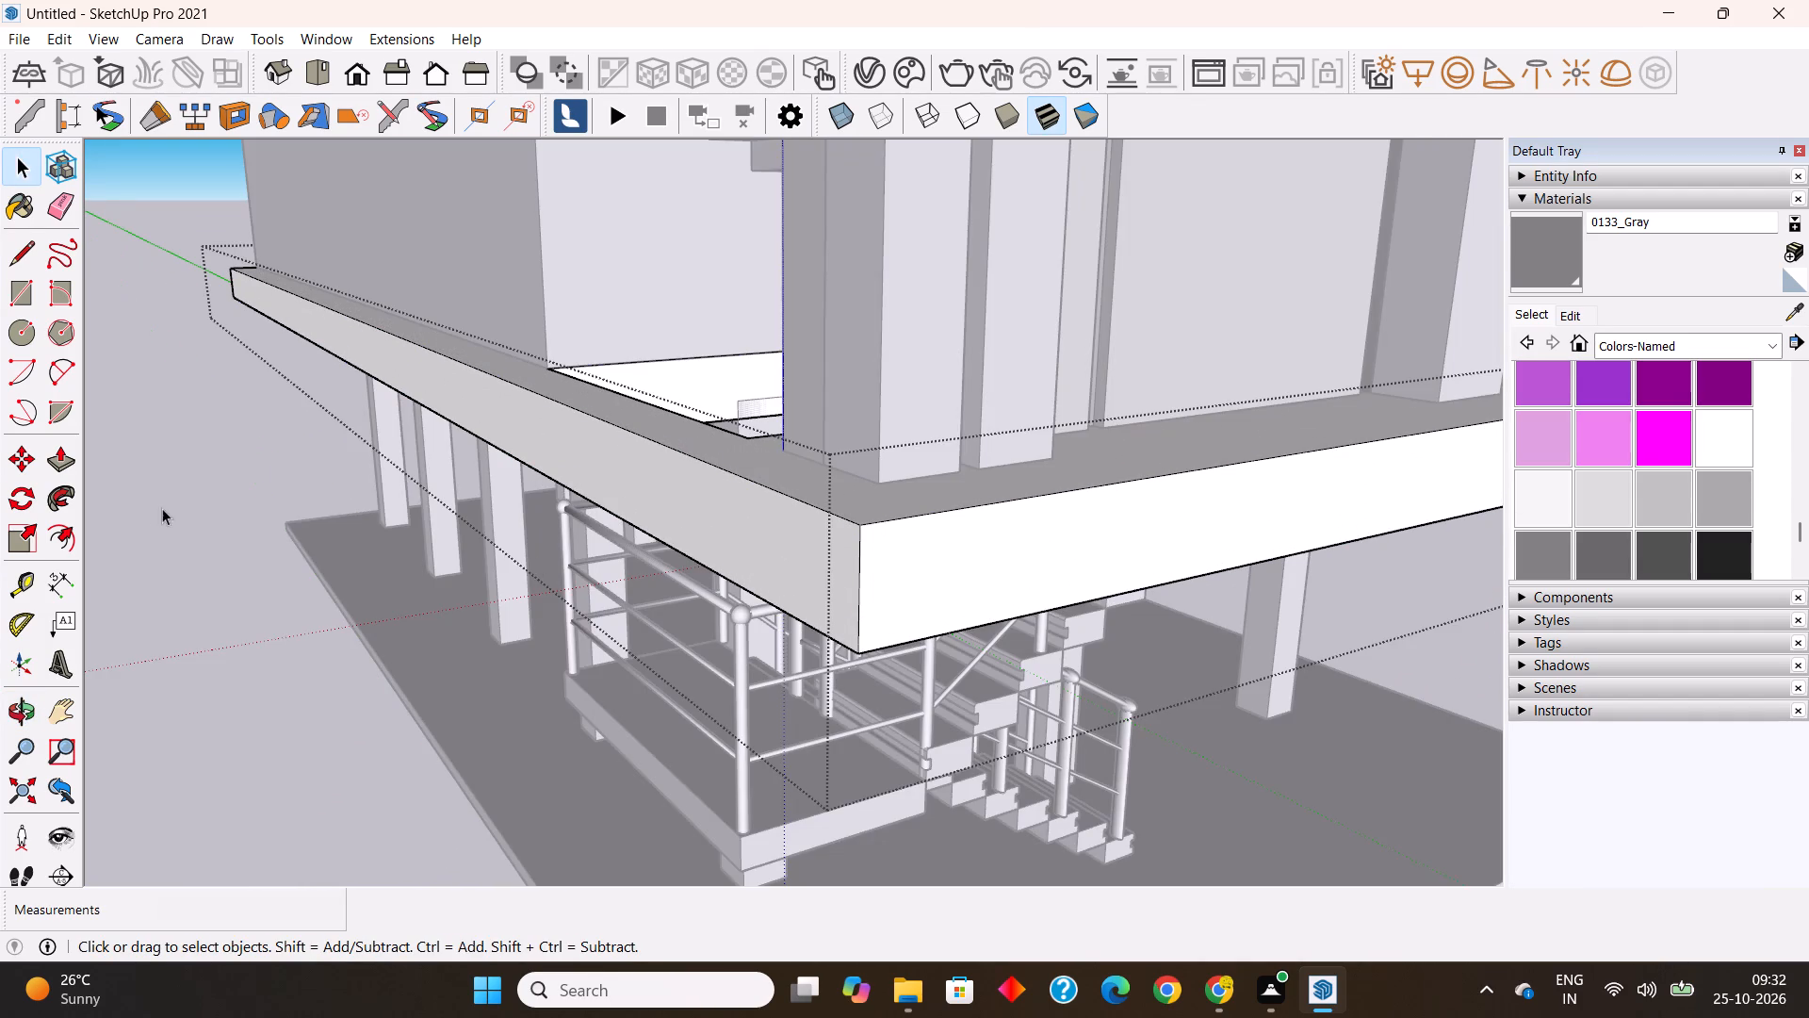
left_click(26, 586)
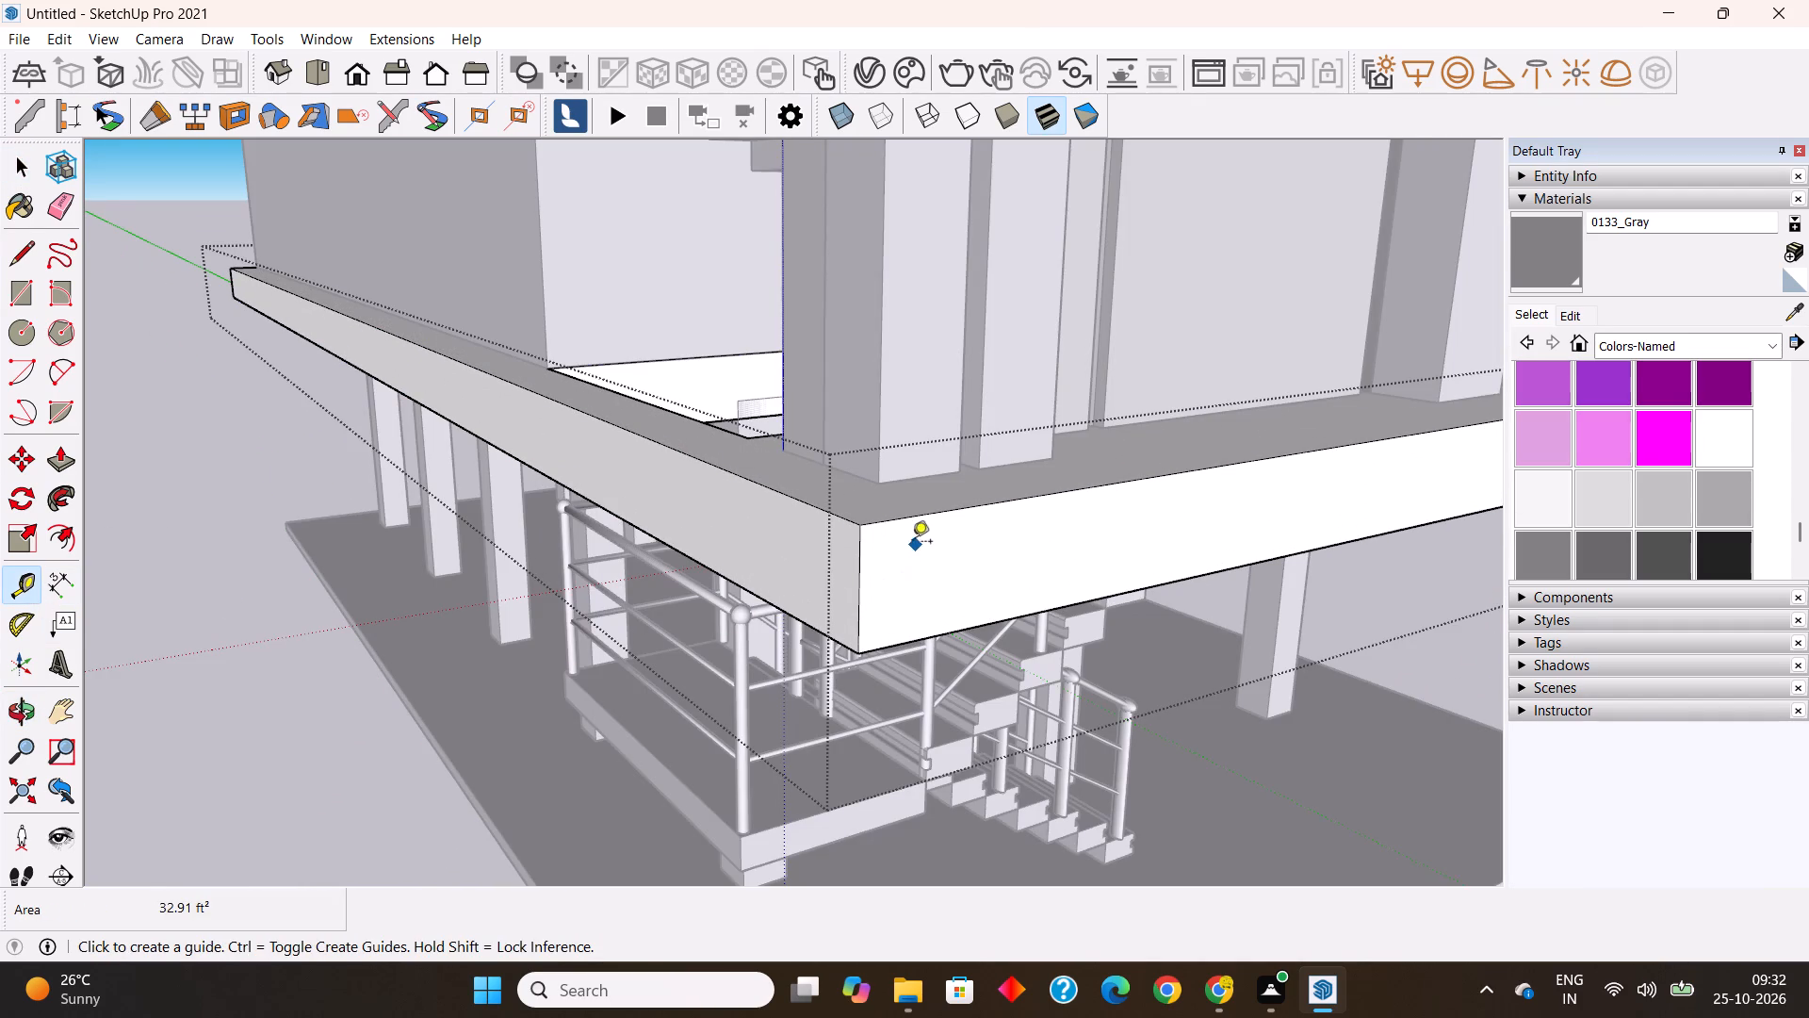
left_click(909, 517)
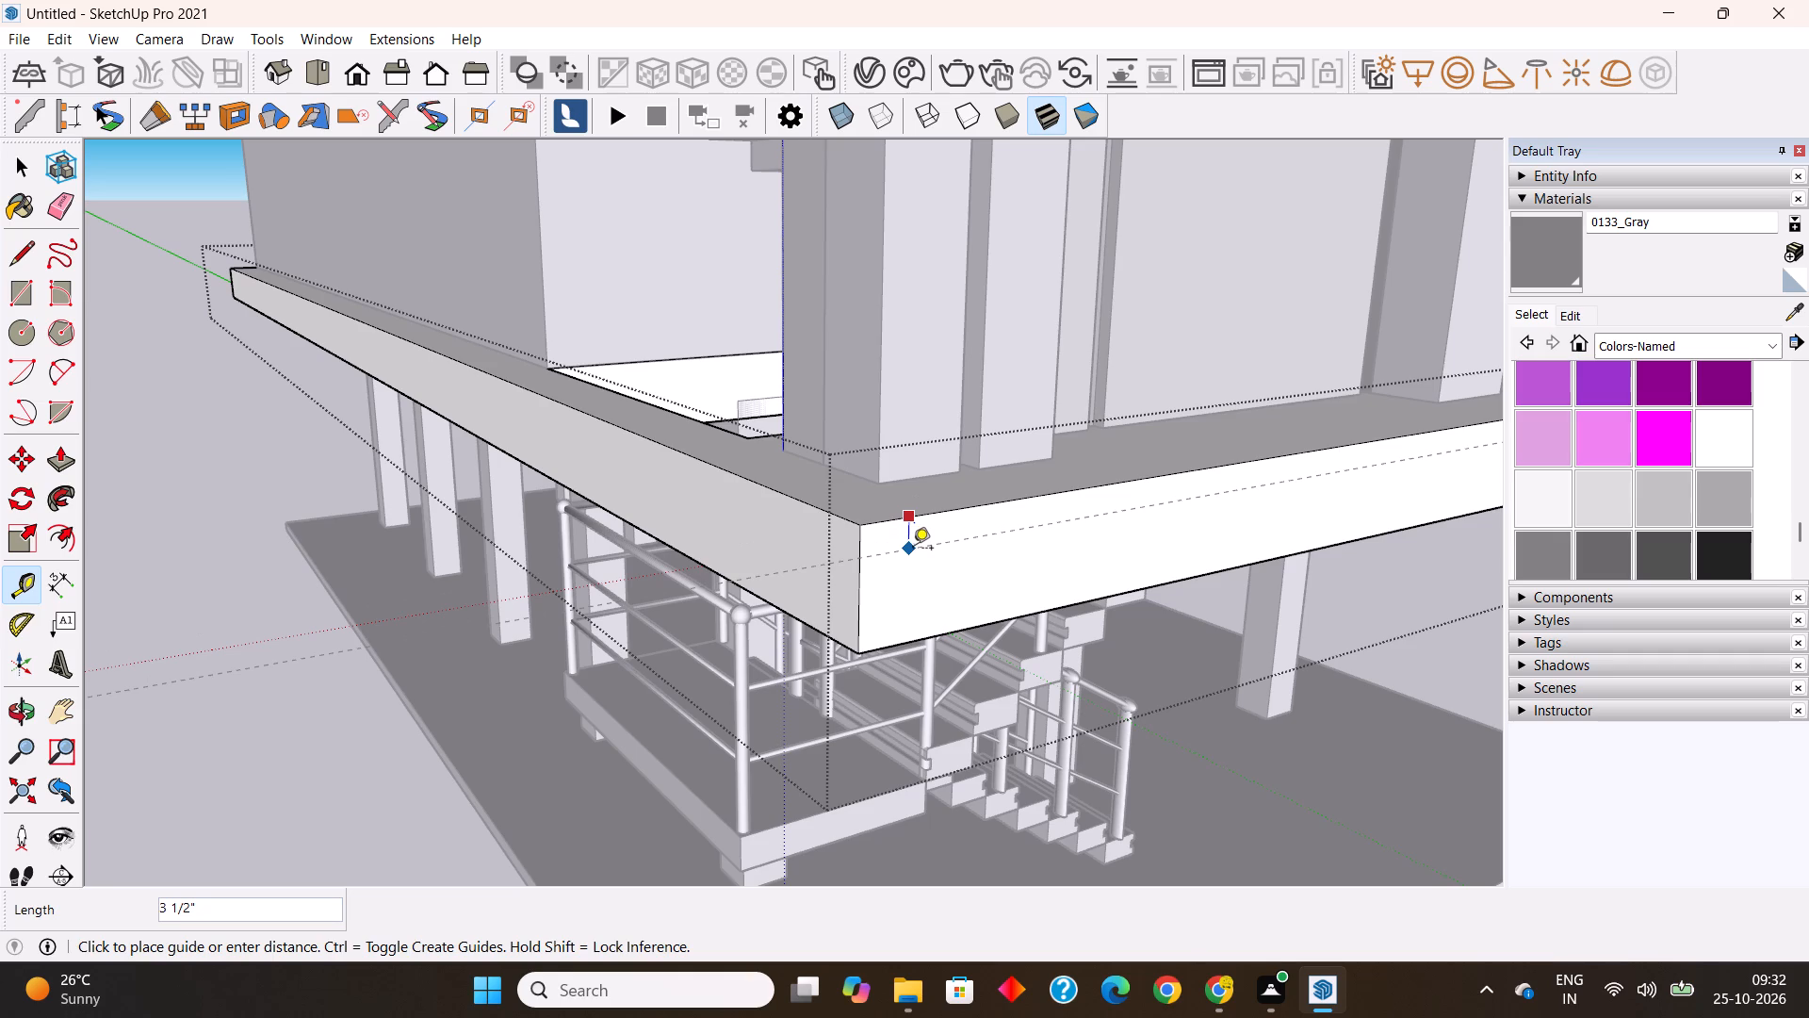
type("3\"")
key("Return")
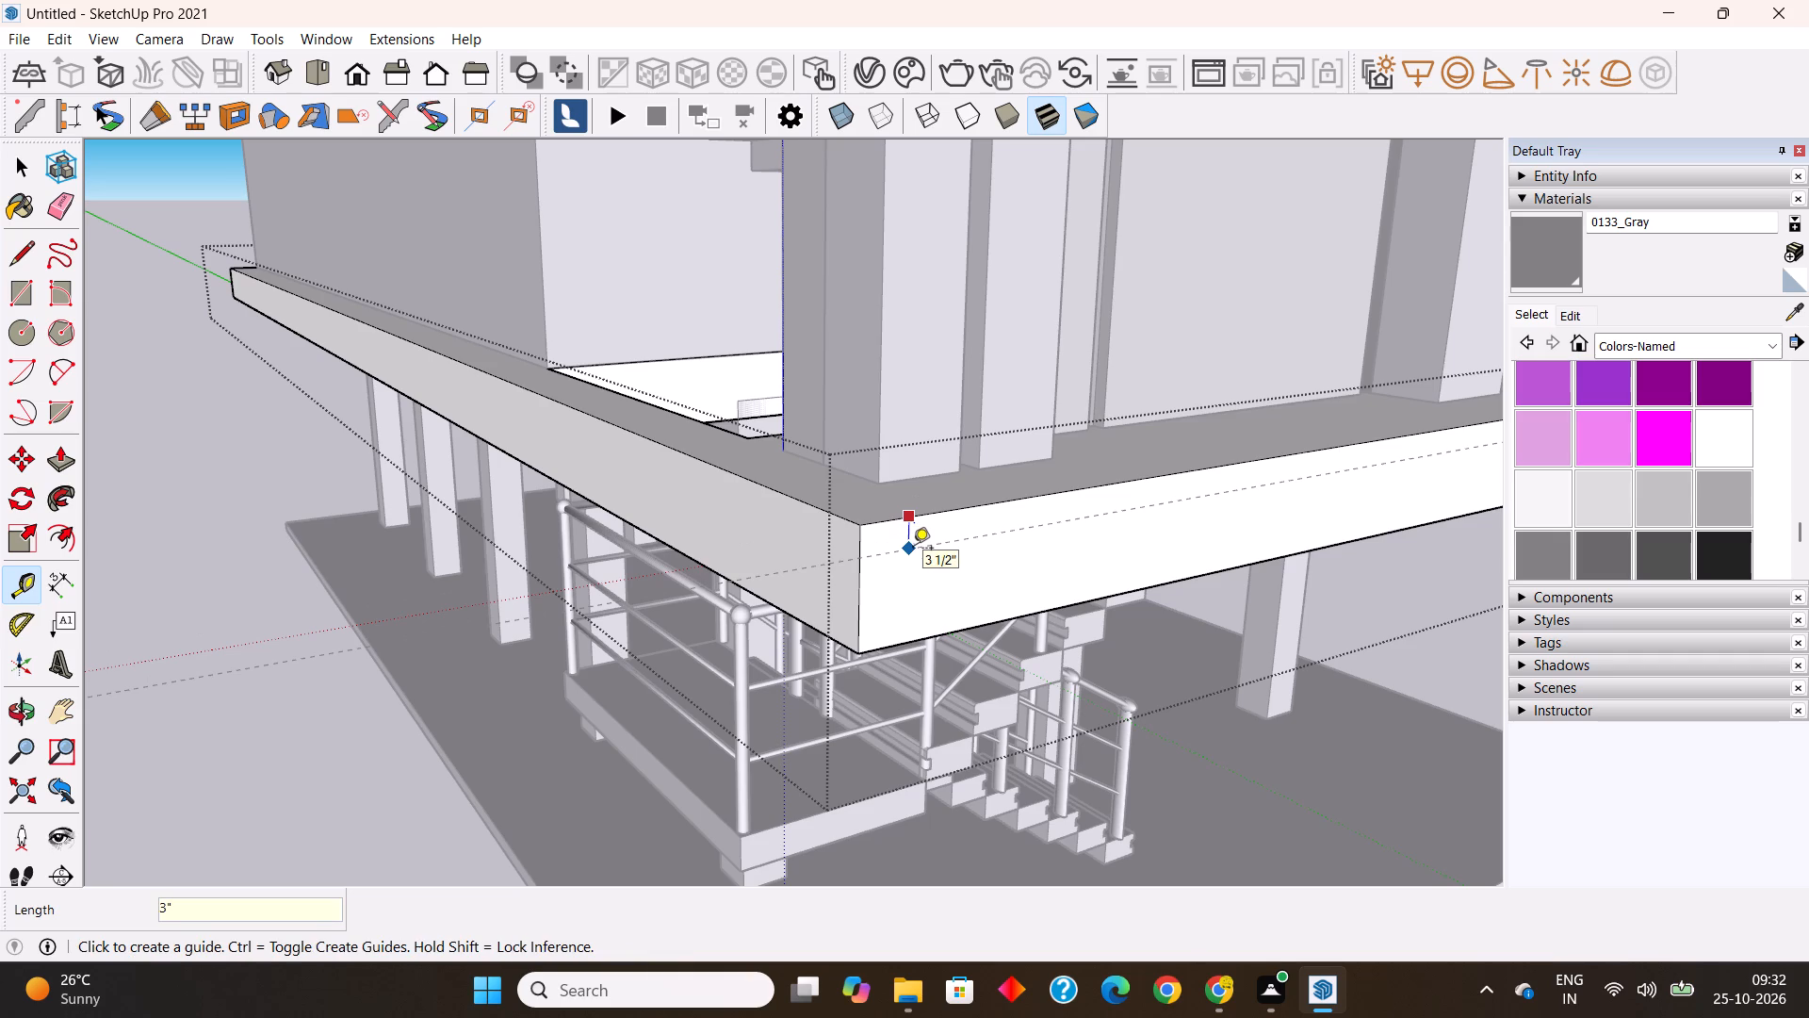
left_click(925, 638)
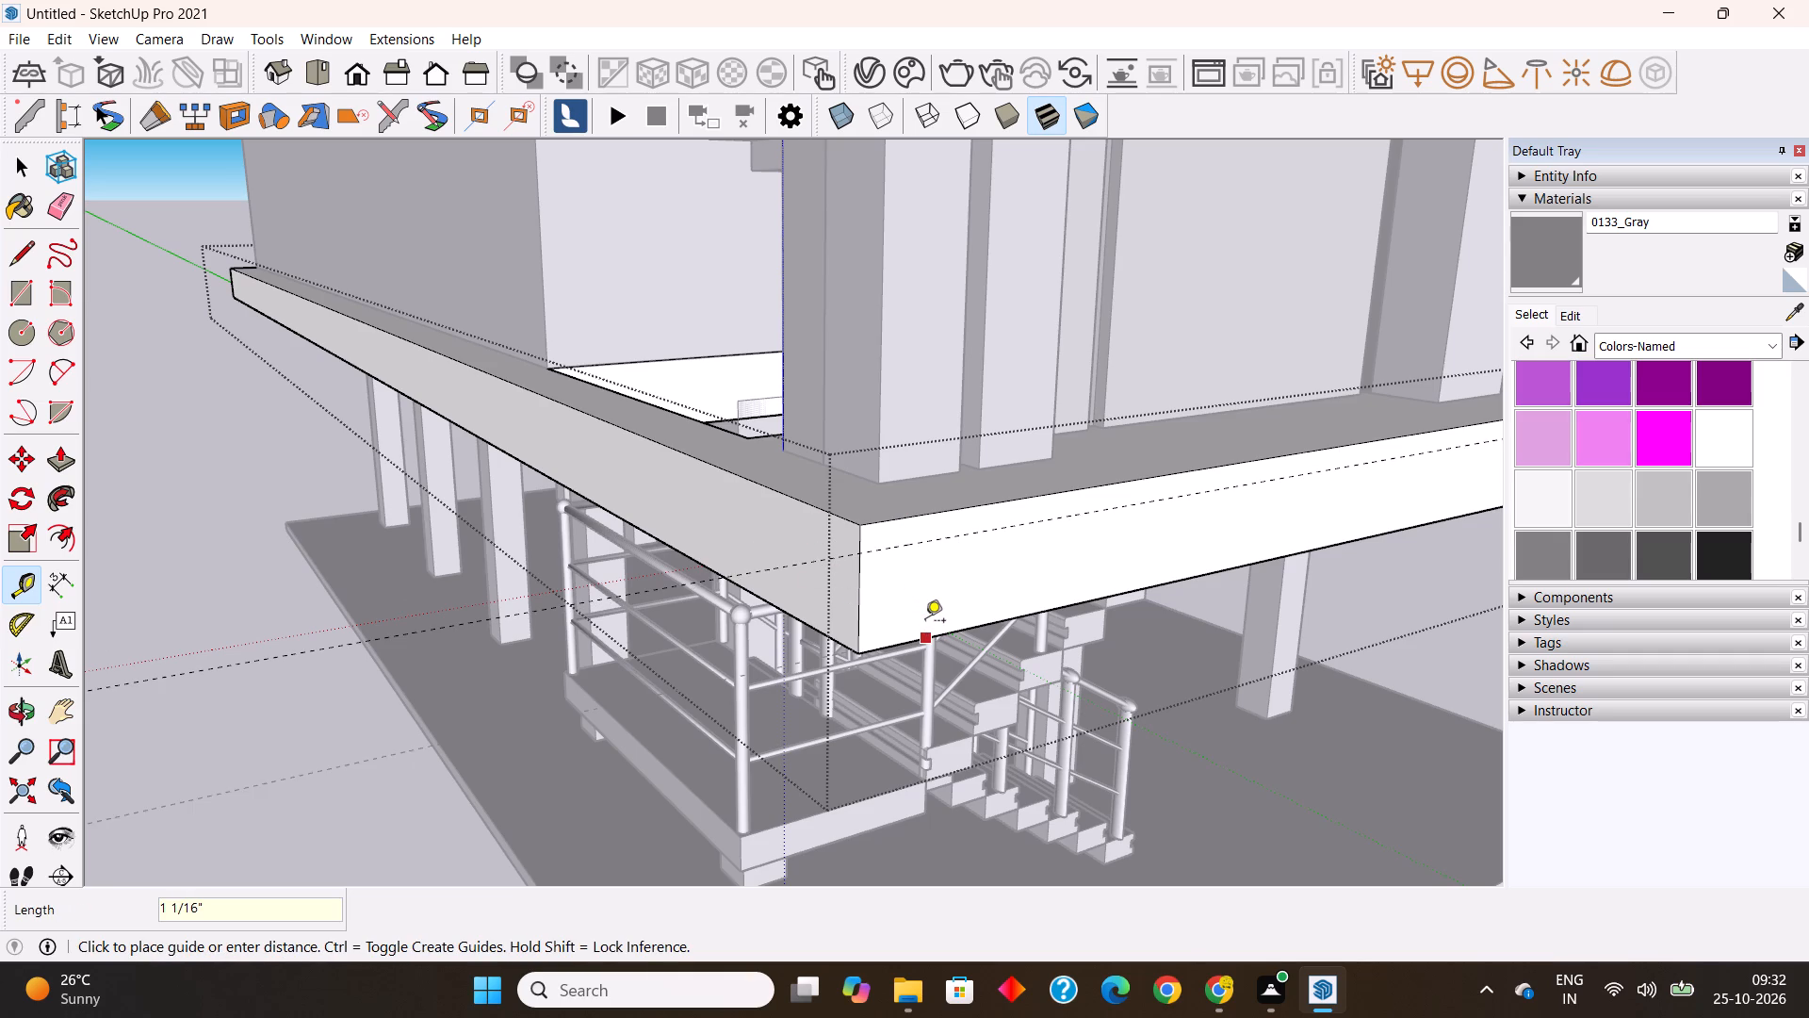
type("3\"")
key("Return")
Place guides 3" inside the top and bottom edges of the slab's stair-side face.
middle_click_drag(731, 558, 804, 582)
left_click(856, 520)
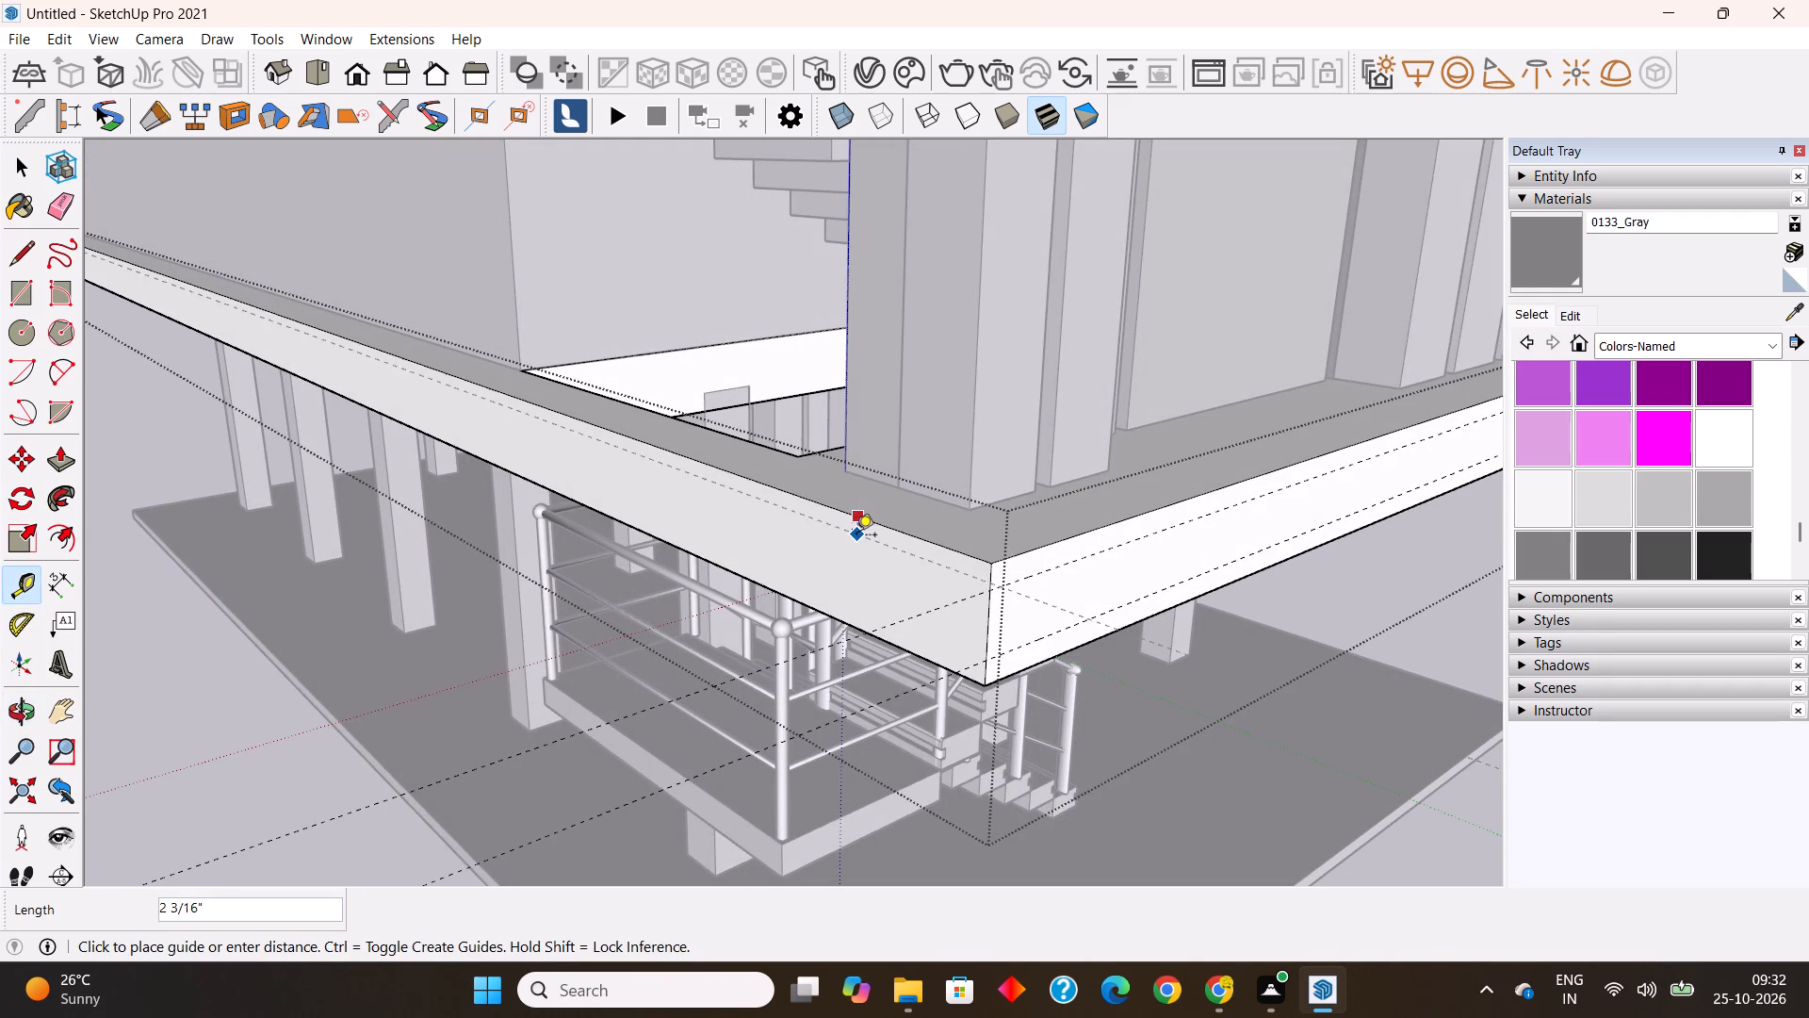
type("3\"")
key("Return")
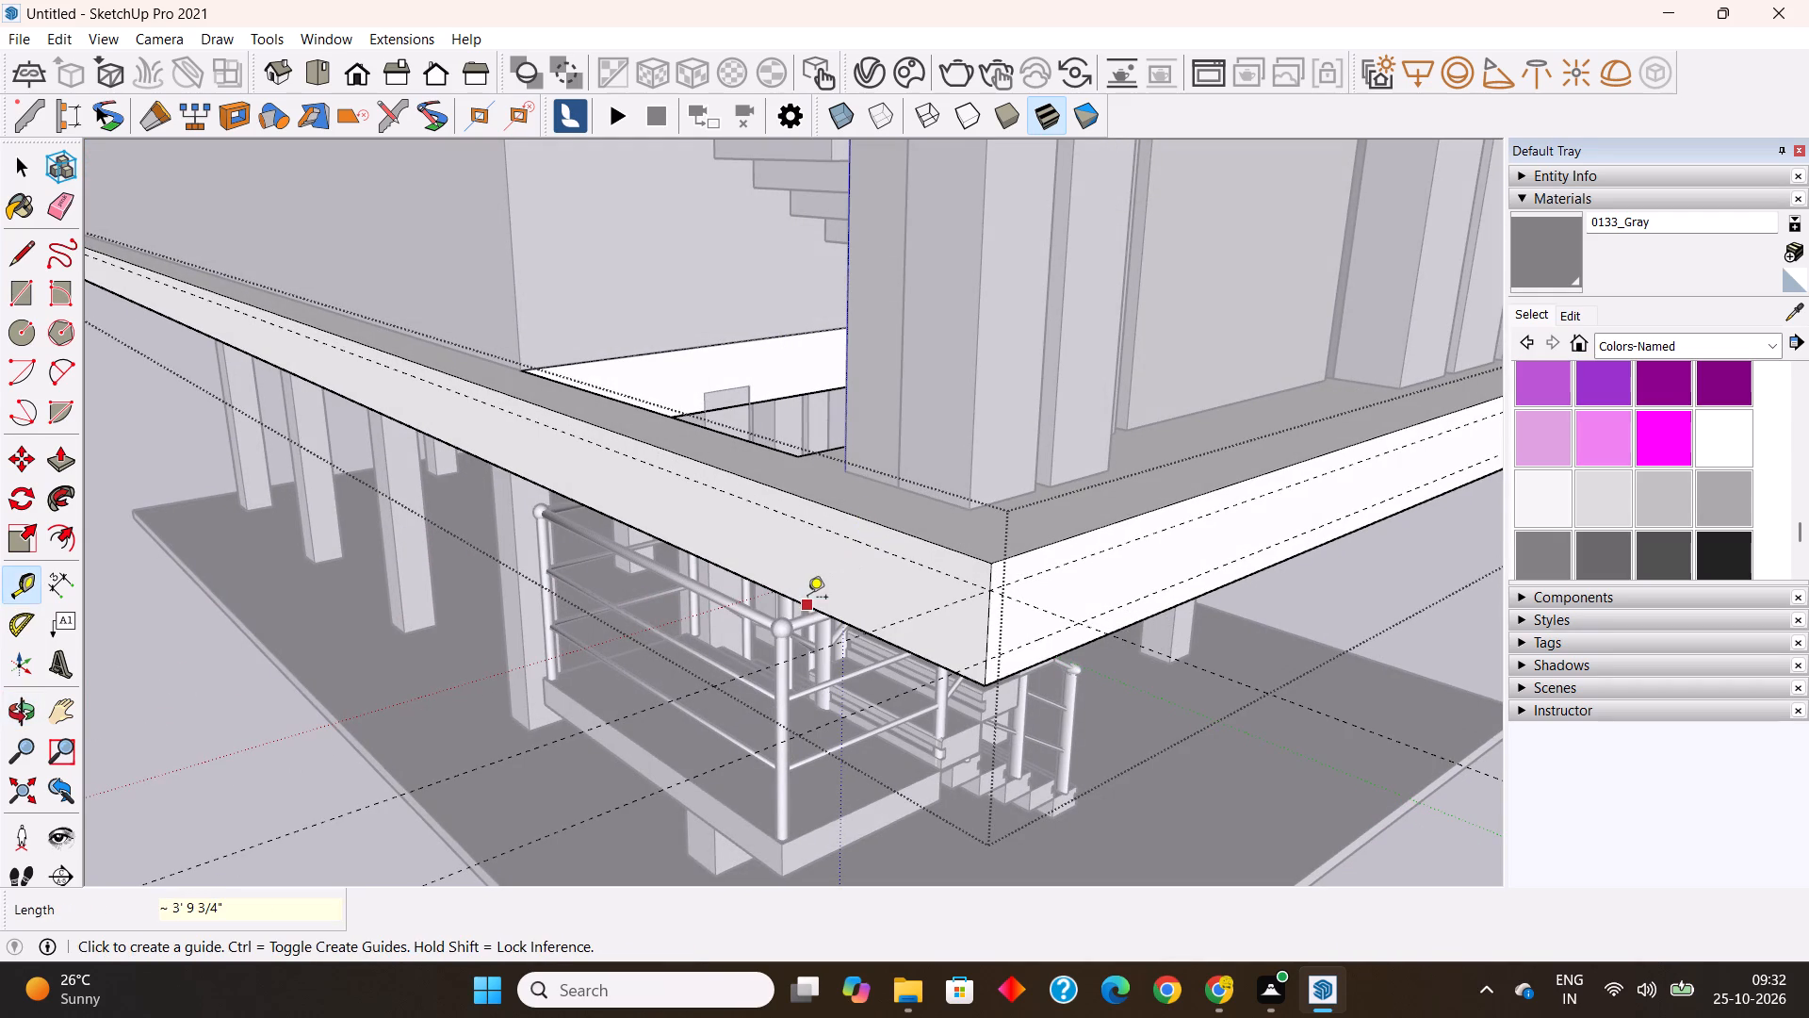
left_click(805, 599)
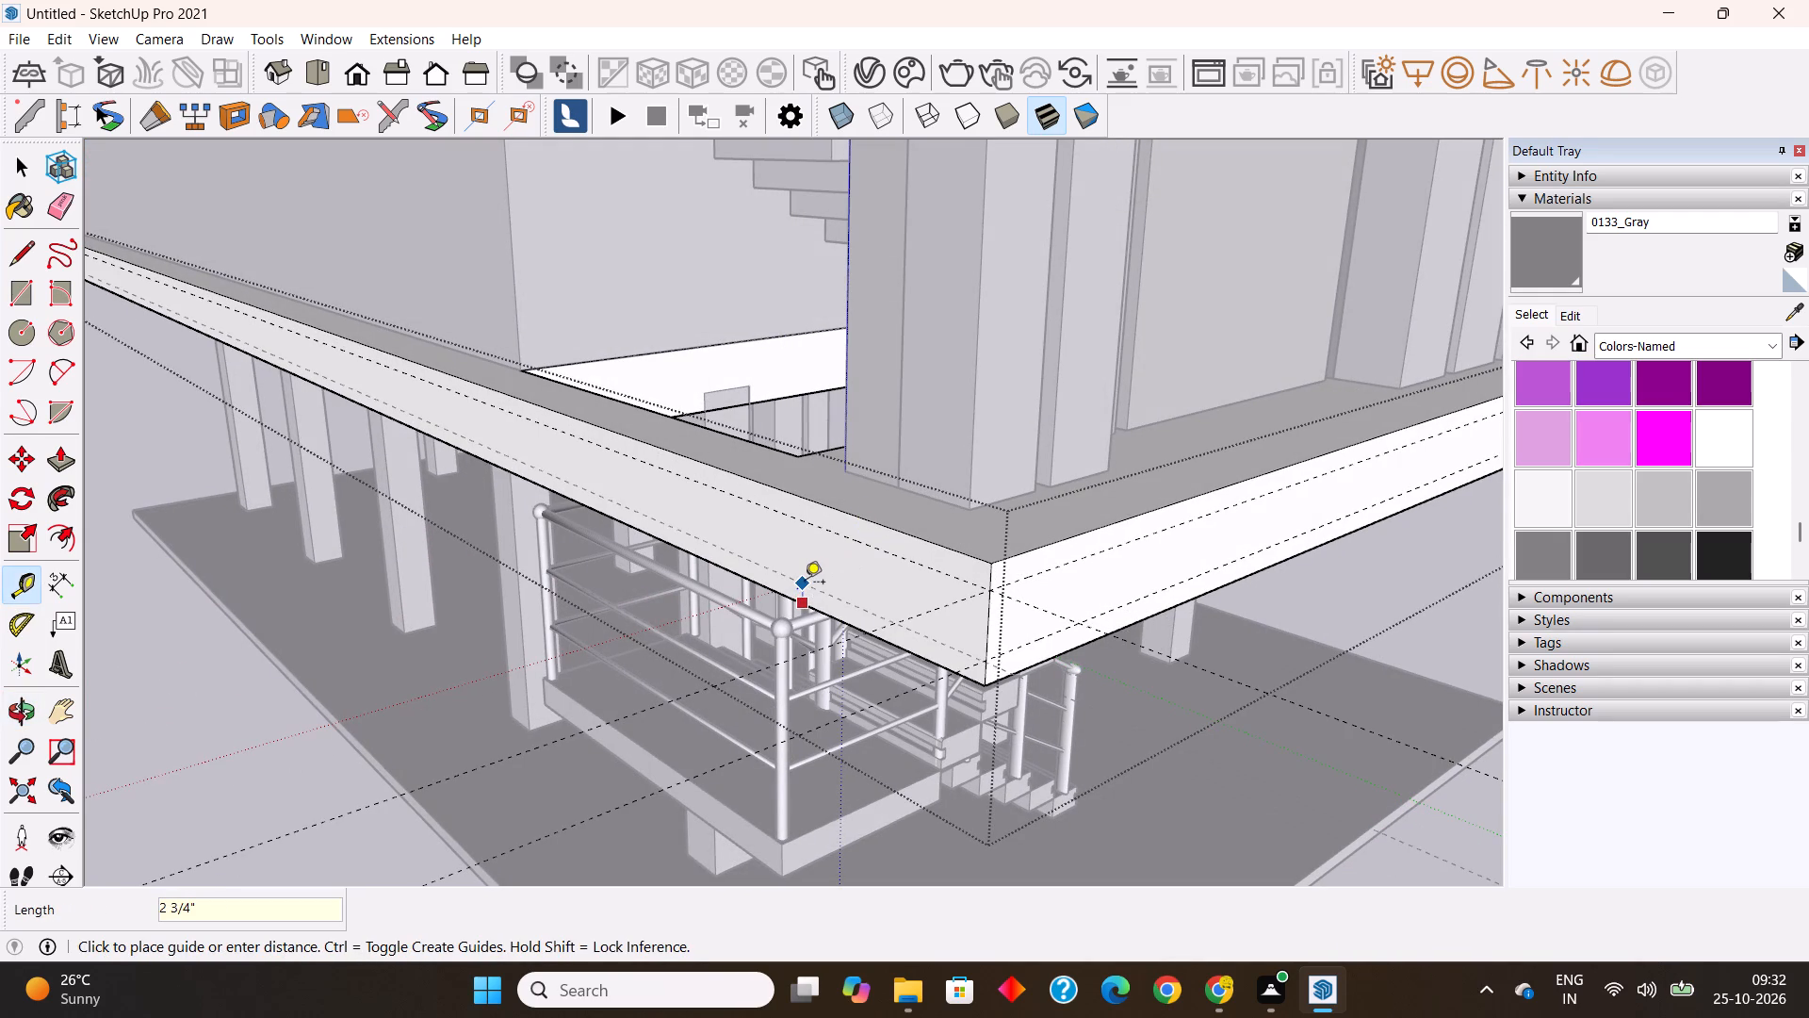
type("3\"")
key("Return")
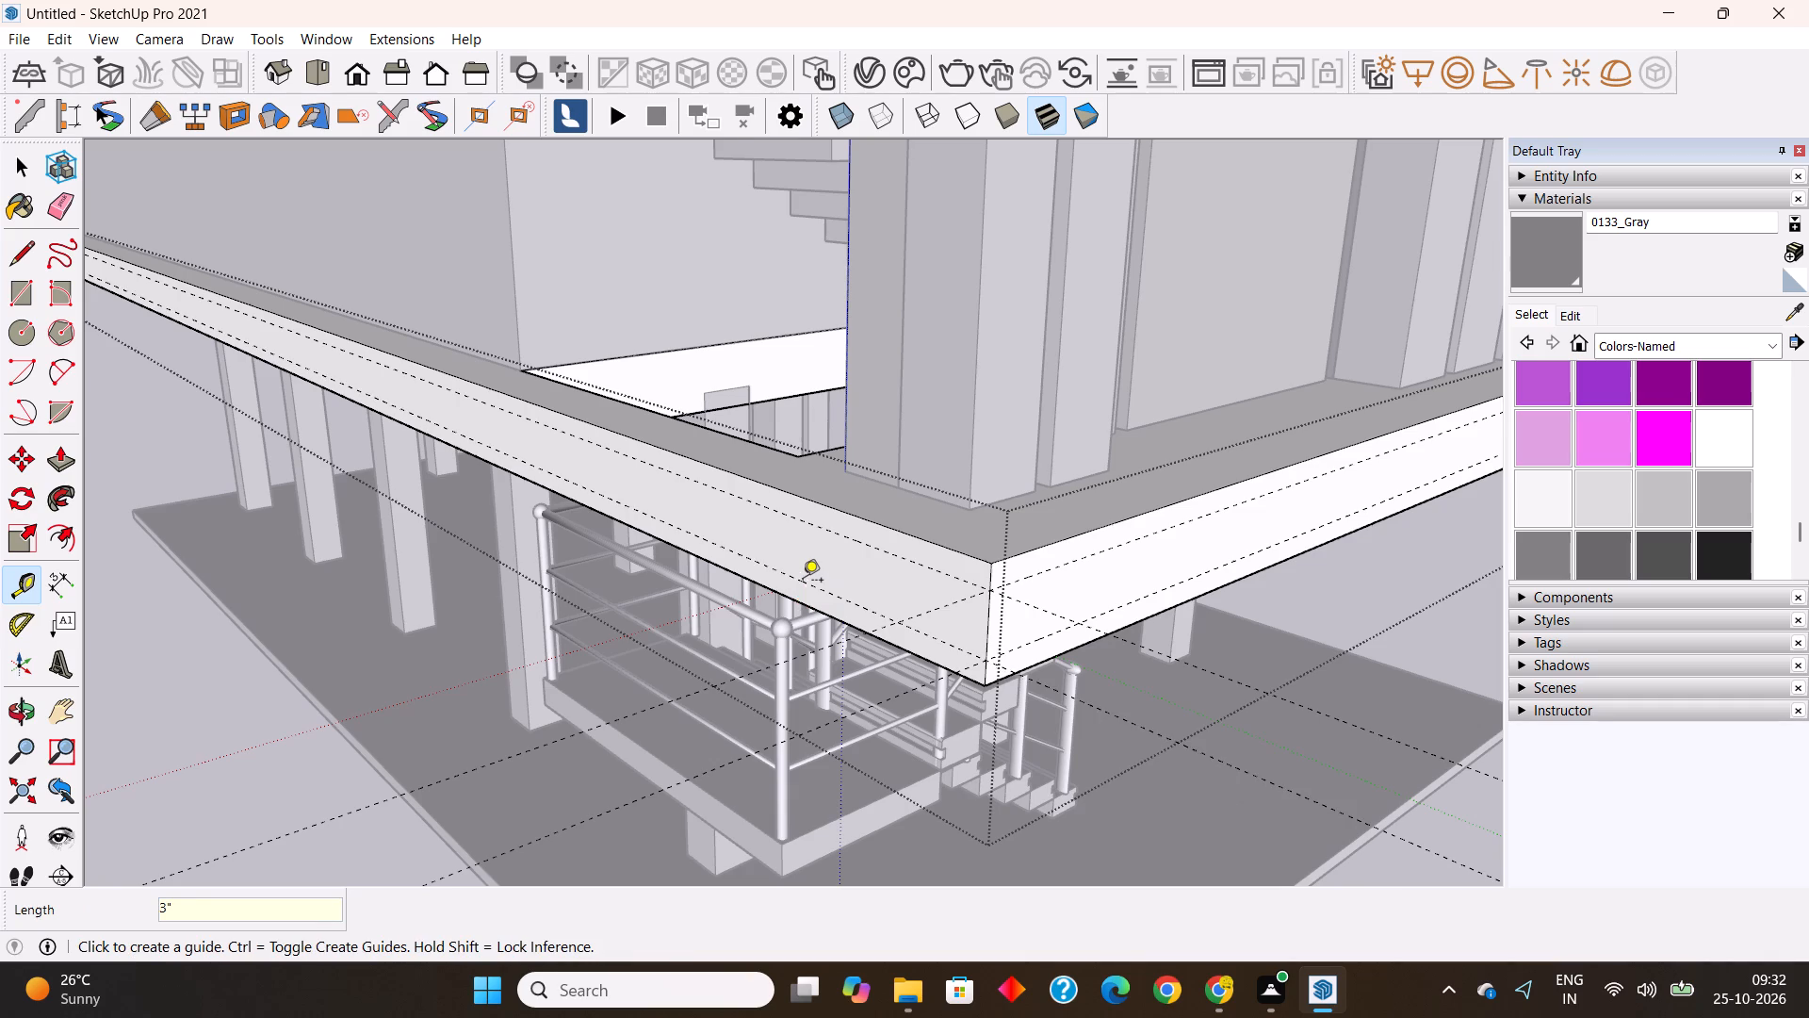
Place guides 3" inside the top and bottom edges of the slab's side face opposite the stair side.
scroll(679, 564, "down", 10)
middle_click_drag(1353, 520, 597, 559)
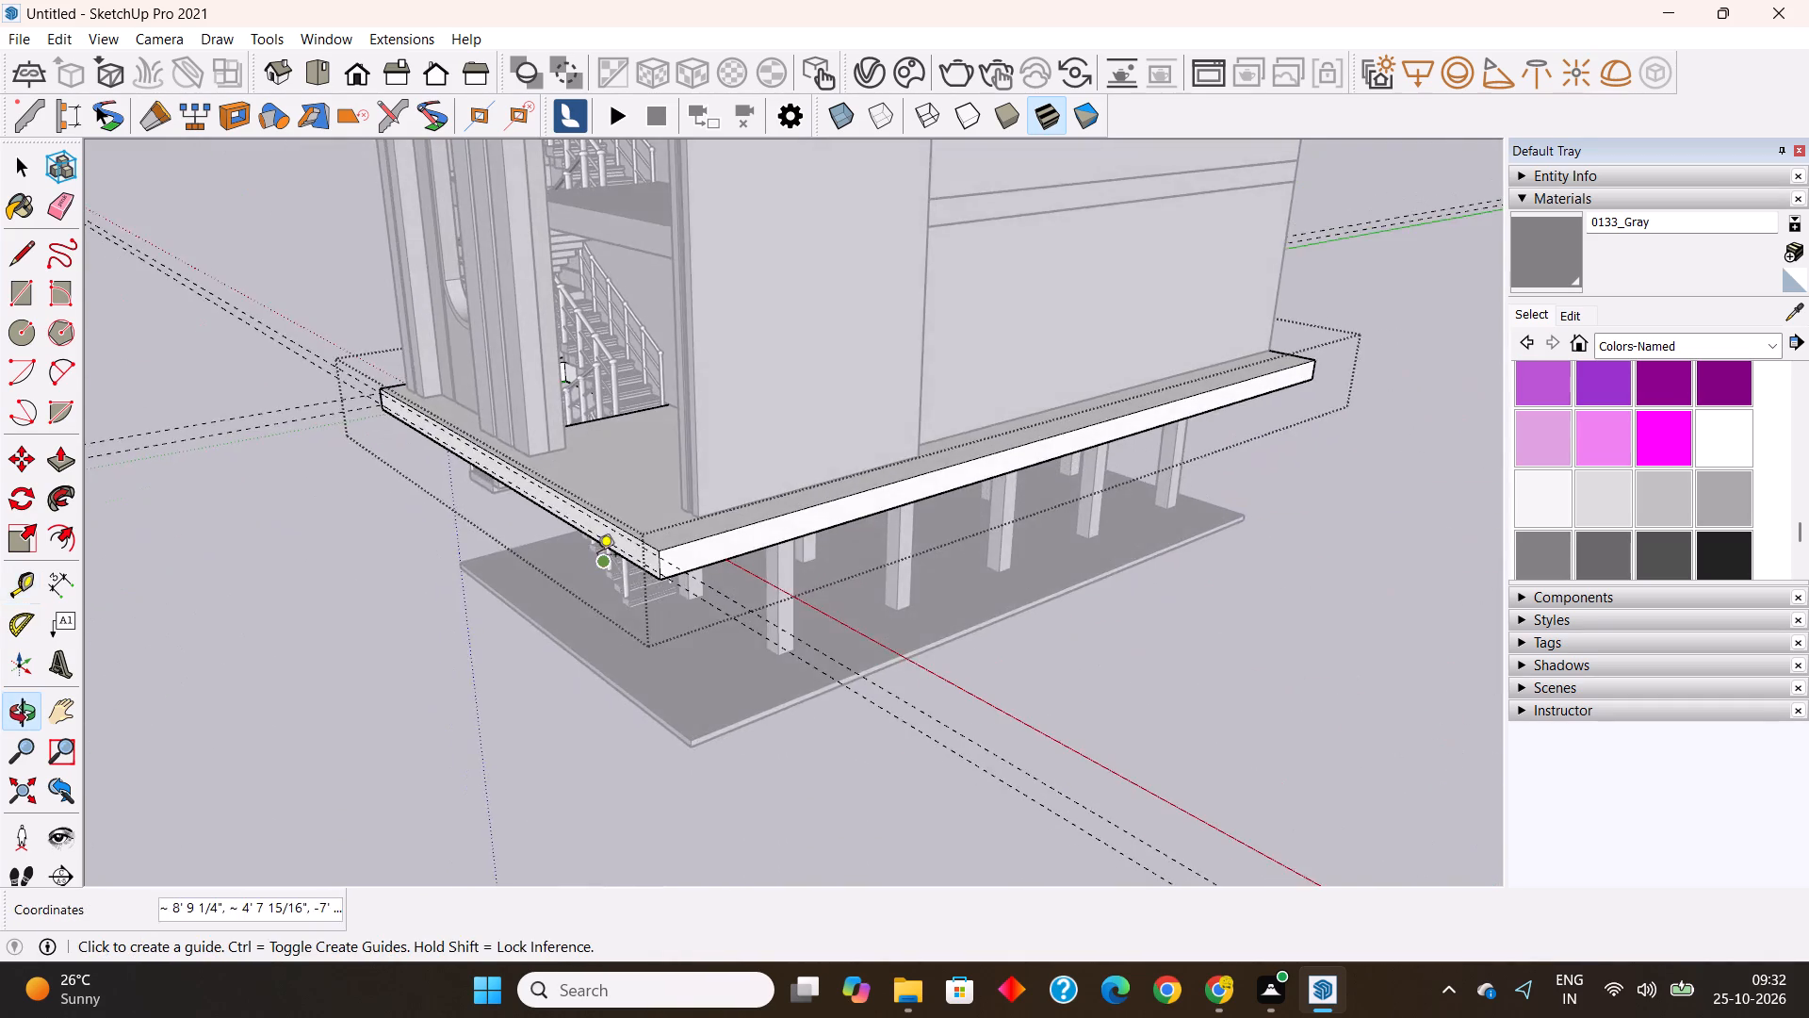
scroll(605, 546, "up", 4)
scroll(723, 575, "up", 9)
left_click(744, 497)
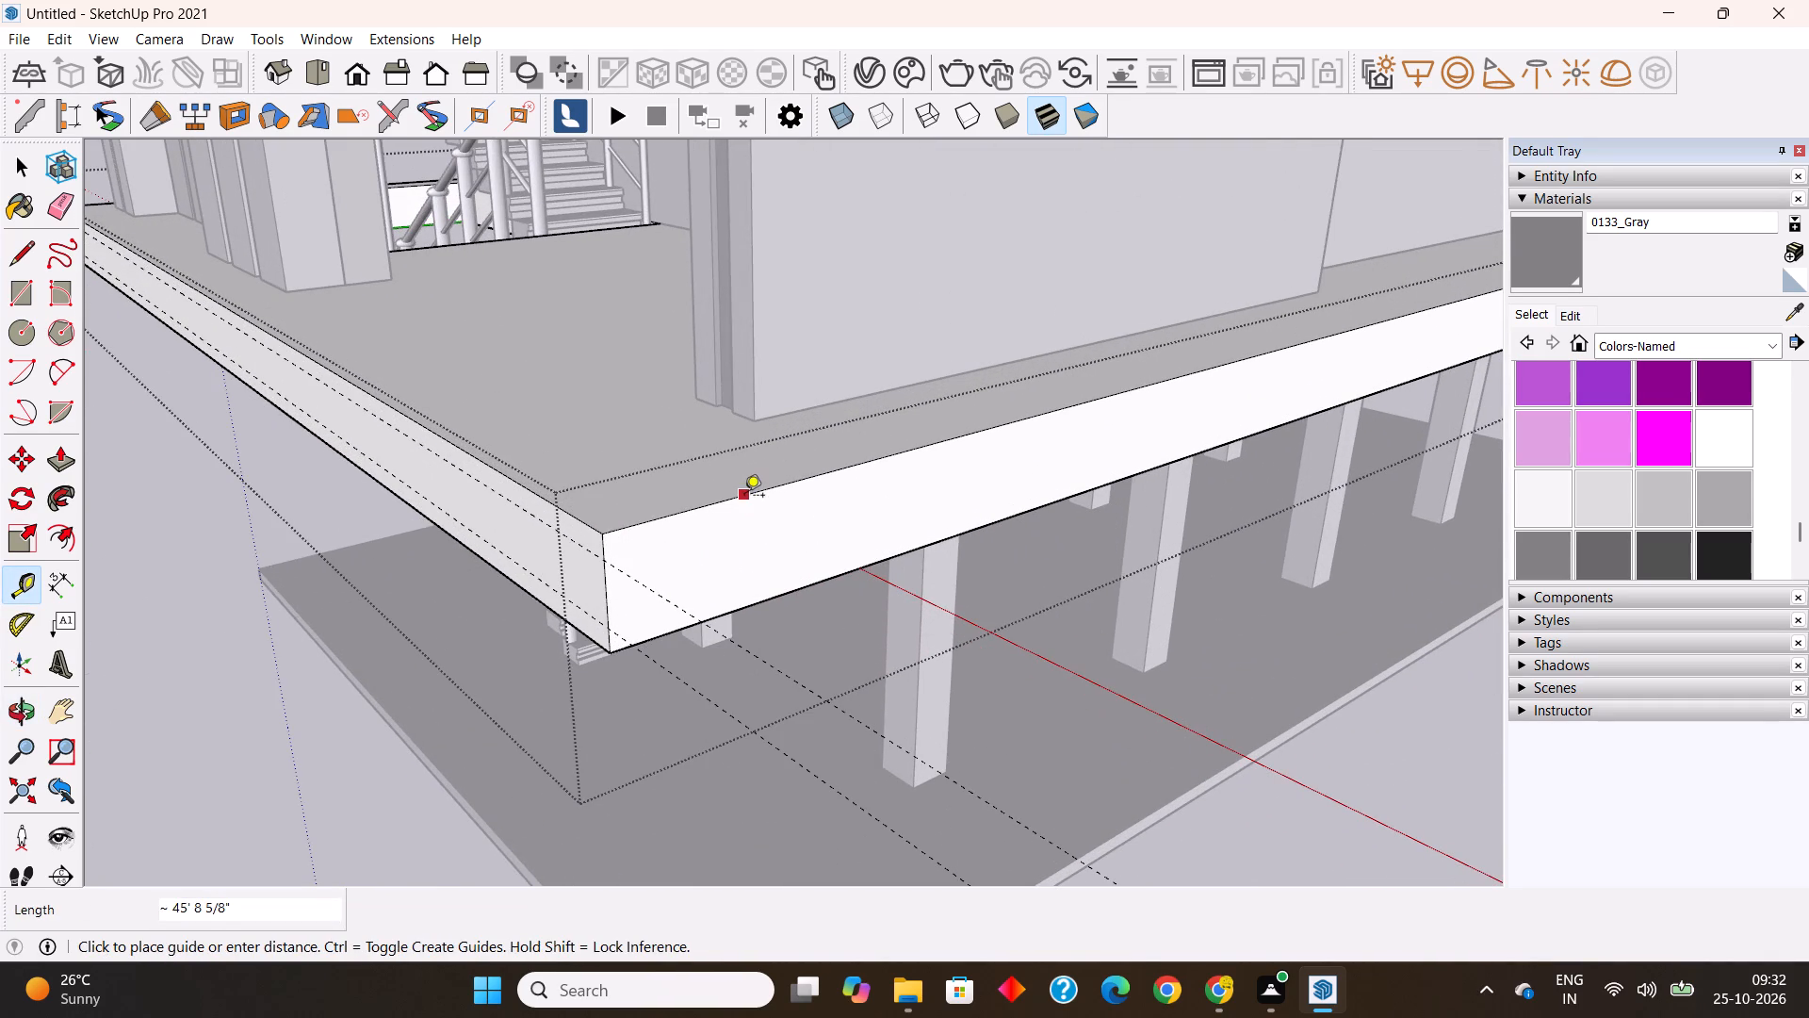
type("3\"")
key("Return")
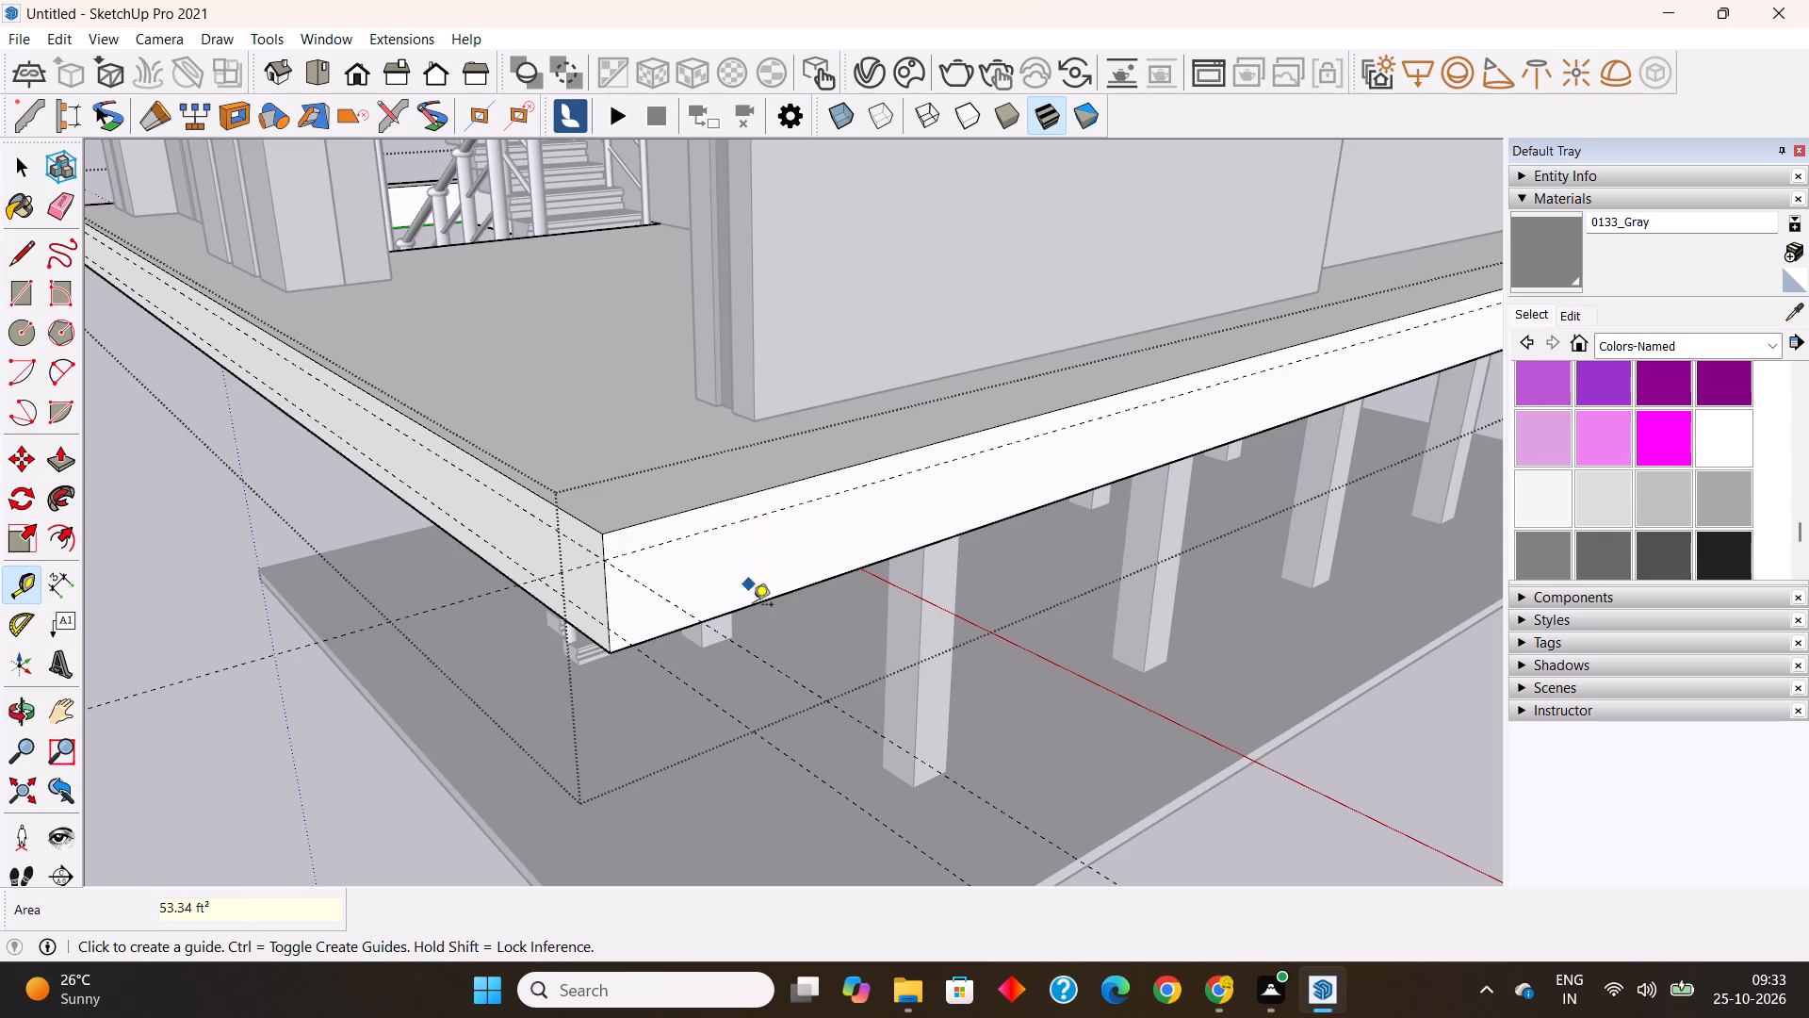
left_click(754, 608)
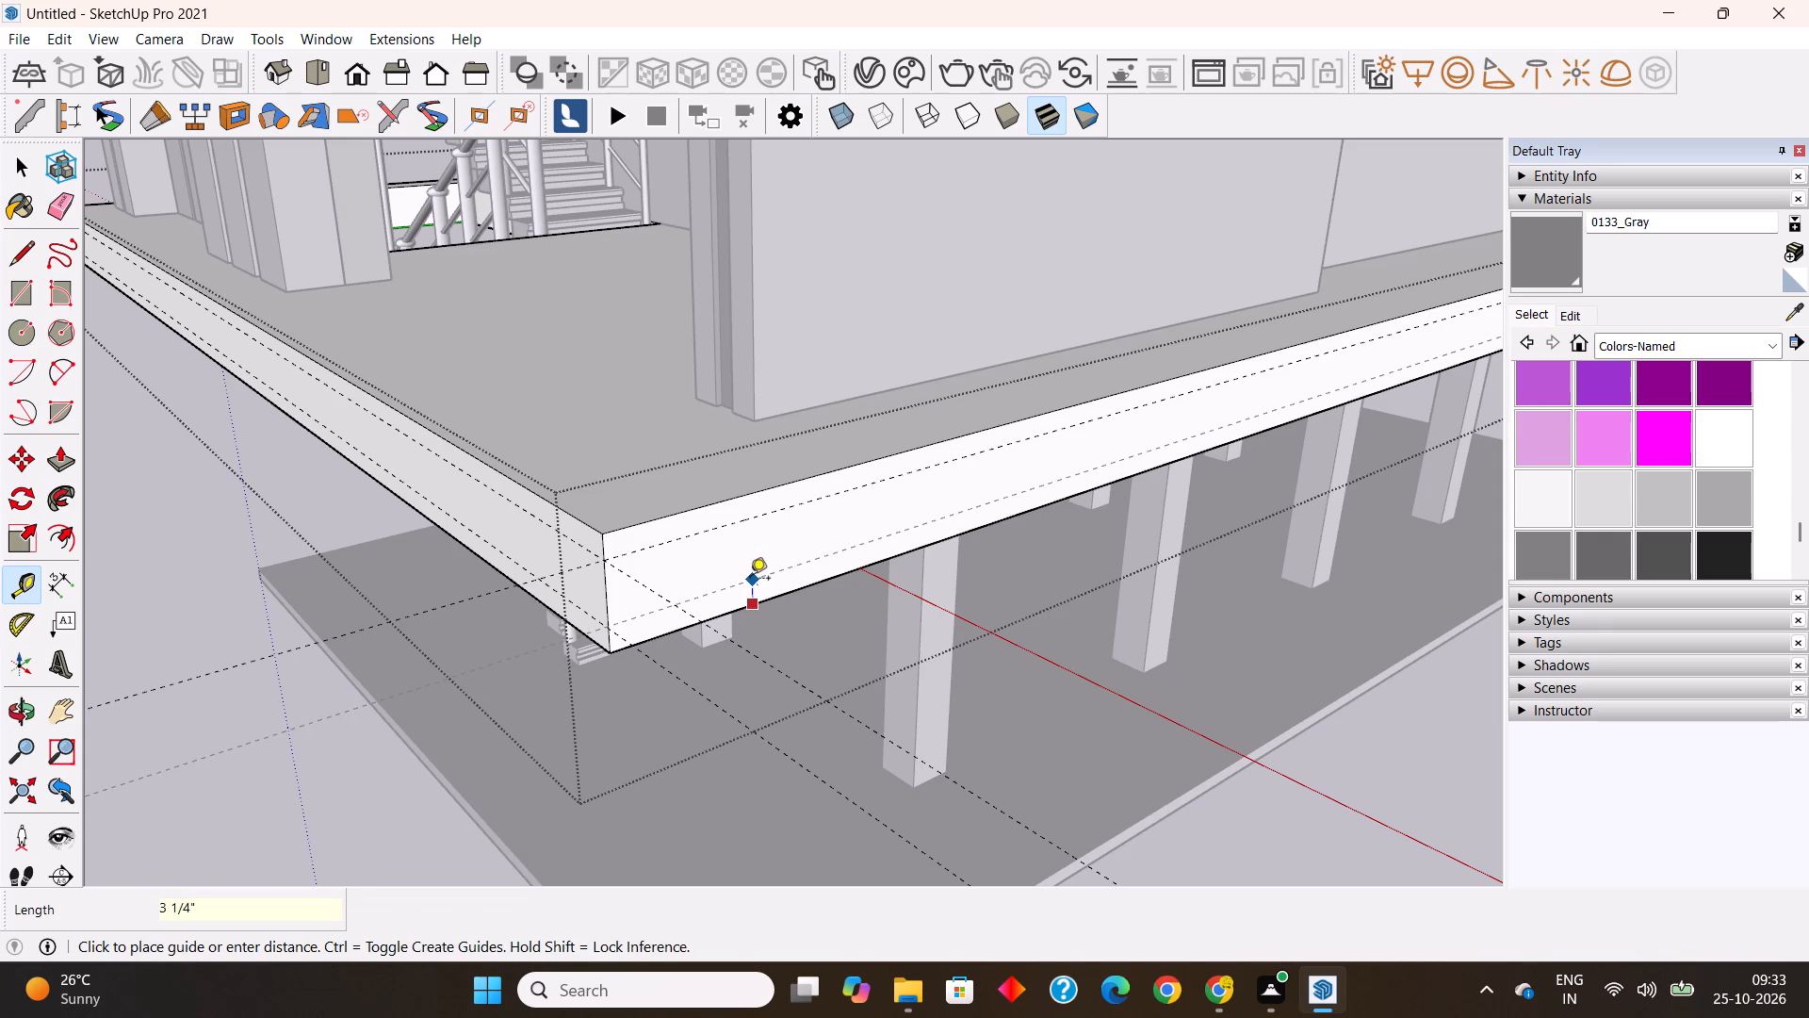
type("3\"")
key("Return")
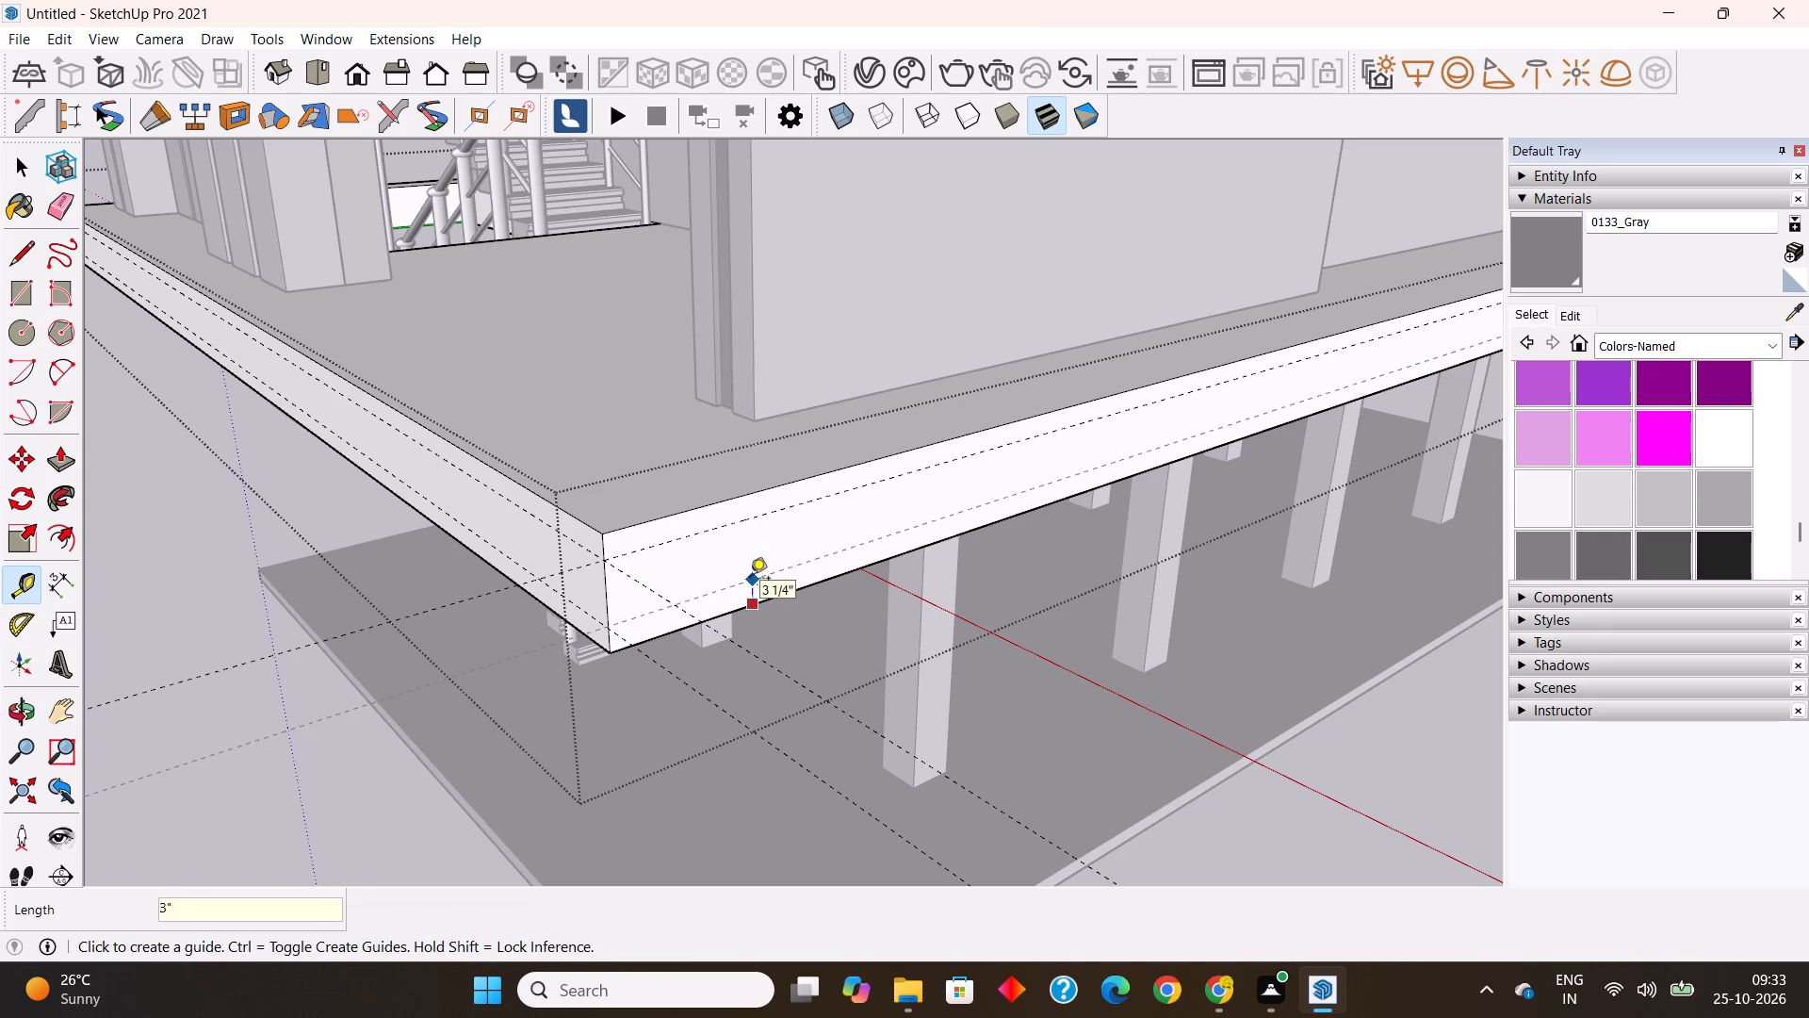
Draw a line about 45' 9" long along the upper guide on the slab's stair-side face, from end to end.
scroll(1028, 581, "down", 8)
middle_click_drag(595, 561, 628, 582)
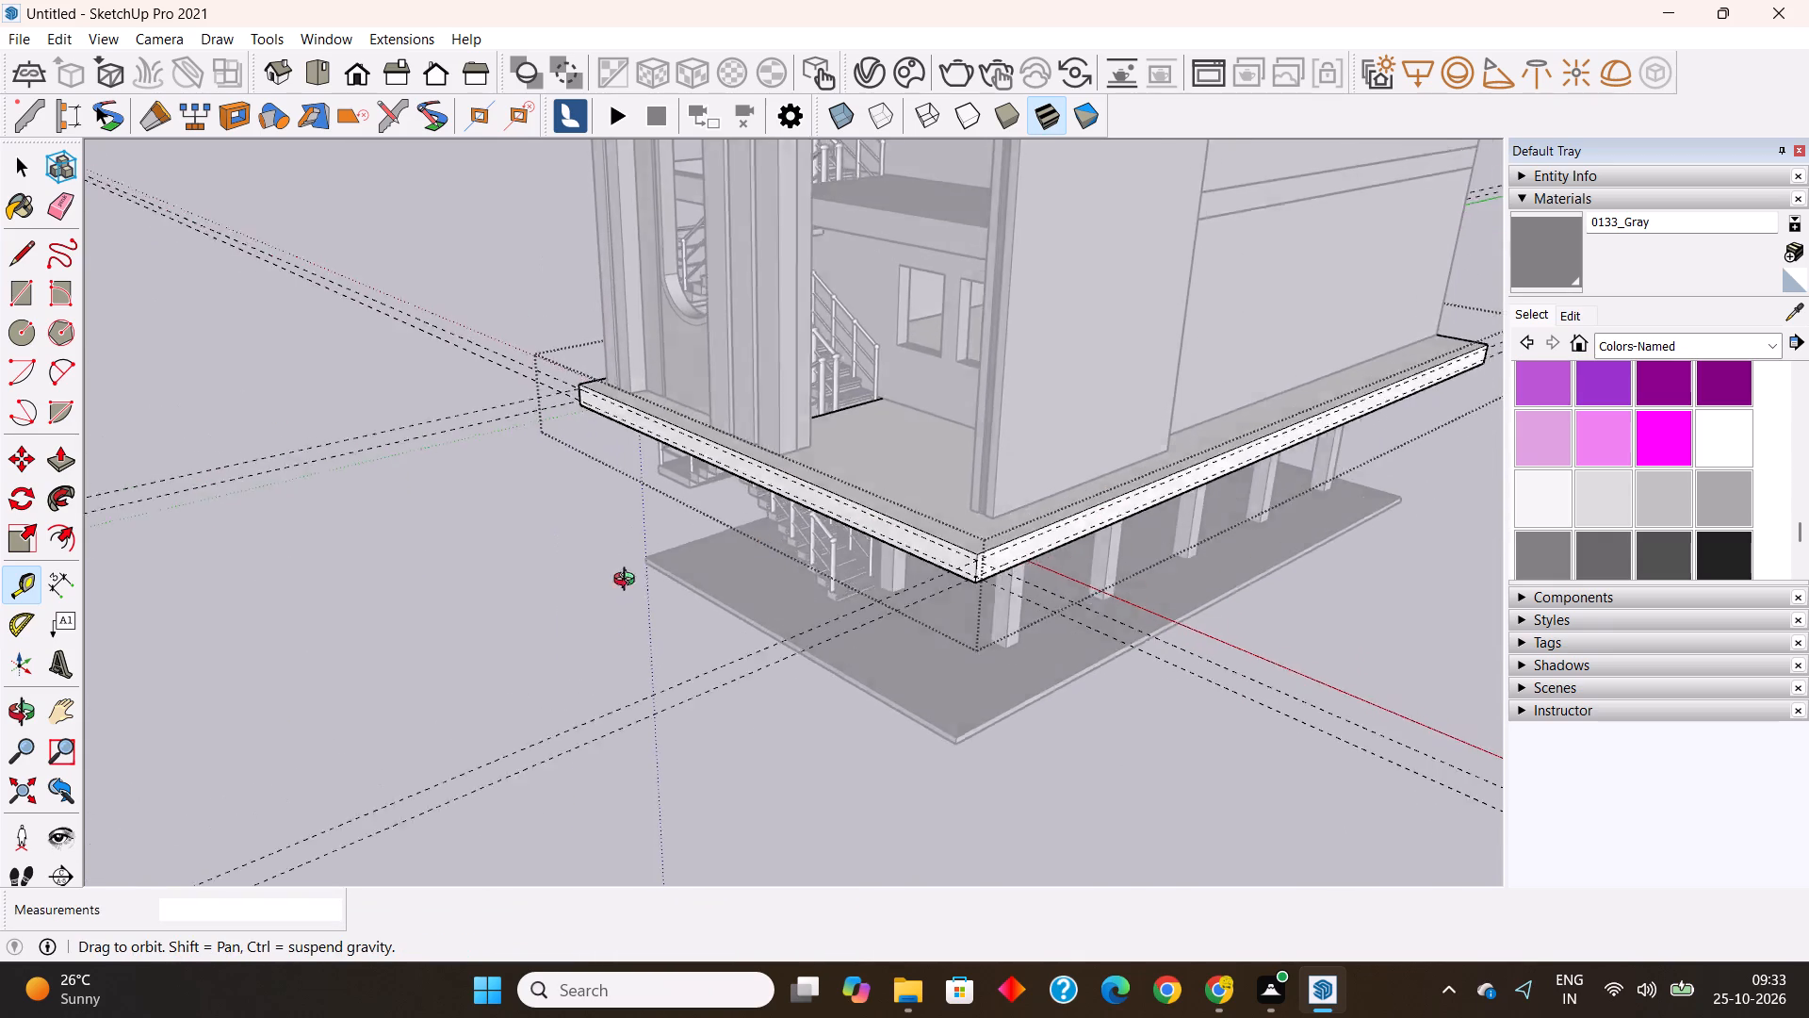
middle_click_drag(628, 582, 1361, 608)
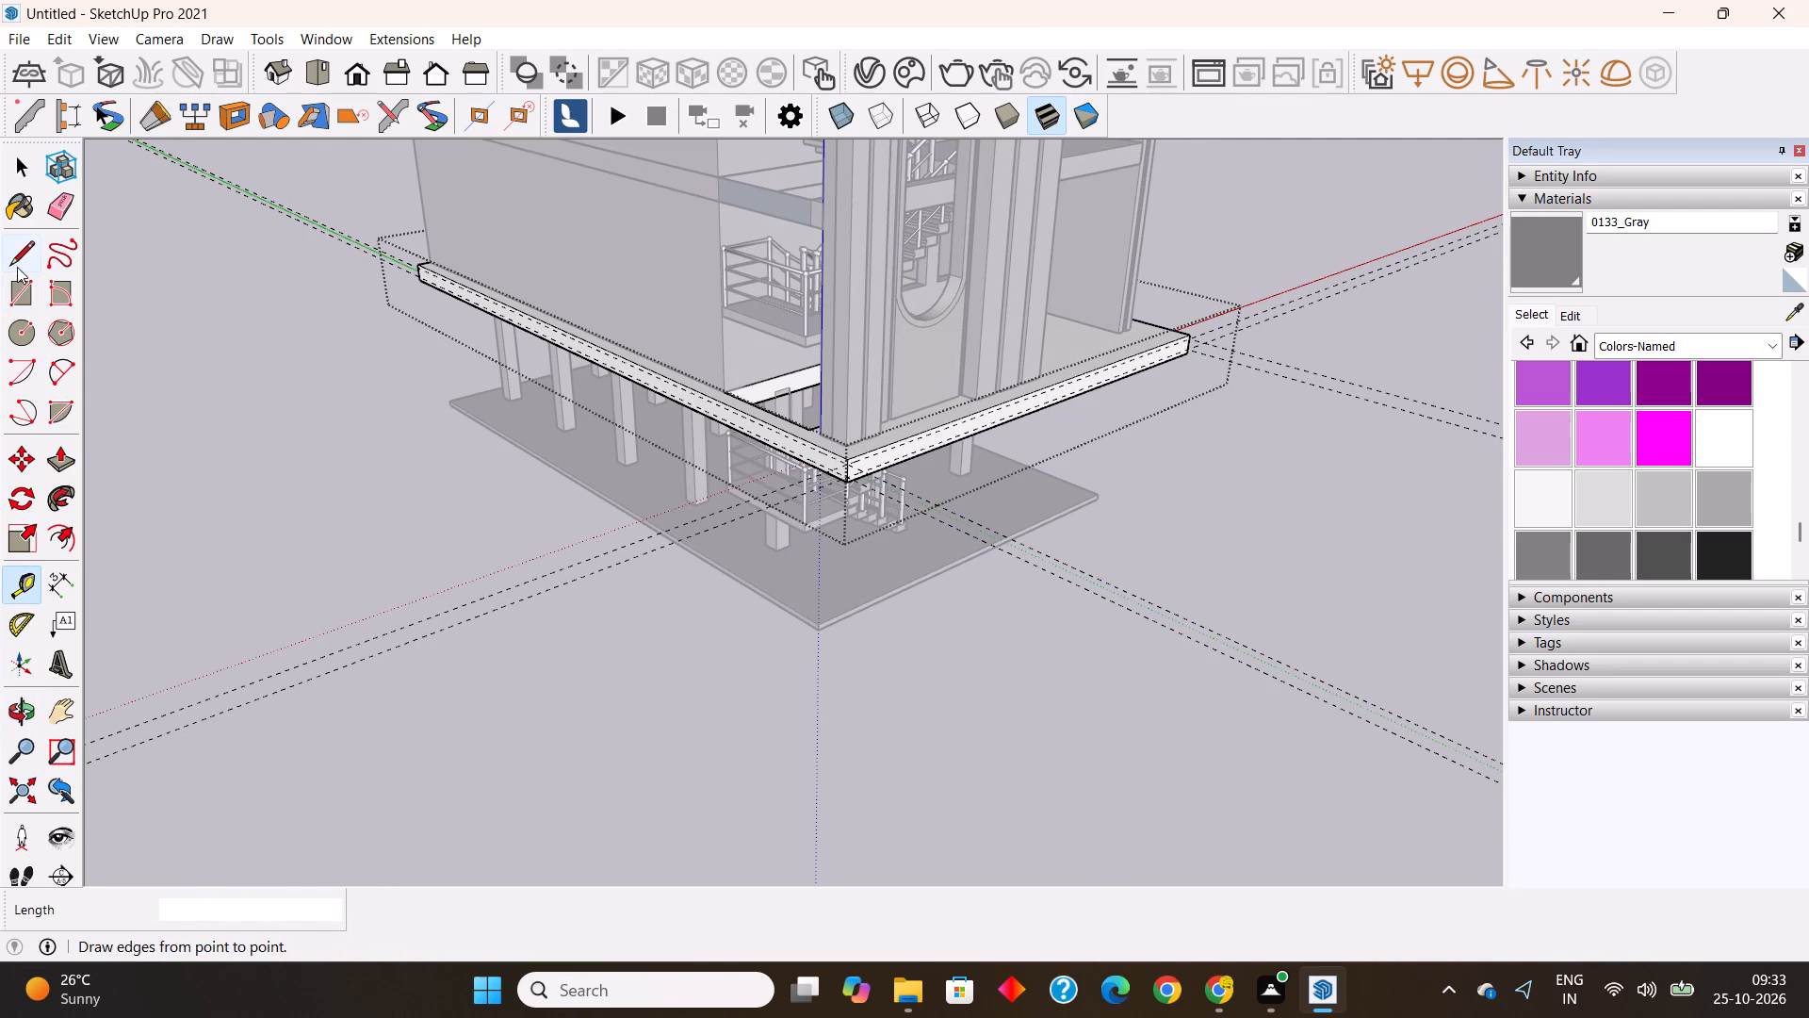
left_click(17, 255)
scroll(120, 282, "up", 3)
scroll(423, 247, "up", 6)
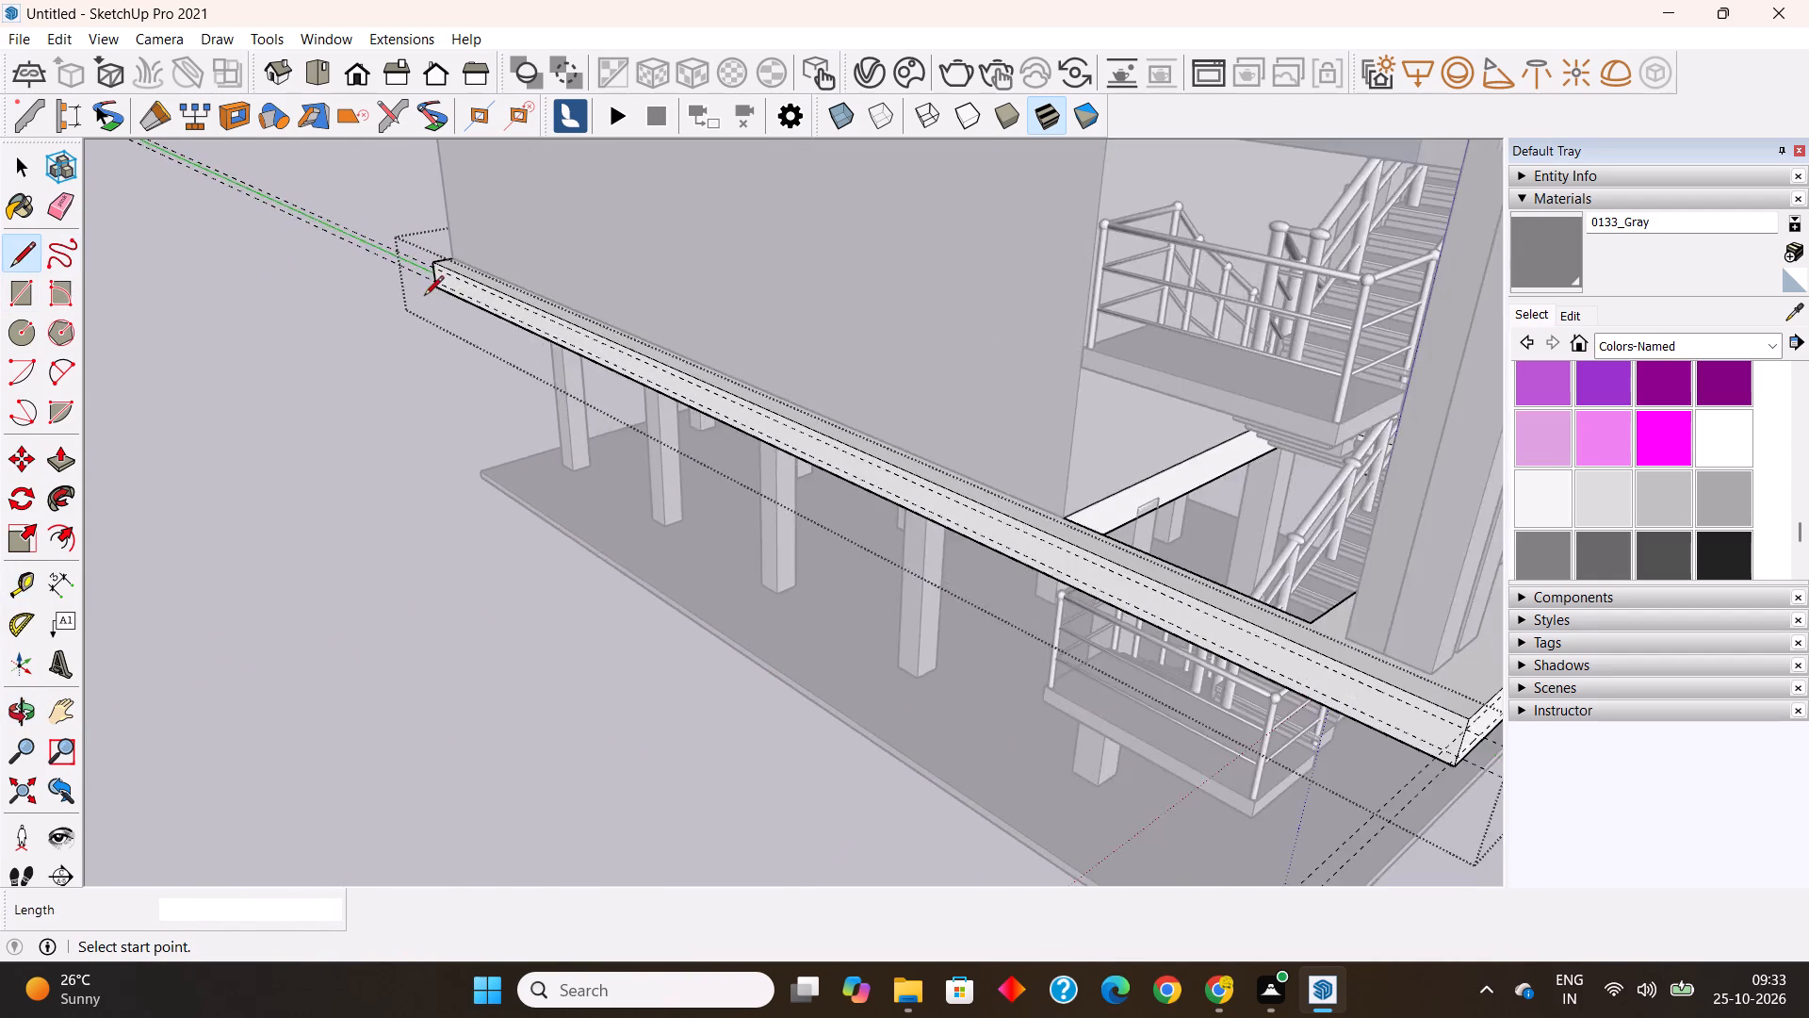
scroll(424, 297, "up", 9)
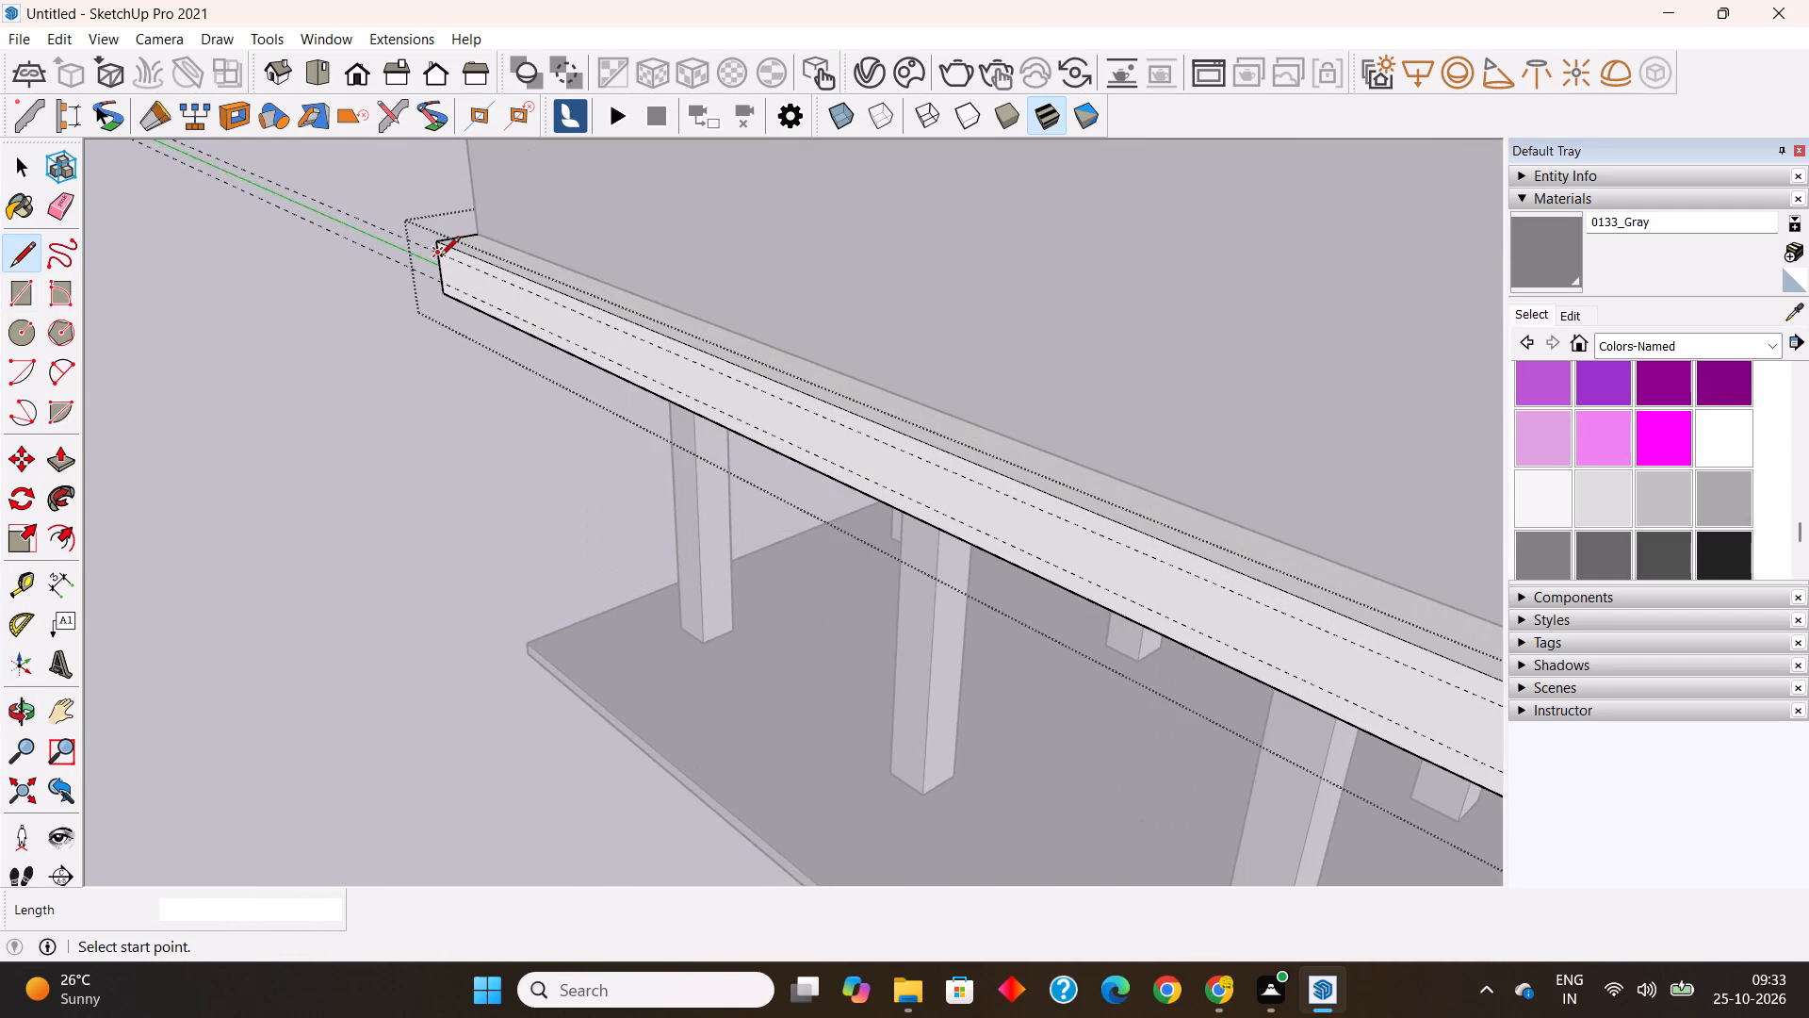
left_click(440, 257)
scroll(440, 257, "down", 8)
scroll(656, 367, "down", 8)
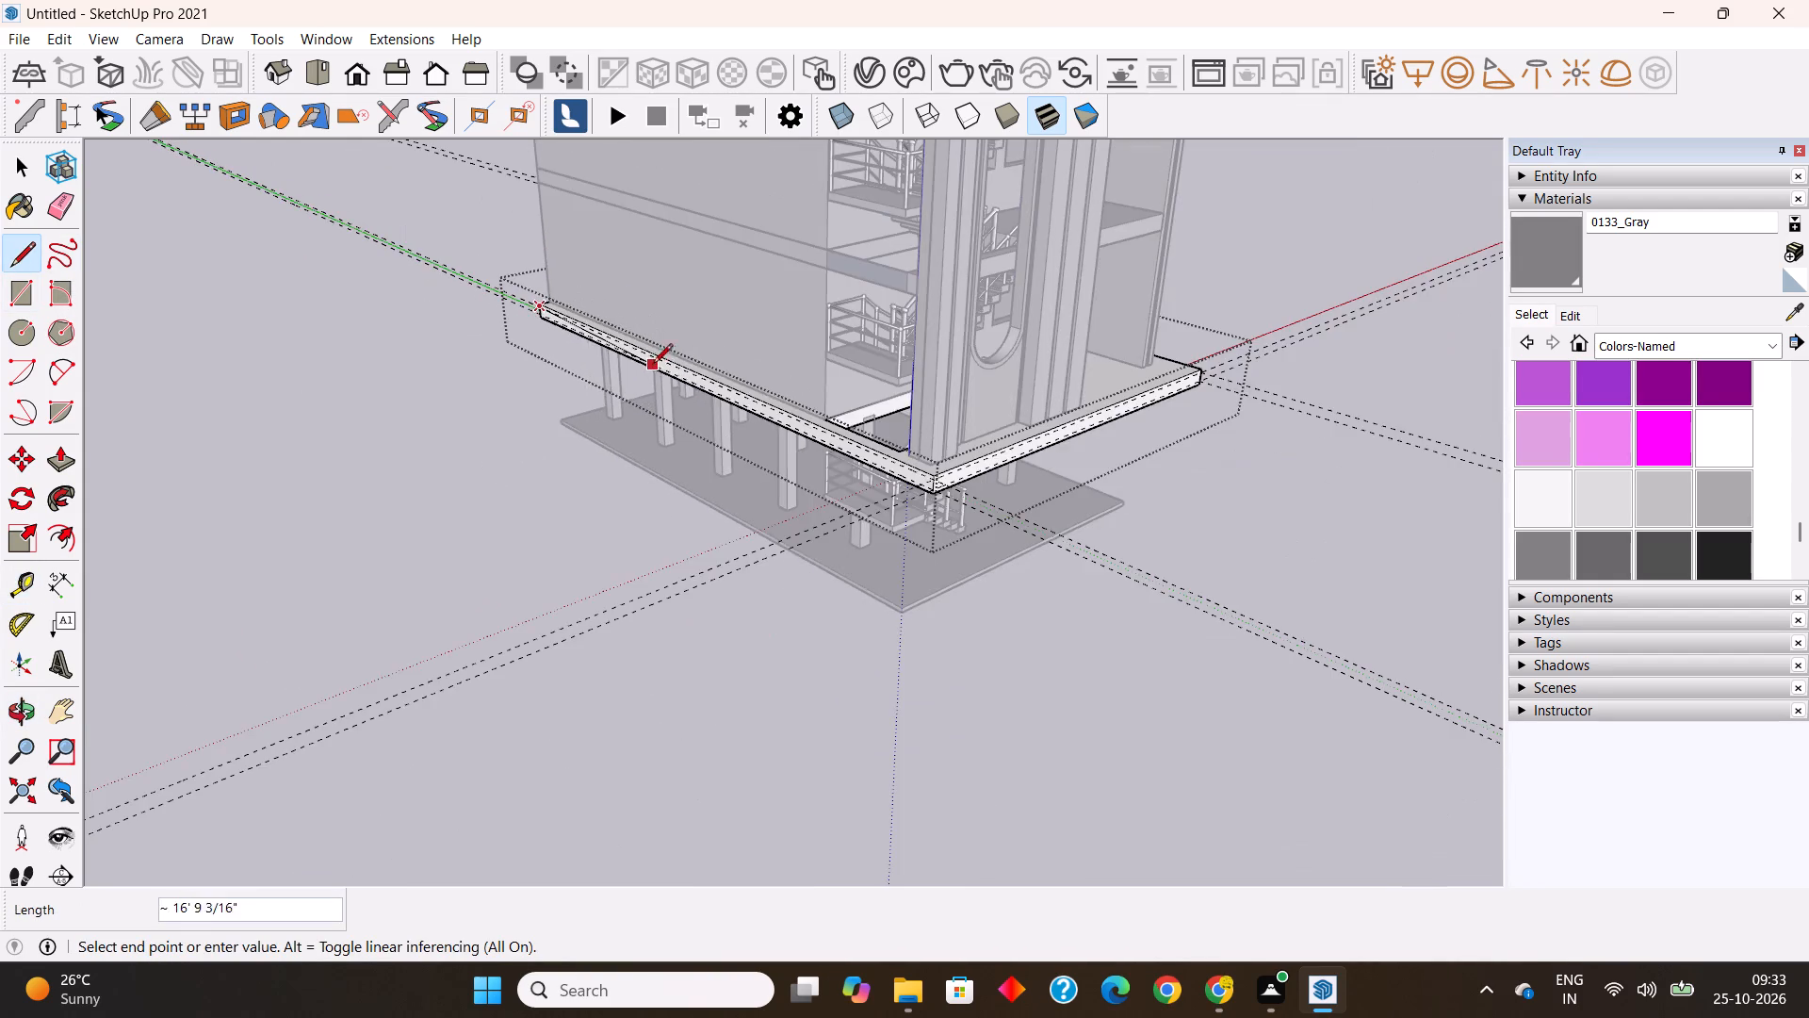
scroll(887, 433, "up", 18)
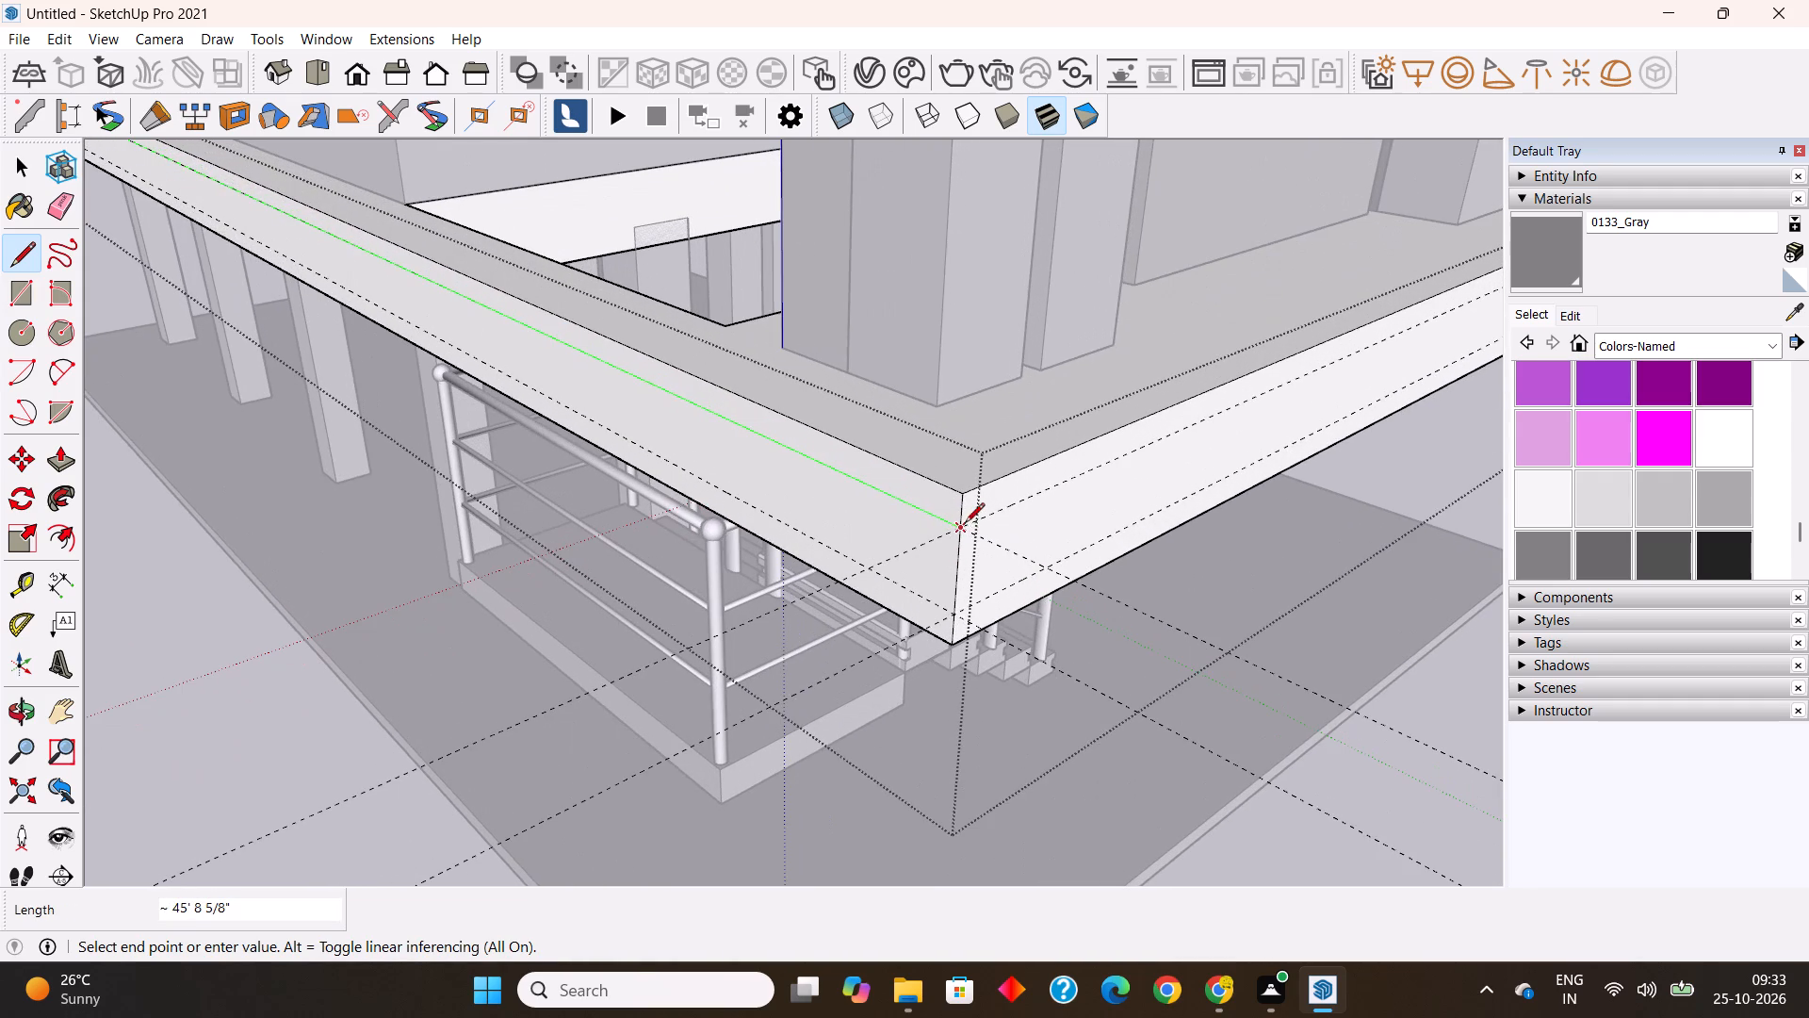
left_click(960, 525)
key("Escape")
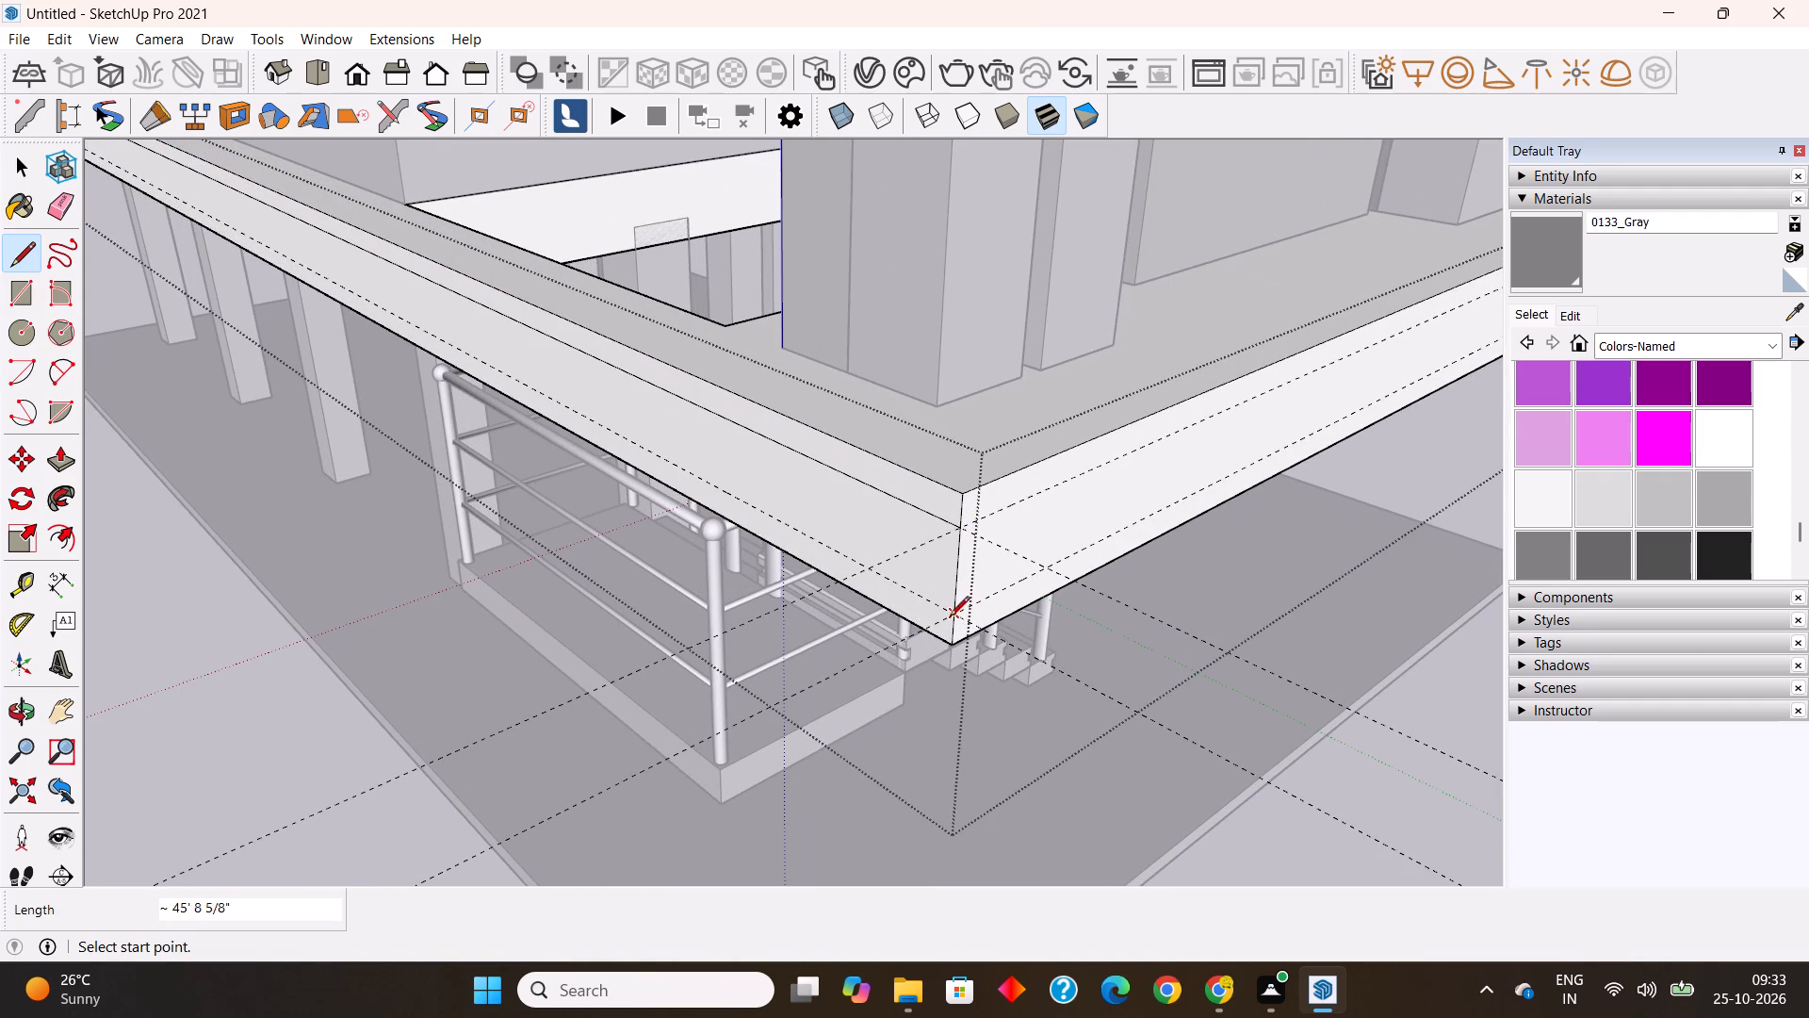
Draw a line about 45' 9" long along the lower guide on the slab's stair-side face, from end to end.
left_click(952, 616)
scroll(952, 614, "down", 14)
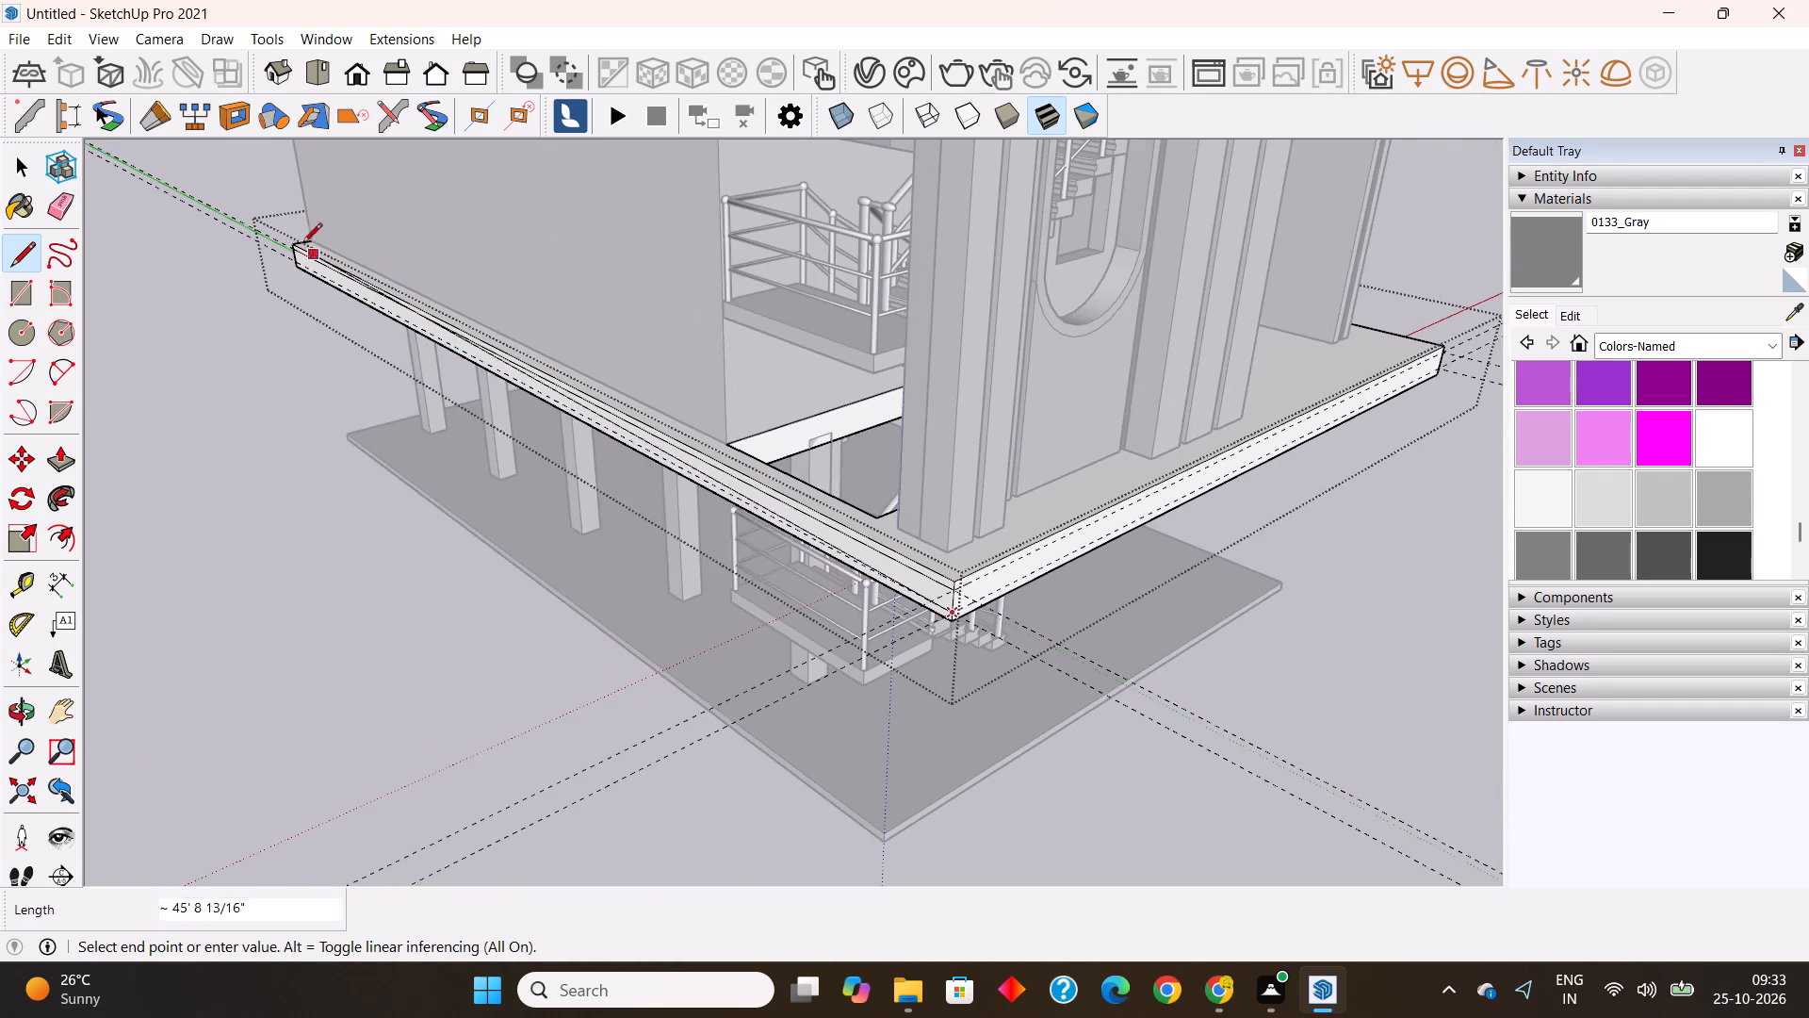
scroll(300, 242, "up", 14)
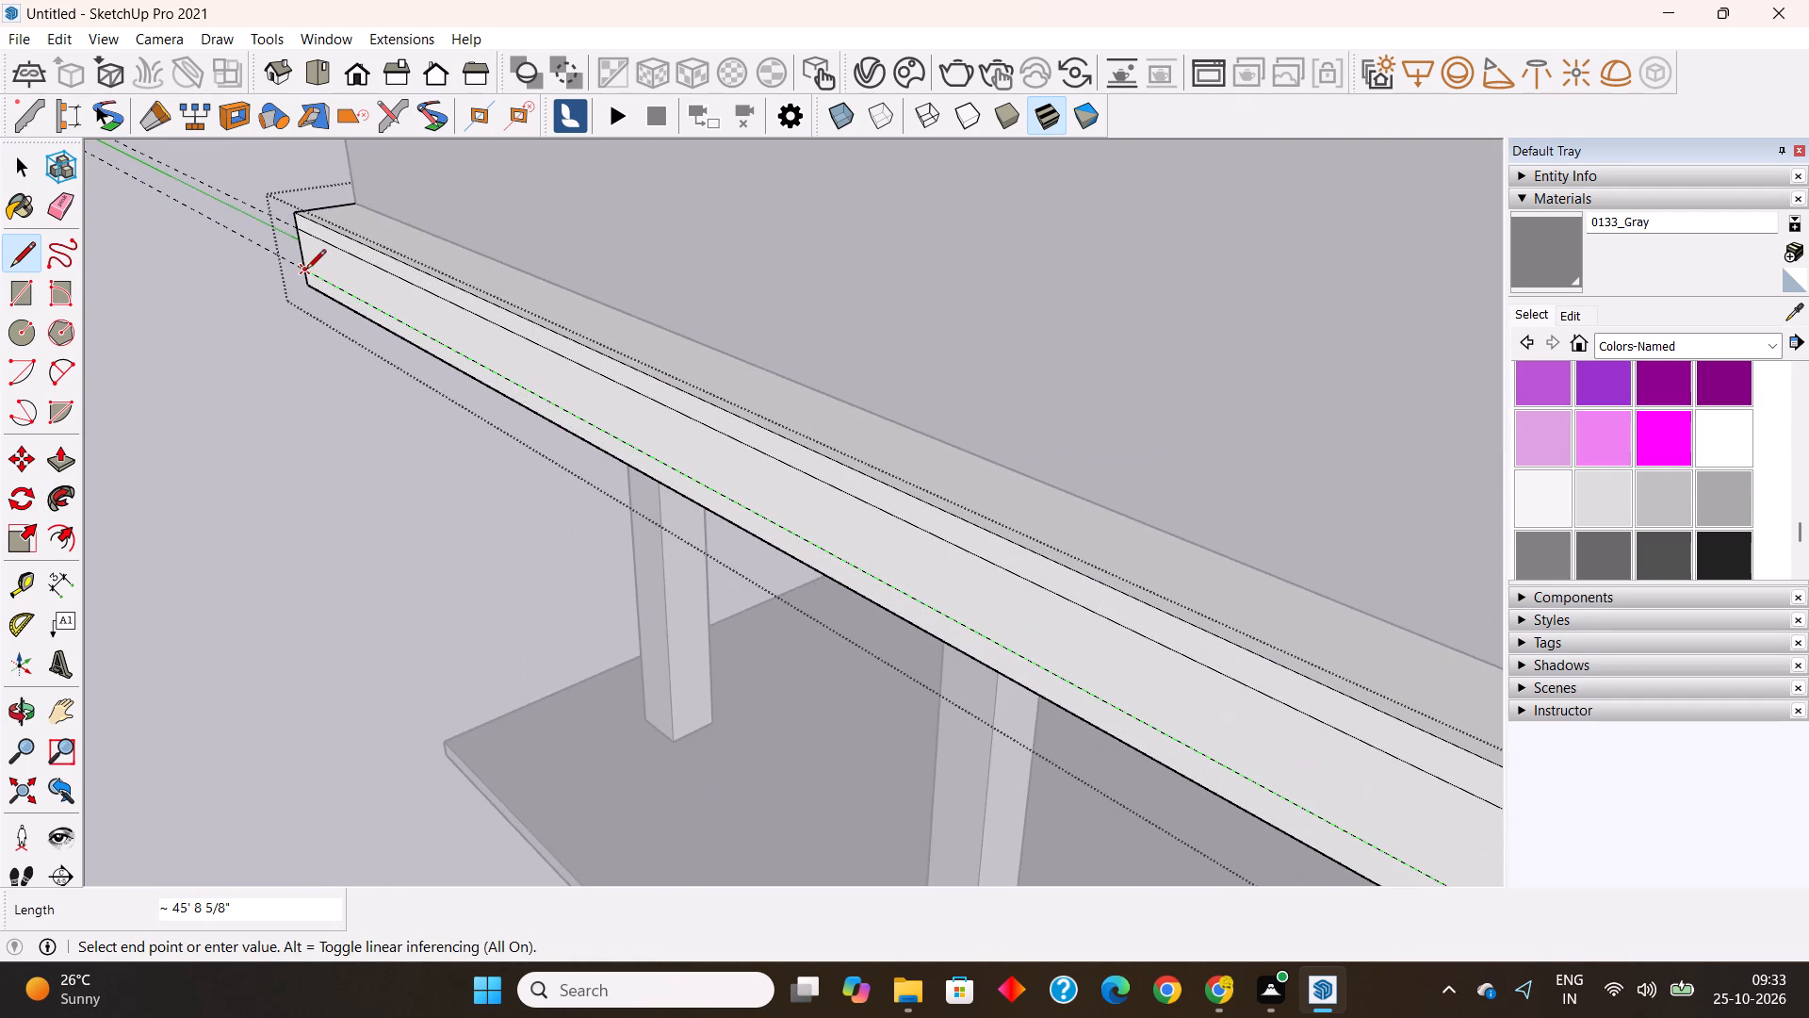
left_click(306, 271)
key("Escape")
Draw a line about 28' 4" long along the upper guide on the slab's front face, from corner to corner.
scroll(166, 255, "down", 19)
scroll(774, 520, "up", 2)
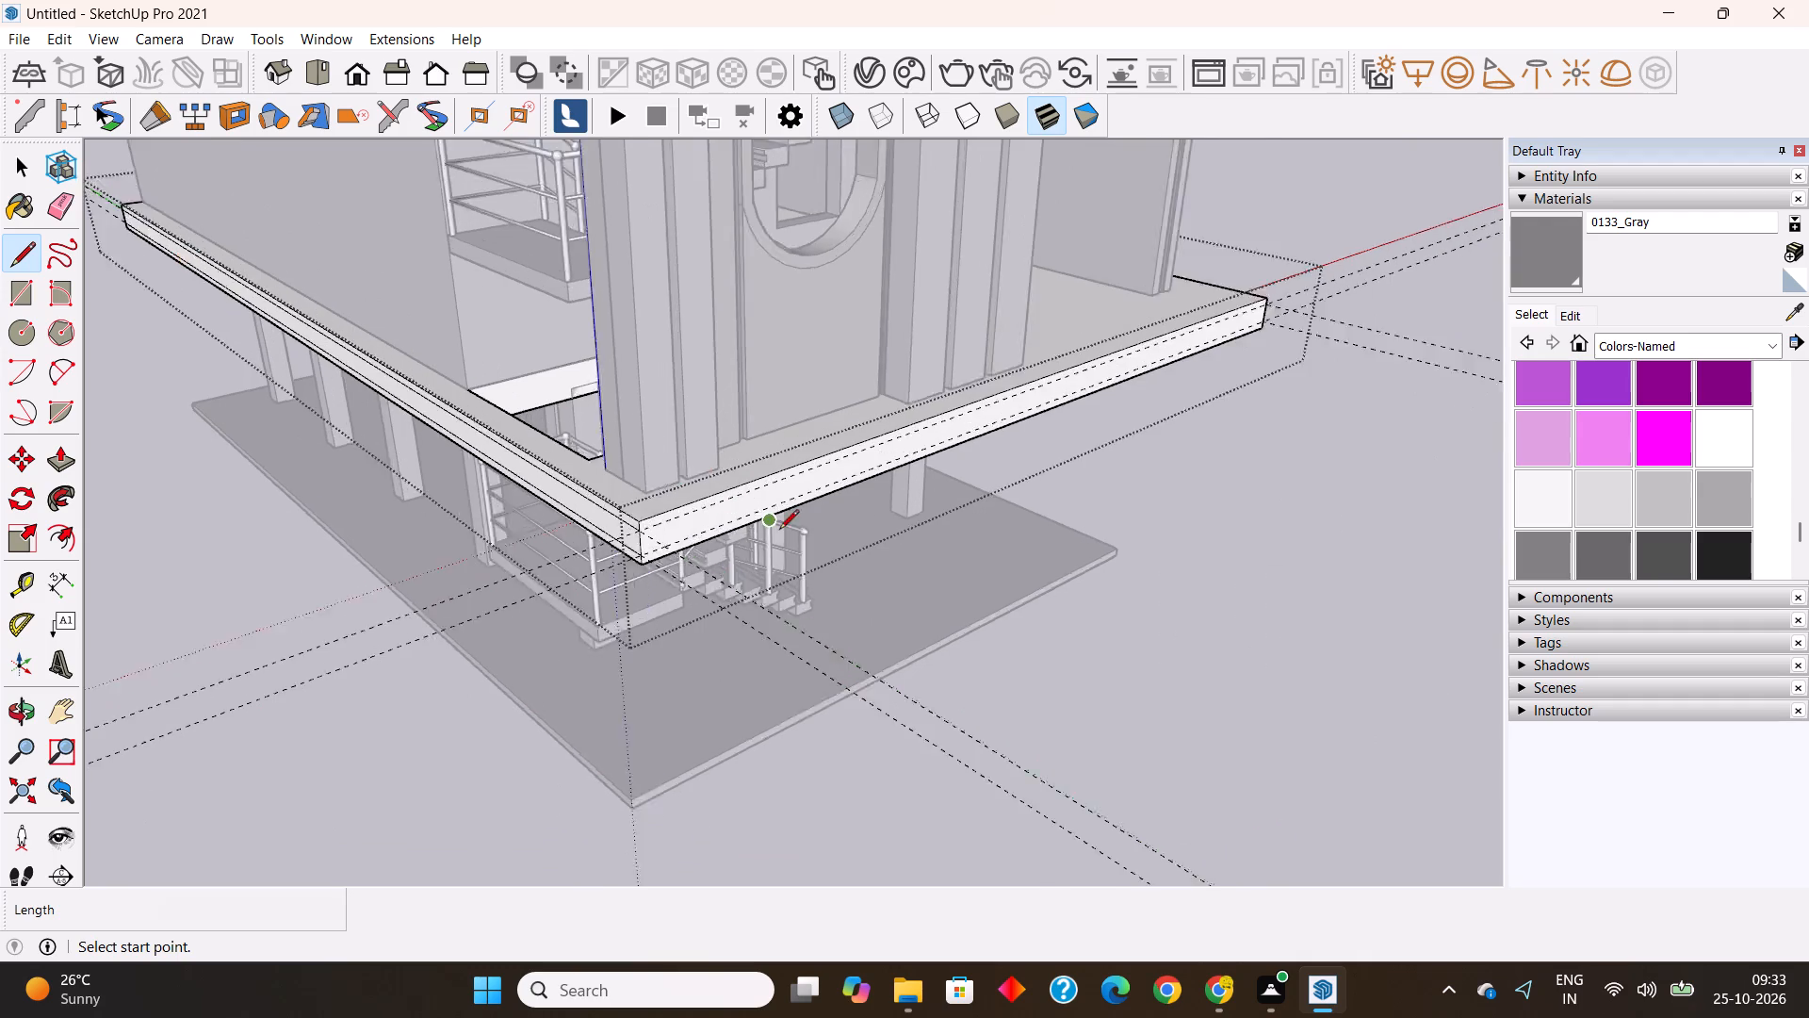
scroll(779, 531, "up", 2)
scroll(597, 525, "up", 7)
left_click(579, 532)
scroll(257, 572, "down", 8)
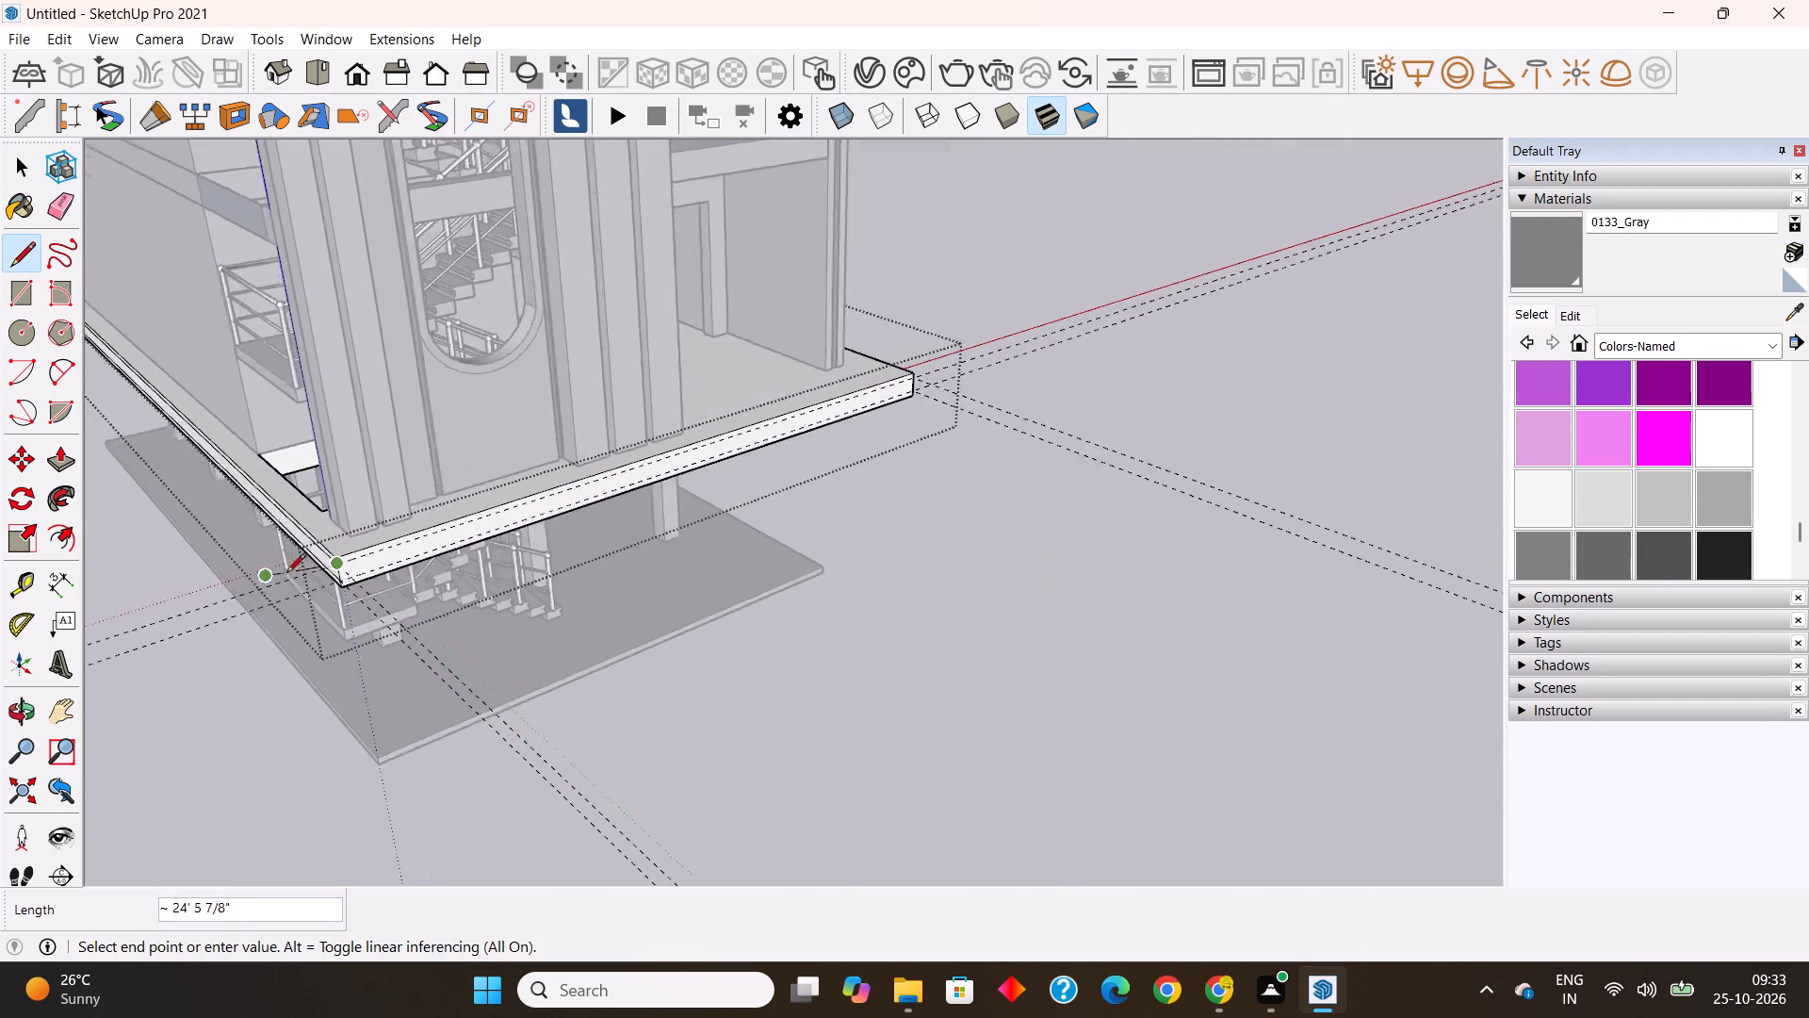
scroll(286, 574, "down", 2)
scroll(741, 450, "up", 7)
scroll(874, 363, "up", 6)
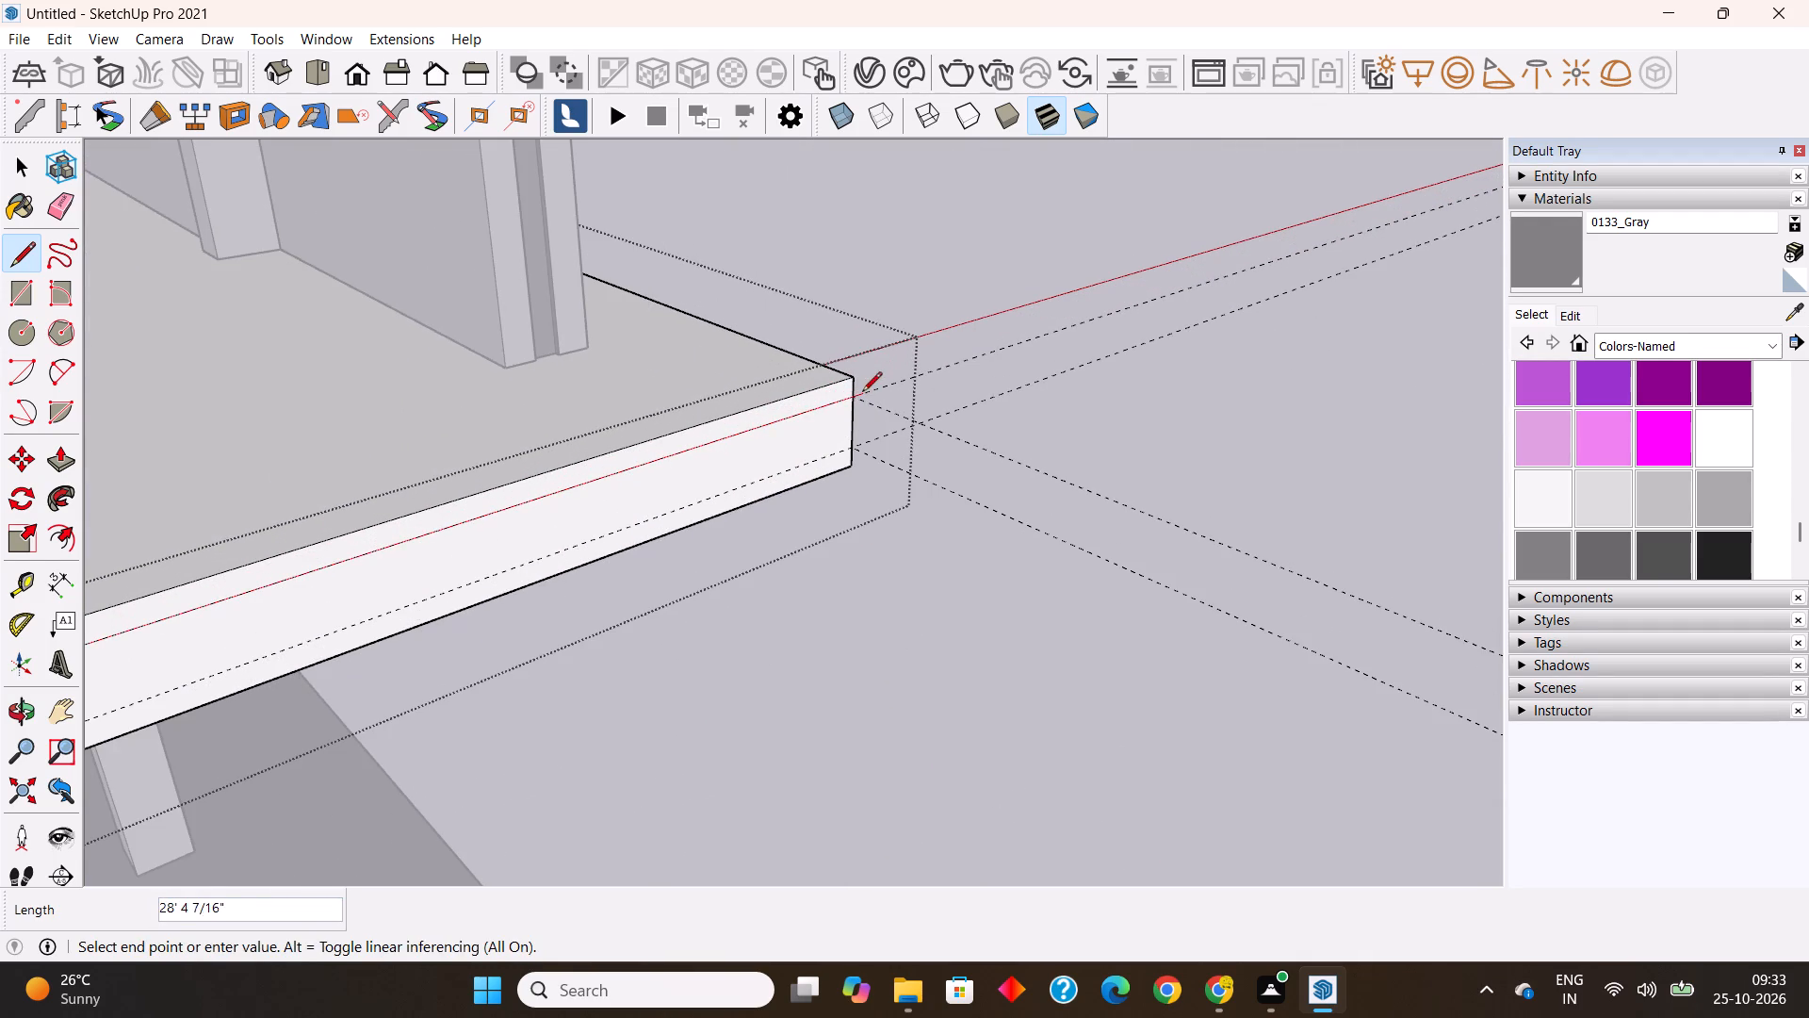
left_click(854, 397)
key("Escape")
Draw a line along the lower guide on the slab's front face, from corner to corner.
scroll(941, 320, "down", 15)
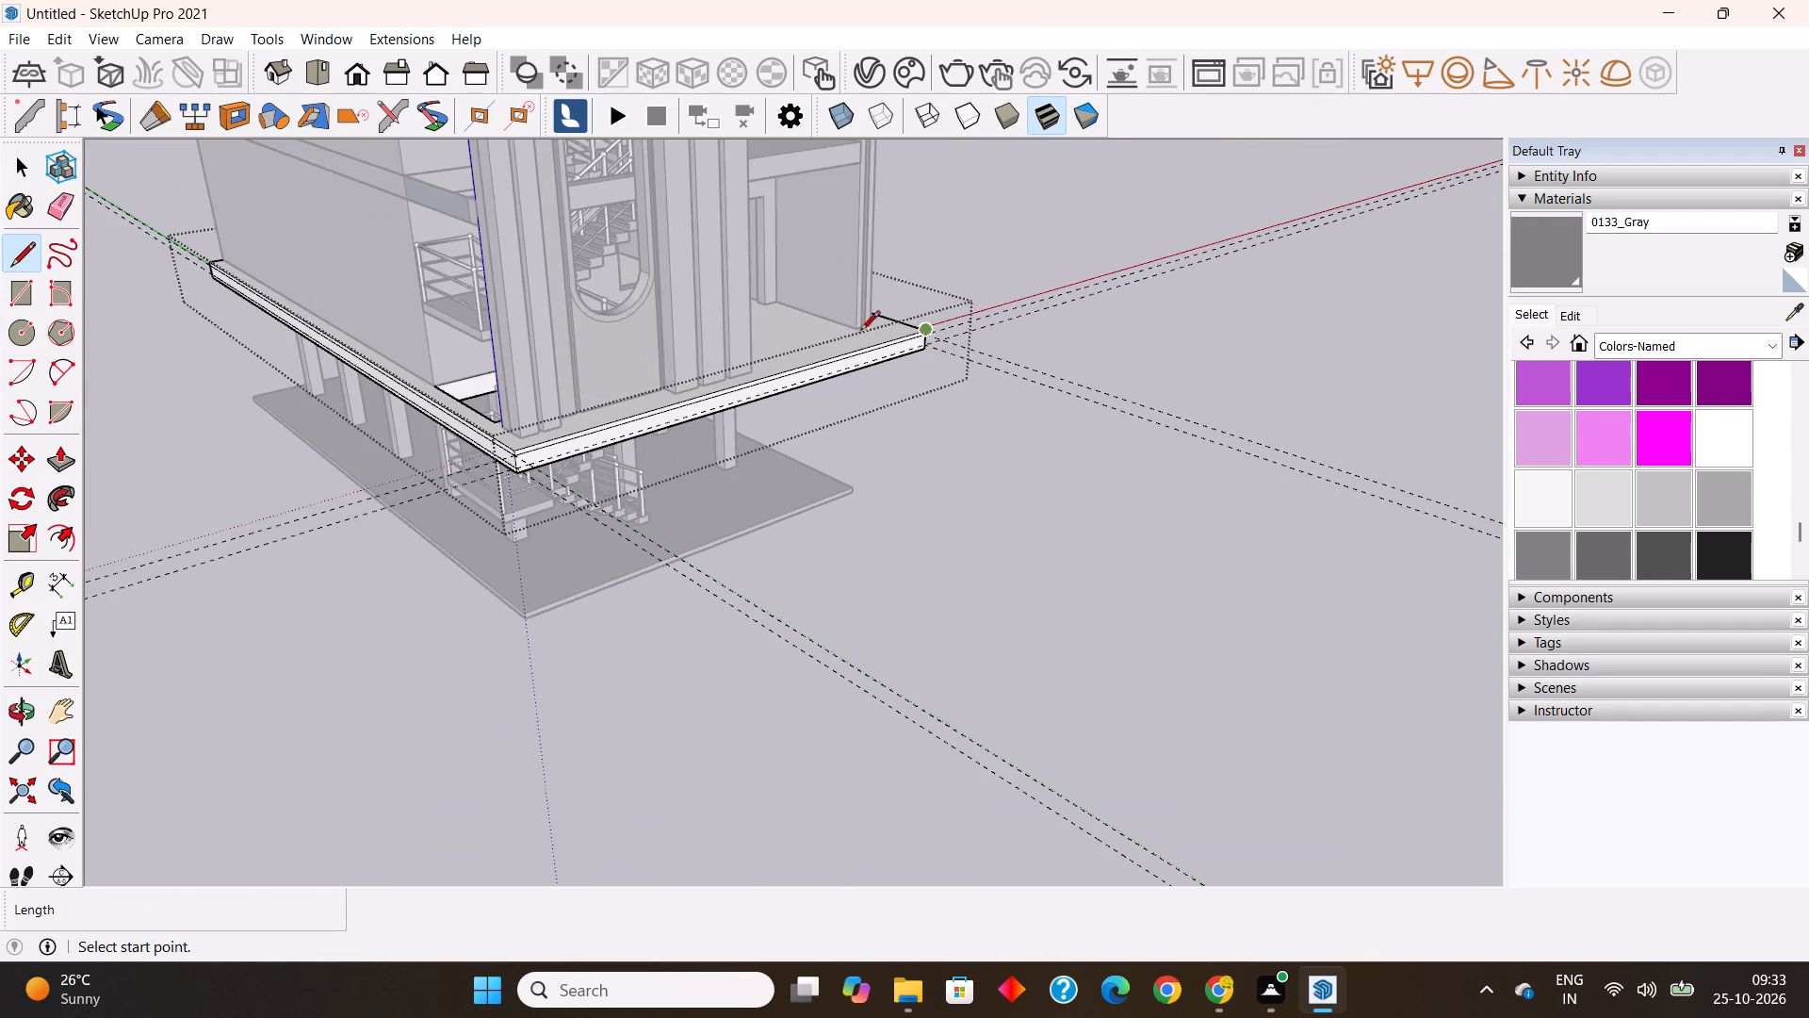
scroll(574, 404, "up", 15)
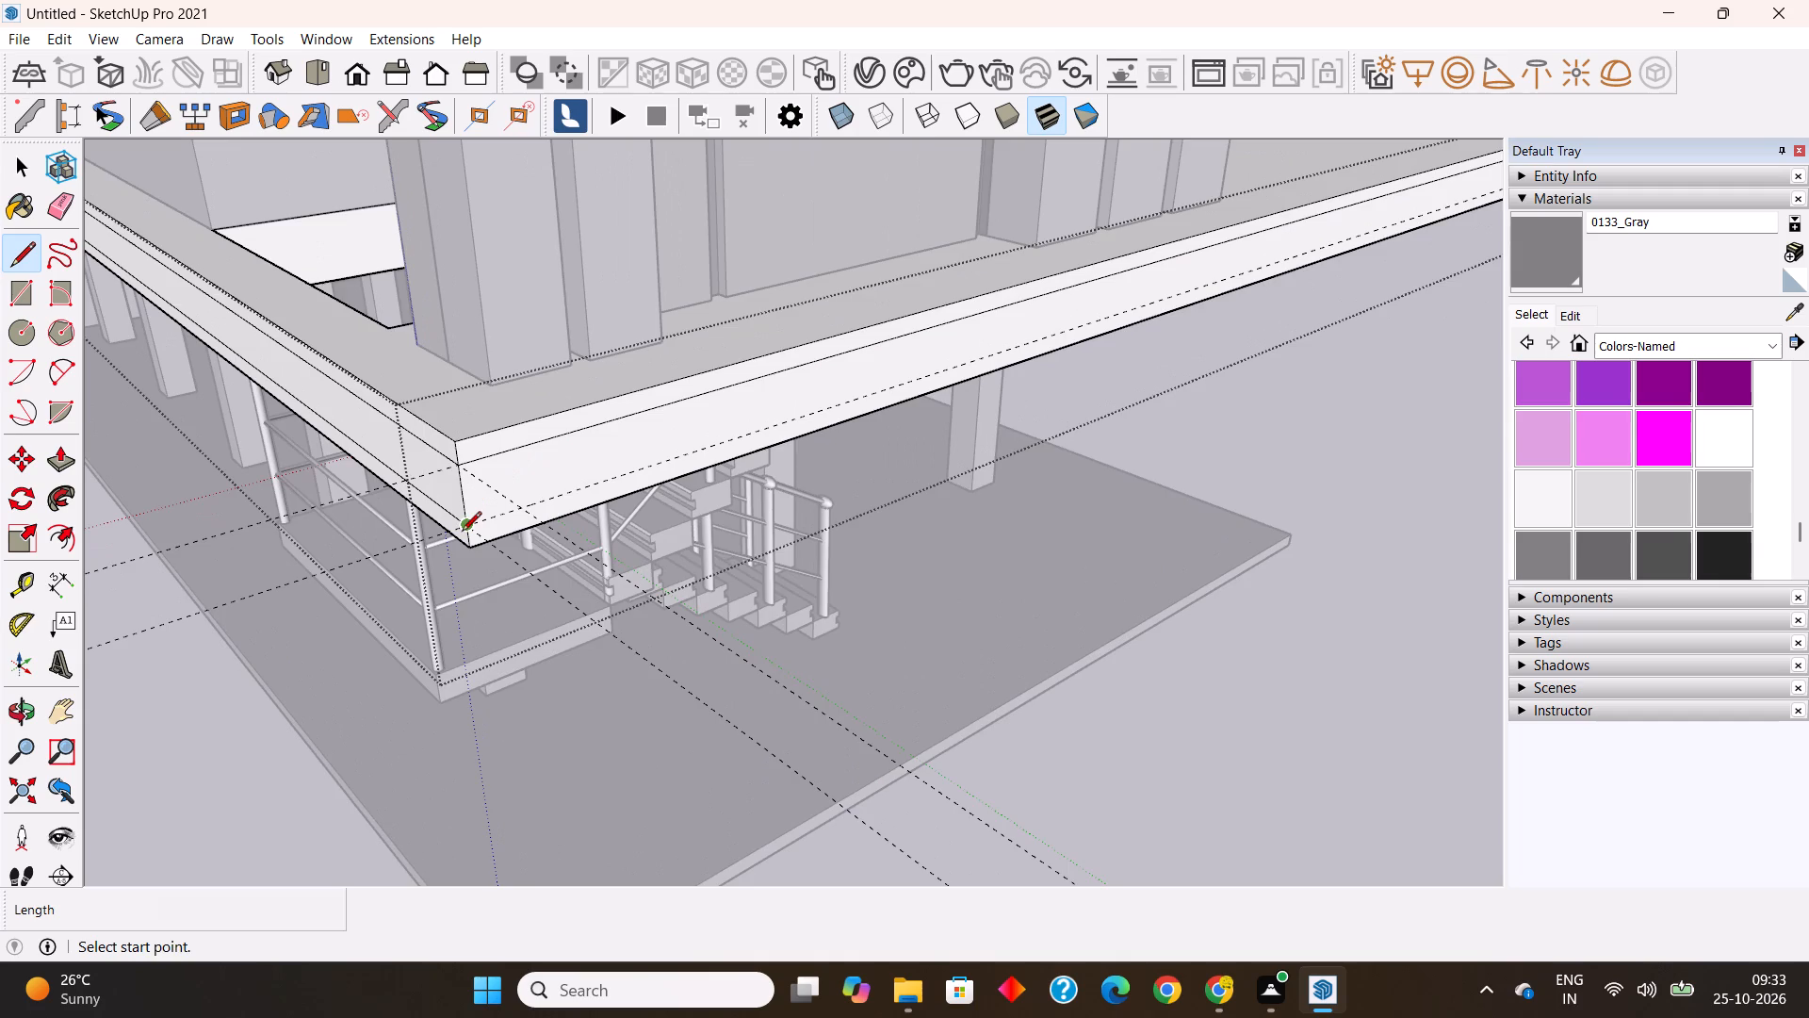
left_click(462, 533)
scroll(462, 532, "down", 13)
middle_click_drag(902, 408, 321, 507)
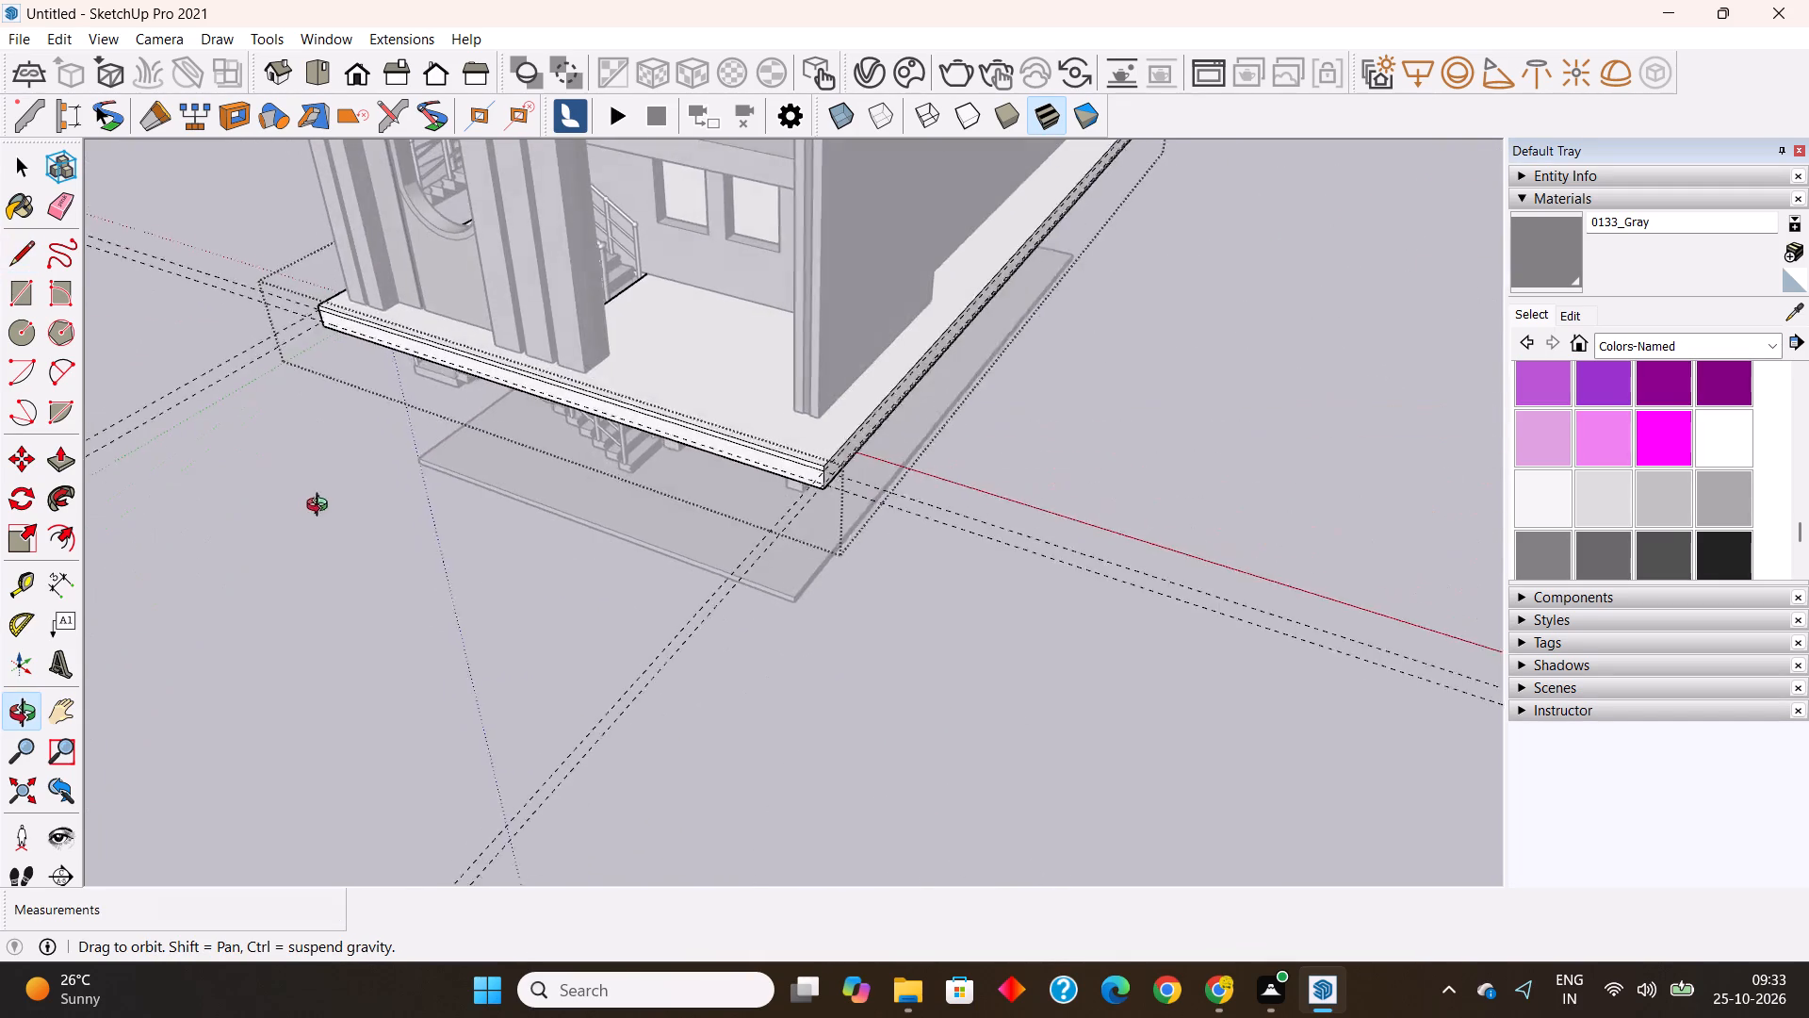
middle_click_drag(321, 507, 338, 493)
scroll(783, 420, "up", 14)
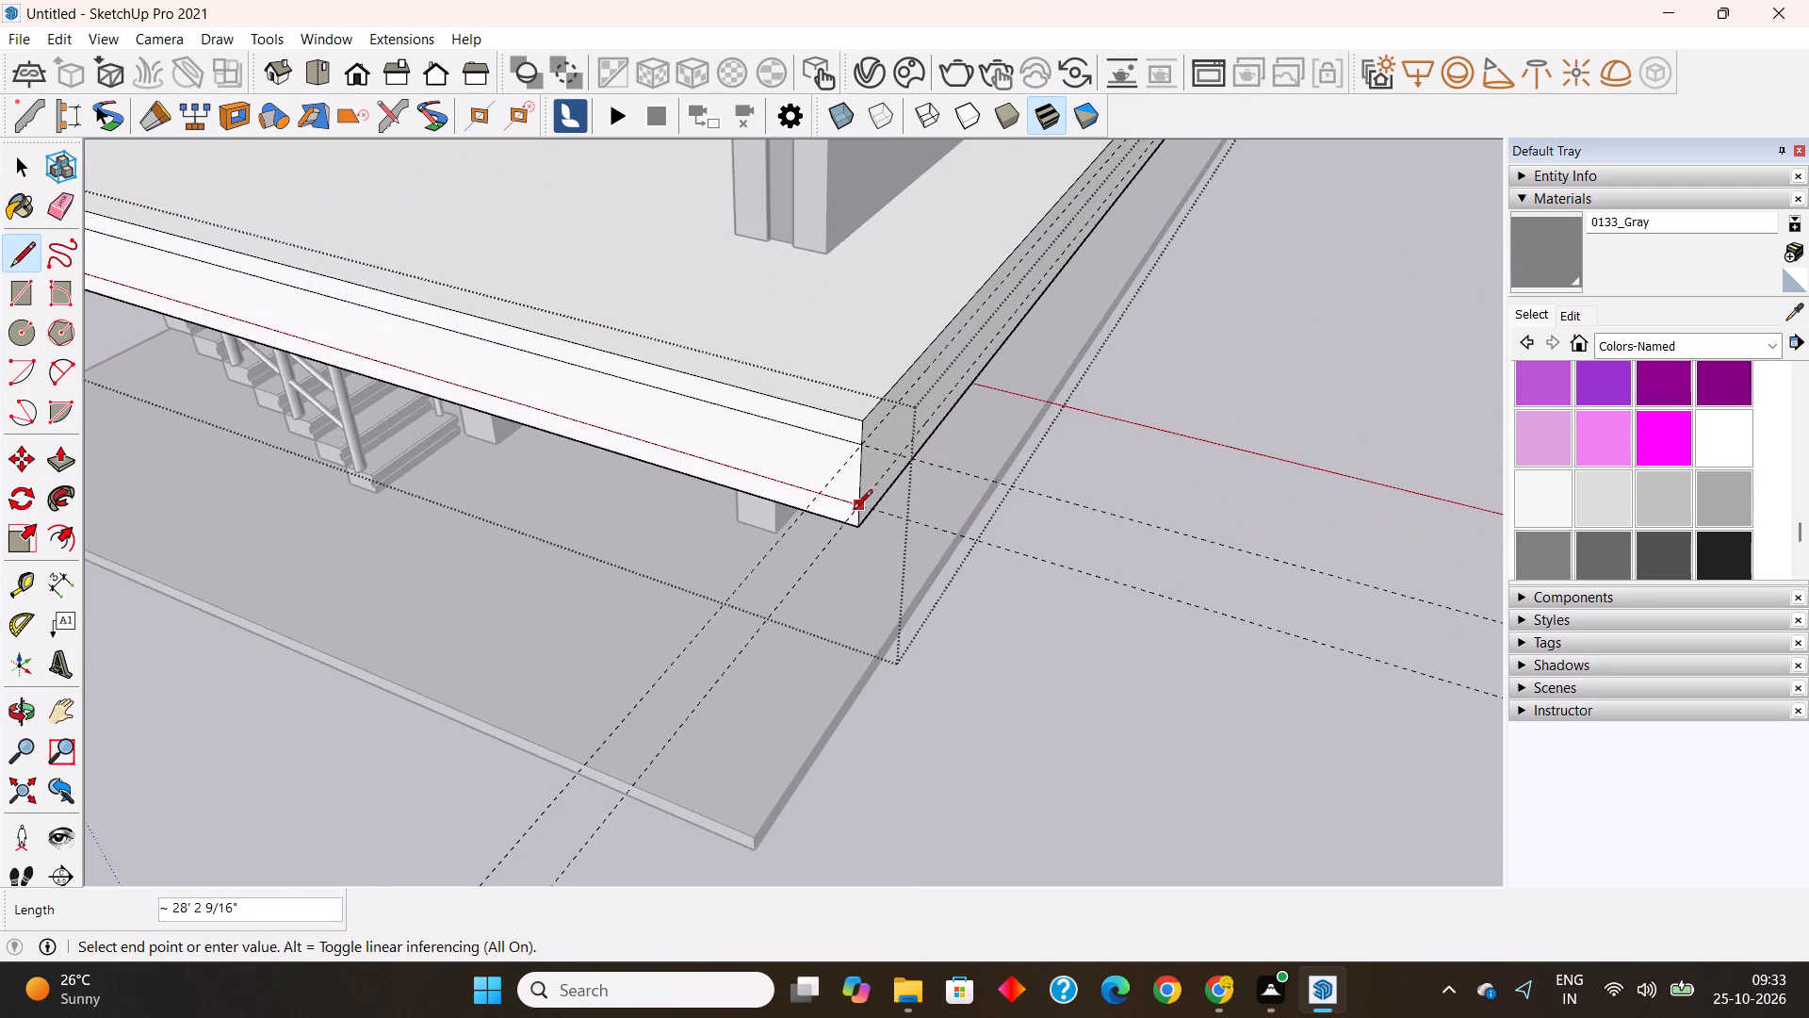
left_click(853, 511)
middle_click_drag(861, 513, 619, 534)
key("Escape")
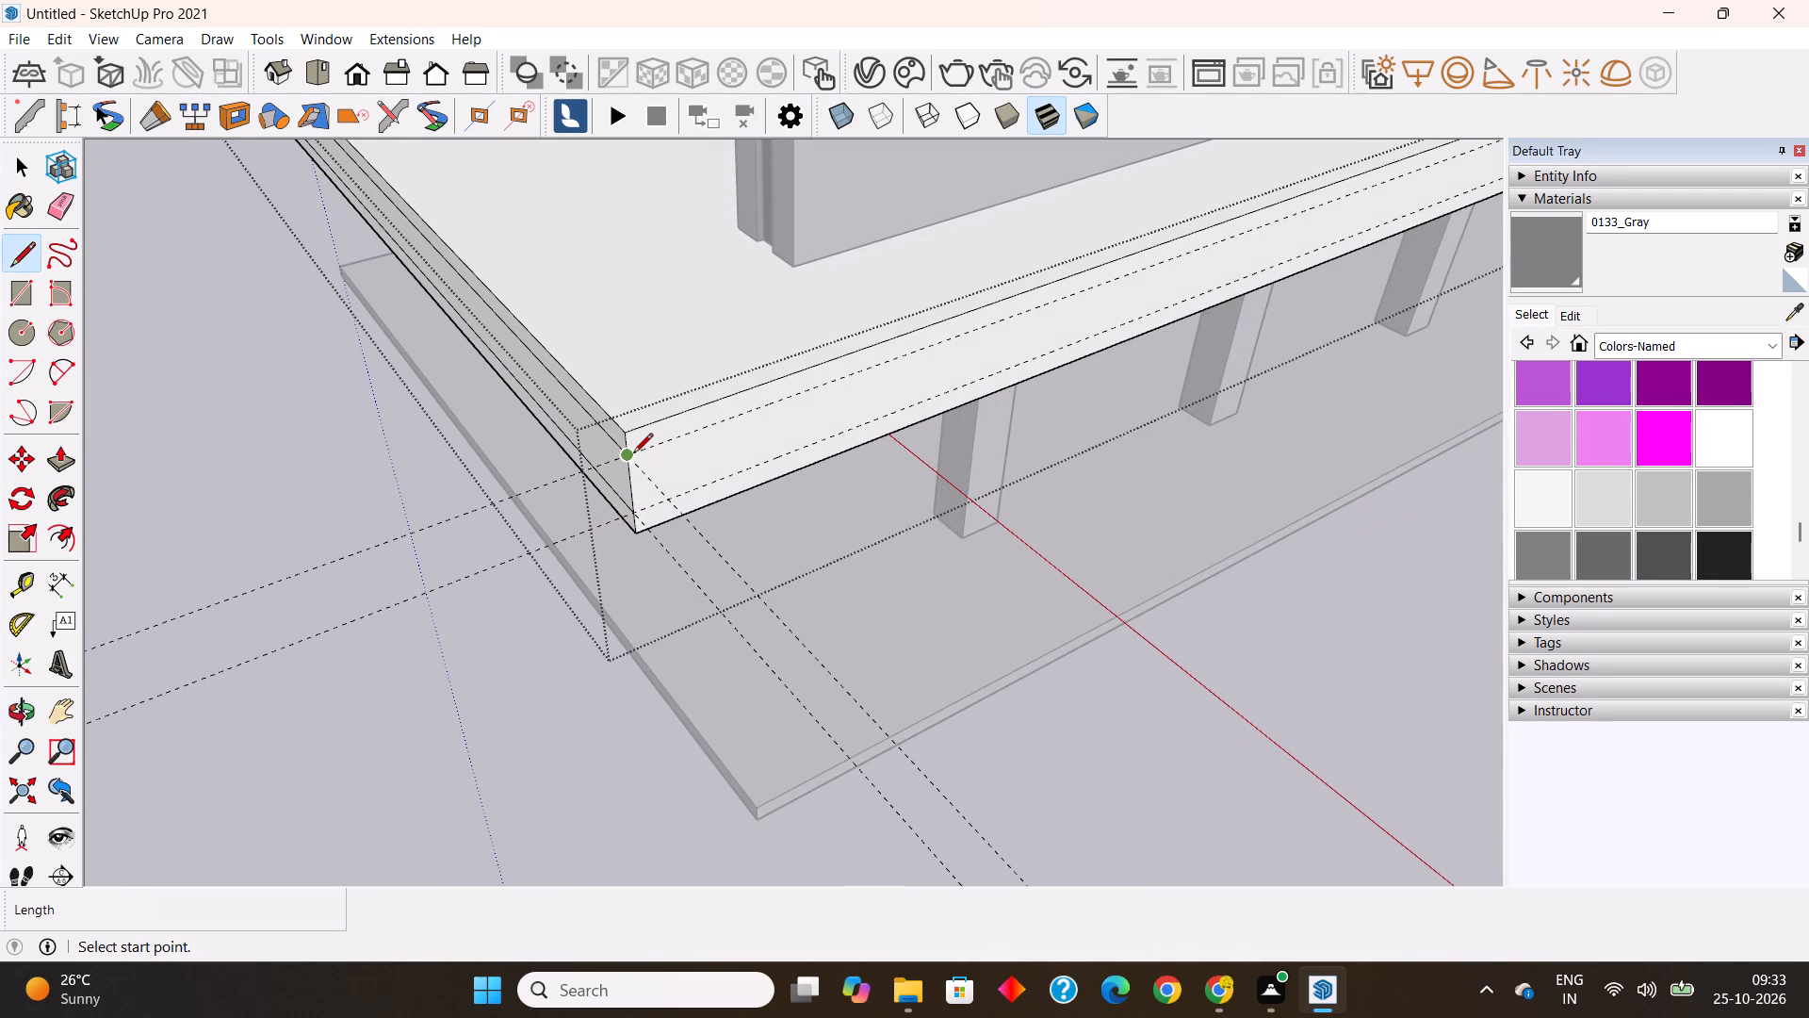
Draw a line along the upper guide on the slab's side face opposite the stair side, from end to end.
left_click(633, 454)
scroll(632, 454, "down", 14)
middle_click_drag(966, 335, 854, 366)
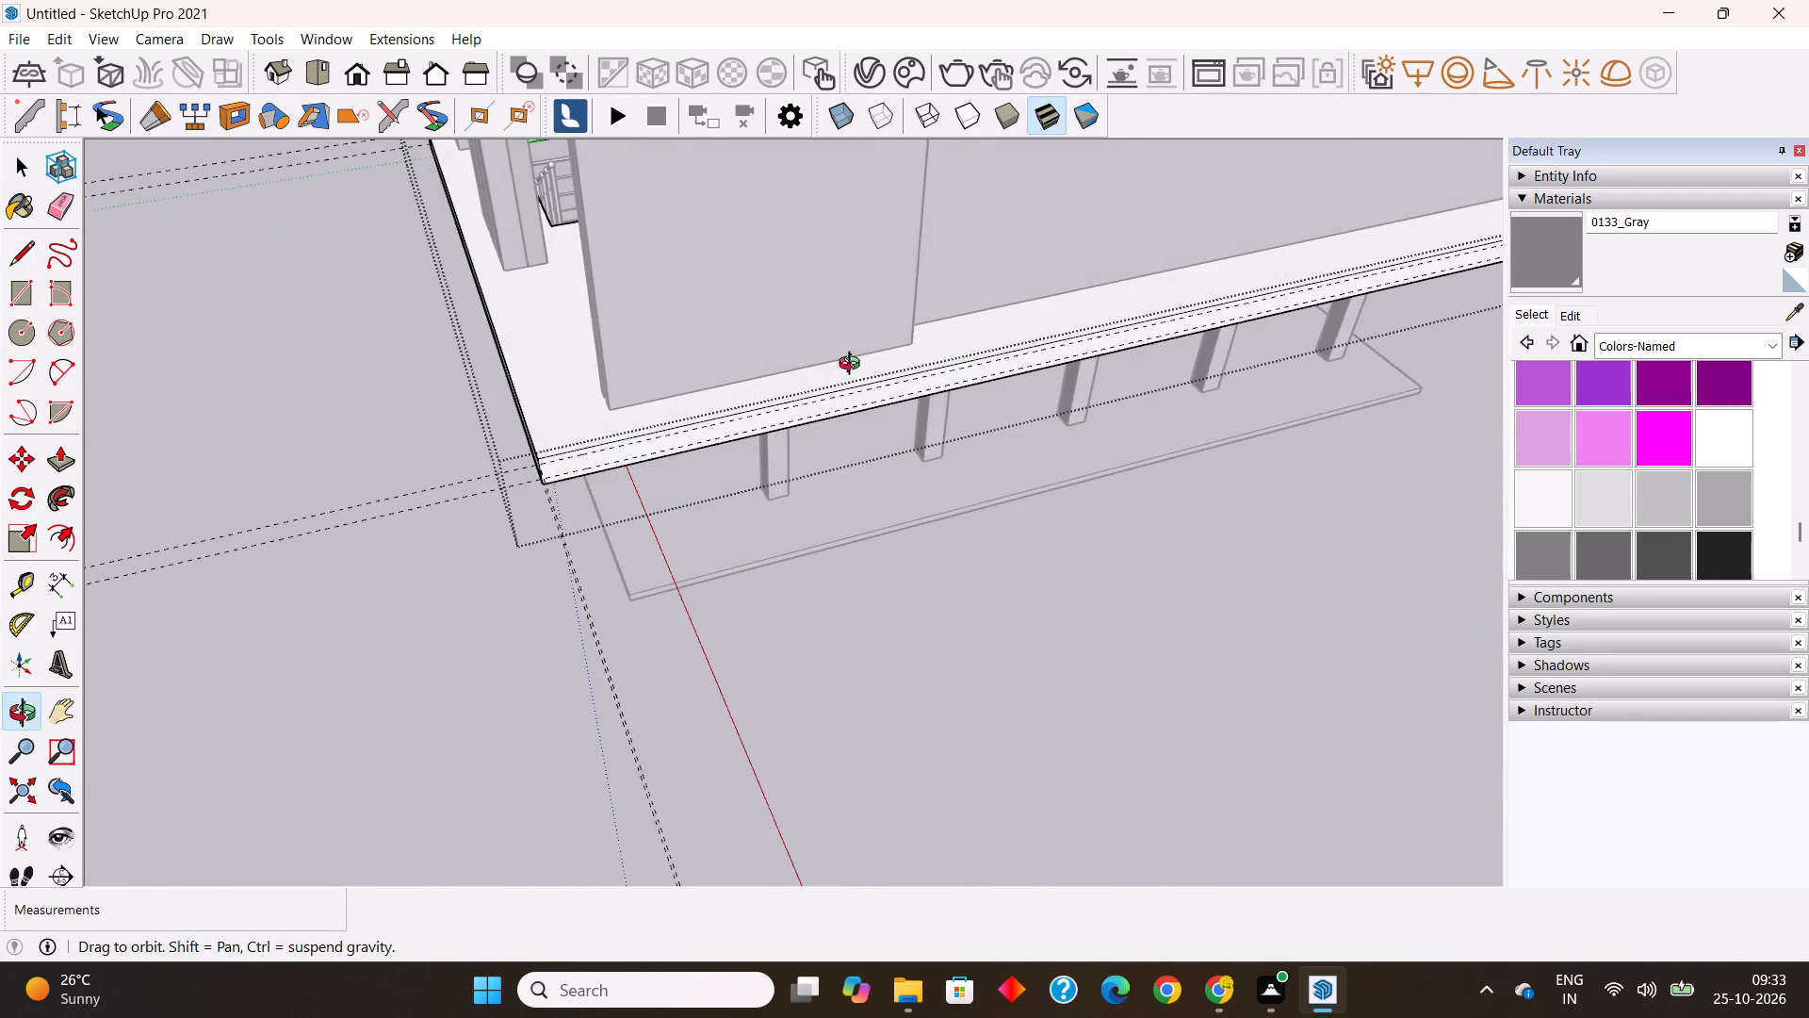
middle_click_drag(854, 366, 853, 364)
scroll(732, 366, "down", 9)
scroll(1058, 322, "up", 4)
scroll(1189, 282, "up", 8)
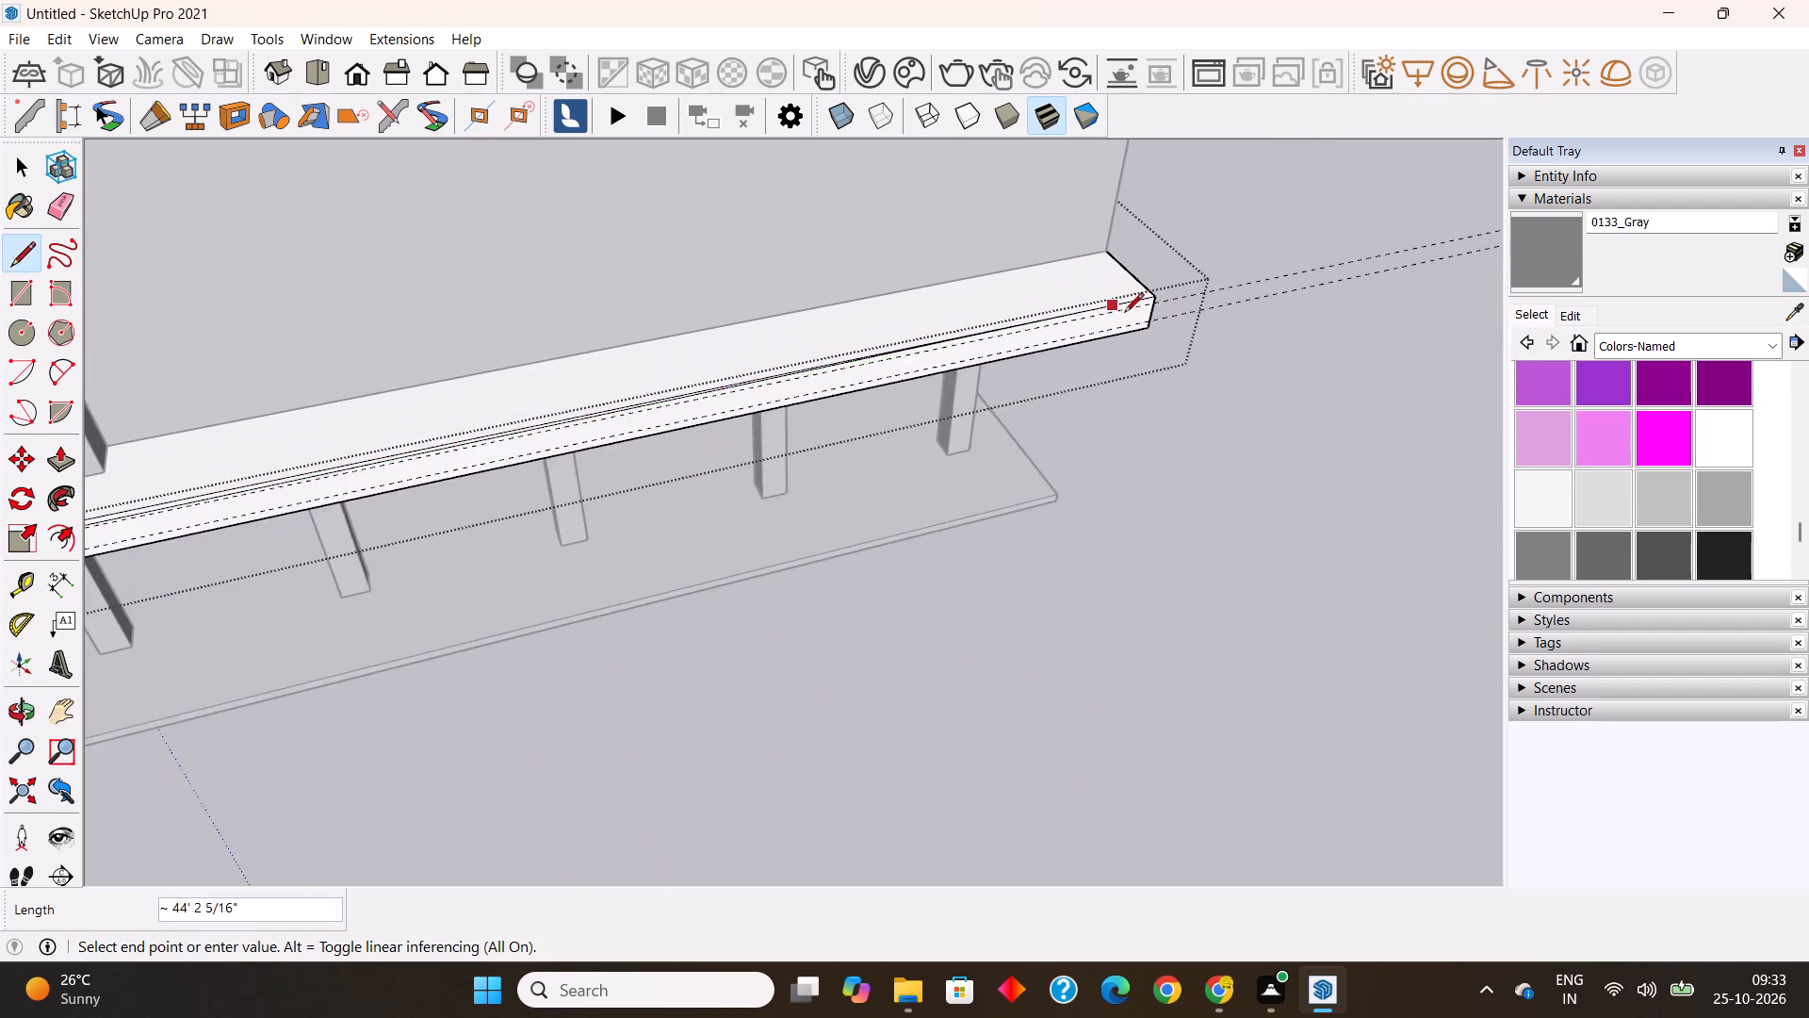
scroll(1124, 314, "up", 3)
left_click(1159, 304)
key("Escape")
Draw a line about 45' 9" long along the lower guide on the slab's side face opposite the stair side.
scroll(1208, 256, "down", 13)
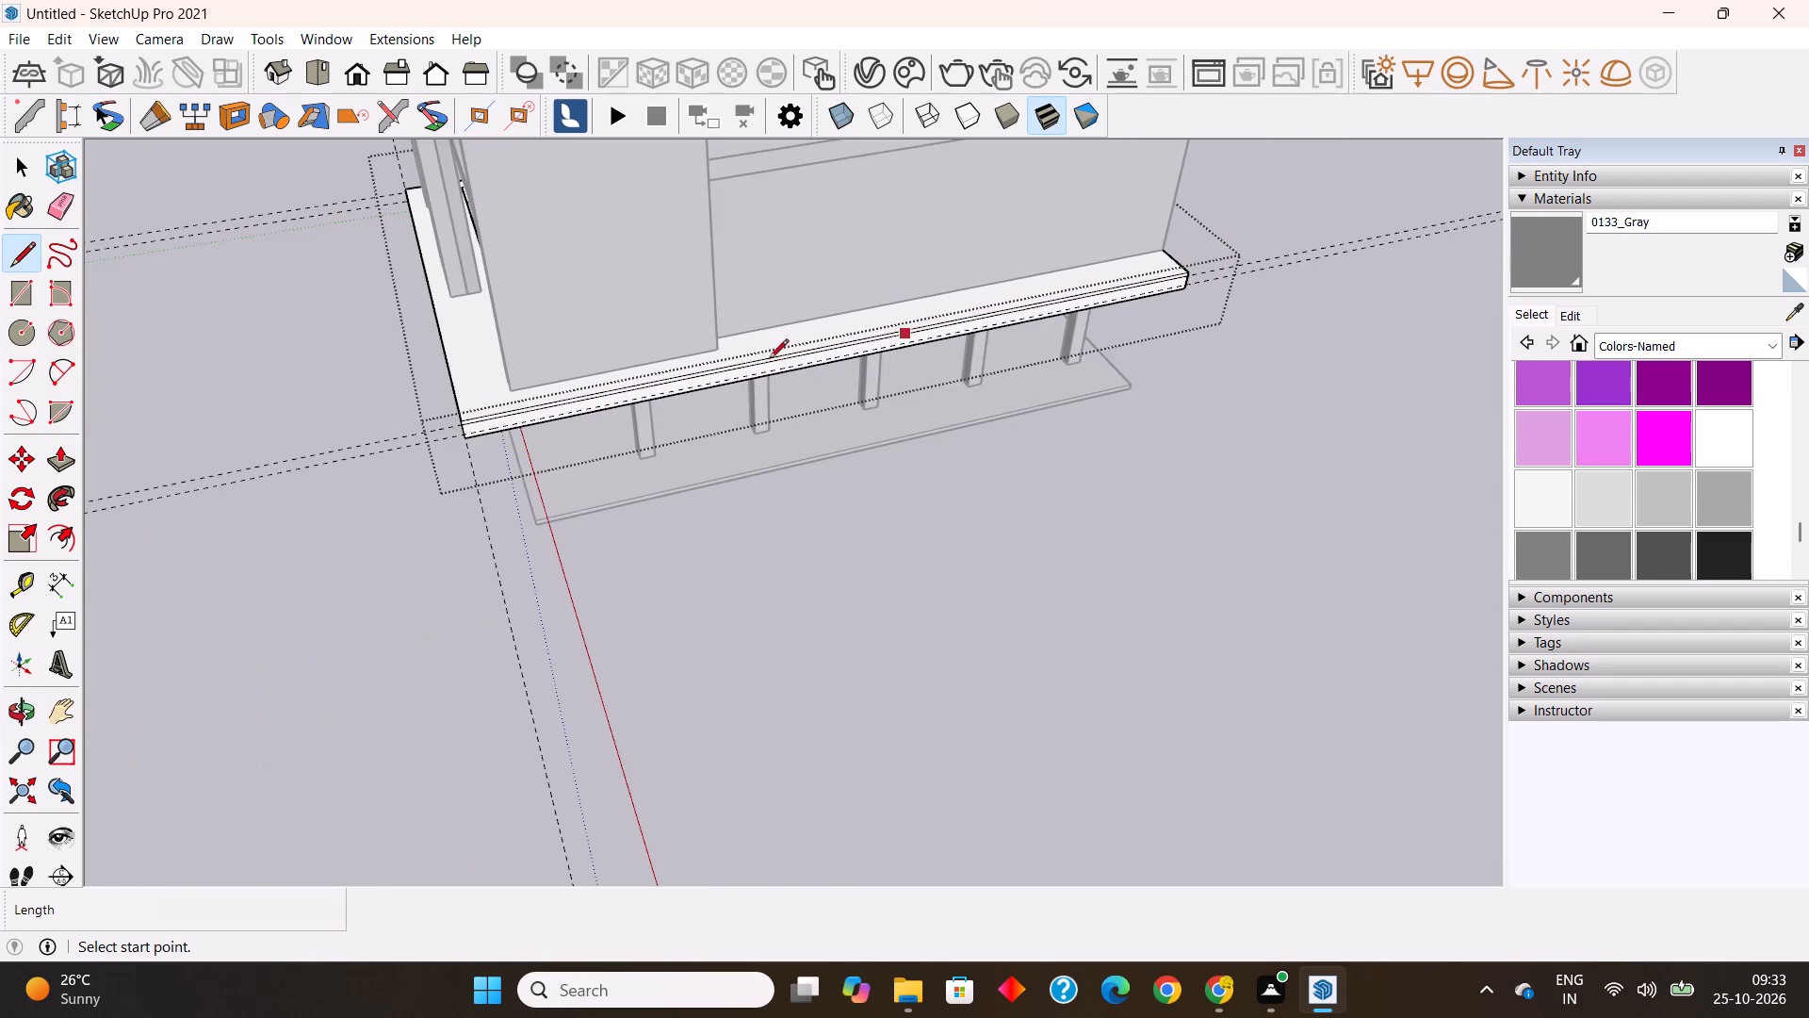
scroll(605, 386, "up", 15)
middle_click_drag(472, 509, 620, 414)
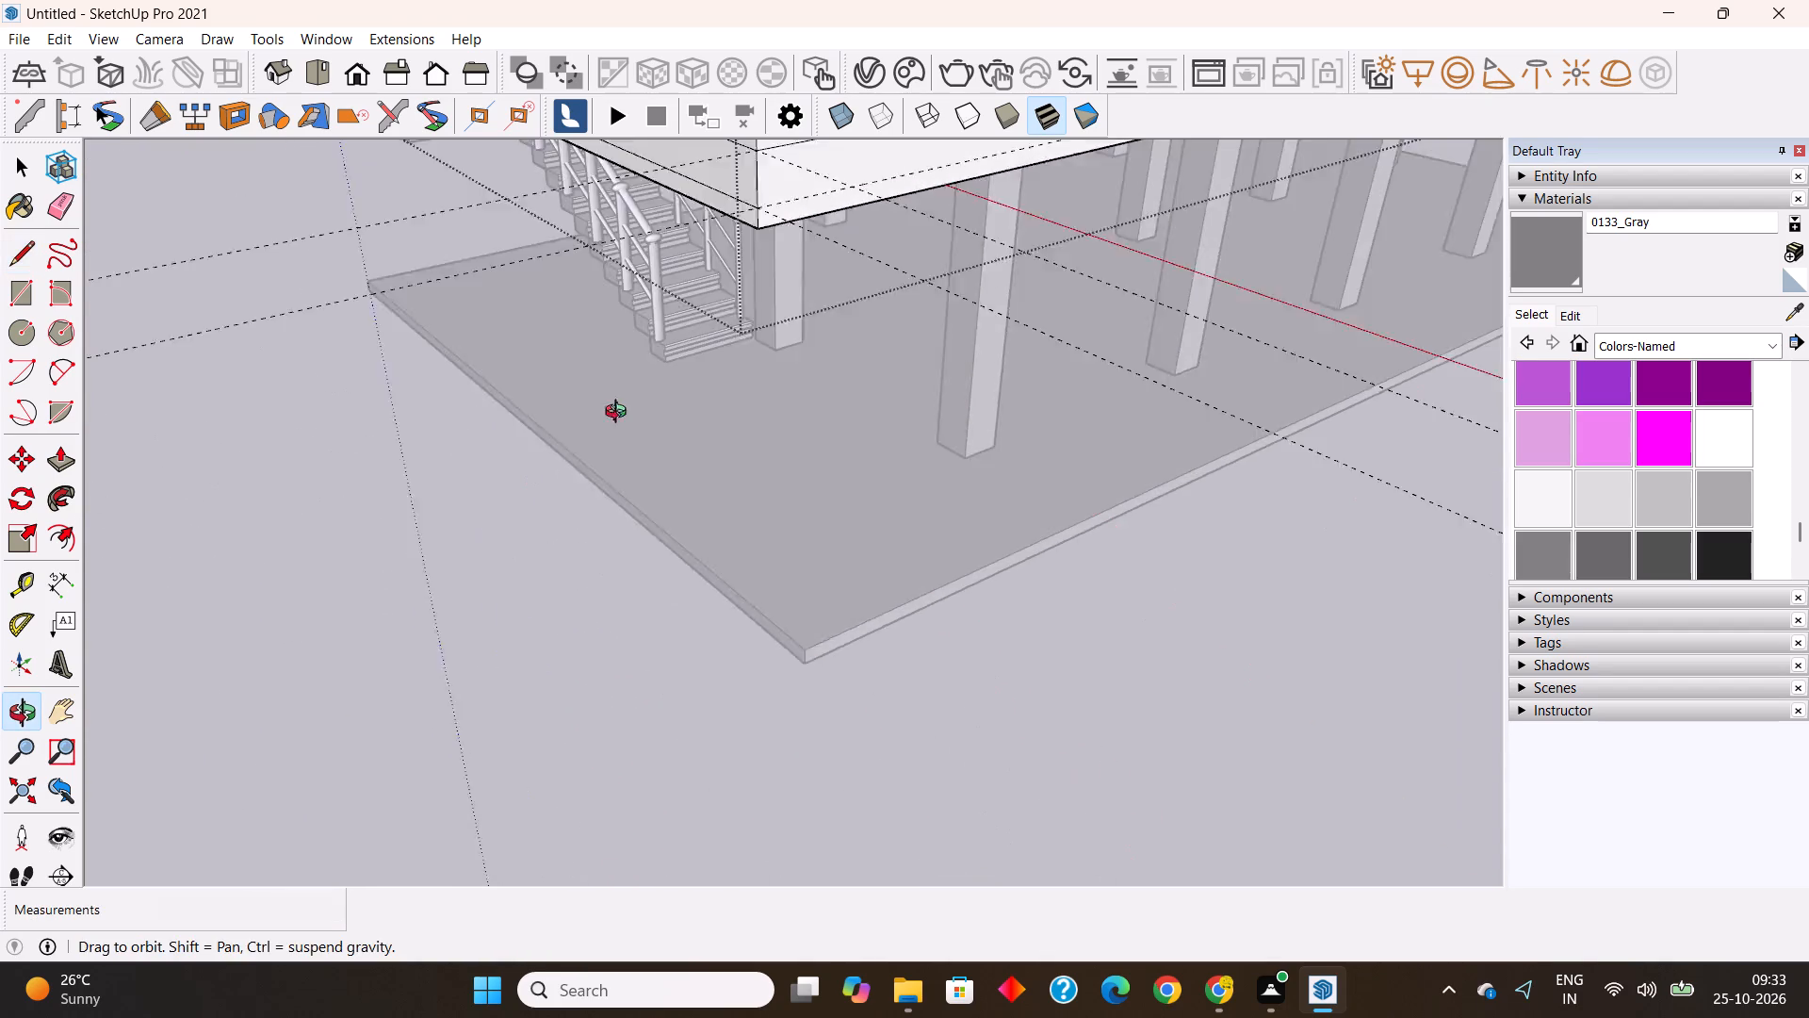
middle_click_drag(620, 414, 637, 369)
middle_click_drag(634, 369, 495, 589, "shift")
scroll(546, 504, "up", 4)
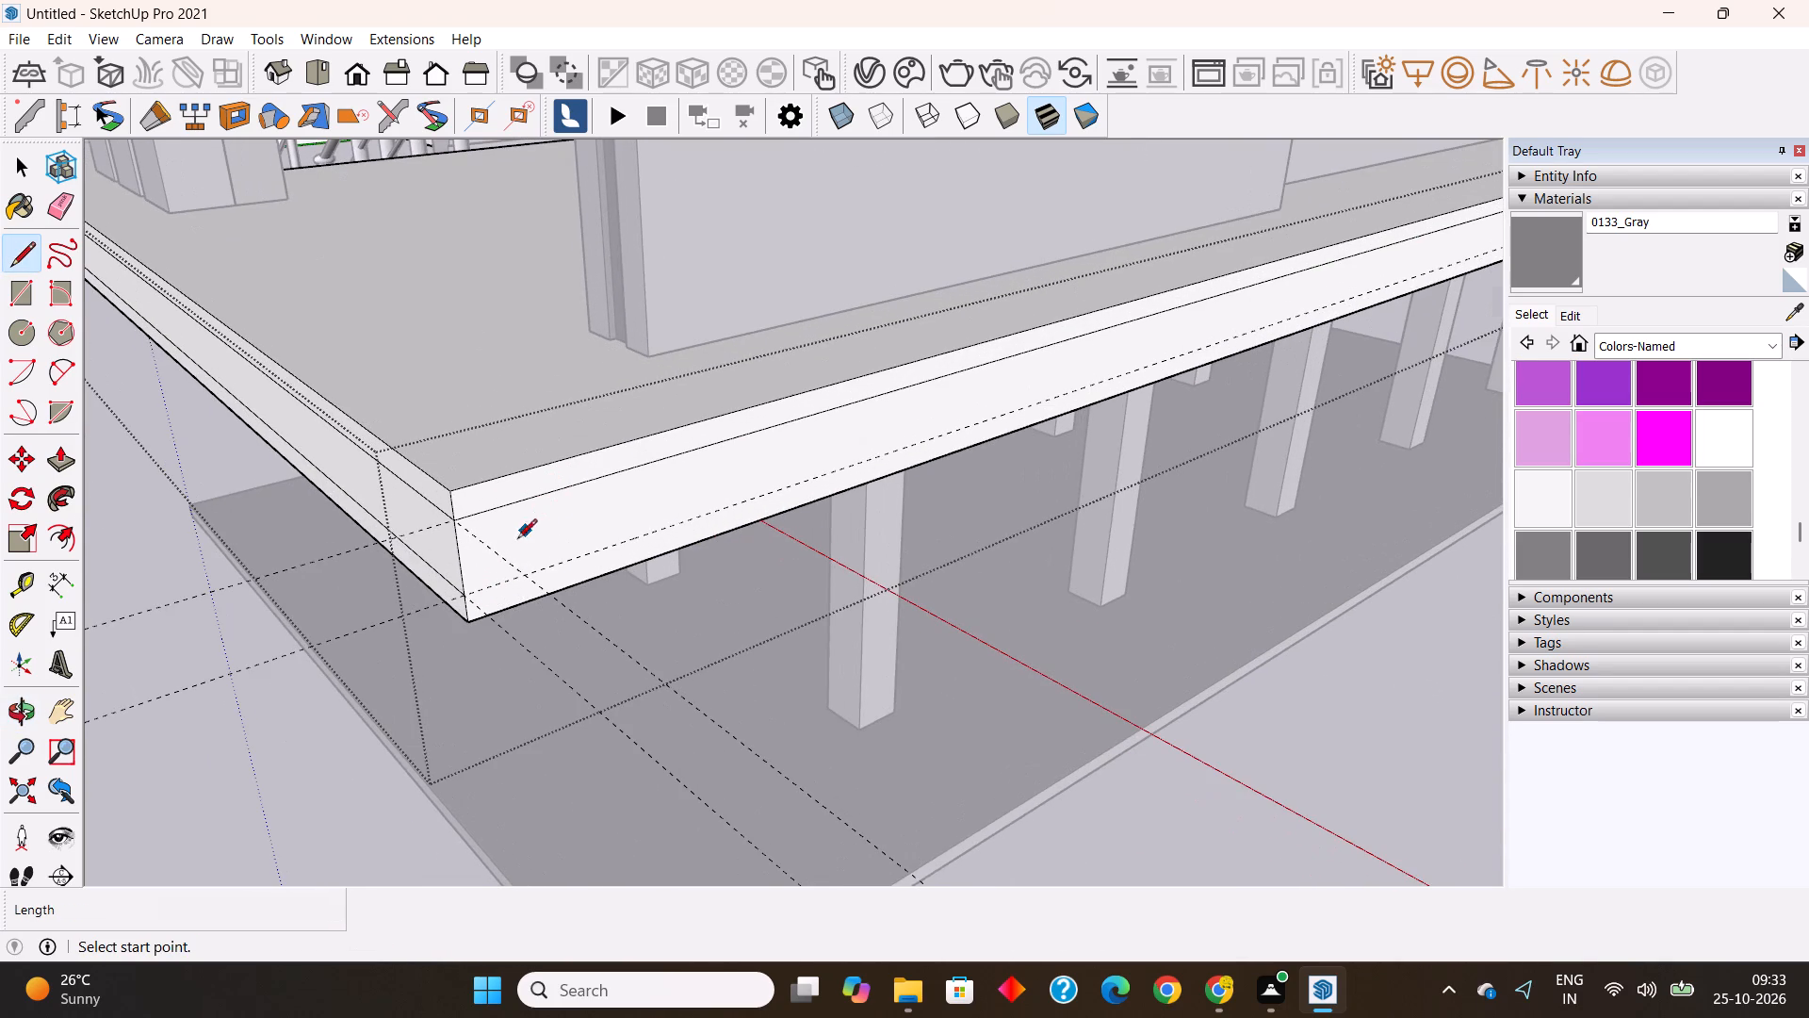
left_click(466, 596)
scroll(466, 596, "down", 13)
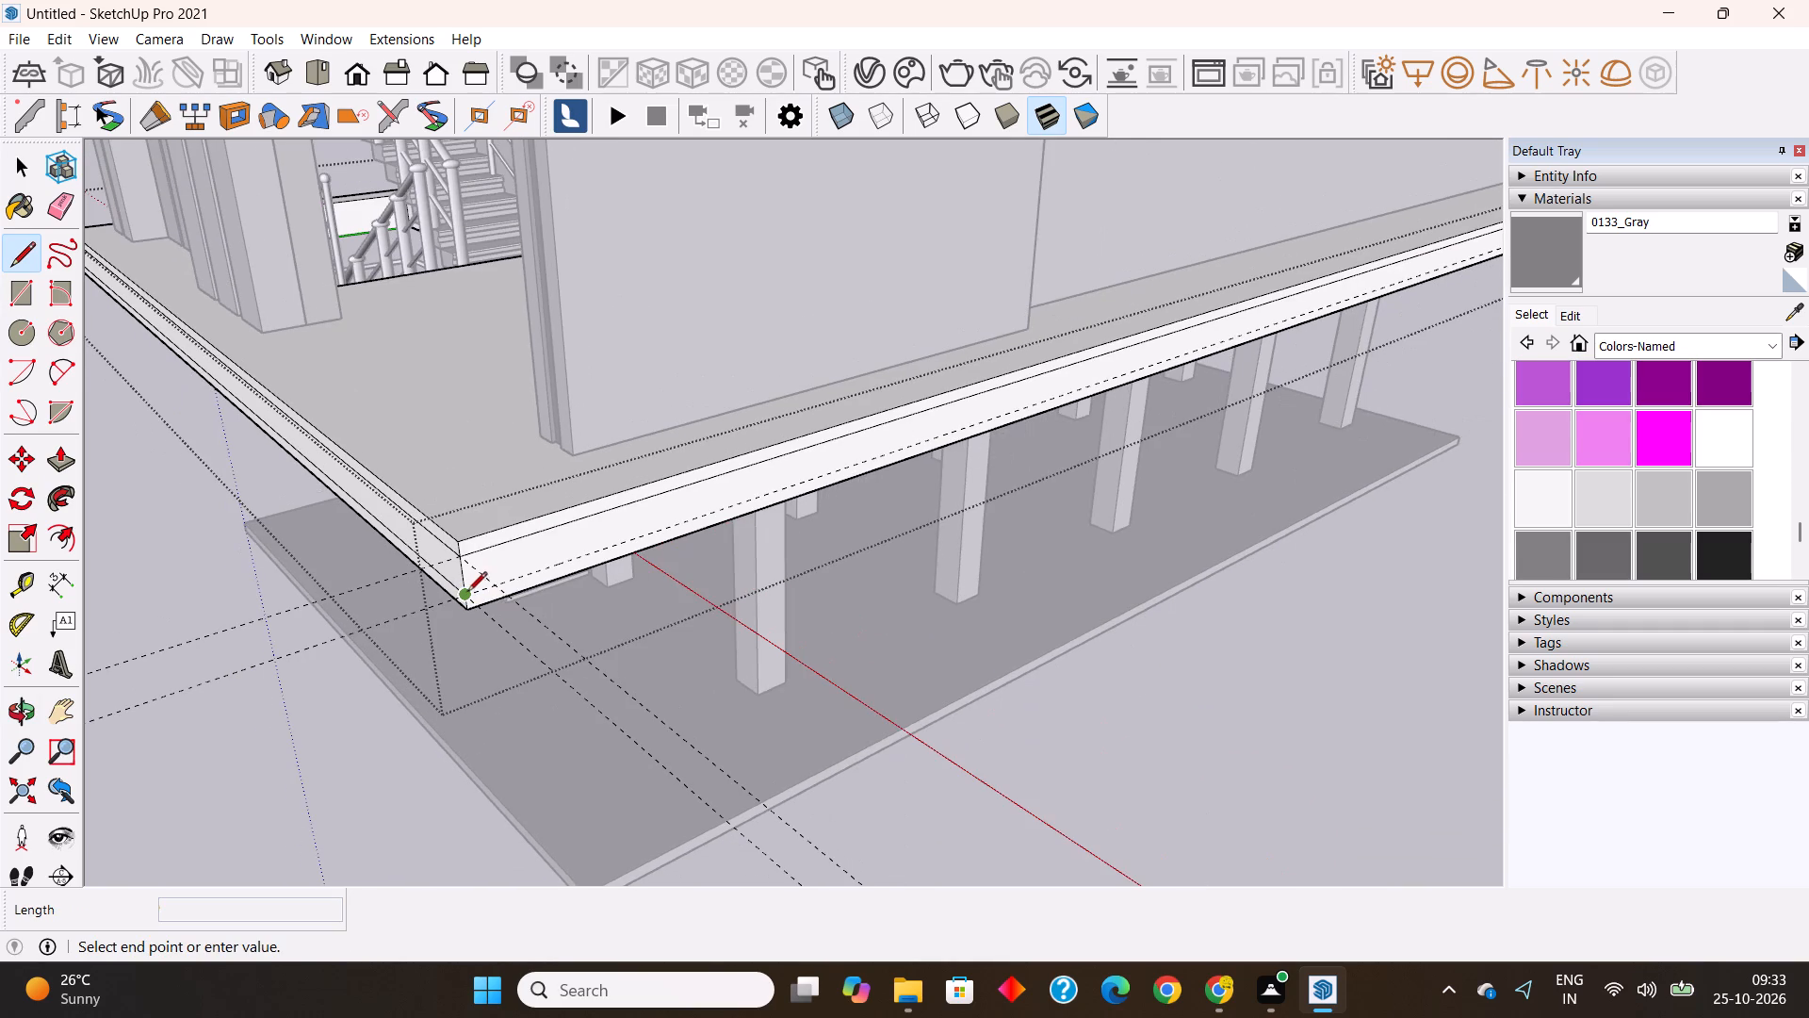
scroll(467, 593, "down", 12)
scroll(652, 556, "down", 4)
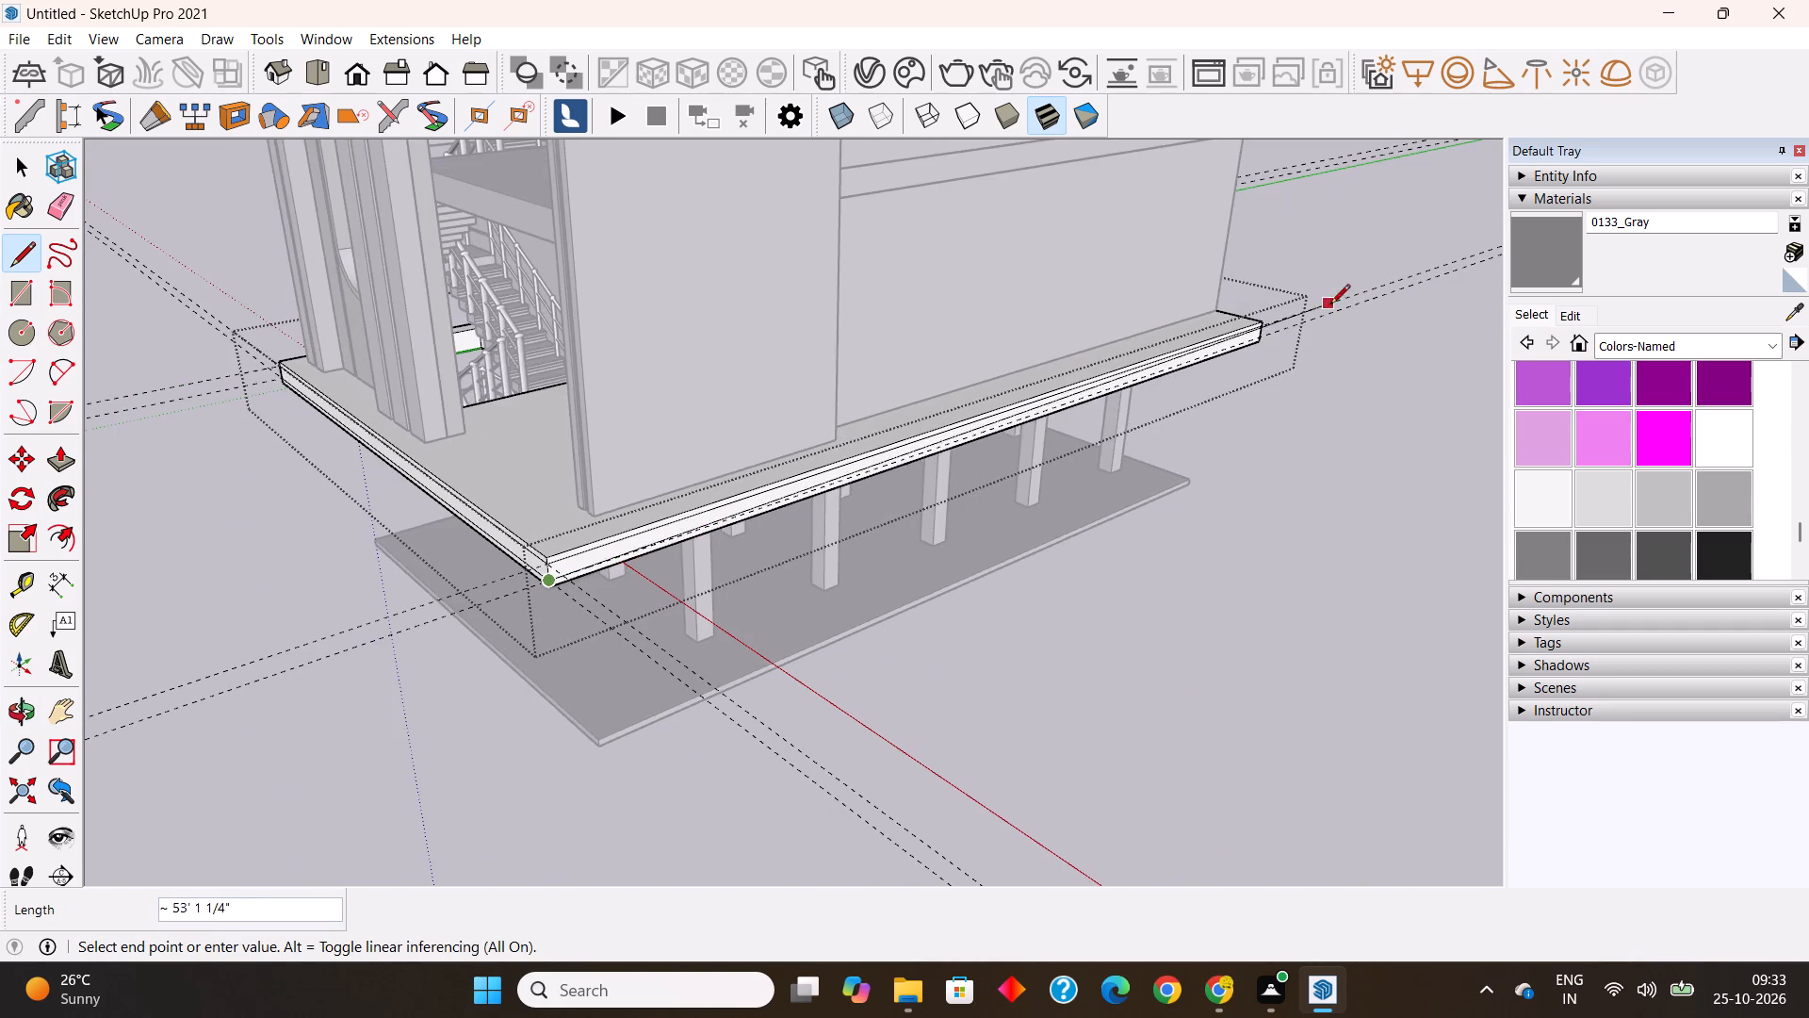
scroll(1330, 305, "up", 4)
scroll(1247, 371, "up", 10)
left_click(1232, 337)
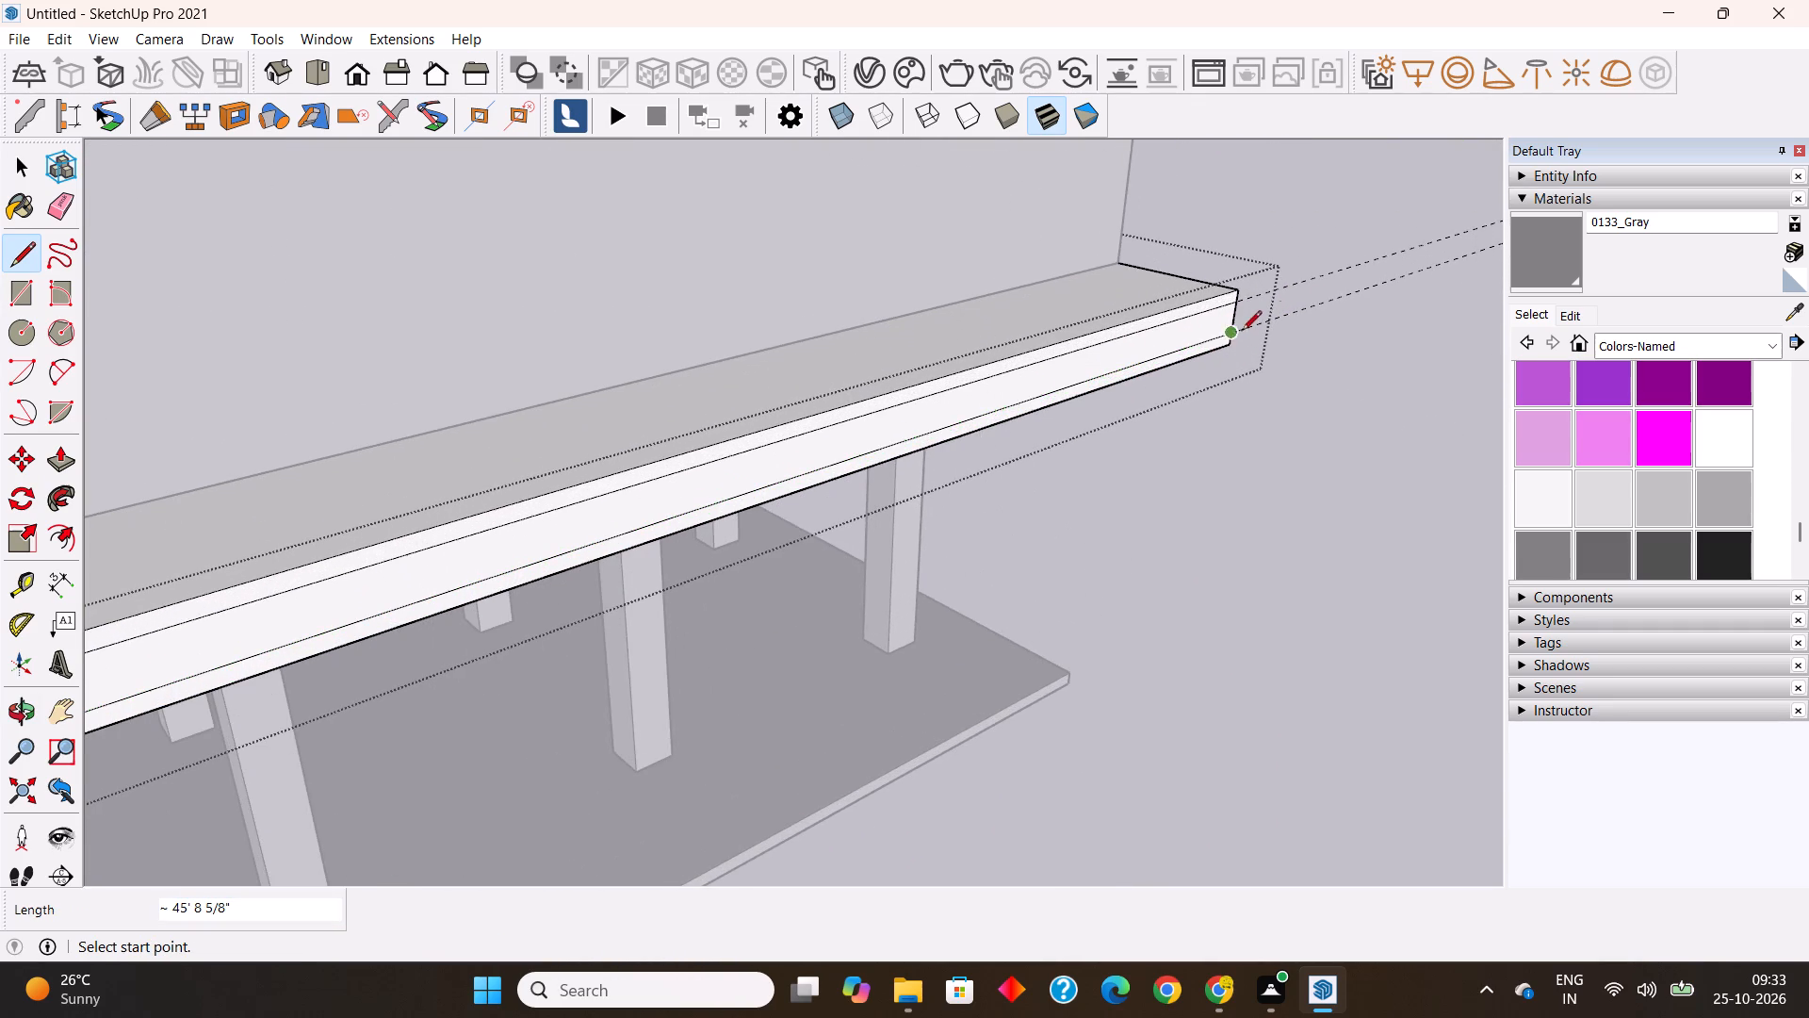
Delete all the construction guides around the slab's edge faces.
scroll(1327, 298, "down", 20)
scroll(1327, 298, "down", 2)
middle_click_drag(767, 487, 749, 501)
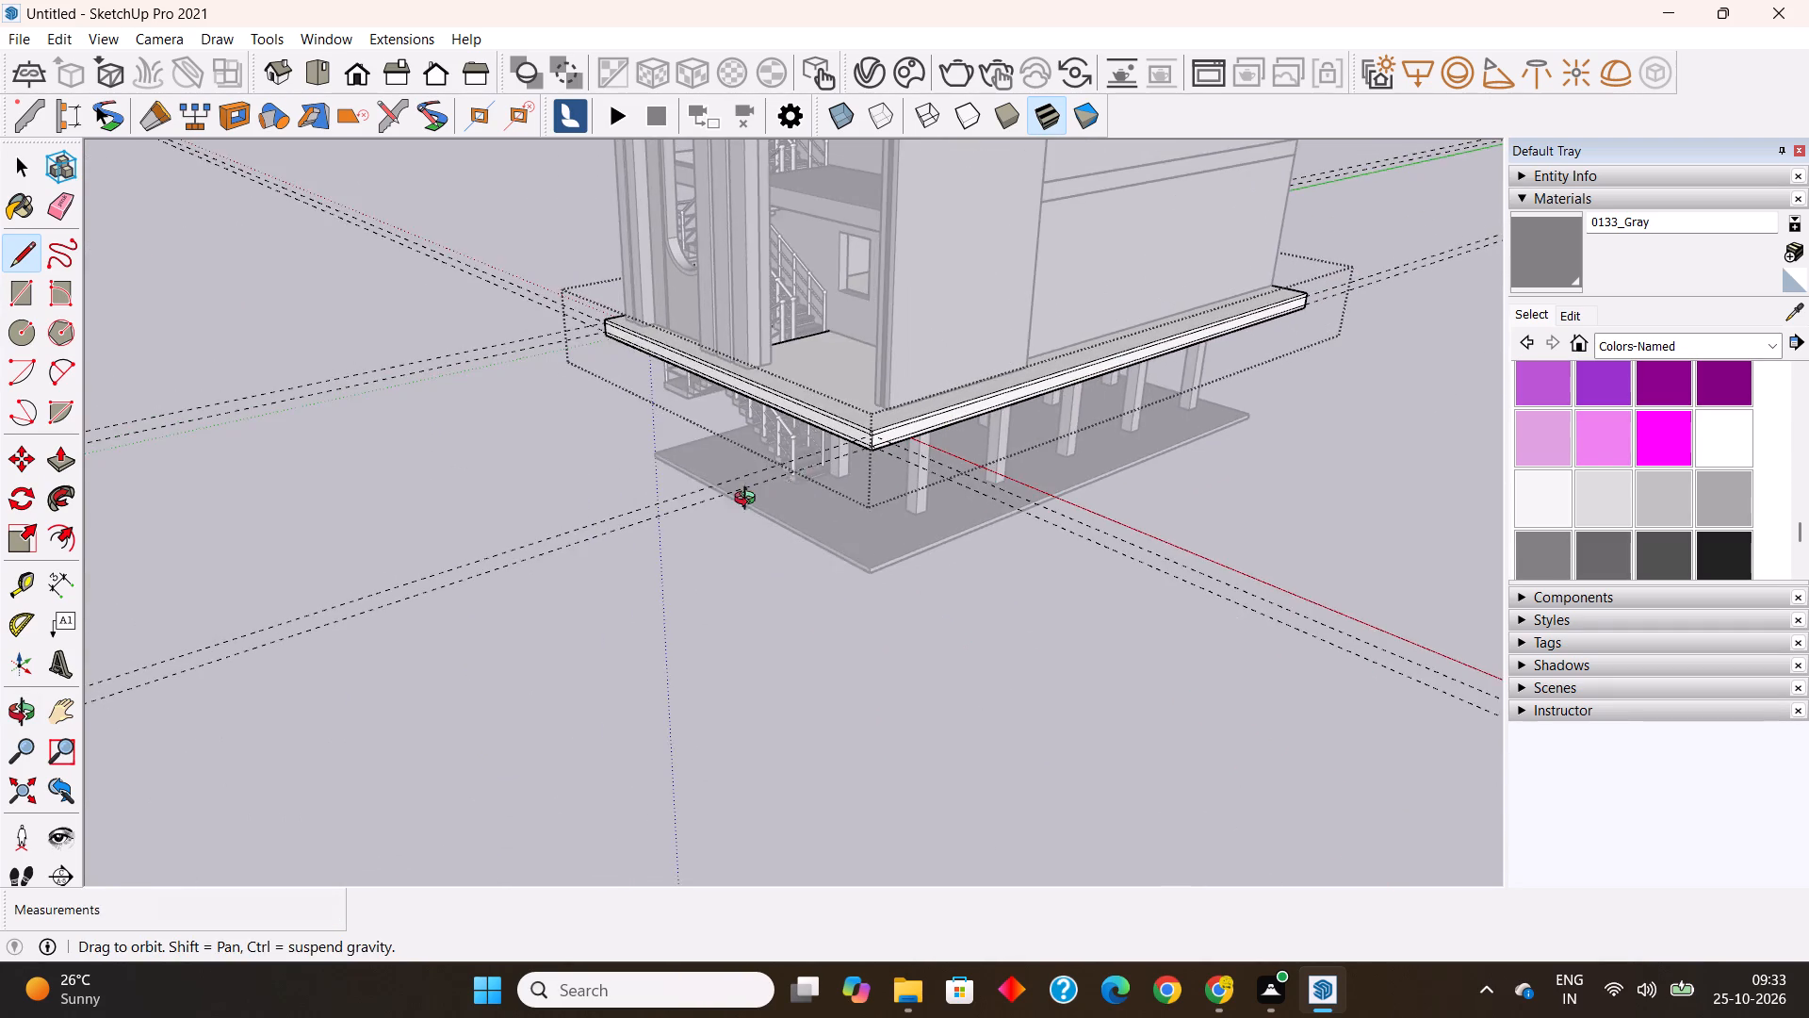
middle_click_drag(749, 501, 774, 556)
key("space")
left_click_drag(1178, 612, 1094, 702)
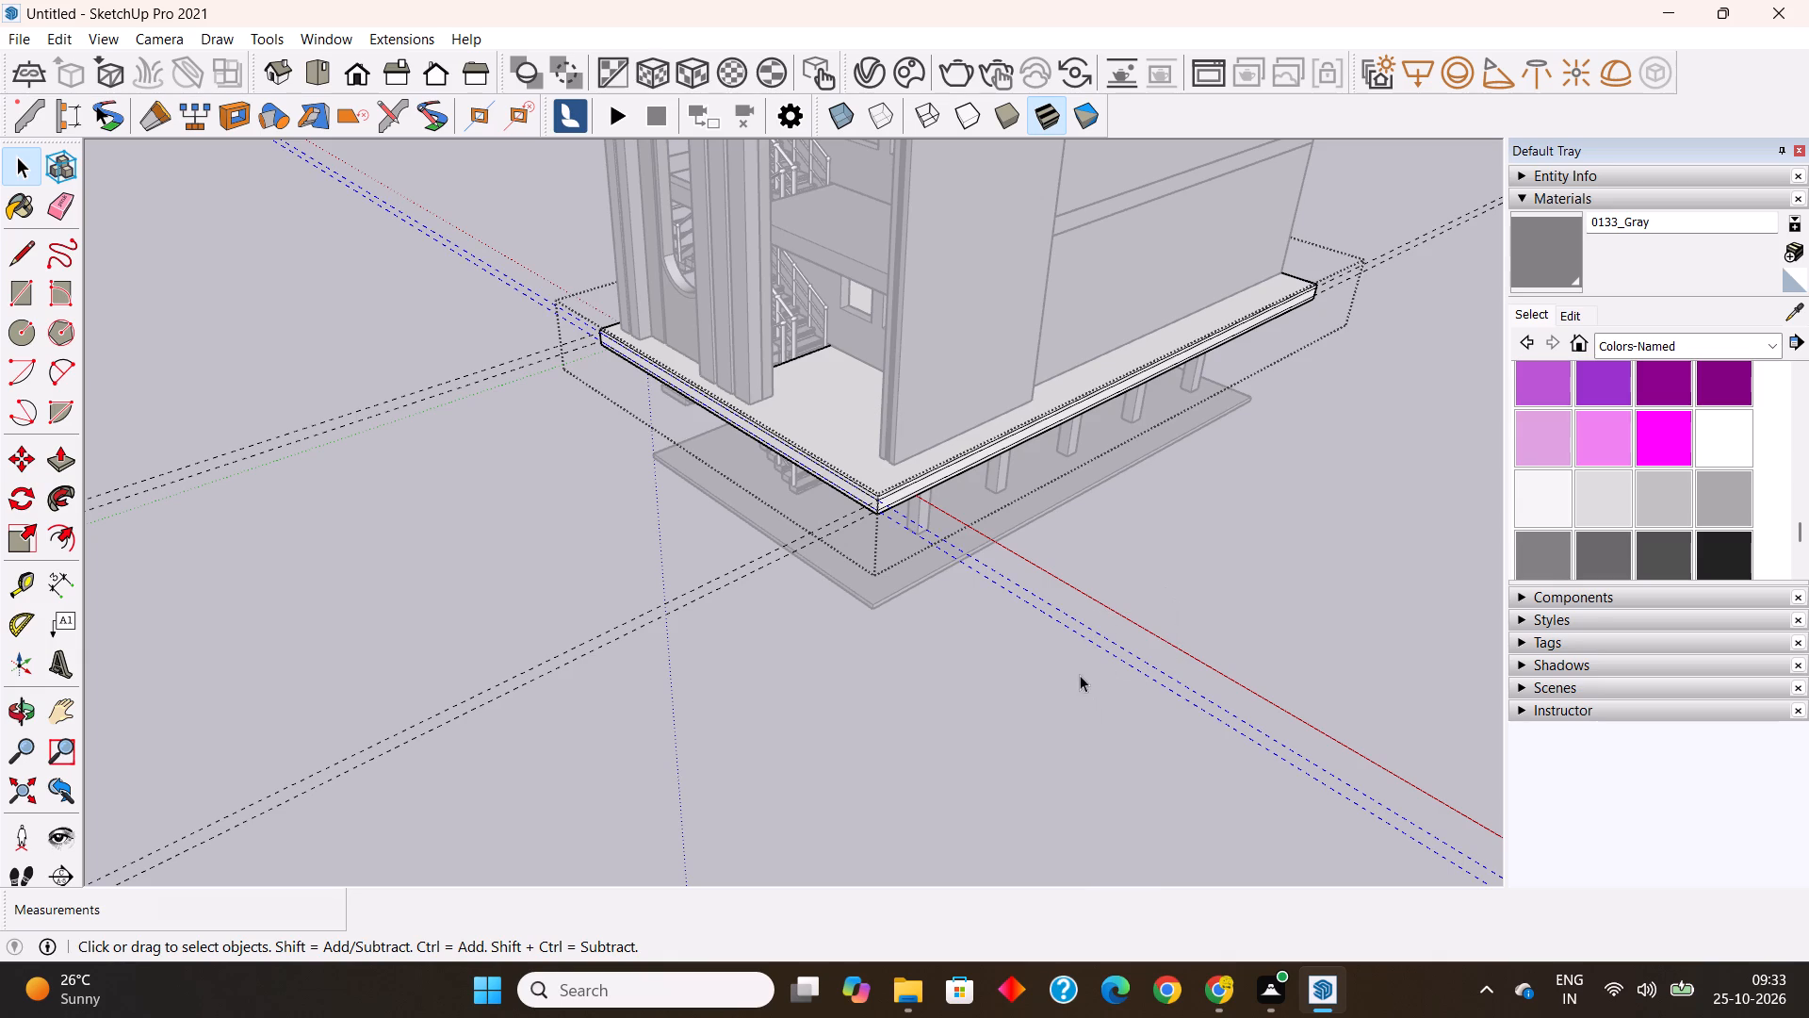
key("Delete")
left_click_drag(598, 698, 463, 610)
key("Delete")
left_click_drag(356, 374, 318, 428)
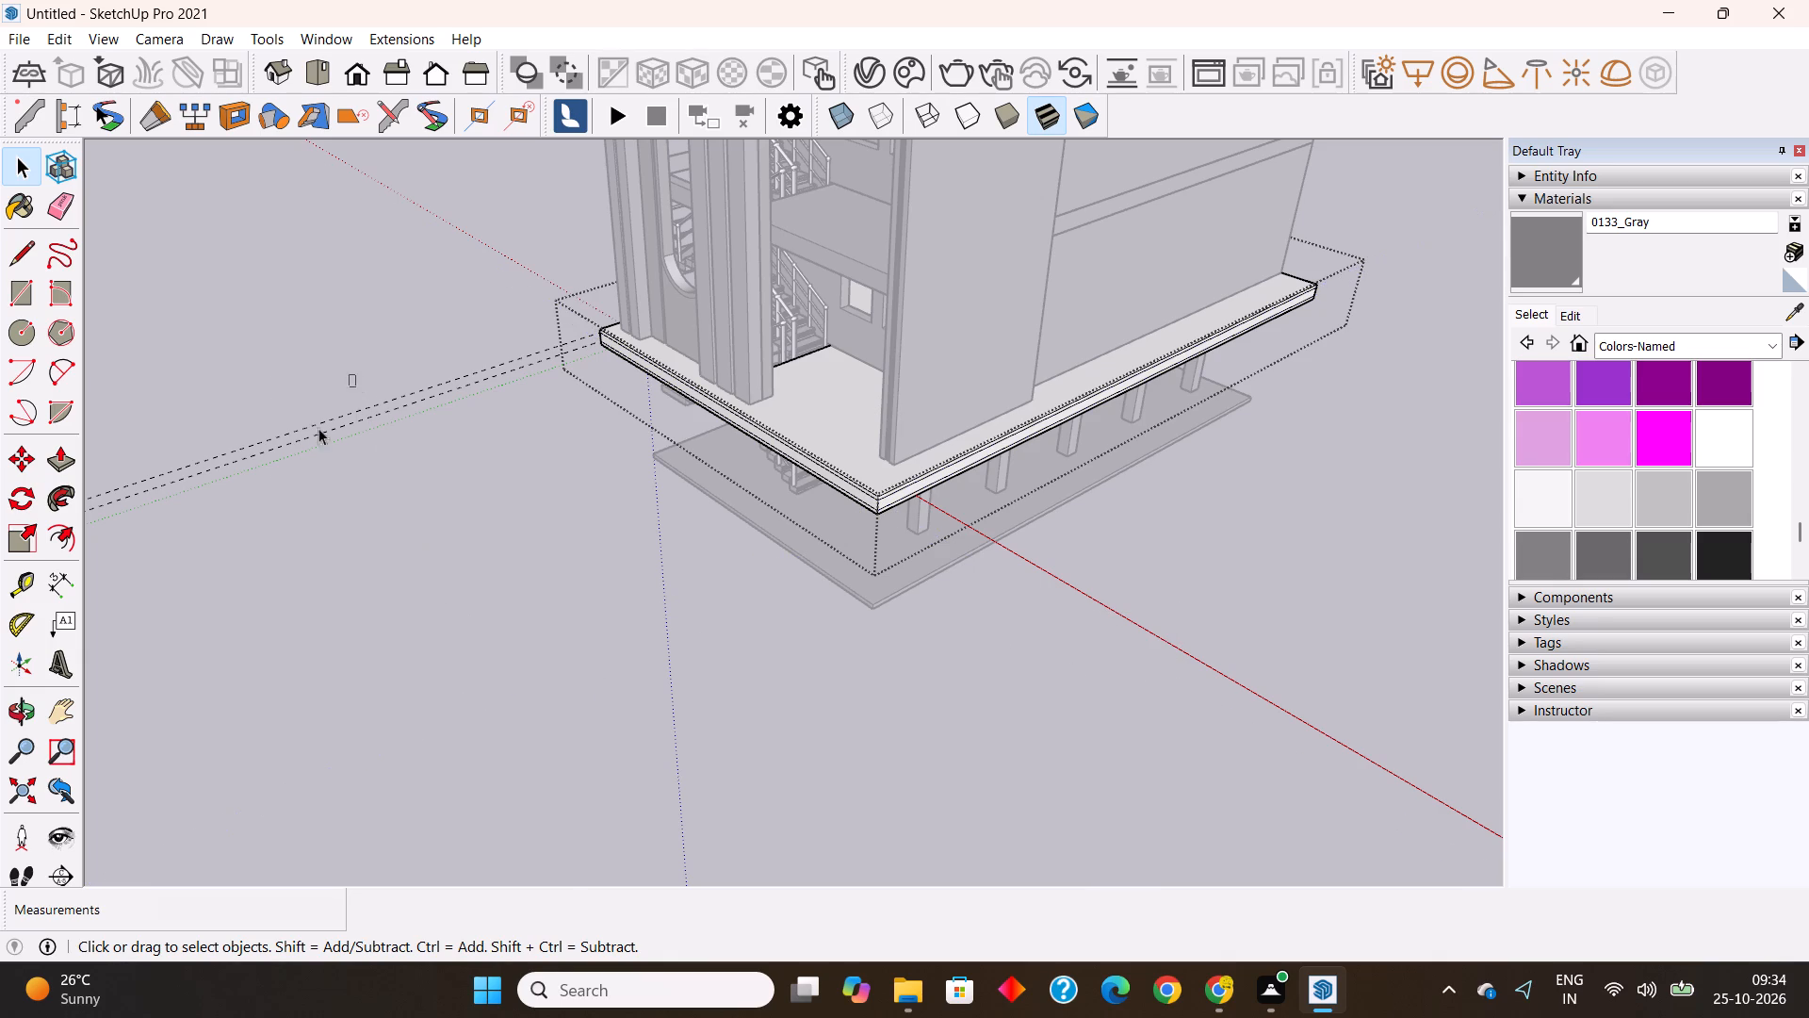
left_click_drag(318, 428, 260, 500)
key("Delete")
Push the middle band on the slab's front face inward by 2".
middle_click_drag(871, 465, 872, 442)
scroll(859, 479, "up", 4)
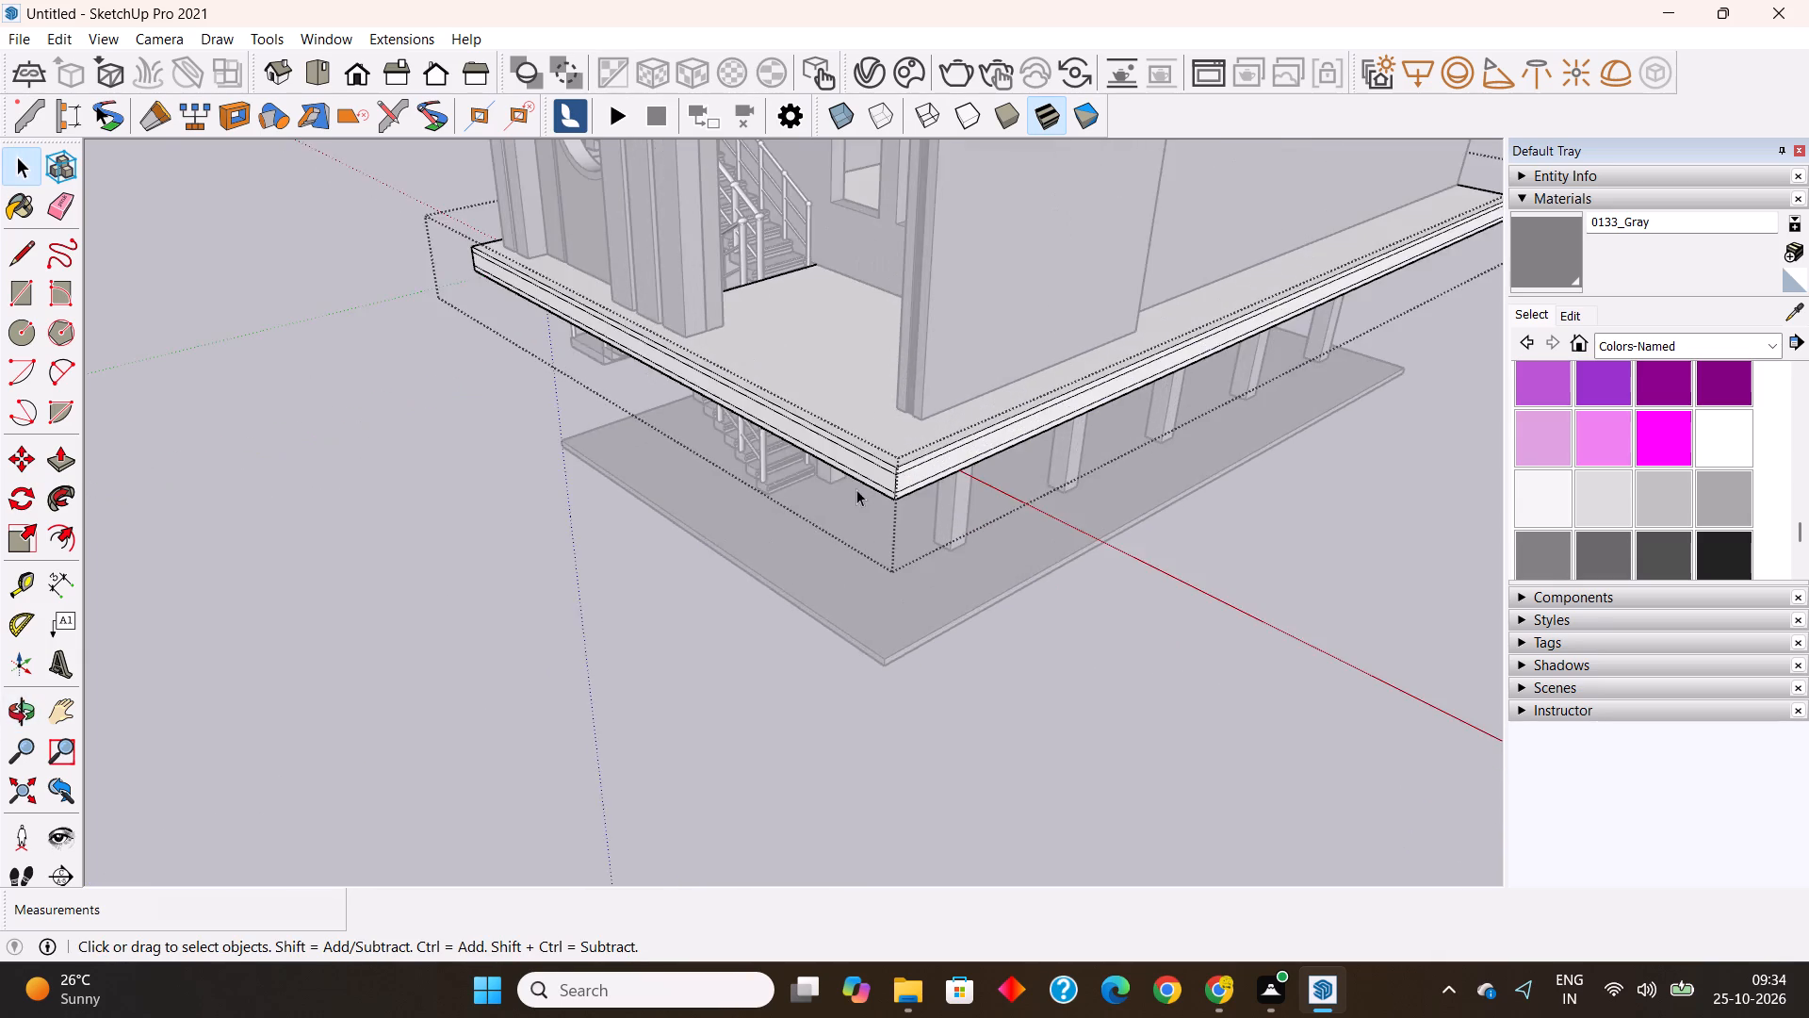
scroll(864, 468, "up", 15)
middle_click_drag(907, 502, 935, 442)
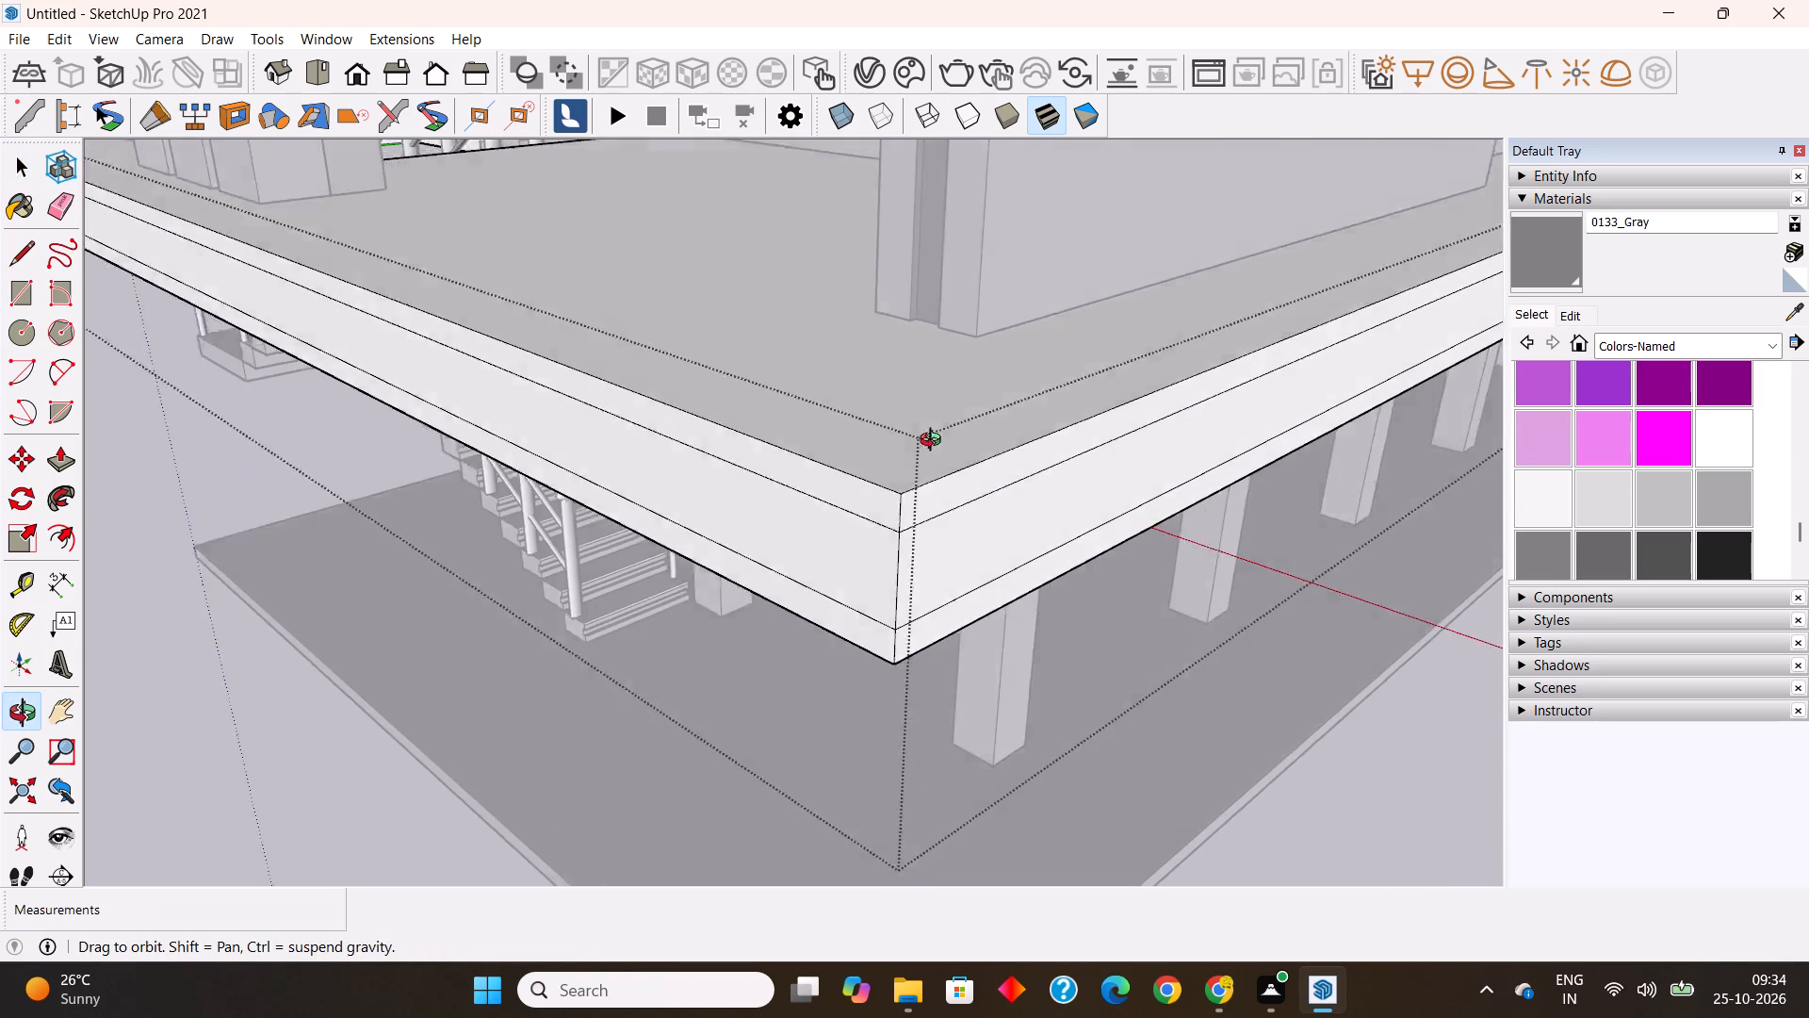
middle_click_drag(935, 442, 955, 417)
left_click(66, 458)
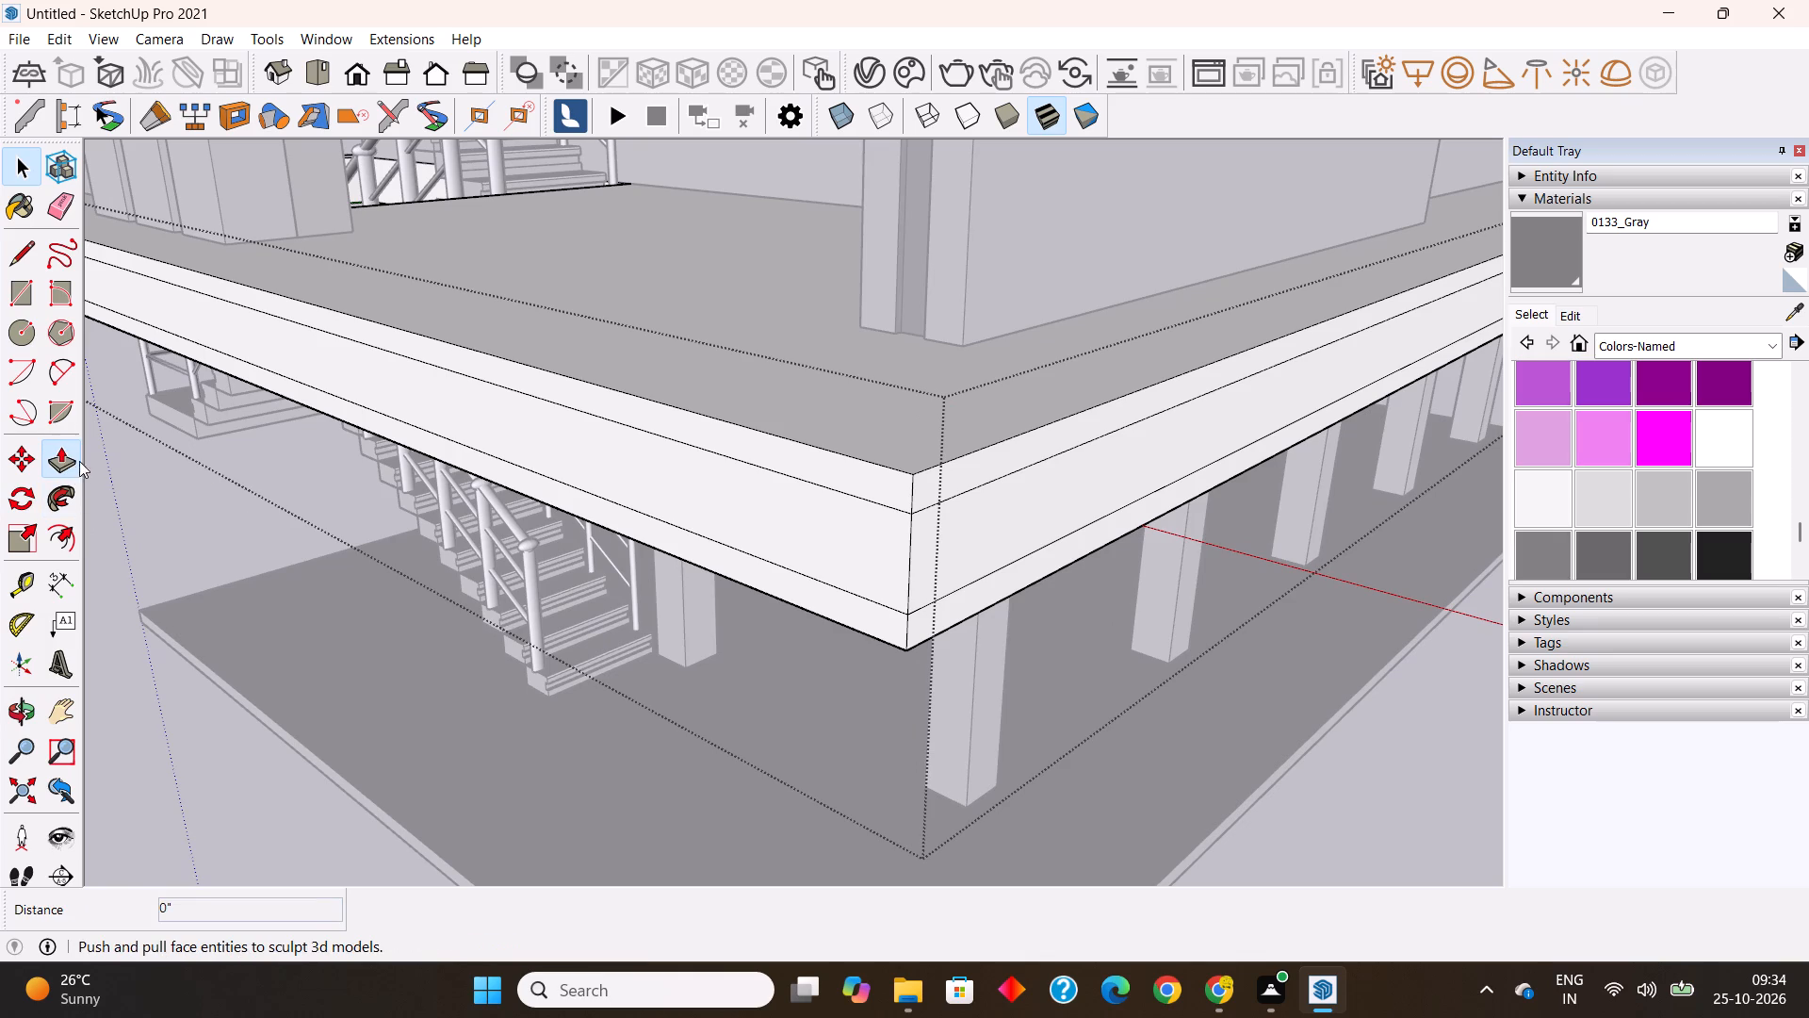
left_click(605, 473)
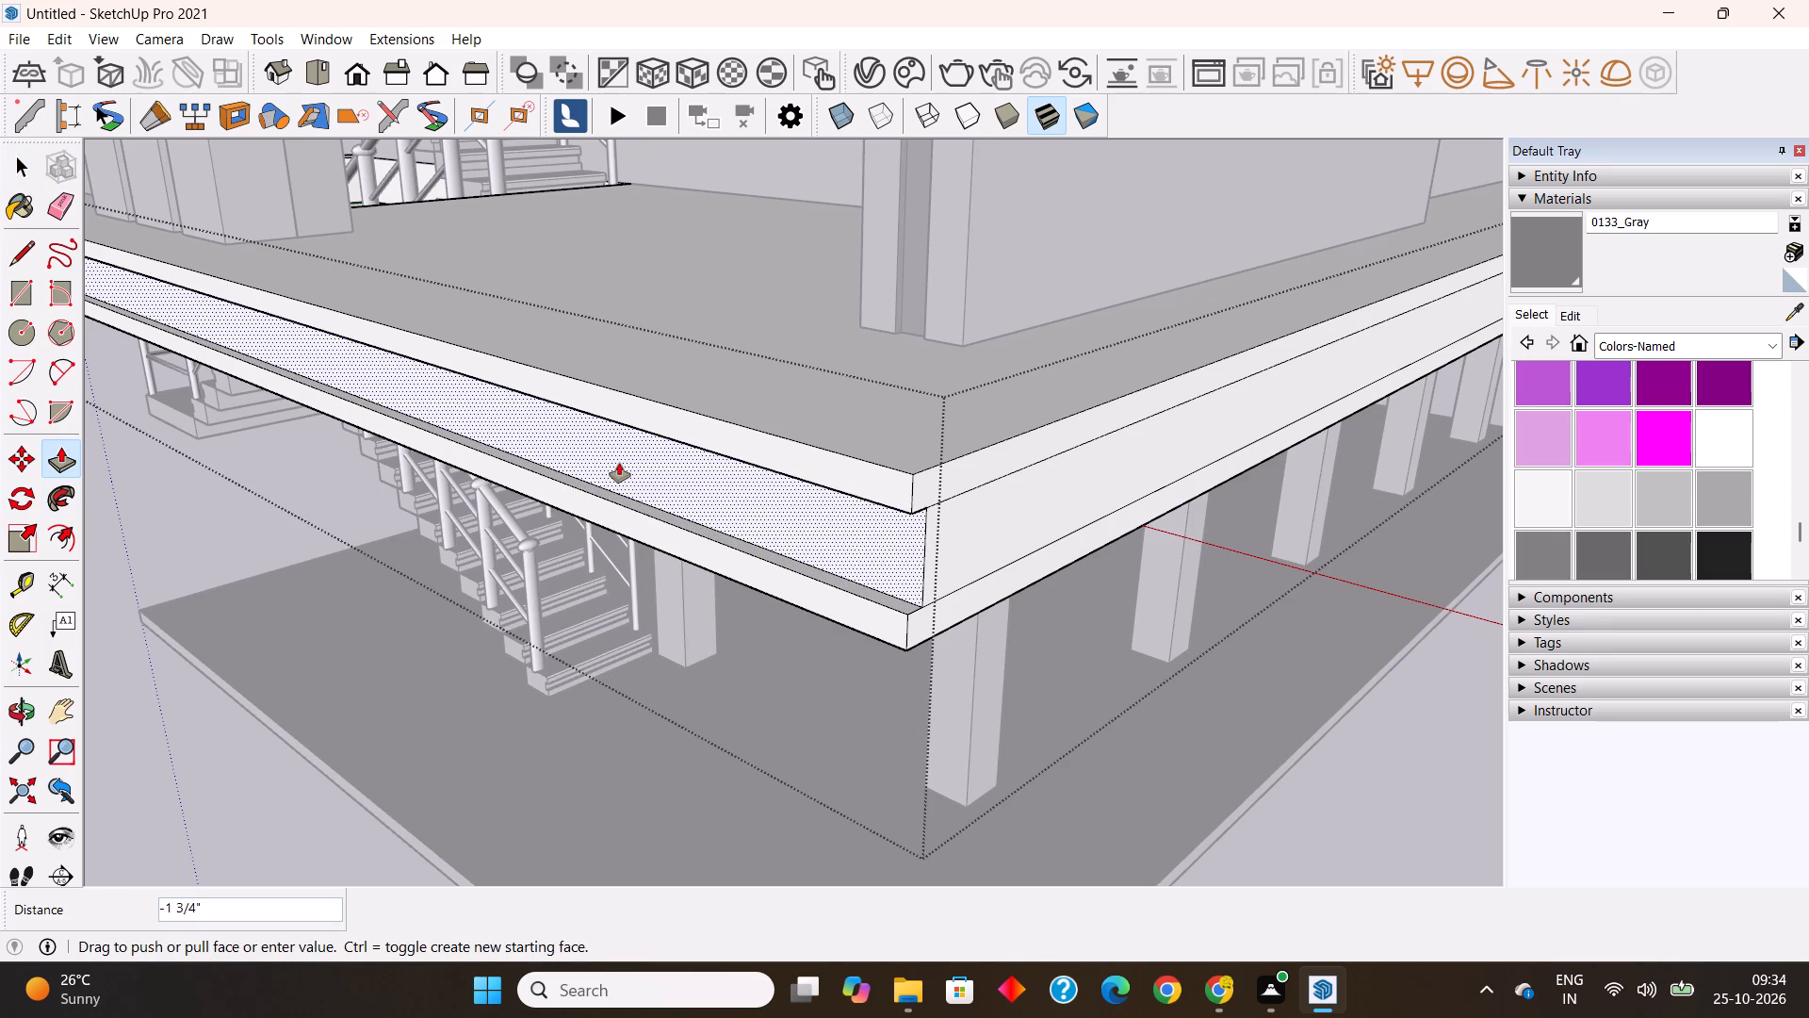
type("2\"")
key("Return")
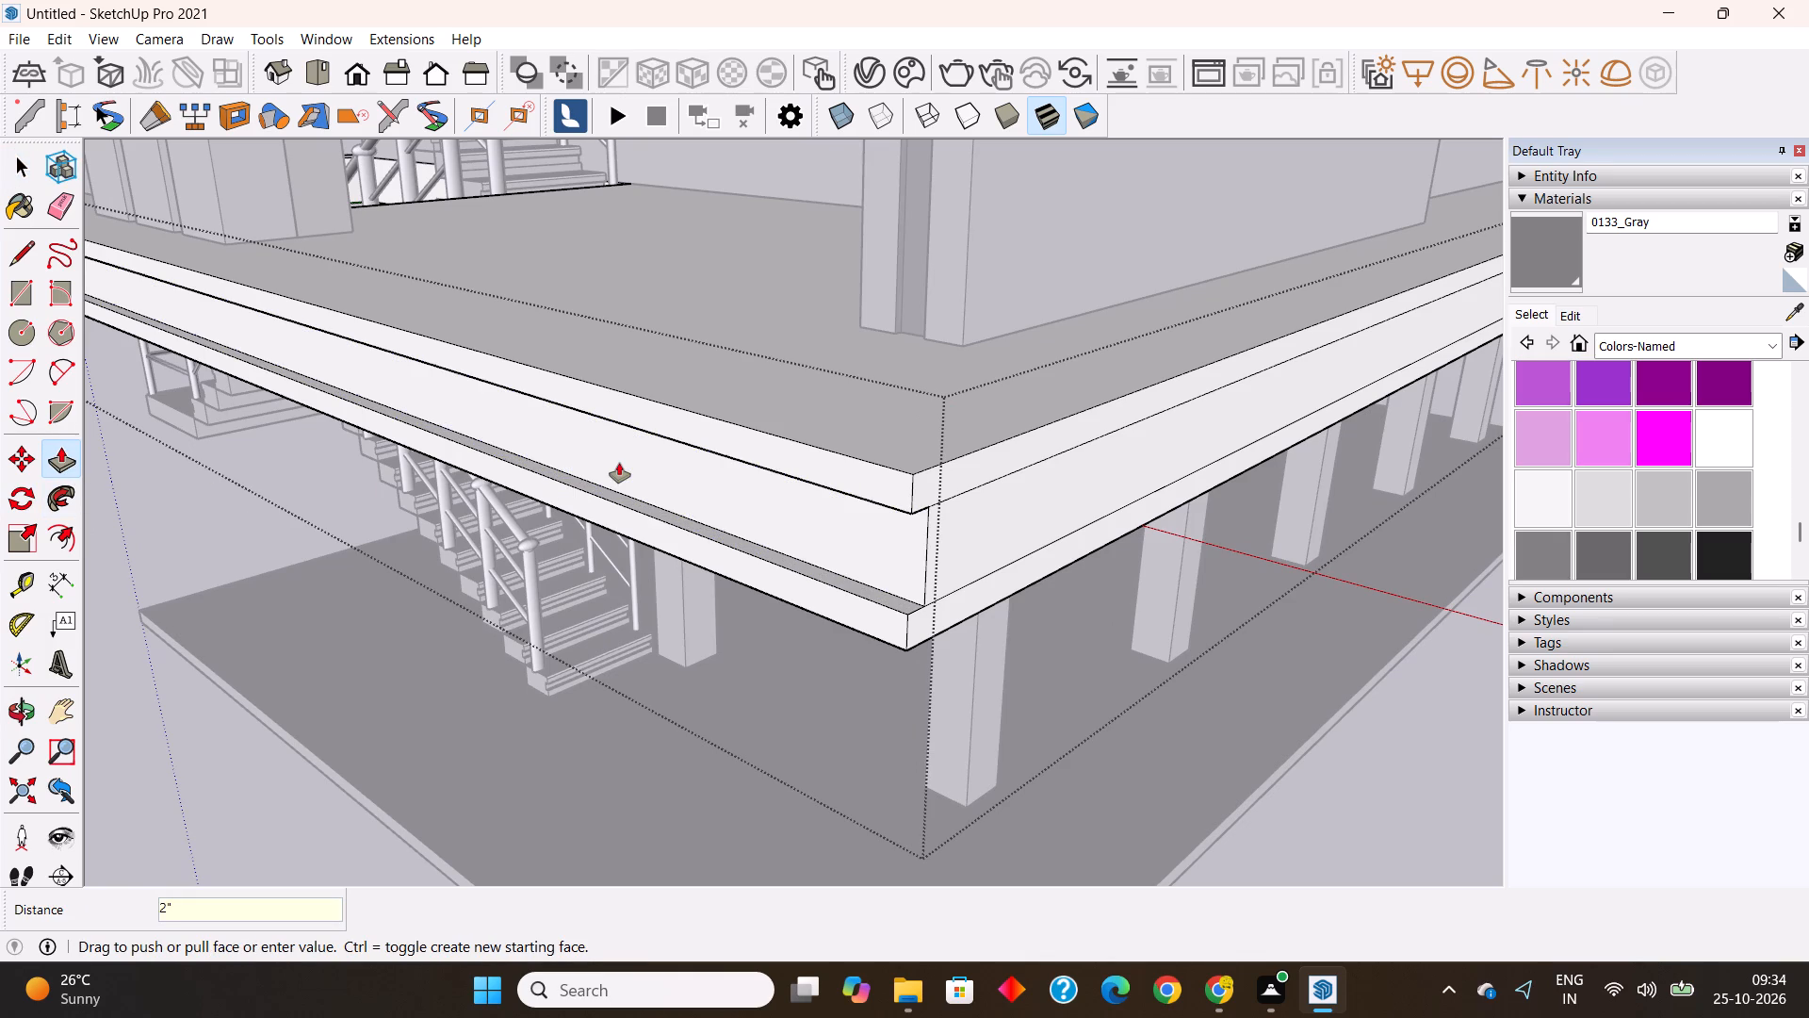
Repeat the 2" inward push on the middle band of the slab's side face opposite the stair side.
scroll(628, 485, "down", 7)
double_click(847, 497)
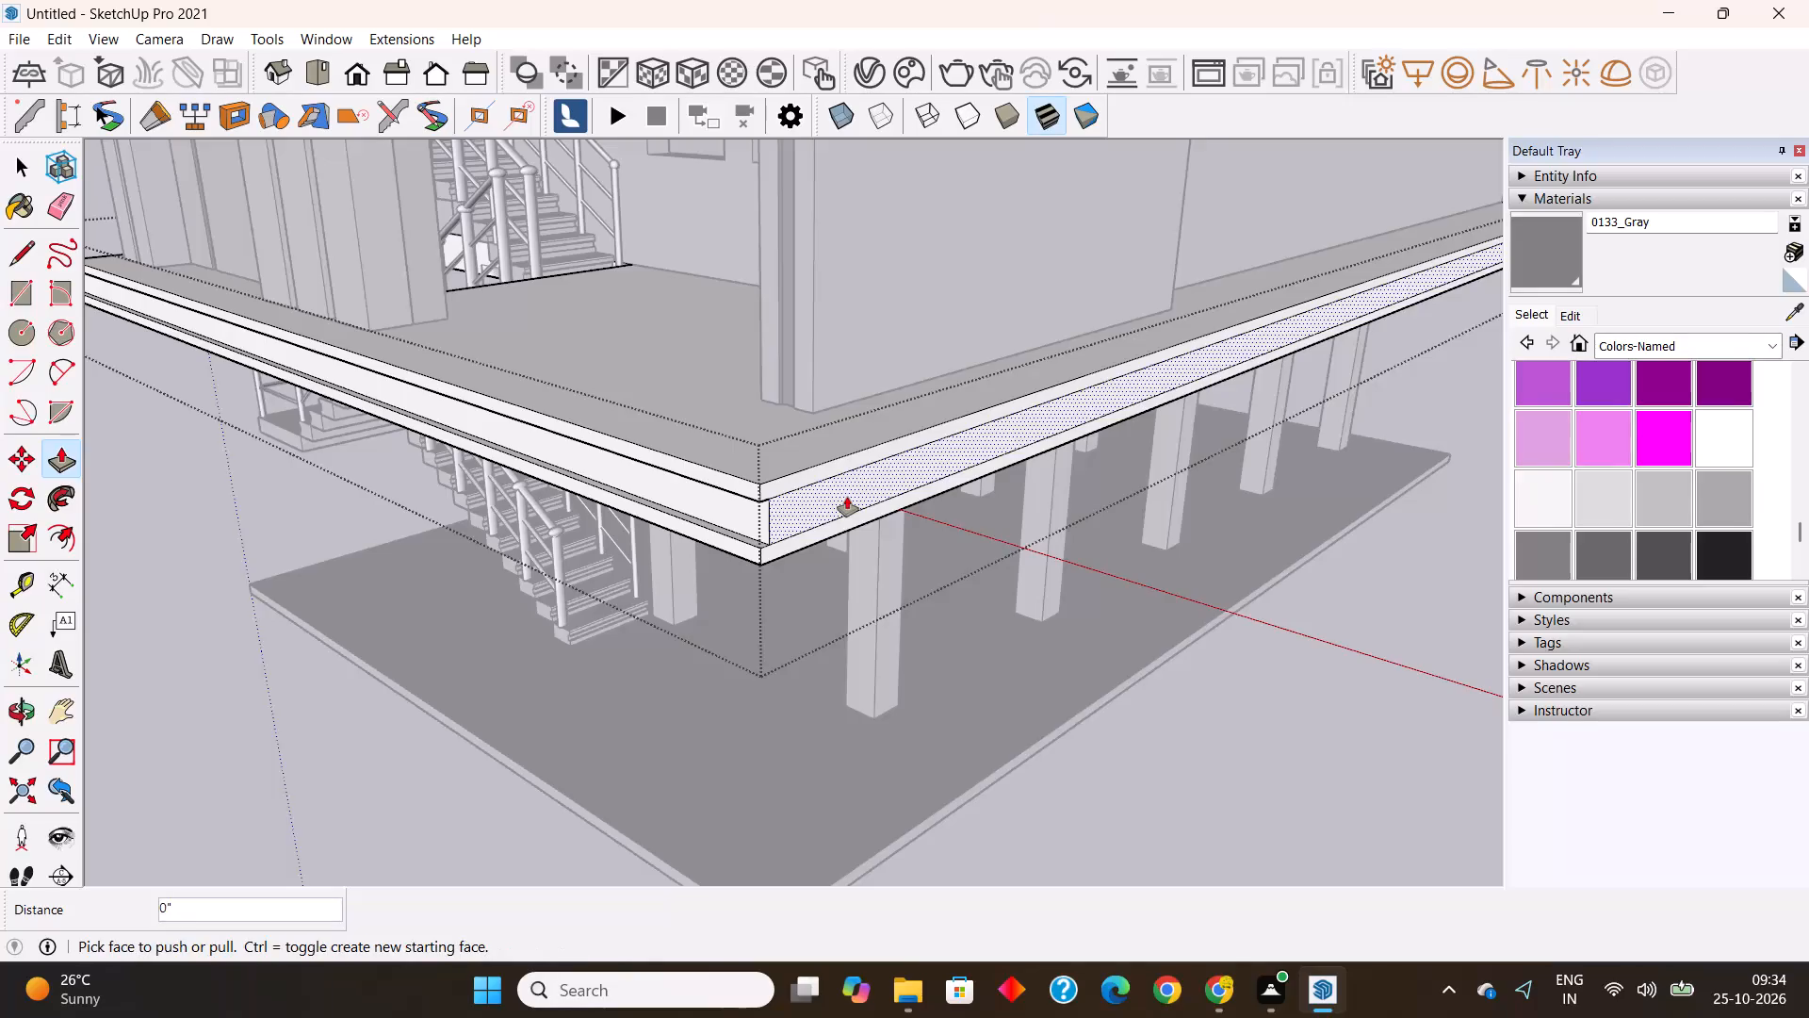
scroll(847, 496, "down", 9)
middle_click_drag(506, 522, 1234, 524)
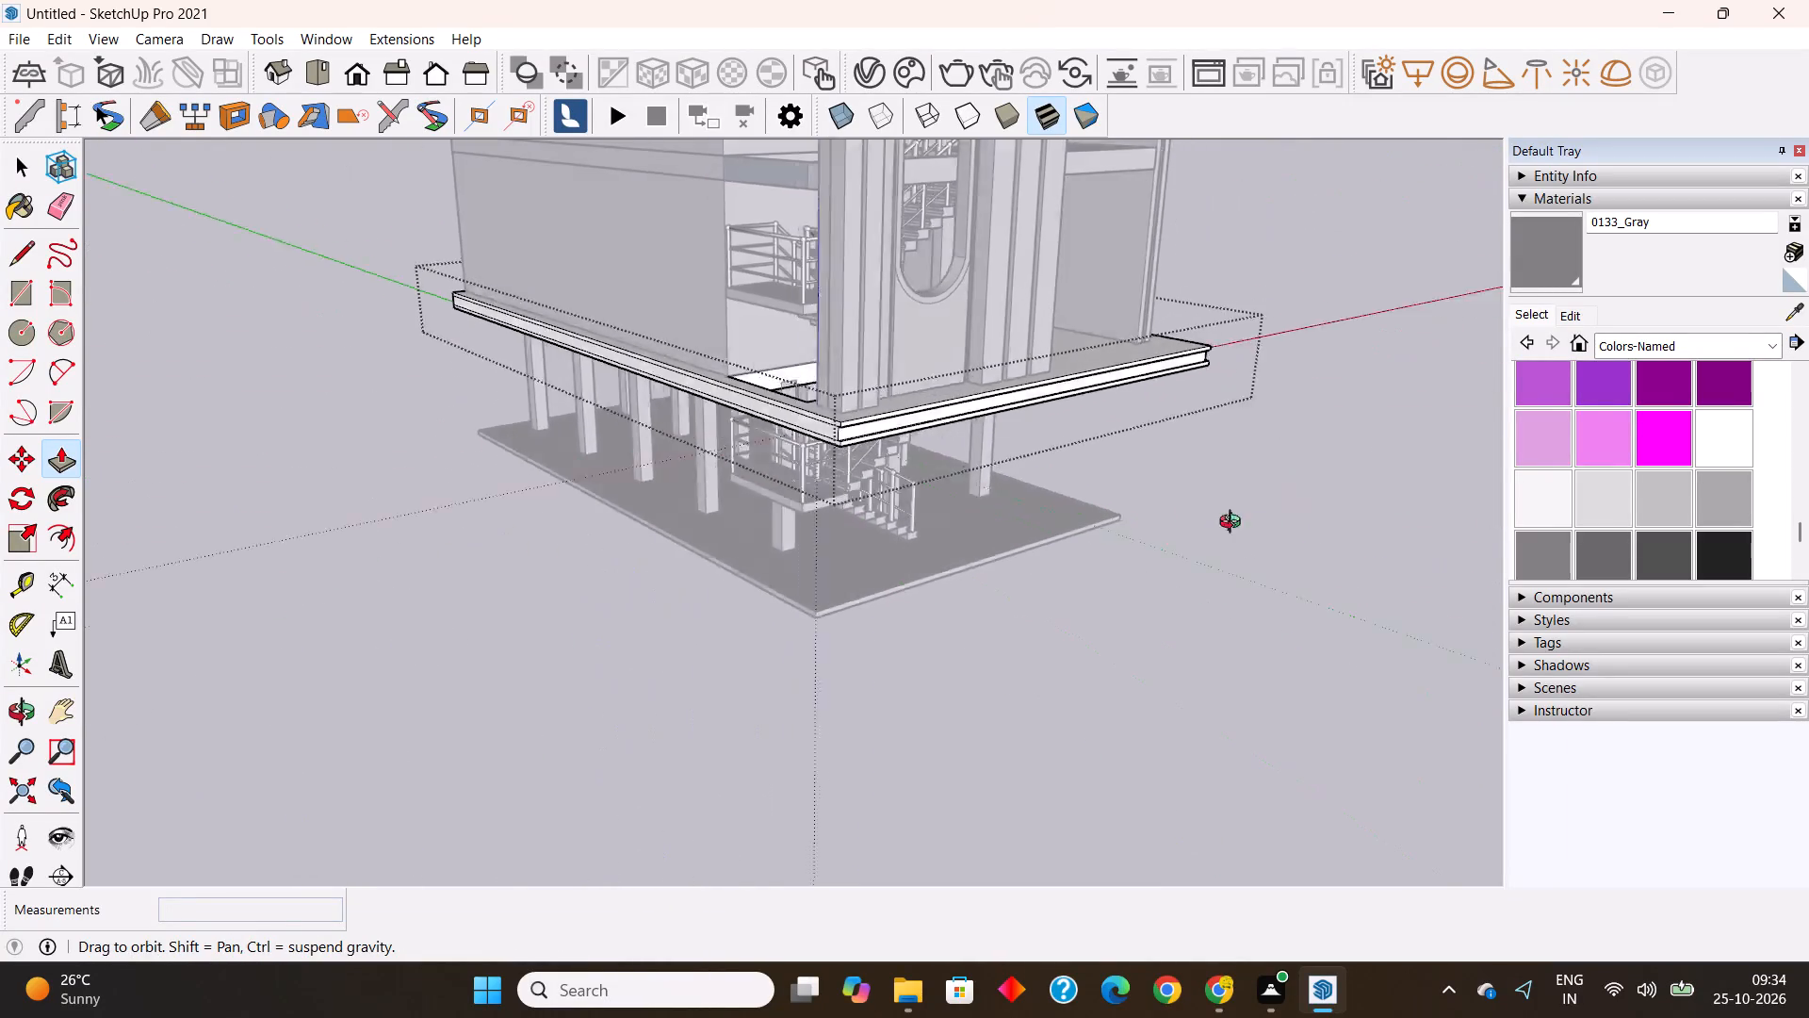
Repeat the 2" inward push on the middle band of the slab's stair-side face and leave the slab group.
middle_click_drag(1234, 524, 1276, 529)
scroll(979, 389, "up", 9)
double_click(821, 479)
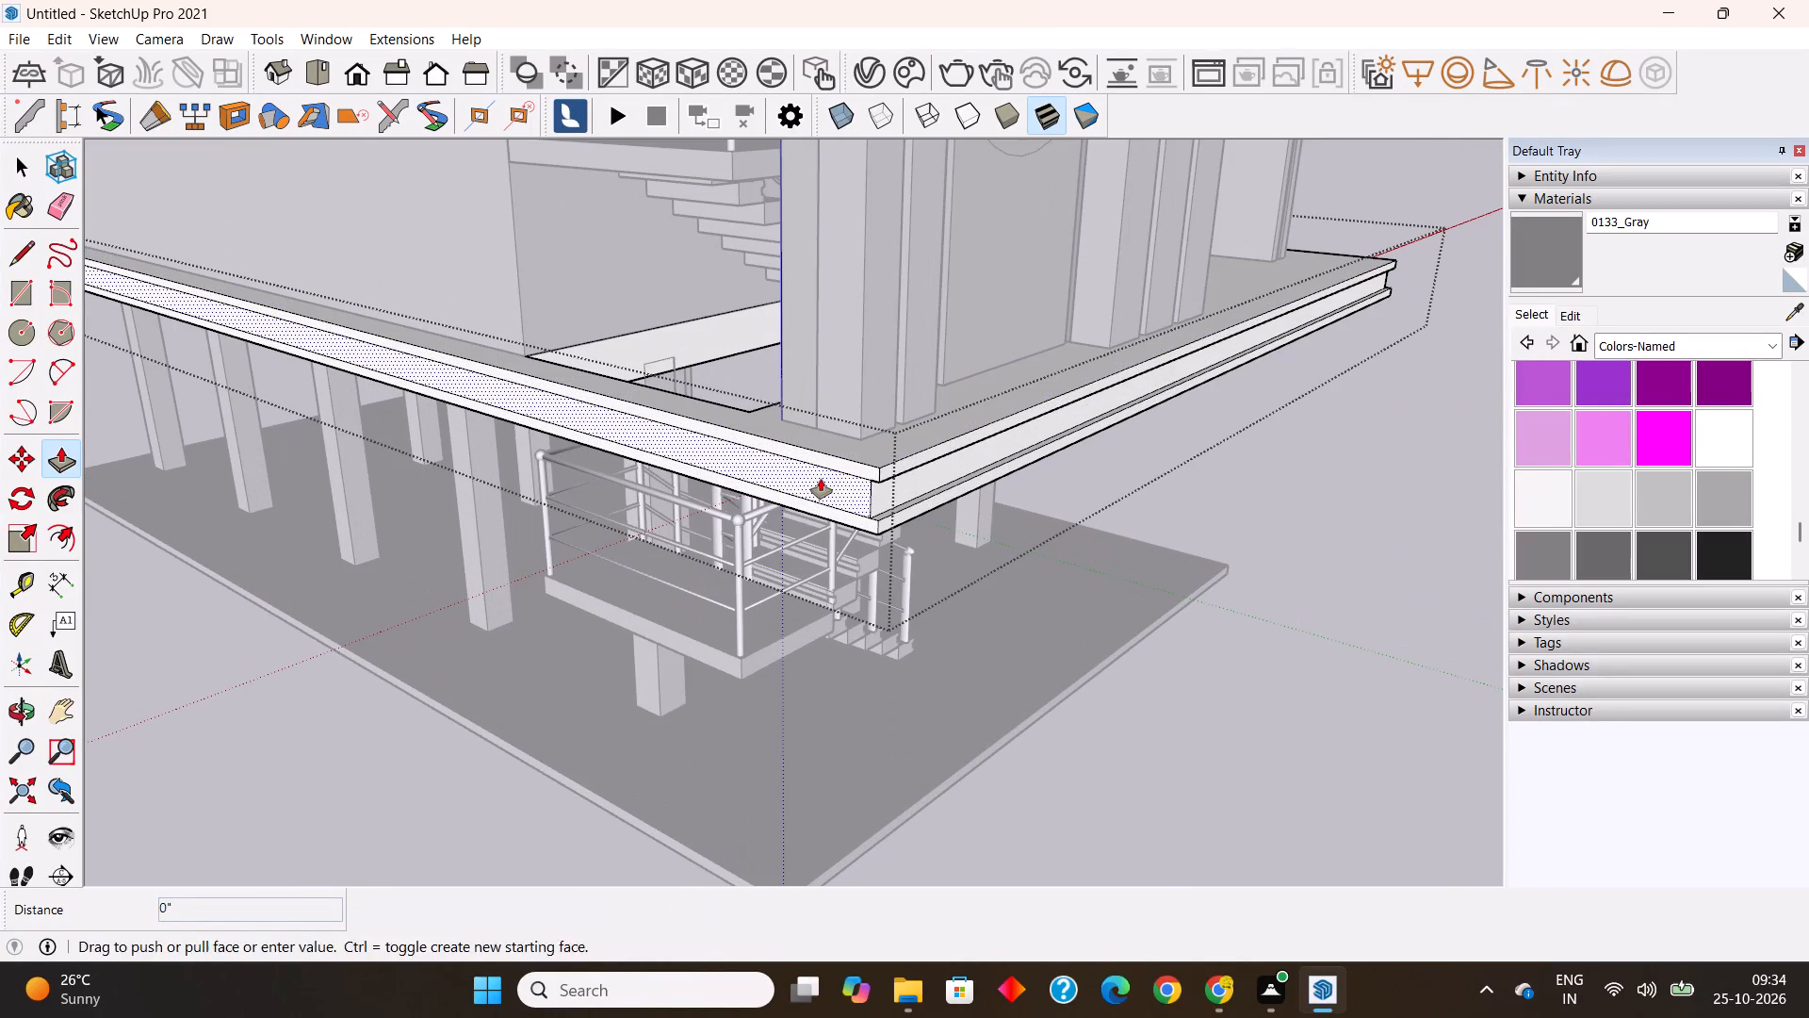
middle_click_drag(772, 539, 618, 466)
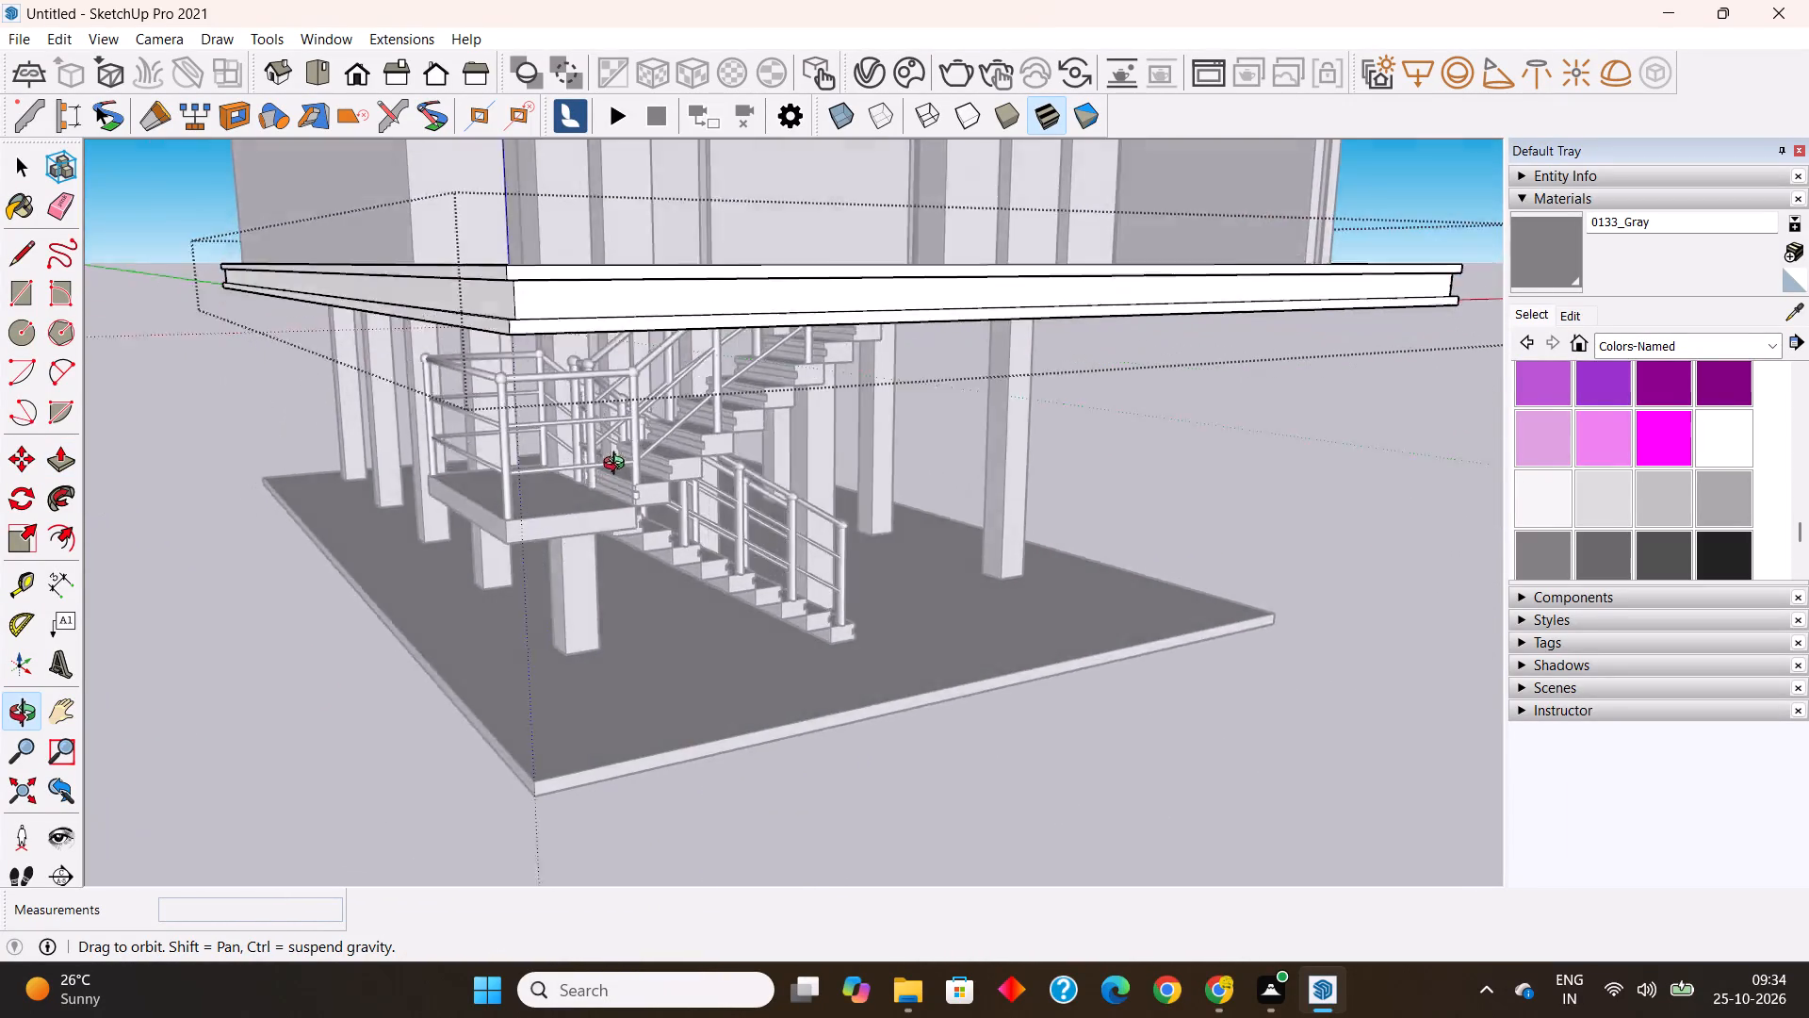
middle_click_drag(618, 466, 434, 529)
scroll(435, 528, "down", 8)
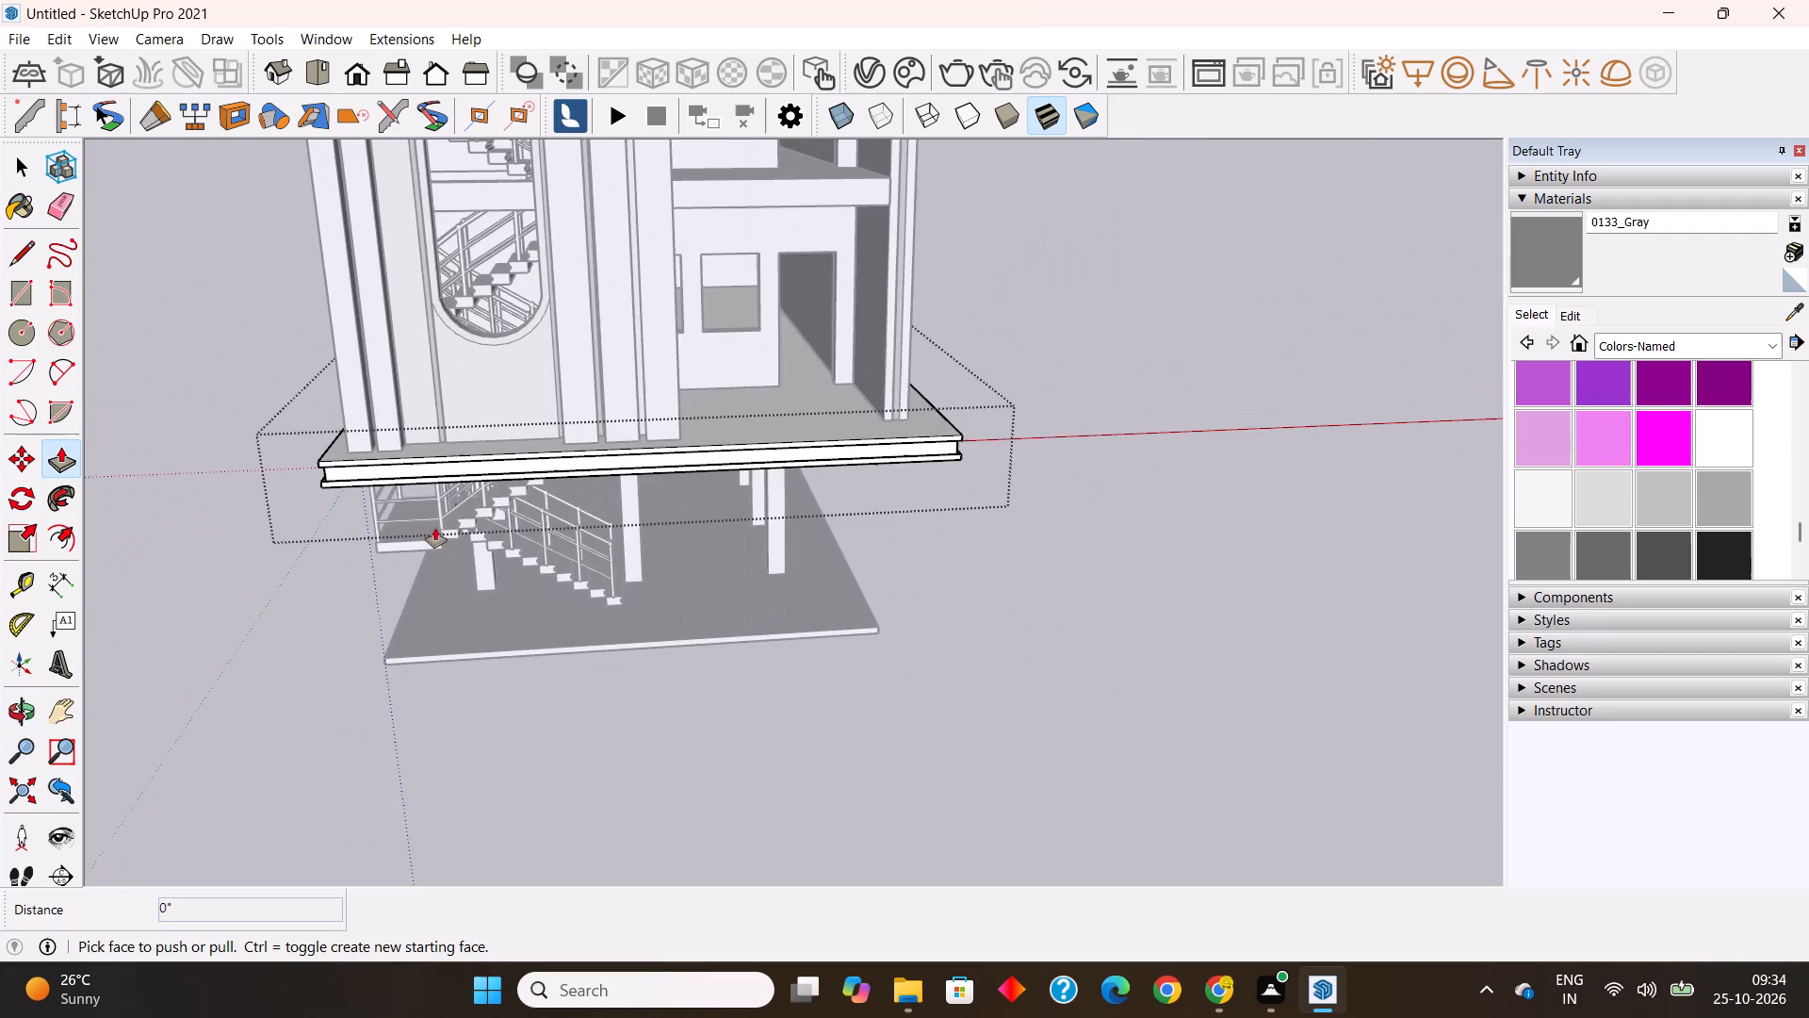
scroll(435, 528, "down", 3)
middle_click_drag(551, 474, 969, 588, "shift")
scroll(861, 625, "down", 3)
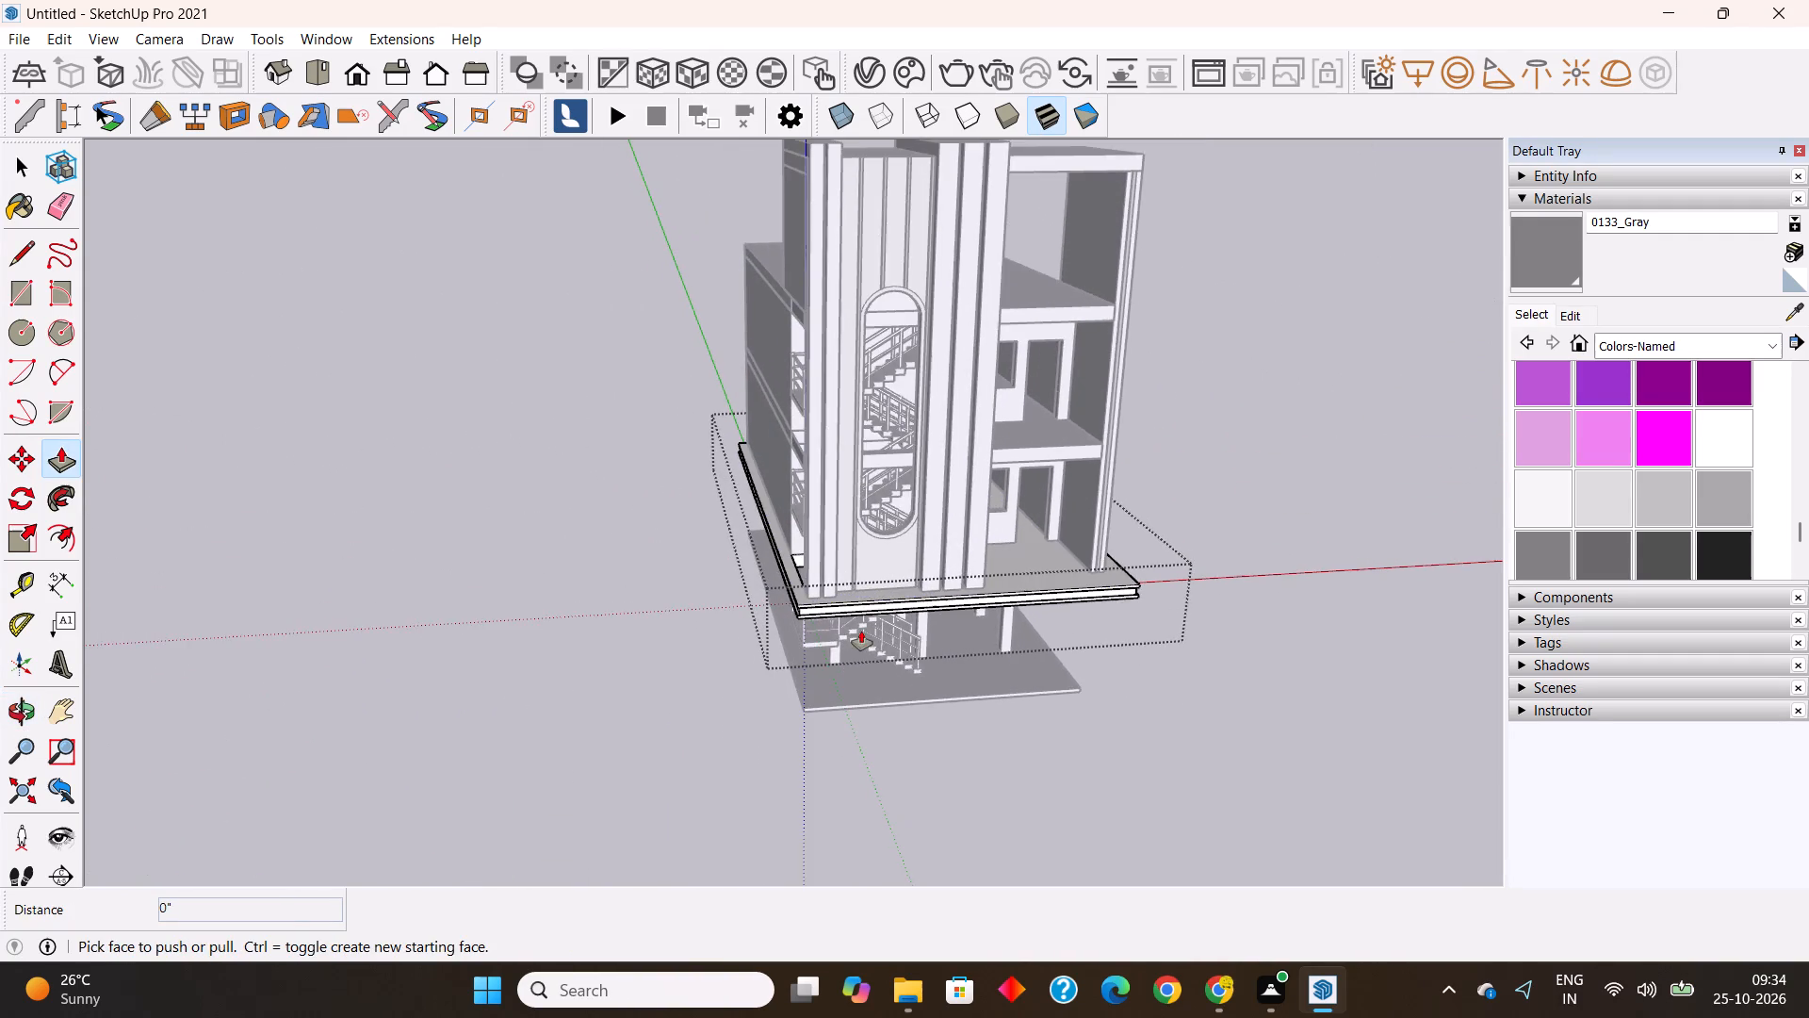
middle_click_drag(856, 636, 538, 589)
middle_click_drag(753, 528, 679, 571, "shift")
key("space")
left_click(504, 550)
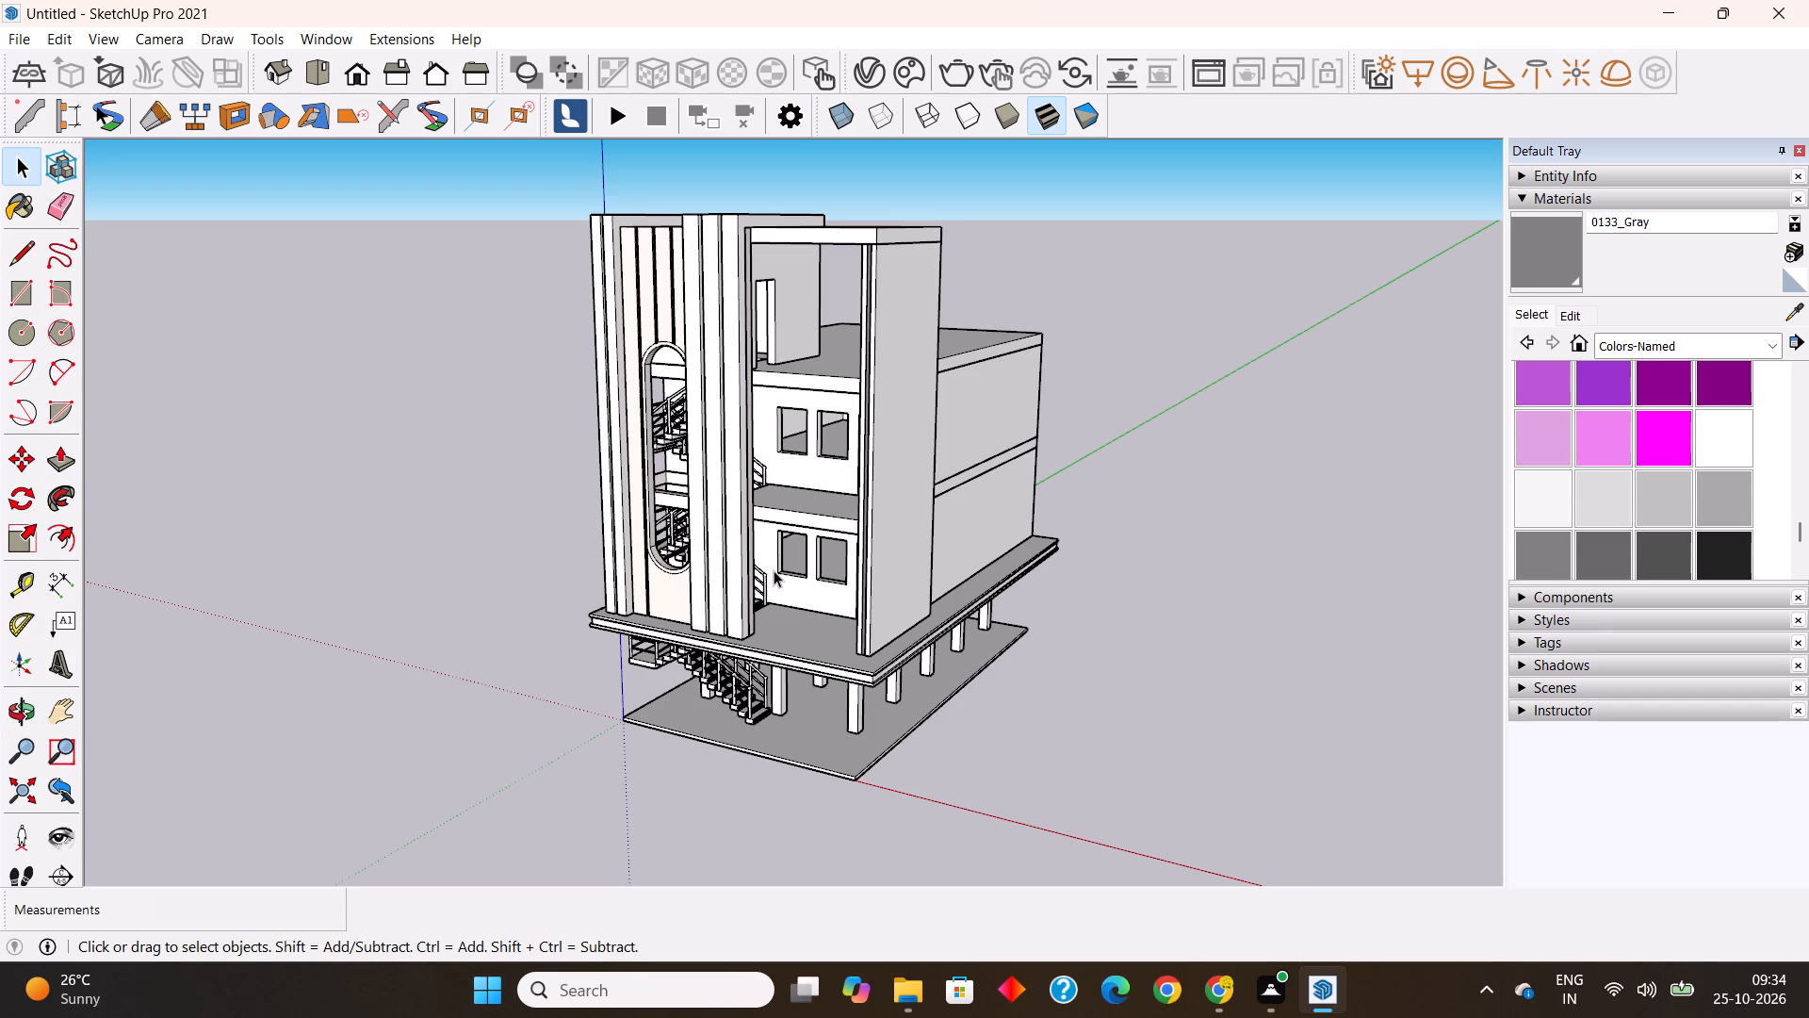
Inside the end wall's group opposite the stair side, pull the inner strip of its front edge forward about 1' 10".
scroll(774, 568, "down", 2)
middle_click_drag(900, 701, 994, 746)
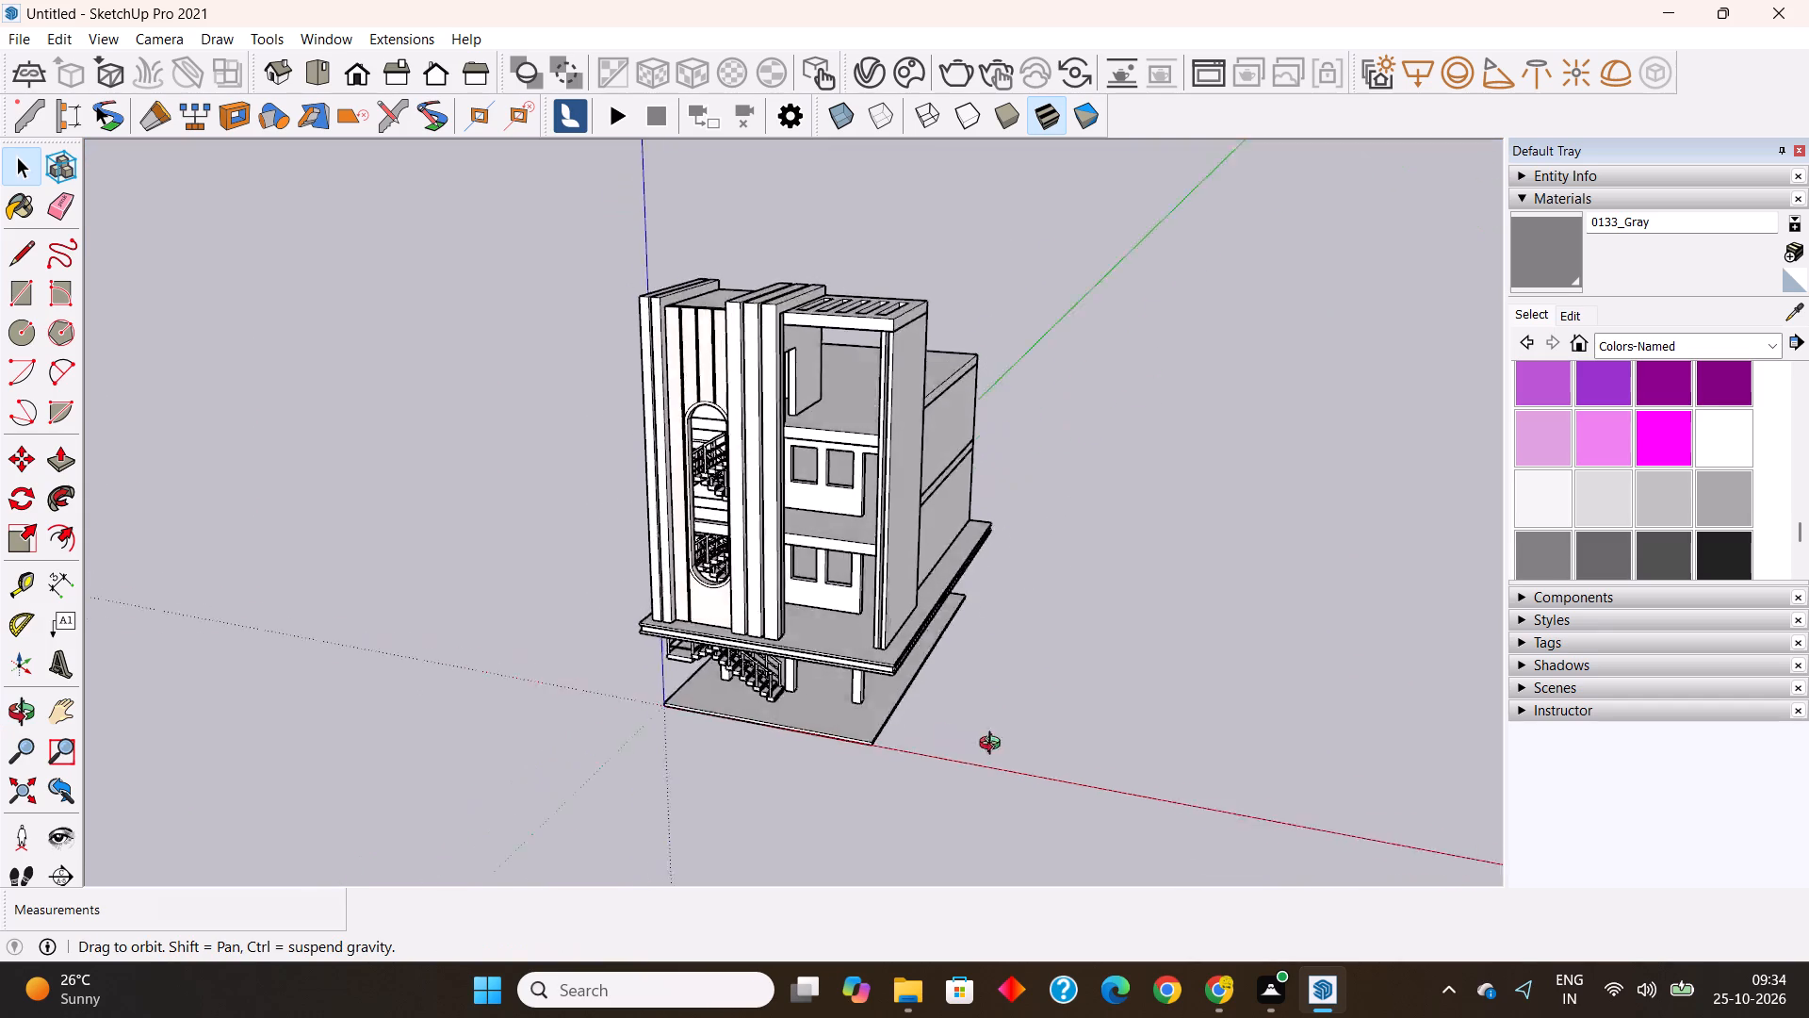
middle_click_drag(994, 746, 1291, 775)
scroll(970, 617, "up", 3)
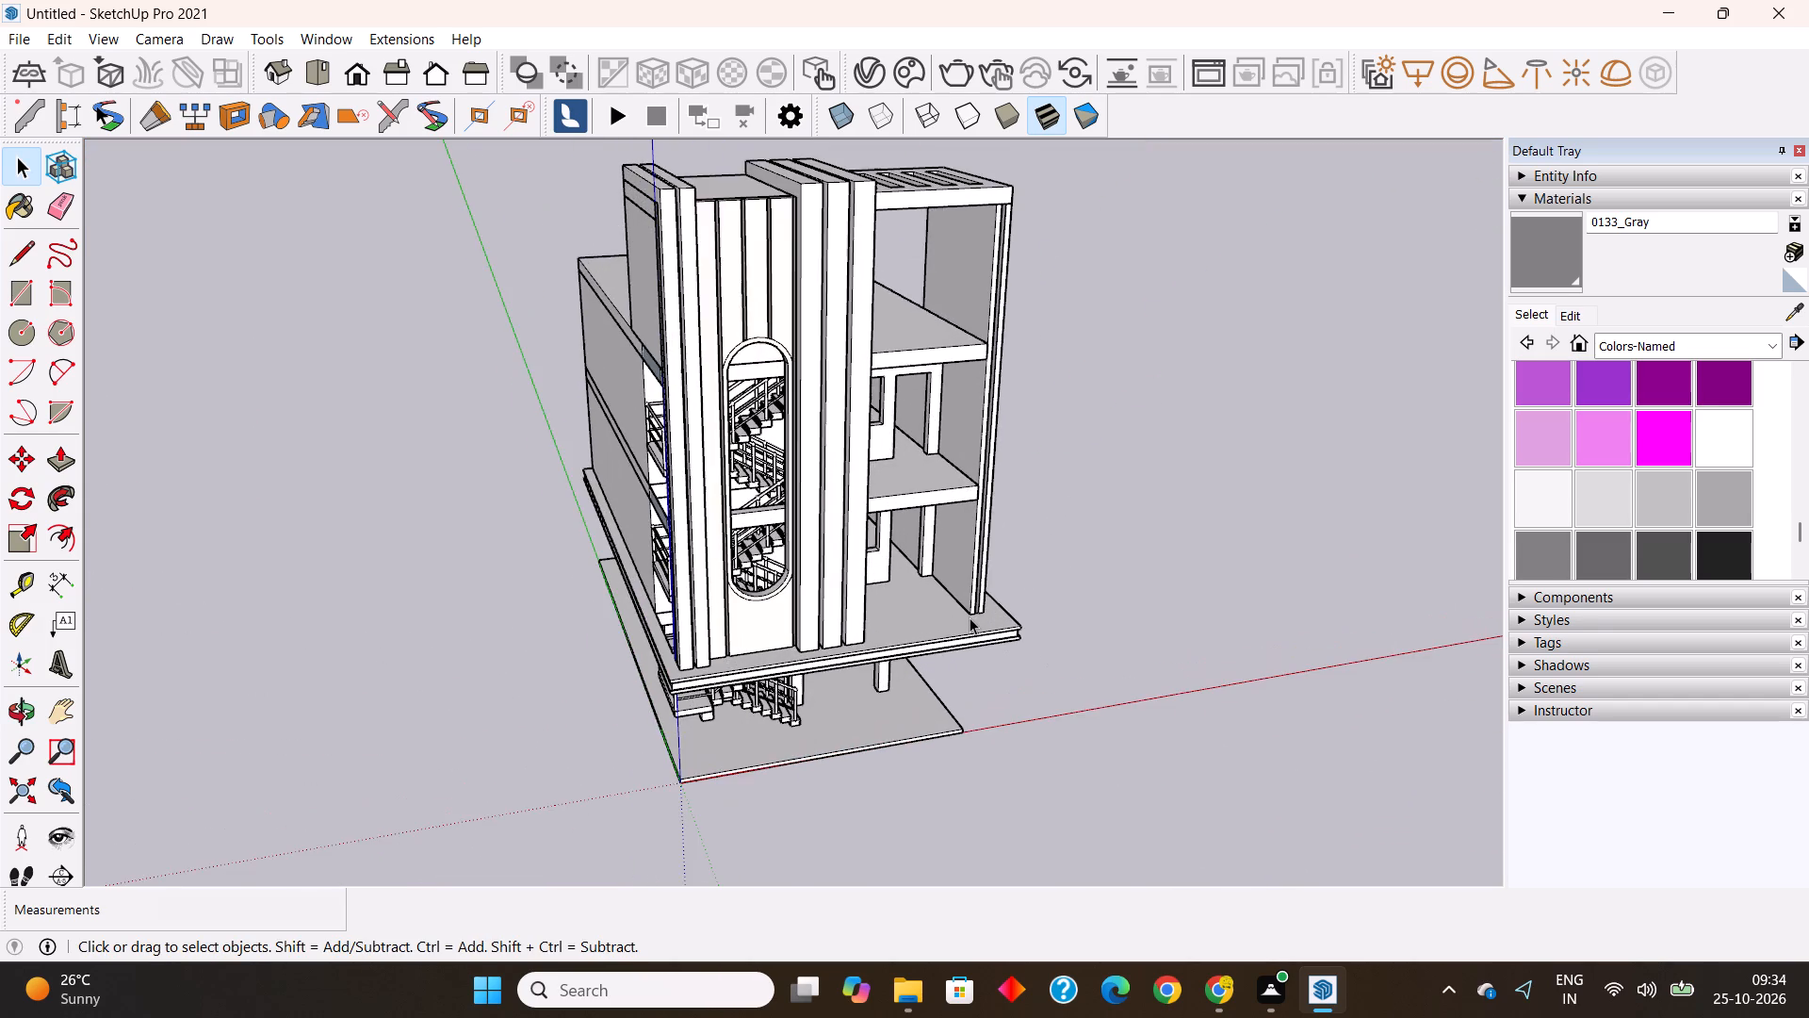
scroll(970, 617, "up", 12)
middle_click_drag(965, 620, 781, 653)
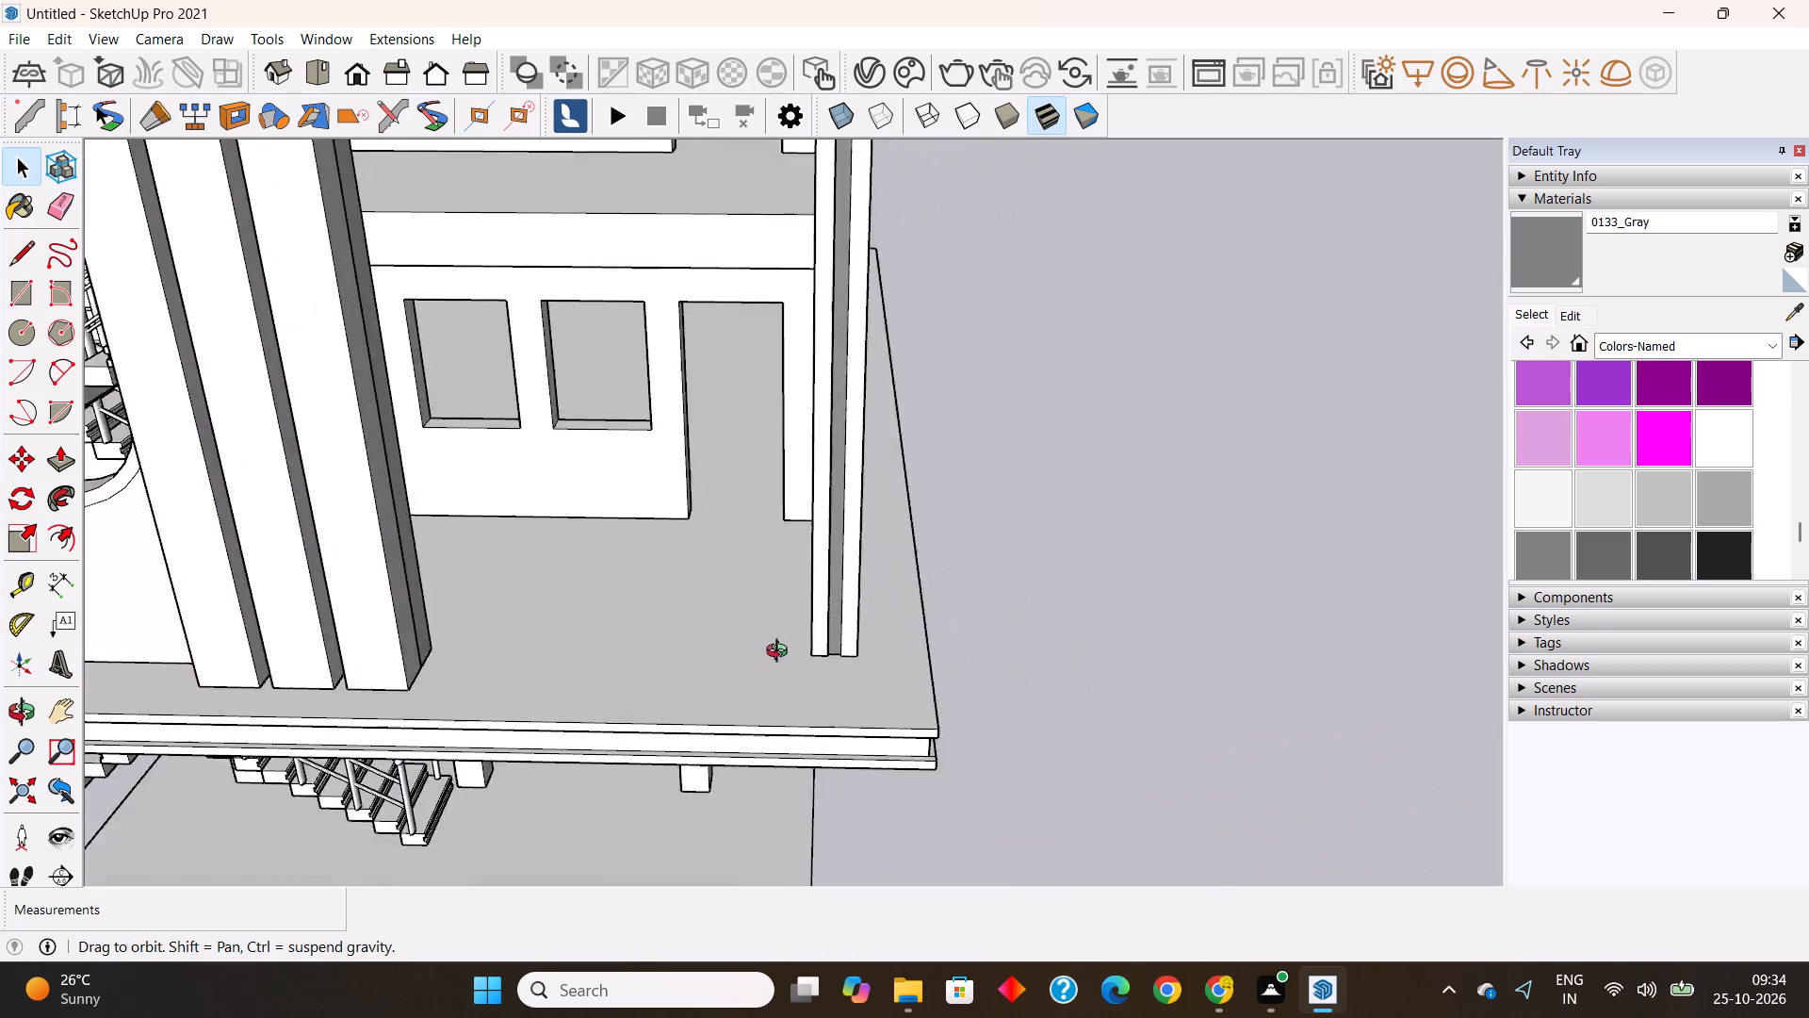
middle_click_drag(781, 653, 612, 649)
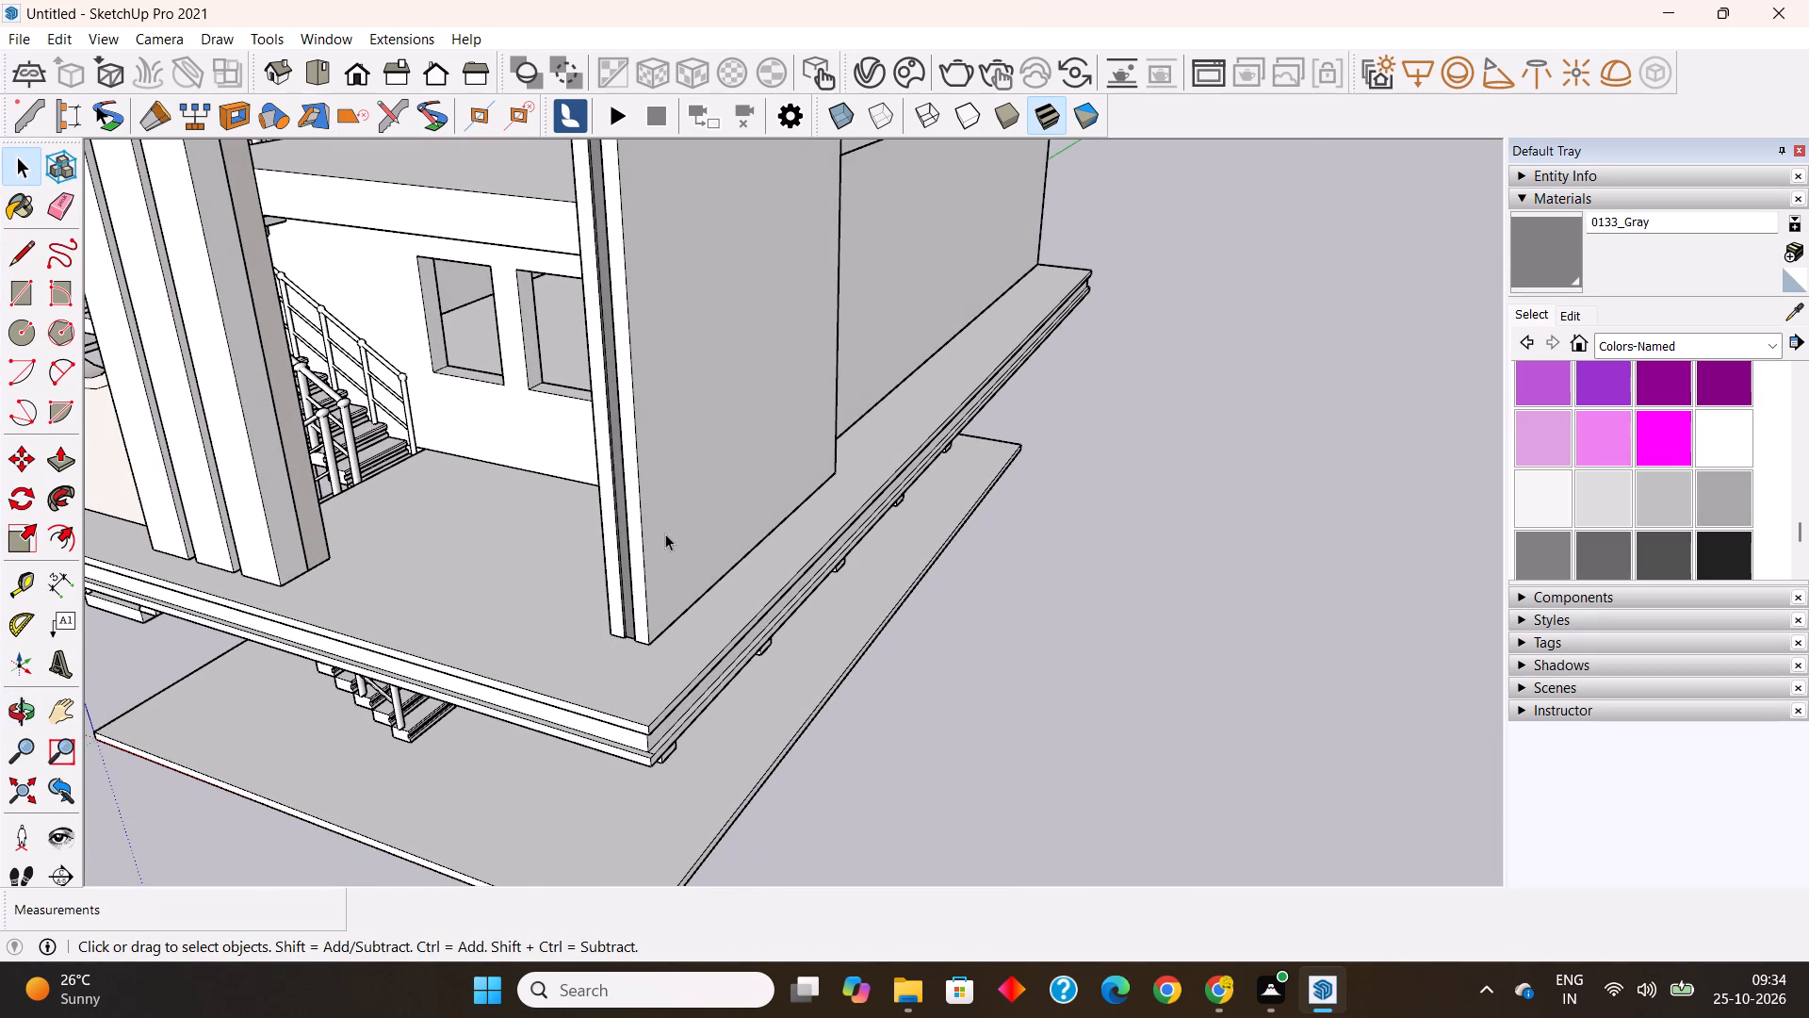
double_click(665, 534)
left_click(59, 461)
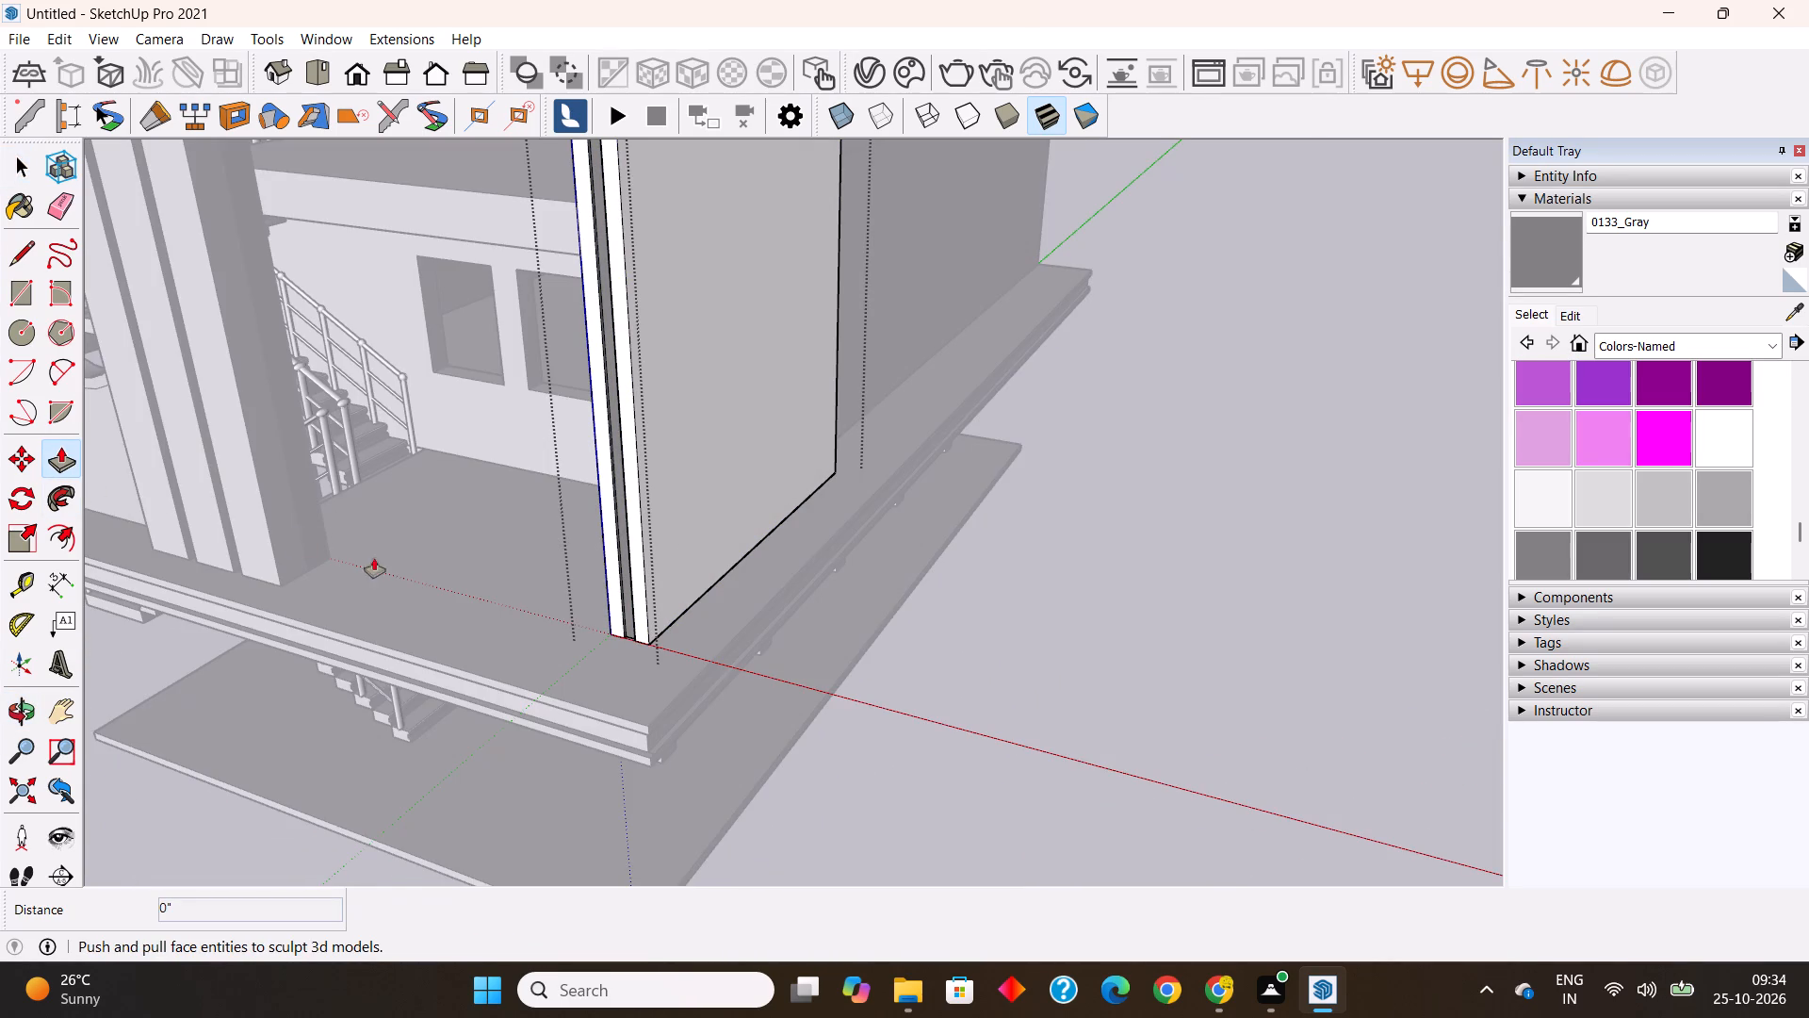
left_click(616, 612)
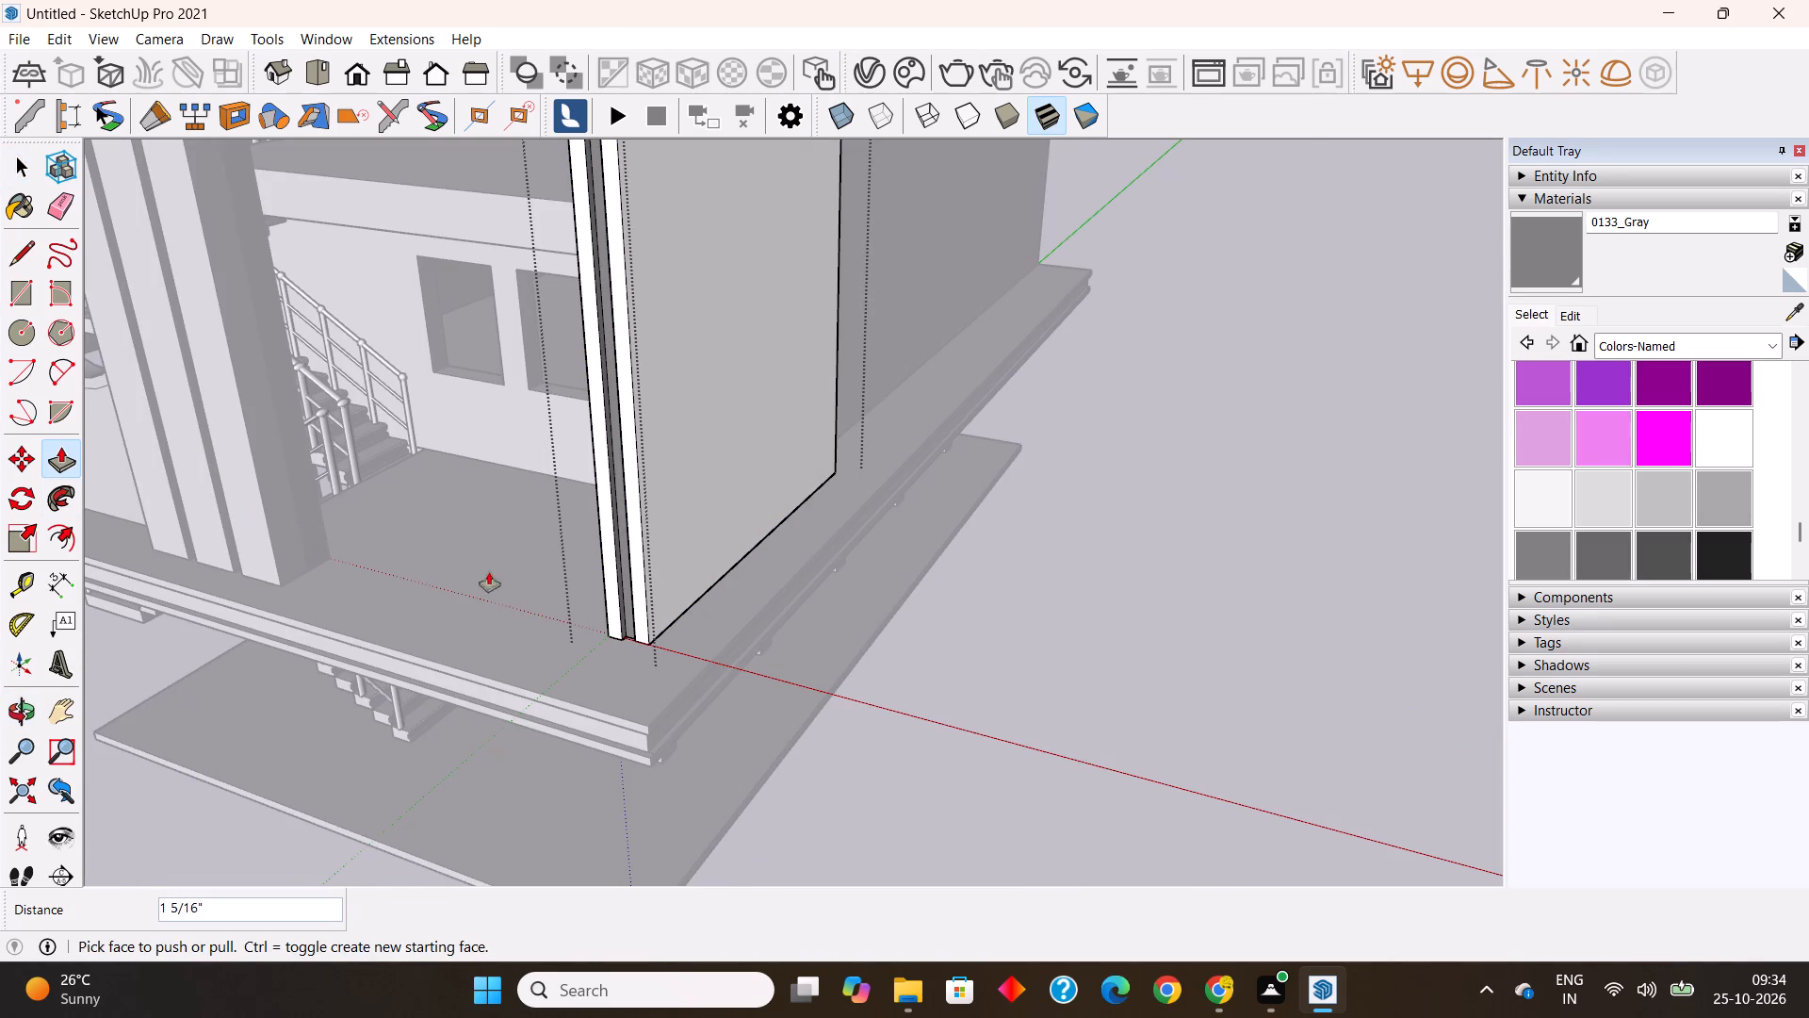
left_click(612, 607)
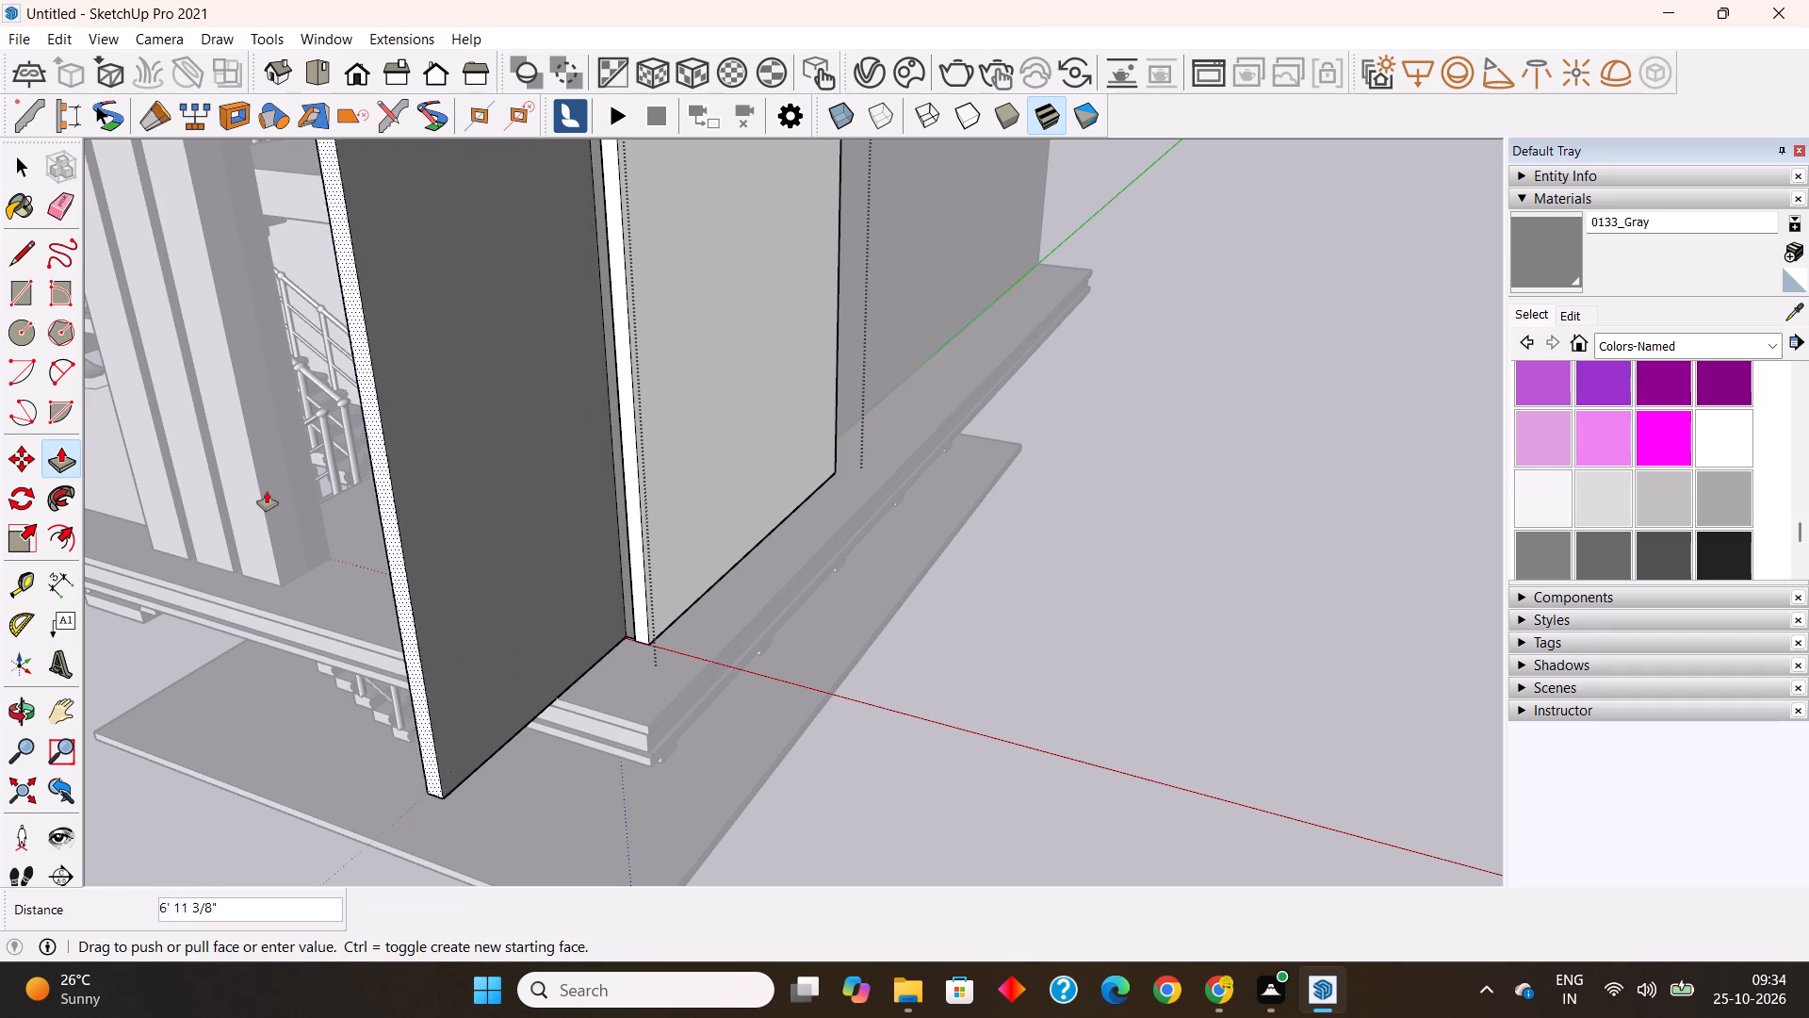
left_click(265, 491)
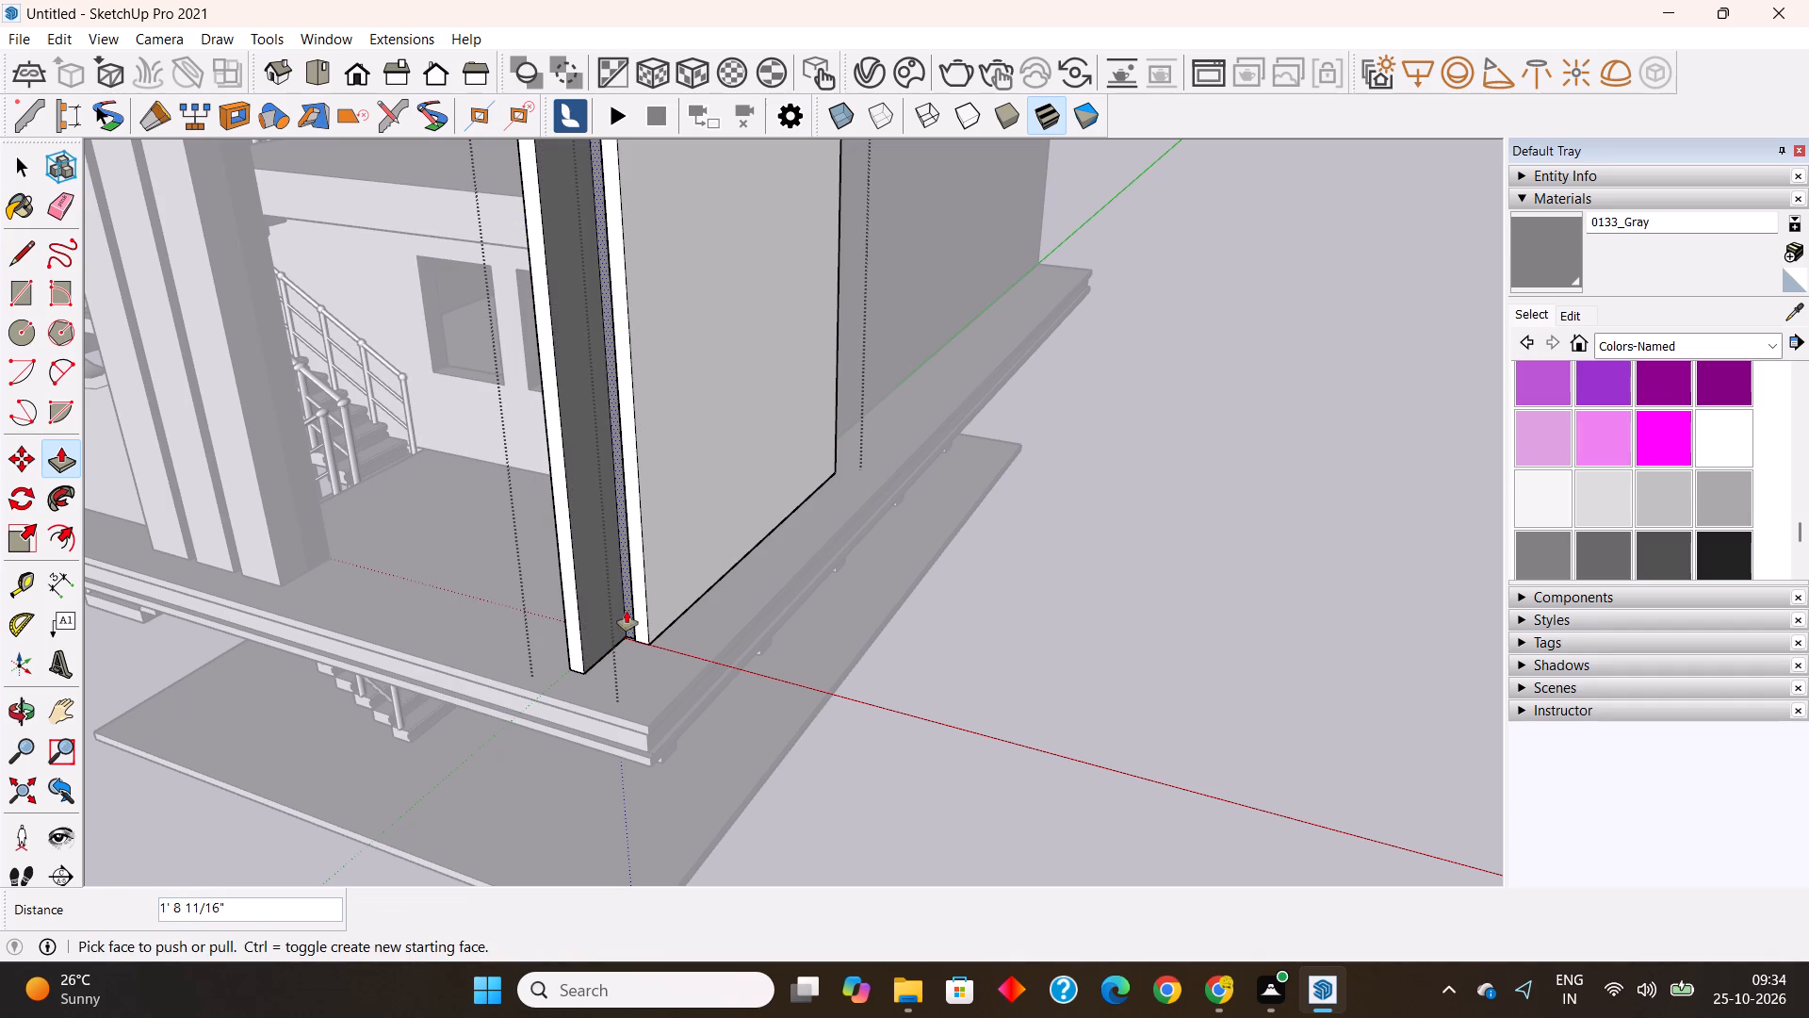
Pull the wall's middle groove about 1' 11" and outer strip about 1' 10" forward, flush with the extended inner strip.
left_click(629, 608)
left_click(562, 594)
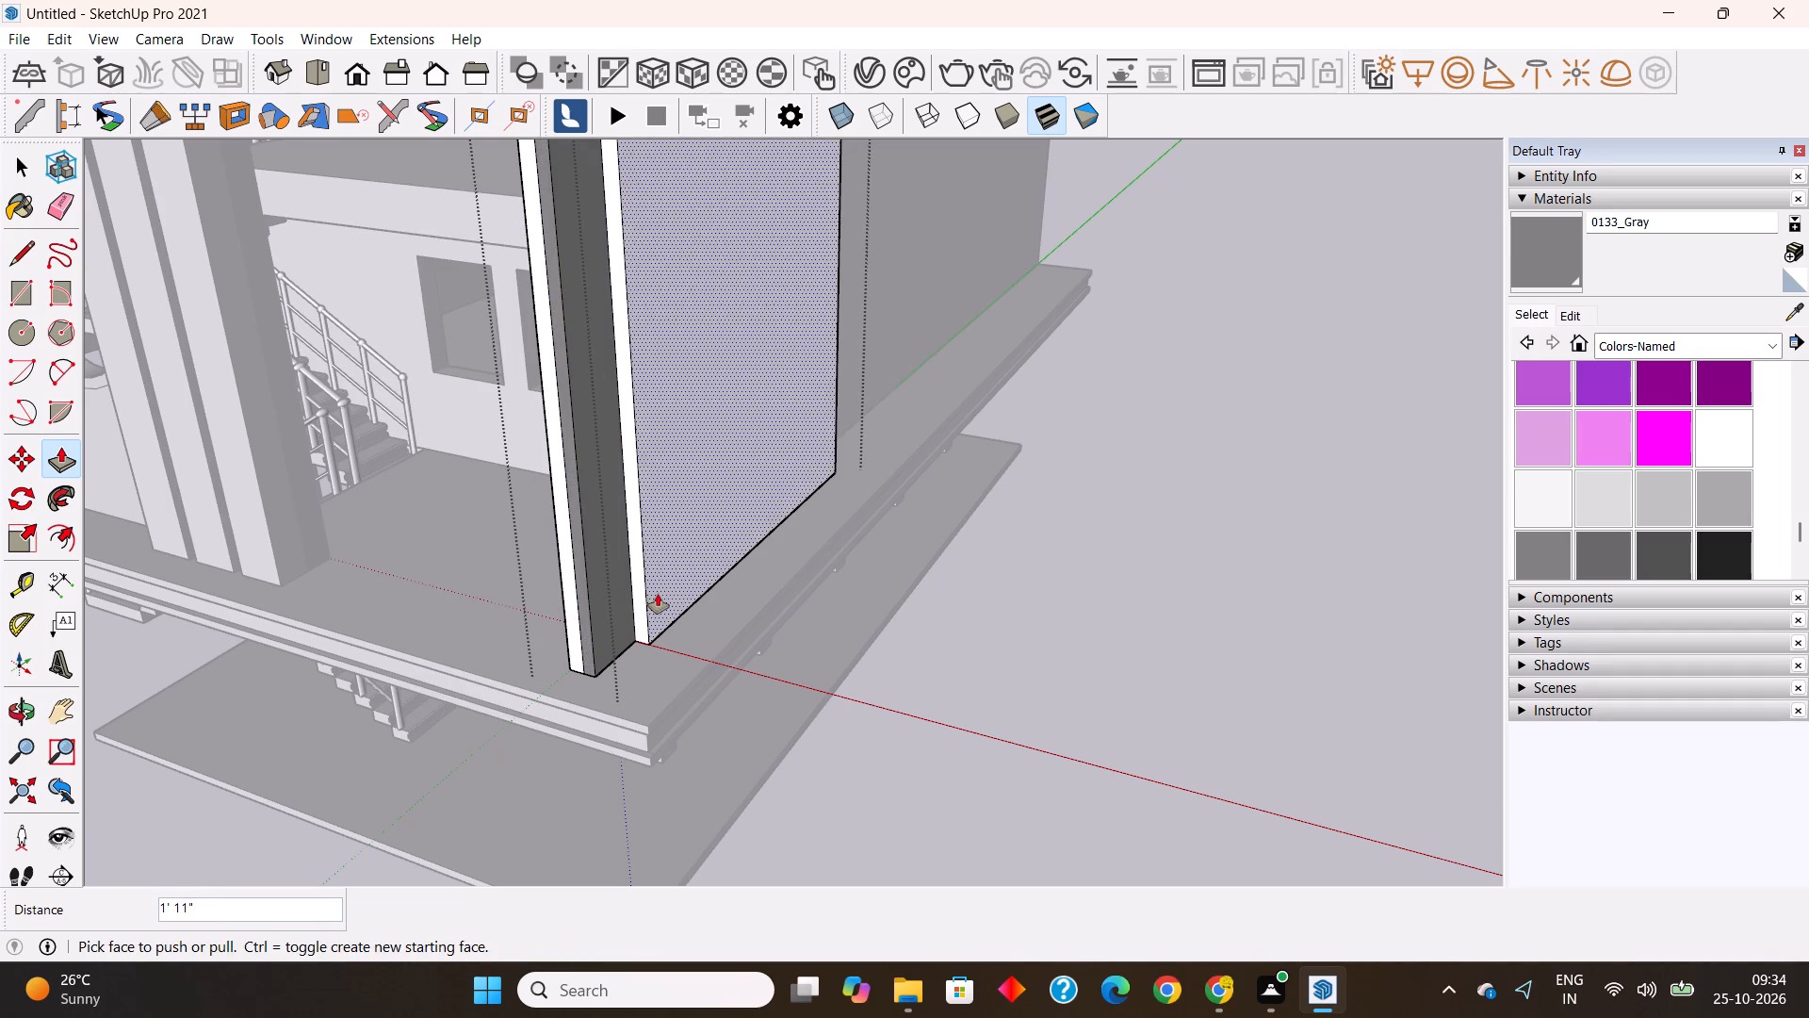
left_click(641, 590)
left_click(572, 592)
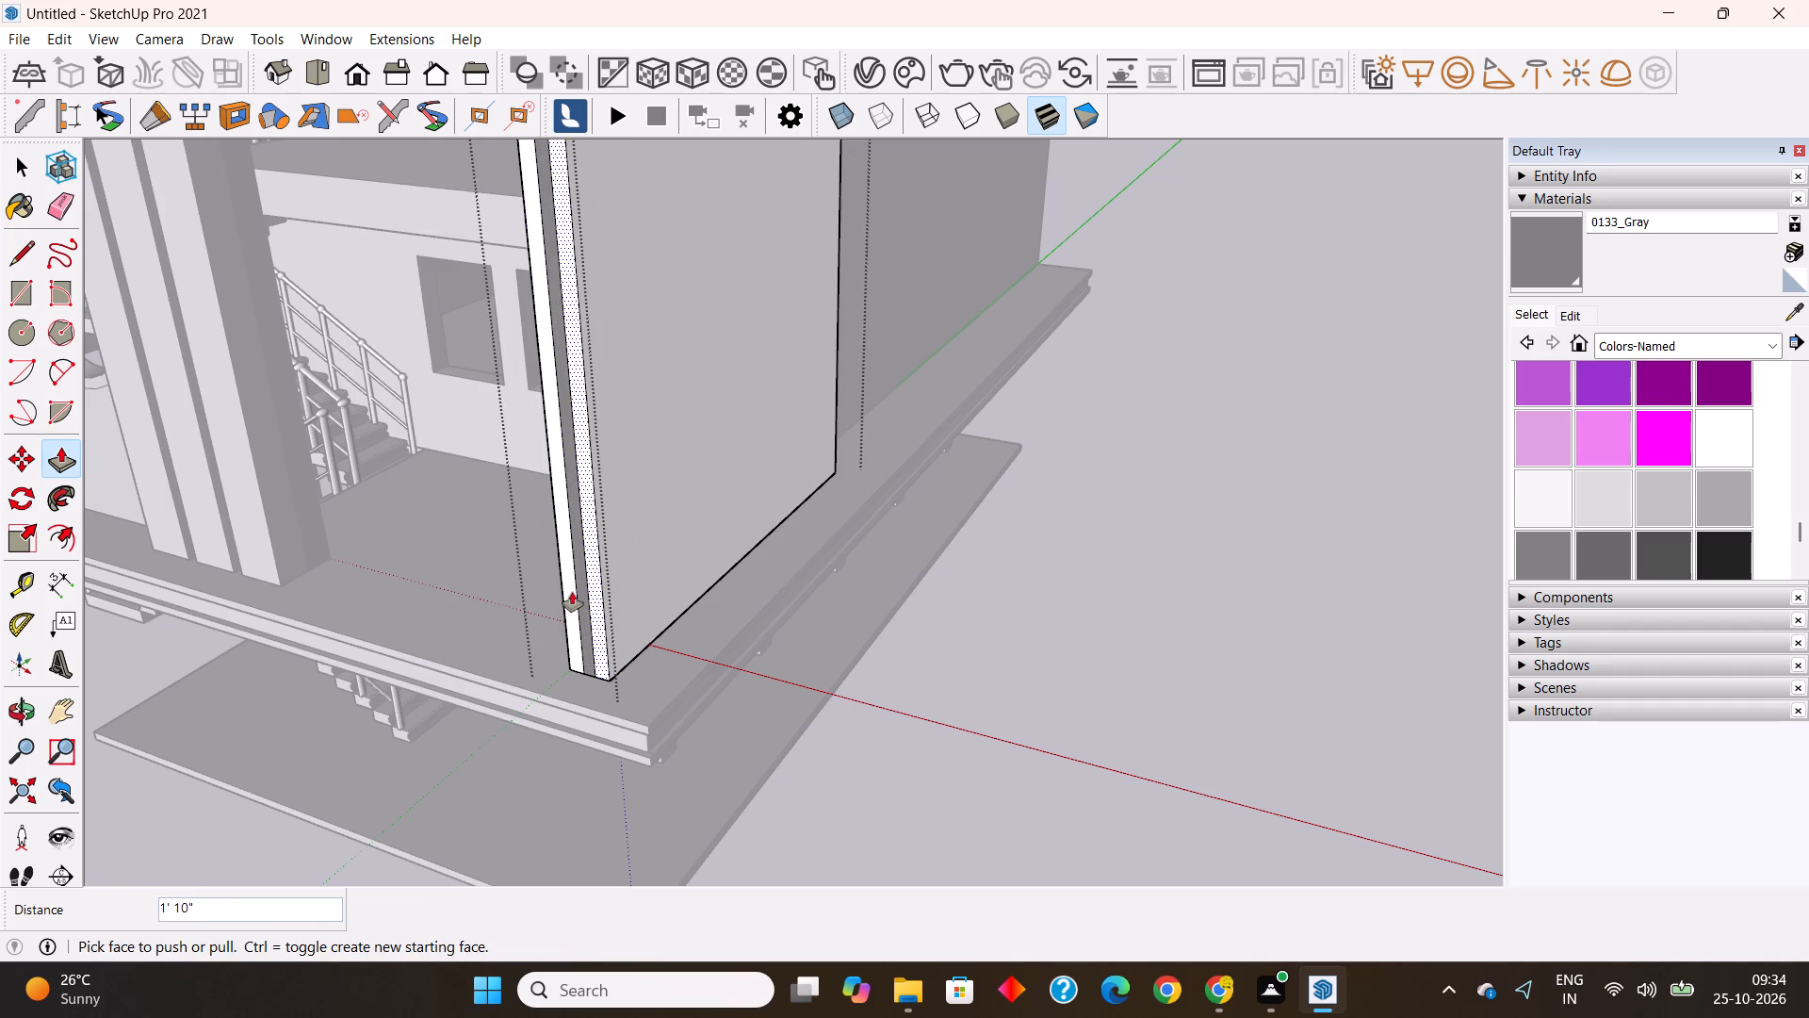
Push the middle strip of the extended wall's front edge inward by 2" and leave the wall group.
scroll(557, 593, "up", 9)
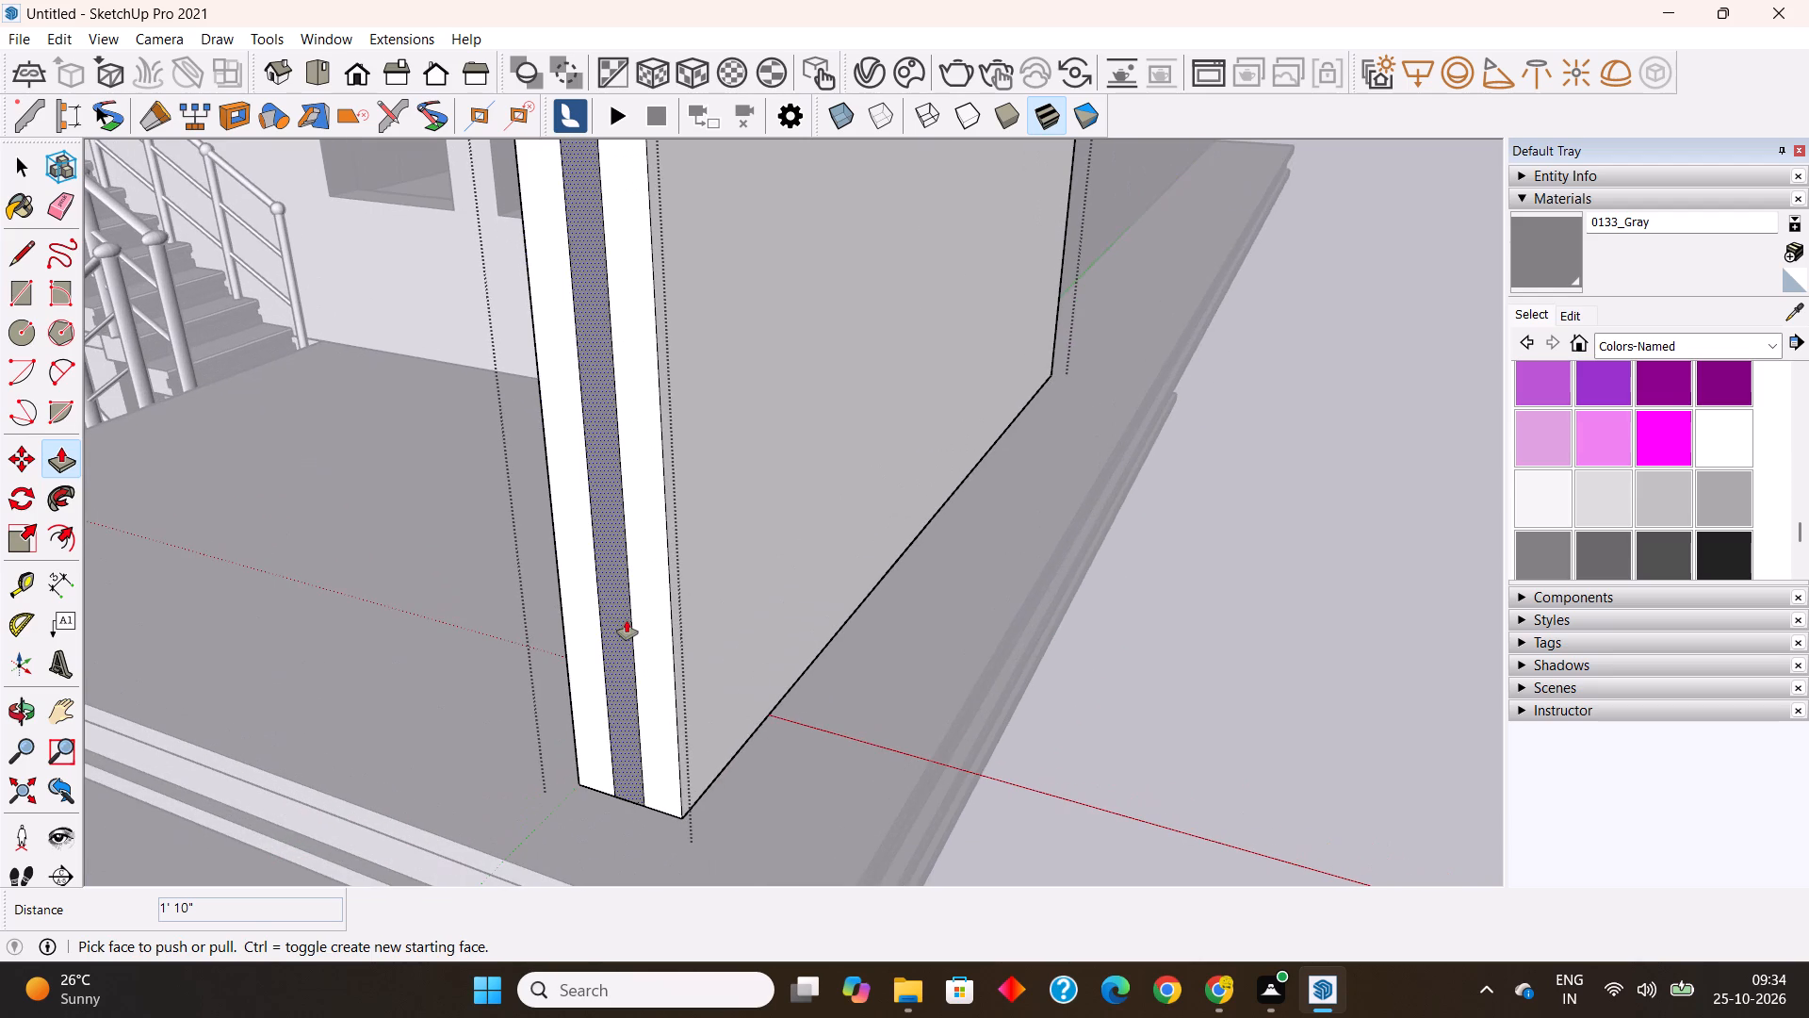
left_click(627, 620)
type("2\"")
key("Return")
key("space")
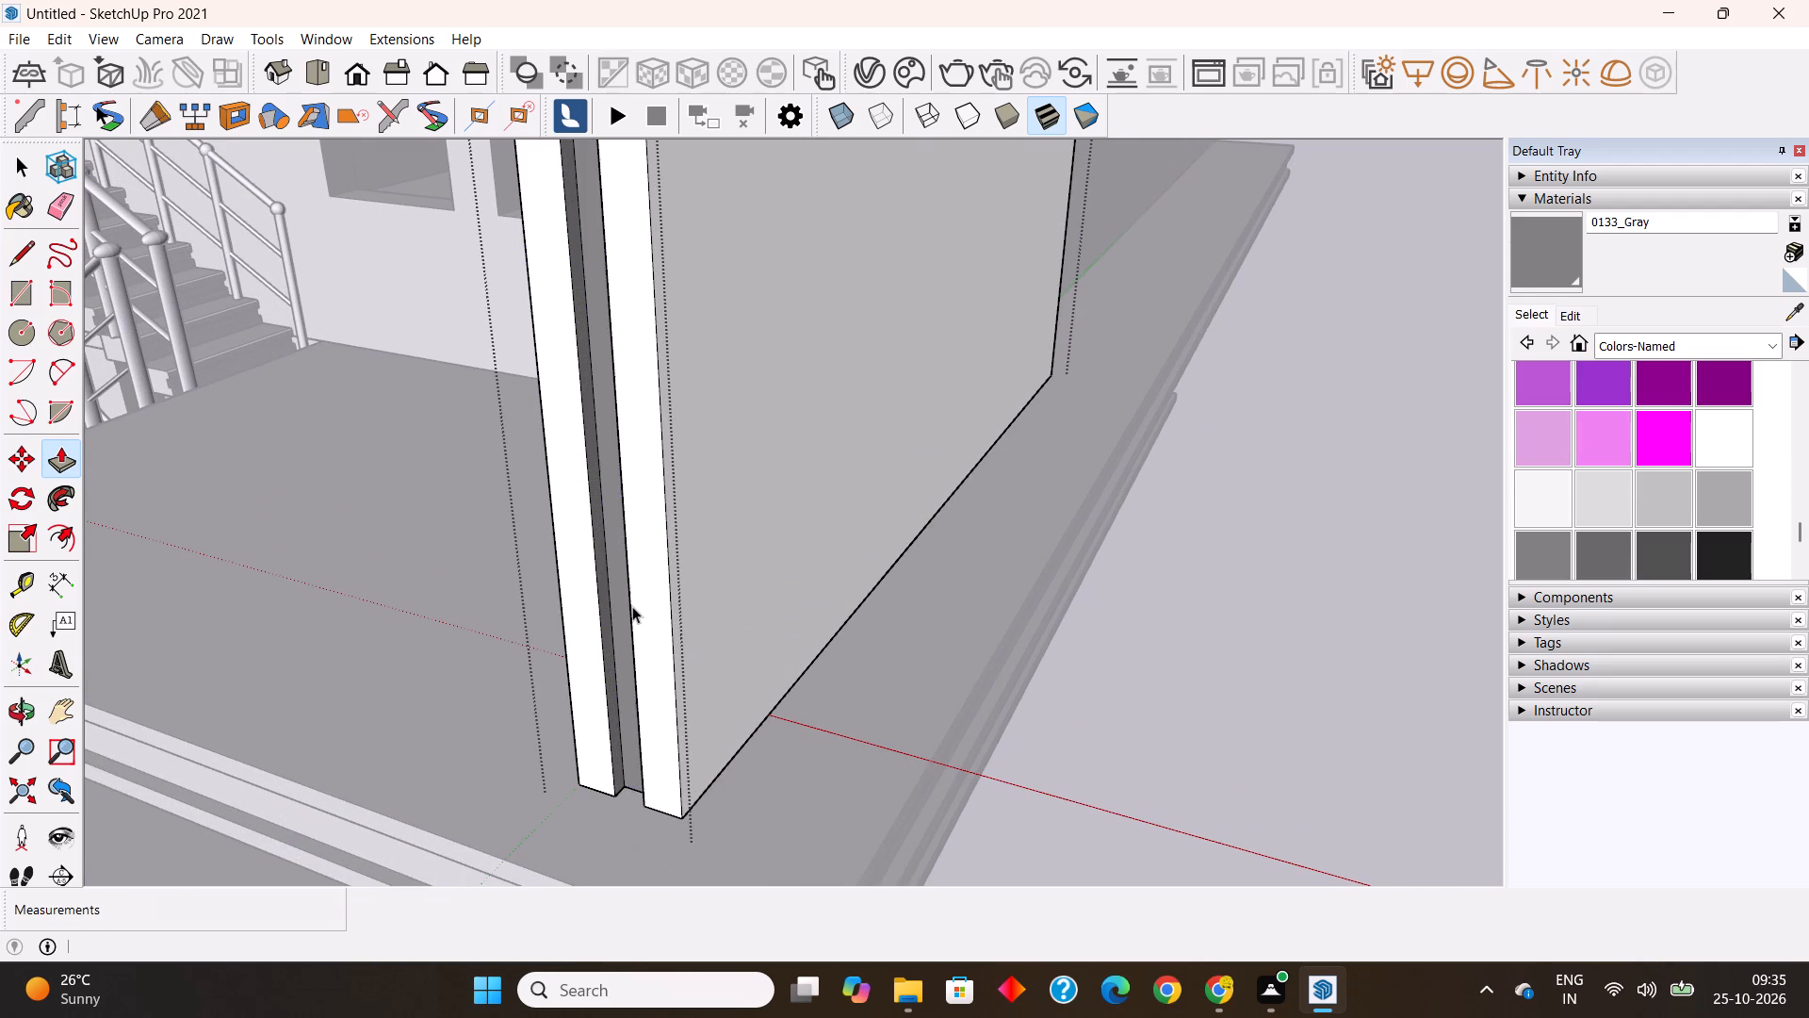
scroll(631, 606, "down", 5)
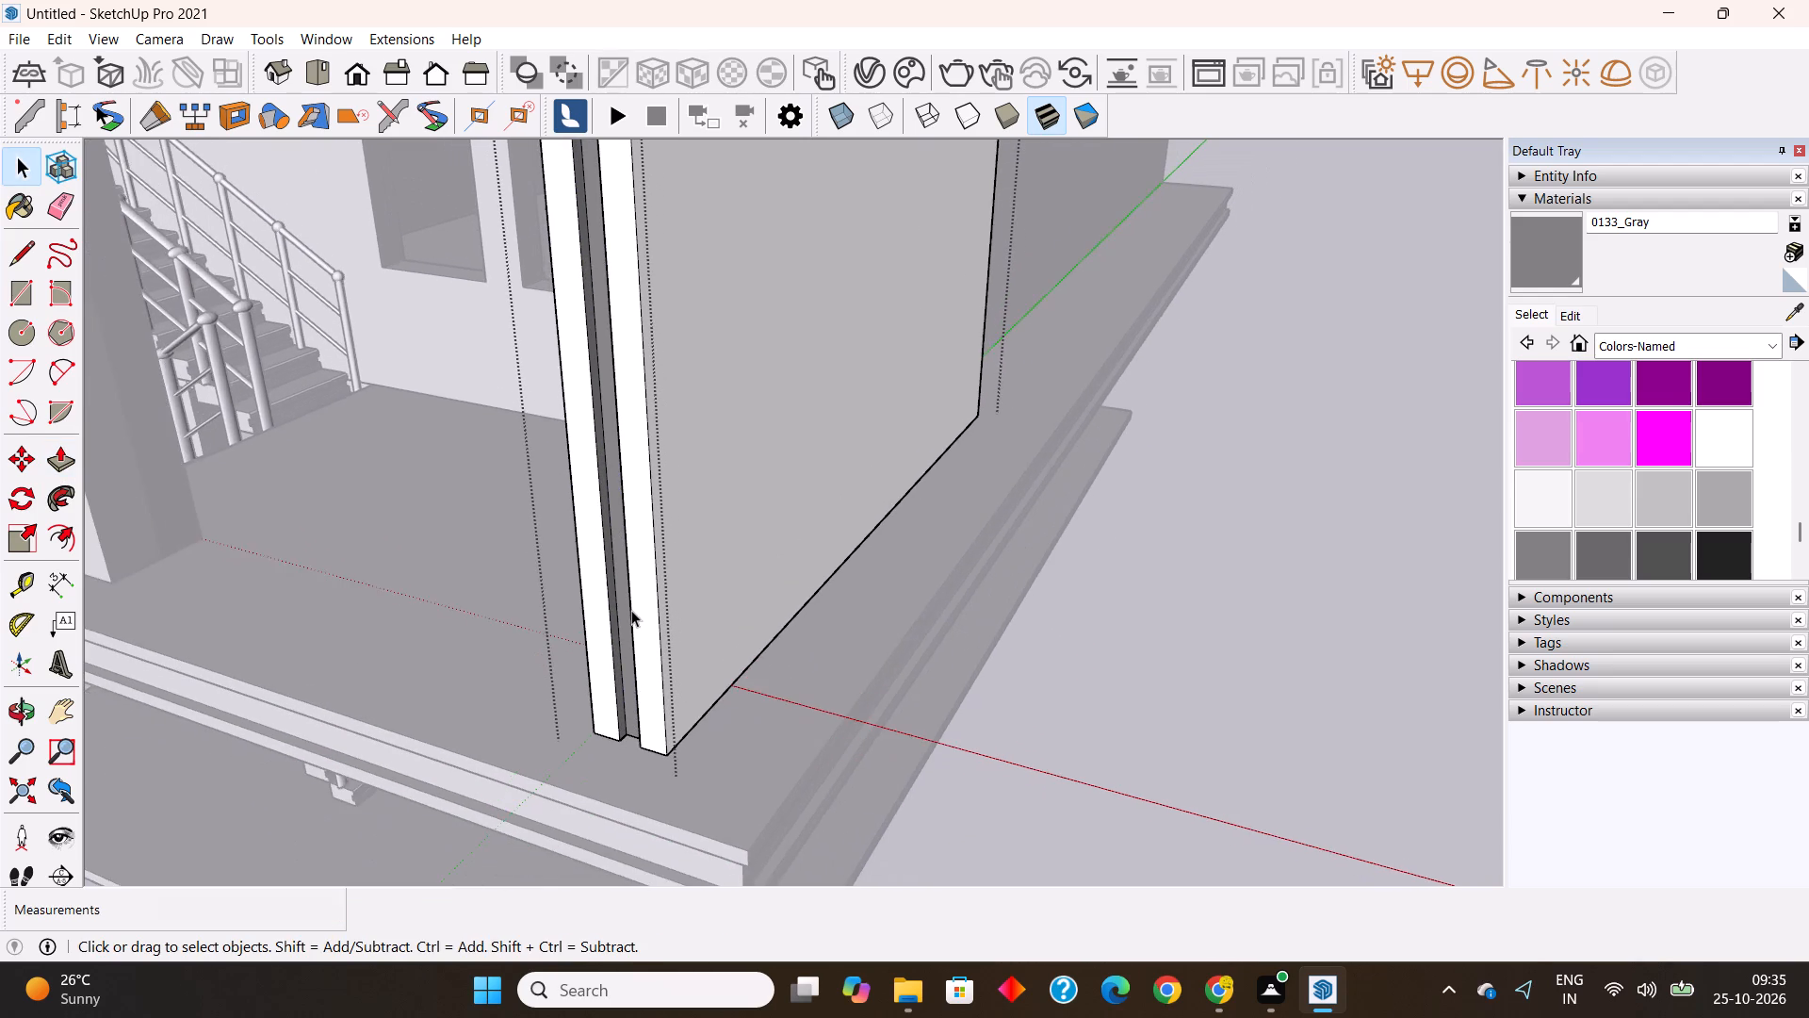
scroll(631, 610, "down", 4)
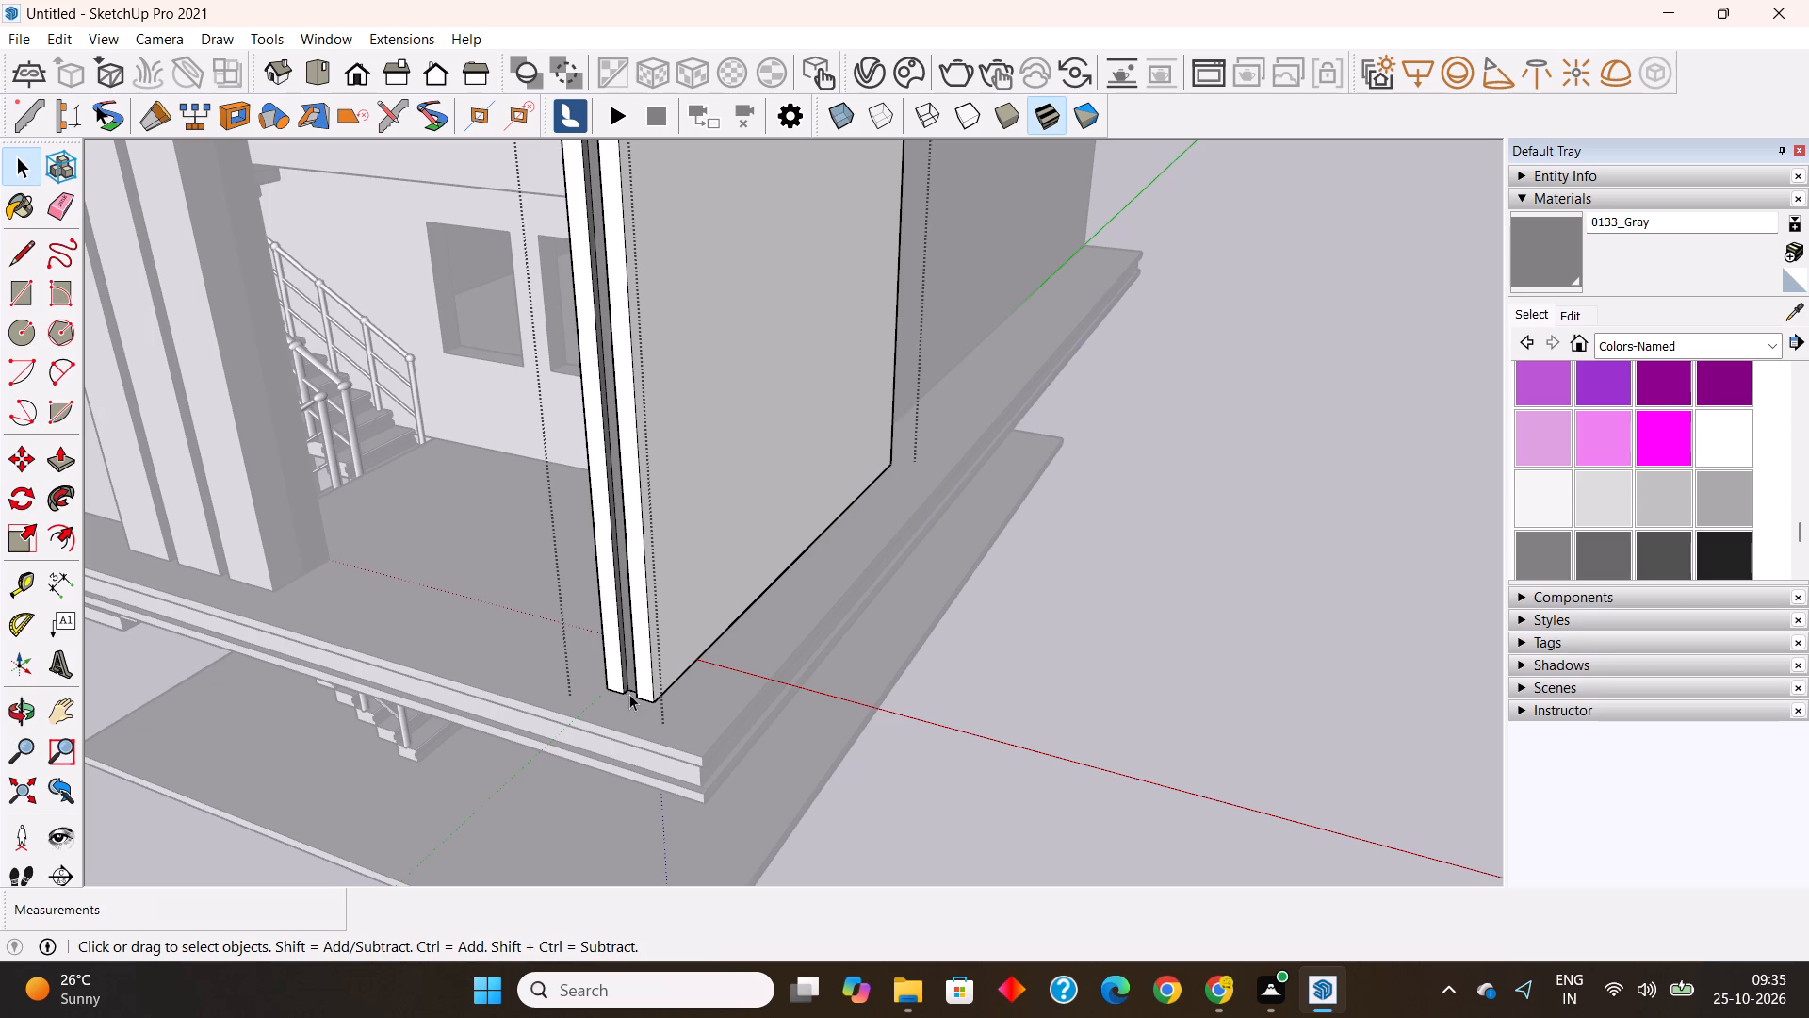
middle_click_drag(714, 638, 1050, 606)
left_click(1325, 442)
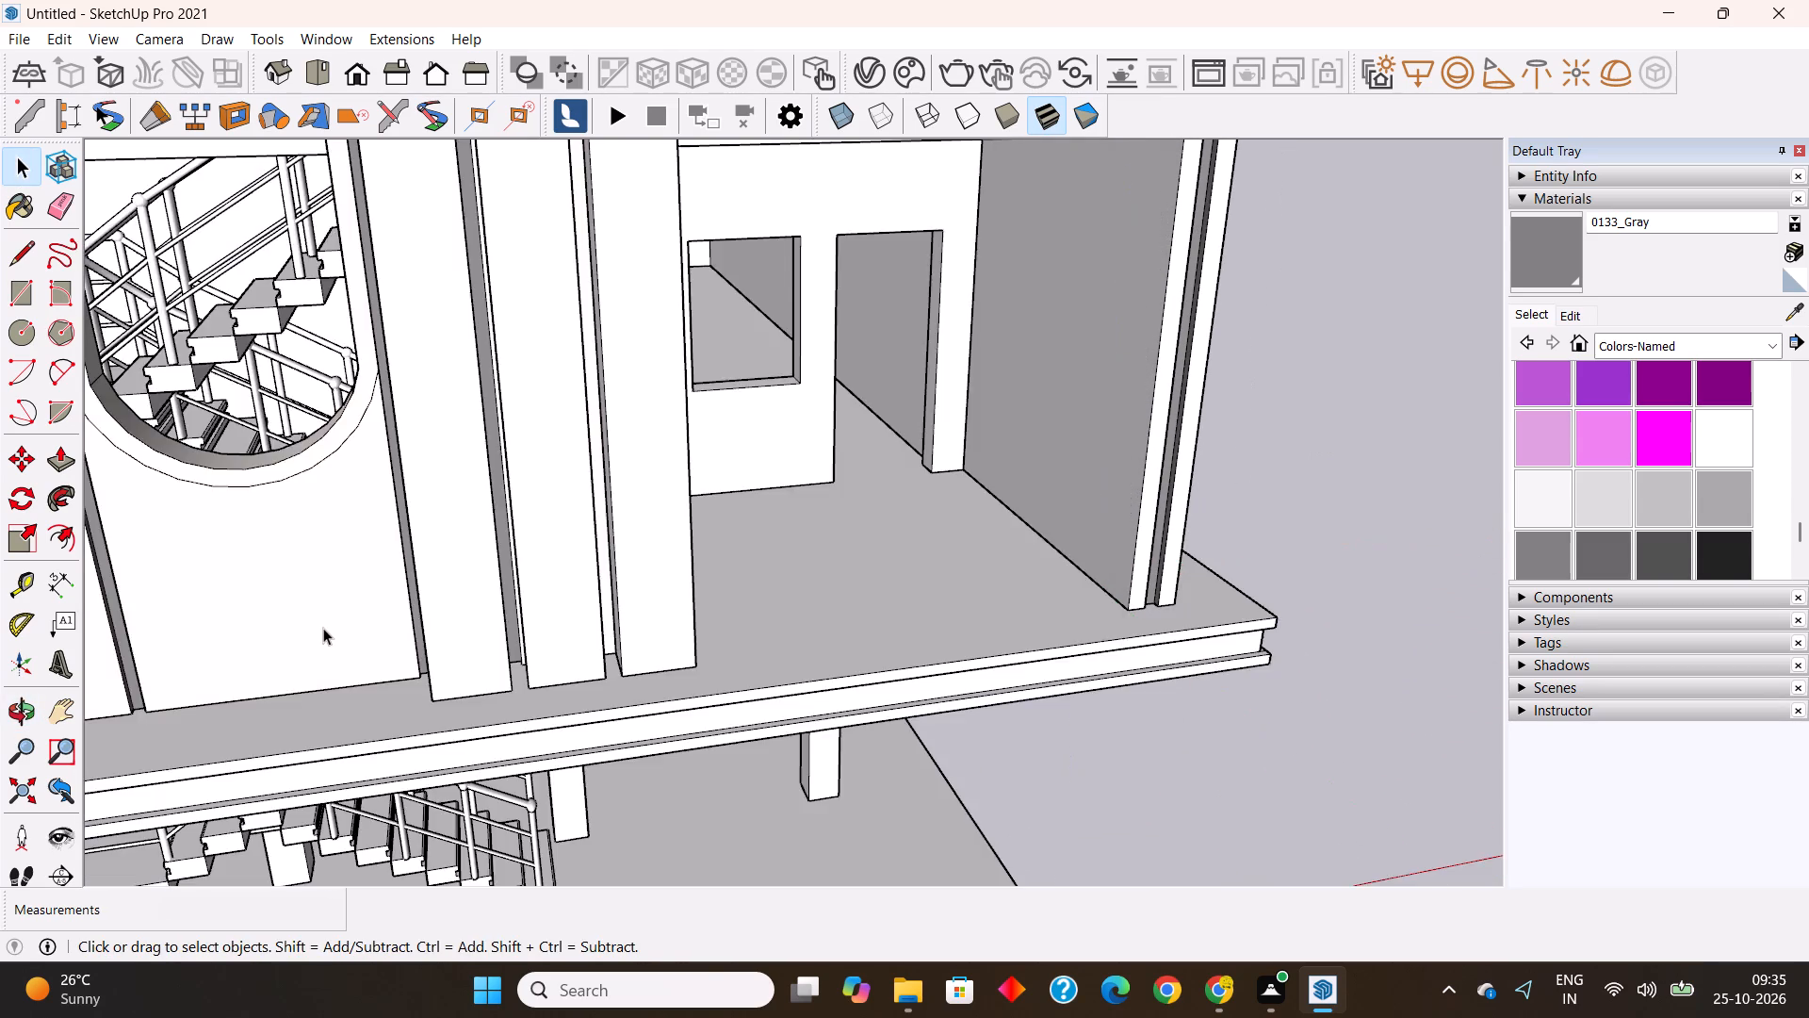
Inspect the building's front and sides from several angles, including the standard front view.
scroll(323, 628, "down", 8)
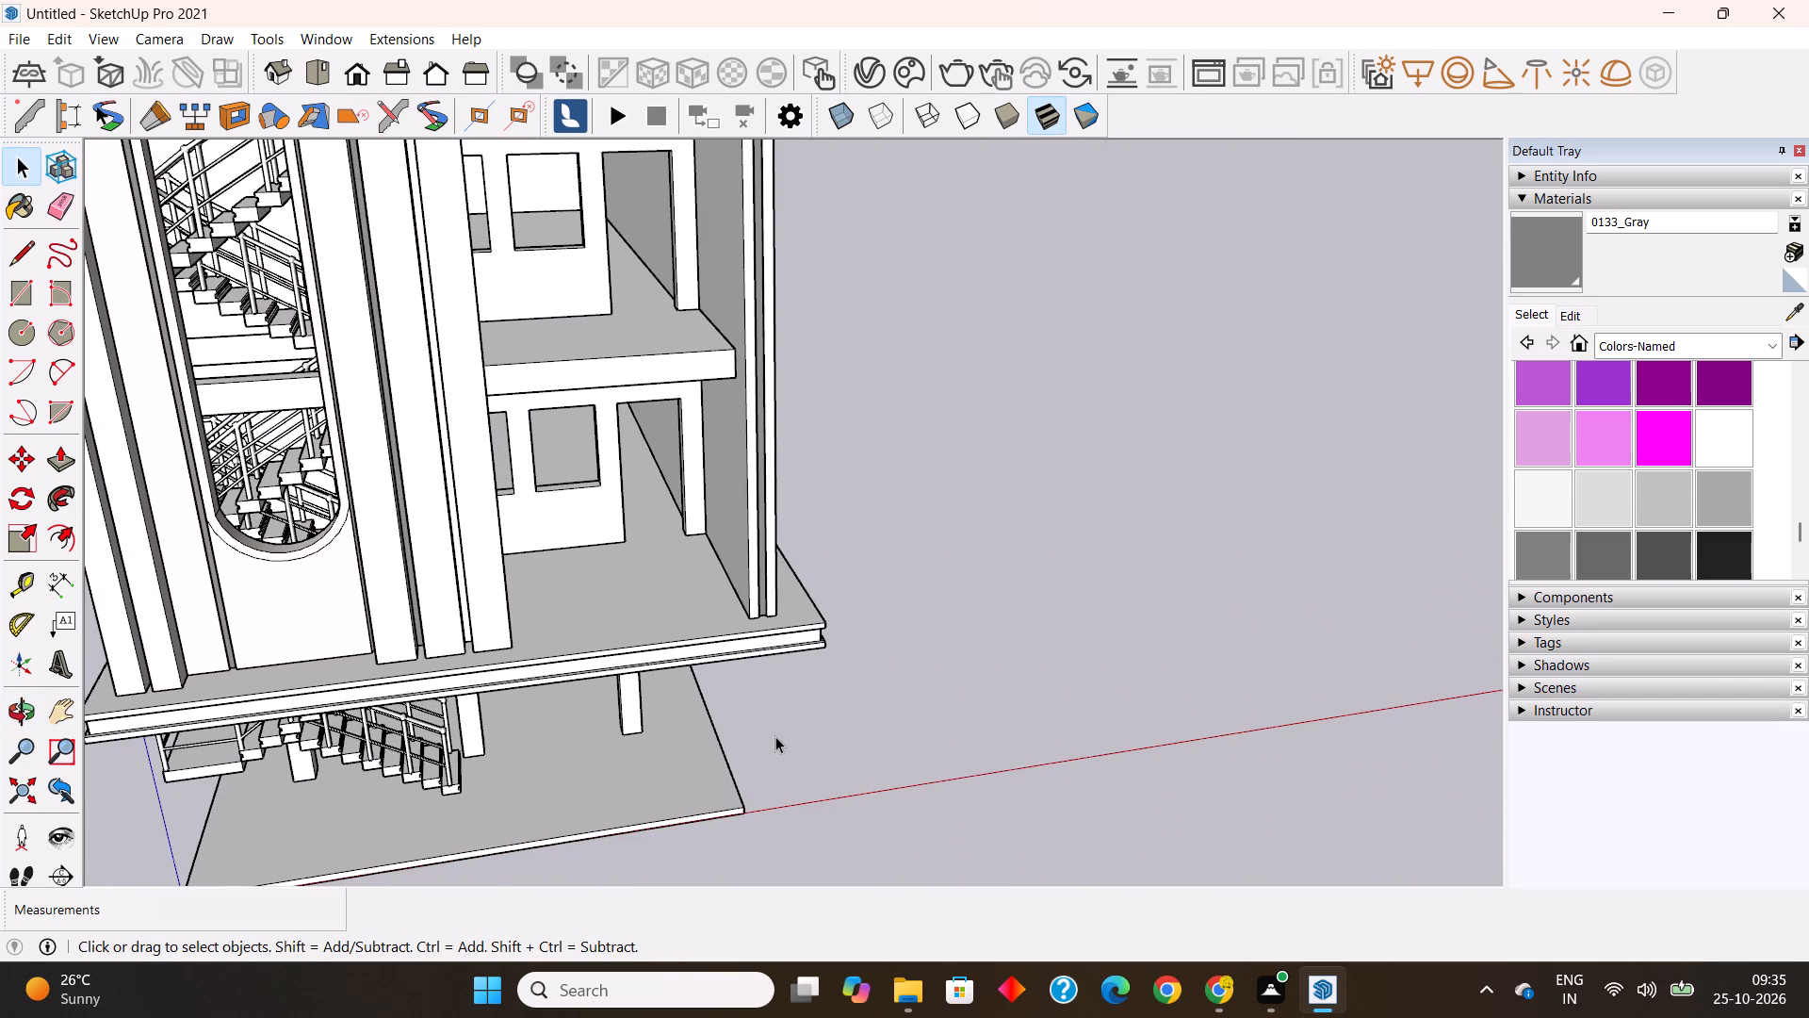
middle_click_drag(779, 736, 803, 685)
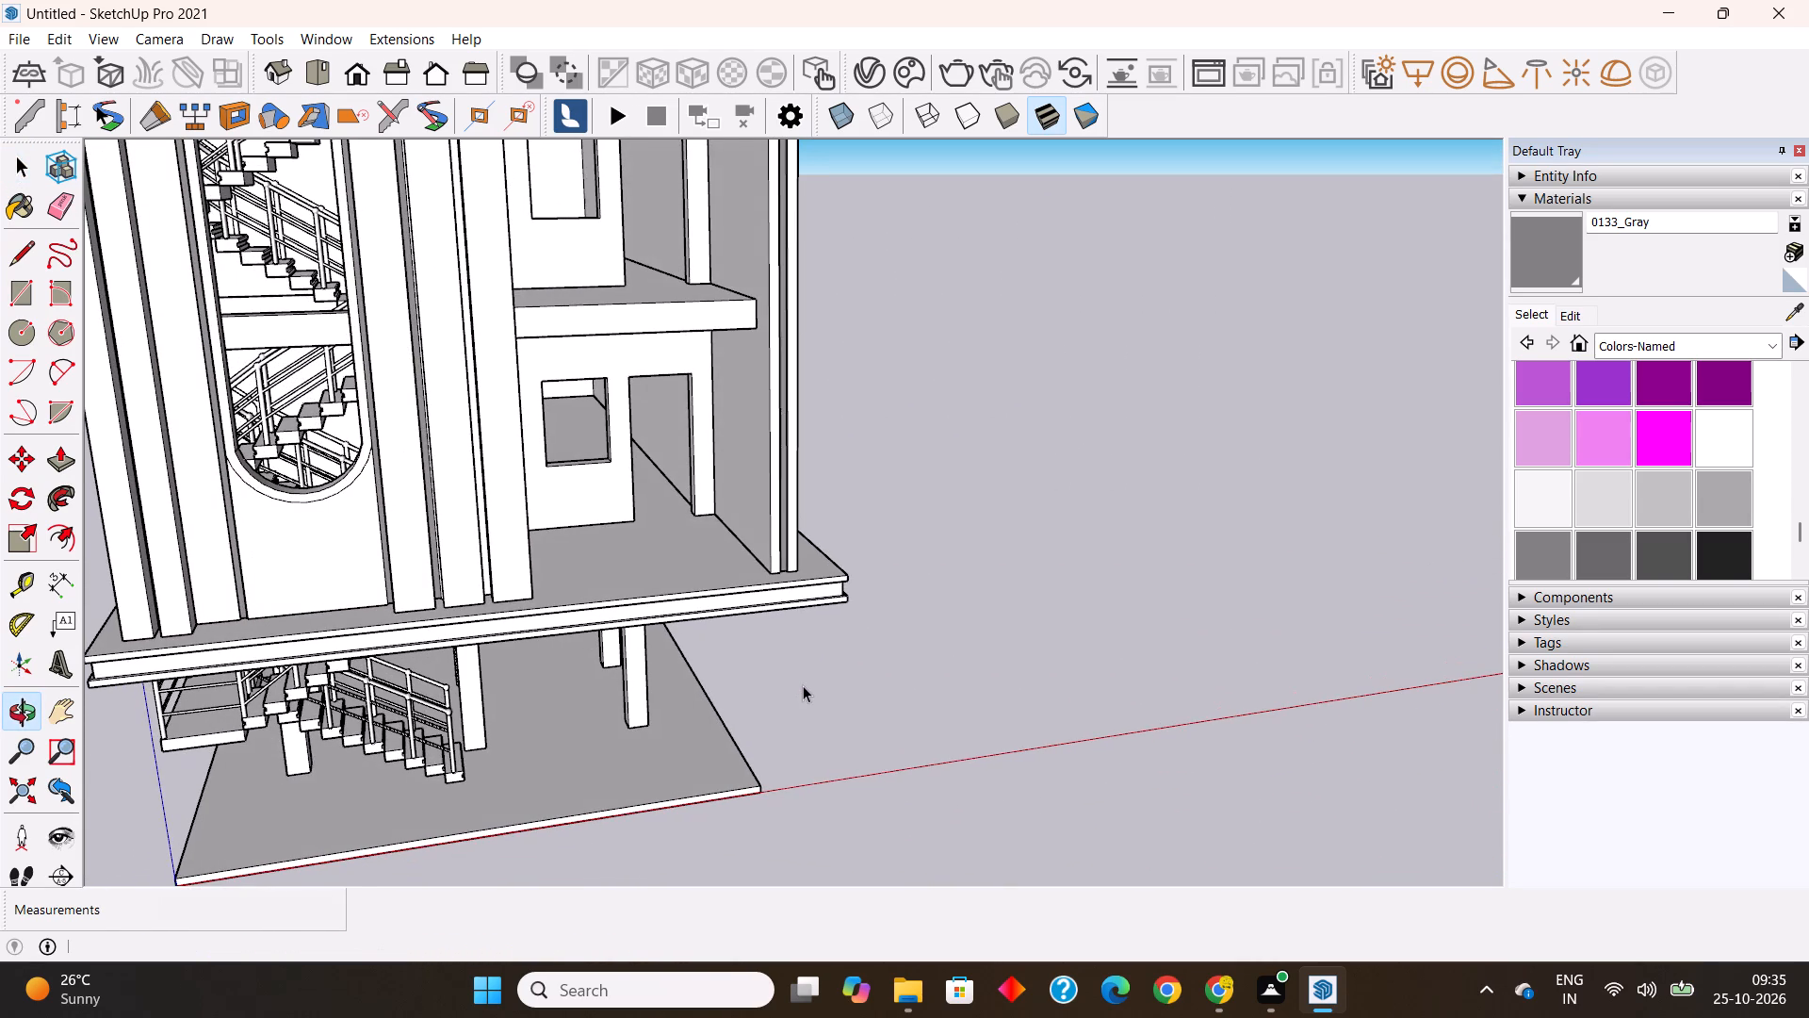
middle_click_drag(799, 684, 710, 791, "shift")
middle_click_drag(734, 742, 744, 656)
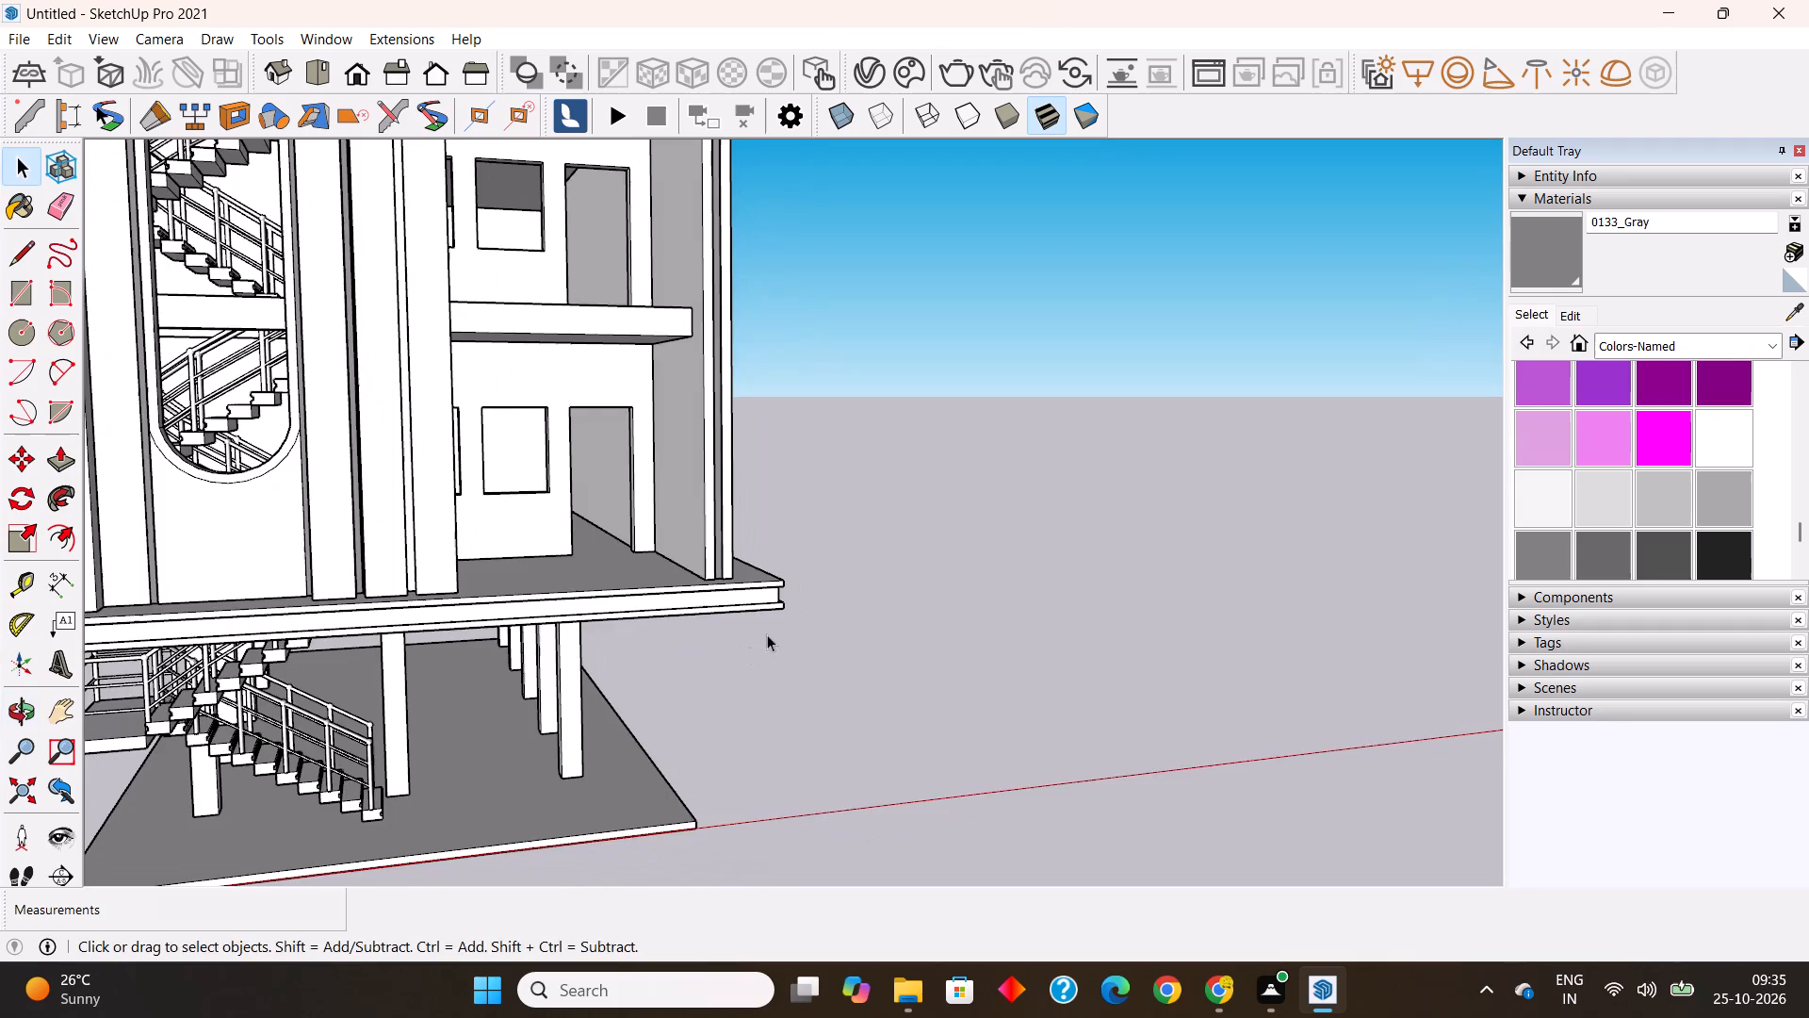
middle_click_drag(791, 628, 986, 722, "shift")
scroll(985, 741, "down", 4)
middle_click_drag(980, 766, 777, 786)
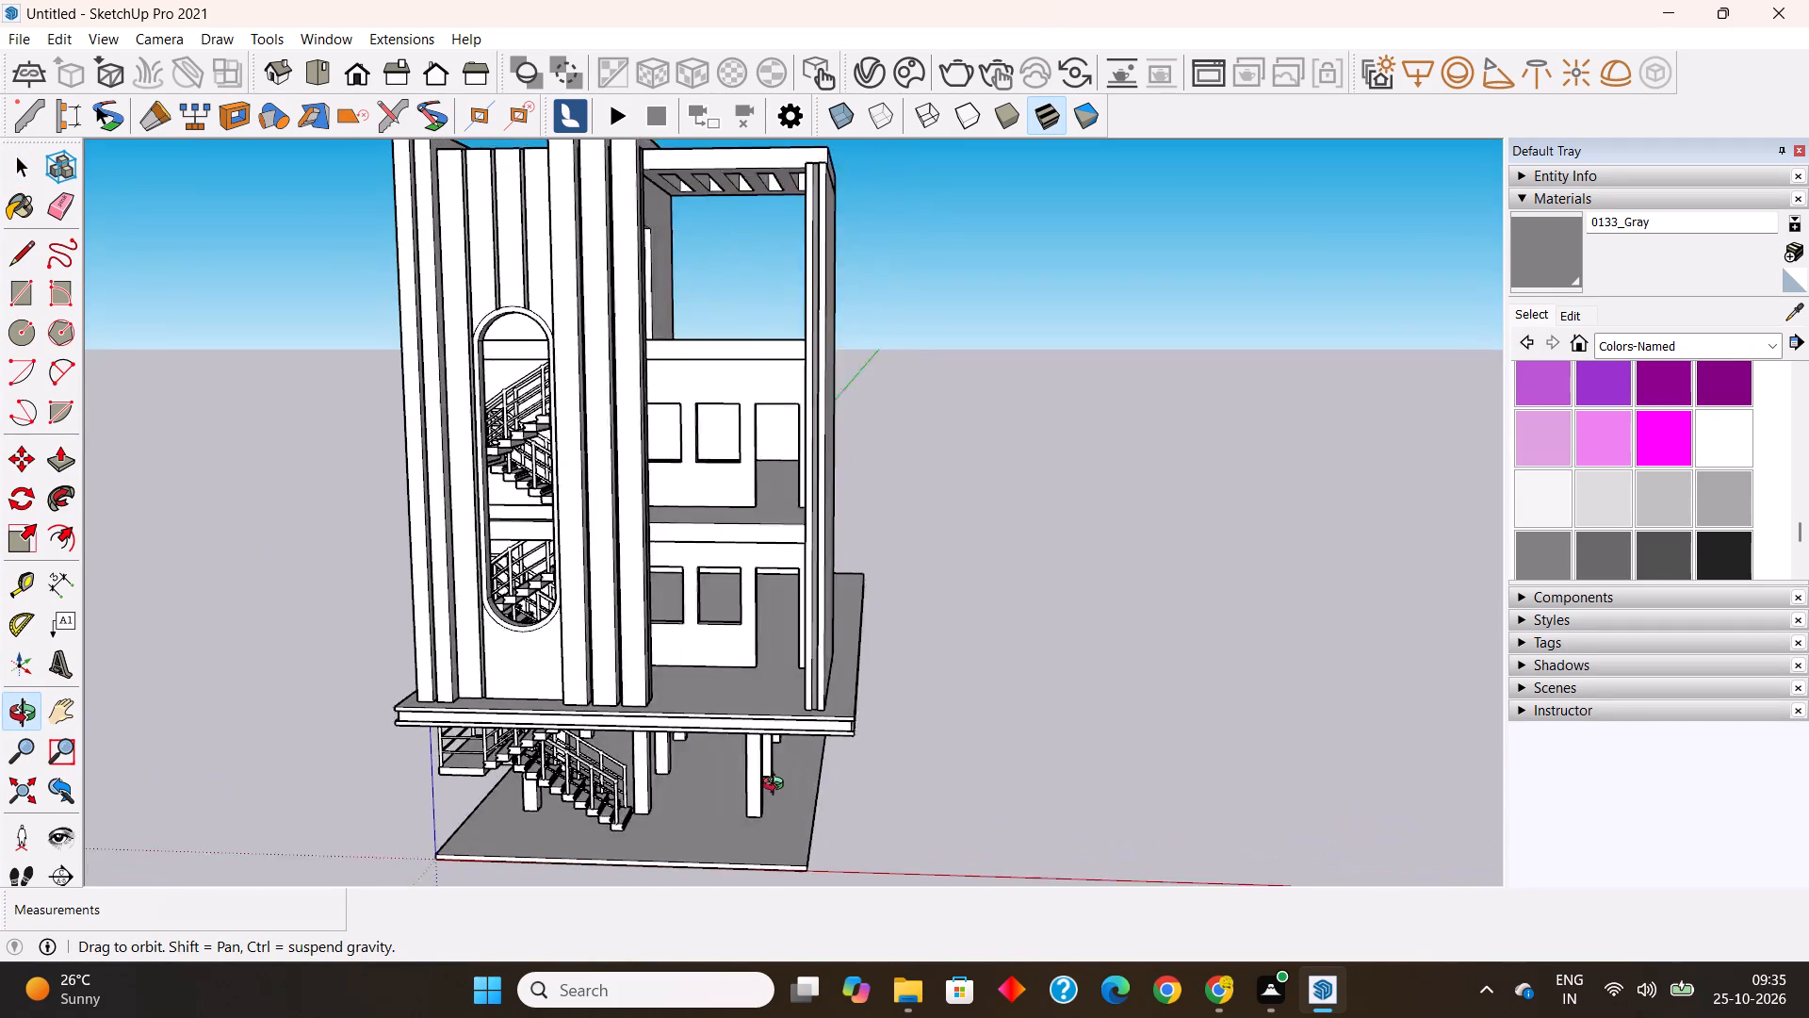
middle_click_drag(777, 786, 827, 718)
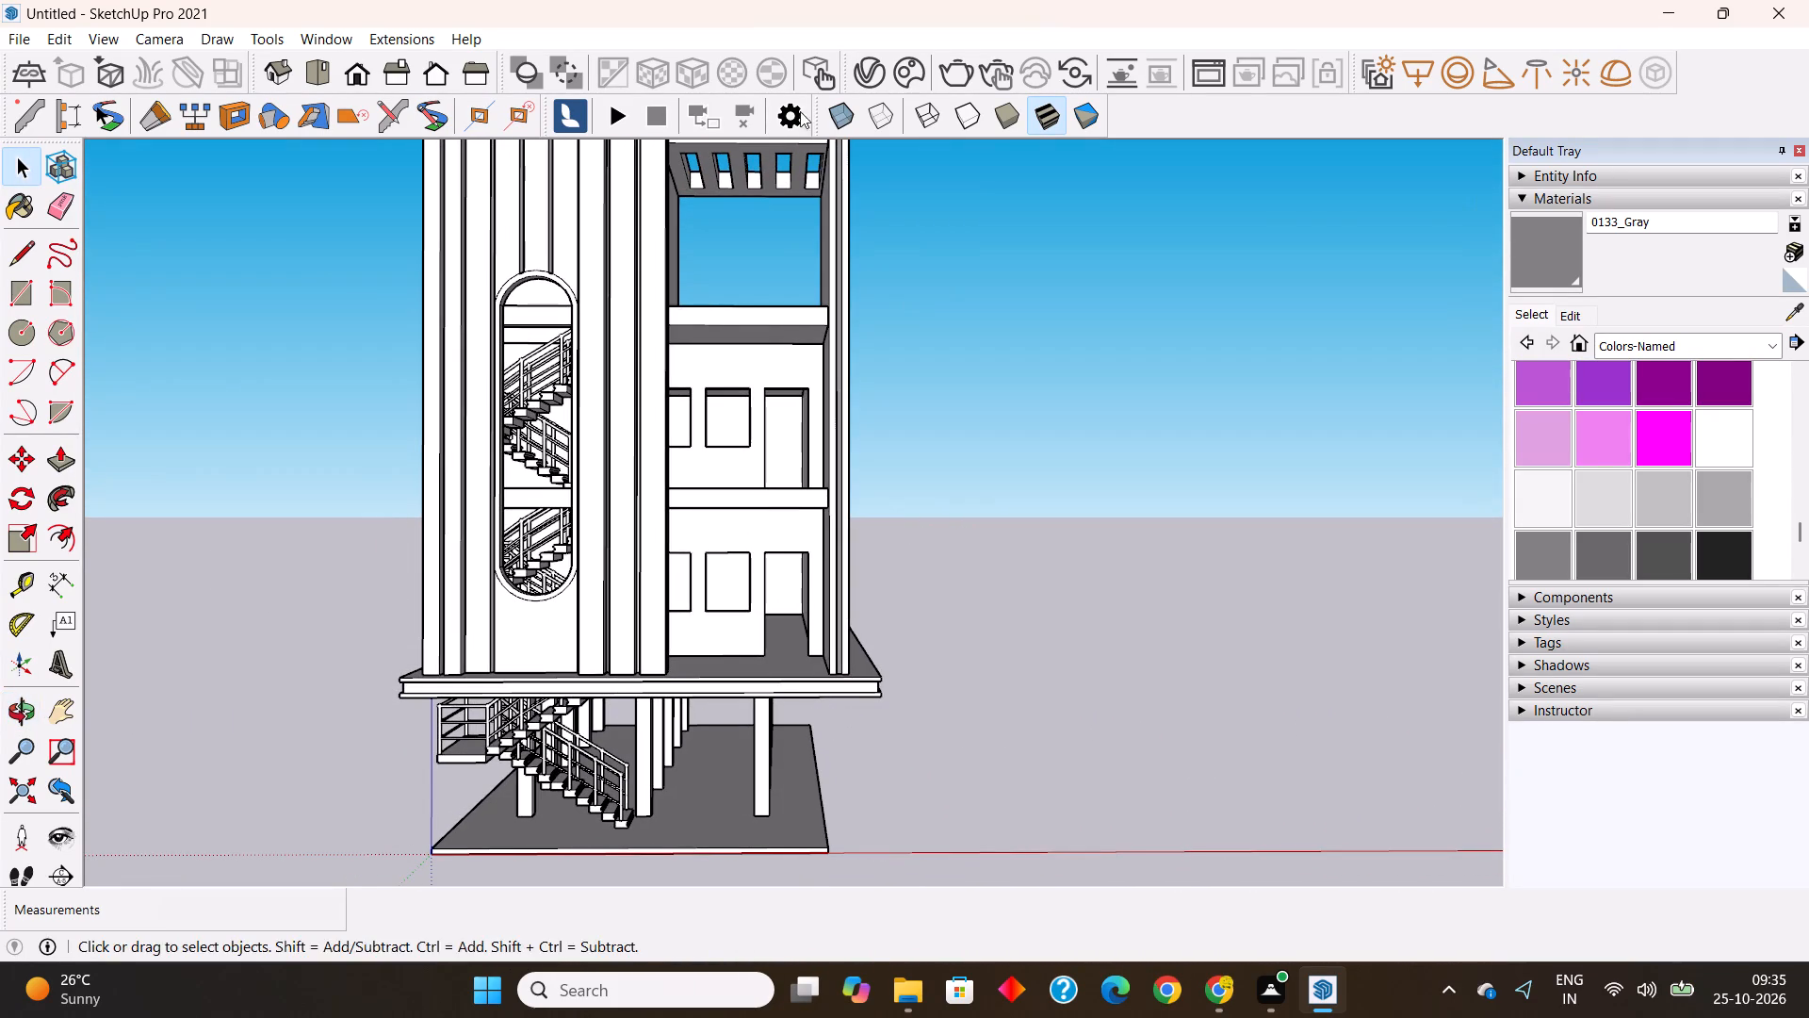
left_click(362, 79)
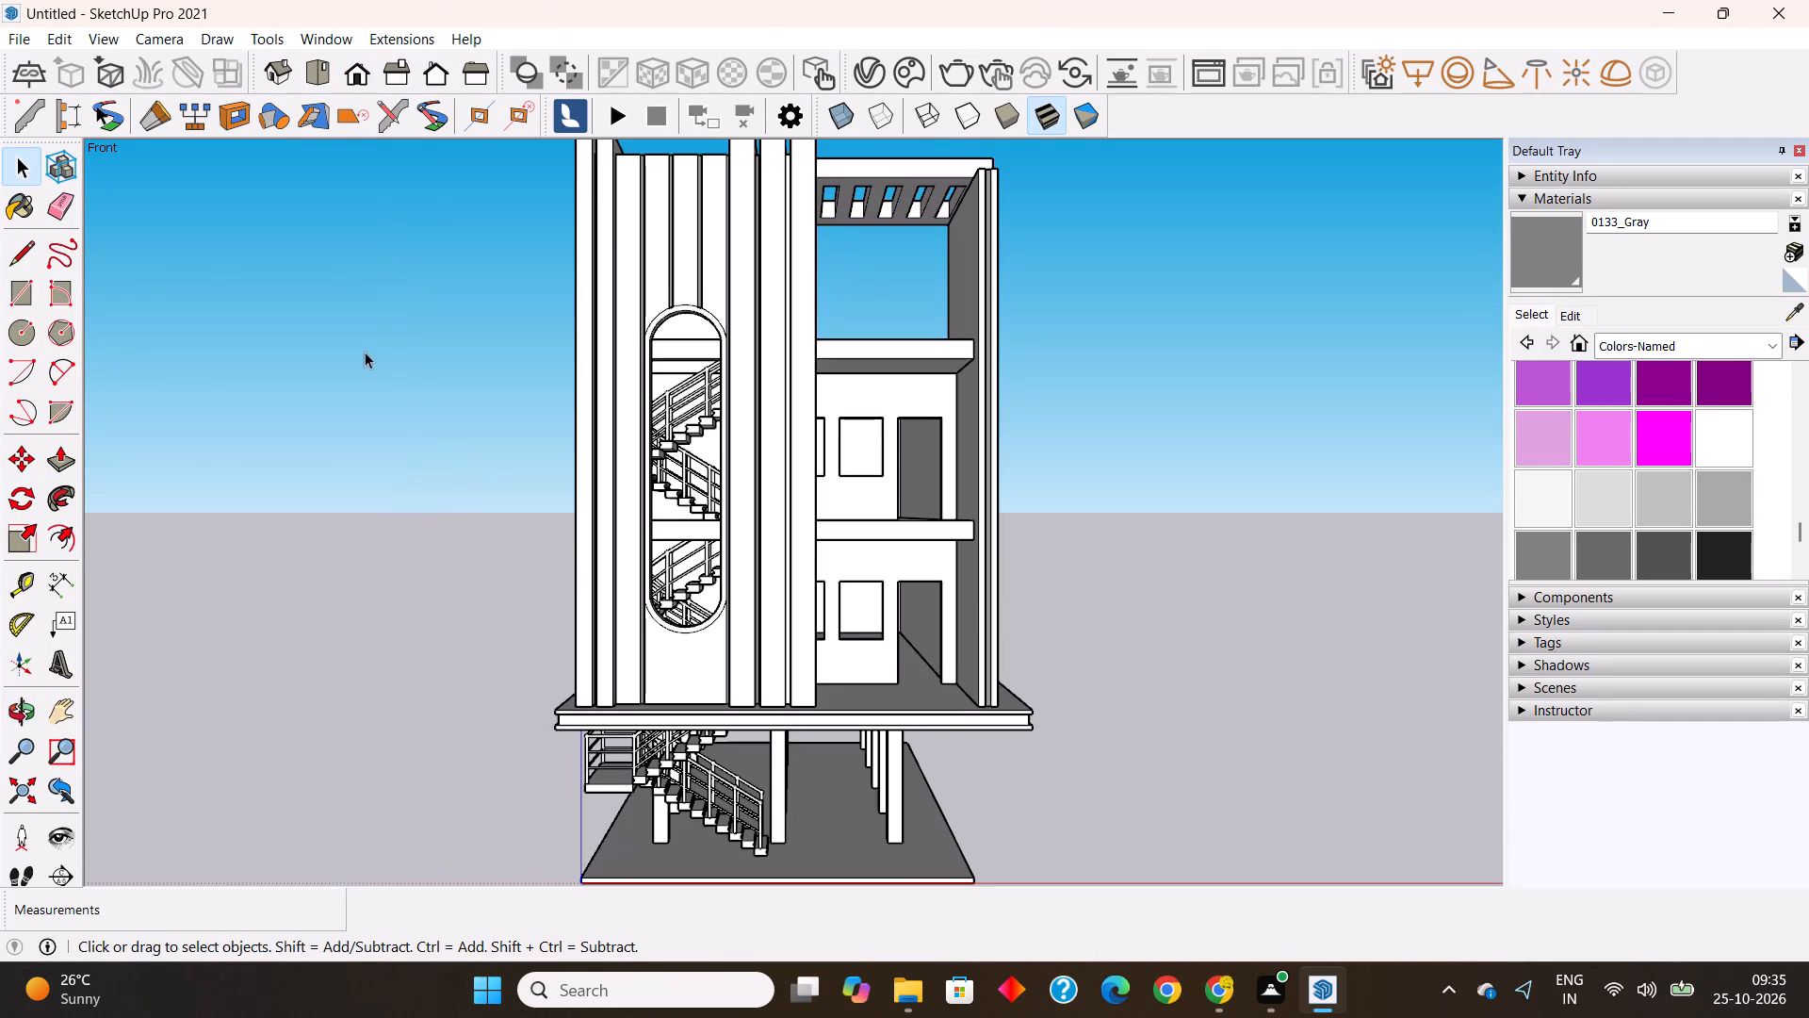
scroll(377, 390, "down", 5)
scroll(485, 499, "up", 2)
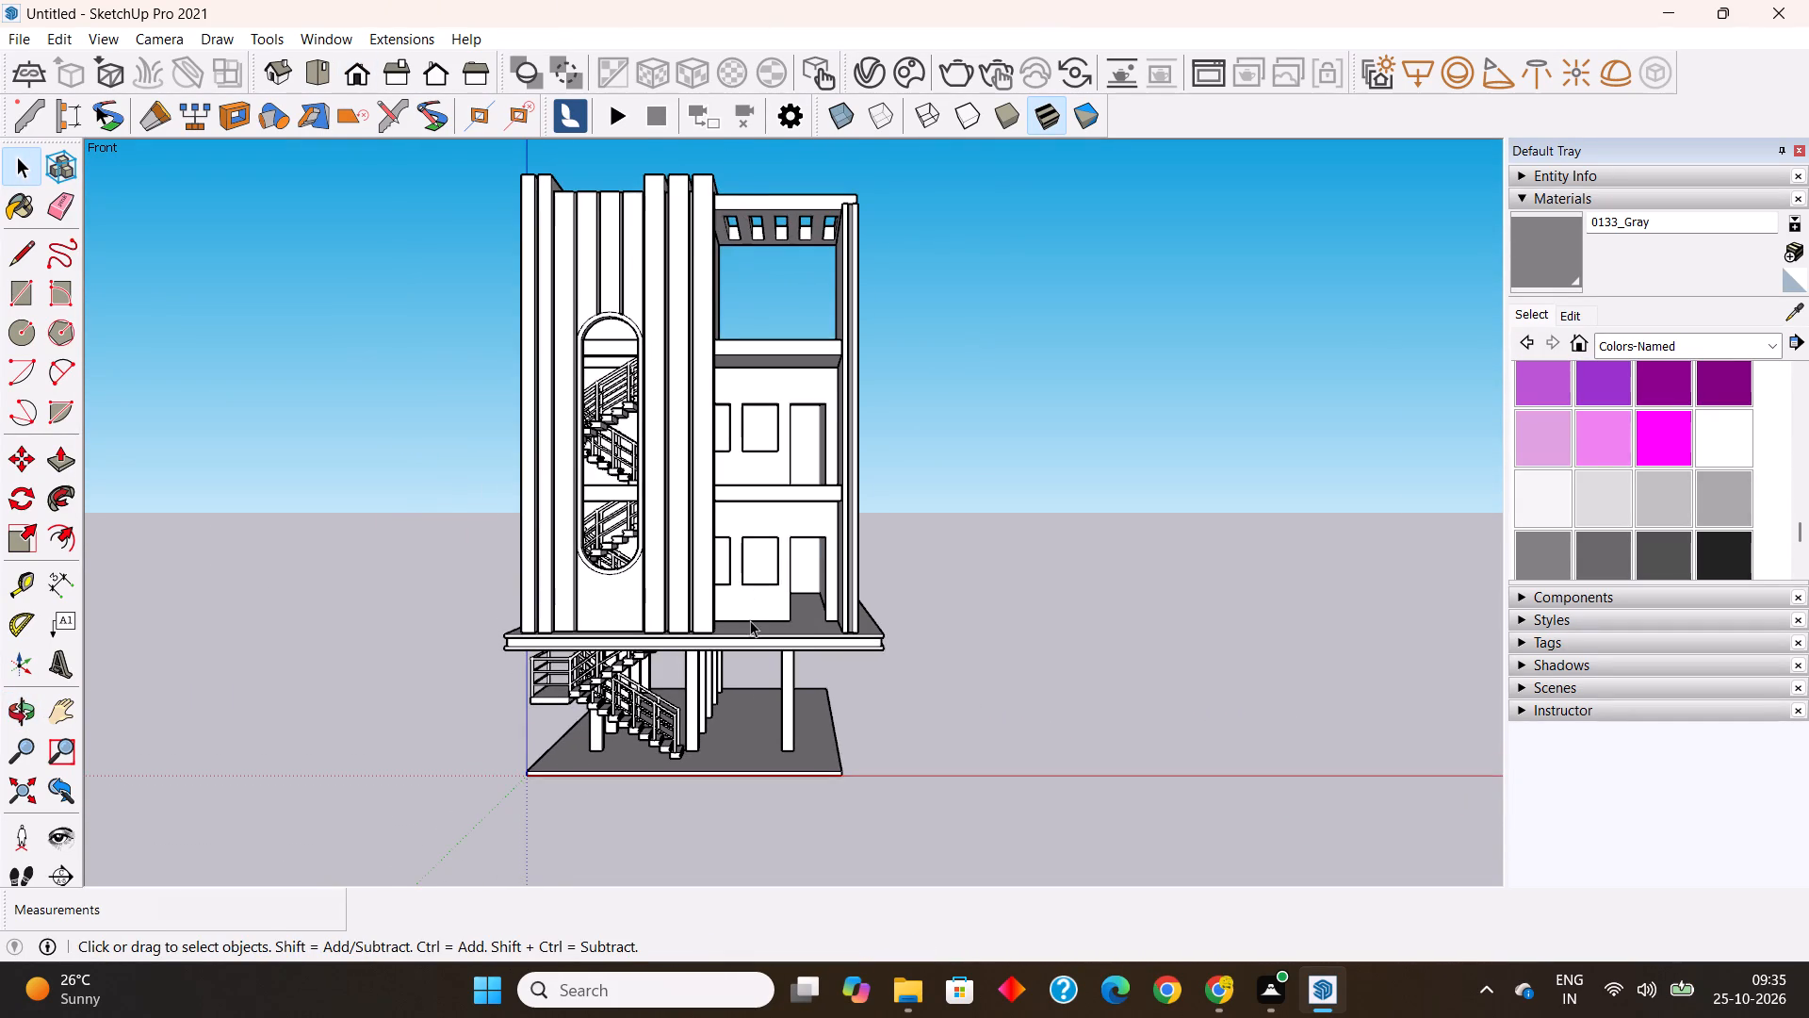
scroll(750, 620, "up", 1)
middle_click_drag(784, 583, 822, 616, "shift")
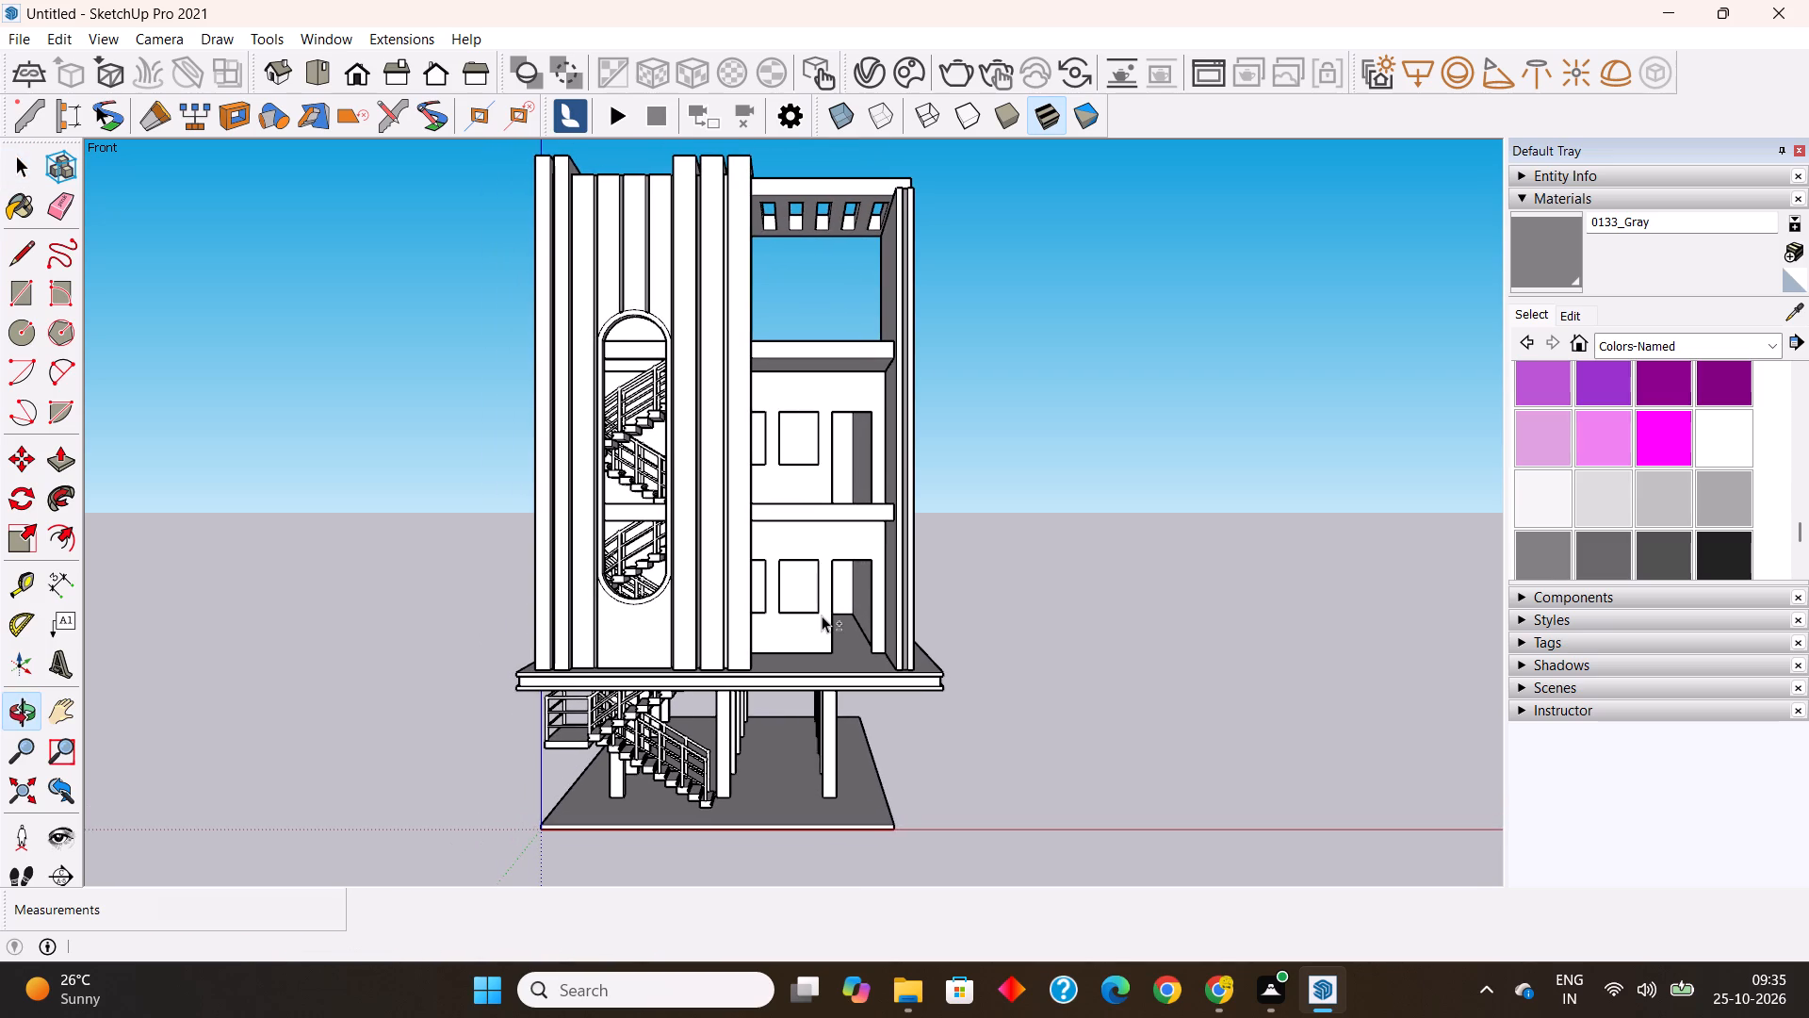
middle_click_drag(936, 636, 1165, 737)
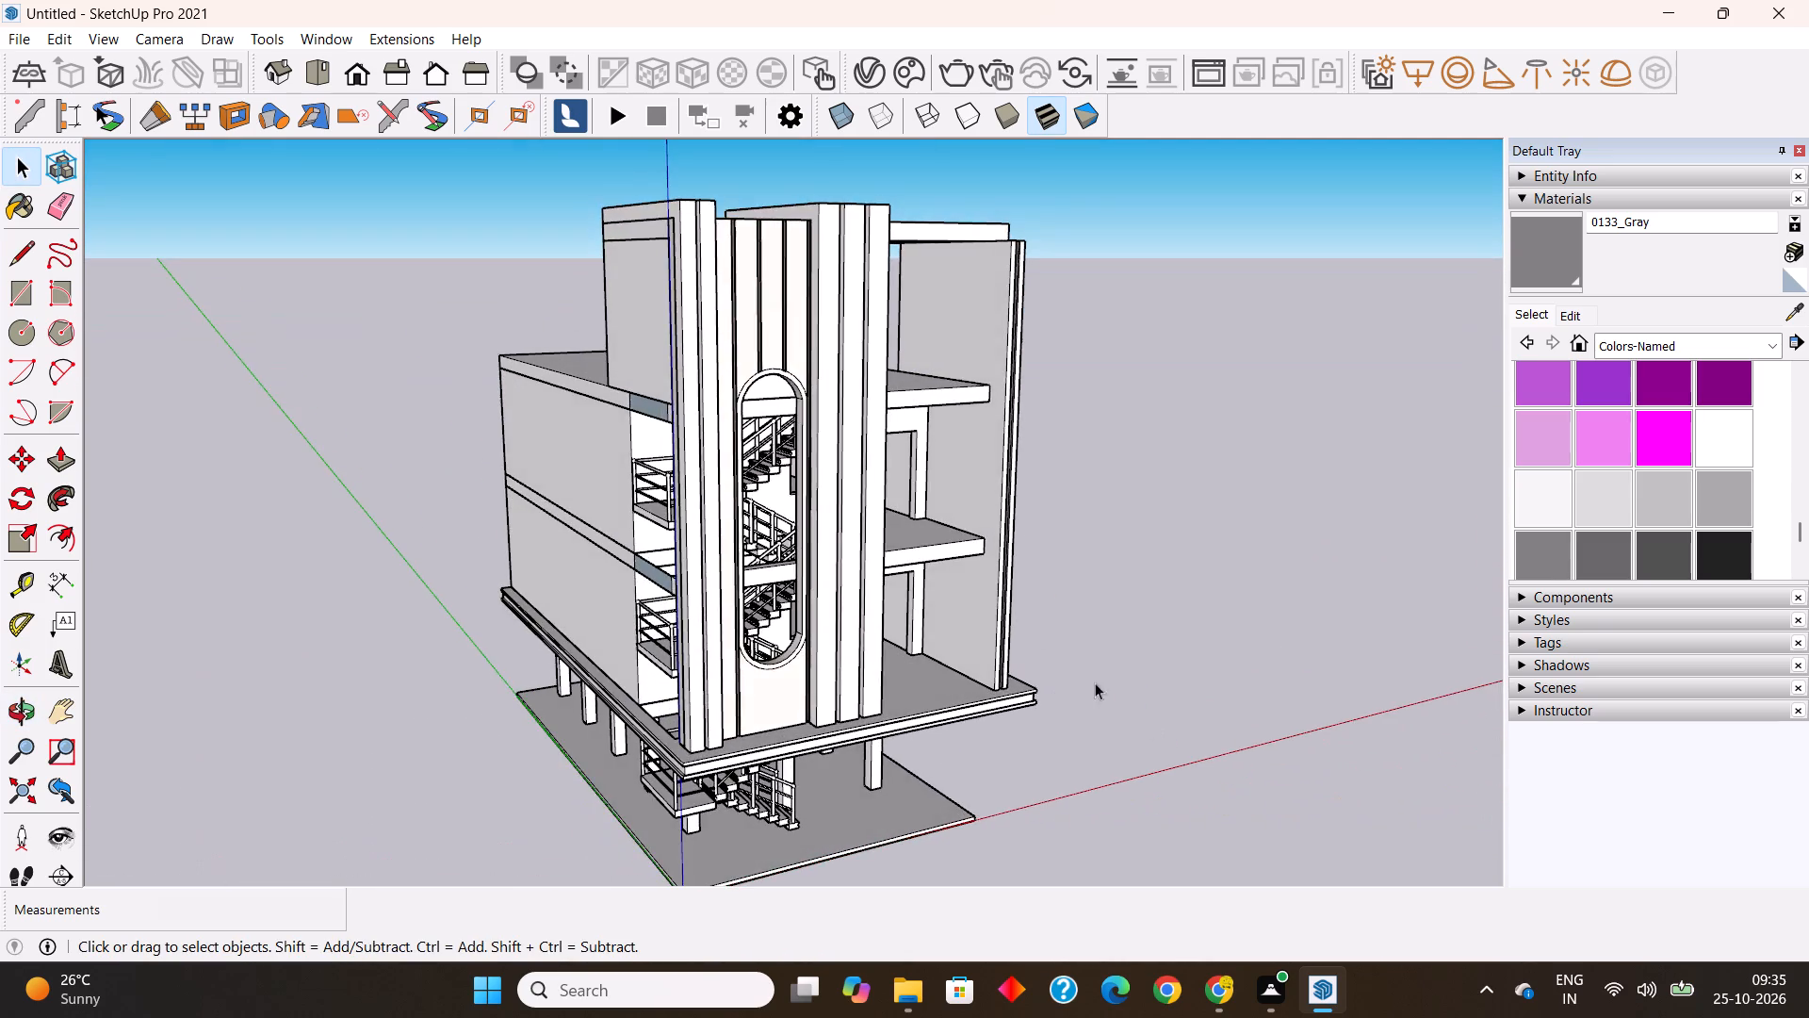
Draw a 9' 9" by 3' vertical rectangle on the slab between the raised fins and the extended end wall.
scroll(968, 652, "up", 5)
middle_click_drag(927, 720, 435, 738)
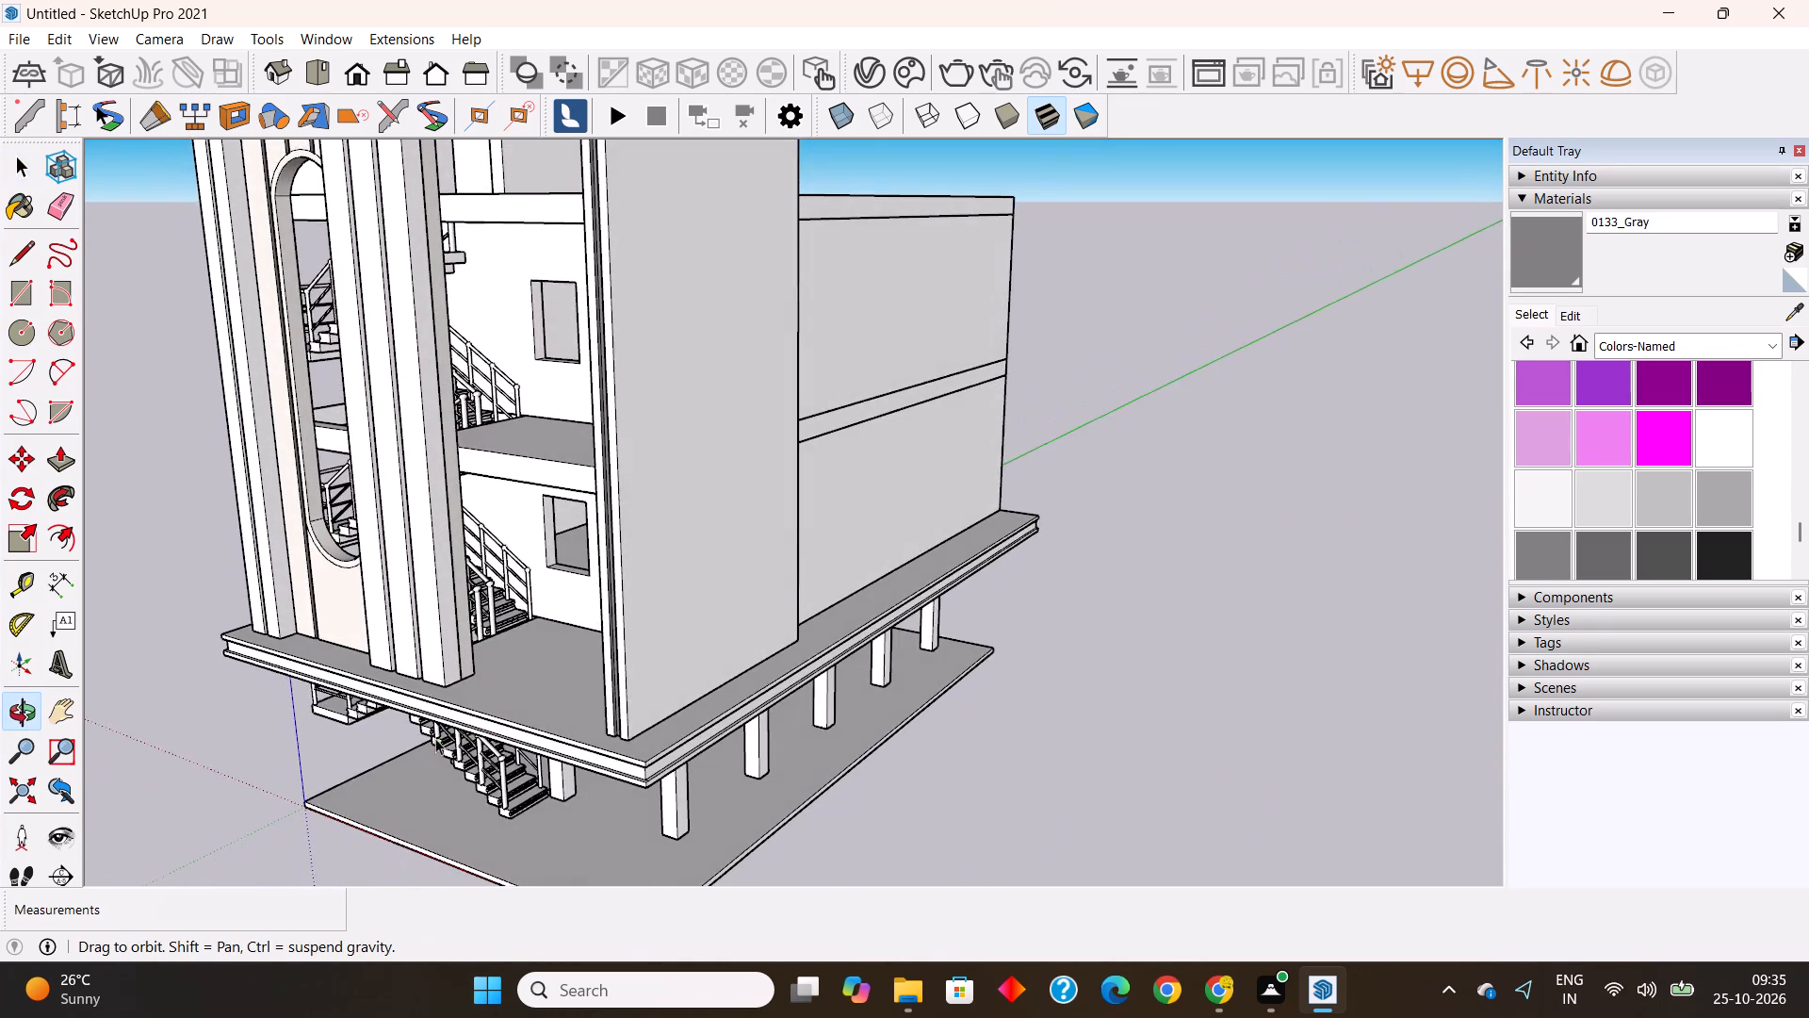
middle_click_drag(435, 738, 436, 743)
scroll(442, 690, "up", 6)
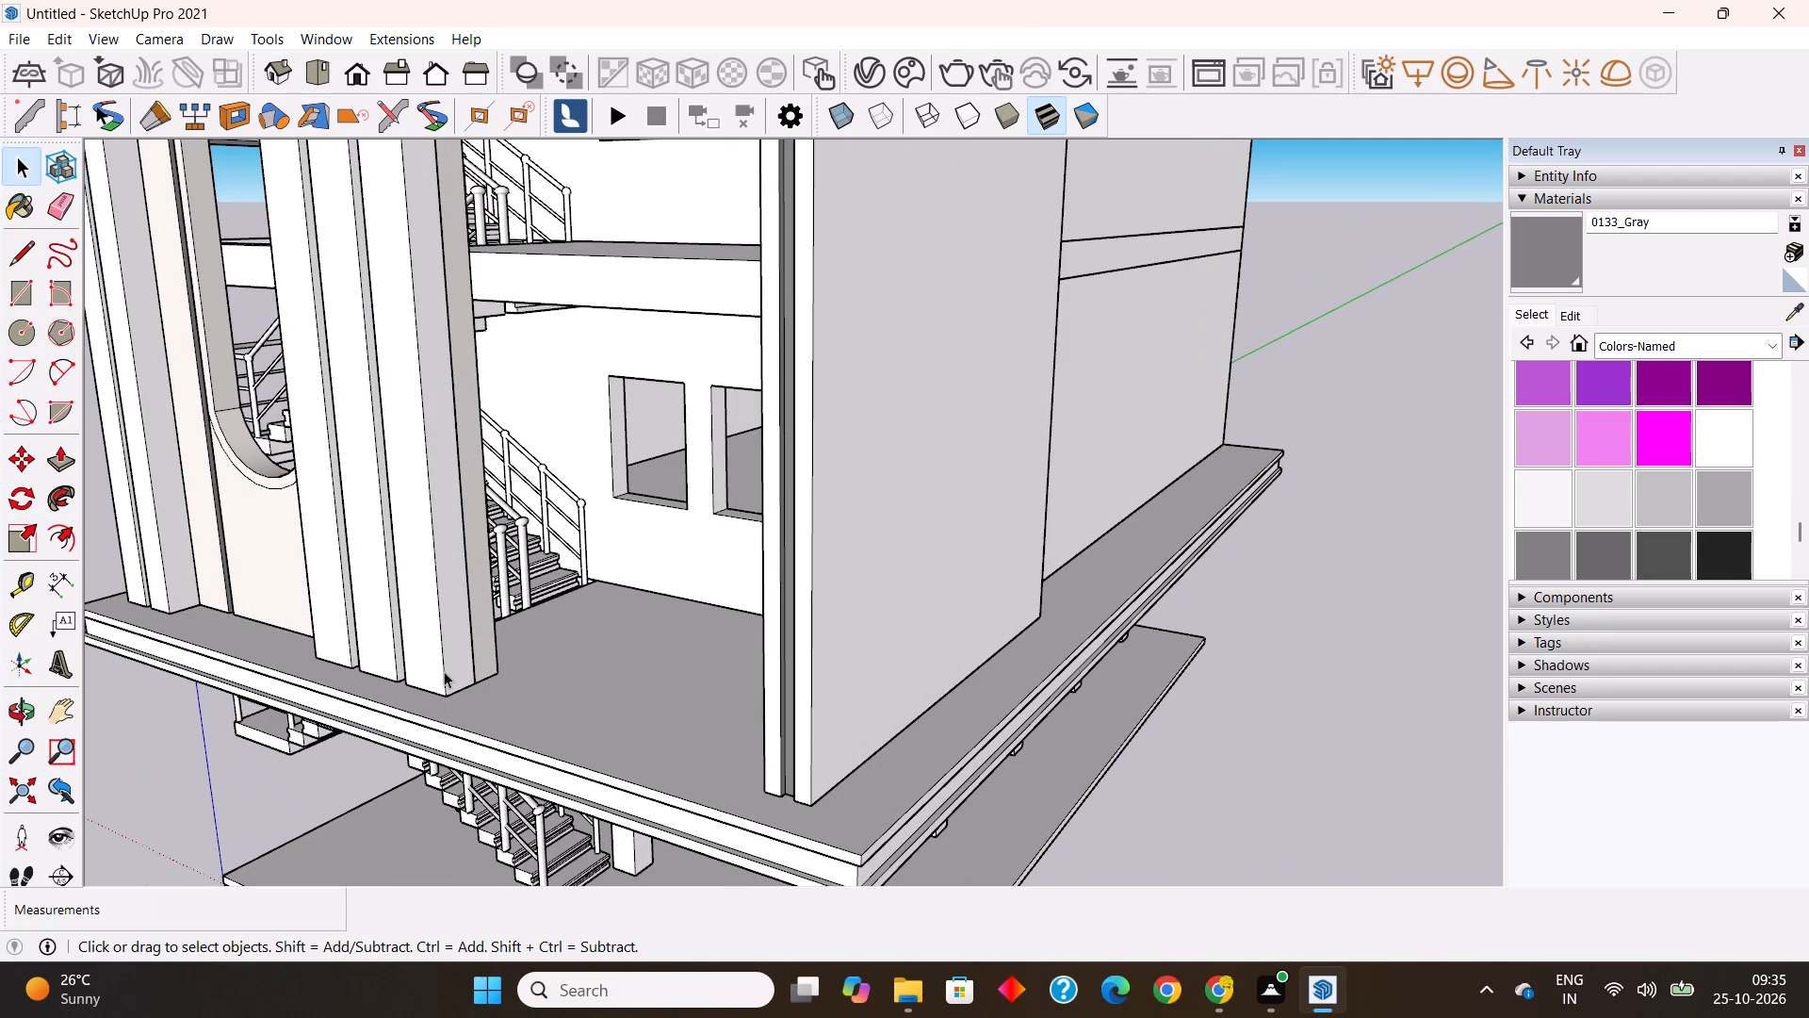
left_click(22, 287)
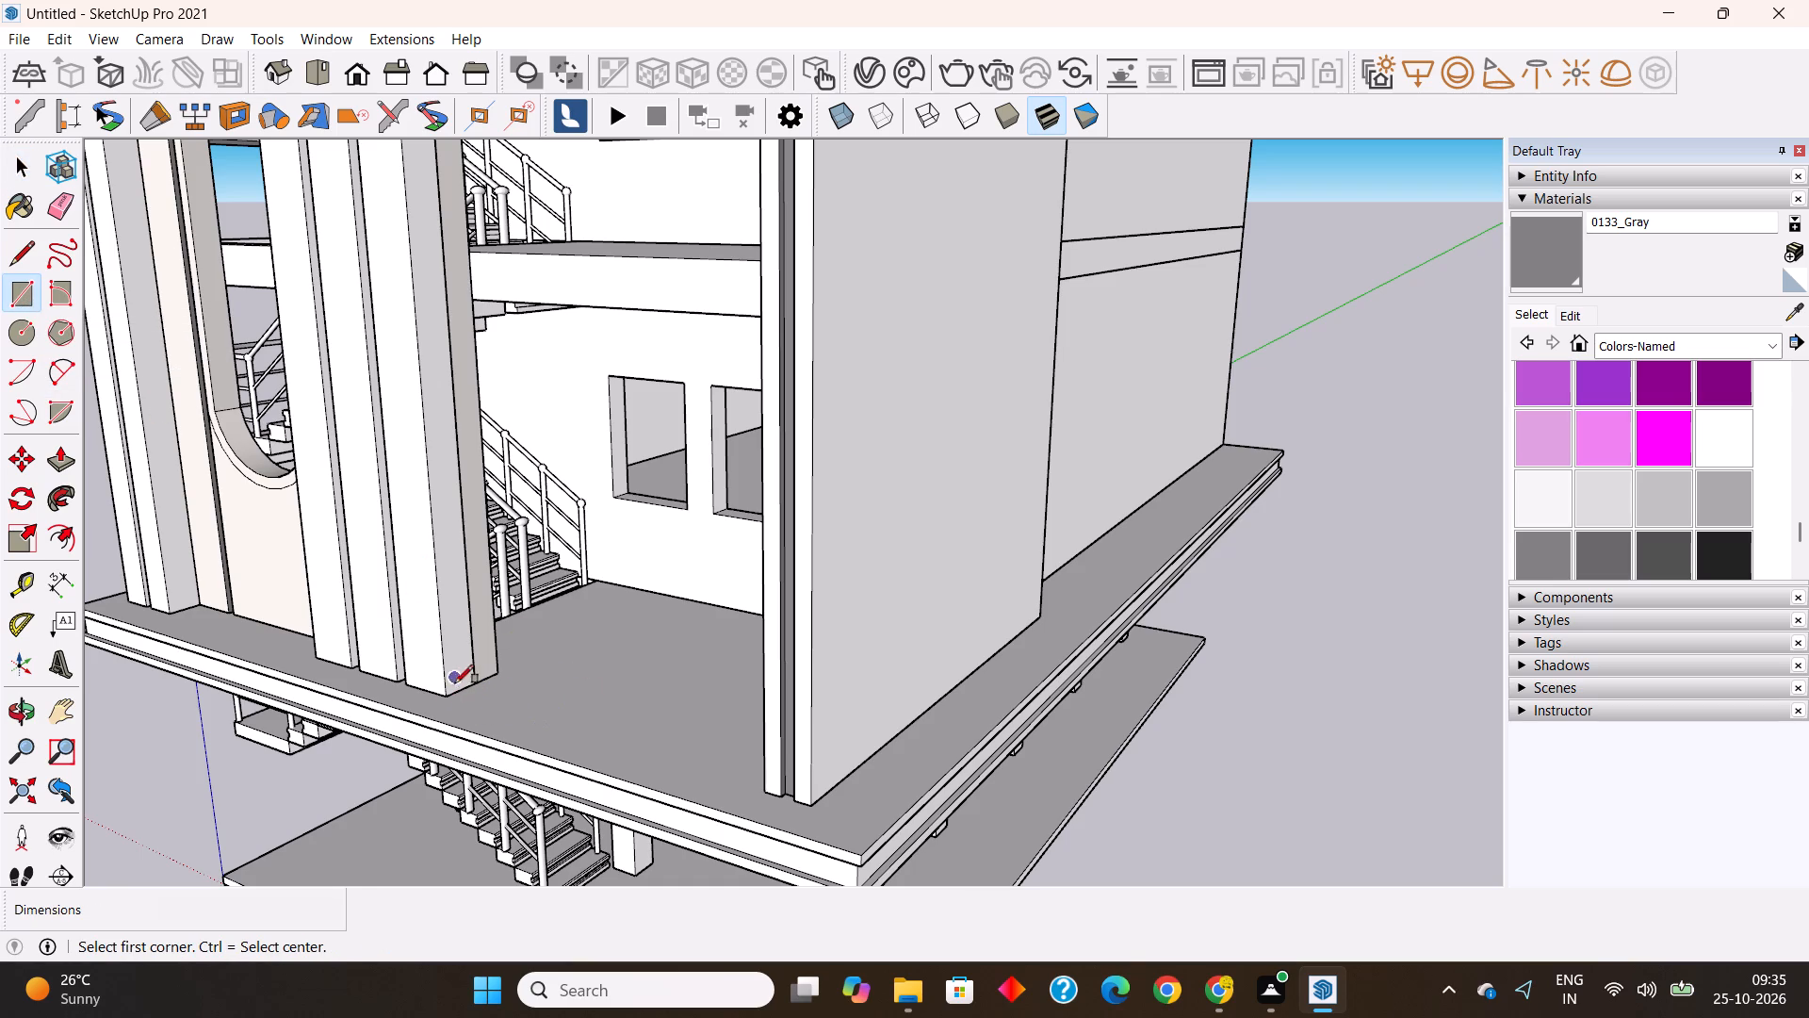
left_click(448, 690)
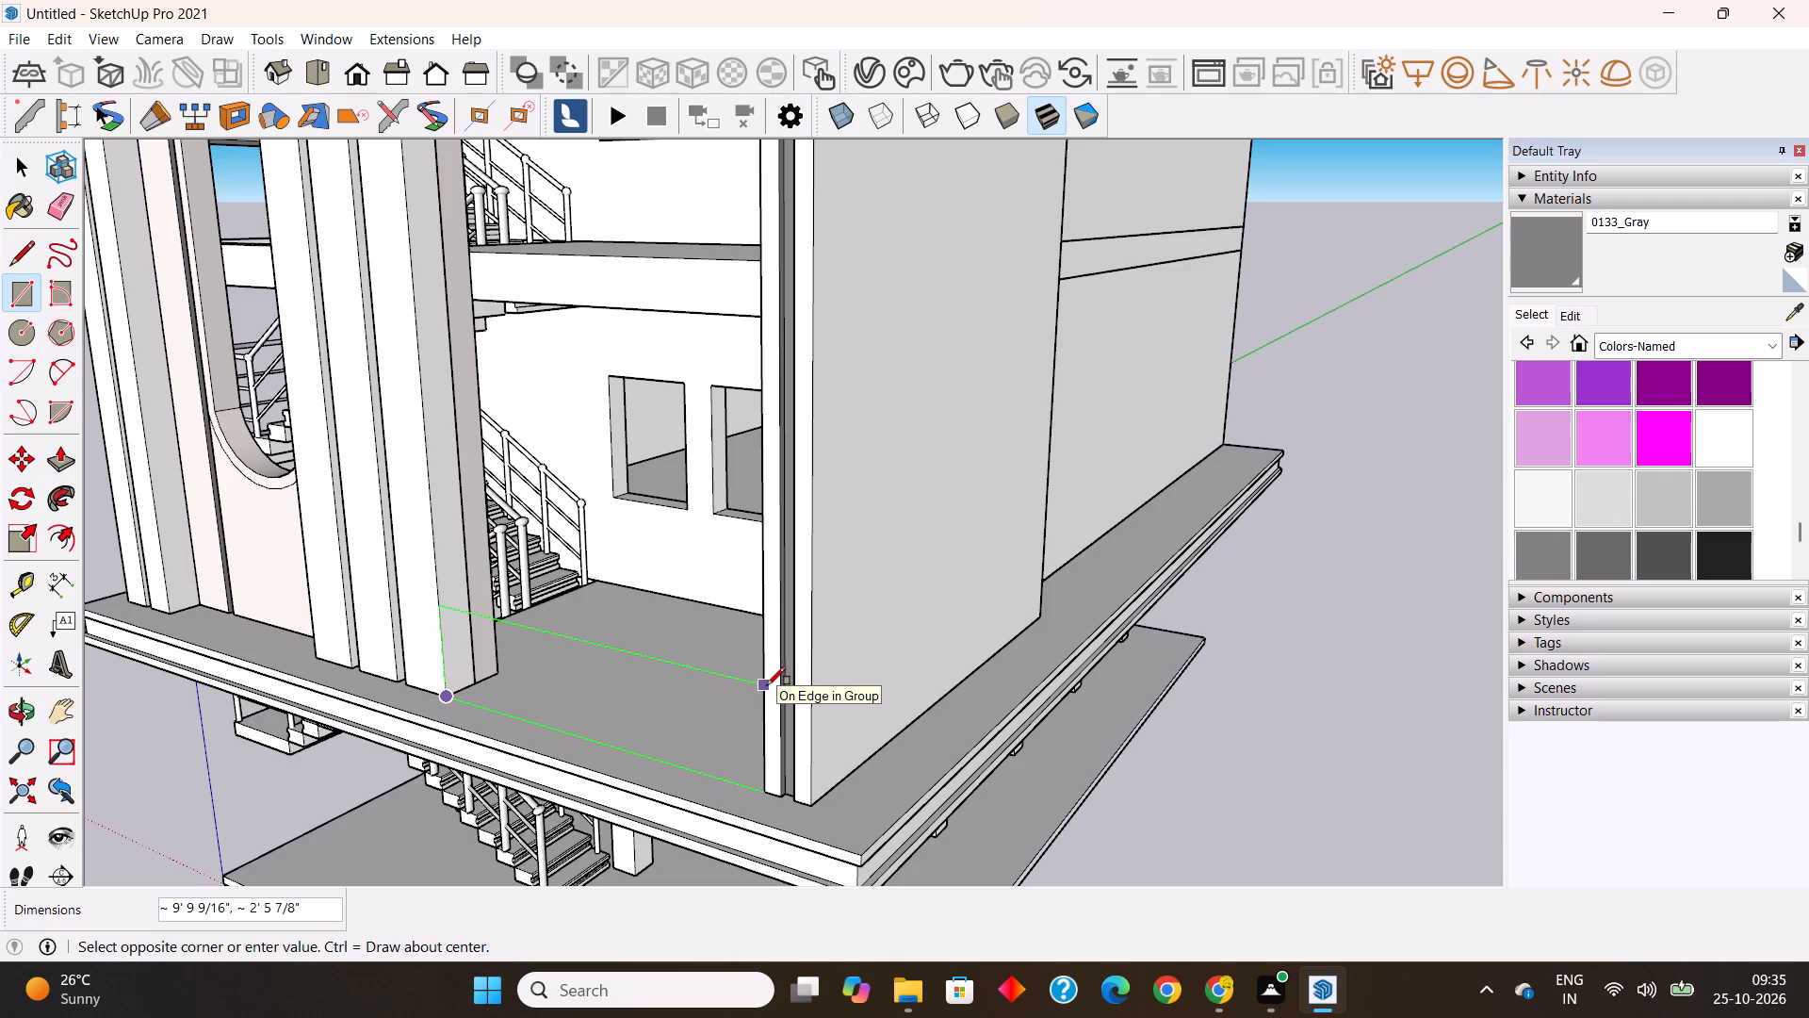
type("9'9\",3'")
key("Return")
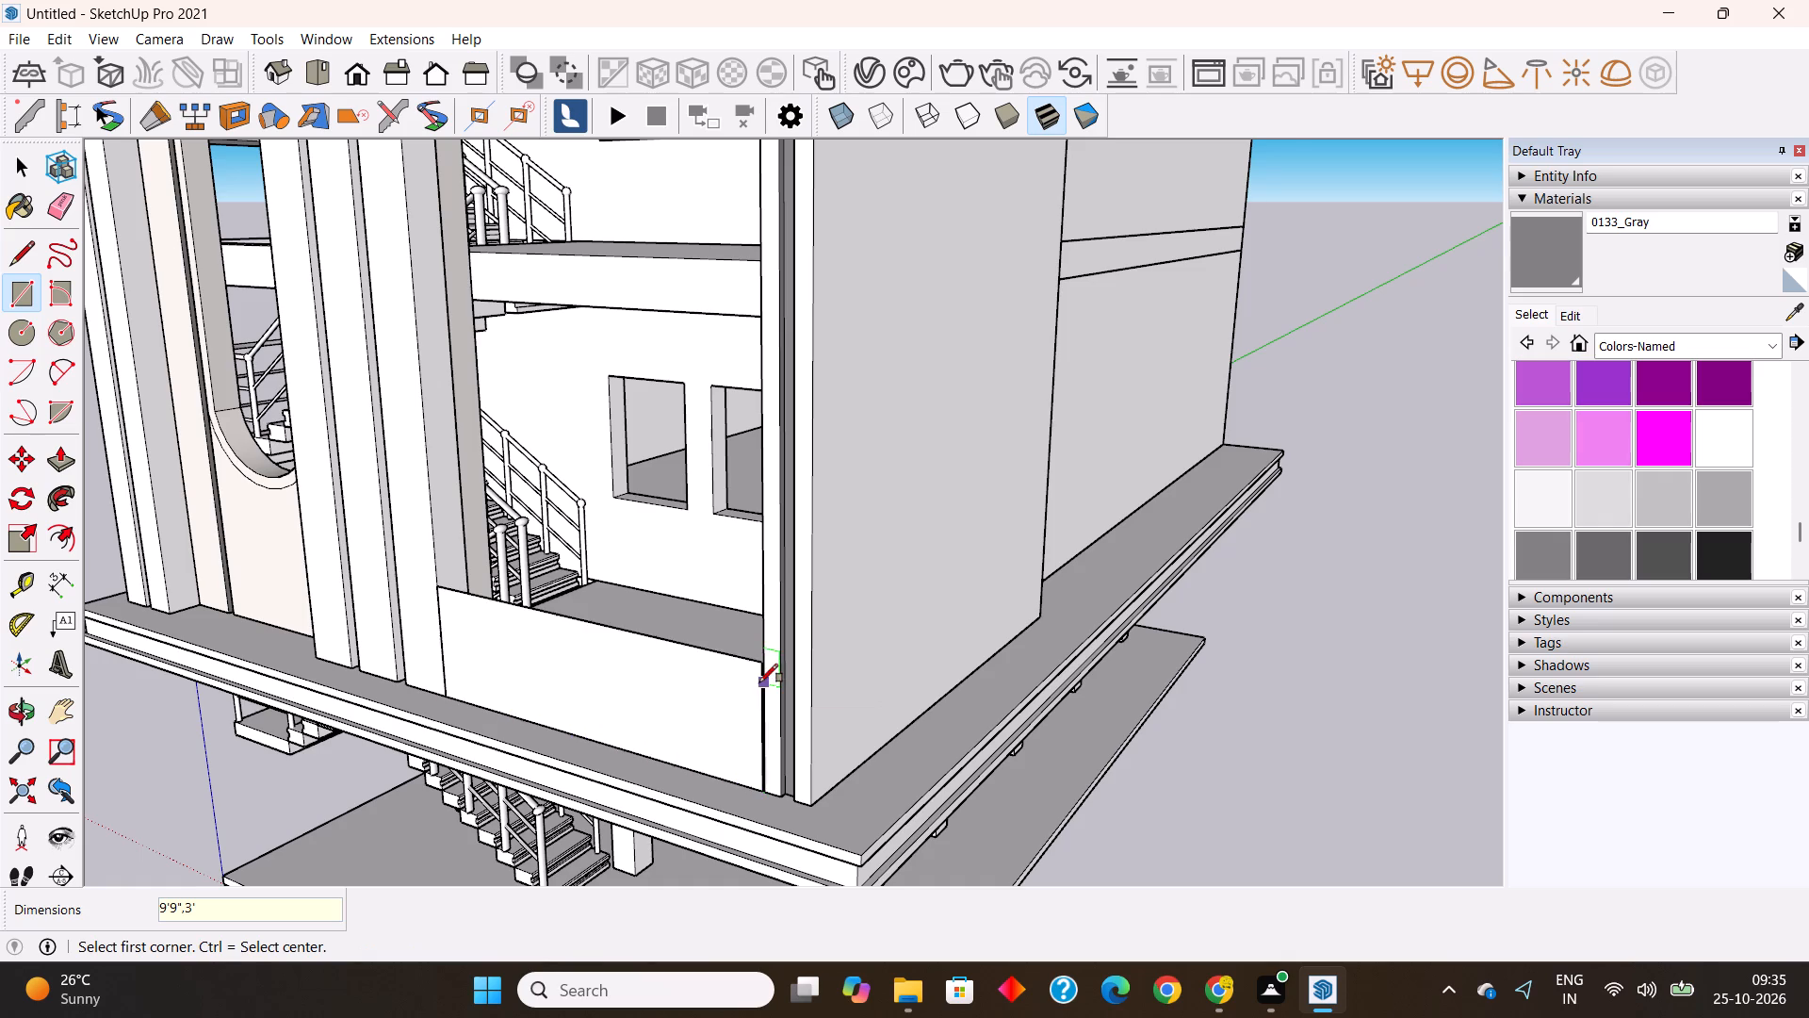
scroll(709, 707, "up", 6)
middle_click_drag(715, 705, 681, 704)
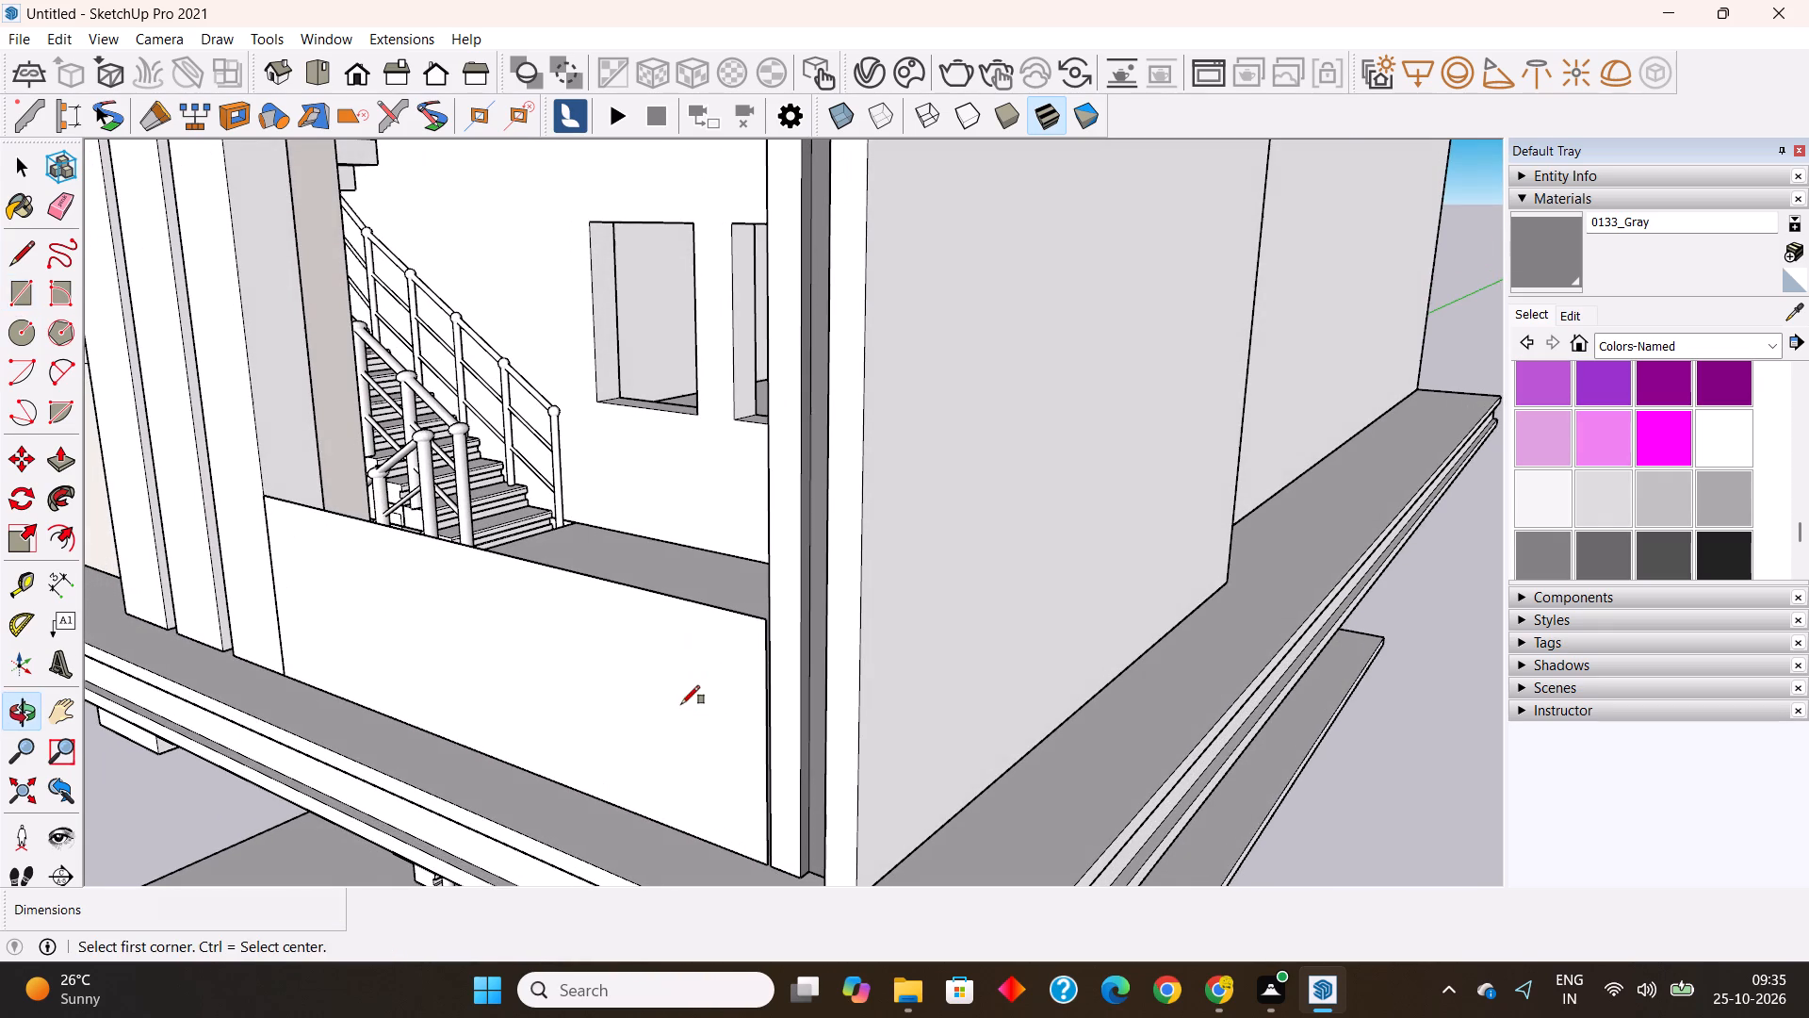
Push/Pull the parapet rectangle between the fins and the end wall to a thickness of 4.5".
key("space")
key("space")
double_click(663, 687)
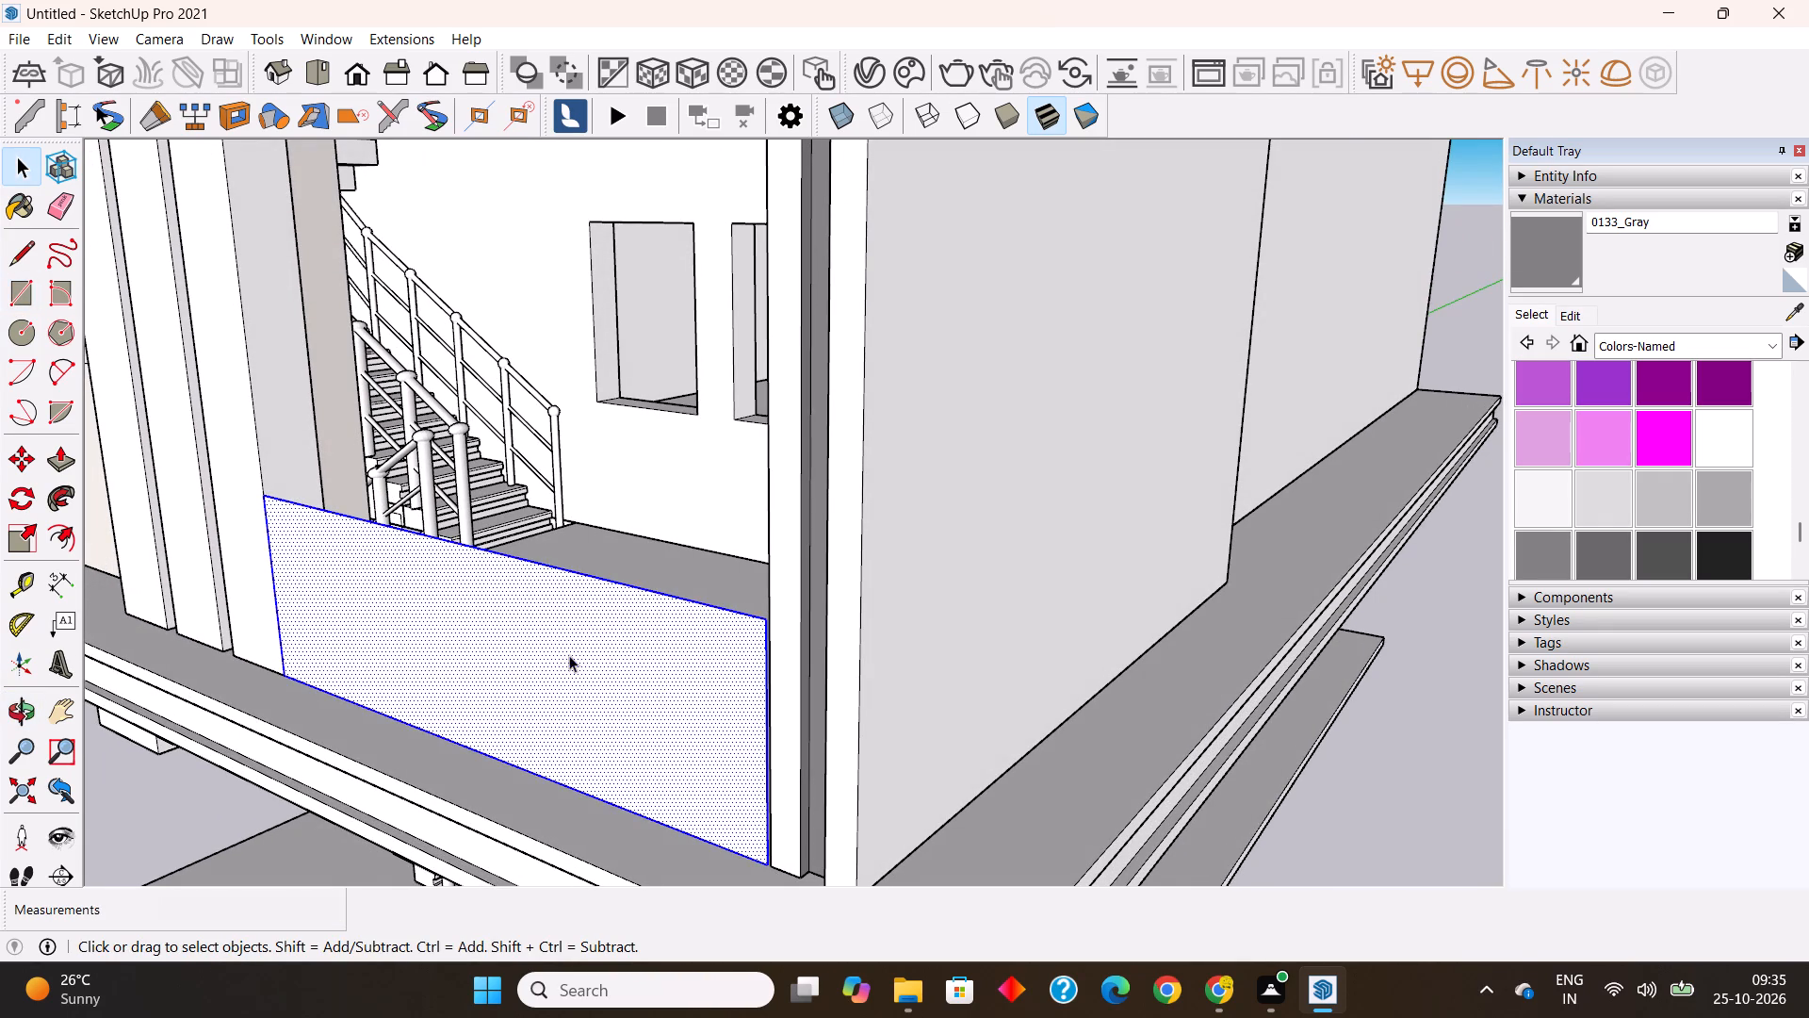
left_click(59, 448)
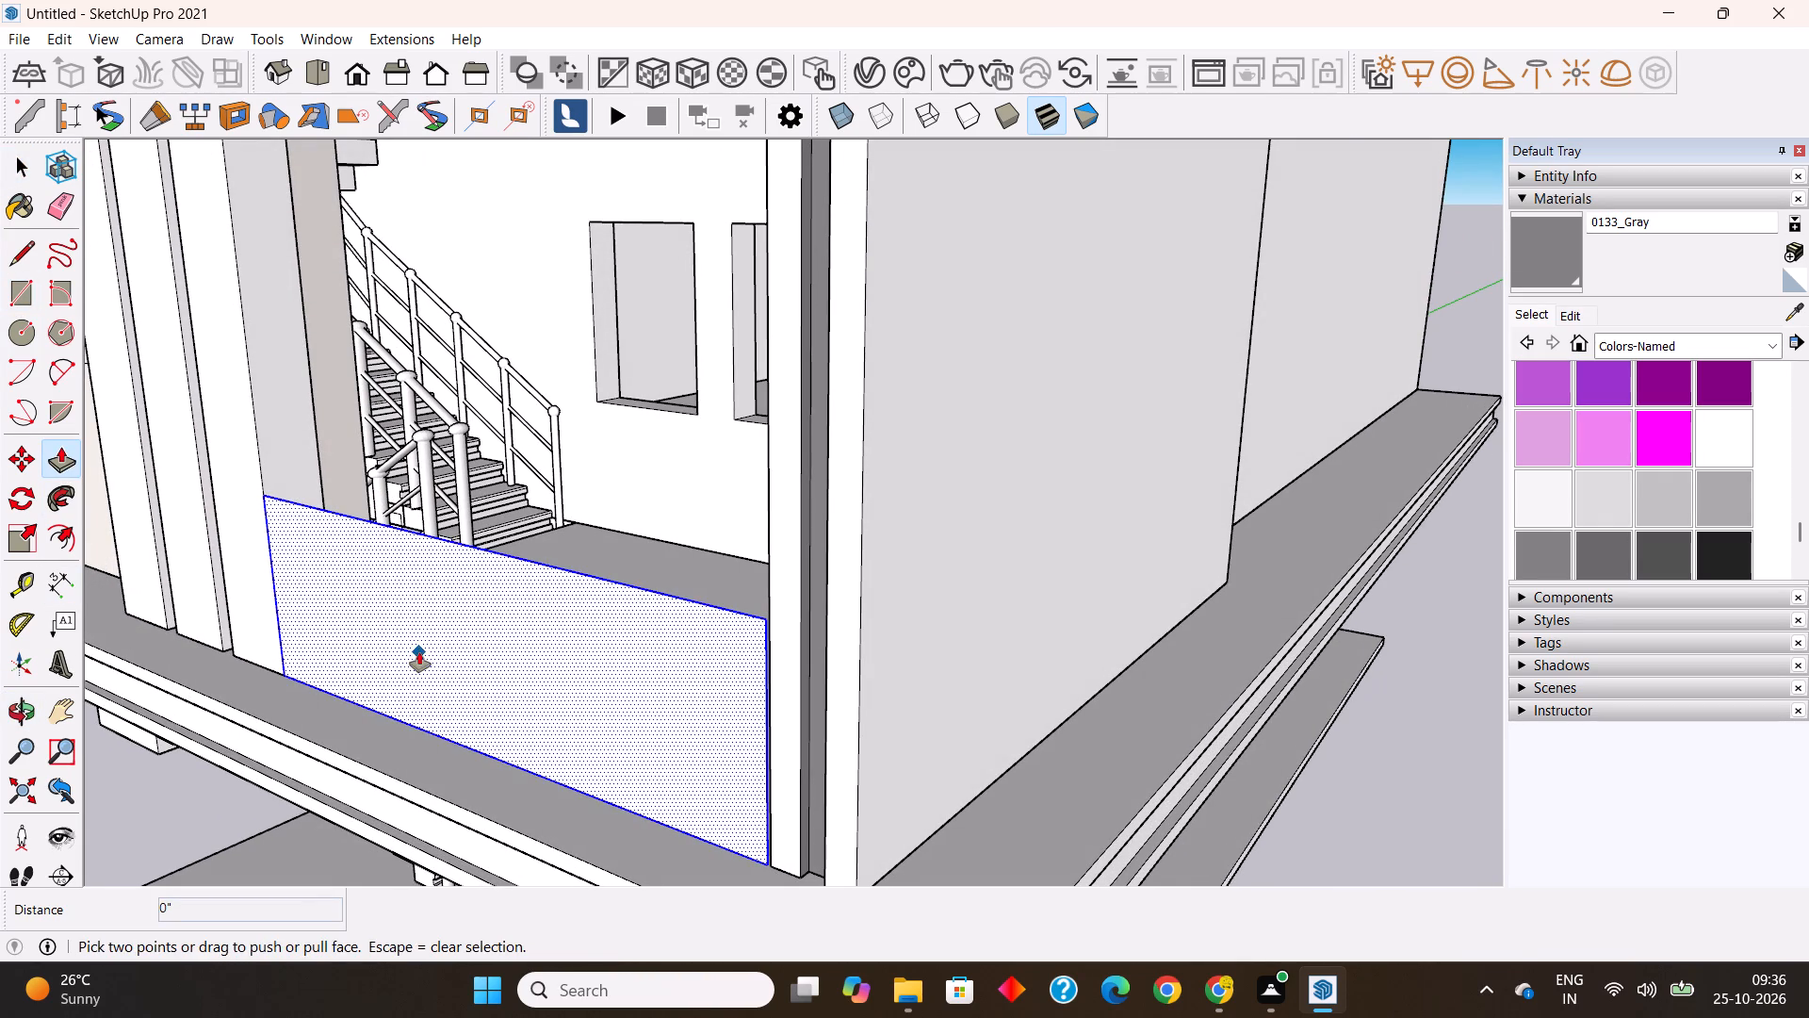
left_click(420, 651)
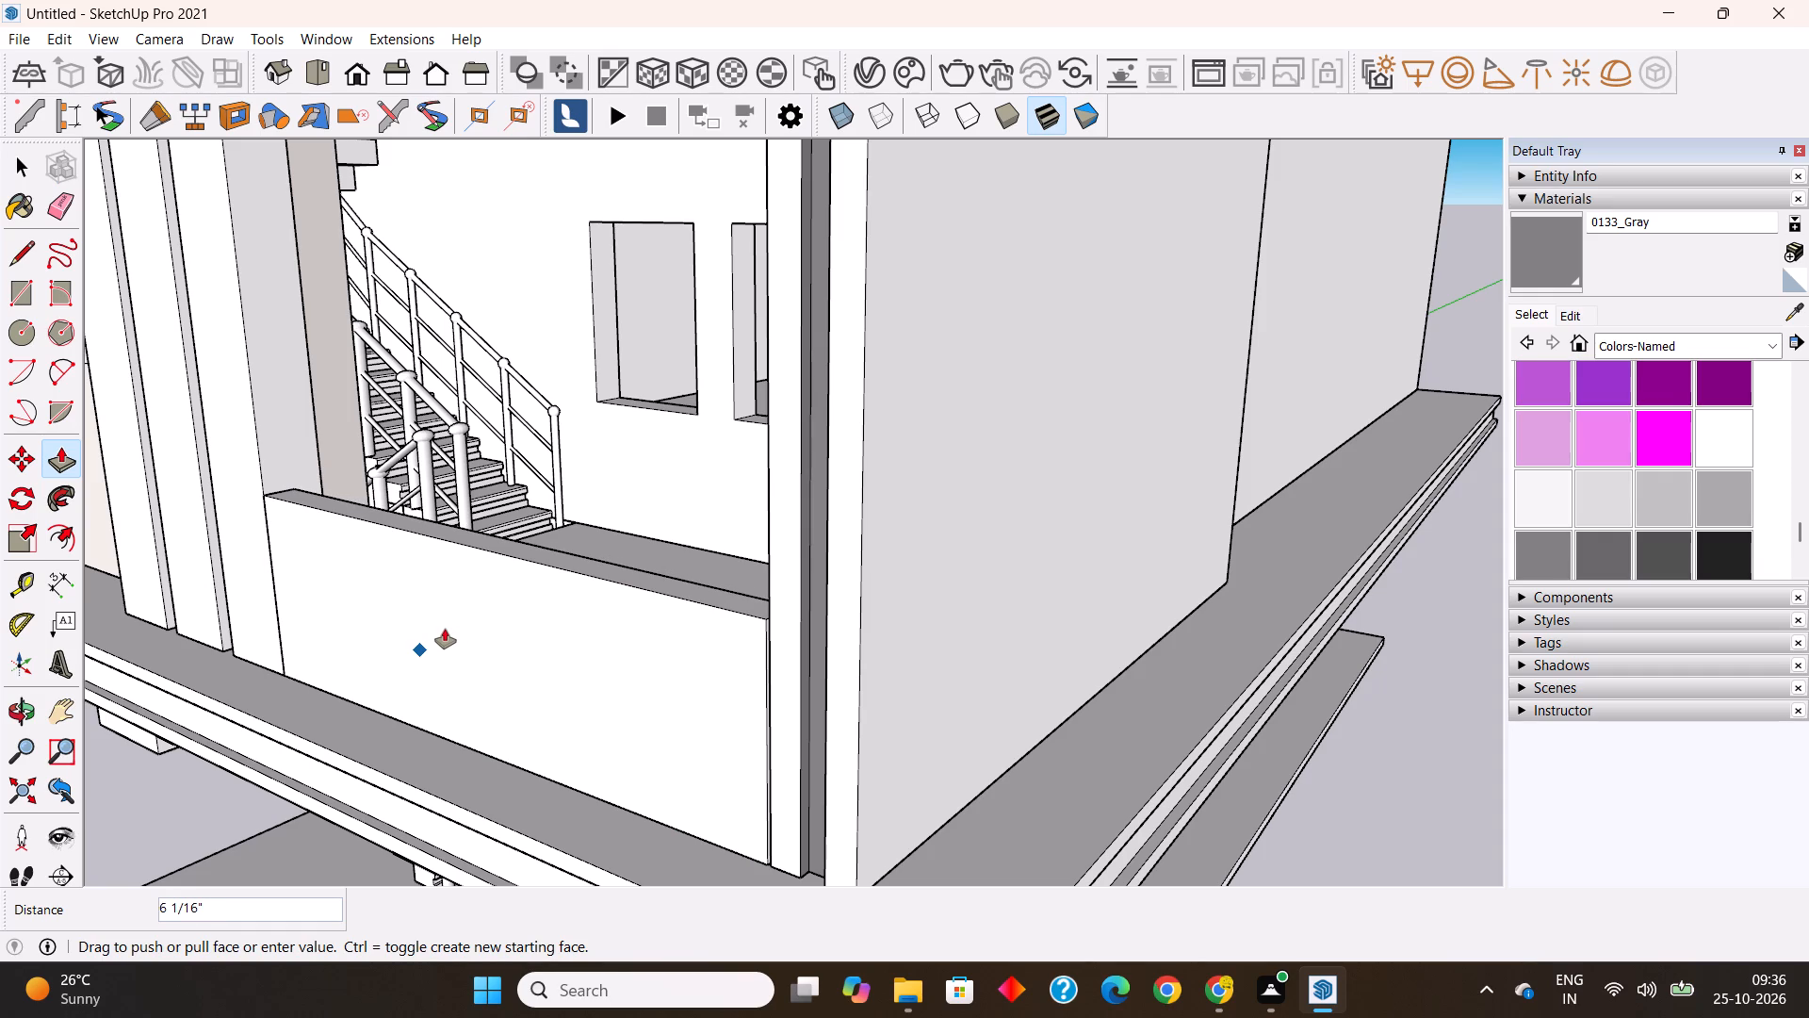
type("4.5\"")
key("Return")
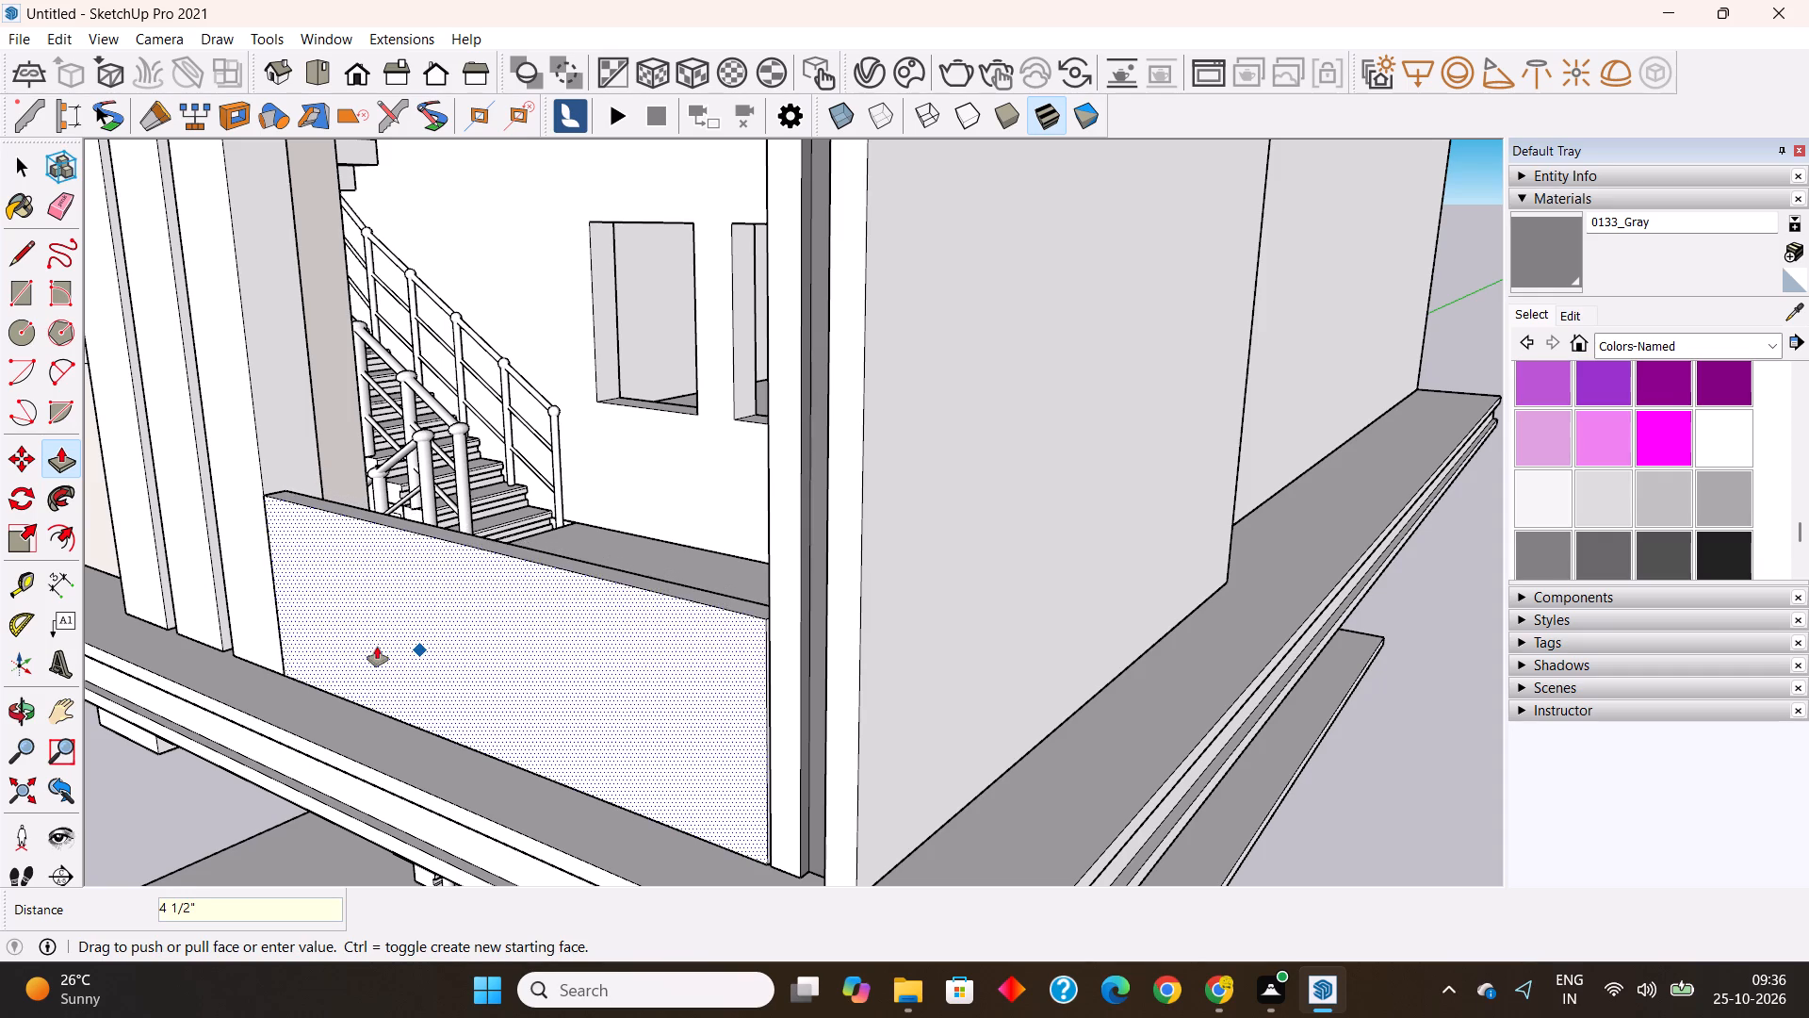
Pull the parapet's narrow end face about 9/16" to meet the extended grooved end wall.
scroll(622, 548, "down", 3)
scroll(810, 606, "up", 15)
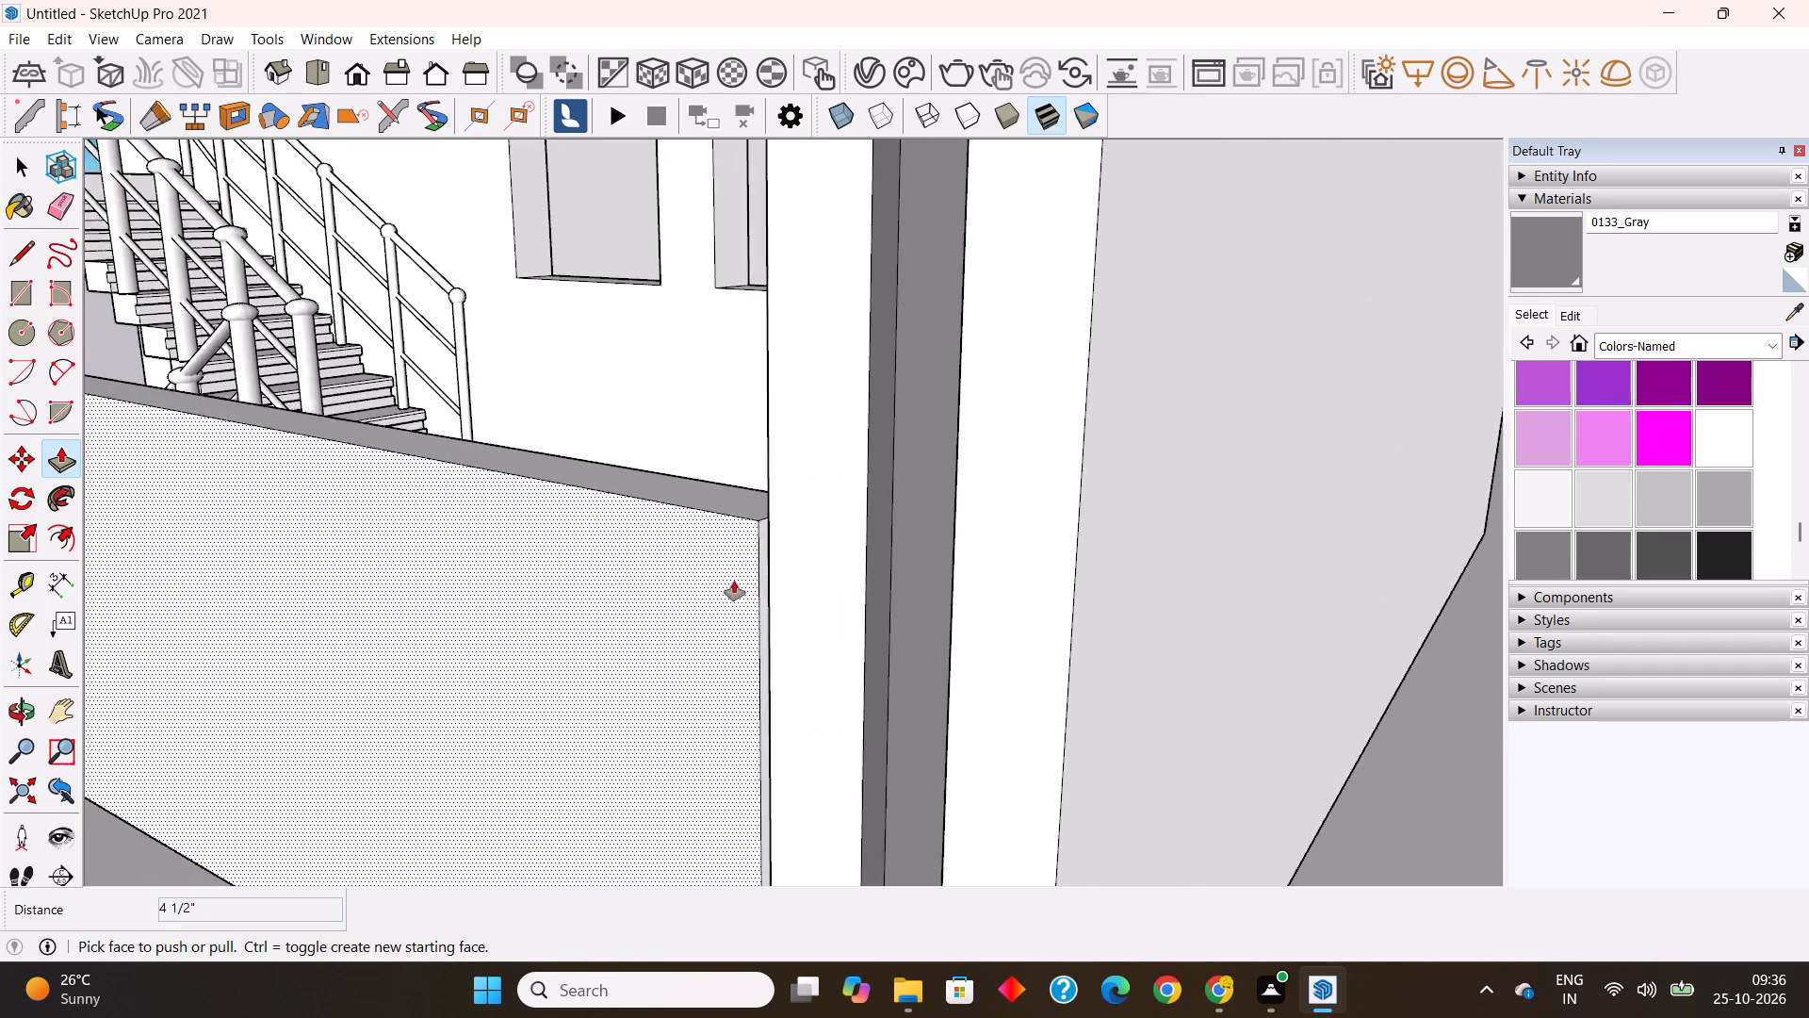
scroll(734, 581, "up", 6)
left_click(773, 518)
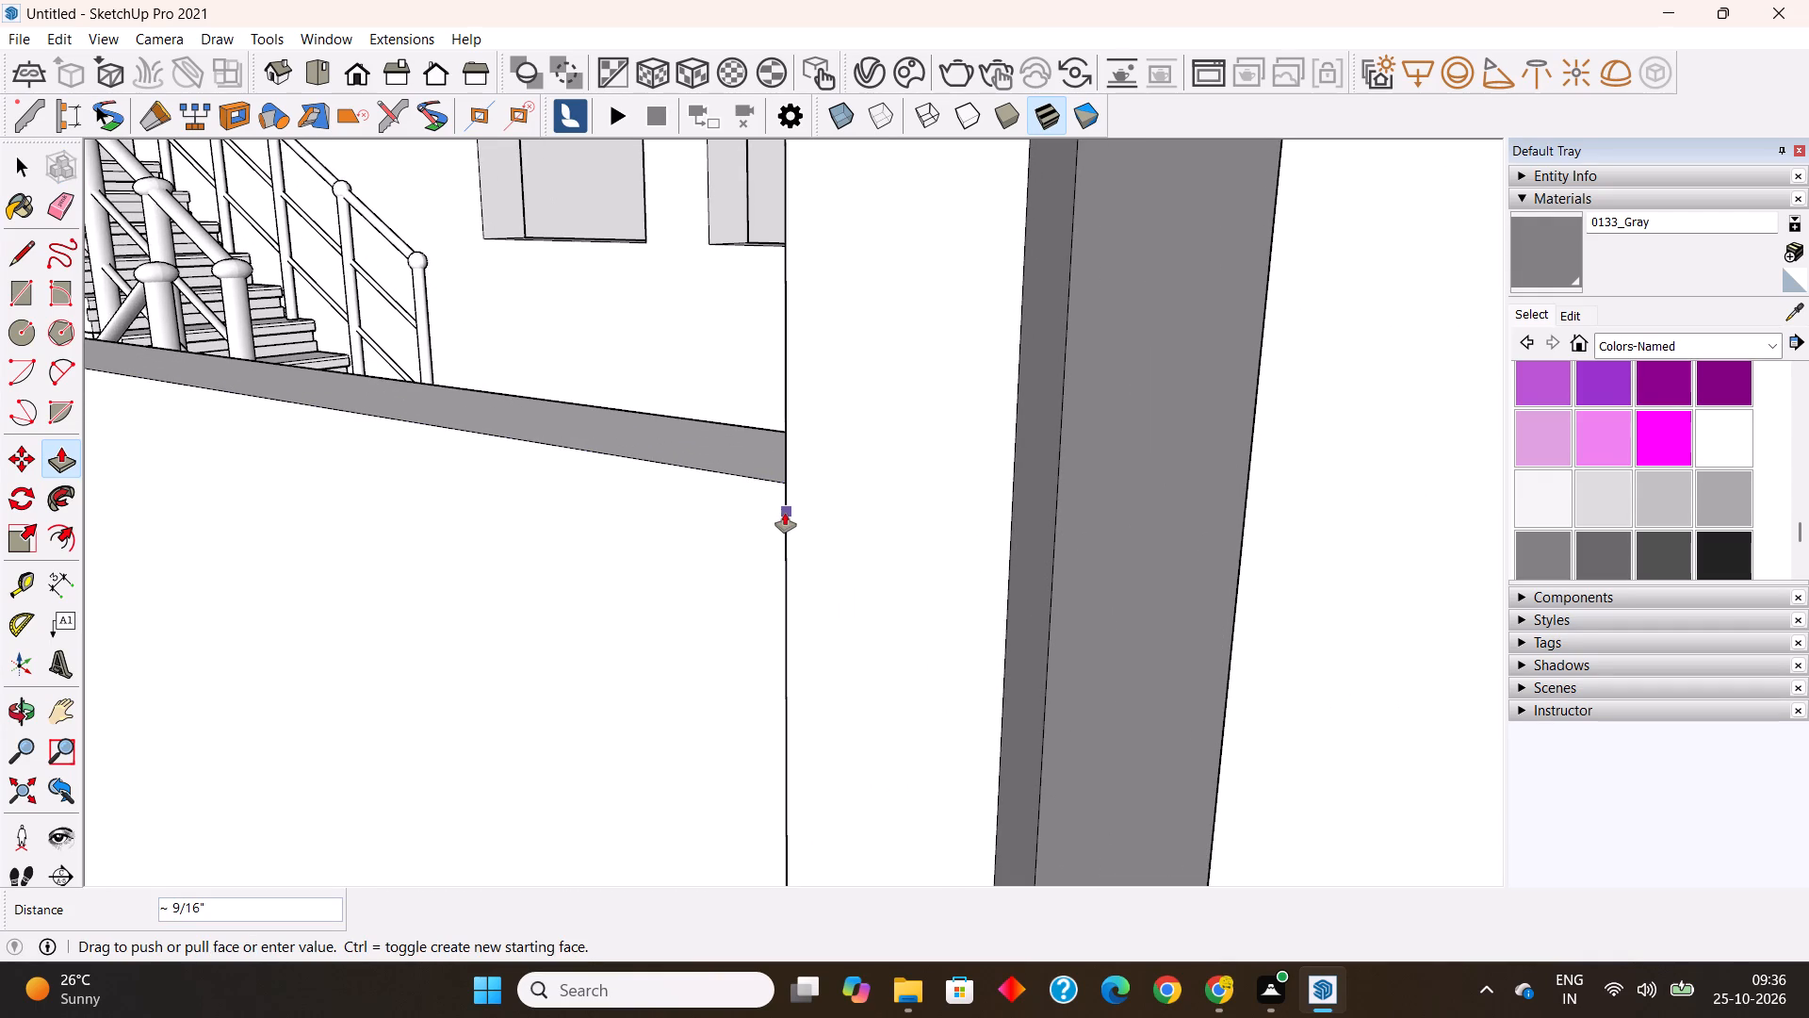
left_click(785, 512)
scroll(798, 503, "down", 20)
scroll(798, 503, "down", 4)
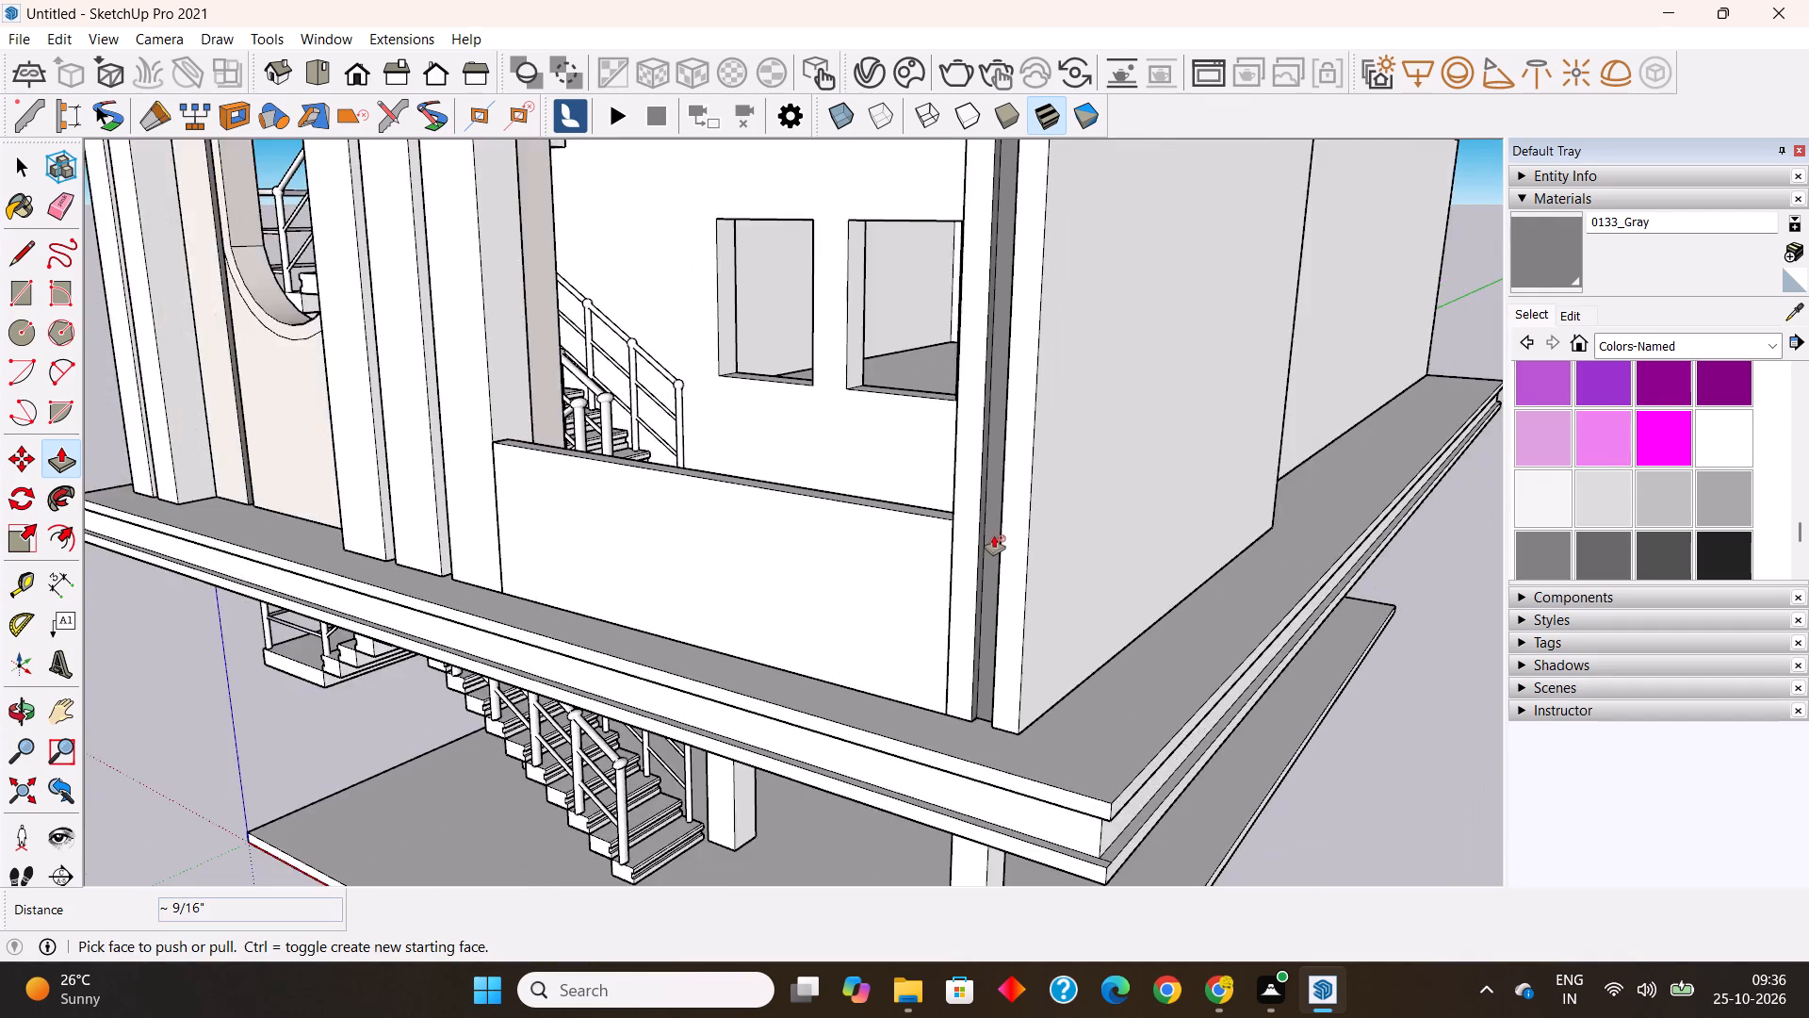
Inspect the new parapet and the building's front from several angles, near and far.
scroll(994, 535, "down", 3)
middle_click_drag(953, 612, 1193, 719, "shift")
middle_click_drag(1101, 723, 1029, 739)
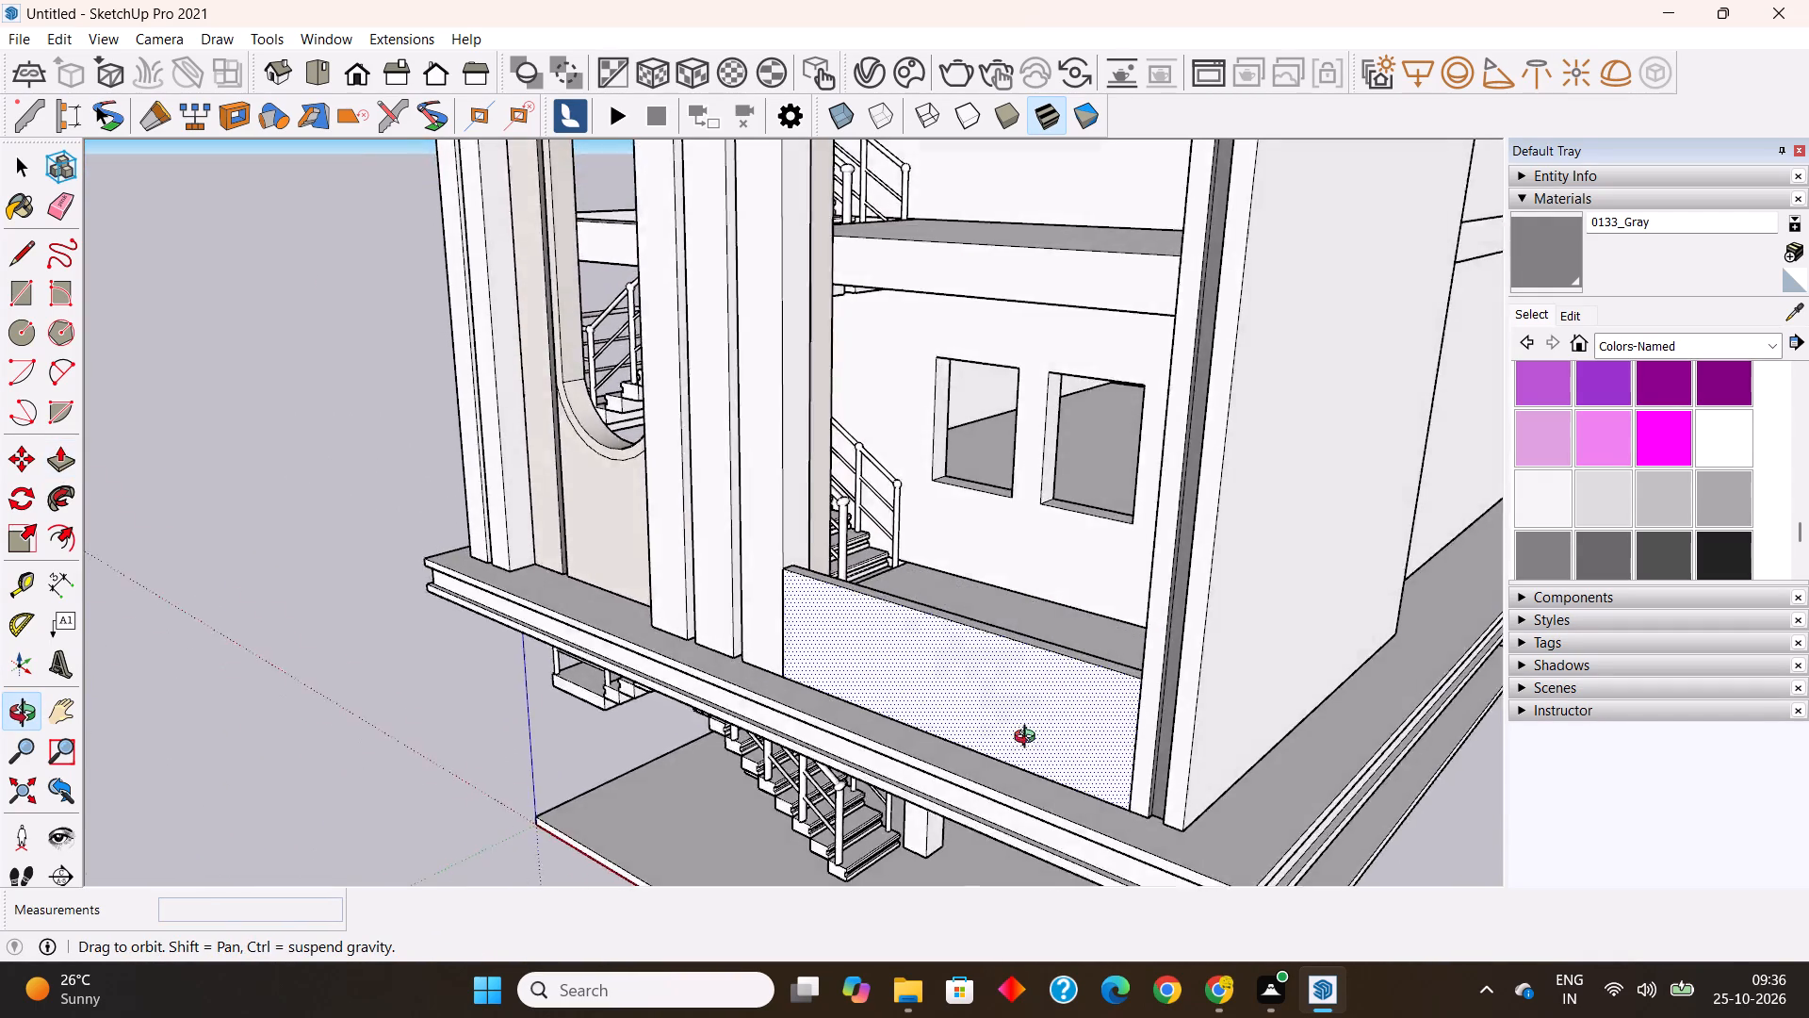
middle_click_drag(1029, 739, 1156, 739)
key("space")
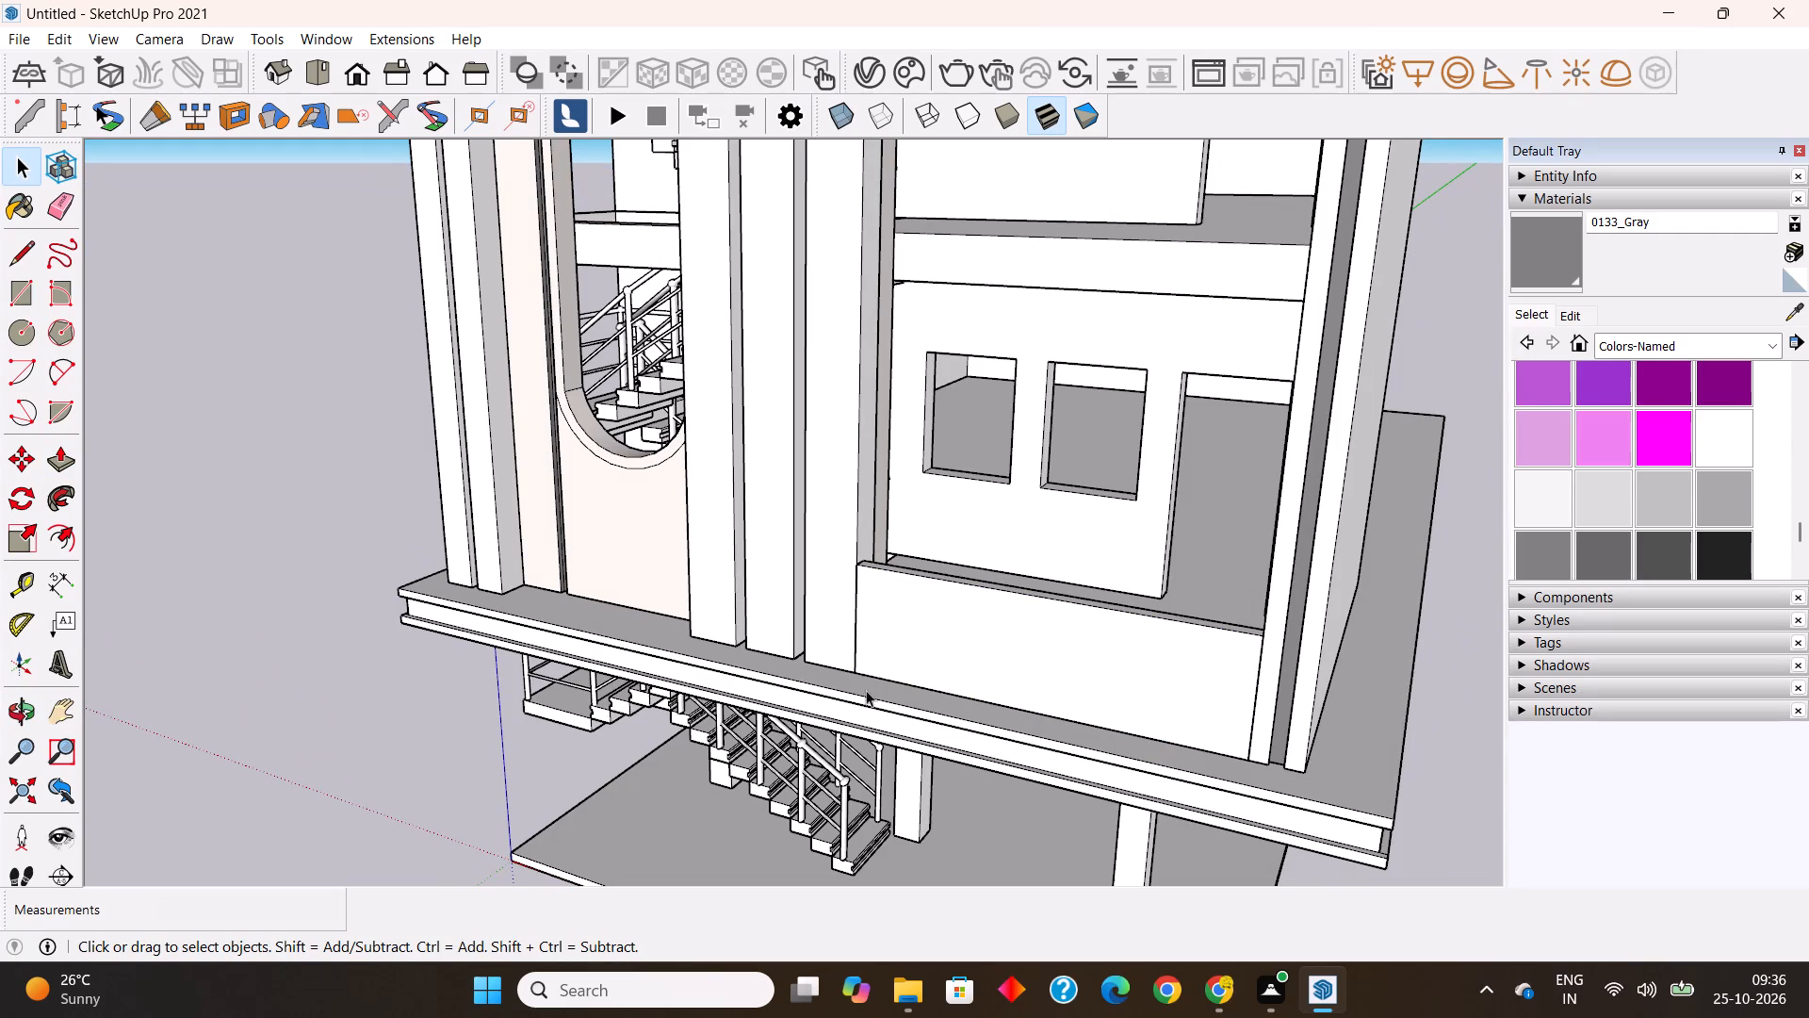
scroll(640, 647, "down", 7)
middle_click_drag(1068, 659, 1257, 632)
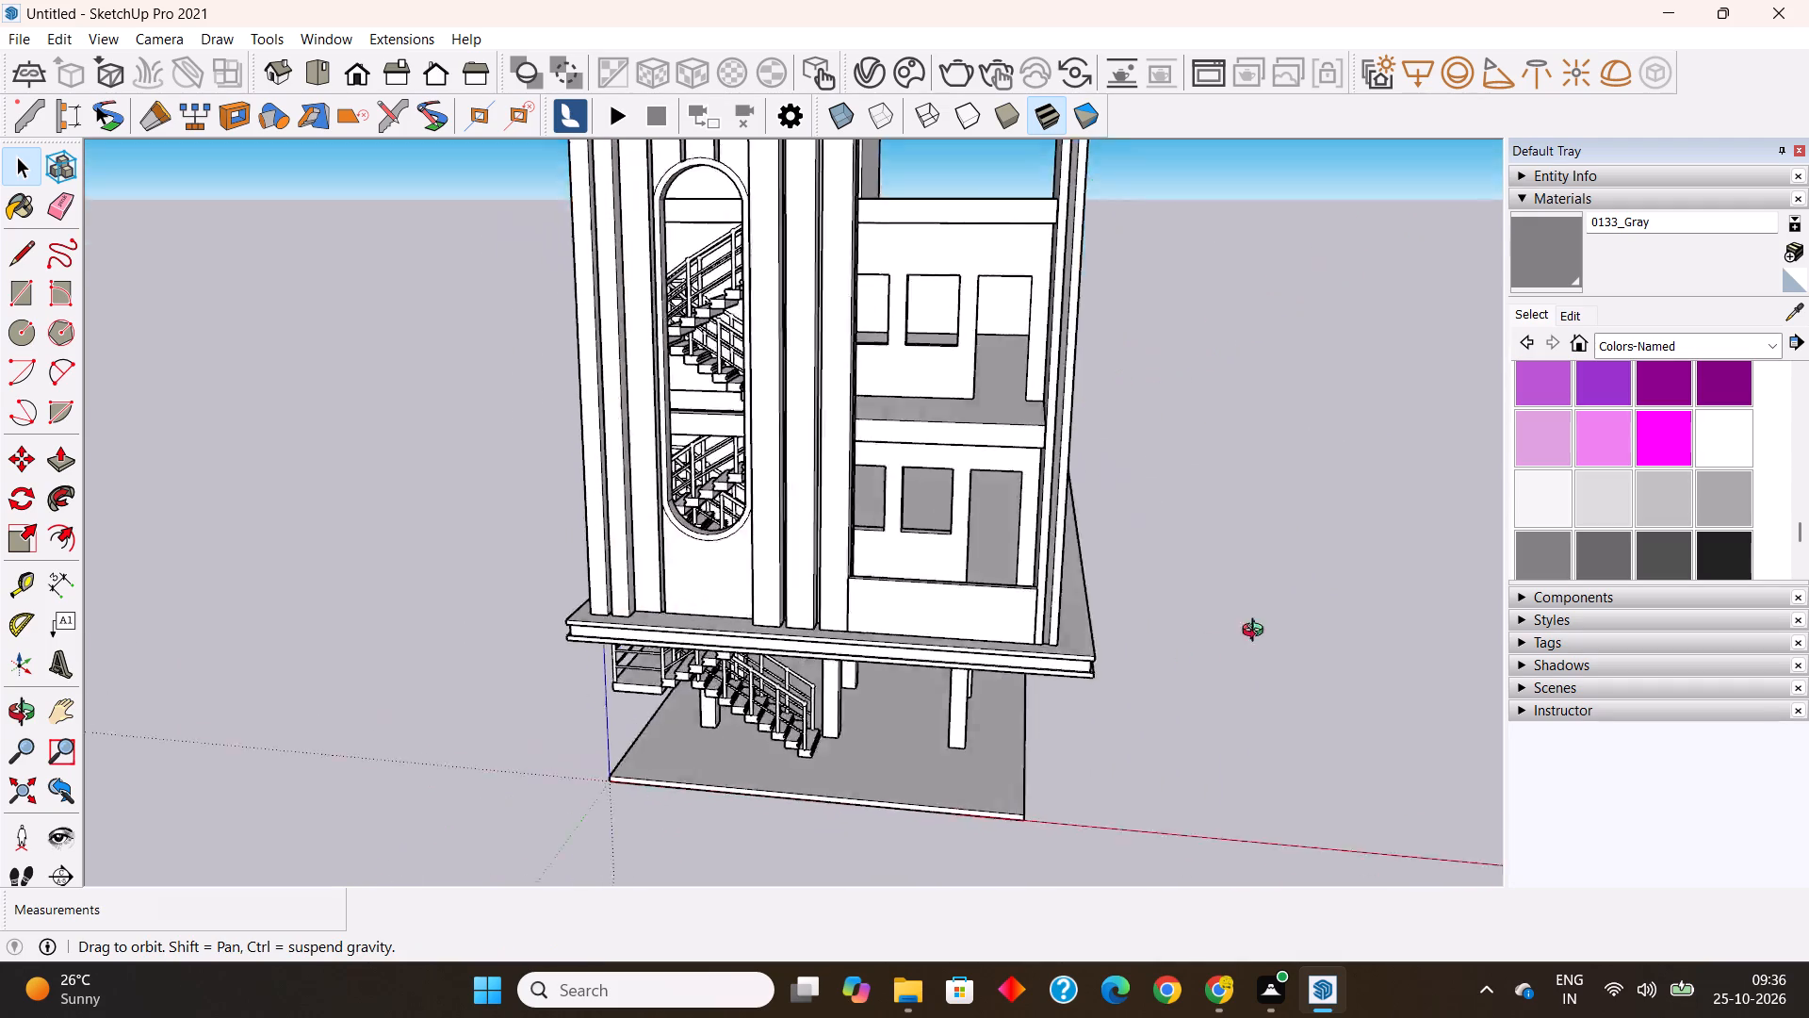
middle_click_drag(1257, 632, 1303, 615)
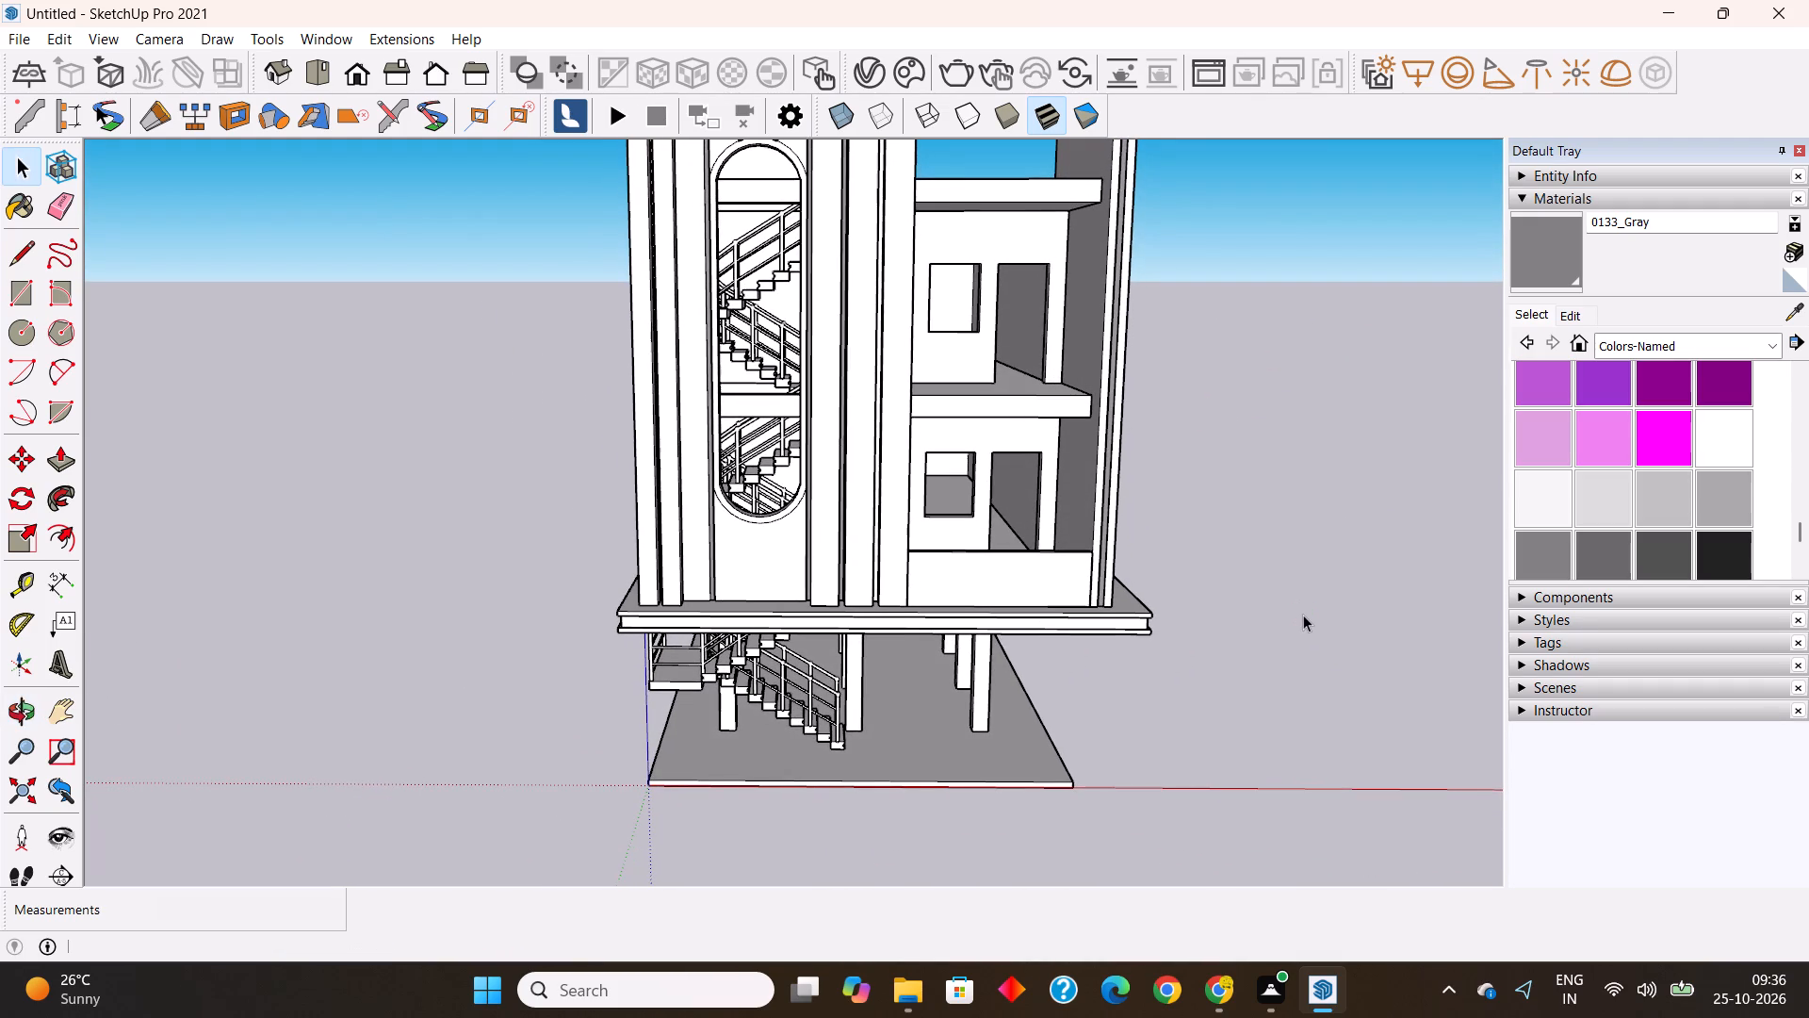
scroll(1207, 532, "up", 3)
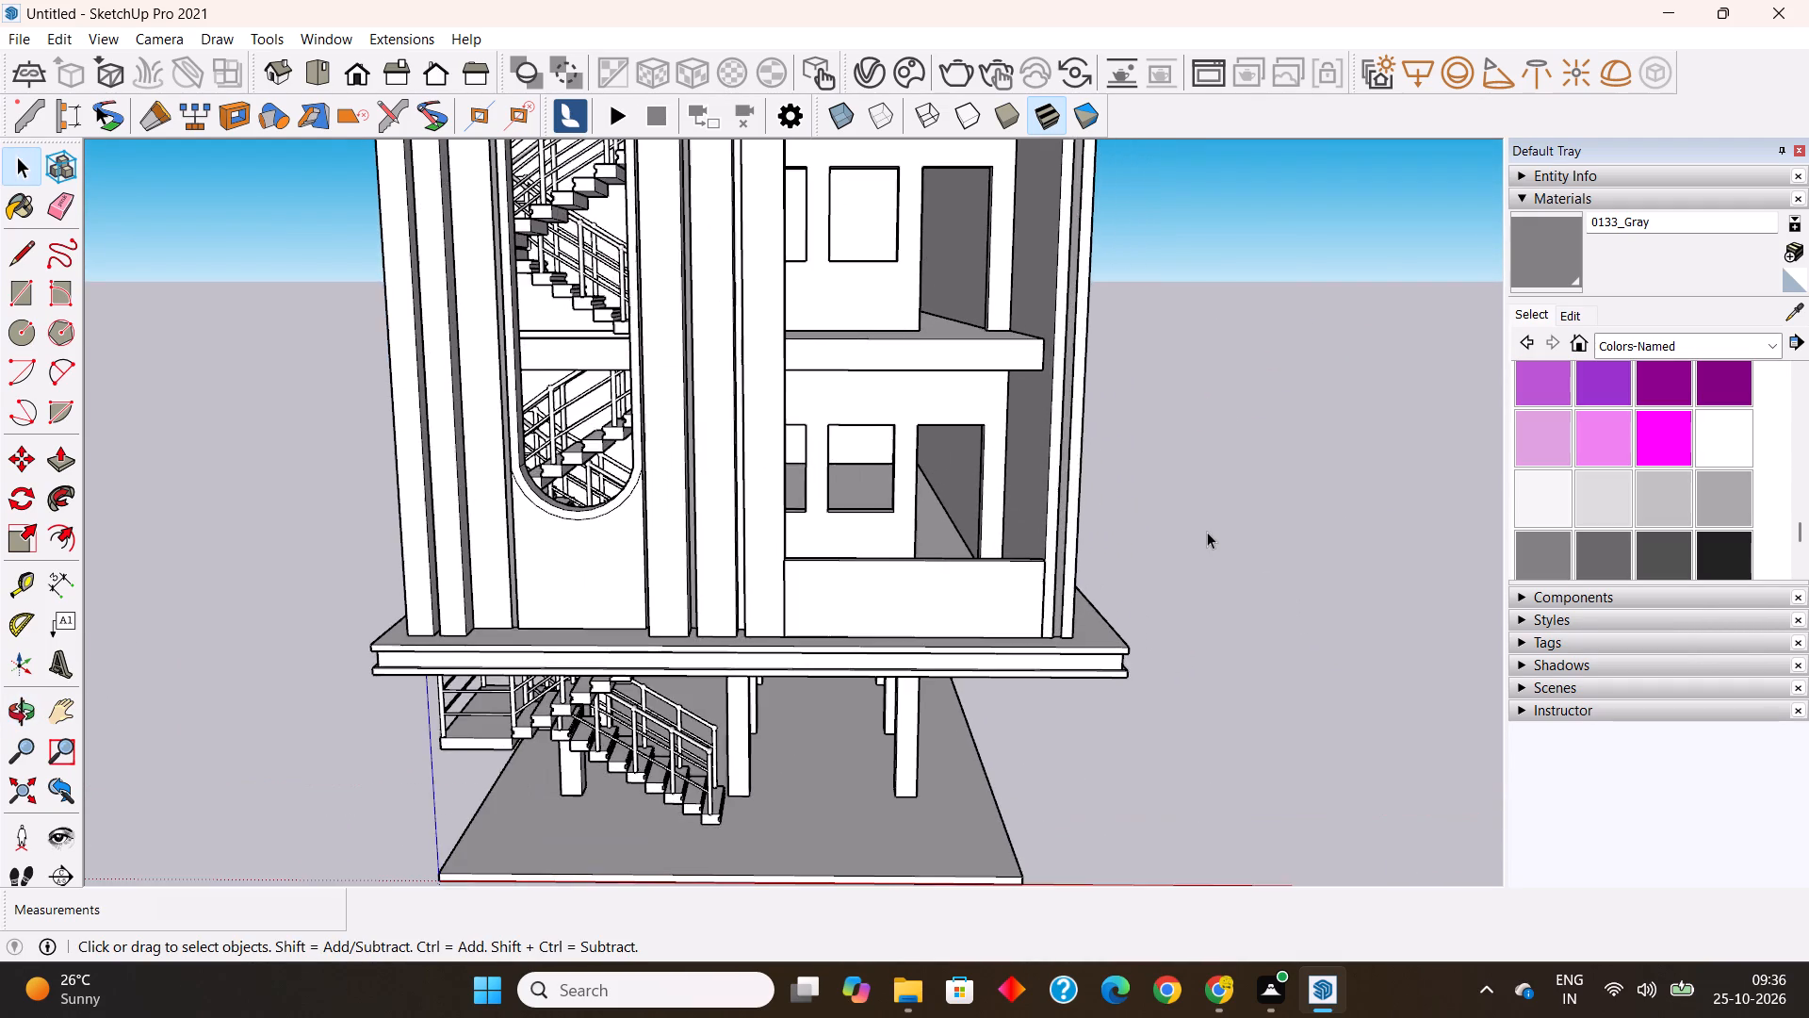
scroll(1207, 532, "up", 2)
scroll(941, 568, "up", 4)
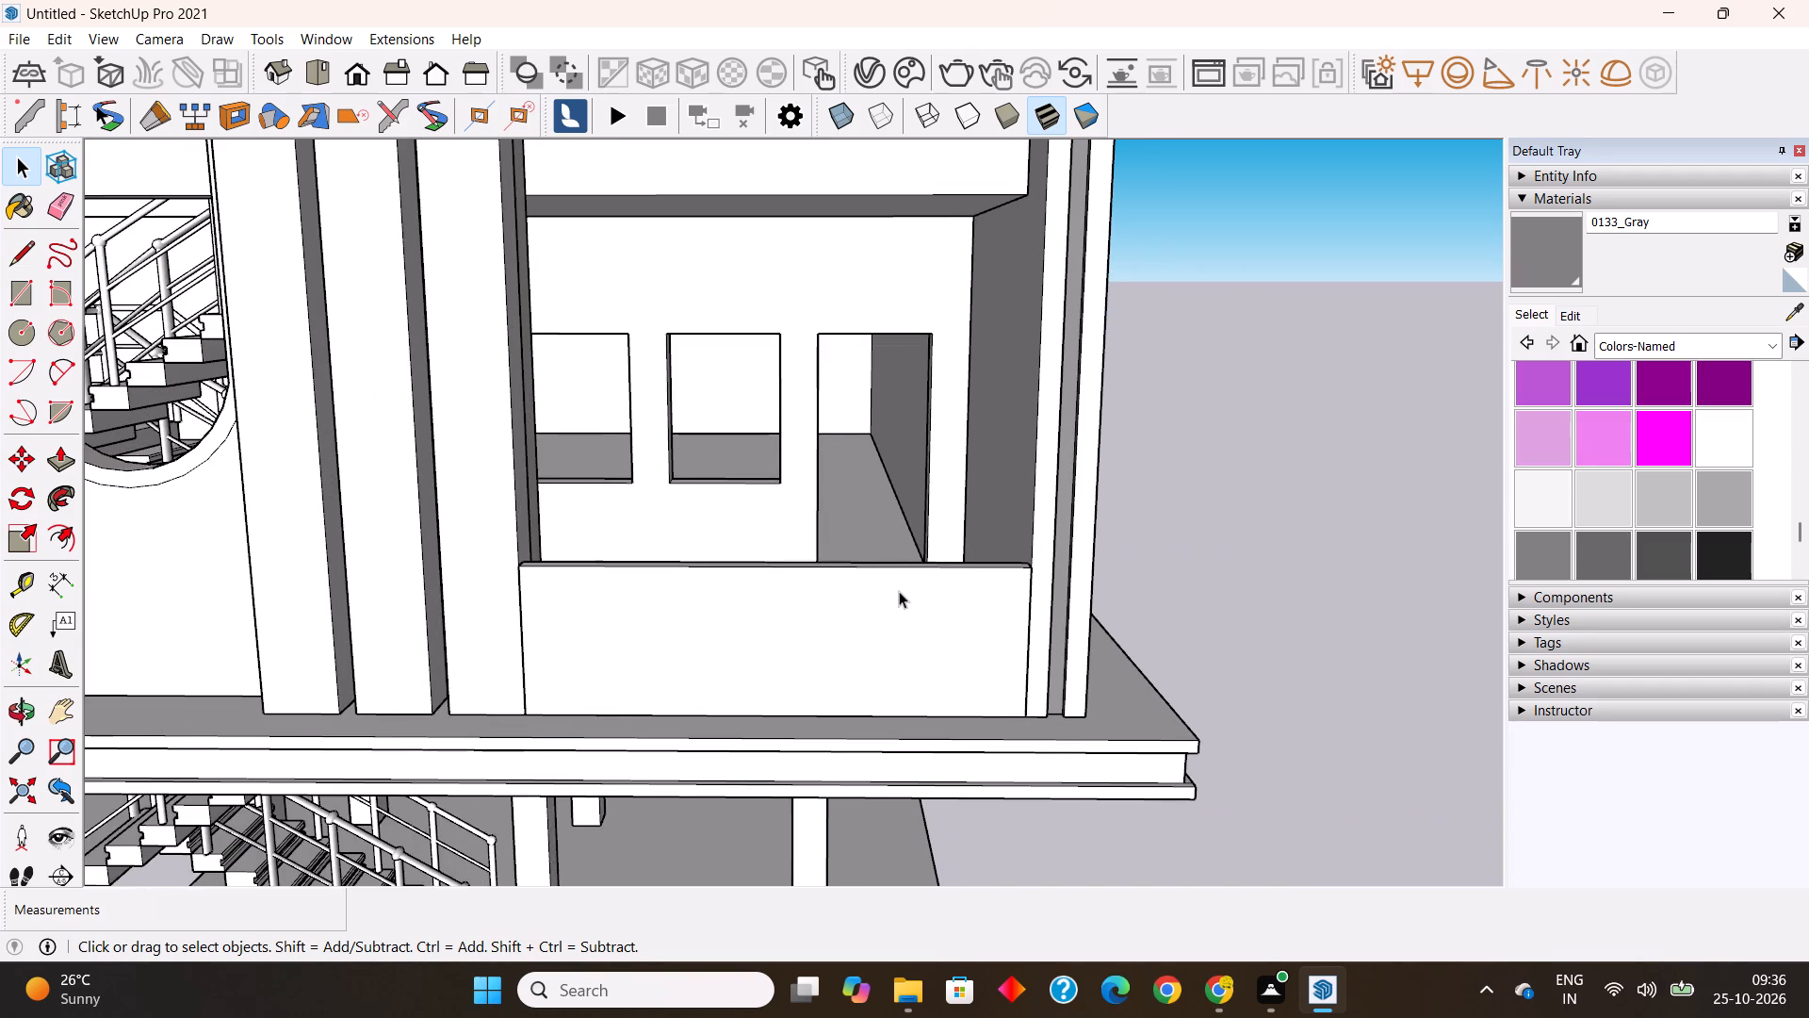
scroll(899, 591, "up", 1)
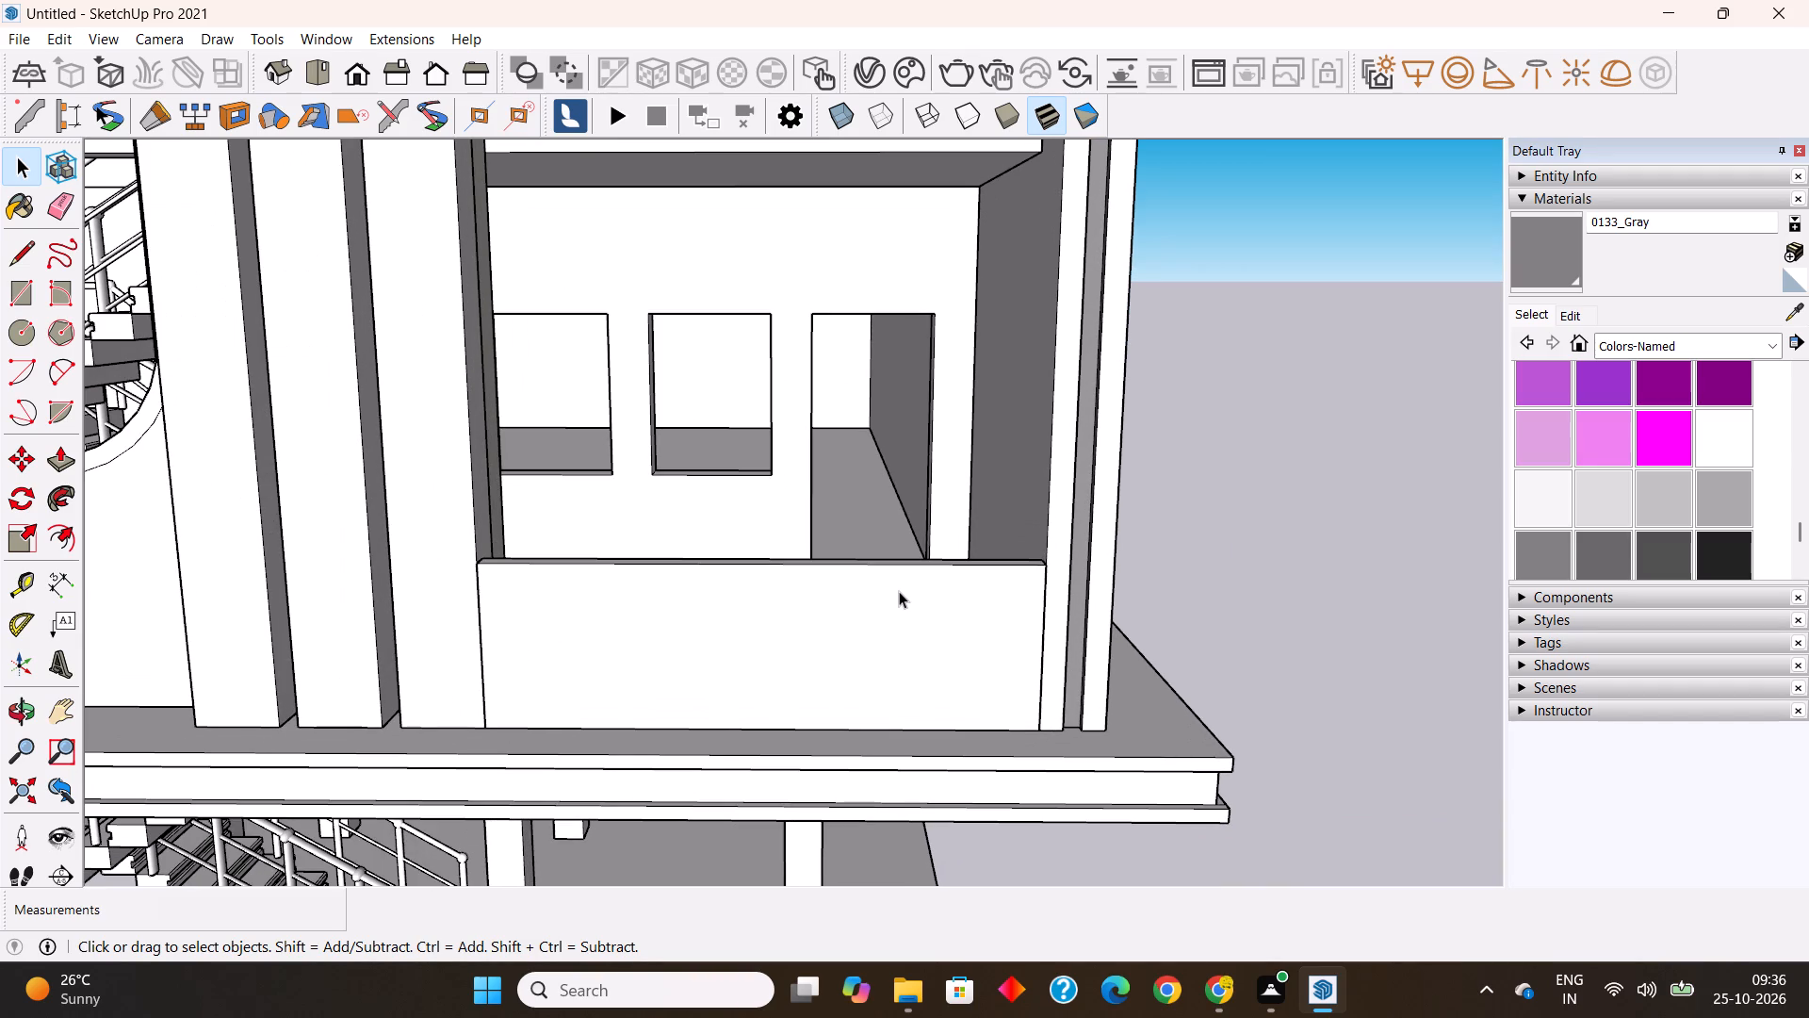
middle_click_drag(873, 599, 824, 616)
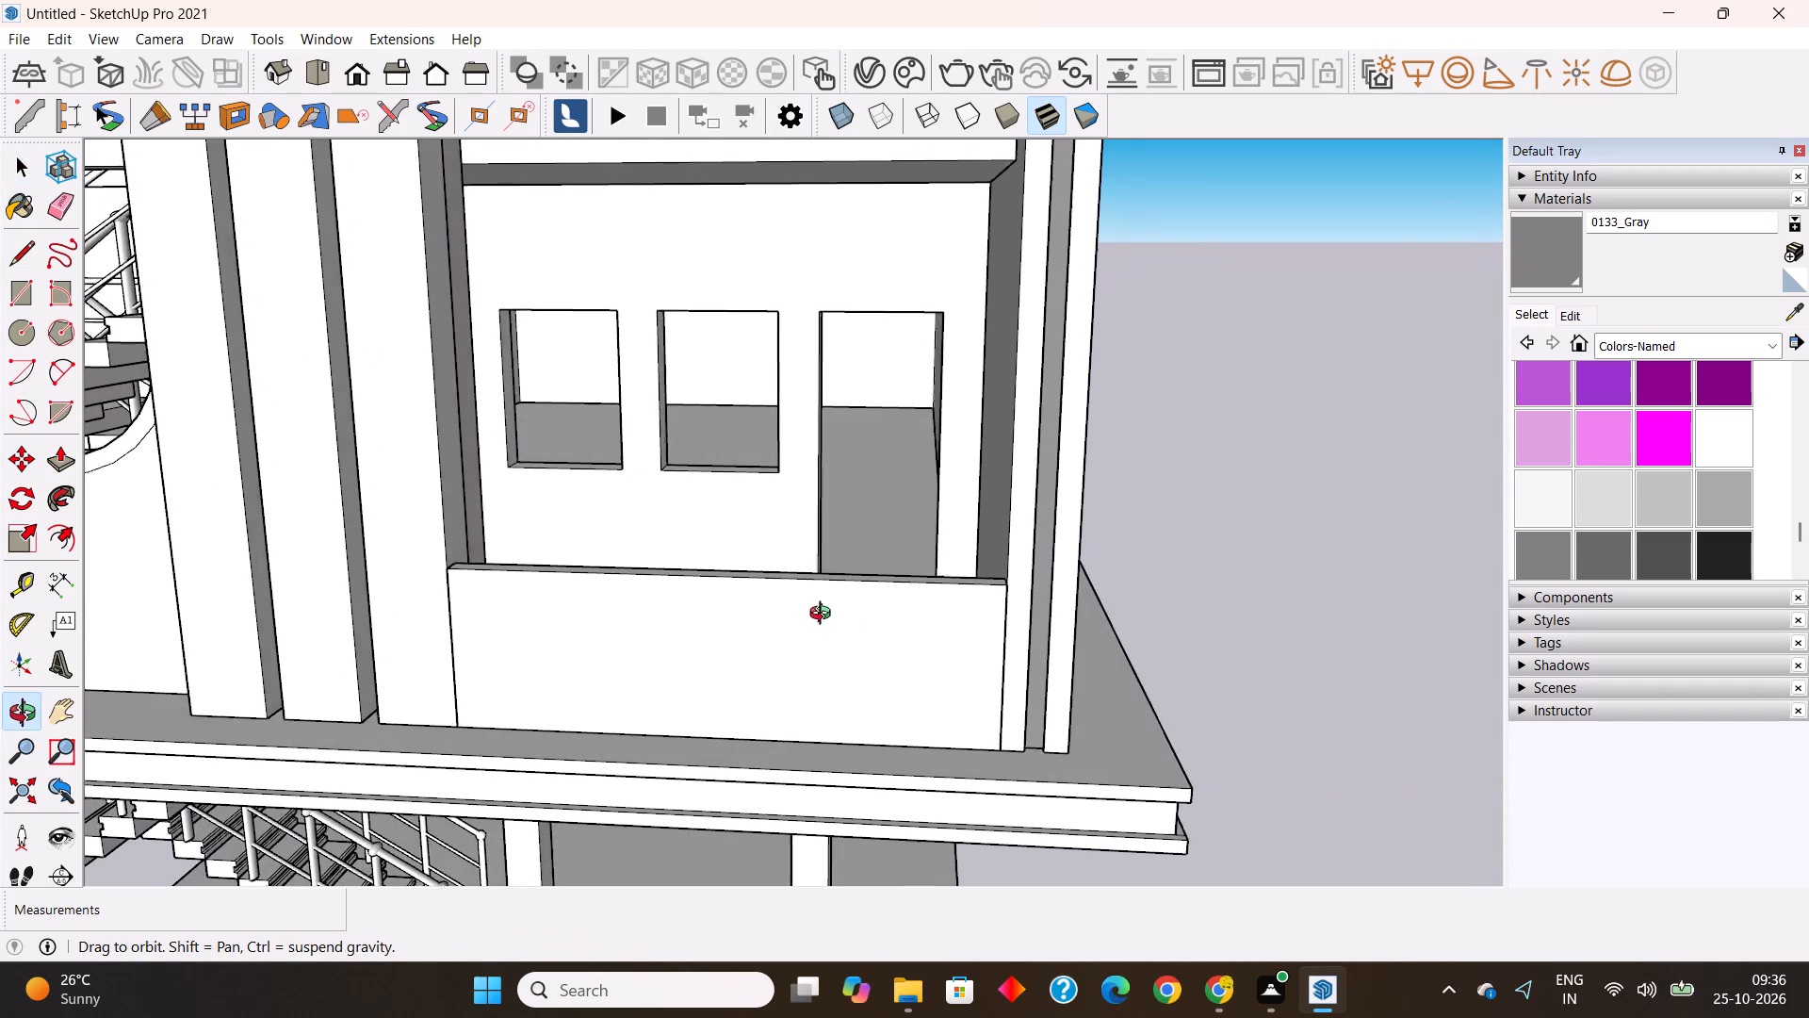
middle_click_drag(824, 616, 823, 616)
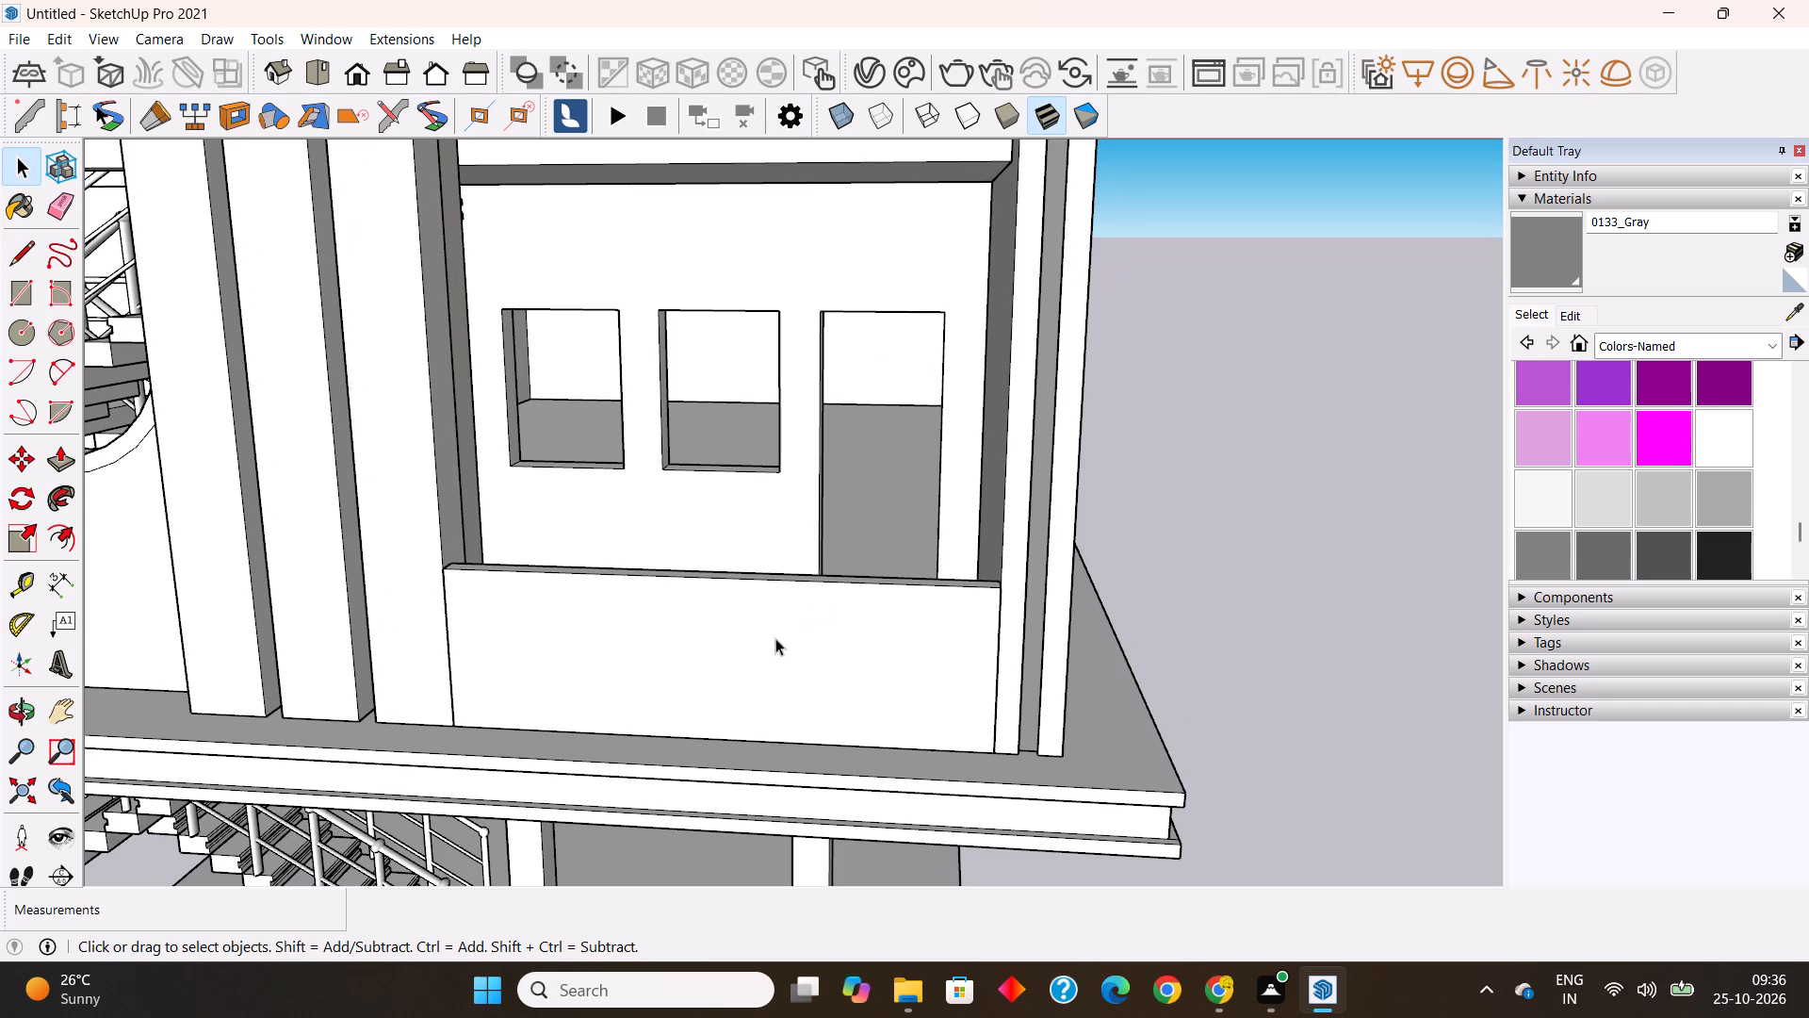
scroll(763, 682, "down", 9)
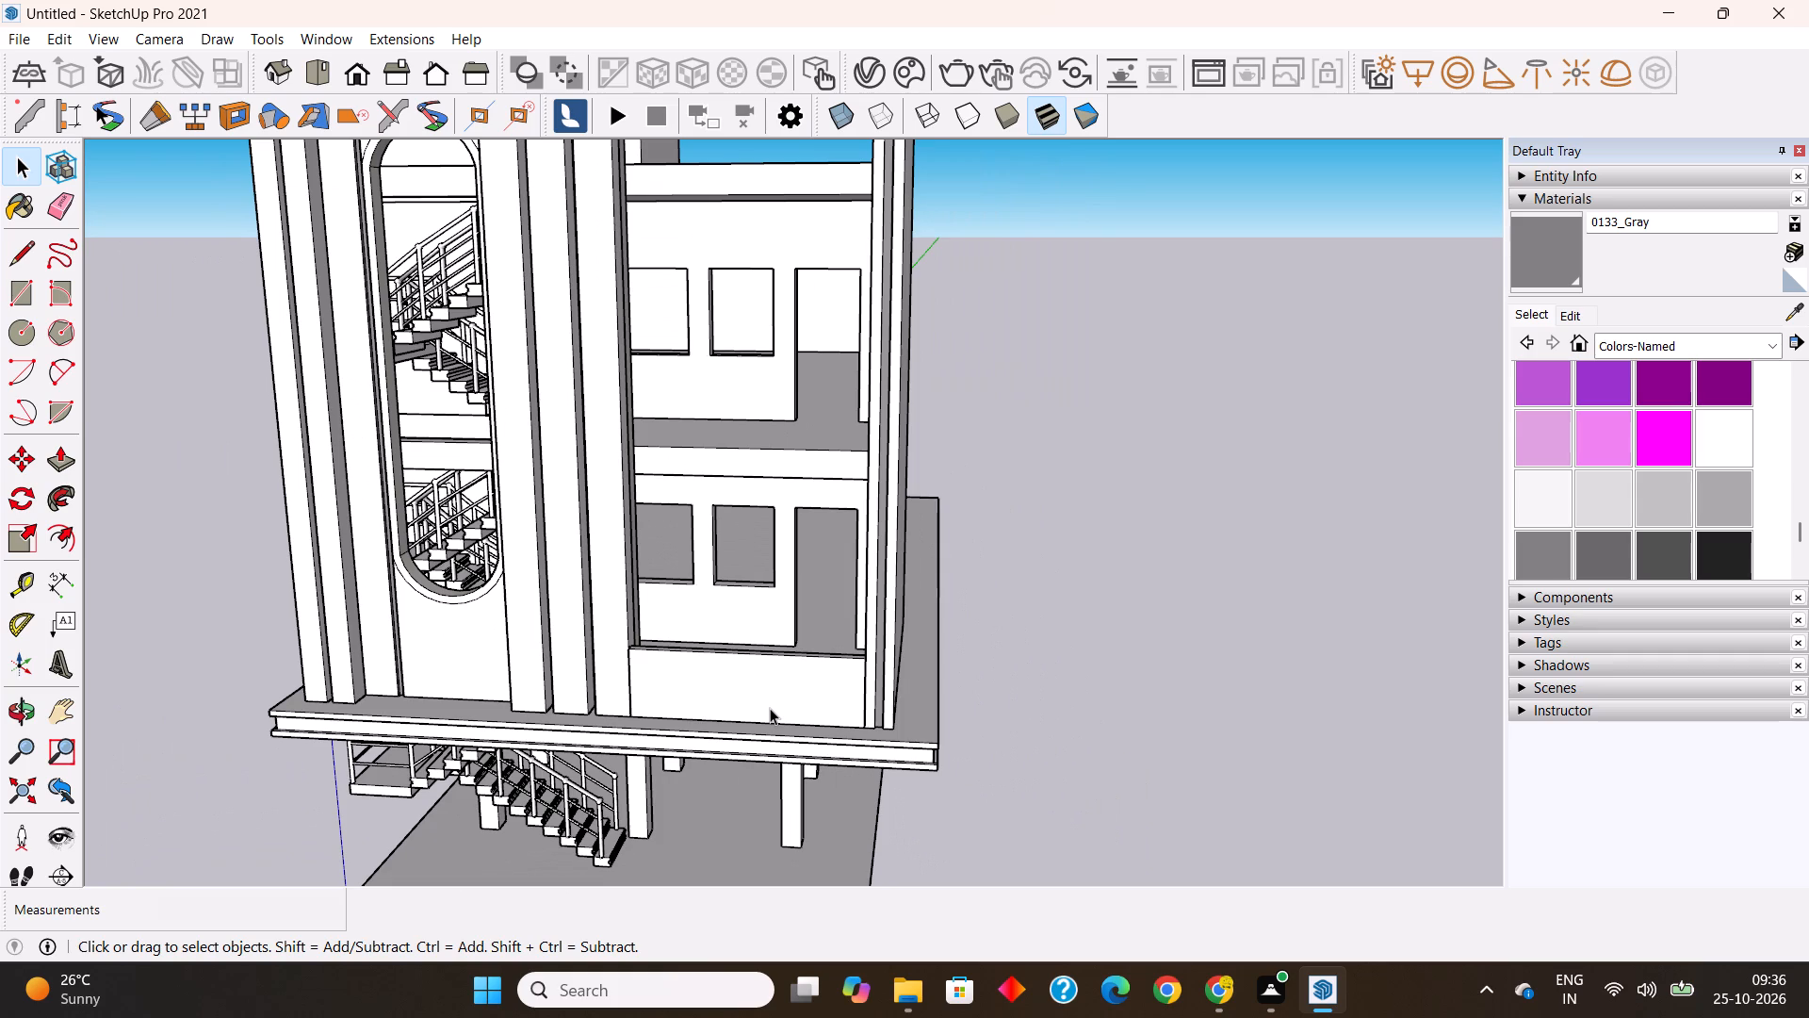
middle_click_drag(747, 679, 700, 671)
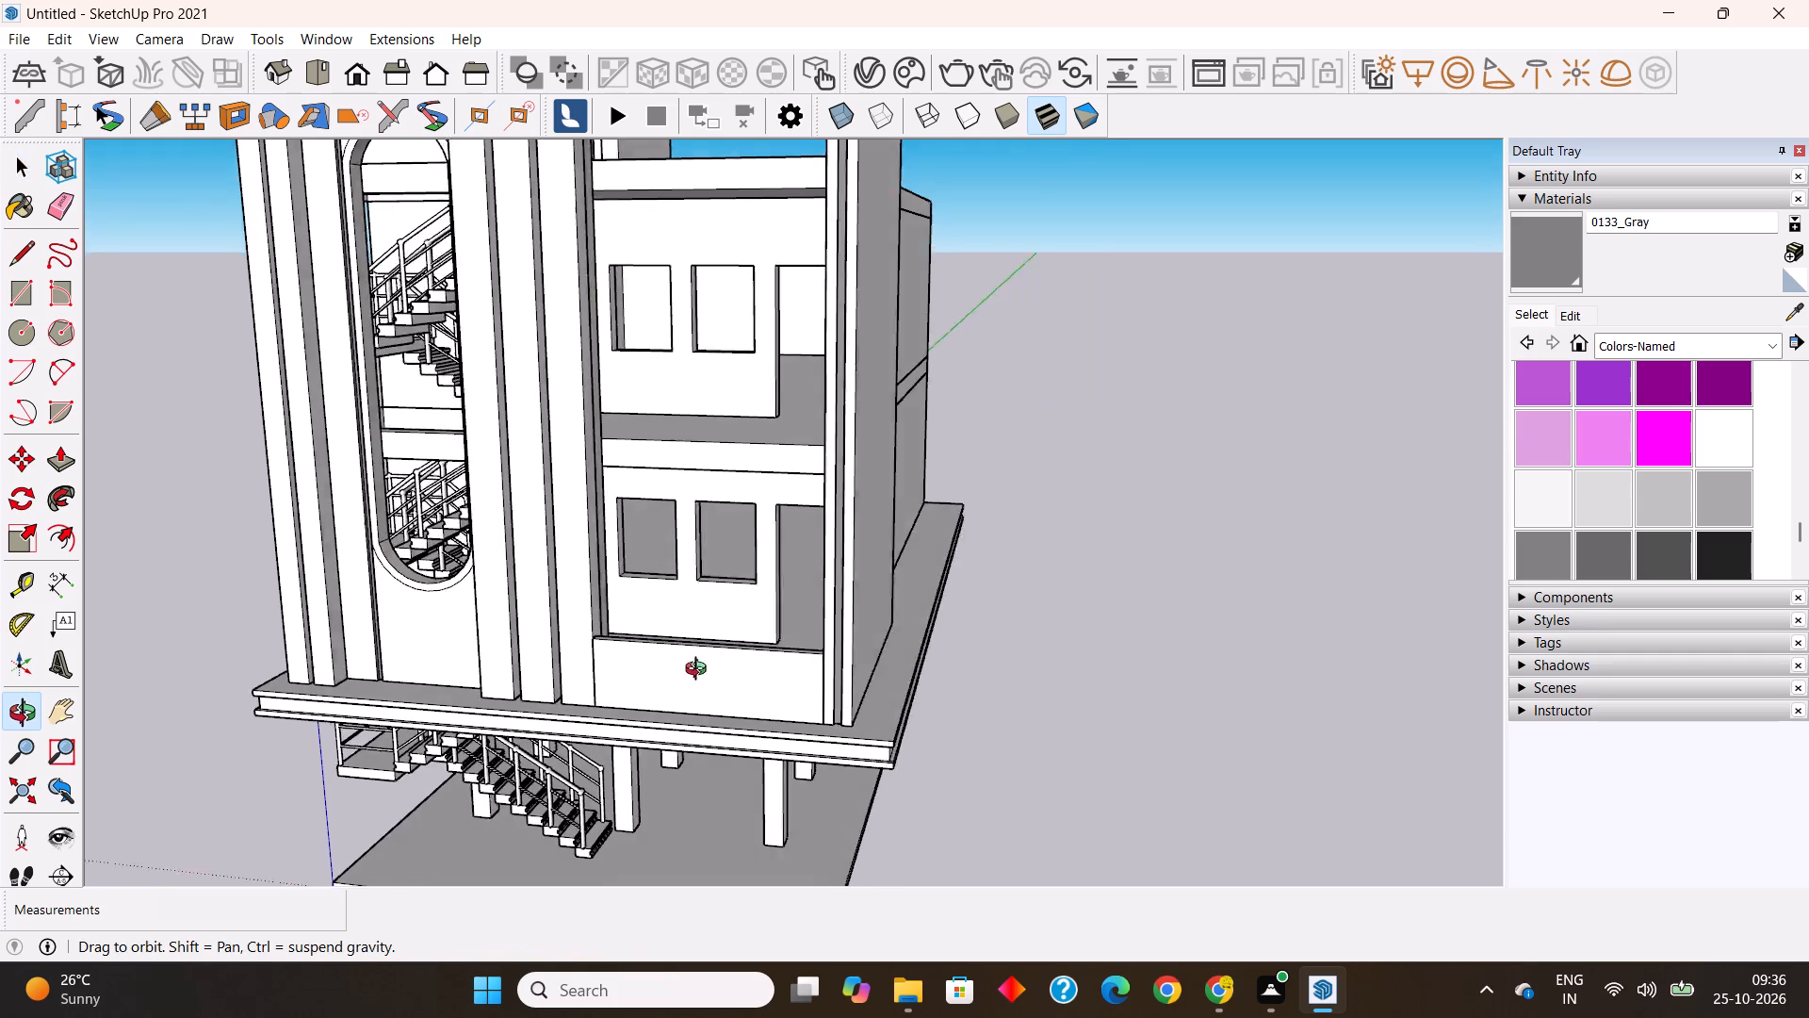
middle_click_drag(700, 671, 682, 670)
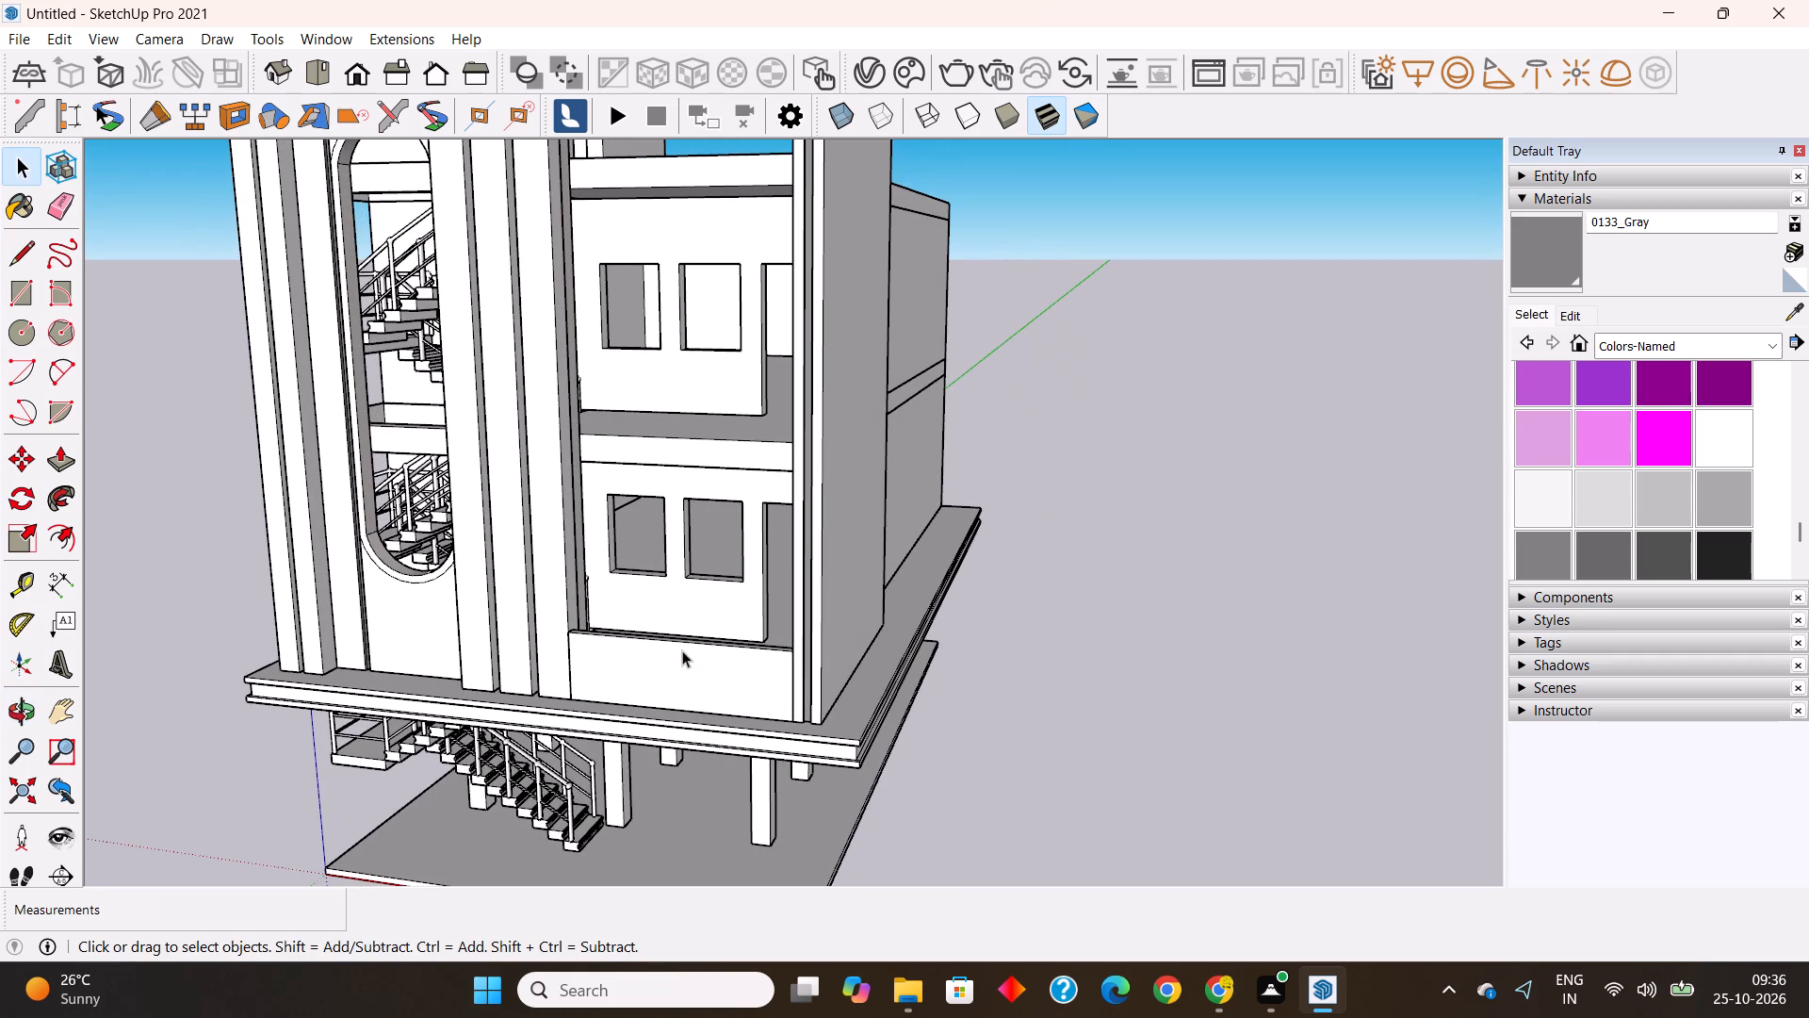
scroll(686, 639, "up", 3)
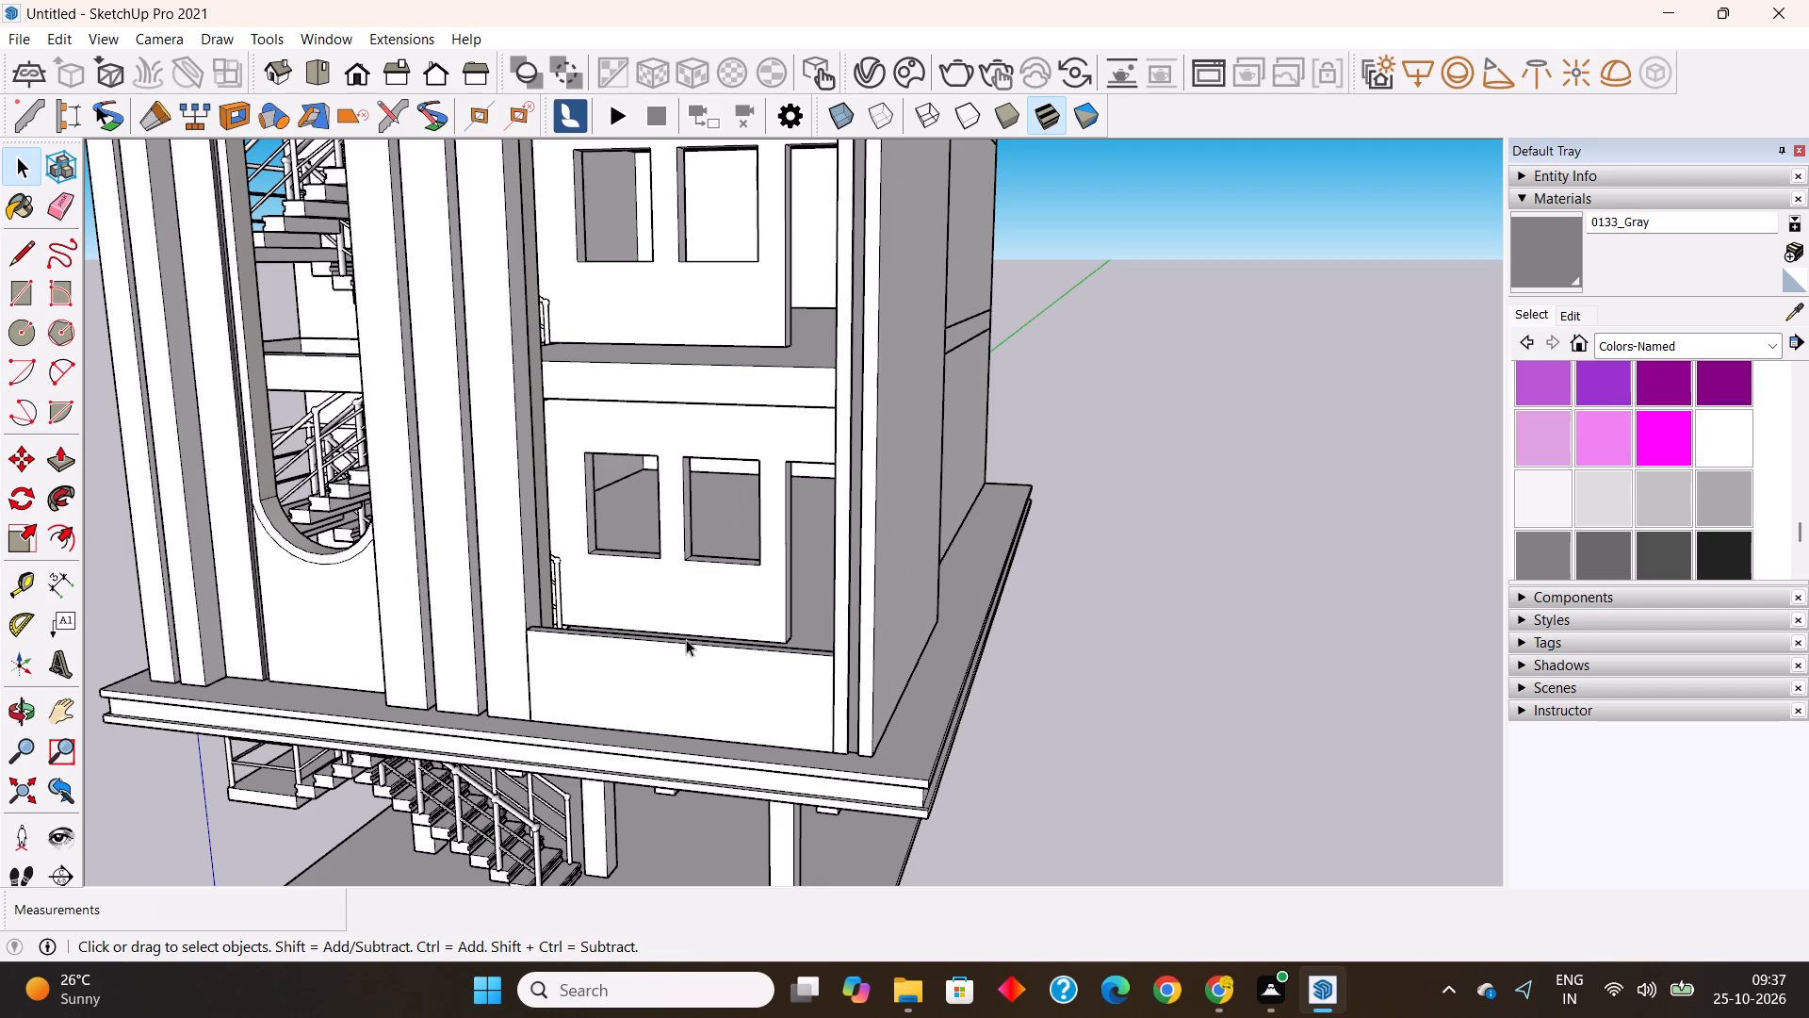
scroll(686, 639, "up", 2)
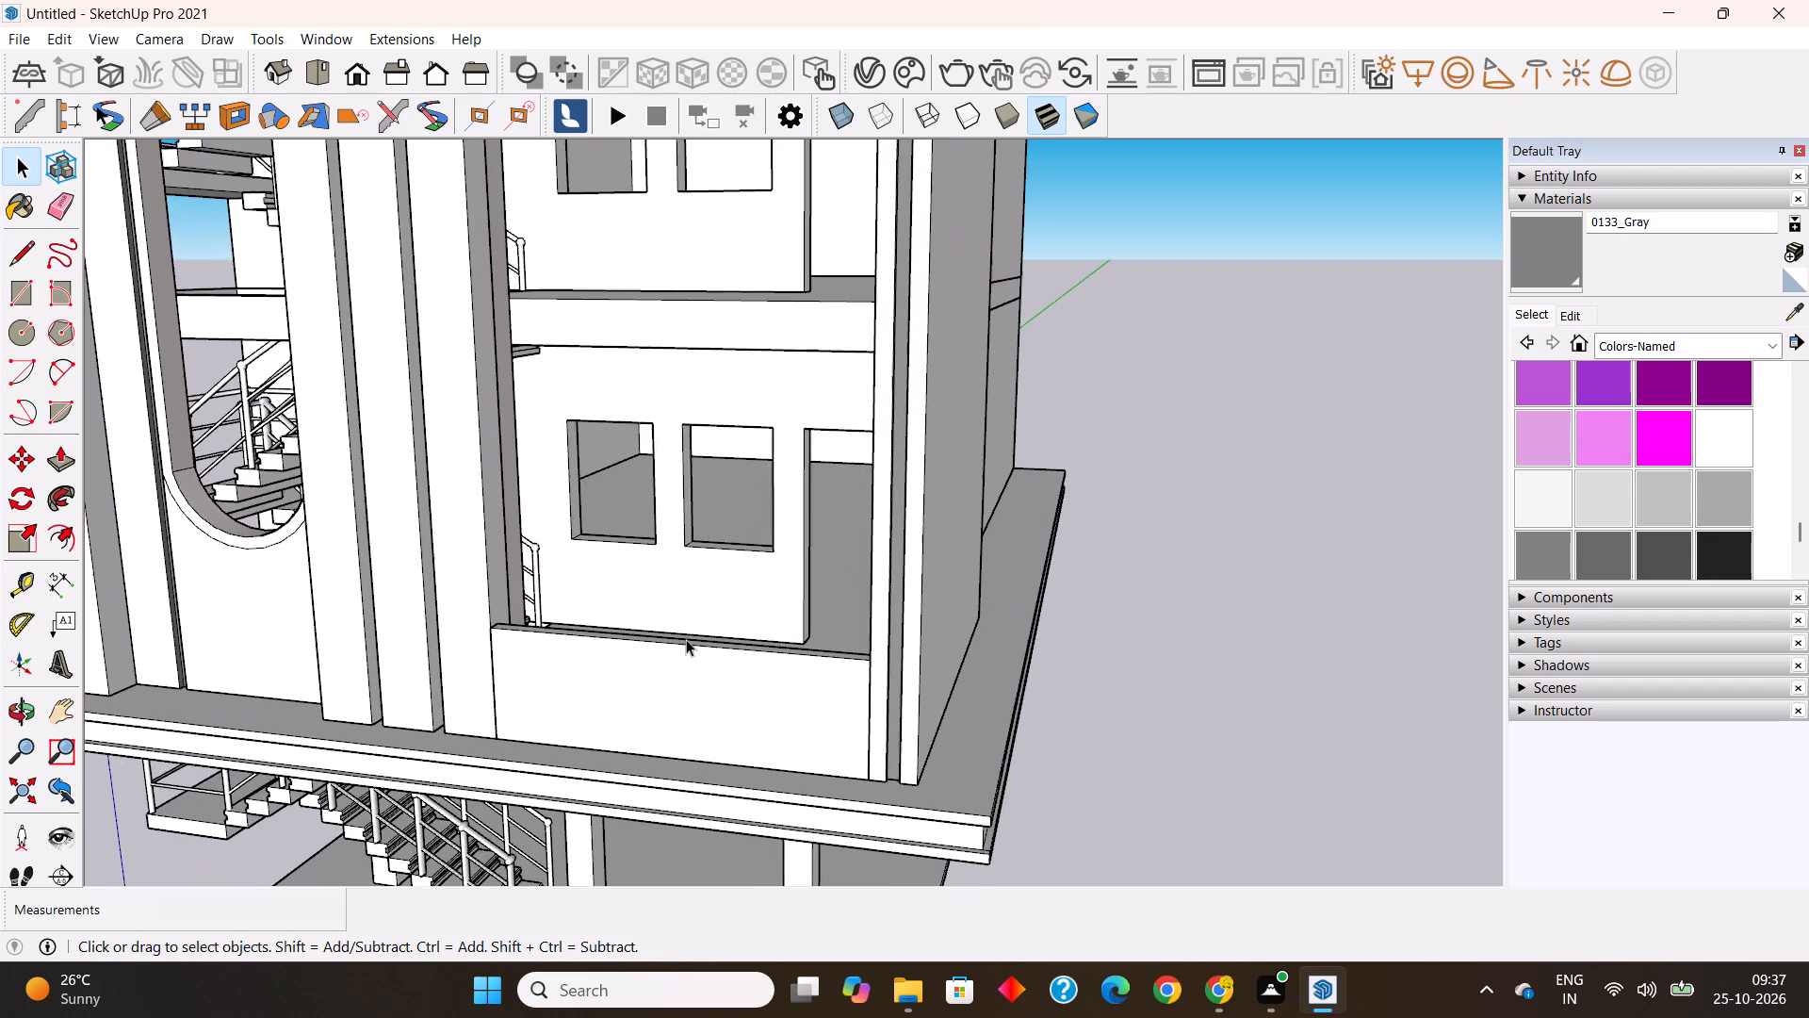
scroll(686, 639, "up", 1)
scroll(751, 695, "up", 2)
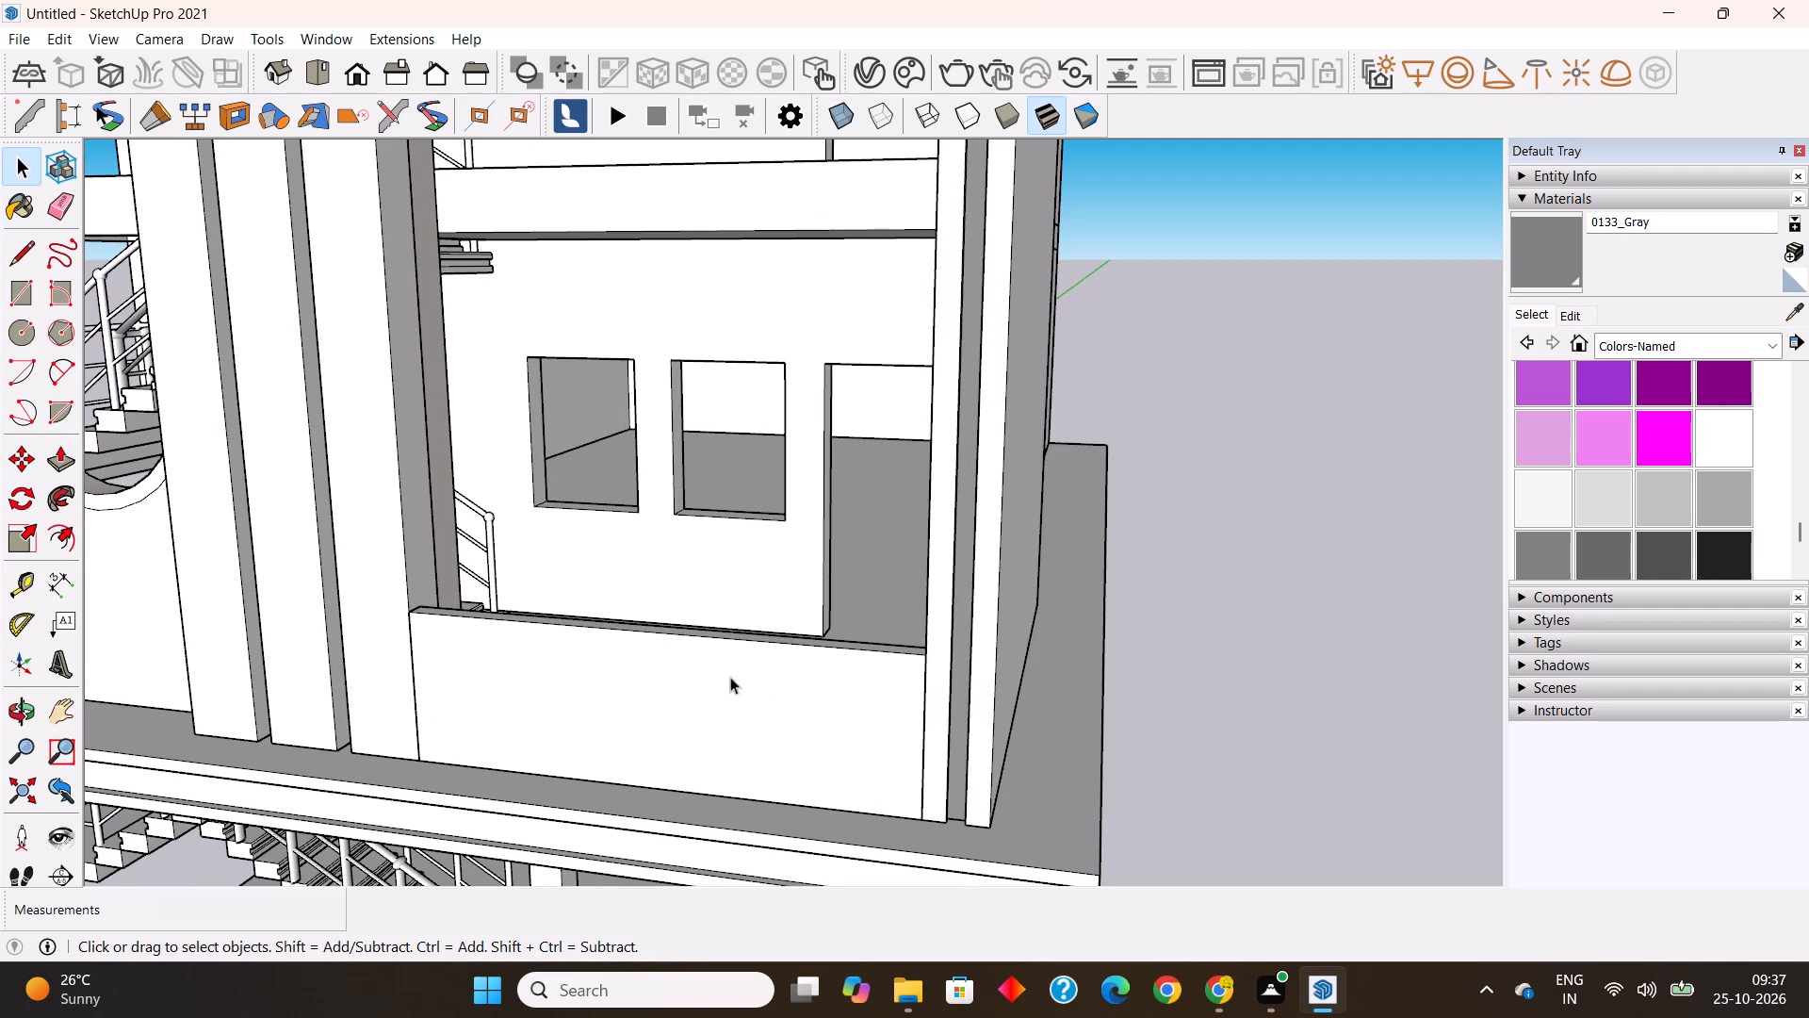
Make the whole front parapet a group and open that group for editing.
left_click(28, 577)
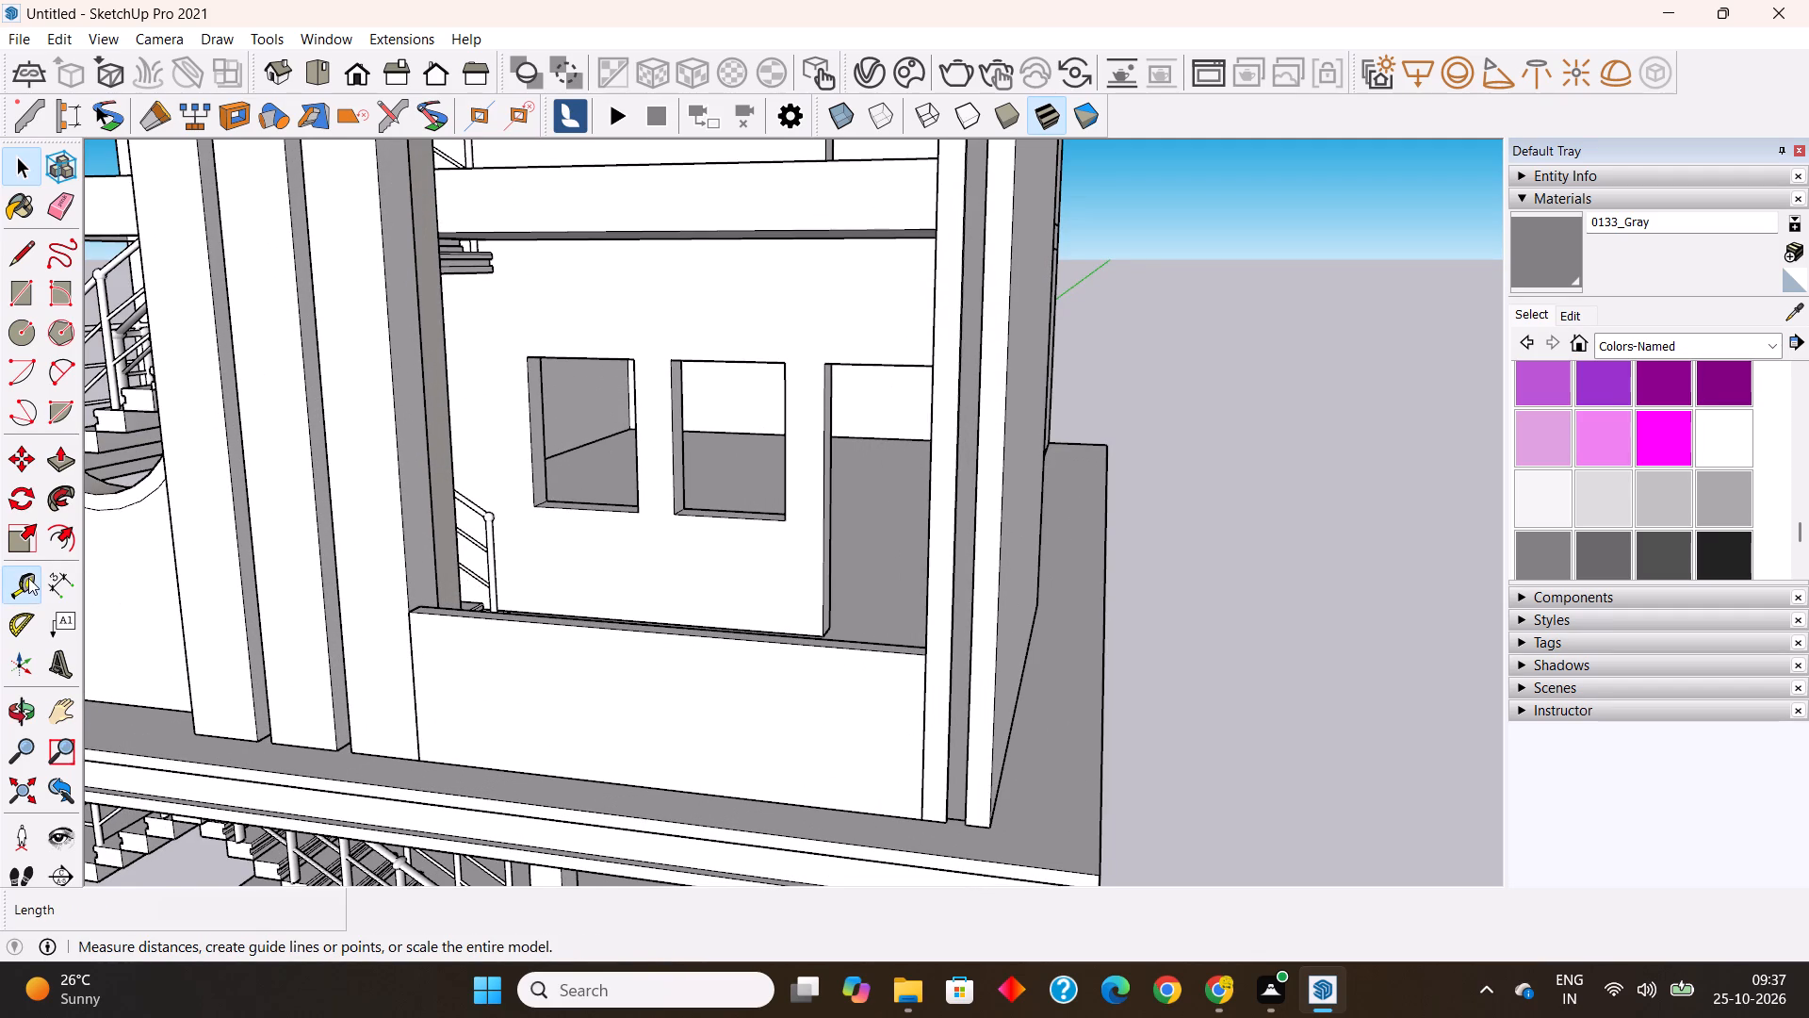
key("space")
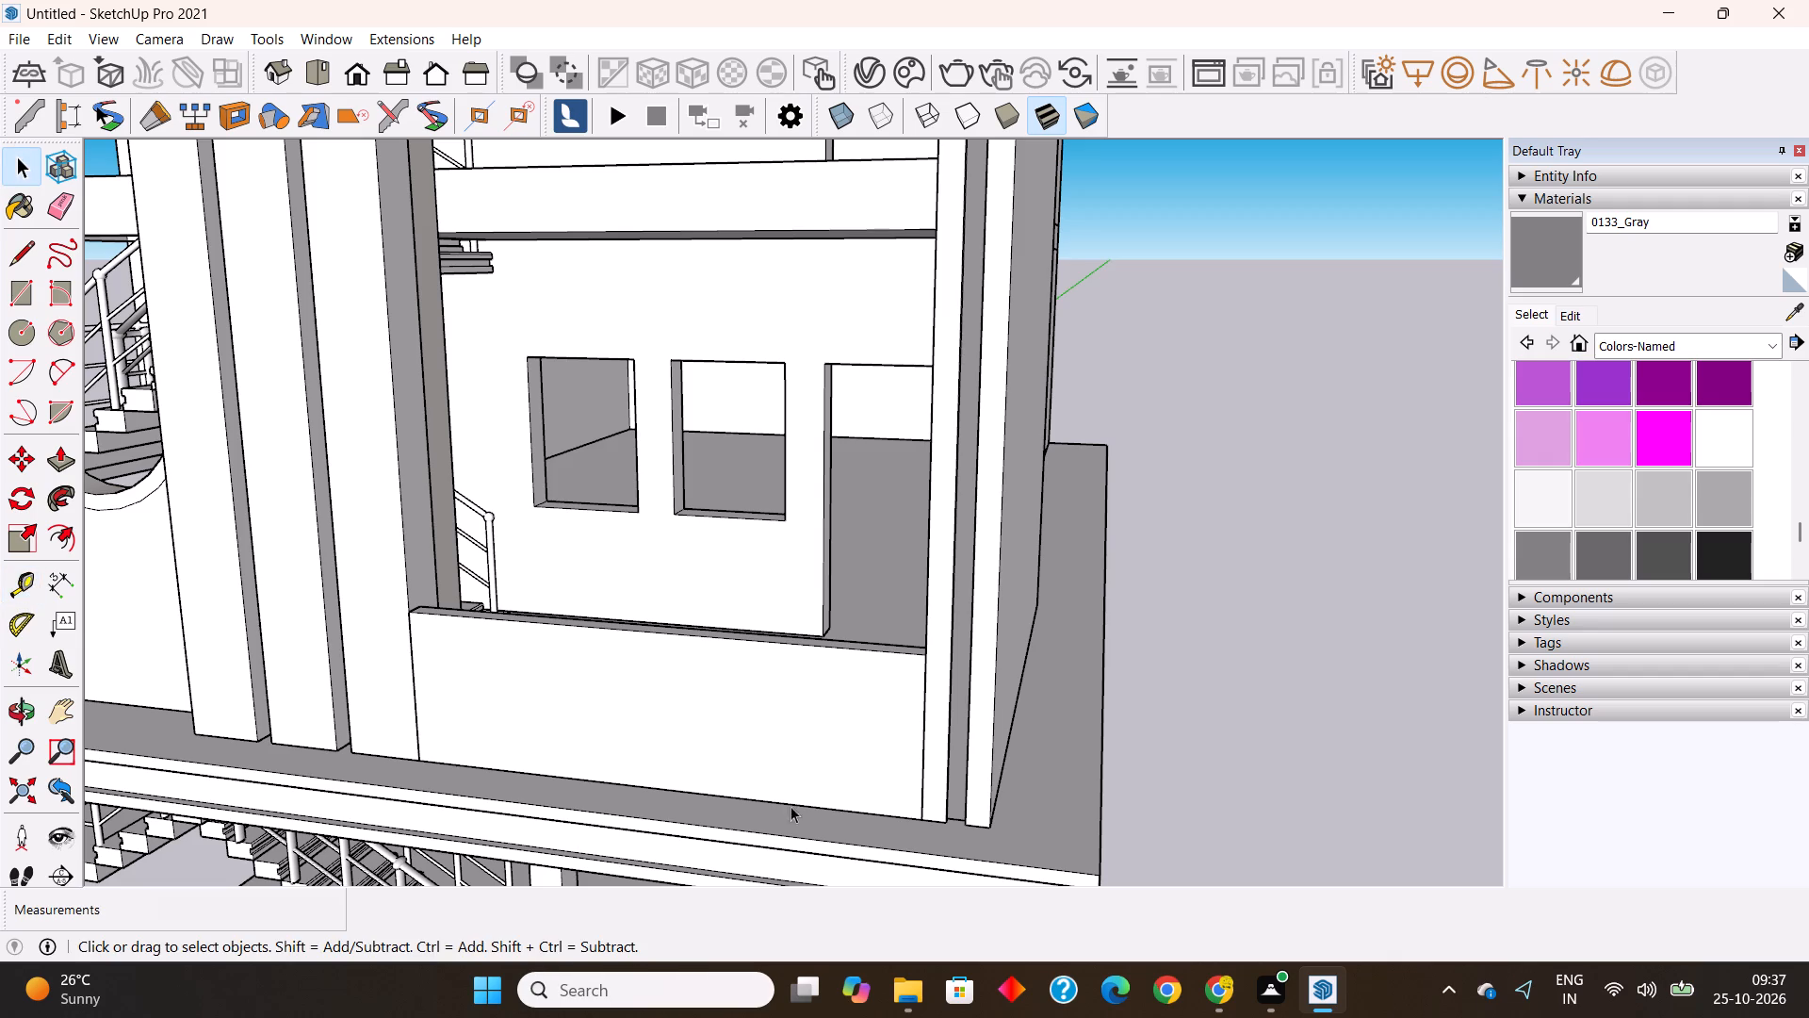
left_click(674, 684)
triple_click(674, 682)
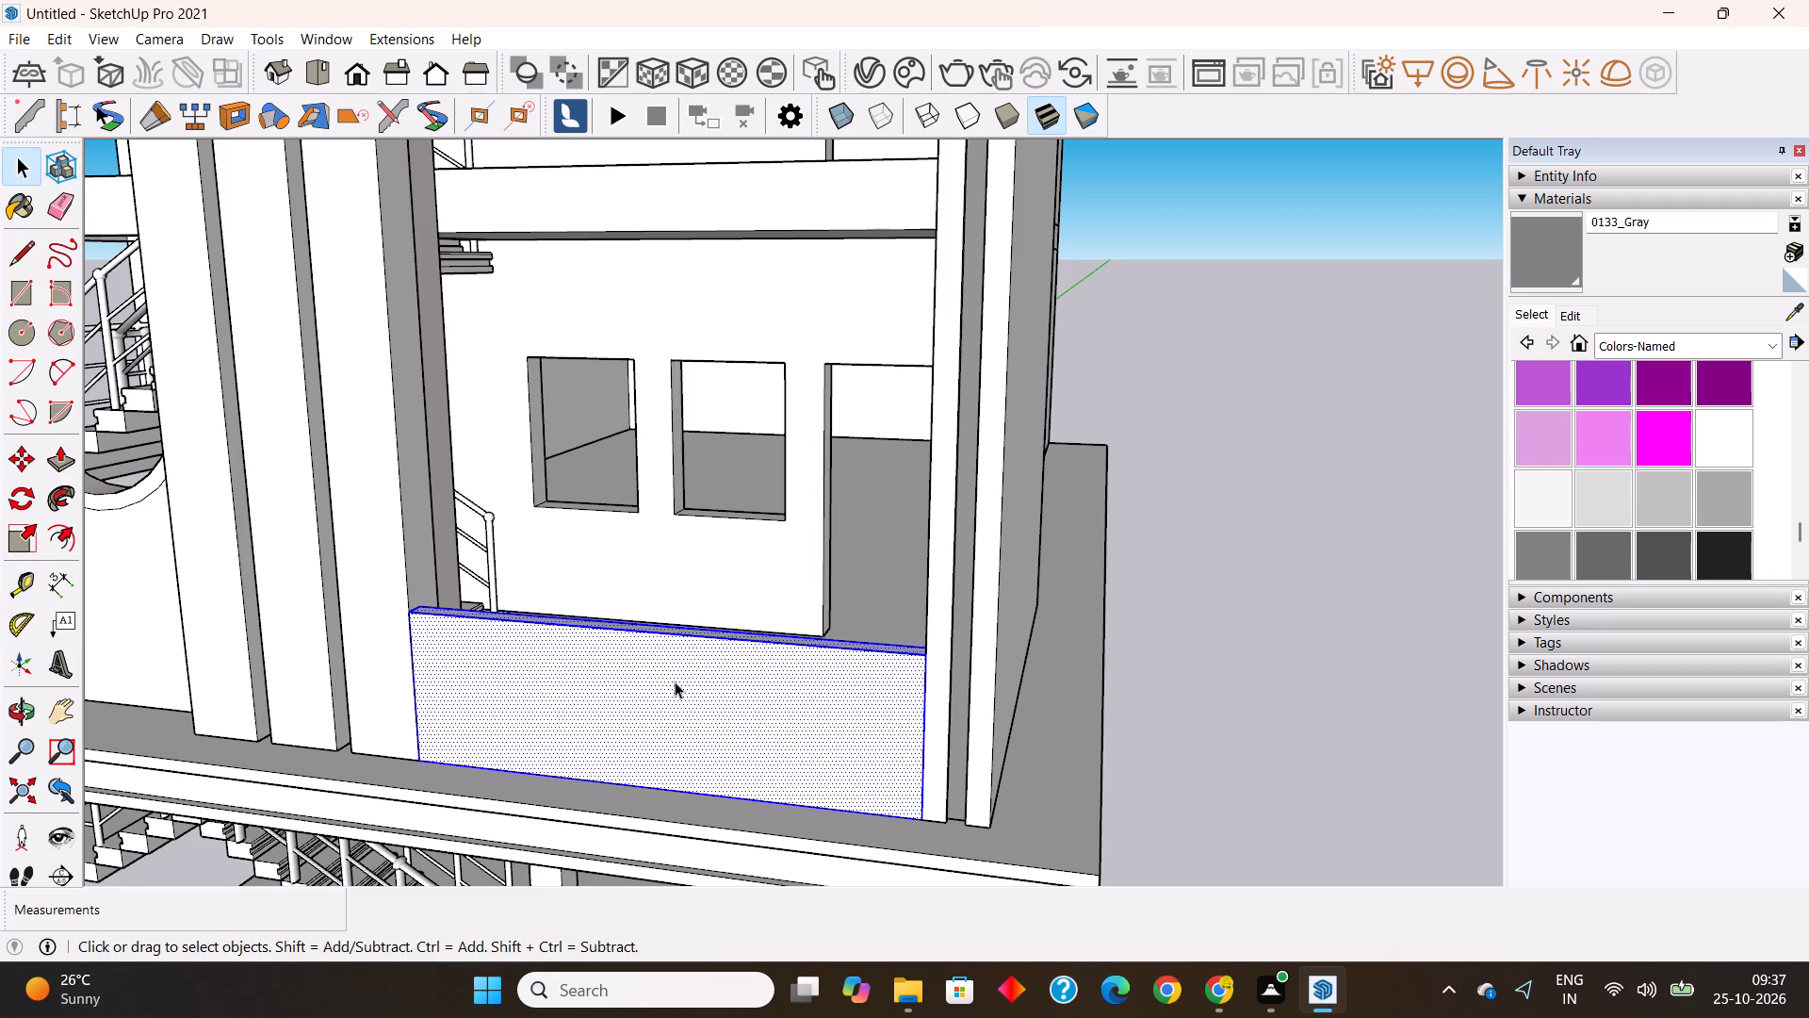
right_click(675, 681)
left_click(769, 416)
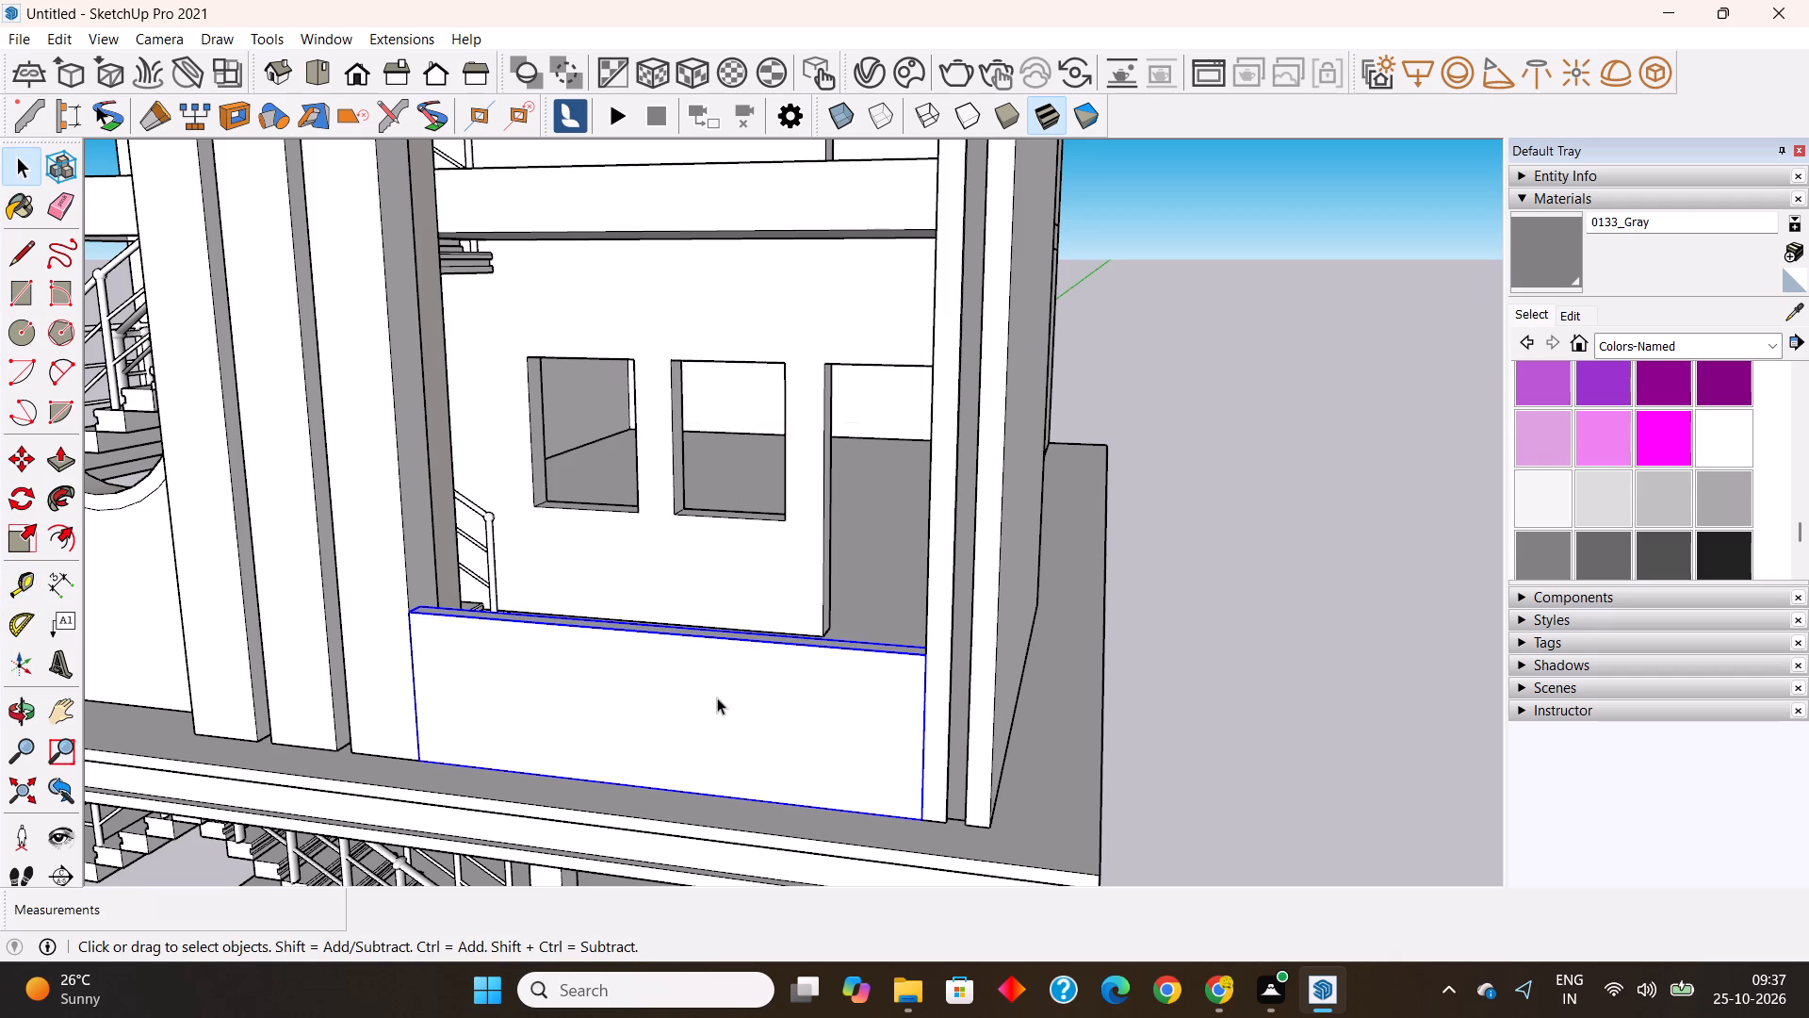
double_click(717, 698)
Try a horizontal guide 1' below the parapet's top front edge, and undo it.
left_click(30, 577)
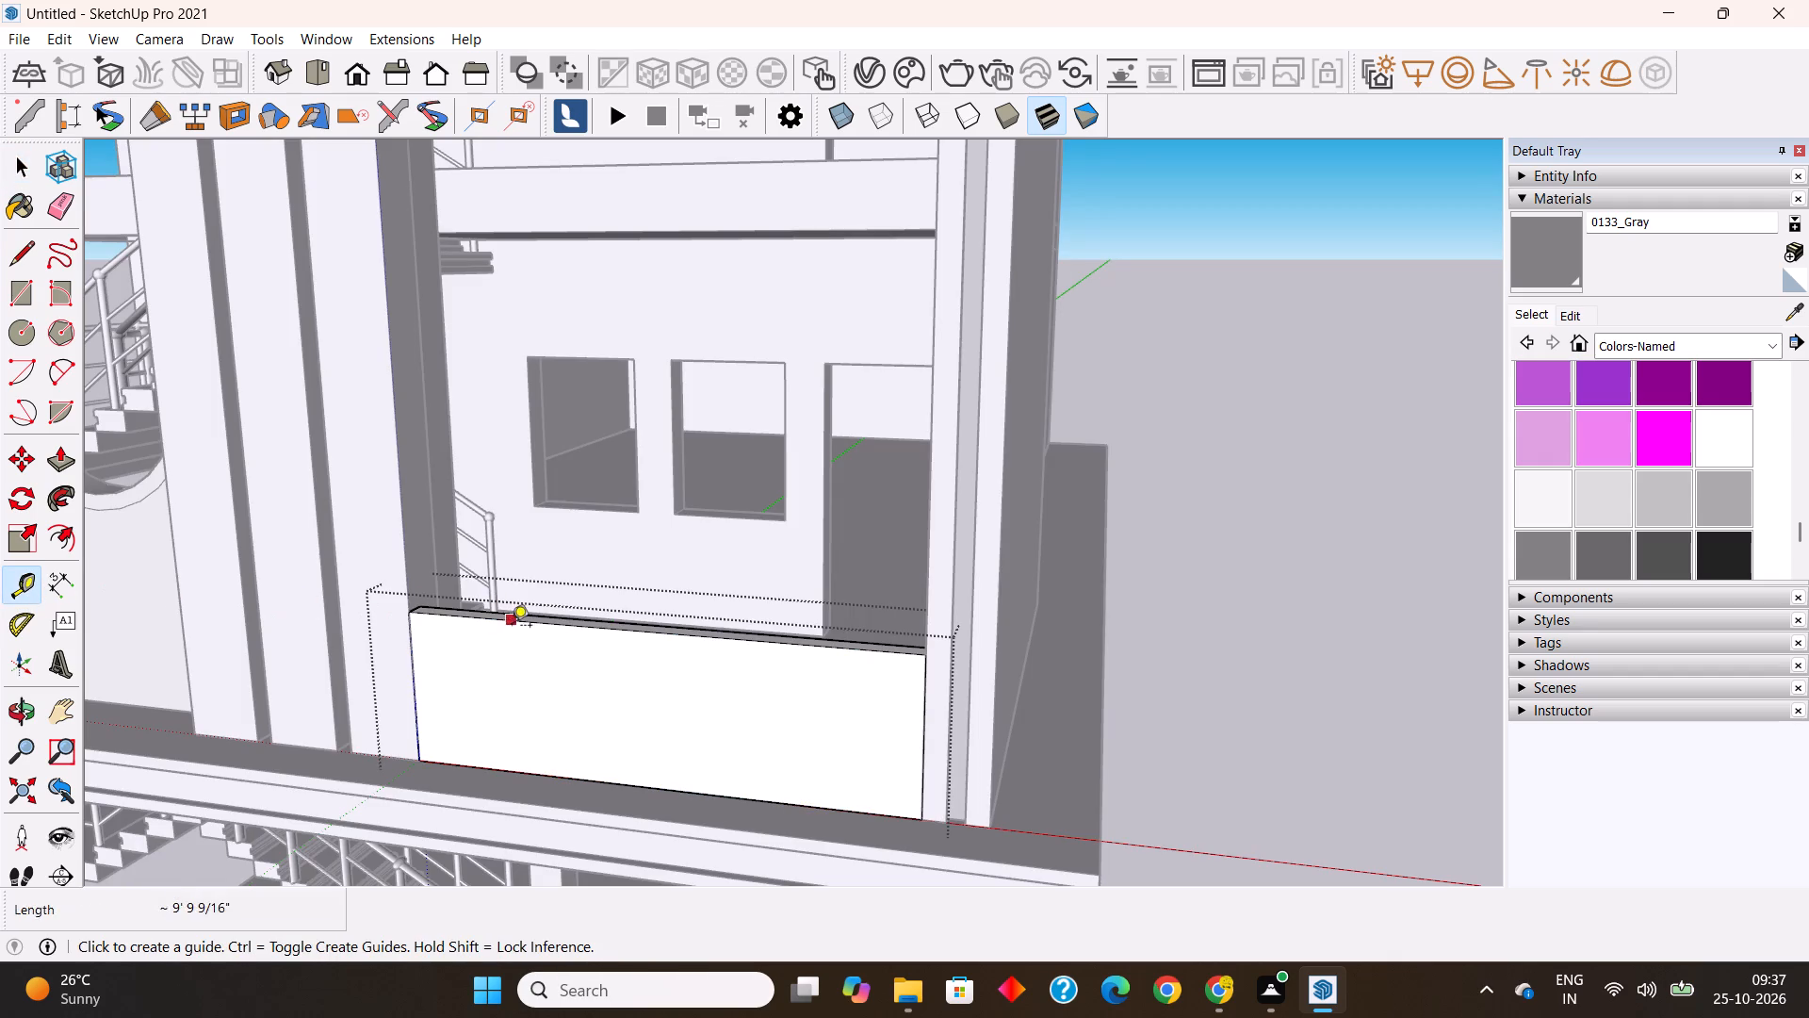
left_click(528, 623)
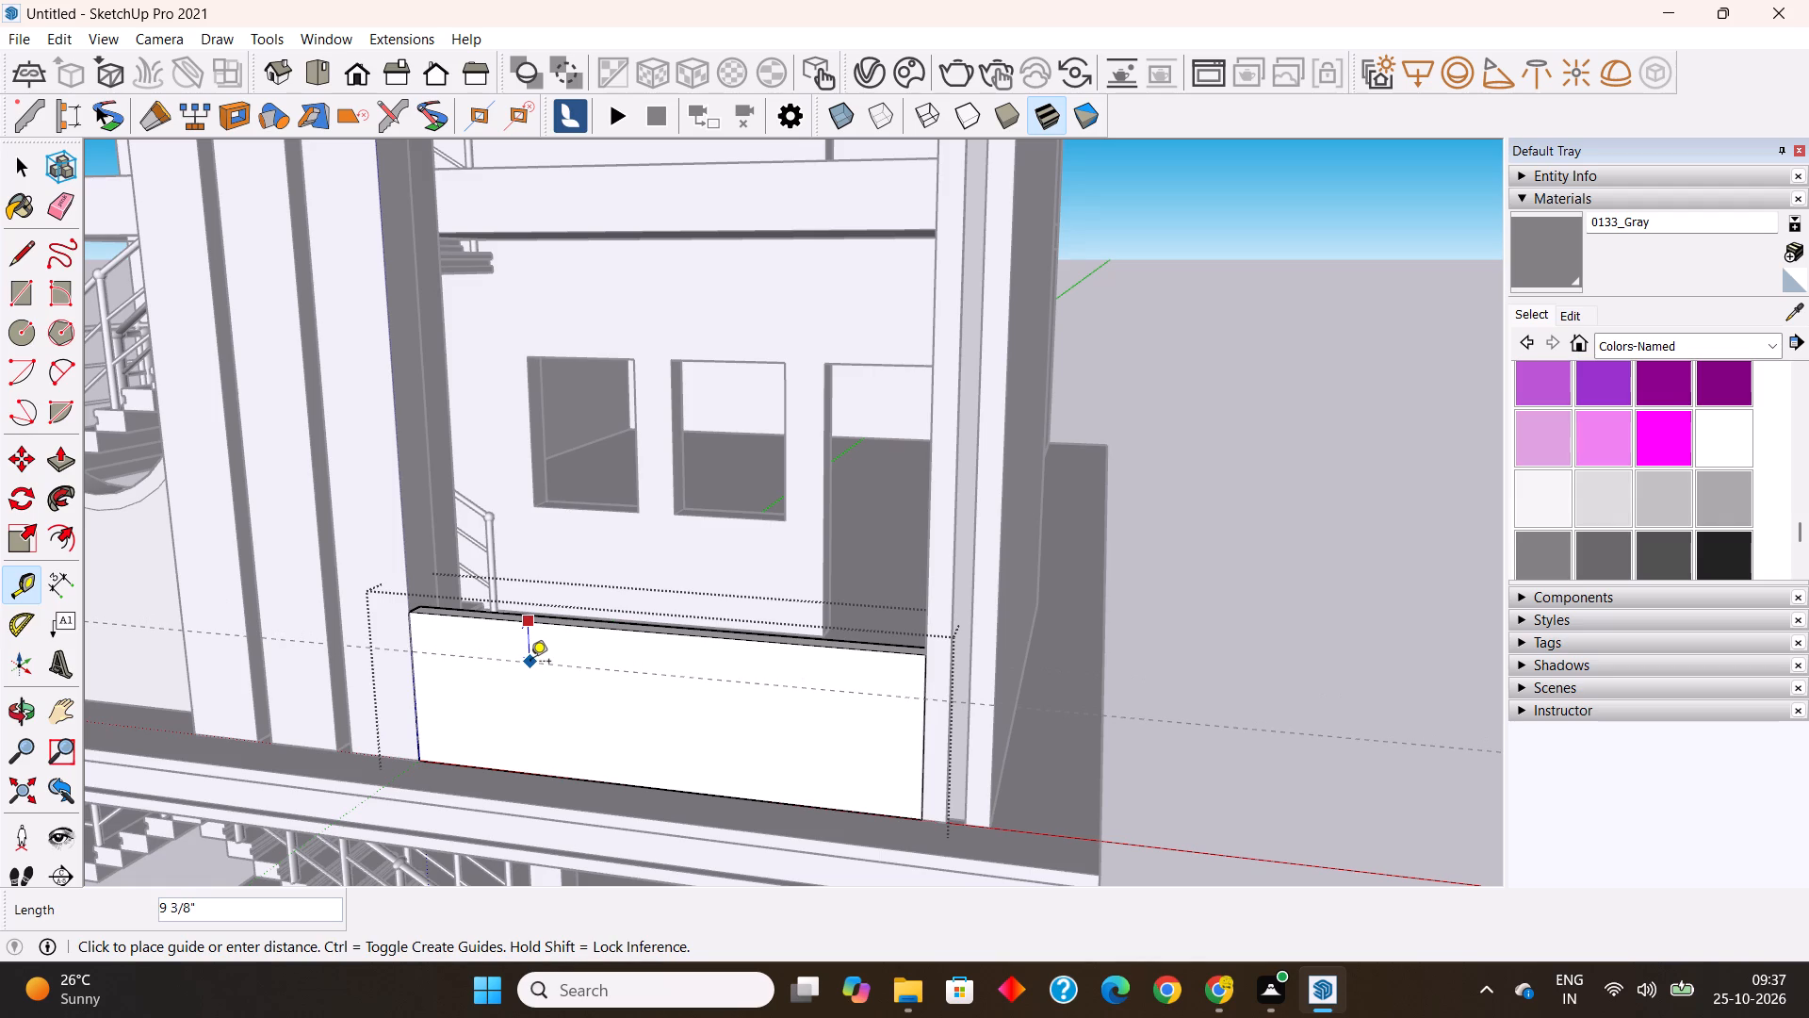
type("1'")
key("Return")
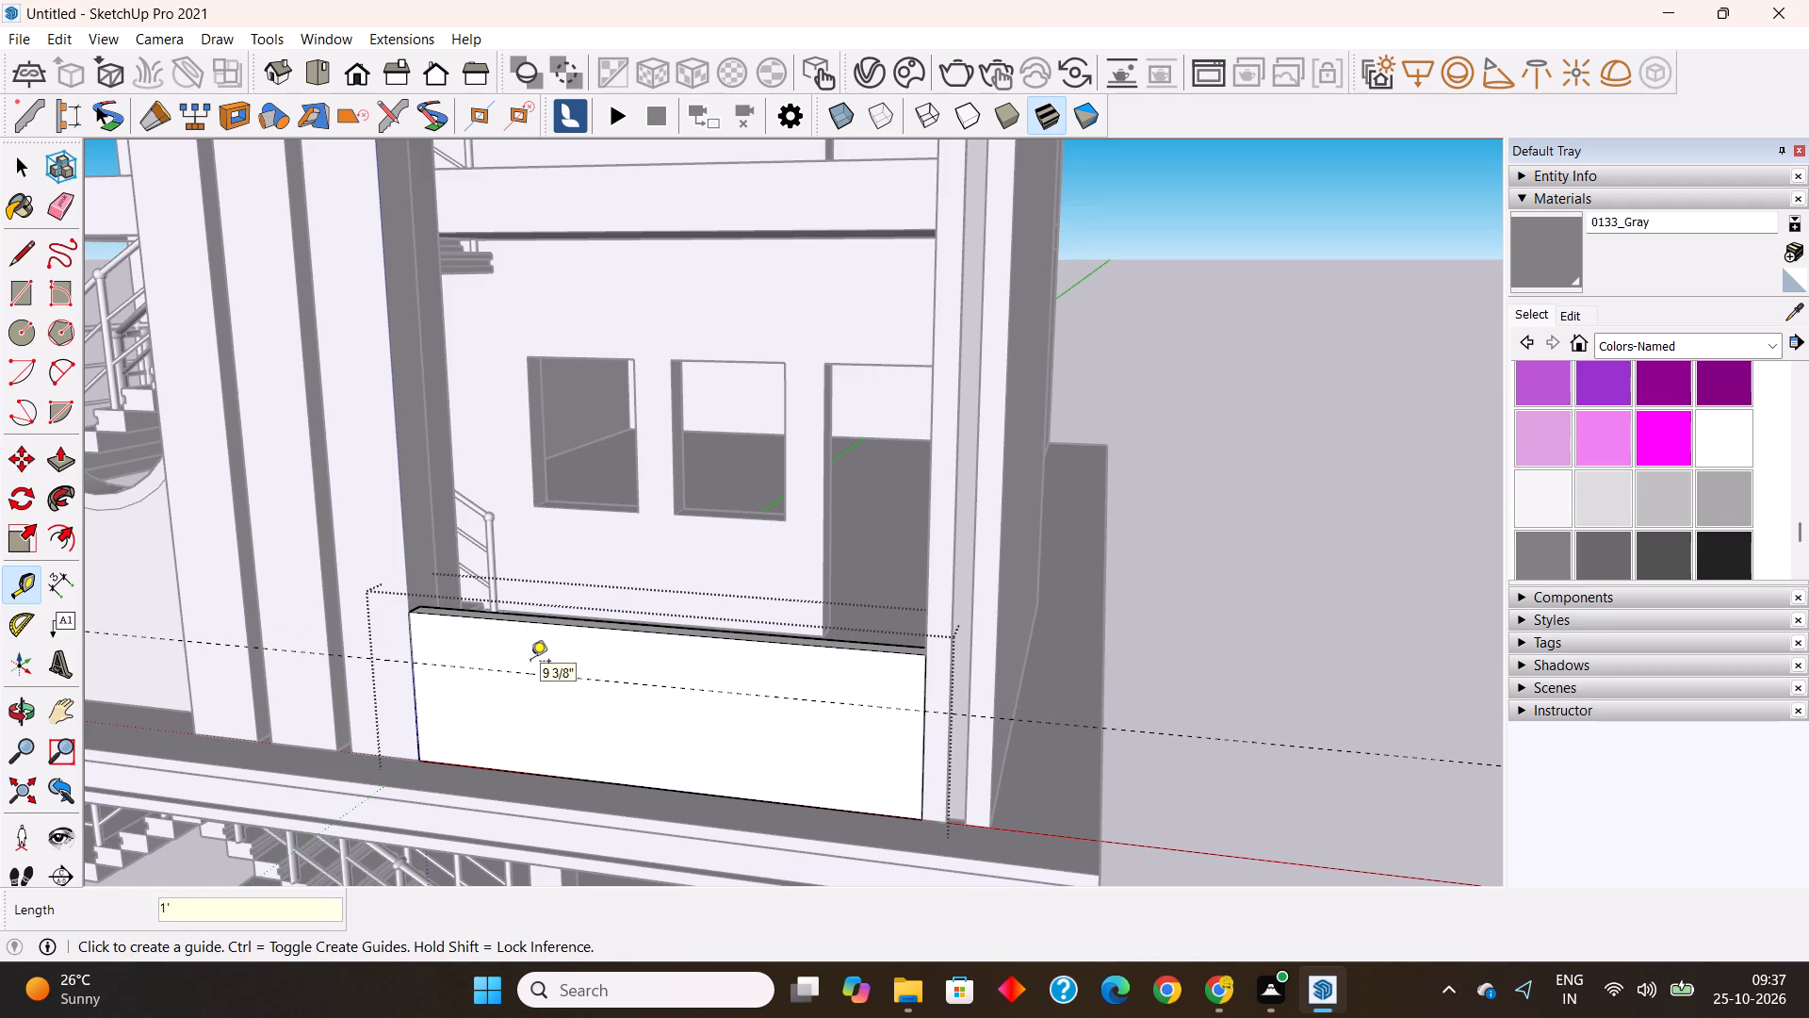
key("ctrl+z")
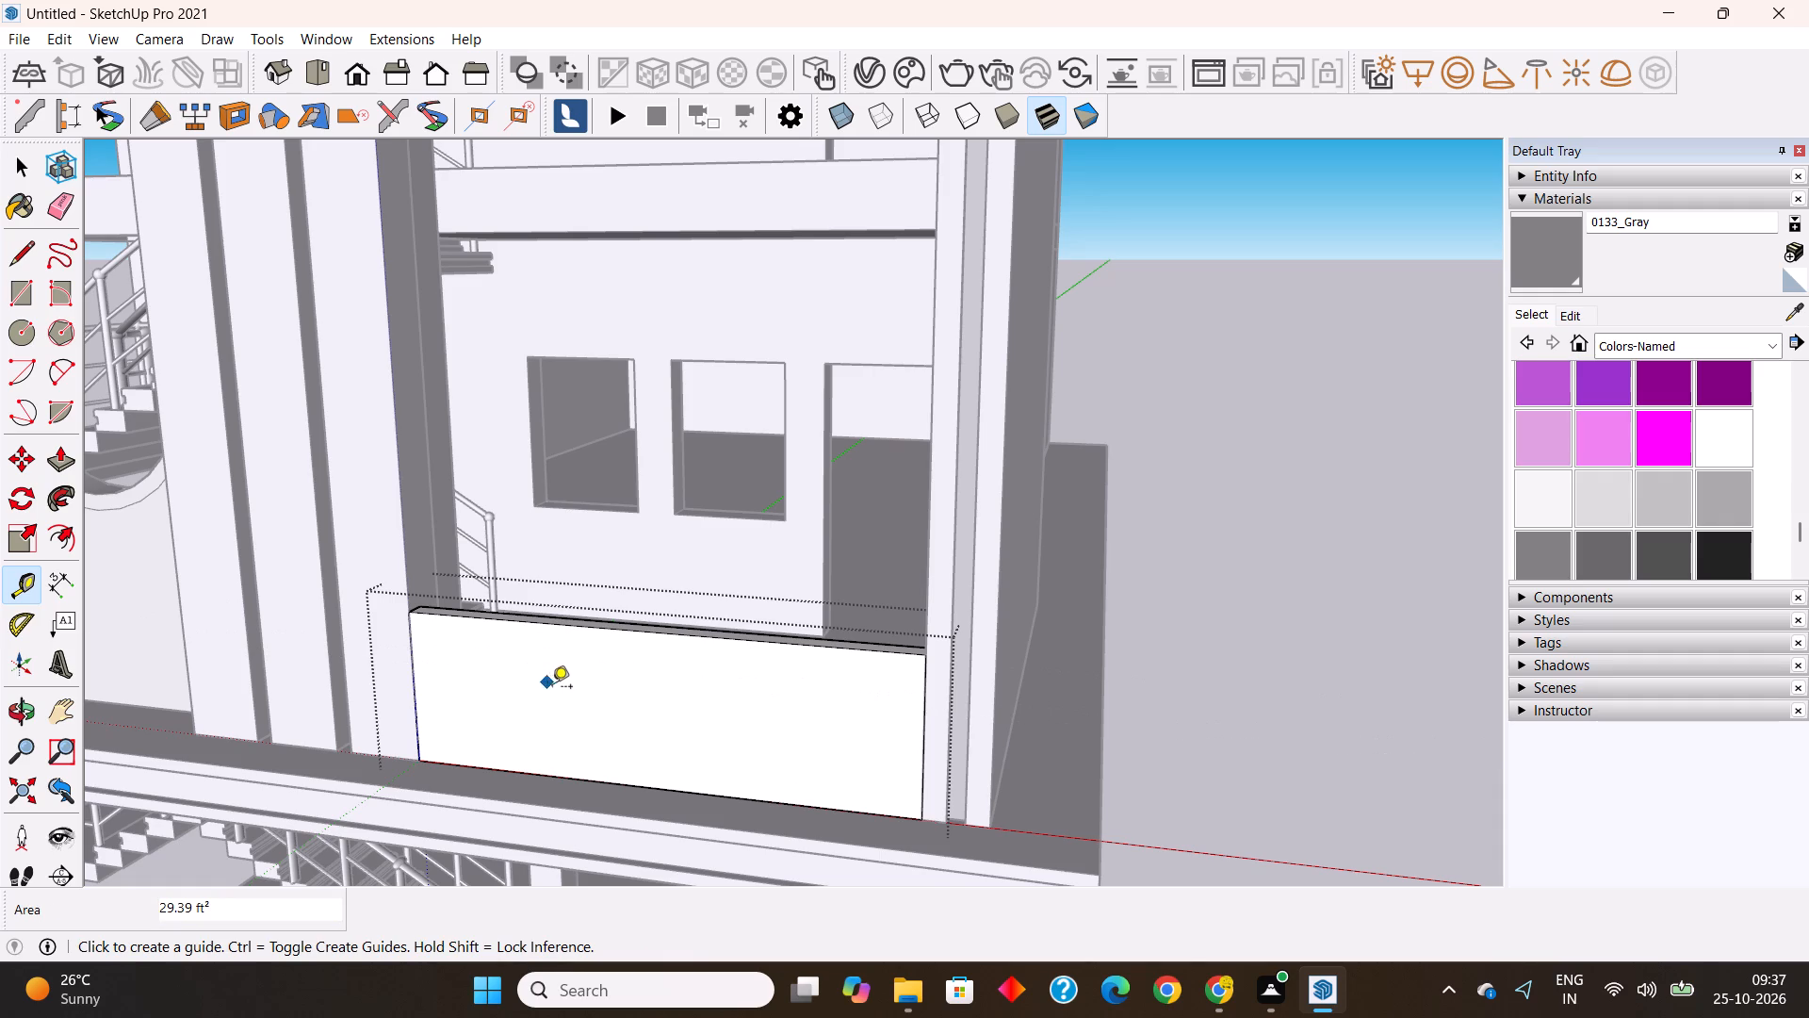
Place a horizontal guide 1.5' below the parapet's top front edge.
left_click(591, 631)
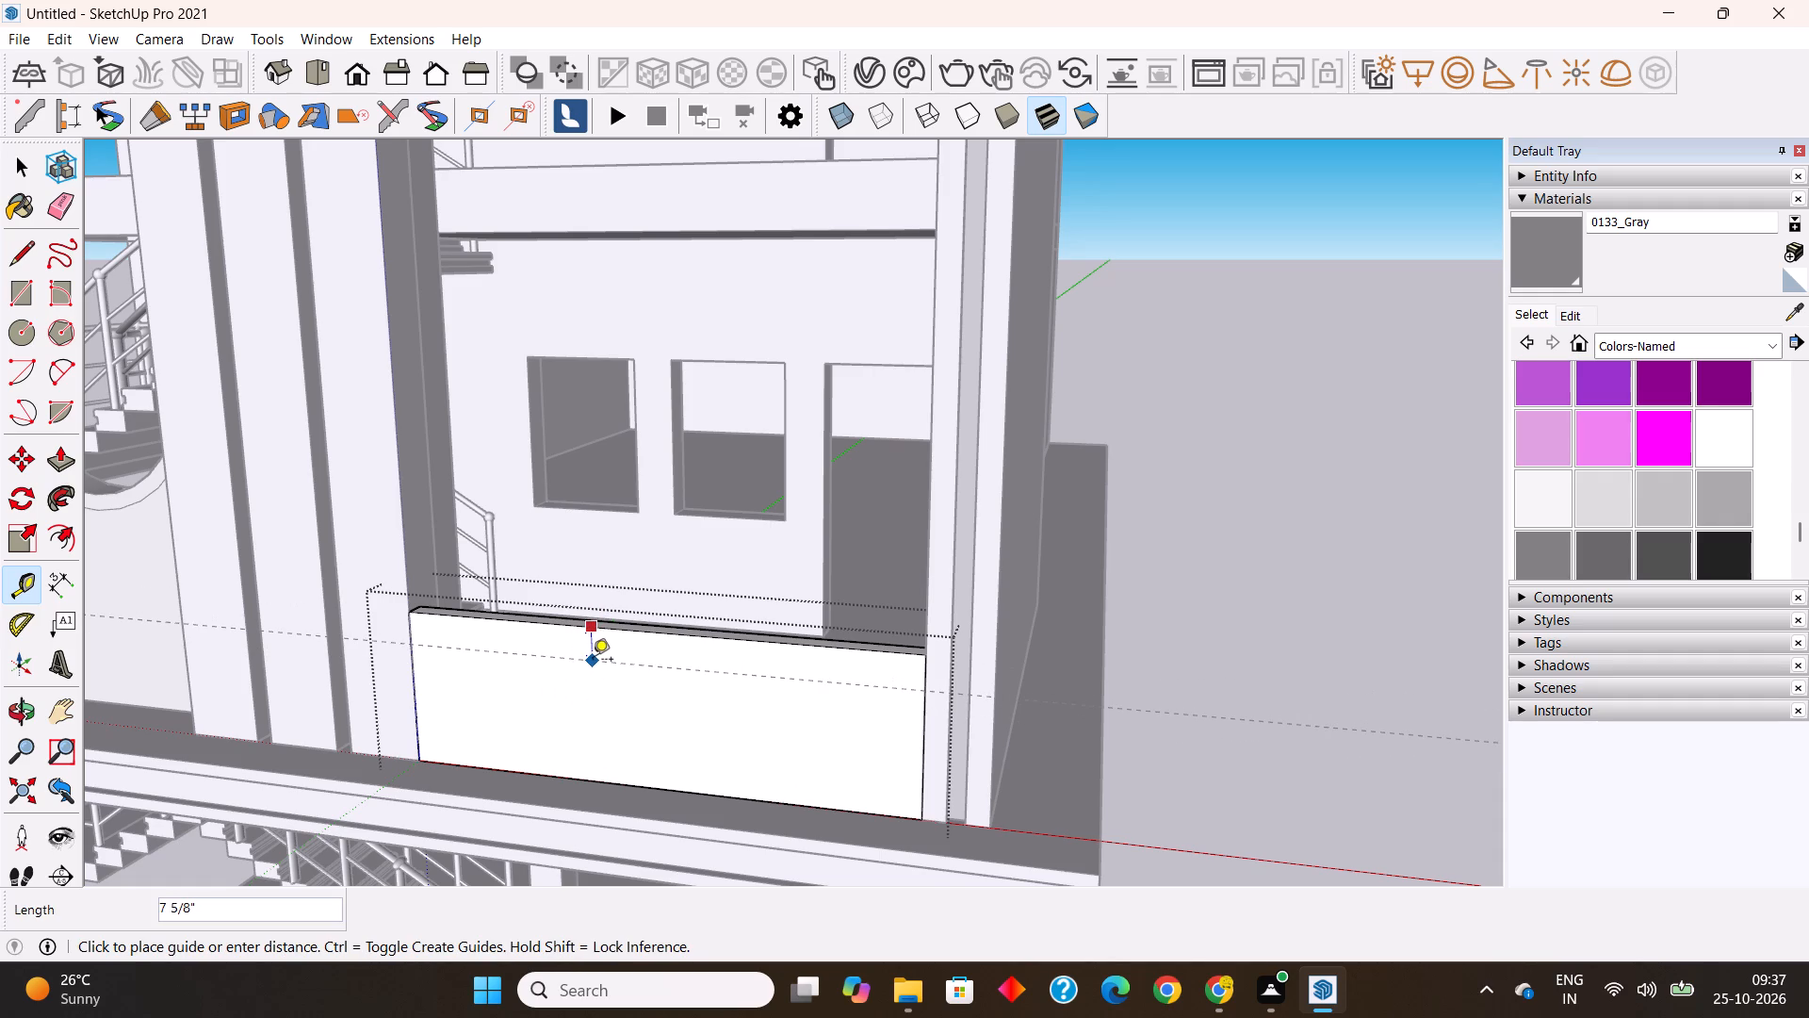
type("1.5'")
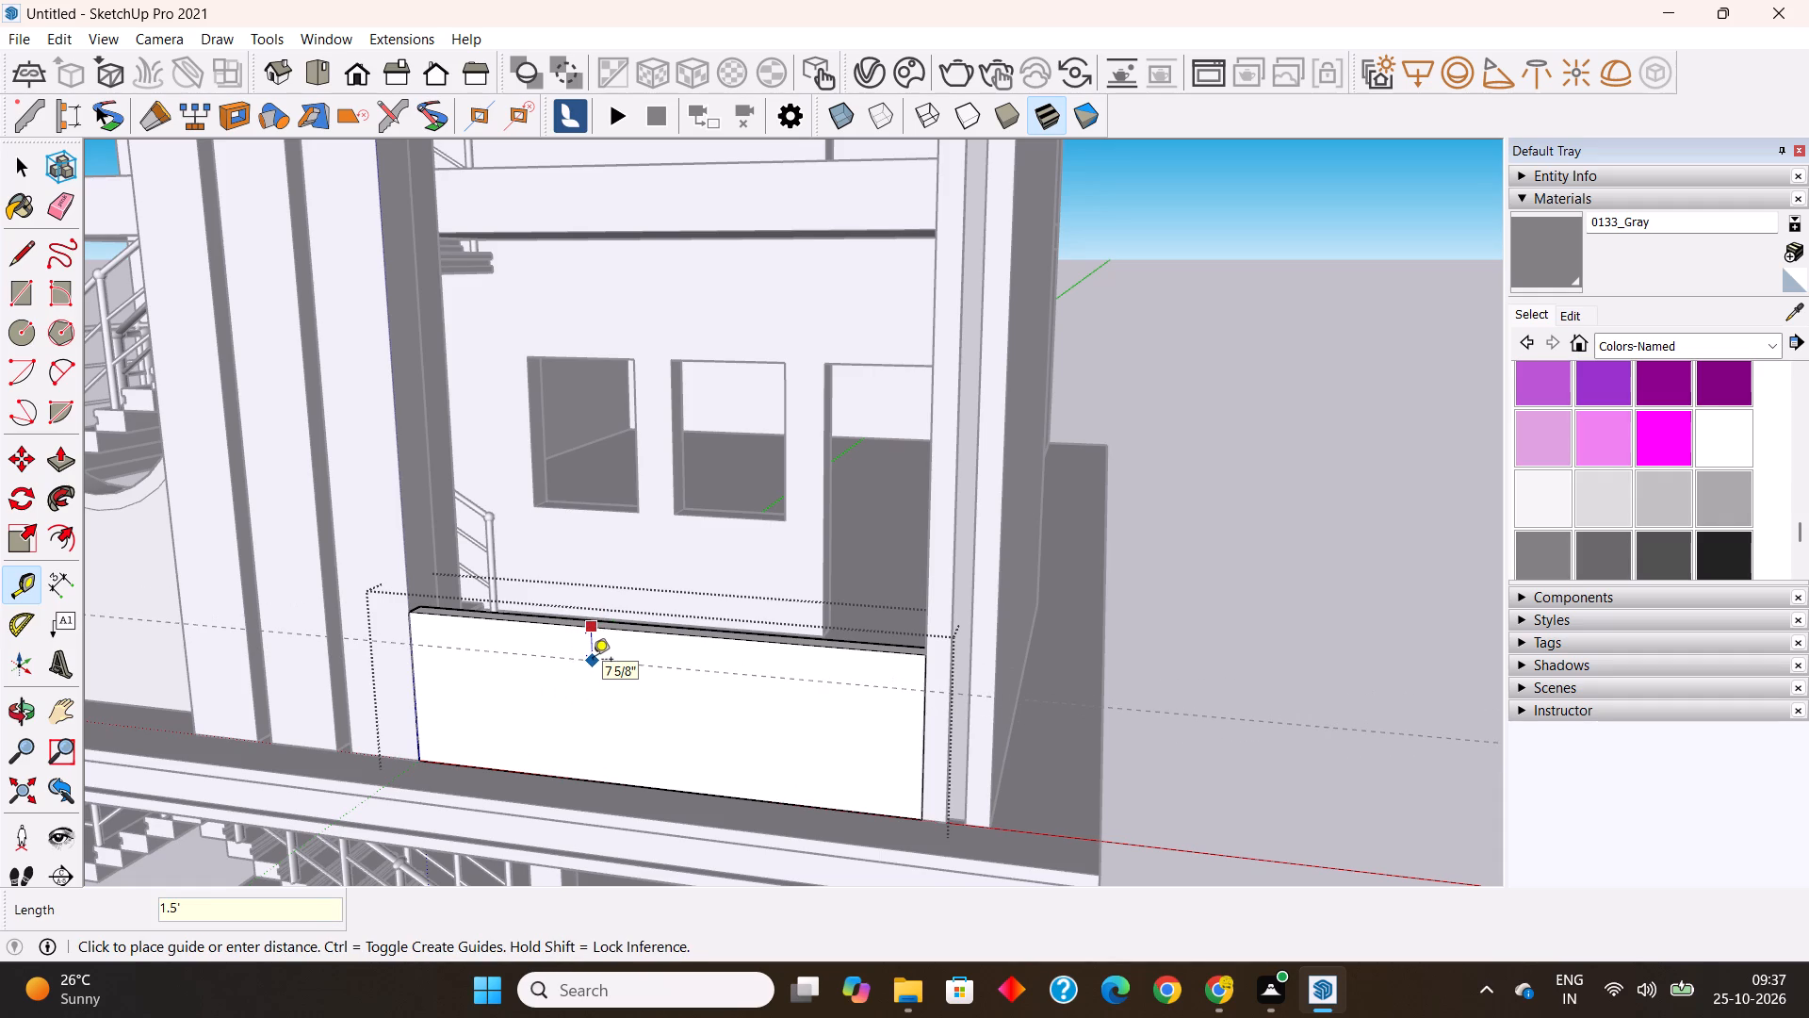
key("Return")
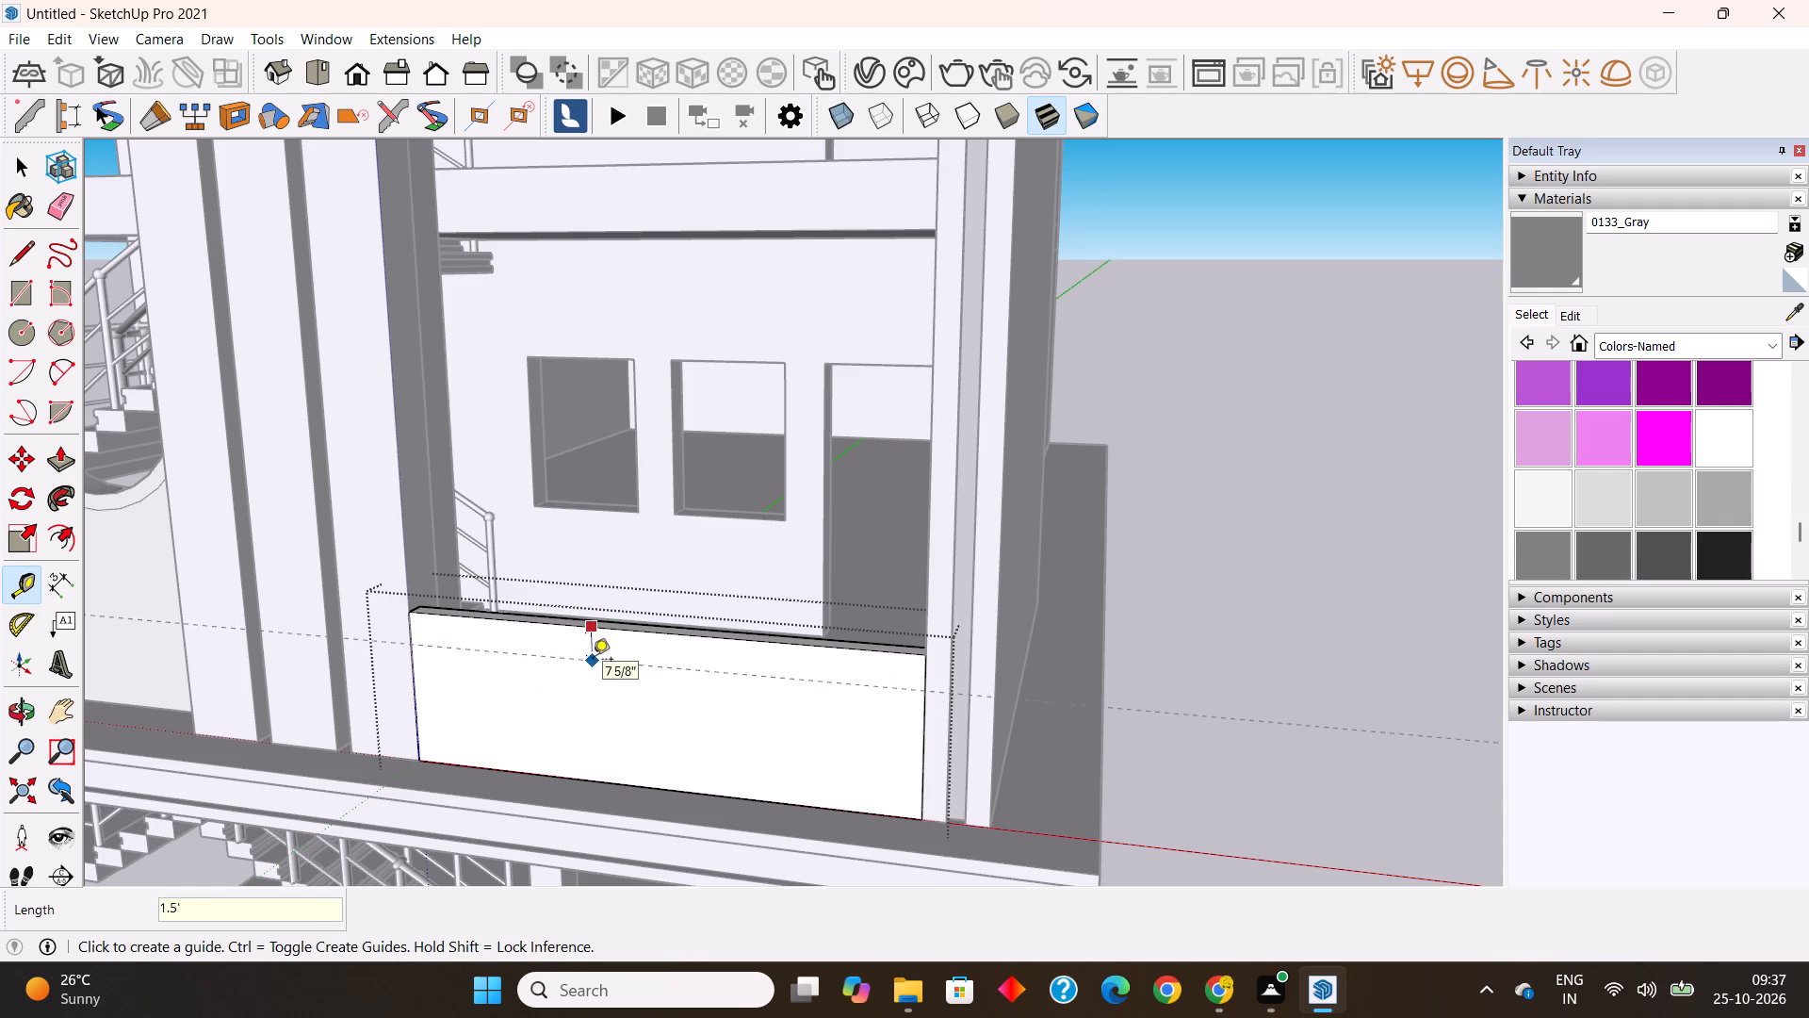
Place a vertical guide on the parapet's front face, 2'6" in from its outer end edge.
scroll(523, 700, "down", 3)
middle_click_drag(1025, 723, 1149, 678)
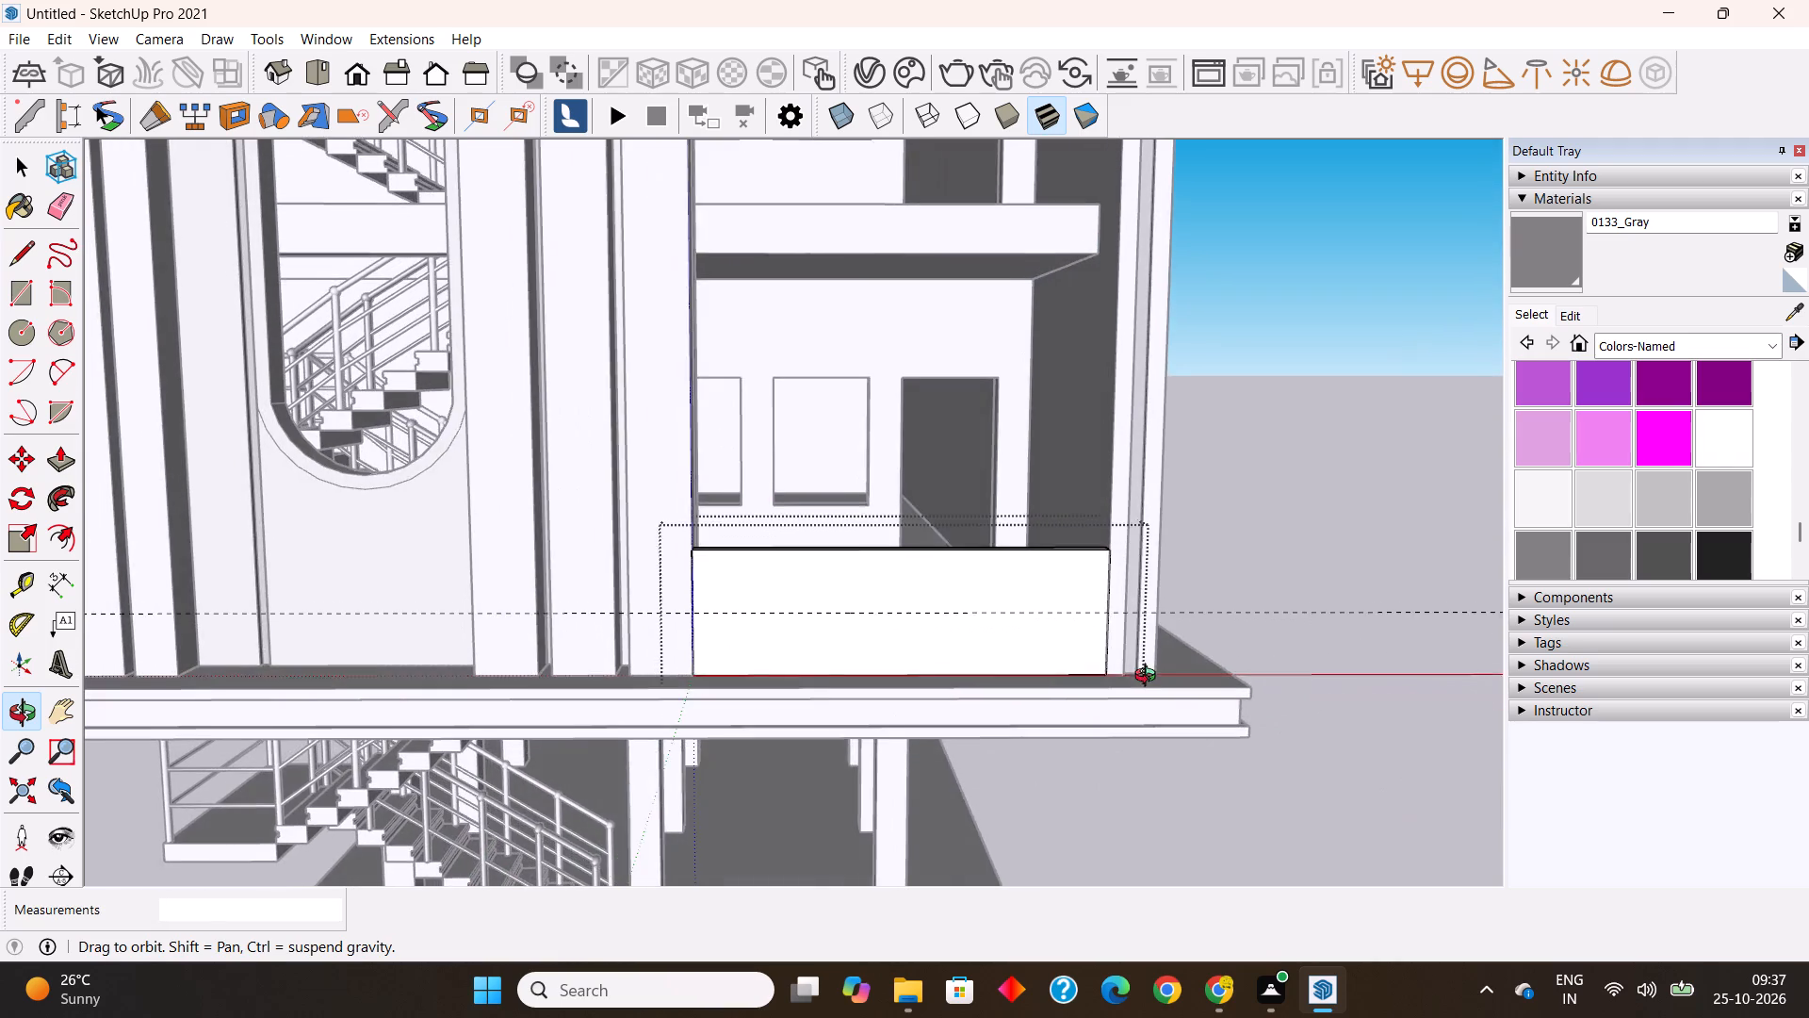
middle_click_drag(1149, 678, 1149, 674)
scroll(1107, 621, "up", 4)
left_click(1105, 582)
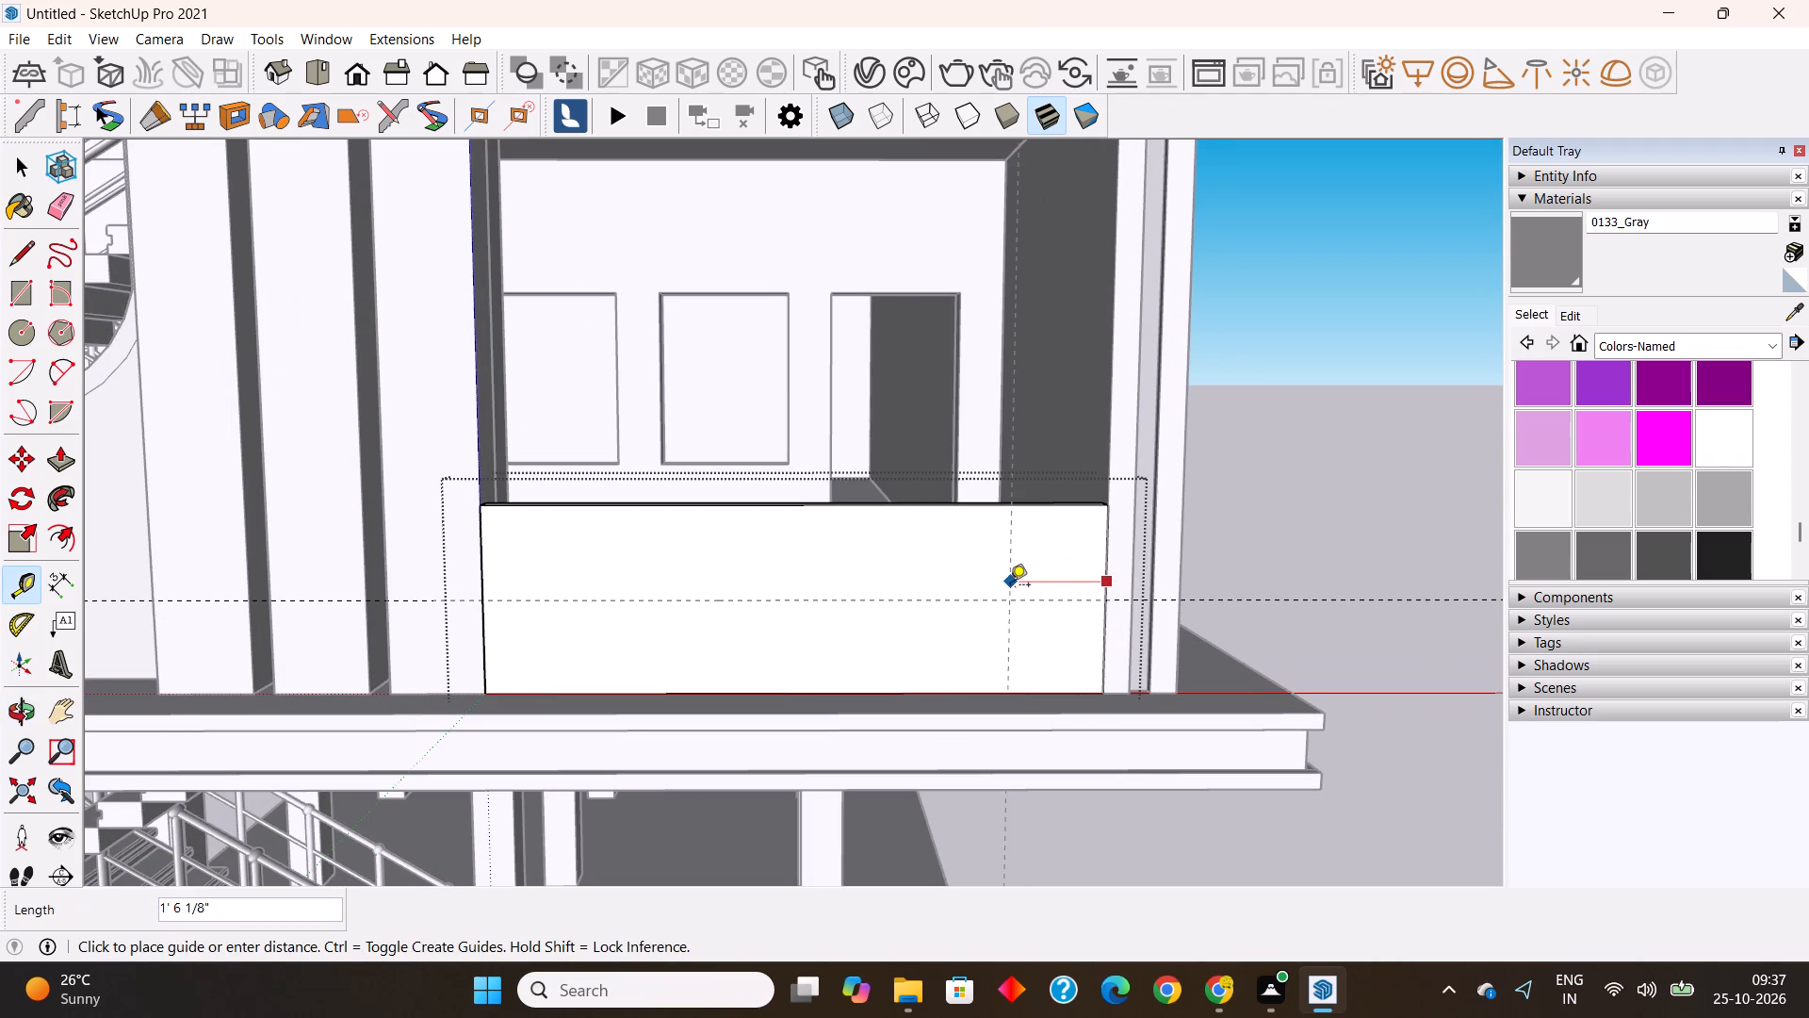
scroll(993, 583, "down", 7)
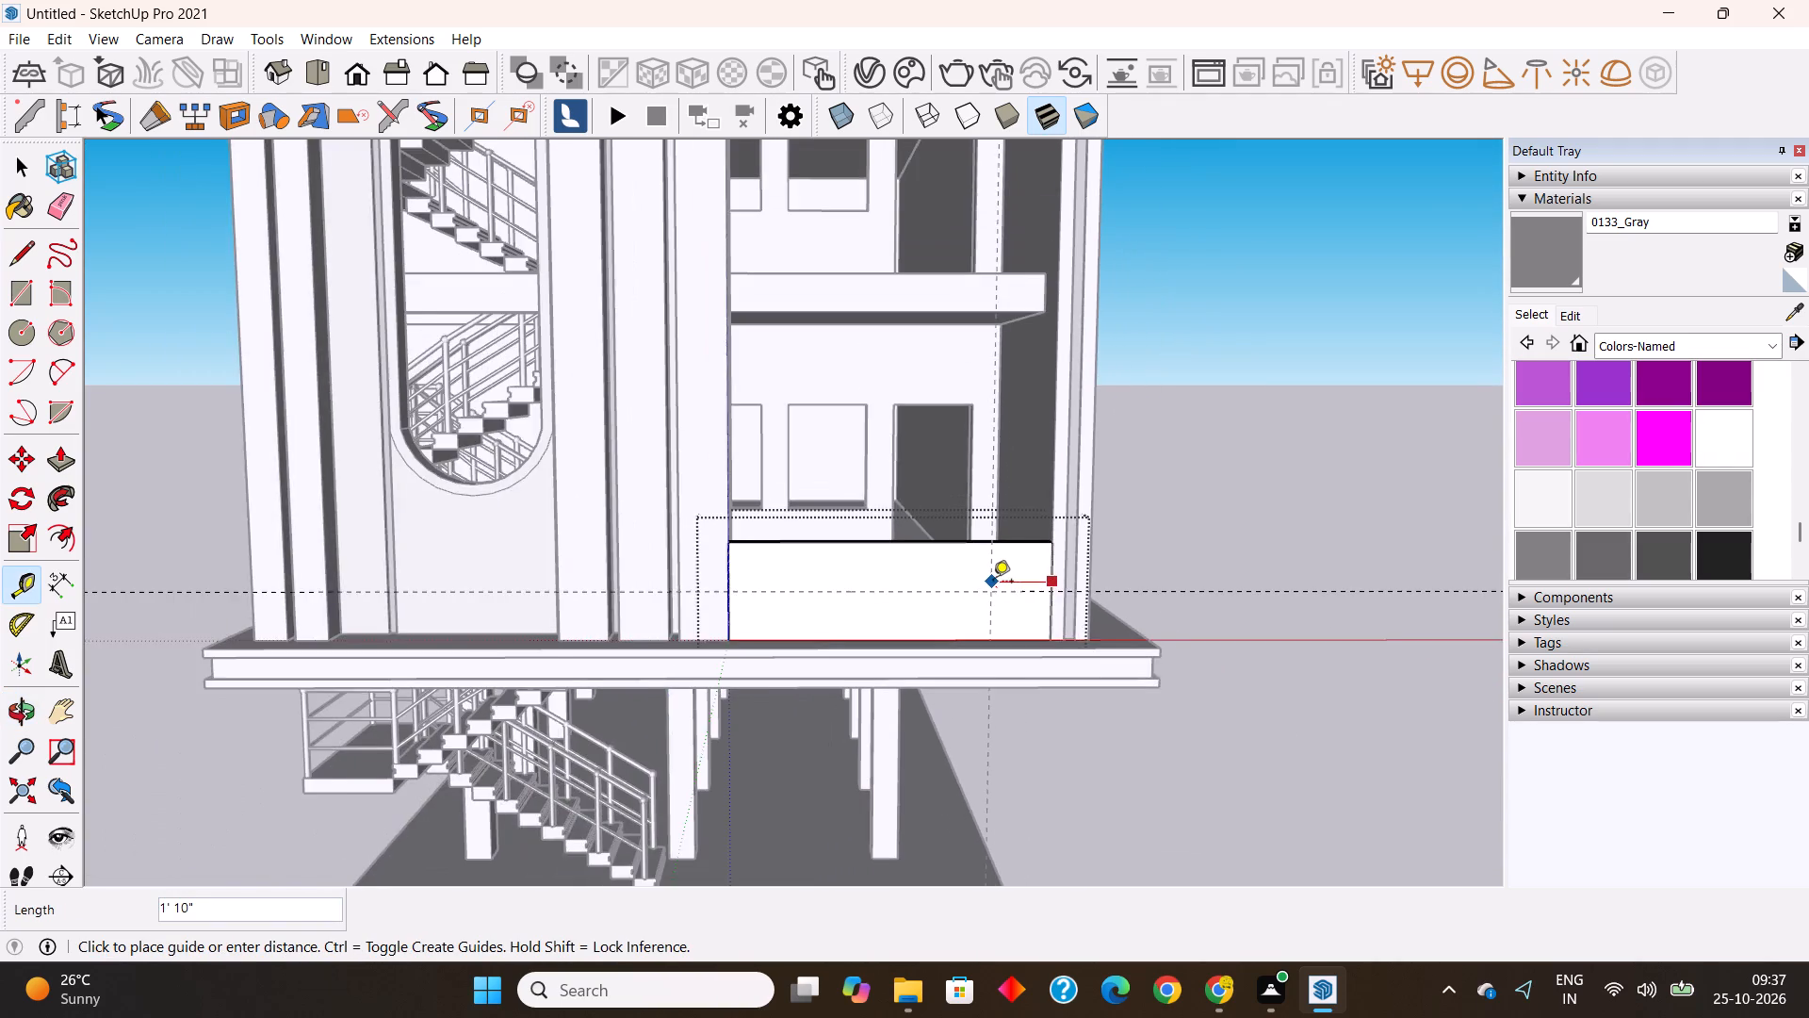
scroll(993, 583, "down", 2)
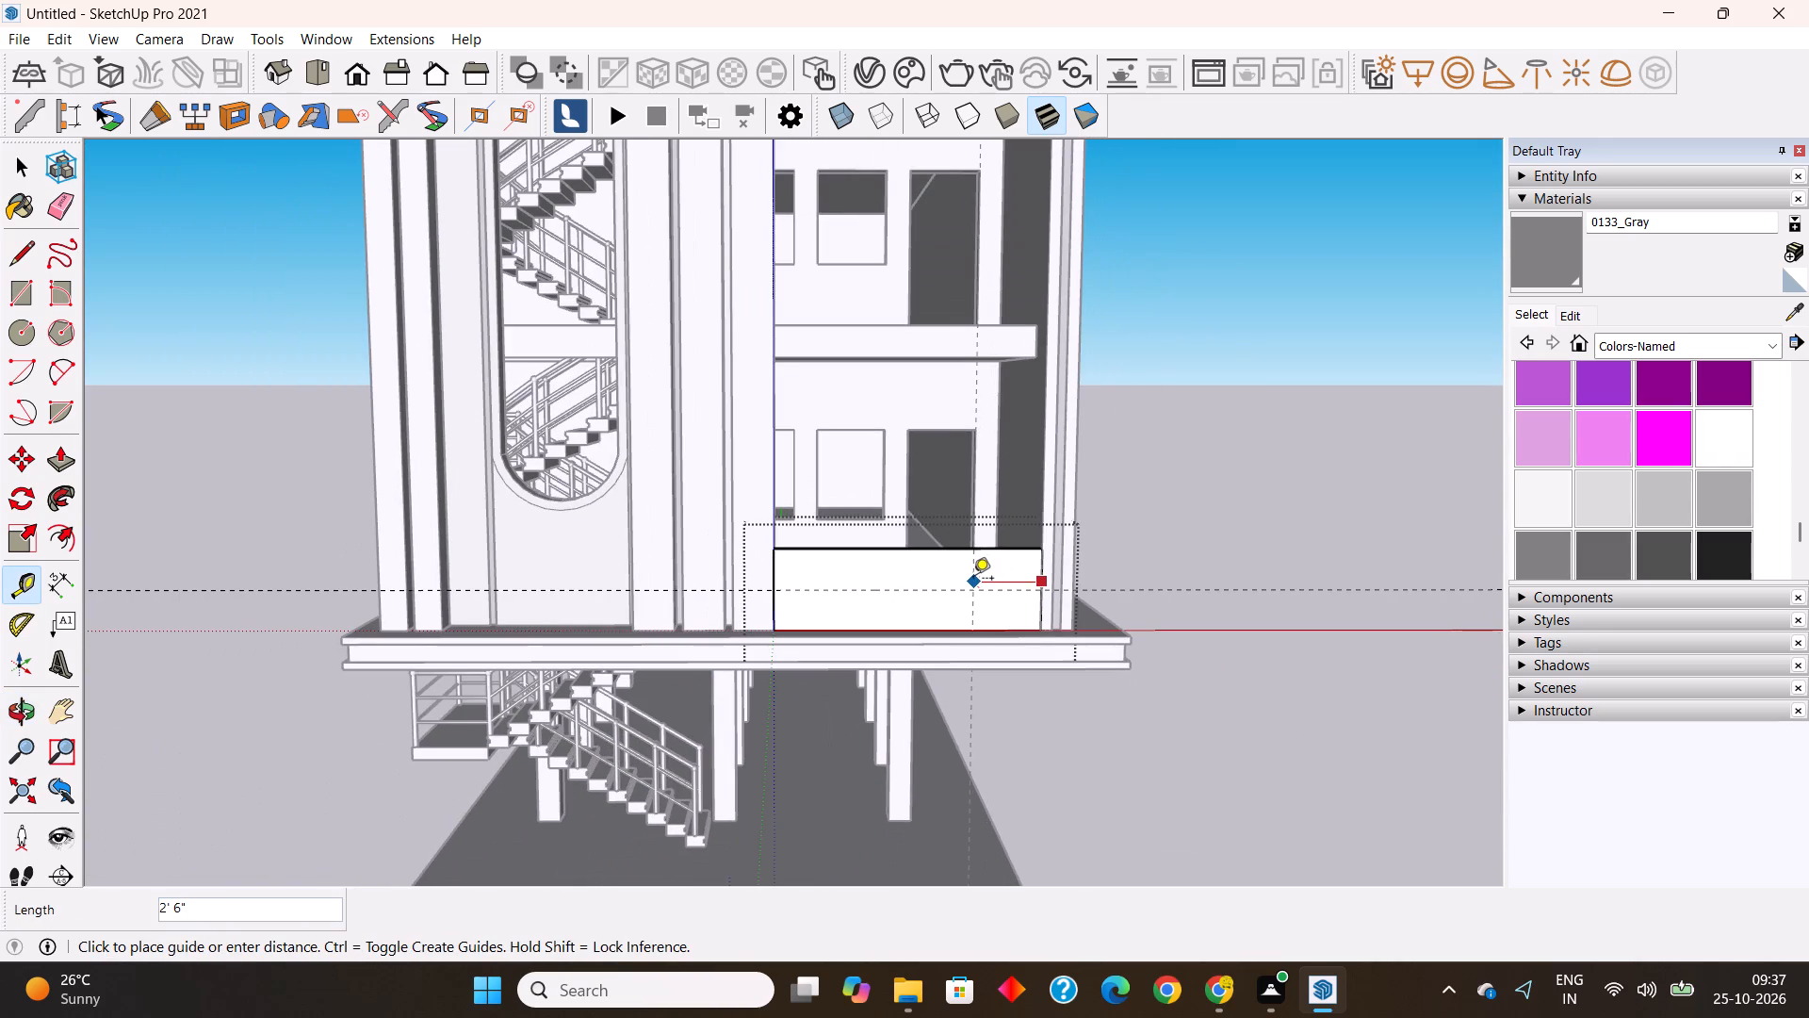
type("2'6\"")
key("Return")
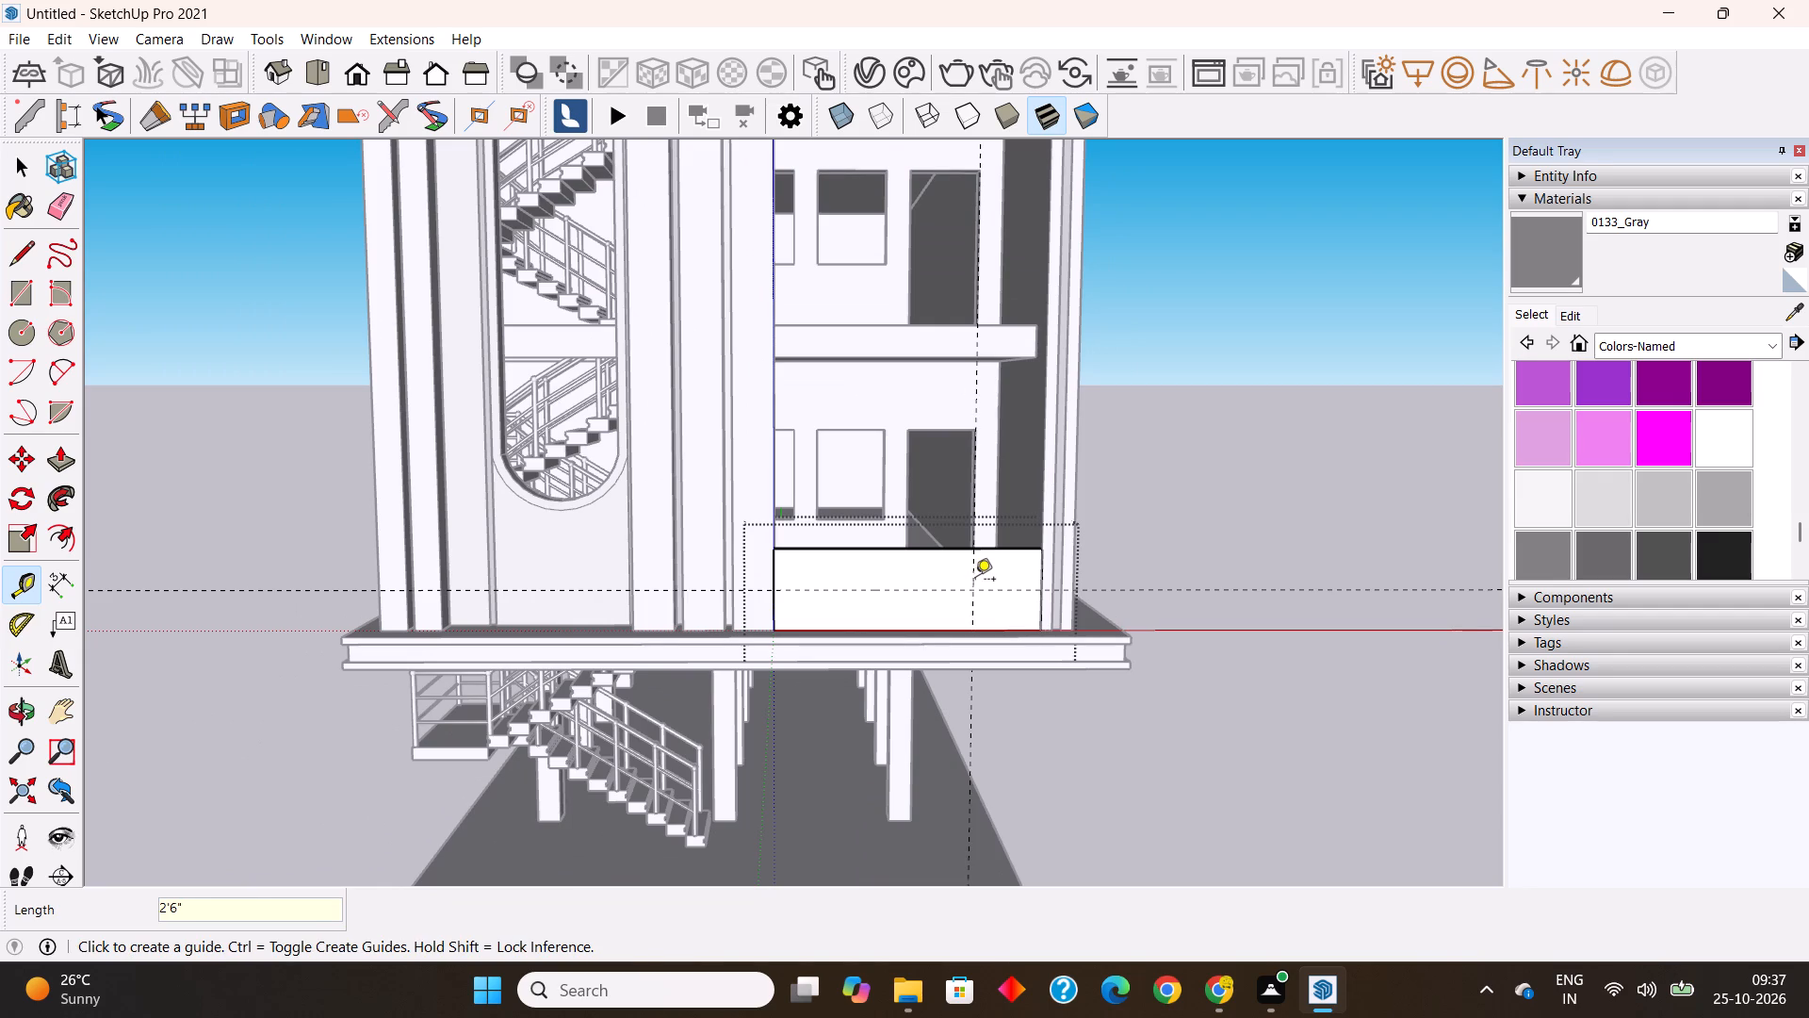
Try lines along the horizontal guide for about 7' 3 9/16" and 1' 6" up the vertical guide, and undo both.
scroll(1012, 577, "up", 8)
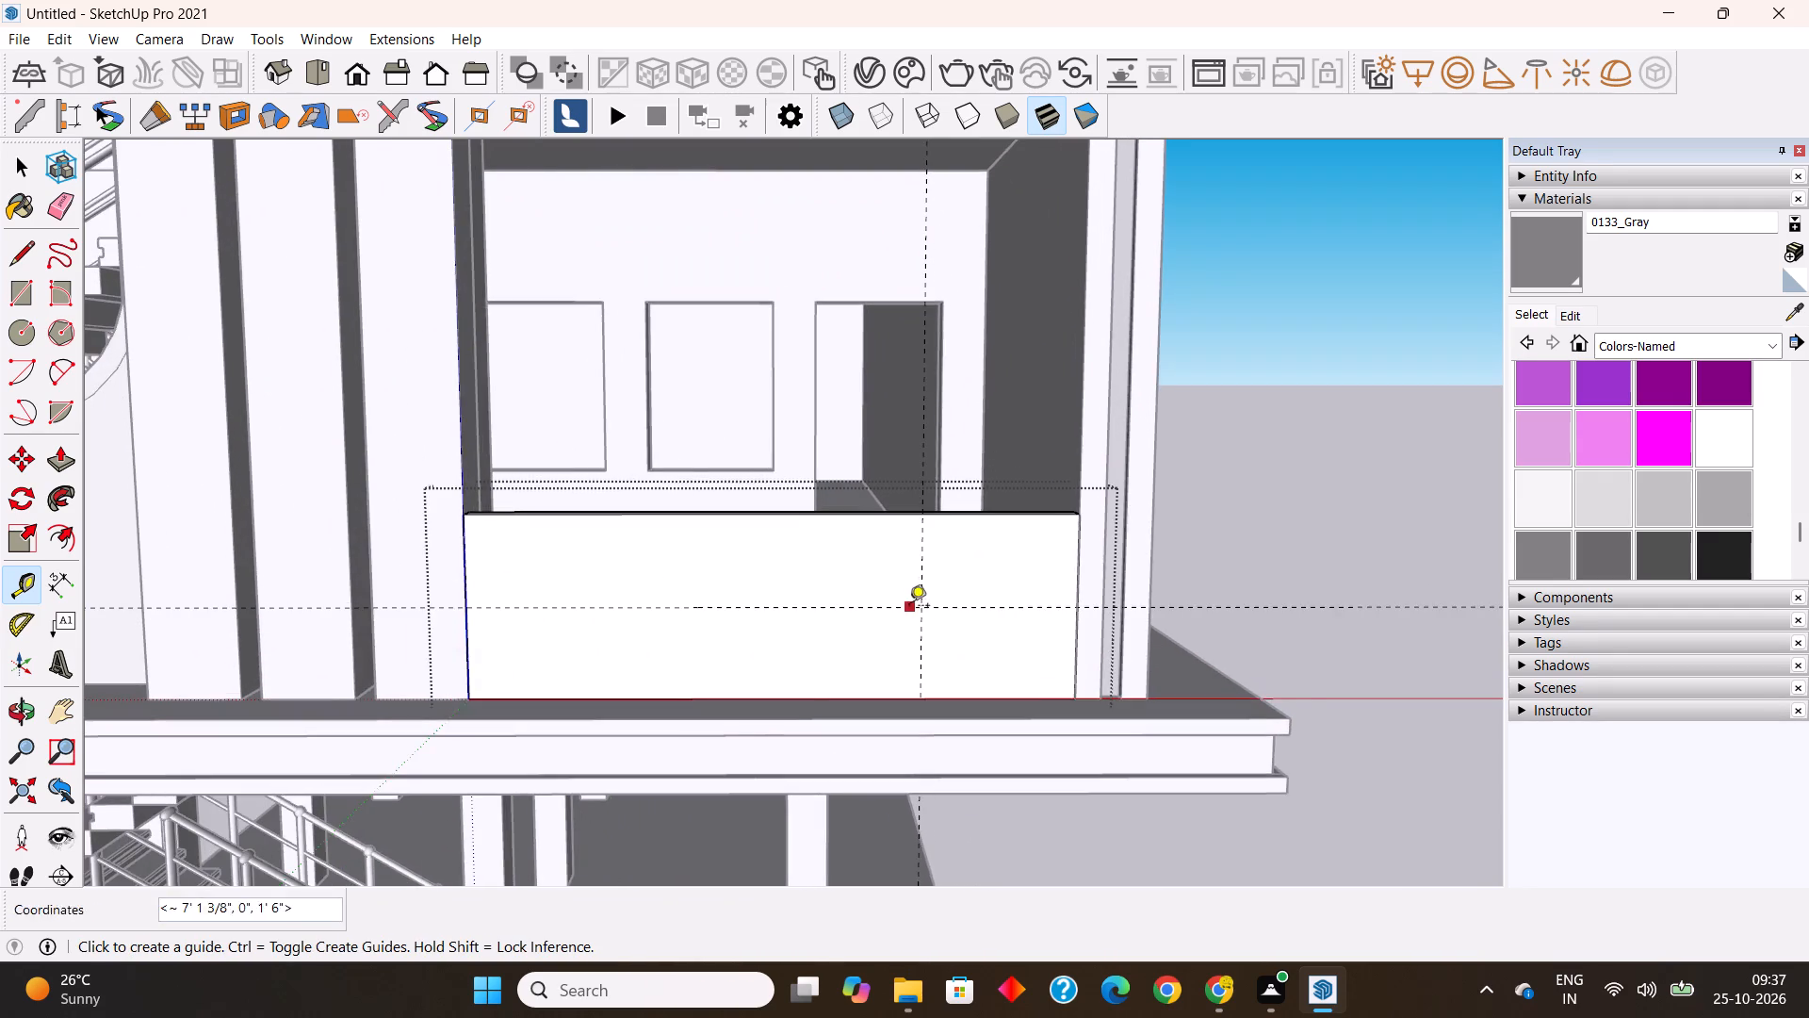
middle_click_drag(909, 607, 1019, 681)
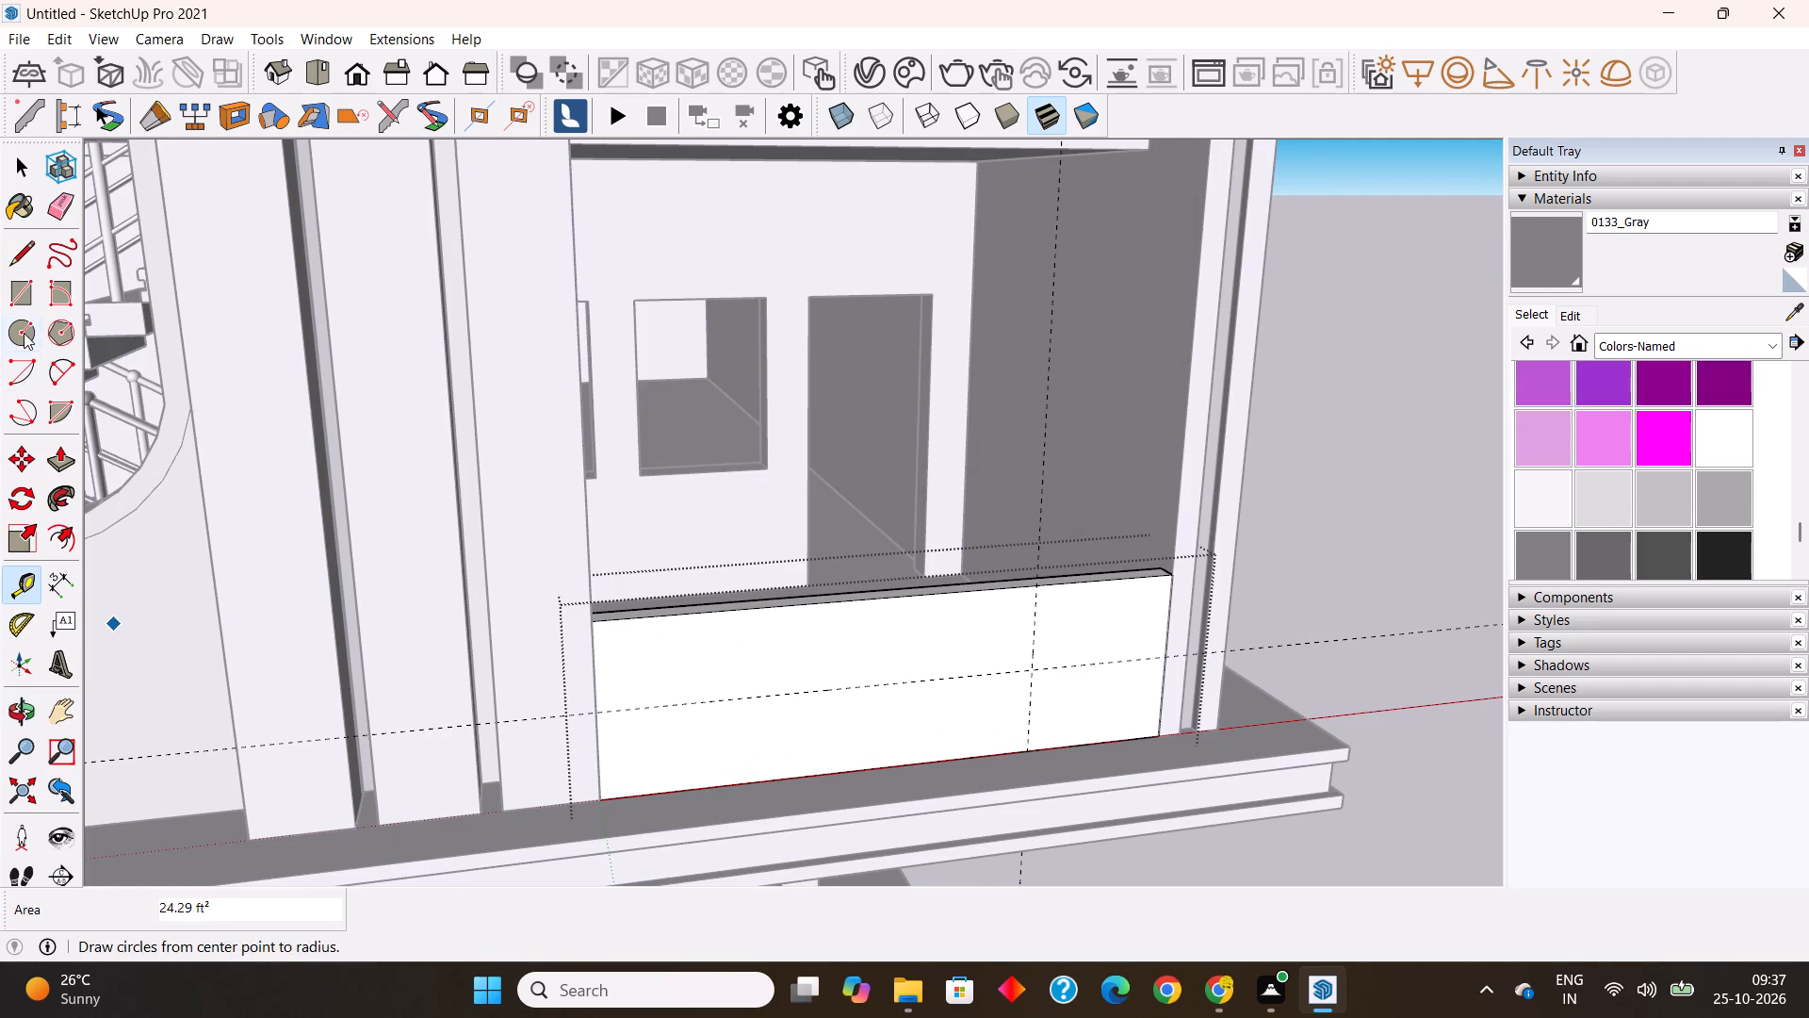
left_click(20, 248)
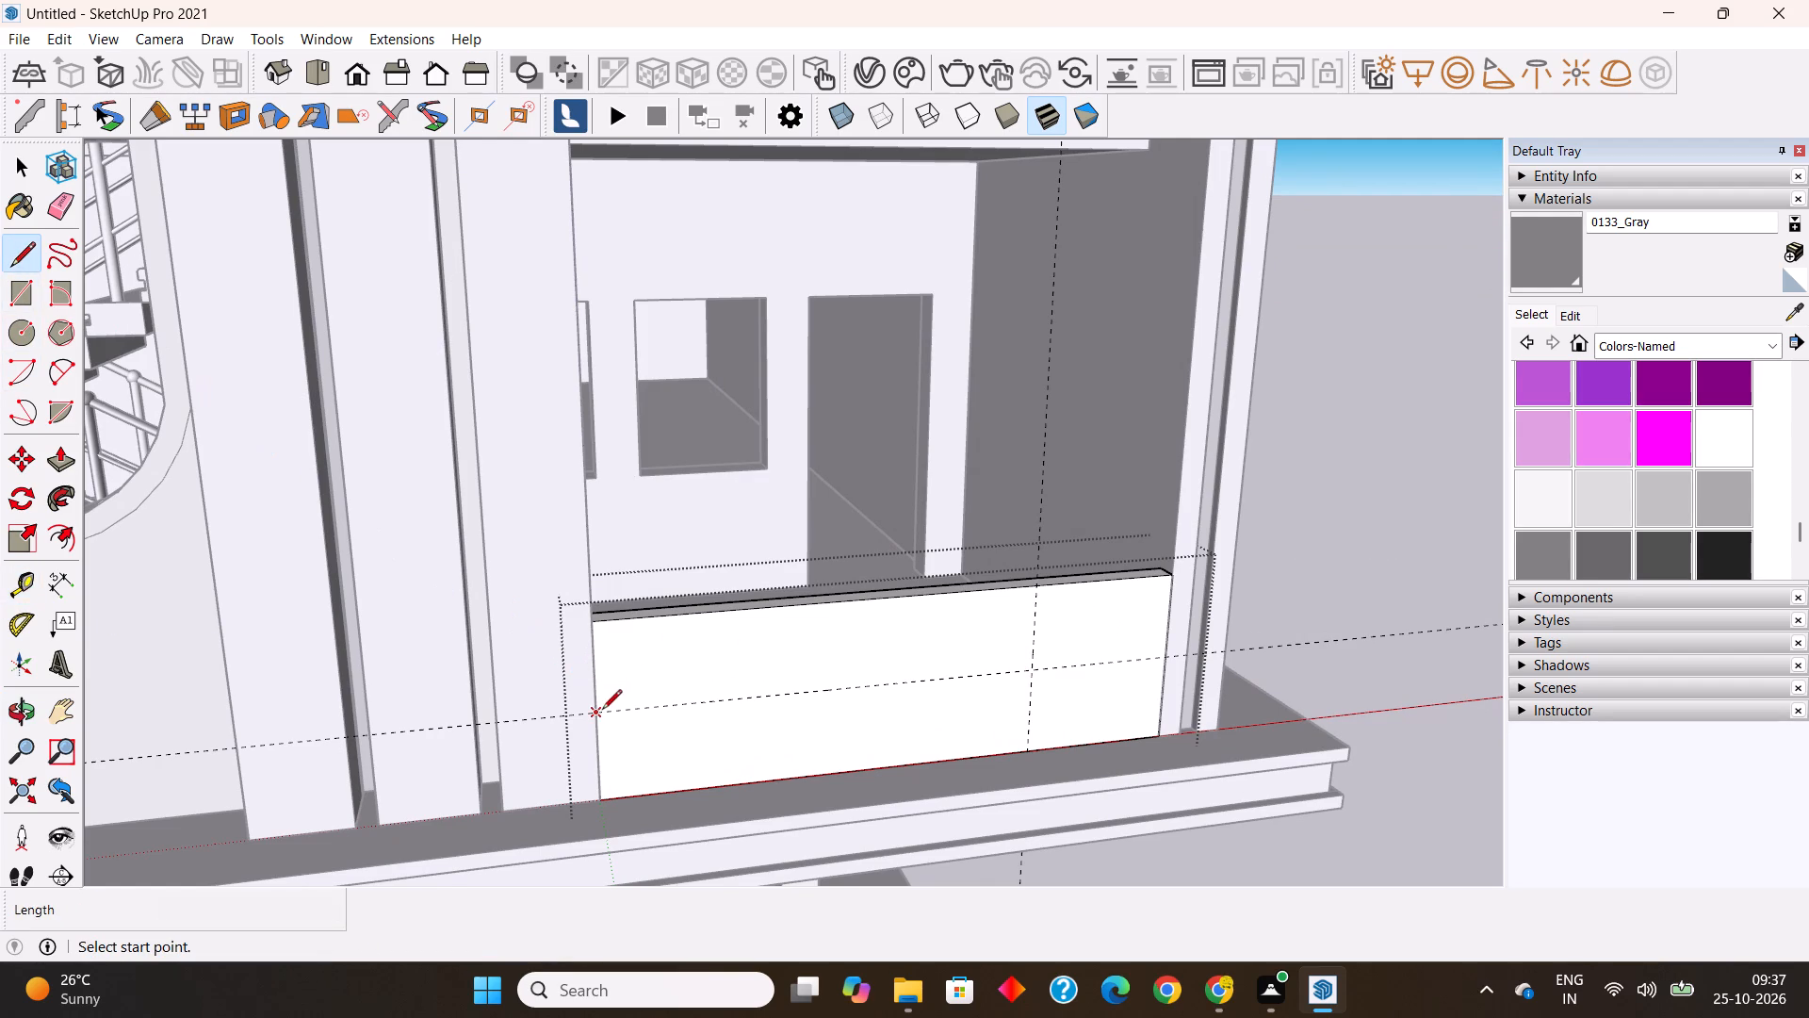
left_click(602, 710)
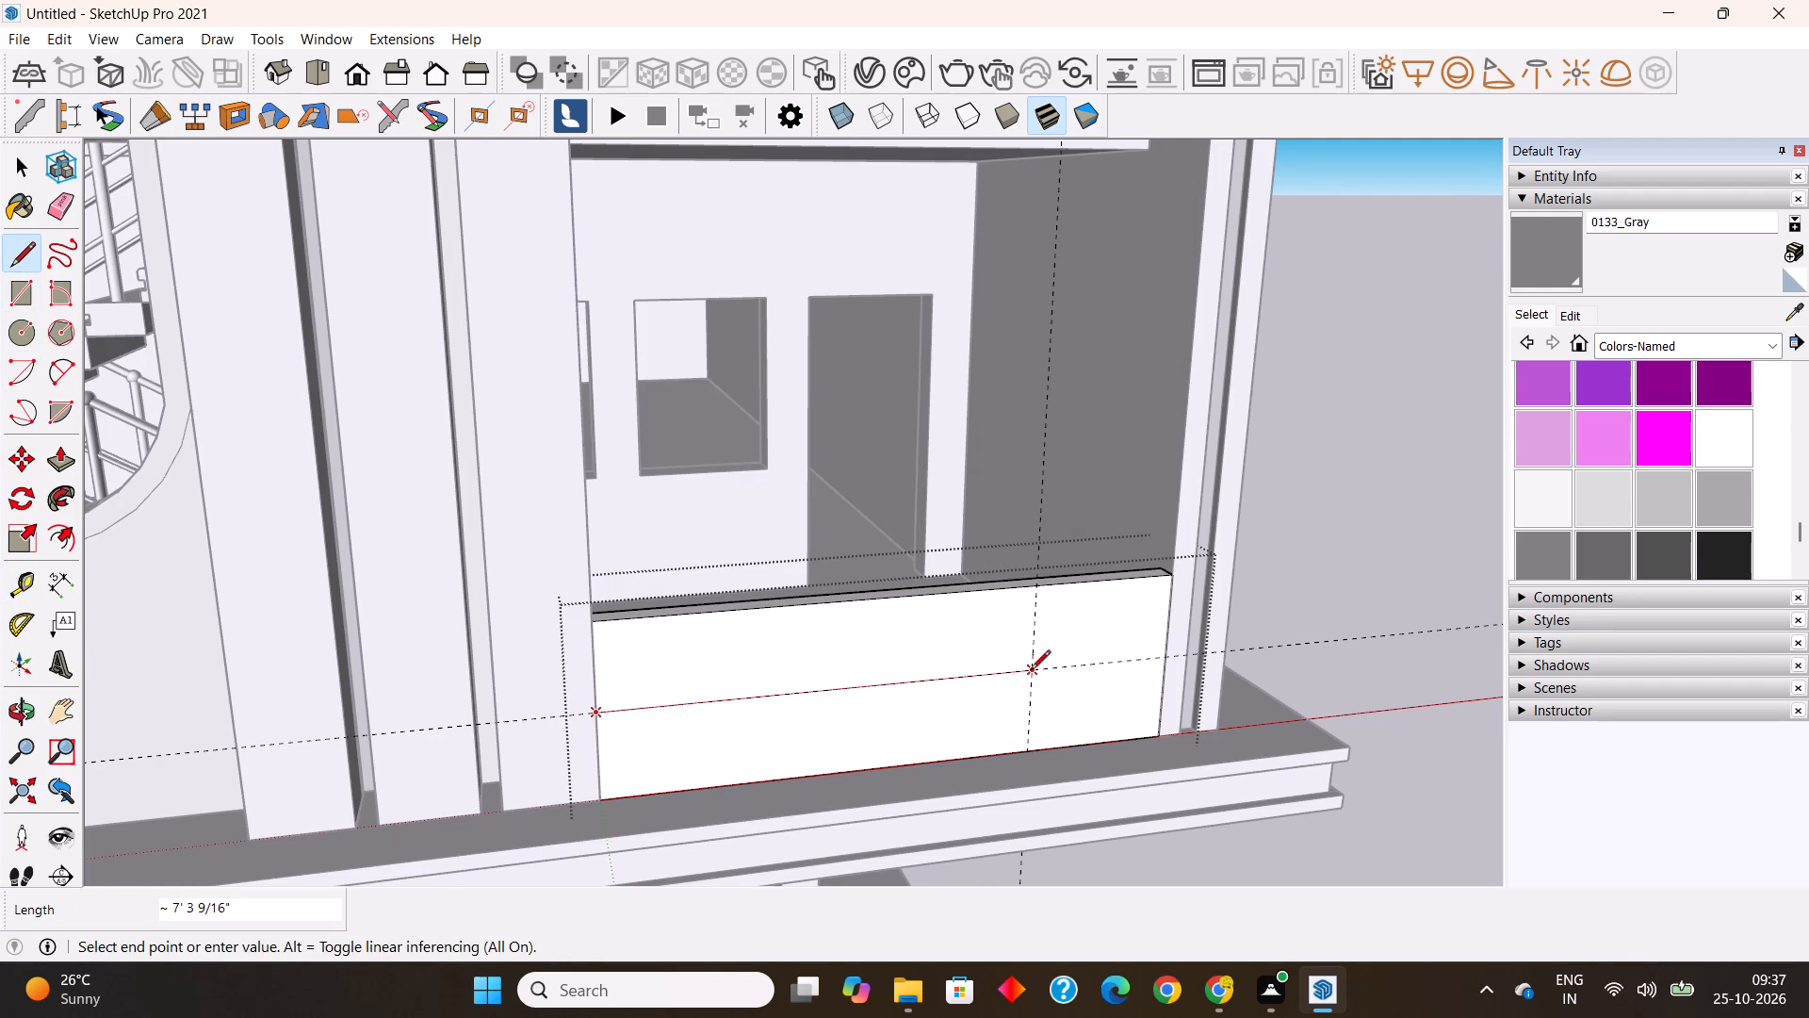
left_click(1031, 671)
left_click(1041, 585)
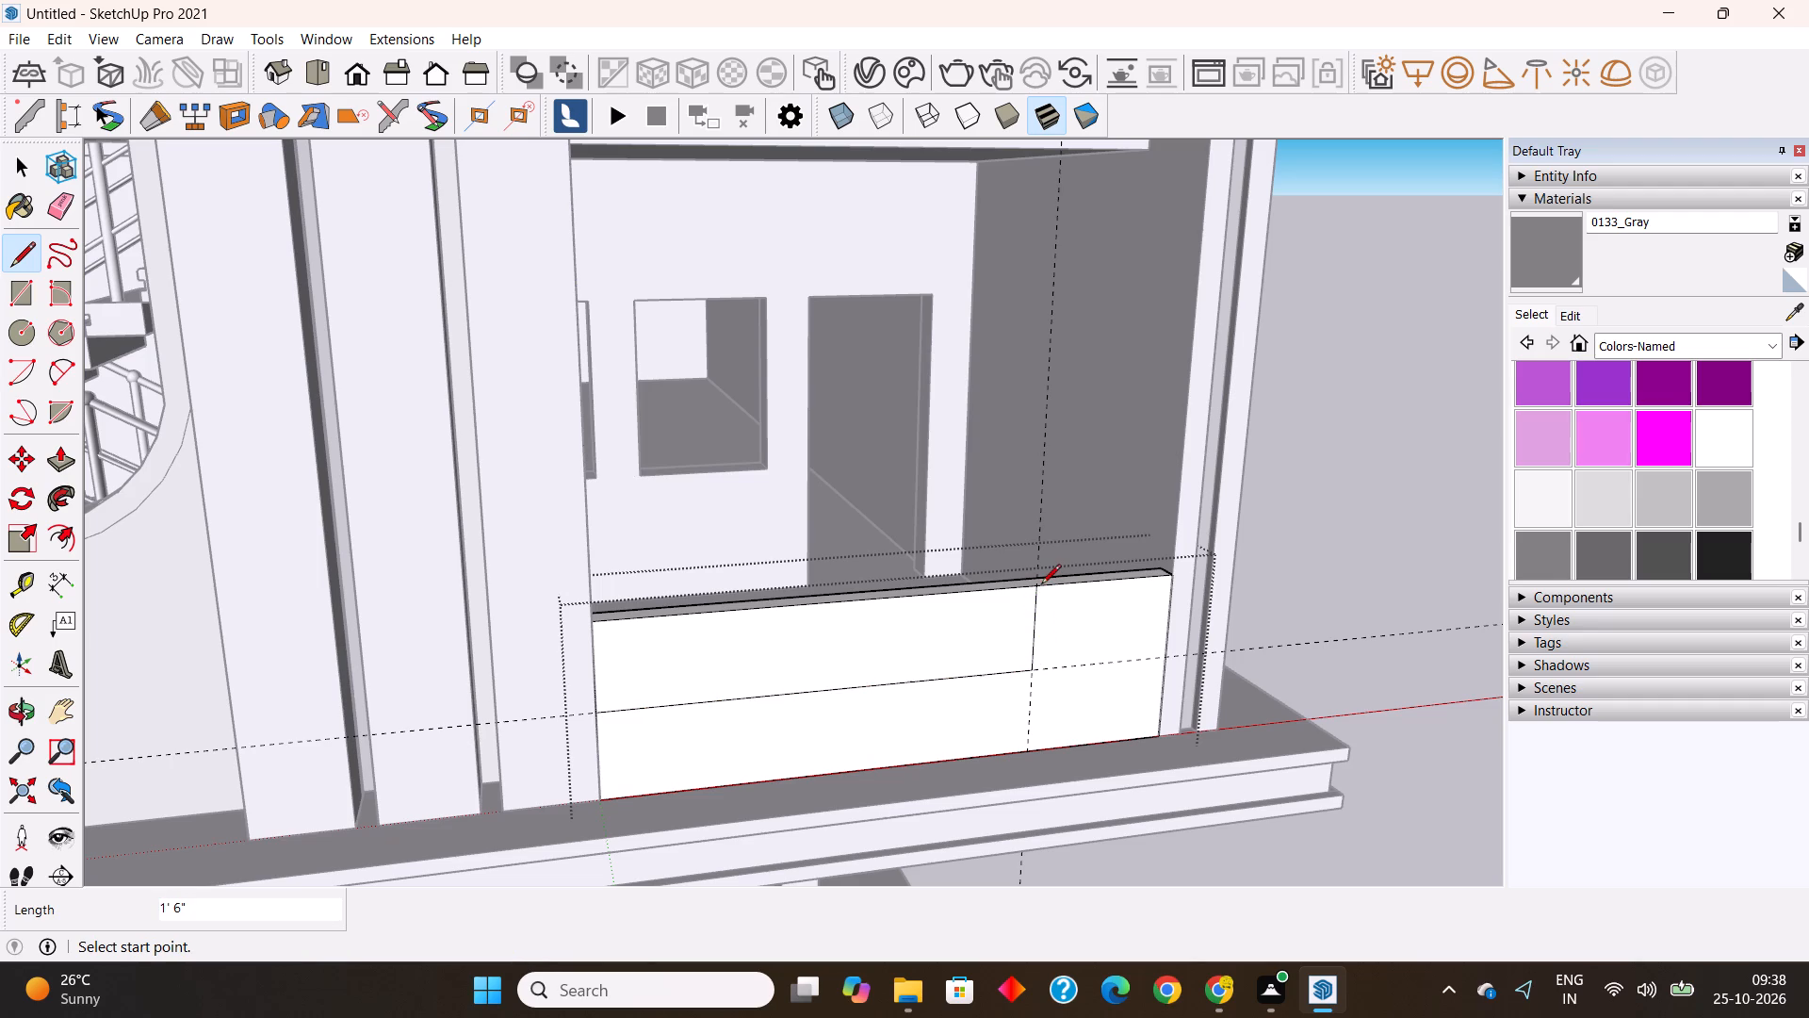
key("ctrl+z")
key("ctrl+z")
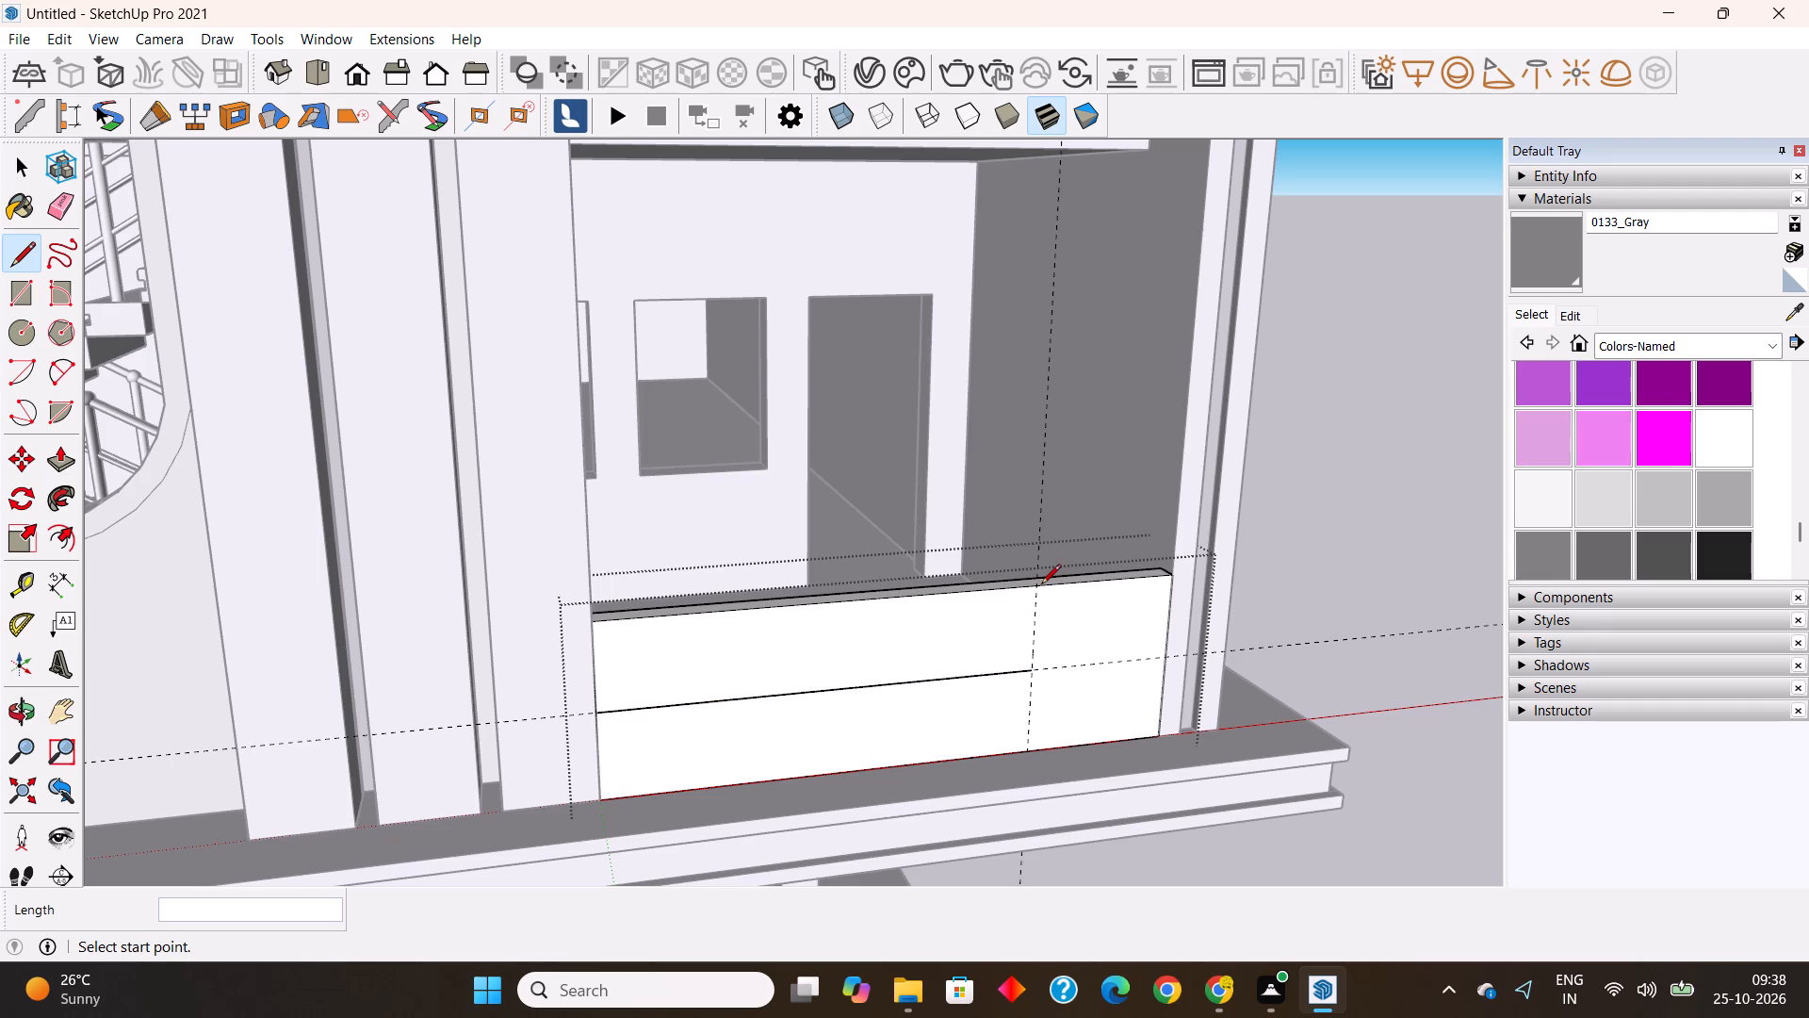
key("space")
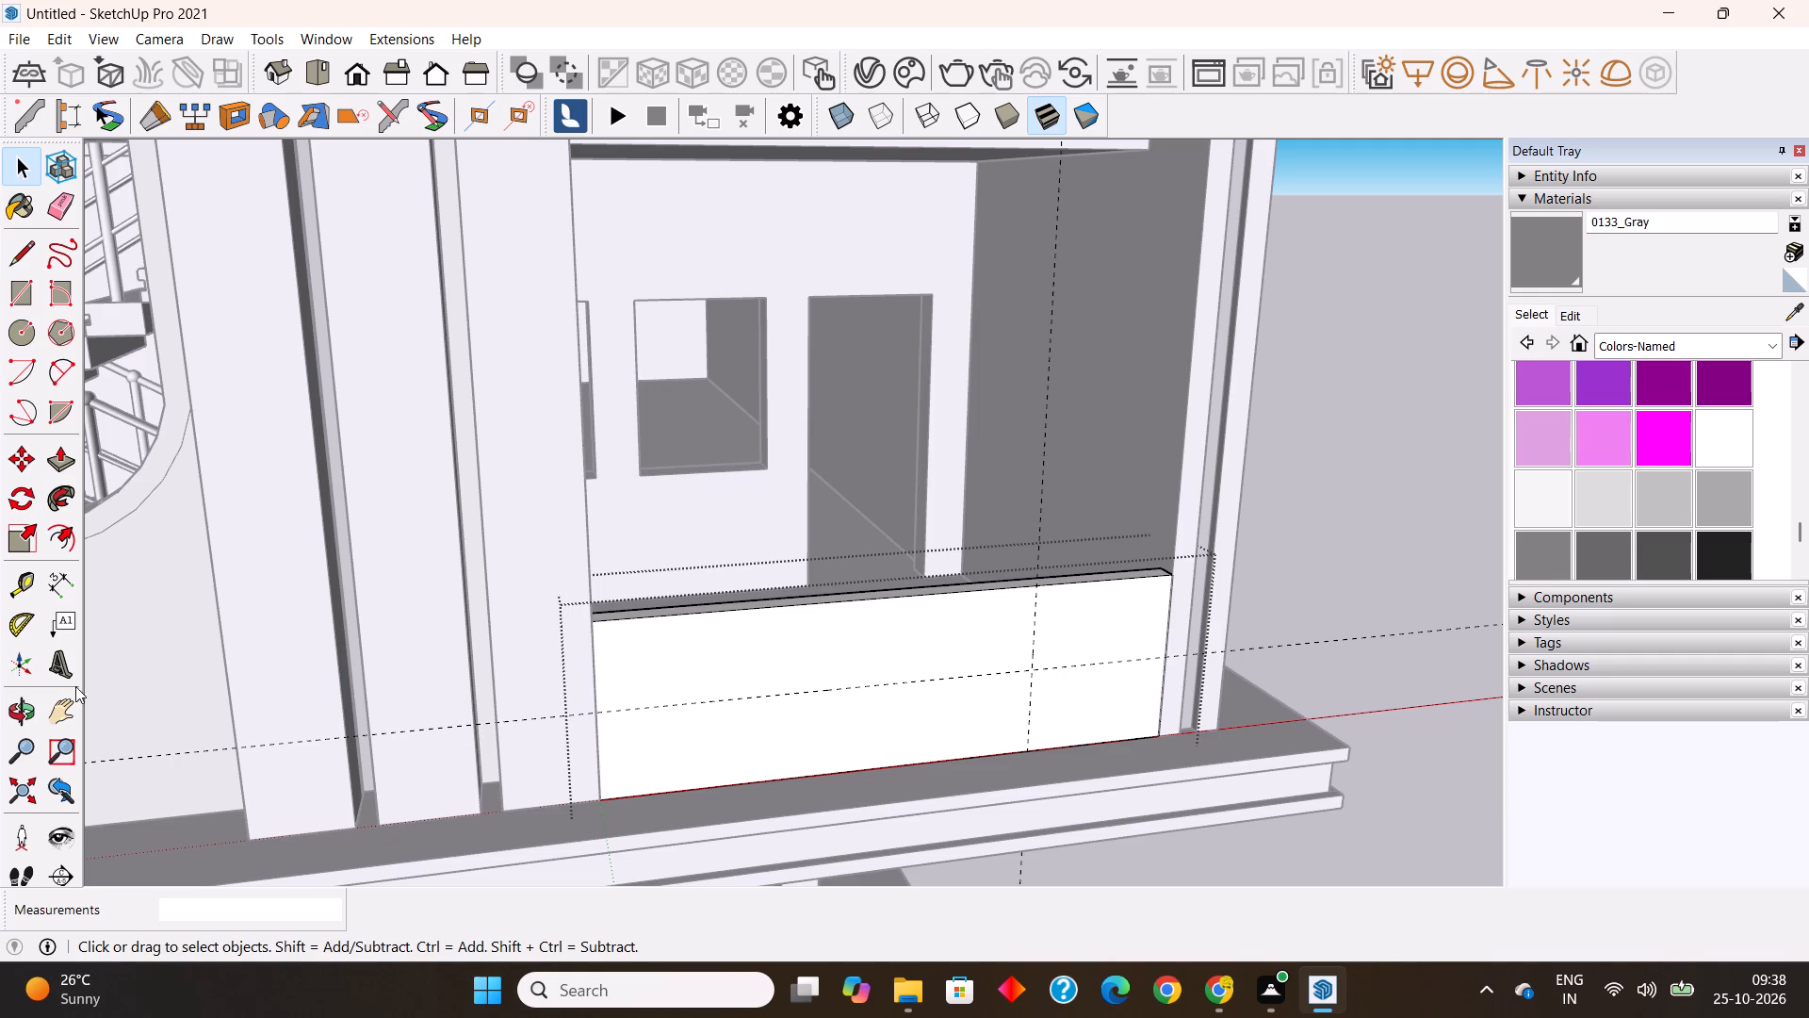
Place a second vertical guide 1' from the first one, on the side toward the fins.
left_click(24, 585)
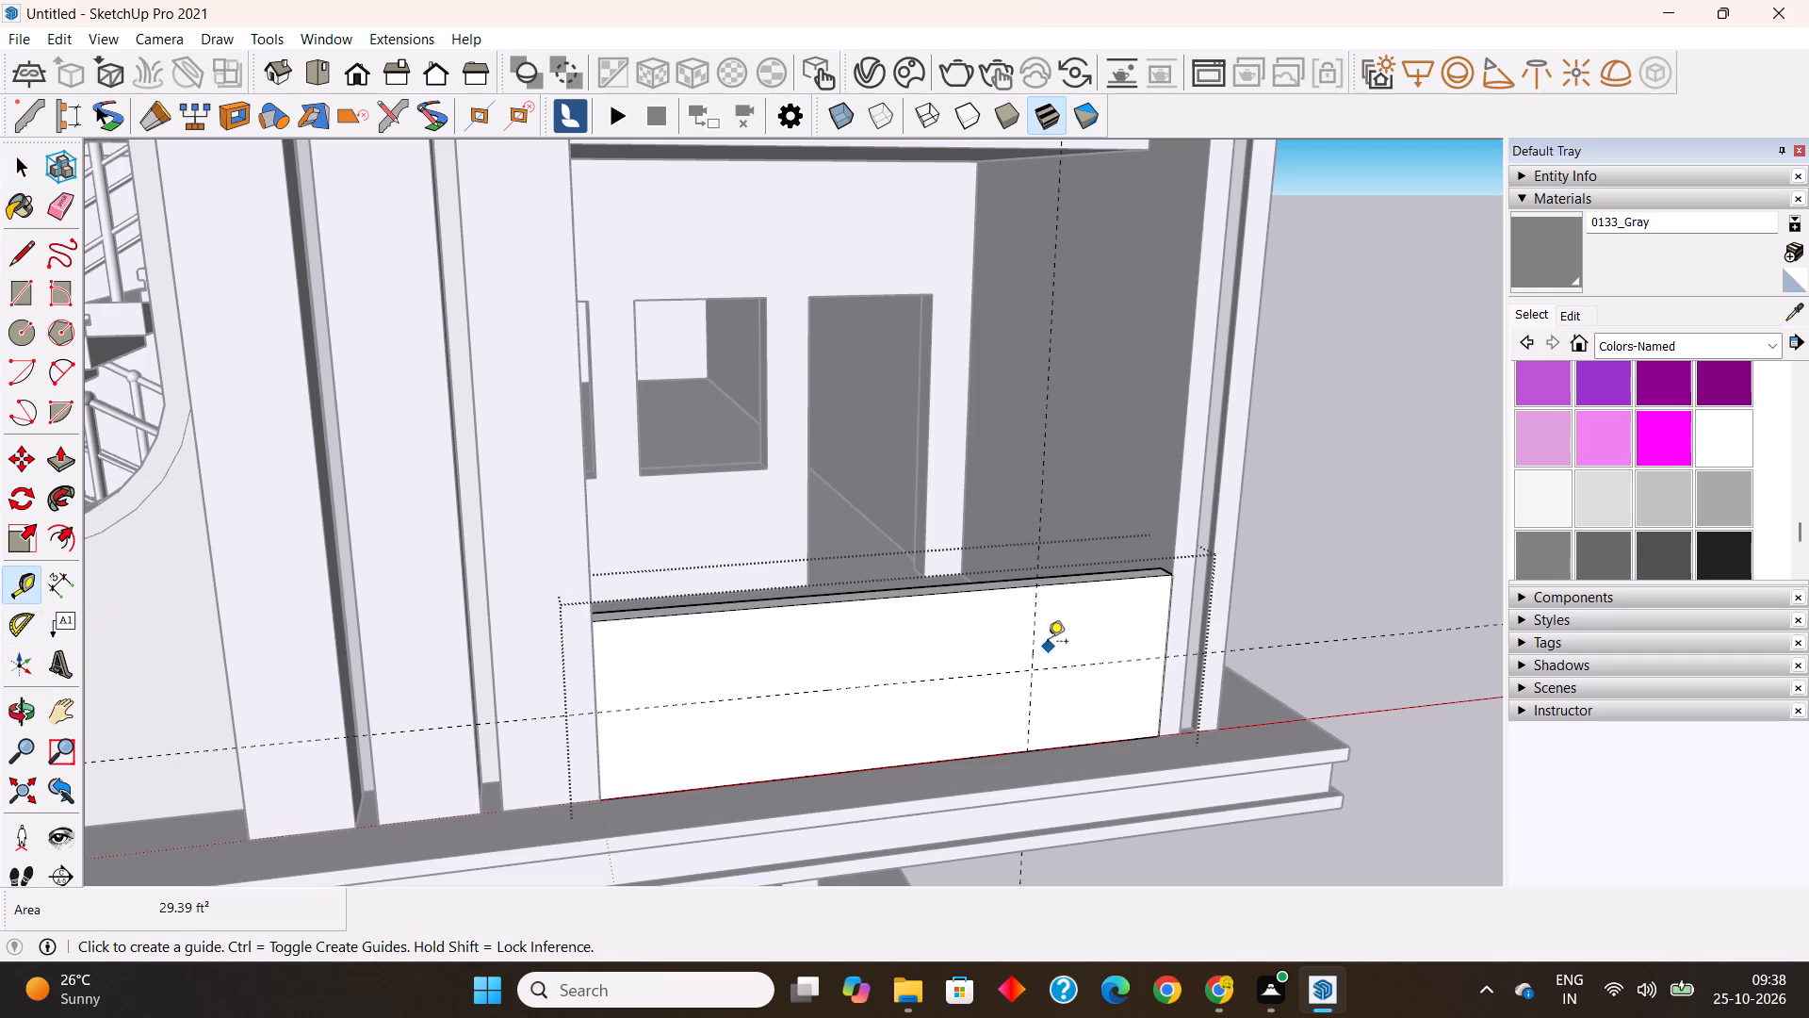
left_click(1035, 628)
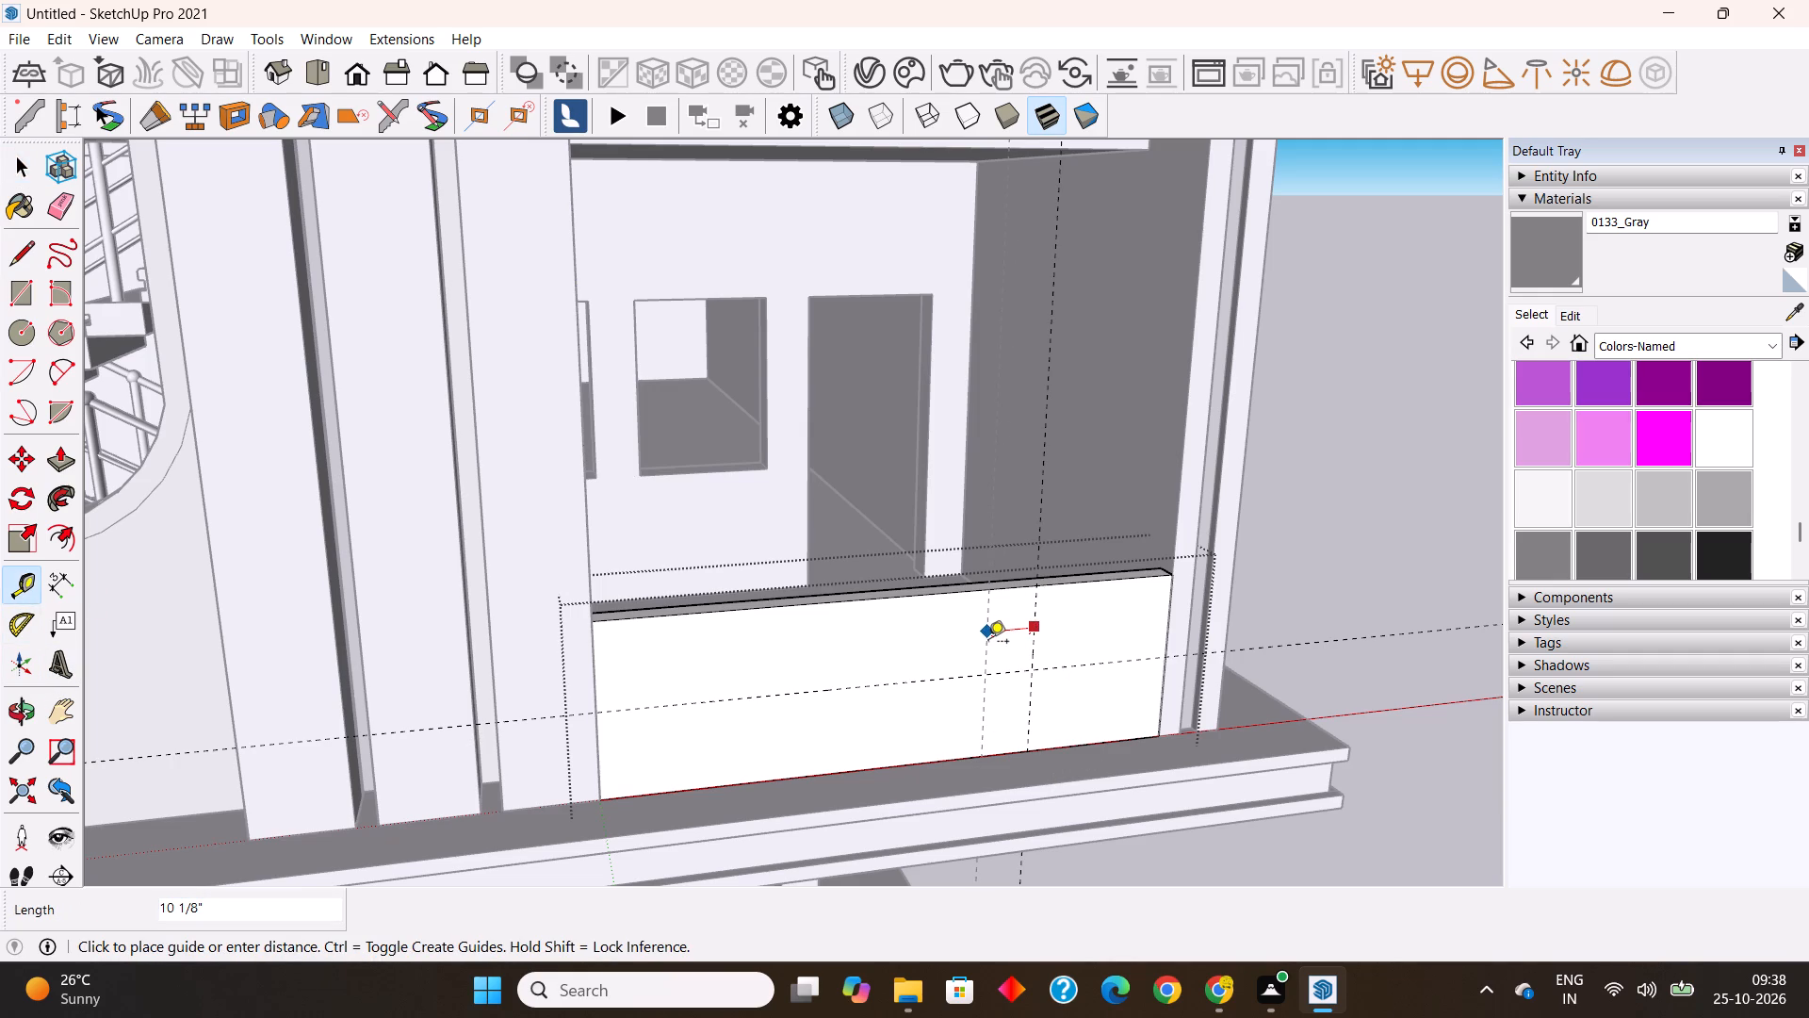
type("1'")
key("Return")
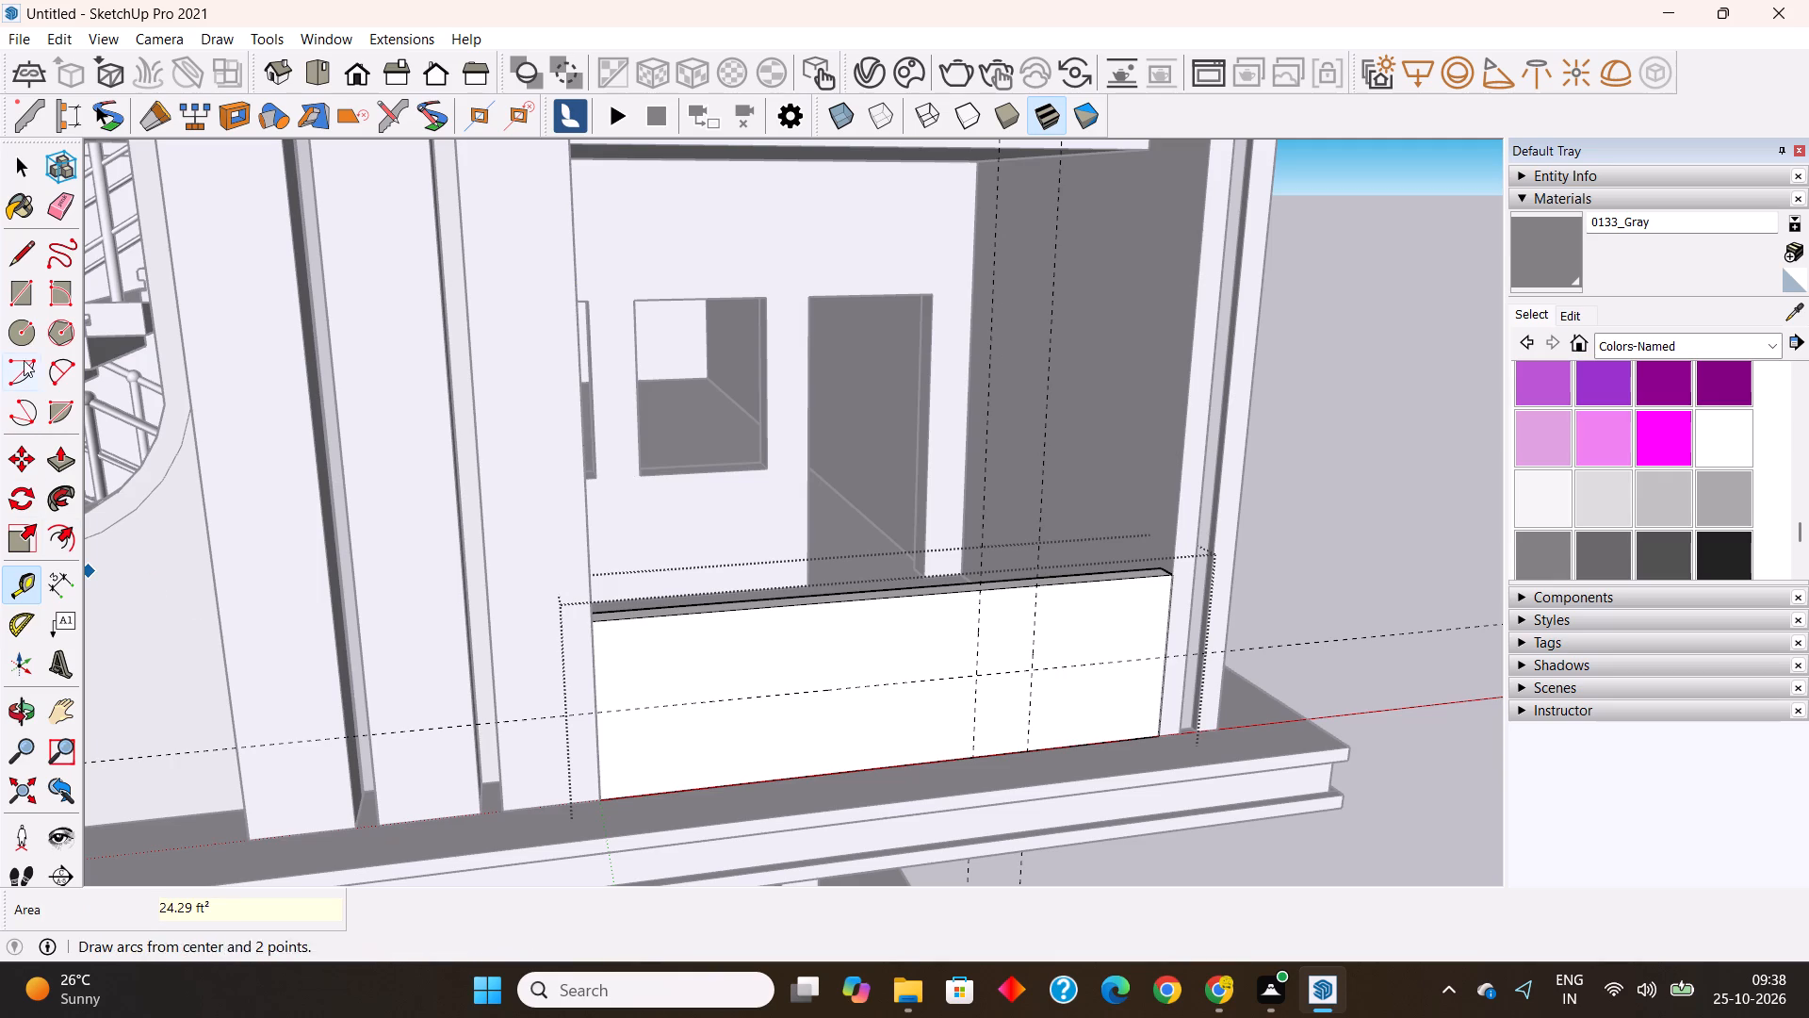
Draw a line along the horizontal guide from the fin-side end to the second vertical guide, then slant up to the top edge at the first guide.
left_click(24, 247)
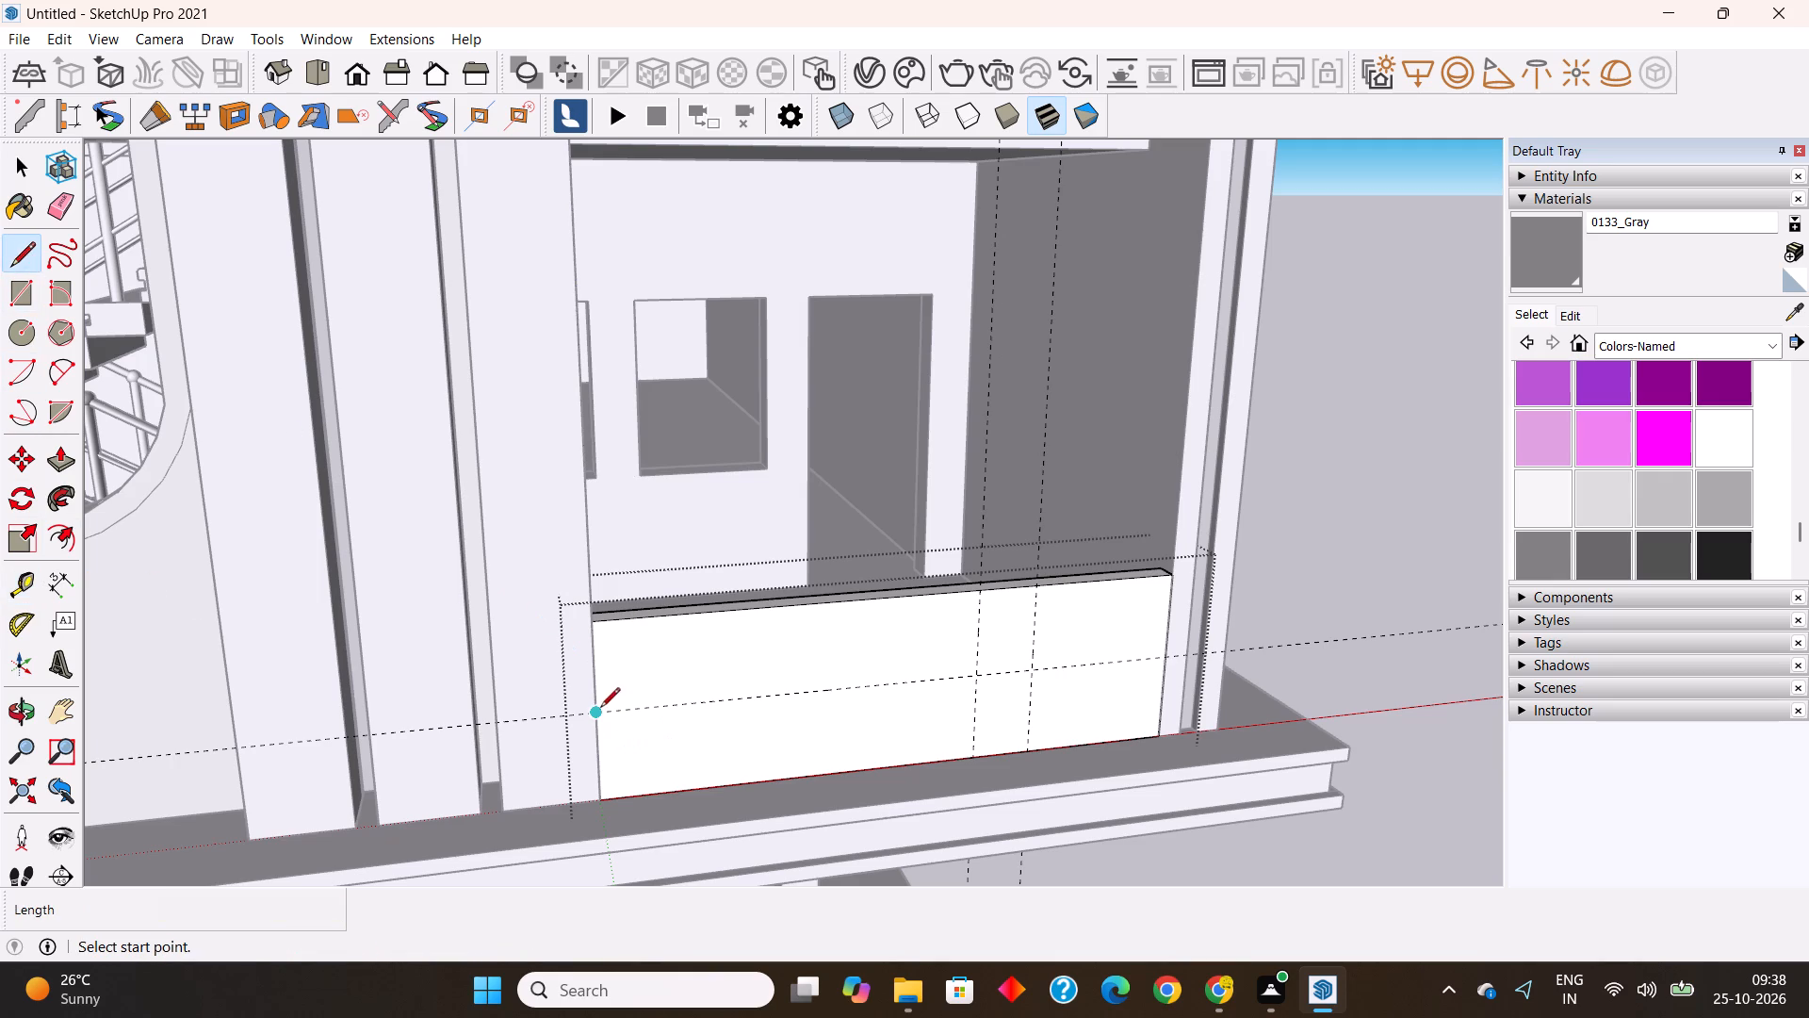
left_click(600, 709)
left_click(976, 675)
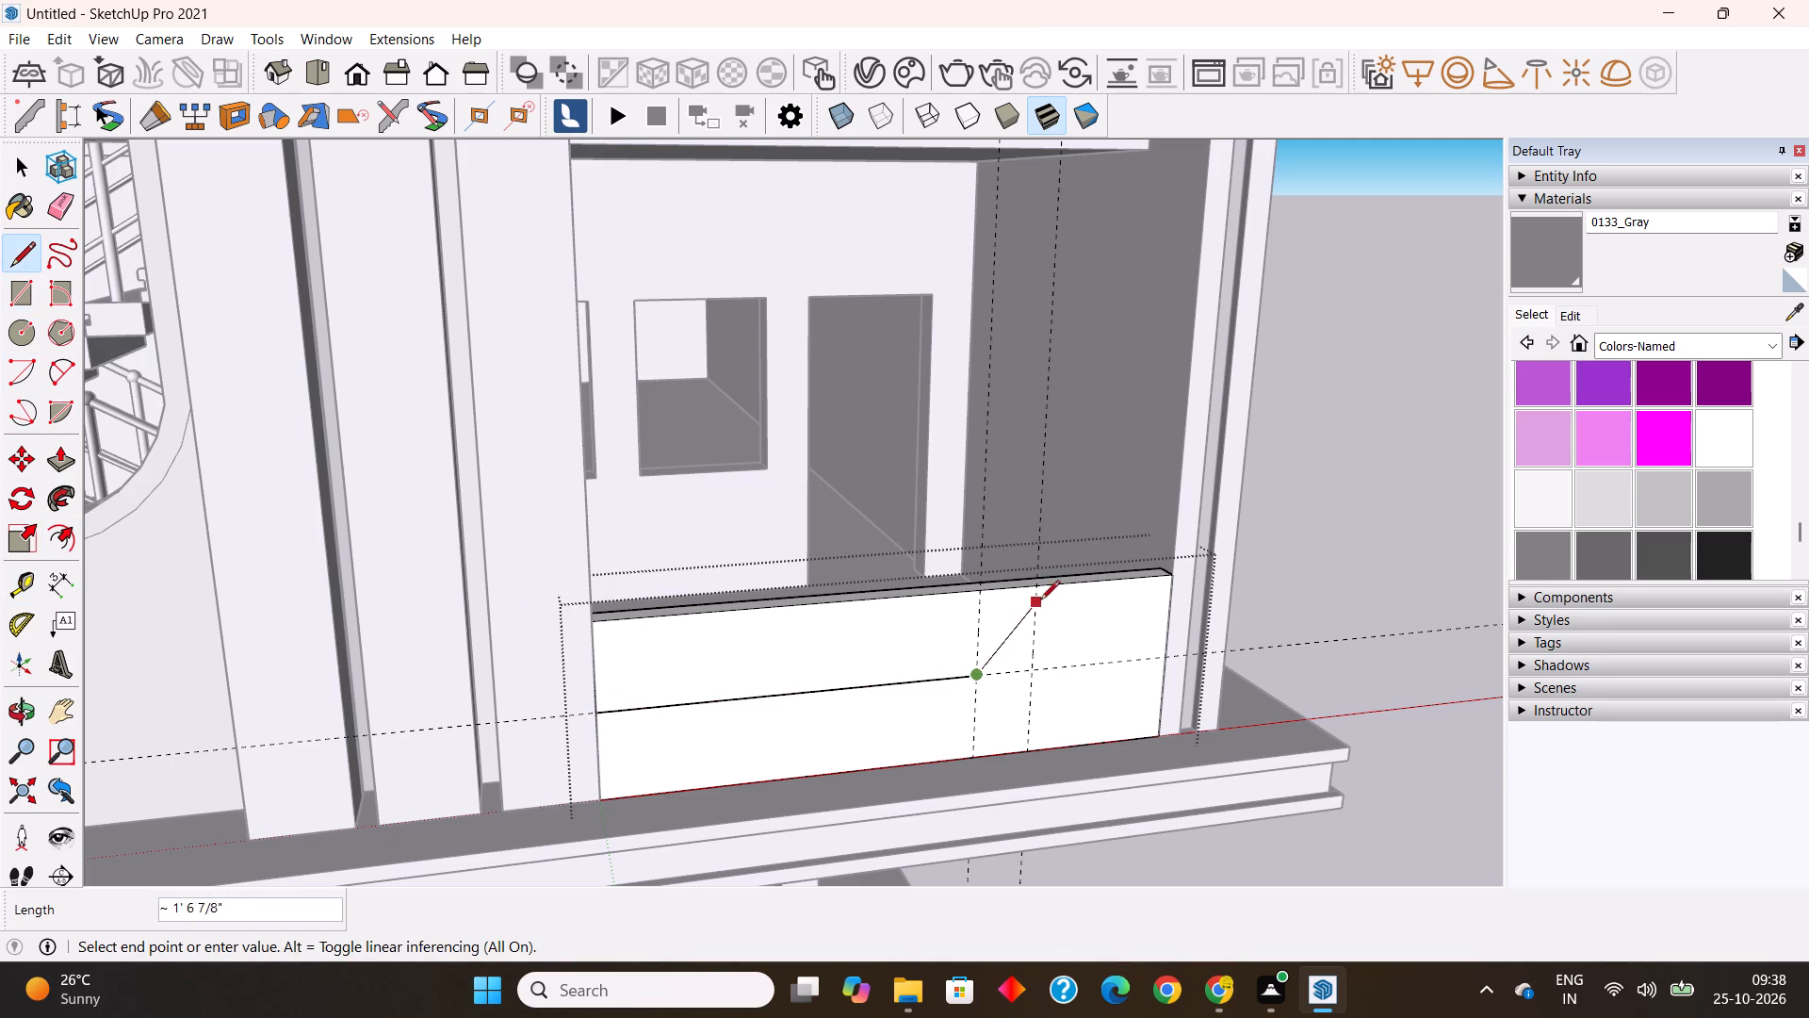
left_click(1043, 583)
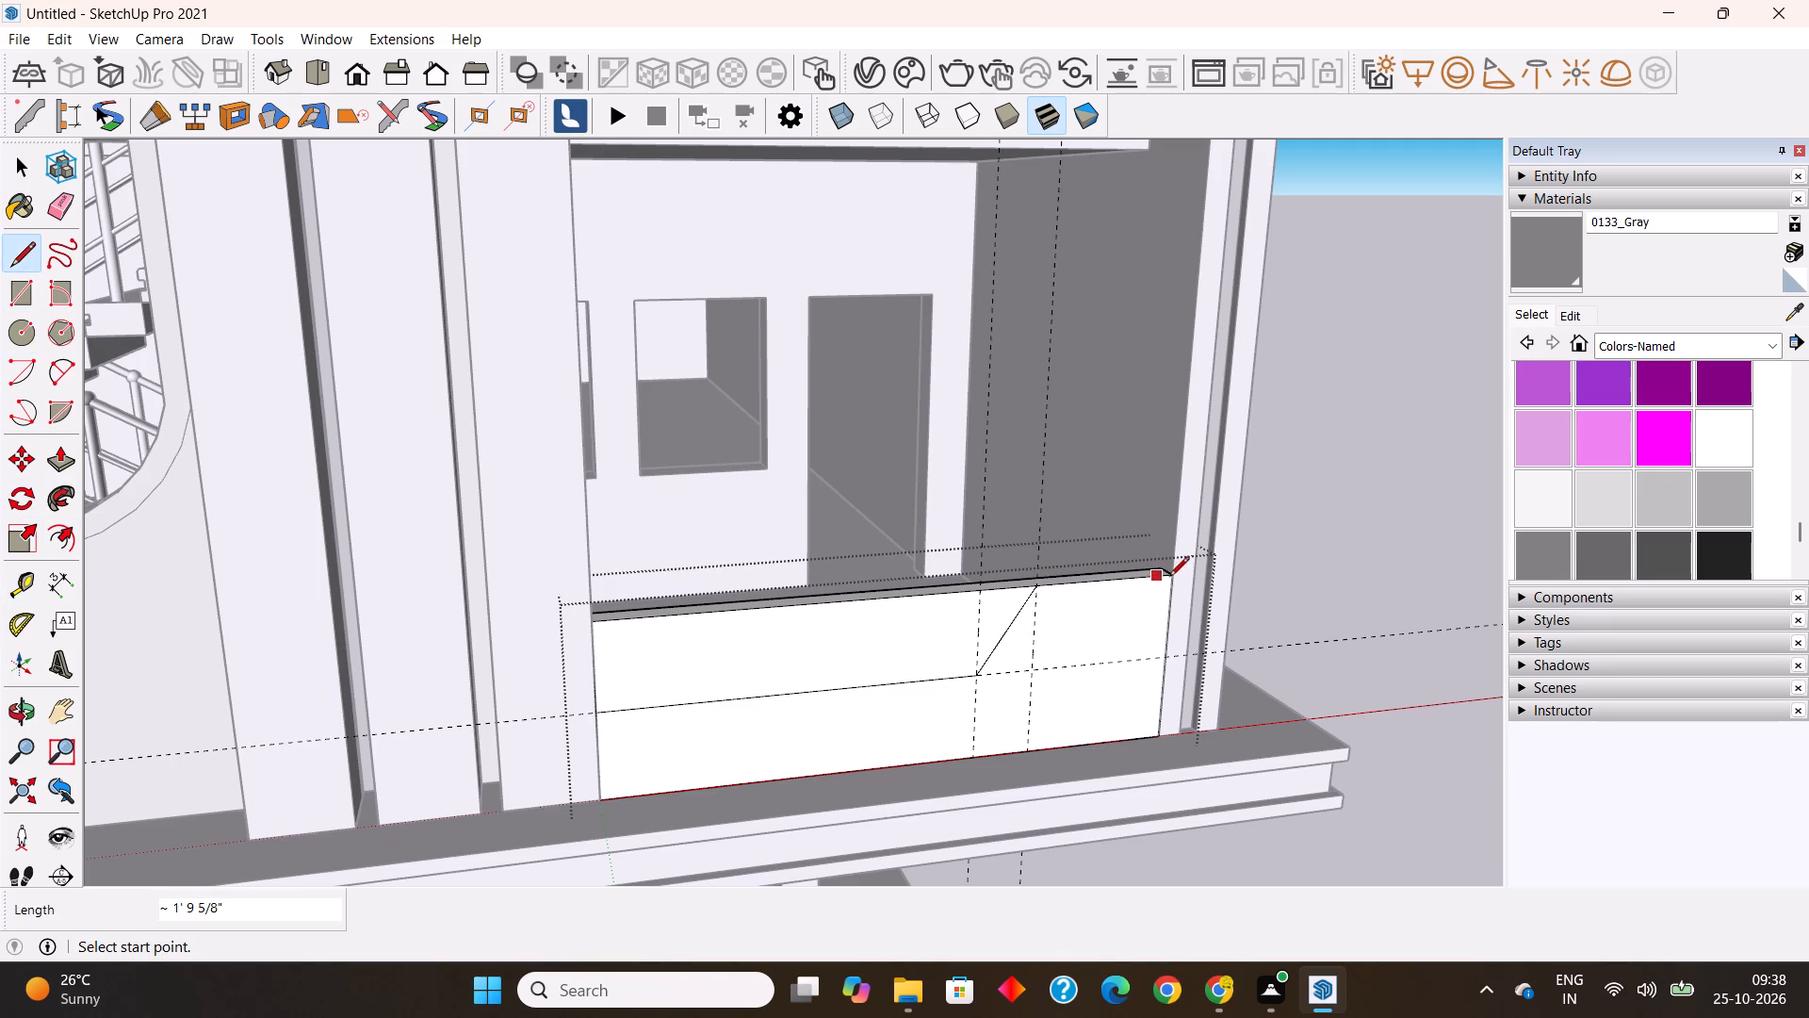
key("Escape")
Offset the outline of the parapet face below the stepped line 3" inward.
middle_click_drag(911, 757, 978, 804)
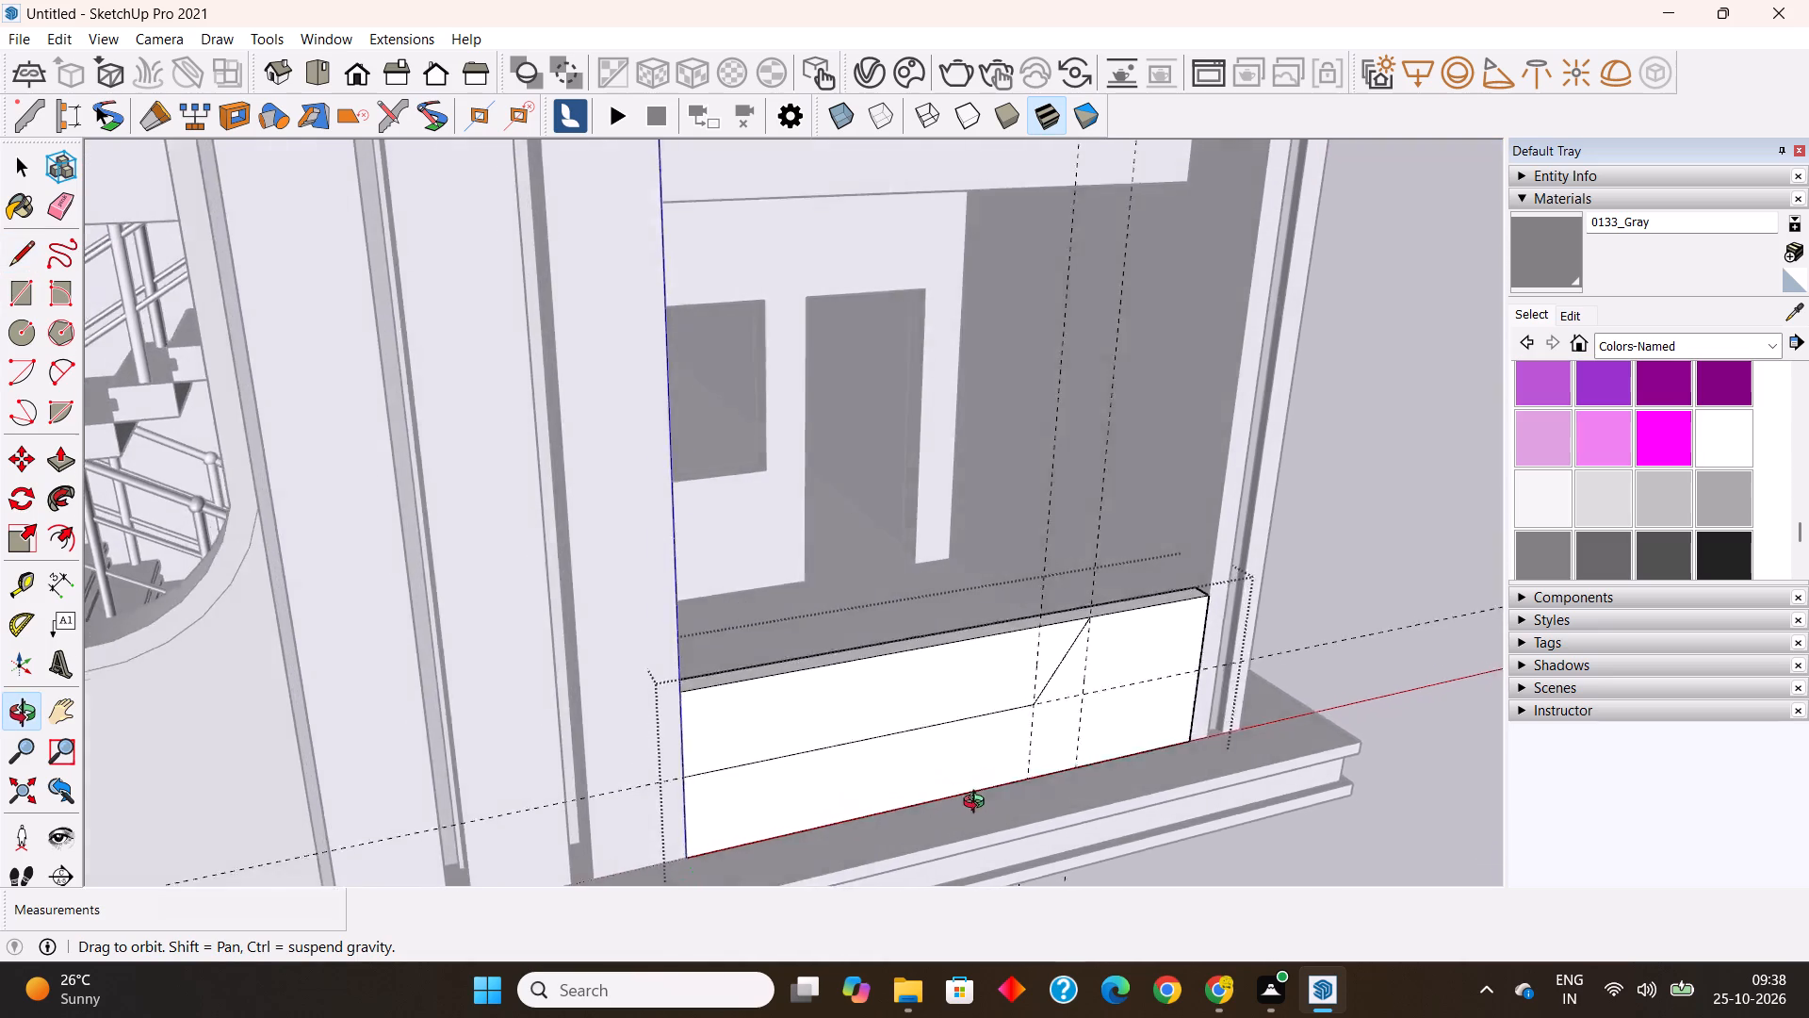
middle_click_drag(978, 804, 806, 763)
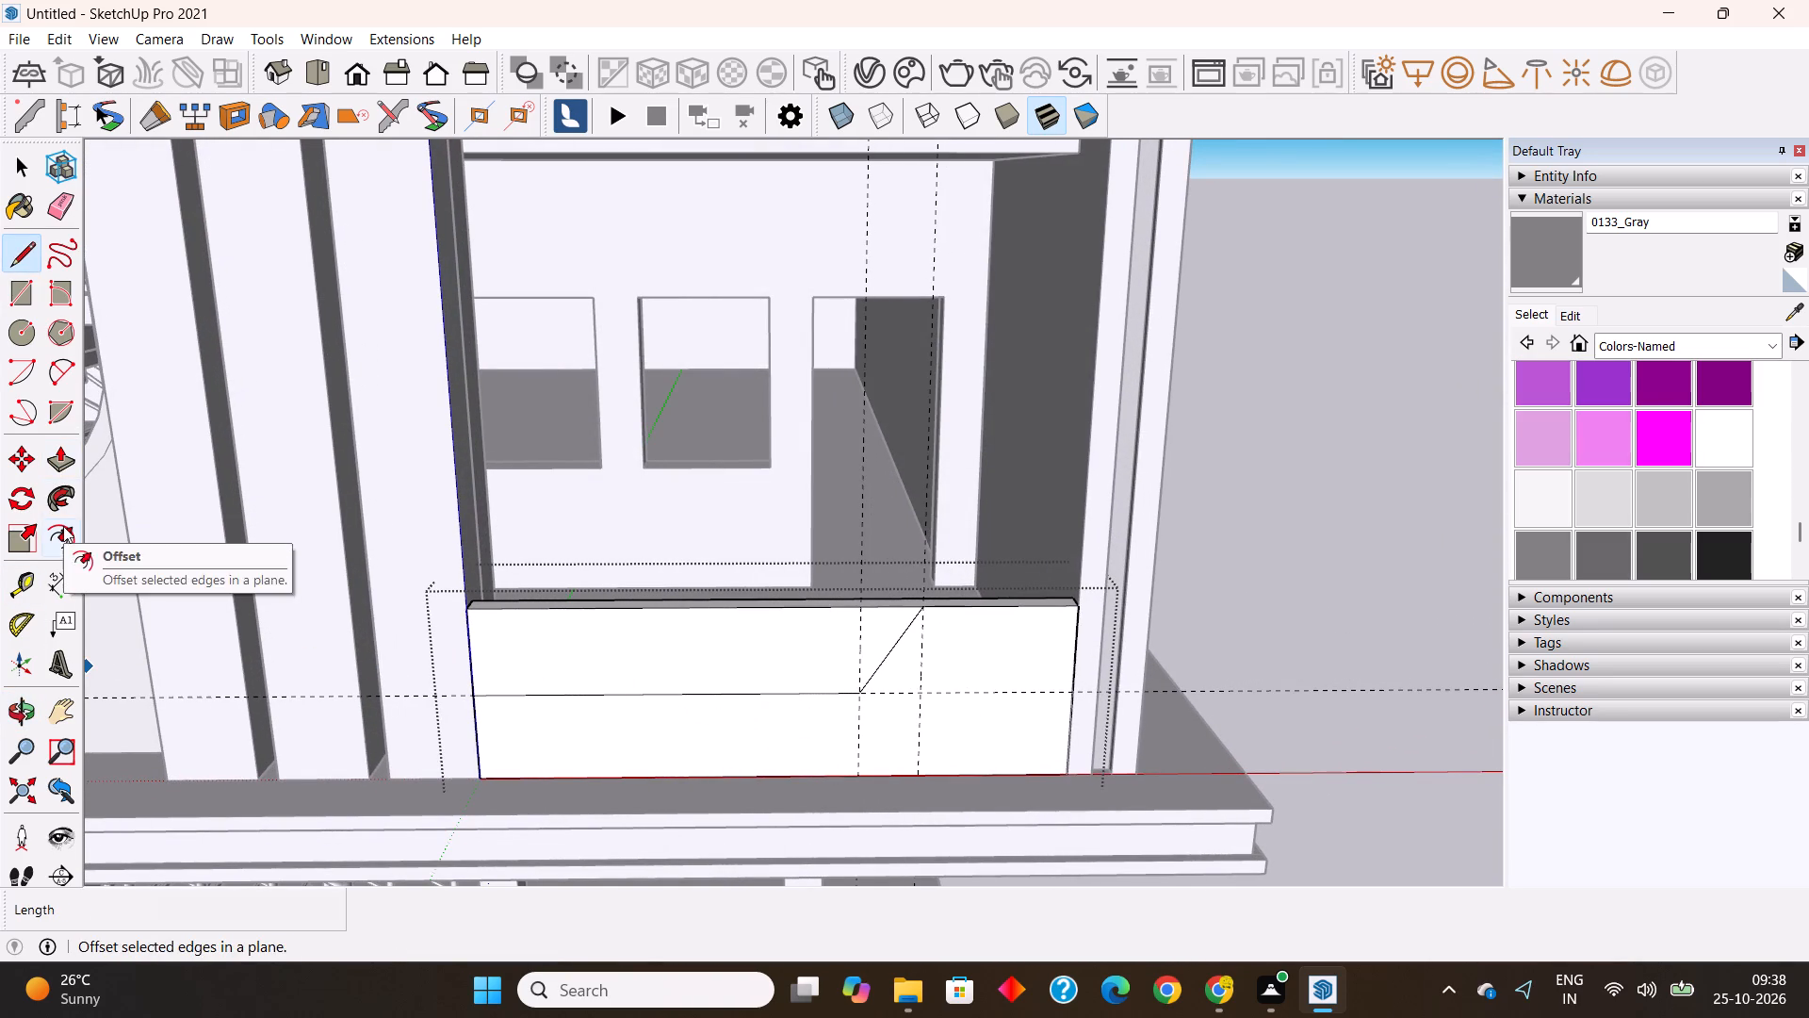
left_click_drag(63, 529, 73, 535)
left_click(897, 717)
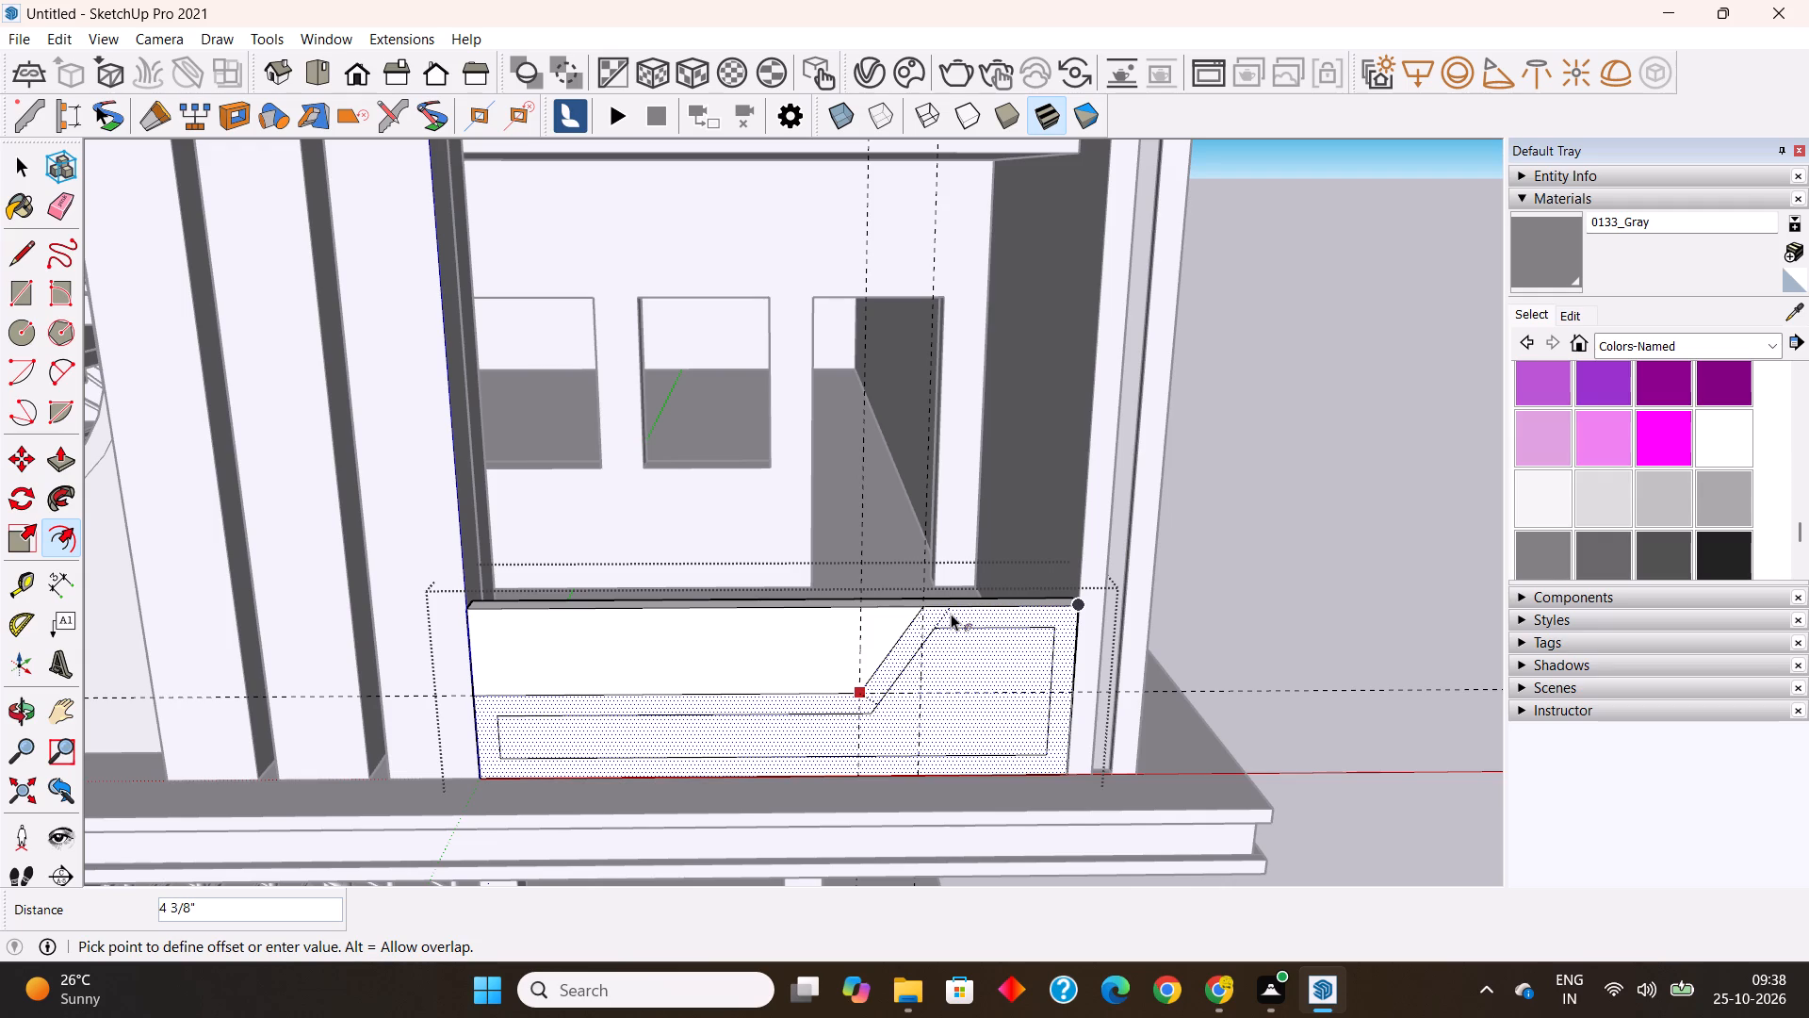
type("3\"")
key("Return")
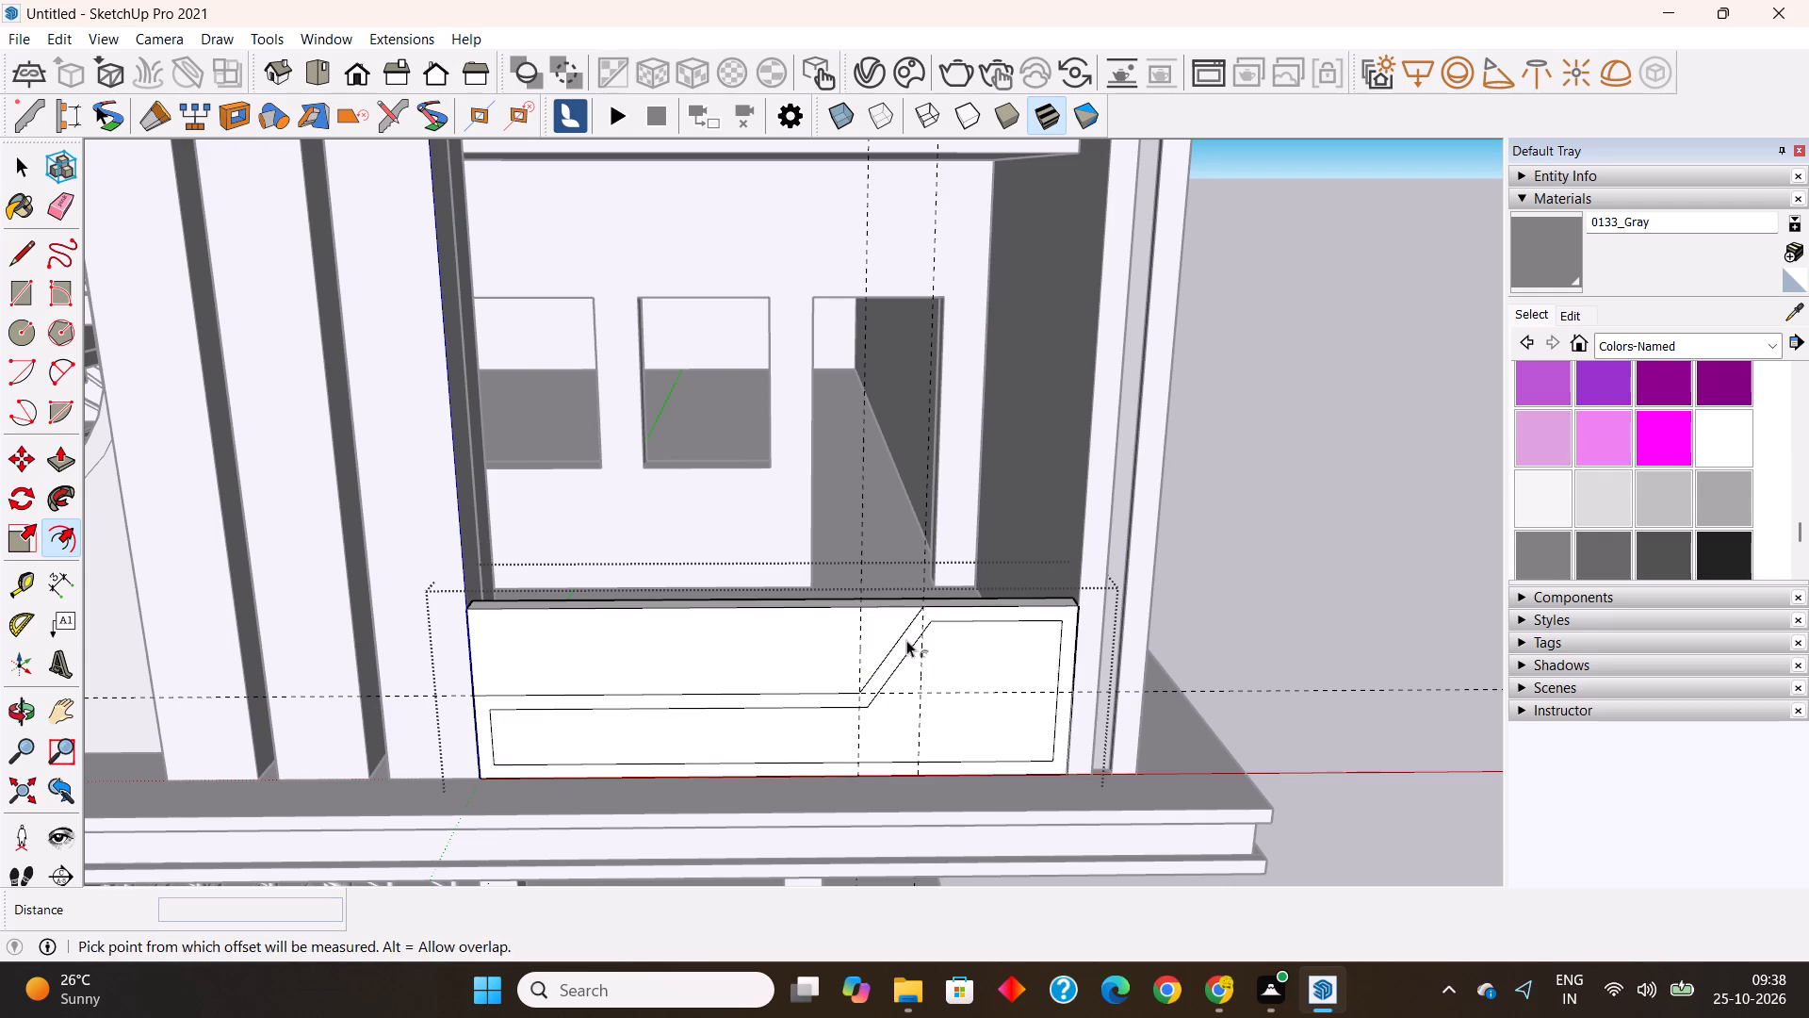
key("space")
Delete the offset outline's two vertical end edges, its bottom edge and its short top edge.
scroll(493, 759, "up", 8)
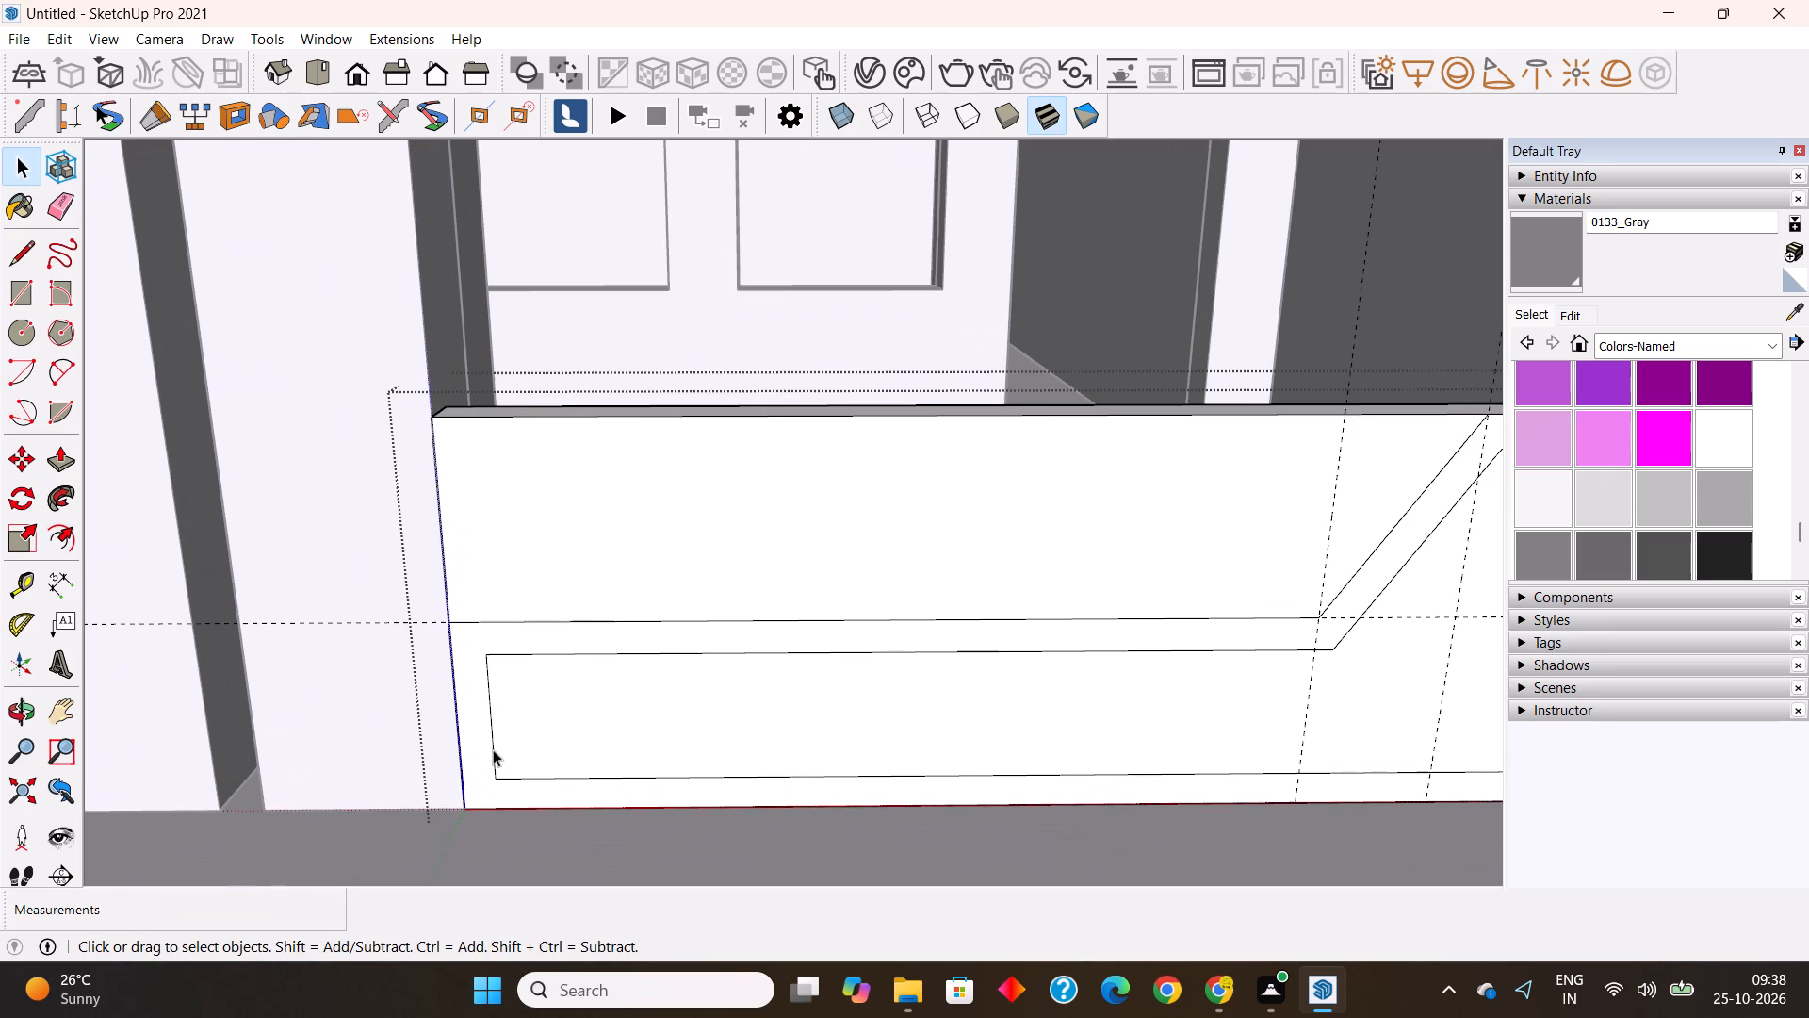
left_click(489, 730)
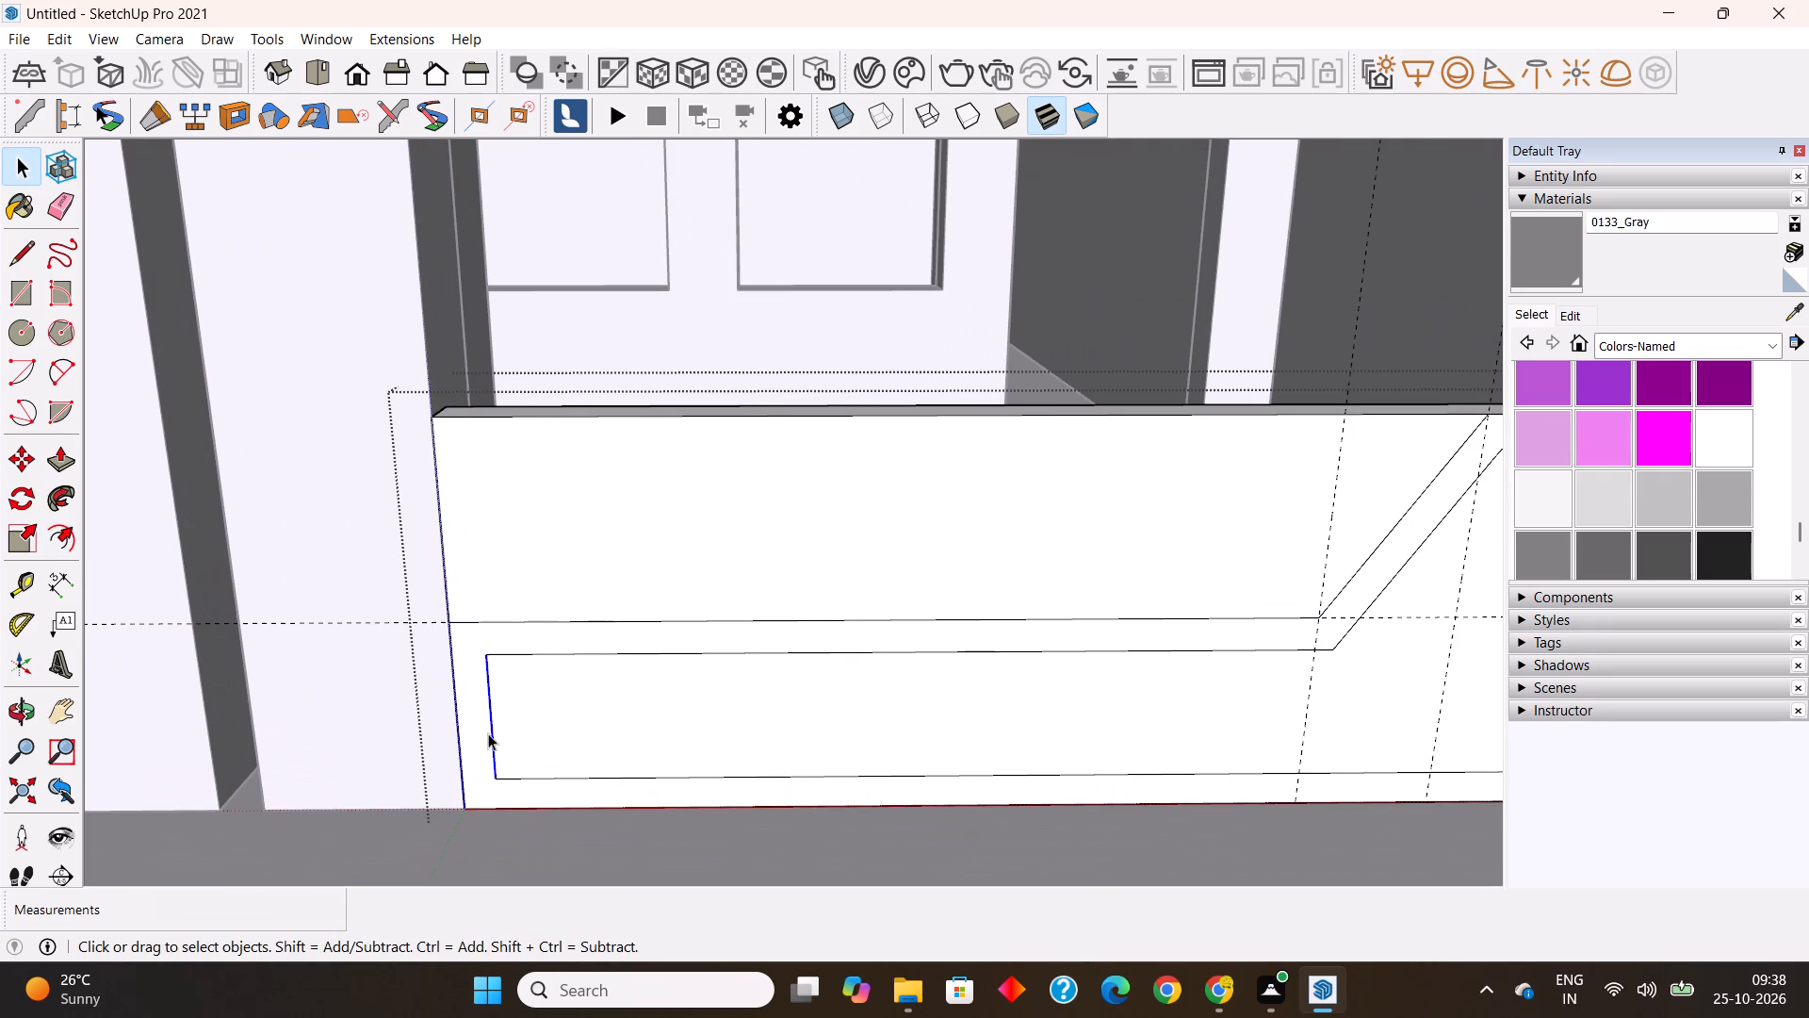
key("Delete")
left_click(530, 780)
key("Delete")
scroll(304, 702, "down", 6)
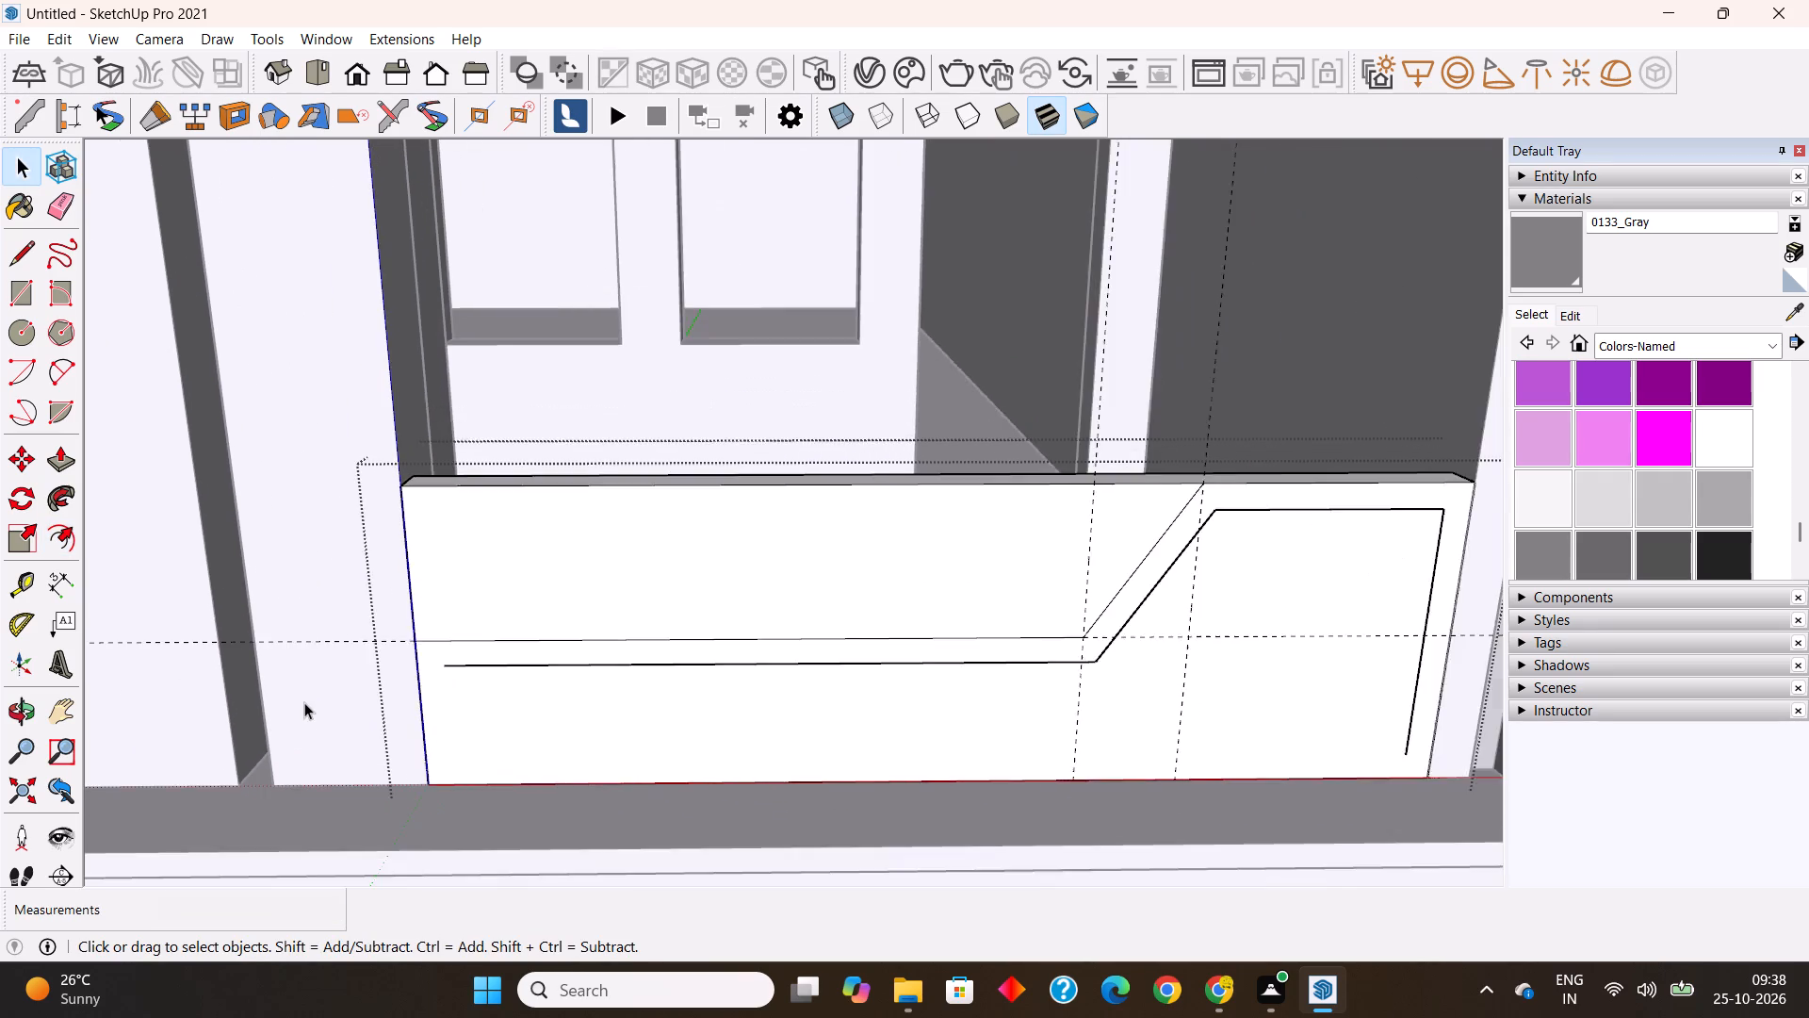
scroll(304, 702, "down", 2)
scroll(1003, 600, "up", 4)
left_click(1034, 600)
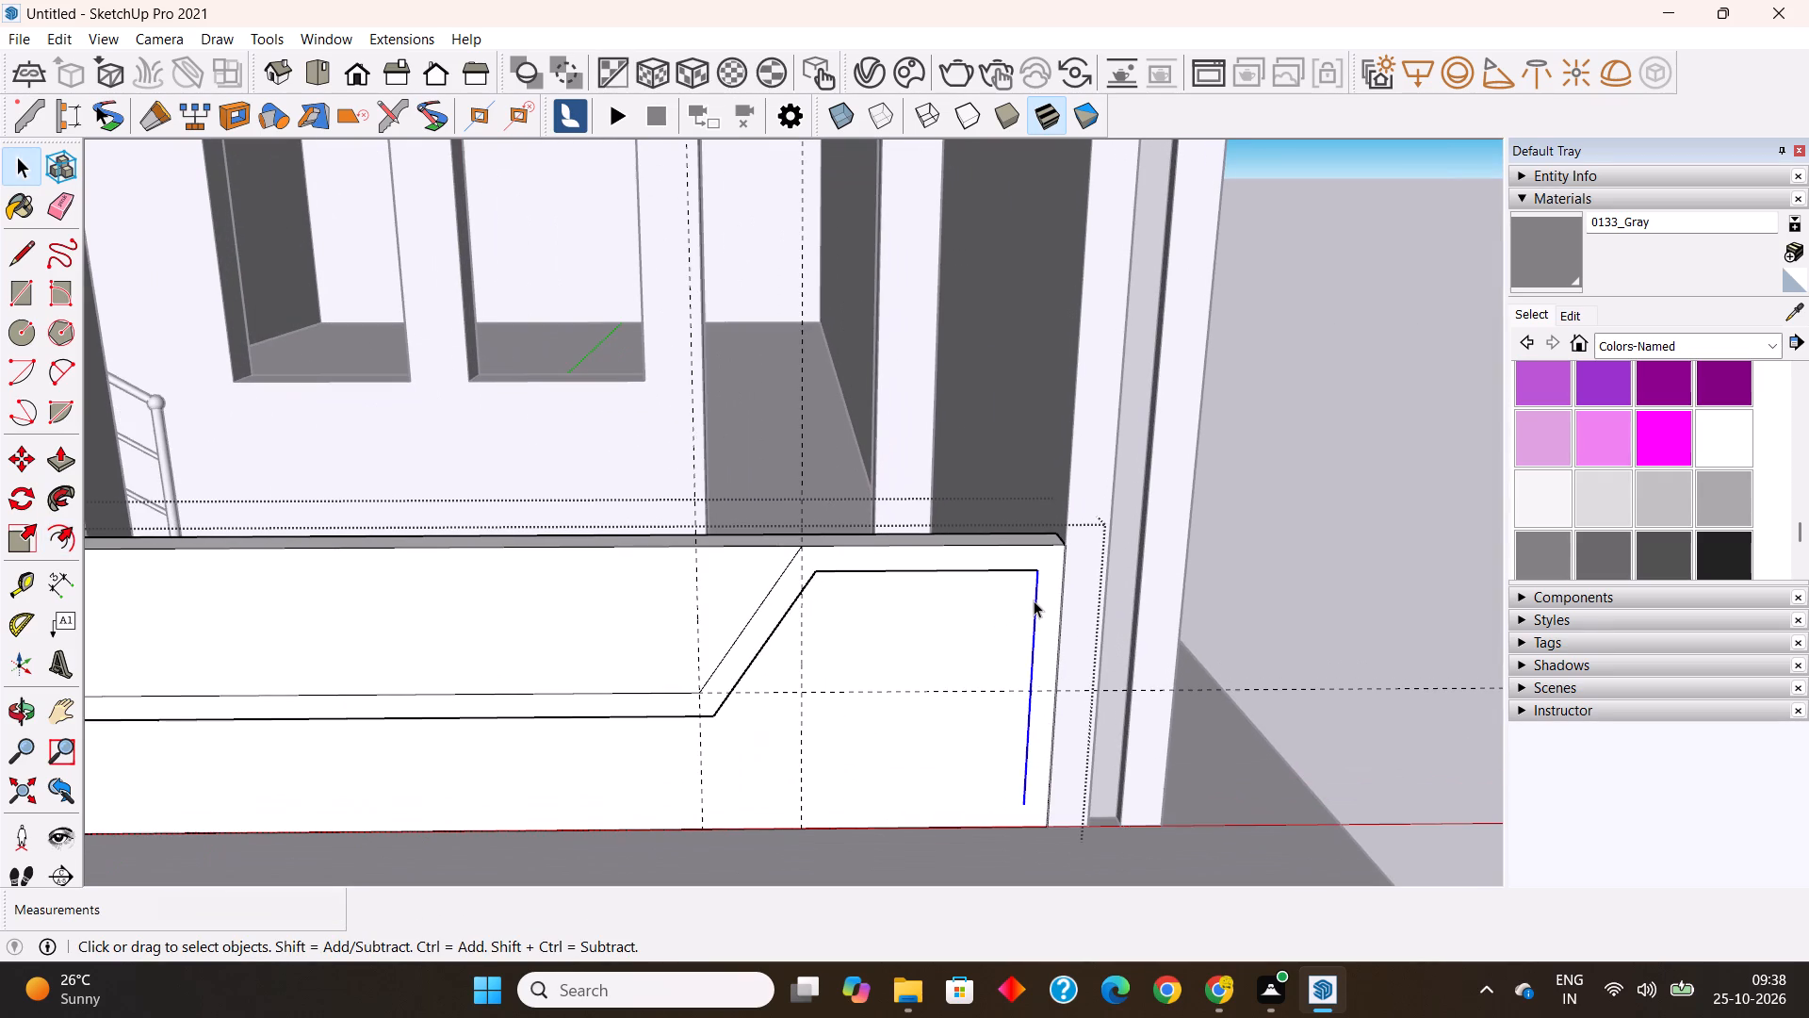
key("Delete")
left_click(984, 568)
key("Delete")
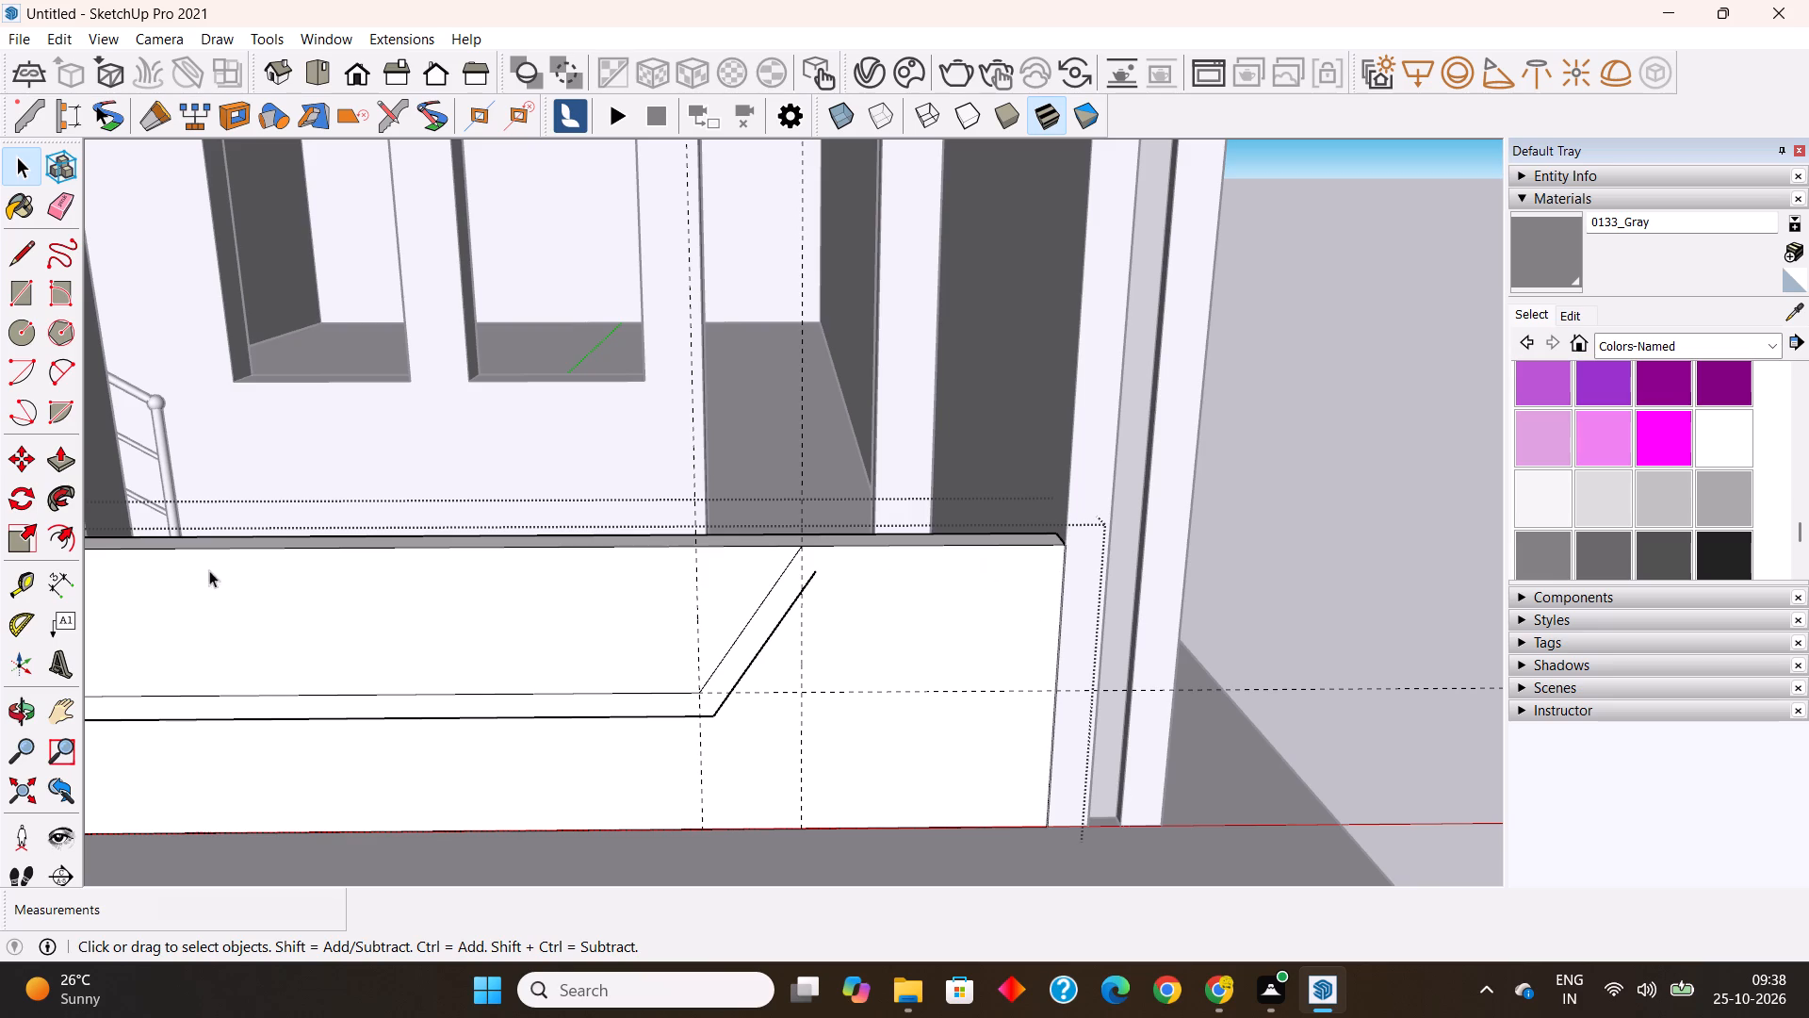
Draw a horizontal line about 2' 4 3/8" long from the offset slant's upper end to the parapet's outer end edge.
left_click(24, 254)
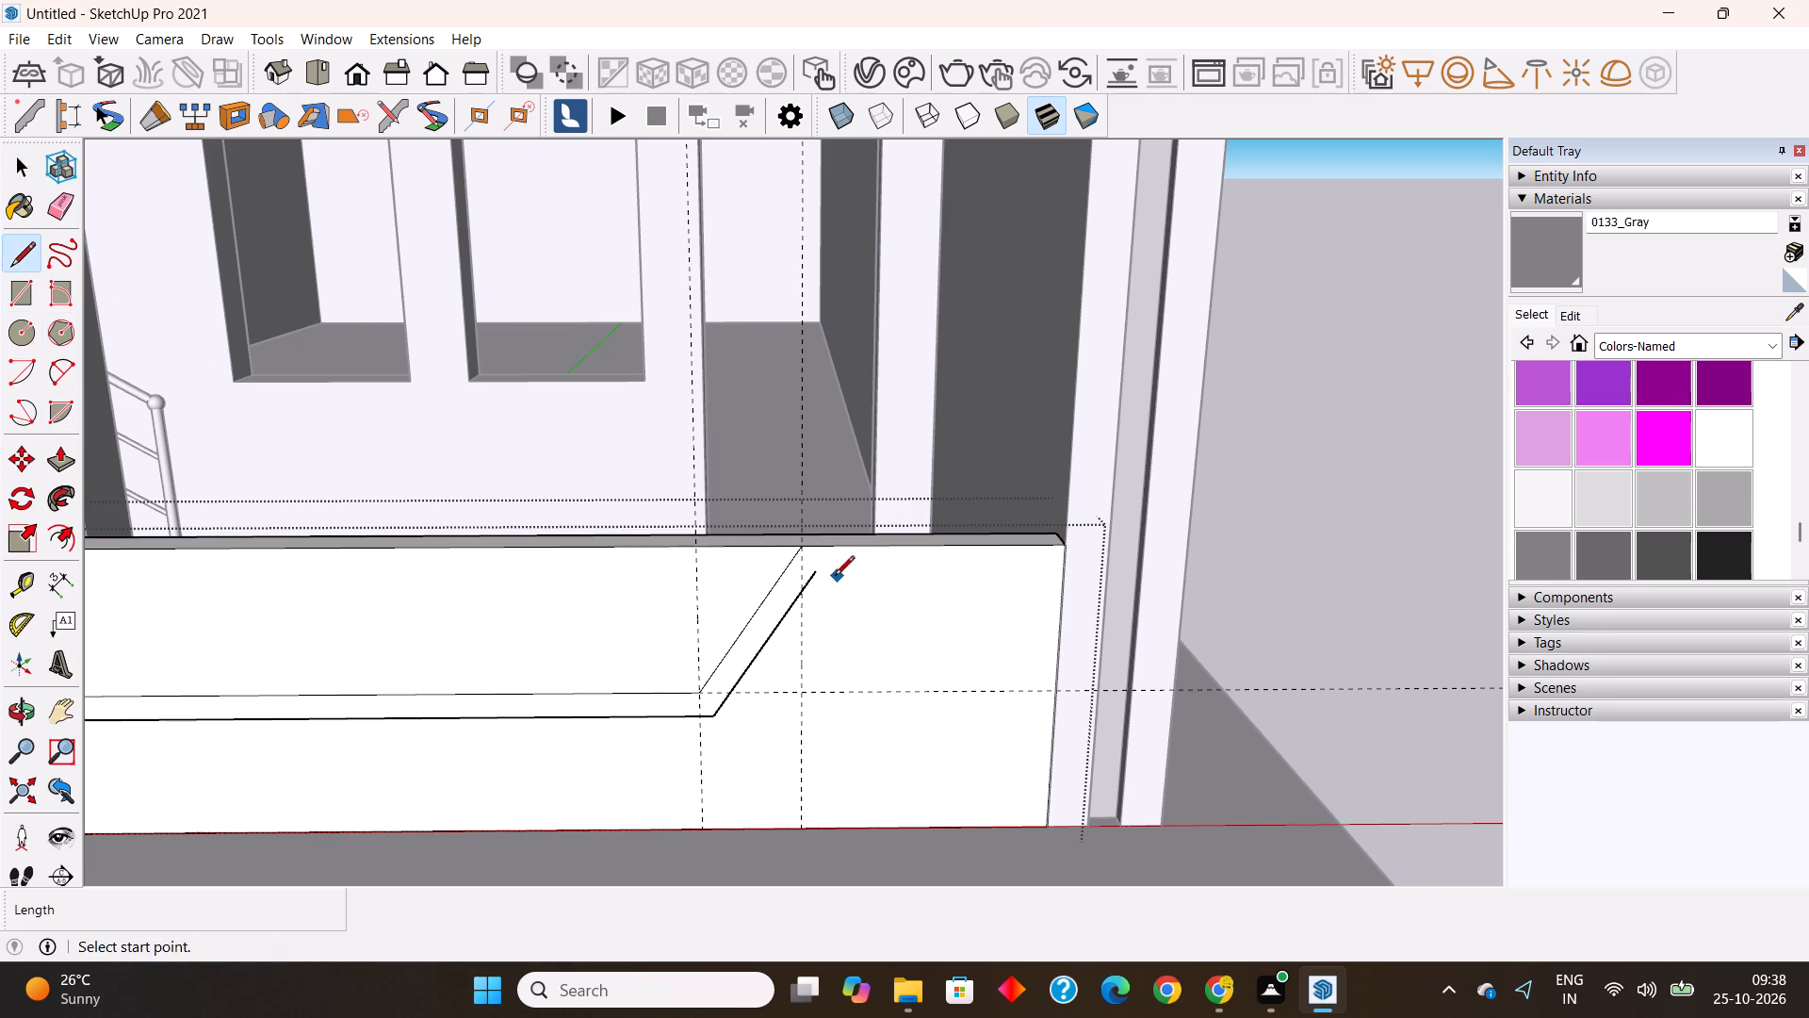
left_click(816, 571)
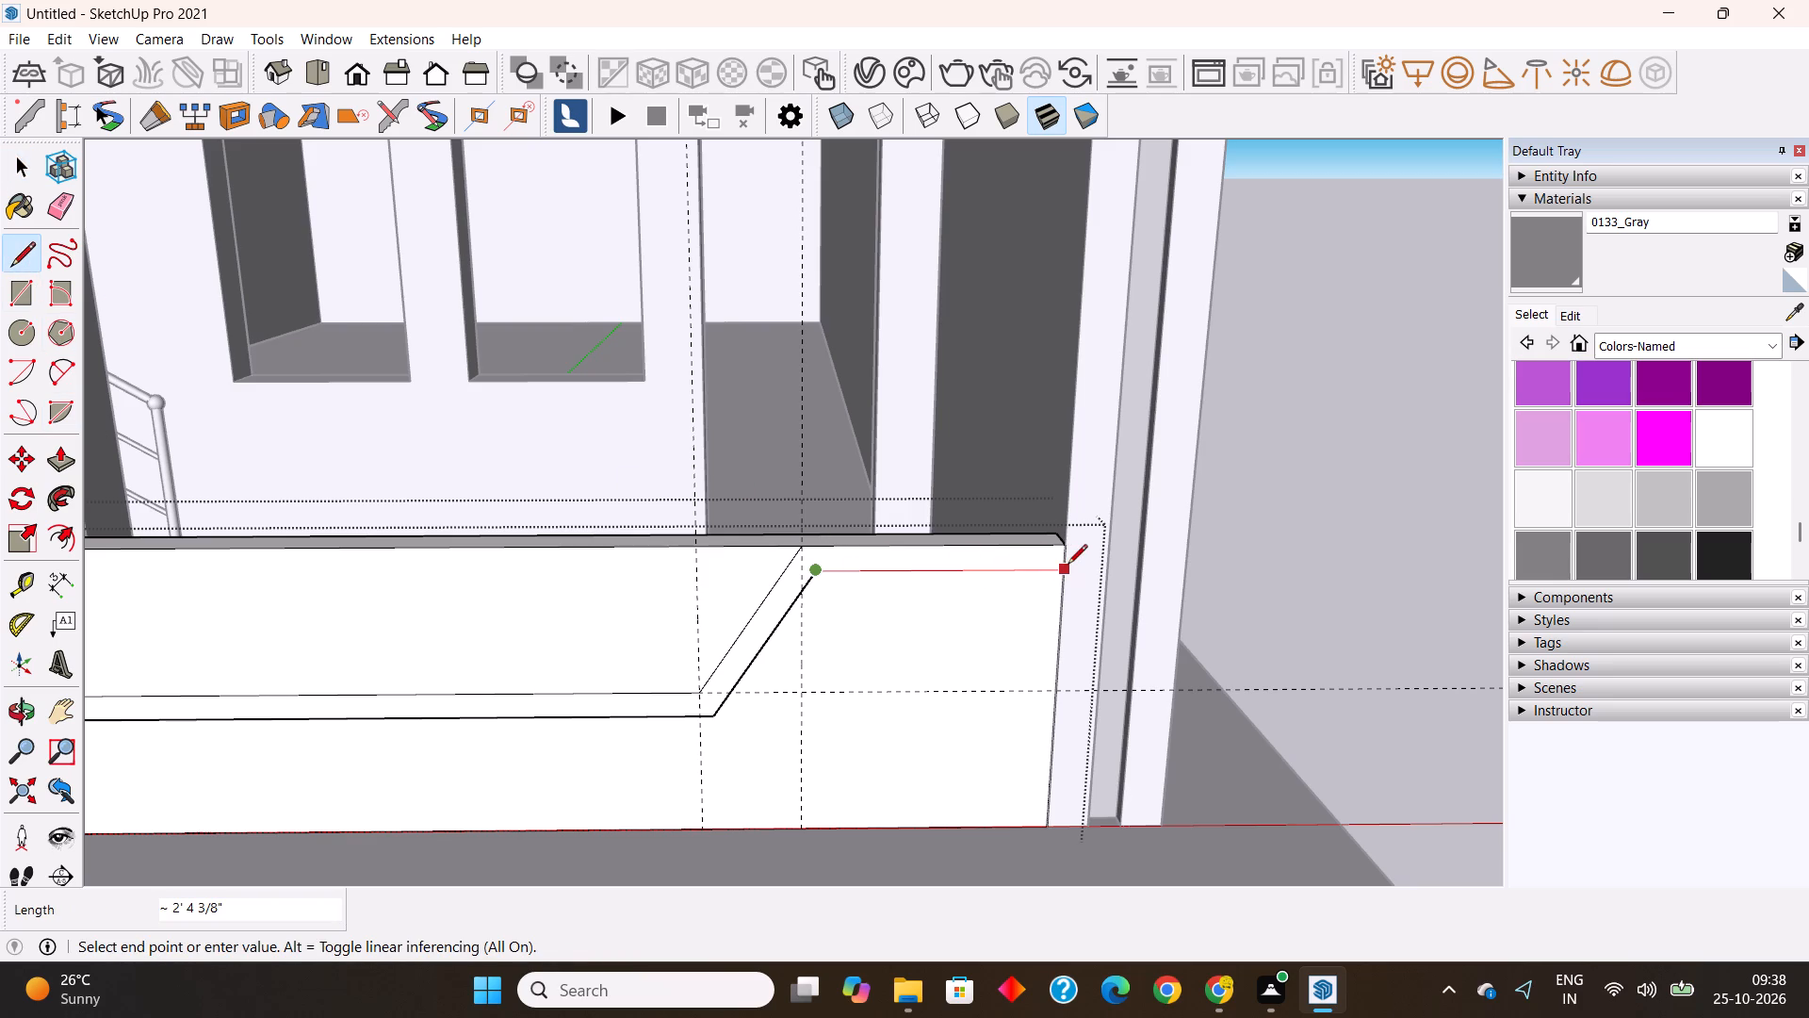
left_click(1067, 566)
key("Escape")
Delete the offset's long horizontal line that stops short of the parapet's fin-side end.
scroll(1067, 563, "down", 6)
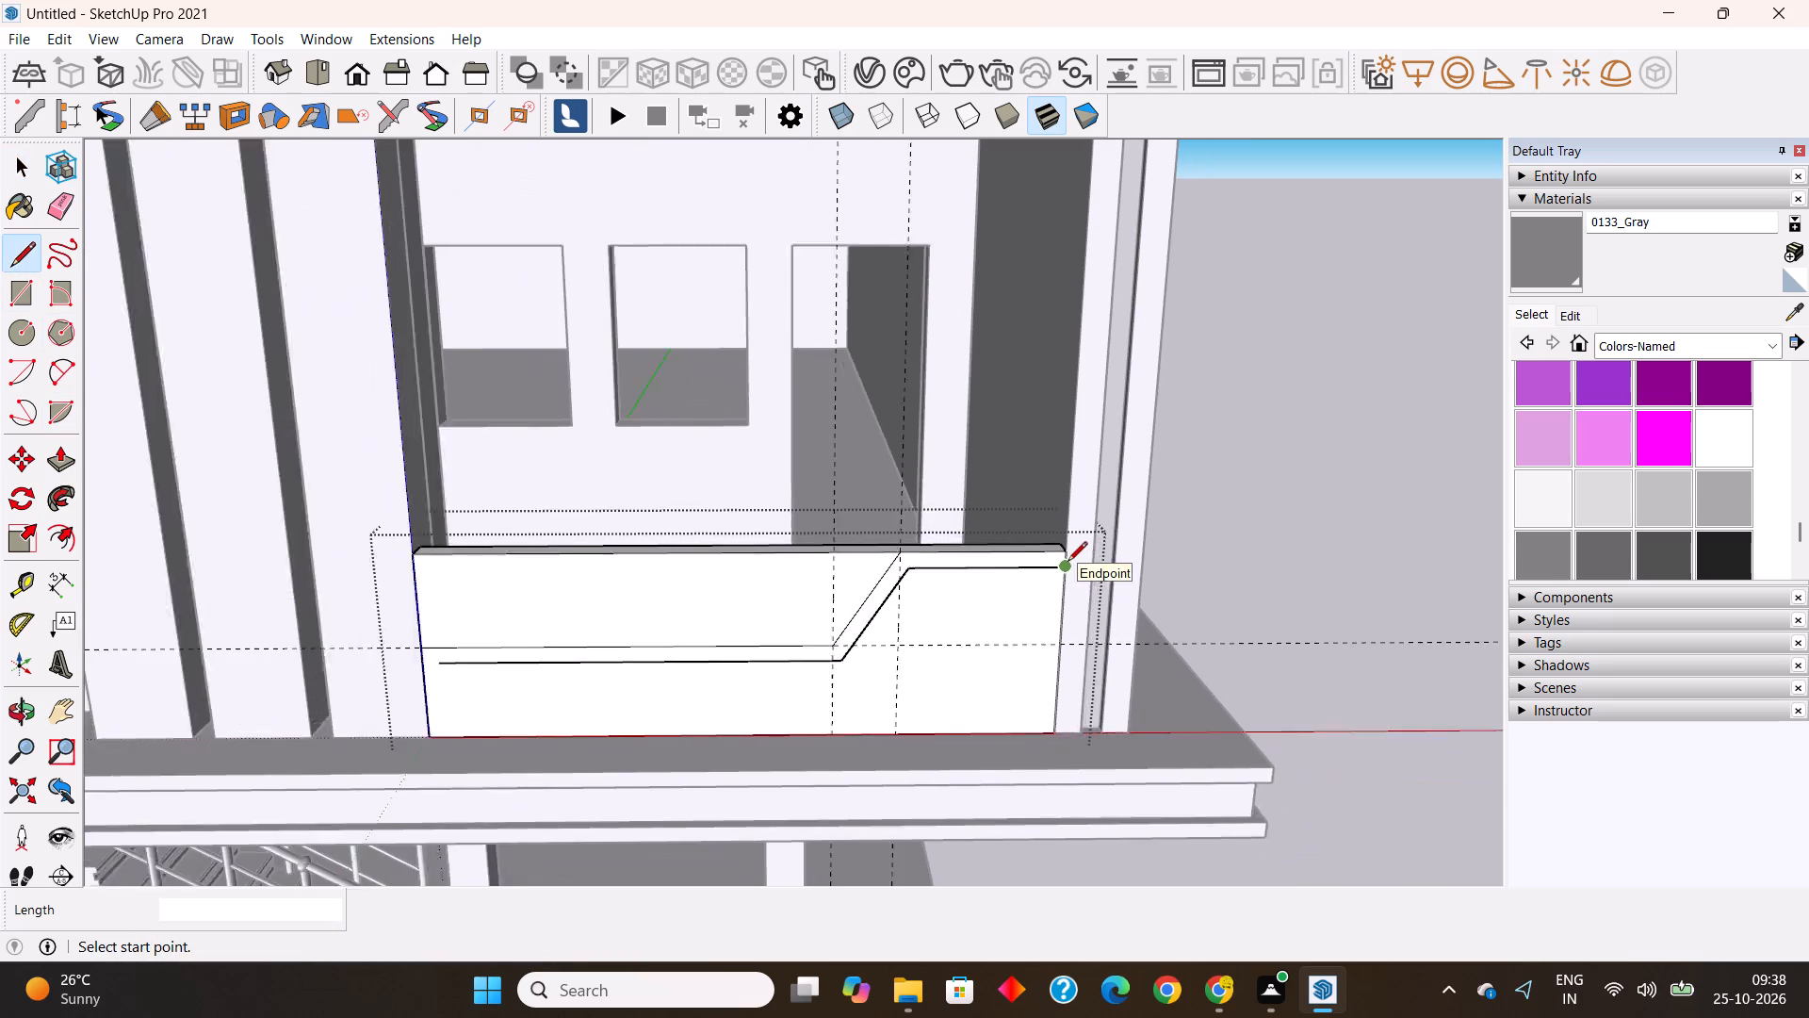
scroll(524, 671, "up", 2)
key("space")
left_click(525, 653)
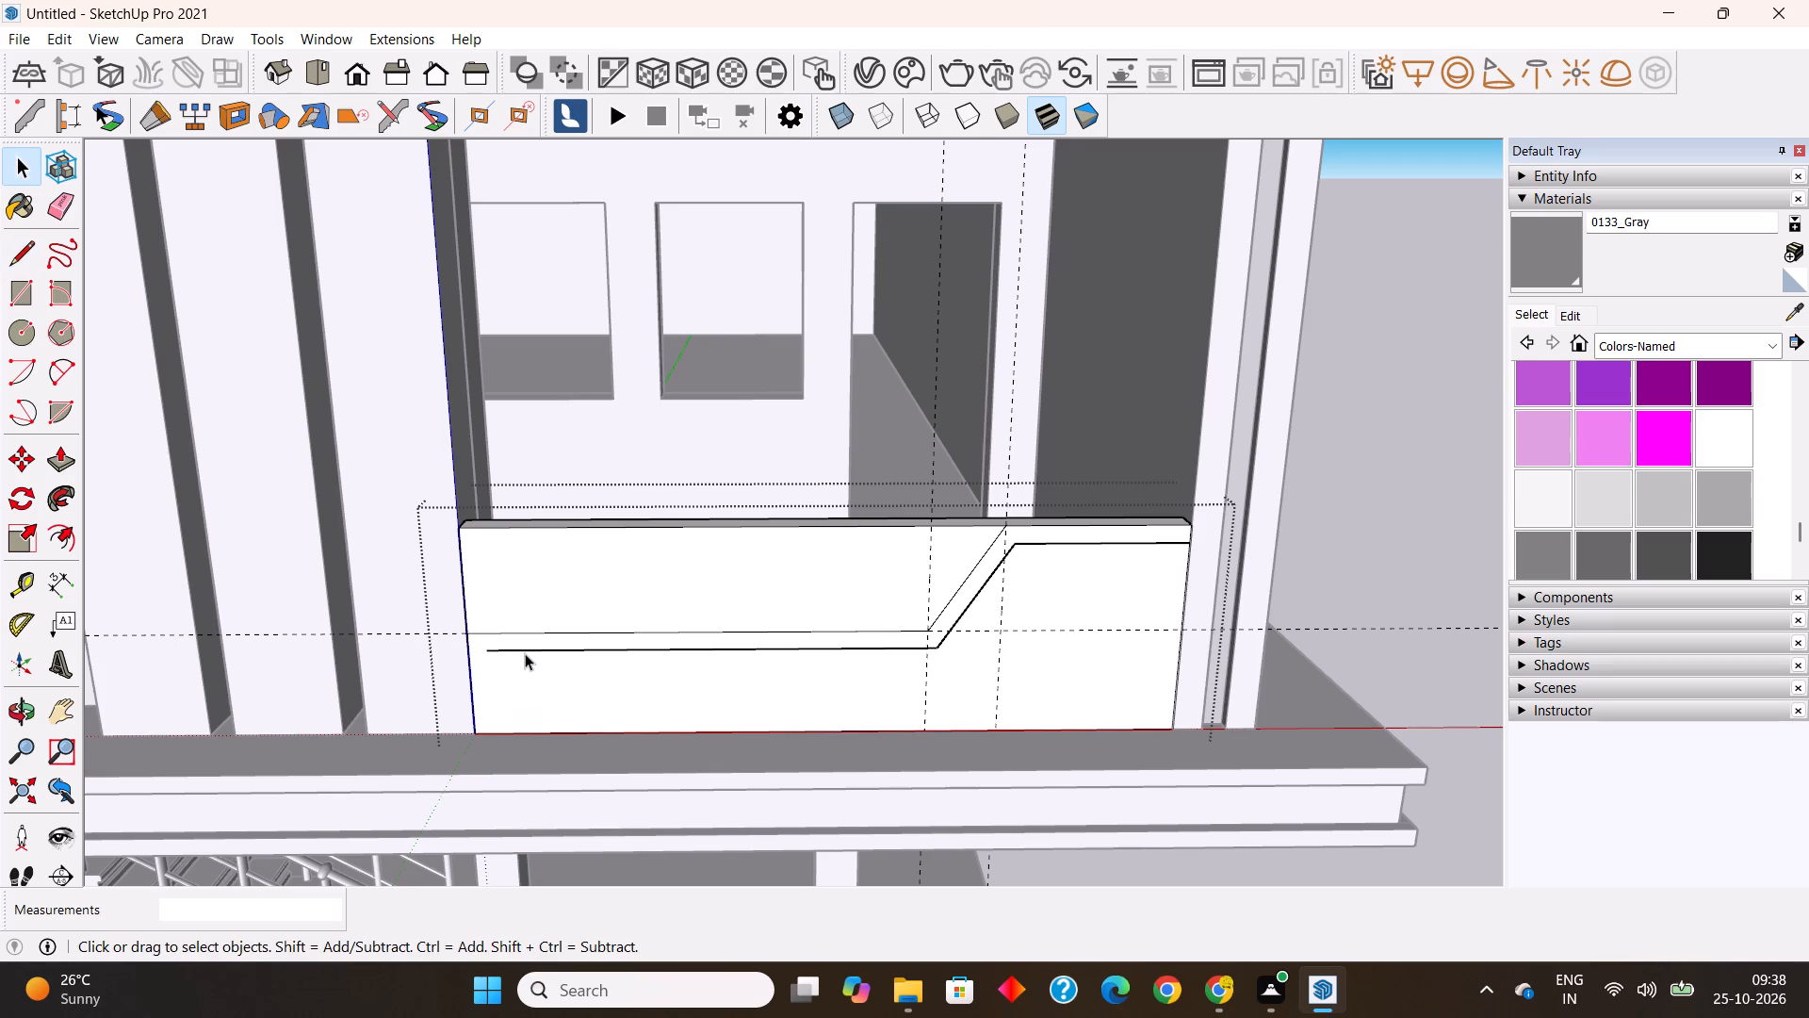
key("Delete")
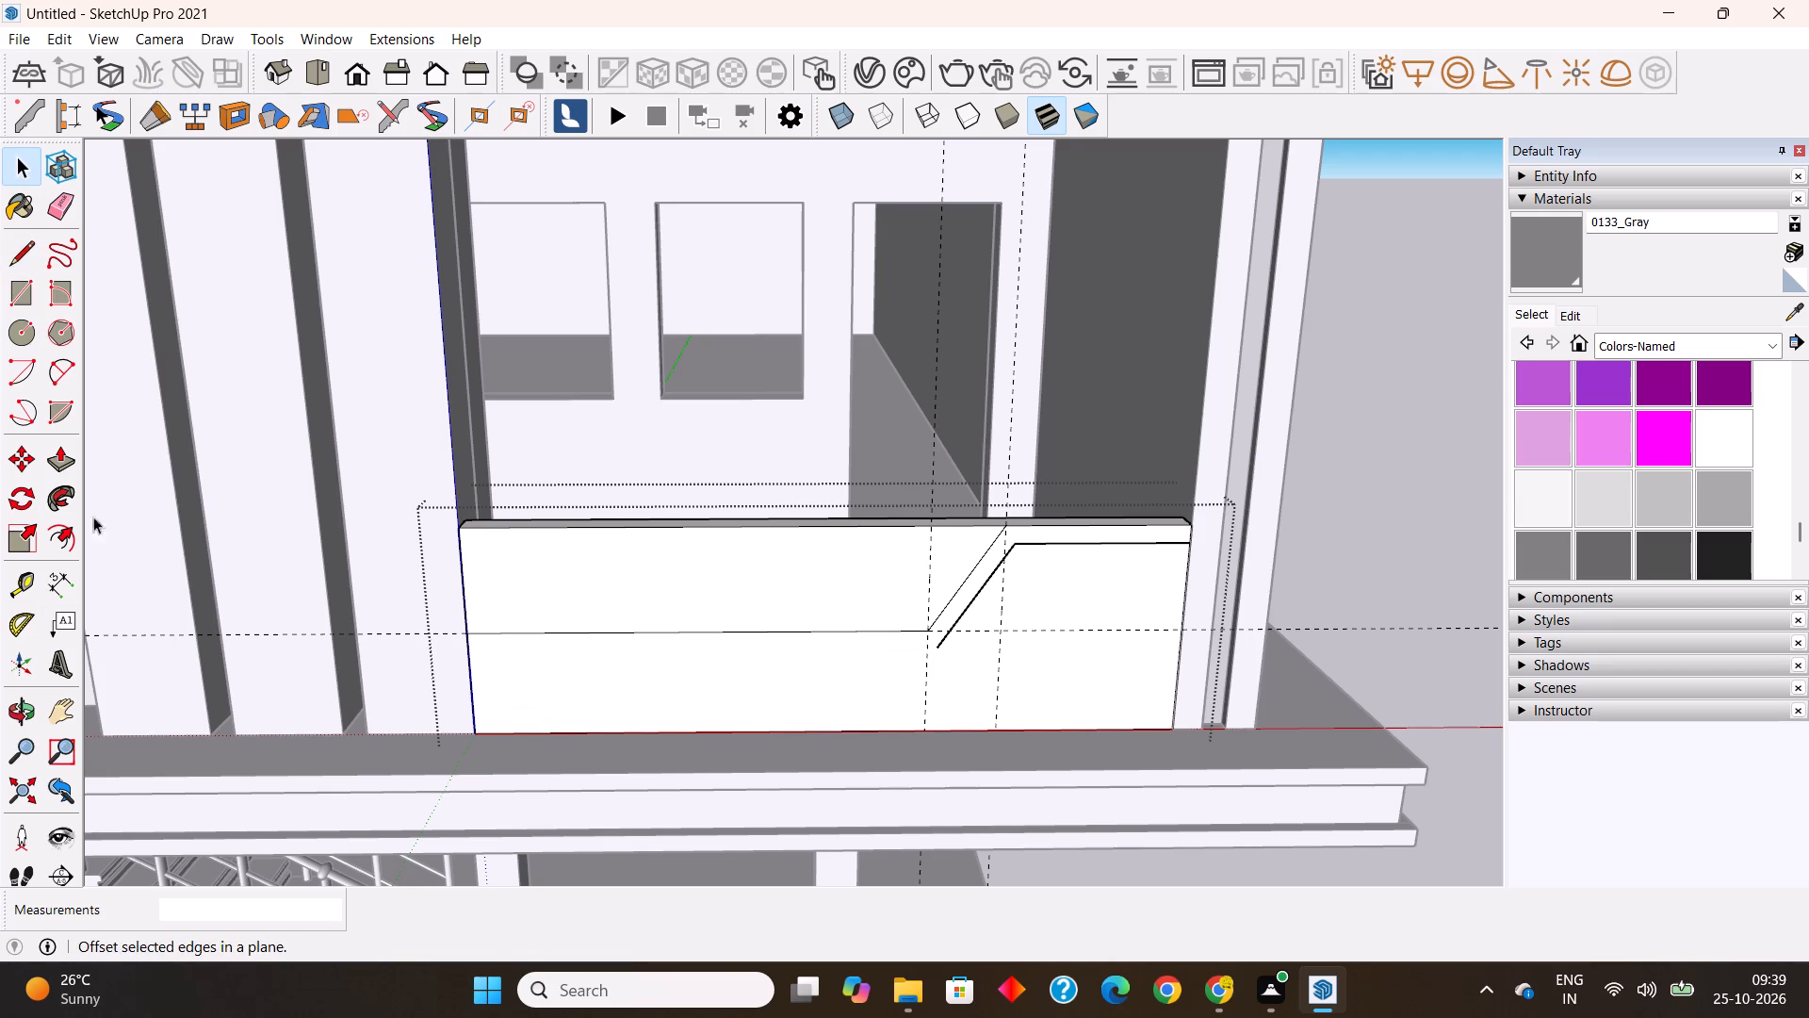
Draw a horizontal line about 6' 5 3/16" long from the offset slant's lower end to the parapet's fin-side end edge.
scroll(966, 545, "up", 6)
scroll(1033, 555, "down", 4)
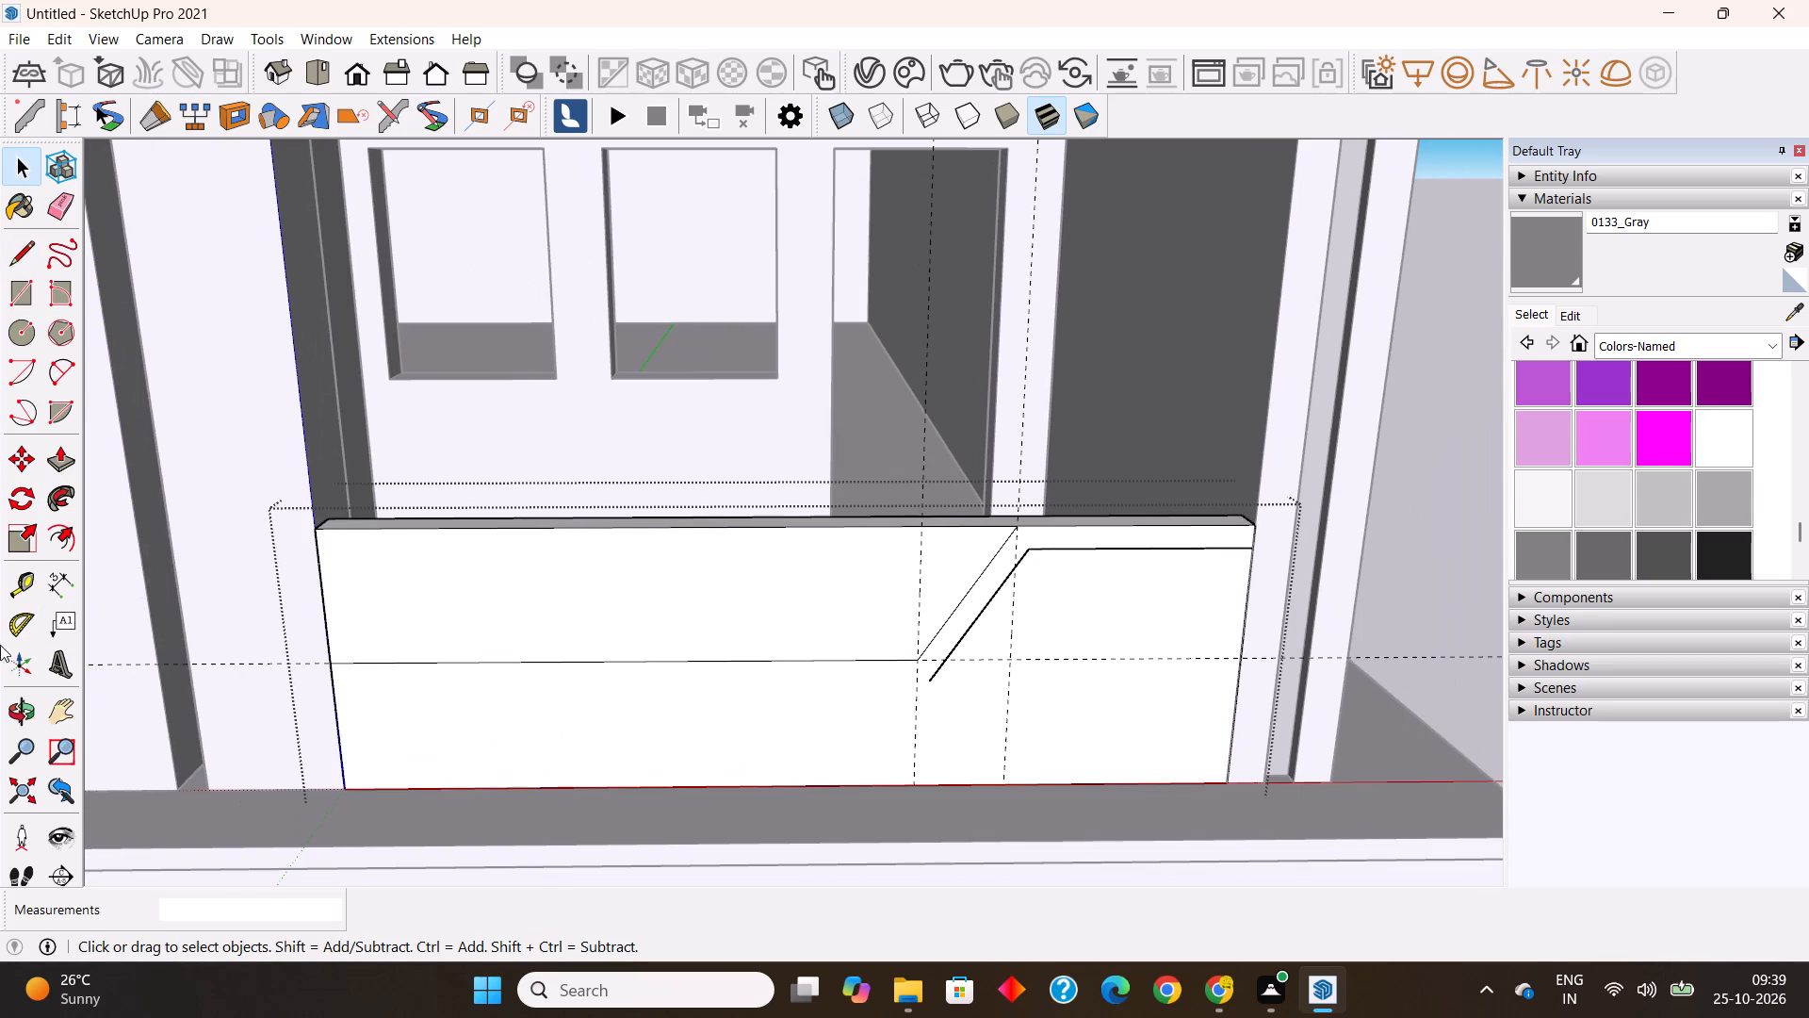
left_click(24, 249)
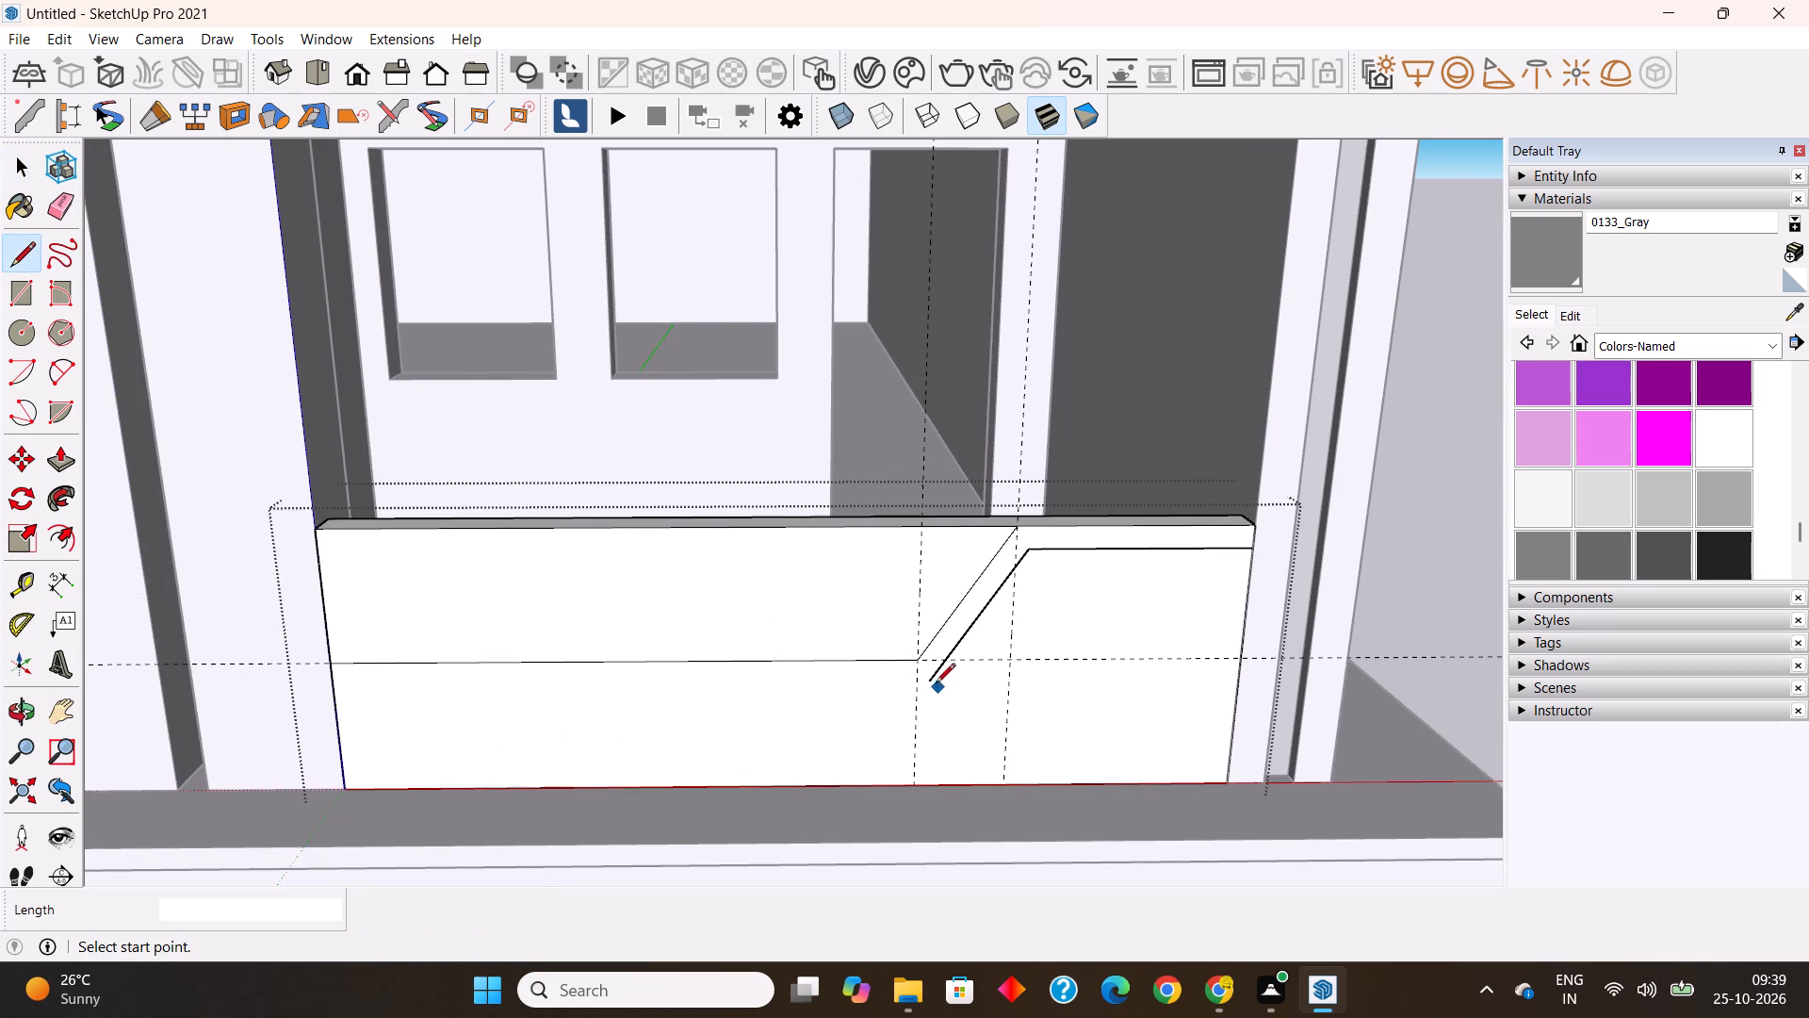
left_click(932, 683)
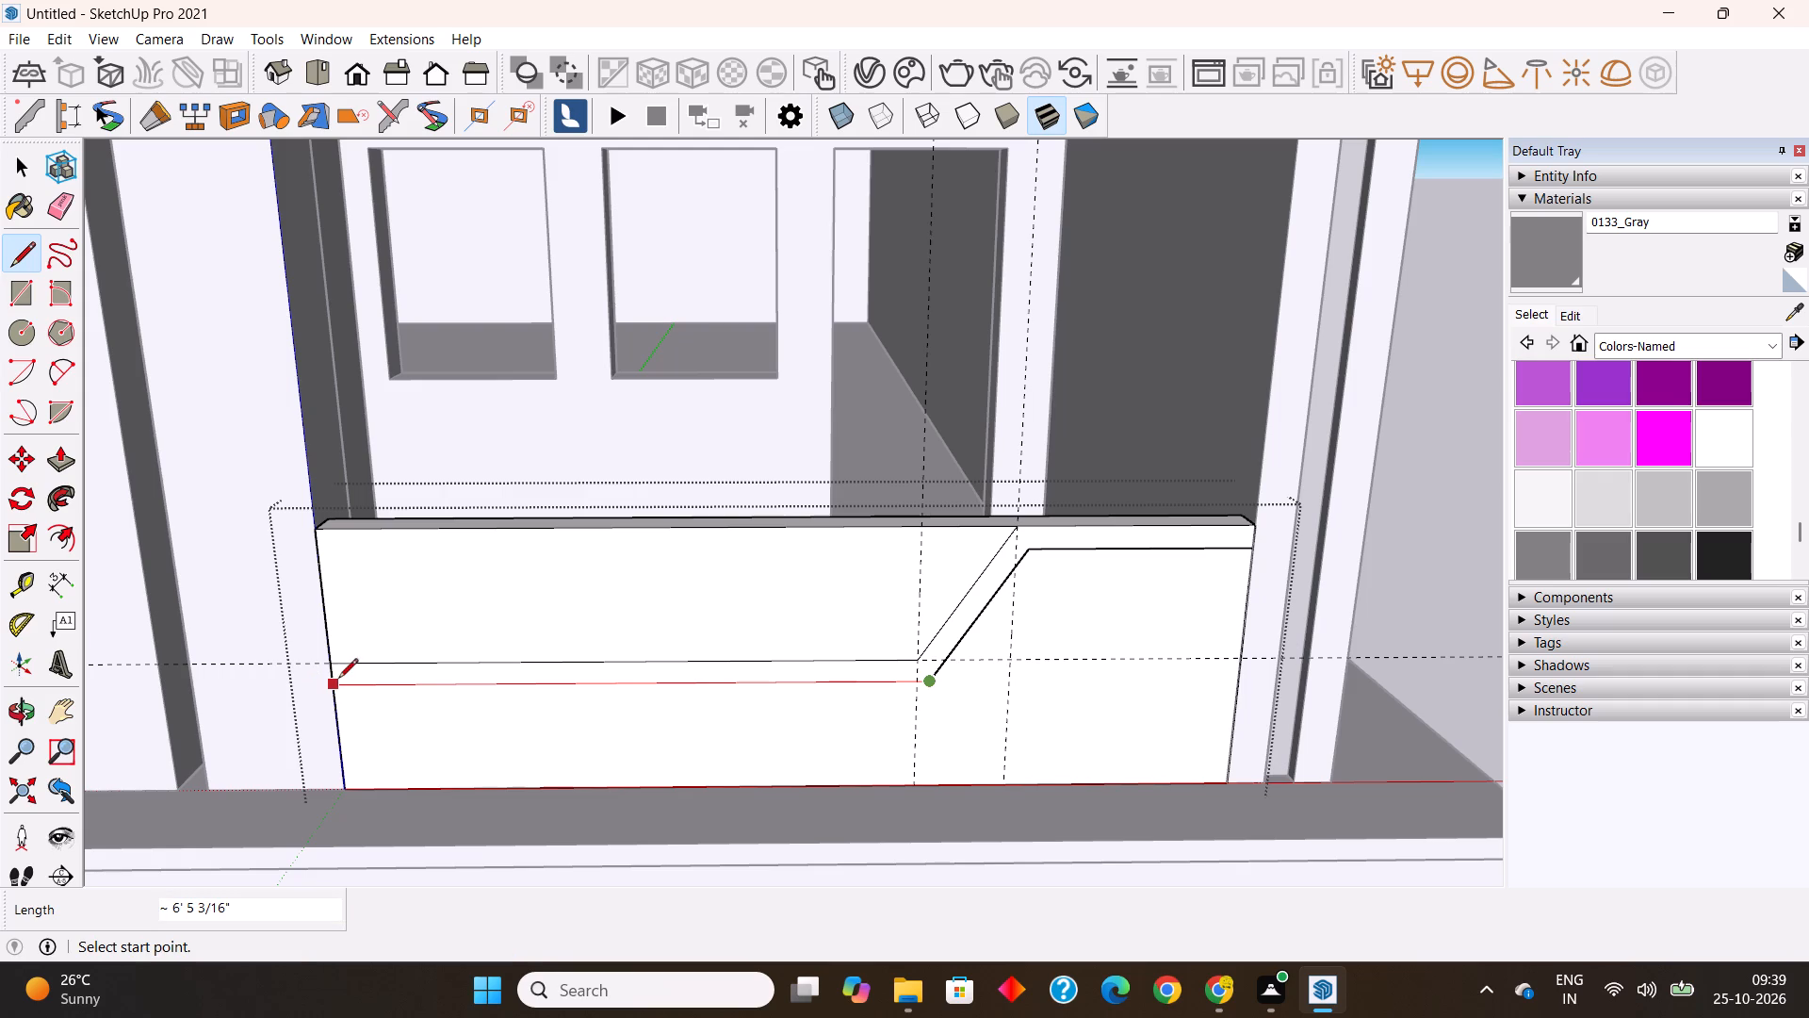
left_click(338, 680)
scroll(562, 668, "down", 5)
middle_click_drag(758, 728, 926, 777)
key("space")
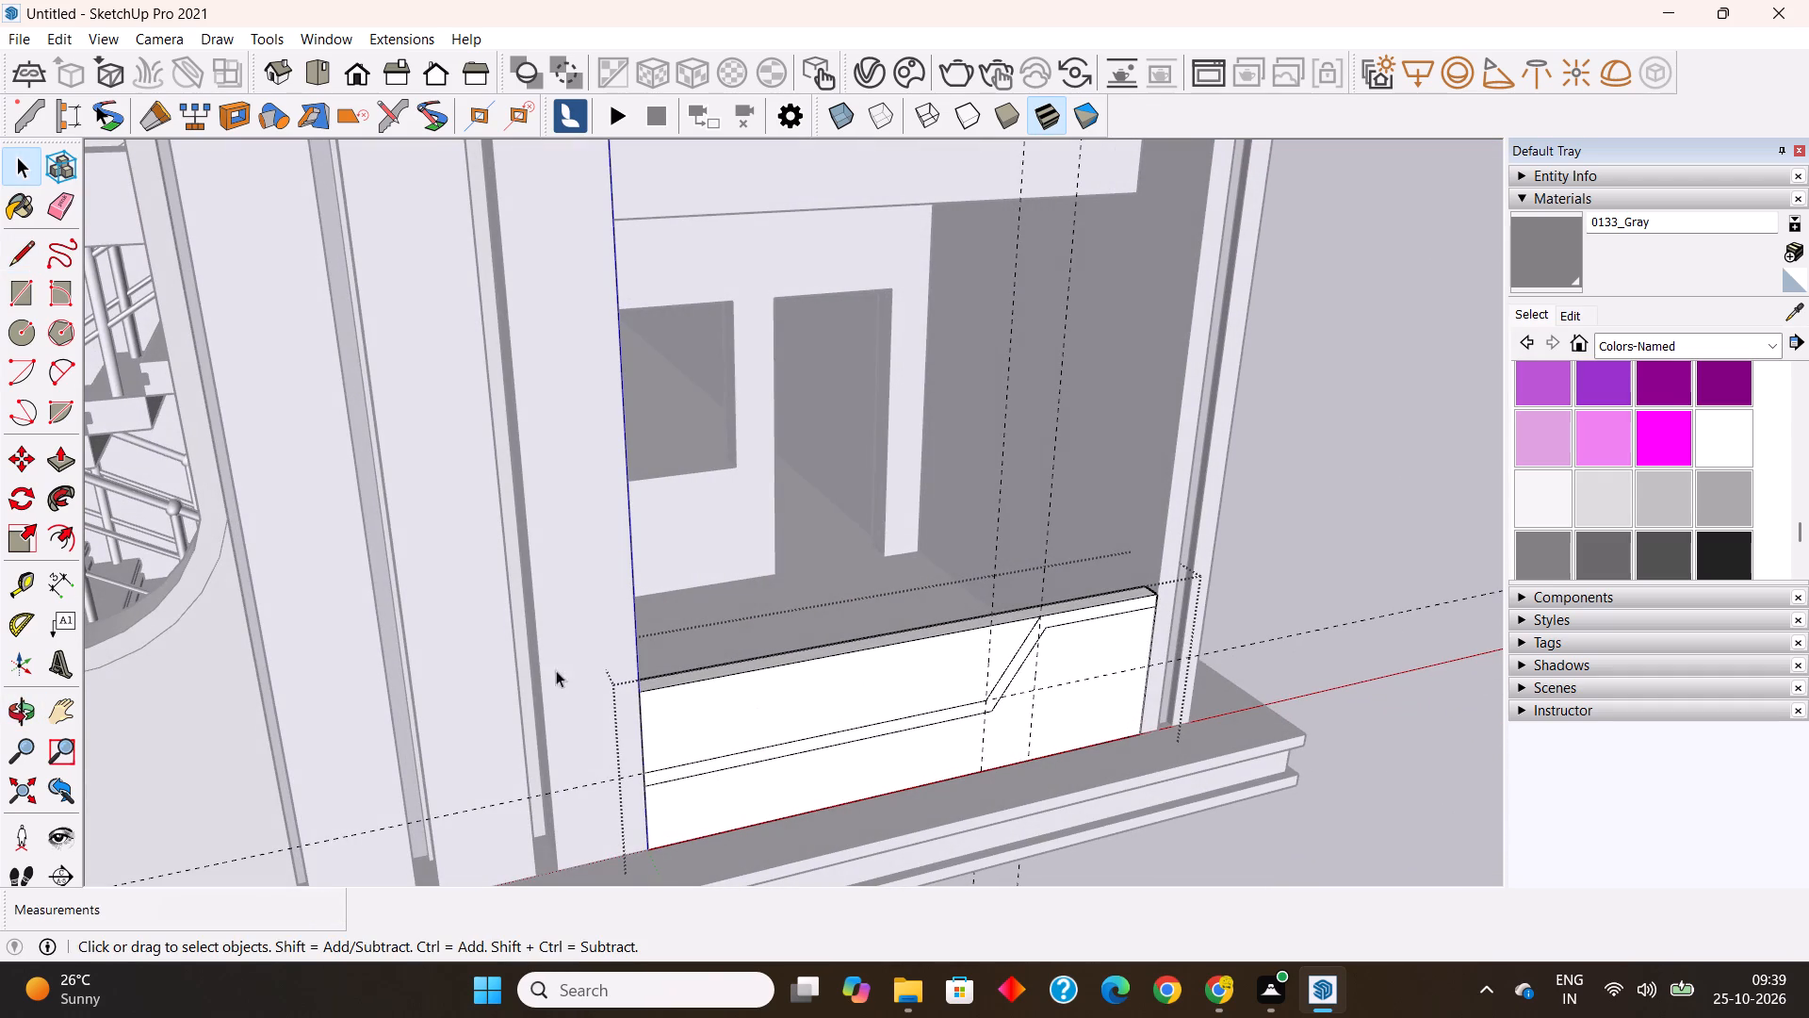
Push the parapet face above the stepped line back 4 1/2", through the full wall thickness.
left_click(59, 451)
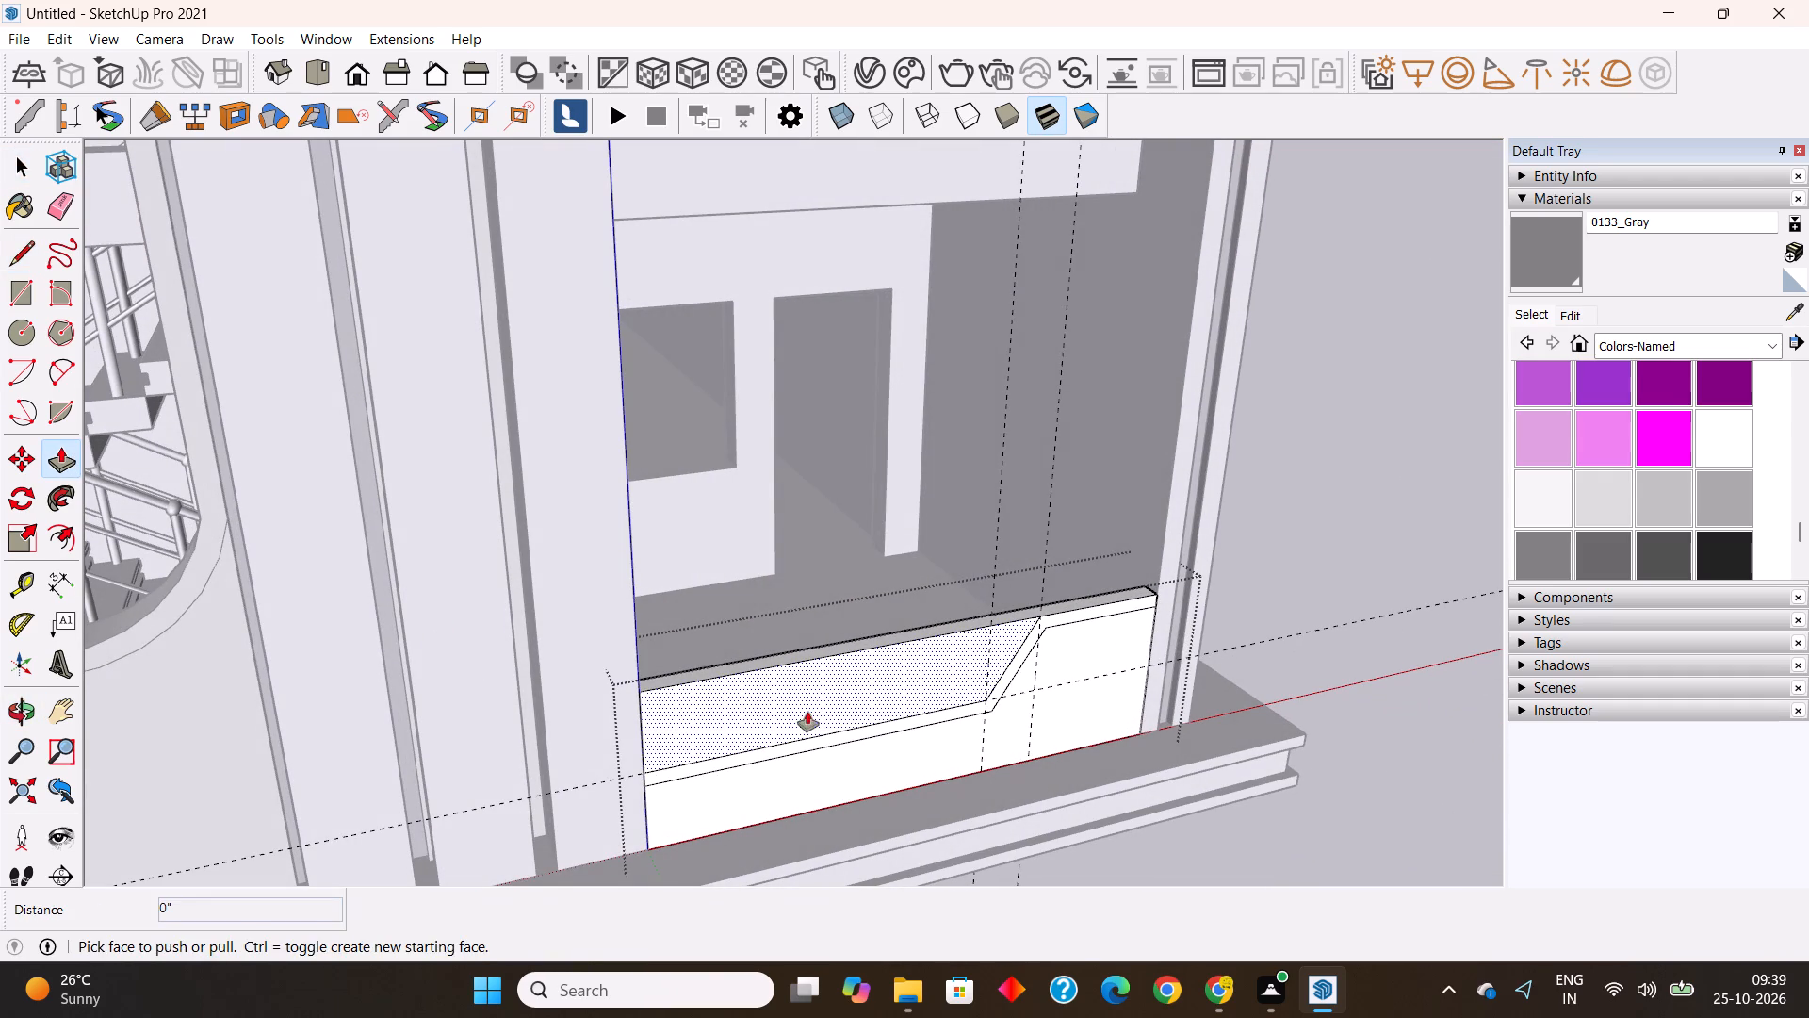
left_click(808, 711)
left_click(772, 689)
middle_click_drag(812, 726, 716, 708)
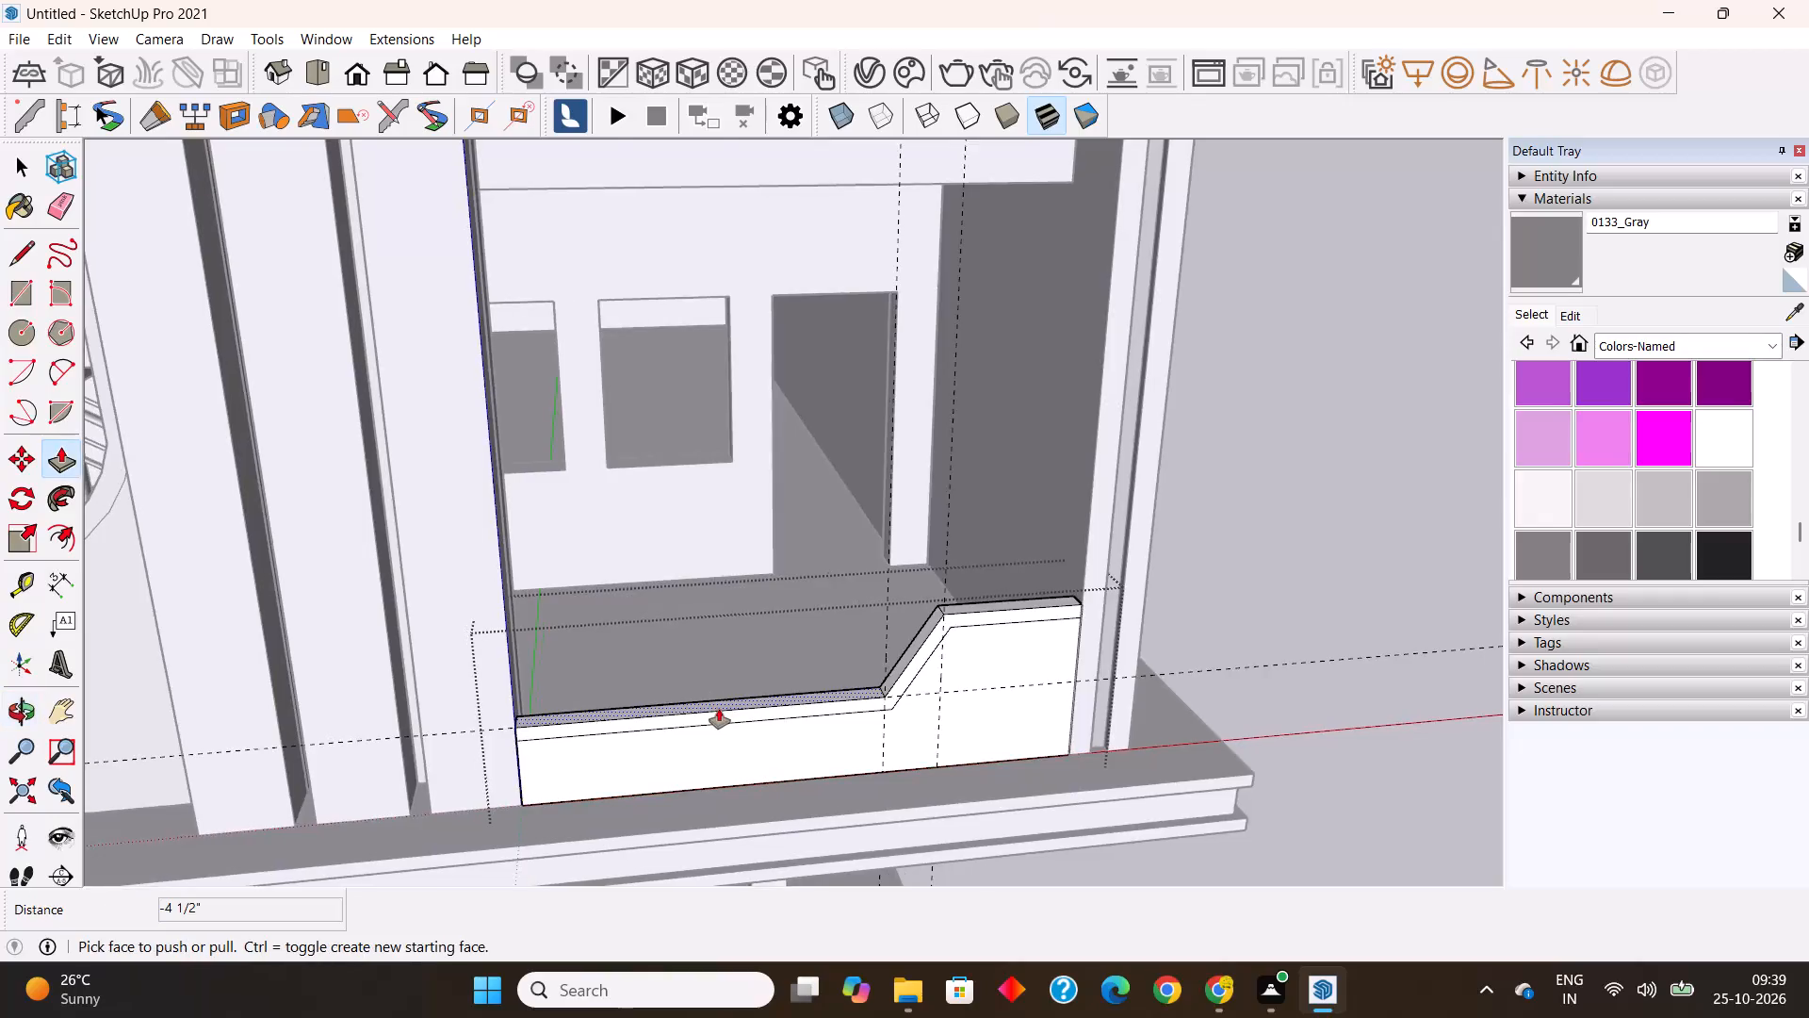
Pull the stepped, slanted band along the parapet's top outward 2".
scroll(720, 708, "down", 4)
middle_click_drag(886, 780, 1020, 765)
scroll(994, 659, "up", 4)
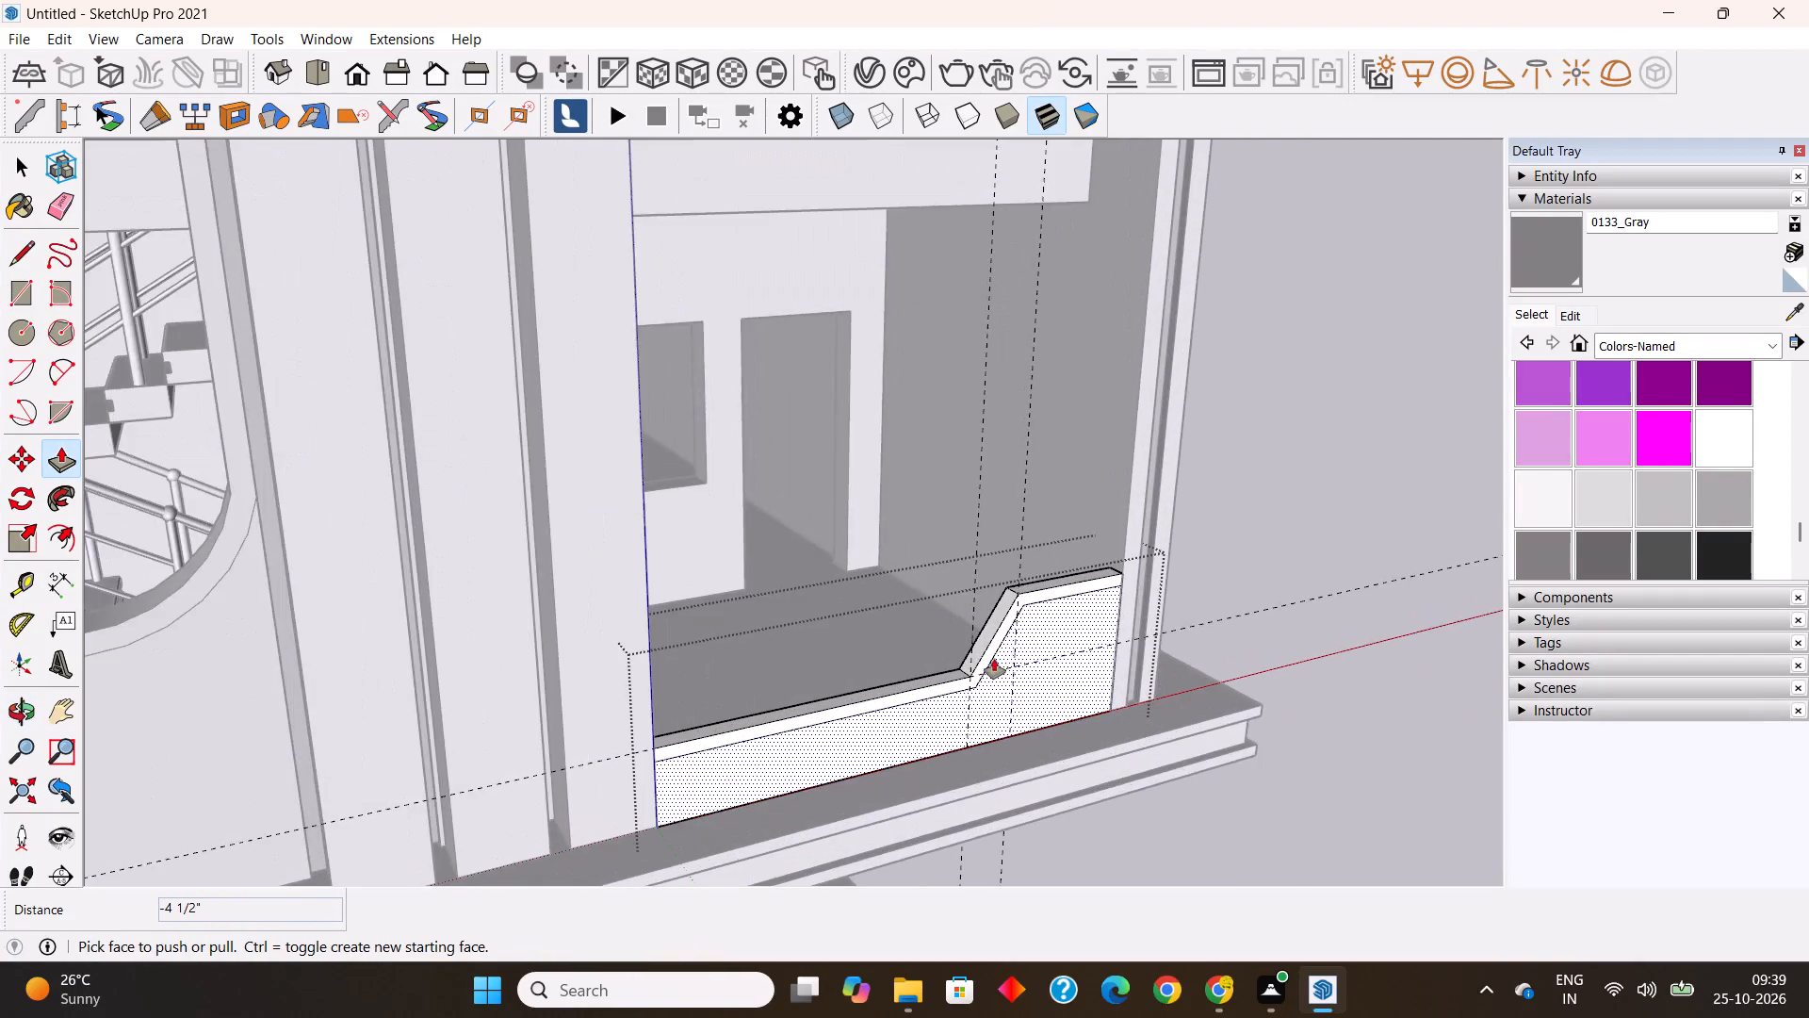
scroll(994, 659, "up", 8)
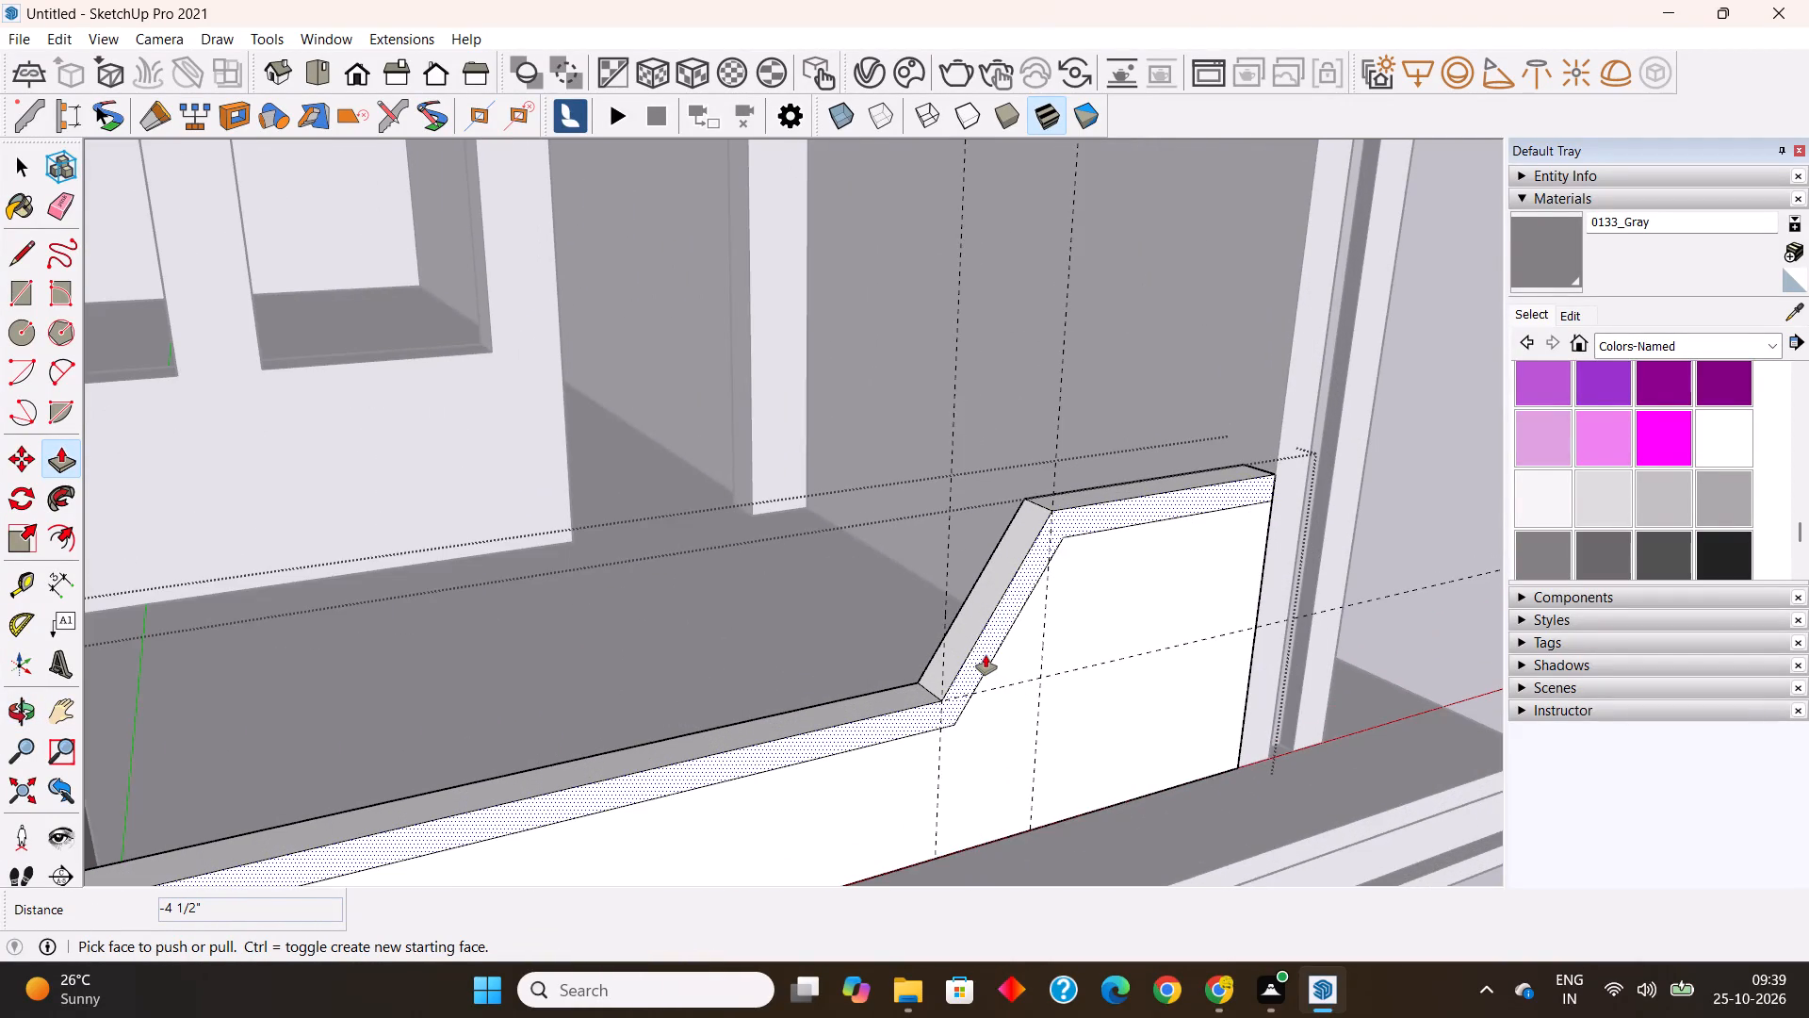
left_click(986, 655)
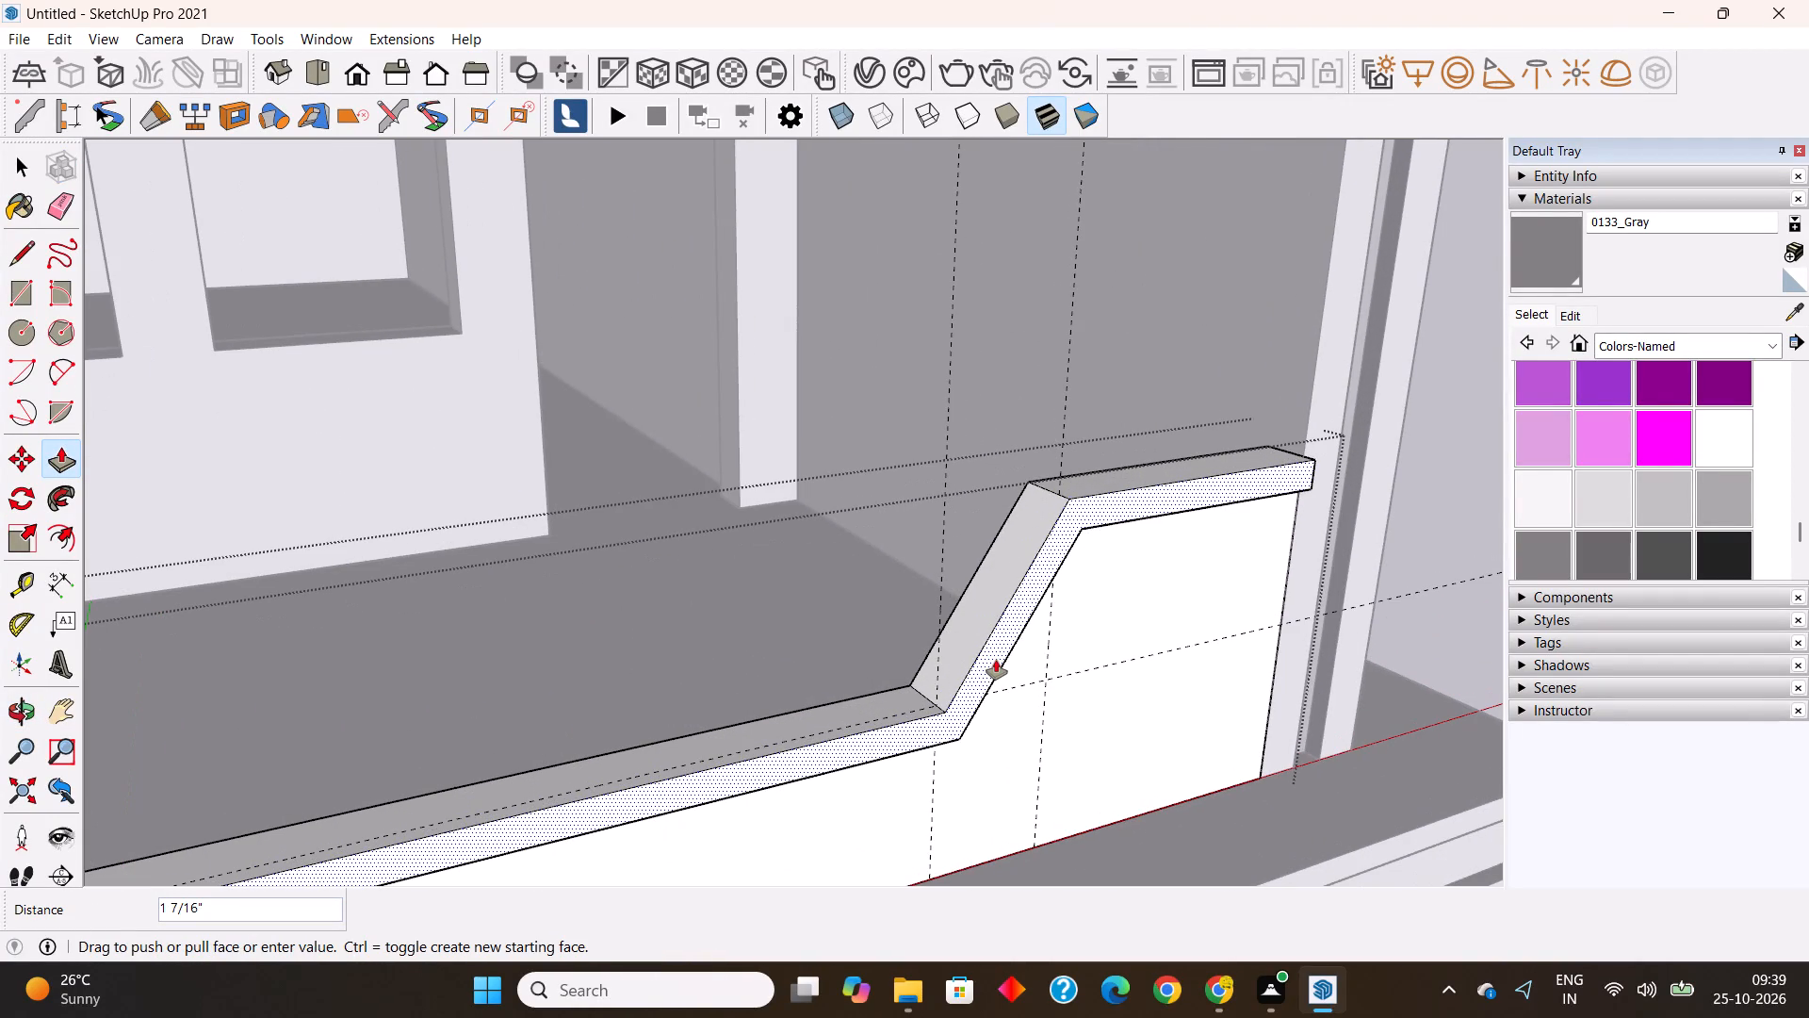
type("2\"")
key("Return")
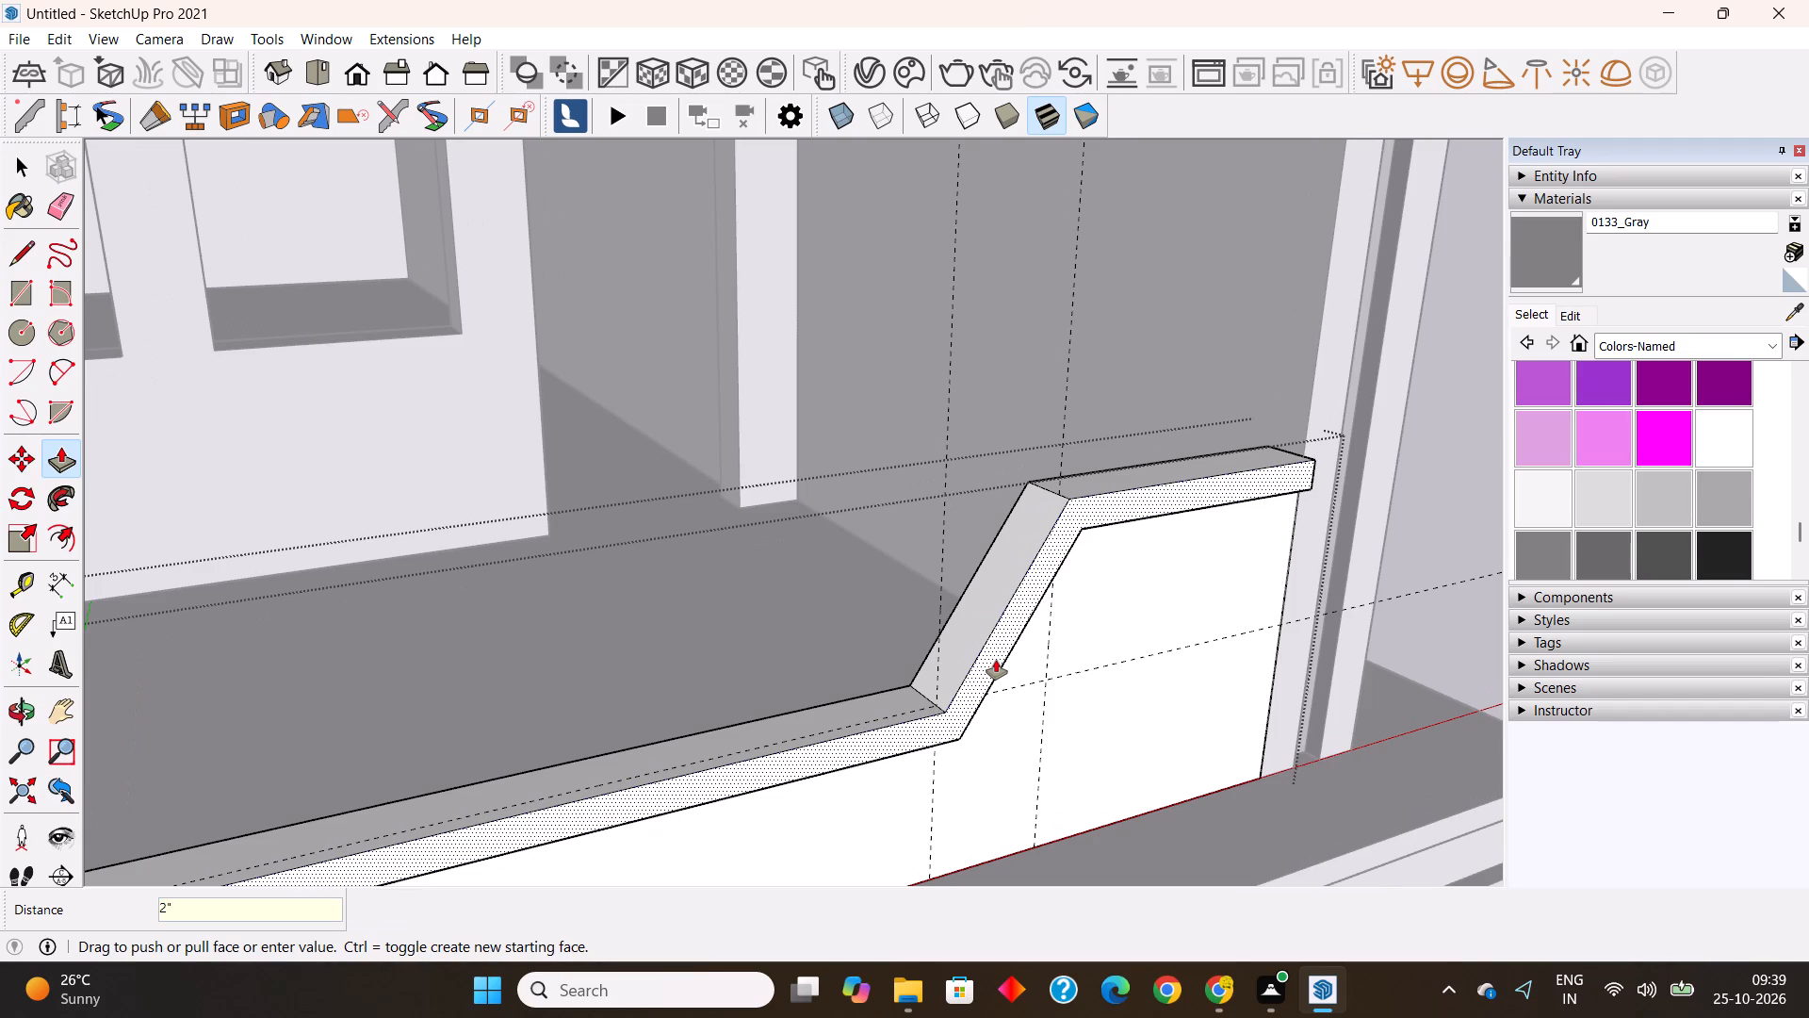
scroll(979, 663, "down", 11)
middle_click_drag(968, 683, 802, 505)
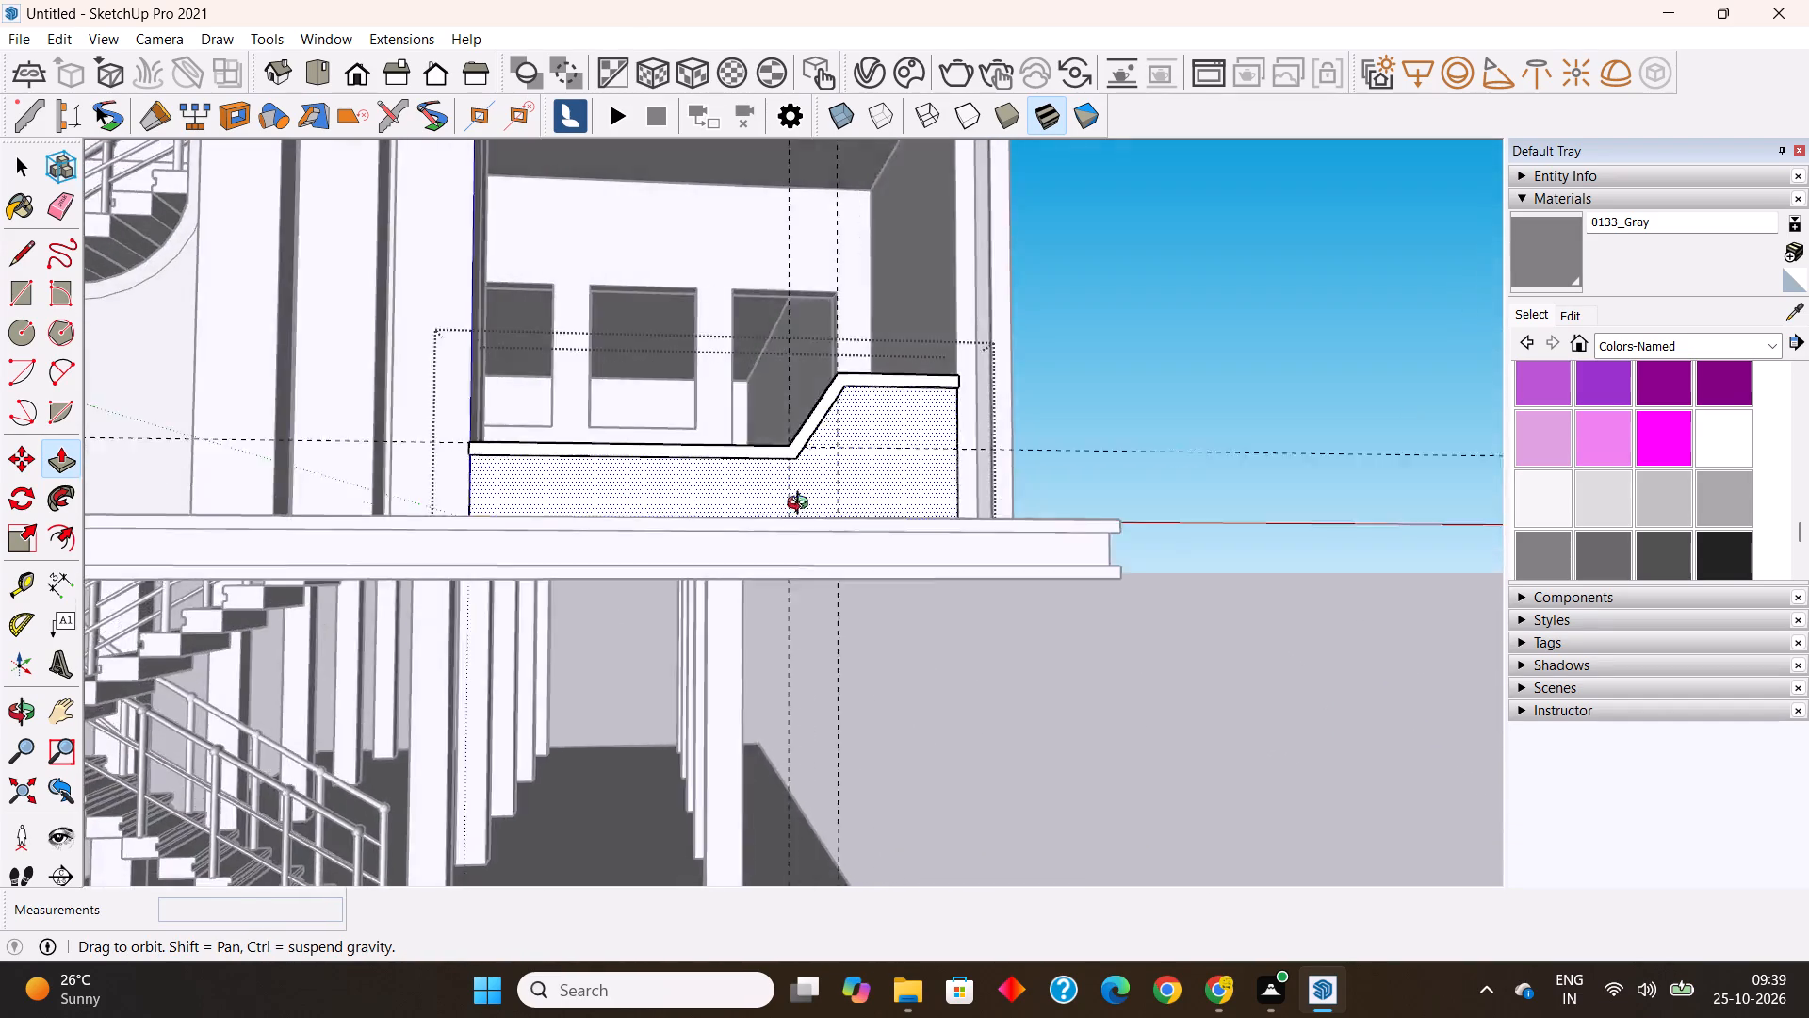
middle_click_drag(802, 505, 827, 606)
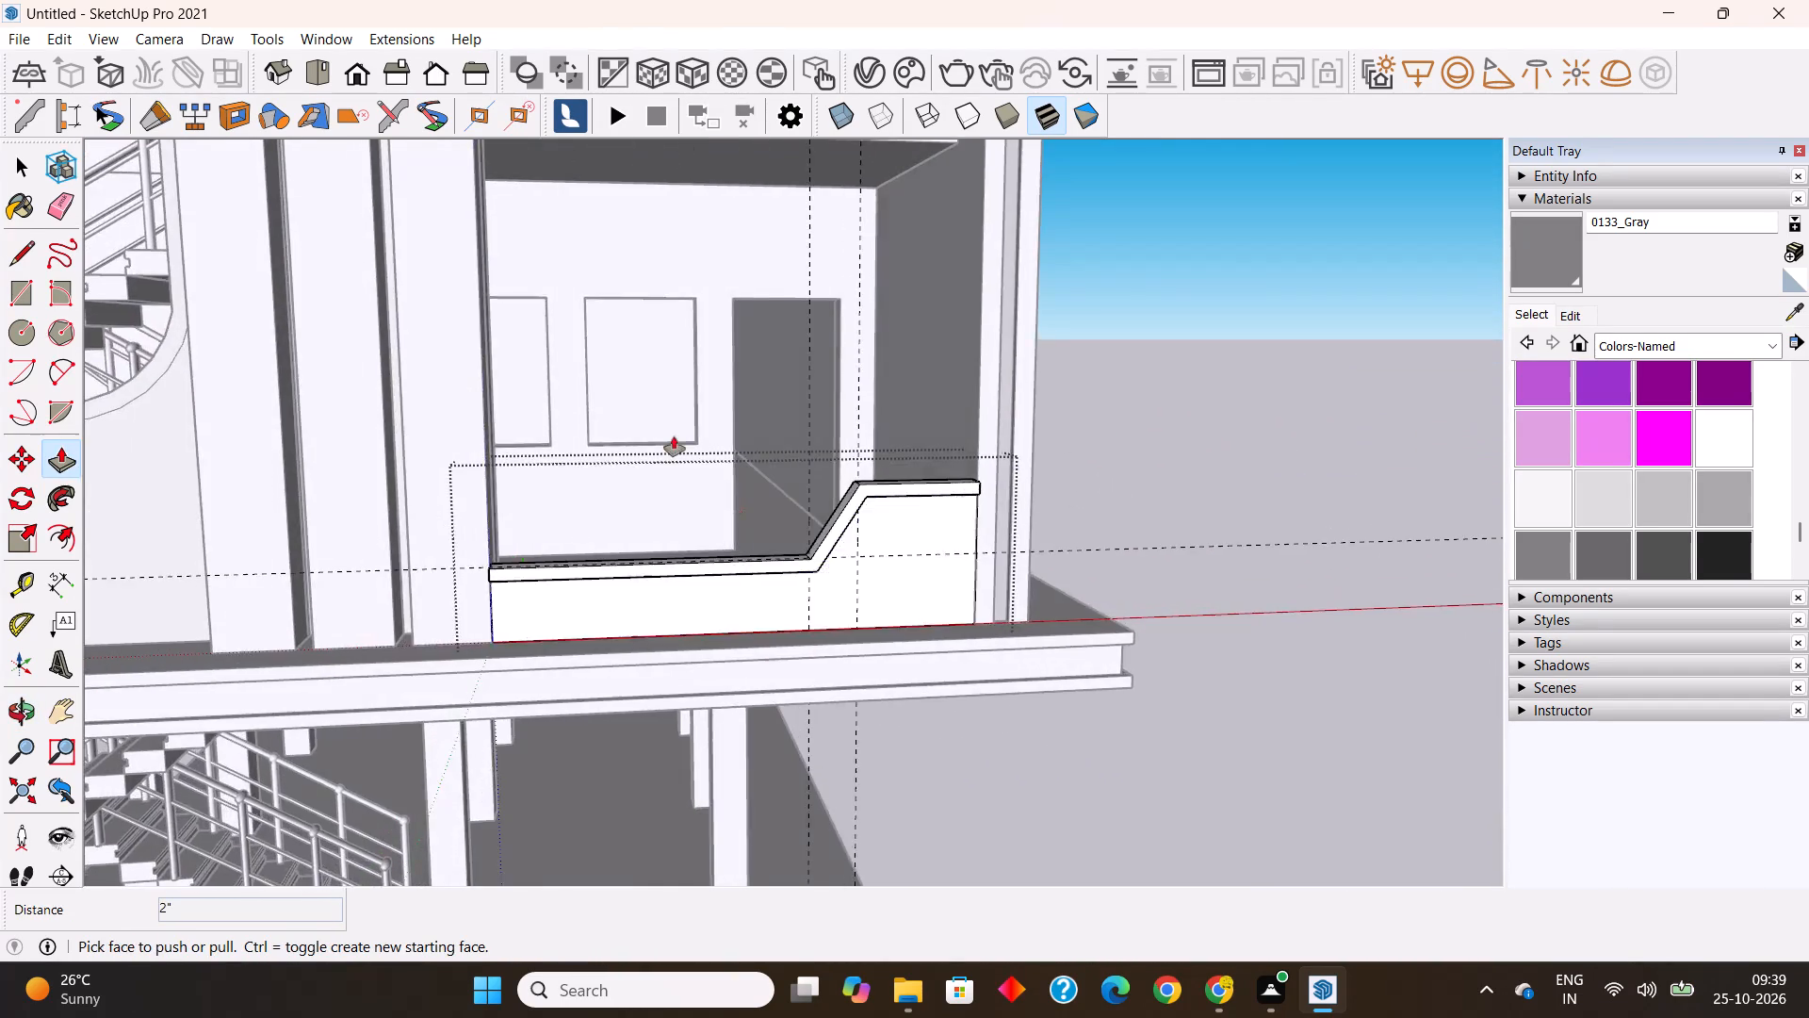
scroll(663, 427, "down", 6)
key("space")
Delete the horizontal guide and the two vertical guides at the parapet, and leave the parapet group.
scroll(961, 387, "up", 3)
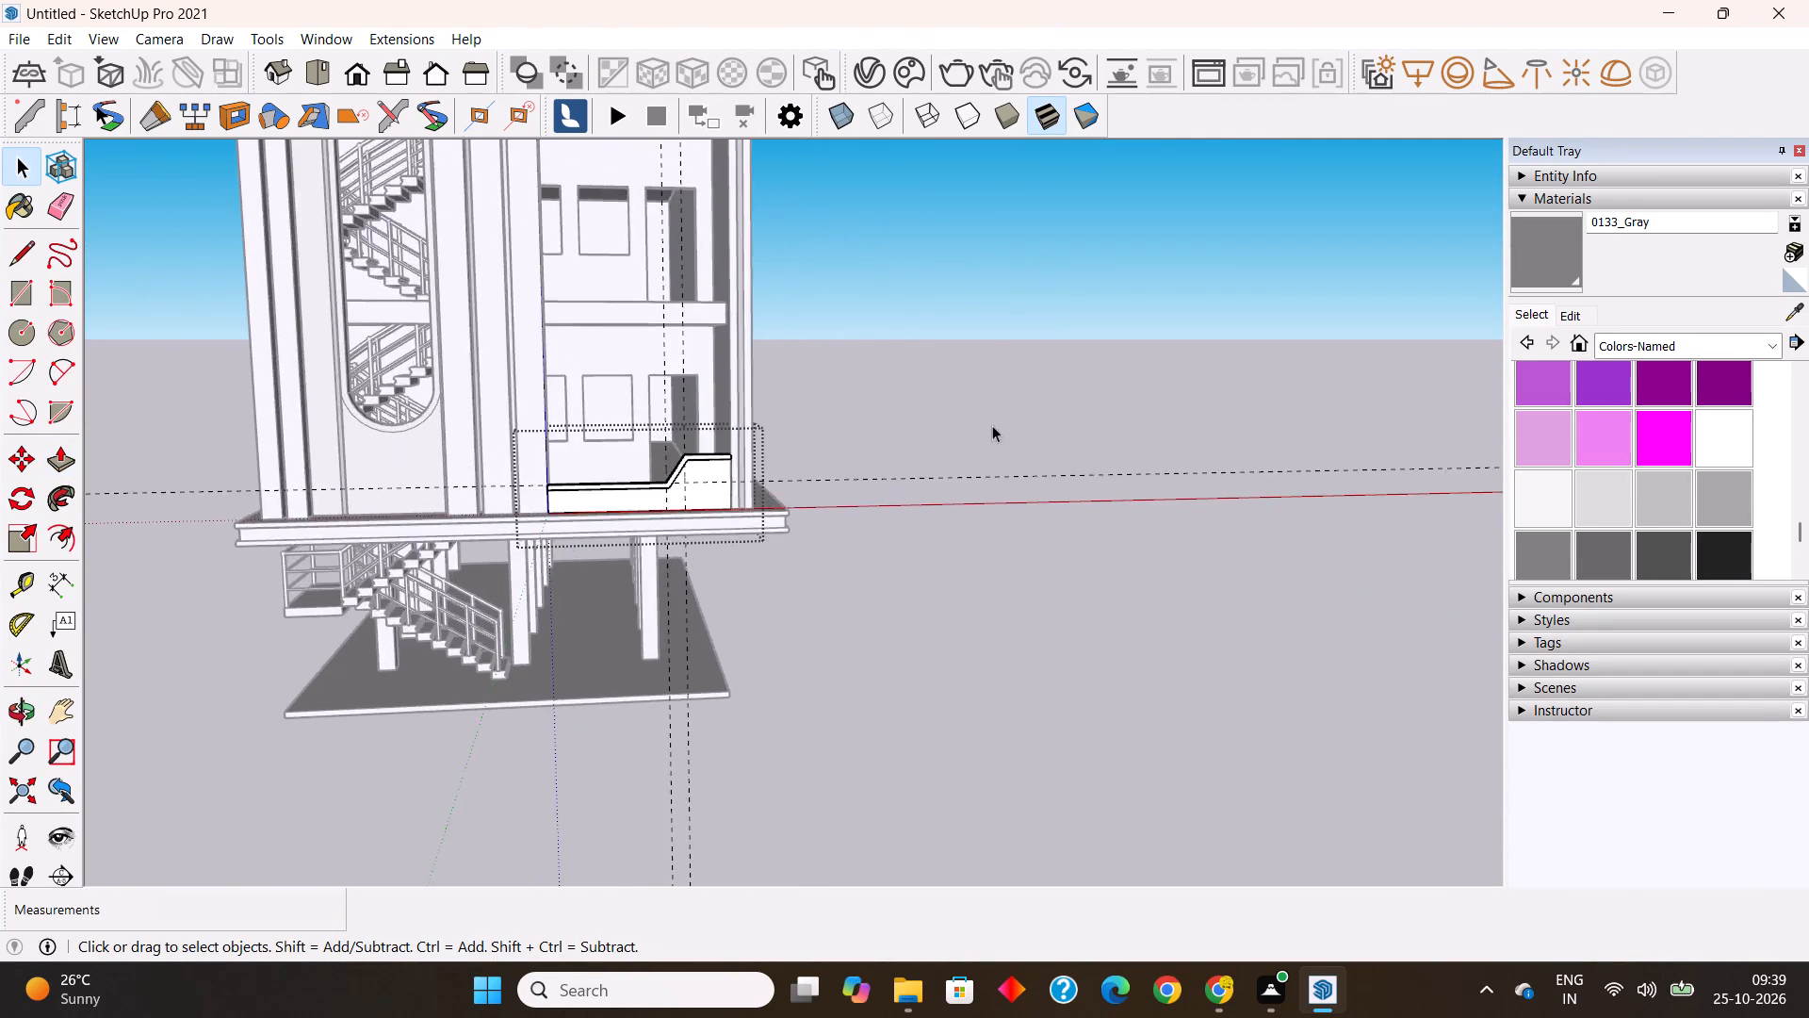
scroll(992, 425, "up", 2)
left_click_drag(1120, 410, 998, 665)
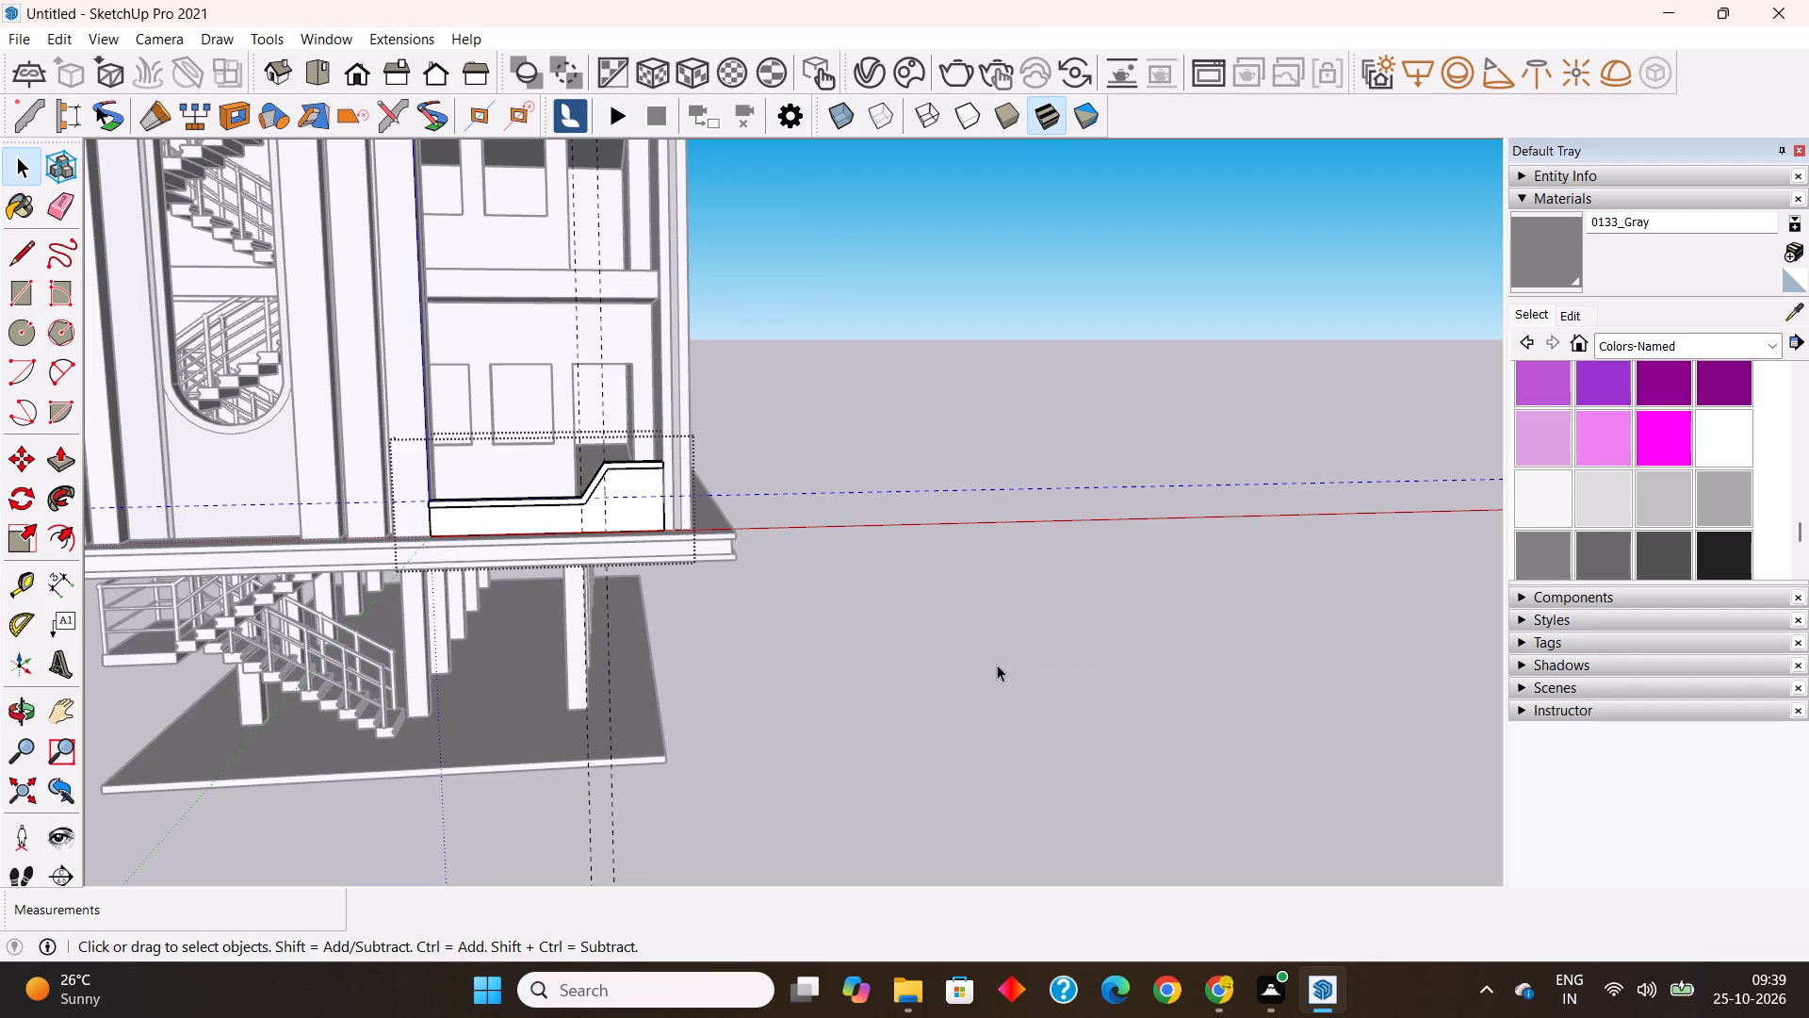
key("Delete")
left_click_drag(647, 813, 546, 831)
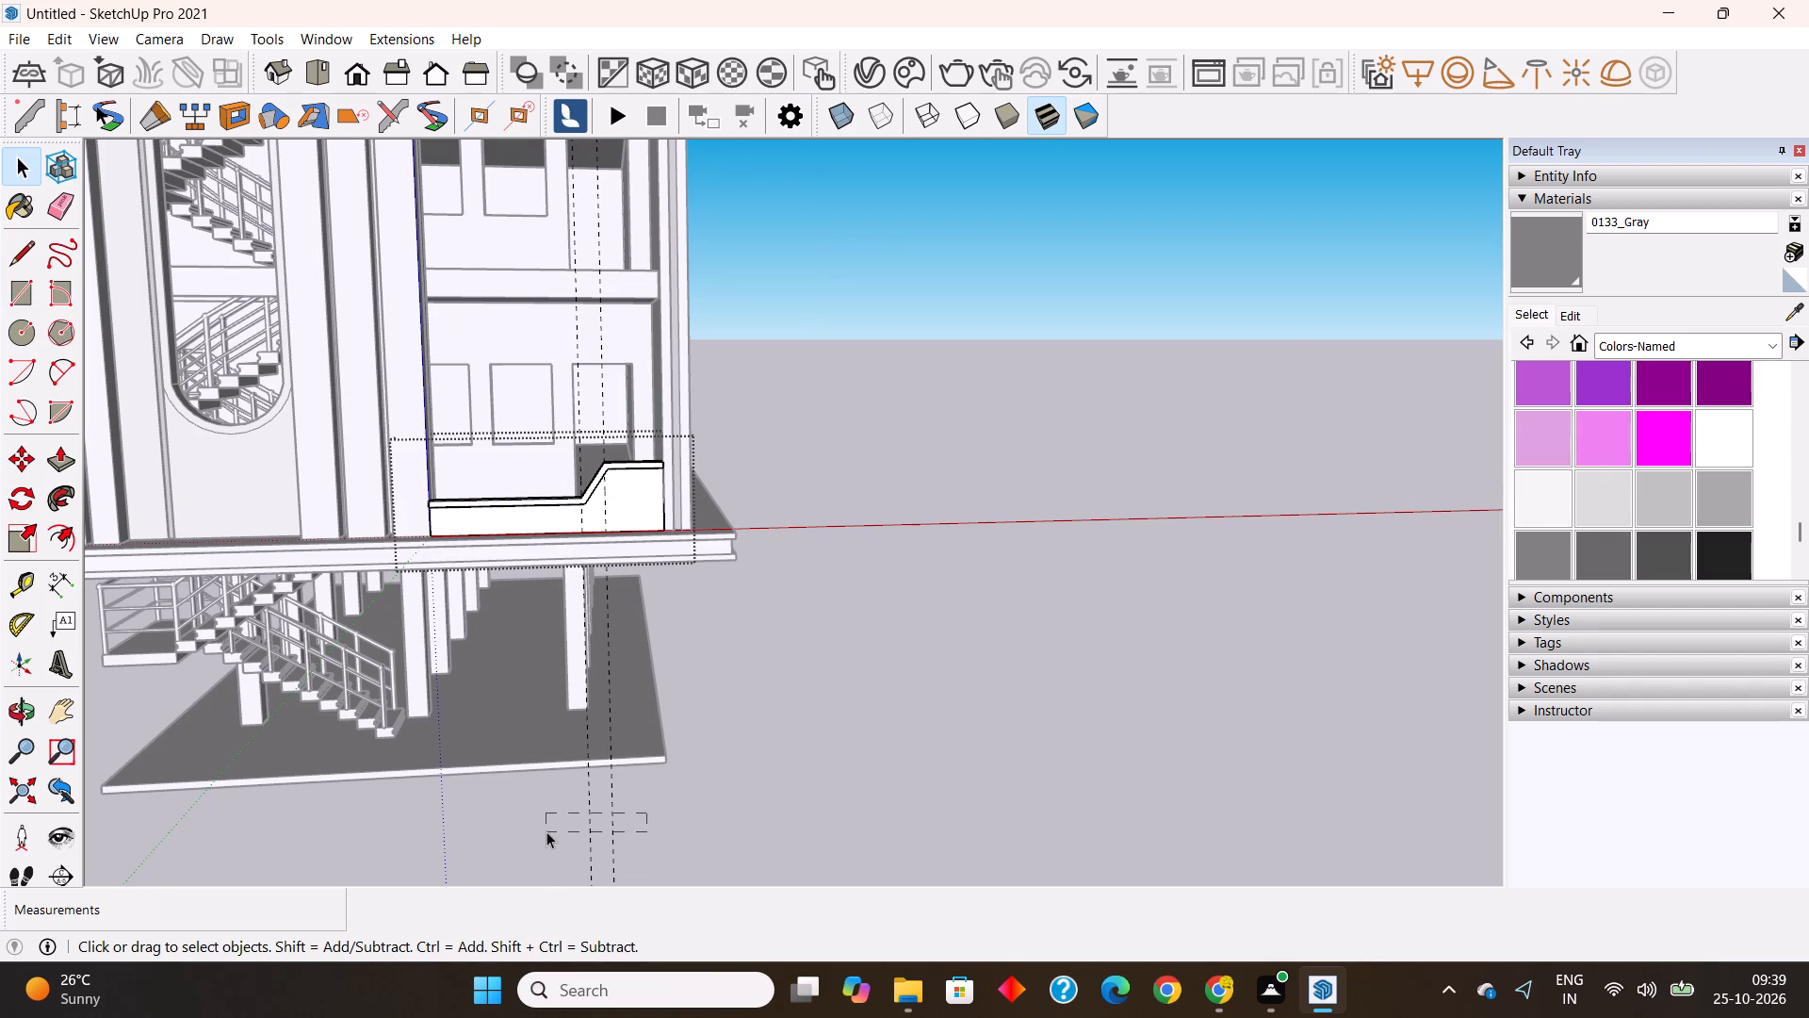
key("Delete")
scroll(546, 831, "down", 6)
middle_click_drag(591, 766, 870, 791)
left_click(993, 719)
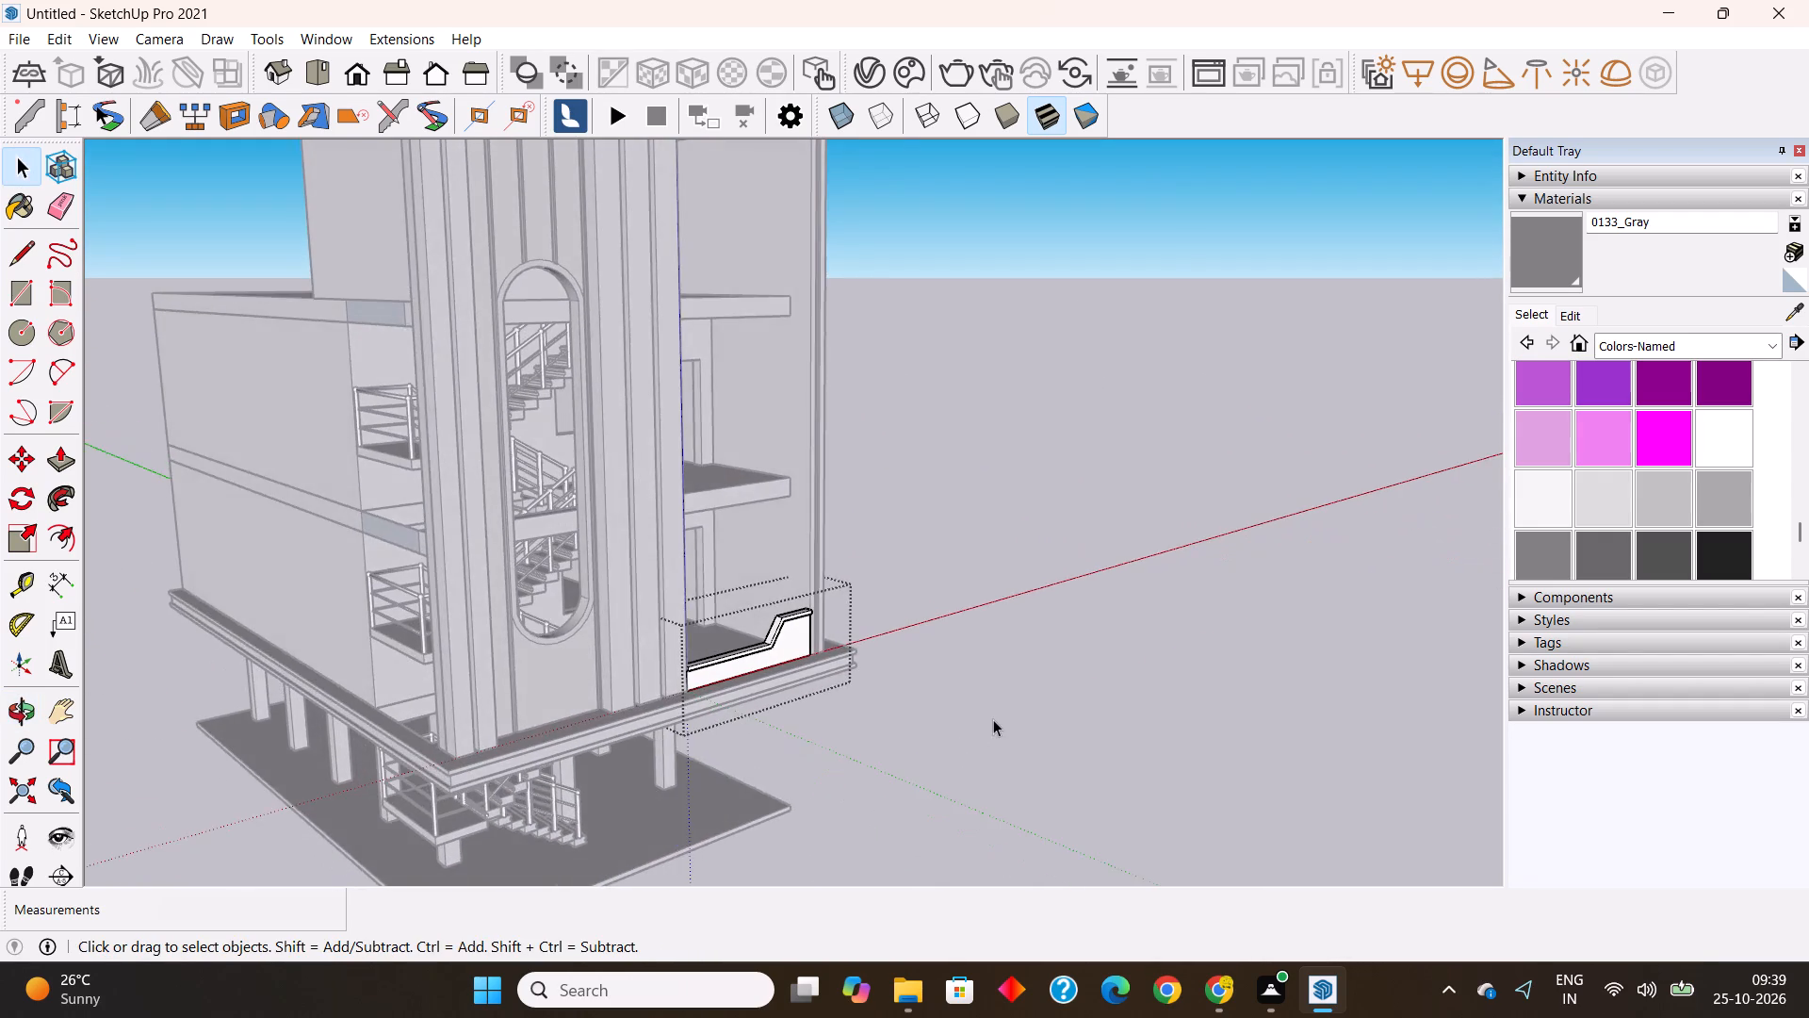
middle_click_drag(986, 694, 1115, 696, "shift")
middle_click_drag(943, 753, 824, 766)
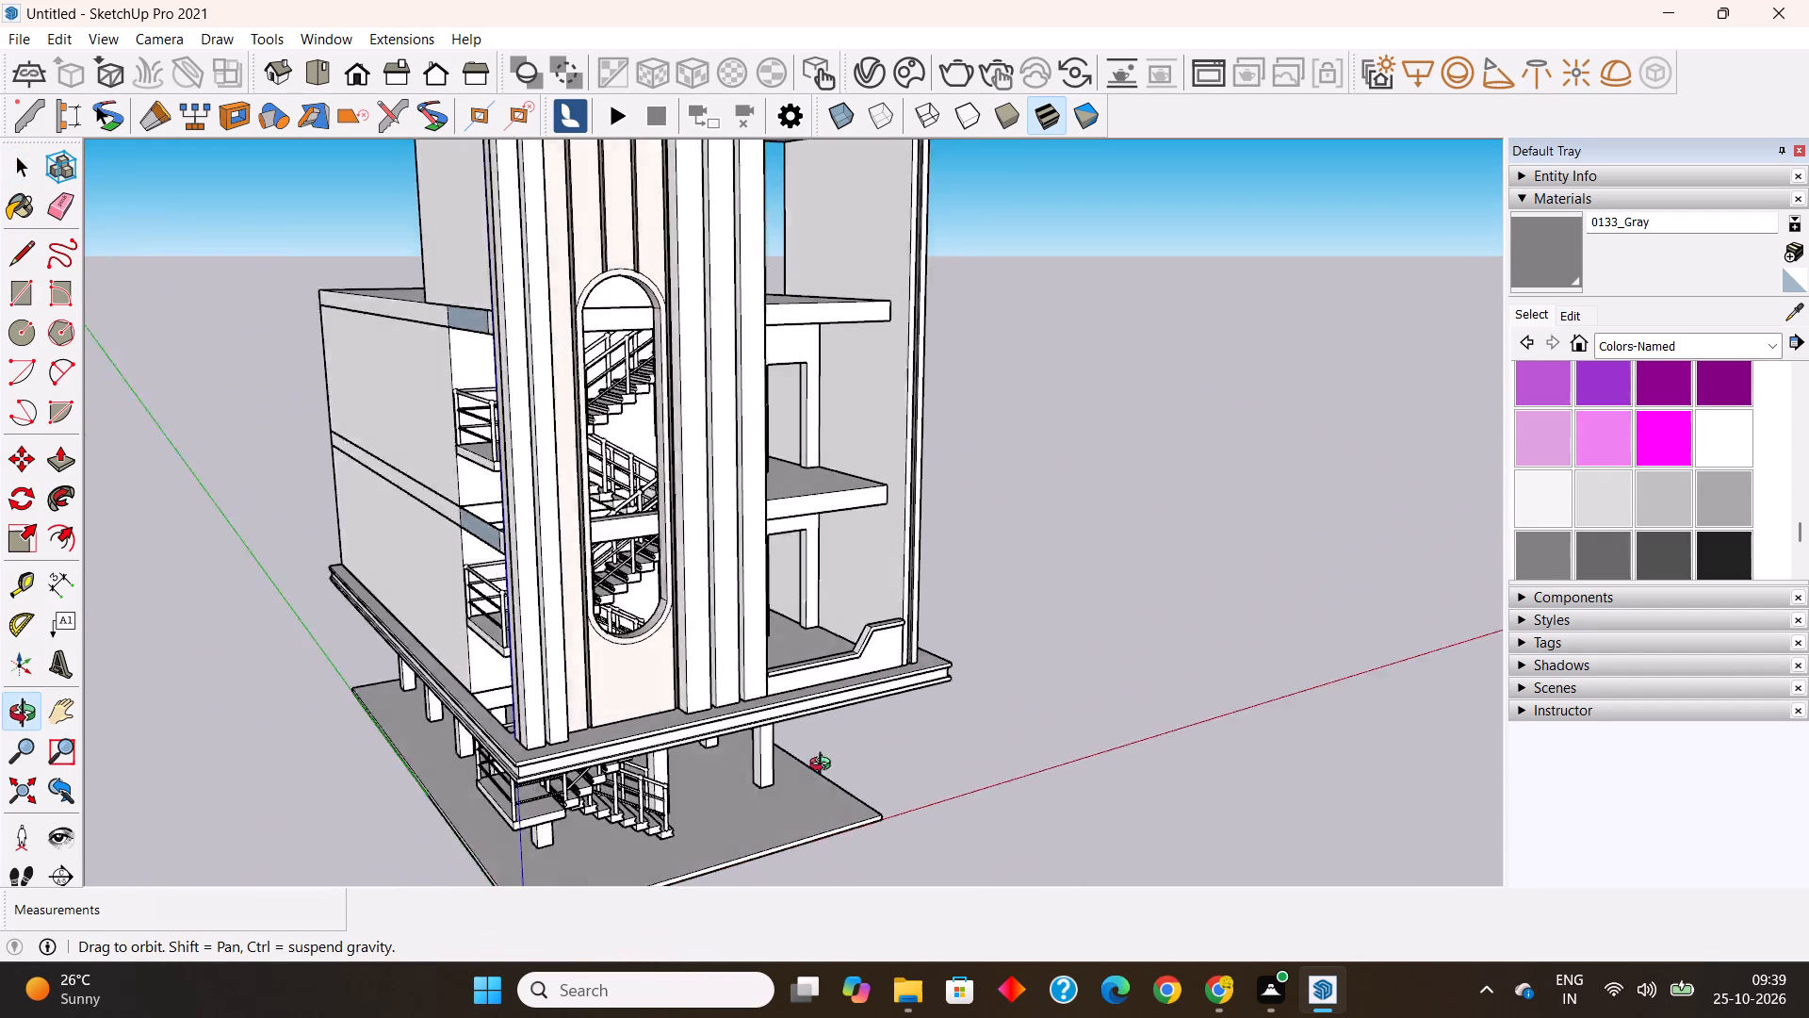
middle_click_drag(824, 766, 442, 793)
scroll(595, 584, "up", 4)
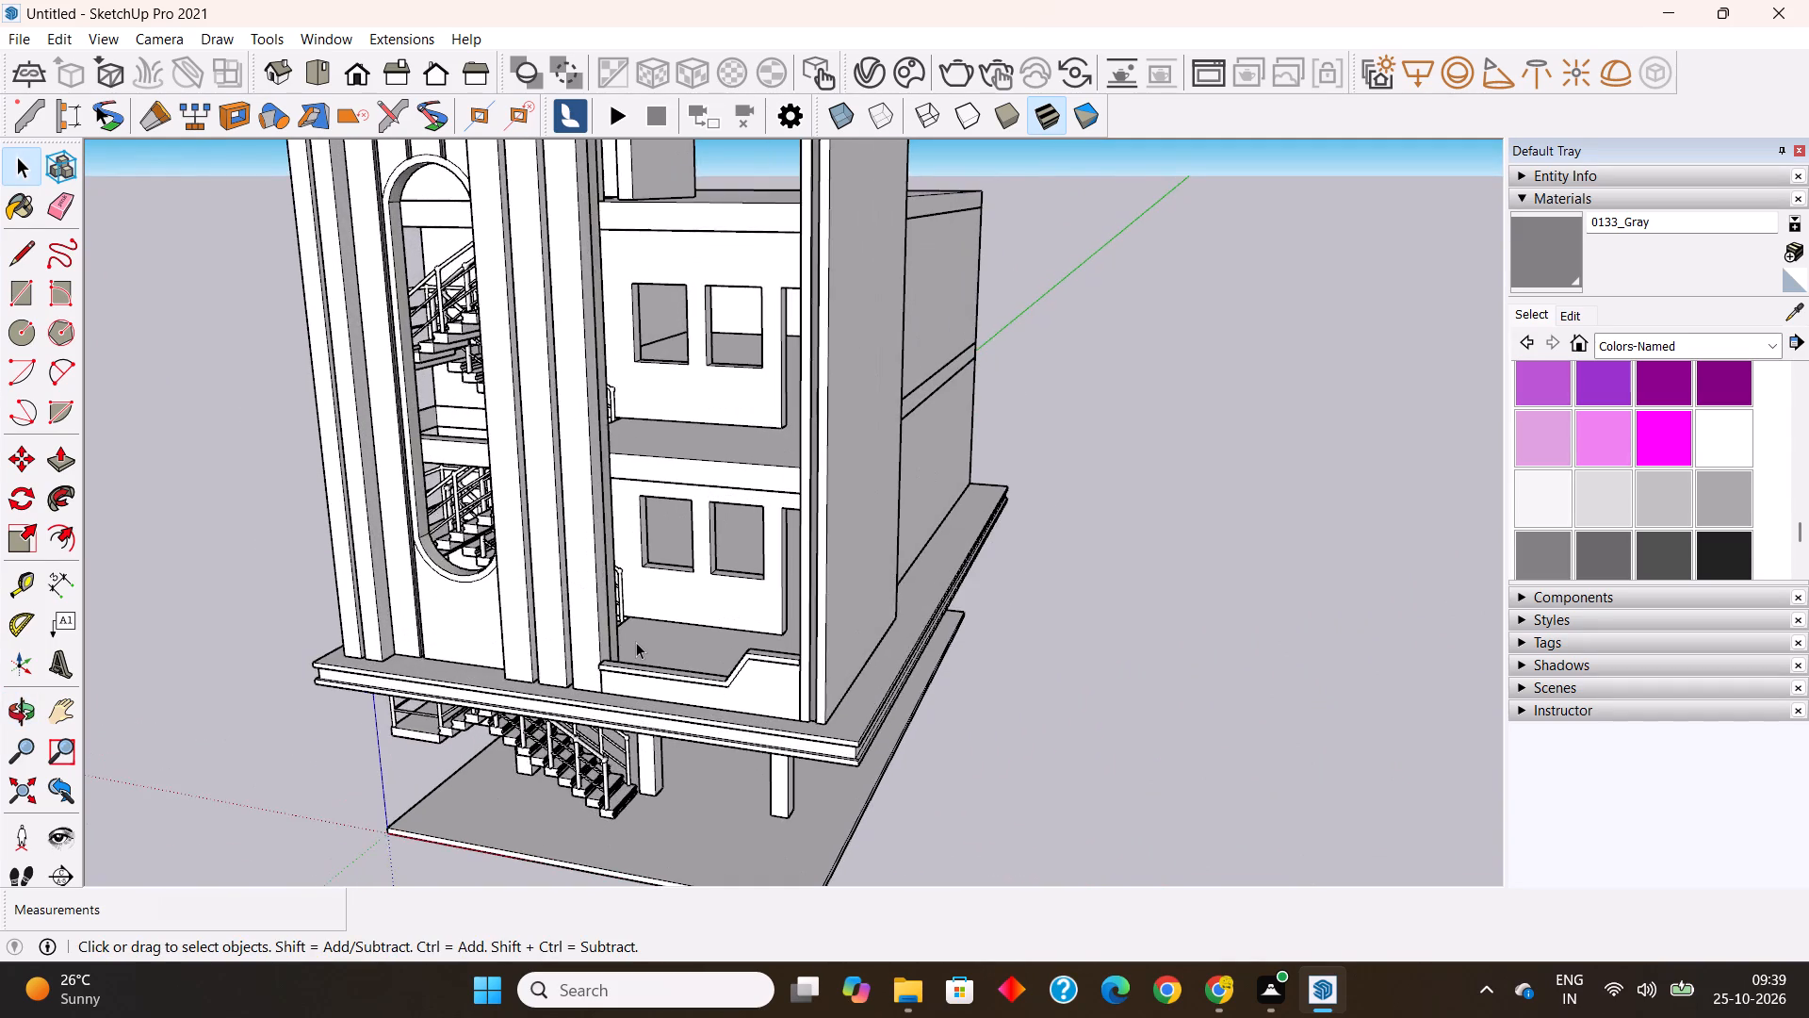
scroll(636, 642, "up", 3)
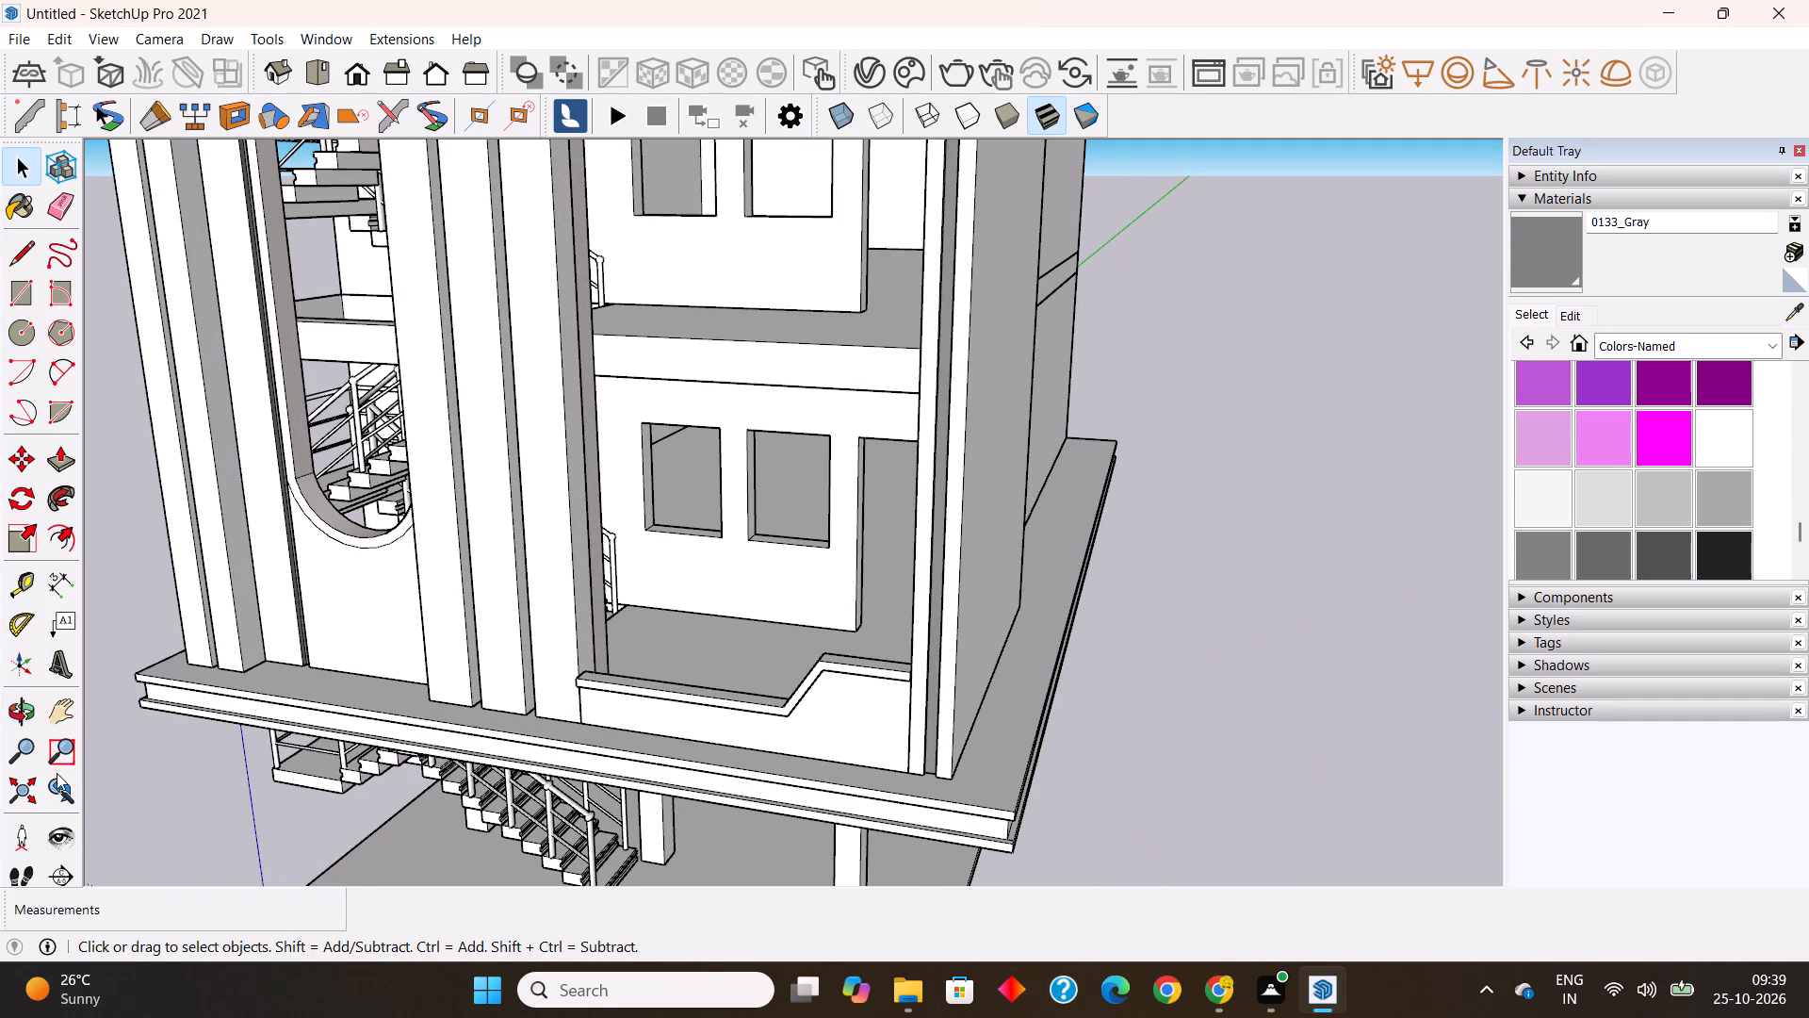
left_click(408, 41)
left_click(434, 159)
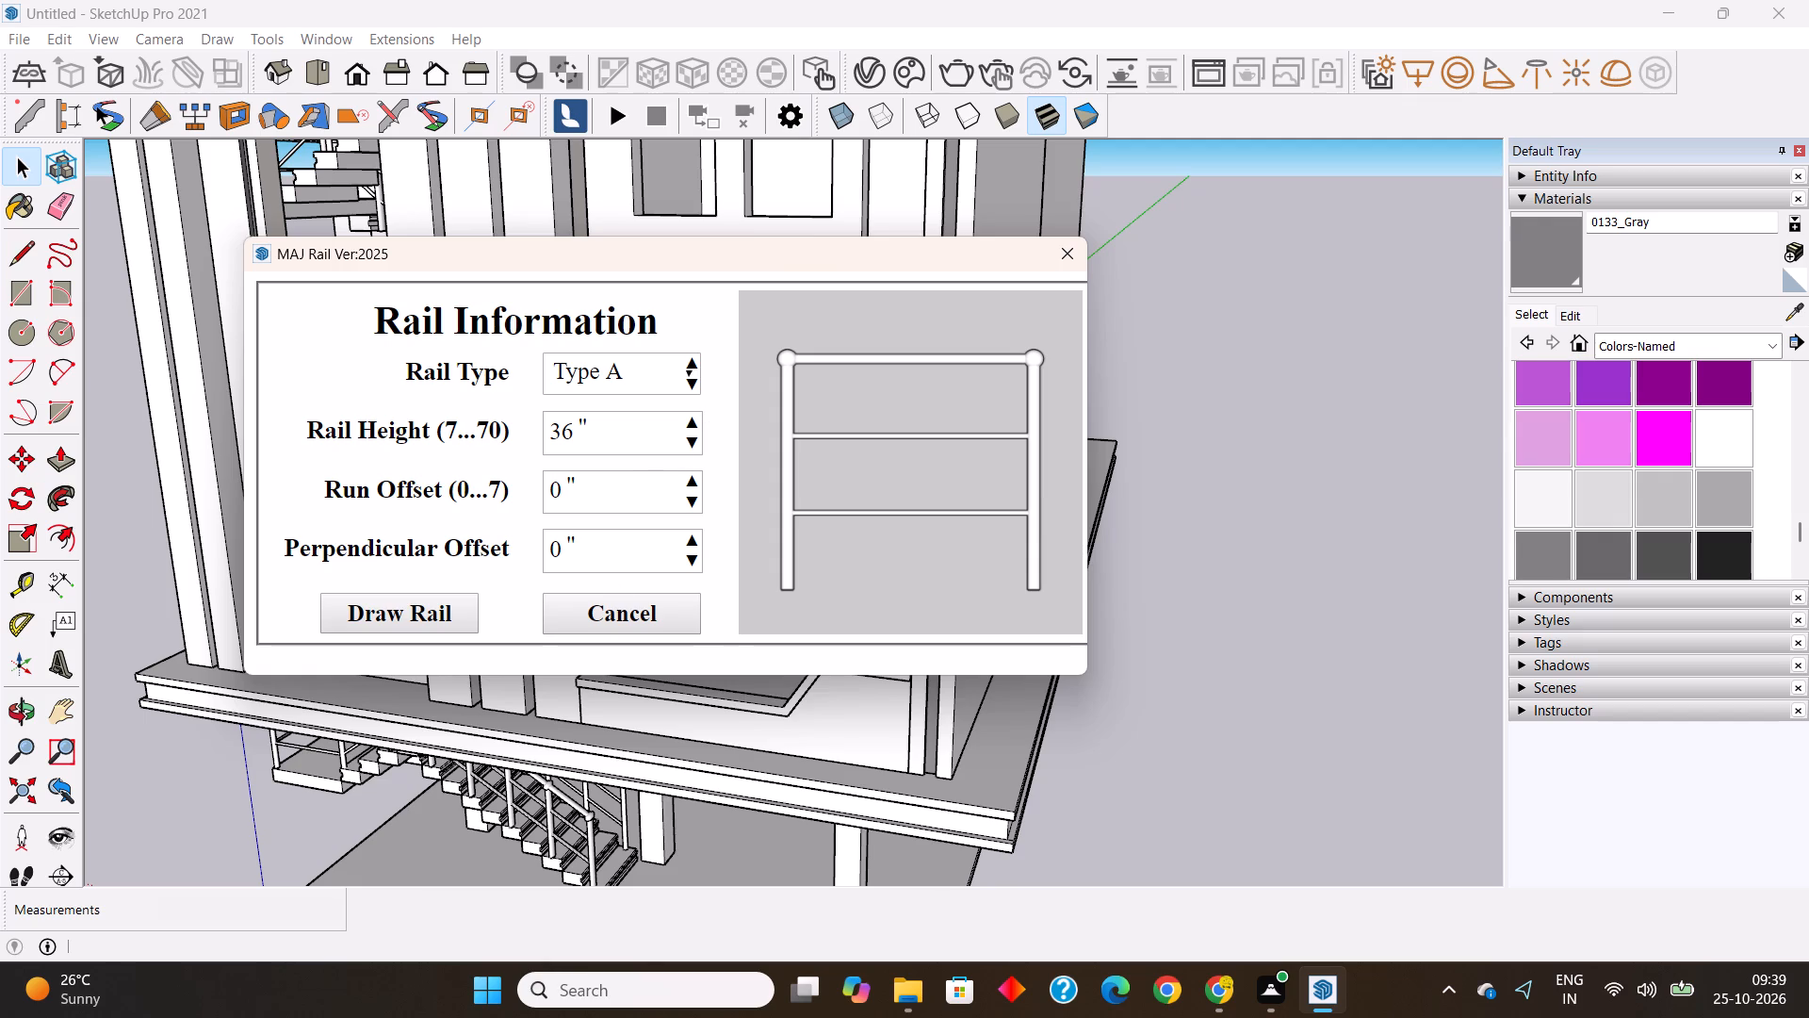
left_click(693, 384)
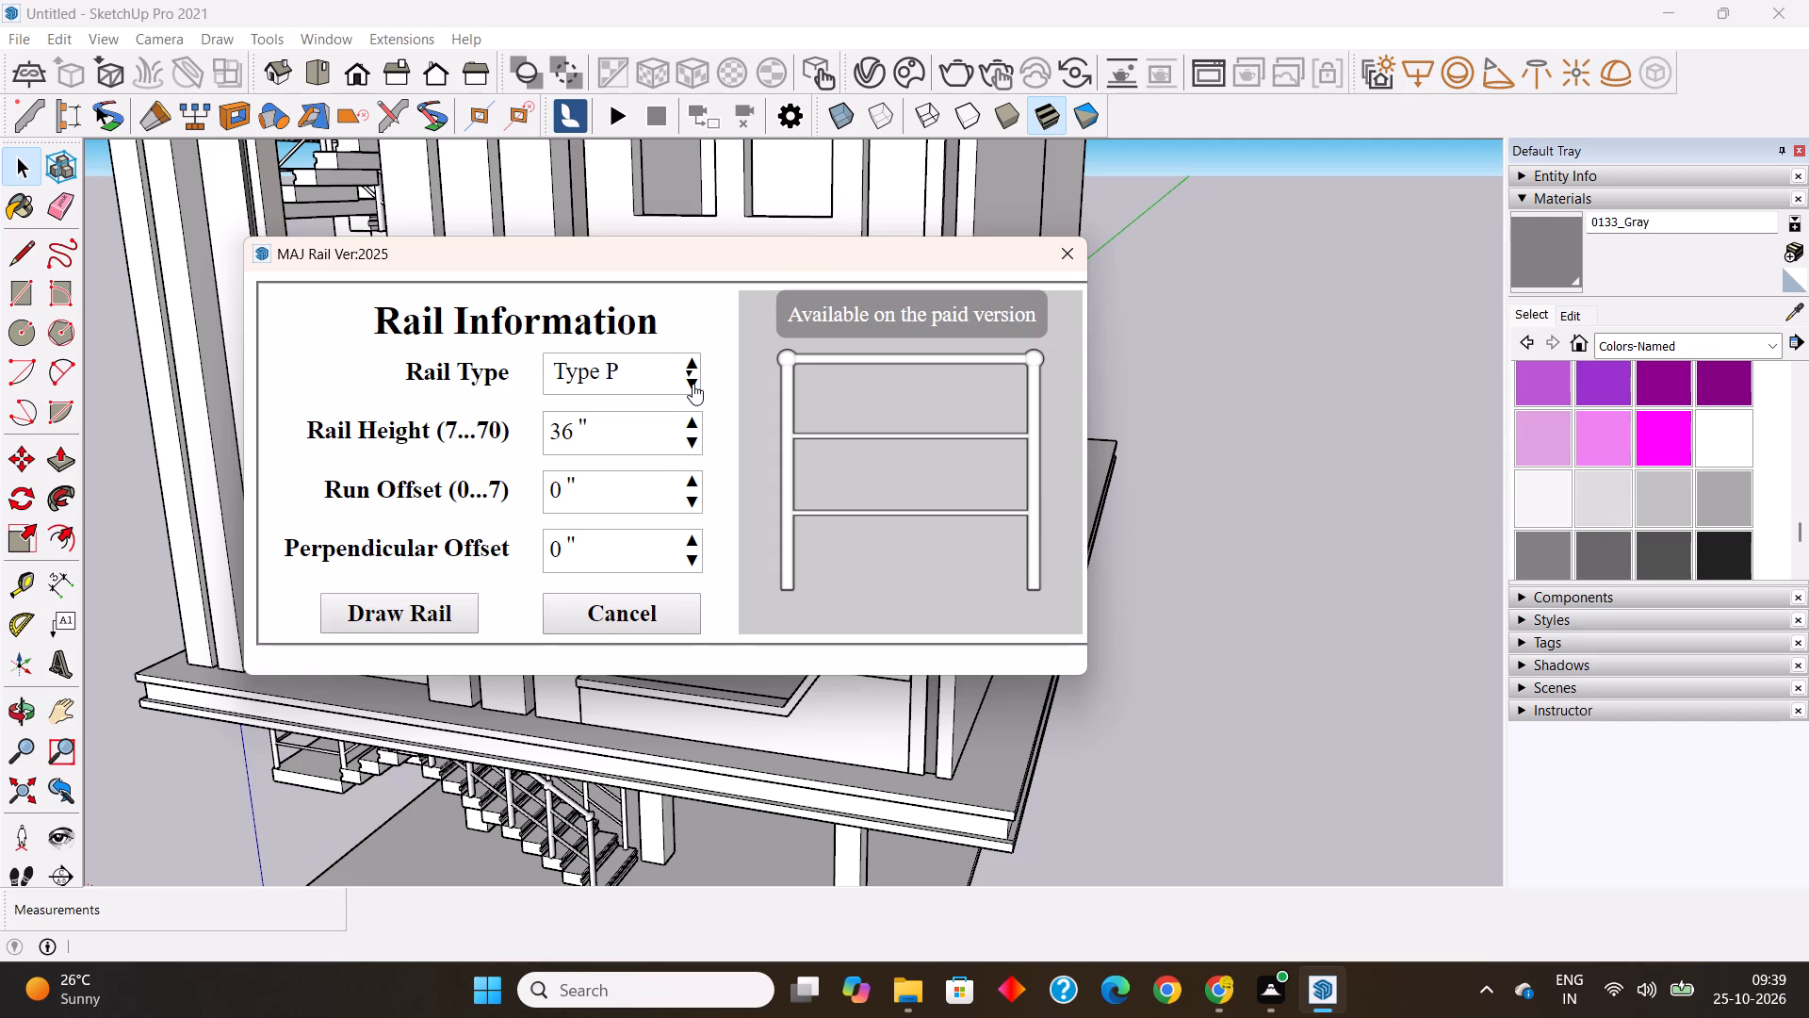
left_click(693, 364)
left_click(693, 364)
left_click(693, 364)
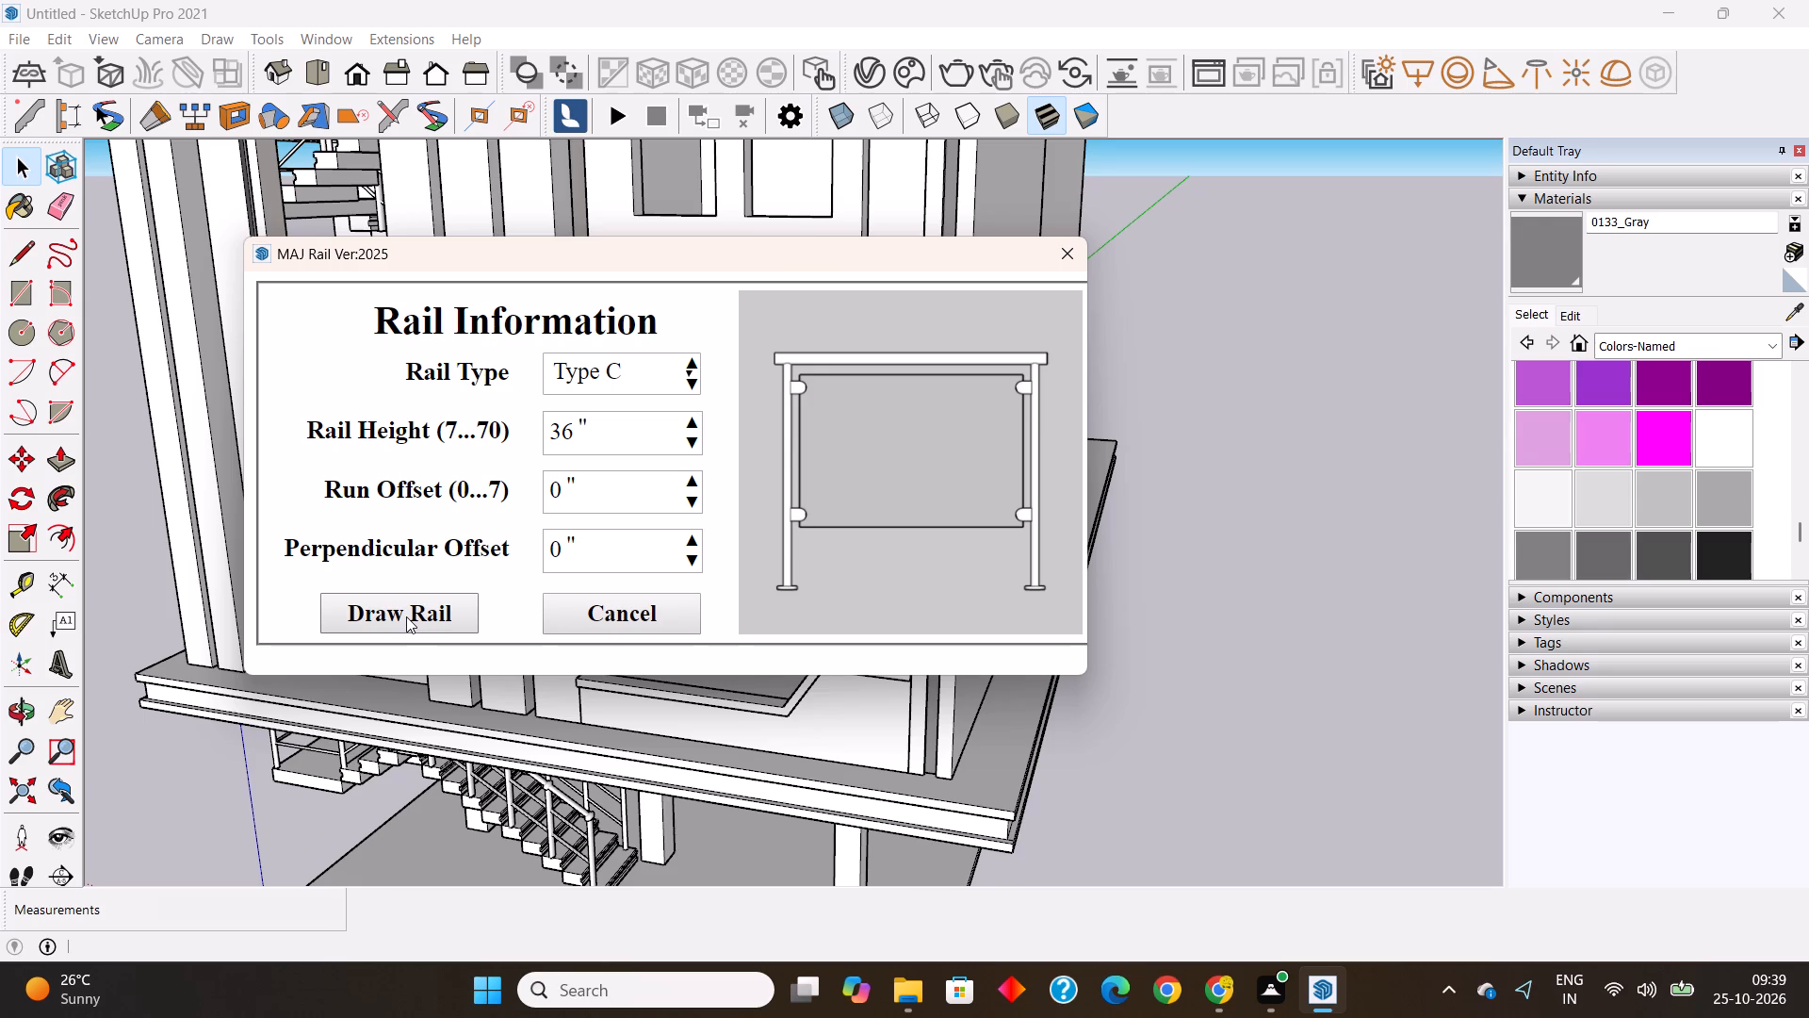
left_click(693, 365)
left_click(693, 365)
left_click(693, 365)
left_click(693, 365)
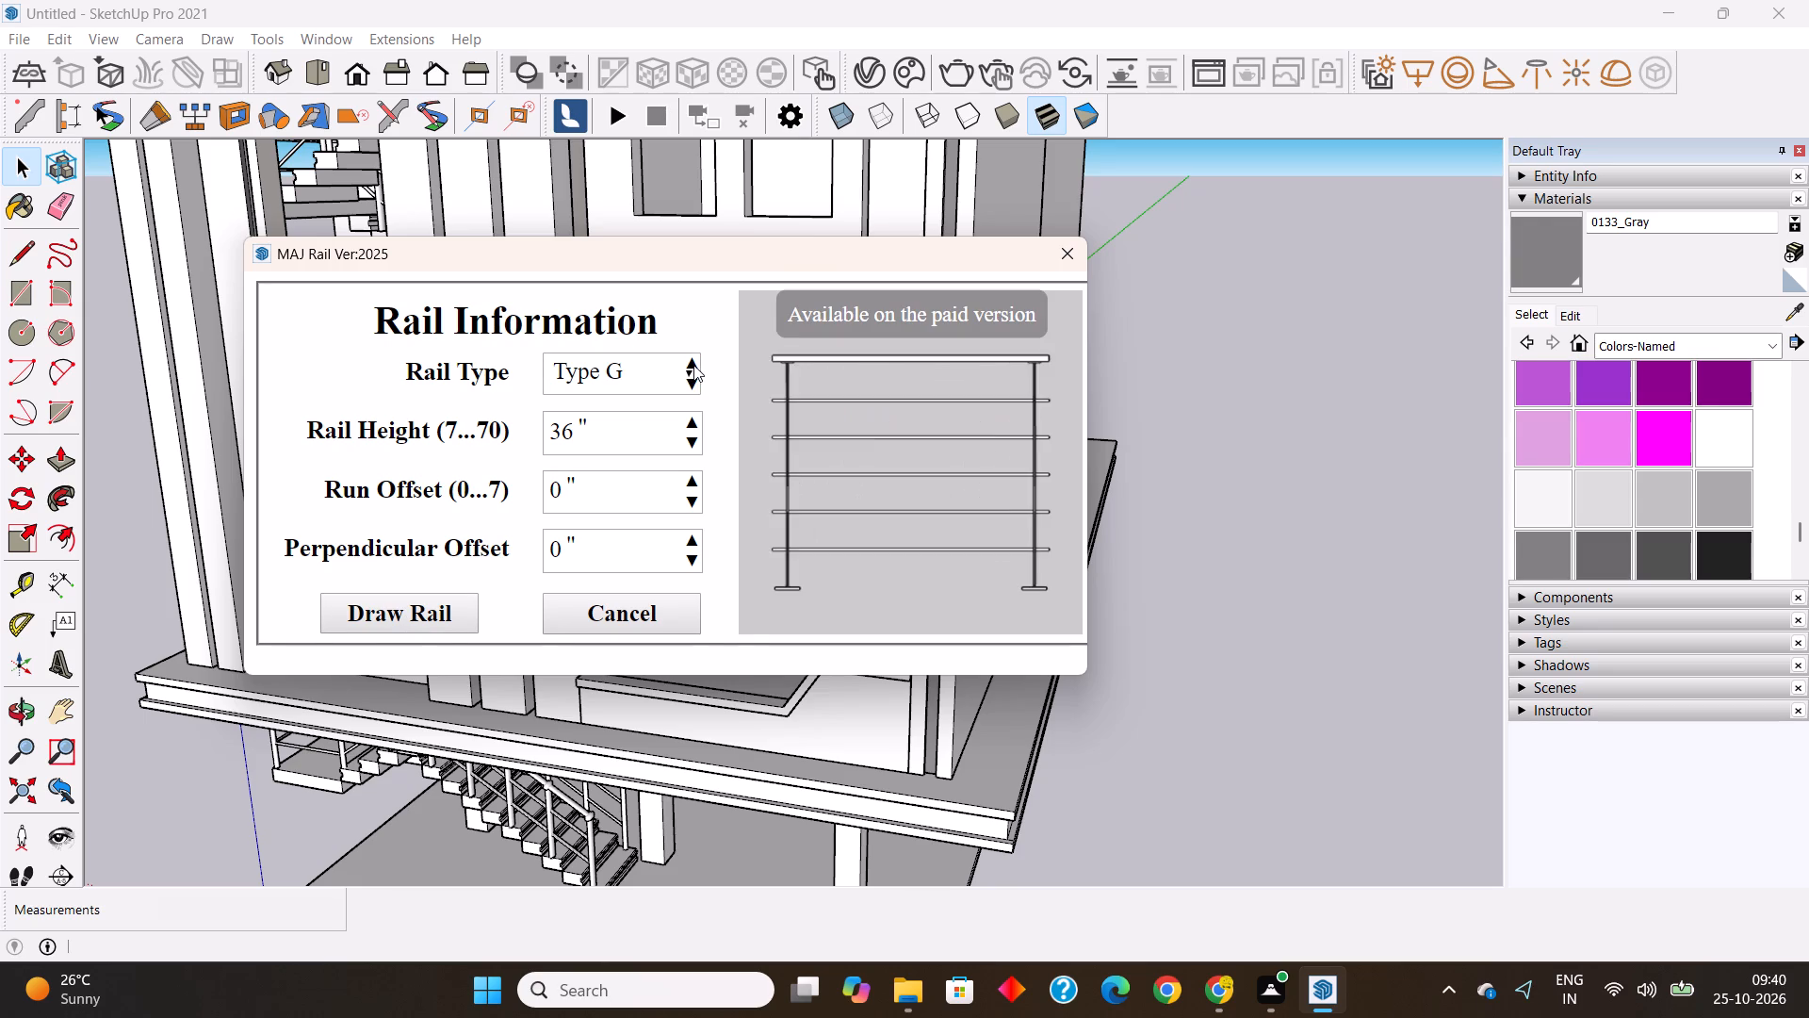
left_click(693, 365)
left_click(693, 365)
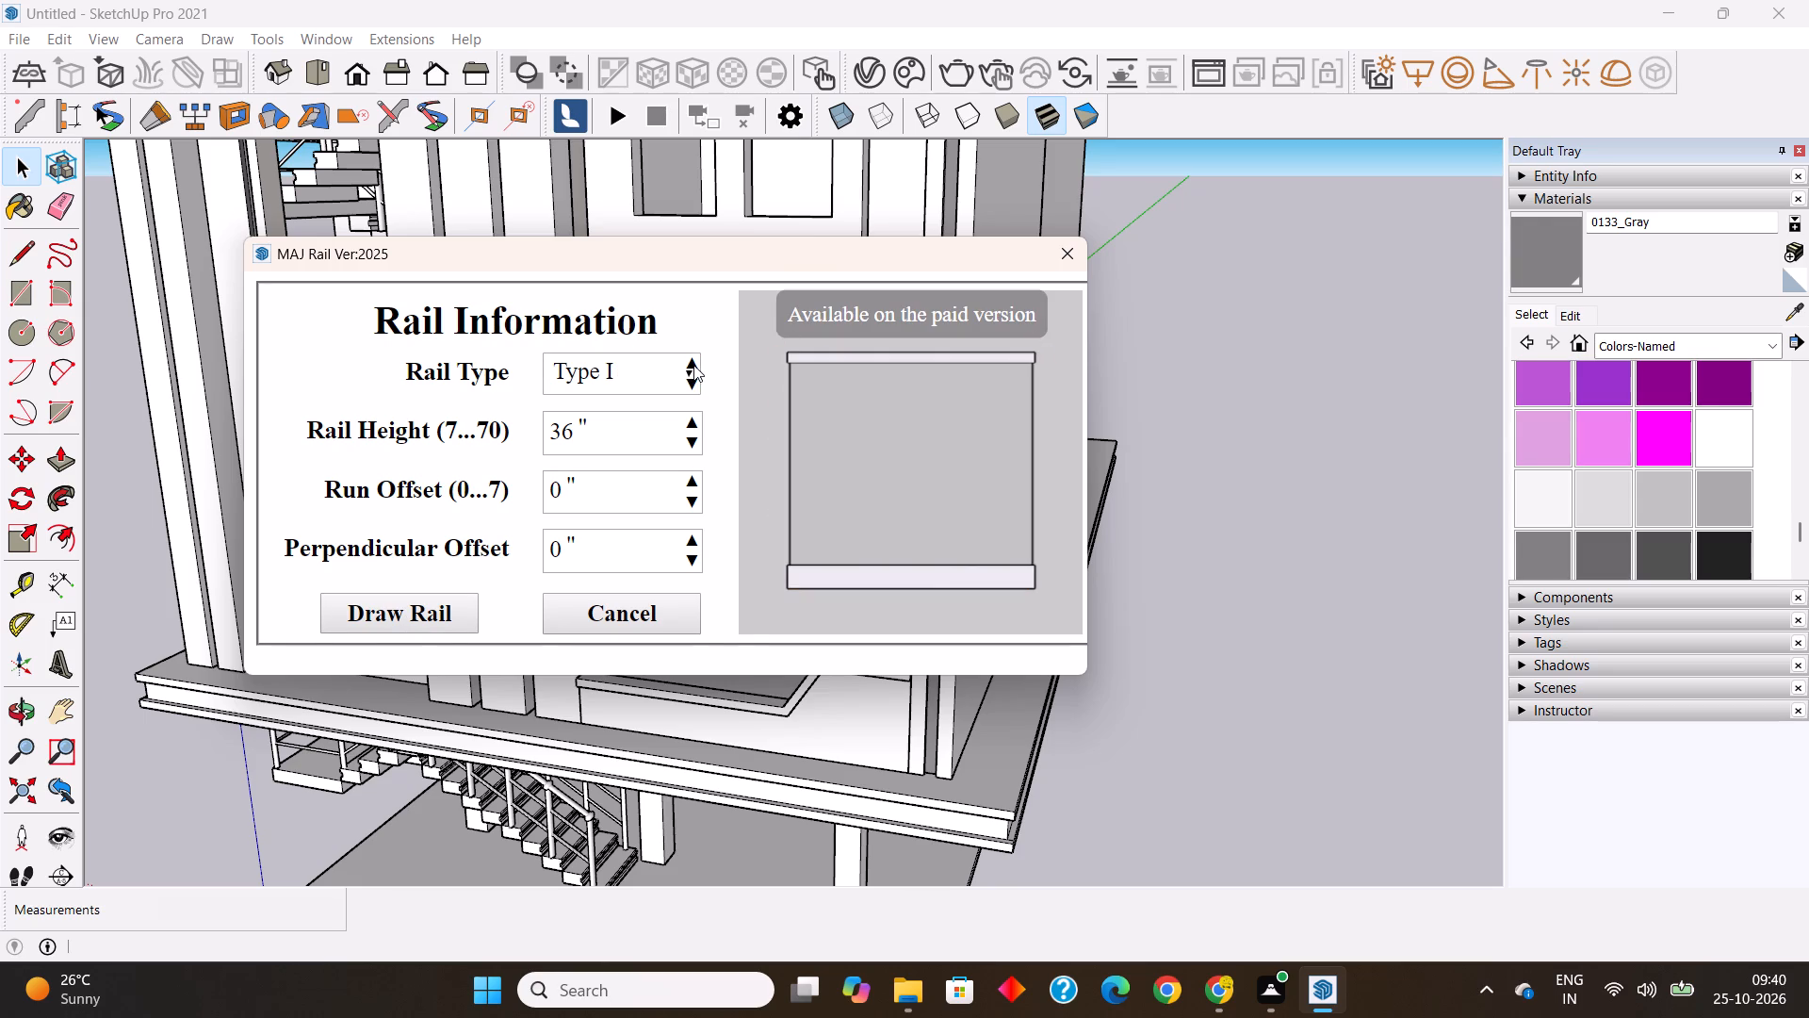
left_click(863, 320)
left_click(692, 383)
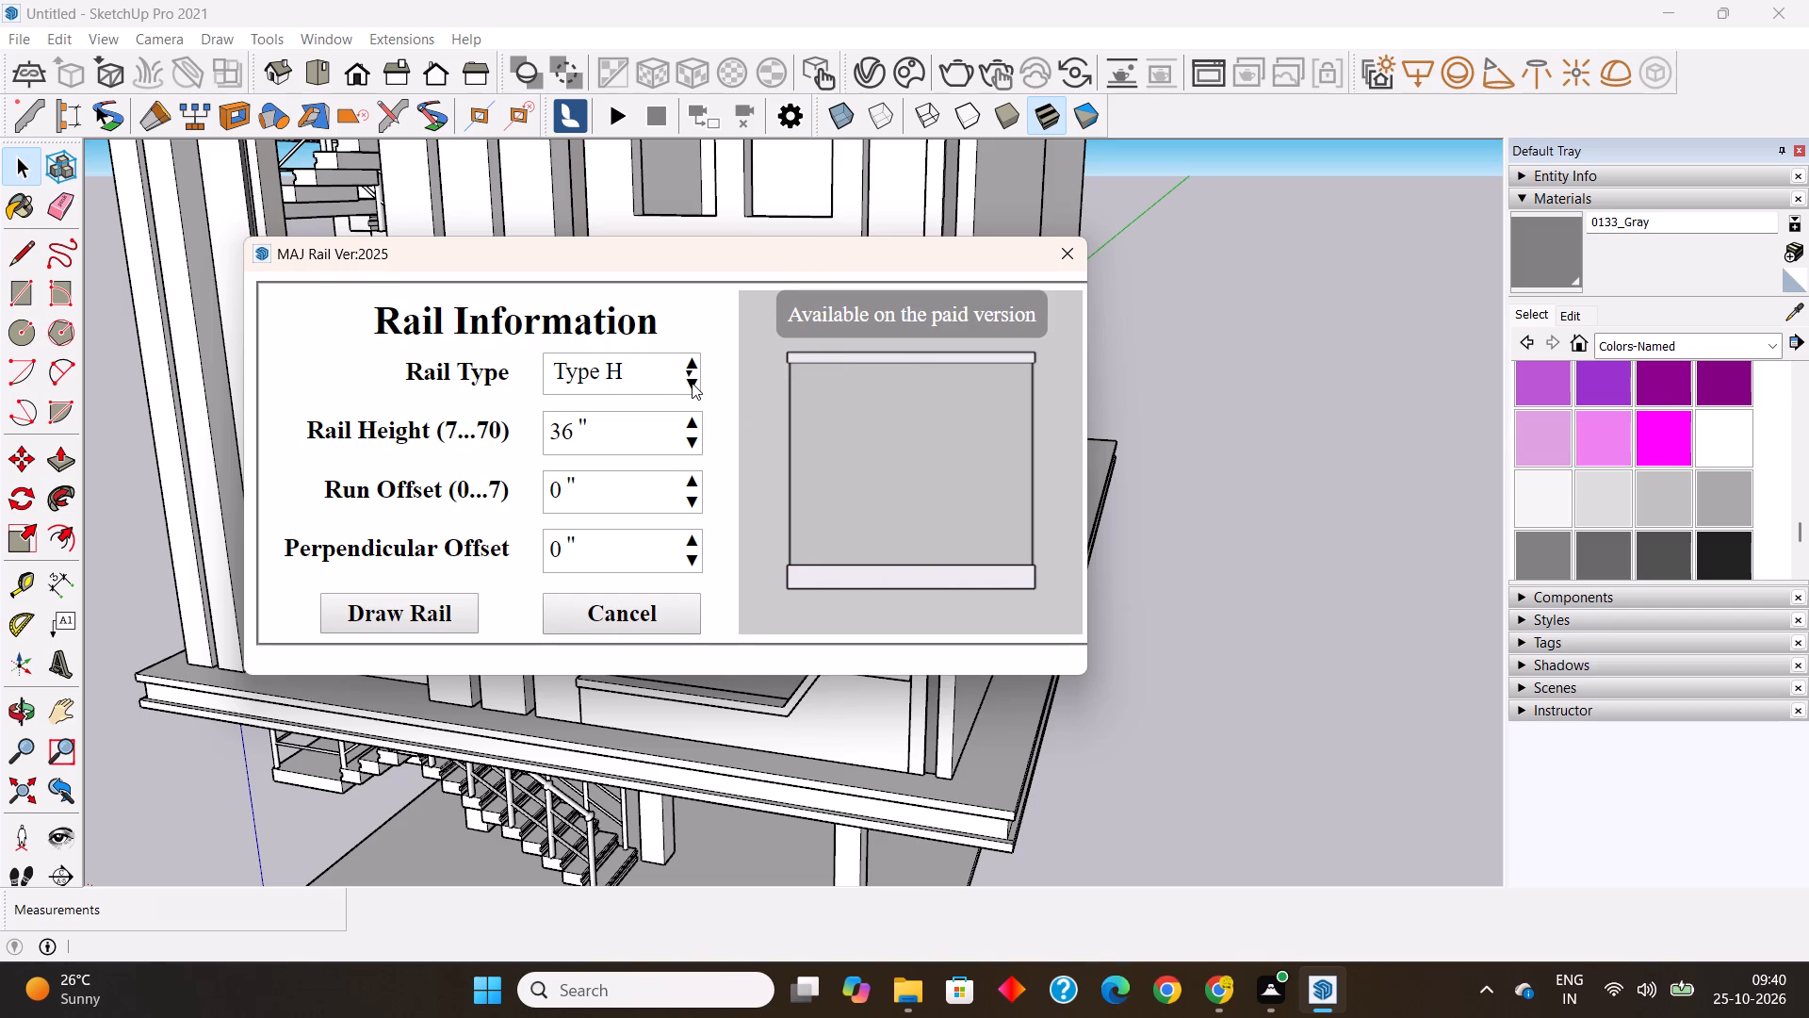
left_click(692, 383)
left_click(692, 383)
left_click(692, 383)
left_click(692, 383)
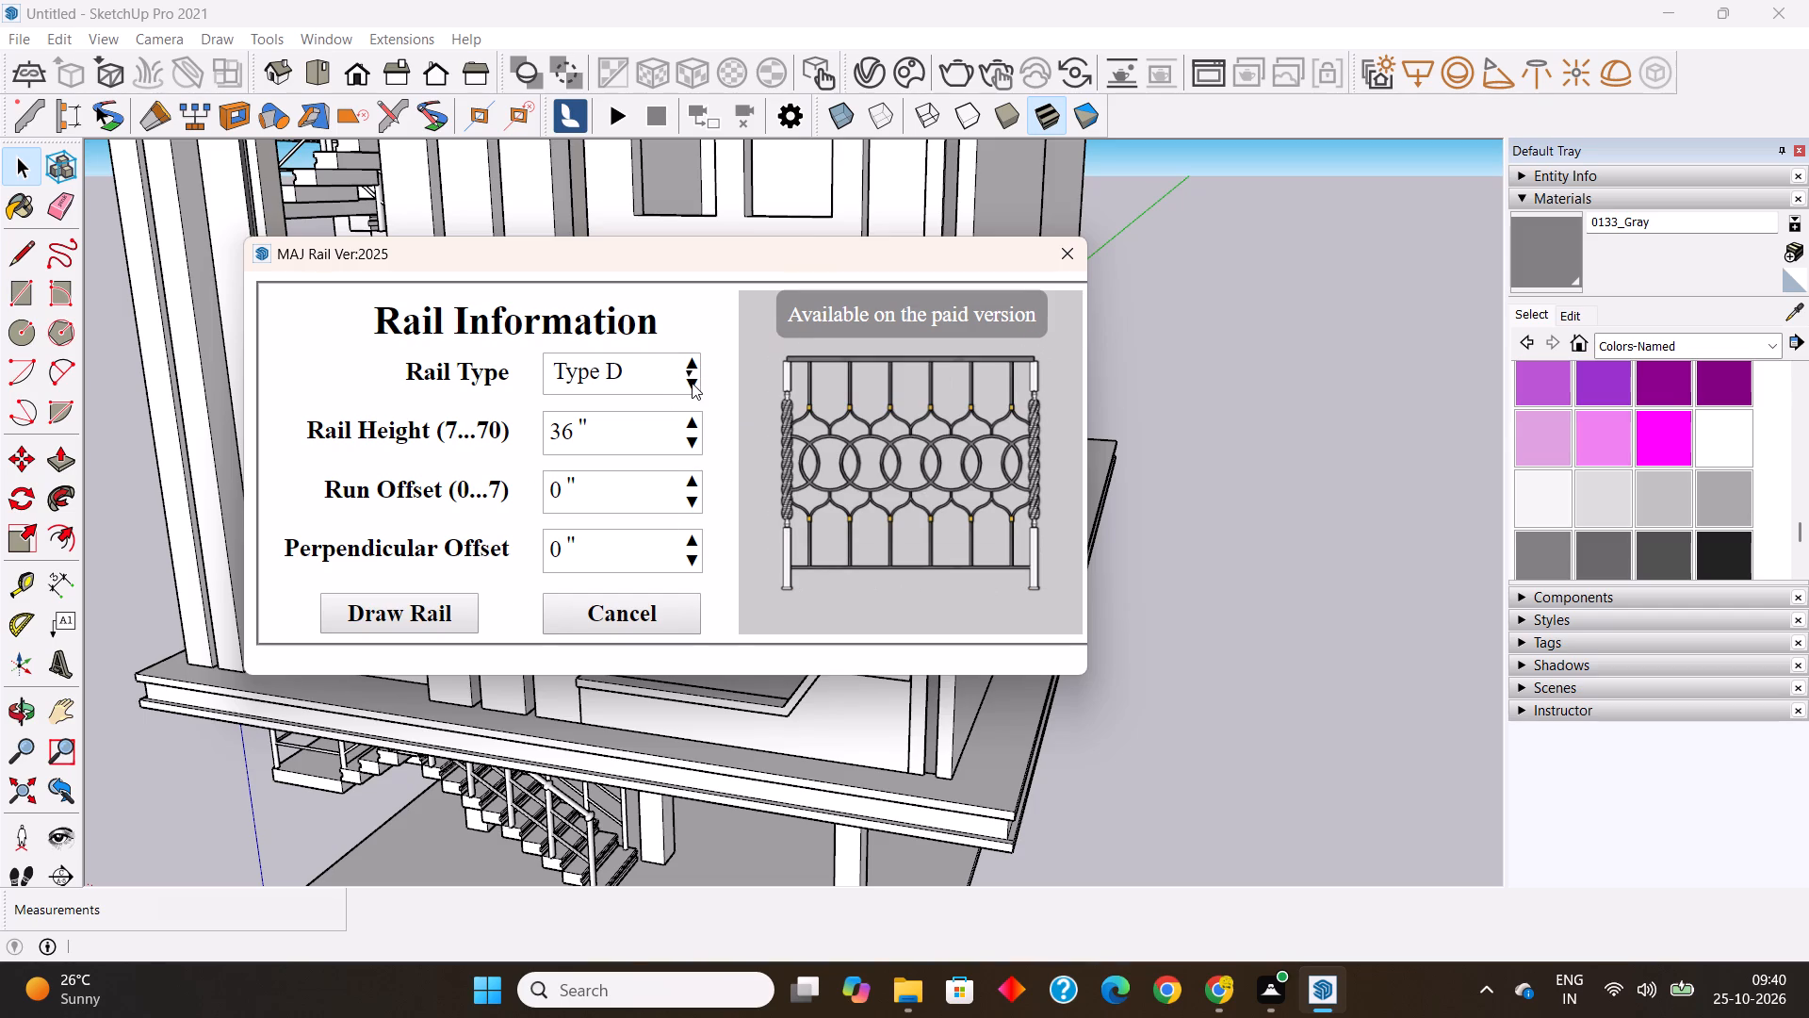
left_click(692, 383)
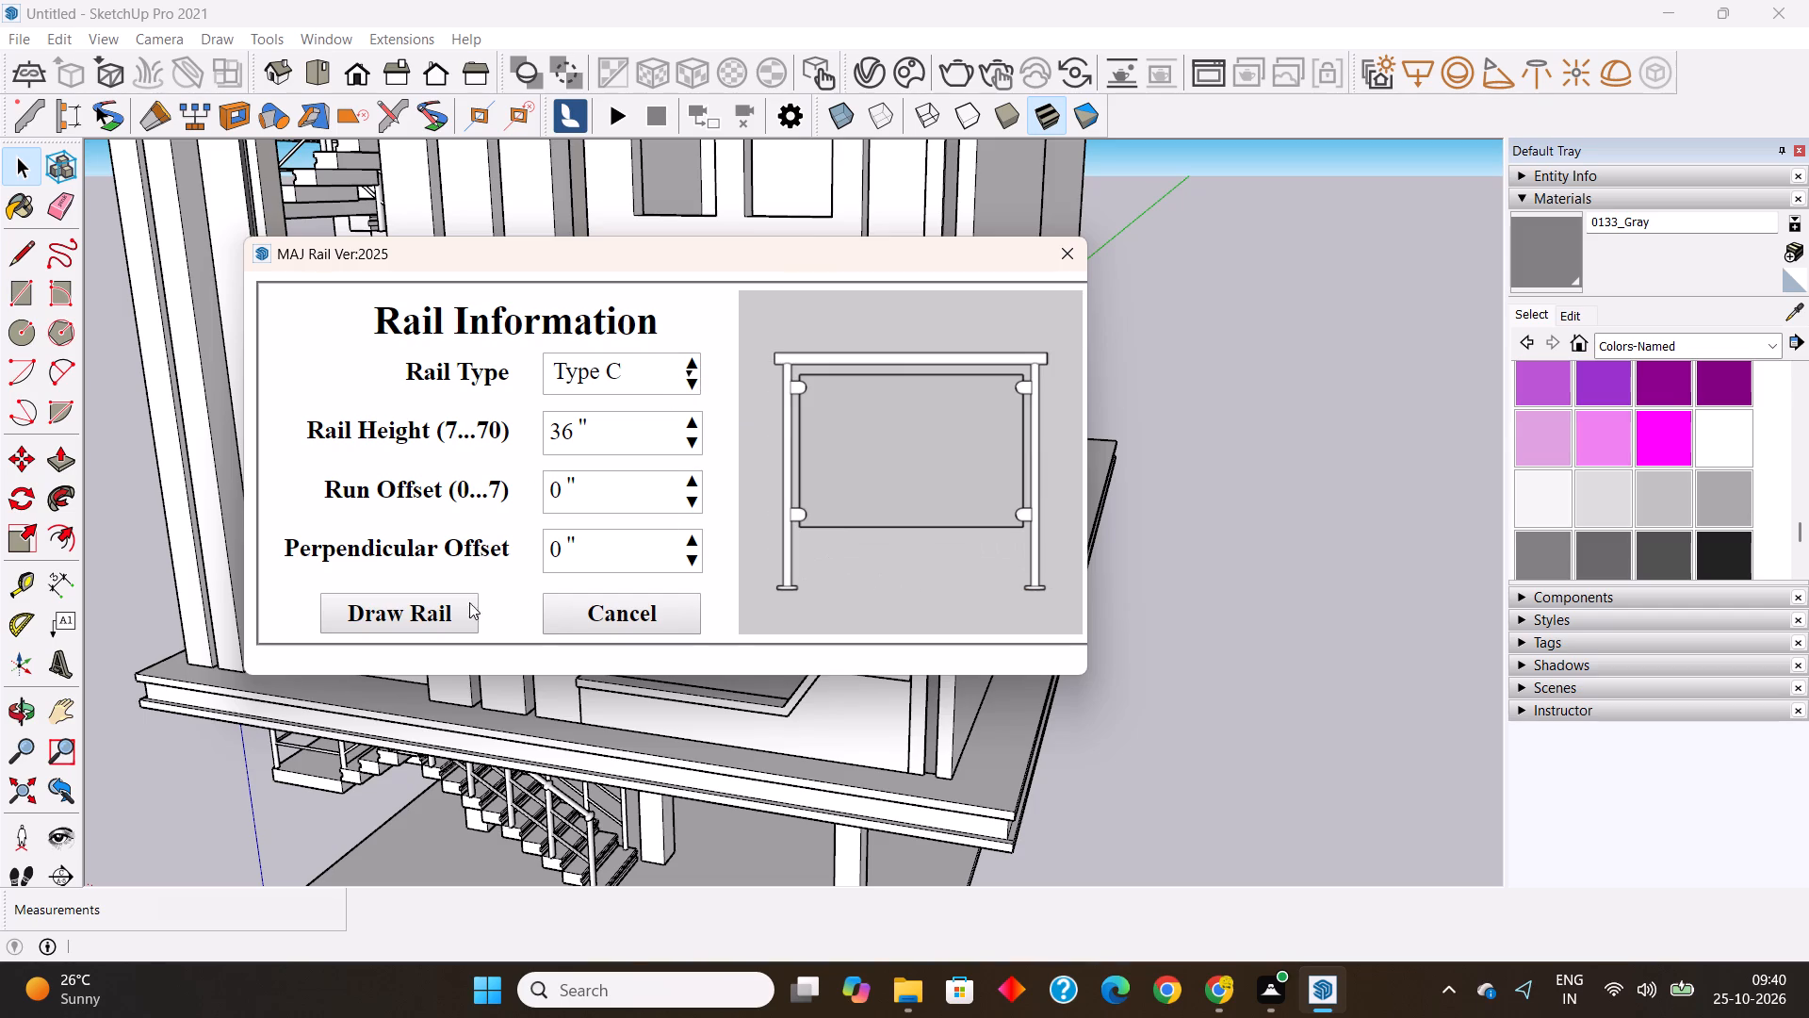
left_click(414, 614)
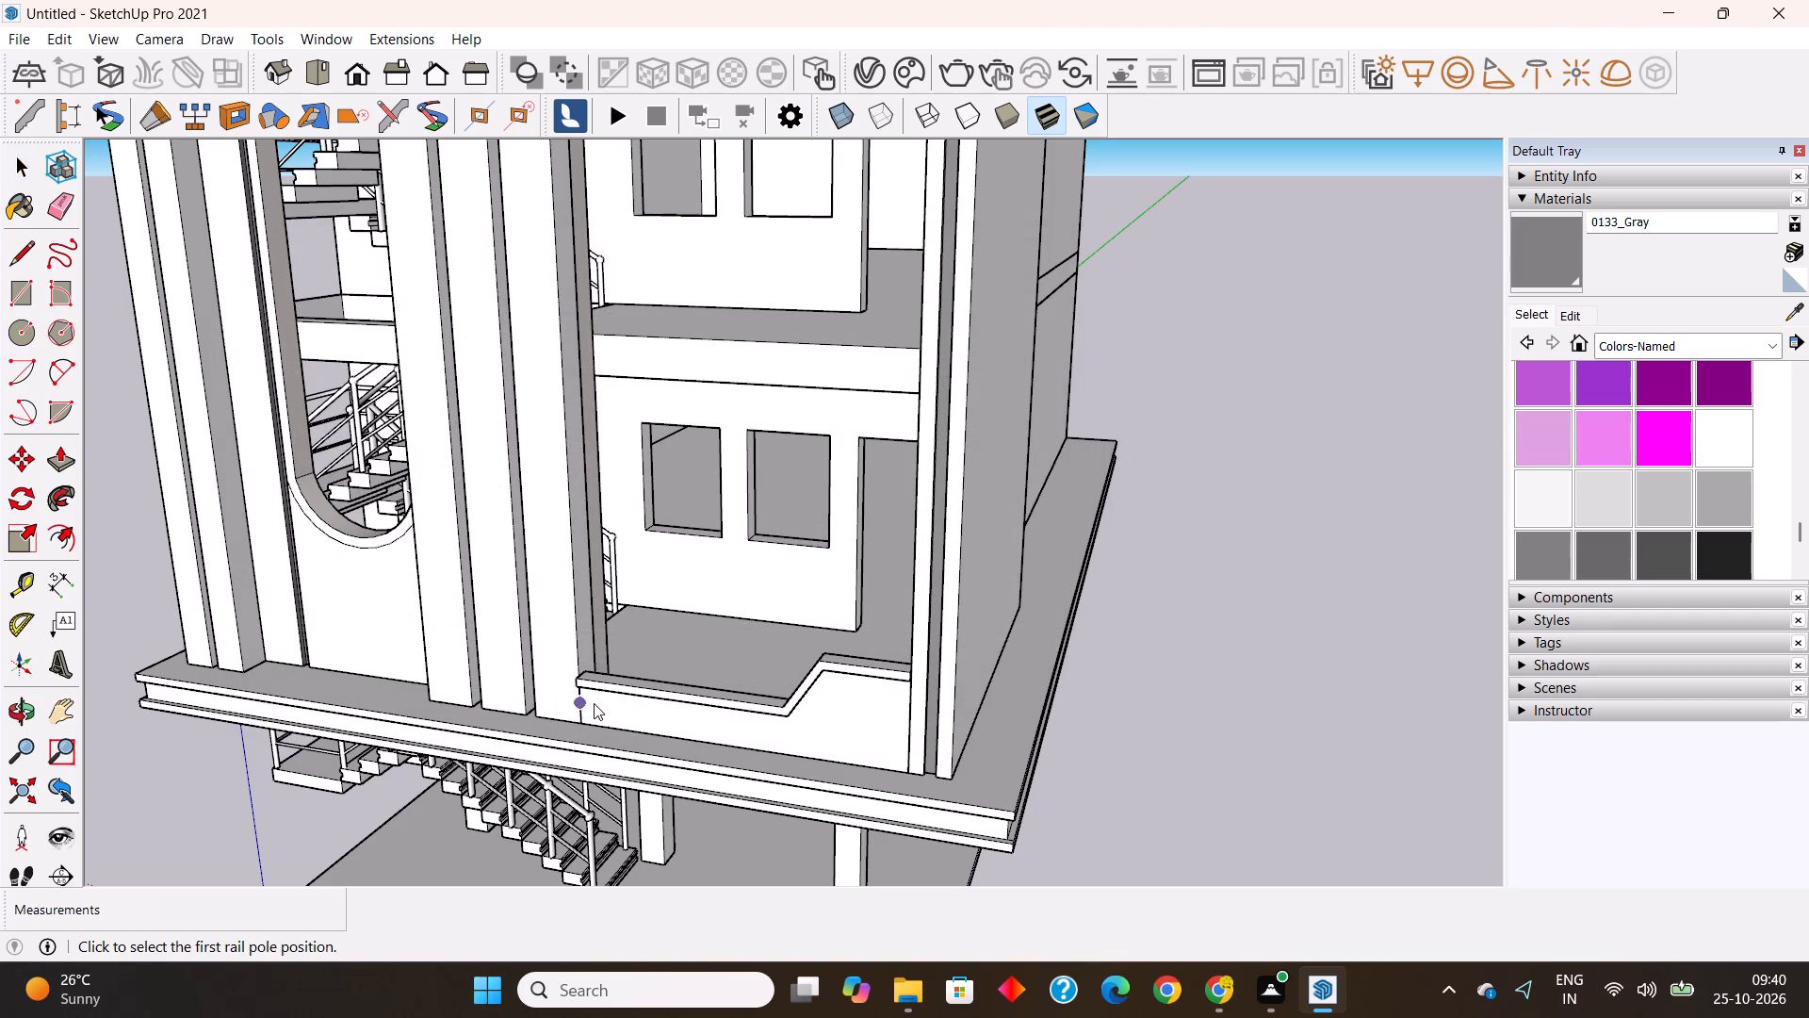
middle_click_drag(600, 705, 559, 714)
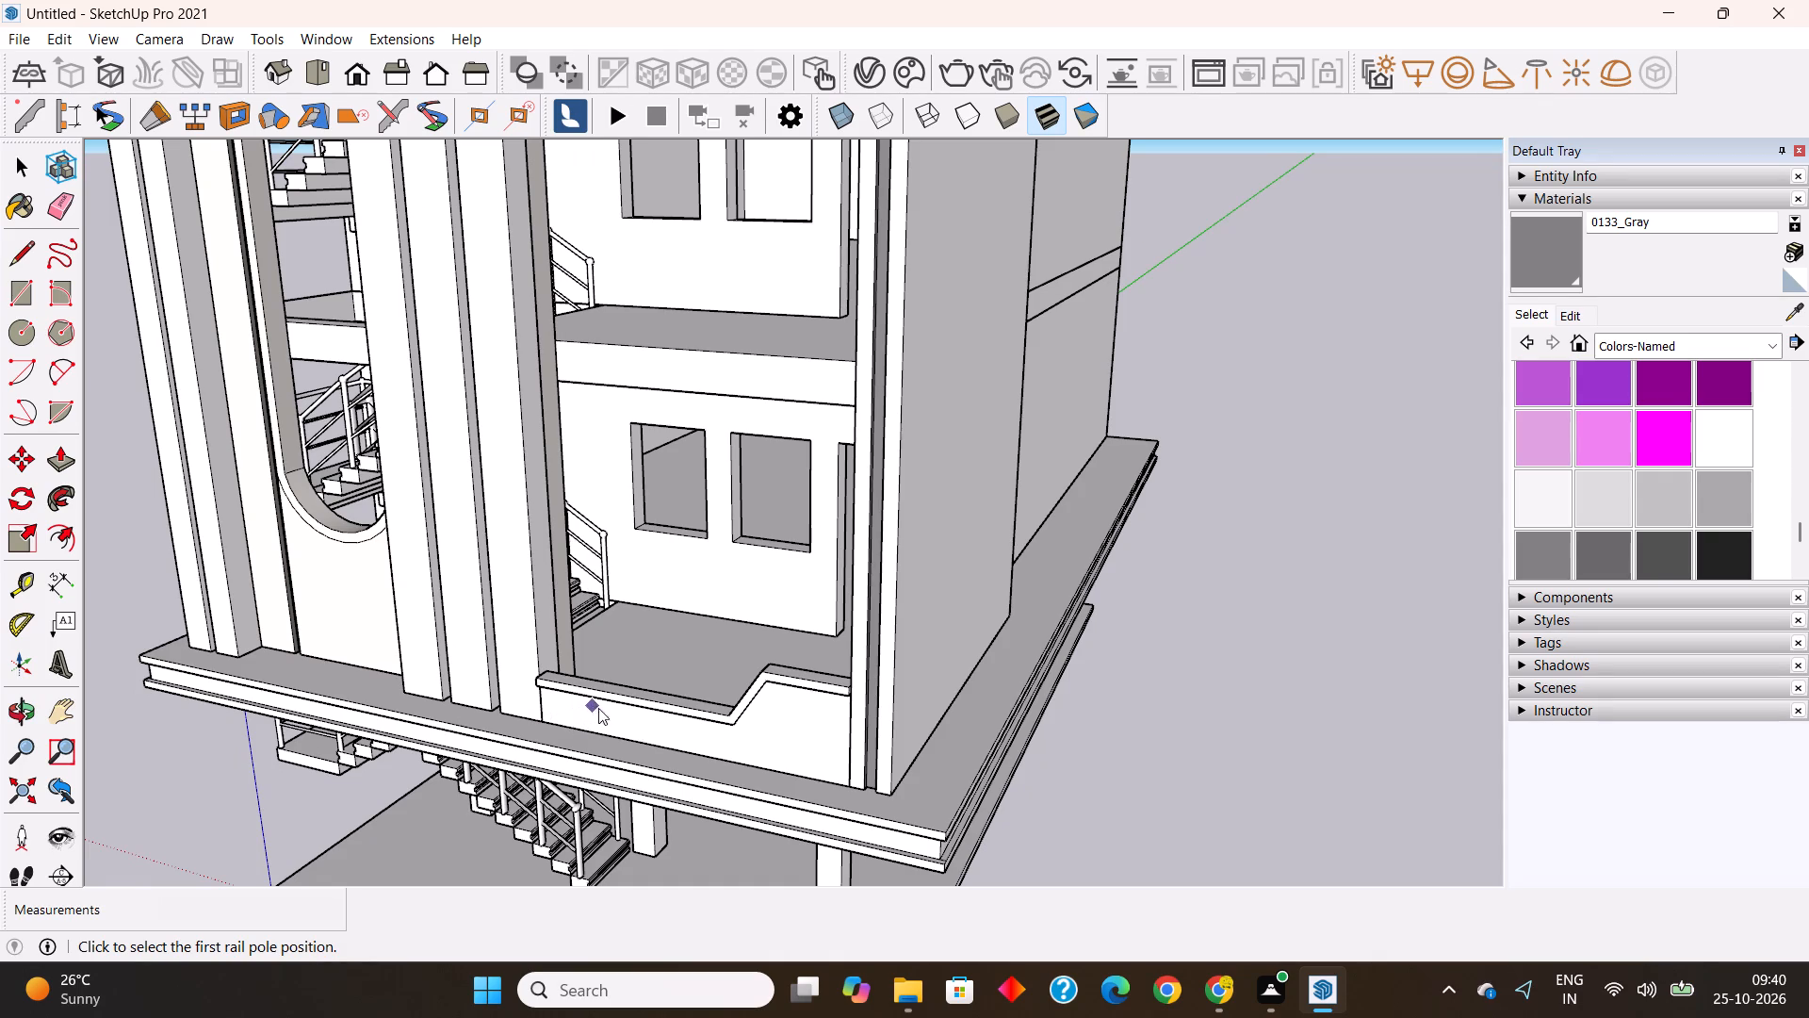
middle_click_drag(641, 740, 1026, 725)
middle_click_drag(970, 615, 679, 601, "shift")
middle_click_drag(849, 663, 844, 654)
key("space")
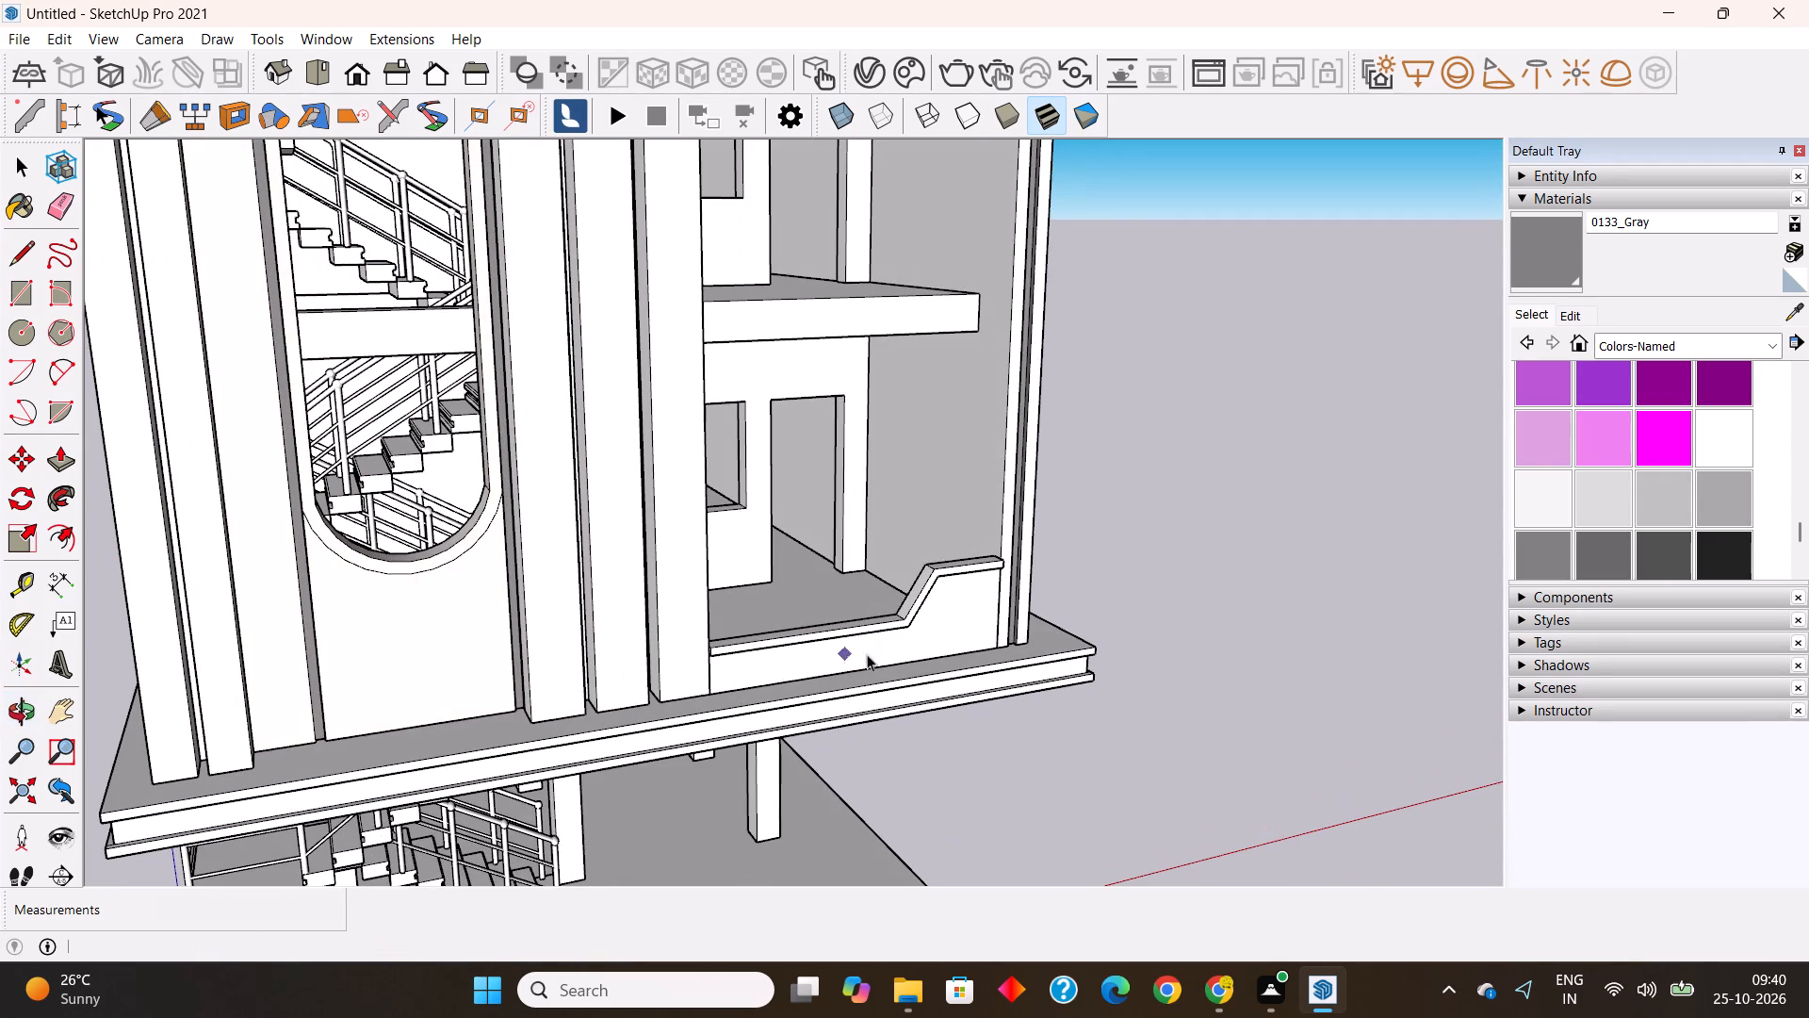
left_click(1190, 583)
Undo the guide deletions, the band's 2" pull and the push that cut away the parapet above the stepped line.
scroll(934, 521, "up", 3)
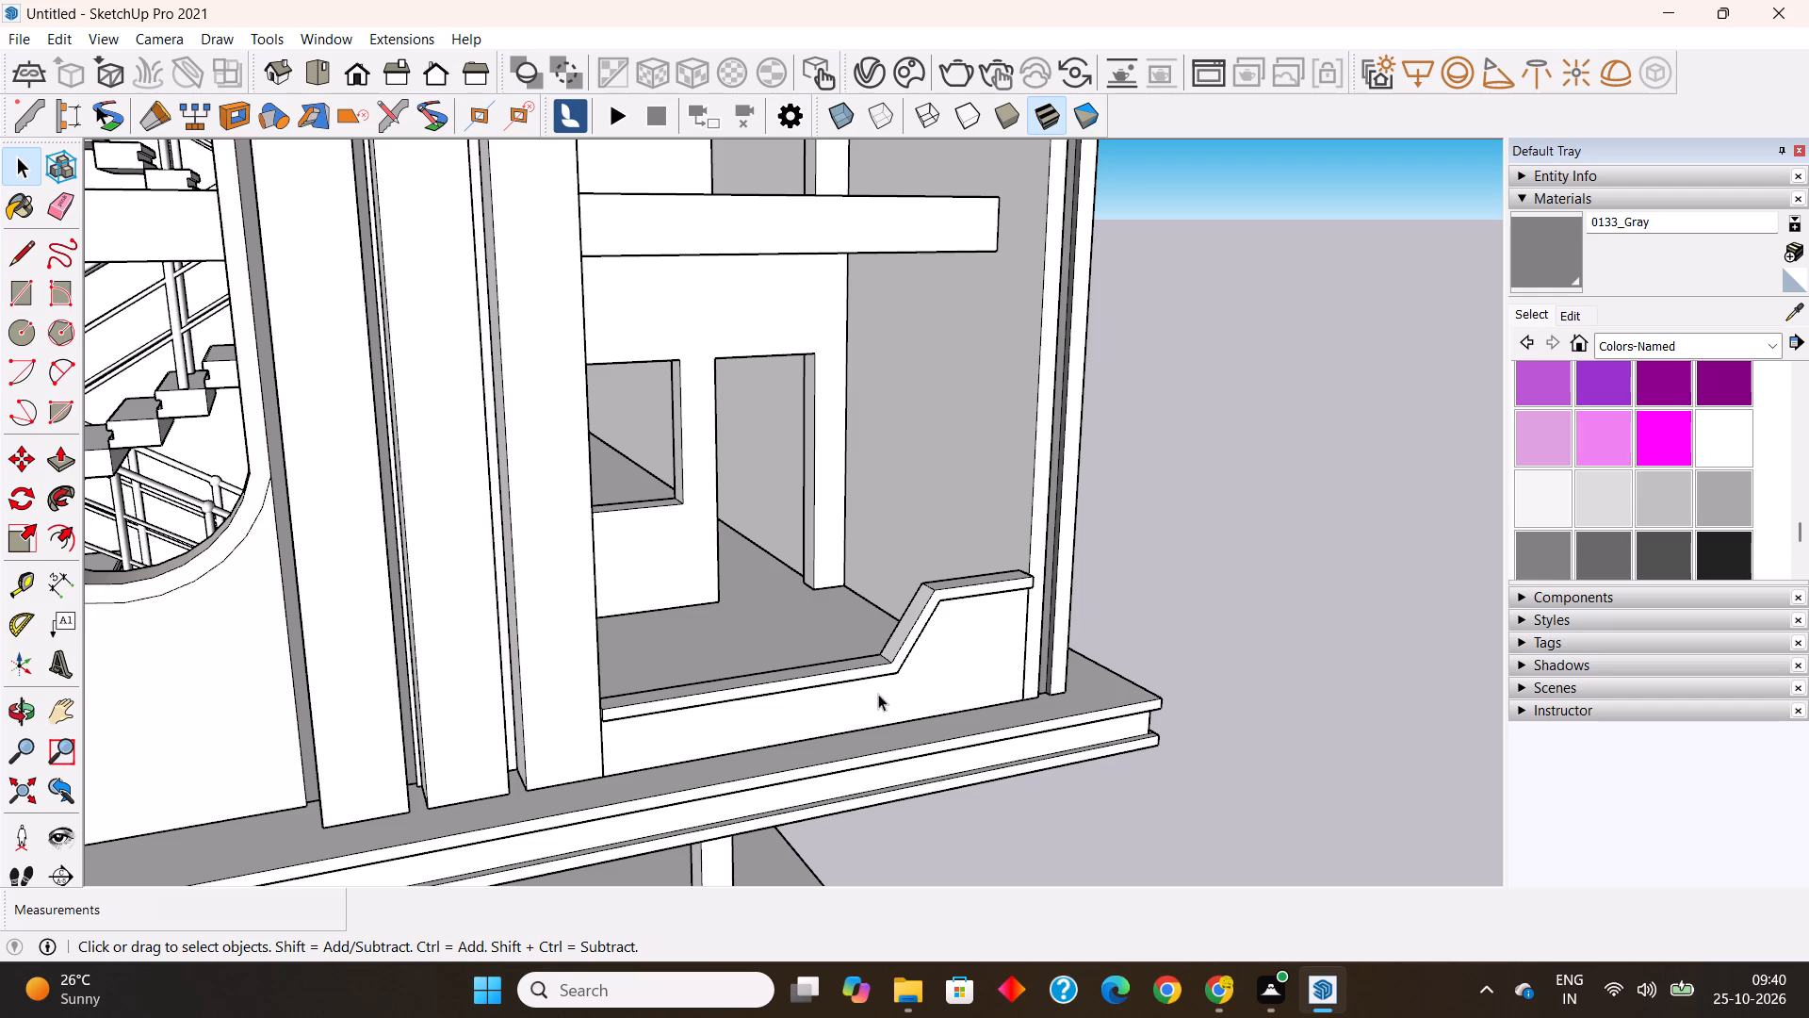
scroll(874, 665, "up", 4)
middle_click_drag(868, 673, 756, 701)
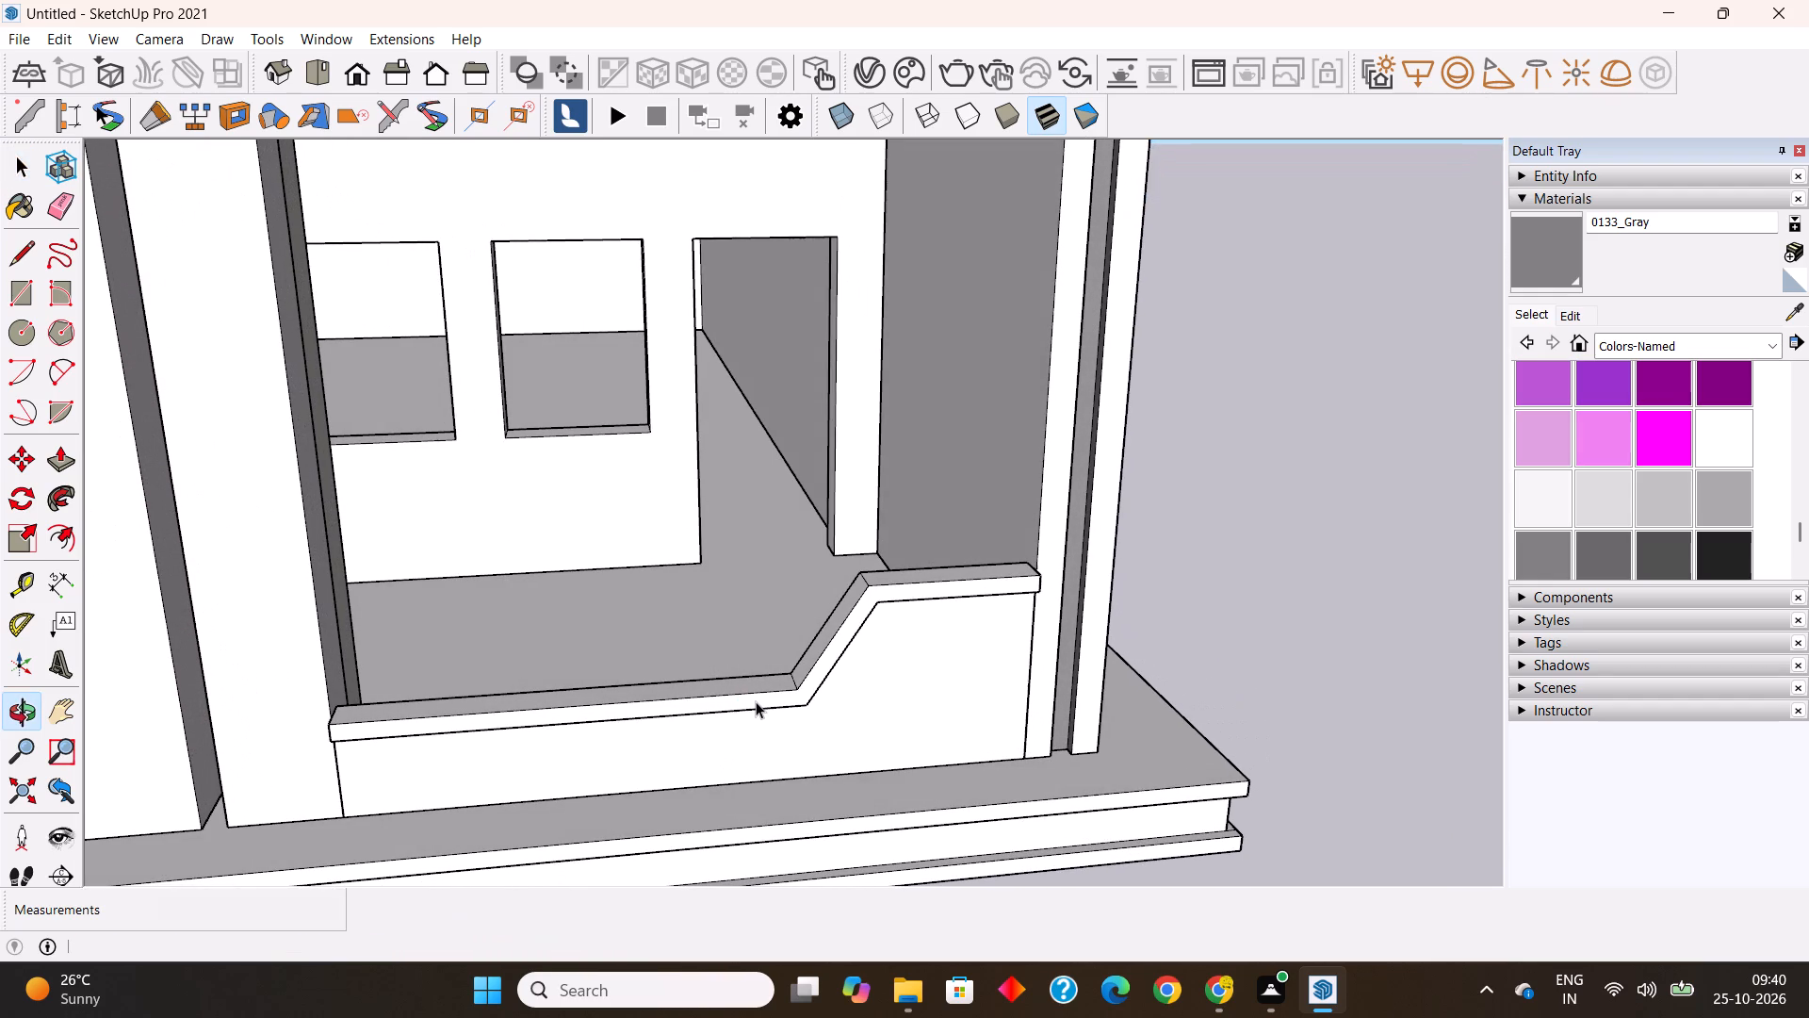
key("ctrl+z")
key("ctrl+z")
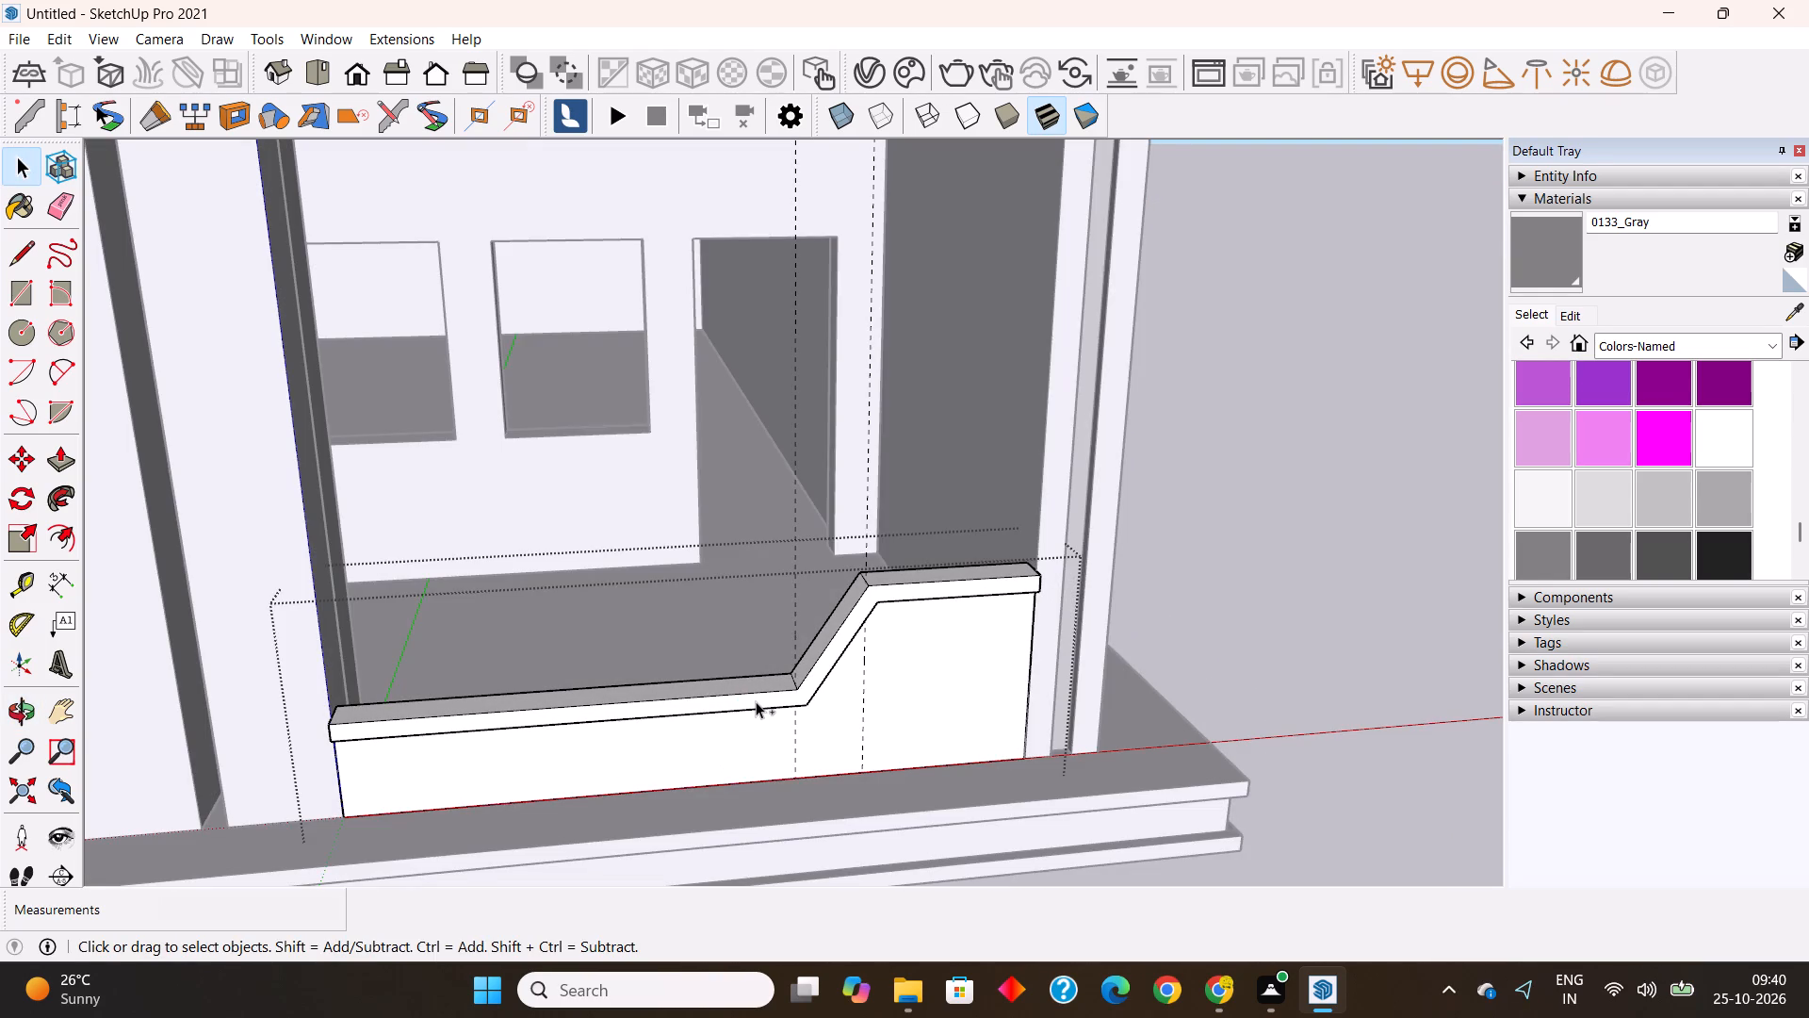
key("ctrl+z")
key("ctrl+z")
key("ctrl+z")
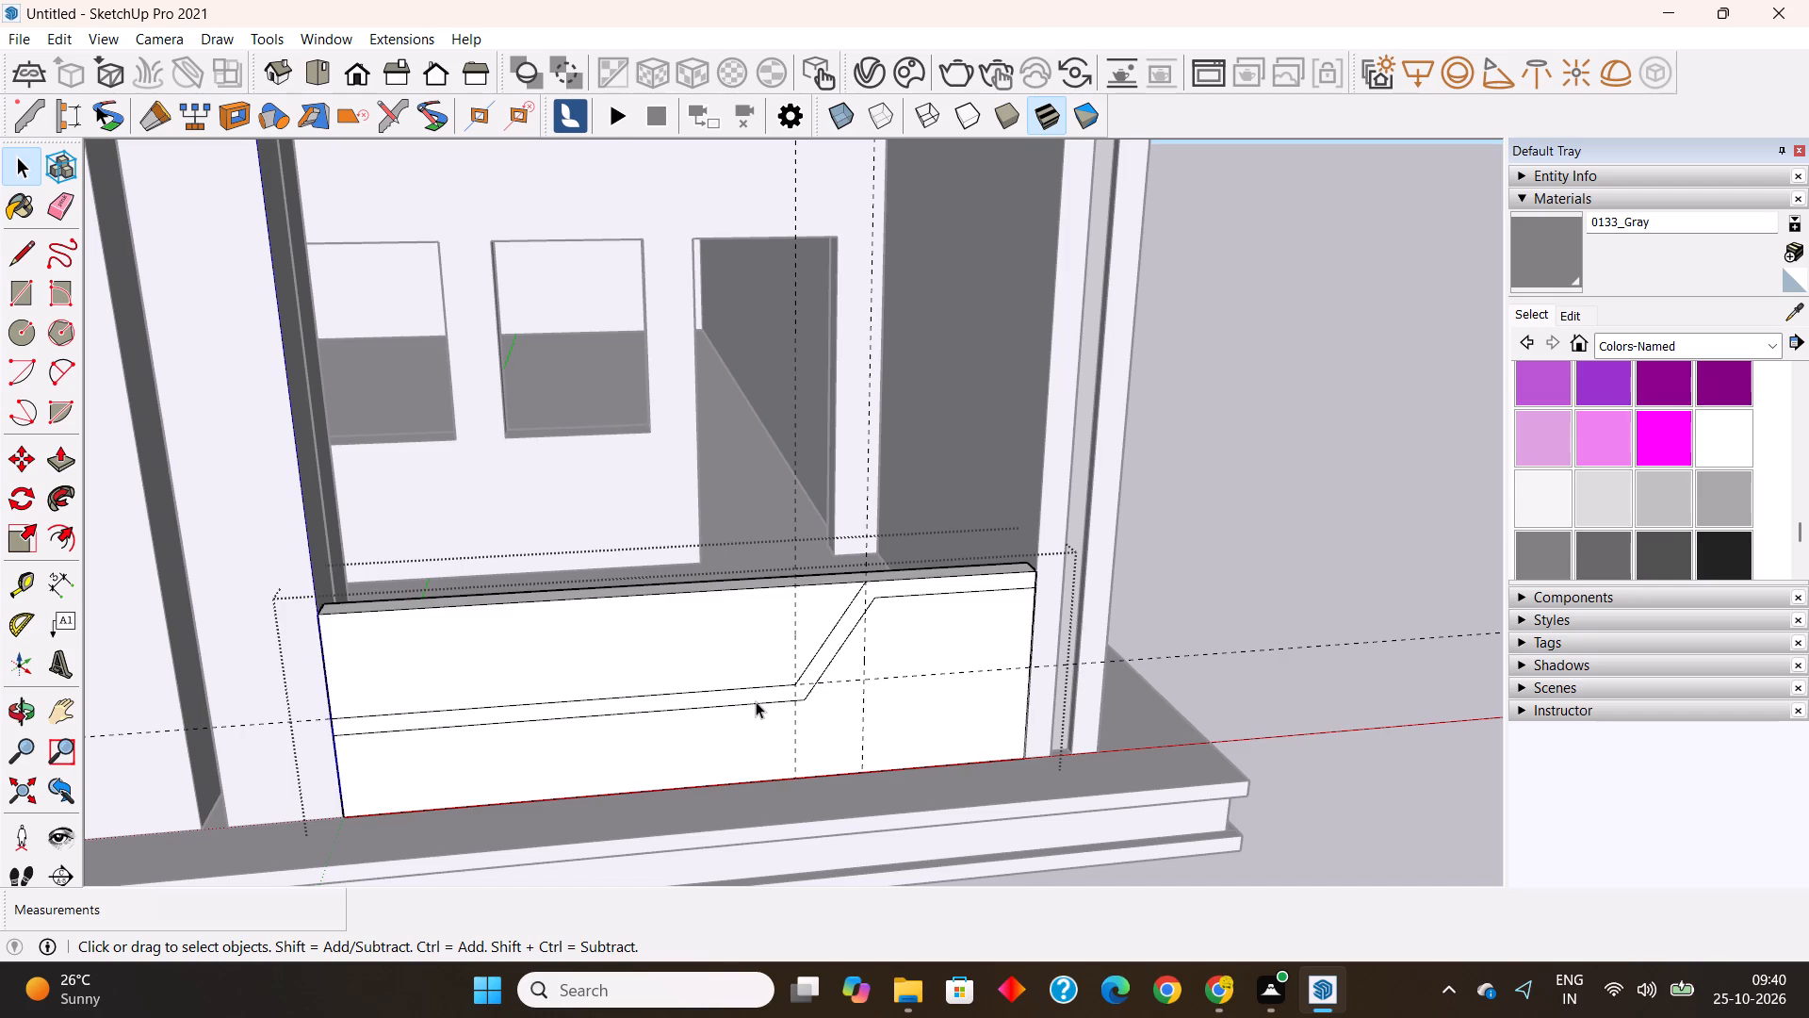
Pull the stepped, slanted band on the parapet's front face outward 2", keeping the wall above it.
middle_click_drag(753, 670, 804, 668)
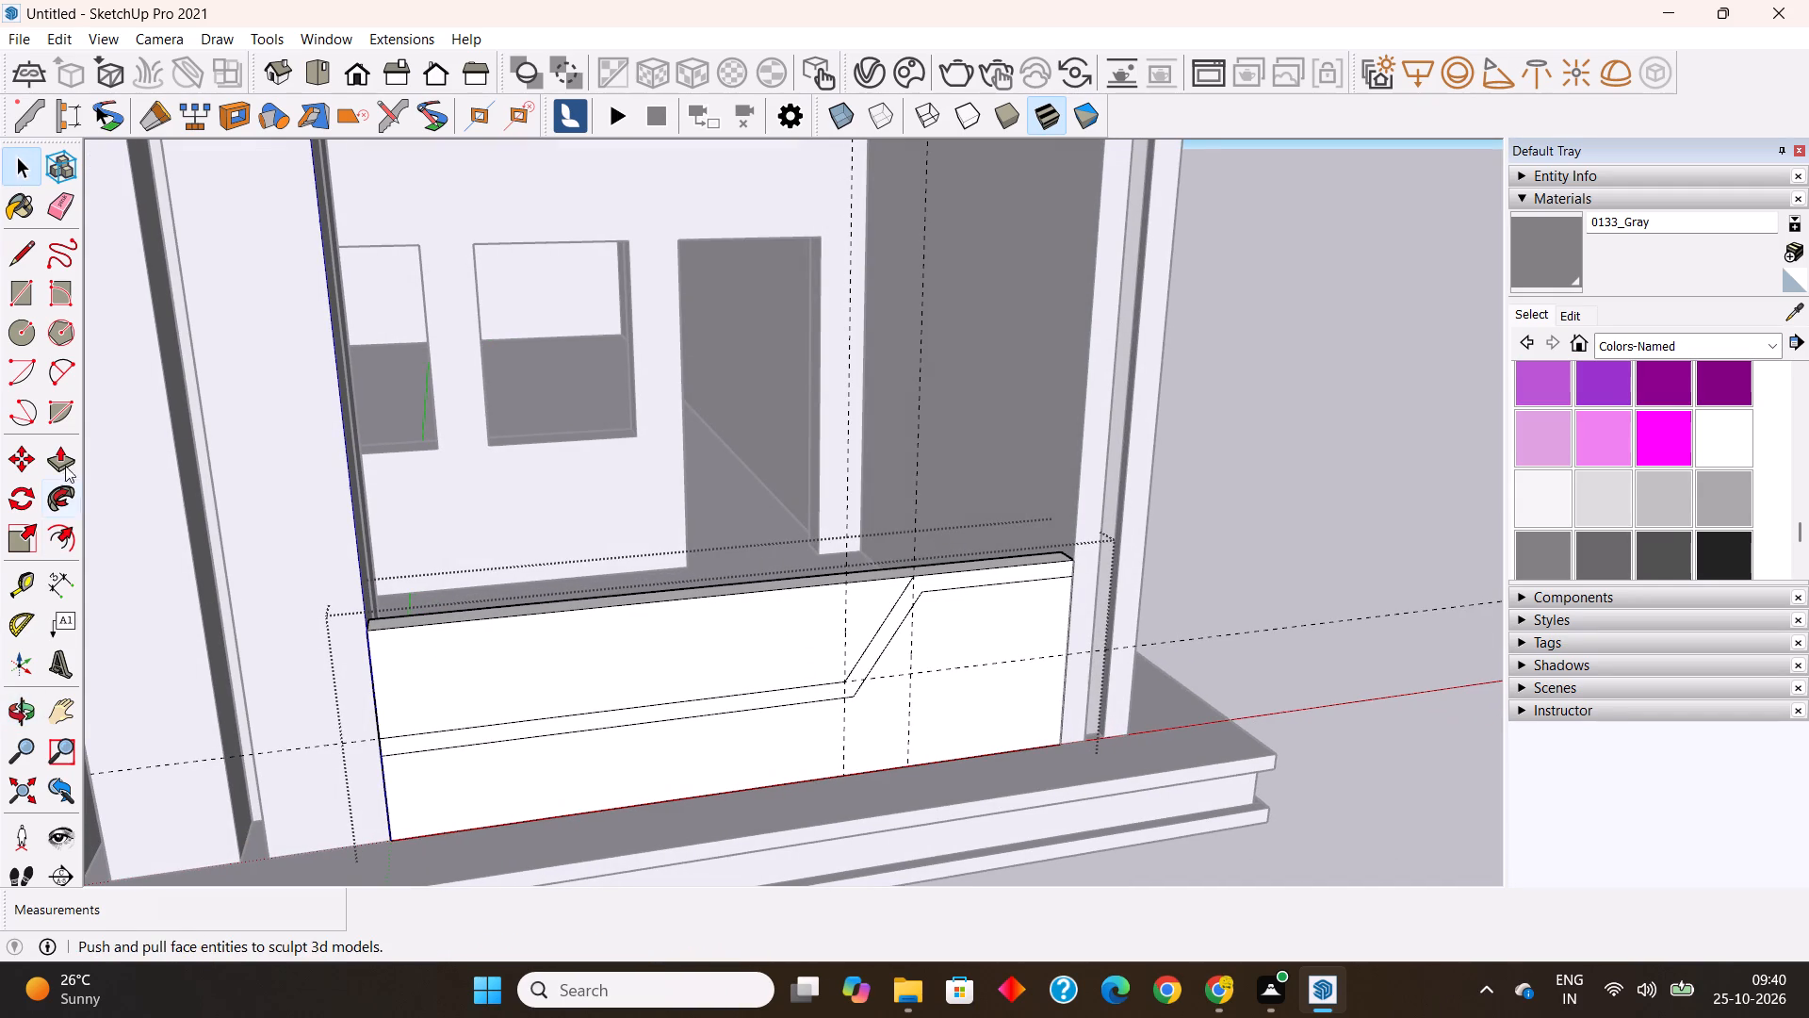
left_click(64, 452)
left_click(888, 623)
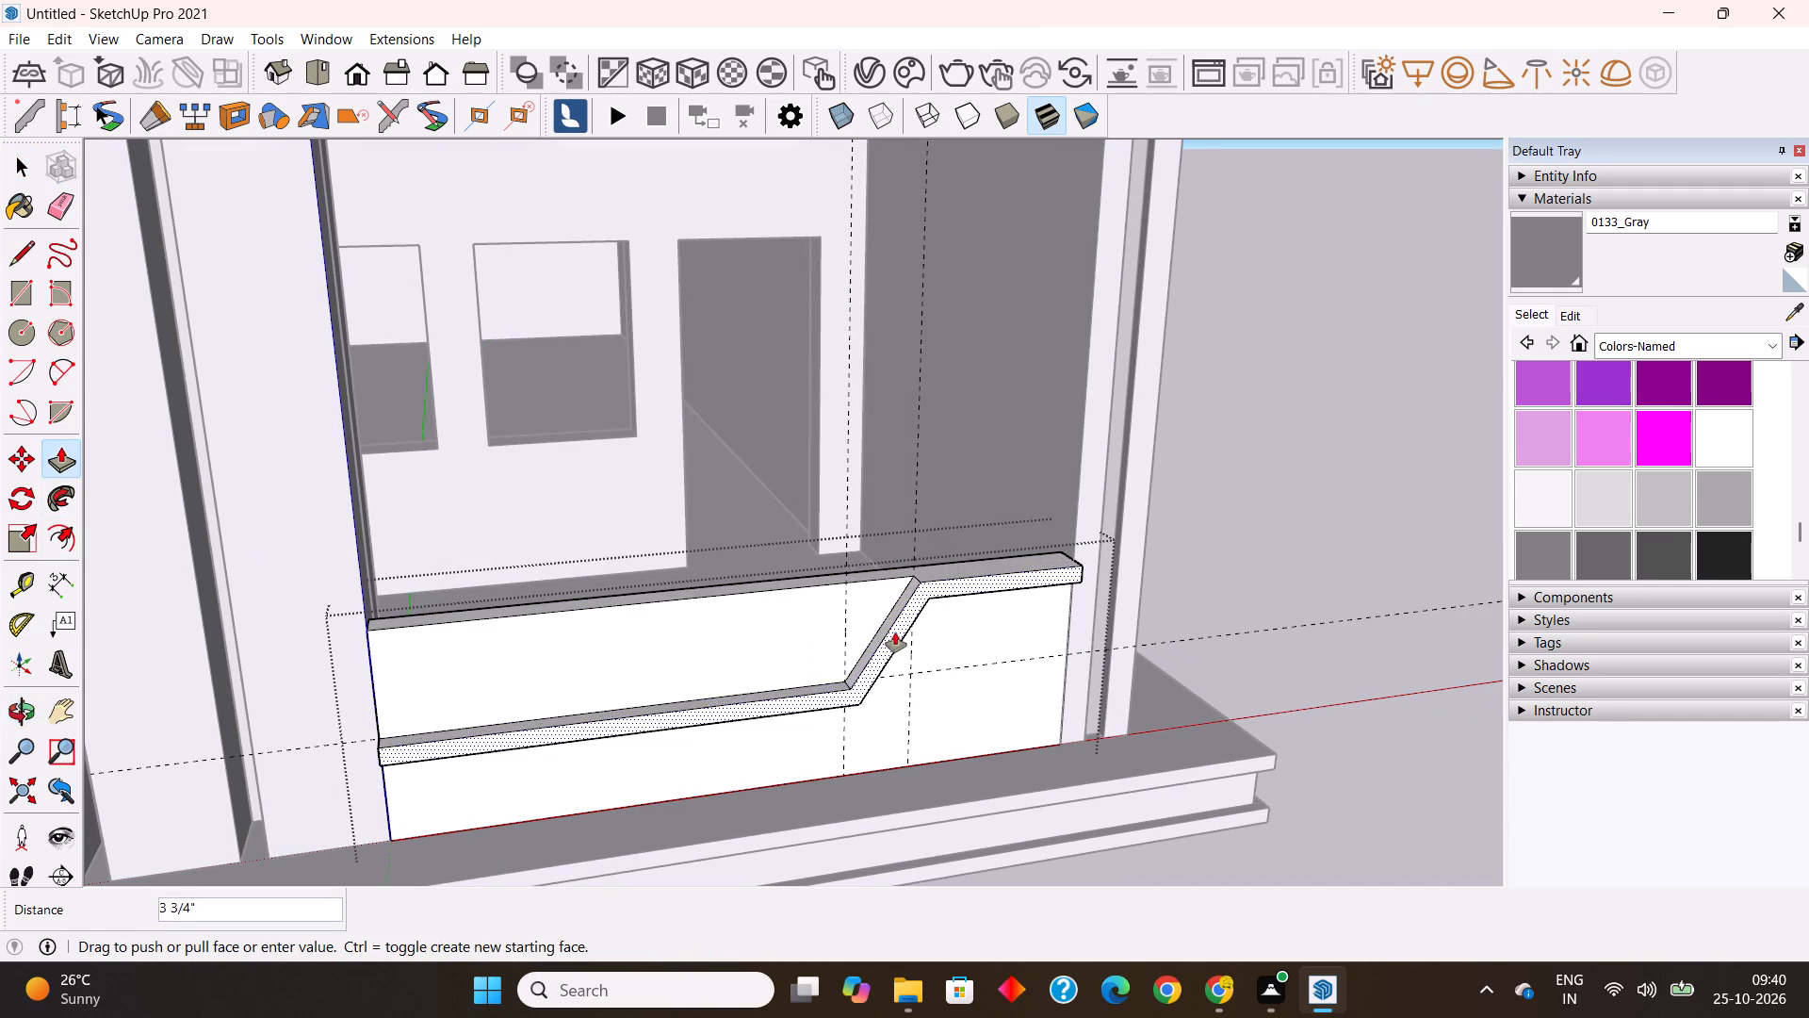
type("2\"")
key("Return")
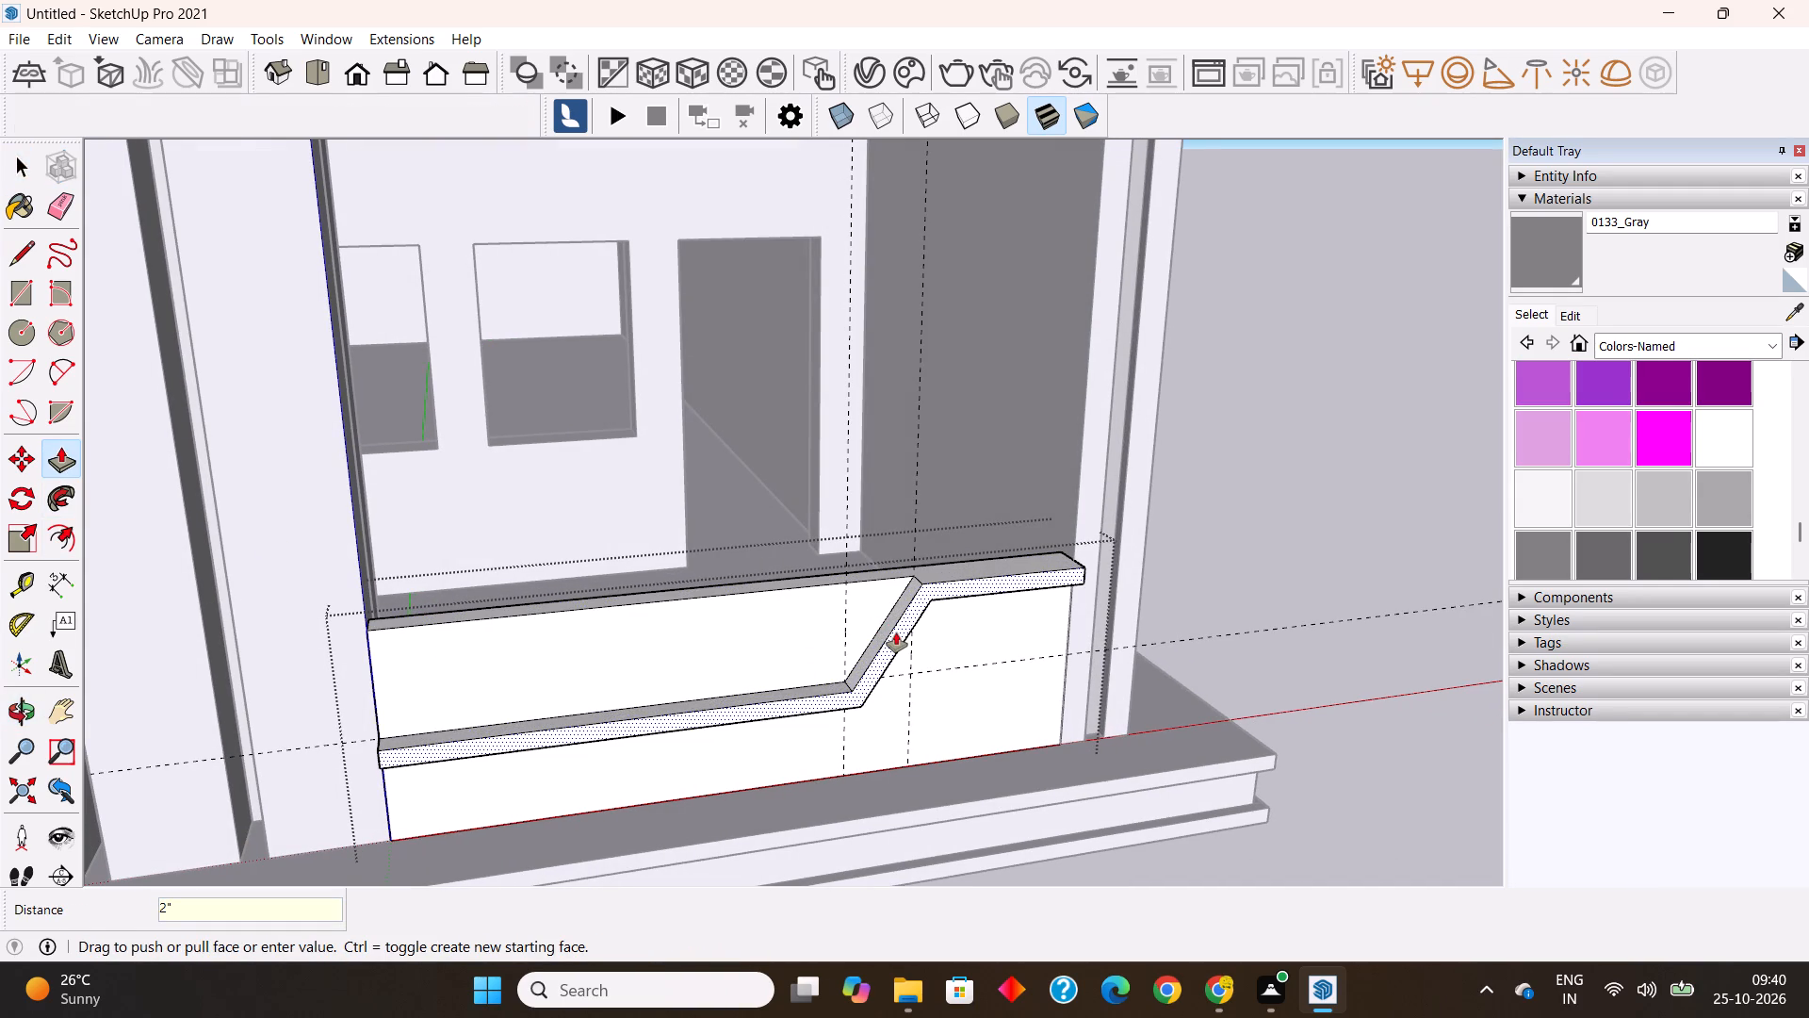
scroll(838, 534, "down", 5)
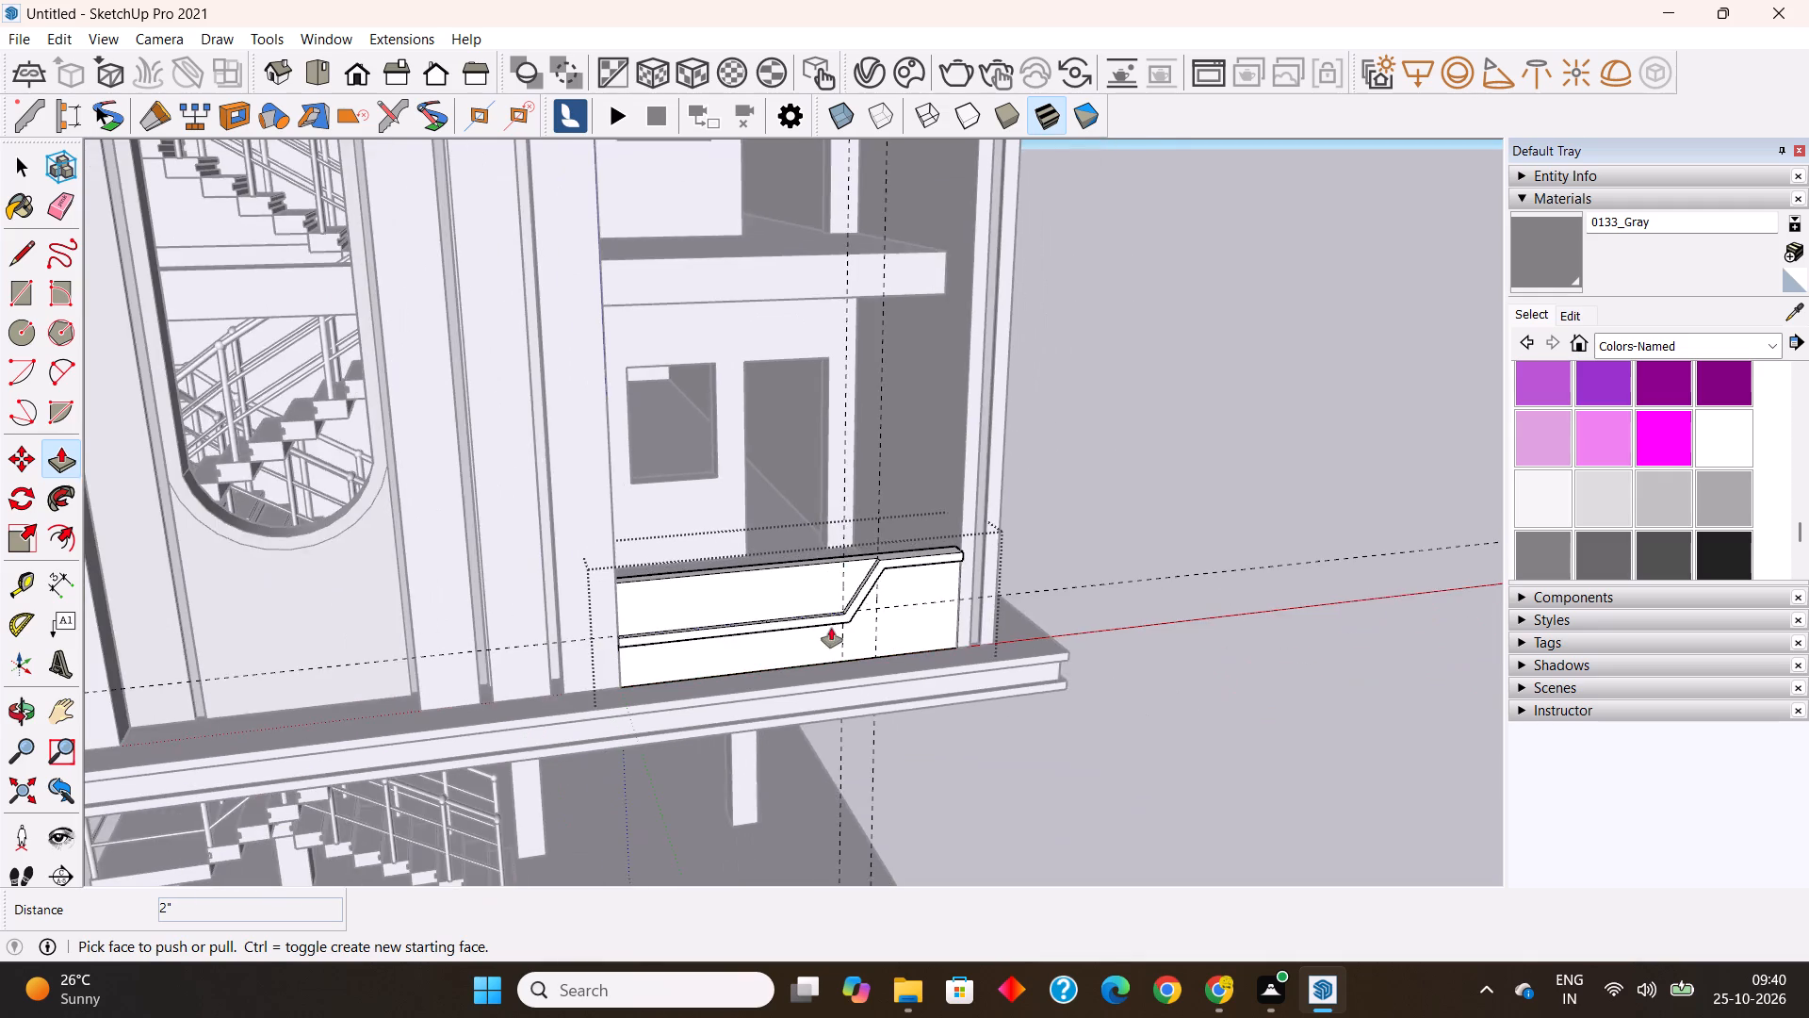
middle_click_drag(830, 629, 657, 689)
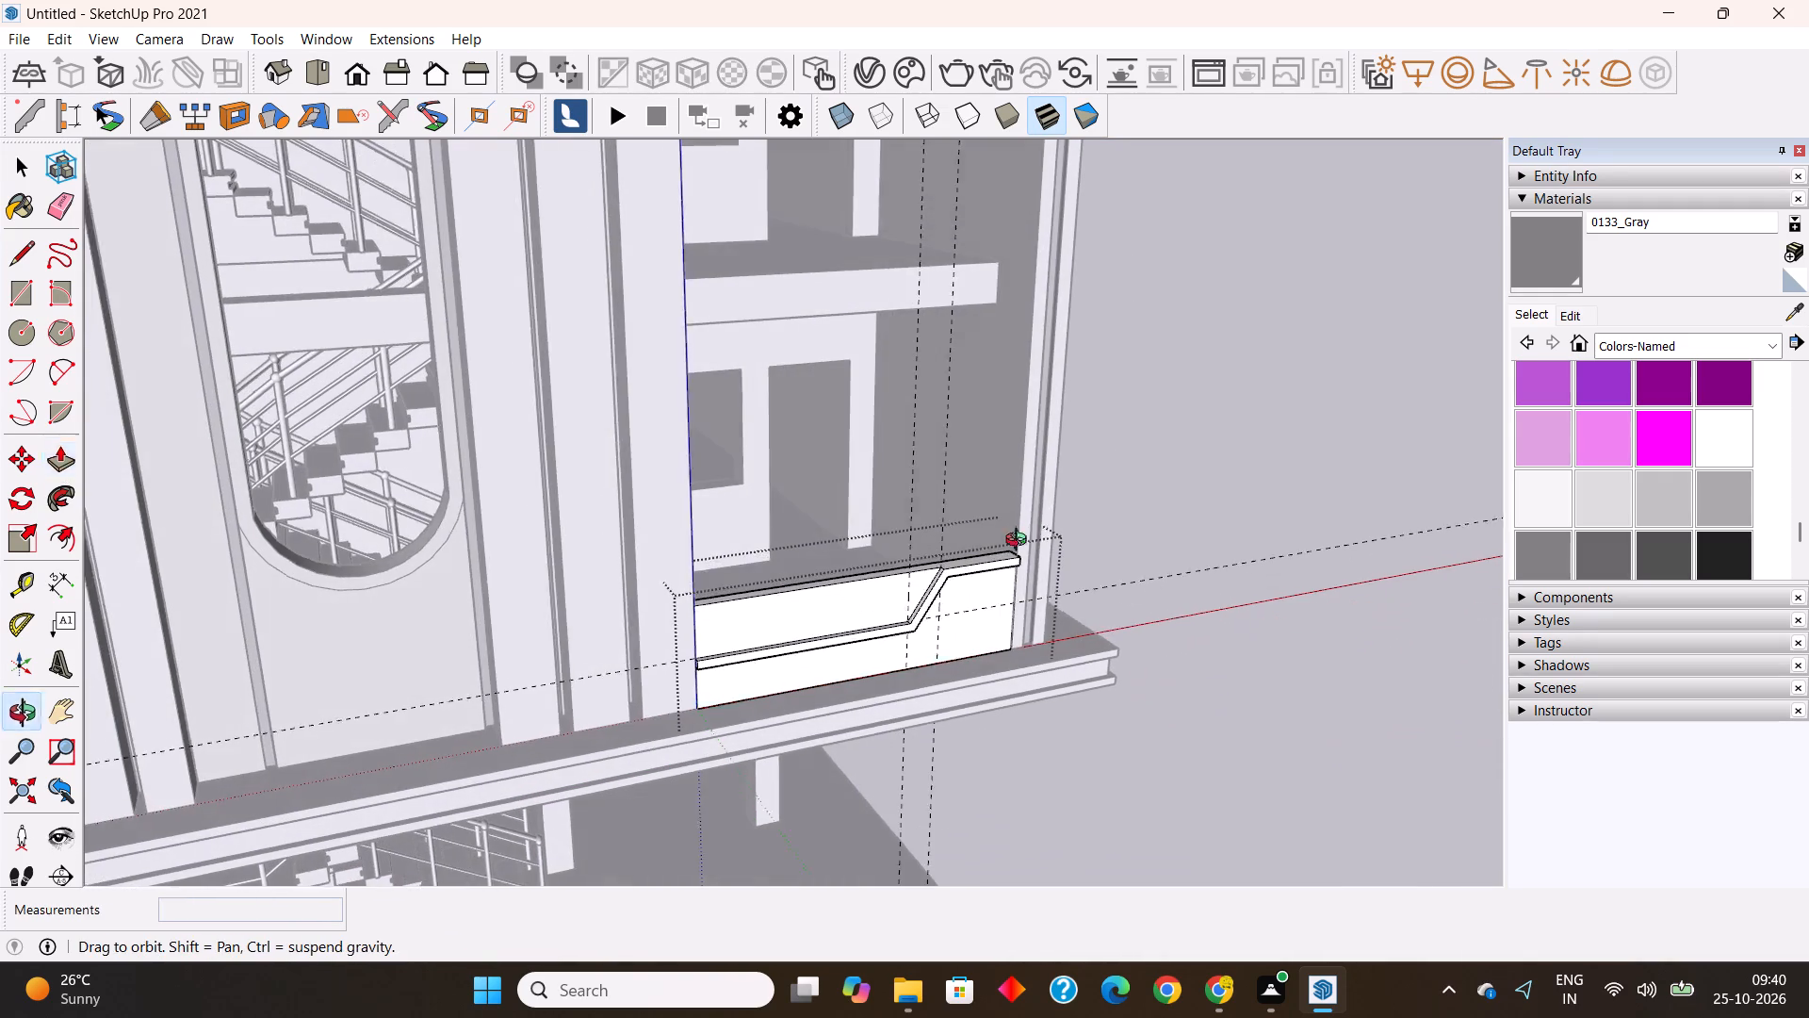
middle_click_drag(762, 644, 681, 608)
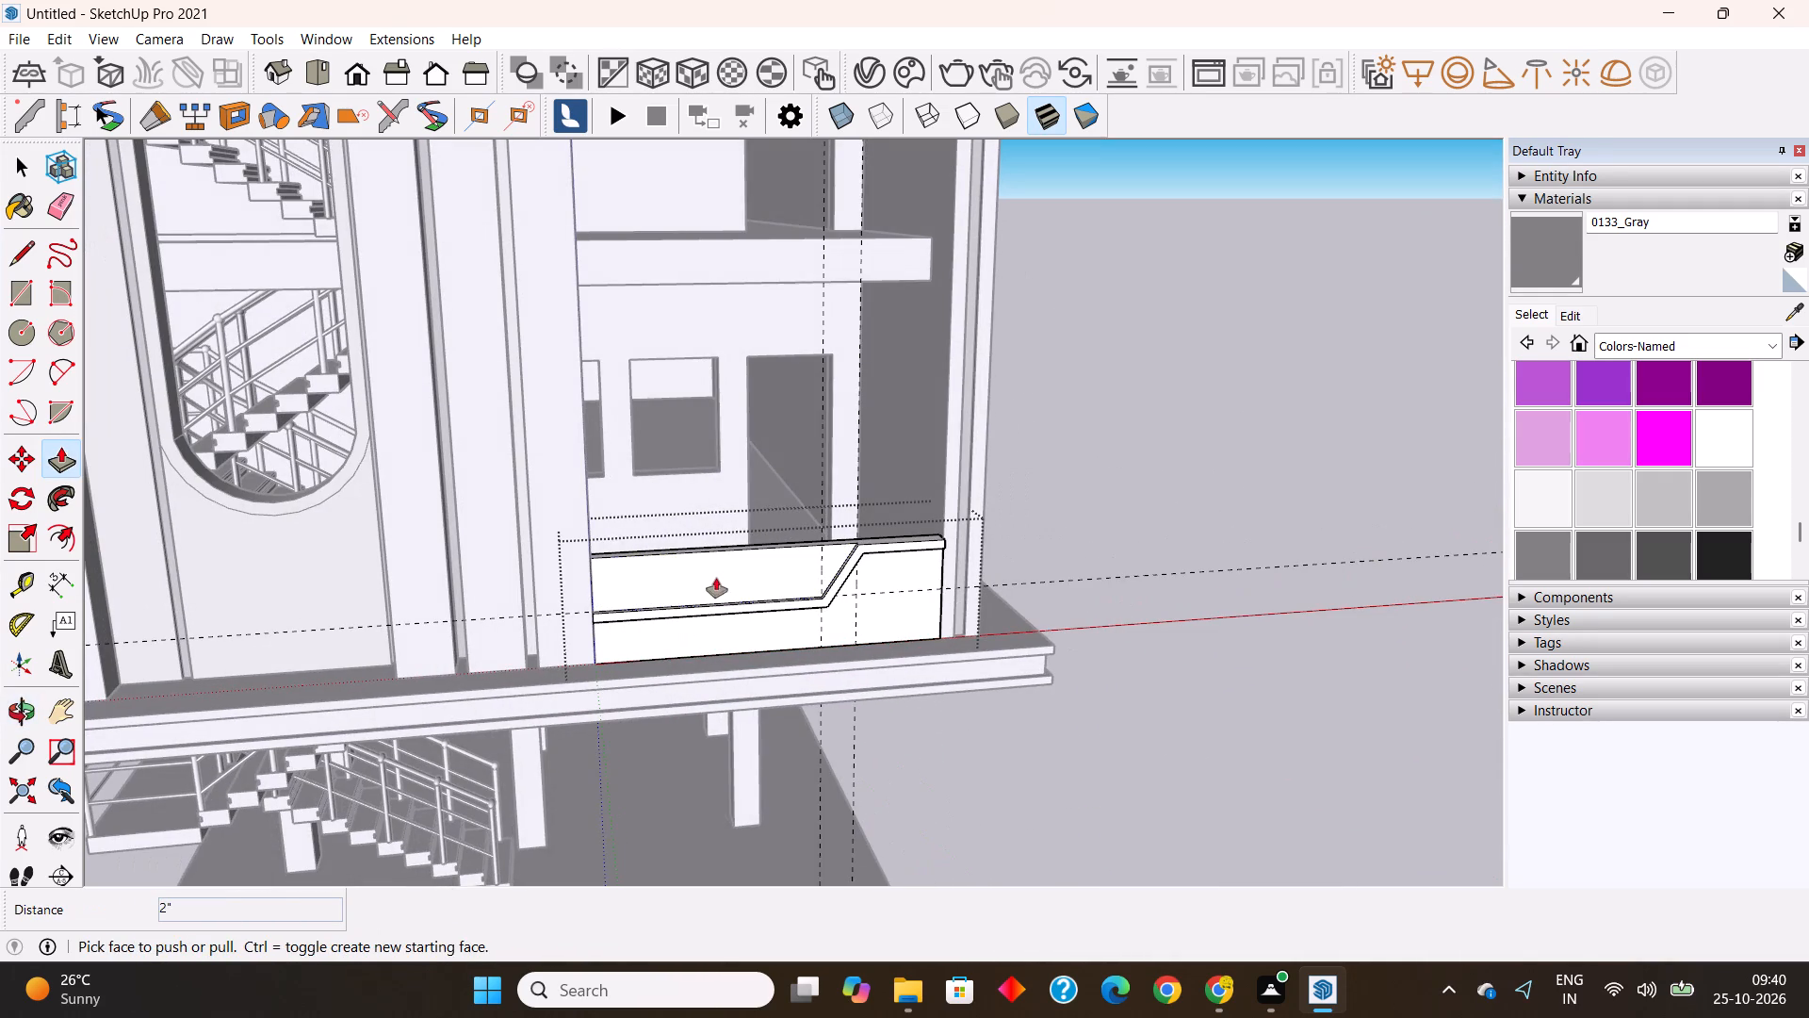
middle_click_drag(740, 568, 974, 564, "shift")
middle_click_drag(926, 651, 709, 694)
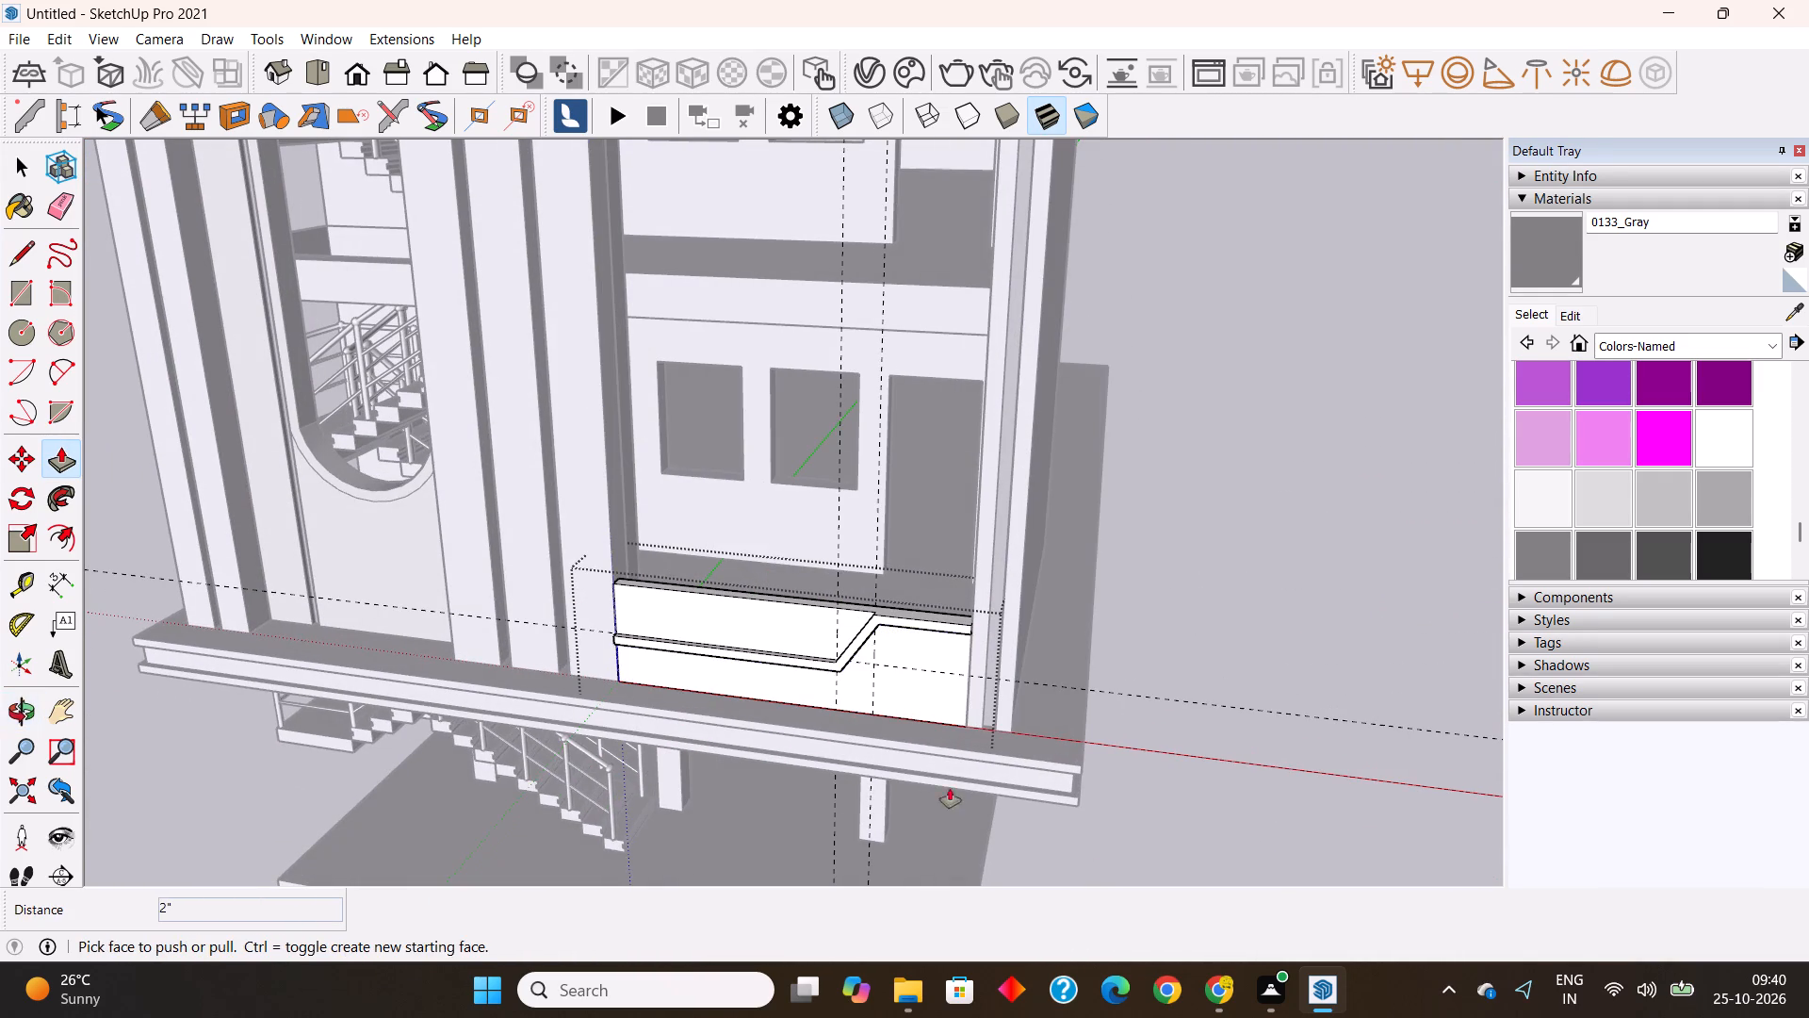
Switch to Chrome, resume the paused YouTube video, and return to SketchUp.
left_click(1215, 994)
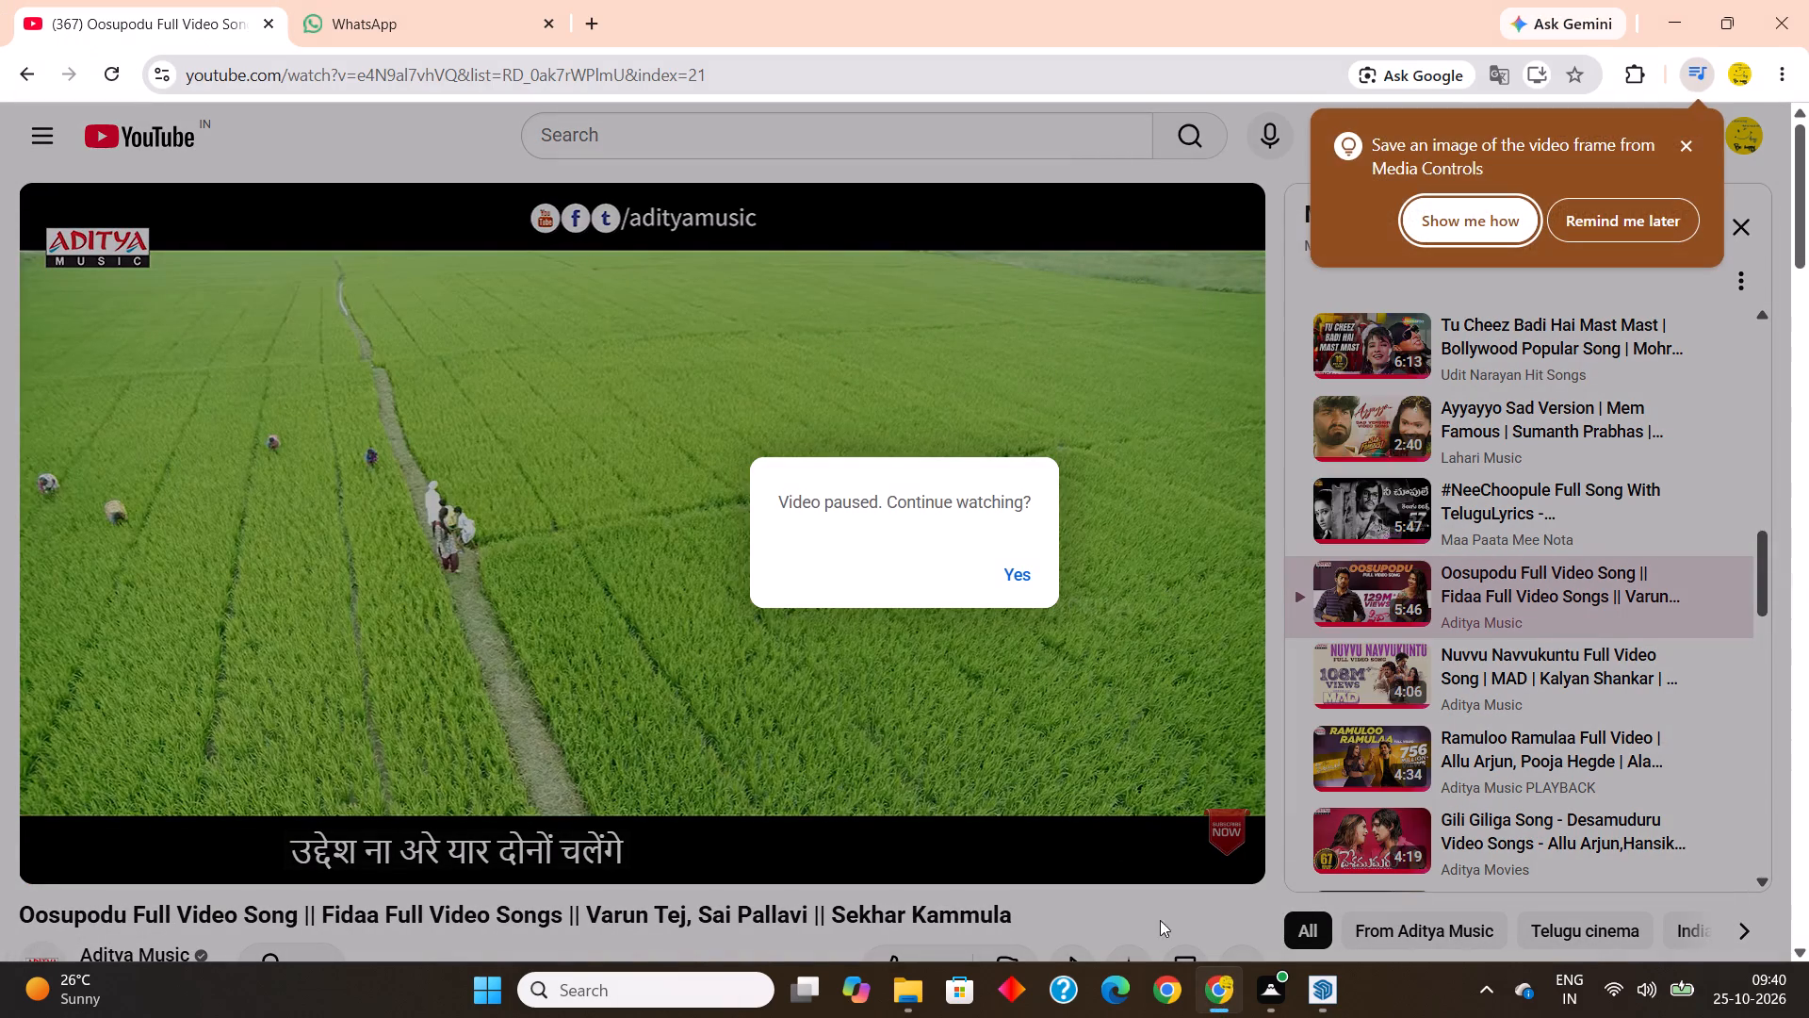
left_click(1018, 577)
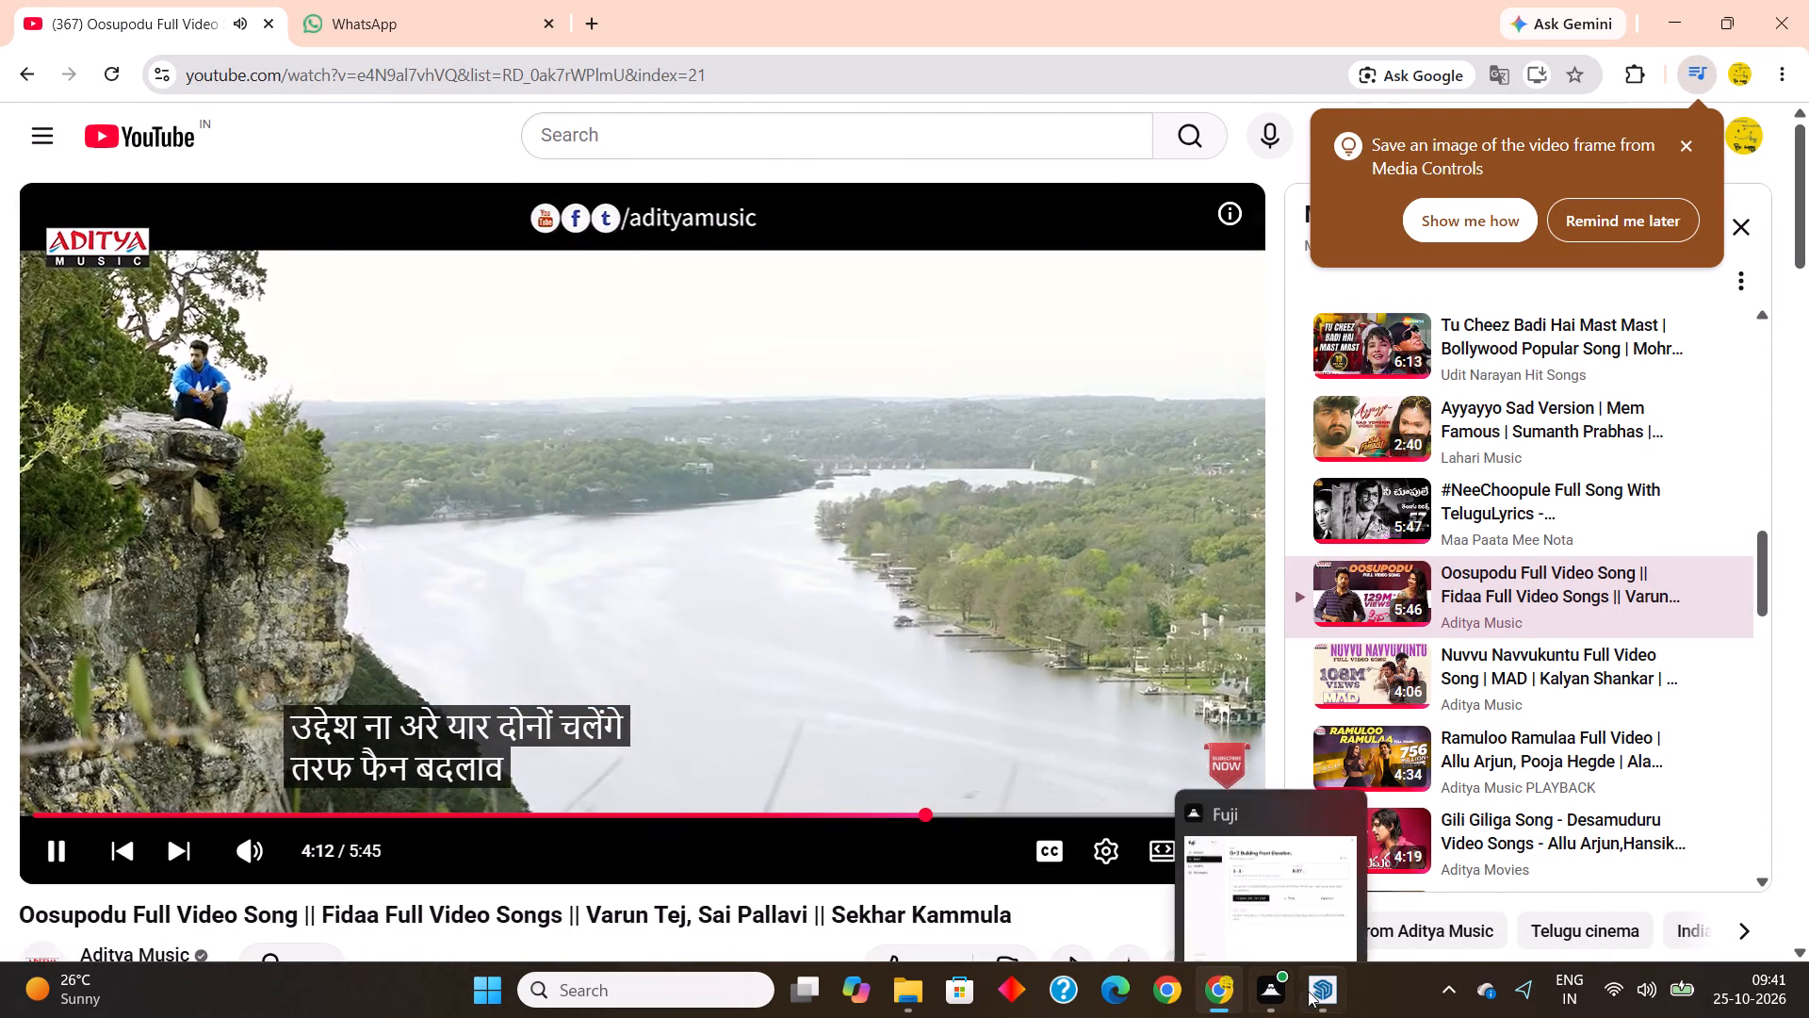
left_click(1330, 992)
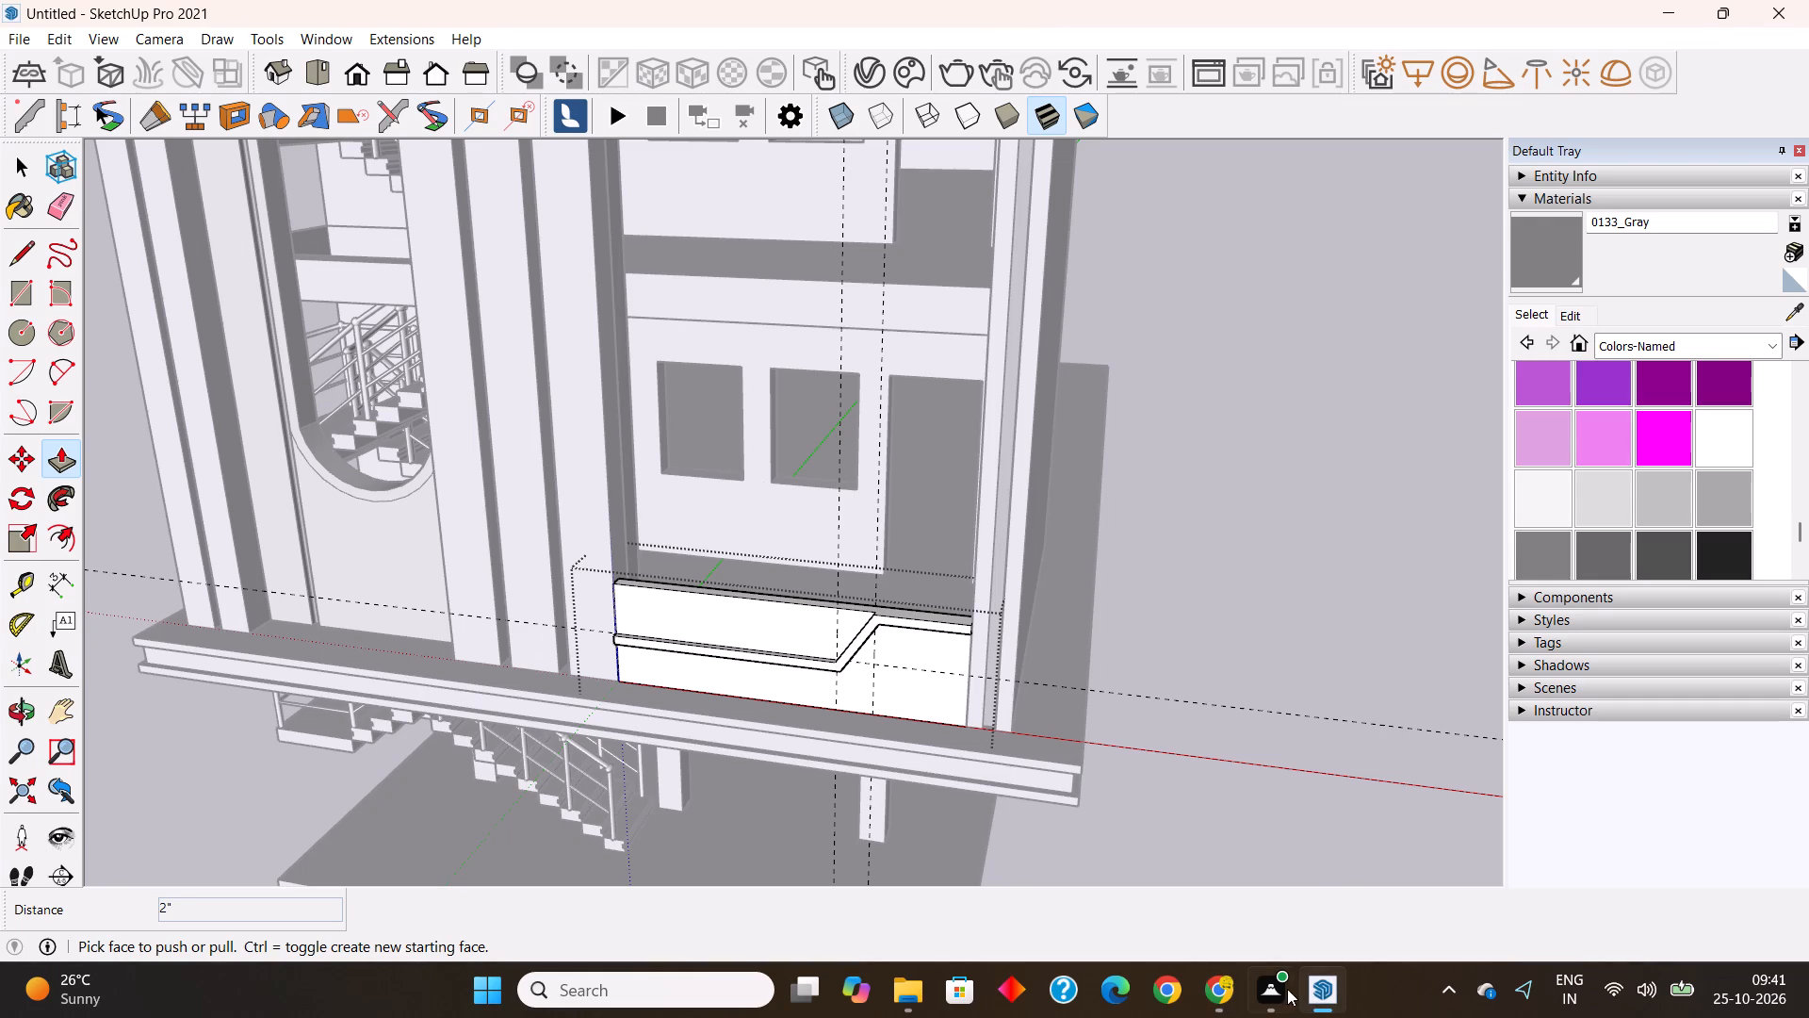
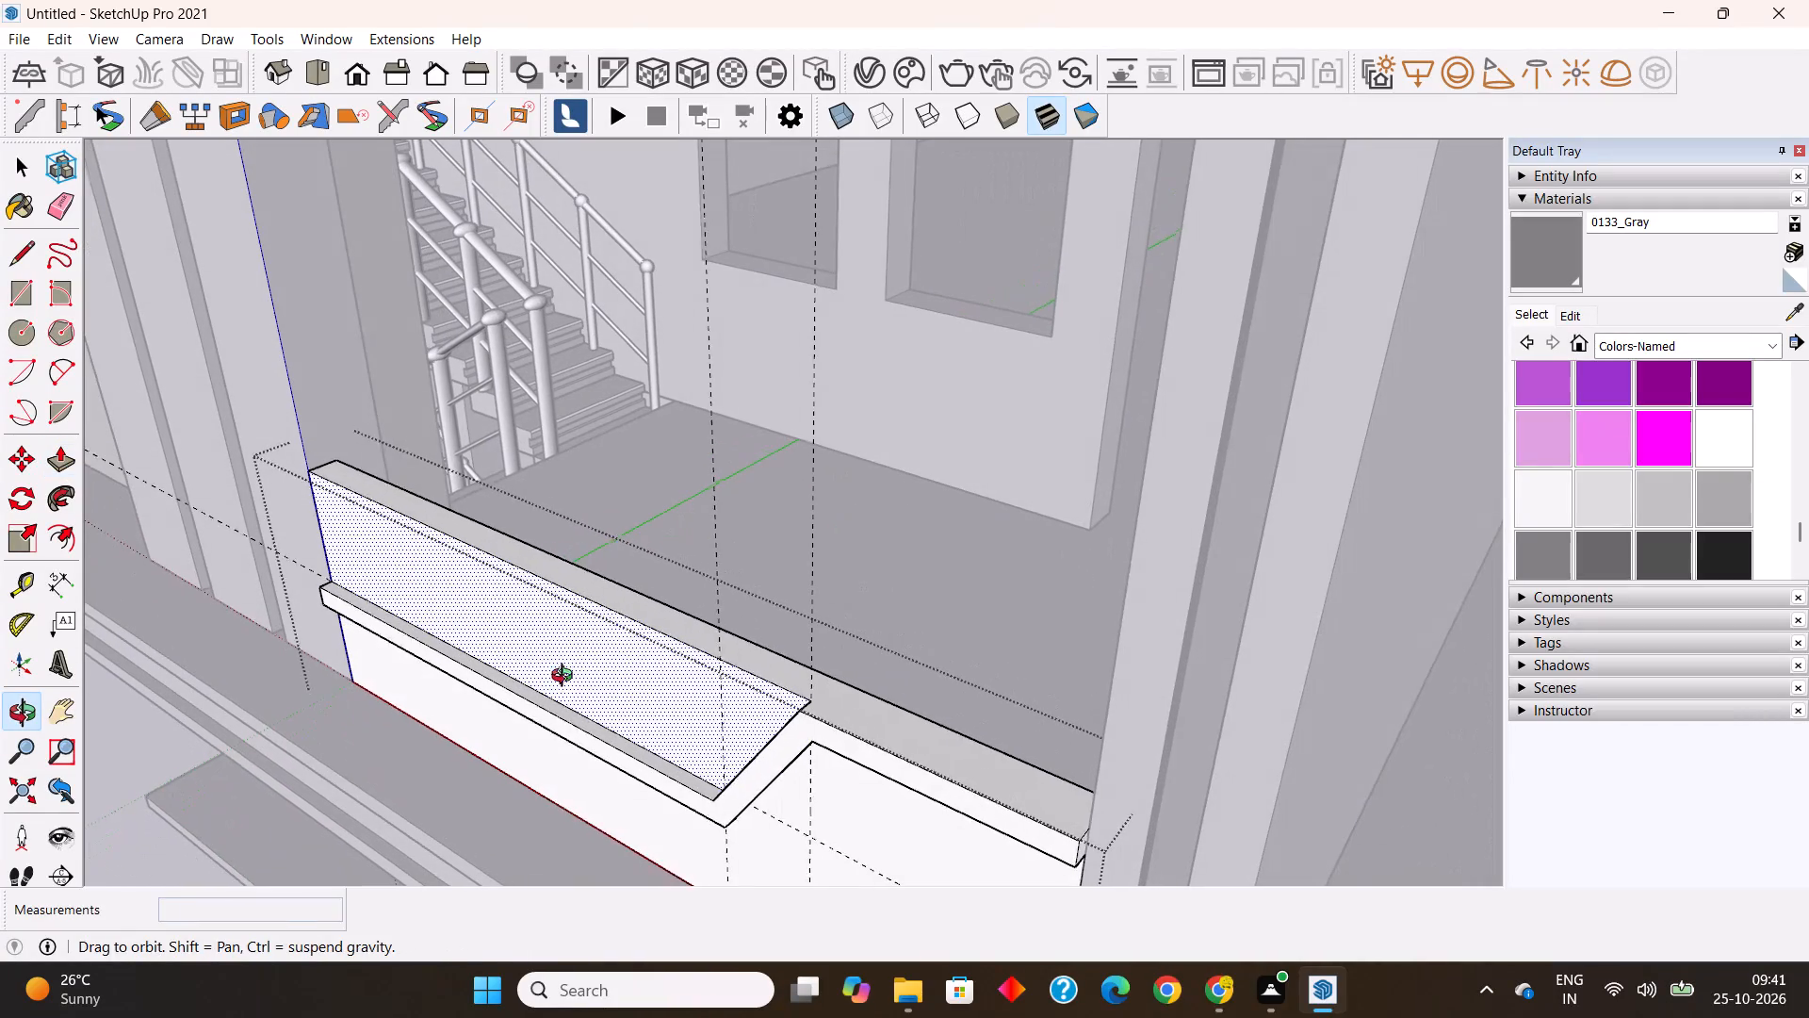
Push the parapet's front face above the stepped band inward 3".
left_click(600, 652)
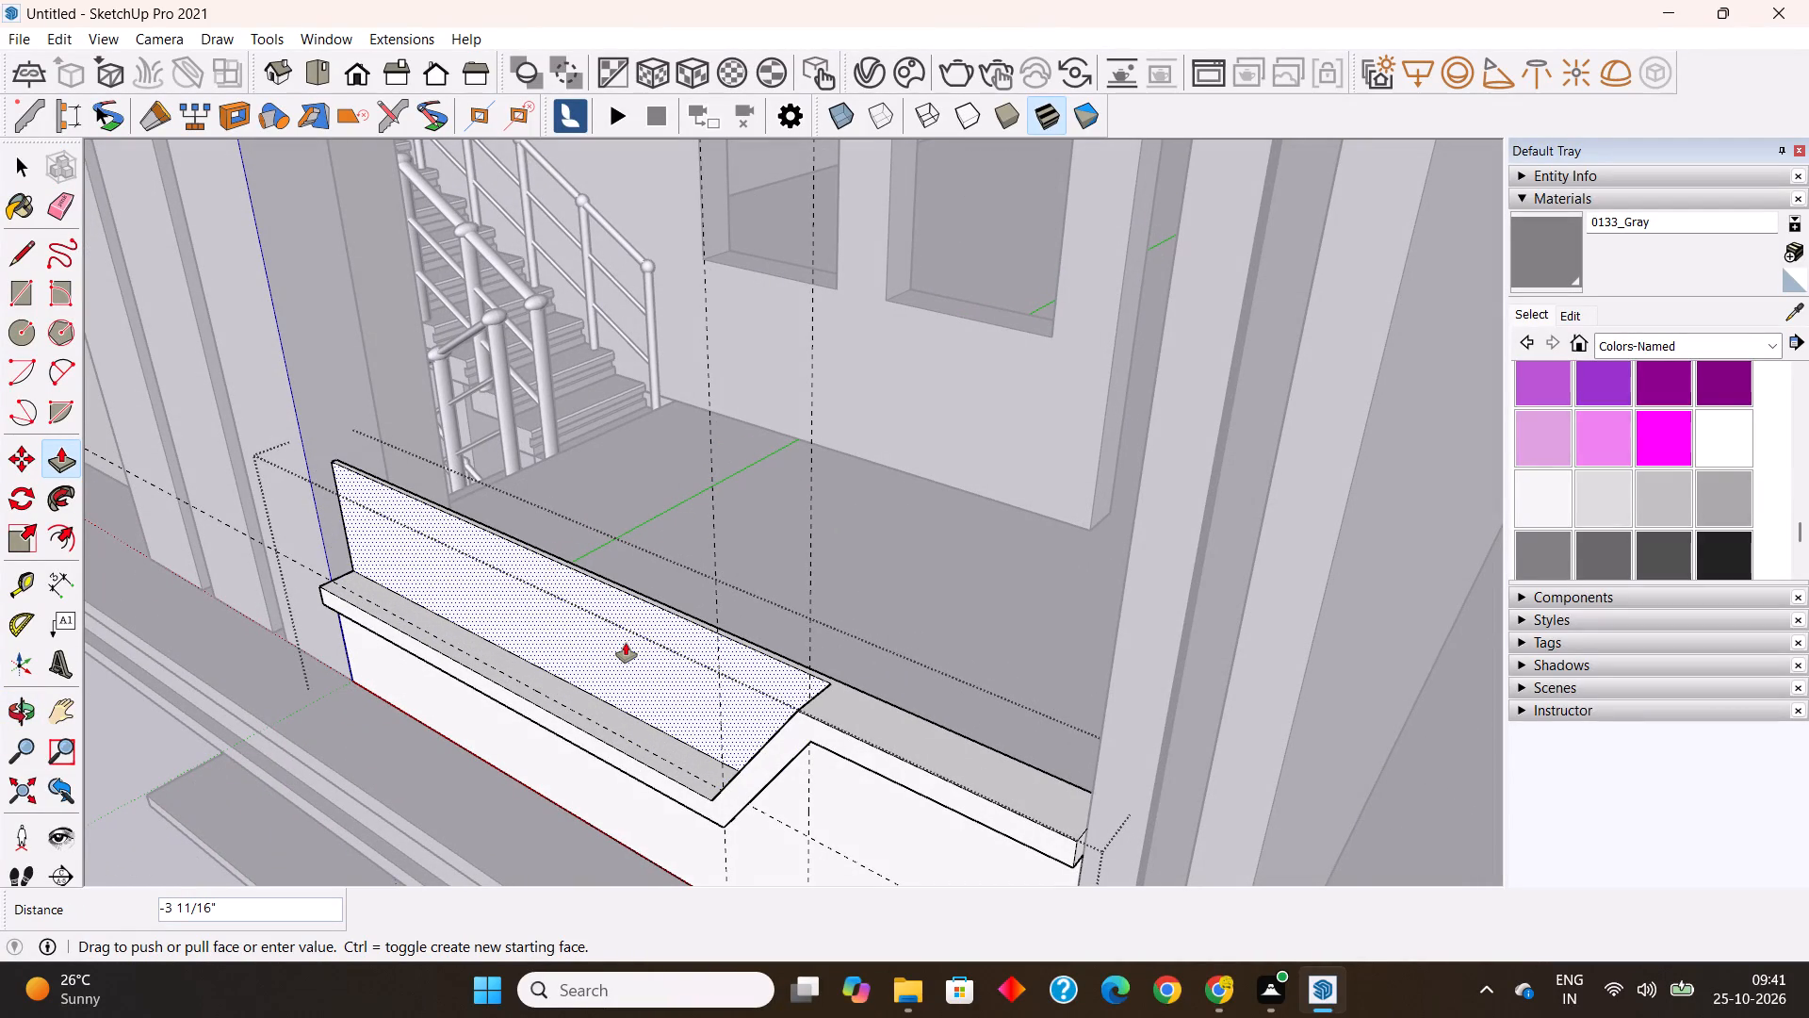
type("3\"")
key("Return")
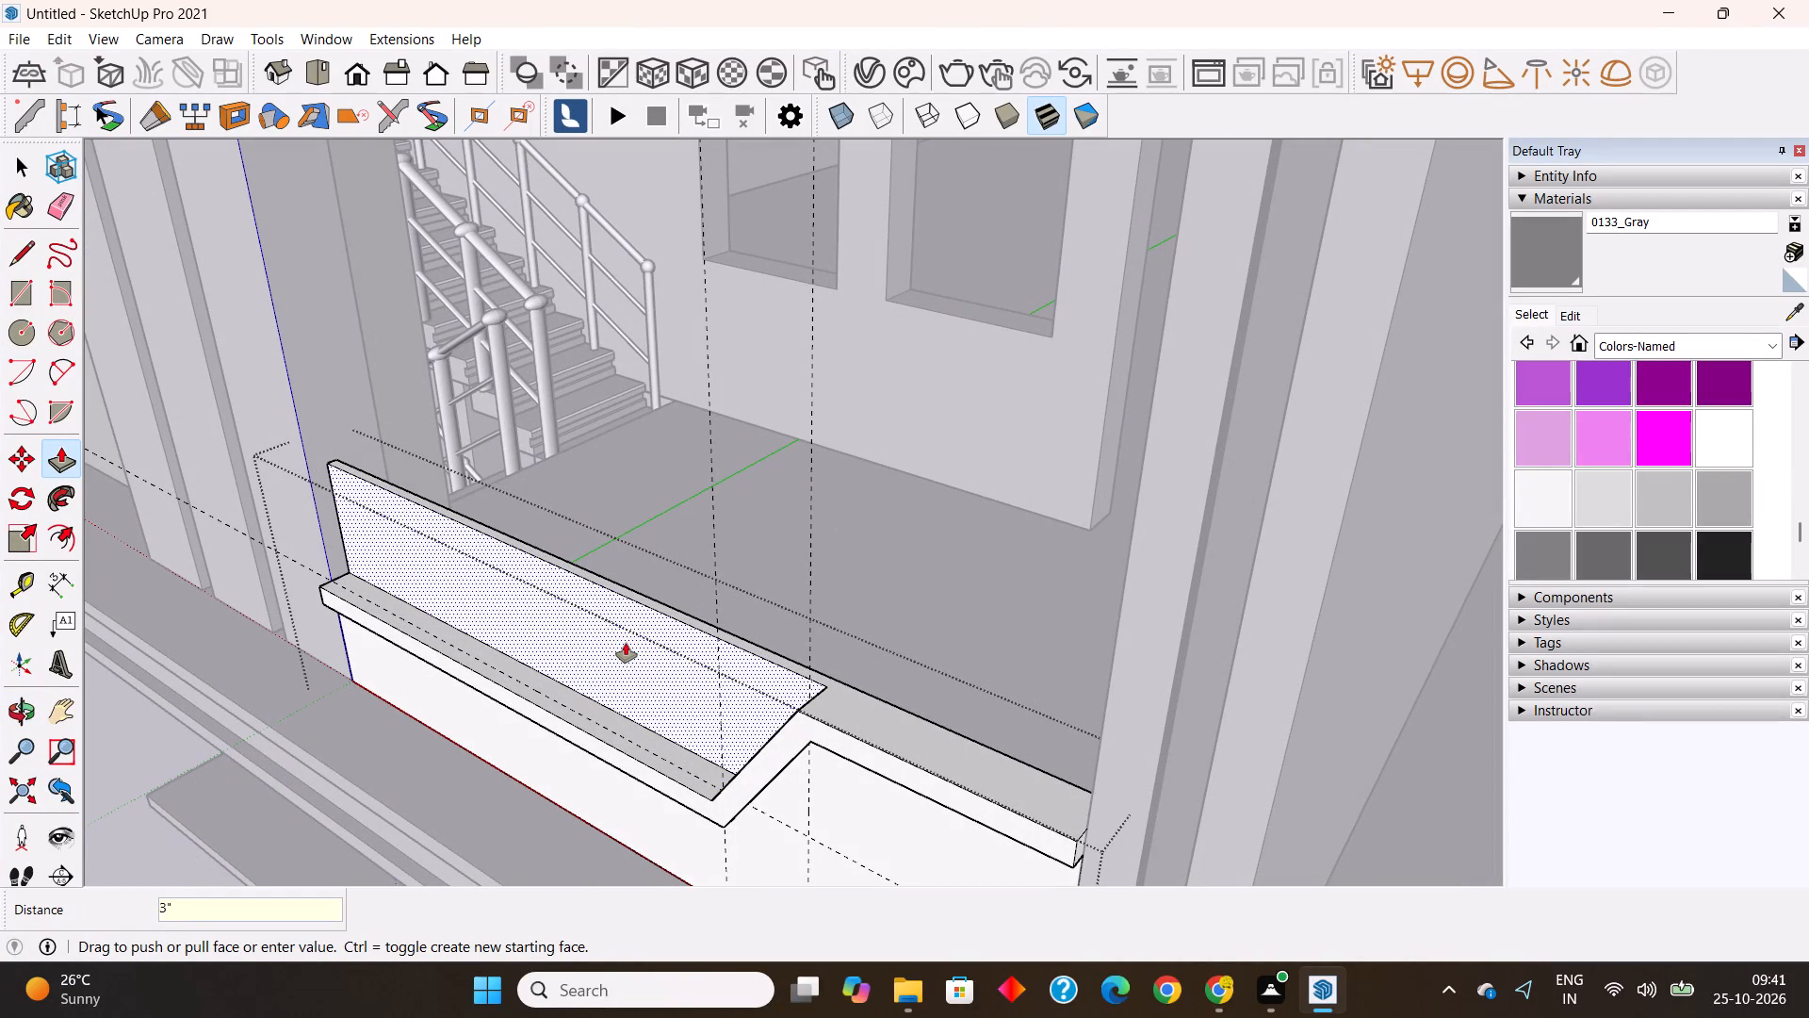
scroll(627, 643, "down", 6)
middle_click_drag(702, 748, 777, 613)
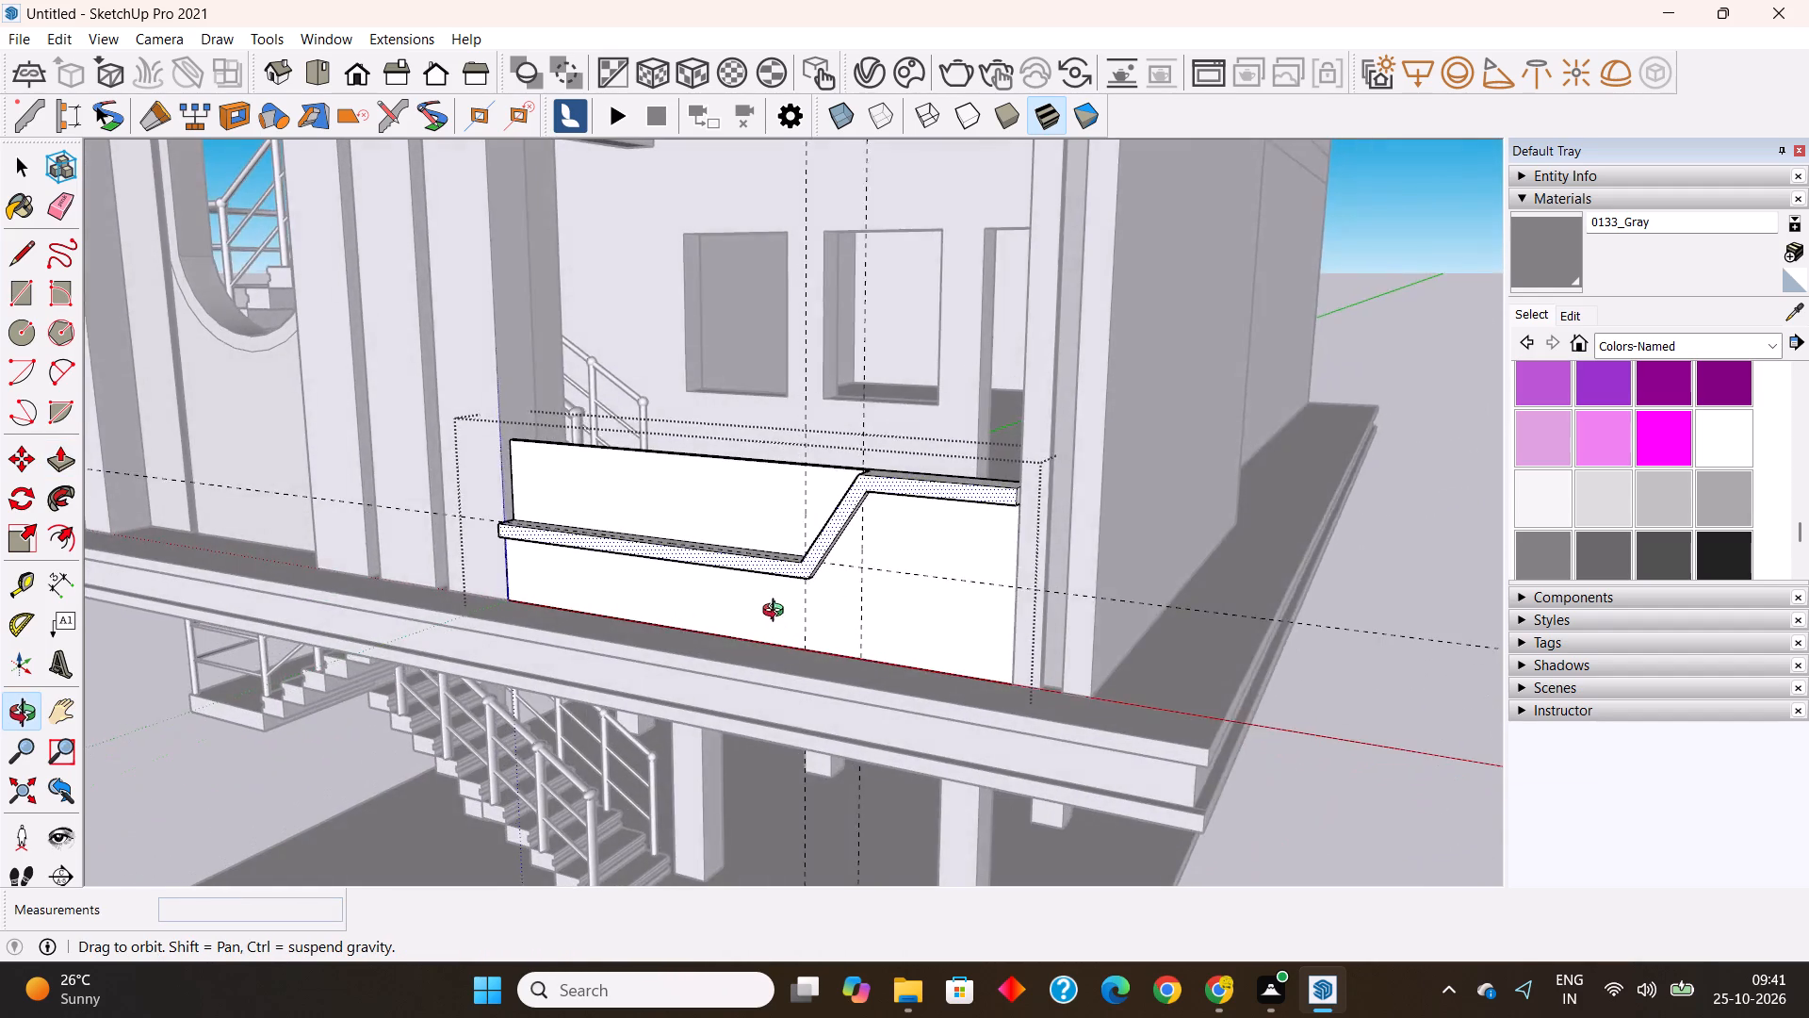
middle_click_drag(777, 613, 820, 632)
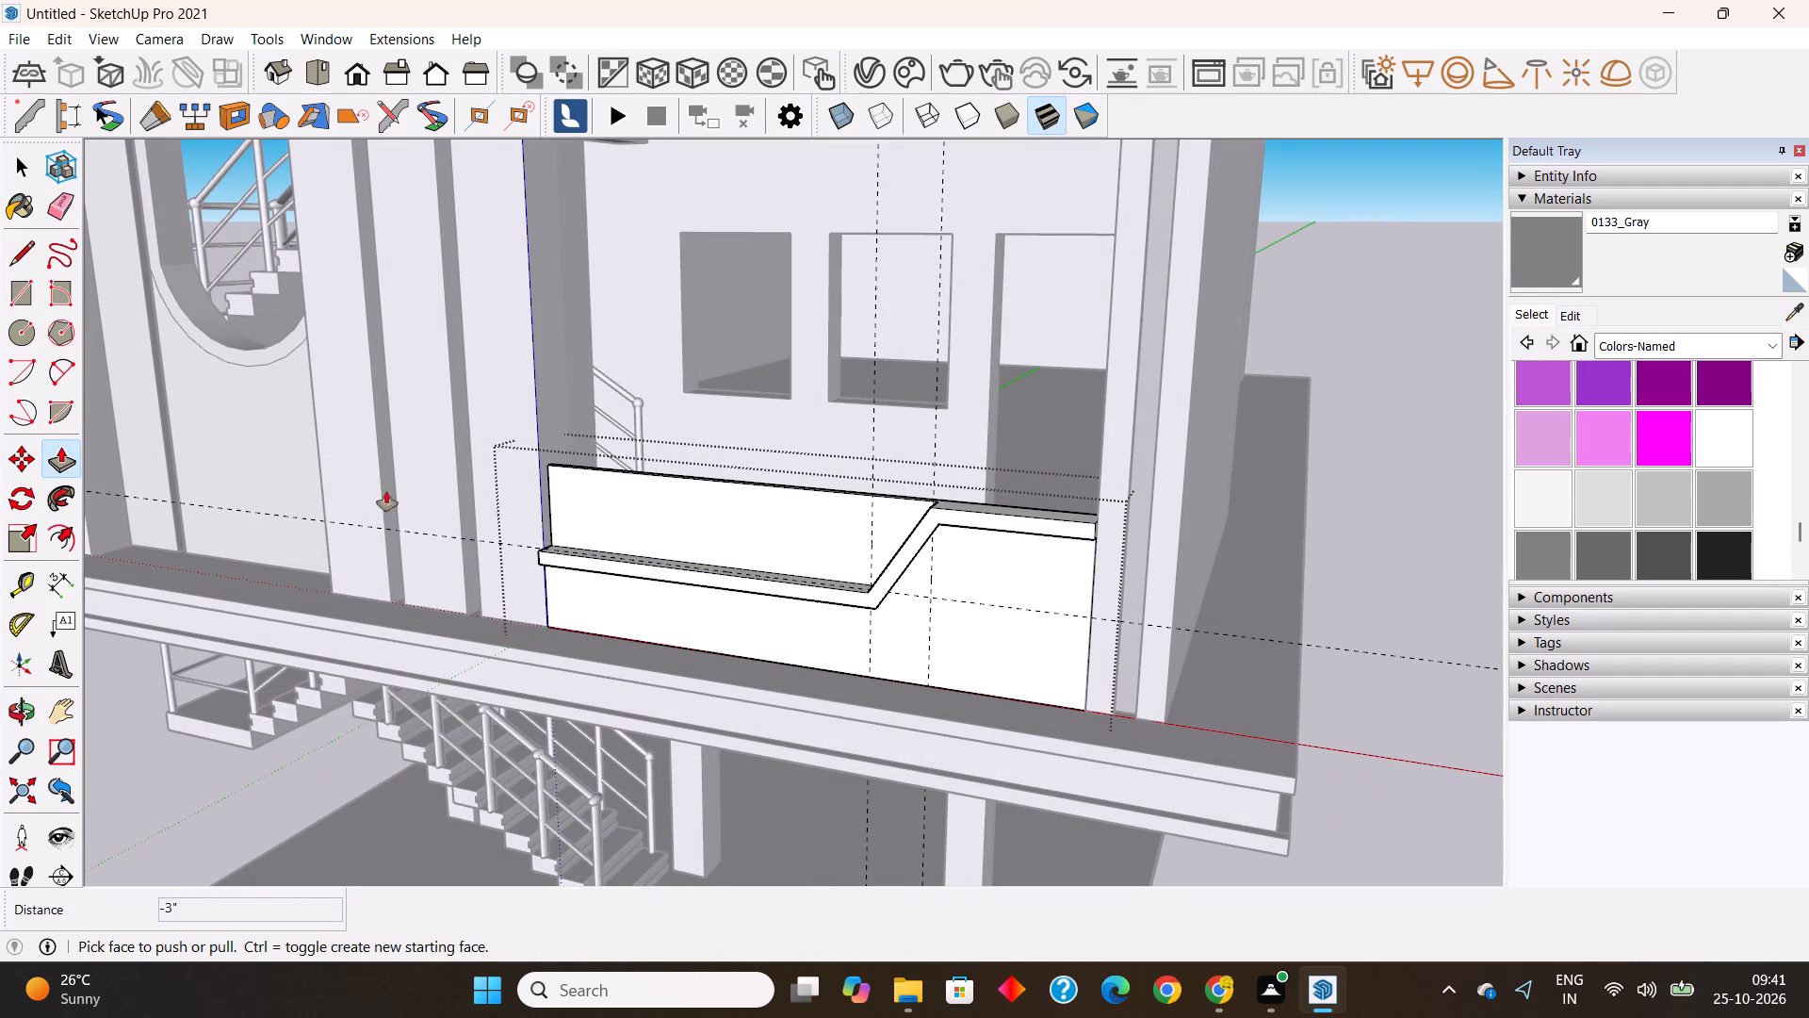
Draw a line about 1 1/2" long across the parapet's top face, from the recessed panel's corner at the slant to the rear edge.
left_click_drag(16, 247, 25, 252)
middle_click_drag(494, 488, 367, 594)
scroll(648, 637, "up", 15)
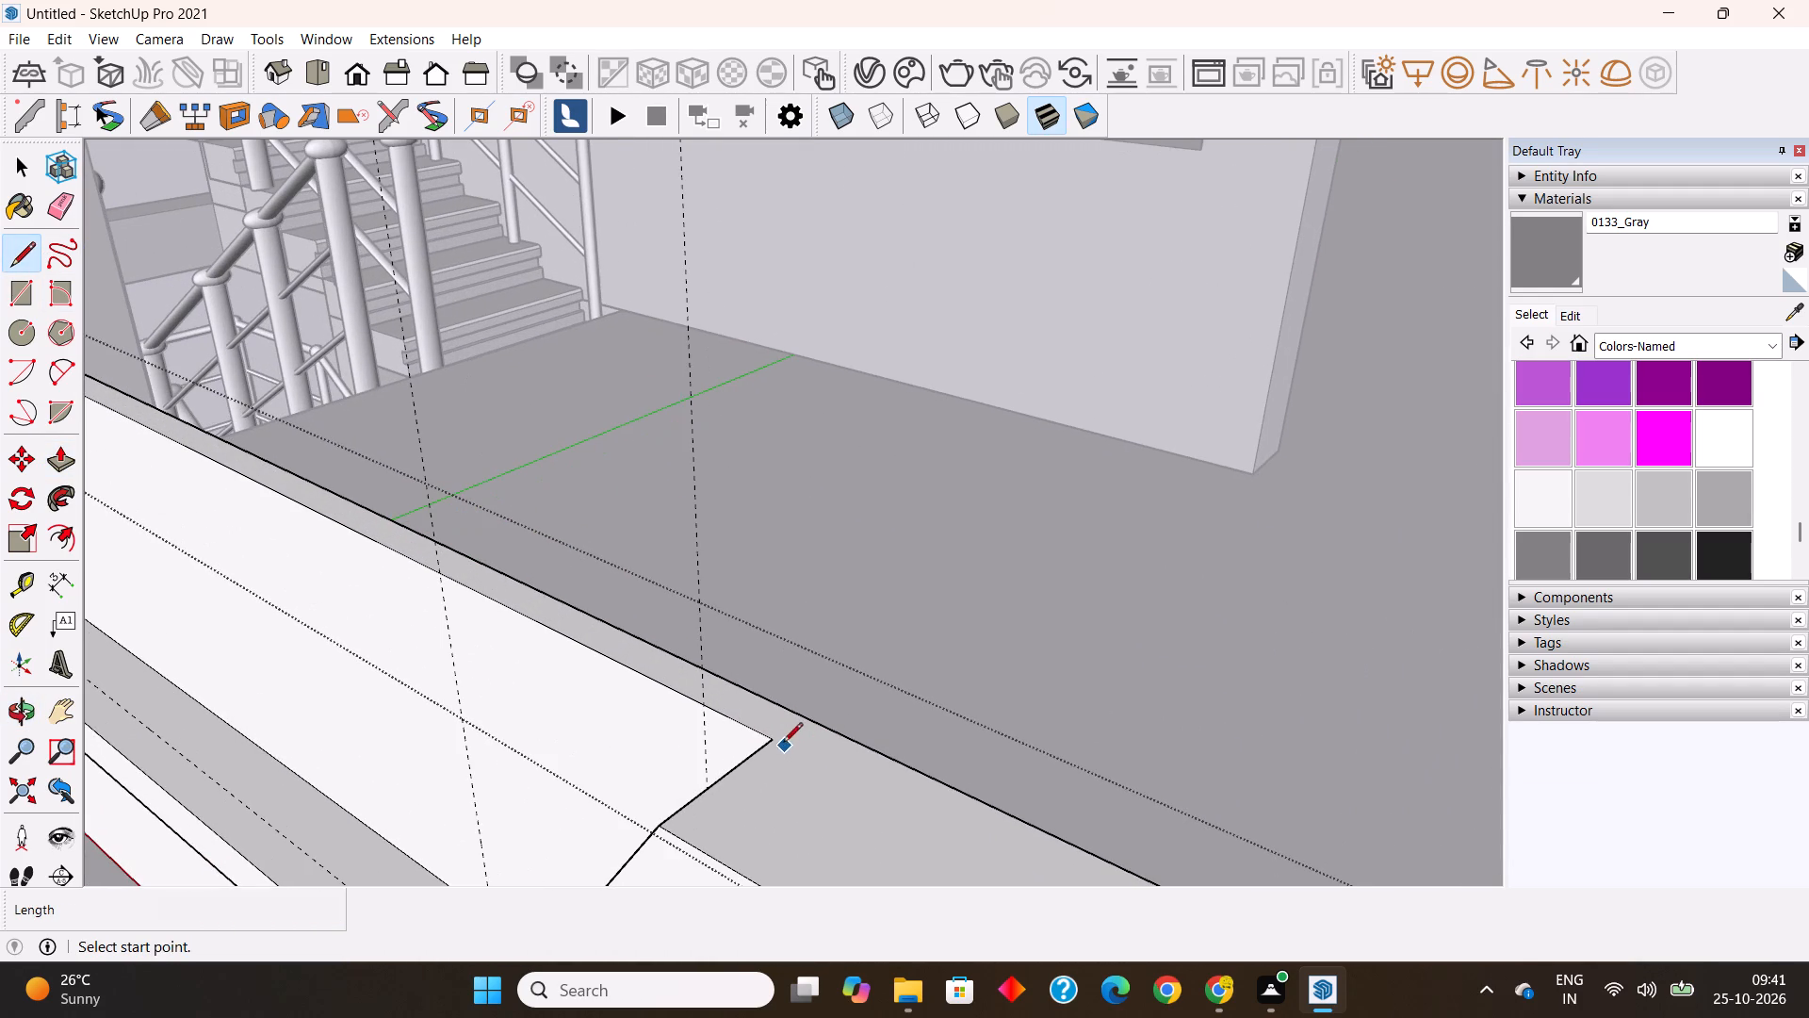
left_click(772, 740)
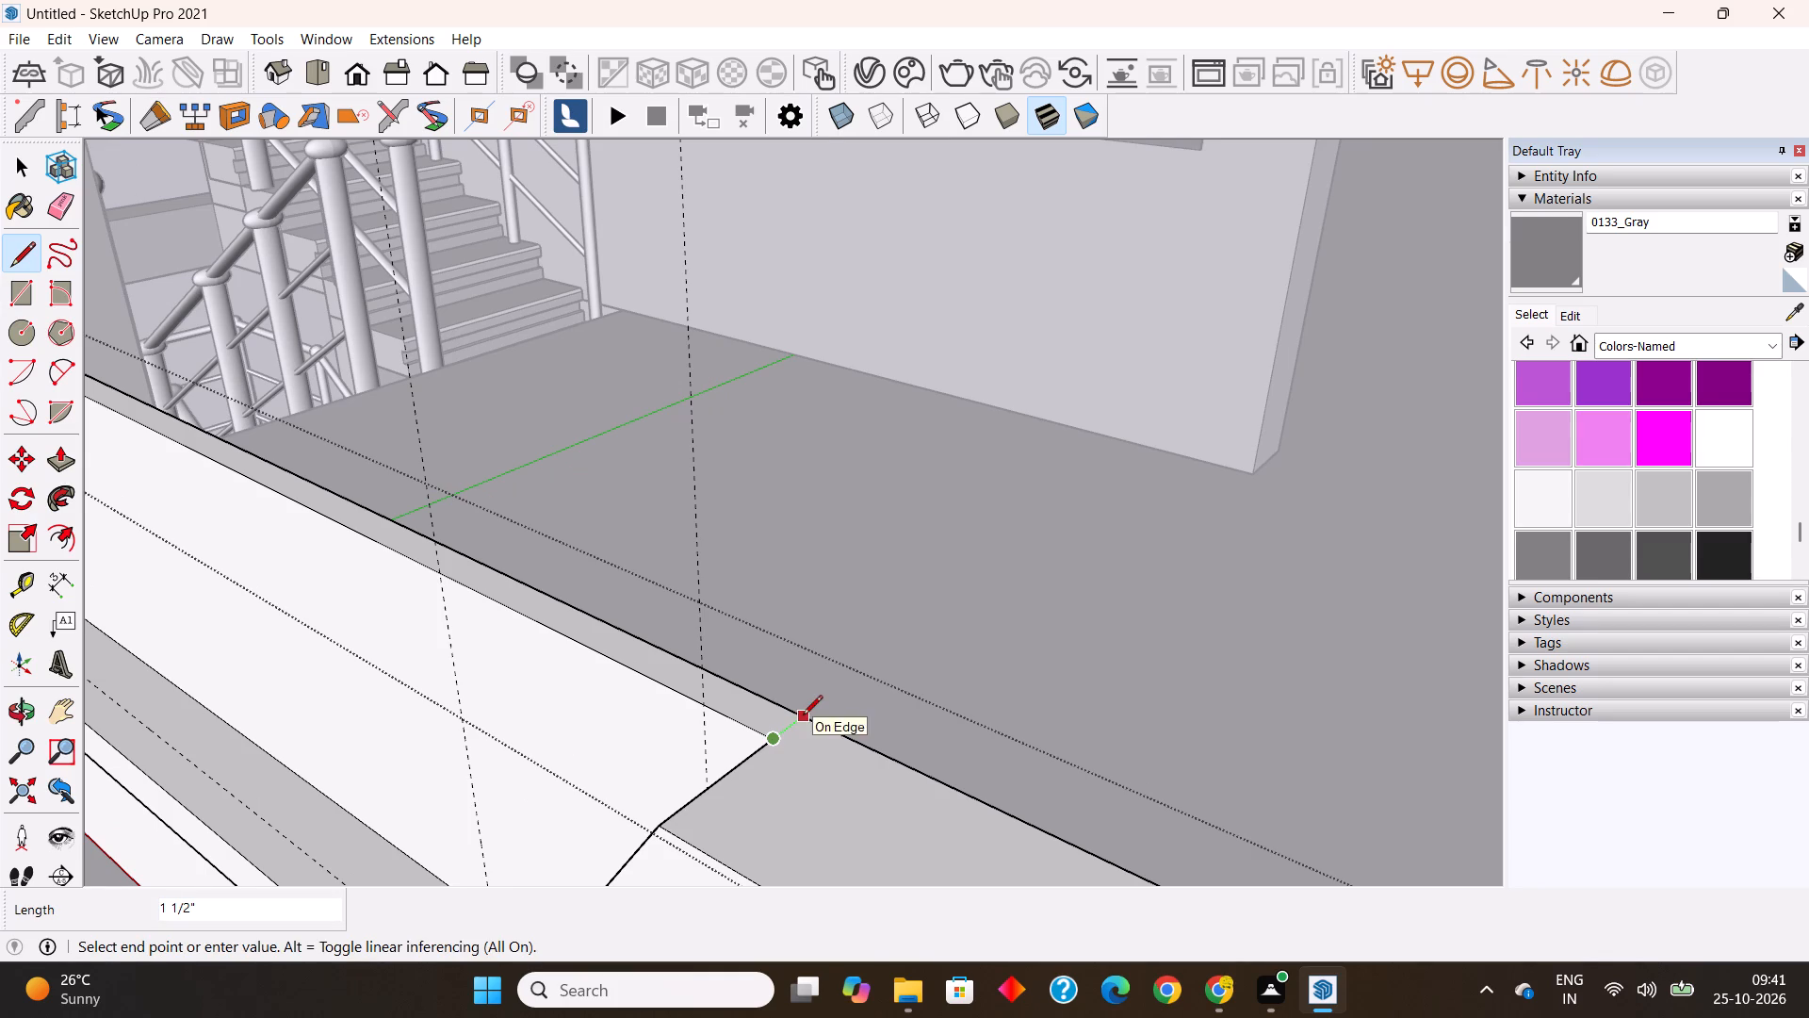
left_click(803, 716)
scroll(813, 694, "down", 14)
key("space")
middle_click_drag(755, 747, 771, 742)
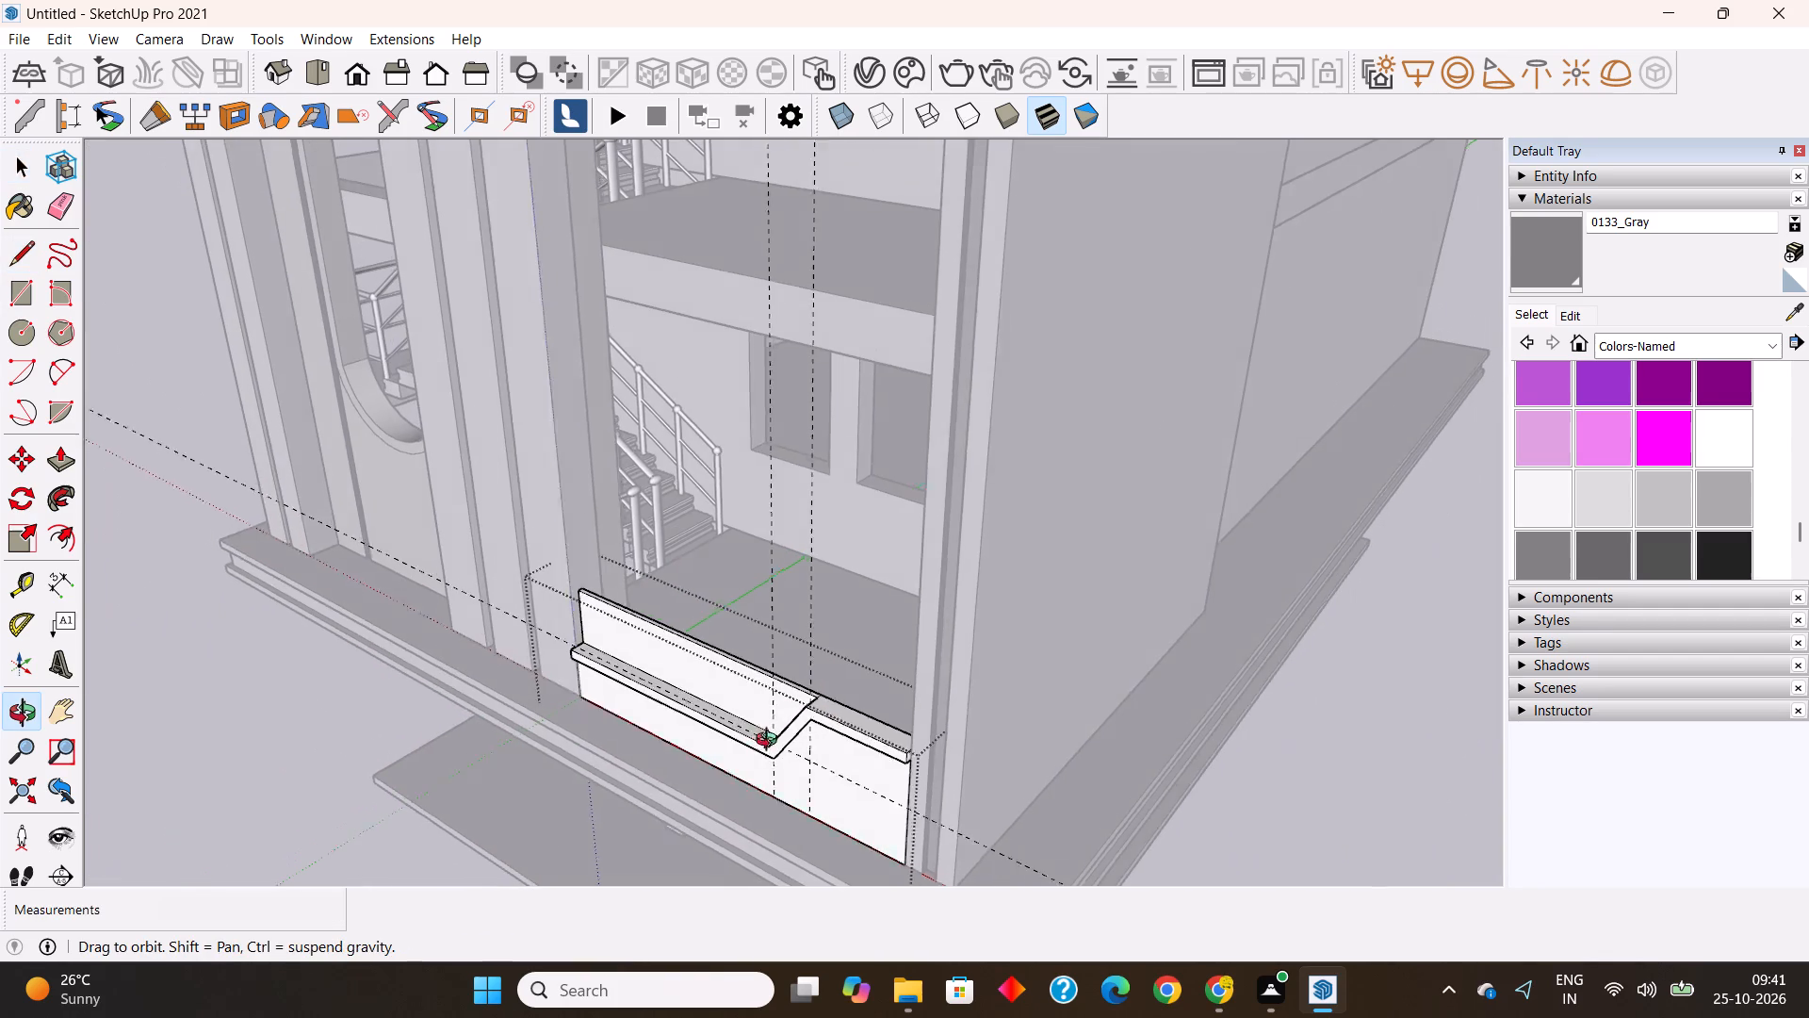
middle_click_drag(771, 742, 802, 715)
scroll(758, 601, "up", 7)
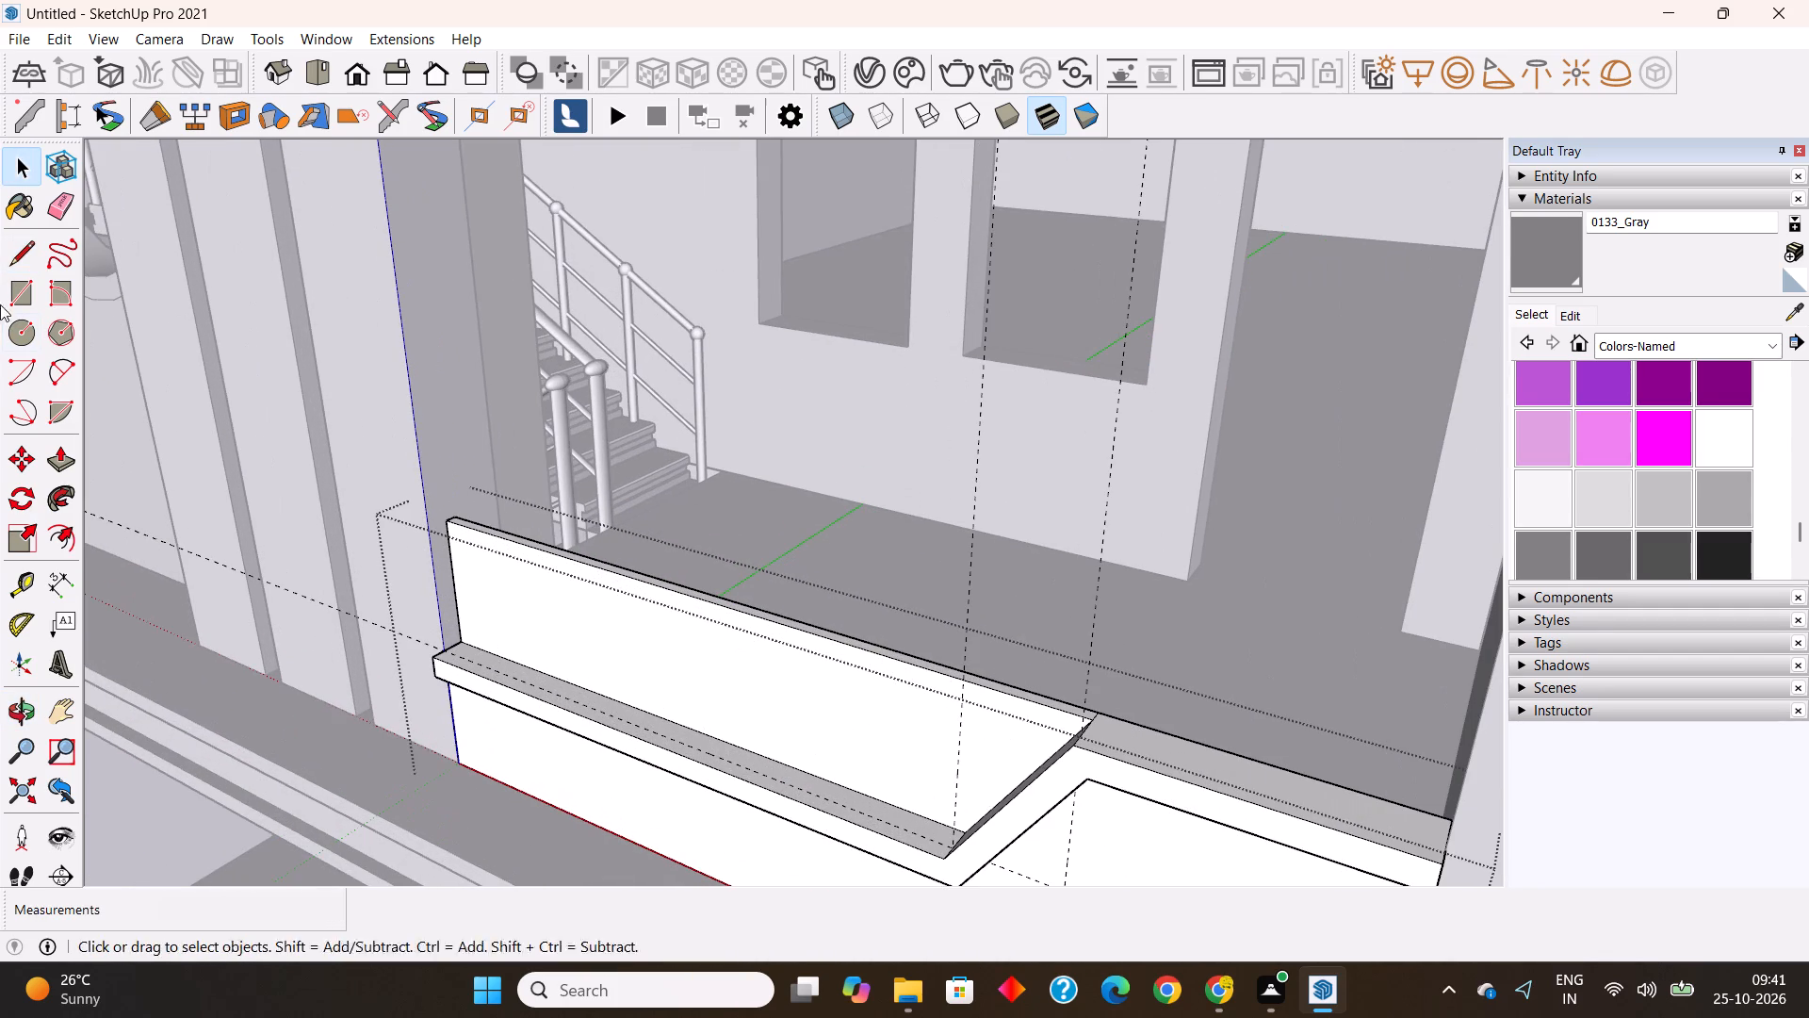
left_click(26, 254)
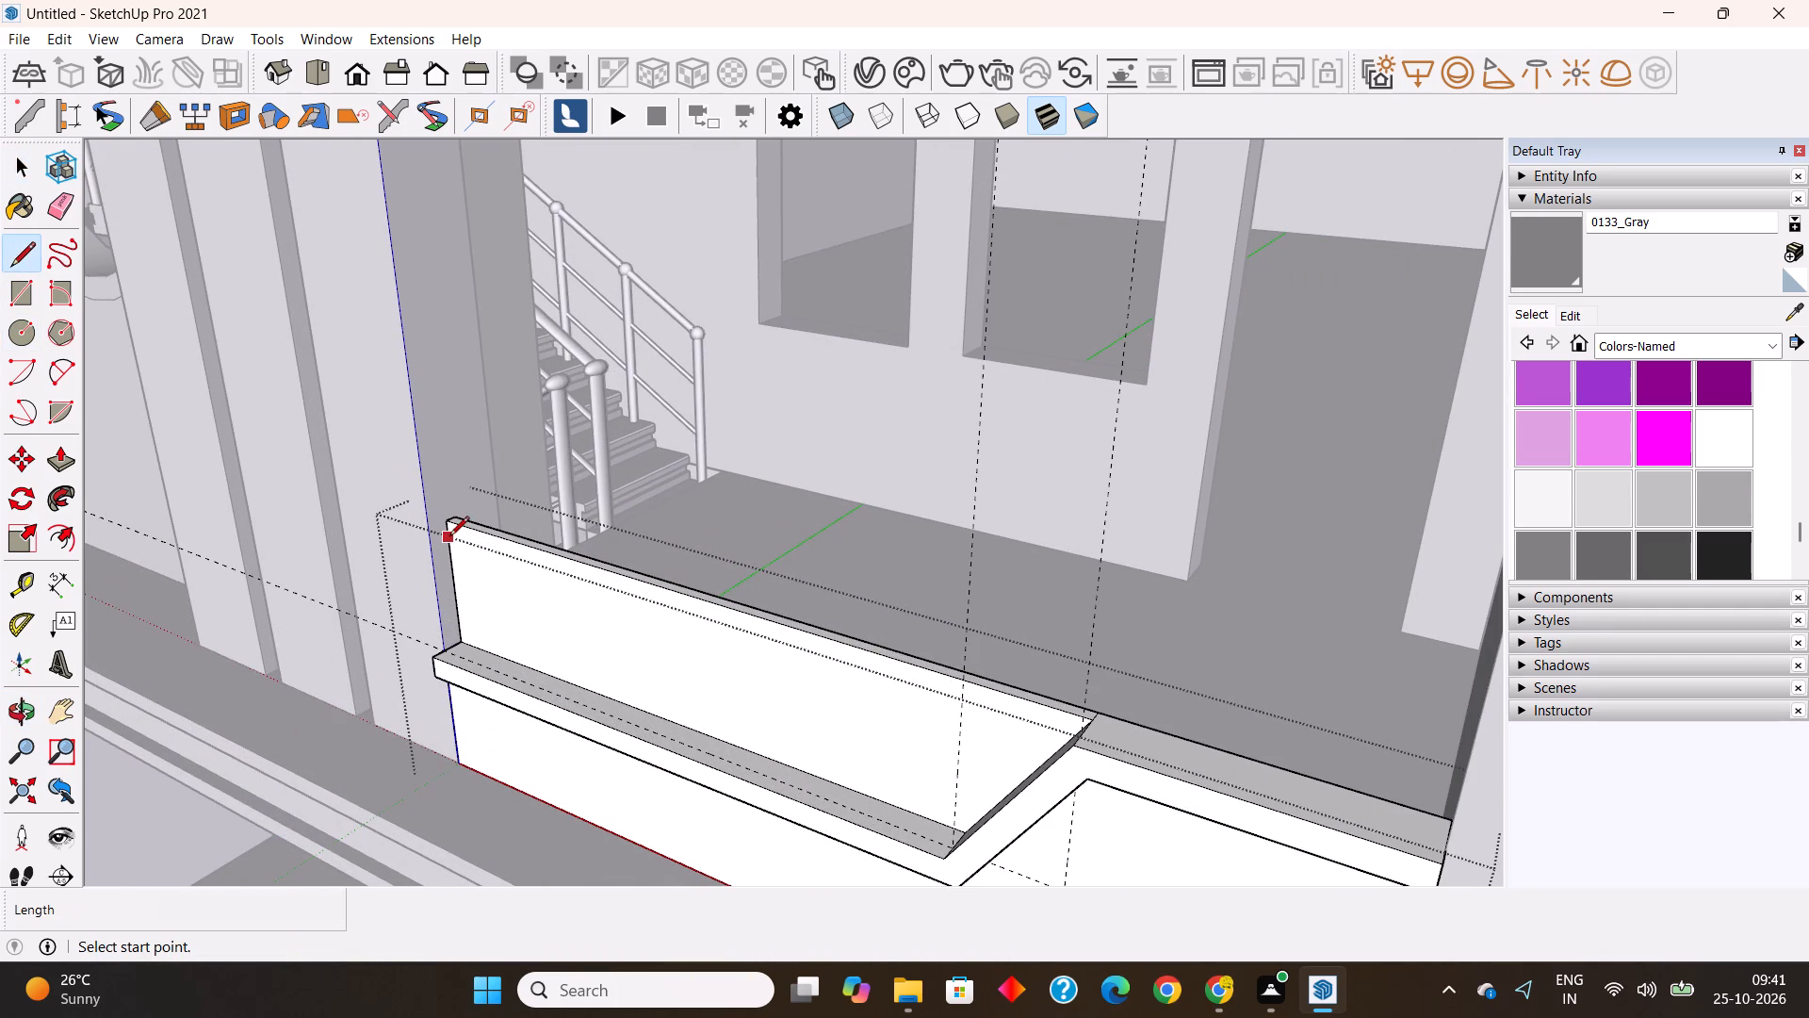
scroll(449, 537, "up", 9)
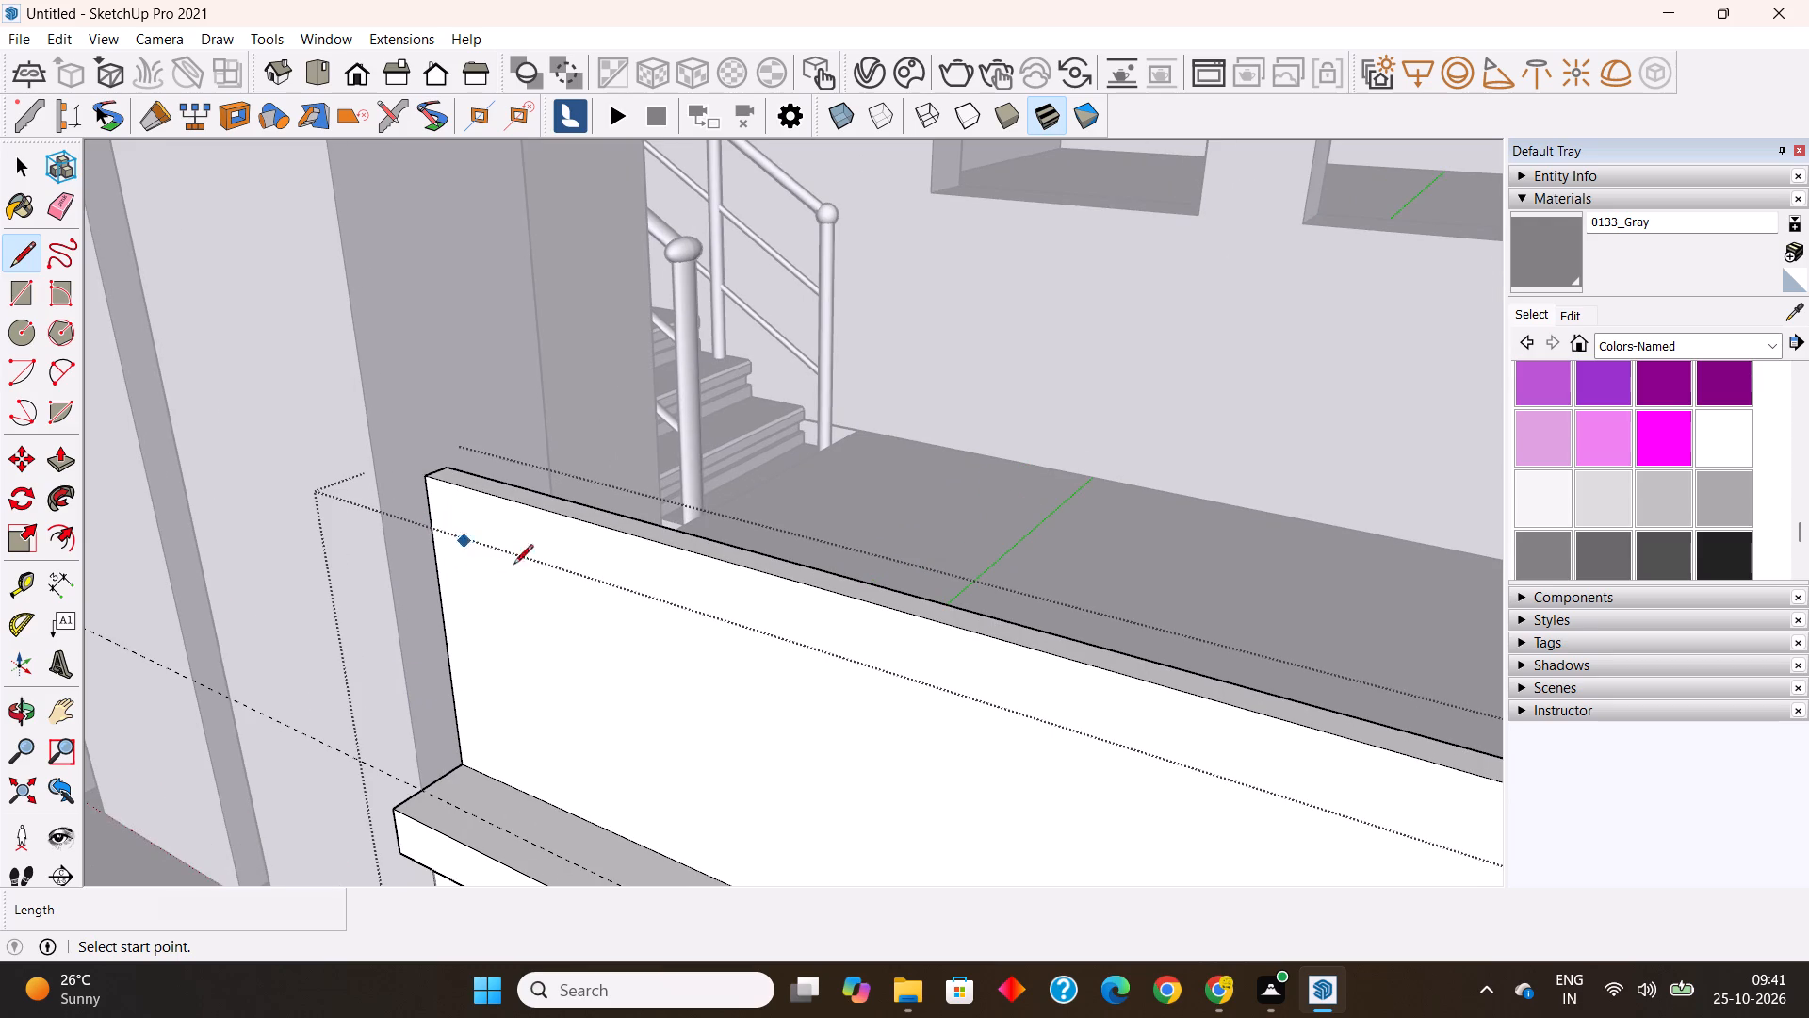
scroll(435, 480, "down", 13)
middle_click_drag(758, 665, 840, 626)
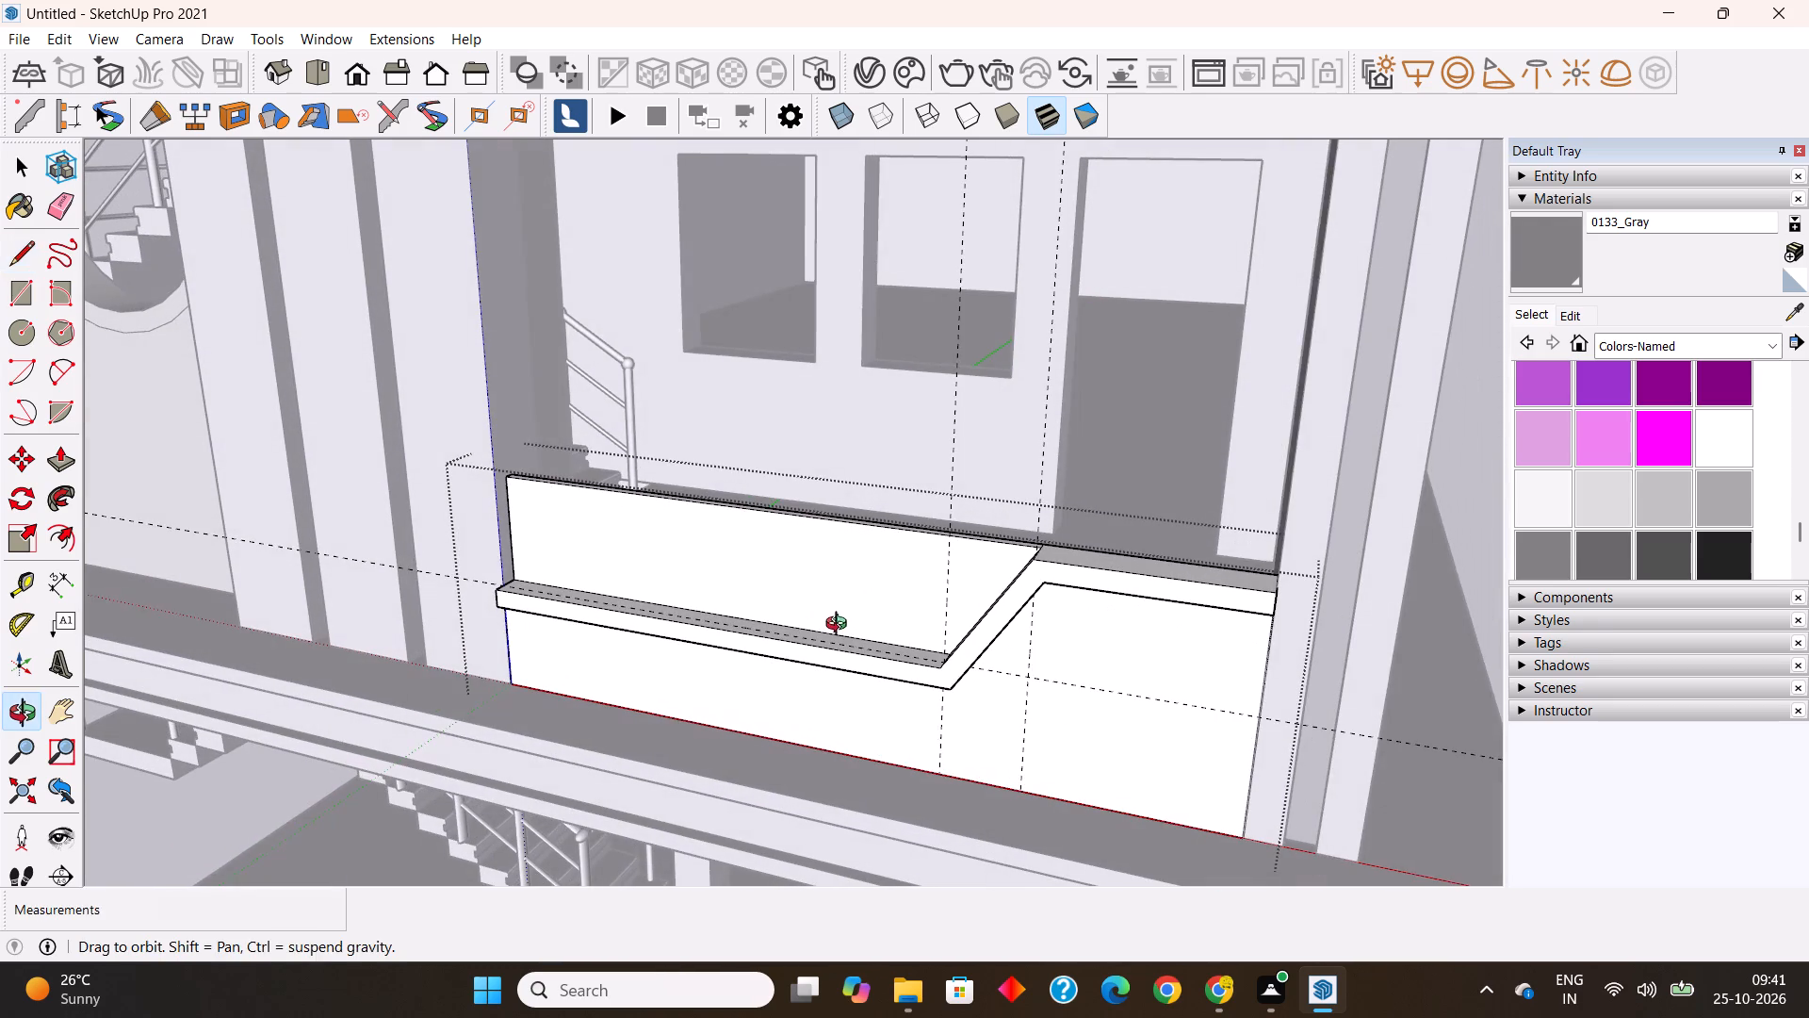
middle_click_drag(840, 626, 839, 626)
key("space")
Place a guide 2" below the top edge of the recessed parapet panel, parallel to that edge.
left_click(31, 583)
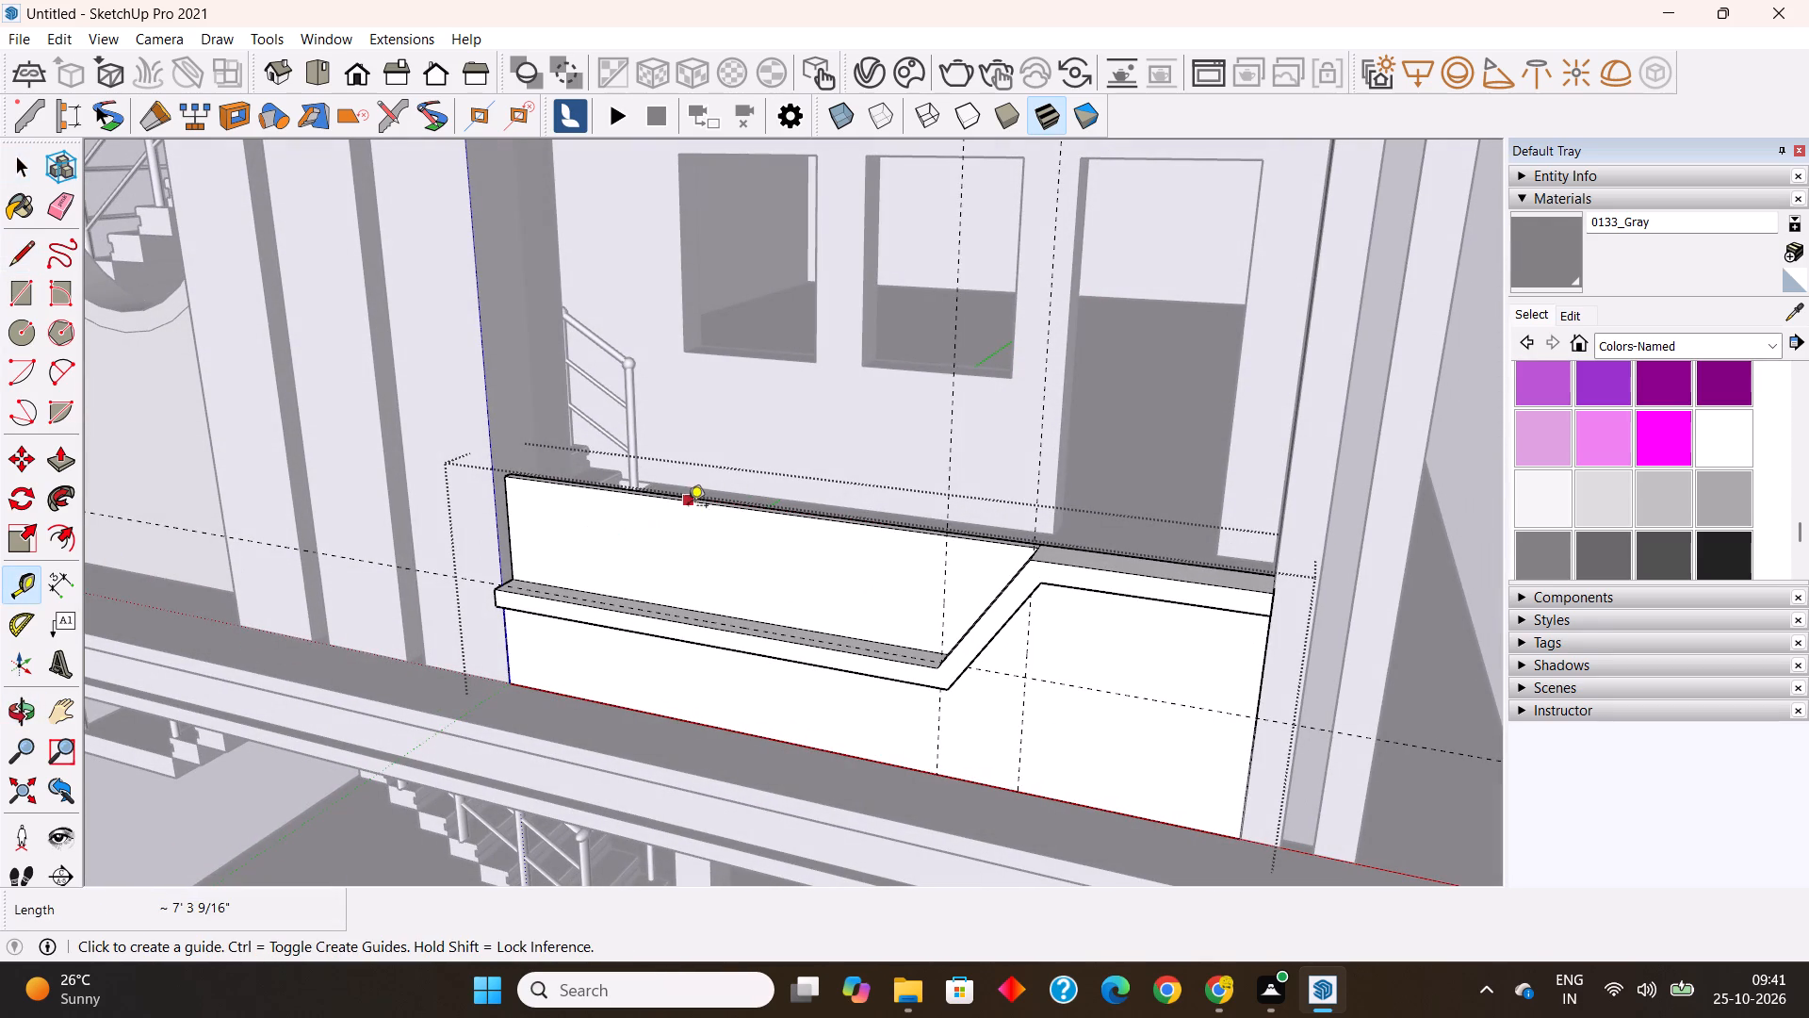
left_click(688, 506)
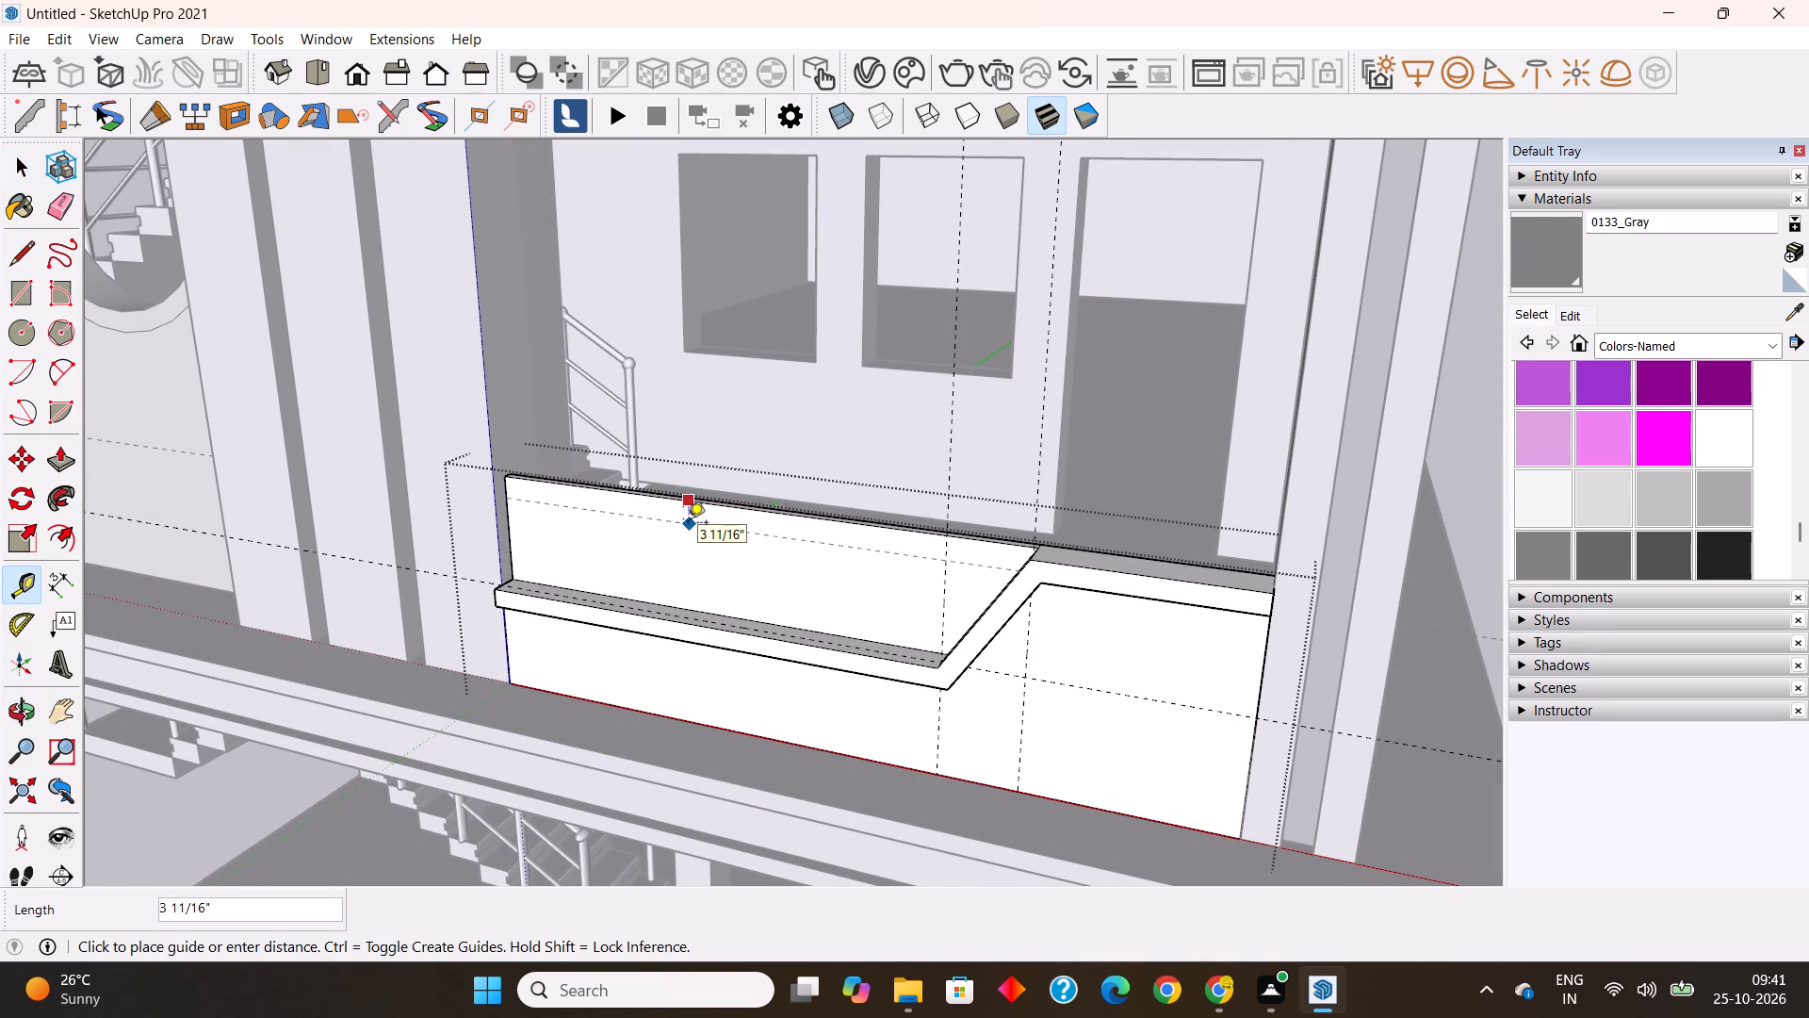
key("2")
key("shift+quotedbl")
key("Return")
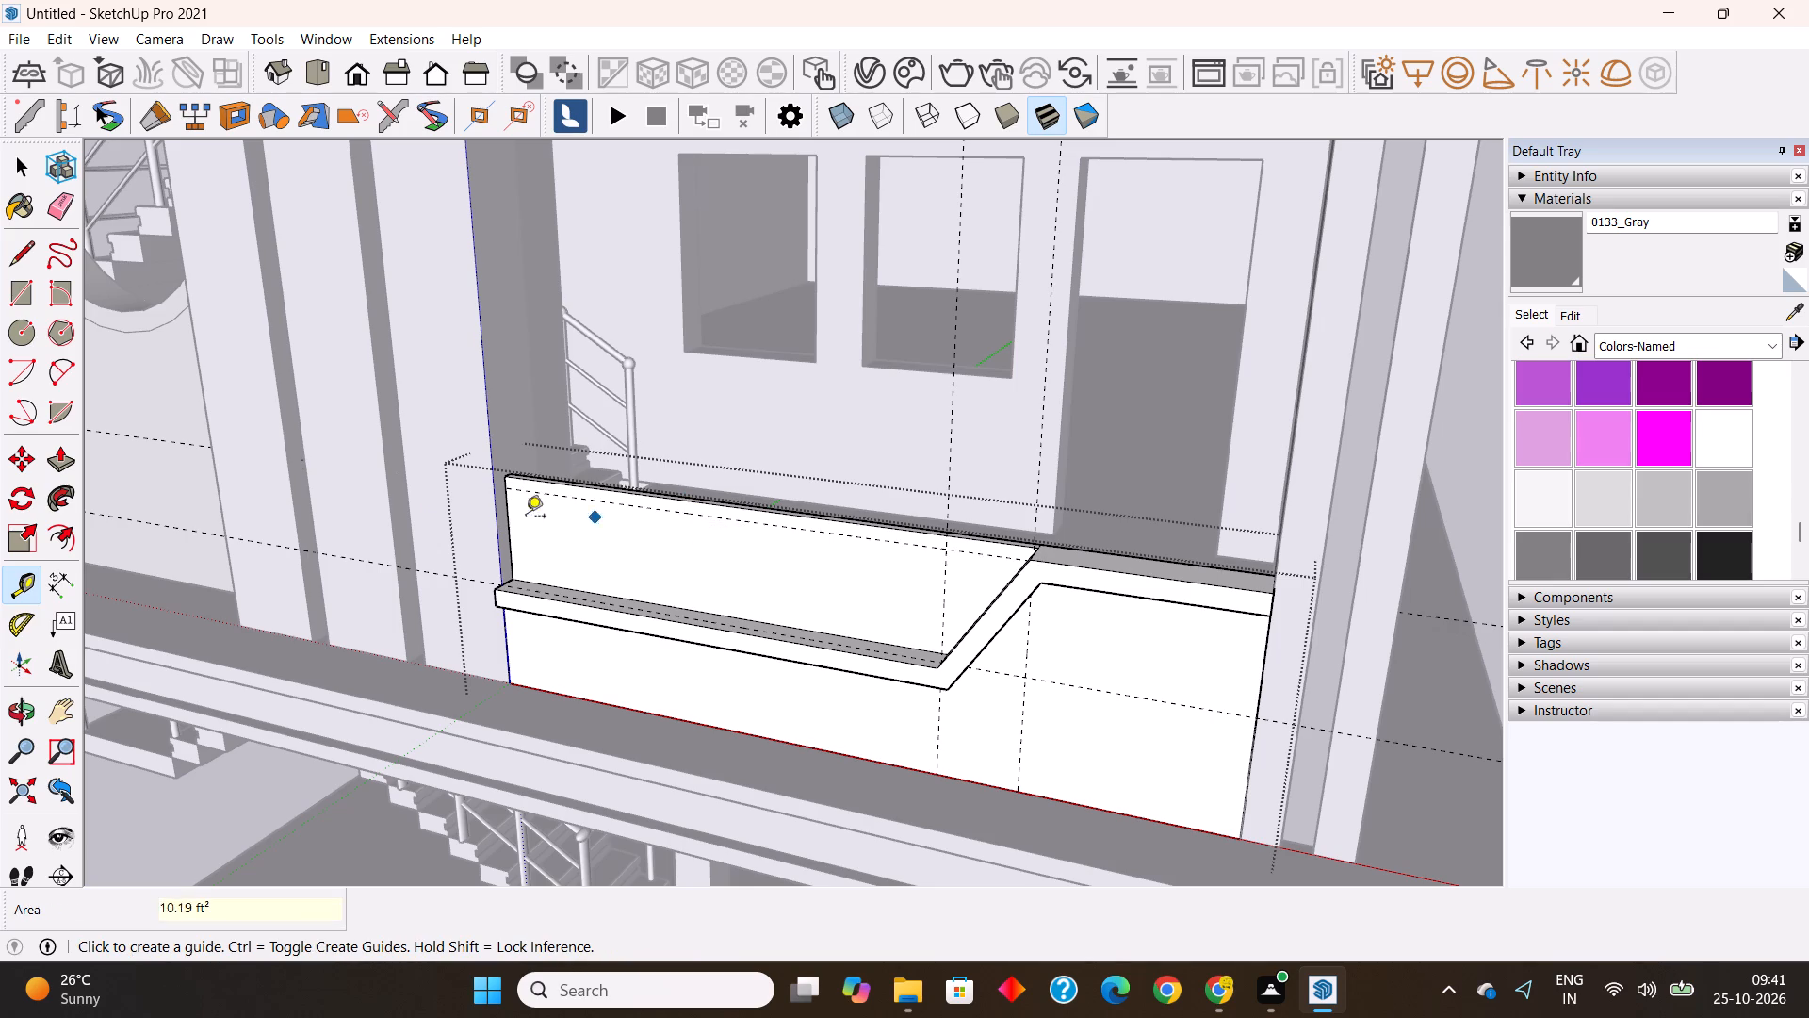
Draw a line about 7' 2" long along the 2" guide on the recessed panel, from the slanted band to the panel's far end.
left_click(17, 258)
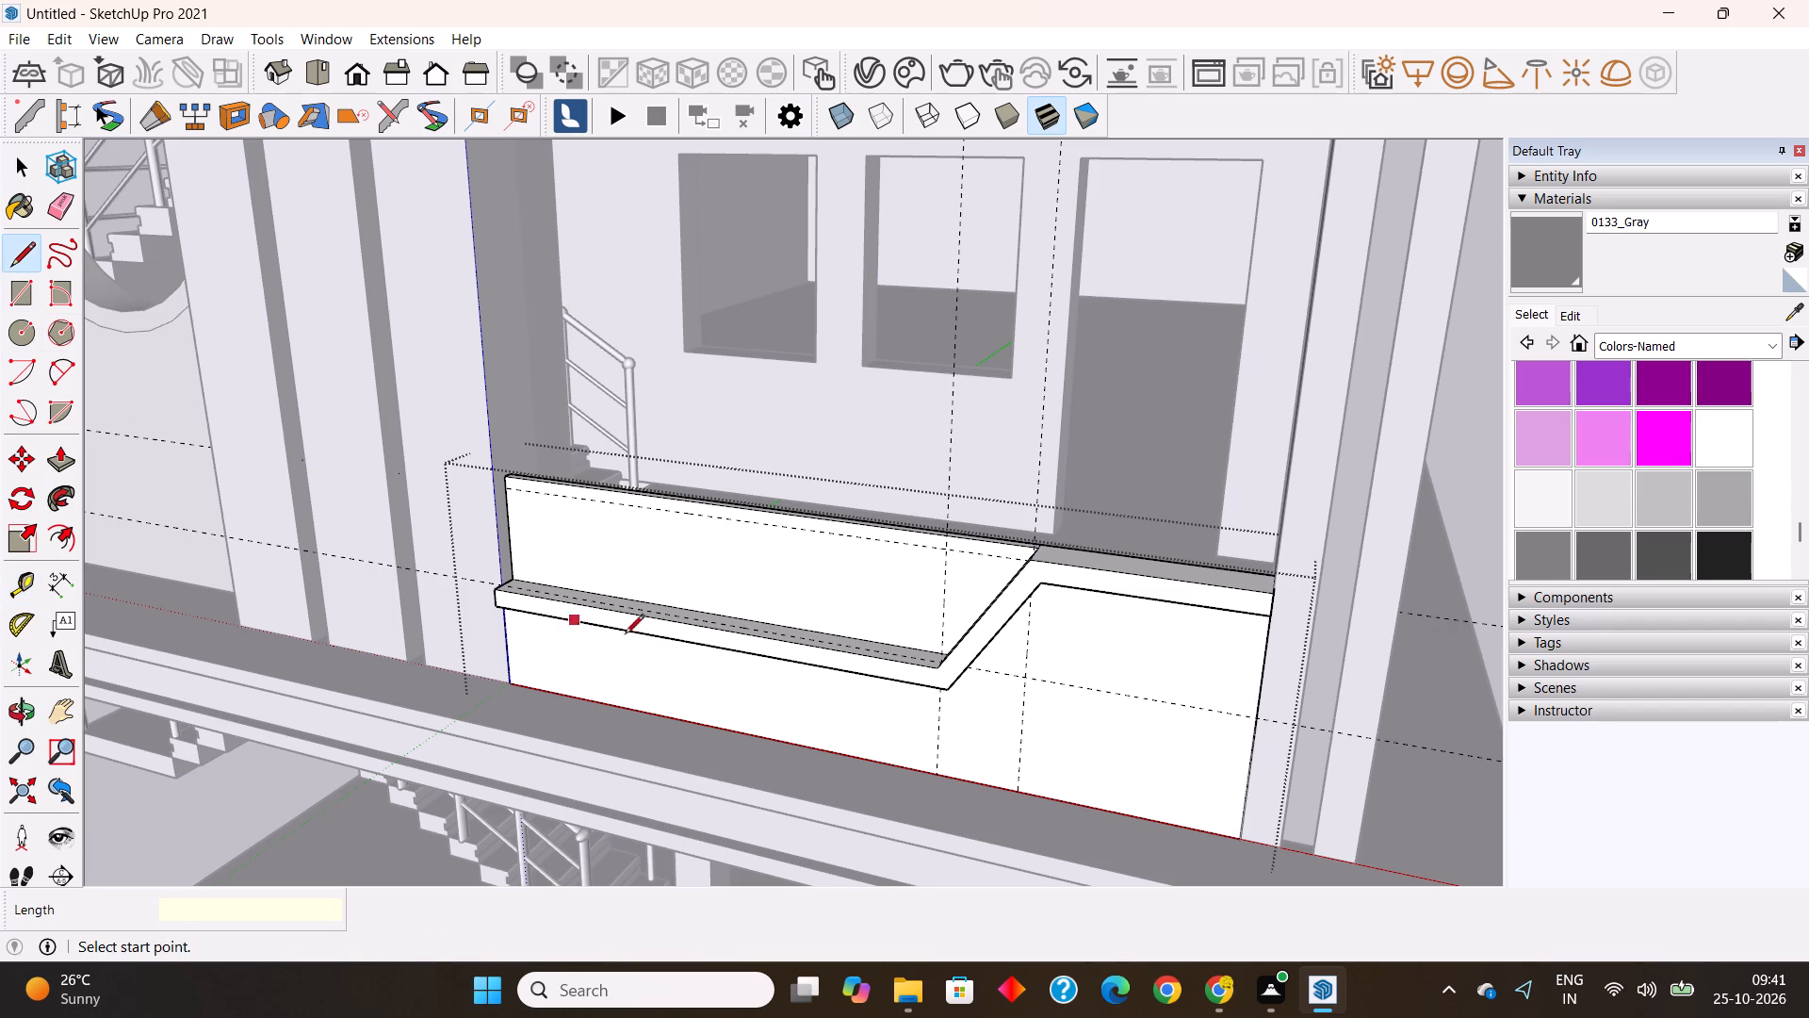
middle_click_drag(755, 637, 1218, 632)
scroll(1226, 467, "up", 3)
scroll(1133, 489, "up", 2)
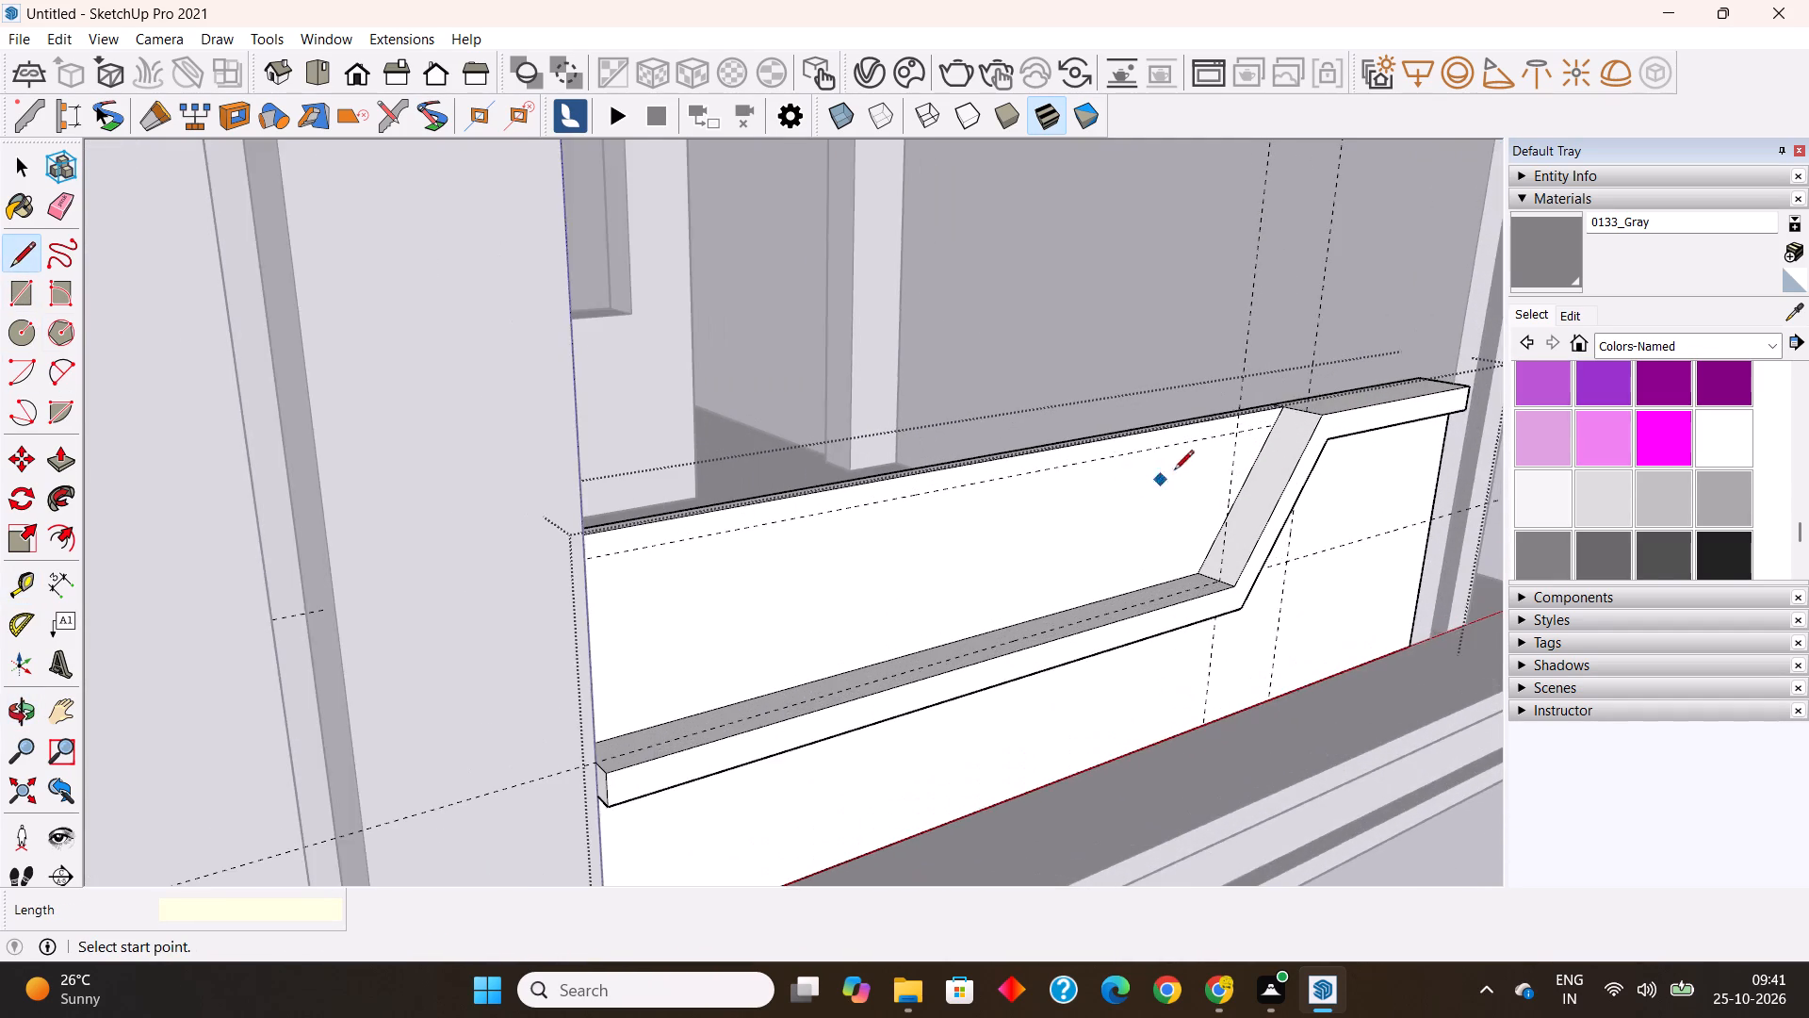
scroll(1252, 424, "up", 2)
left_click(1276, 426)
scroll(1104, 484, "down", 3)
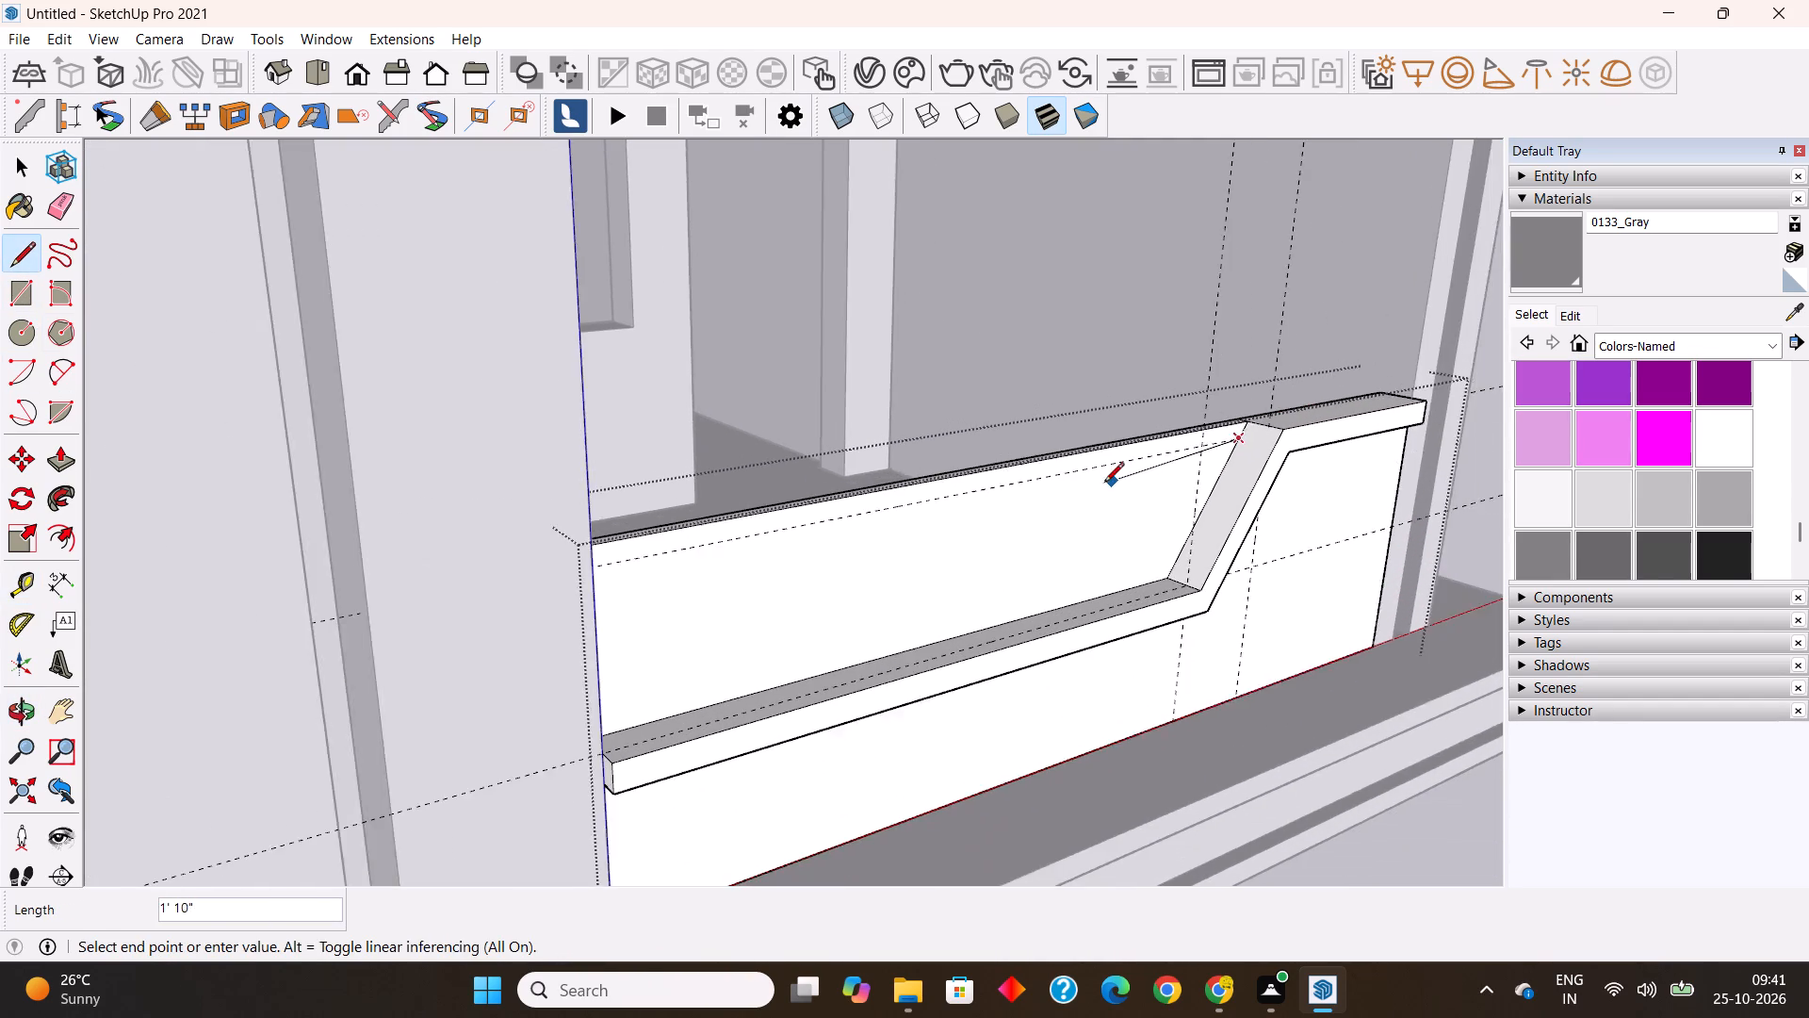
scroll(1104, 484, "down", 2)
middle_click_drag(954, 553, 541, 531)
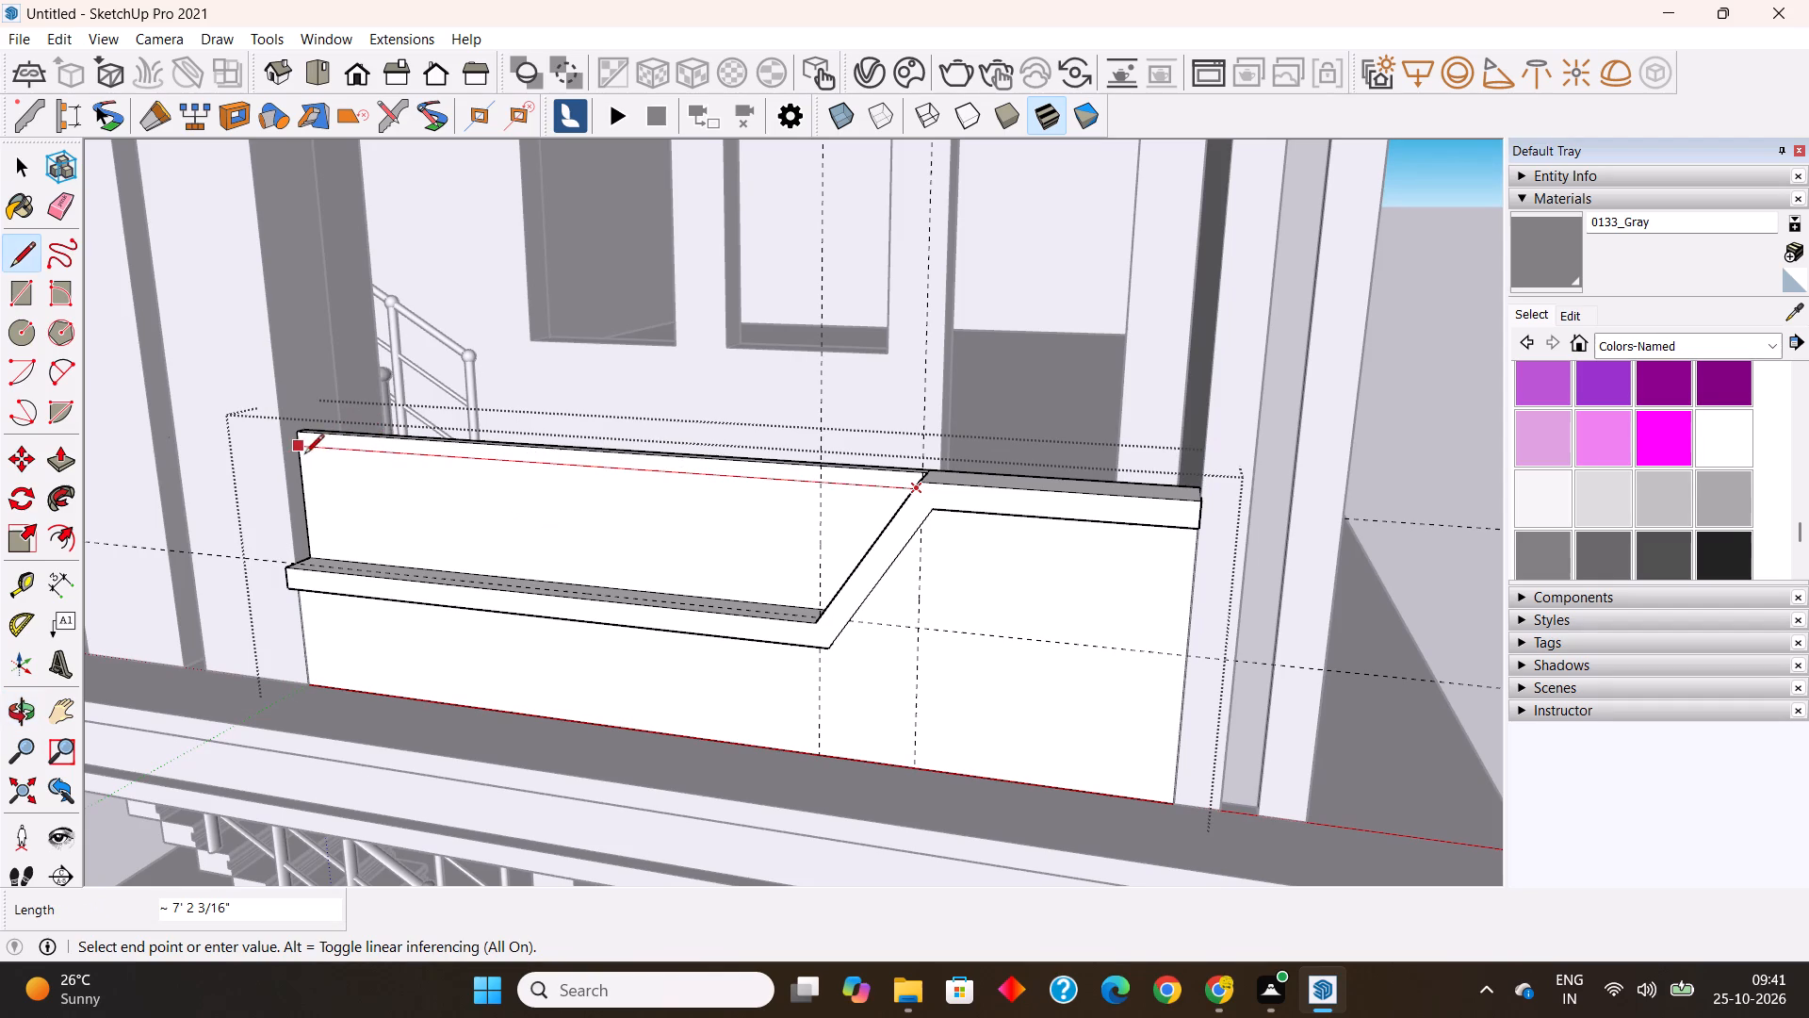
left_click(300, 447)
key("space")
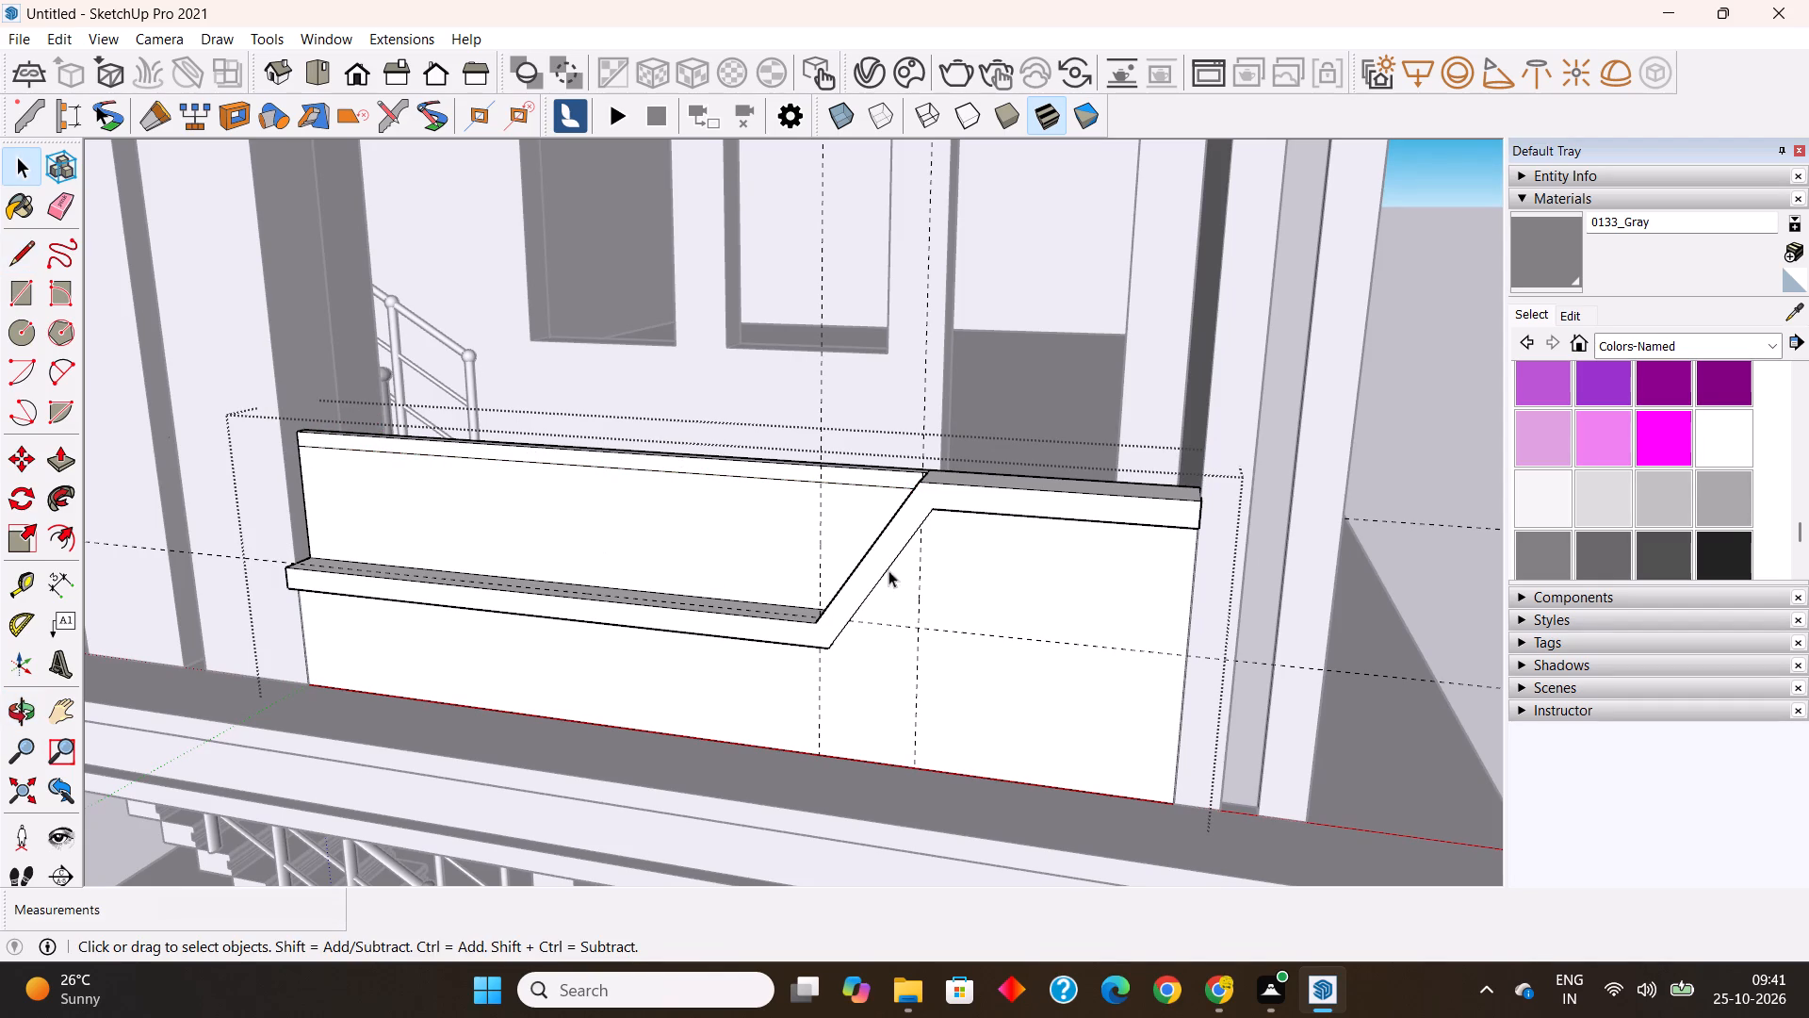
Paint the recessed panel below the 2" top strip with Translucent Glass Blue from the Glass and Mirrors materials.
left_click(1772, 342)
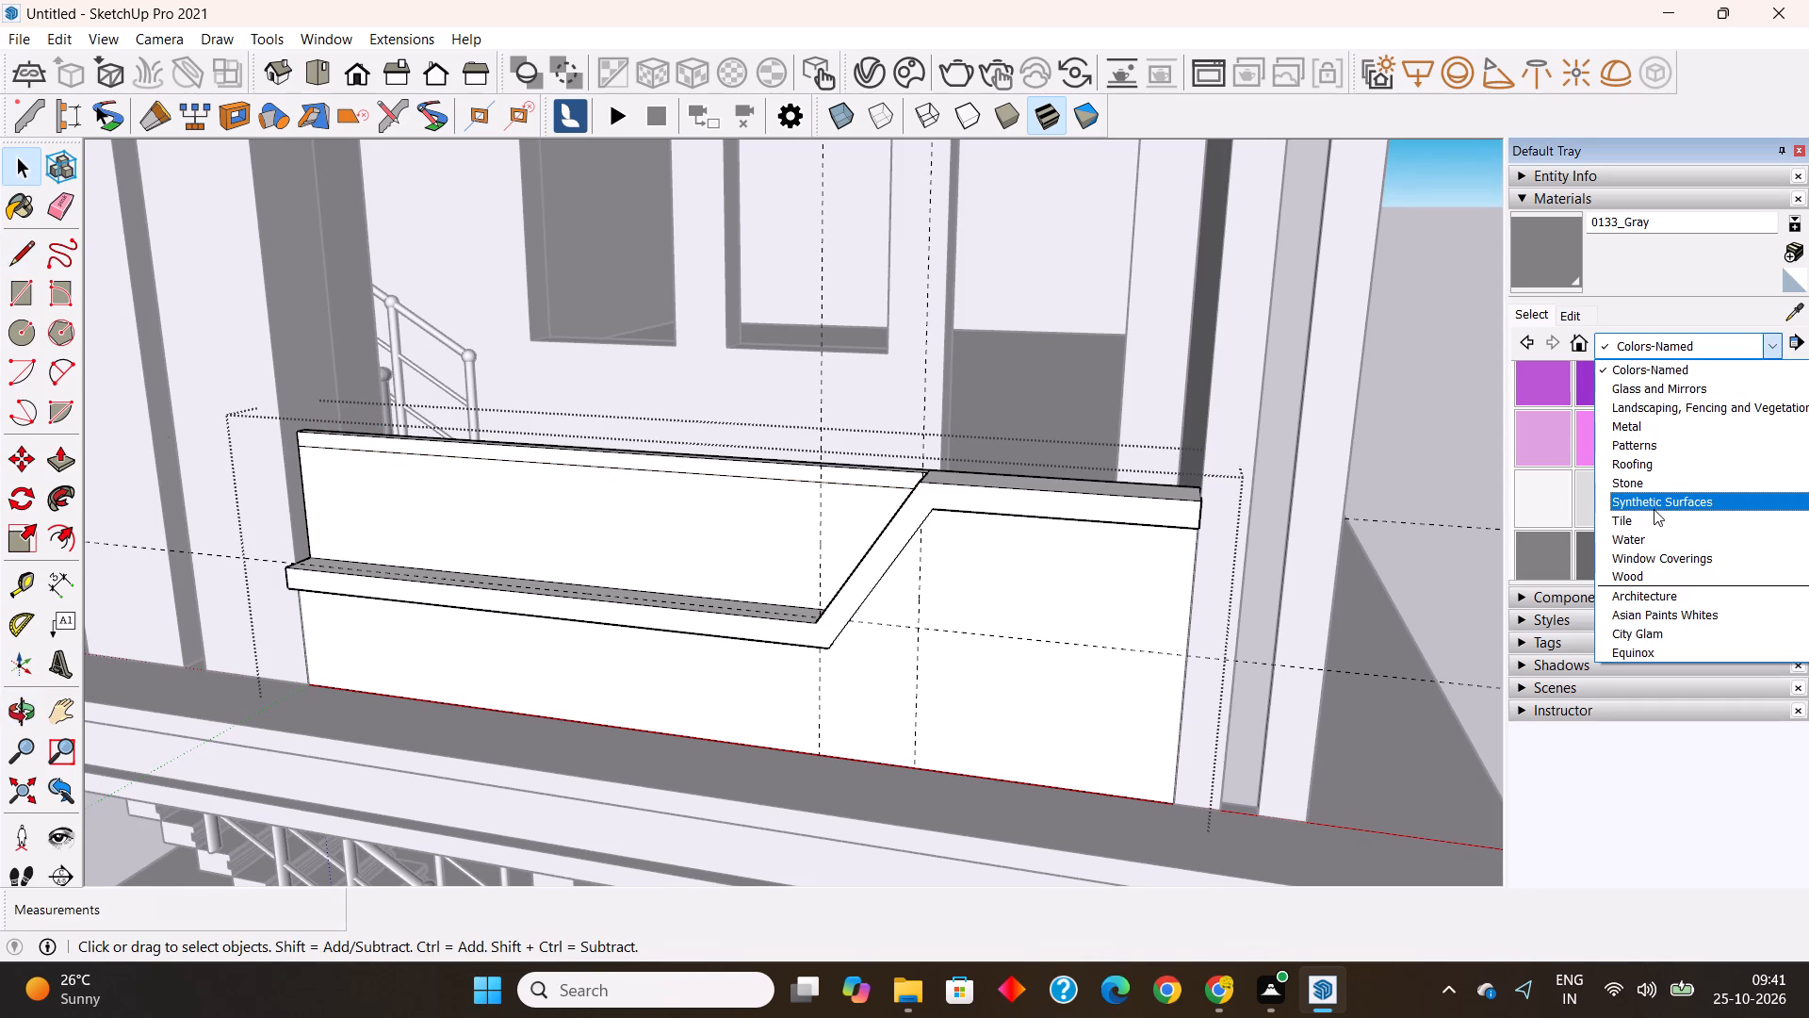
left_click(1645, 557)
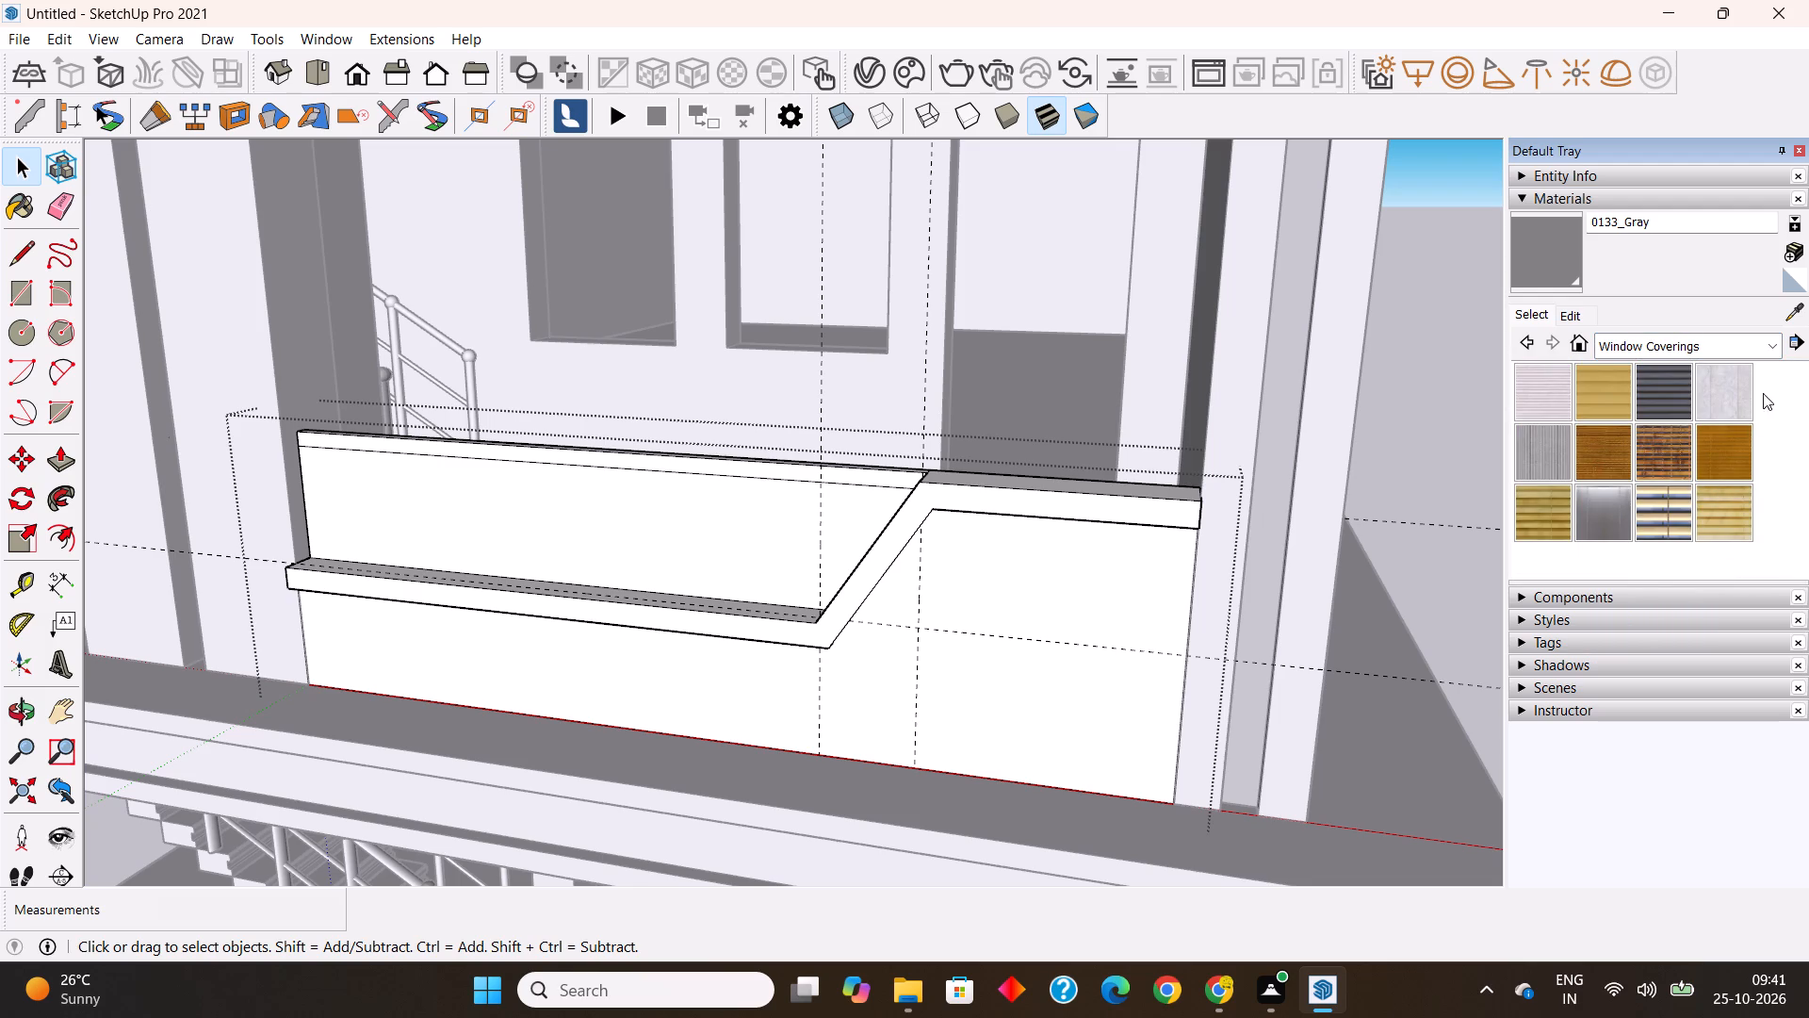
left_click(1774, 345)
scroll(1669, 406, "up", 1)
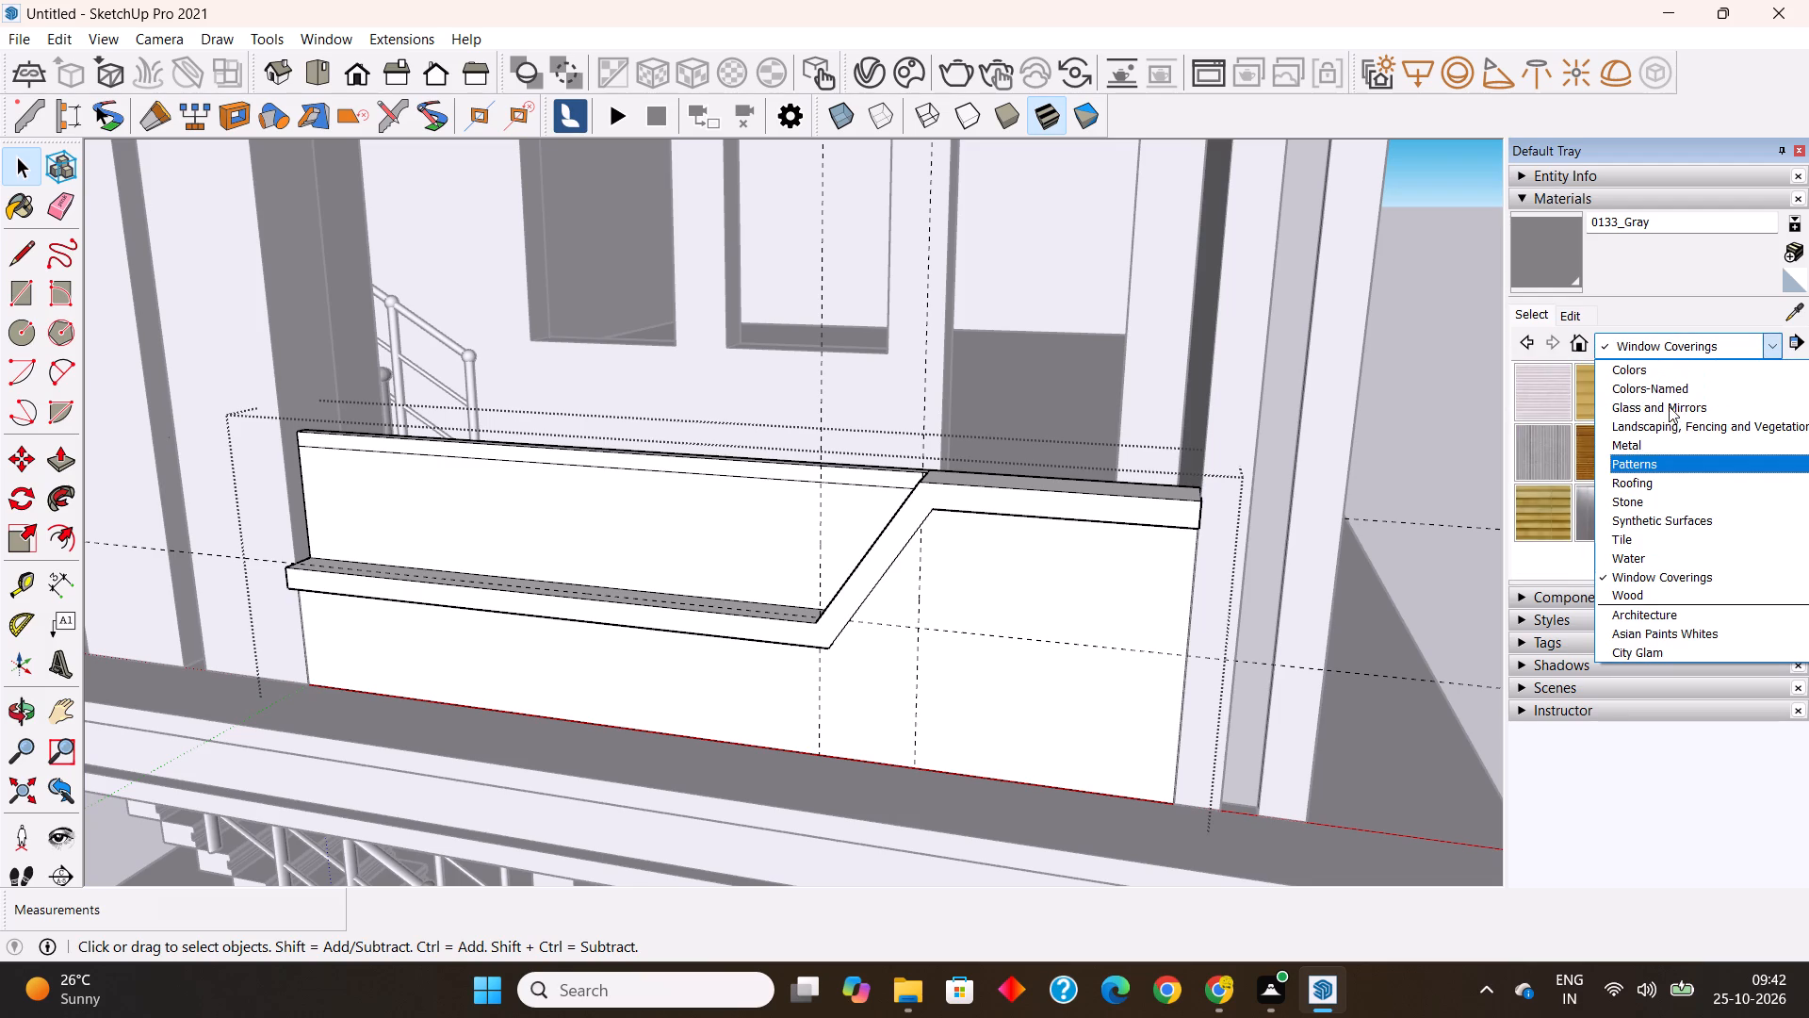
left_click(1665, 405)
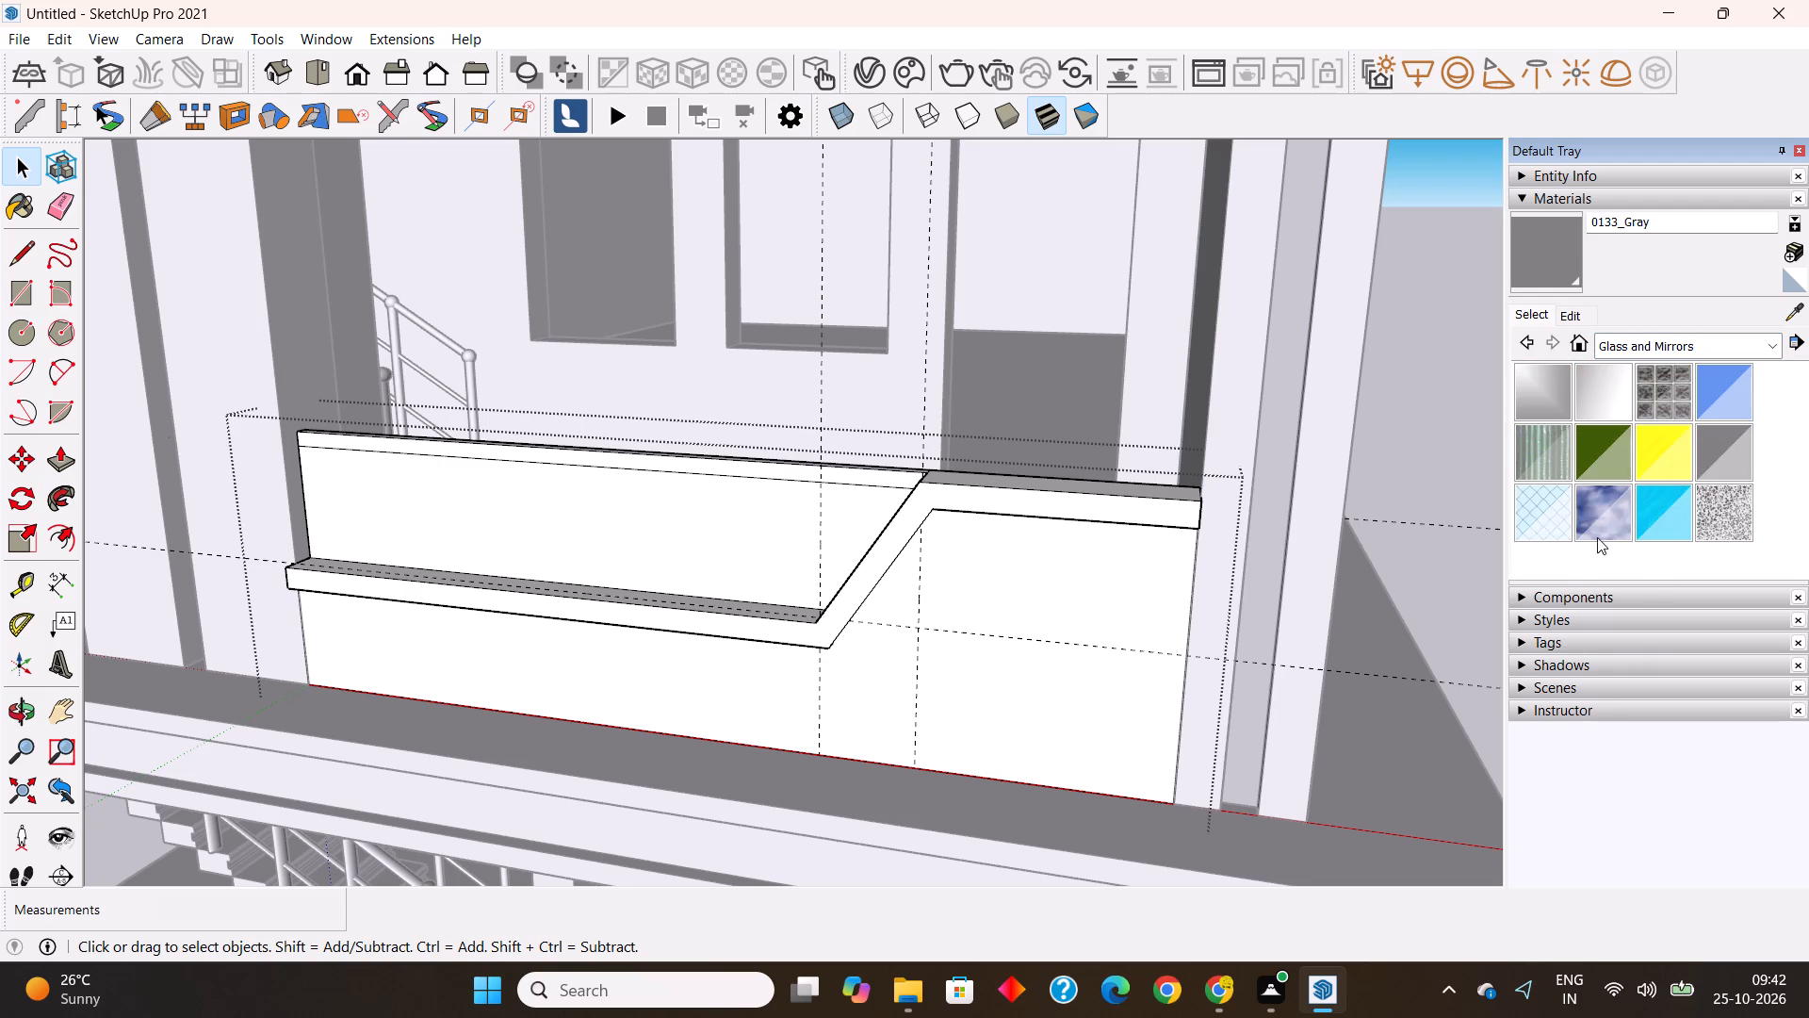
left_click(1743, 381)
left_click(728, 530)
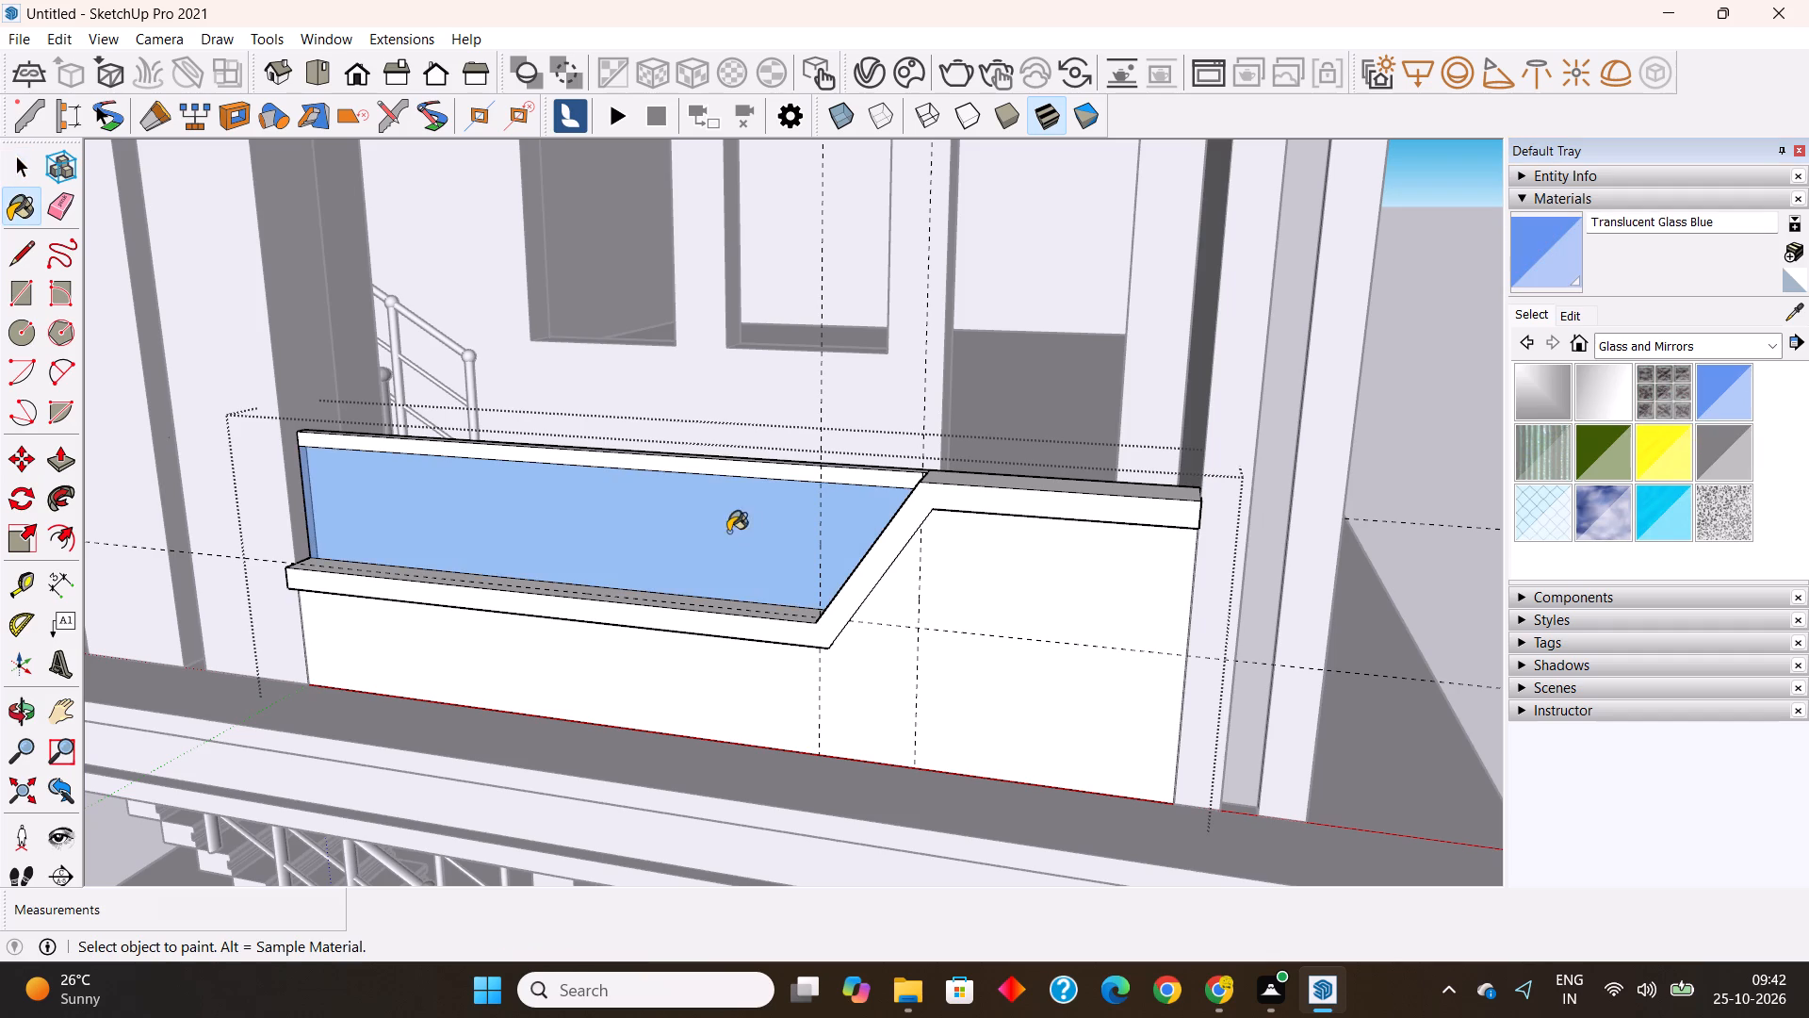
middle_click_drag(853, 650, 694, 734)
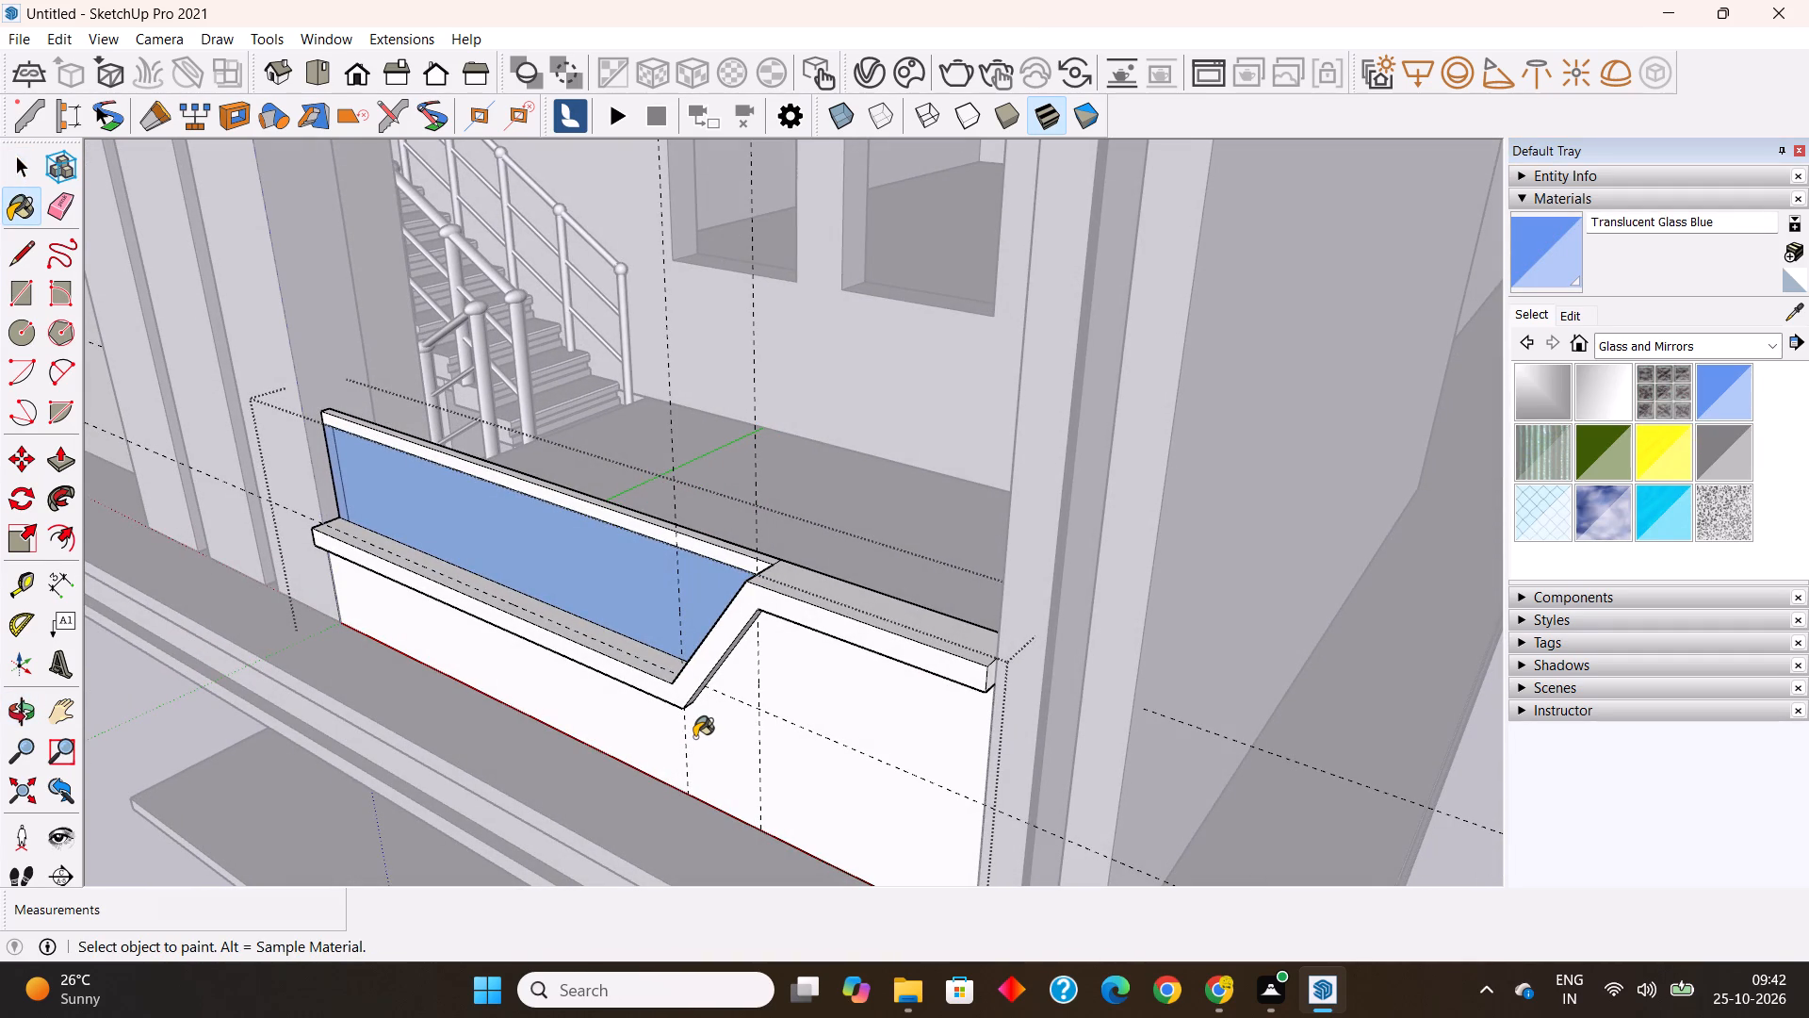
key("space")
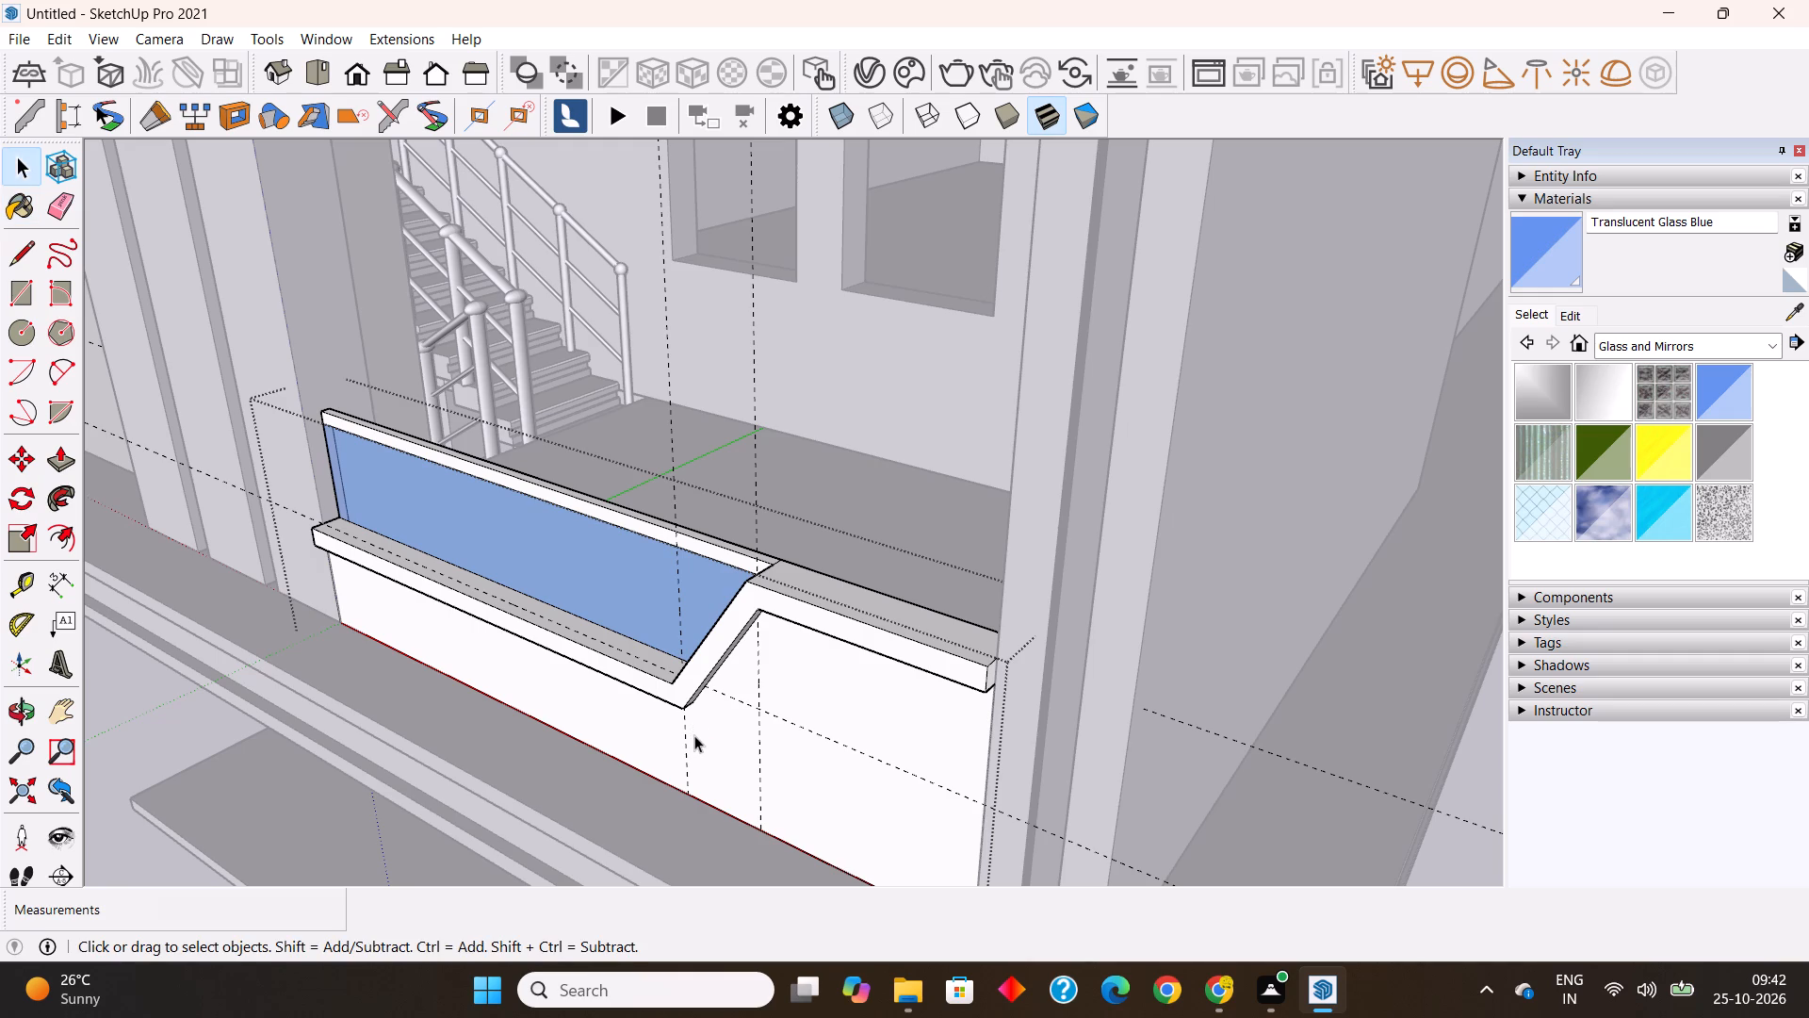
Delete the two horizontal and two vertical guides inside the parapet group, and leave the group.
scroll(785, 568, "down", 12)
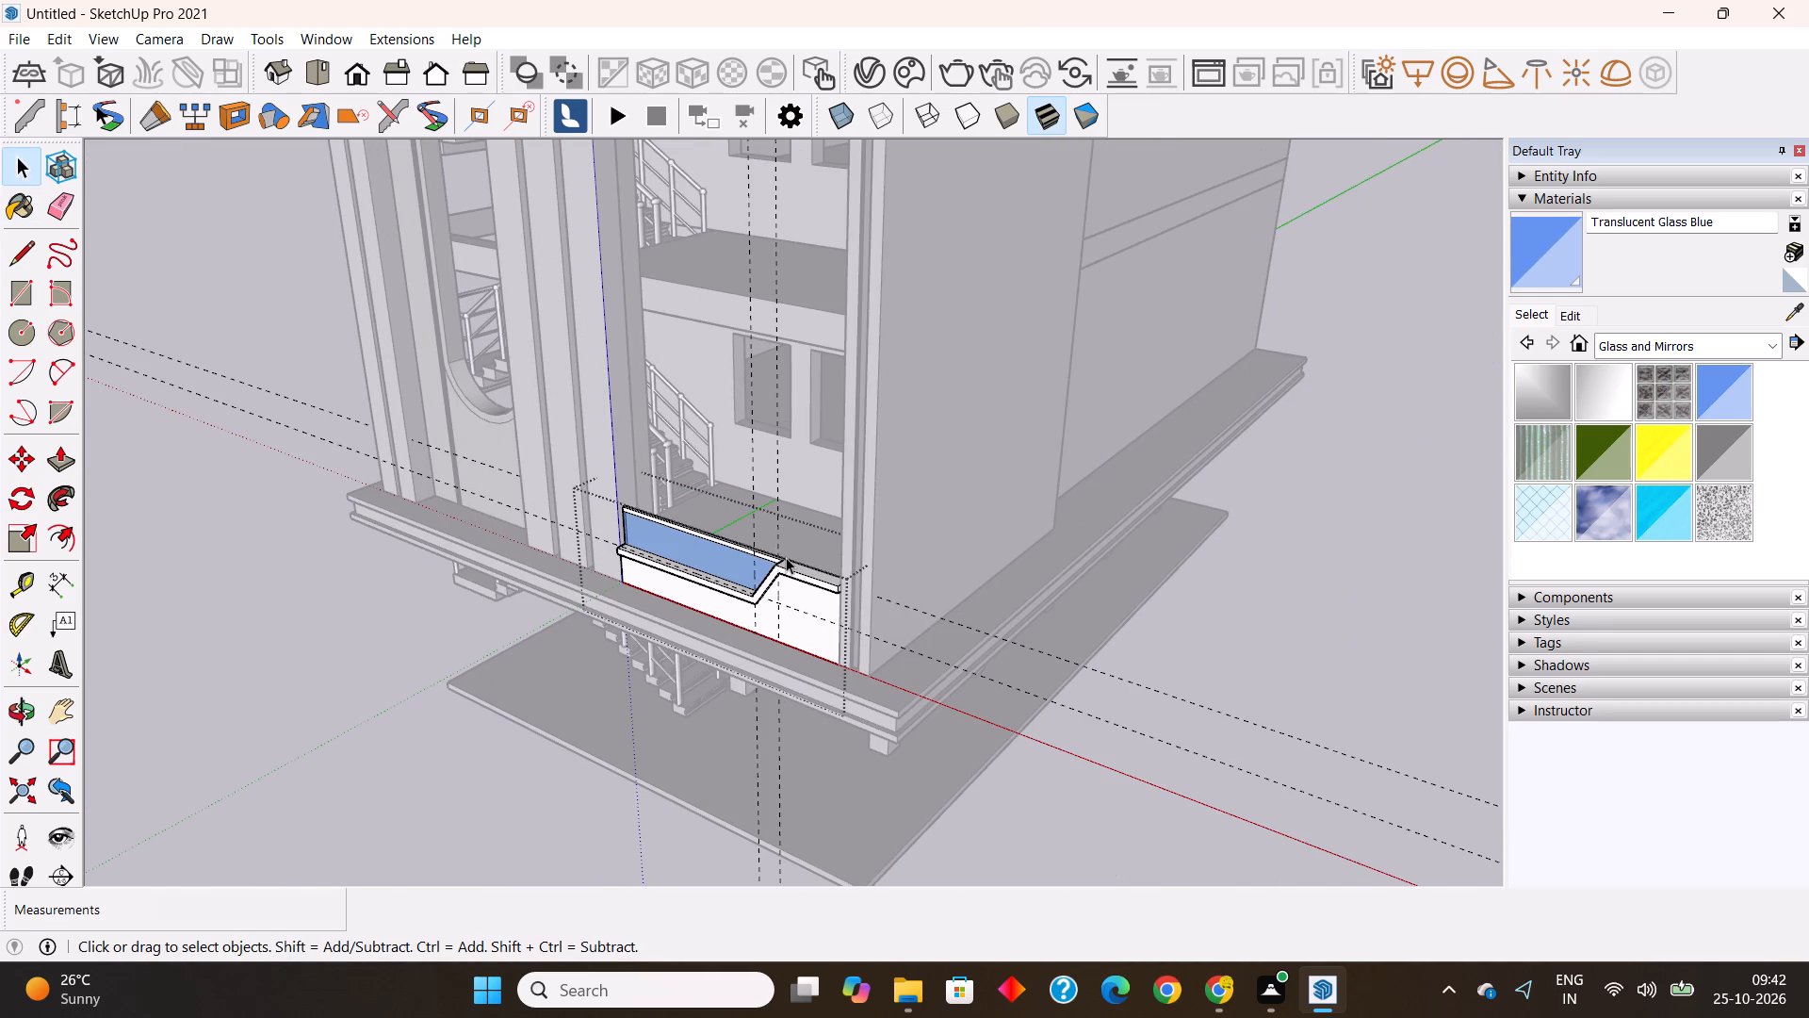
scroll(786, 557, "down", 7)
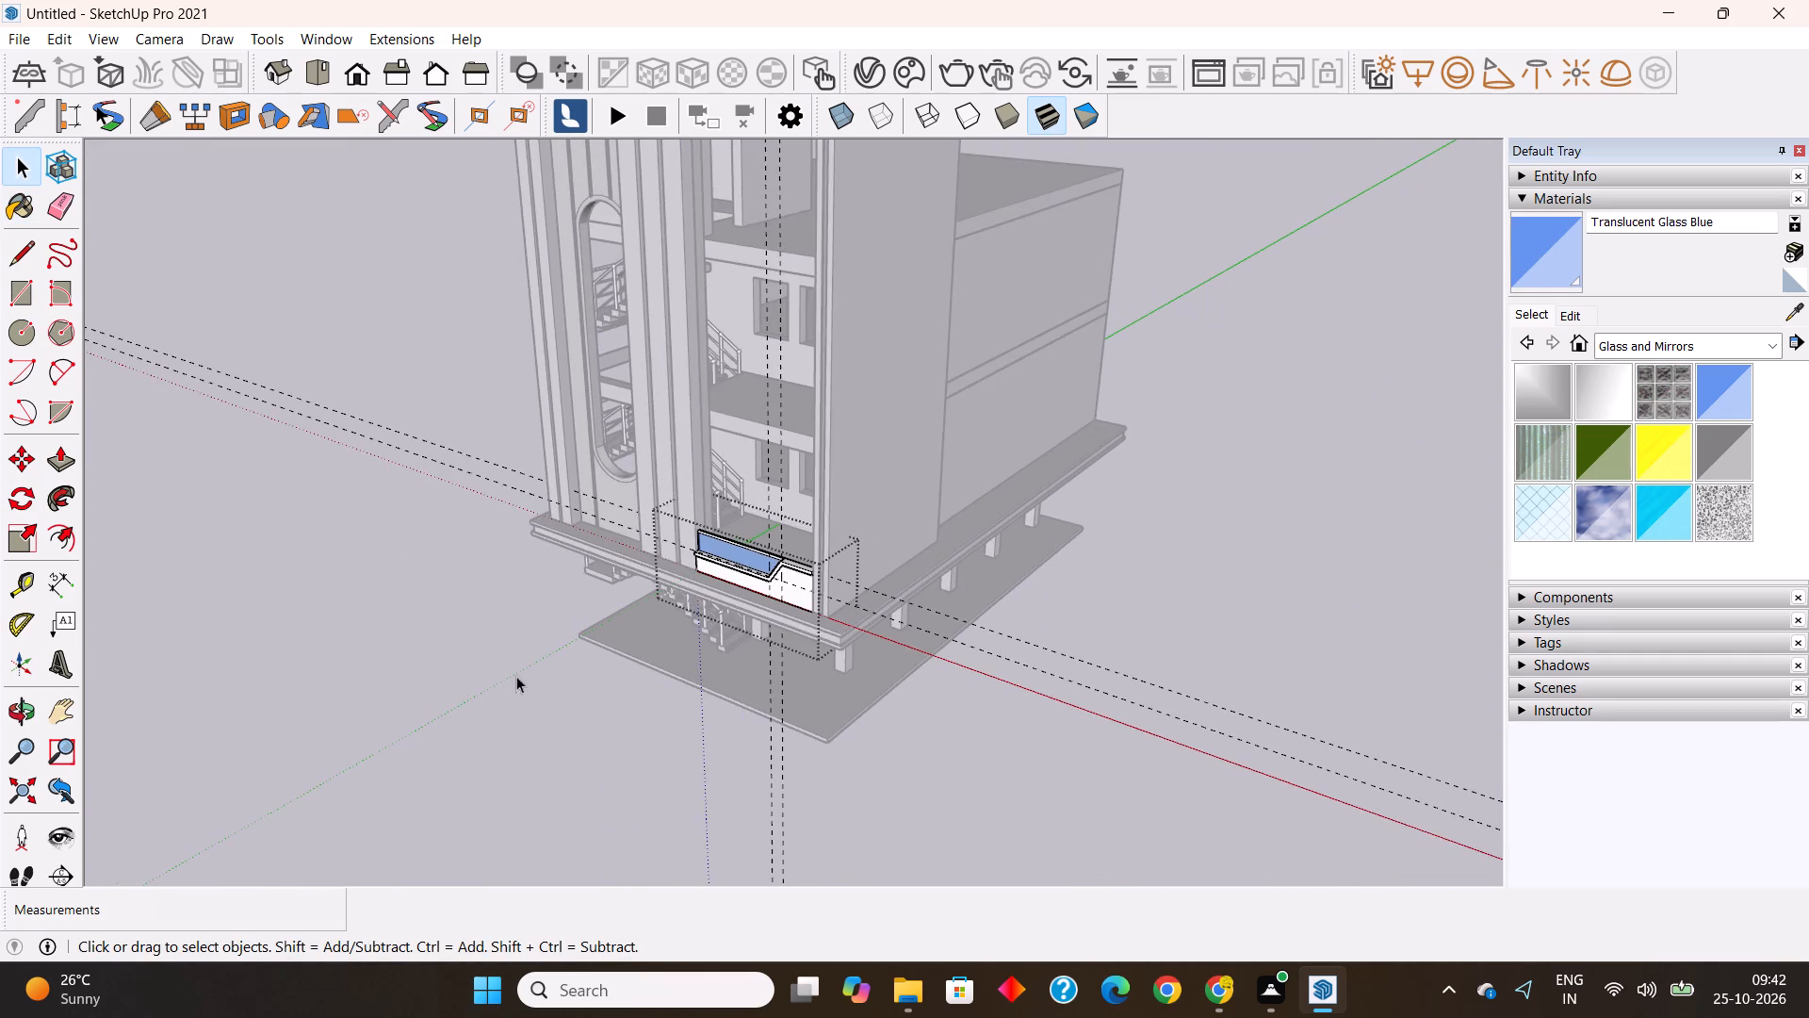
left_click(457, 689)
left_click(1067, 659)
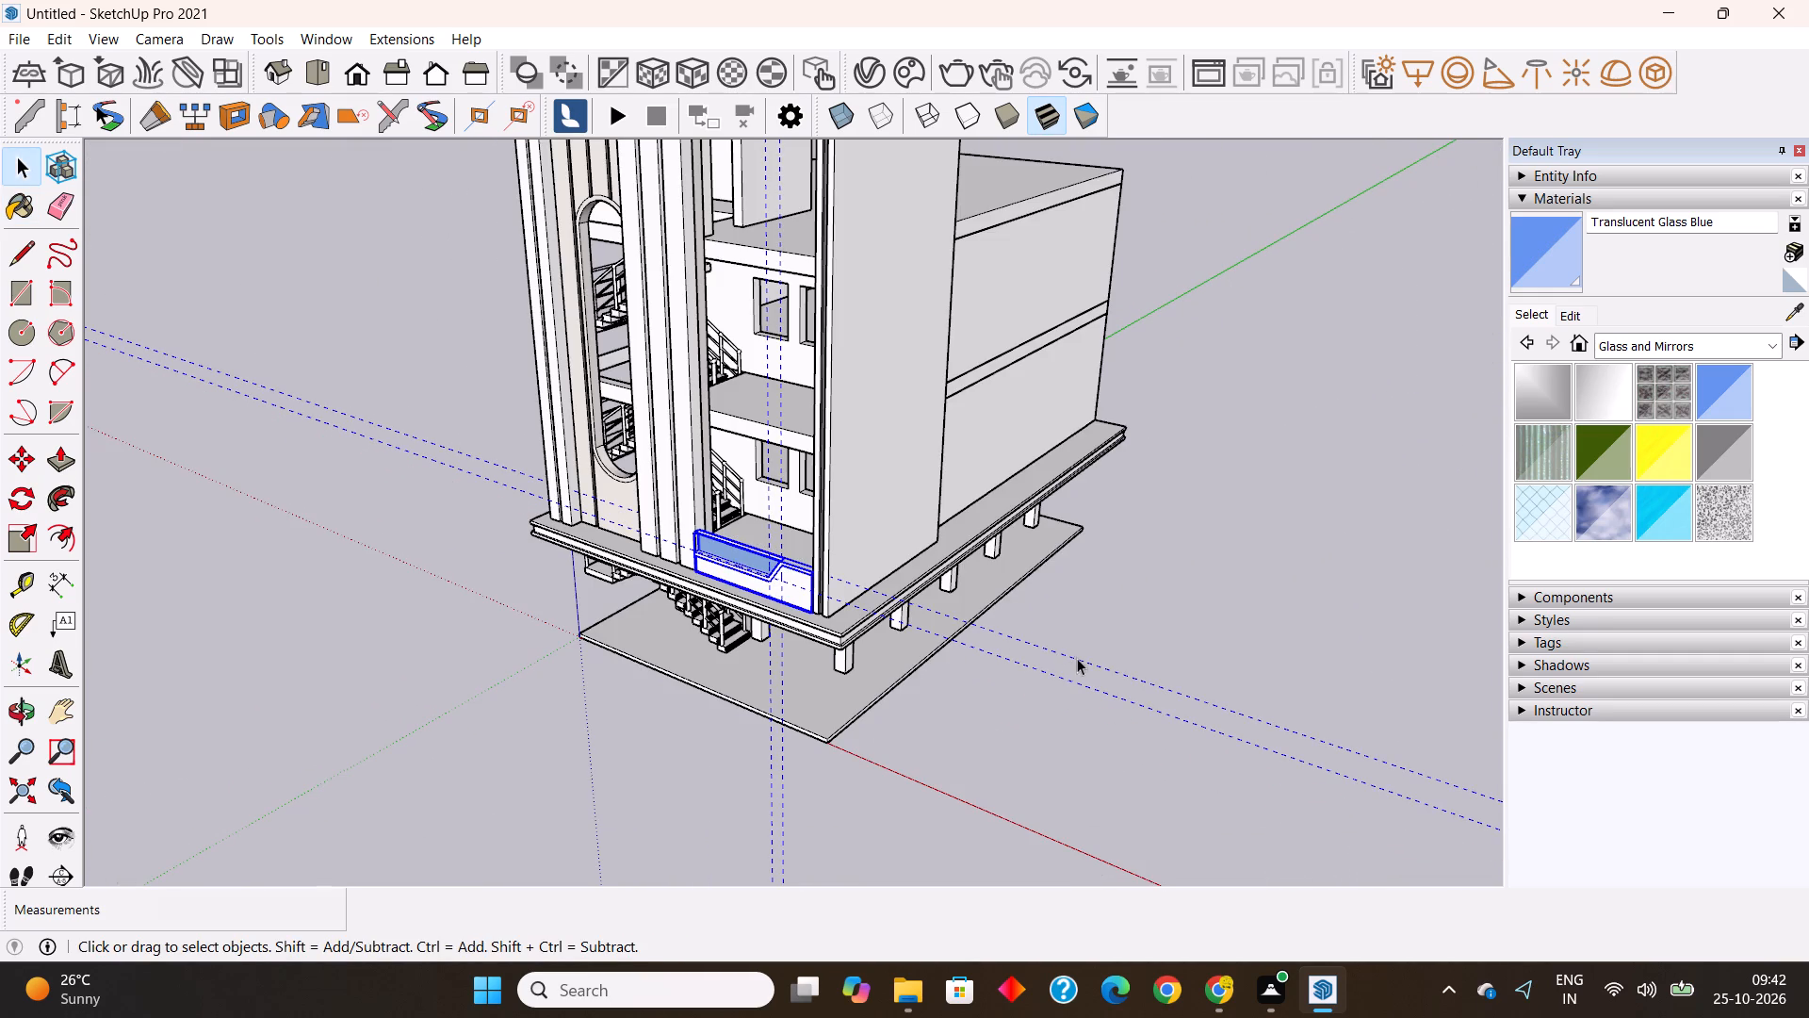
double_click(1102, 665)
left_click_drag(1172, 632, 1084, 727)
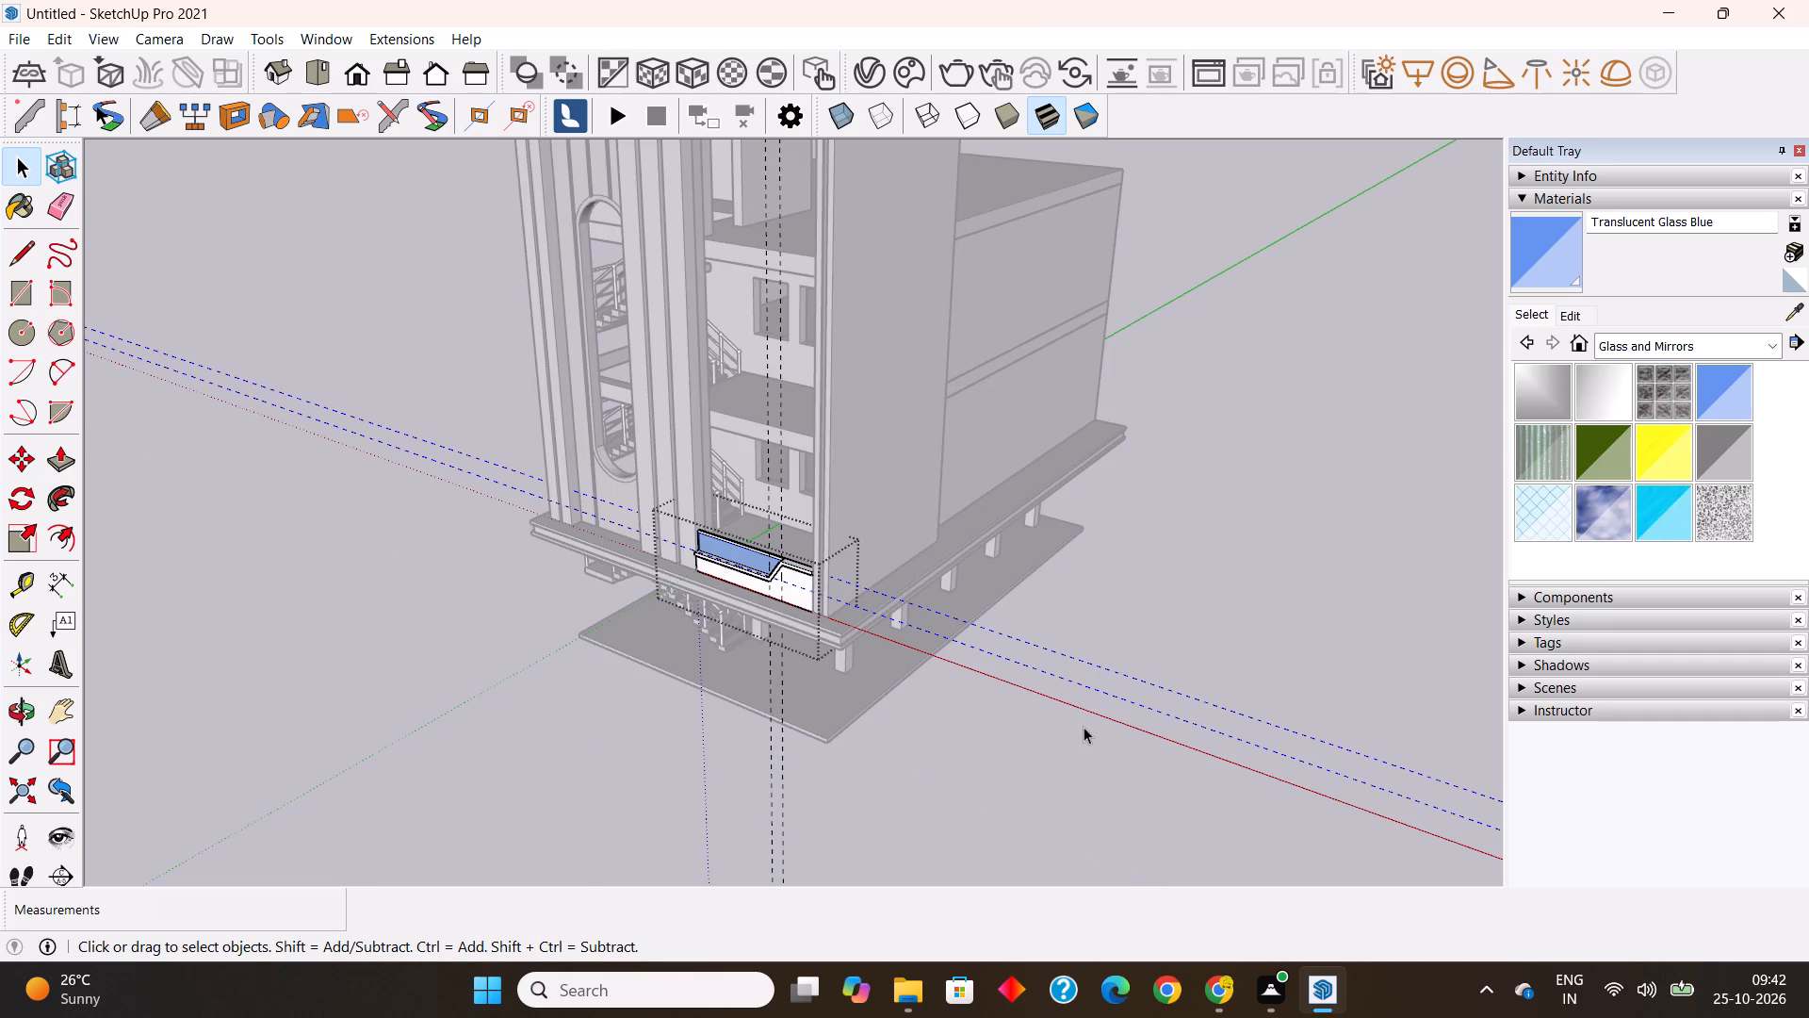
key("Delete")
scroll(927, 572, "down", 4)
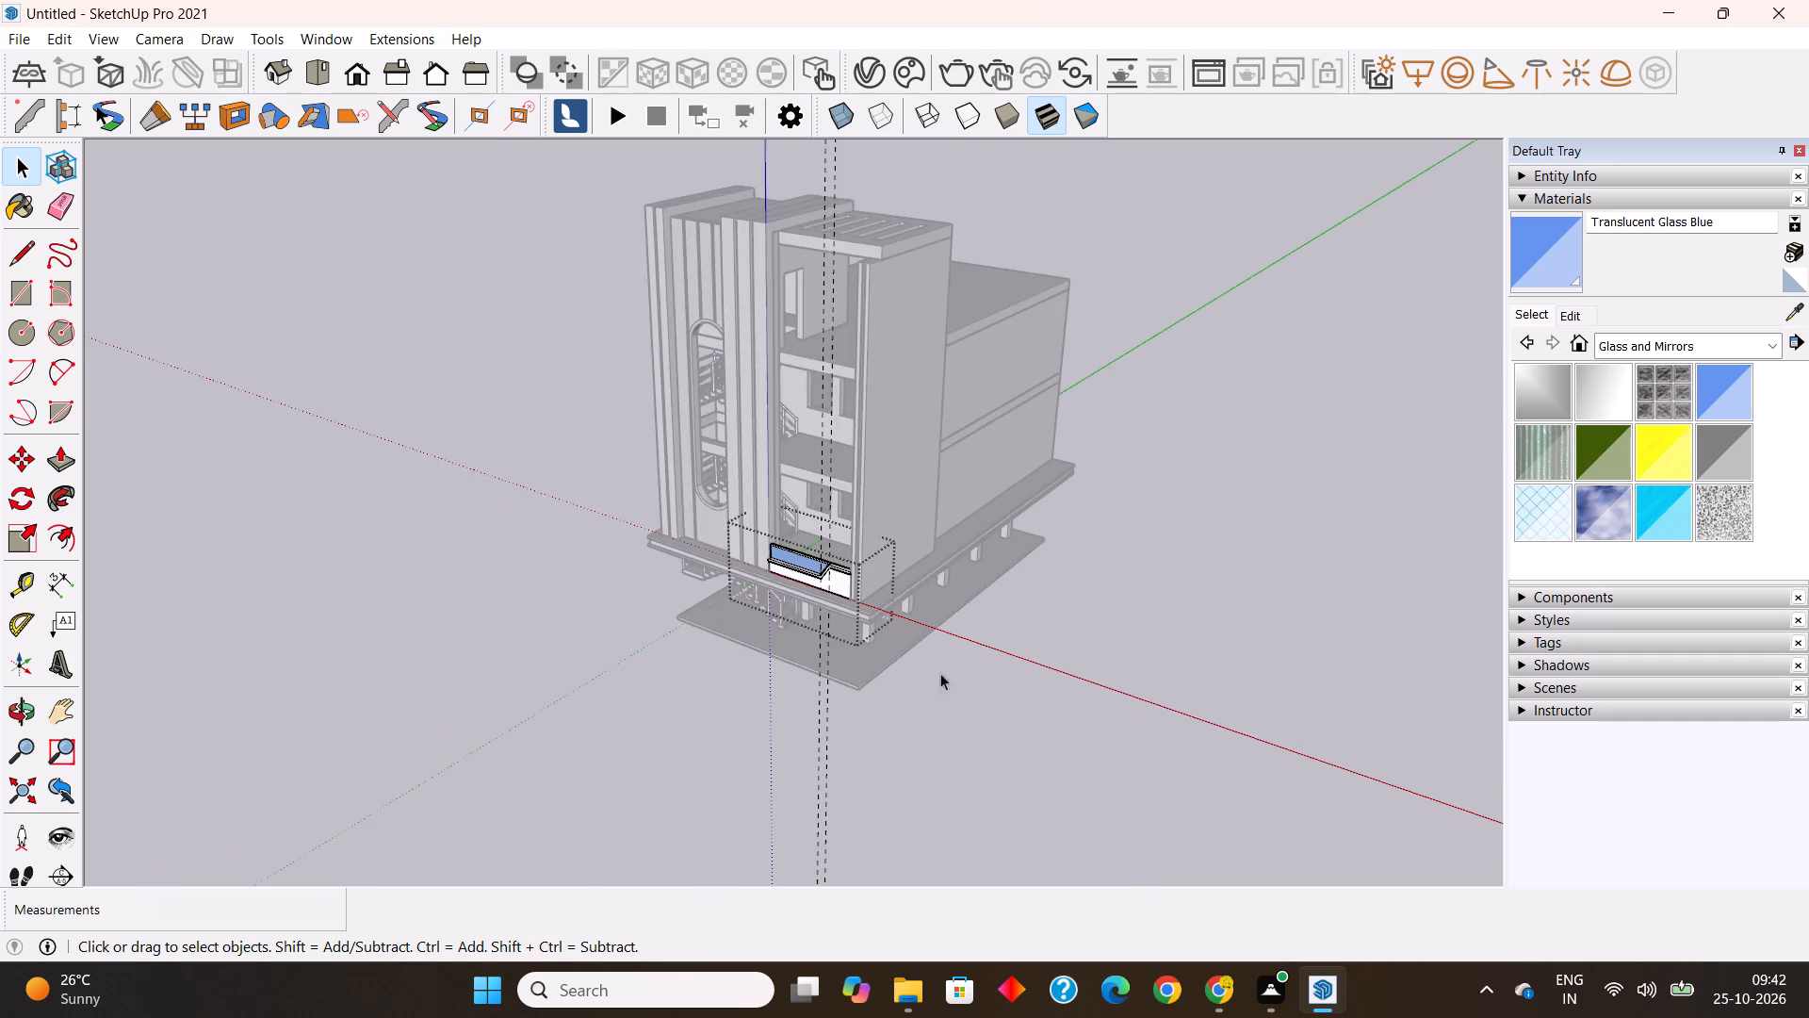
middle_click_drag(973, 693, 1333, 584)
left_click_drag(1038, 689, 832, 739)
key("Delete")
scroll(833, 739, "down", 4)
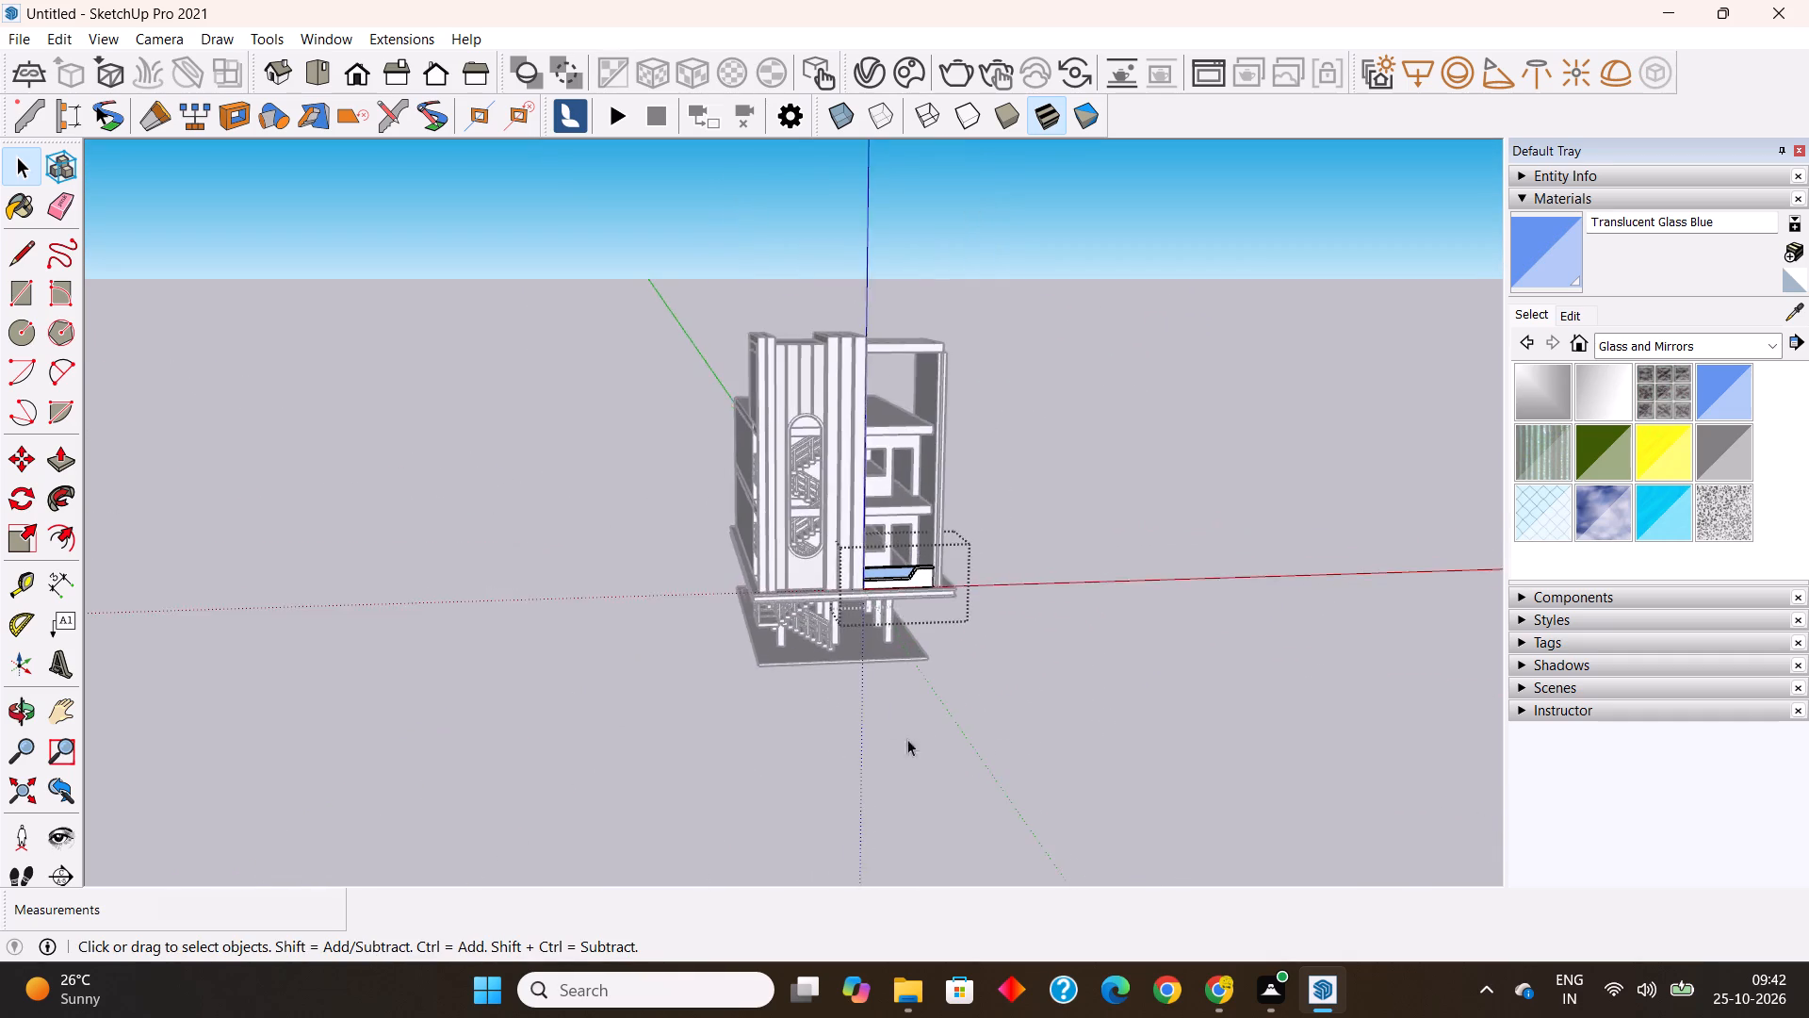
middle_click_drag(935, 736, 912, 758)
left_click(1079, 690)
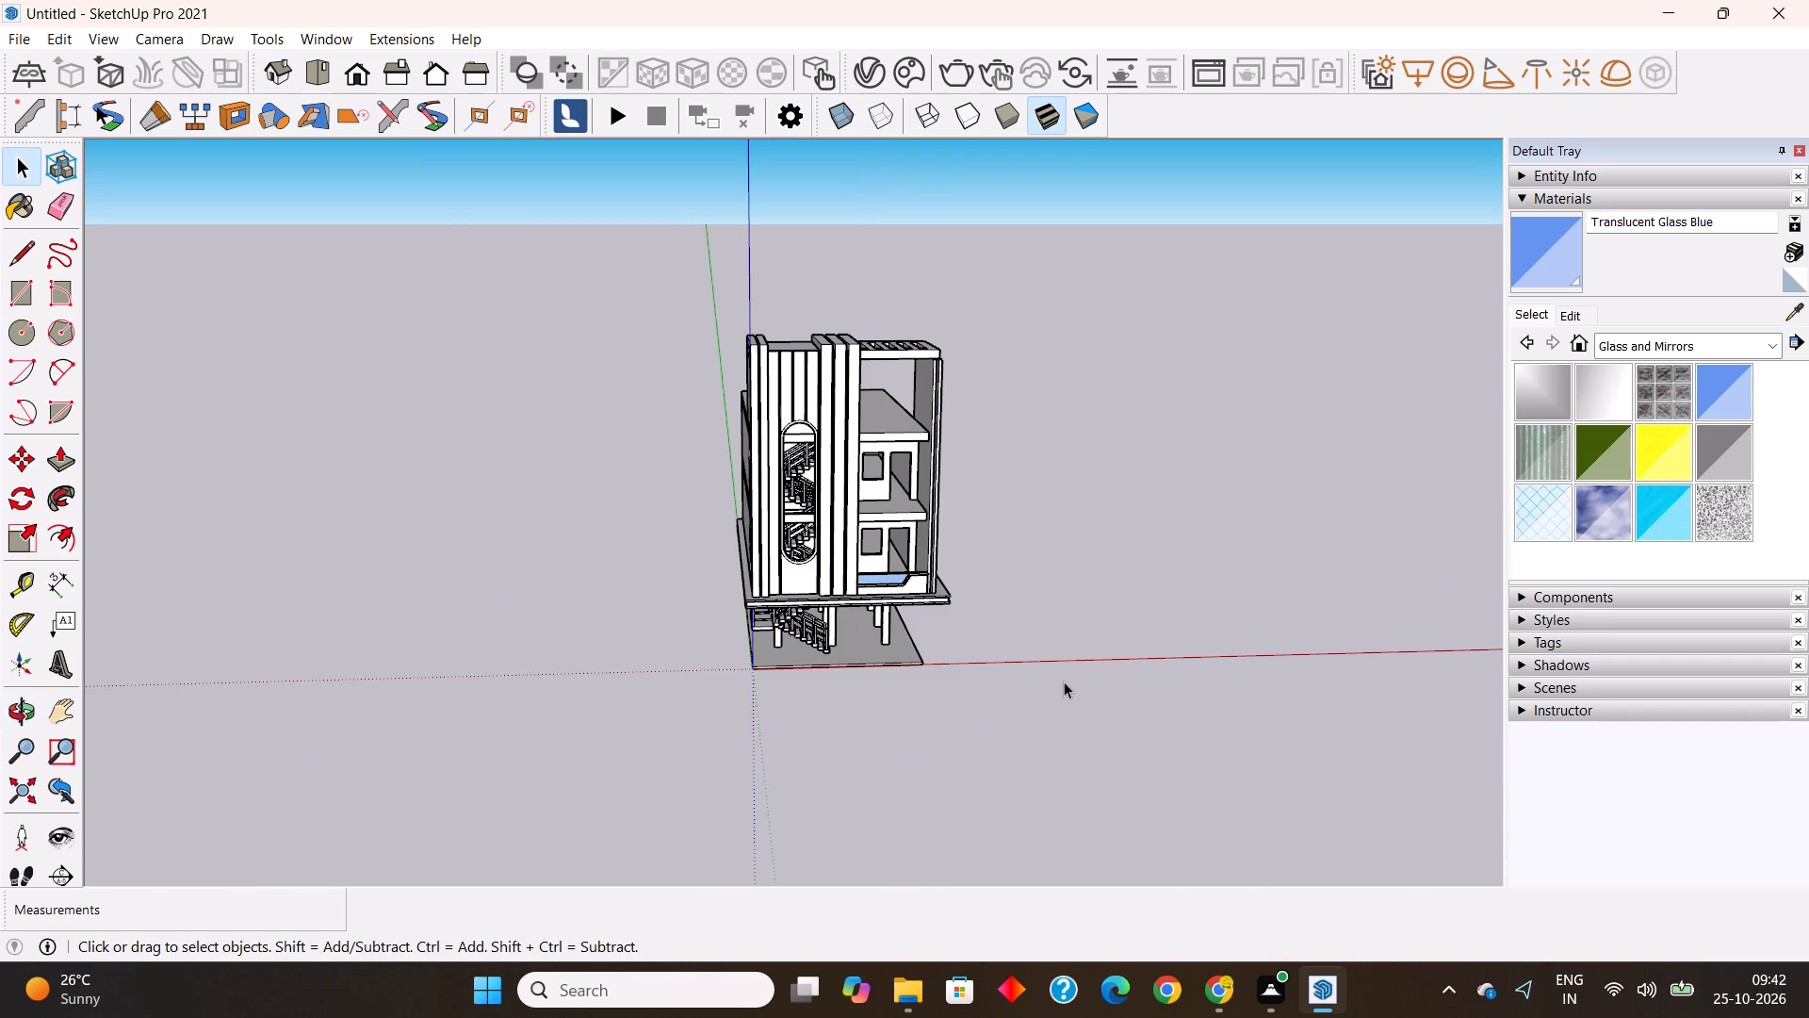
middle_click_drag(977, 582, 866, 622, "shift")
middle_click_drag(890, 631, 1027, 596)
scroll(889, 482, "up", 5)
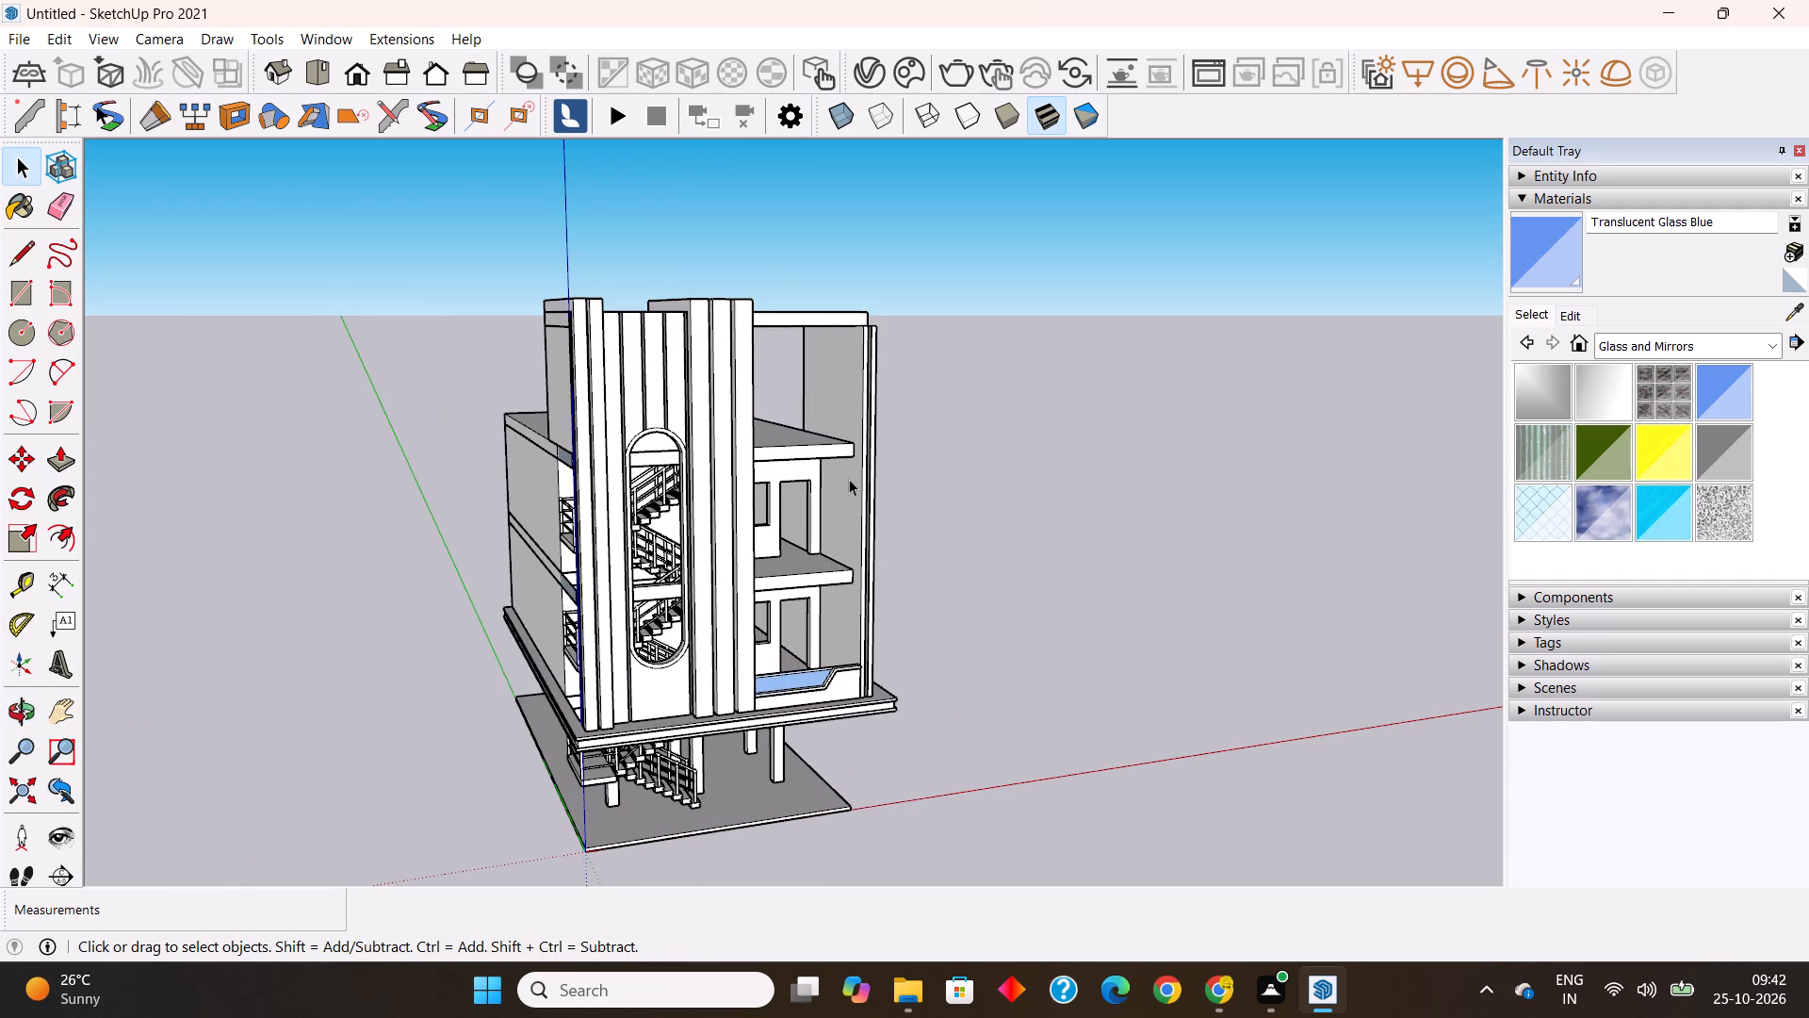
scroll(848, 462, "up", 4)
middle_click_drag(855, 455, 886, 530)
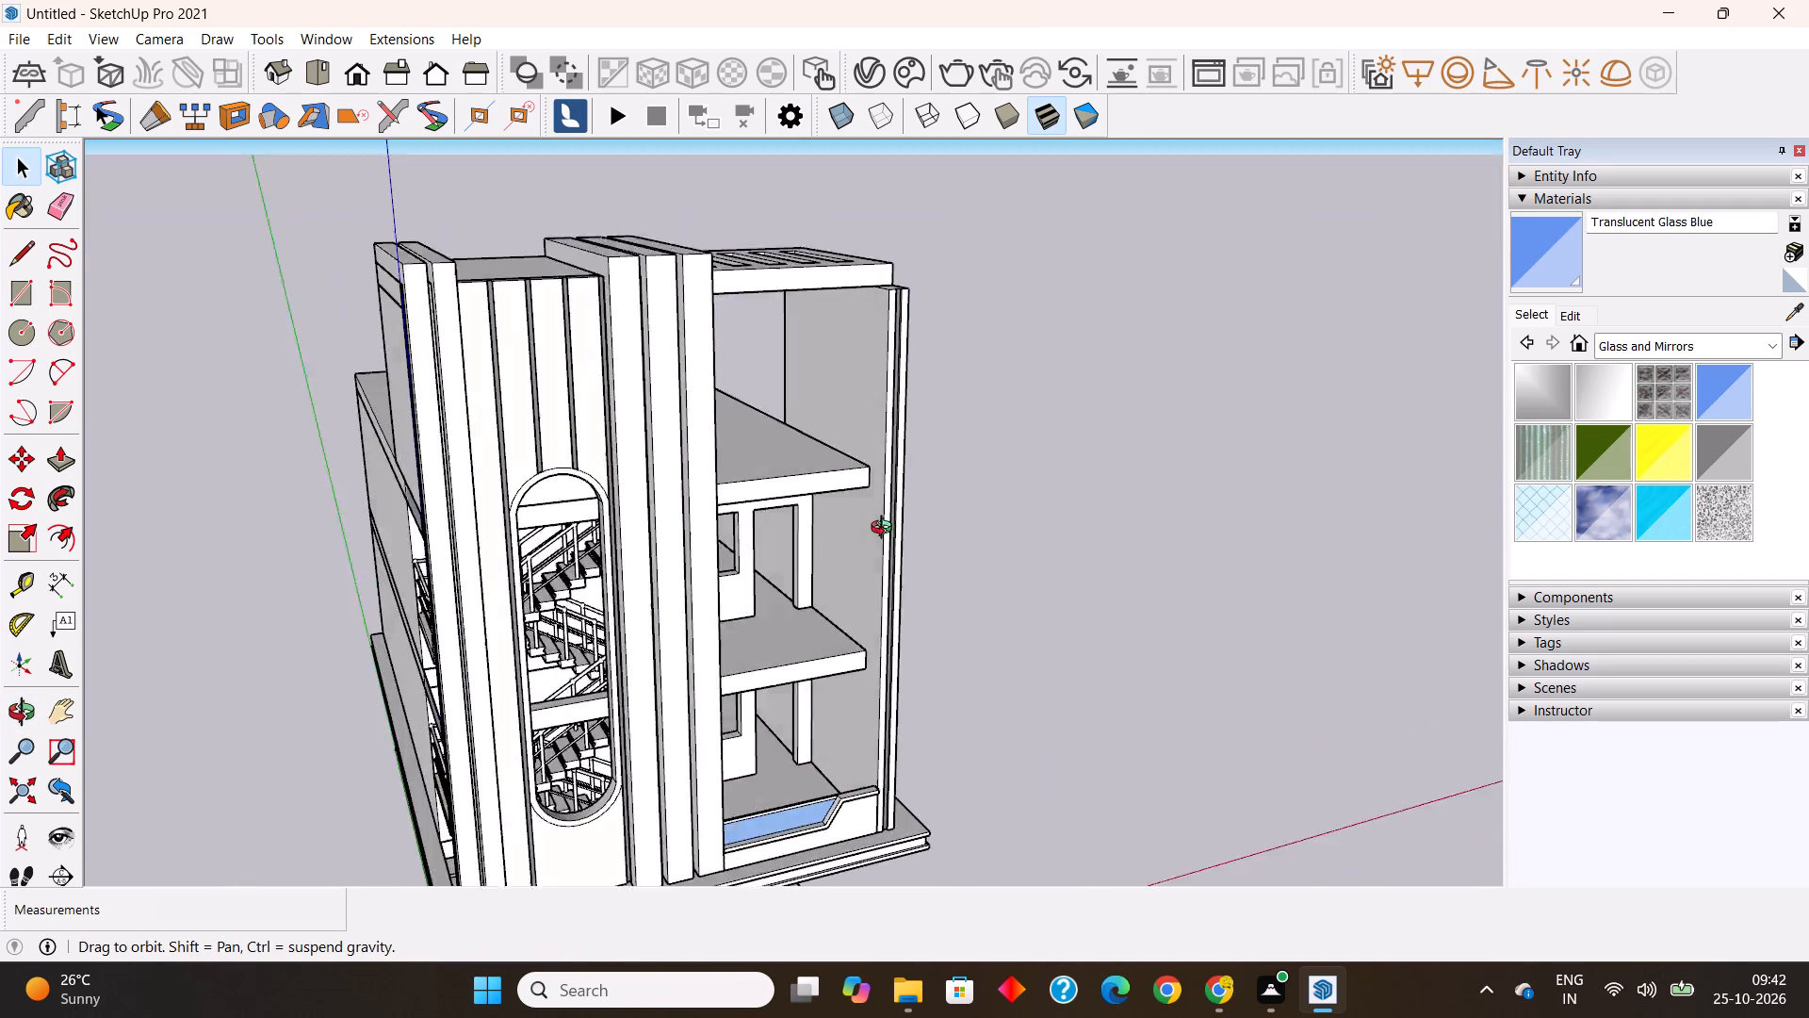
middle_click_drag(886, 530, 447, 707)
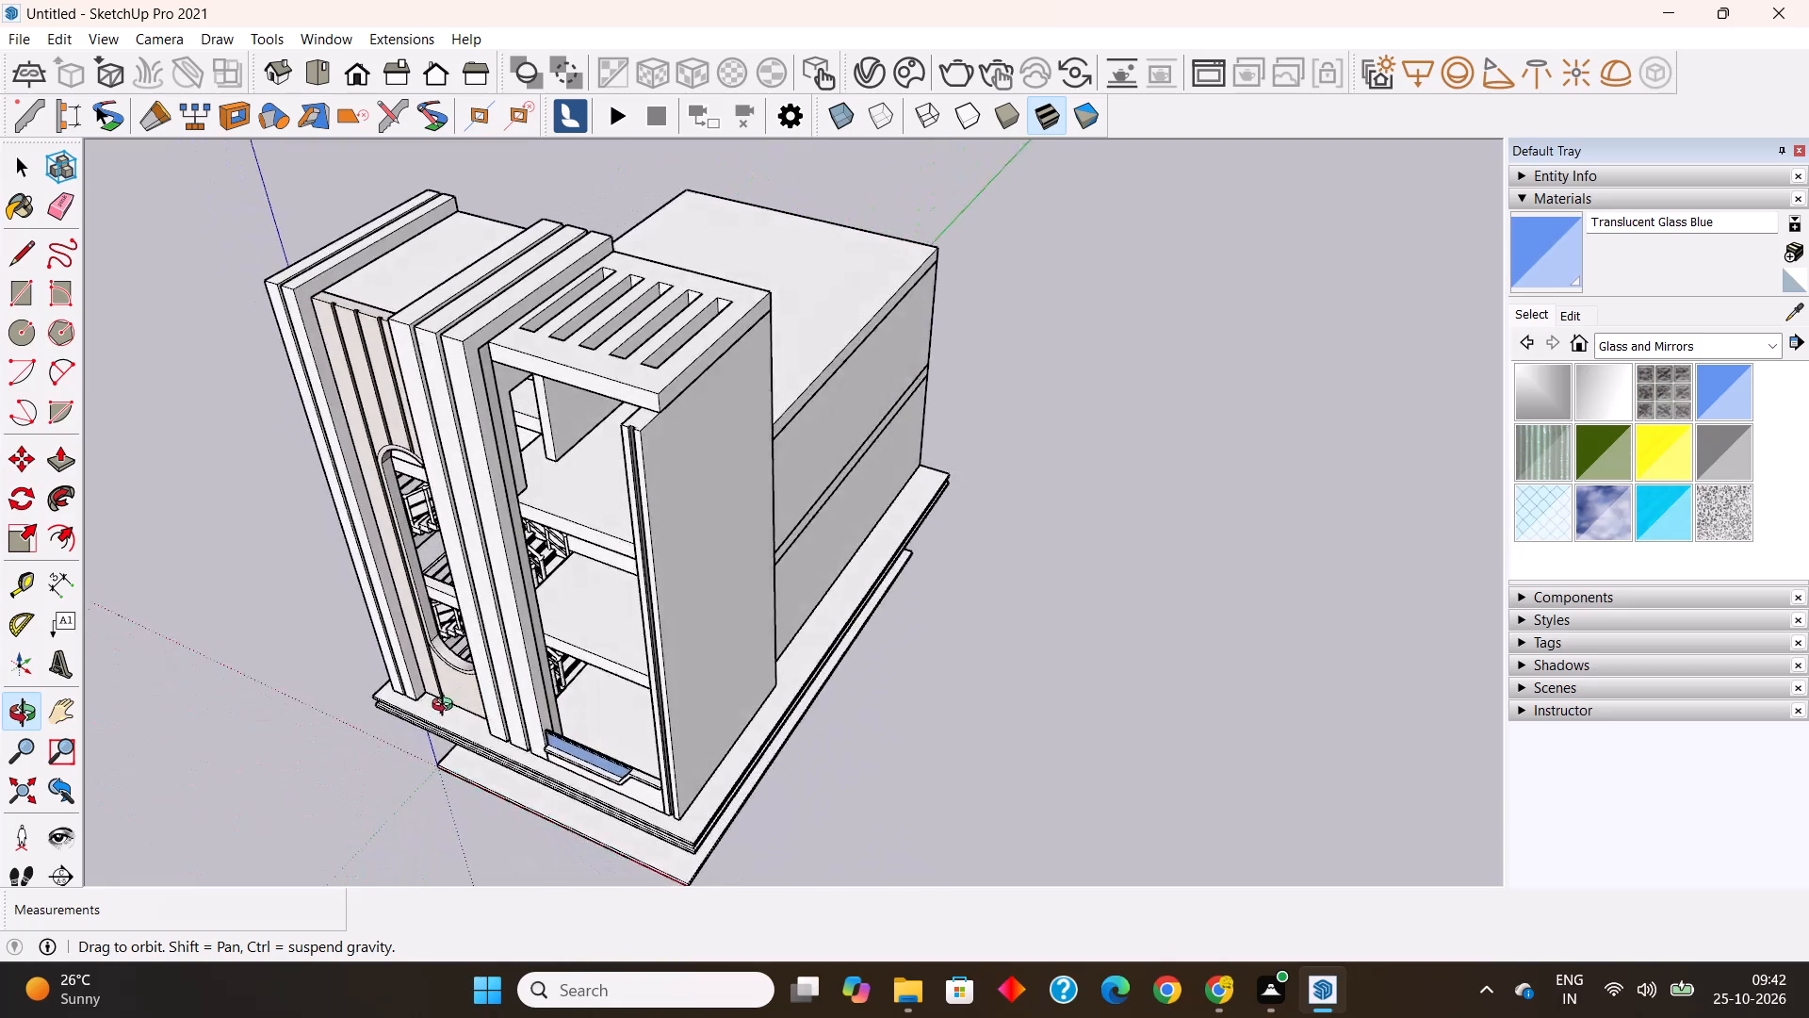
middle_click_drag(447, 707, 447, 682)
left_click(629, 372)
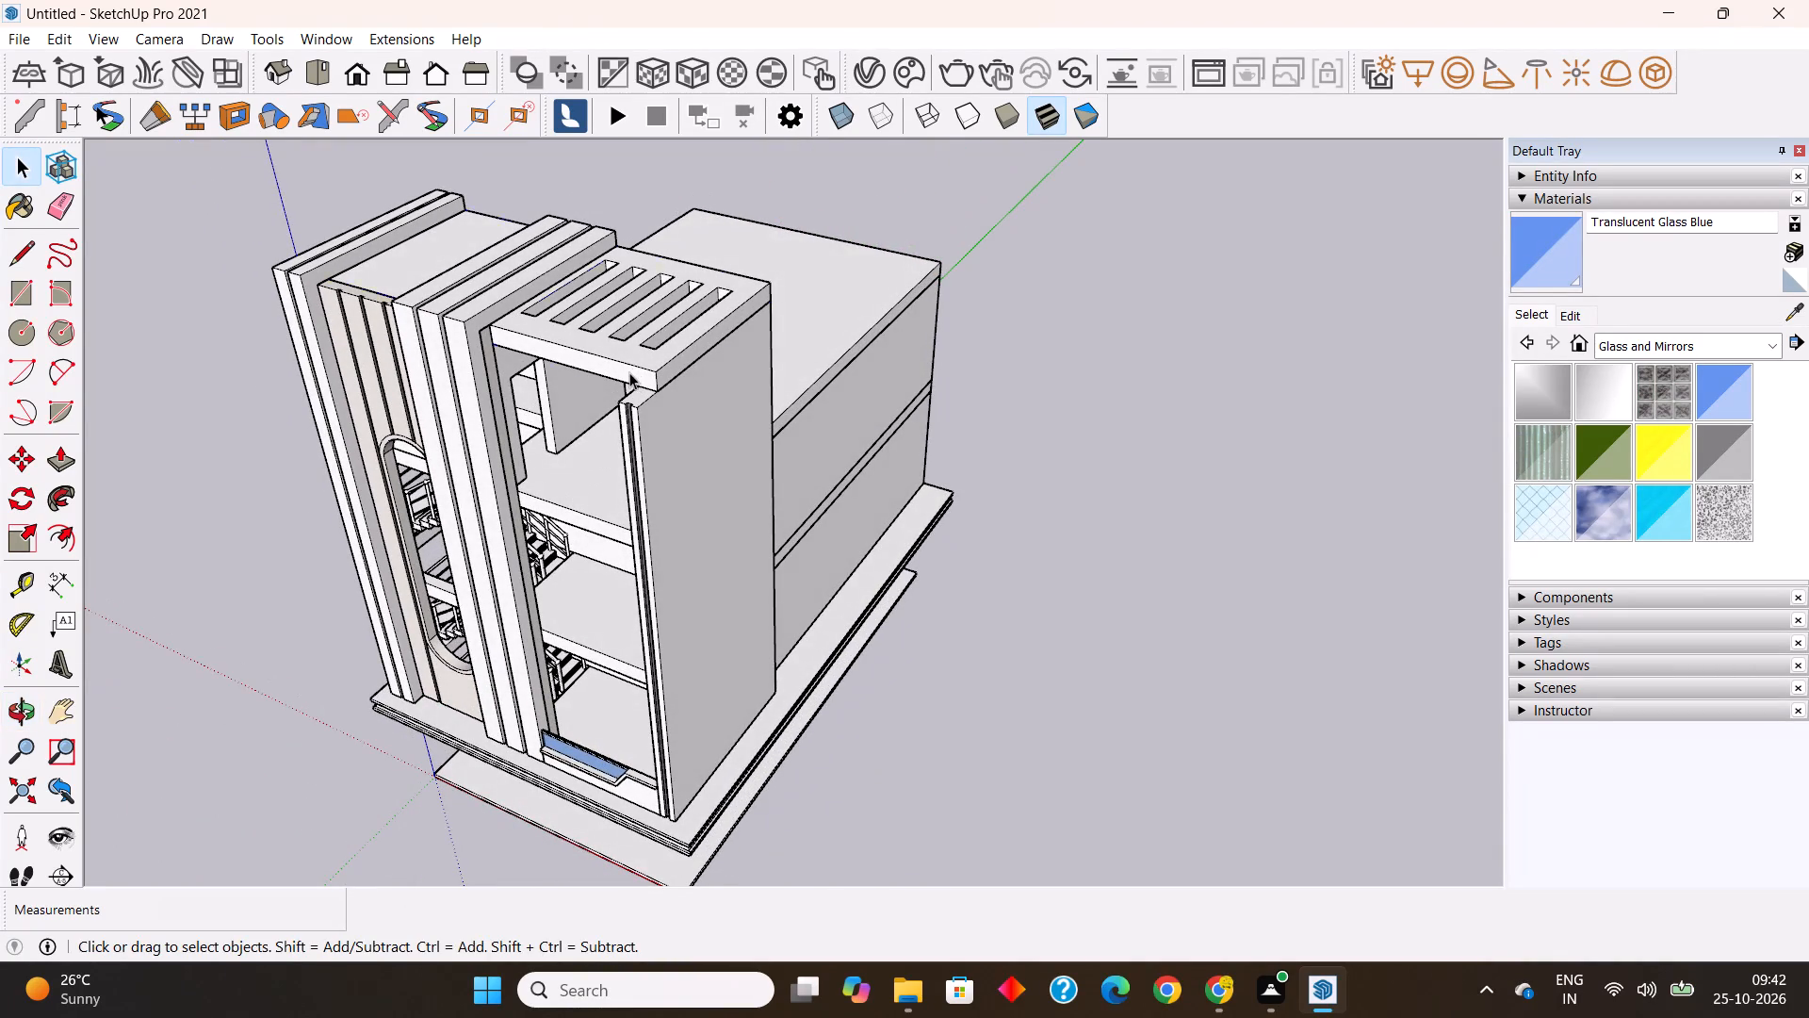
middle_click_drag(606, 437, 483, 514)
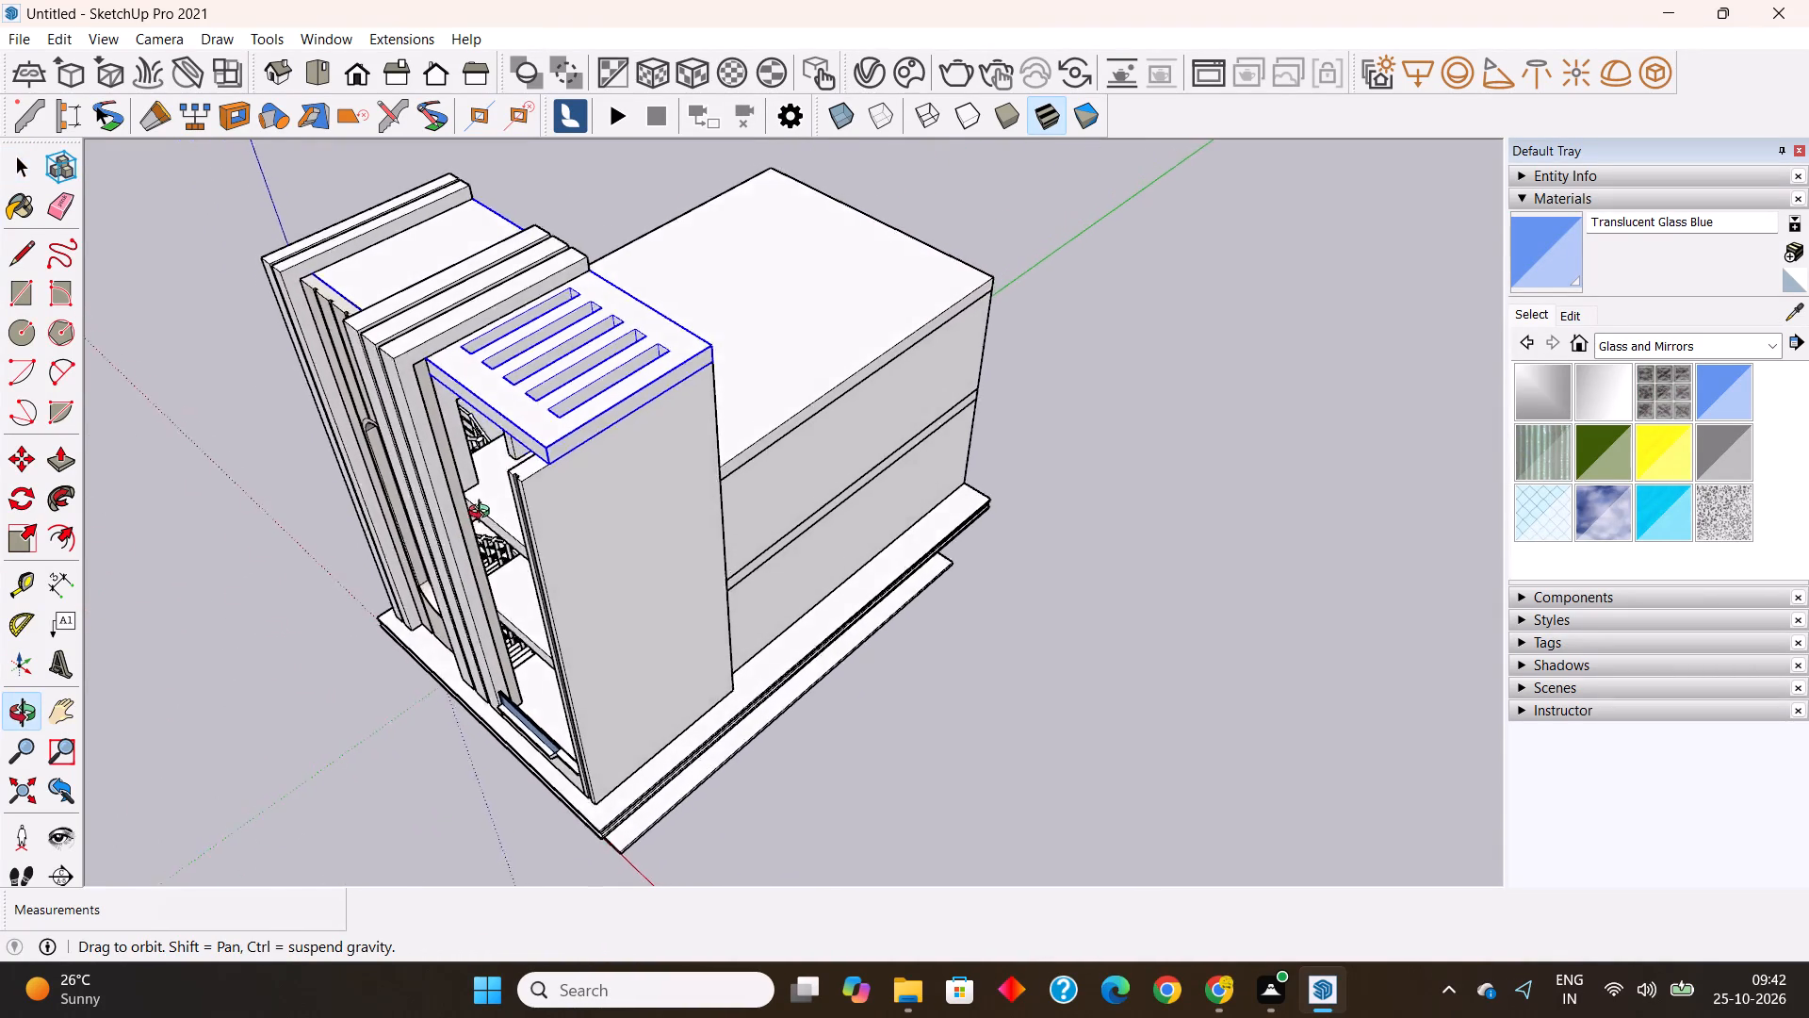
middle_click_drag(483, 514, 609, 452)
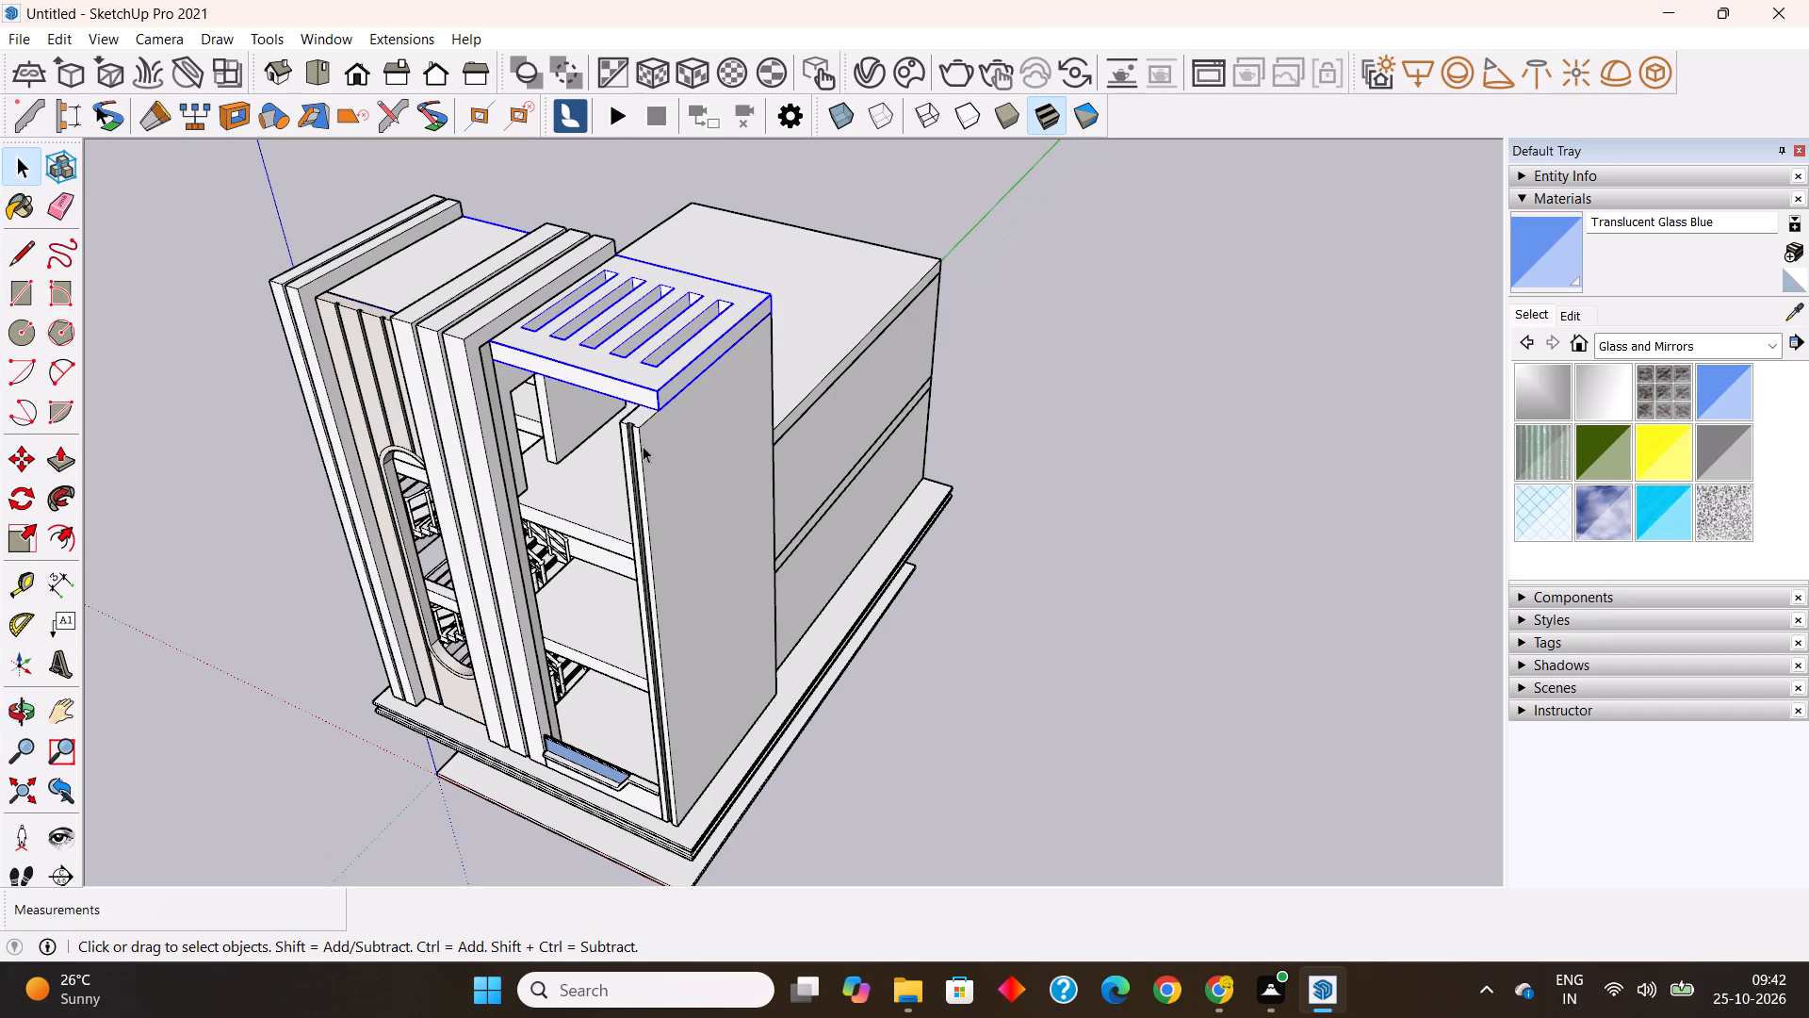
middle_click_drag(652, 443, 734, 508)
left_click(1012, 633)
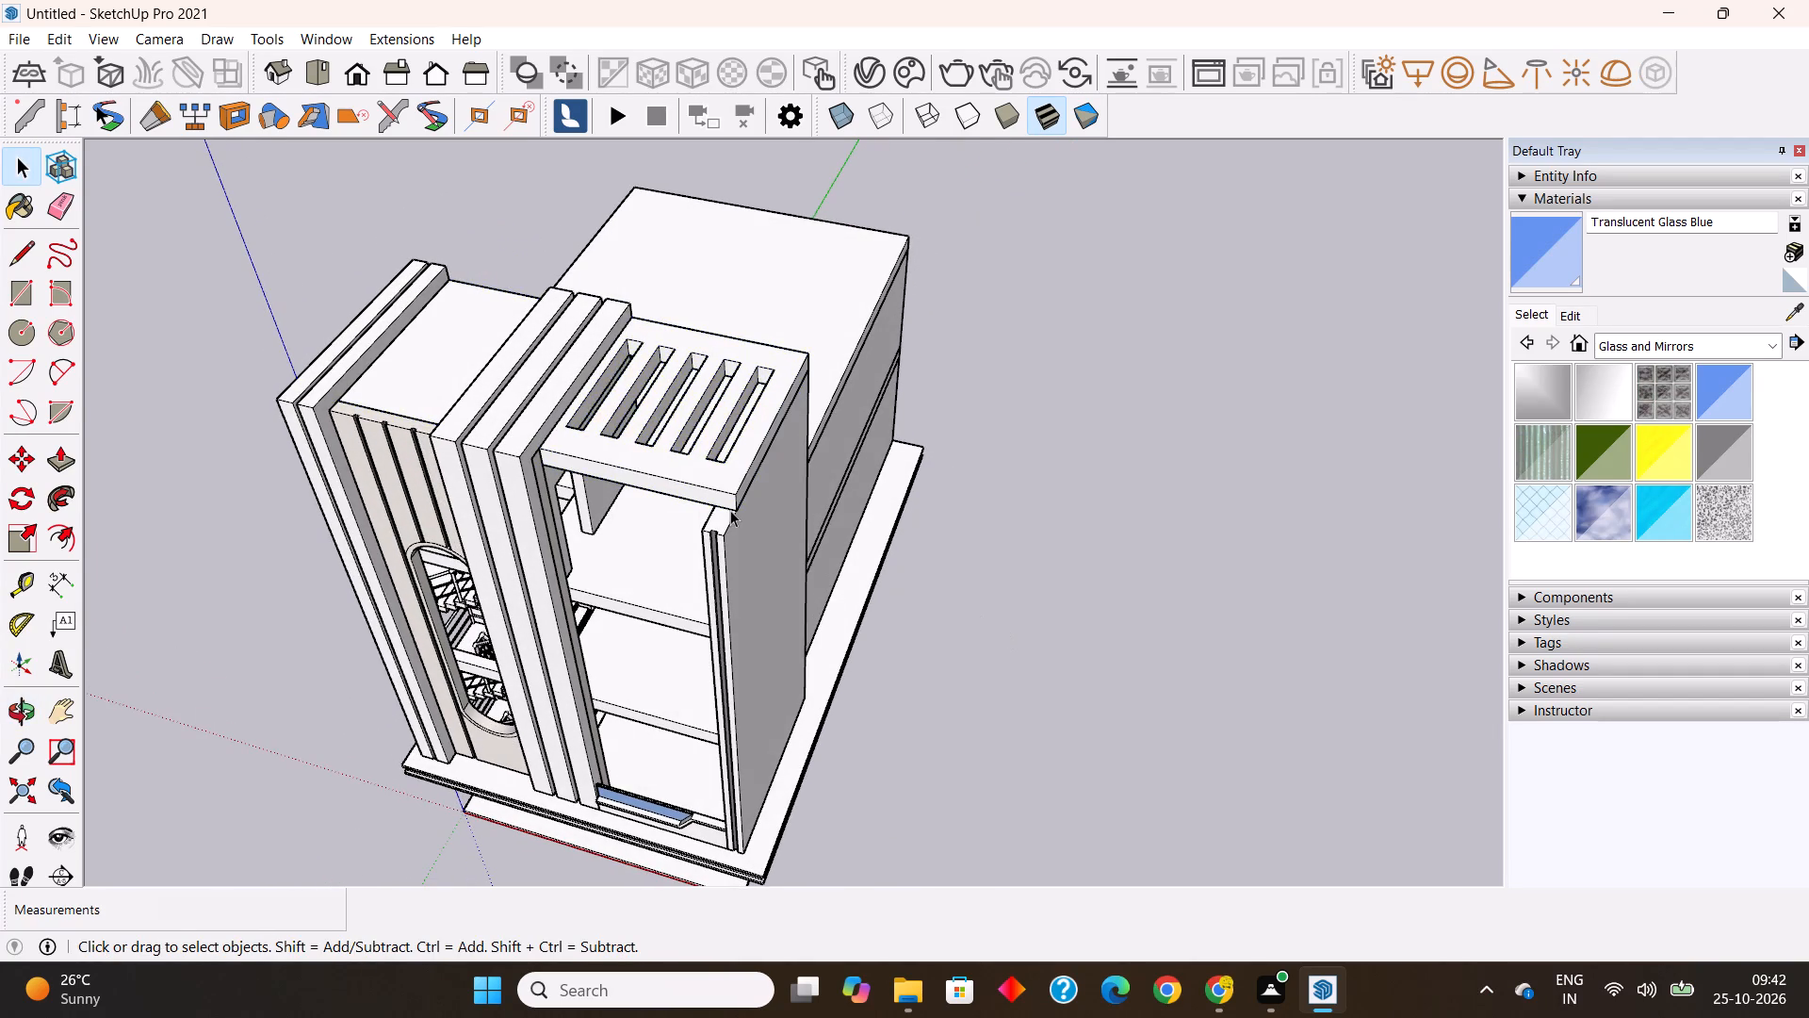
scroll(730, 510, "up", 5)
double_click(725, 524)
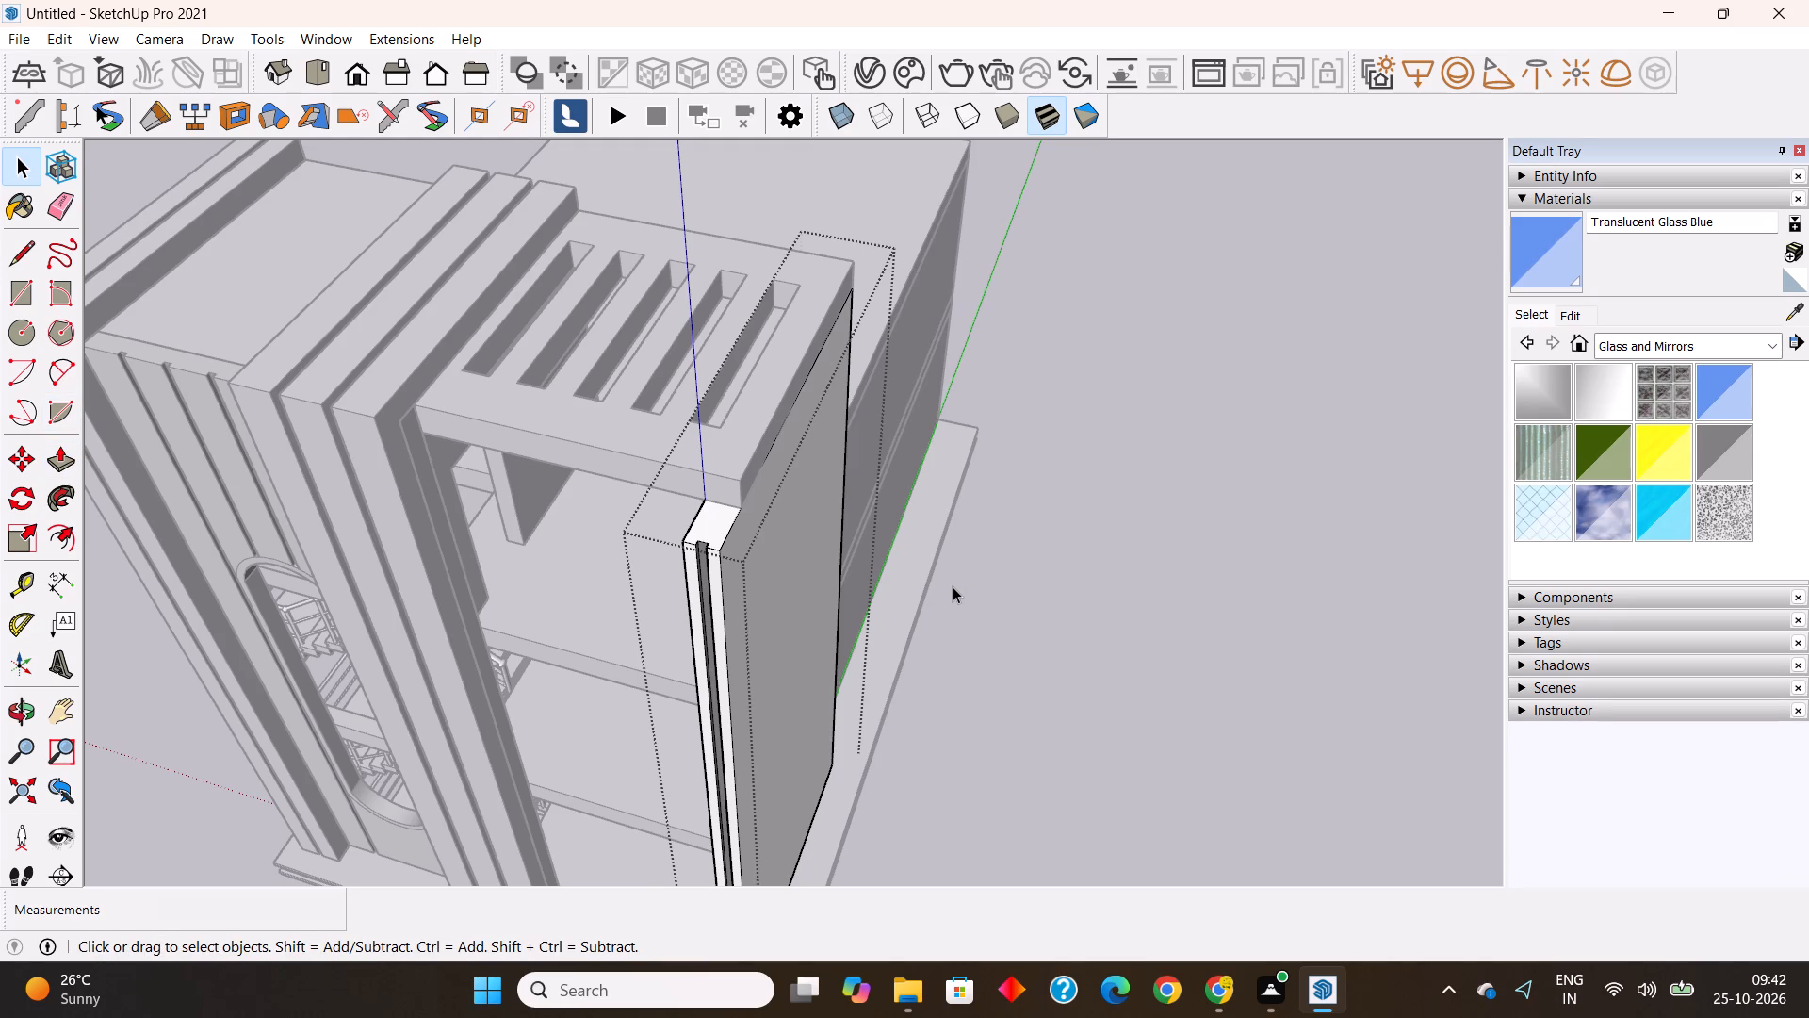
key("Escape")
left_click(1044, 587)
Push the slotted roof slab's end face back 1' 2" to the inner side of the grooved end wall, and leave the group.
double_click(738, 445)
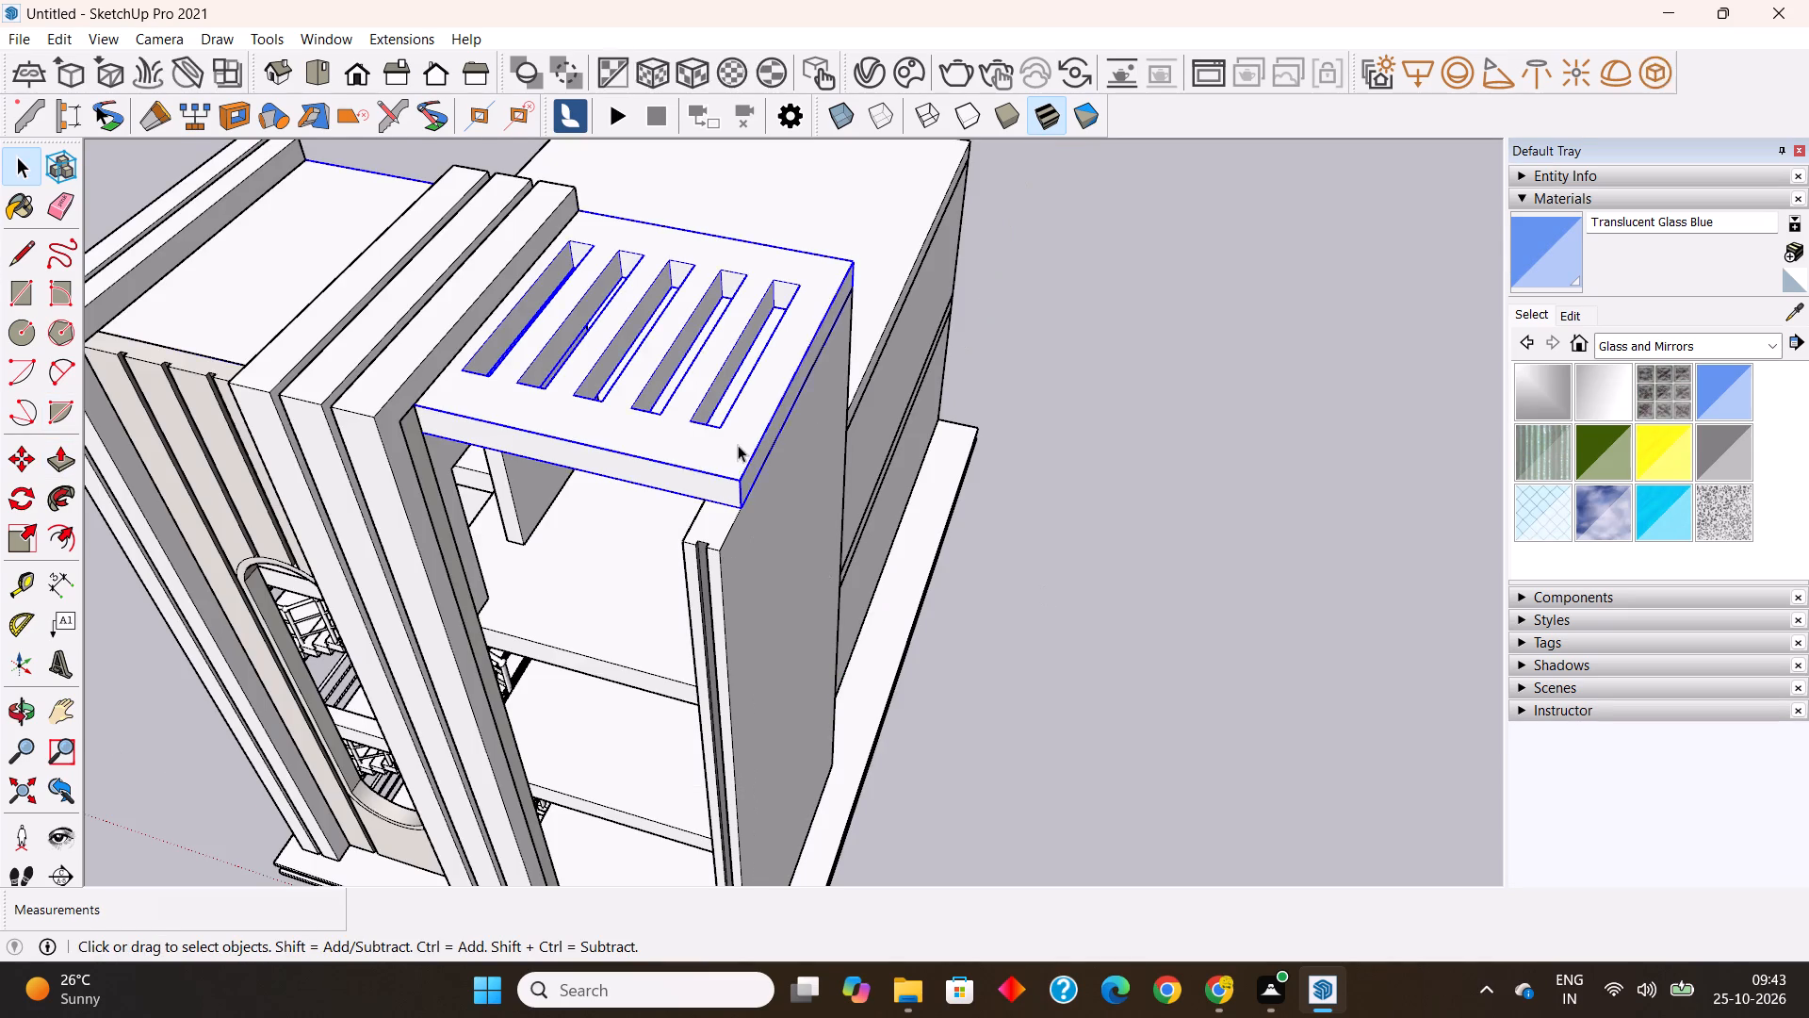
left_click(68, 460)
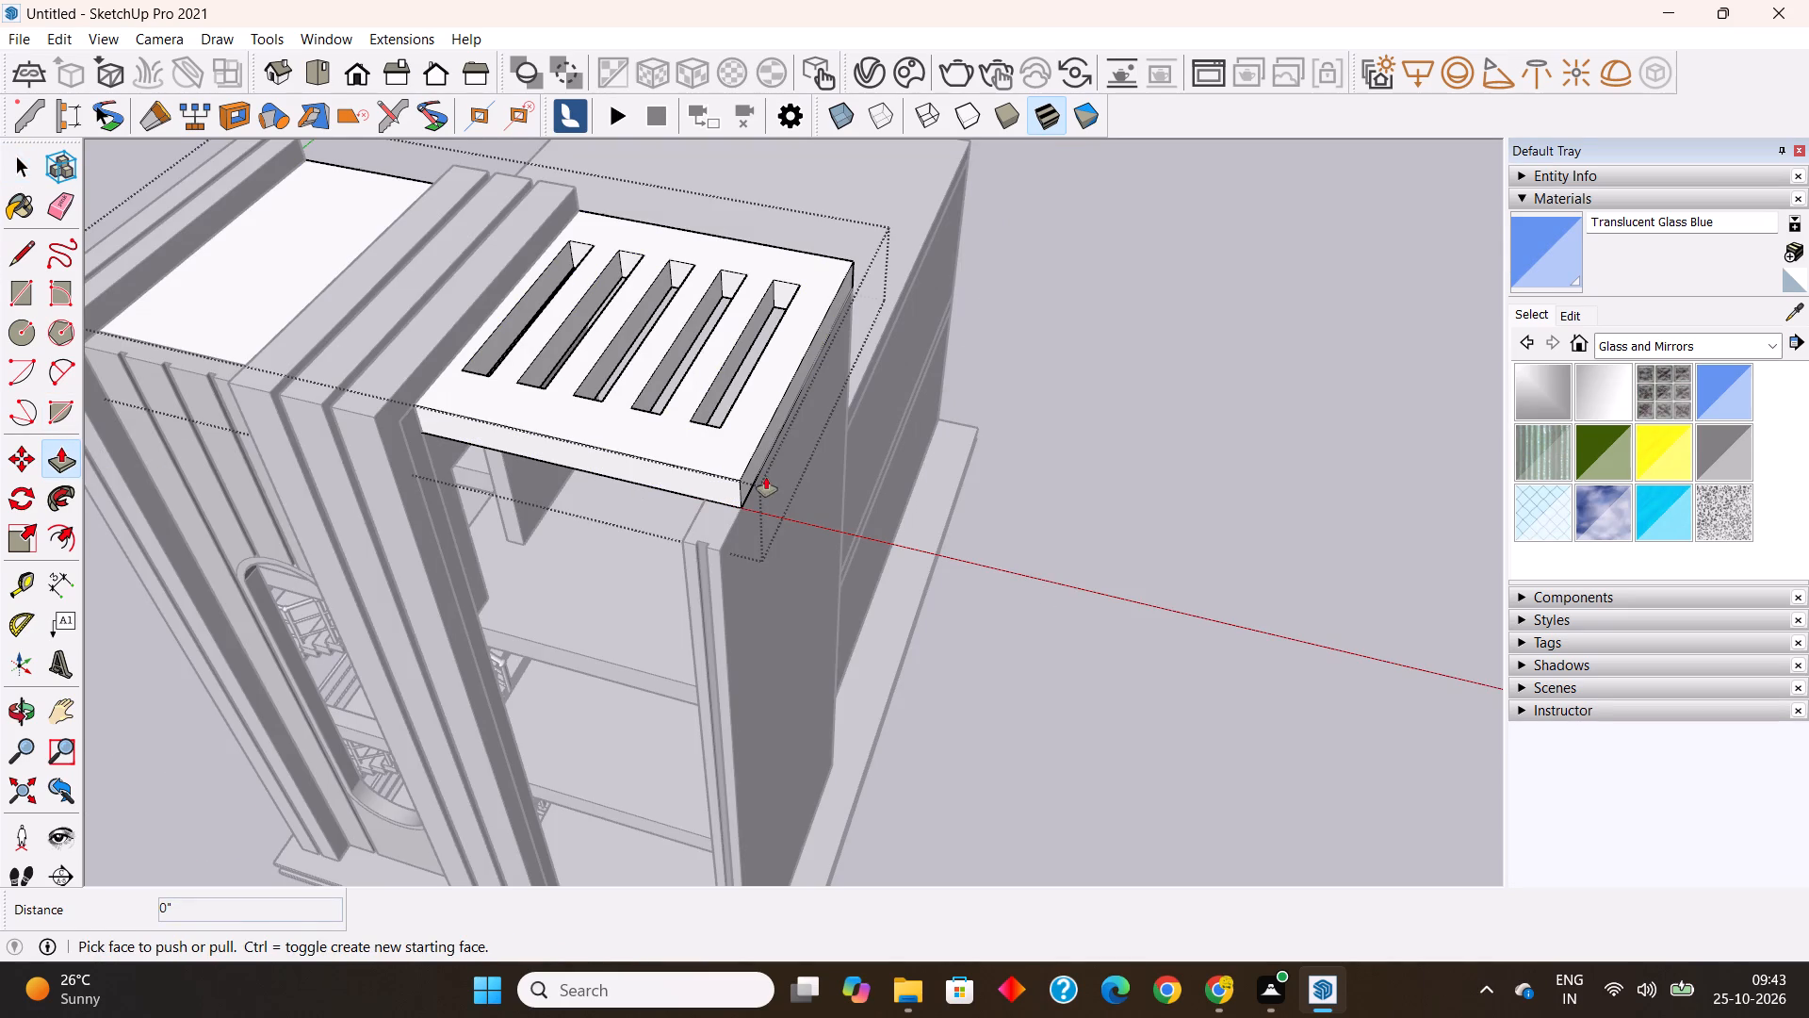
left_click(746, 475)
left_click(685, 543)
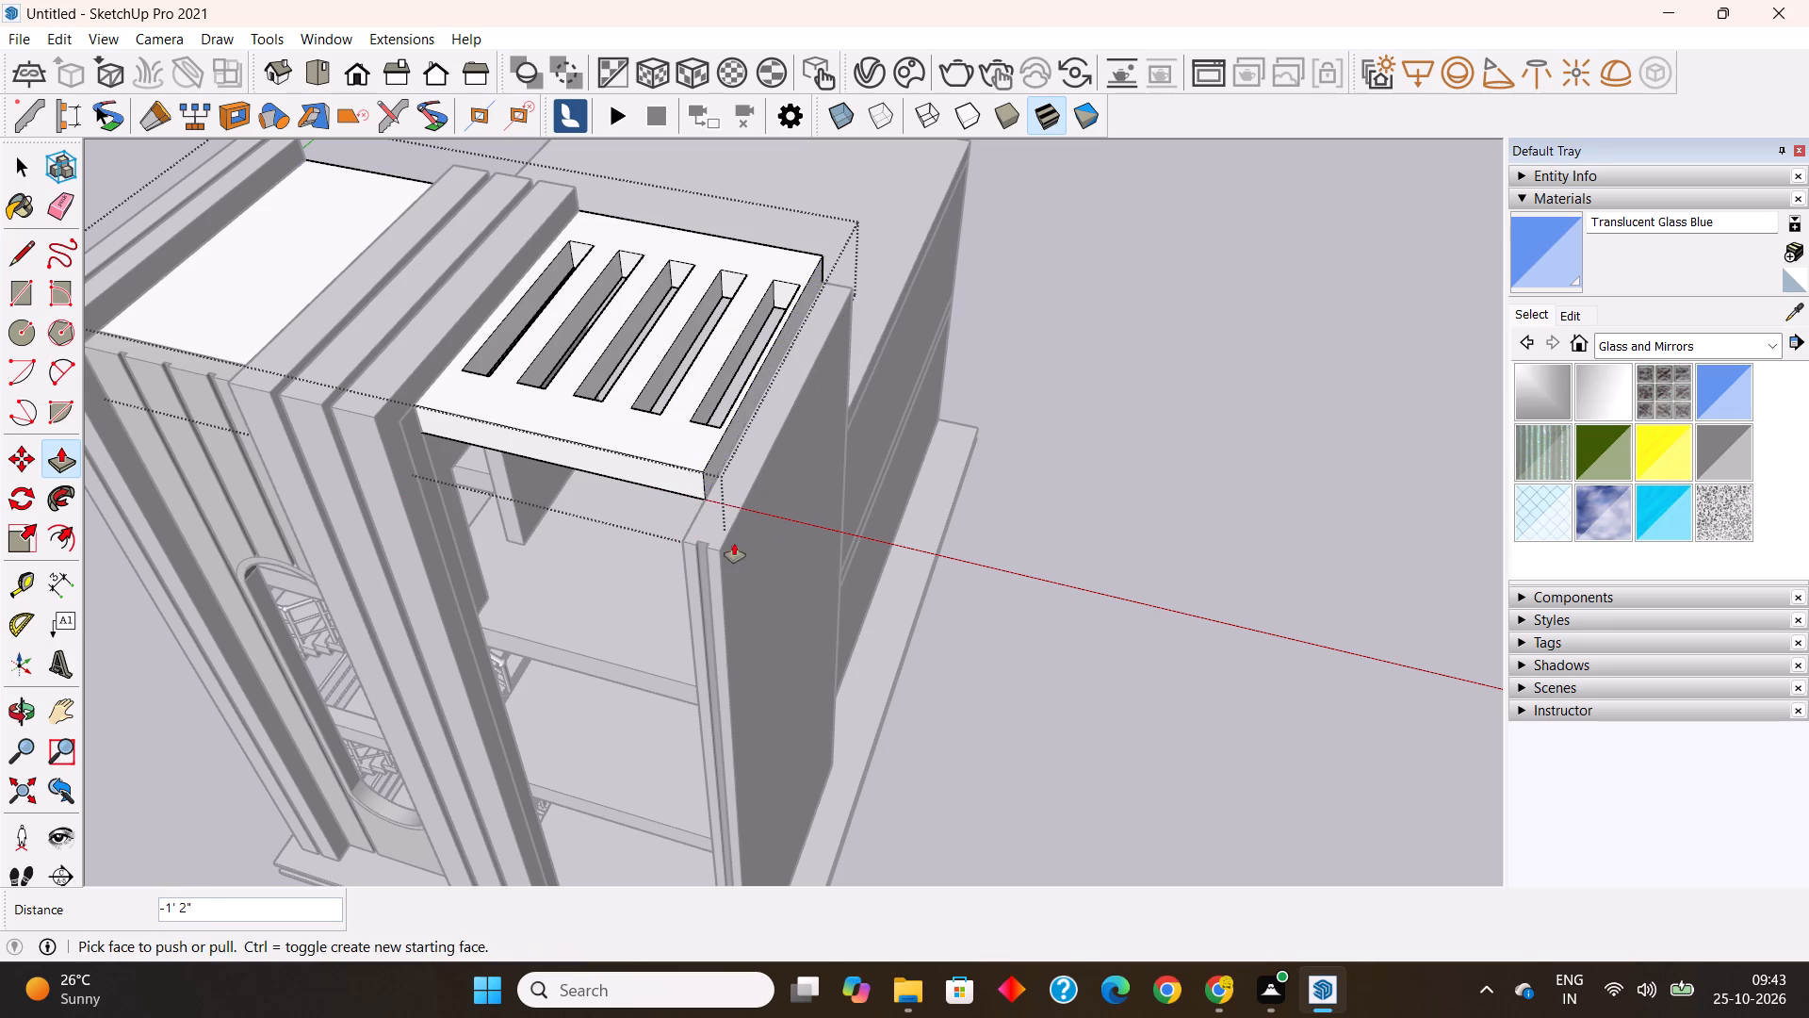
key("space")
left_click(1096, 557)
Raise the top face of the grooved end wall level with the tops of the front fins, and leave the group.
double_click(716, 504)
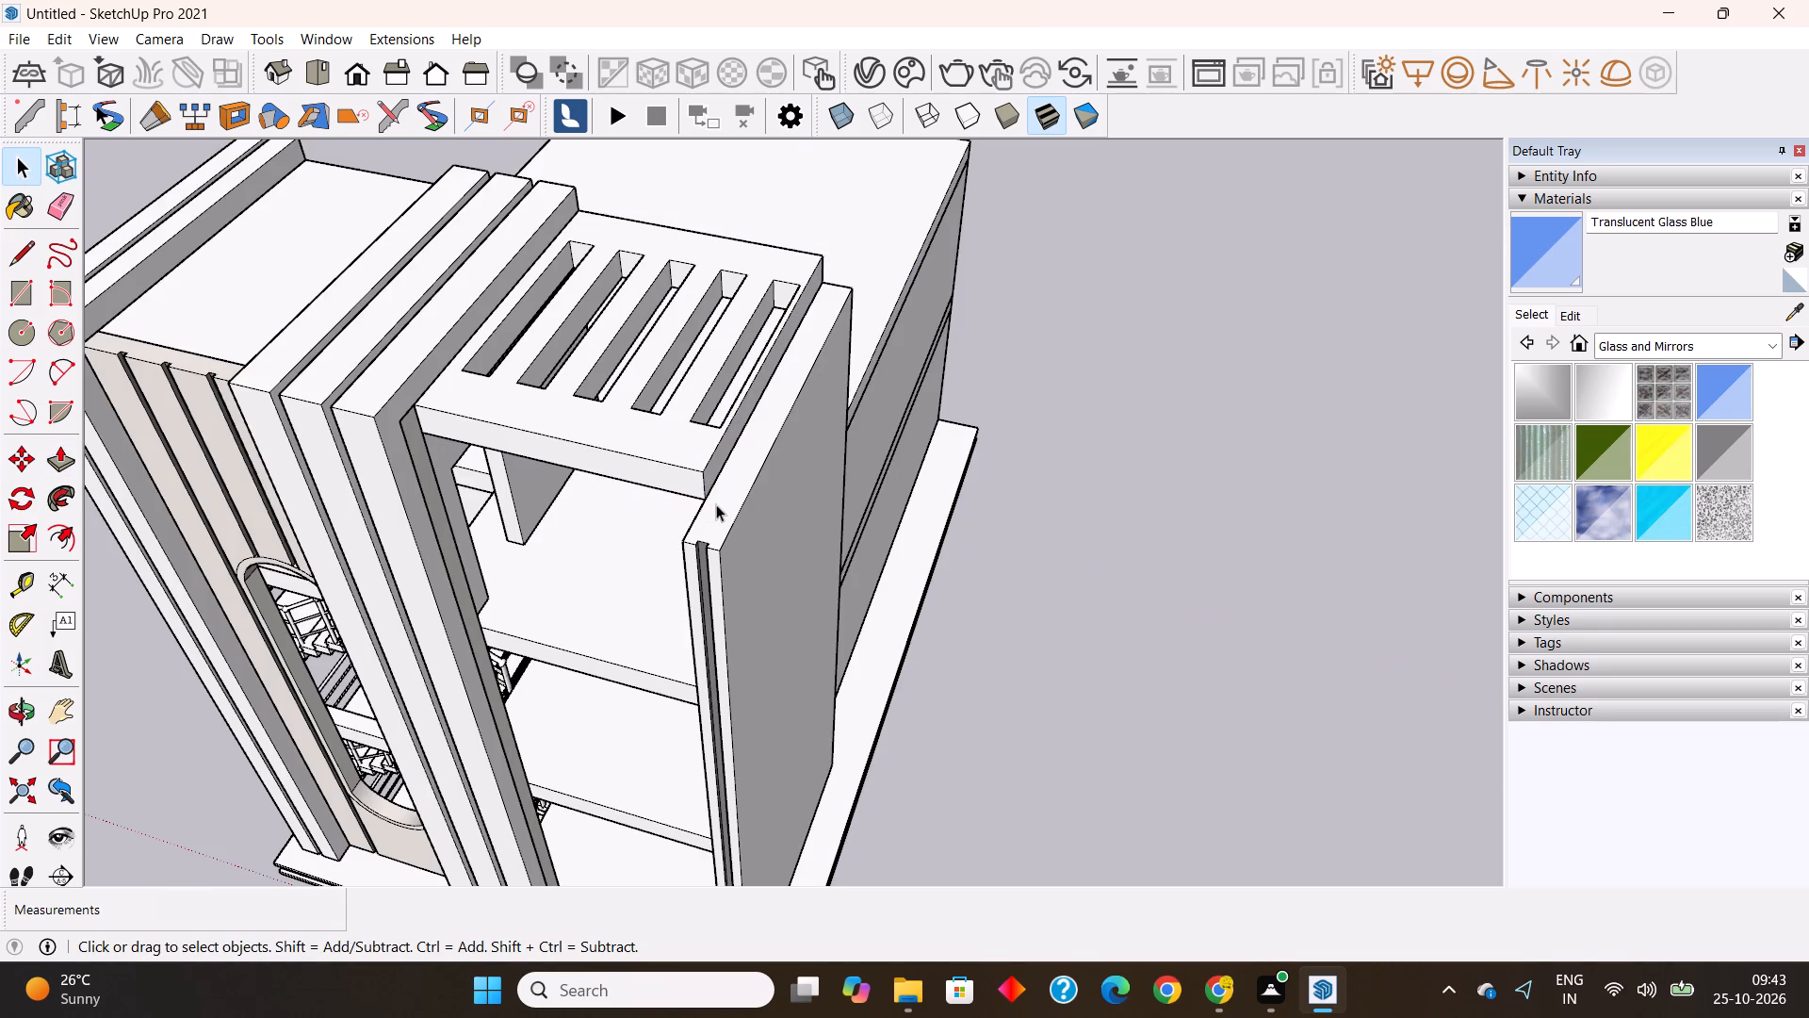
left_click(57, 455)
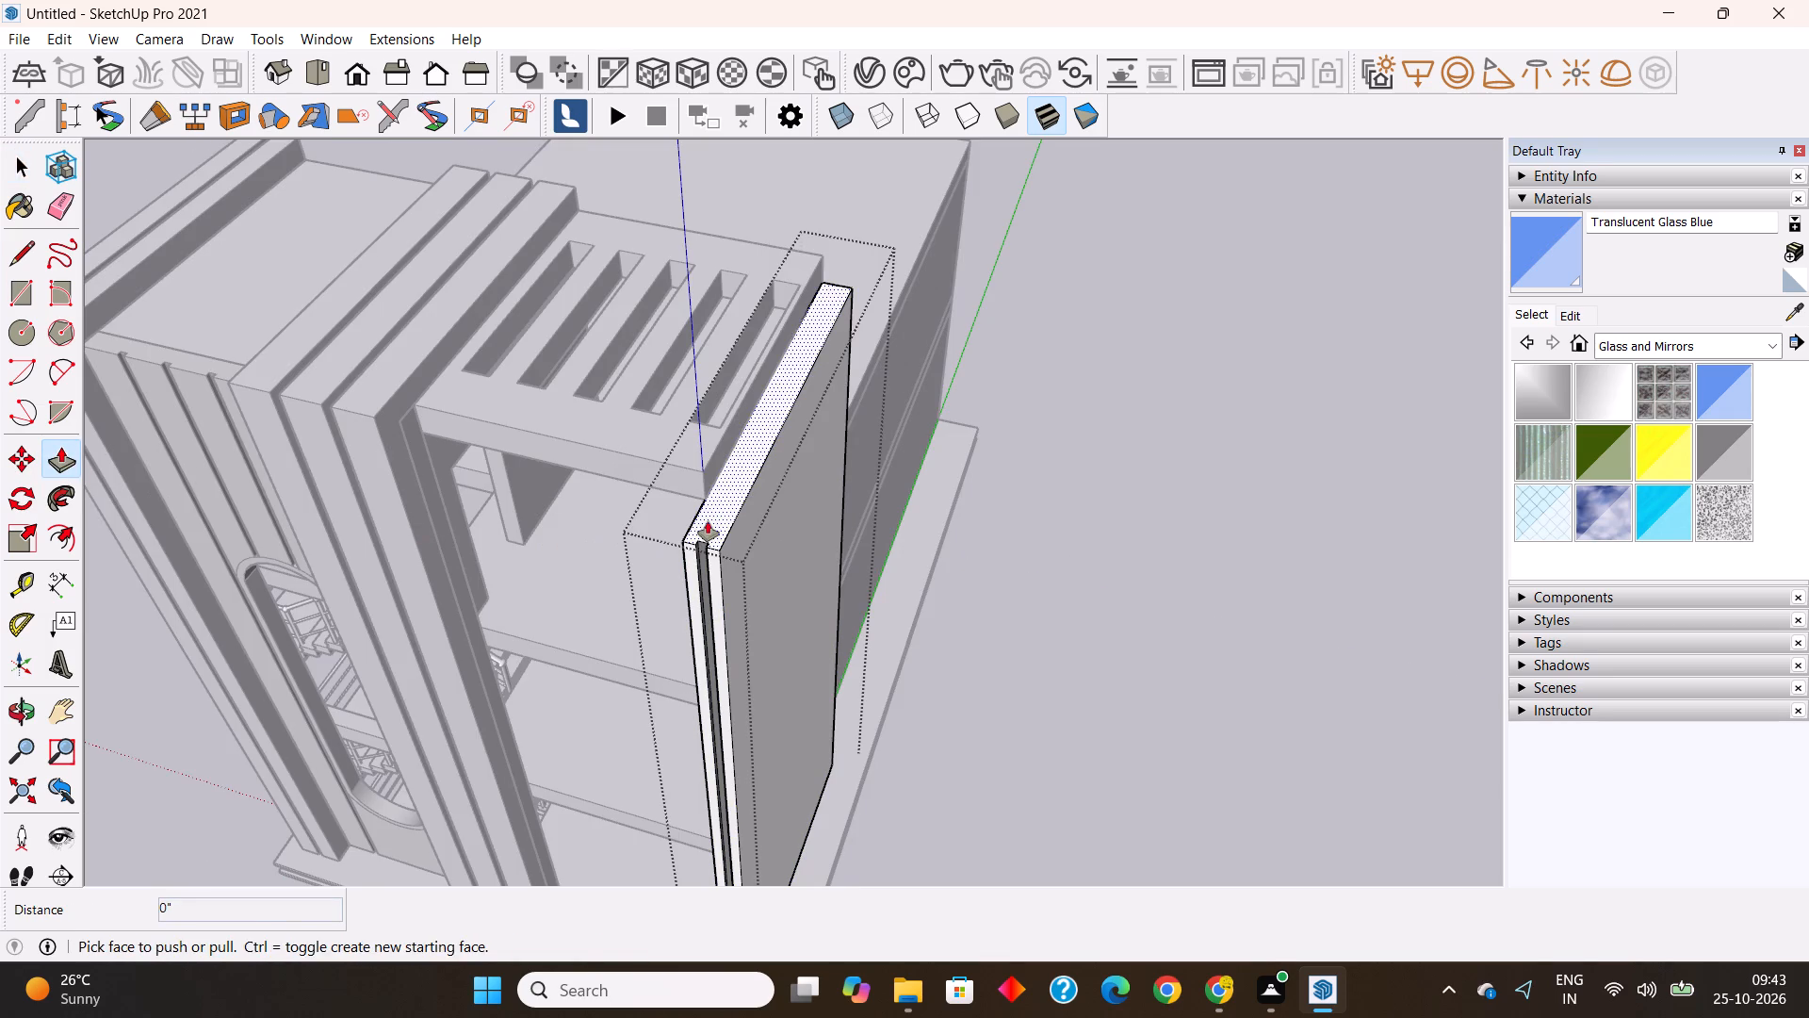
left_click(709, 519)
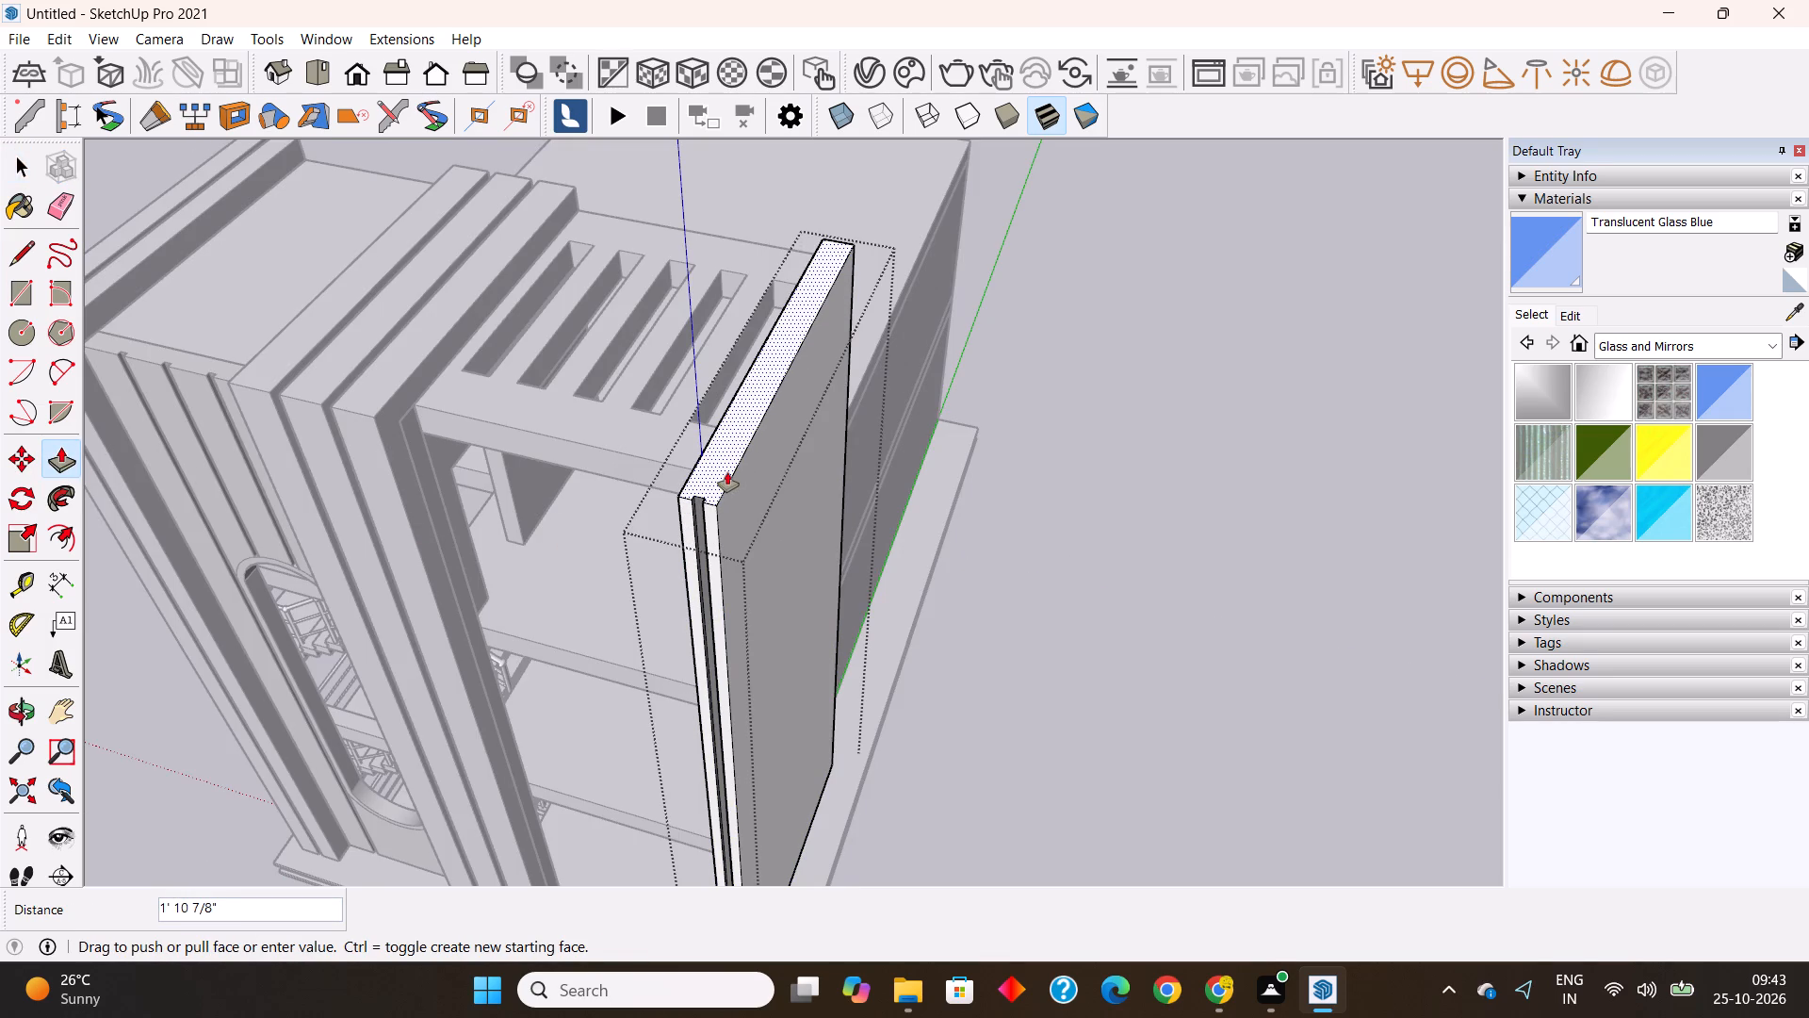
left_click(392, 400)
middle_click_drag(690, 572, 726, 574)
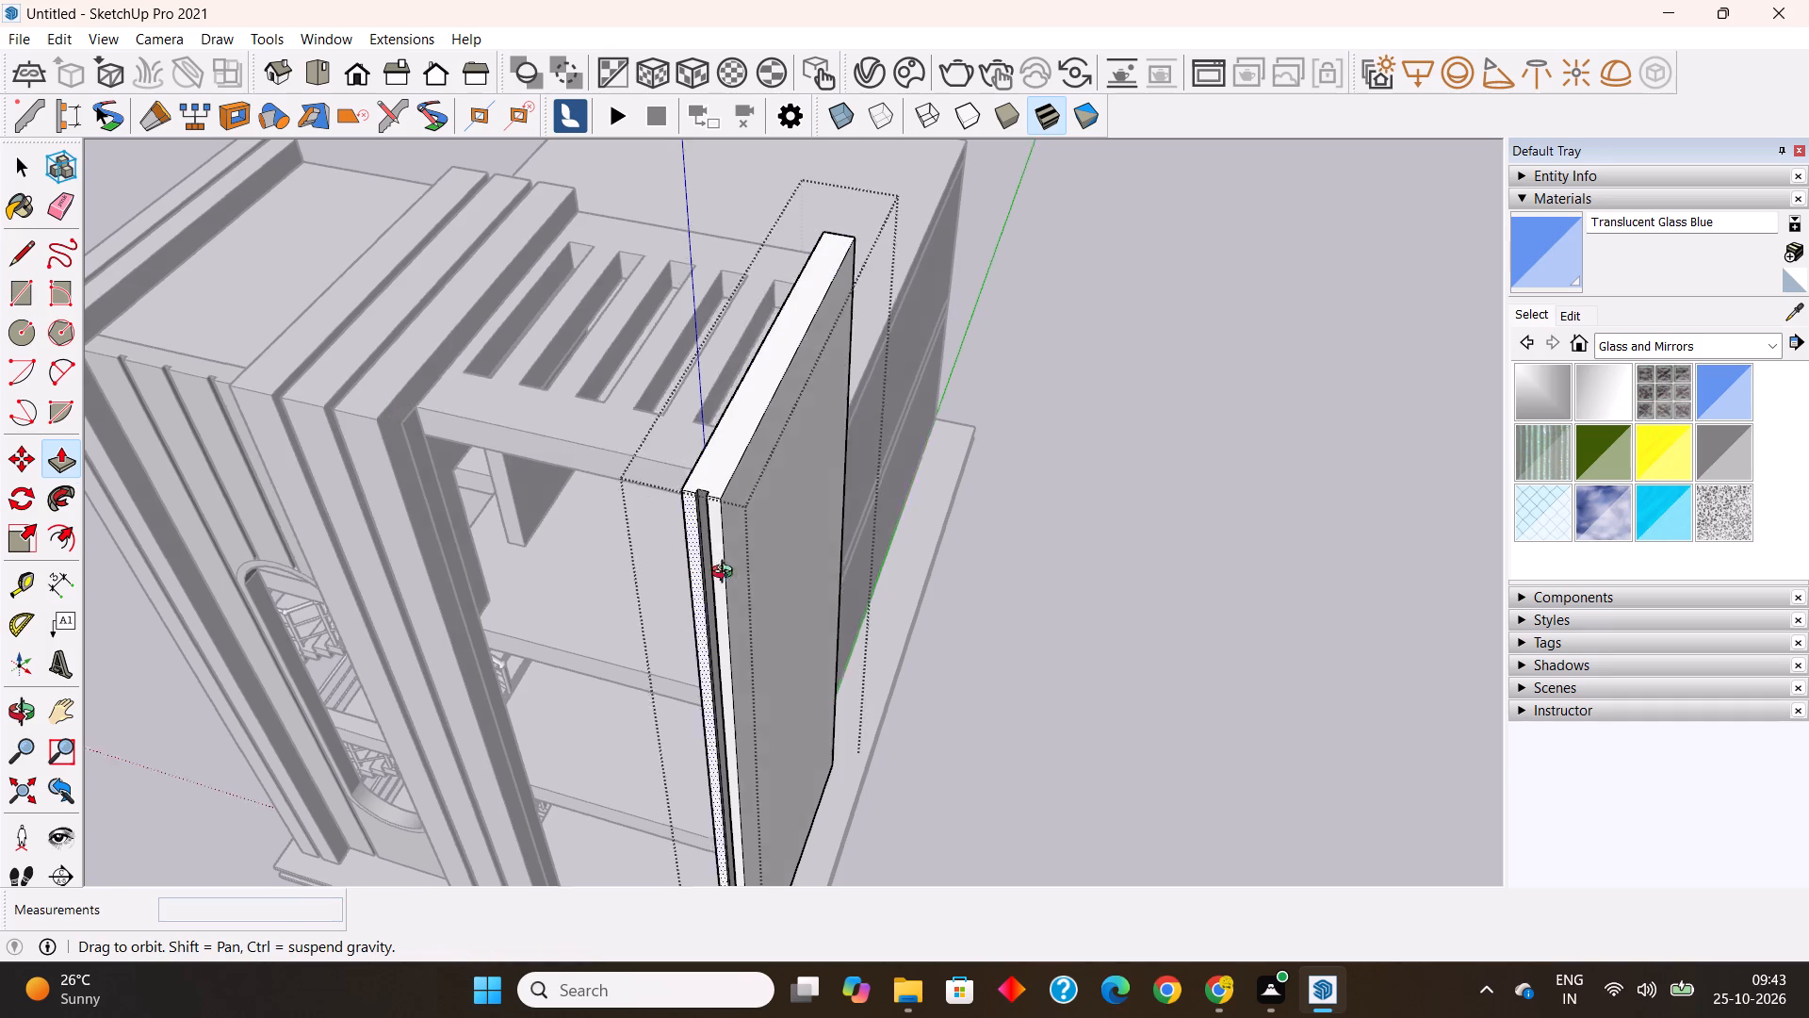
middle_click_drag(726, 574, 894, 363)
key("space")
left_click(1120, 442)
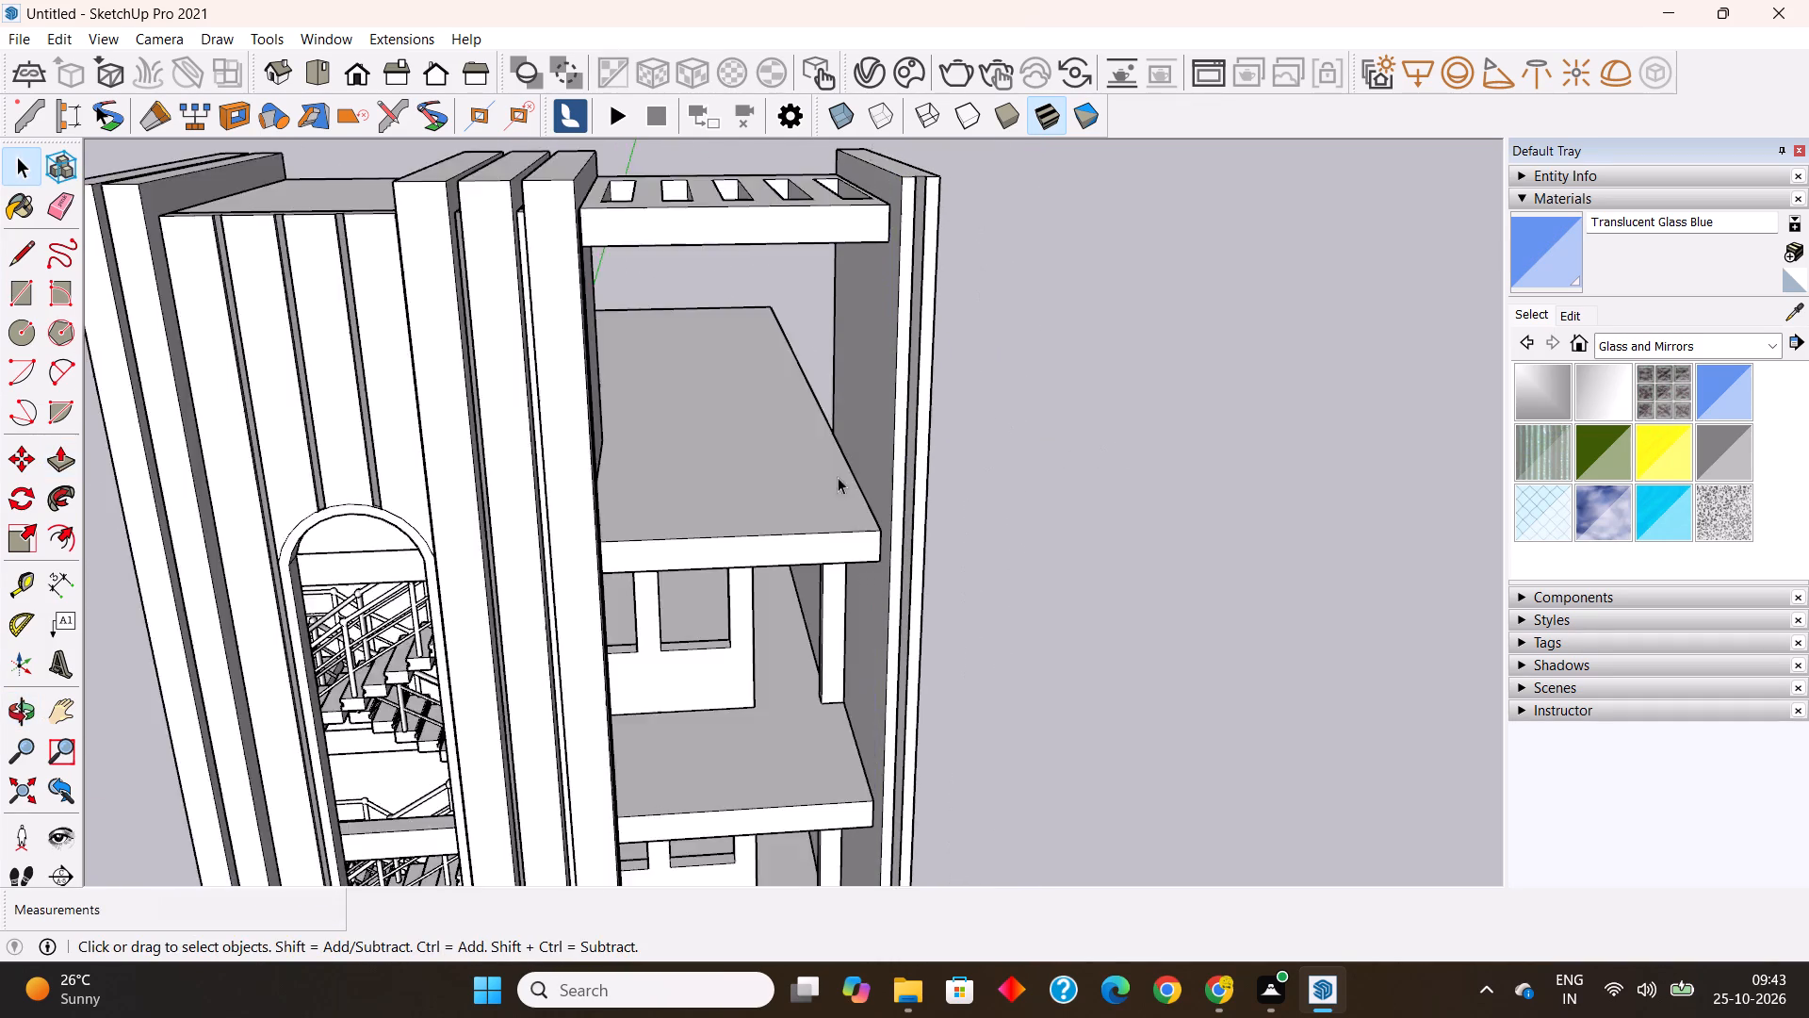
Examine the building's front from several angles, including the fins, oval stair opening, floor slabs, glass parapet and end wall.
scroll(834, 480, "down", 7)
middle_click_drag(785, 588, 693, 480)
middle_click_drag(725, 486, 889, 553, "shift")
middle_click_drag(869, 585, 927, 564)
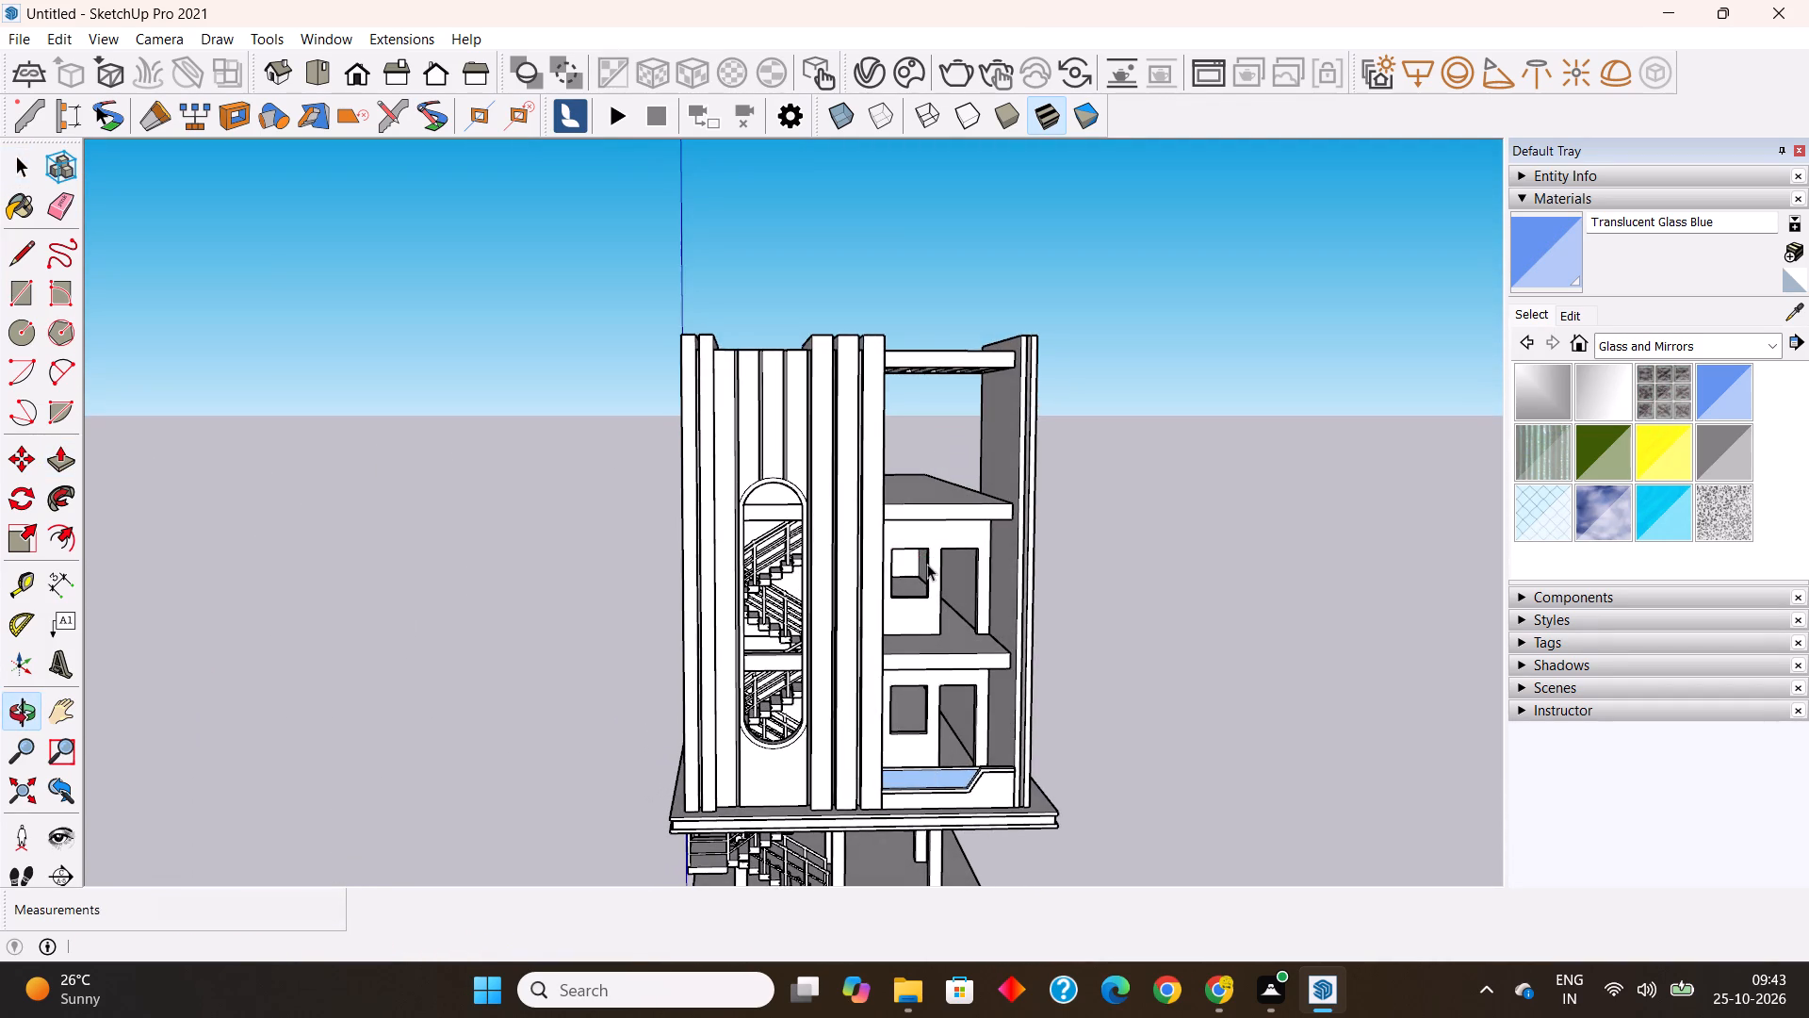
middle_click_drag(921, 560, 685, 521, "shift")
middle_click_drag(803, 627, 930, 669)
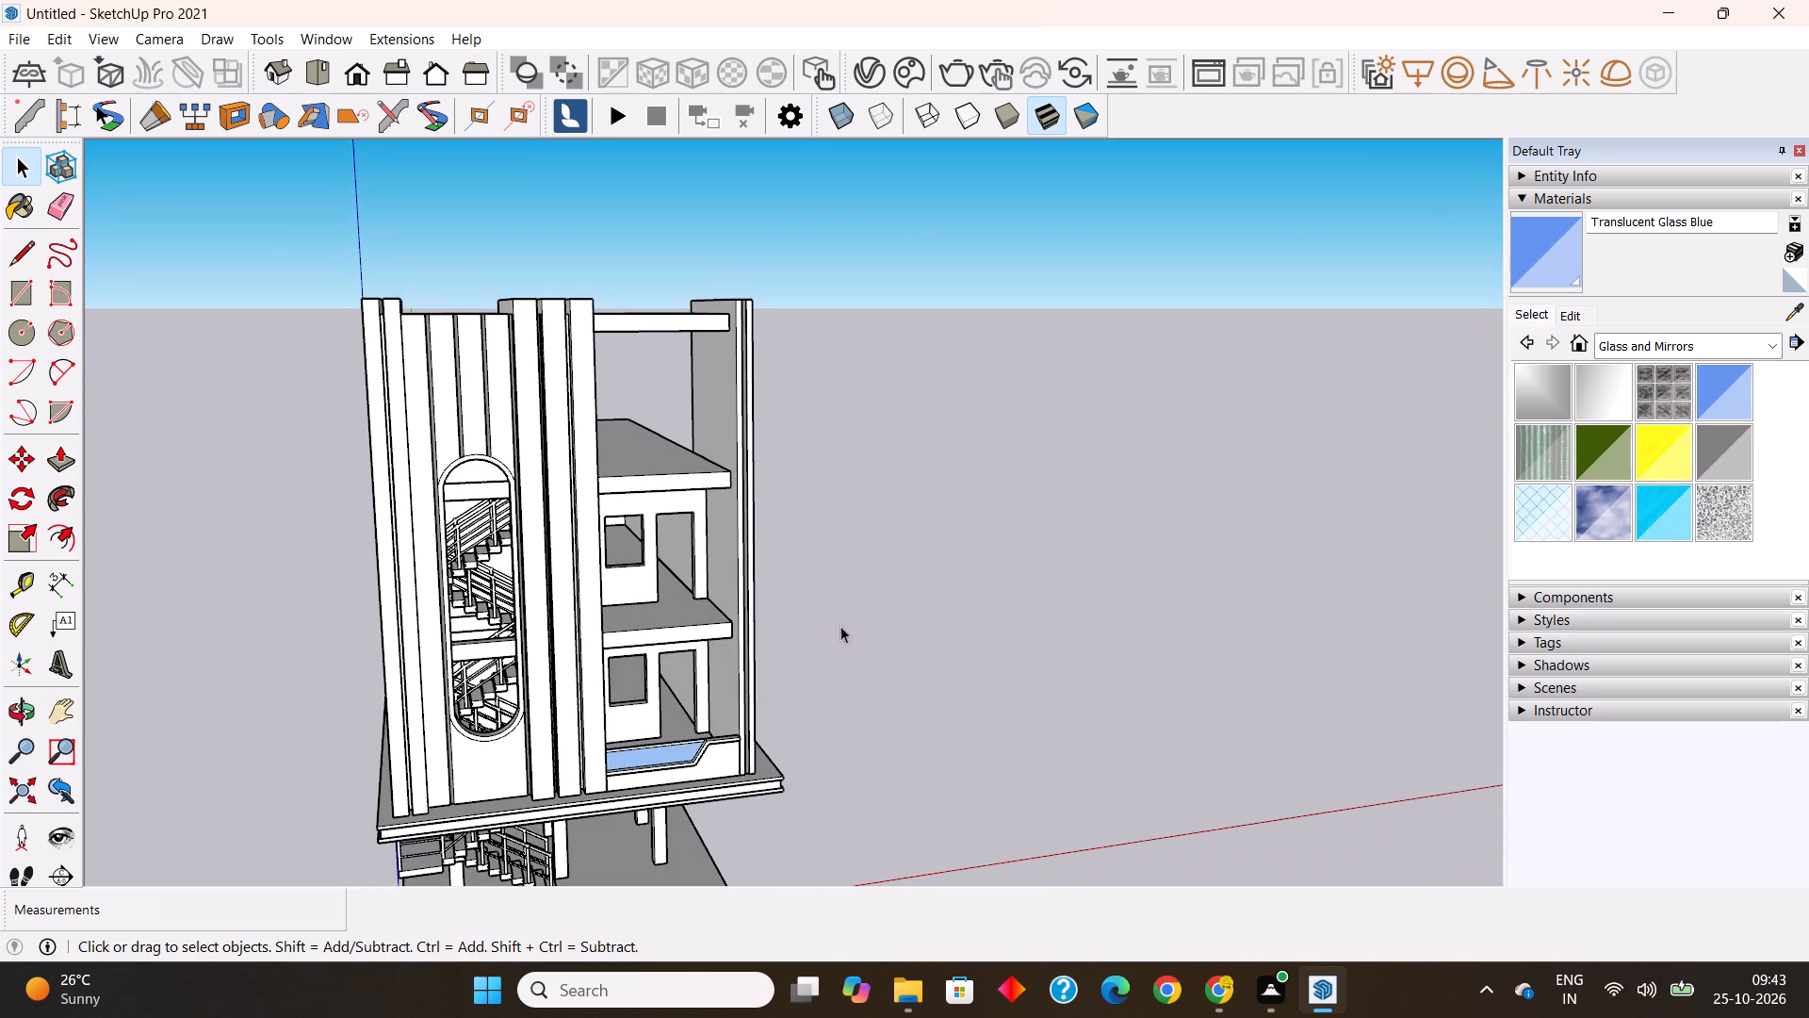
left_click(884, 472)
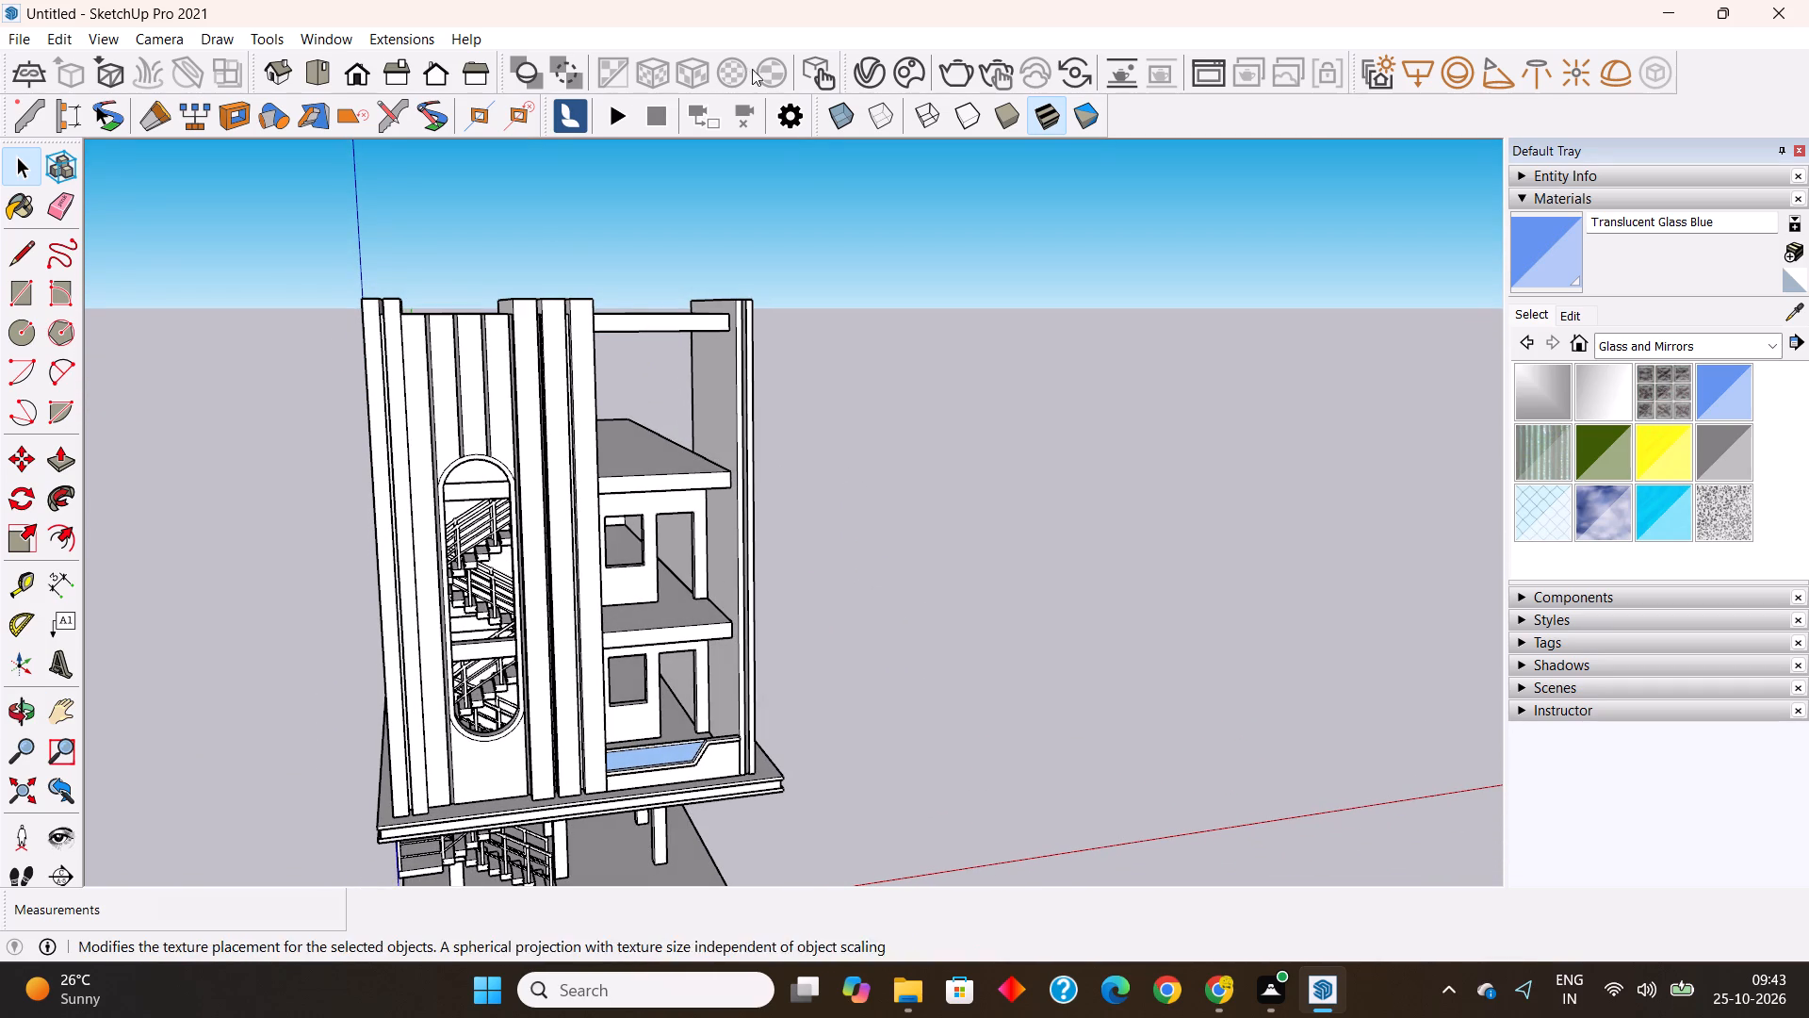
scroll(676, 553, "up", 5)
middle_click_drag(756, 604, 855, 607)
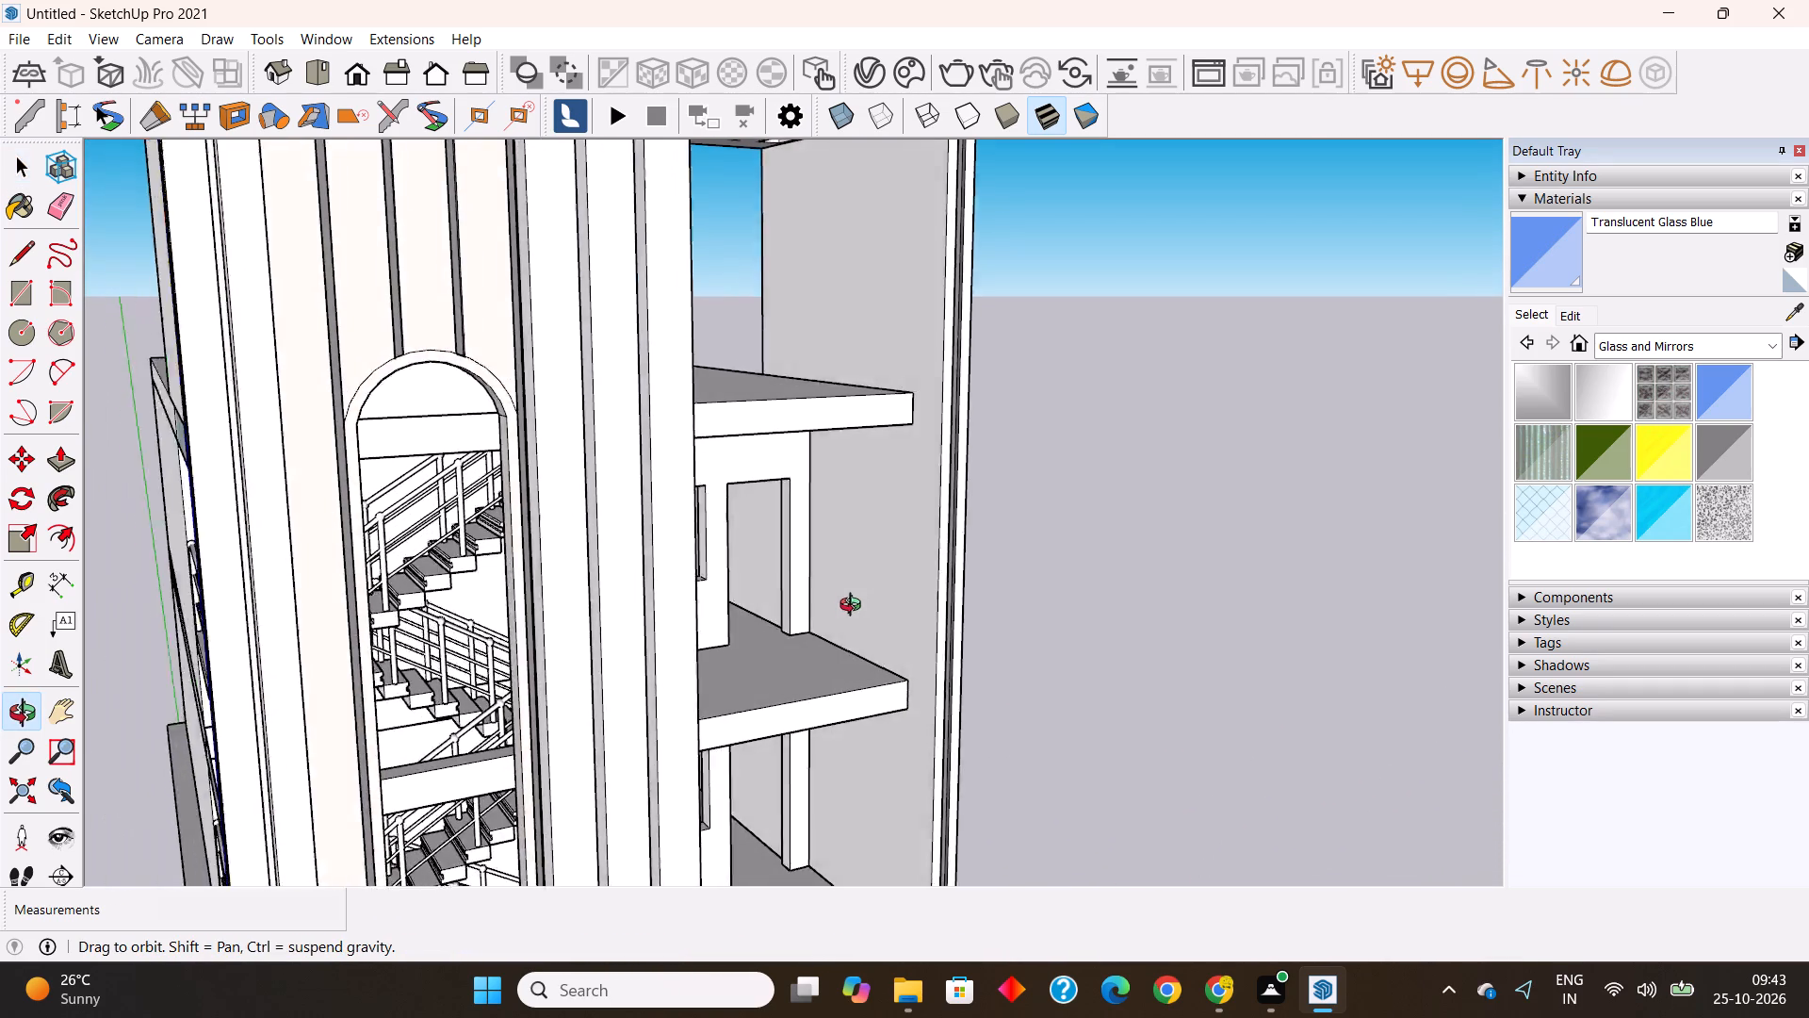
middle_click_drag(855, 607, 882, 524)
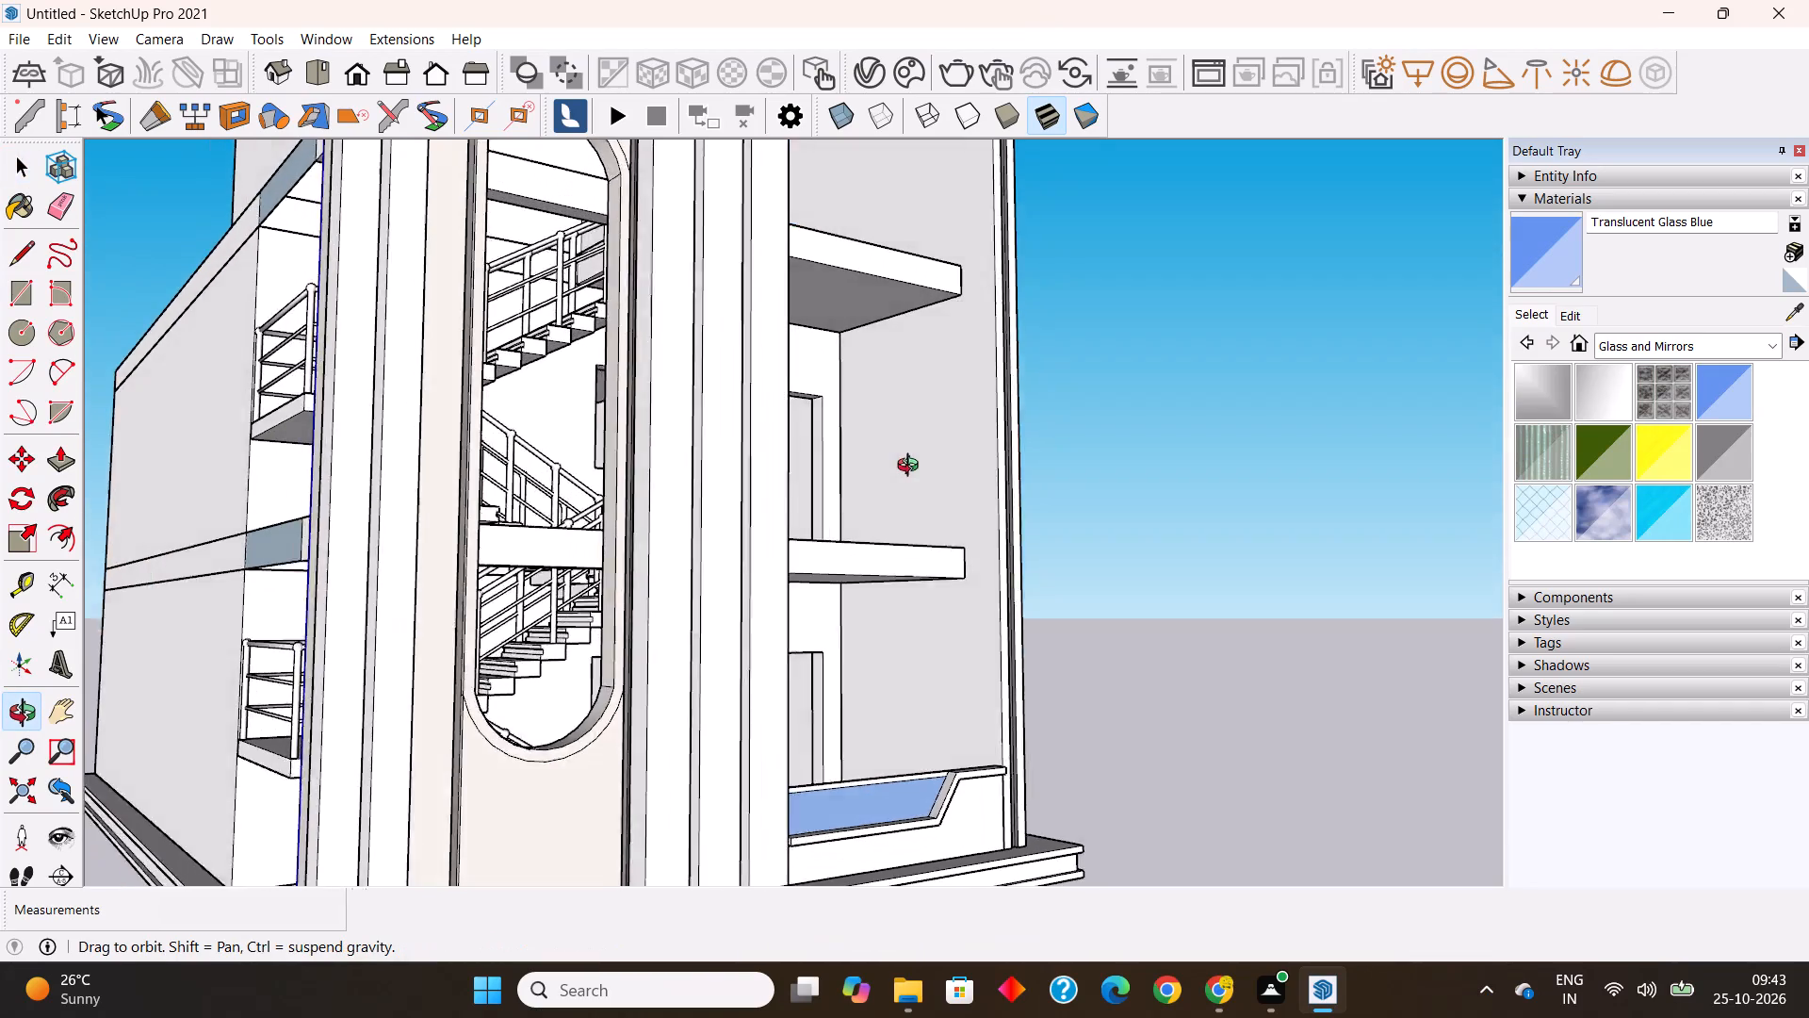
middle_click_drag(879, 468, 996, 437, "shift")
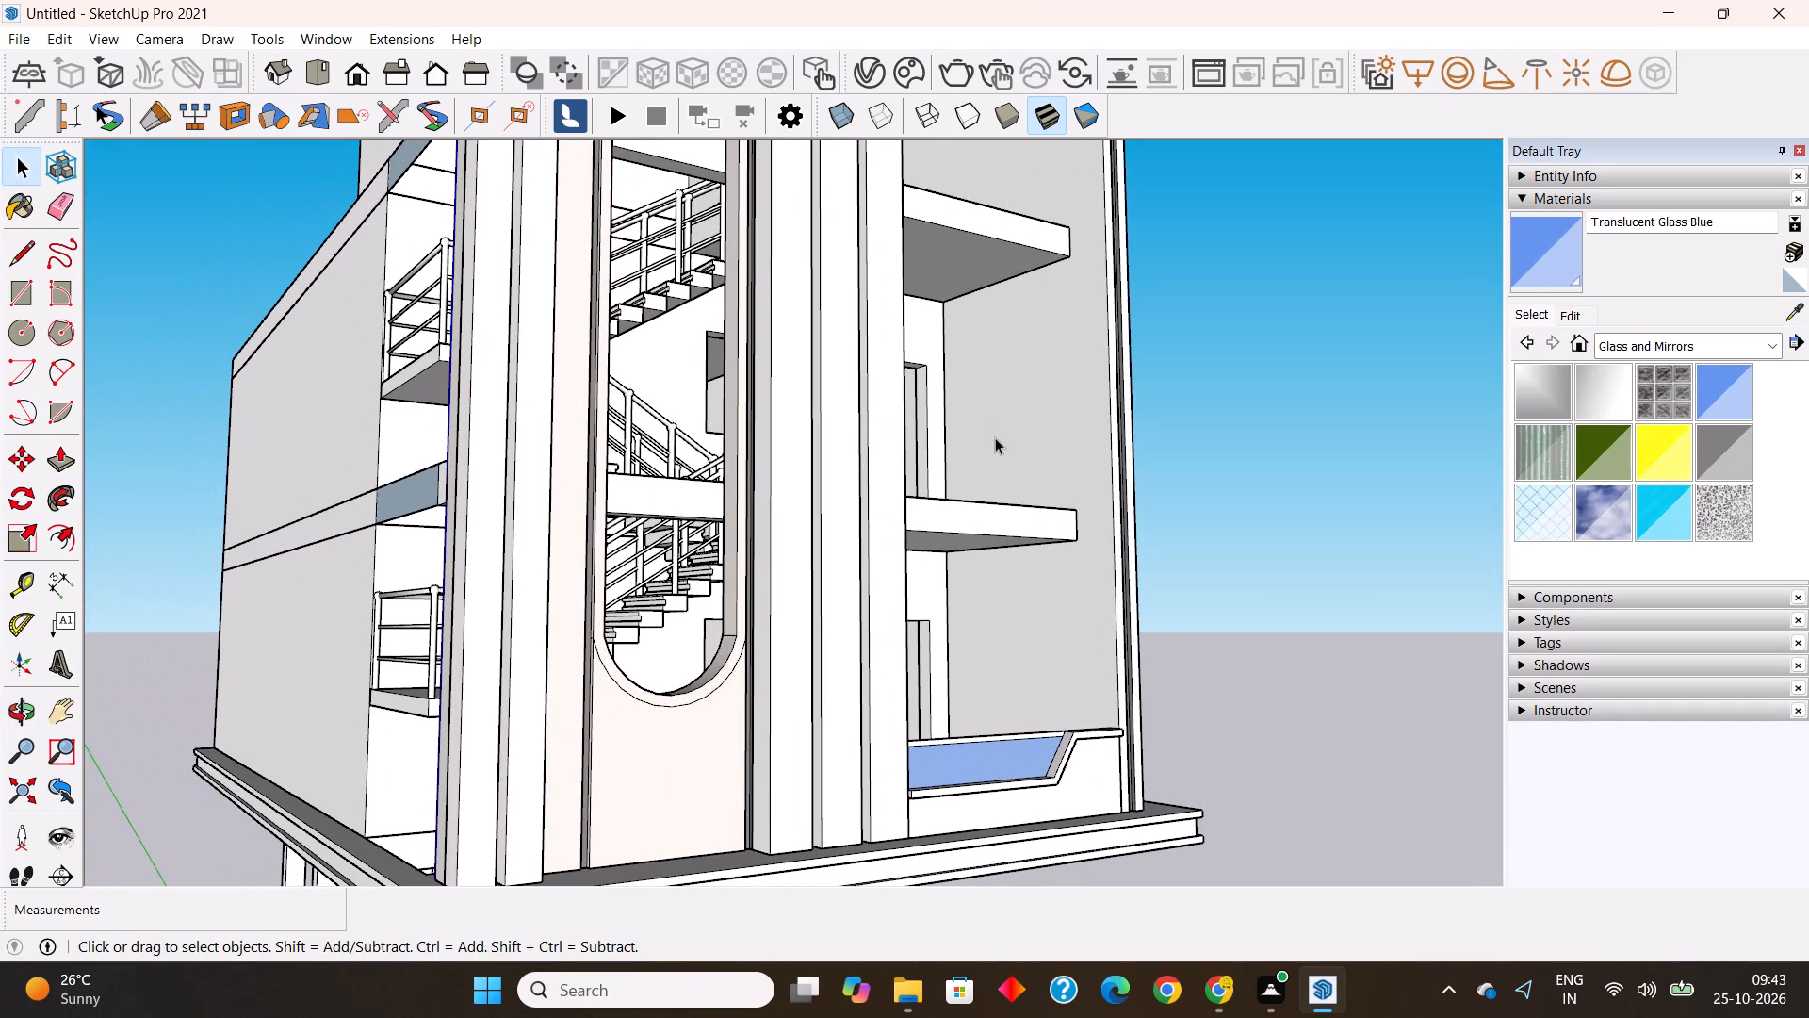
scroll(910, 446, "down", 4)
middle_click_drag(715, 738, 491, 763)
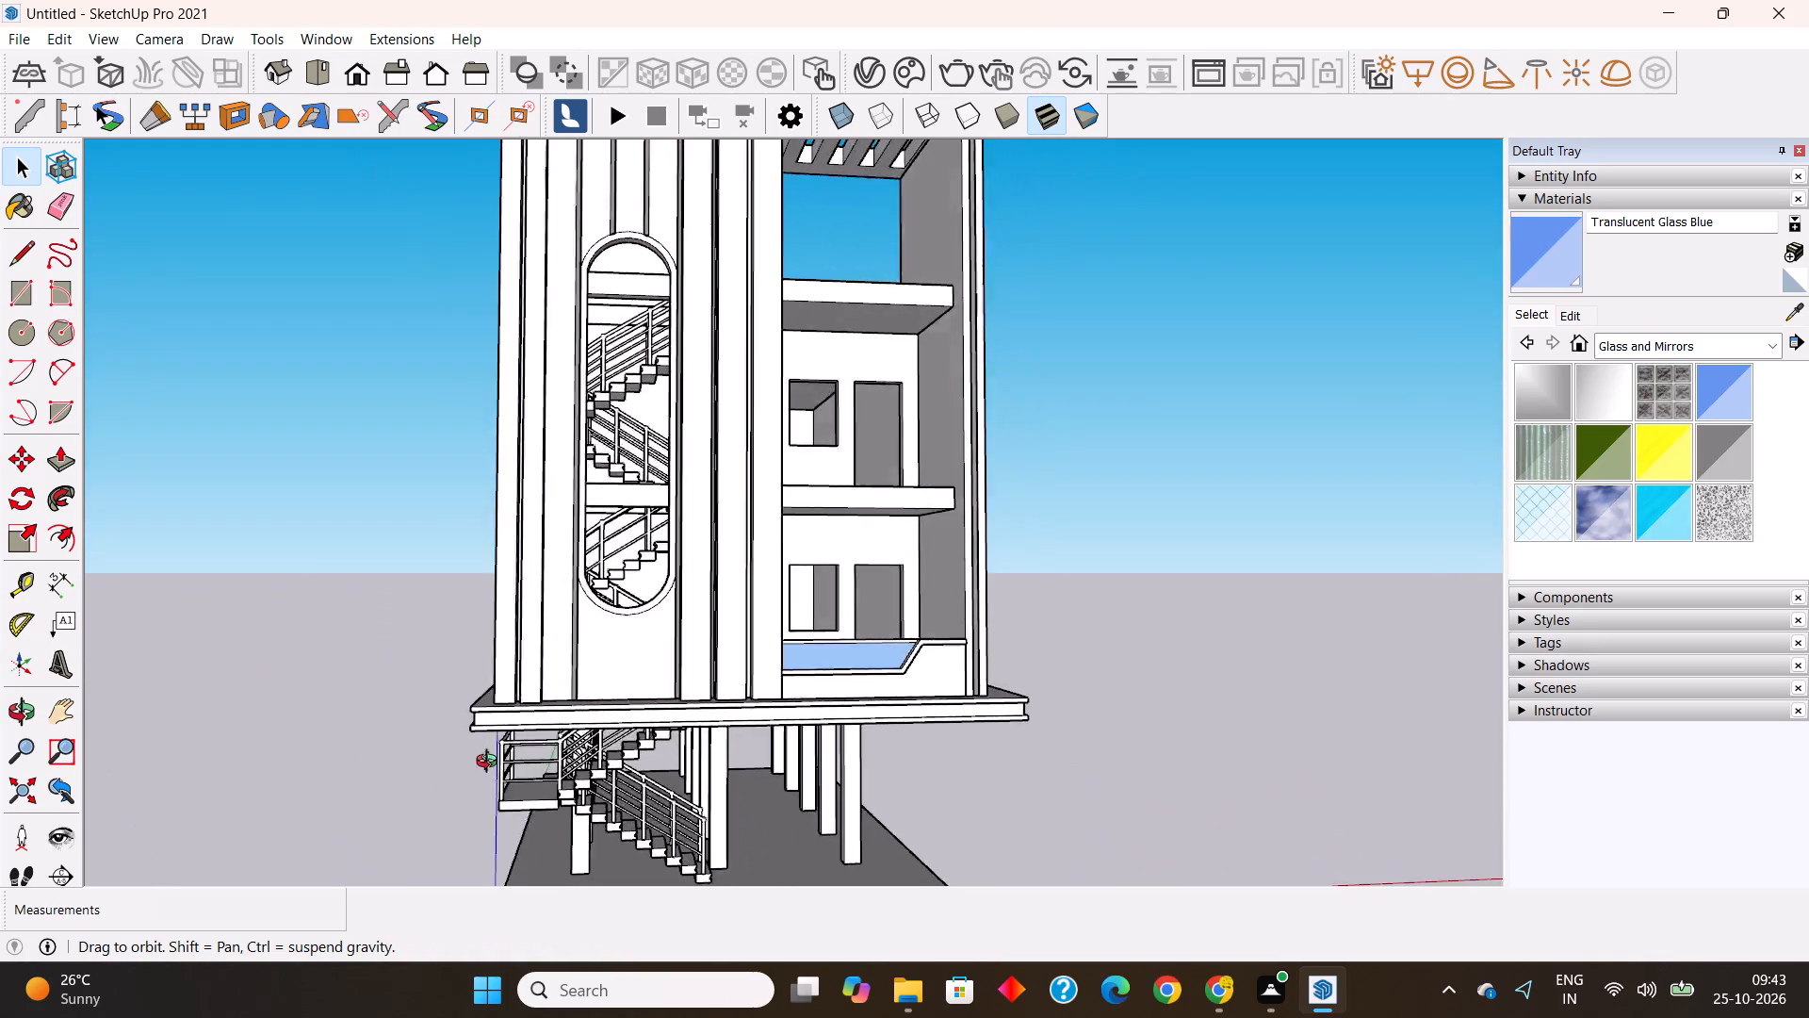
middle_click_drag(491, 763, 389, 781)
middle_click_drag(492, 688, 622, 646, "shift")
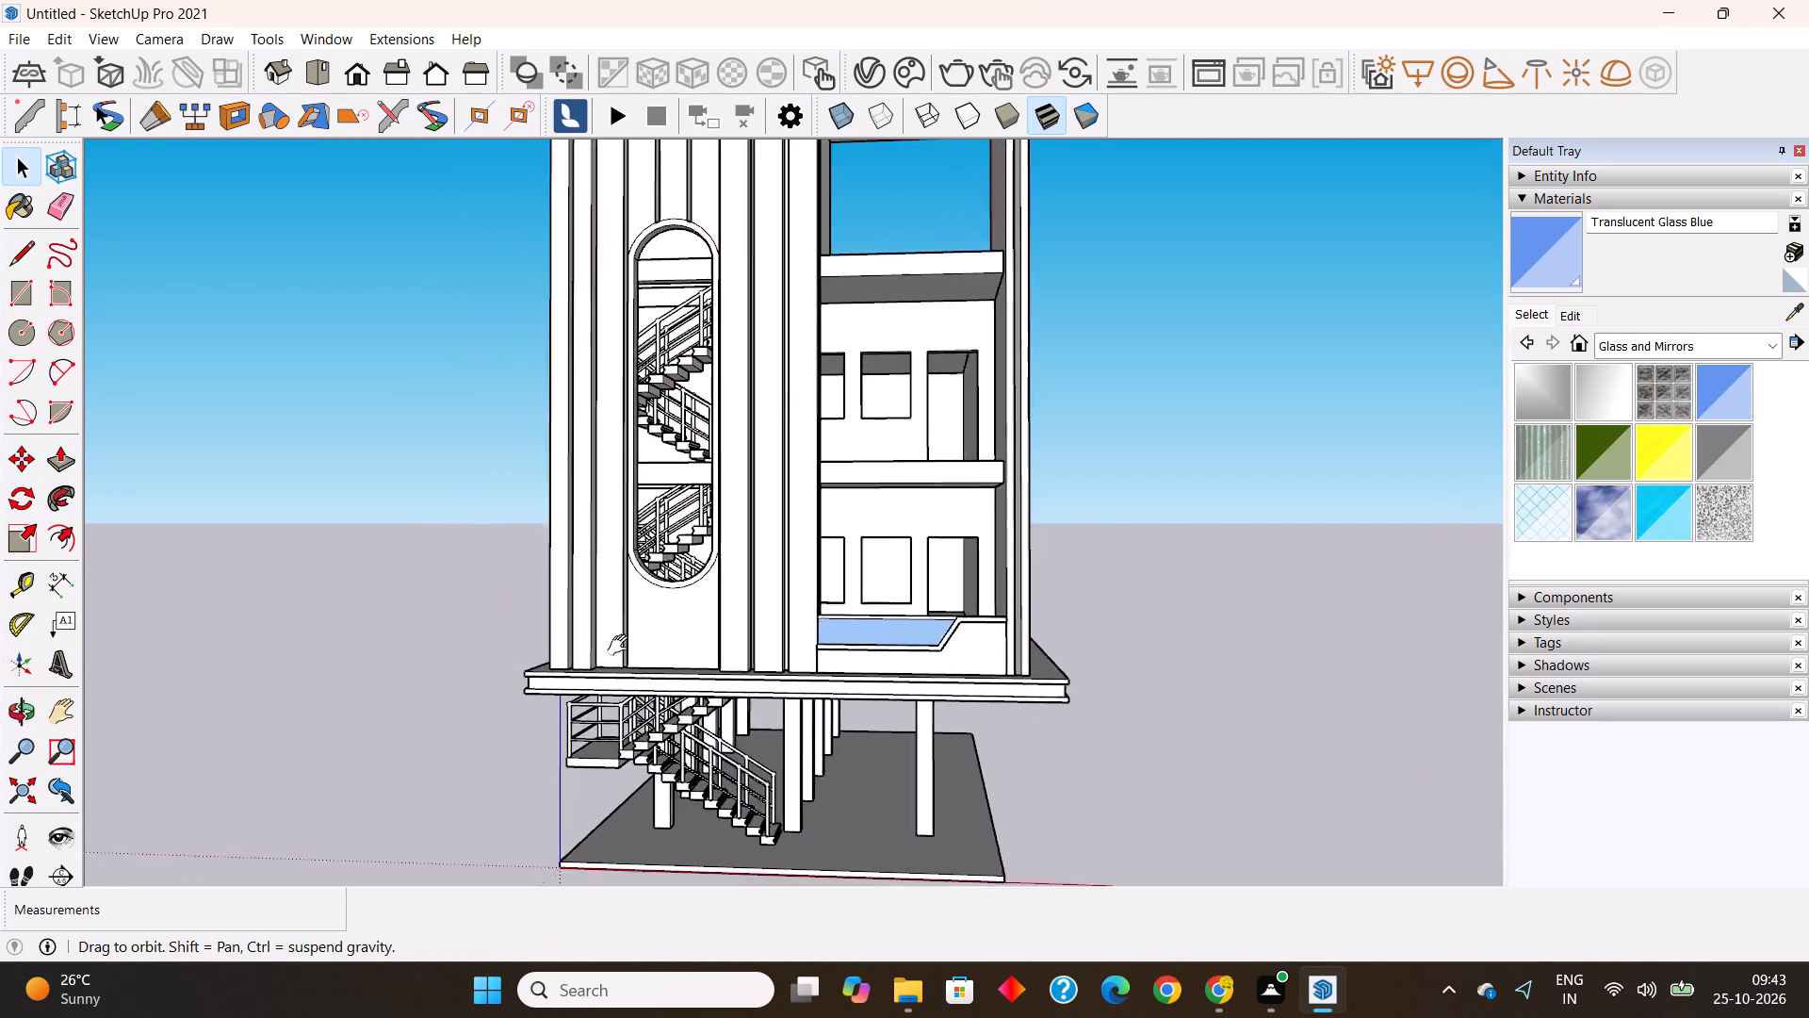
middle_click_drag(622, 646, 643, 638, "shift")
scroll(646, 649, "down", 1)
middle_click_drag(649, 681, 494, 799)
Draw a rectangle about 6' 7" by 1' 8" between the fins at the base of the wall below the oval opening.
scroll(604, 730, "up", 9)
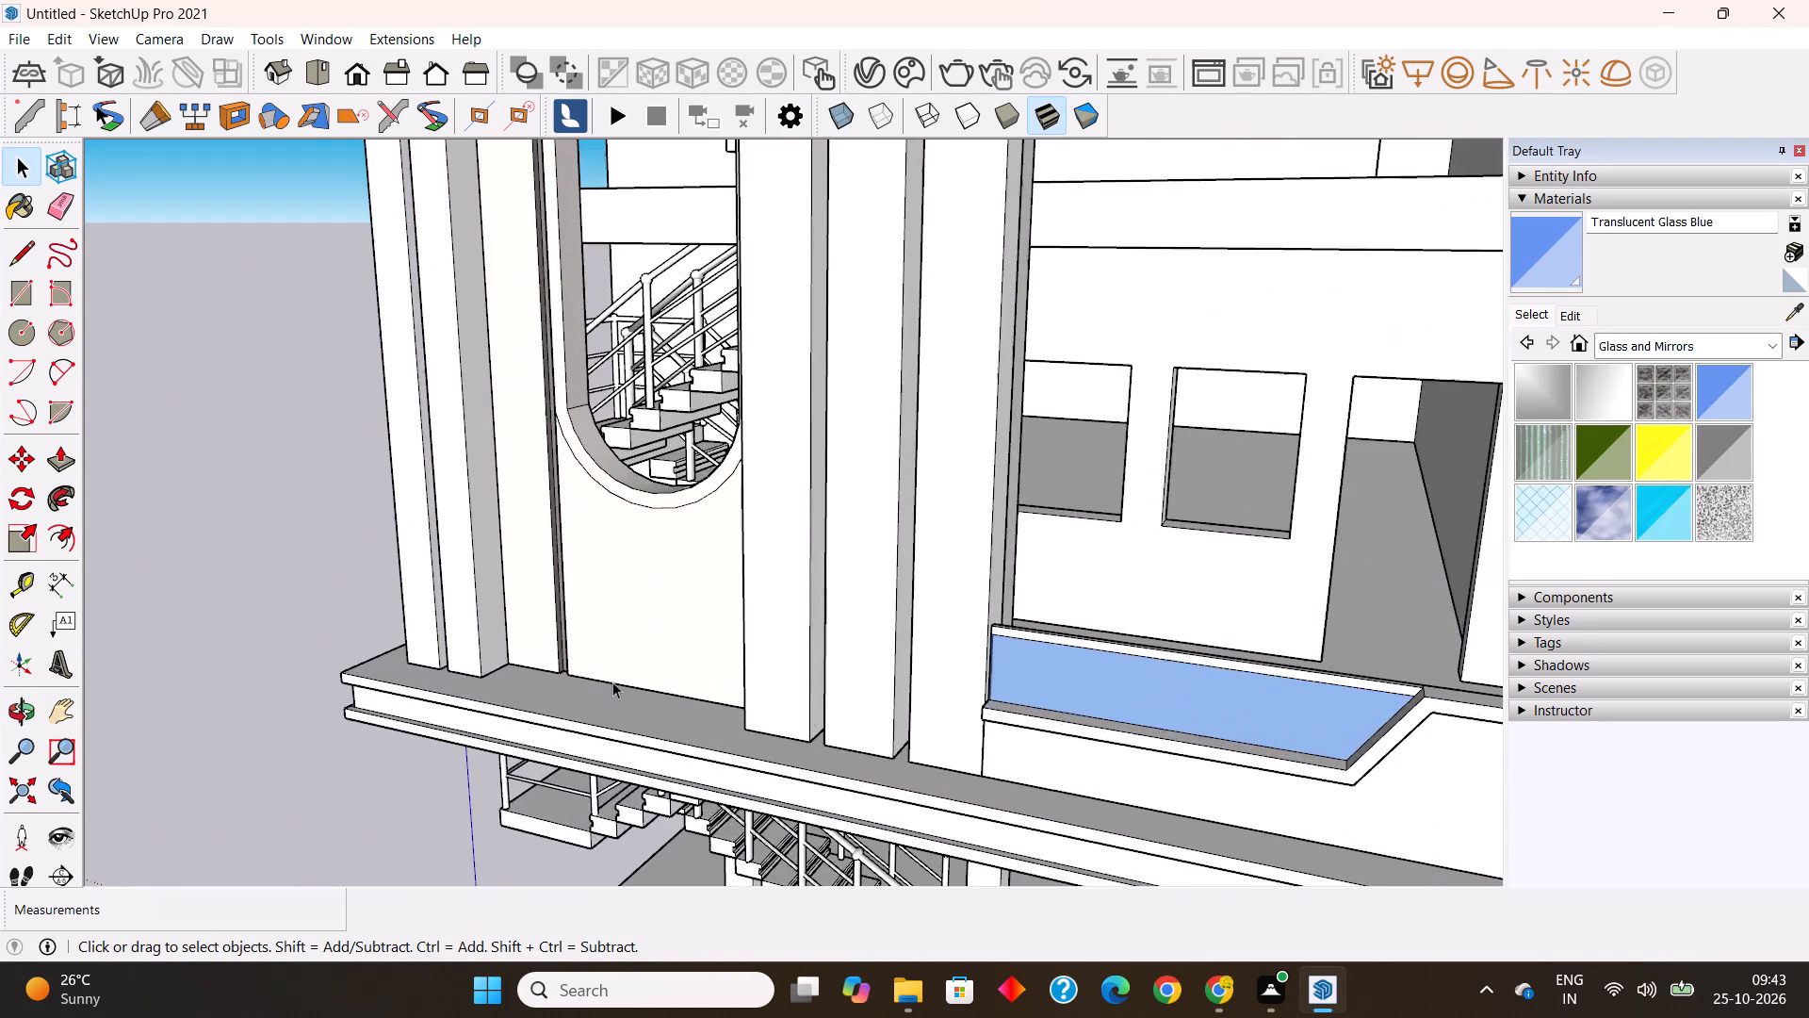
scroll(612, 681, "up", 5)
scroll(624, 681, "down", 5)
middle_click_drag(680, 717, 703, 726)
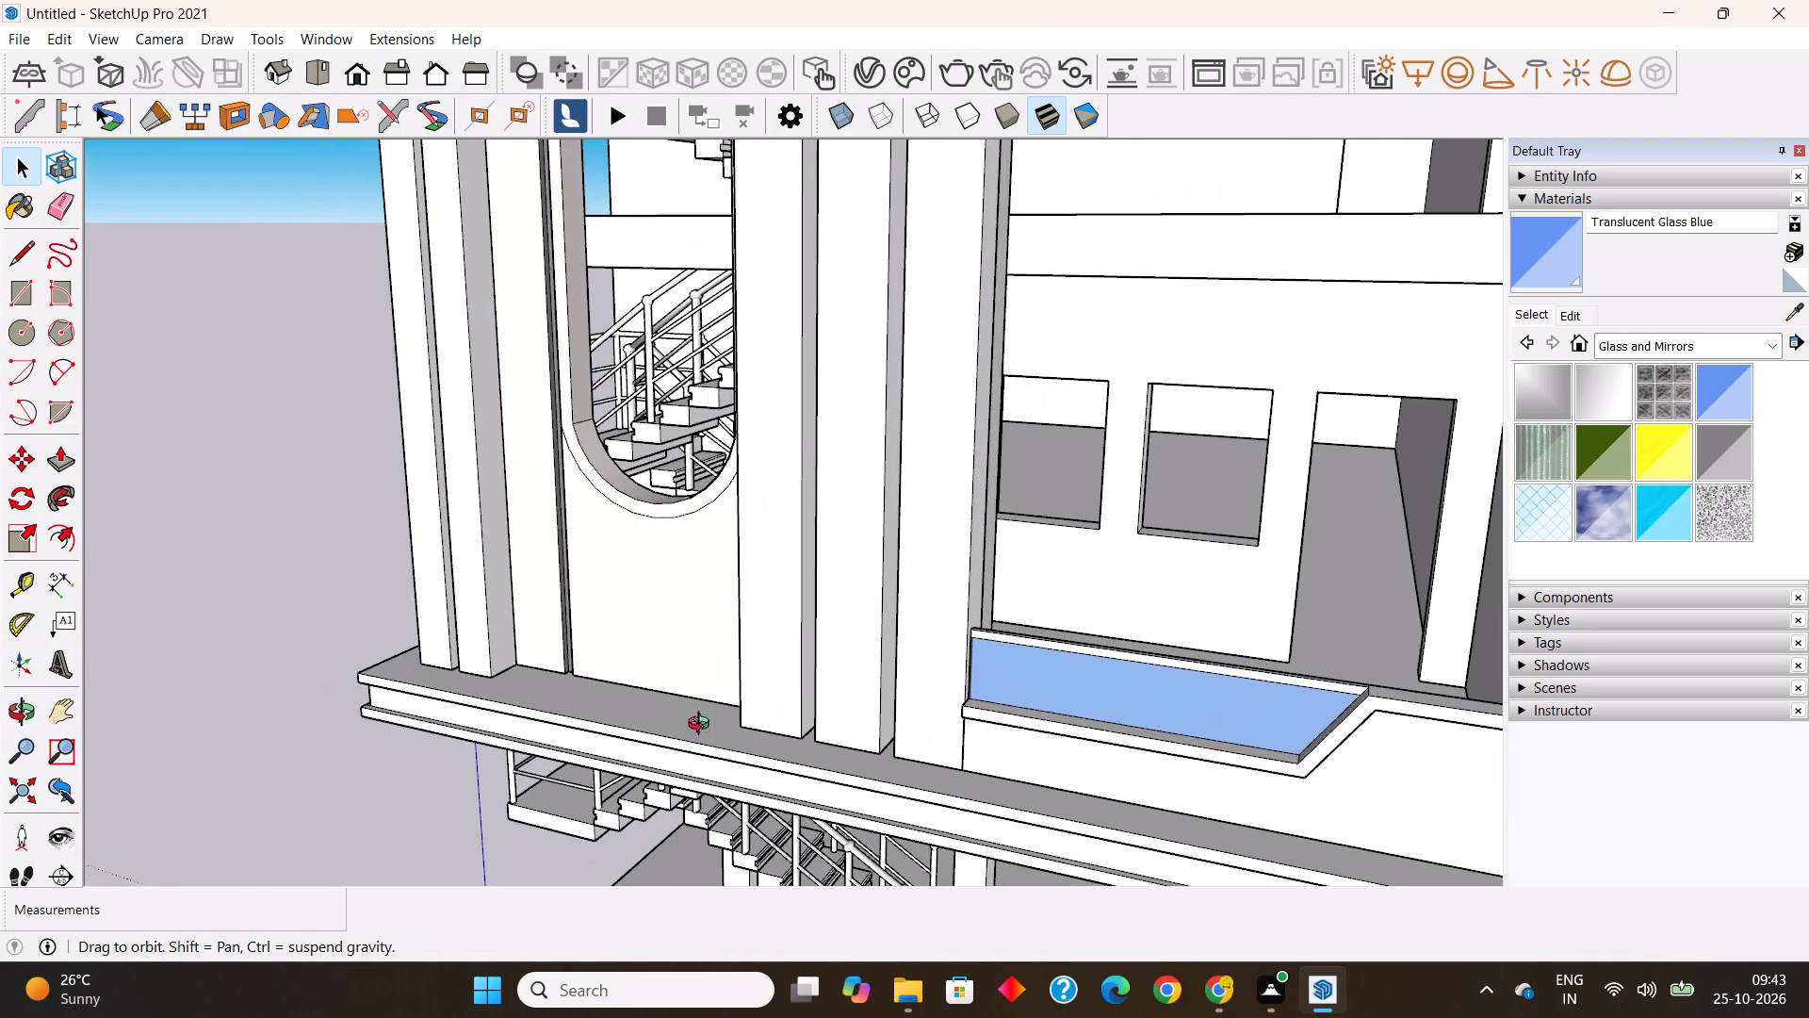
middle_click_drag(703, 726, 946, 739)
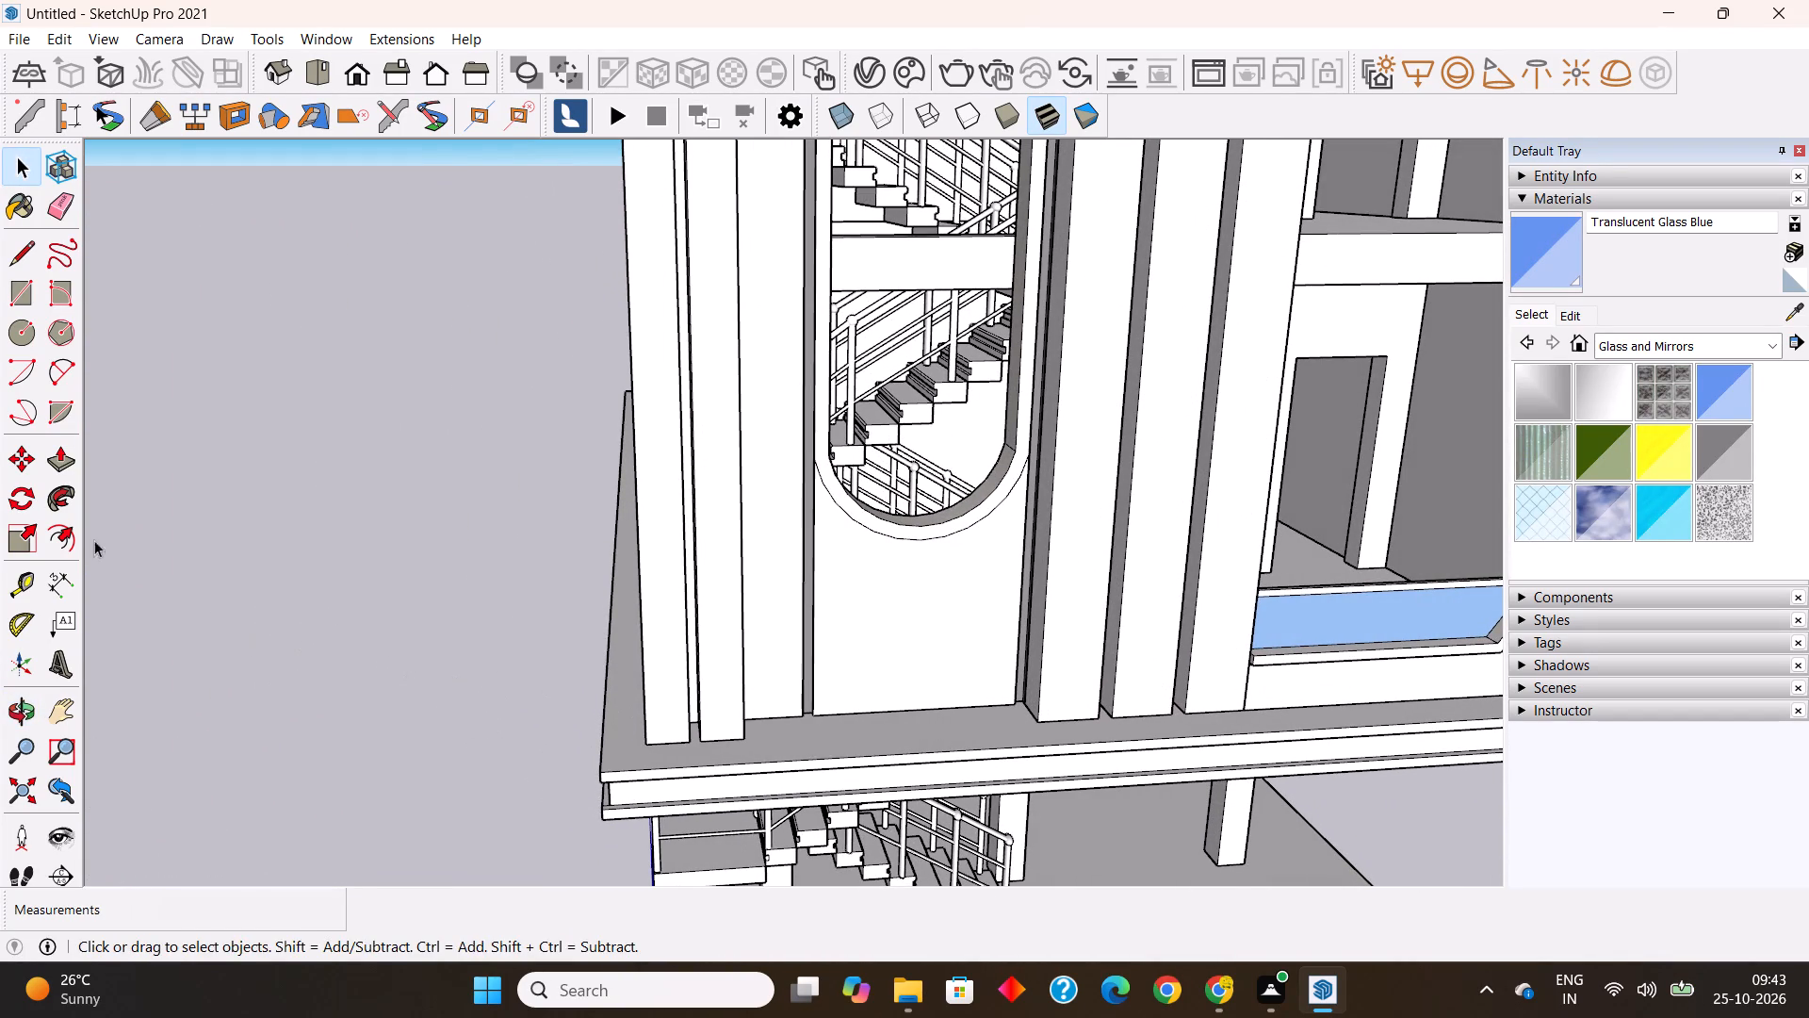
left_click(19, 291)
scroll(977, 702, "up", 2)
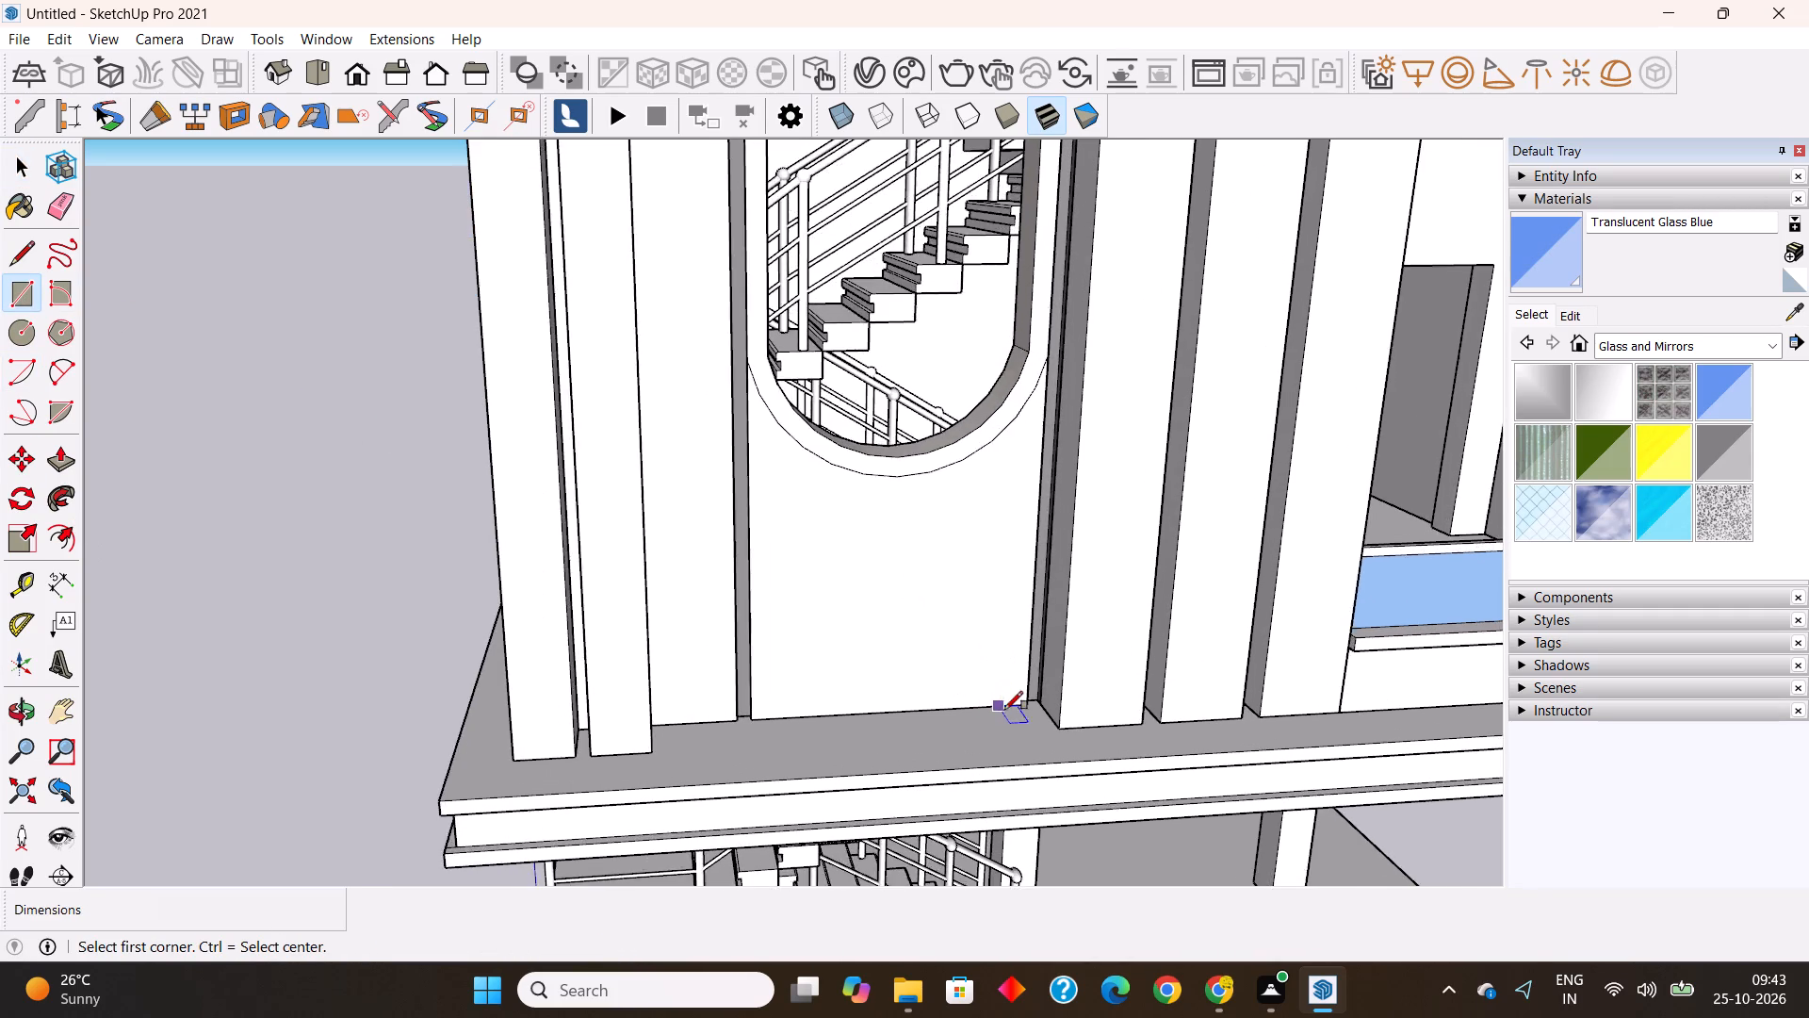
scroll(1004, 710, "up", 3)
left_click(1027, 704)
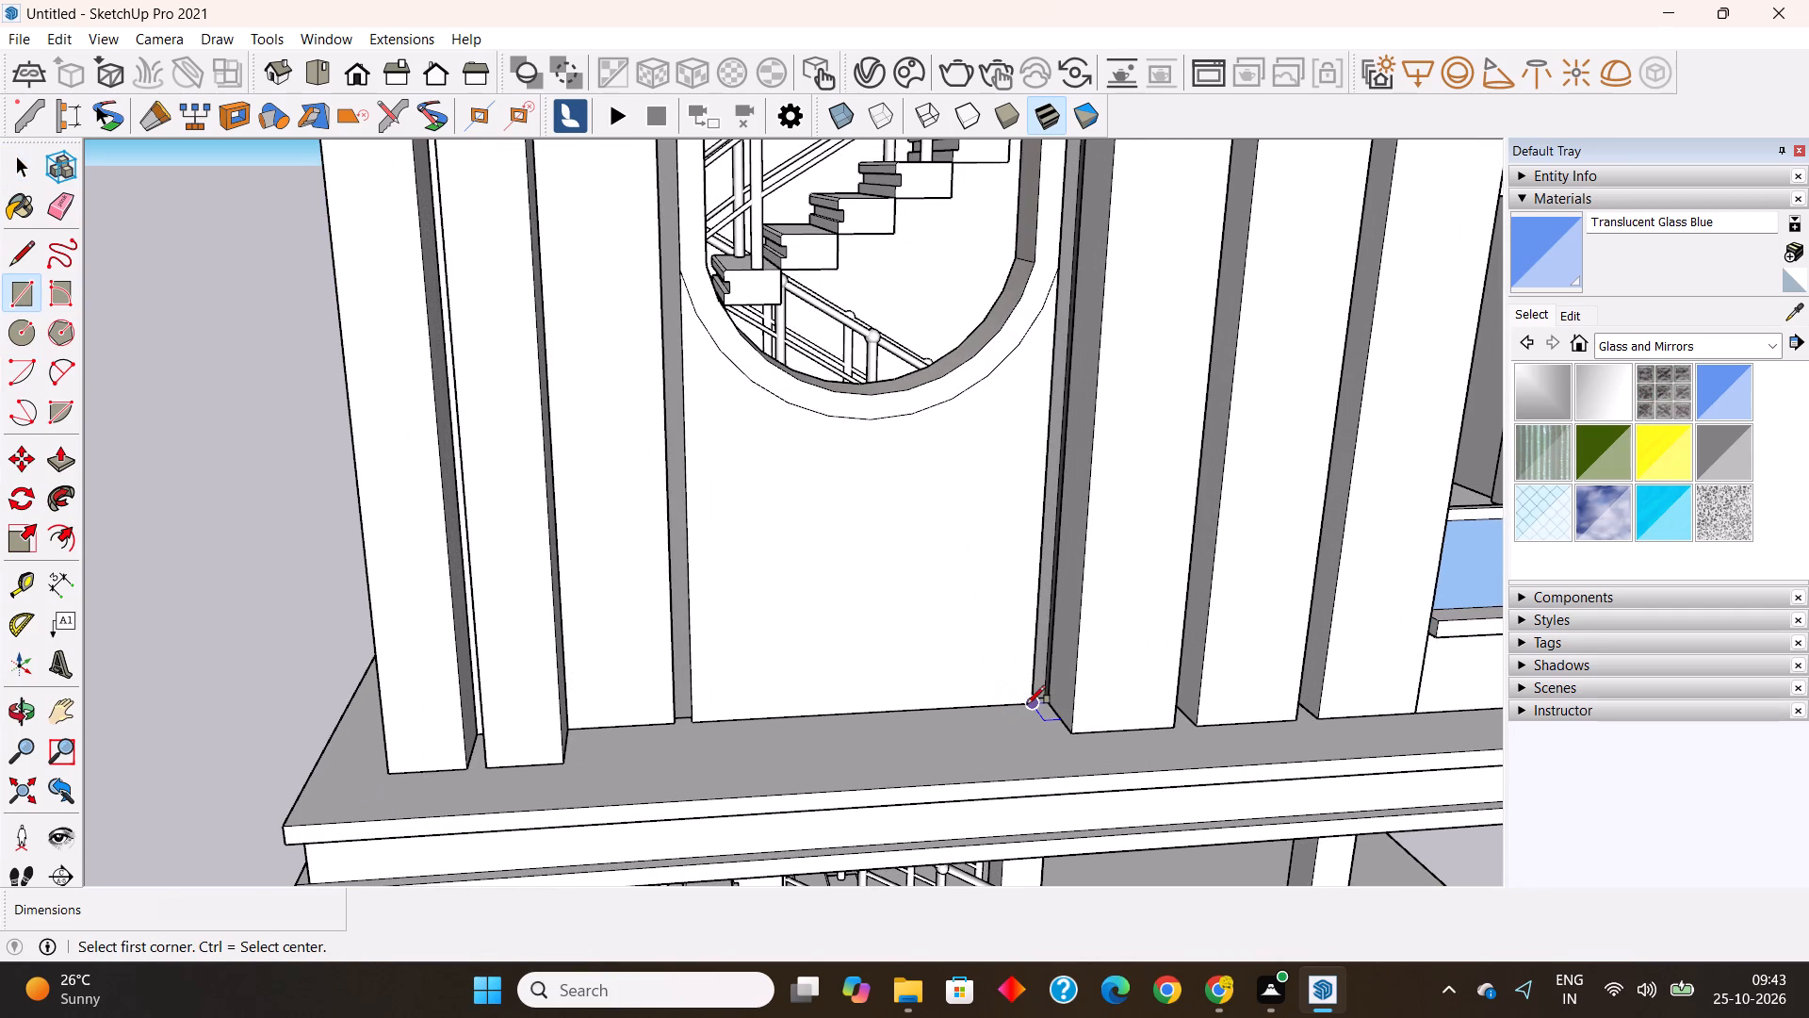
left_click(574, 616)
Make the new rectangle below the oval opening a group.
middle_click_drag(707, 684, 603, 696)
key("space")
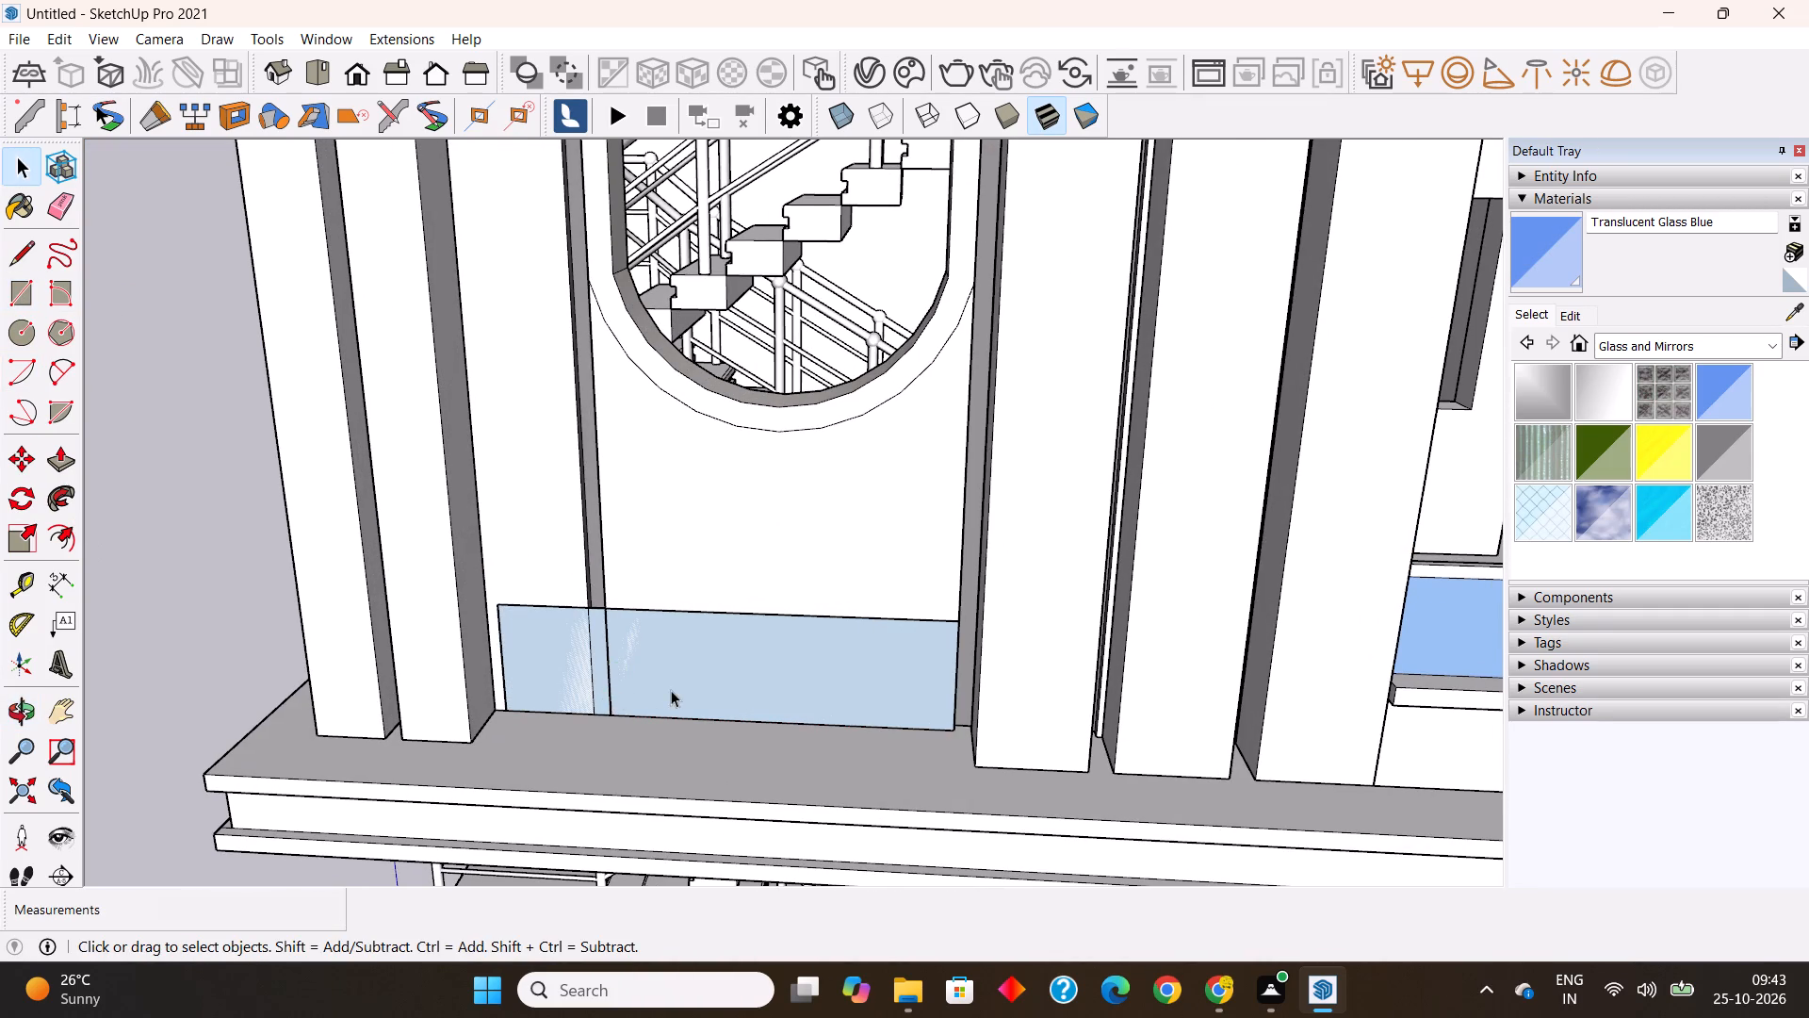
scroll(671, 689, "down", 2)
double_click(707, 675)
right_click(707, 675)
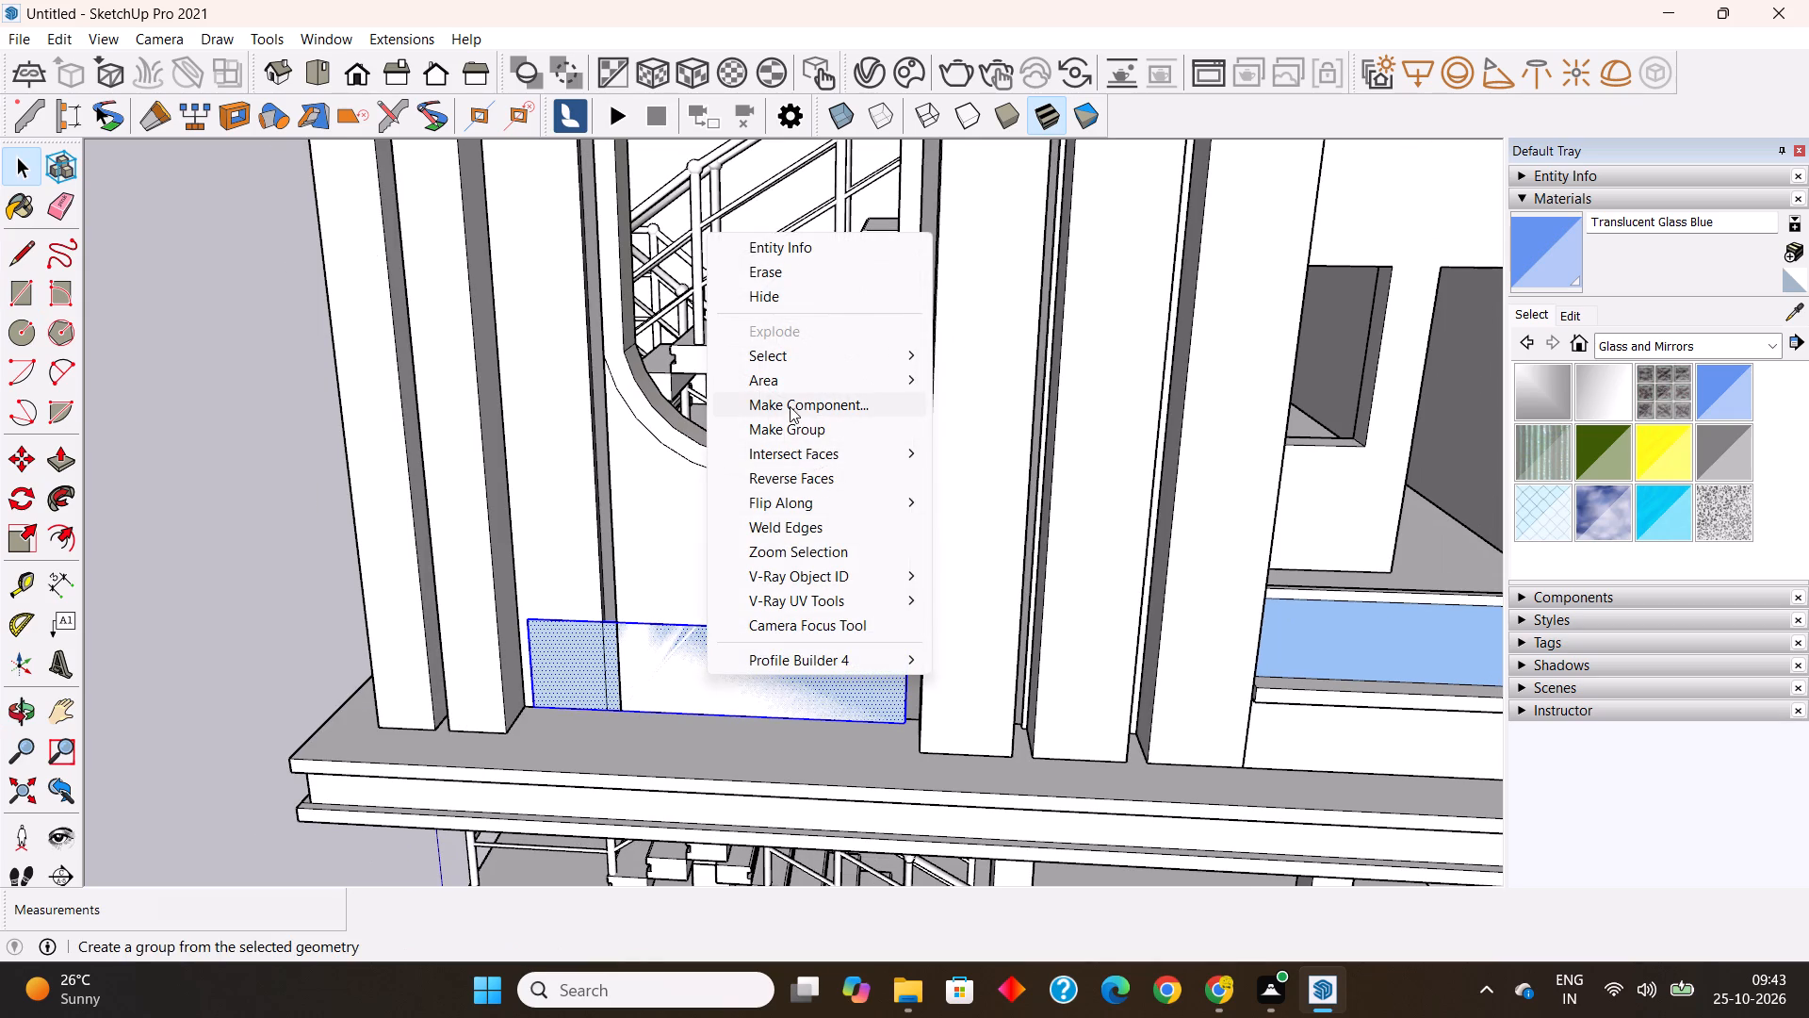
left_click(800, 428)
Extrude the grouped rectangle 1' outward into a block between the fins, and leave the group.
middle_click_drag(714, 649, 537, 674)
double_click(534, 659)
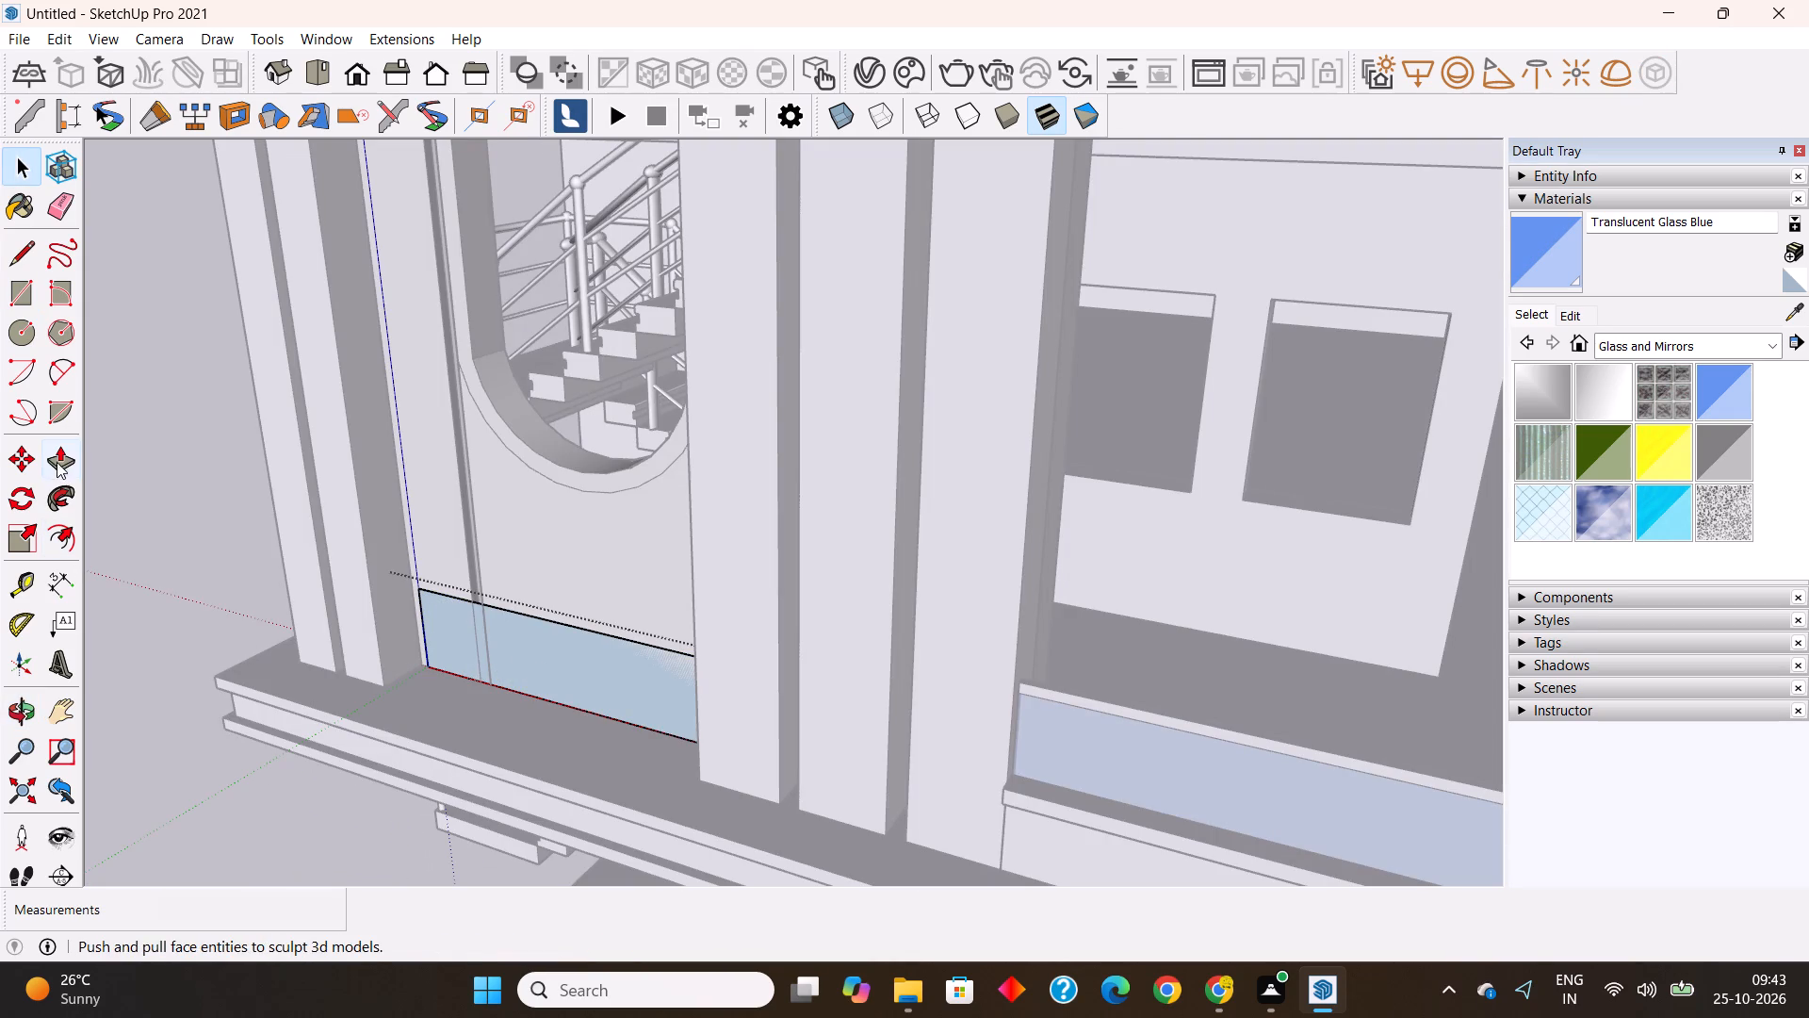
left_click(57, 460)
left_click(536, 643)
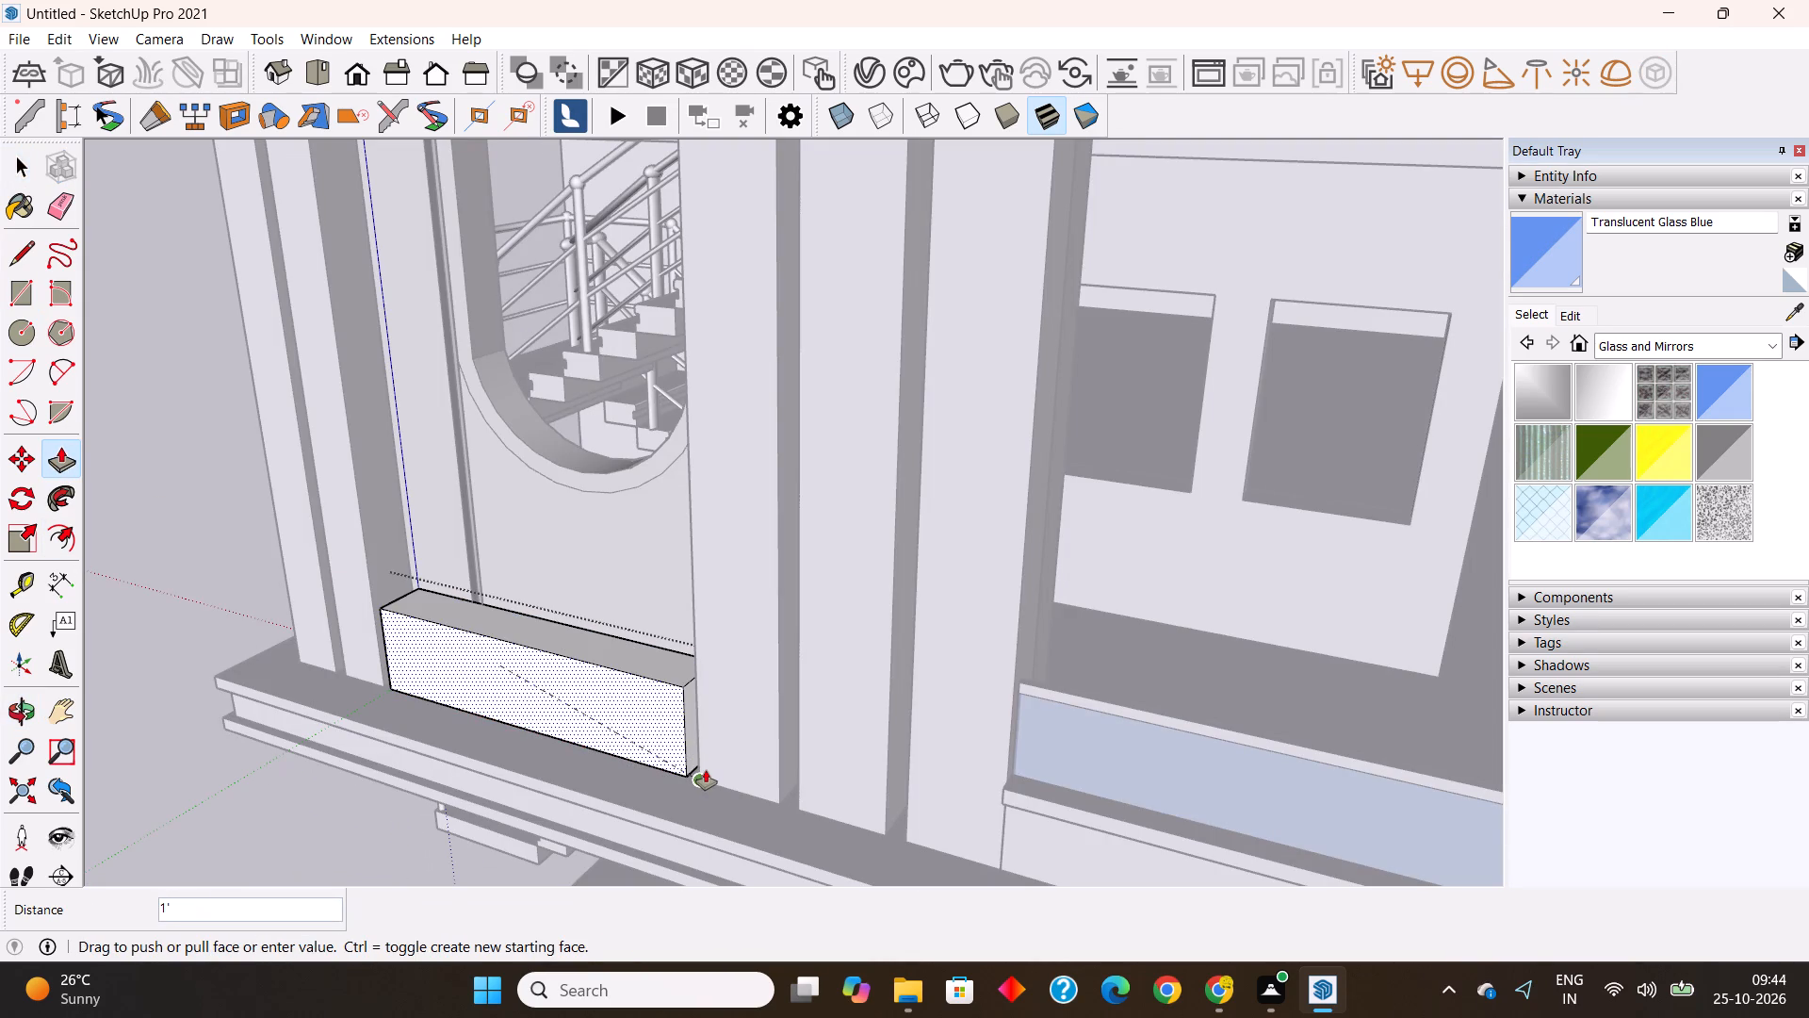
left_click(706, 770)
middle_click_drag(645, 749, 856, 611)
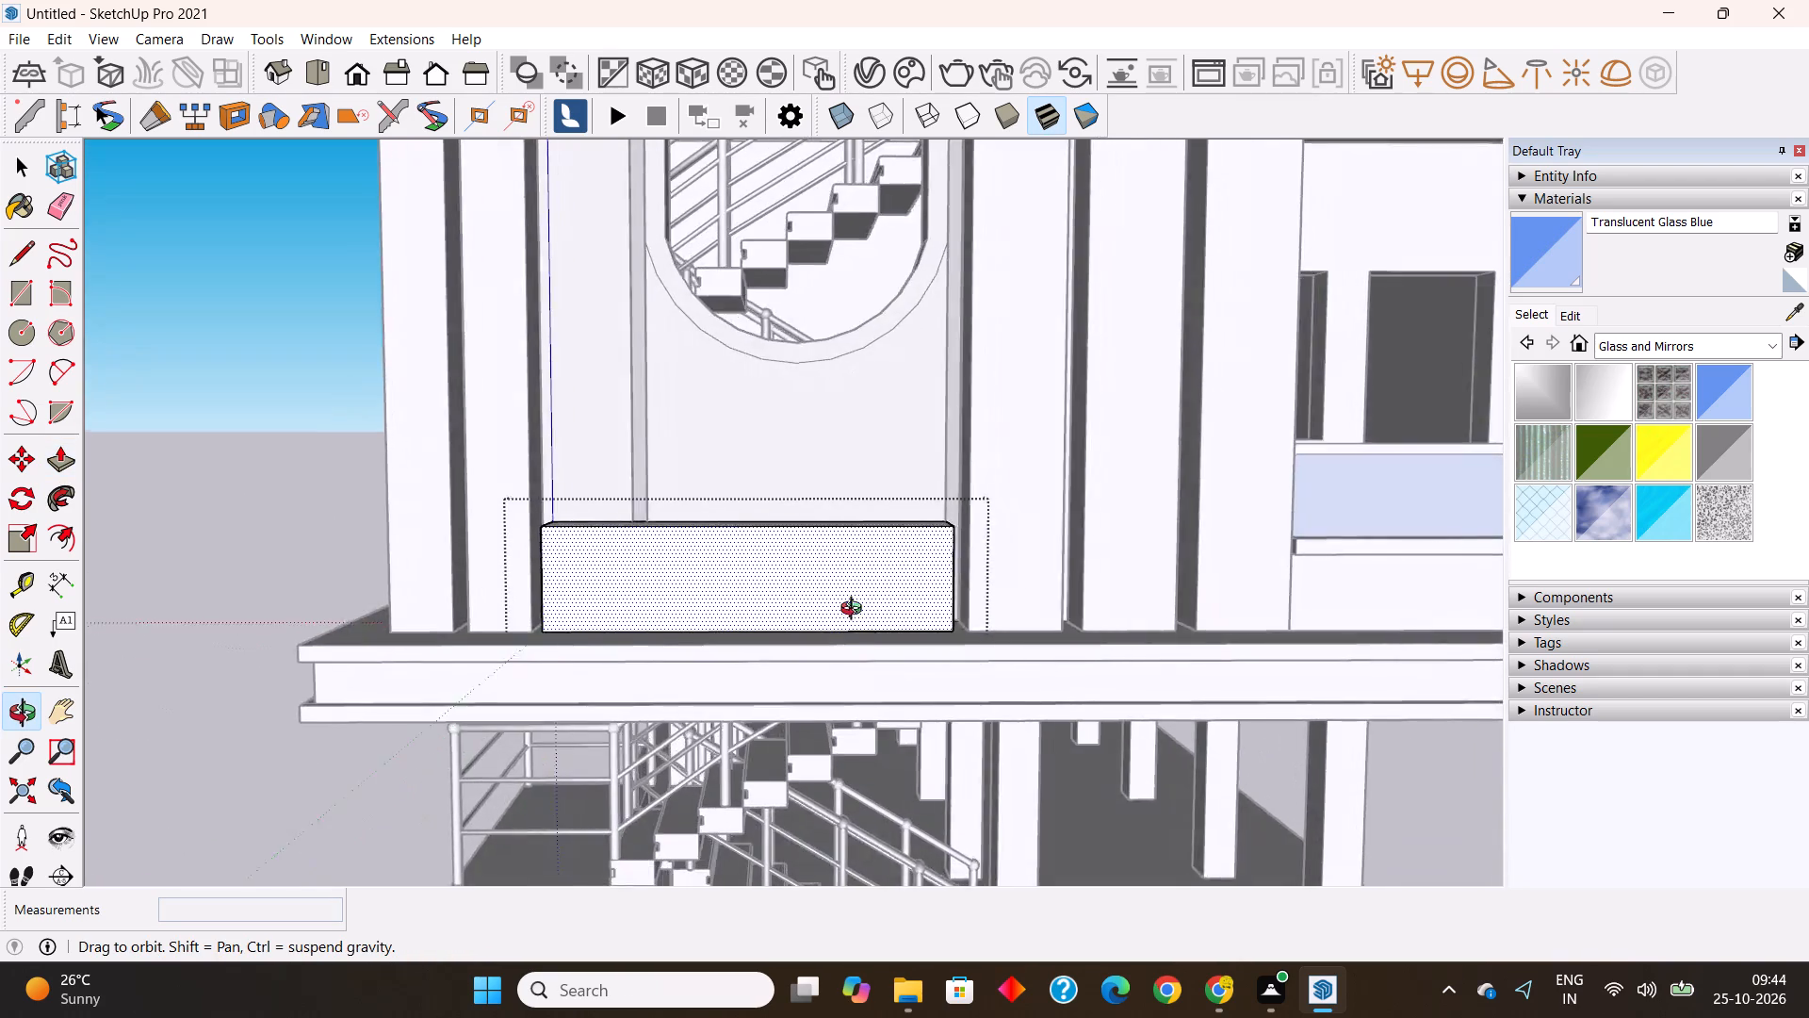
middle_click_drag(856, 611, 793, 622)
key("space")
scroll(646, 684, "down", 3)
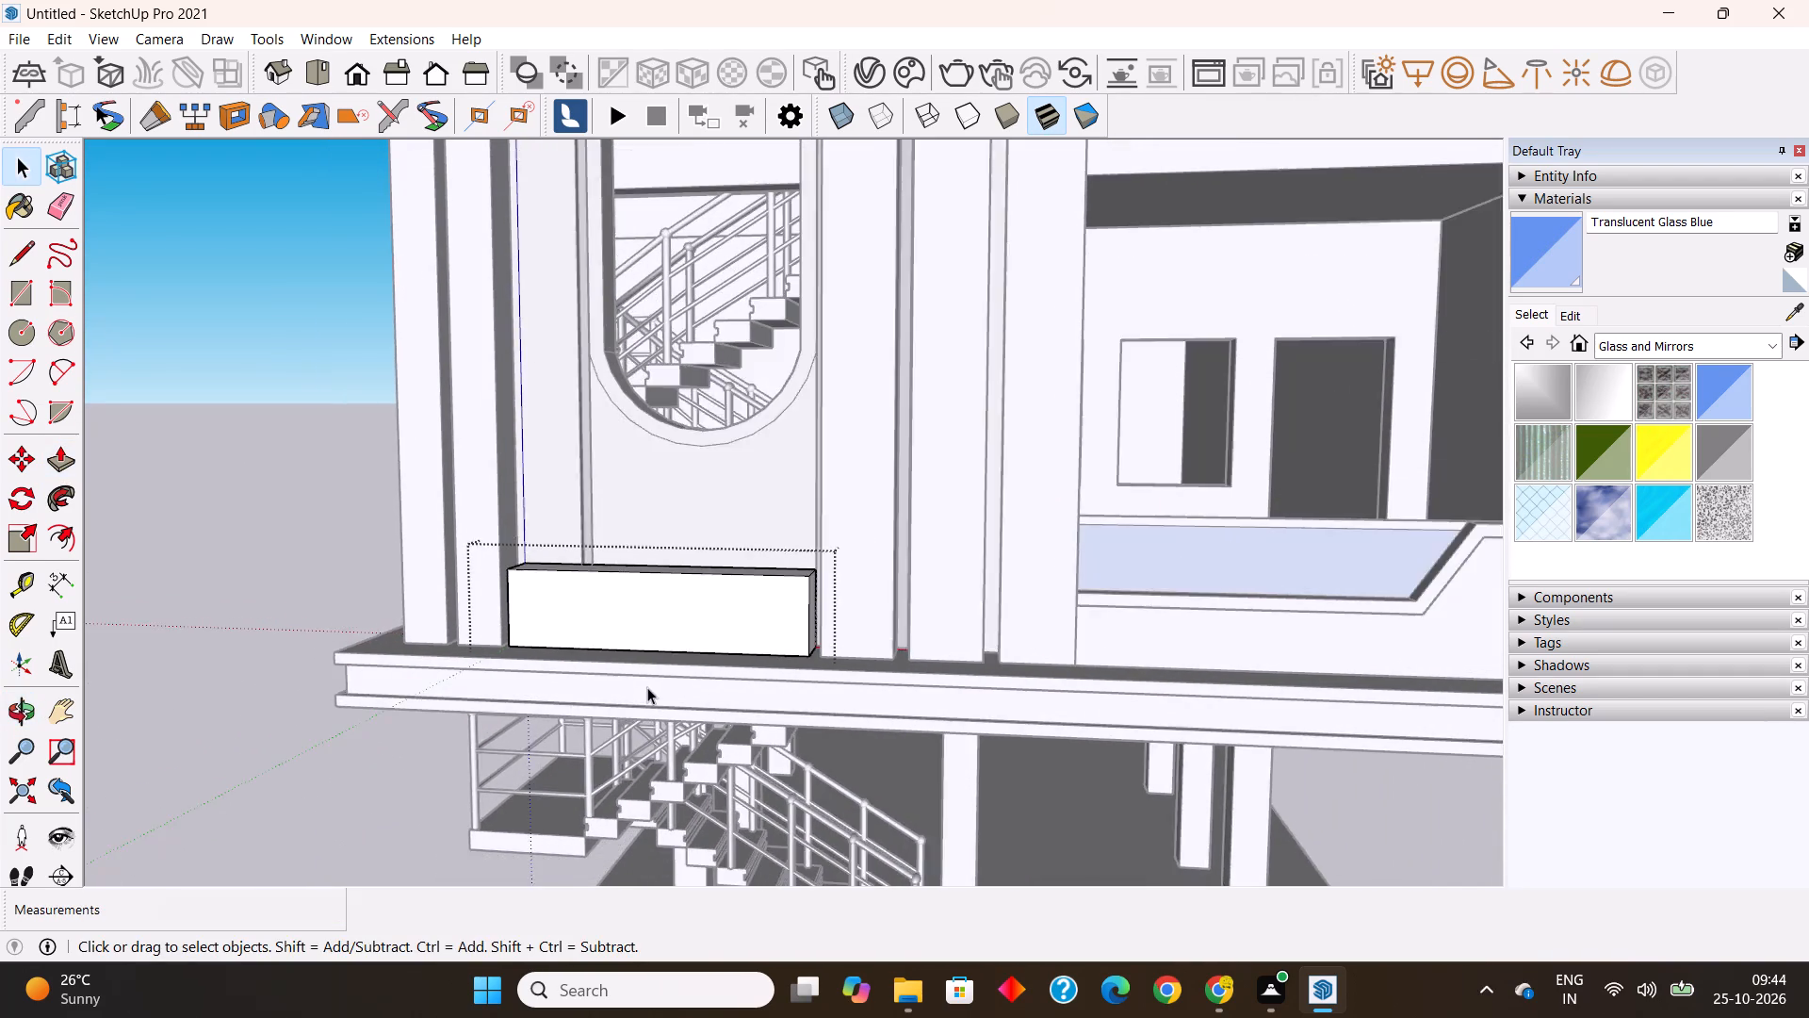
scroll(647, 687, "down", 4)
left_click(364, 591)
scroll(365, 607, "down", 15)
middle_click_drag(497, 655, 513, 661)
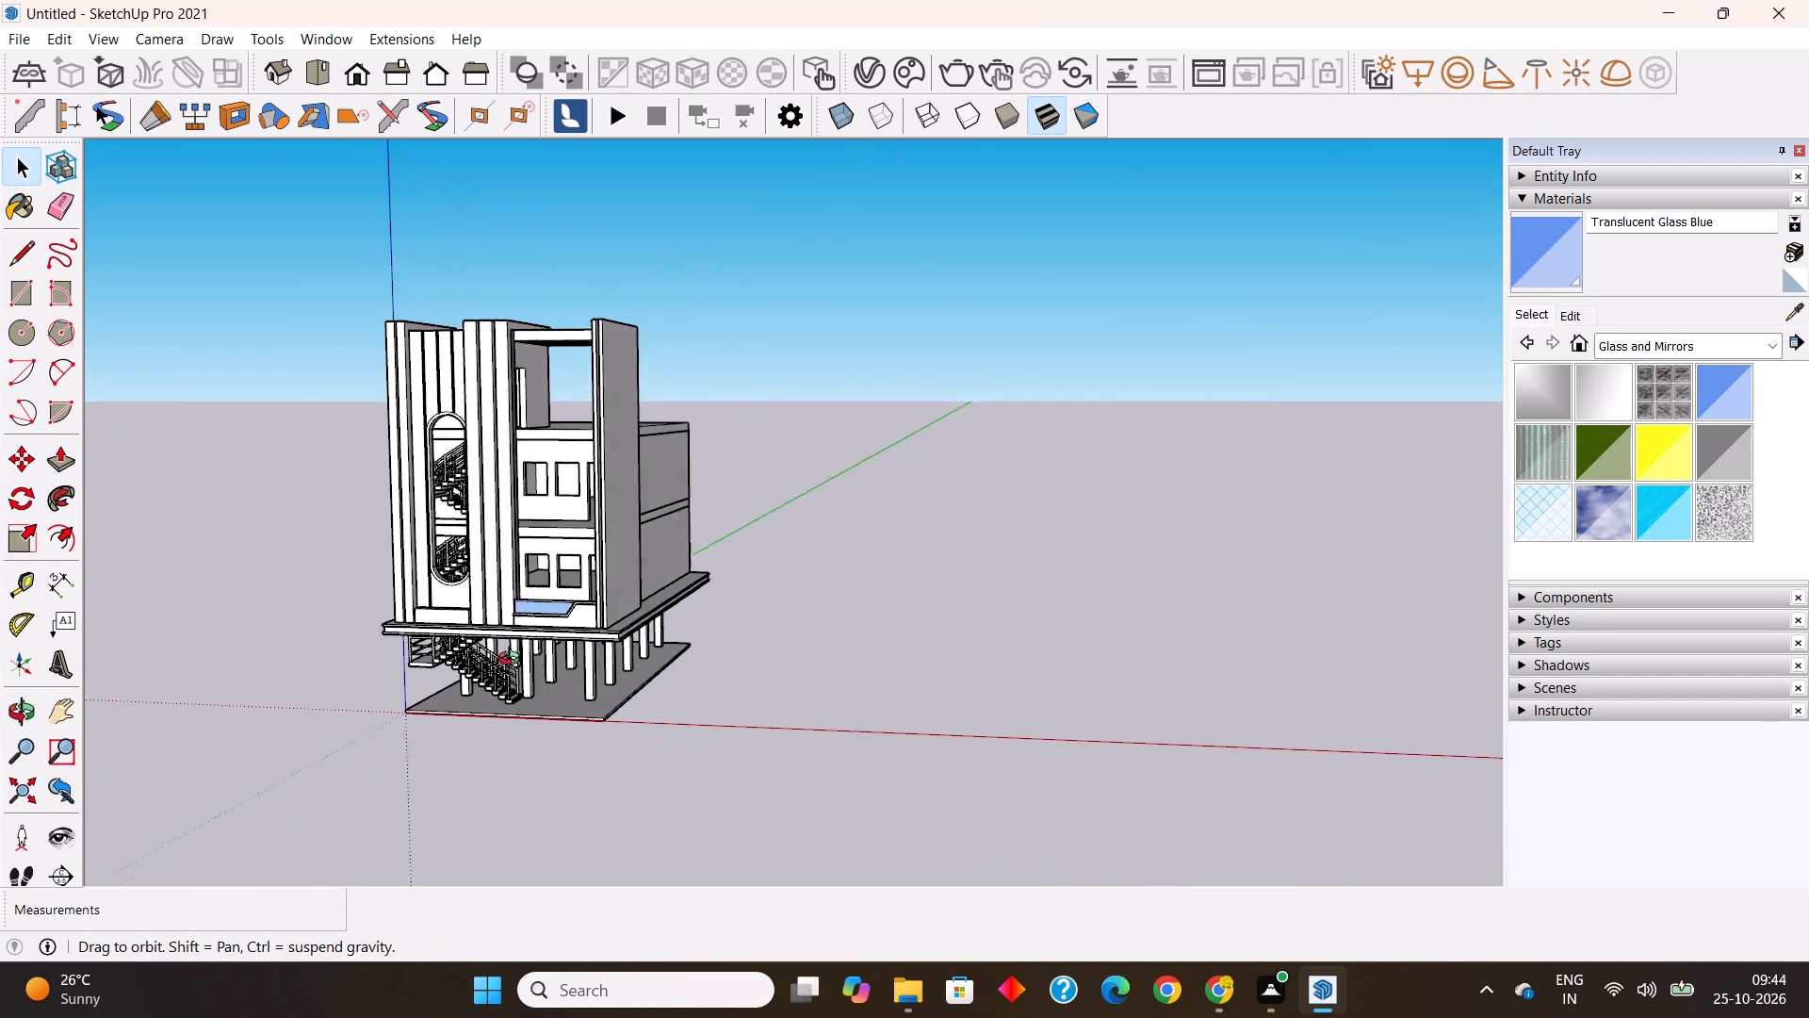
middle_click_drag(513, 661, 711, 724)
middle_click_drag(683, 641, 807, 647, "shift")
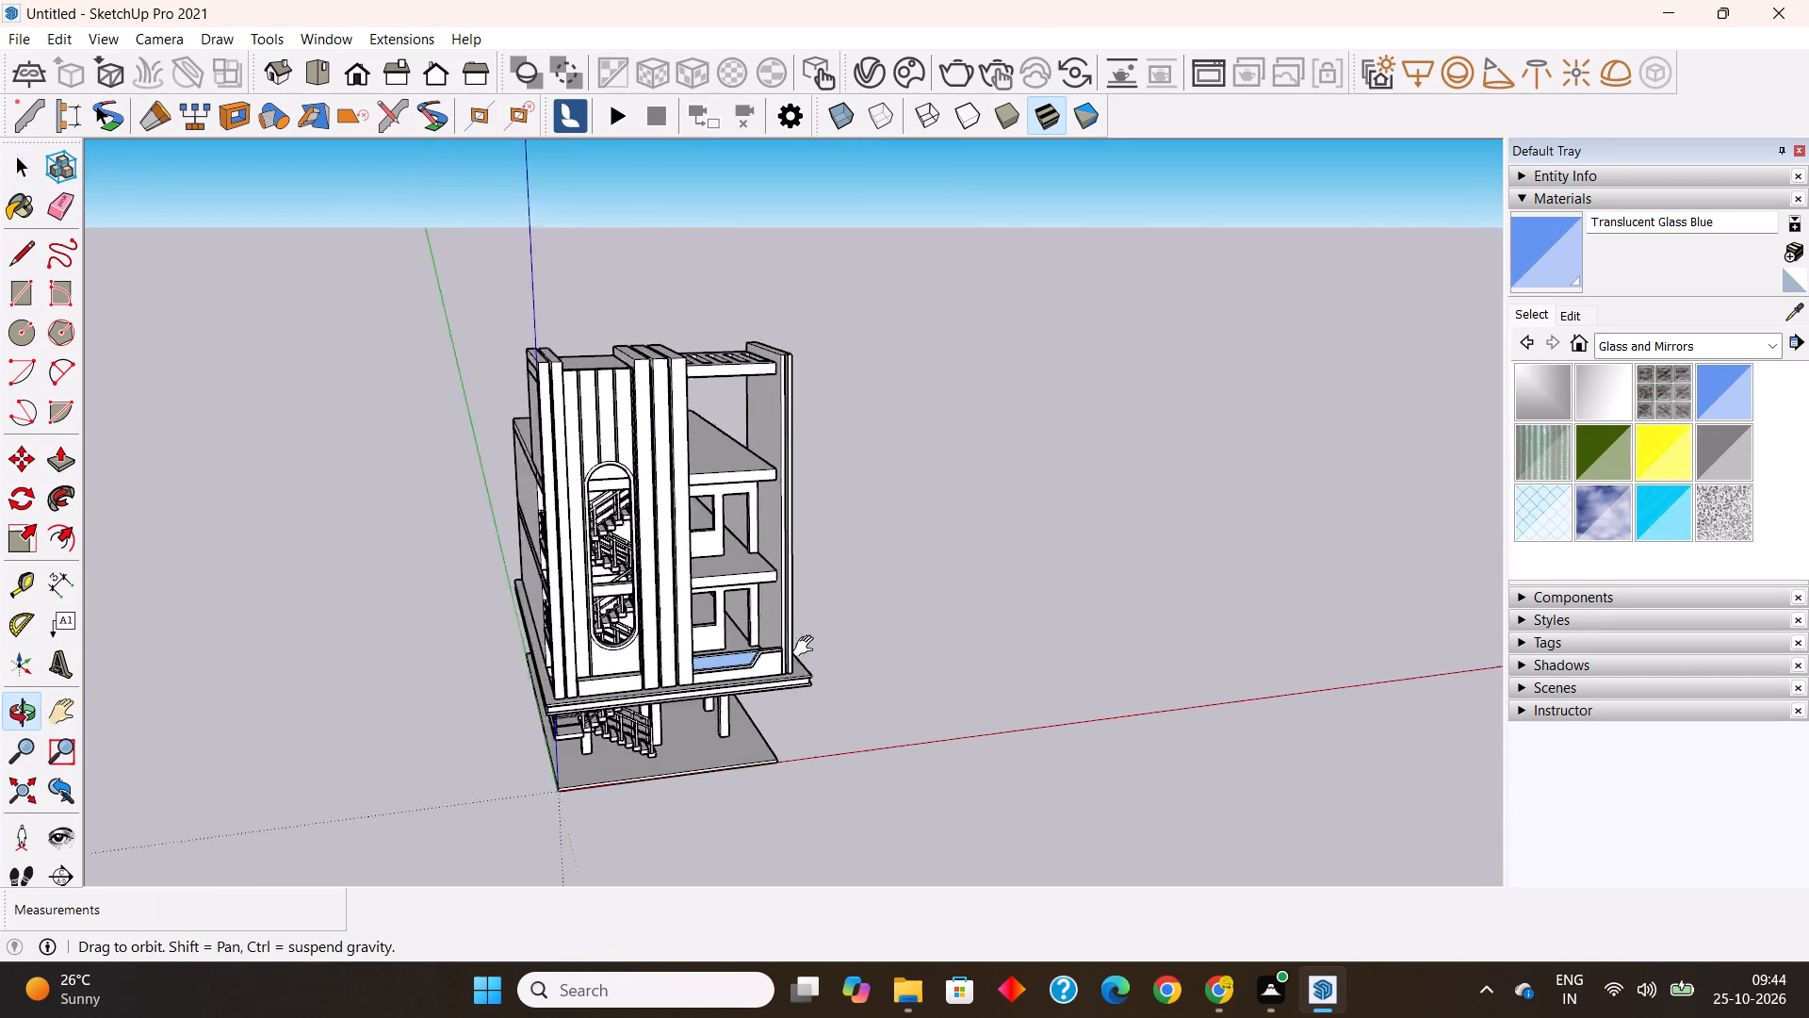
Examine the building's front from several angles, especially the open bay between the fins and the end wall.
middle_click_drag(807, 647, 932, 667, "shift")
middle_click_drag(825, 694, 711, 669)
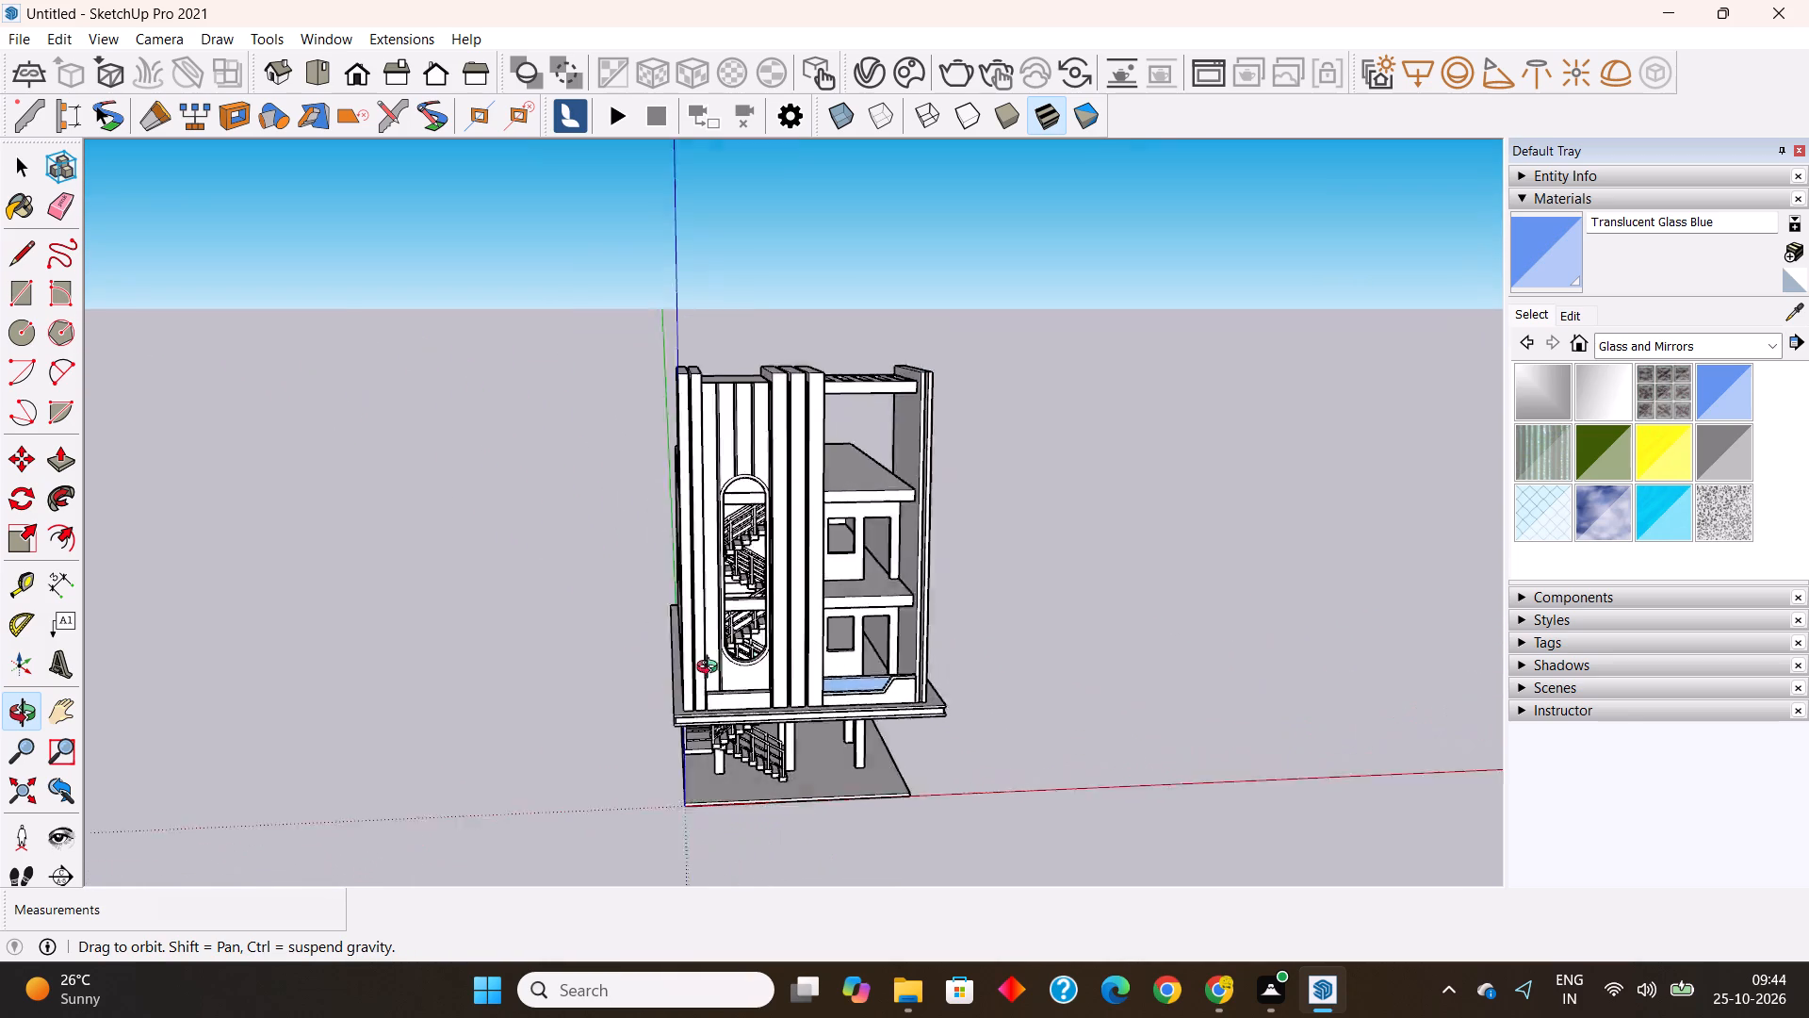
middle_click_drag(711, 669, 881, 701)
scroll(953, 490, "up", 3)
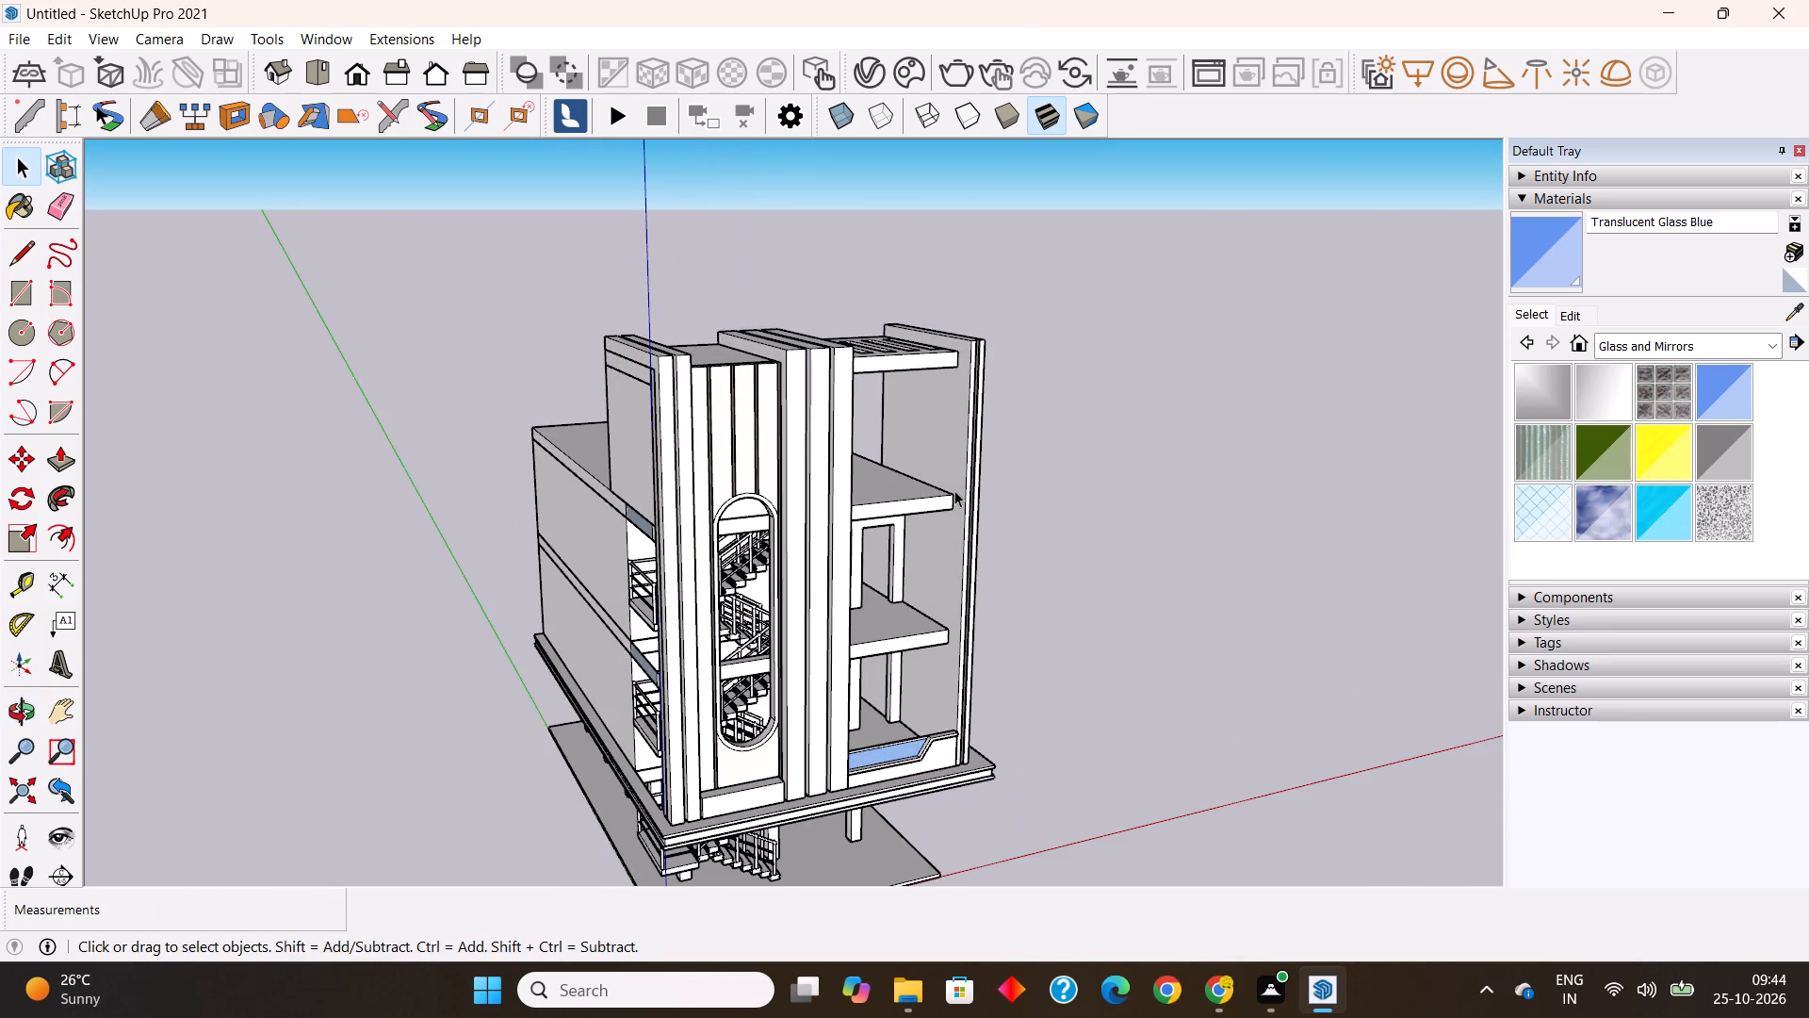
scroll(929, 370, "up", 5)
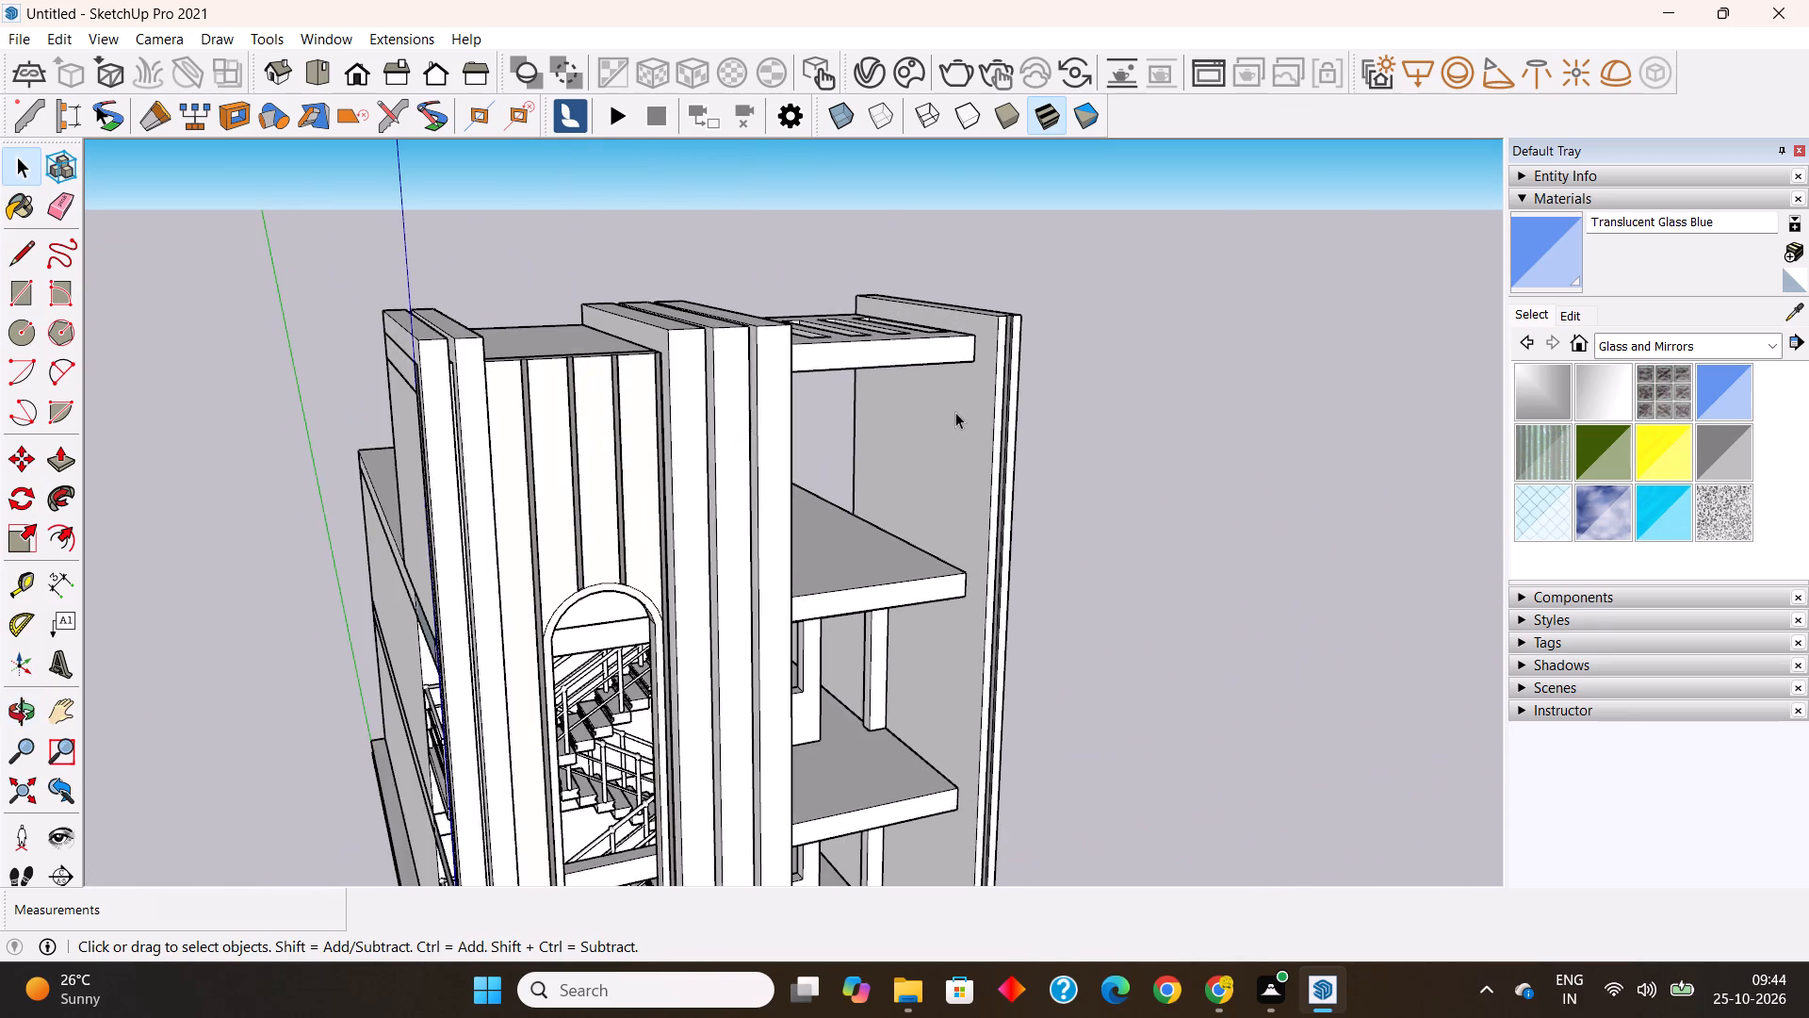
scroll(955, 412, "up", 2)
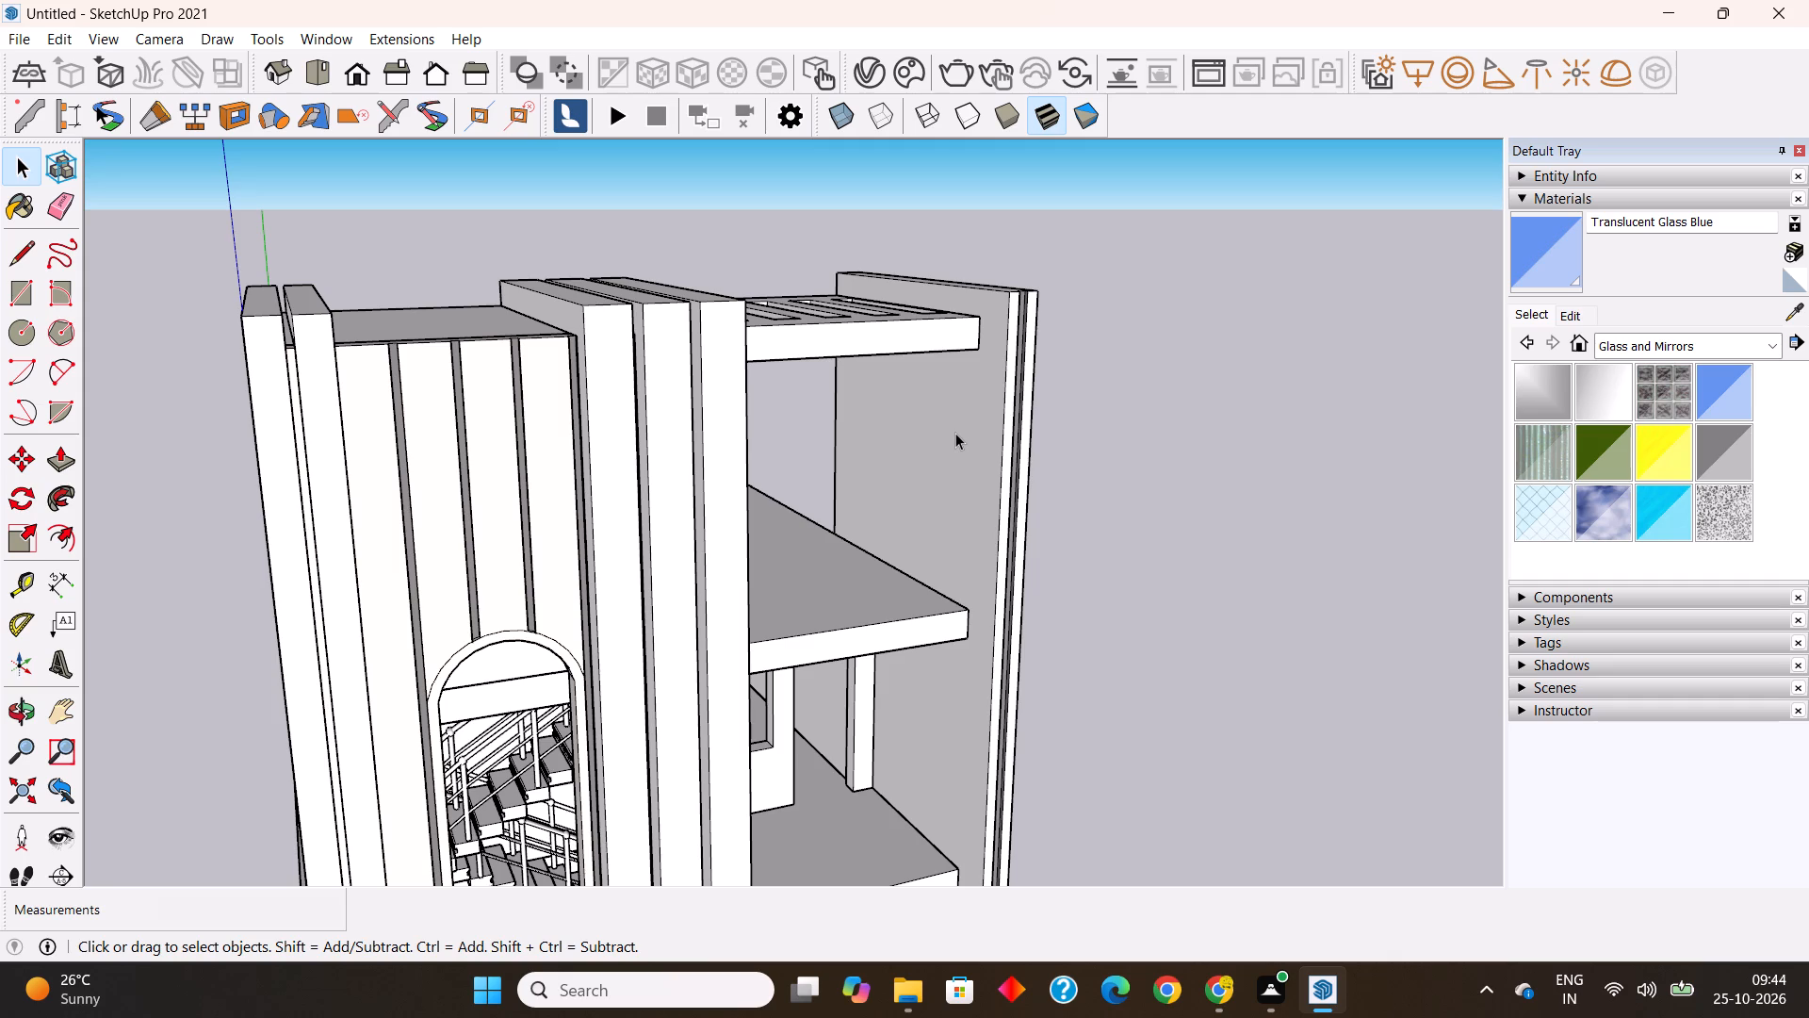
middle_click_drag(904, 473, 872, 433)
scroll(862, 411, "down", 7)
scroll(862, 687, "up", 4)
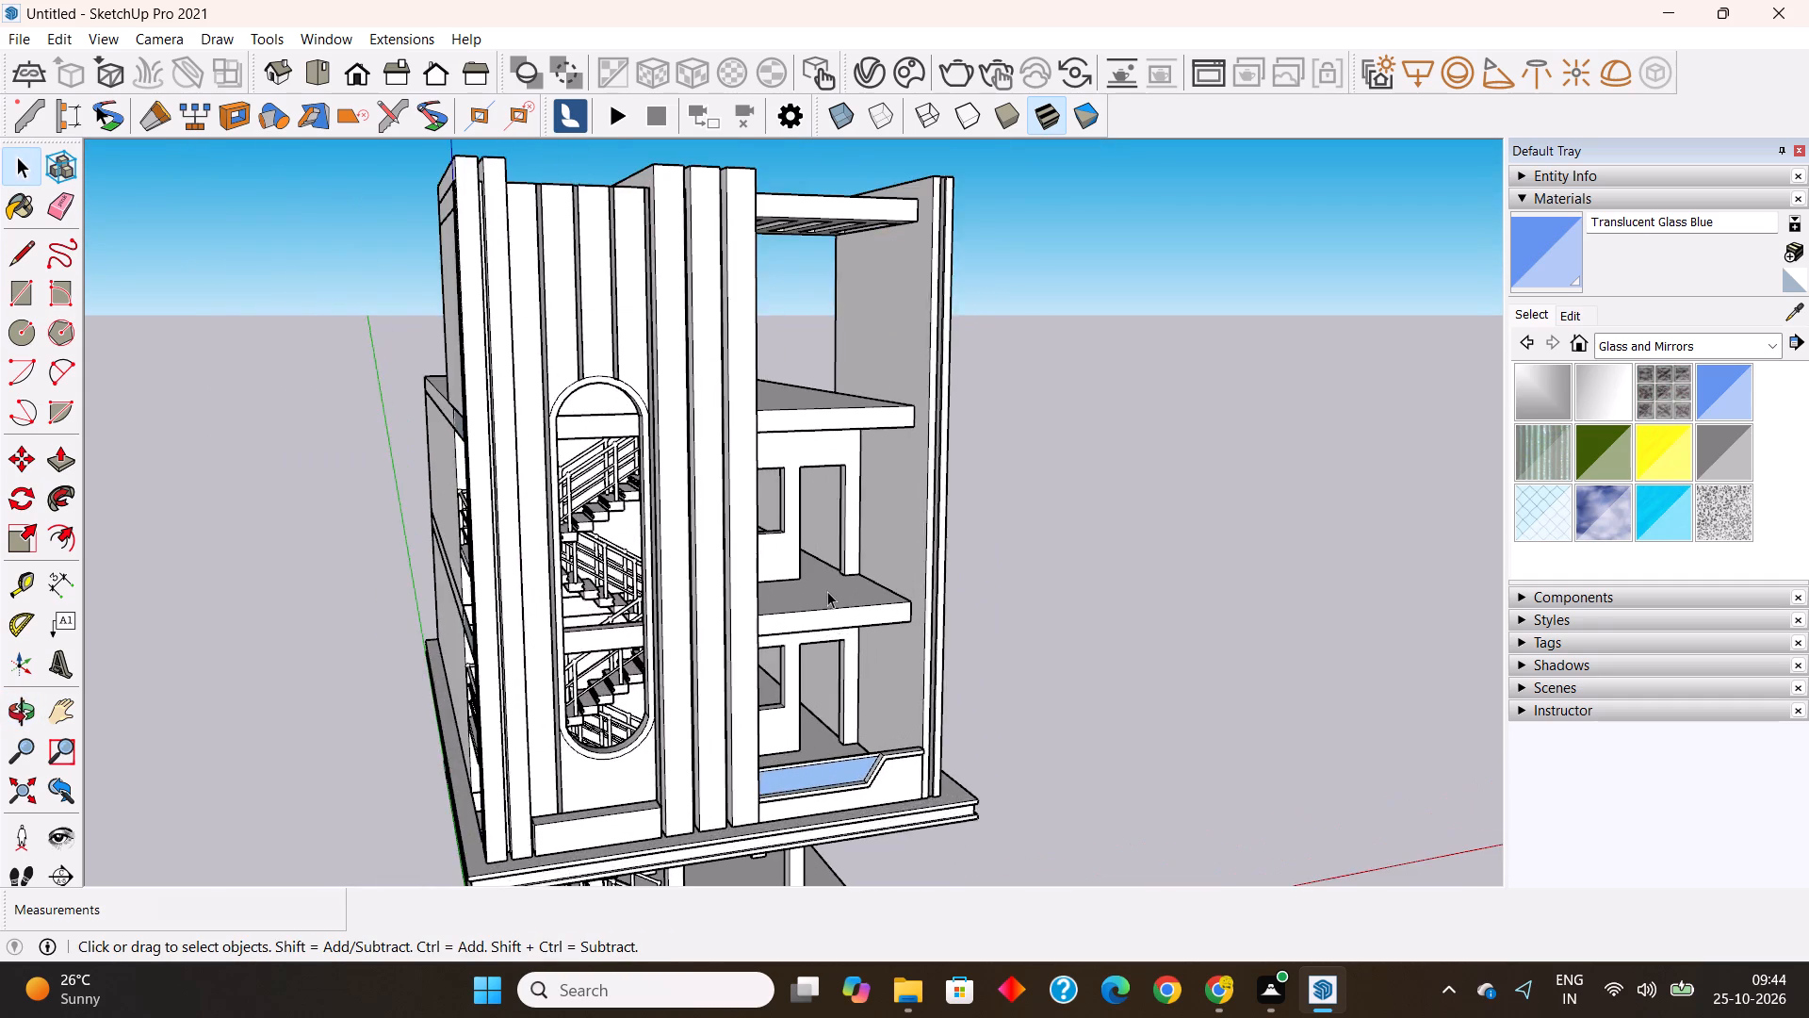
scroll(827, 591, "up", 1)
middle_click_drag(827, 590, 814, 576)
scroll(814, 576, "down", 2)
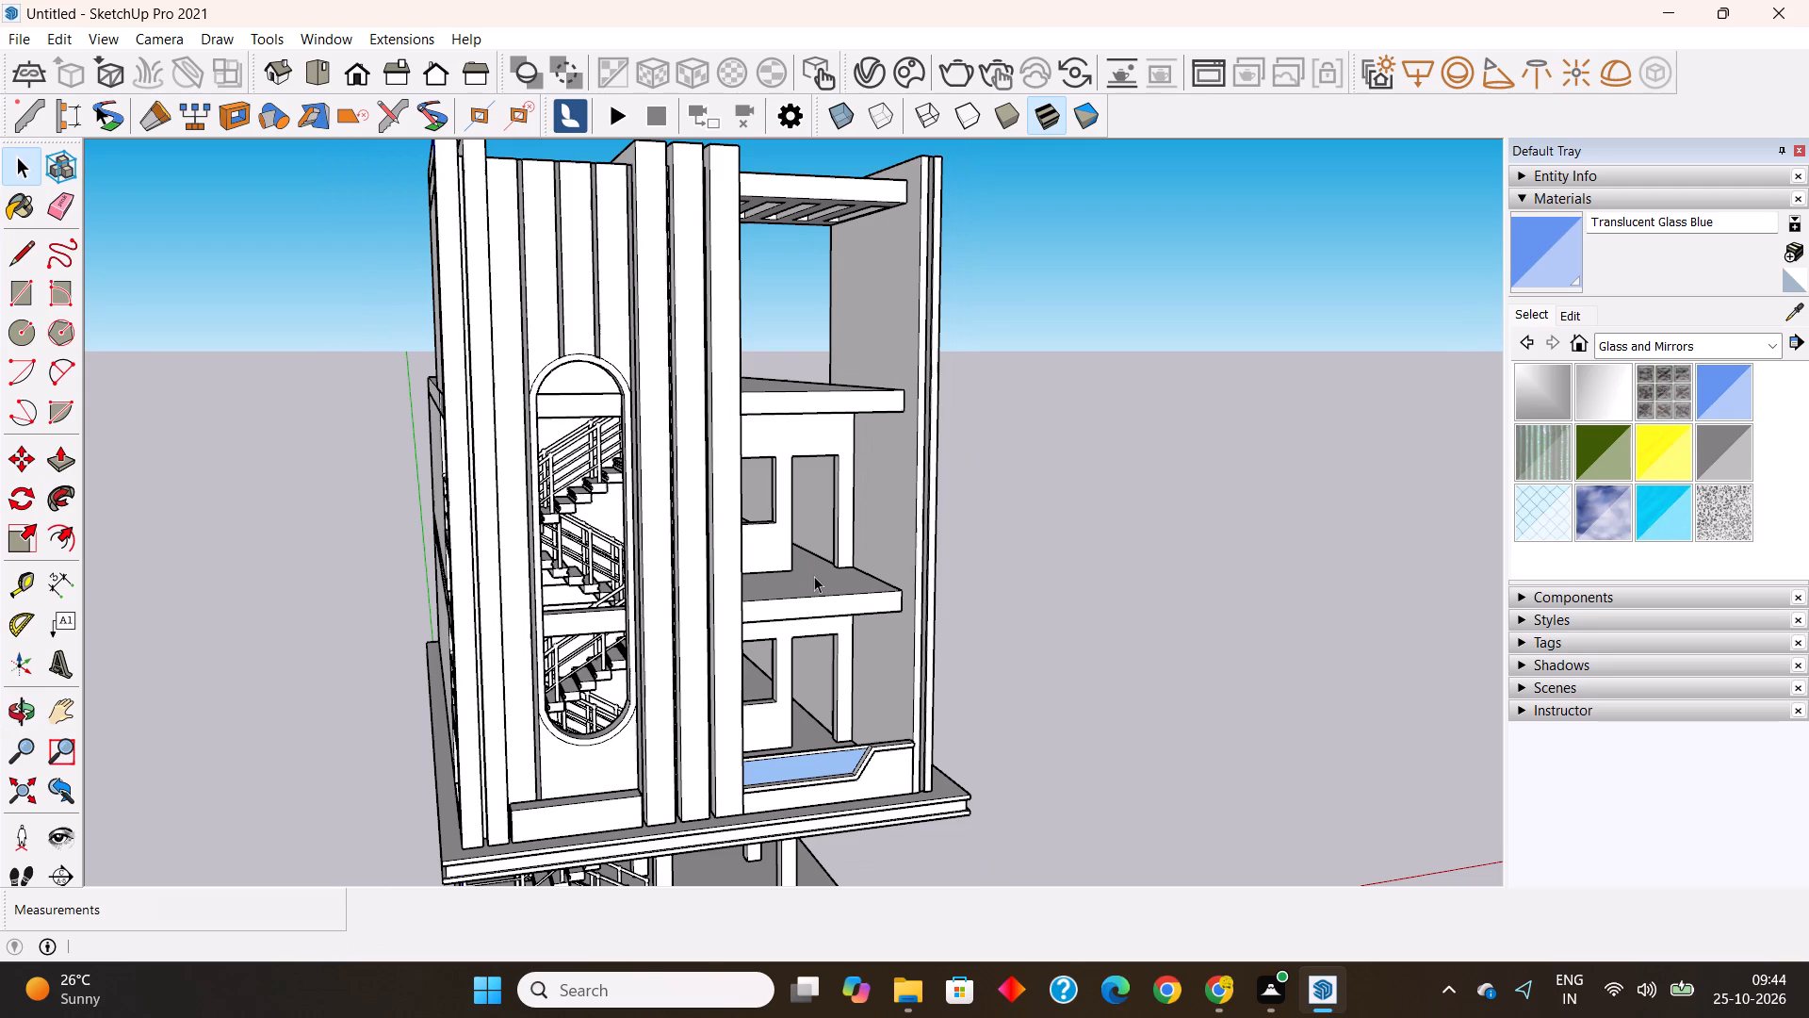
scroll(814, 576, "down", 2)
scroll(846, 332, "up", 3)
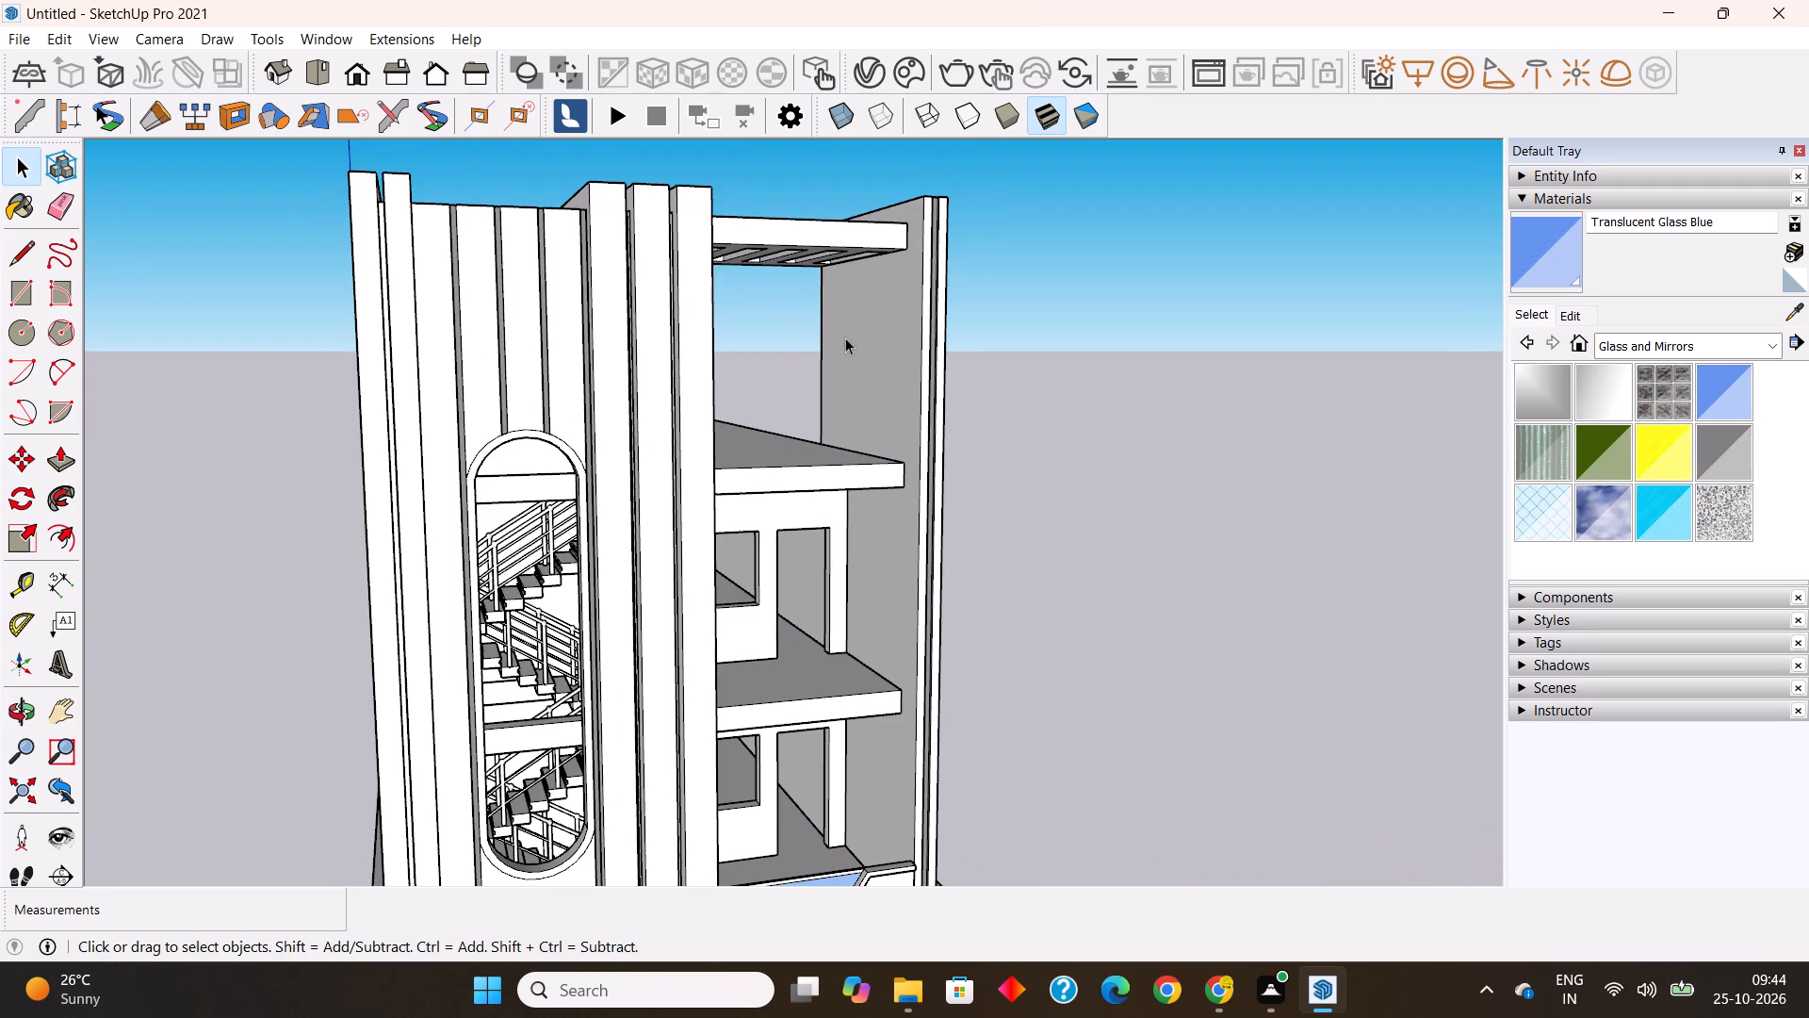
Draw a vertical rectangle 21'2" by 3' beside the end wall, from the roof slab's lower front corner down to the lower floor slab.
left_click(22, 299)
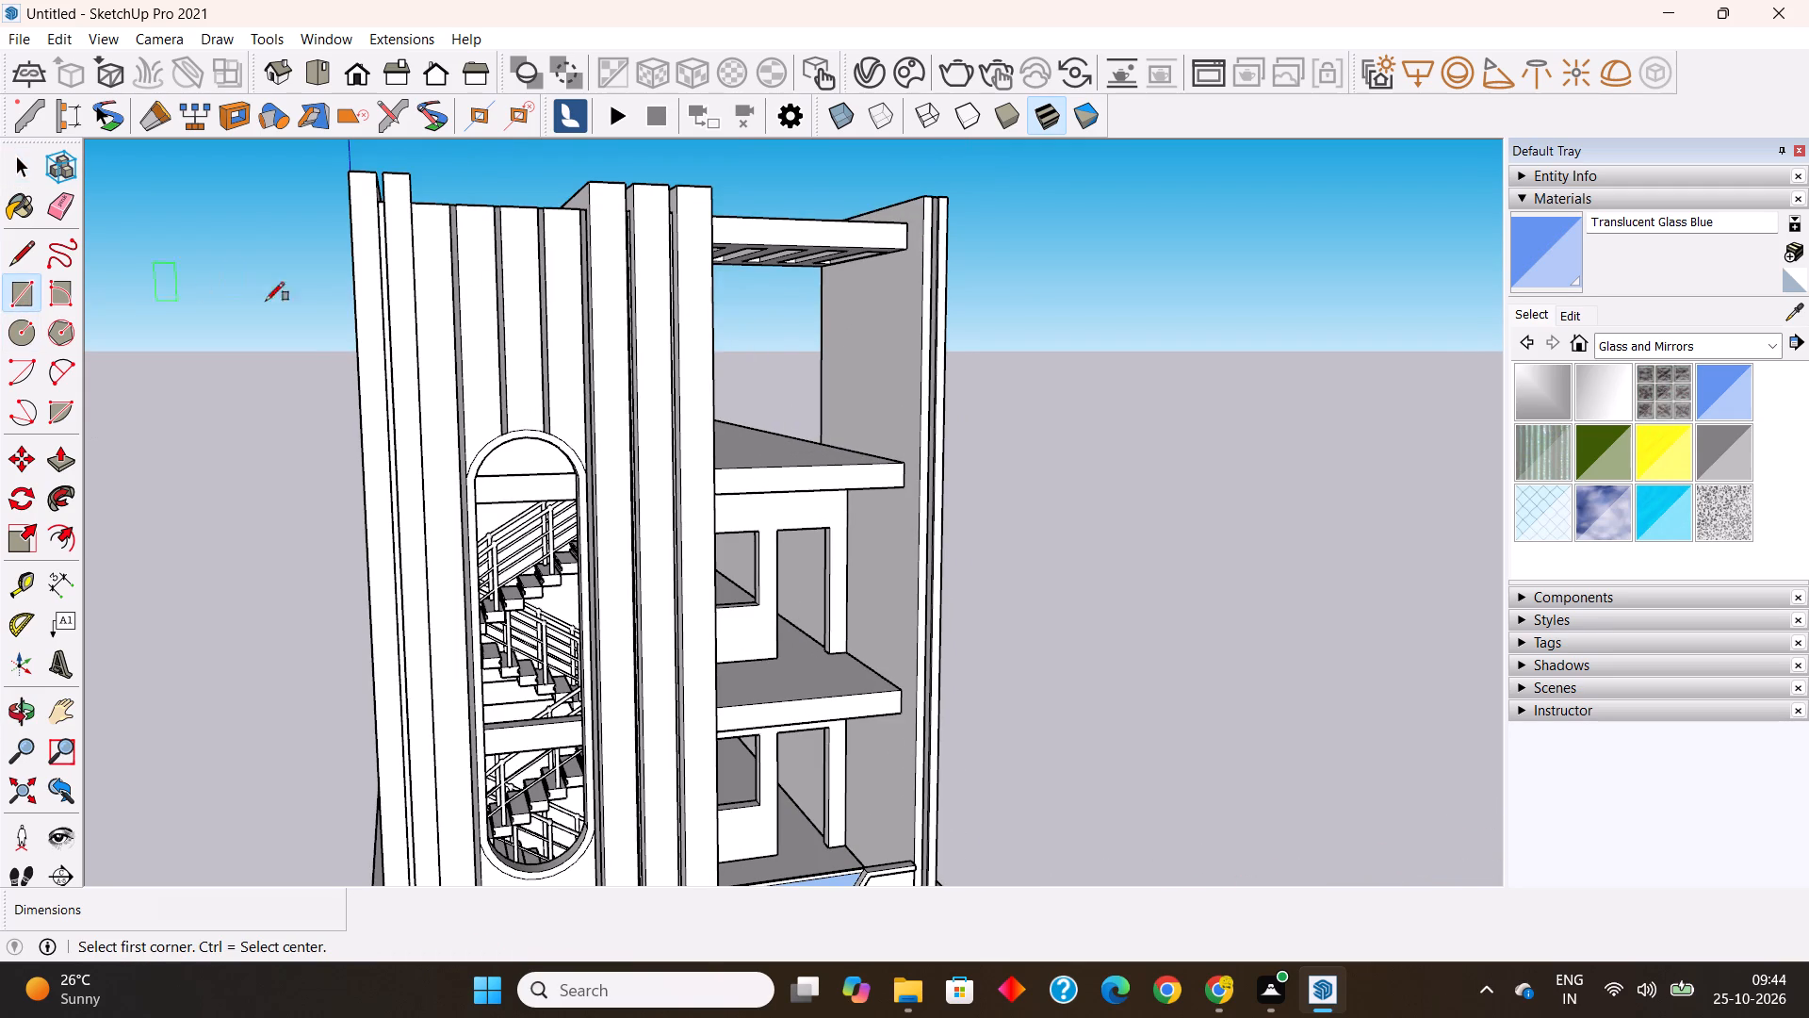
left_click(907, 252)
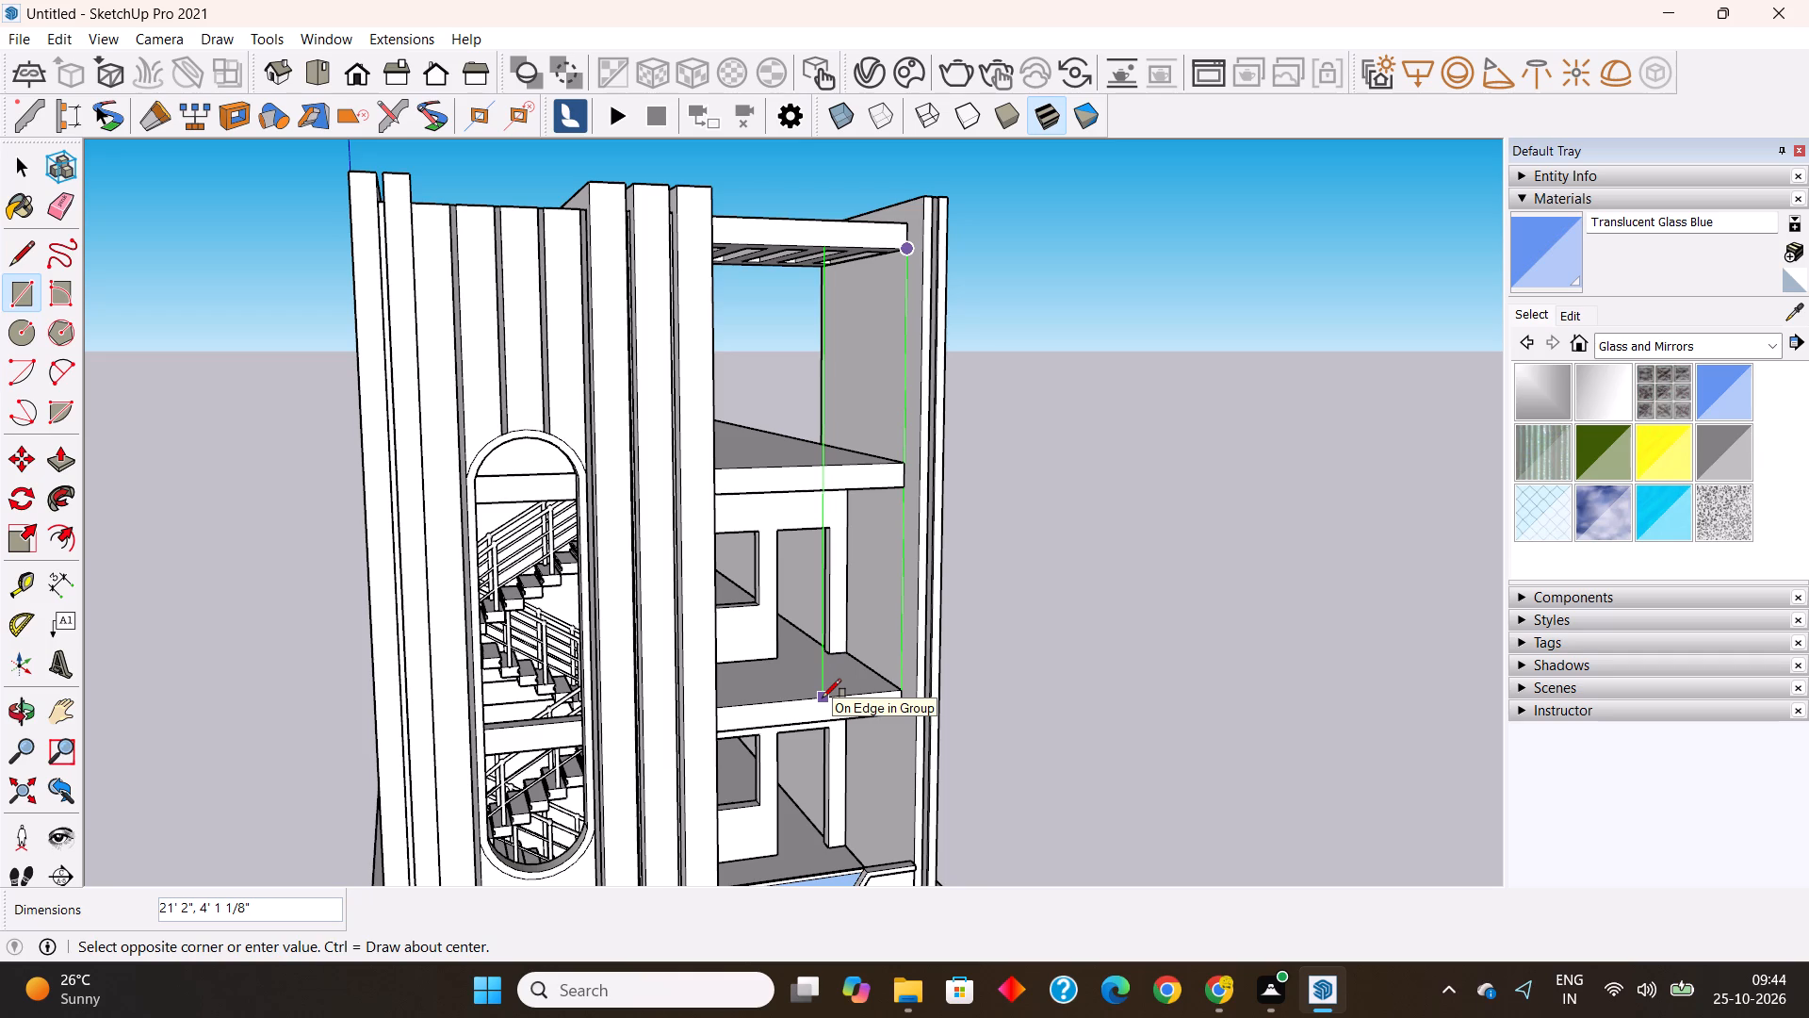
type("21'2\",")
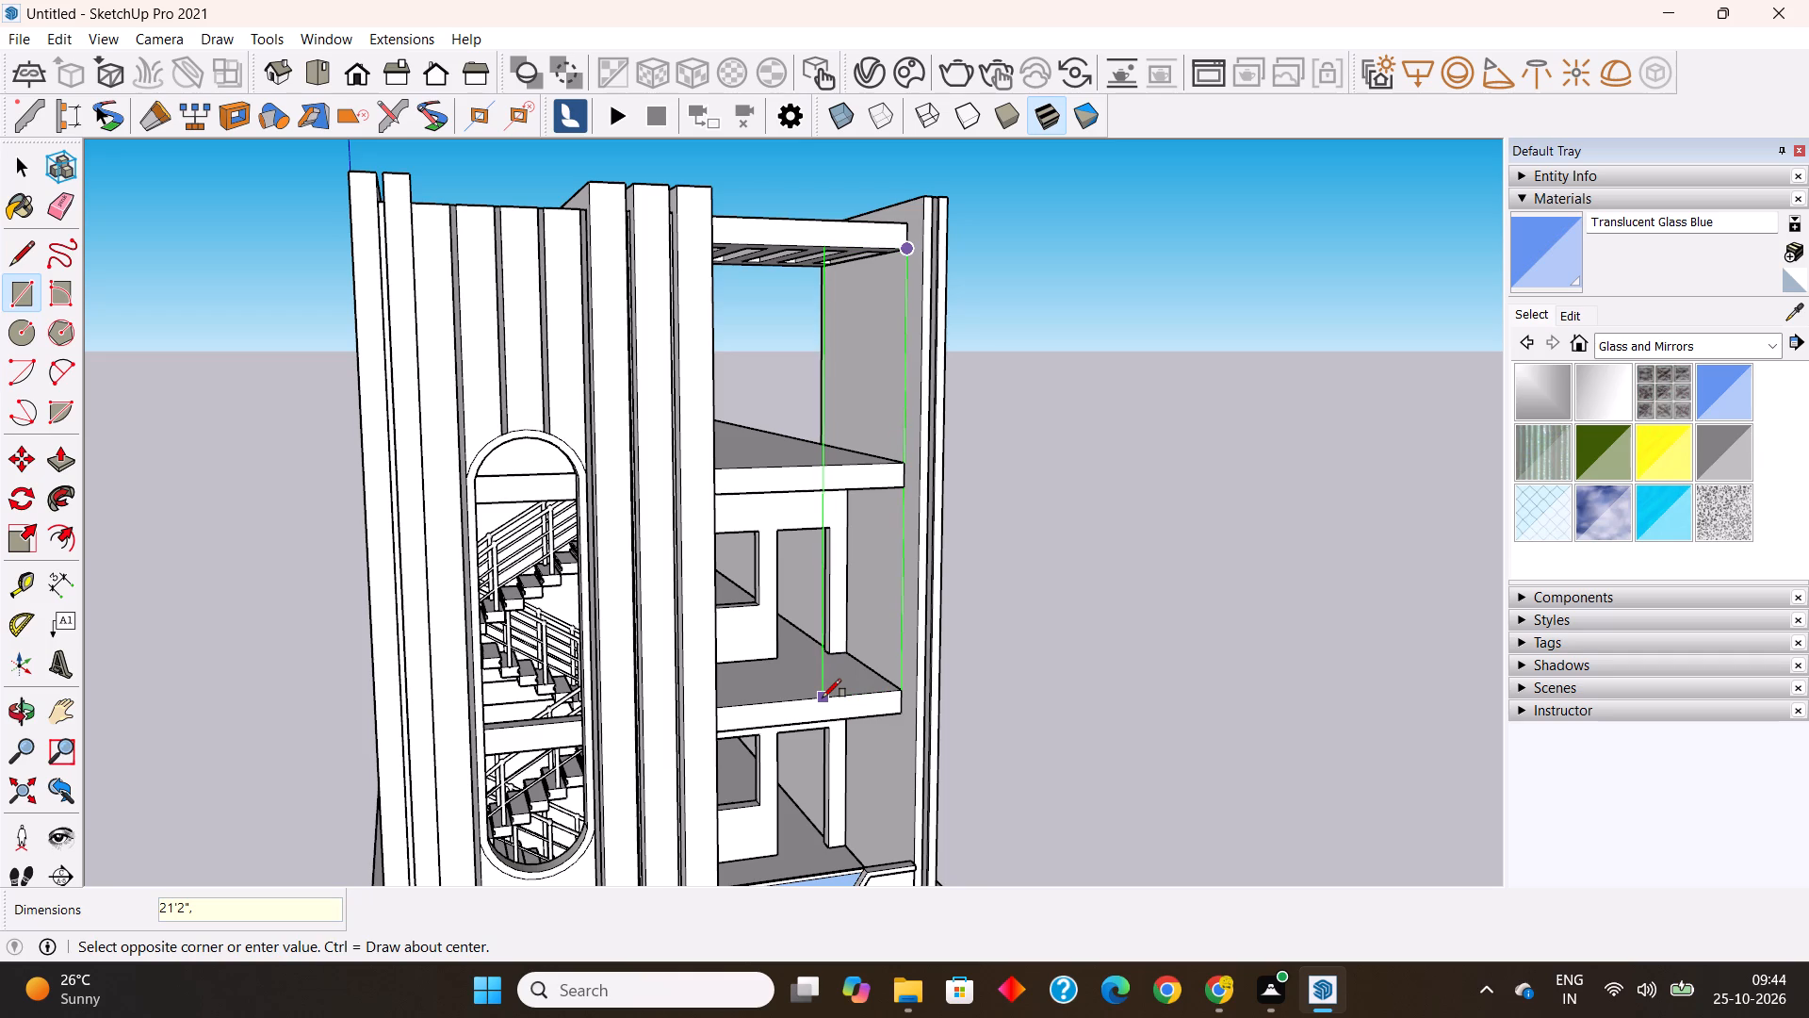
type("3'")
key("Return")
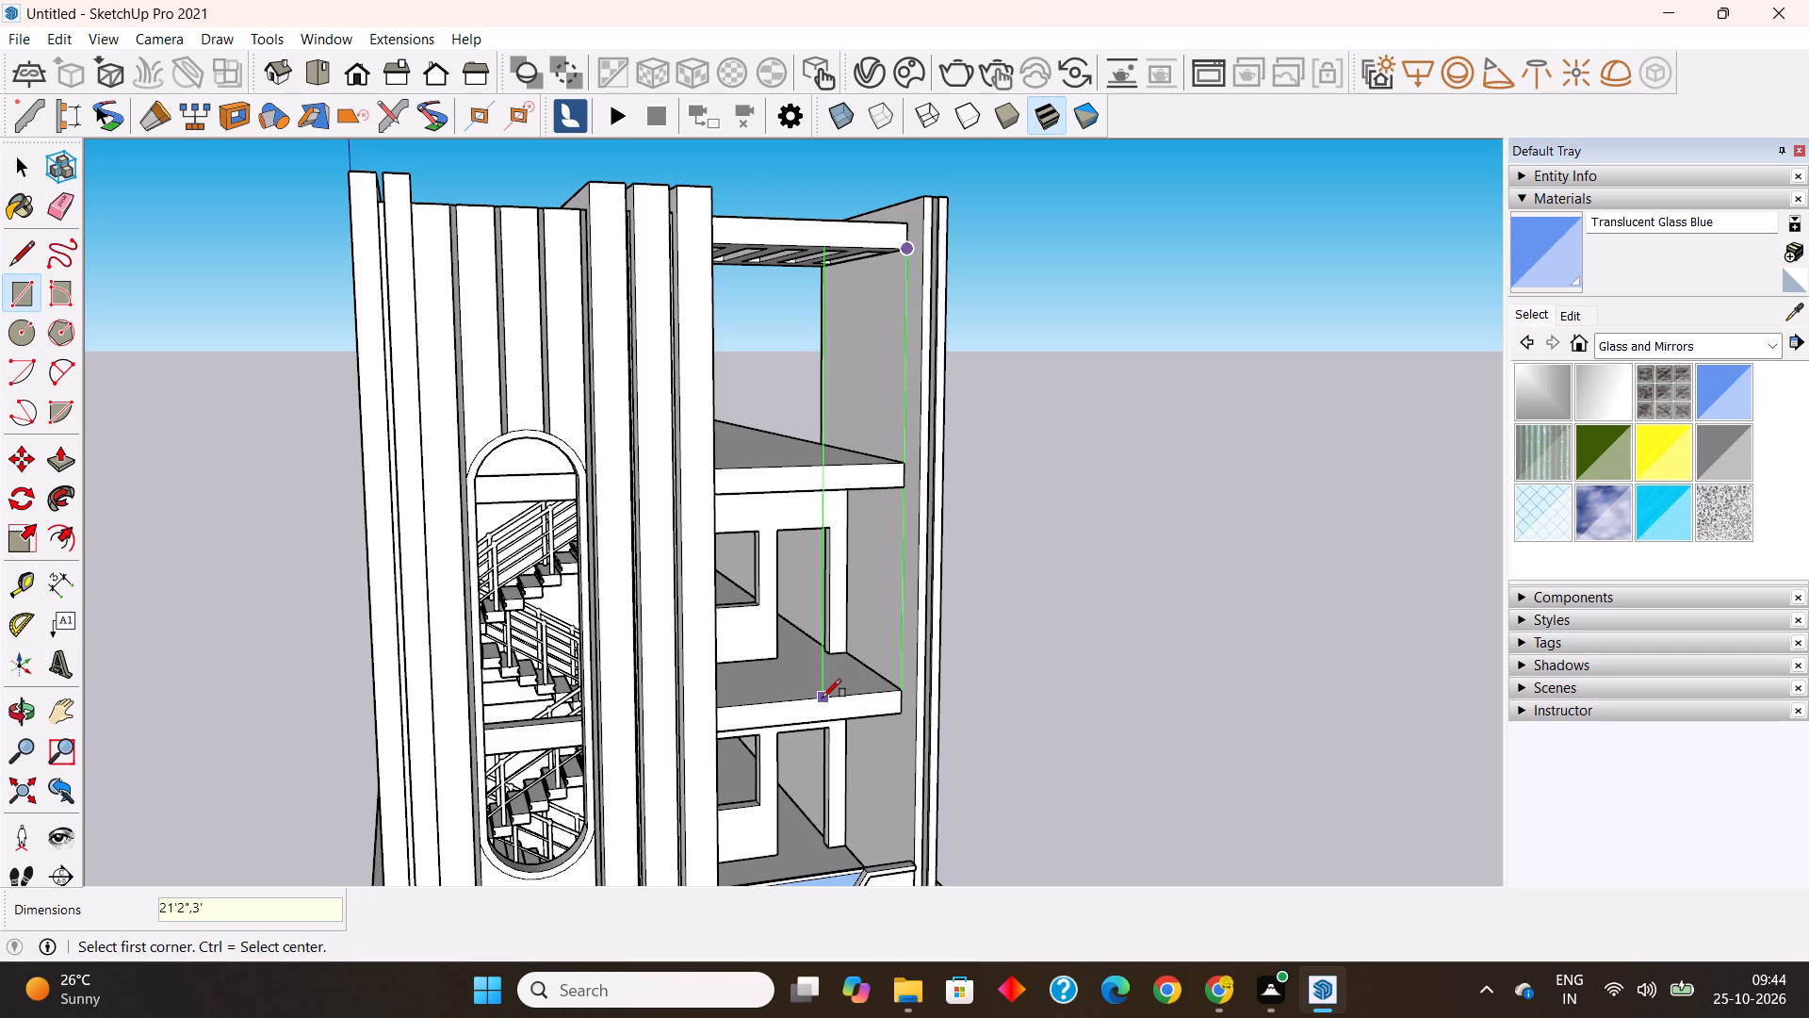
Make the tall rectangle's face and edges beside the end wall a group.
scroll(785, 651, "down", 4)
scroll(842, 566, "up", 2)
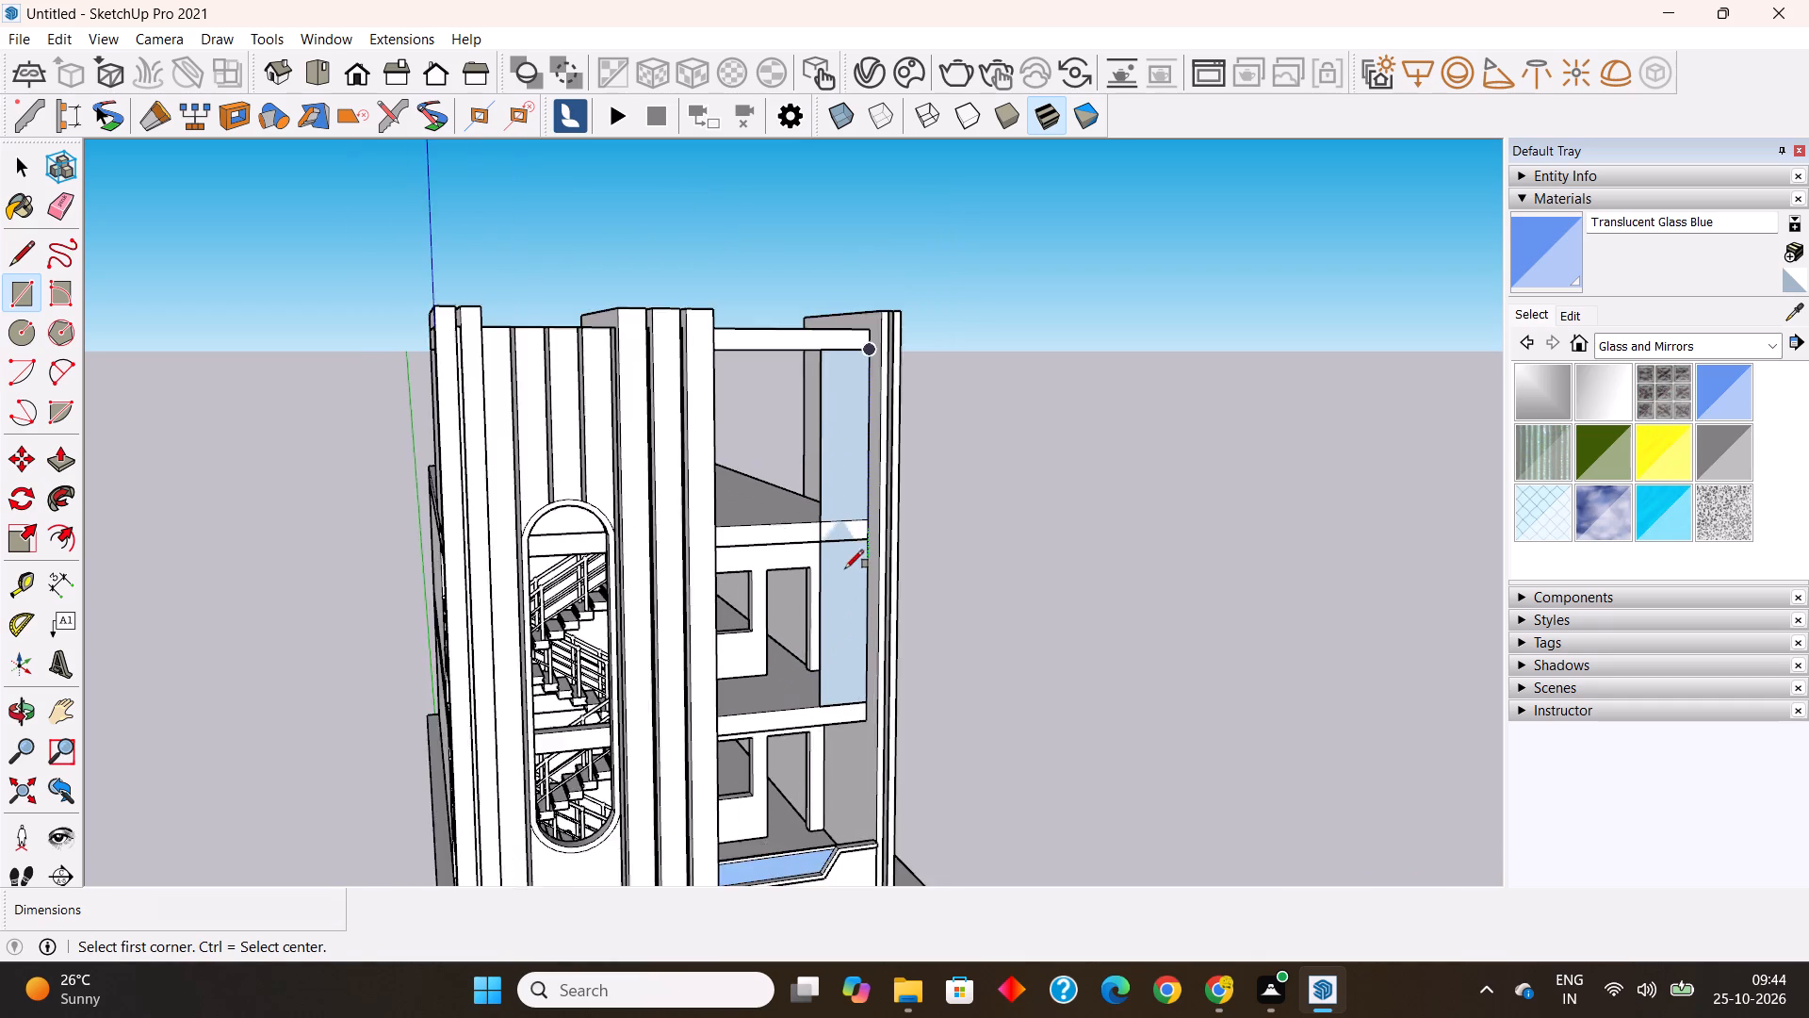
scroll(845, 568, "up", 2)
key("space")
scroll(821, 435, "up", 4)
double_click(833, 431)
right_click(833, 431)
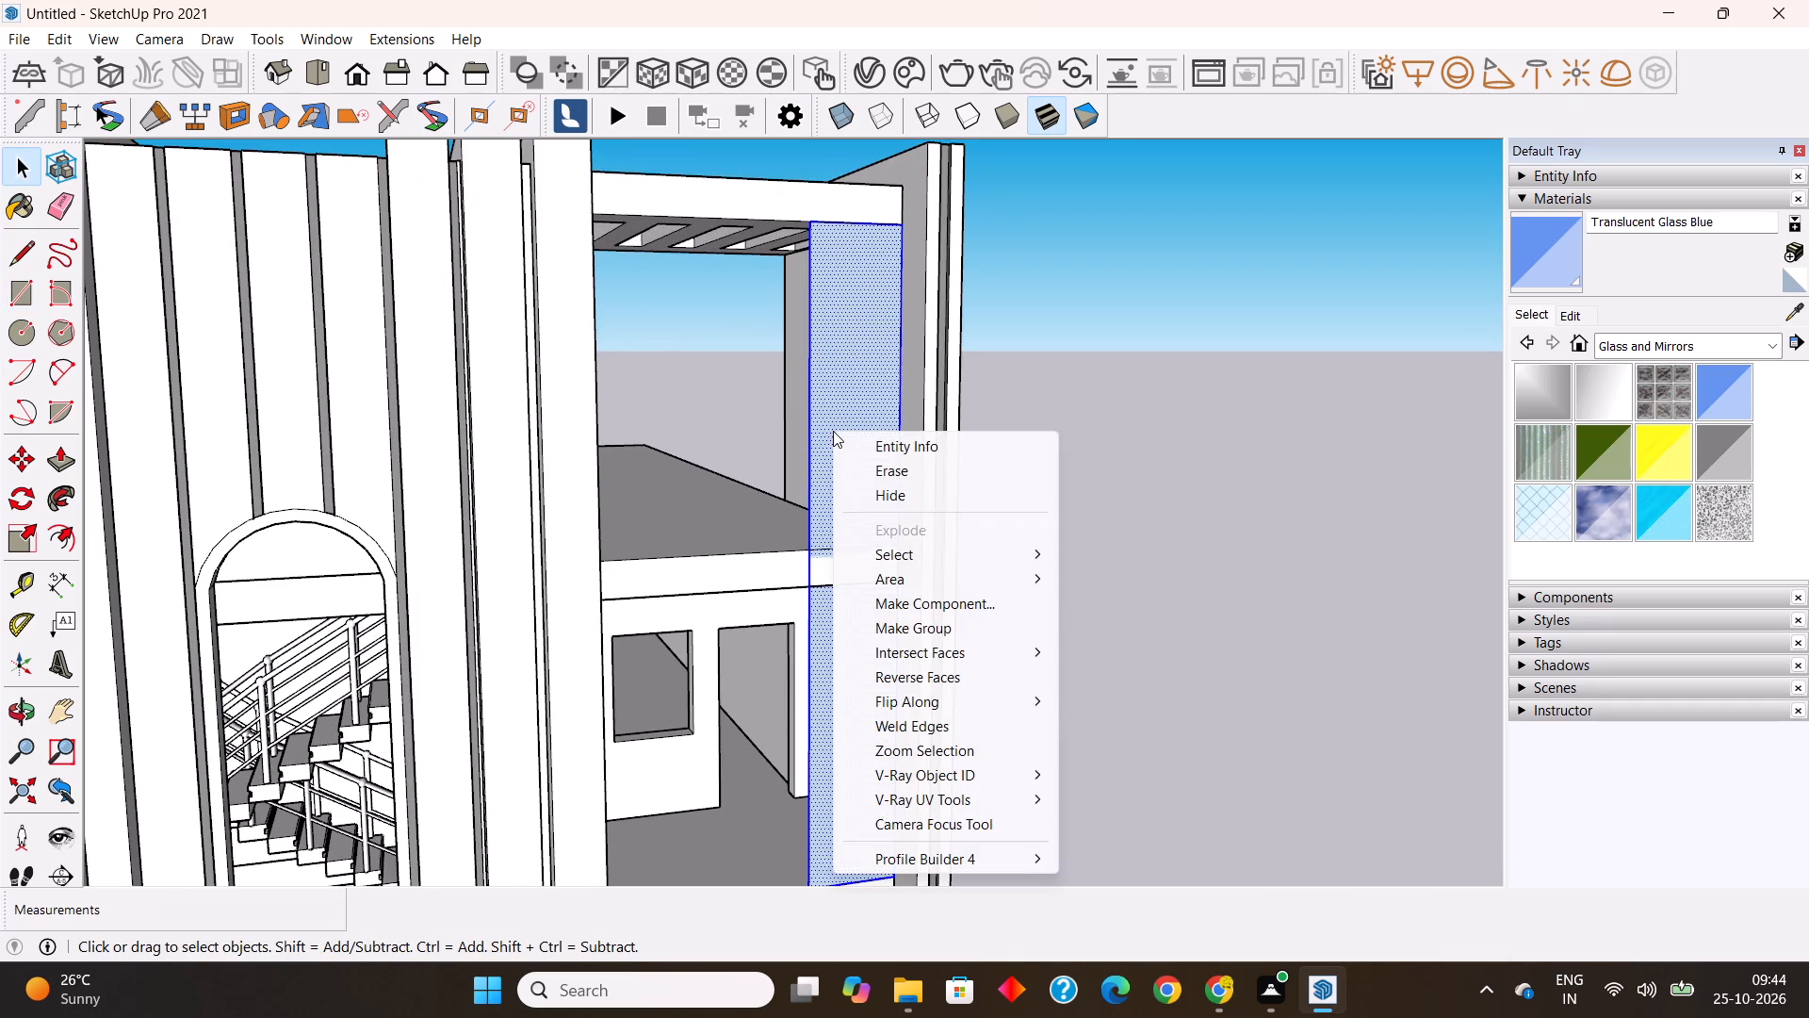
left_click(948, 632)
Extrude the grouped tall rectangle 6" outward into a panel in front of the floor slabs.
scroll(819, 478, "down", 4)
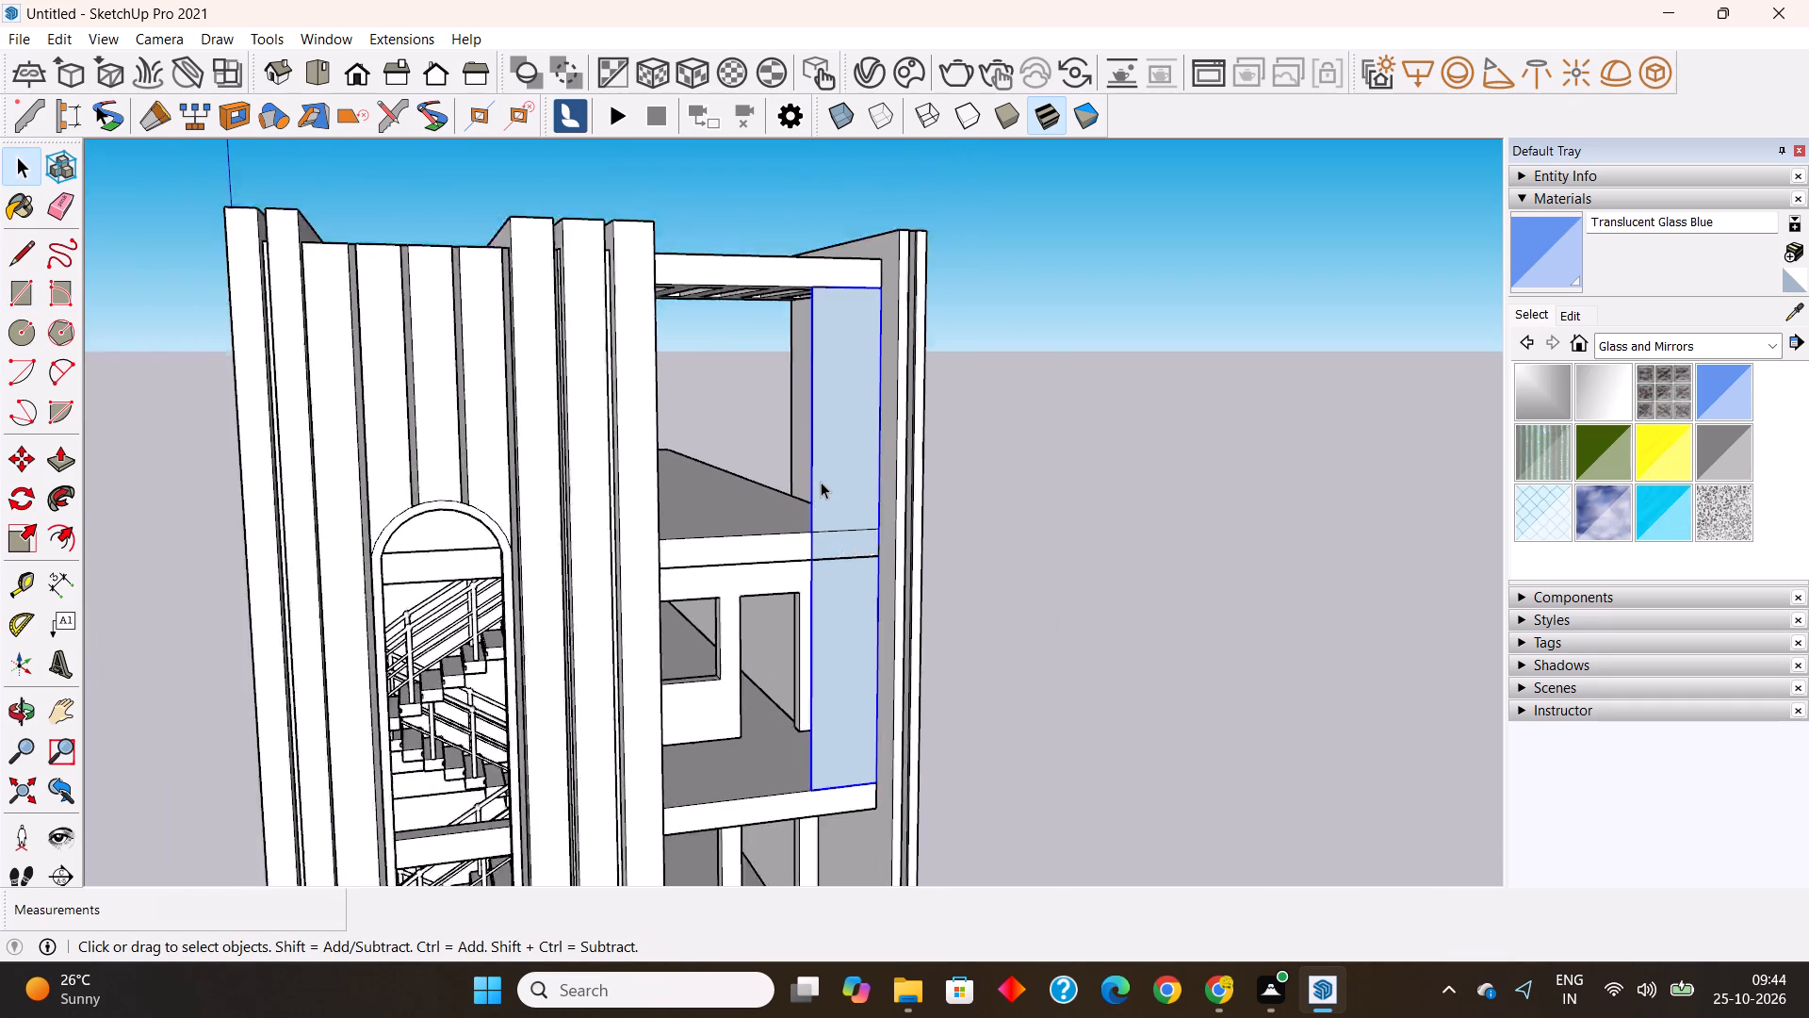
scroll(821, 482, "down", 2)
middle_click_drag(938, 600, 1127, 700)
scroll(1060, 573, "up", 3)
scroll(954, 525, "up", 2)
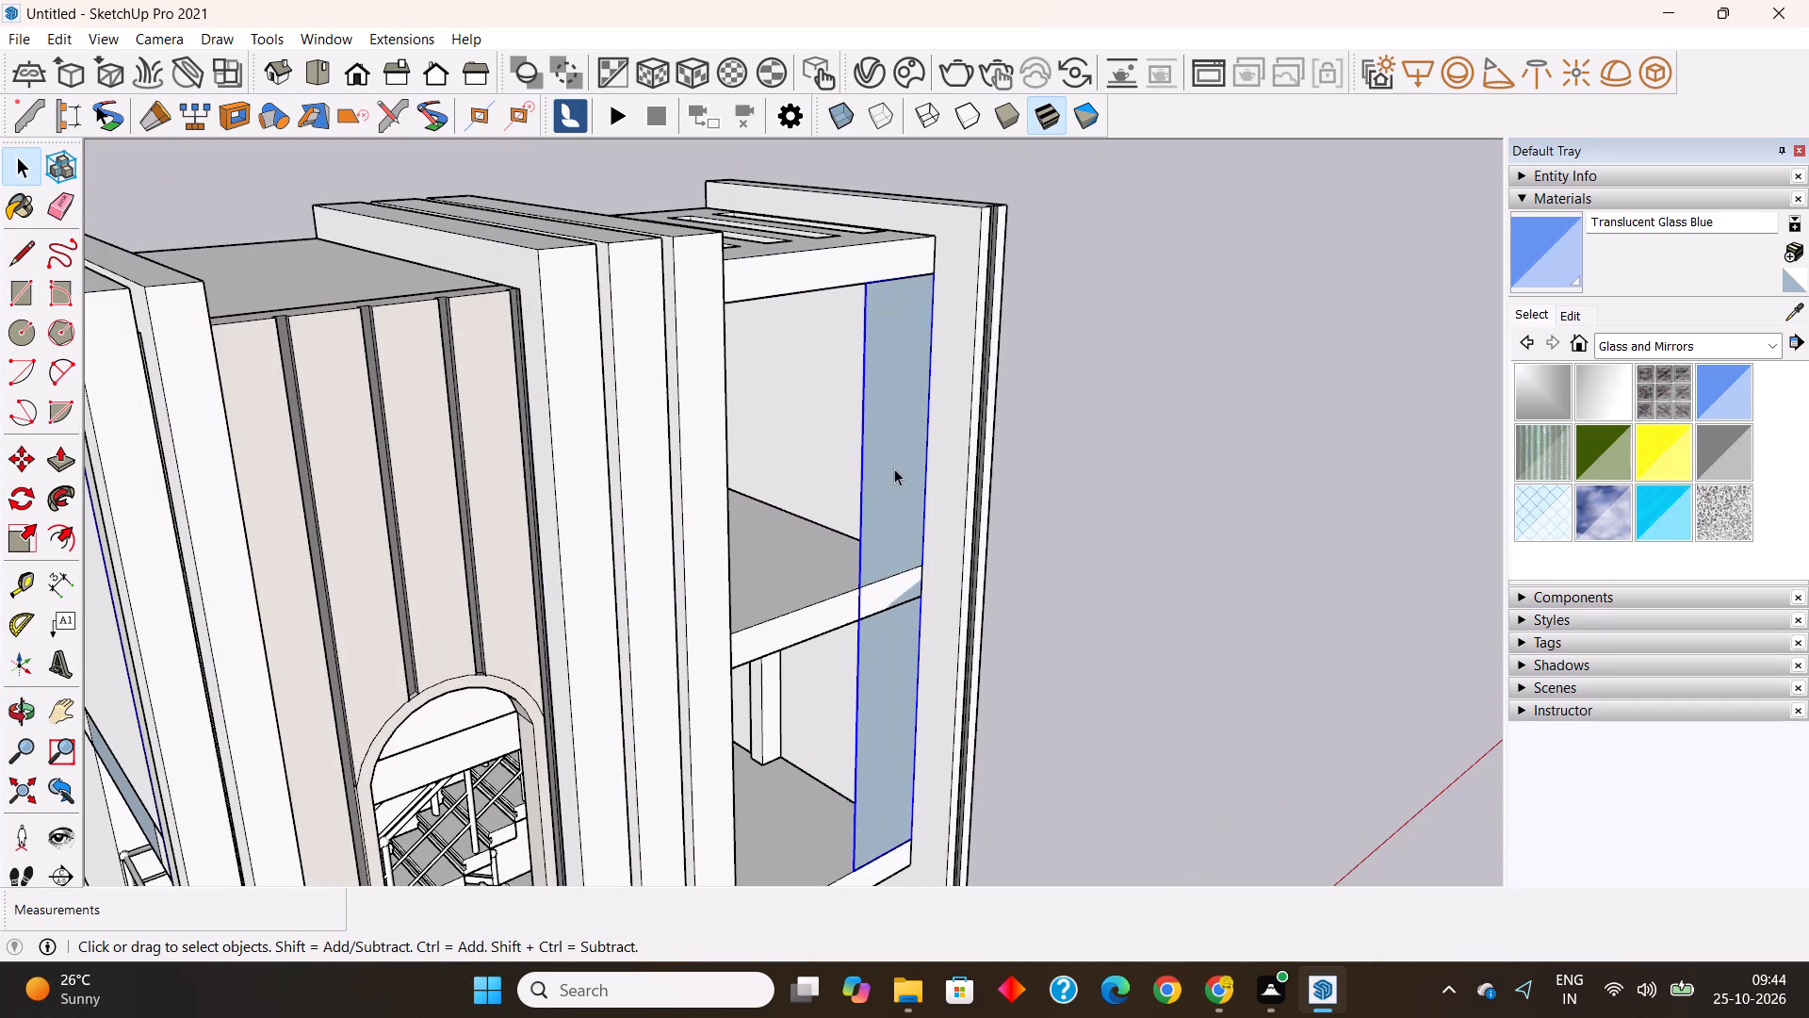
double_click(894, 465)
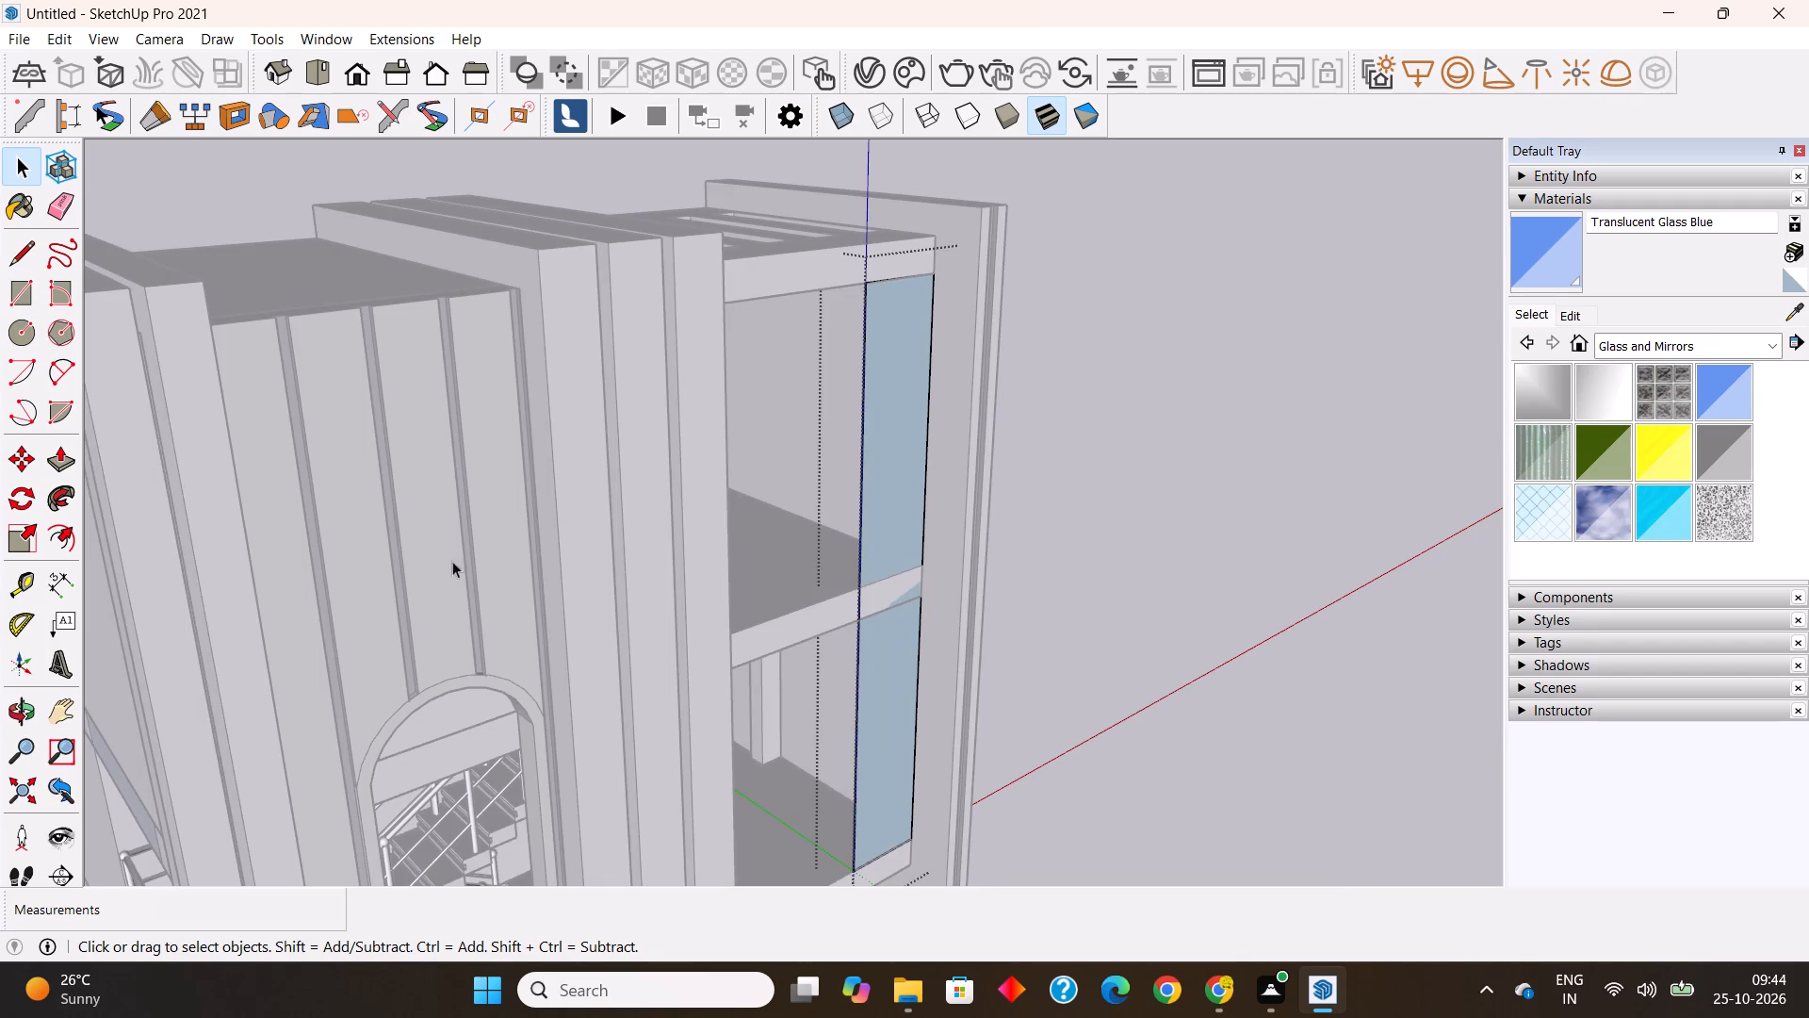
left_click(60, 462)
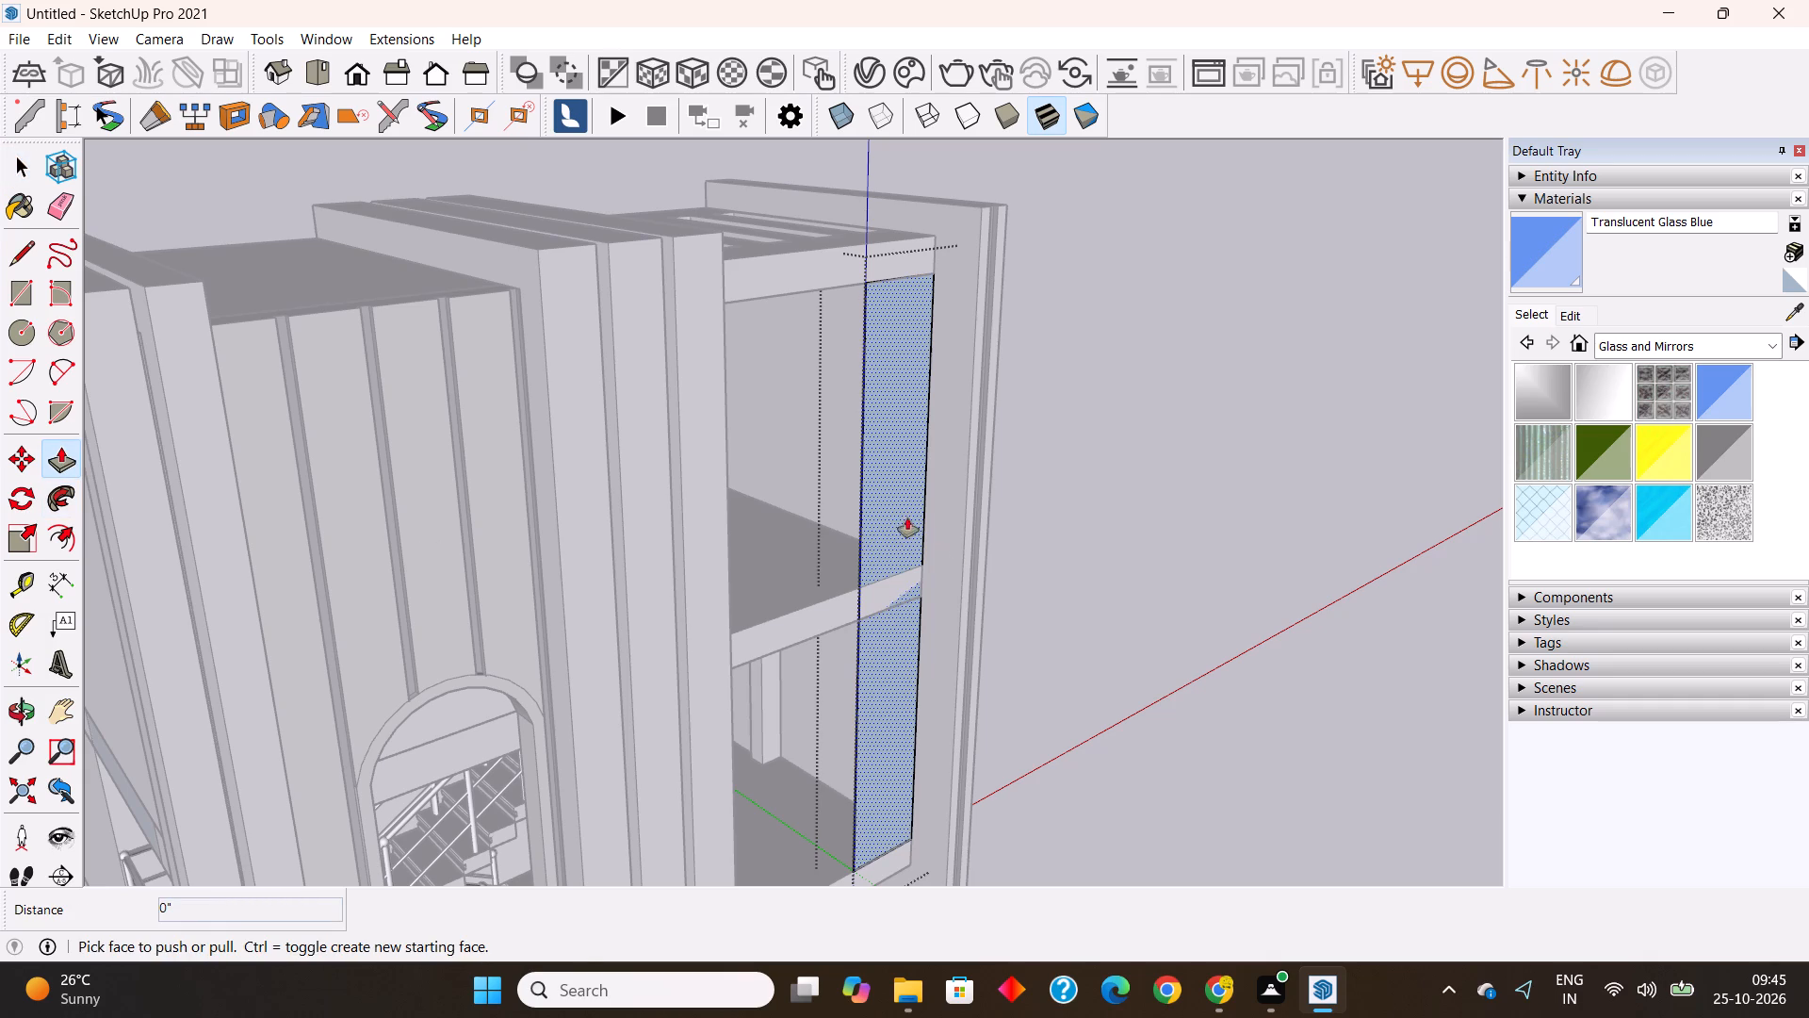
left_click(893, 512)
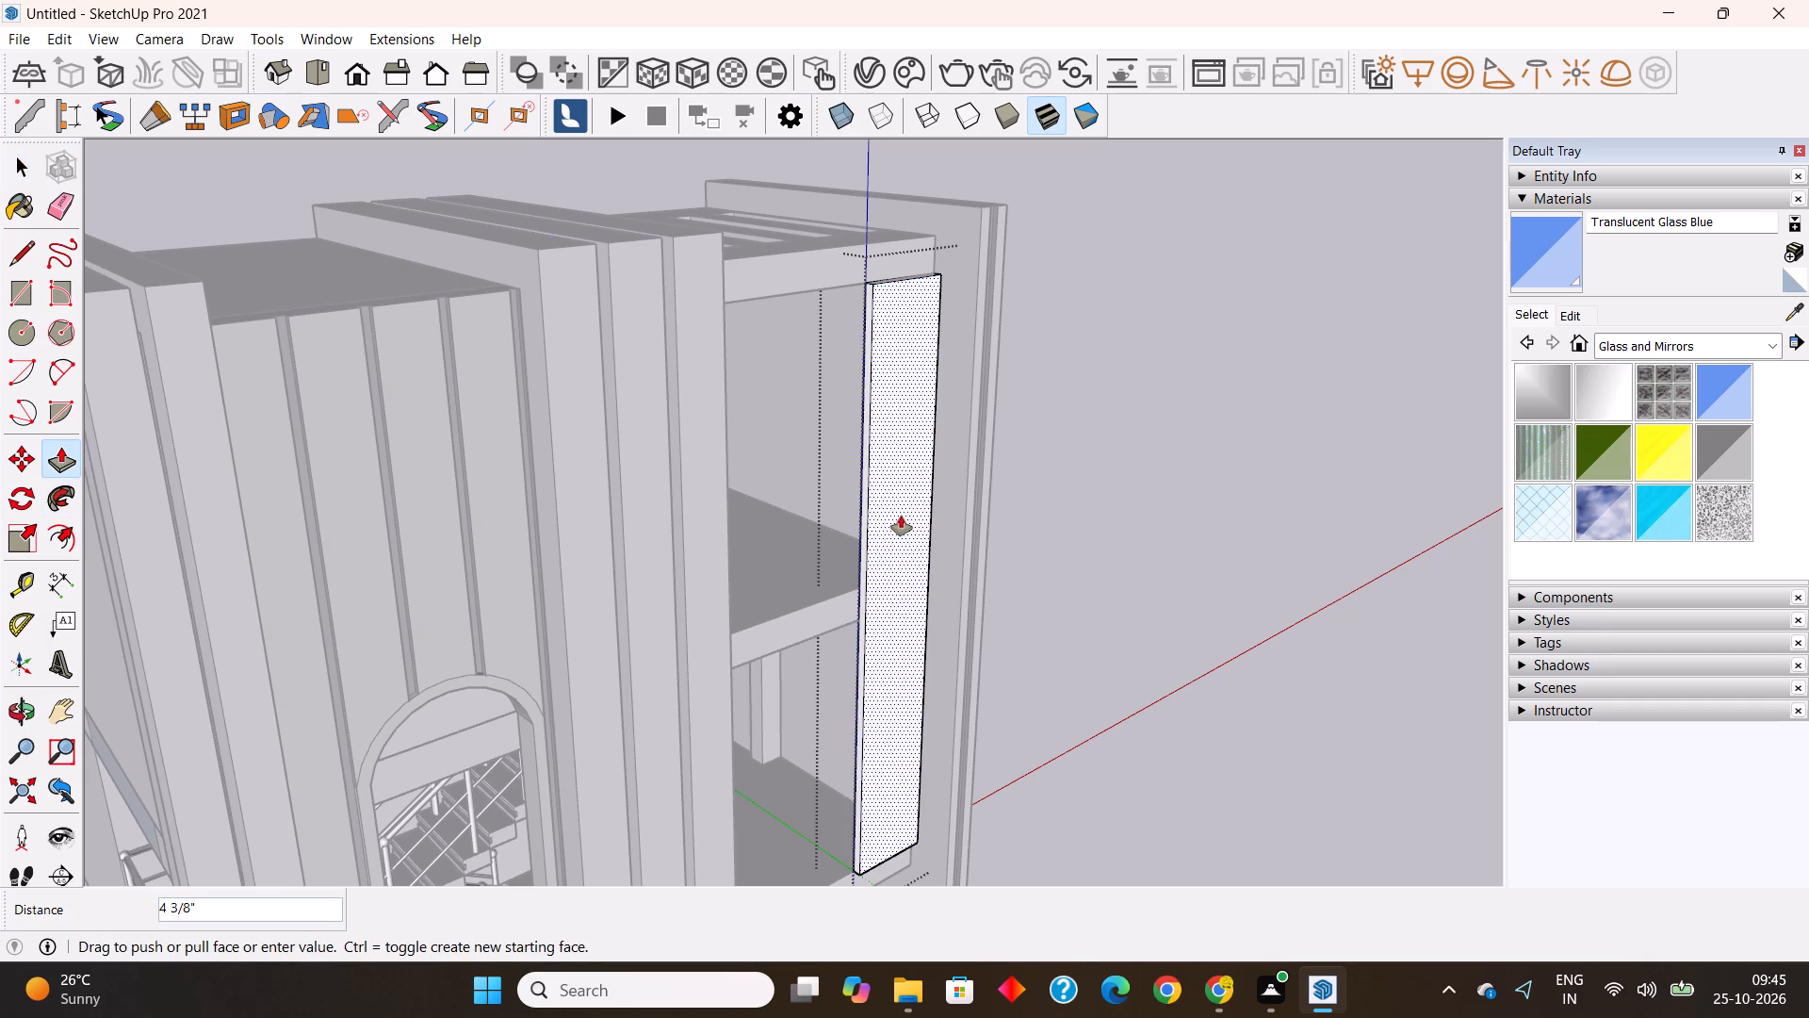
type("6\"")
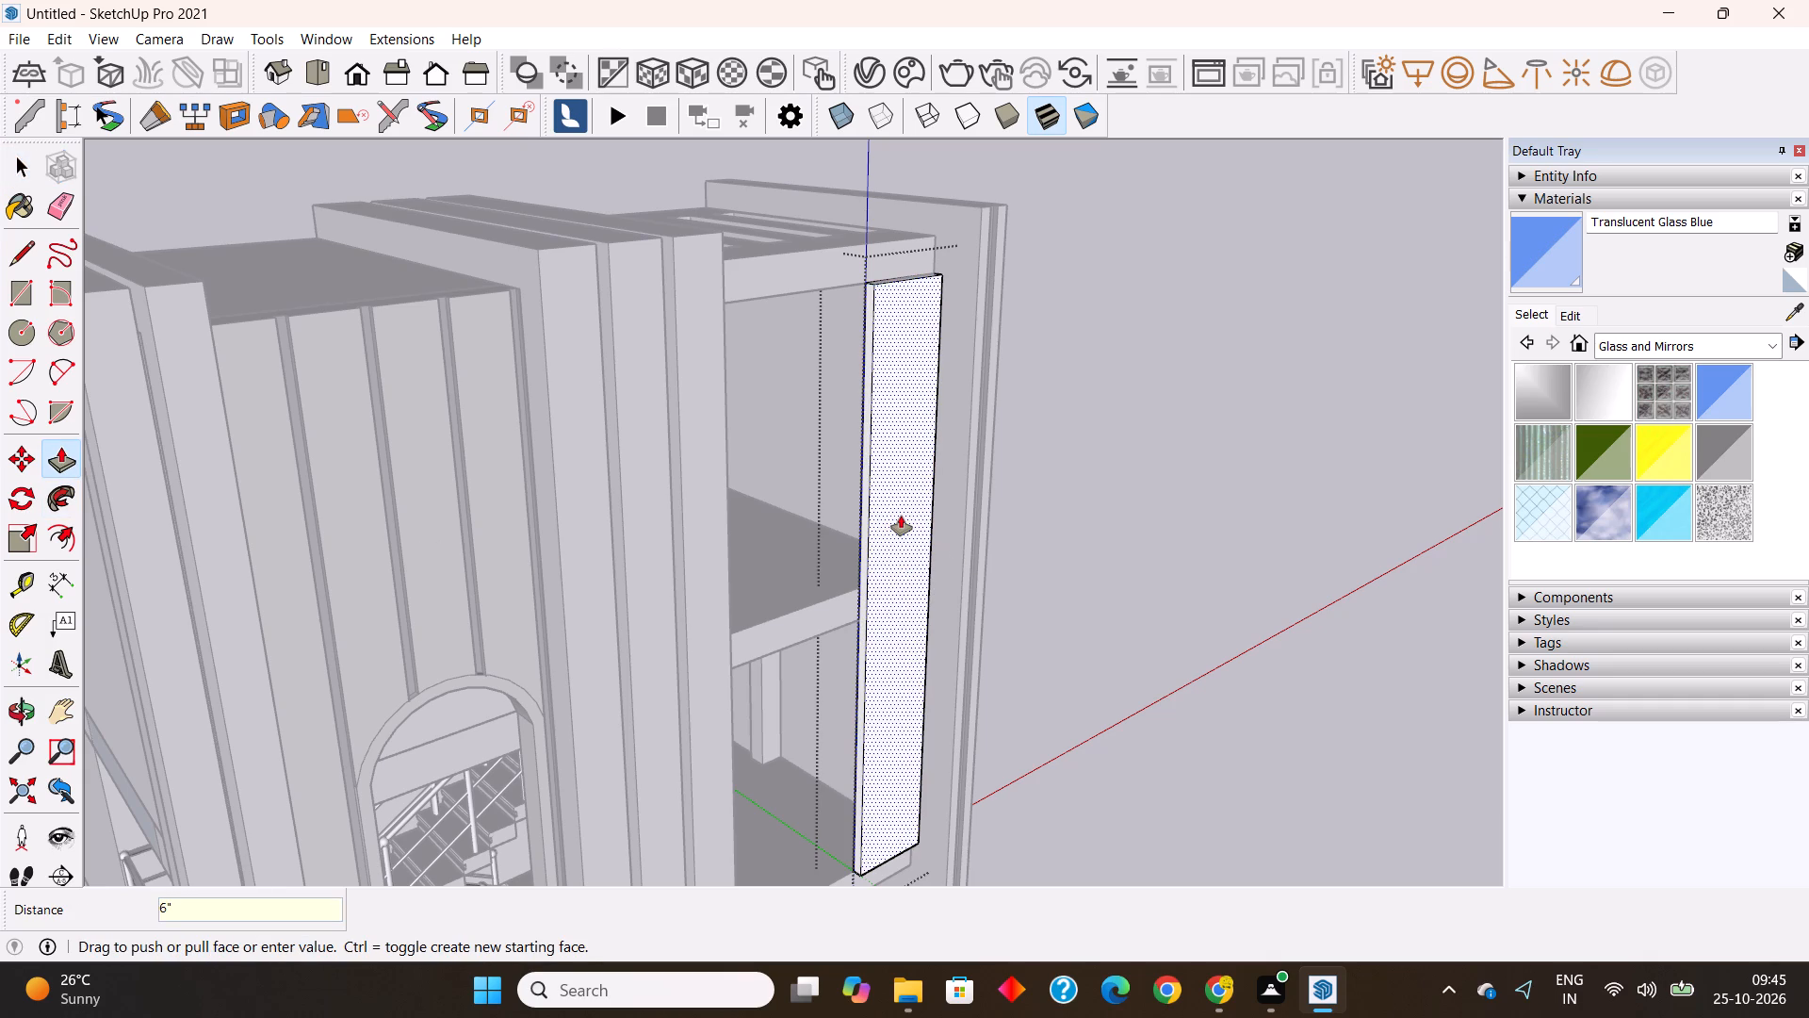
key("Return")
scroll(865, 451, "down", 6)
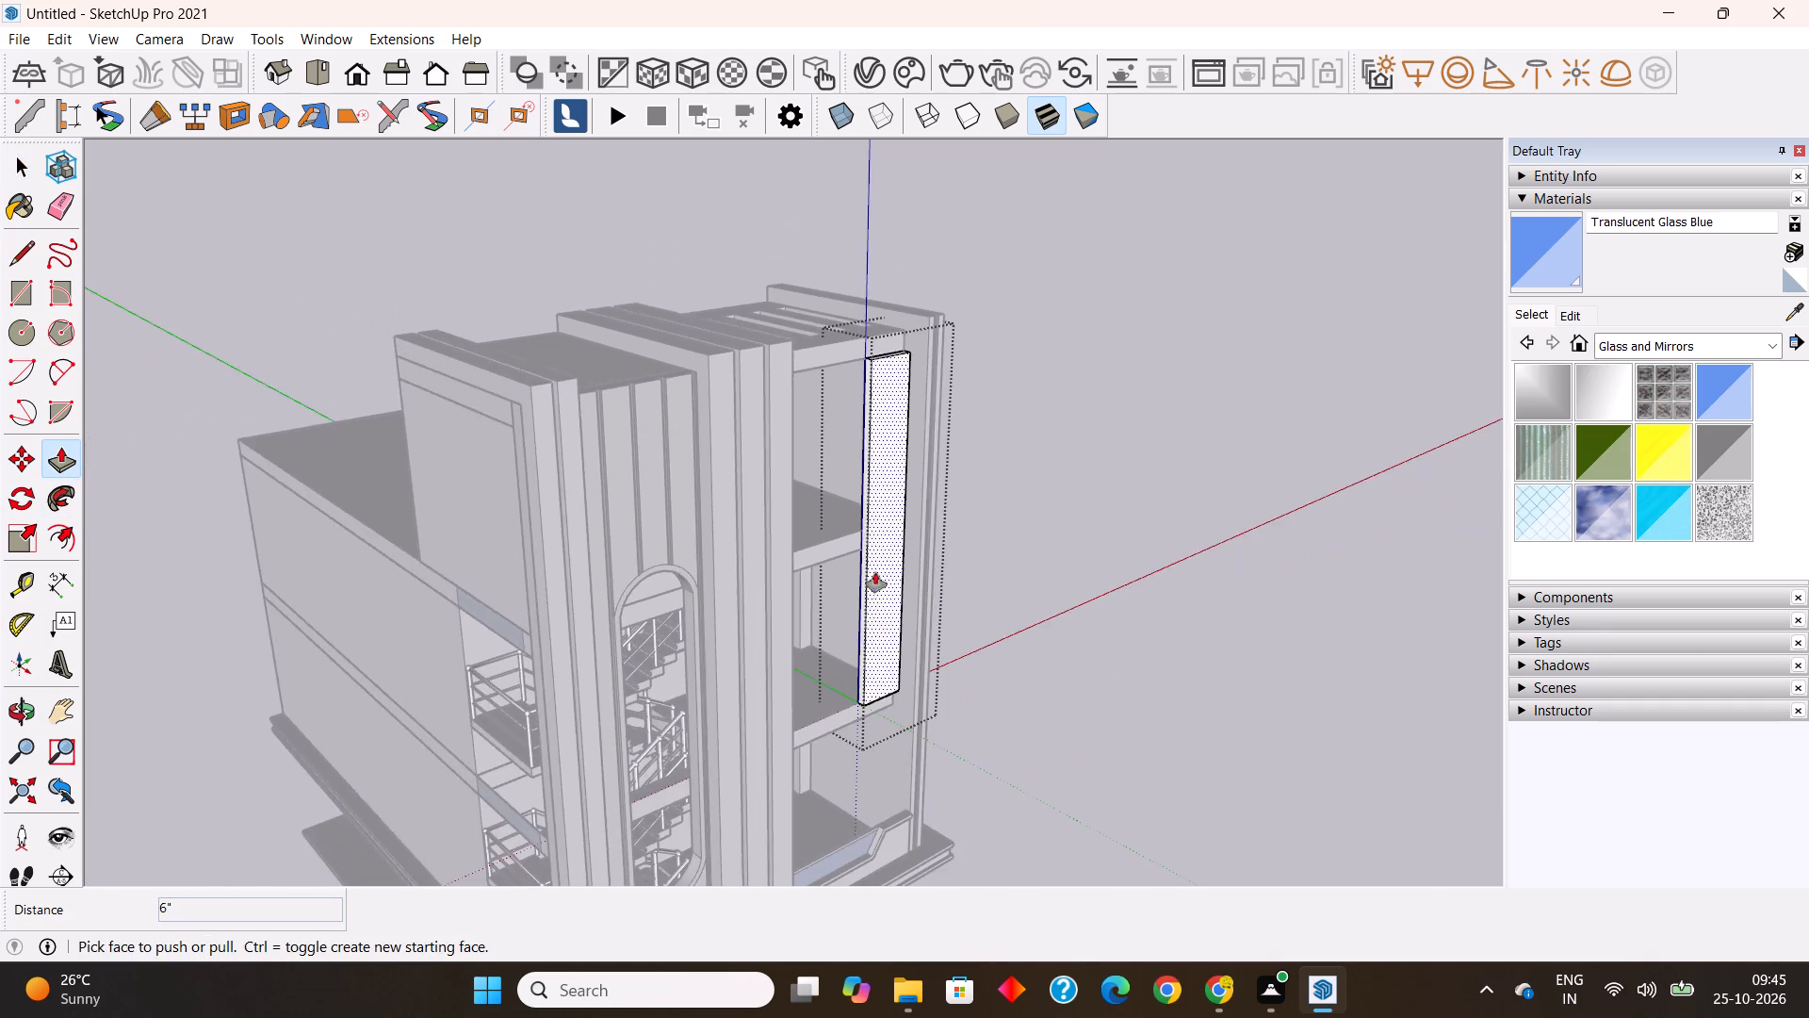
Place a vertical guide on the panel's front face, 6" in from its edge on the fin side.
middle_click_drag(874, 599, 807, 569)
scroll(824, 549, "up", 3)
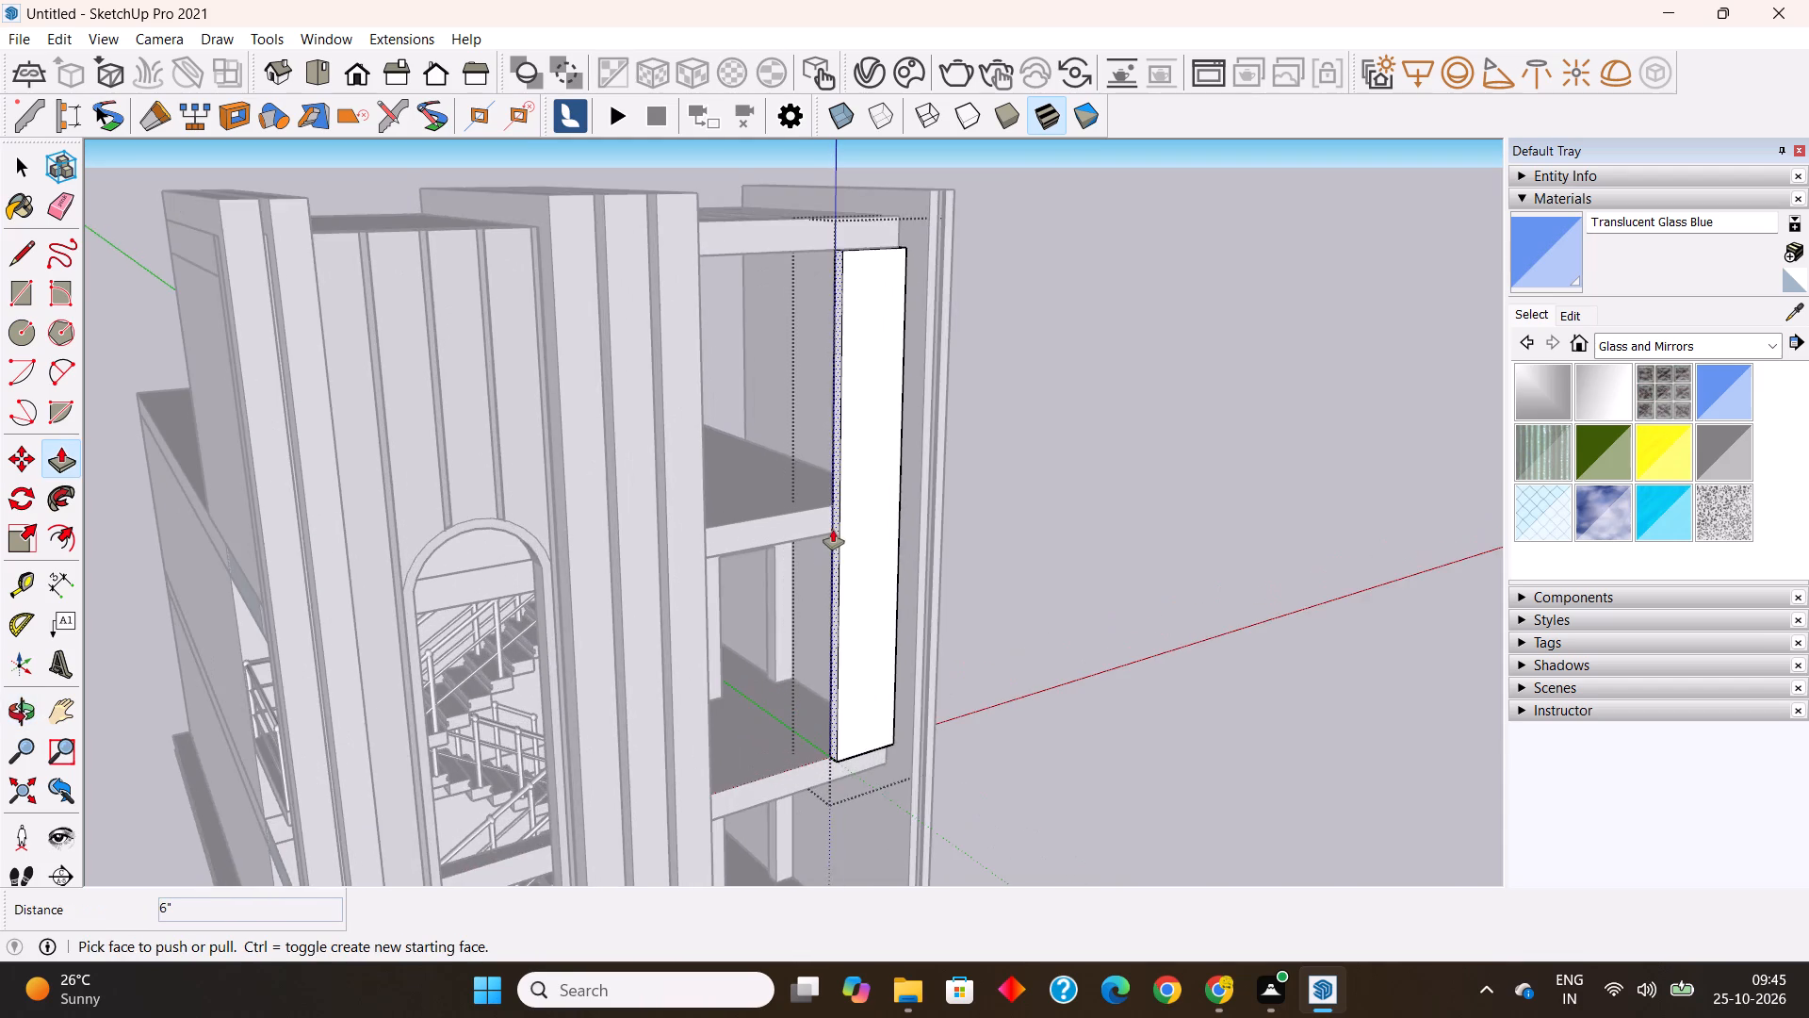
middle_click_drag(833, 531, 839, 756)
scroll(860, 522, "up", 3)
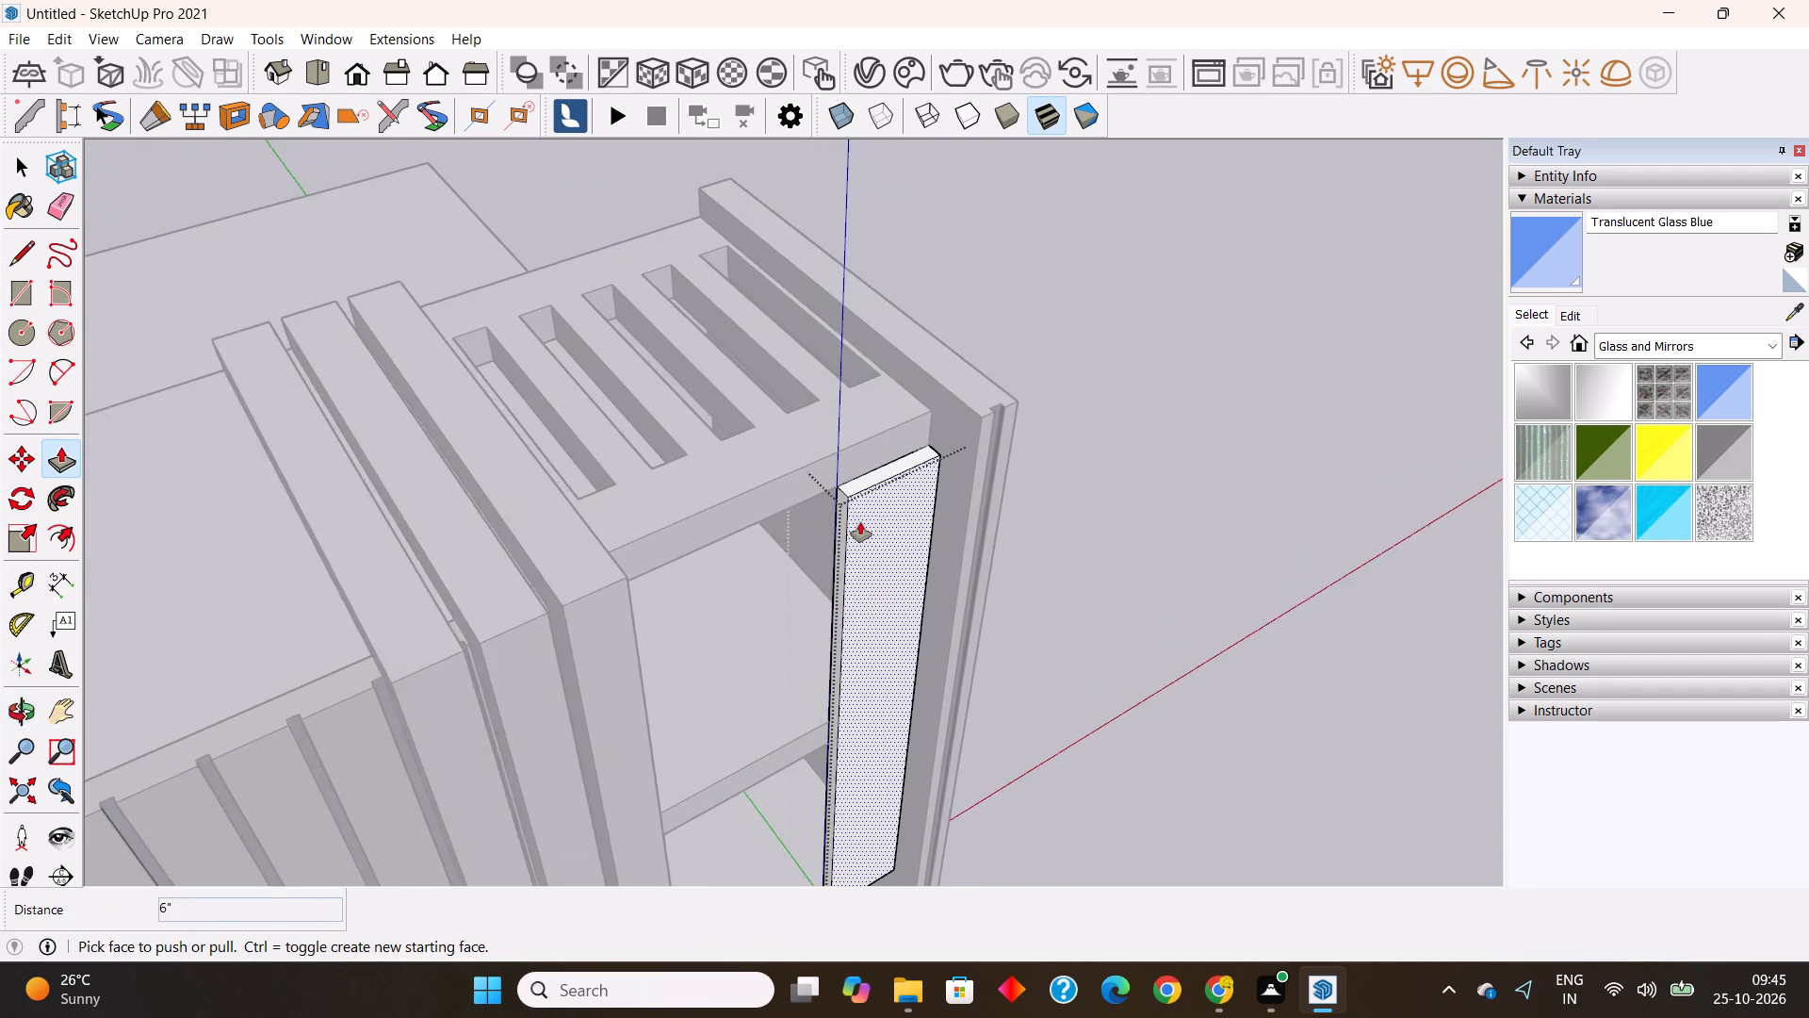
scroll(860, 522, "up", 11)
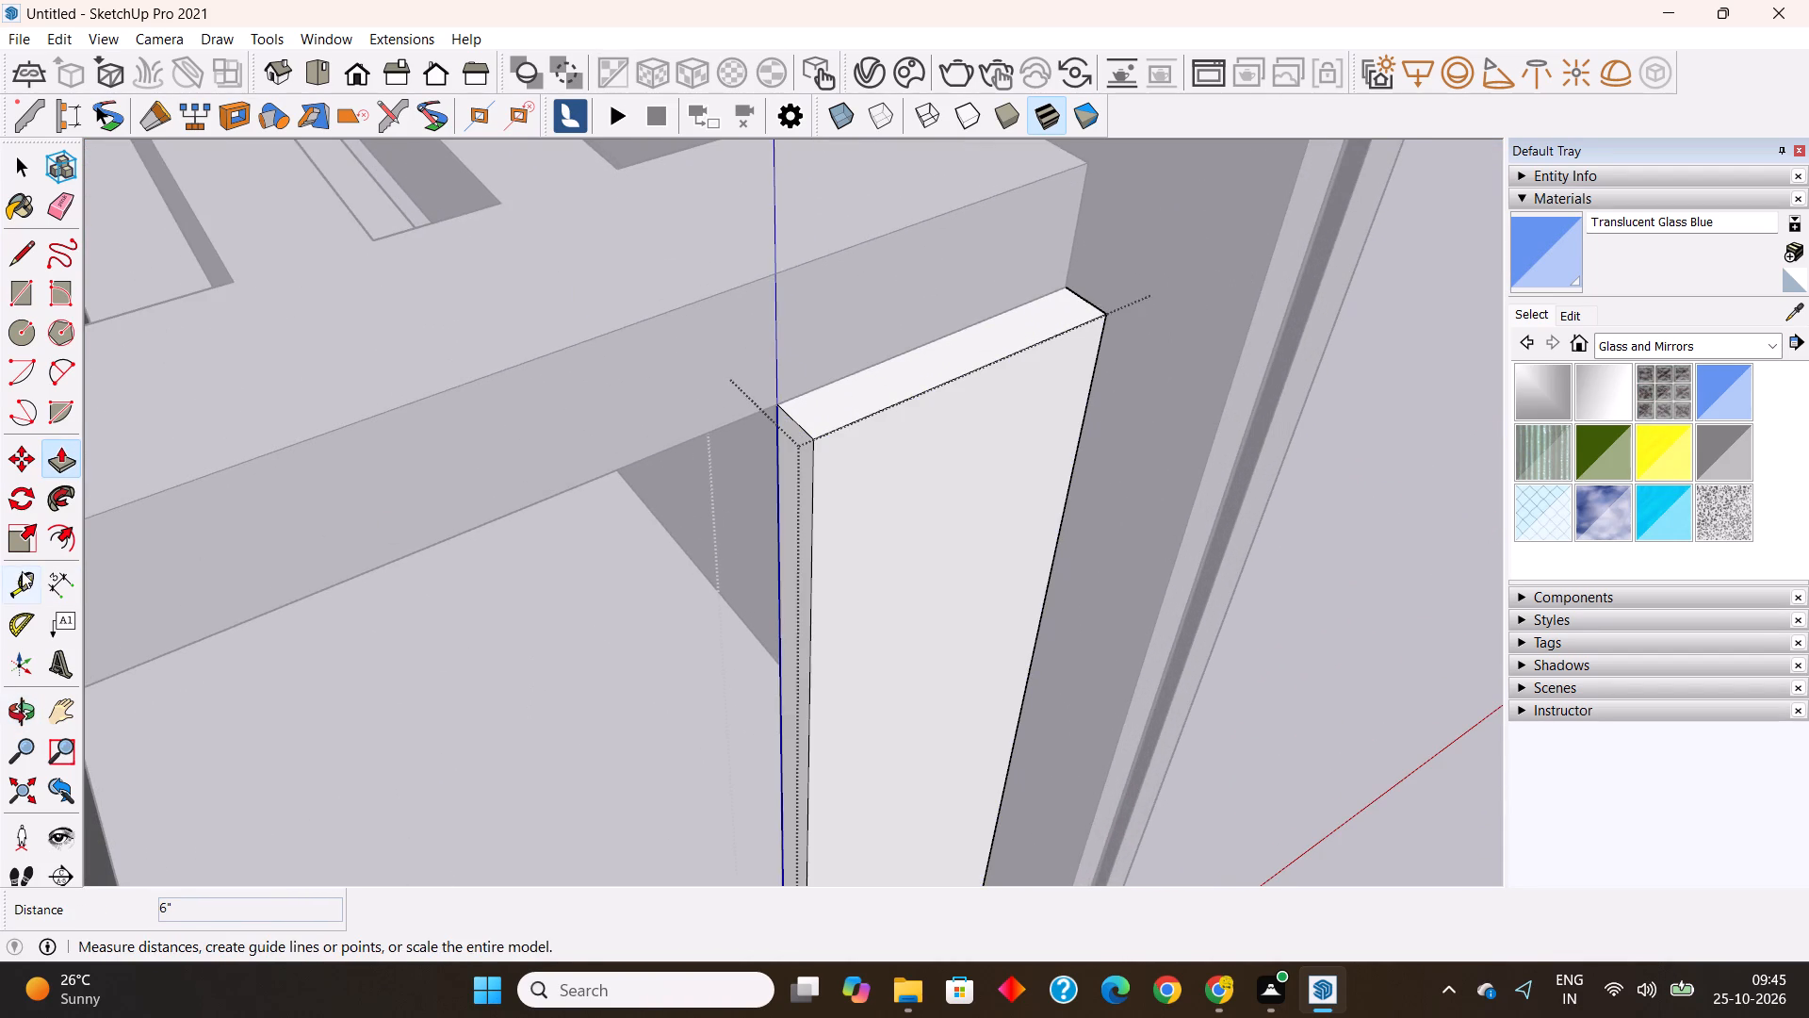
left_click(24, 584)
left_click(817, 541)
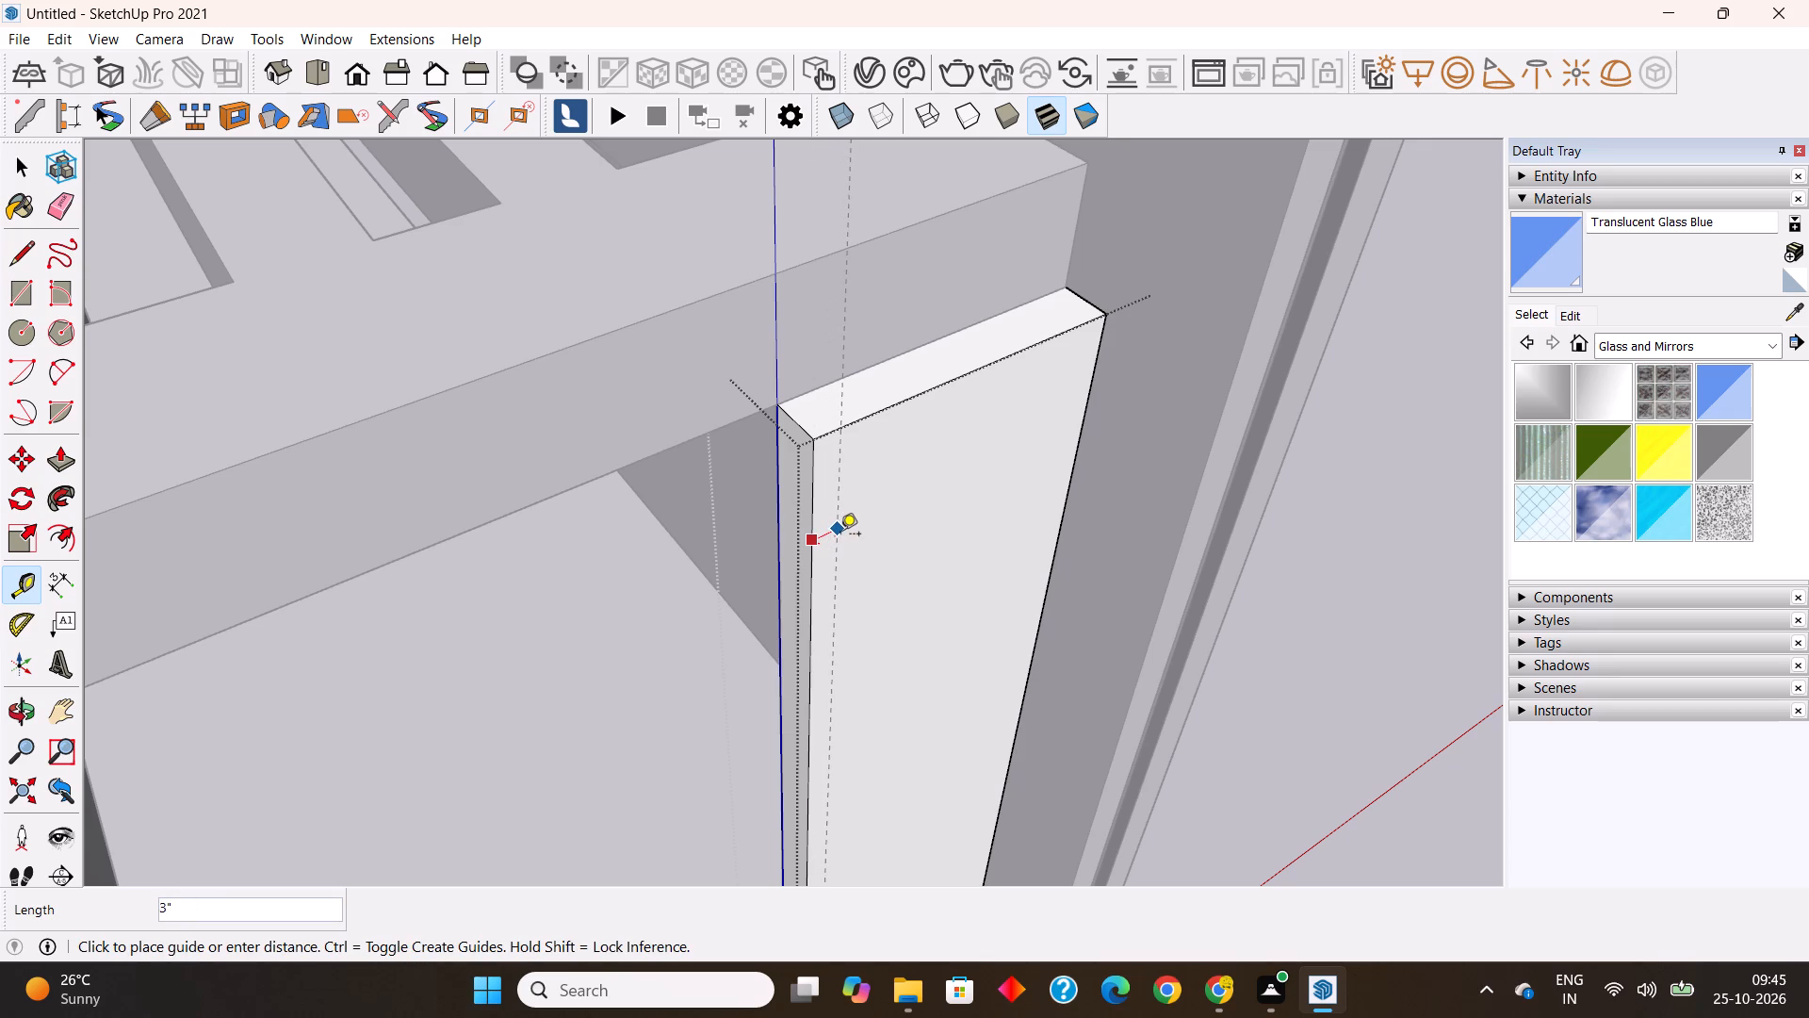
type("6\"")
key("Return")
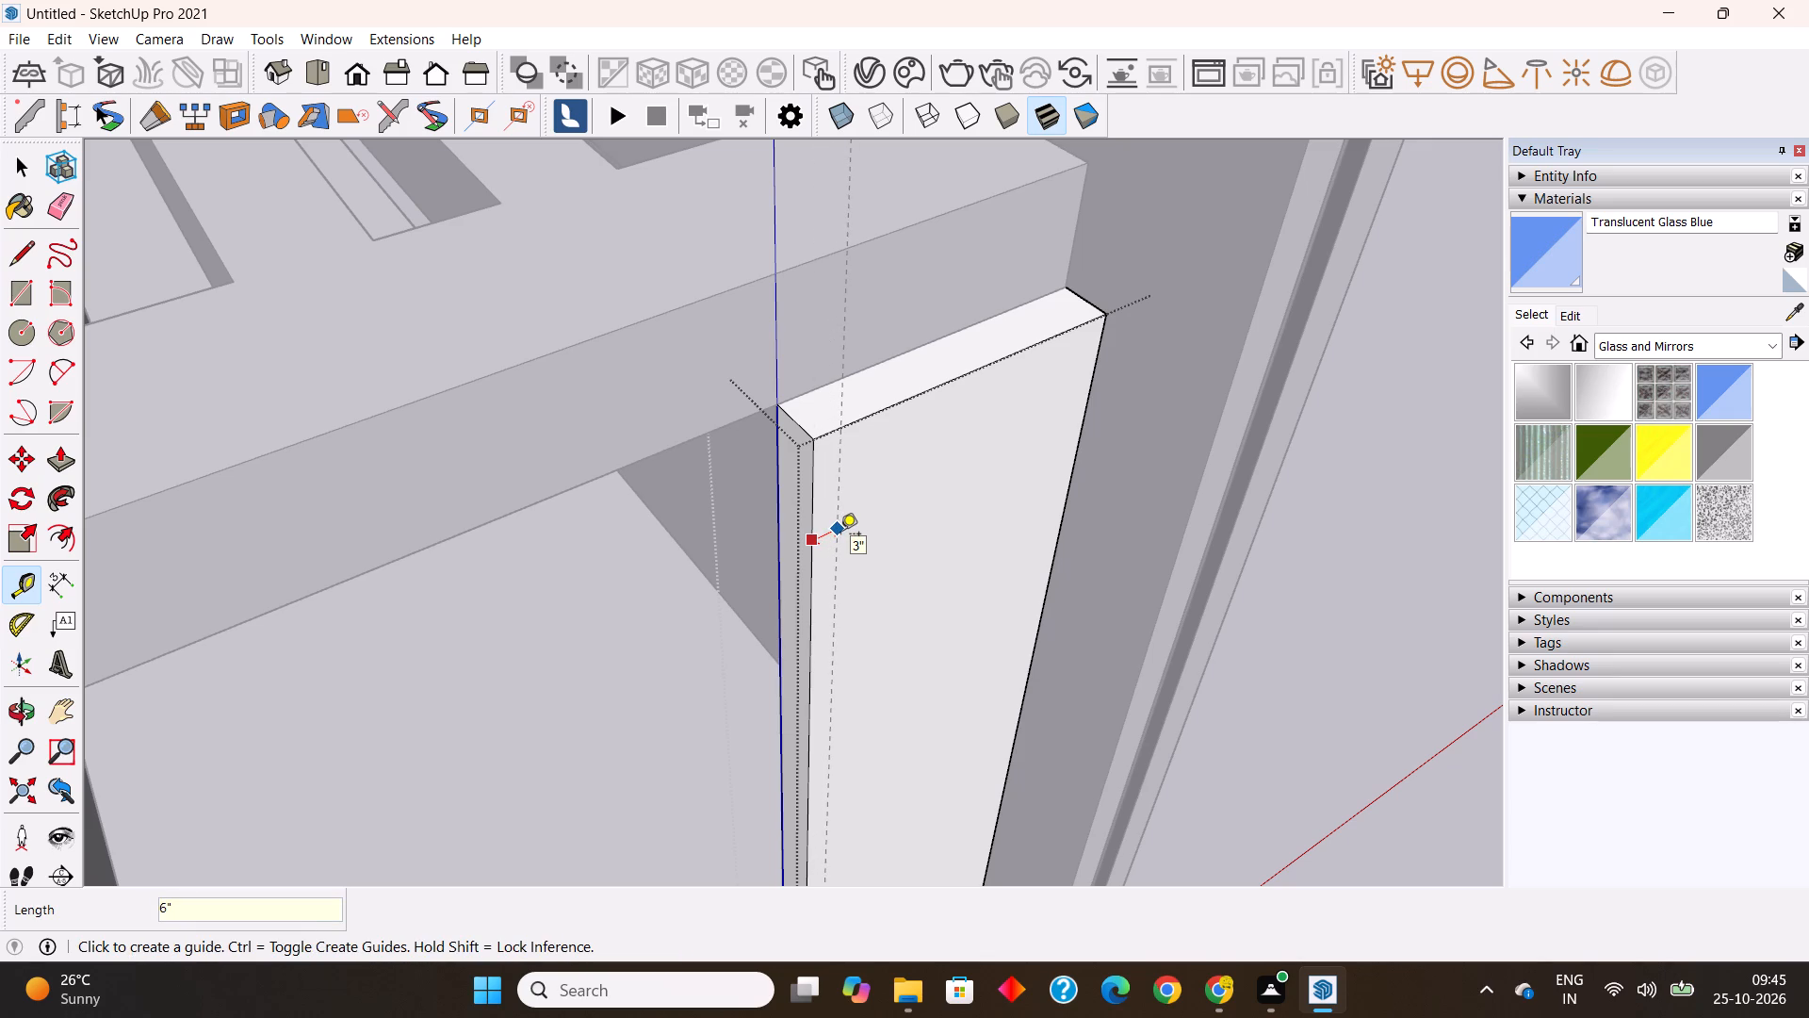
Add two more vertical guides on the panel face towards the end wall, one 2" from the first and another 6" beyond it.
scroll(760, 423, "down", 11)
middle_click_drag(770, 600, 677, 501)
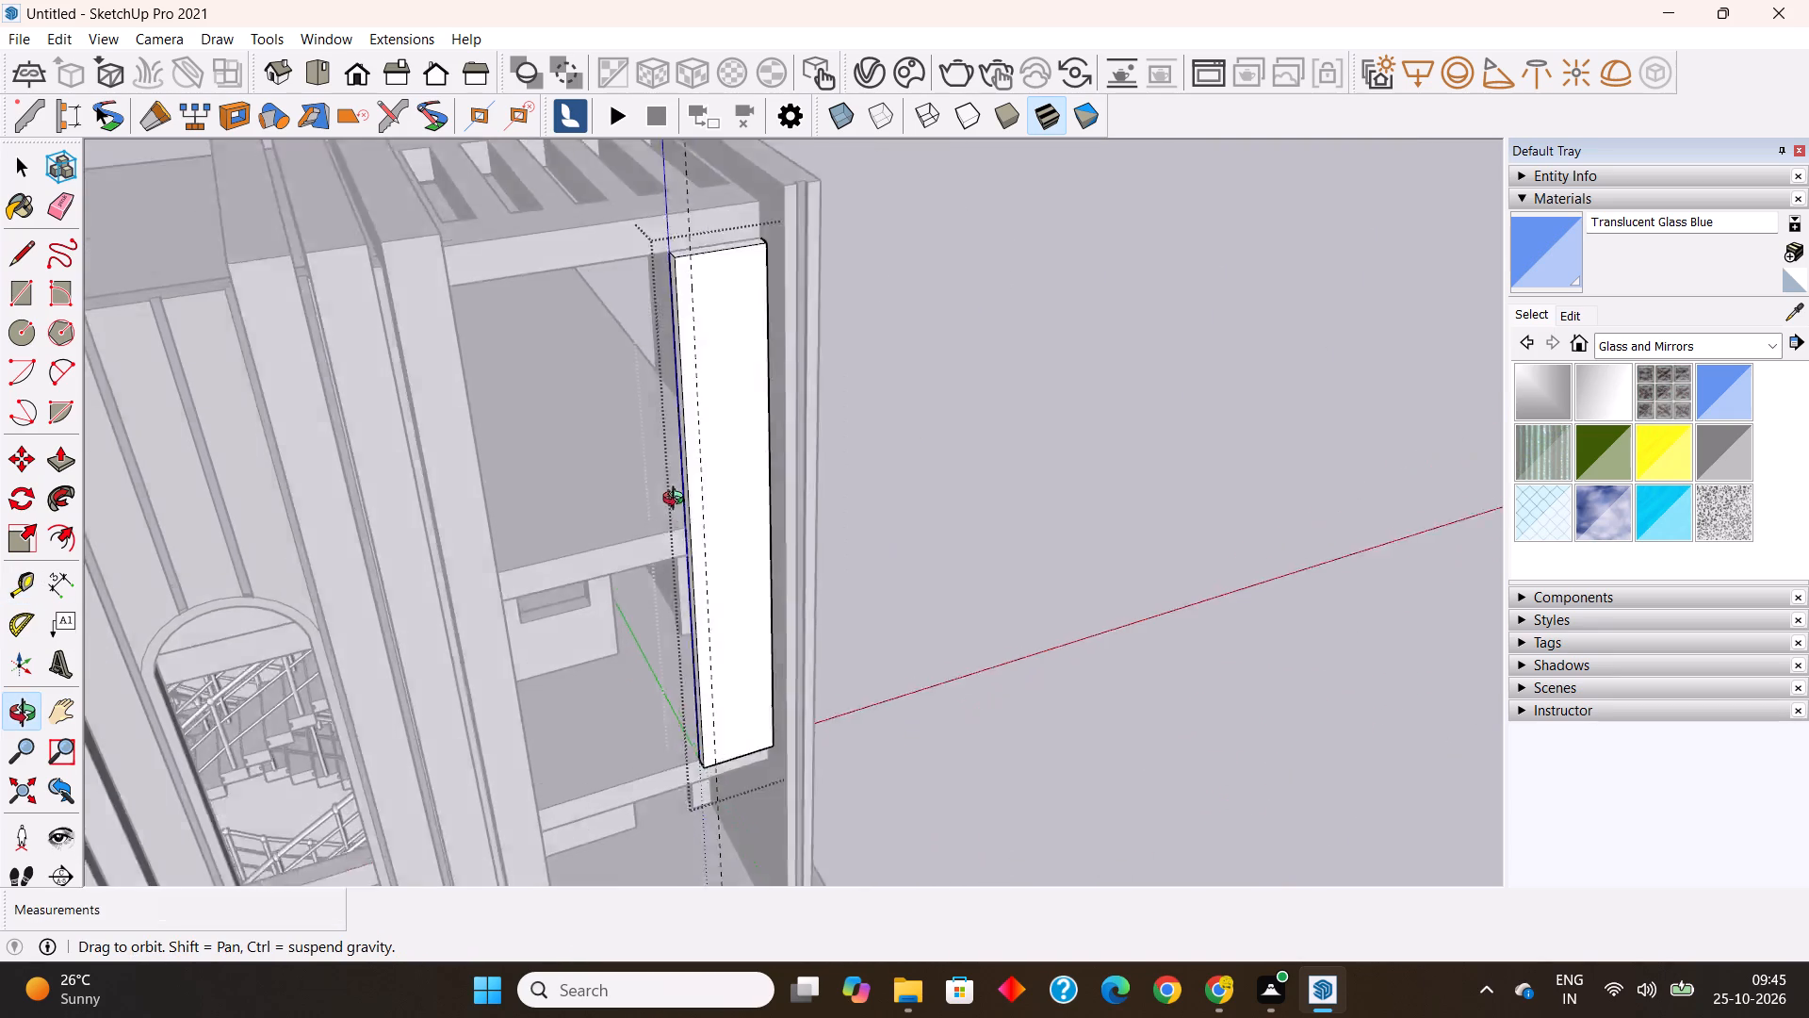
middle_click_drag(677, 501, 609, 460)
scroll(621, 495, "up", 9)
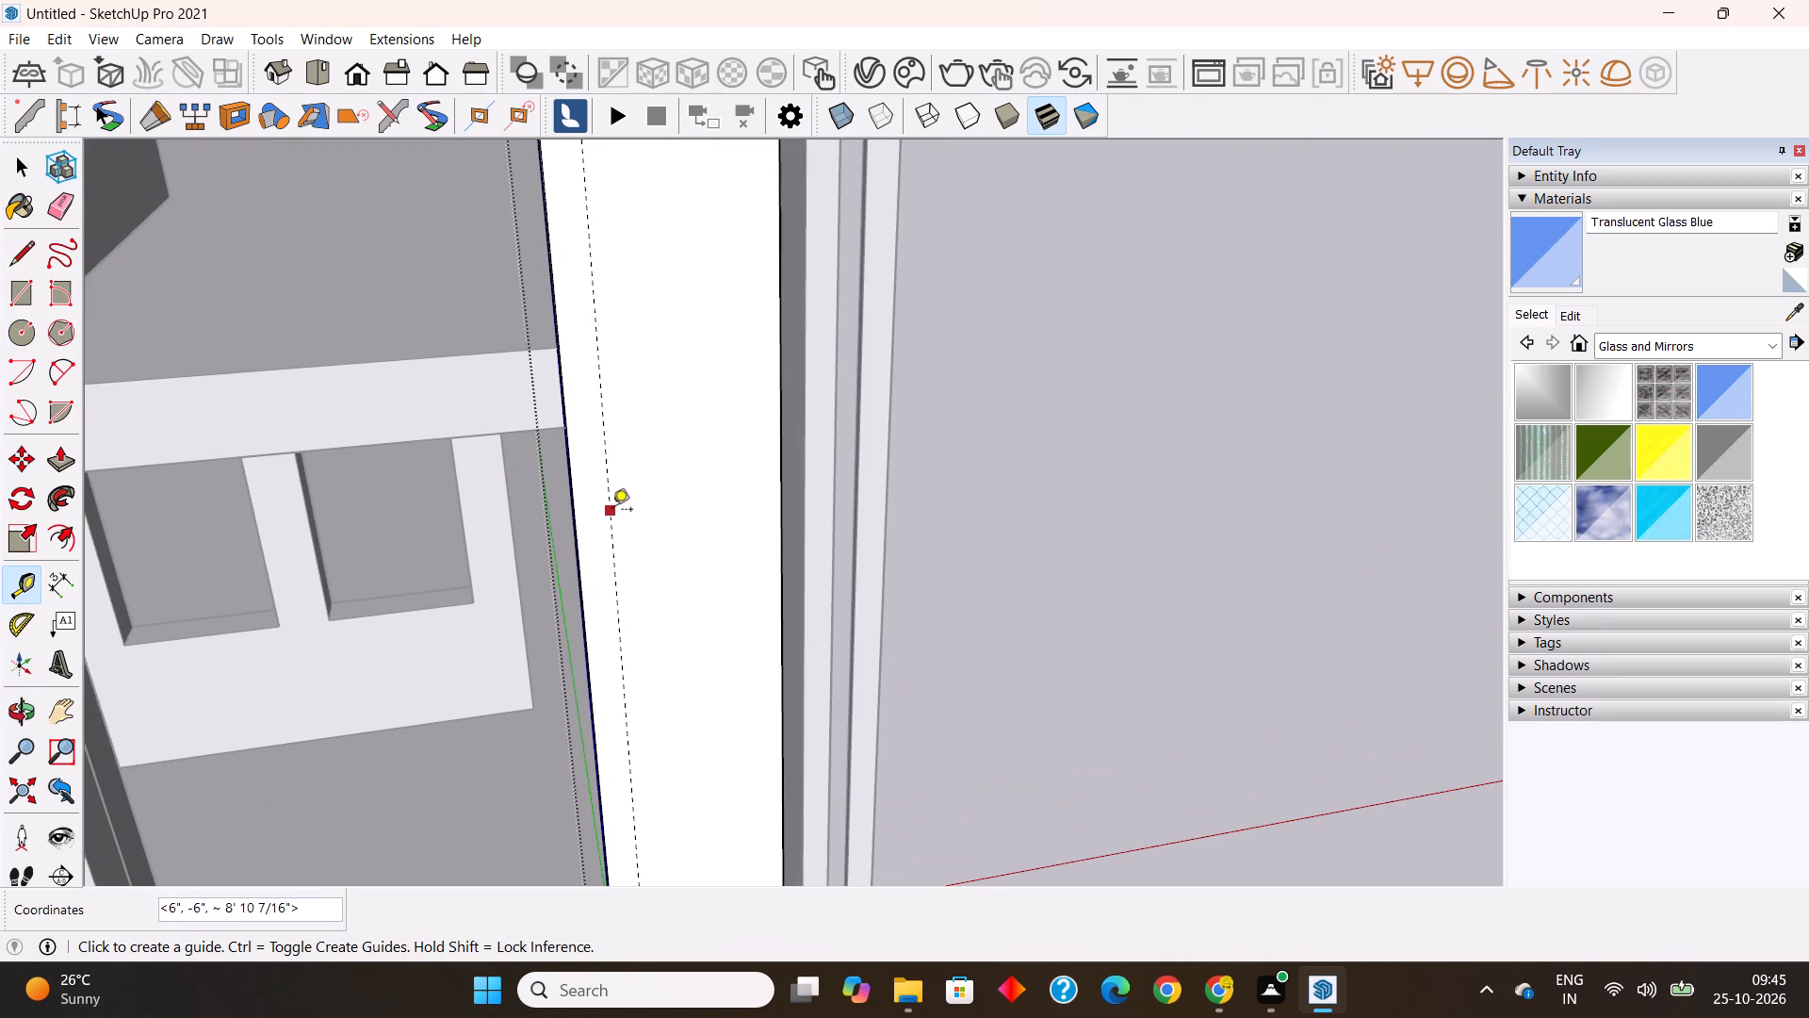
left_click(612, 511)
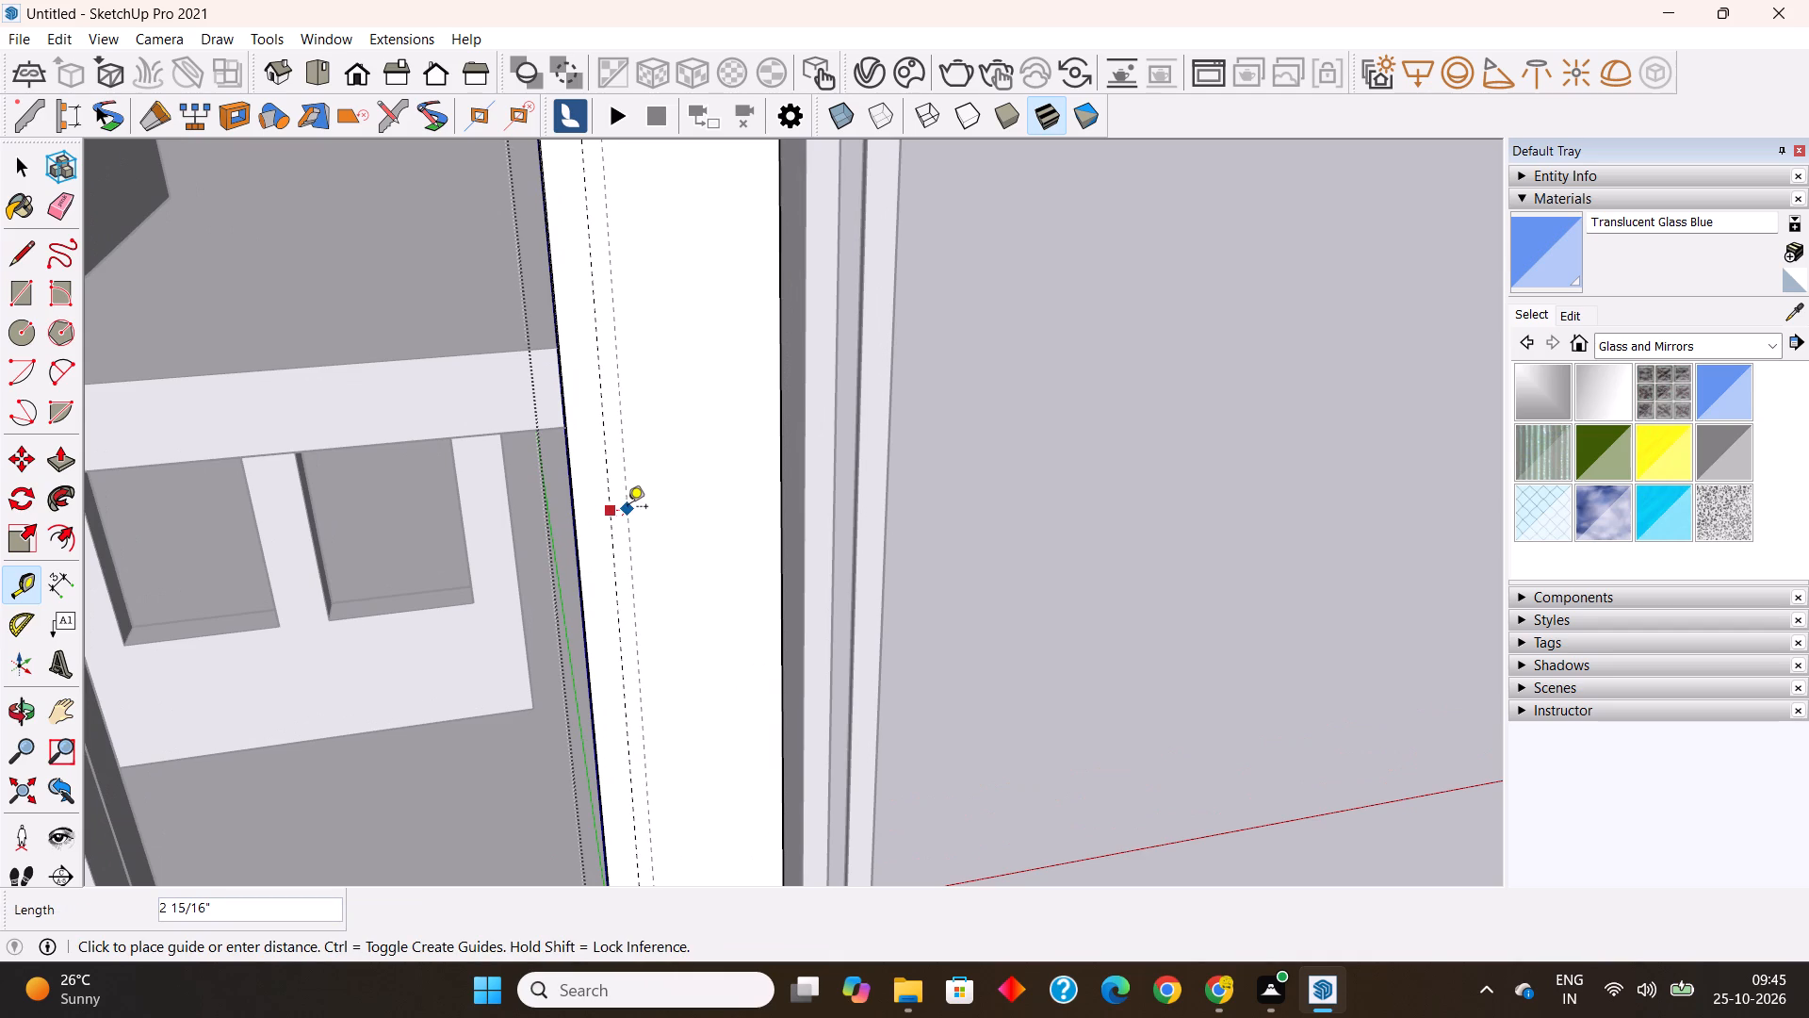
type("2\"")
key("Return")
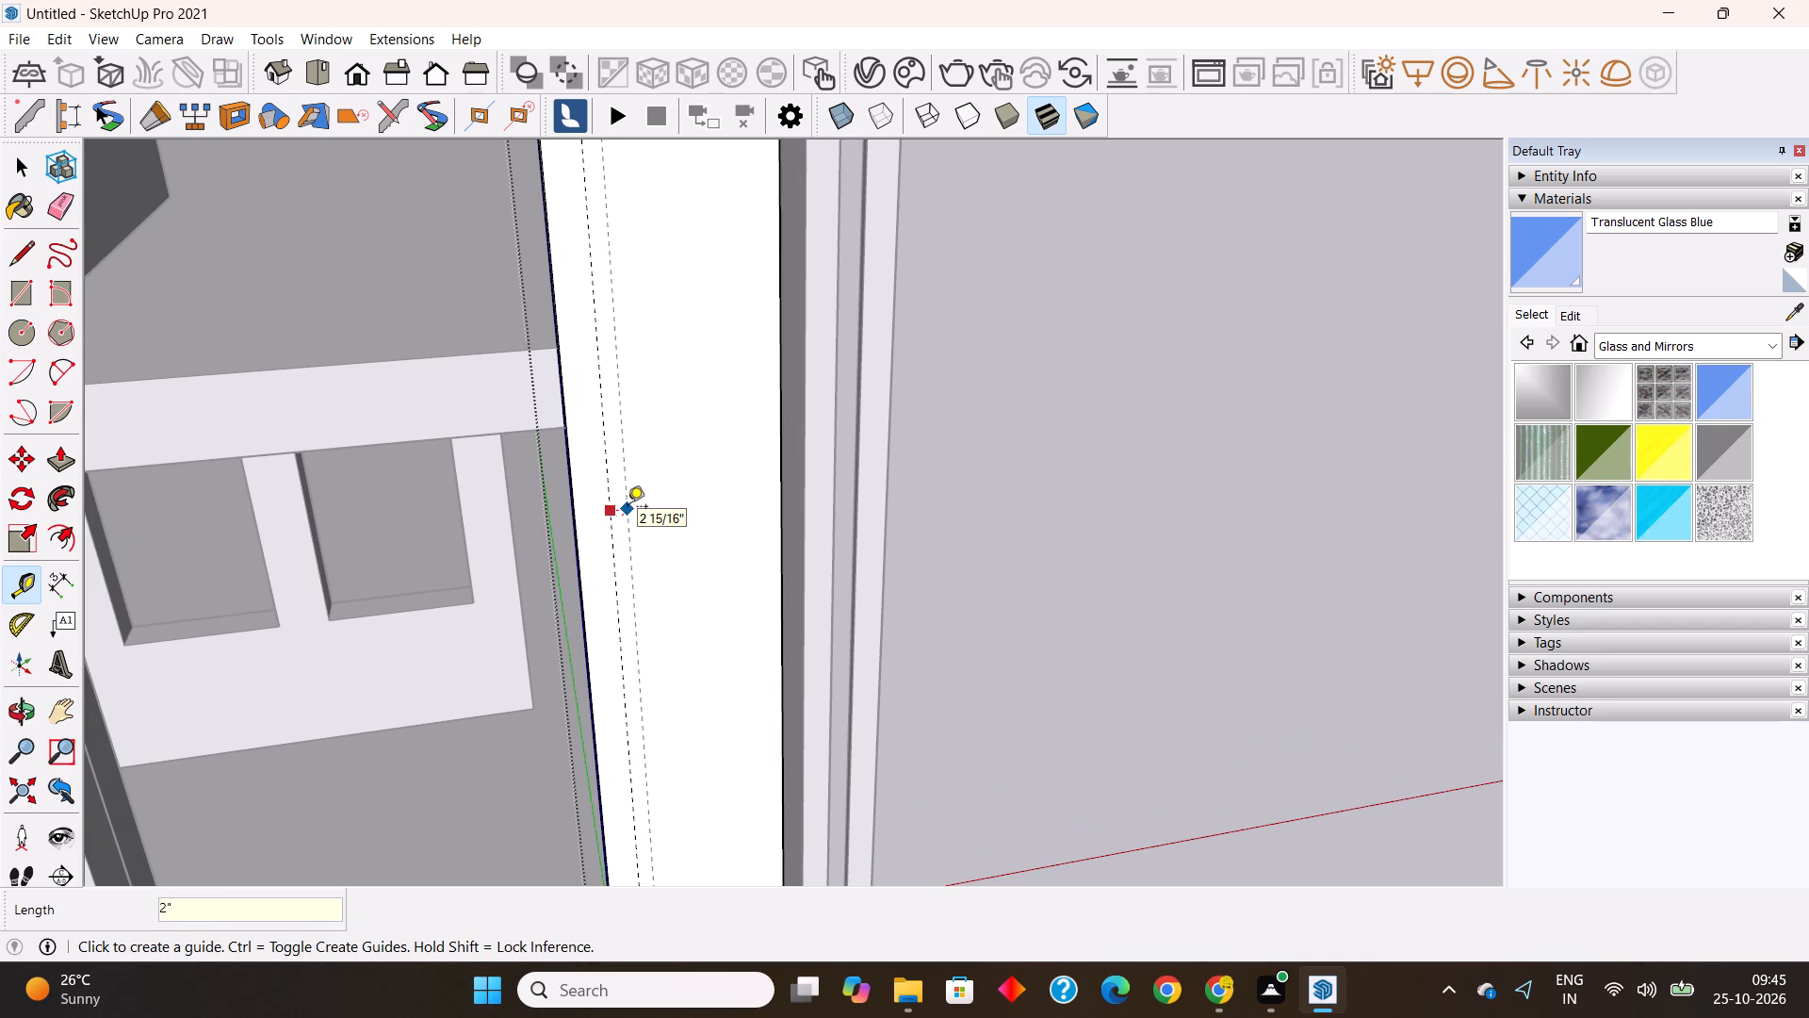
left_click(628, 521)
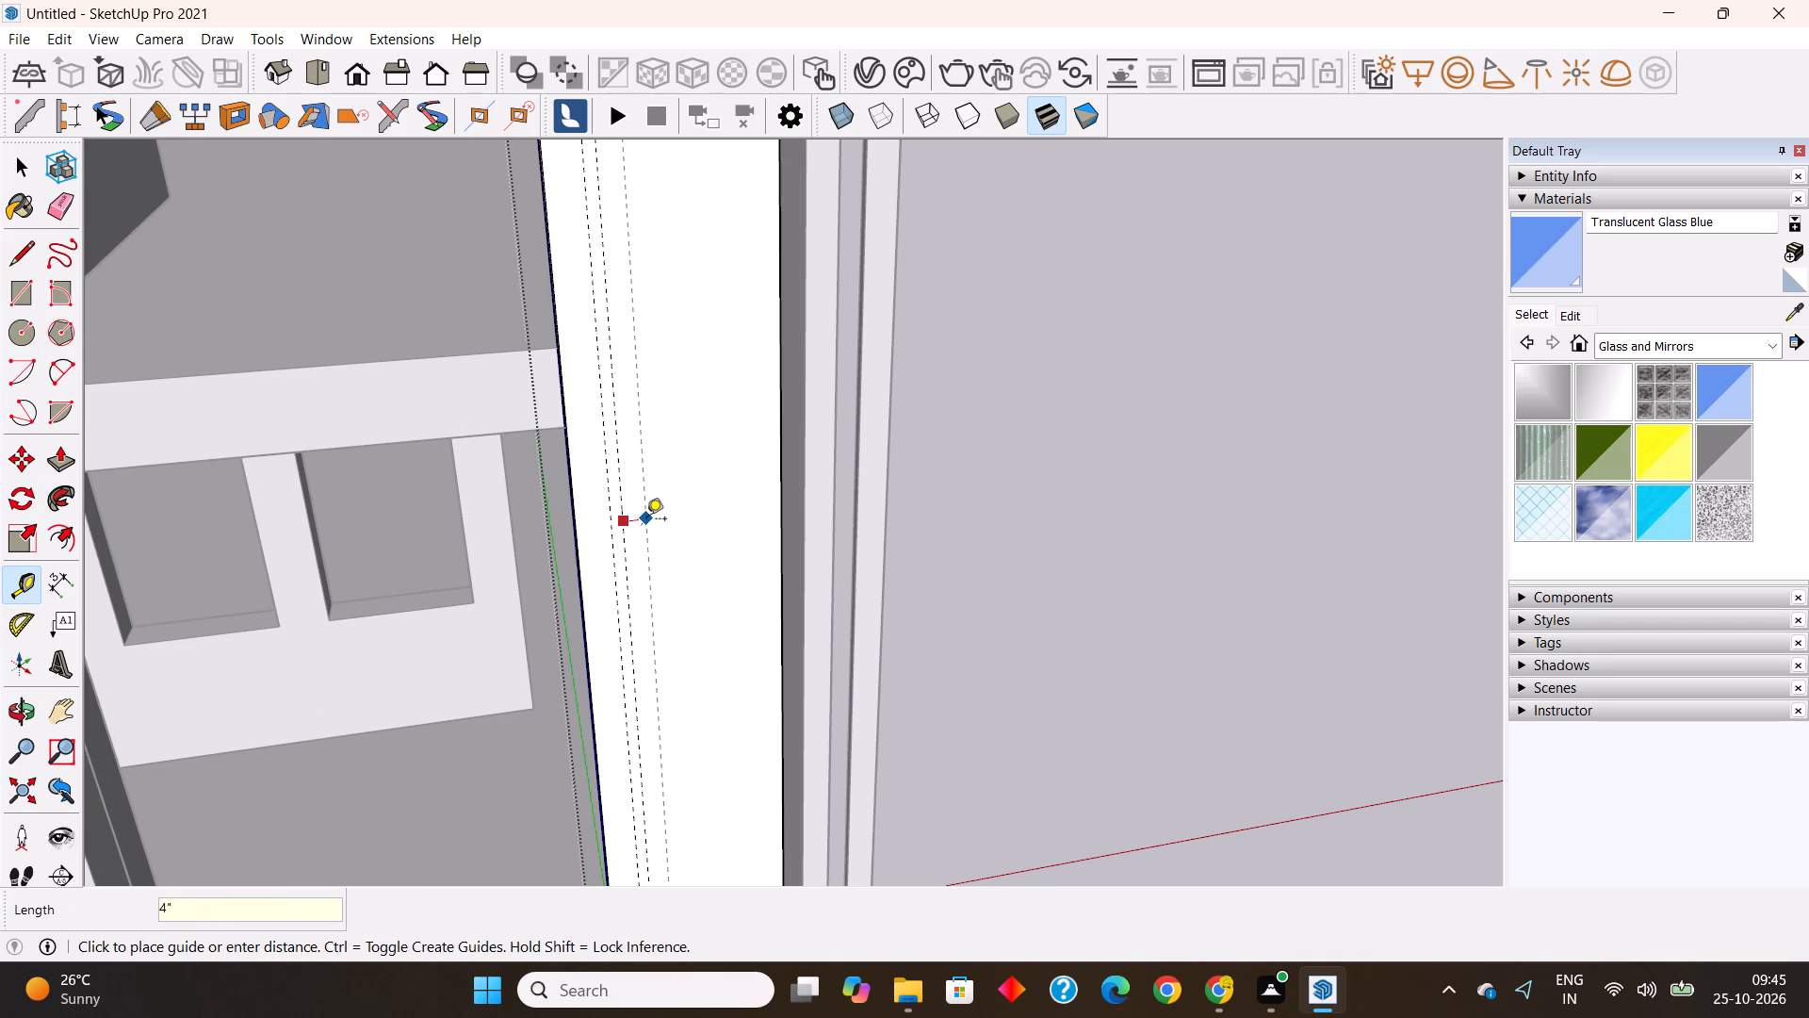
type("6\"")
key("Return")
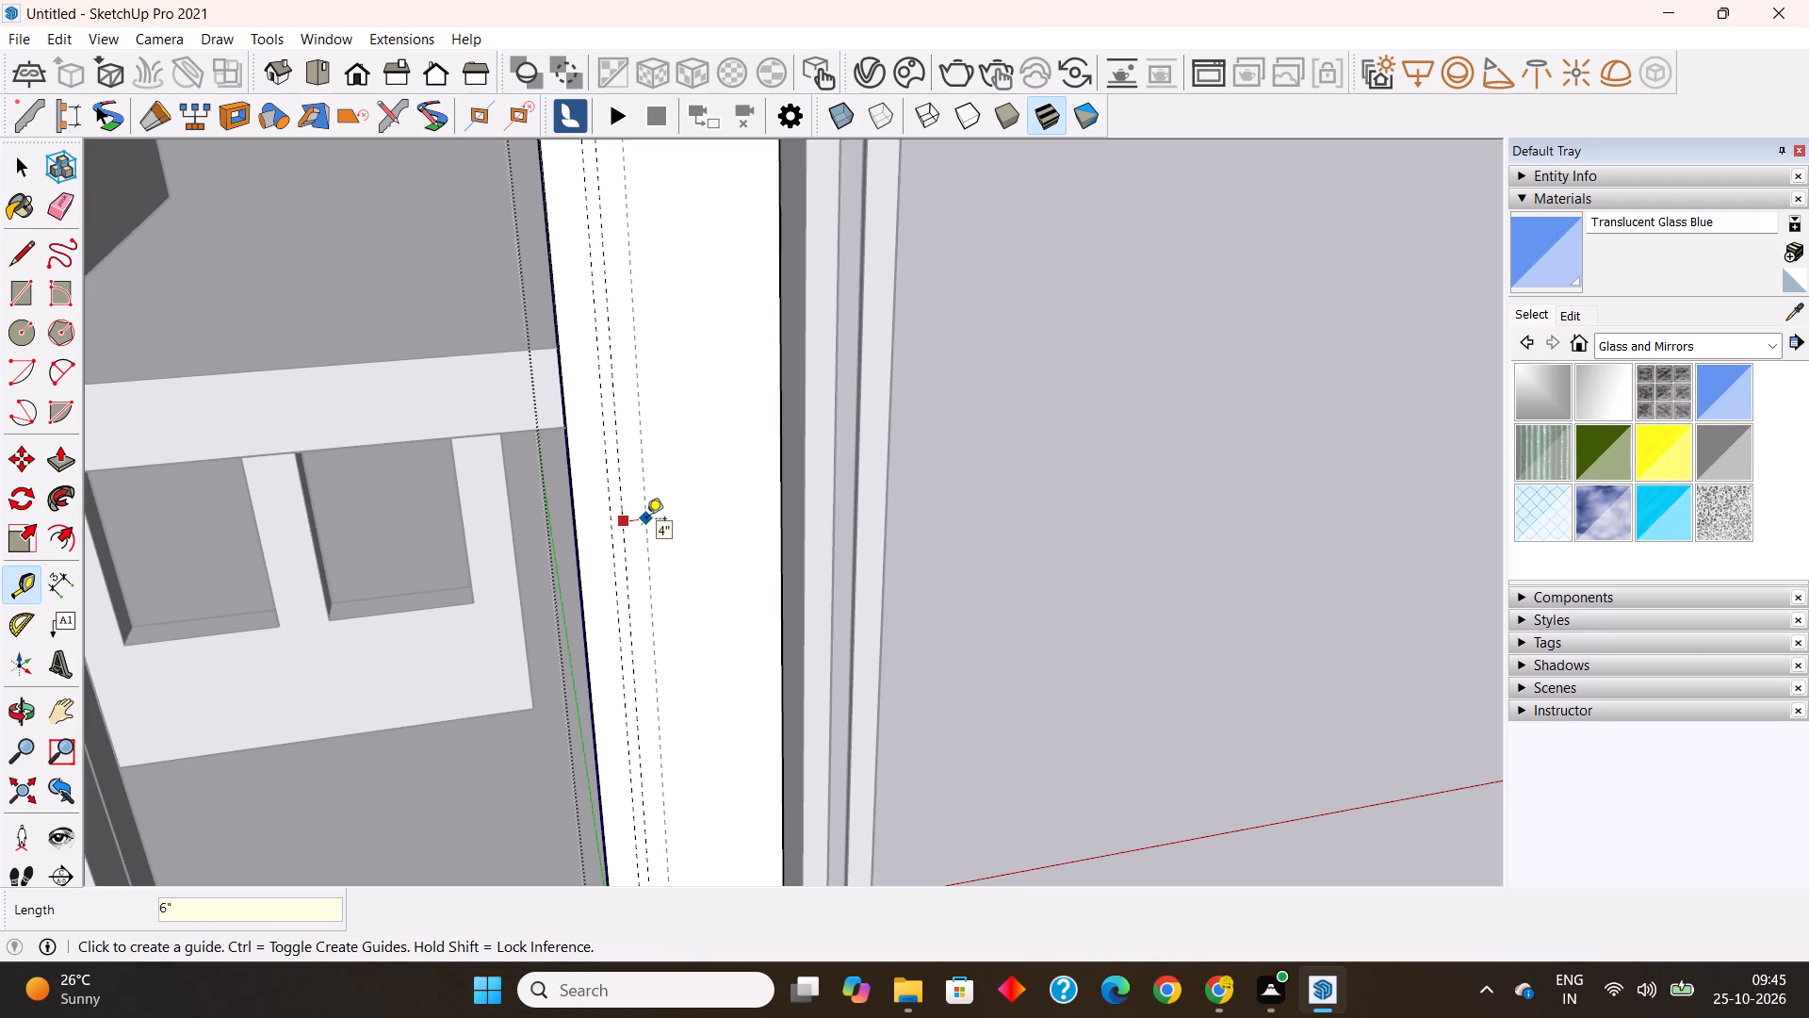
Continue the panel's guide pattern towards the end wall with vertical guides offset a further 2" and 6" in turn.
left_click(661, 528)
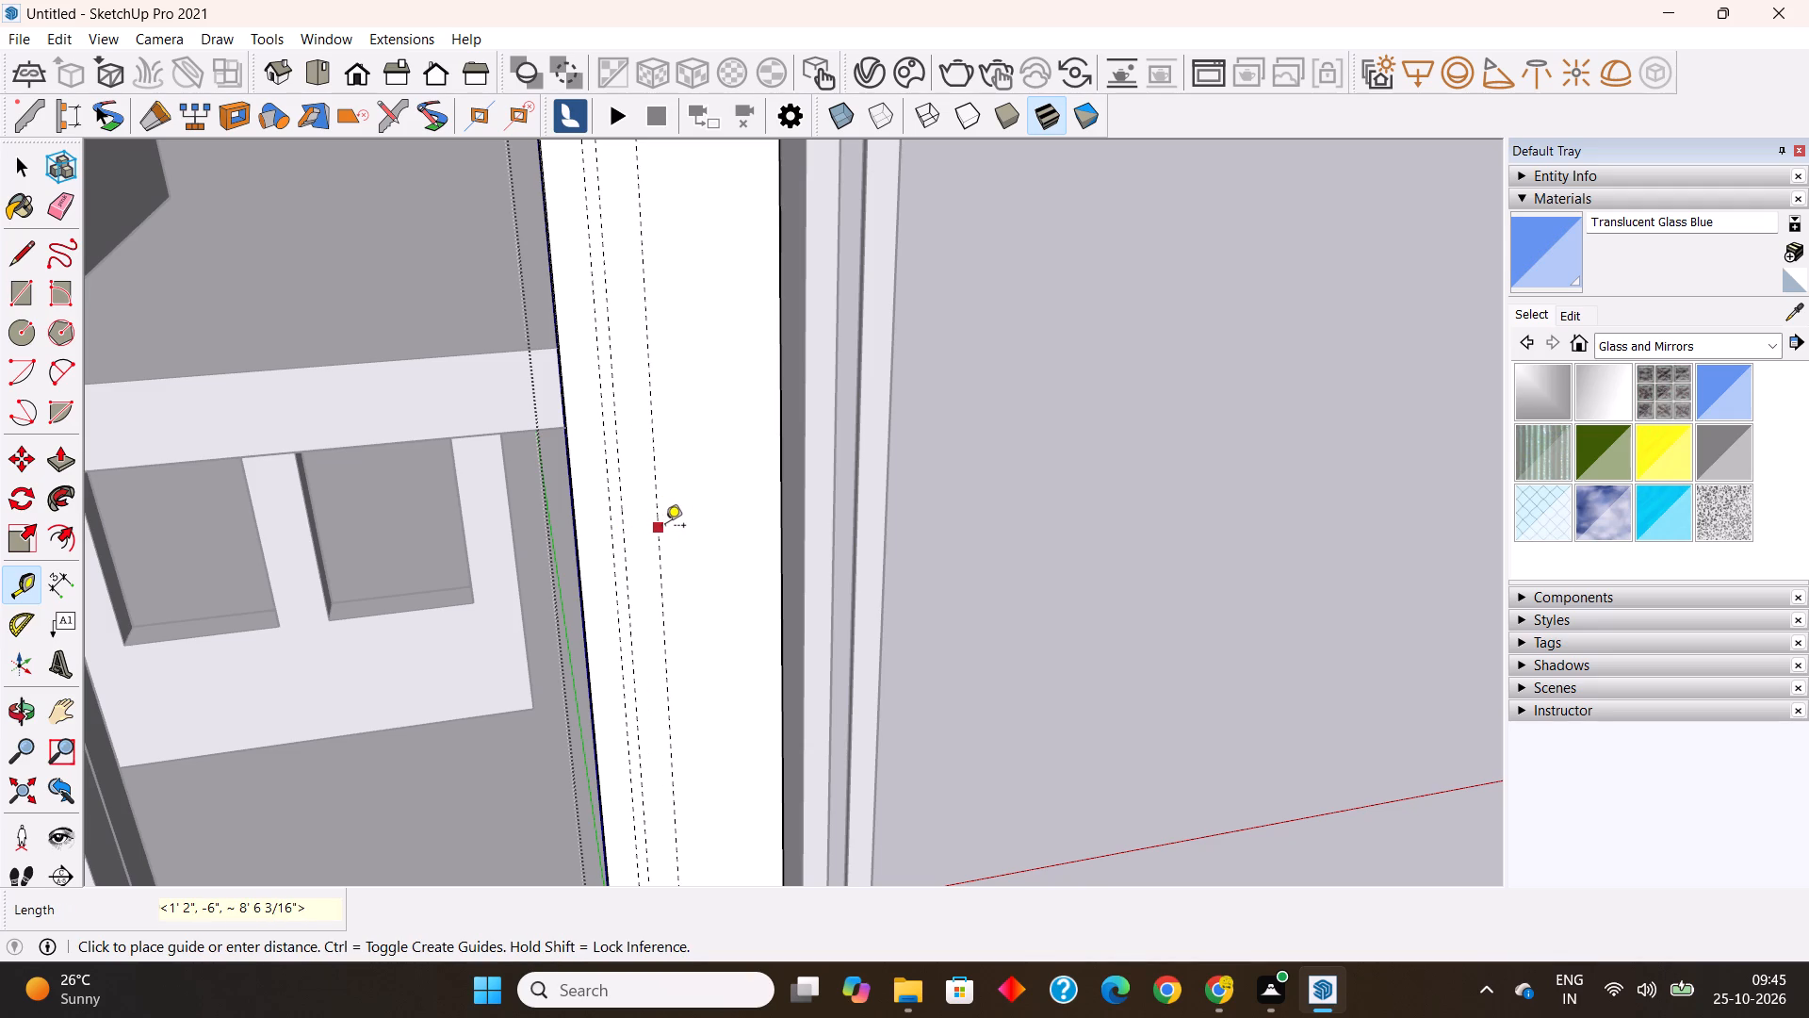
type("2\"")
key("Return")
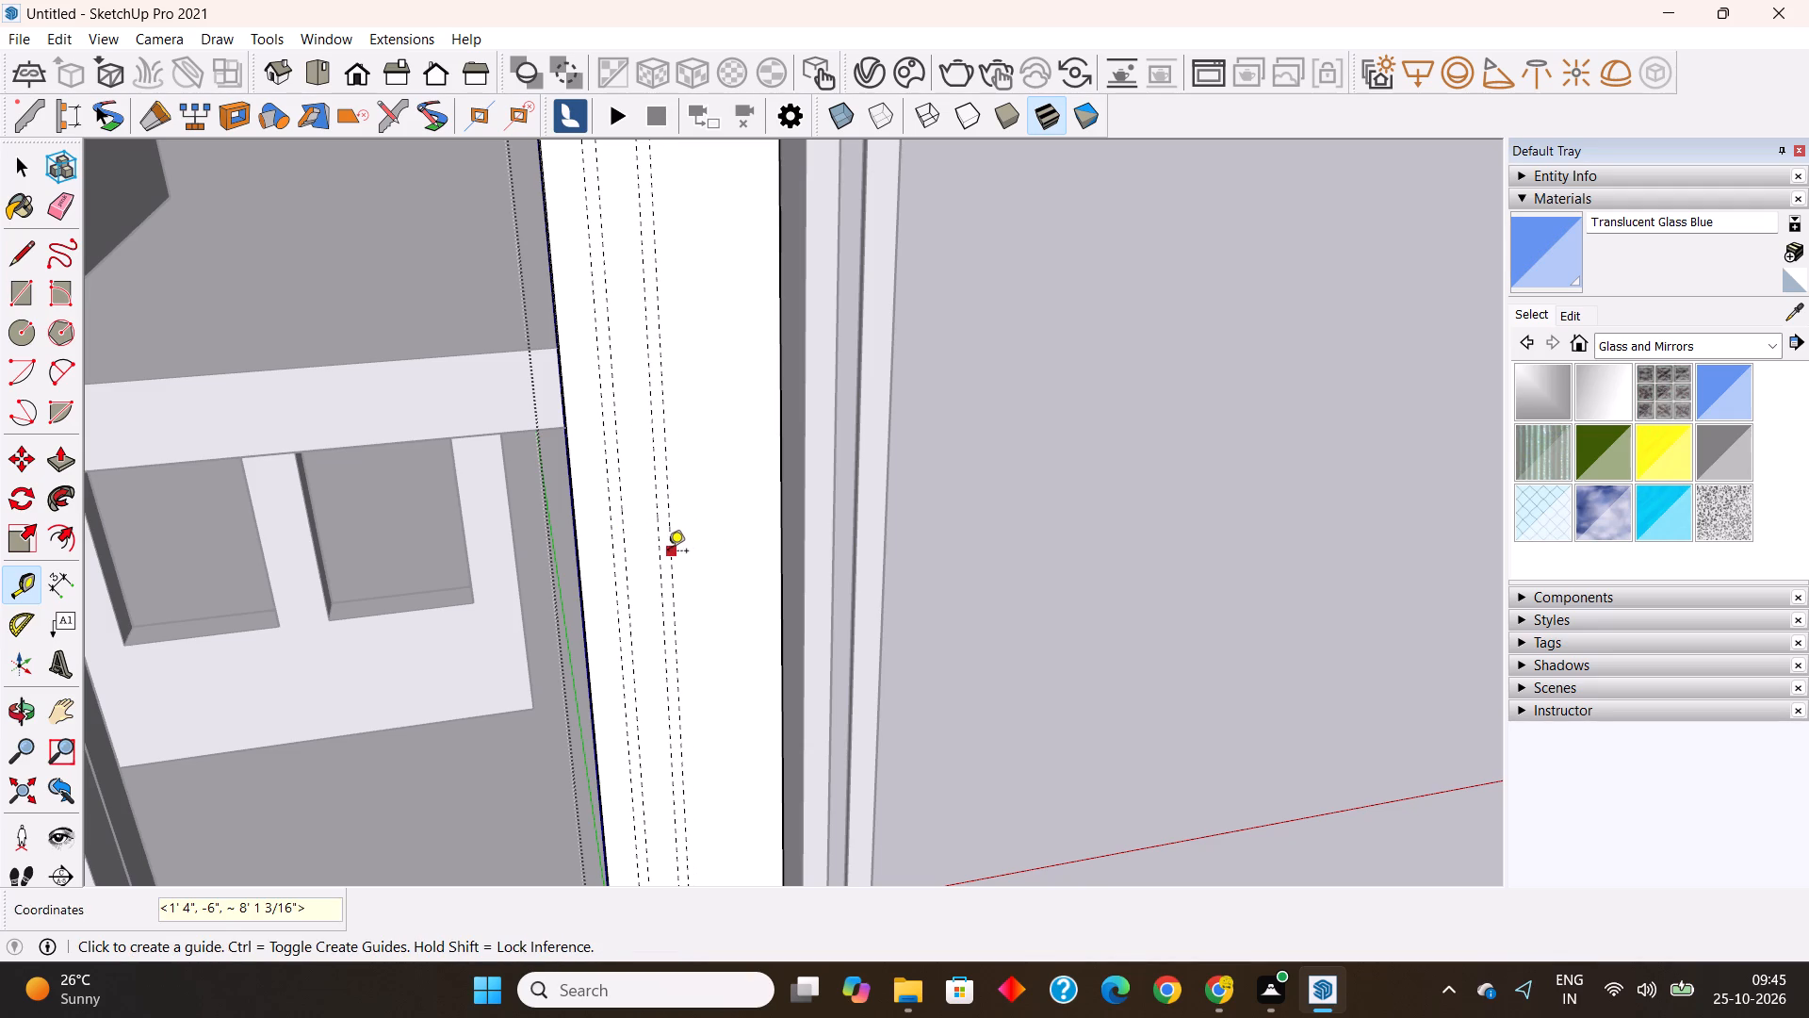
left_click(668, 552)
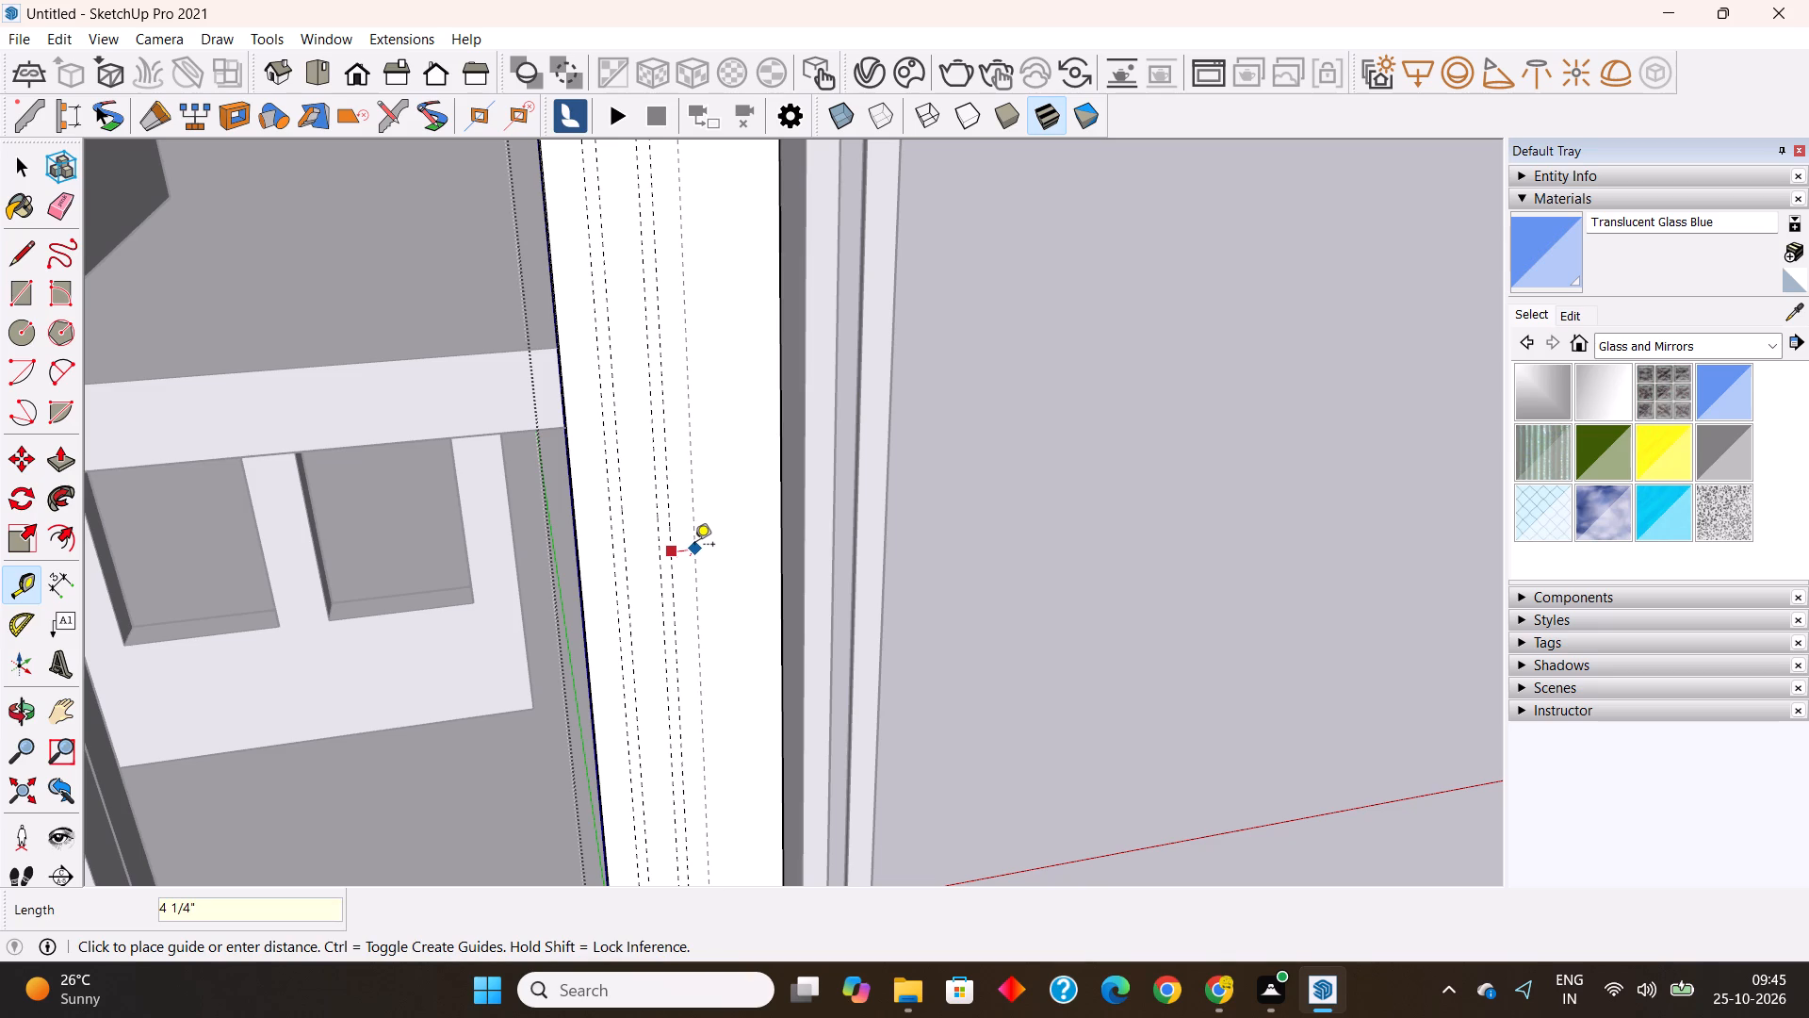
type("6\"")
key("Return")
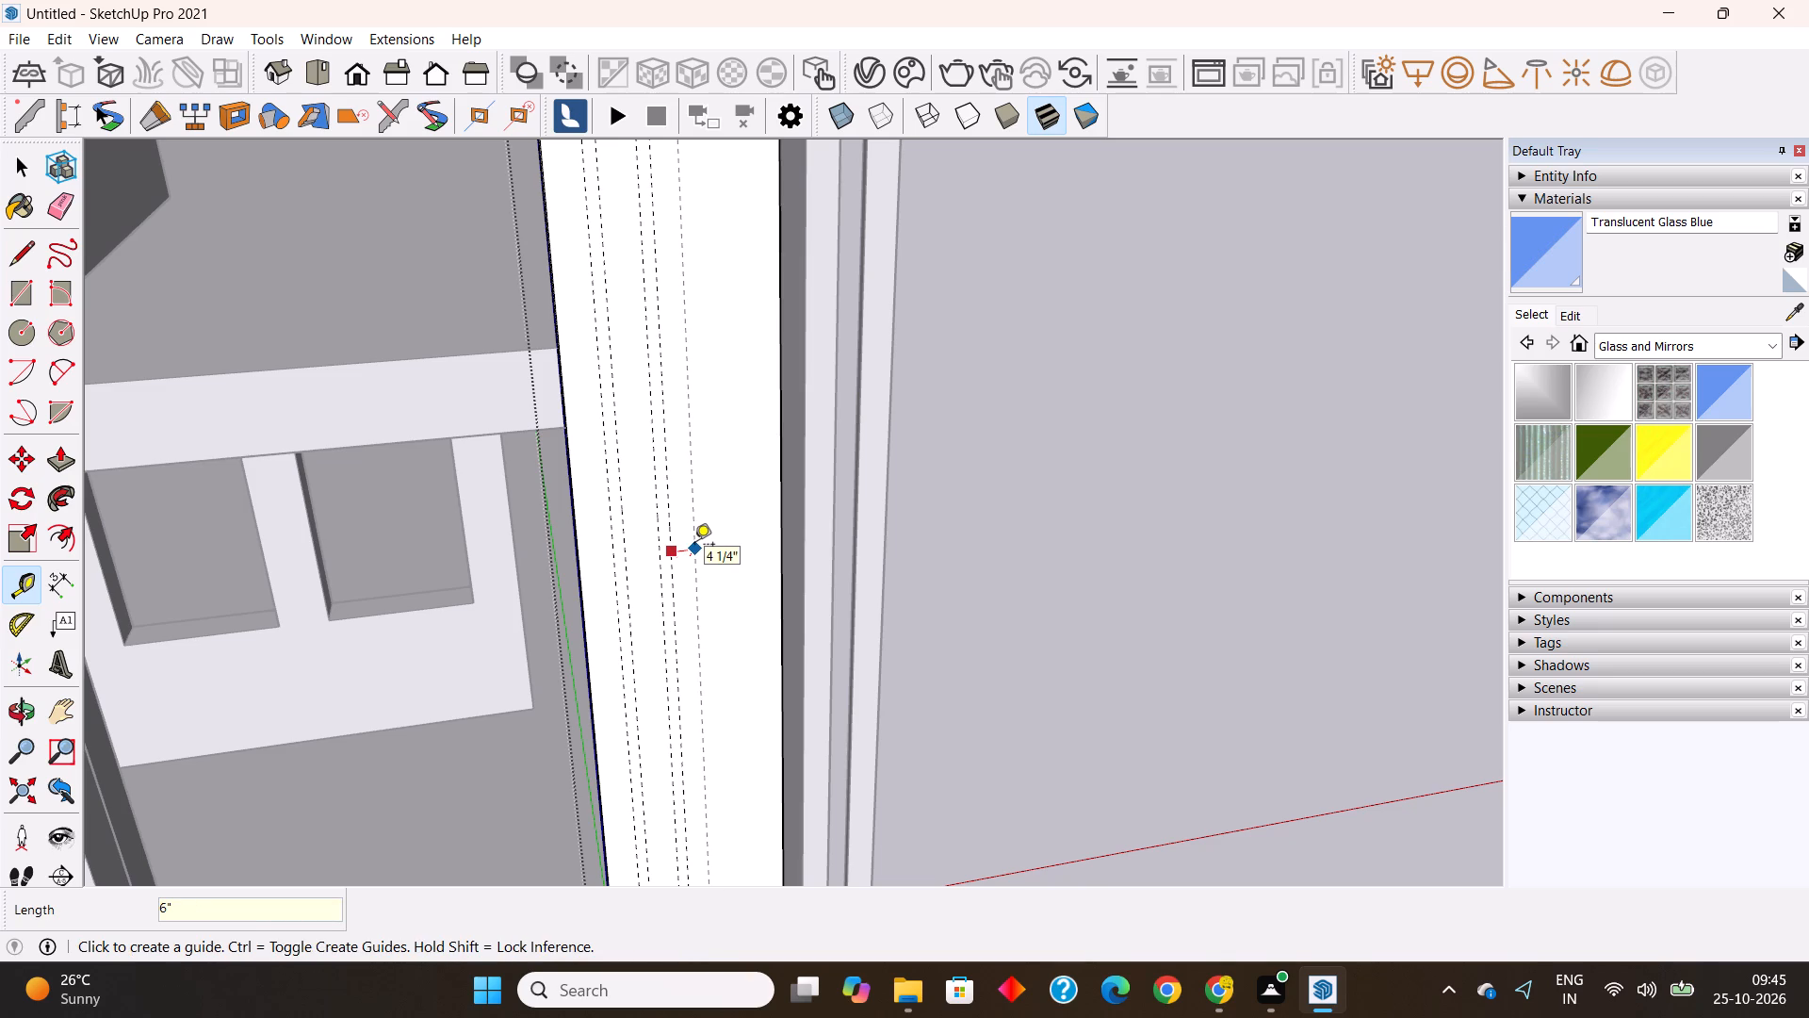
Complete the panel's guide pattern towards the end wall with three more vertical guides, offset 2", 6" and 2" in turn.
left_click(708, 537)
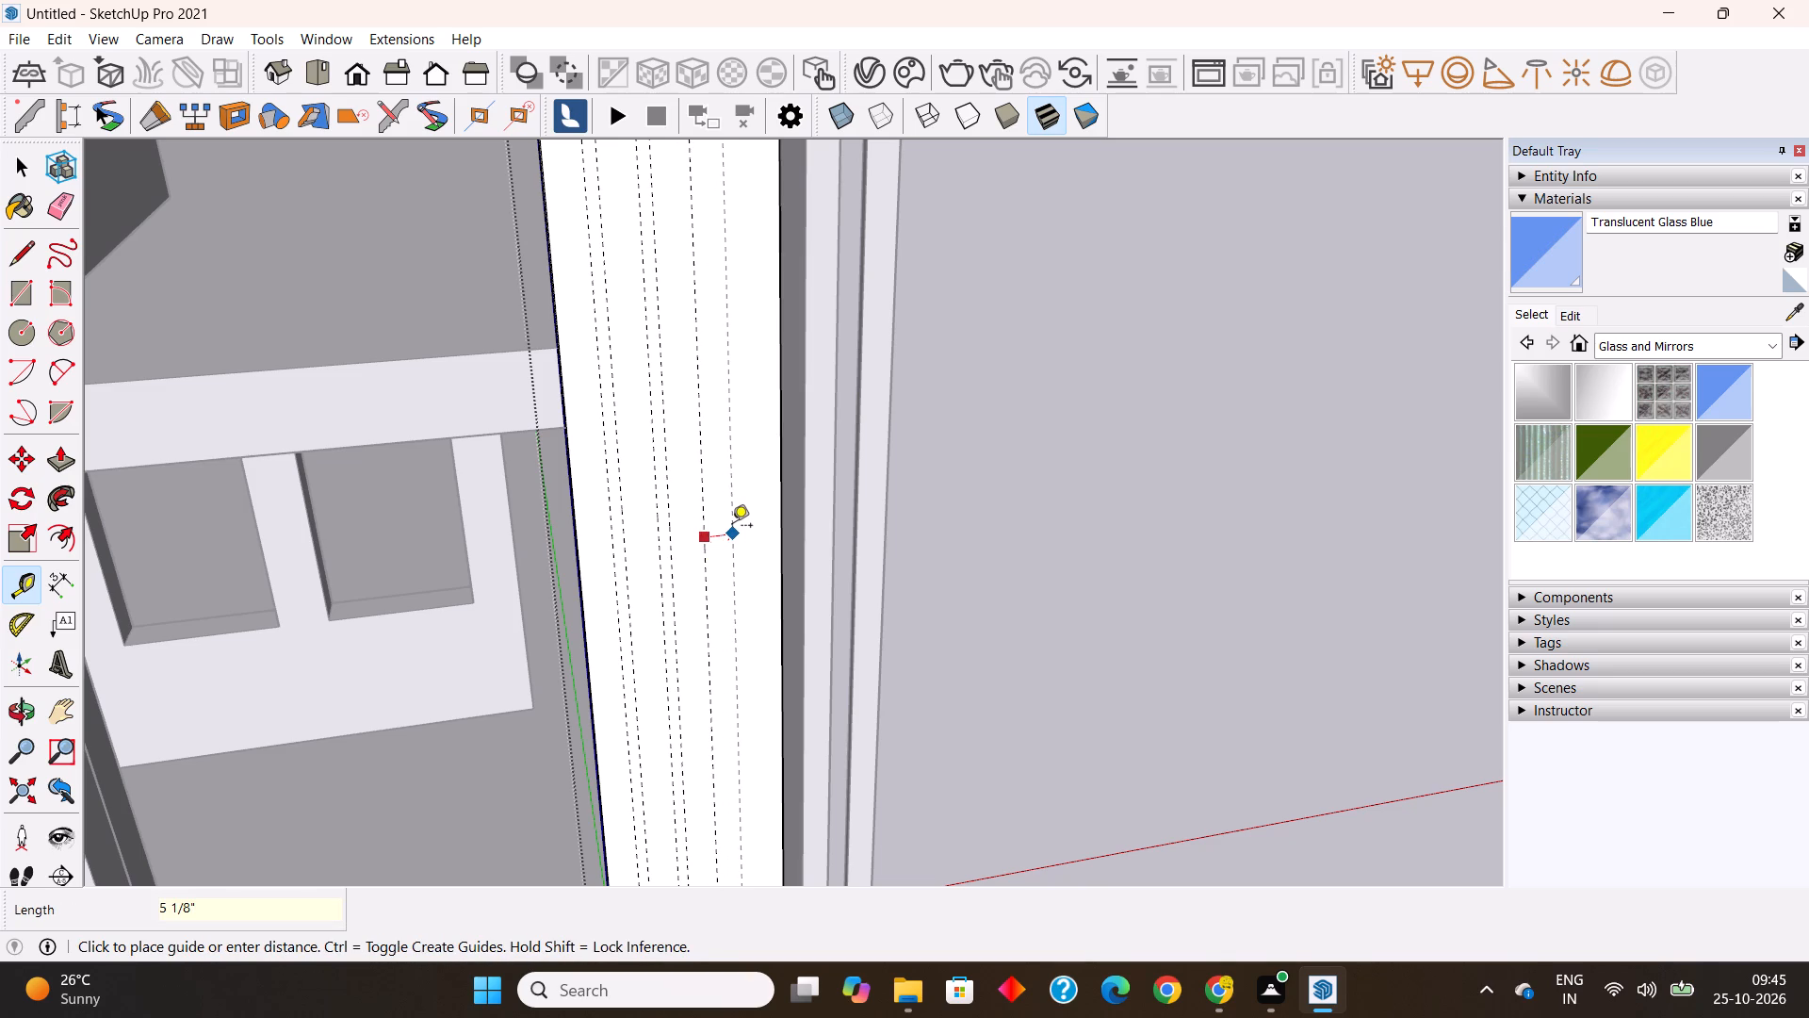
type("2\"")
key("Return")
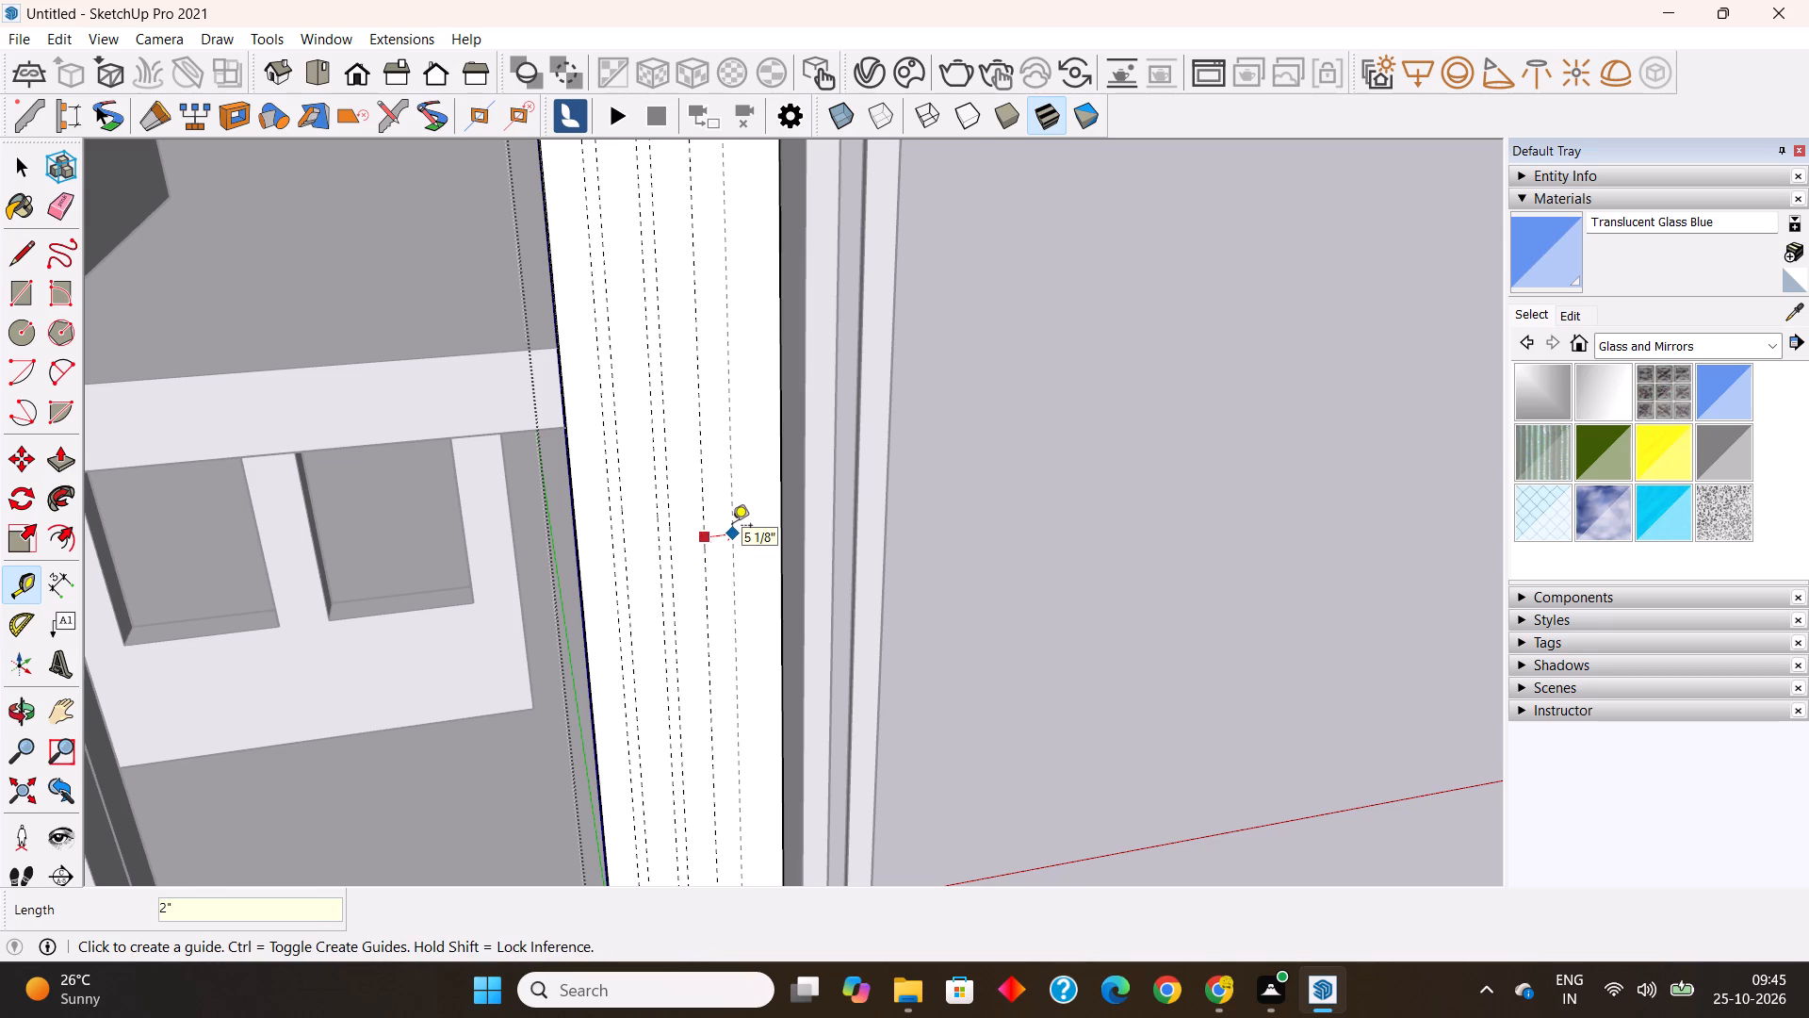
left_click(719, 537)
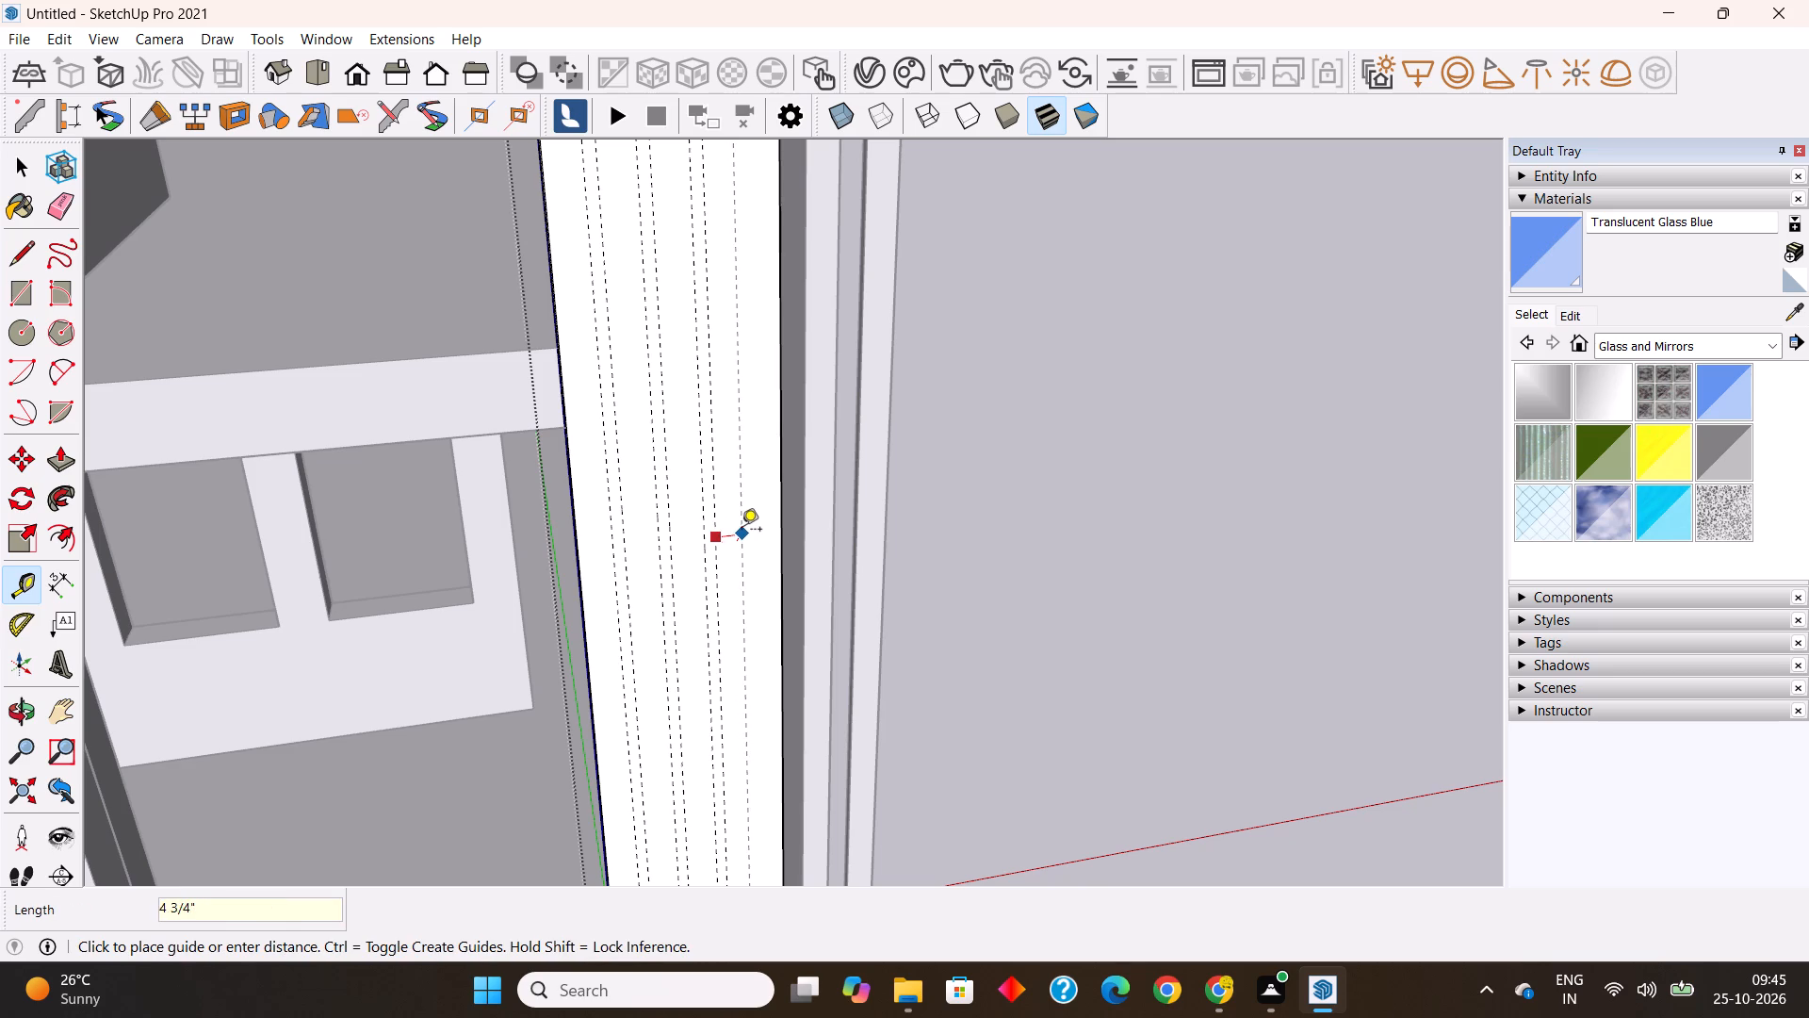
type("6\"")
key("Return")
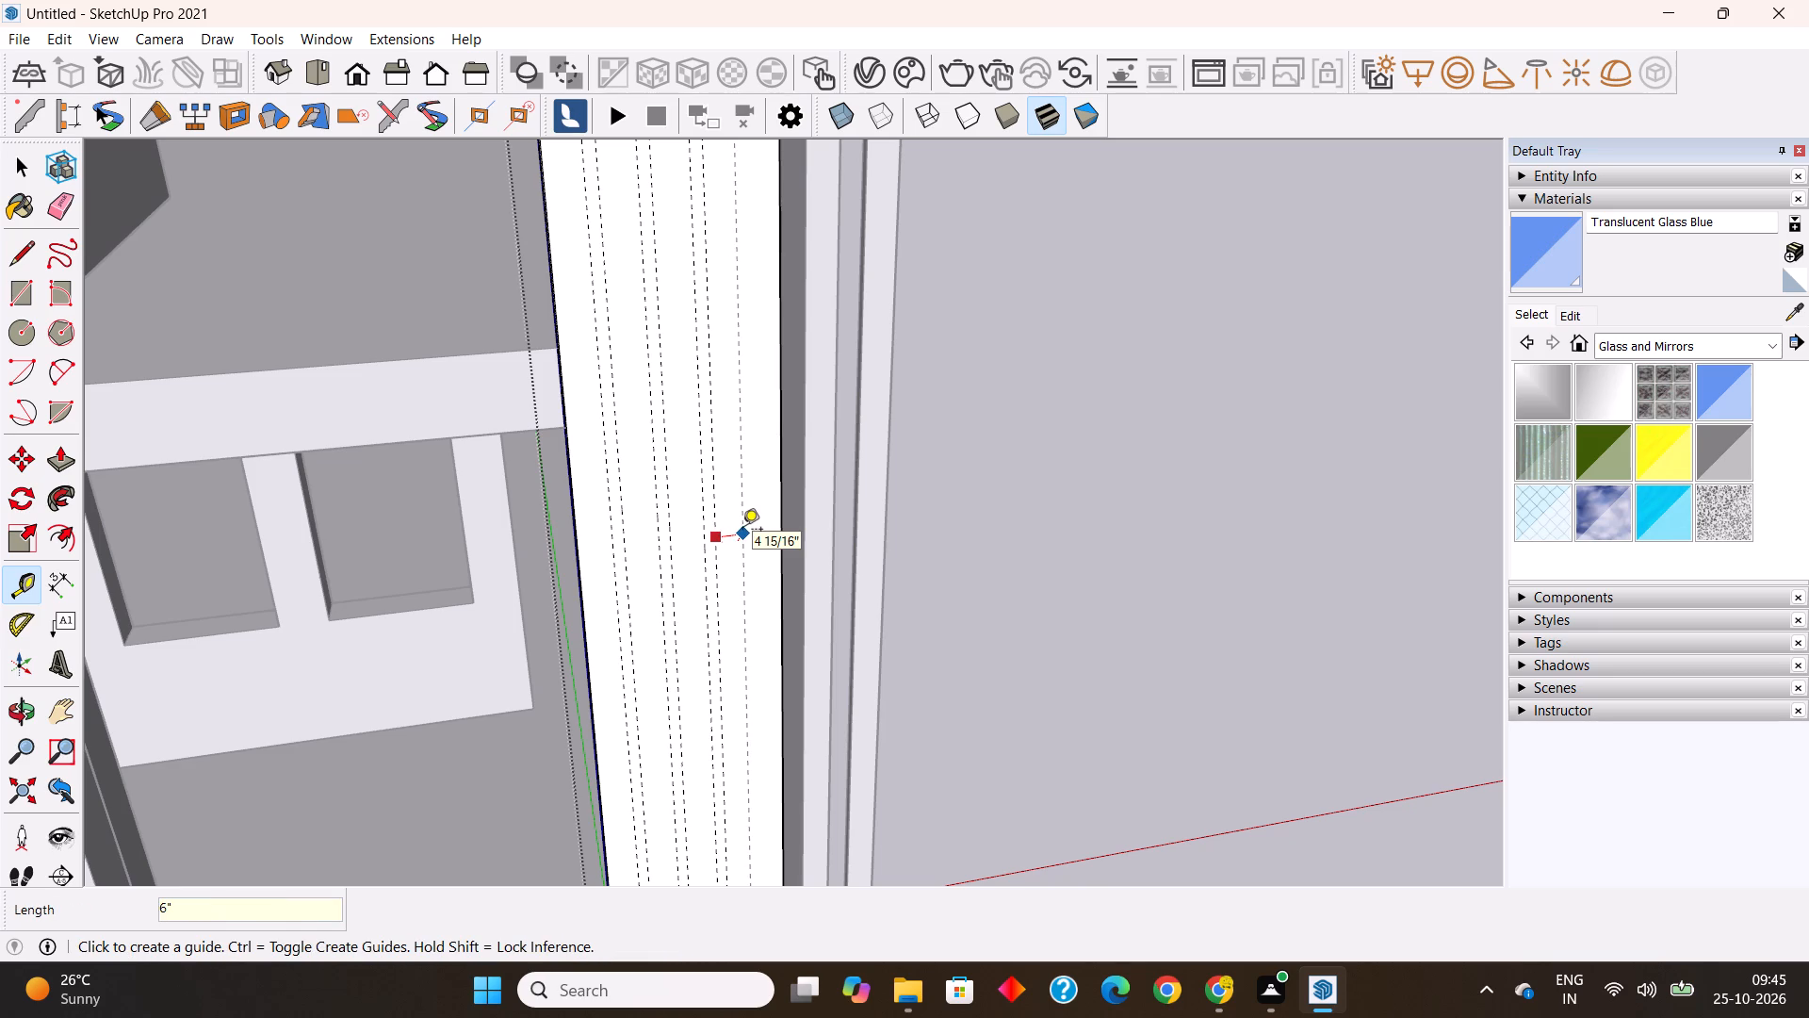
scroll(740, 531, "up", 1)
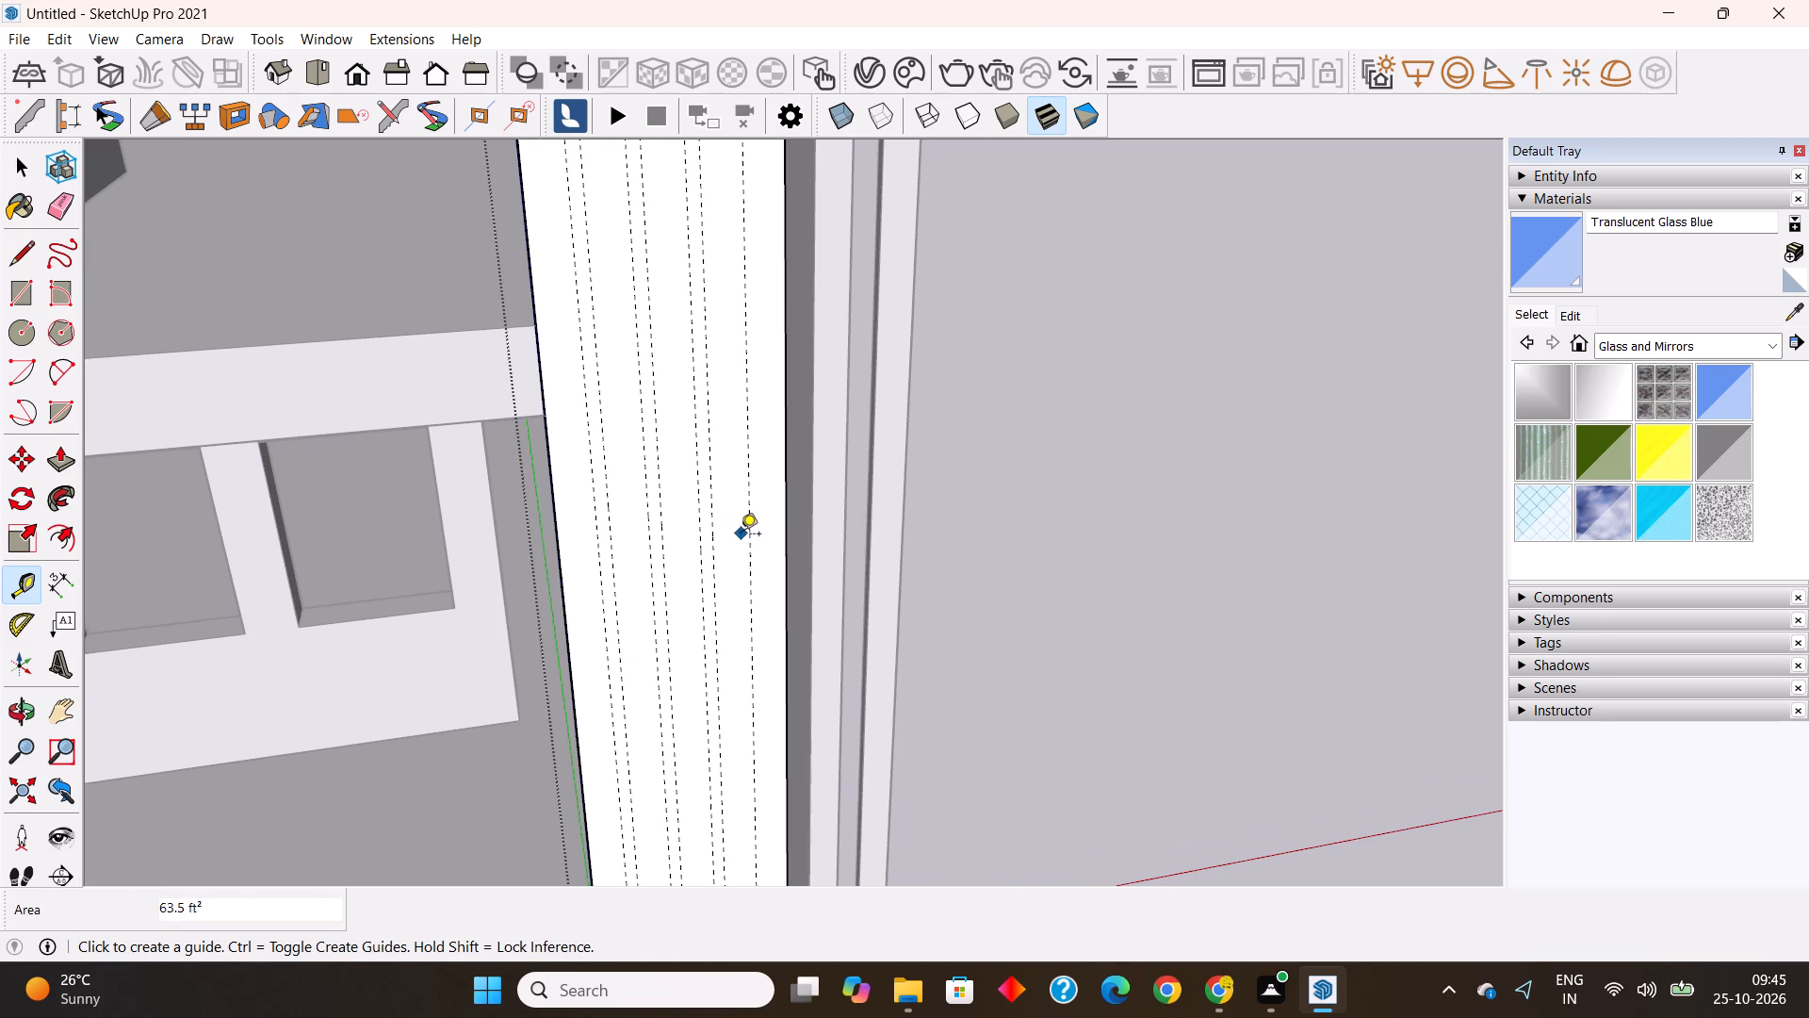
left_click(753, 533)
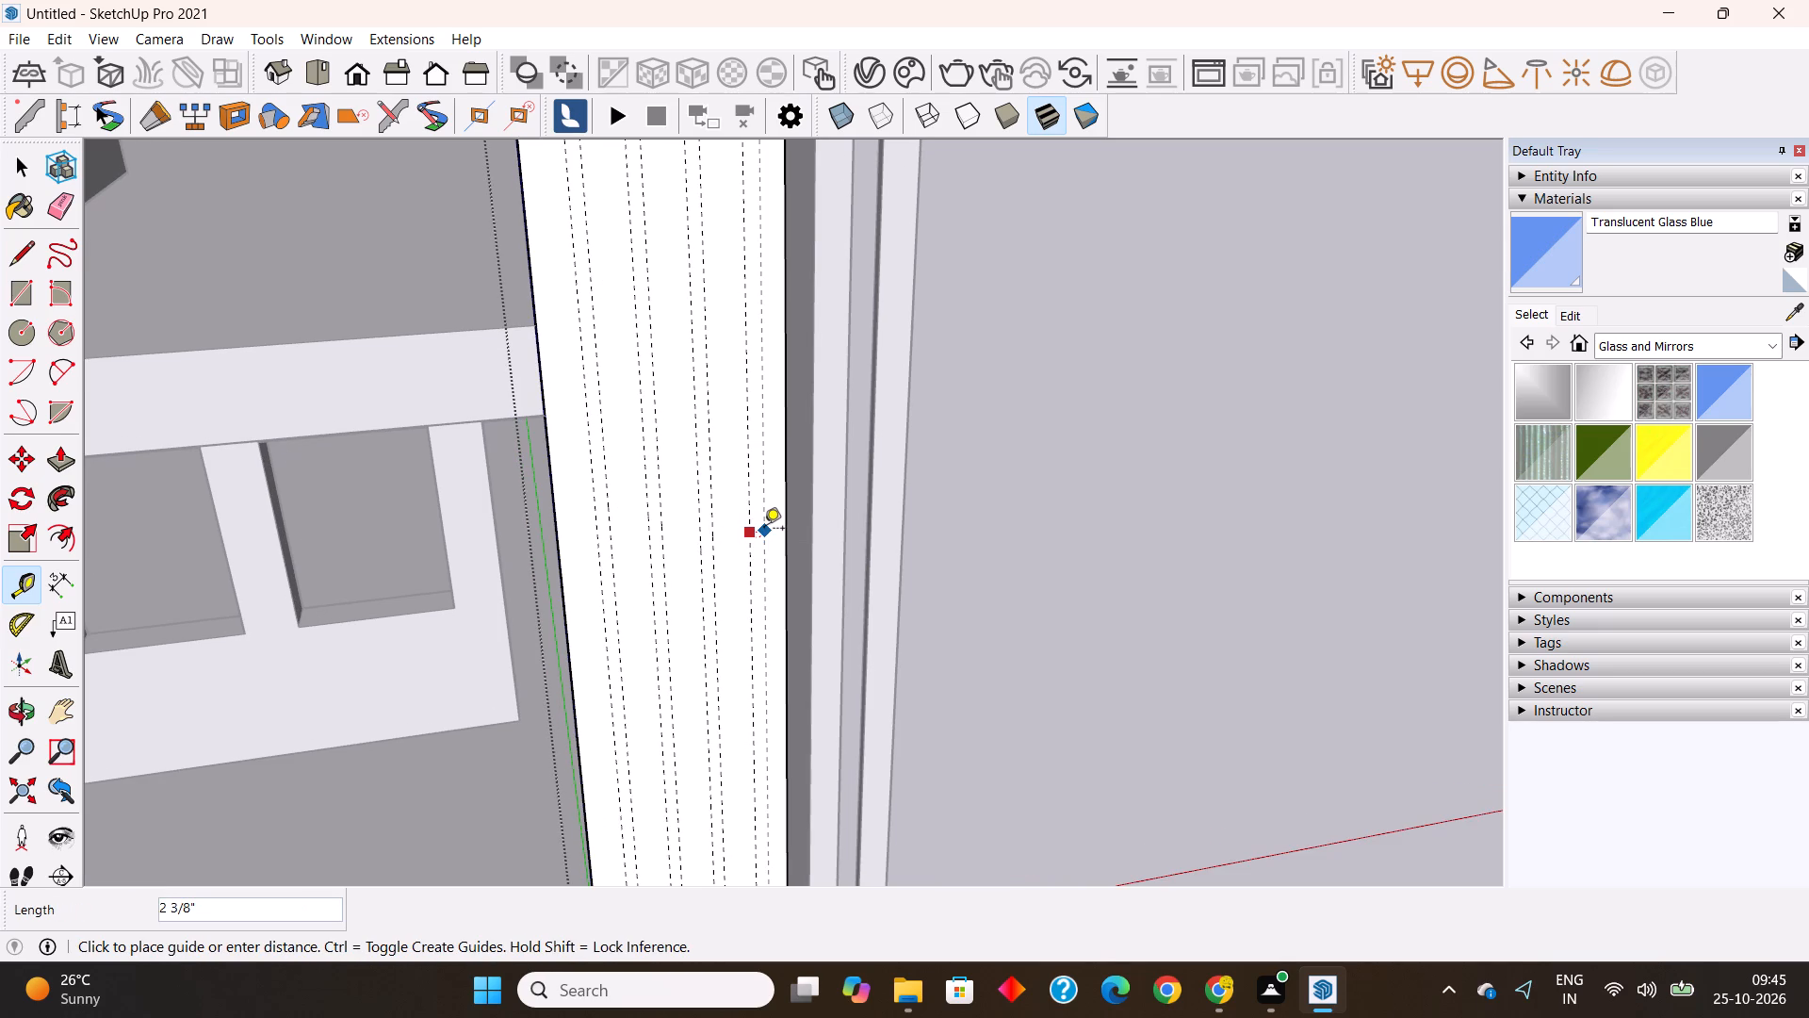
type("2\"")
key("Return")
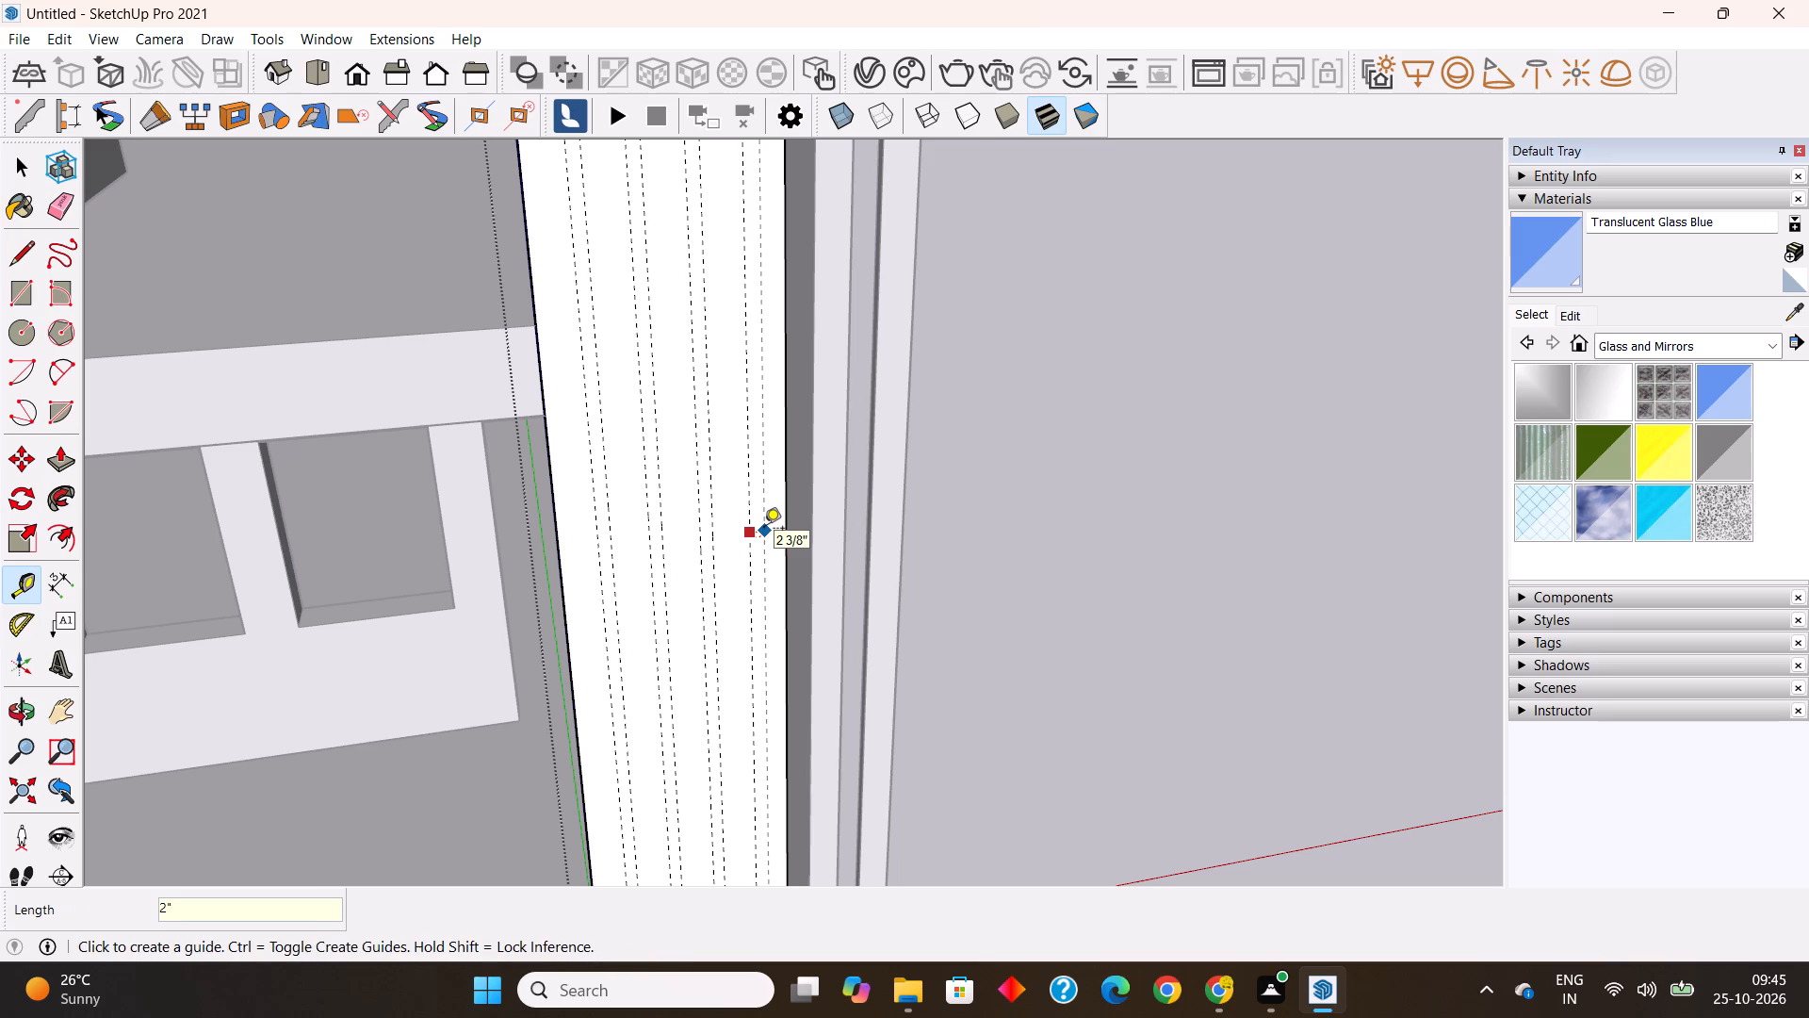
Draw a vertical line along the first guide on the fin side, from the panel face's top edge to its bottom edge.
scroll(735, 534, "down", 12)
middle_click_drag(720, 517, 748, 565)
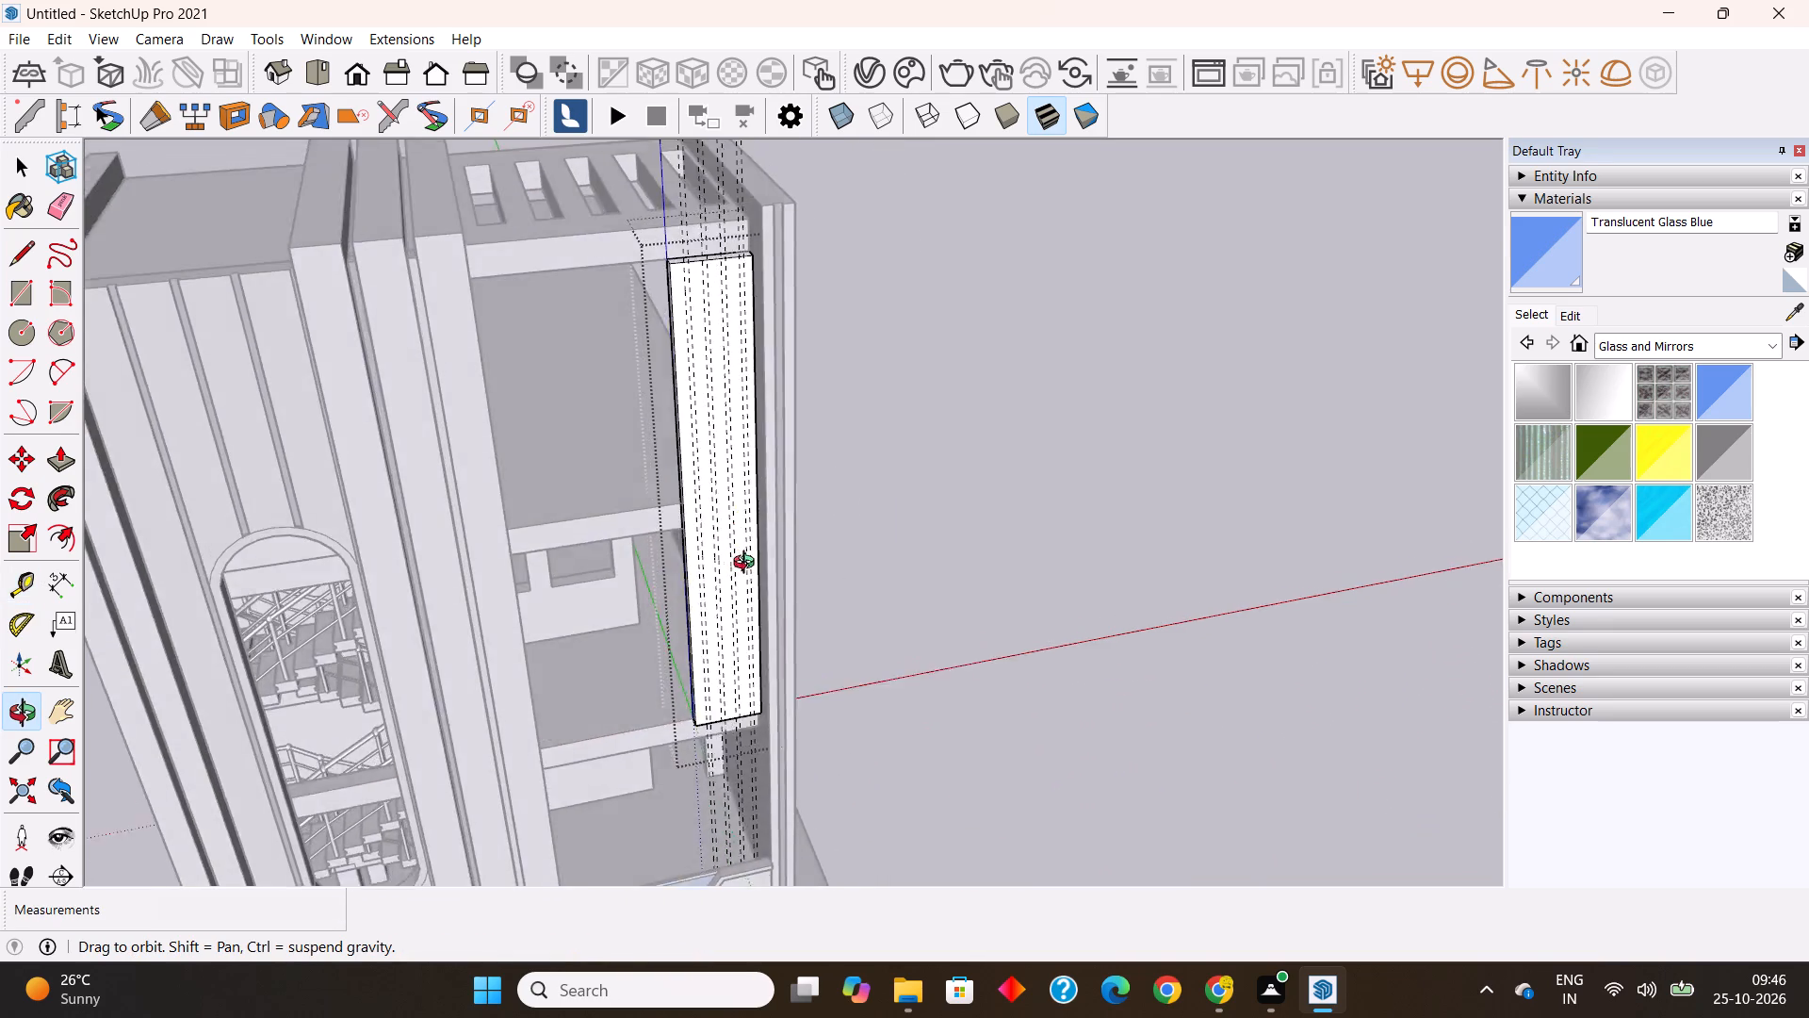
middle_click_drag(748, 565, 805, 592)
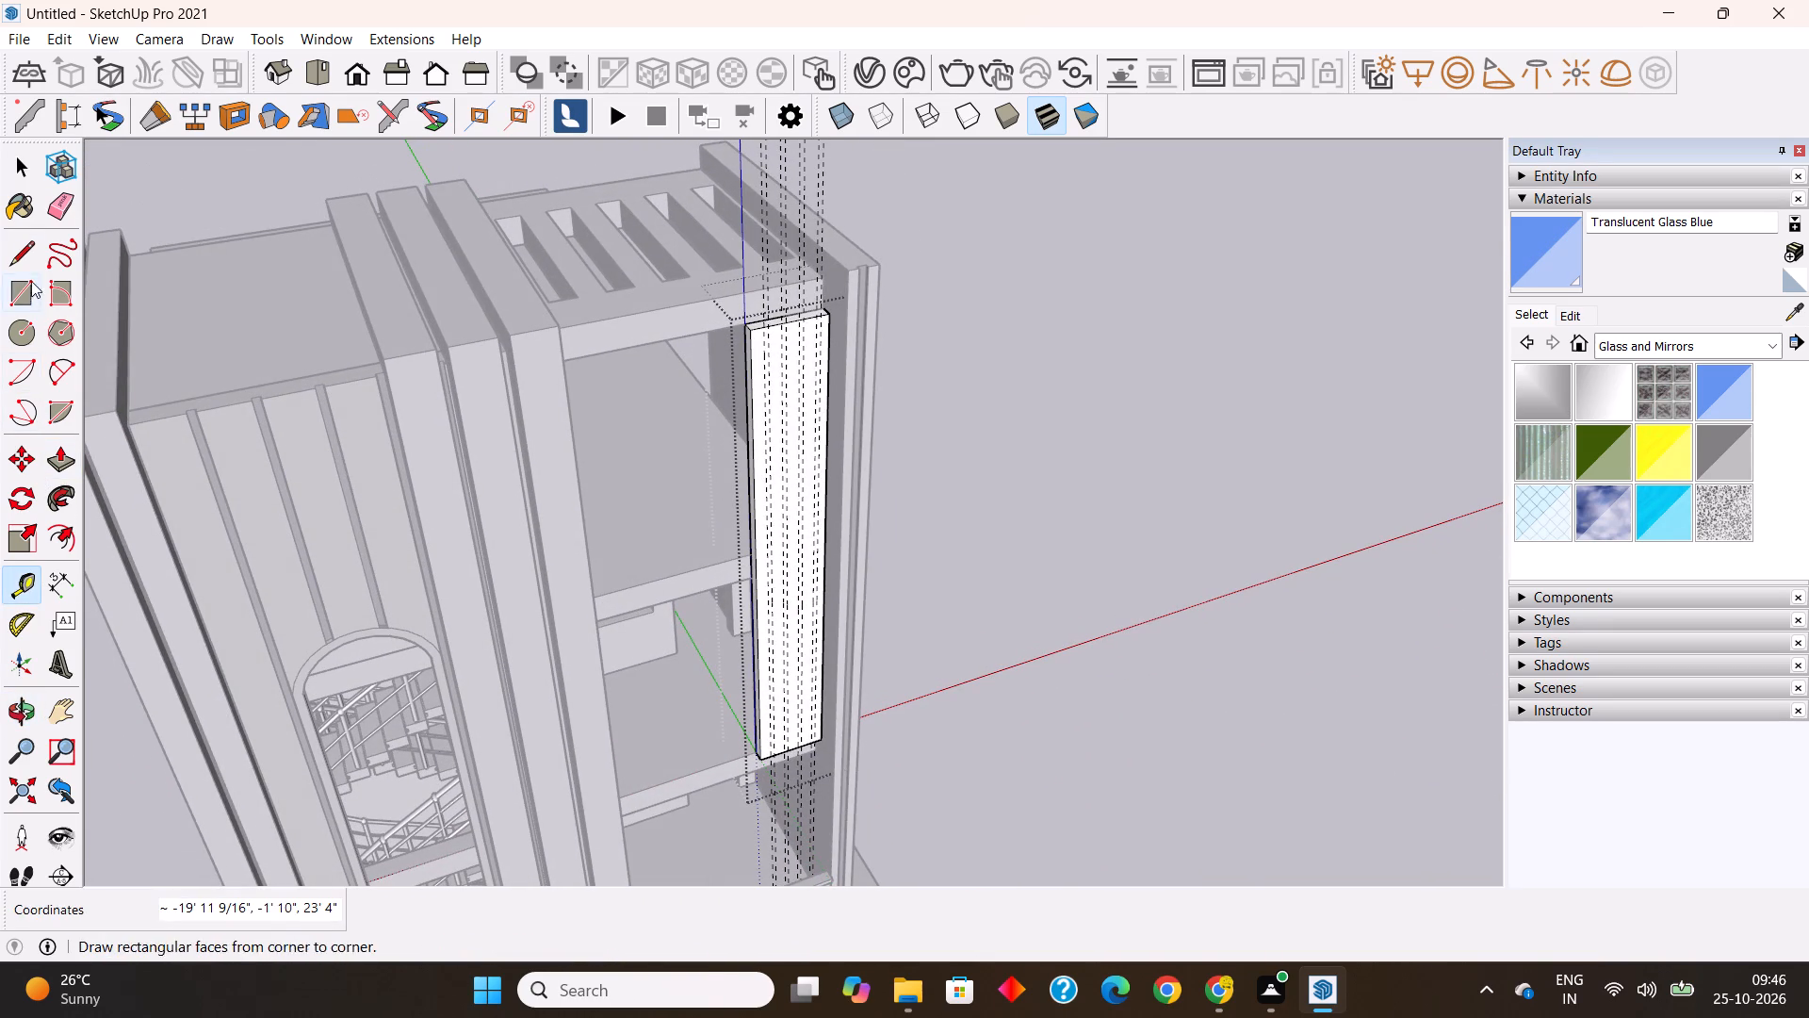
left_click(25, 247)
scroll(532, 311, "up", 3)
scroll(824, 354, "up", 6)
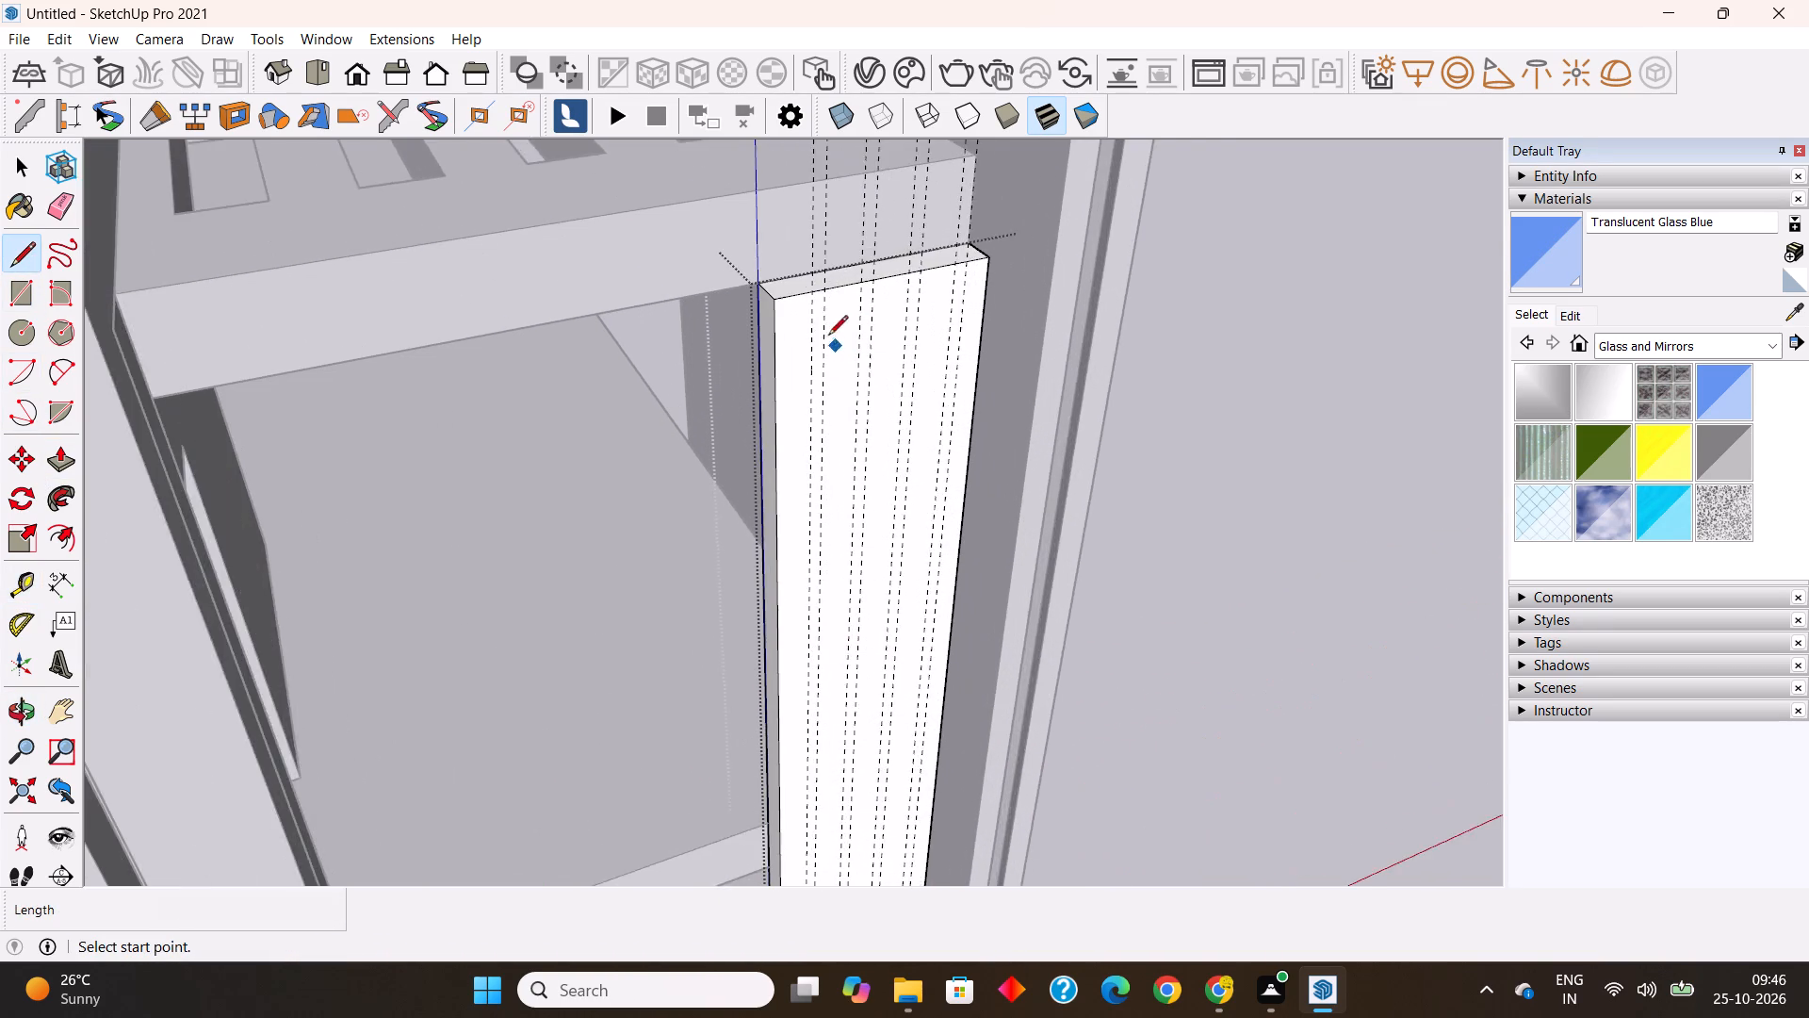
scroll(828, 337, "up", 3)
left_click(807, 290)
scroll(807, 290, "down", 5)
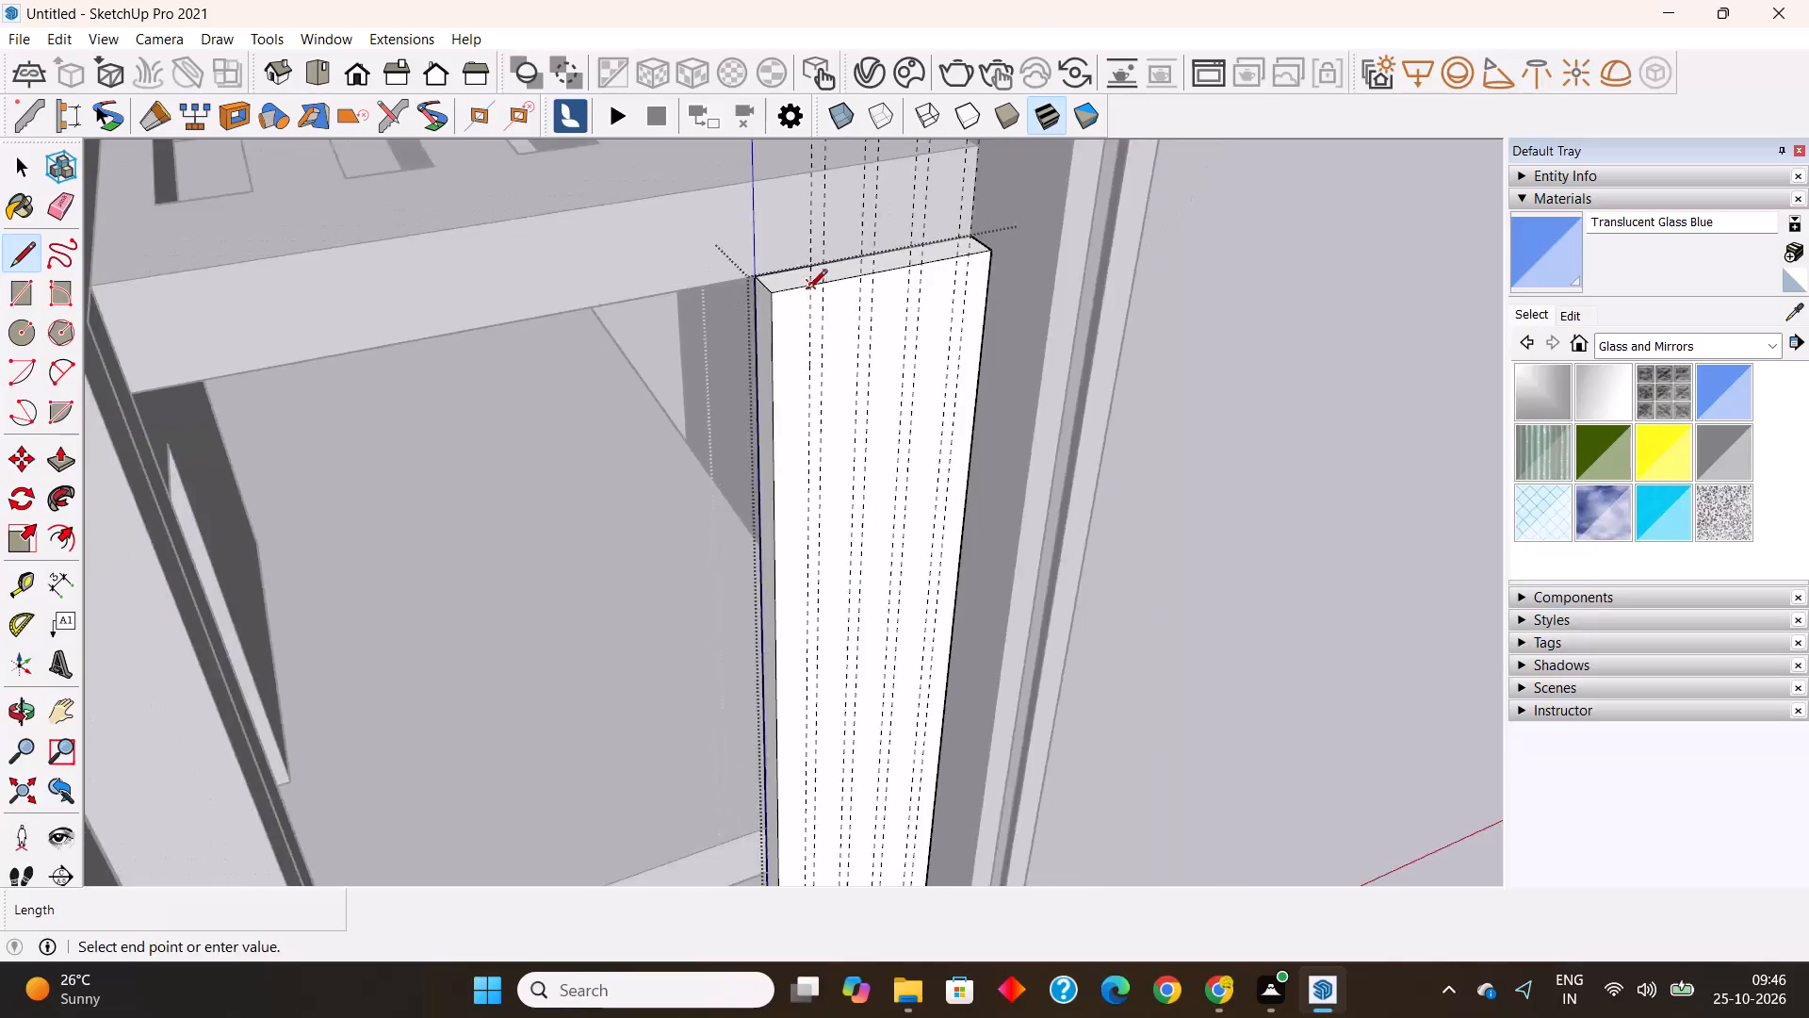
scroll(807, 290, "down", 8)
scroll(793, 728, "up", 11)
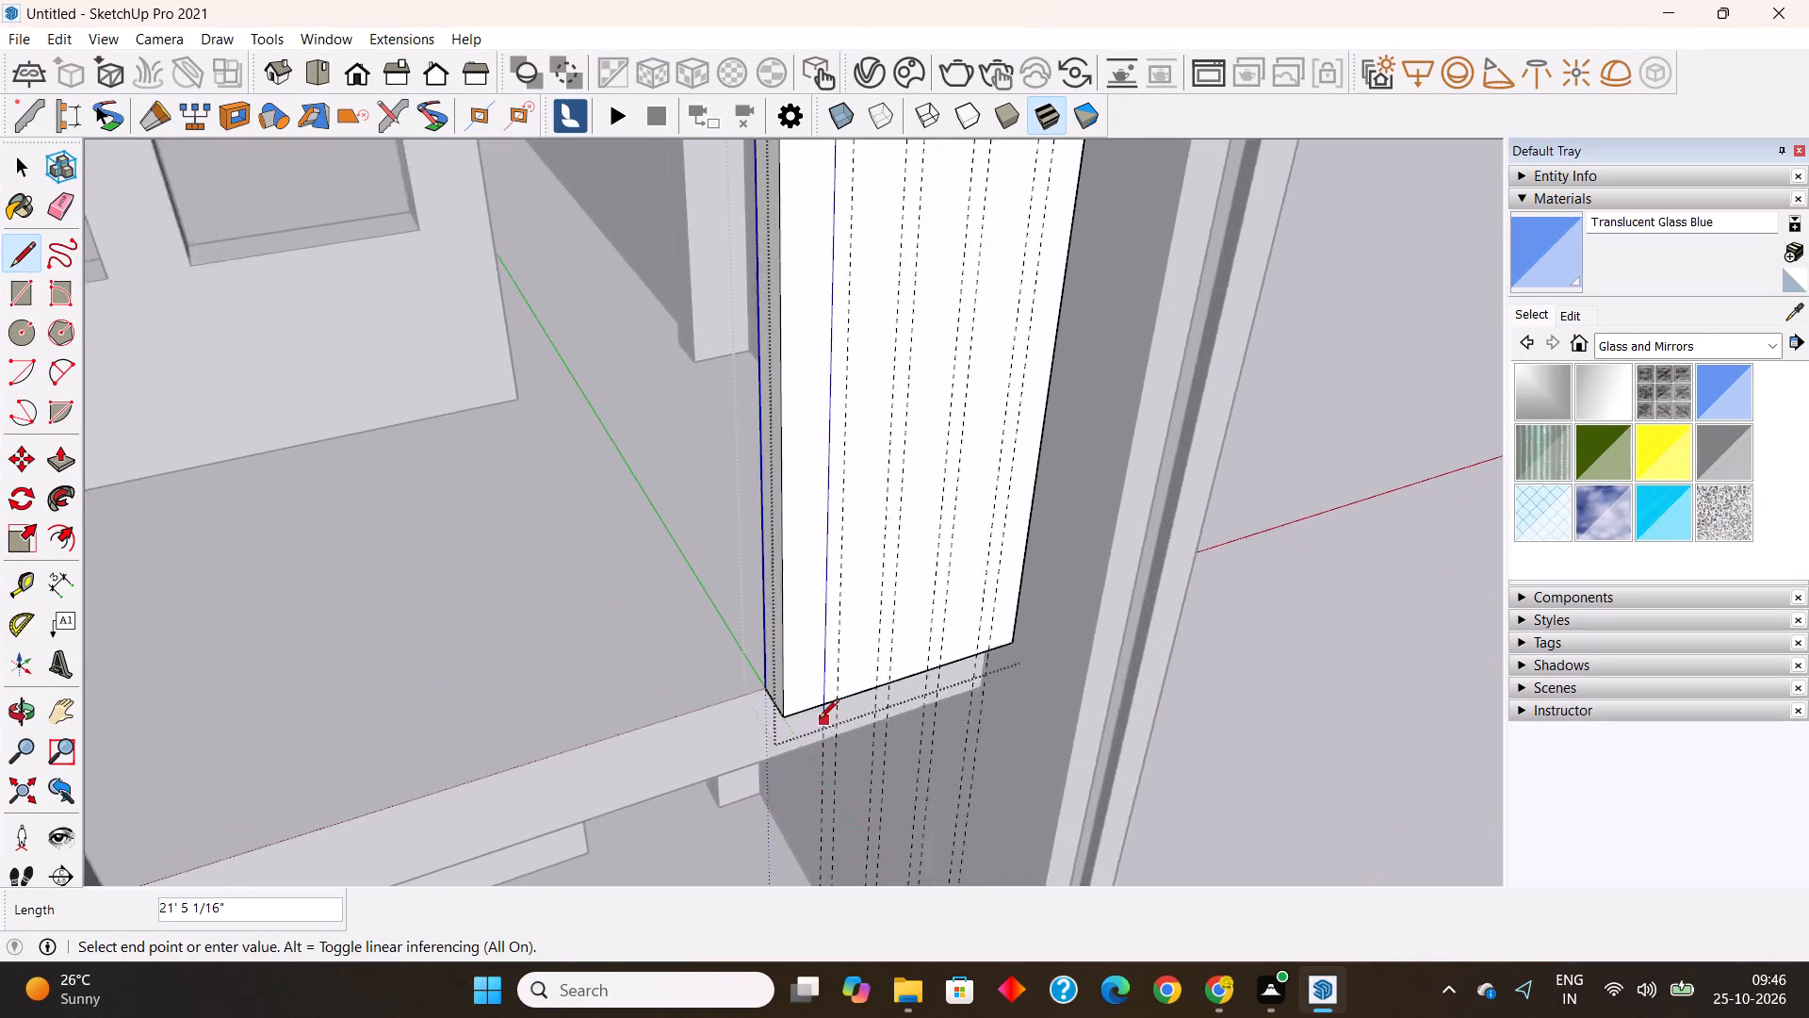
scroll(819, 720, "up", 4)
left_click(824, 699)
key("Escape")
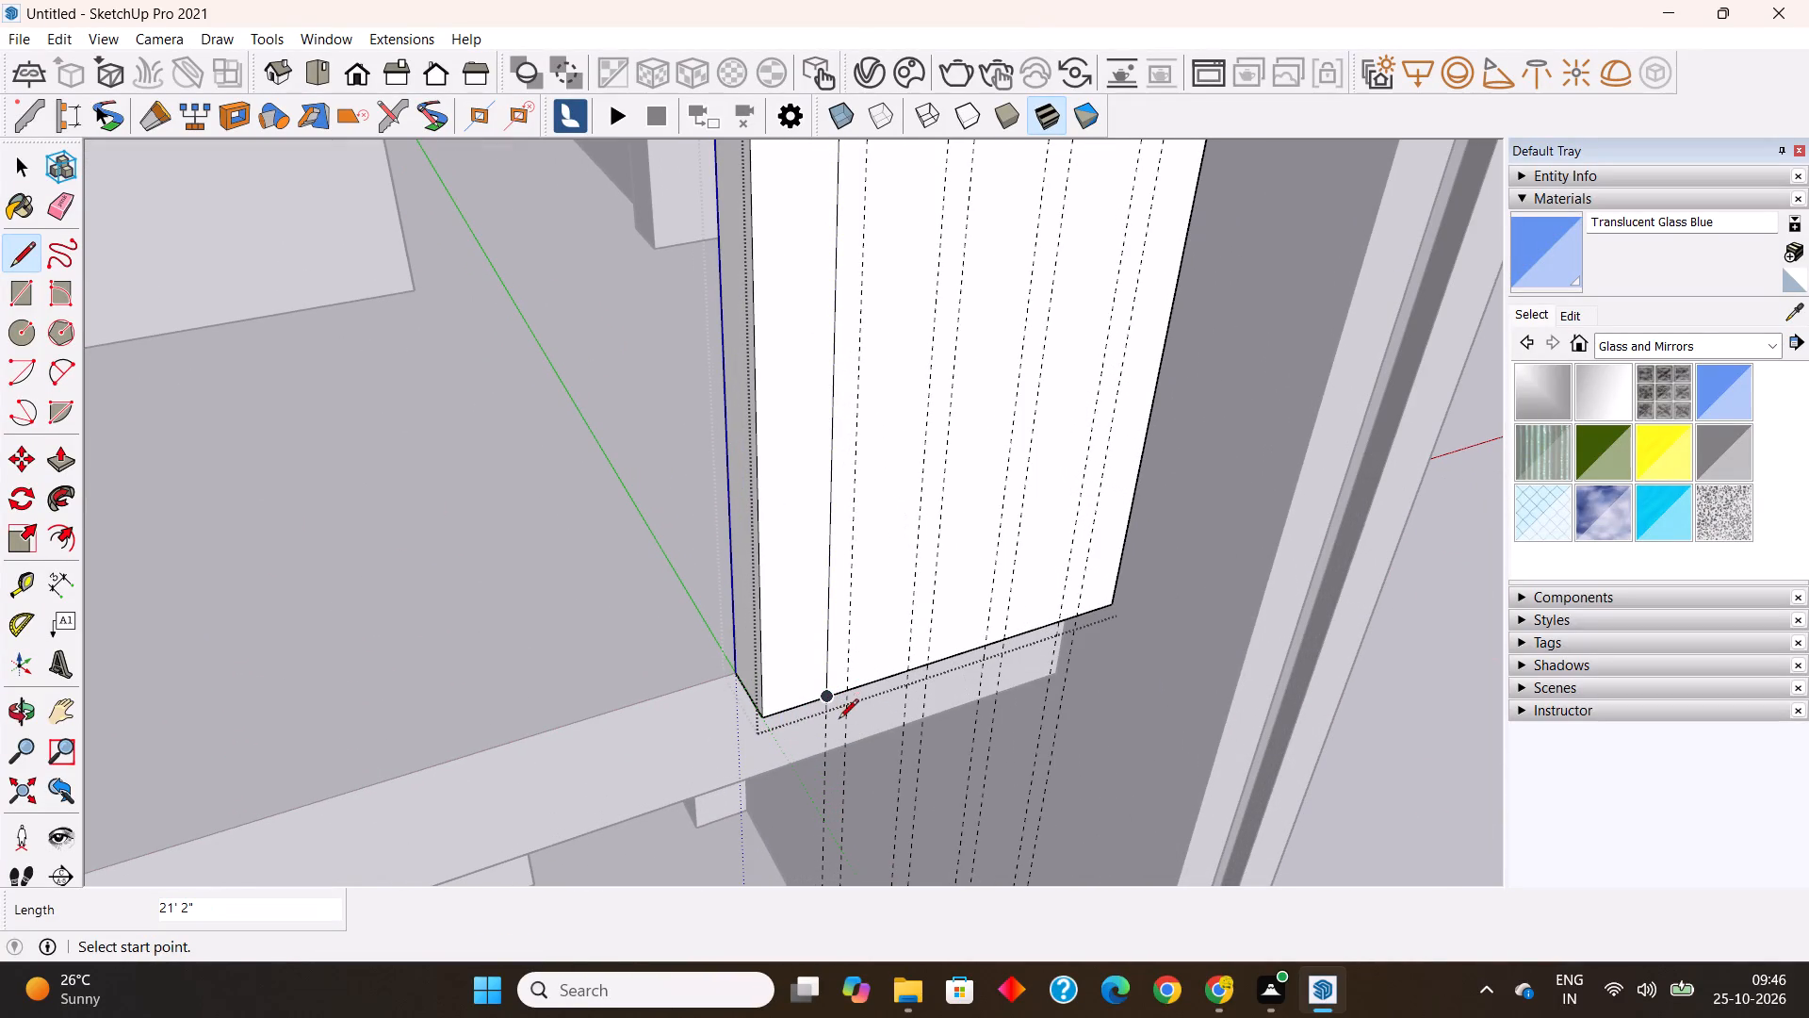
Copy the vertical line onto the second, third and fourth guides, moving 2", 6" and 2" in turn along the panel's bottom edge.
key("space")
left_click(828, 649)
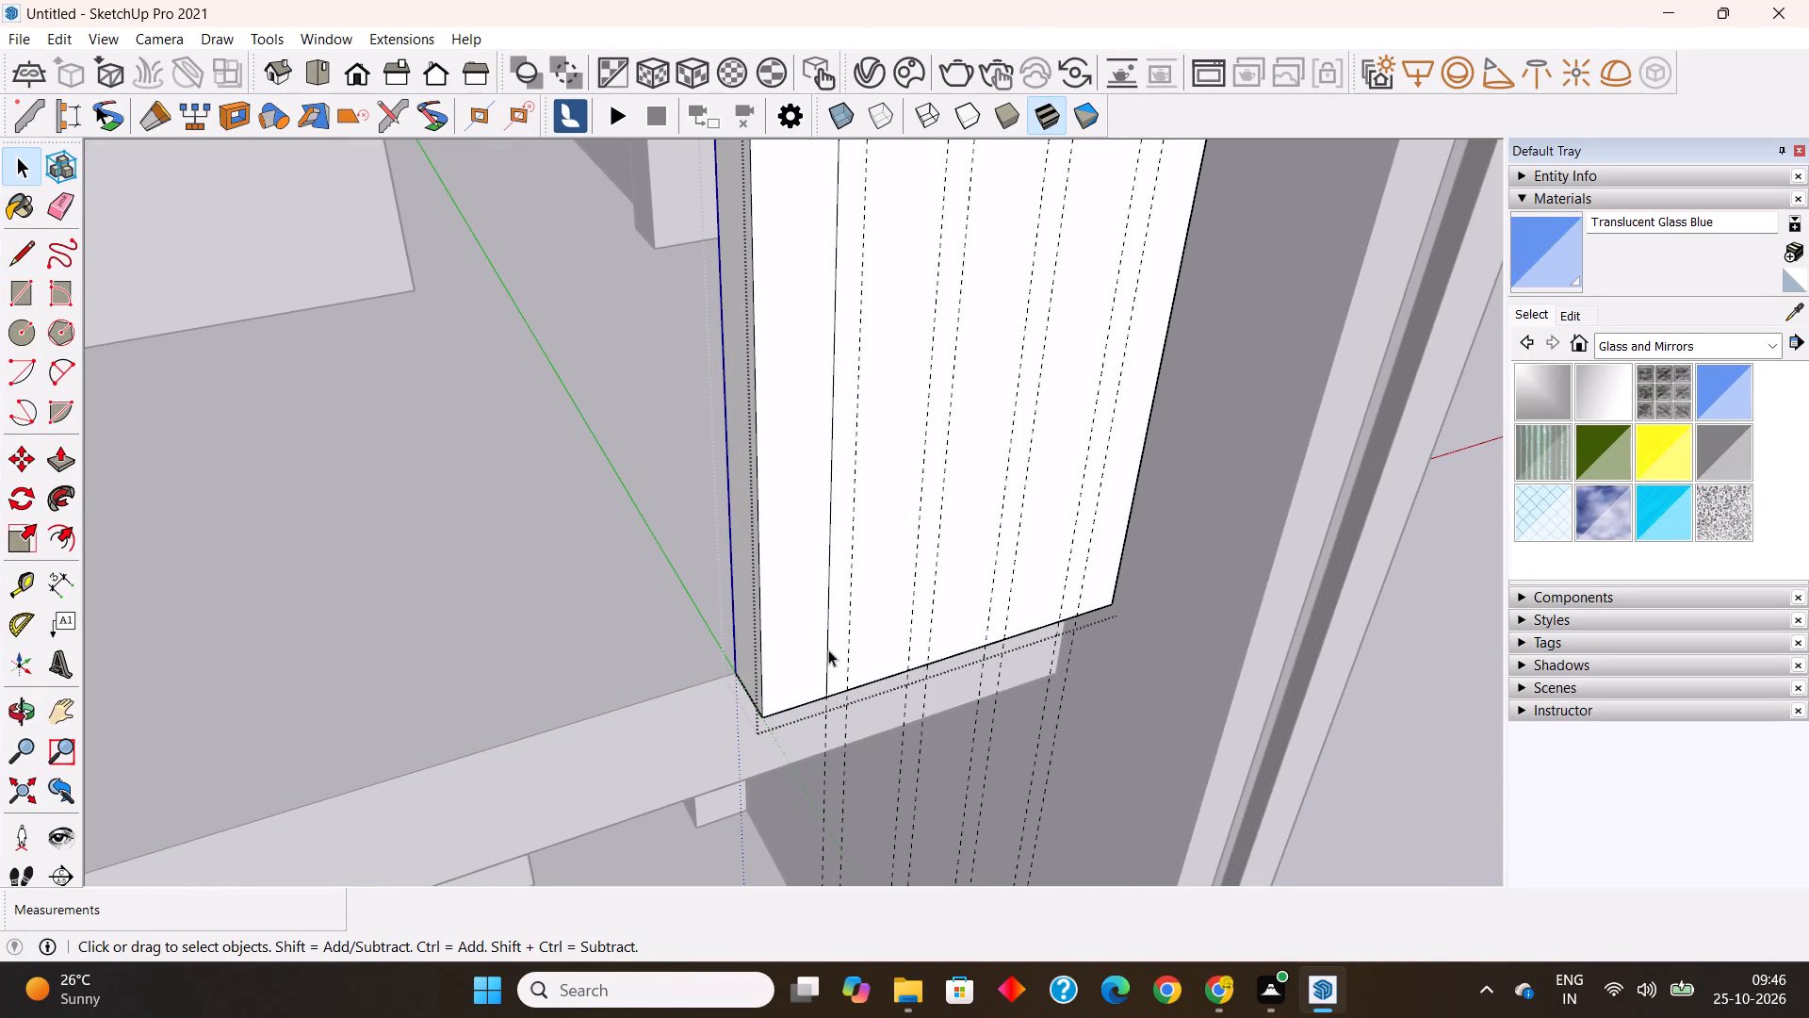
left_click(25, 458)
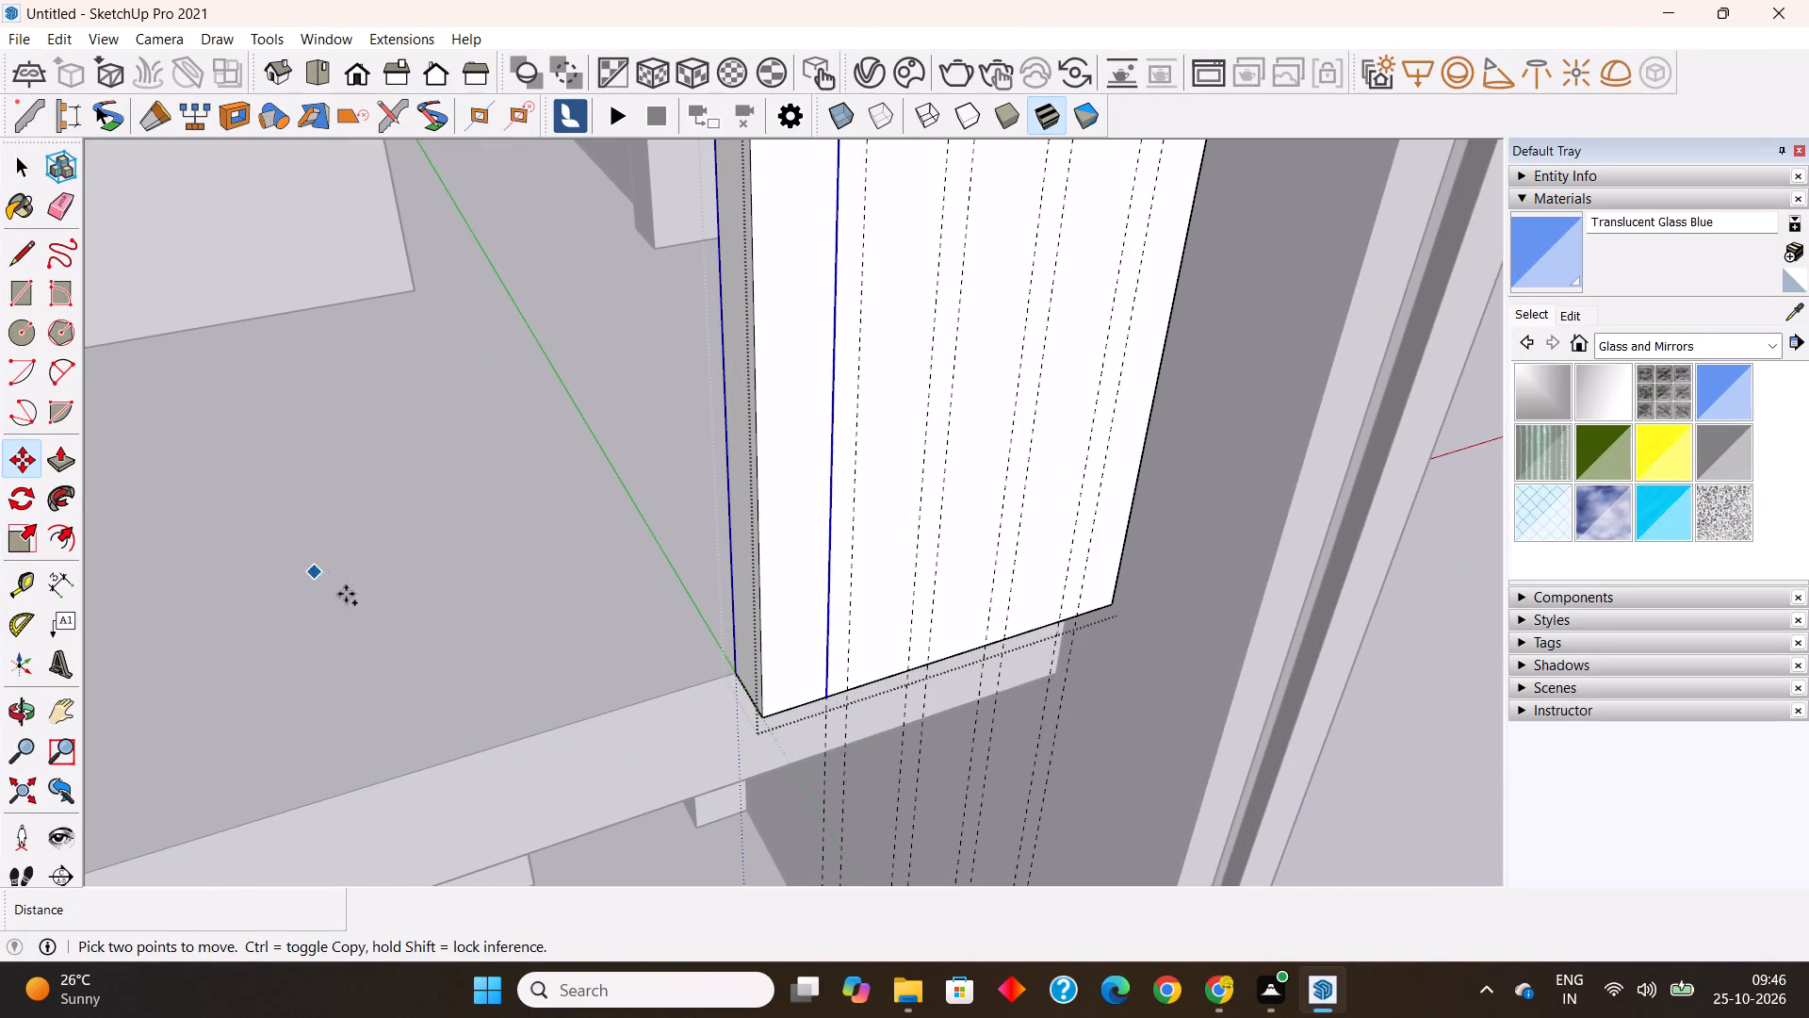
scroll(807, 708, "up", 6)
left_click(820, 683)
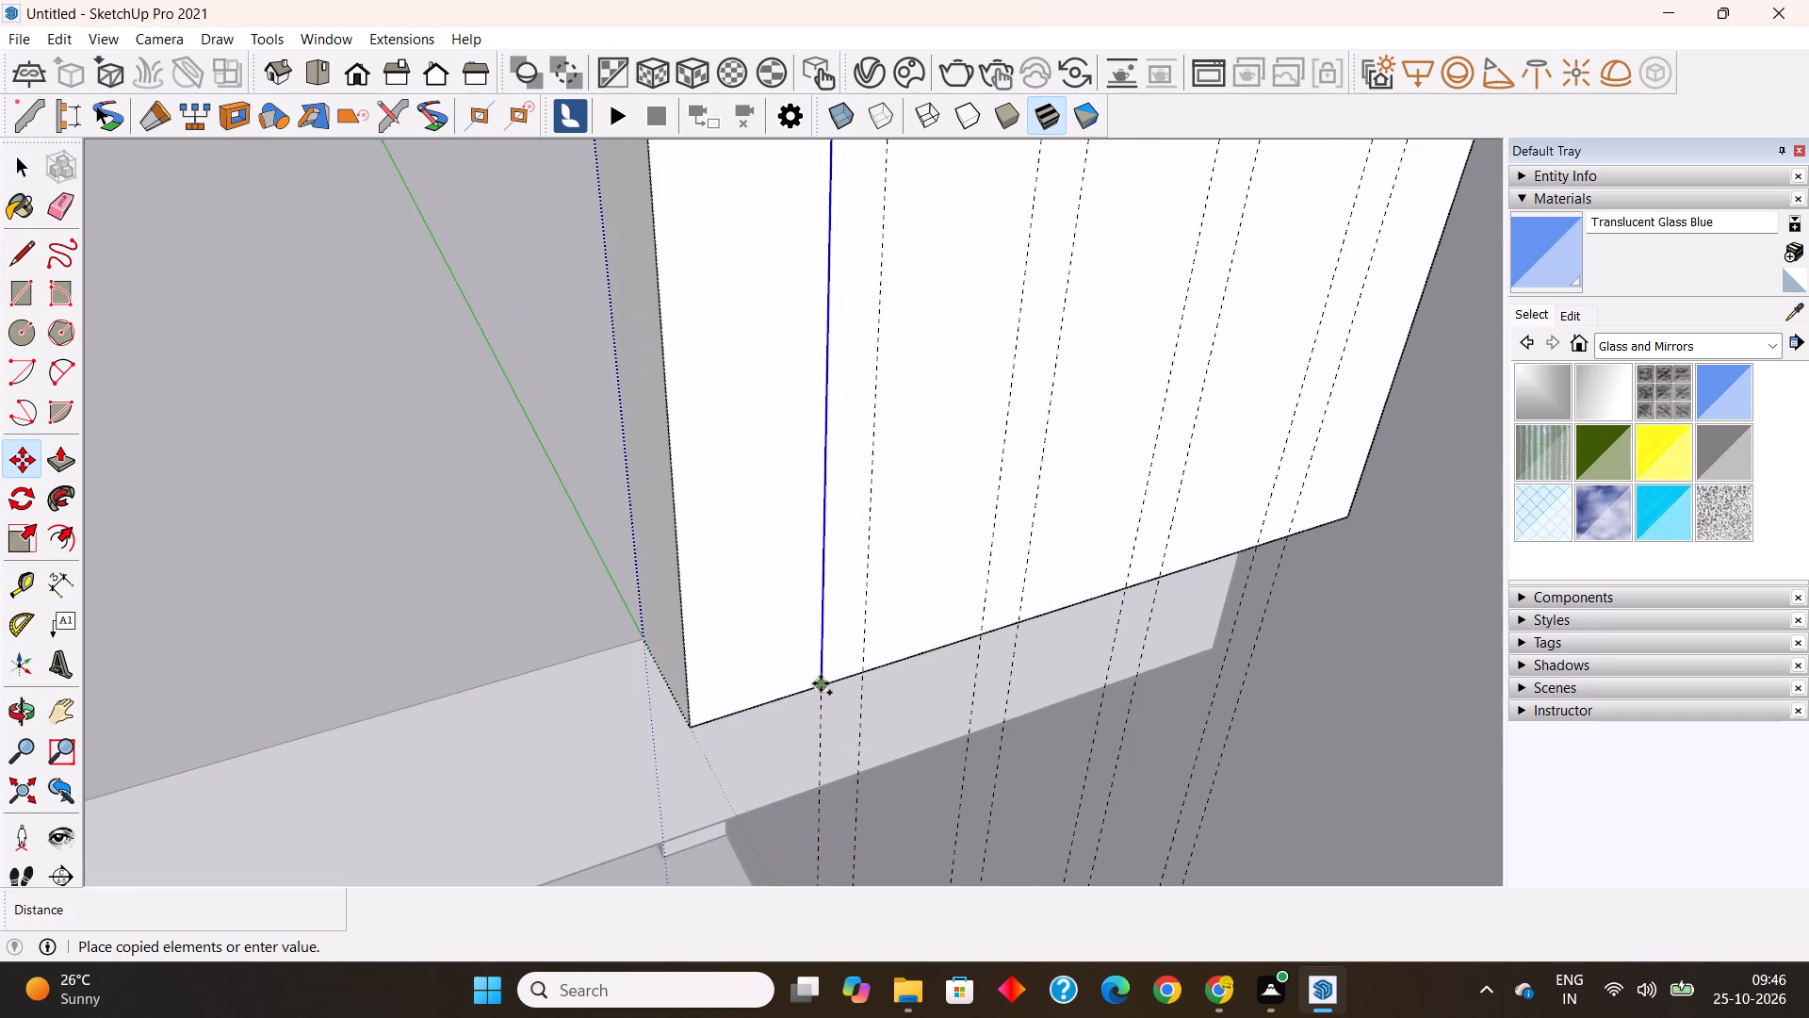
left_click(859, 670)
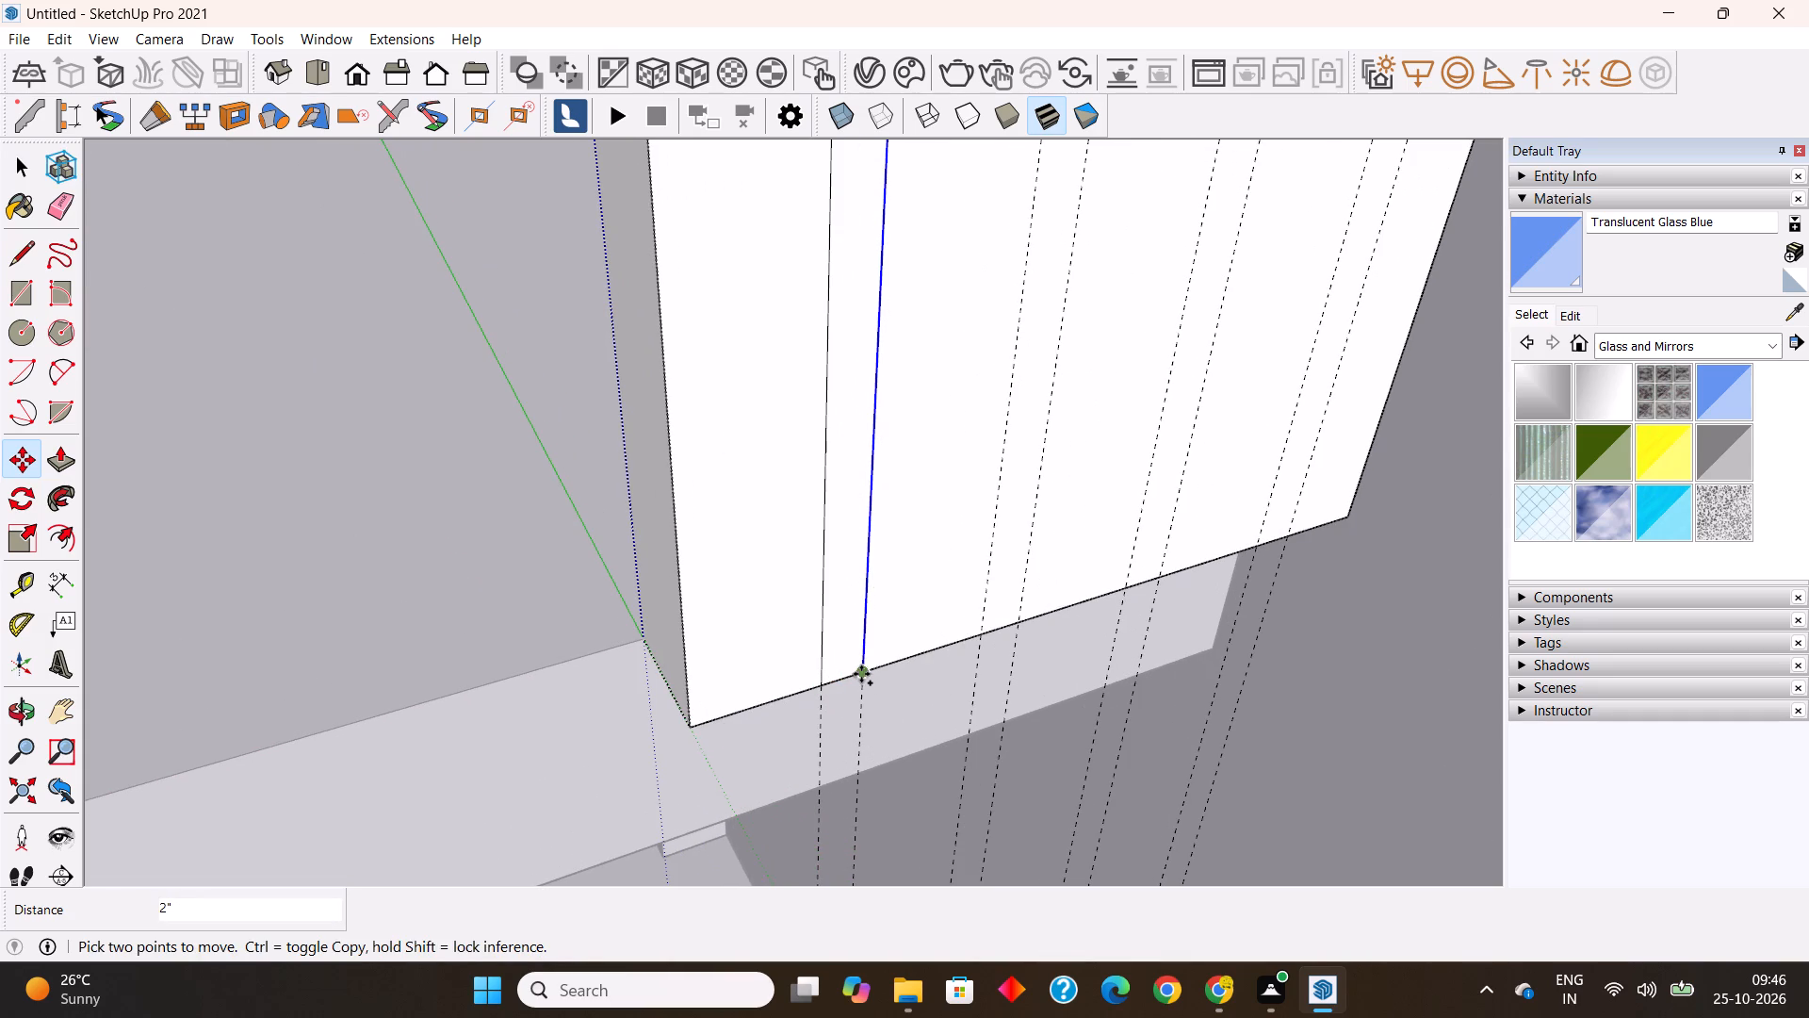
left_click(861, 674)
left_click(979, 635)
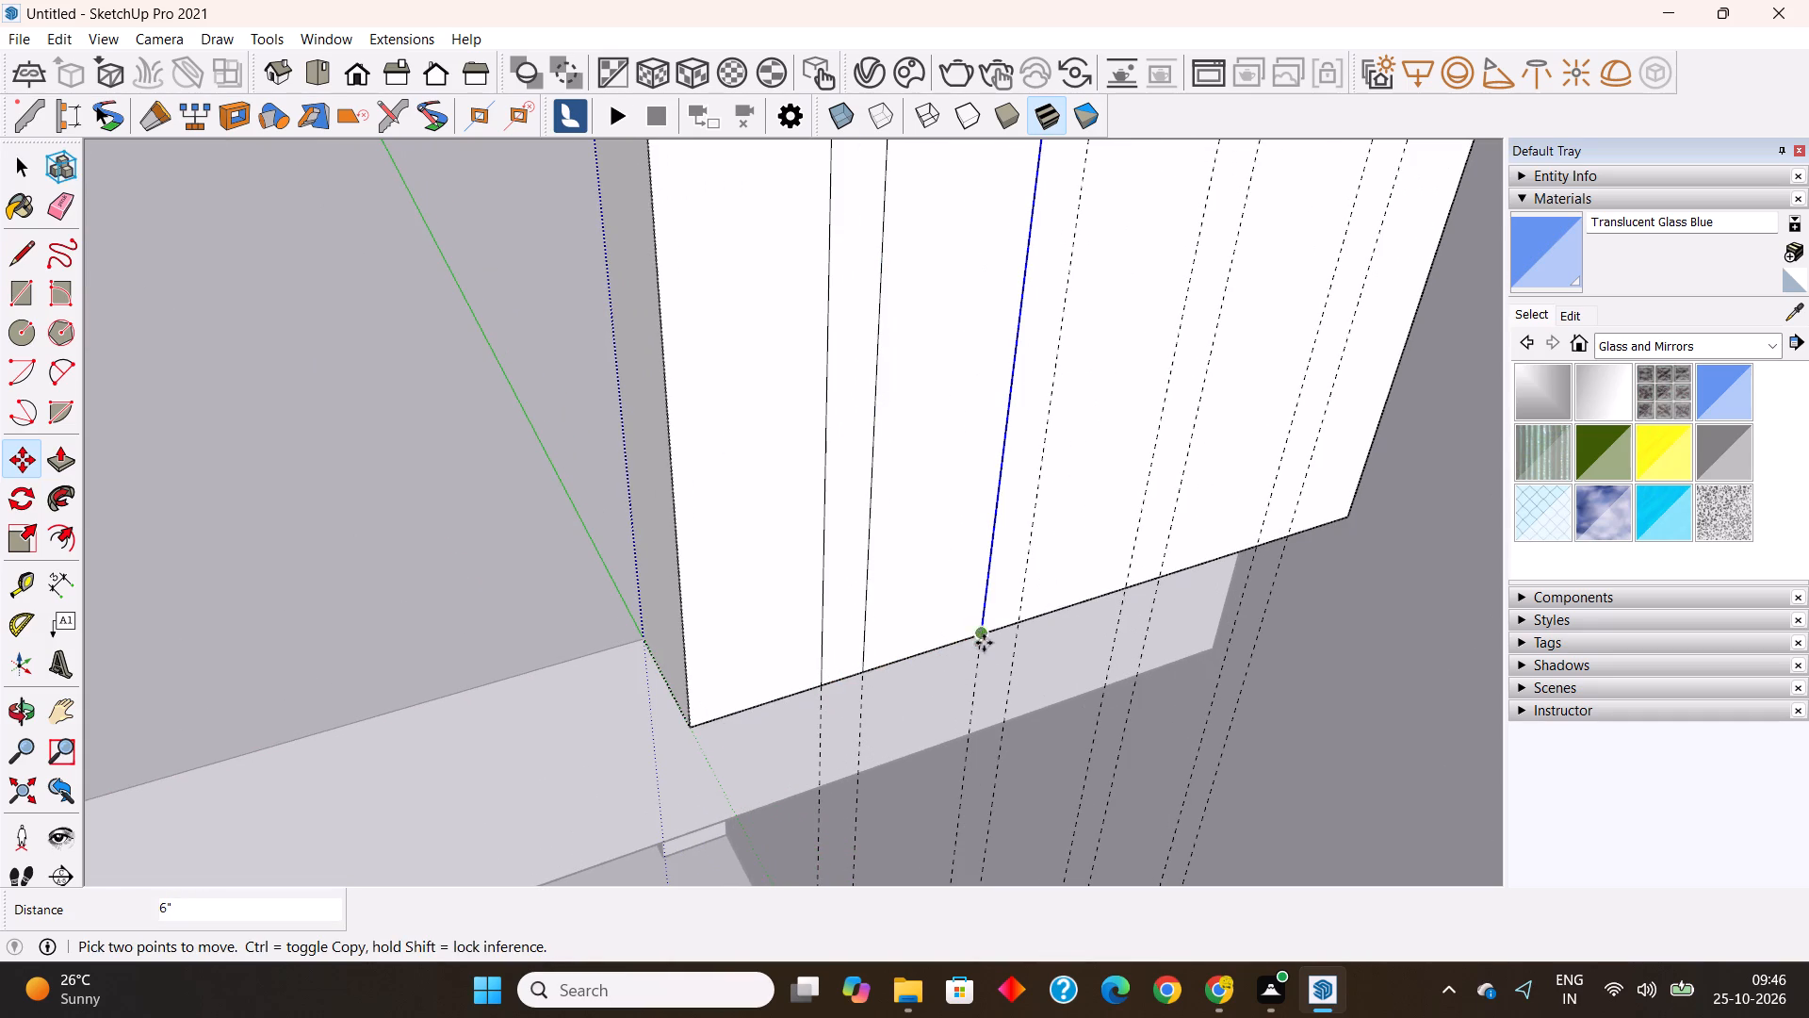
left_click(980, 635)
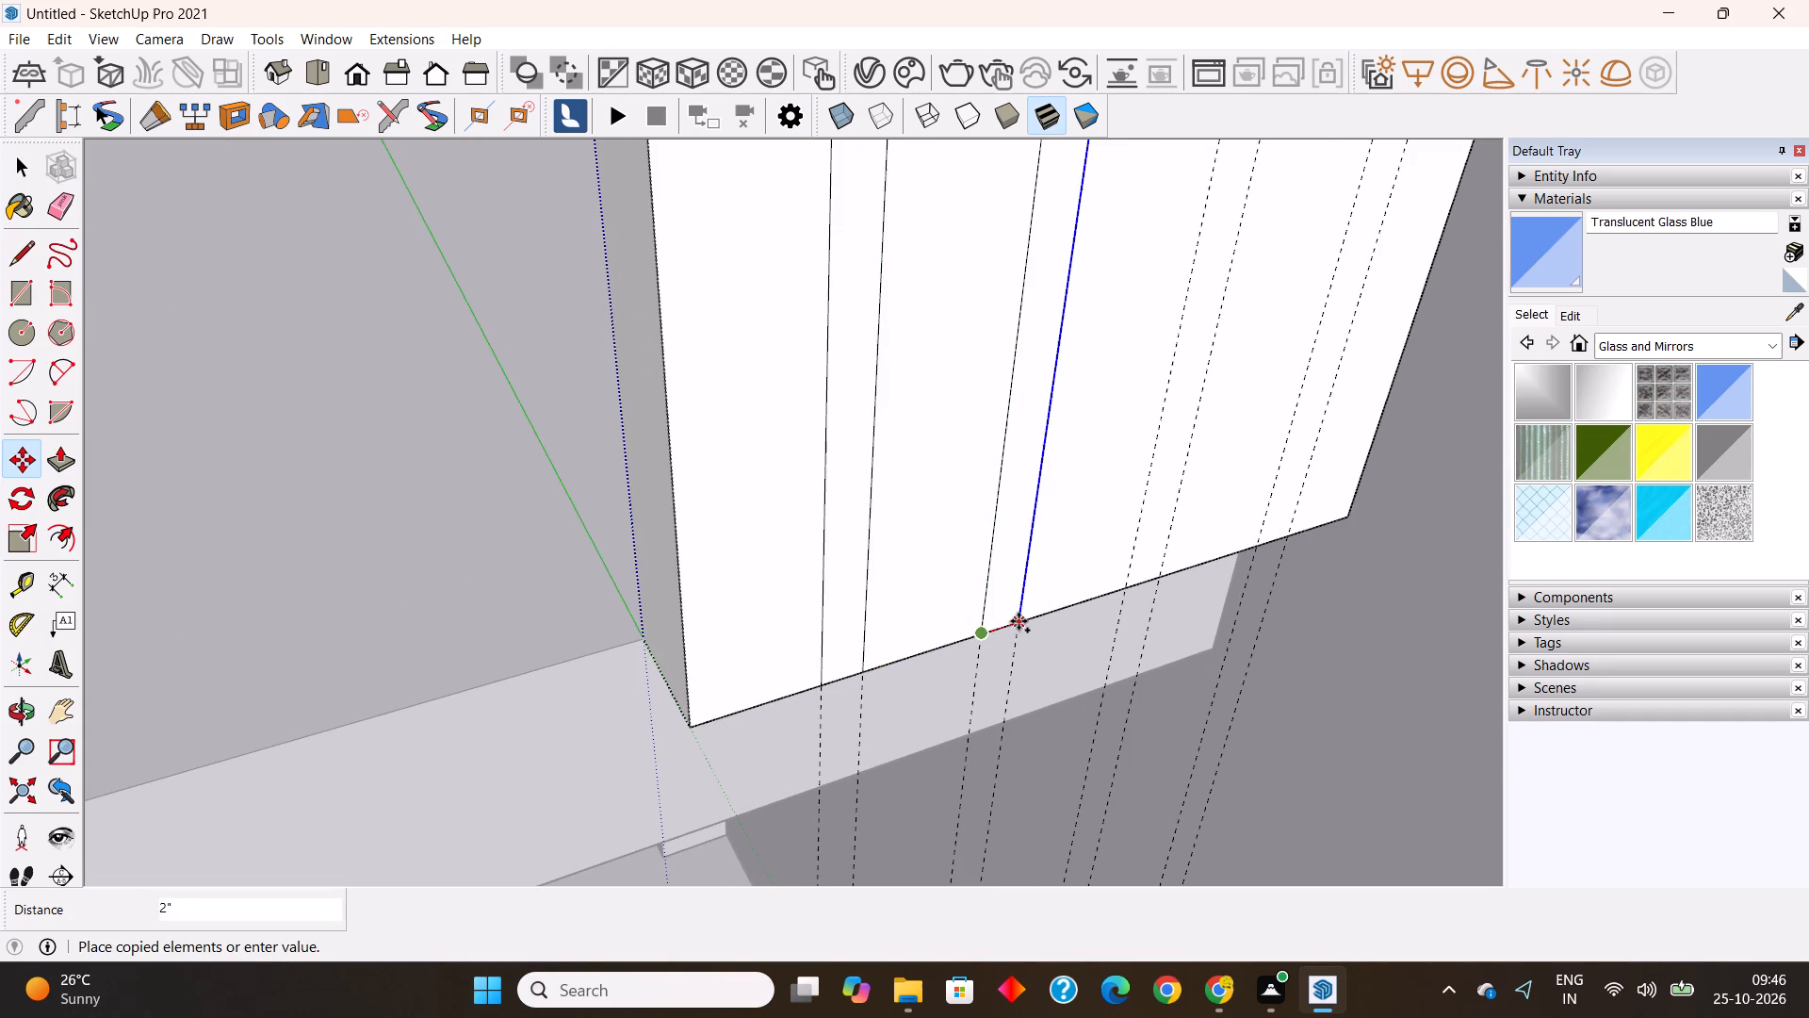
left_click(1019, 621)
Copy the vertical line onto the four remaining guides towards the end wall, at successive spacings of 6", 2", 6" and 2".
left_click(1019, 622)
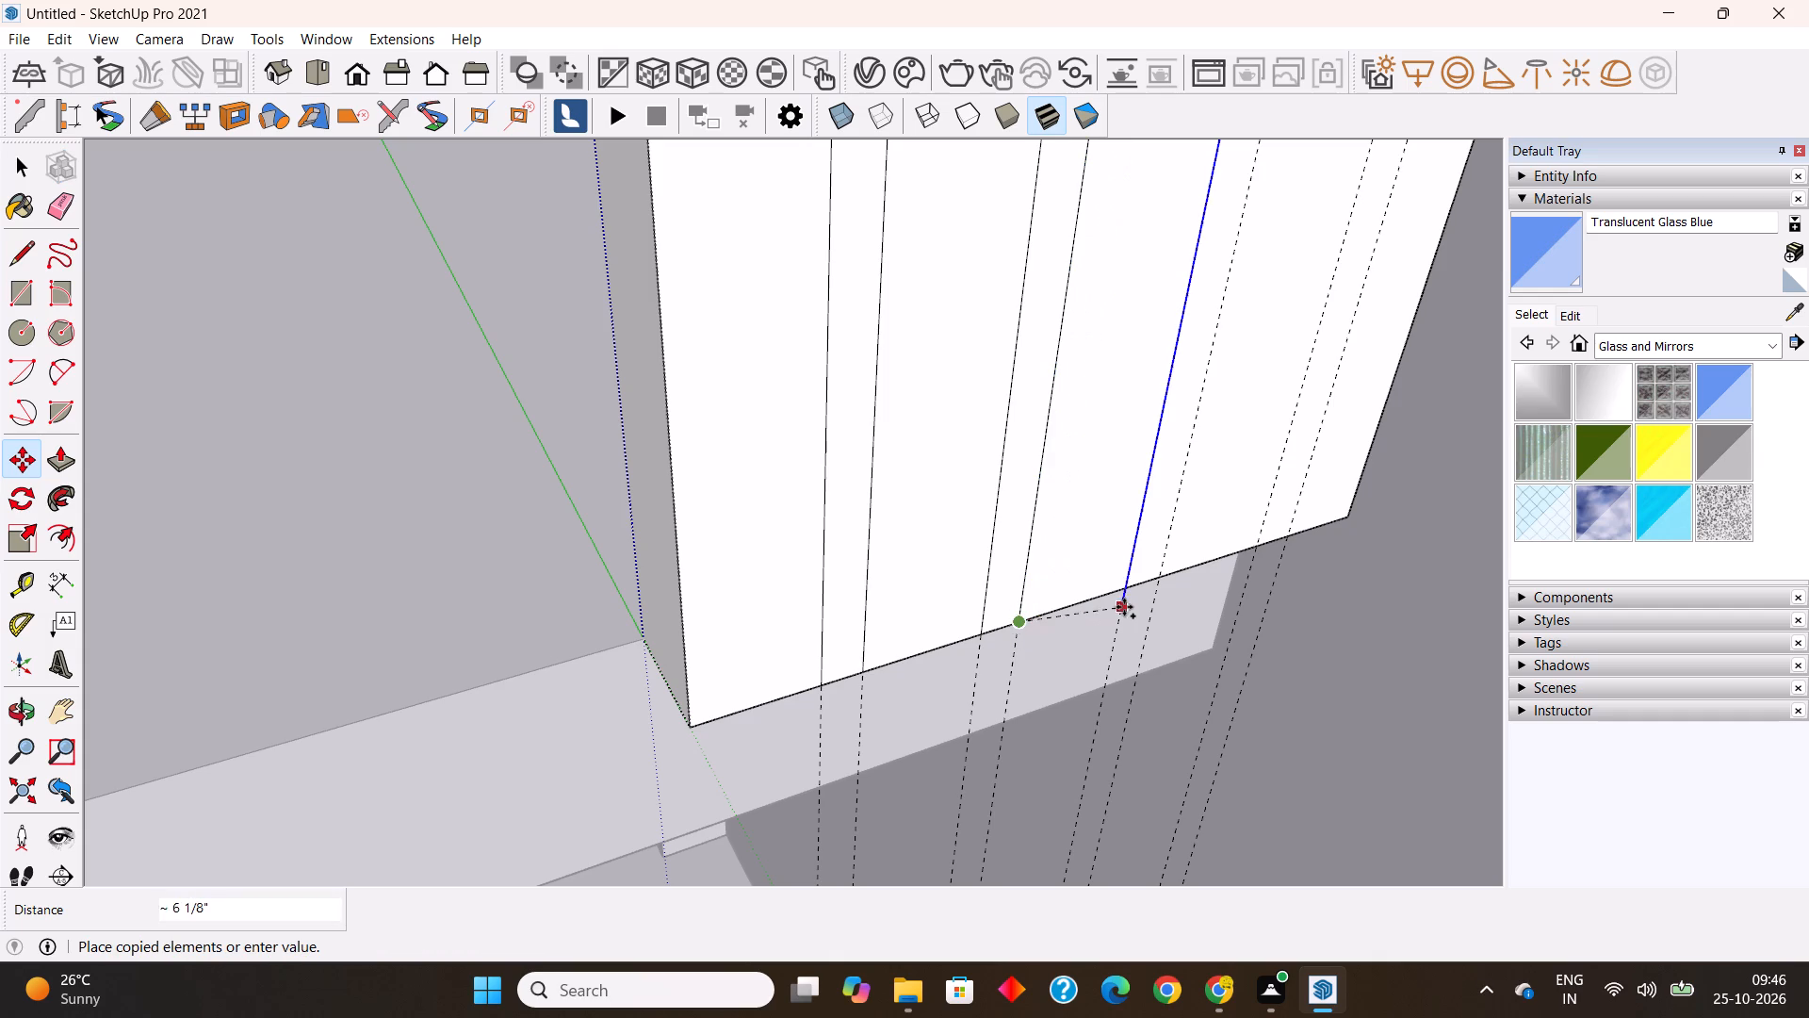
left_click(1126, 591)
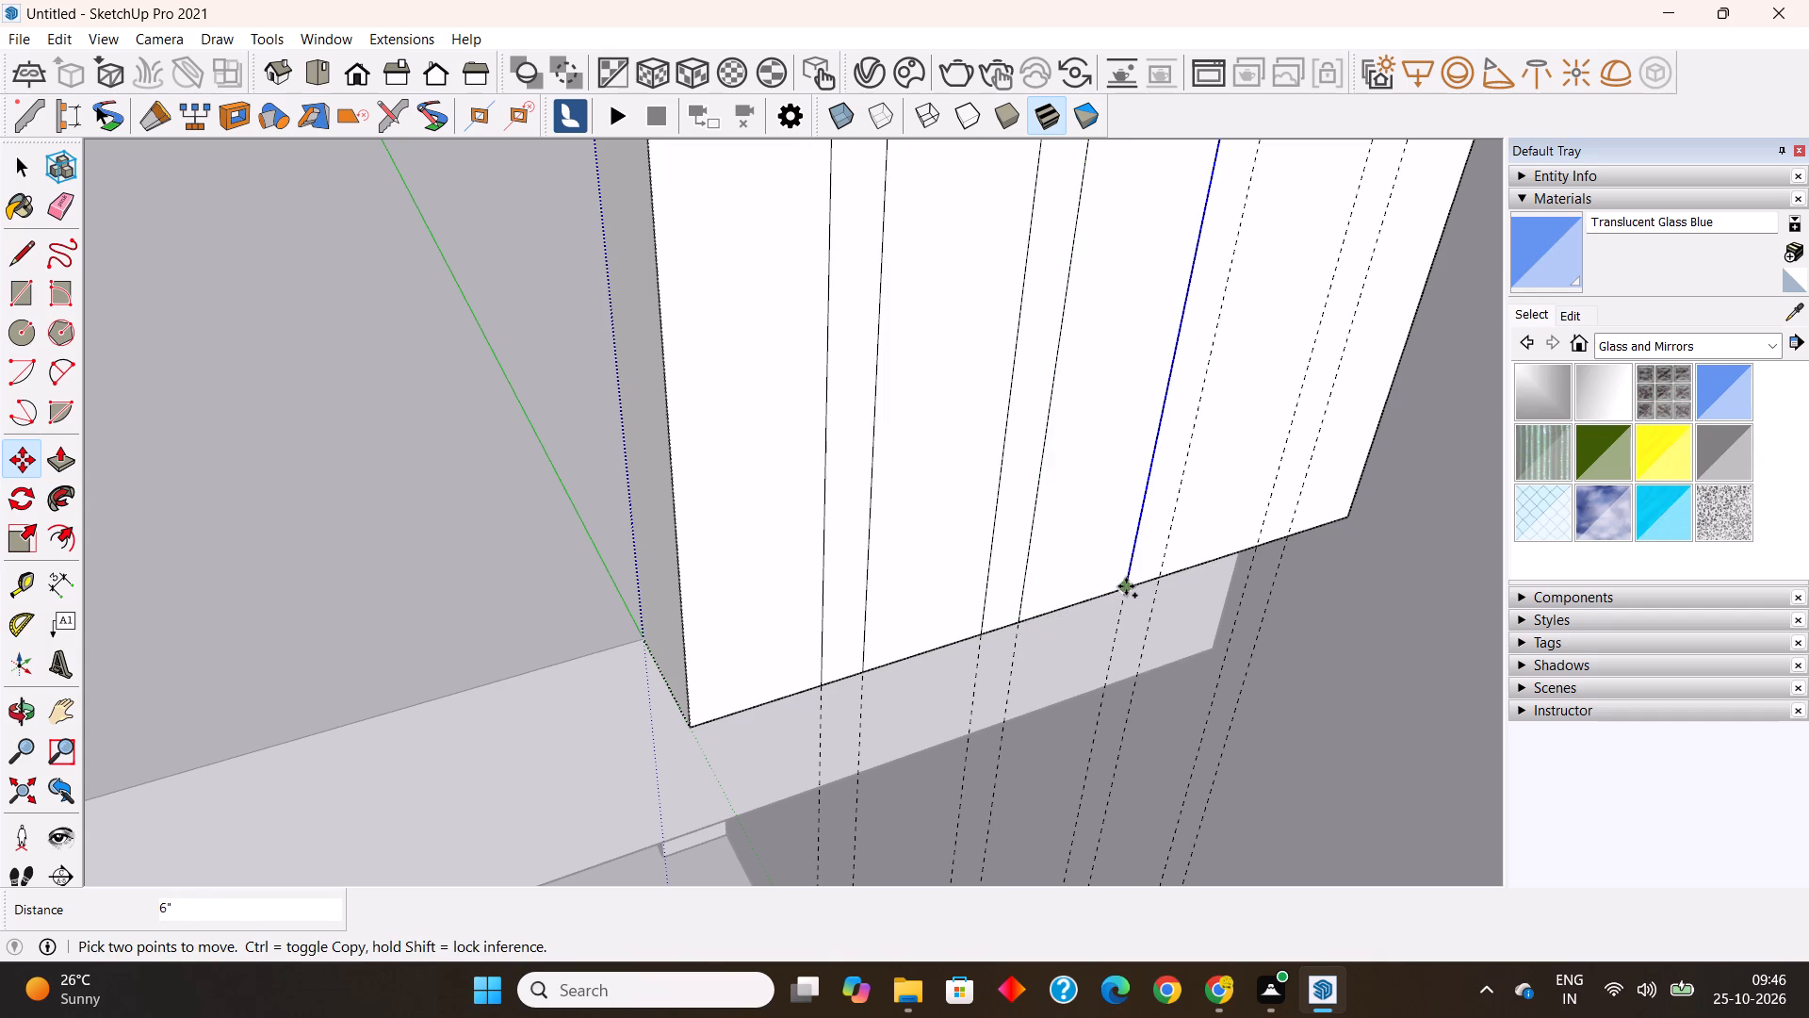
left_click(1126, 586)
left_click(1160, 575)
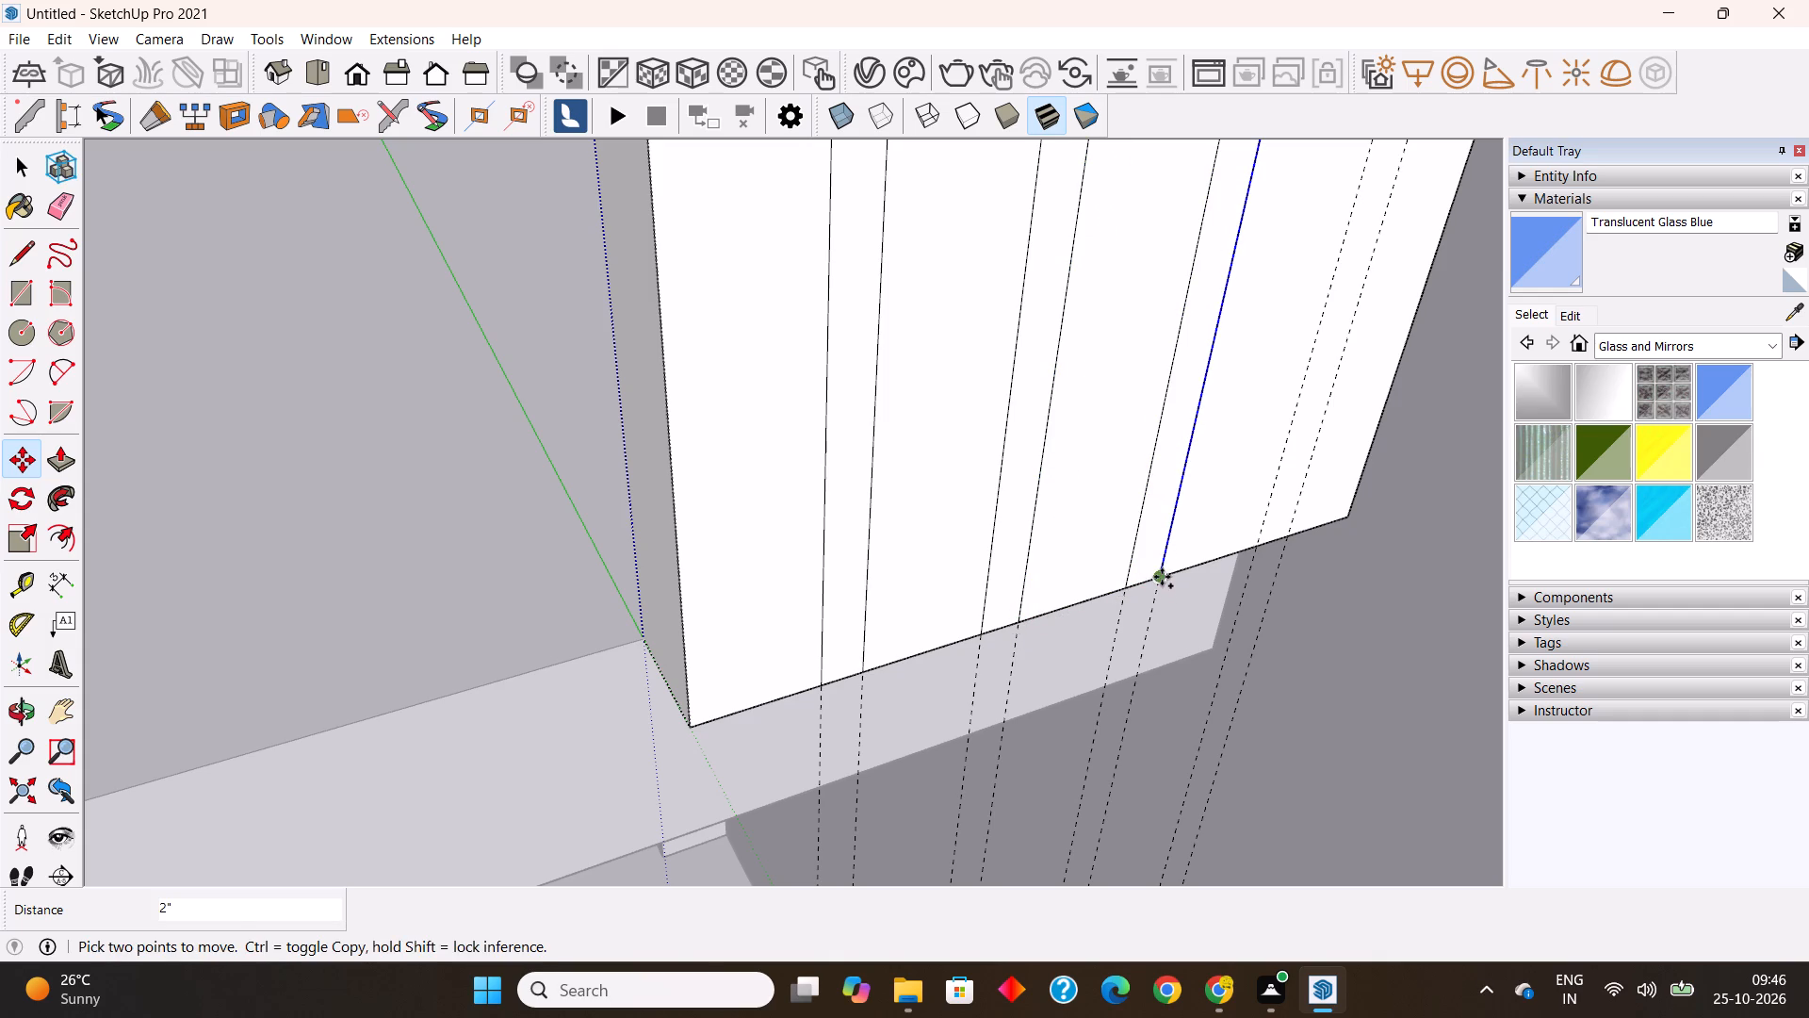
left_click(1162, 577)
left_click(1260, 548)
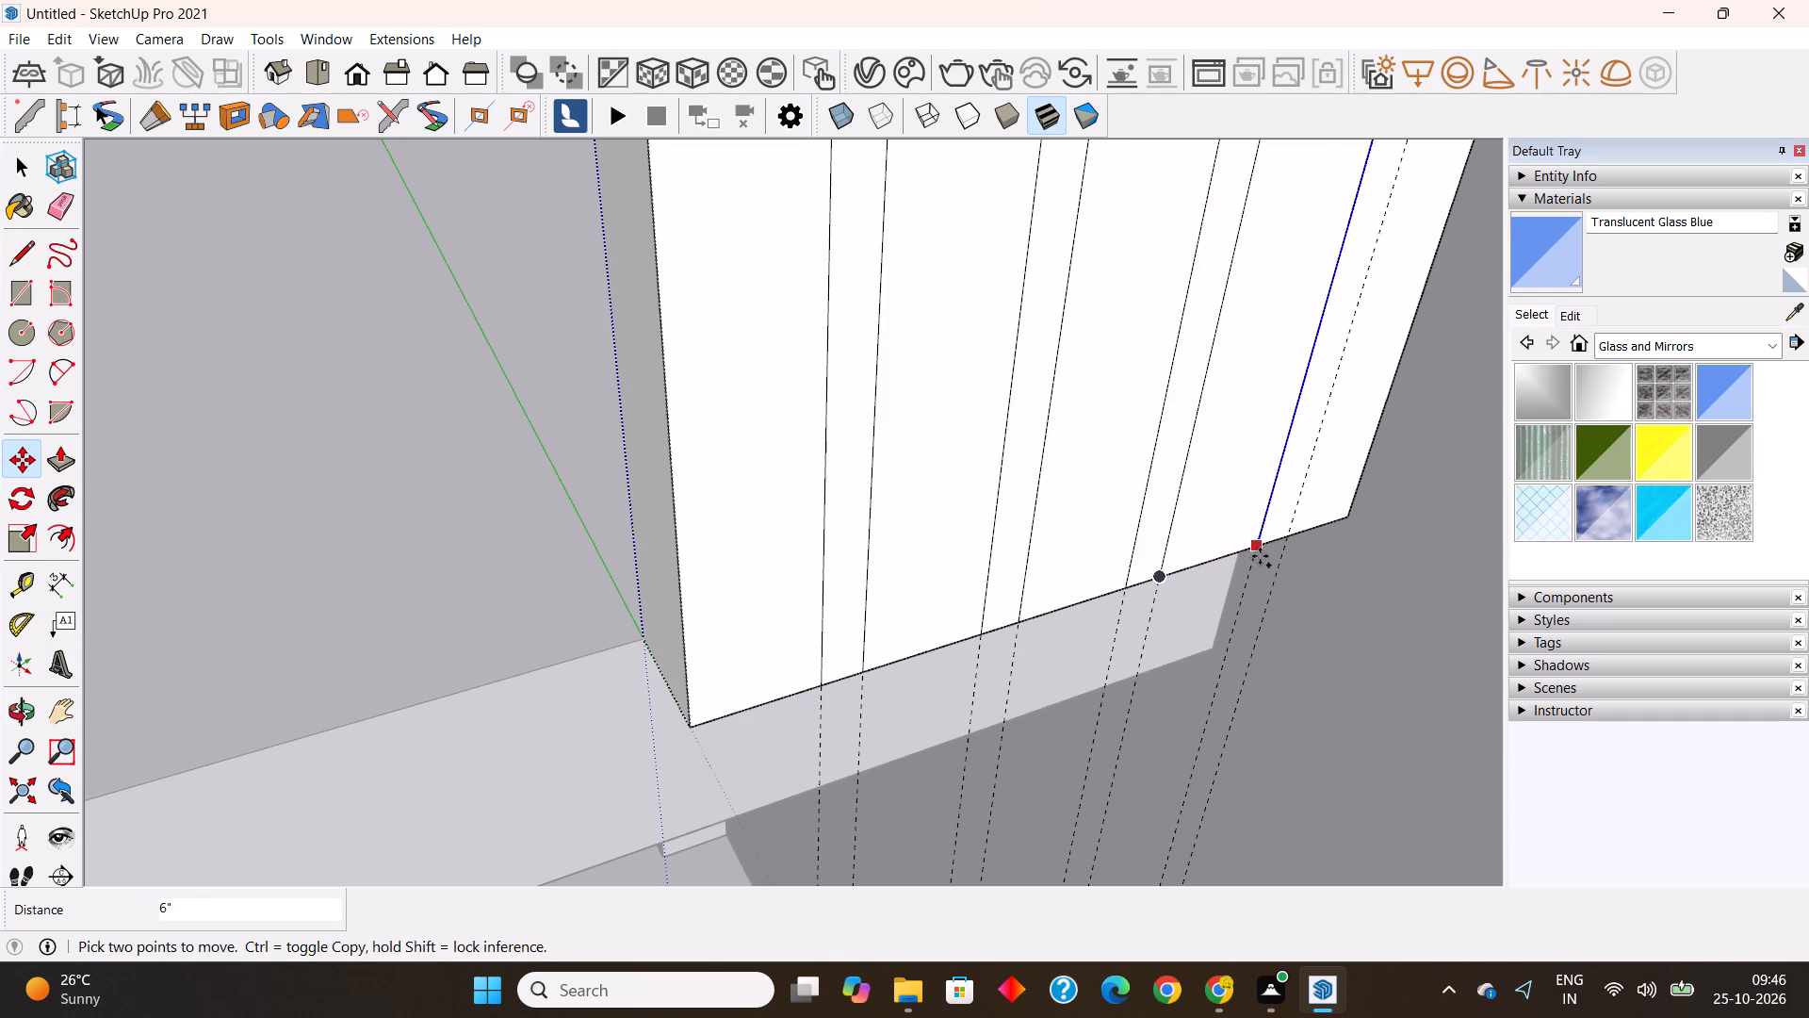
left_click(1259, 542)
left_click(1285, 531)
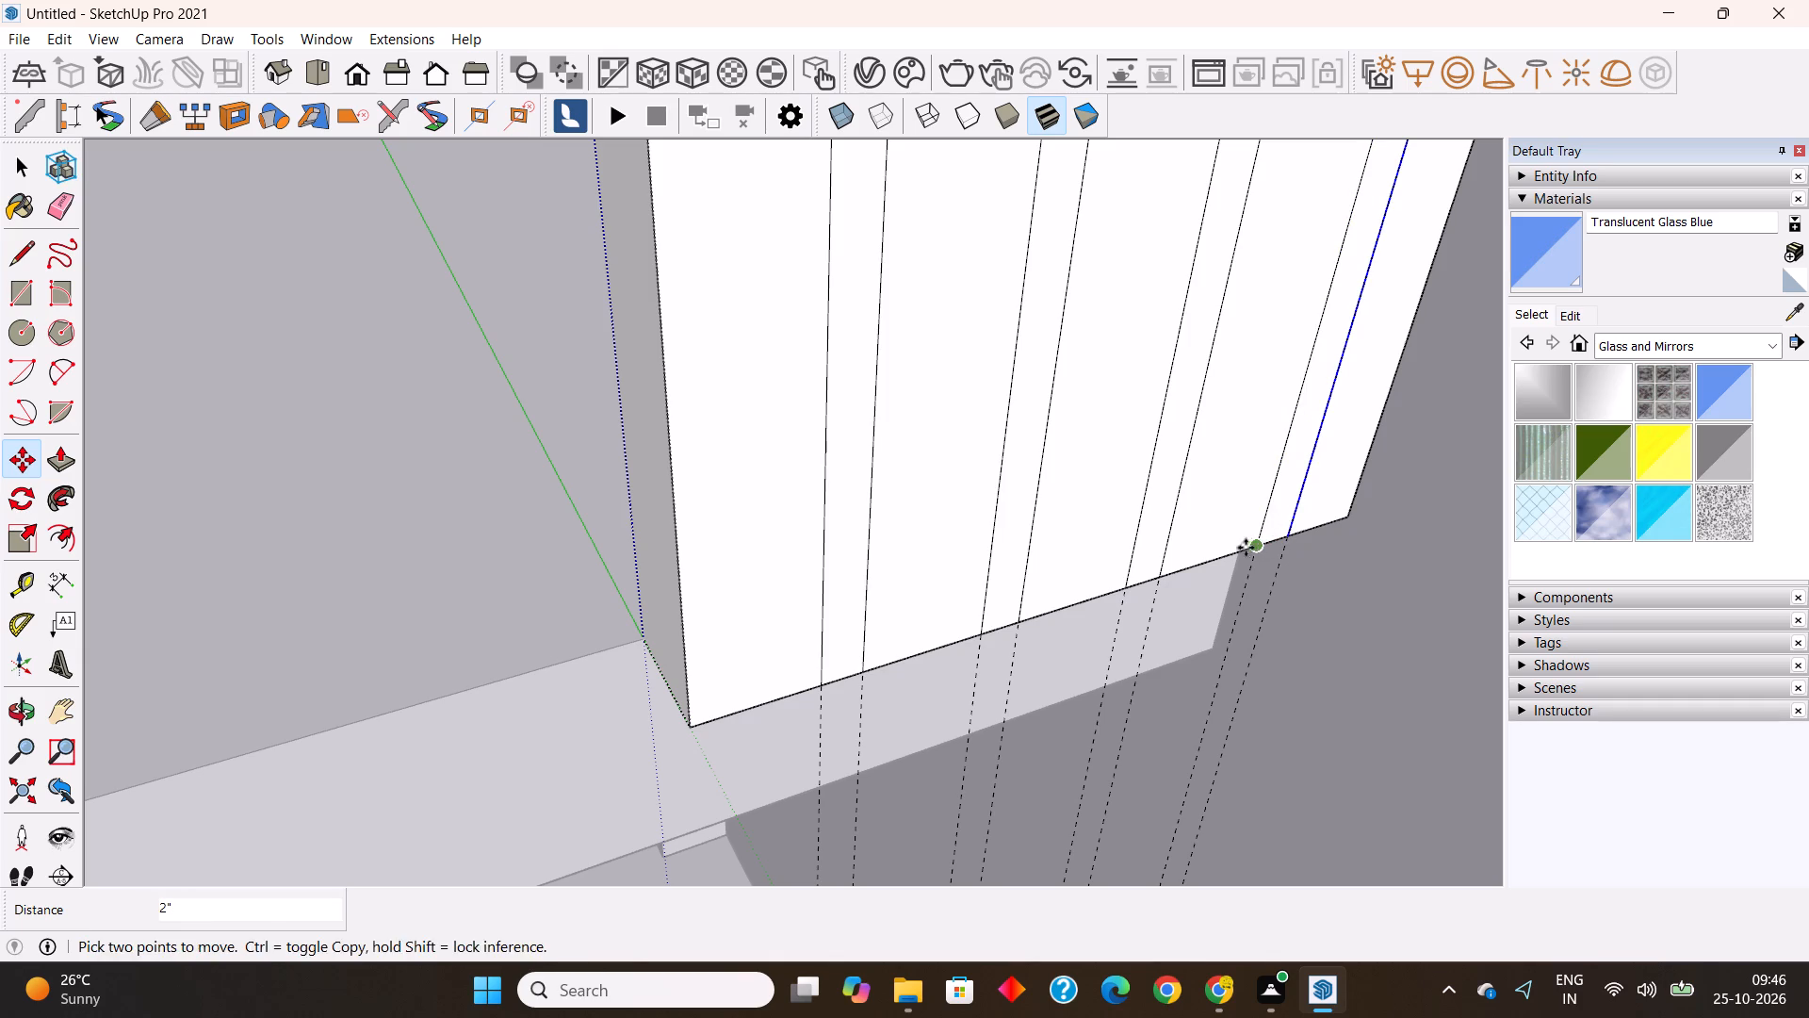
key("space")
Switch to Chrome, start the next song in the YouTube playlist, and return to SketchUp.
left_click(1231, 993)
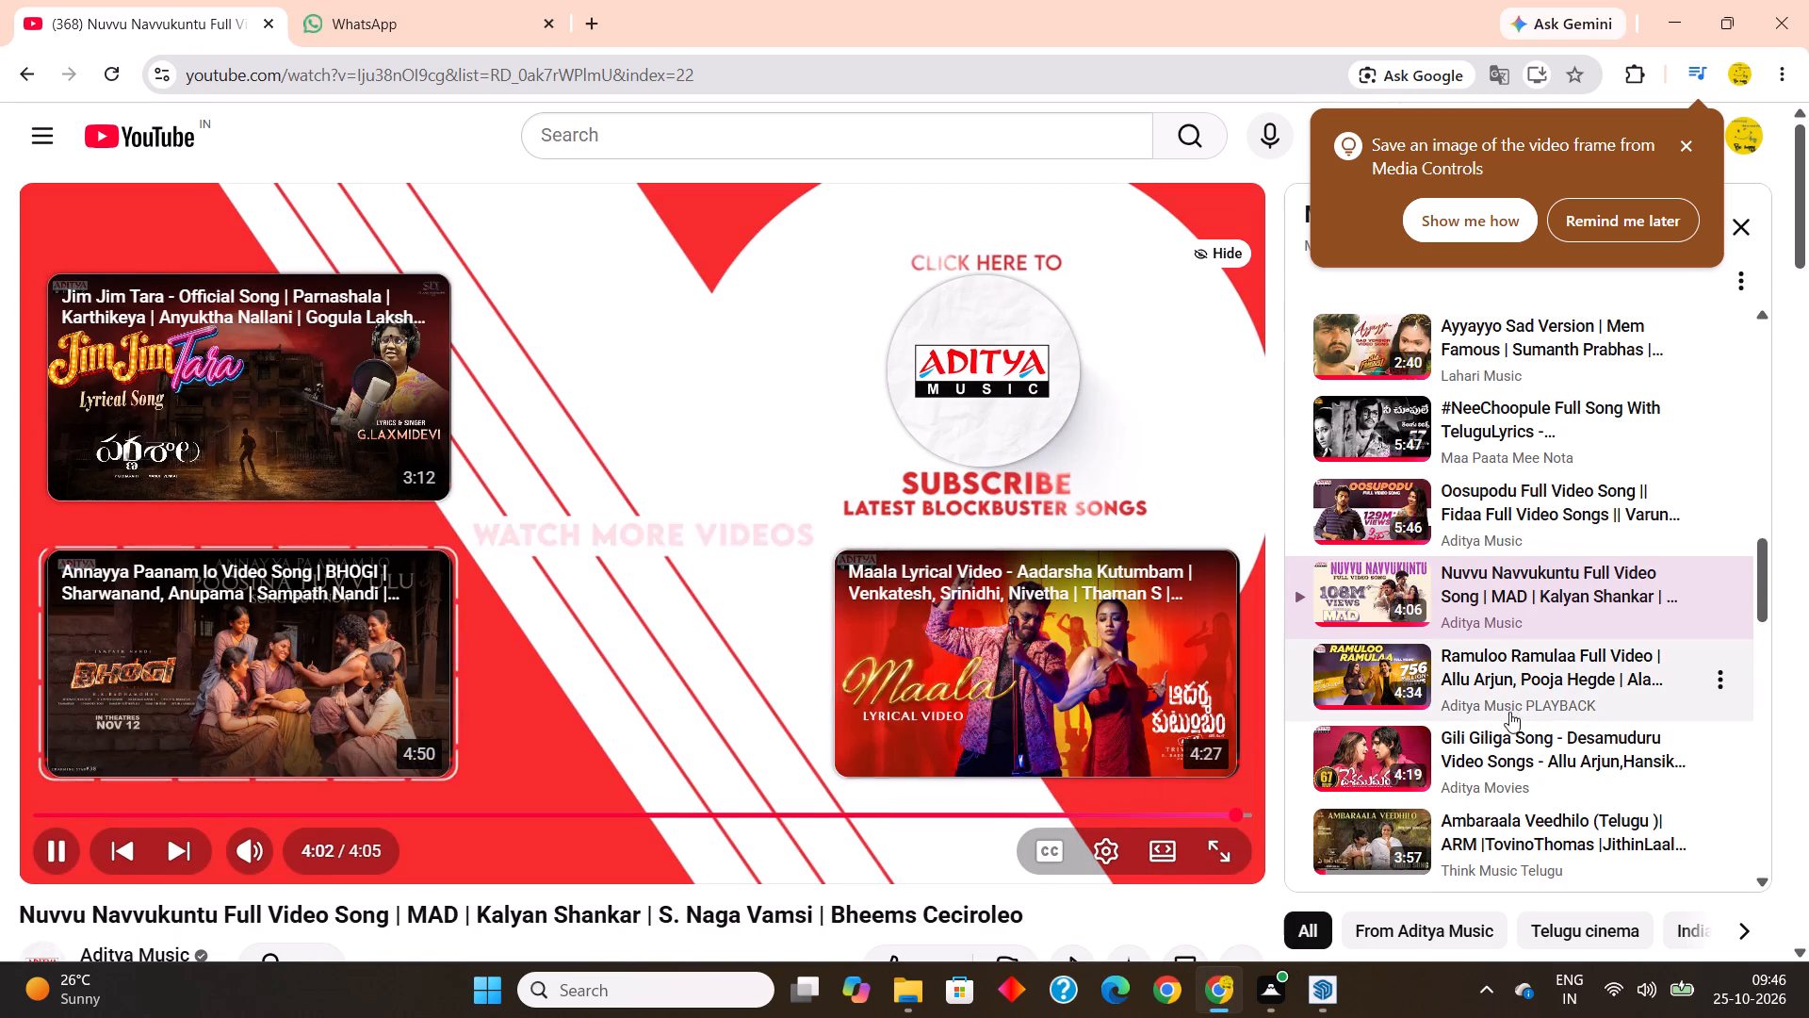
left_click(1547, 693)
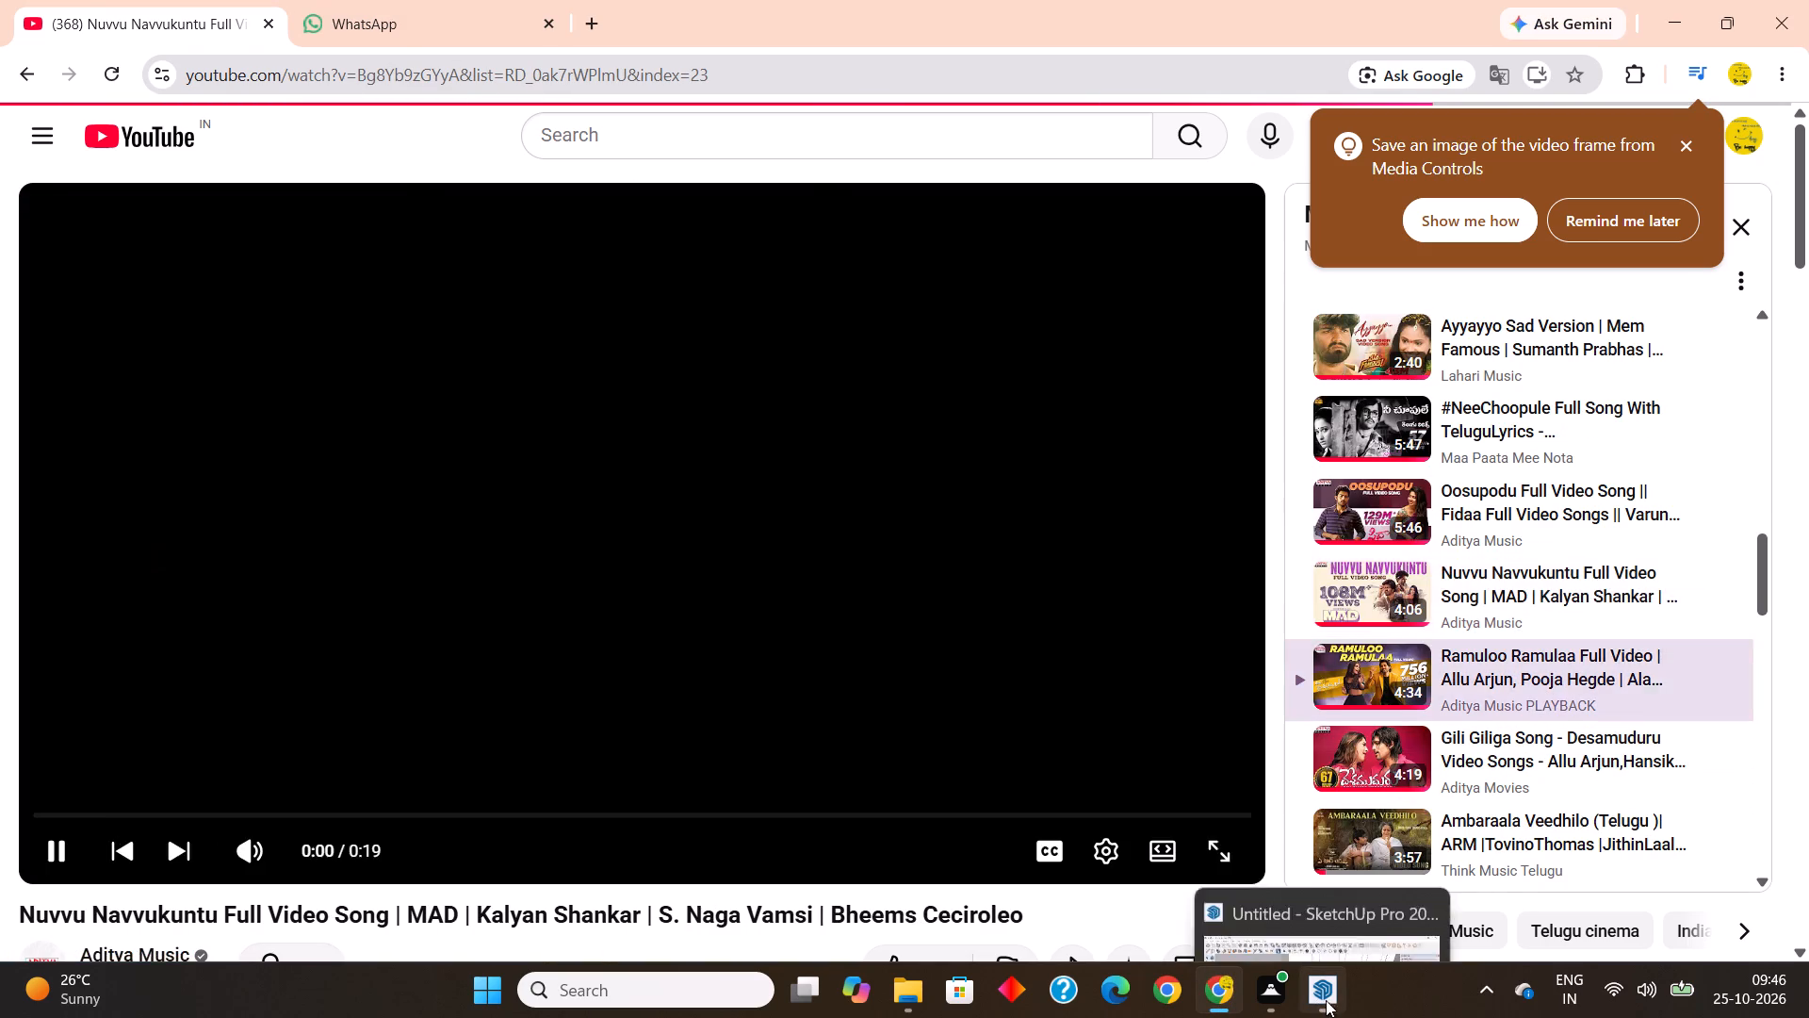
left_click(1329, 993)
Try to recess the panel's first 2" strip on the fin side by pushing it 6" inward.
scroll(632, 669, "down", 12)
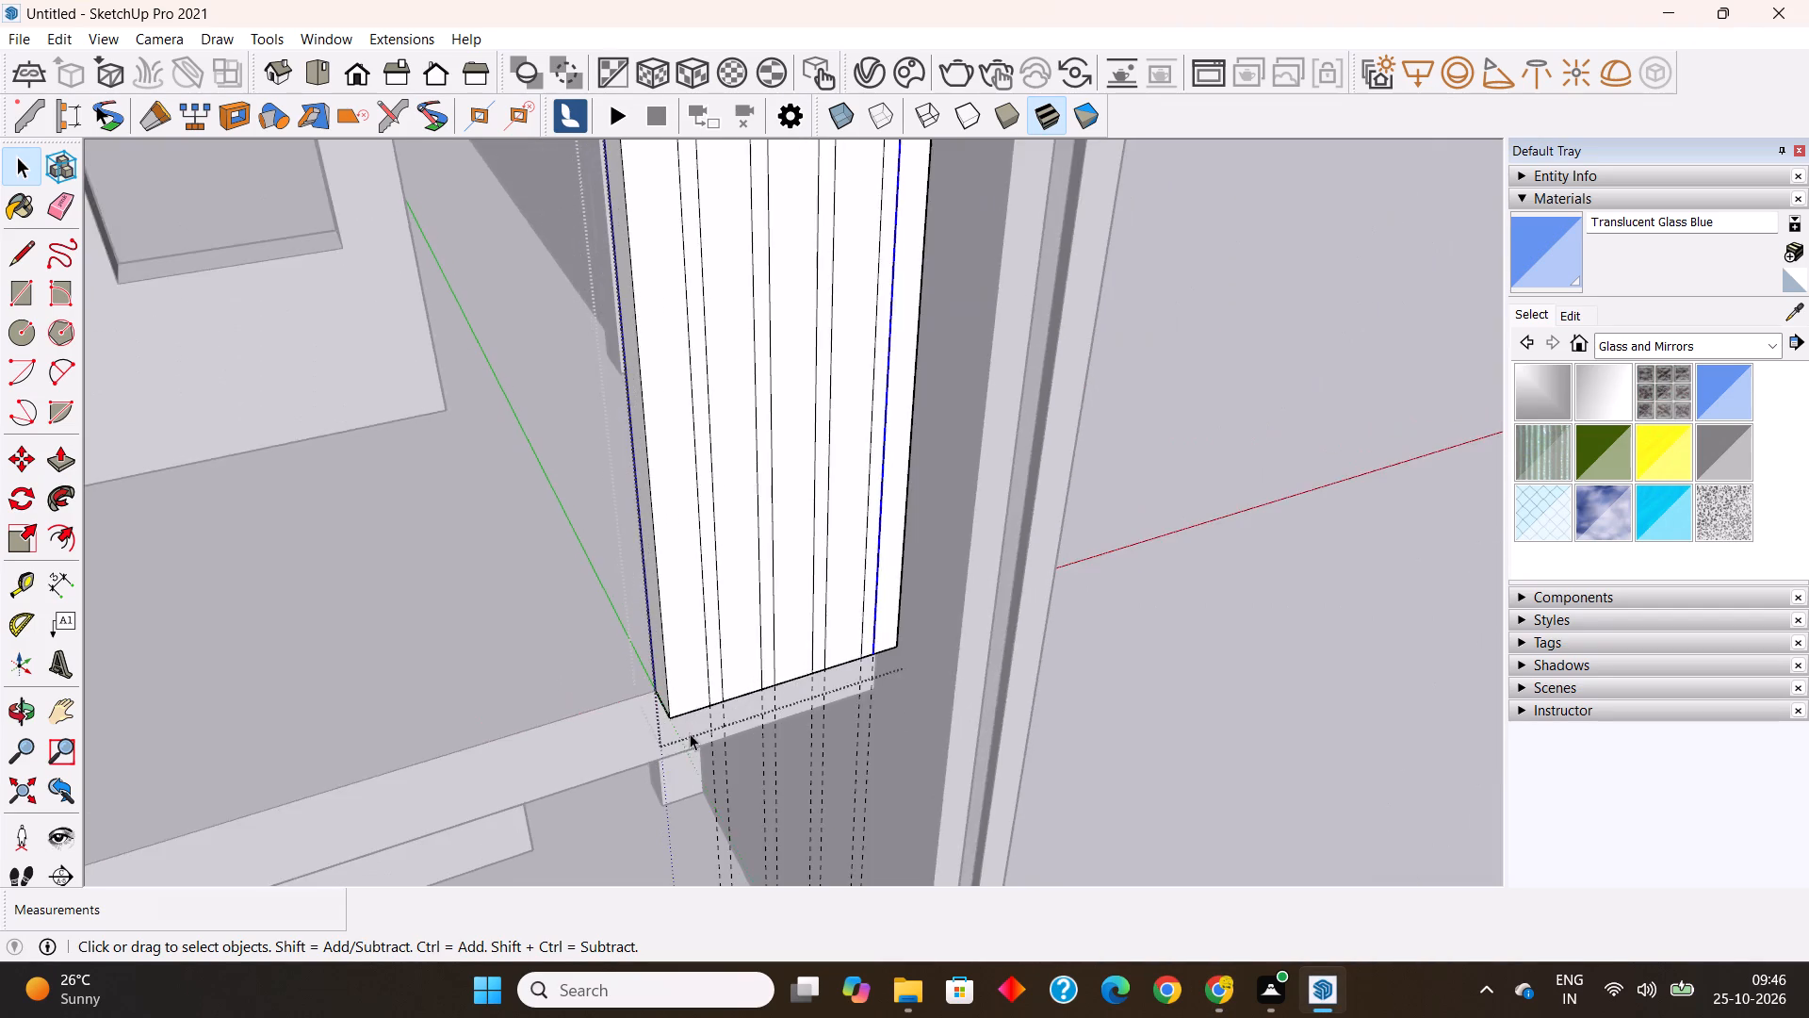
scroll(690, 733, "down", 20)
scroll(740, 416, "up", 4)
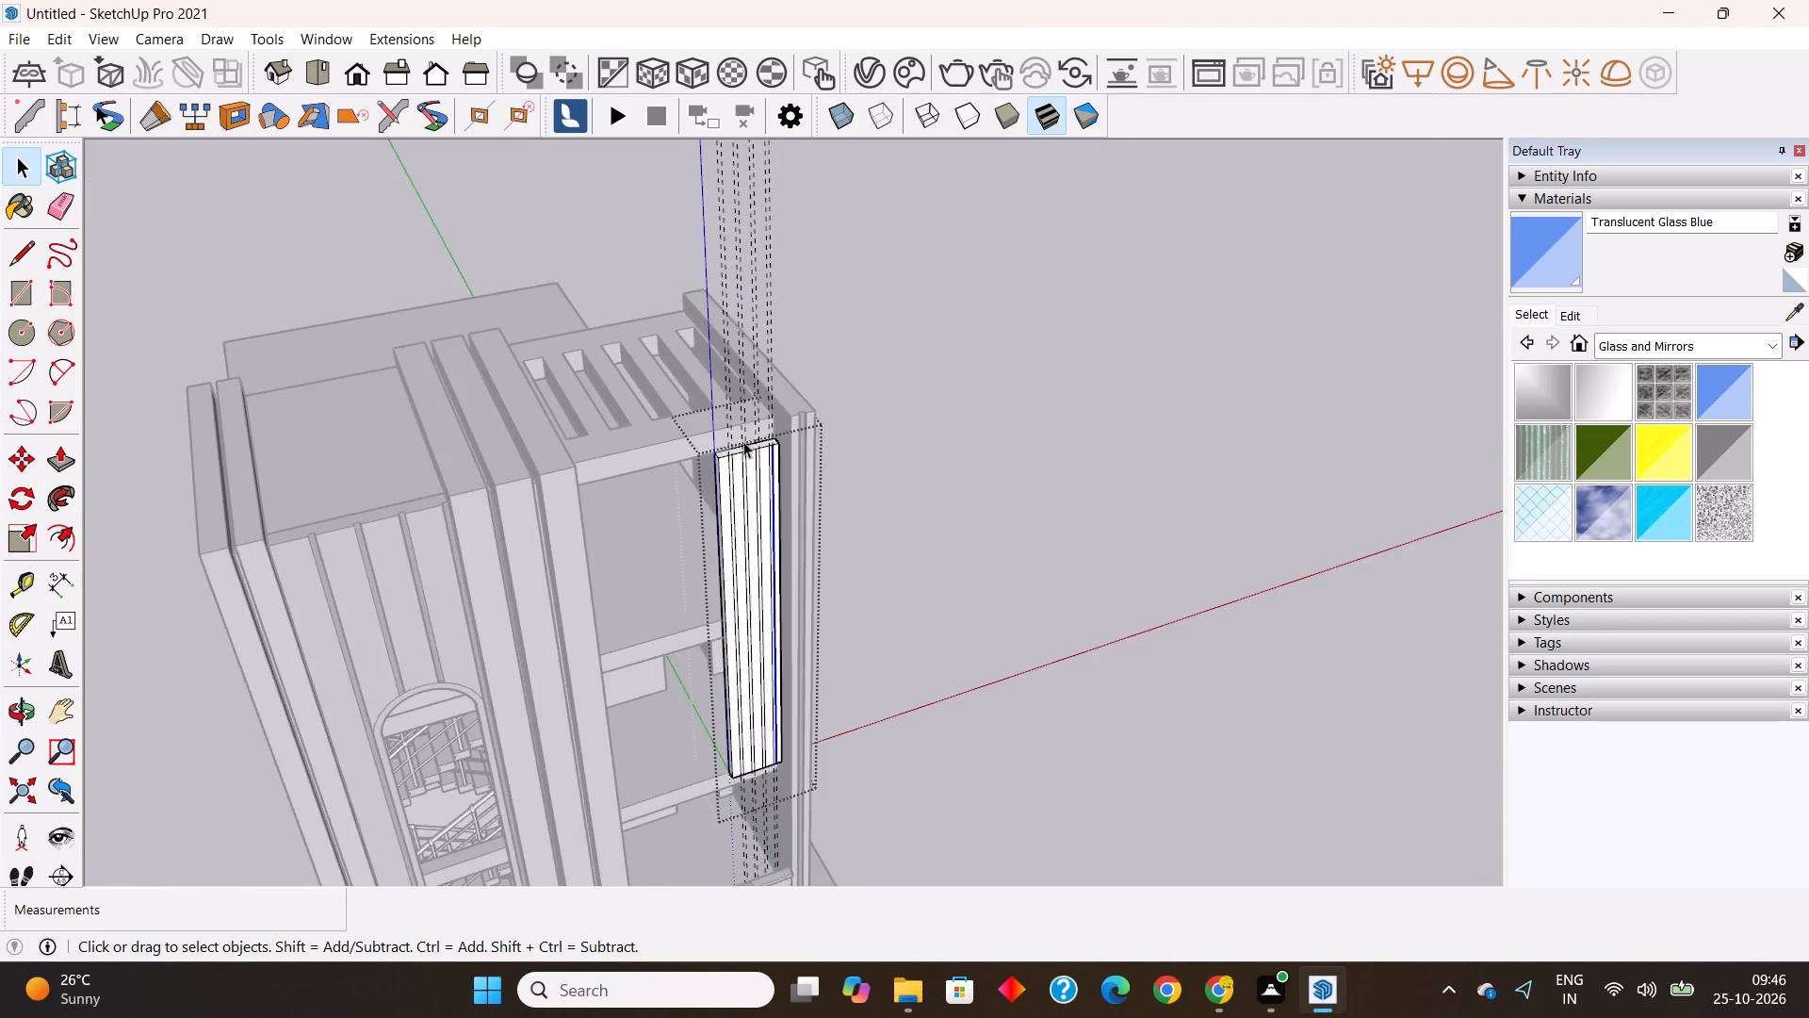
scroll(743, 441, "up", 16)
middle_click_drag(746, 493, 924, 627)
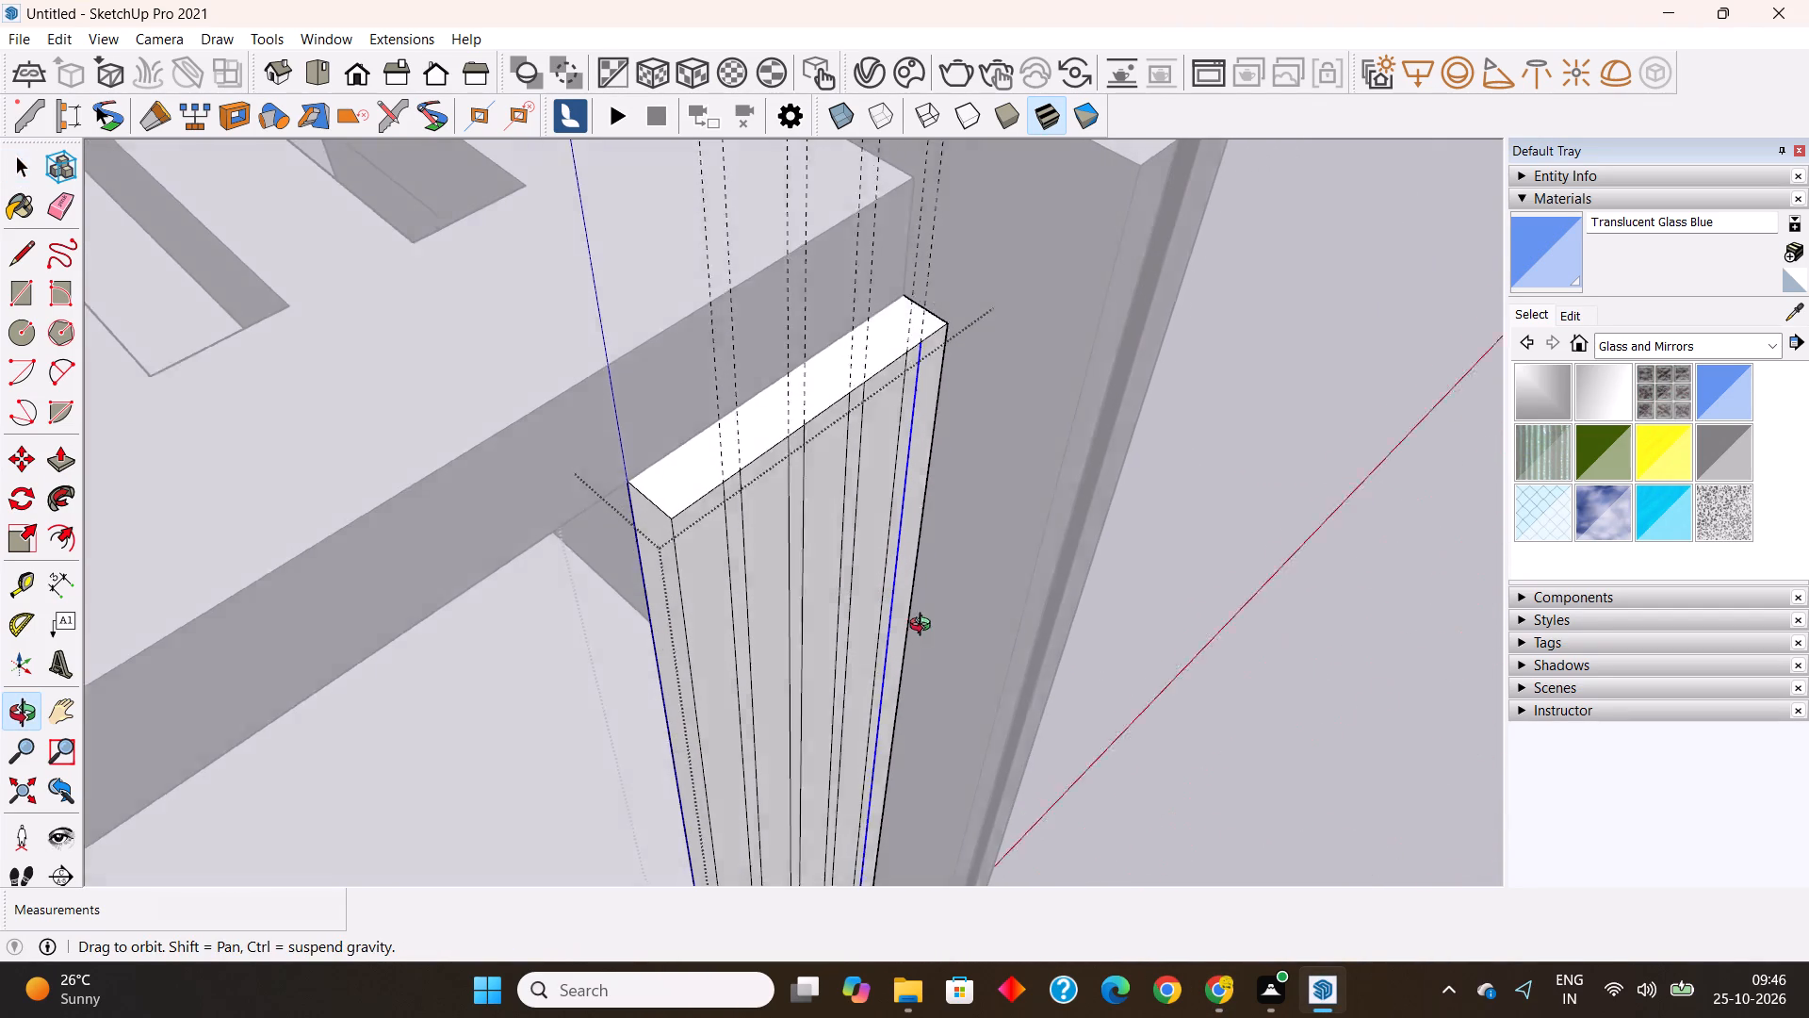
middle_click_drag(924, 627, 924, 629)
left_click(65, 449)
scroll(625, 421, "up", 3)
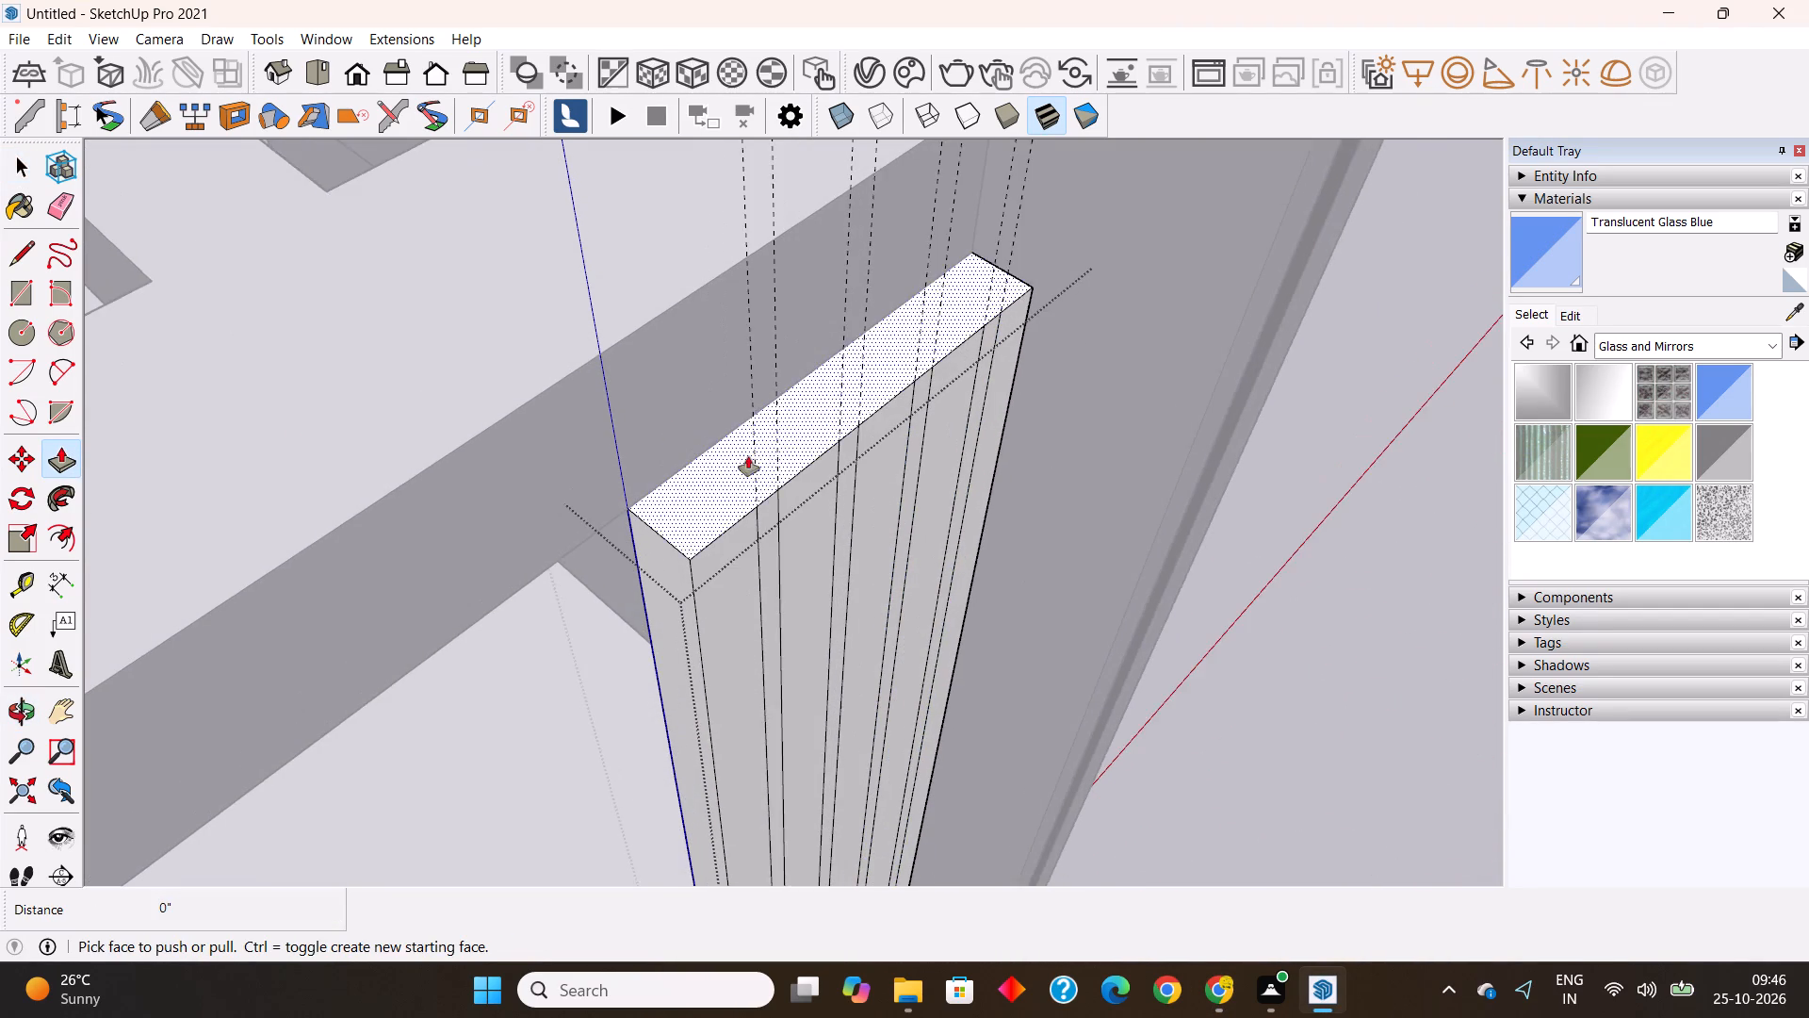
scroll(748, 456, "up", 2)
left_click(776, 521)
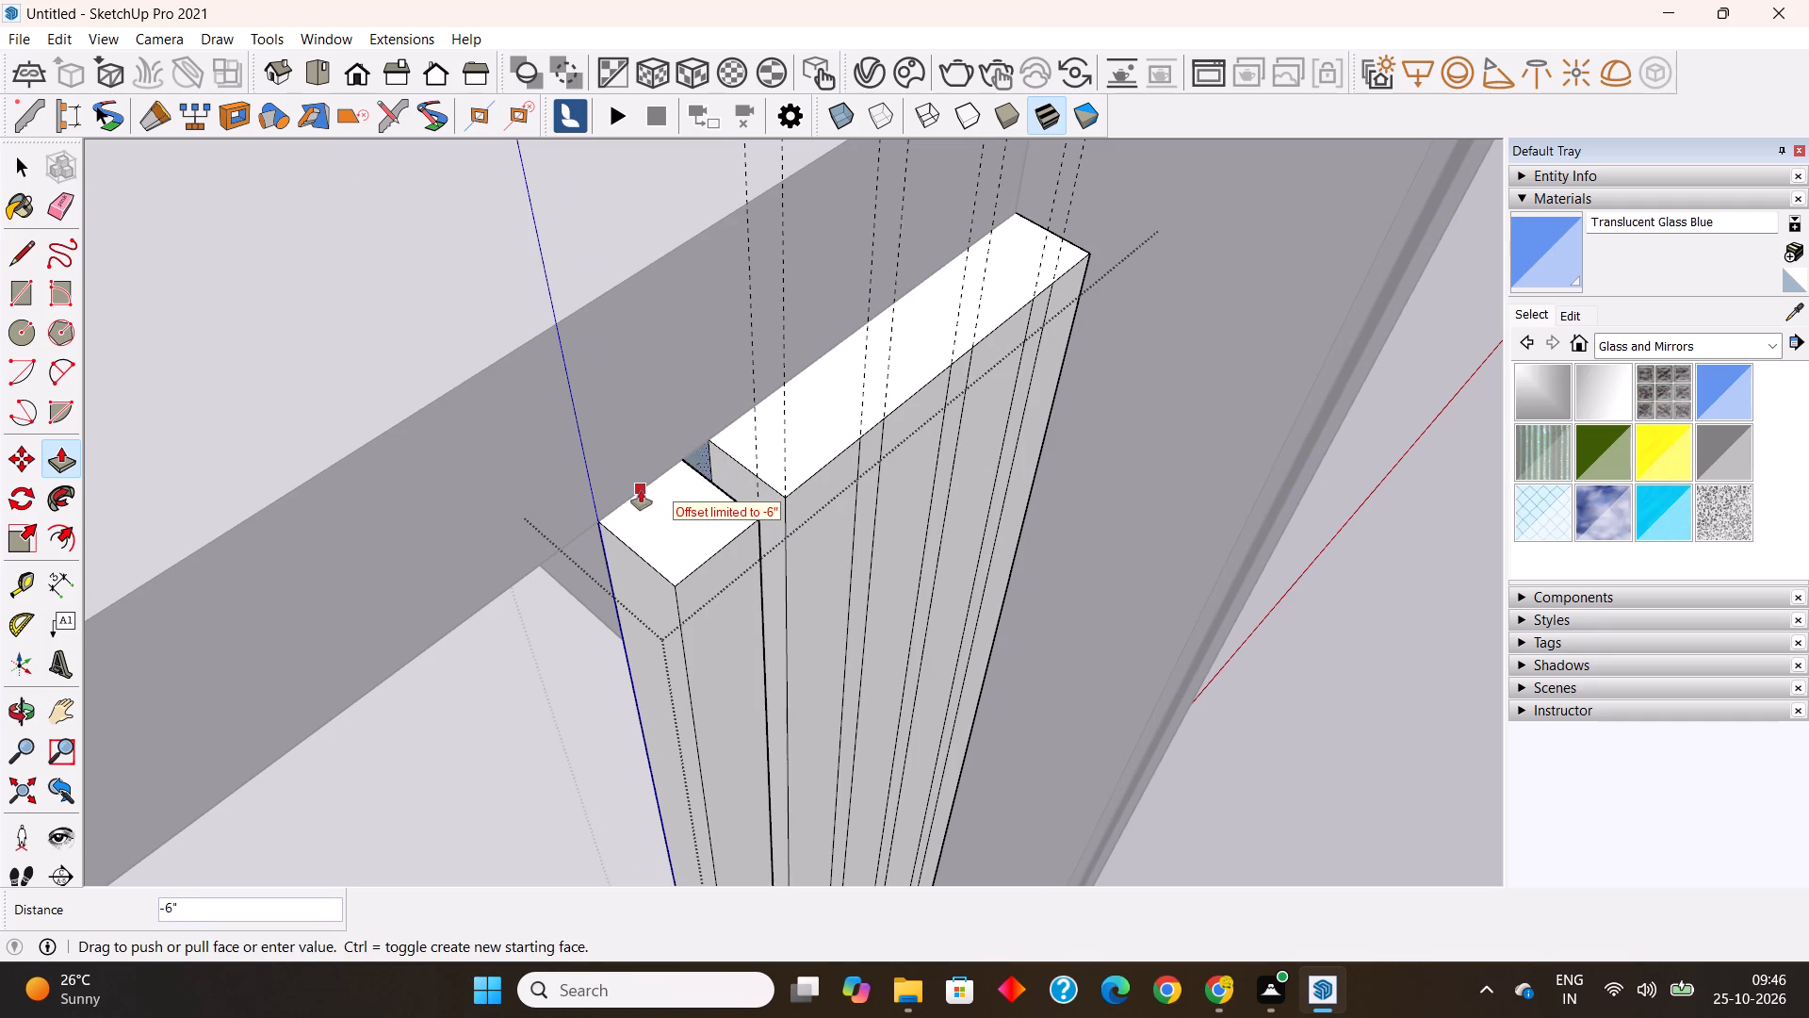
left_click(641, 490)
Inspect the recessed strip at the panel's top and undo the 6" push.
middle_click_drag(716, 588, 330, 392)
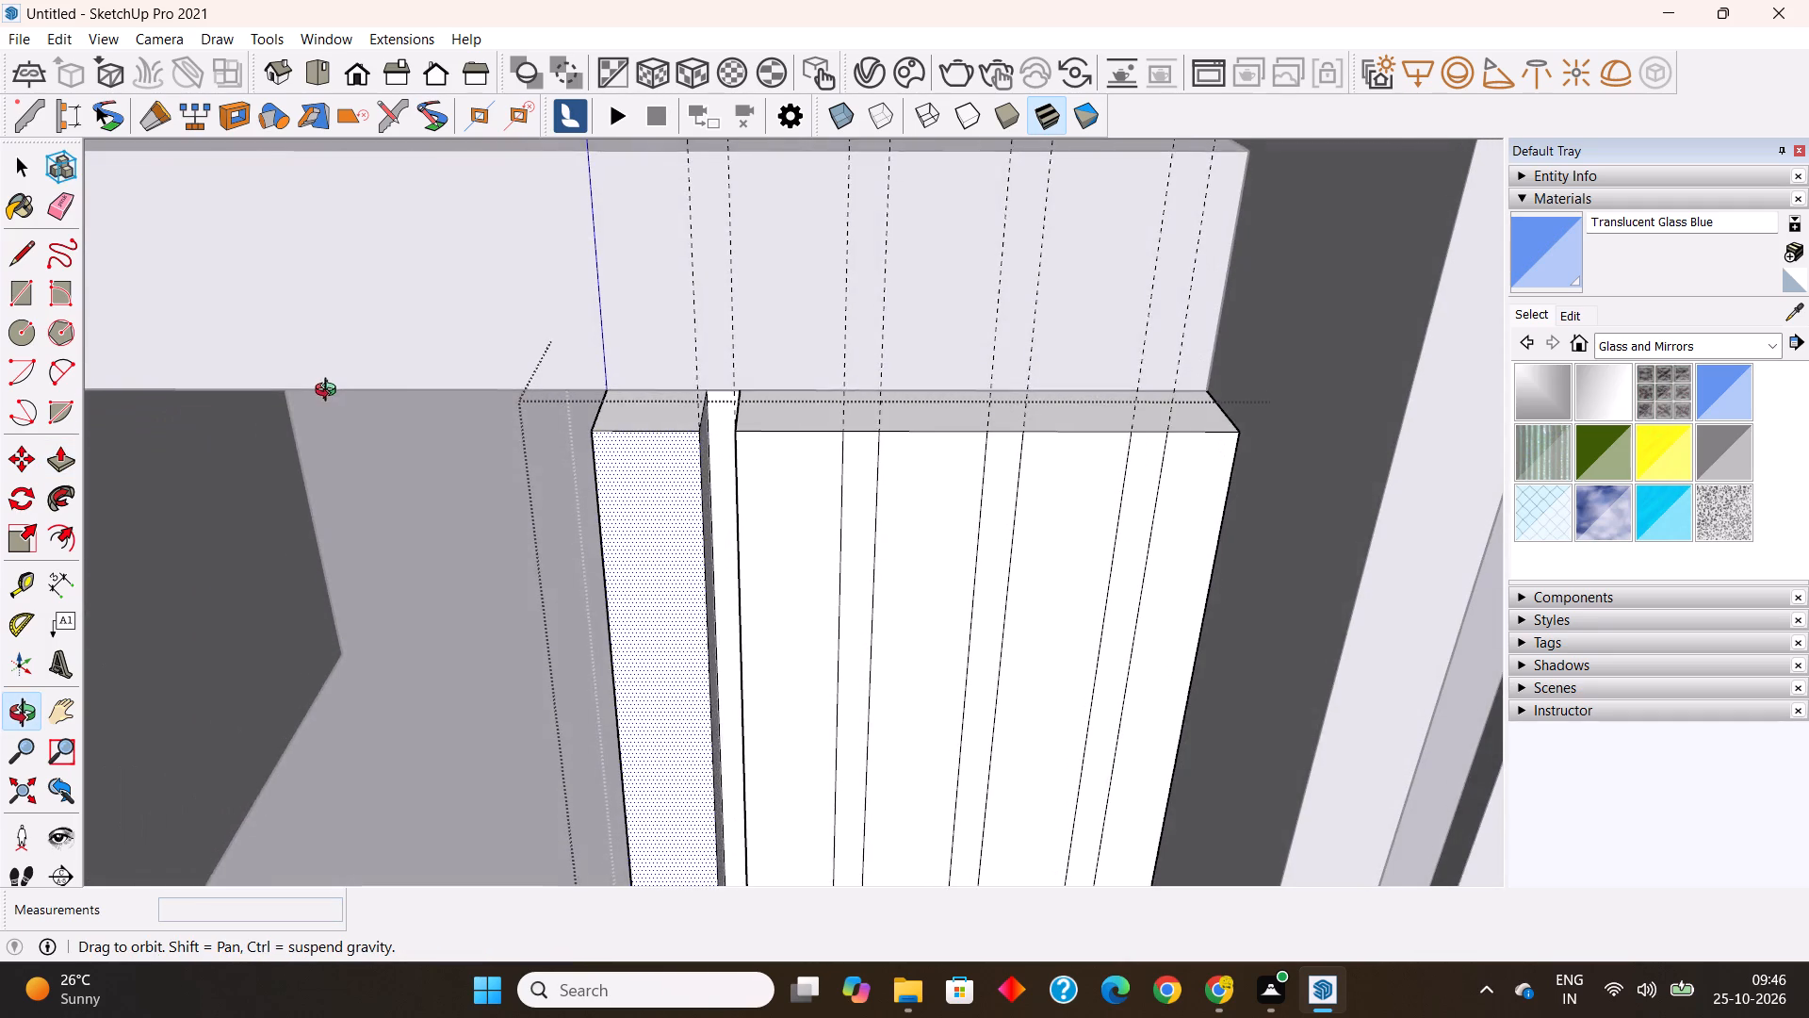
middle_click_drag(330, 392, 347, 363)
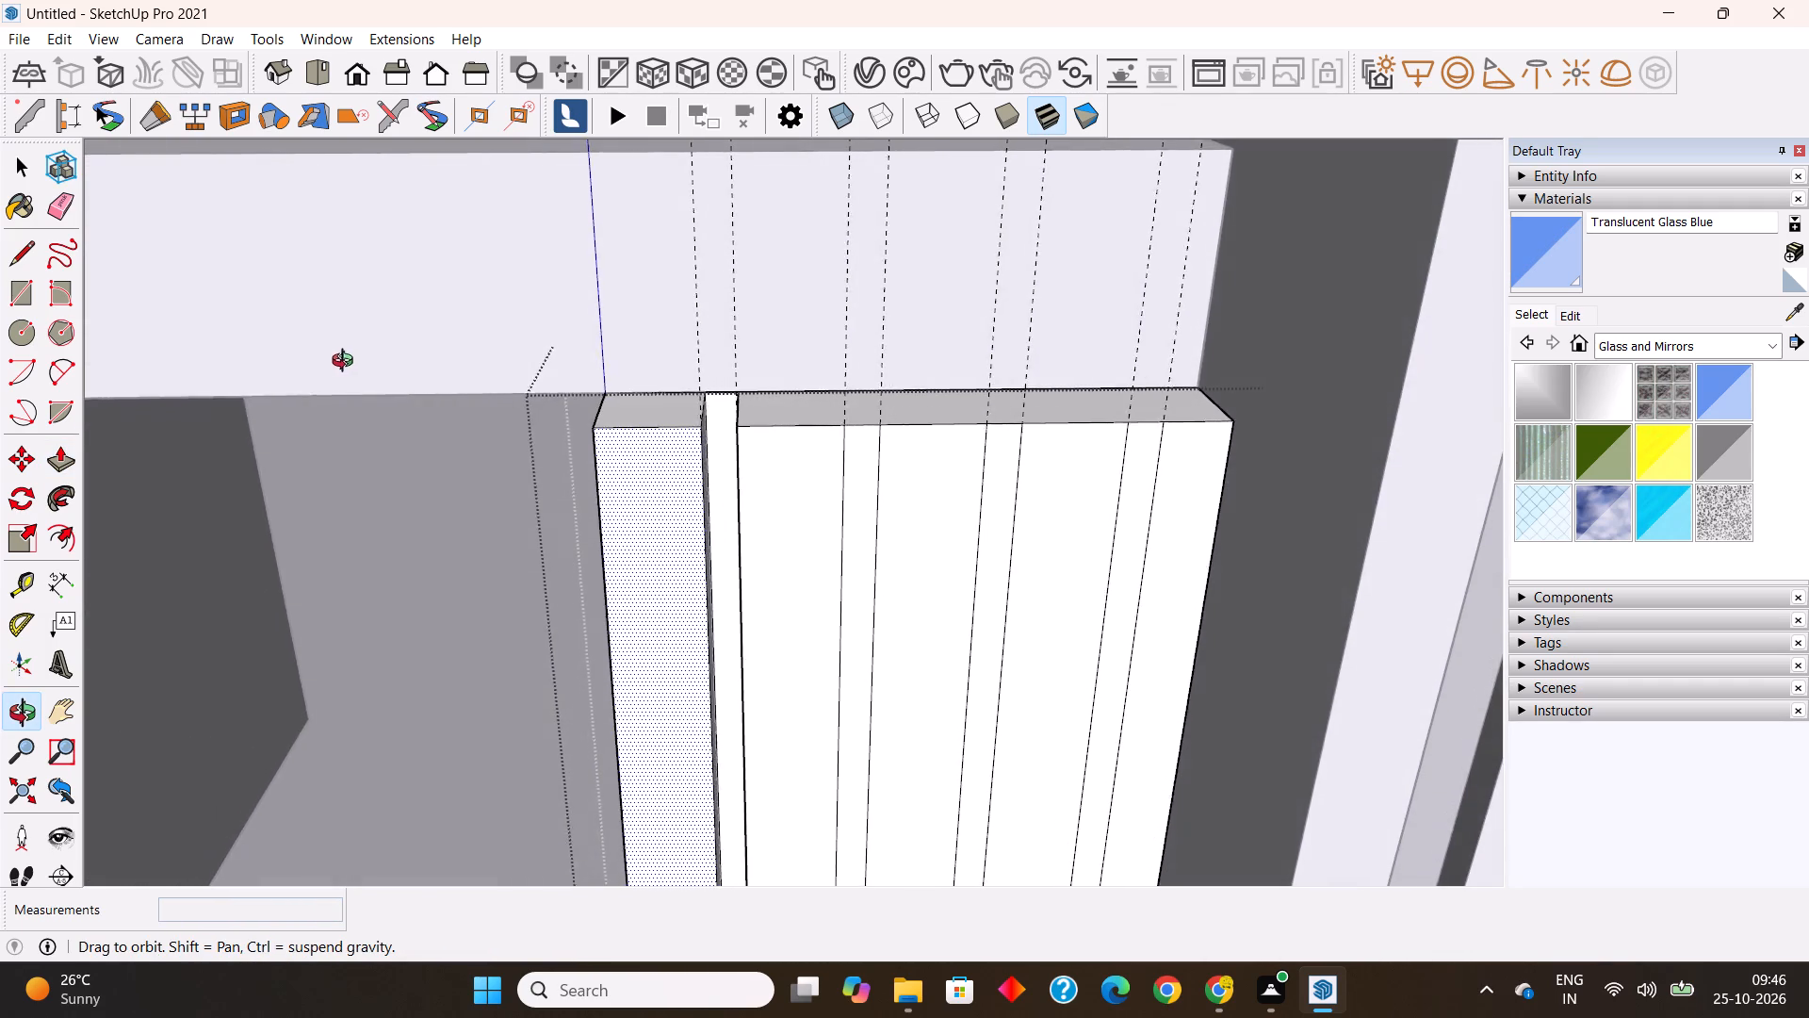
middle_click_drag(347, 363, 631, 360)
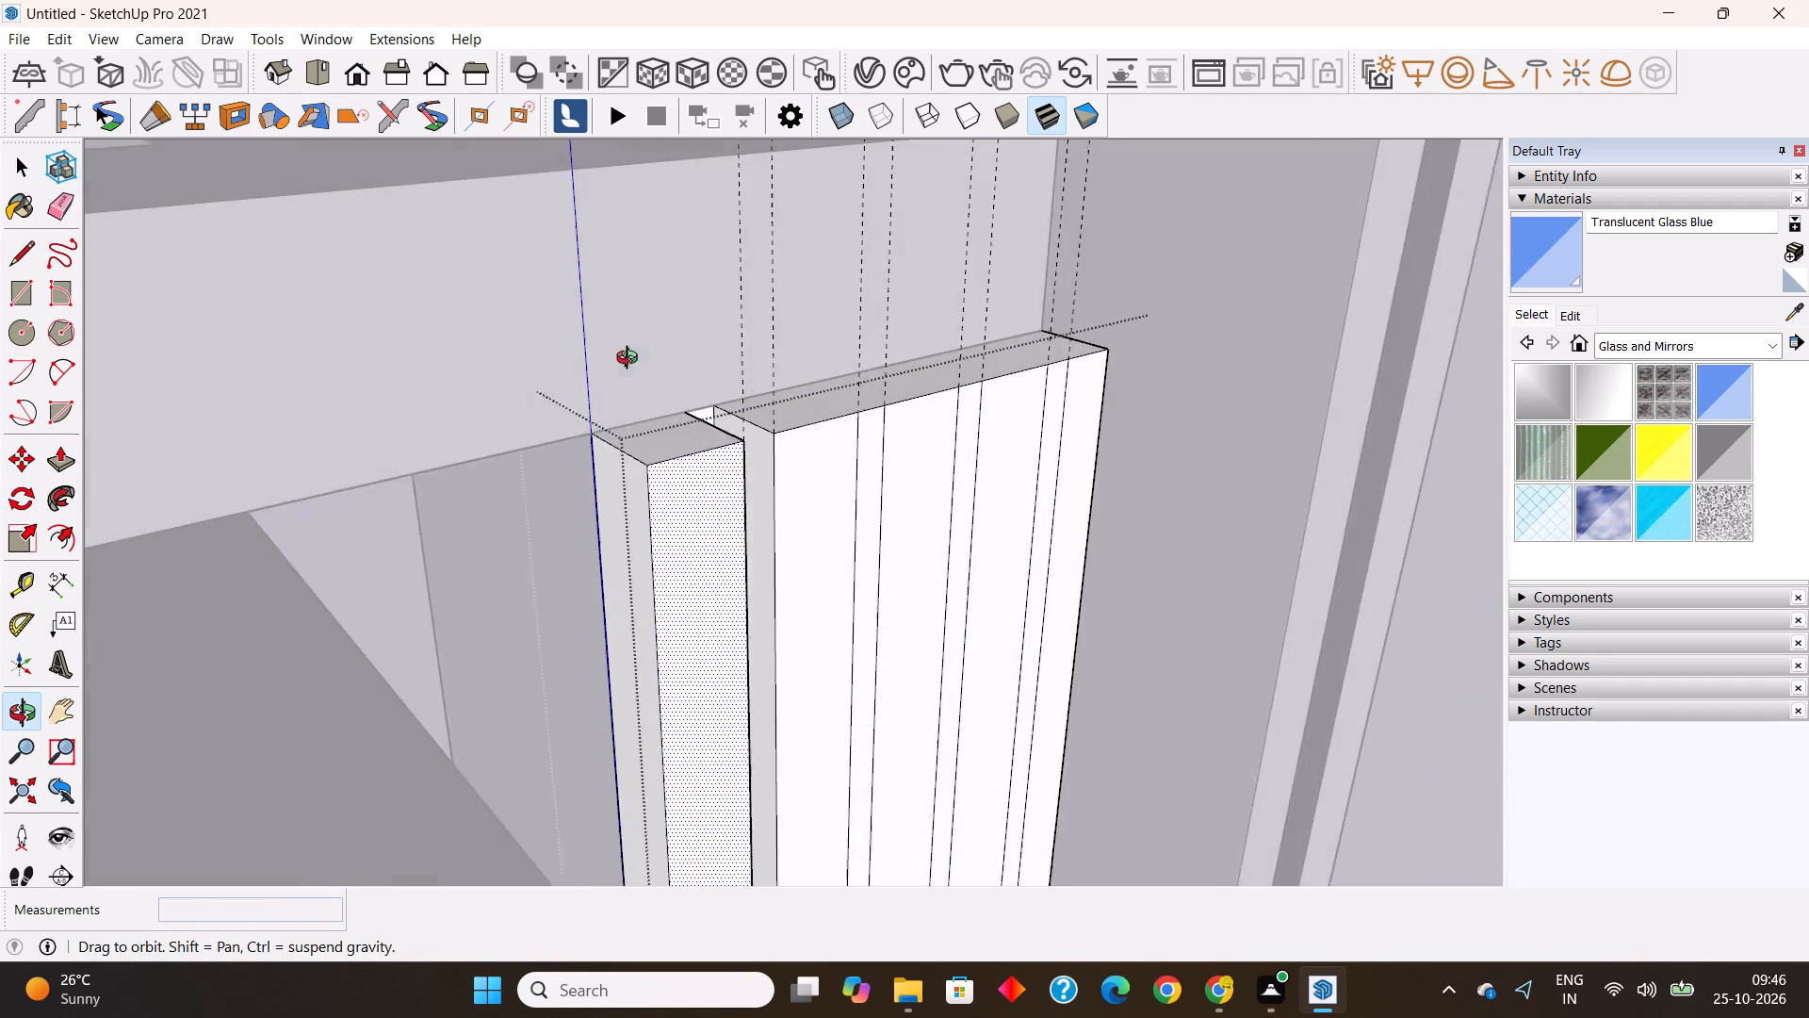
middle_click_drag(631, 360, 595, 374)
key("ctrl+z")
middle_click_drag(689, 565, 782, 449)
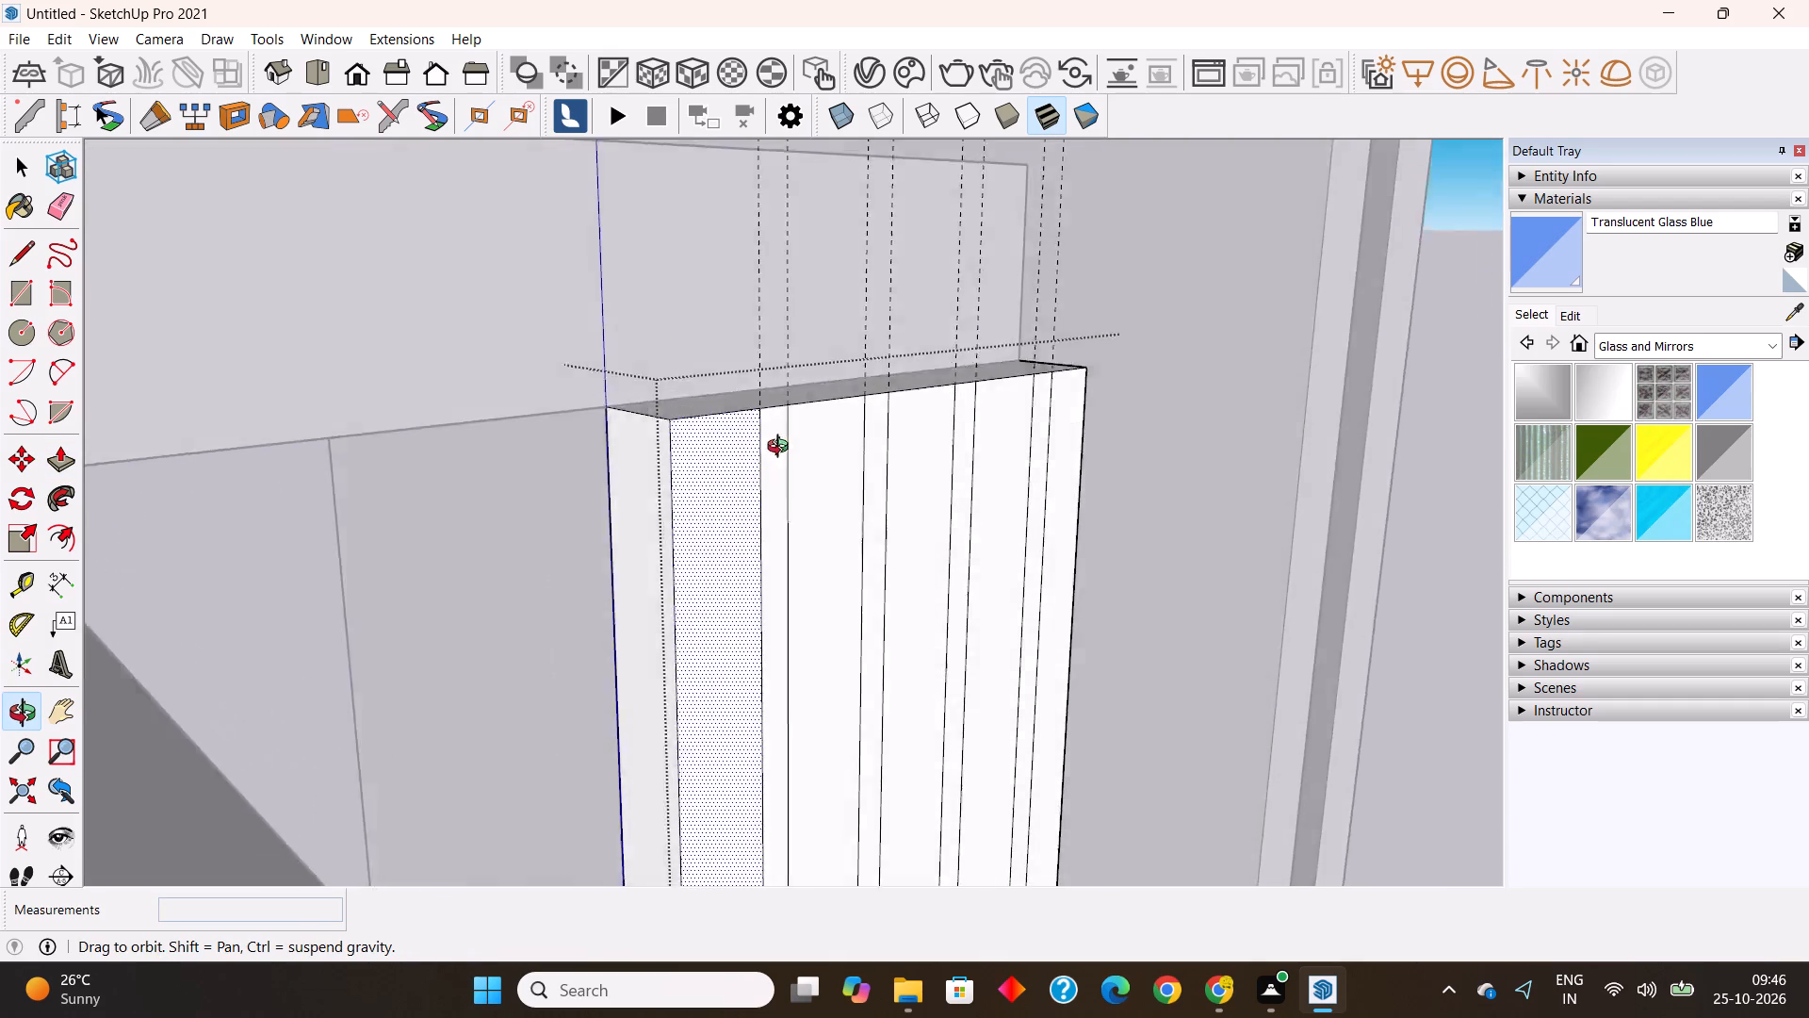
Push the panel's four narrow 2" strips inward 6" to its back face, leaving separate full-height vertical slats.
middle_click_drag(782, 449, 872, 416)
left_click(799, 489)
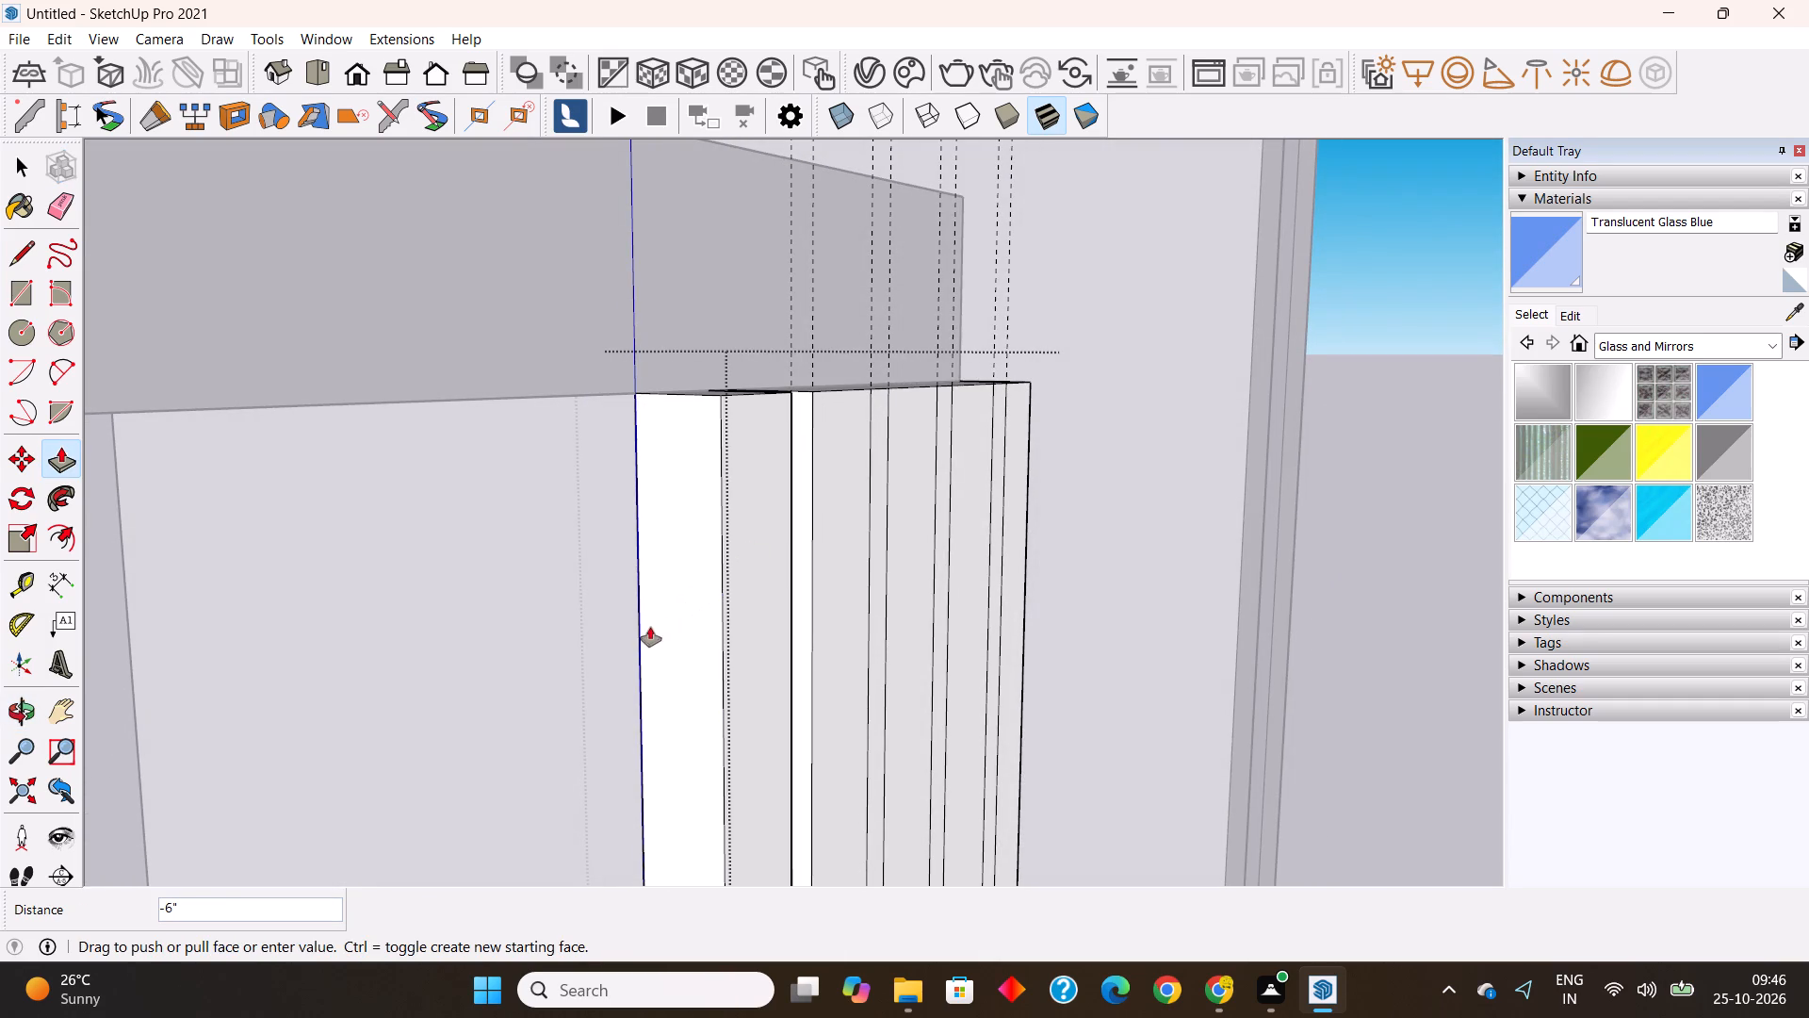
left_click(638, 635)
middle_click_drag(646, 635, 1326, 595)
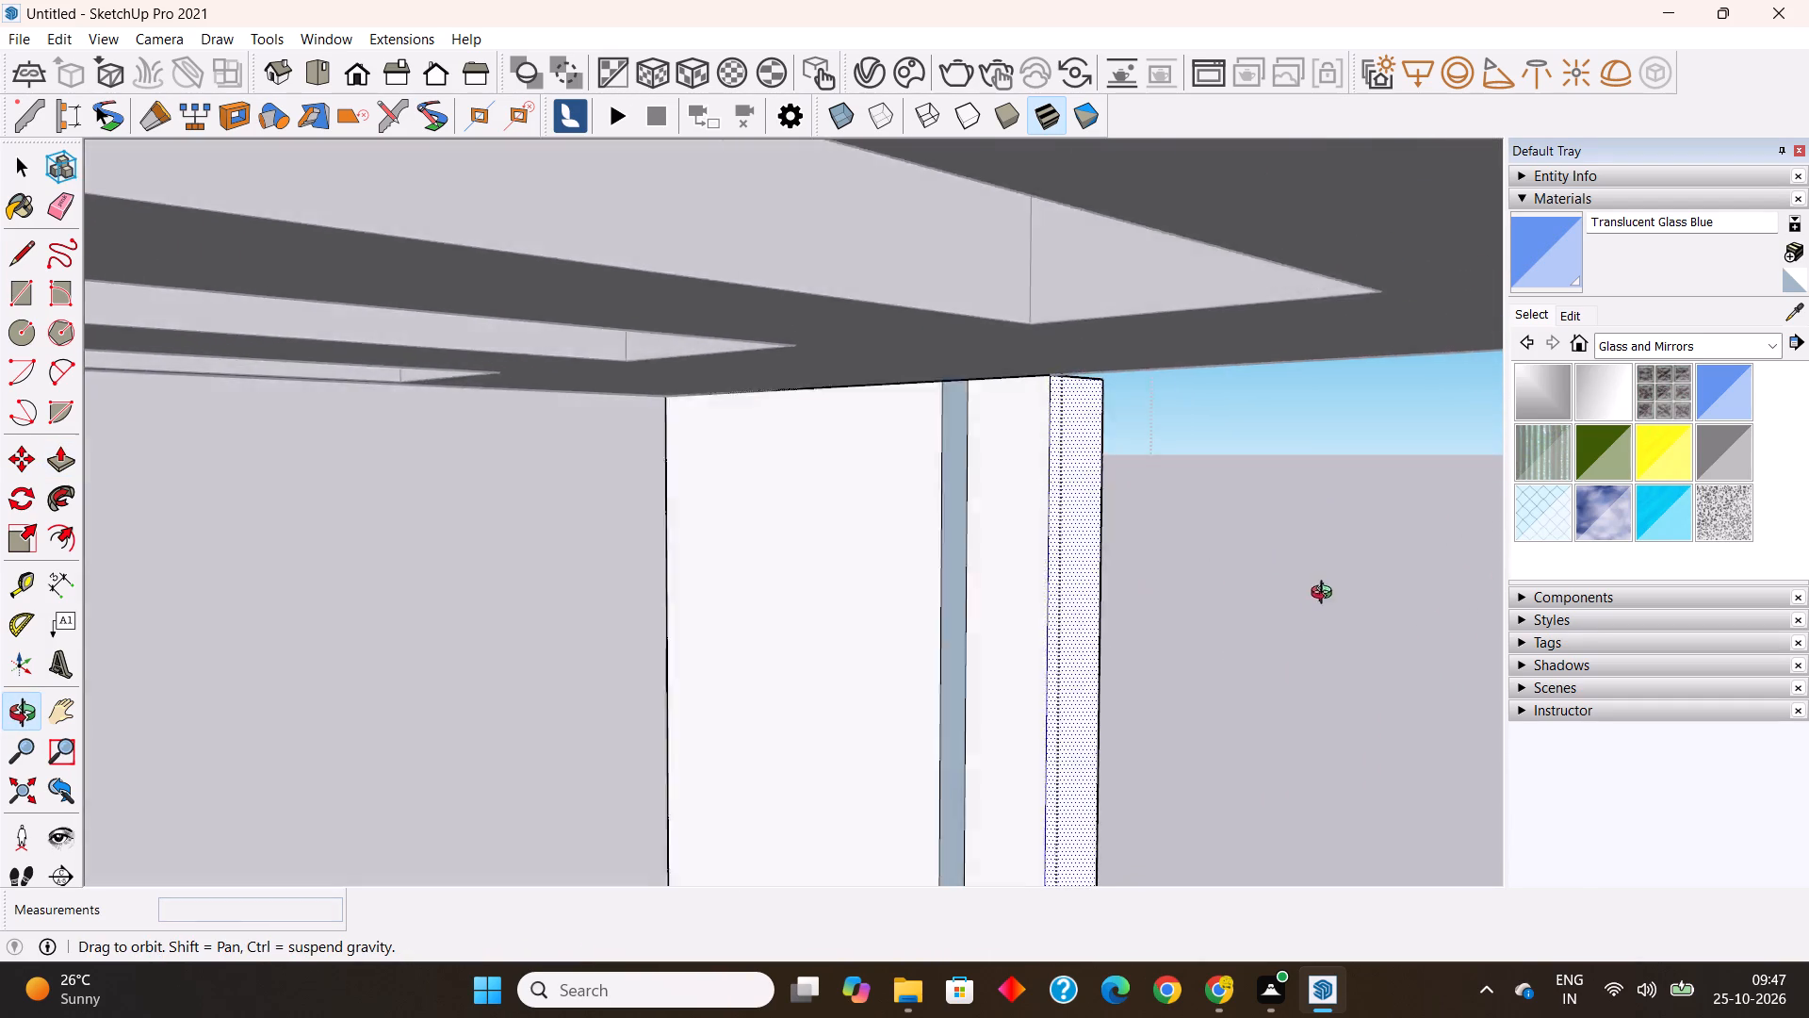
middle_click_drag(1326, 595, 549, 700)
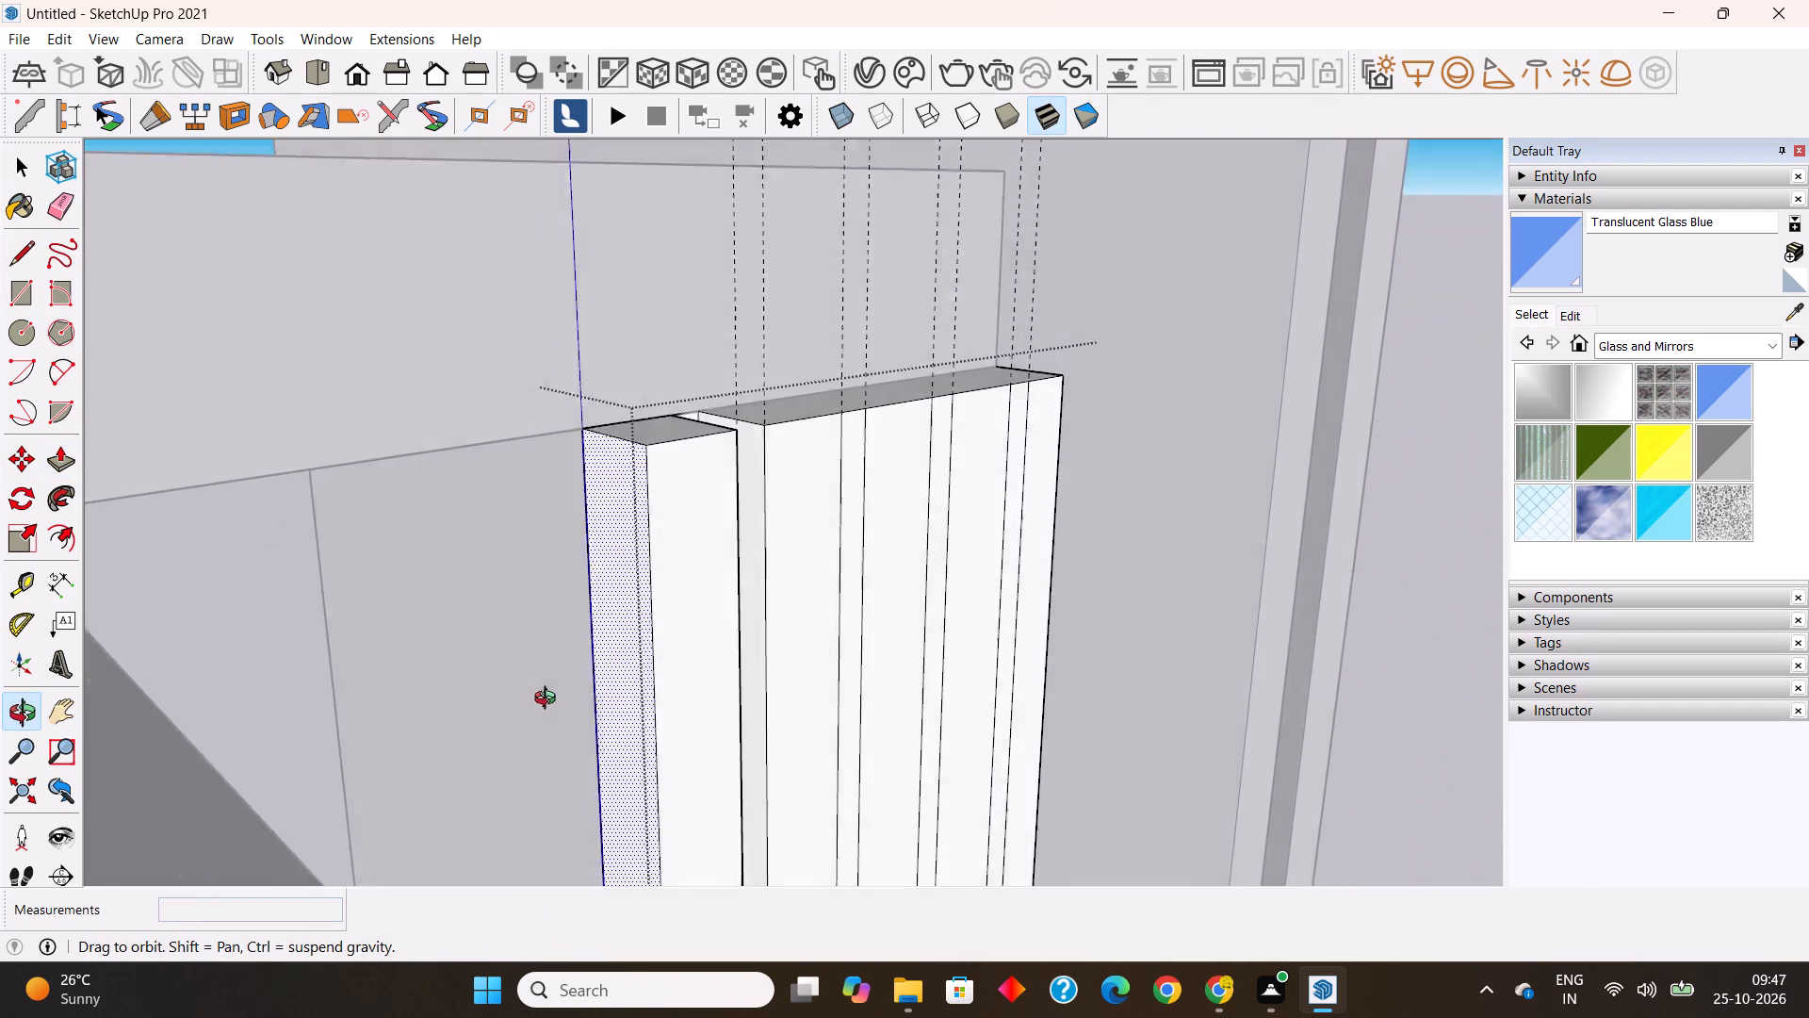
middle_click_drag(549, 700, 526, 714)
double_click(843, 498)
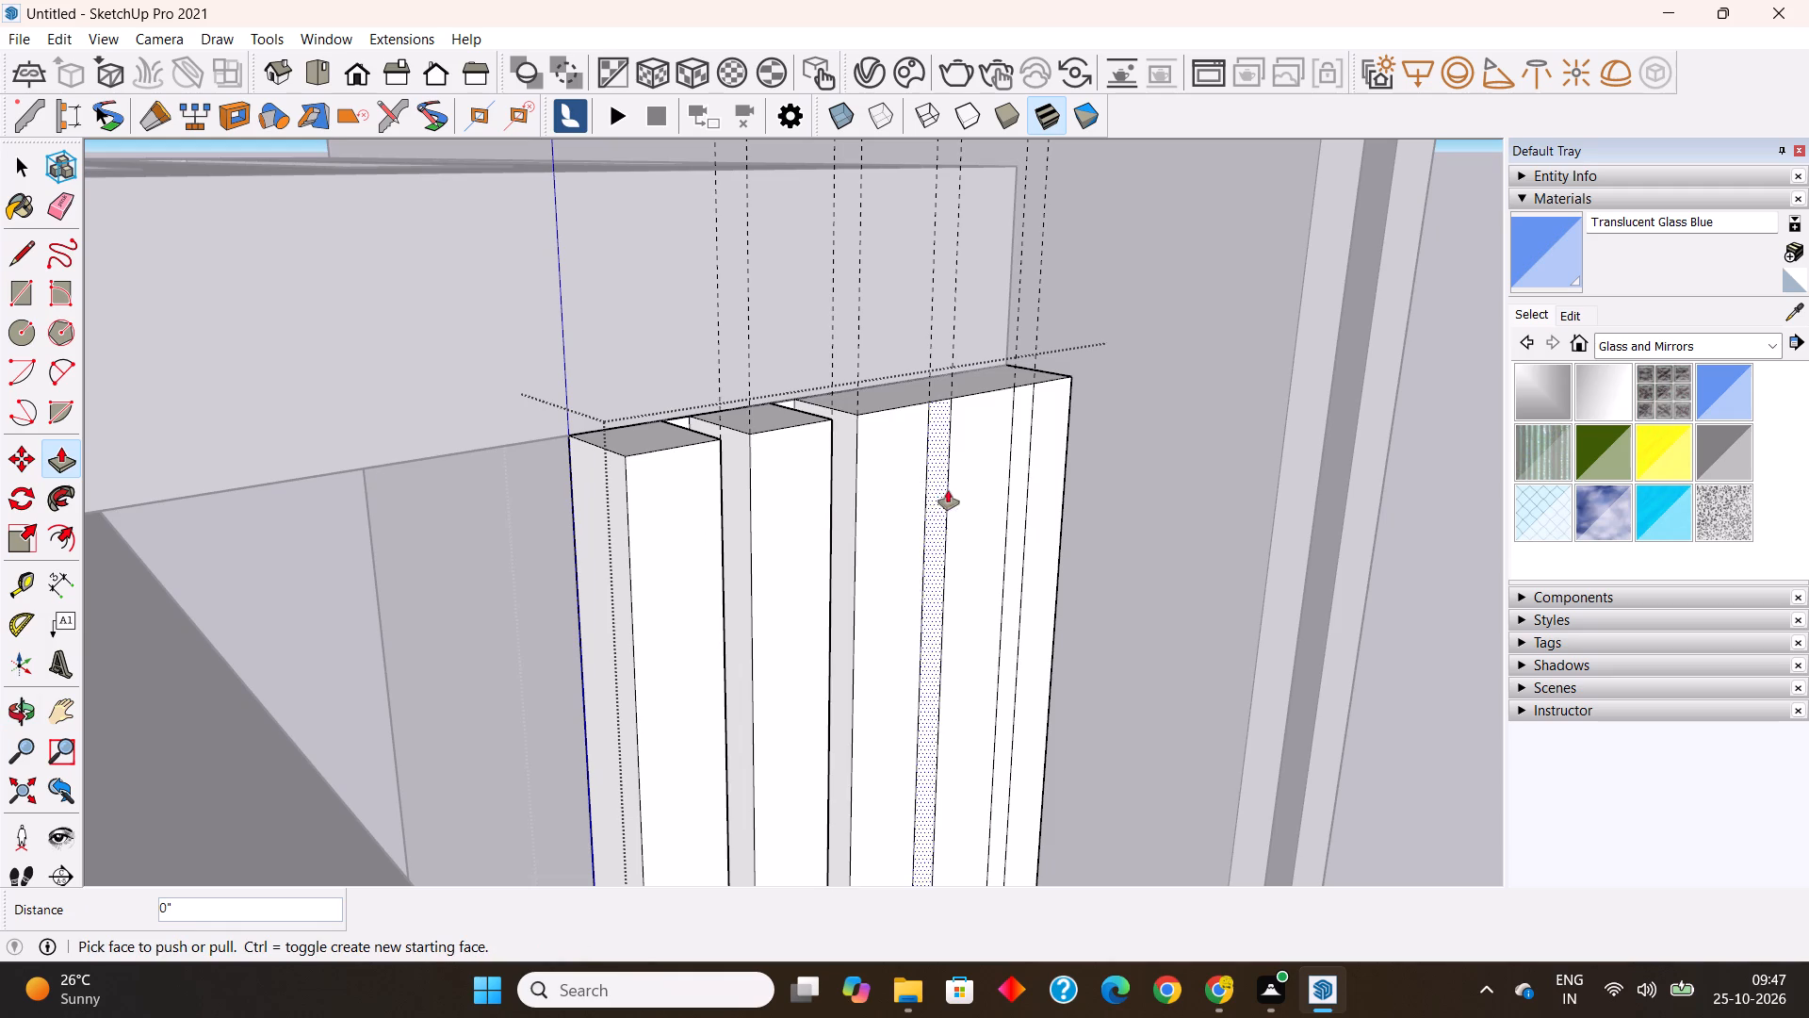
double_click(941, 485)
double_click(1018, 479)
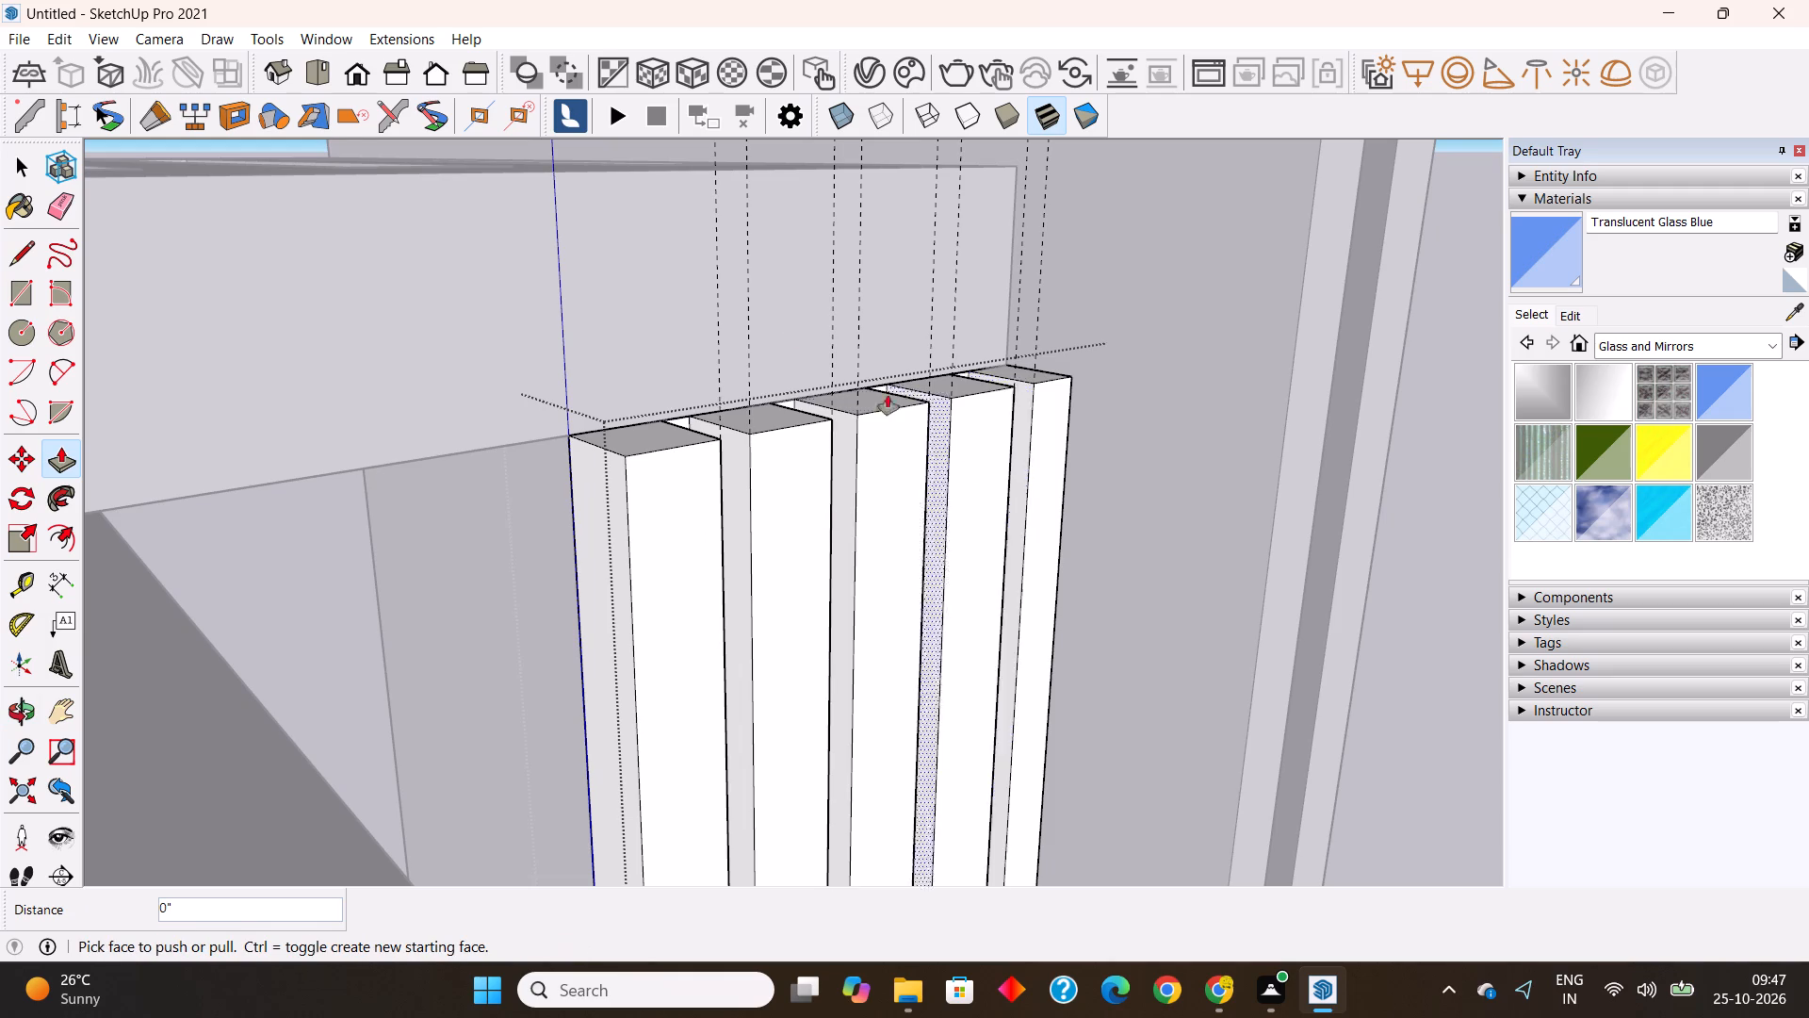
Delete all the vertical guide lines running through the slatted panel and leave the panel's group editing.
scroll(797, 322, "down", 20)
scroll(797, 322, "down", 5)
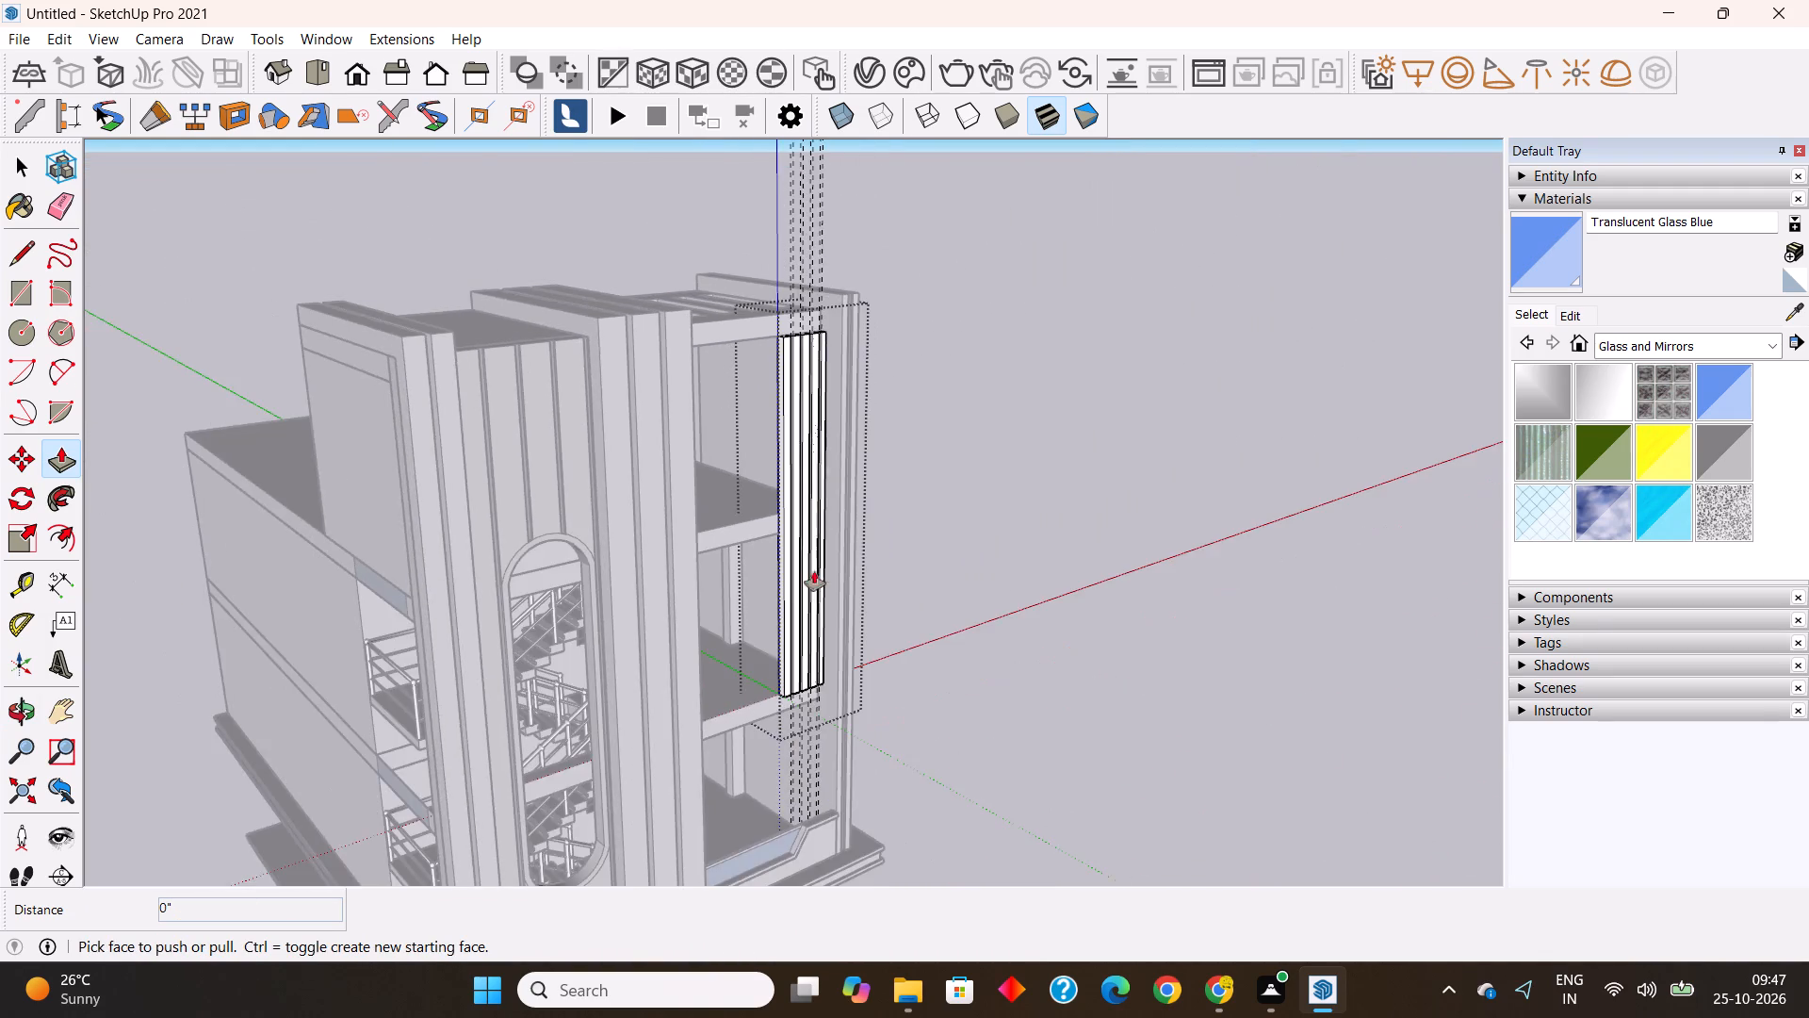
scroll(810, 588, "up", 5)
scroll(817, 621, "down", 9)
key("space")
scroll(780, 280, "up", 3)
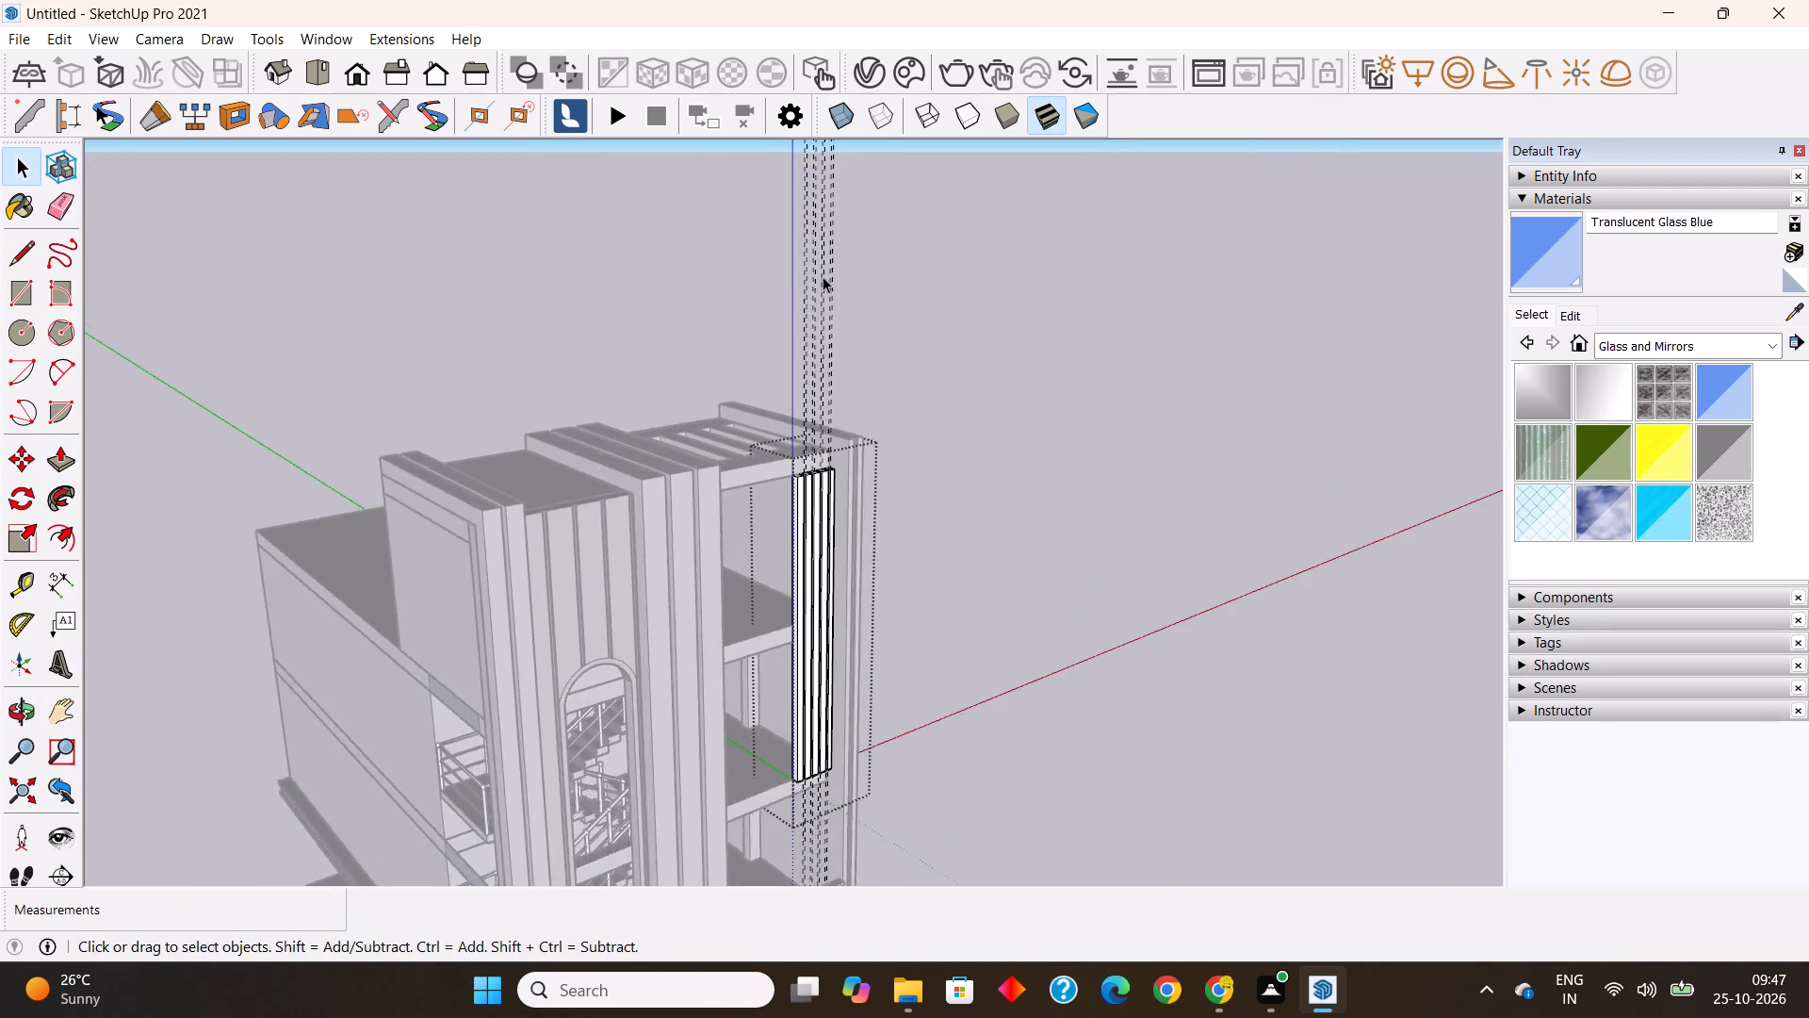
scroll(823, 276, "up", 3)
left_click_drag(853, 218, 698, 287)
key("Delete")
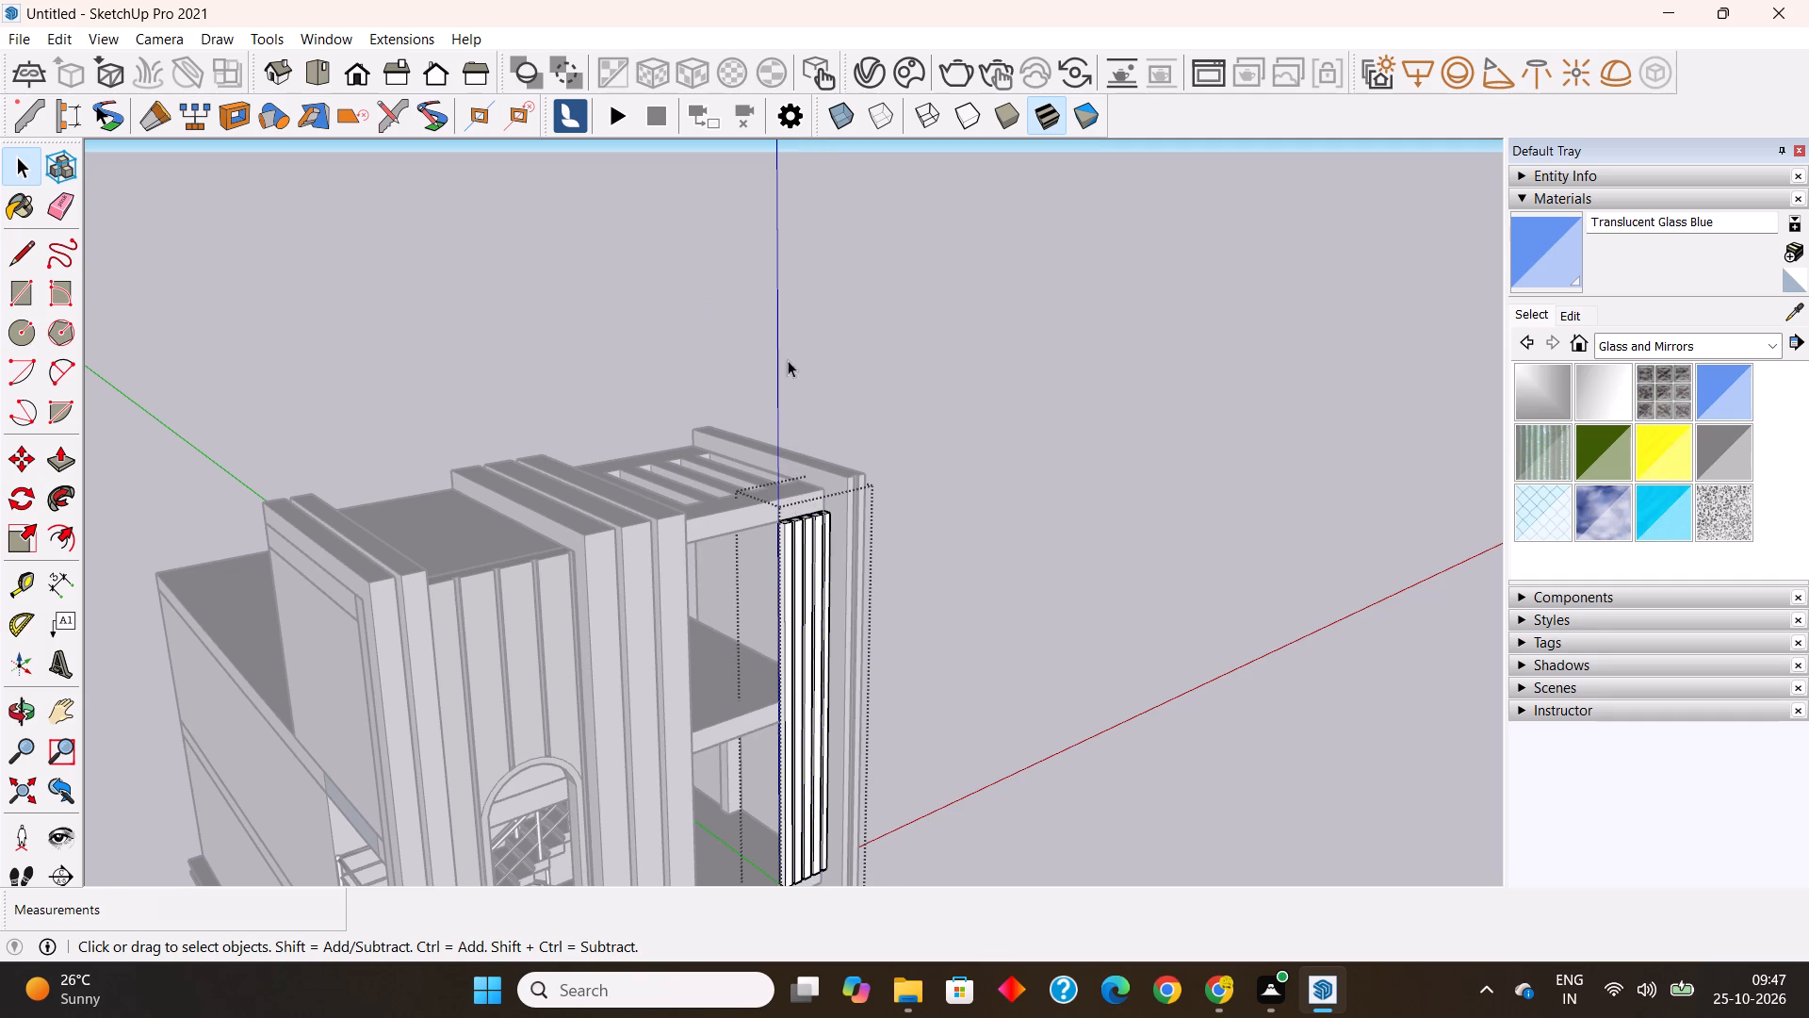
left_click(941, 375)
Examine the slatted panel from above and from the front, including how it meets the roof slab, floor slabs and end wall.
scroll(751, 224, "down", 7)
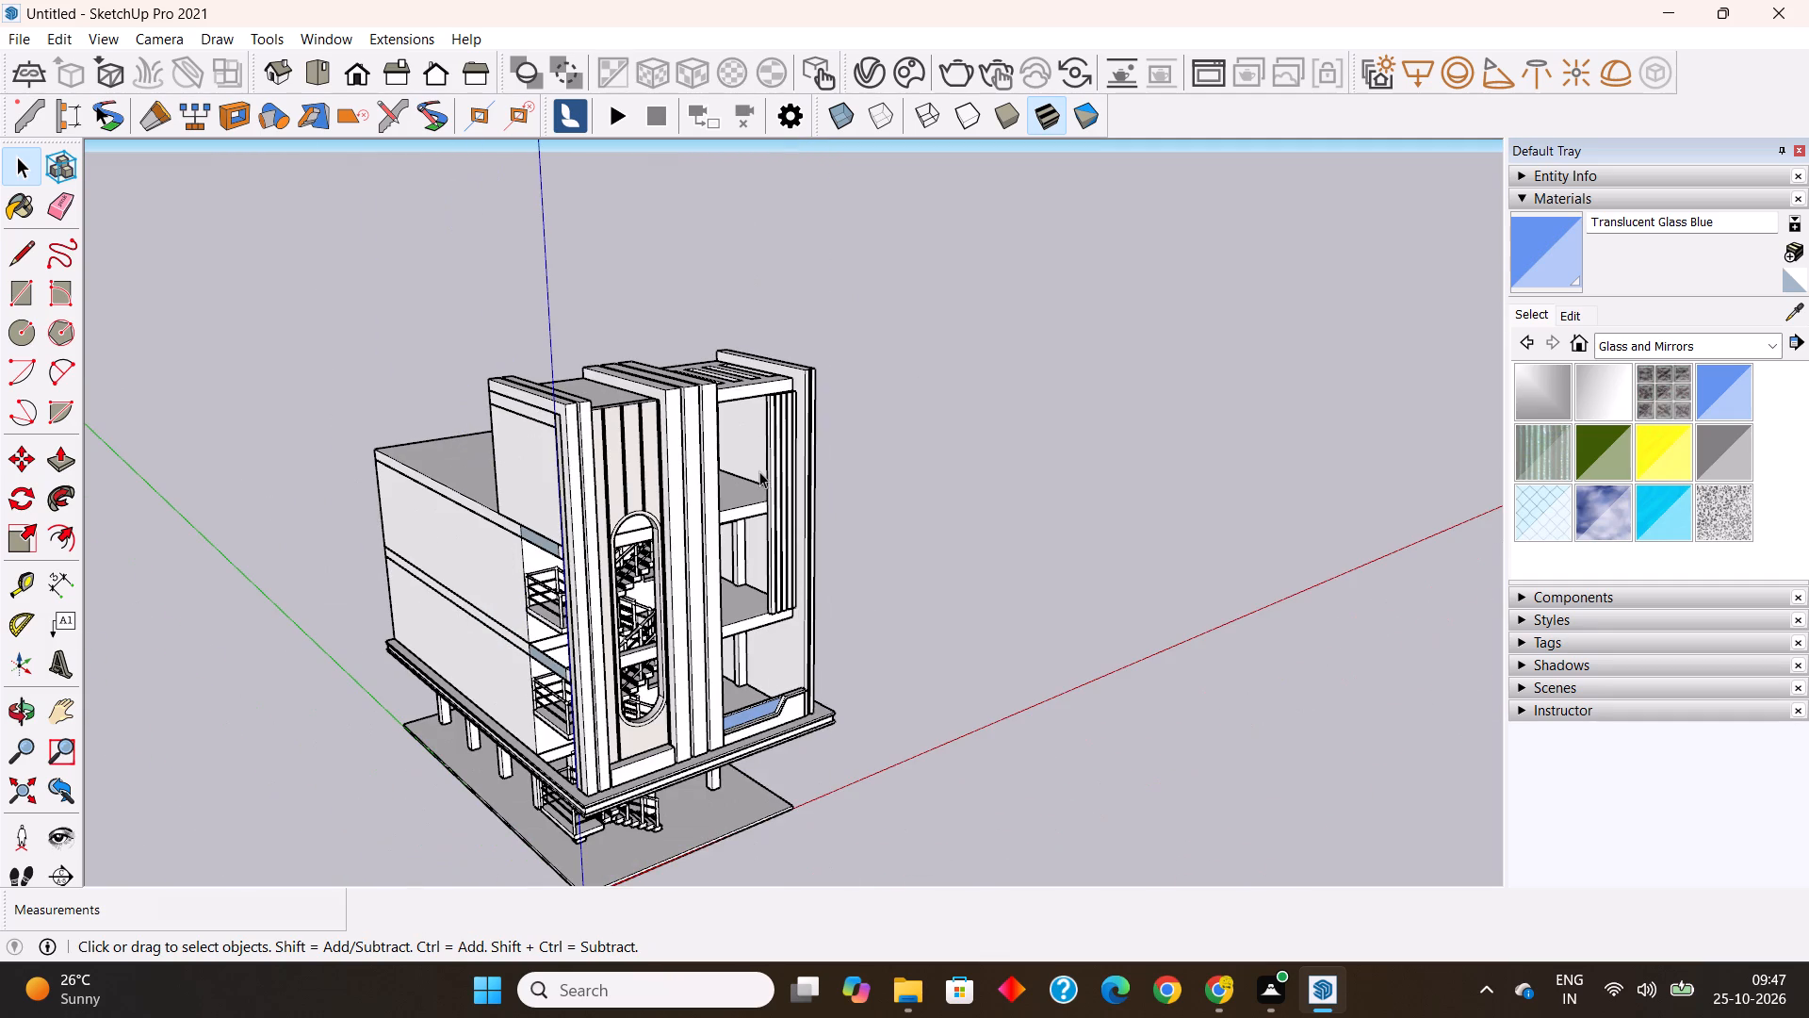
scroll(740, 353, "up", 4)
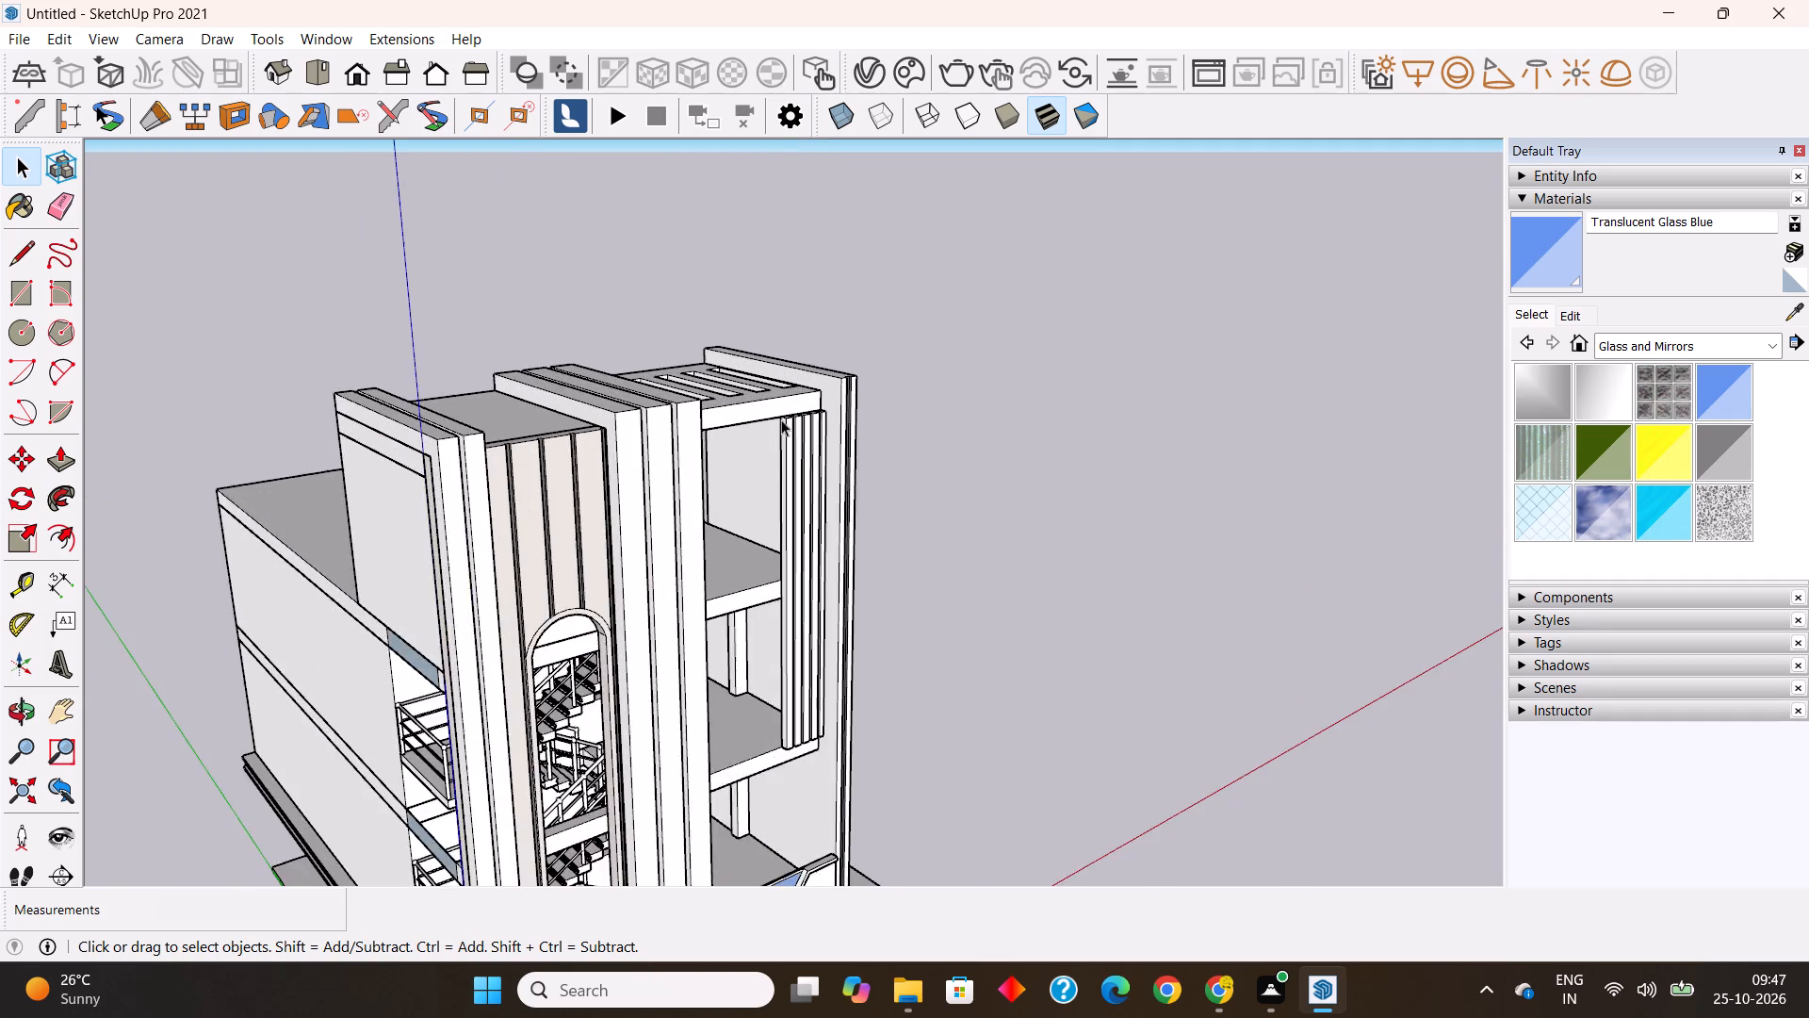
scroll(781, 419, "up", 5)
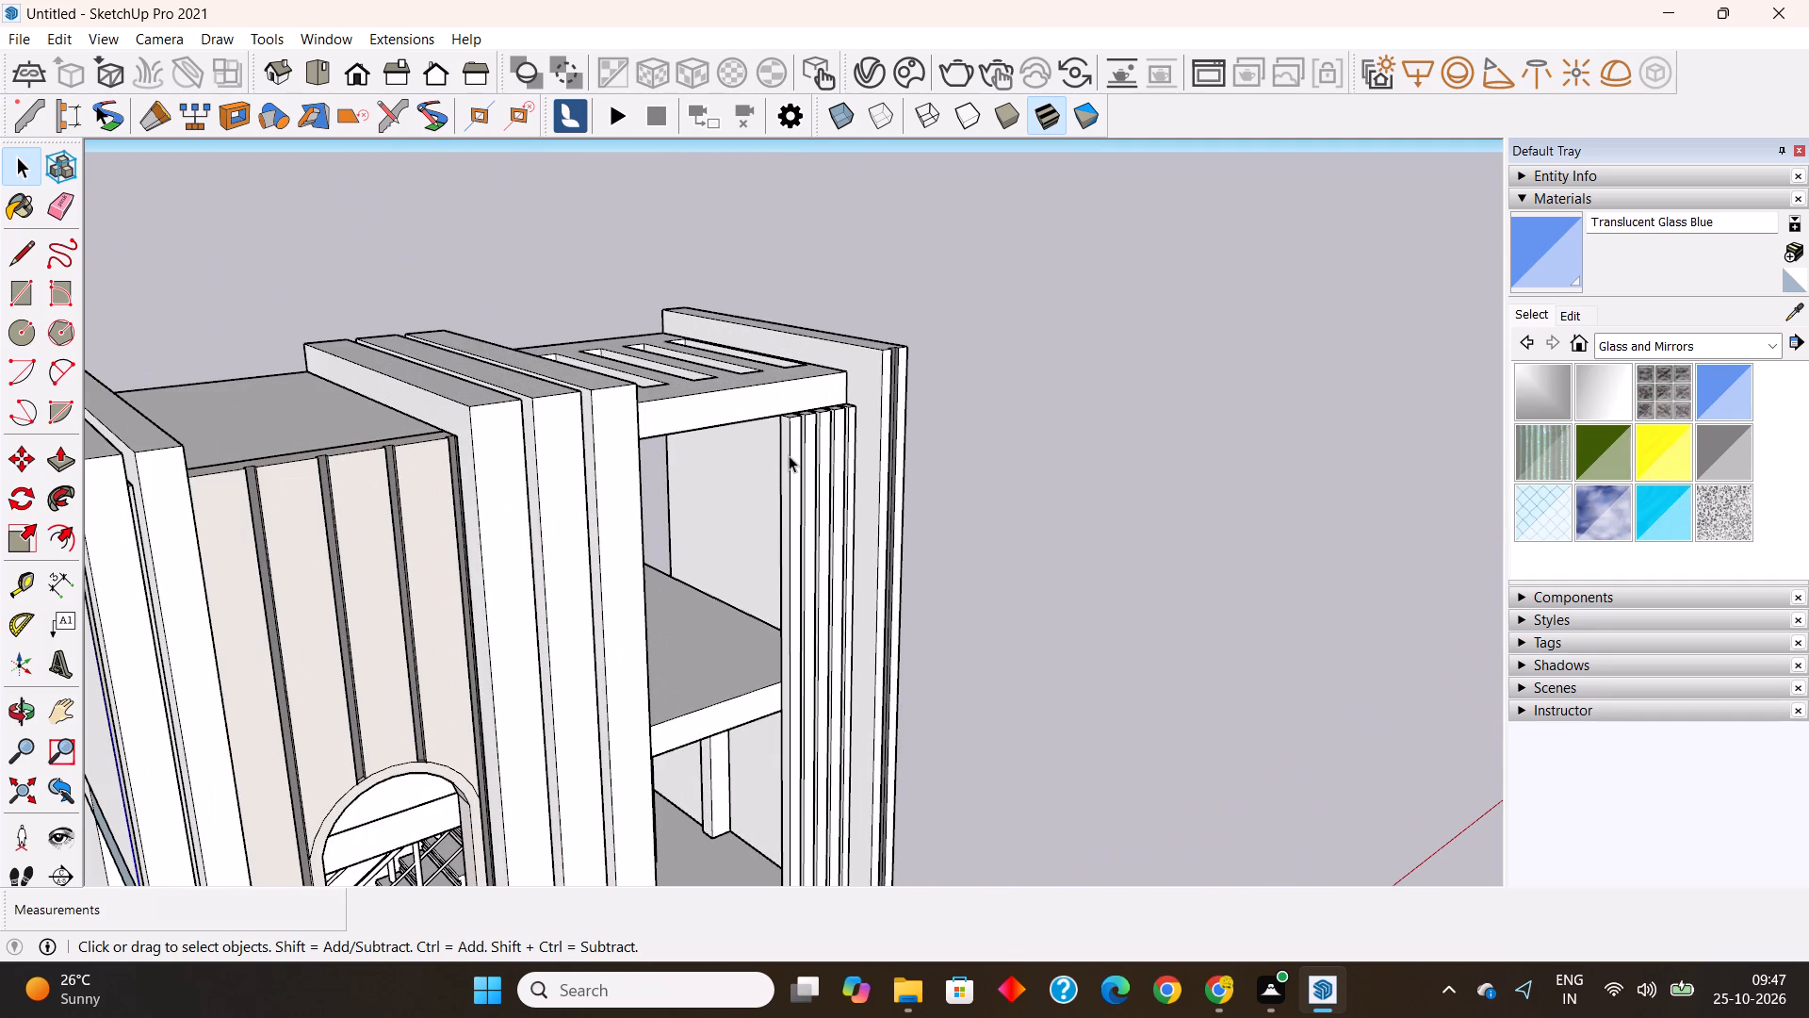
middle_click_drag(798, 468, 999, 604)
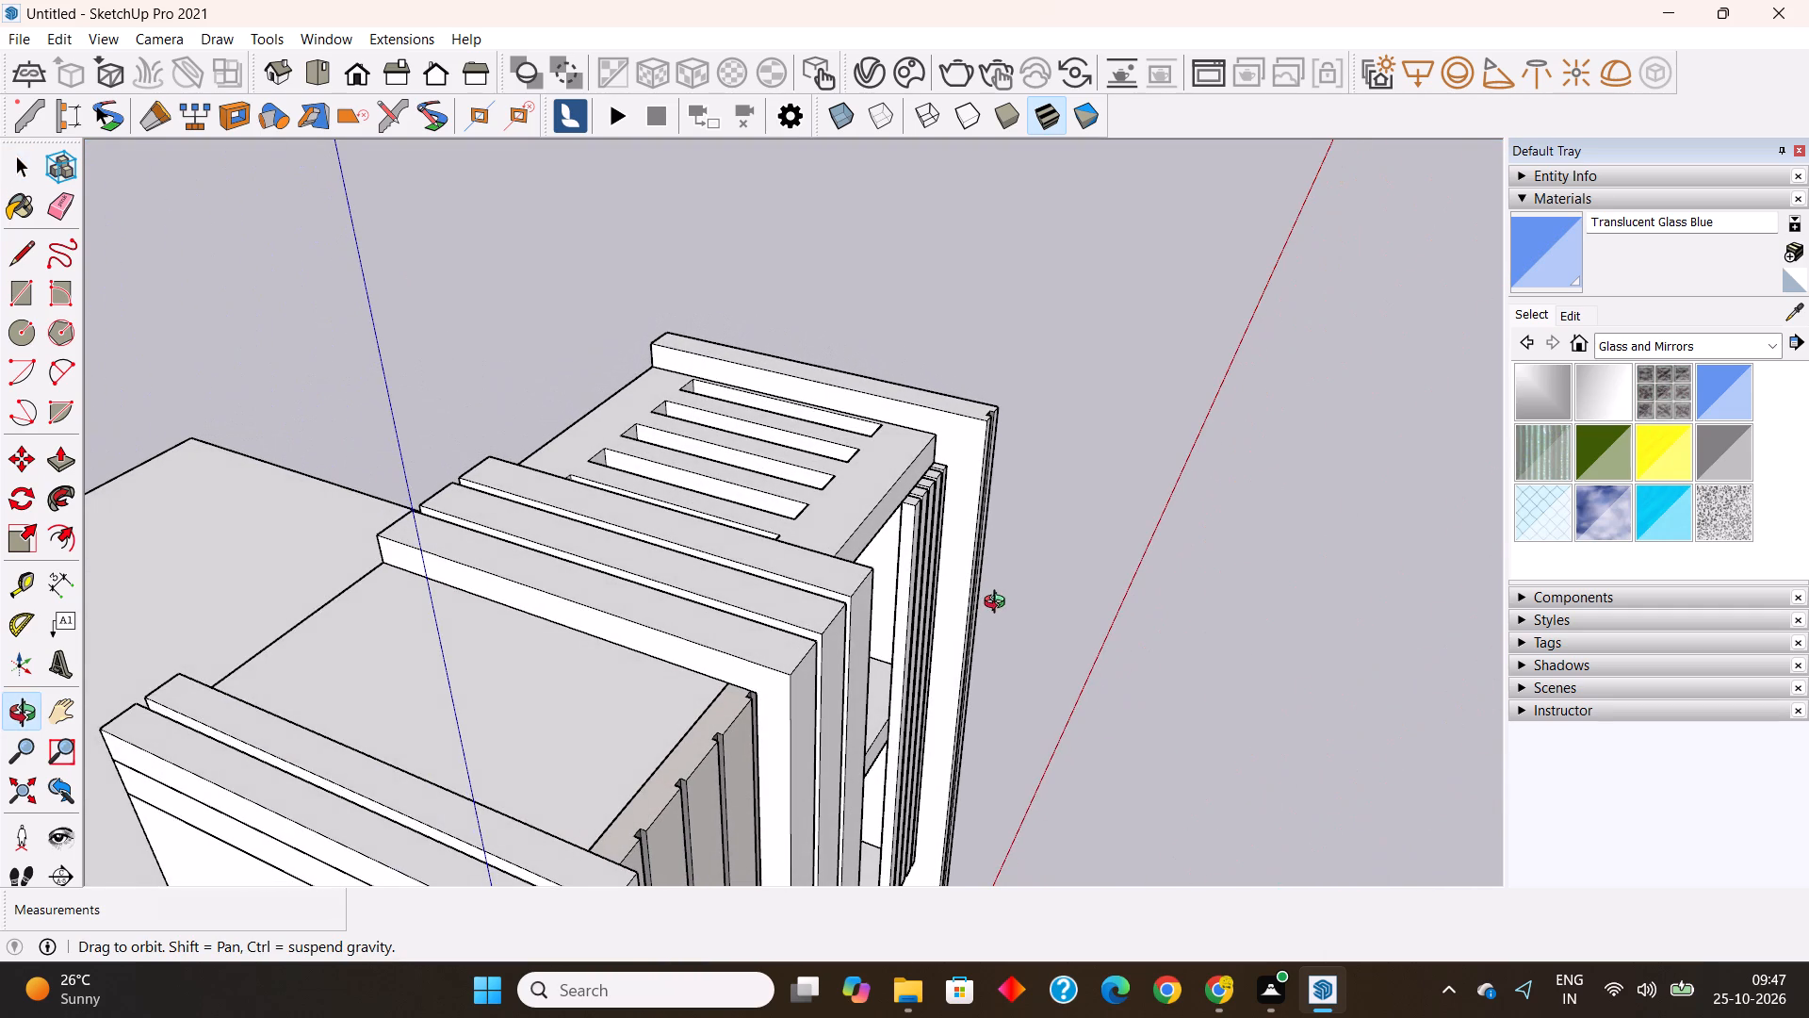
middle_click_drag(999, 604, 998, 604)
scroll(905, 674, "up", 14)
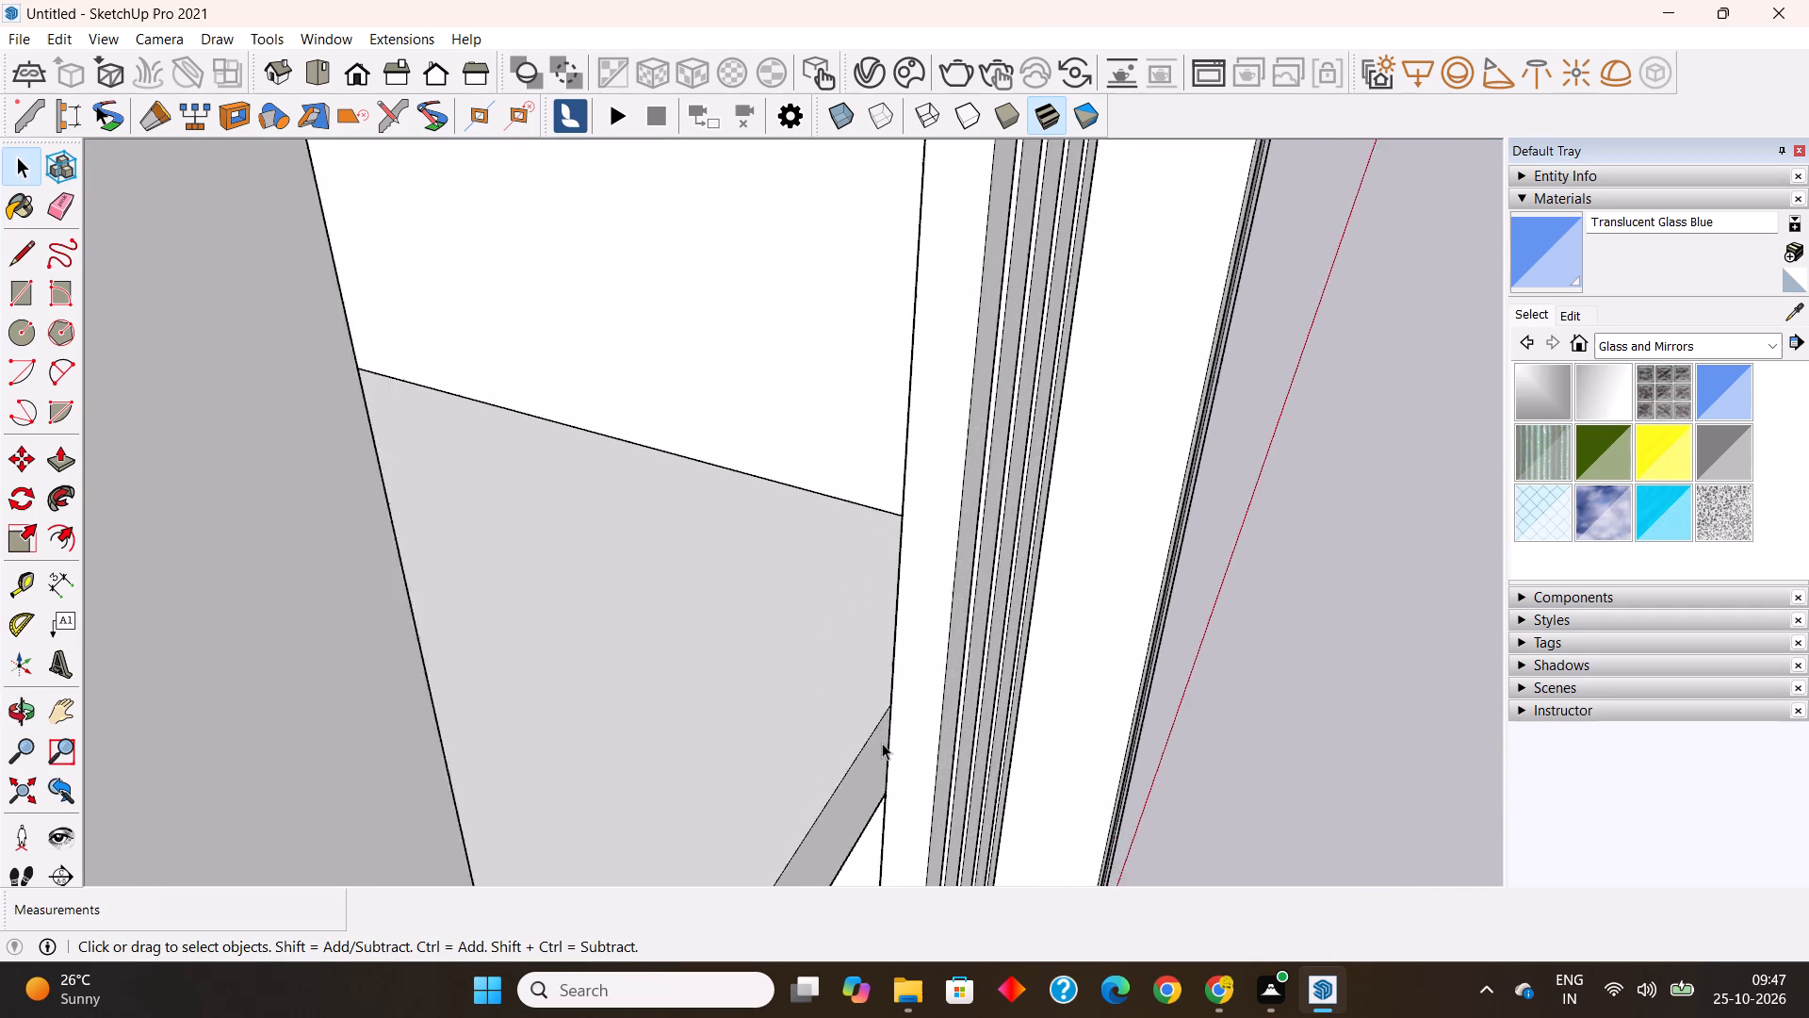
scroll(882, 743, "up", 1)
middle_click_drag(900, 738, 863, 771)
scroll(714, 693, "down", 15)
middle_click_drag(660, 766, 377, 681)
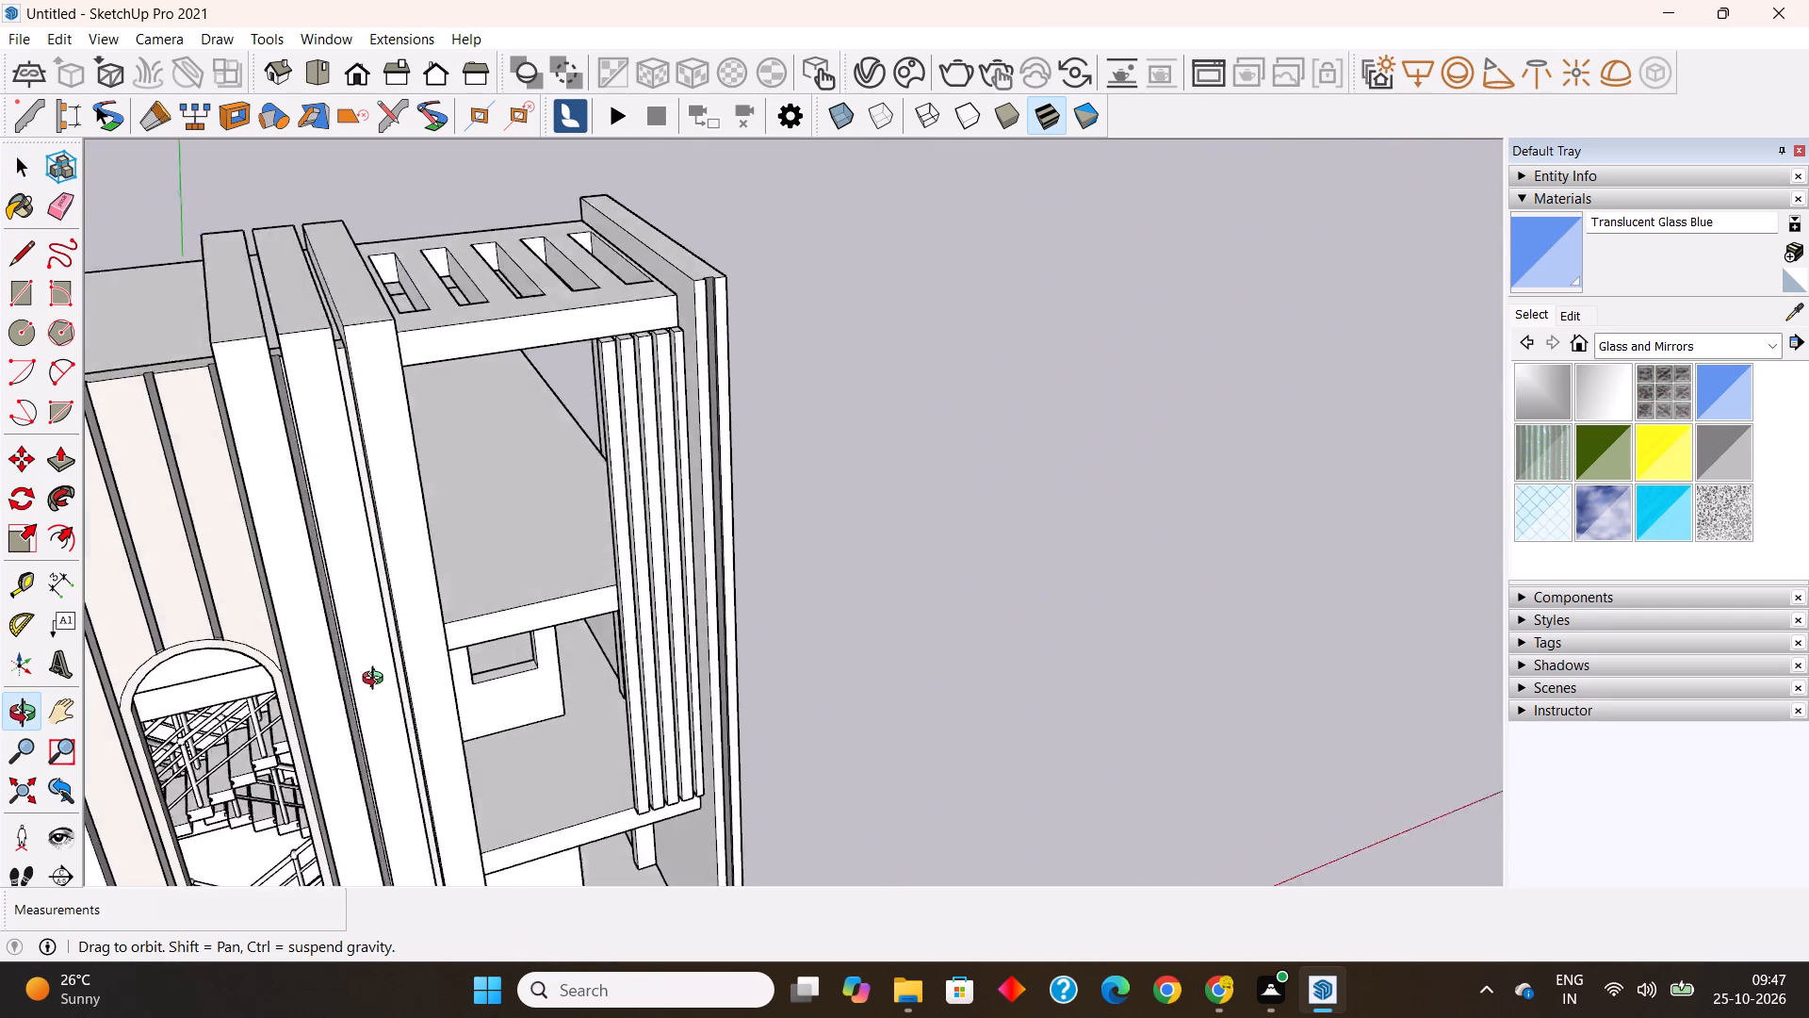
middle_click_drag(377, 681, 358, 616)
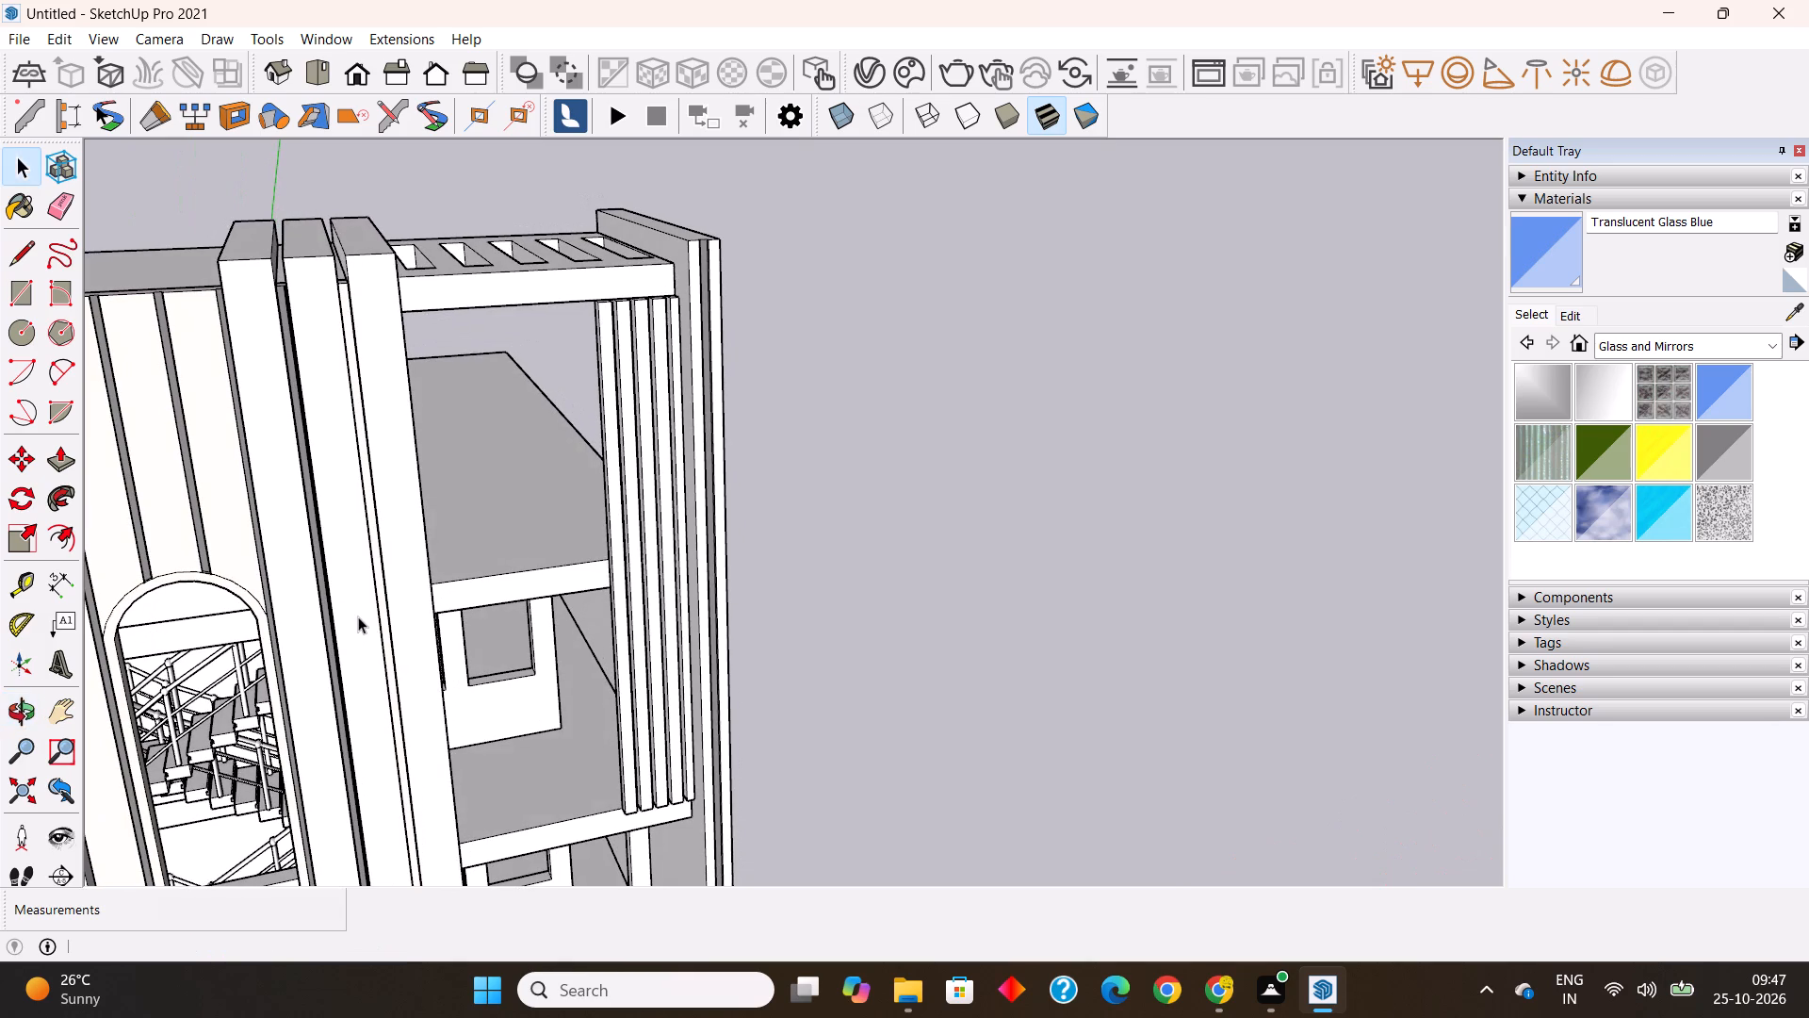
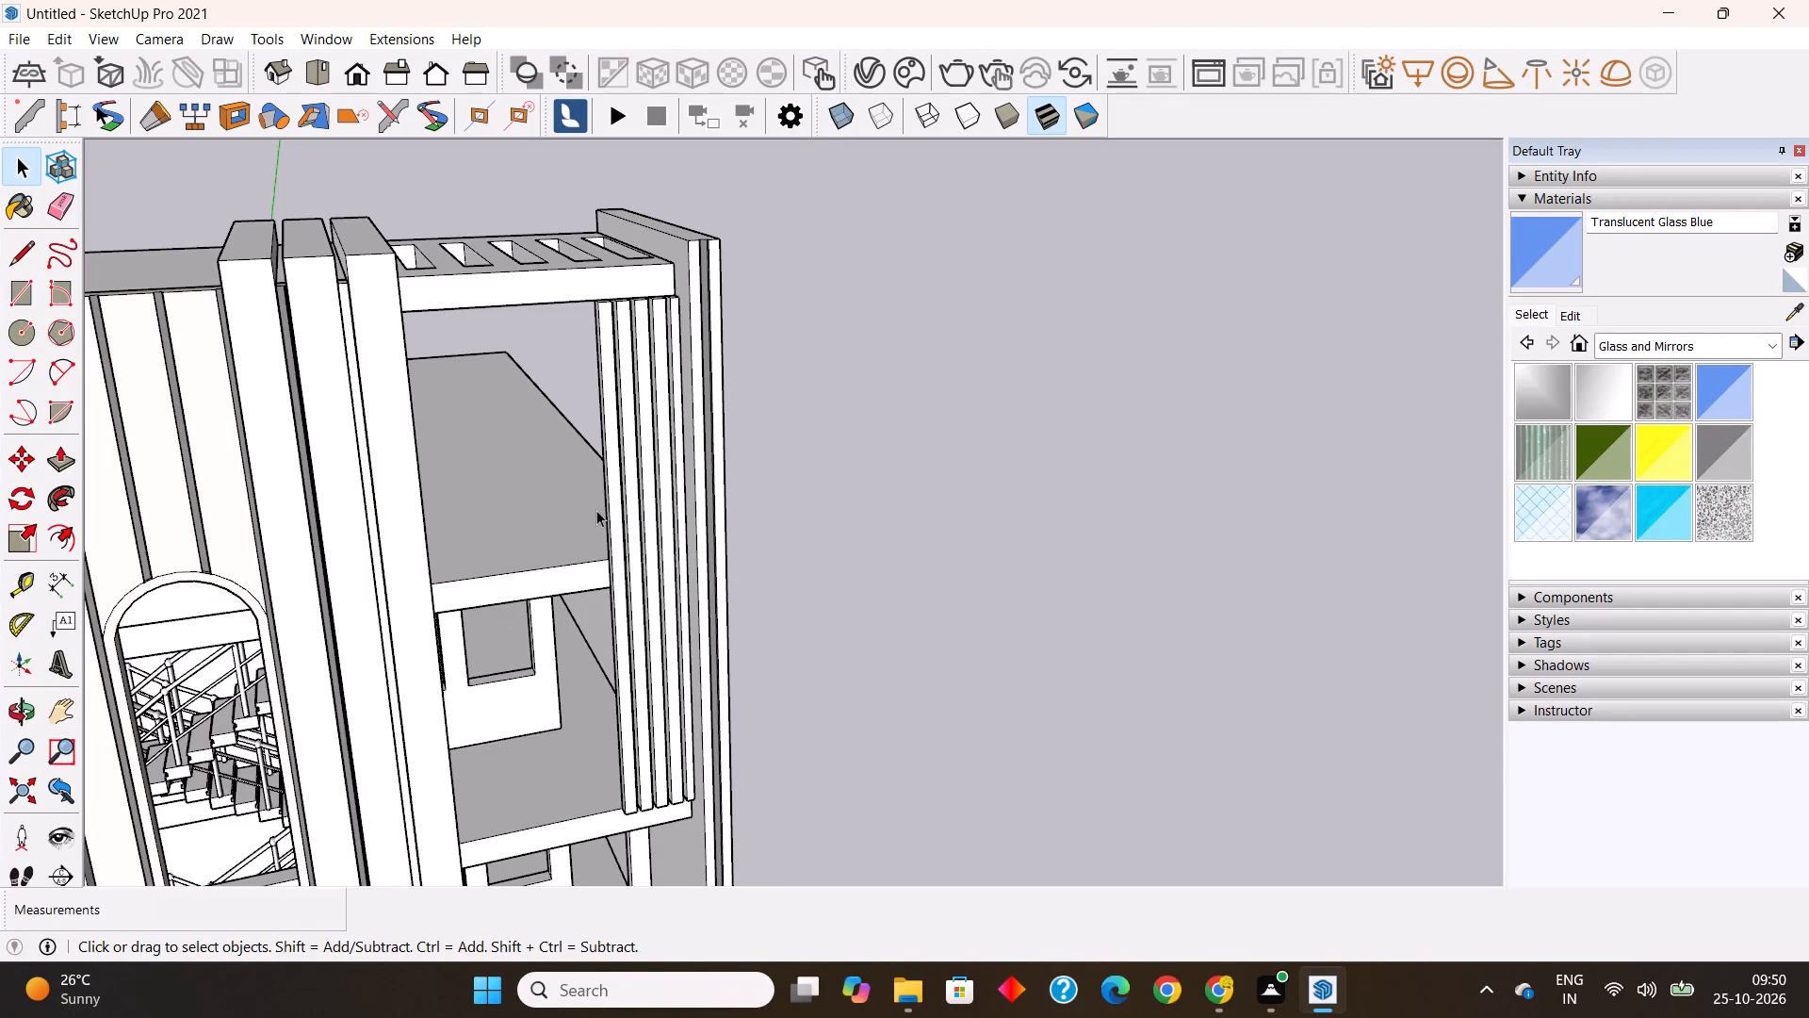
Examine the slatted panel from below, the front and above, checking its lower ends against the floor slab and end wall.
middle_click_drag(568, 515, 711, 432, "shift")
scroll(680, 438, "down", 3)
middle_click_drag(751, 525, 921, 356)
scroll(881, 476, "up", 3)
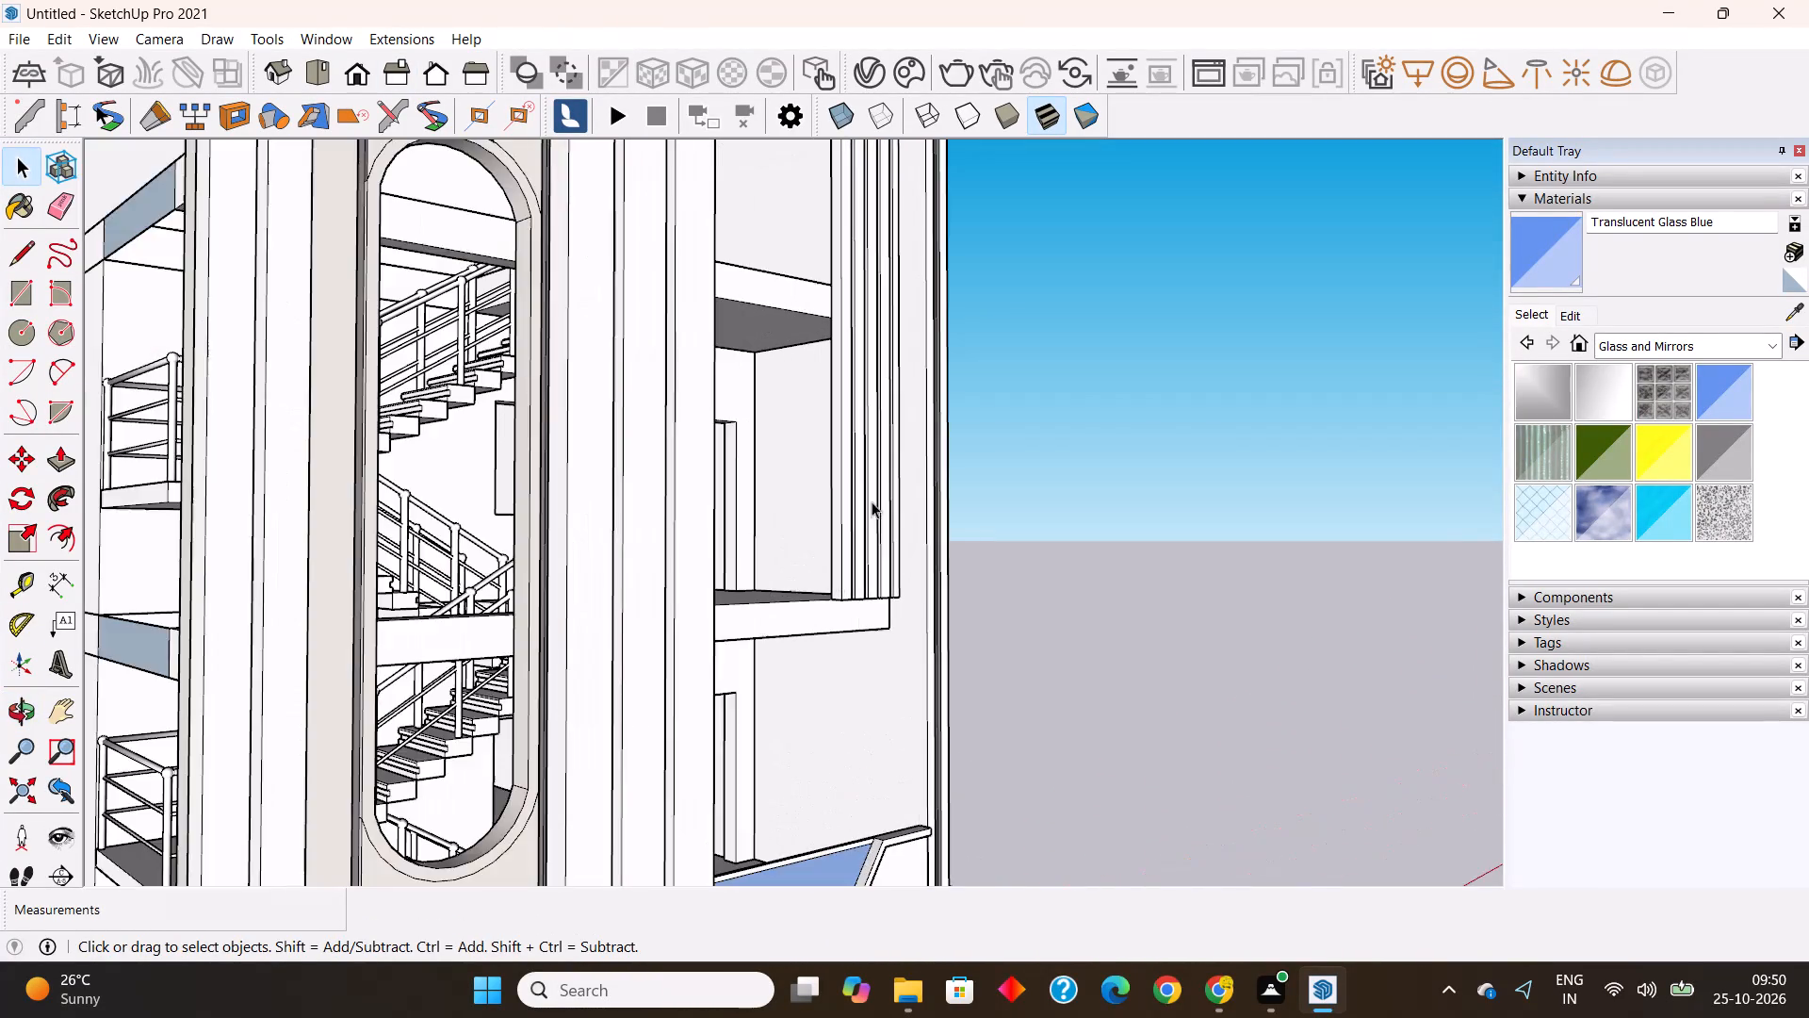
scroll(872, 501, "up", 4)
scroll(805, 581, "up", 2)
middle_click_drag(892, 626, 1025, 587)
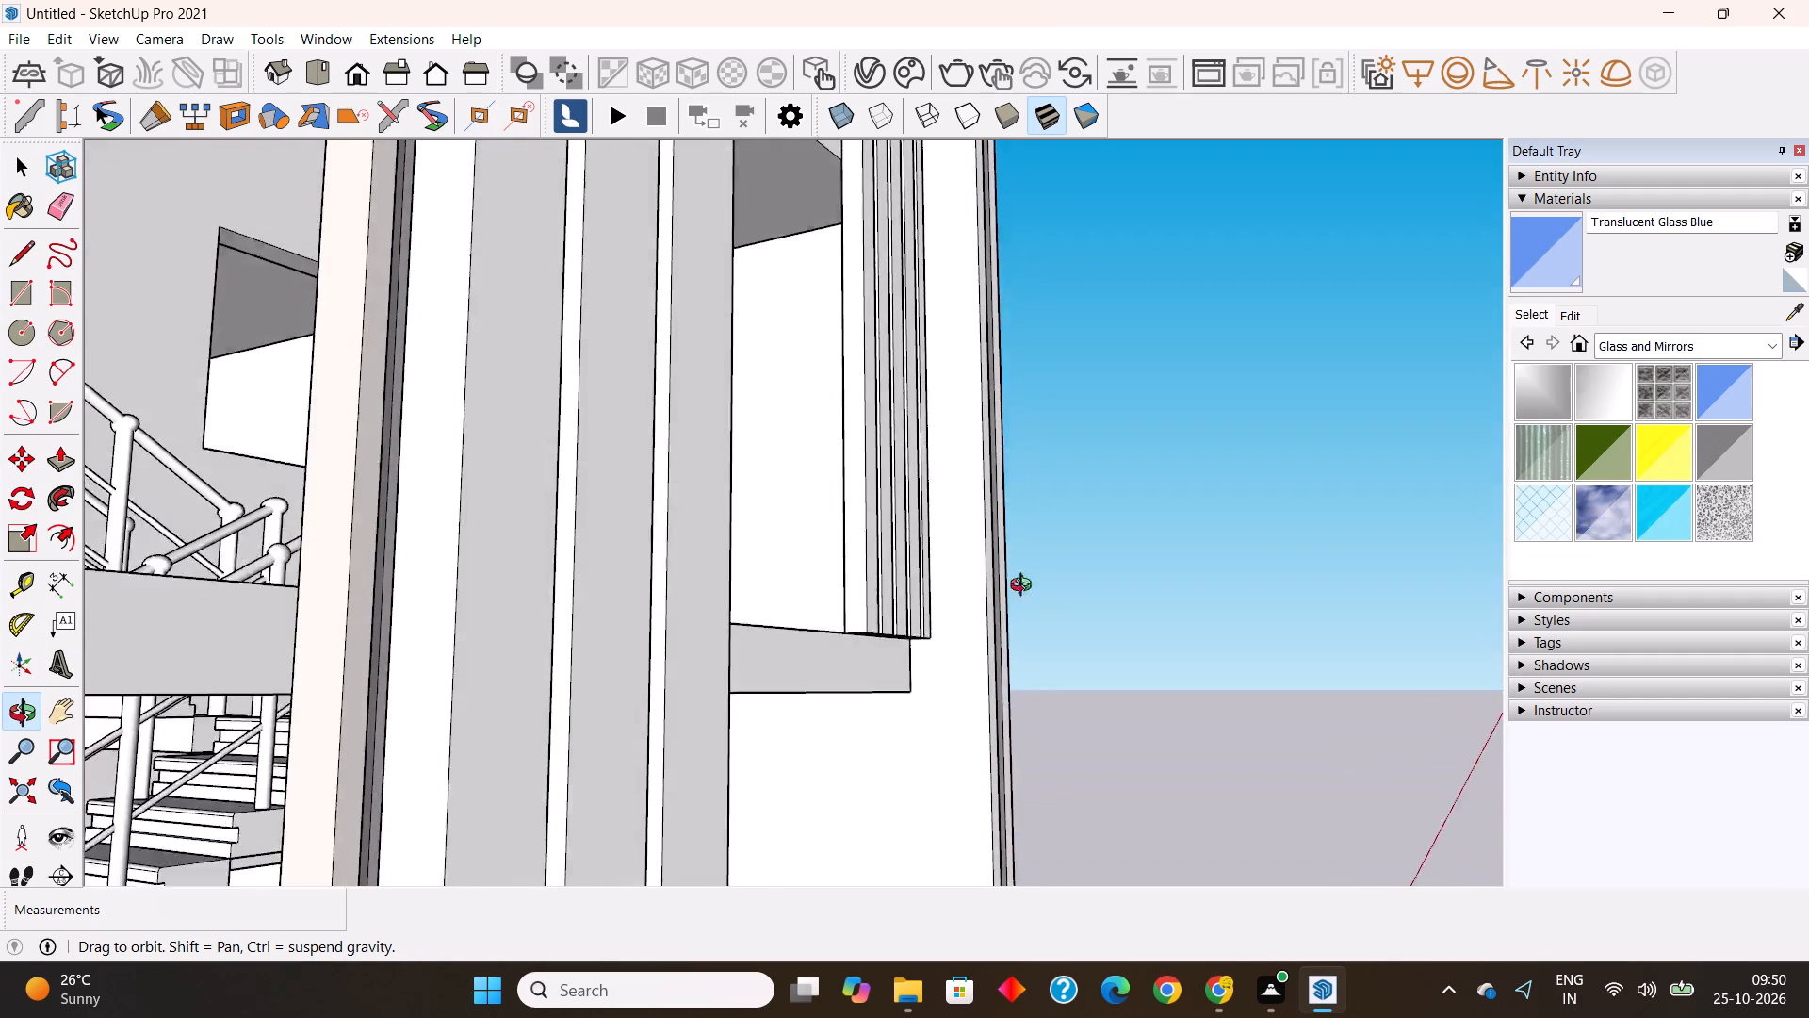
middle_click_drag(1025, 587, 454, 690)
scroll(537, 621, "down", 4)
scroll(681, 643, "down", 3)
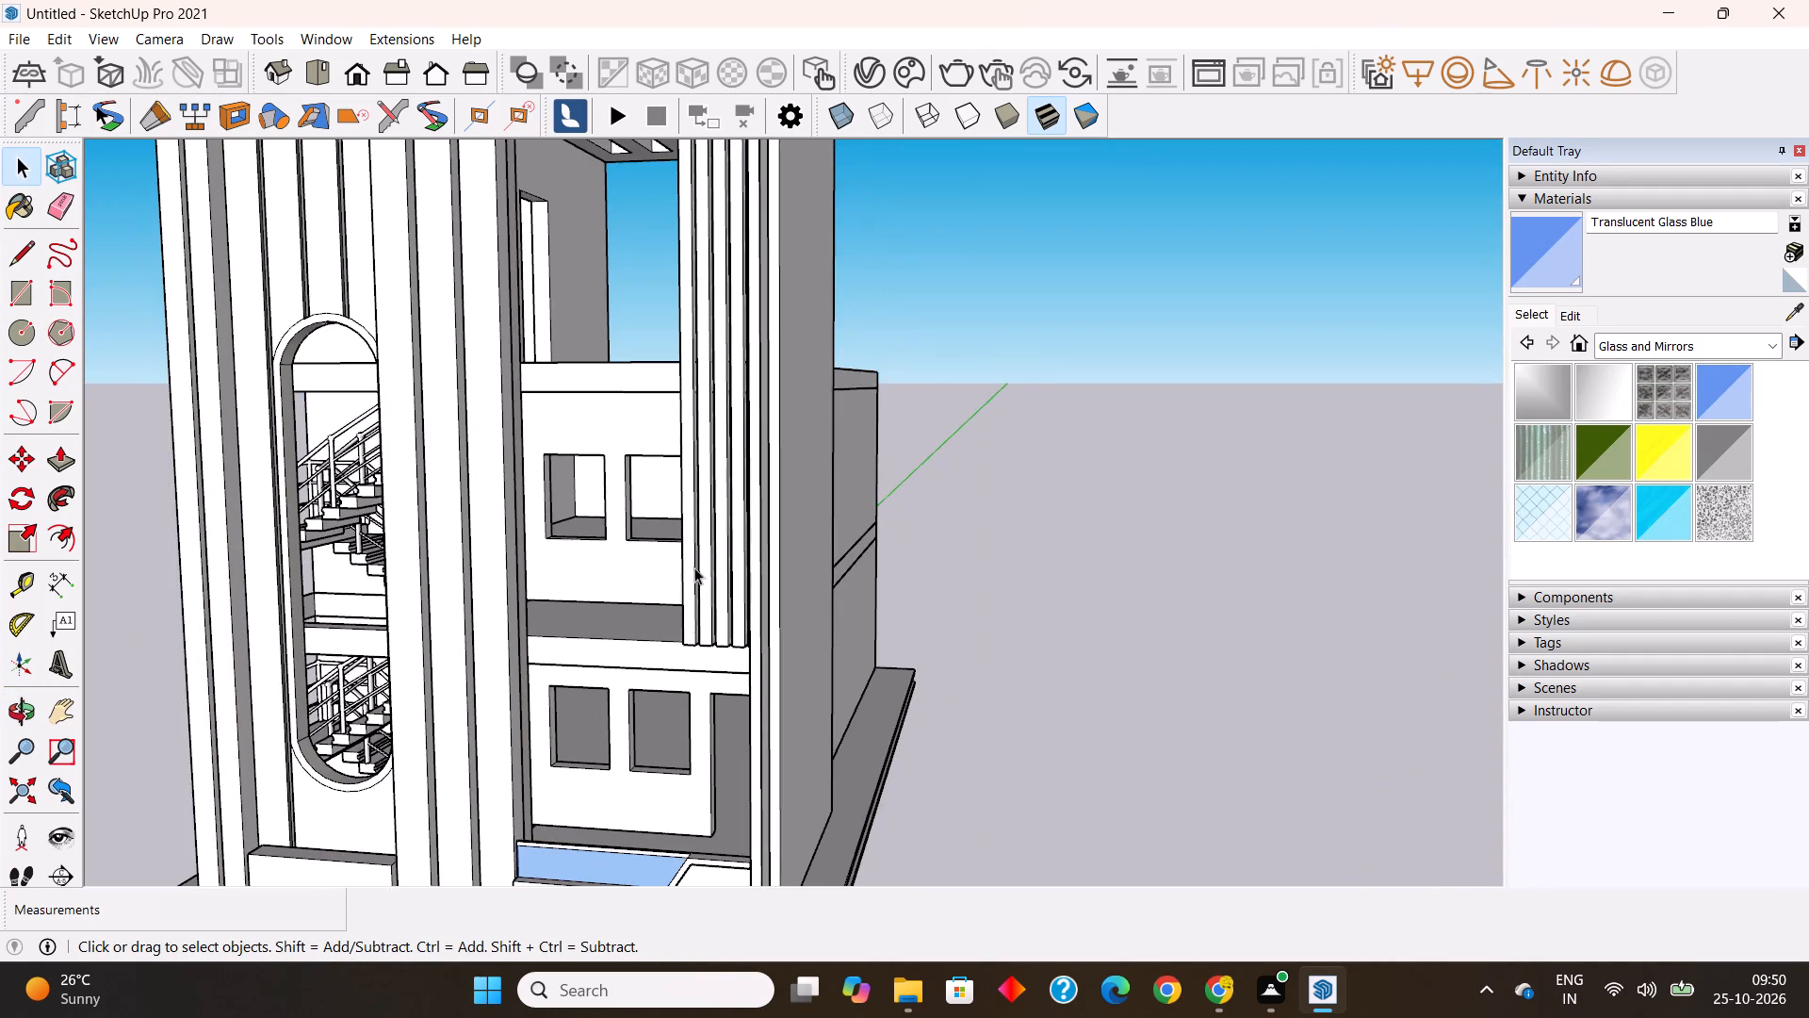
middle_click_drag(699, 565, 1019, 676)
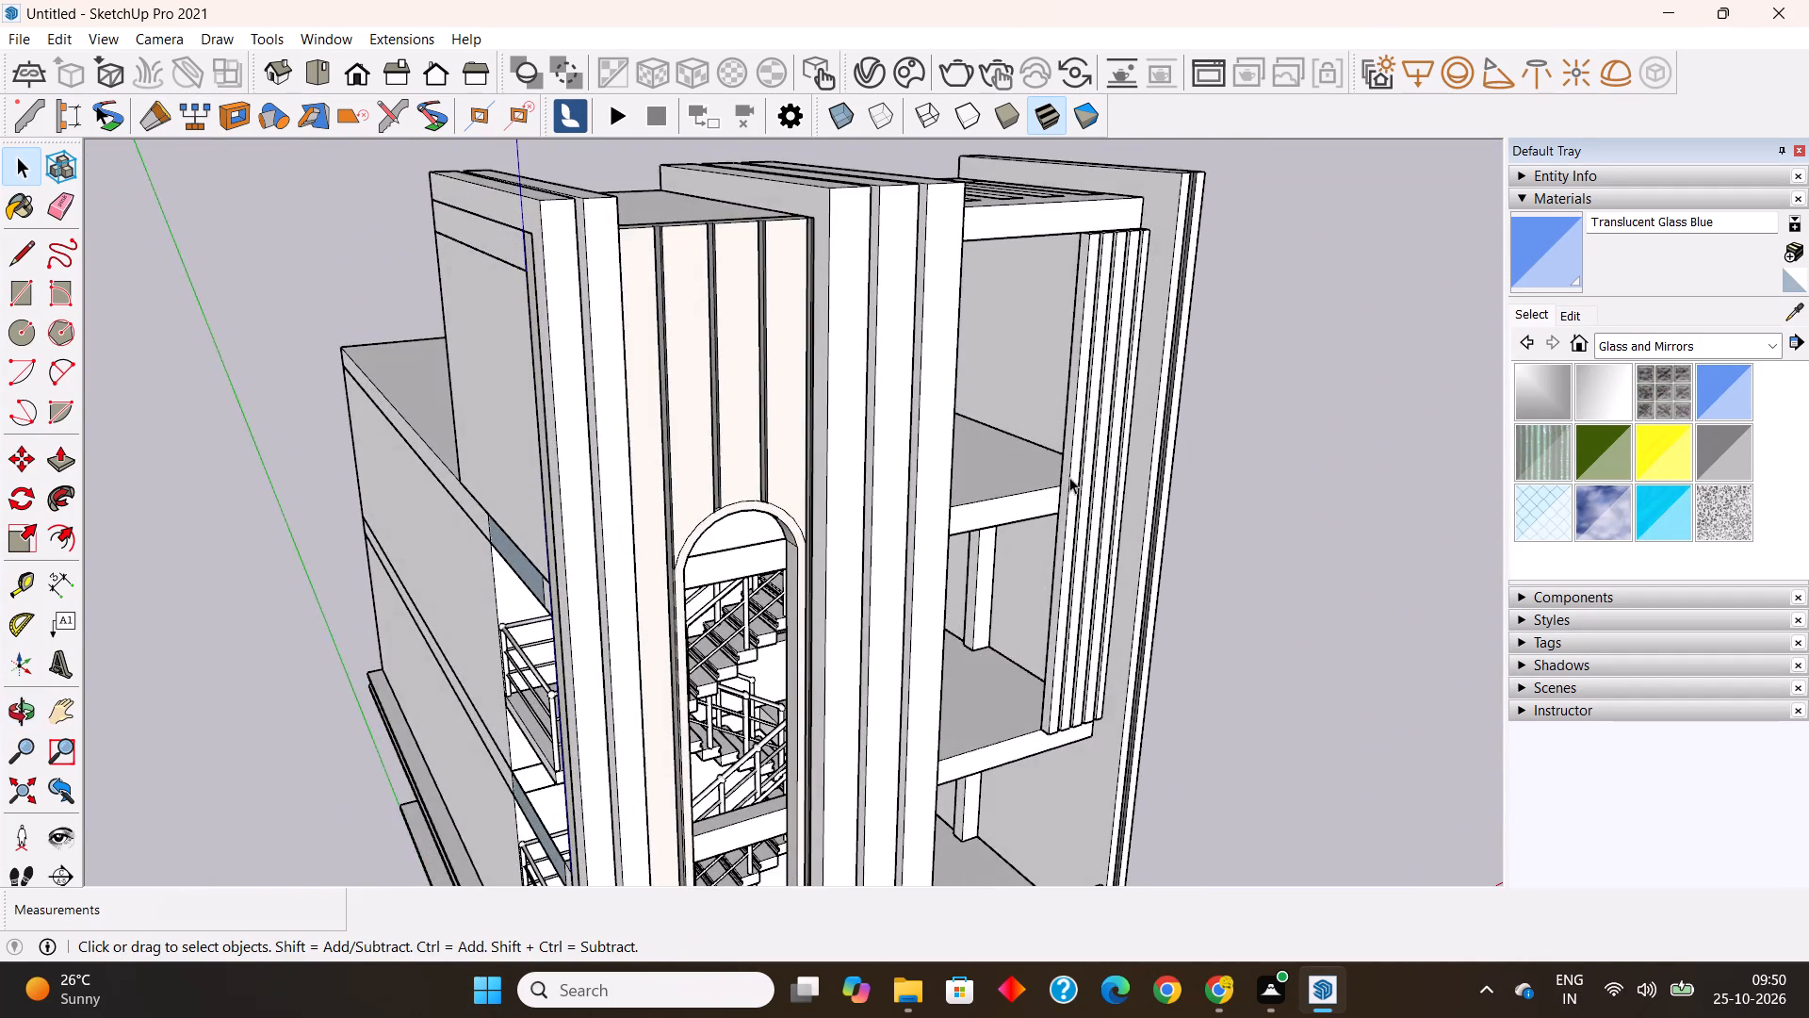
scroll(1069, 477, "up", 3)
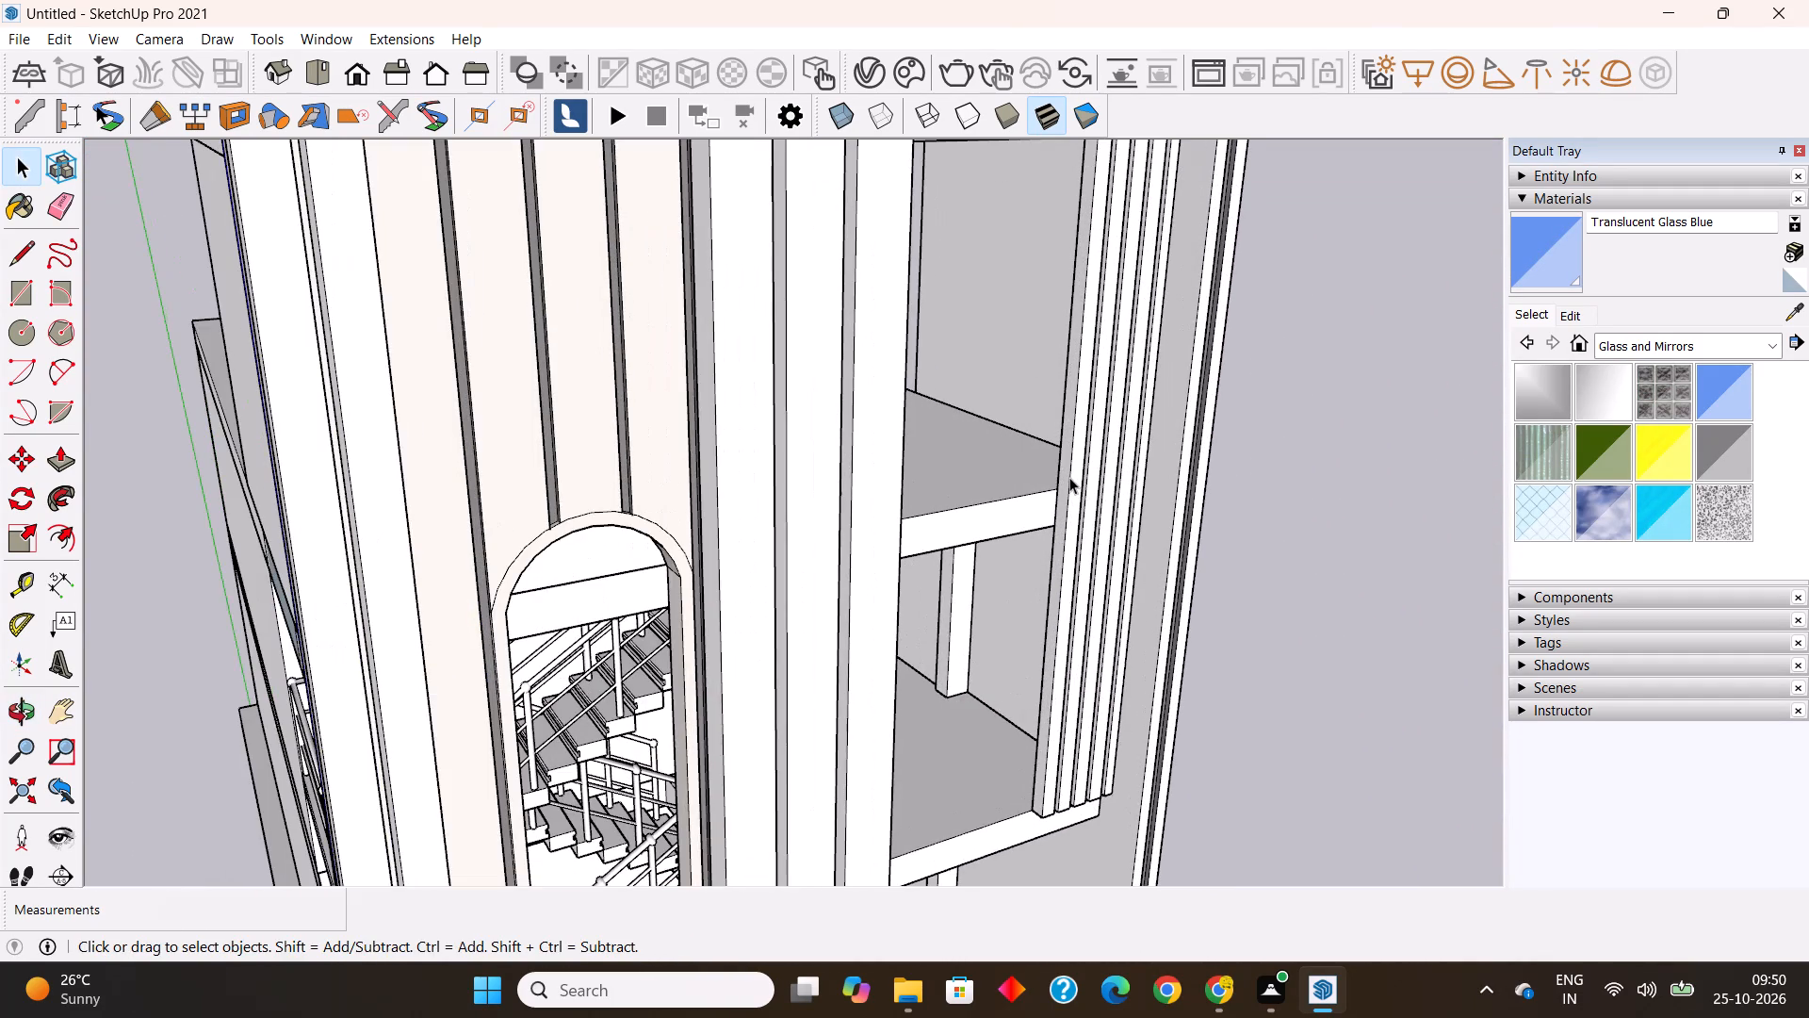
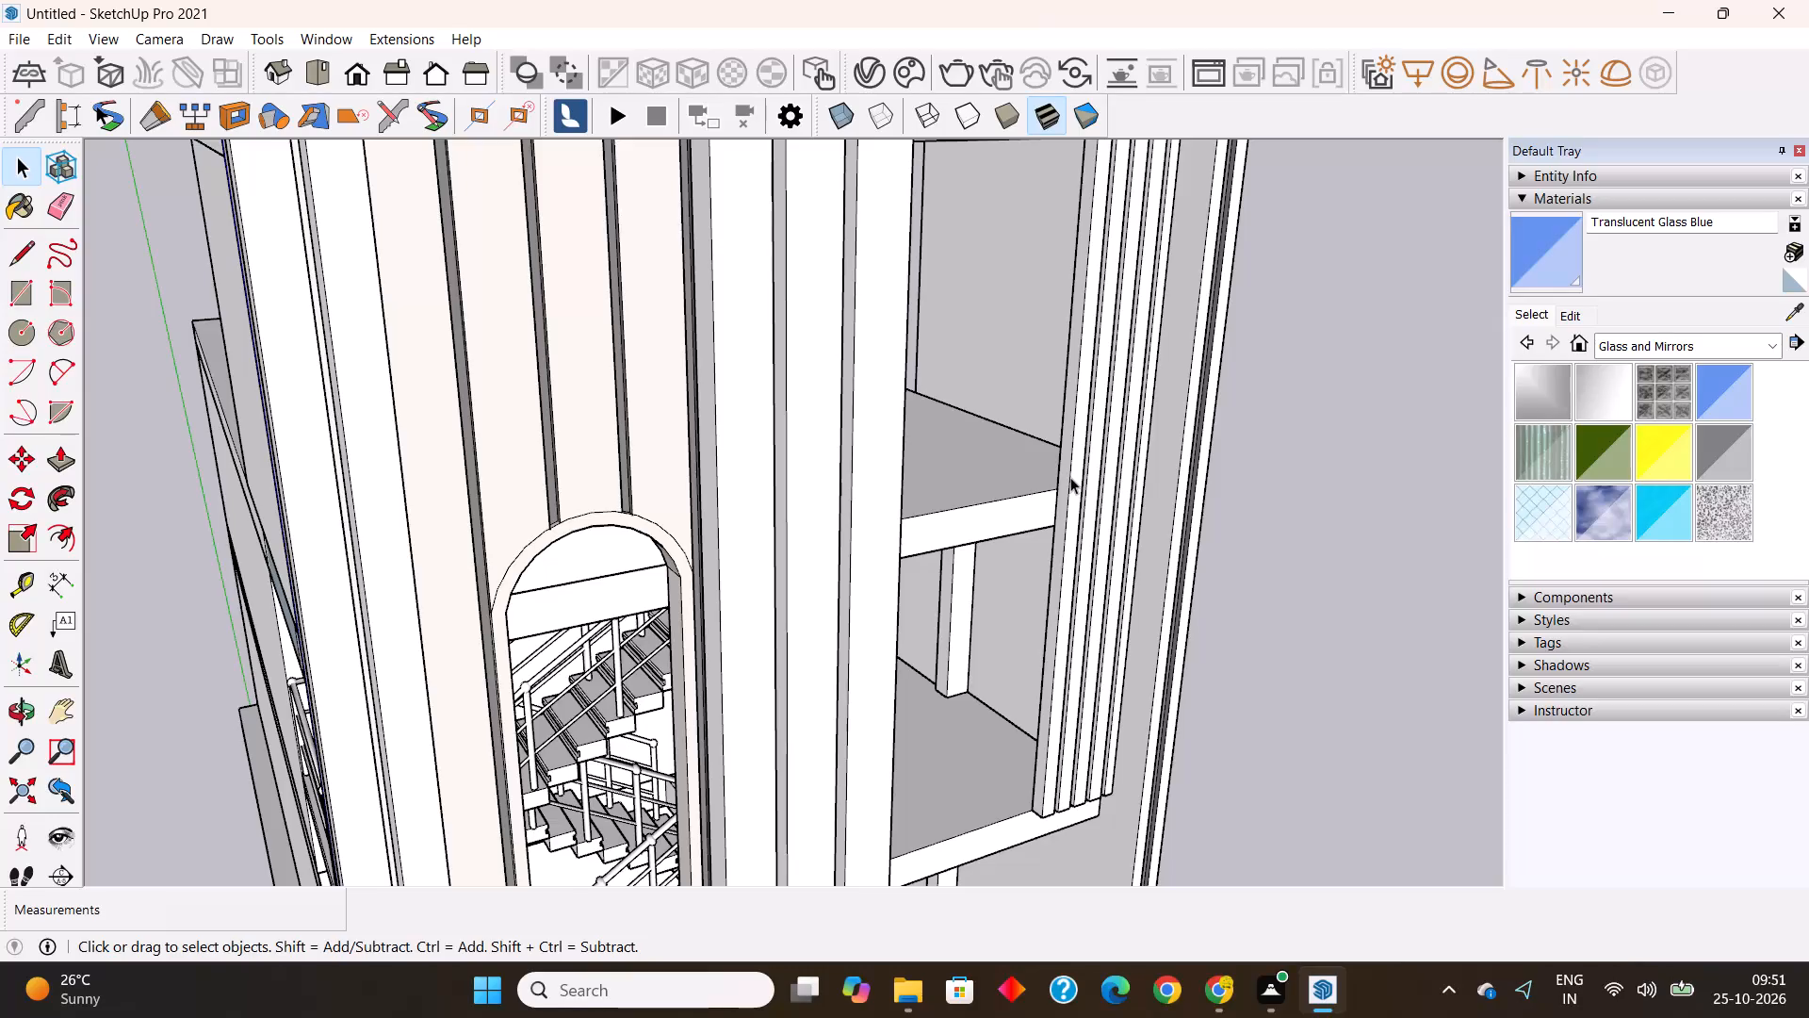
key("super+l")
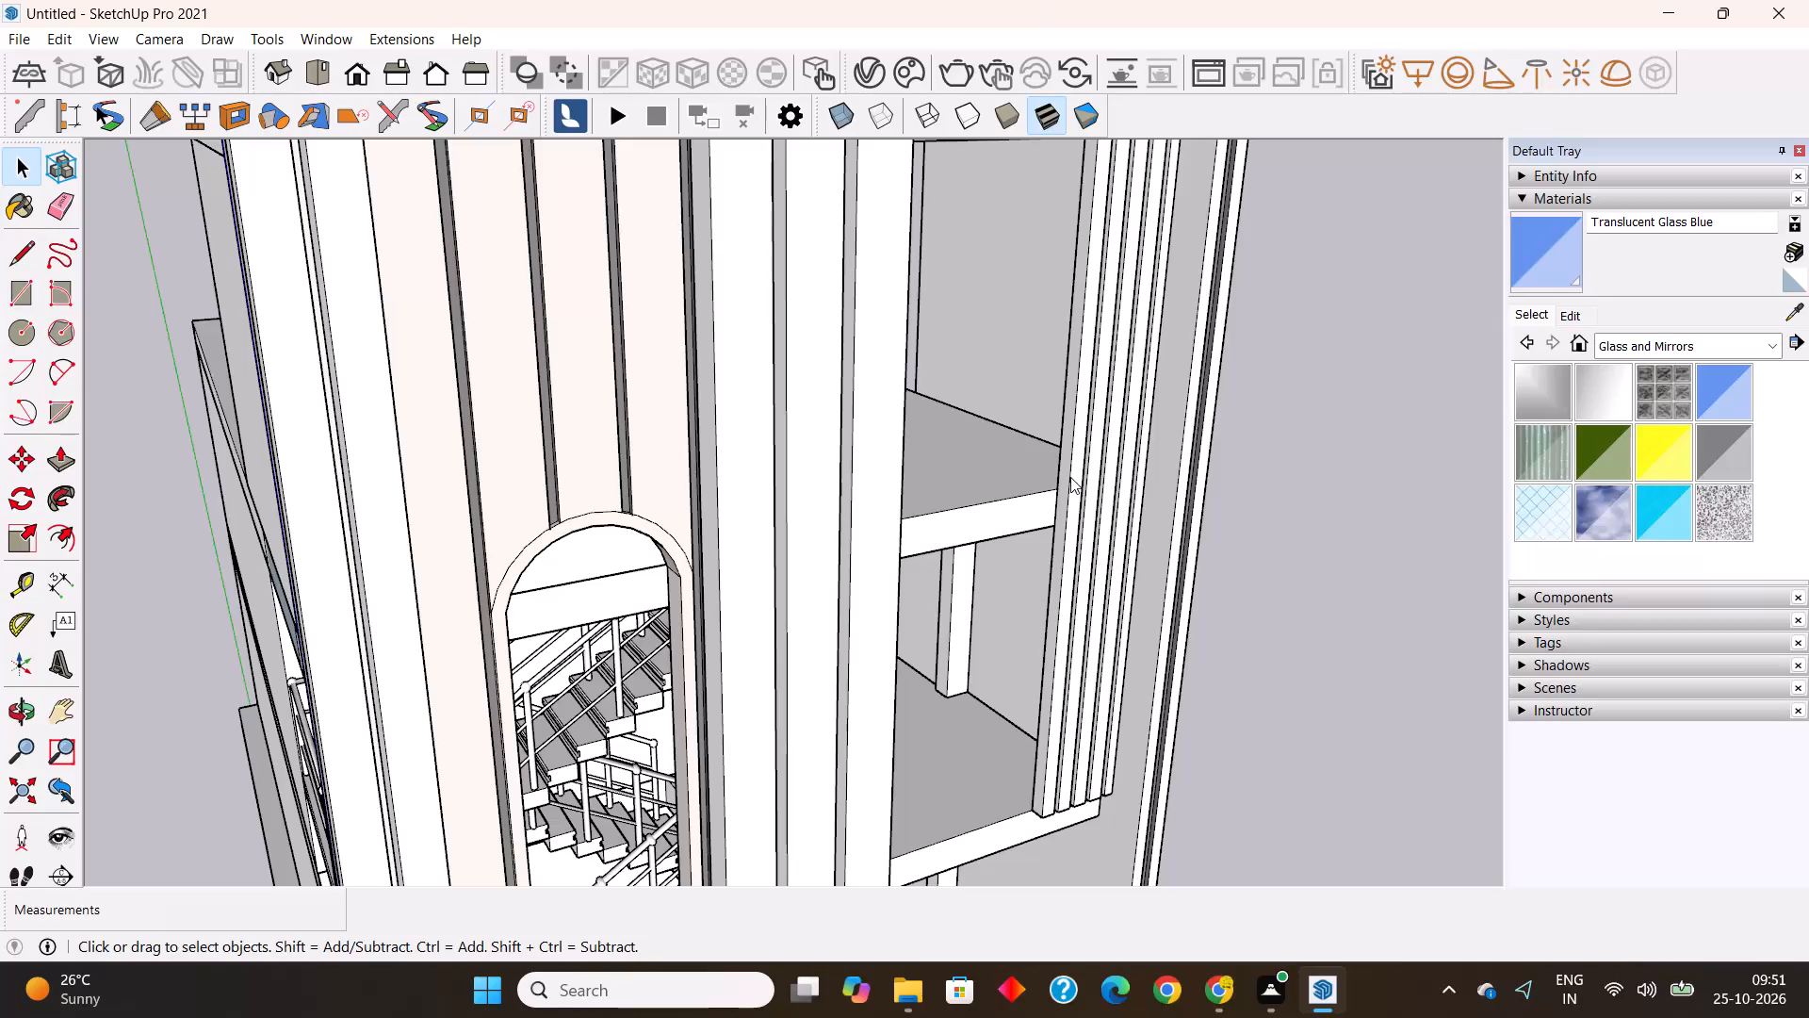
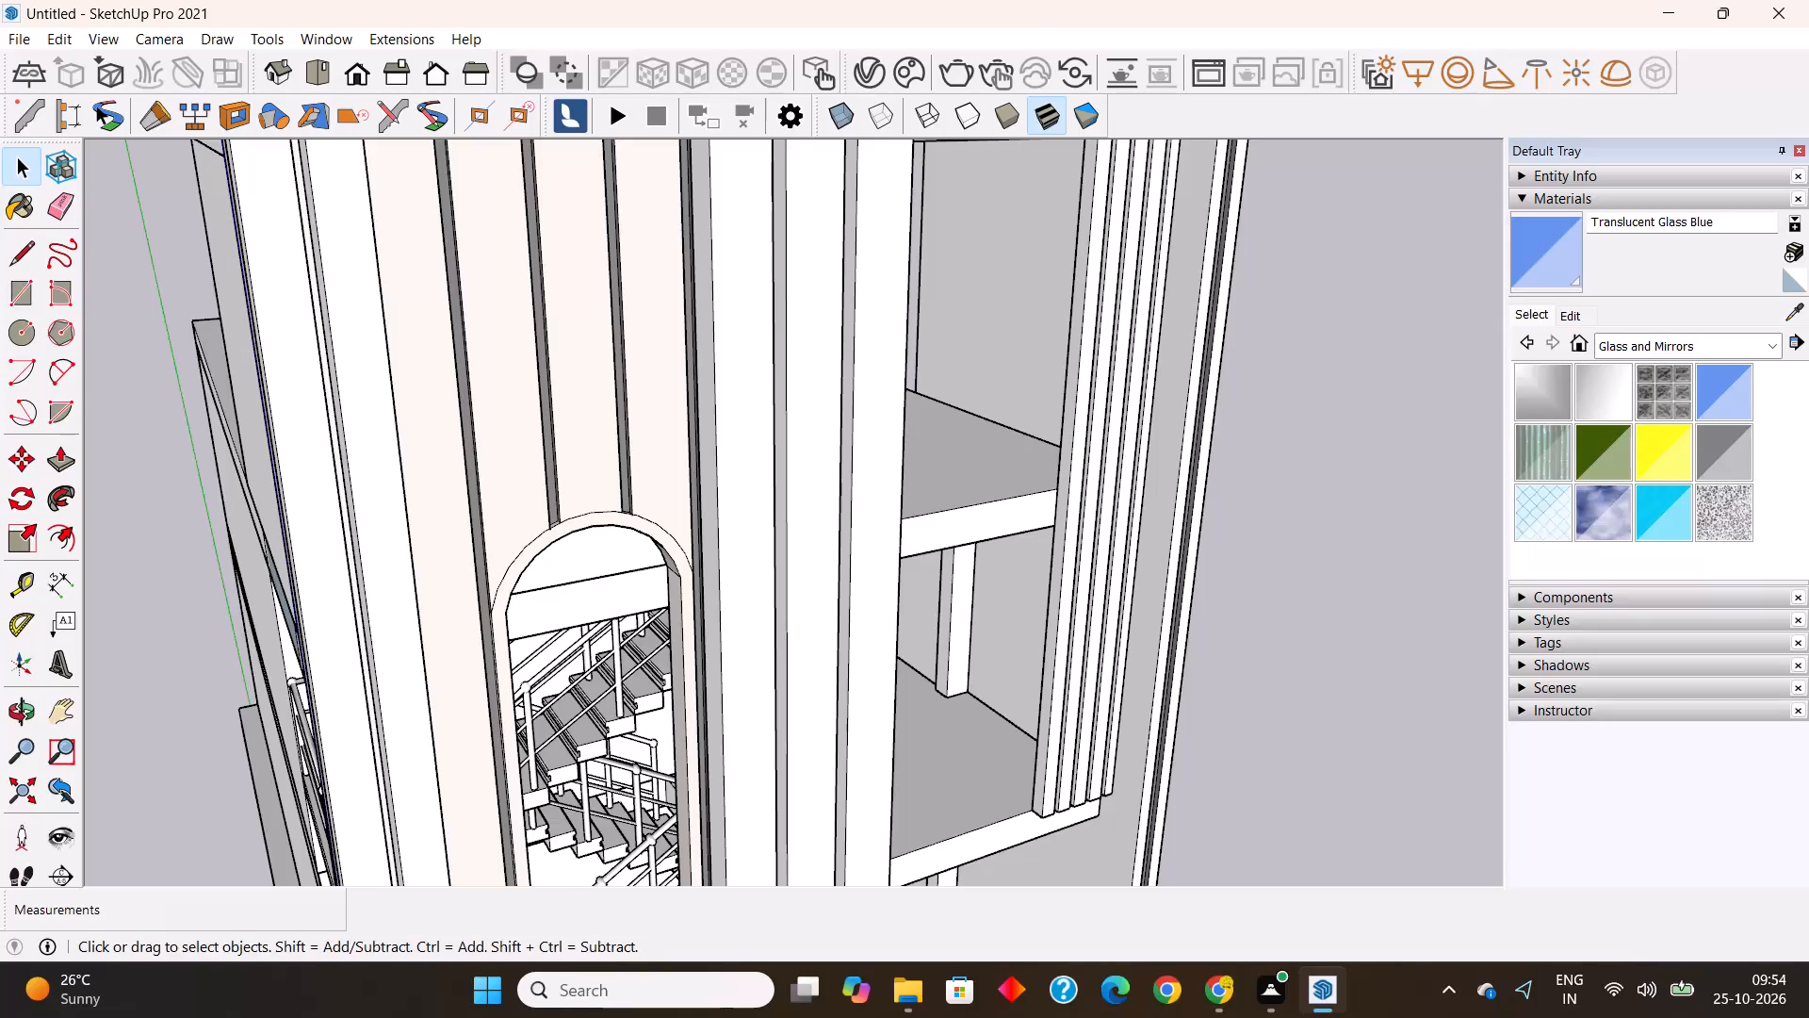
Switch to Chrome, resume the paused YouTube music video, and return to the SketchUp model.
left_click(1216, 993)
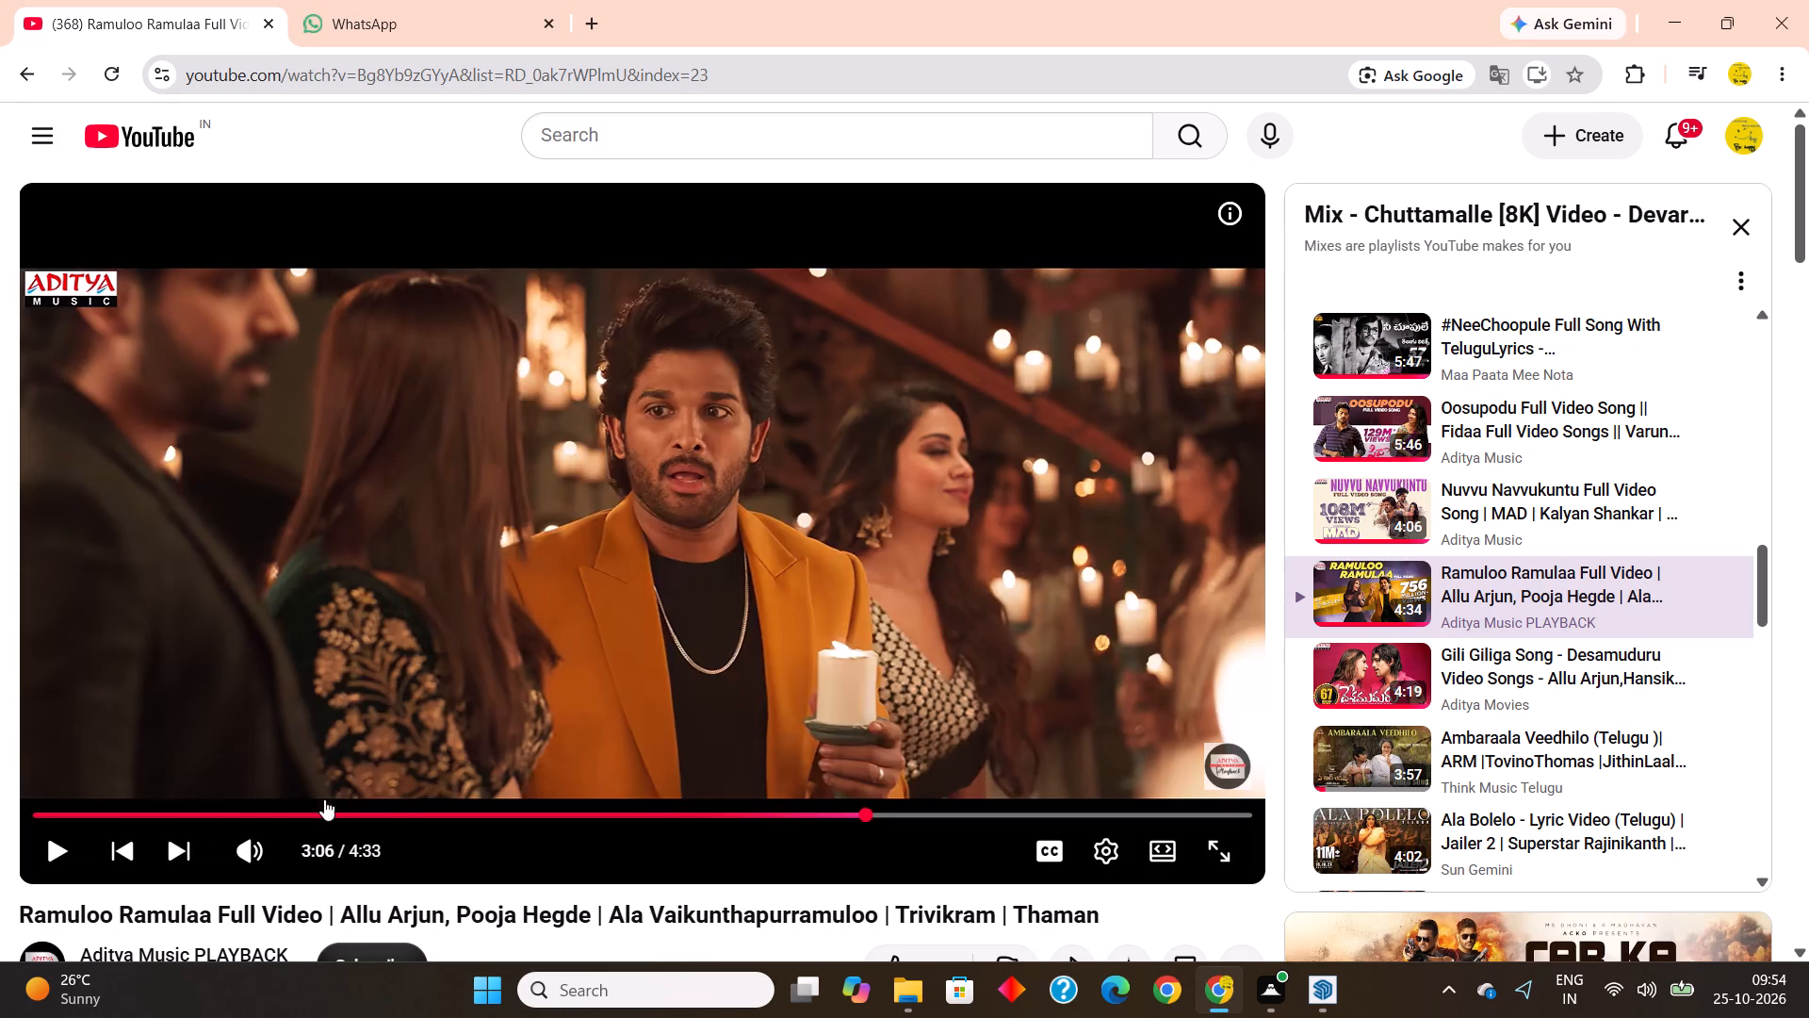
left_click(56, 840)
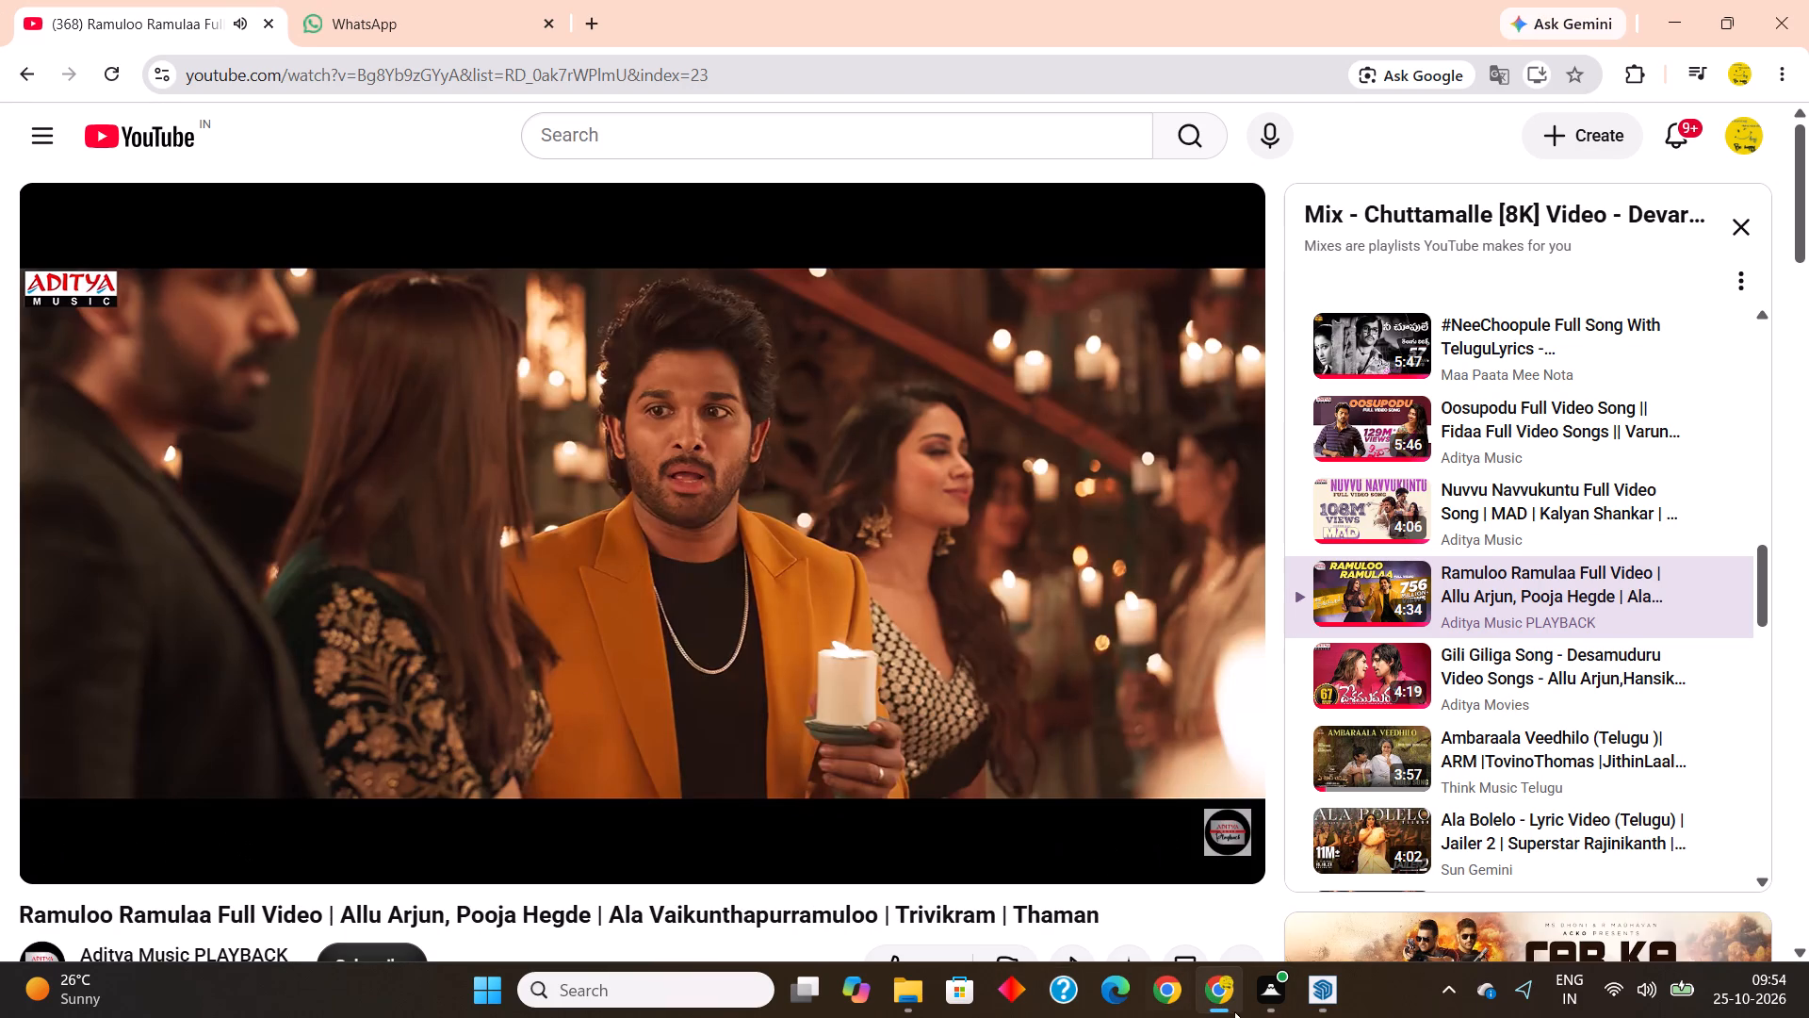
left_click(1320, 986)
Examine the building's upper front around the vertical slat panel, open floor bays and slotted roof slab.
scroll(998, 562, "down", 2)
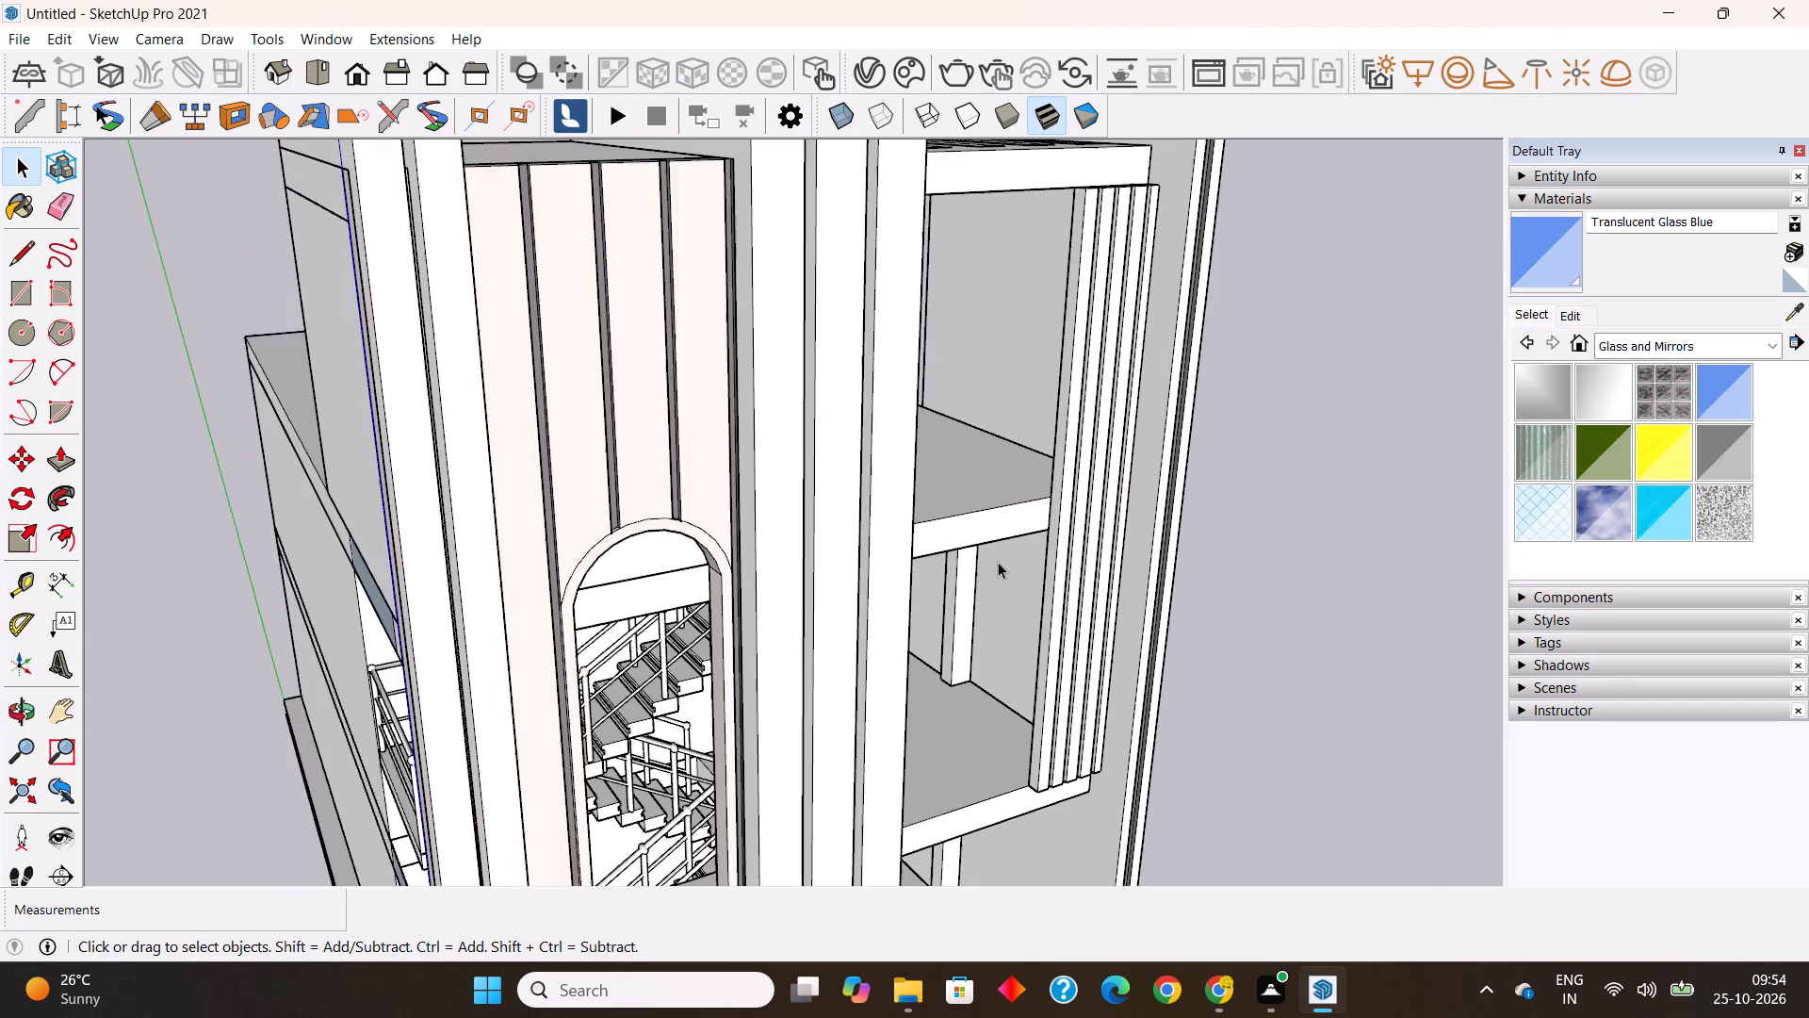
scroll(998, 562, "down", 5)
scroll(998, 562, "up", 1)
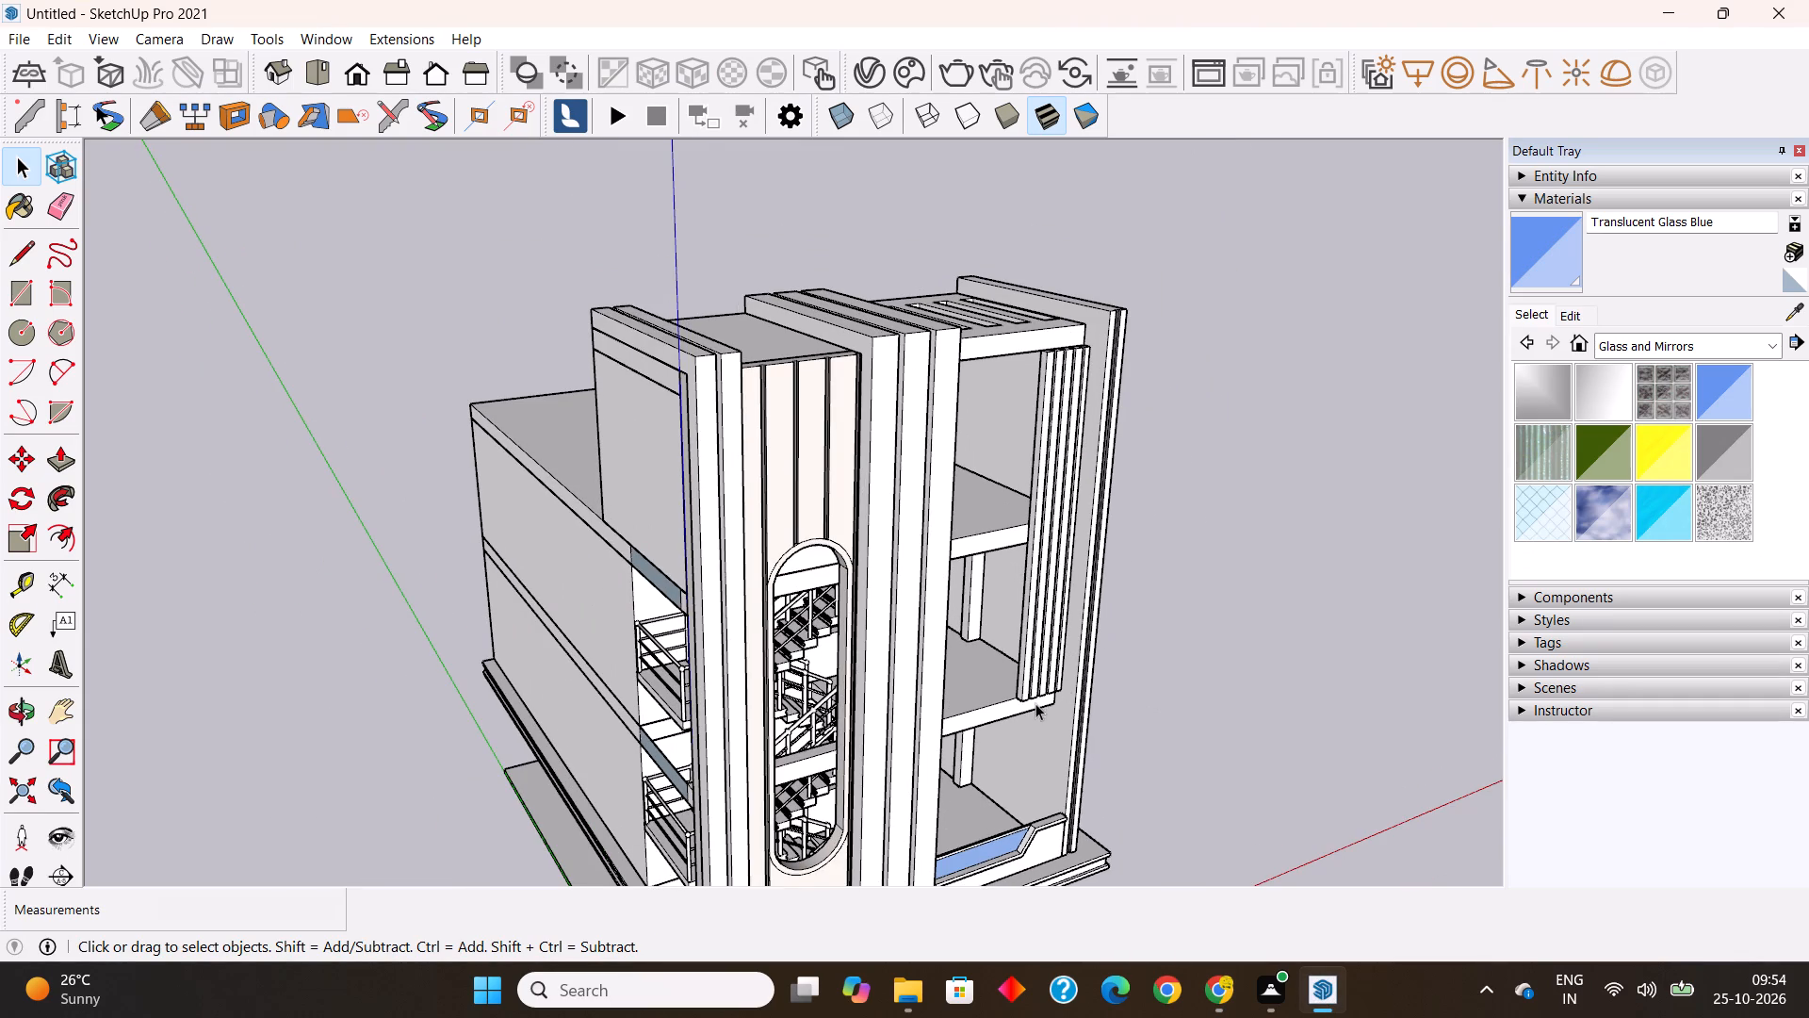
middle_click_drag(1037, 703, 1023, 735)
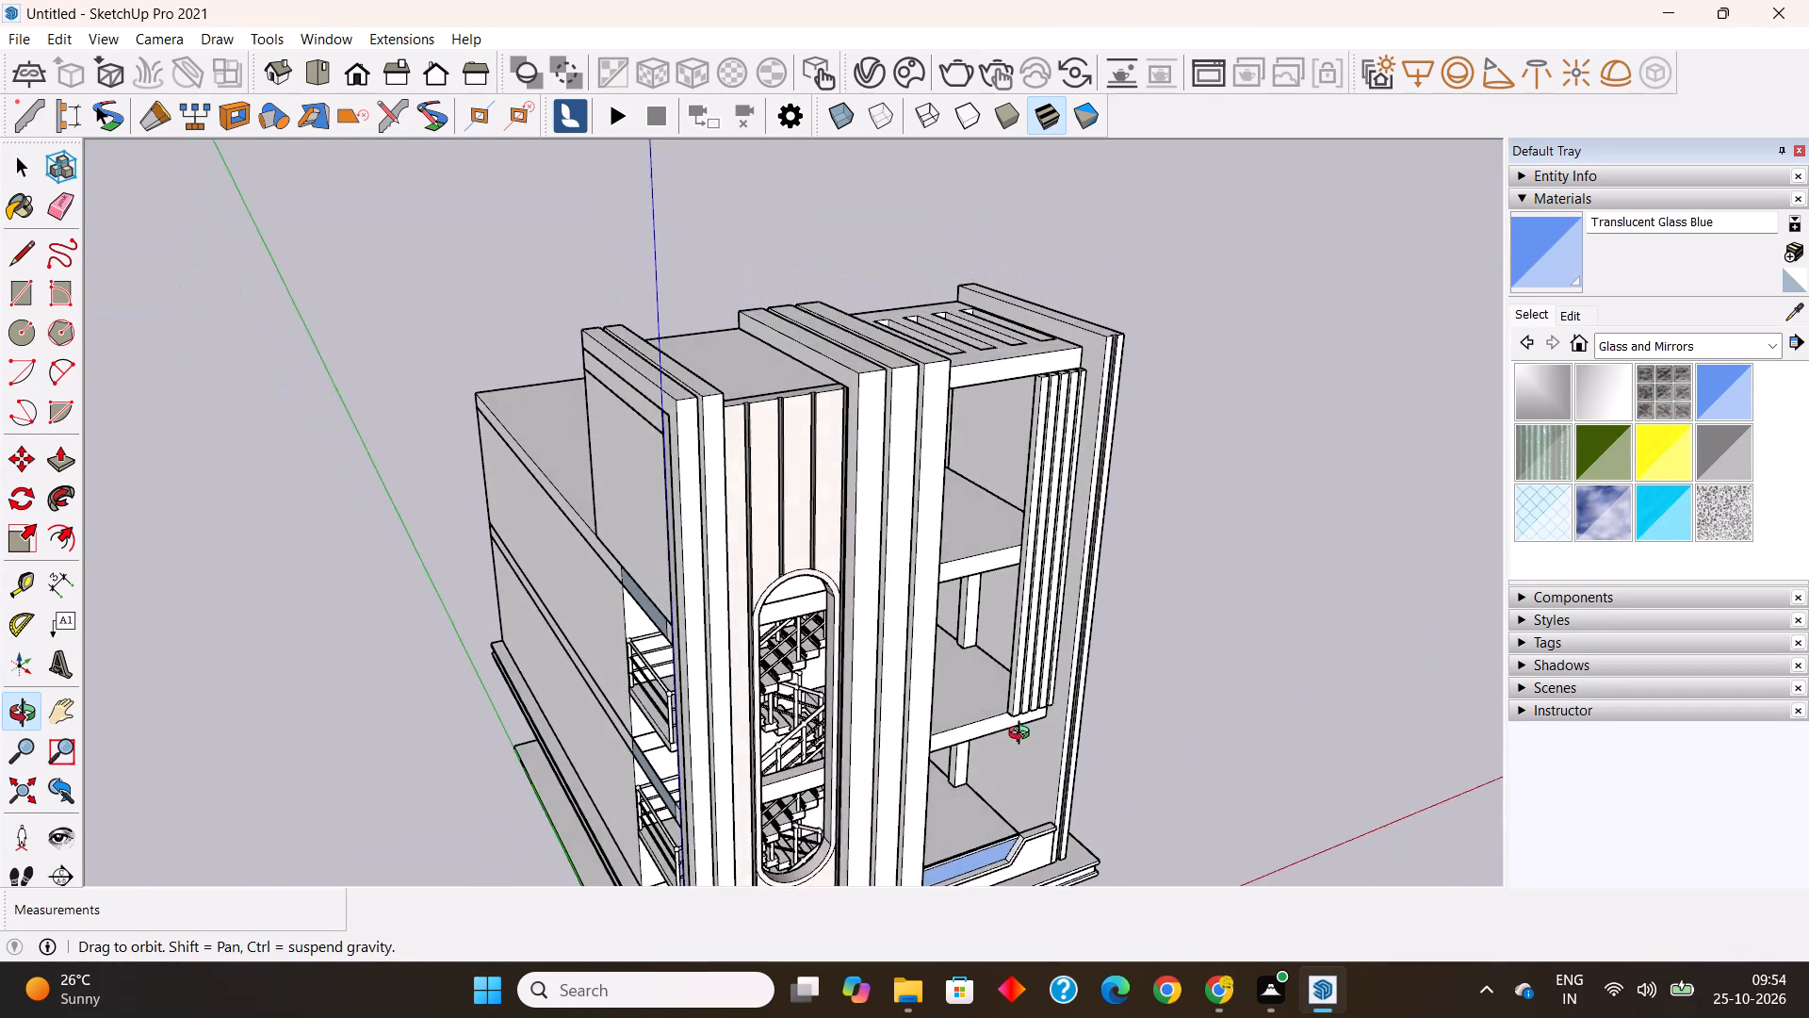
middle_click_drag(1023, 735, 1040, 750)
scroll(1050, 423, "up", 3)
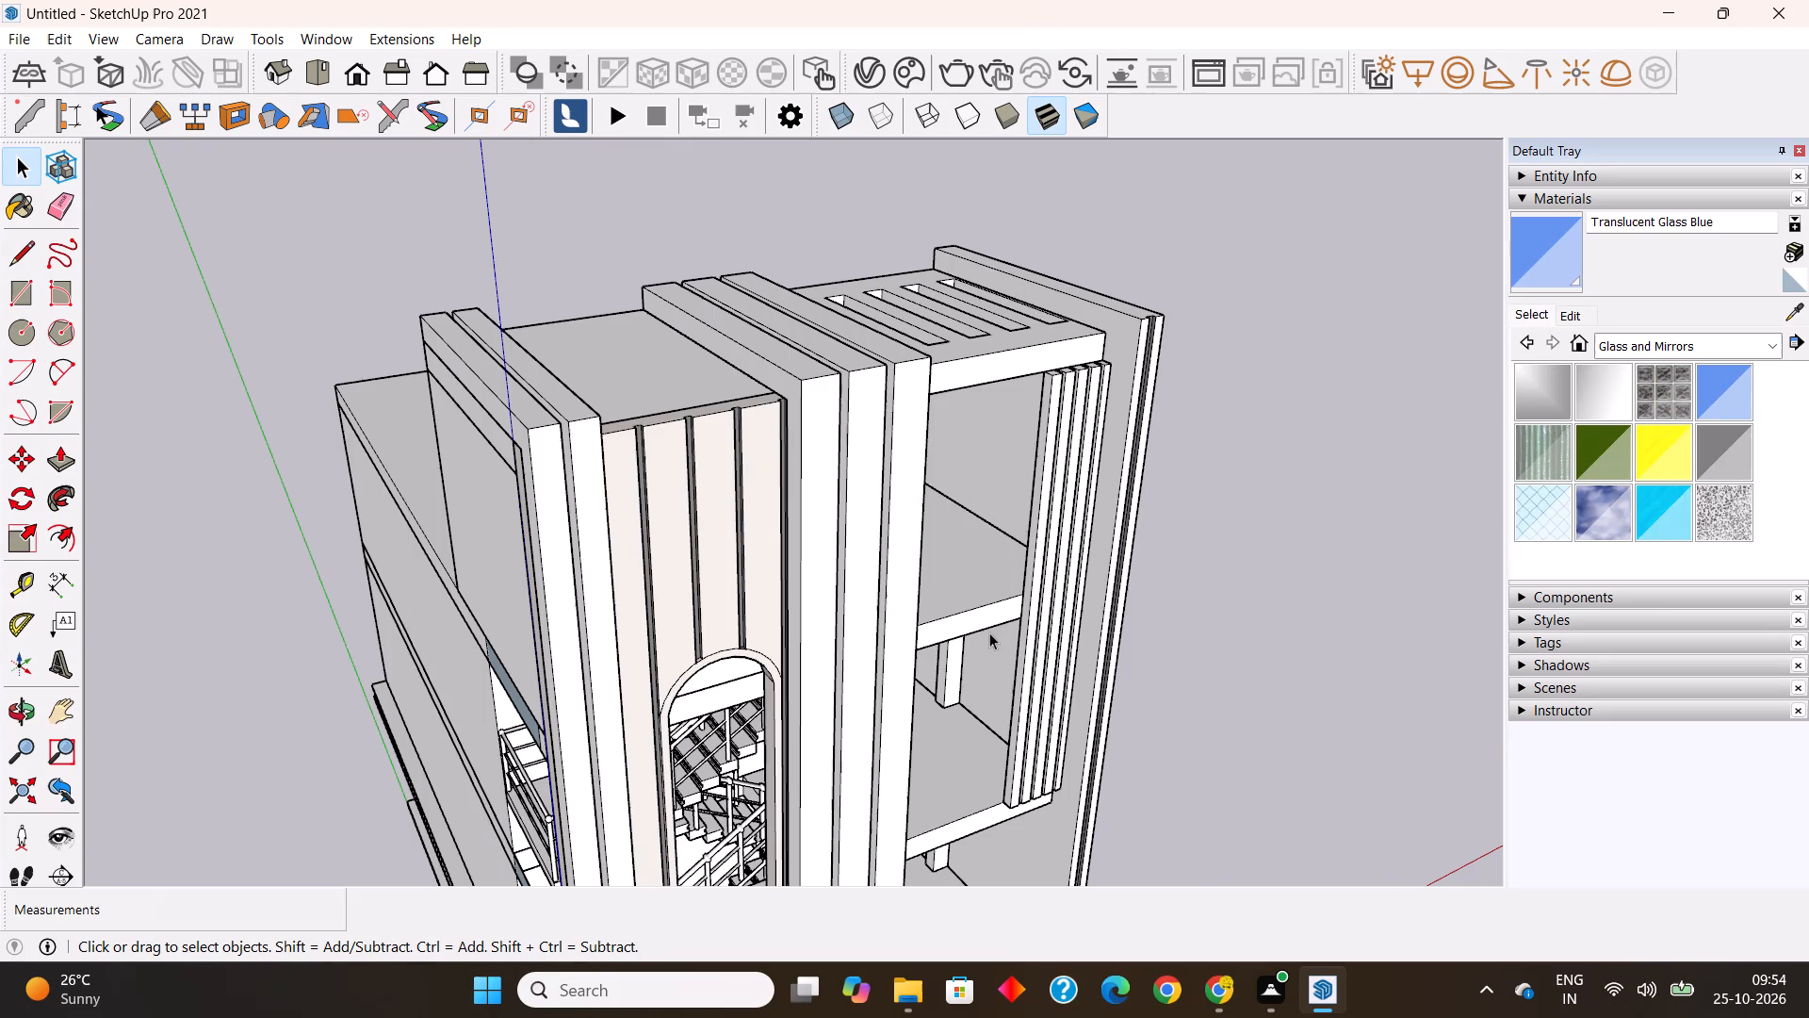
middle_click_drag(994, 634, 1037, 633)
scroll(1064, 572, "up", 3)
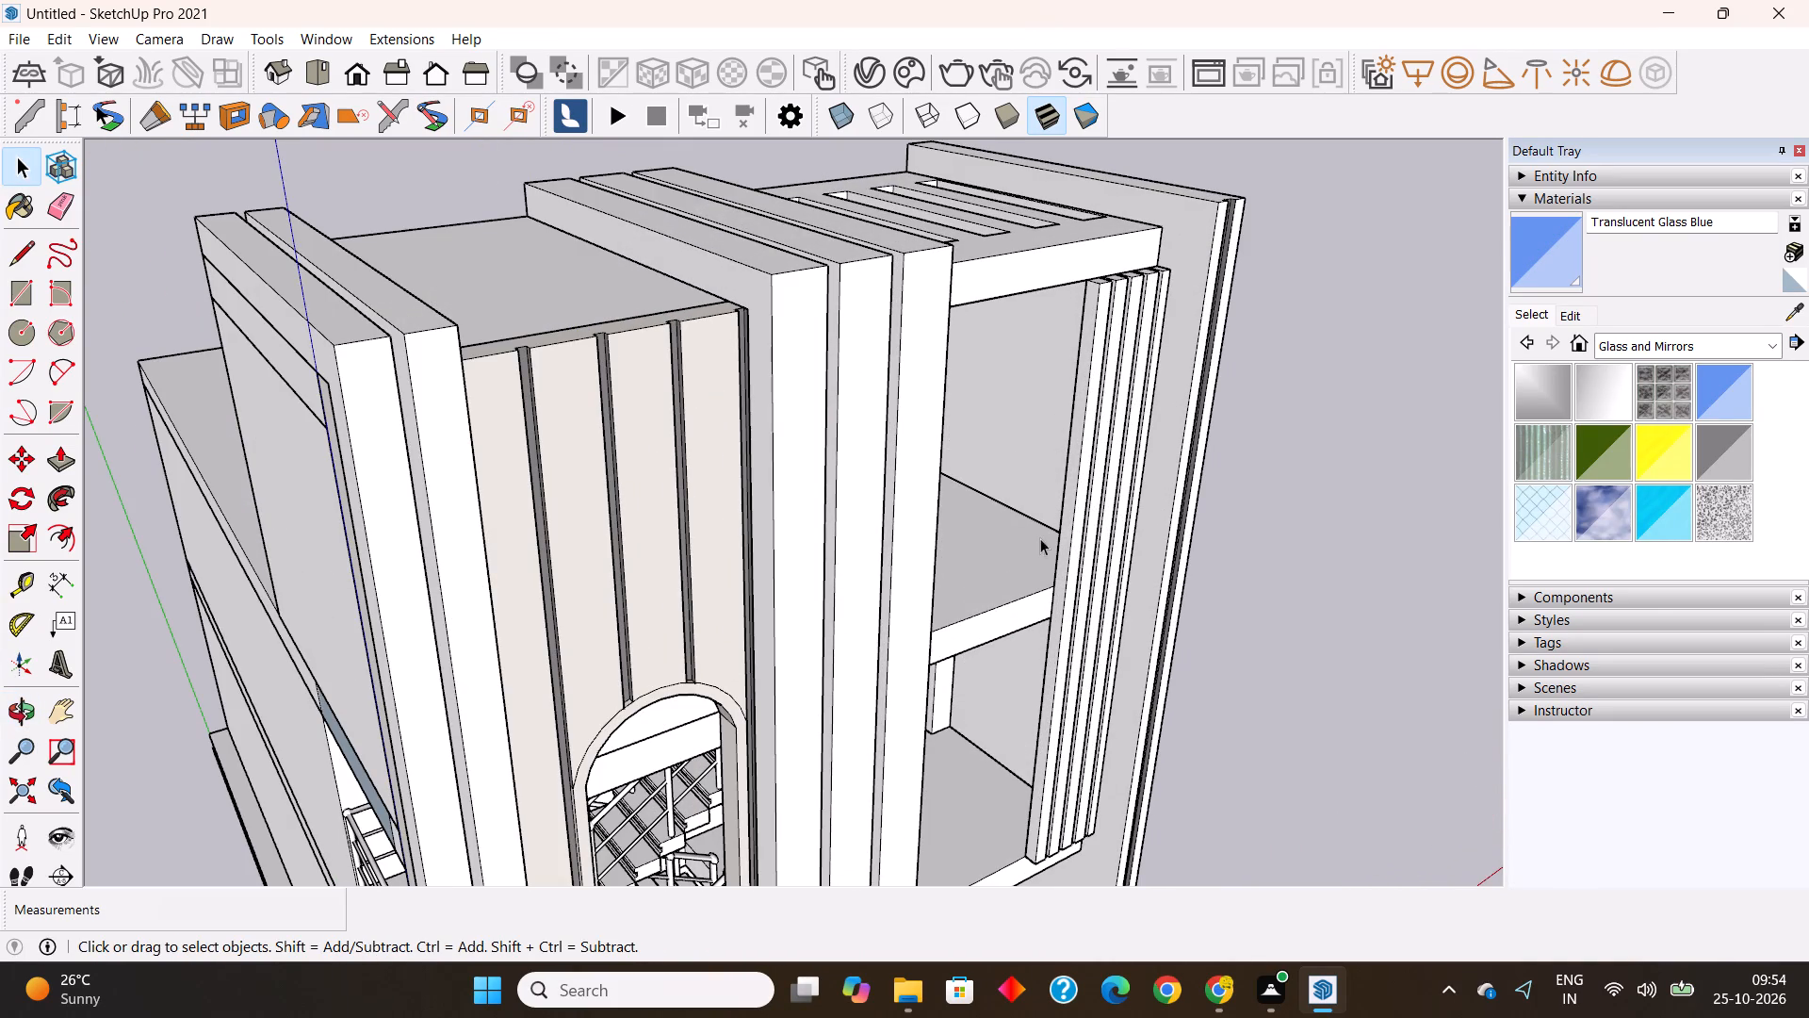
scroll(1037, 534, "down", 2)
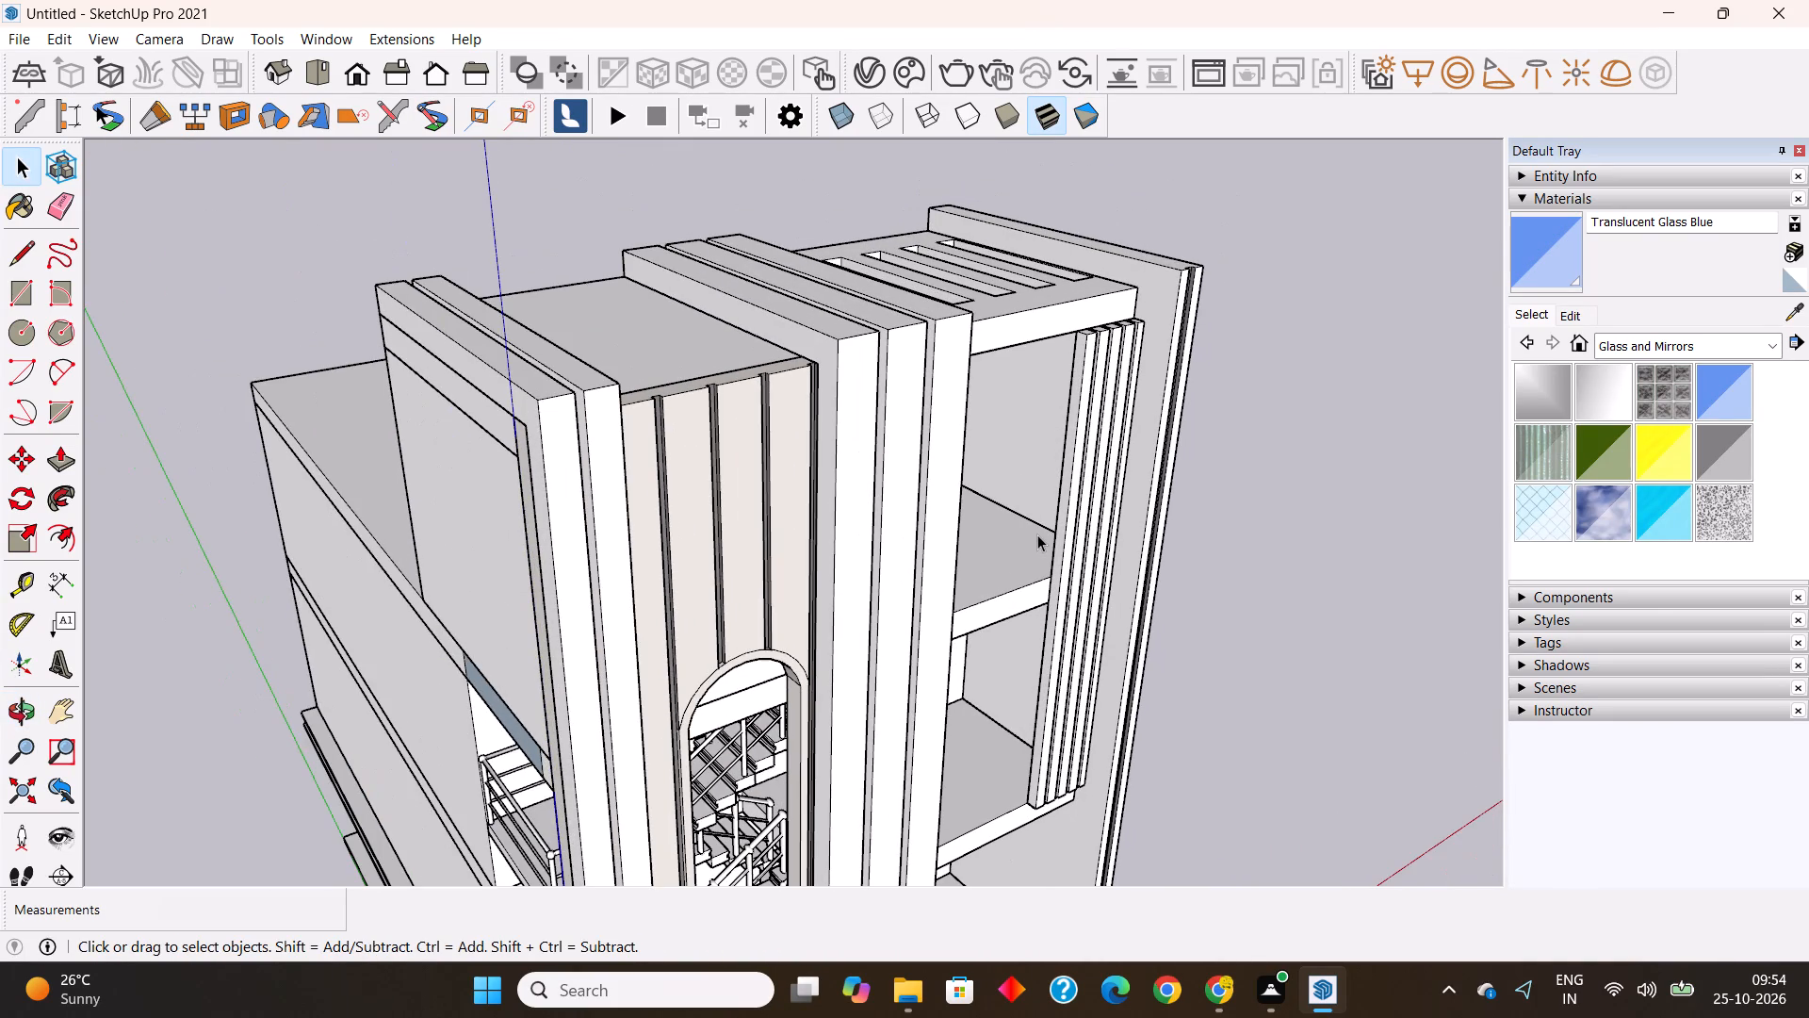
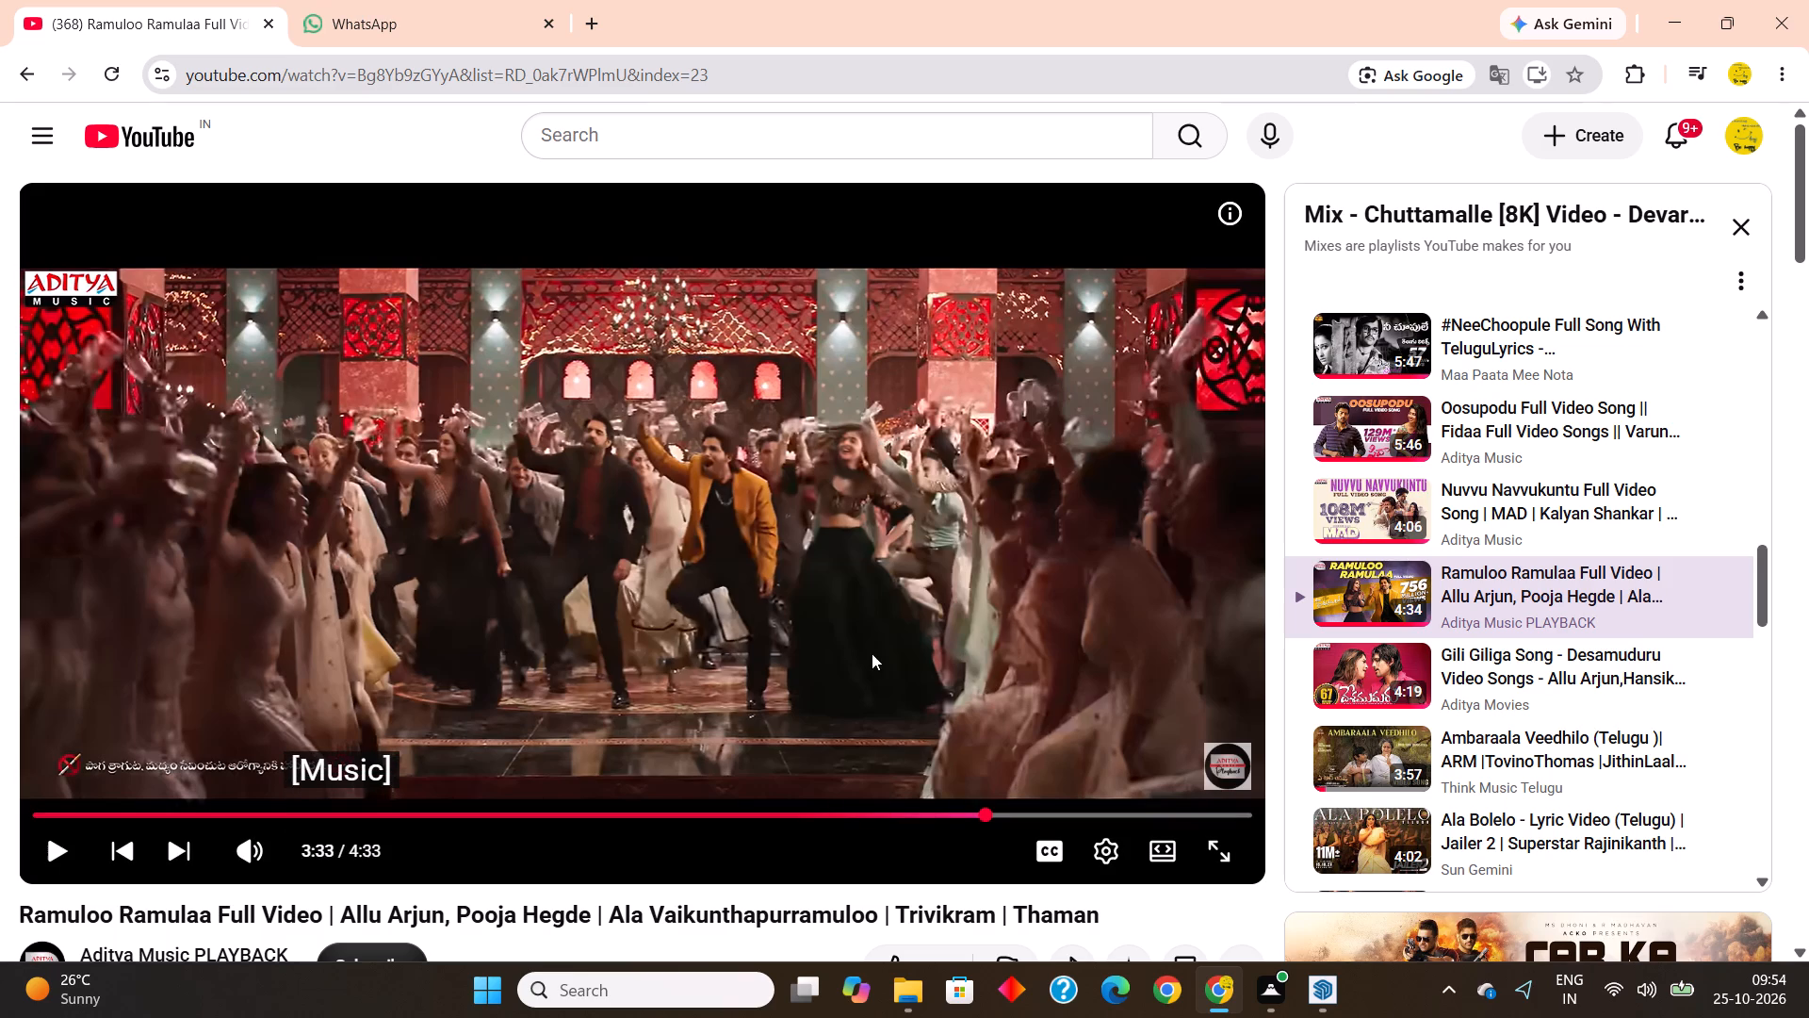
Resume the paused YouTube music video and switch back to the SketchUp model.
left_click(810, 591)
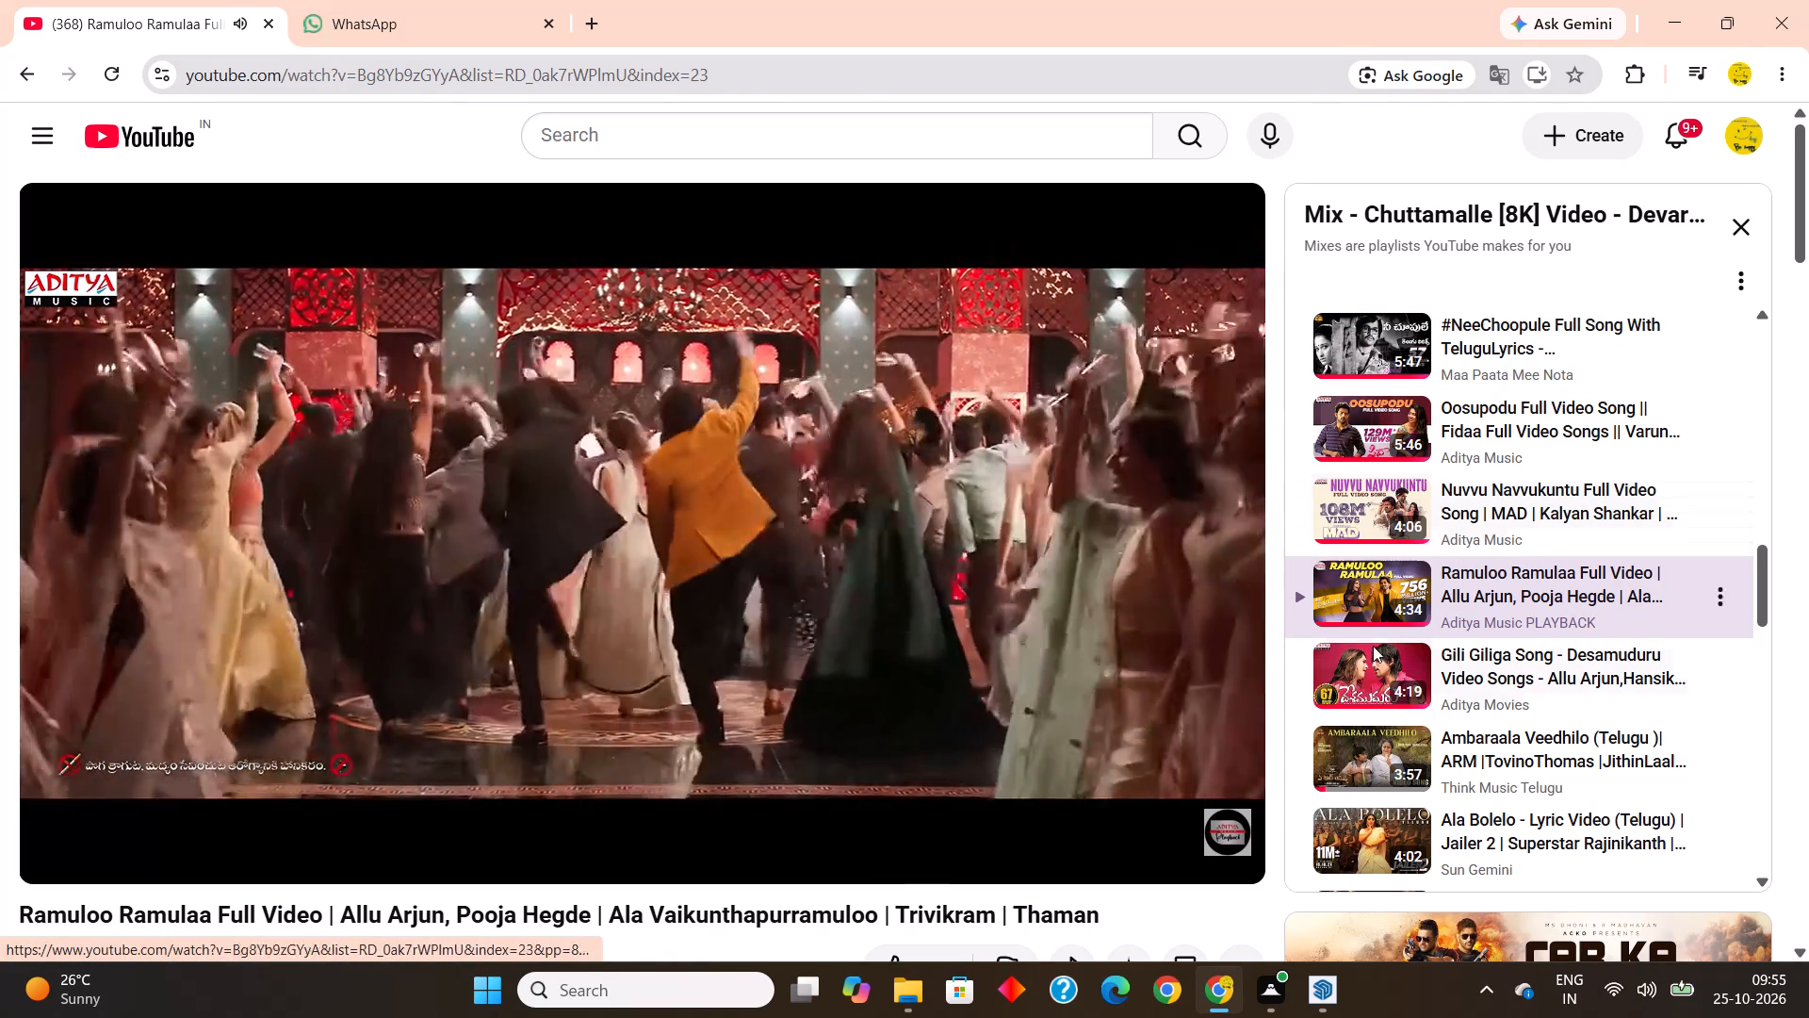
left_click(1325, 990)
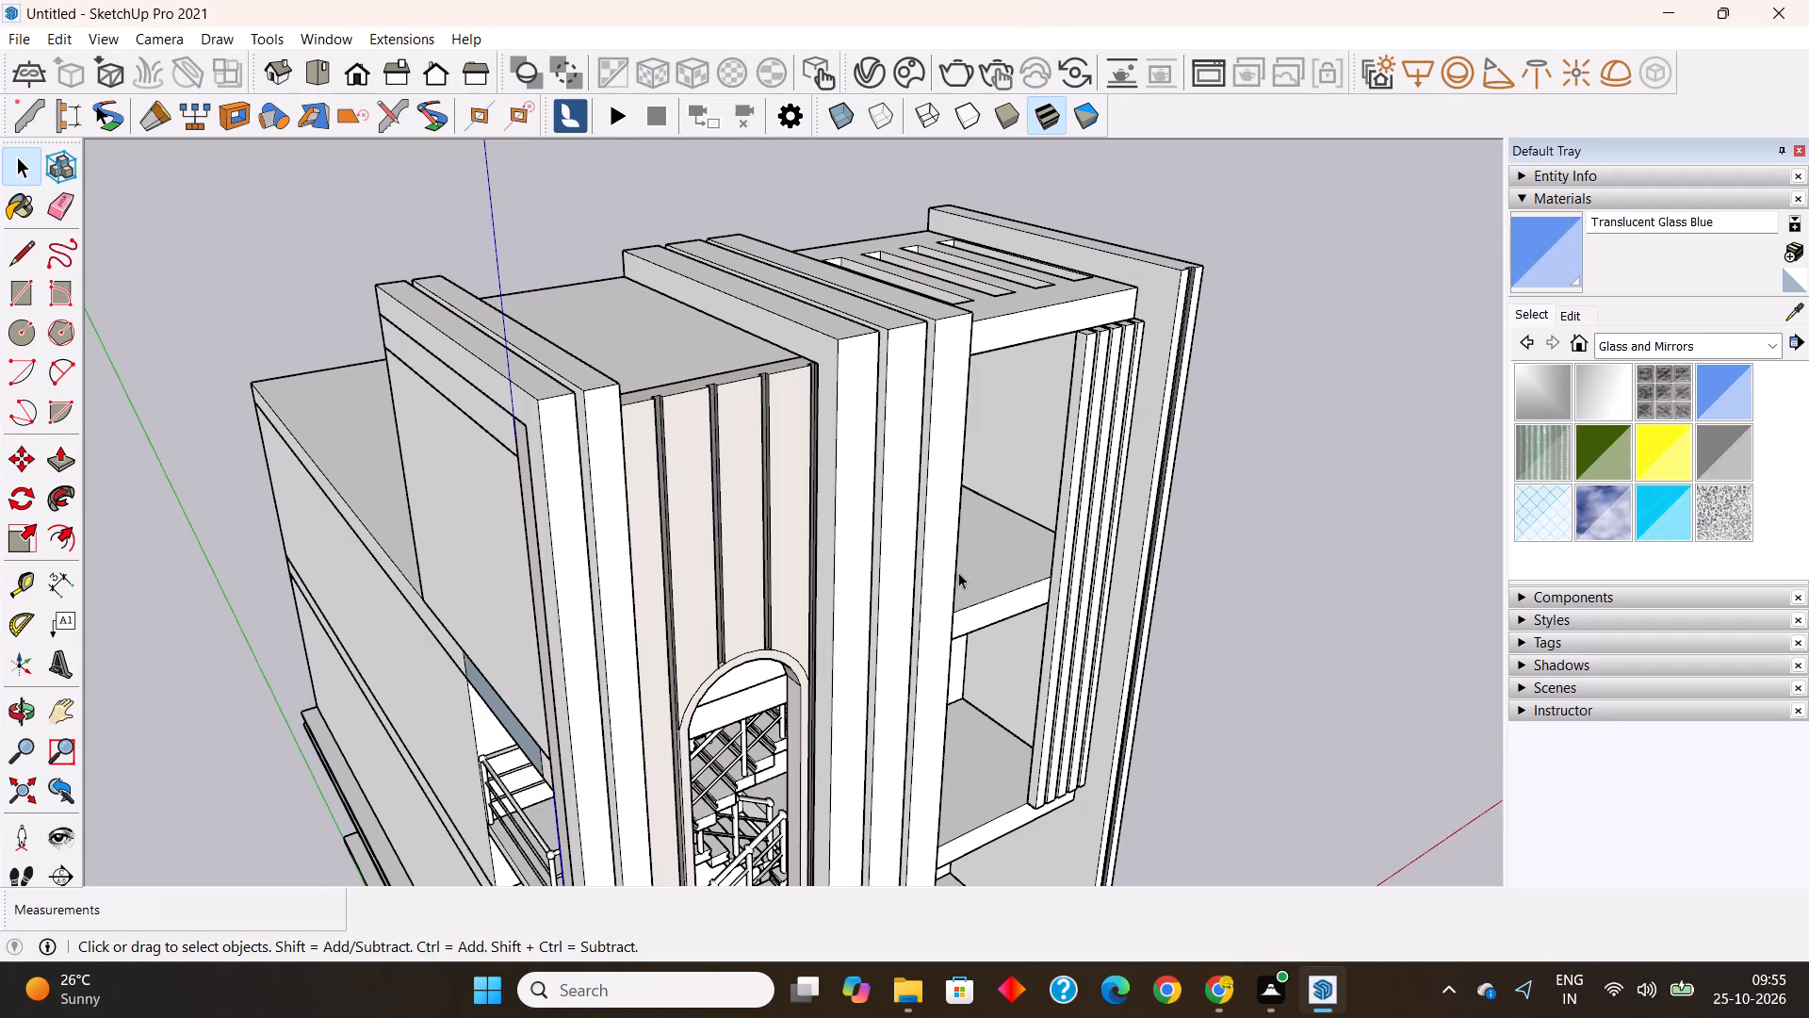
Examine the vertical slat panel up close at its foot on the floor slab, and inspect the whole front from several angles.
scroll(955, 563, "down", 5)
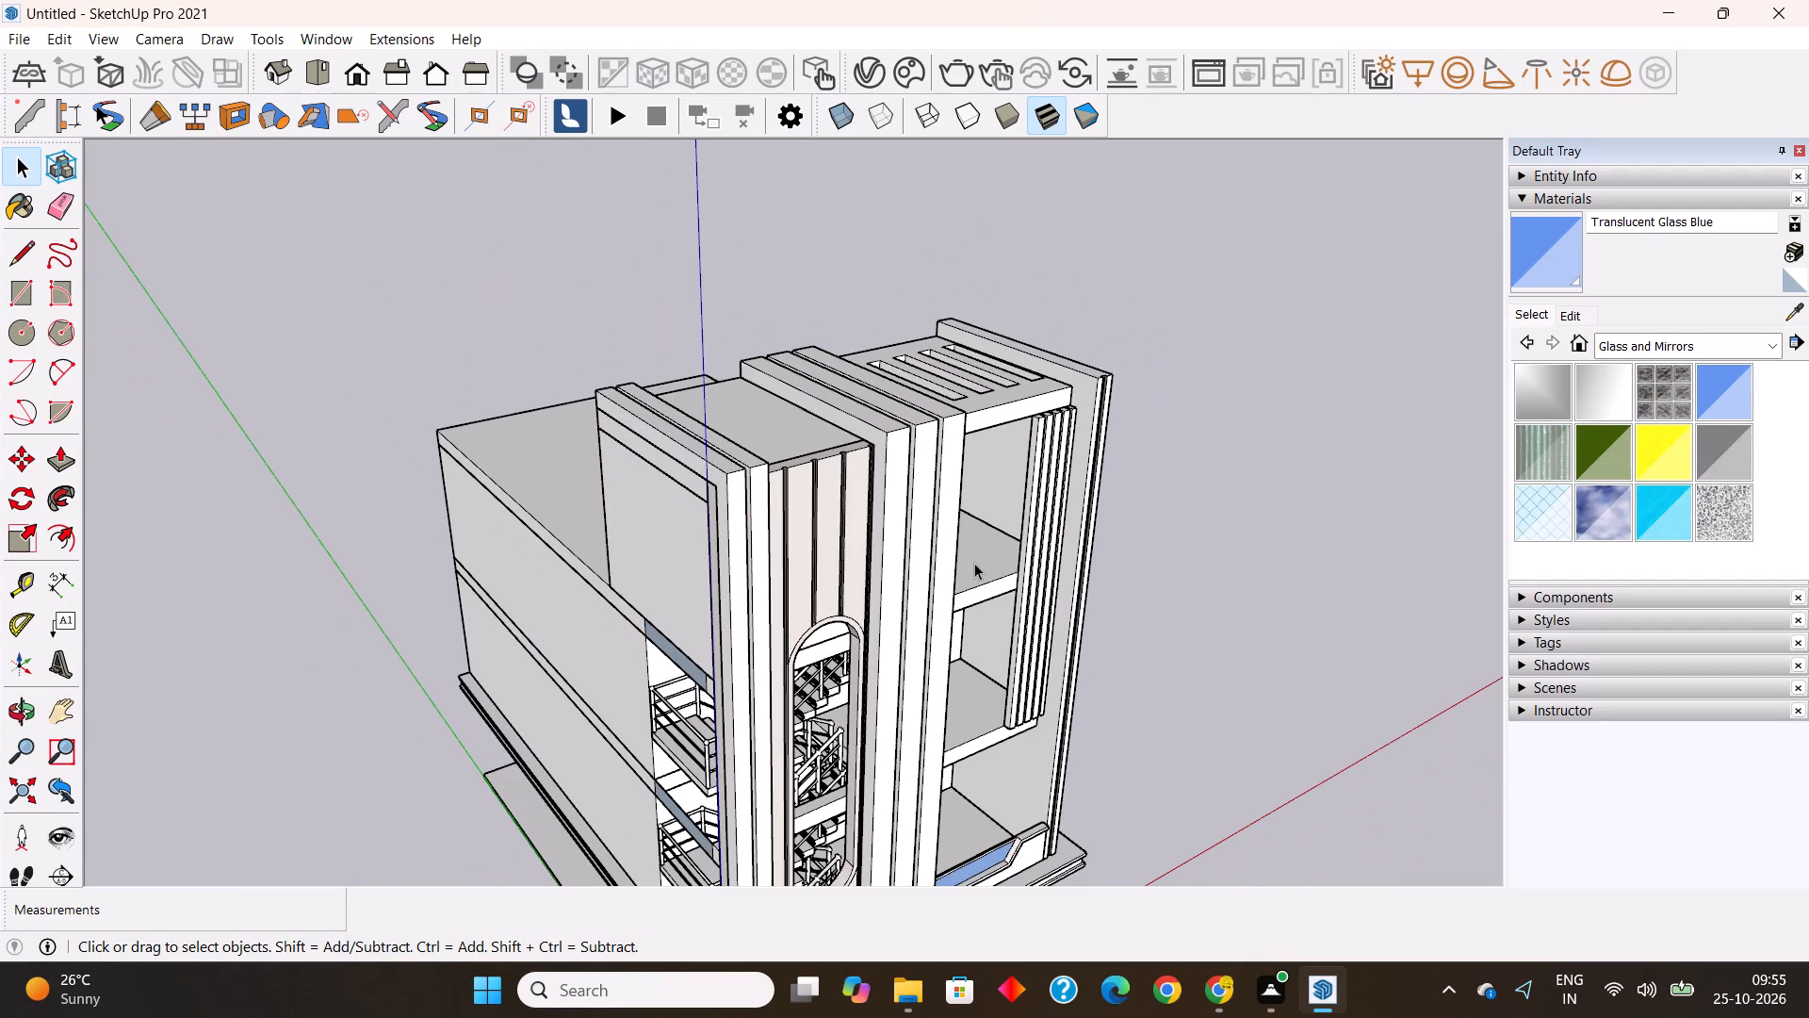
middle_click_drag(1051, 548, 1107, 559)
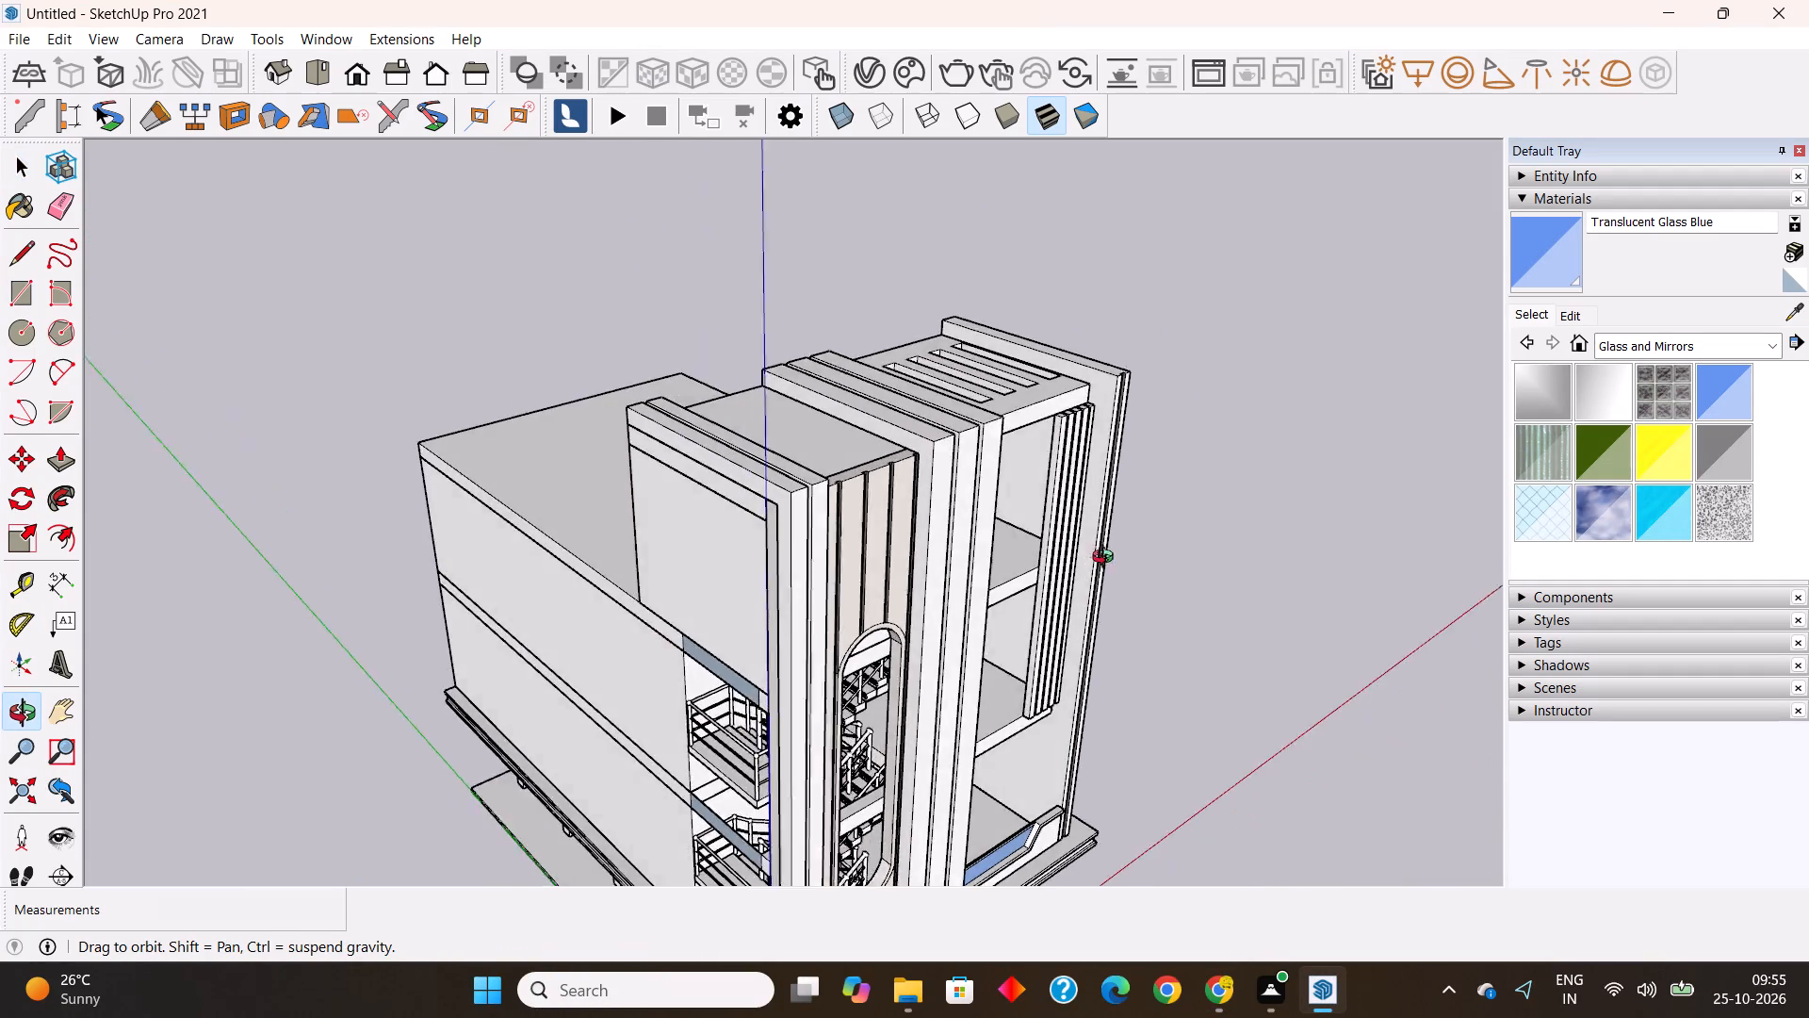
middle_click_drag(1107, 559, 1012, 494)
left_click(1019, 459)
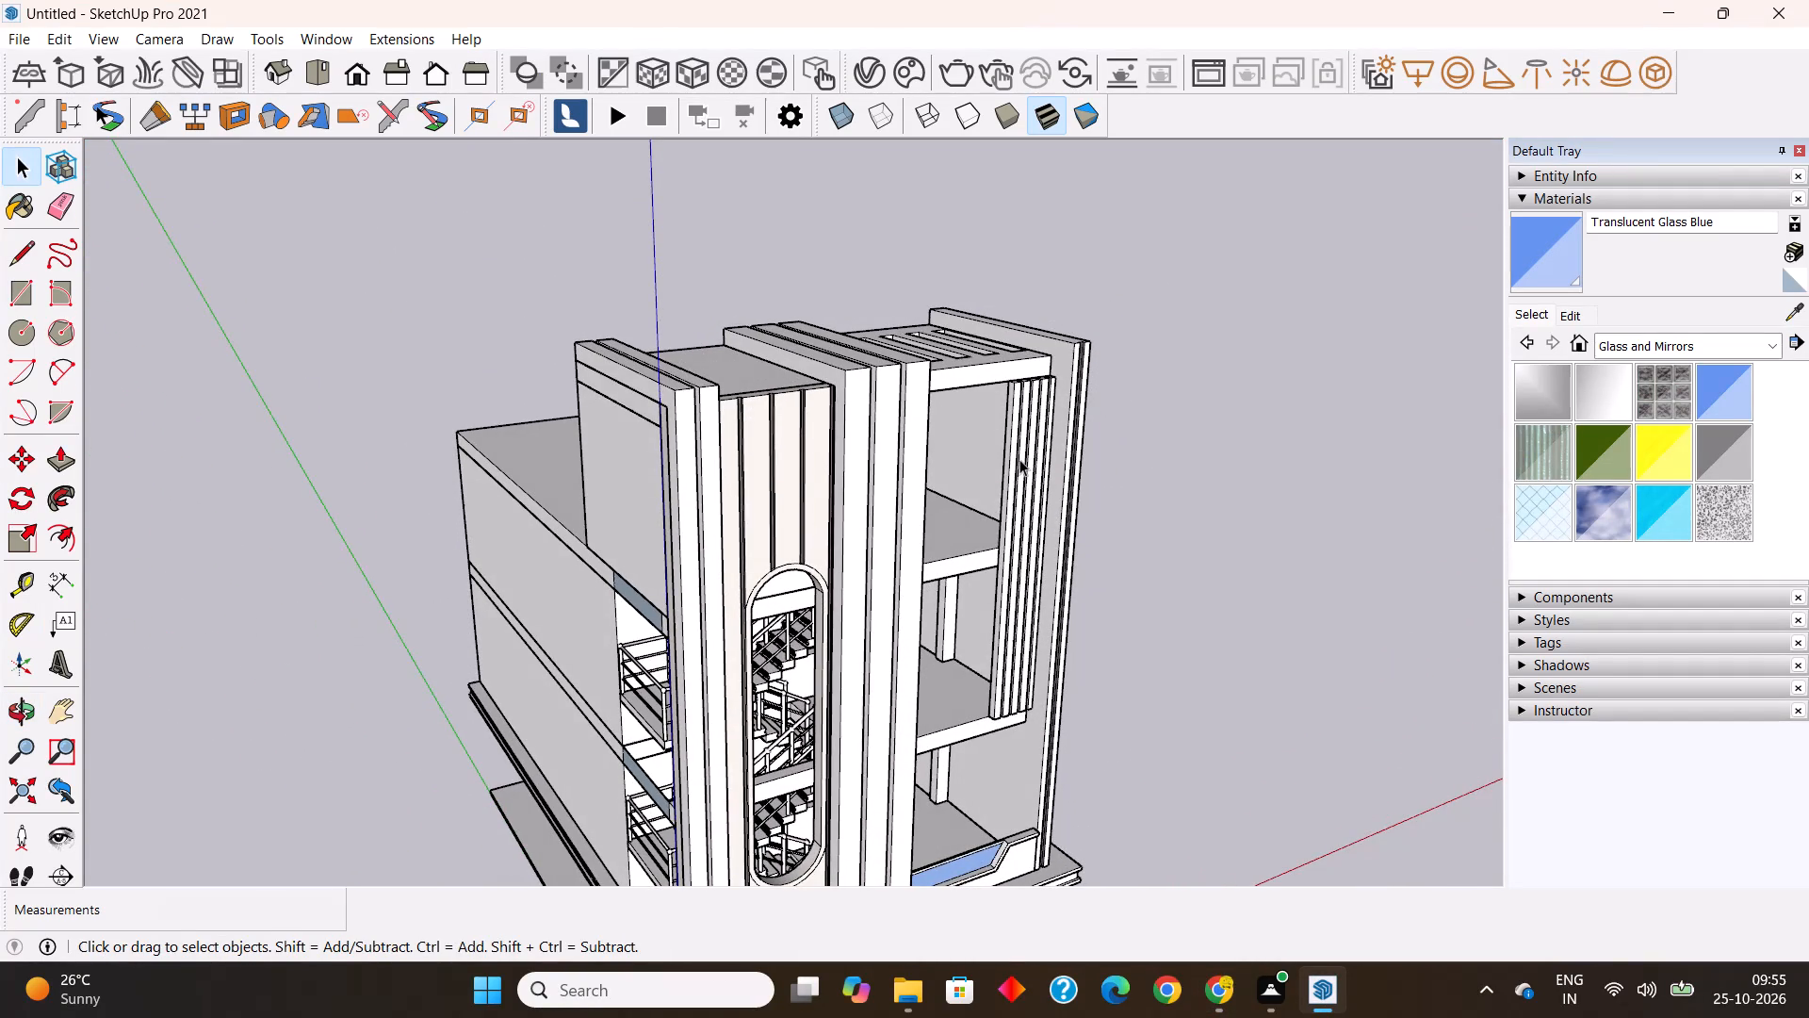
scroll(1029, 420, "up", 2)
scroll(1000, 731, "up", 6)
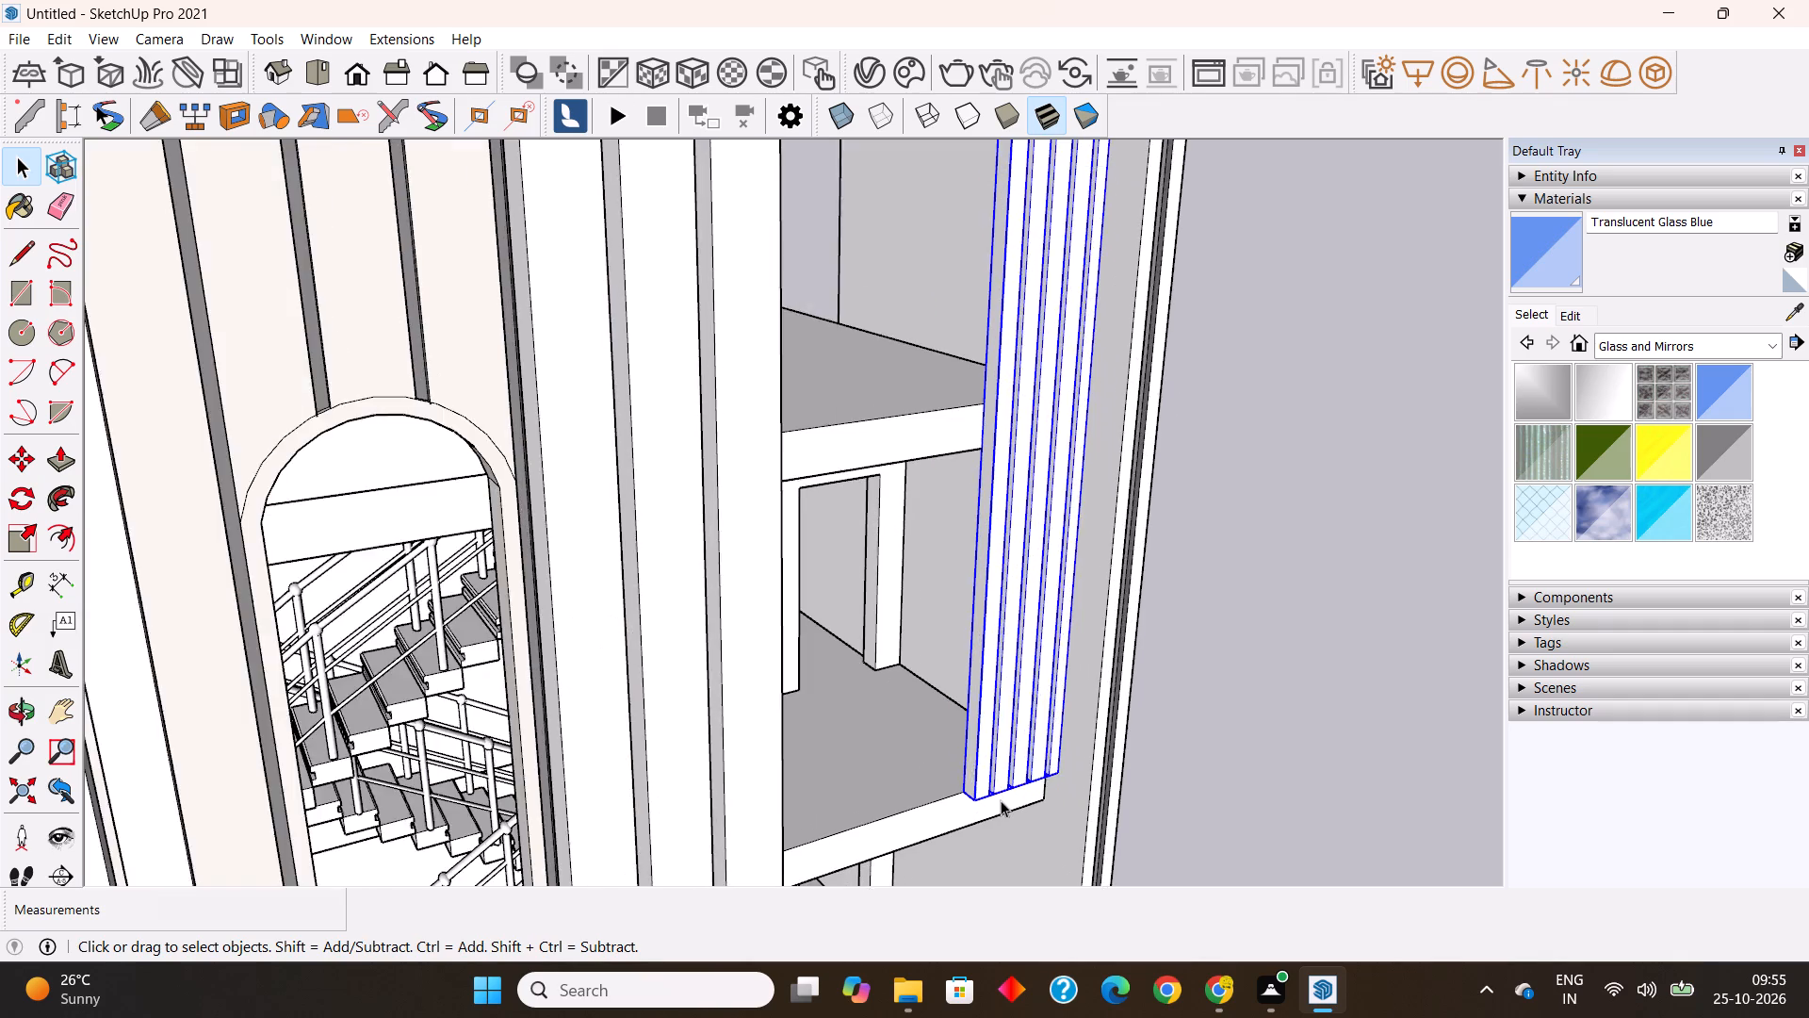
scroll(1001, 800, "up", 8)
middle_click_drag(1000, 784, 1021, 698)
left_click(1388, 555)
scroll(845, 616, "down", 15)
middle_click_drag(921, 643, 904, 683)
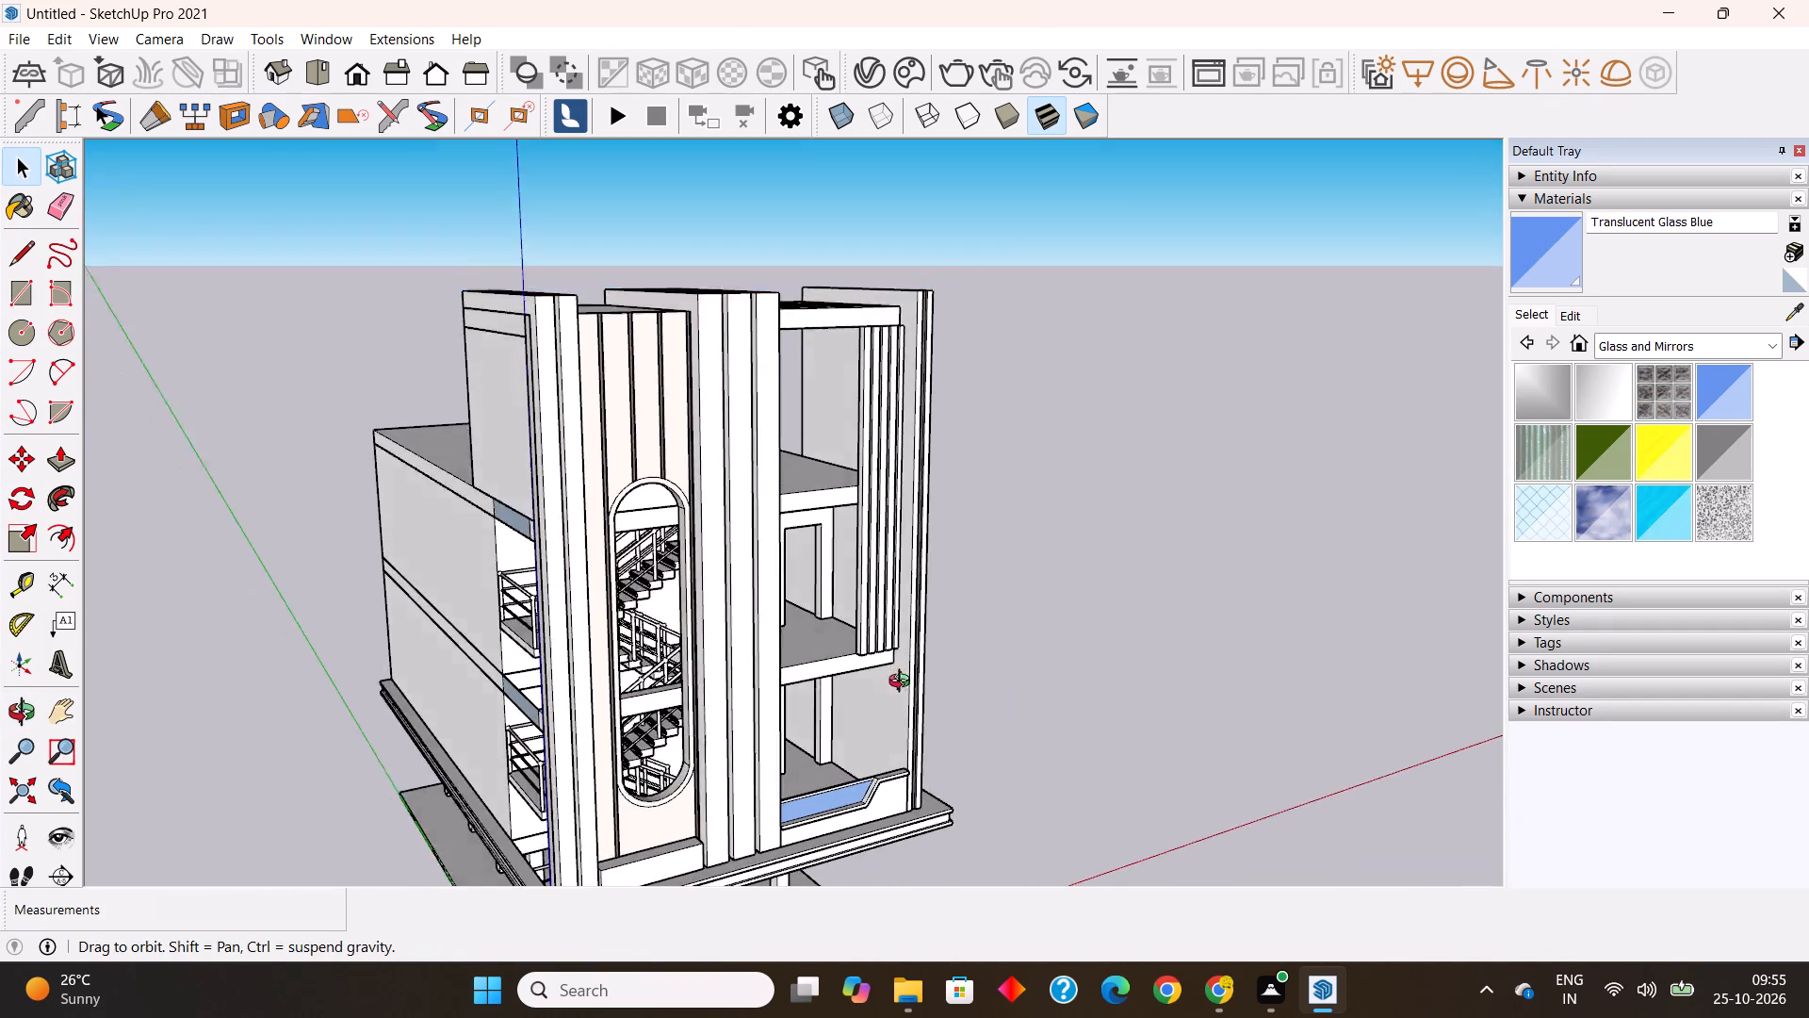
middle_click_drag(904, 683, 913, 735)
left_click(878, 434)
right_click(877, 434)
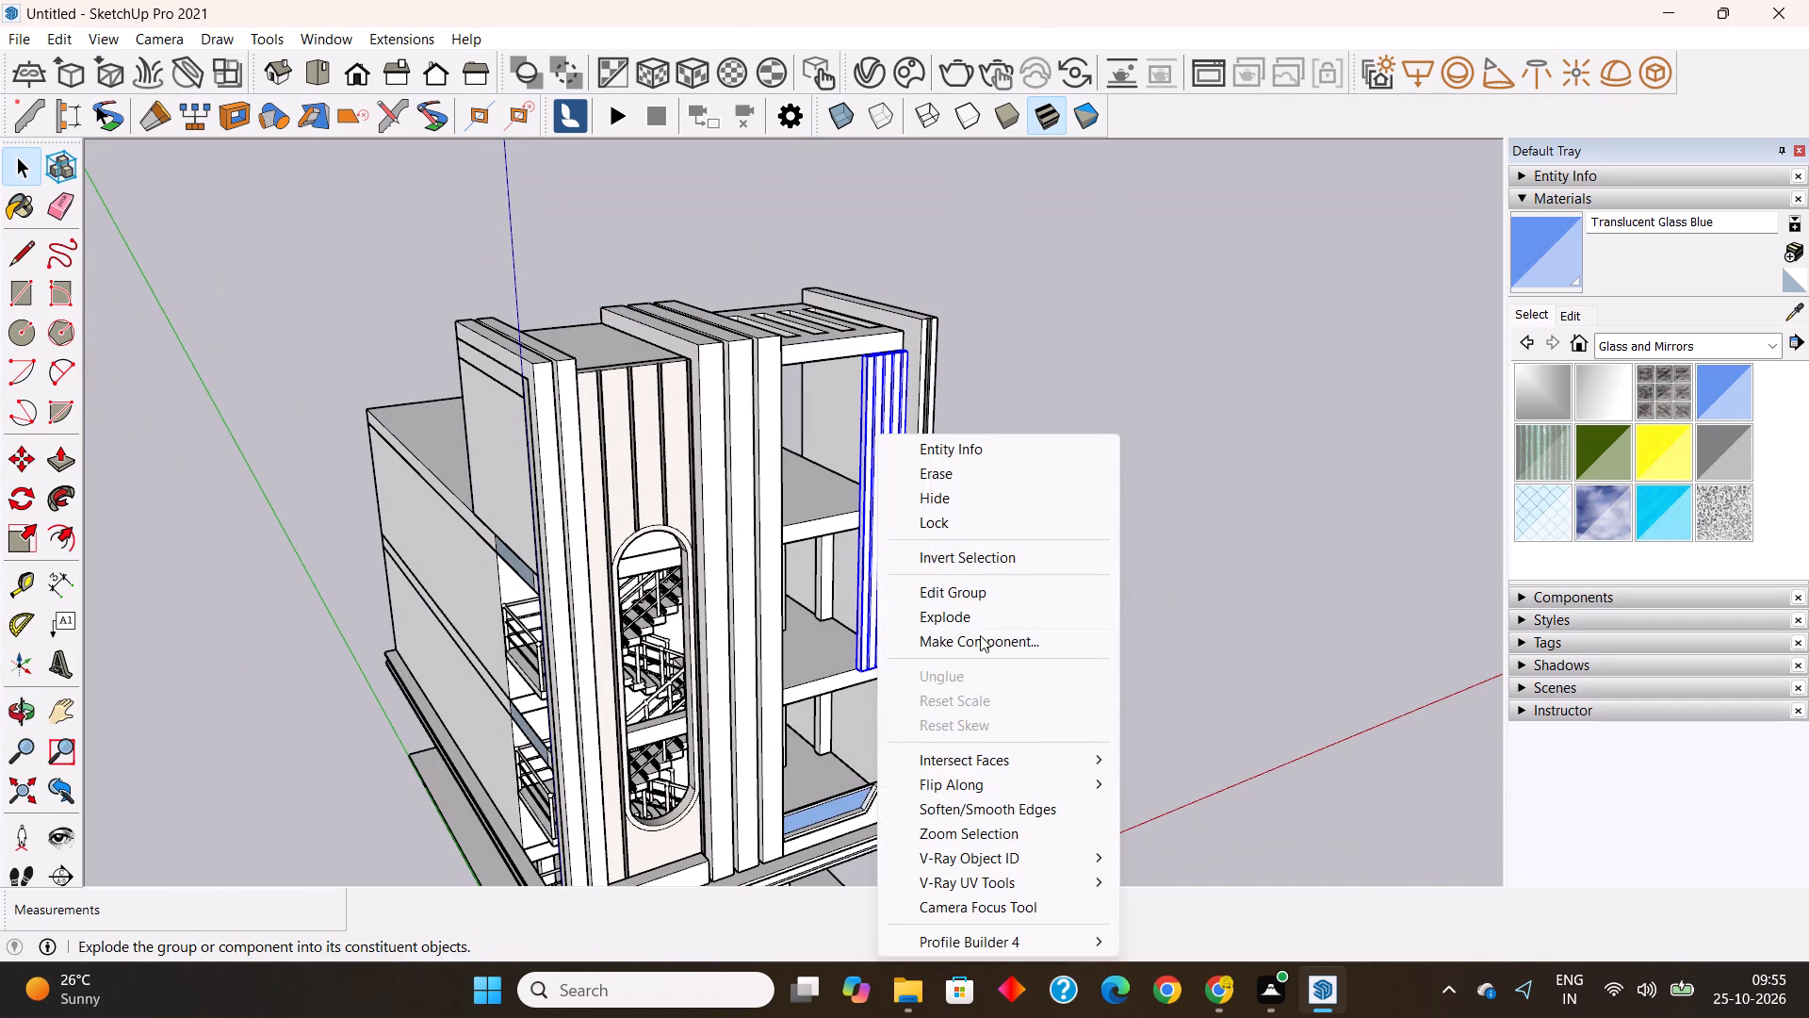
left_click(1254, 564)
middle_click_drag(1050, 557, 816, 472)
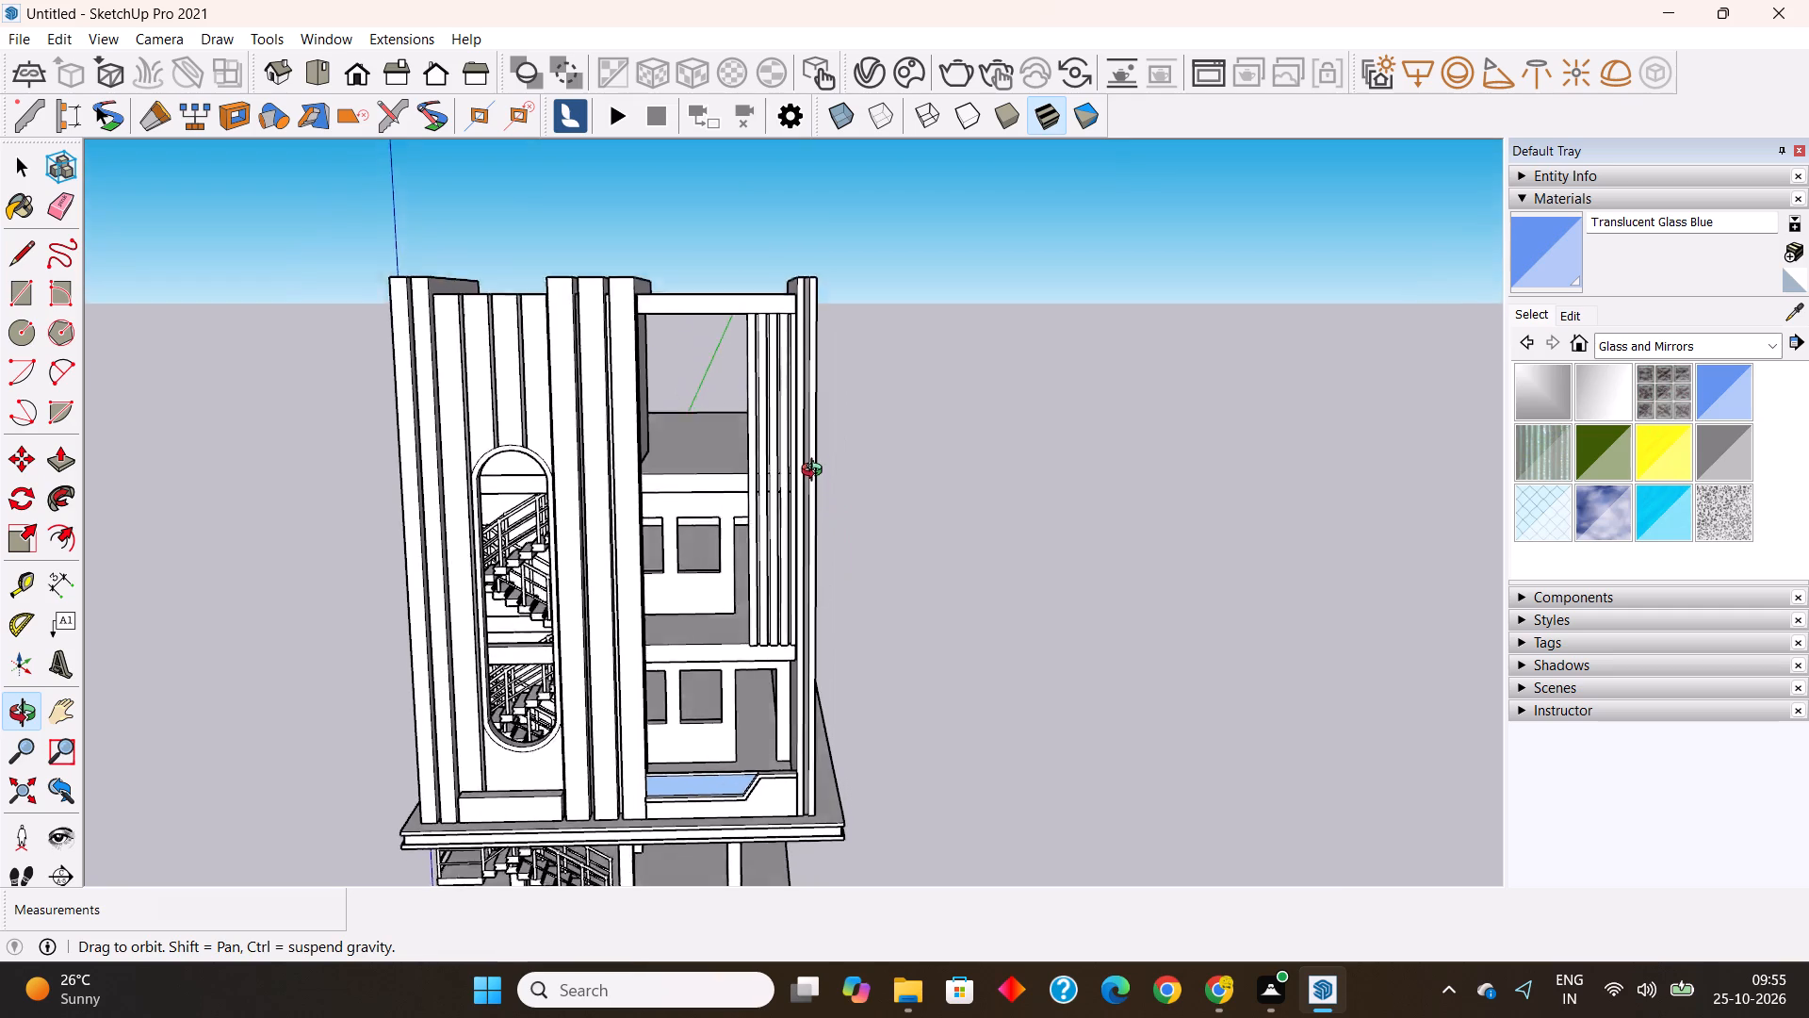
middle_click_drag(816, 472, 822, 456)
middle_click_drag(842, 463, 1079, 489, "shift")
middle_click_drag(1004, 569, 946, 533)
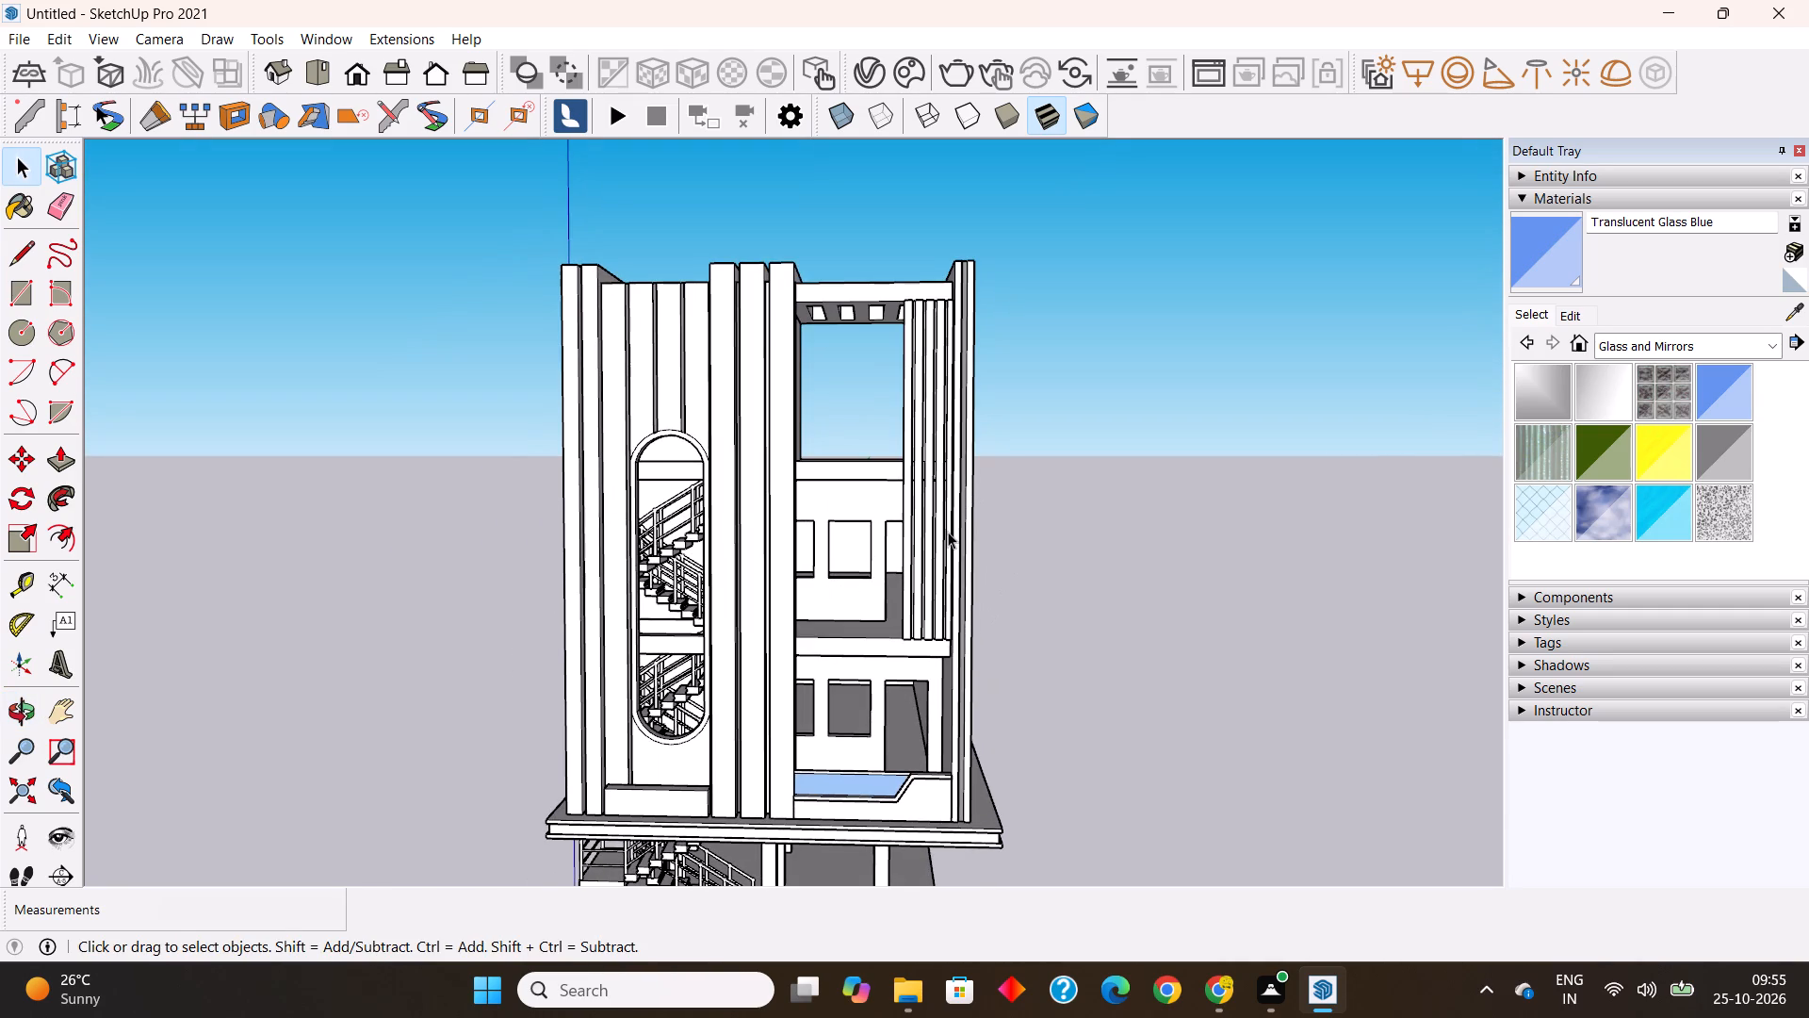
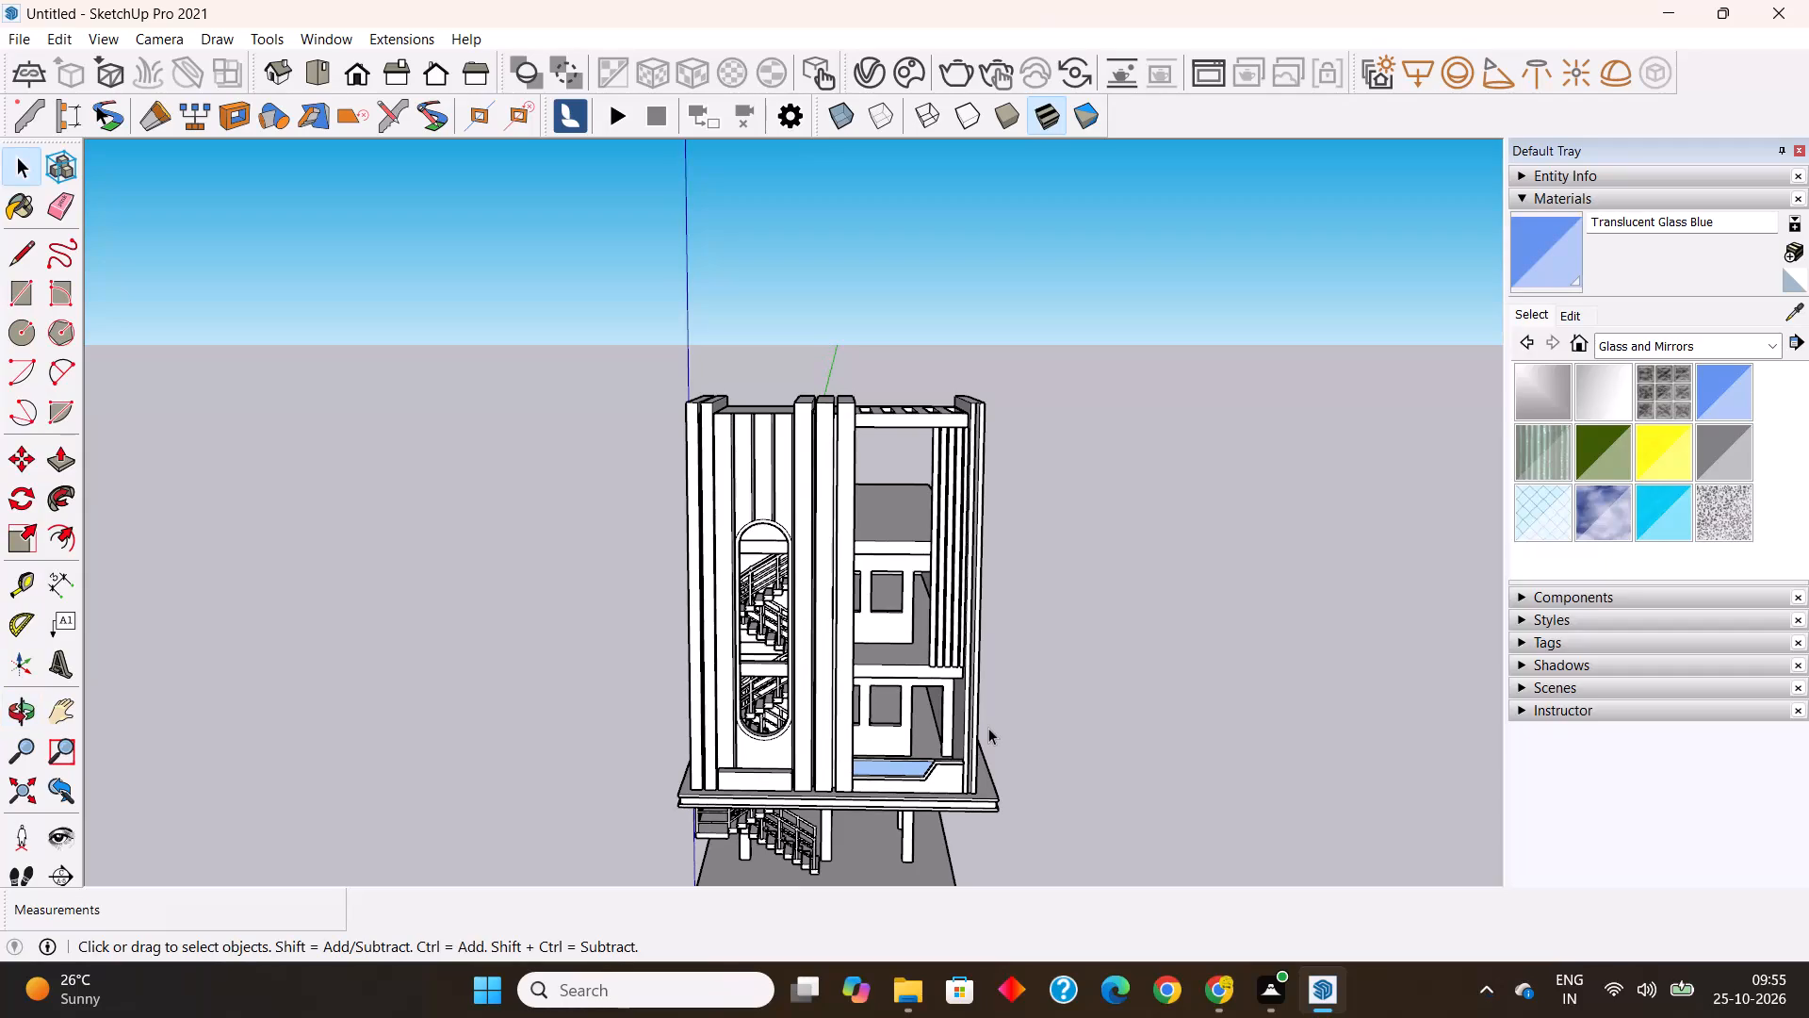
Examine the vertical slat panel and the openings beside it on the building's front from several angles.
middle_click_drag(911, 688, 740, 603)
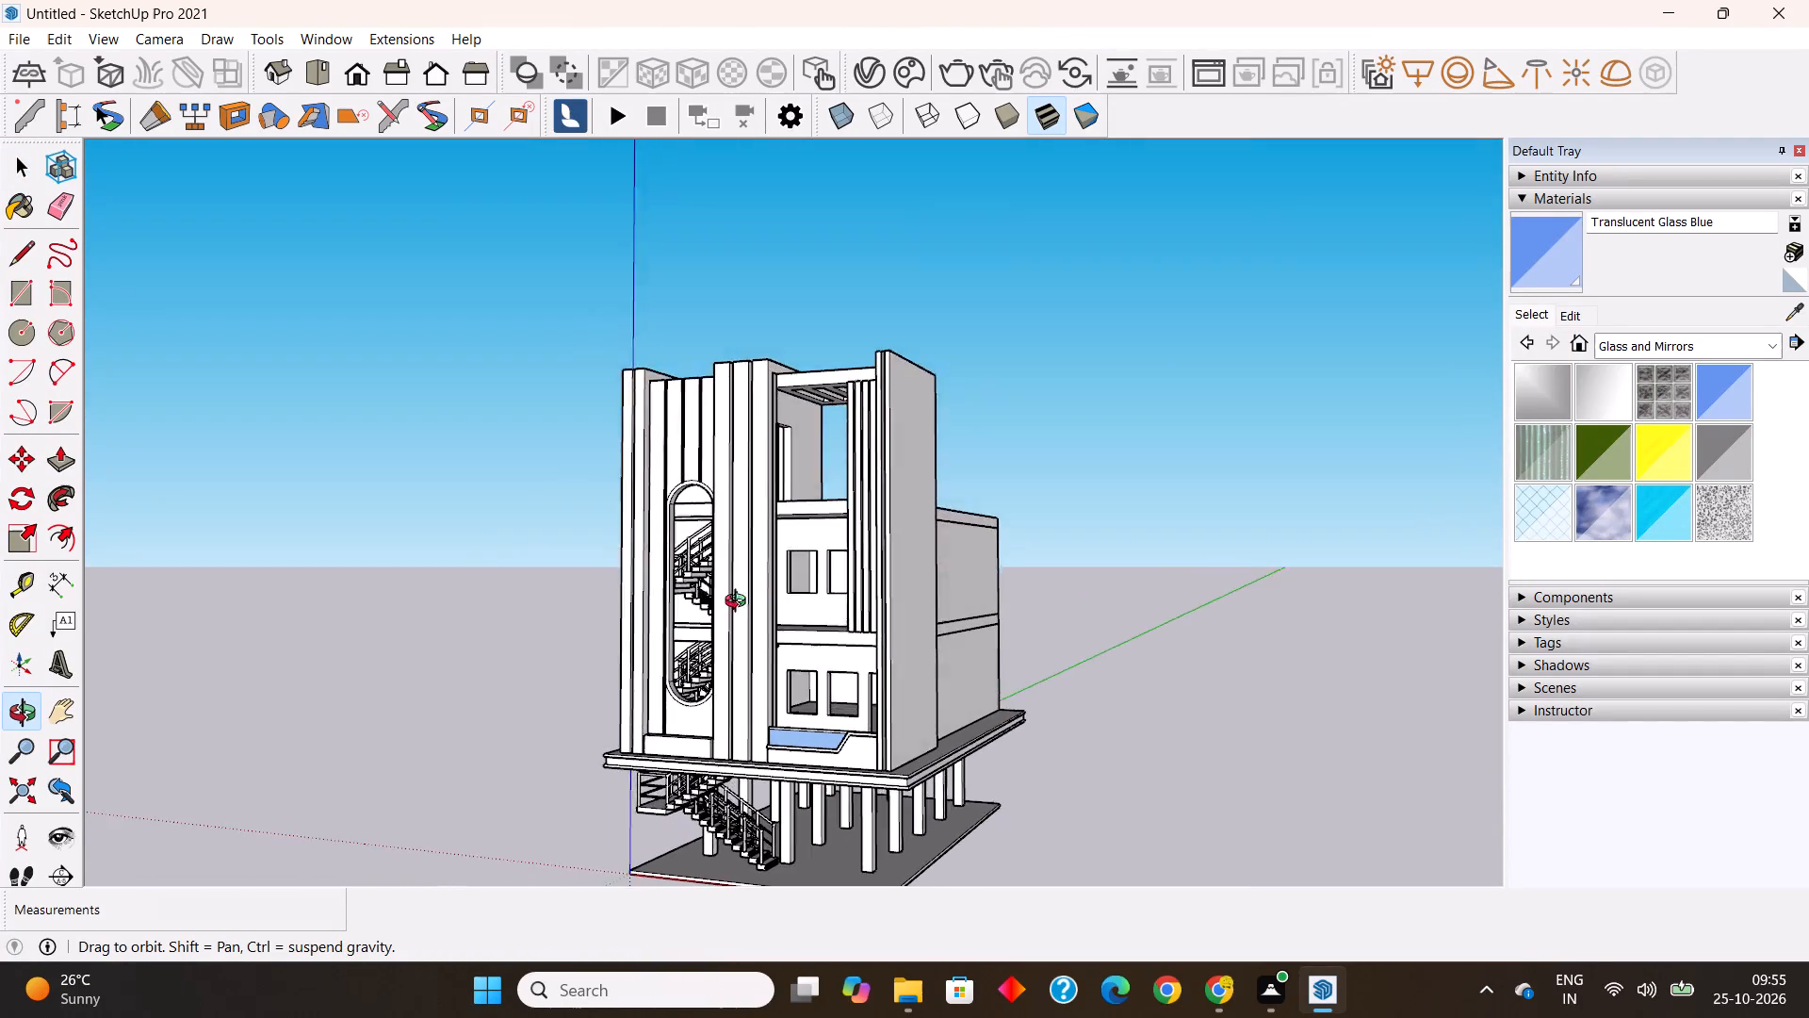
middle_click_drag(740, 603, 702, 613)
left_click(1214, 659)
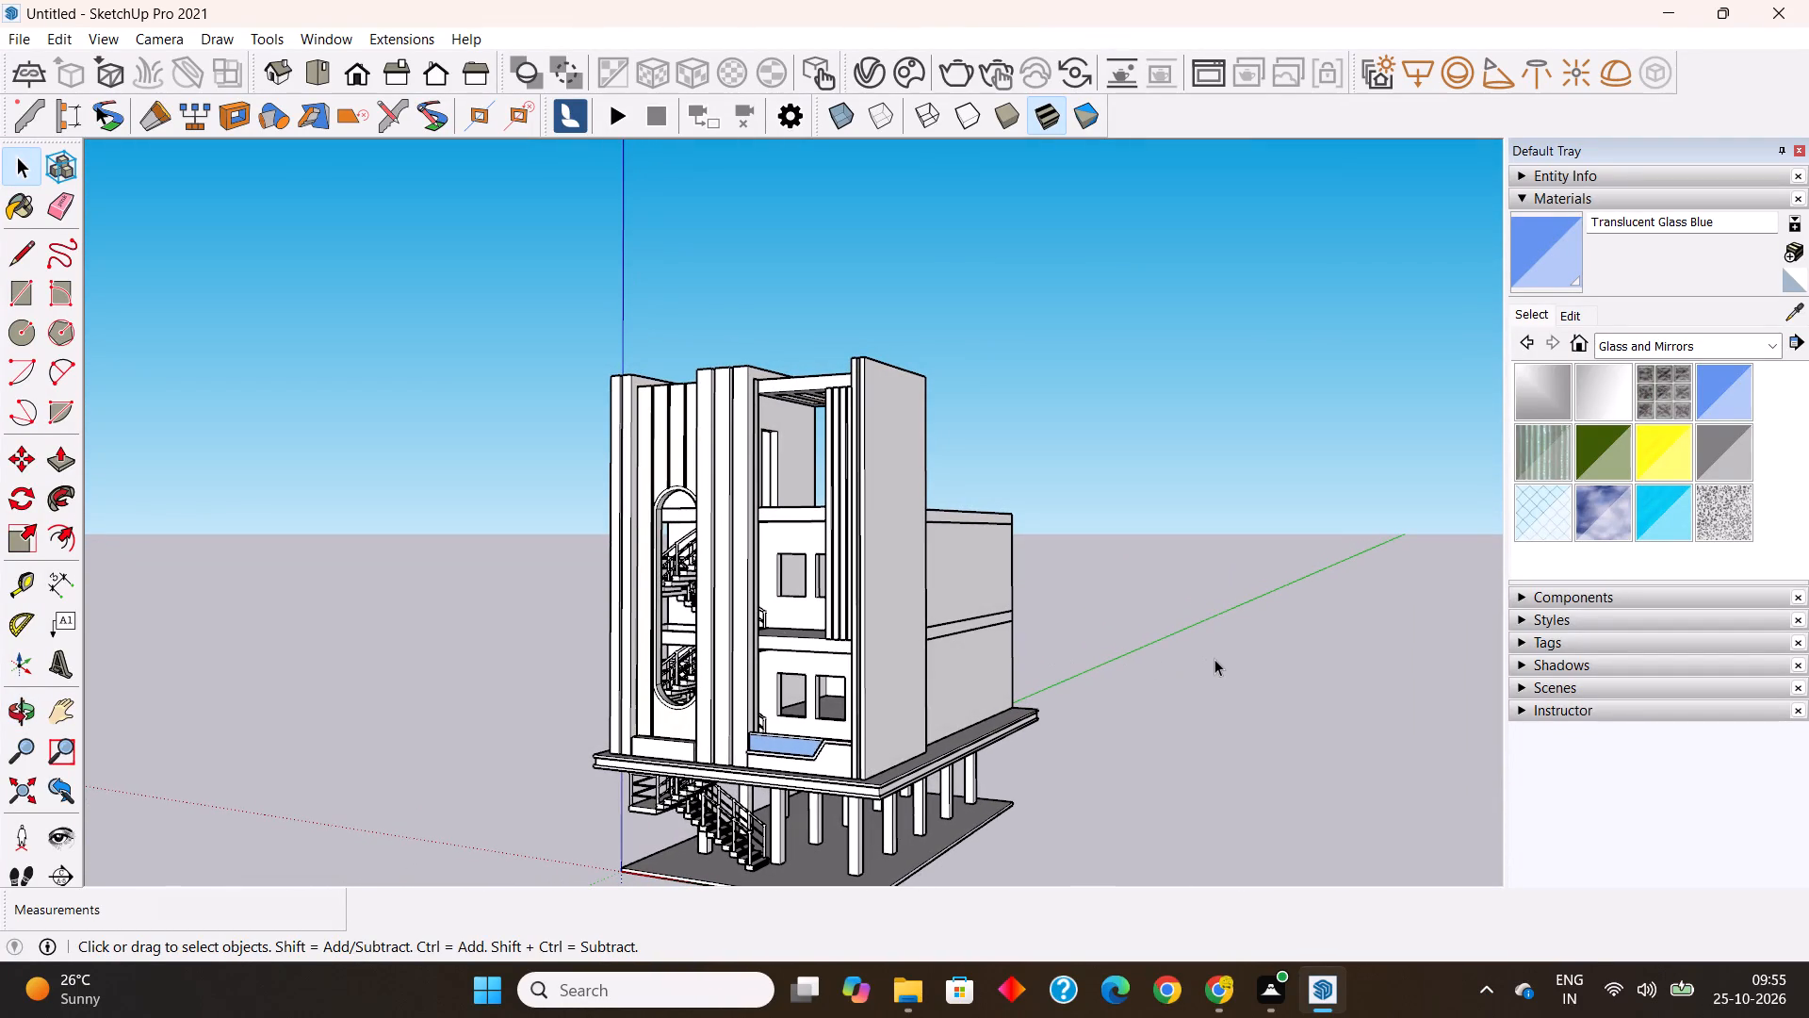
scroll(758, 560, "up", 4)
scroll(818, 607, "up", 5)
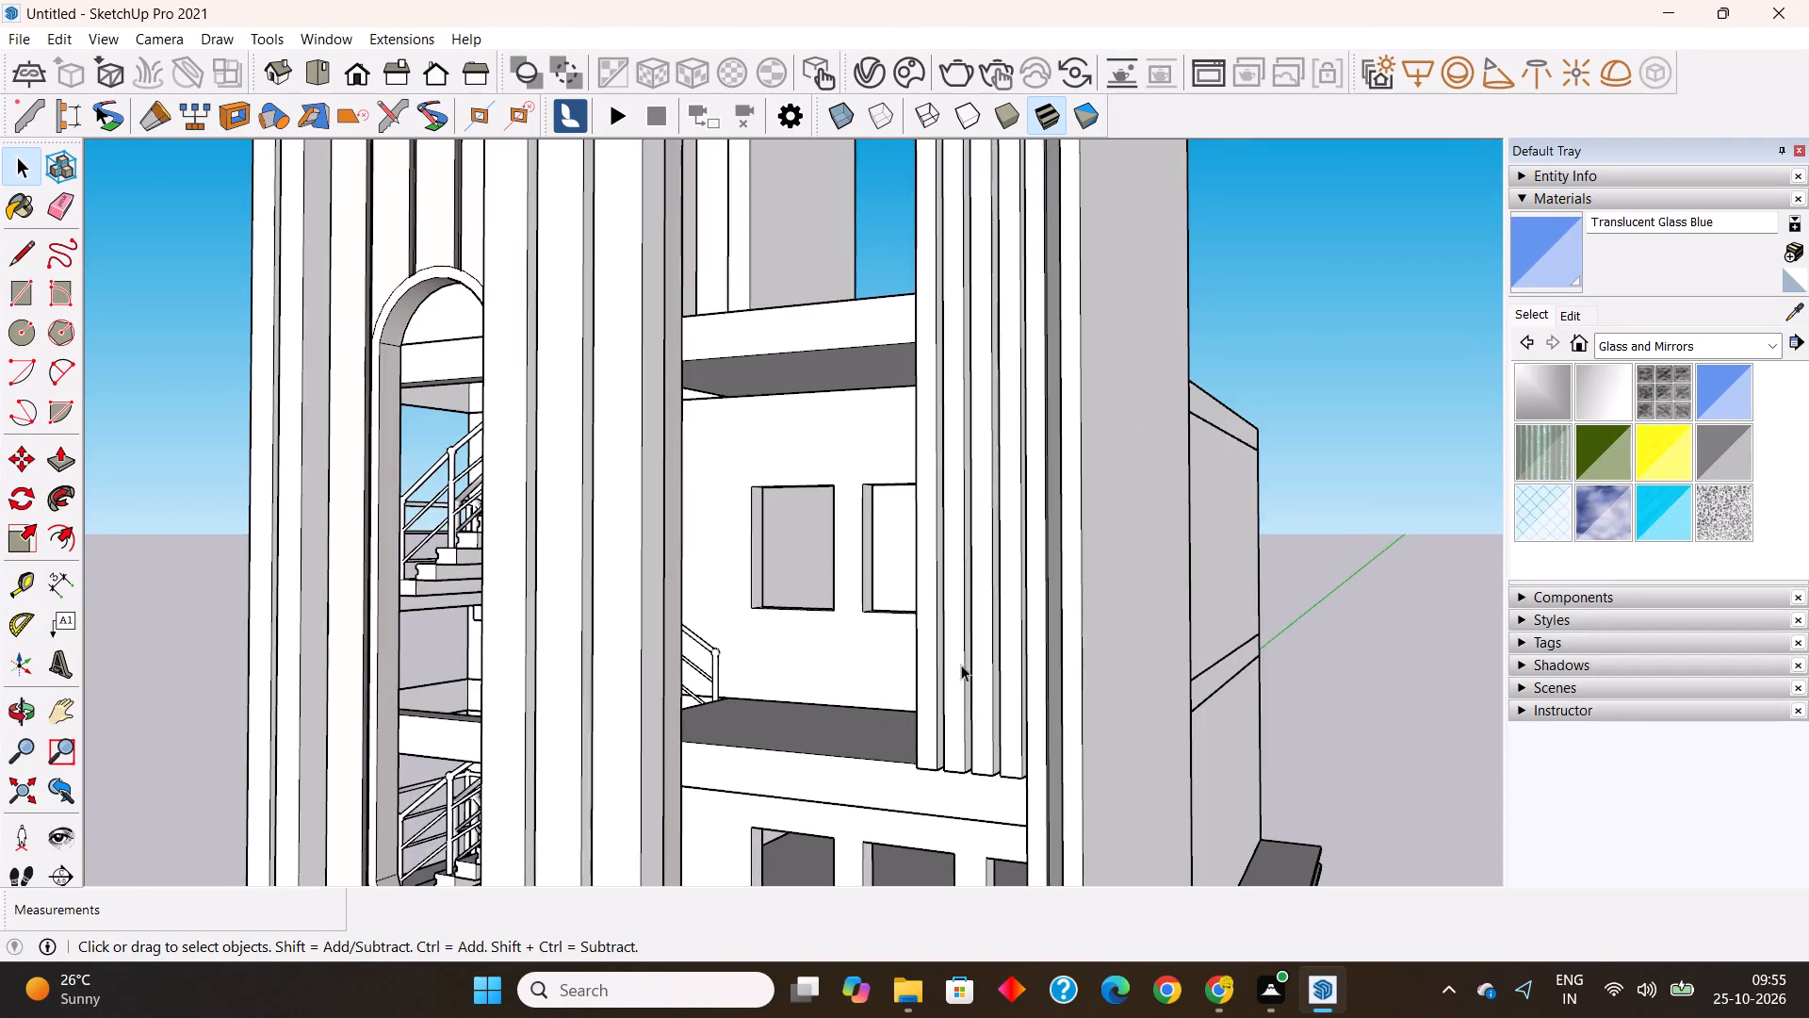
middle_click_drag(969, 668, 1157, 704)
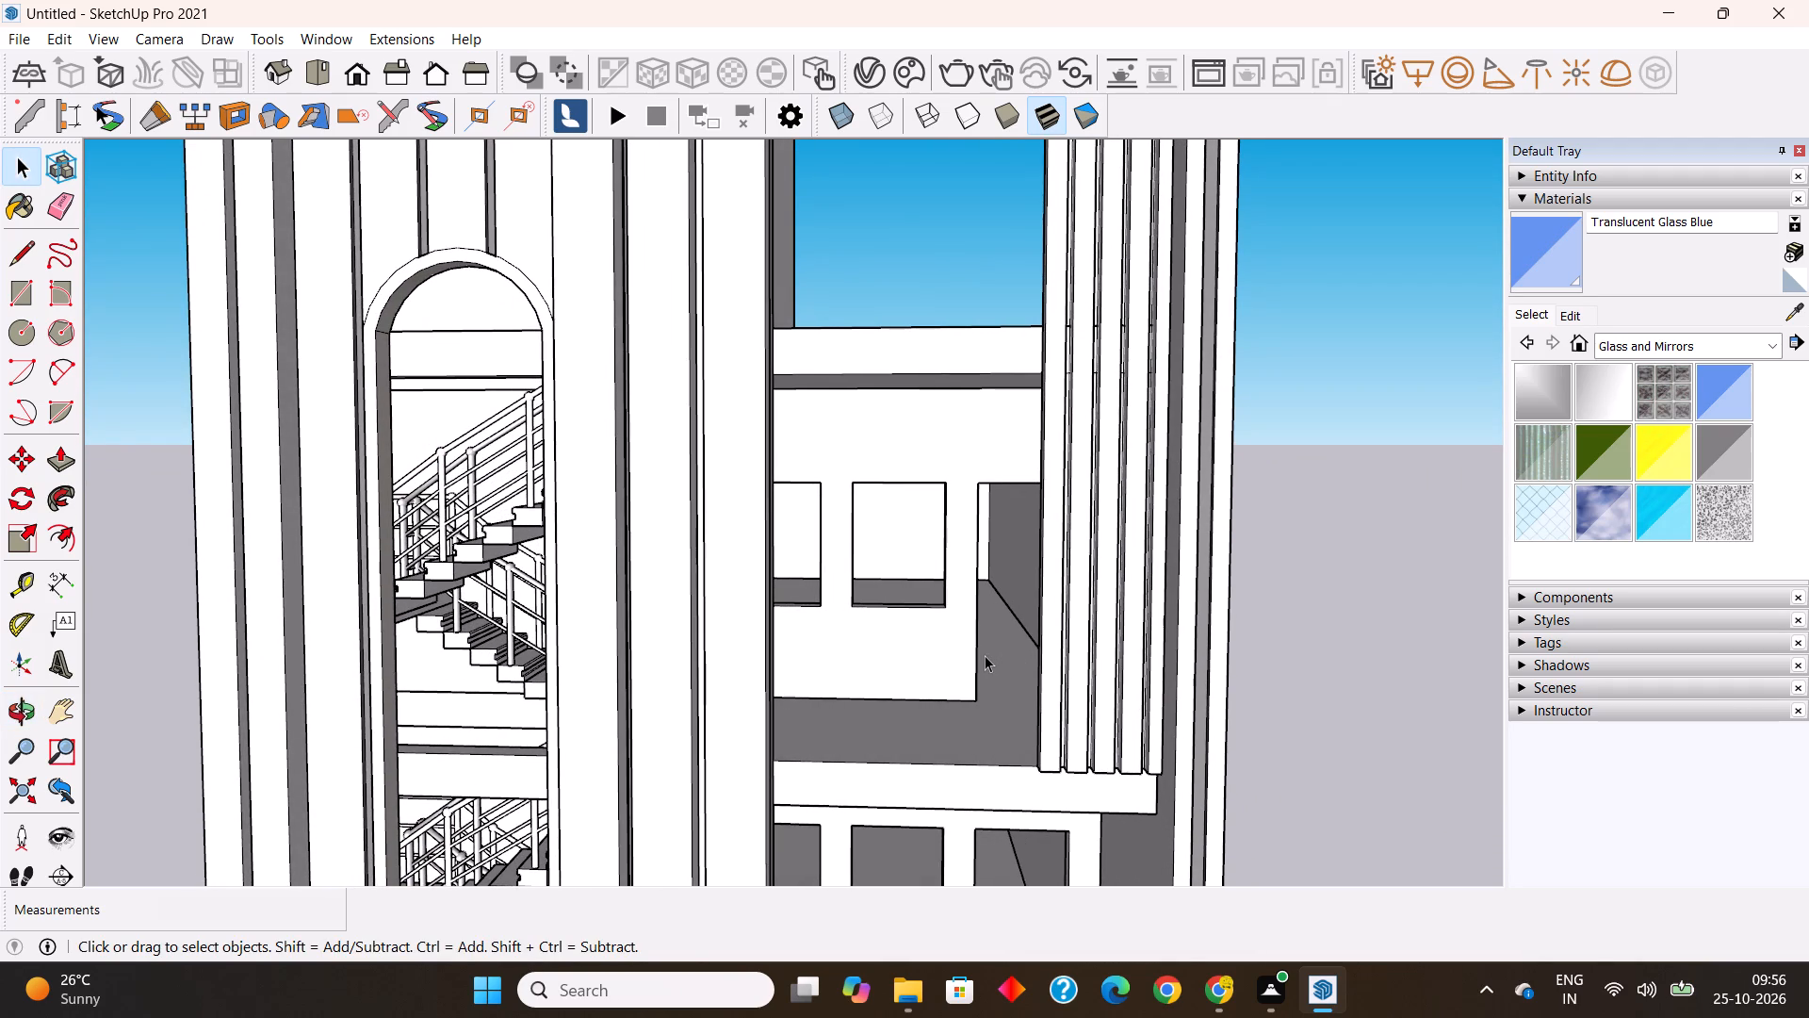
middle_click_drag(991, 655, 1053, 626, "shift")
middle_click_drag(1001, 650, 957, 648)
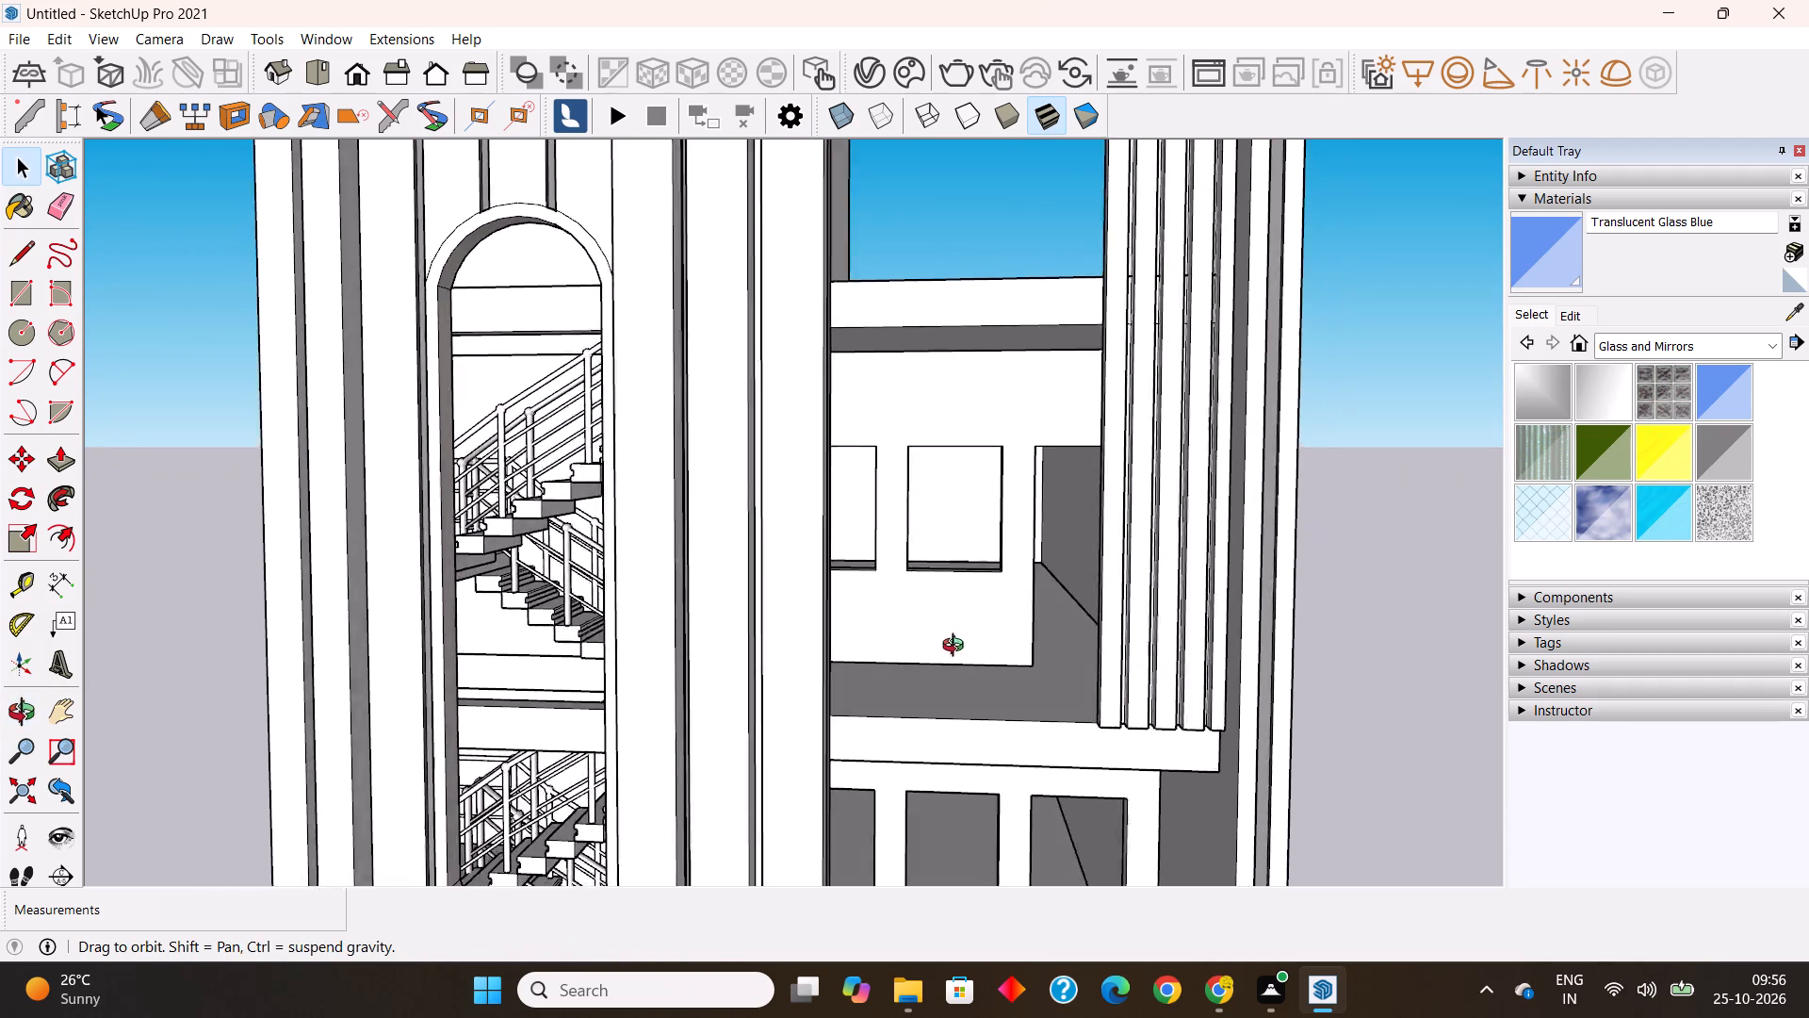
middle_click_drag(957, 648, 914, 649)
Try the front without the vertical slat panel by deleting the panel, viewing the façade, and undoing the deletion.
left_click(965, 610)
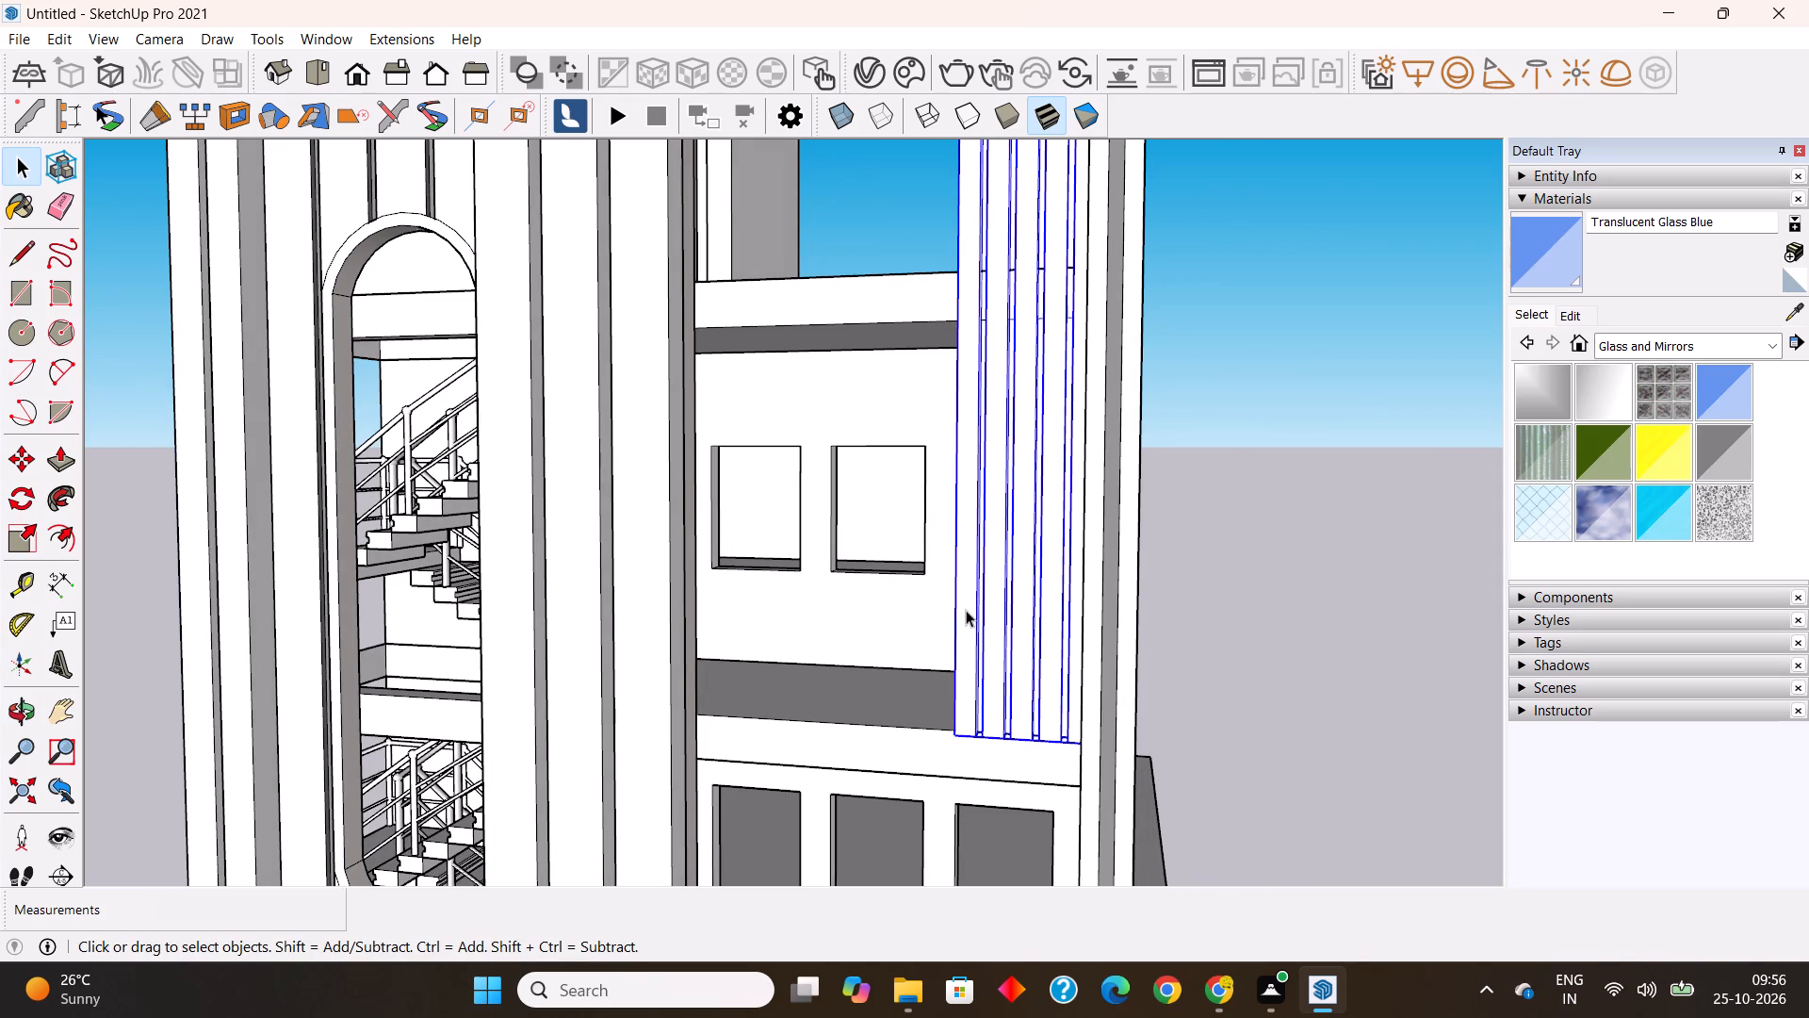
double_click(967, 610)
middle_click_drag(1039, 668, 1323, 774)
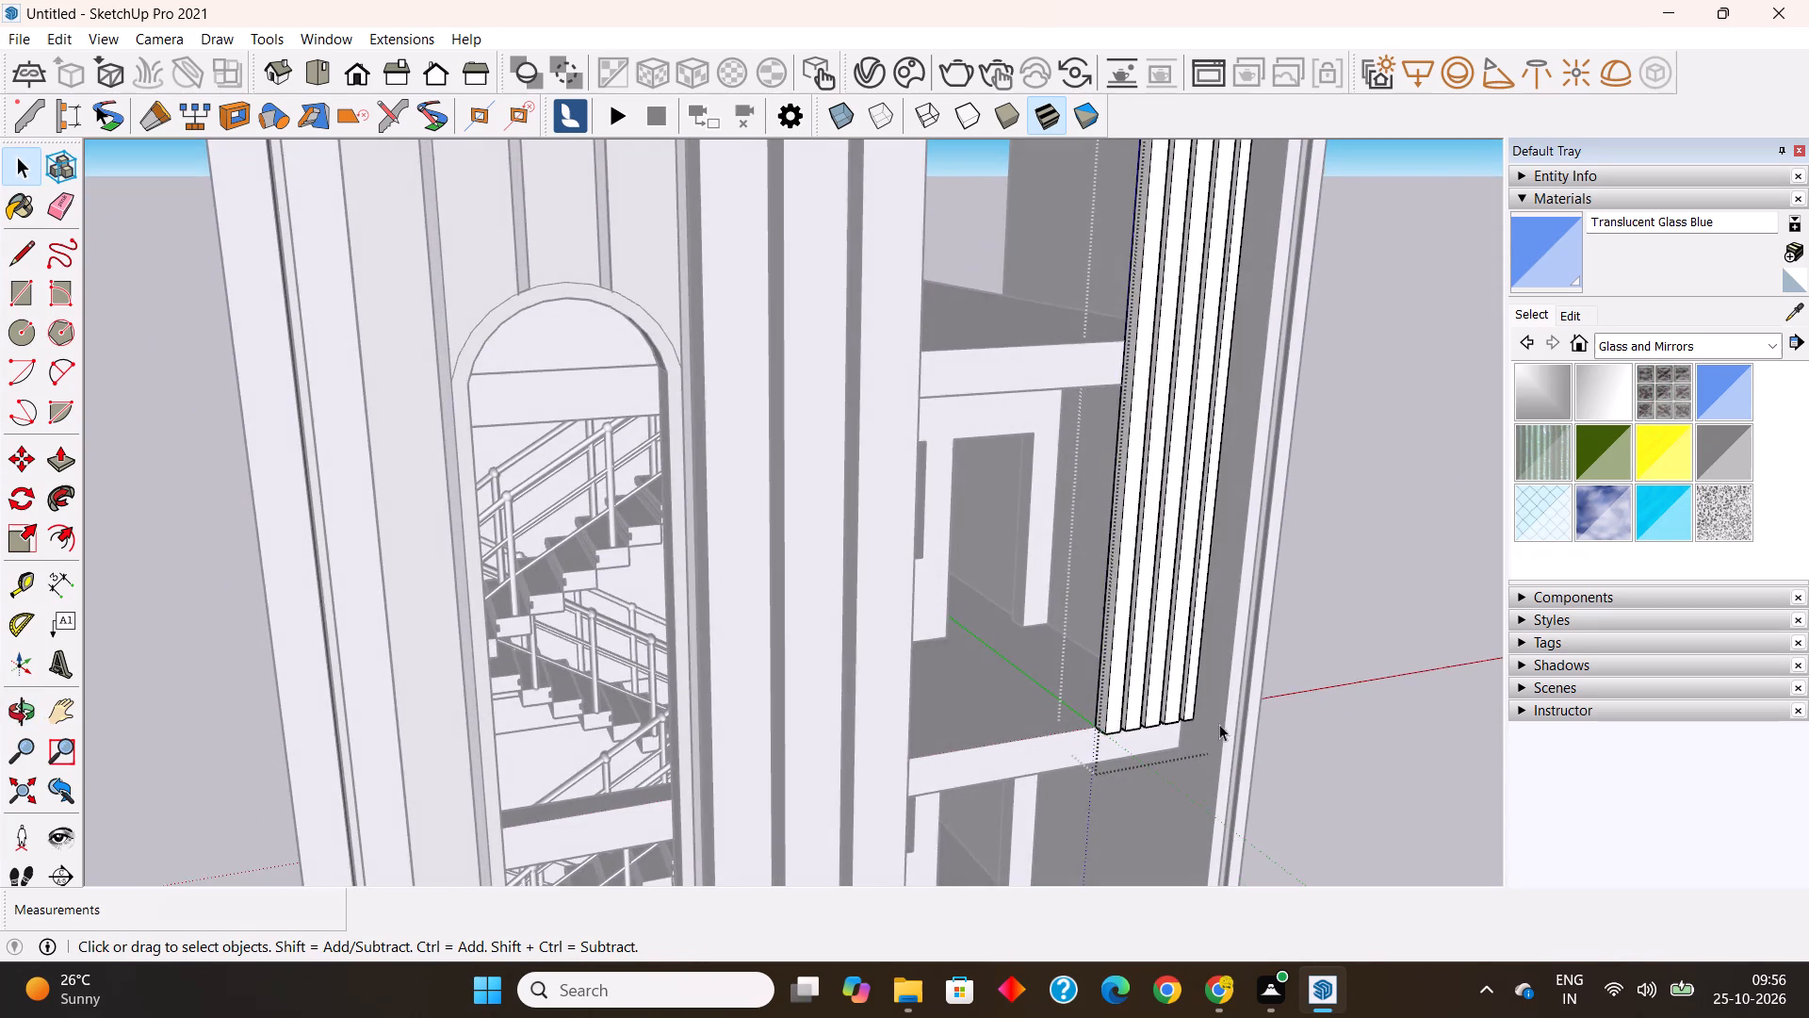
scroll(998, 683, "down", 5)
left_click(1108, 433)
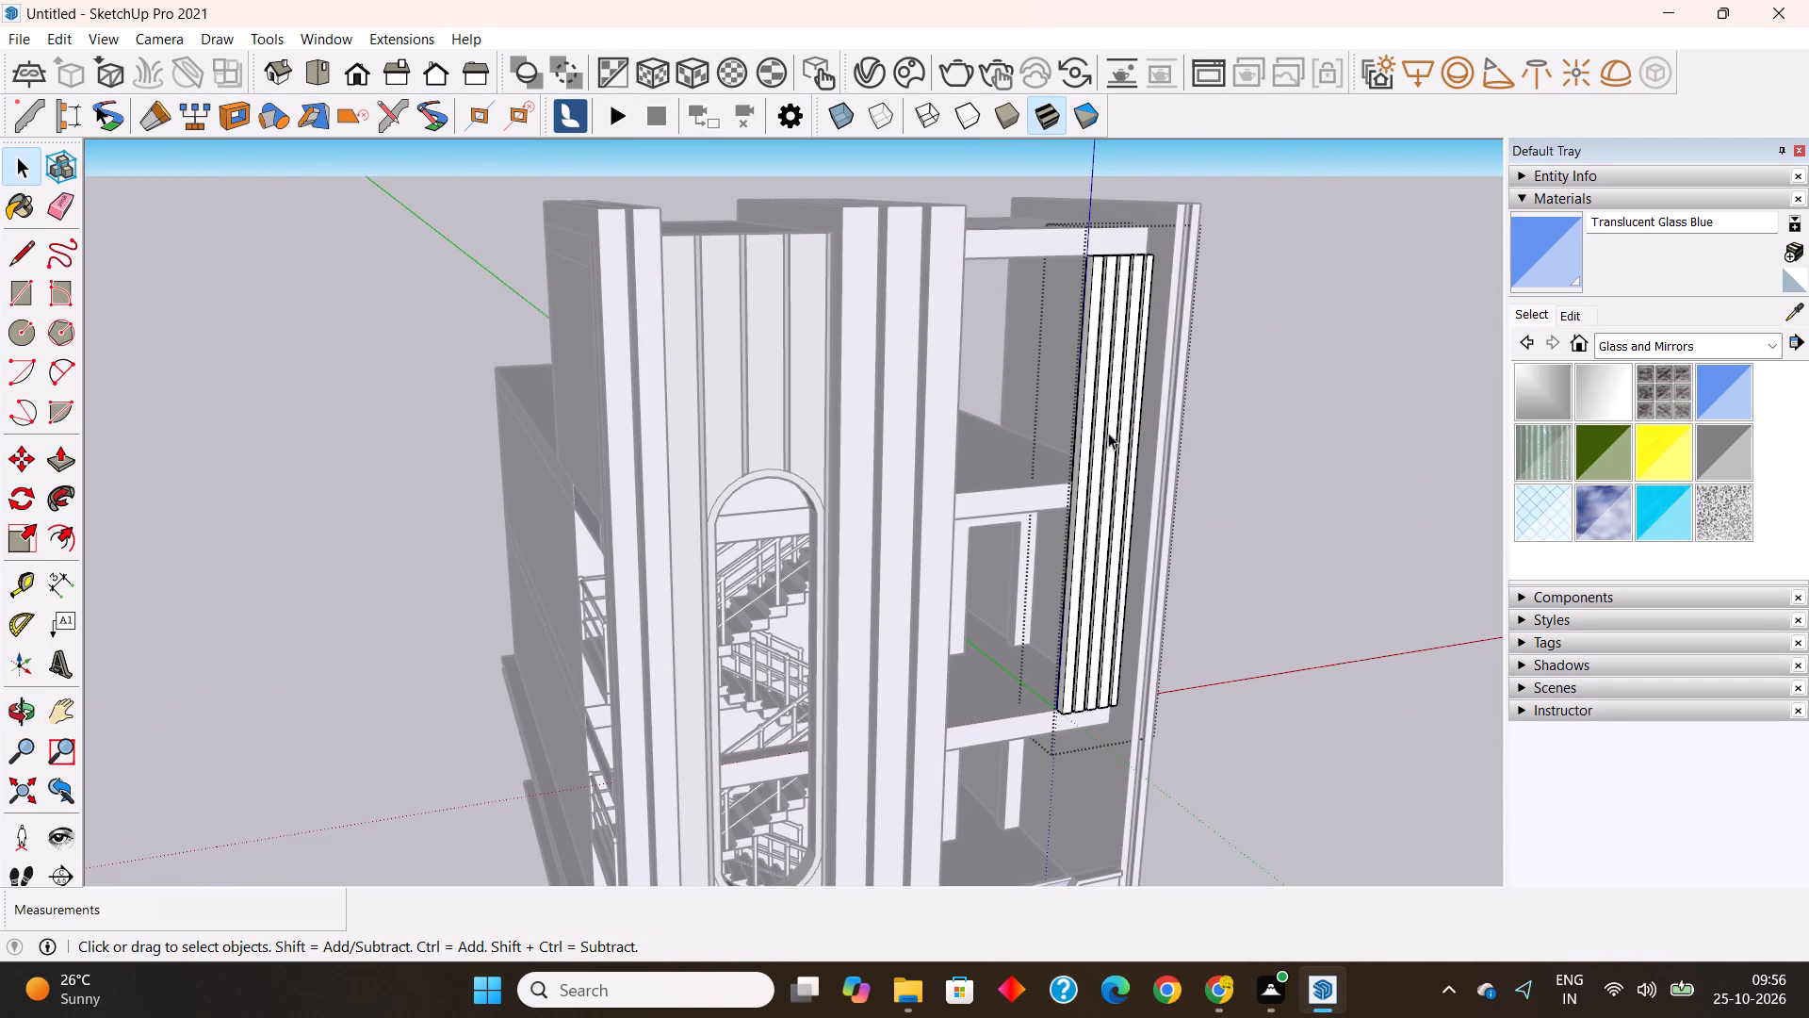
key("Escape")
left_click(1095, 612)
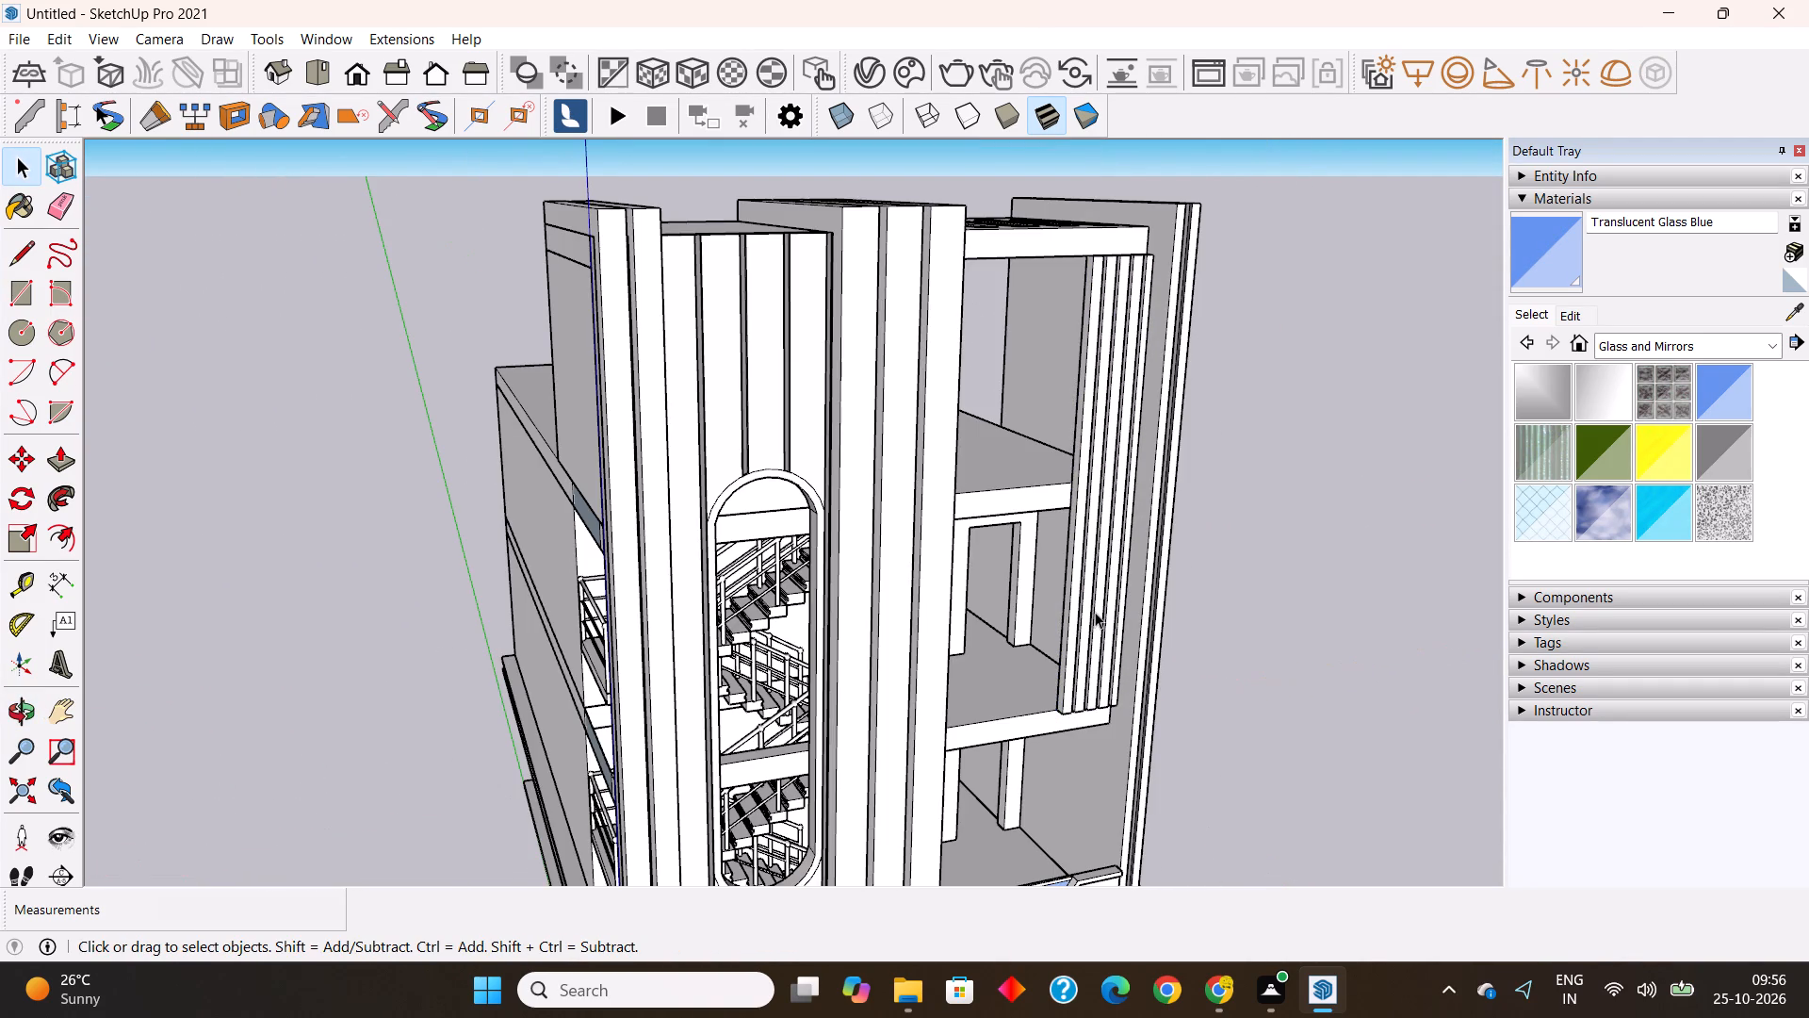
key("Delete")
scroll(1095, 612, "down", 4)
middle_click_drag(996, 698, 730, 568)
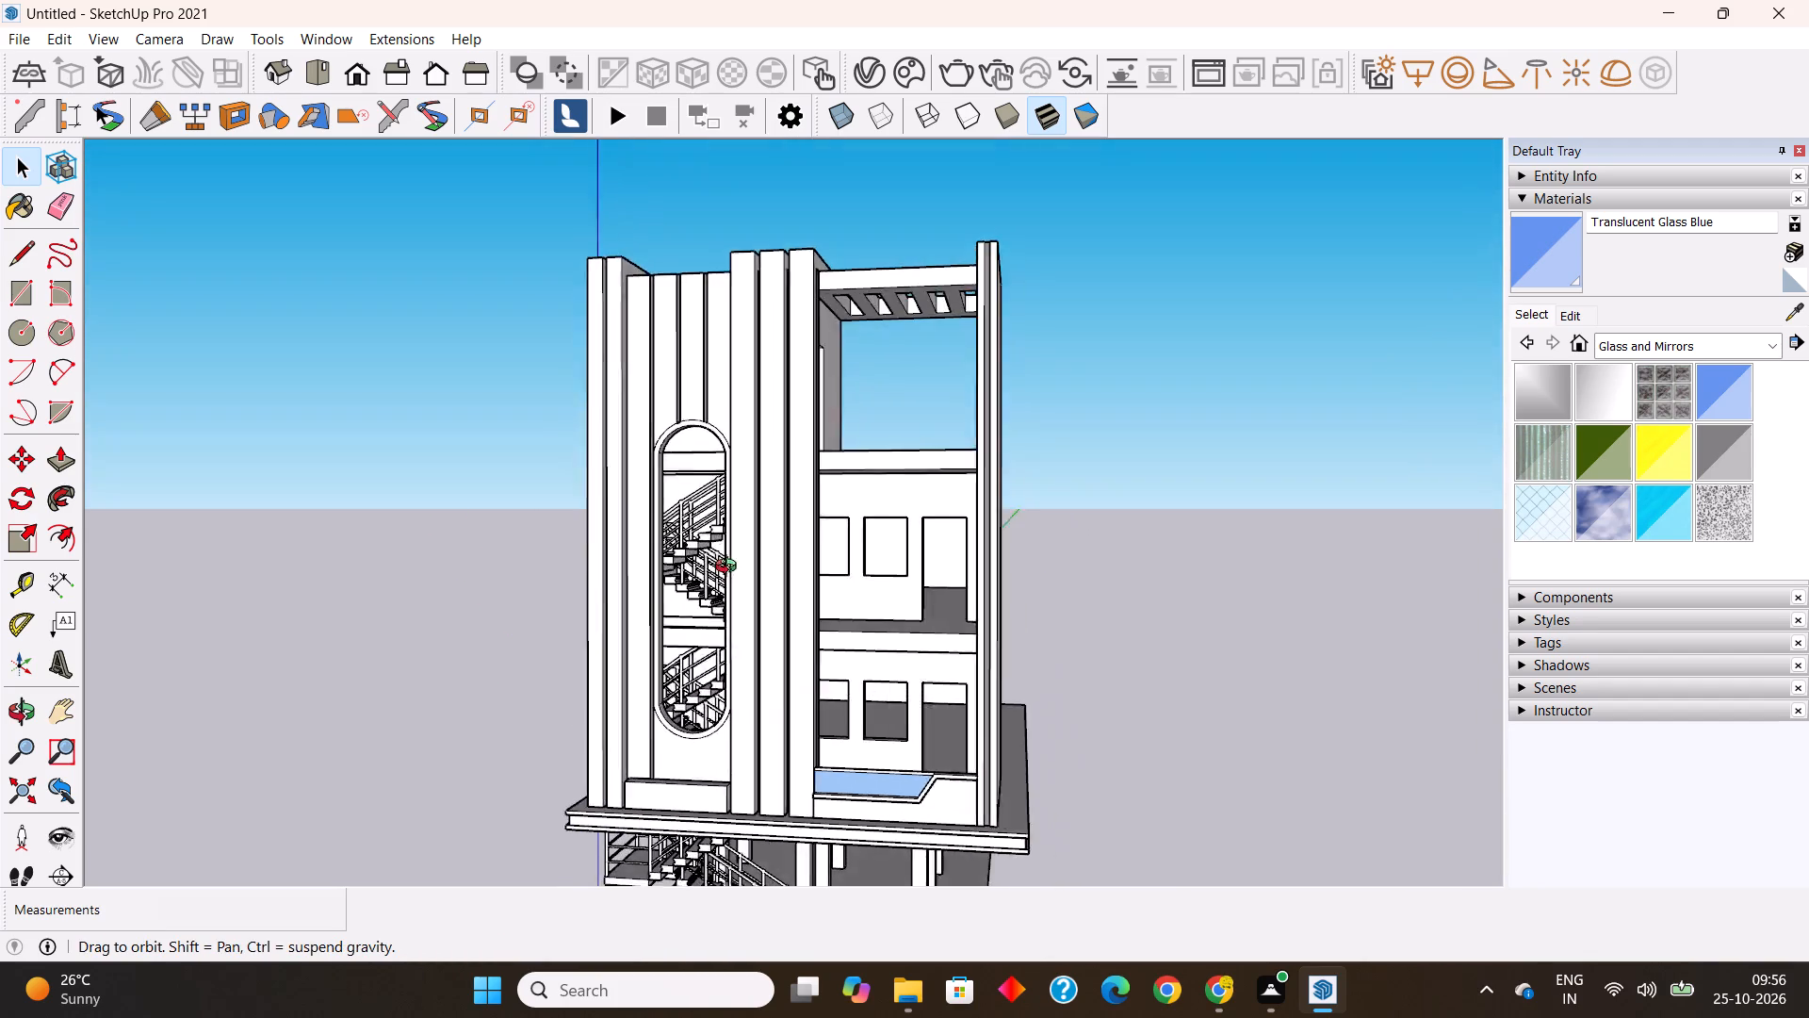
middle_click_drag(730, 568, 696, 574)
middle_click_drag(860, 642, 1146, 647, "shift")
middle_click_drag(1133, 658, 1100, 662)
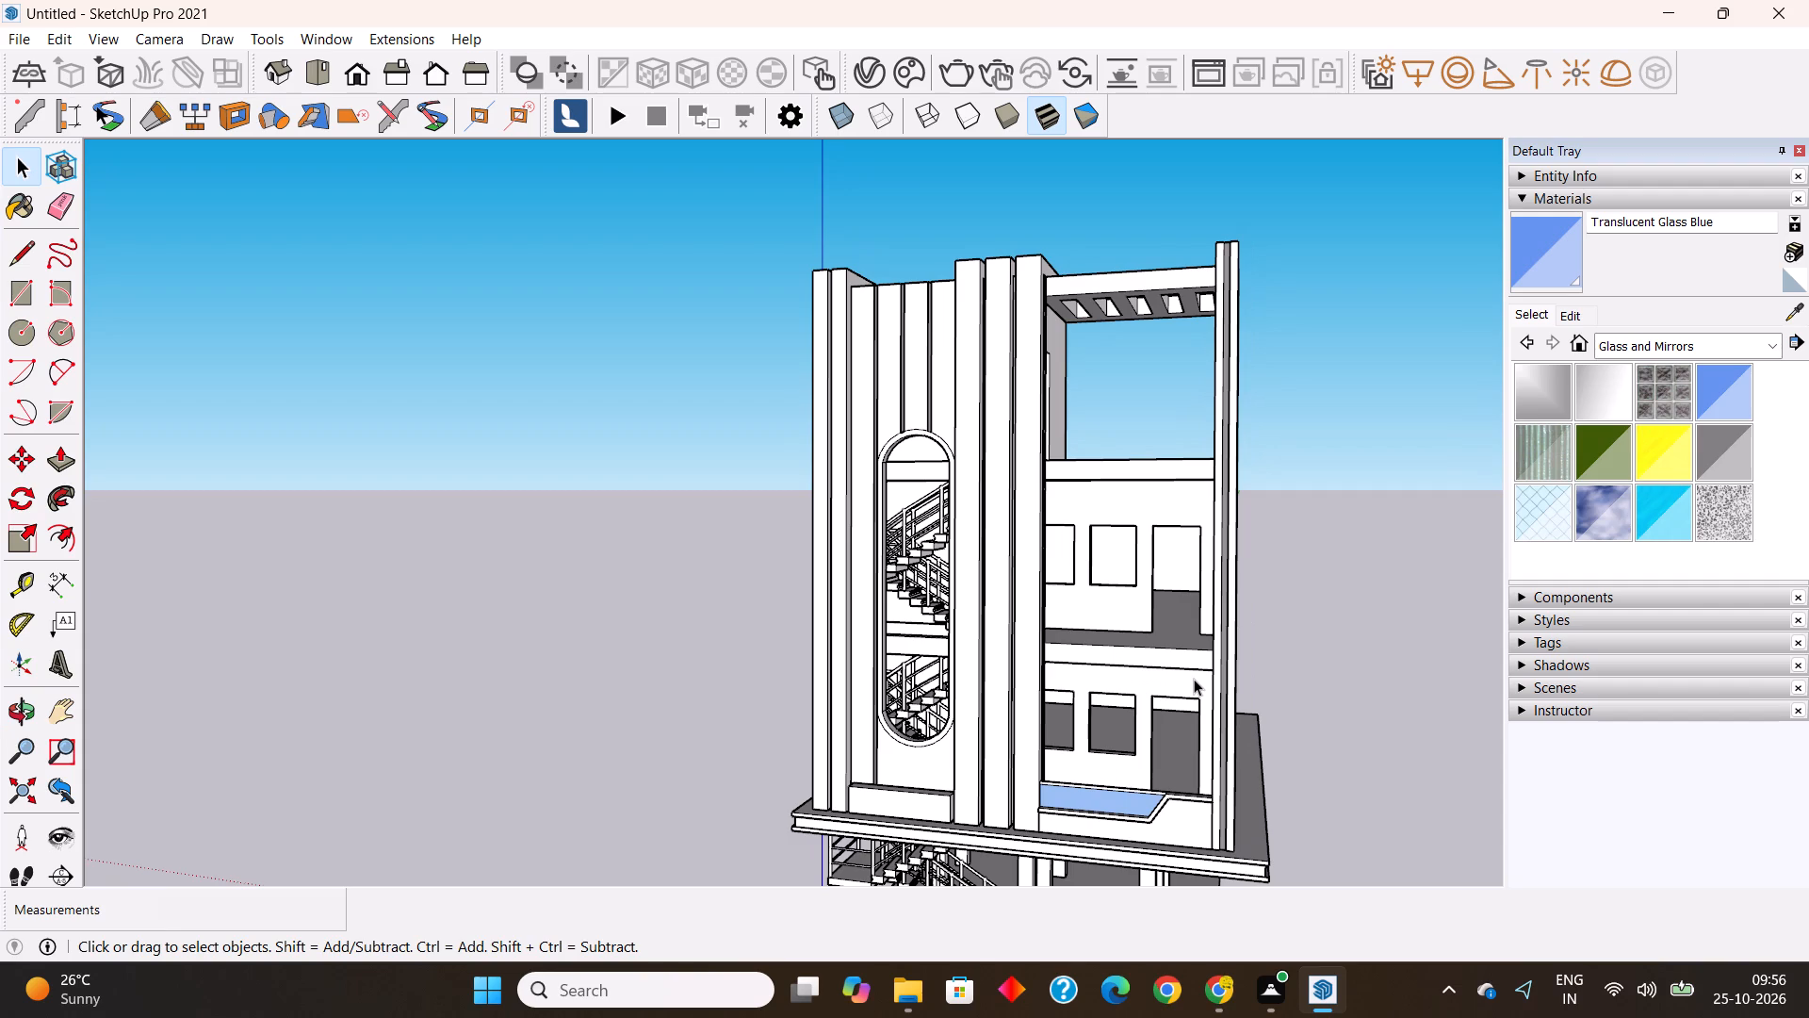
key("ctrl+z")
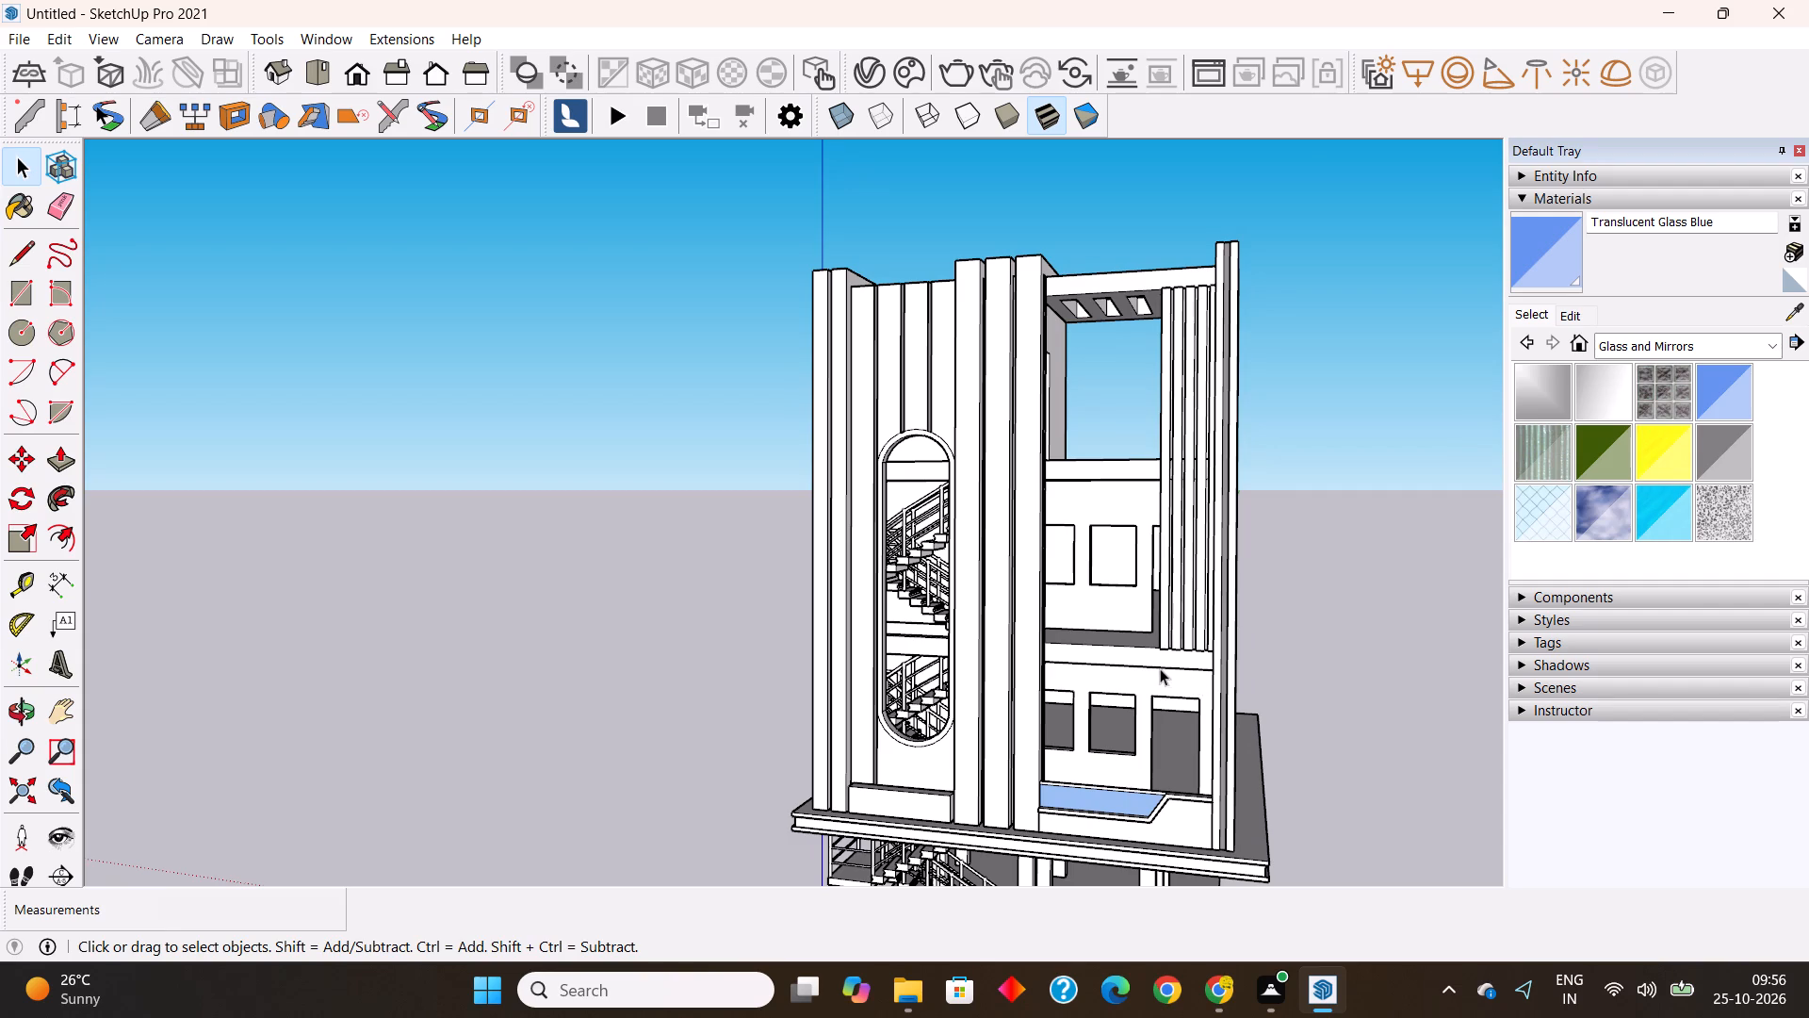
Draw a rectangle about 6' 9 9/16" by 10' filling the upper-floor opening between the fins and the slat panel.
middle_click_drag(1160, 667, 1151, 680)
scroll(1149, 583, "up", 2)
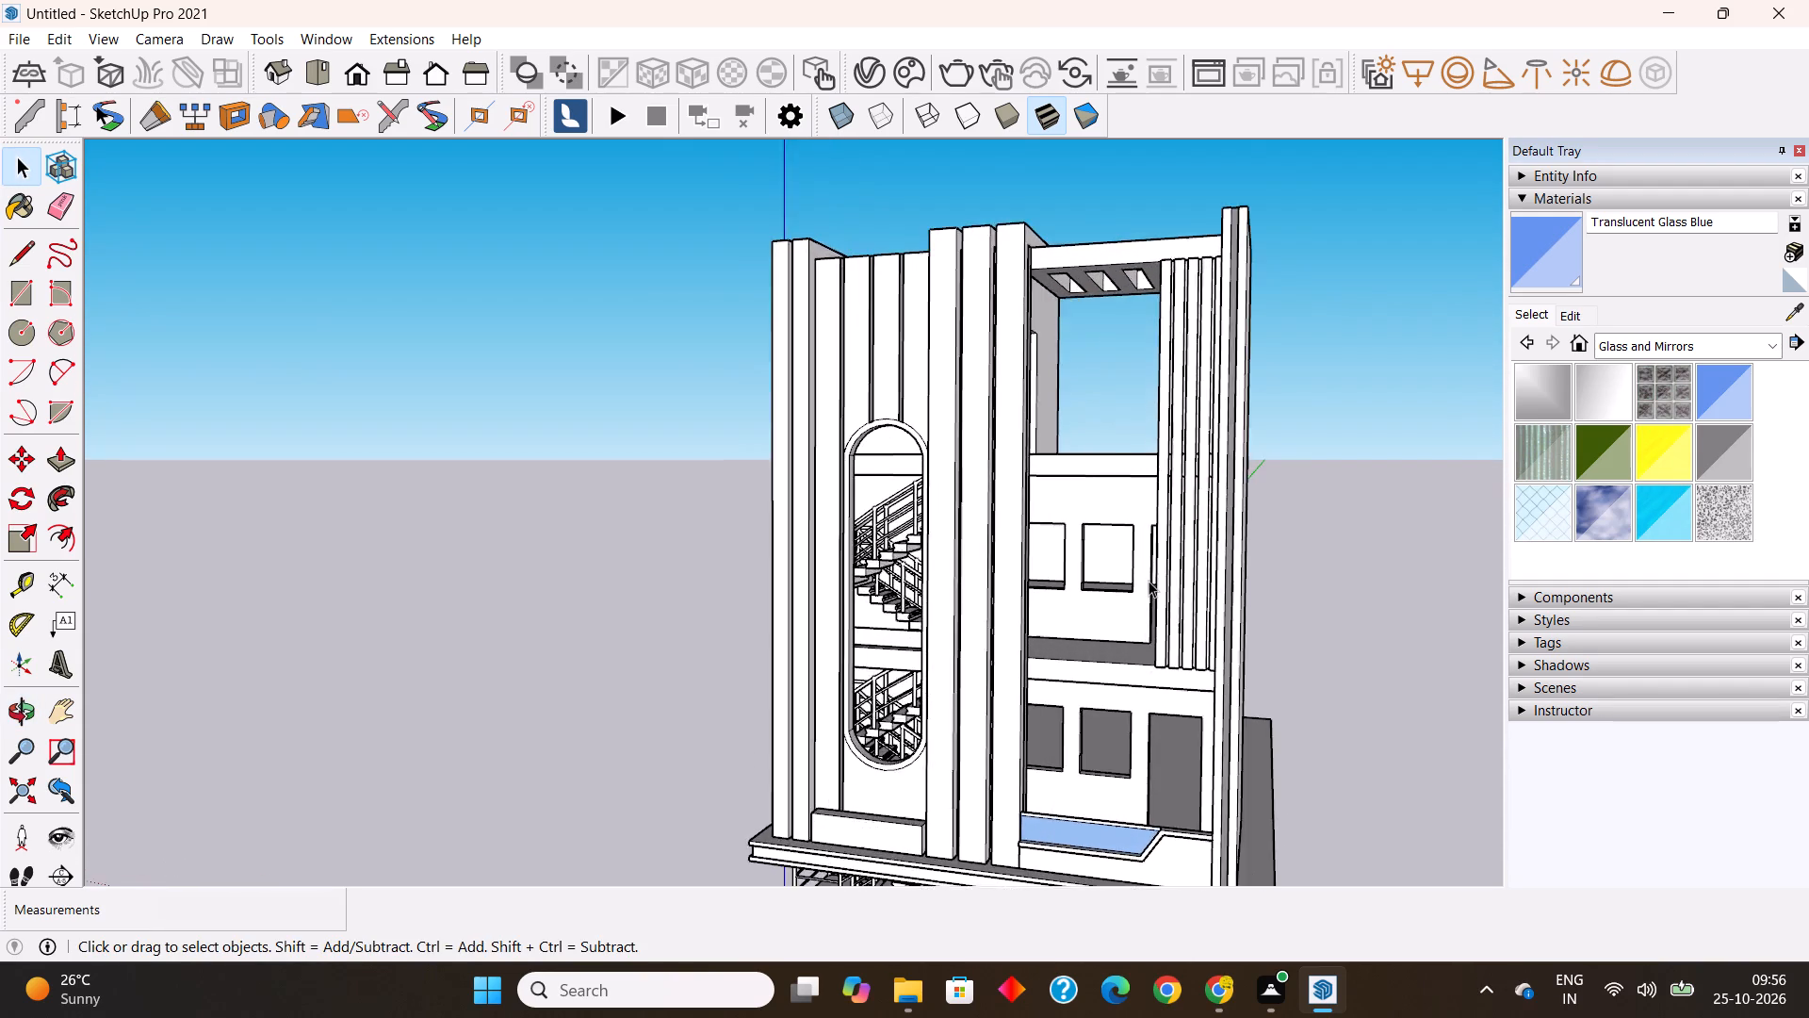
scroll(1149, 581, "up", 4)
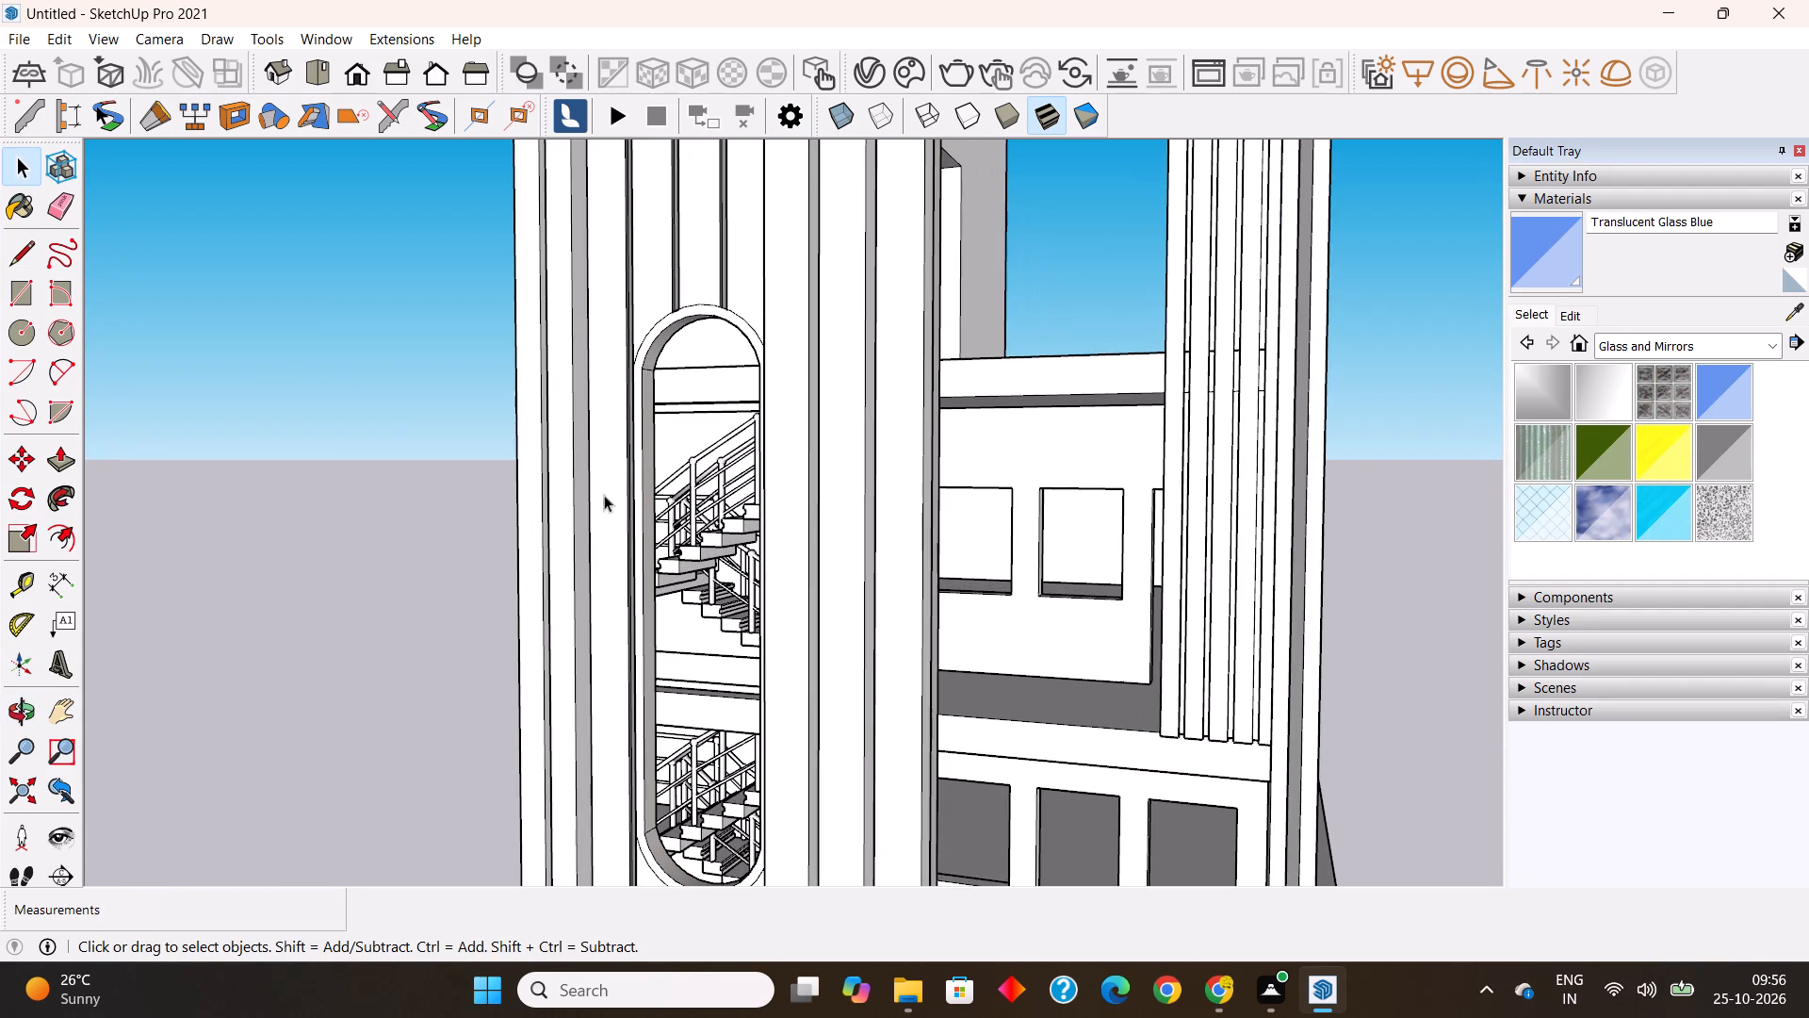
left_click(30, 300)
scroll(949, 704, "up", 1)
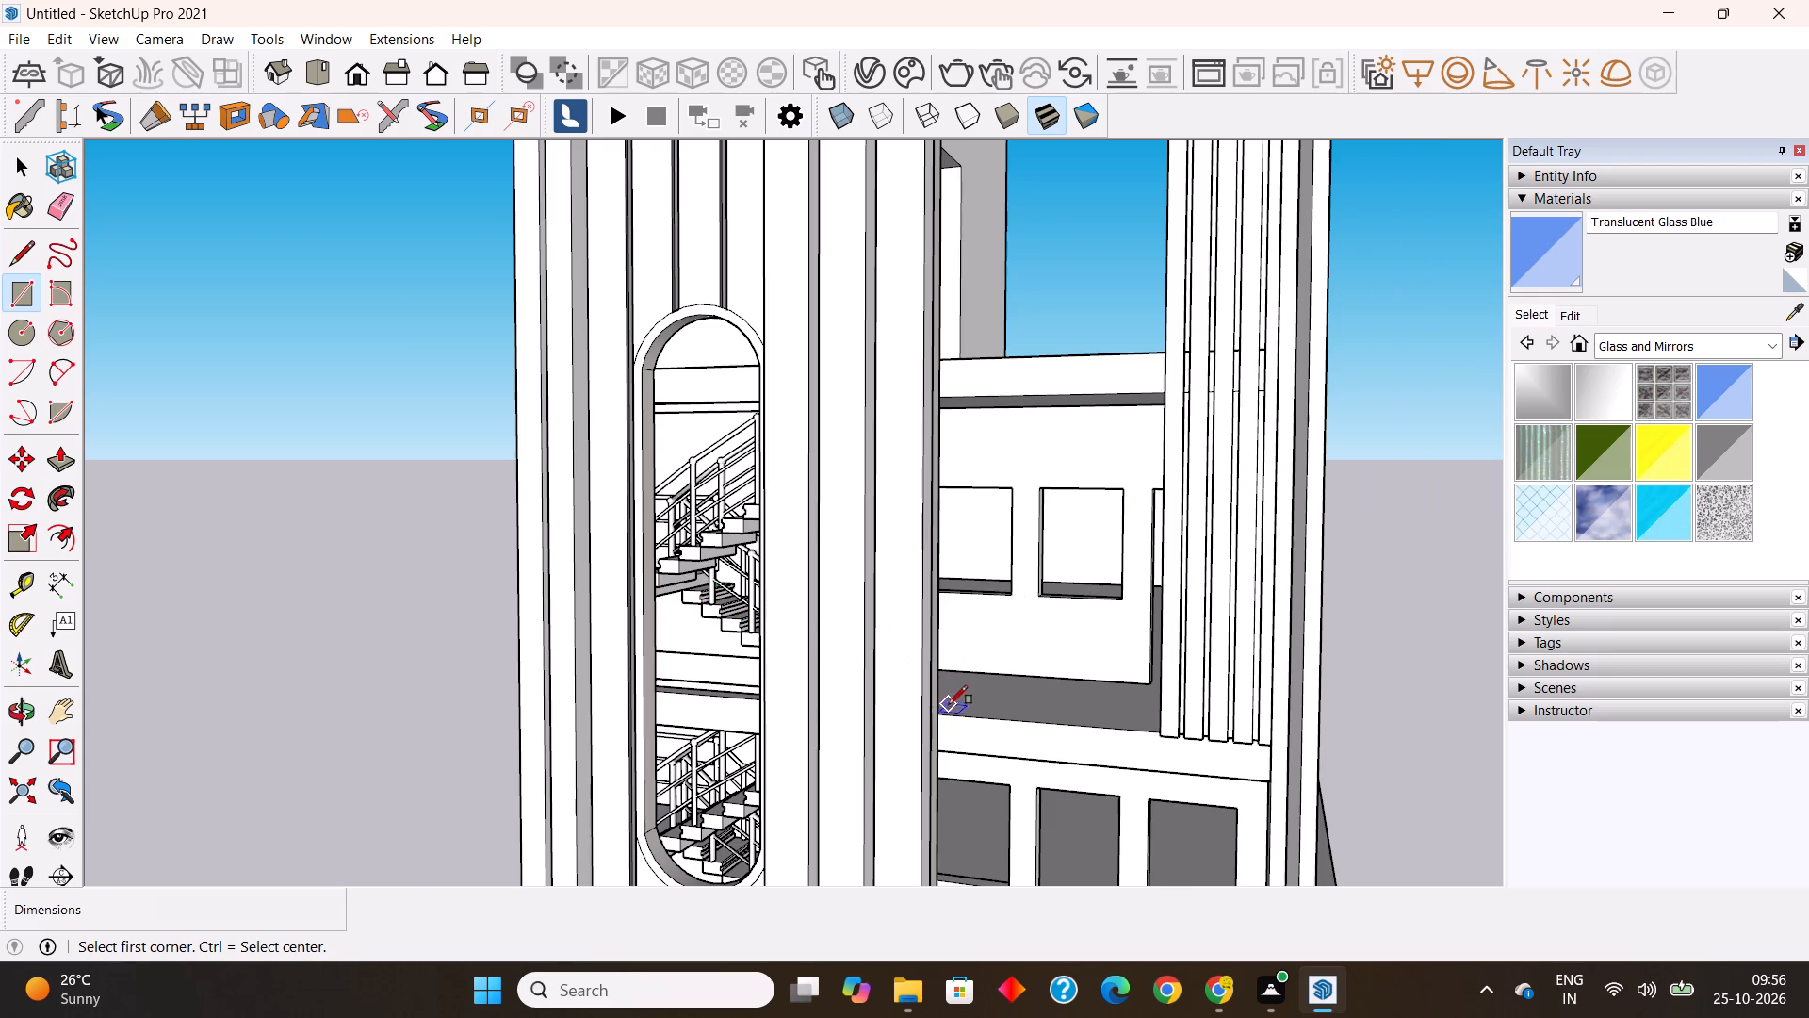
scroll(949, 704, "up", 1)
left_click(938, 716)
middle_click_drag(1007, 721, 1312, 771)
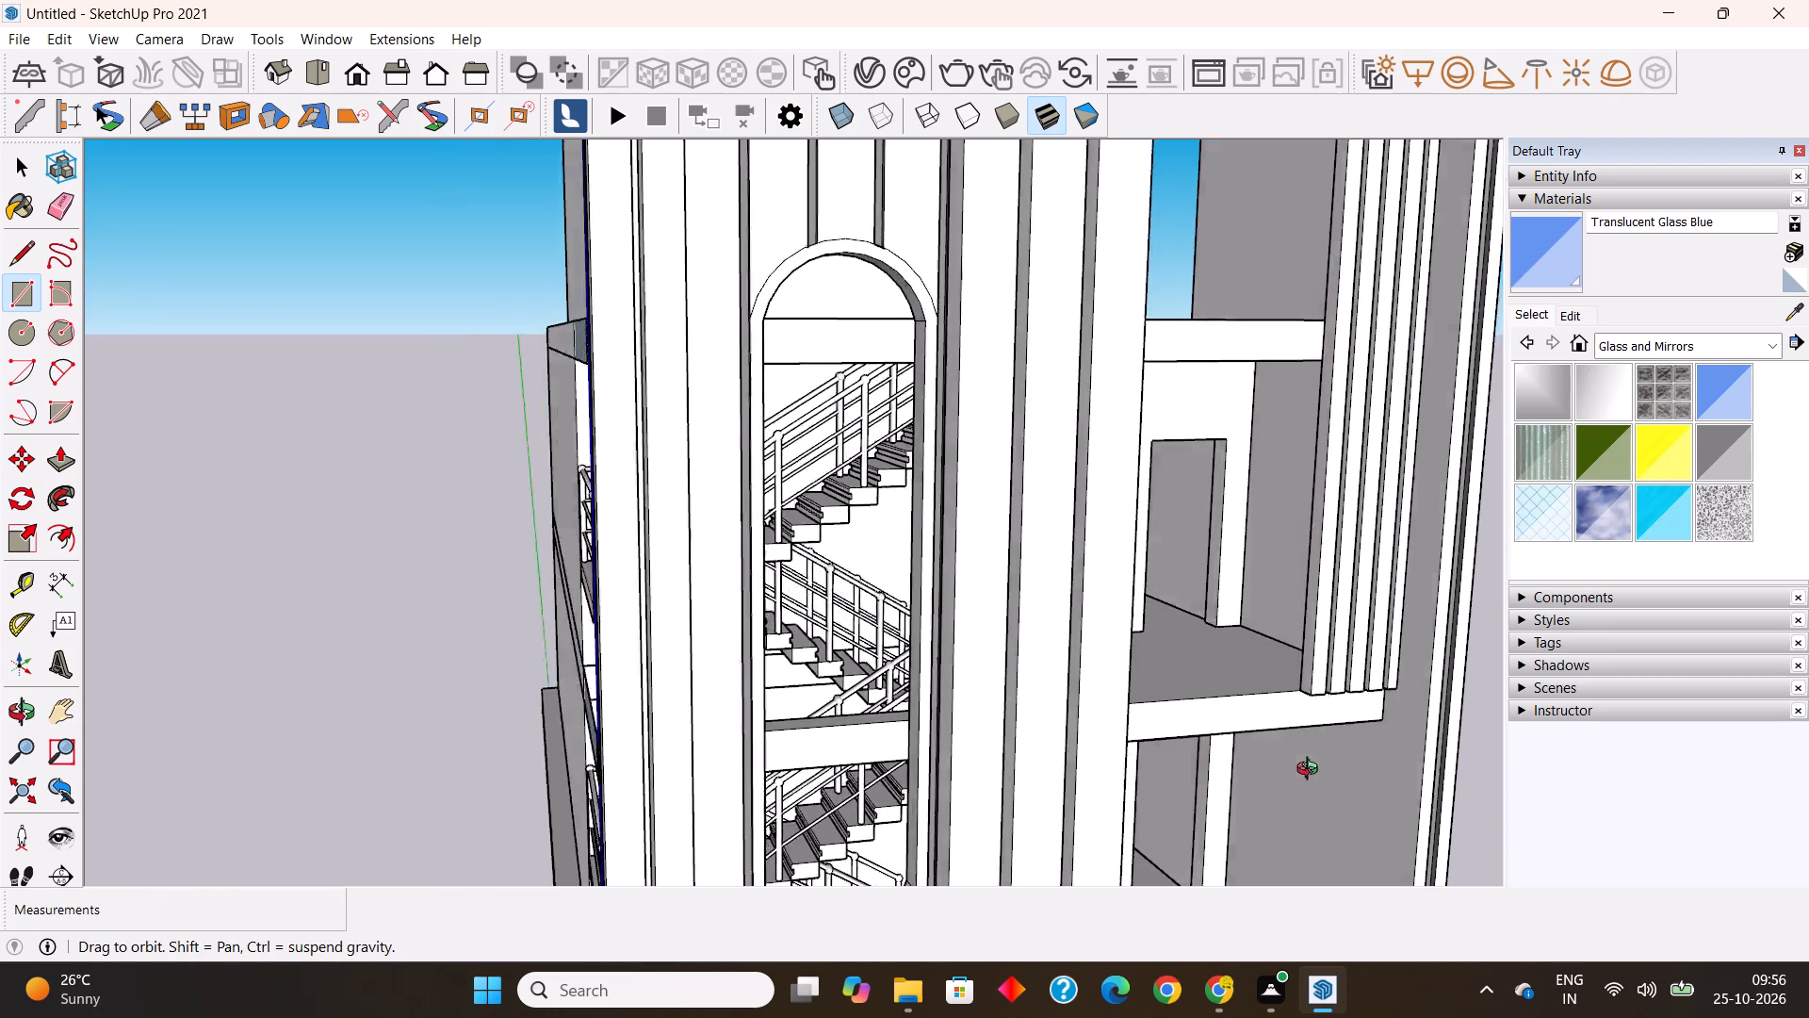
middle_click_drag(1312, 771, 1351, 774)
left_click(1312, 360)
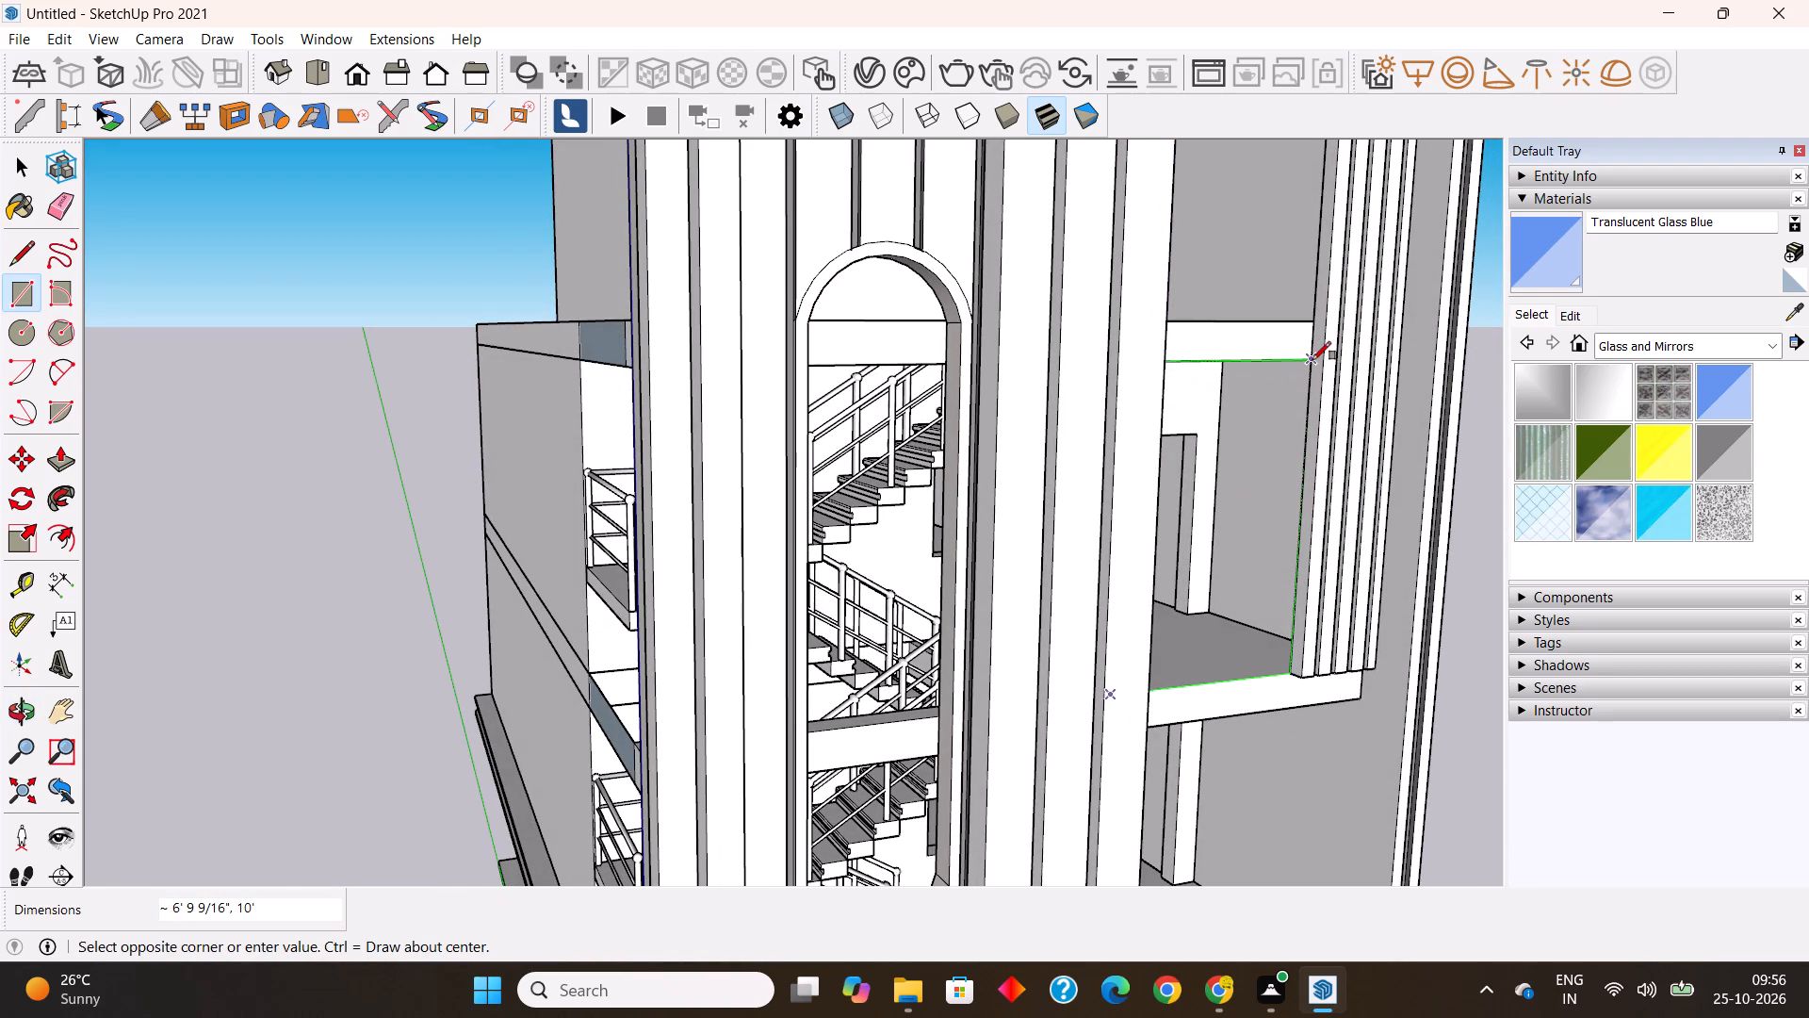
key("space")
Group the new rectangle's face with its edges and open the group for editing.
middle_click_drag(1213, 680, 1014, 630)
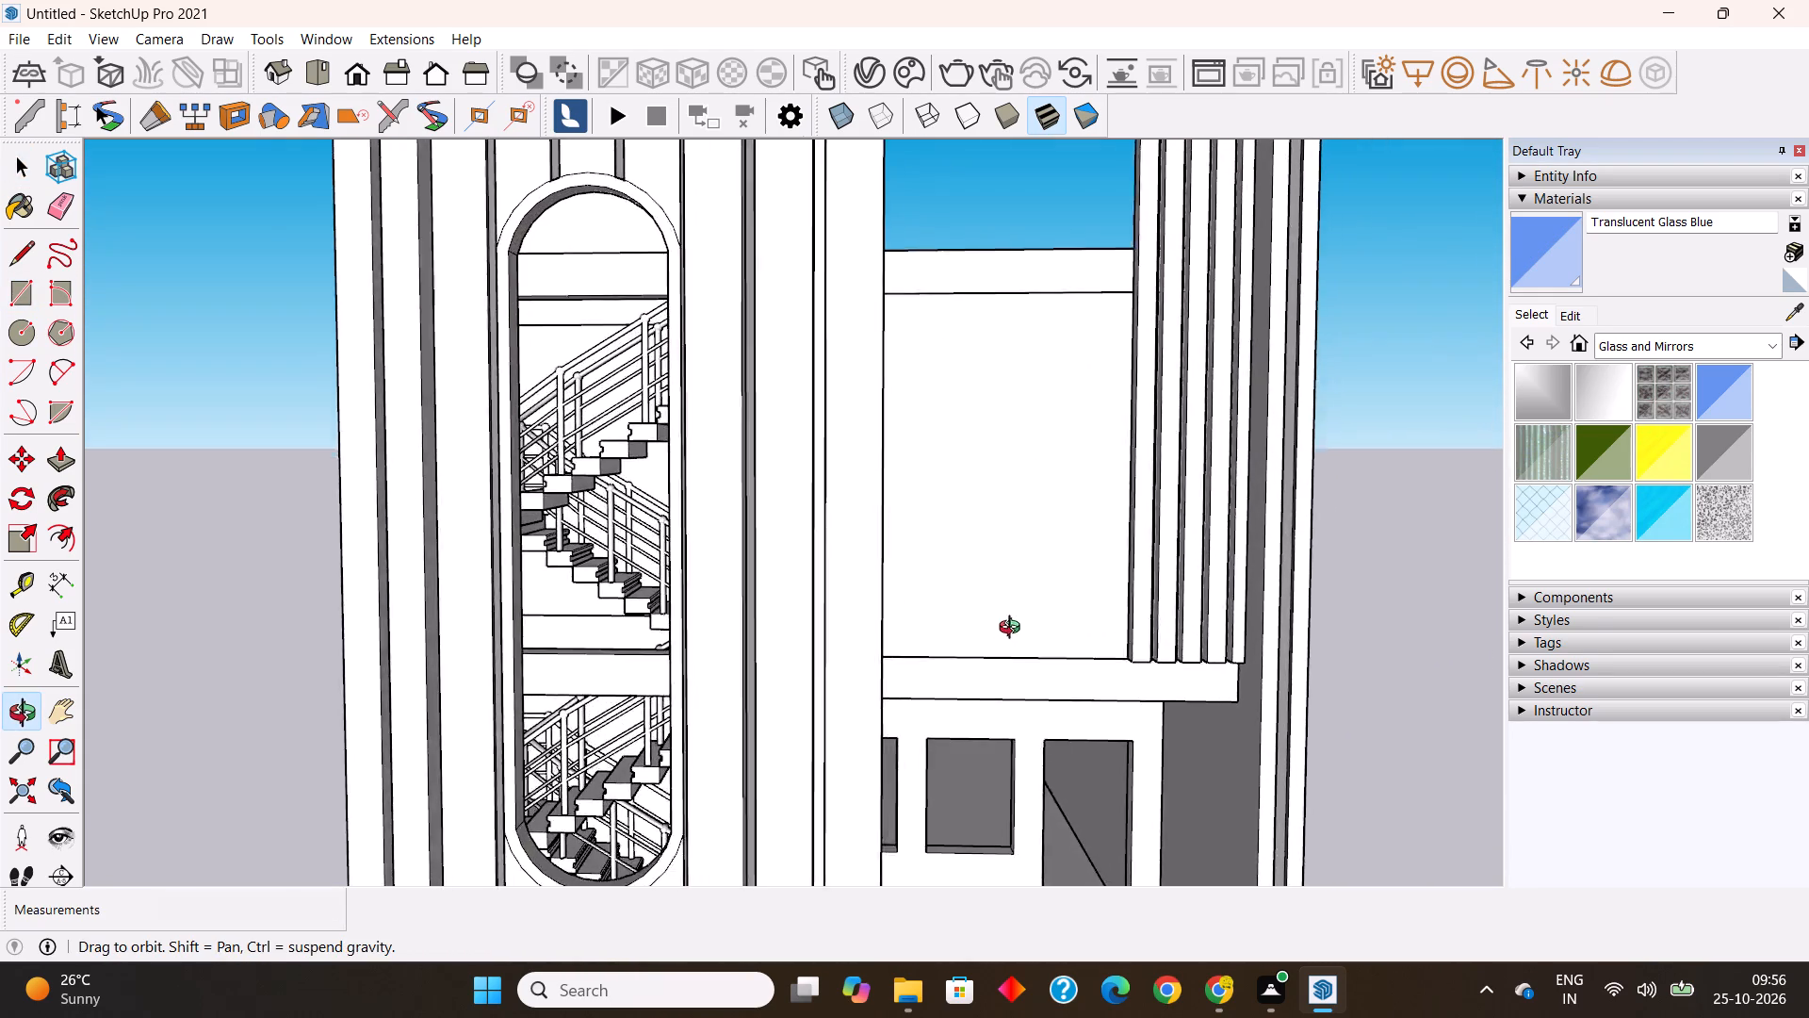
middle_click_drag(1014, 630, 975, 630)
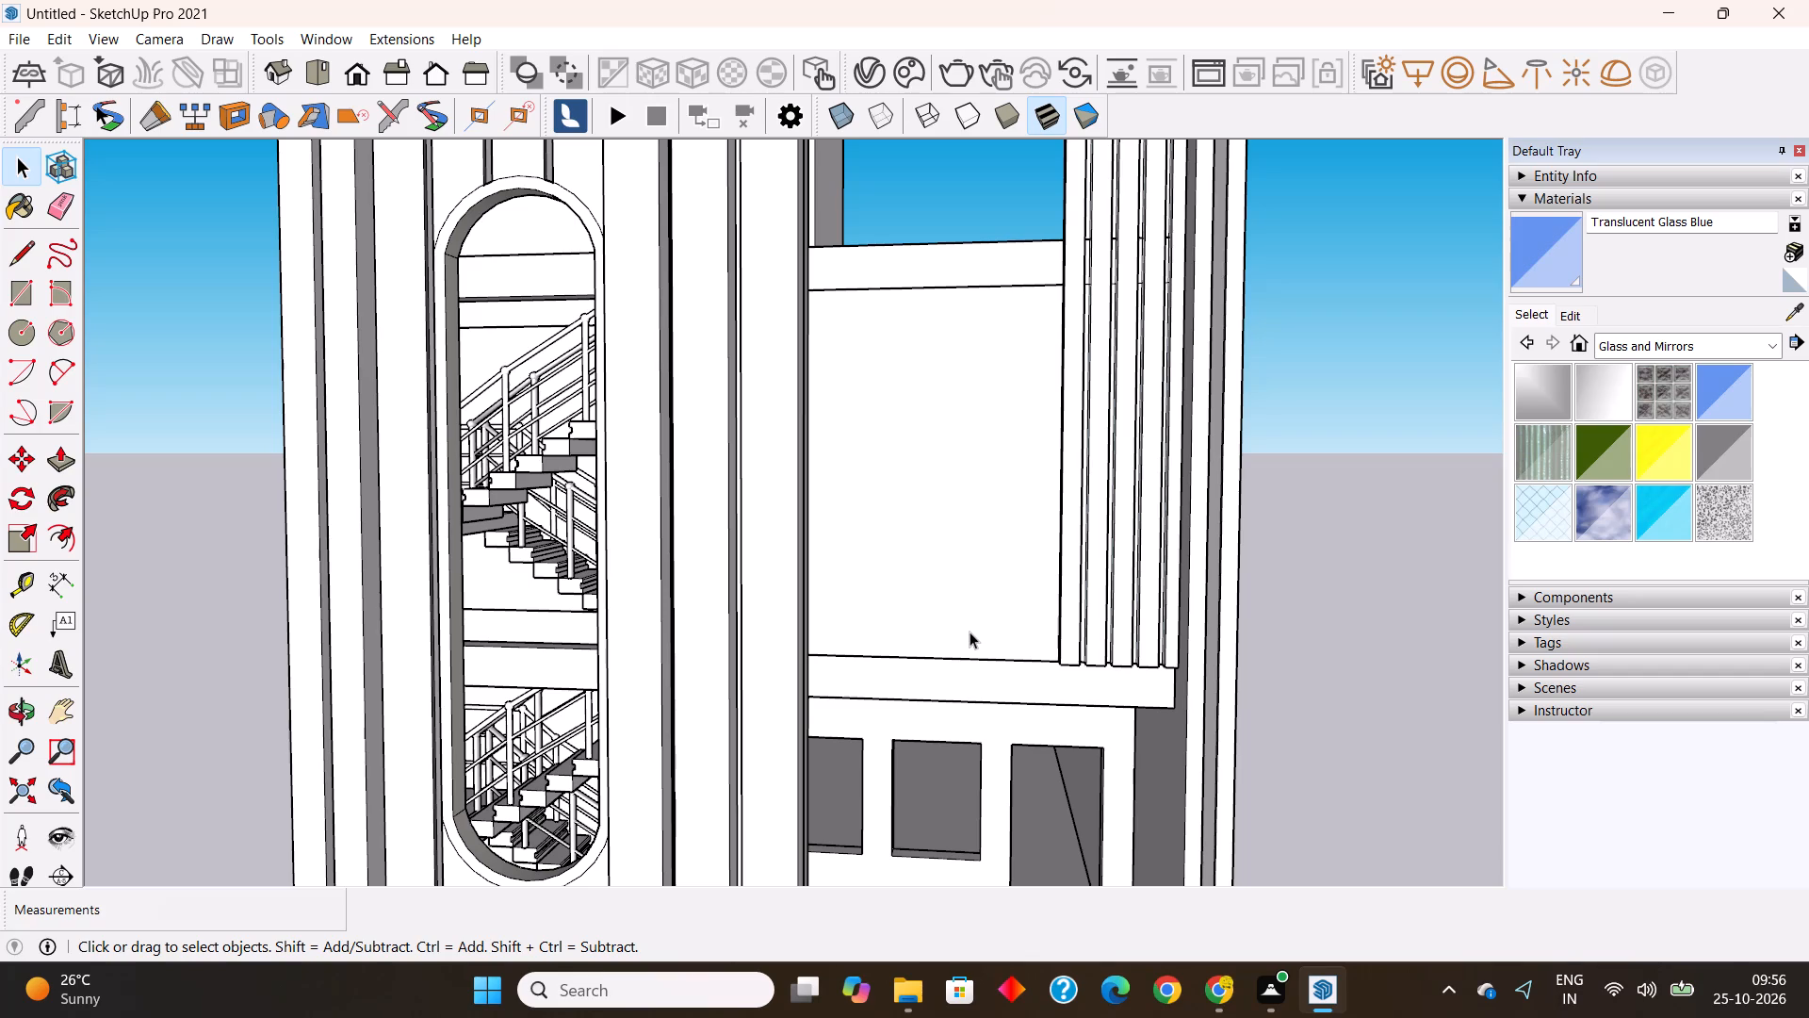
scroll(857, 496, "up", 2)
double_click(919, 487)
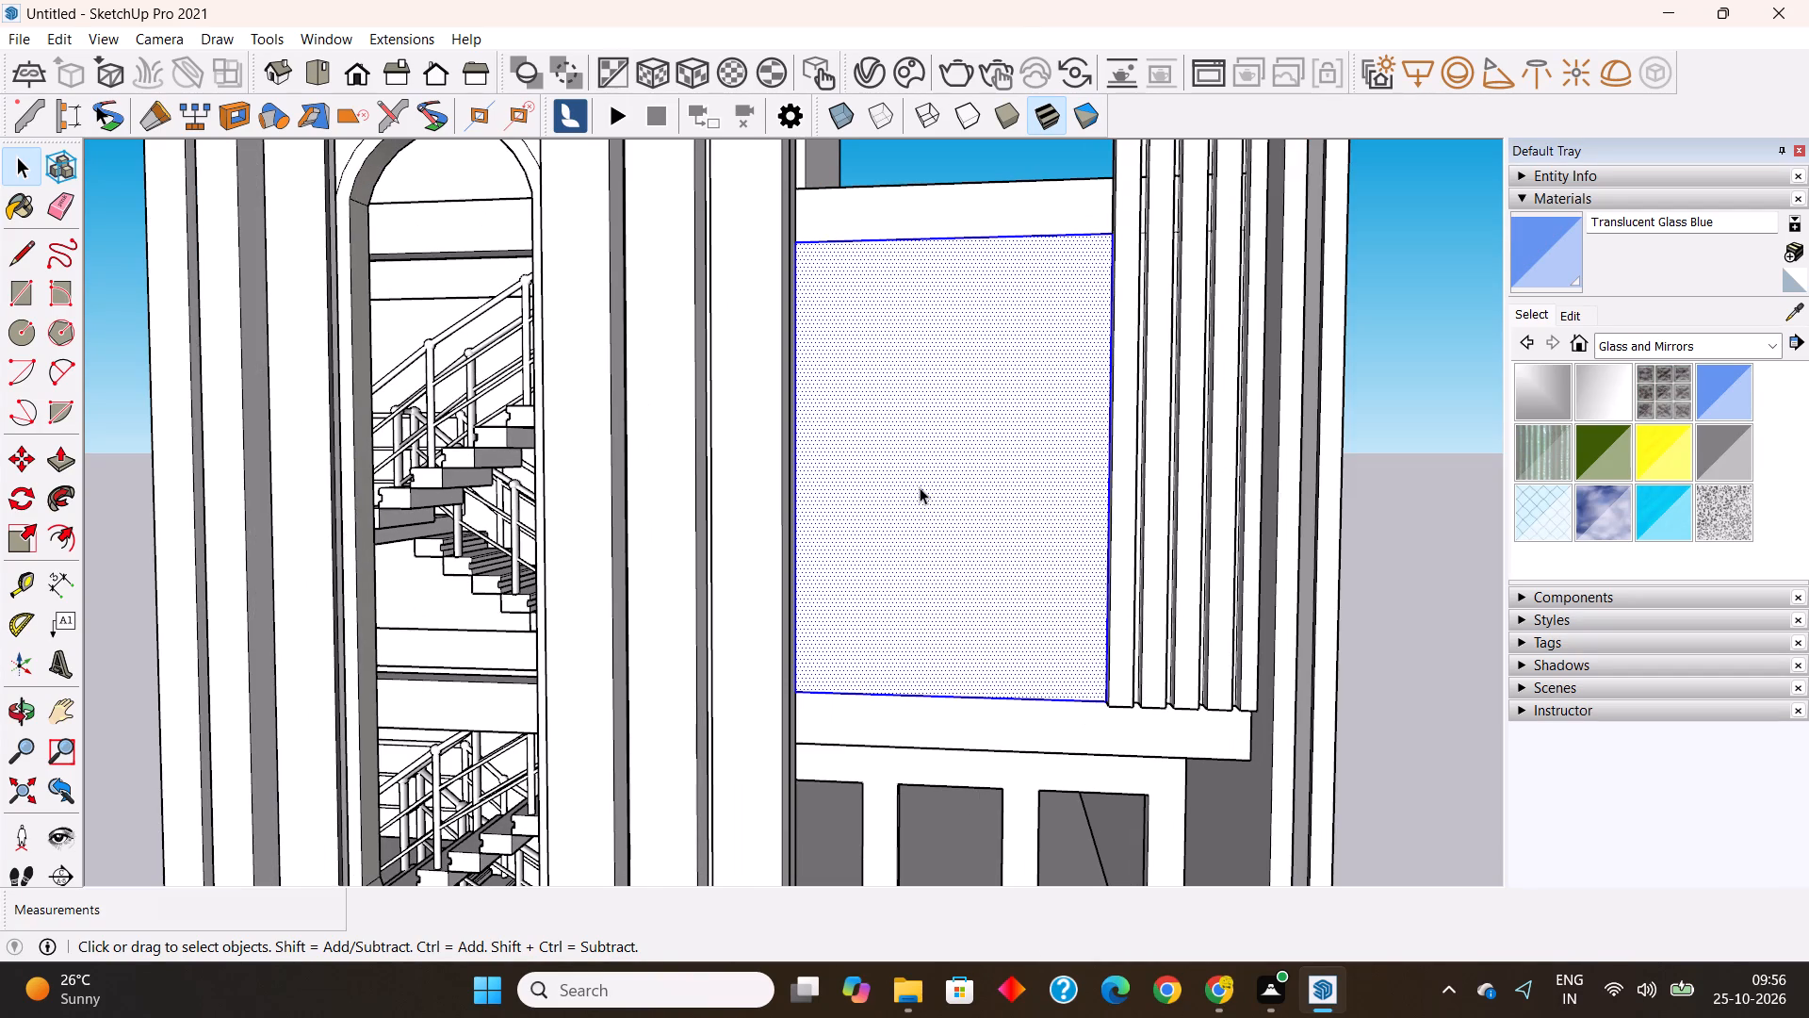
right_click(920, 487)
left_click(1019, 681)
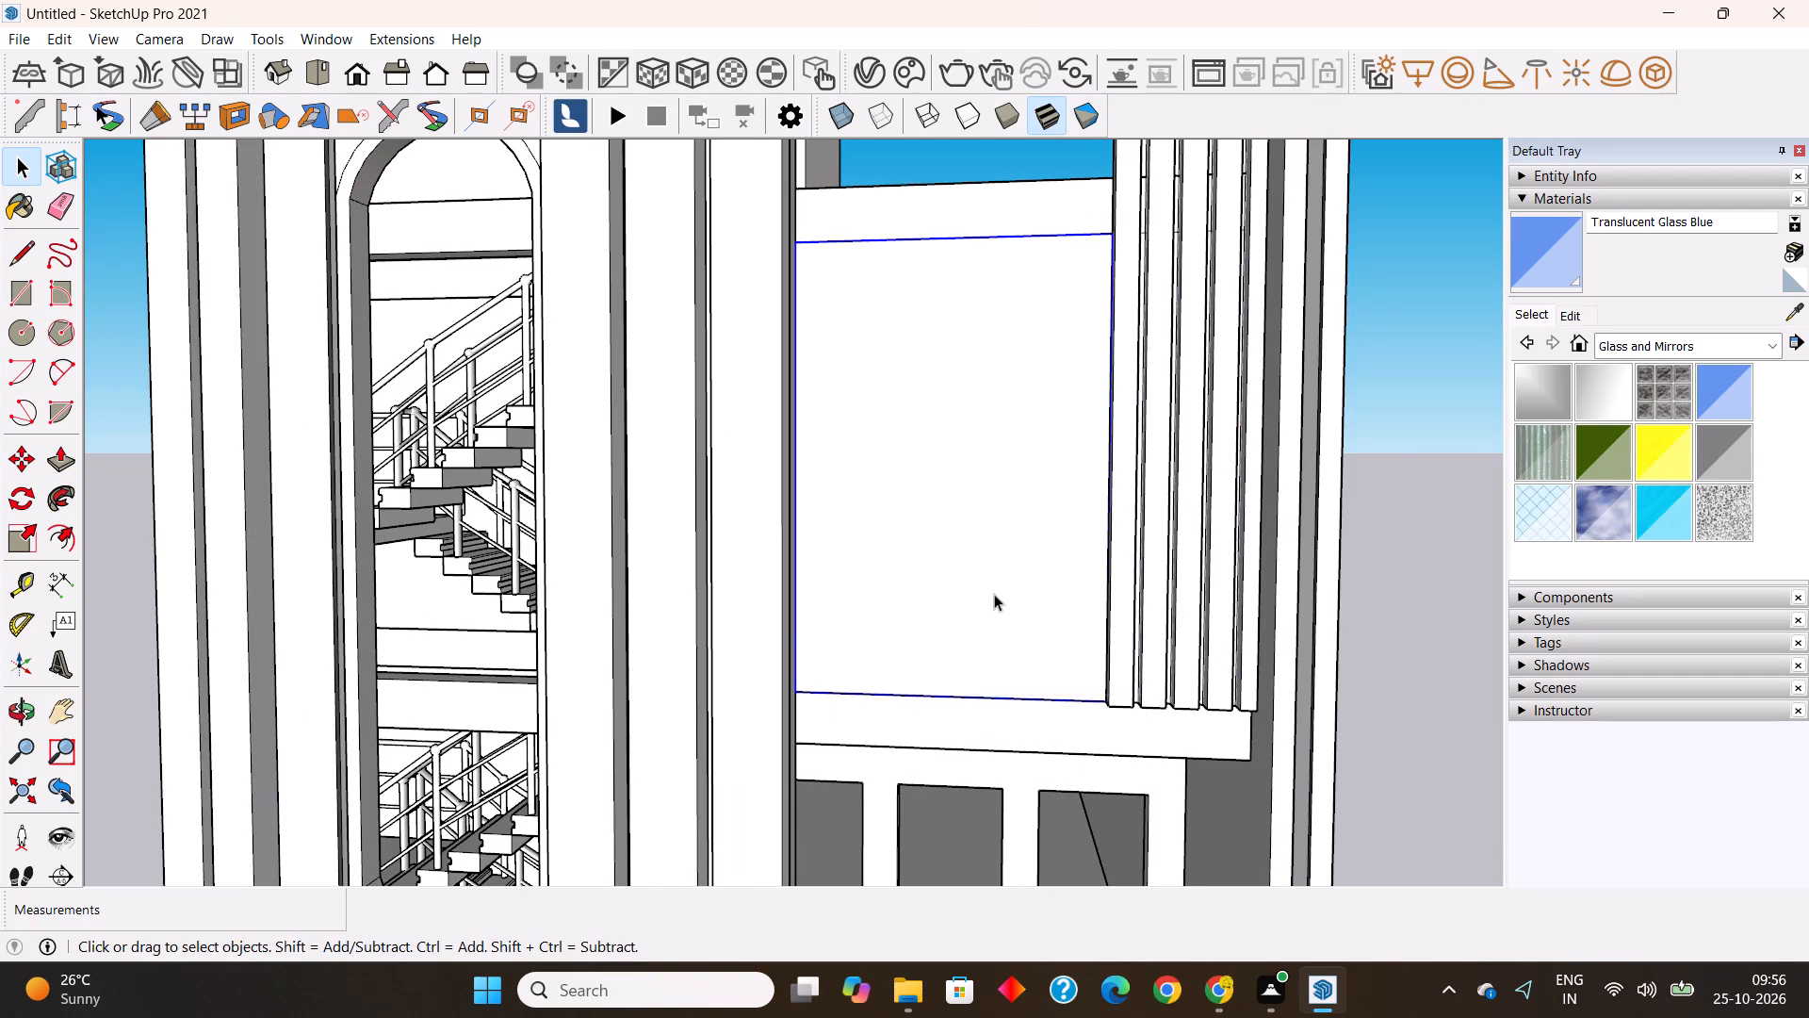
double_click(994, 593)
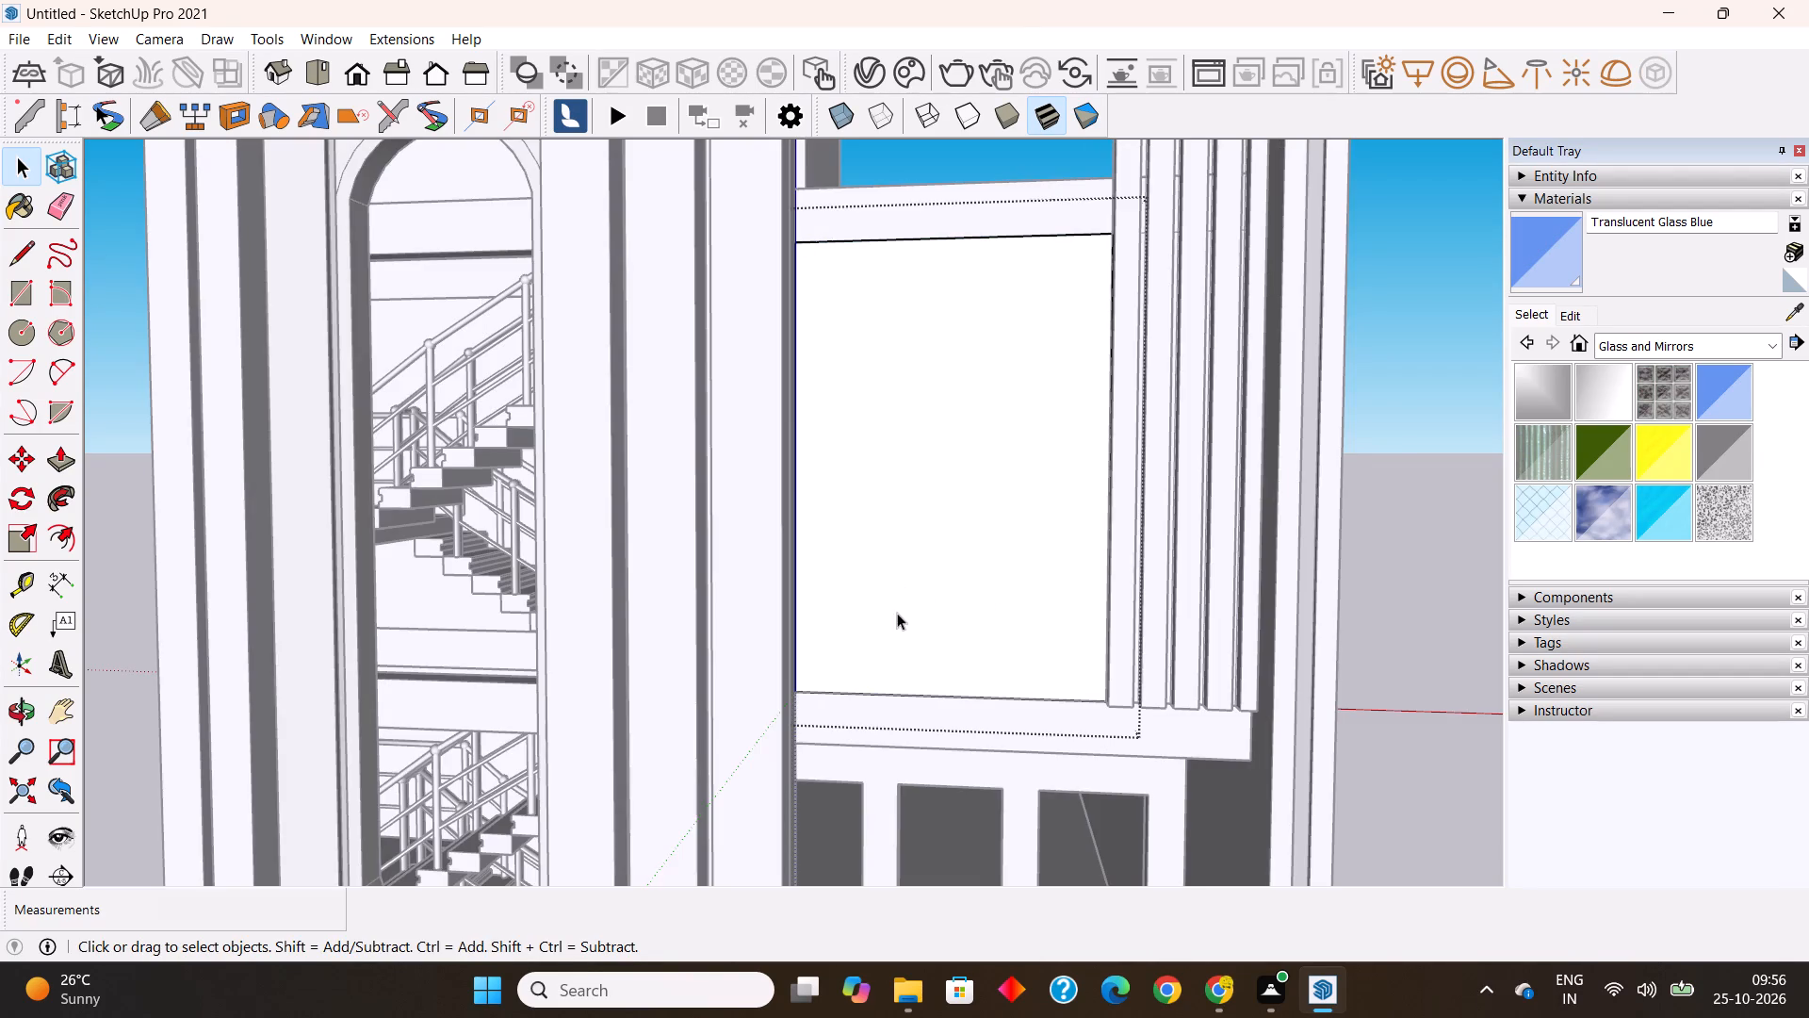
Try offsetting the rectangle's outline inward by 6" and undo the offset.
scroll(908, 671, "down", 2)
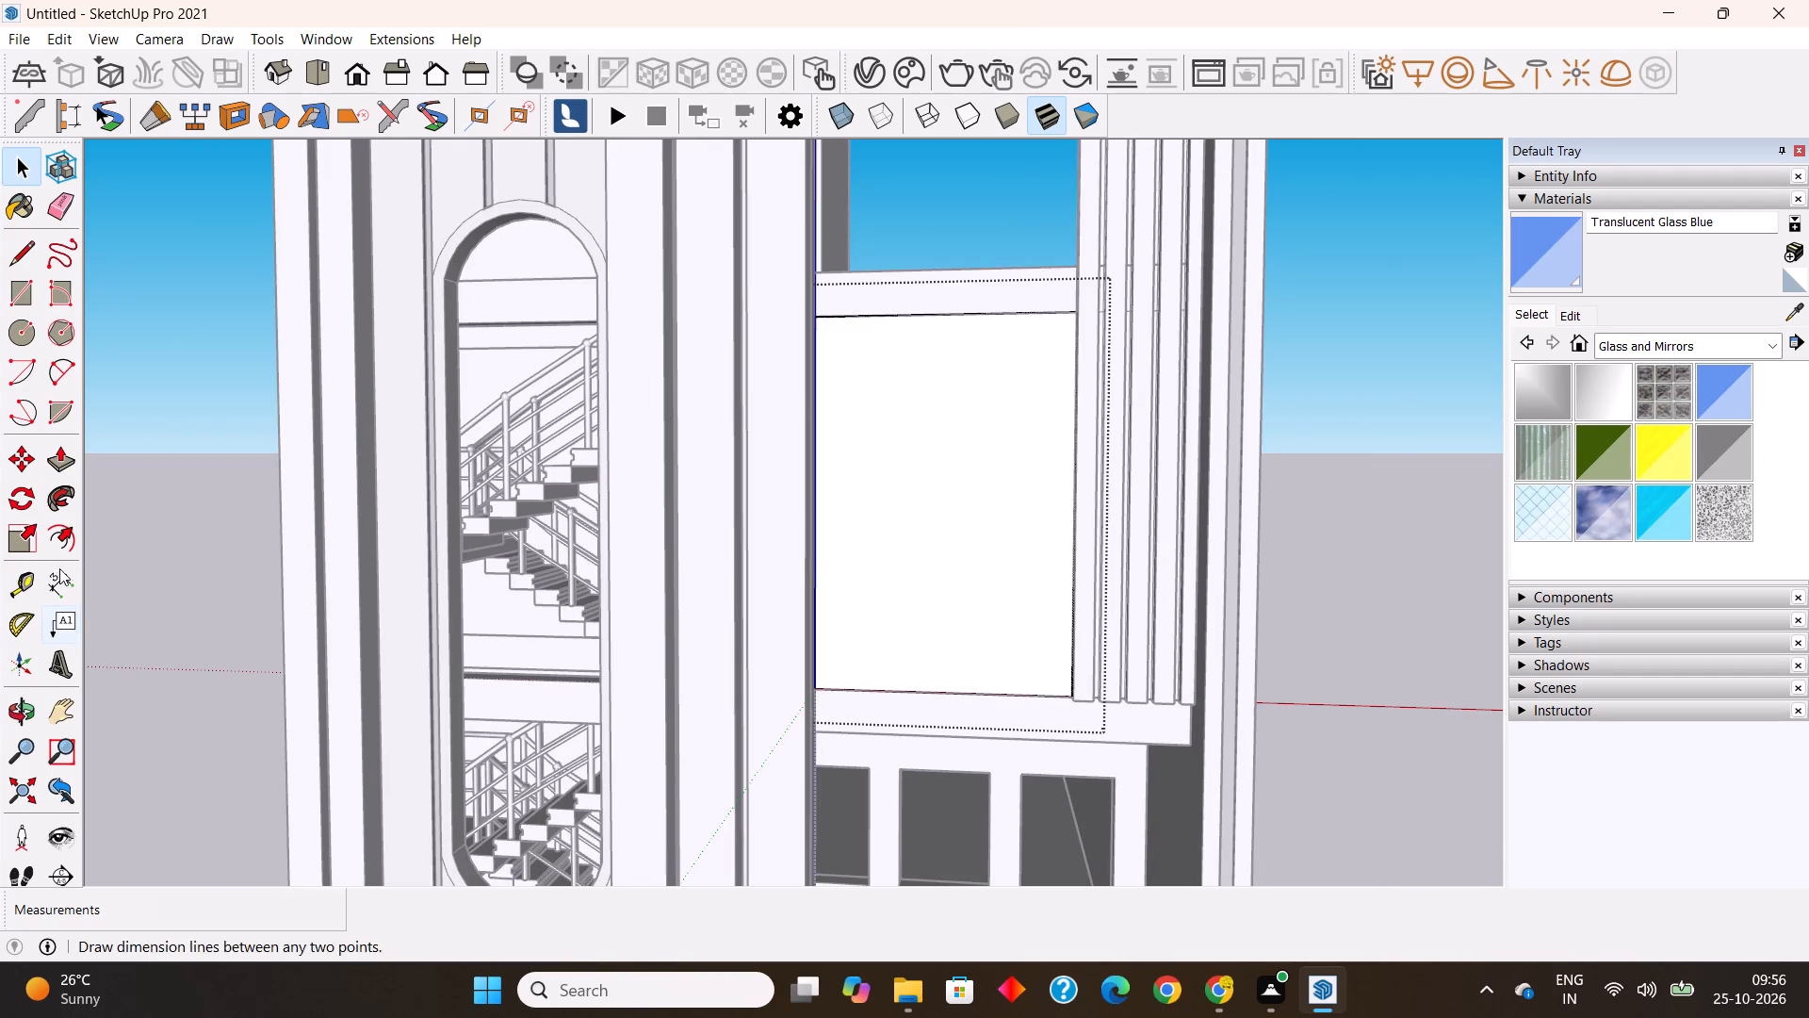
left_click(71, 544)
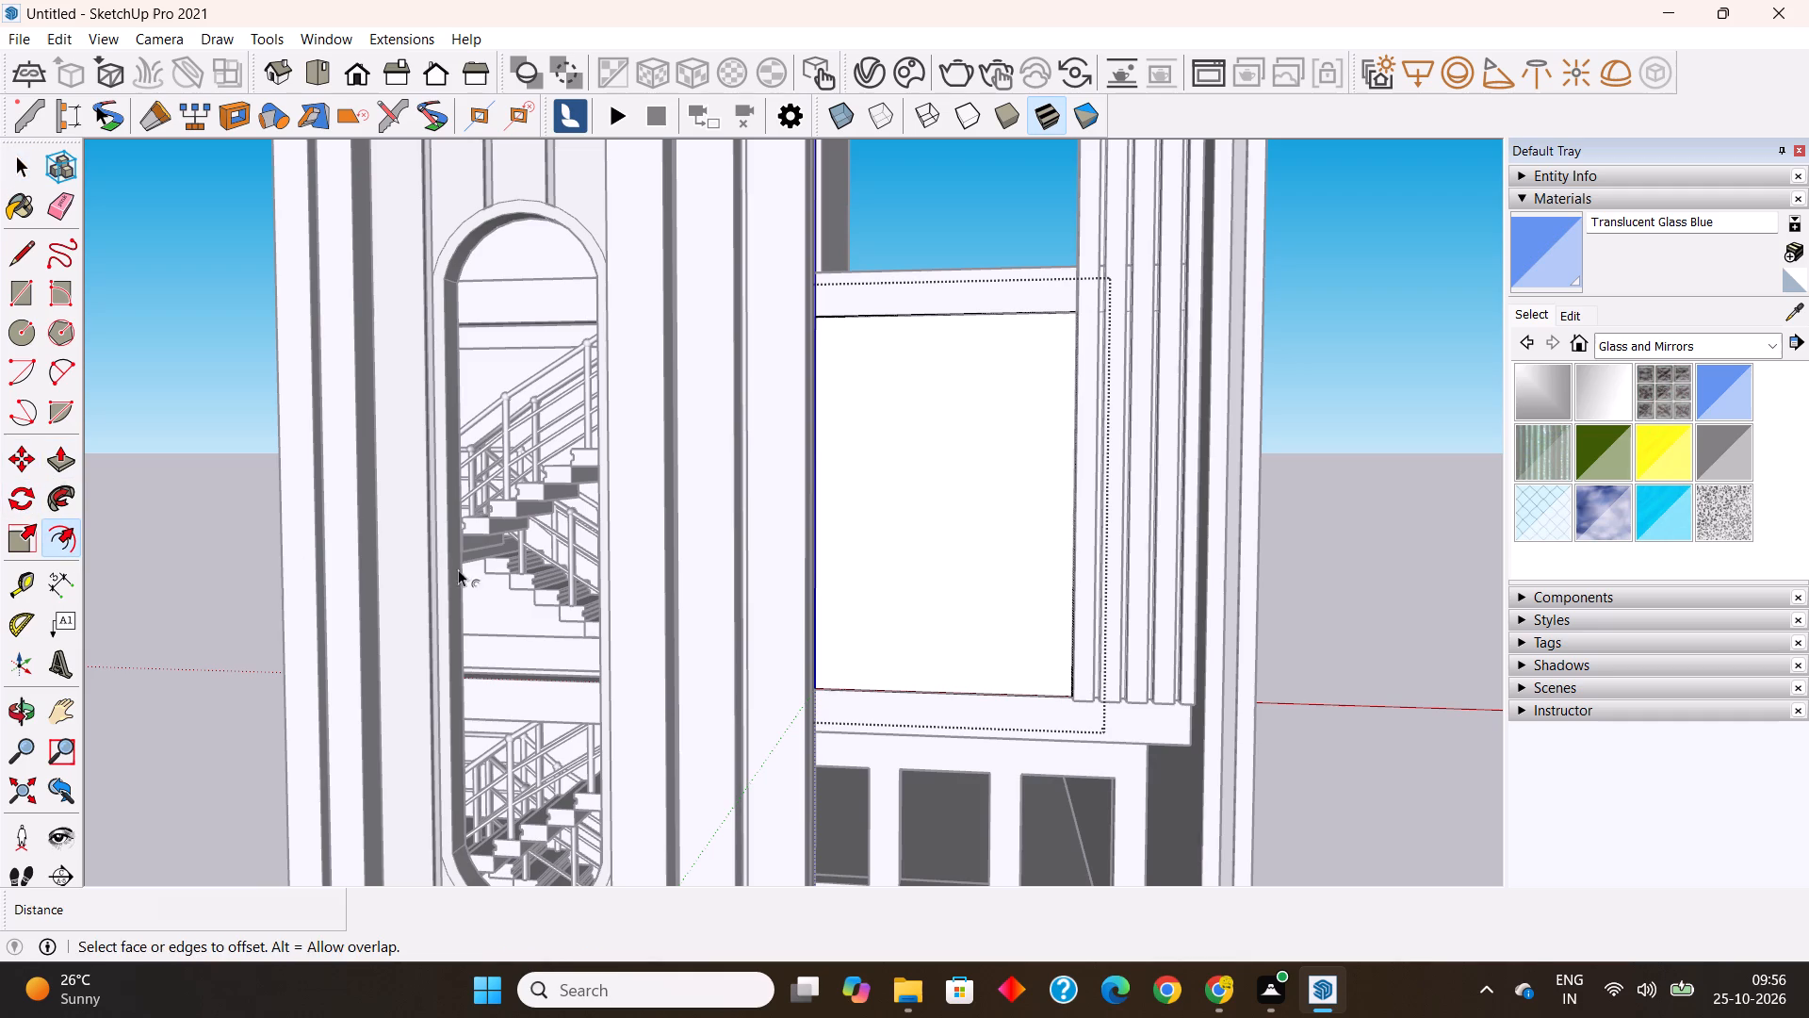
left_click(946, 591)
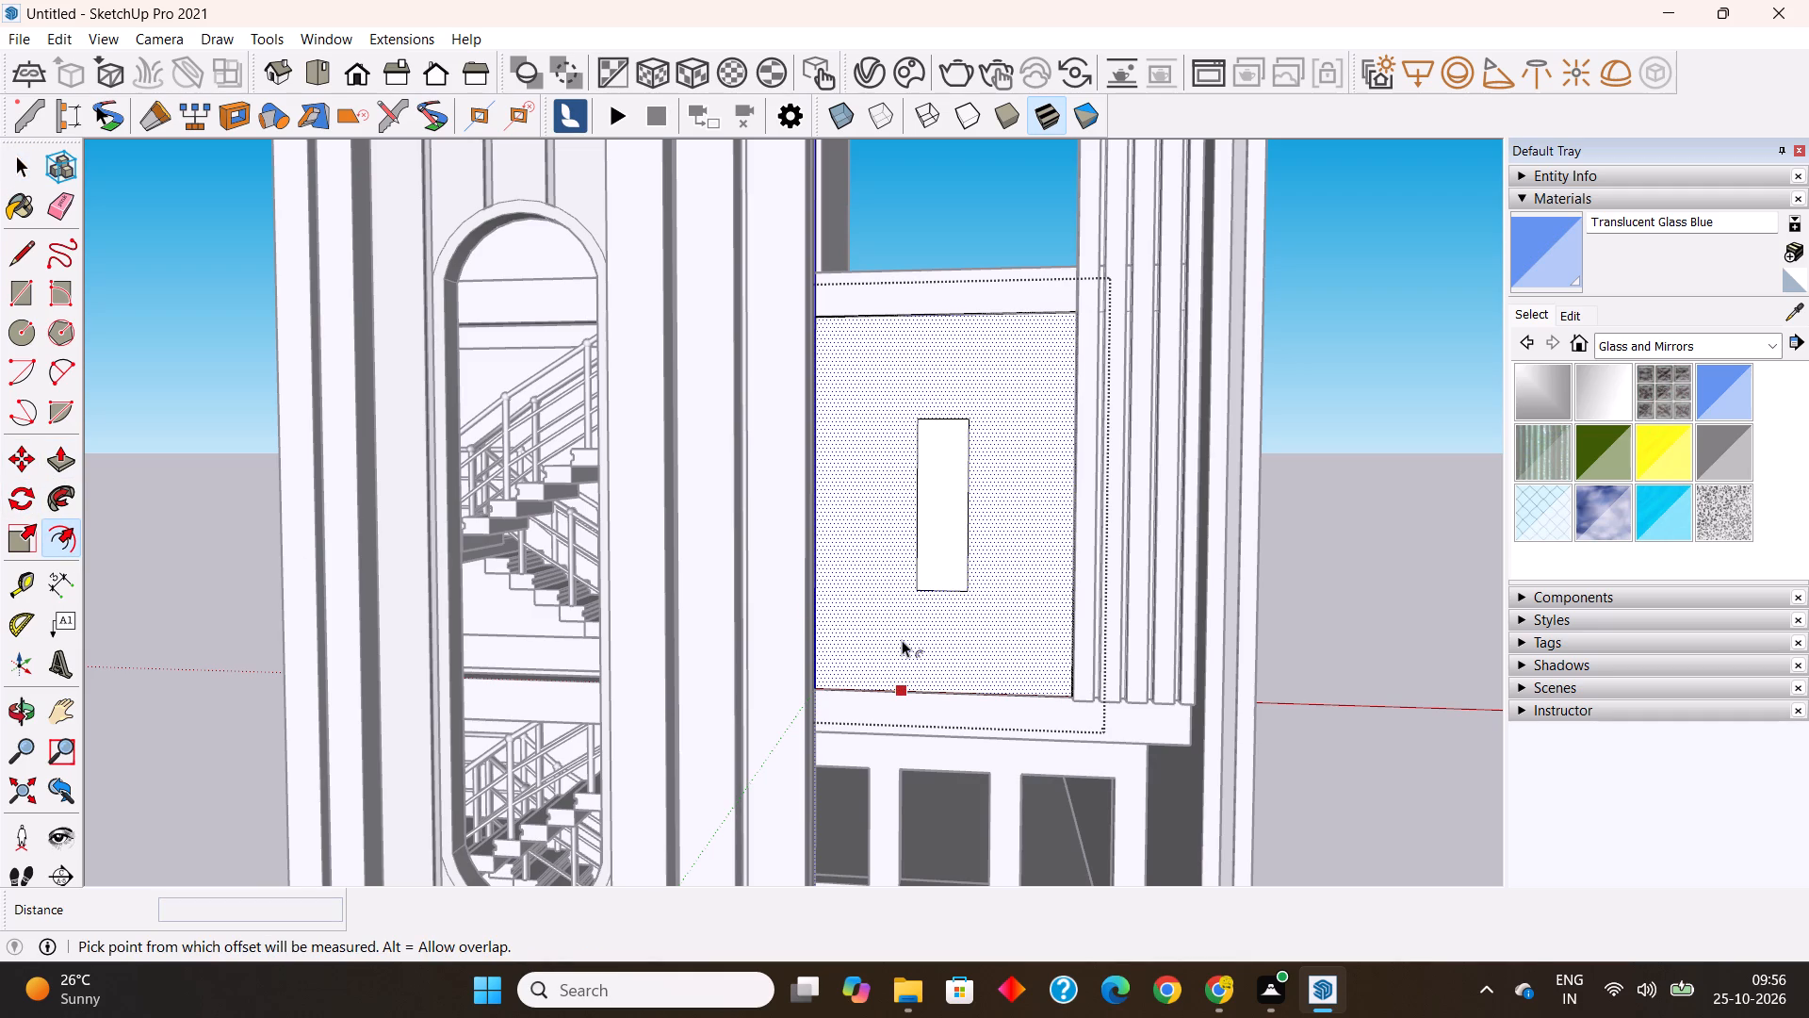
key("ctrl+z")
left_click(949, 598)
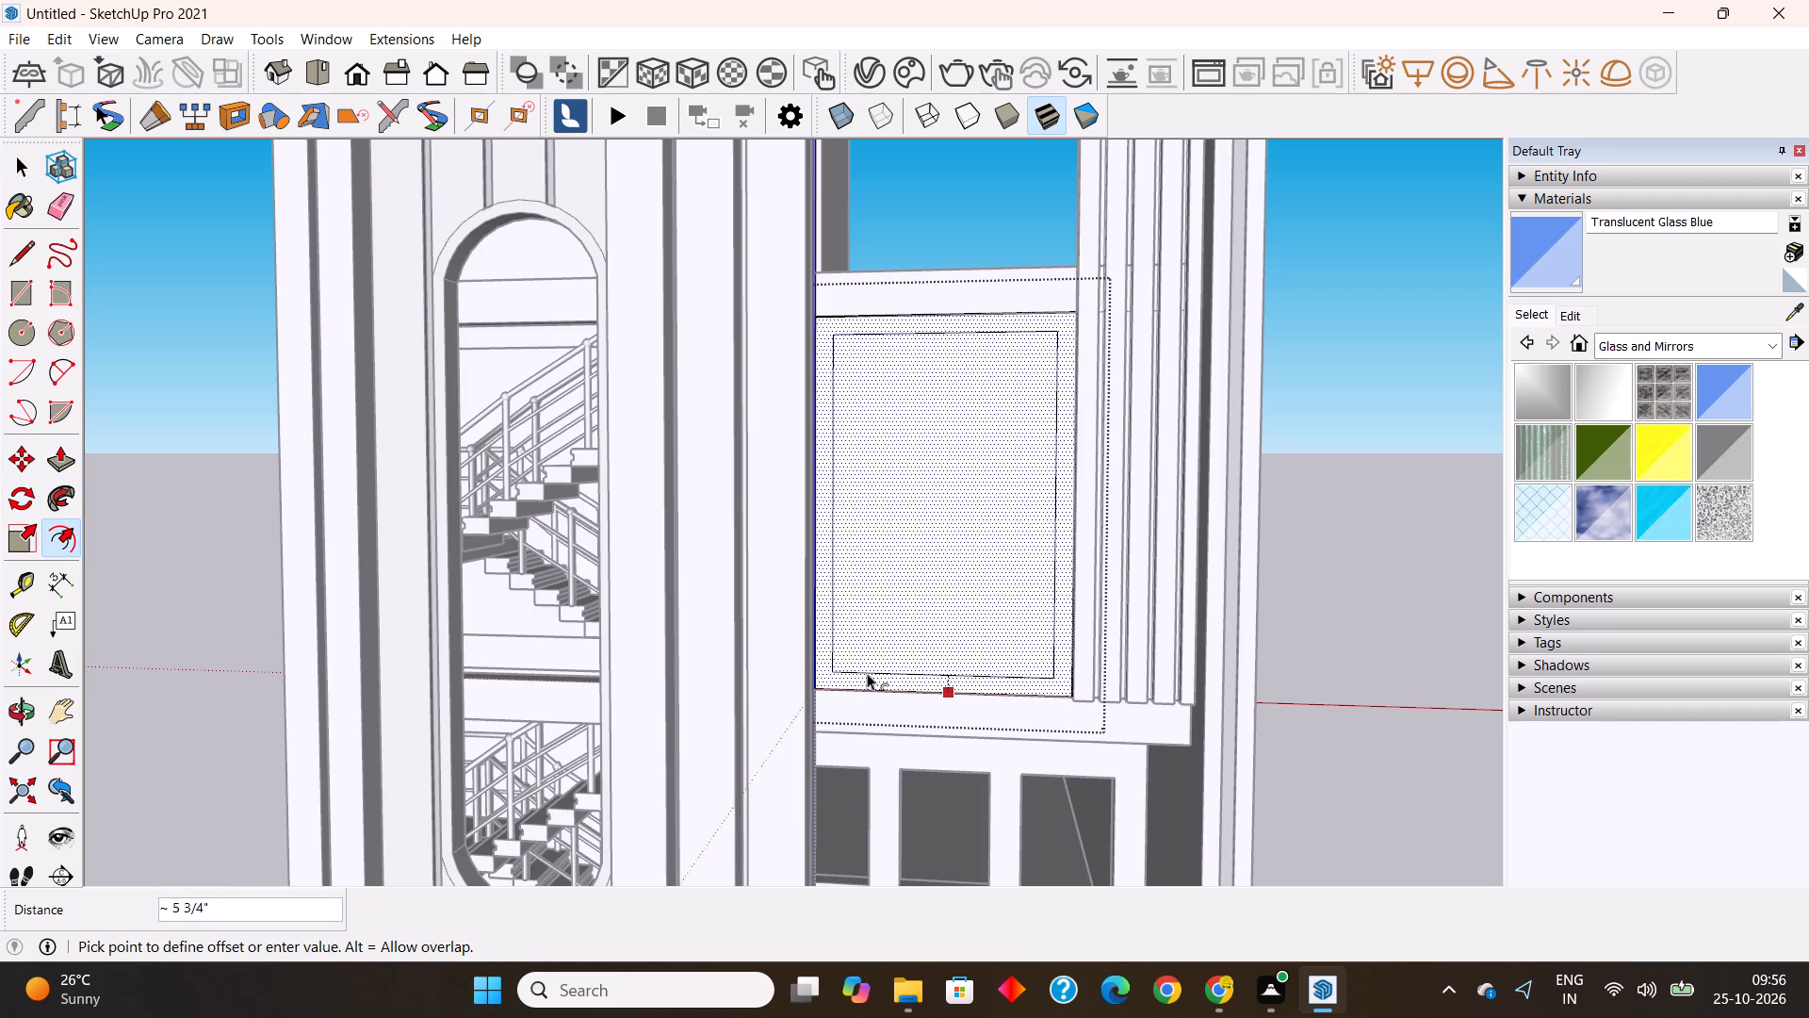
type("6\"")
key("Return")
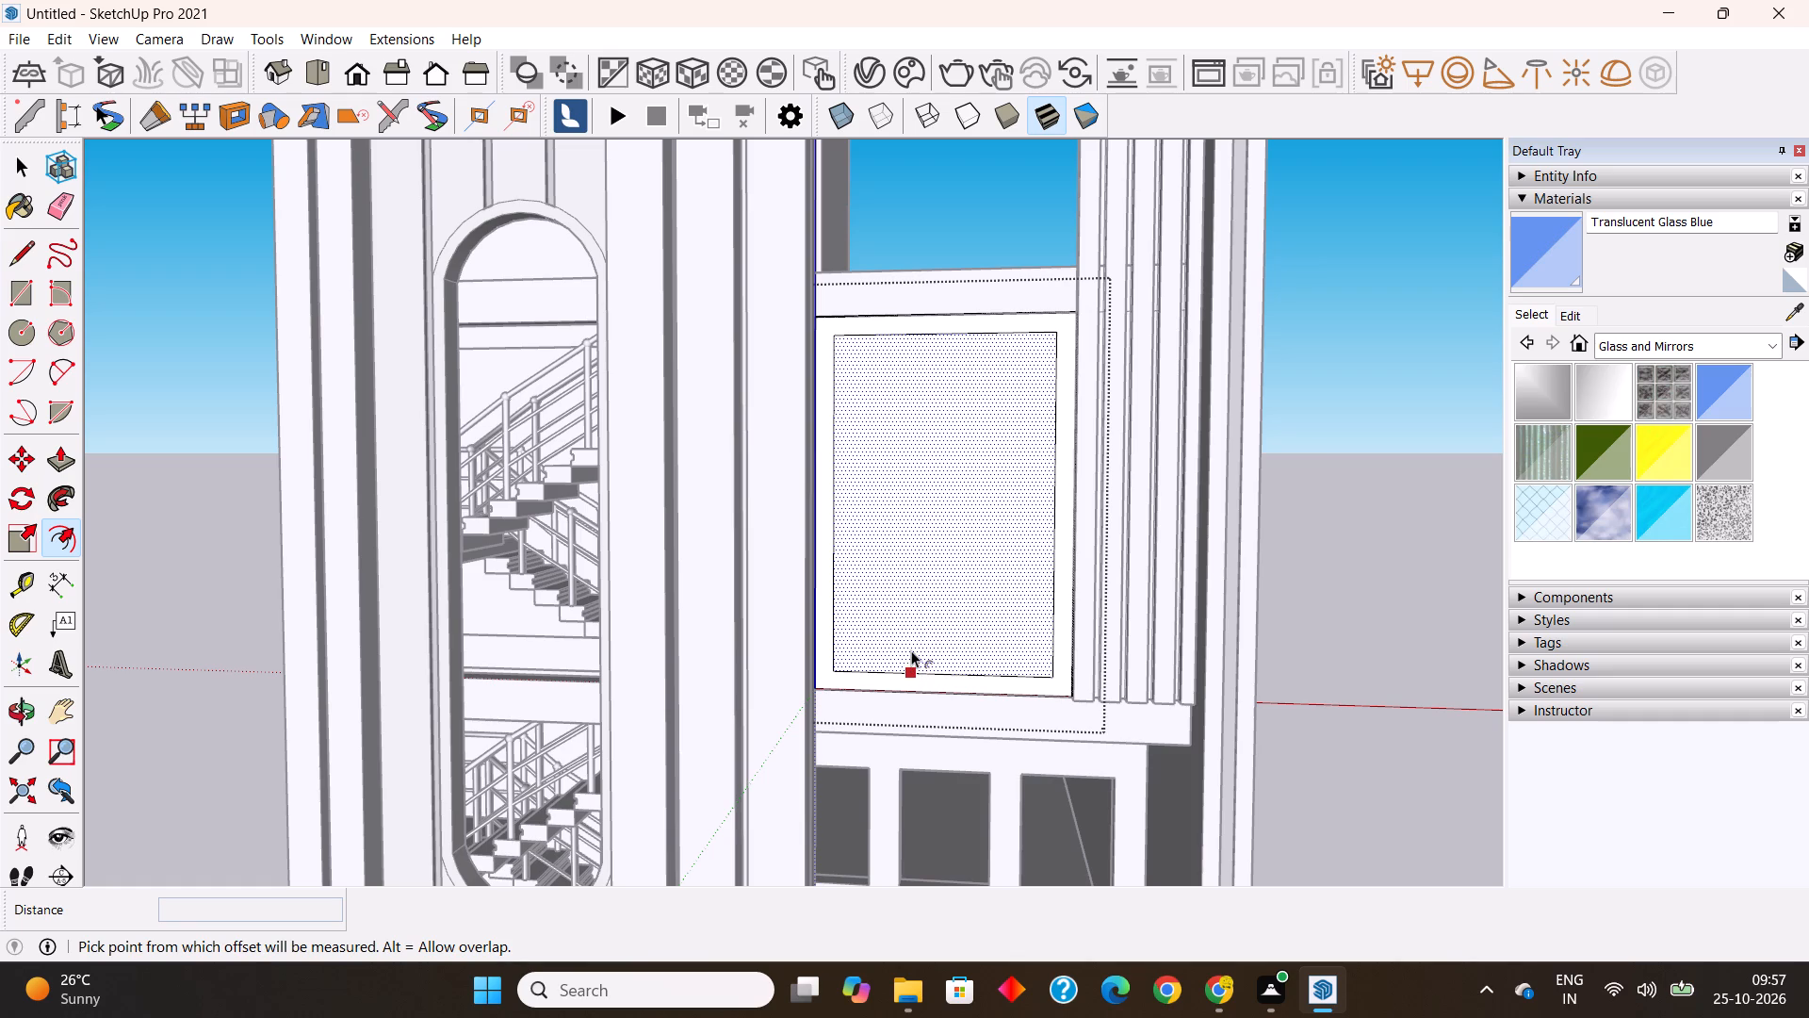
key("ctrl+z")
Offset the rectangle's outline inward by 3".
left_click(923, 610)
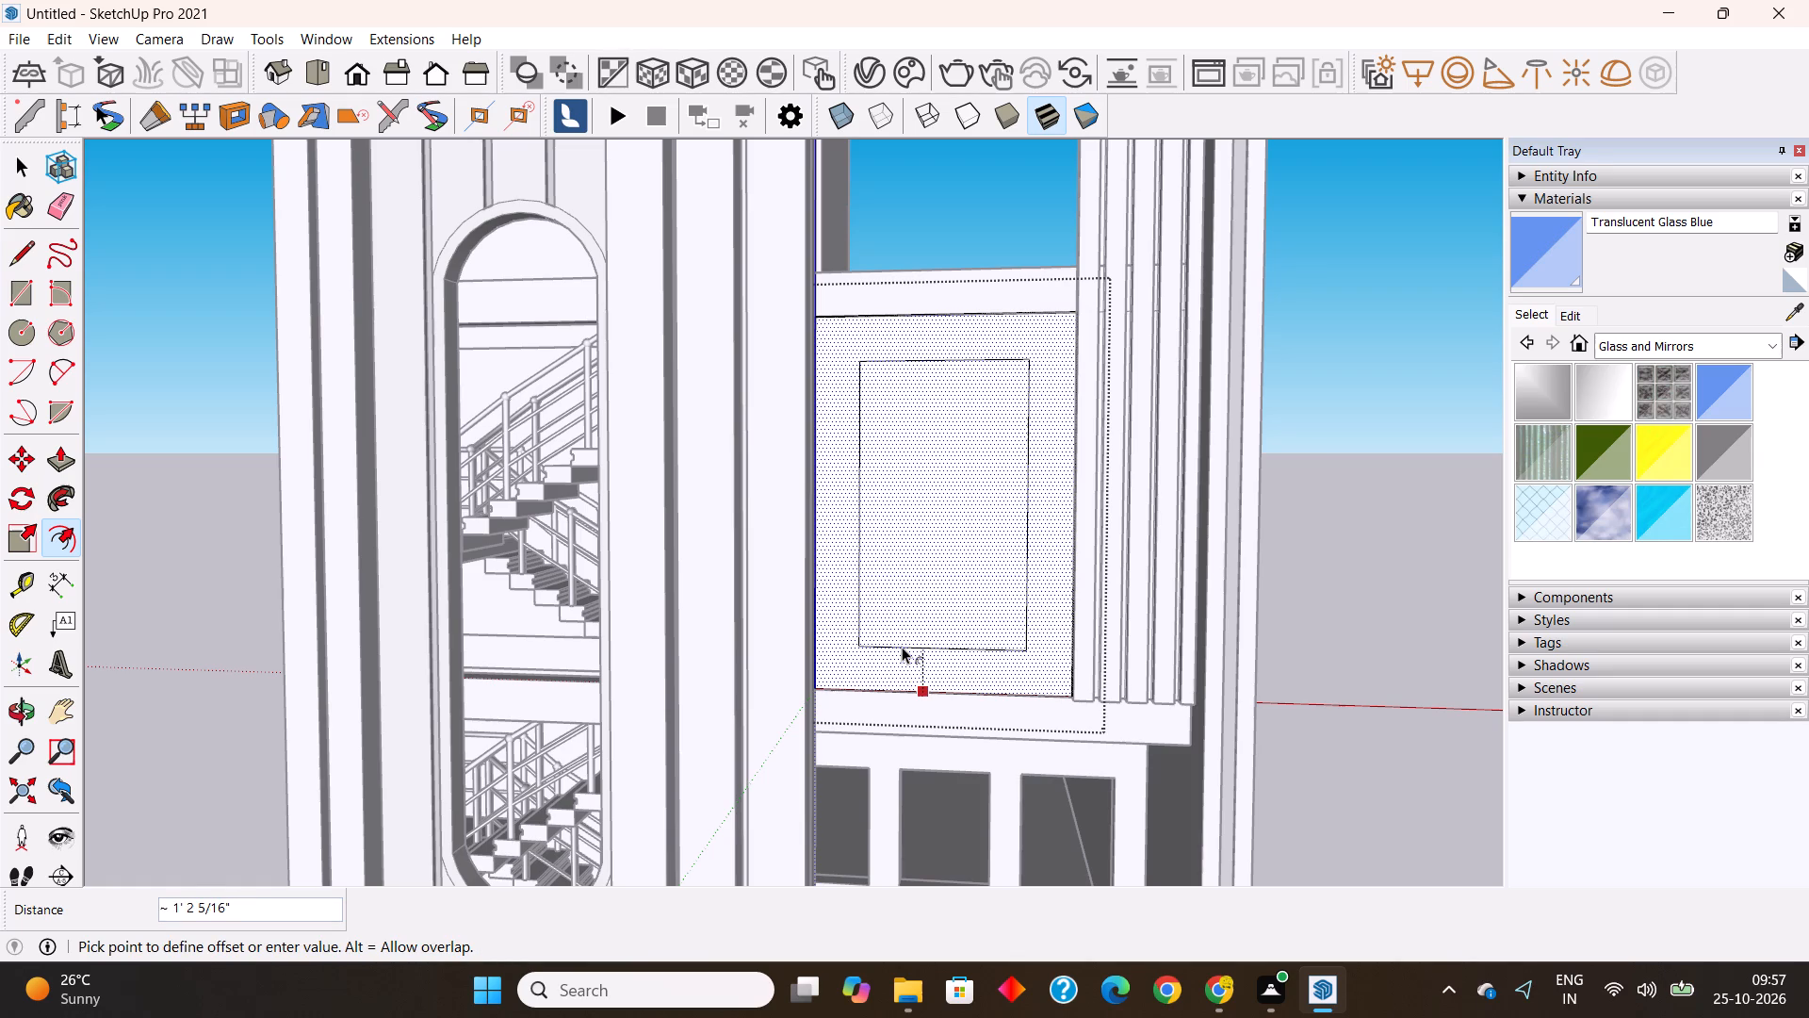
type("3\"")
key("Return")
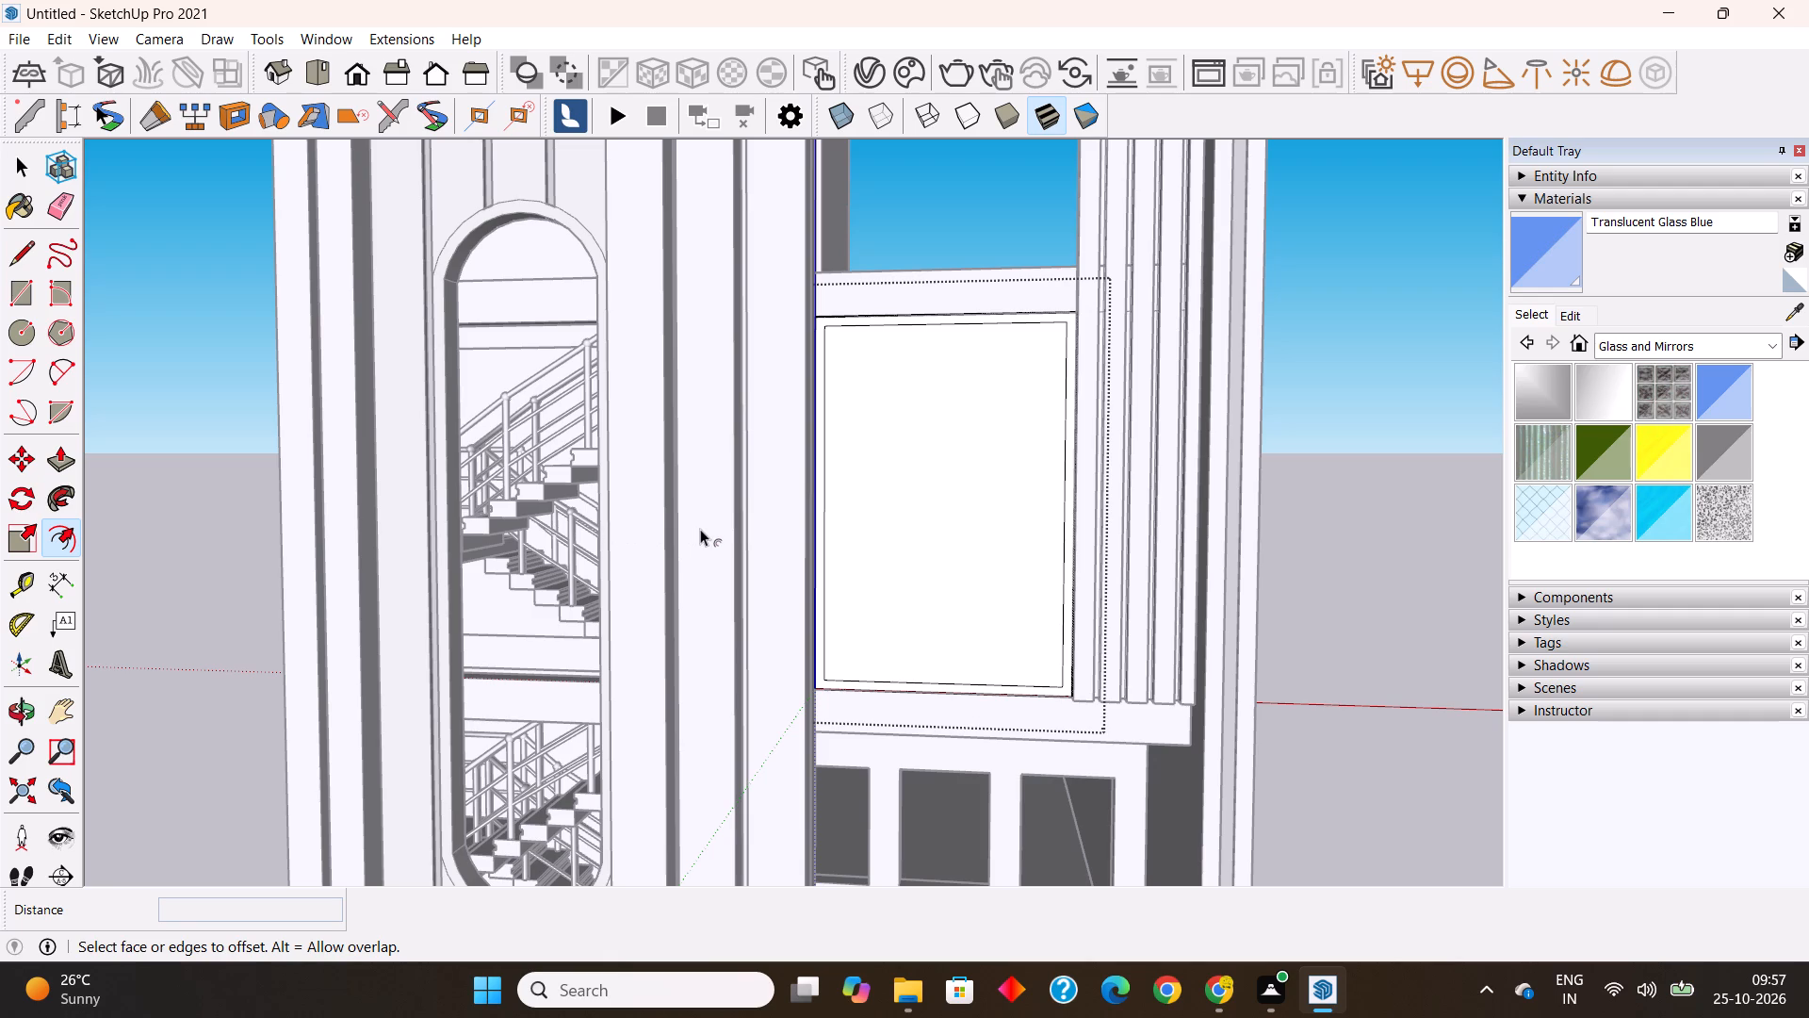
Delete the bottom edge and both side edges of the inner offset outline, keeping only its top edge.
scroll(966, 614, "up", 1)
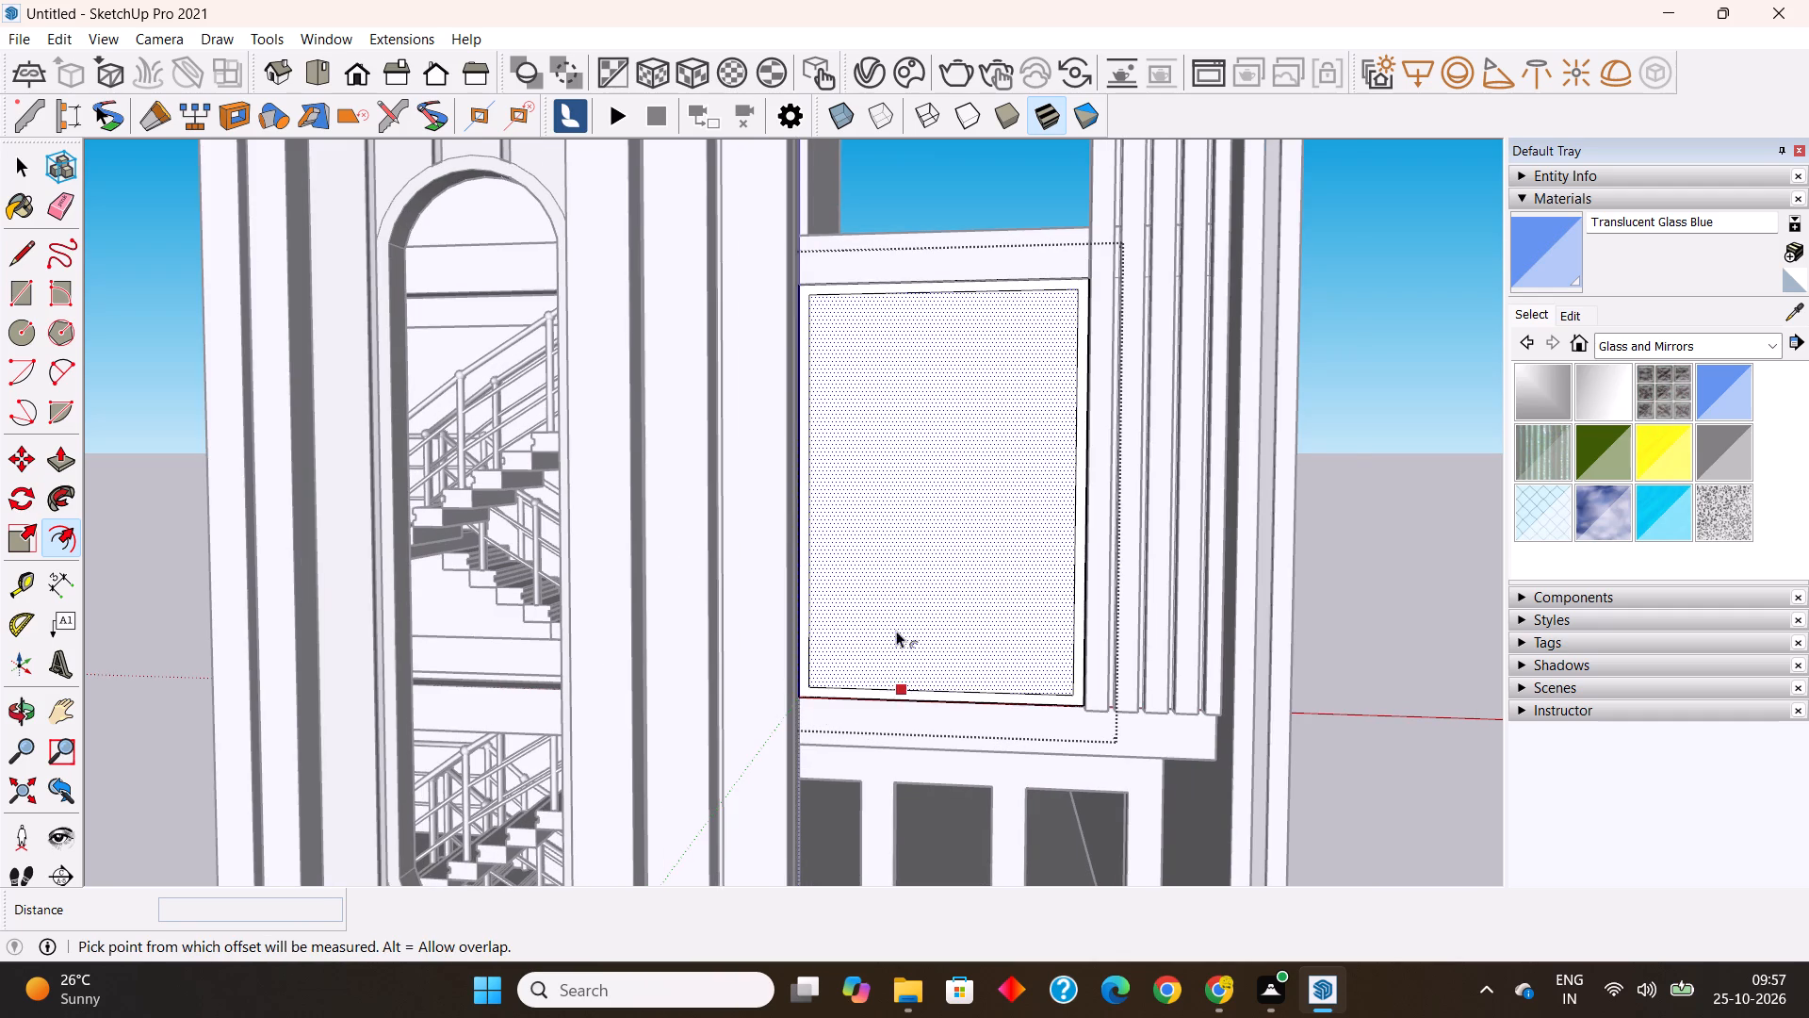
scroll(889, 638, "up", 1)
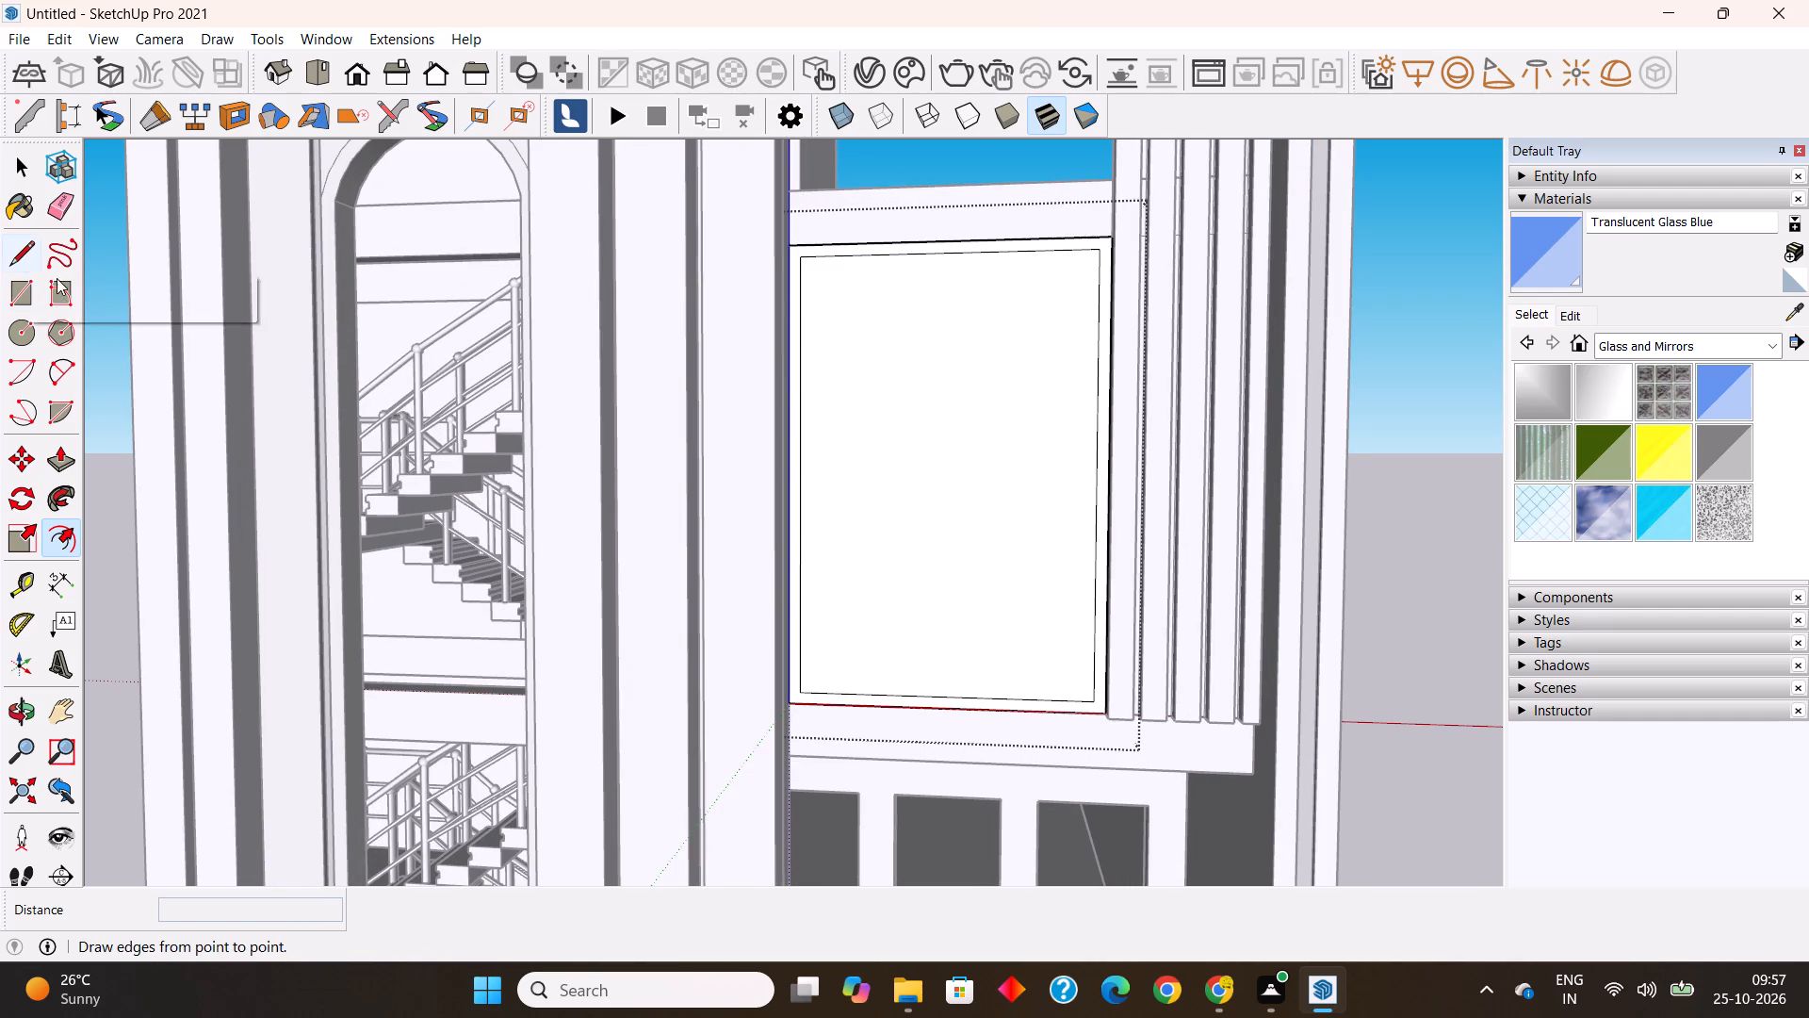
key("space")
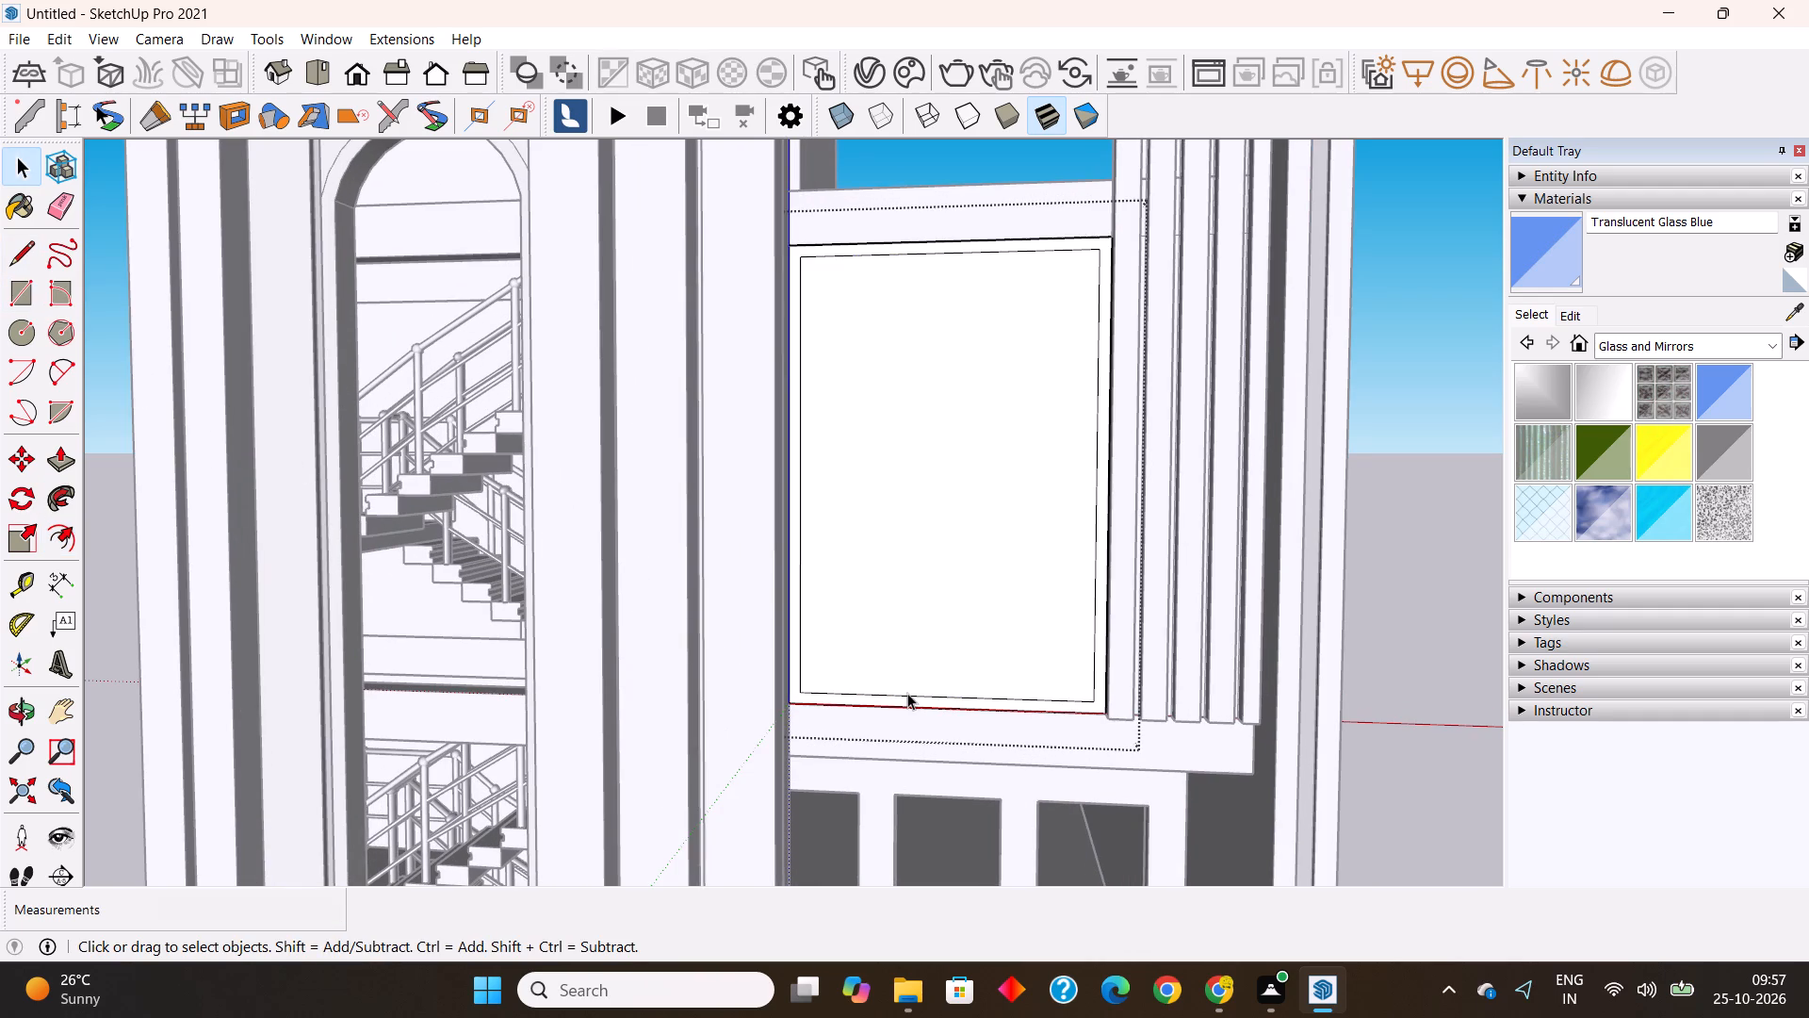
left_click(907, 693)
key("Delete")
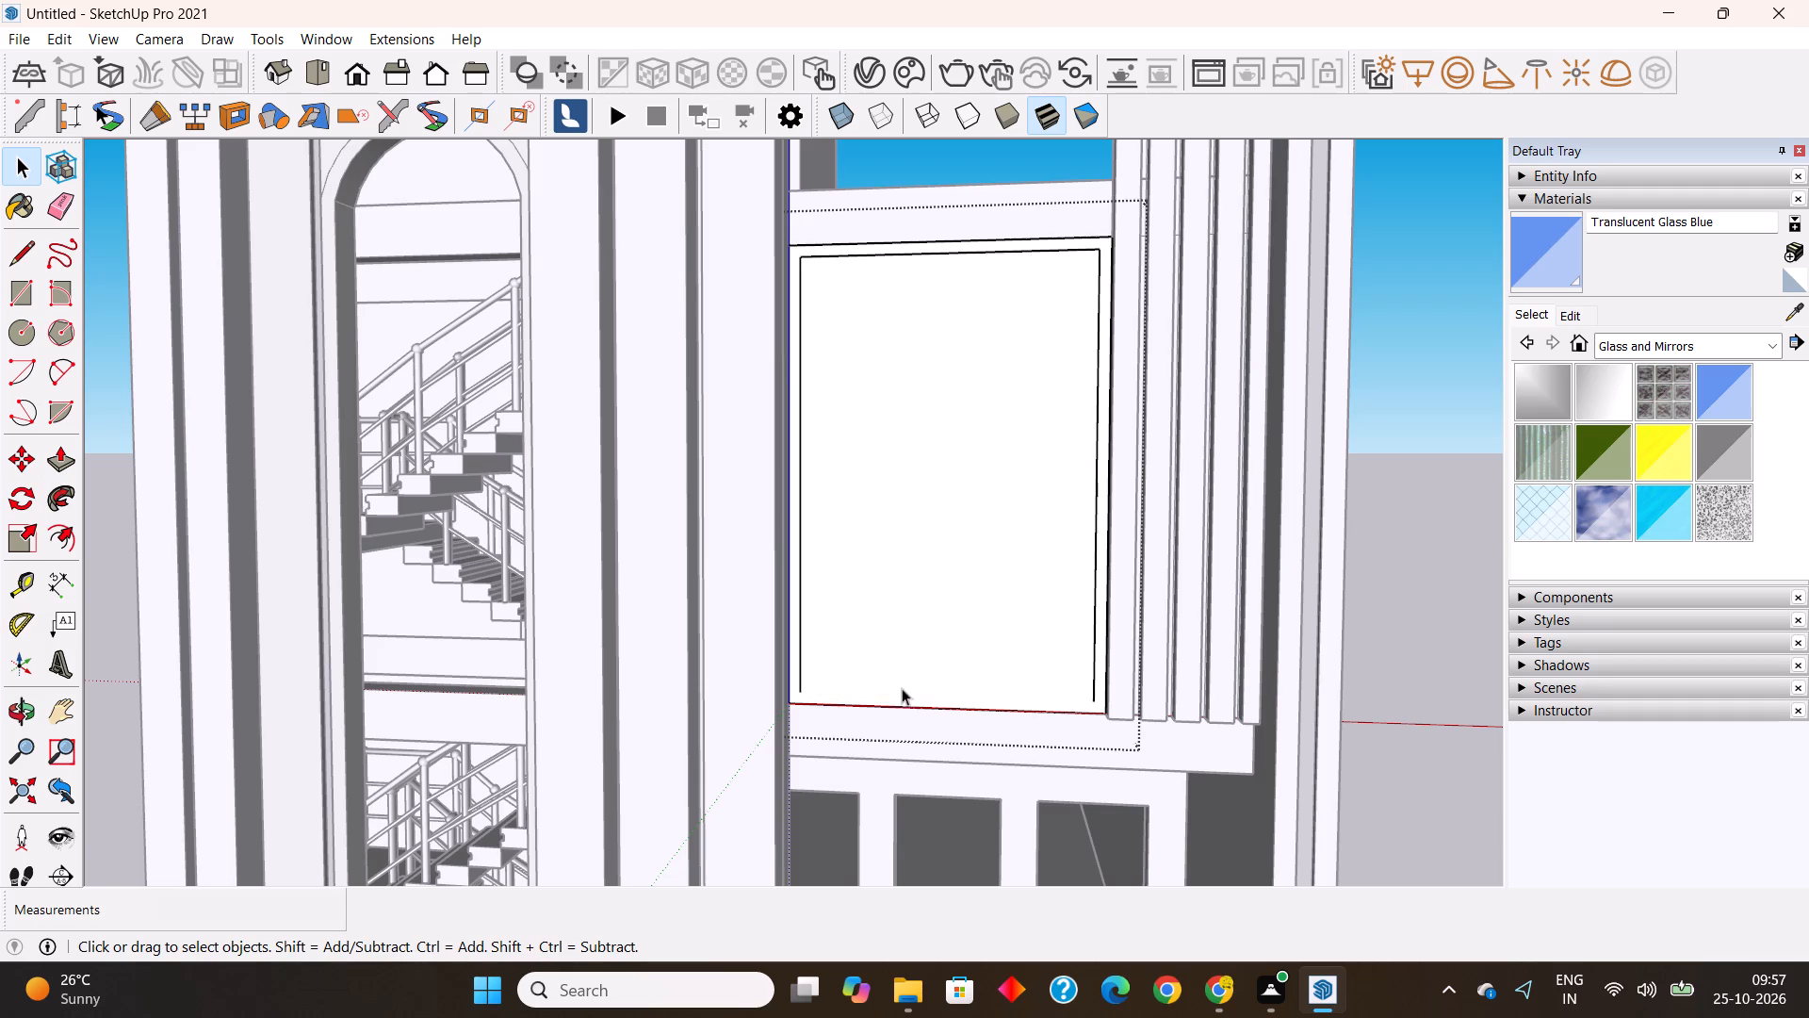
left_click(801, 608)
key("Delete")
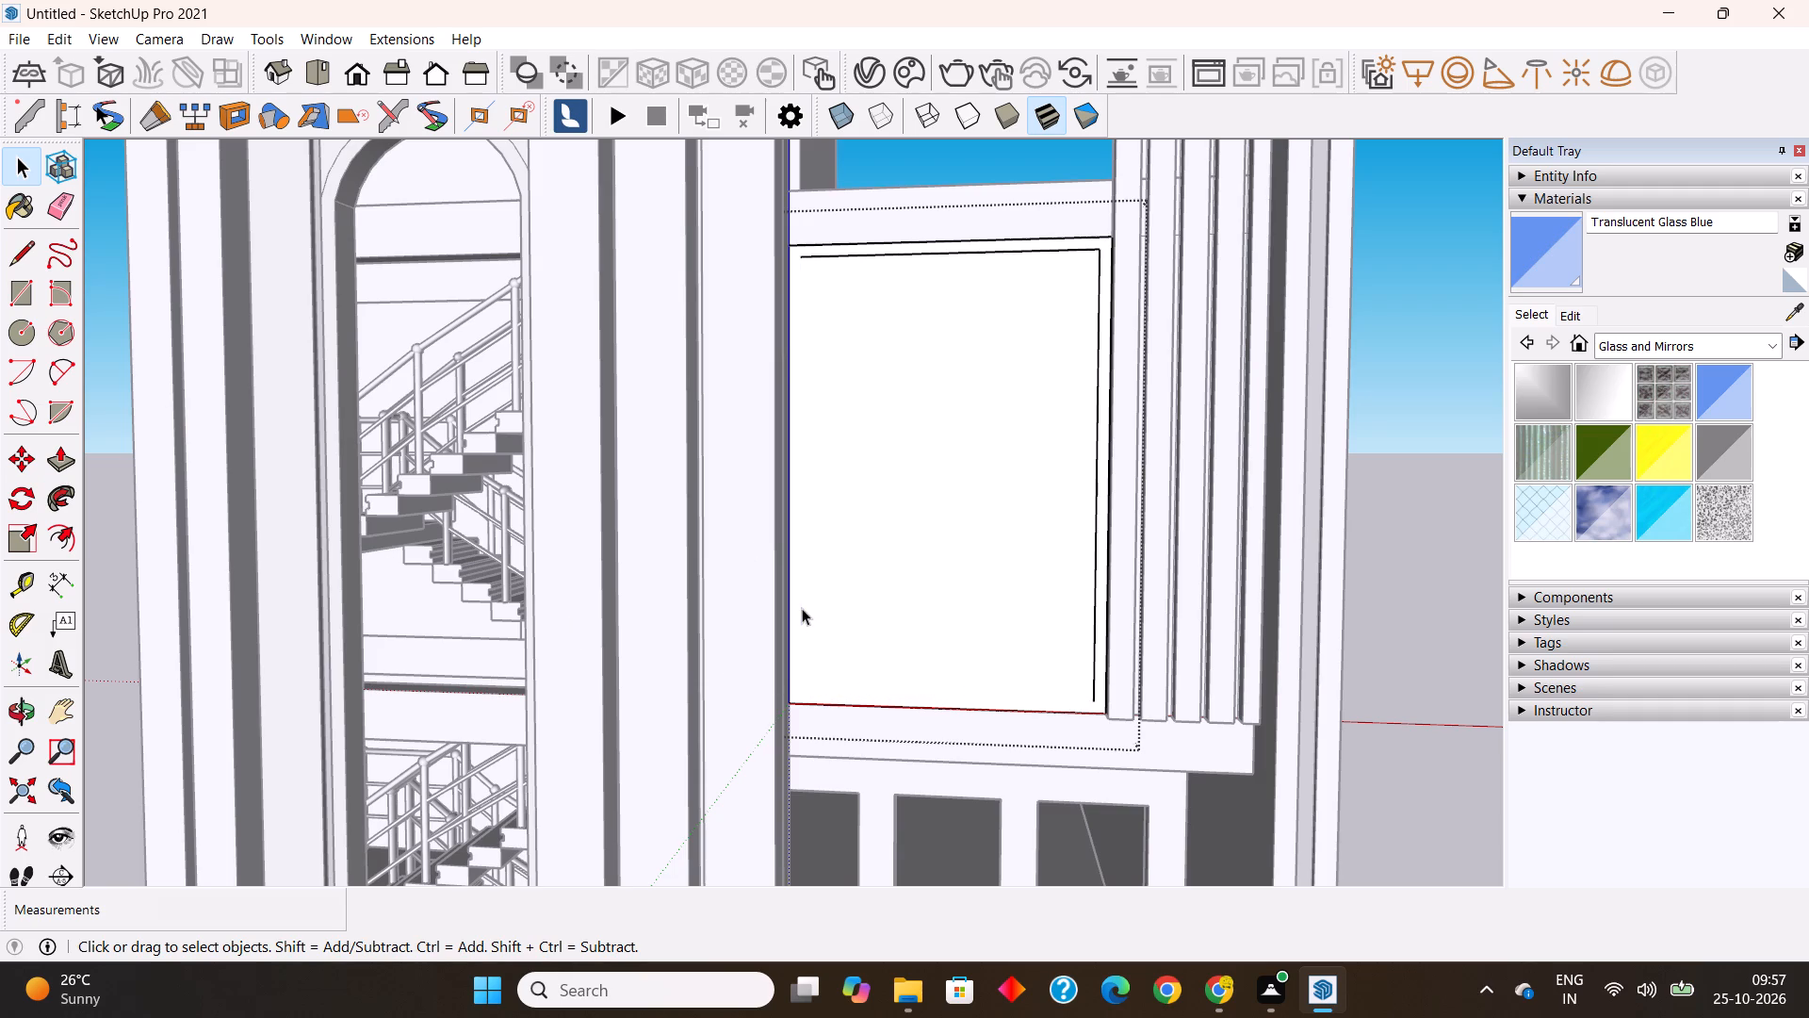
left_click(1092, 653)
key("Delete")
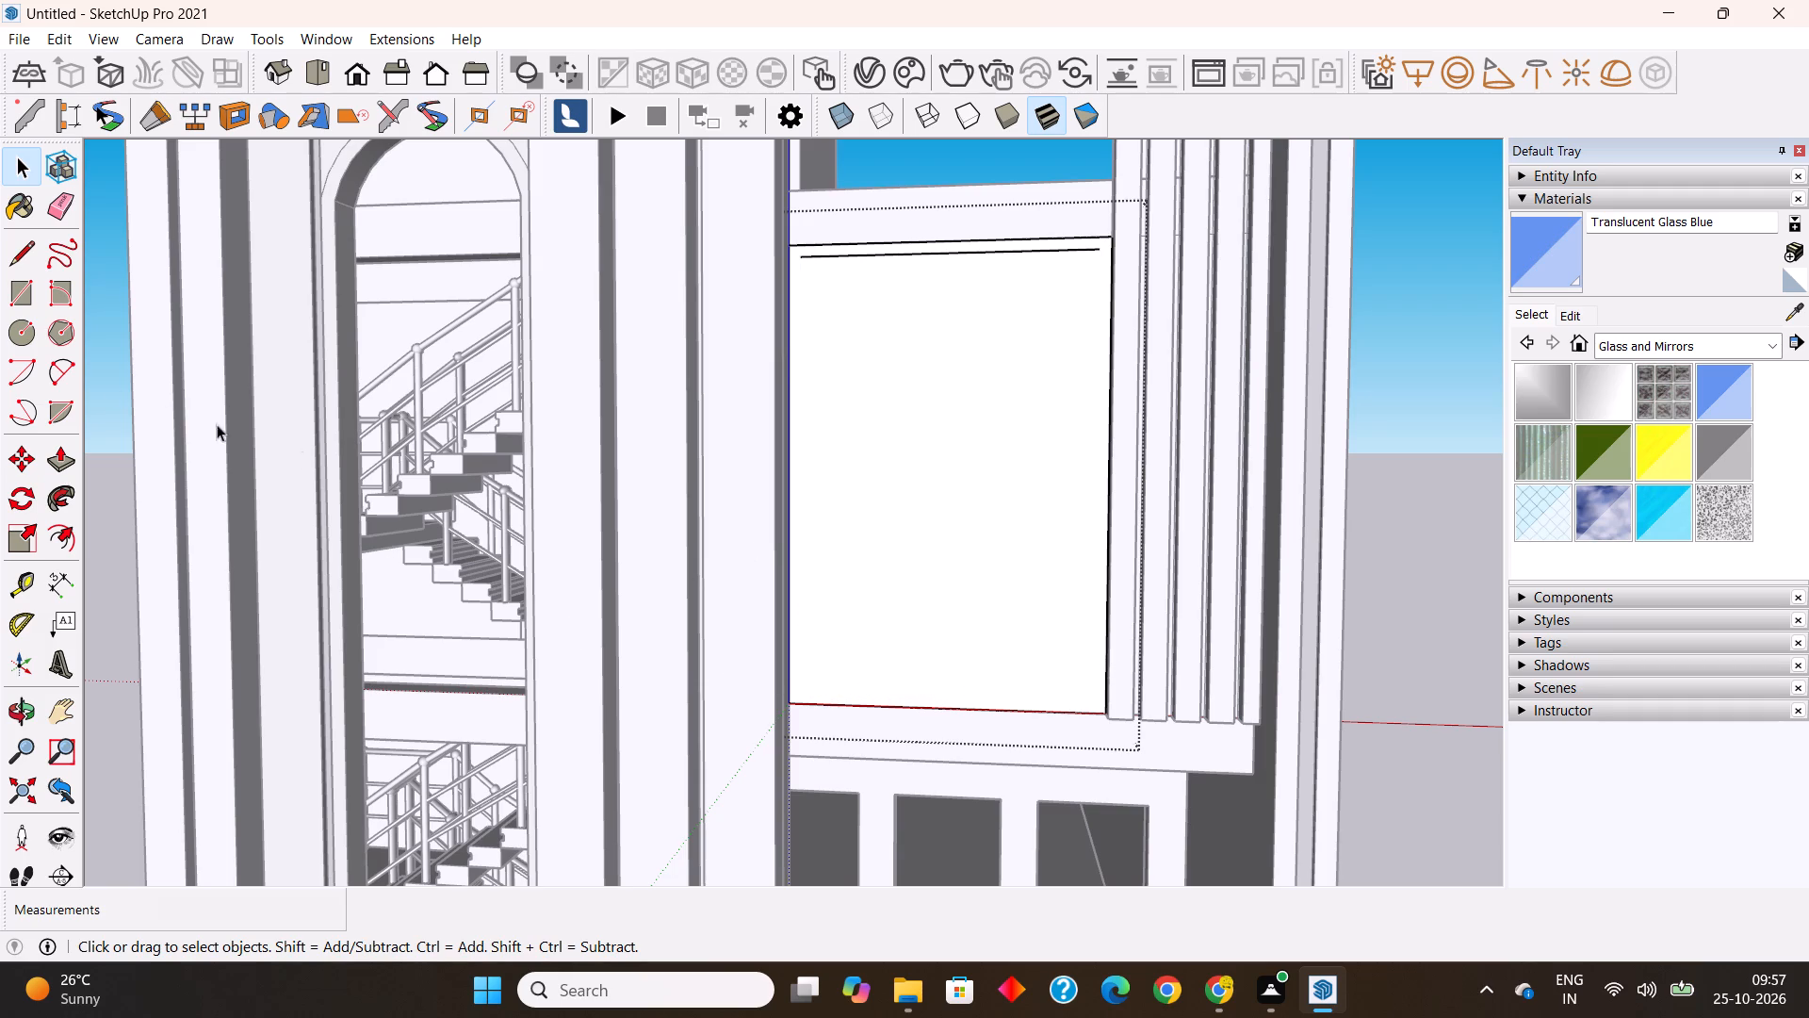
Draw vertical 9' 9" lines from both ends of the inner top edge down to the rectangle's bottom edge.
left_click(24, 249)
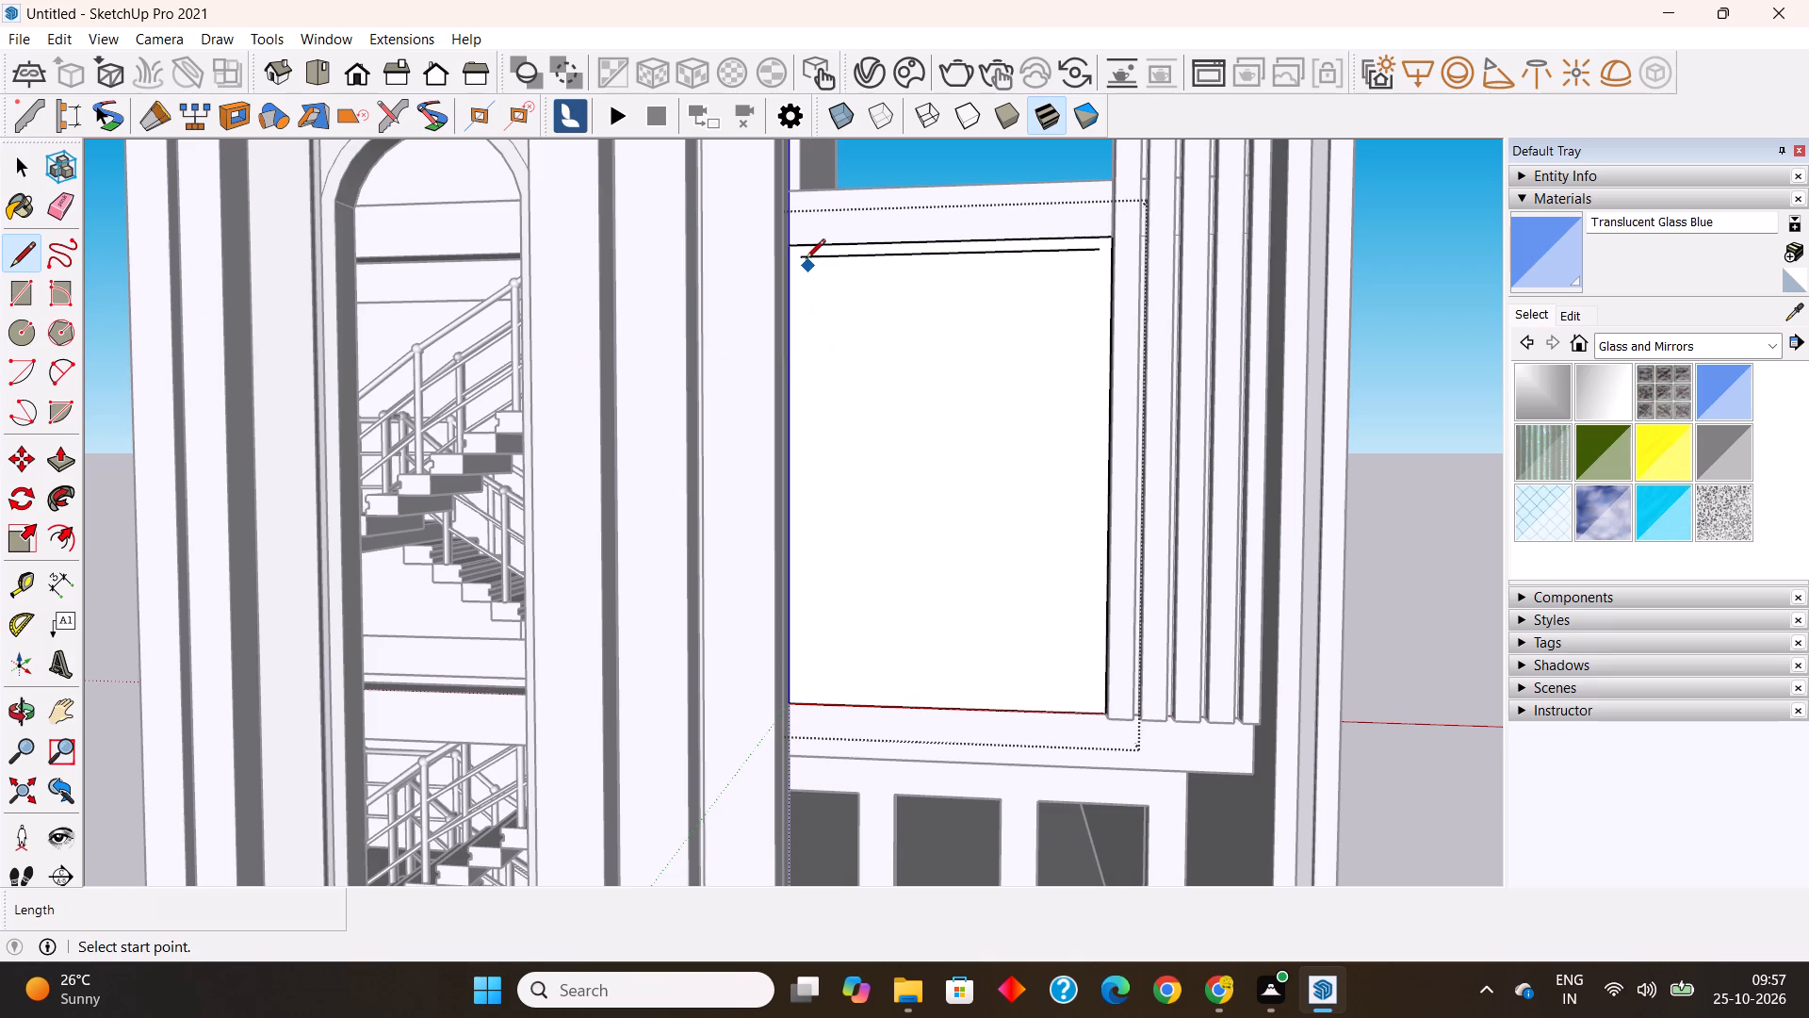
left_click(805, 258)
left_click(800, 702)
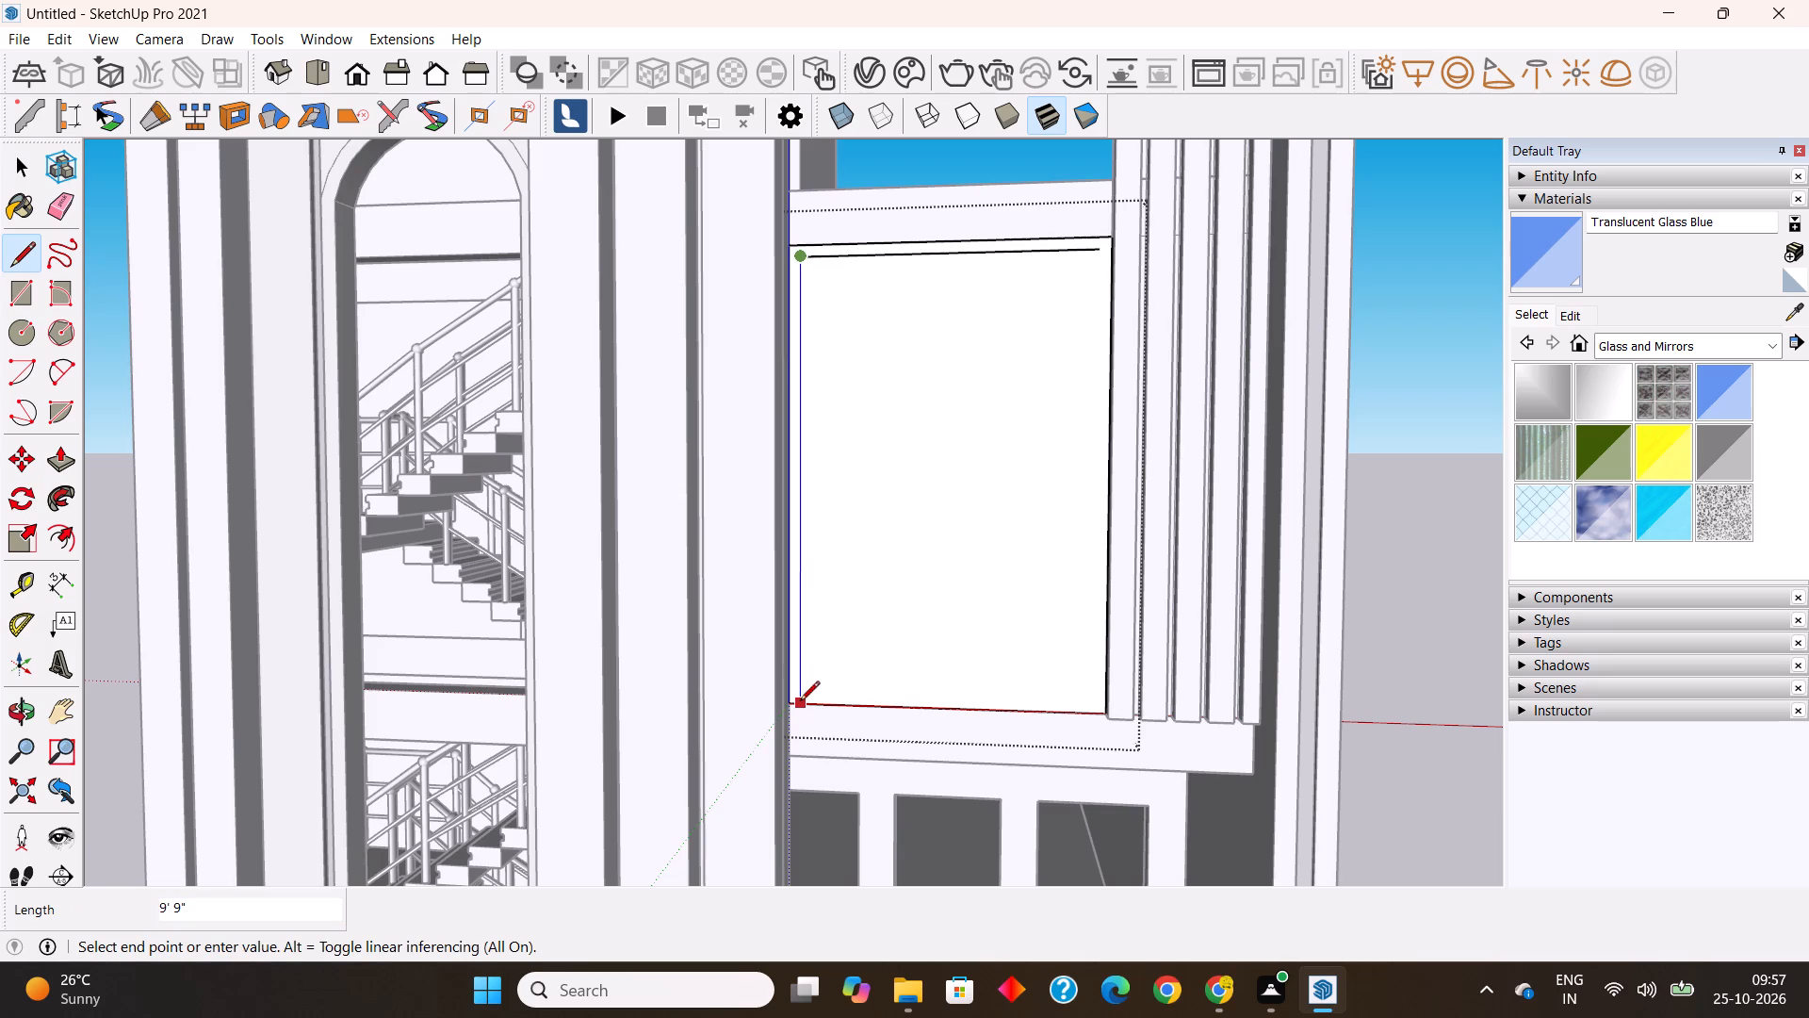
key("Delete")
key("Escape")
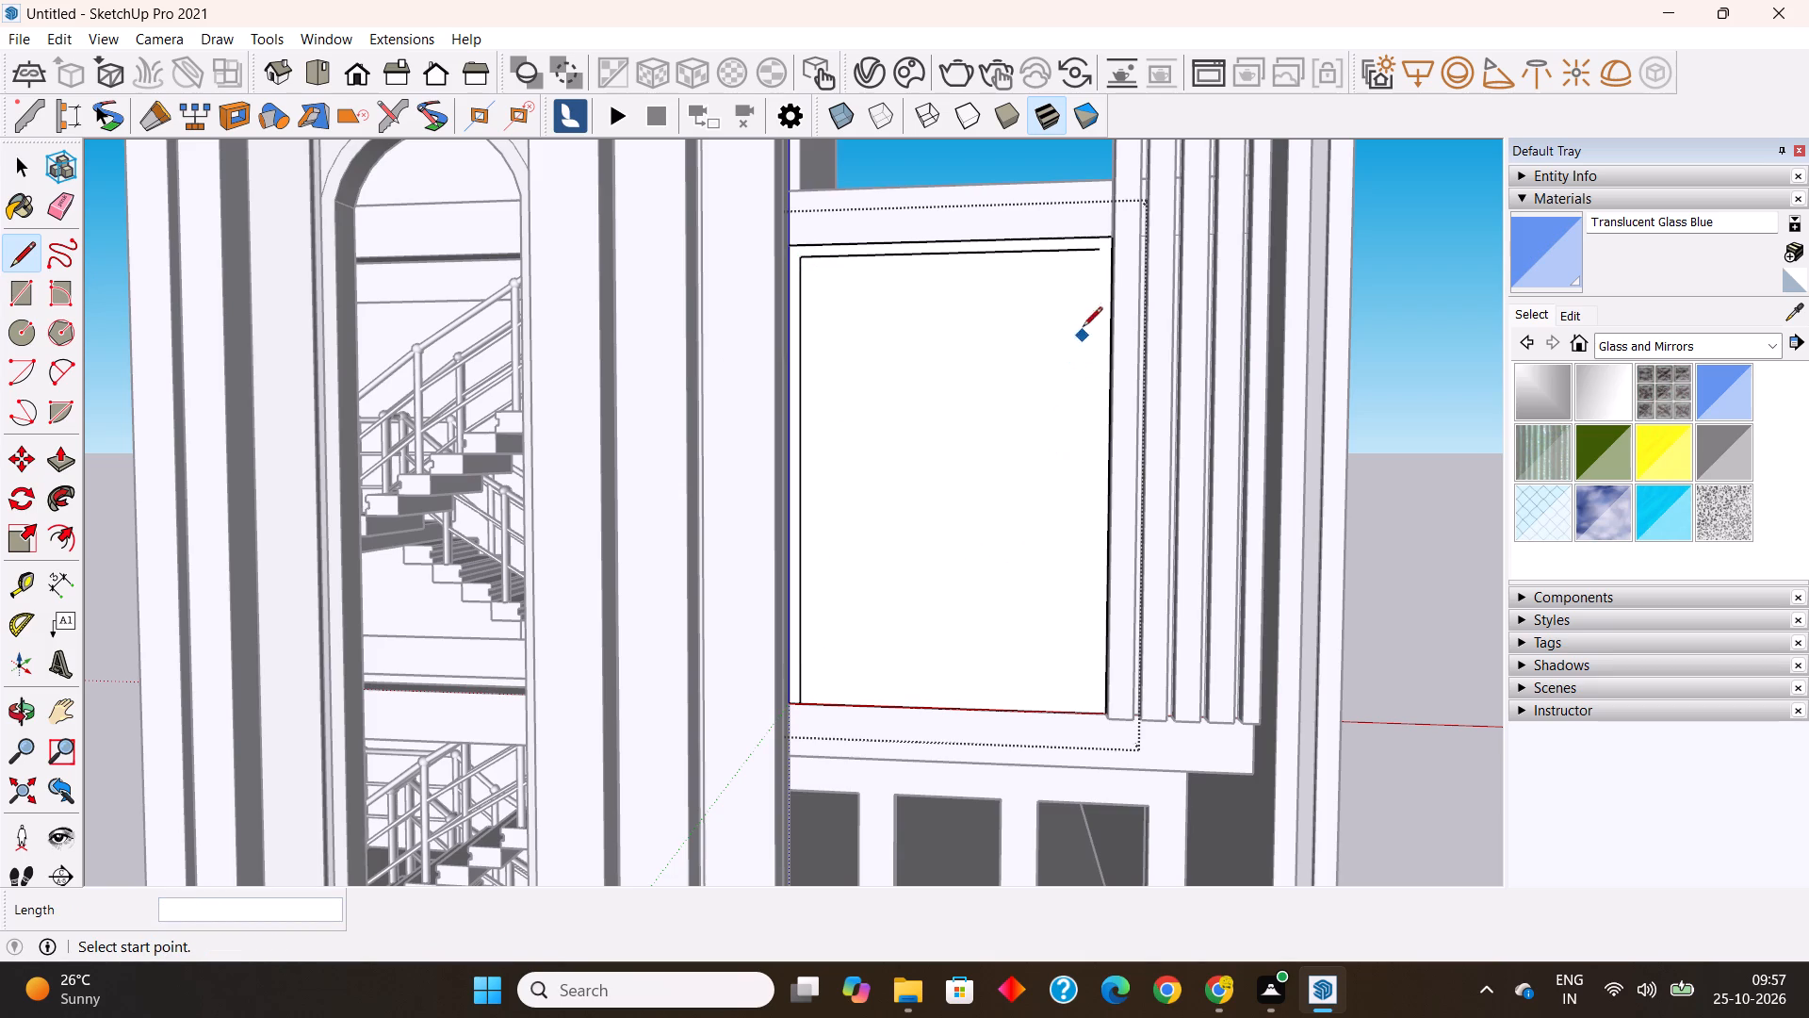
left_click(1100, 254)
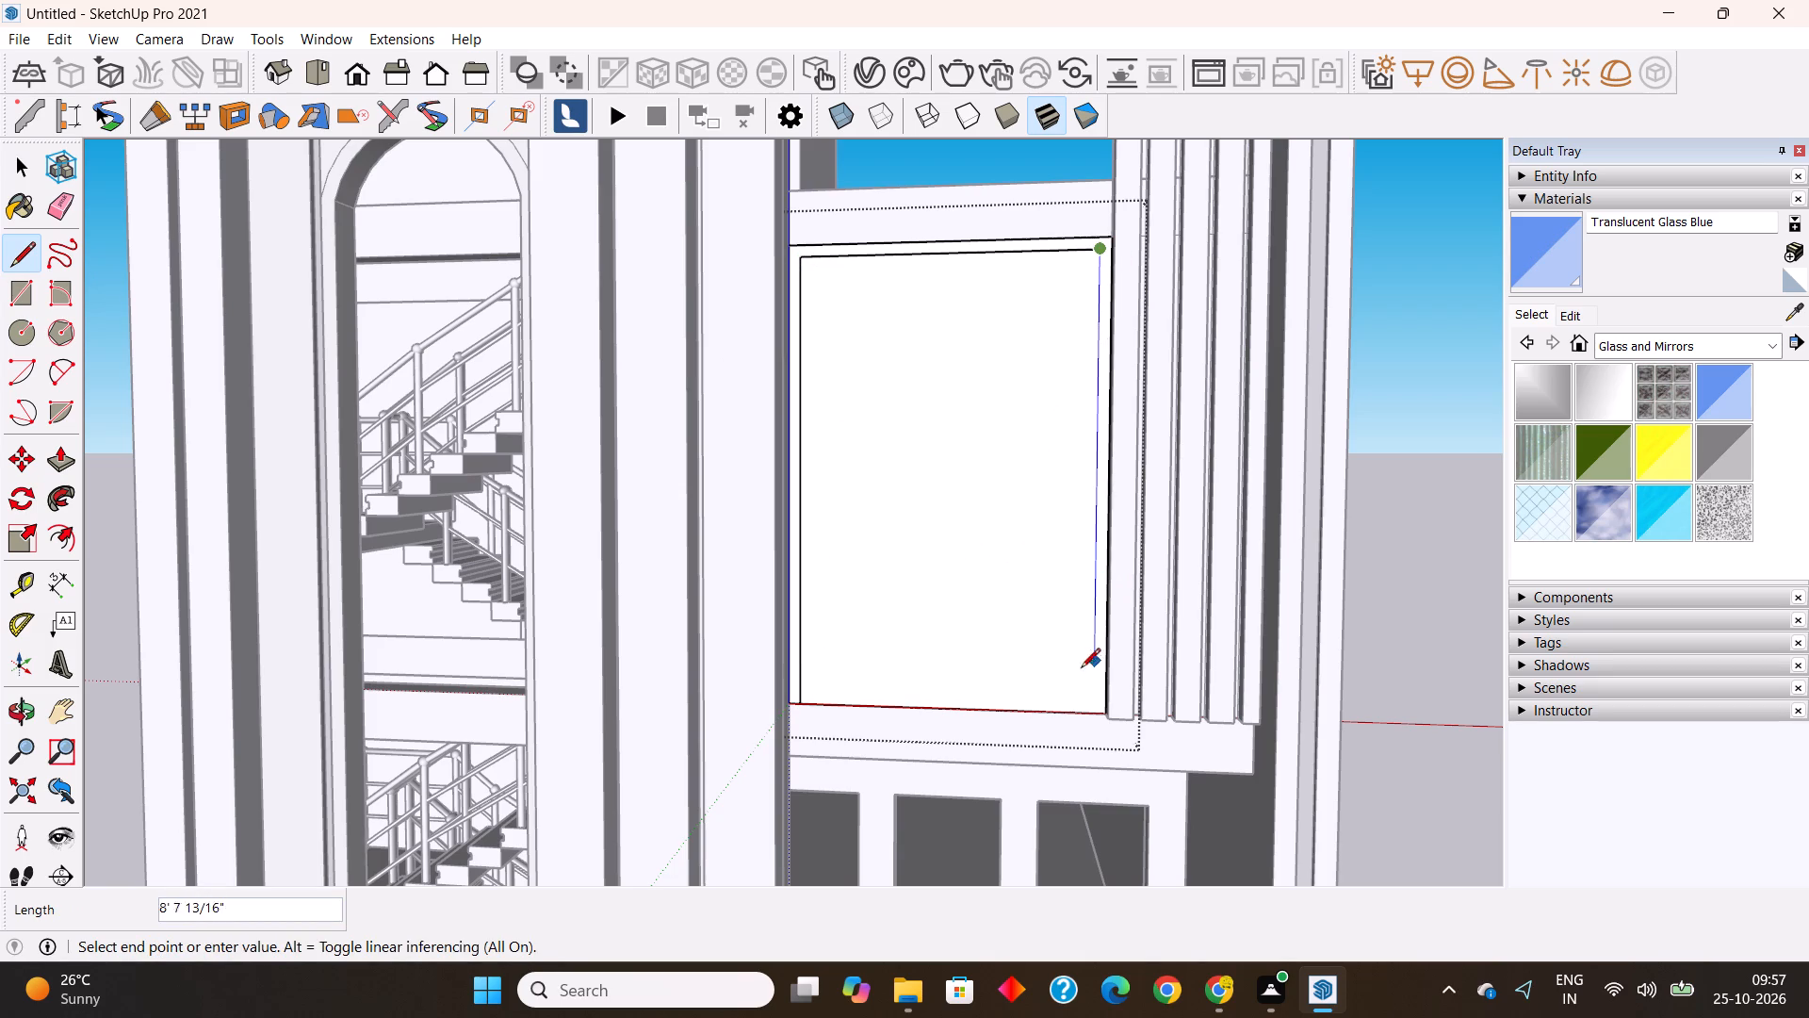
left_click(1093, 716)
key("Delete")
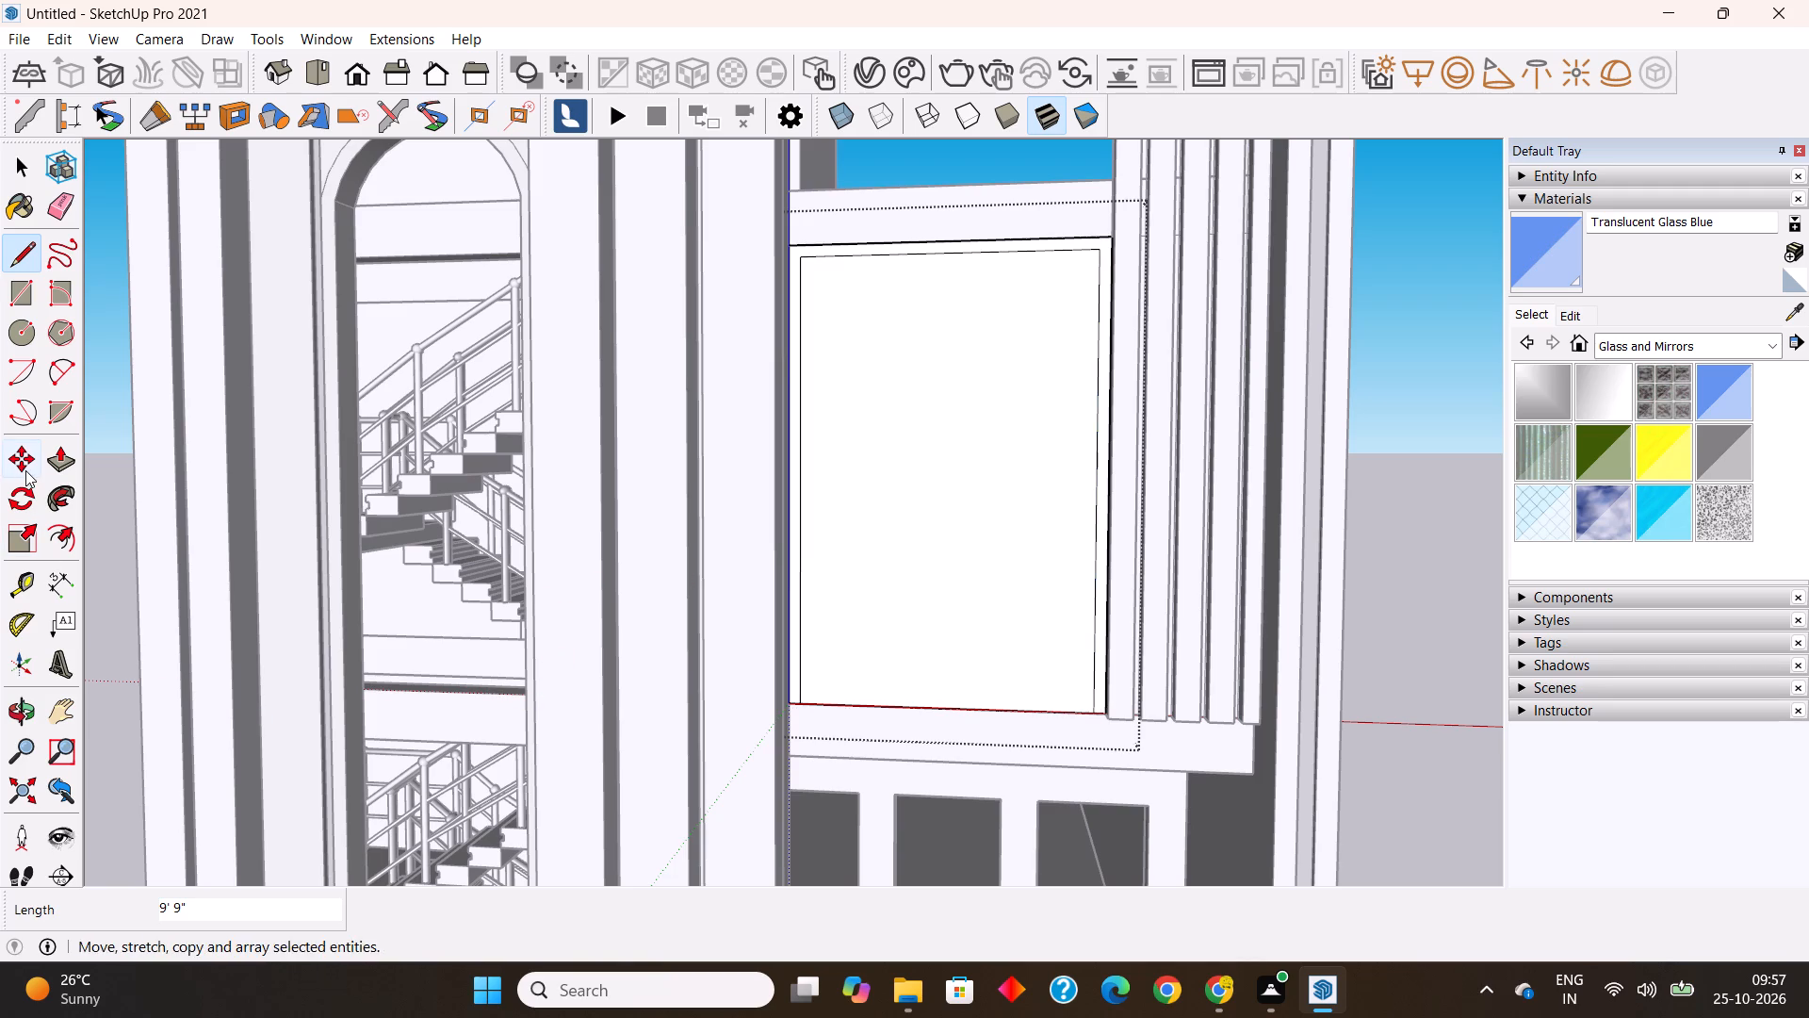
Offset the inner panel face's outline inward by 1'.
left_click(65, 533)
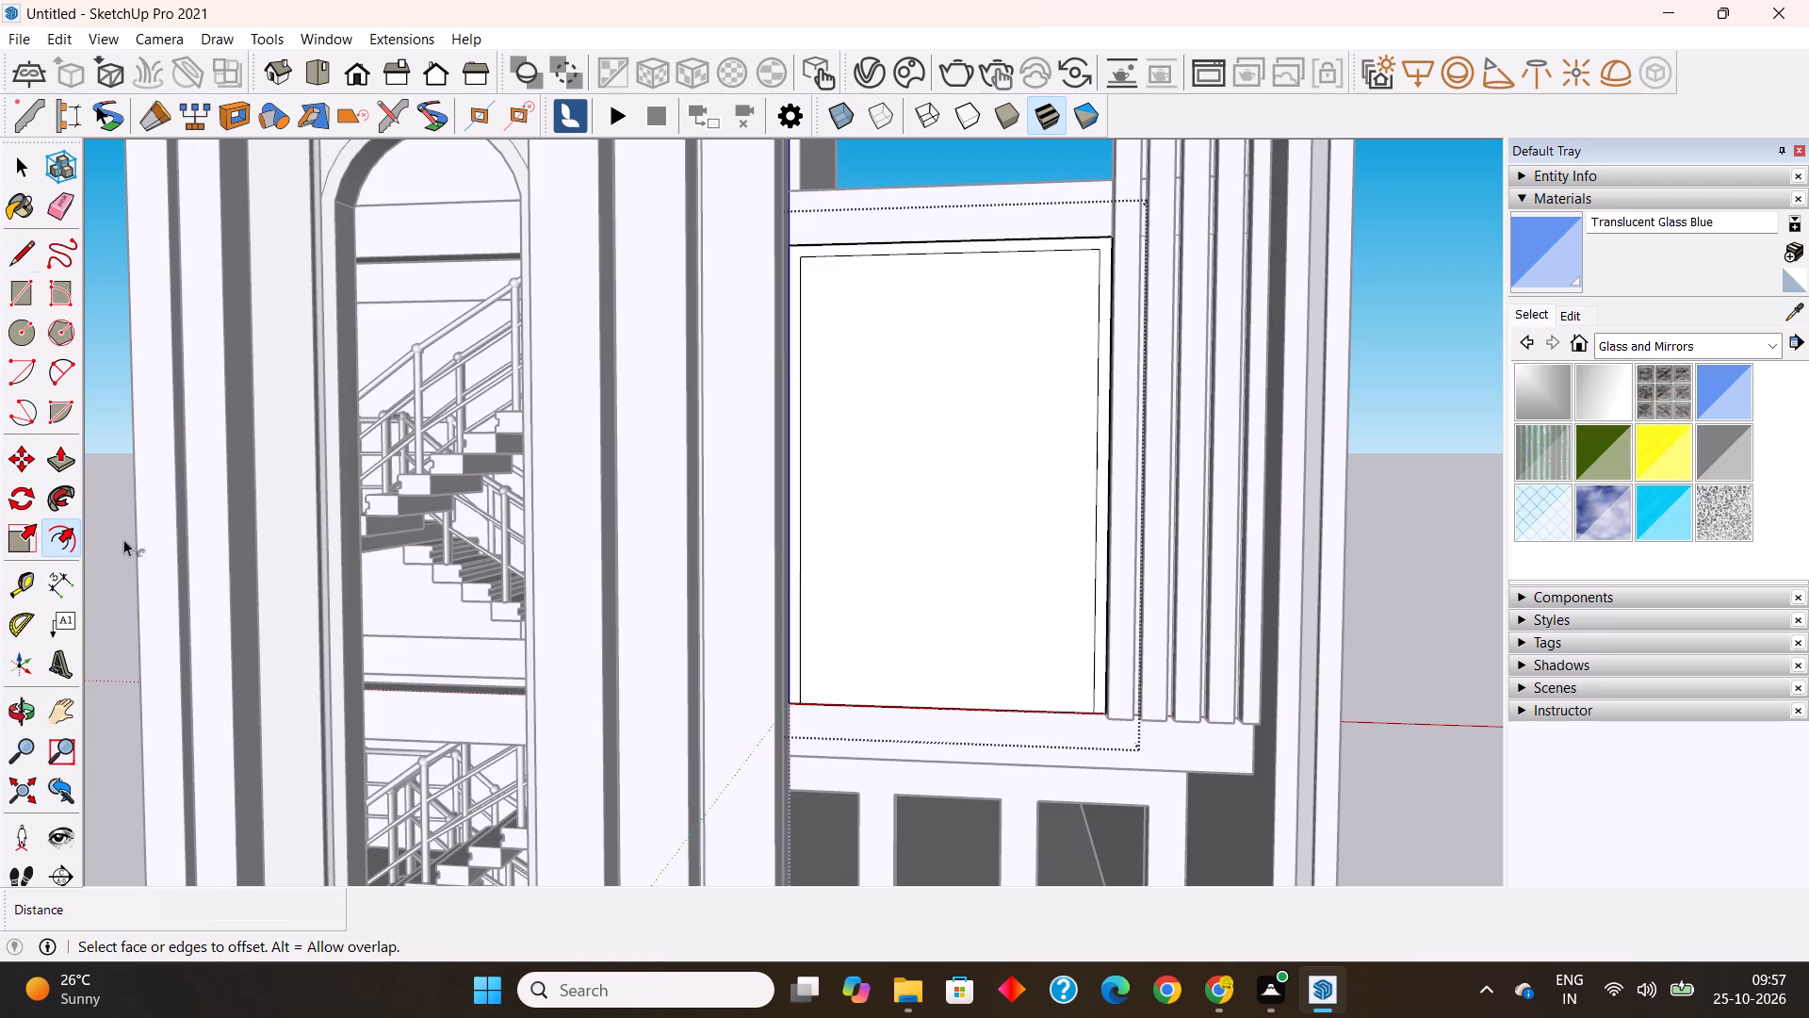
left_click(943, 580)
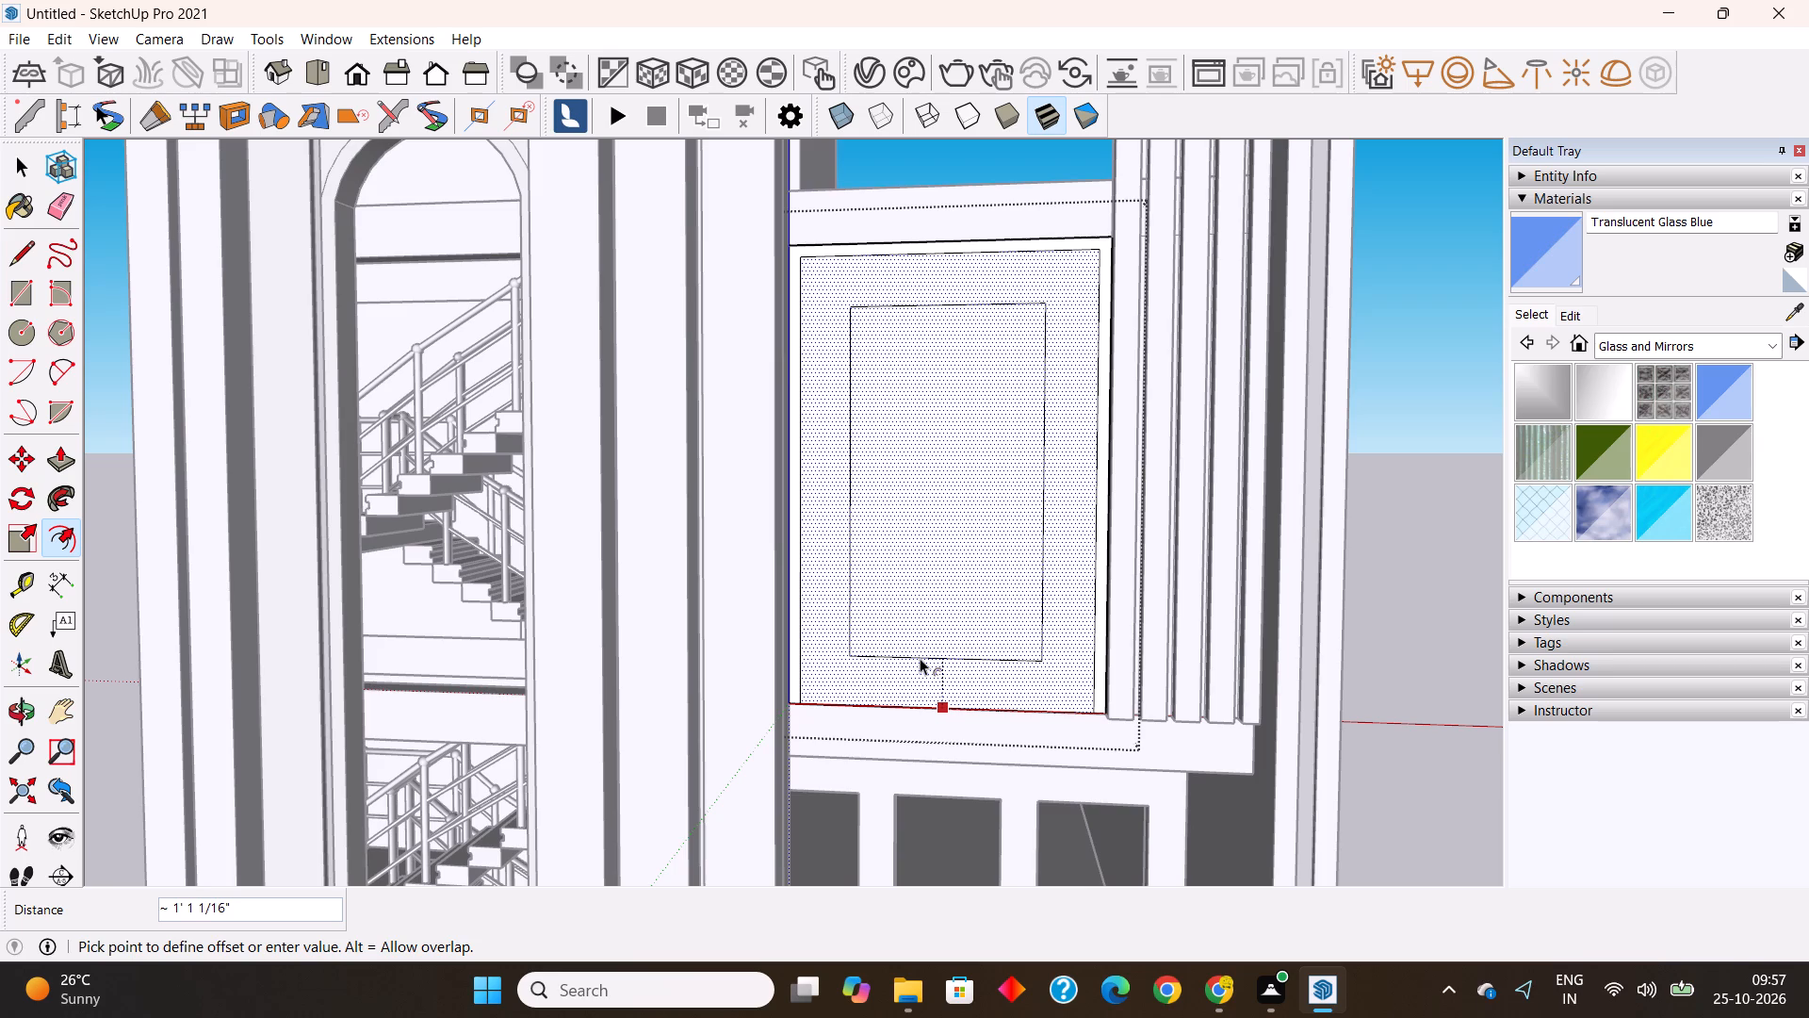
key("1")
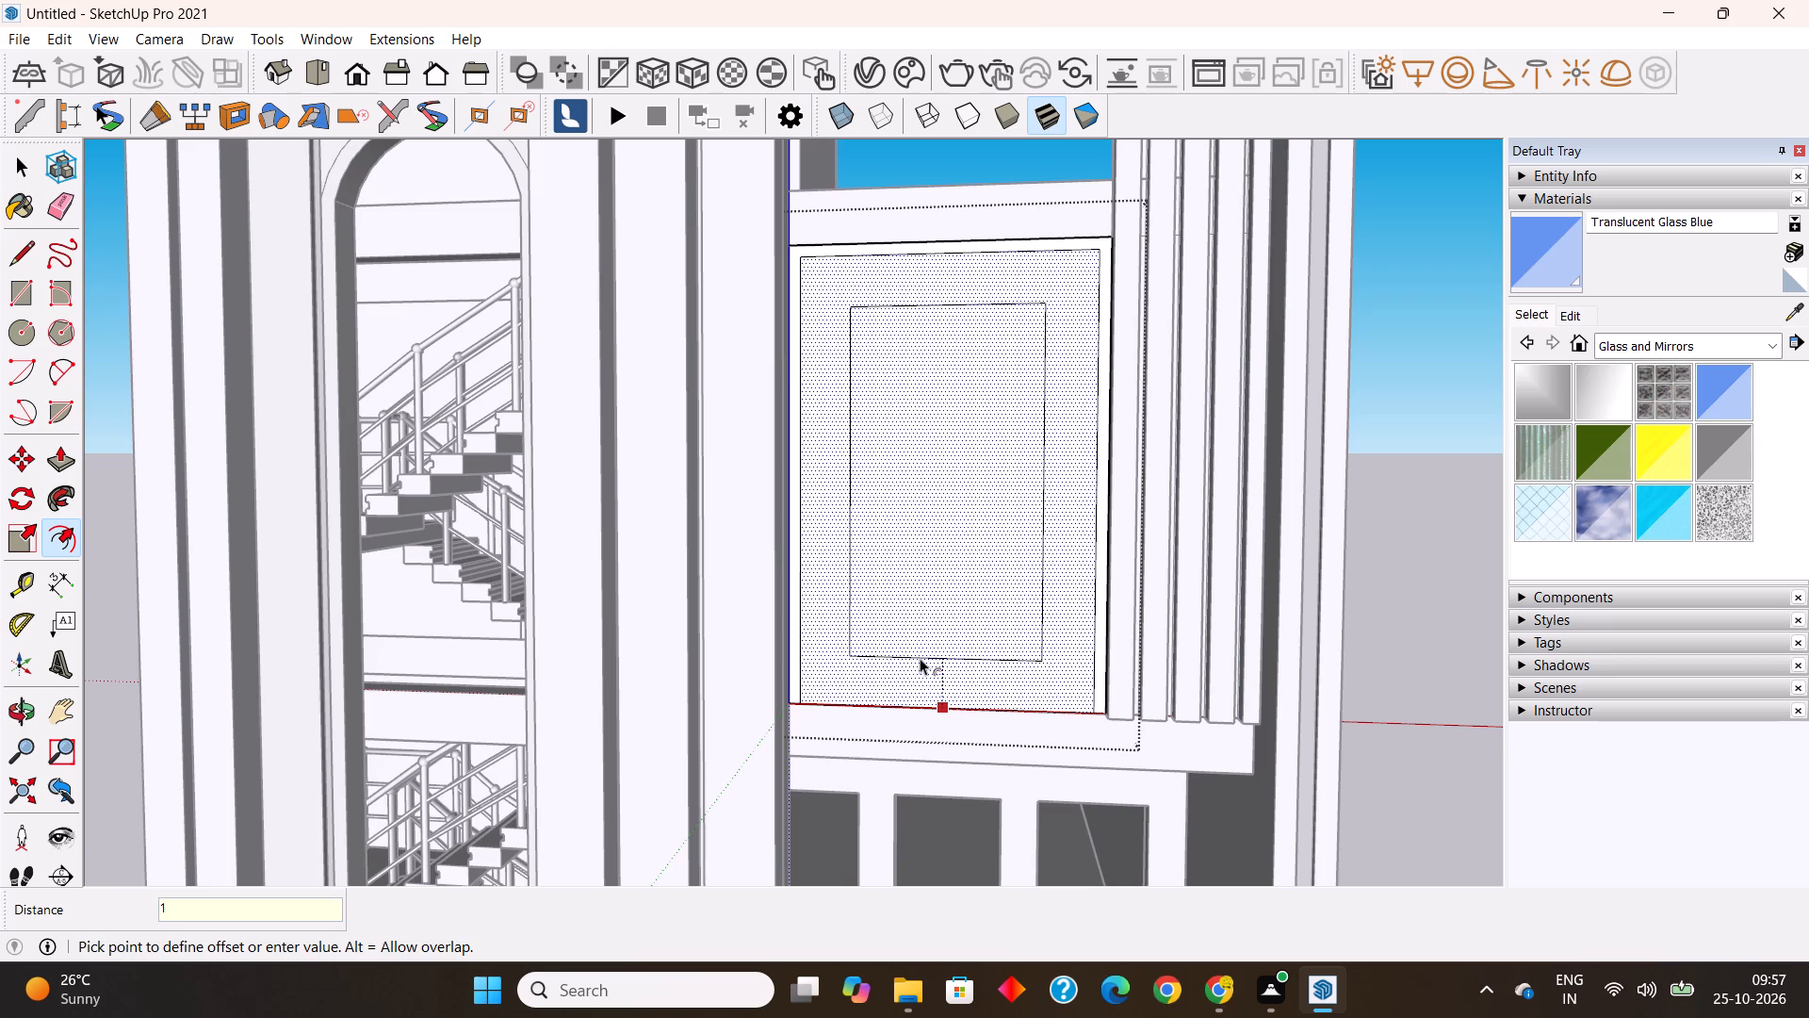
key("apostrophe")
key("Return")
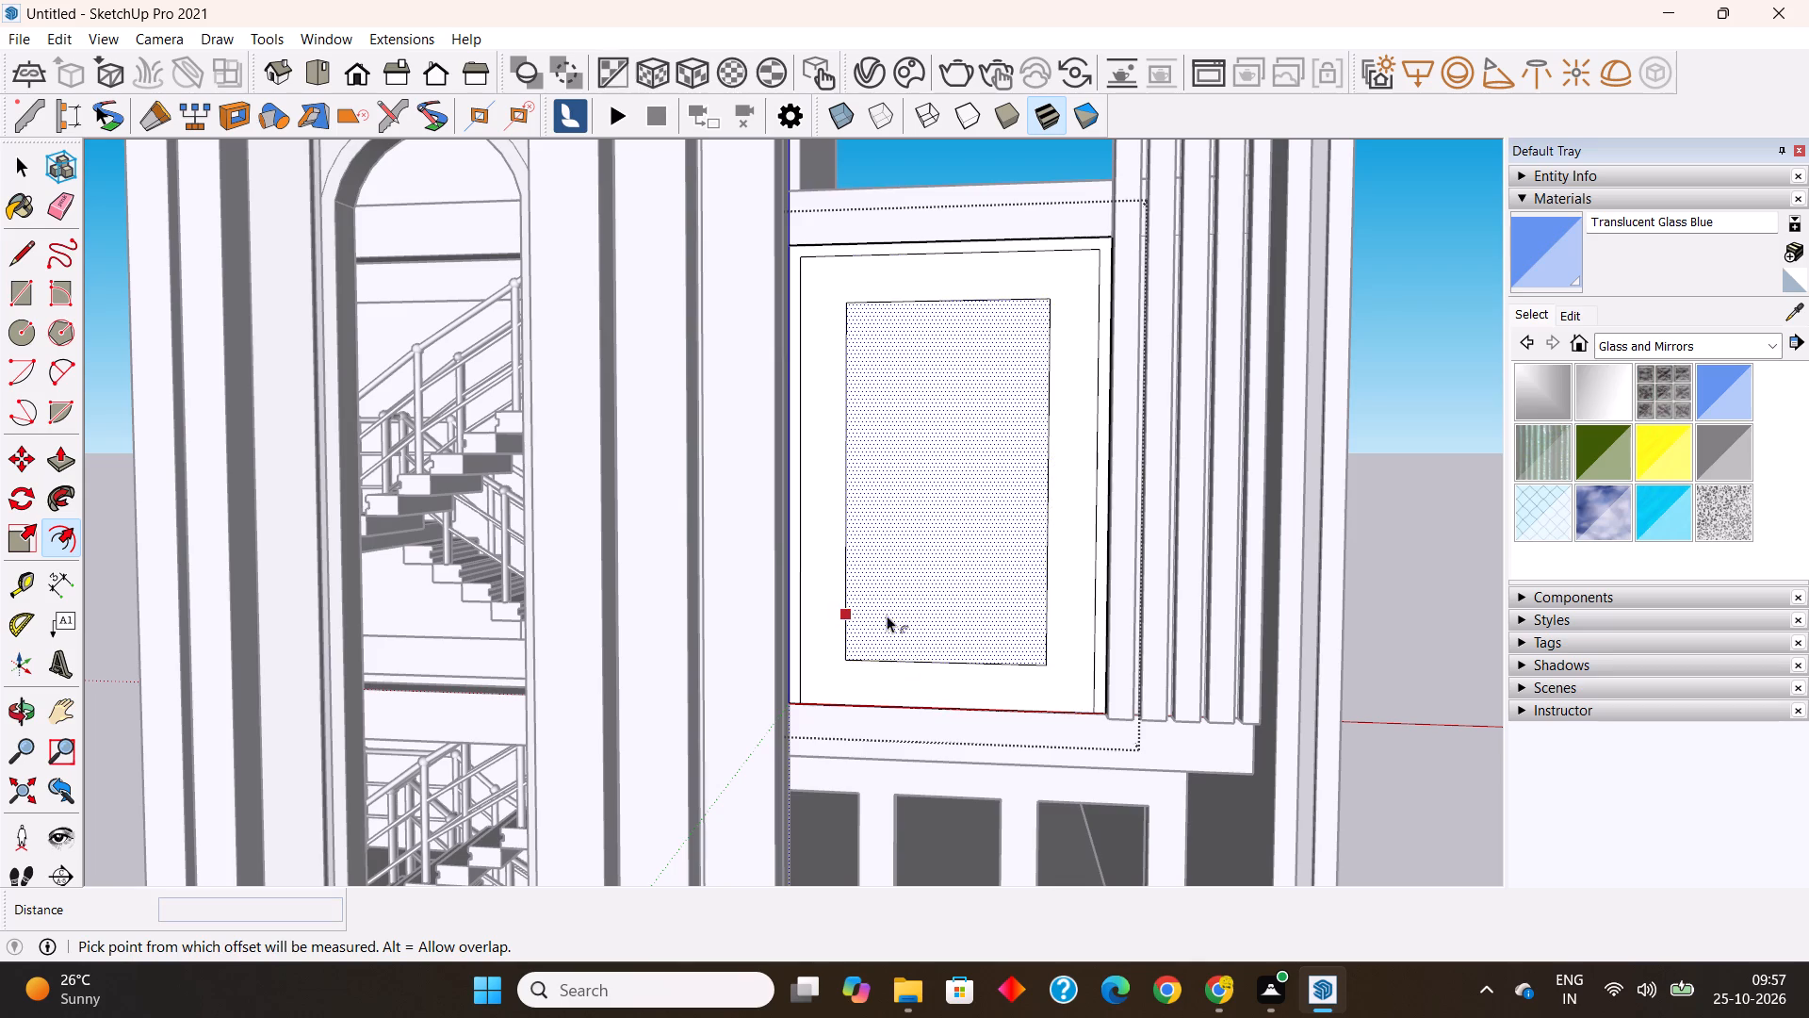
Delete the bottom edge and both side edges of the innermost offset outline, keeping only its top edge.
scroll(1063, 742, "down", 2)
middle_click_drag(997, 684, 1046, 648)
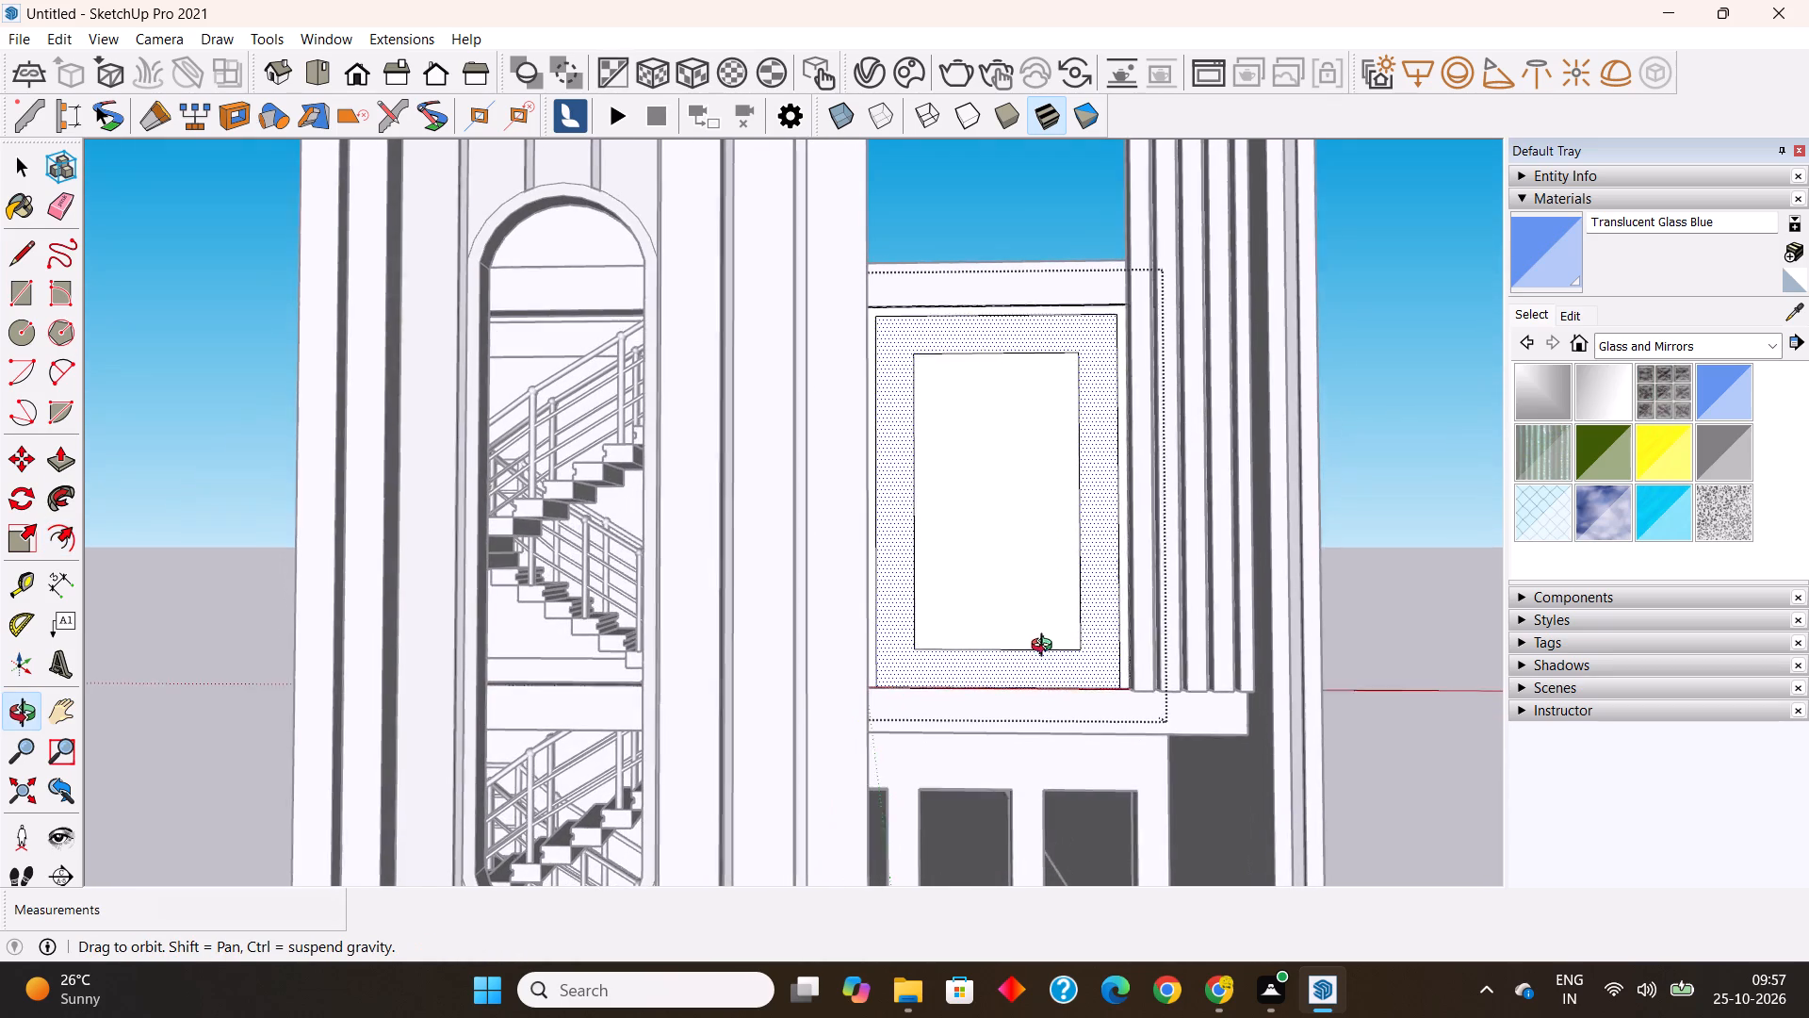
middle_click_drag(1046, 648, 1017, 674)
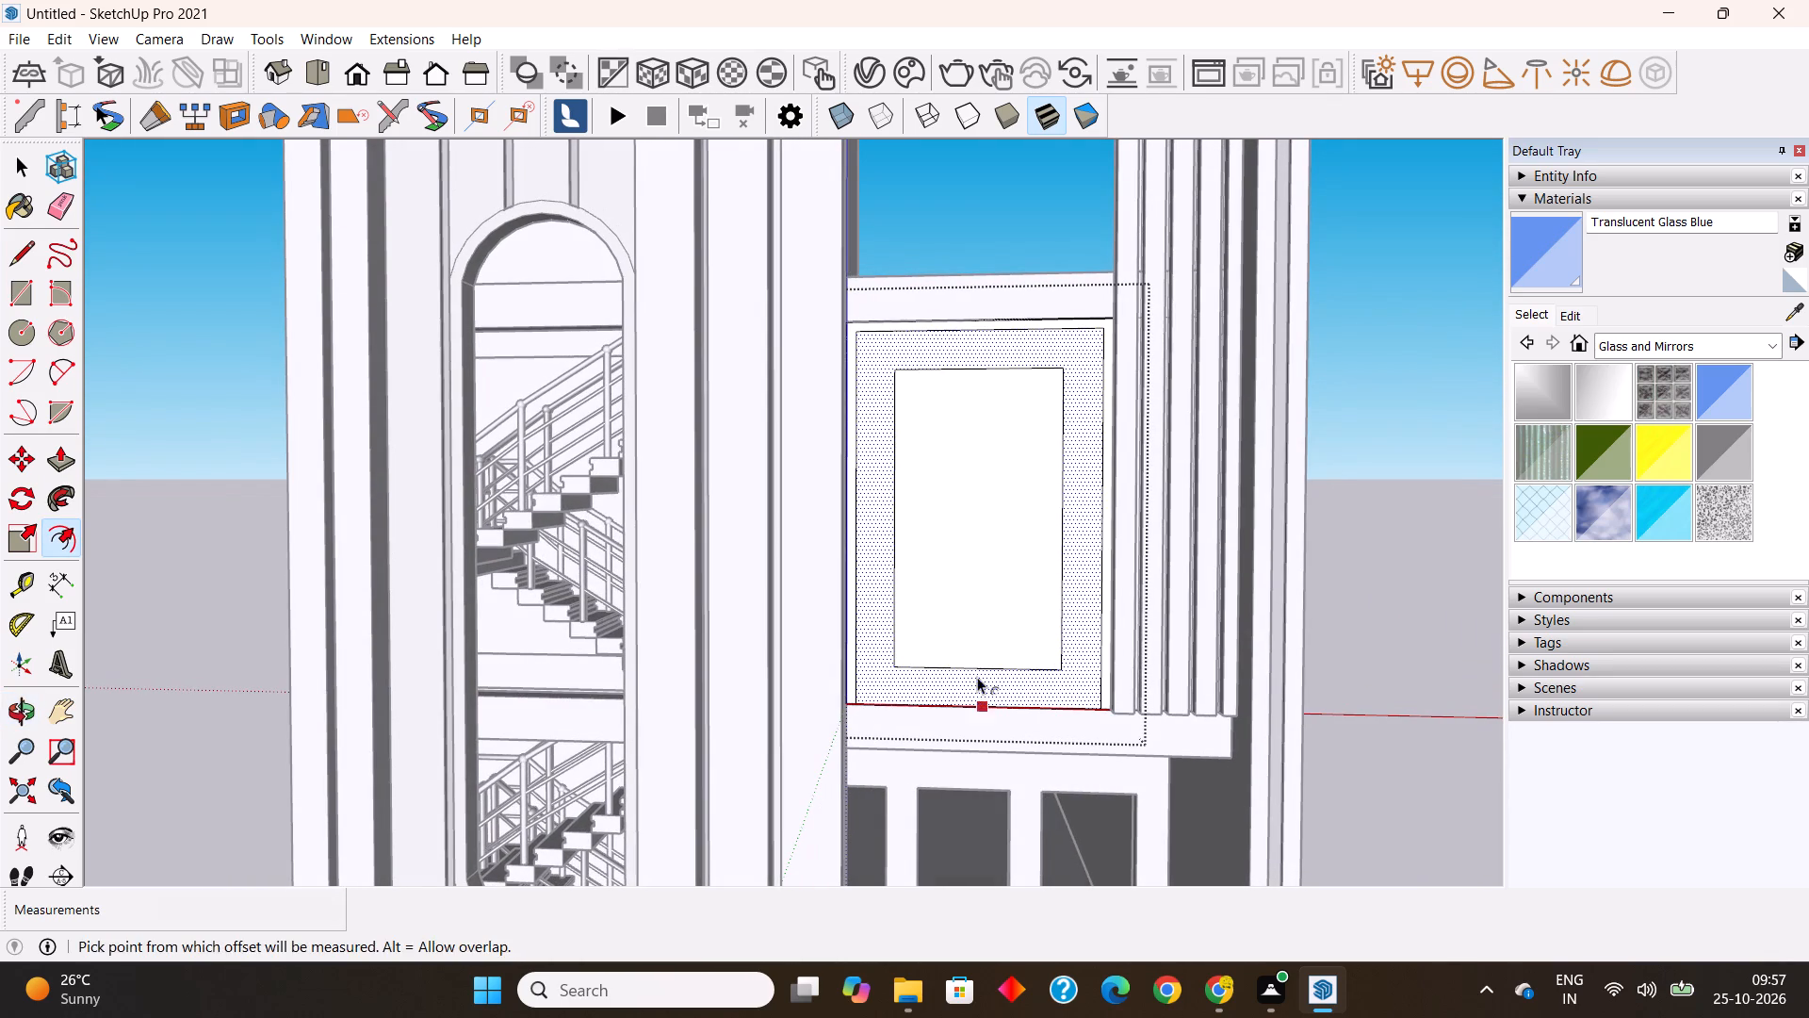
middle_click_drag(970, 681, 906, 747)
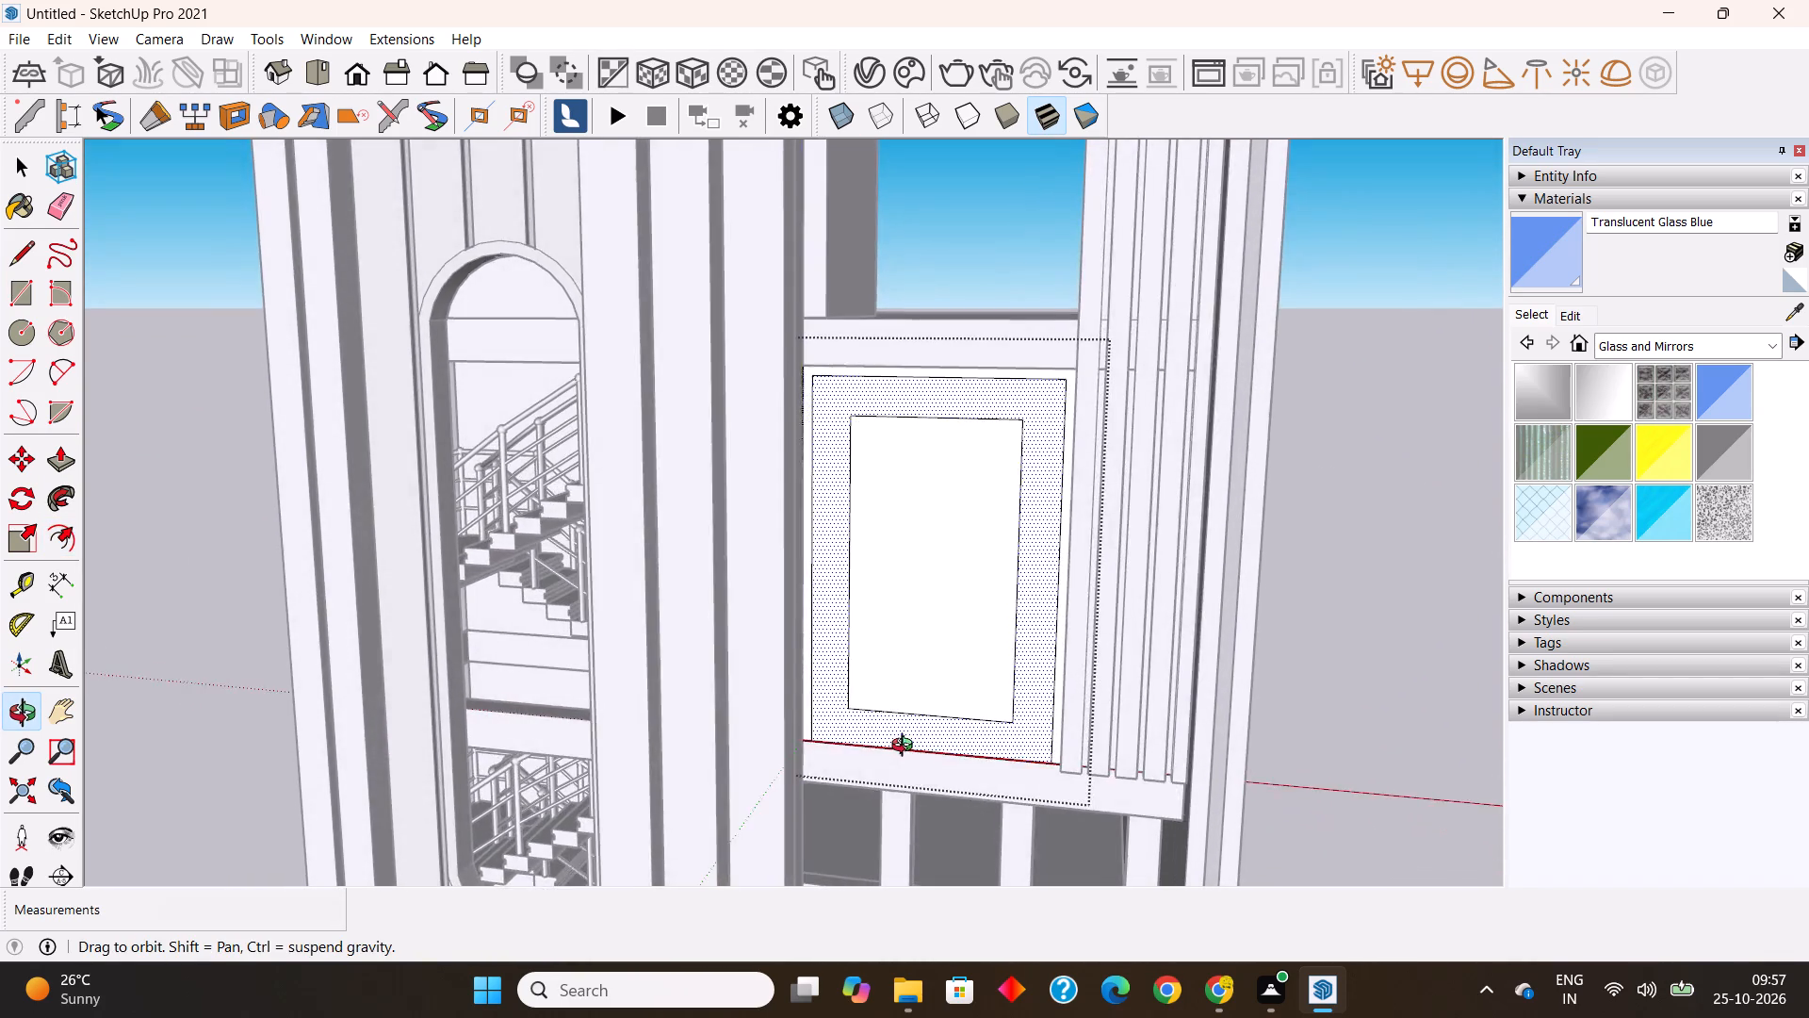
middle_click_drag(906, 747, 986, 714)
key("space")
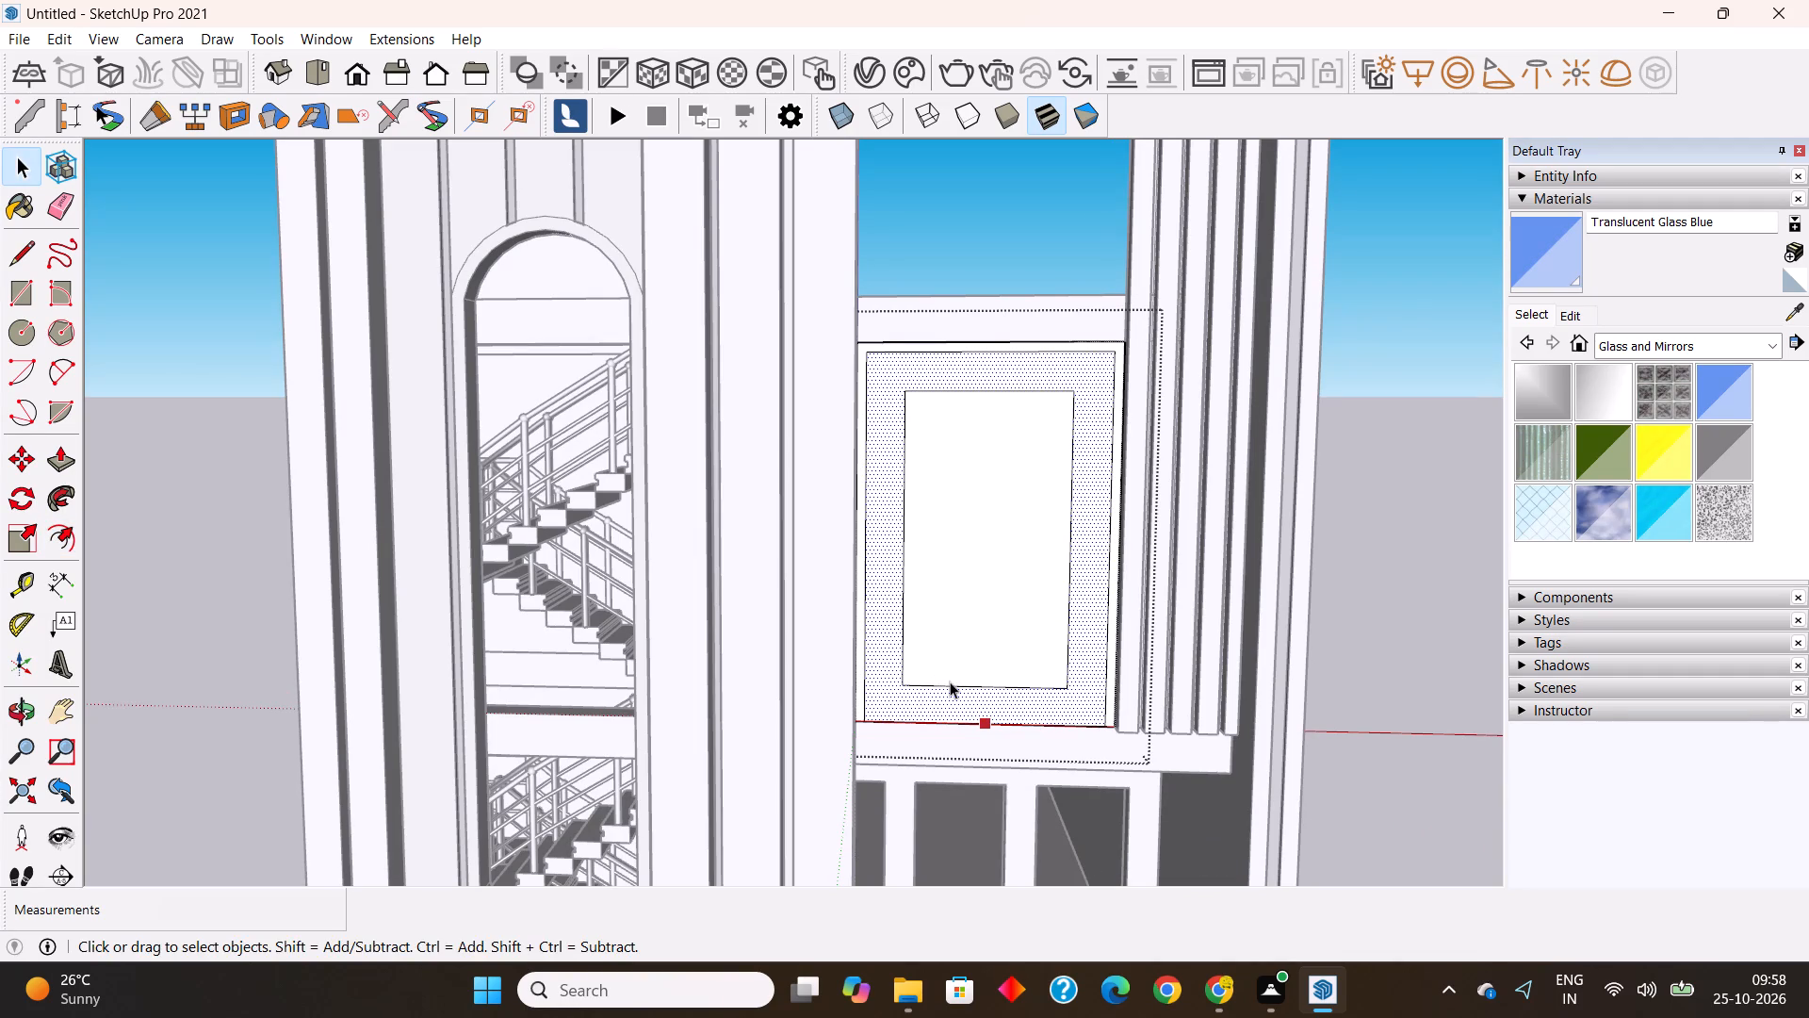
left_click(955, 683)
key("Delete")
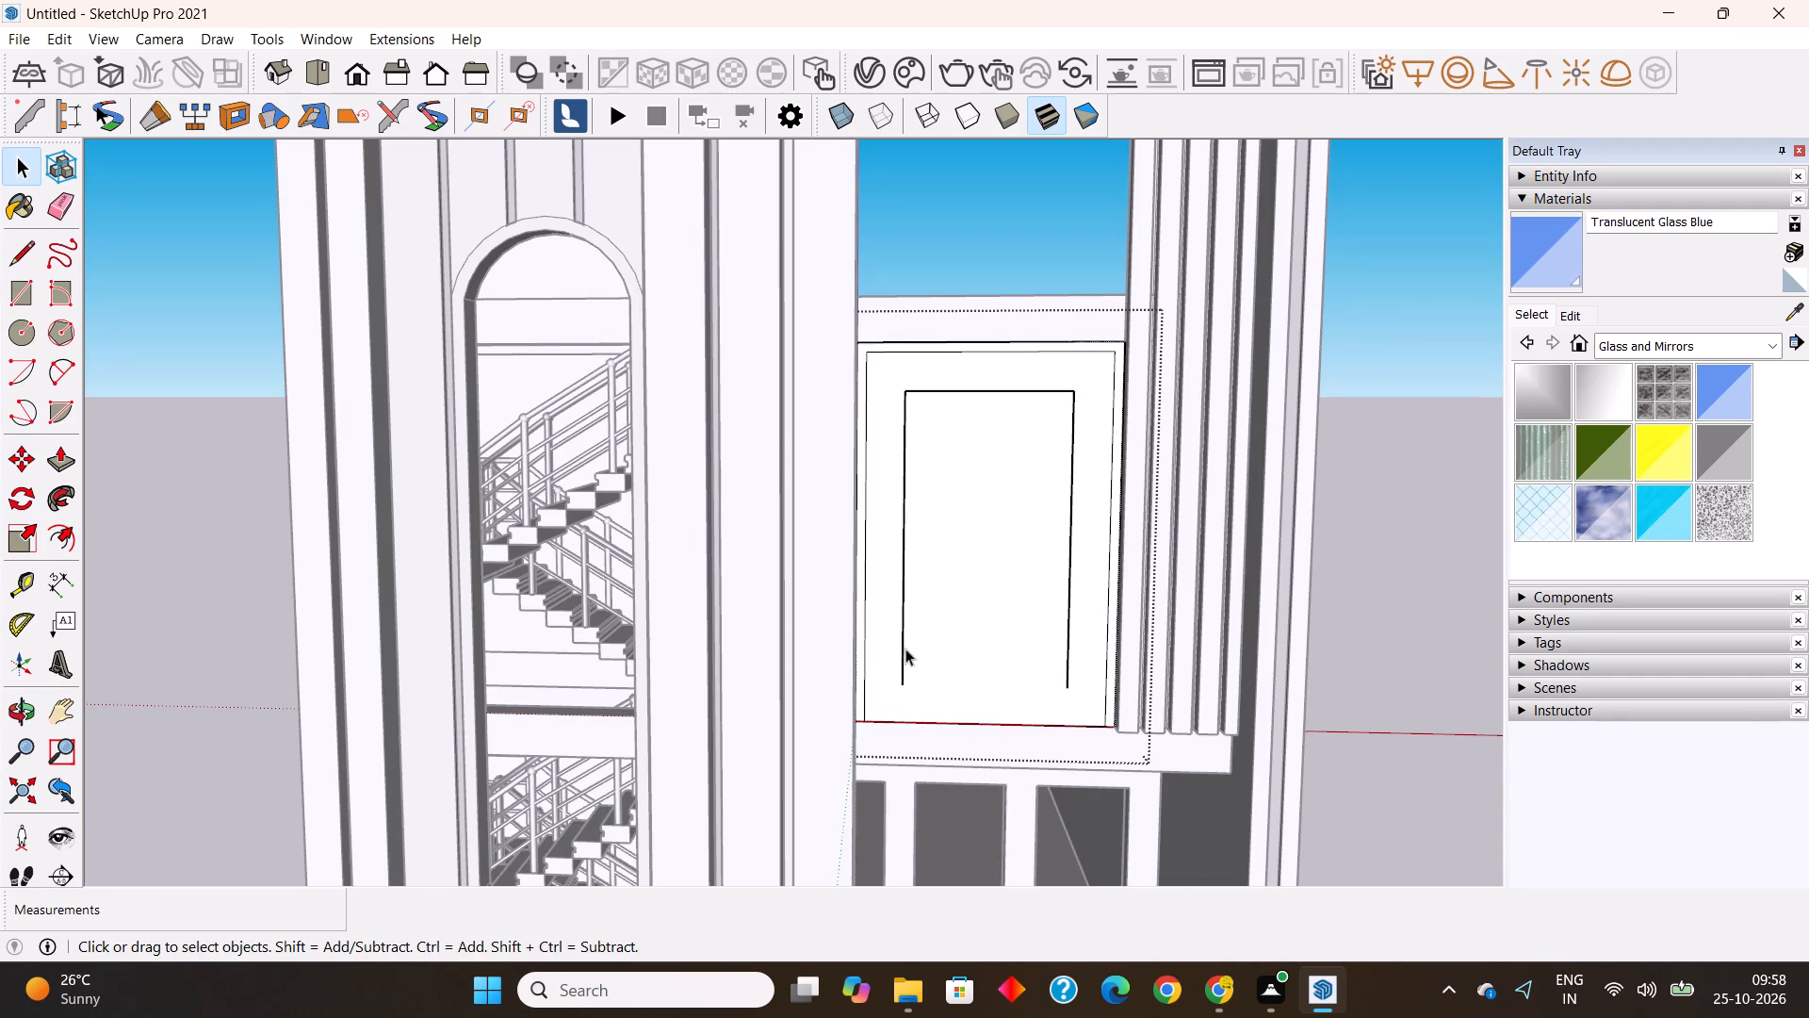
left_click(902, 635)
key("Delete")
left_click(1069, 612)
key("Delete")
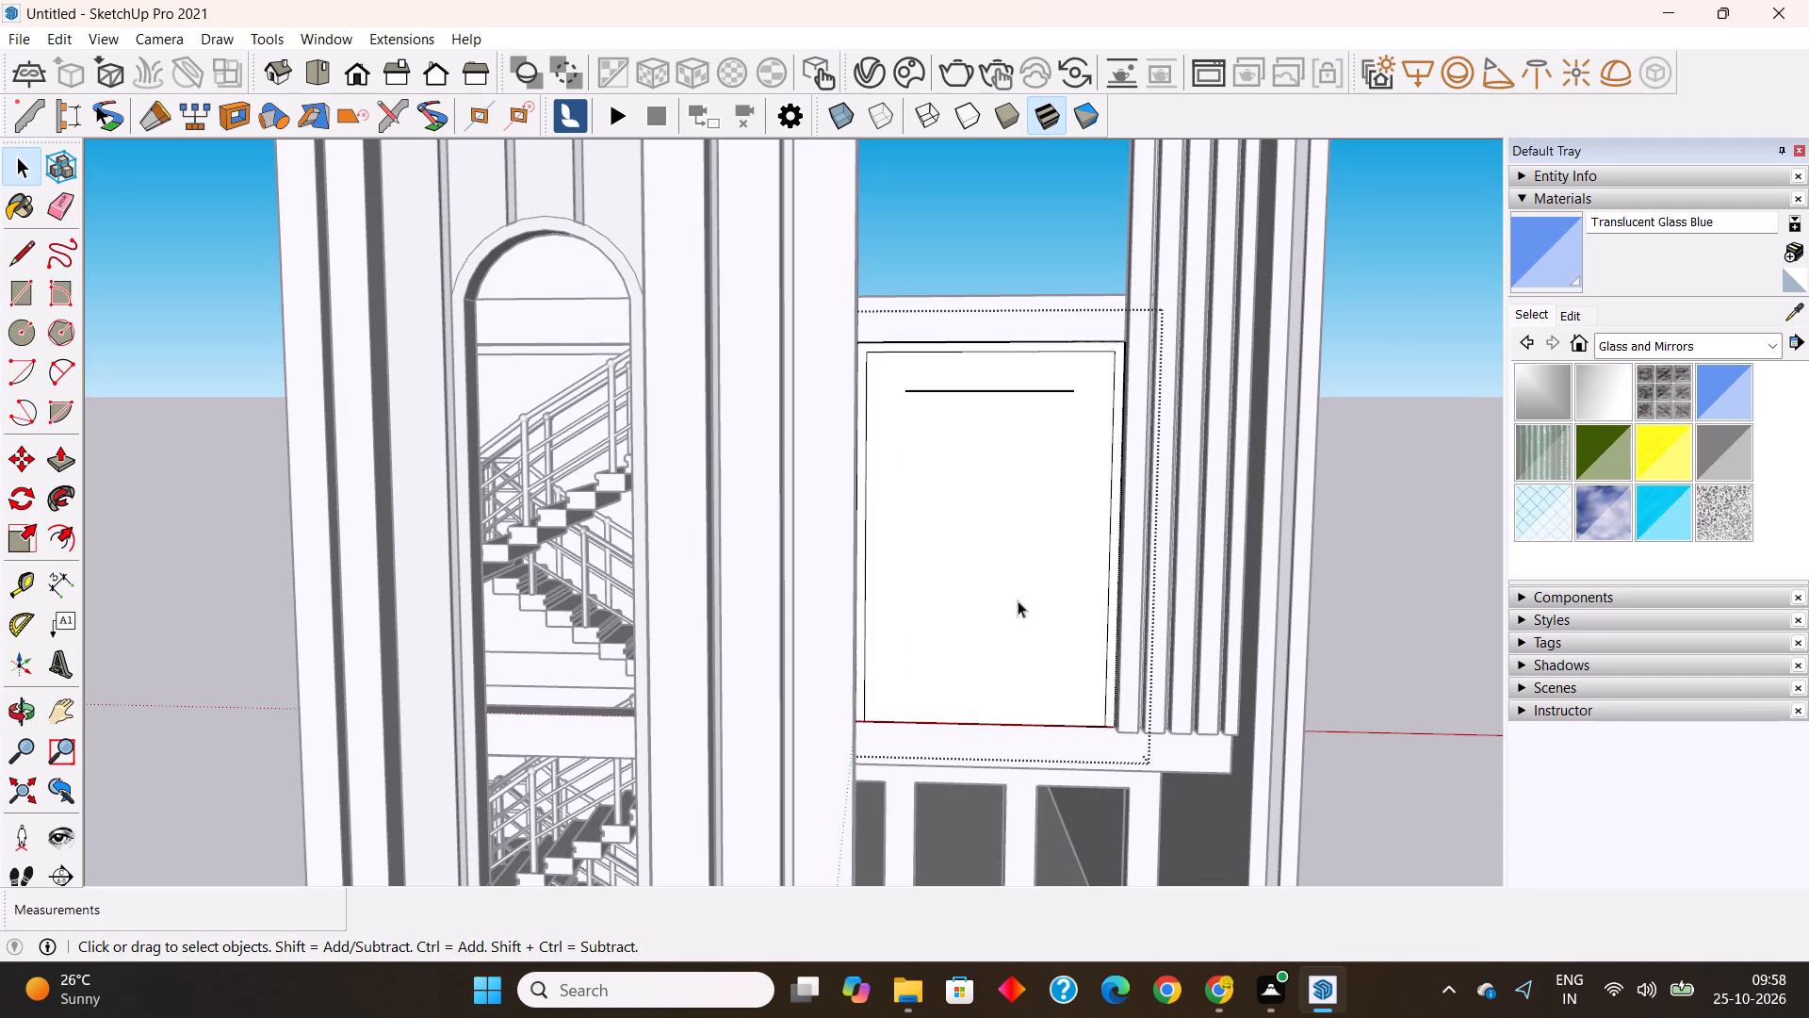
Draw vertical 8' 9" lines from both ends of the innermost top edge down to the rectangle's bottom edge.
left_click(20, 254)
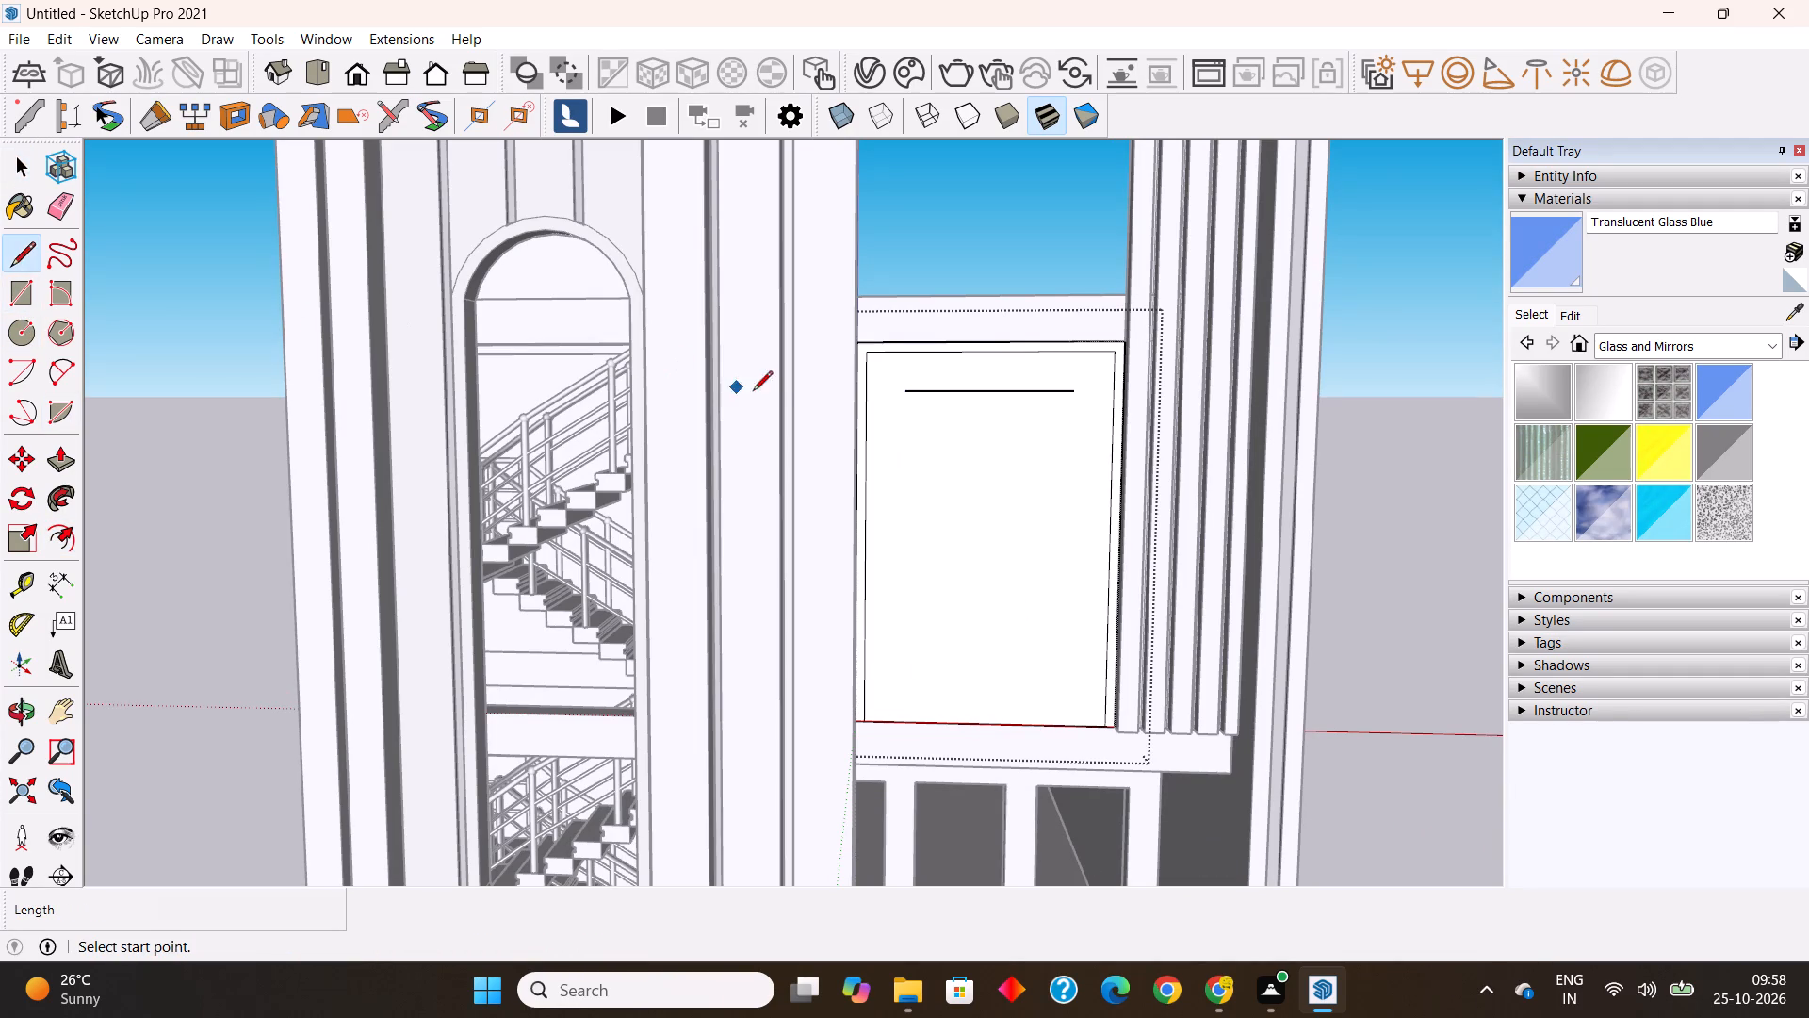
left_click(909, 394)
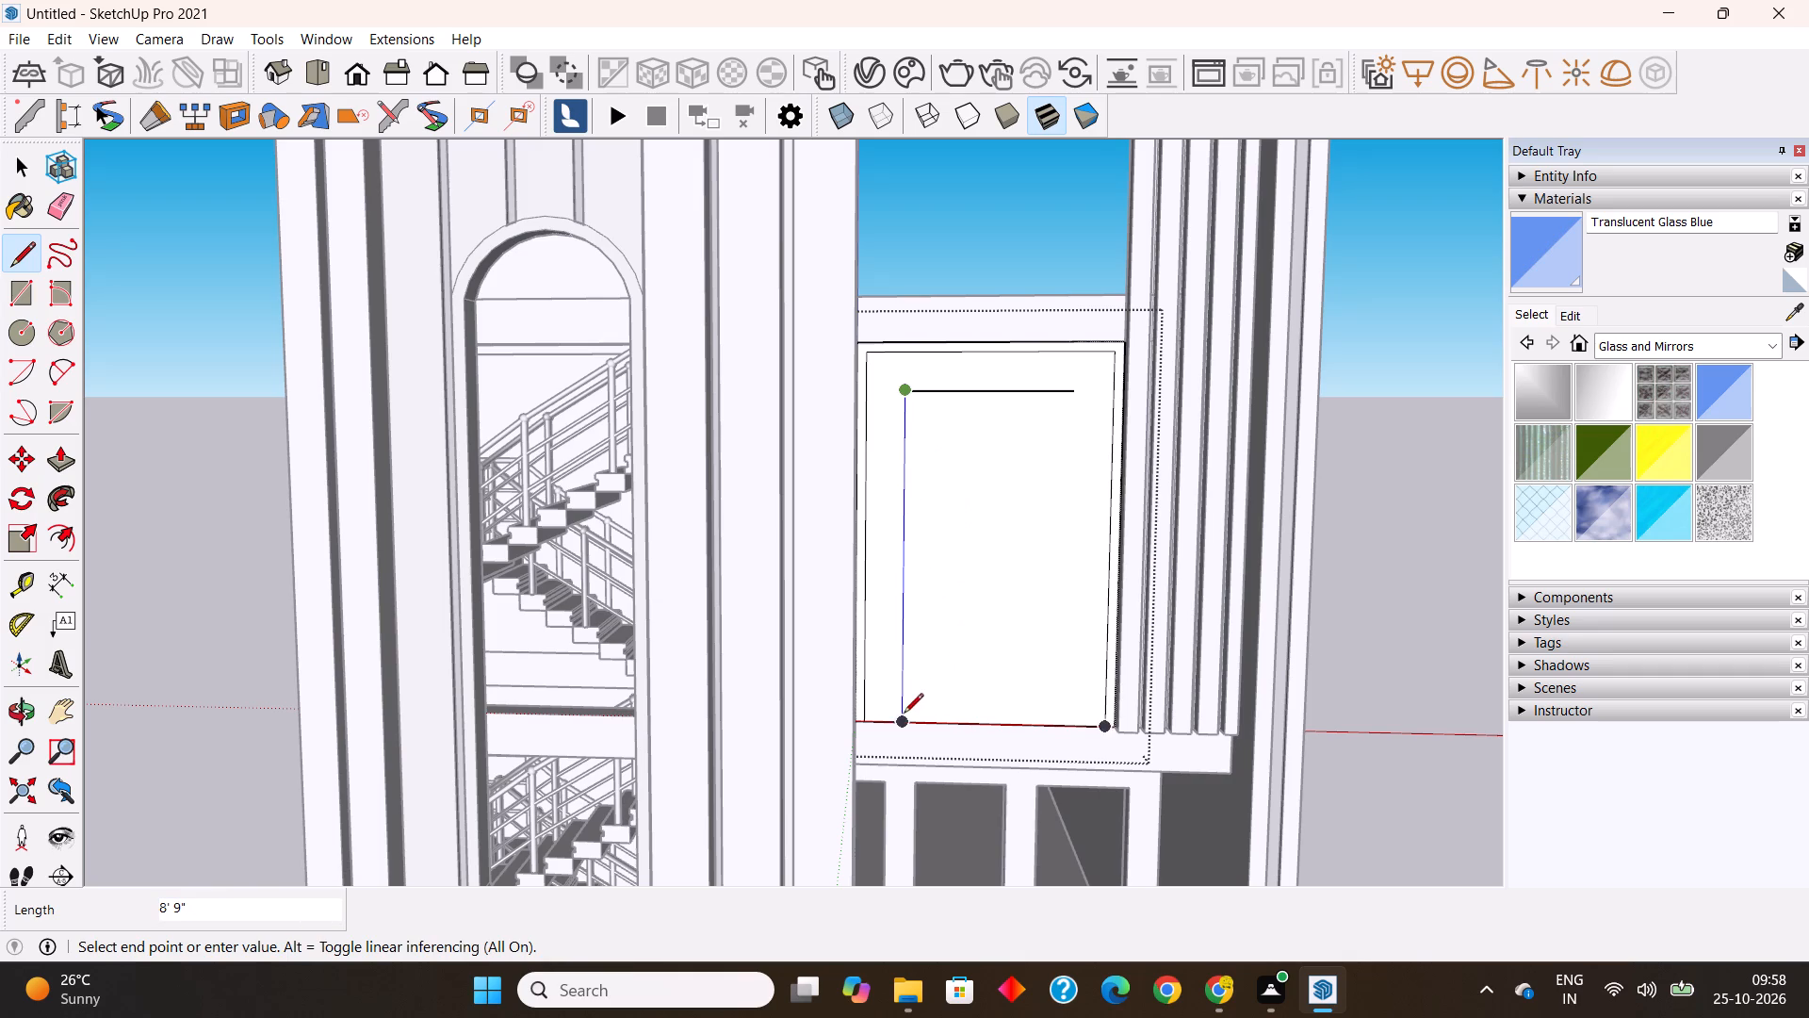
left_click(902, 720)
key("Escape")
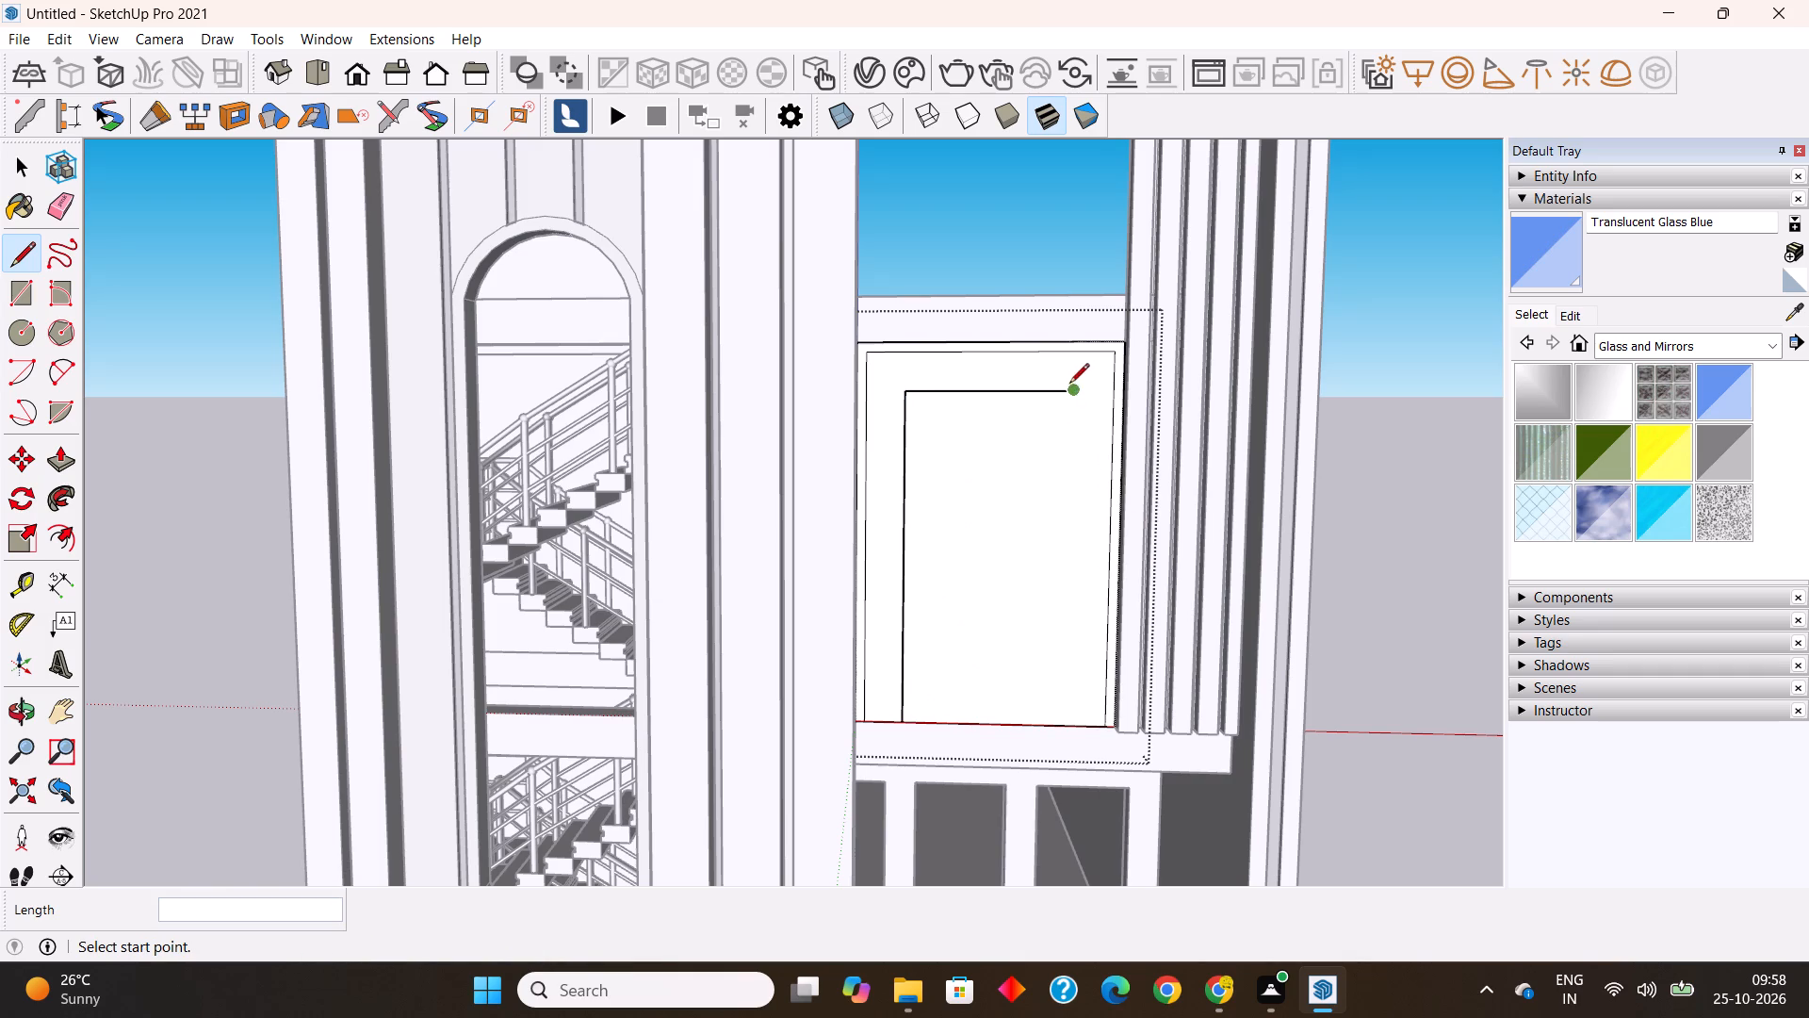
left_click(1081, 390)
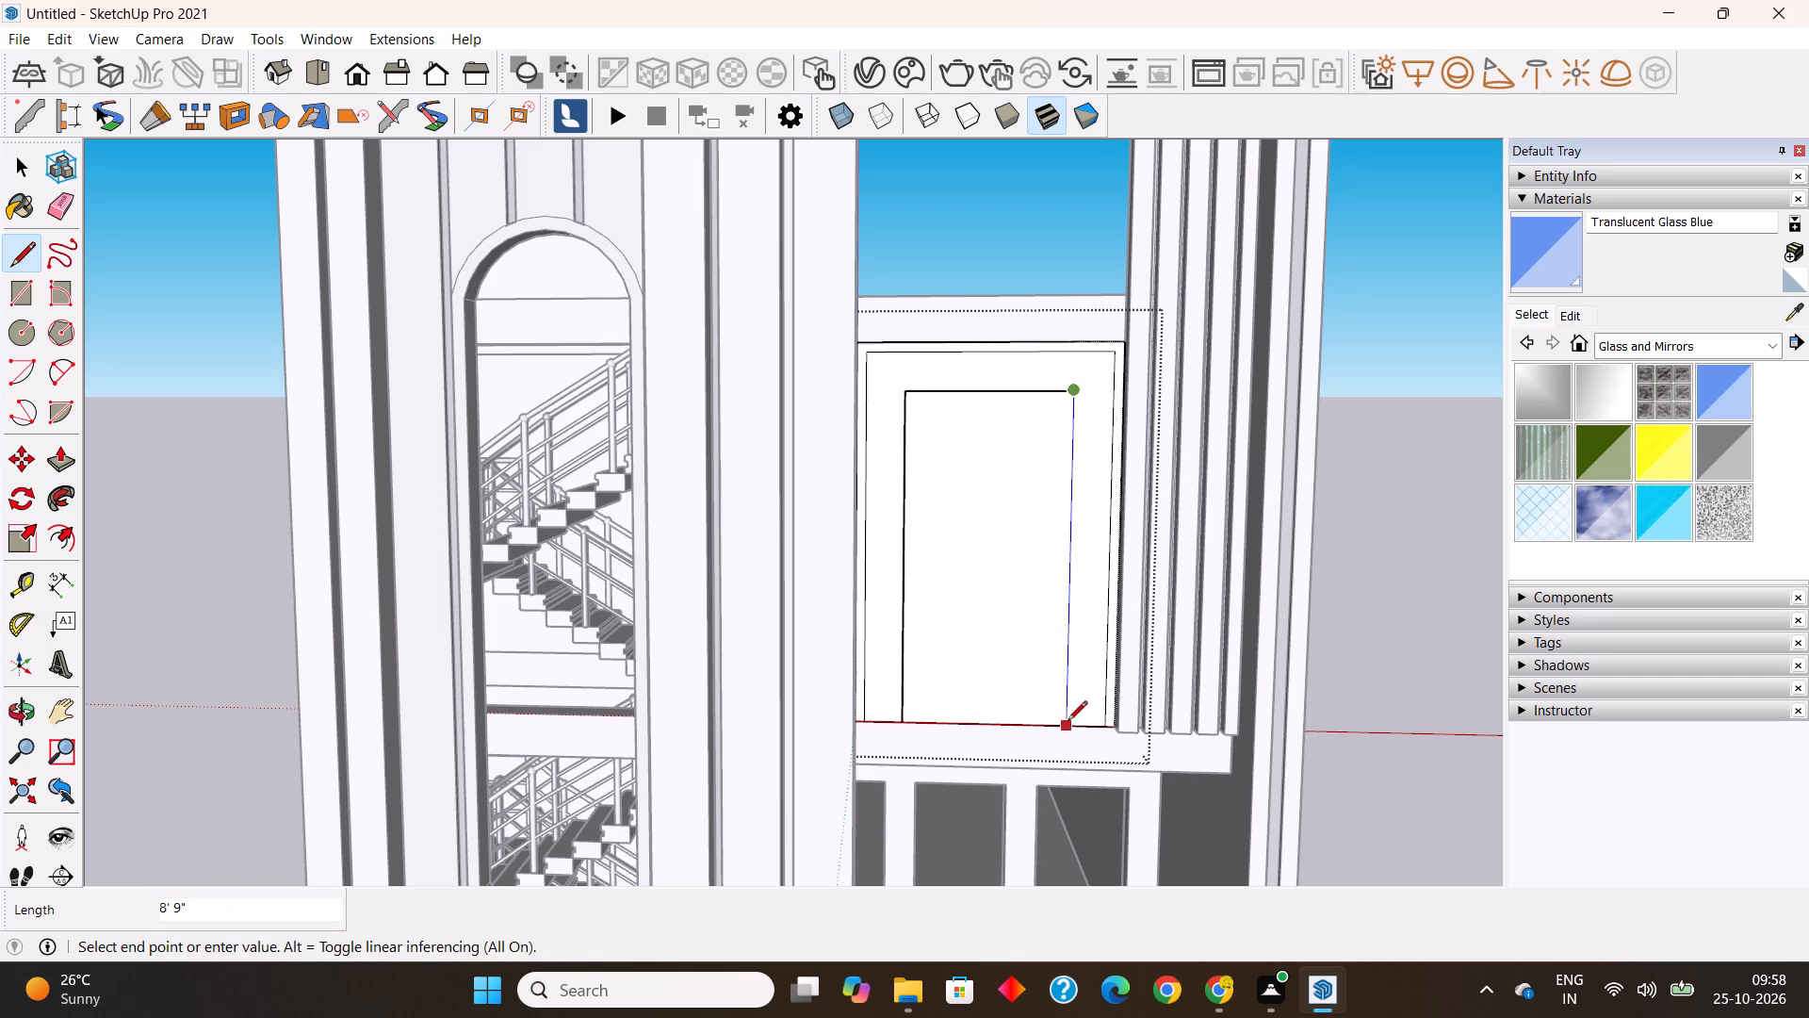
left_click(1067, 722)
Delete the innermost face to leave a door-like opening in the panel.
middle_click_drag(1033, 732, 751, 848)
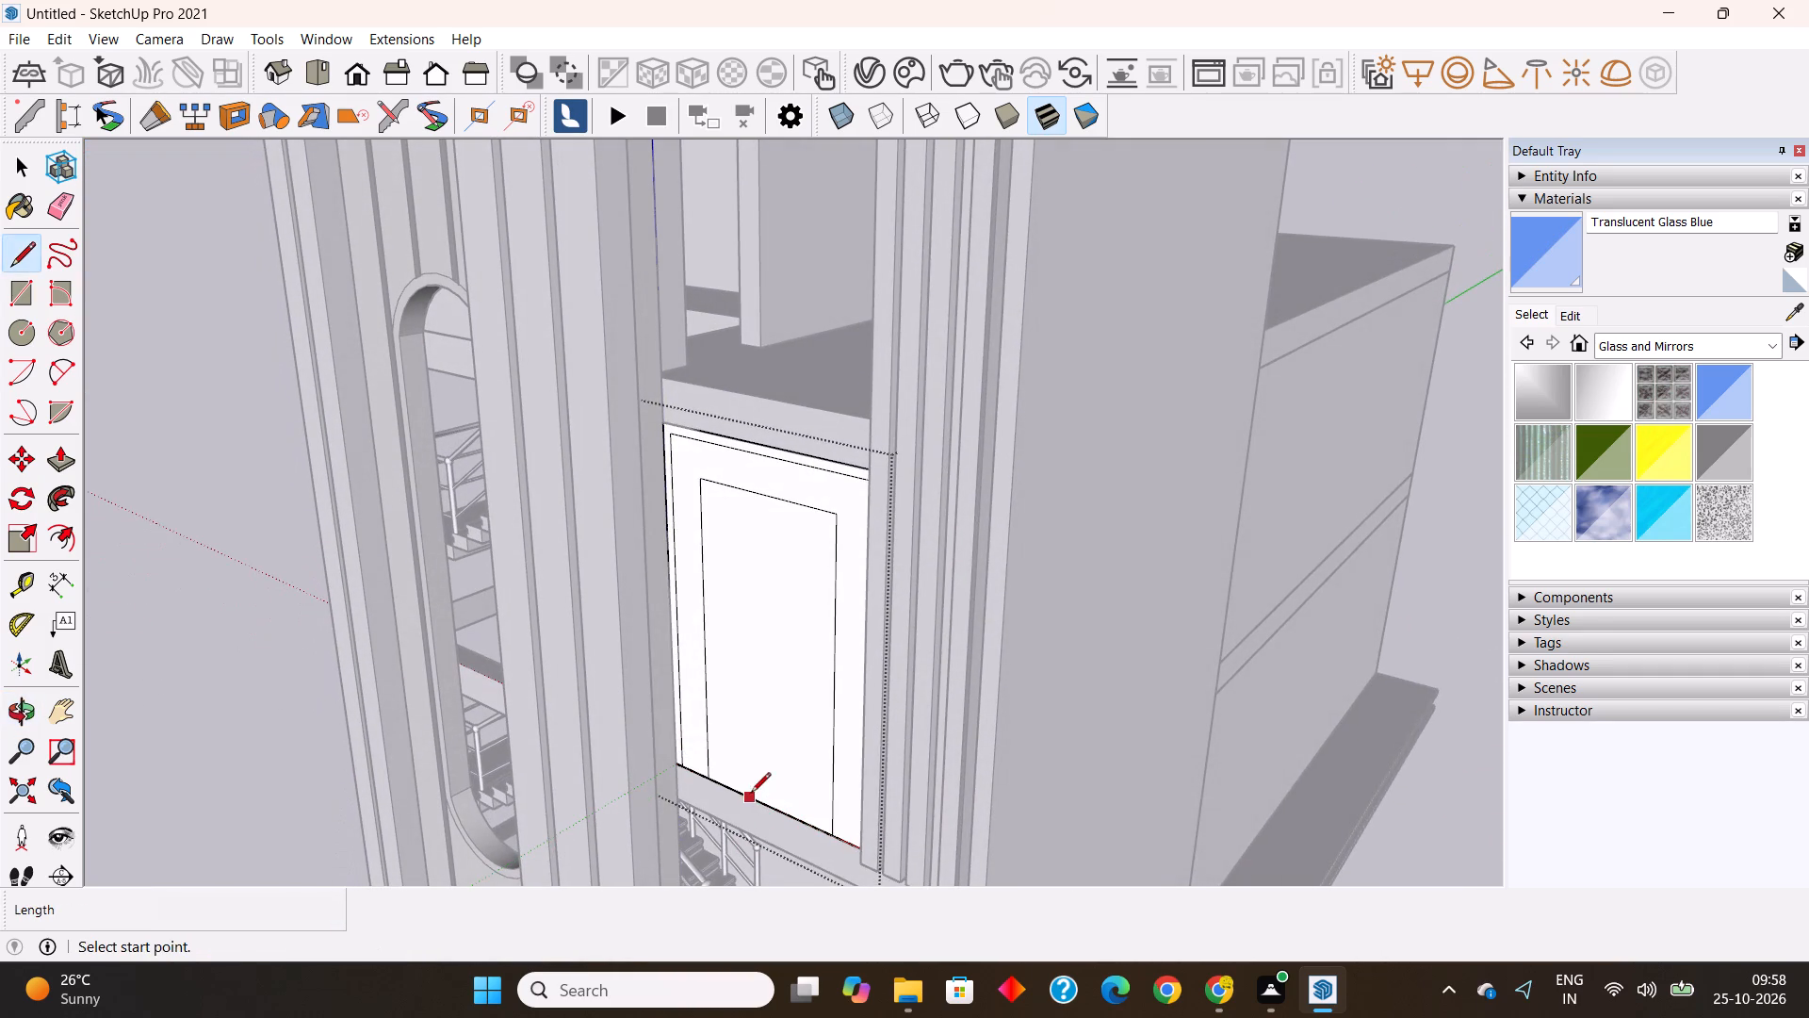
key("space")
left_click(780, 657)
key("Delete")
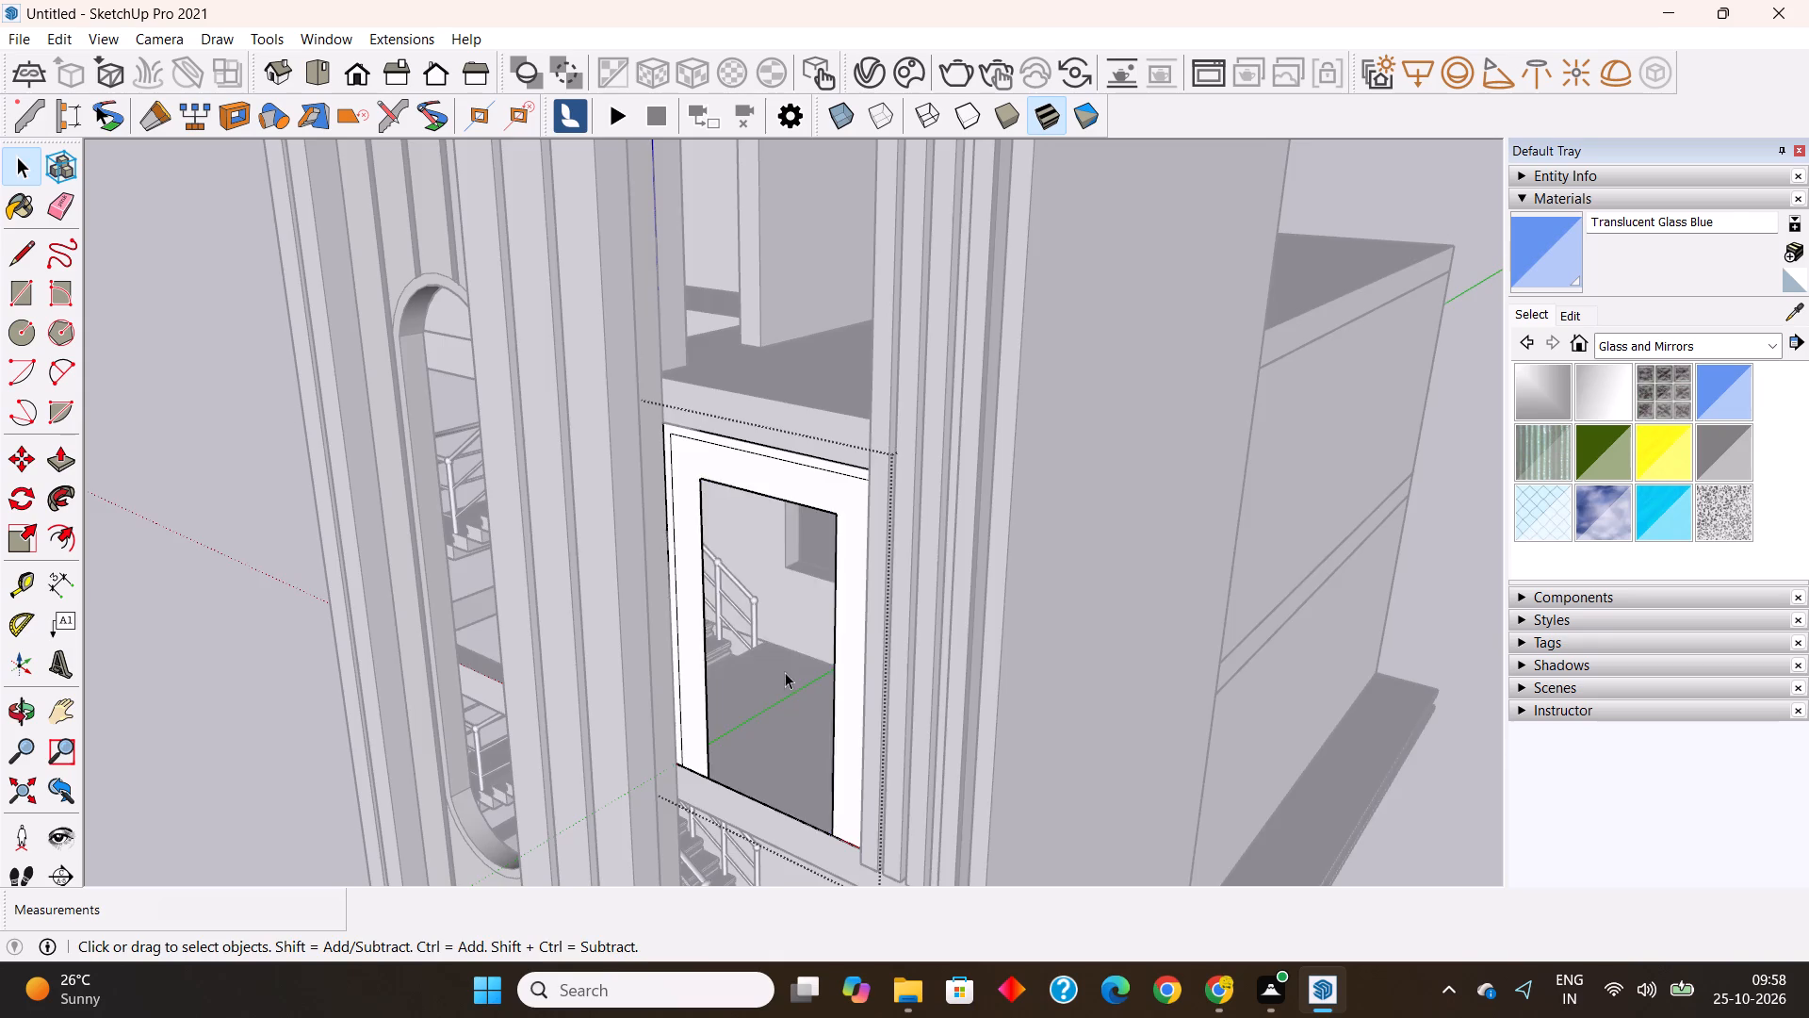
Place a horizontal guide line 6" below the top edge of the new opening.
middle_click_drag(795, 674, 856, 669)
scroll(811, 454, "up", 5)
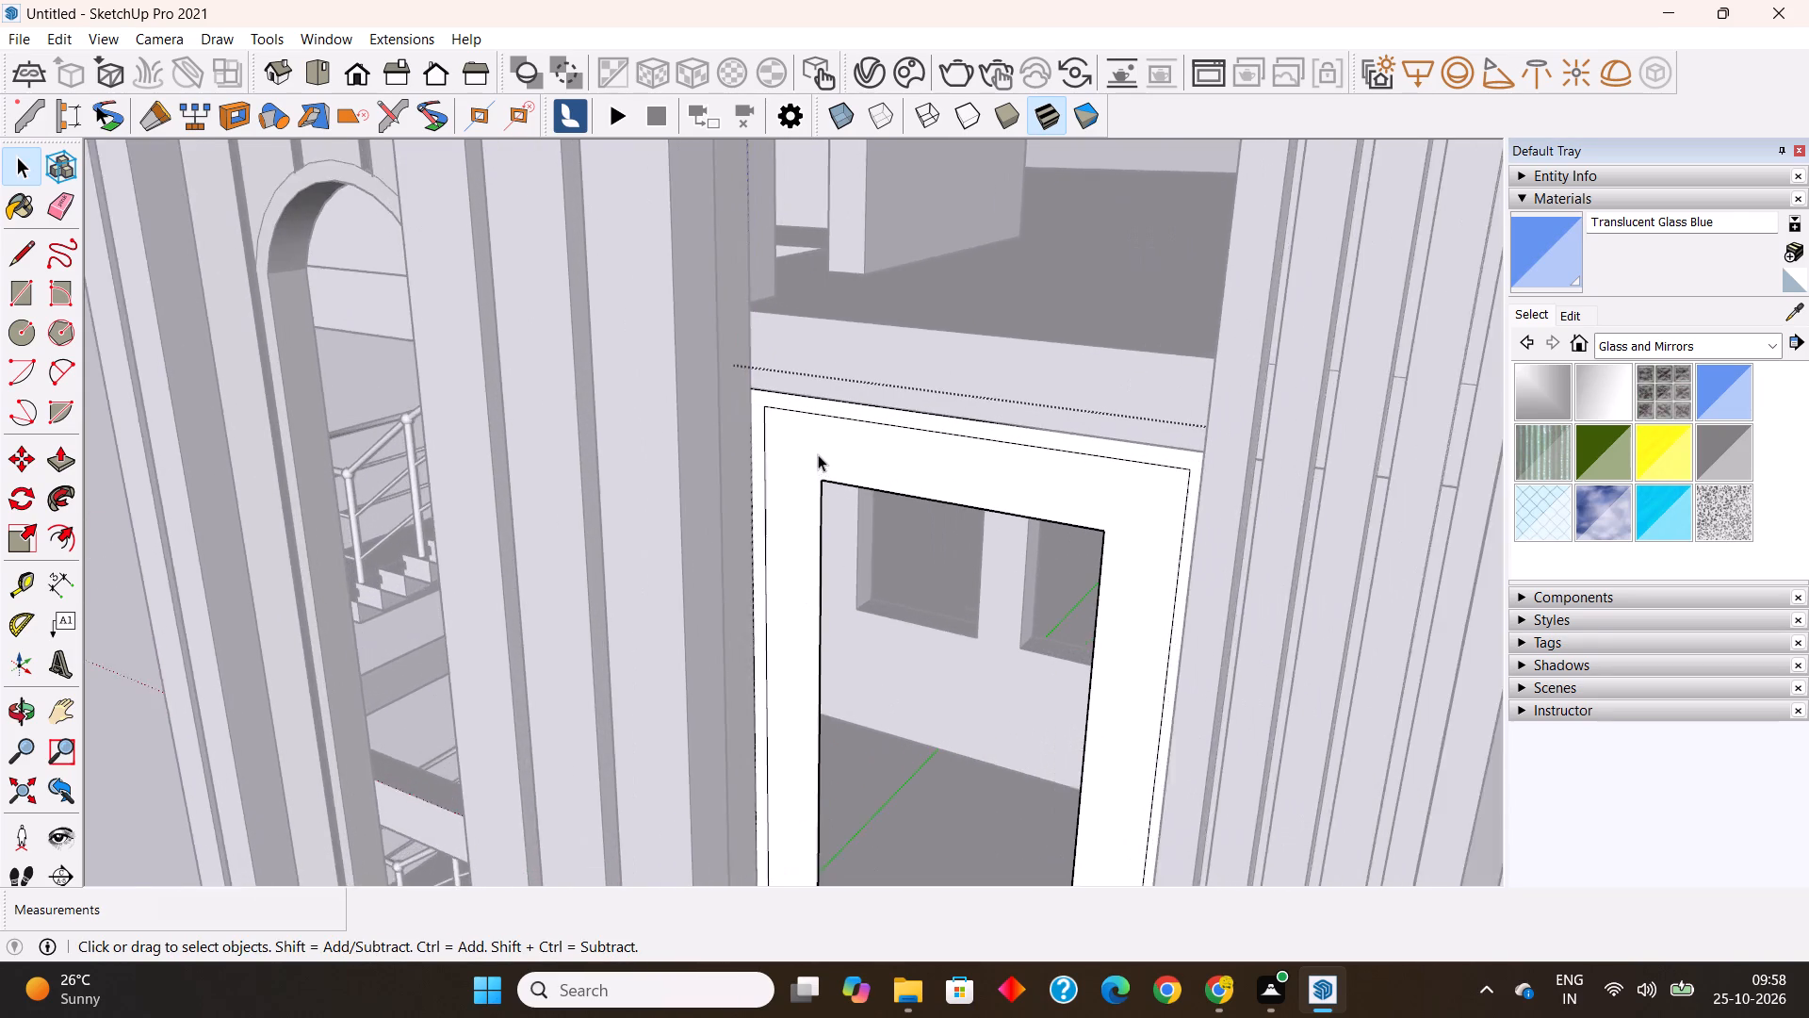
scroll(818, 454, "up", 3)
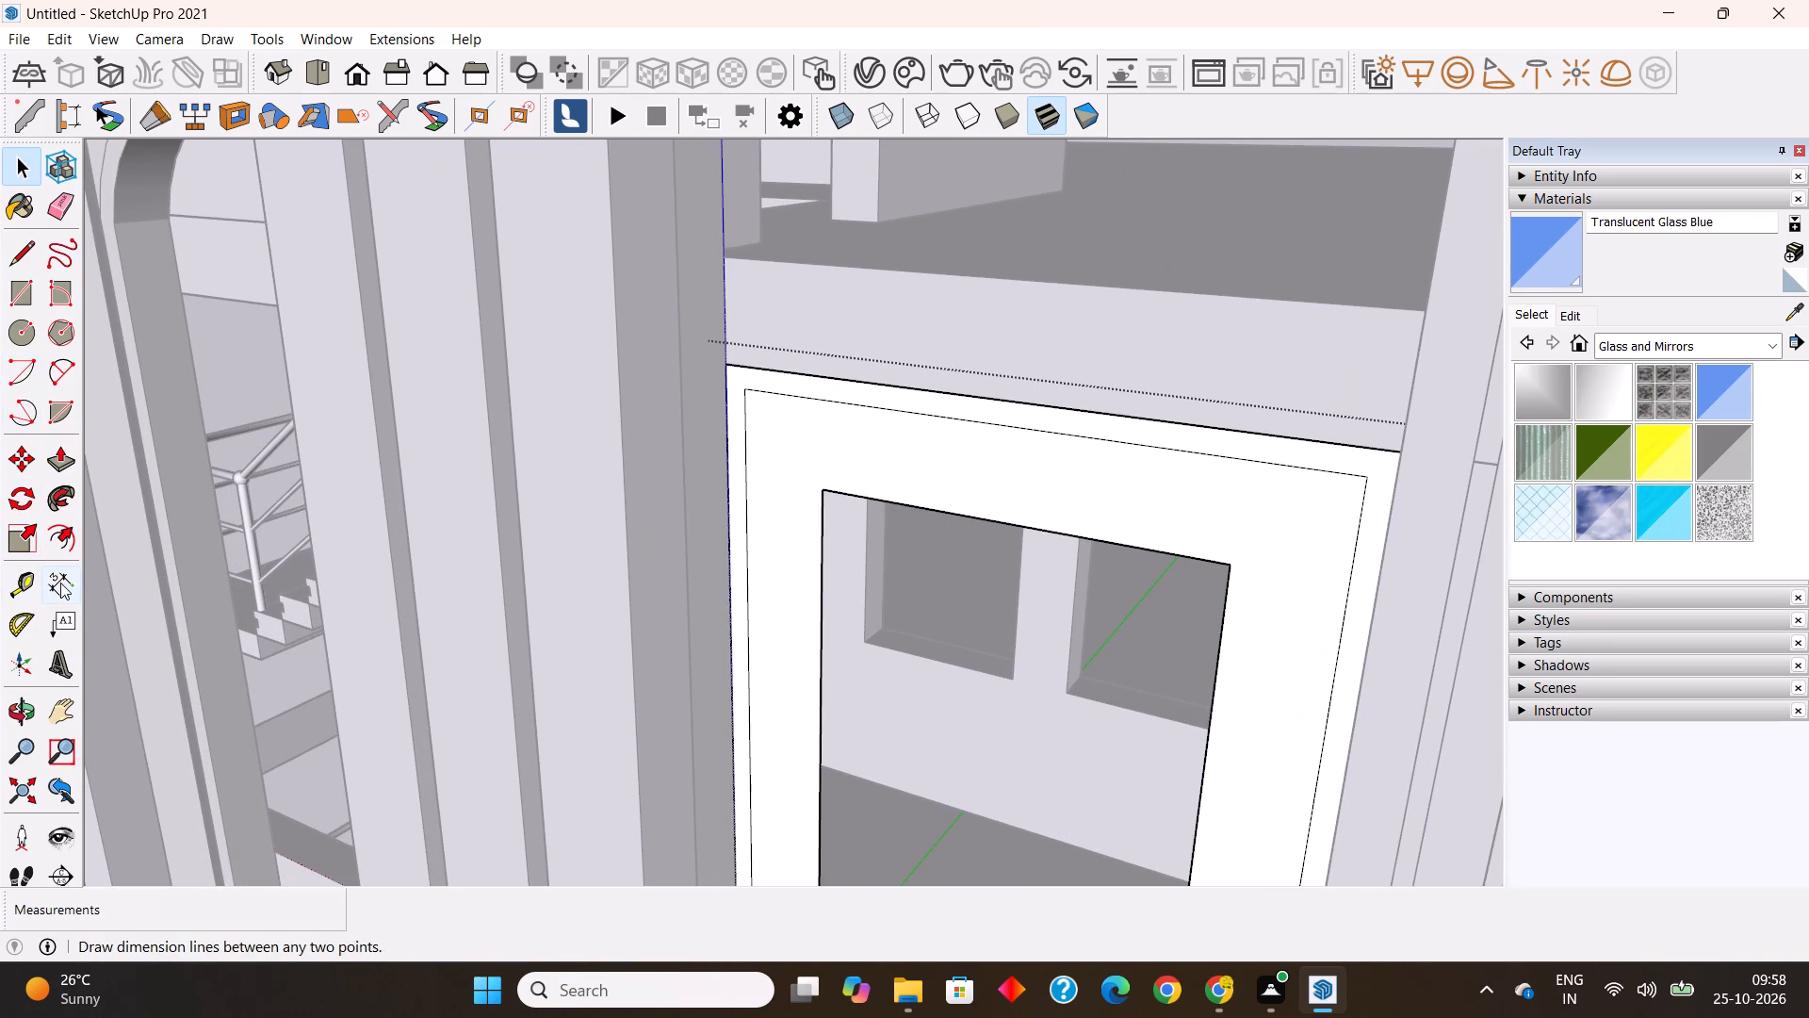
left_click(22, 576)
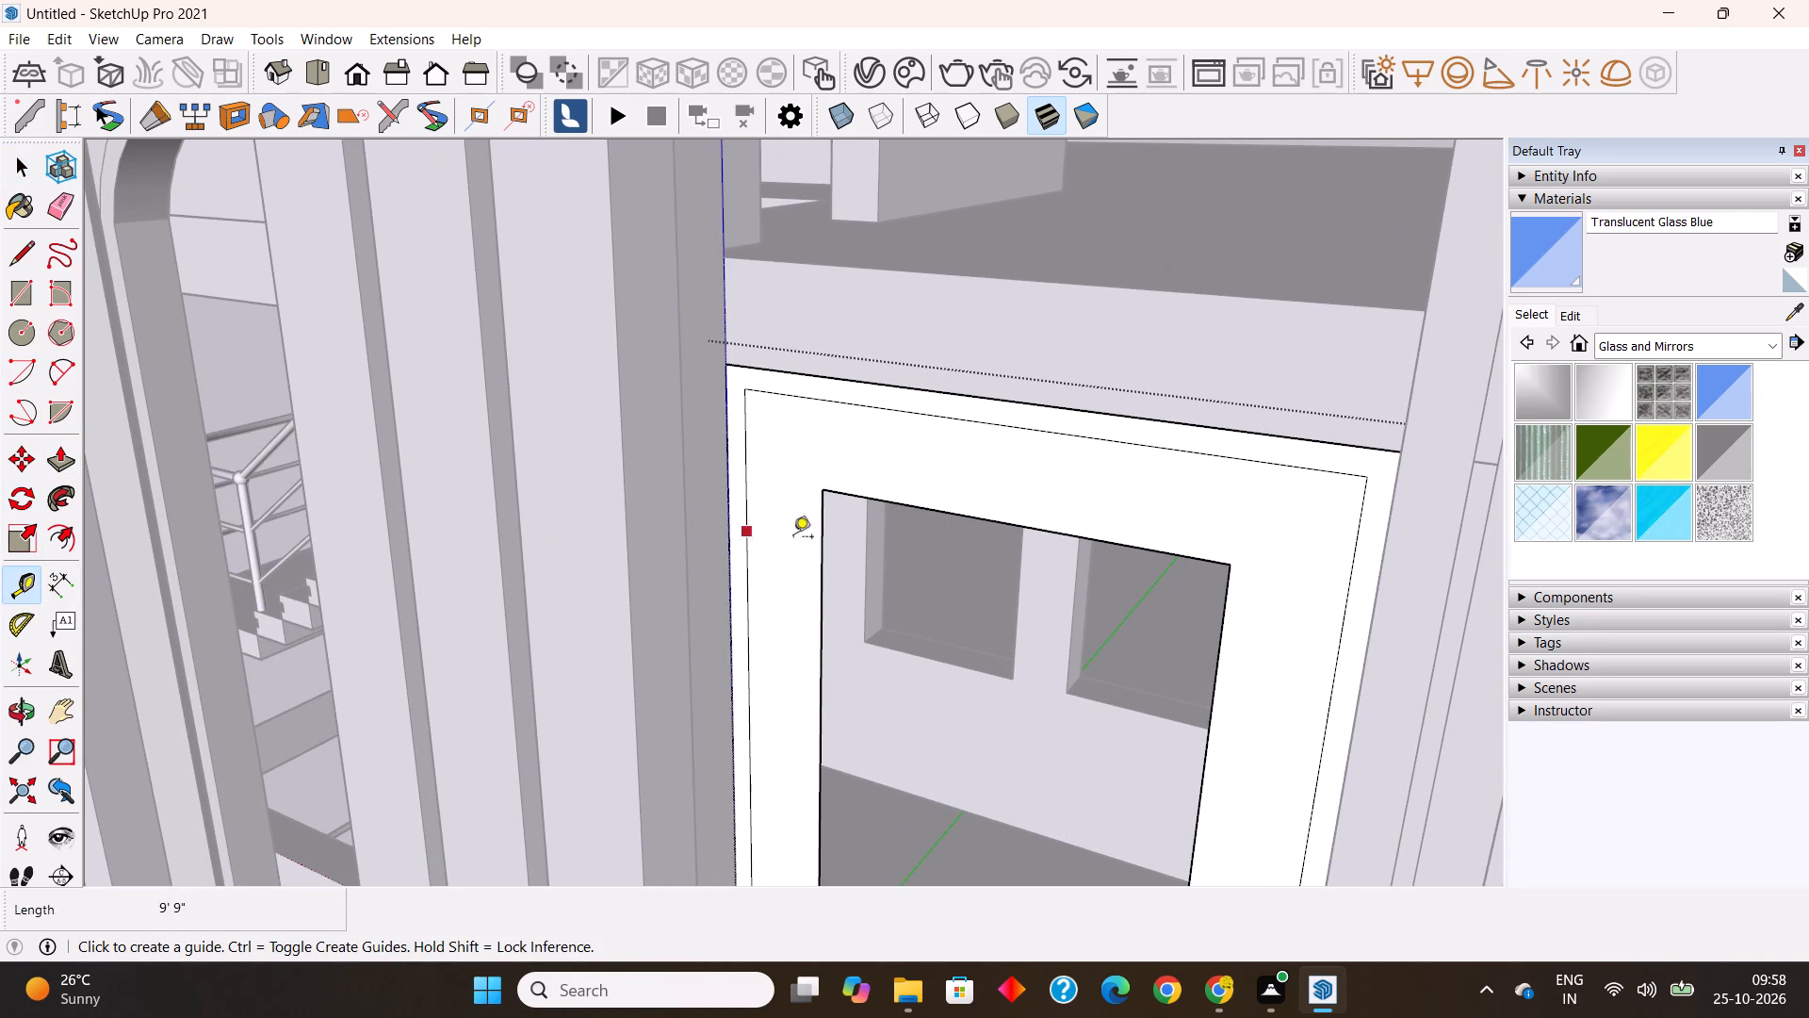
left_click(824, 560)
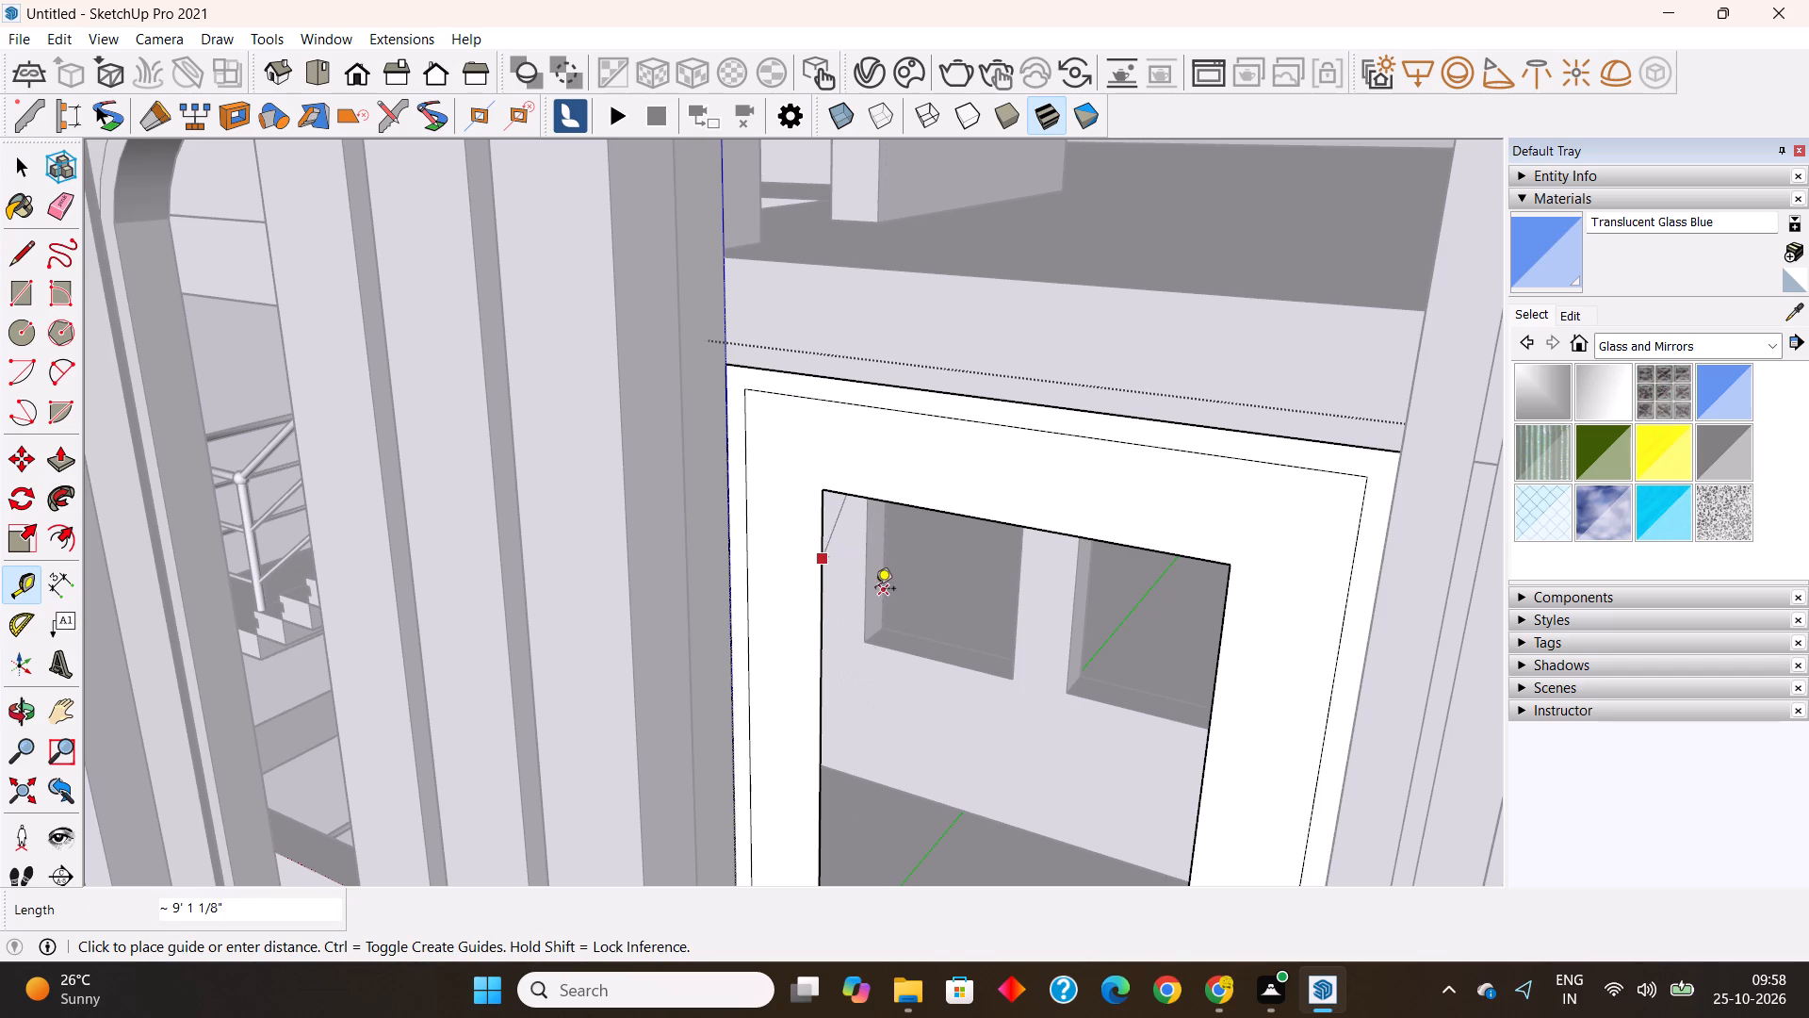
key("Escape")
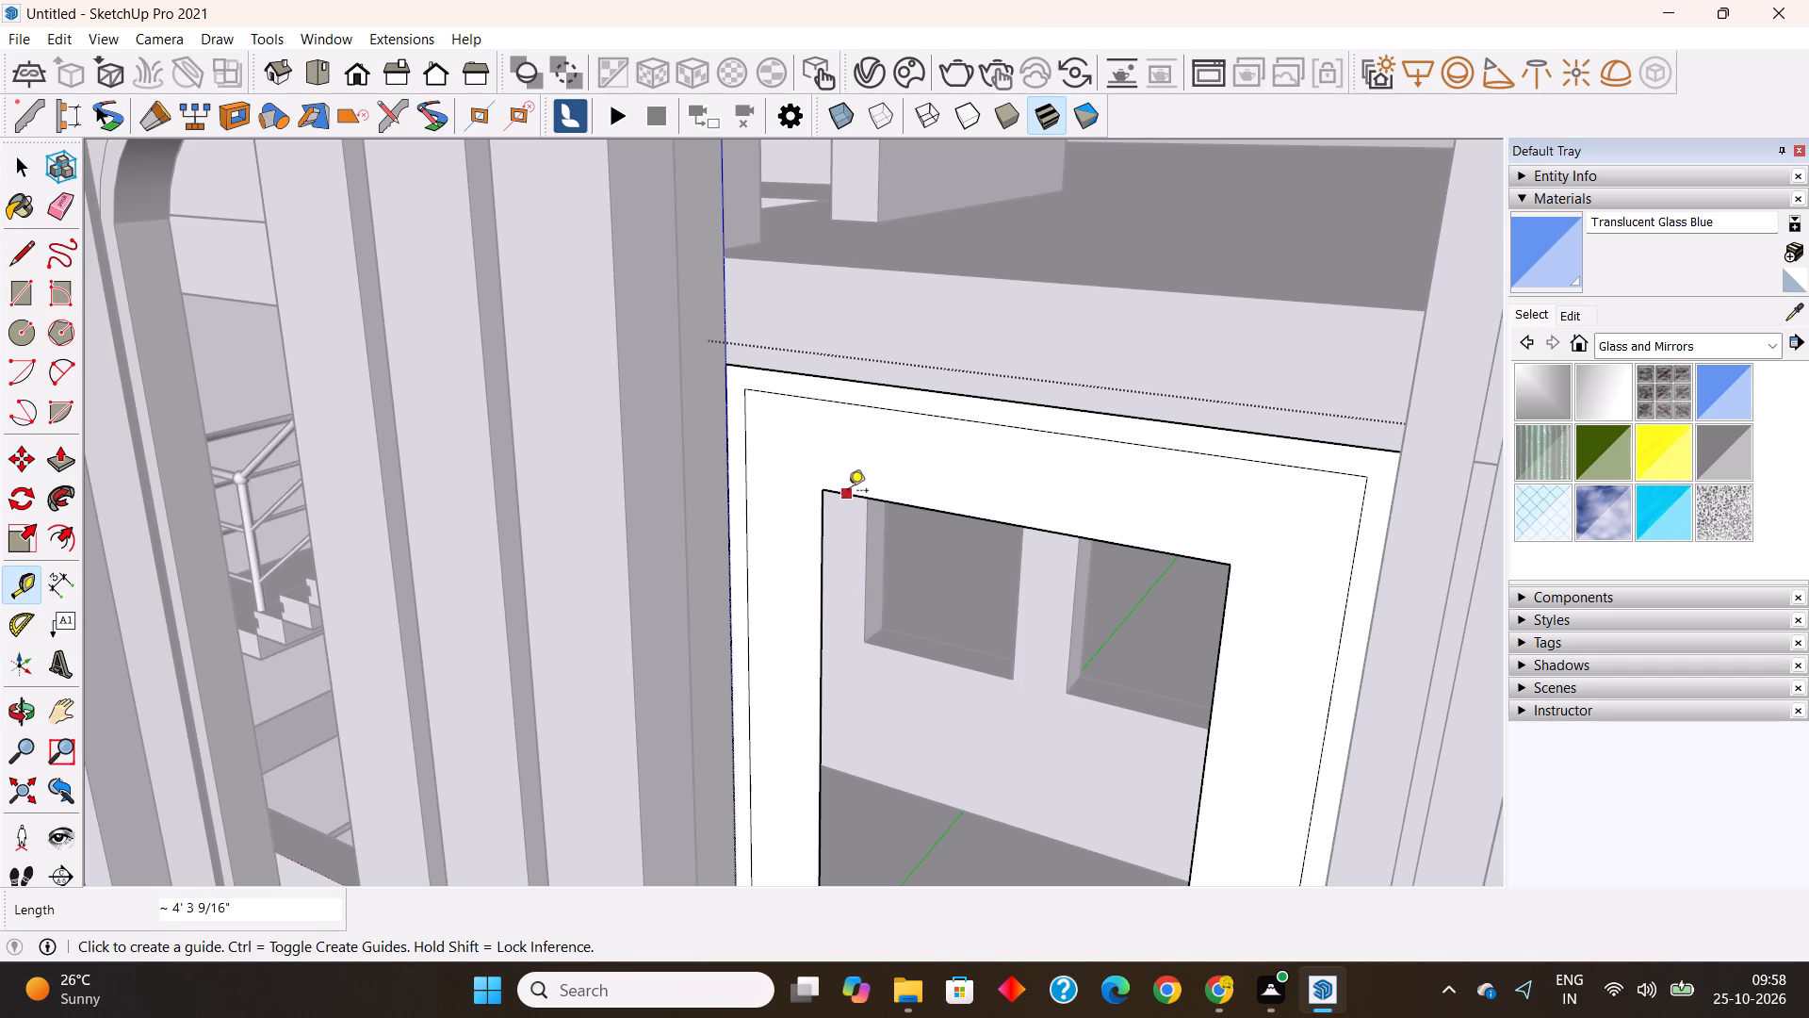
left_click(861, 494)
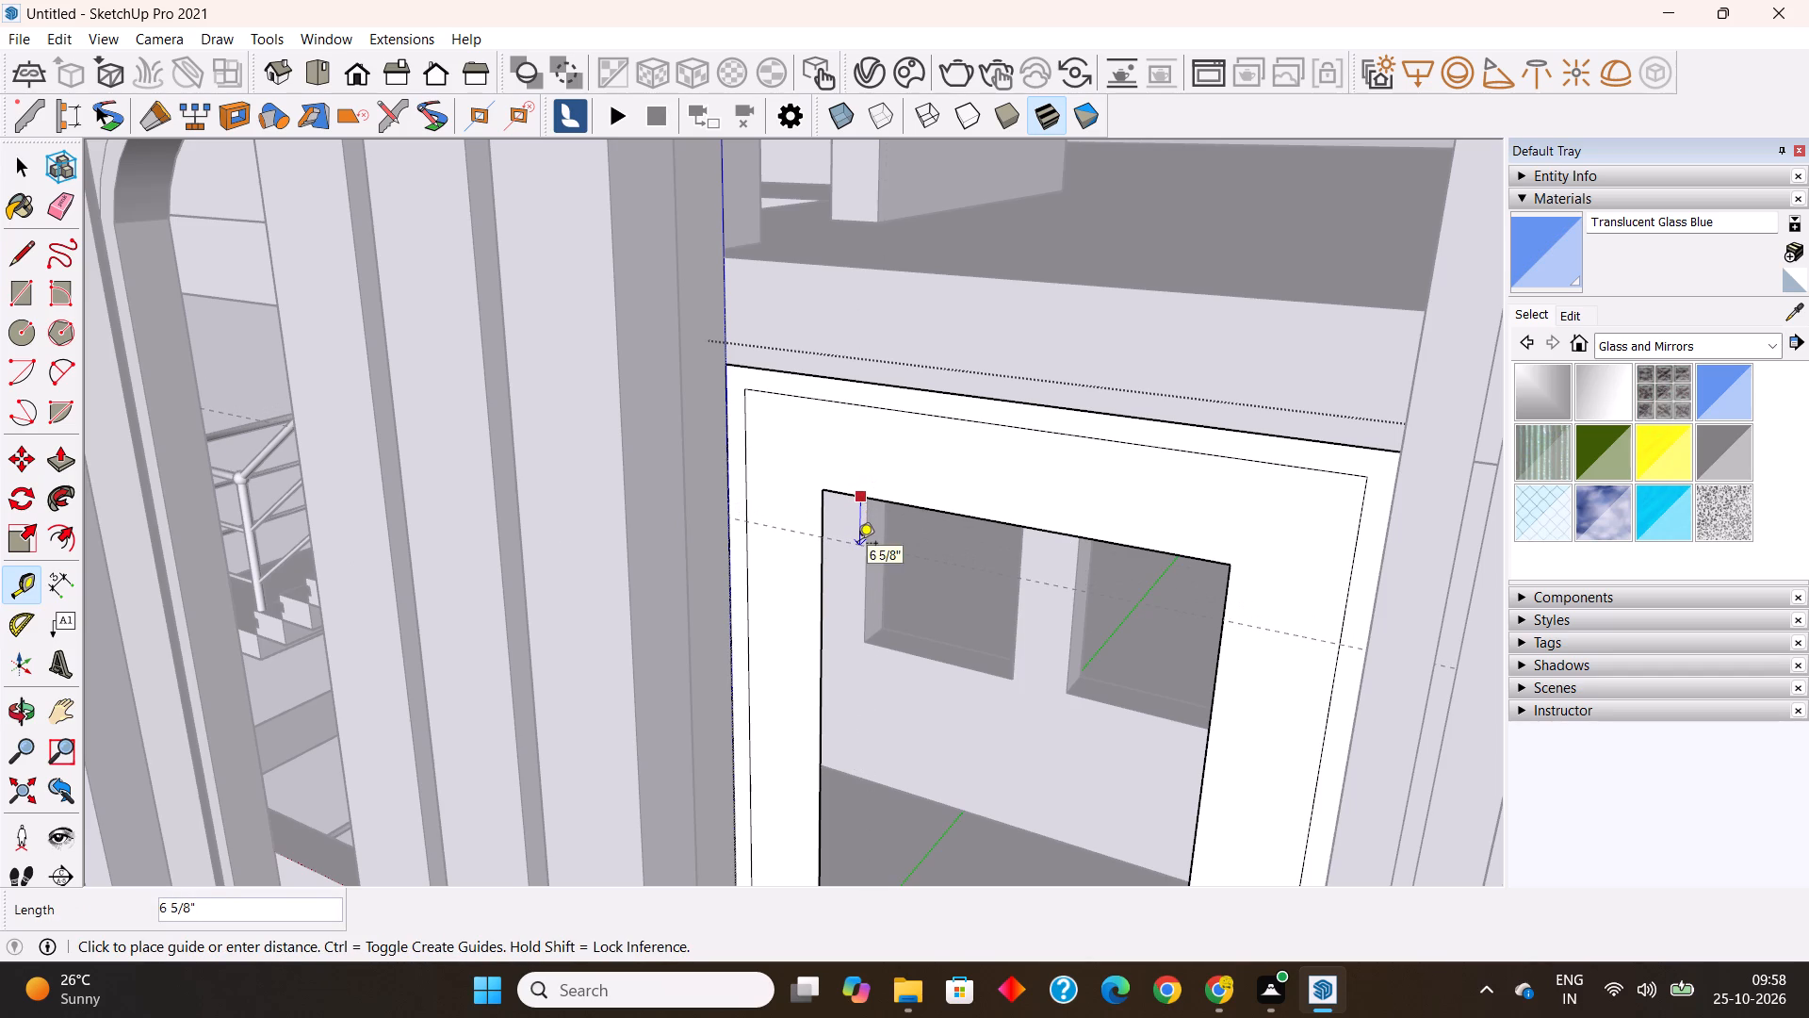
type("6\"")
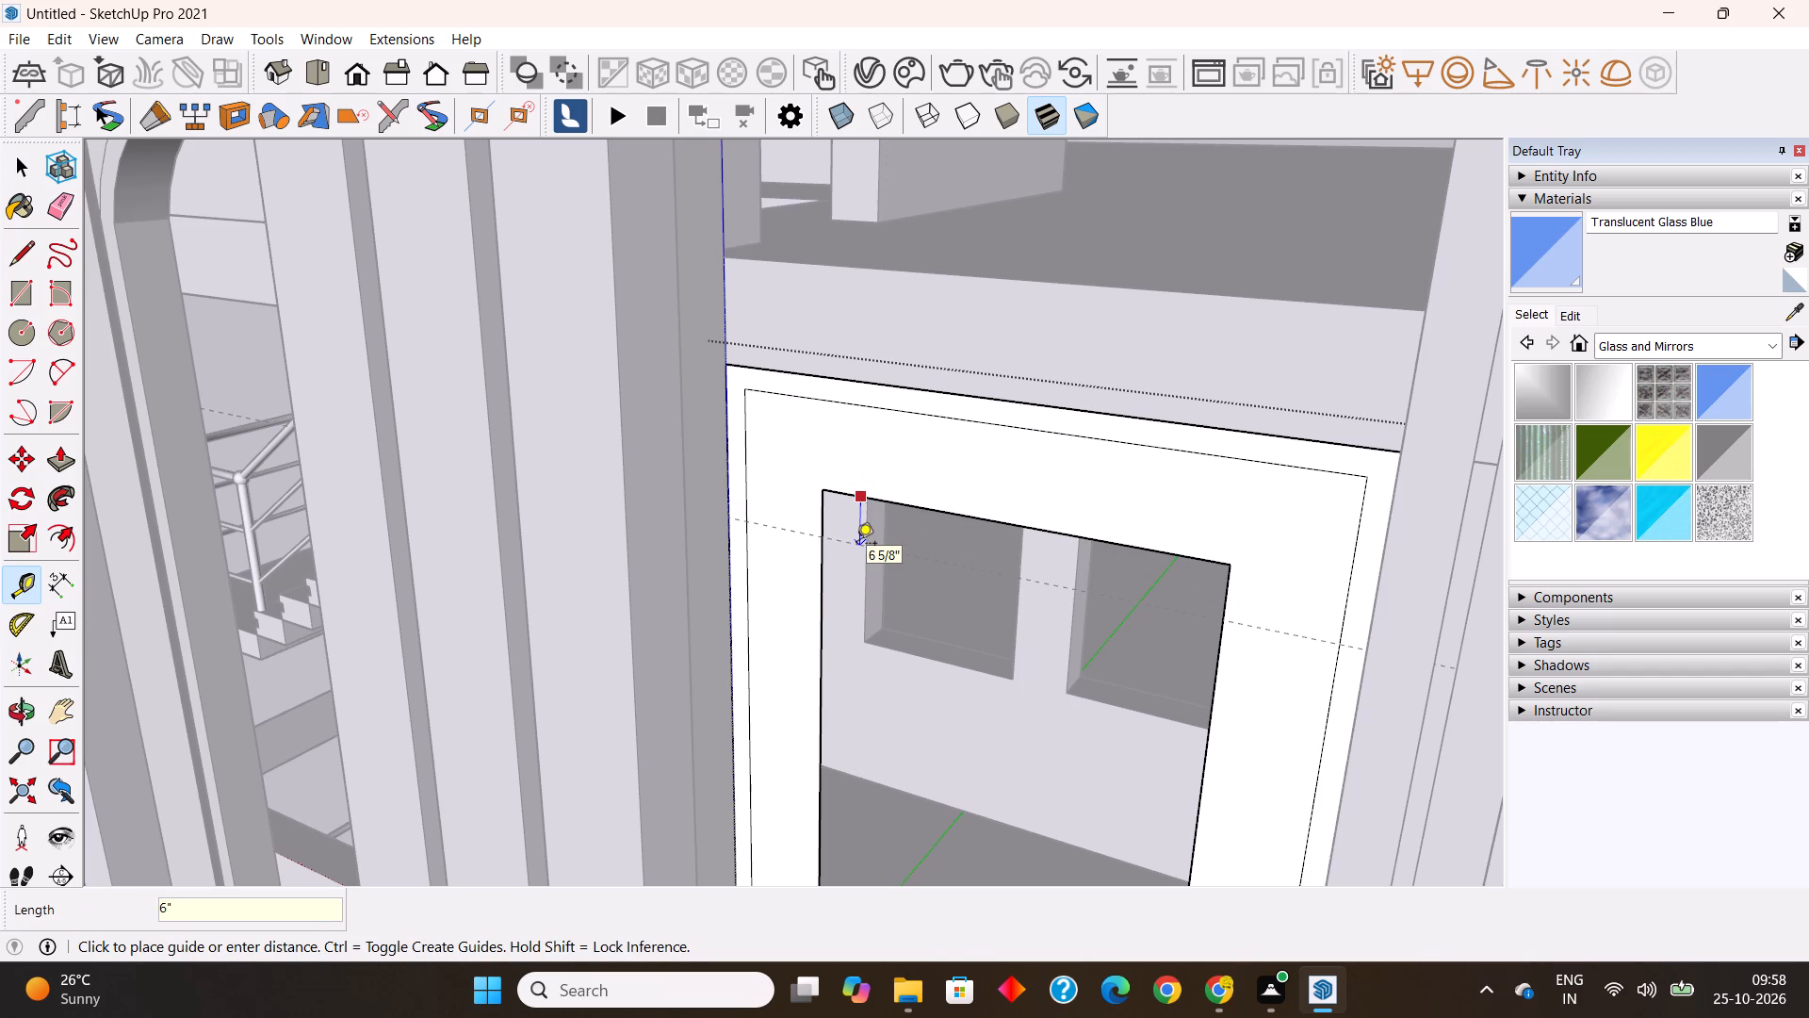
key("Return")
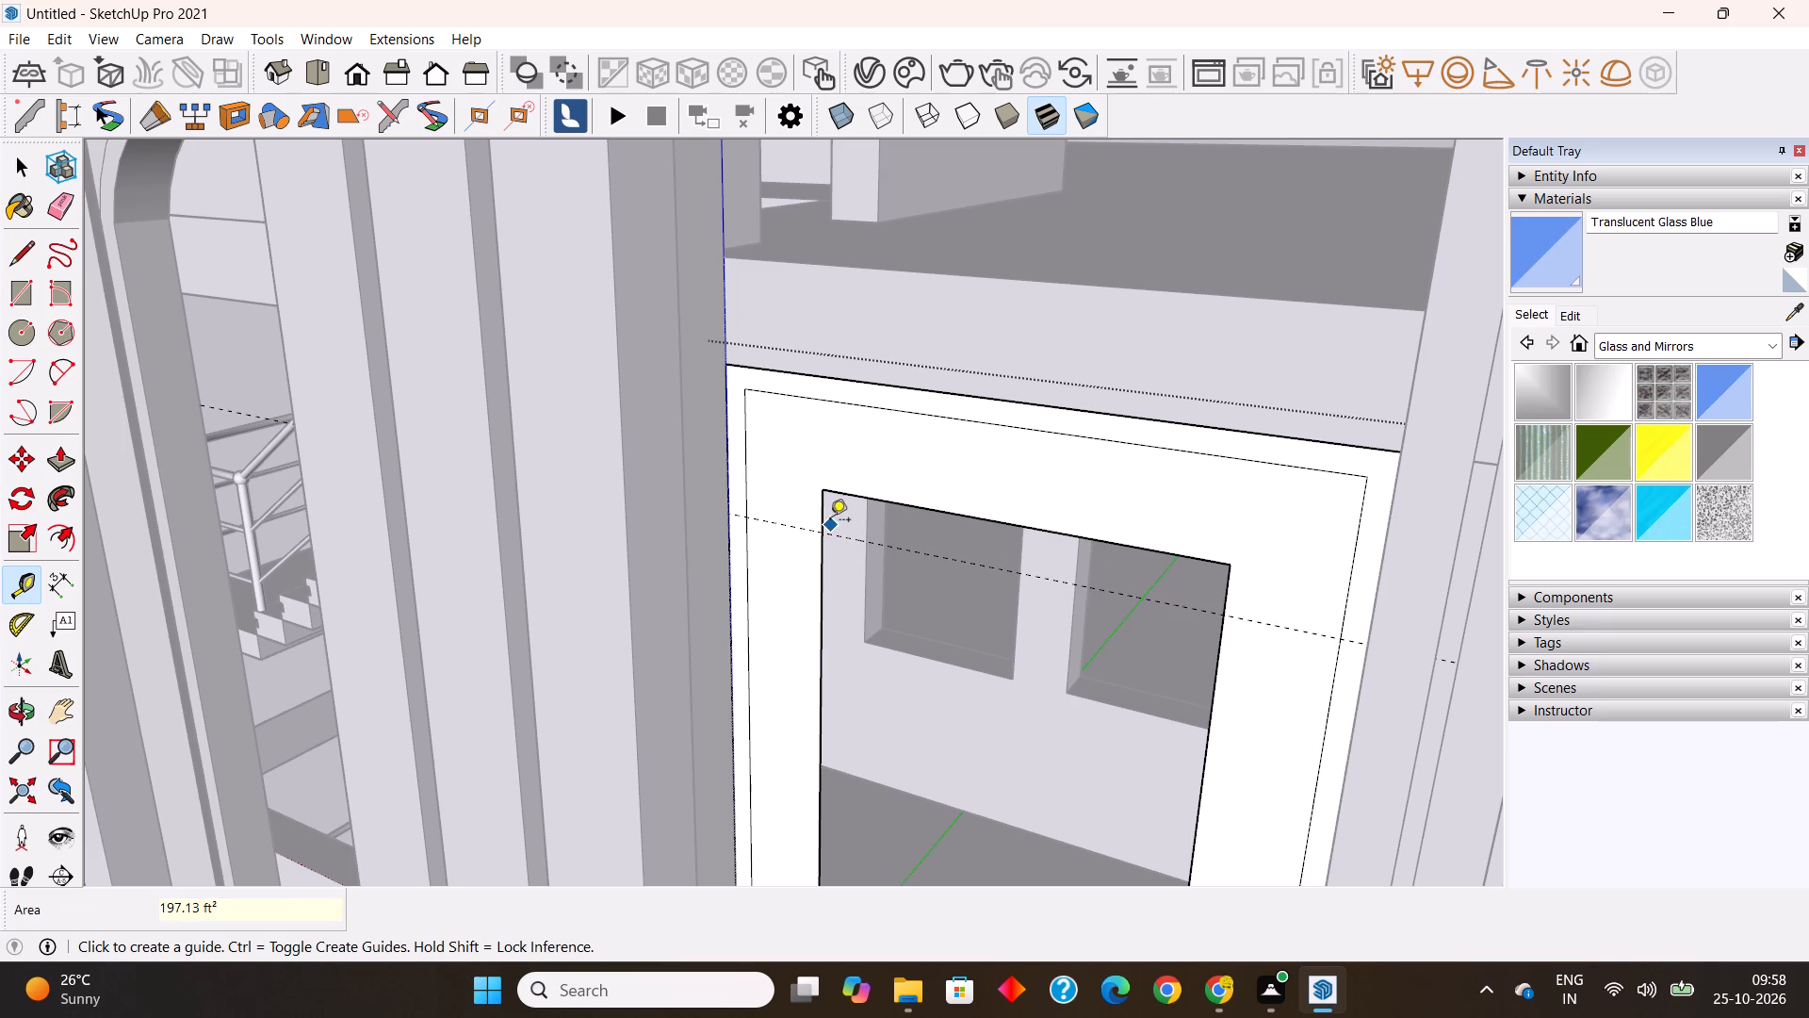
Place vertical guide lines 6" inside both side edges of the opening.
left_click(823, 511)
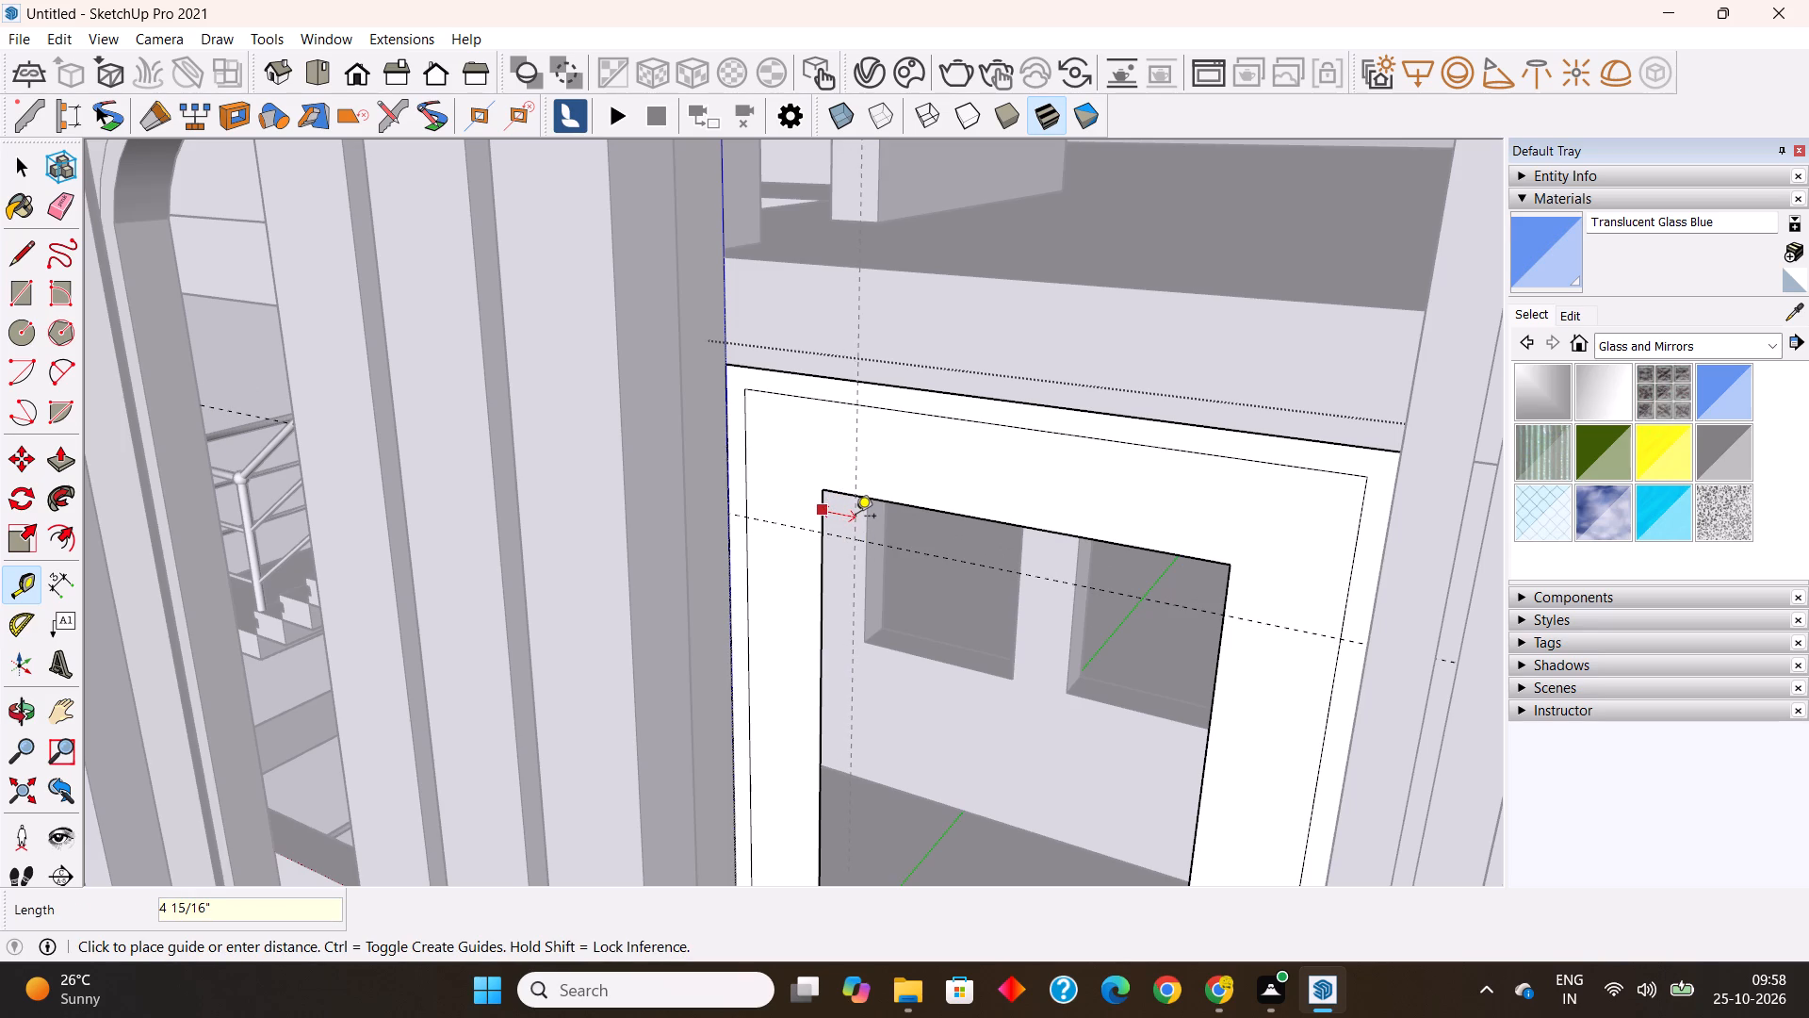
type("6\"")
key("Return")
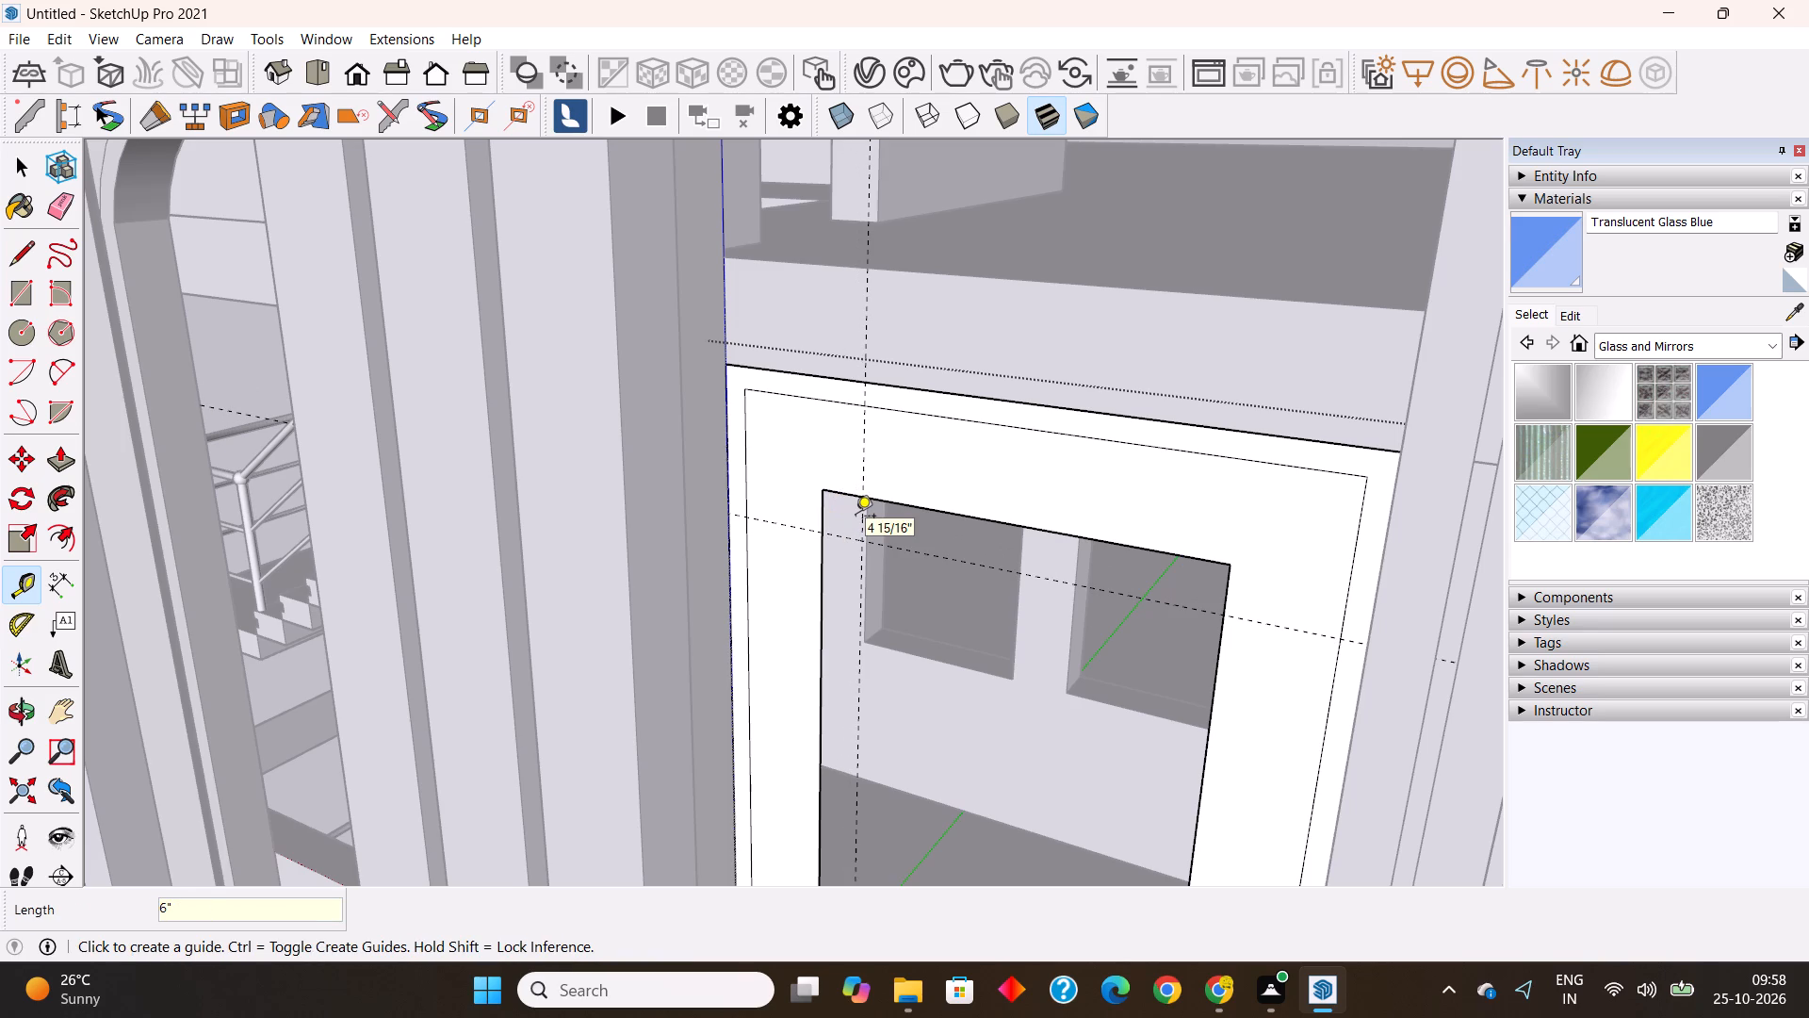
left_click(1220, 654)
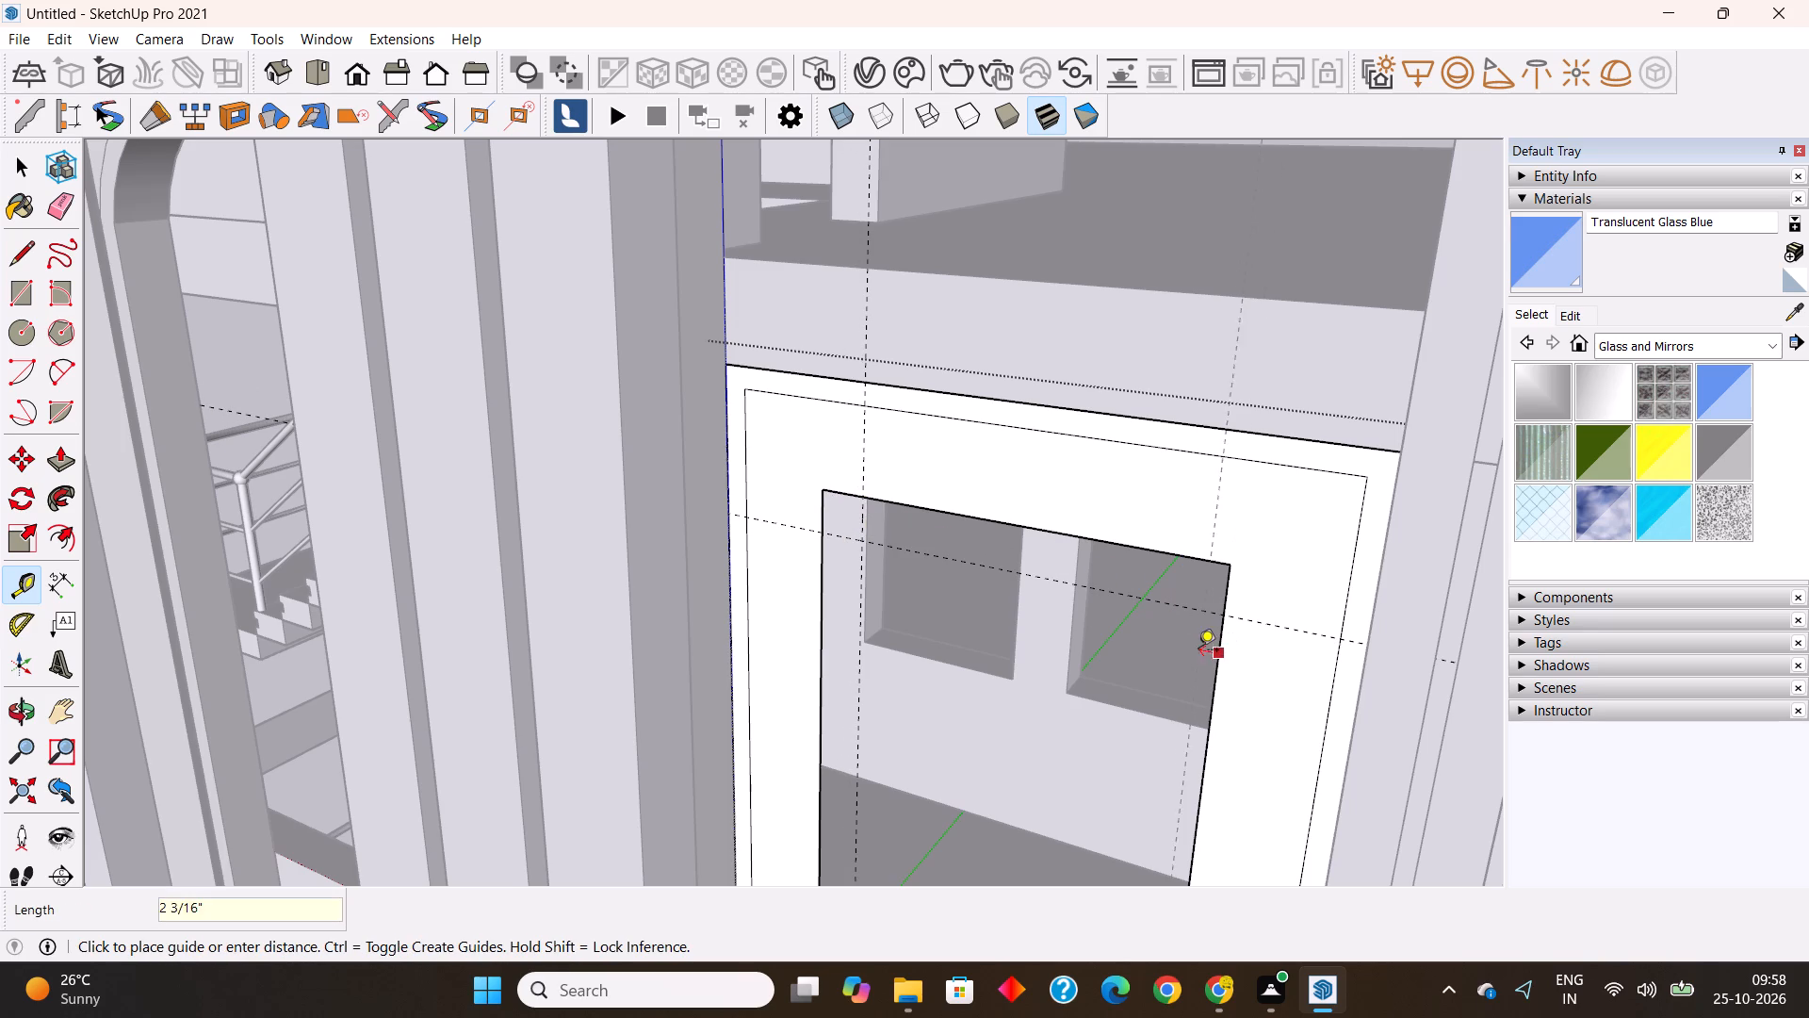
type("6\"")
key("Return")
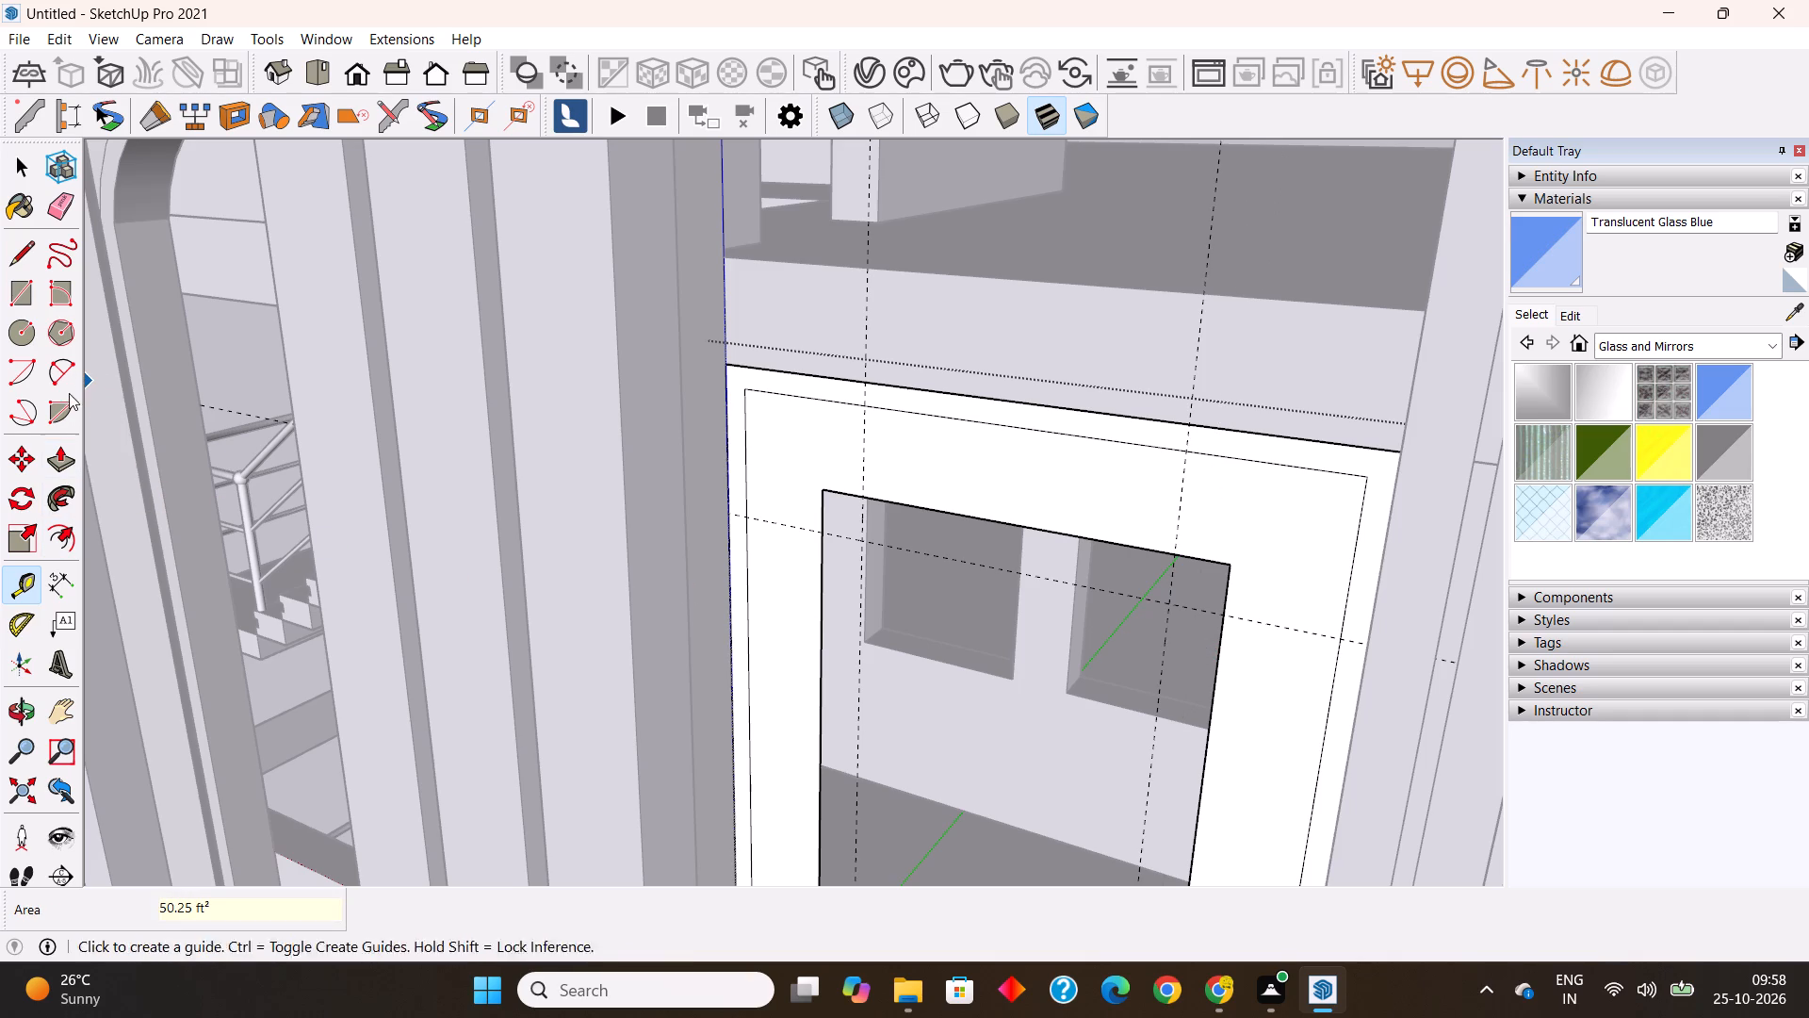
Round both top corners of the opening with tangent arcs spanning between the 6" guide intersections.
left_click(66, 363)
left_click(823, 535)
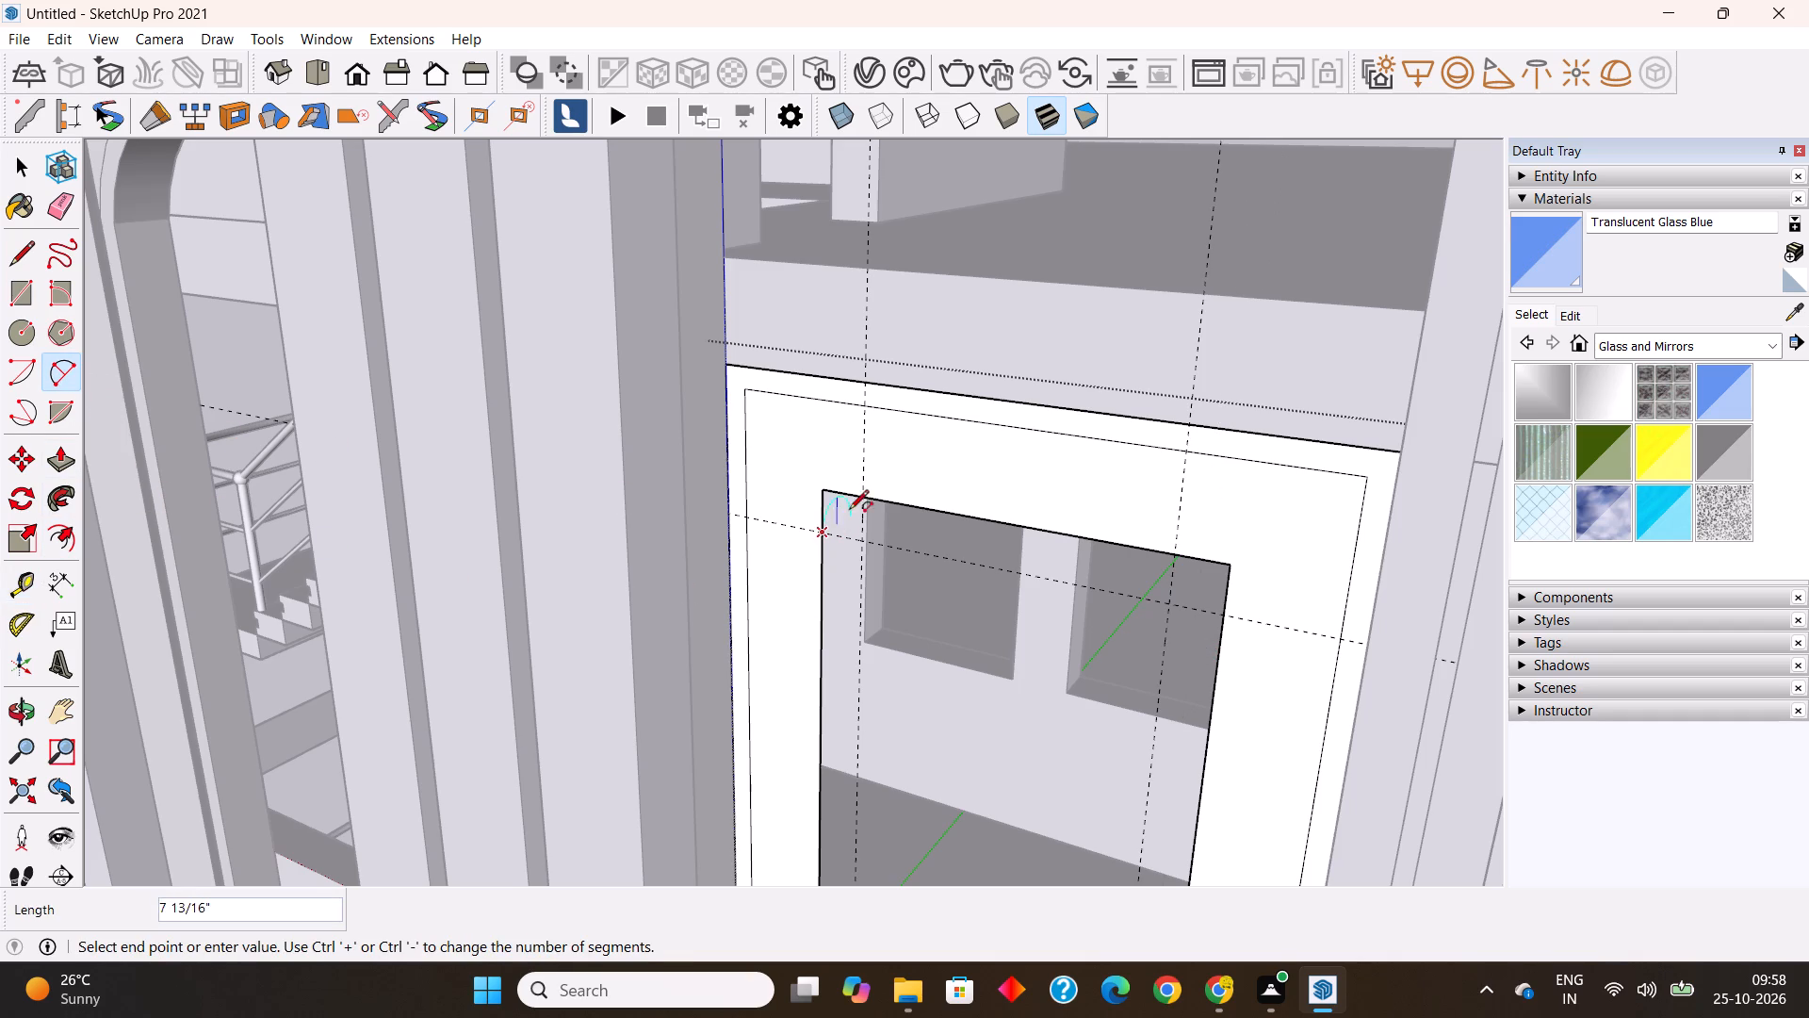
double_click(861, 501)
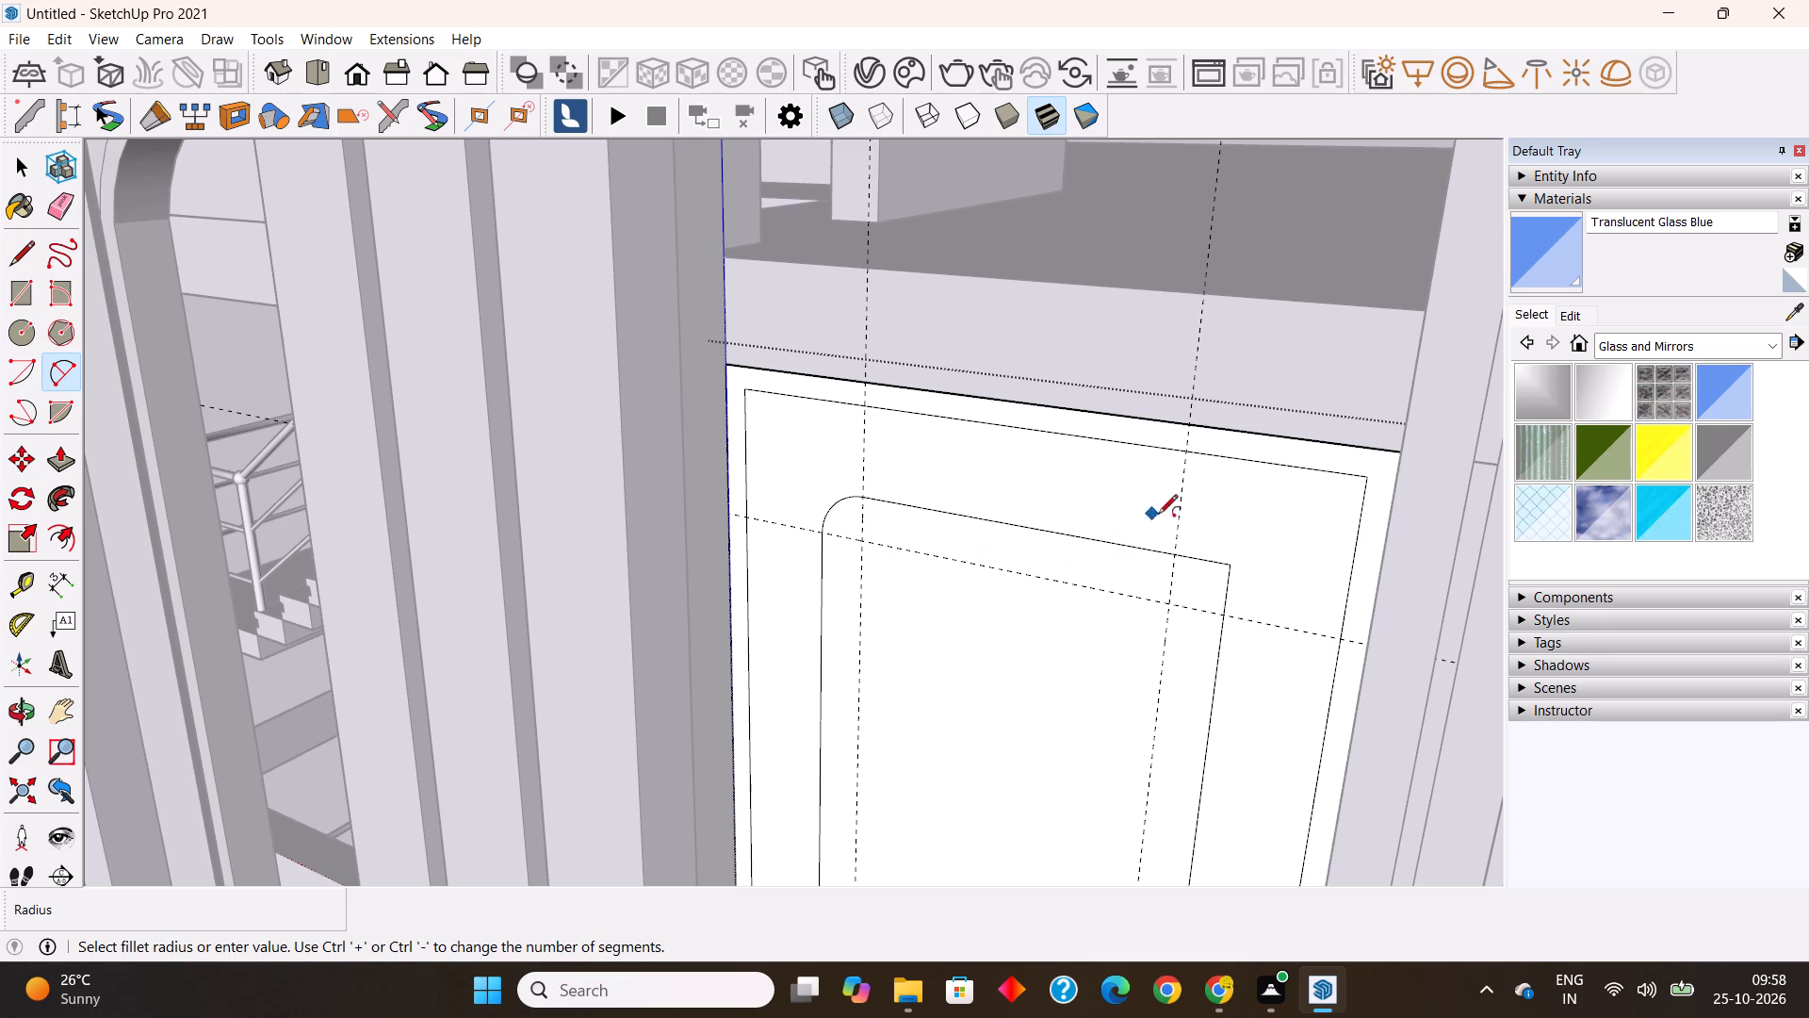
left_click(1175, 556)
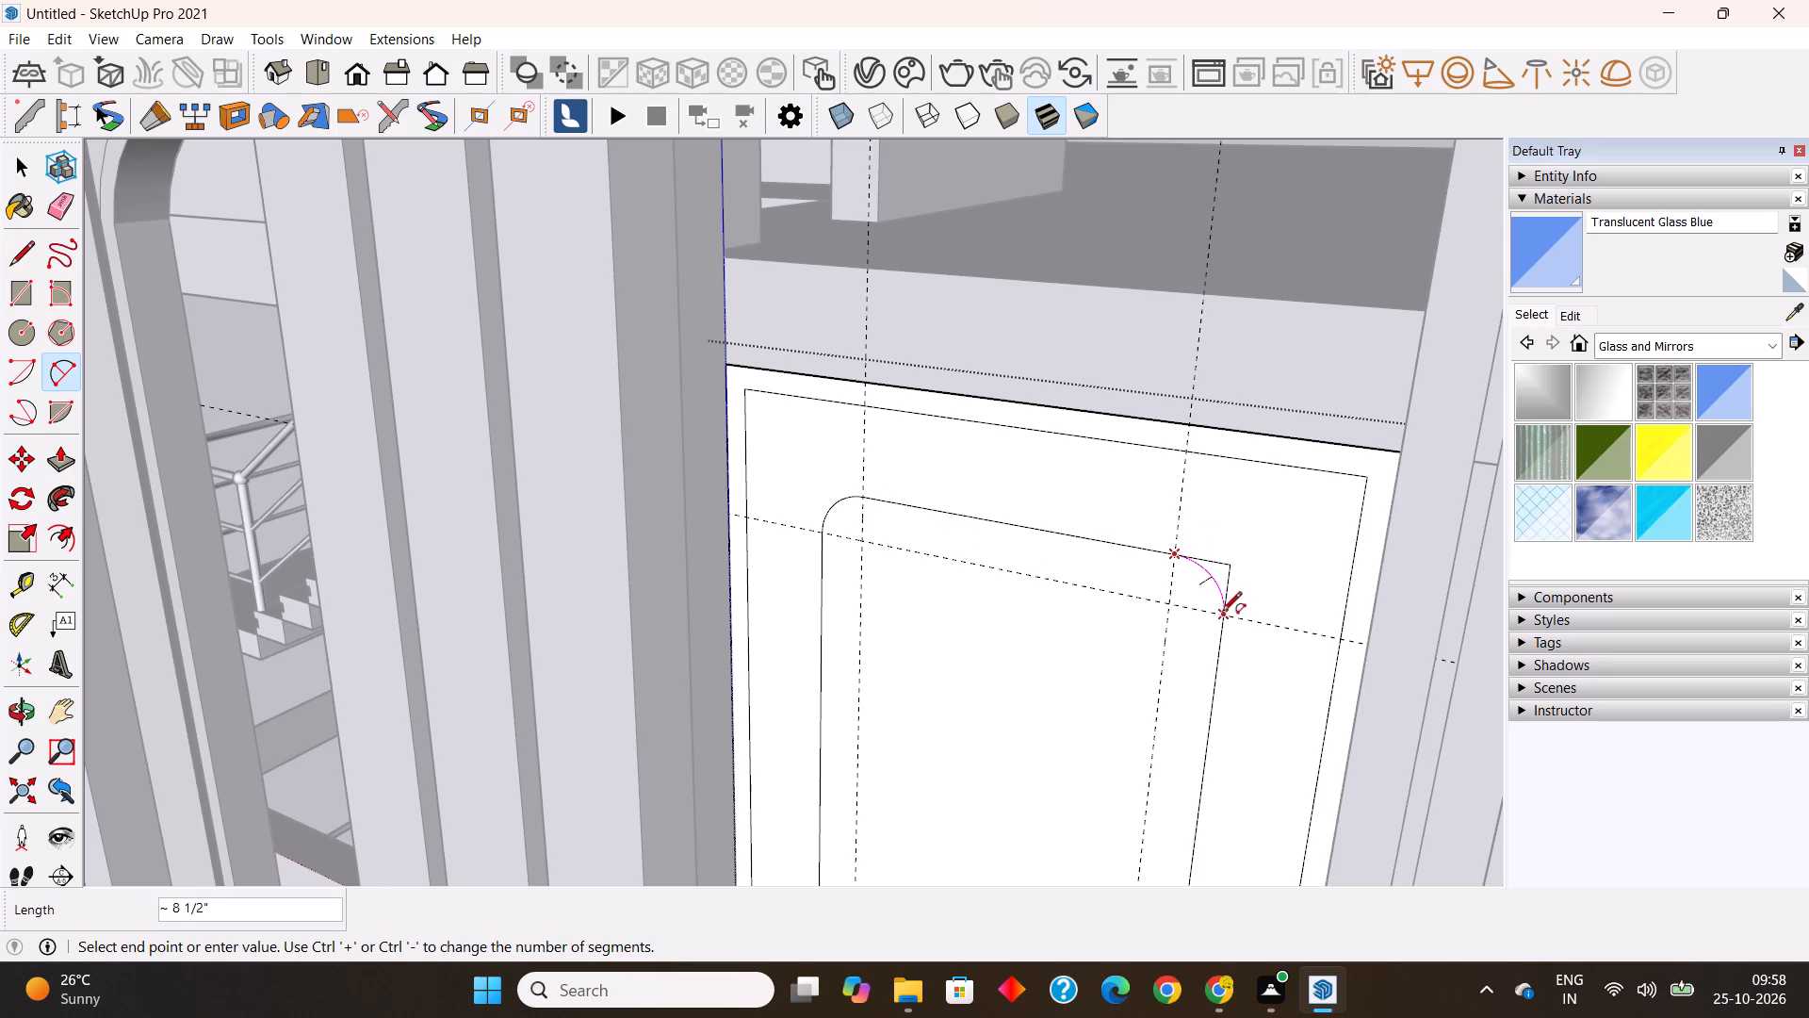
double_click(1223, 619)
Delete the face that fills the rounded-corner opening.
scroll(1120, 580, "down", 3)
key("space")
left_click(1061, 669)
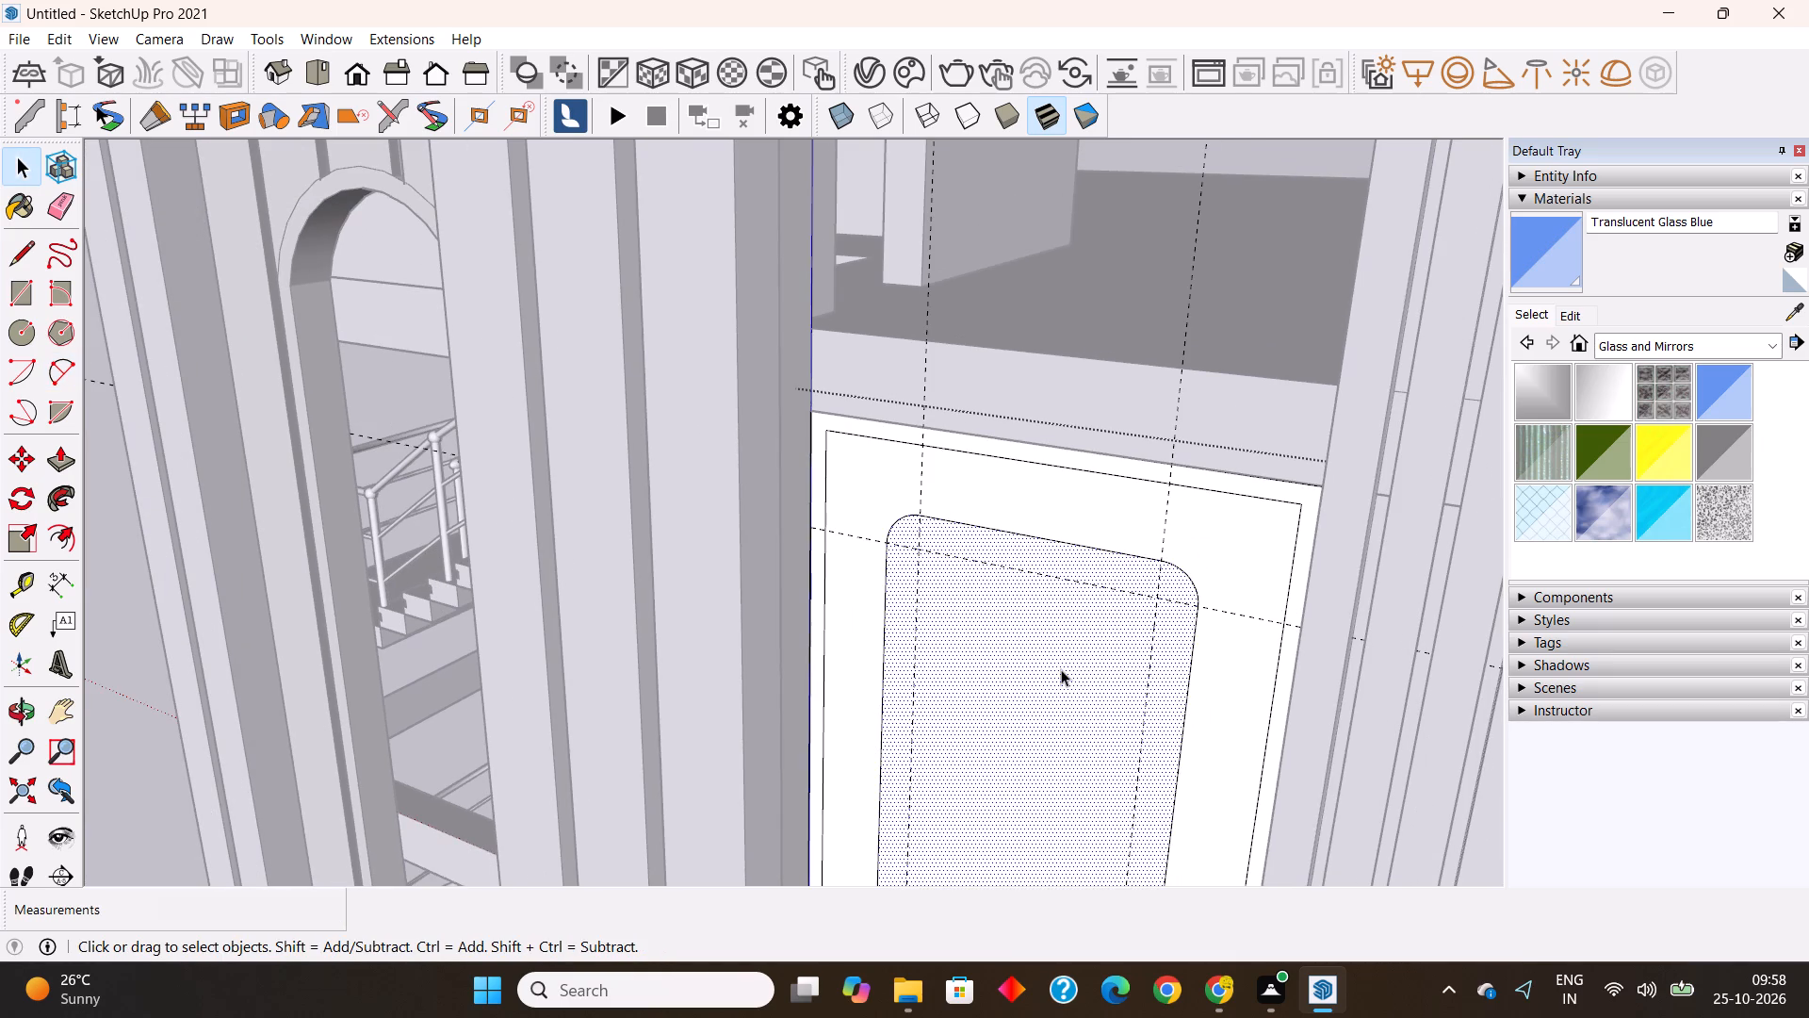
key("Delete")
Delete the vertical and horizontal guide lines used for rounding the opening's corners.
scroll(1022, 512, "down", 6)
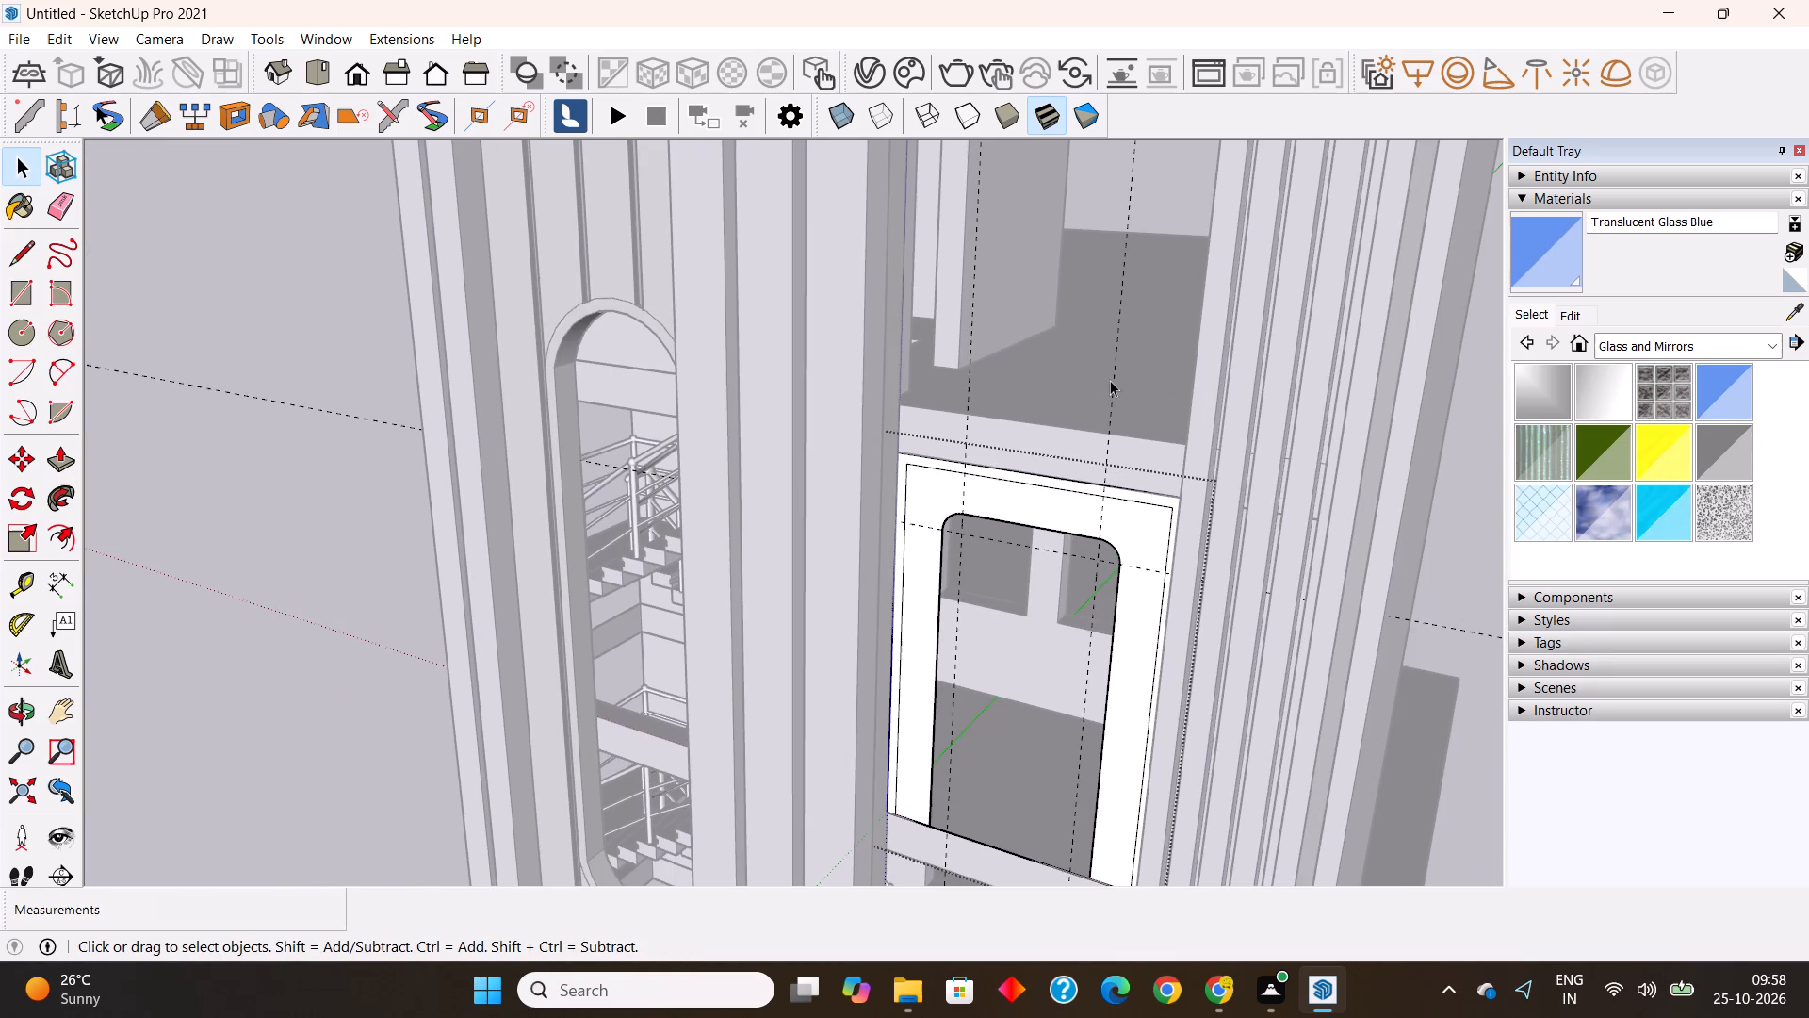
left_click(1117, 375)
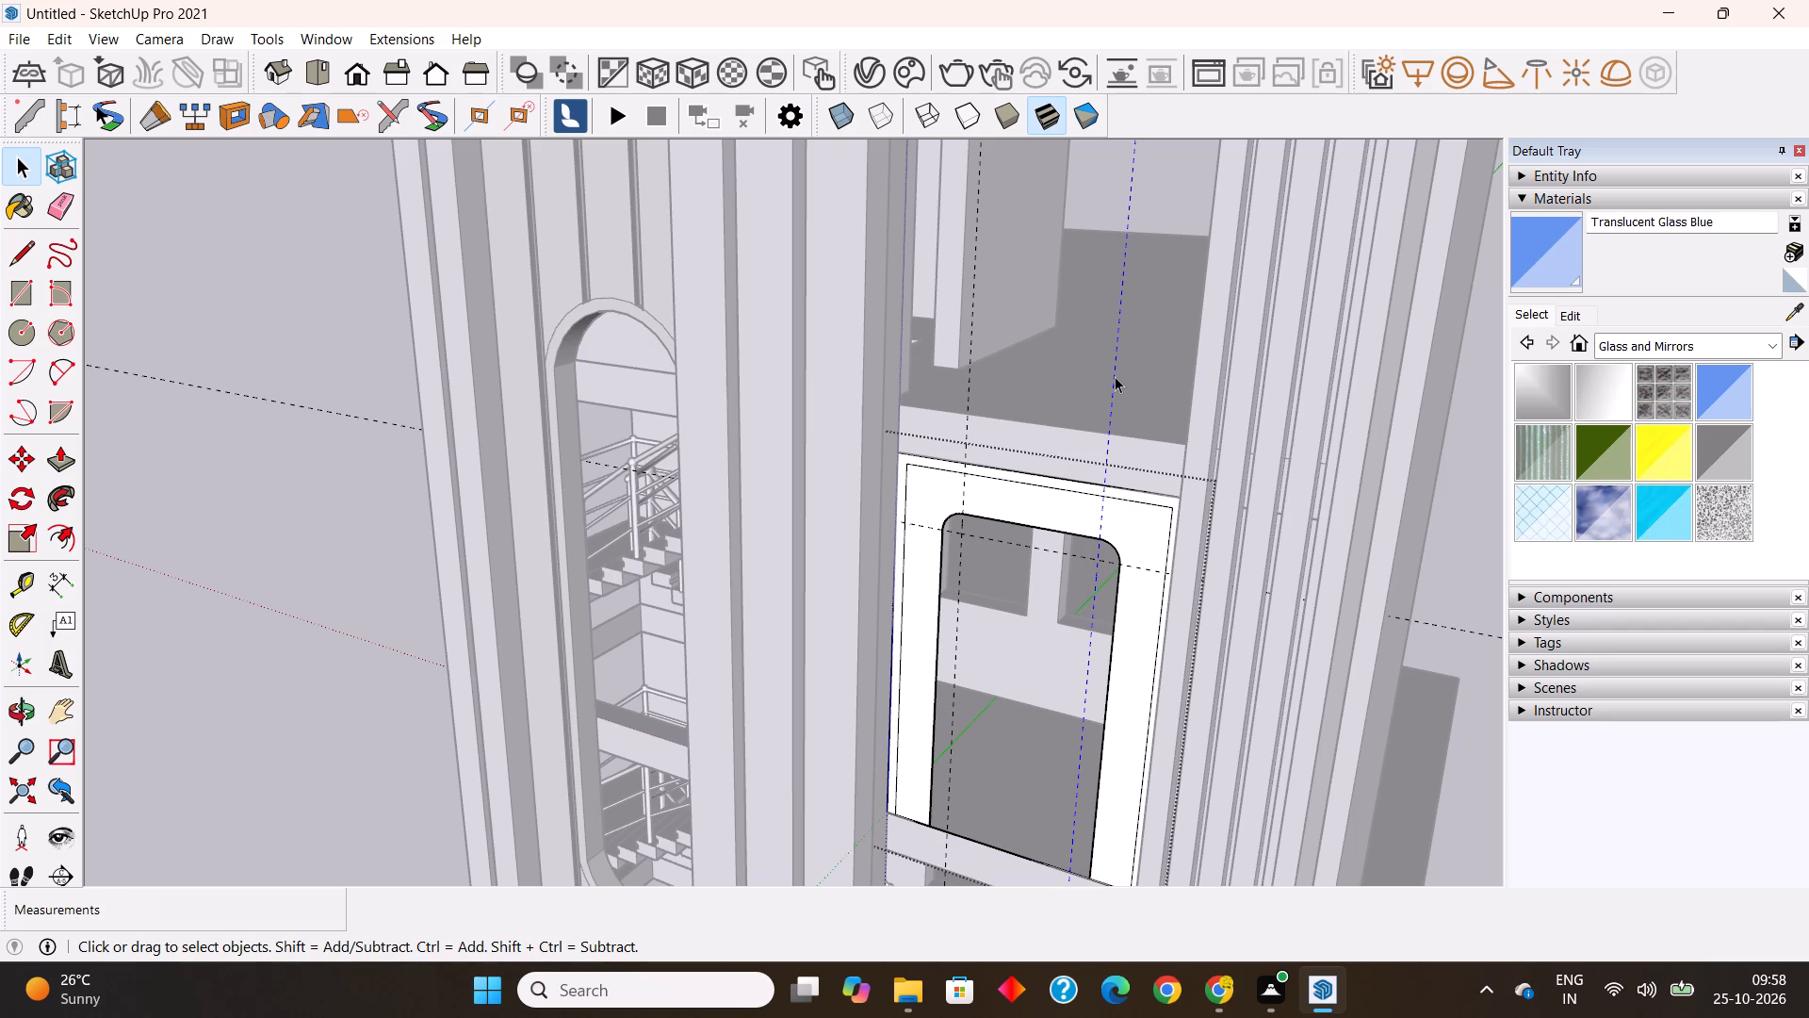
key("Delete")
left_click(973, 304)
key("Delete")
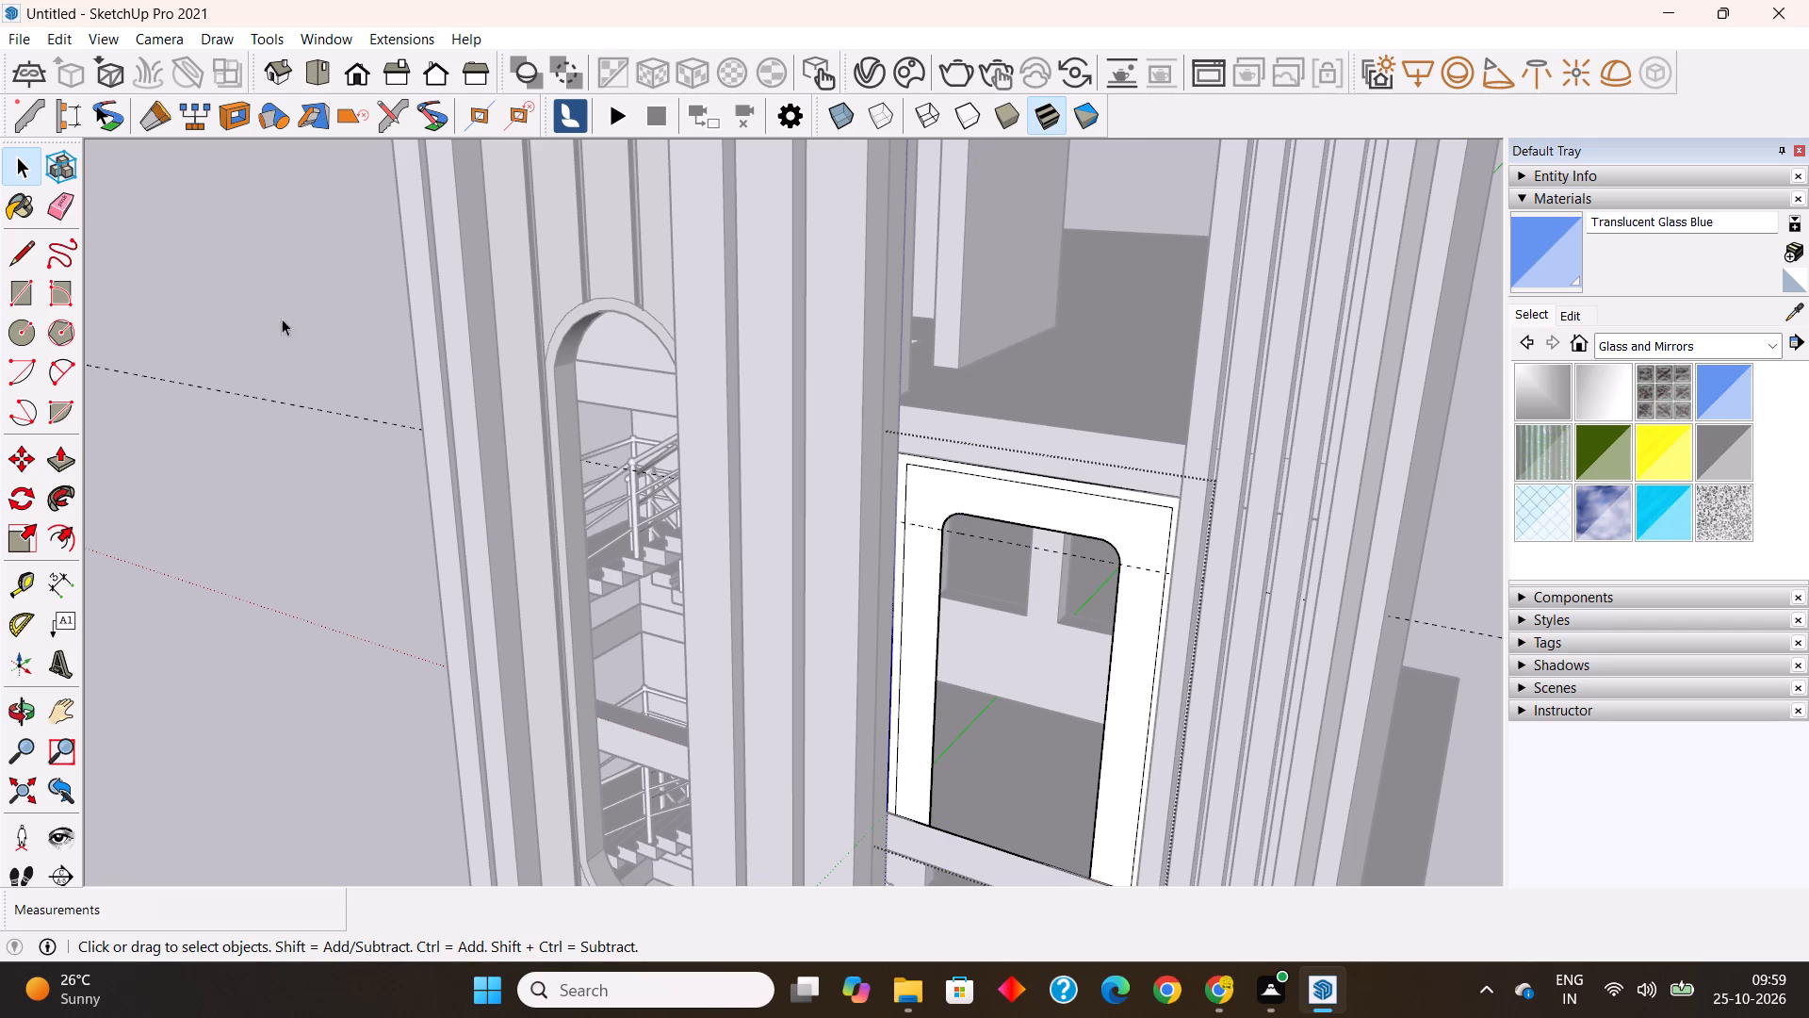
left_click_drag(295, 308, 213, 492)
key("Delete")
Leave the infill panel's editing and delete the vertical slat panel standing beside it.
scroll(284, 395, "down", 7)
middle_click_drag(812, 601, 981, 427)
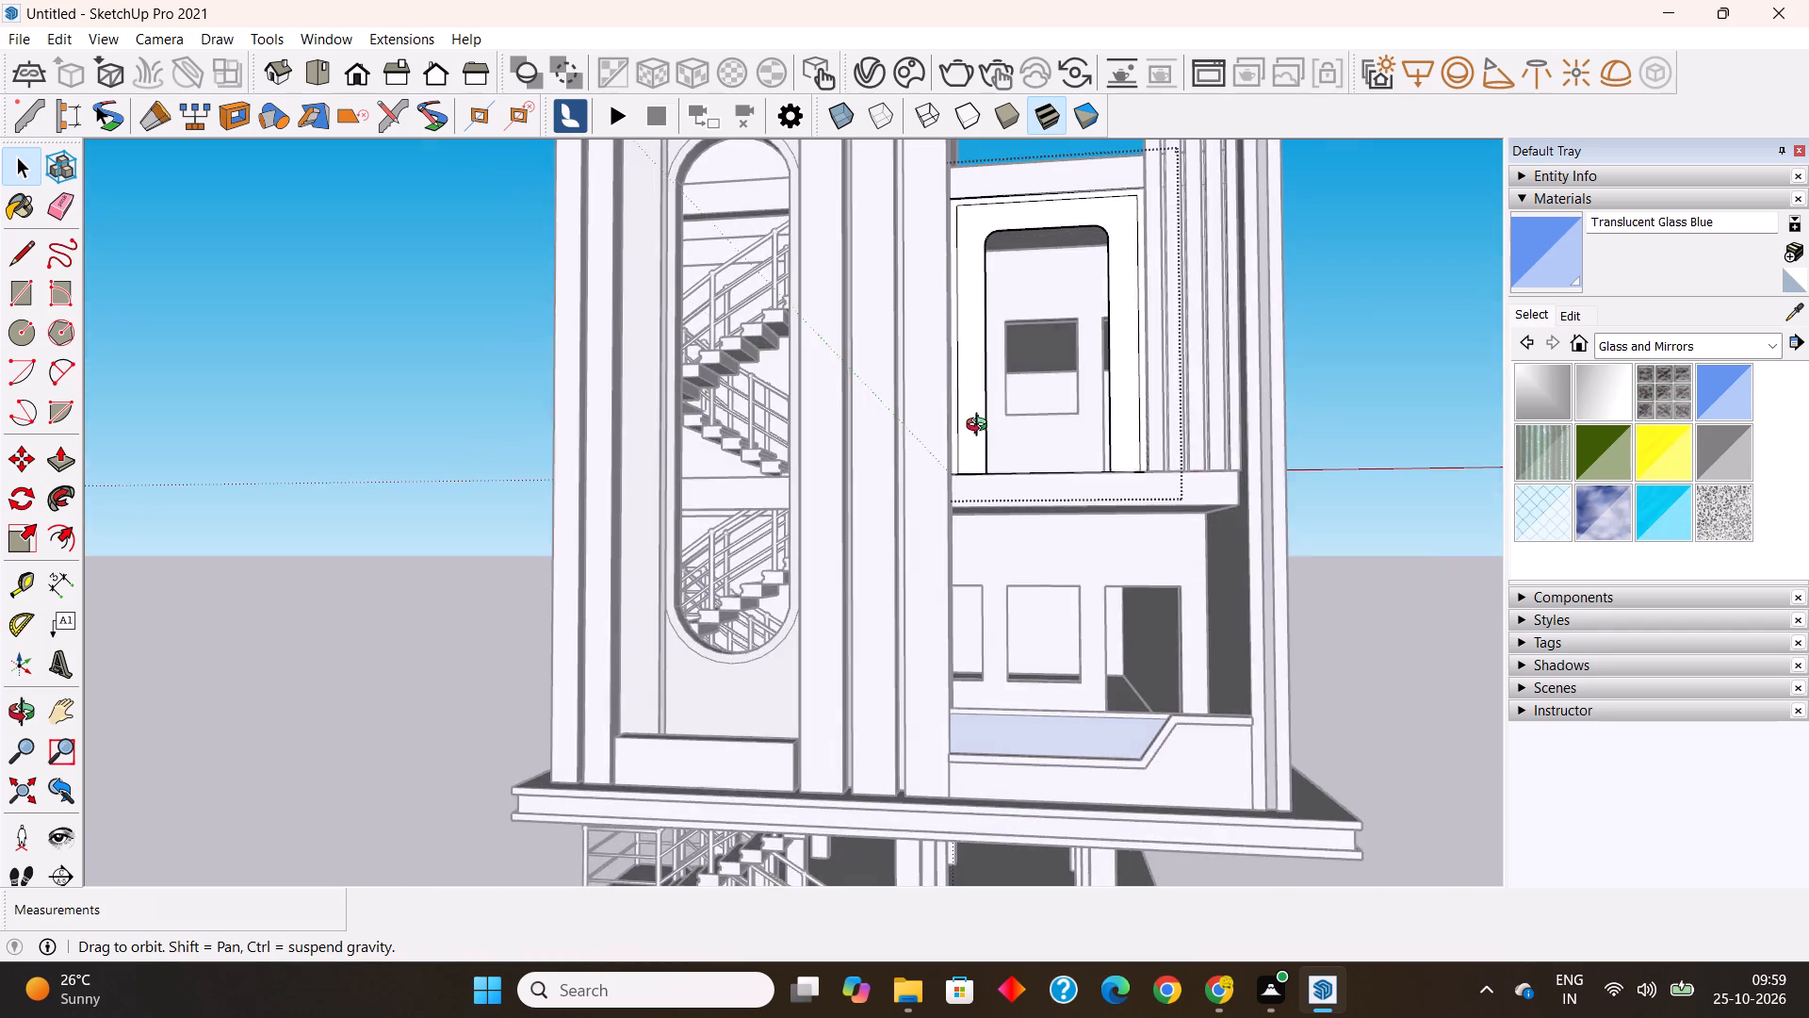
middle_click_drag(981, 427, 983, 514)
scroll(983, 514, "down", 2)
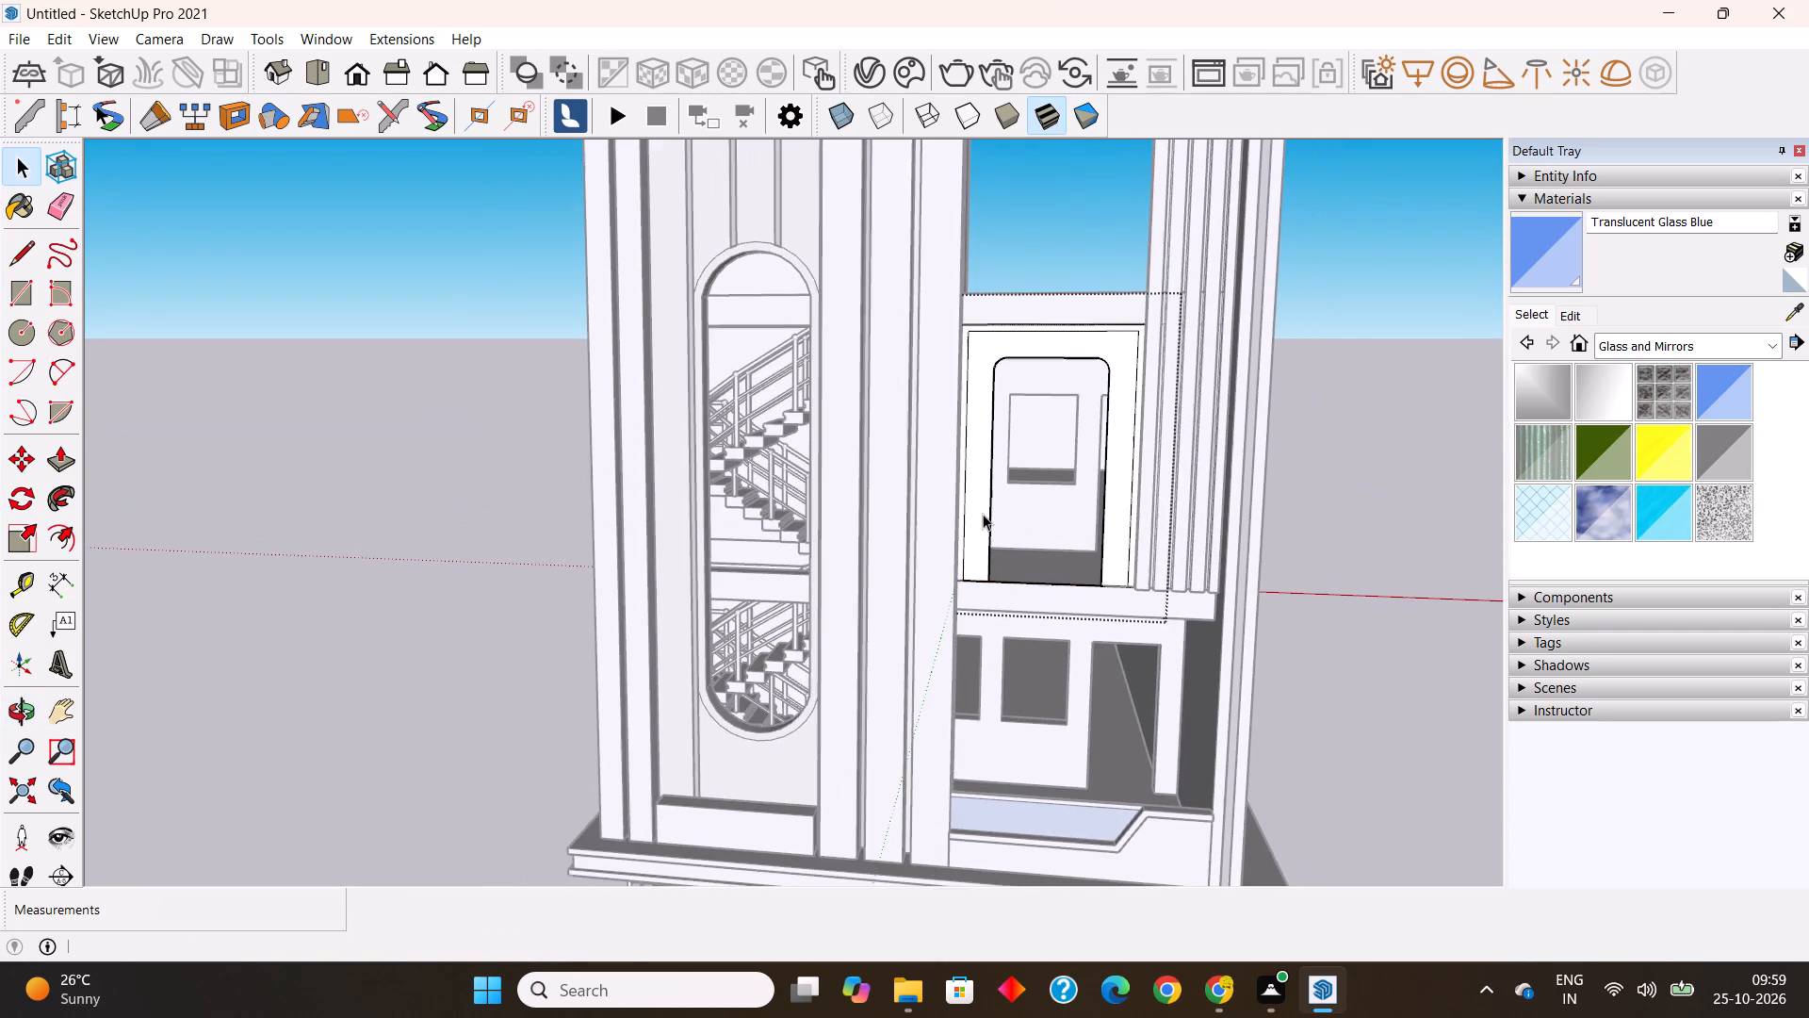
scroll(1109, 404, "up", 4)
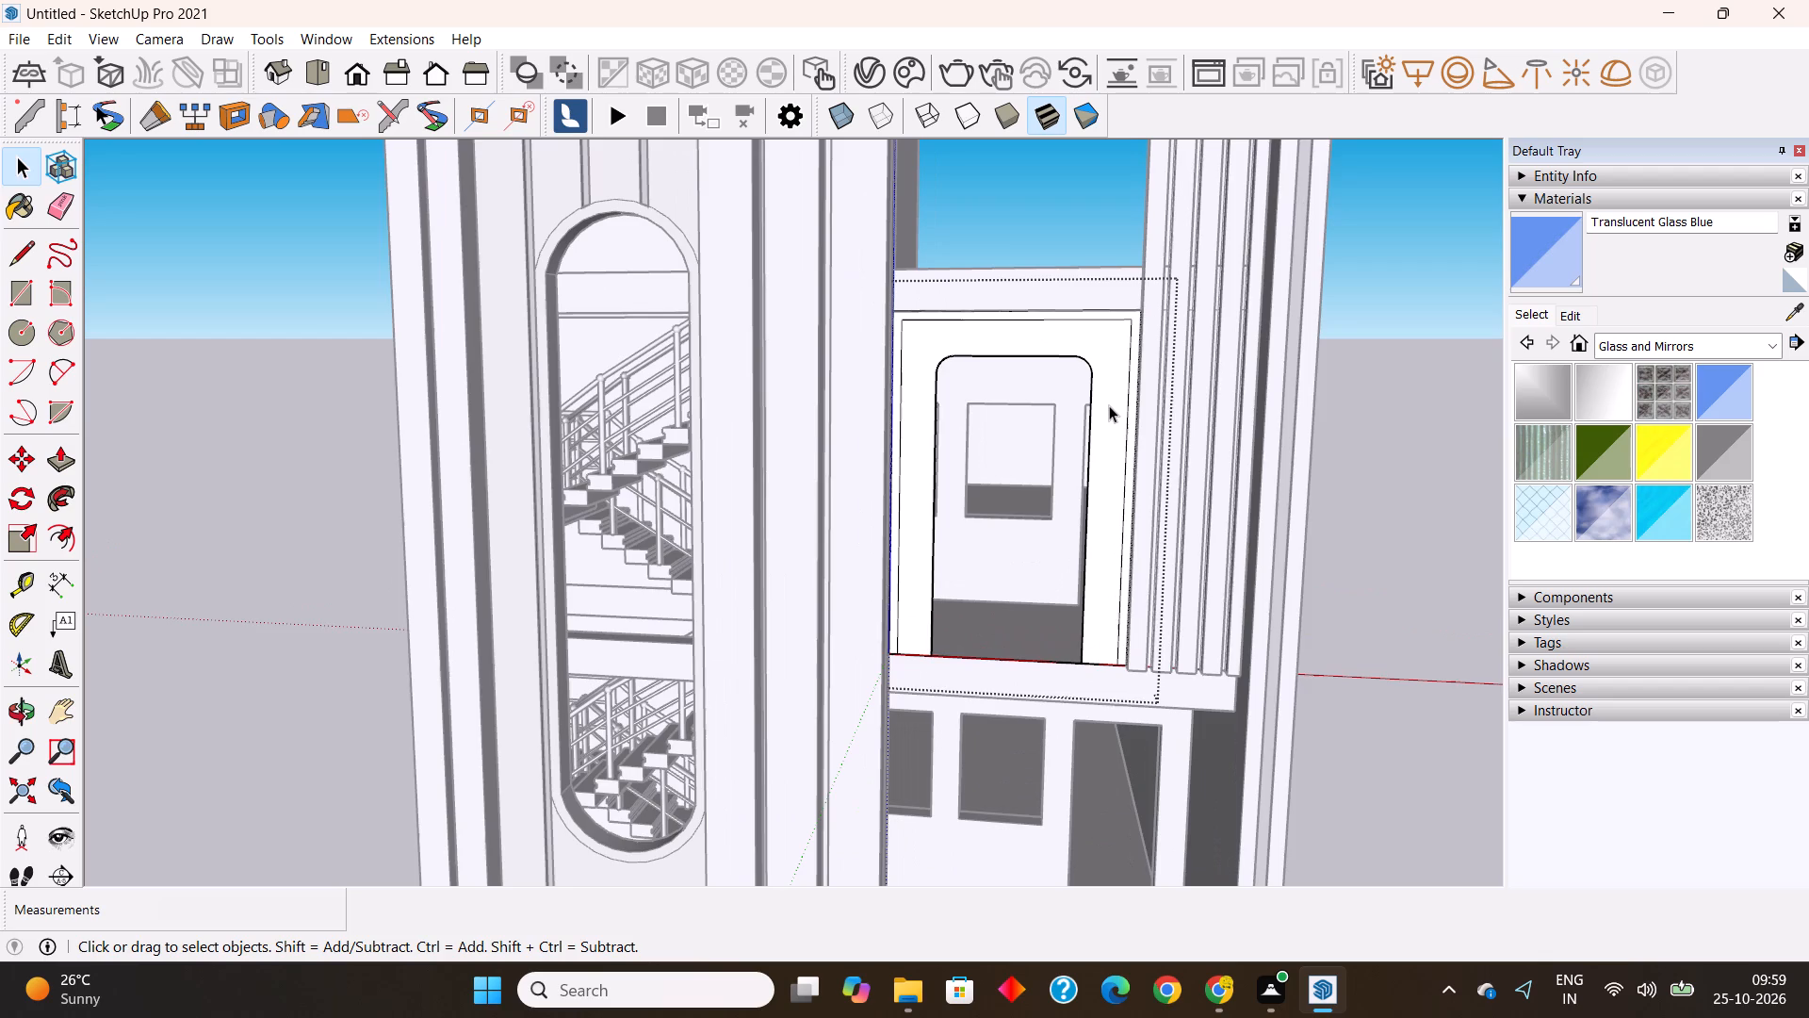
scroll(1109, 405, "up", 2)
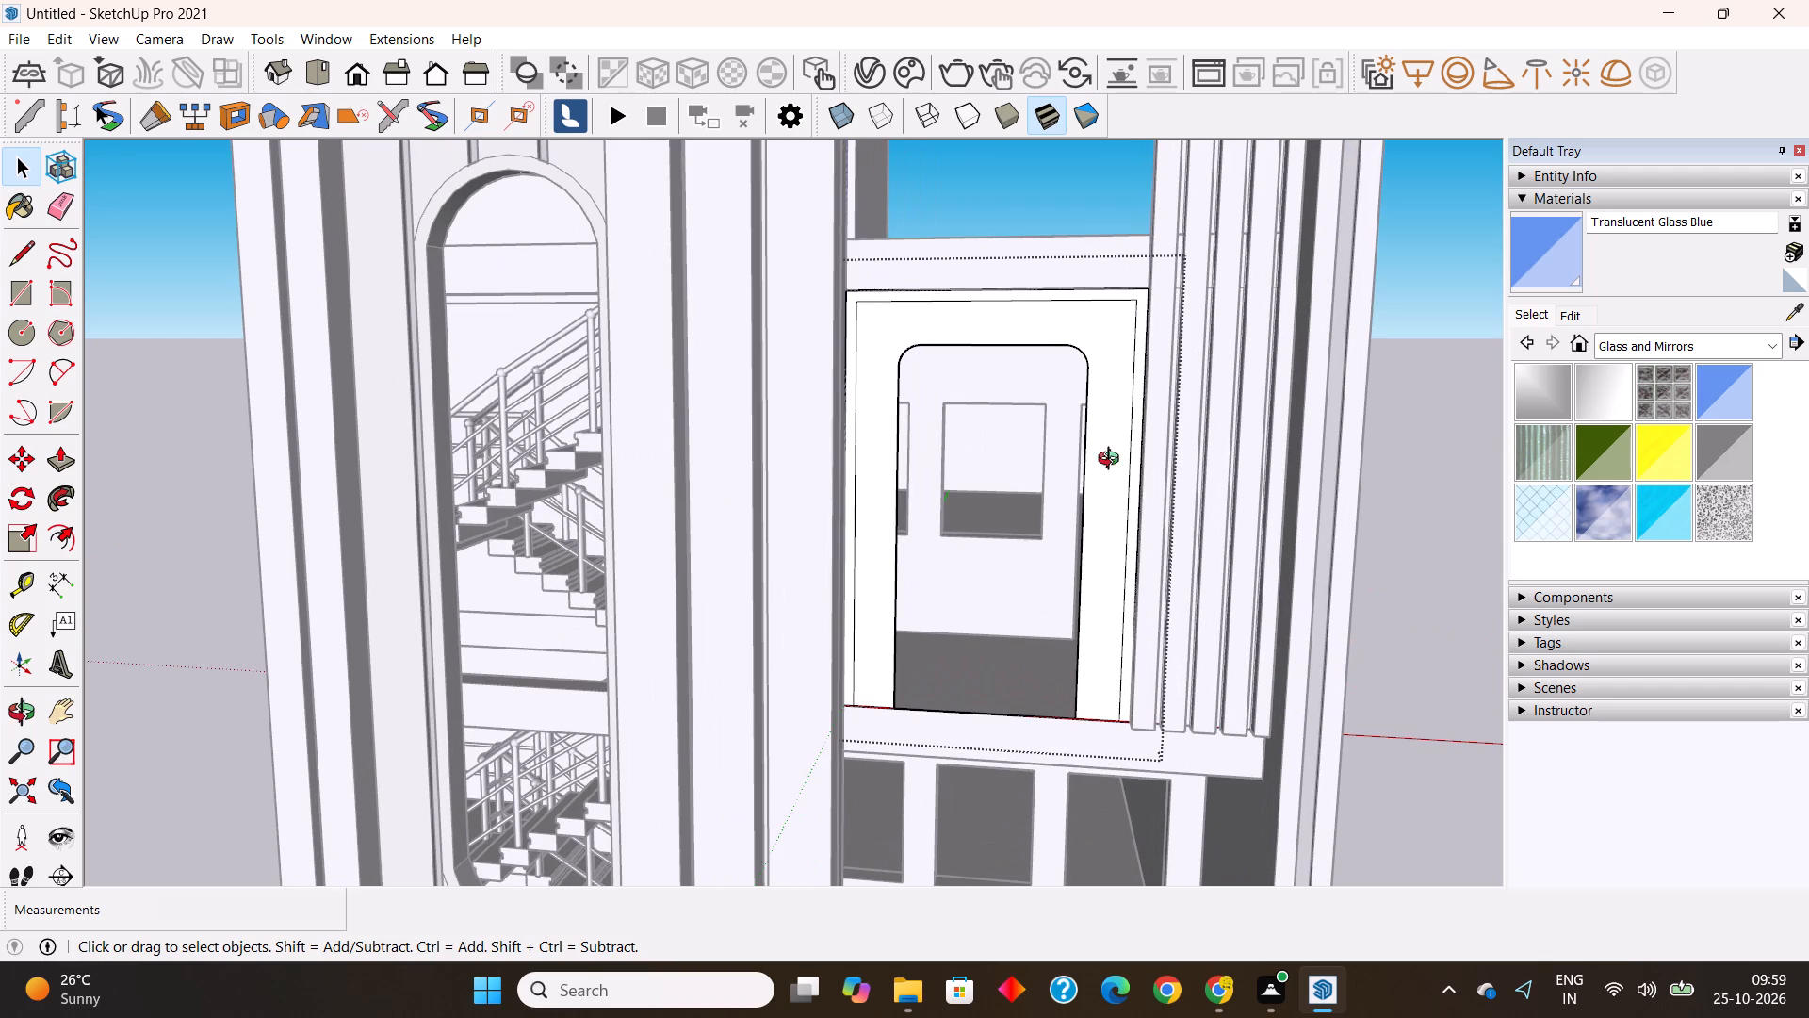
middle_click_drag(1113, 461, 1101, 550)
scroll(888, 477, "down", 4)
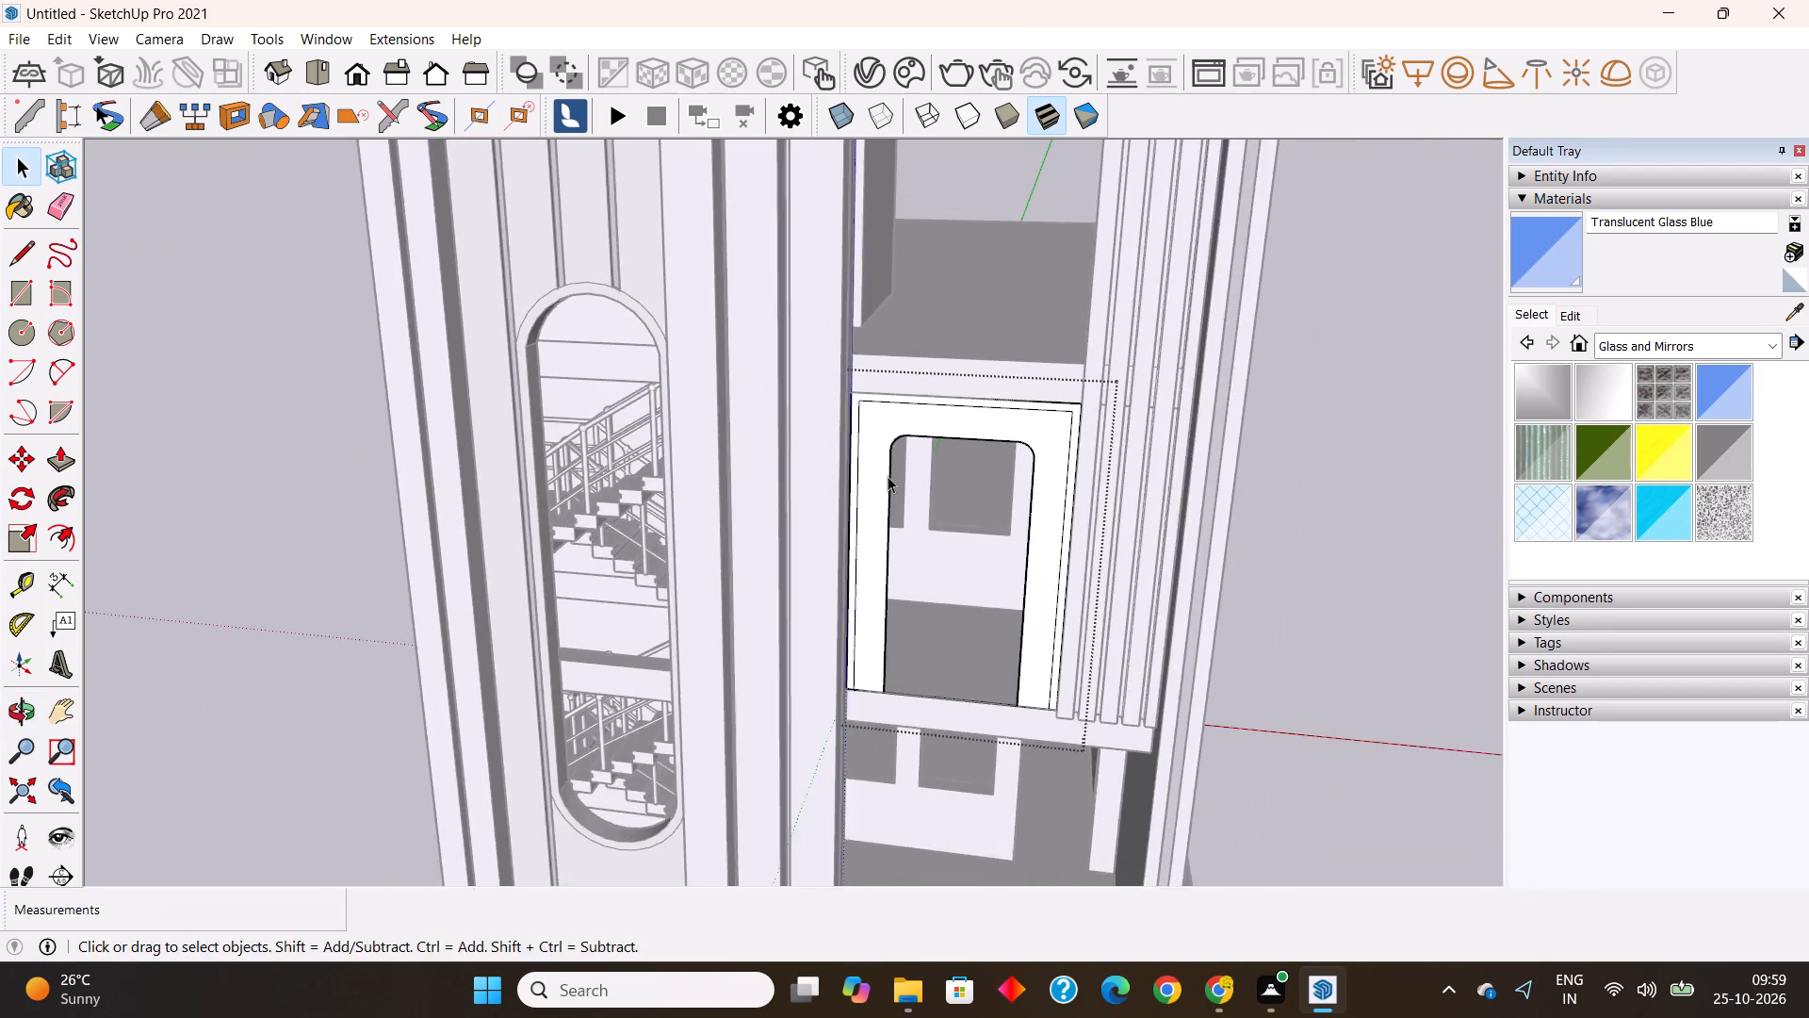
scroll(888, 476, "down", 2)
middle_click_drag(1082, 551, 1197, 556)
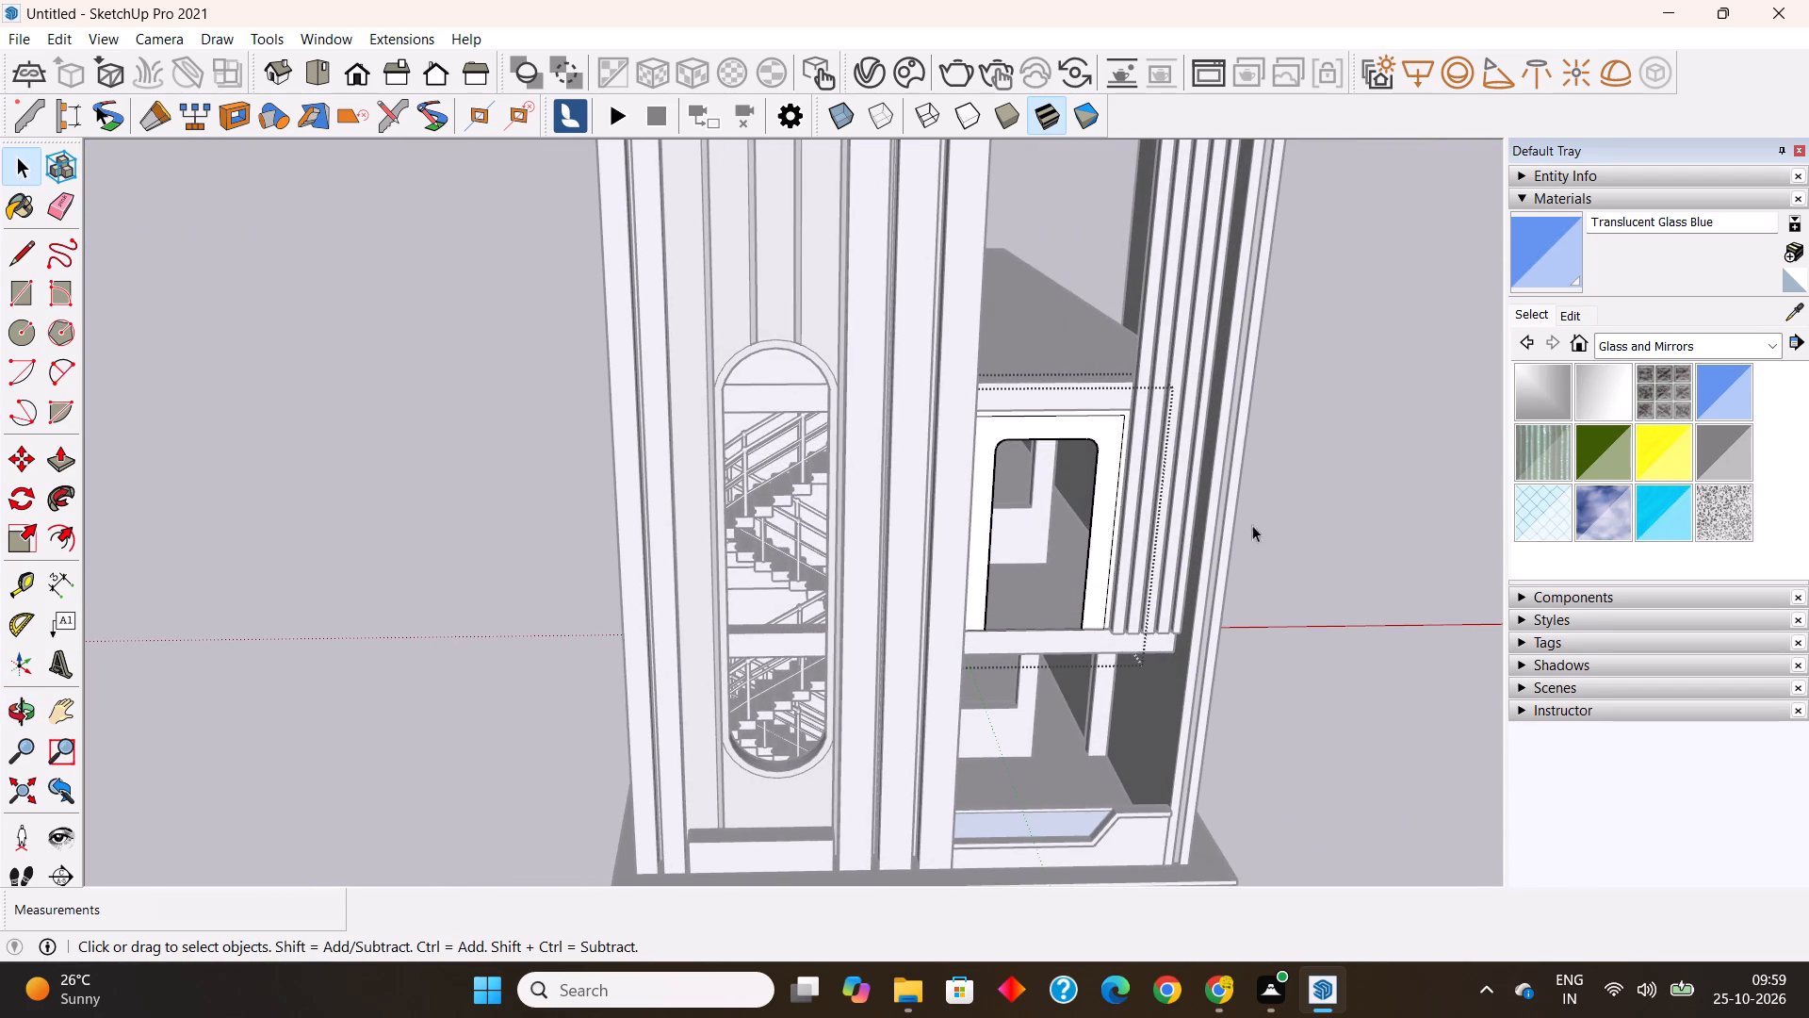
left_click(1303, 513)
scroll(964, 599, "down", 3)
left_click(1122, 322)
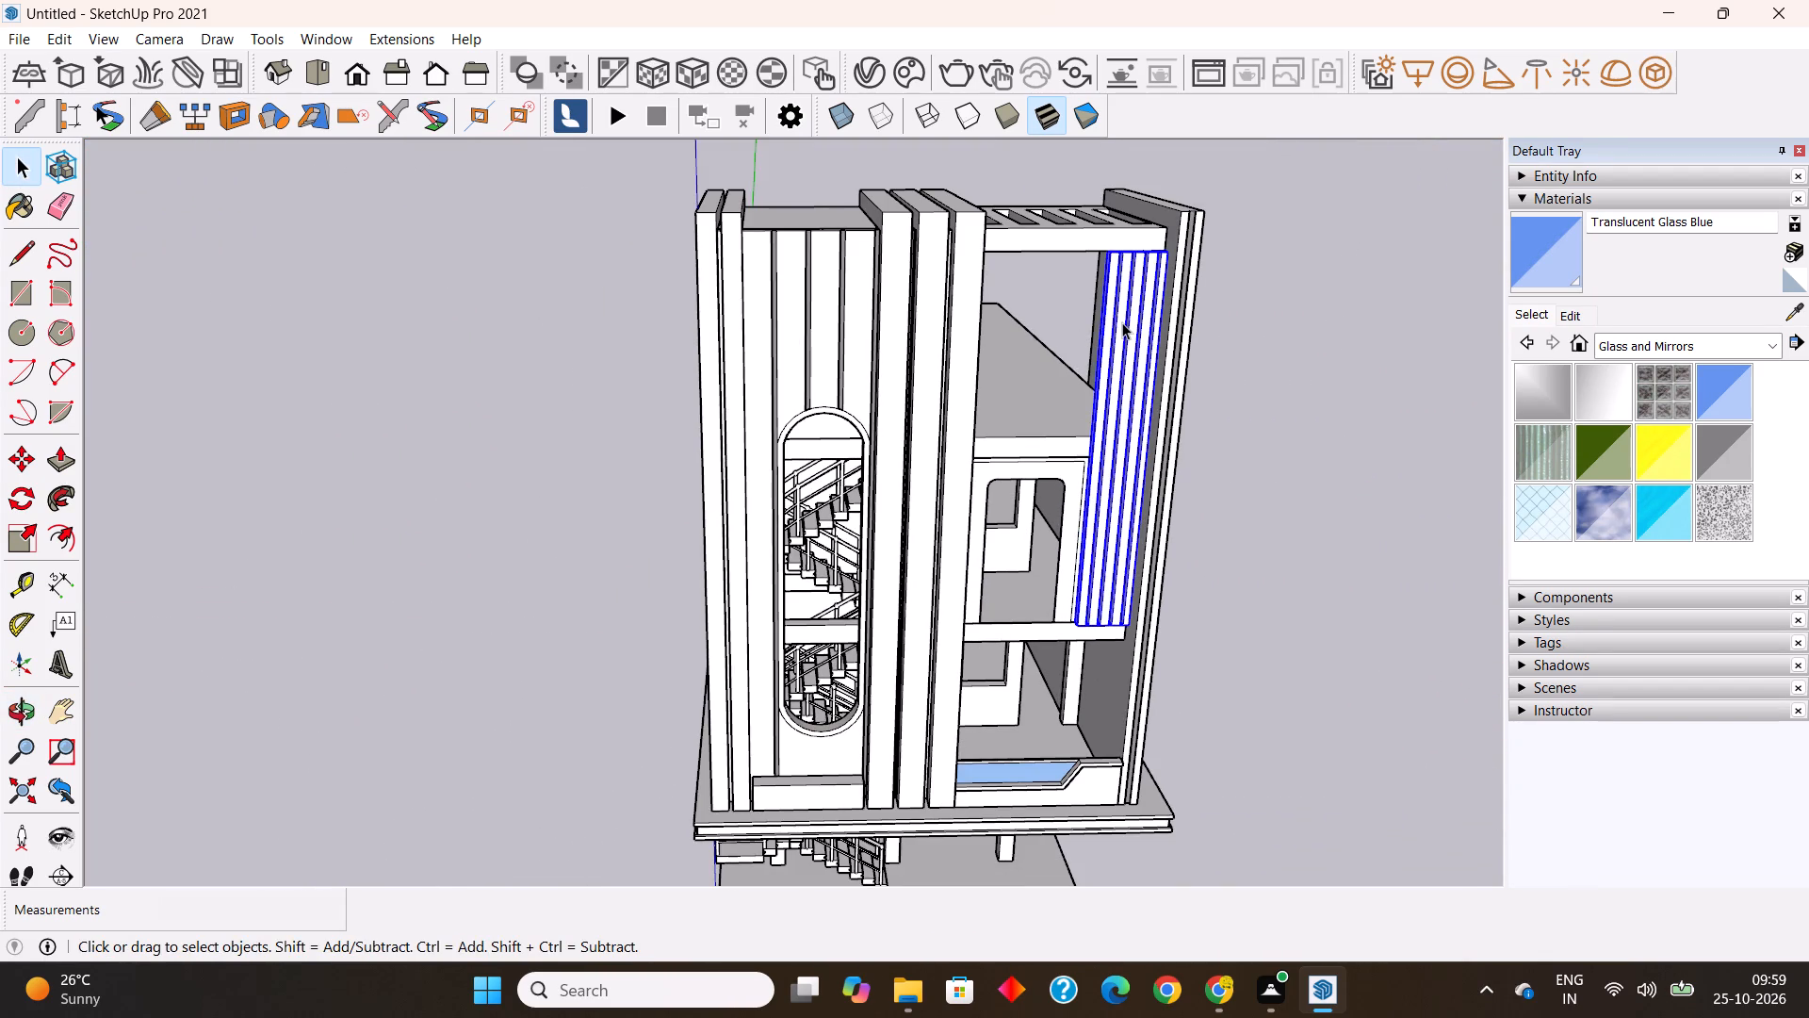
key("Delete")
Scale the framed infill panel along the red axis by about 1.44 so it reaches the side wall.
middle_click_drag(1103, 459, 903, 425)
scroll(929, 502, "up", 5)
left_click(932, 502)
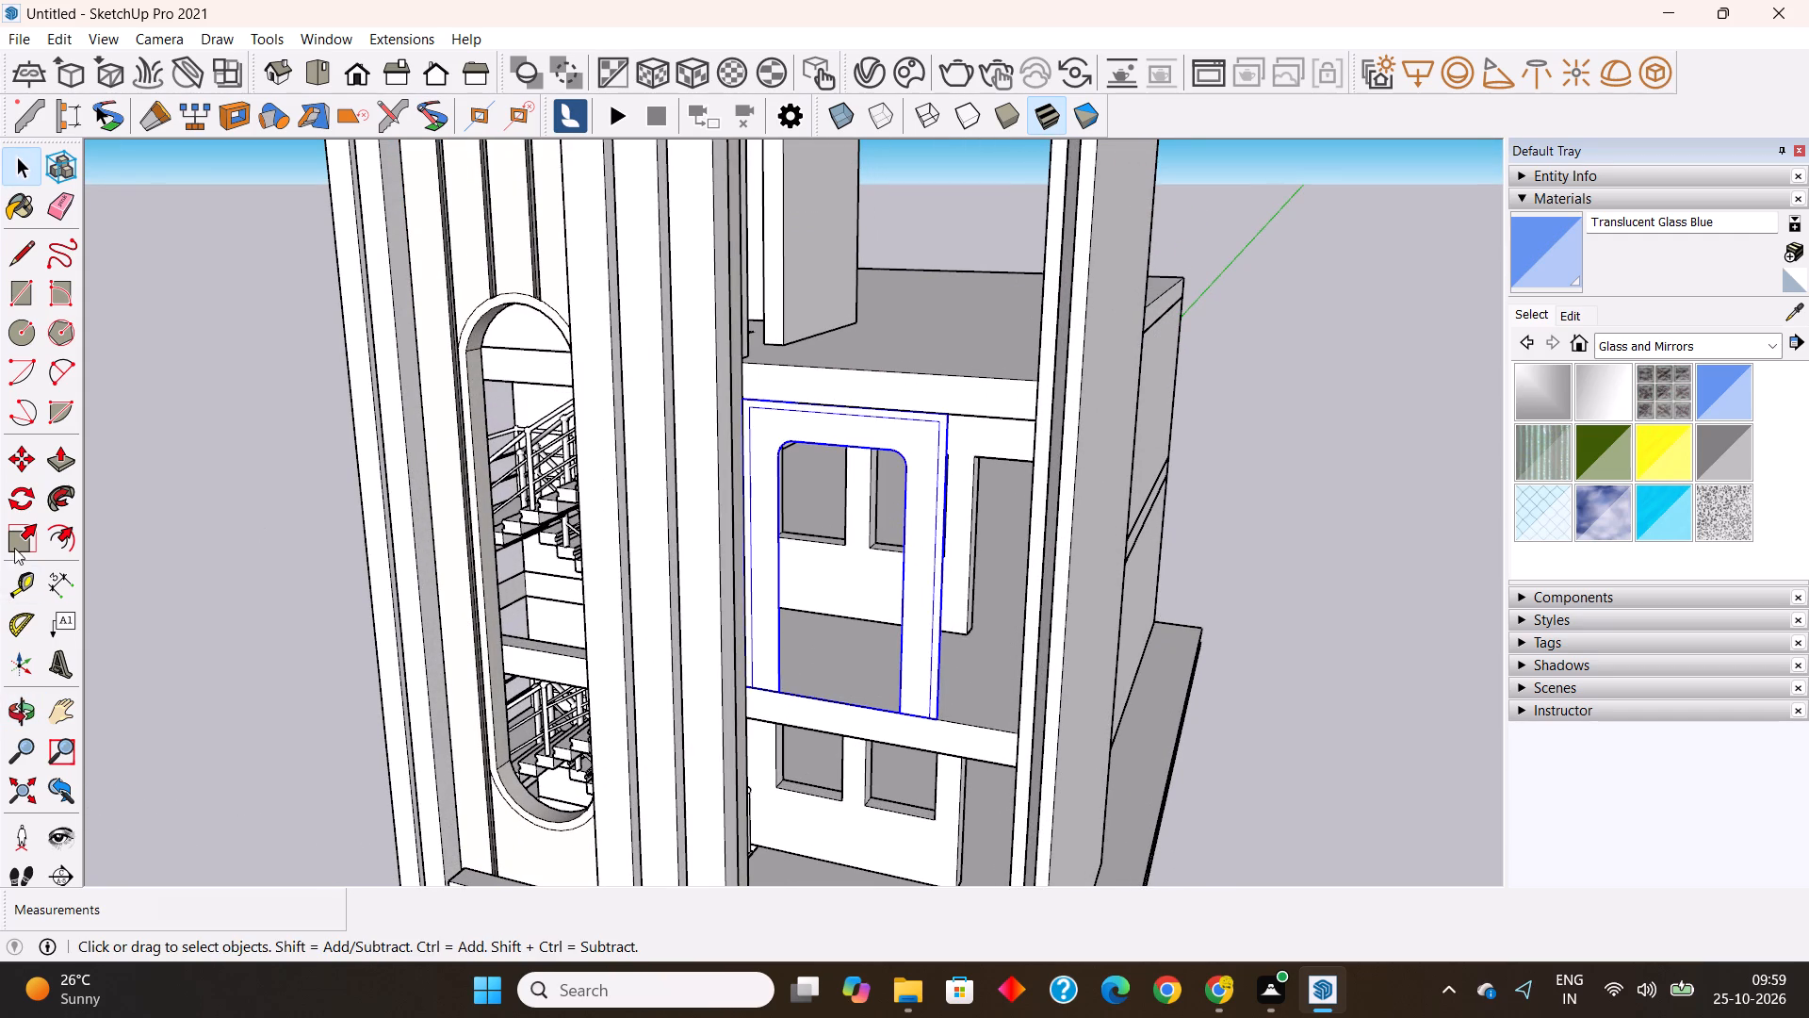
left_click(21, 532)
scroll(989, 599, "up", 3)
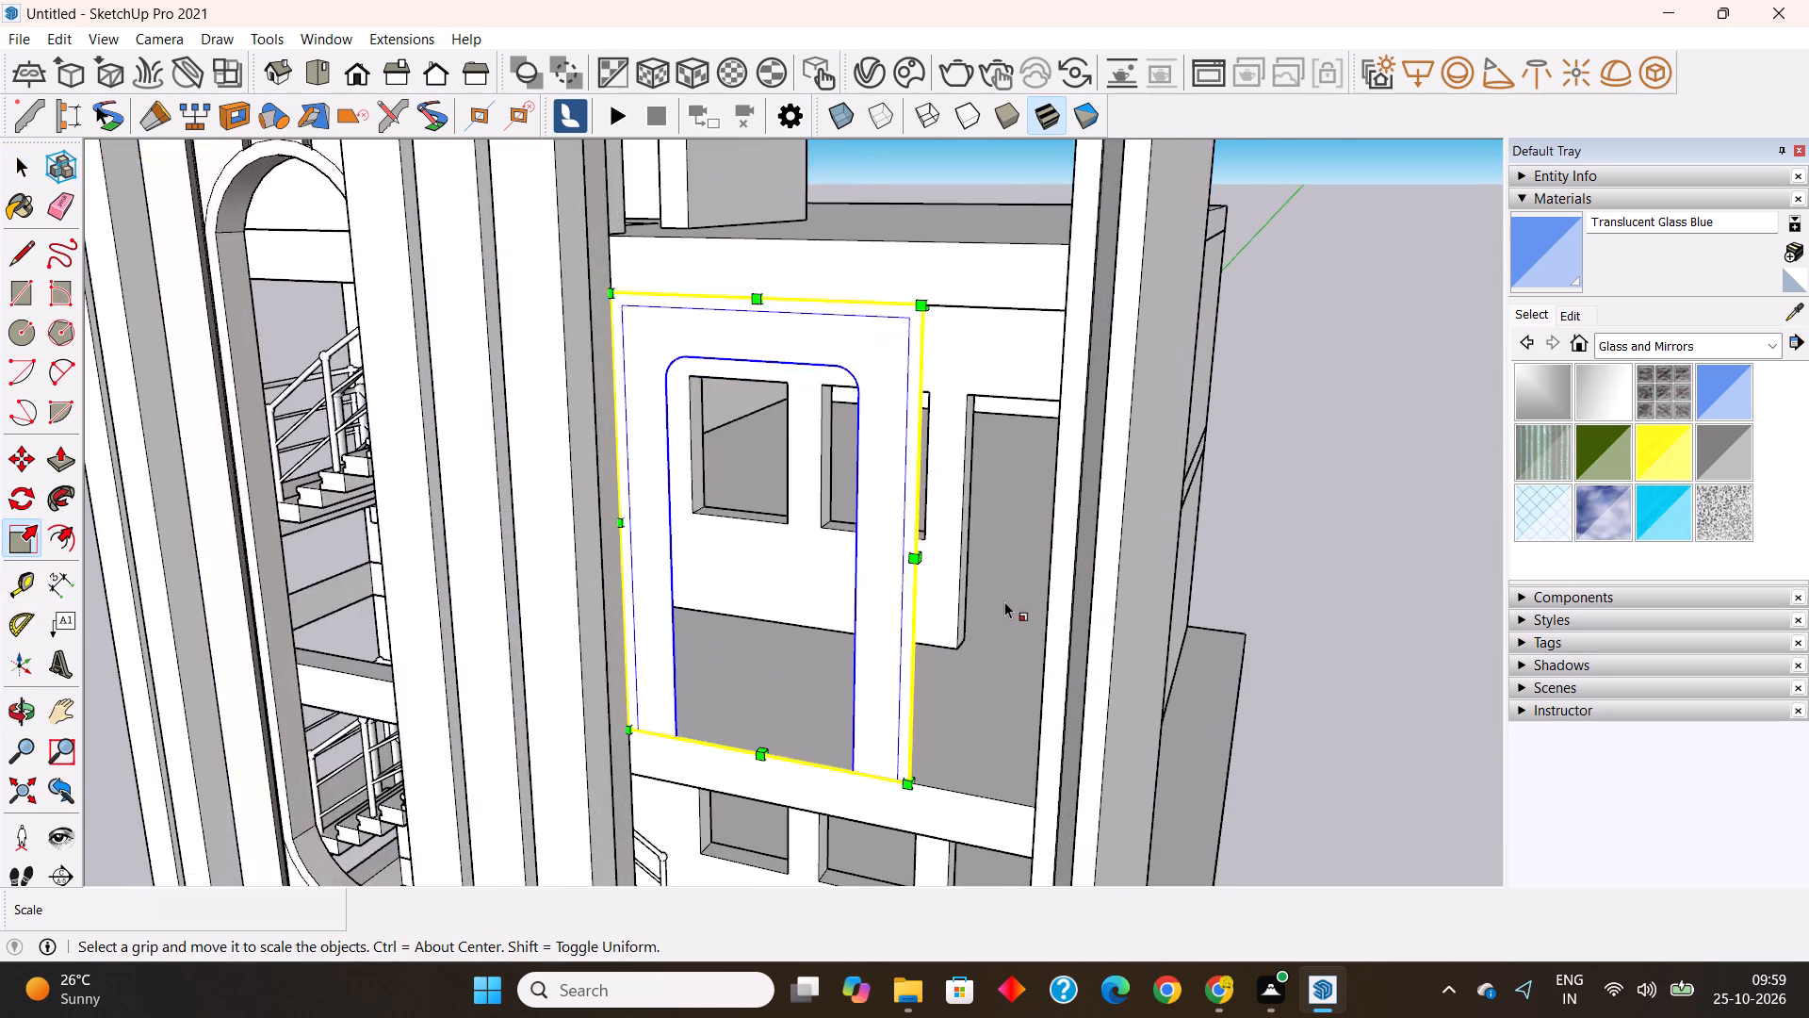
scroll(1004, 601, "up", 3)
scroll(881, 531, "up", 3)
left_click(840, 526)
scroll(840, 526, "down", 6)
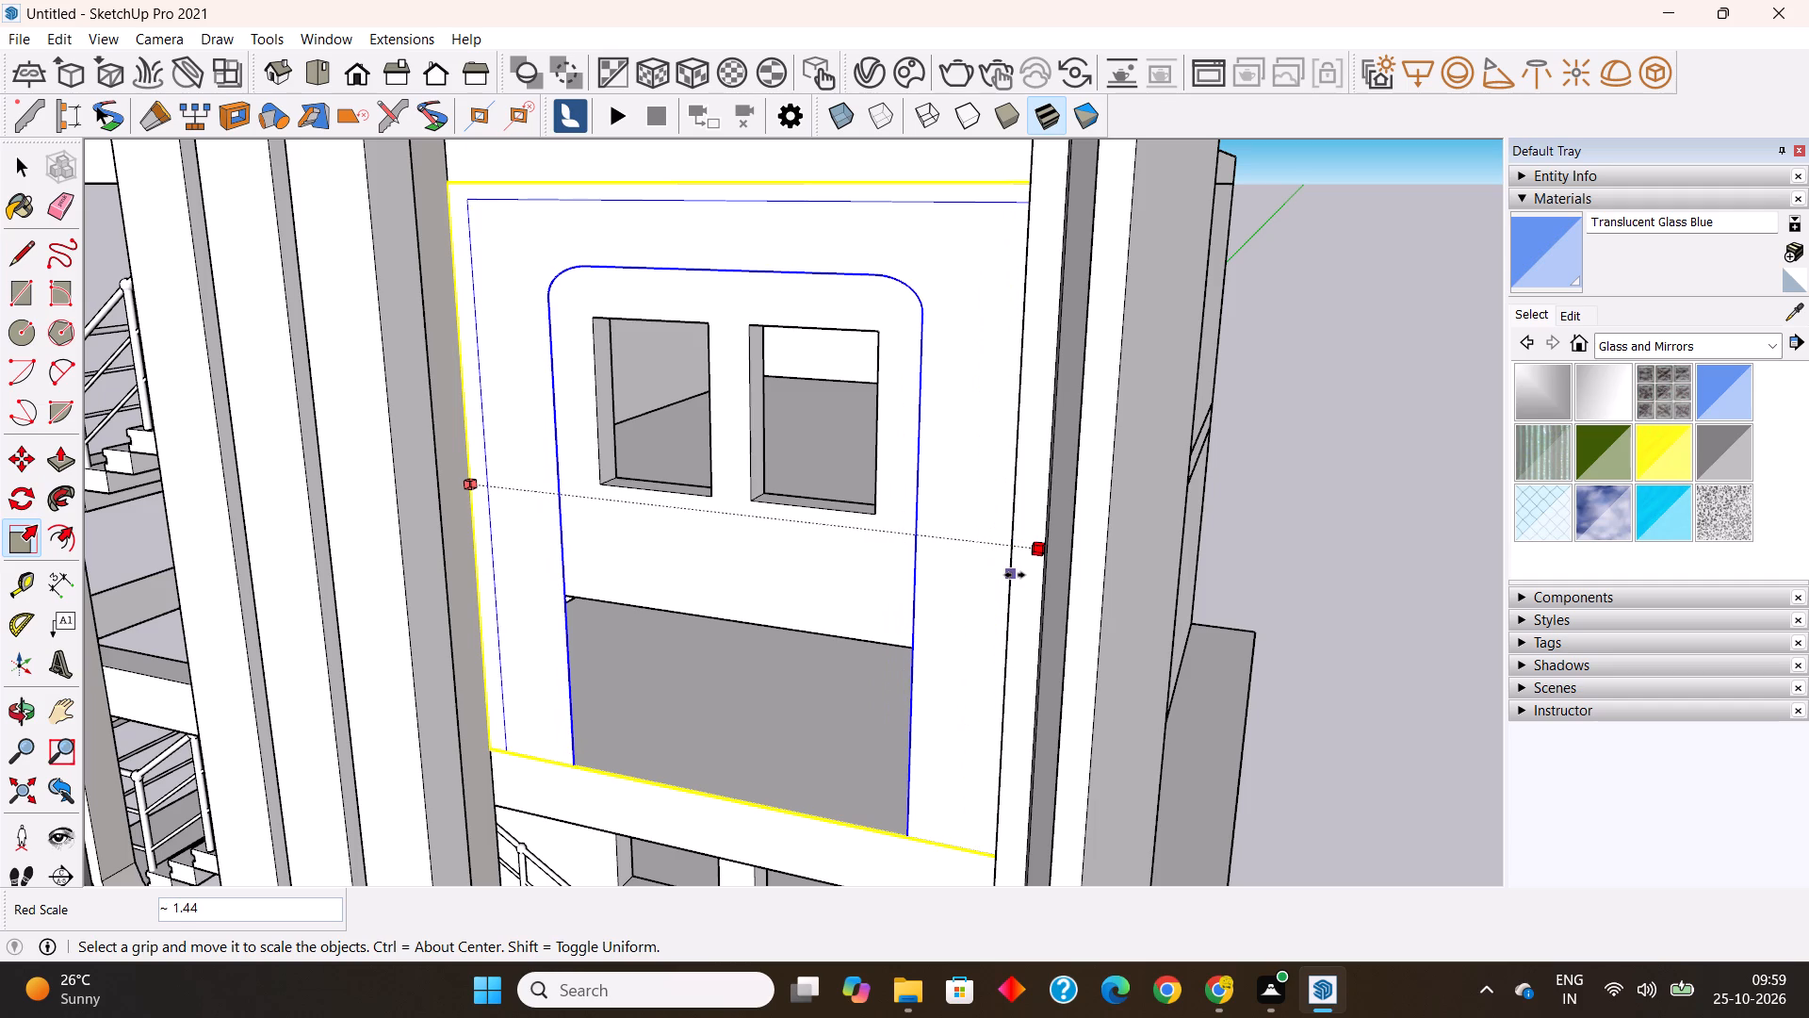
left_click(1015, 575)
Examine the widened infill panel's fit in the facade from several angles and in the front view.
scroll(899, 500, "down", 7)
middle_click_drag(1038, 624, 1055, 624)
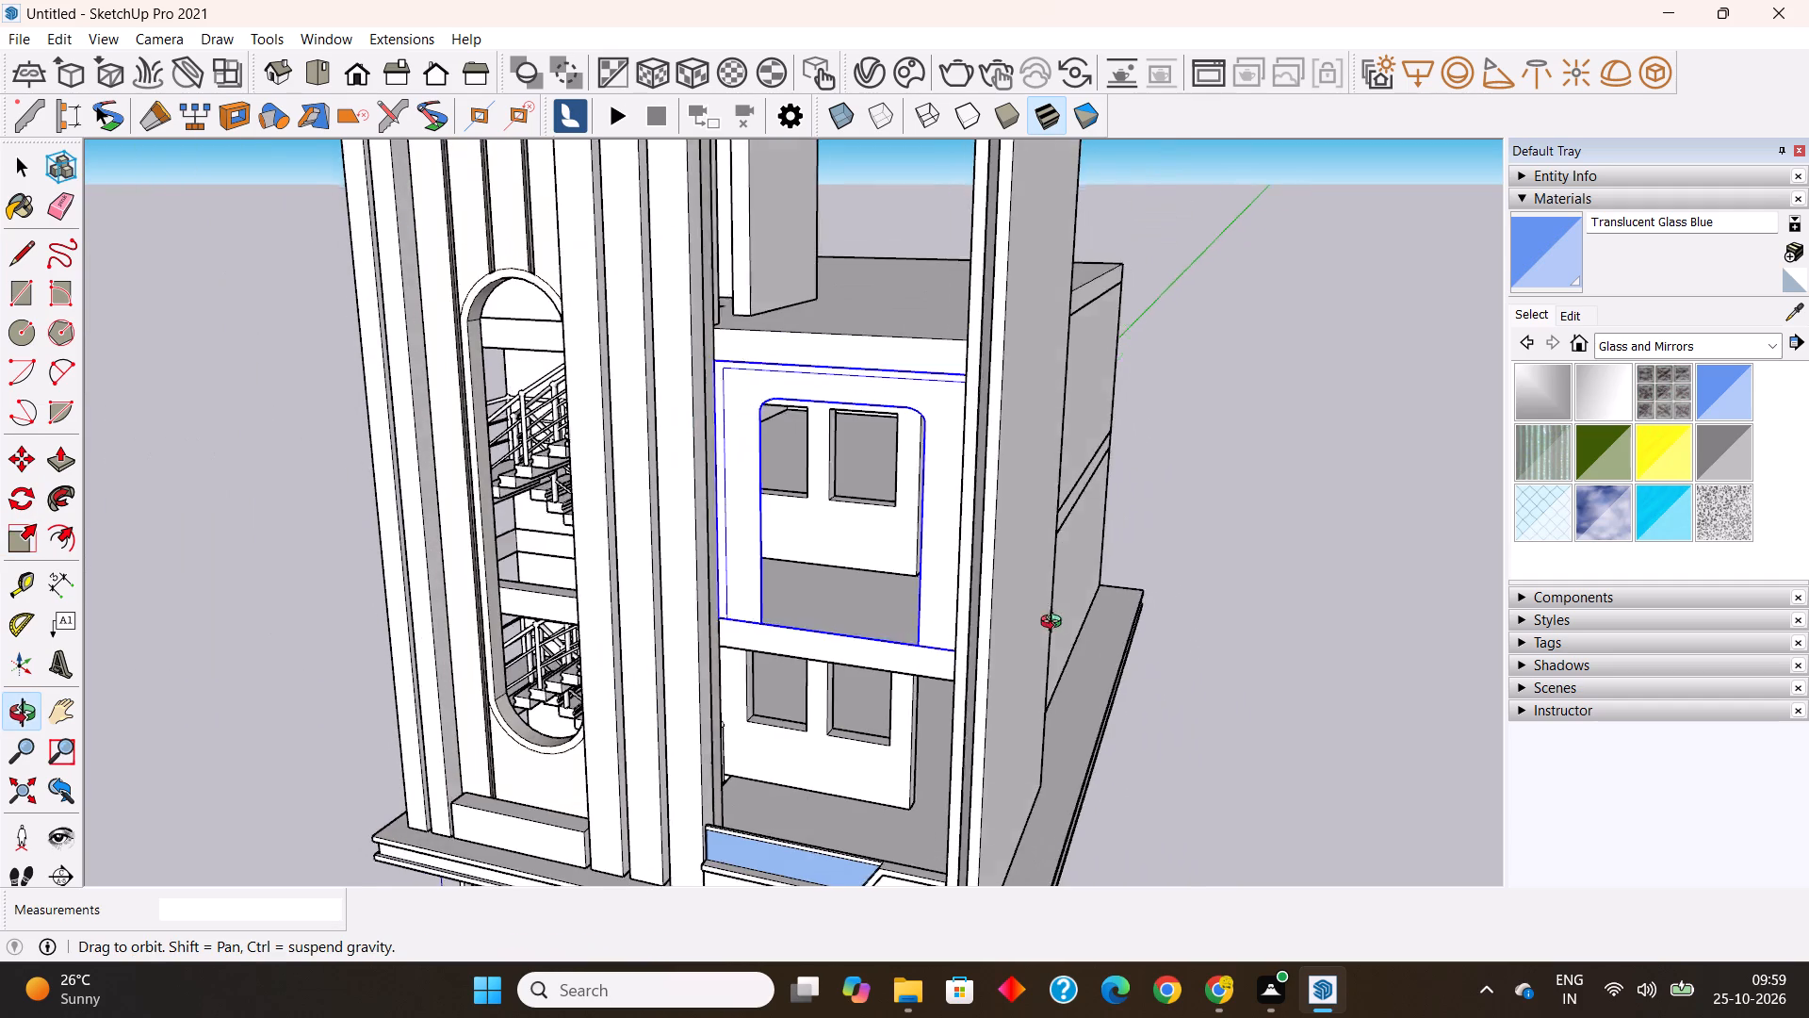
middle_click_drag(1055, 624, 1208, 607)
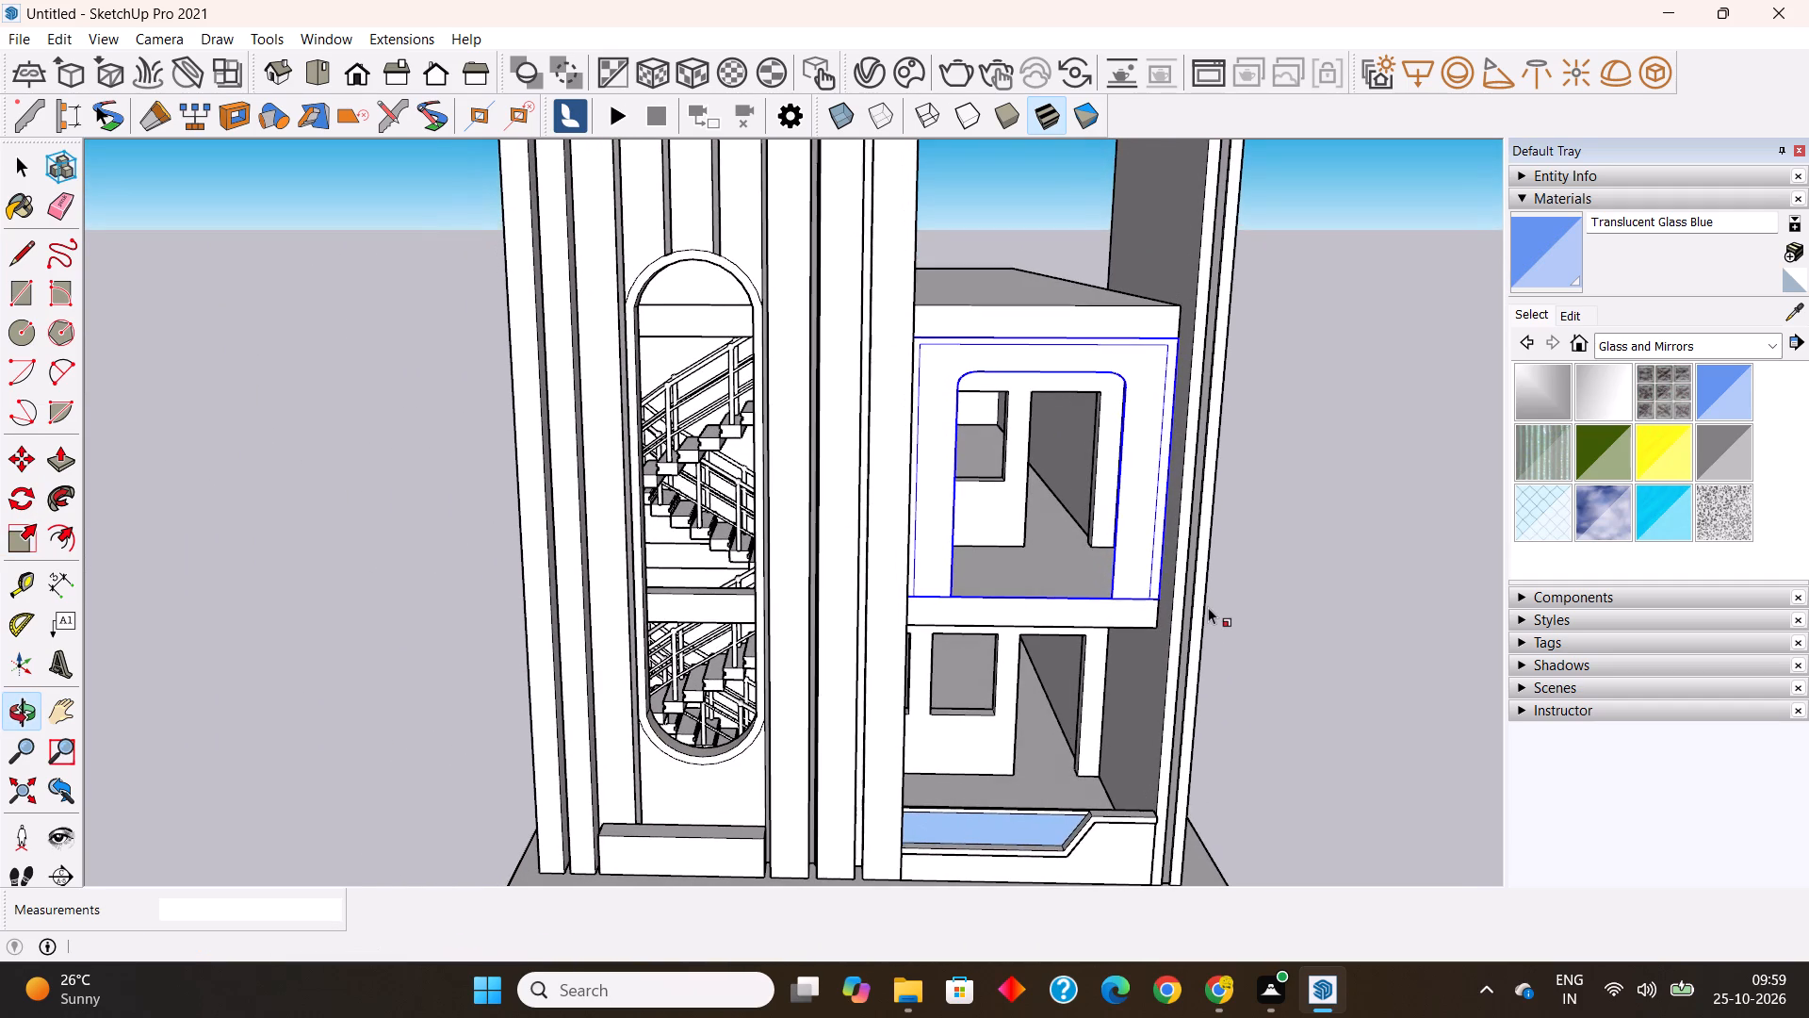
middle_click_drag(1075, 522, 962, 535, "shift")
middle_click_drag(1027, 579, 1067, 600)
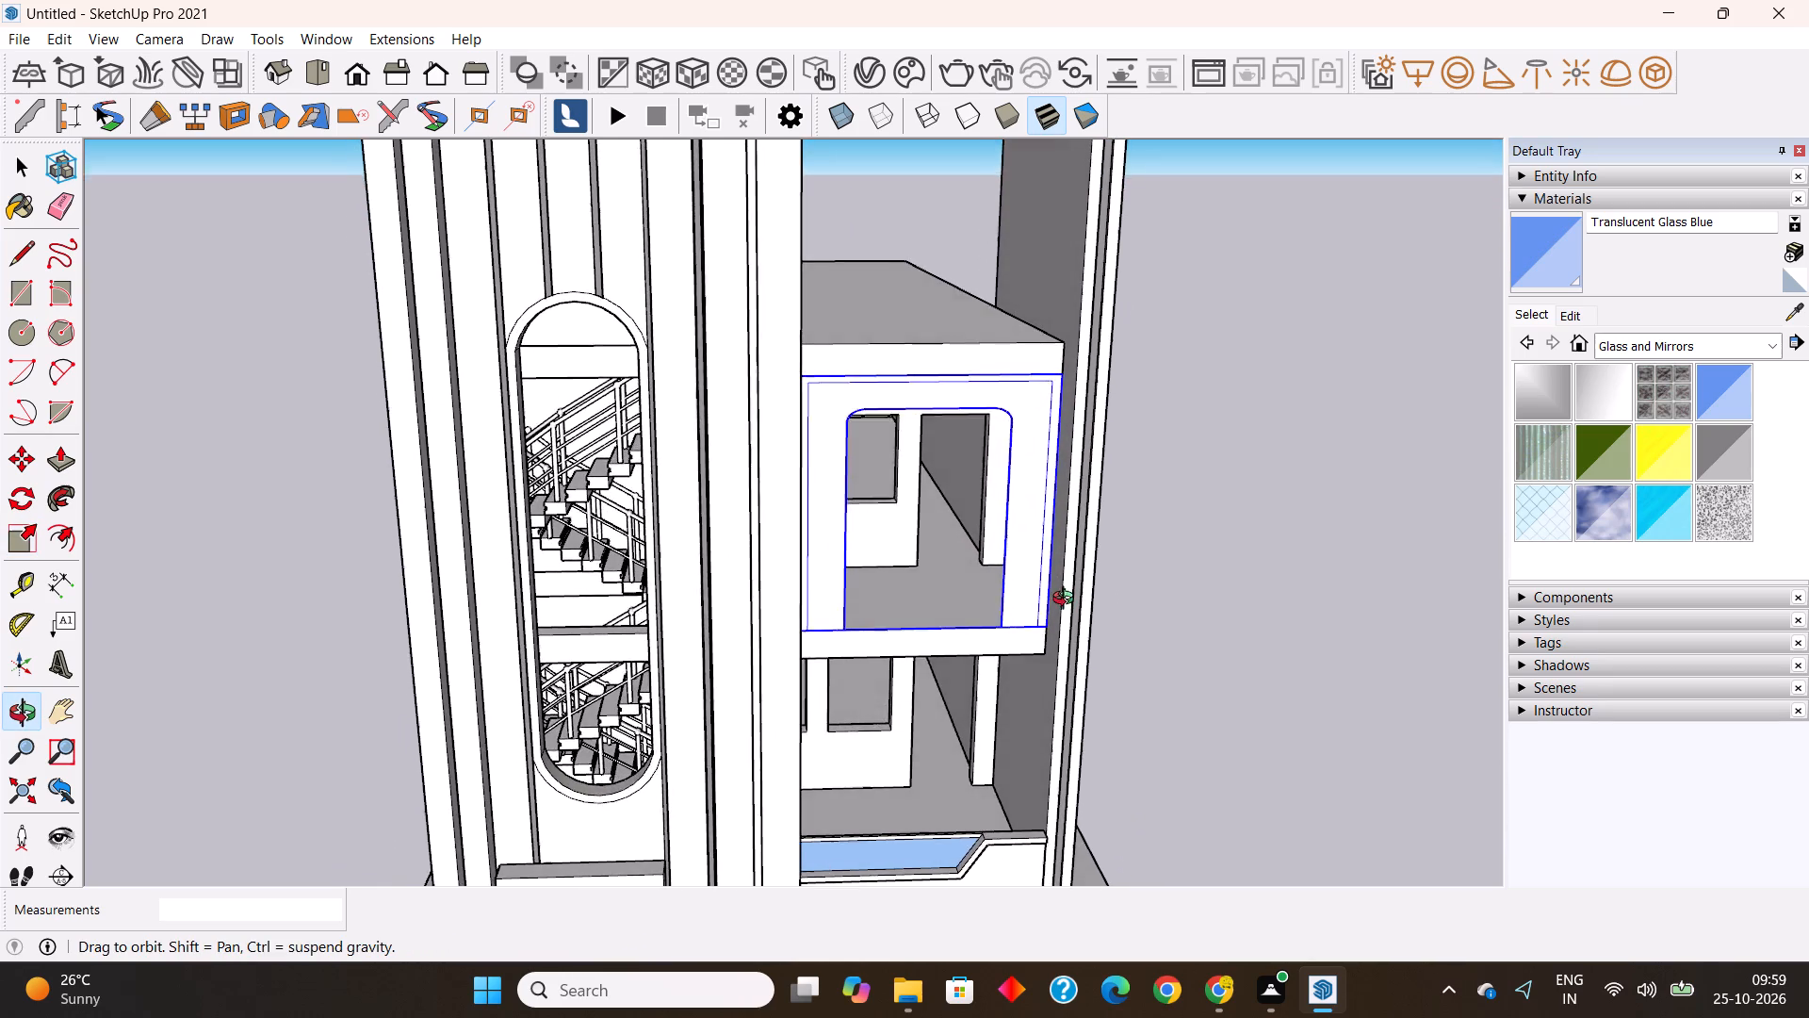
middle_click_drag(1067, 600, 1077, 616)
scroll(949, 638, "down", 2)
middle_click_drag(946, 644, 897, 537)
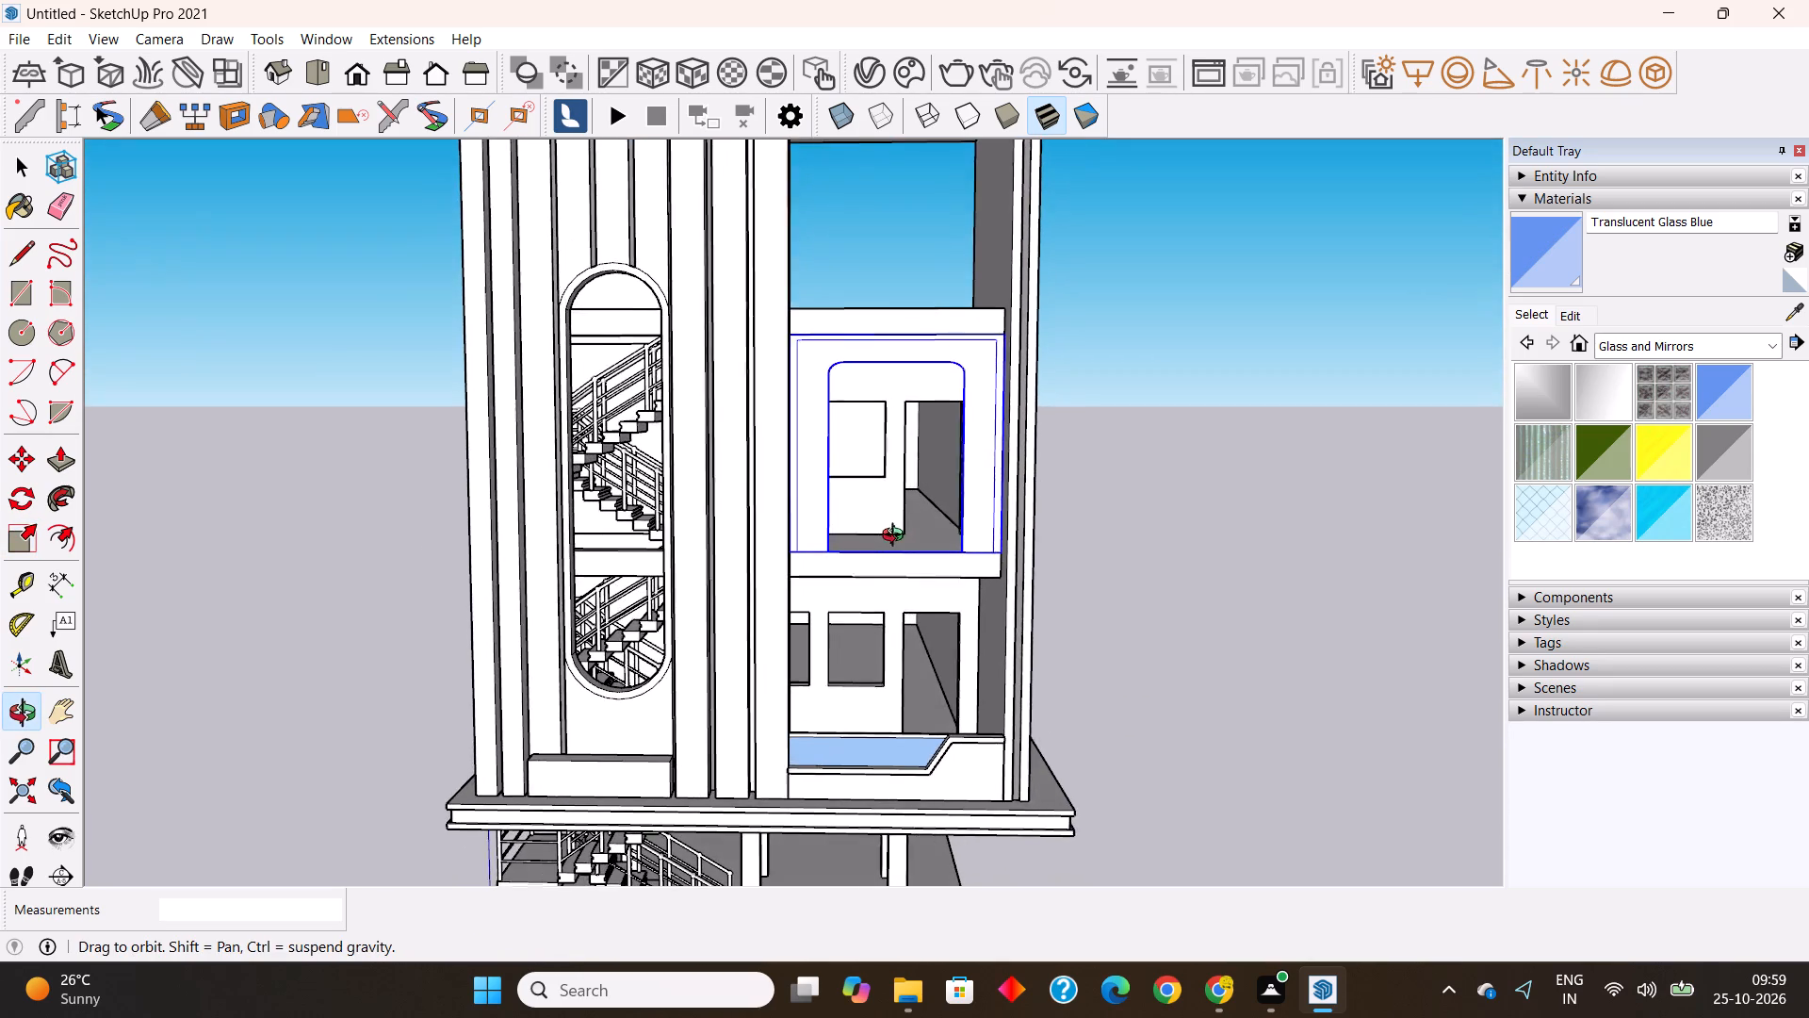
middle_click_drag(897, 537, 872, 521)
key("space")
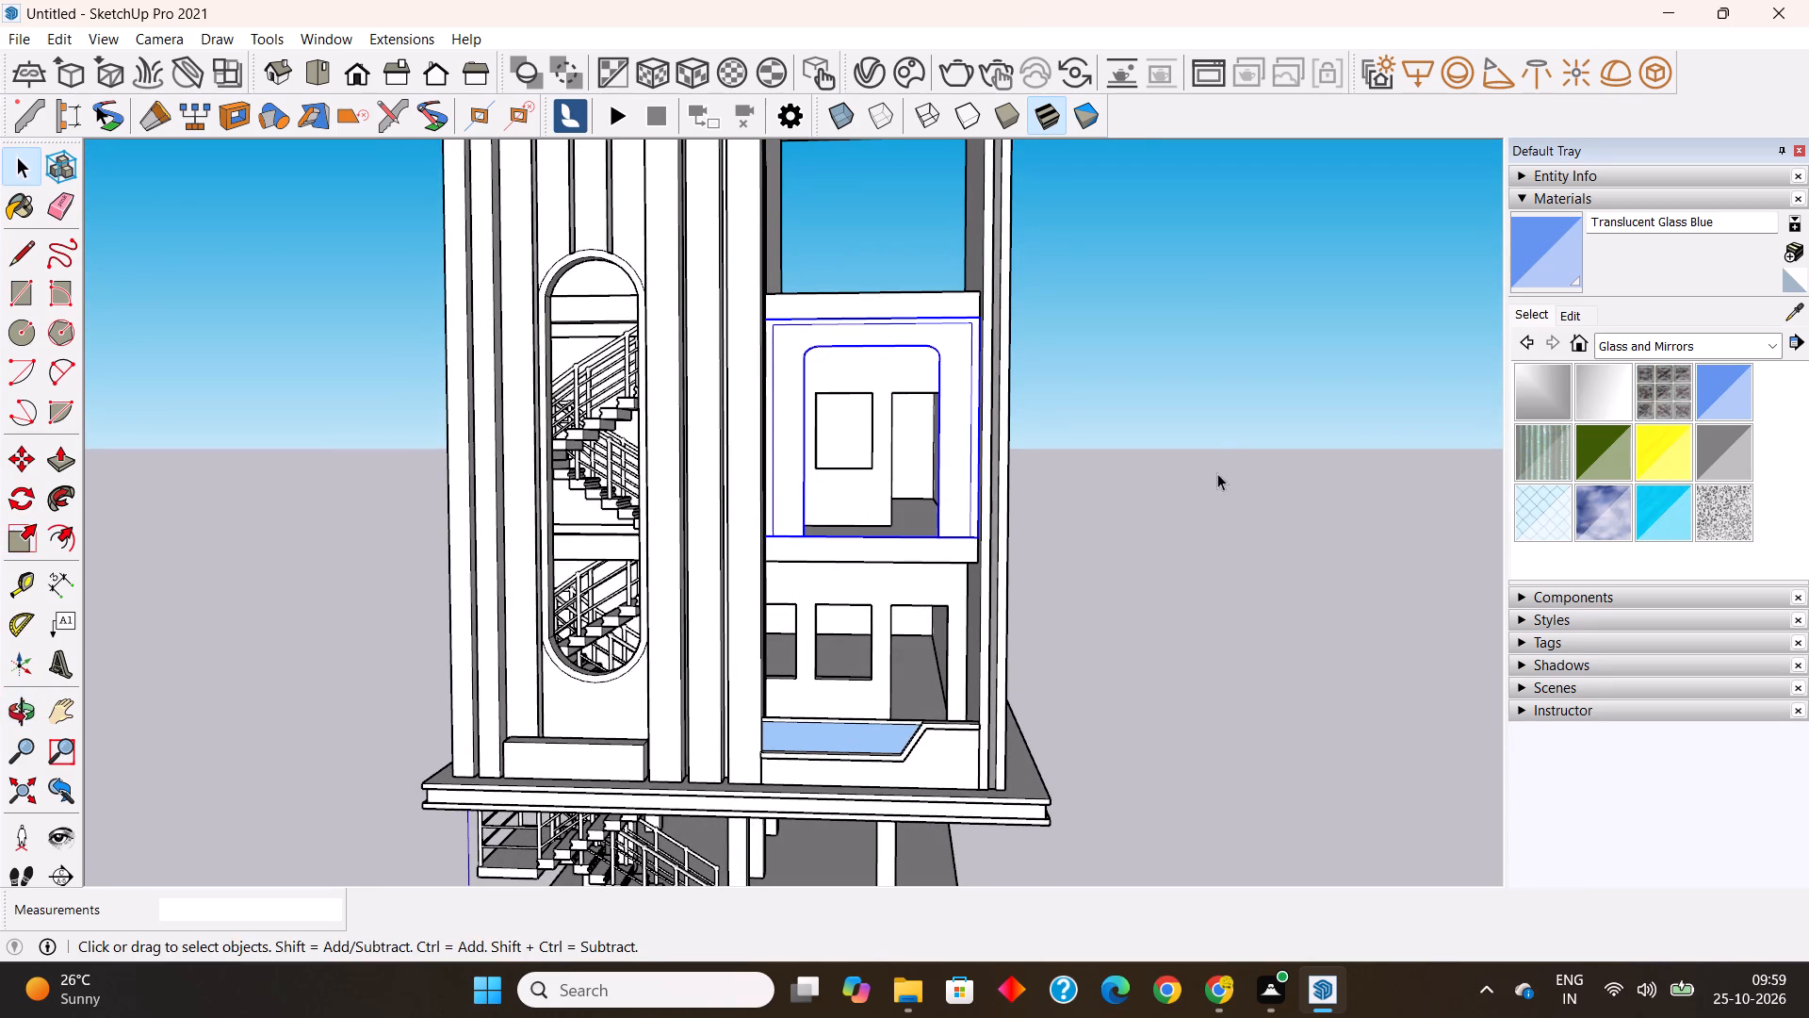
left_click_drag(1218, 473, 1209, 451)
left_click(355, 73)
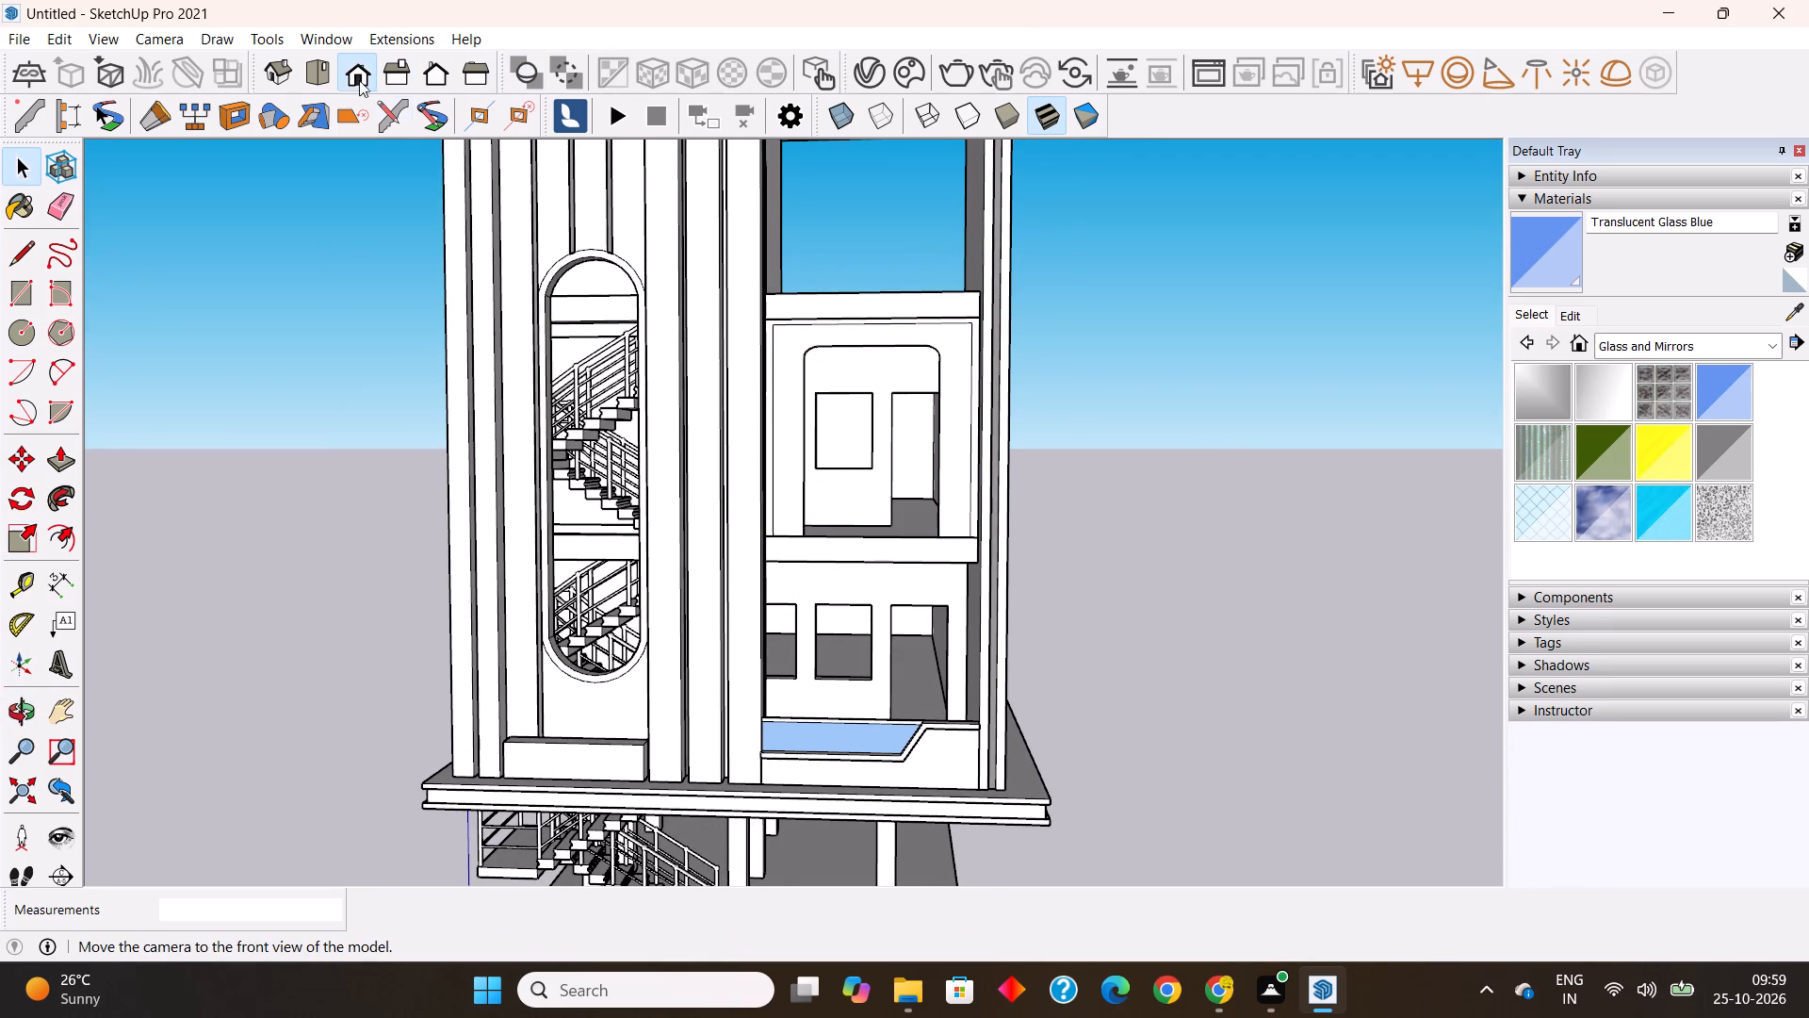
scroll(597, 722, "down", 4)
scroll(950, 419, "up", 2)
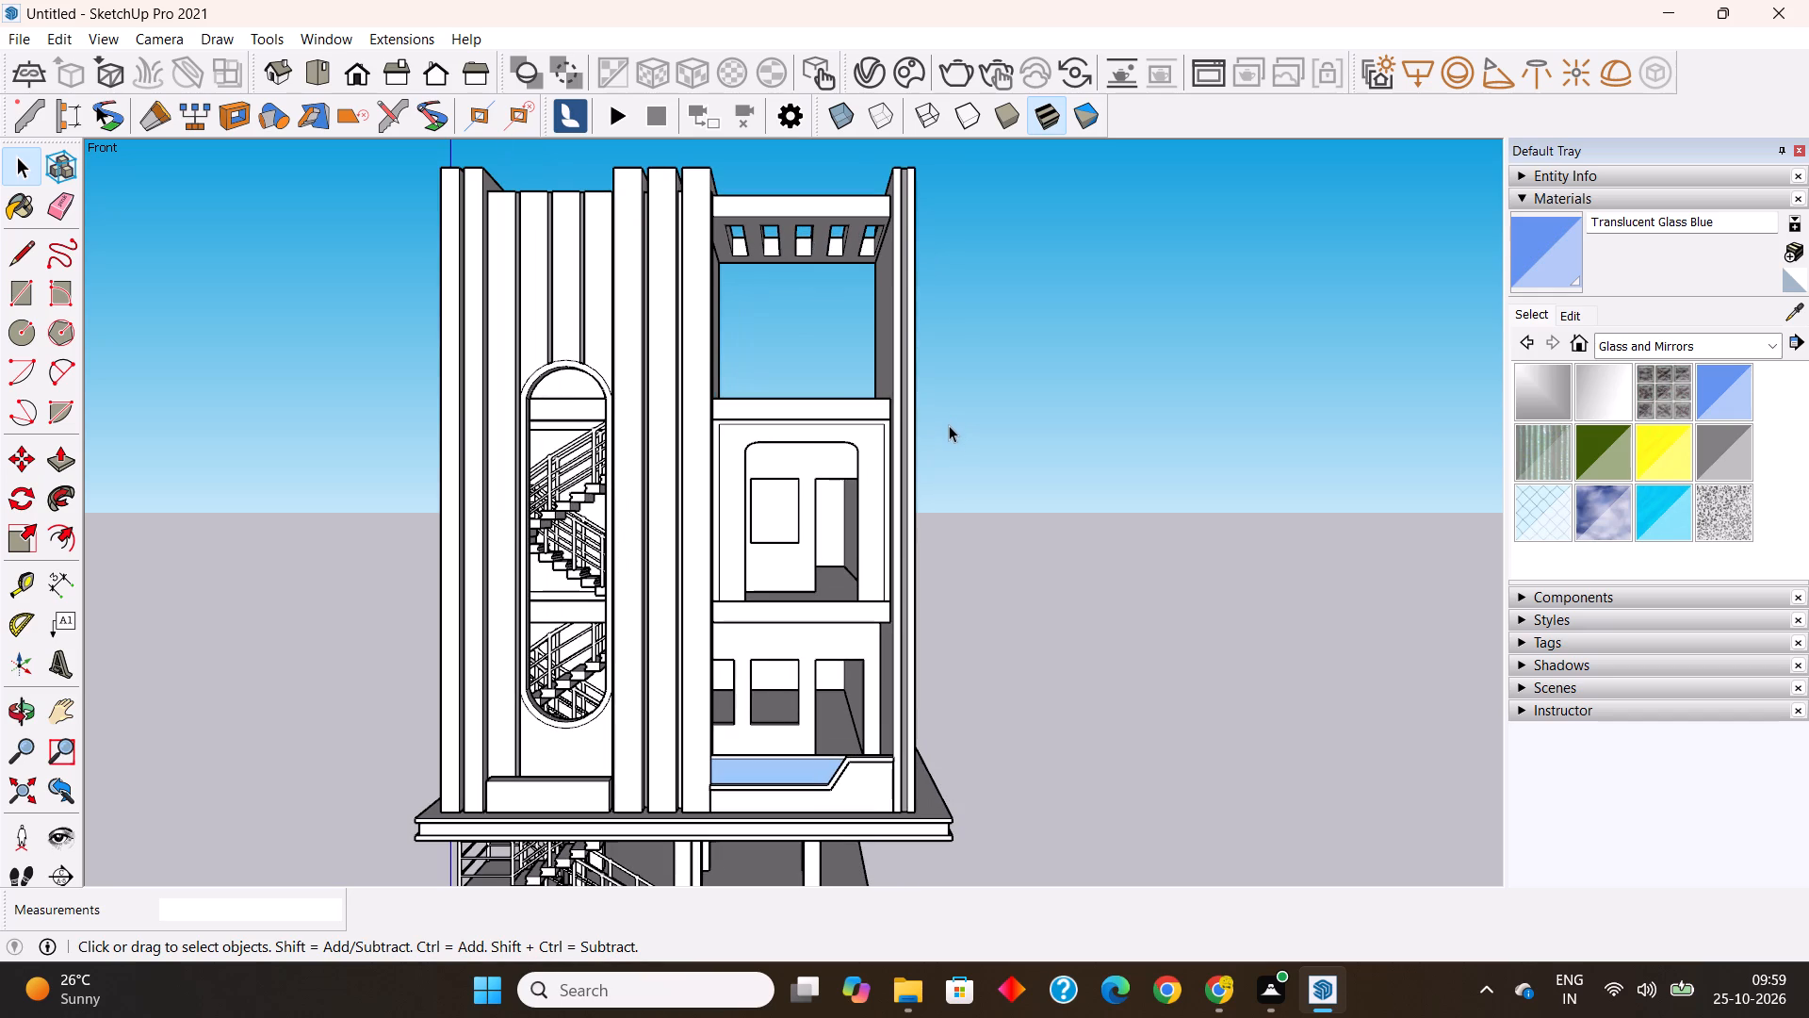
scroll(934, 453, "up", 1)
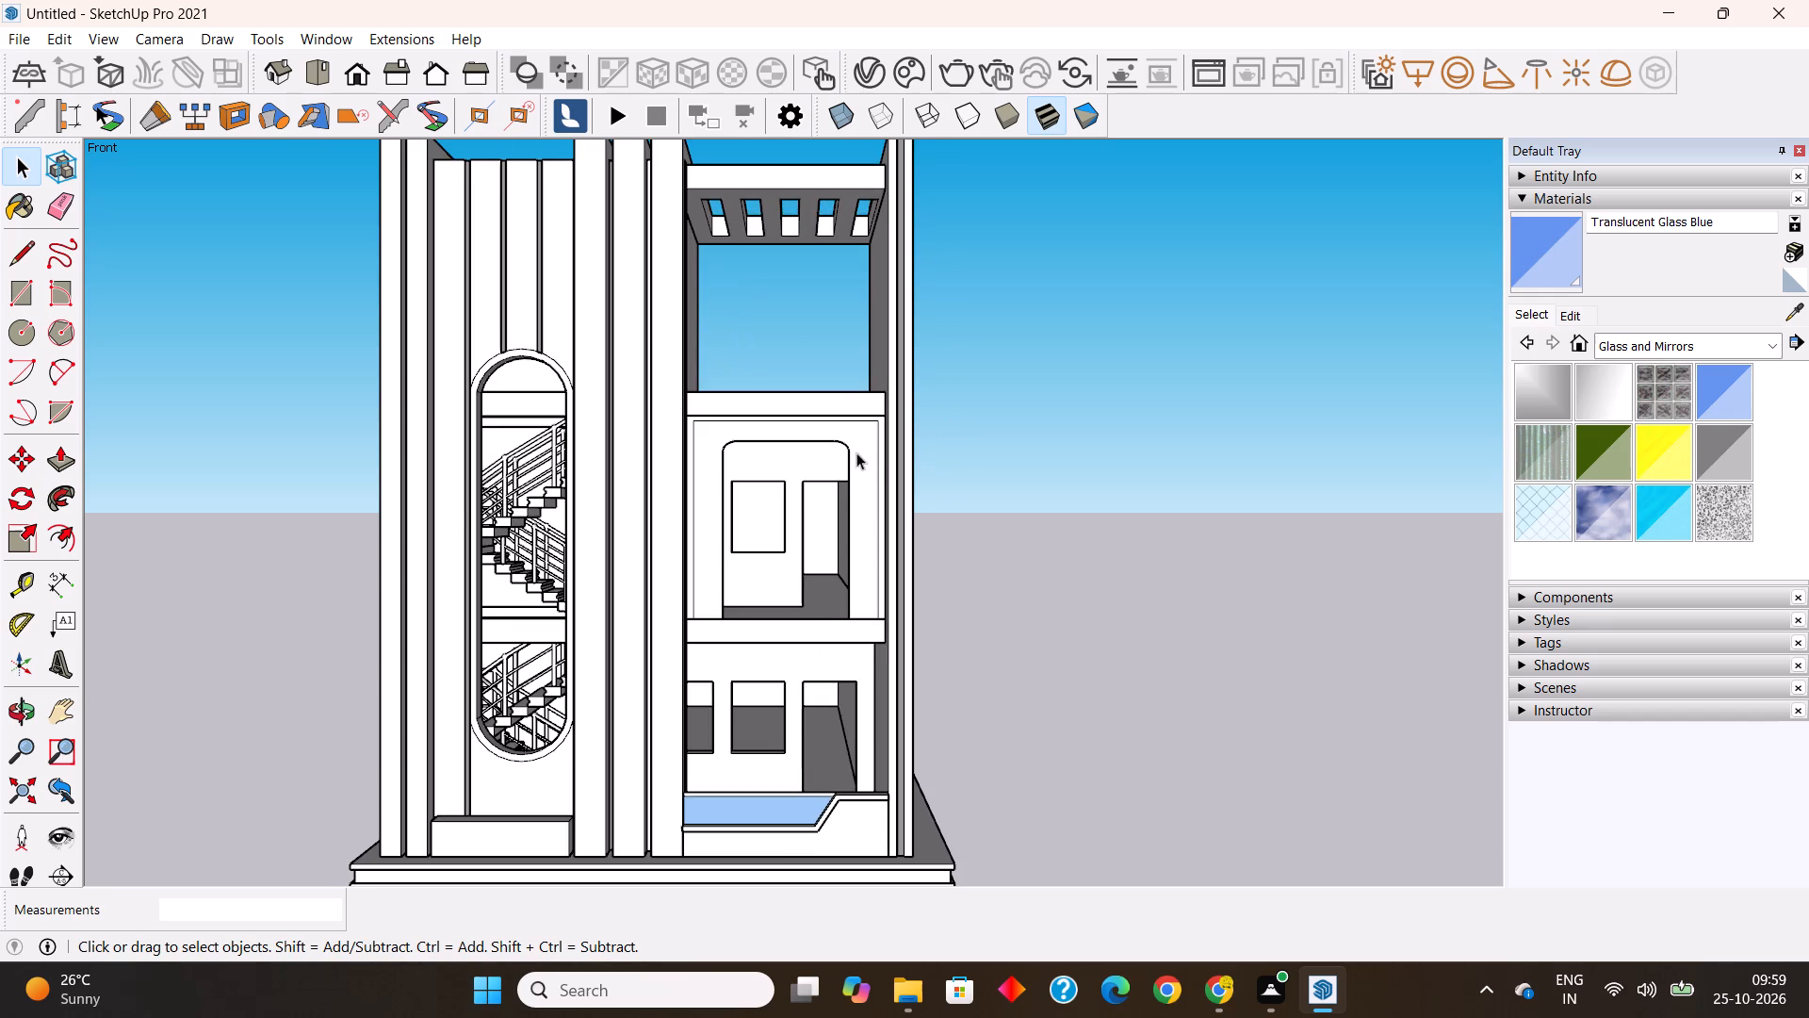
scroll(856, 453, "up", 4)
Open the widened infill panel for editing.
double_click(868, 501)
middle_click_drag(807, 607, 760, 631)
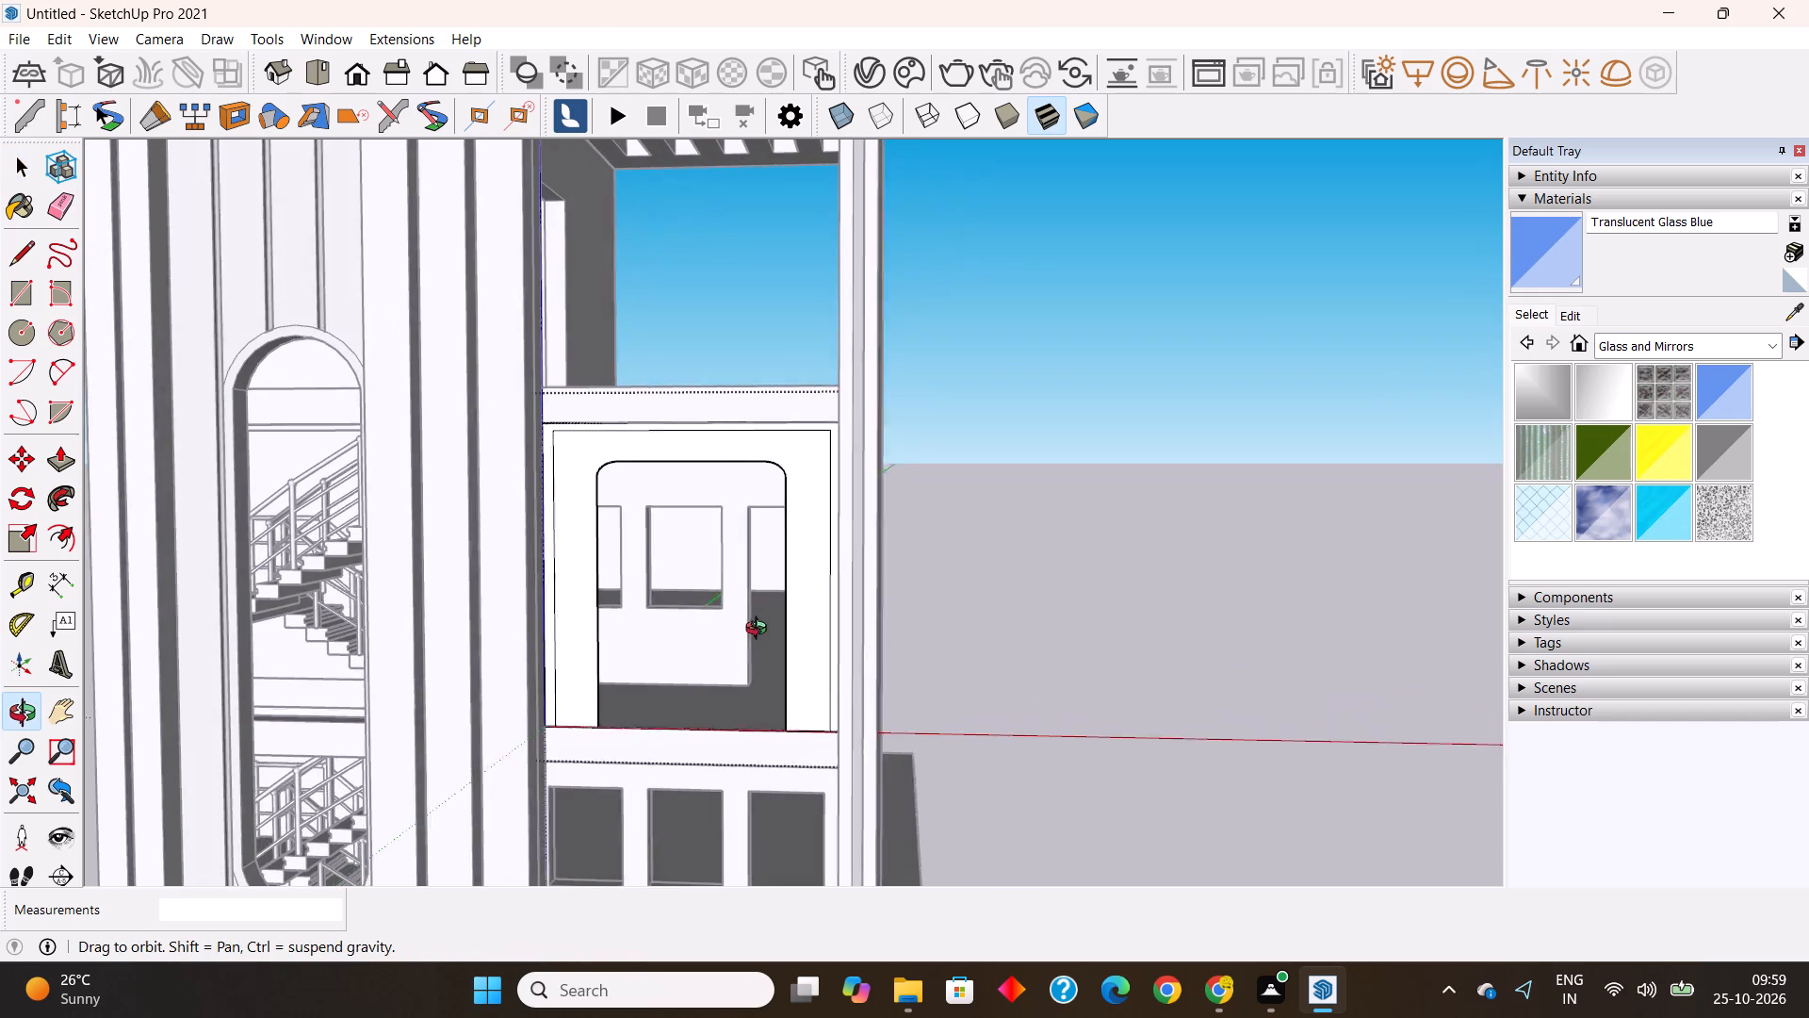
middle_click_drag(760, 631, 758, 631)
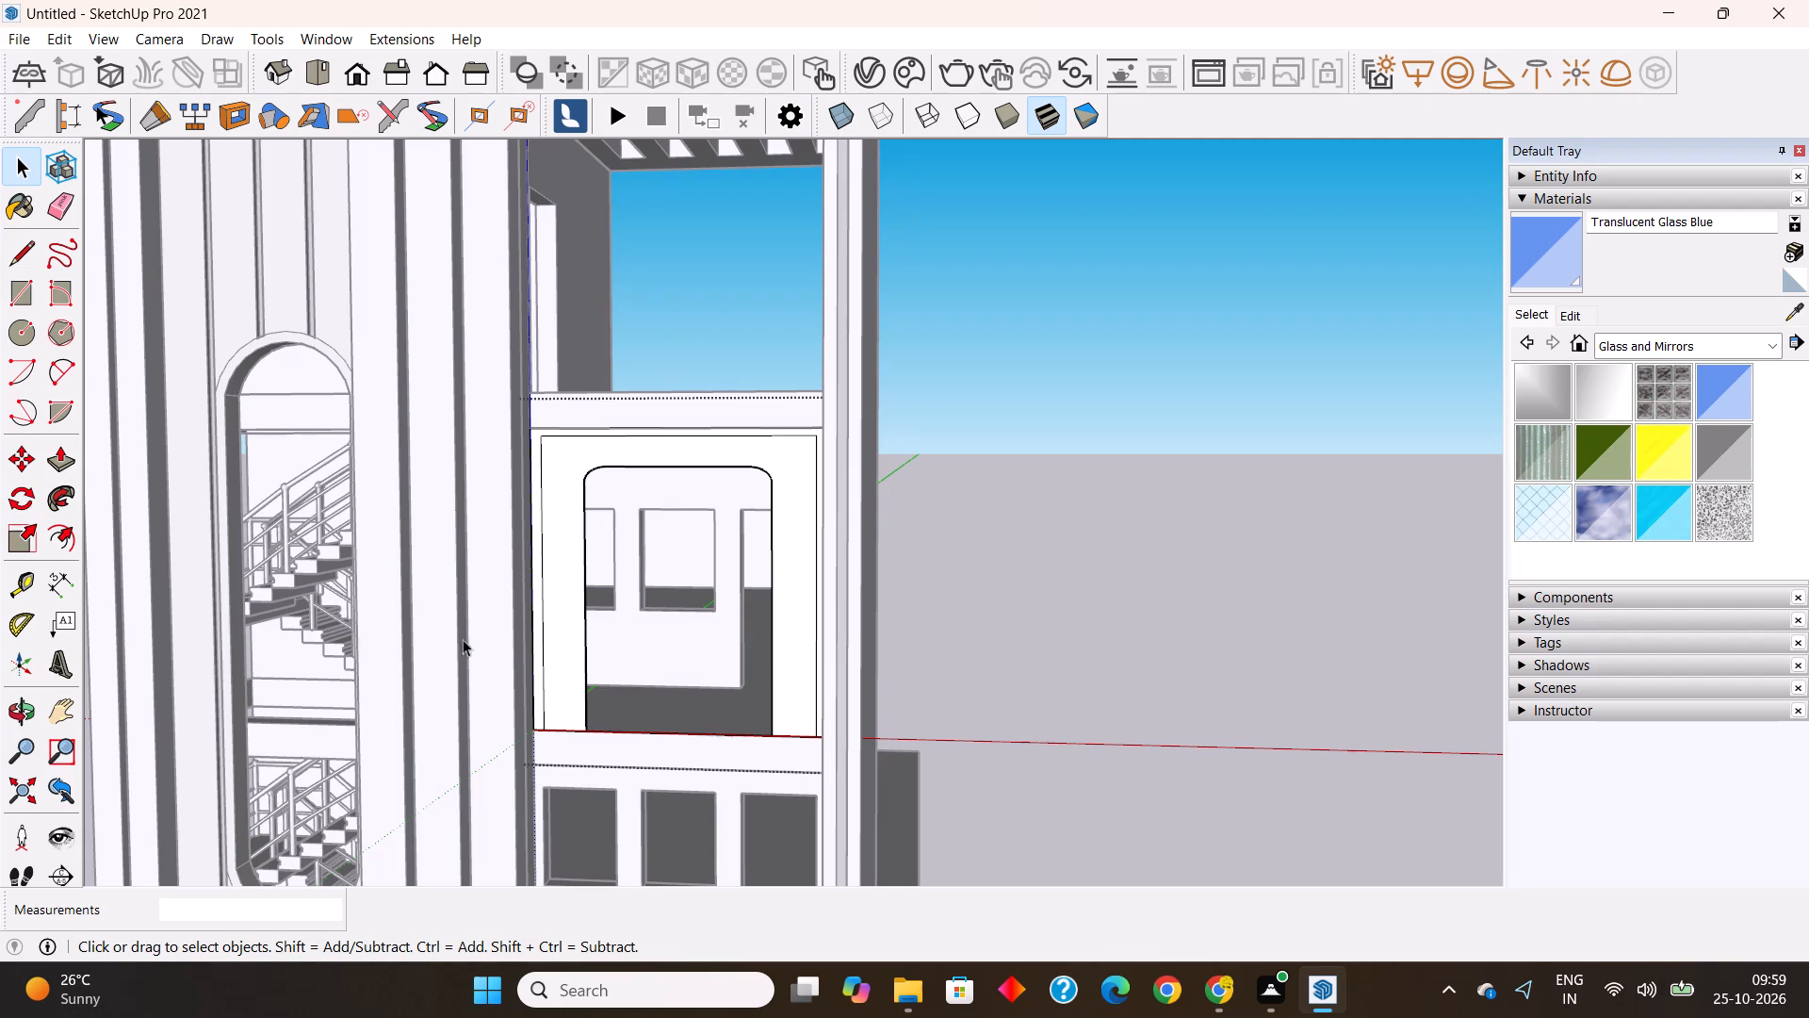
middle_click_drag(412, 665, 329, 684)
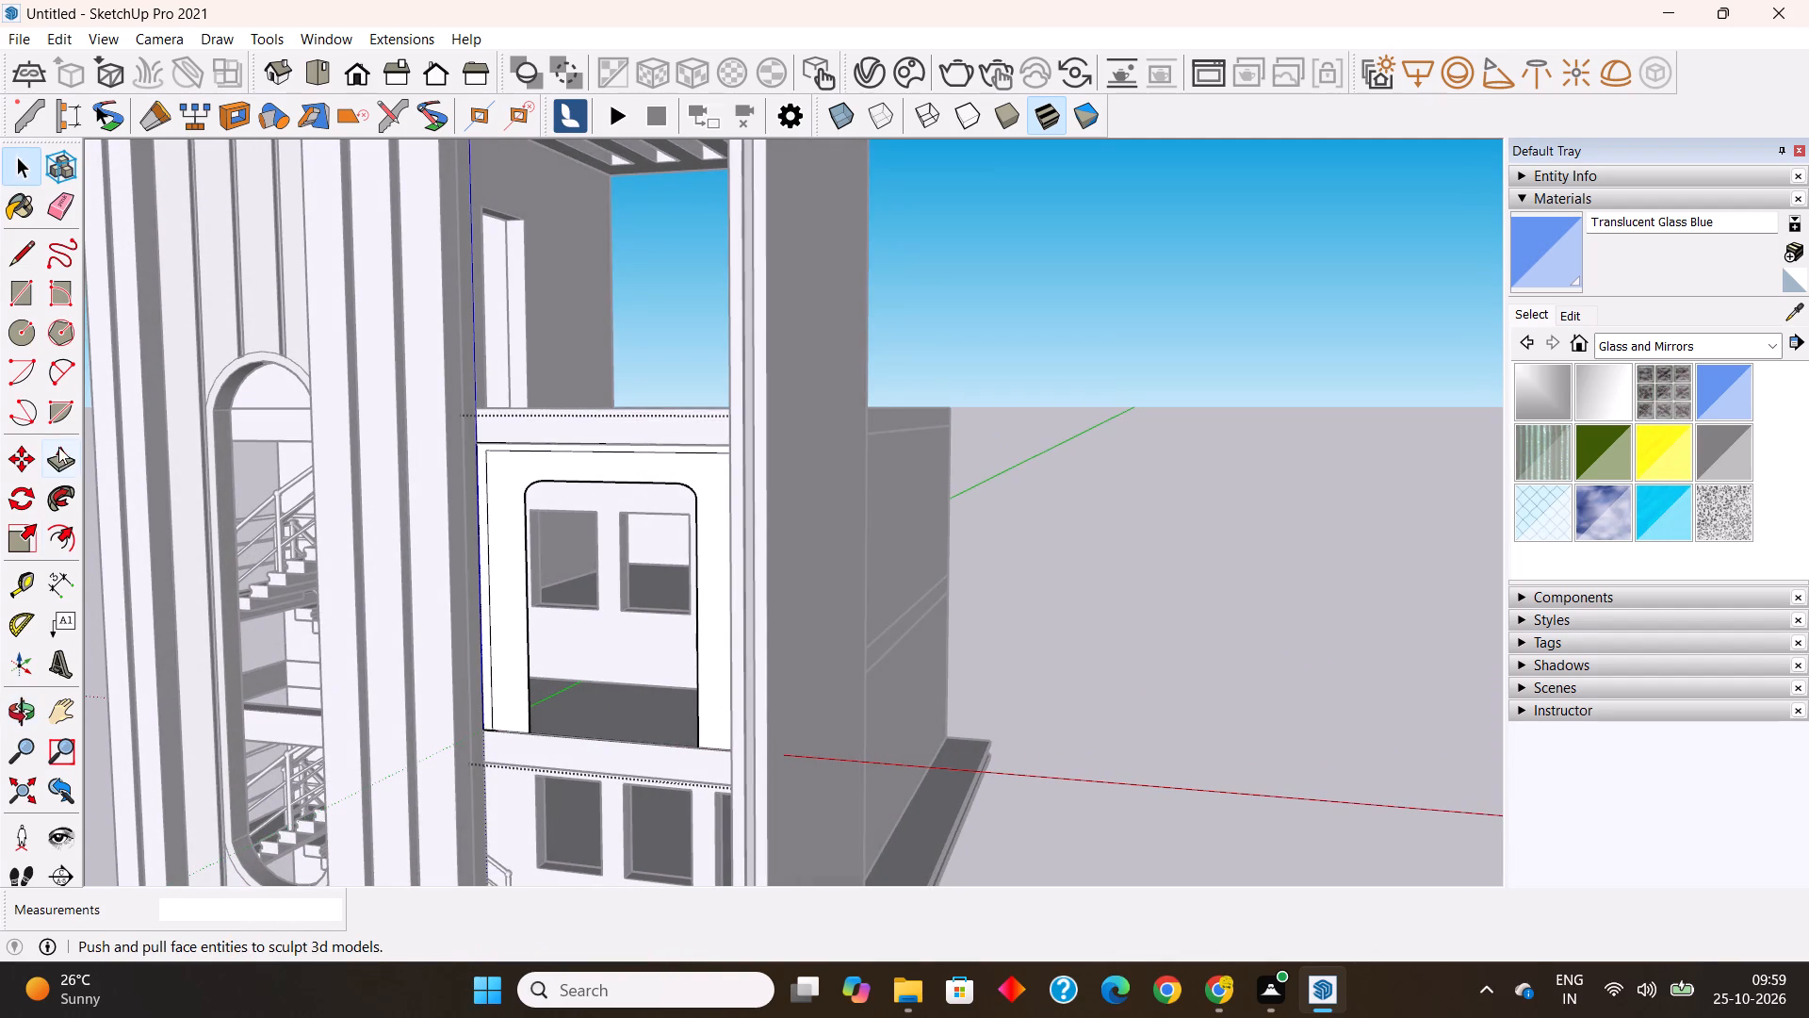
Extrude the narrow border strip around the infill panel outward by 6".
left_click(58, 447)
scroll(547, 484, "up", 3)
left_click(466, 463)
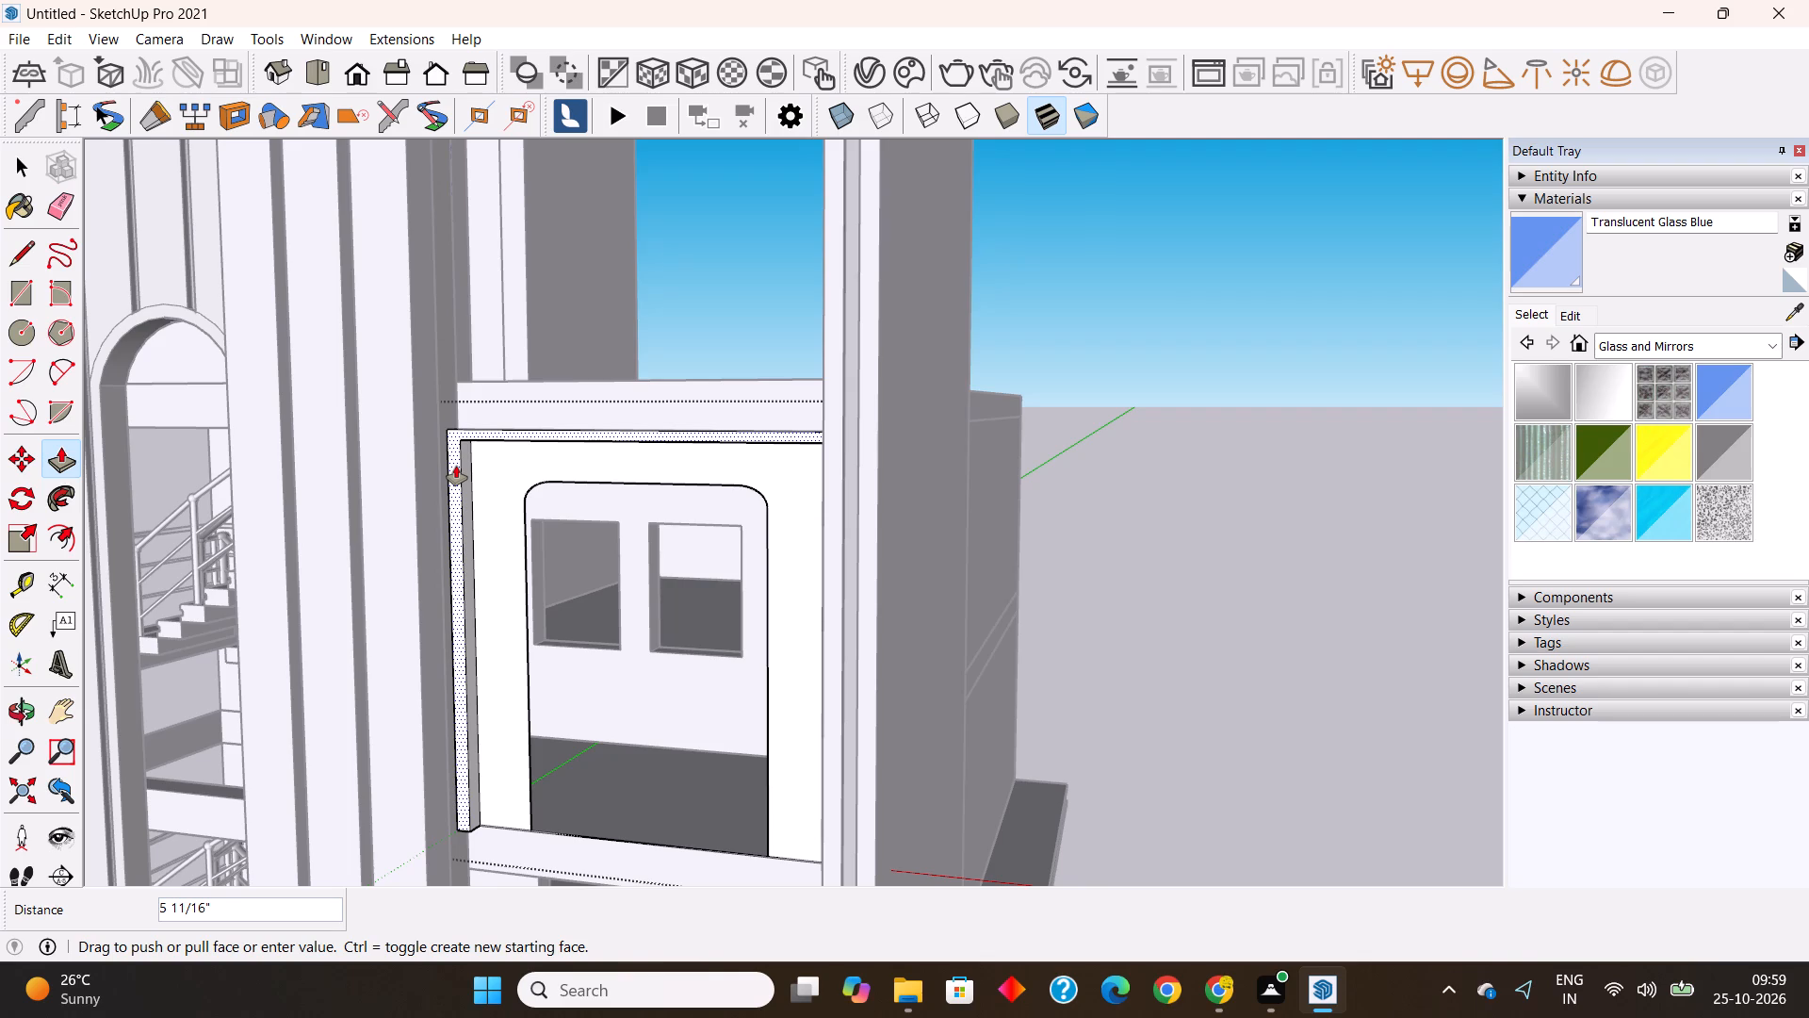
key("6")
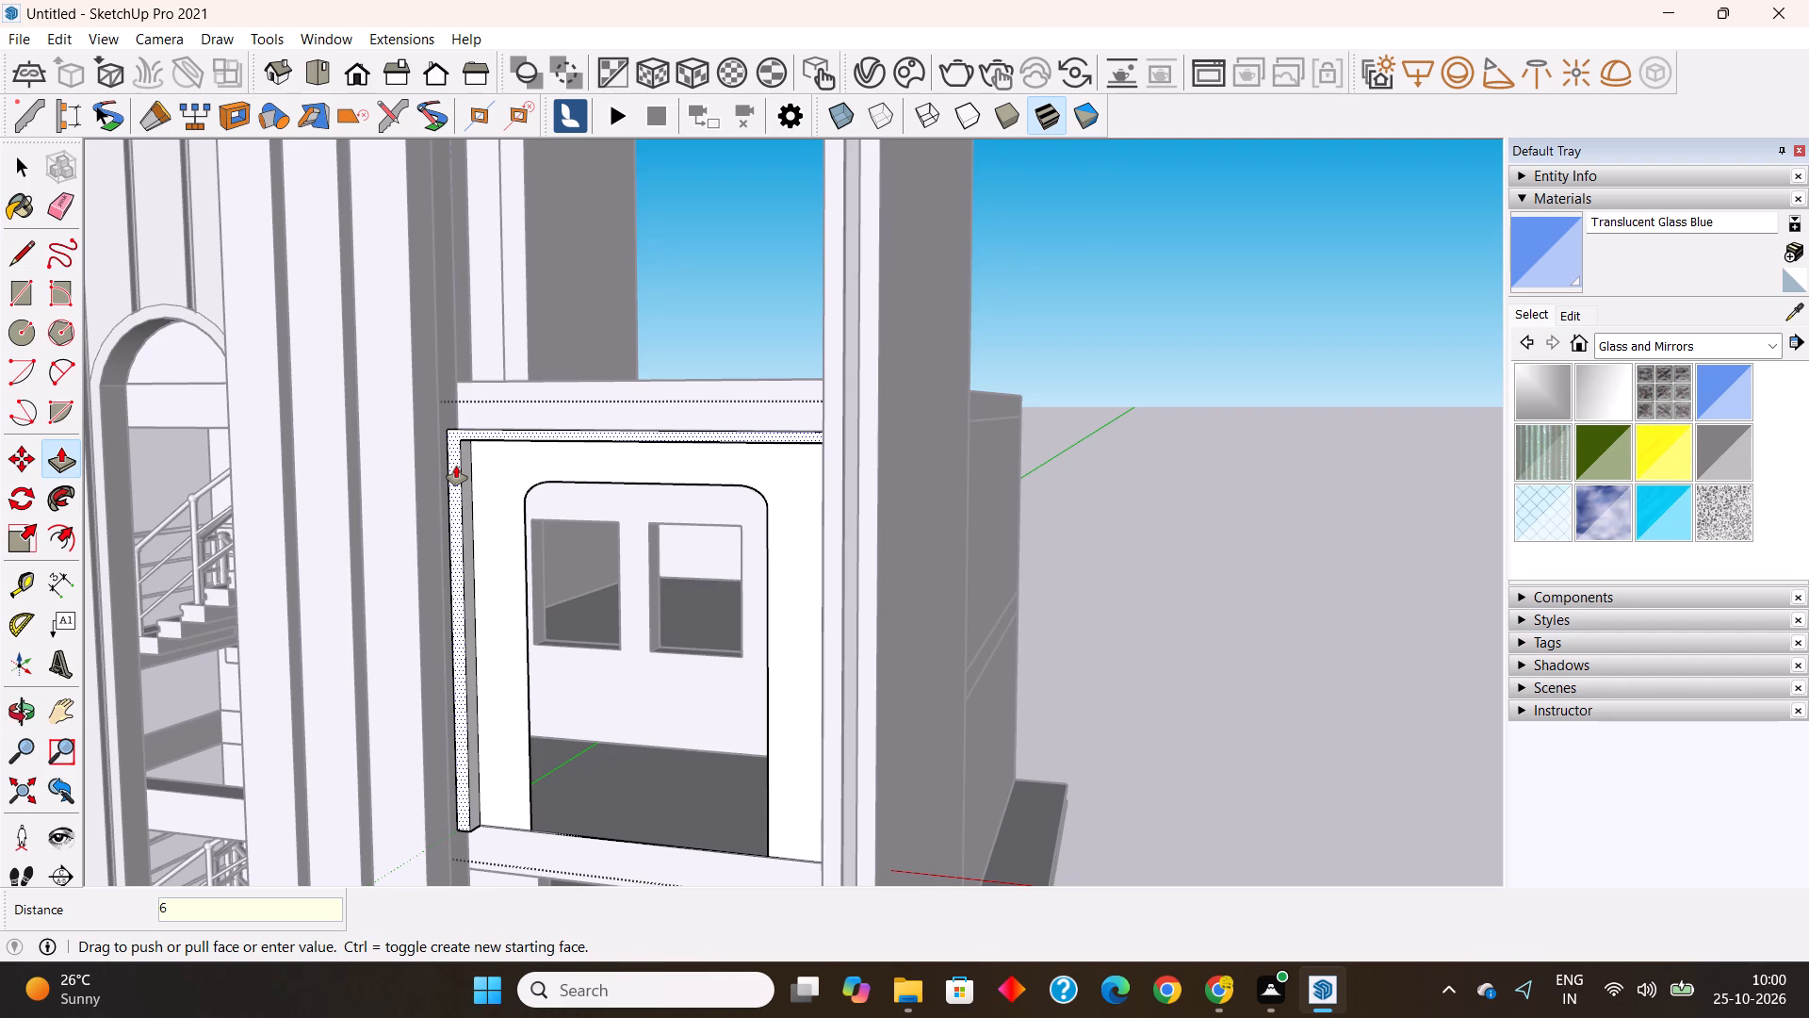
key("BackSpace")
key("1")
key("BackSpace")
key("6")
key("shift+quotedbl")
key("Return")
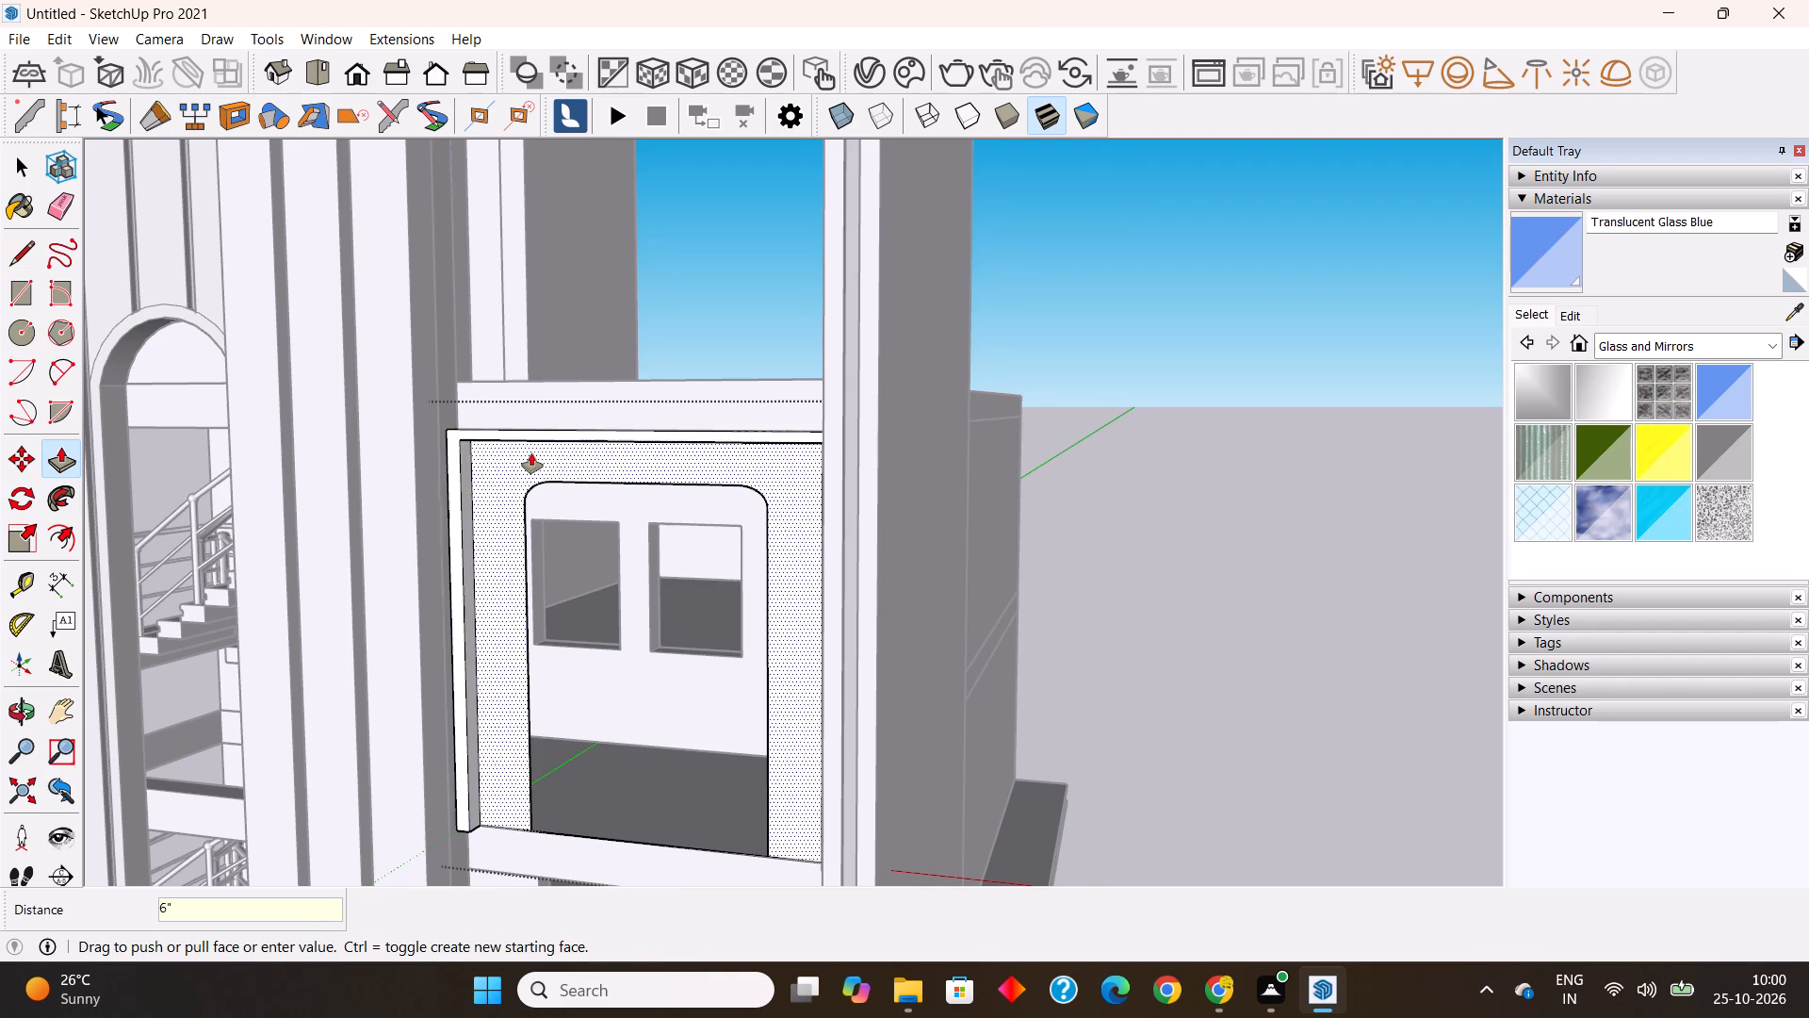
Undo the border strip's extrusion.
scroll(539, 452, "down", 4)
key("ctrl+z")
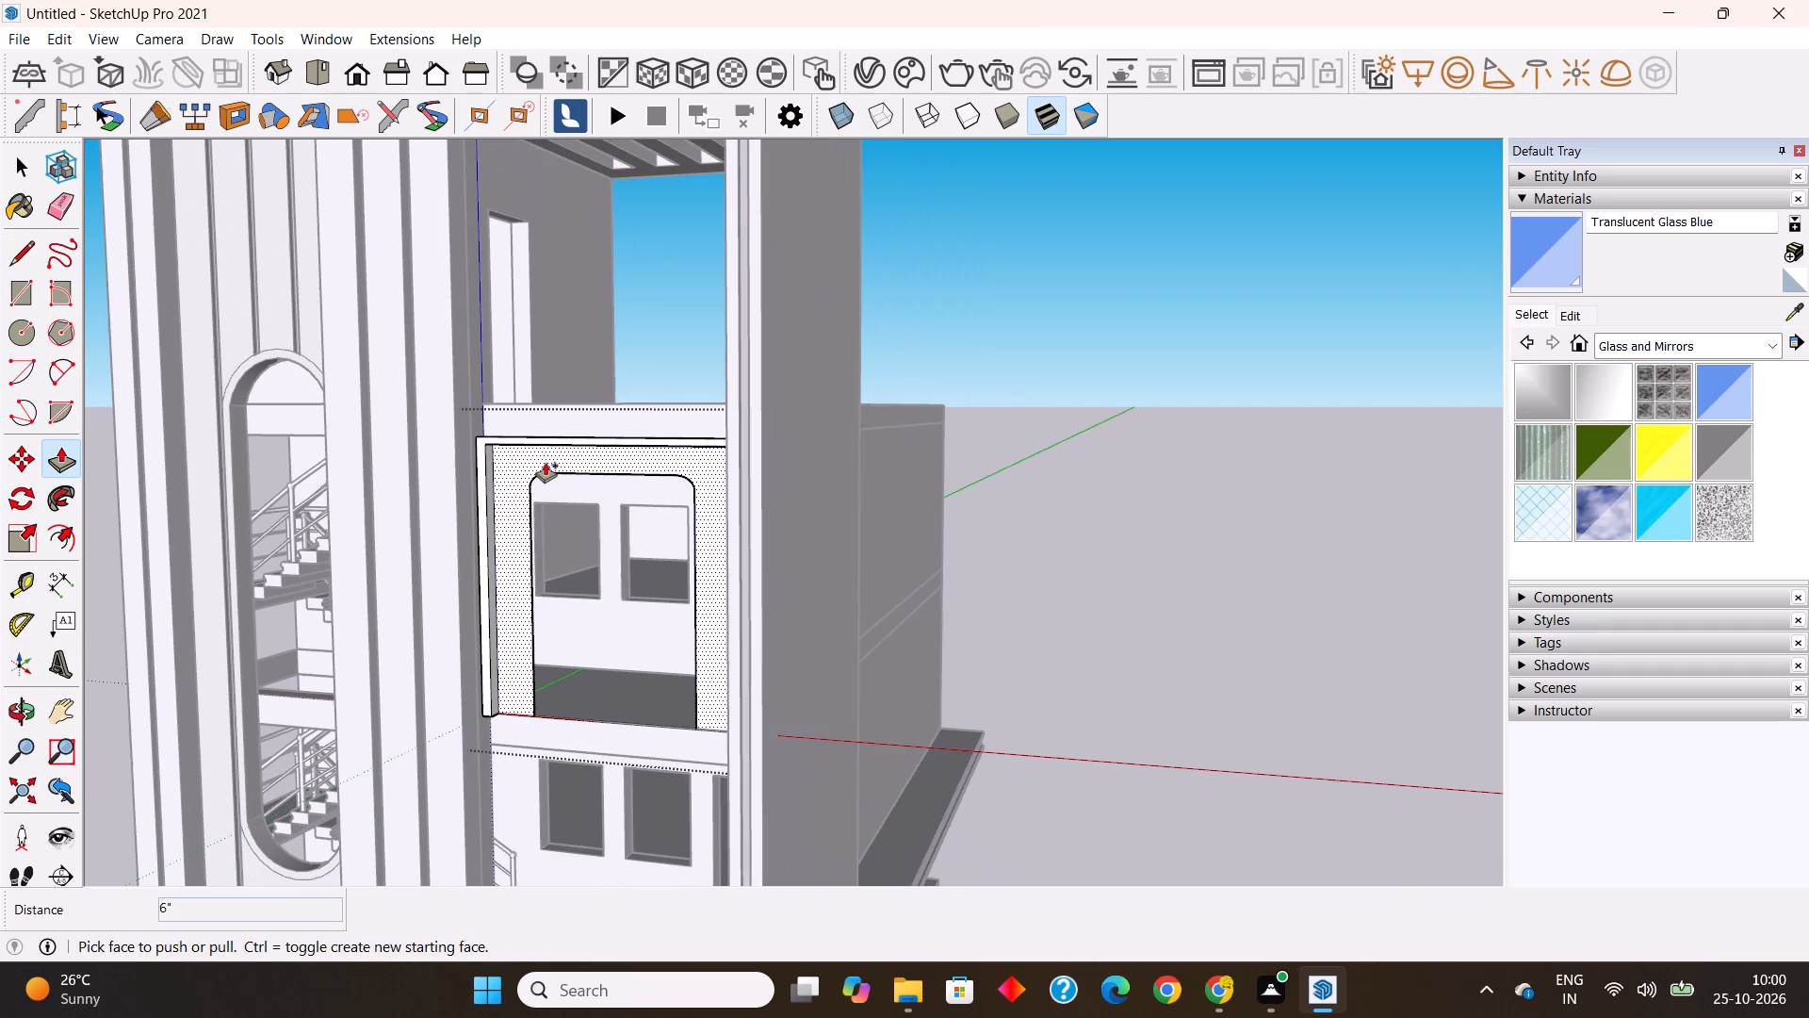
Push/Pull the infill panel's narrow border strip outward by 6" to form a raised frame.
left_click(490, 602)
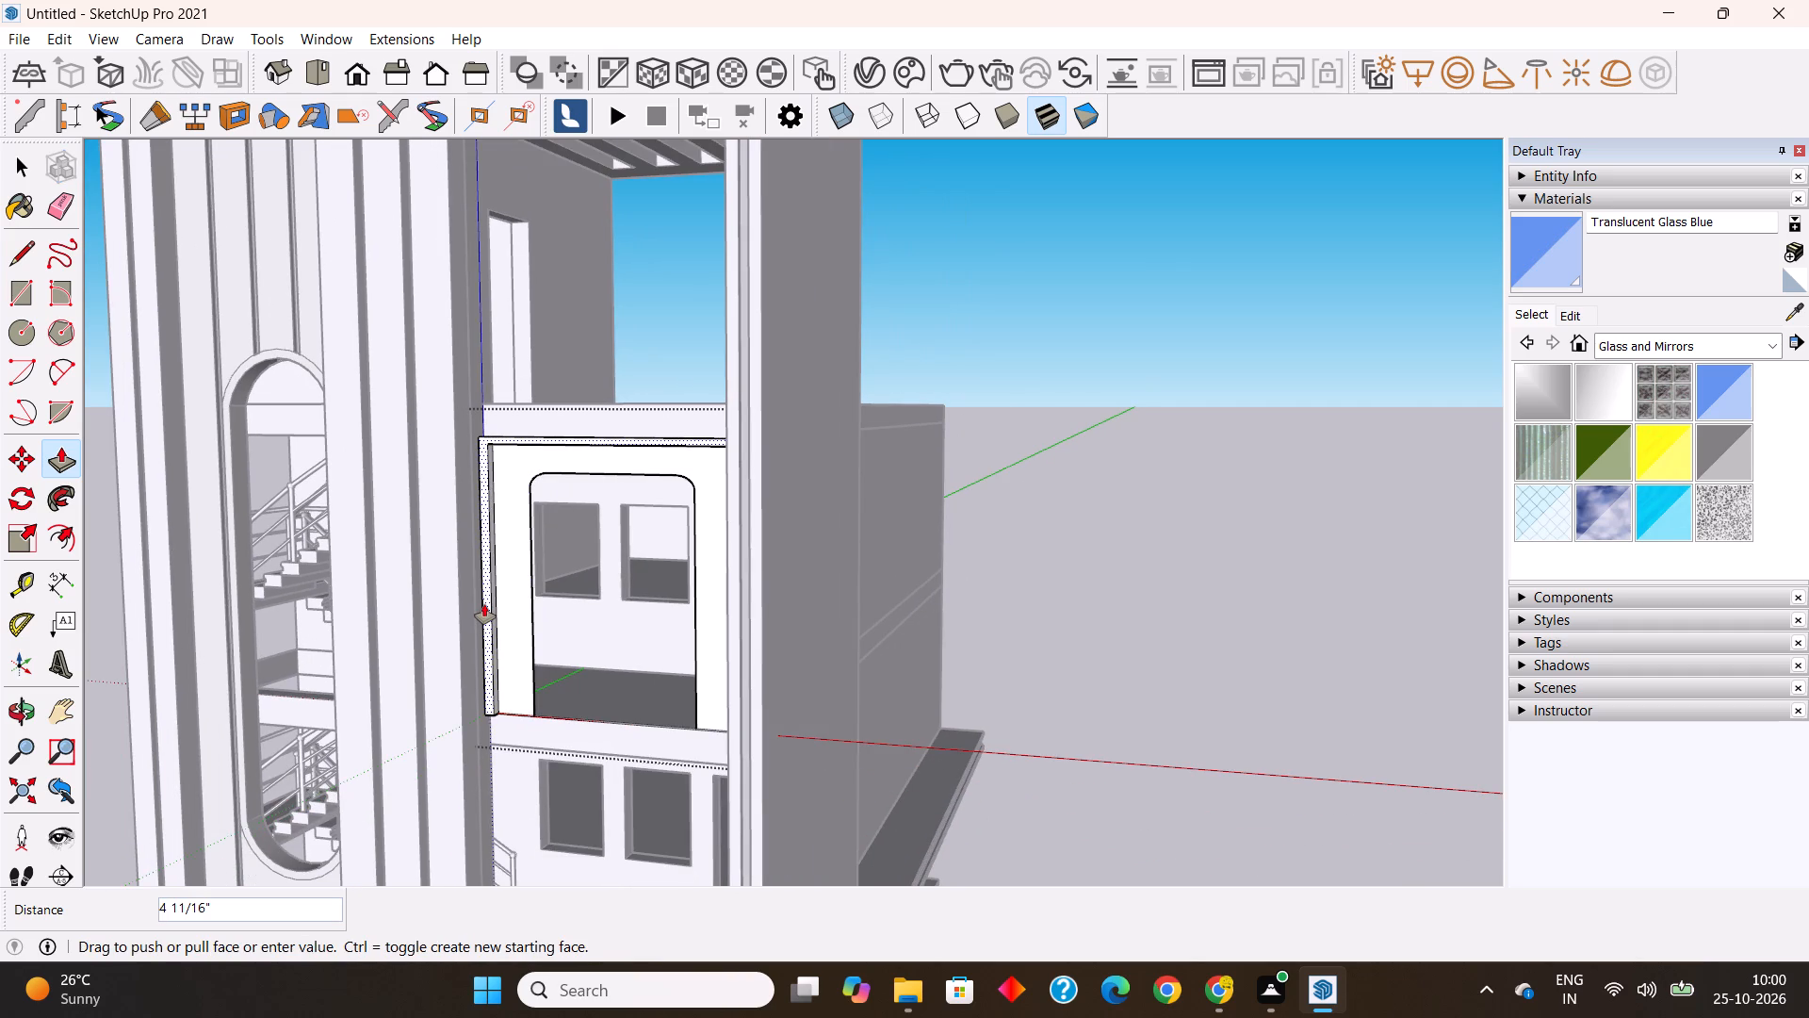
type("6\"")
key("Return")
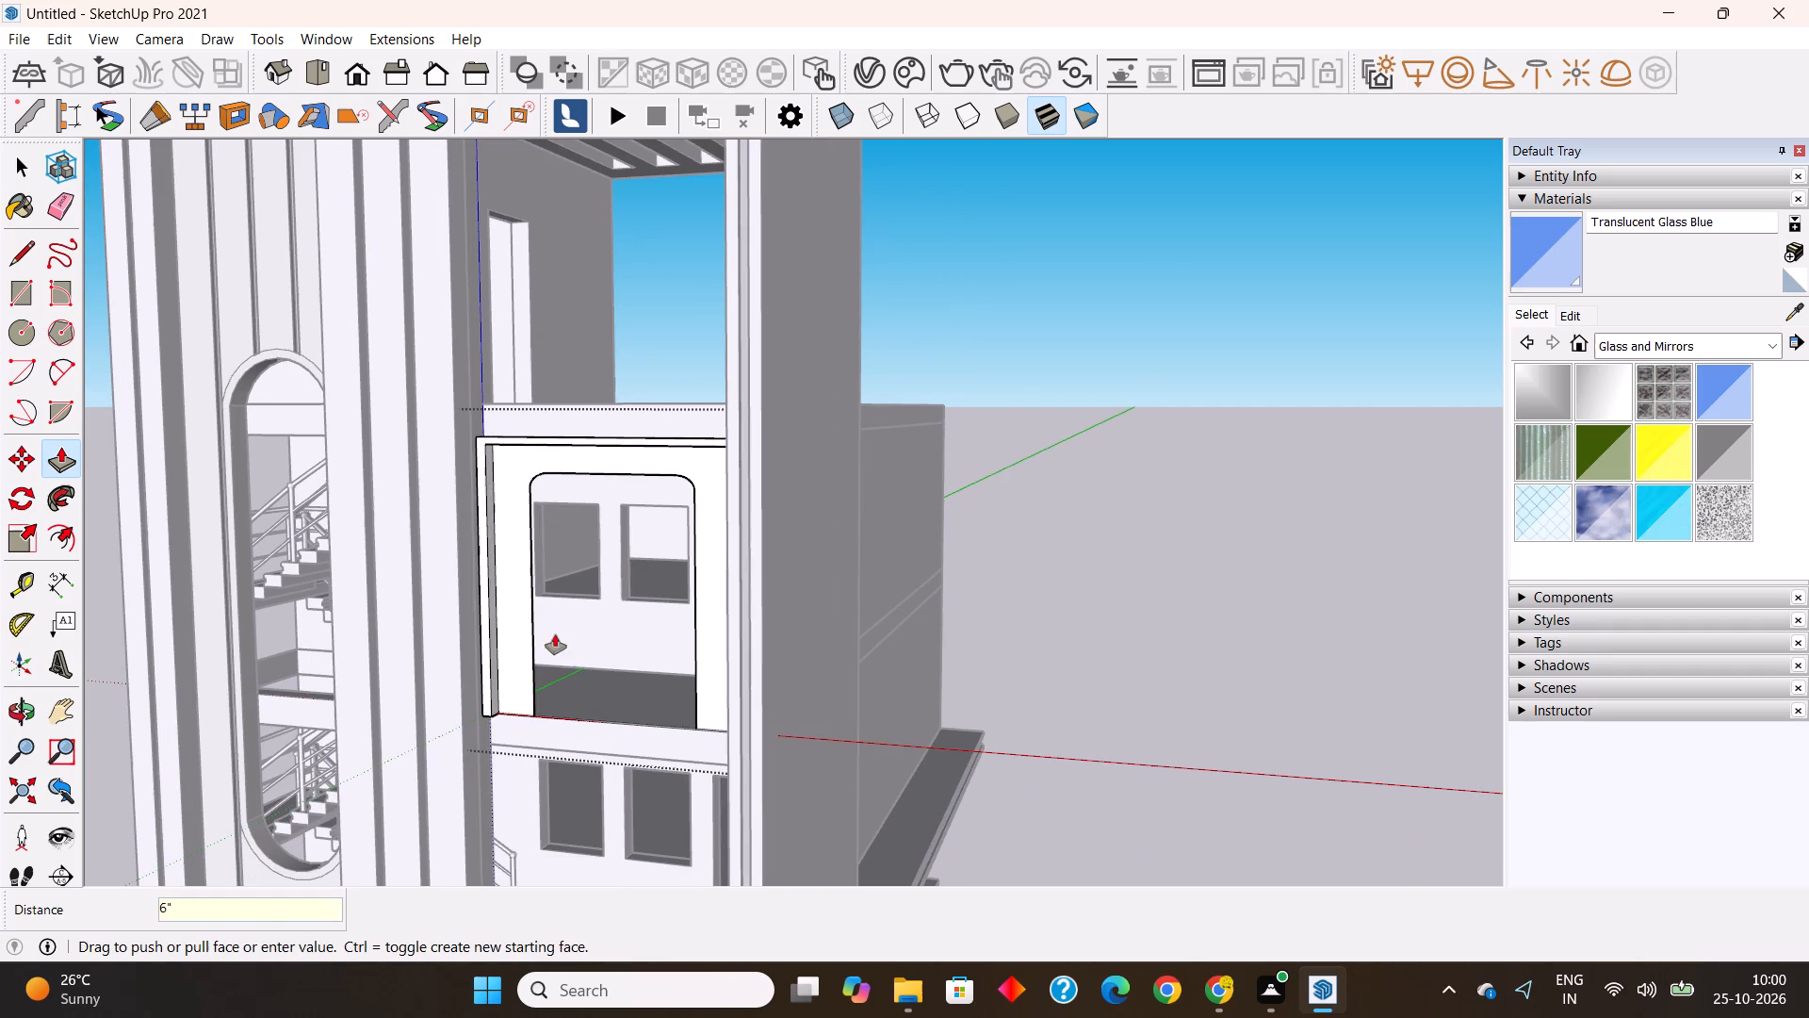
Leave the raised-frame infill panel and open the floor slab directly beneath it for editing.
key("space")
left_click(1270, 596)
scroll(1029, 462, "down", 6)
middle_click_drag(926, 598, 1030, 595)
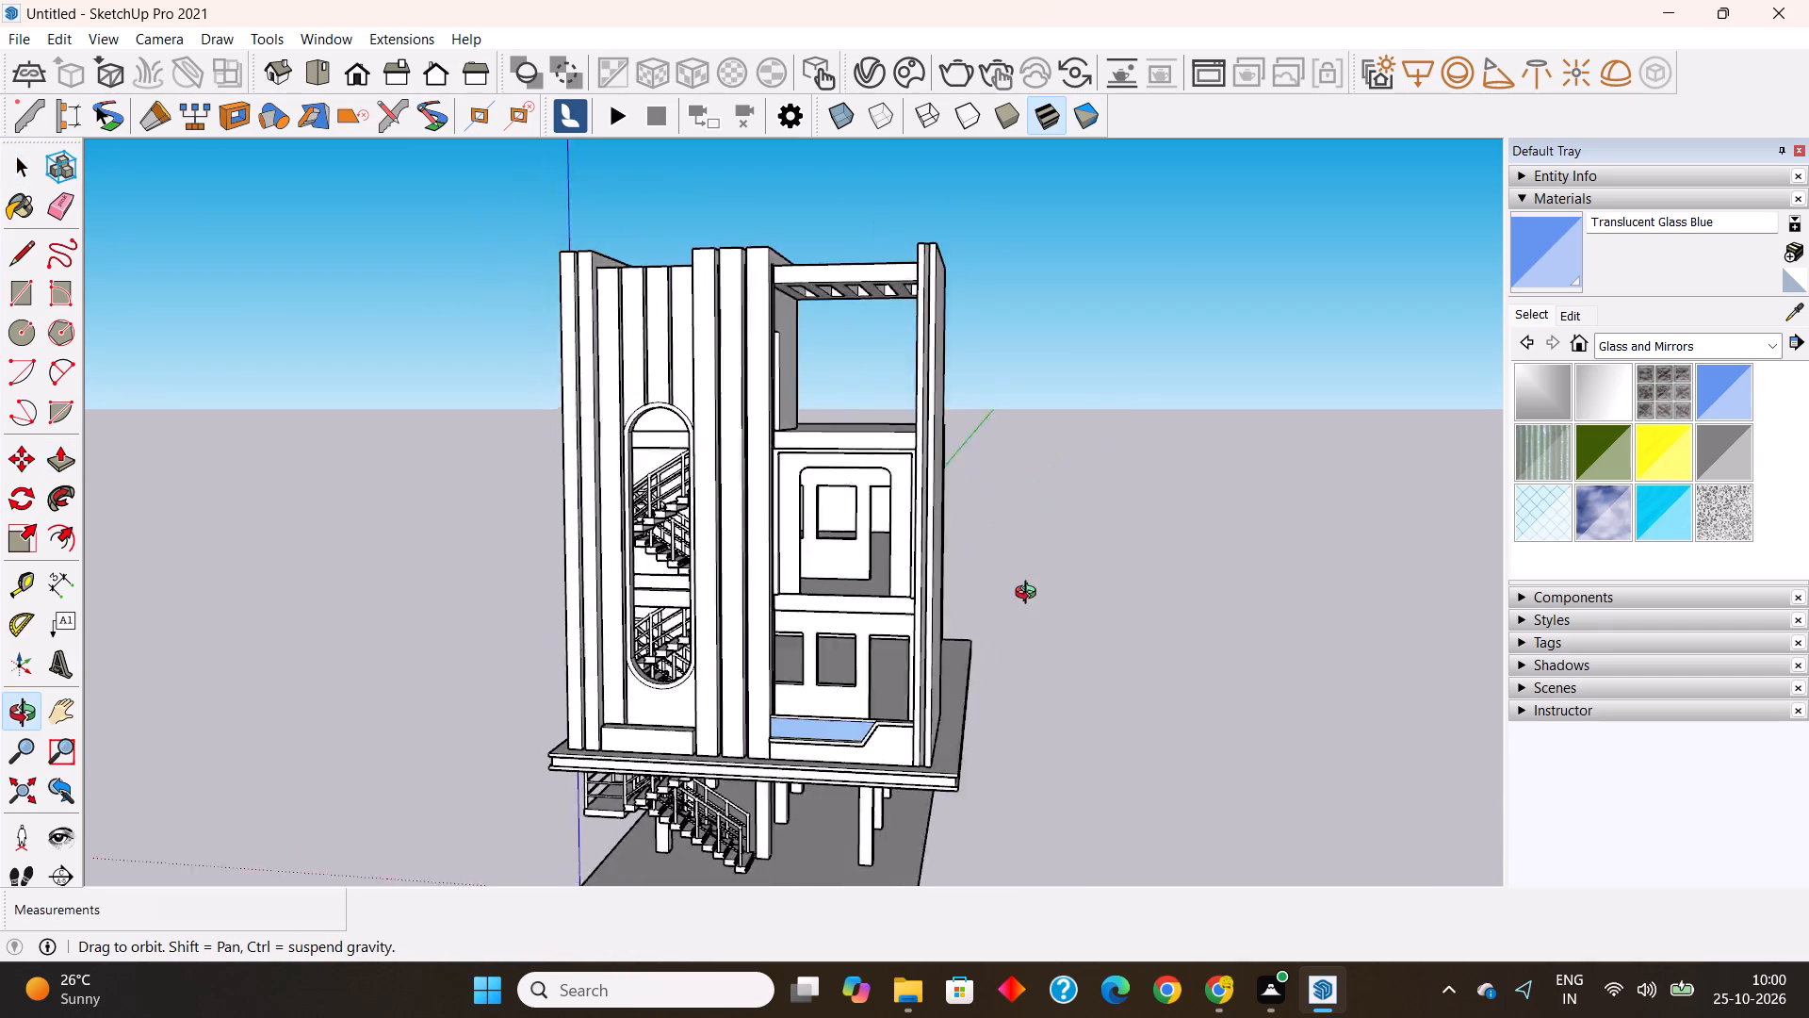
middle_click_drag(1030, 595, 1230, 652)
scroll(1044, 633, "up", 9)
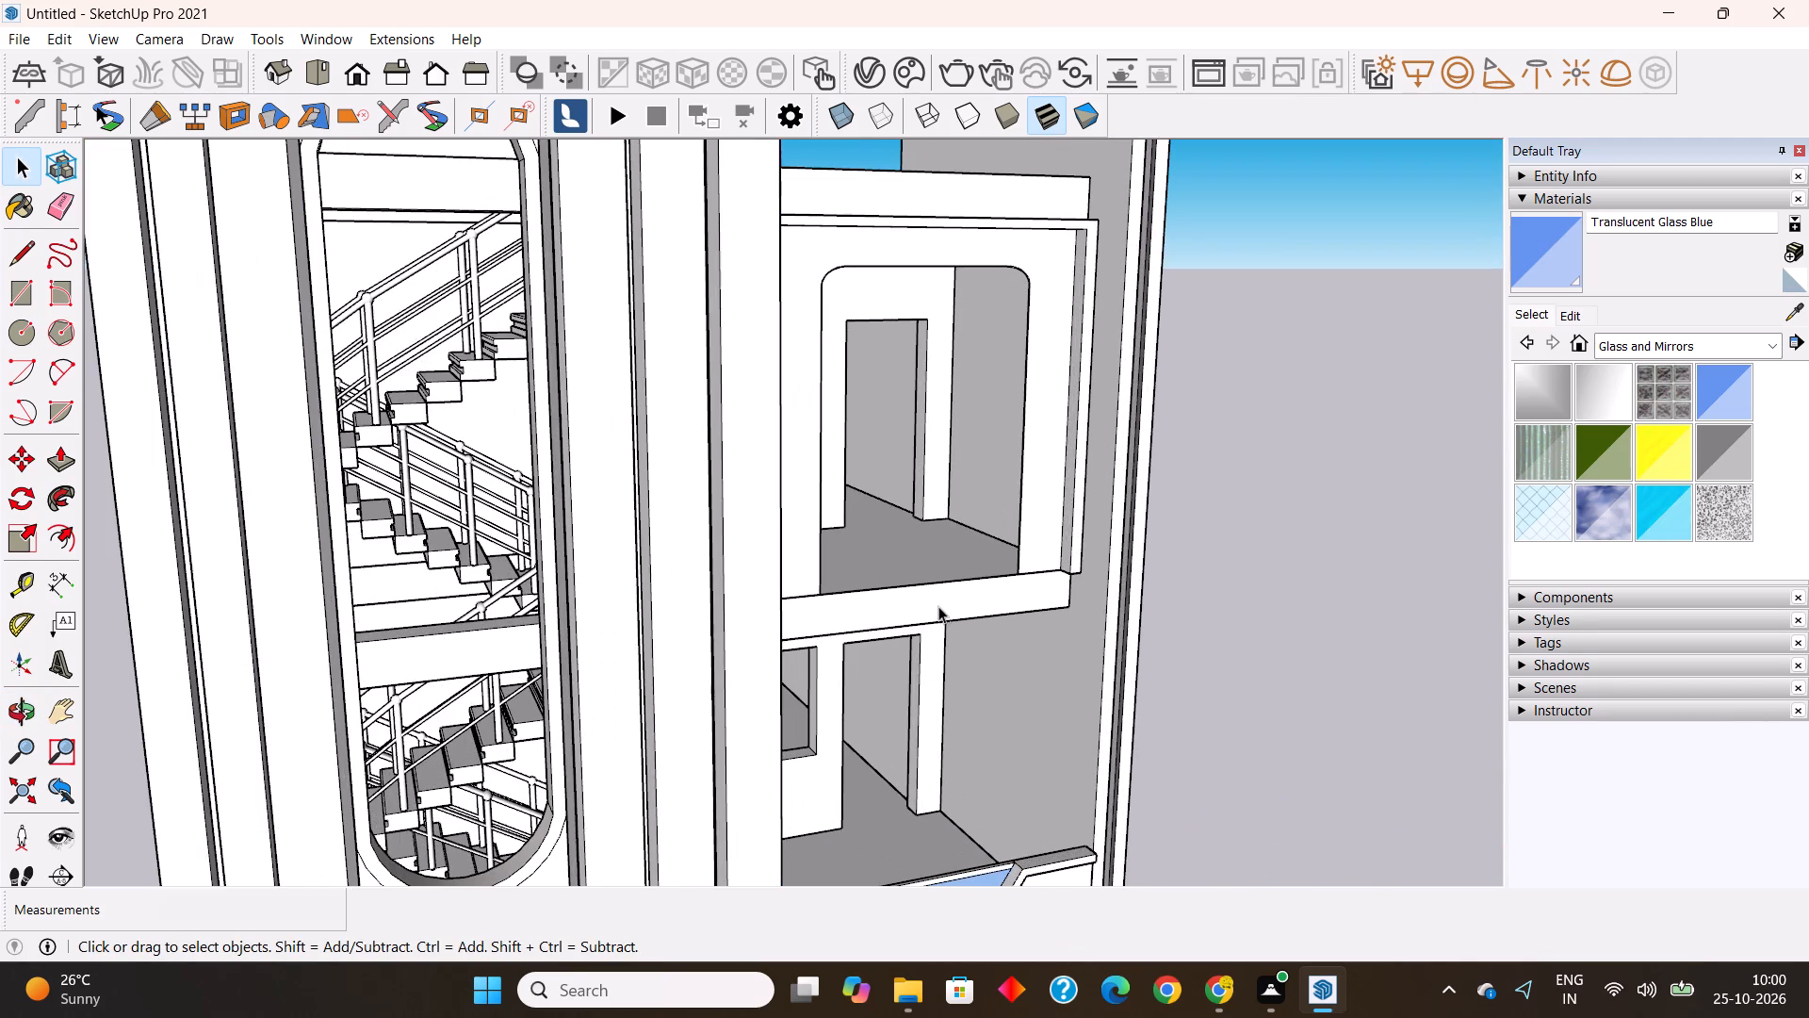
double_click(937, 605)
Split the slab's front face with a 1' 2" vertical line where it meets the fin beside the infill panel.
middle_click_drag(897, 649, 642, 609)
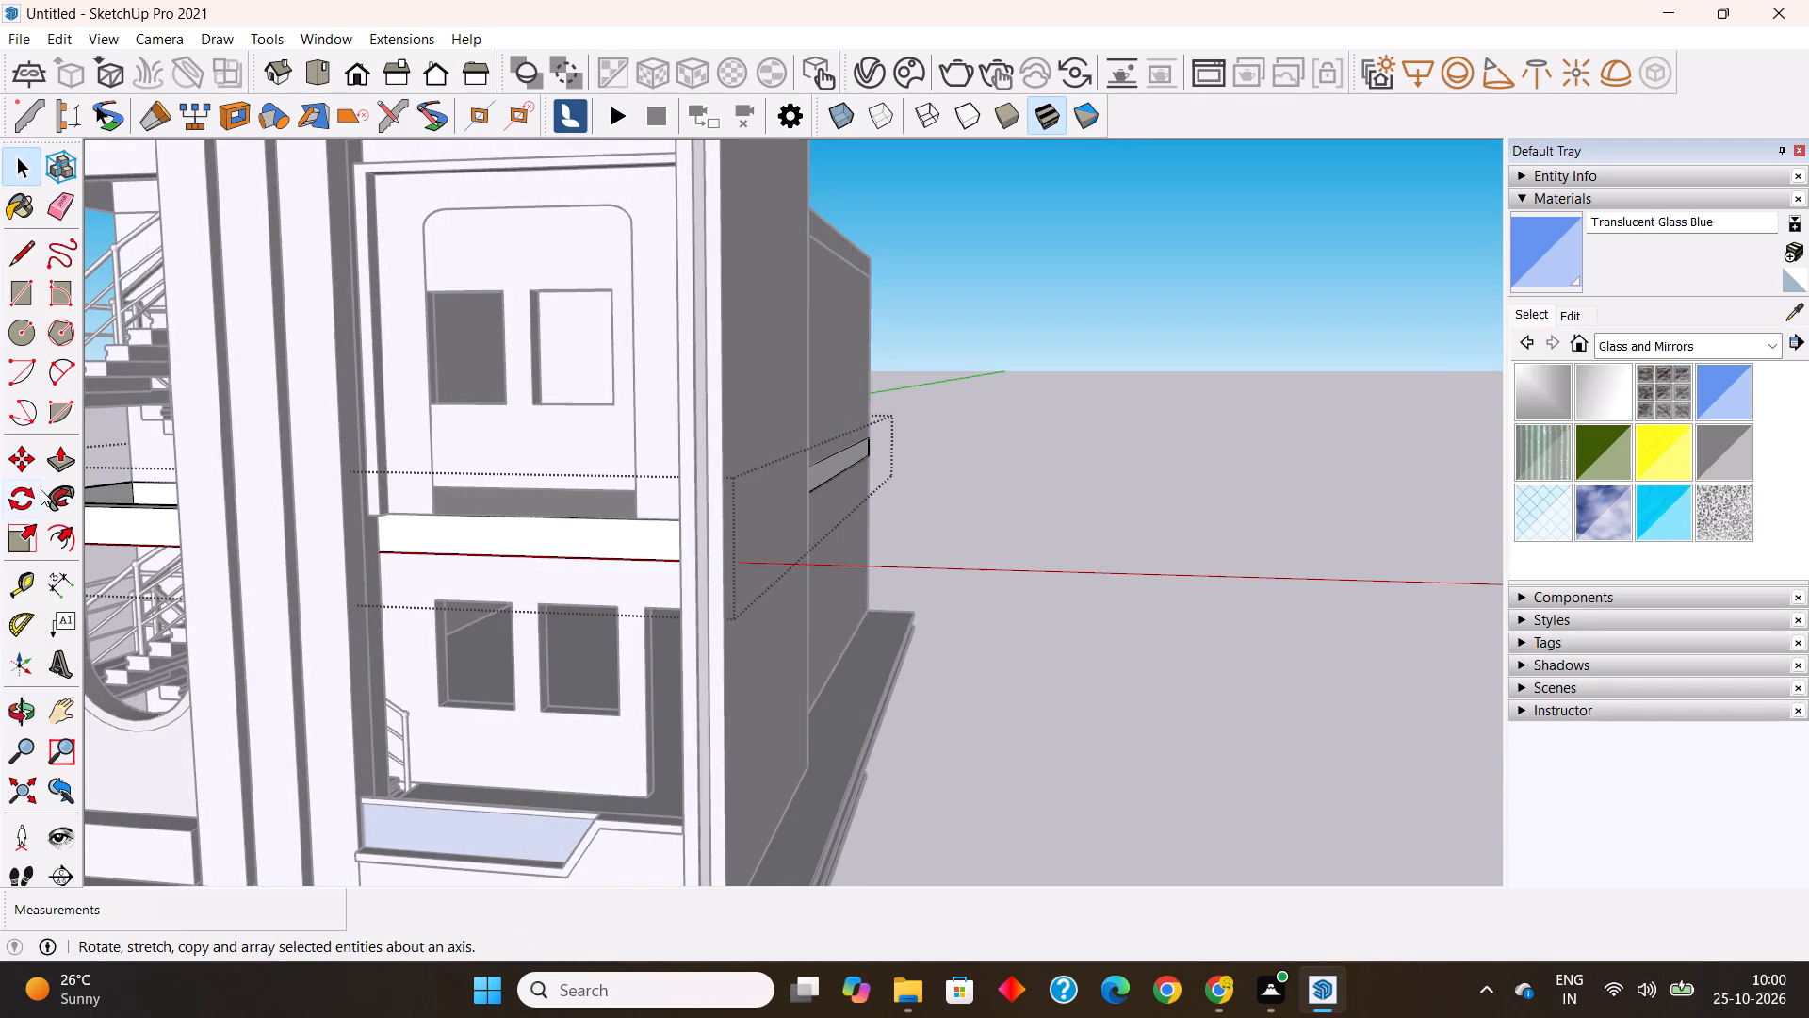
left_click(17, 261)
scroll(273, 557, "up", 3)
scroll(360, 554, "up", 1)
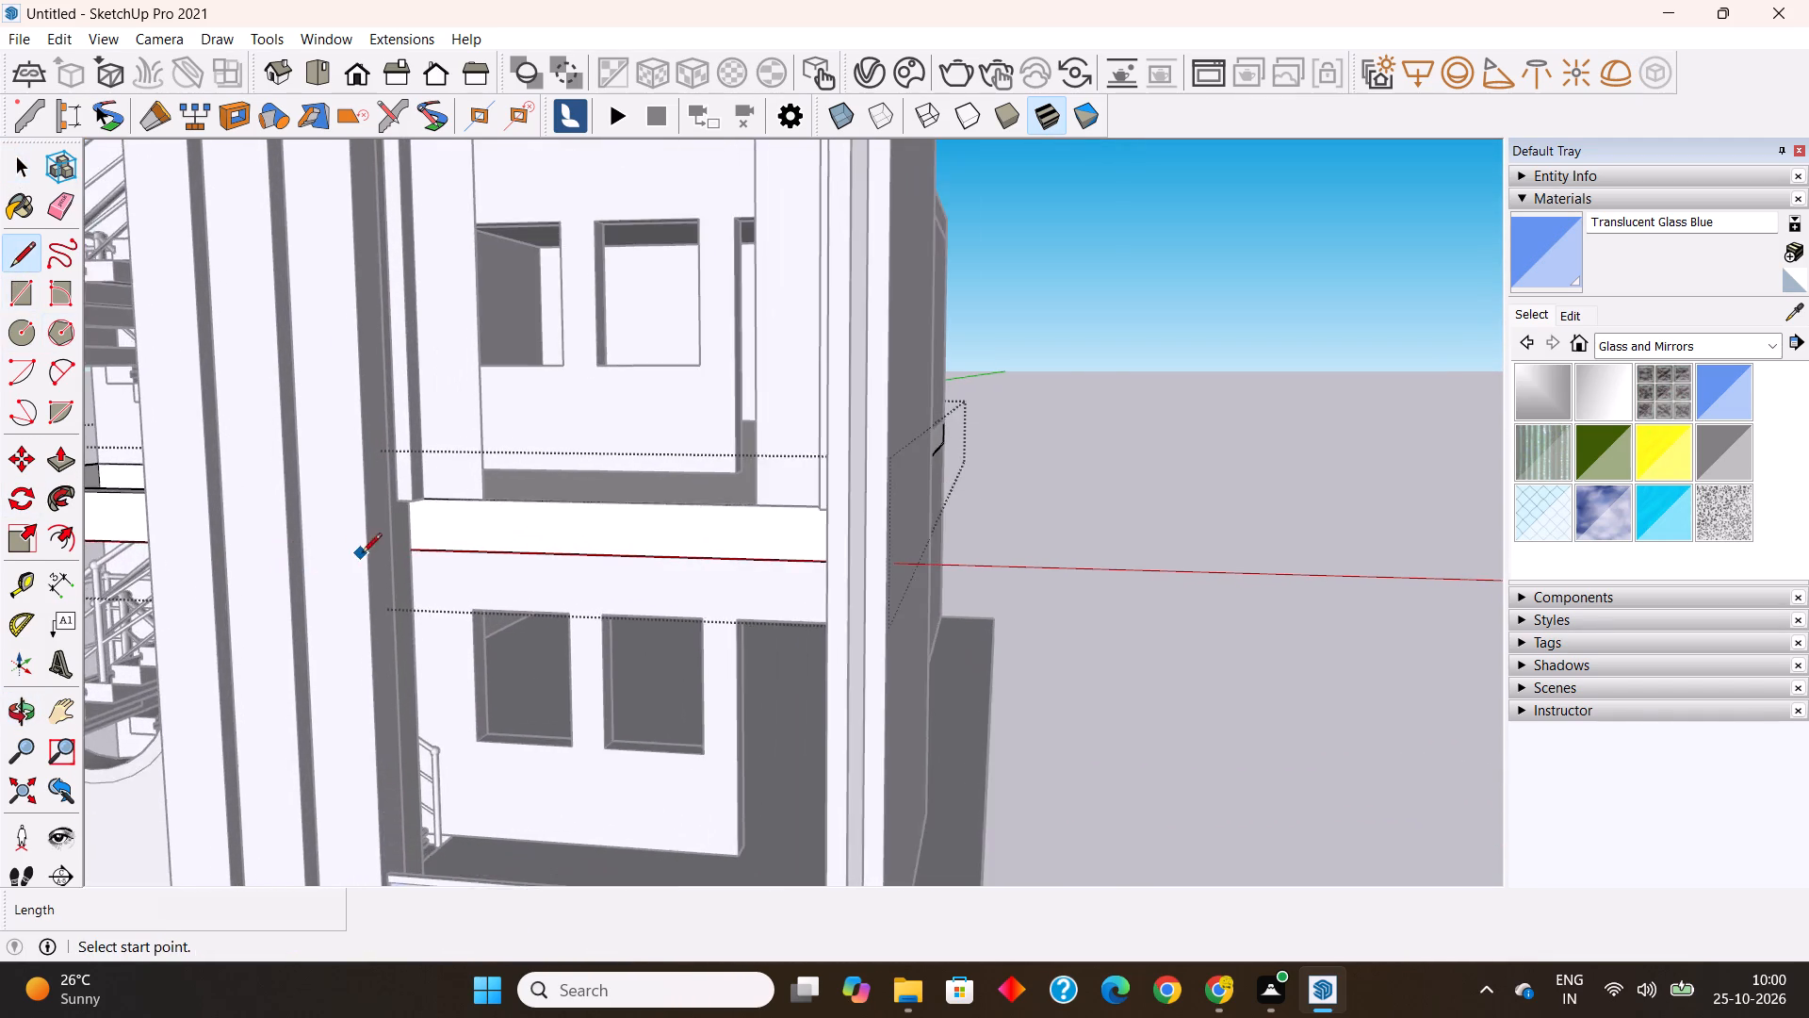
scroll(362, 554, "up", 2)
middle_click_drag(454, 545, 469, 447)
scroll(461, 404, "up", 5)
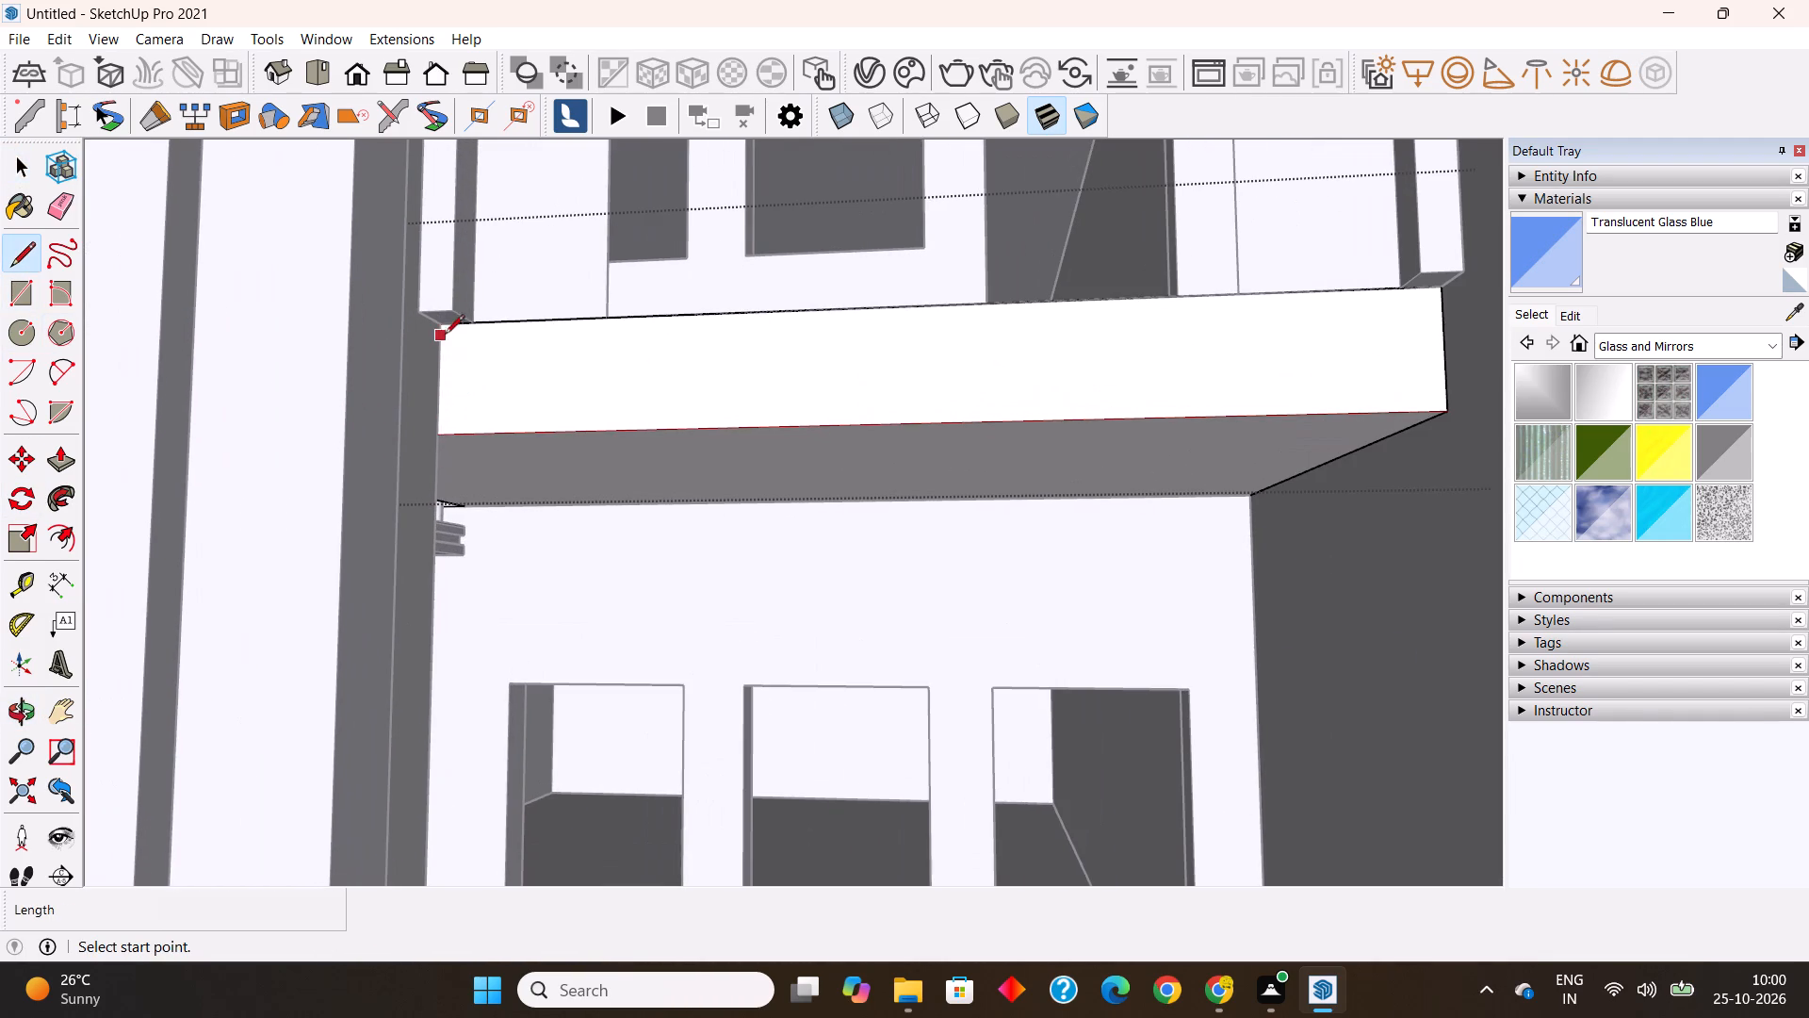
left_click(443, 322)
left_click(438, 433)
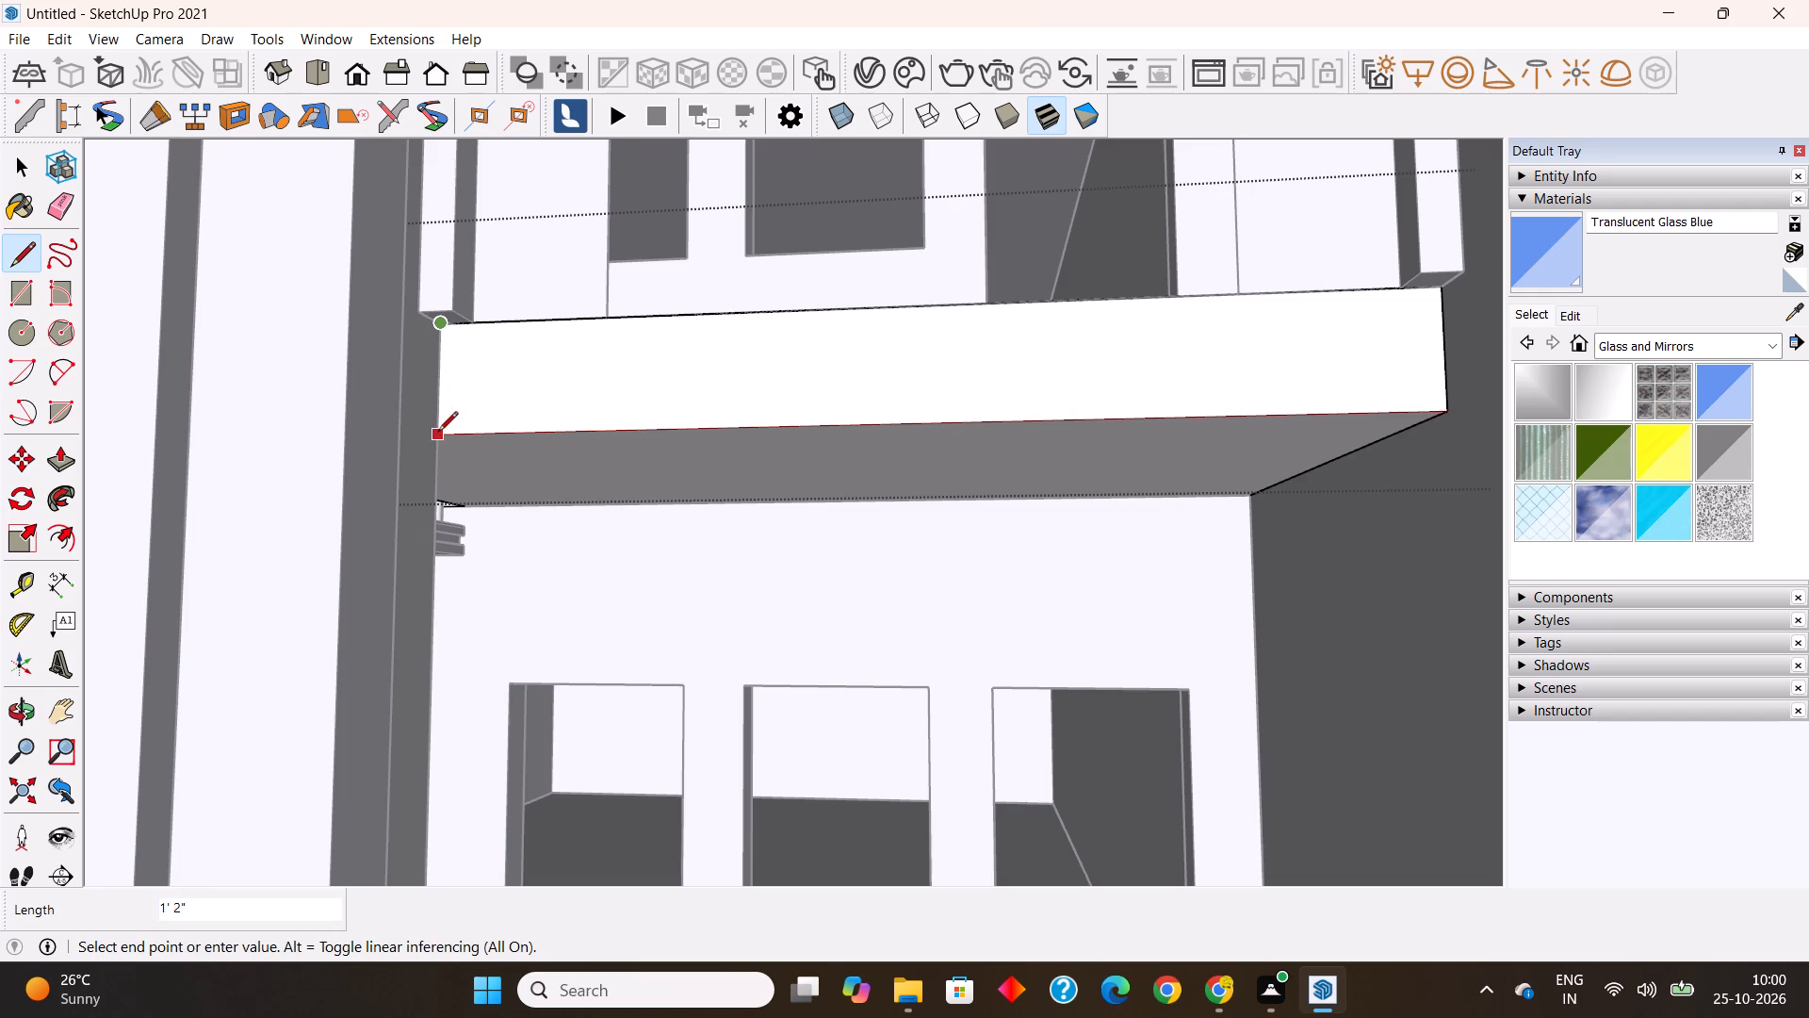
key("space")
Push/Pull the slab's front face below the infill panel outward by 1' 10".
scroll(444, 442, "down", 7)
middle_click_drag(746, 625, 611, 743)
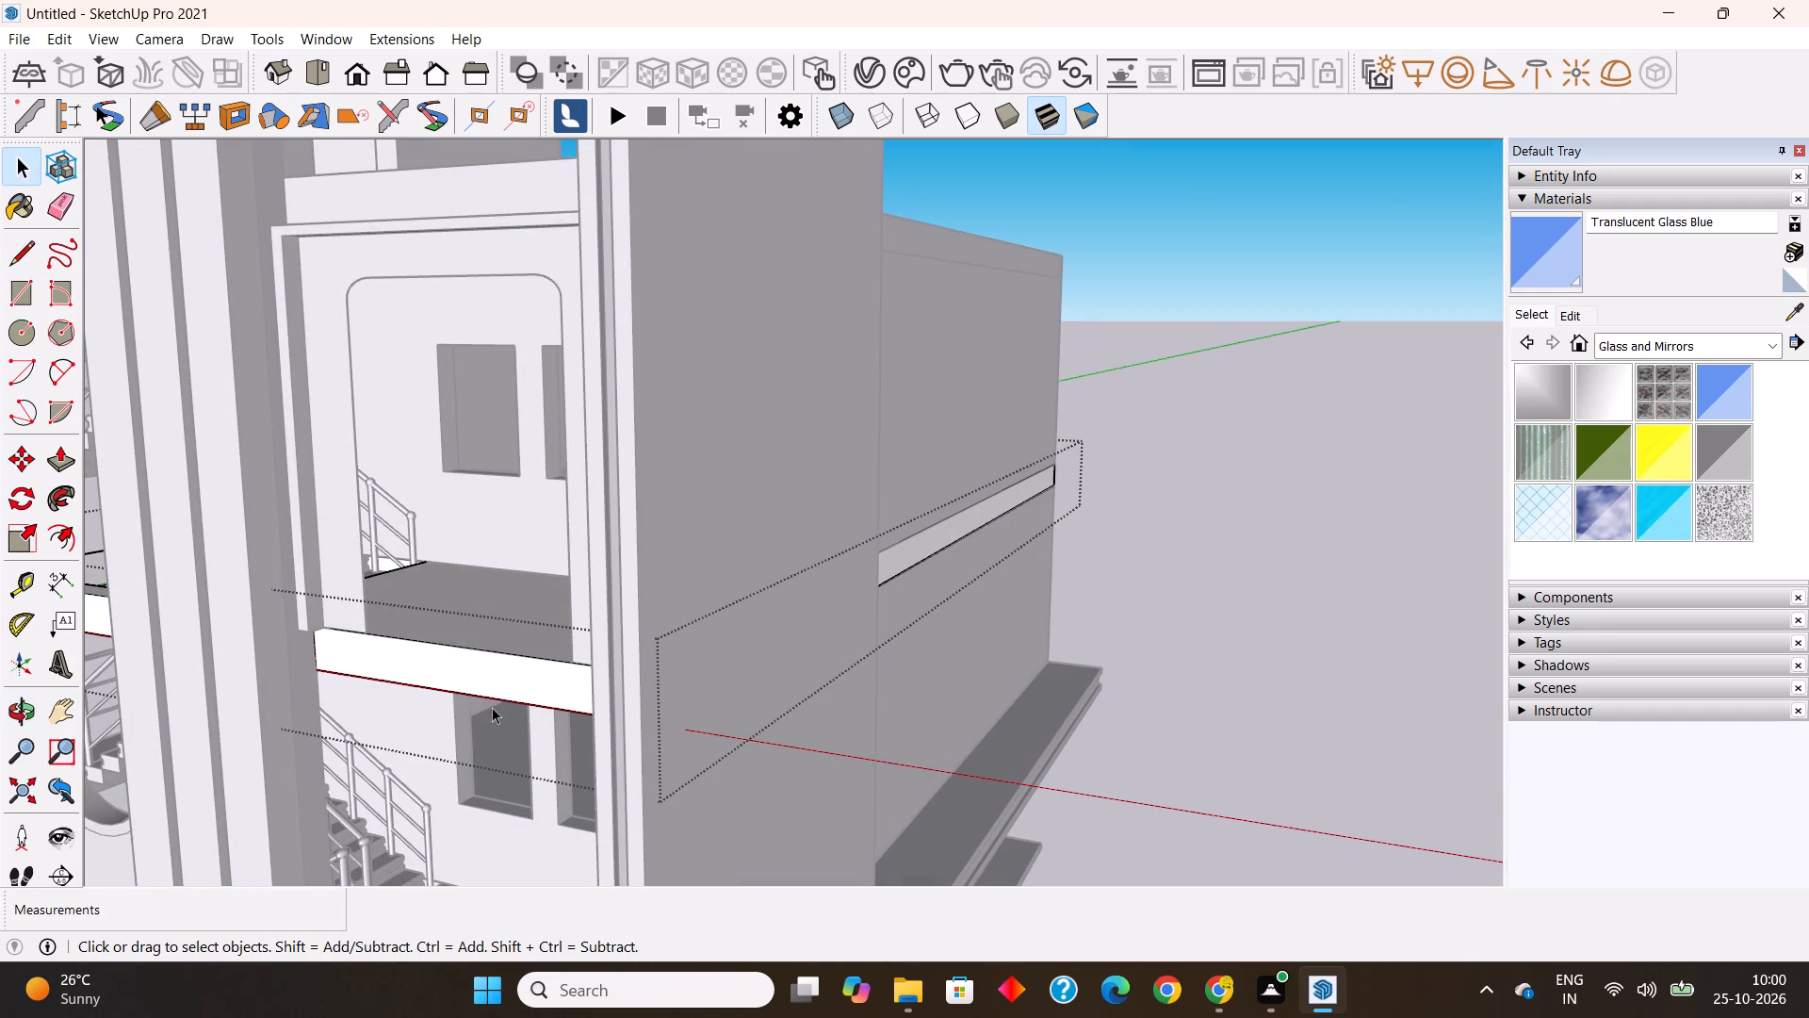
left_click(464, 671)
scroll(1046, 537, "down", 7)
scroll(861, 629, "up", 4)
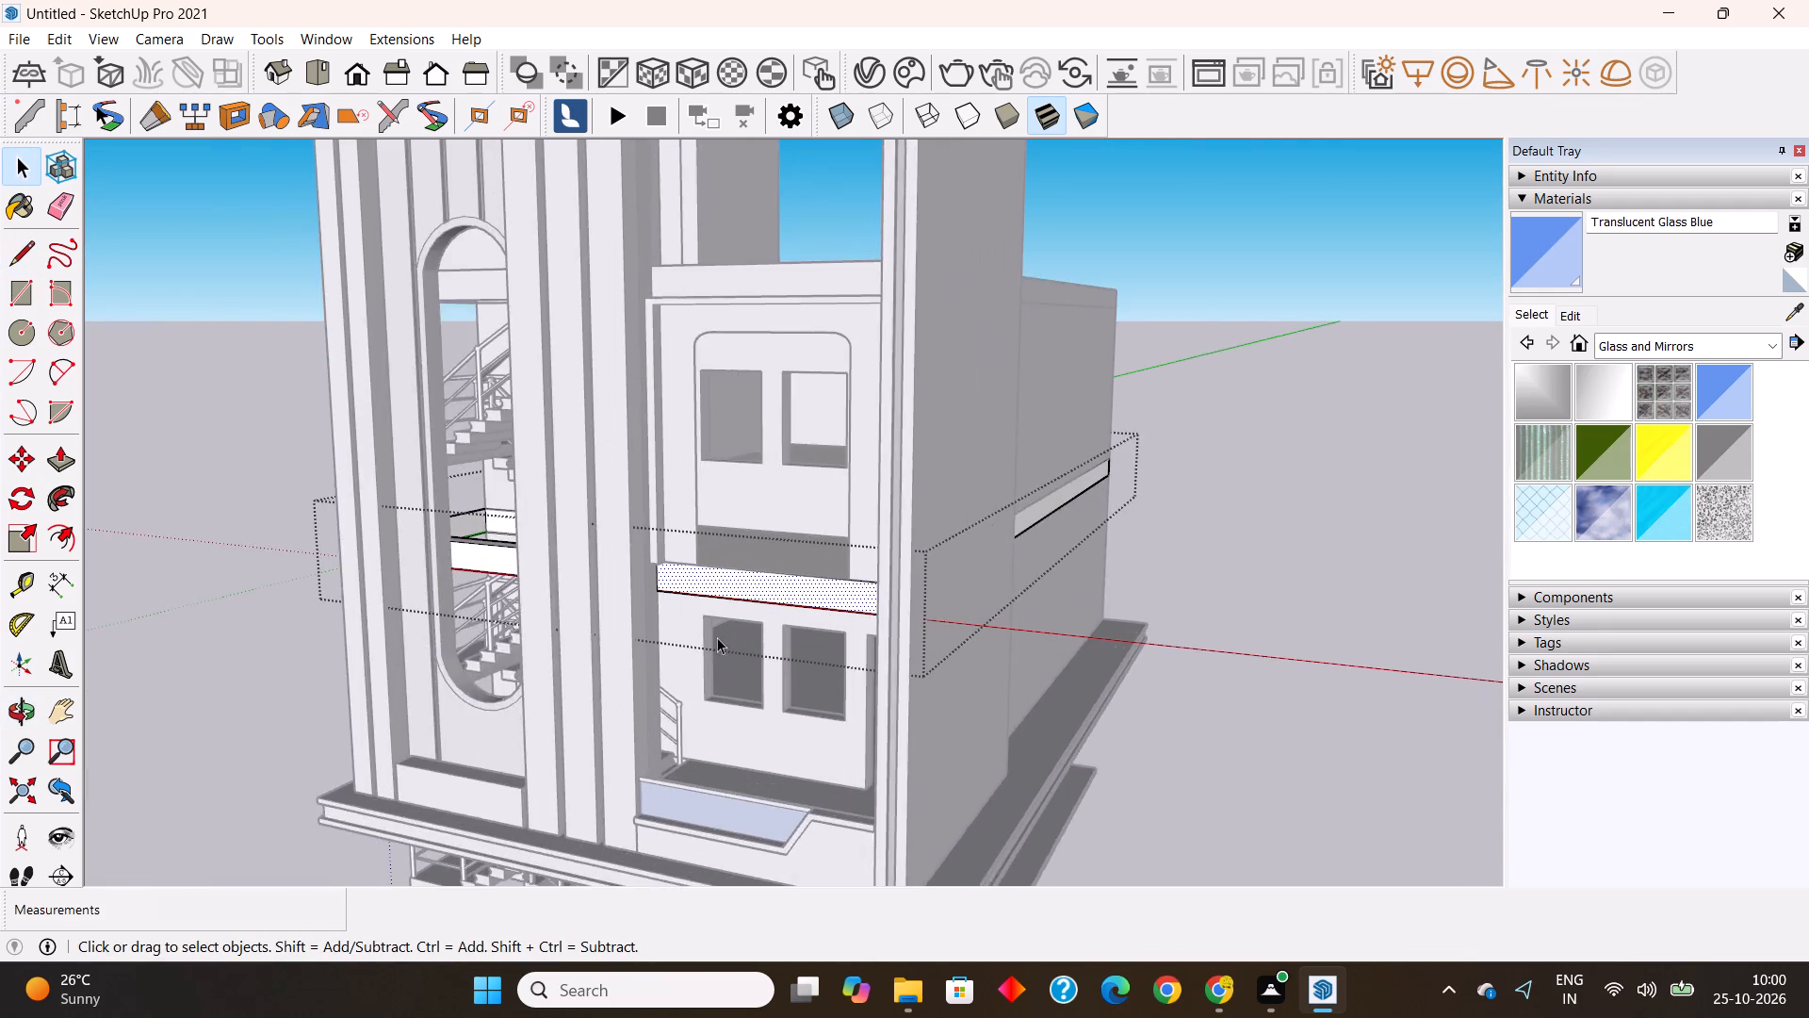
scroll(717, 637, "up", 1)
left_click(61, 464)
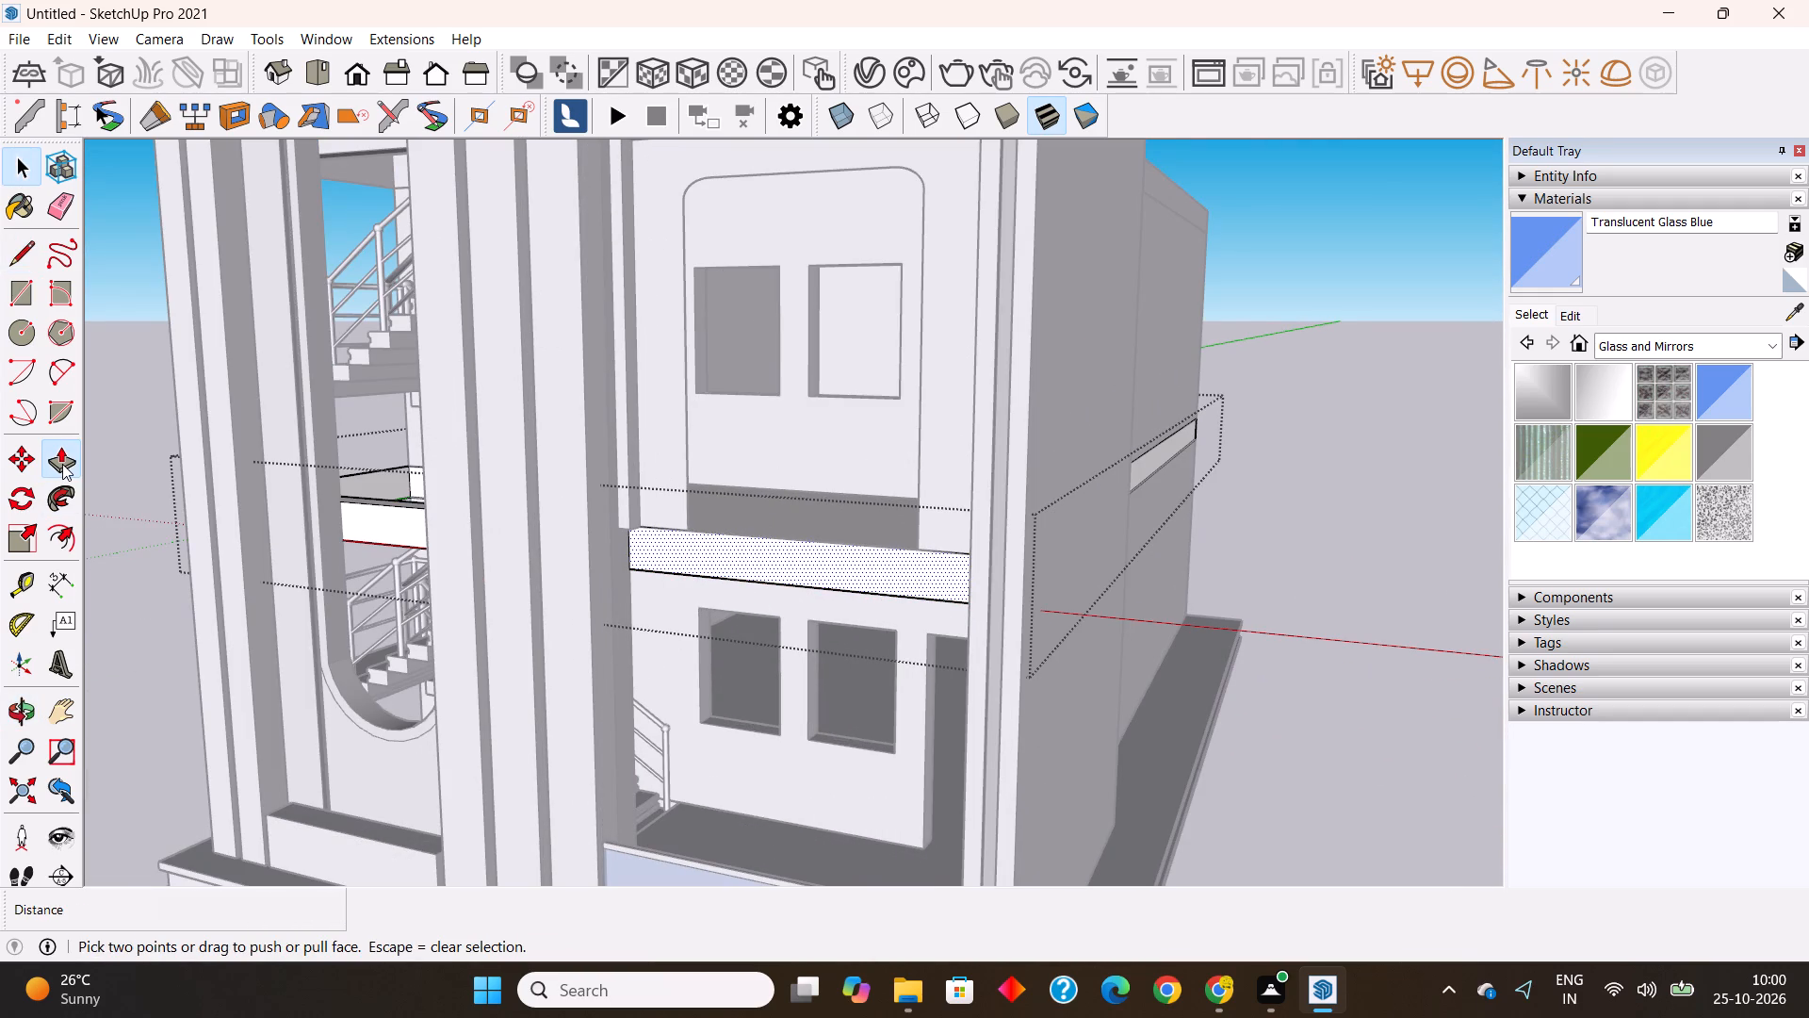
left_click(831, 567)
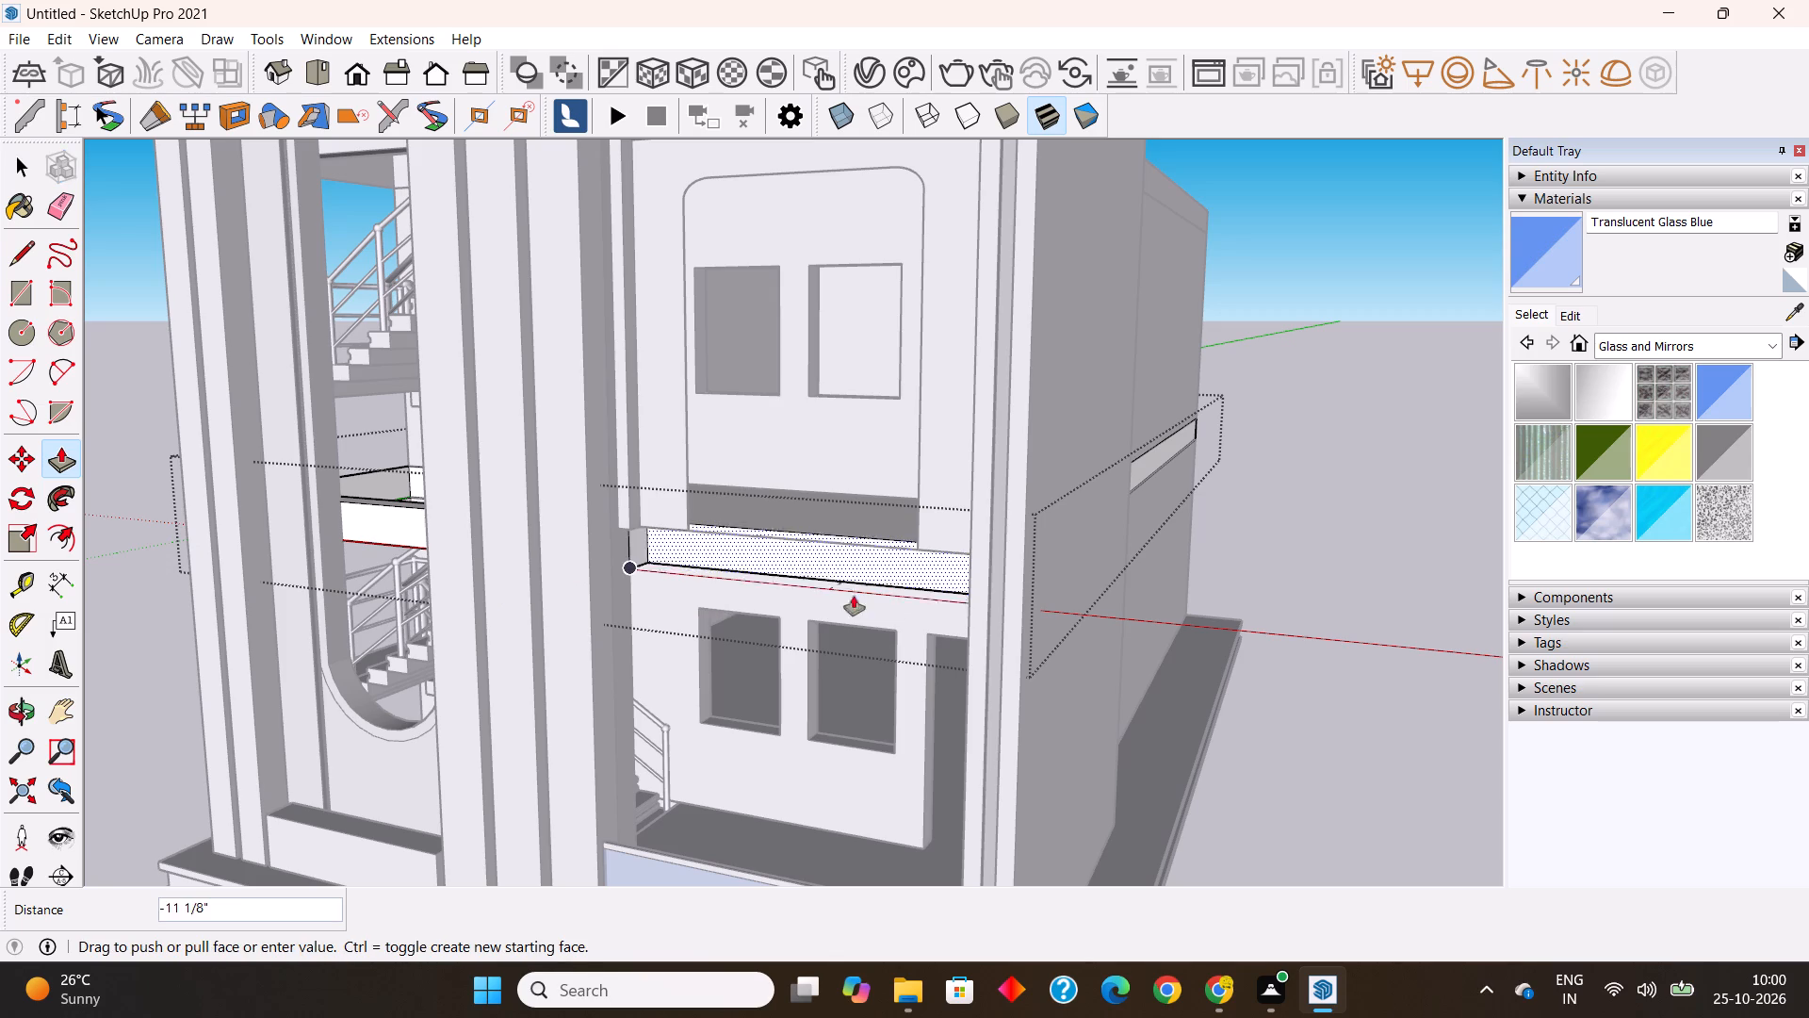
left_click(594, 701)
middle_click_drag(705, 727, 748, 746)
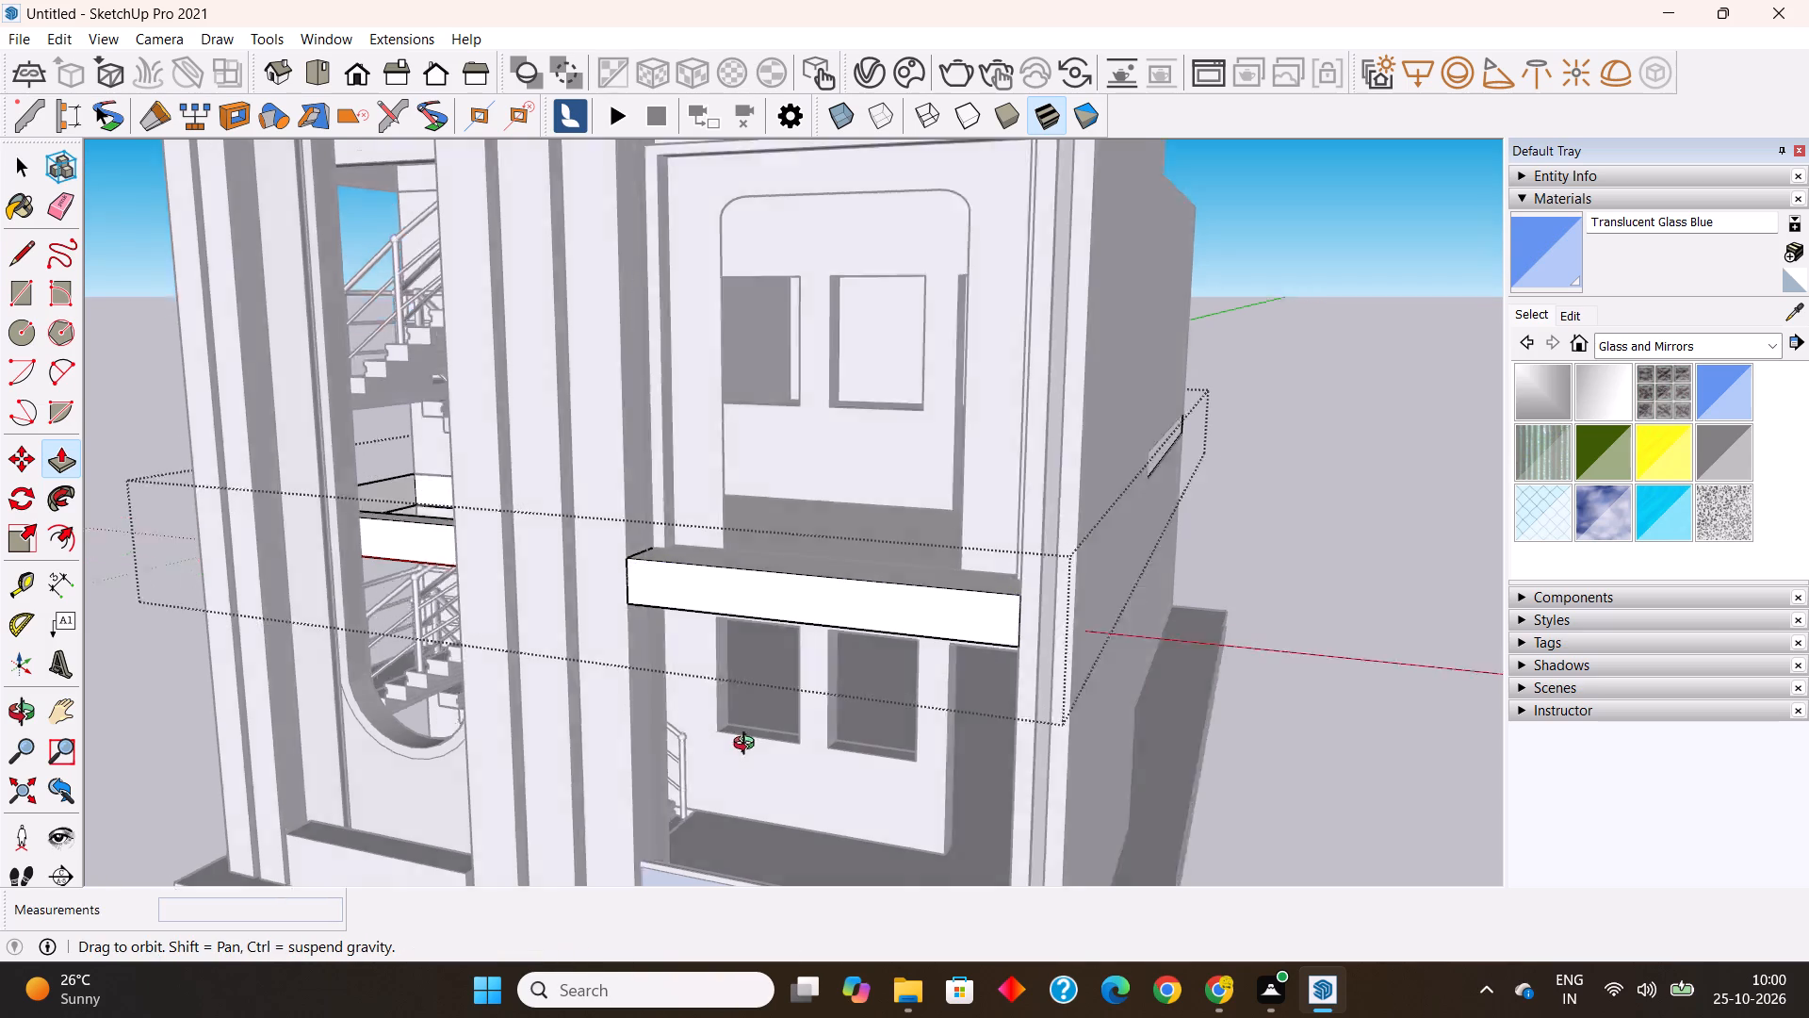
middle_click_drag(748, 746, 913, 769)
middle_click_drag(787, 632, 576, 604, "shift")
middle_click_drag(774, 670, 862, 683)
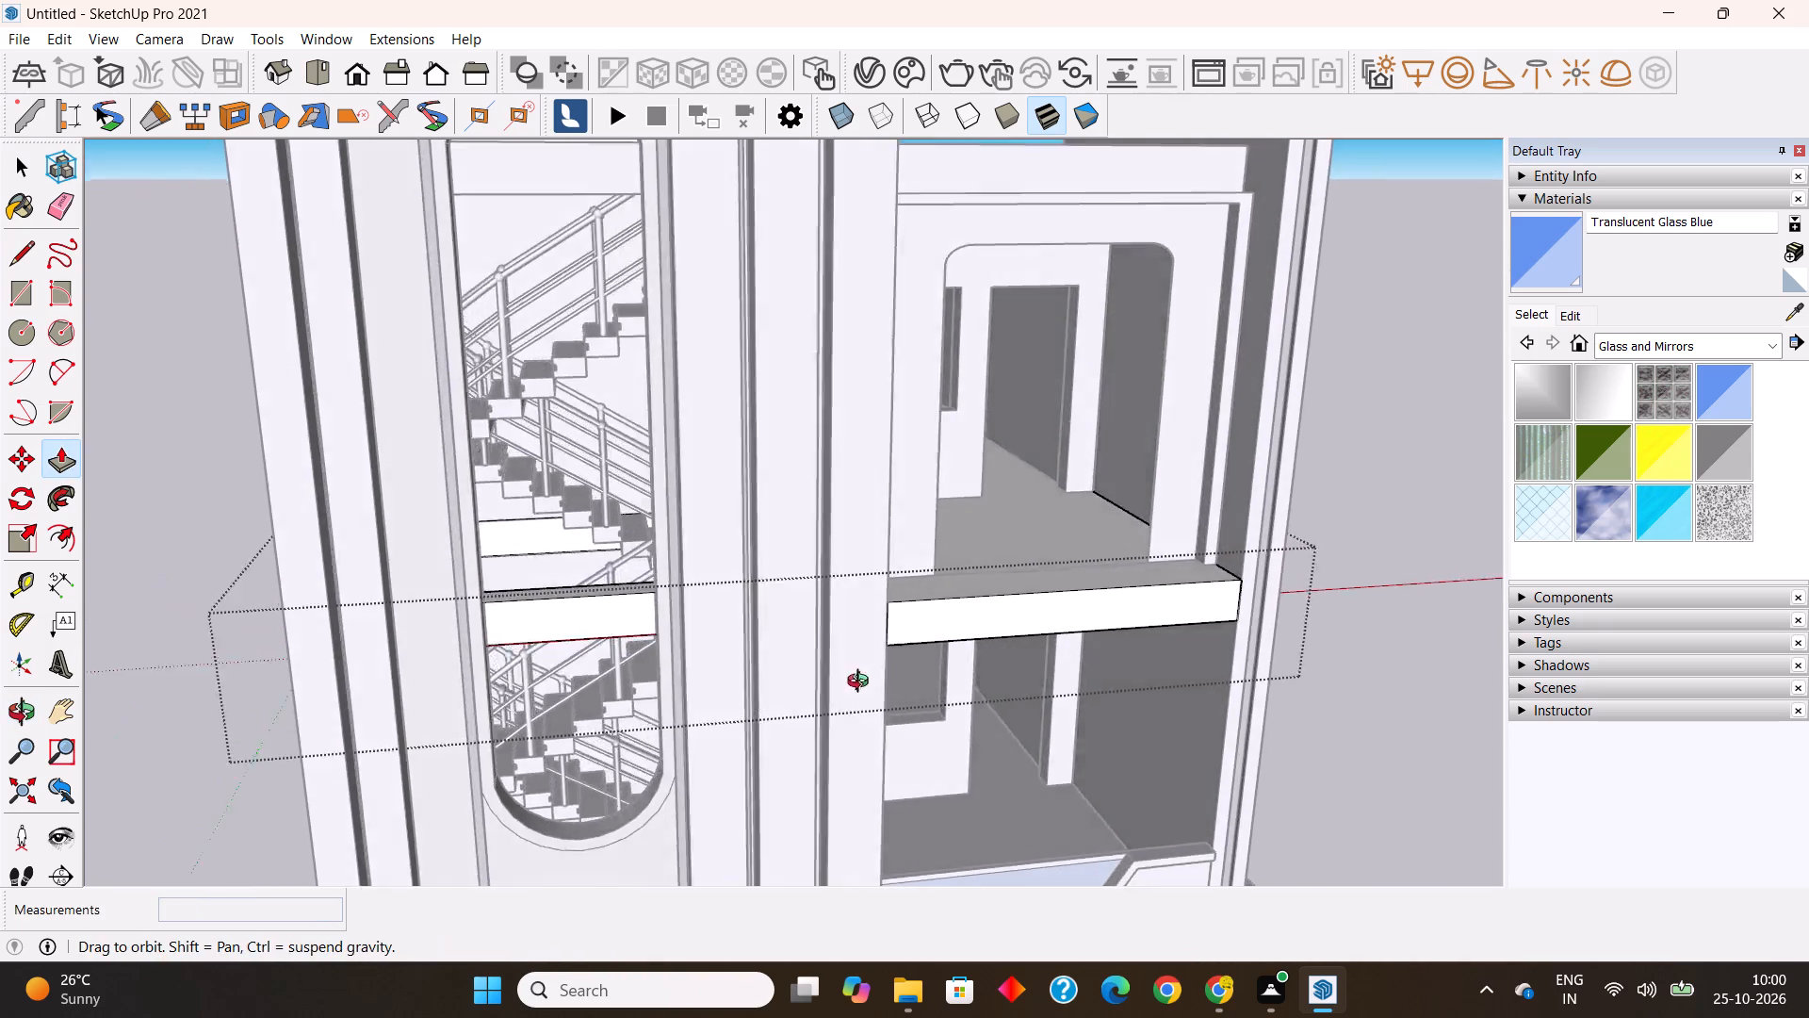
middle_click_drag(862, 683, 951, 699)
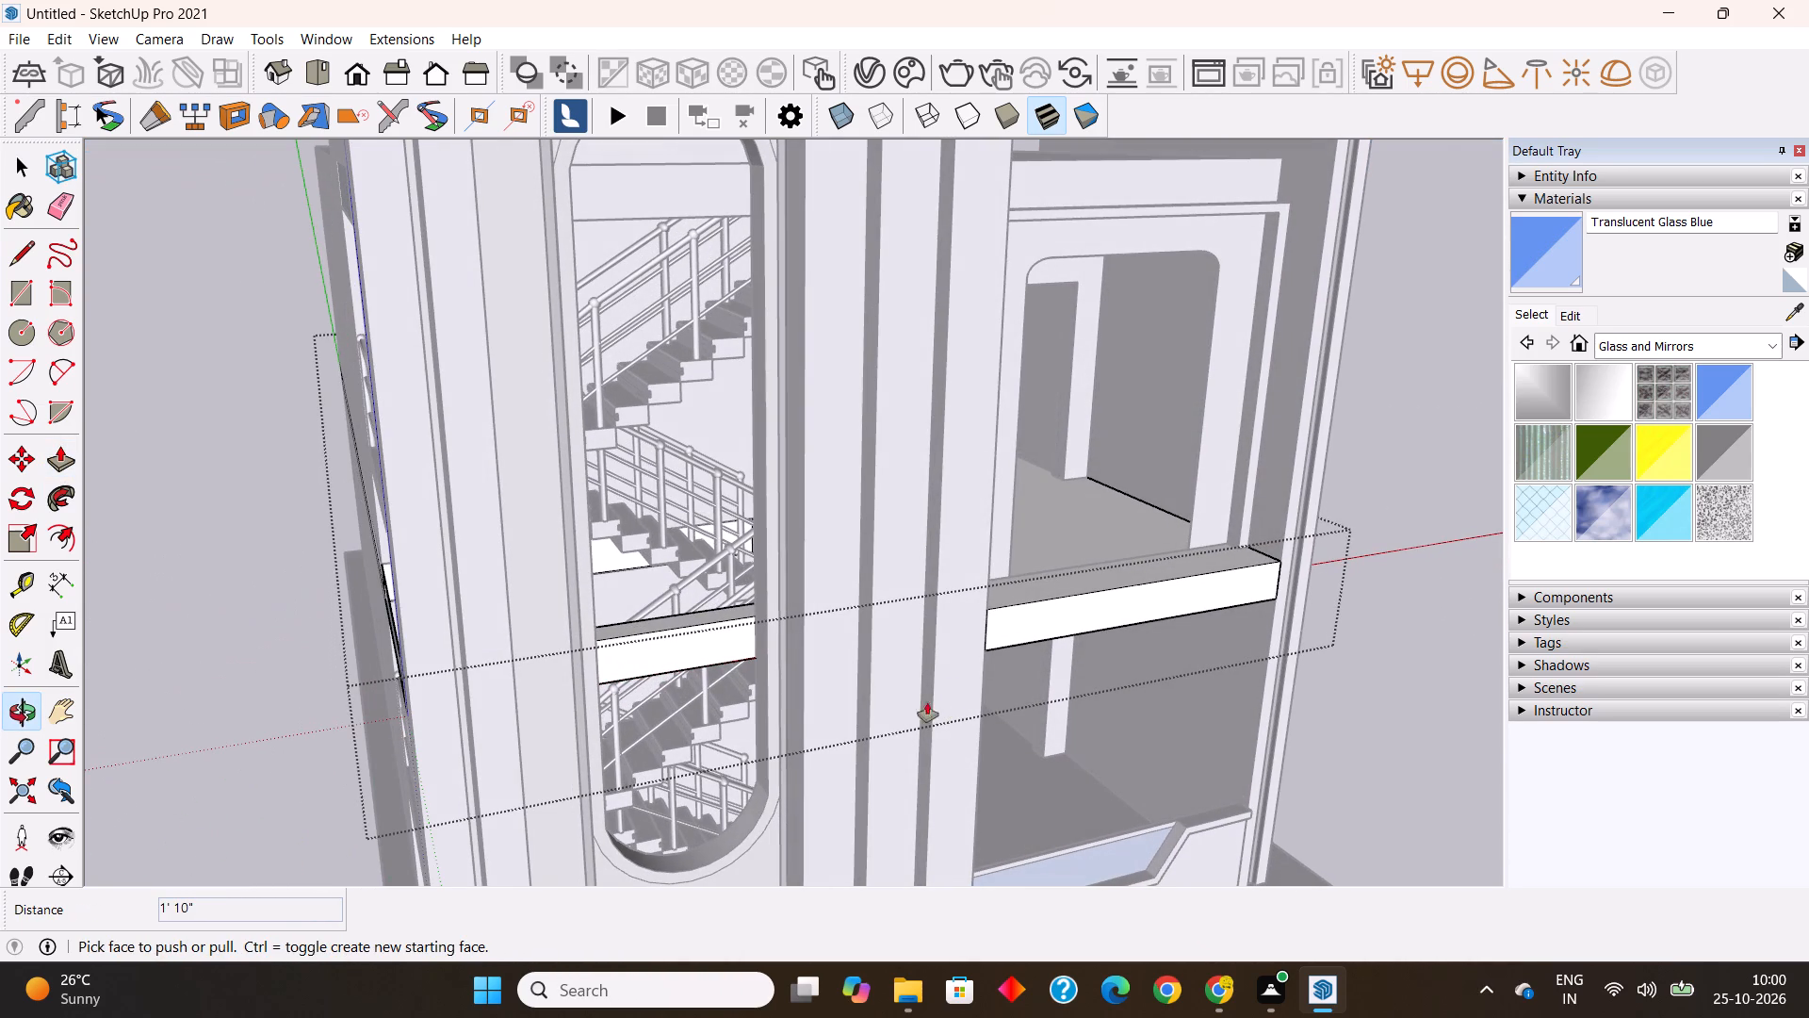
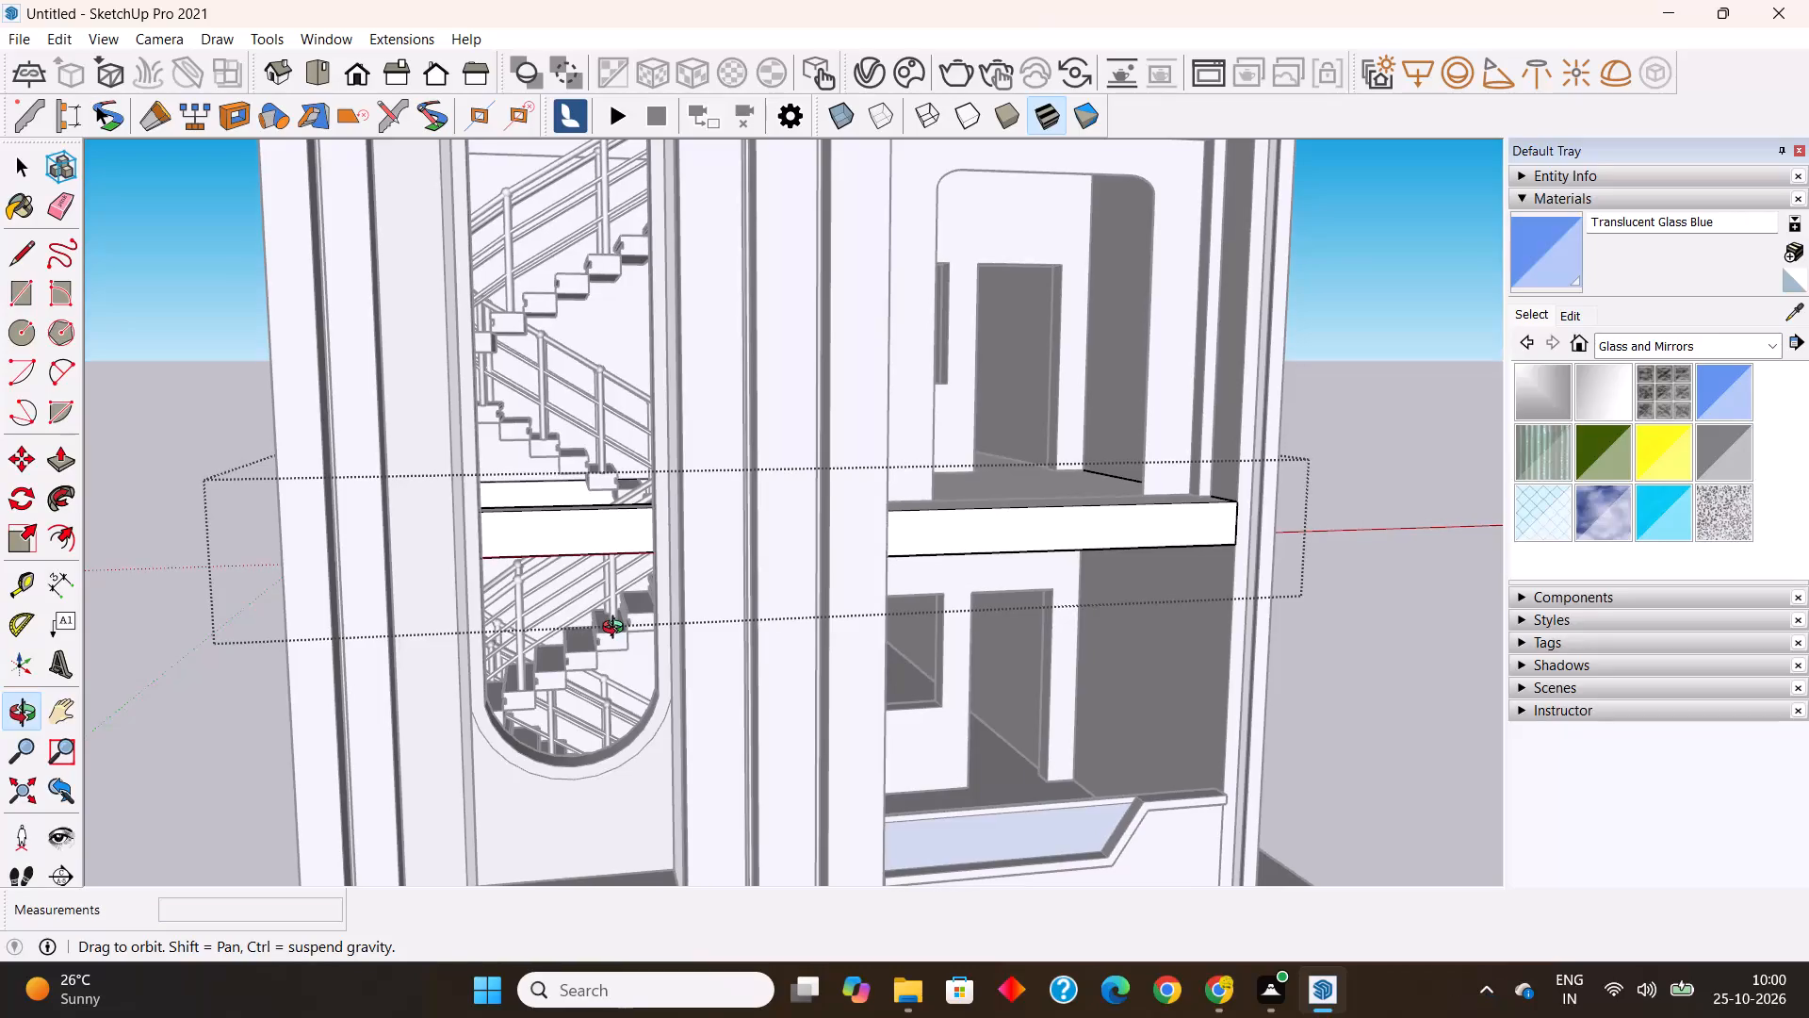
Place guides 3" below the top edge and 3" above the bottom edge of the projecting floor slab's front face.
scroll(617, 630, "down", 6)
middle_click_drag(616, 630, 527, 614, "shift")
middle_click_drag(961, 679, 1147, 724)
scroll(1003, 551, "up", 10)
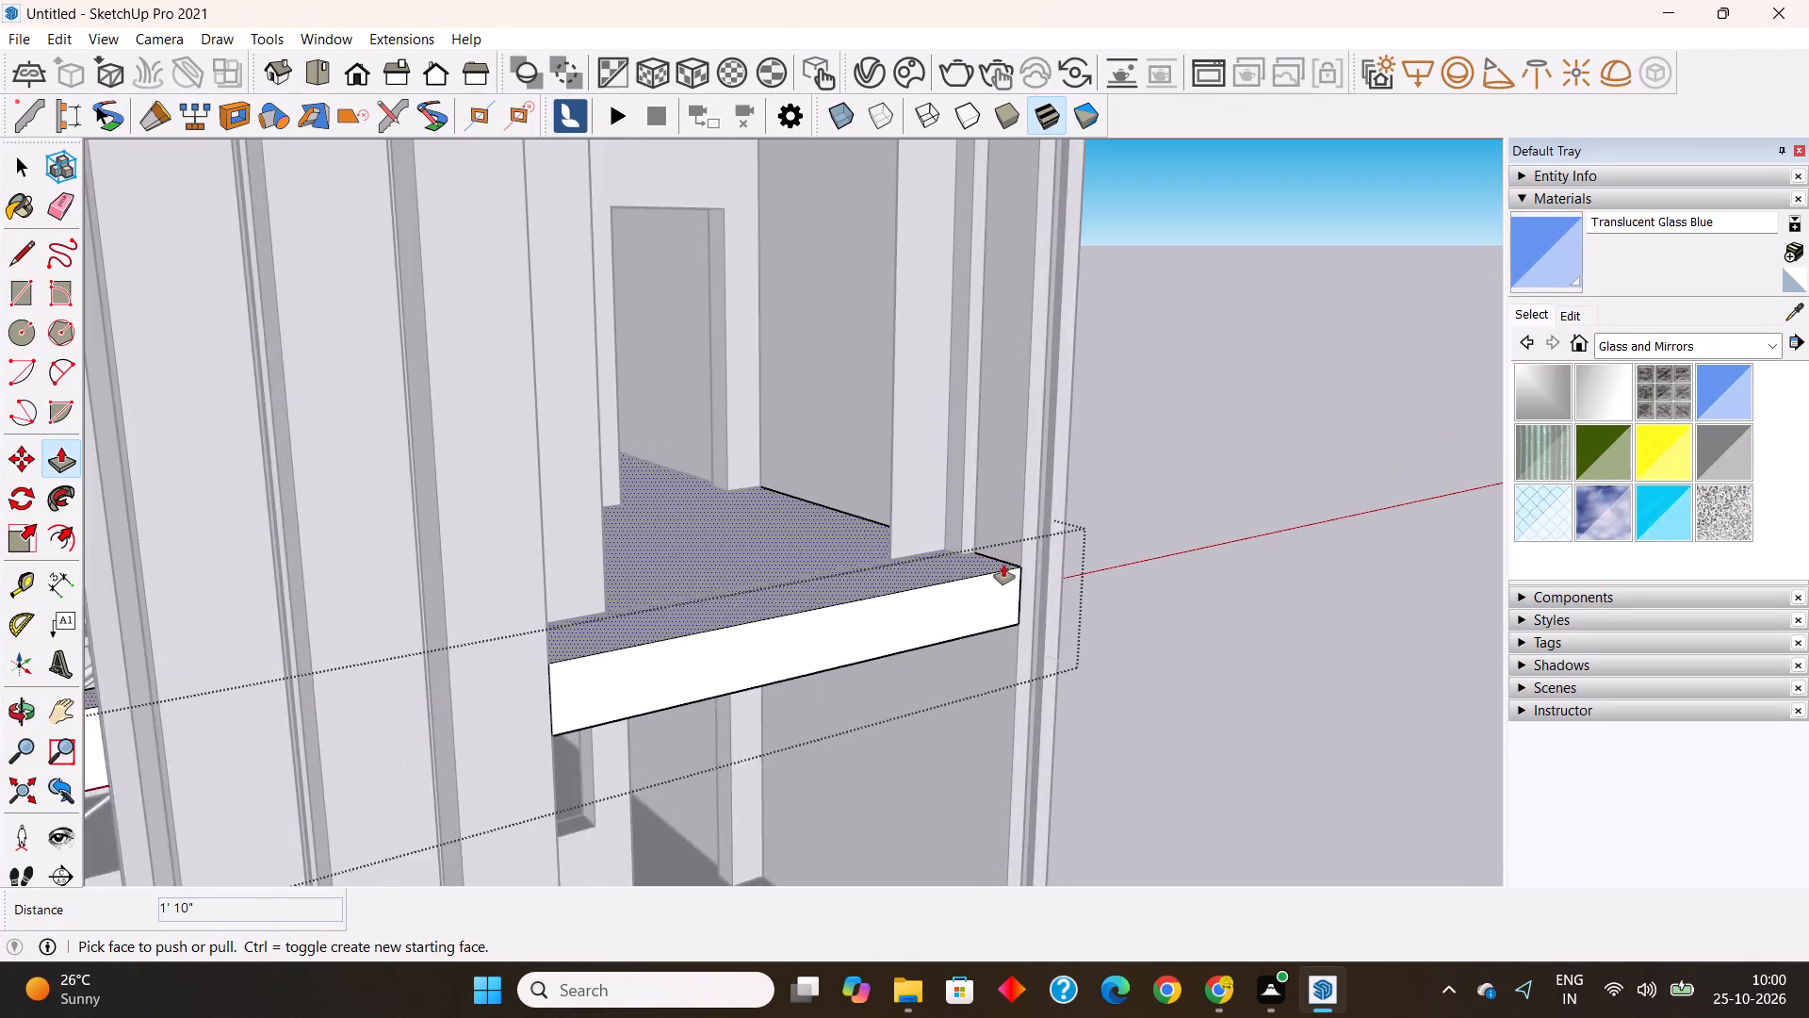
key("space")
scroll(835, 636, "down", 3)
scroll(873, 634, "up", 5)
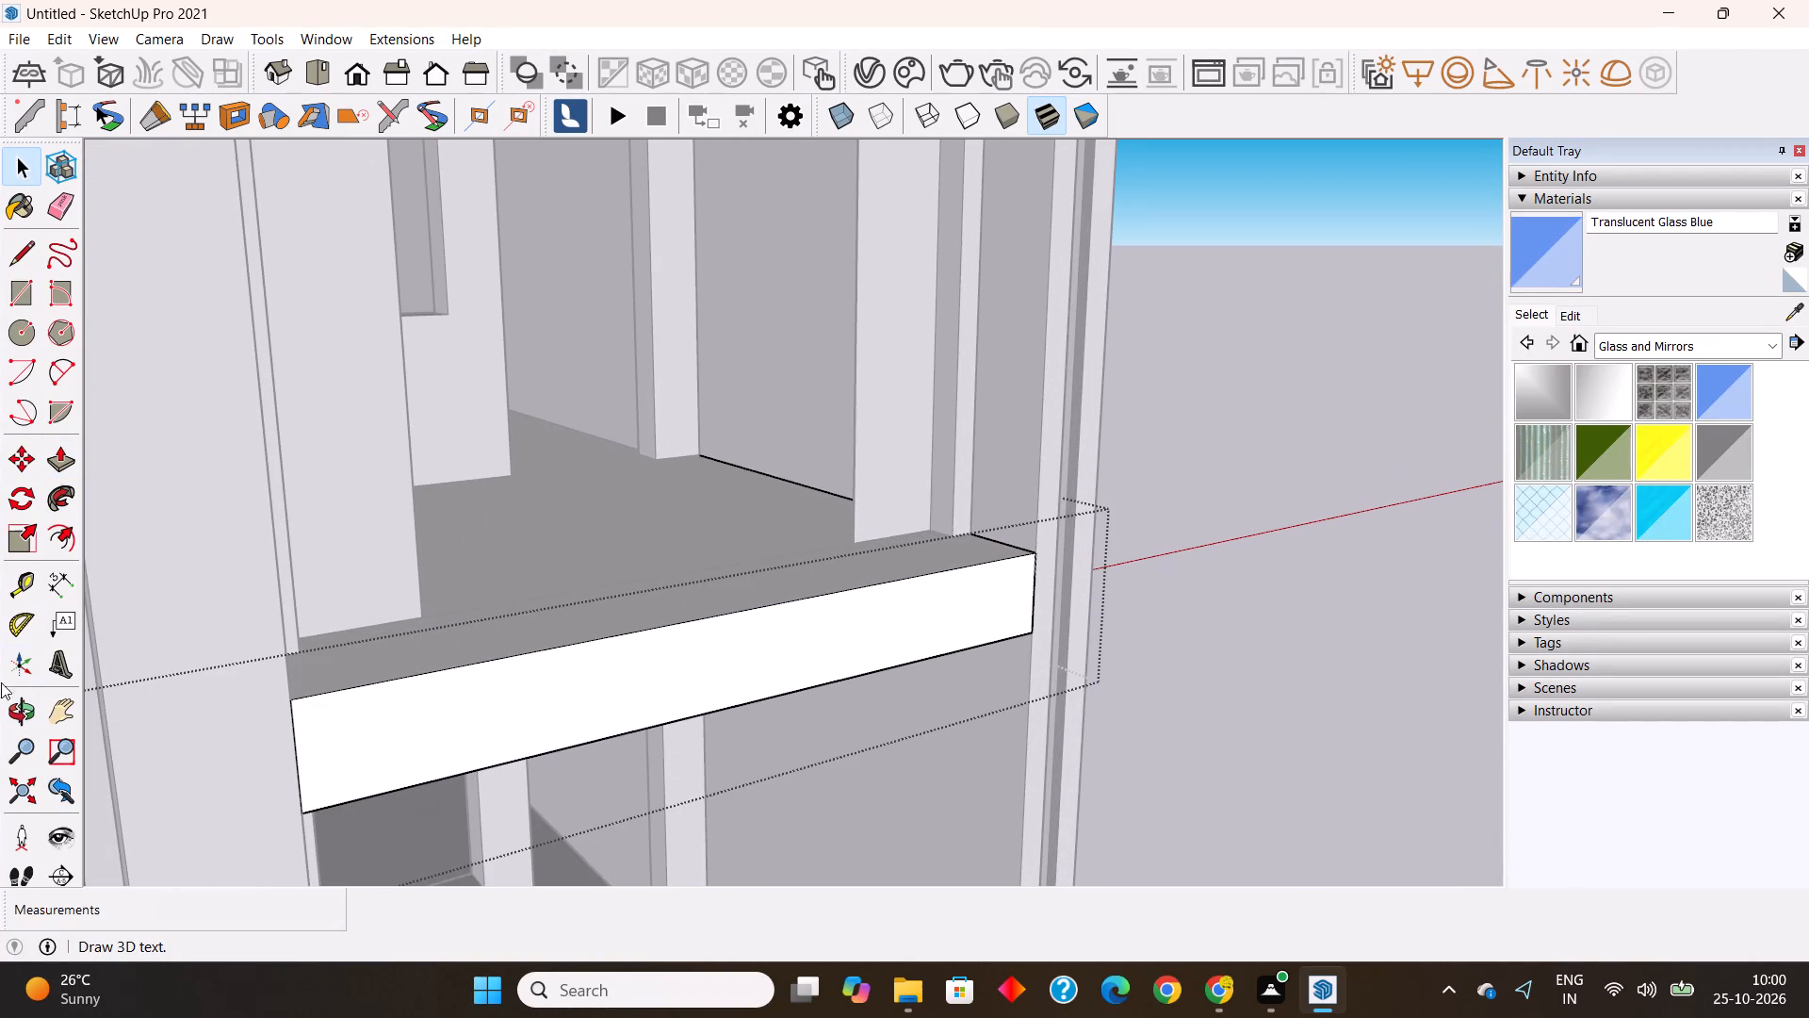
left_click(28, 583)
left_click(485, 664)
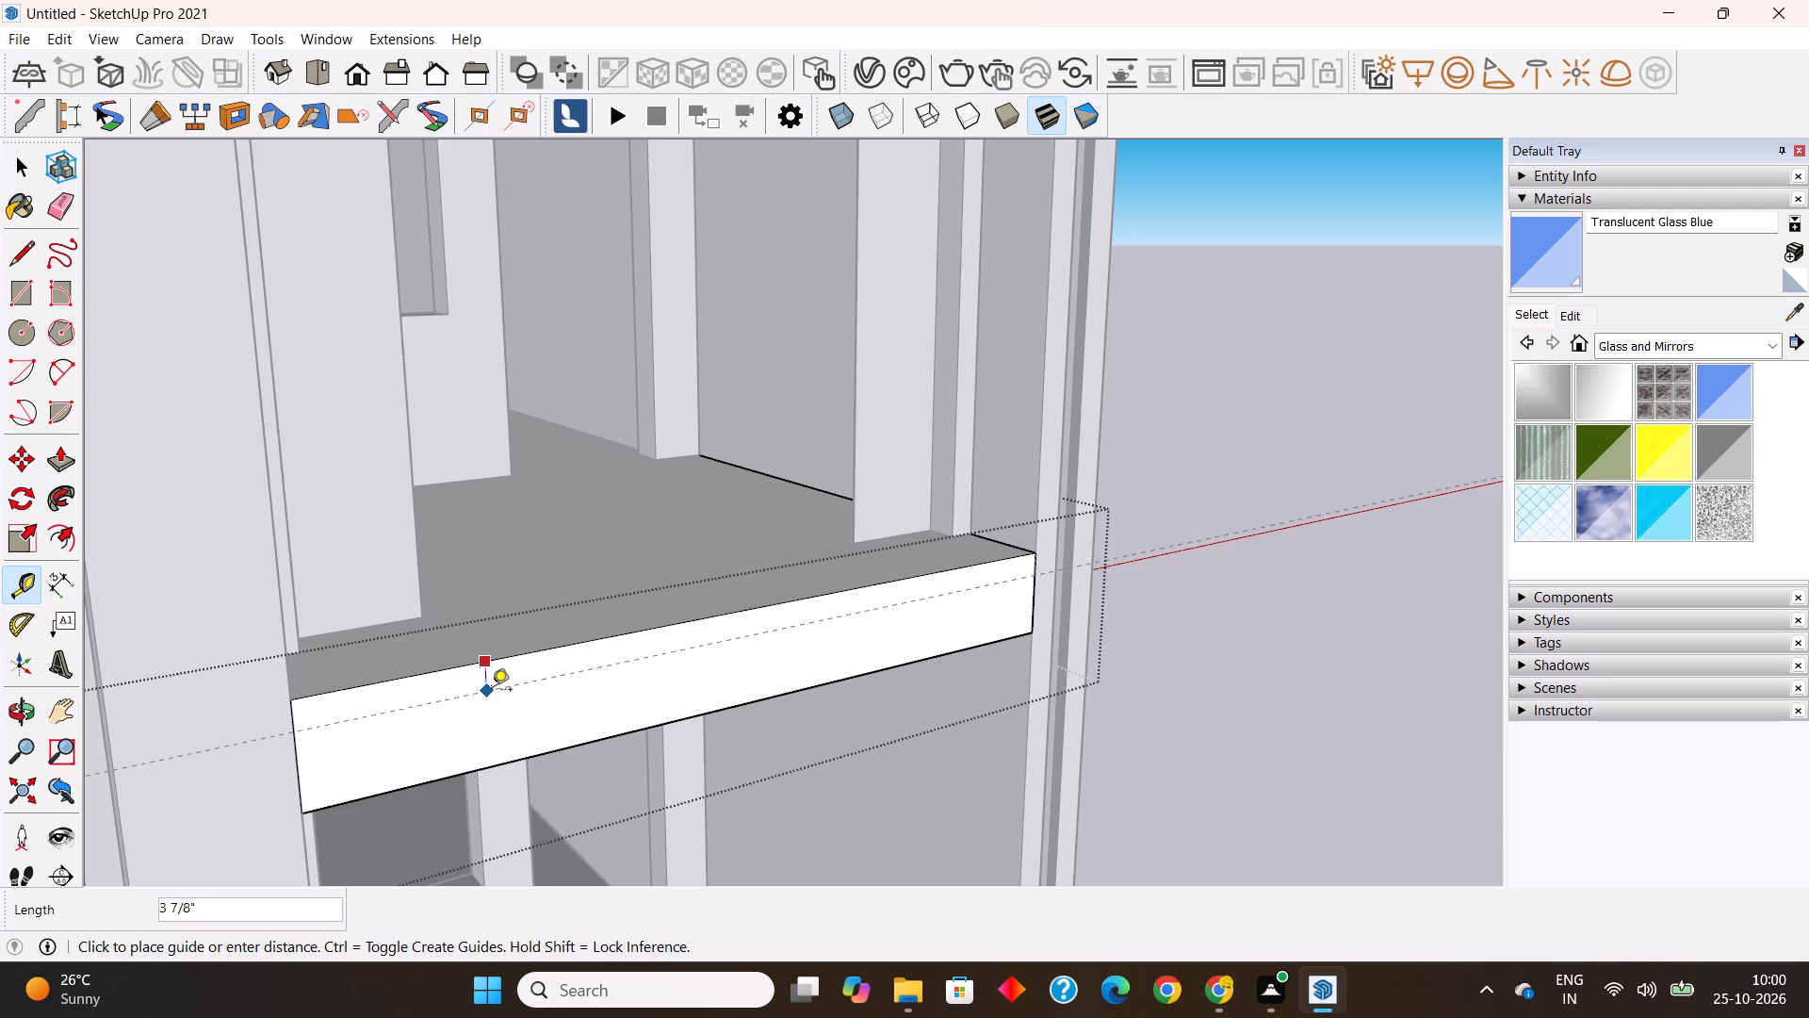
key("3")
key("shift+quotedbl")
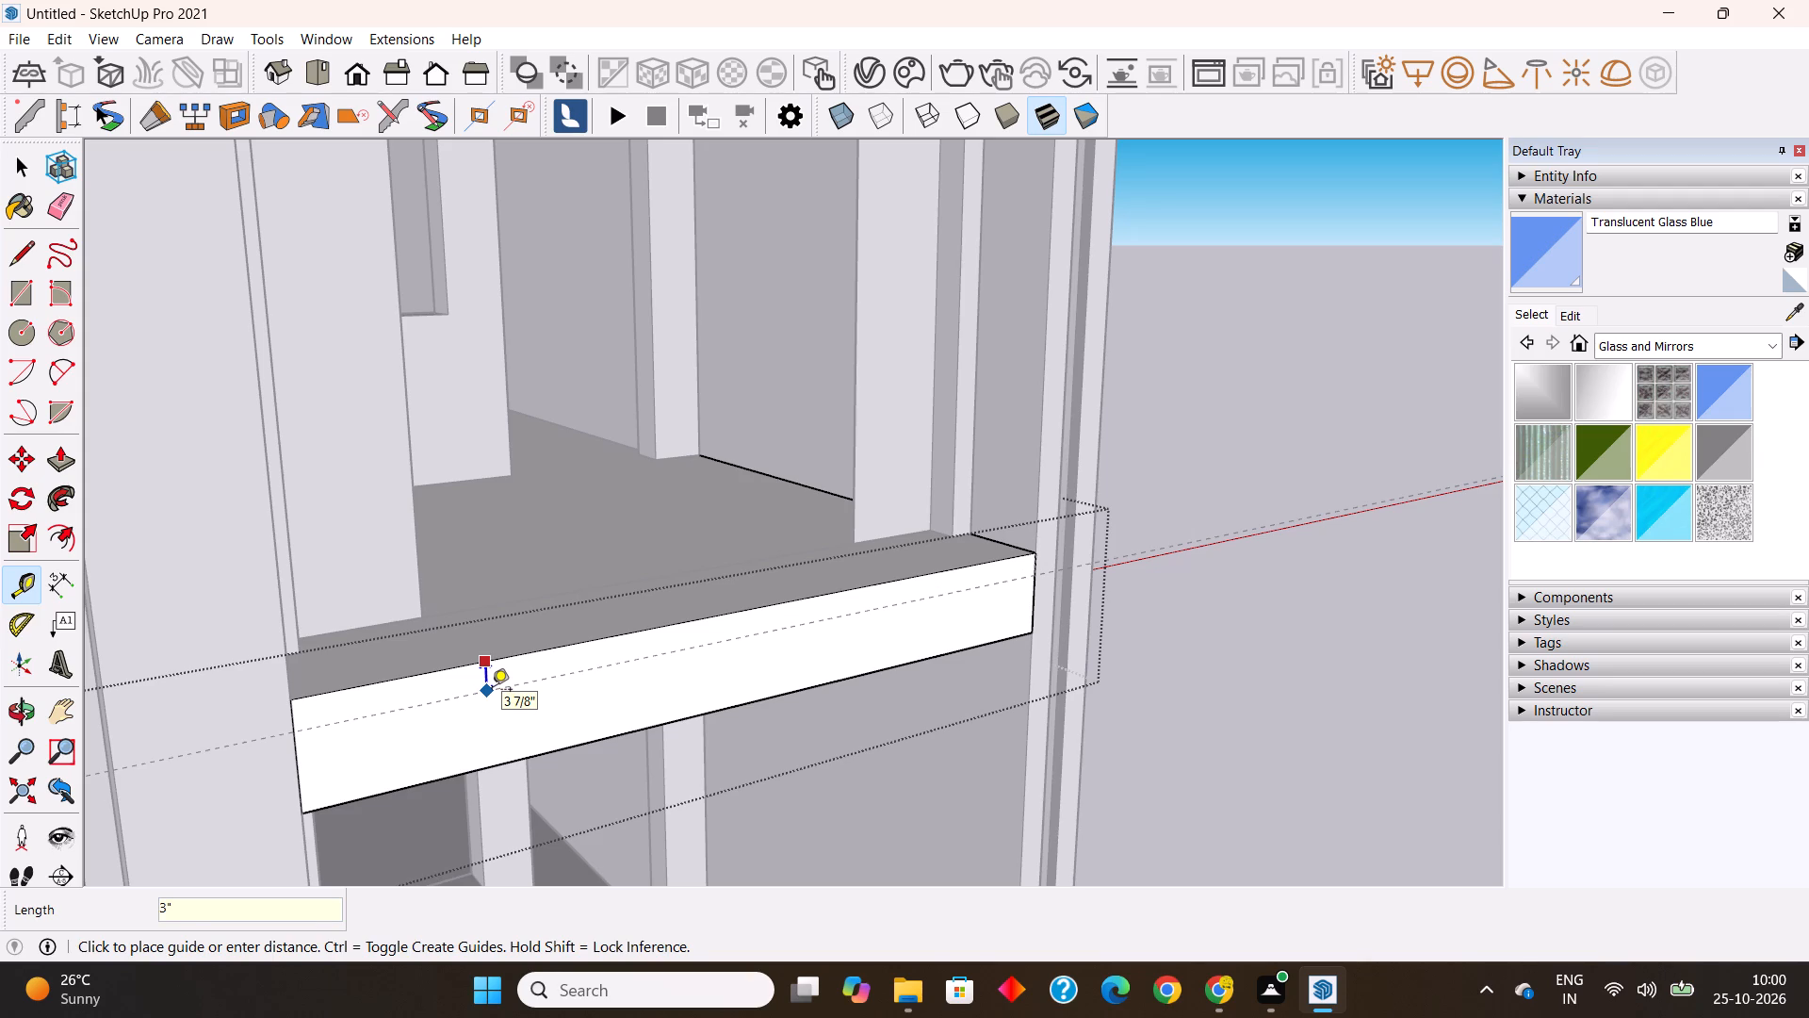
key("Return")
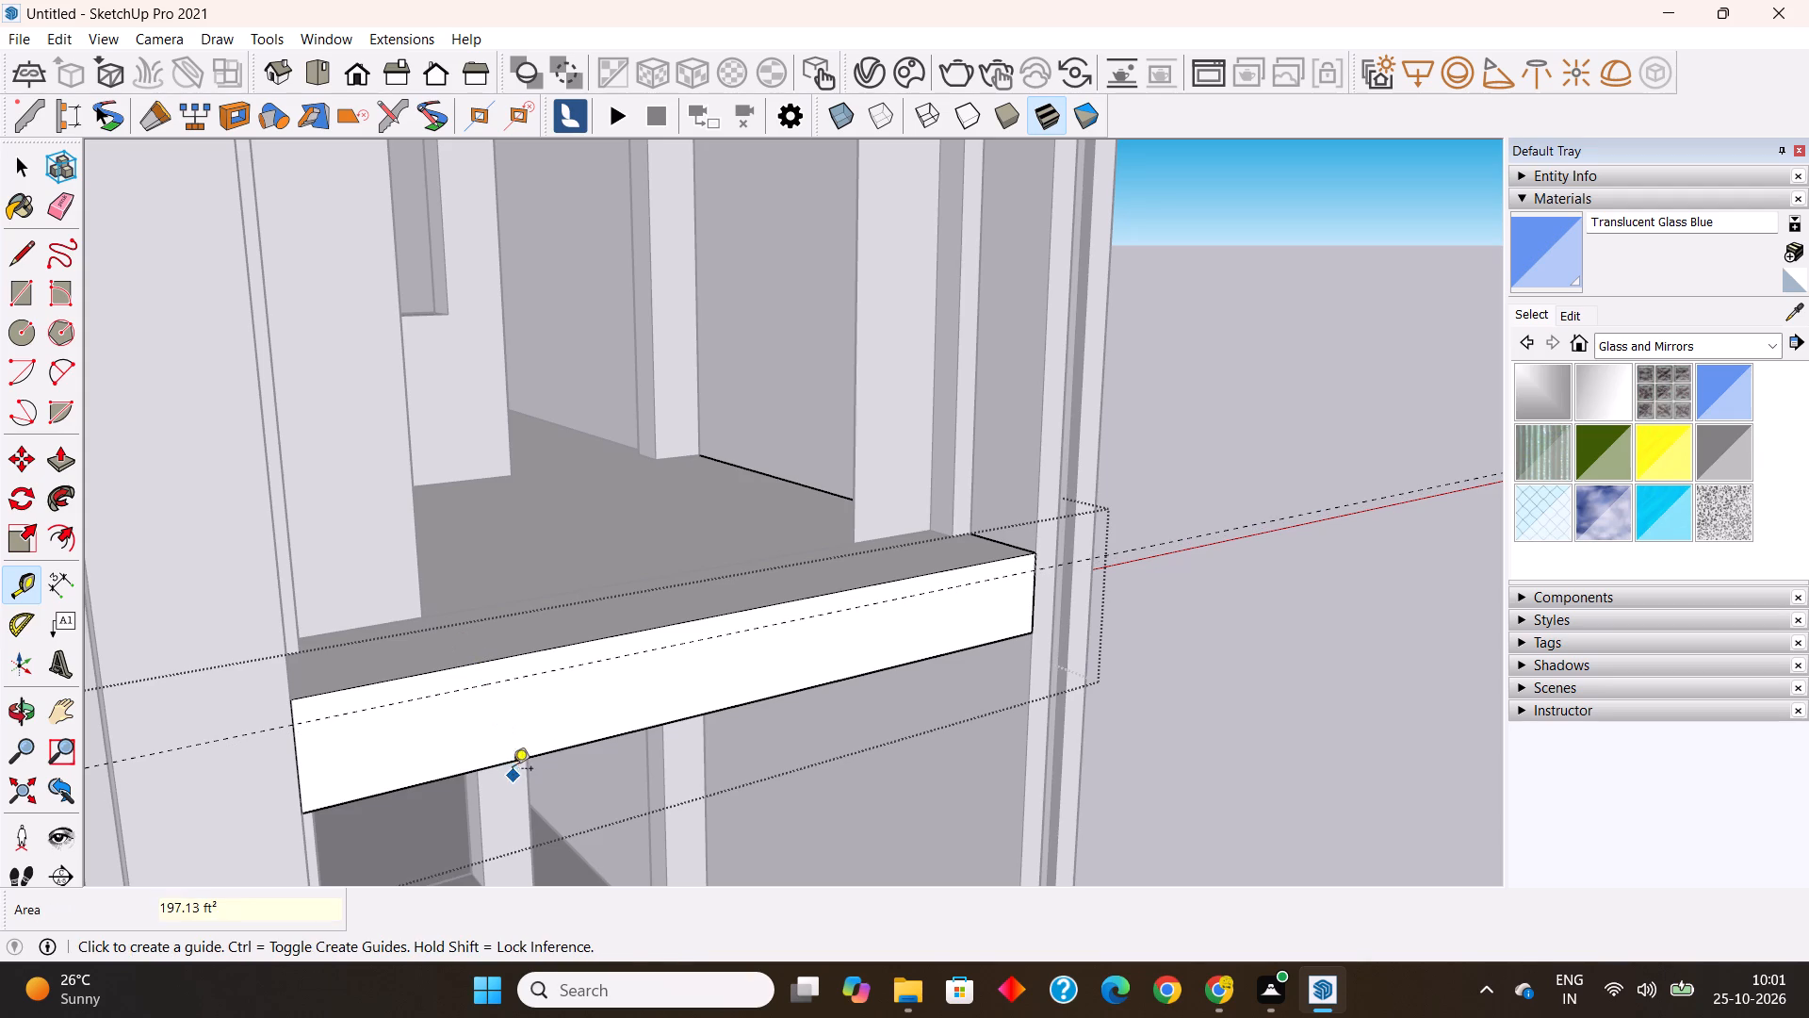
left_click(513, 761)
type("3\"")
key("Return")
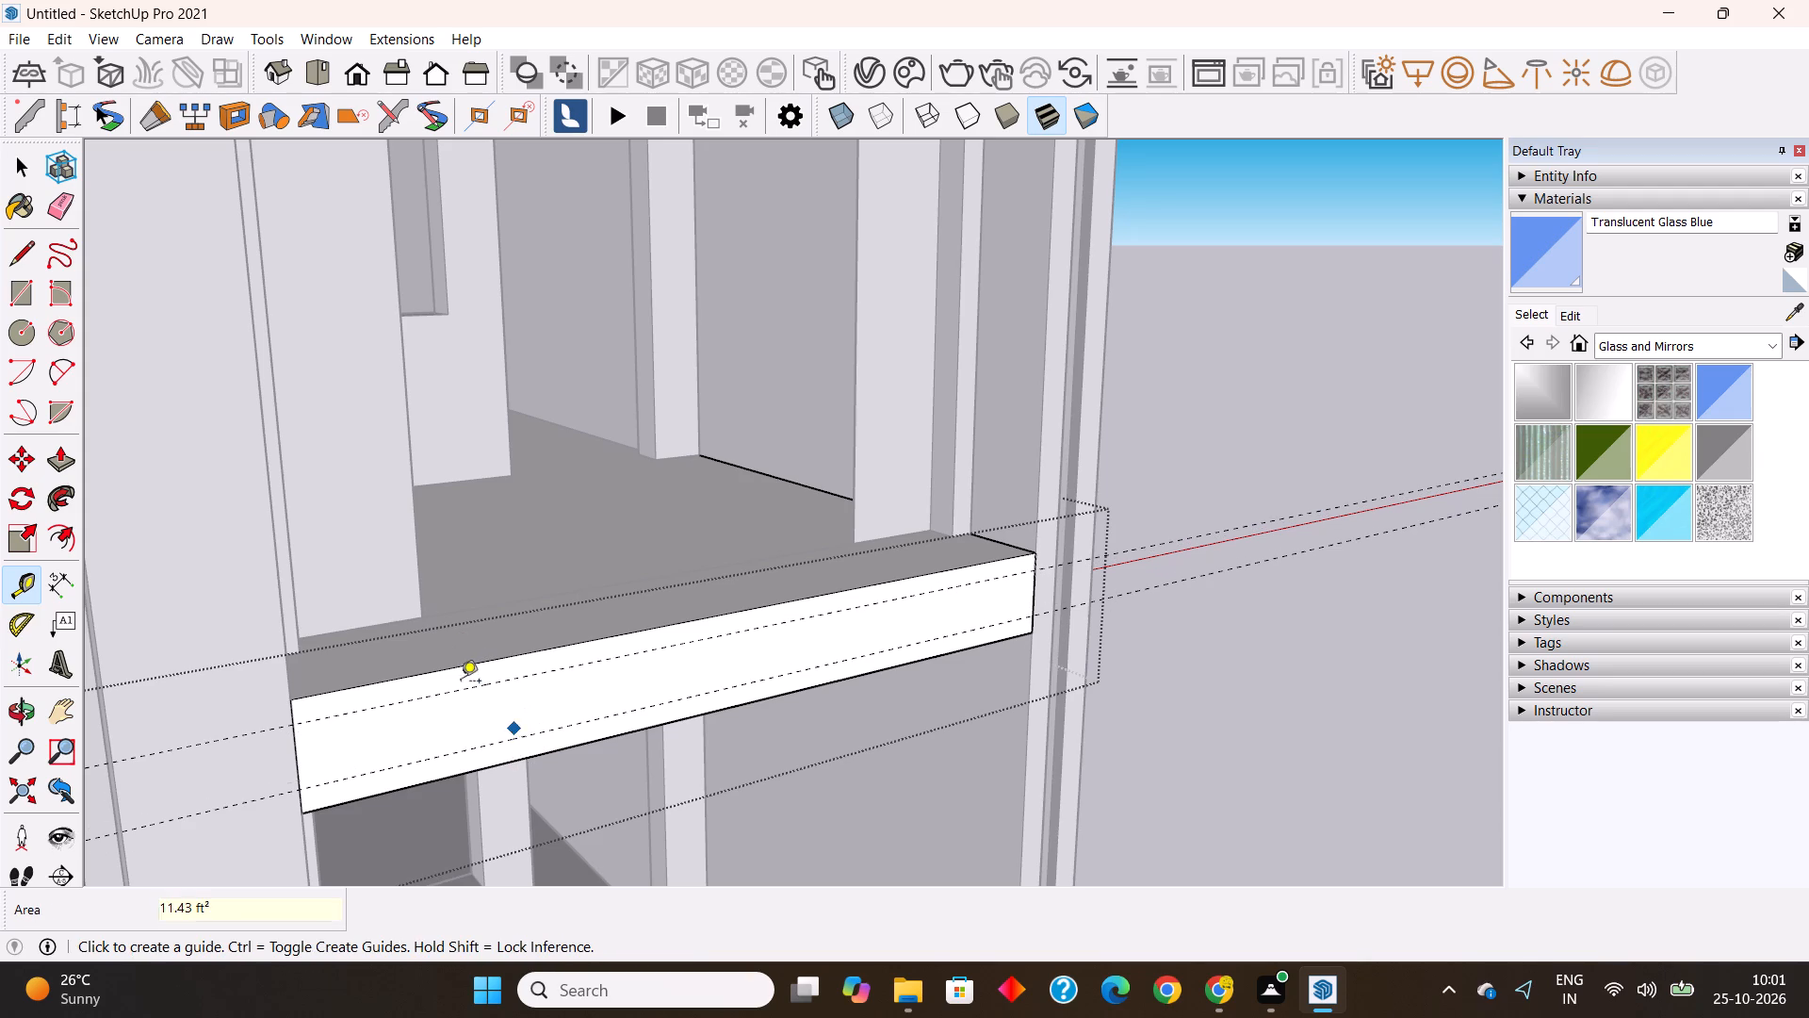
Draw lines along both guides across the slab's front face, dividing it into three horizontal bands.
left_click(16, 243)
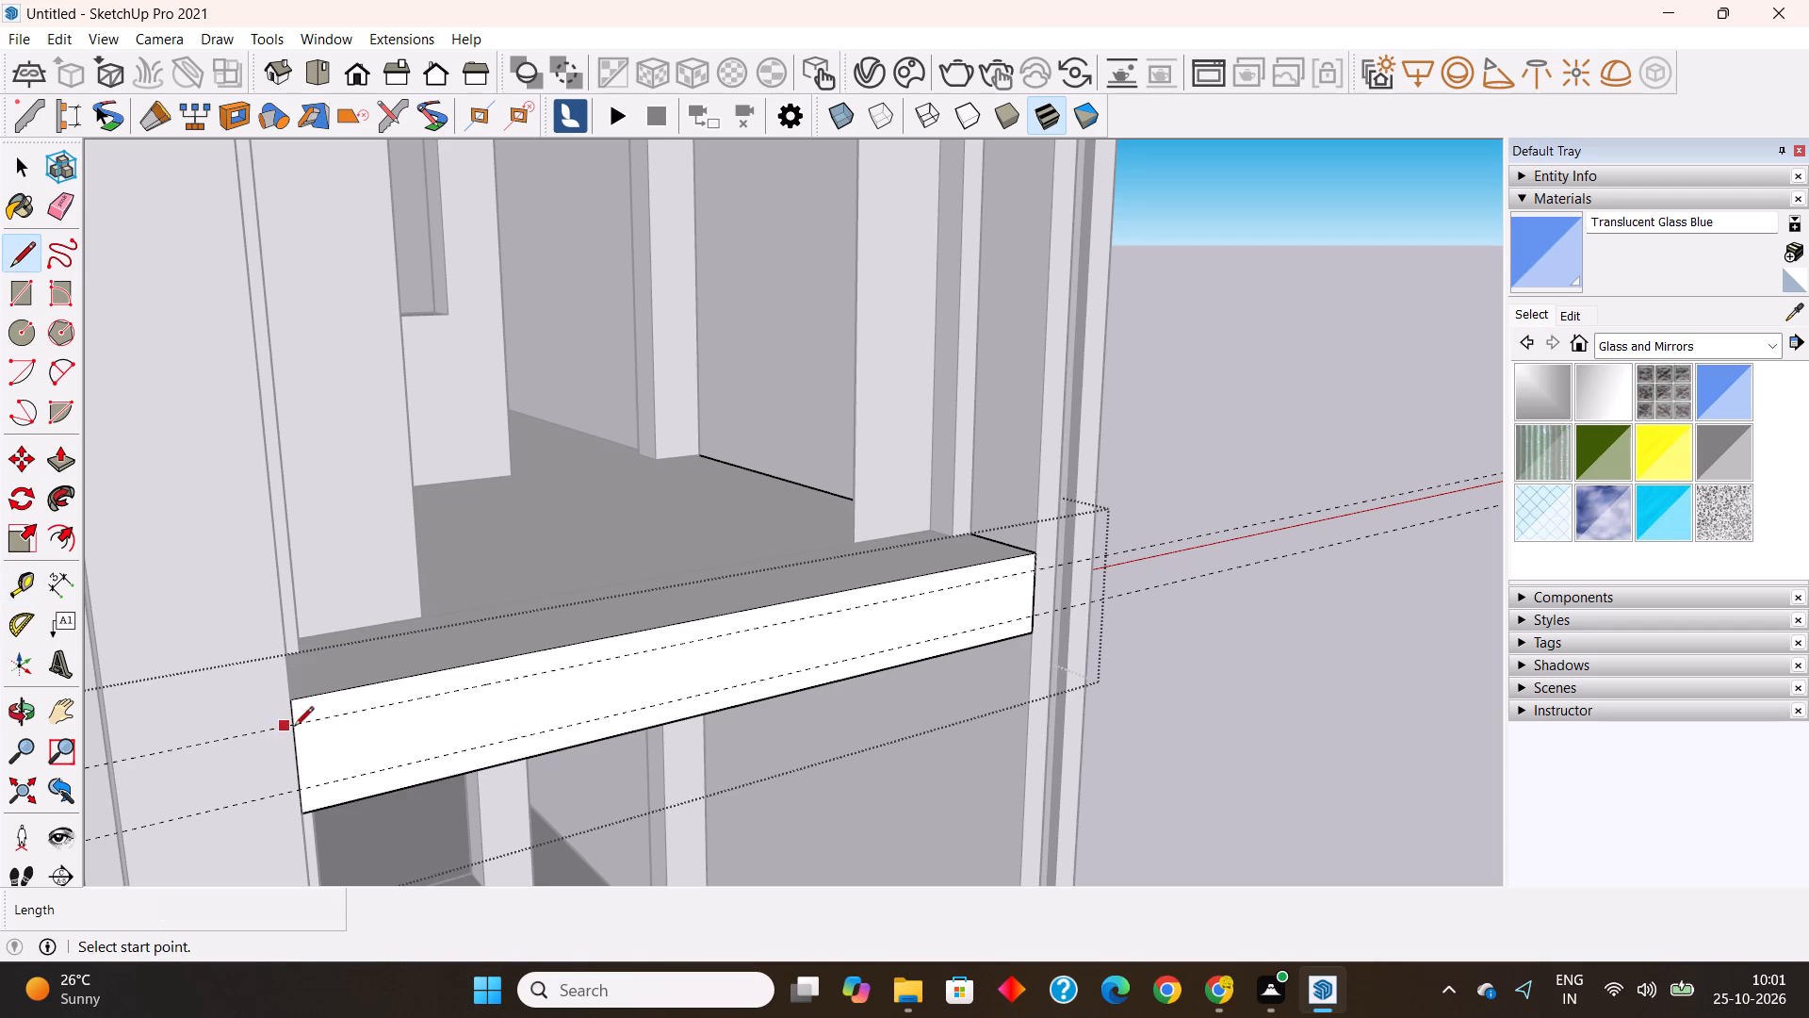
left_click(296, 728)
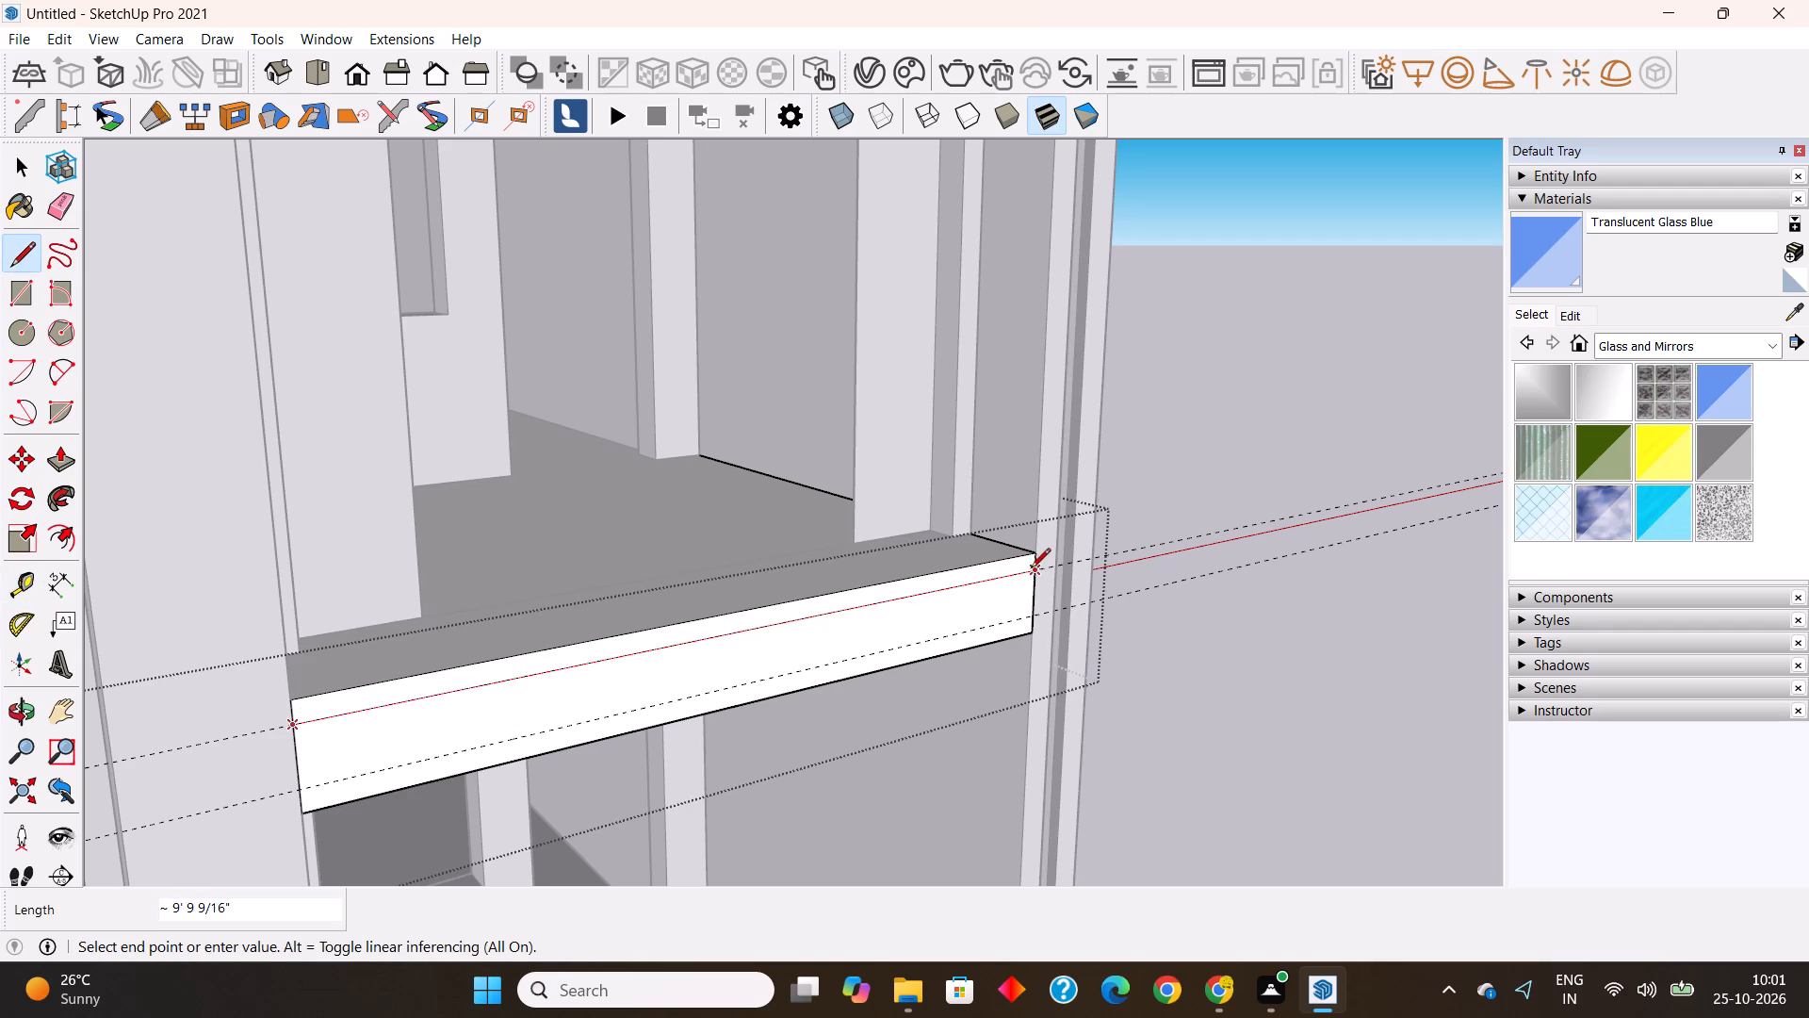
left_click(1032, 569)
key("Escape")
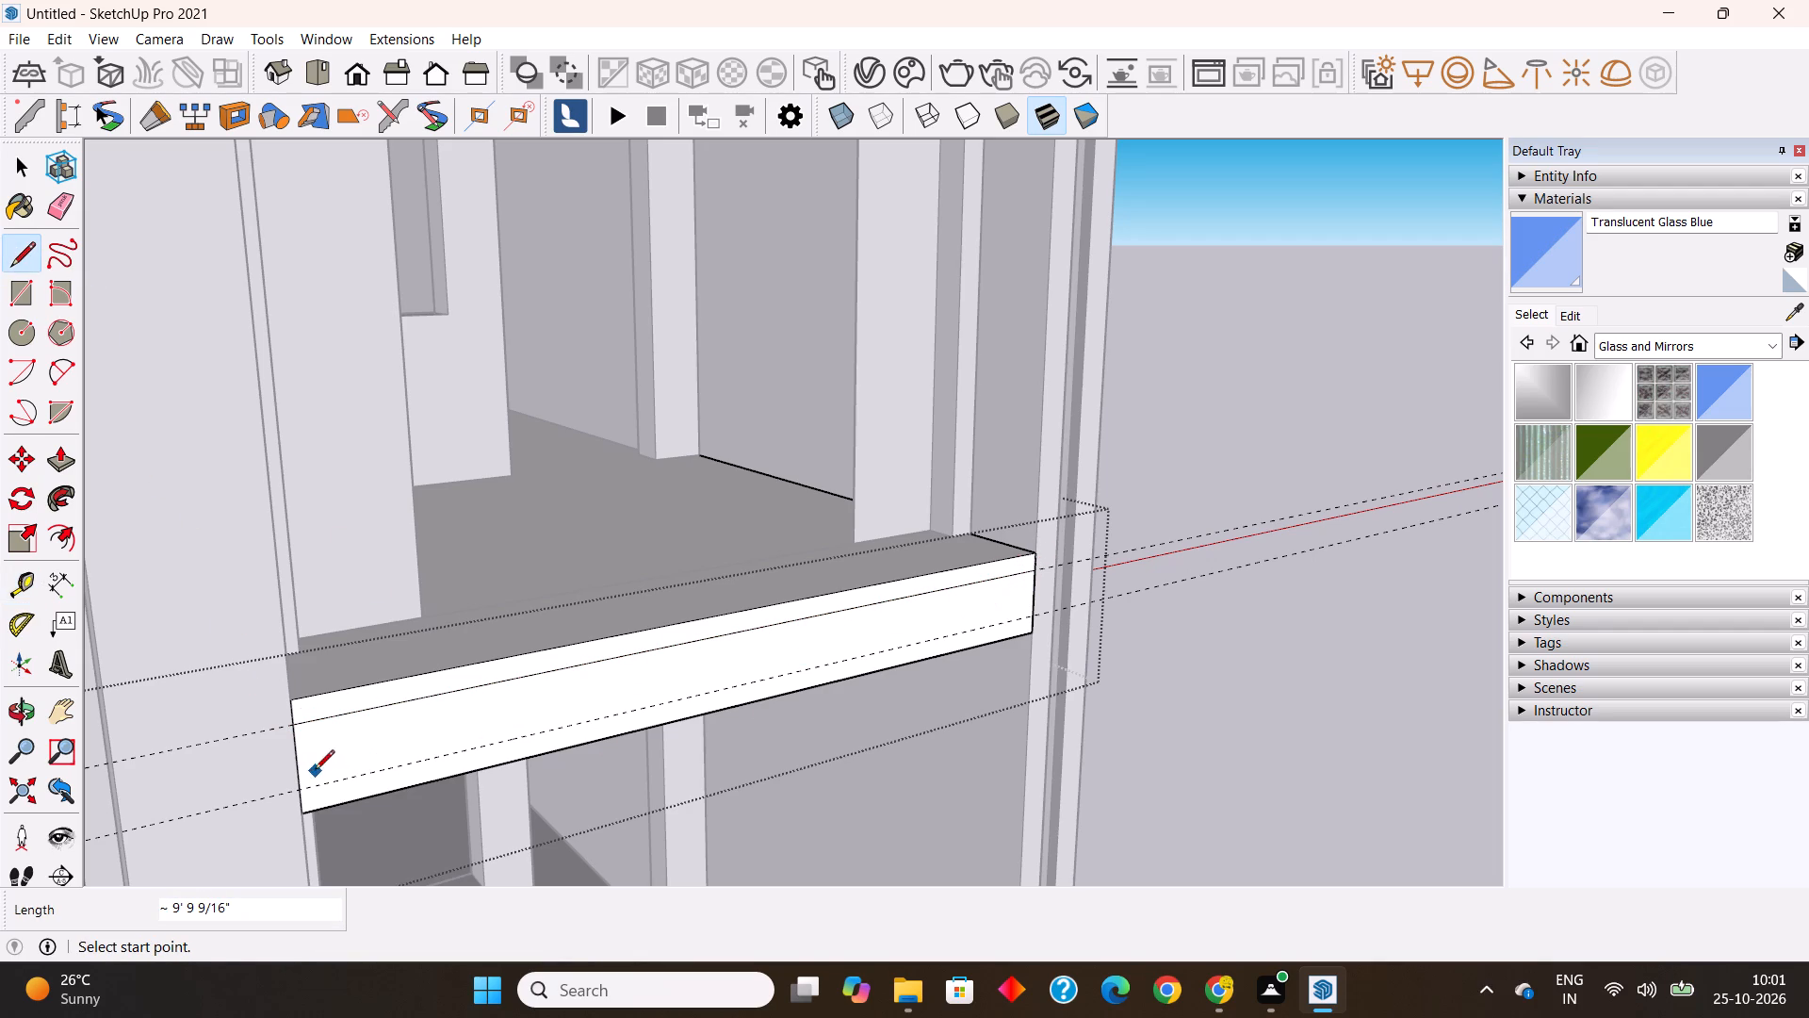
left_click_drag(306, 784, 316, 784)
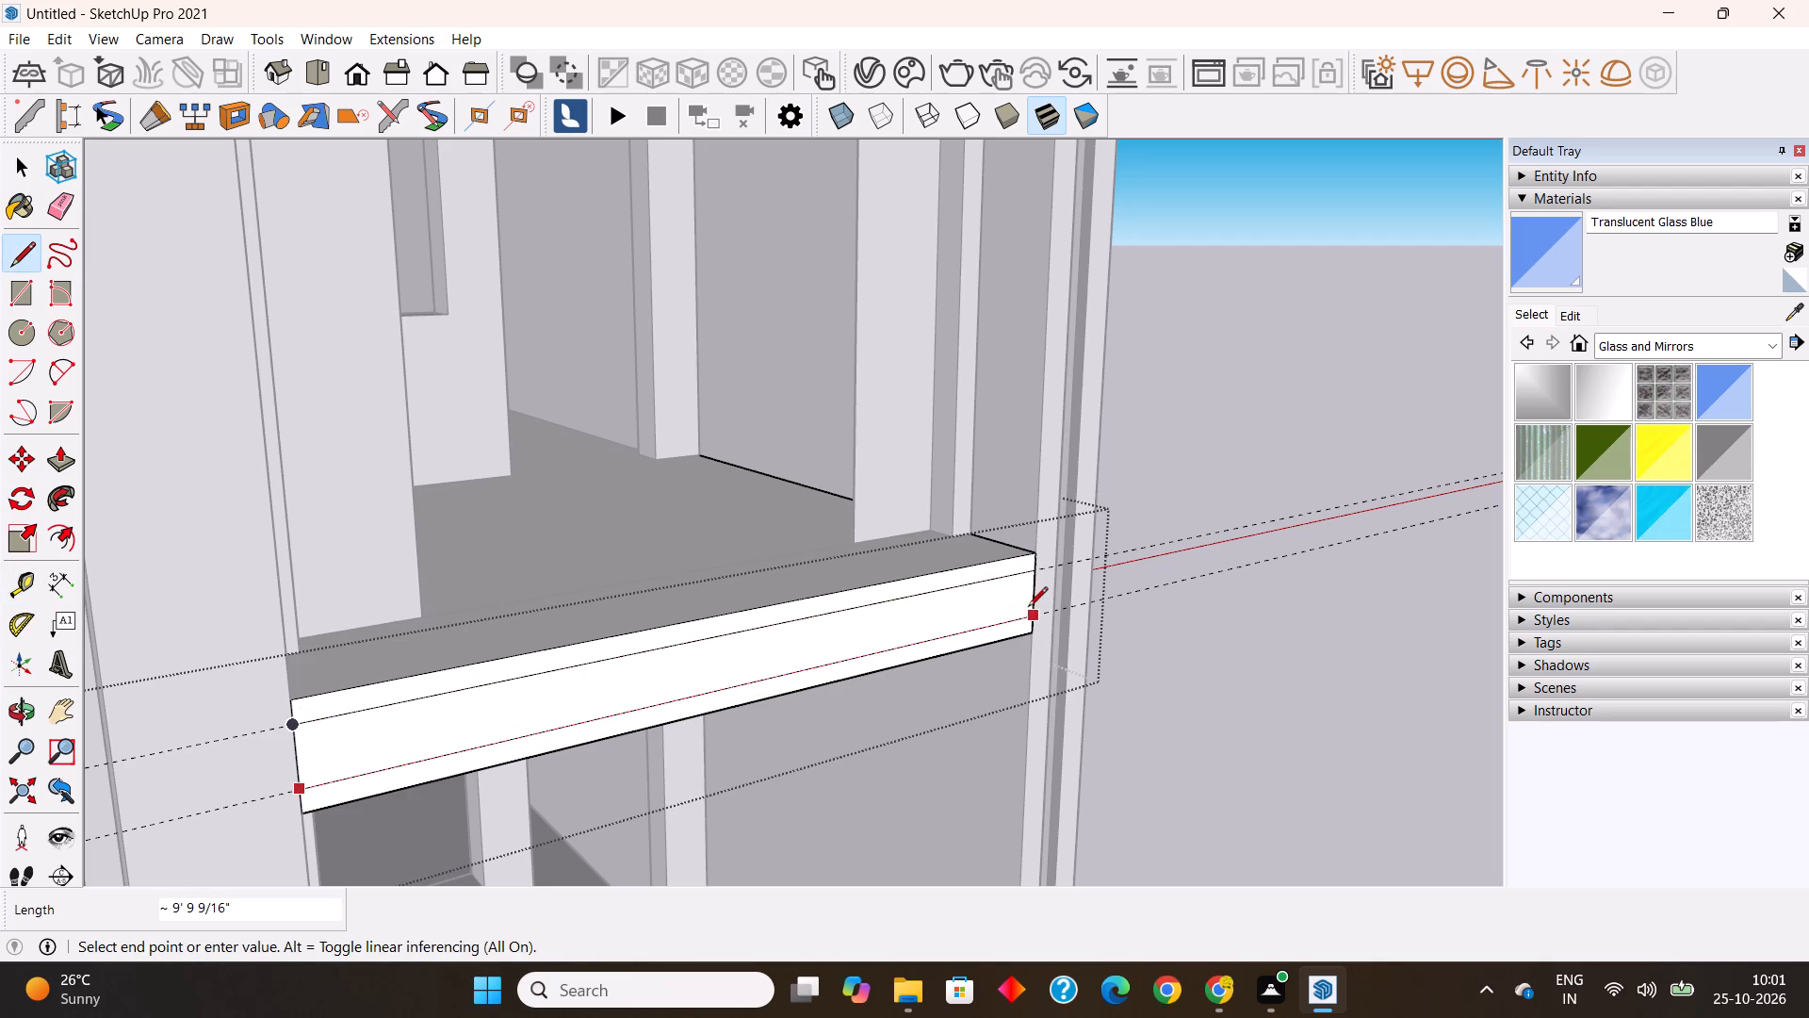
left_click(1034, 609)
middle_click_drag(956, 698, 671, 701)
scroll(750, 616, "down", 4)
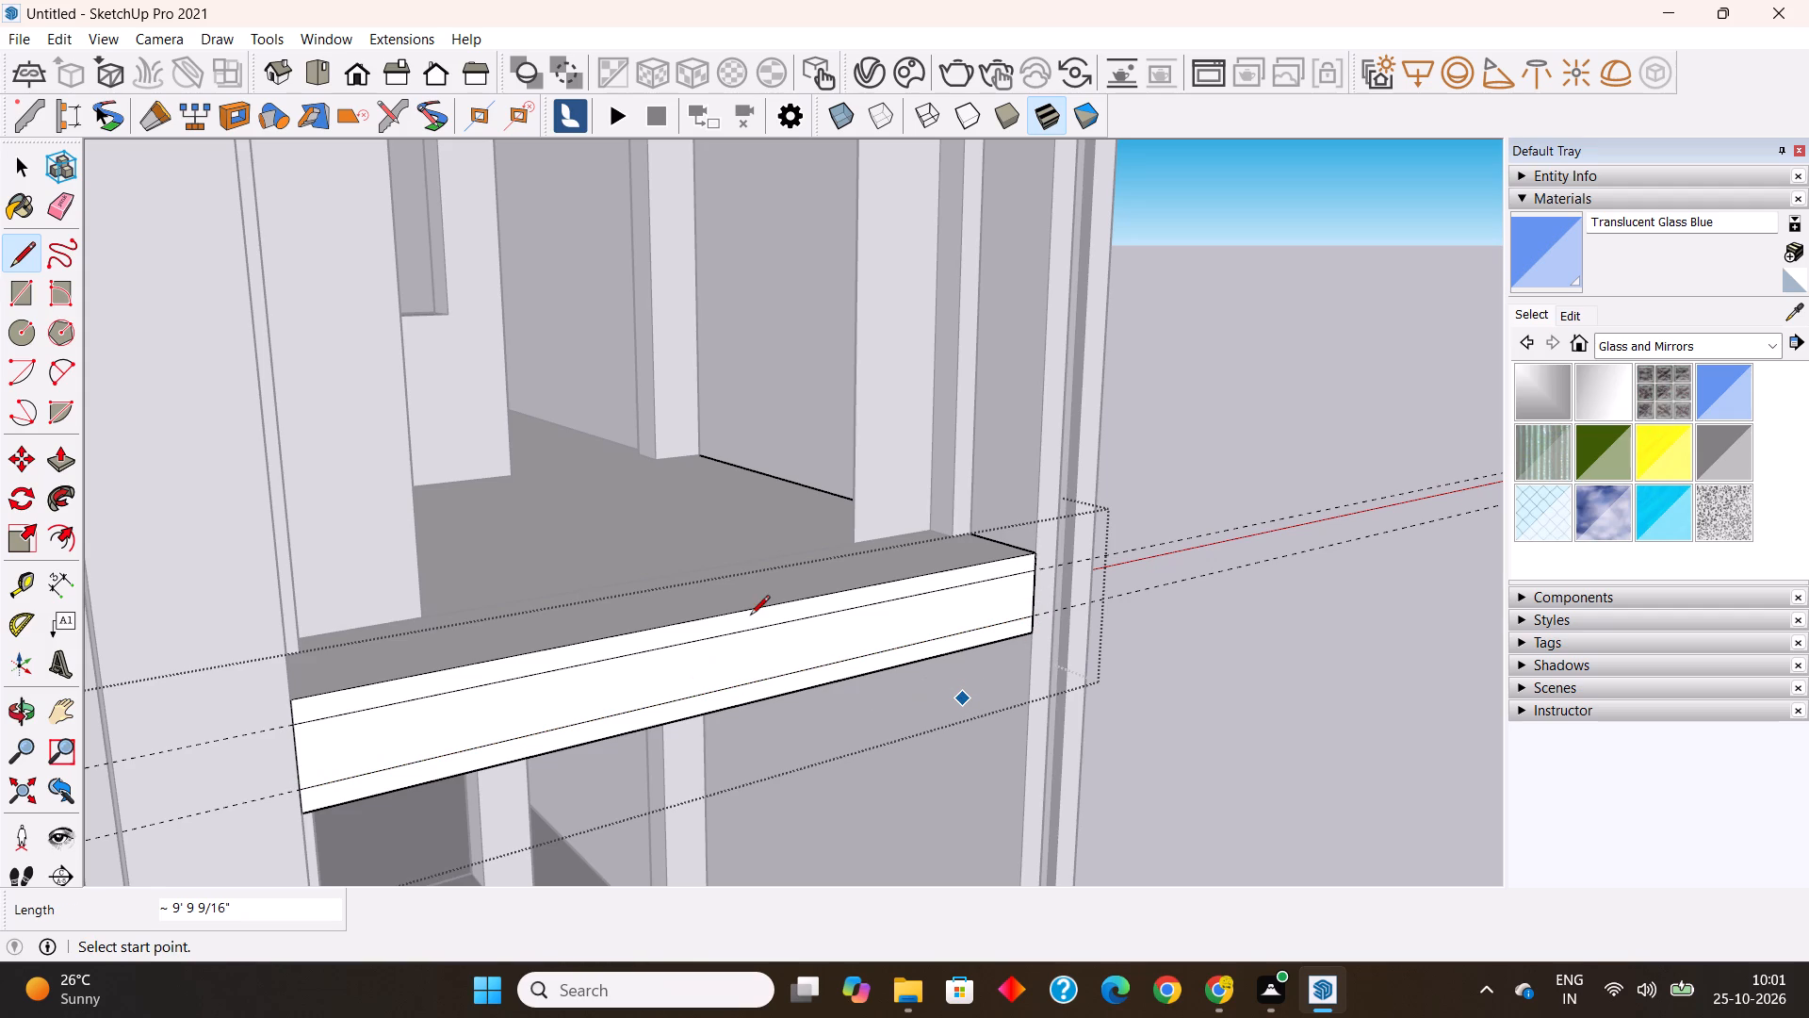
scroll(750, 616, "down", 2)
key("space")
Push/Pull the middle band of the slab's front face inward by 3" to form a recessed groove.
scroll(857, 738, "down", 6)
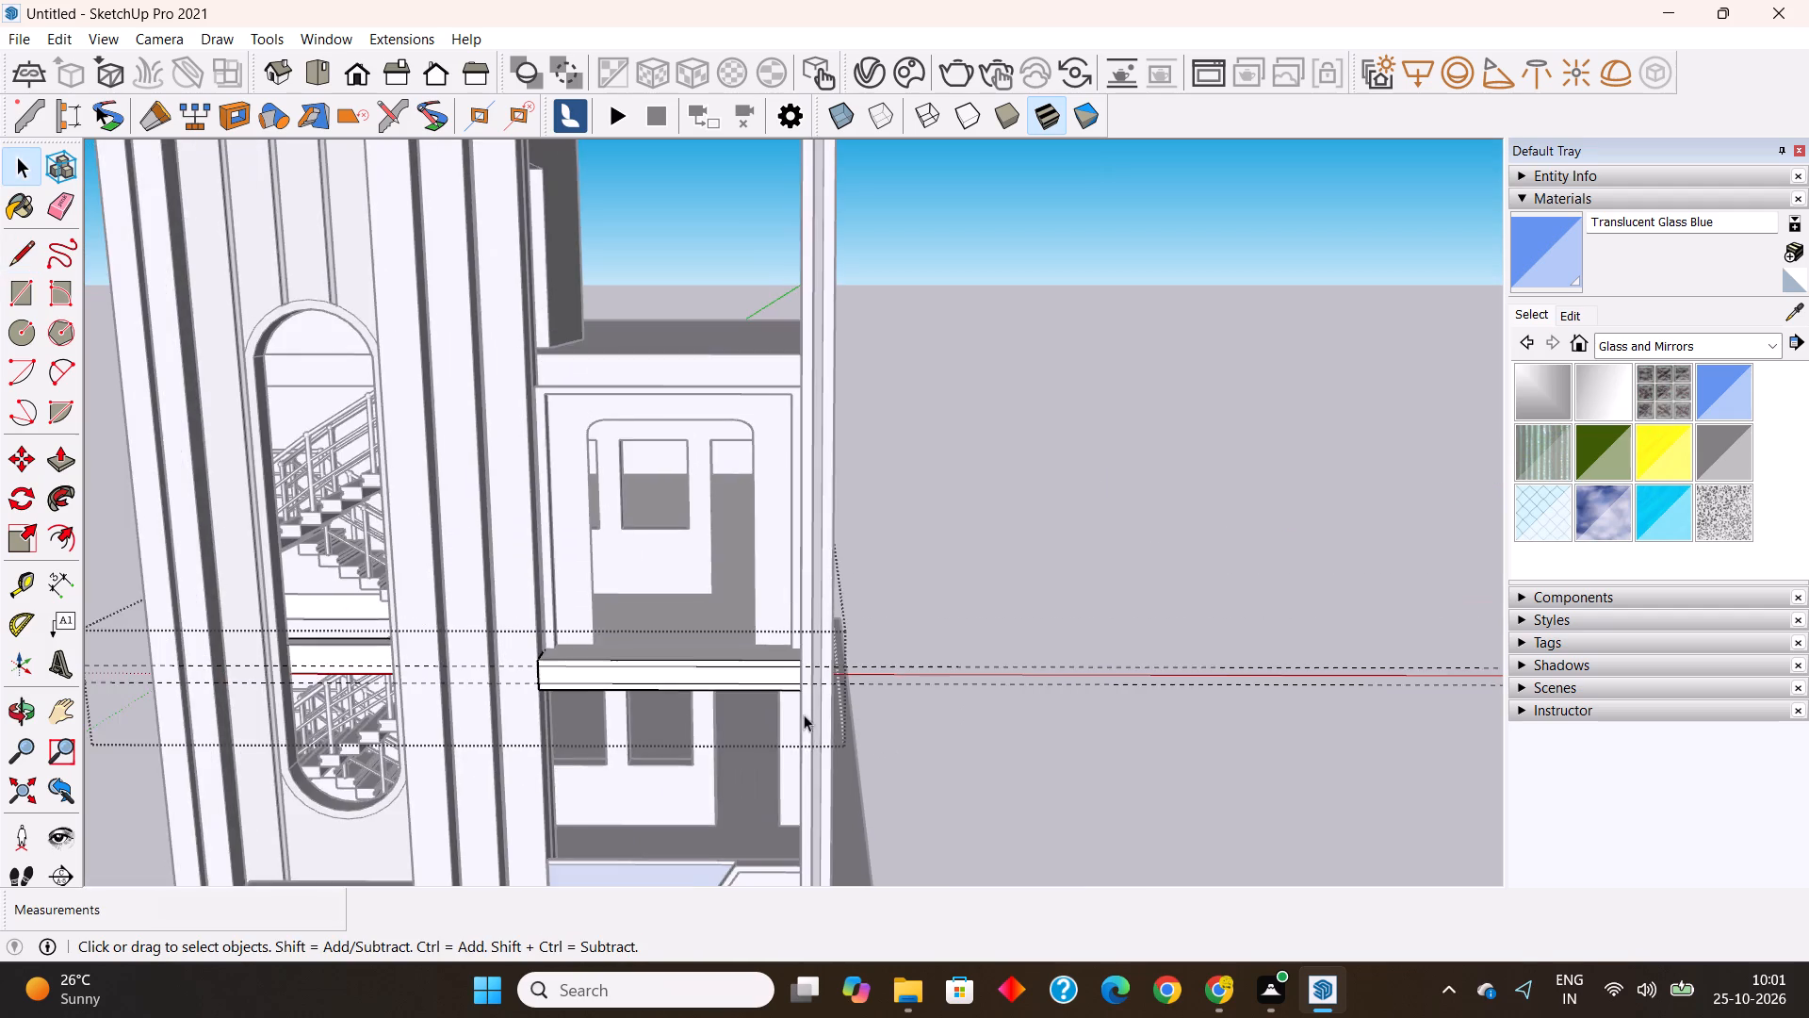
middle_click_drag(803, 707, 1033, 654, "shift")
middle_click_drag(948, 731, 690, 776)
scroll(505, 674, "up", 2)
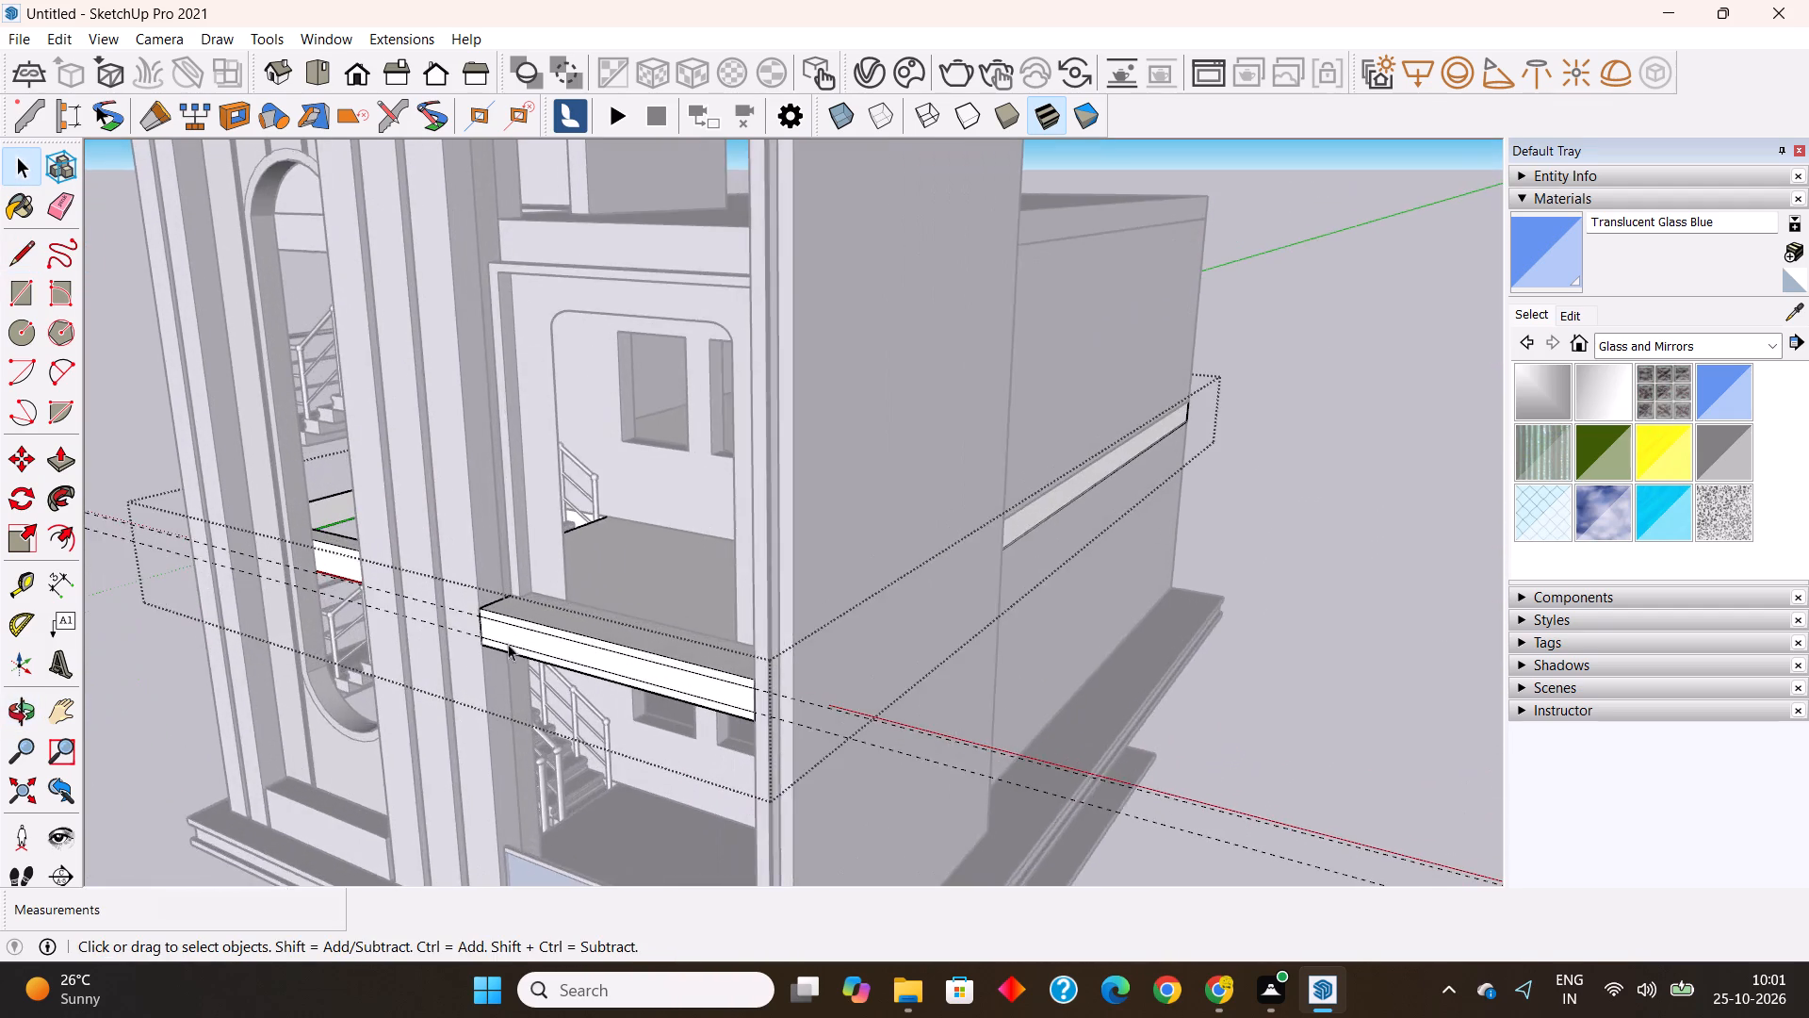
scroll(508, 644, "up", 6)
left_click(57, 464)
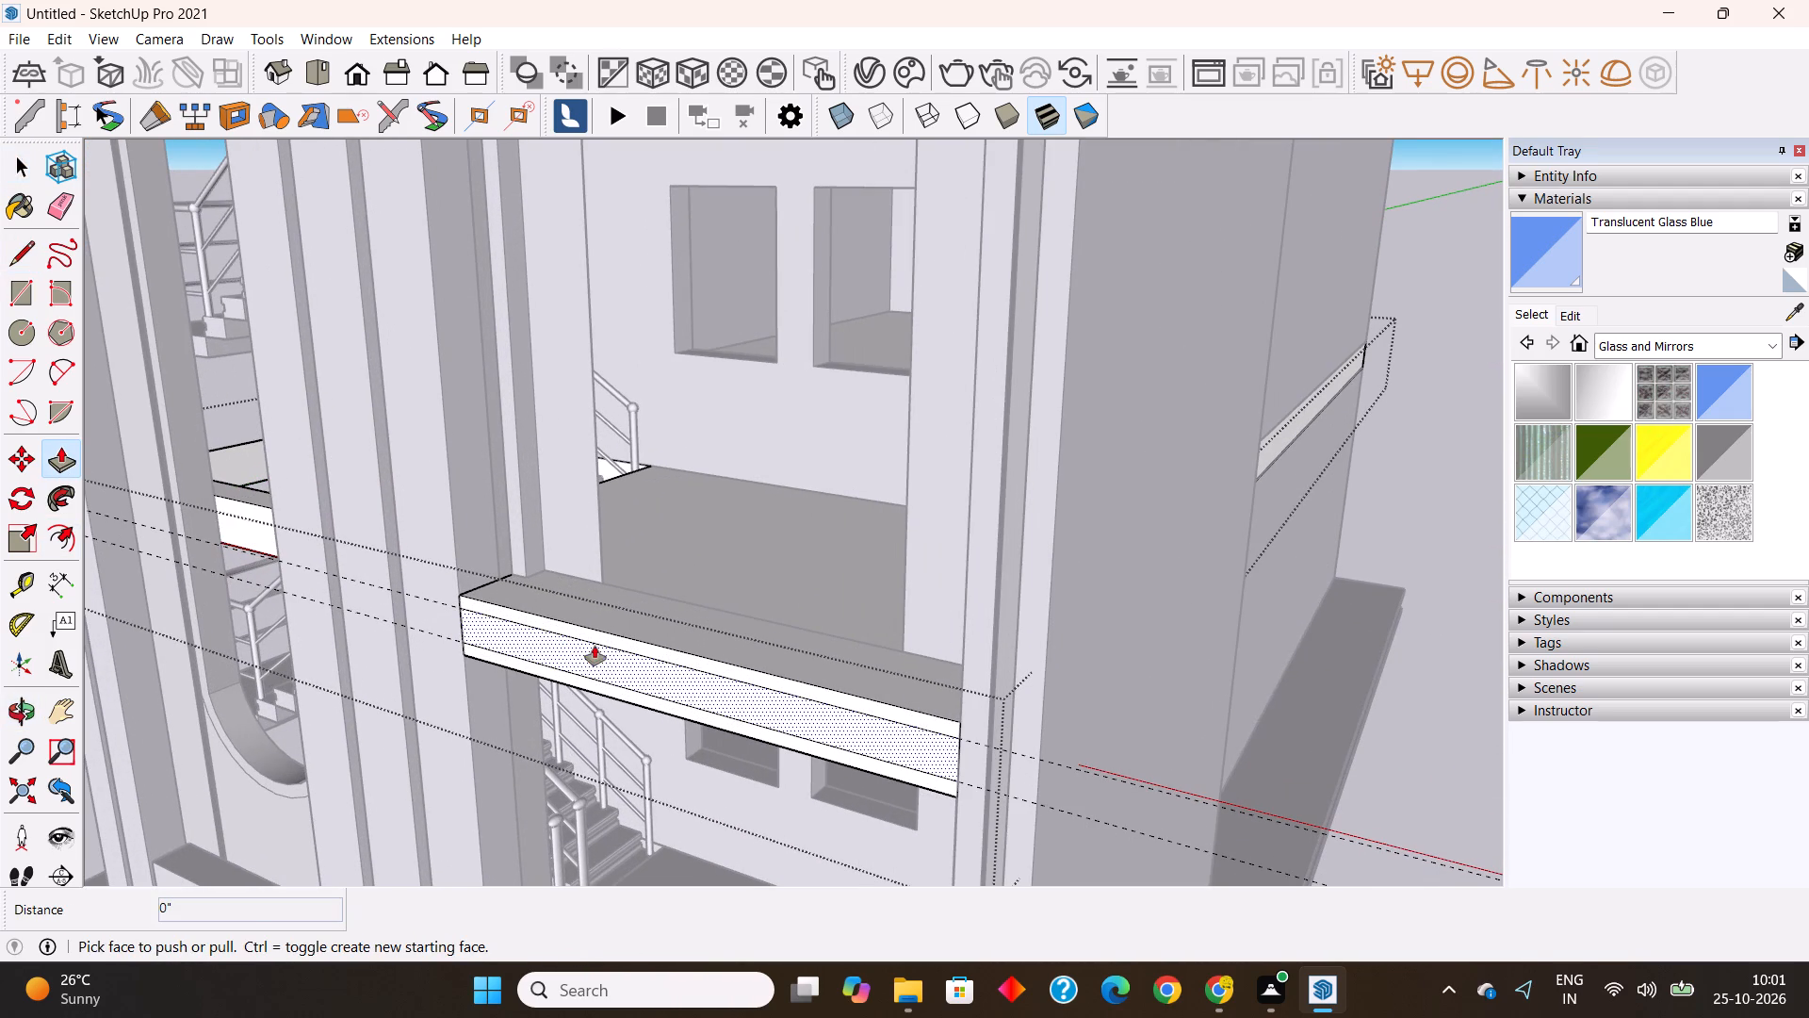
left_click(594, 652)
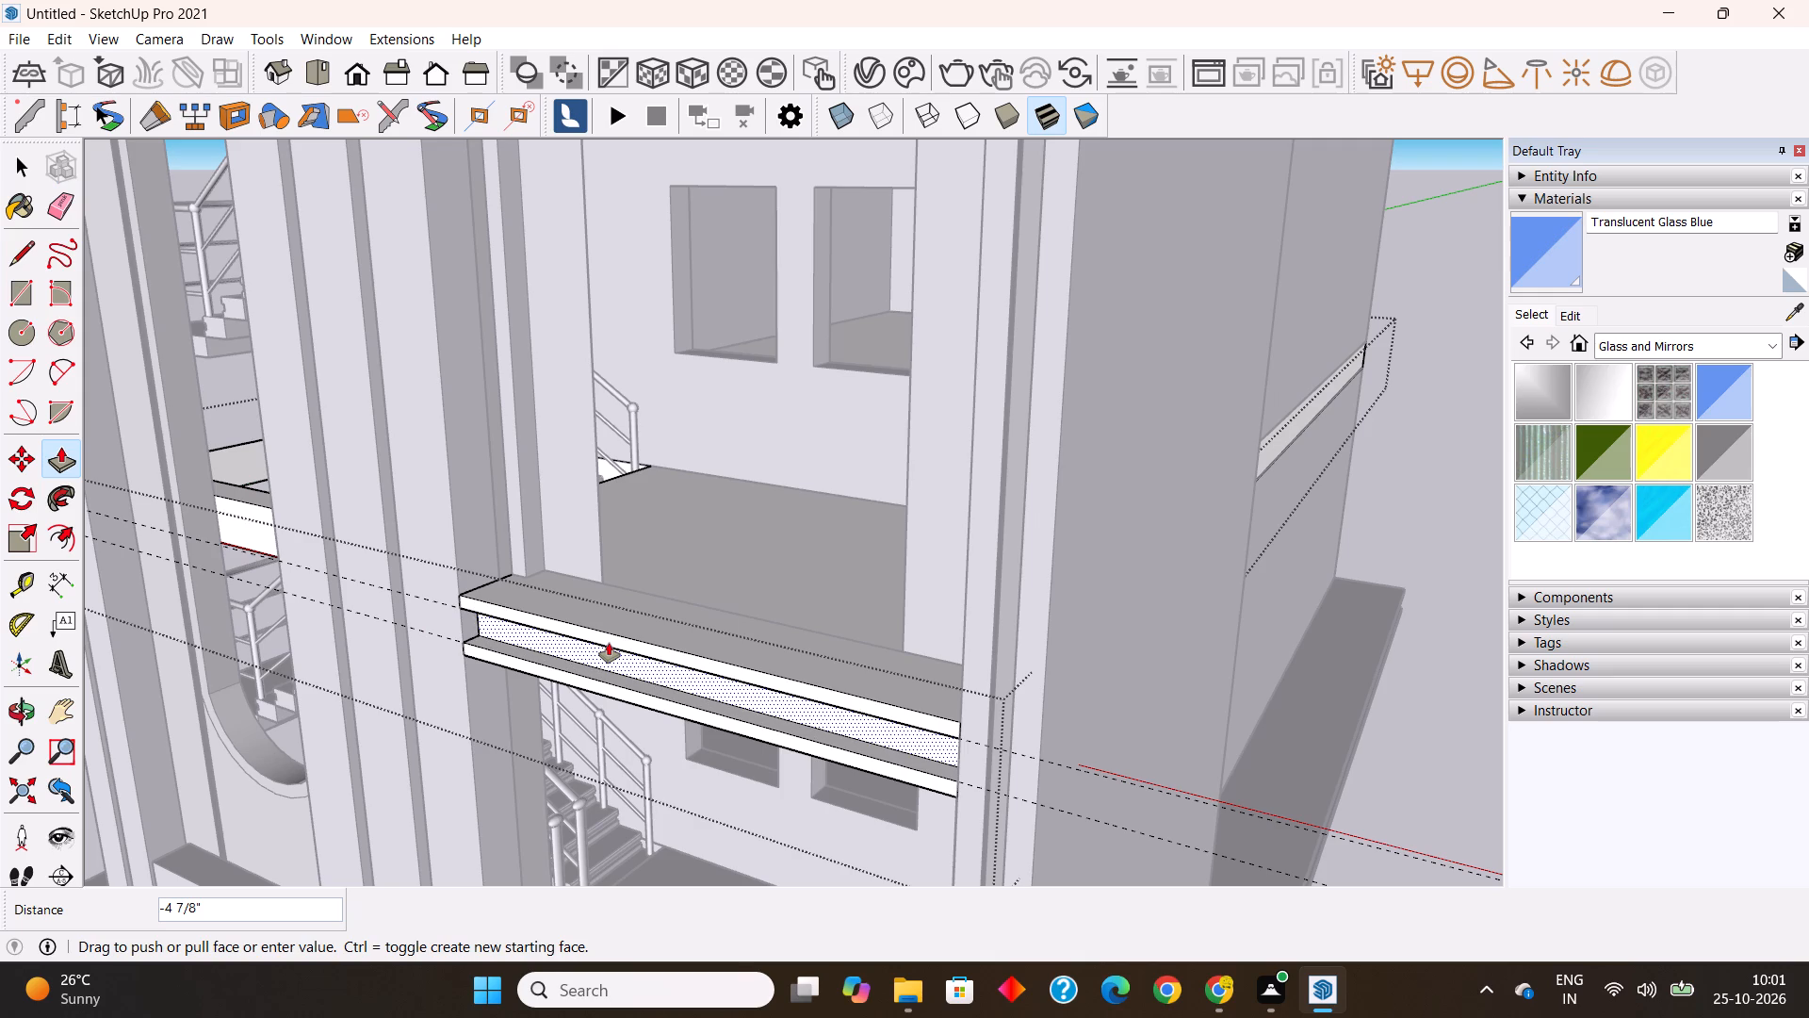
type("3\"")
key("Return")
Delete the two construction guides and leave the floor slab's editing.
scroll(550, 635, "down", 3)
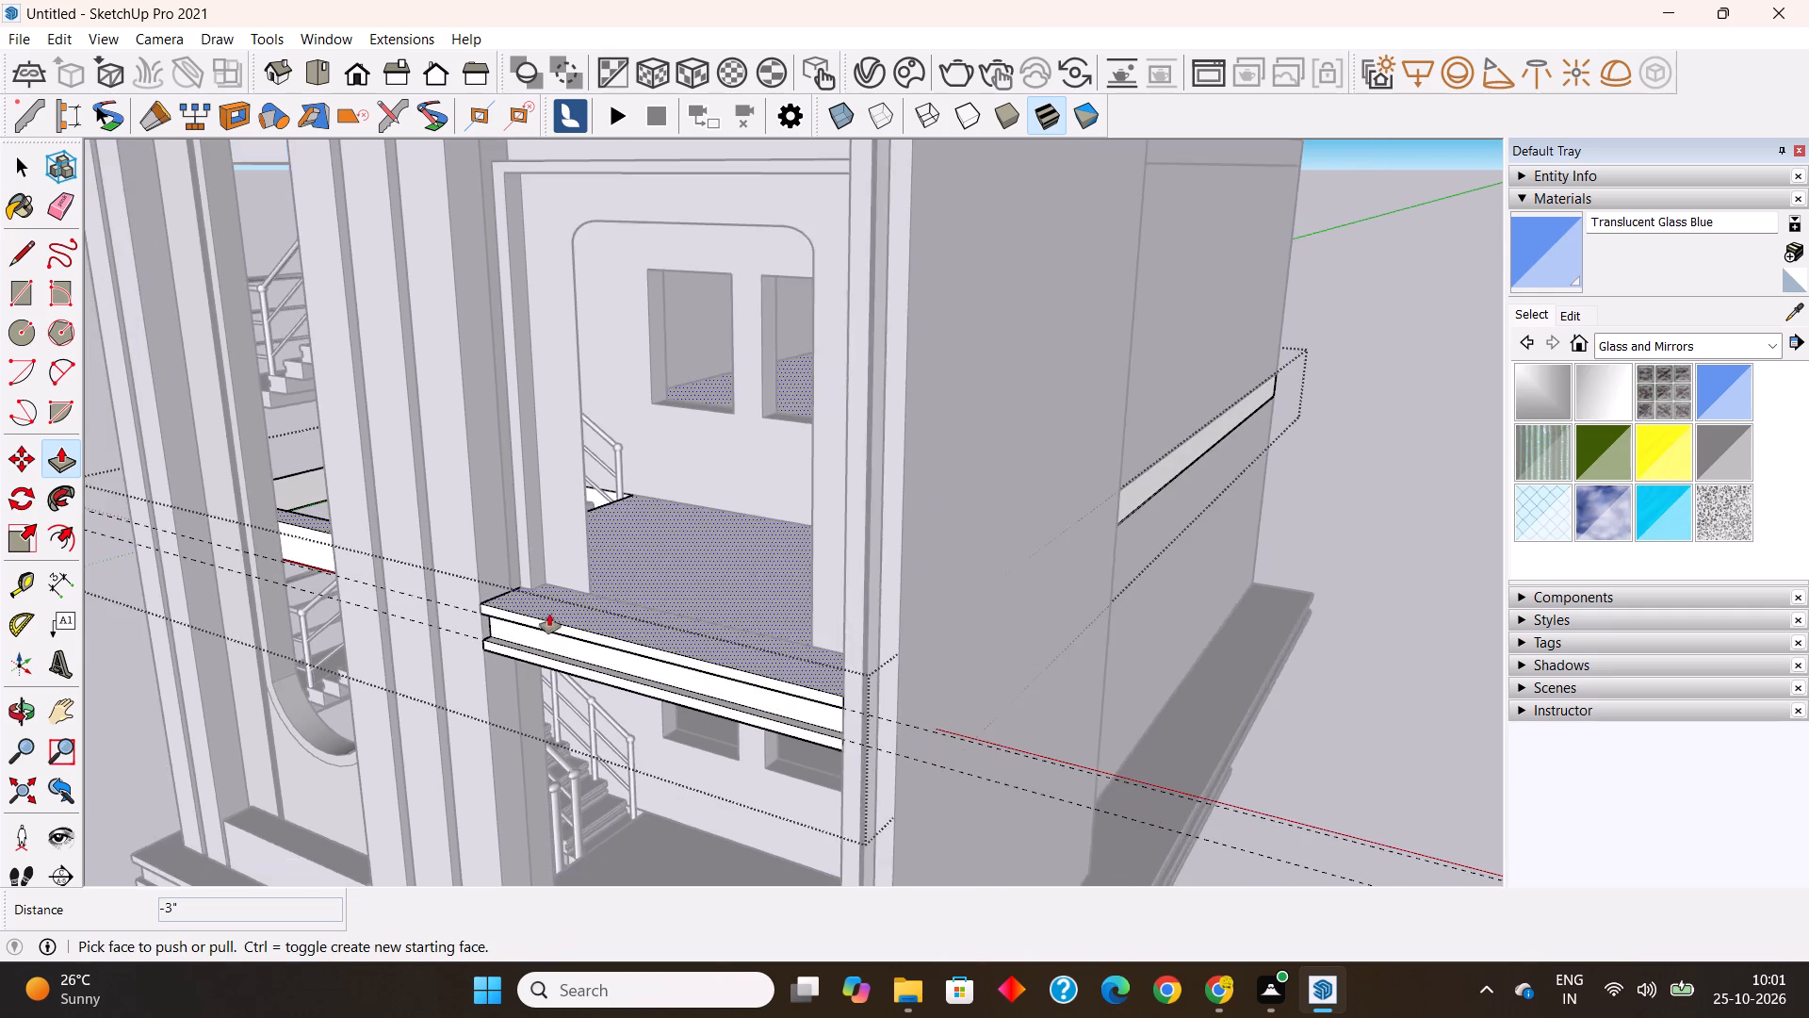
scroll(549, 614, "down", 6)
middle_click_drag(747, 700, 747, 671)
key("space")
left_click_drag(1307, 648, 1266, 777)
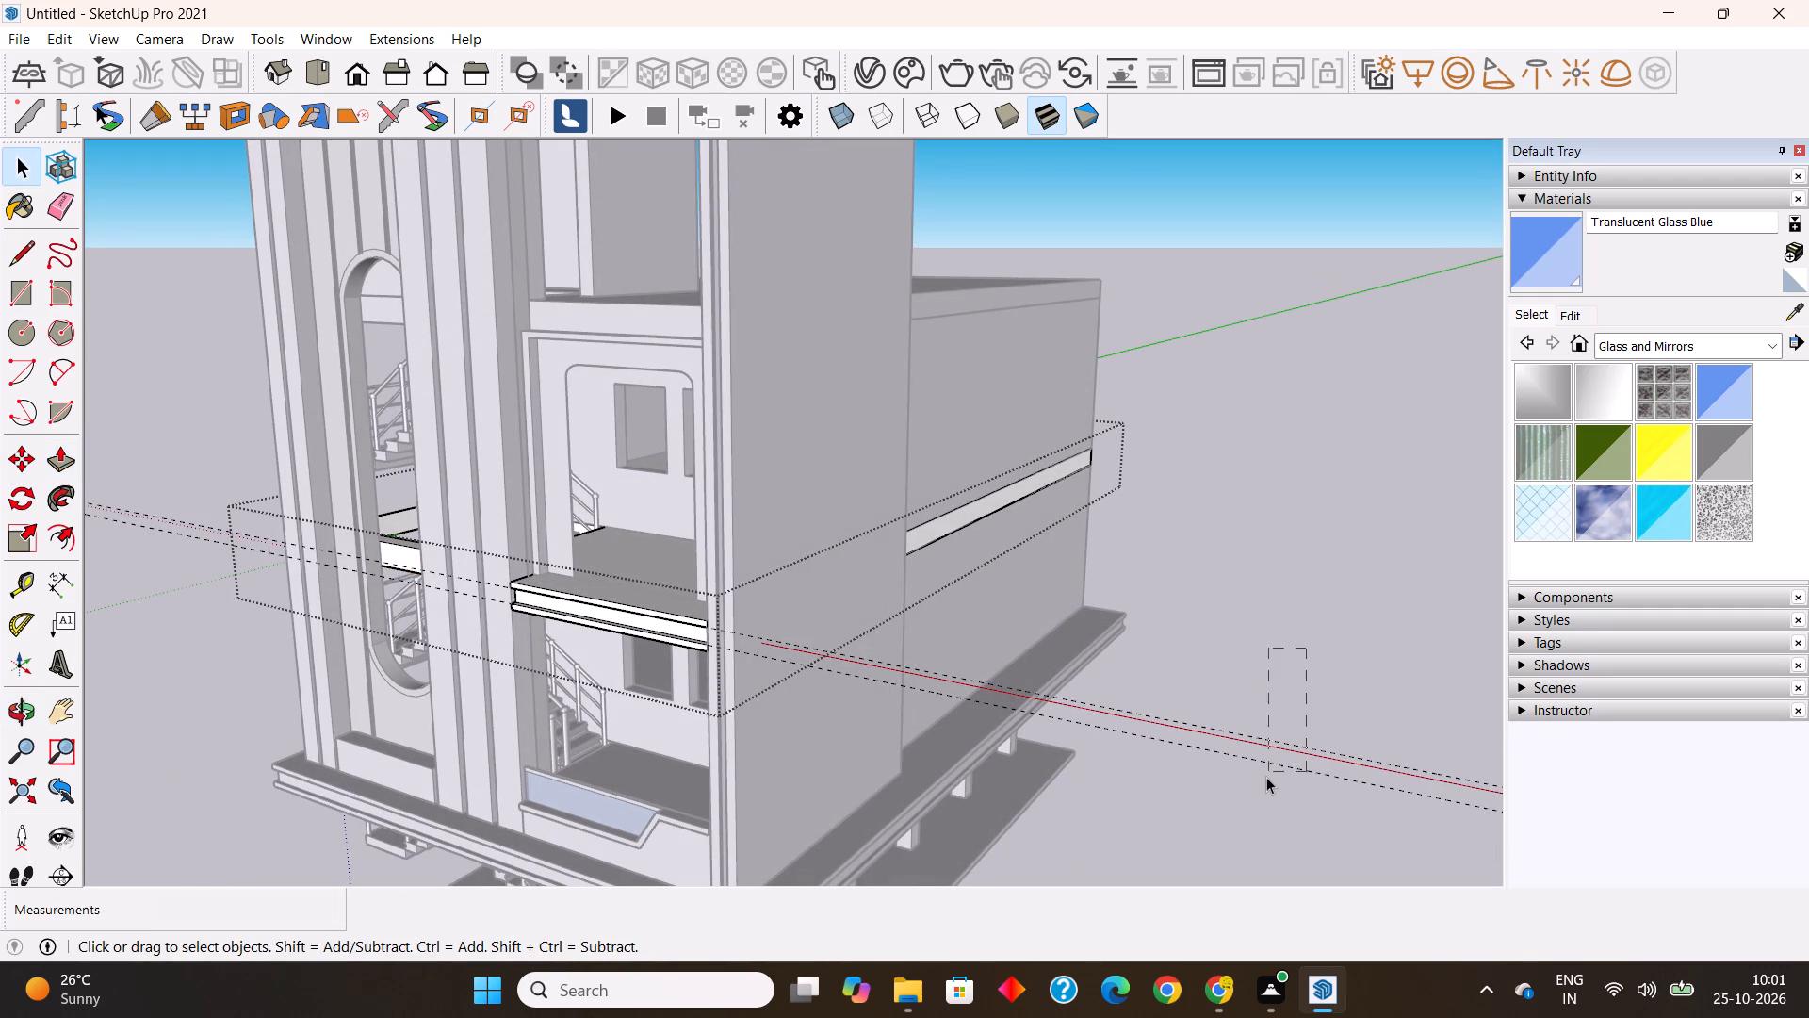
left_click_drag(1266, 777, 1262, 785)
key("Delete")
scroll(960, 629, "down", 6)
middle_click_drag(866, 690, 1381, 716)
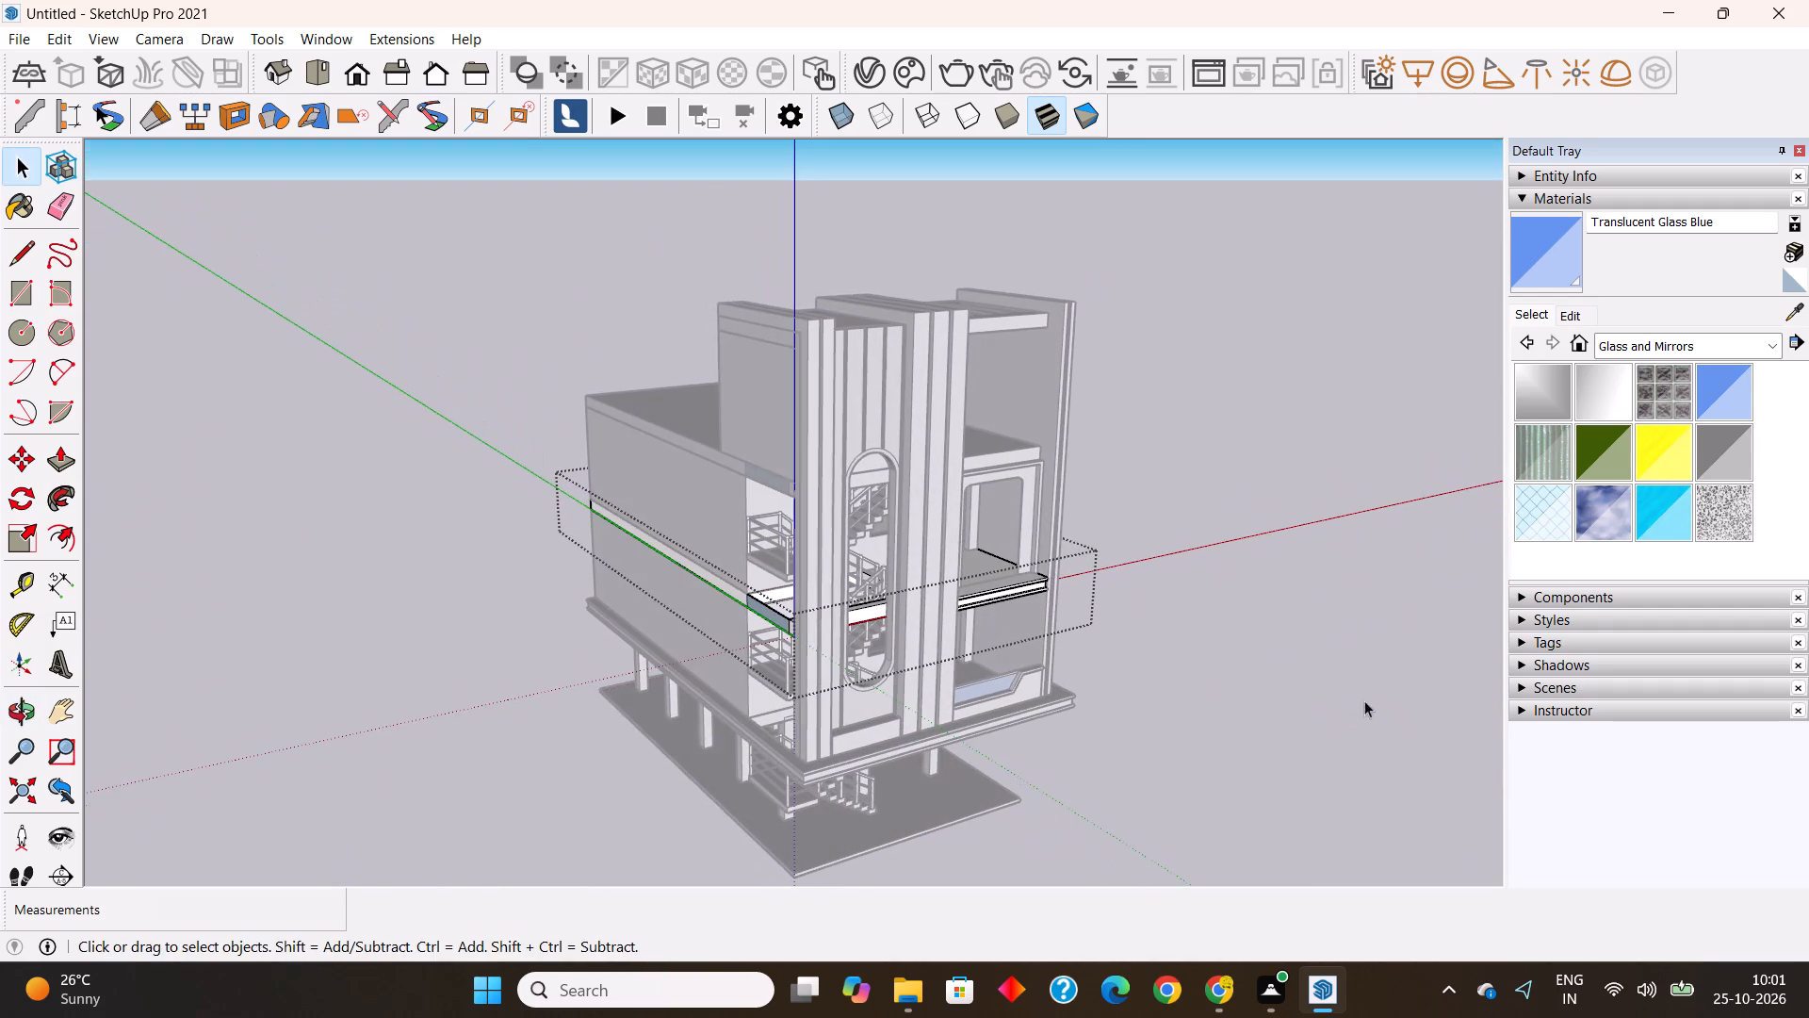
middle_click_drag(963, 534, 714, 541, "shift")
middle_click_drag(849, 614, 1012, 701)
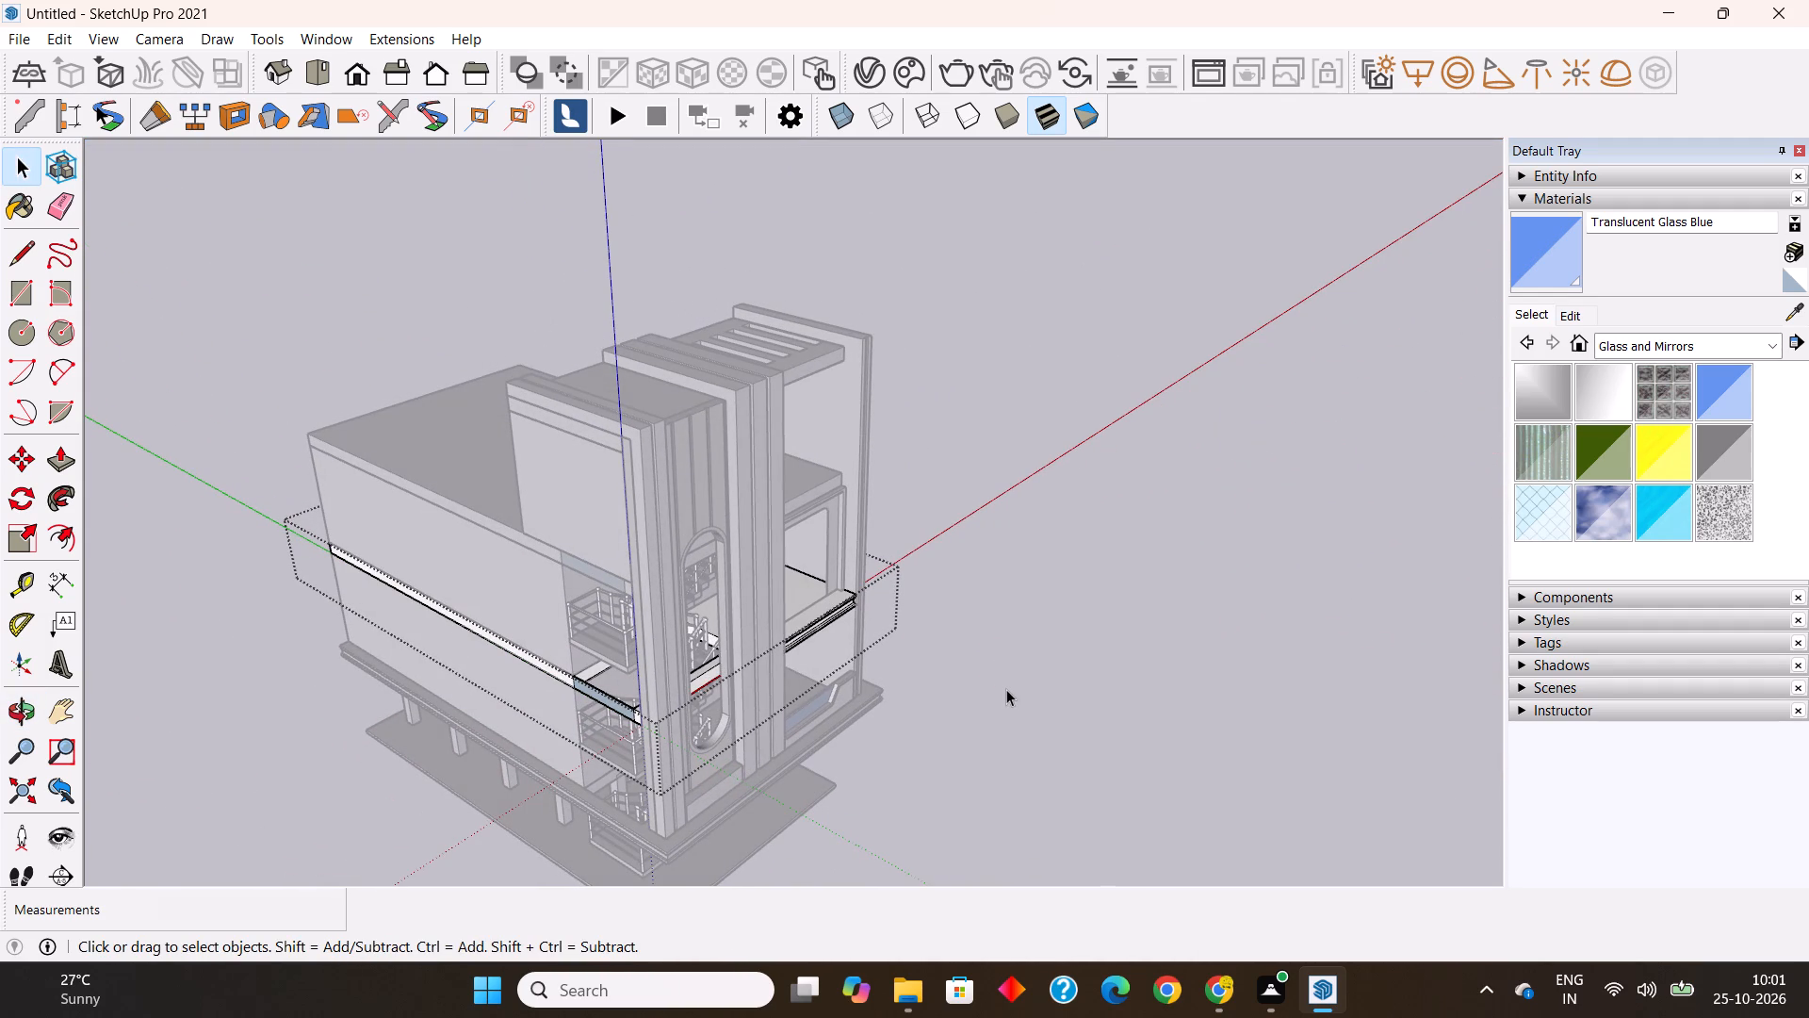
left_click(1030, 681)
Open the slab above the raised-frame infill, Push/Pull its front face out flush with the frame, and leave the slab.
scroll(838, 495, "up", 12)
middle_click(888, 579)
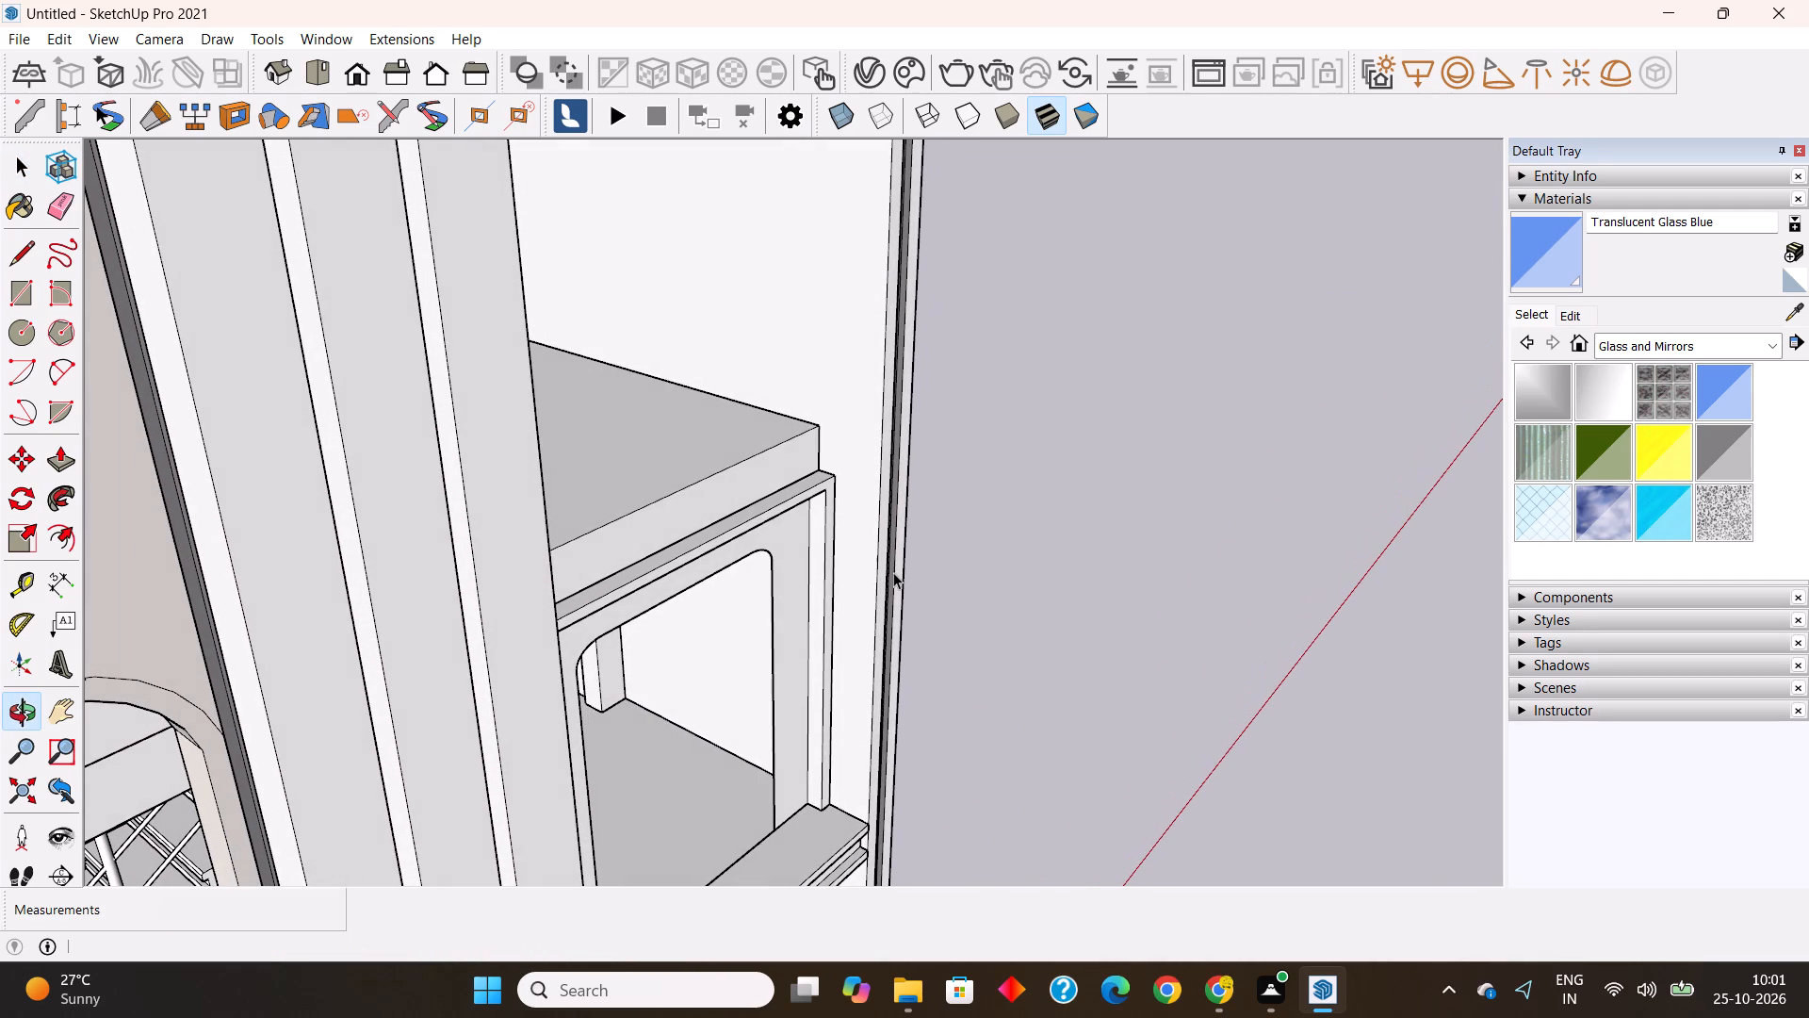
scroll(750, 486, "up", 4)
middle_click_drag(789, 561, 764, 507)
middle_click_drag(766, 507, 925, 493, "shift")
middle_click_drag(905, 541, 901, 568)
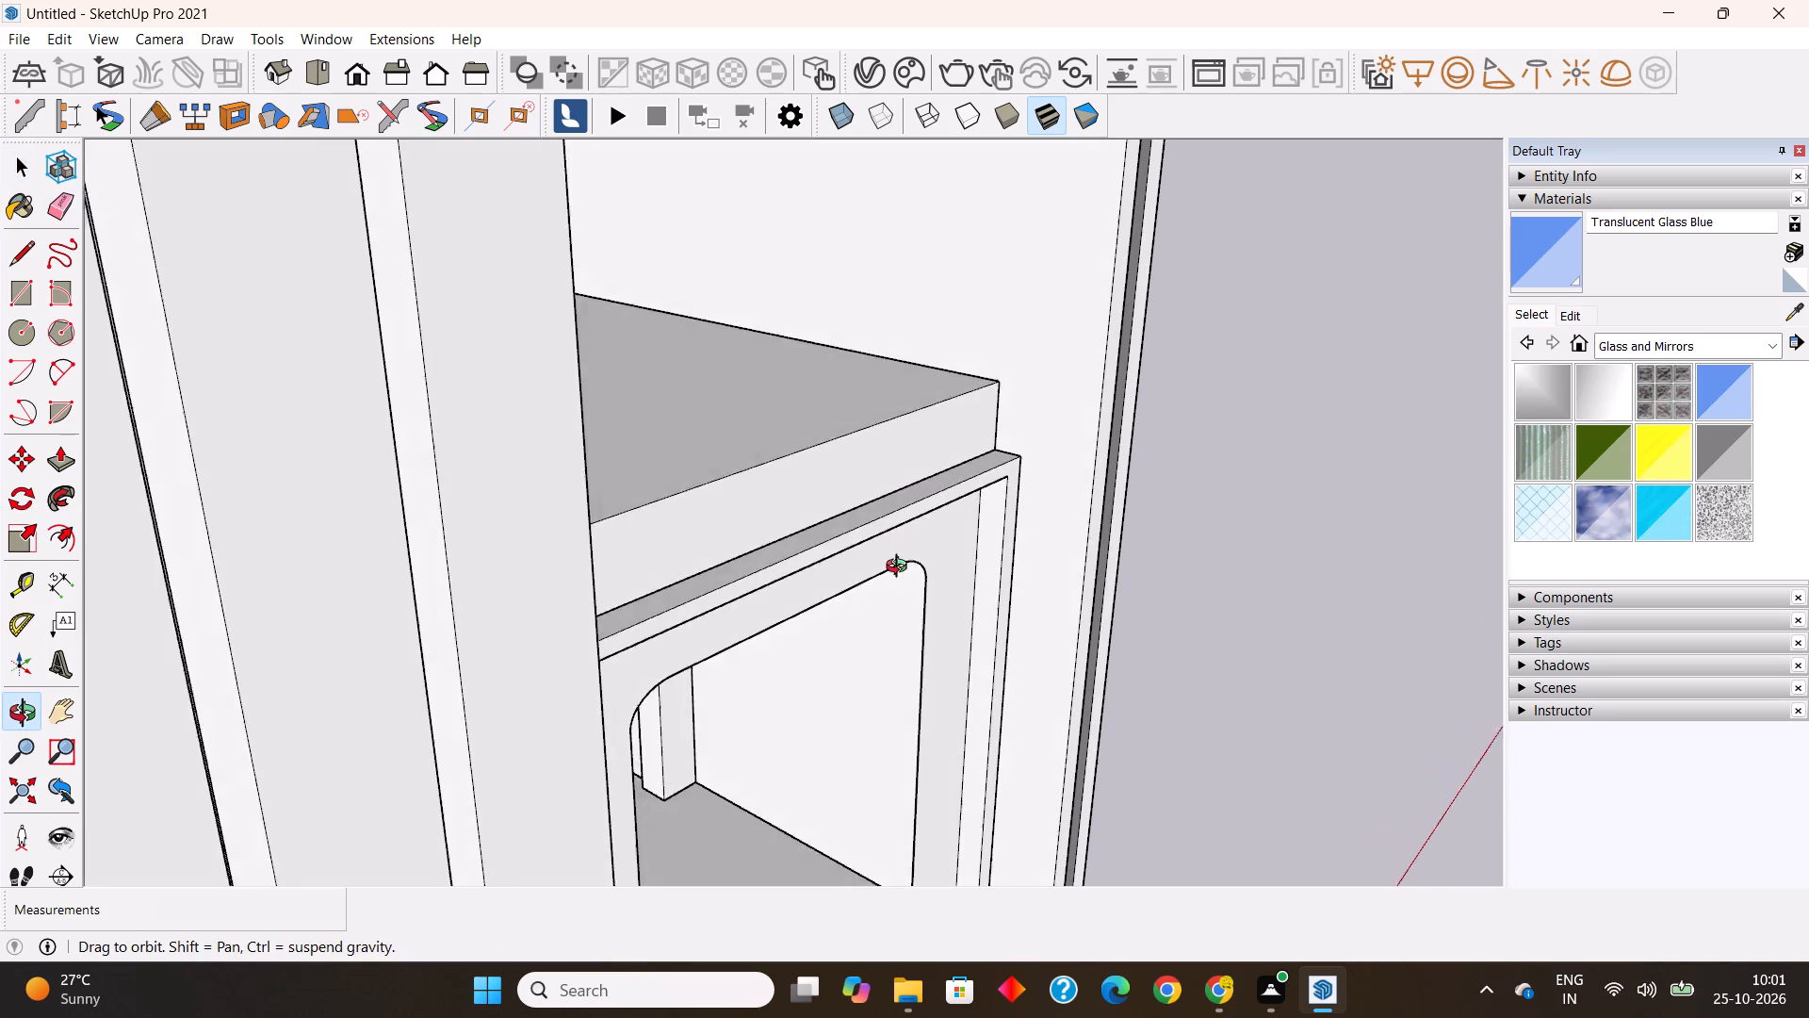
middle_click_drag(901, 568, 918, 632)
double_click(852, 484)
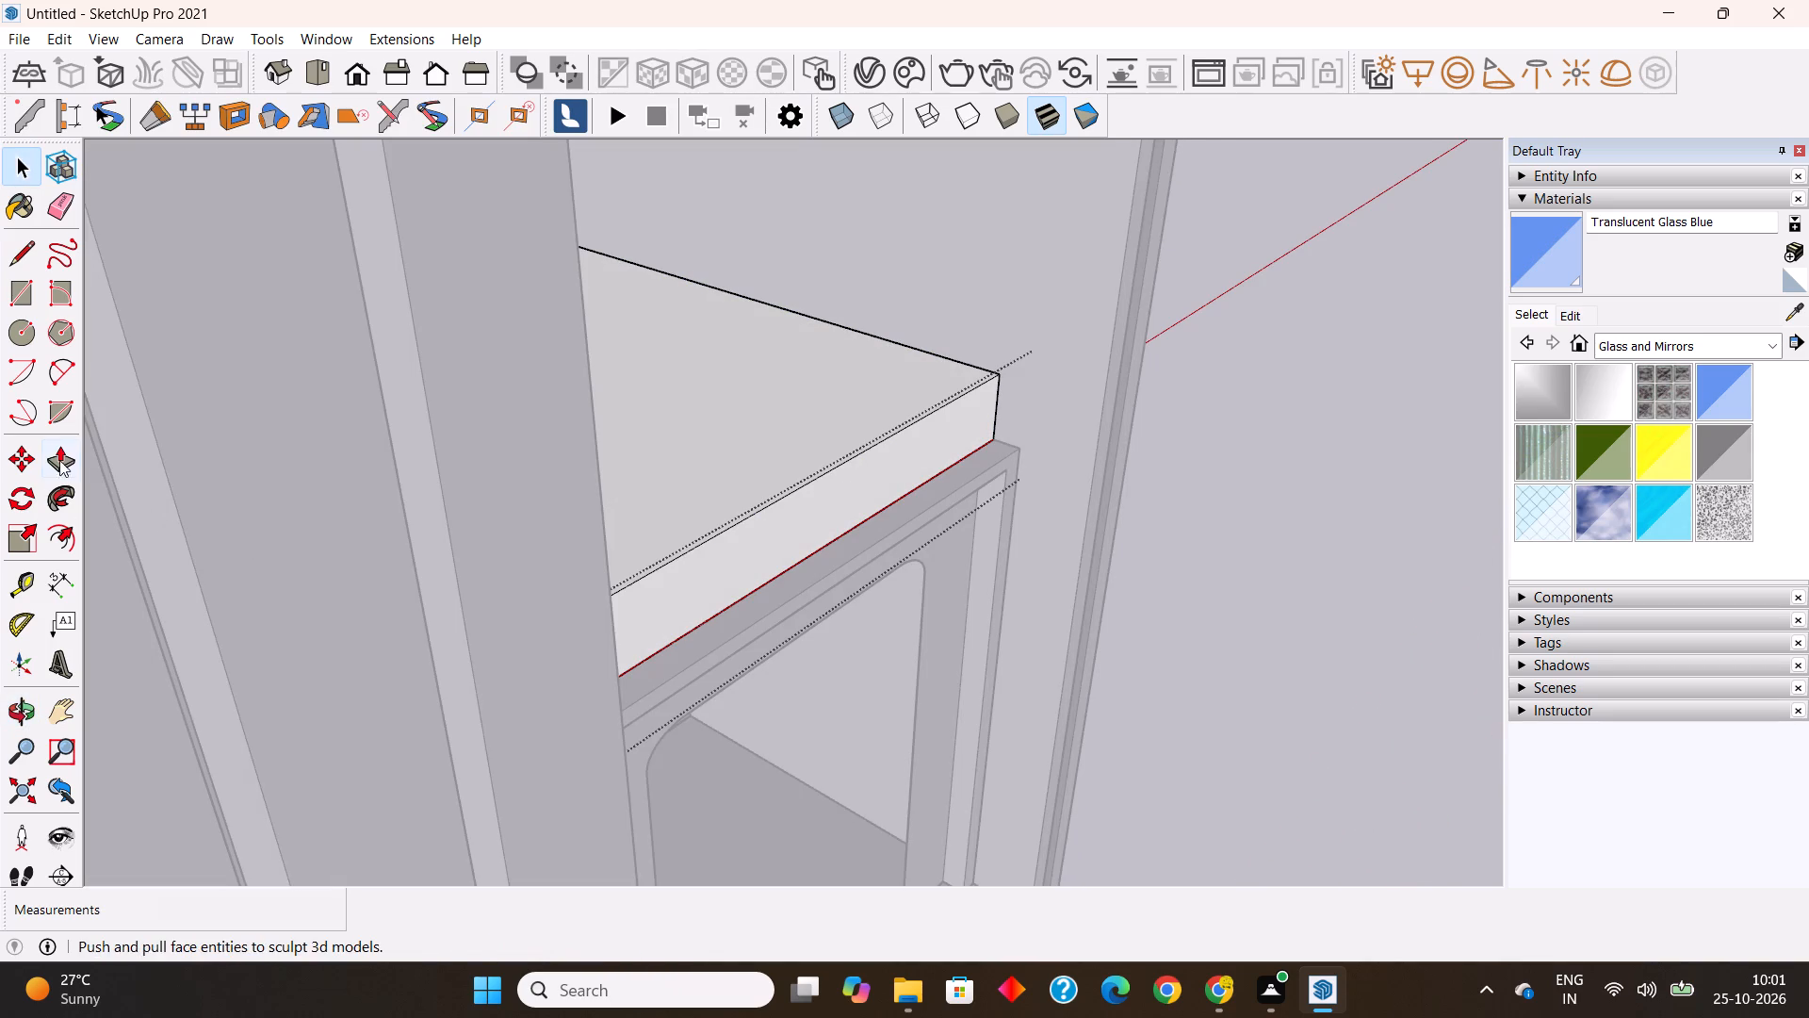
left_click(64, 449)
left_click(749, 552)
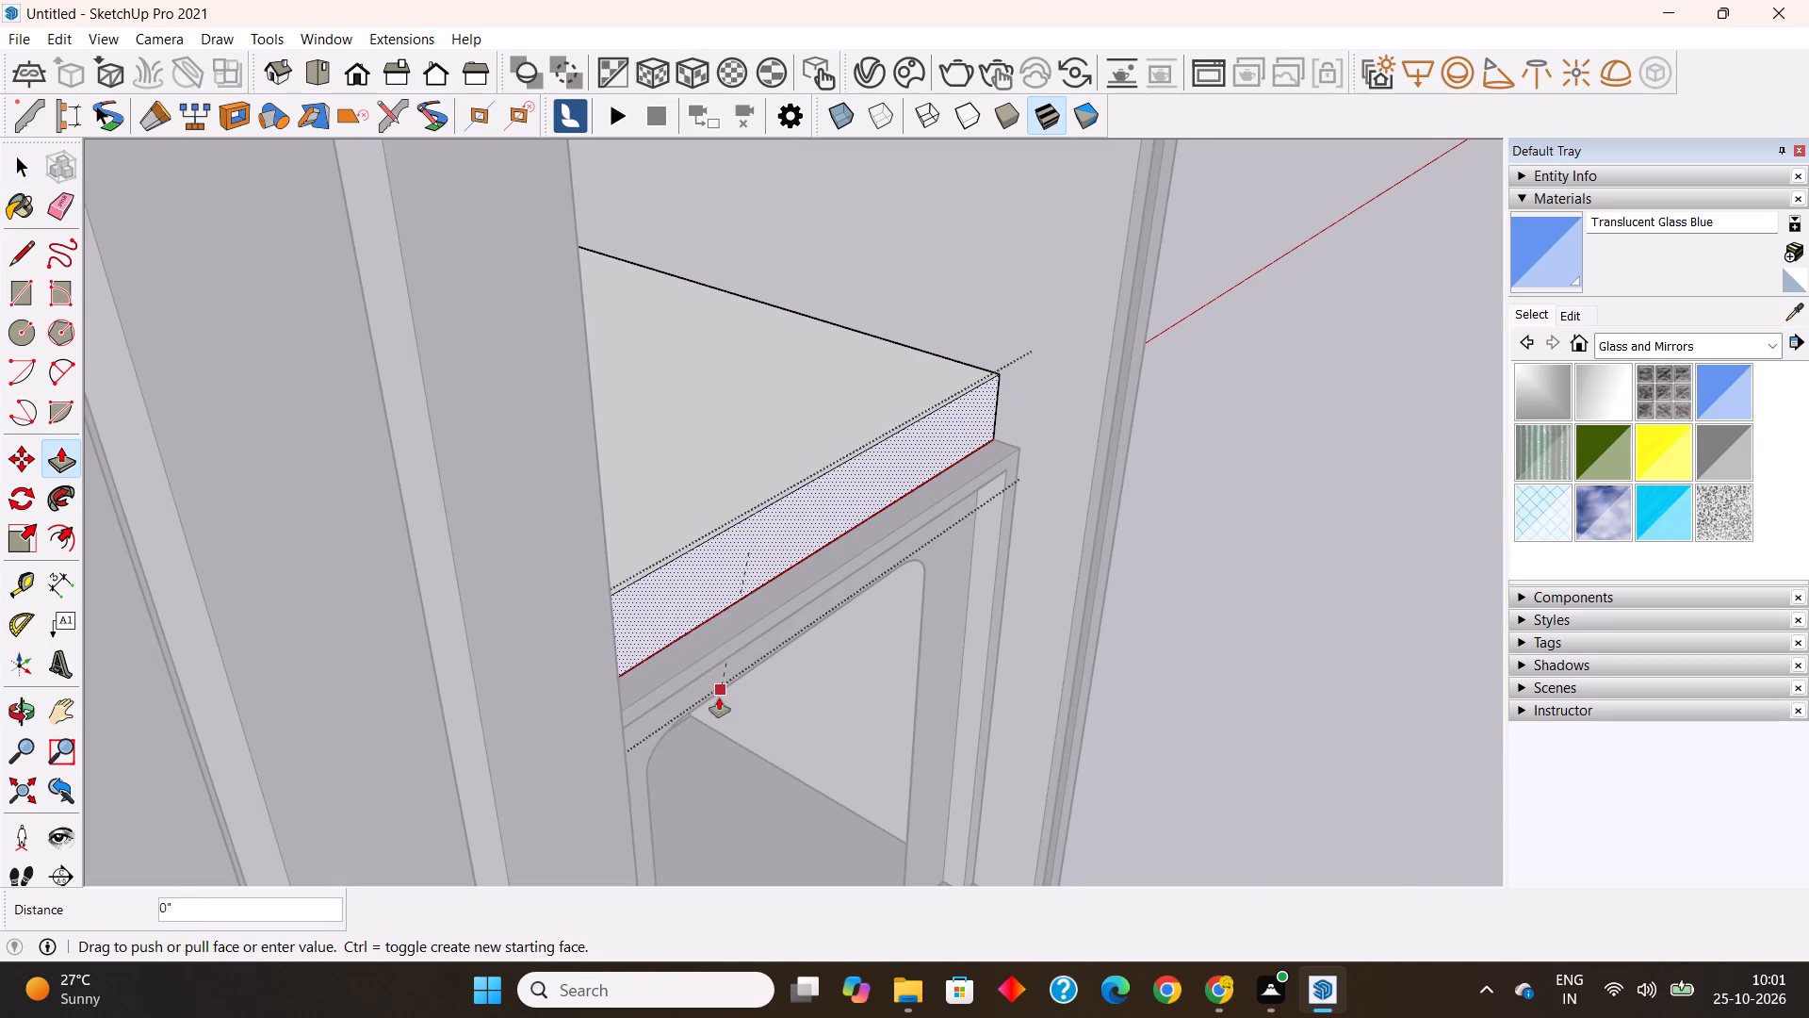
left_click(688, 686)
scroll(697, 676, "down", 4)
middle_click_drag(808, 710, 769, 683)
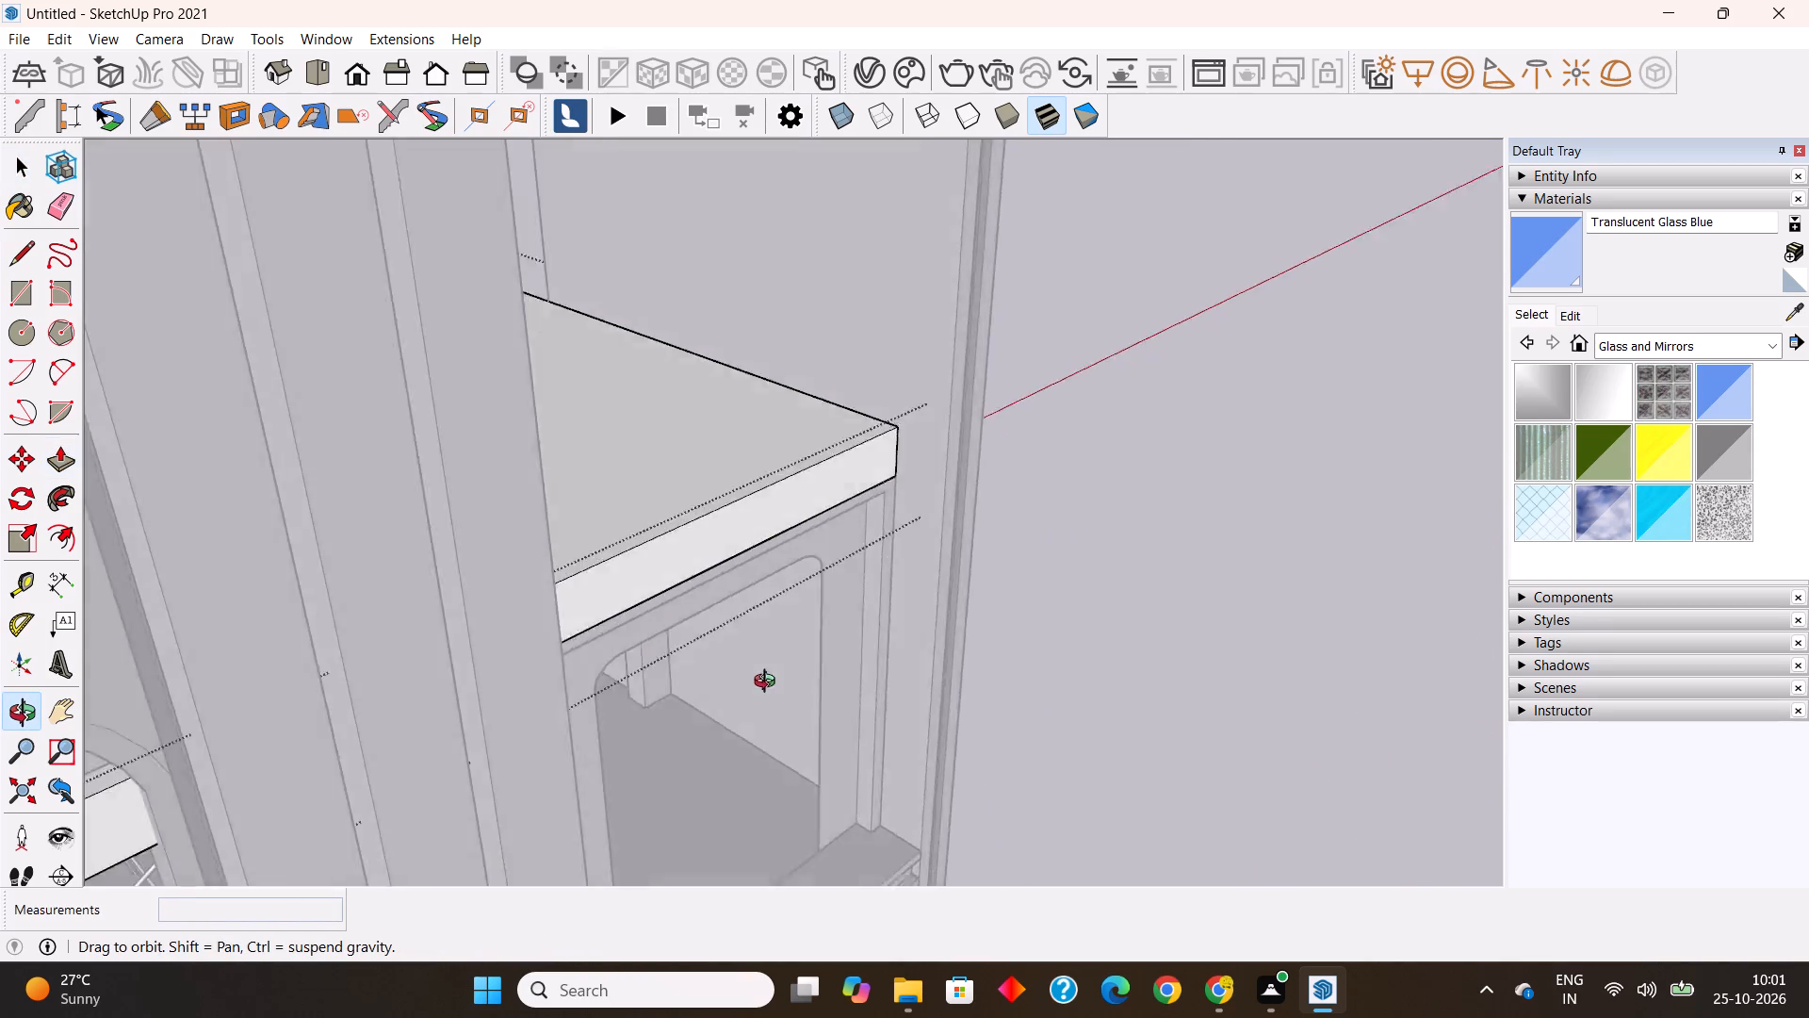
middle_click_drag(769, 683, 649, 668)
scroll(654, 666, "down", 6)
key("space")
left_click(954, 655)
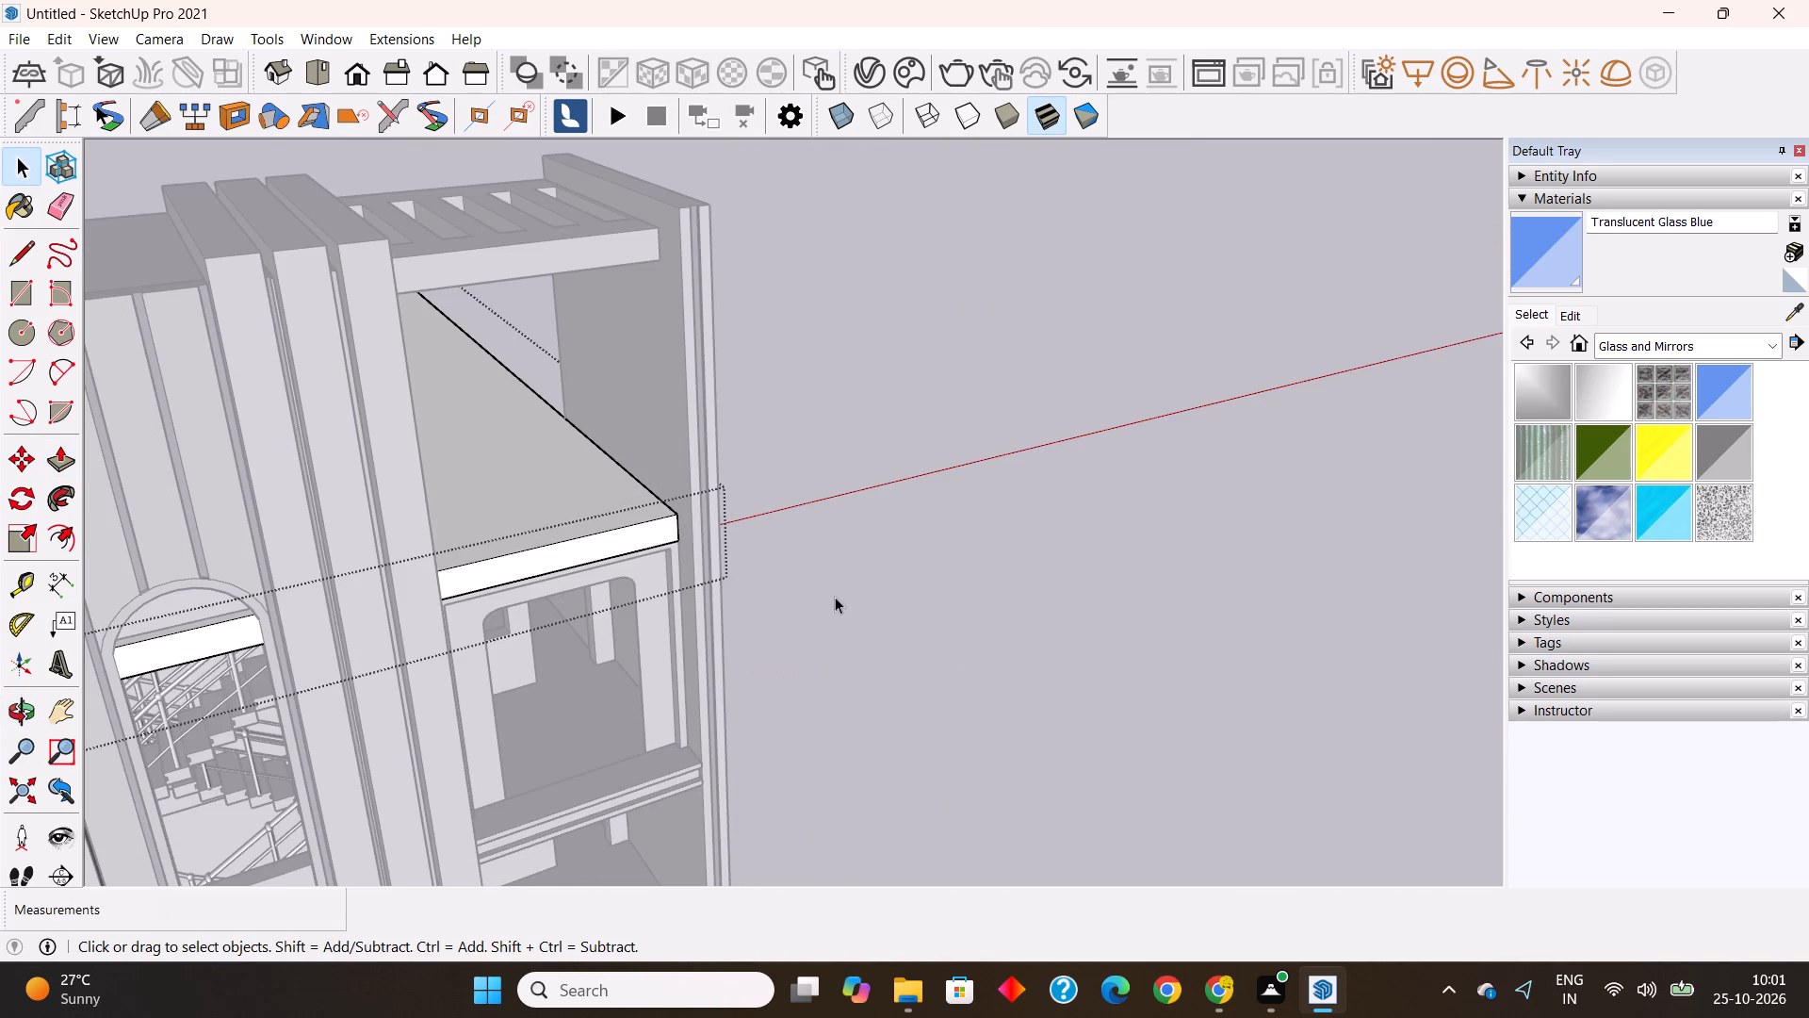
scroll(835, 597, "down", 6)
key("space")
left_click(888, 666)
Examine the updated facade from several angles and in the standard front view.
middle_click_drag(690, 697, 676, 685)
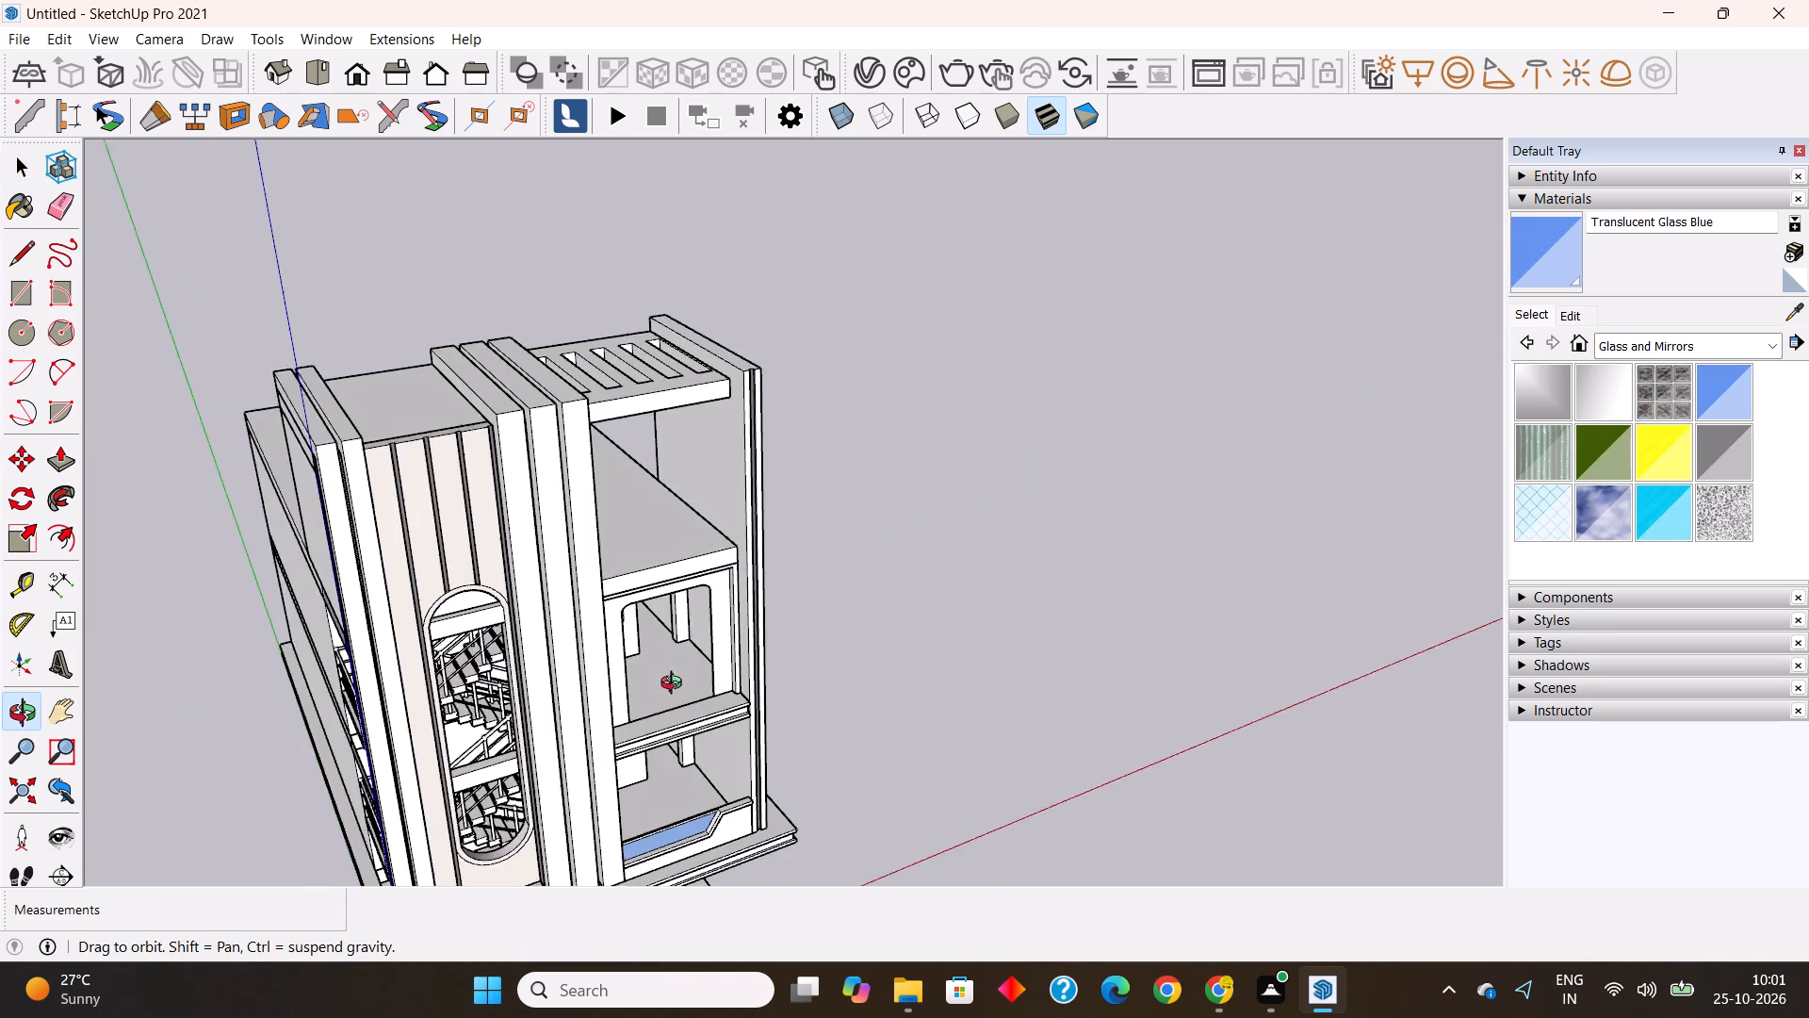
middle_click_drag(676, 685, 595, 560)
middle_click_drag(611, 562, 847, 575, "shift")
middle_click_drag(776, 714, 648, 700)
left_click_drag(1066, 643, 1066, 626)
left_click_drag(1230, 347, 1199, 347)
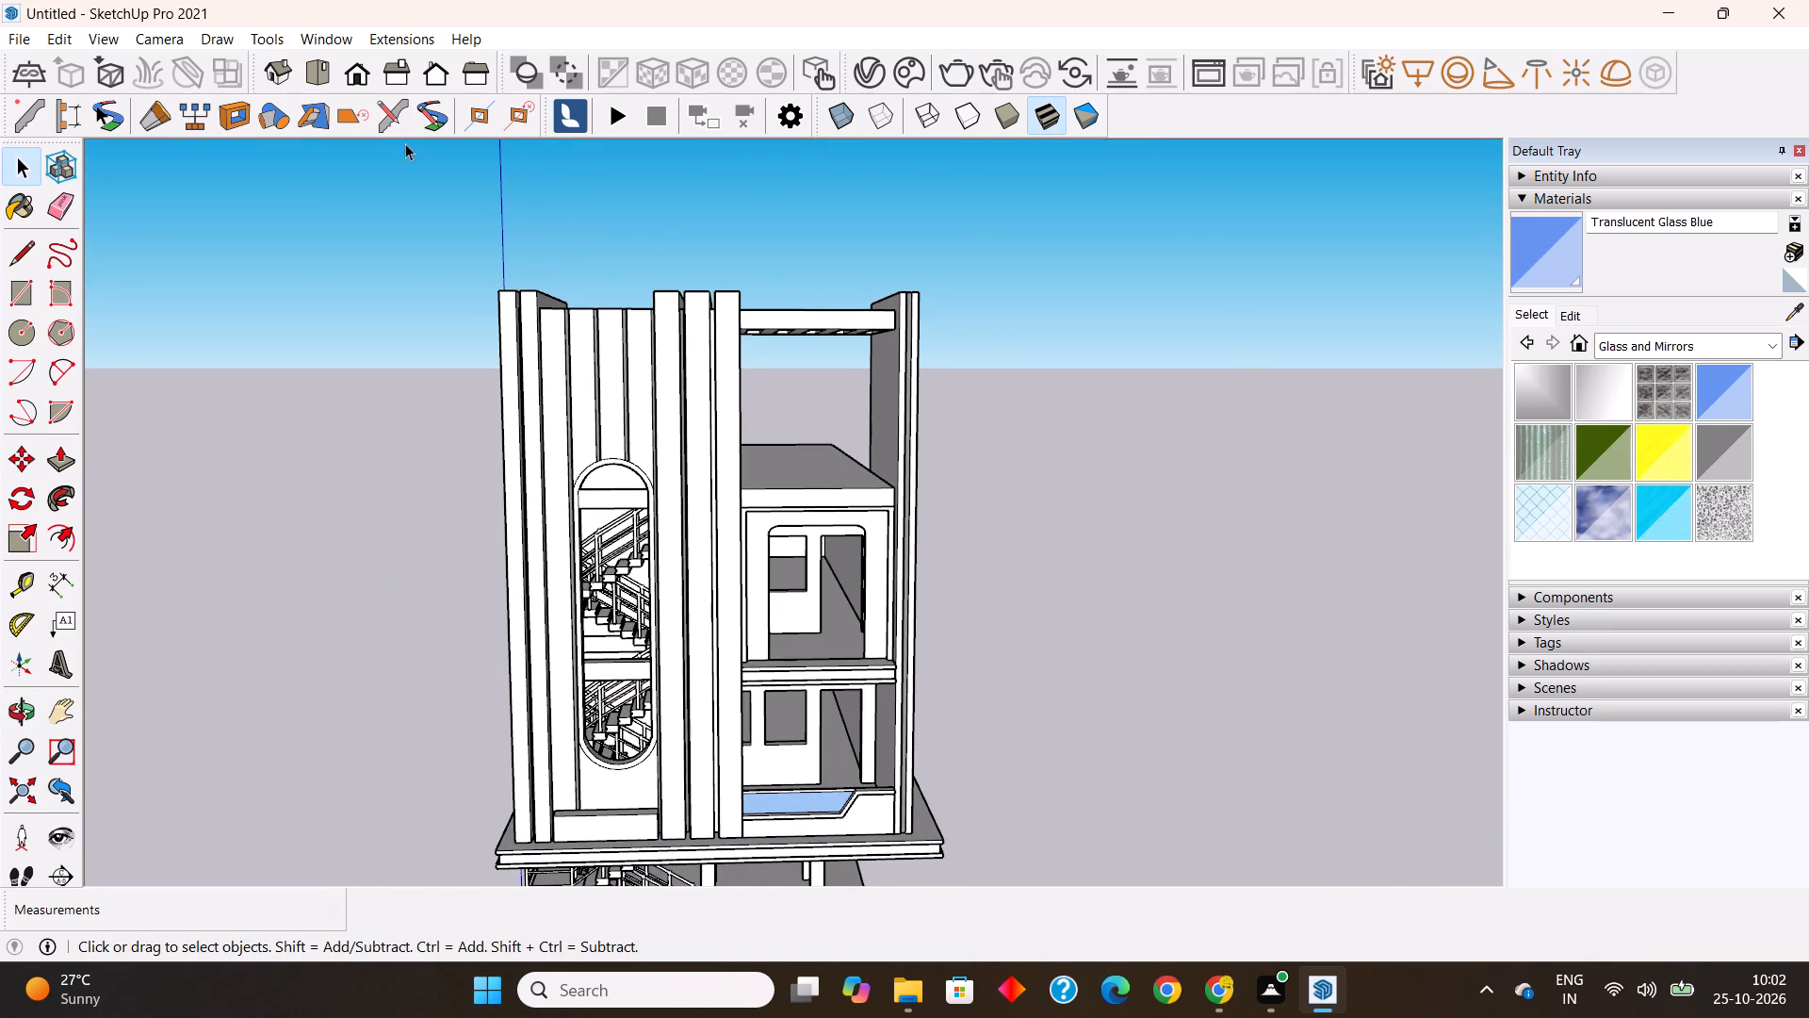
left_click(351, 73)
scroll(553, 685, "down", 4)
scroll(897, 481, "up", 2)
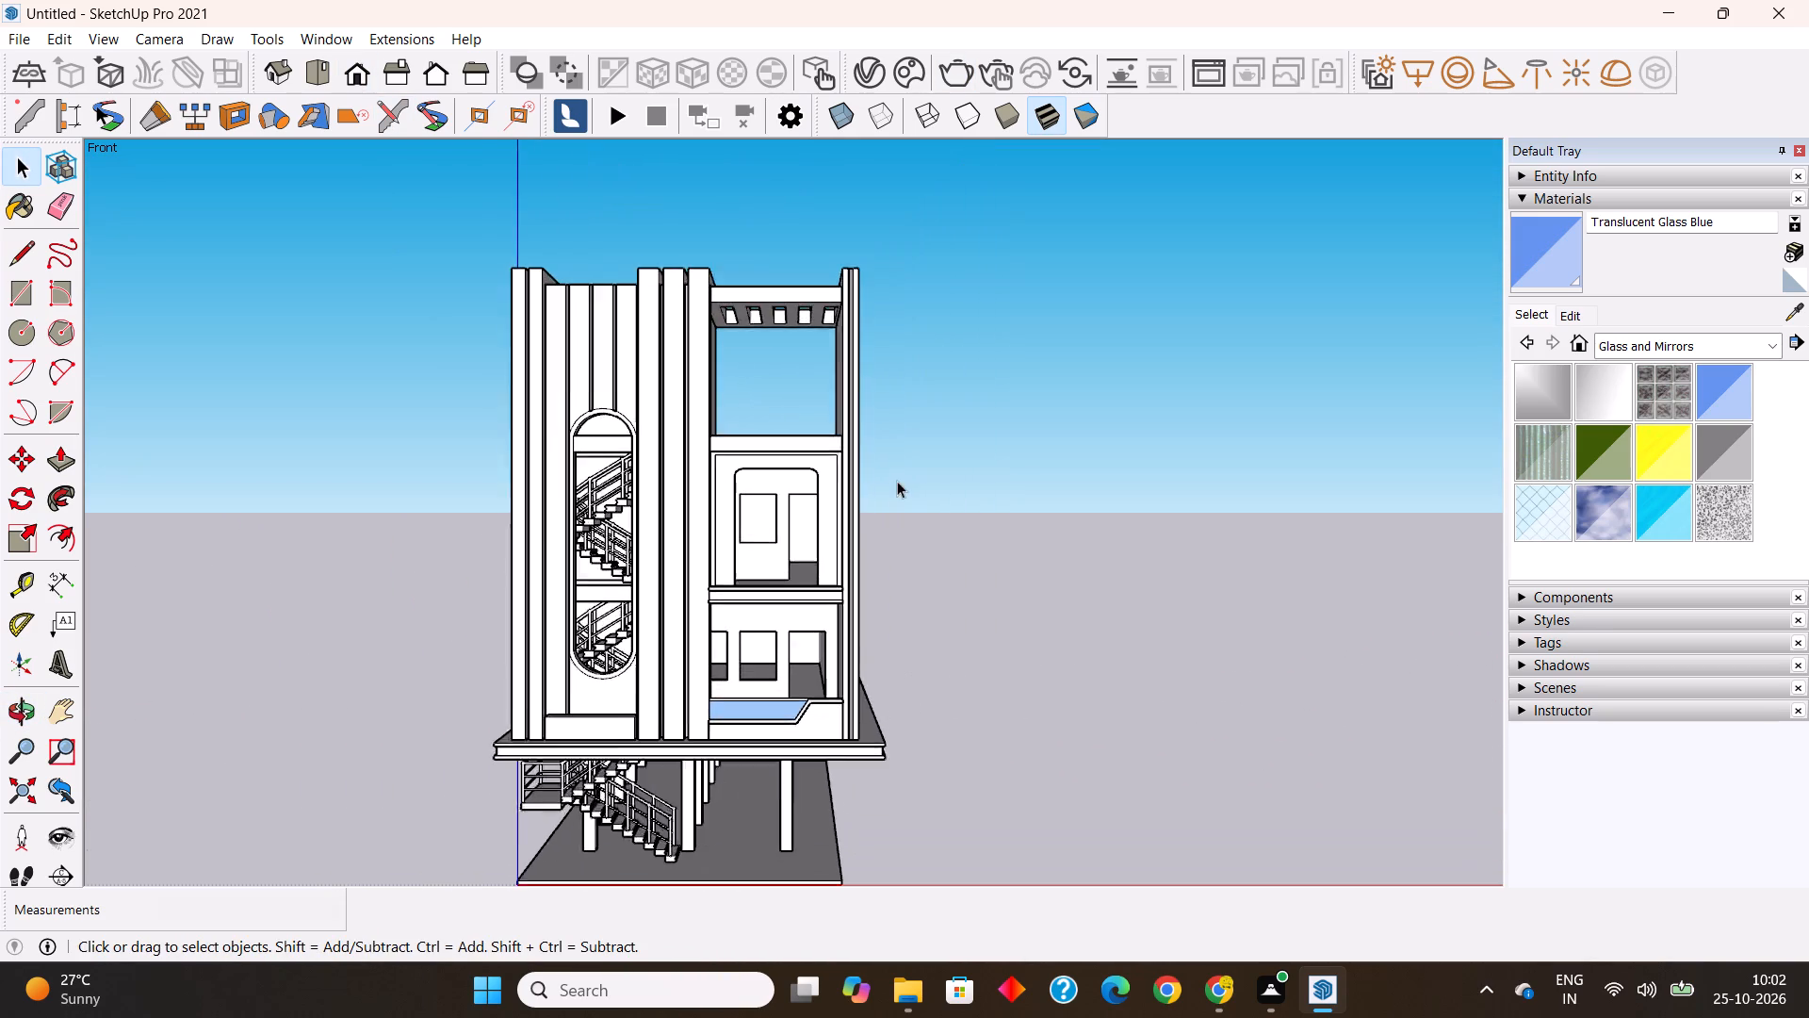
Draw a vertical 3' by 16' 10" rectangle down from the slatted top slab's lower front corner beside the outer fin.
scroll(897, 481, "up", 1)
scroll(771, 468, "up", 2)
scroll(743, 253, "up", 1)
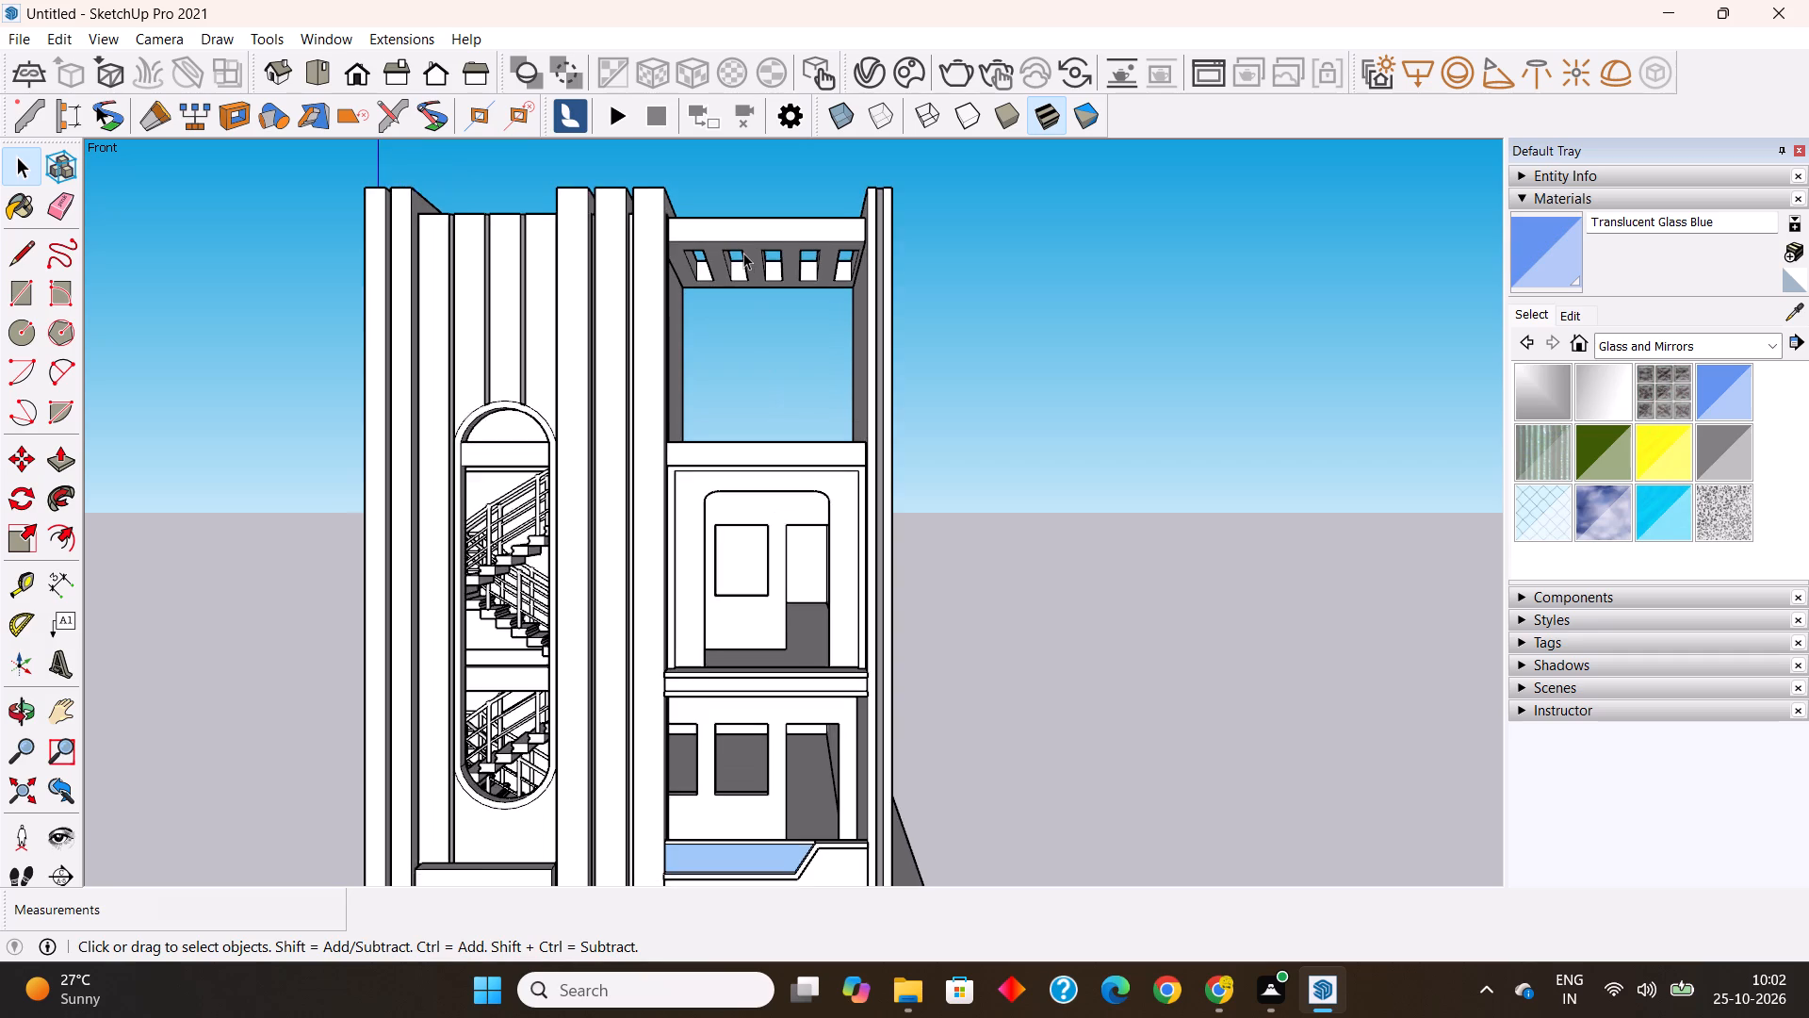
scroll(743, 253, "up", 1)
scroll(849, 243, "up", 2)
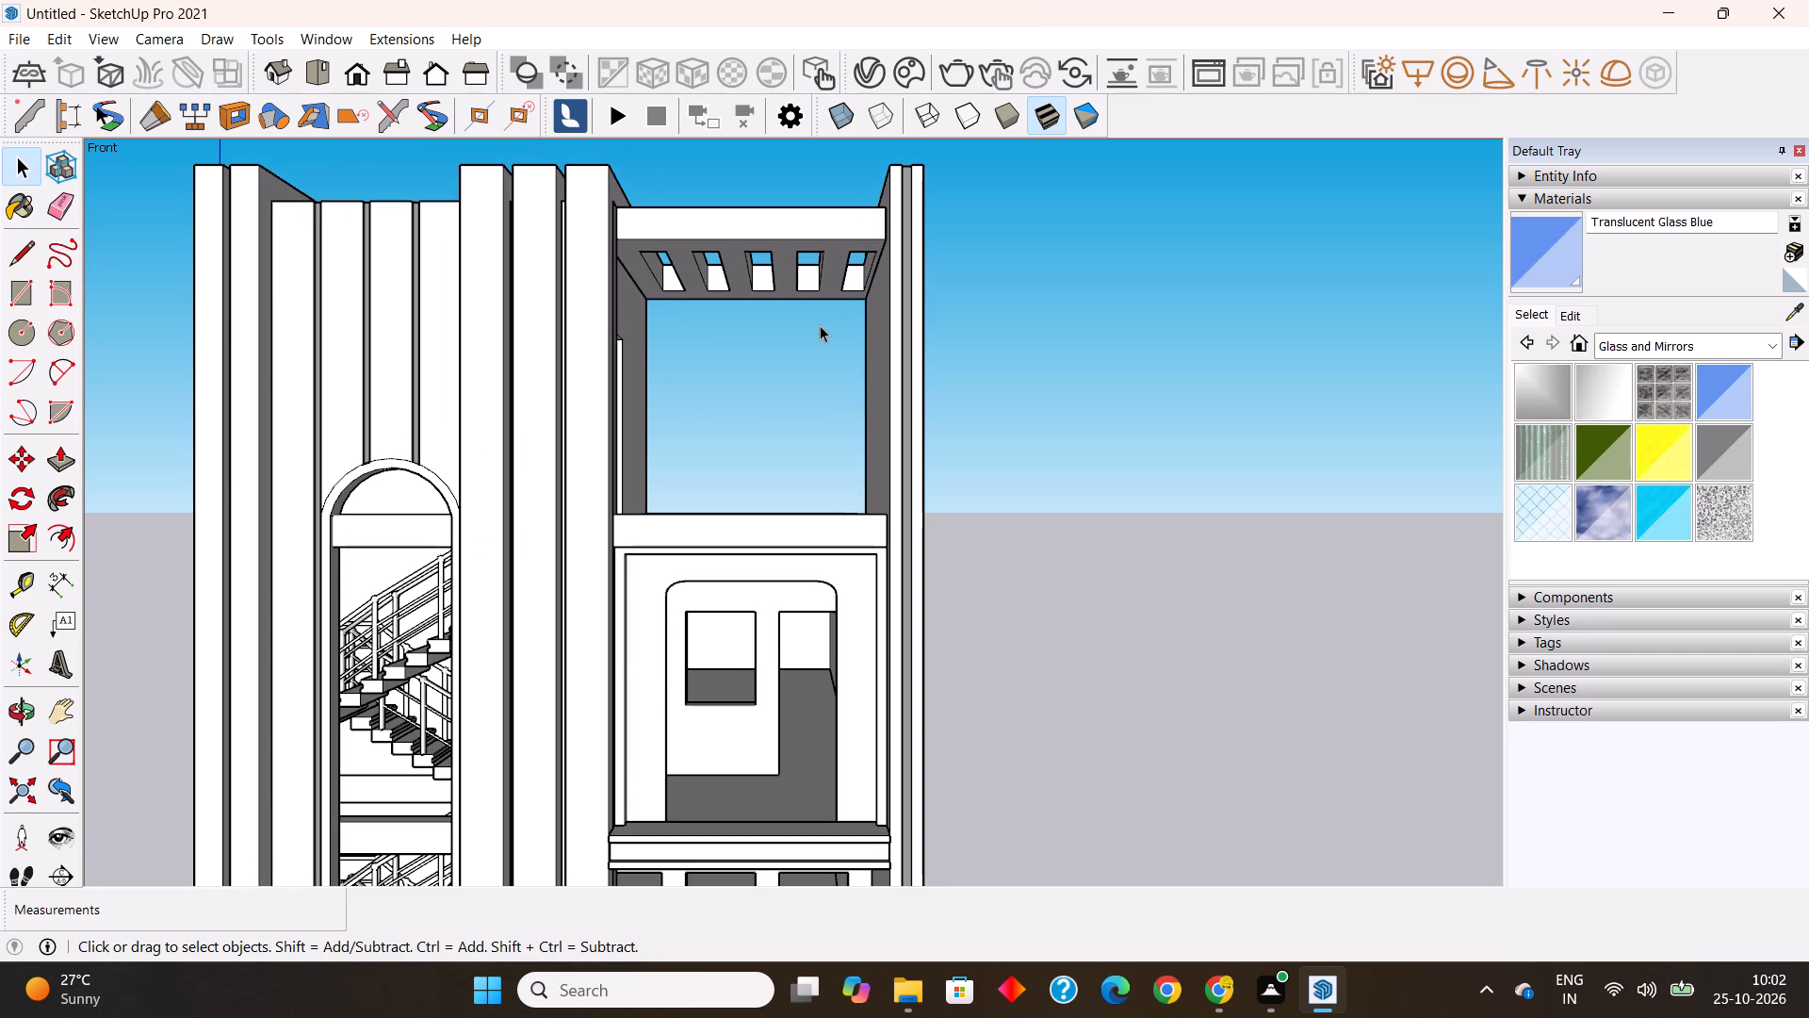
scroll(807, 294, "up", 2)
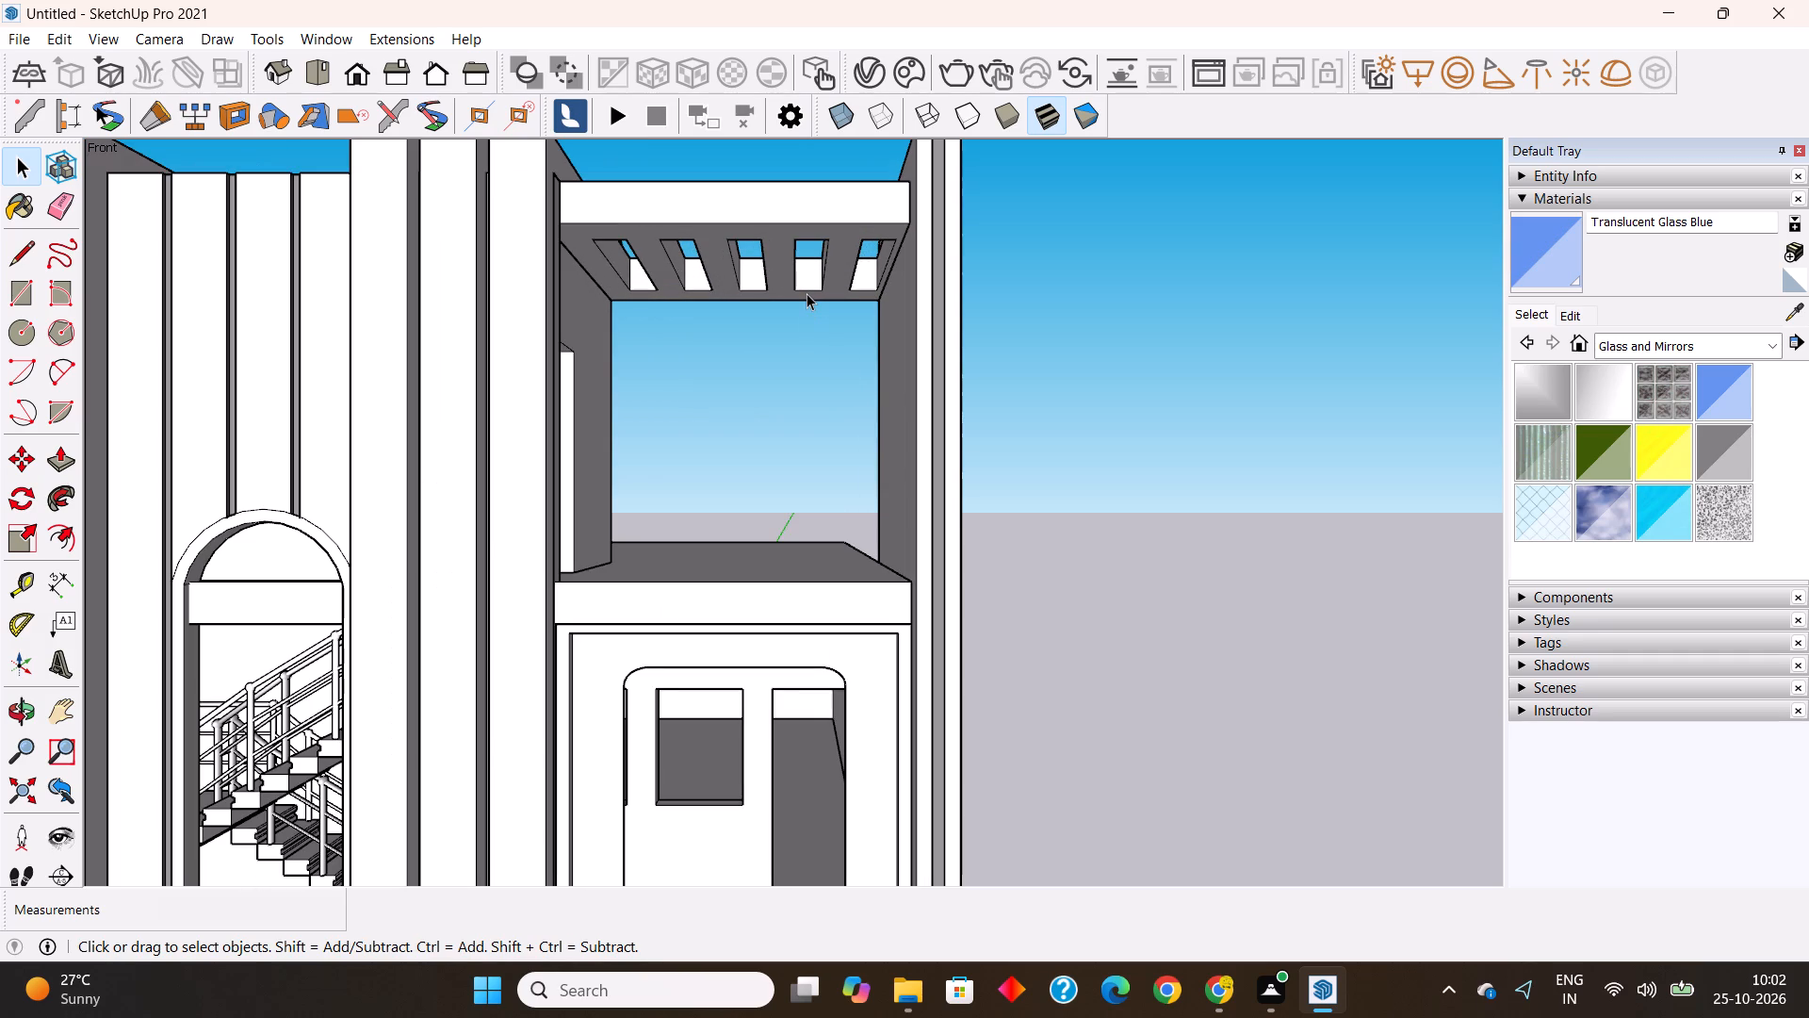
left_click(22, 300)
left_click(908, 222)
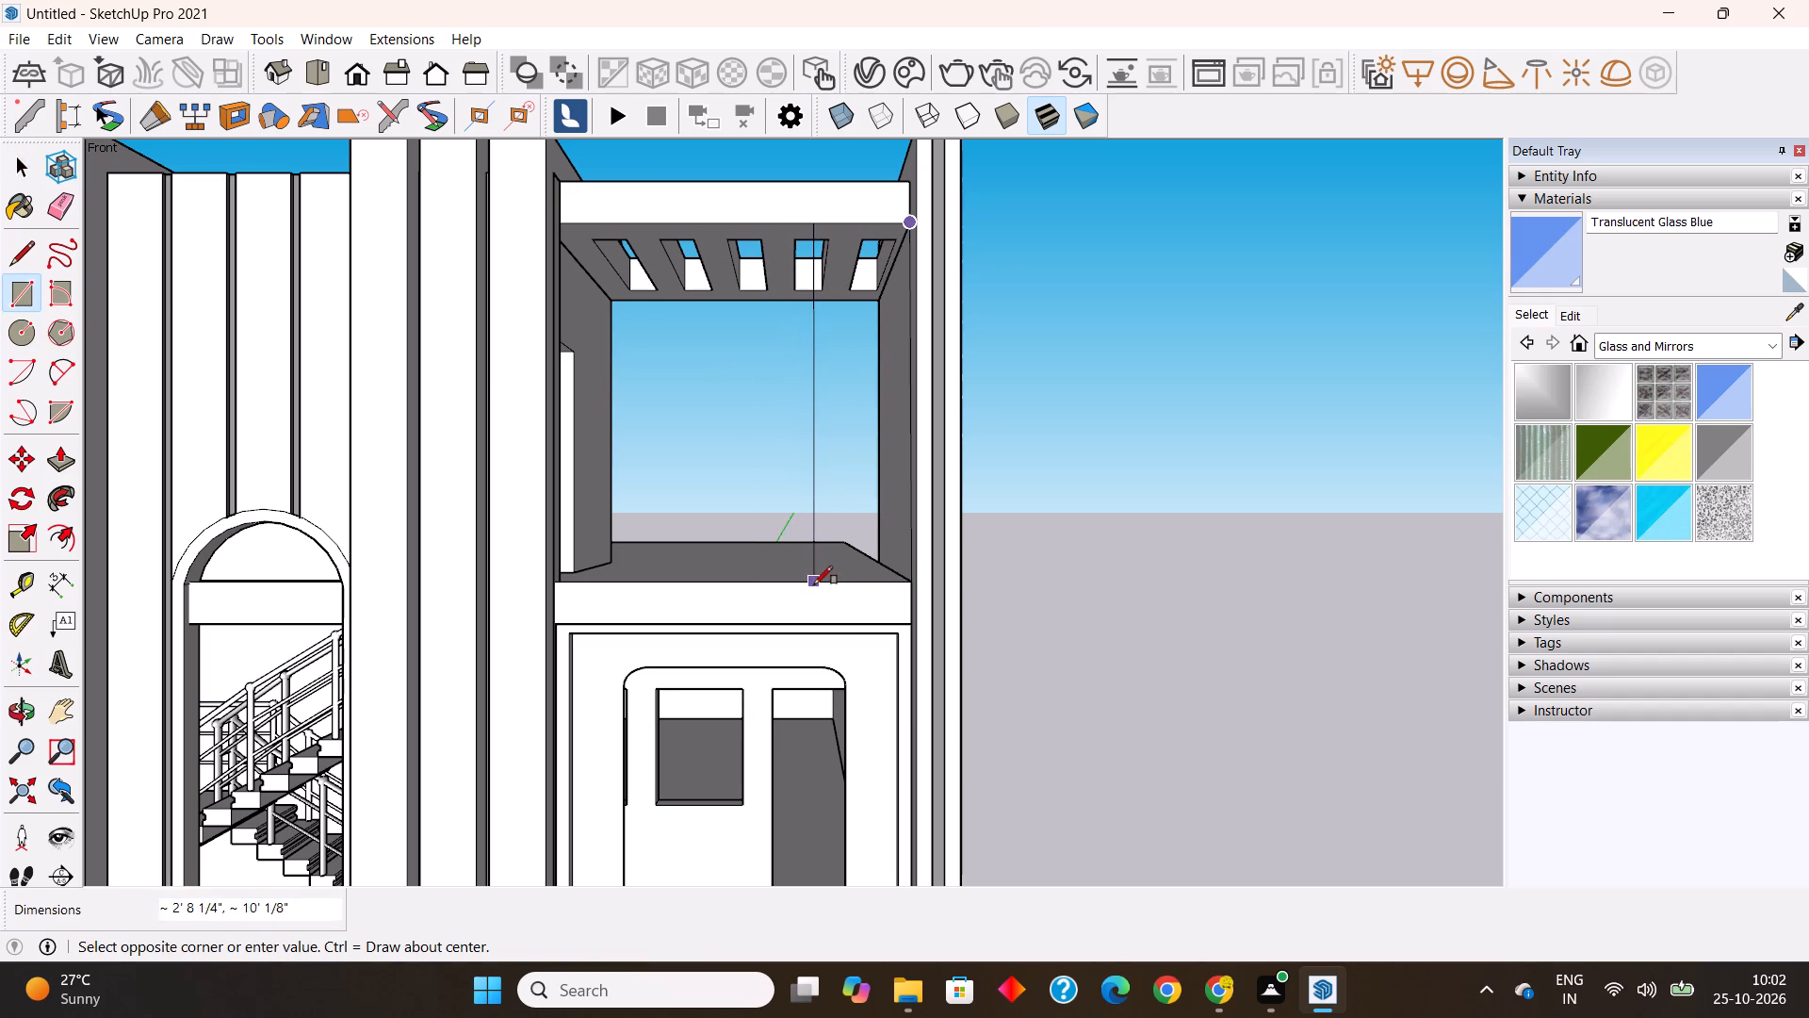
key("Left")
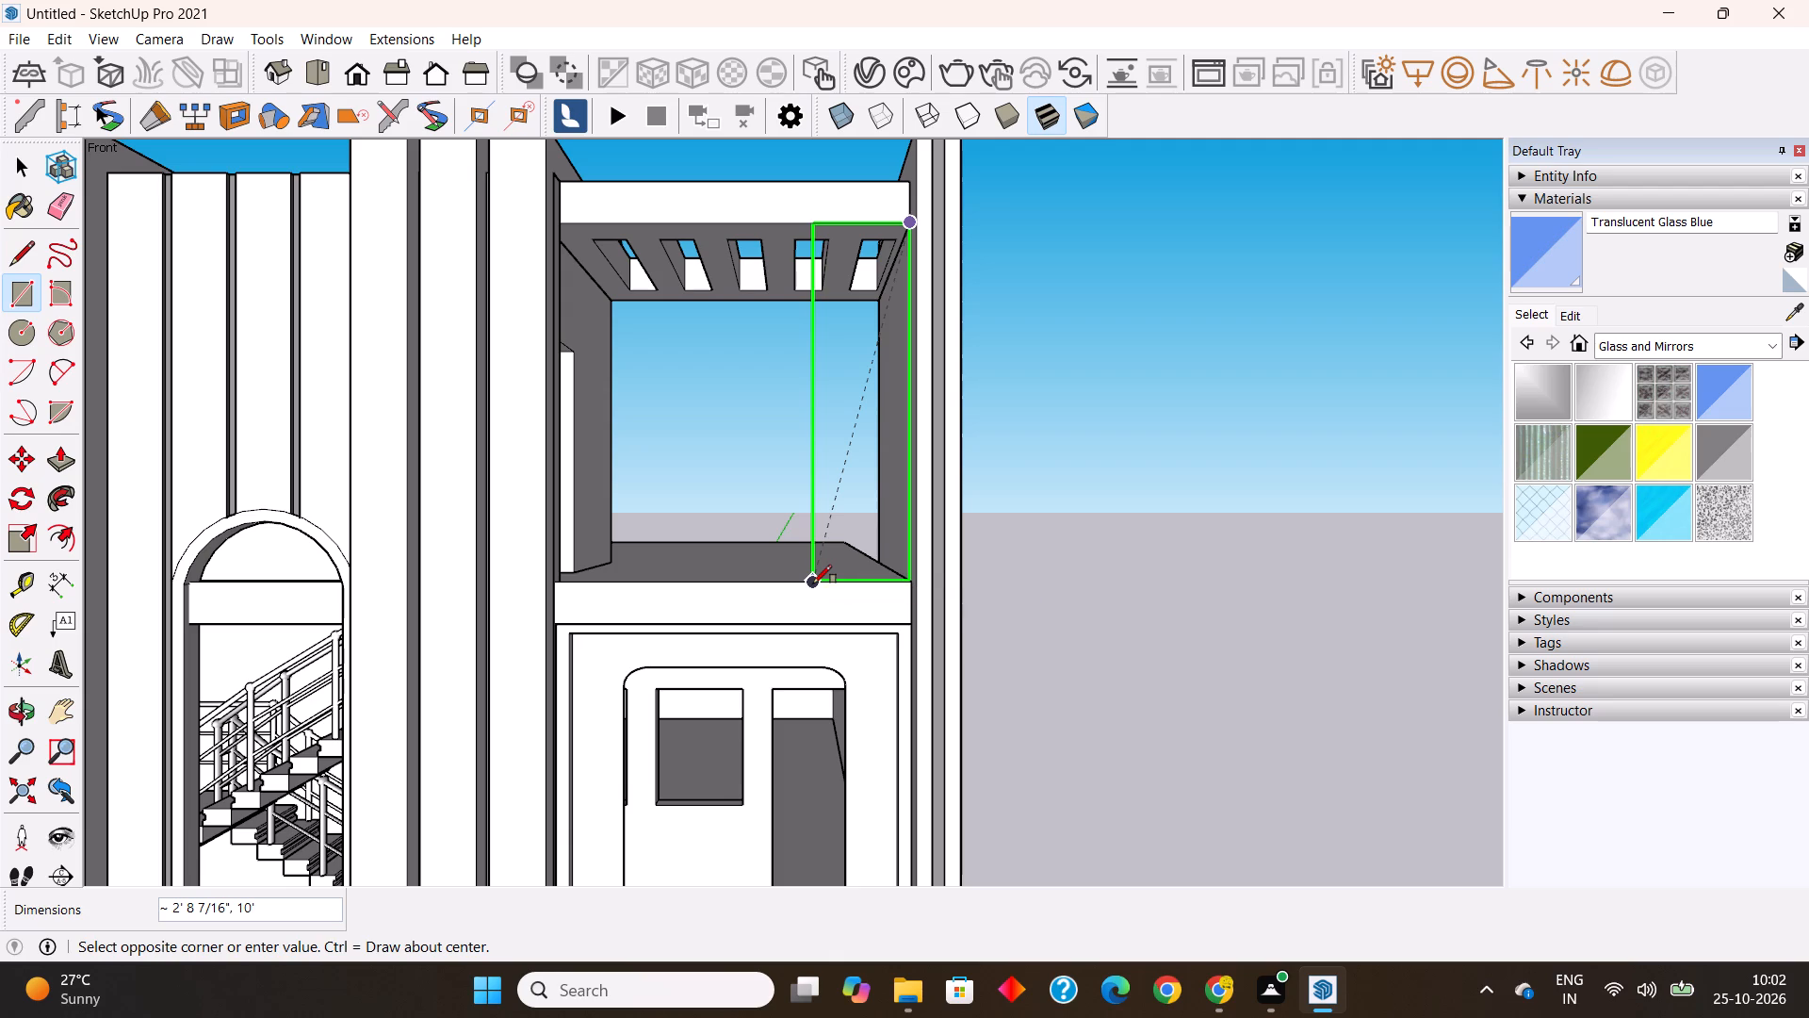
type("3',16'")
type("10\"")
key("Return")
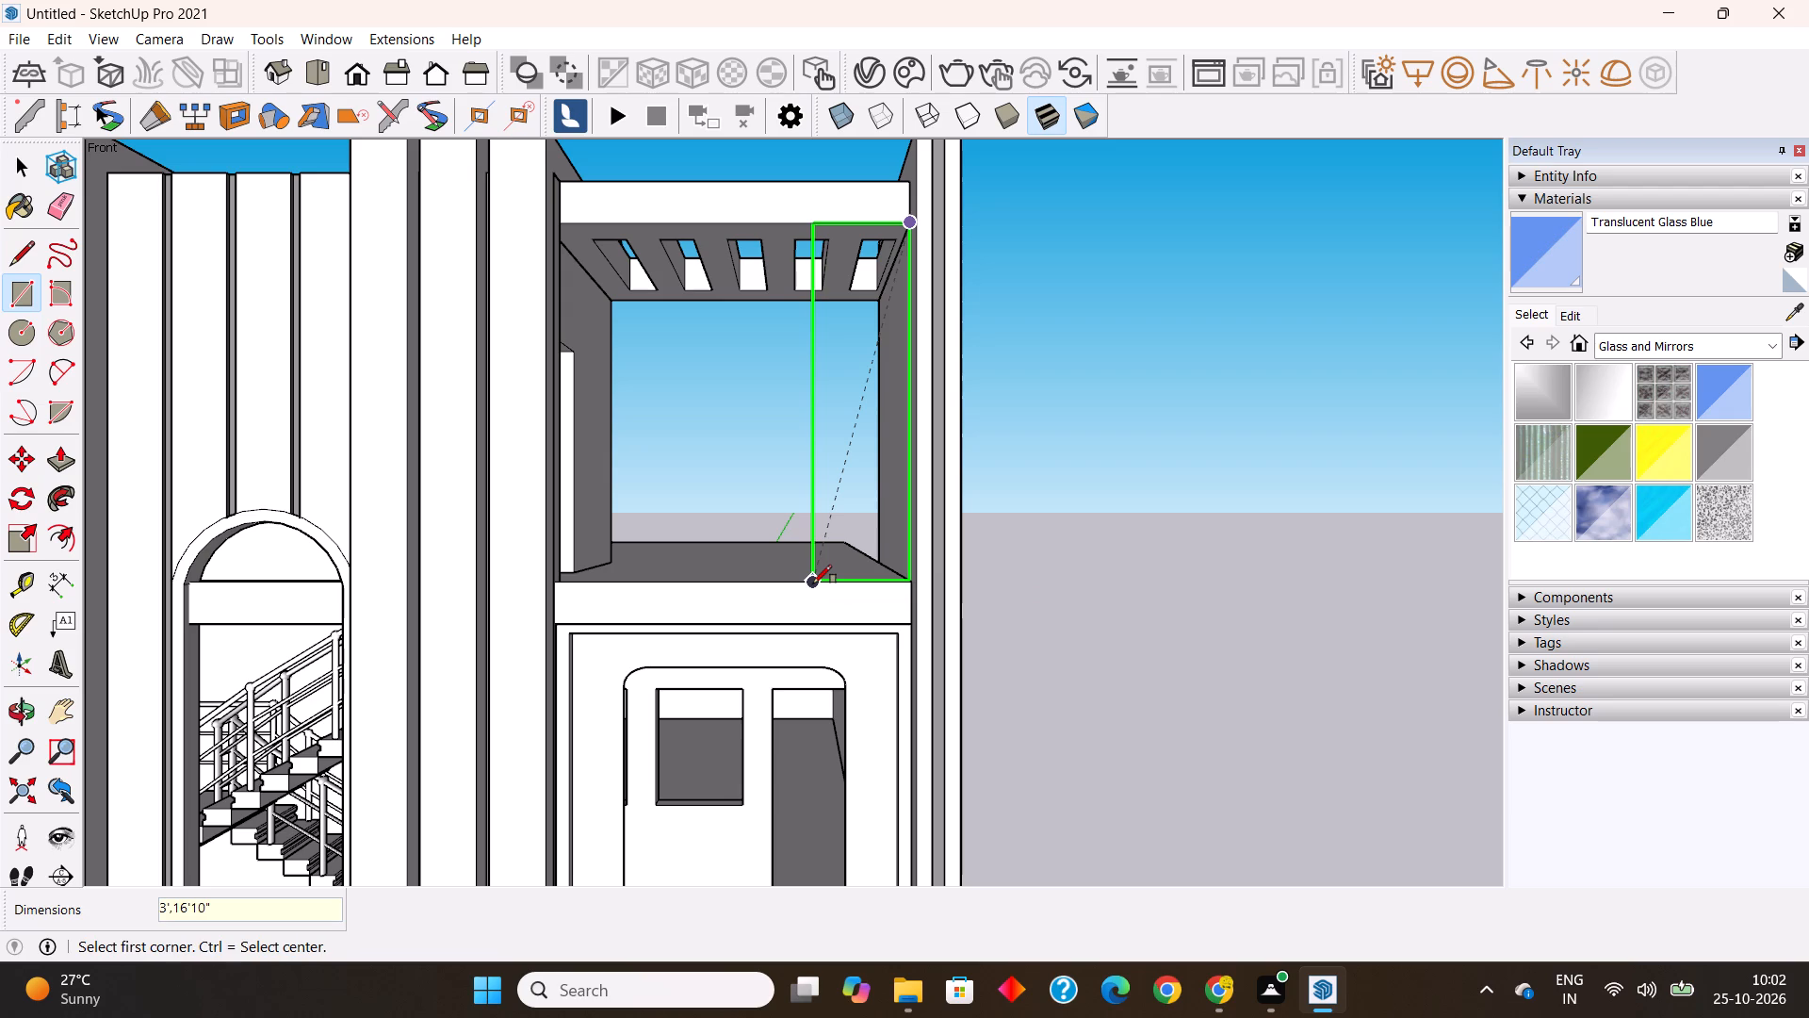
scroll(823, 561, "down", 4)
key("space")
middle_click_drag(875, 613, 1084, 727)
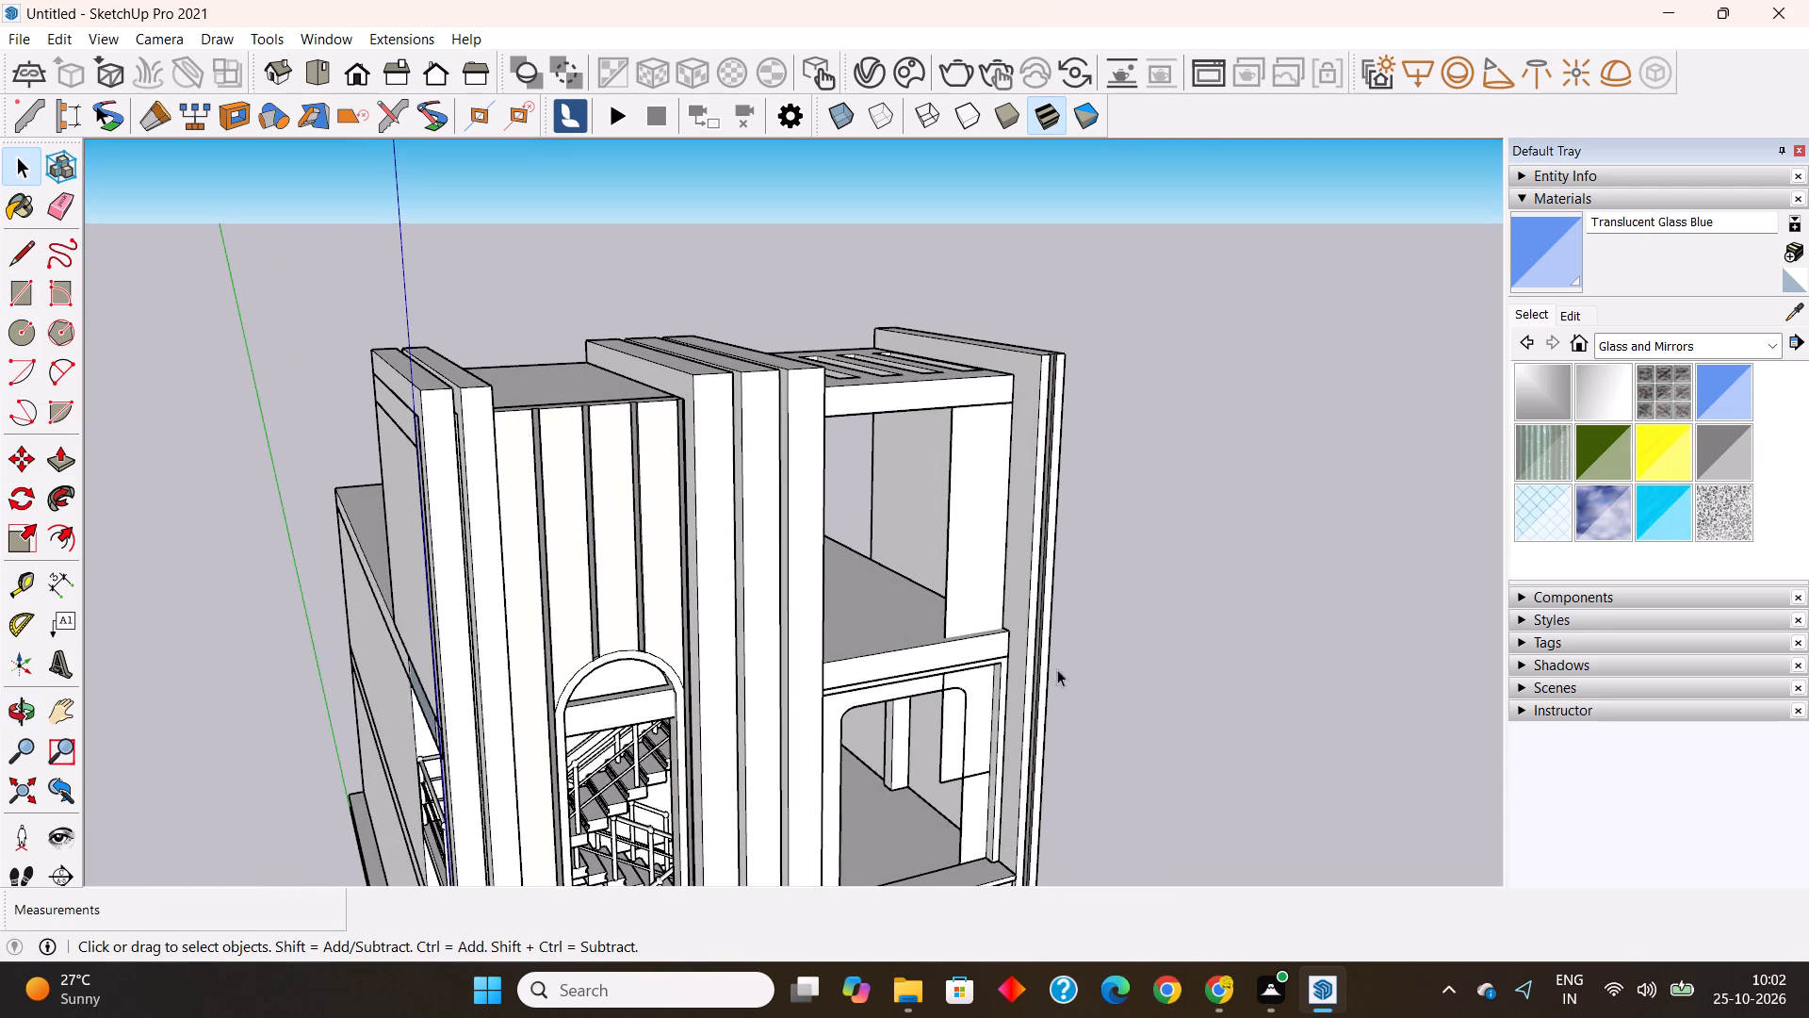
Delete the tall vertical rectangle hanging from the slatted top slab beside the outer fin.
double_click(979, 540)
right_click(979, 540)
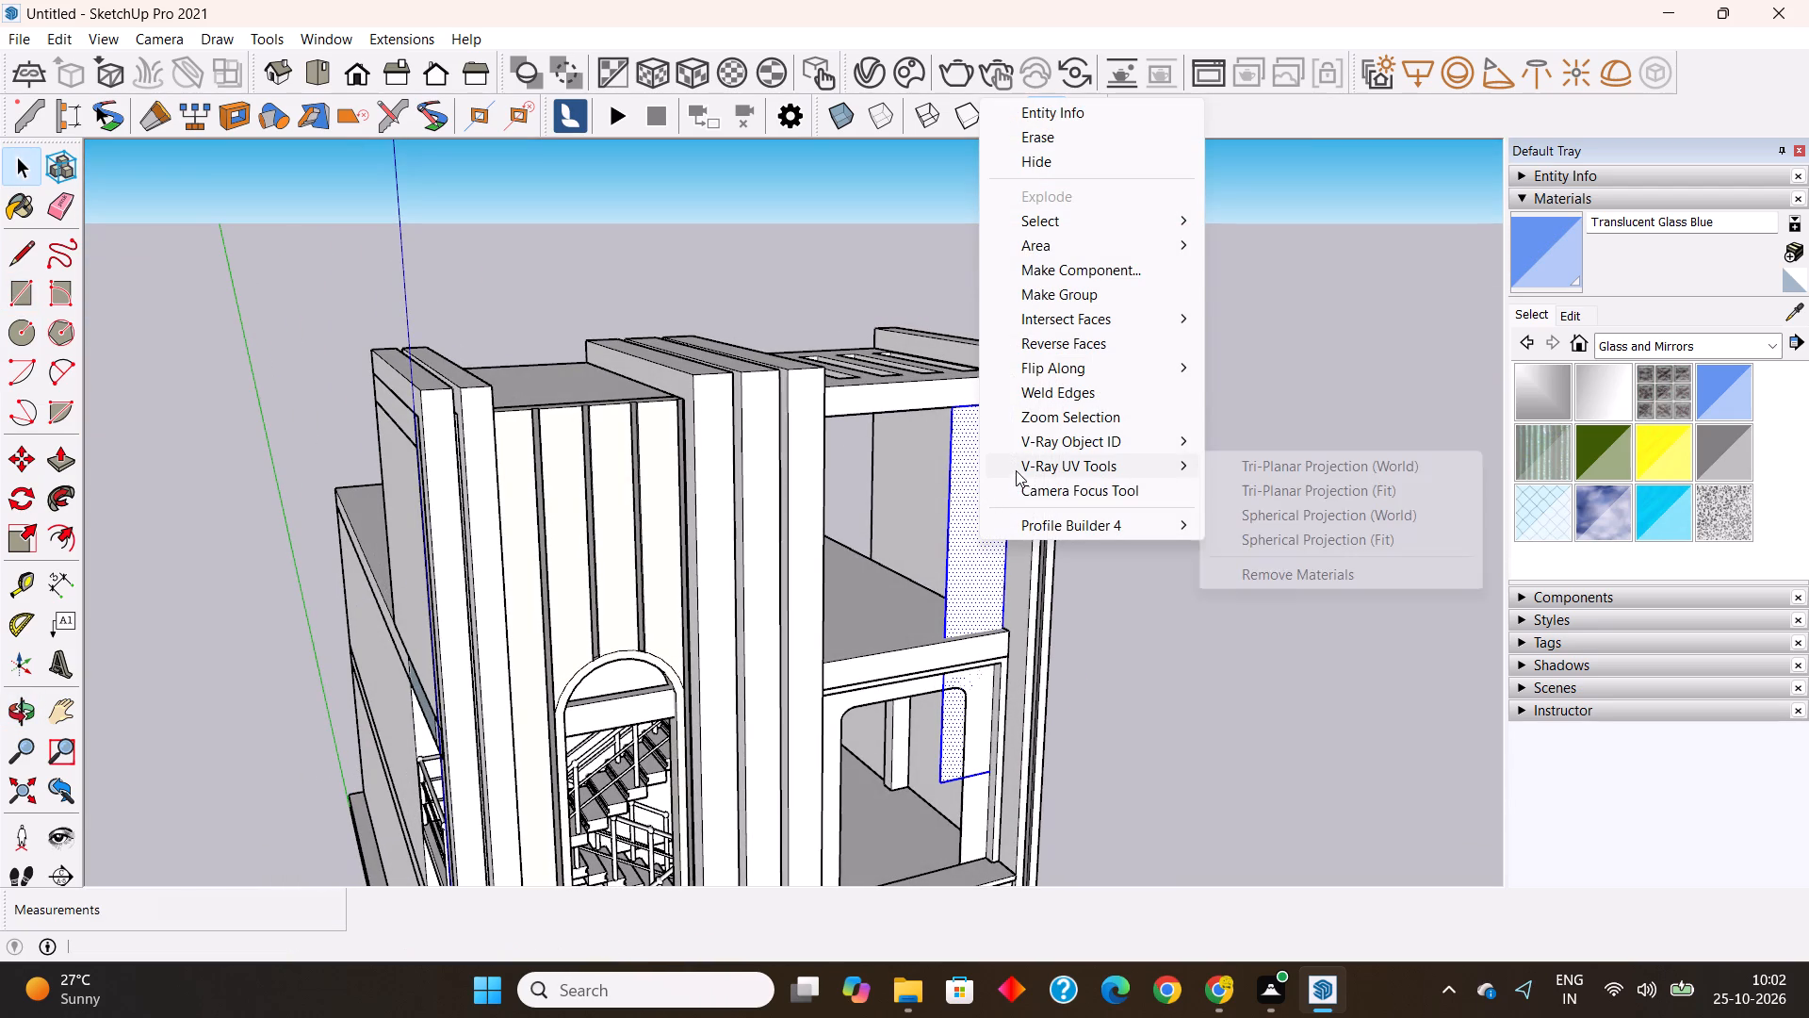
key("Escape")
key("Escape")
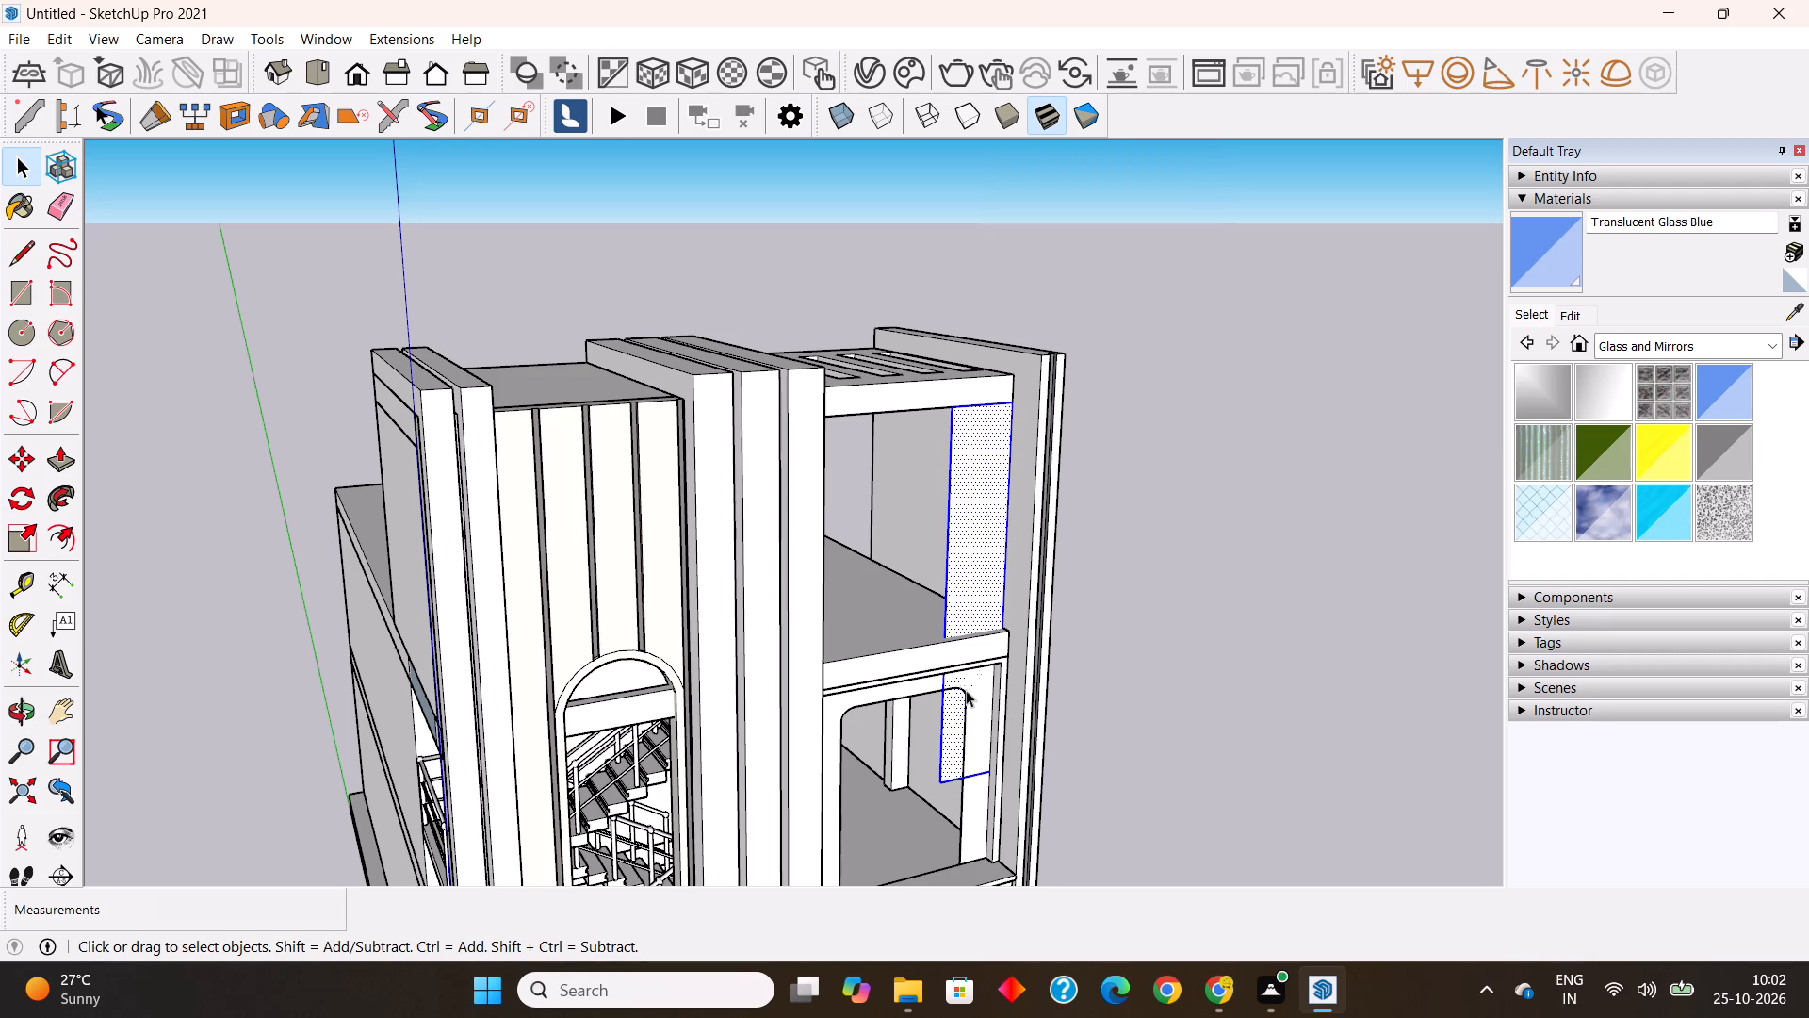
key("Delete")
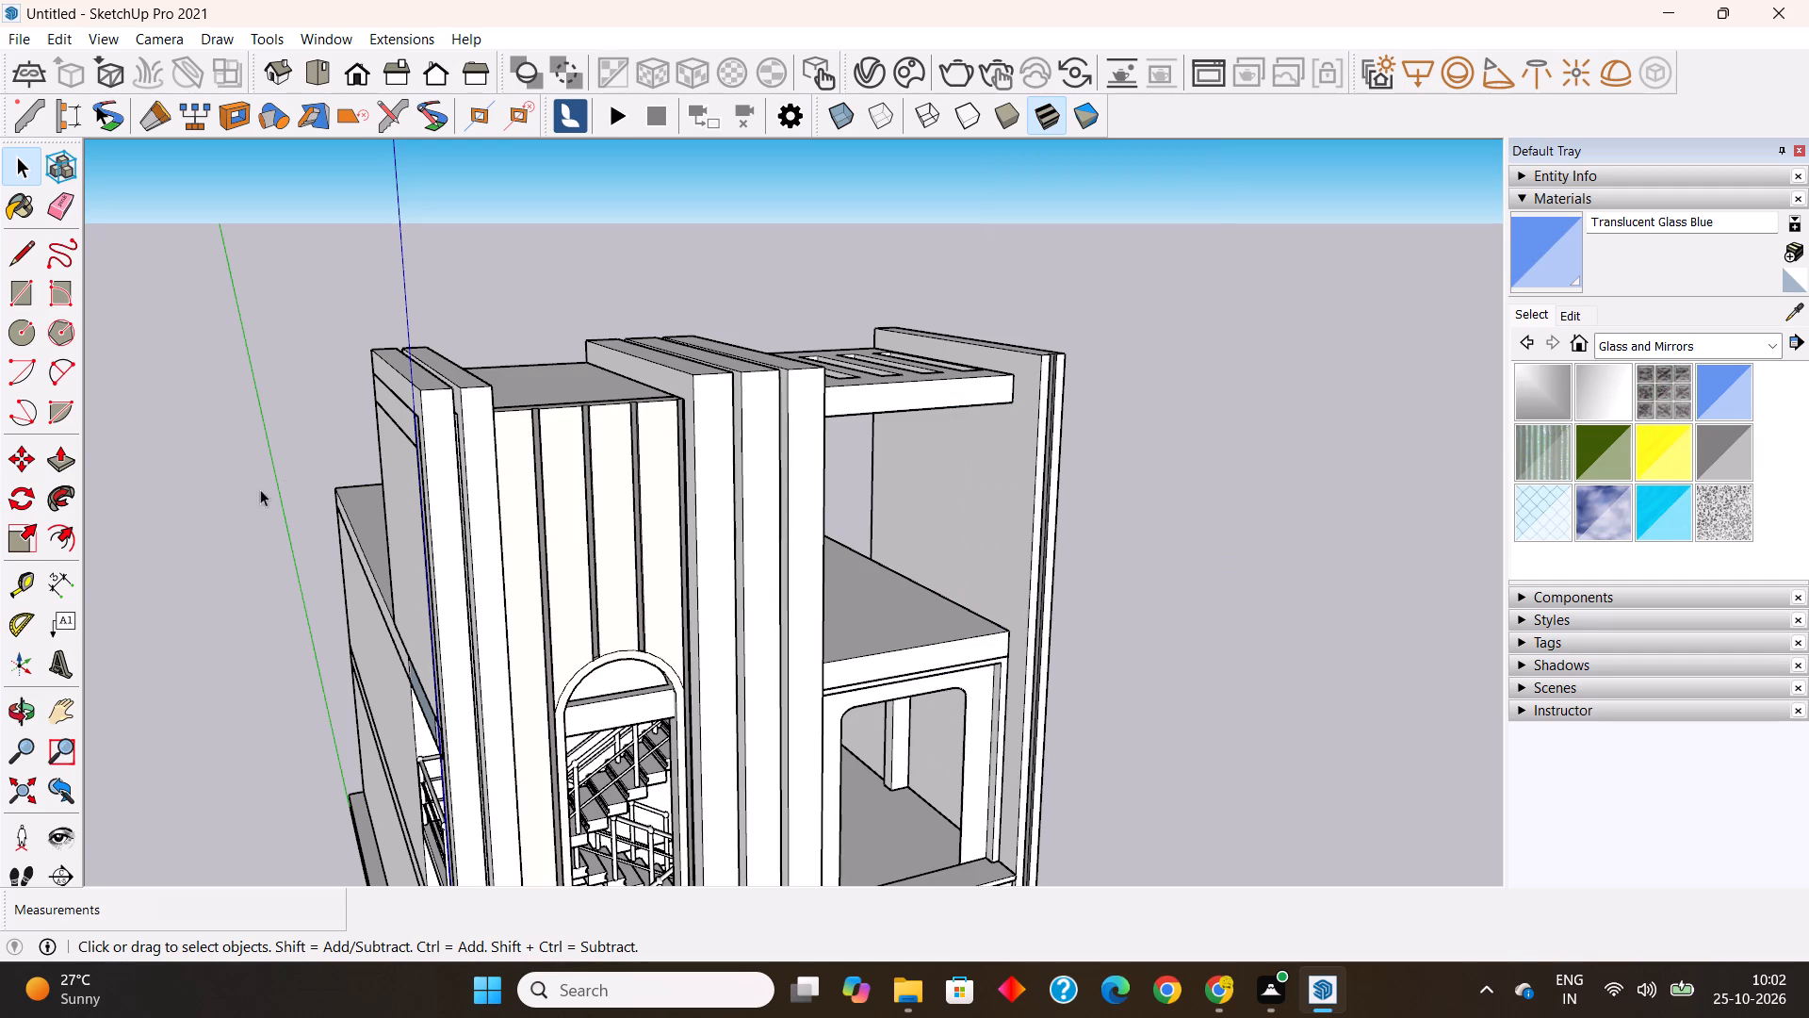
Draw a vertical 3' by 10' rectangle up from the upper floor slab's front corner beside the outer fin.
left_click(19, 452)
key("Escape")
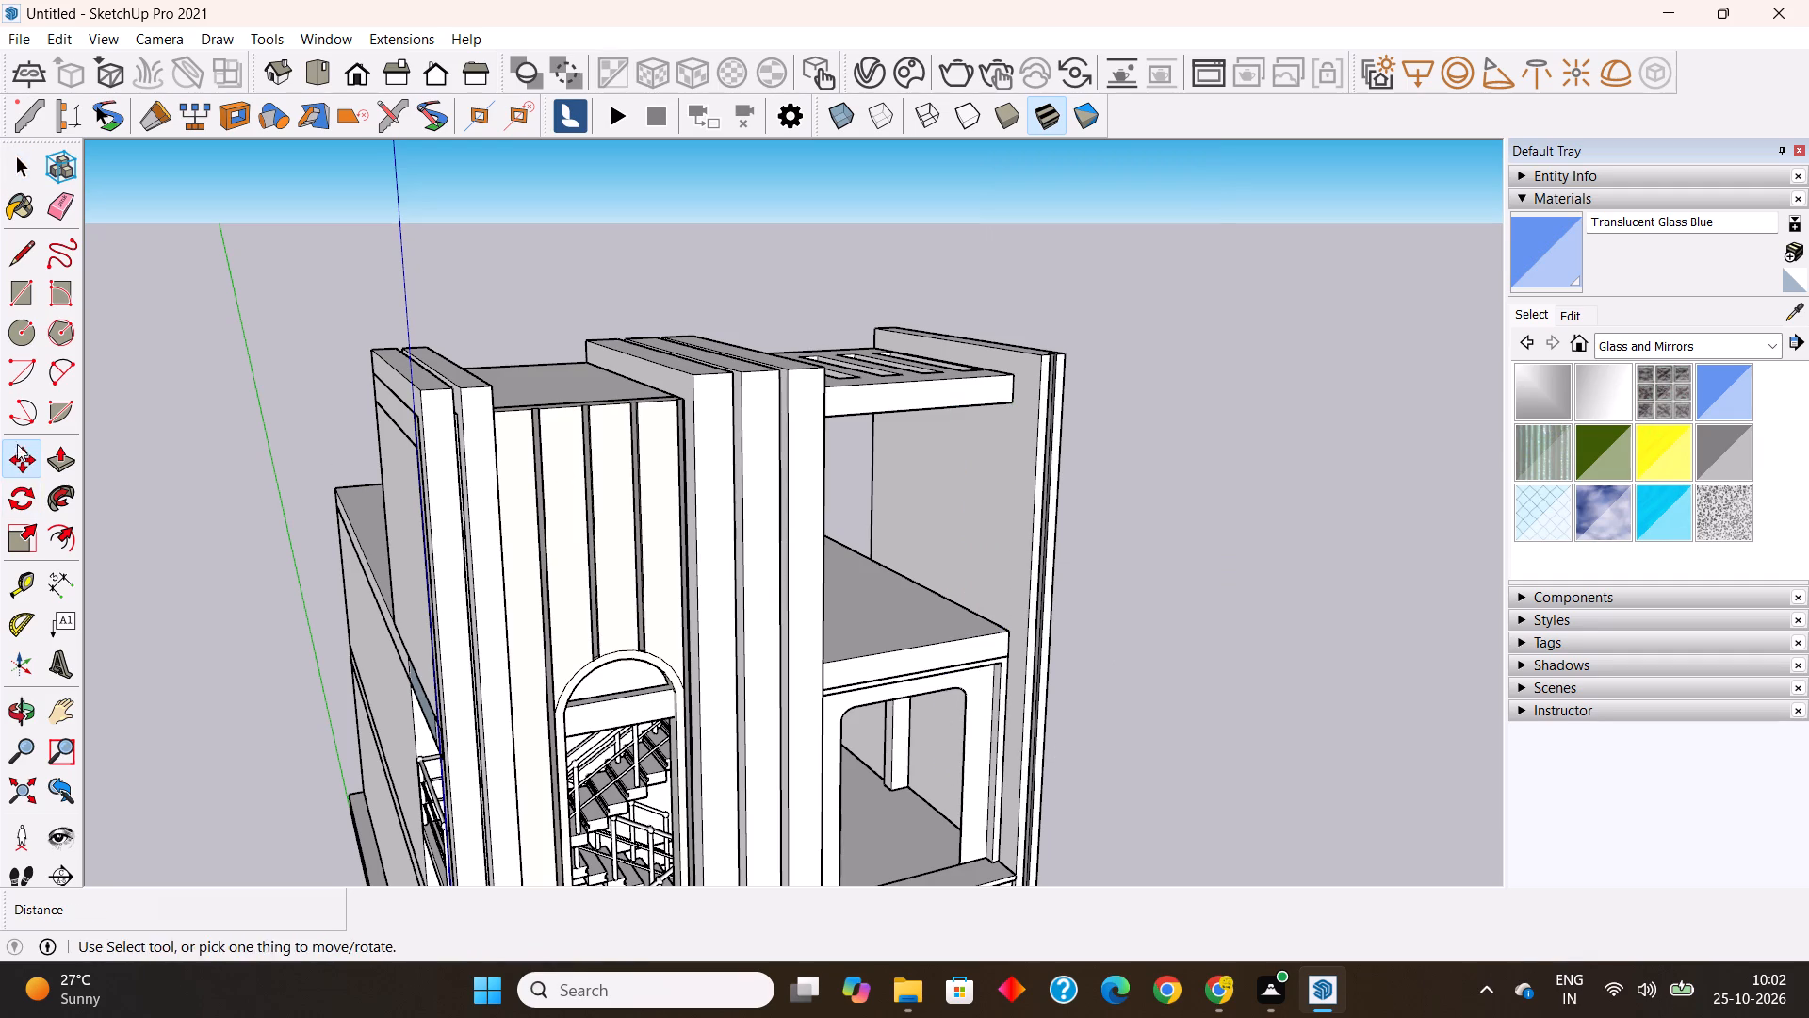
left_click(26, 289)
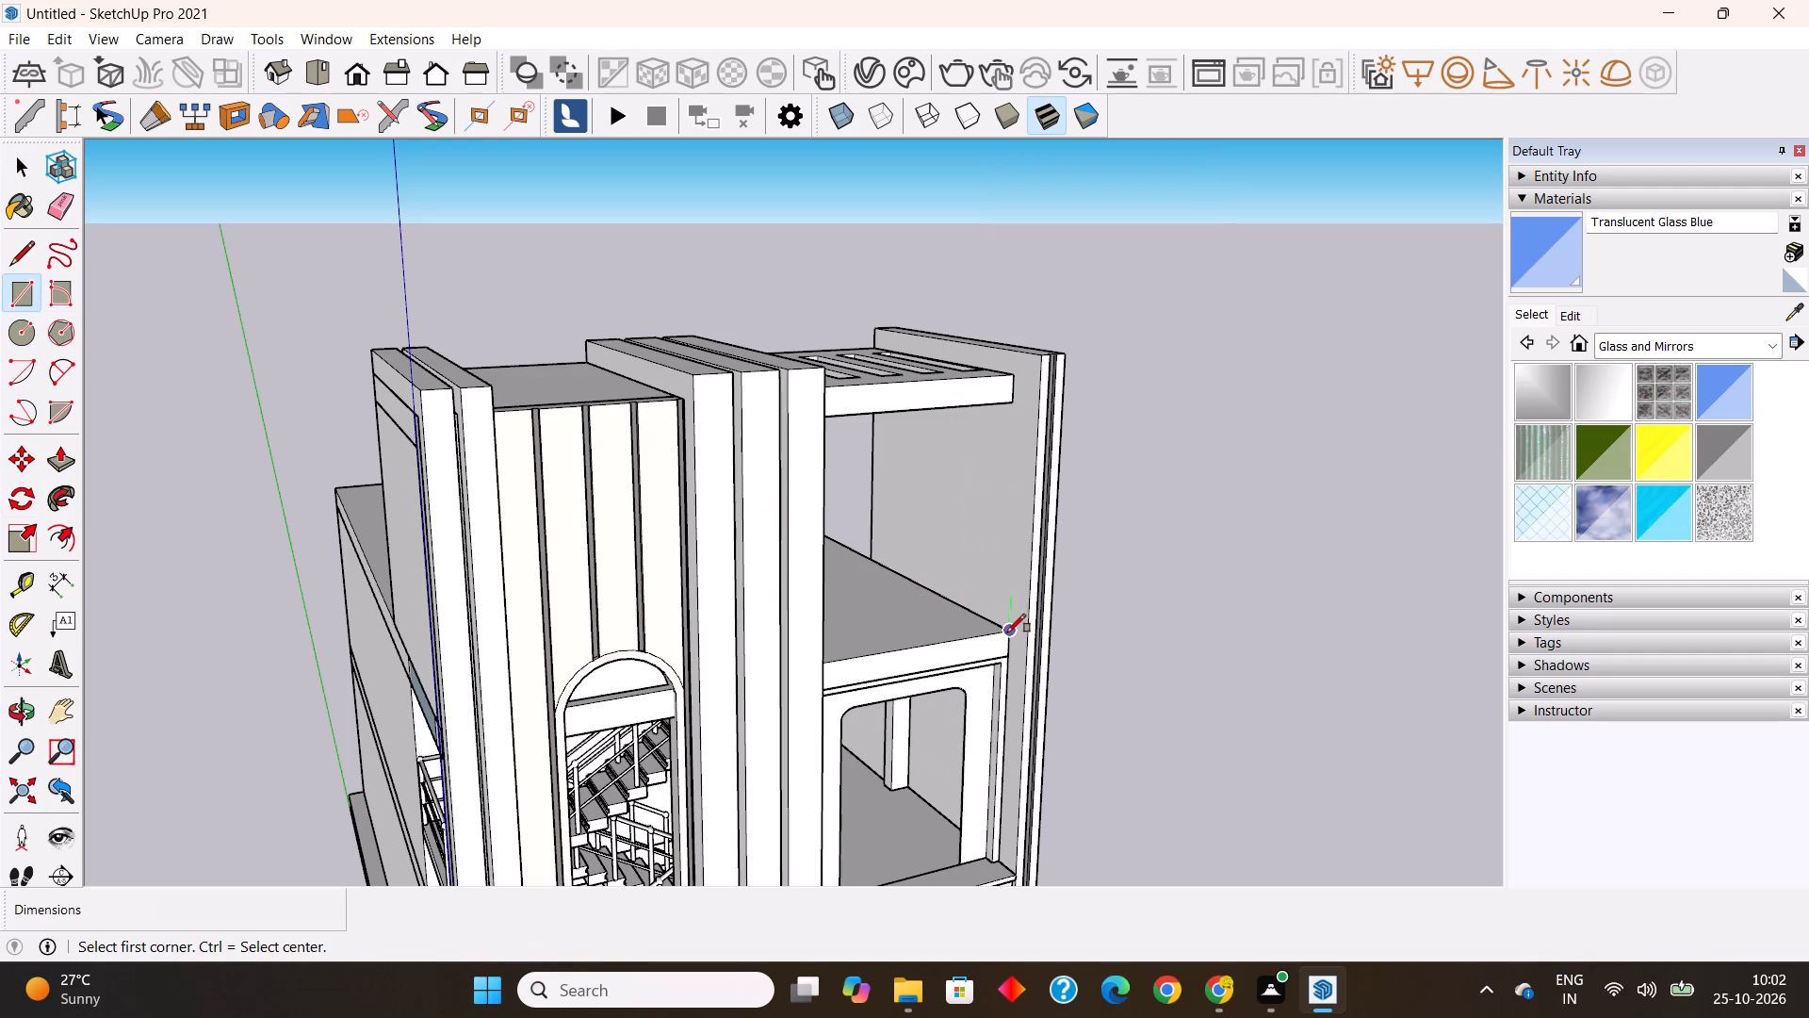
left_click(1009, 632)
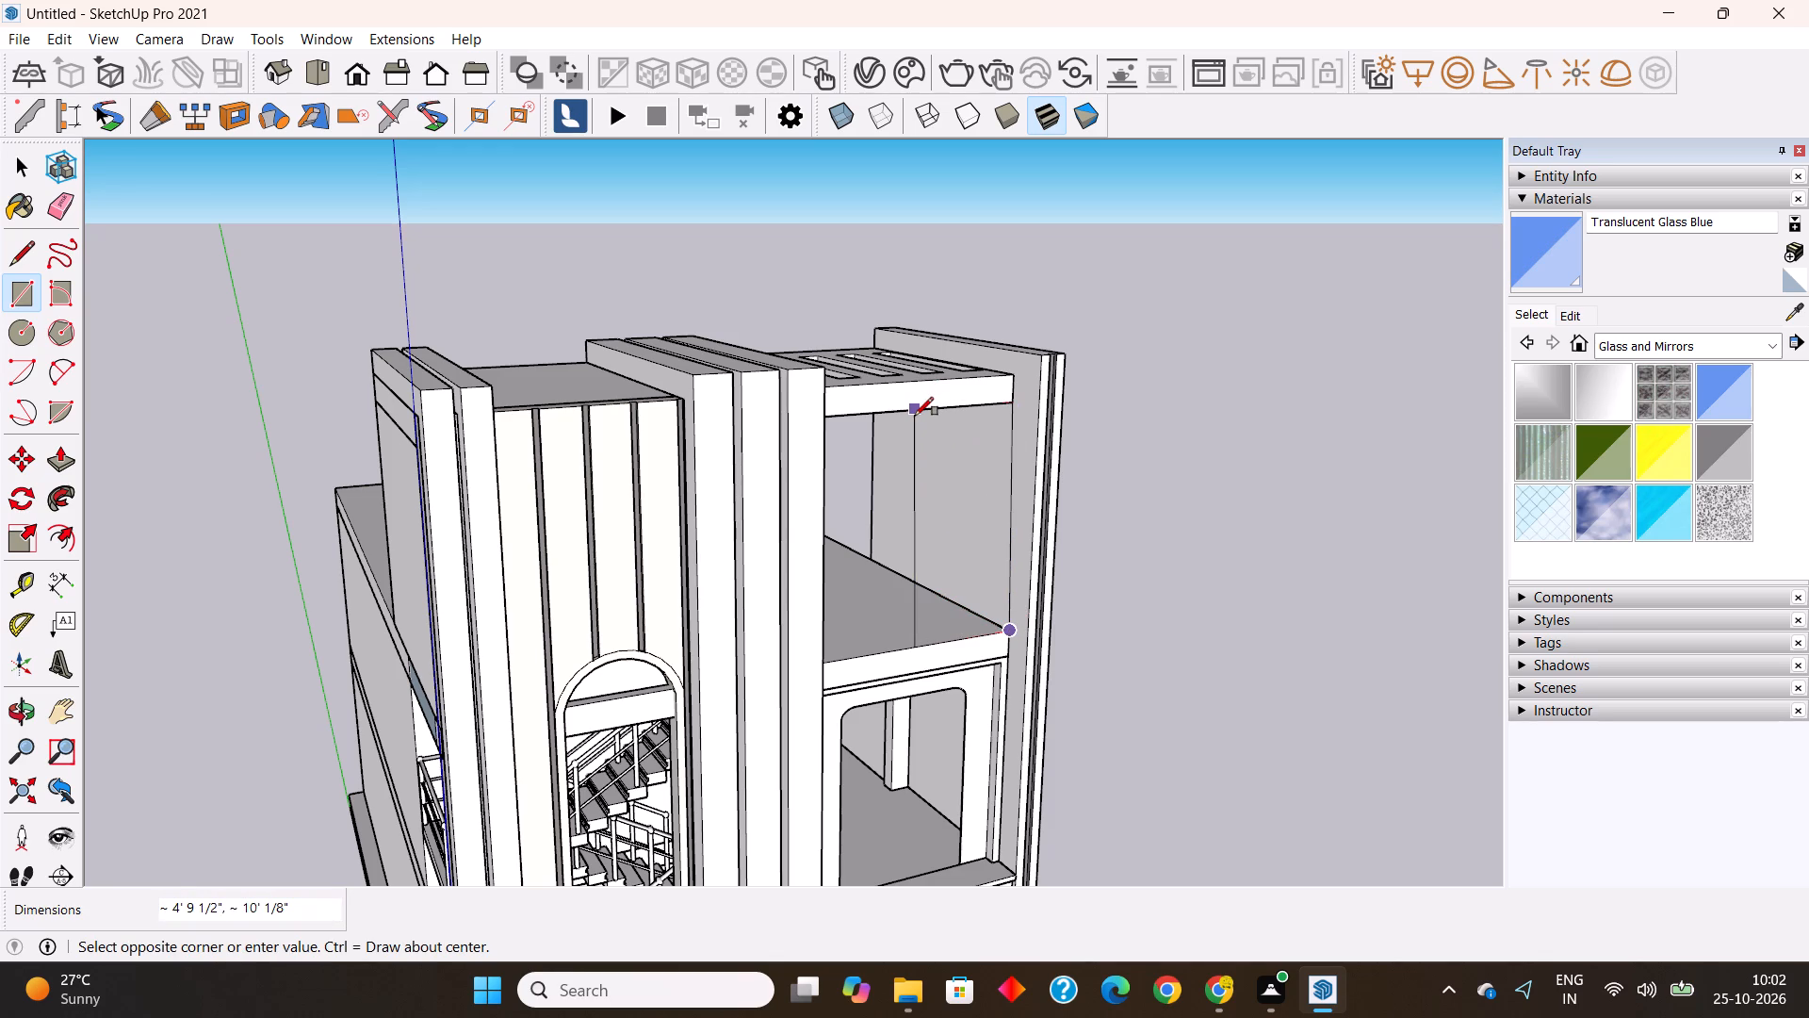
key("Right")
key("Left")
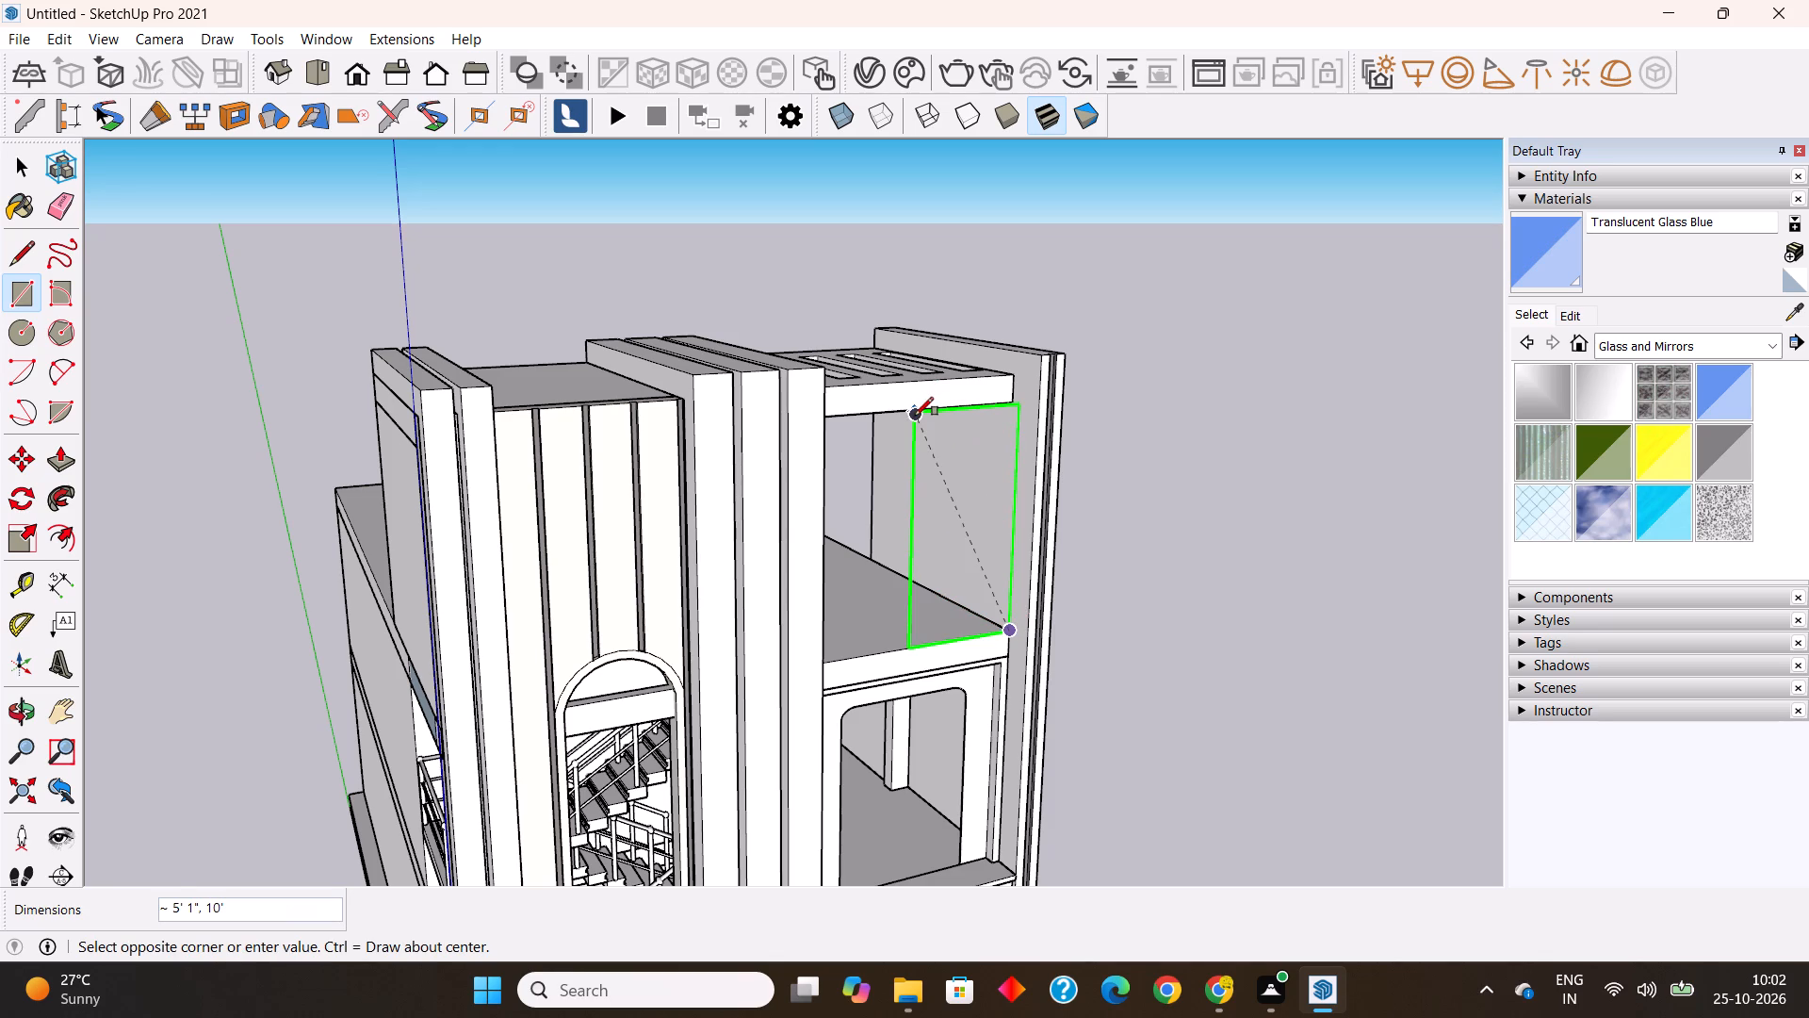
type("3',10'")
key("Return")
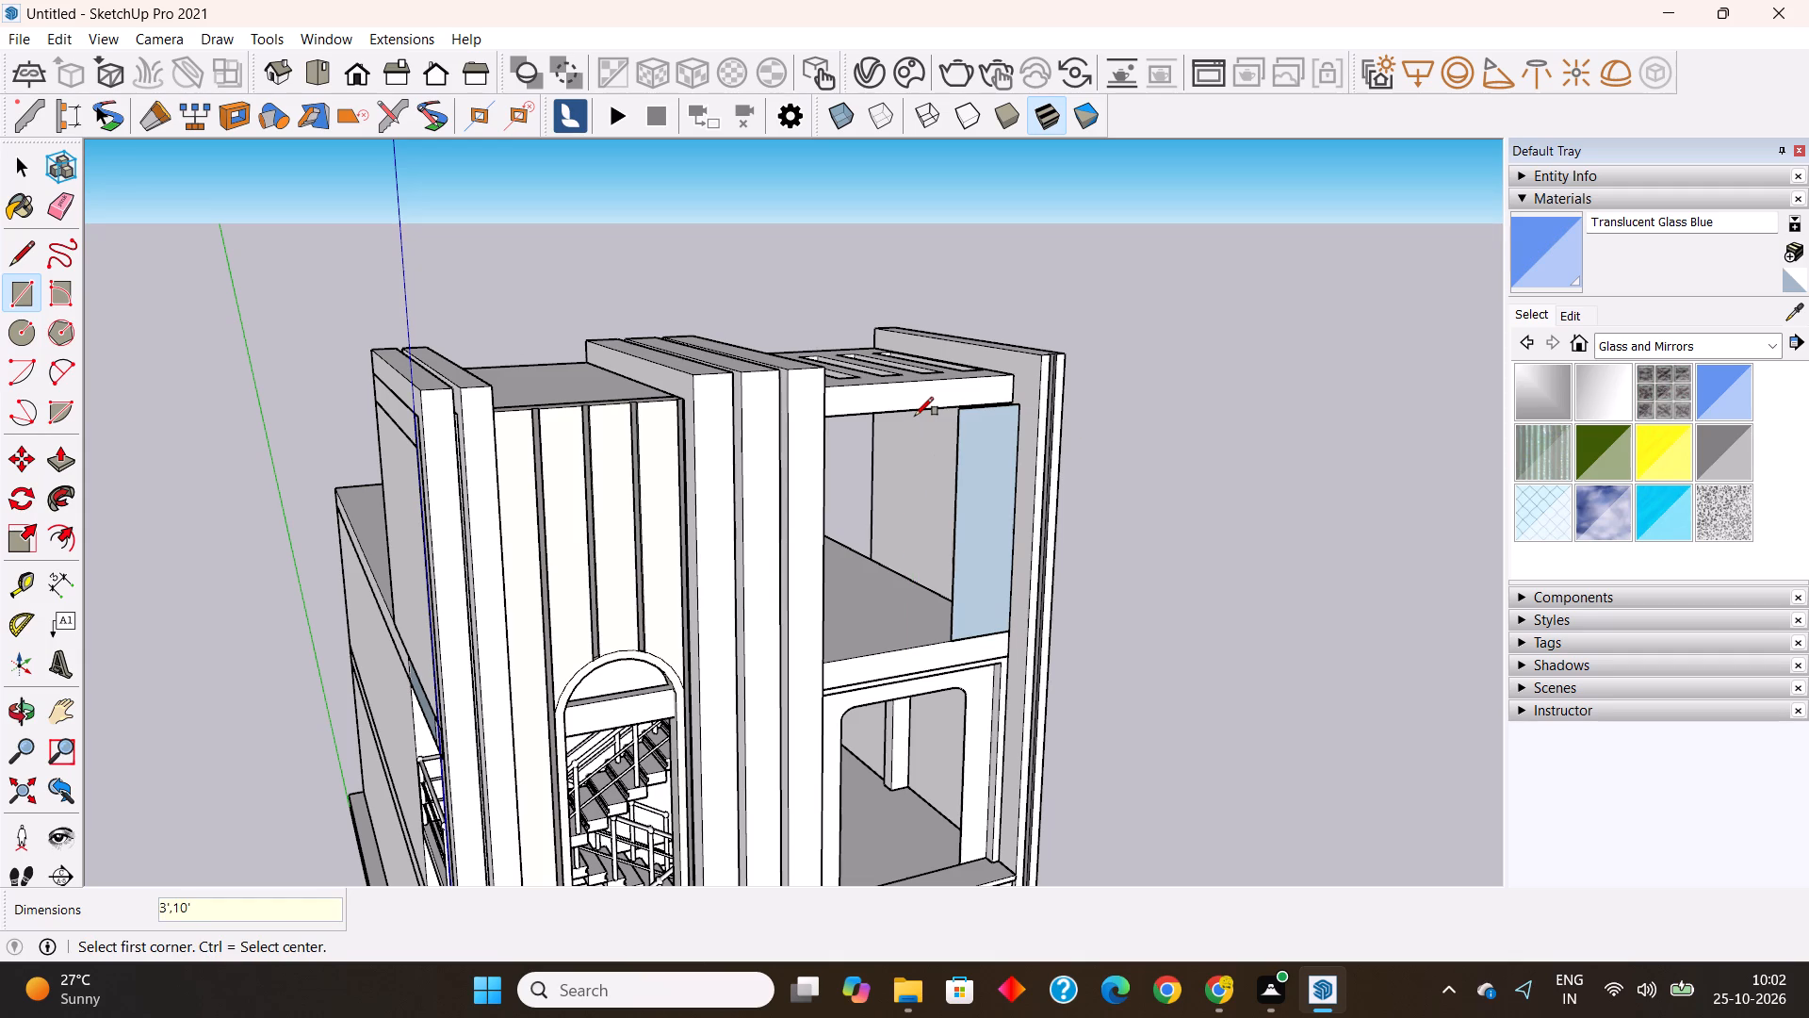
Reverse the new rectangle's face and make the rectangle a group.
middle_click_drag(991, 665, 1062, 734)
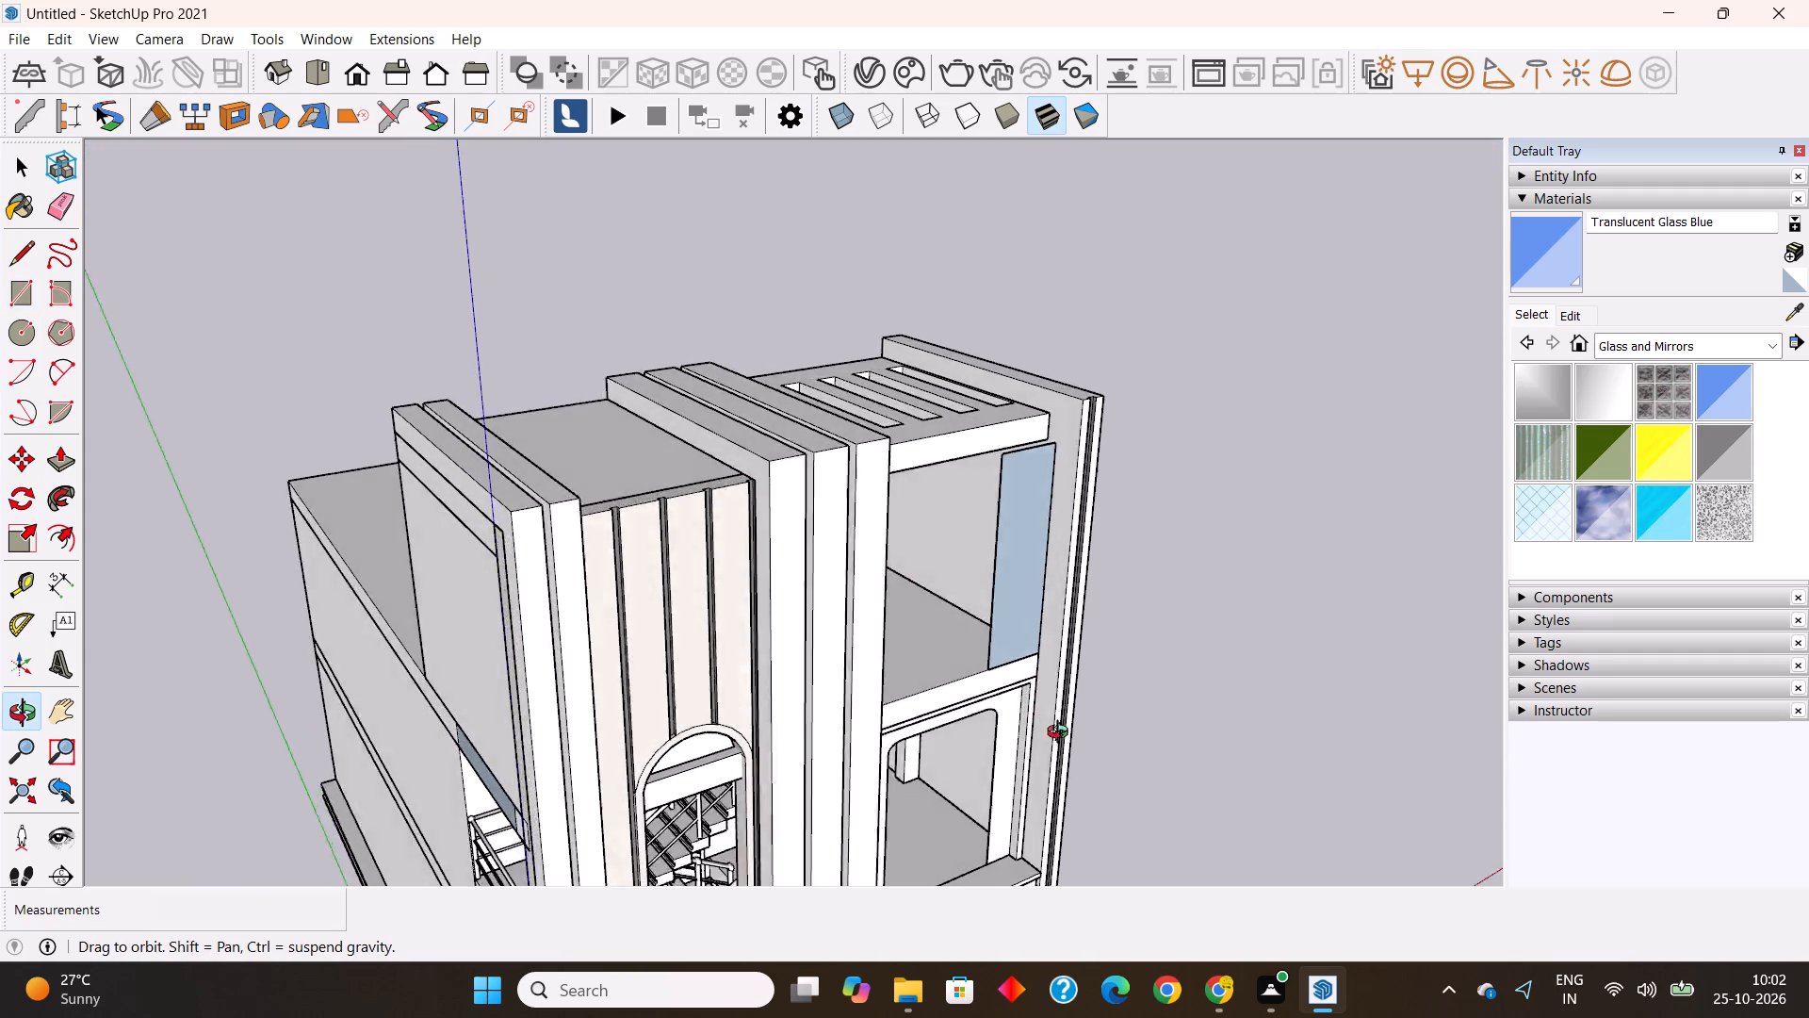
middle_click_drag(1062, 734, 1124, 757)
key("space")
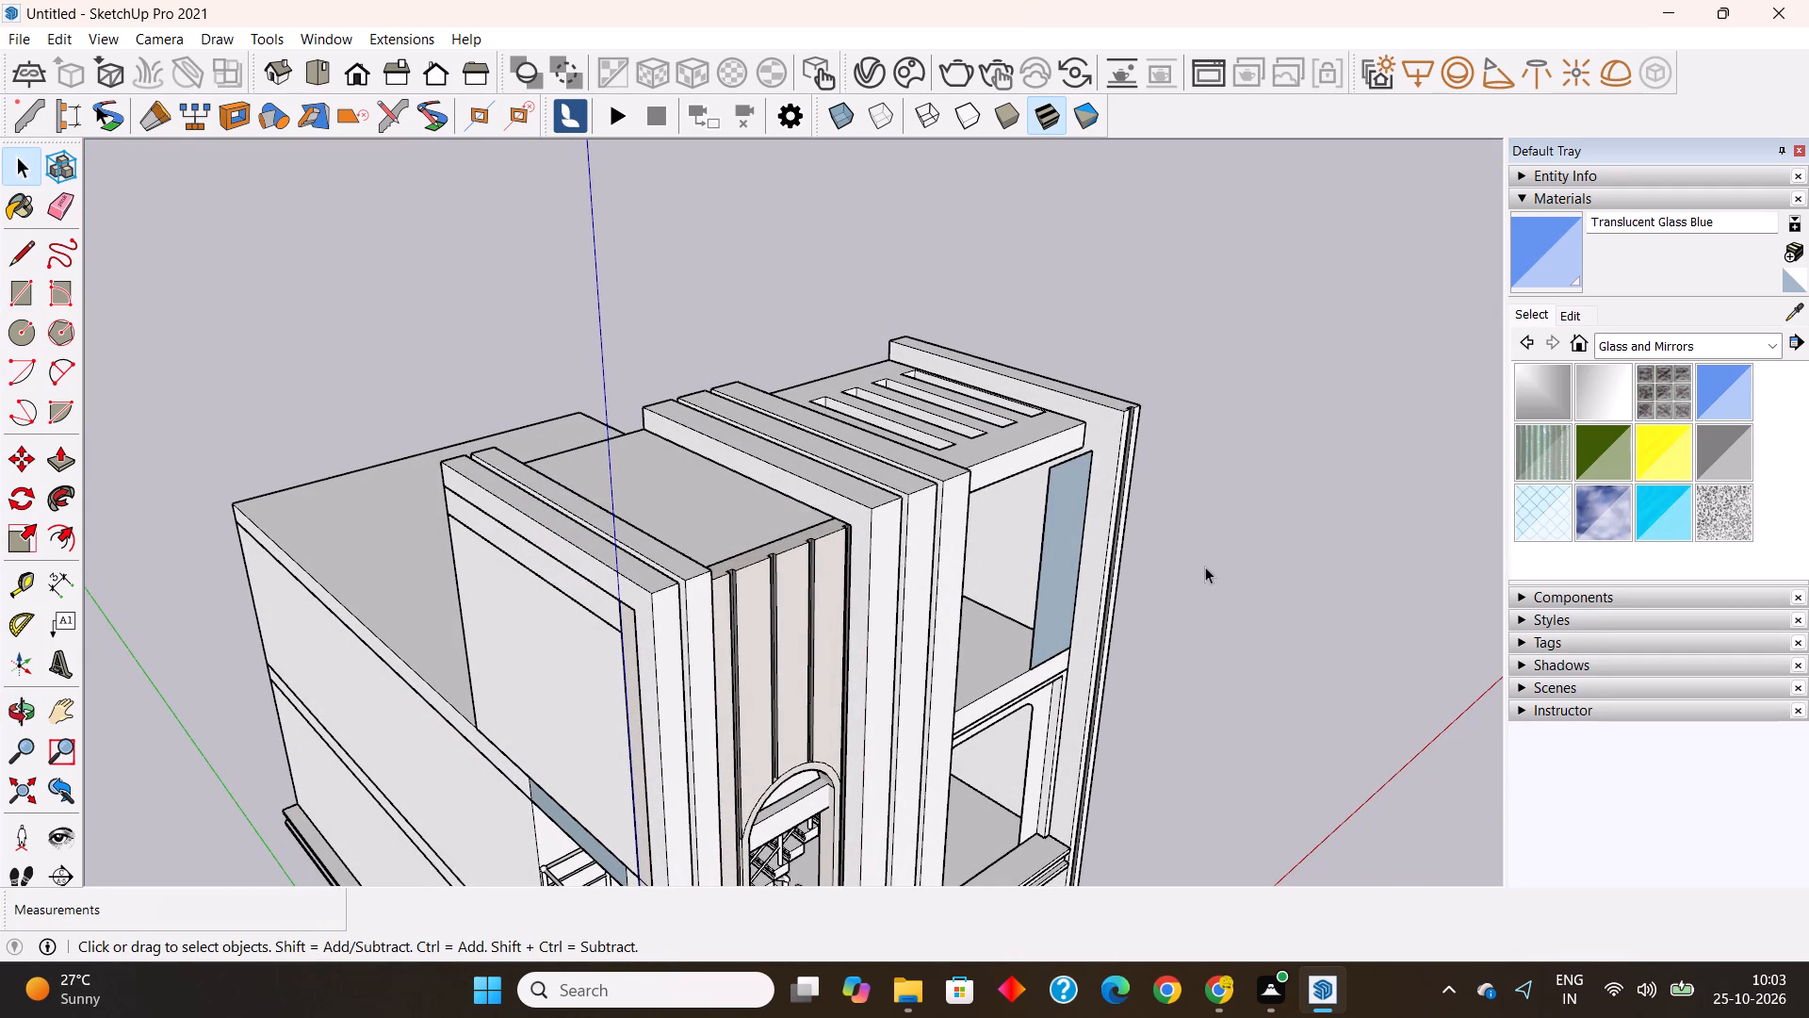
left_click(1205, 566)
scroll(1131, 550, "up", 3)
double_click(1028, 506)
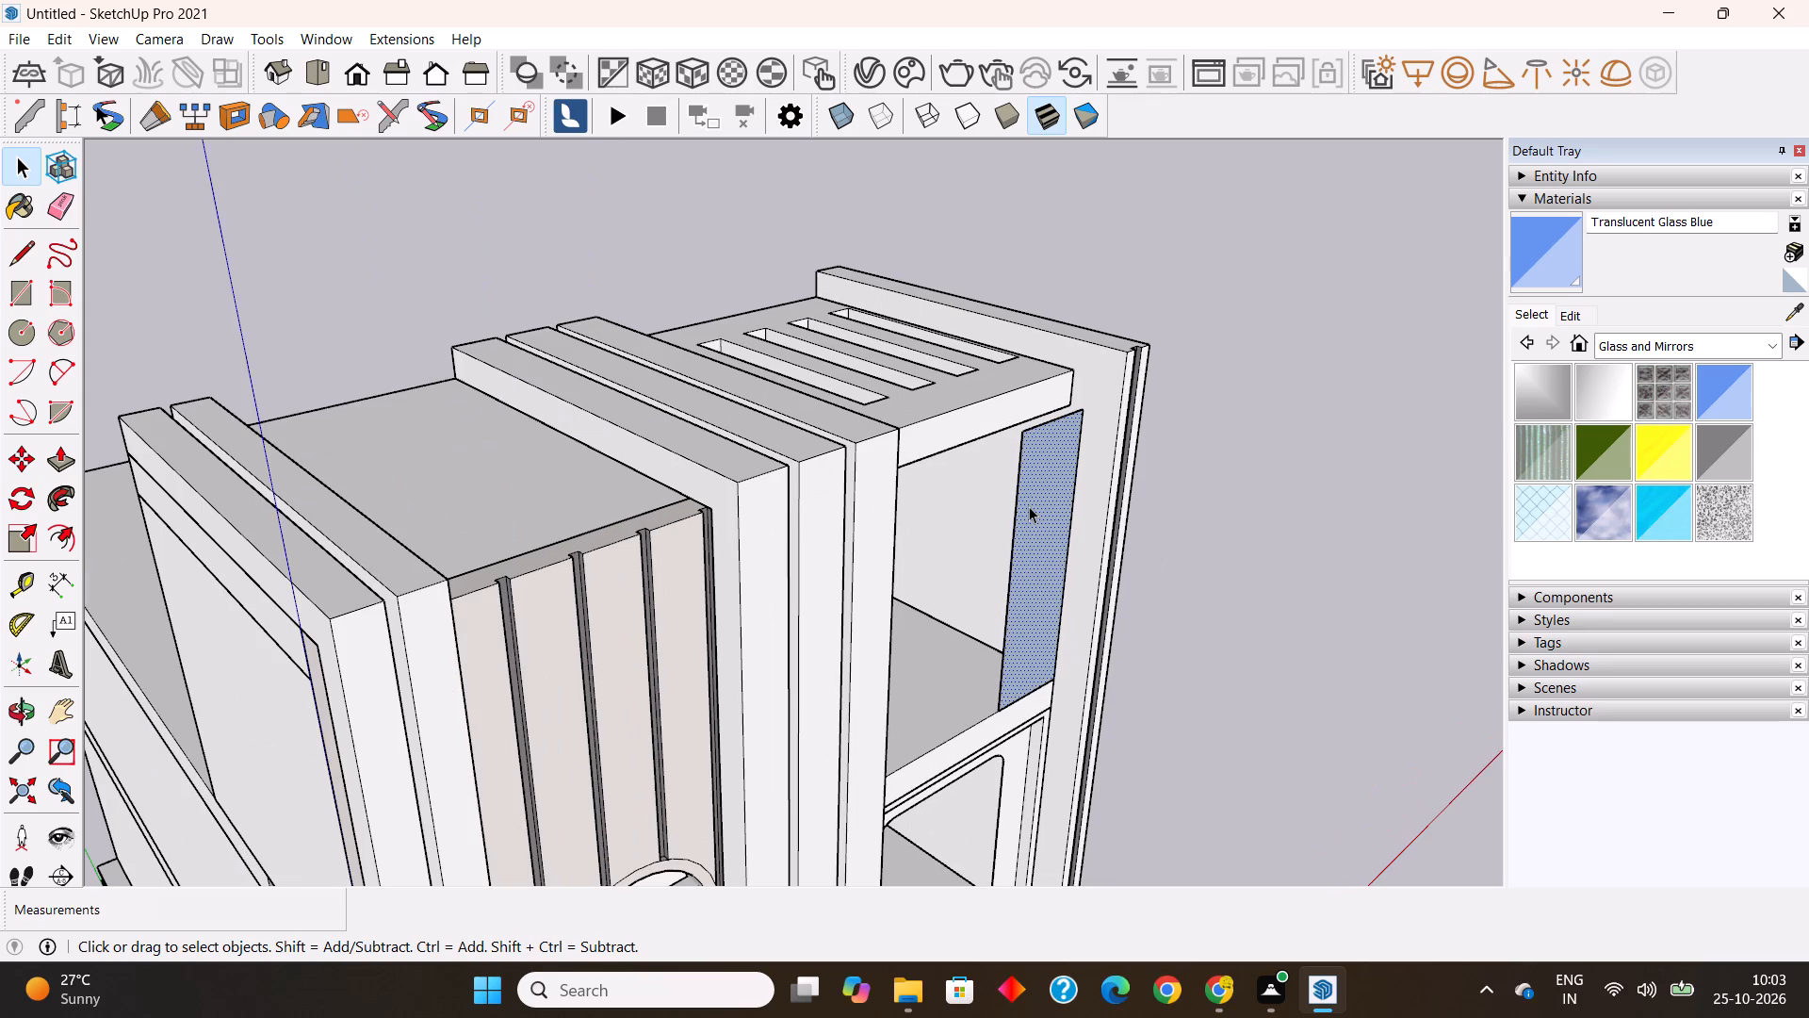
right_click(1029, 506)
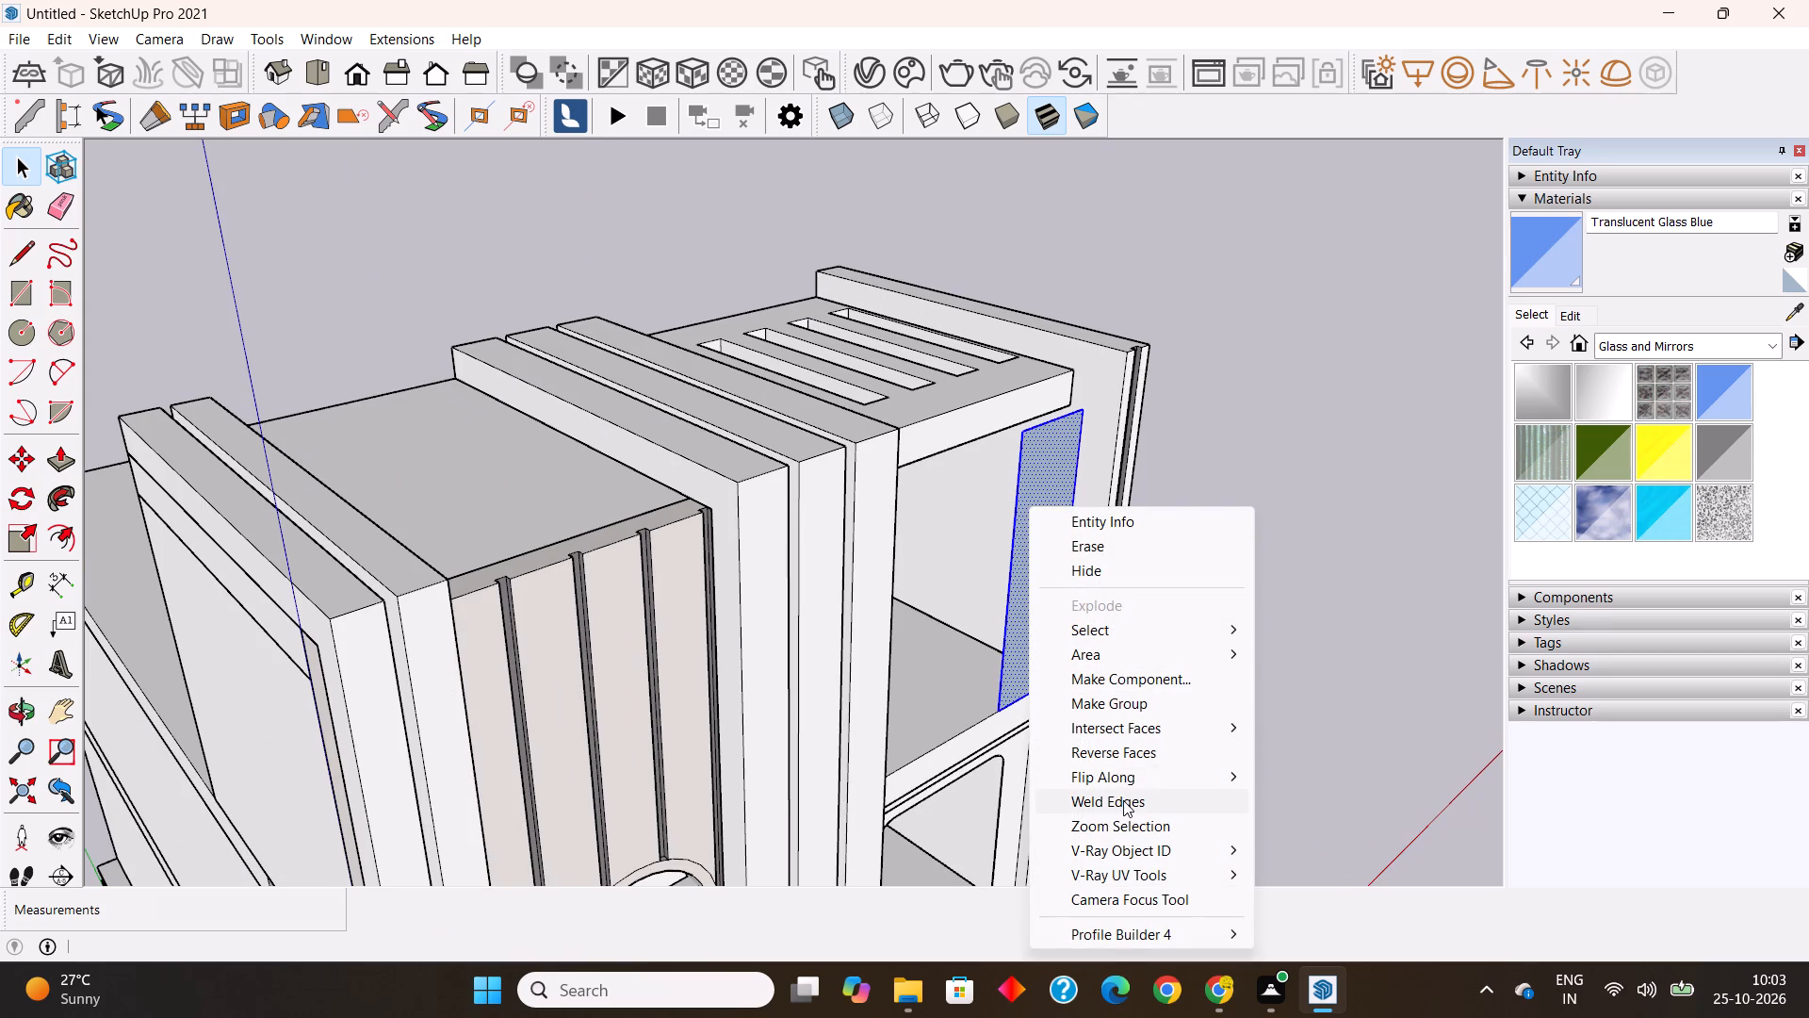
left_click(1137, 755)
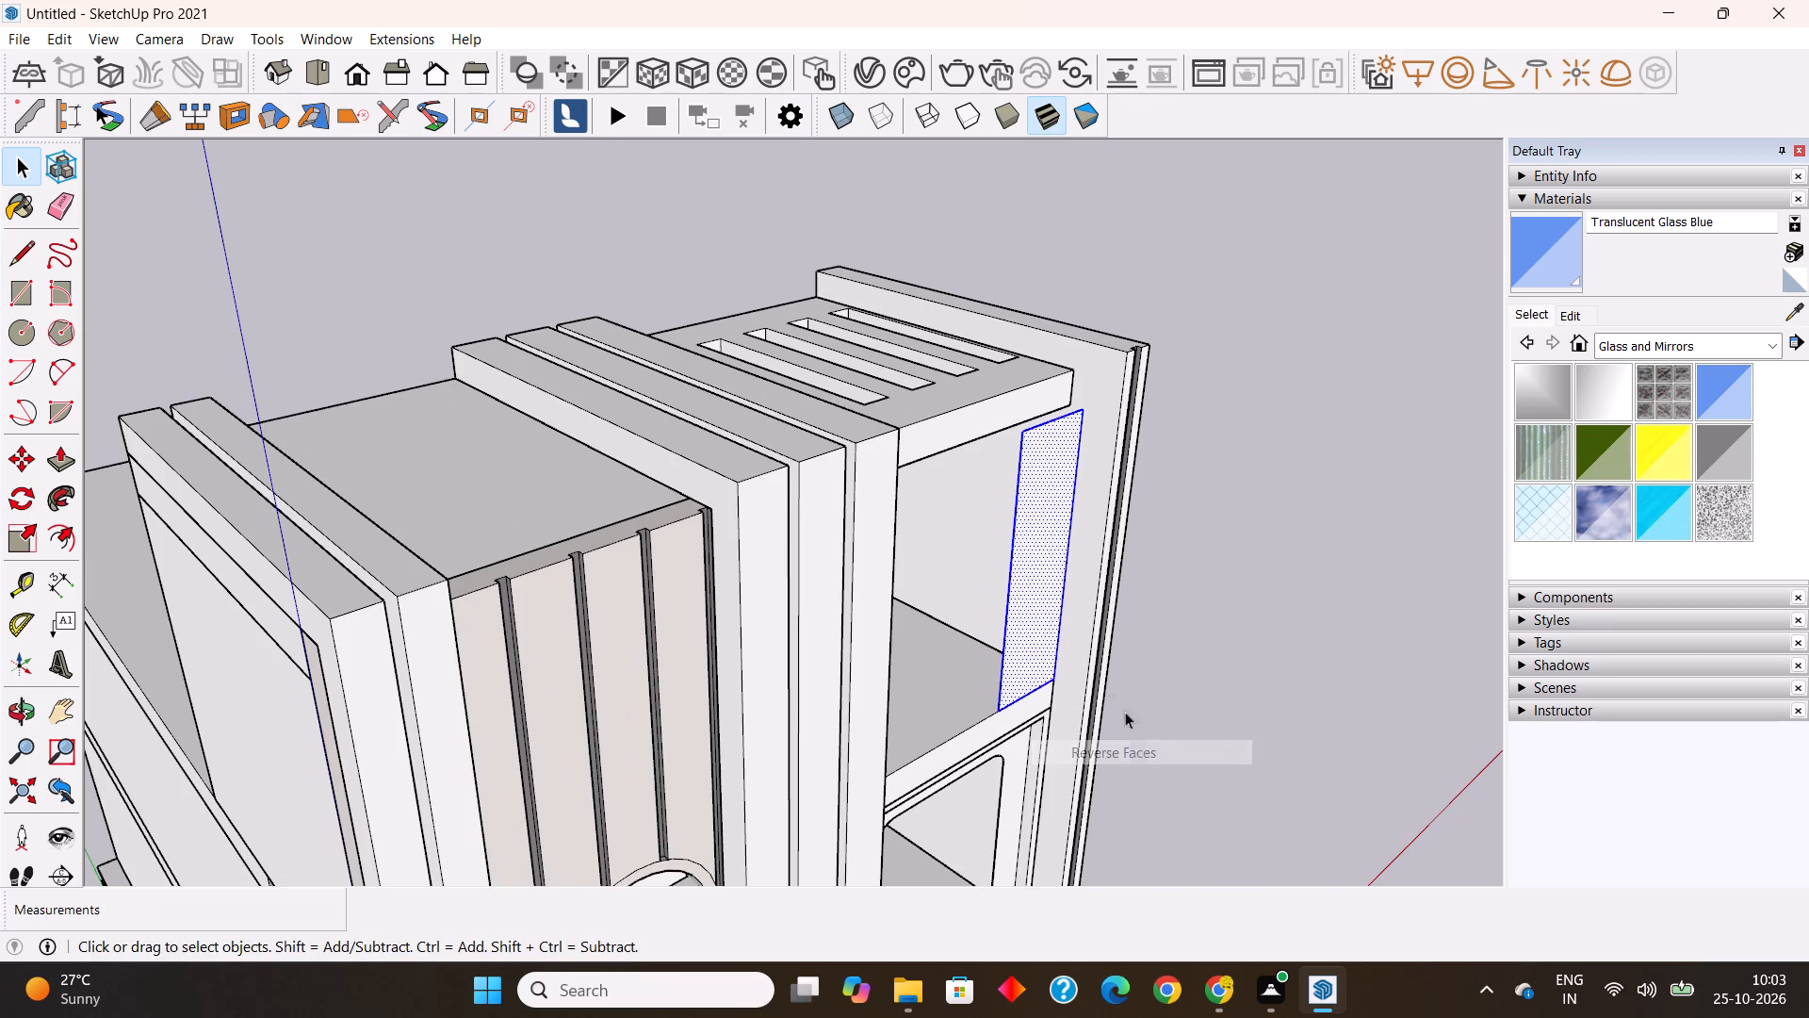
right_click(1032, 566)
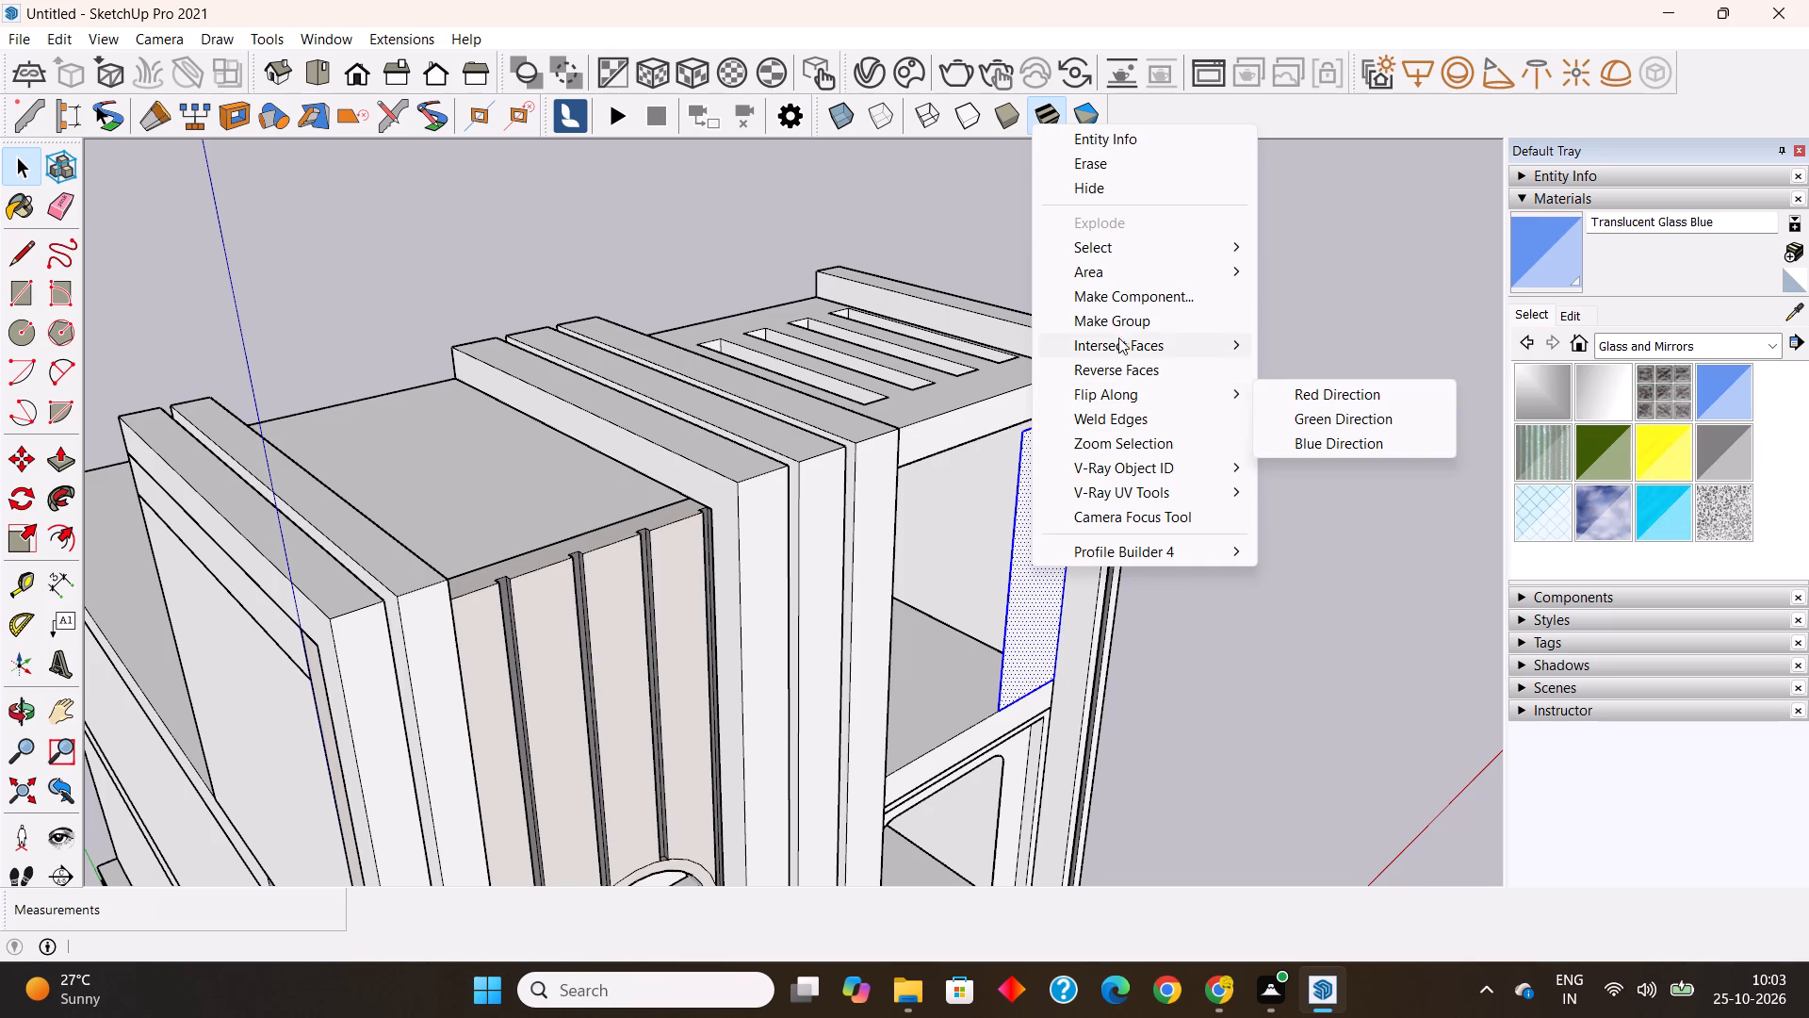
left_click(1121, 320)
Open the panel group and Push/Pull its face 6" inward to give it thickness.
scroll(1047, 458, "up", 4)
double_click(1039, 479)
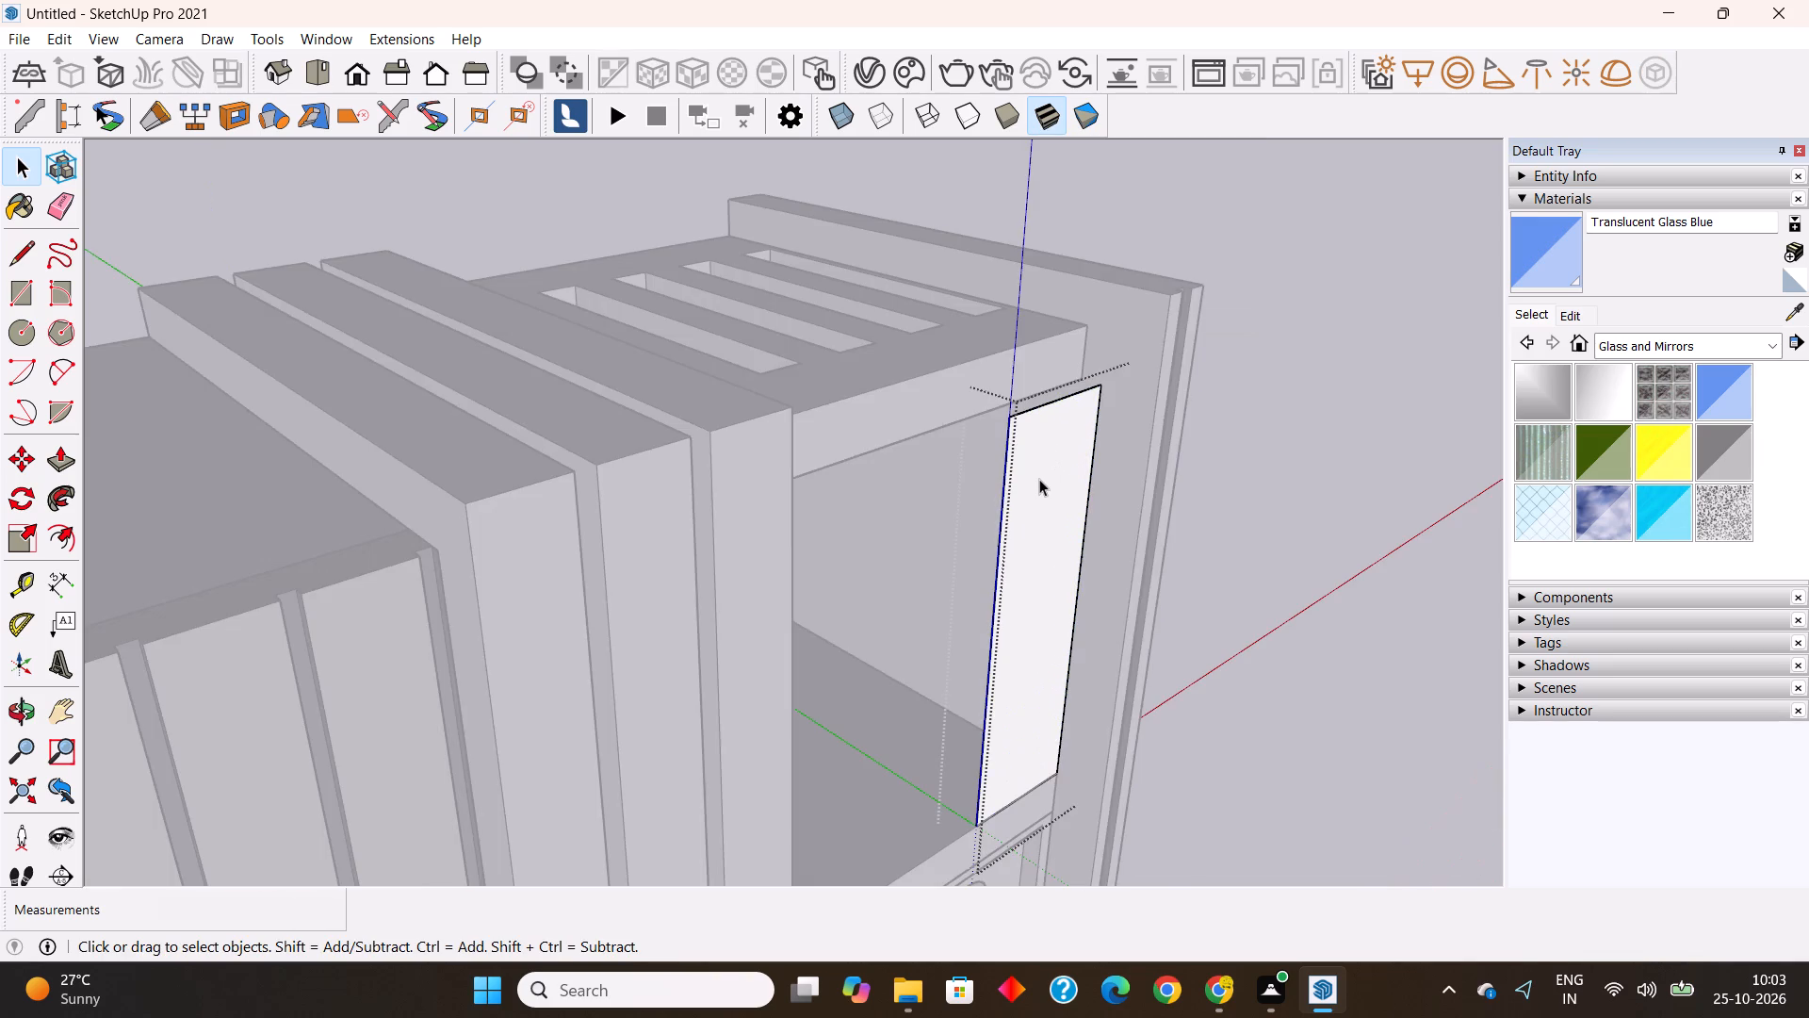
scroll(1039, 479, "down", 2)
left_click(66, 451)
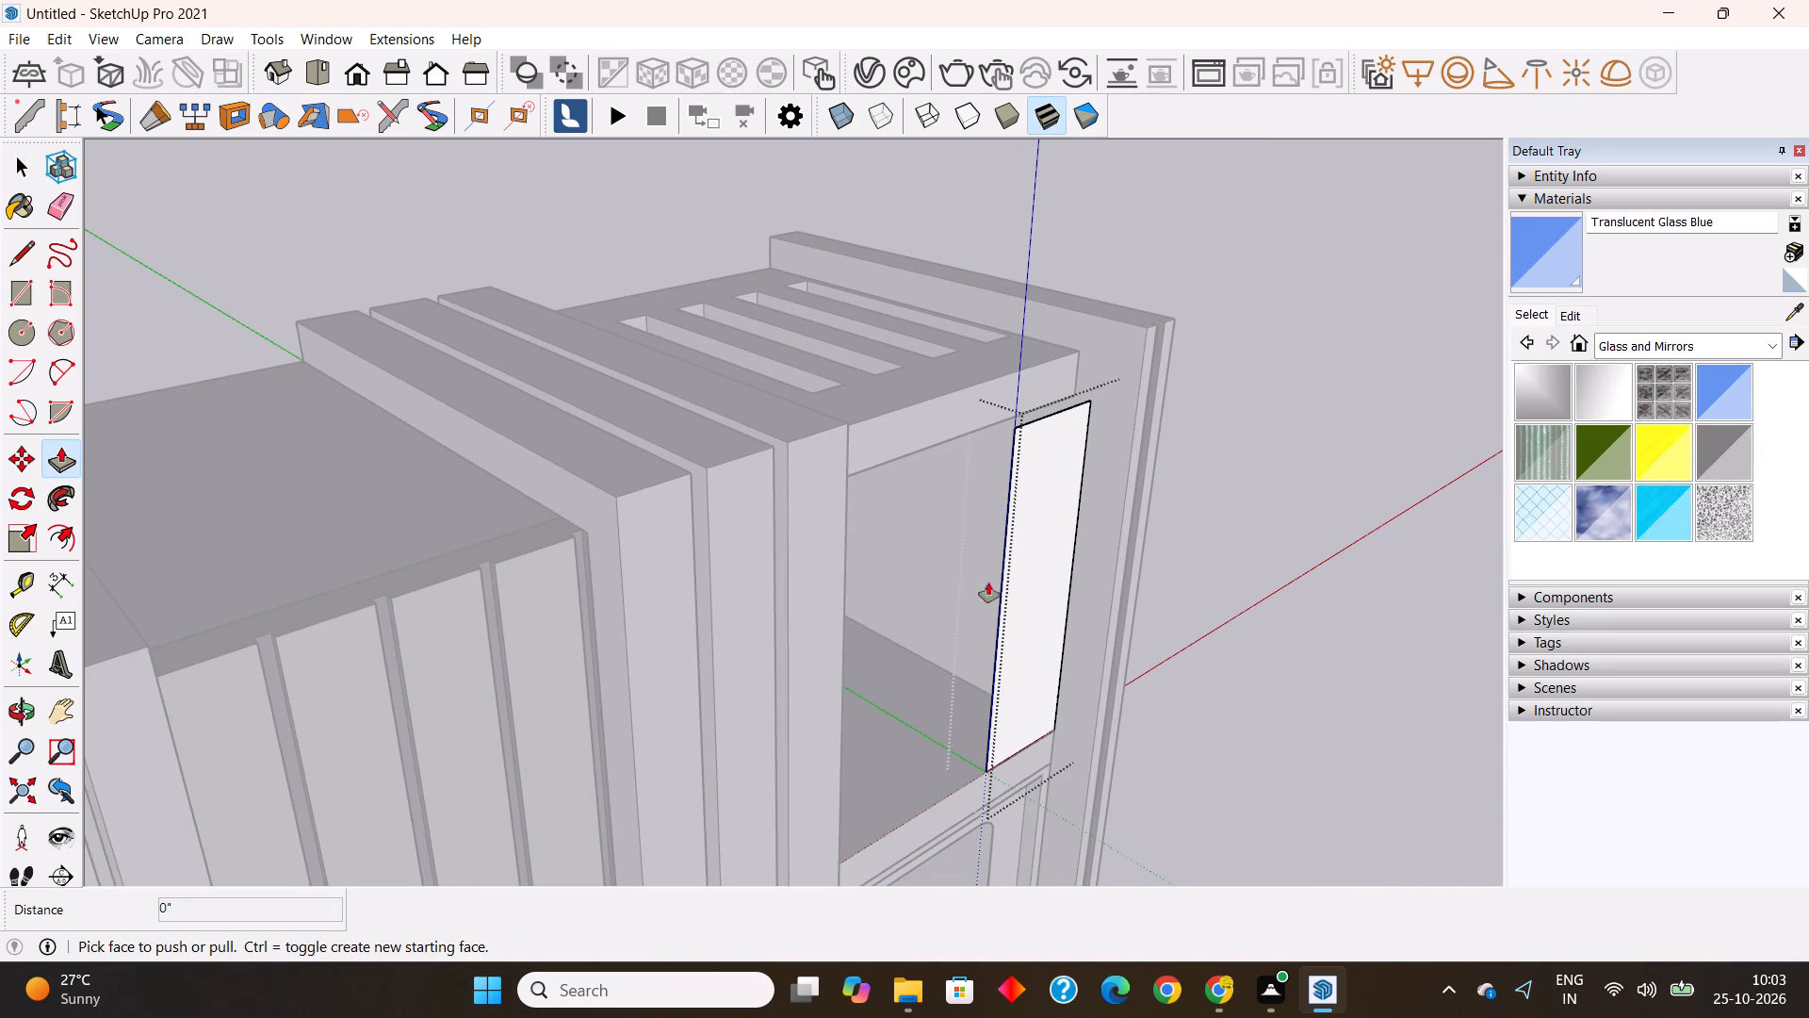
left_click(1046, 572)
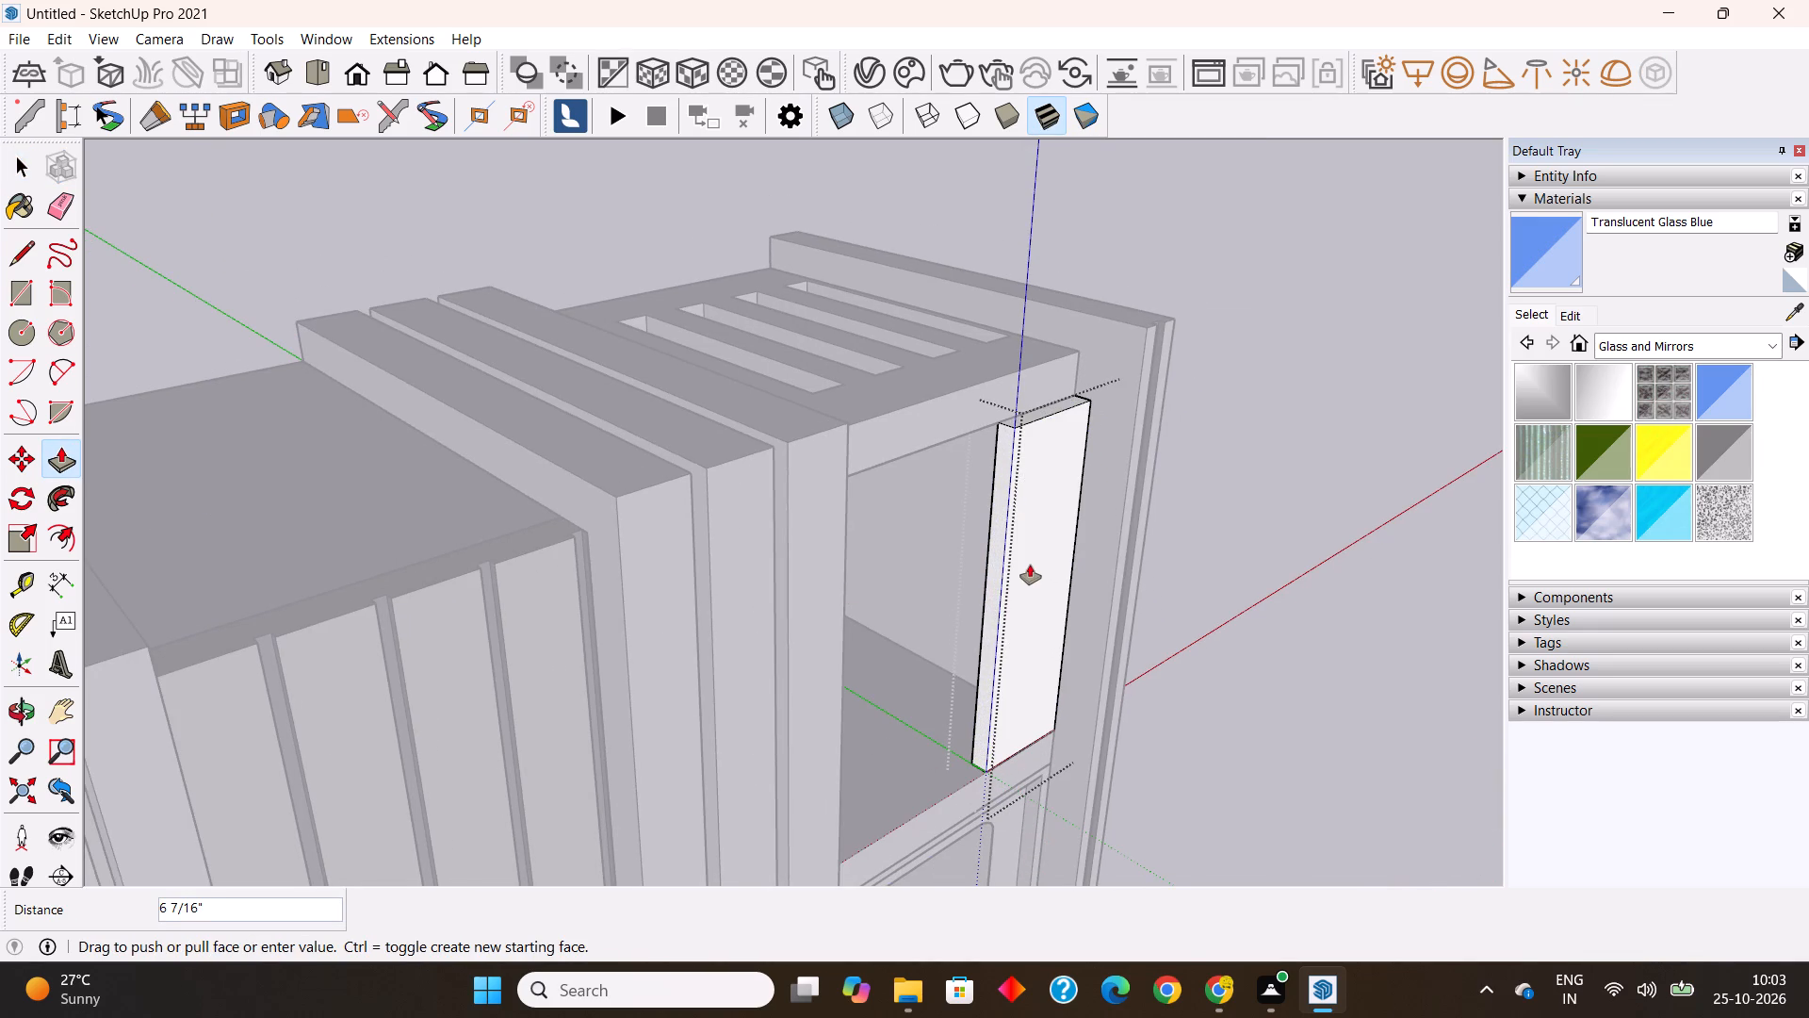
left_click(973, 433)
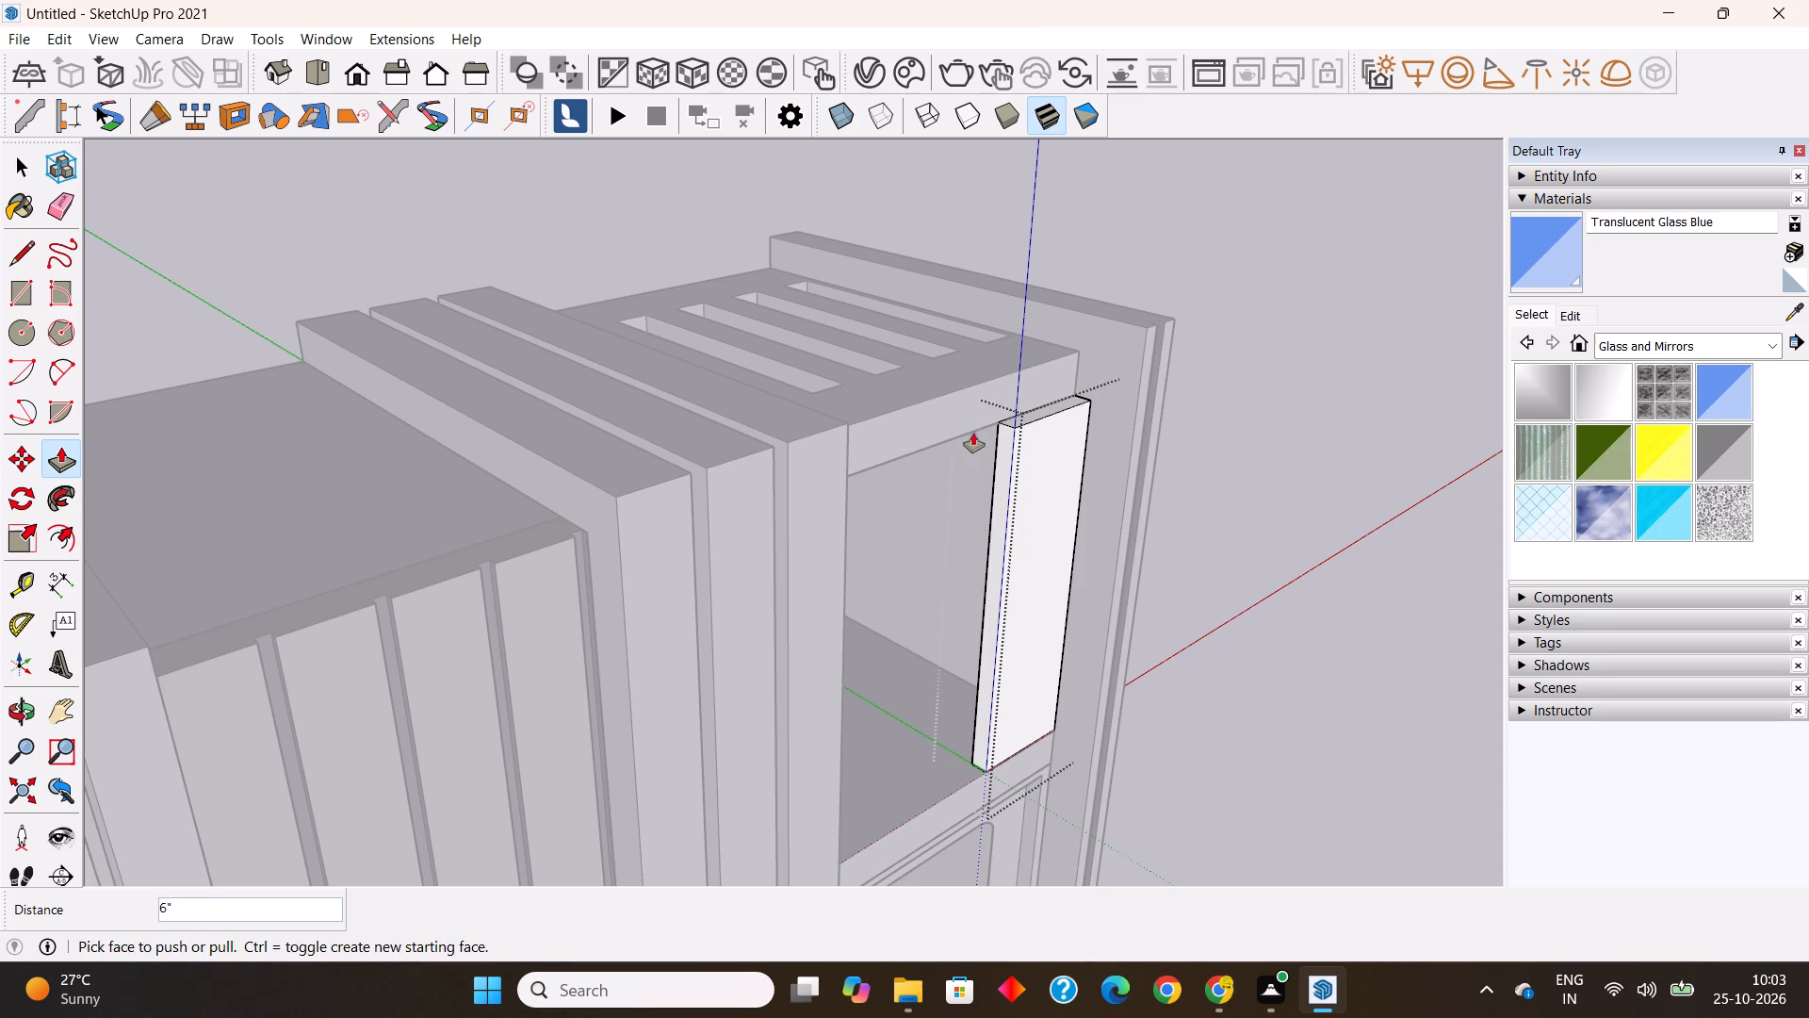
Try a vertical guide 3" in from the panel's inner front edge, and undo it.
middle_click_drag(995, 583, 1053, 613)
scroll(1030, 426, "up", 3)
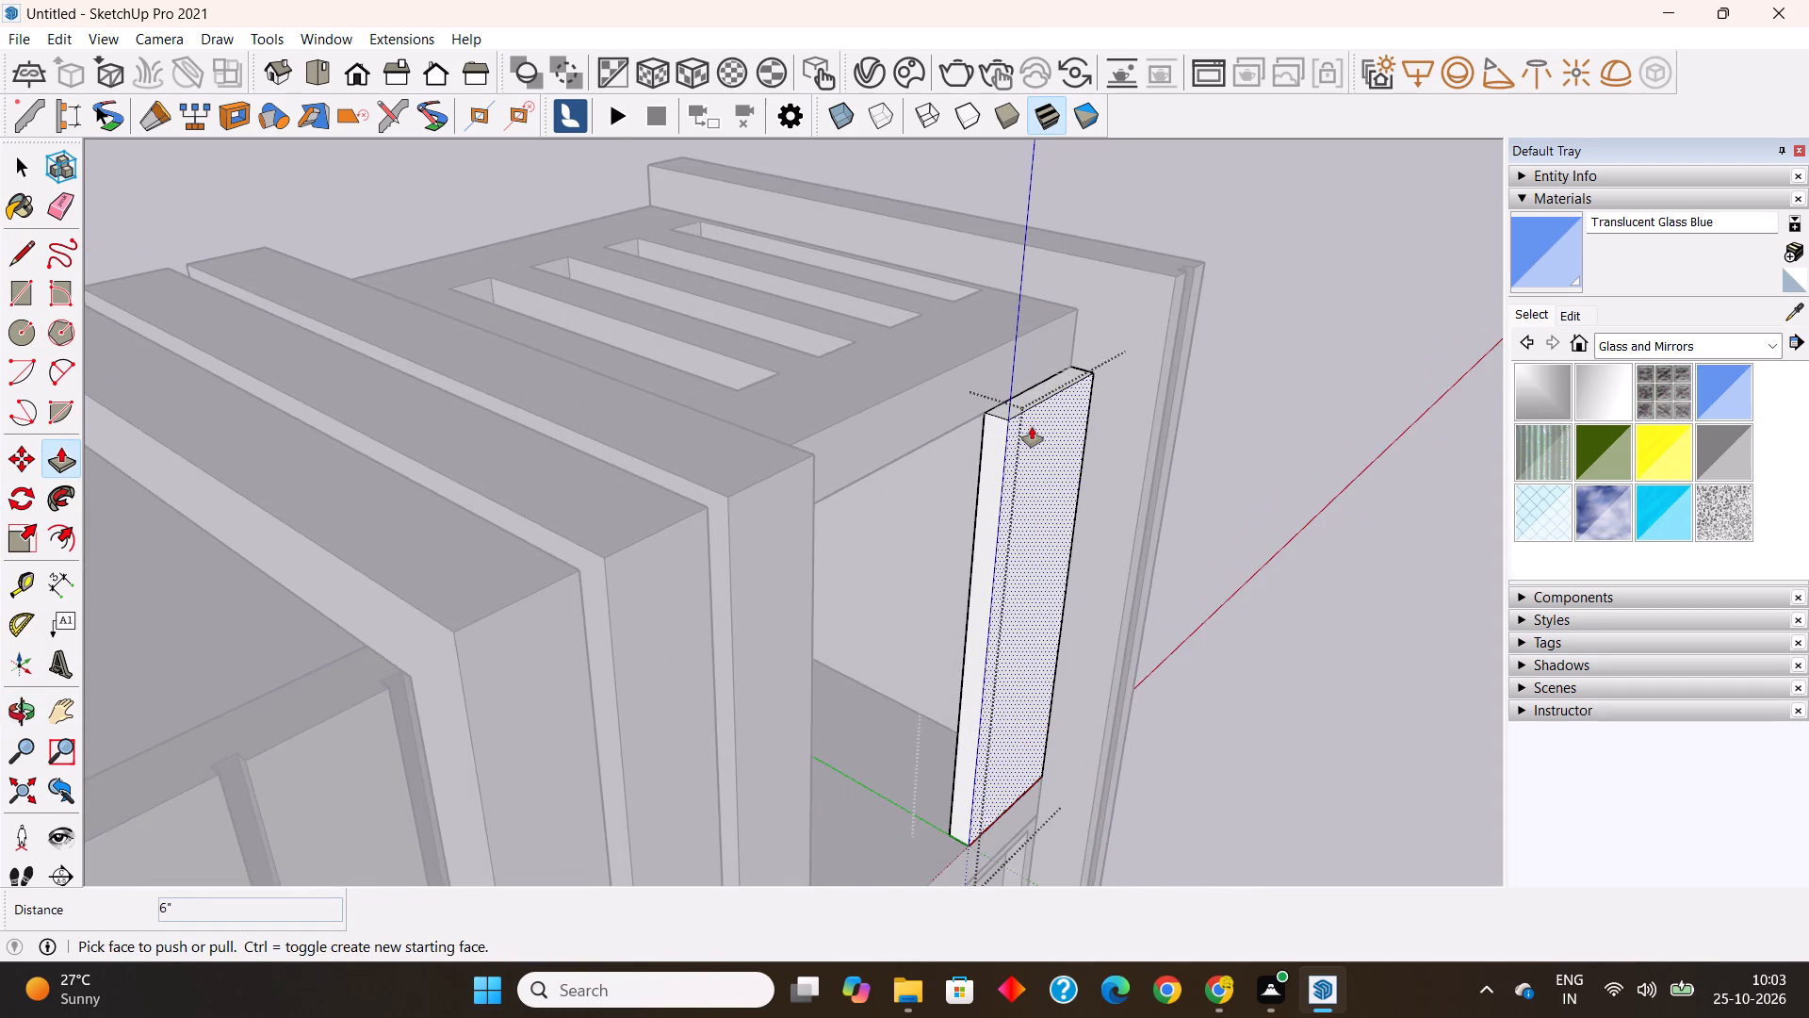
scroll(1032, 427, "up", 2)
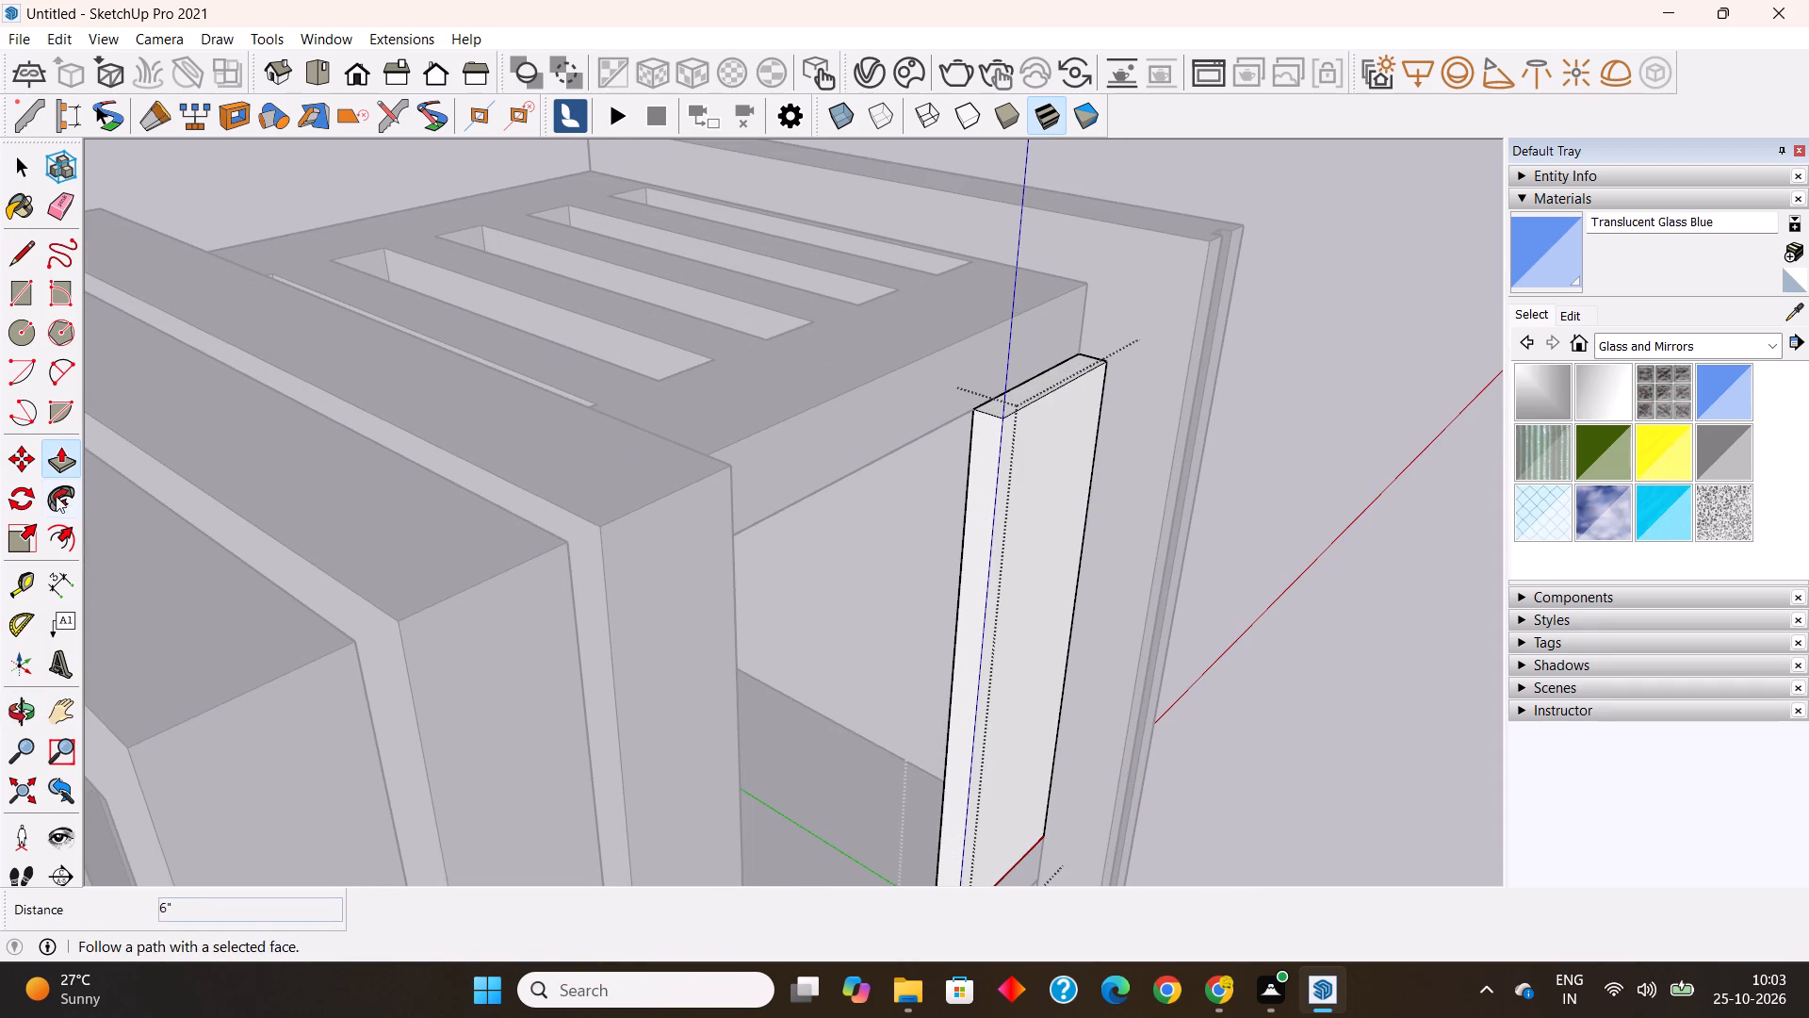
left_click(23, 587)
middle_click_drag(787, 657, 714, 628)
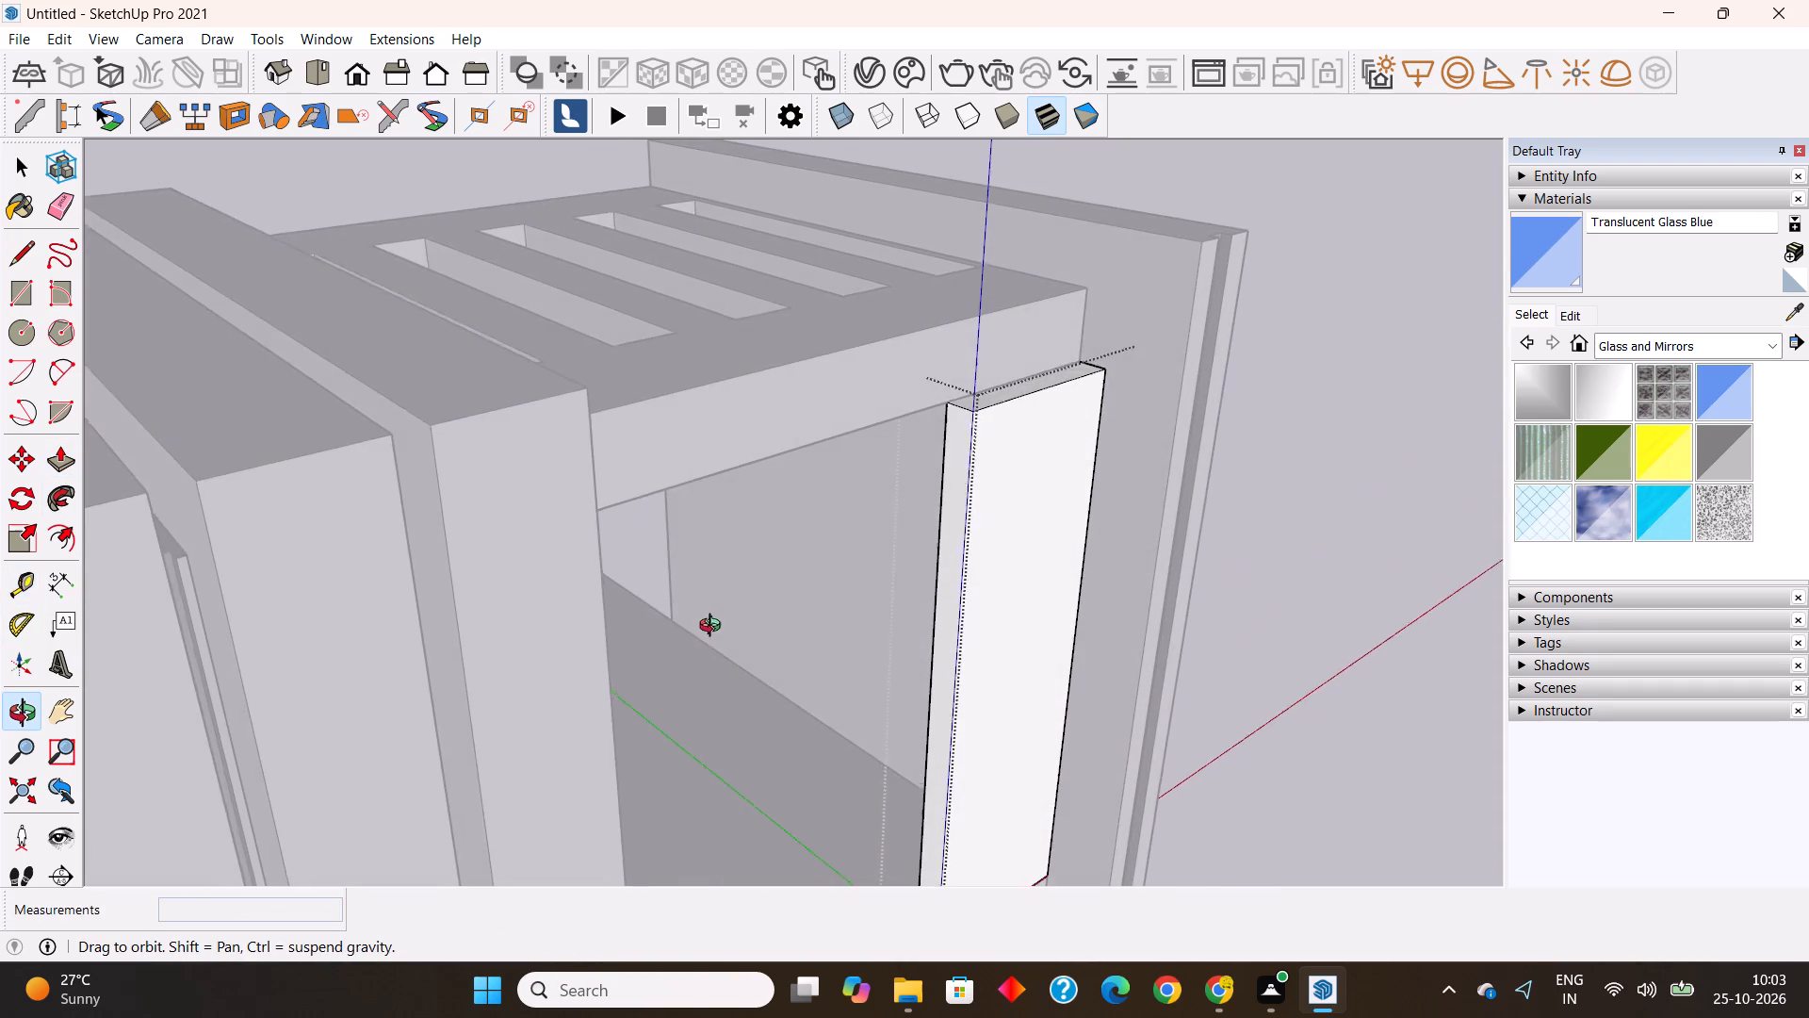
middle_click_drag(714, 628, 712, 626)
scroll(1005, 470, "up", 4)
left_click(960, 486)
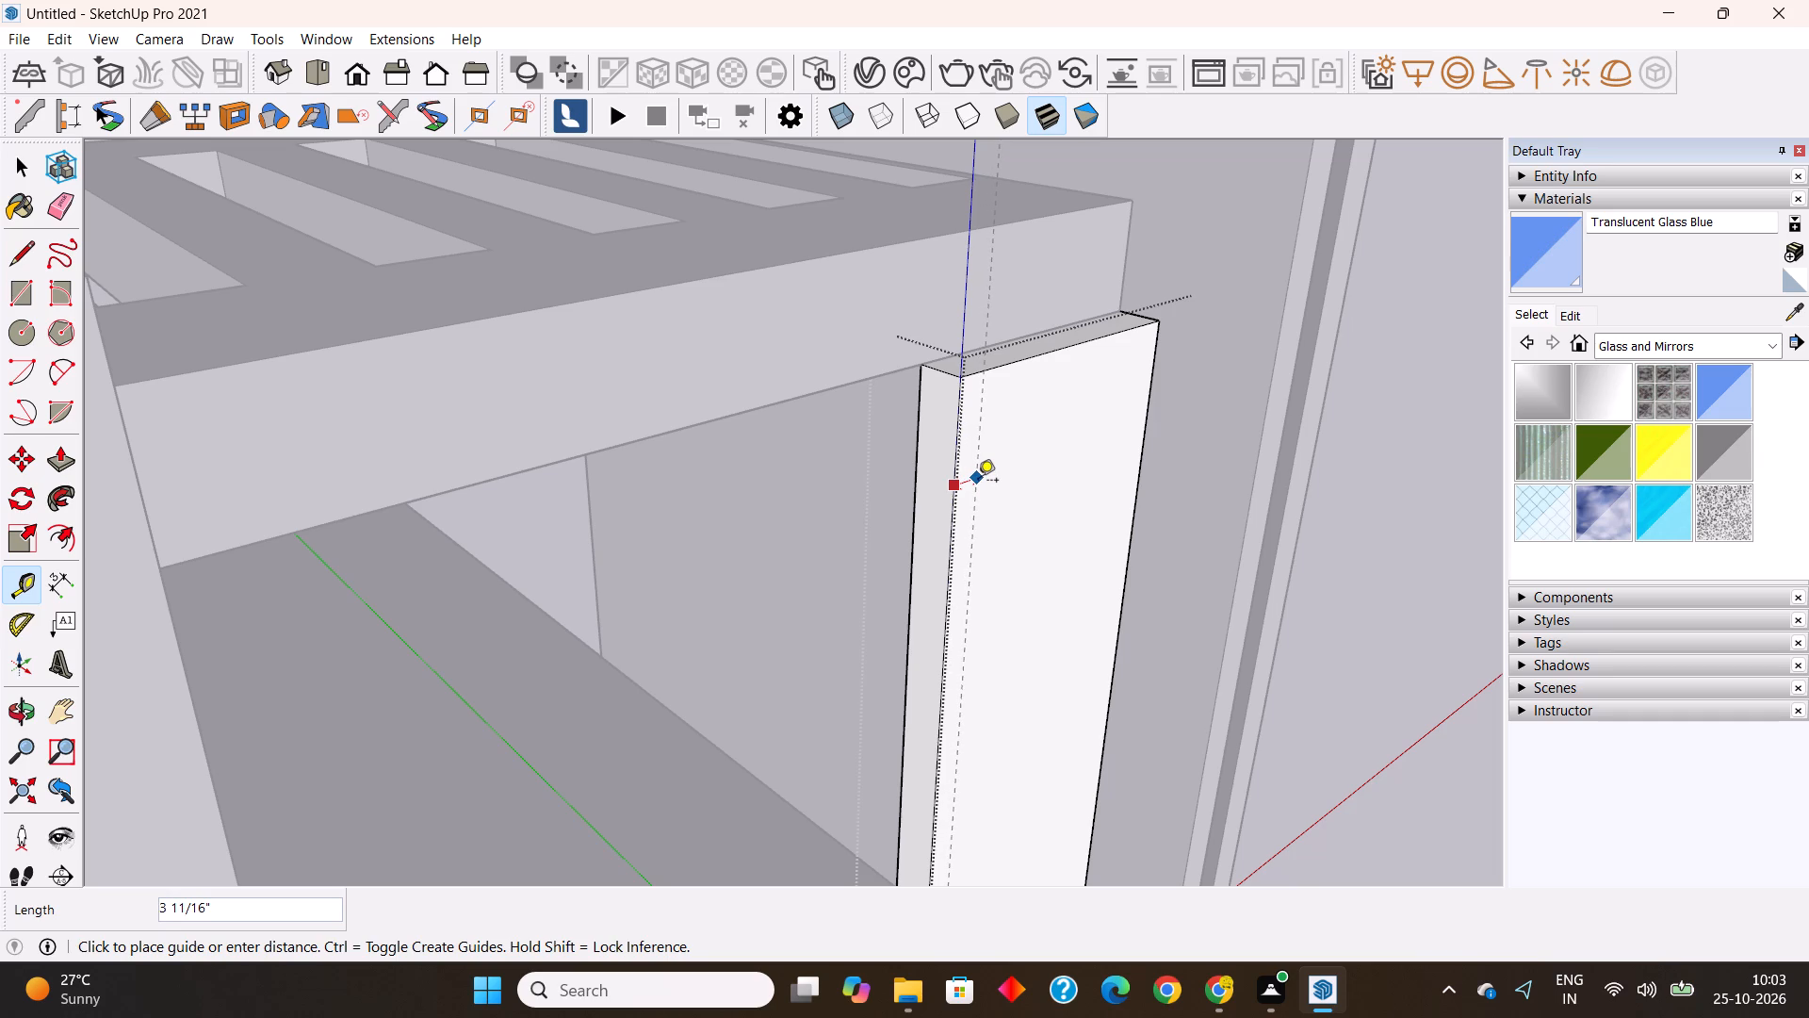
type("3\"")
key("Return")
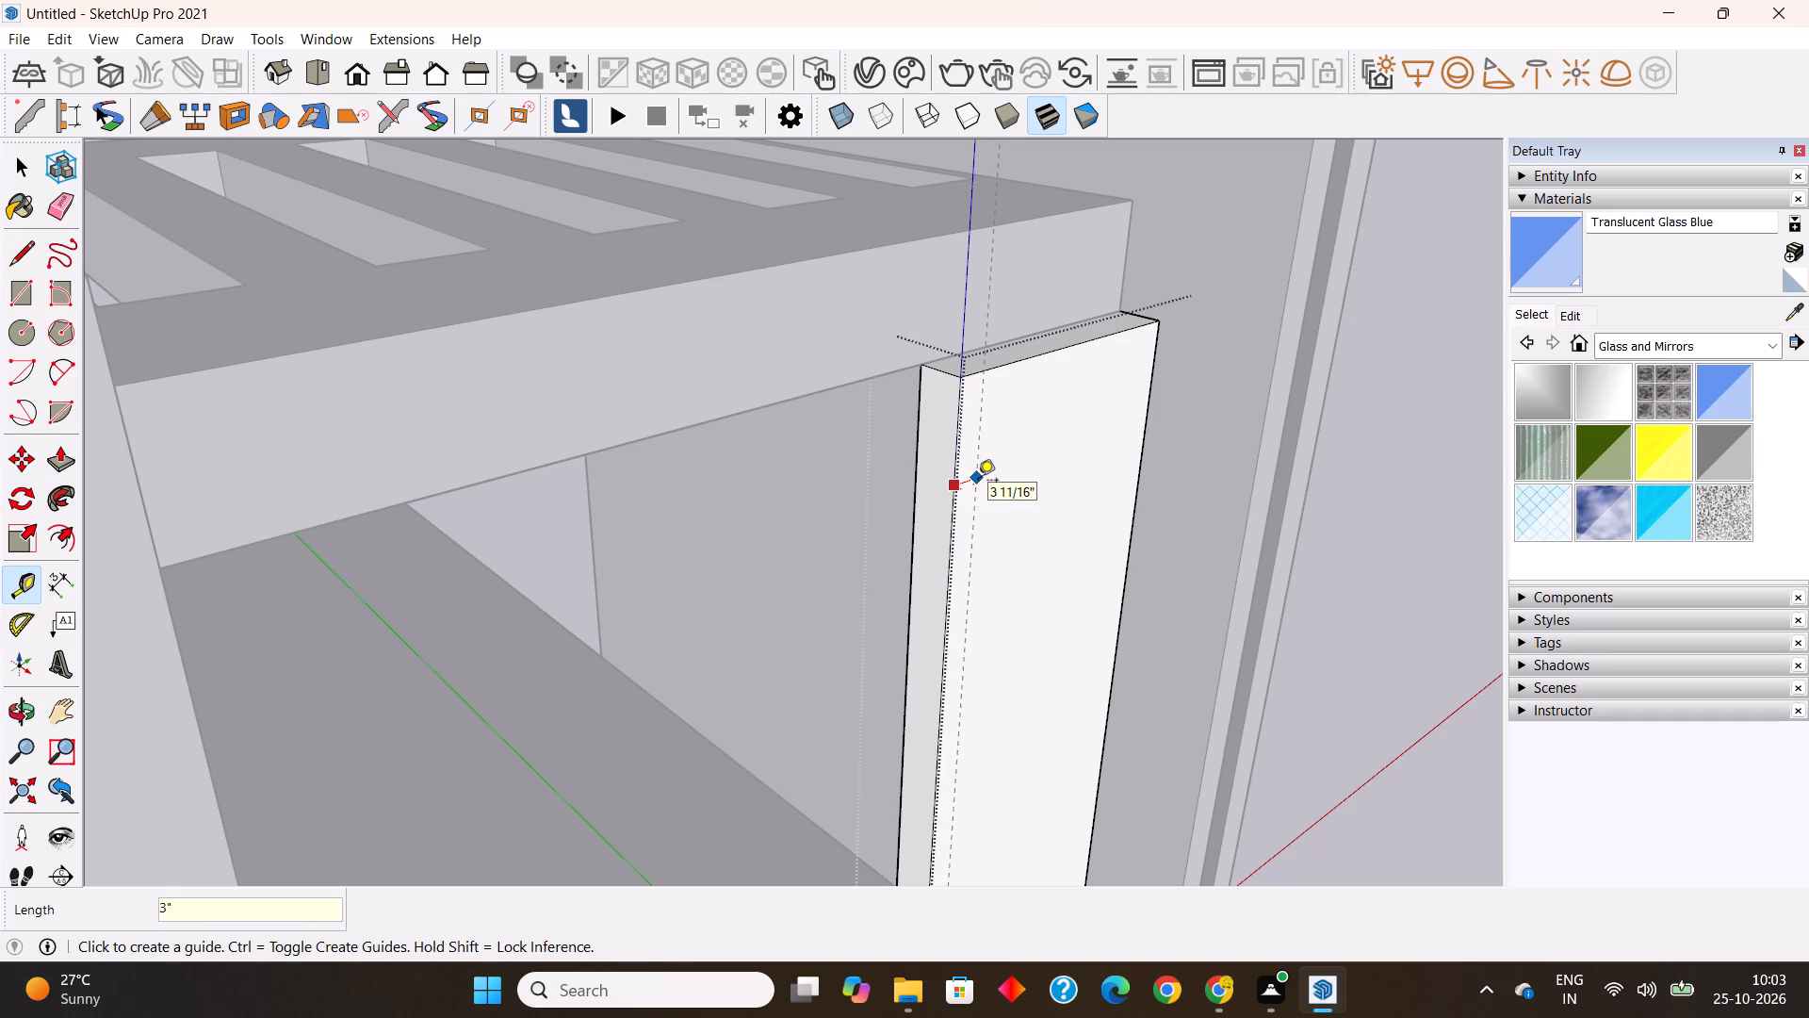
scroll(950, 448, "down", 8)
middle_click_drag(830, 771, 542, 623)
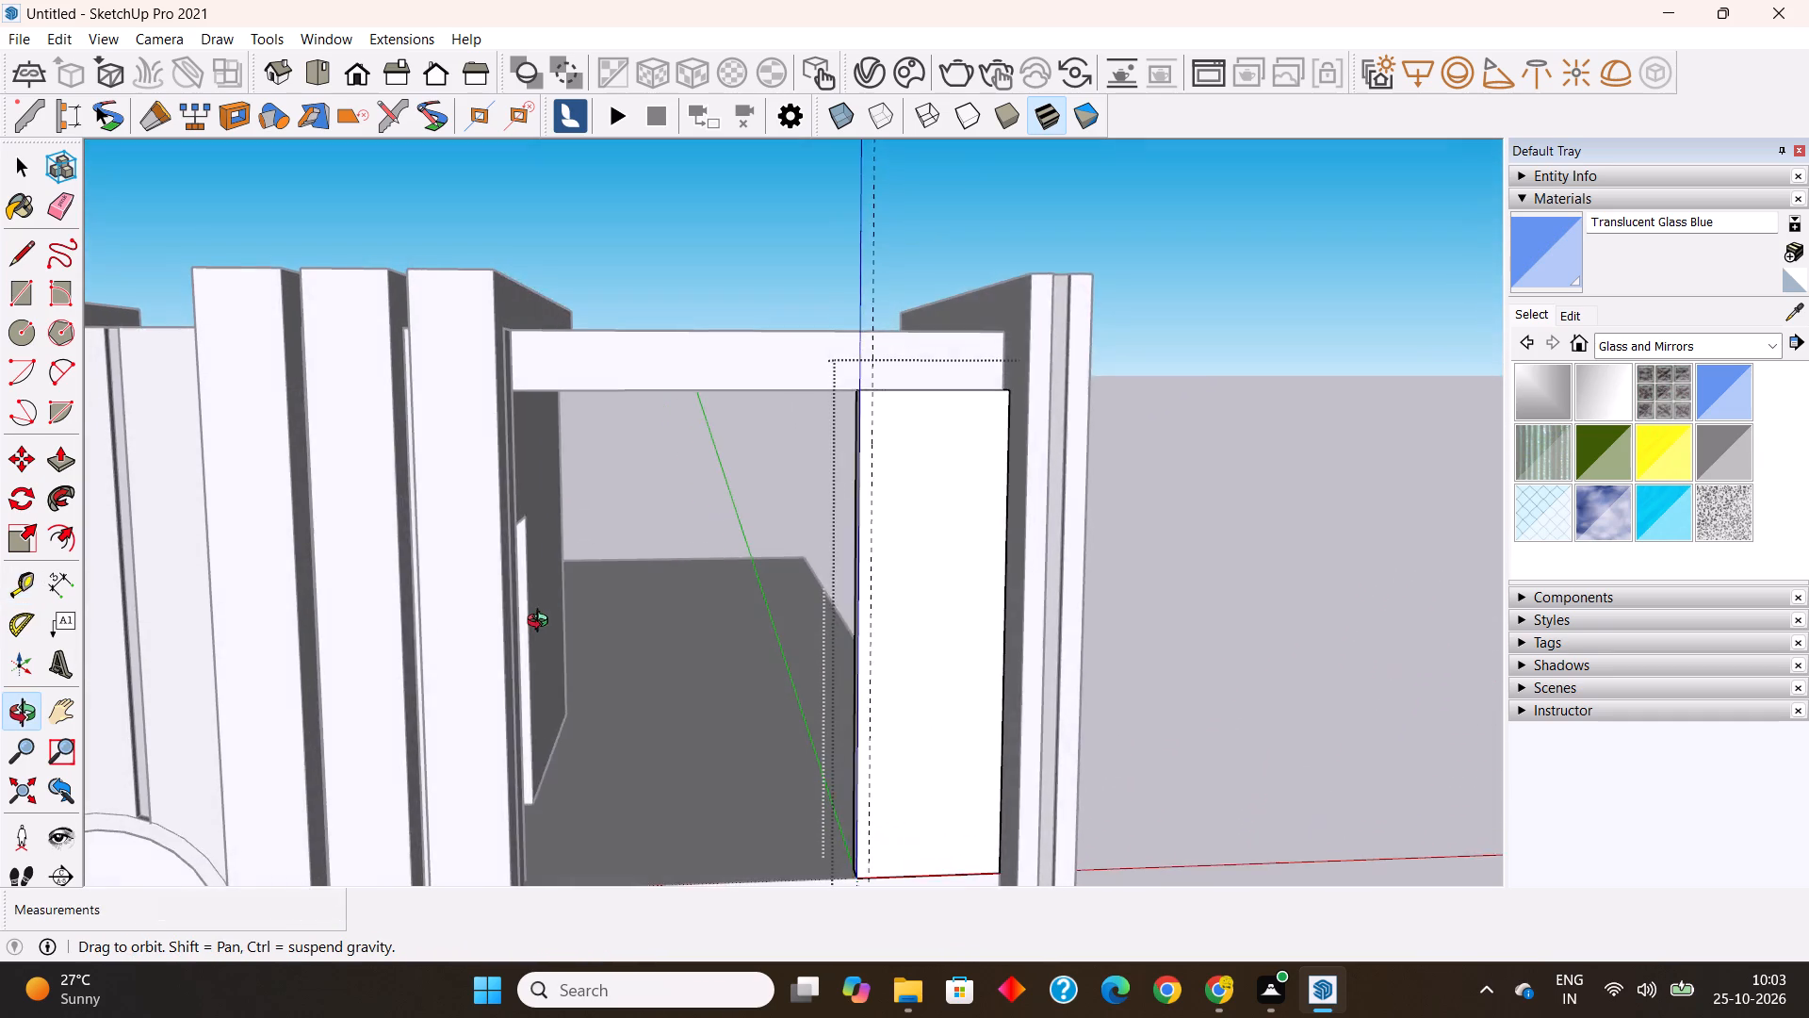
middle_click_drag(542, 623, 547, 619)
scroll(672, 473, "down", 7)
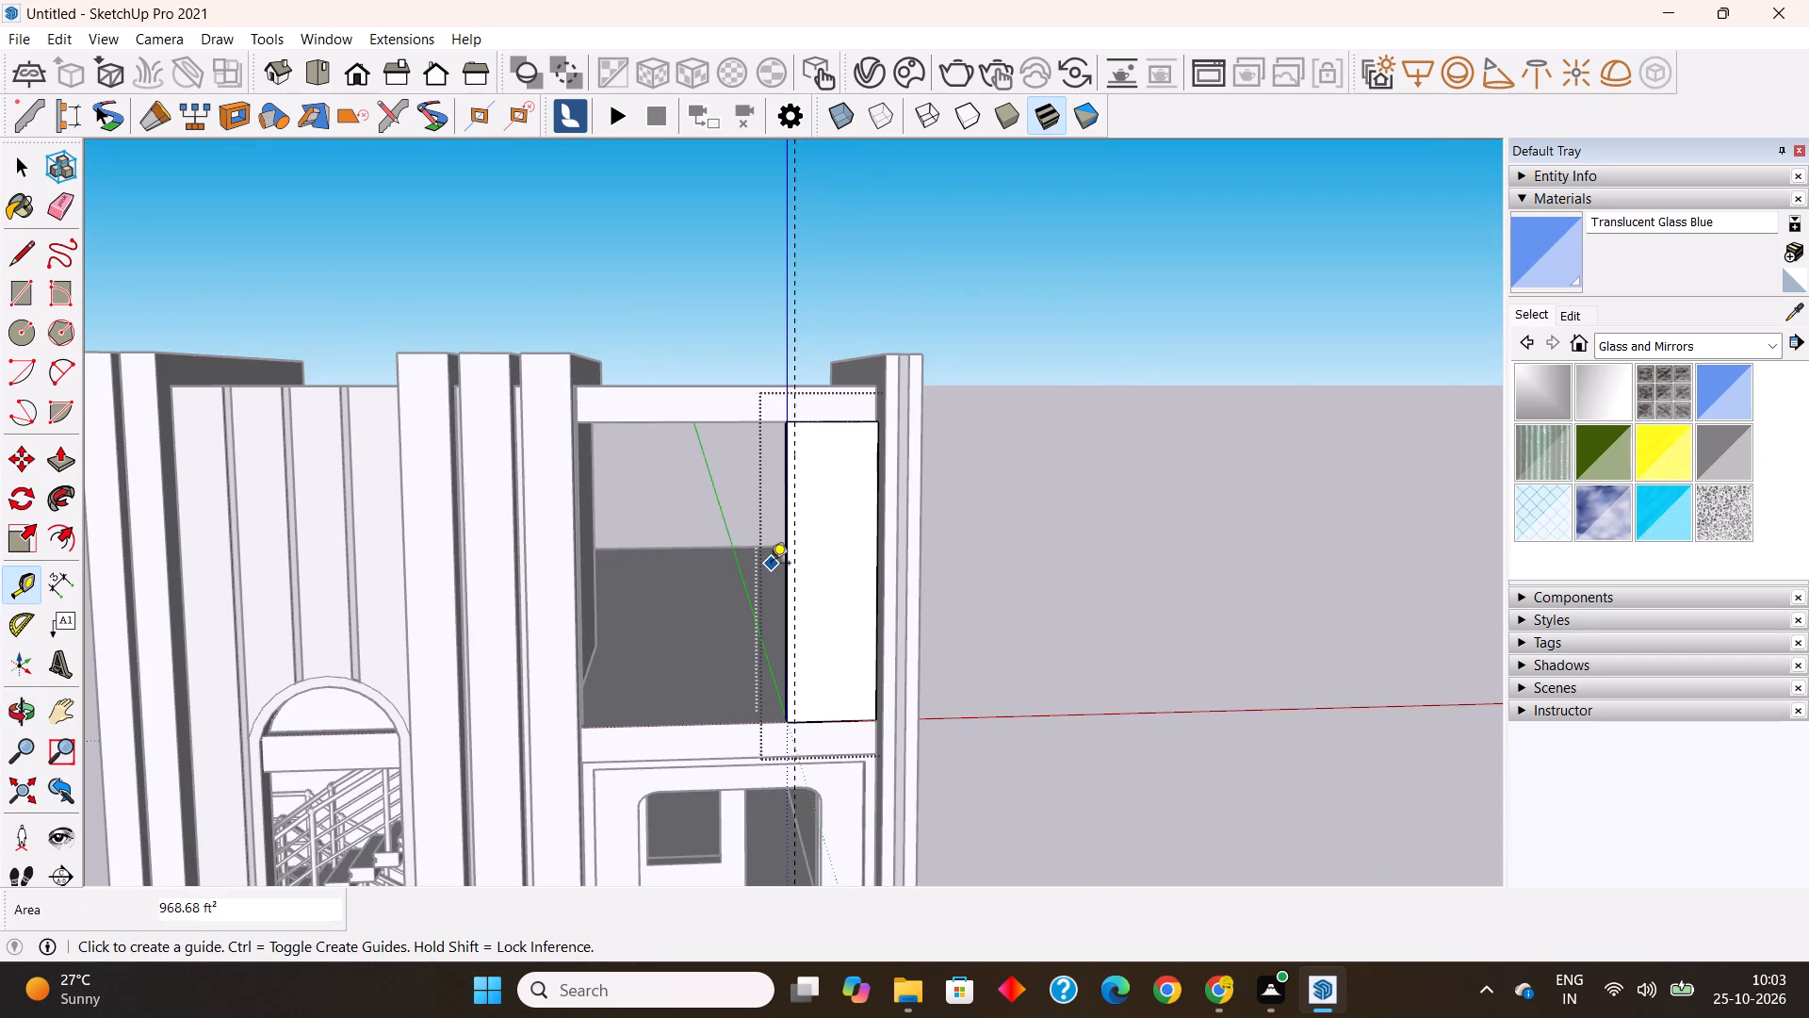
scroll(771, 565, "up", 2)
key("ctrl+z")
Place four vertical guides across the panel's front from its inner edge, at successive offsets of 4", 1", 4" and 1".
scroll(807, 599, "up", 4)
left_click(793, 598)
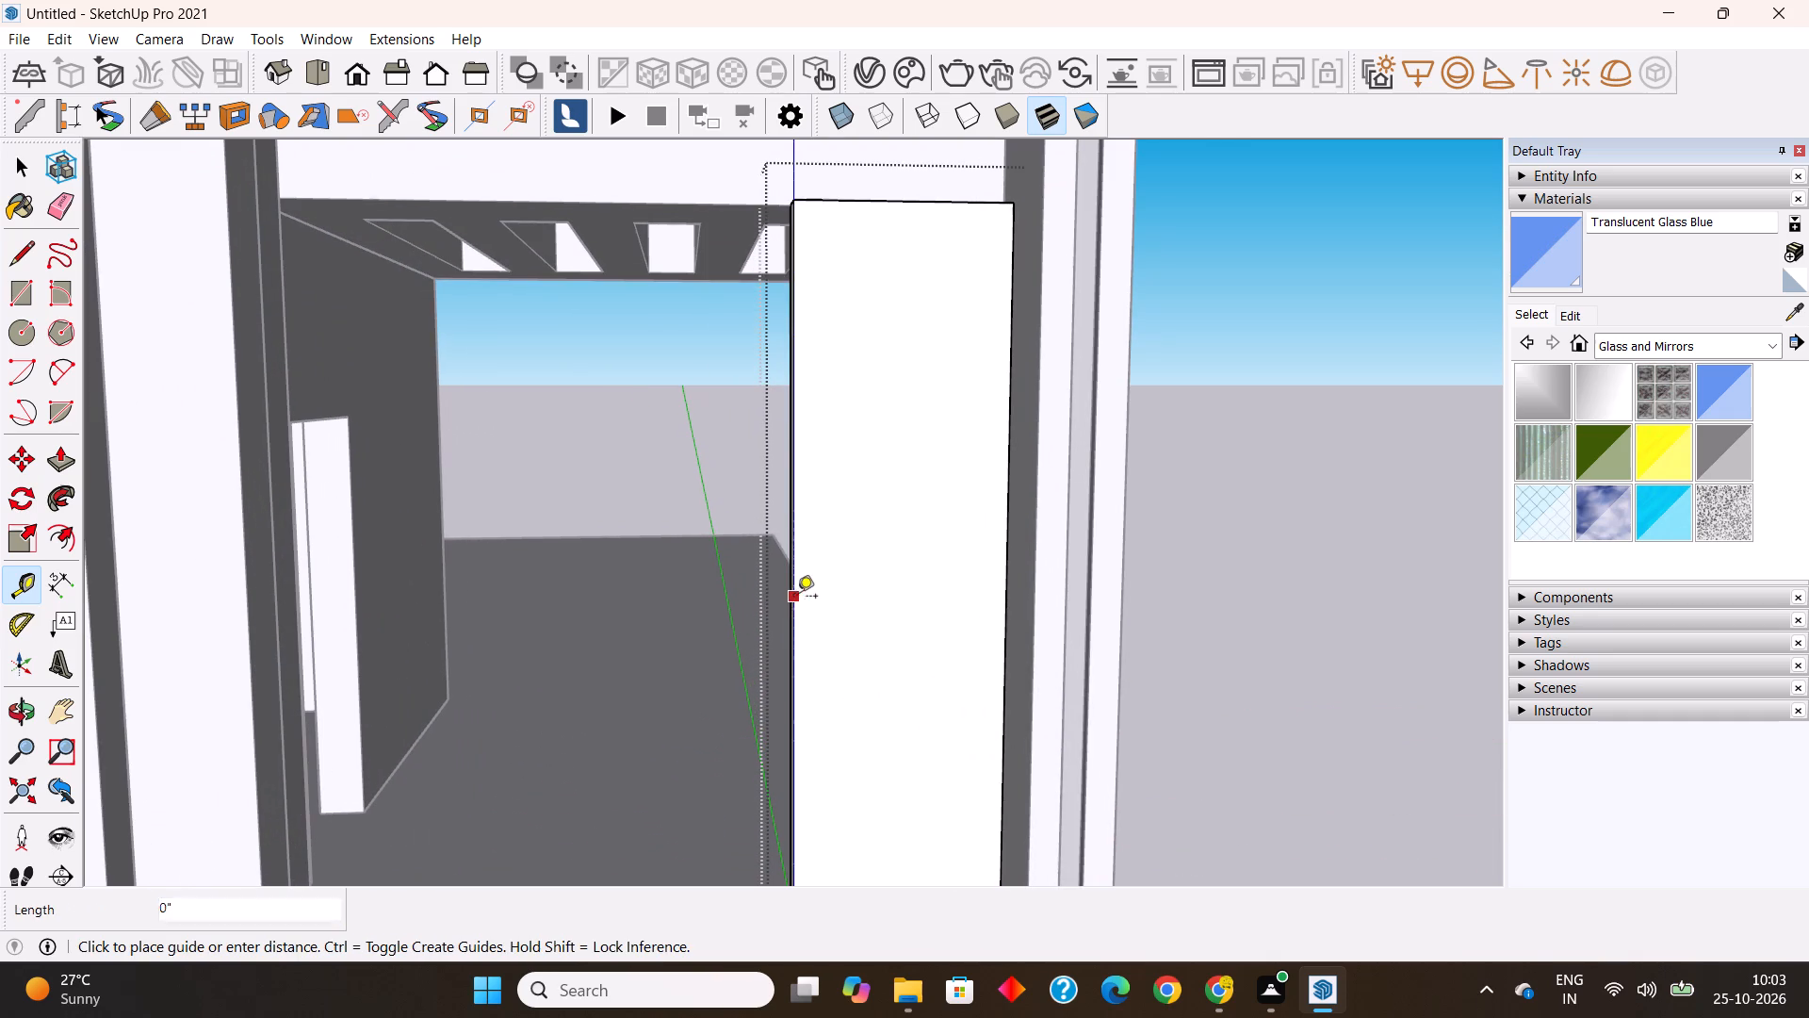
type("4\"")
key("Return")
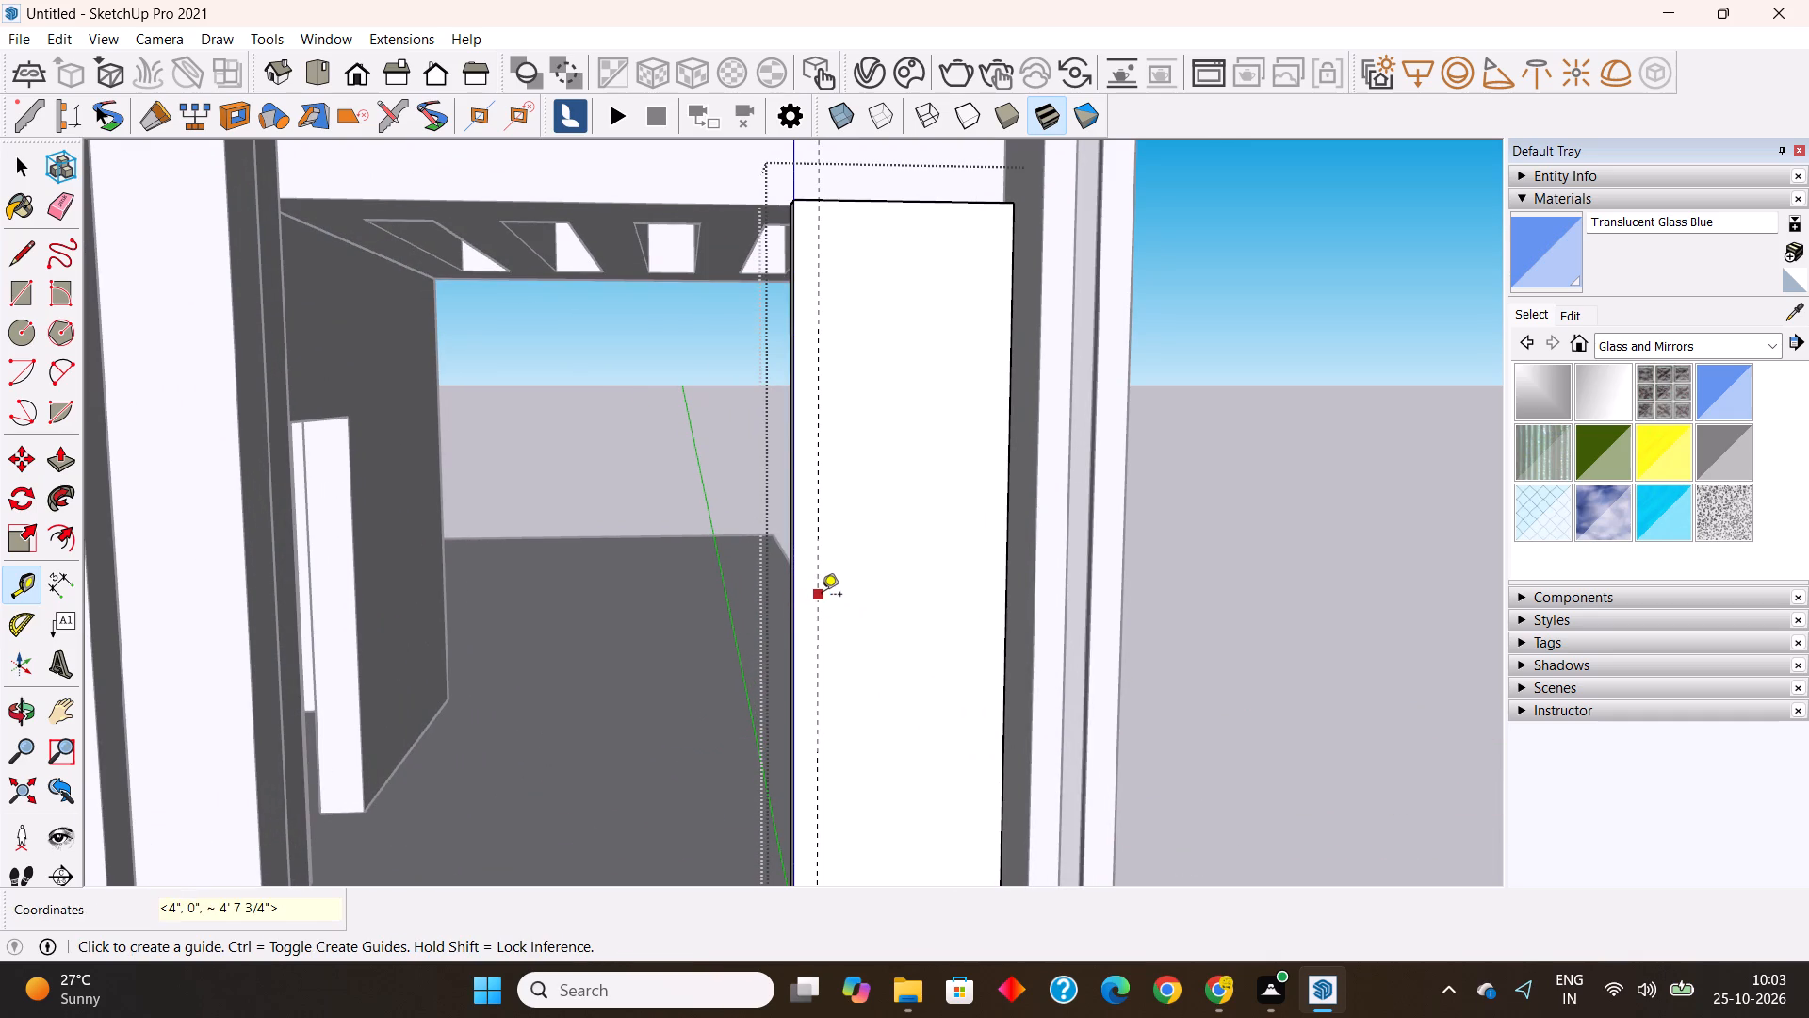
left_click(822, 596)
type("1\"")
key("Return")
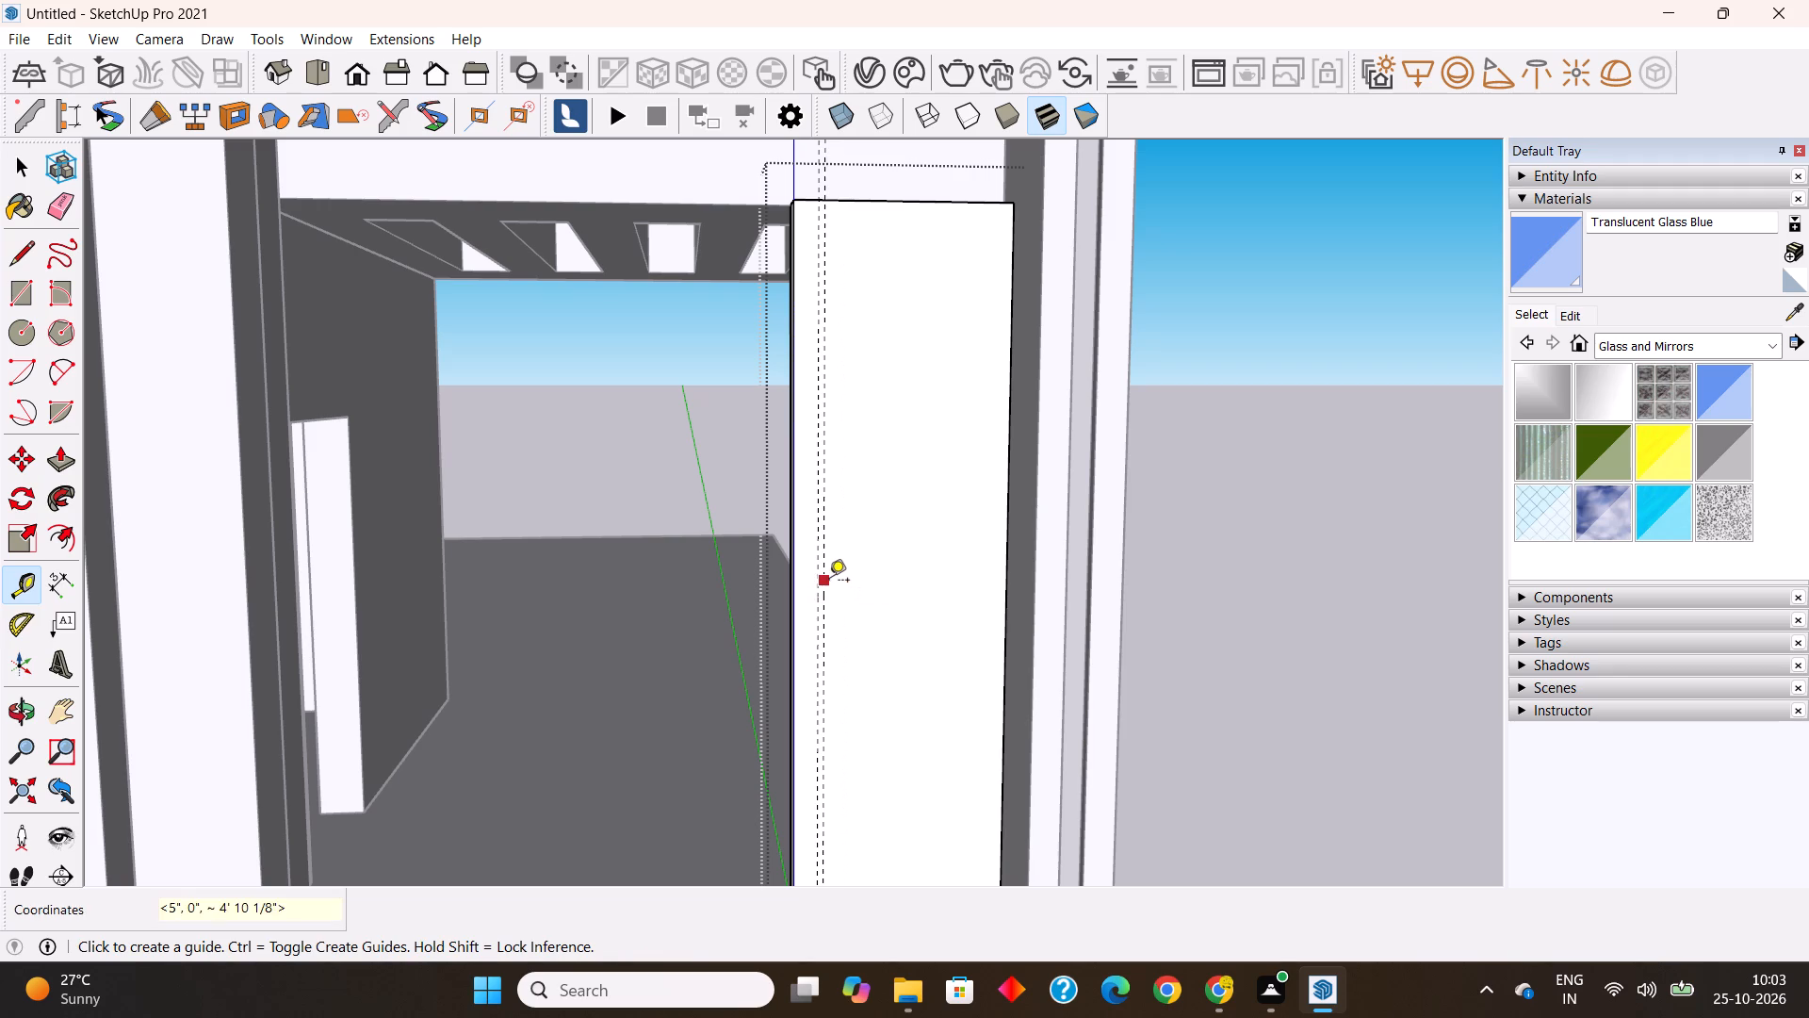
left_click(829, 582)
type("4\"")
key("Return")
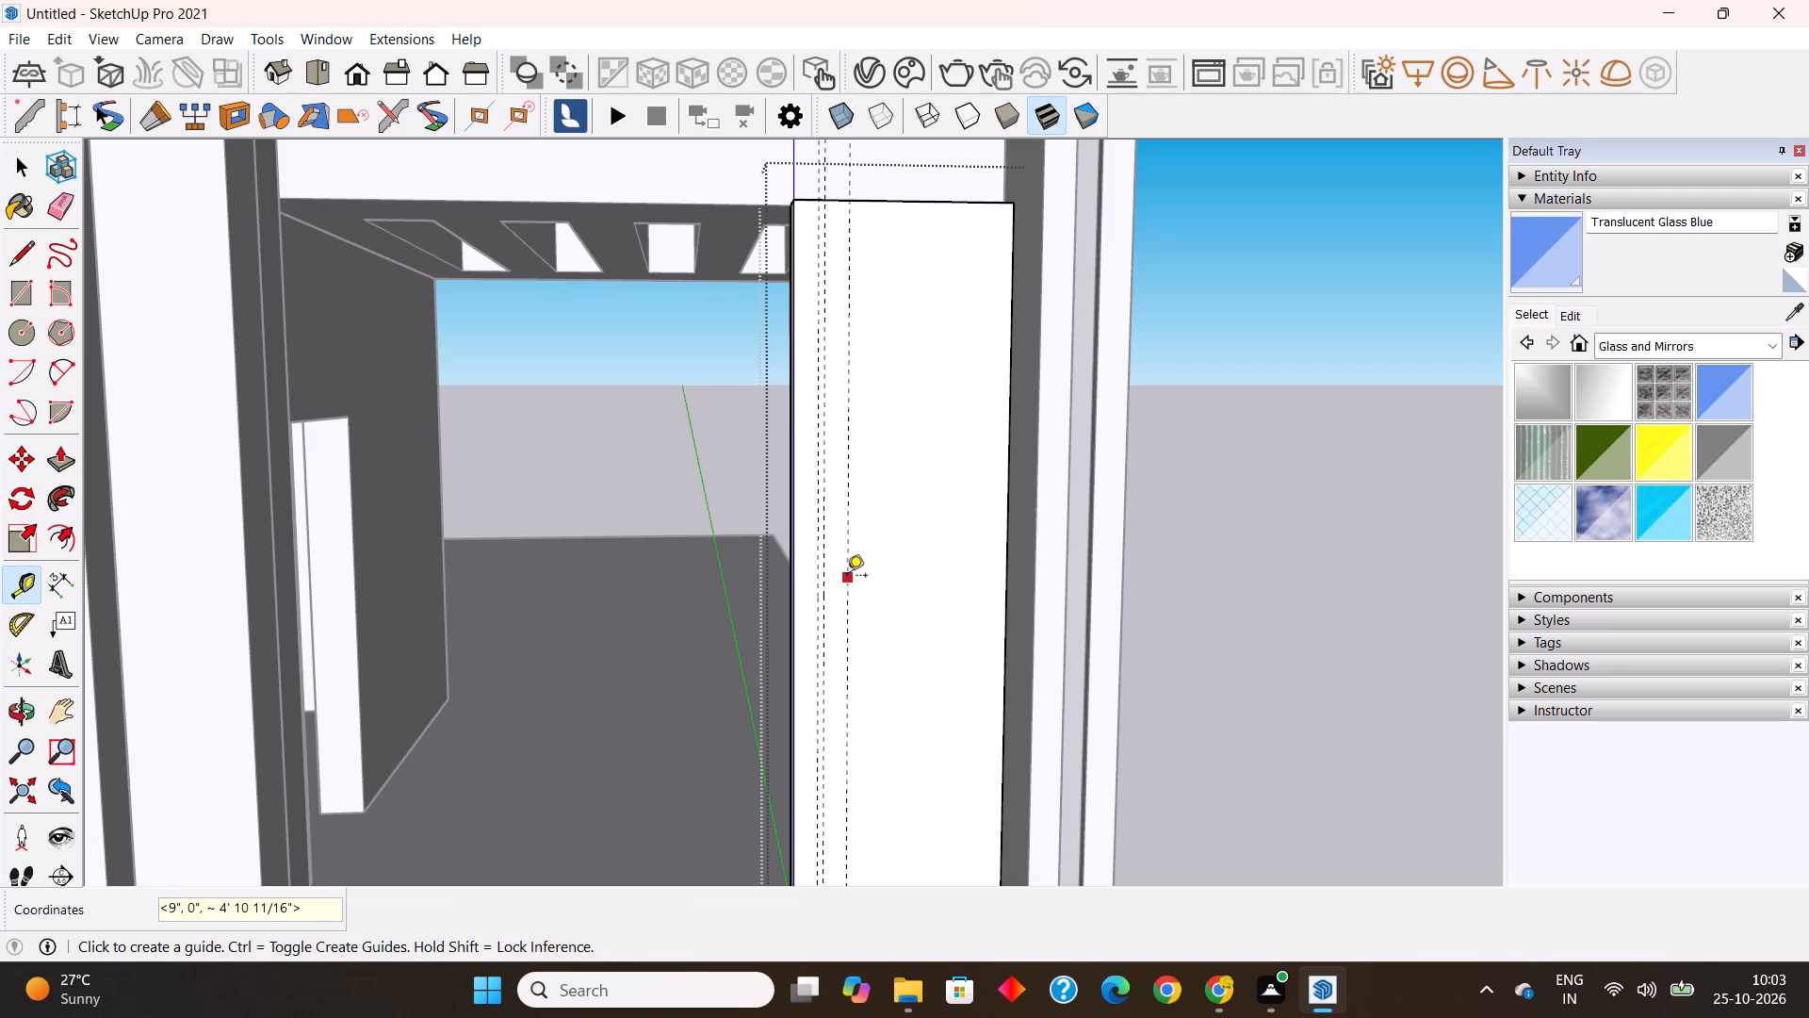
left_click(848, 577)
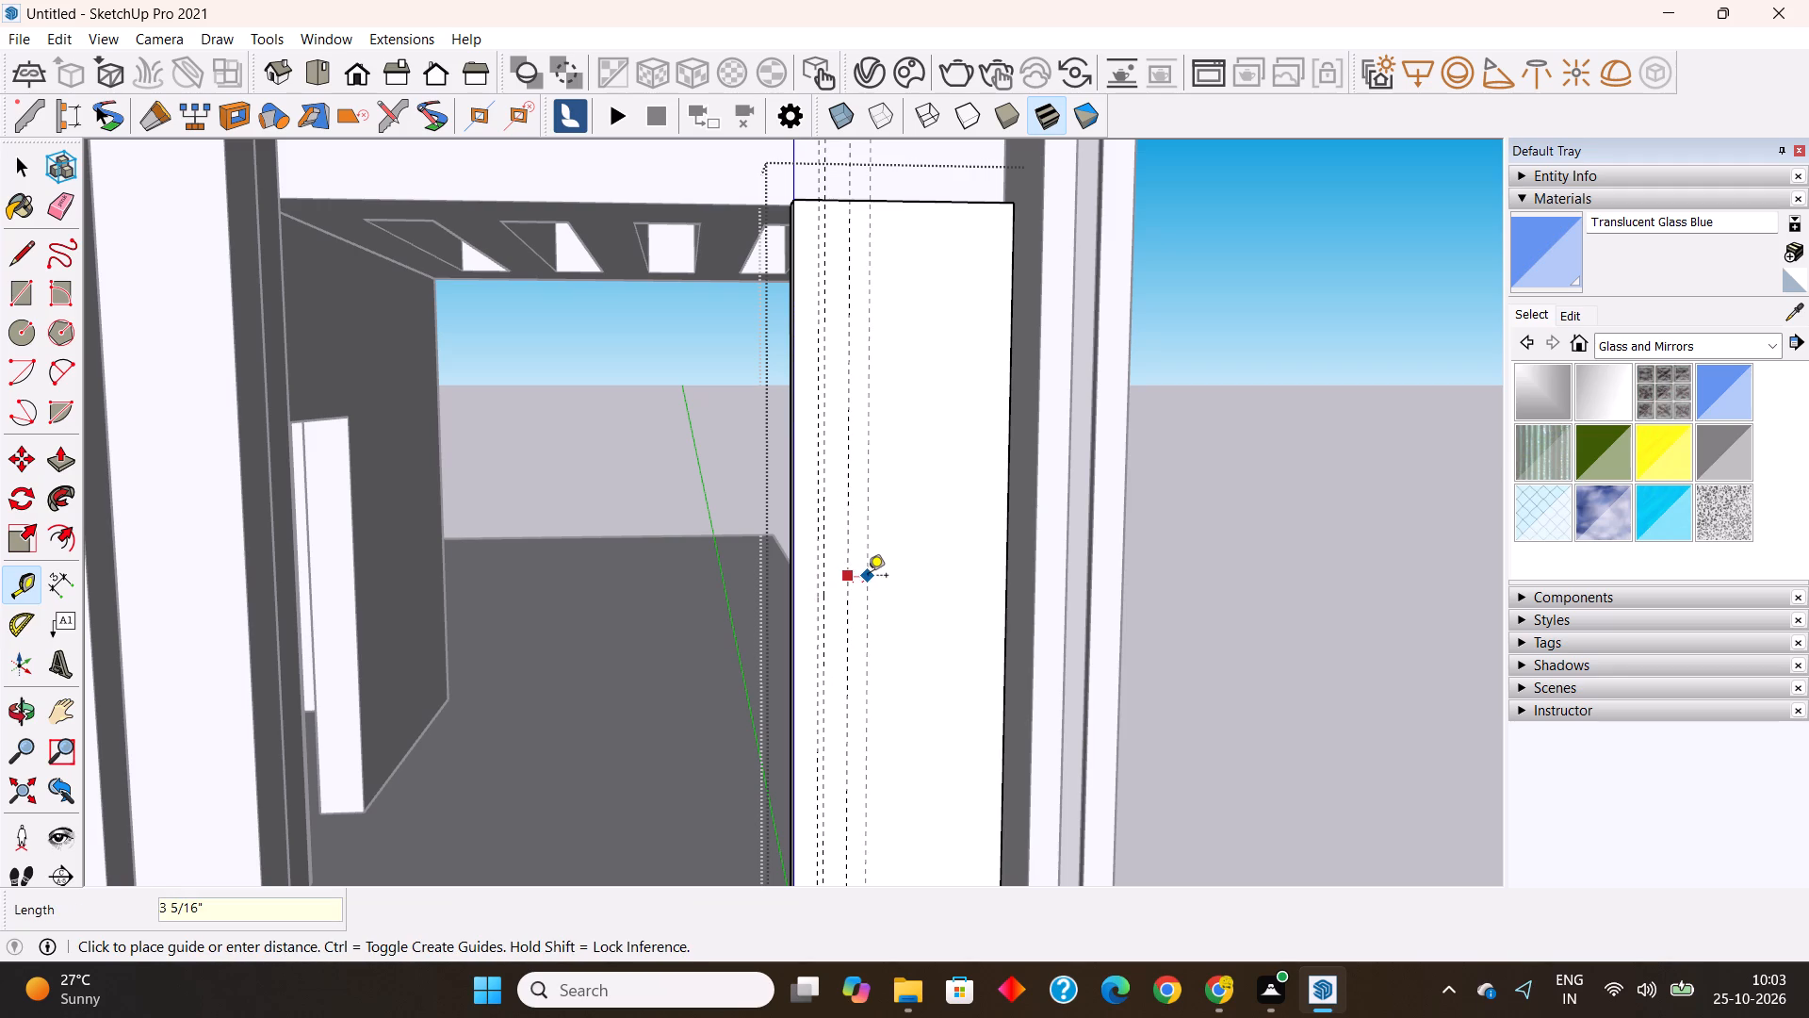
type("1\"")
key("Return")
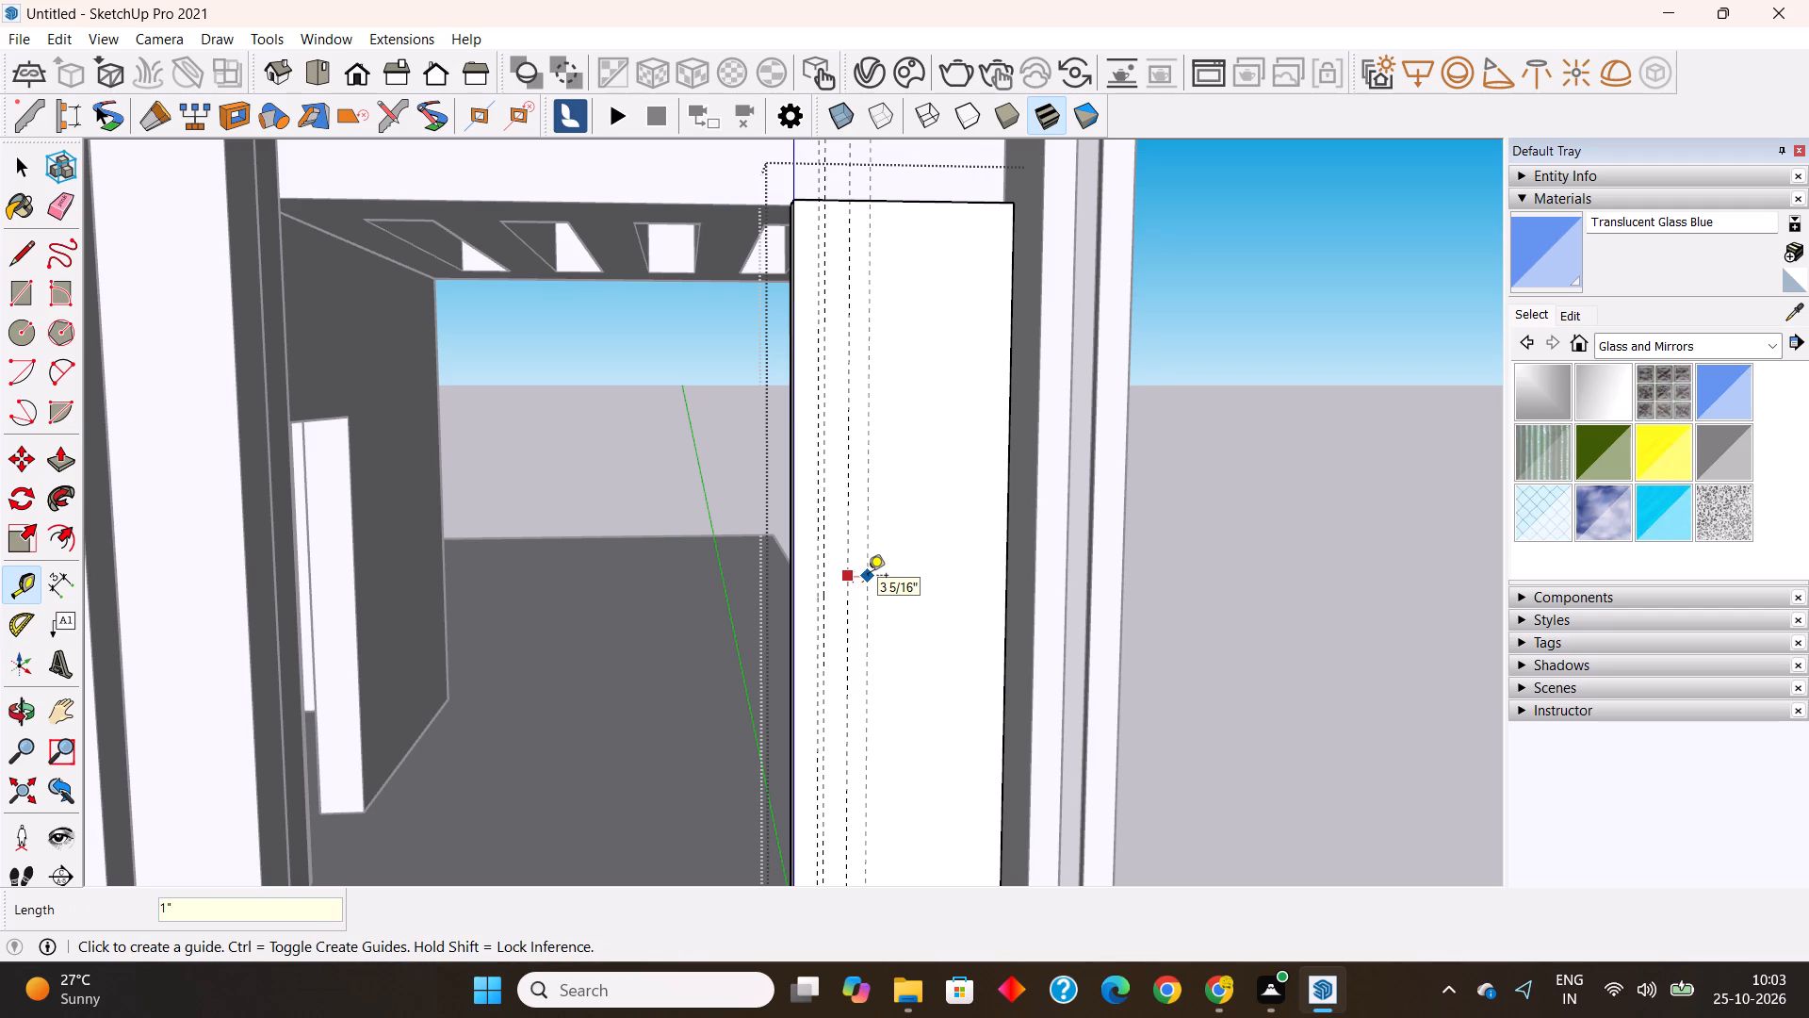
Draw a 10' vertical line on the panel's front along the first guide, from its bottom edge to its top edge.
scroll(816, 420, "down", 7)
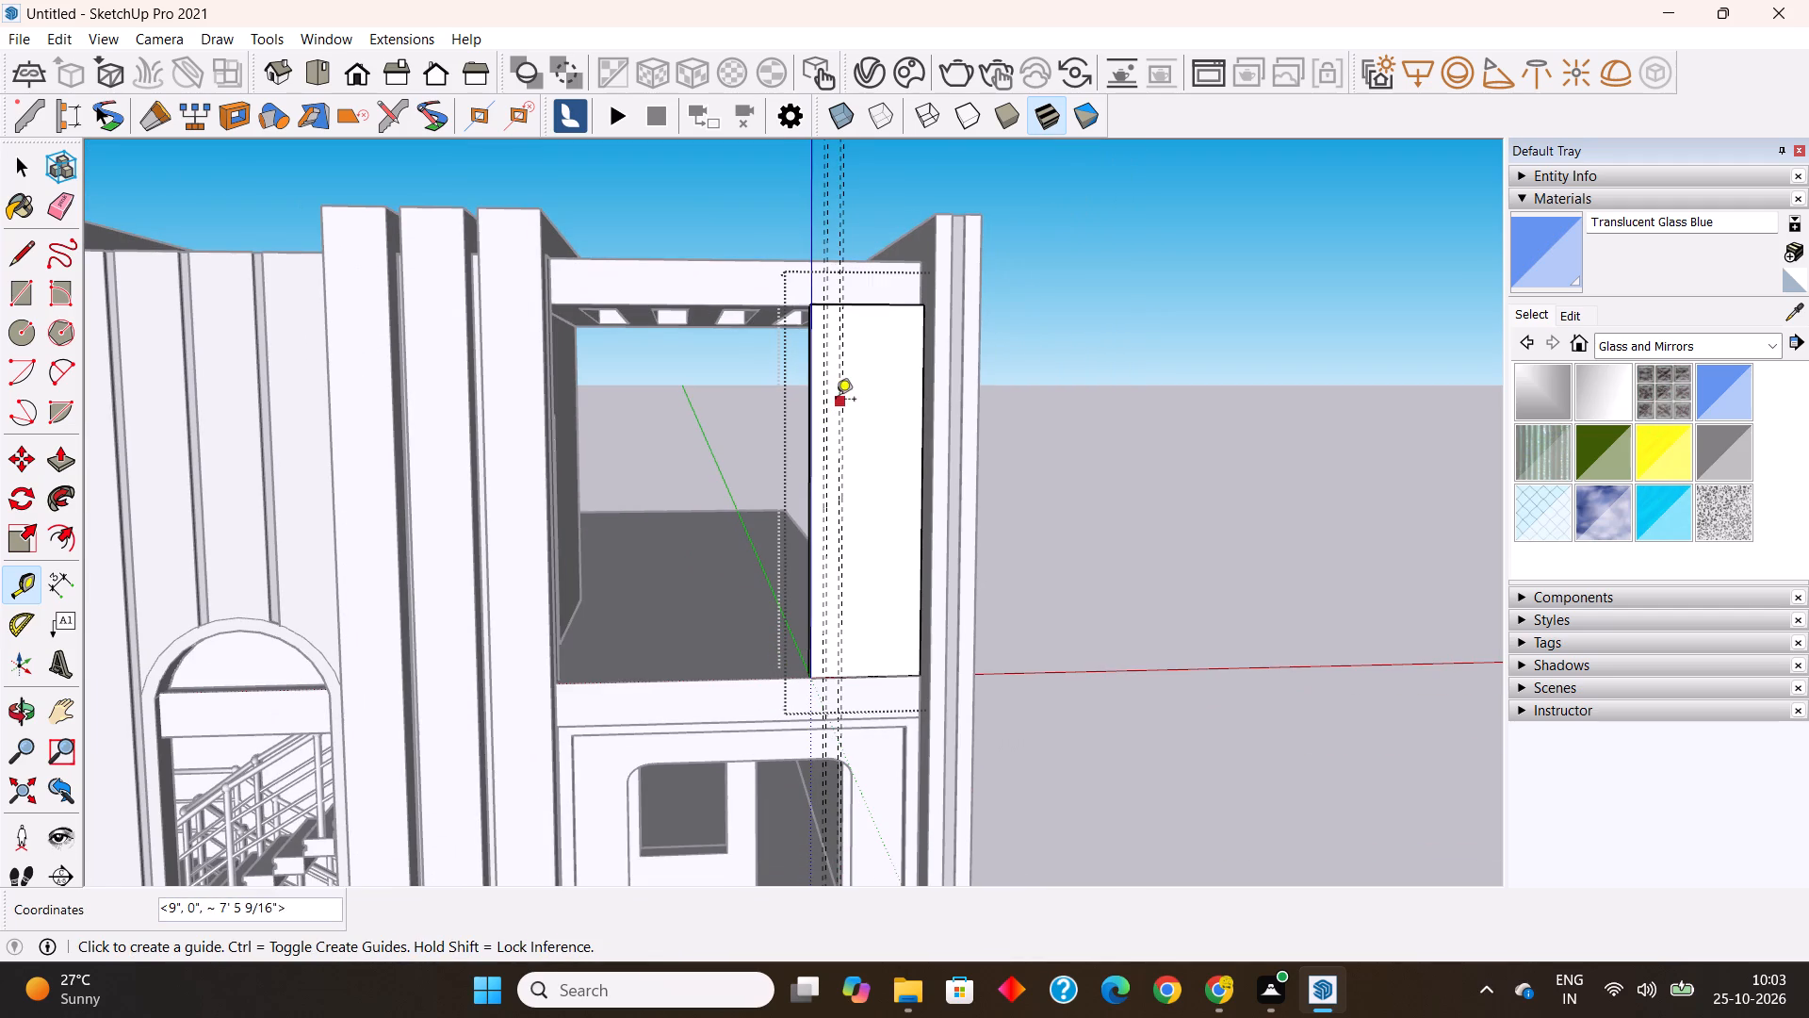
scroll(824, 352, "up", 4)
scroll(814, 346, "down", 2)
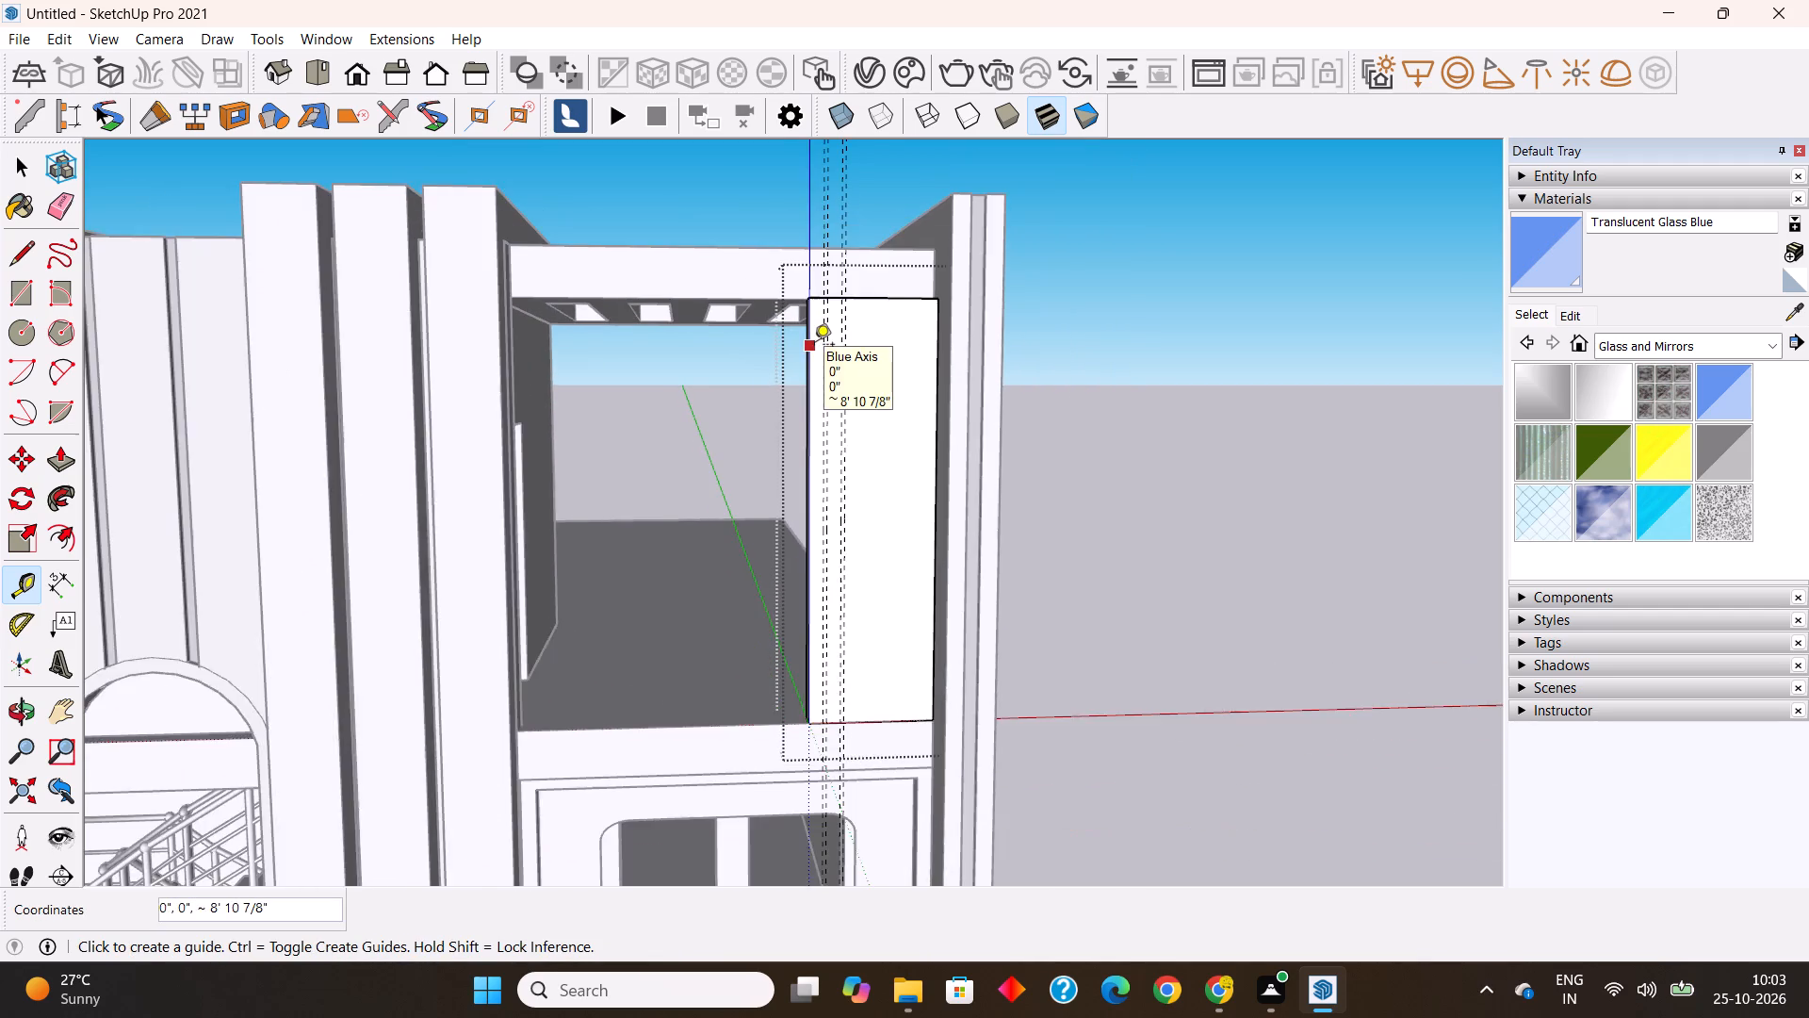
scroll(814, 346, "down", 2)
middle_click_drag(816, 452, 887, 501)
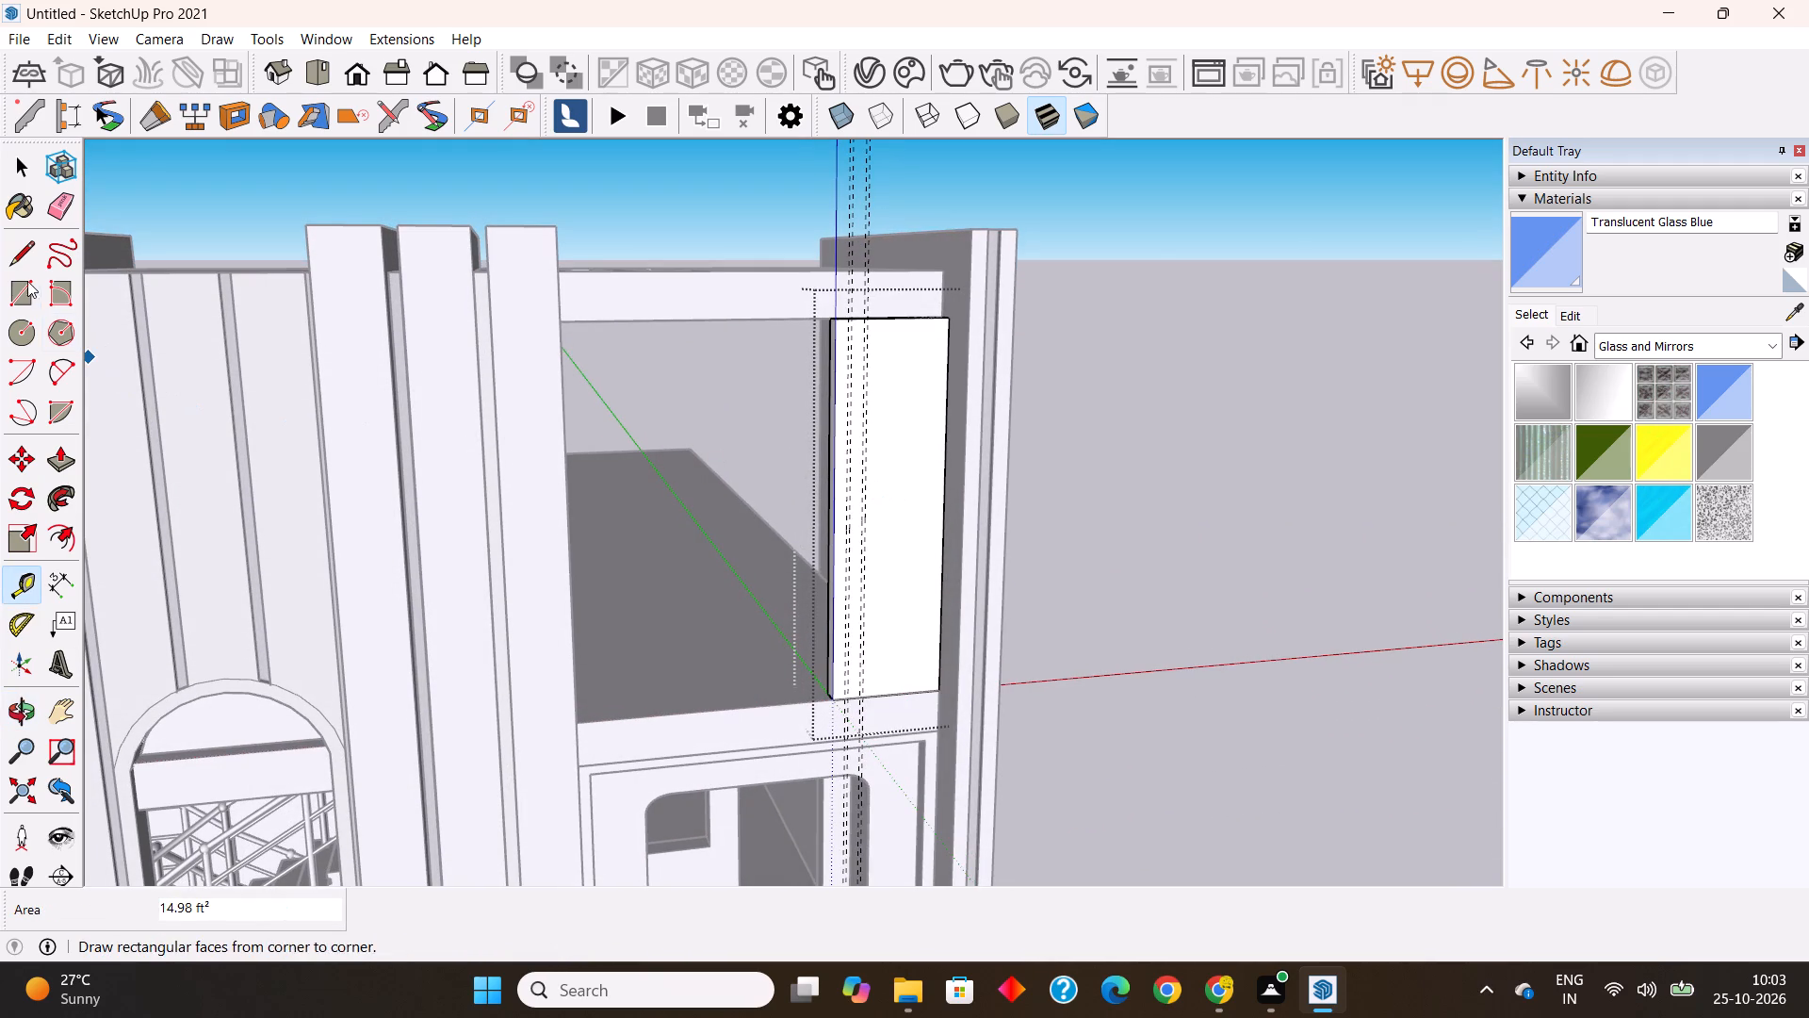
left_click(24, 254)
scroll(880, 699, "up", 2)
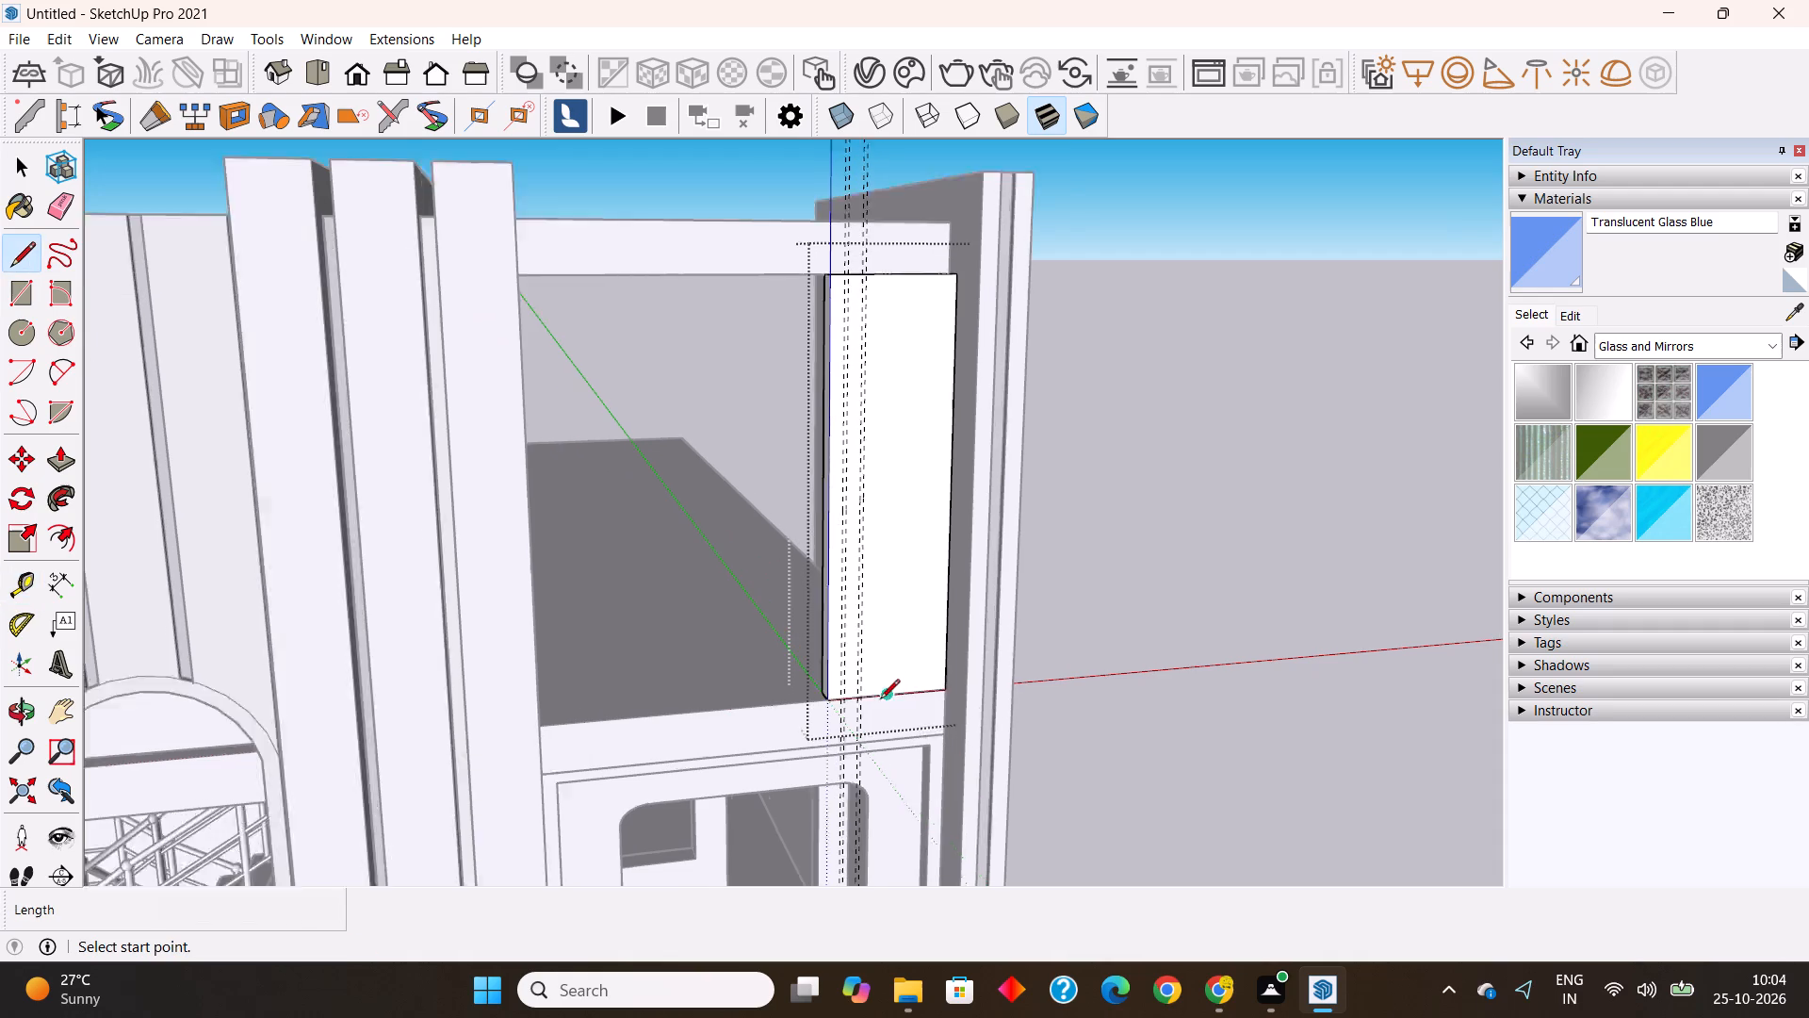
scroll(880, 700, "up", 16)
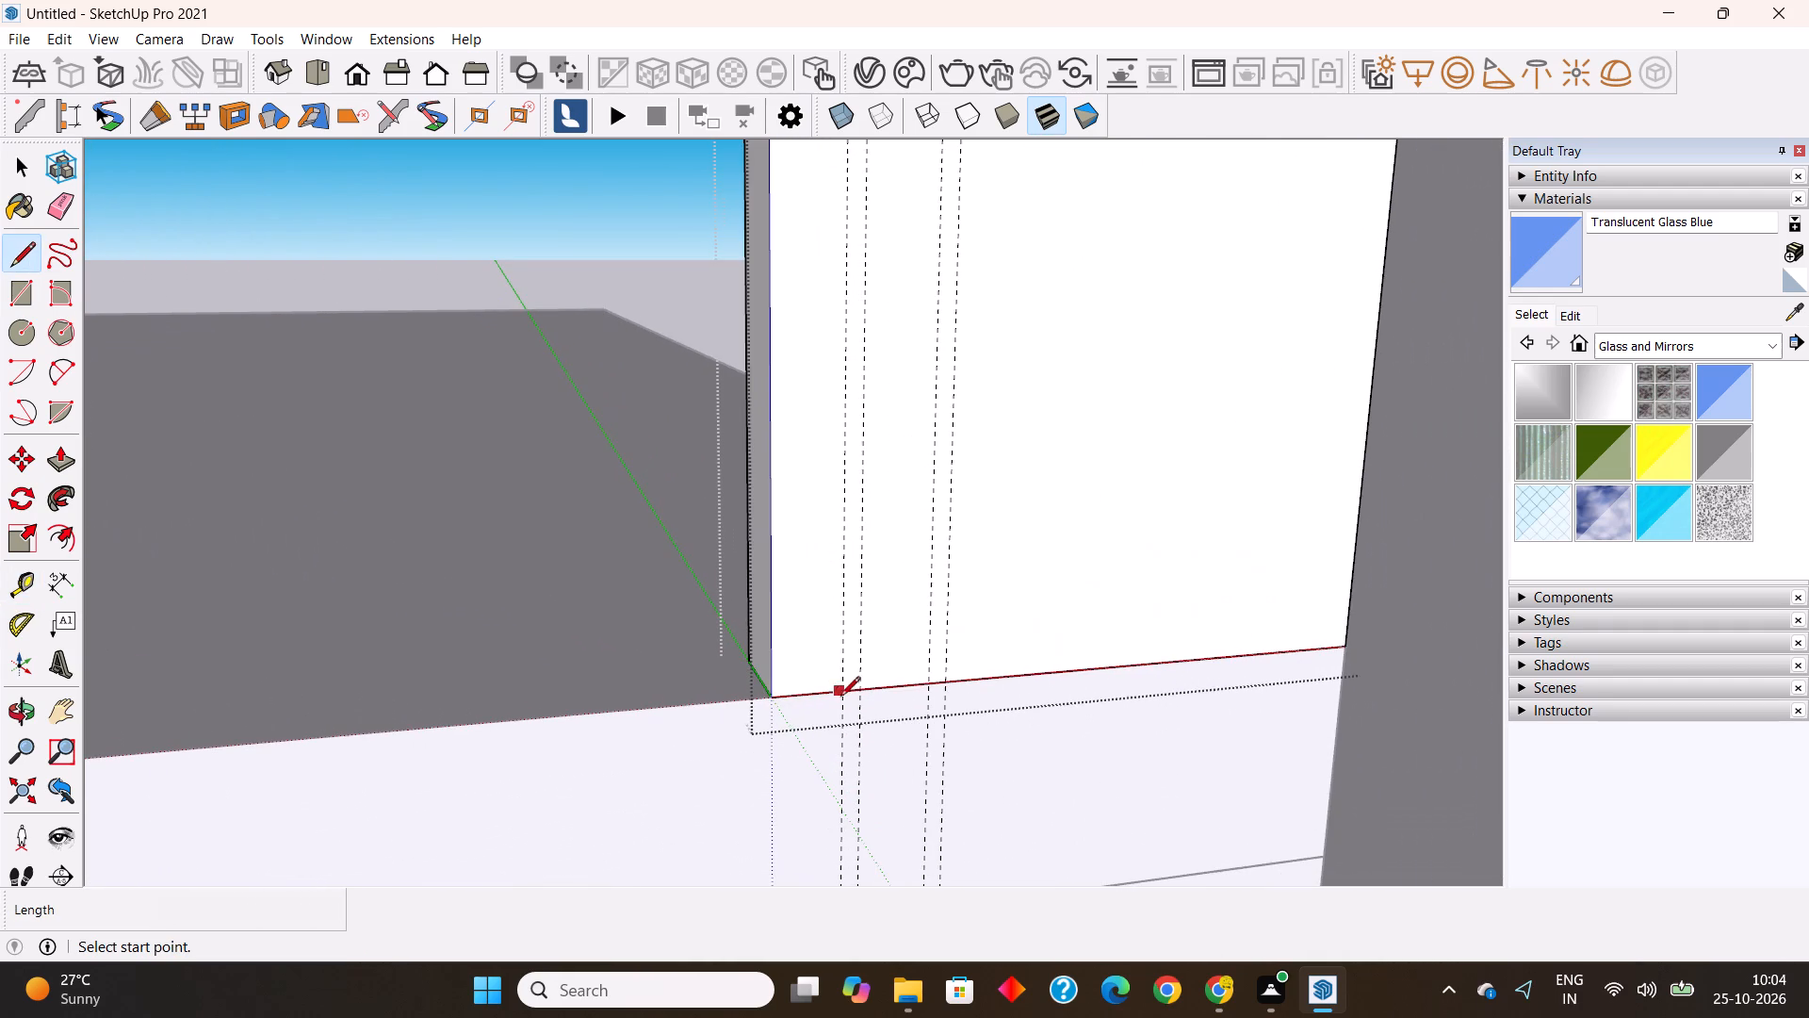
left_click(842, 694)
scroll(842, 695, "down", 17)
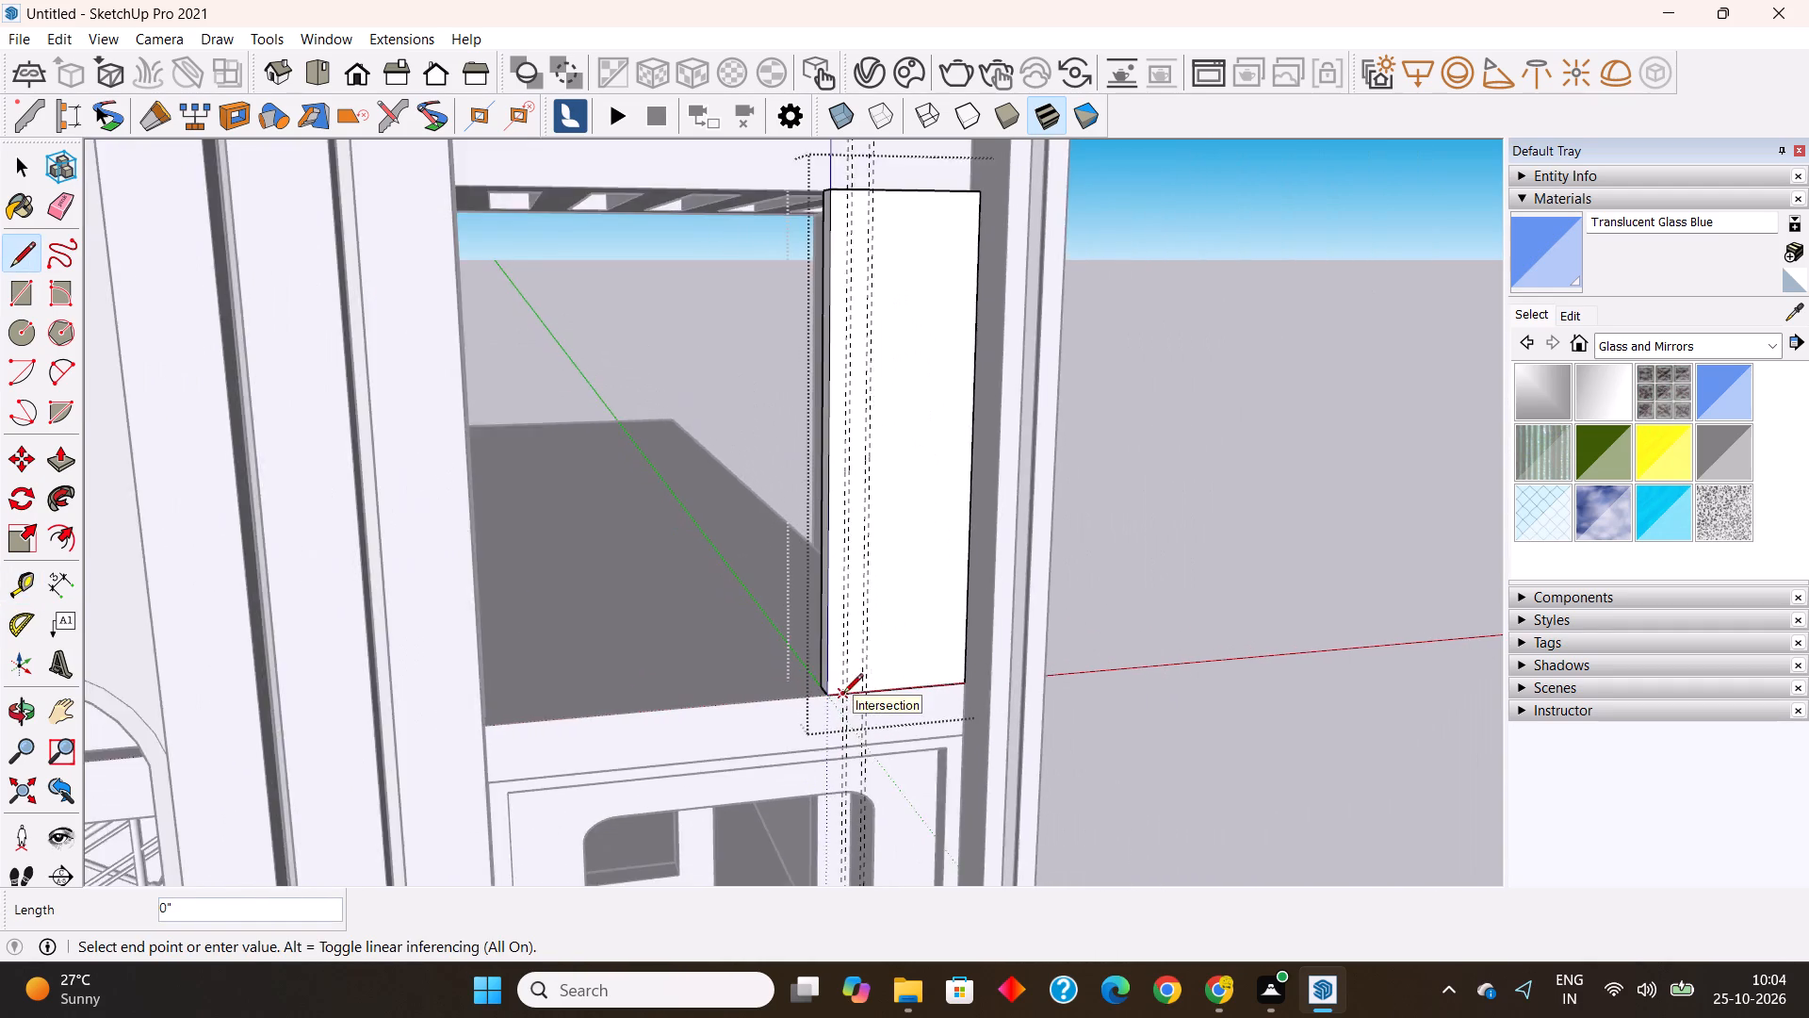
scroll(843, 695, "down", 2)
scroll(853, 336, "up", 11)
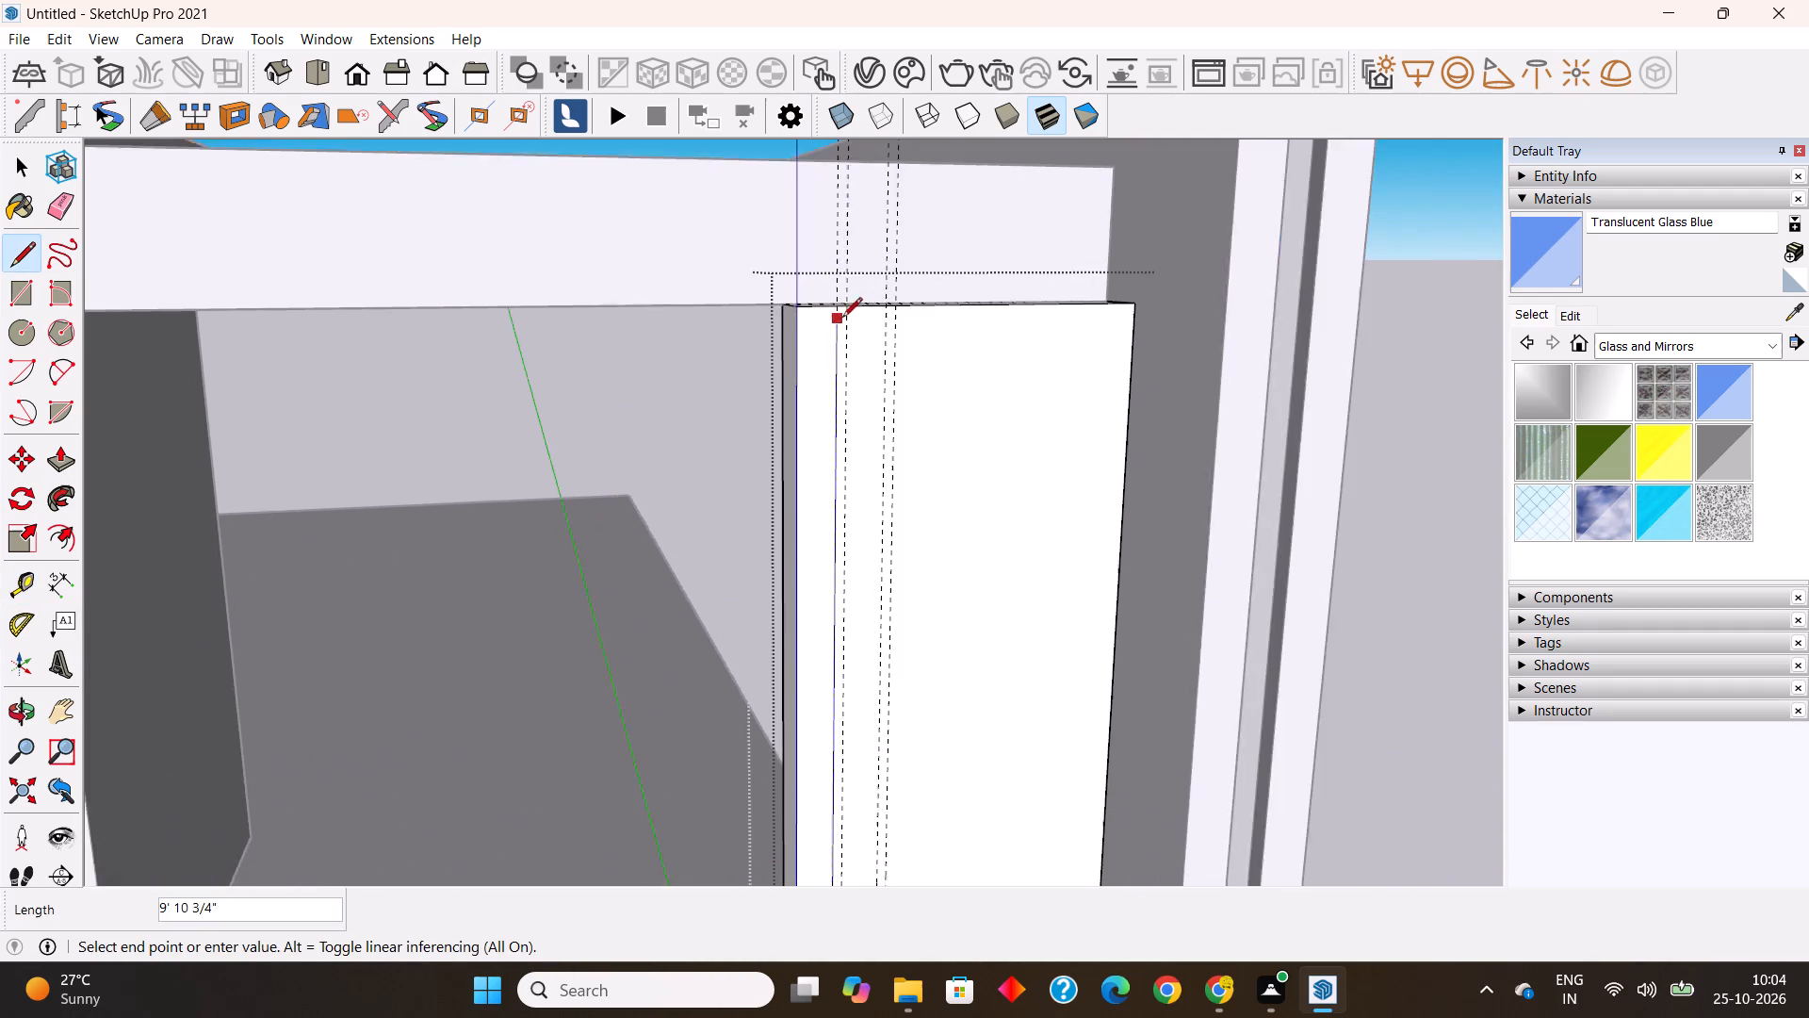
scroll(842, 319, "up", 5)
left_click(836, 307)
key("Escape")
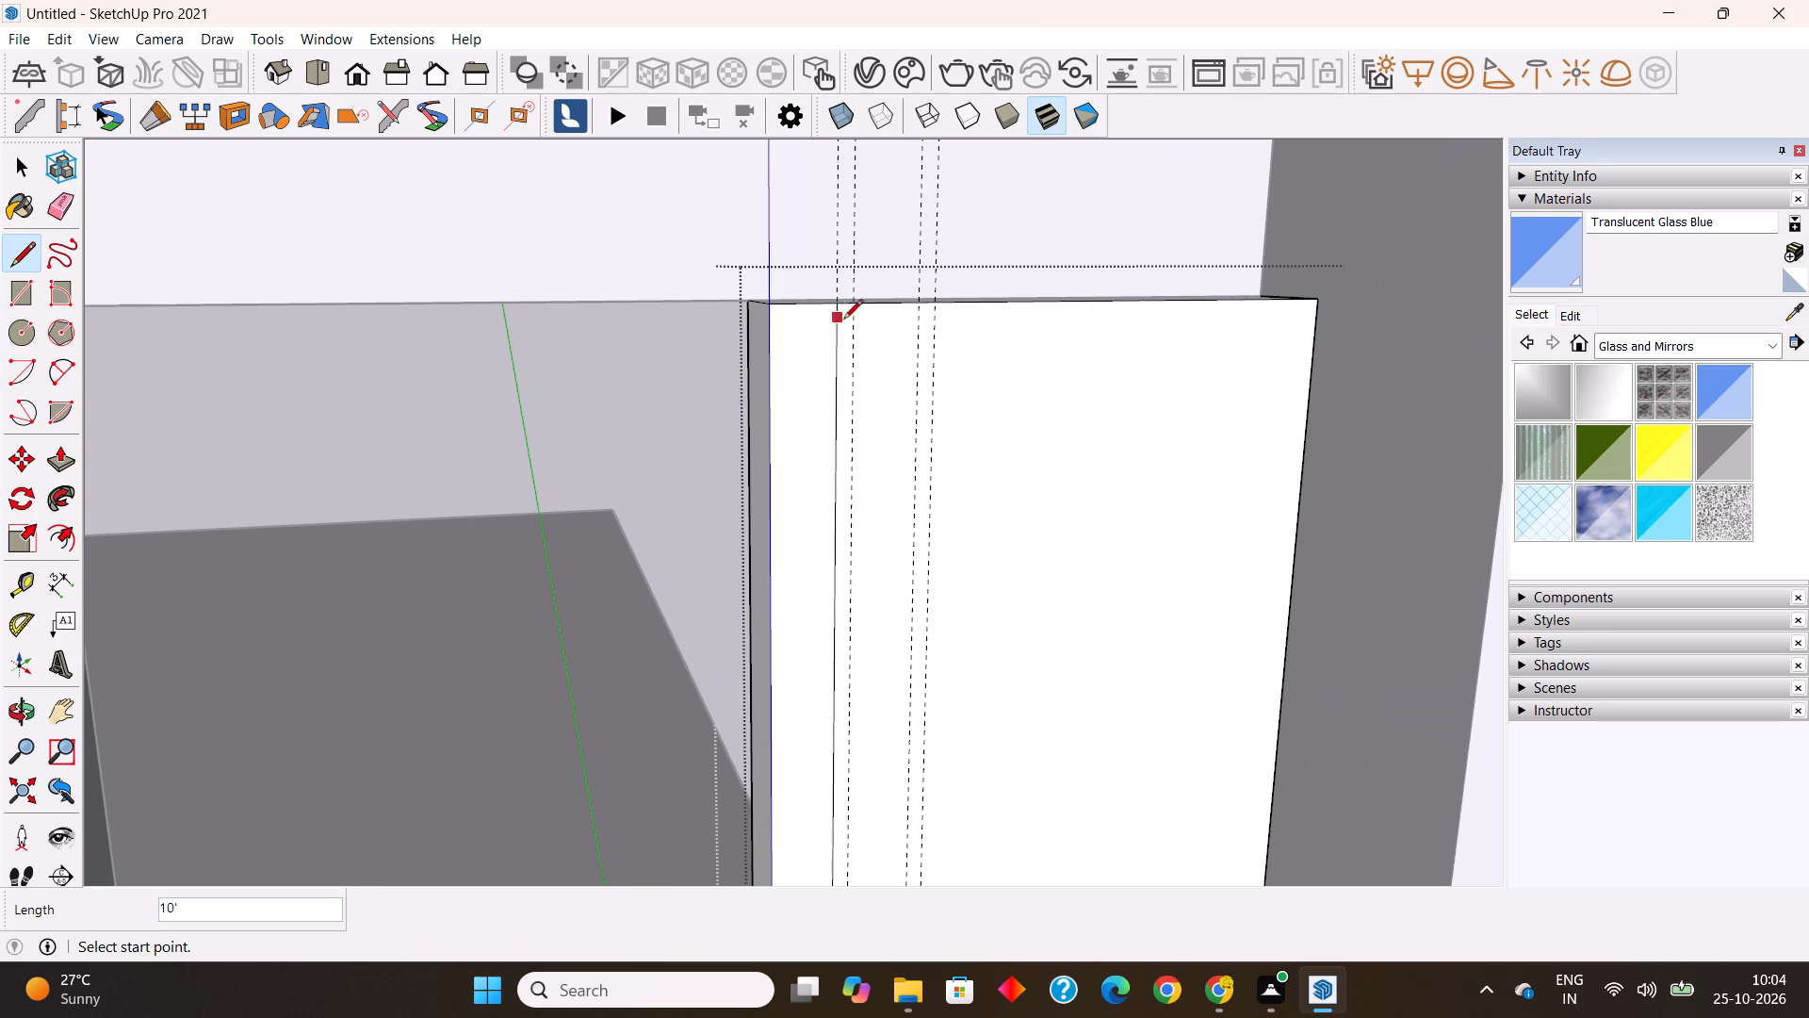
Draw a 10' vertical line along the second guide, from the panel's top edge to its bottom edge.
left_click(854, 307)
scroll(854, 307, "down", 10)
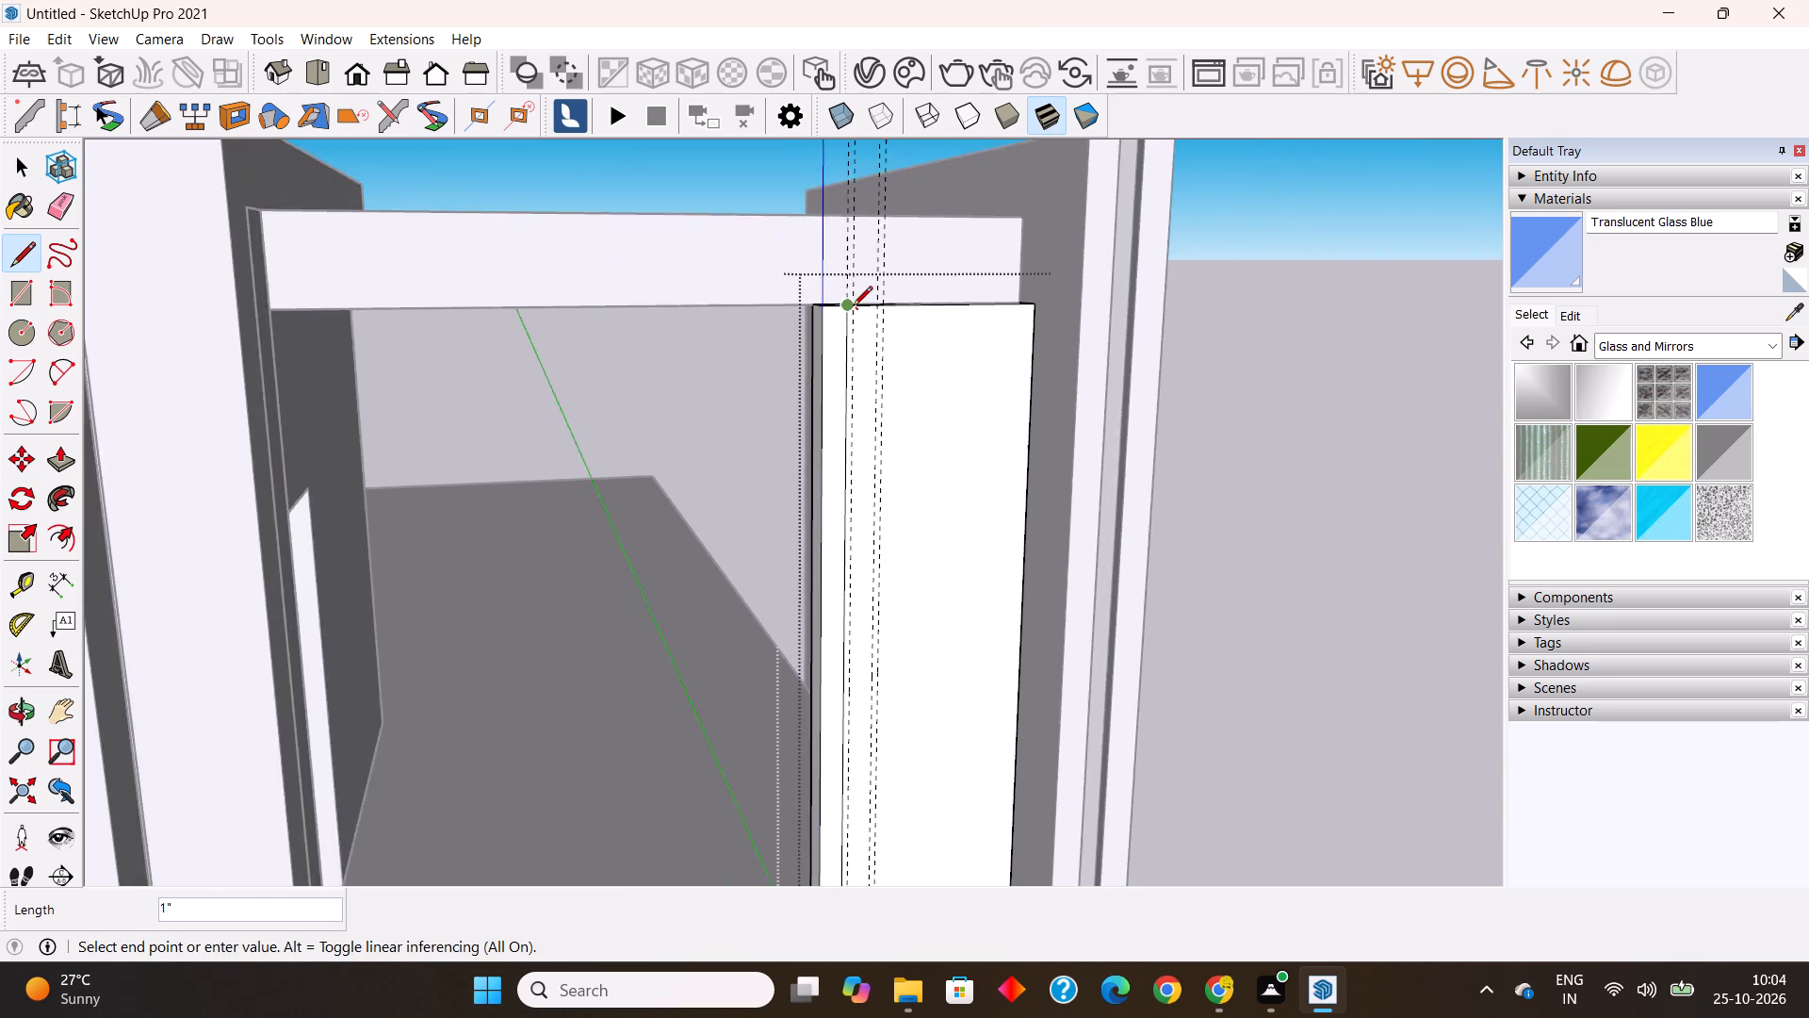
scroll(853, 307, "down", 7)
scroll(856, 704, "up", 14)
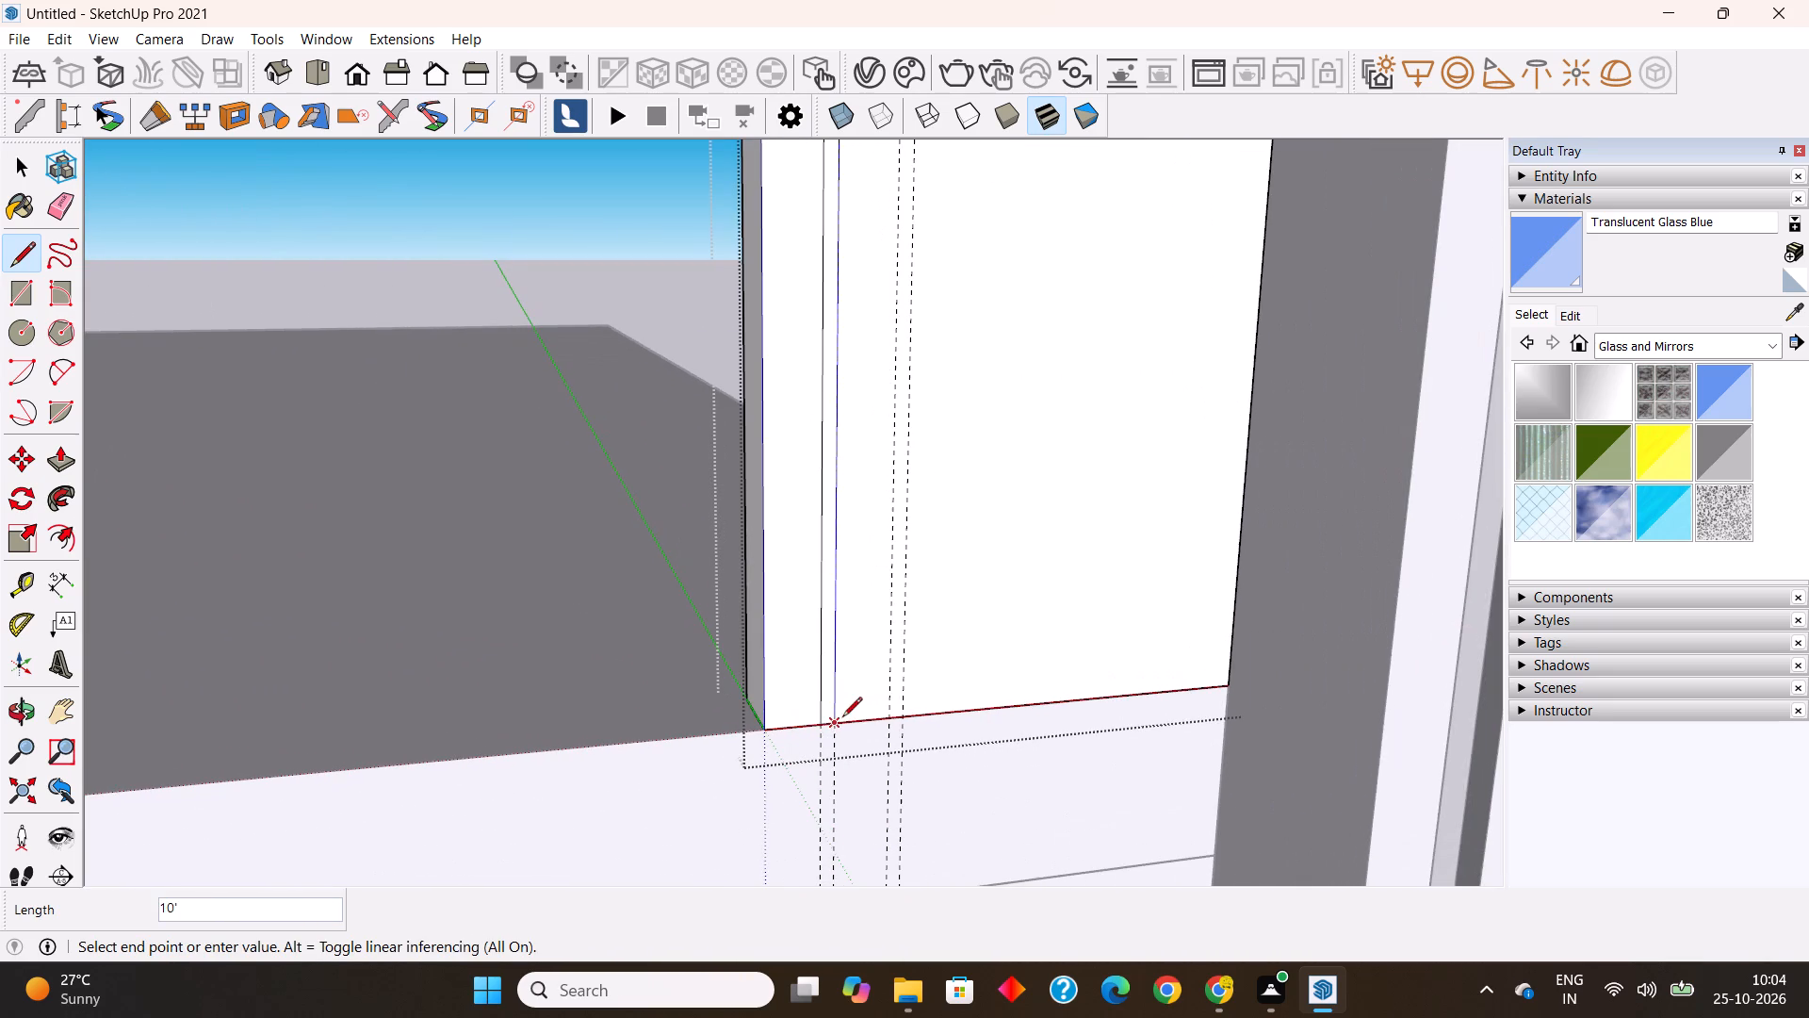
left_click(841, 719)
key("Escape")
Draw a 10' vertical line along the third guide, from the panel's bottom edge to its top edge.
left_click(889, 714)
scroll(889, 714, "down", 3)
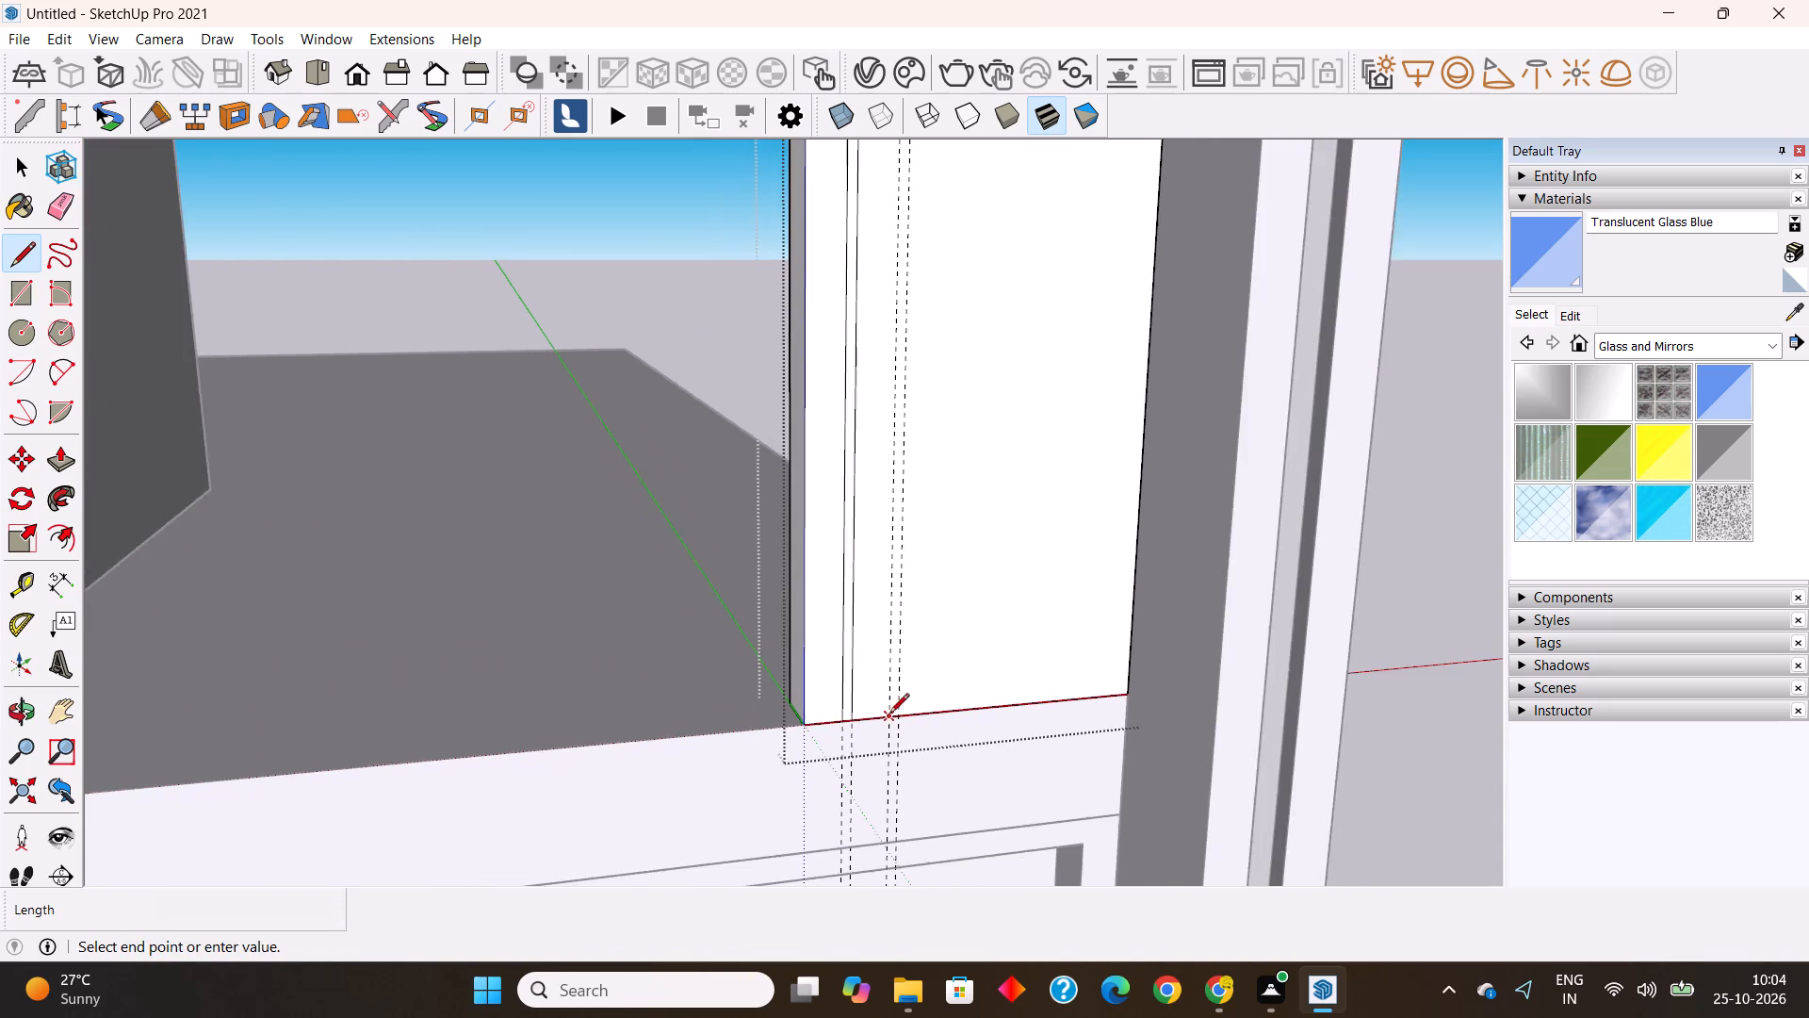
scroll(889, 714, "down", 13)
scroll(904, 322, "up", 9)
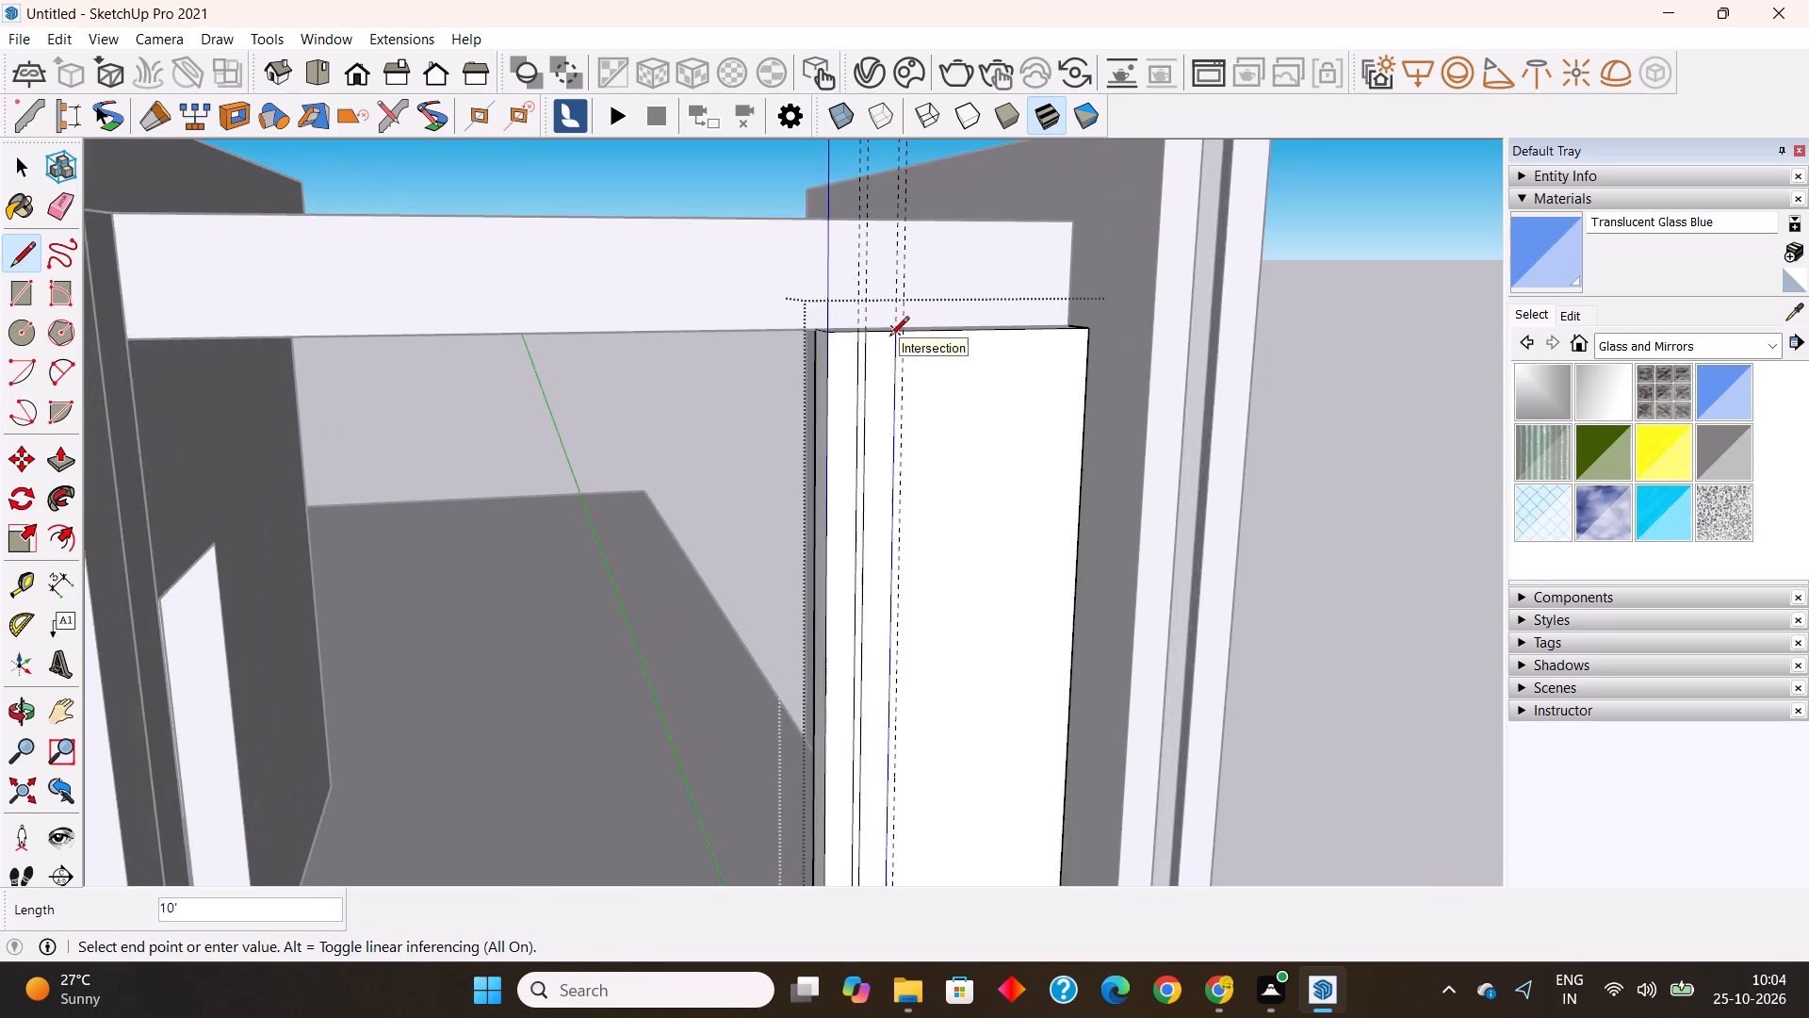
left_click(893, 332)
key("Escape")
Draw a vertical line along the fourth guide, from the panel's top edge to its bottom edge.
scroll(902, 332, "up", 3)
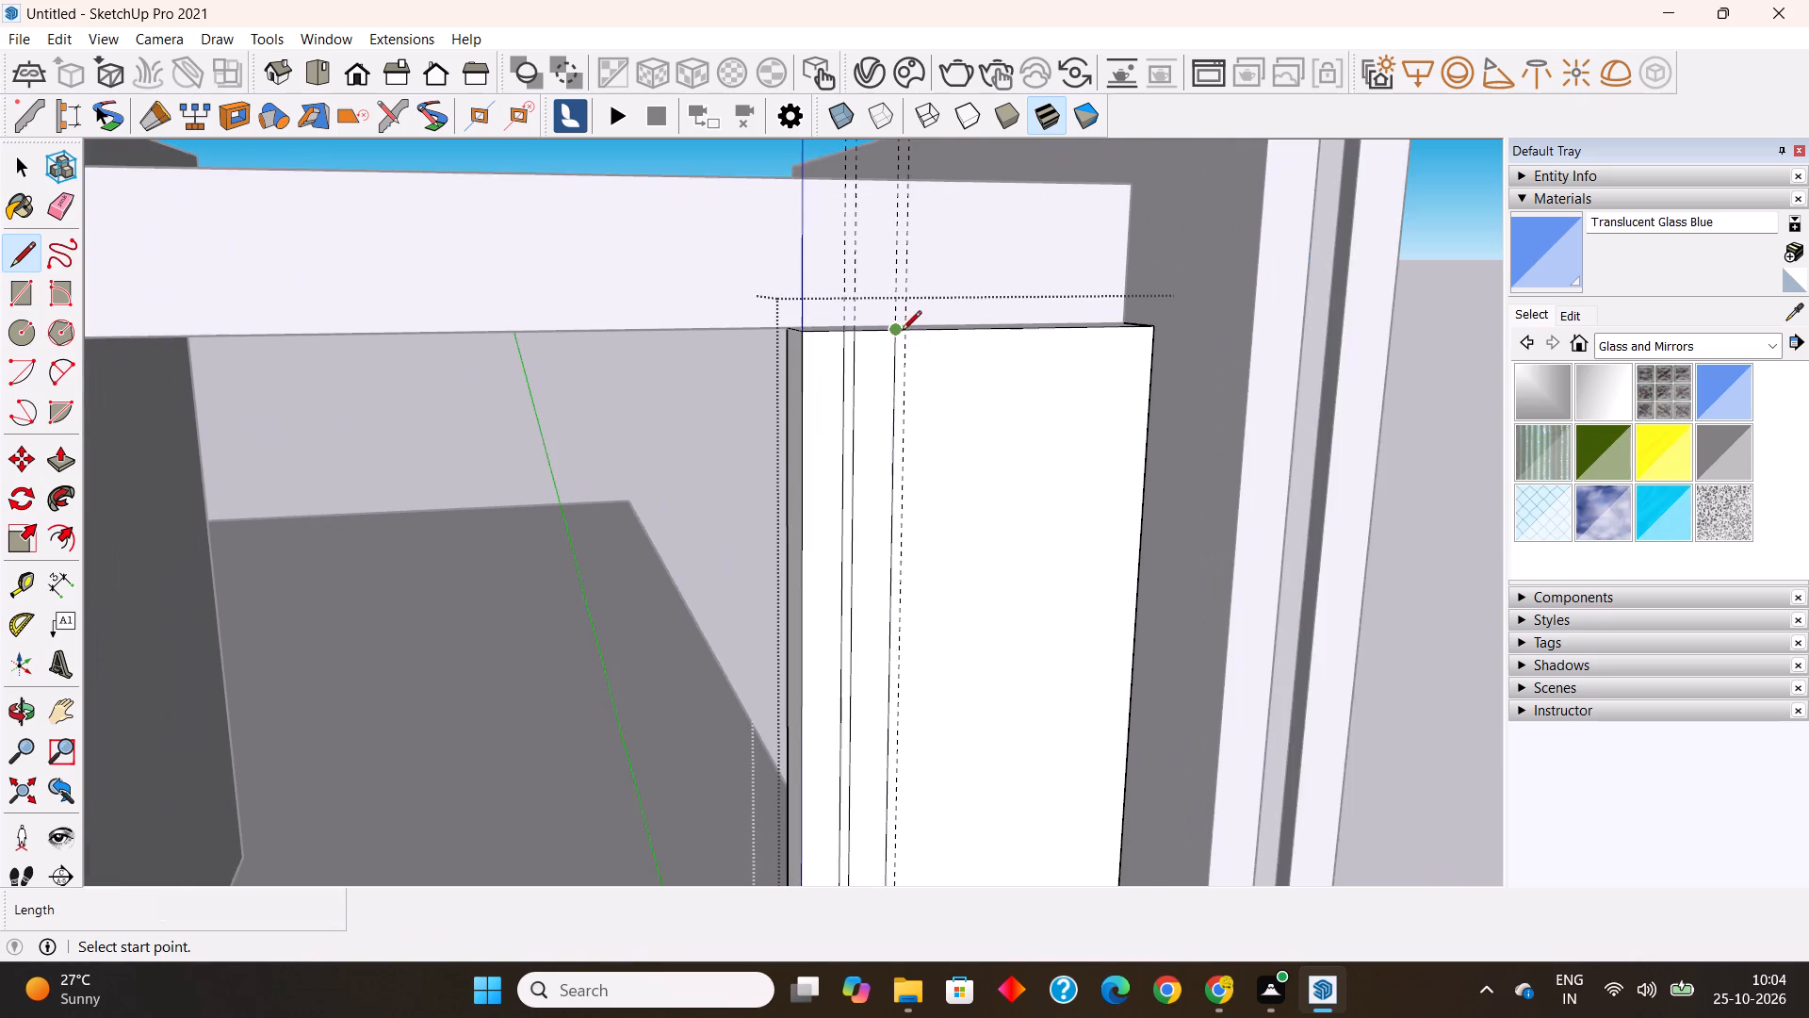
scroll(902, 332, "up", 2)
left_click(908, 331)
scroll(908, 331, "down", 10)
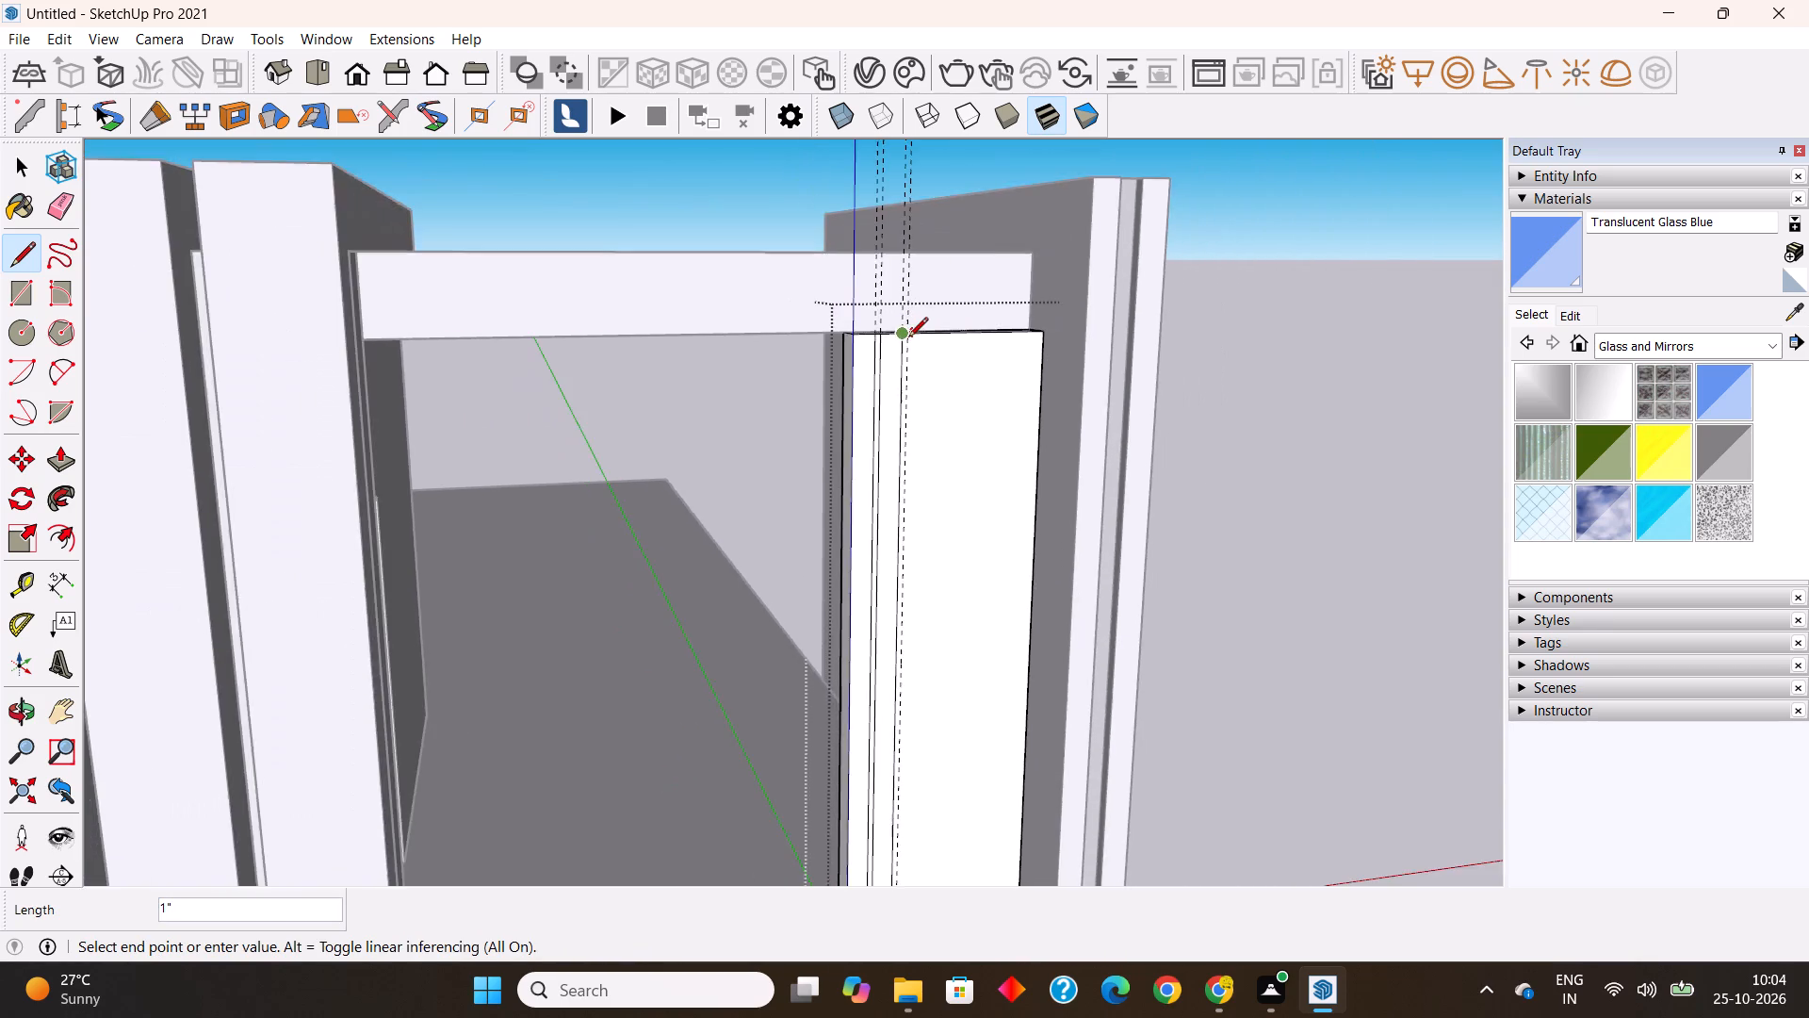
scroll(908, 338, "down", 7)
scroll(912, 649, "up", 11)
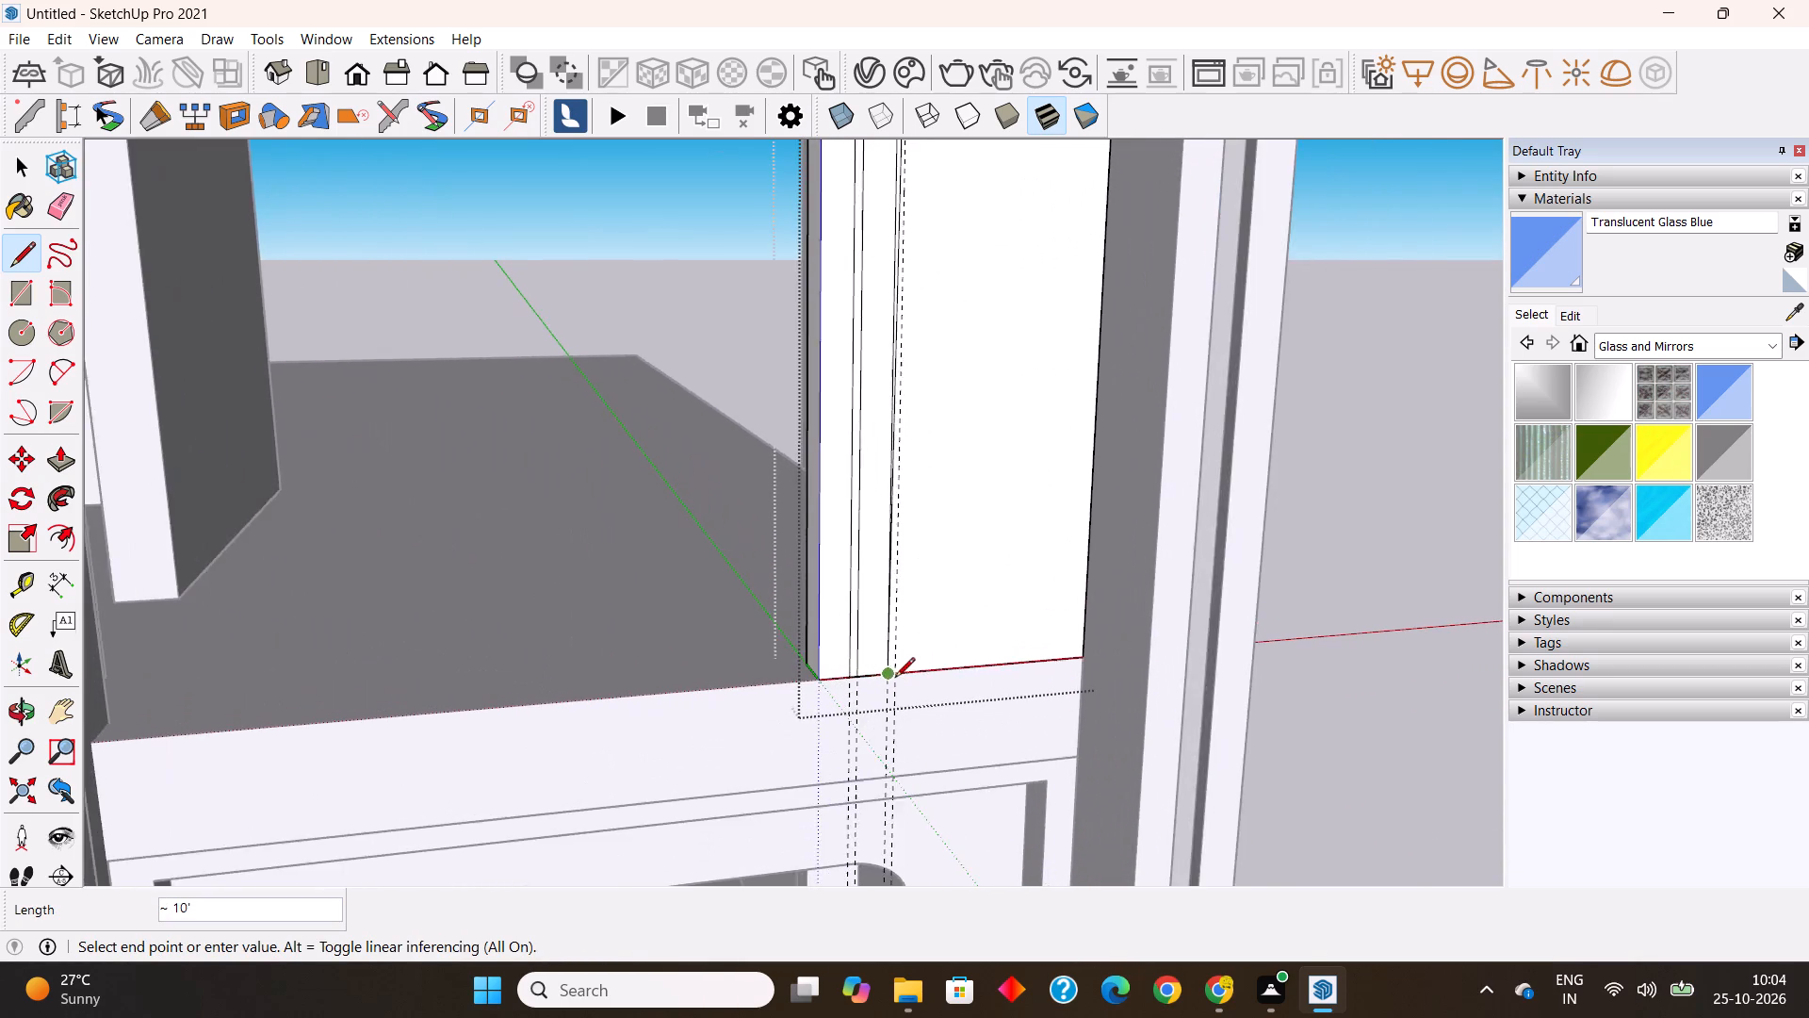
scroll(895, 679, "up", 5)
left_click(897, 671)
key("space")
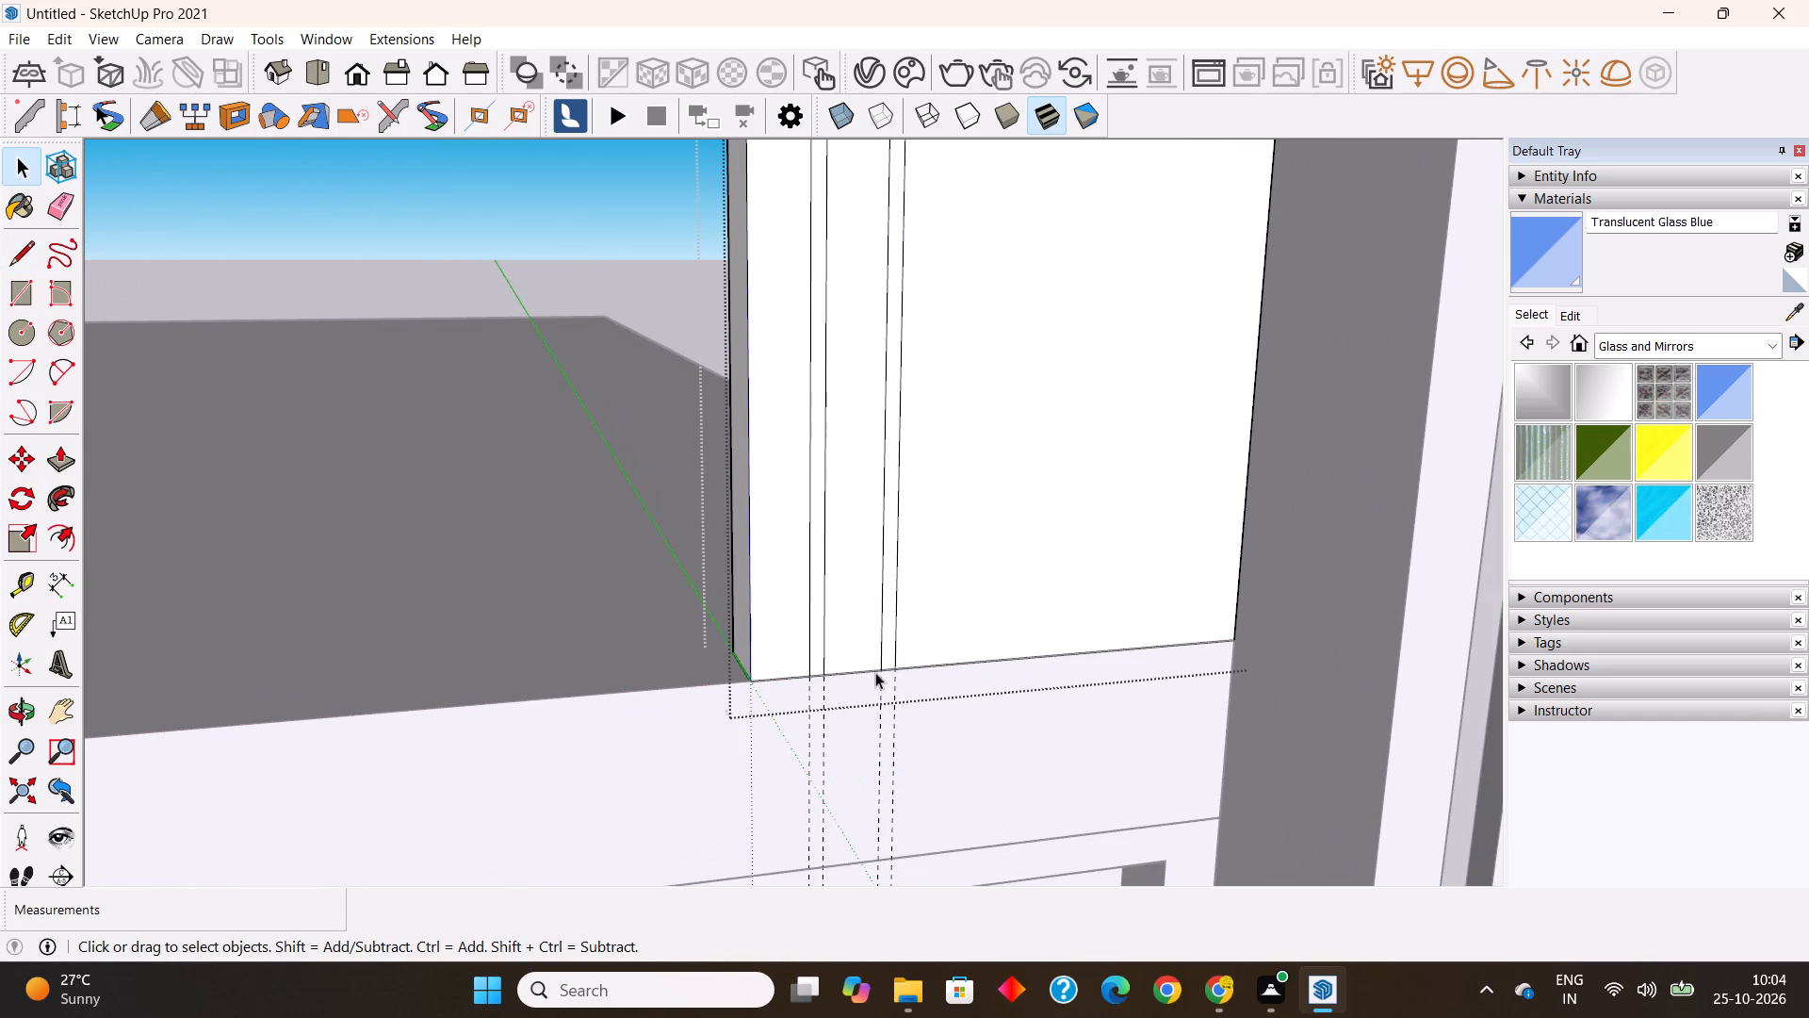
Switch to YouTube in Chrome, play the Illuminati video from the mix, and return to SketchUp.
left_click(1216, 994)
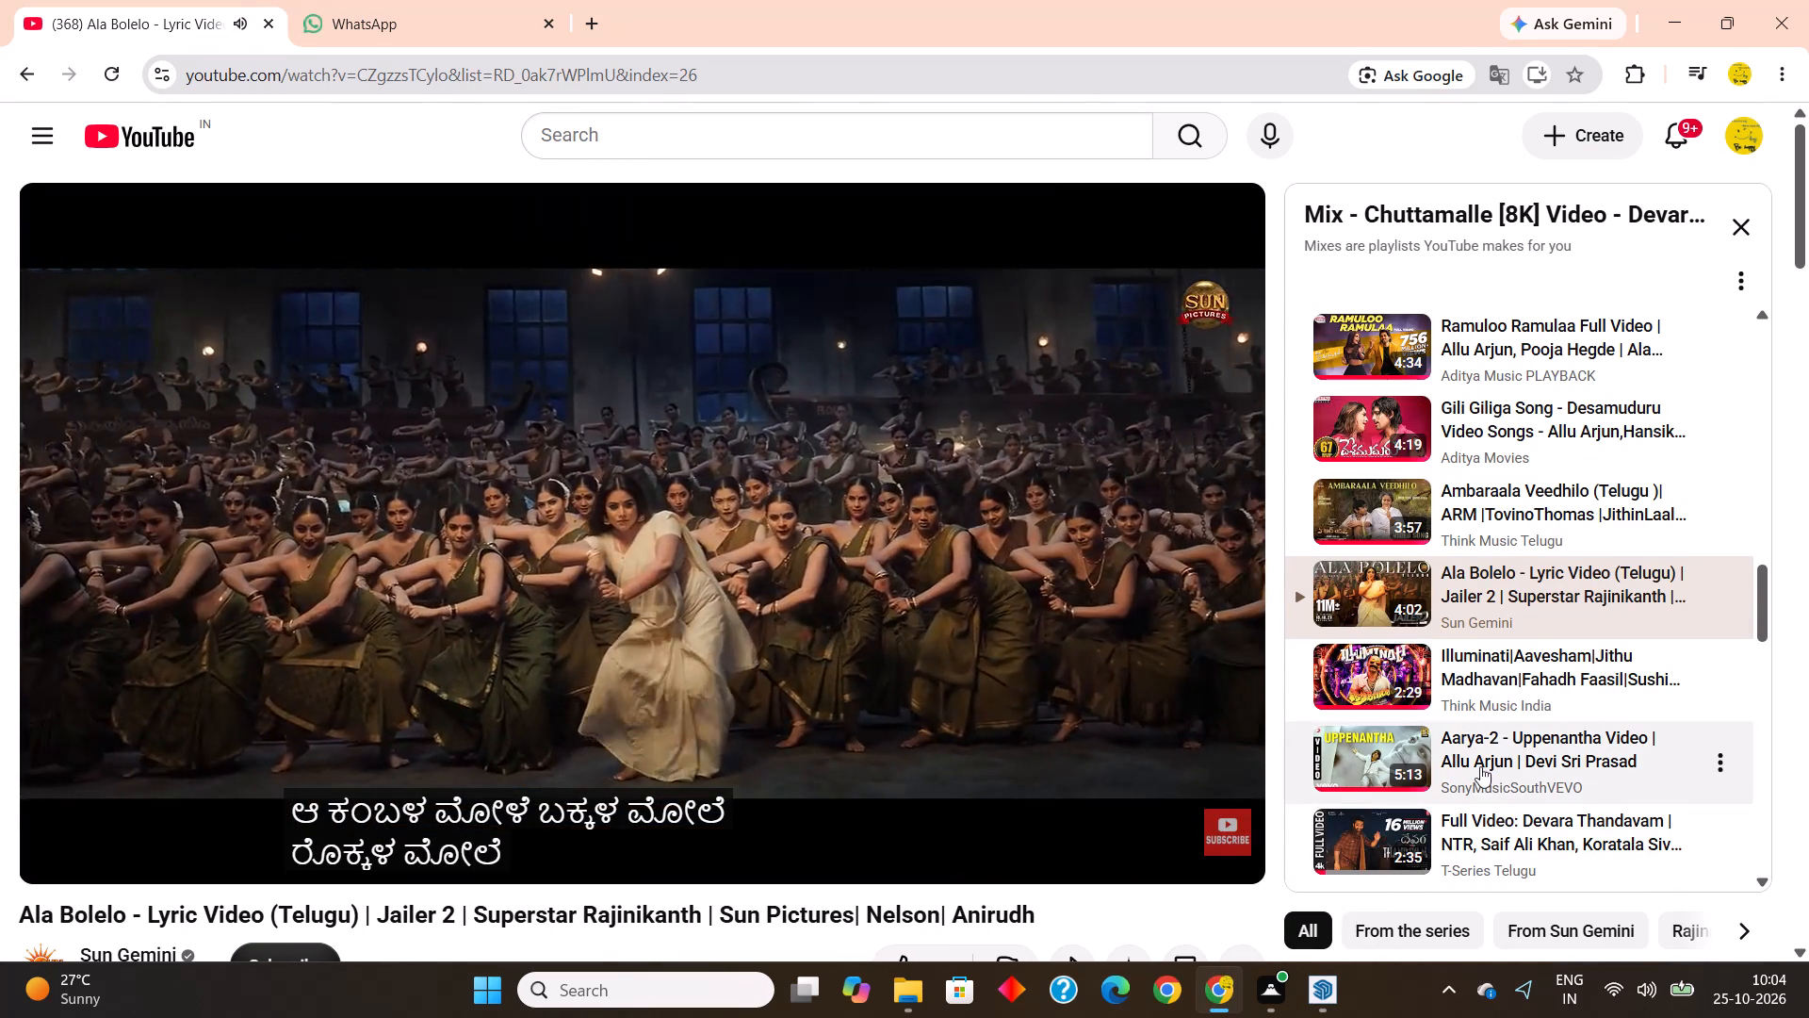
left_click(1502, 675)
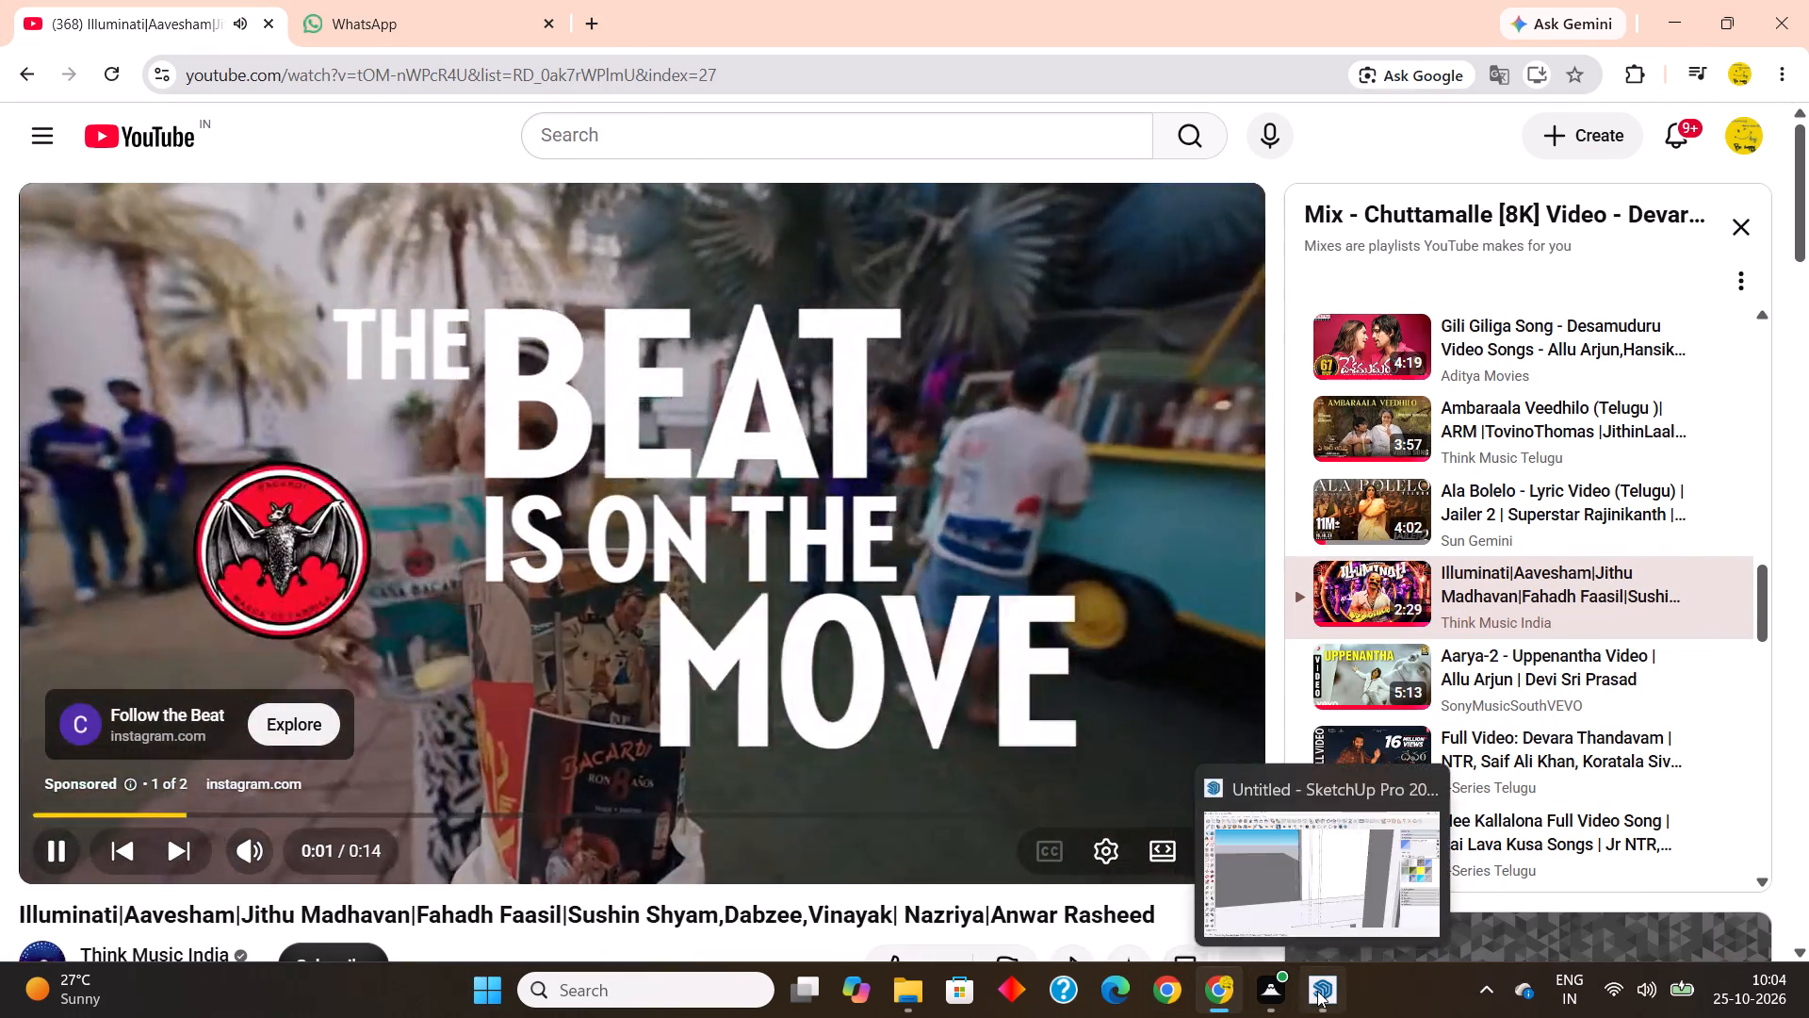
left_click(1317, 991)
Copy the second pair of groove lines 5" across the panel's front and array the copy x4.
scroll(676, 741, "down", 13)
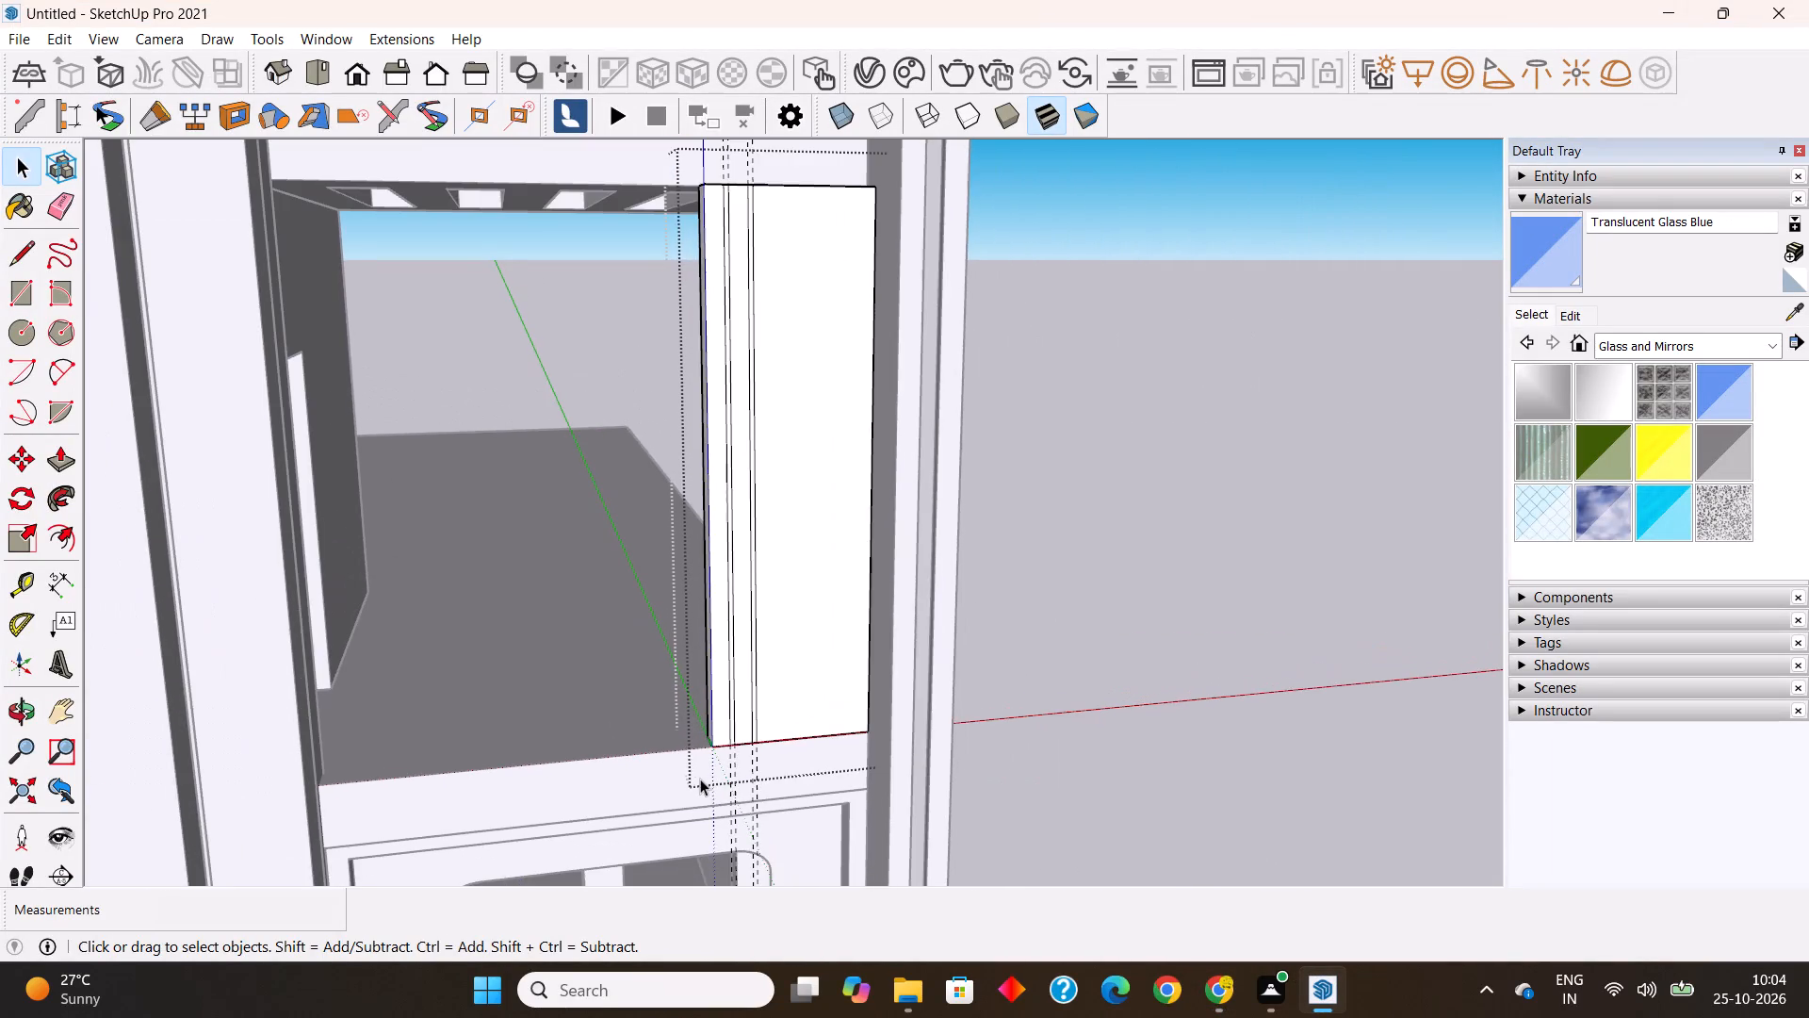
scroll(739, 714, "up", 15)
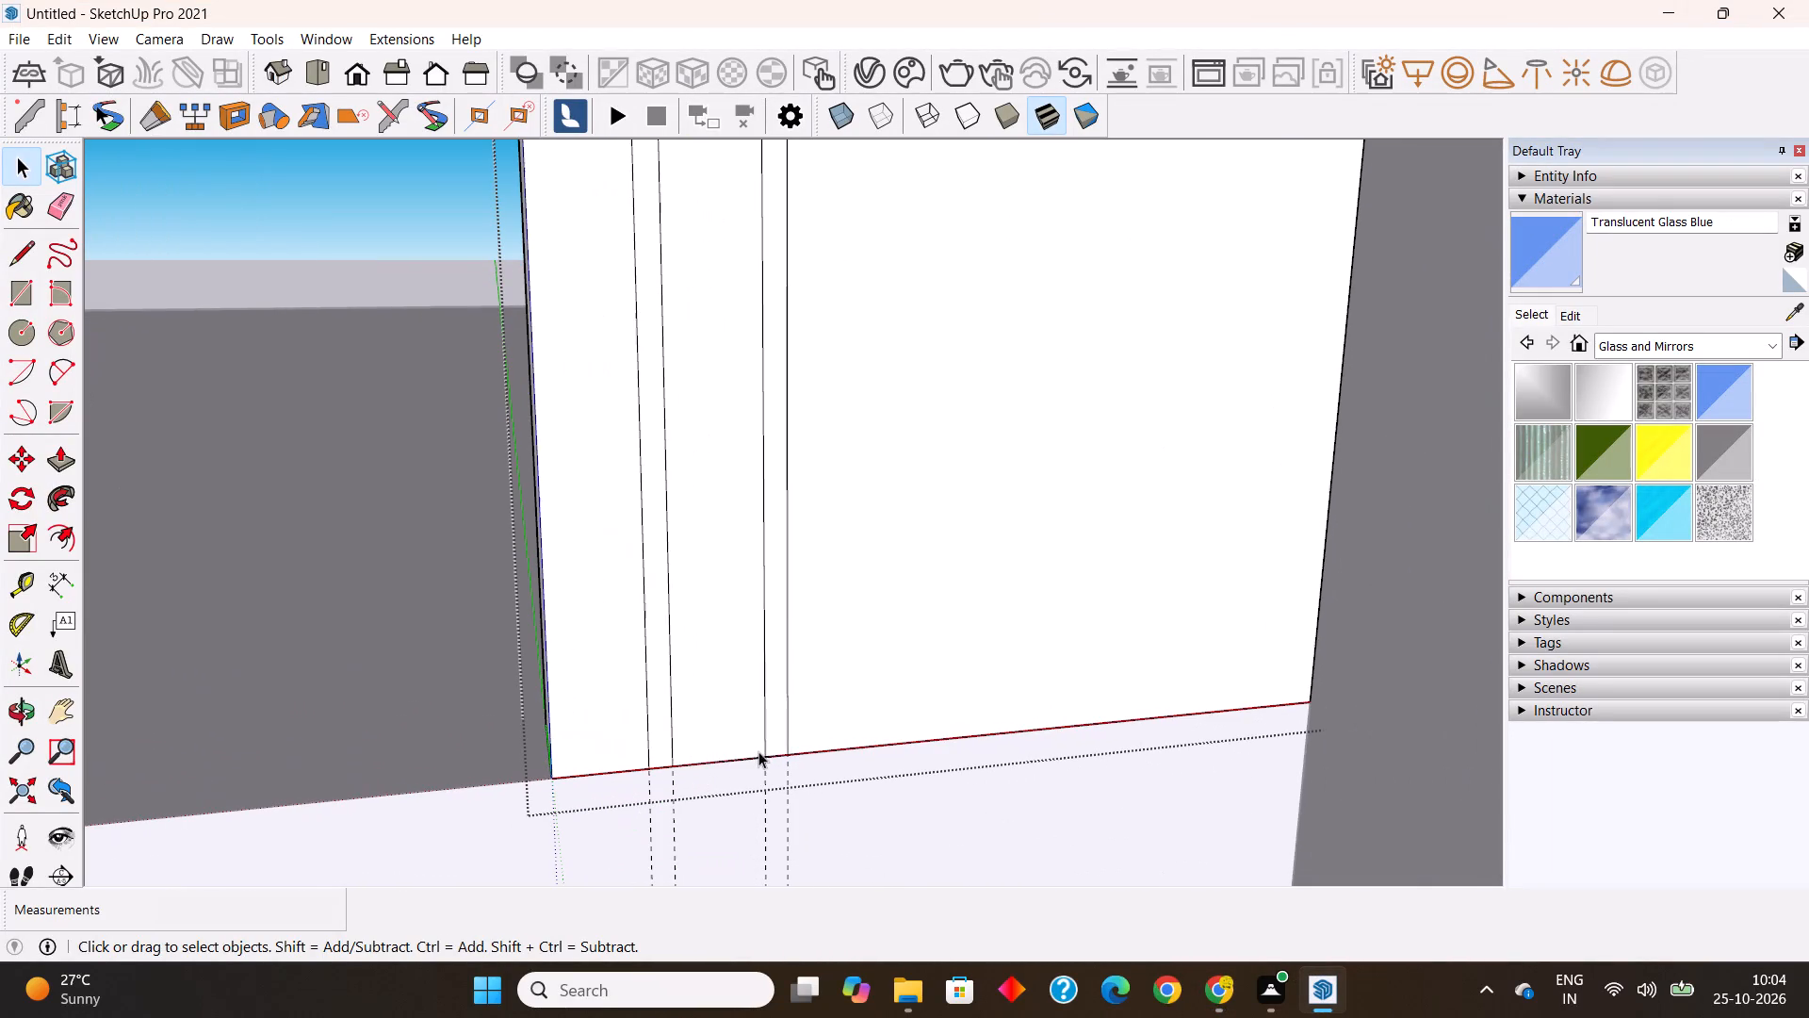
scroll(758, 751, "up", 1)
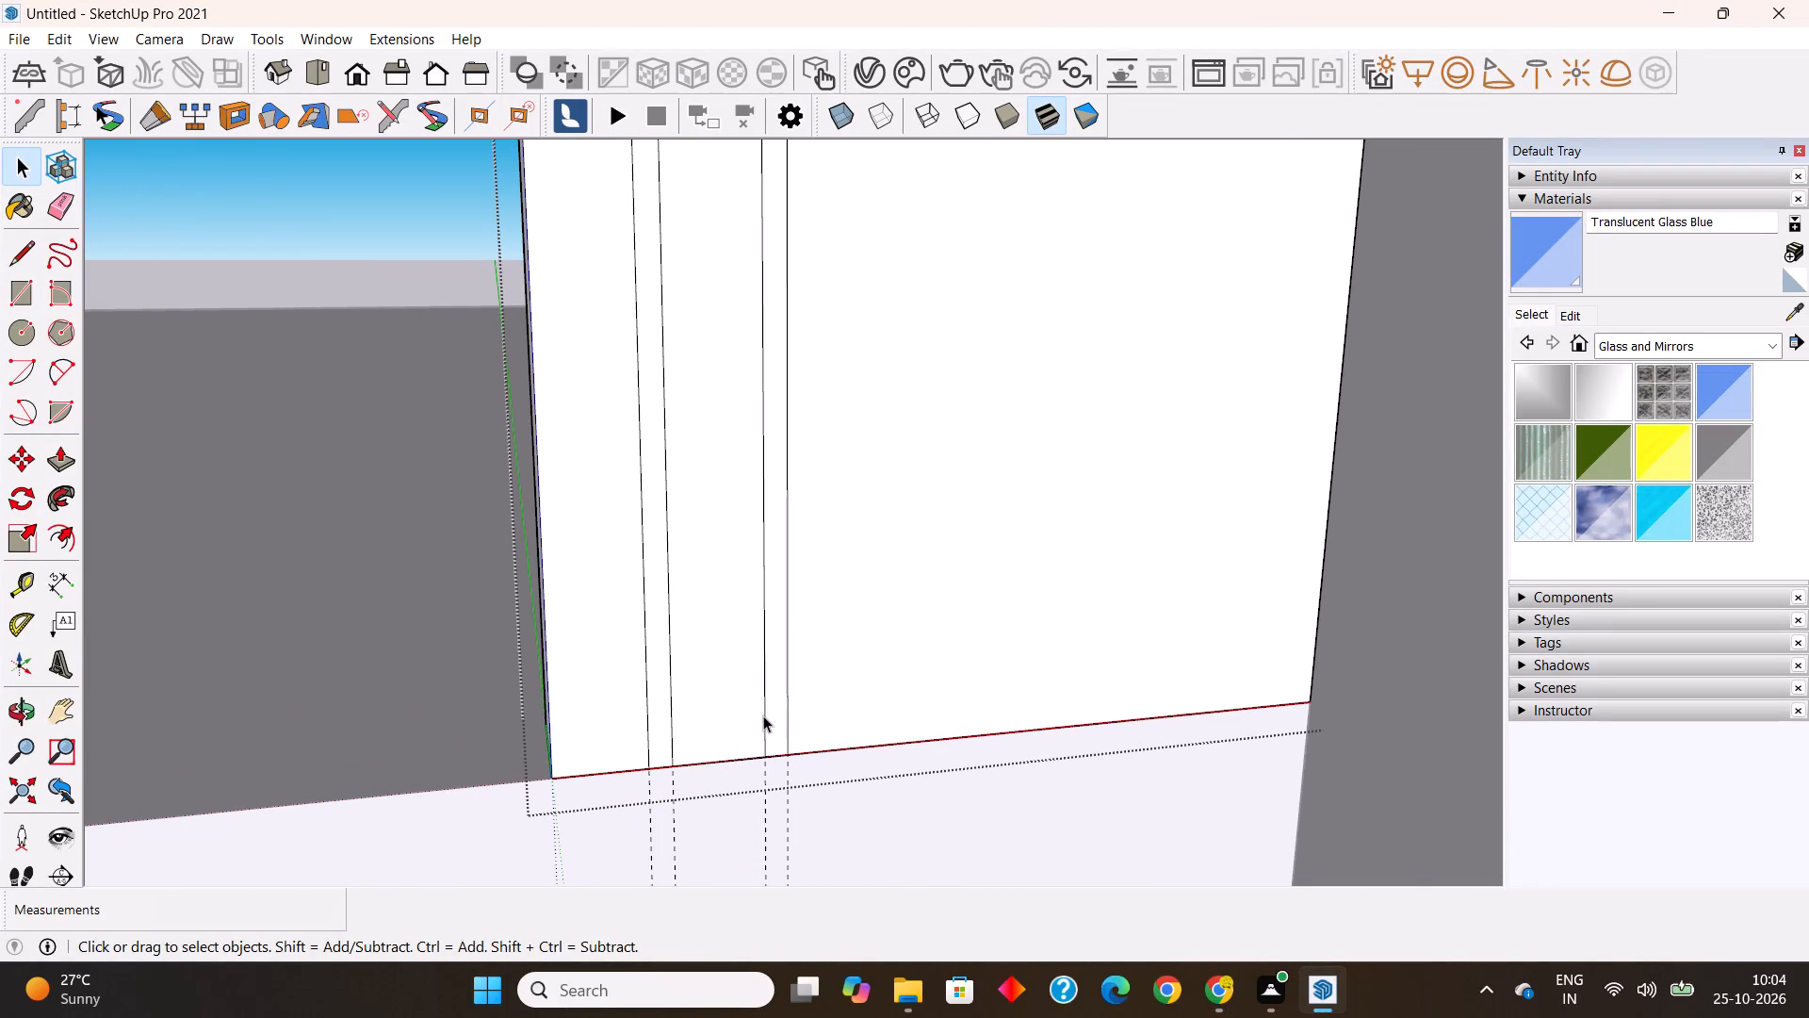
left_click(764, 713)
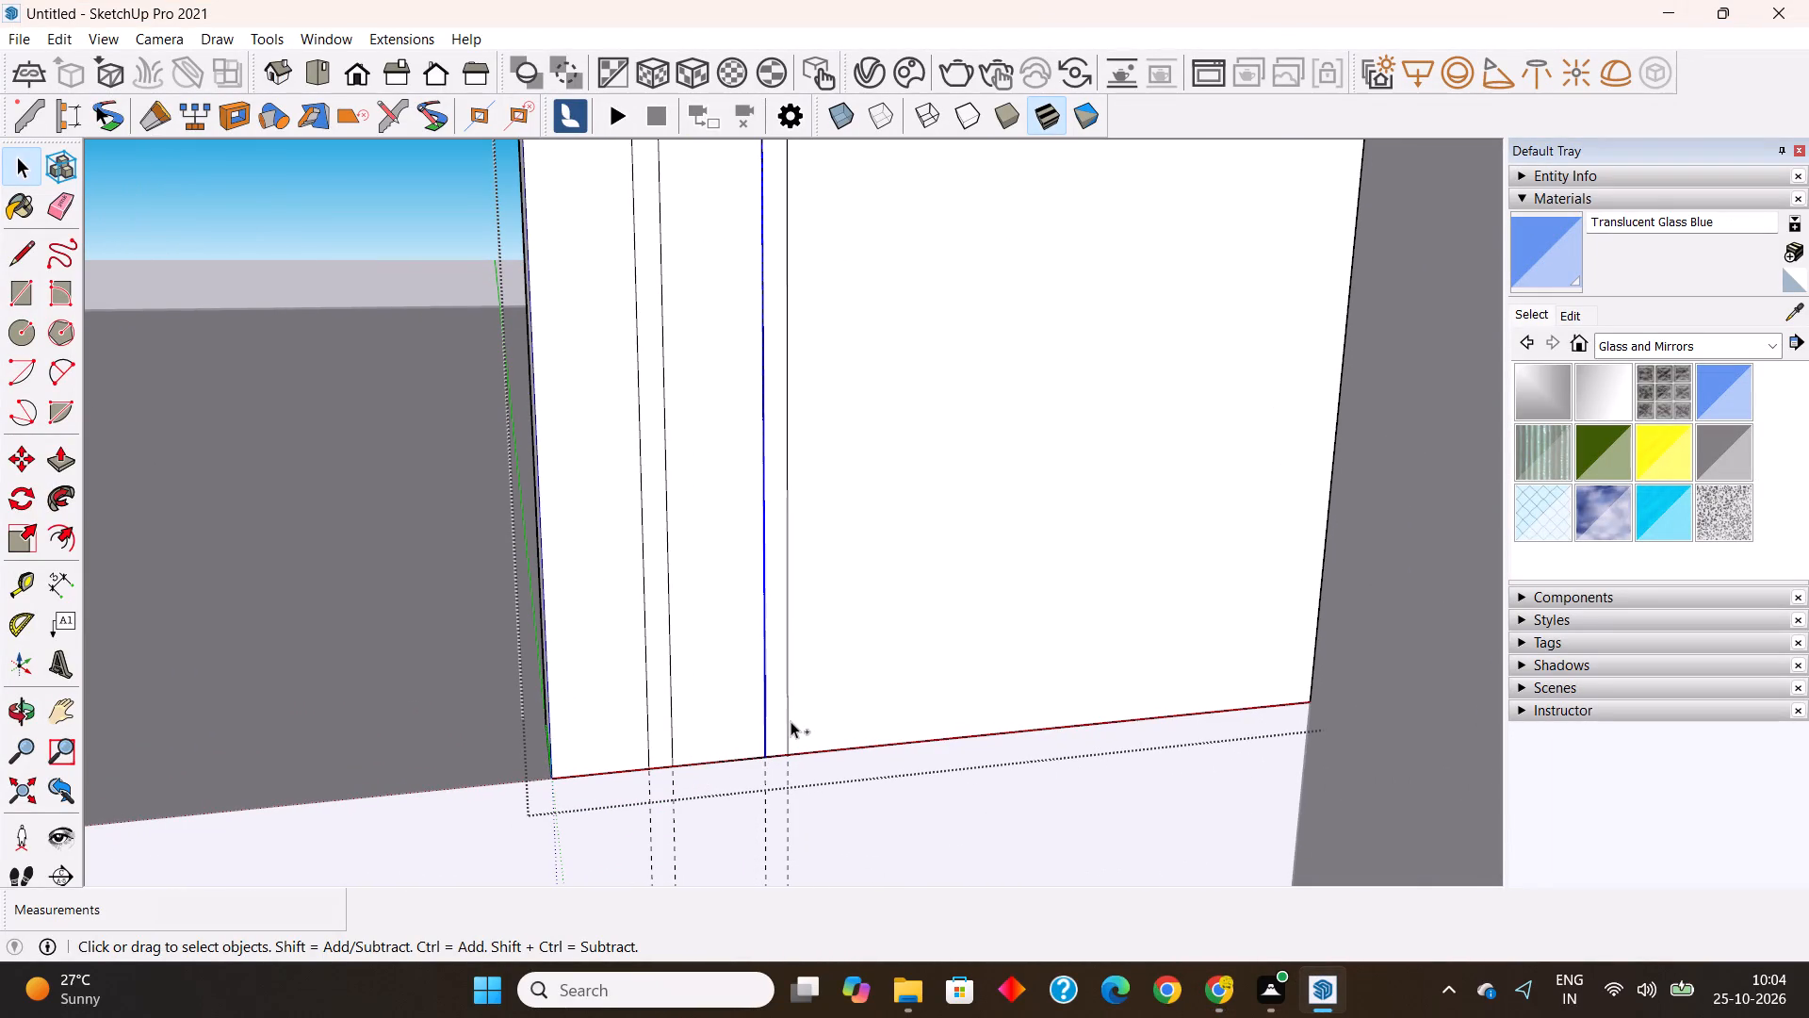
left_click(789, 719, "ctrl")
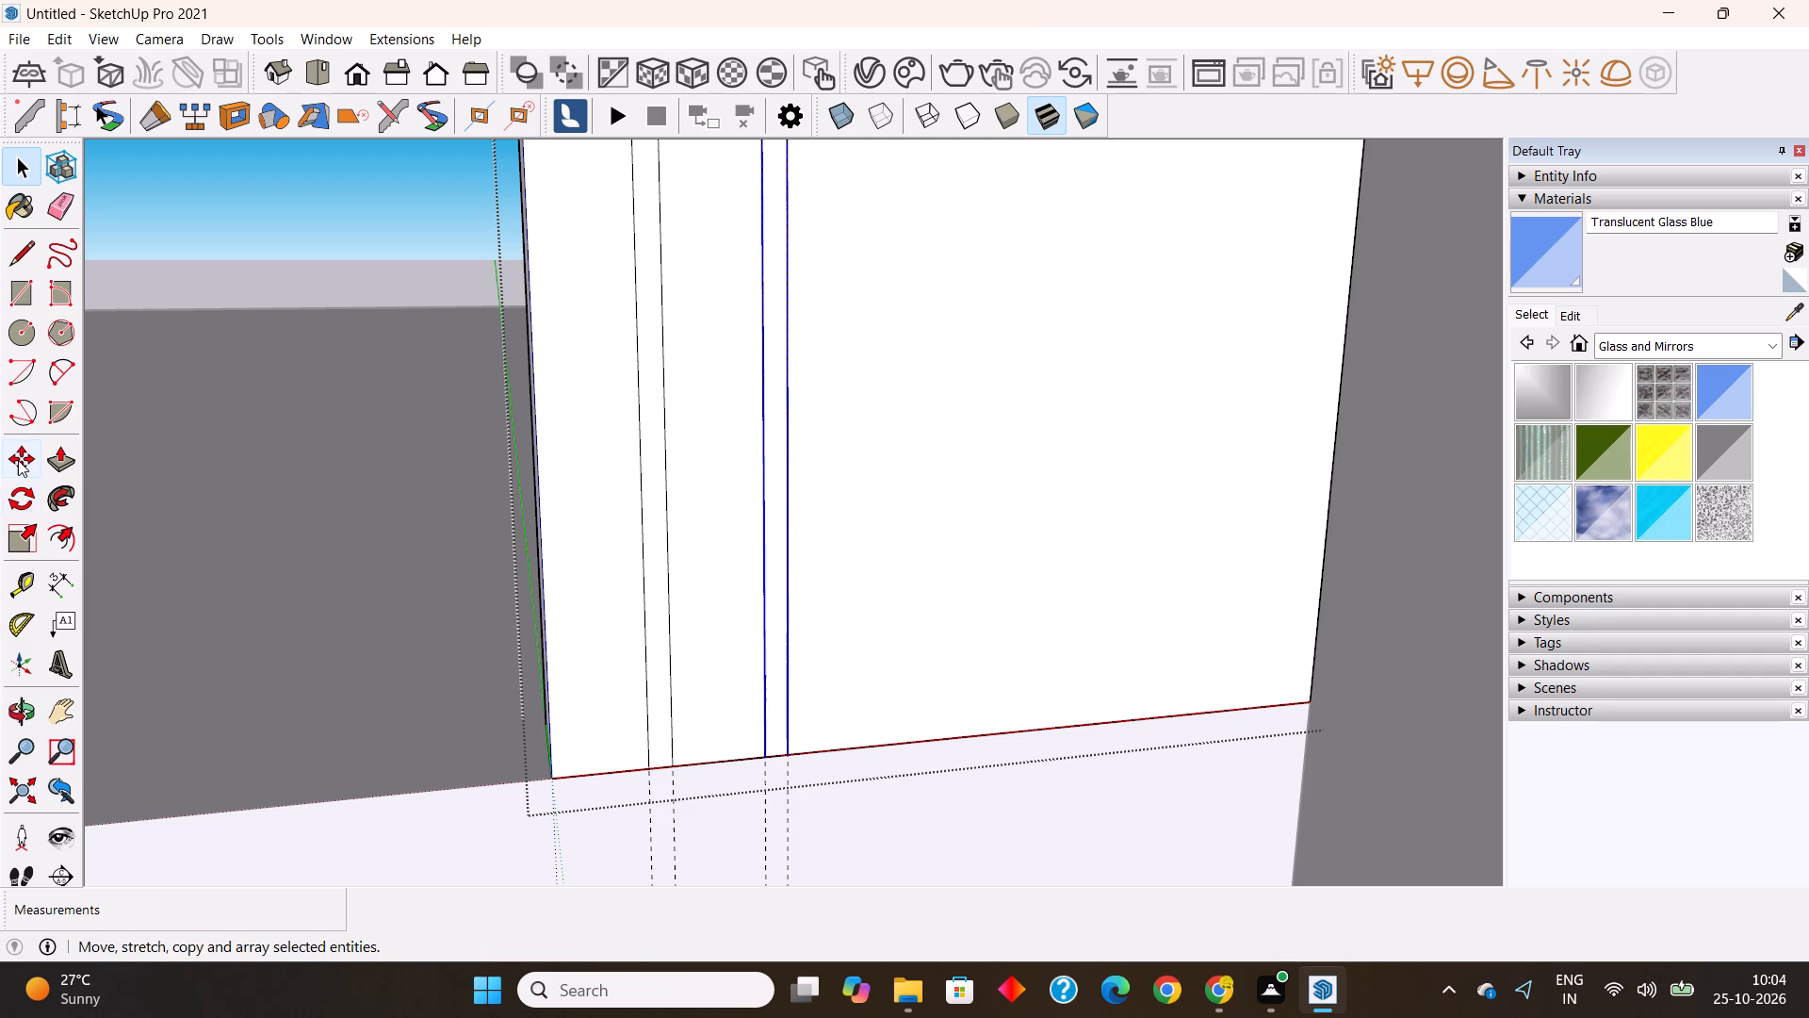
left_click(18, 458)
left_click(766, 757)
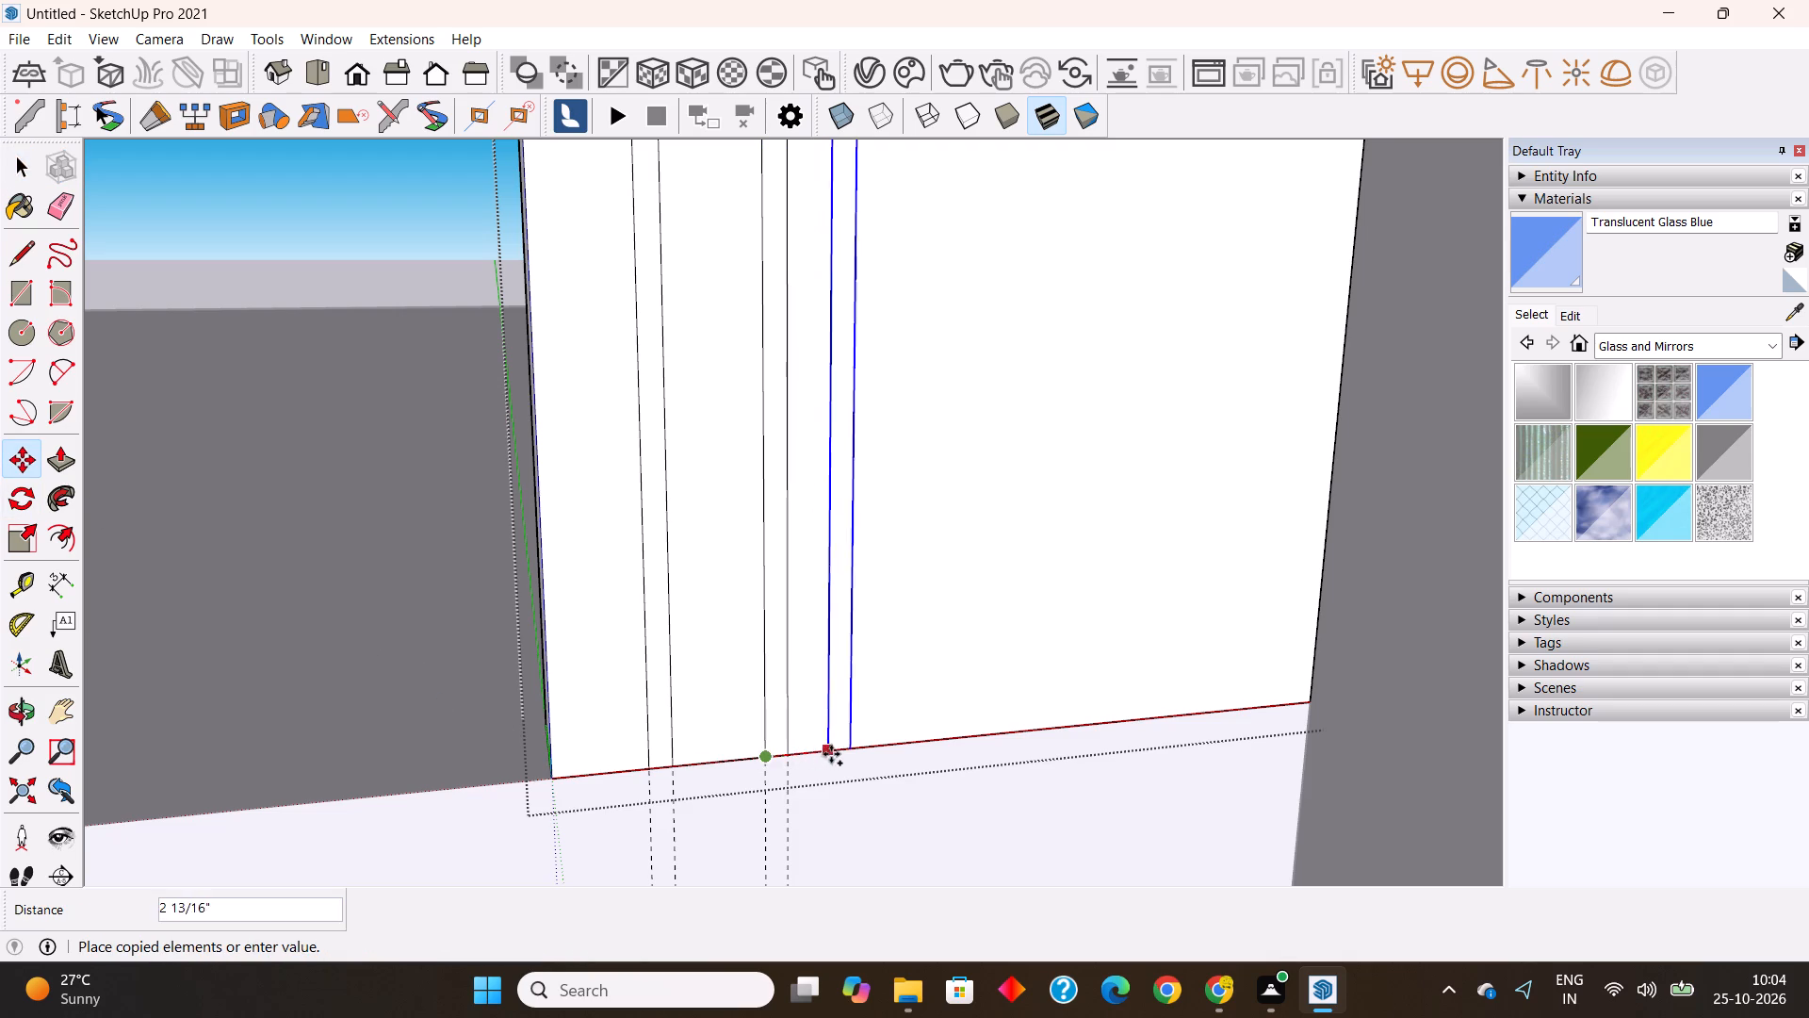
type("5\"")
key("Return")
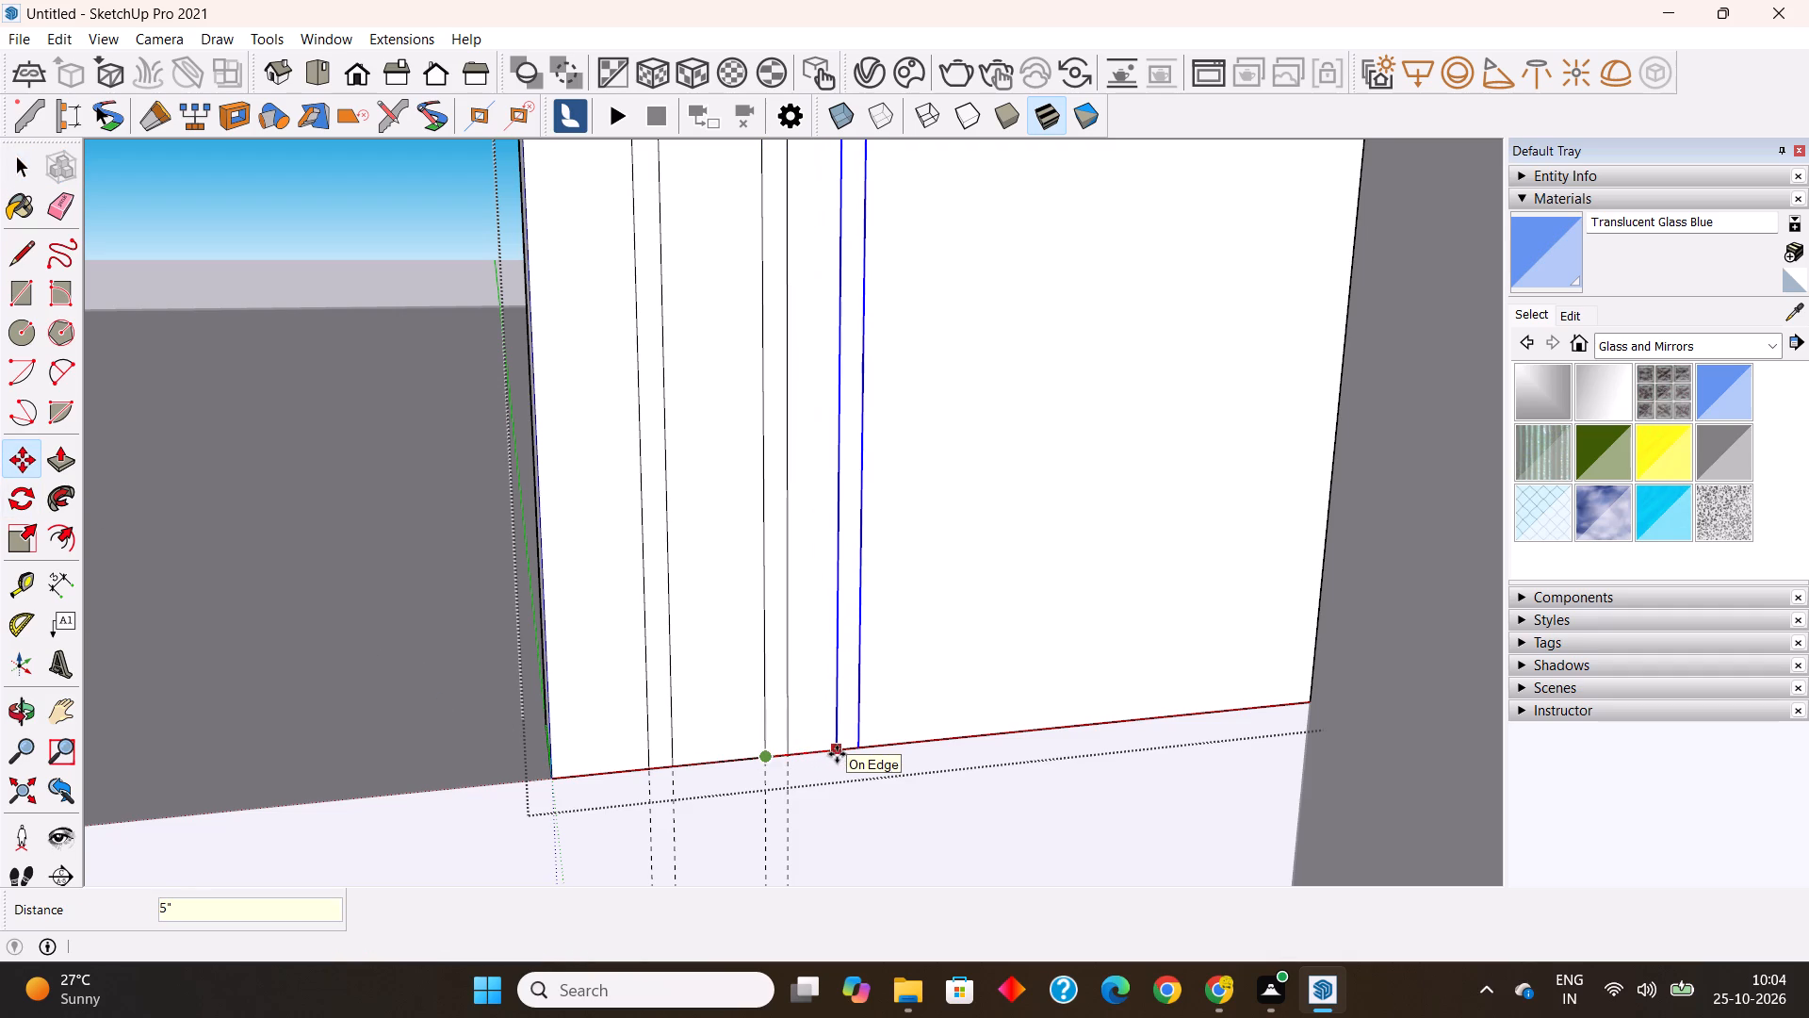
key("x")
key("4")
key("Return")
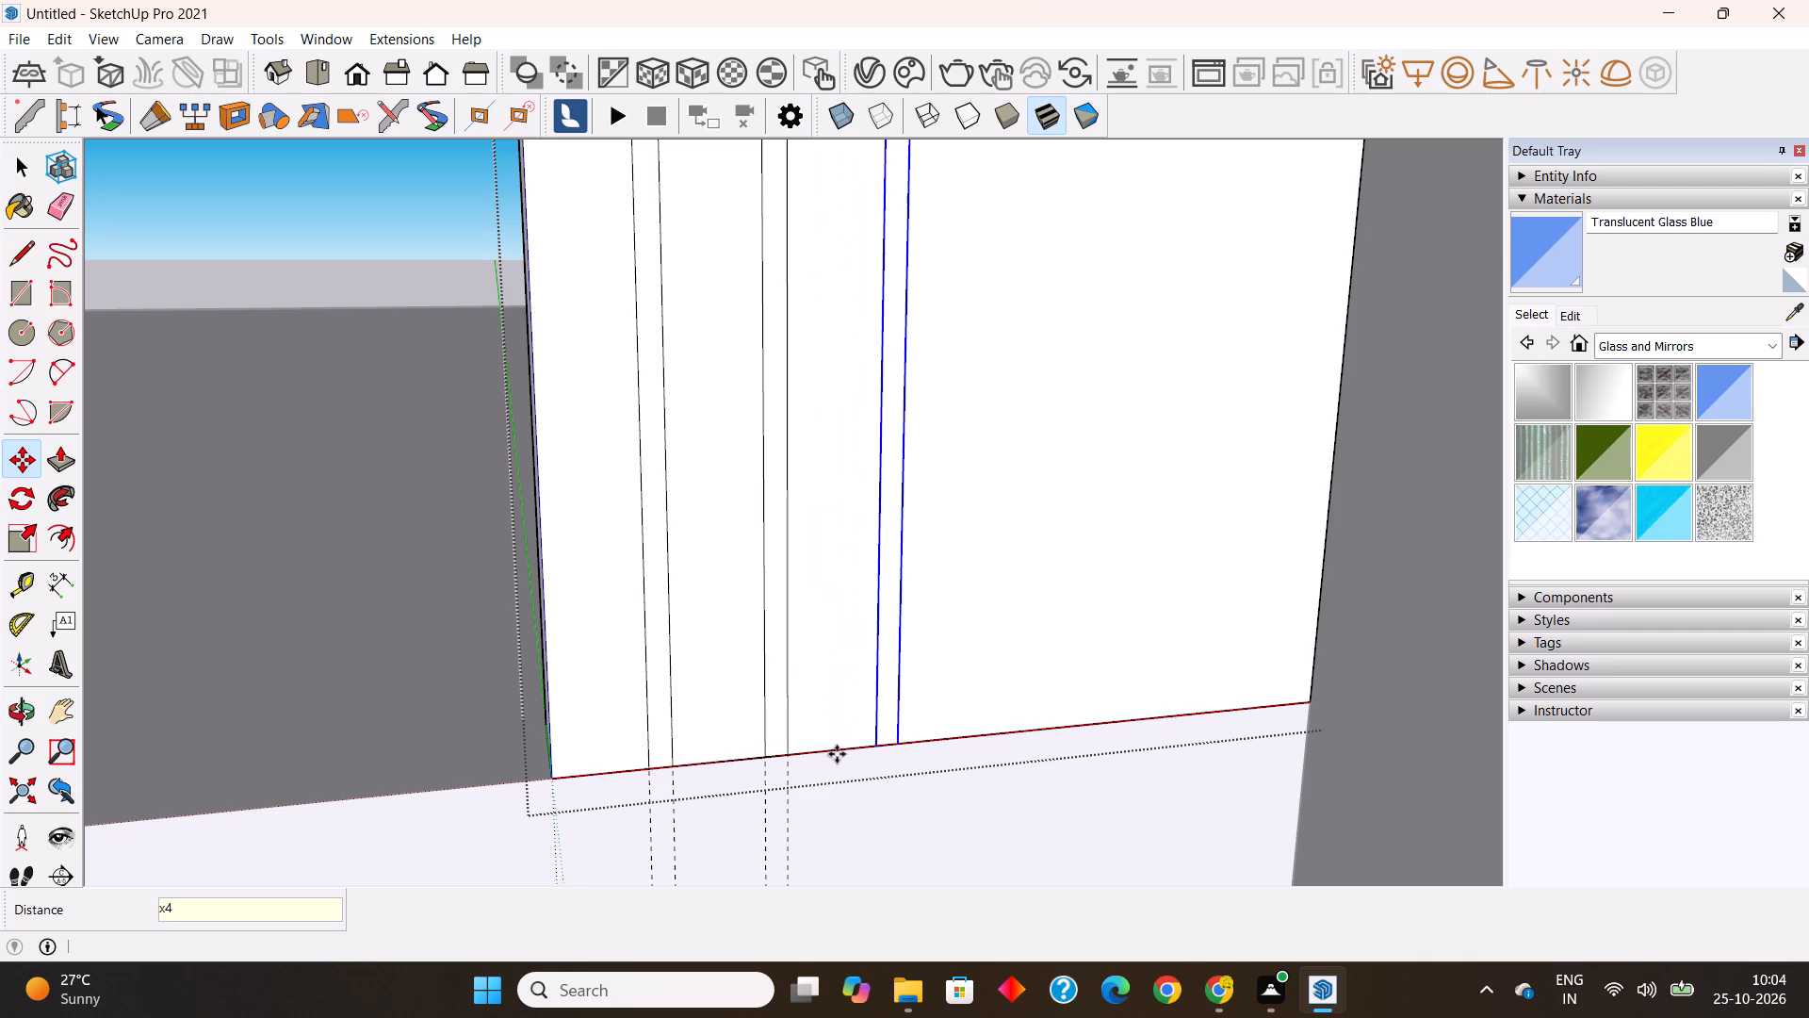
Change the groove line array to x5.
scroll(704, 702, "down", 10)
scroll(949, 744, "up", 4)
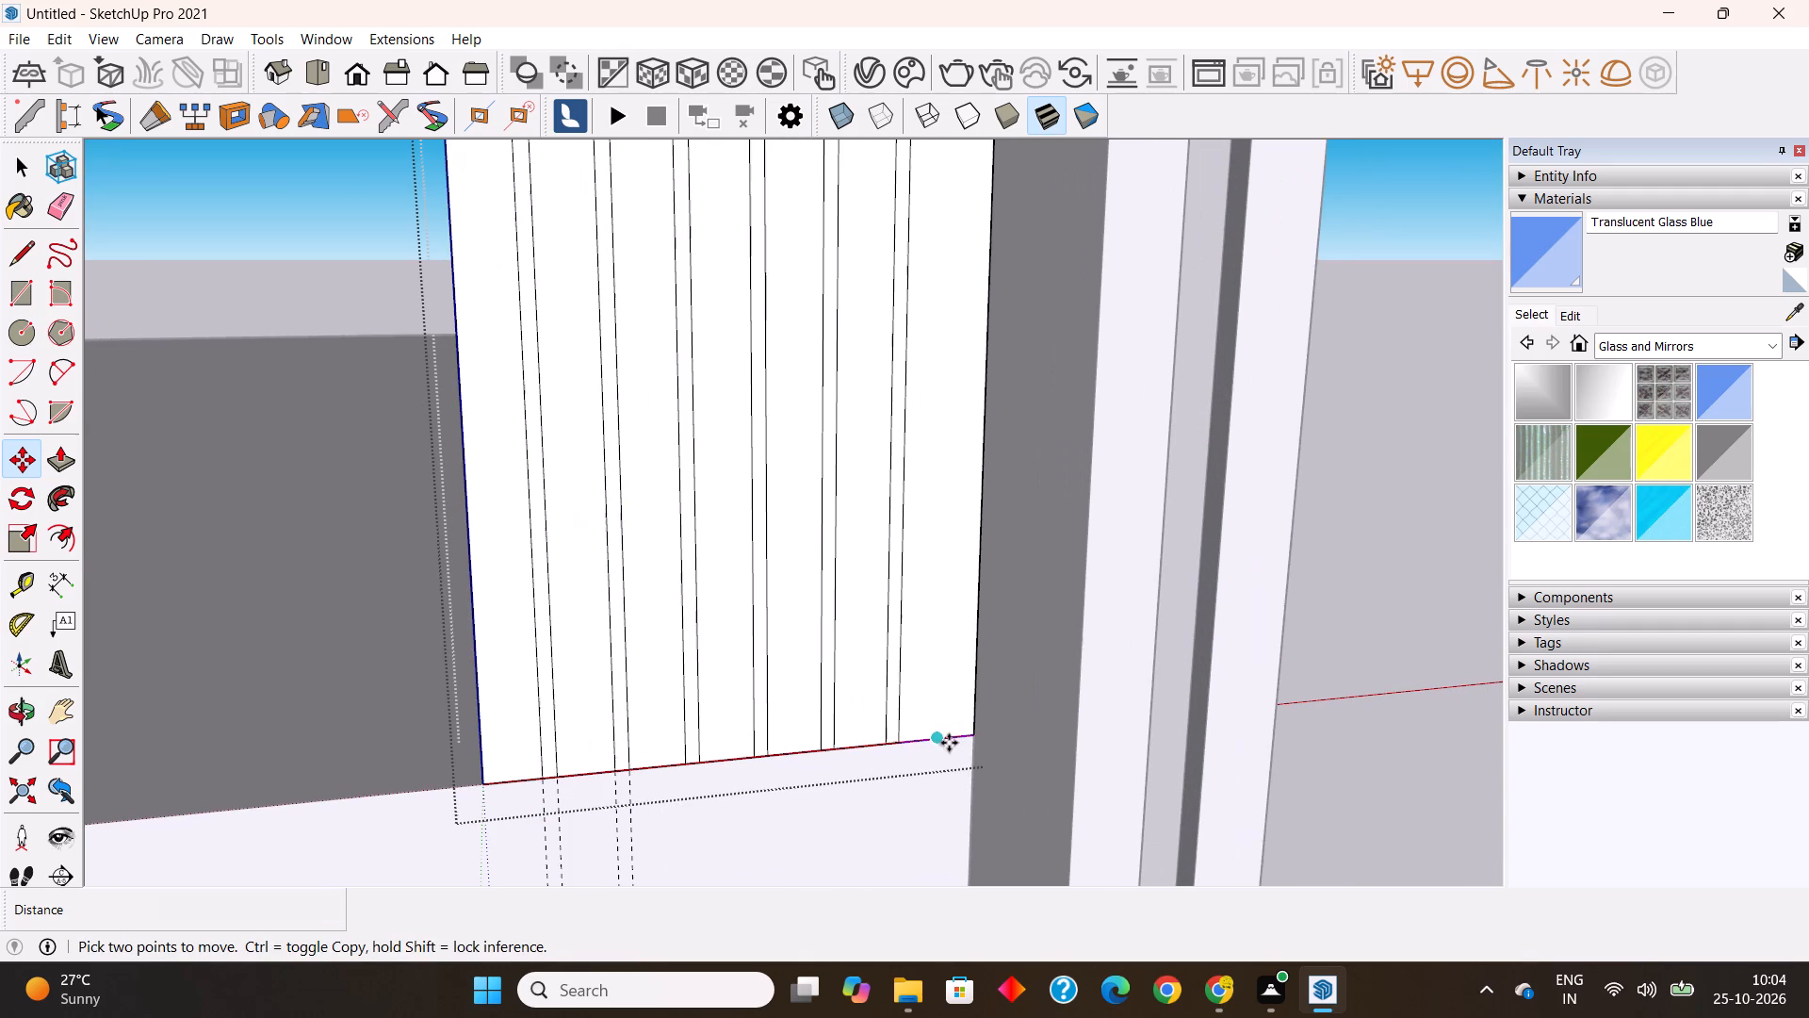
type("x5")
key("Return")
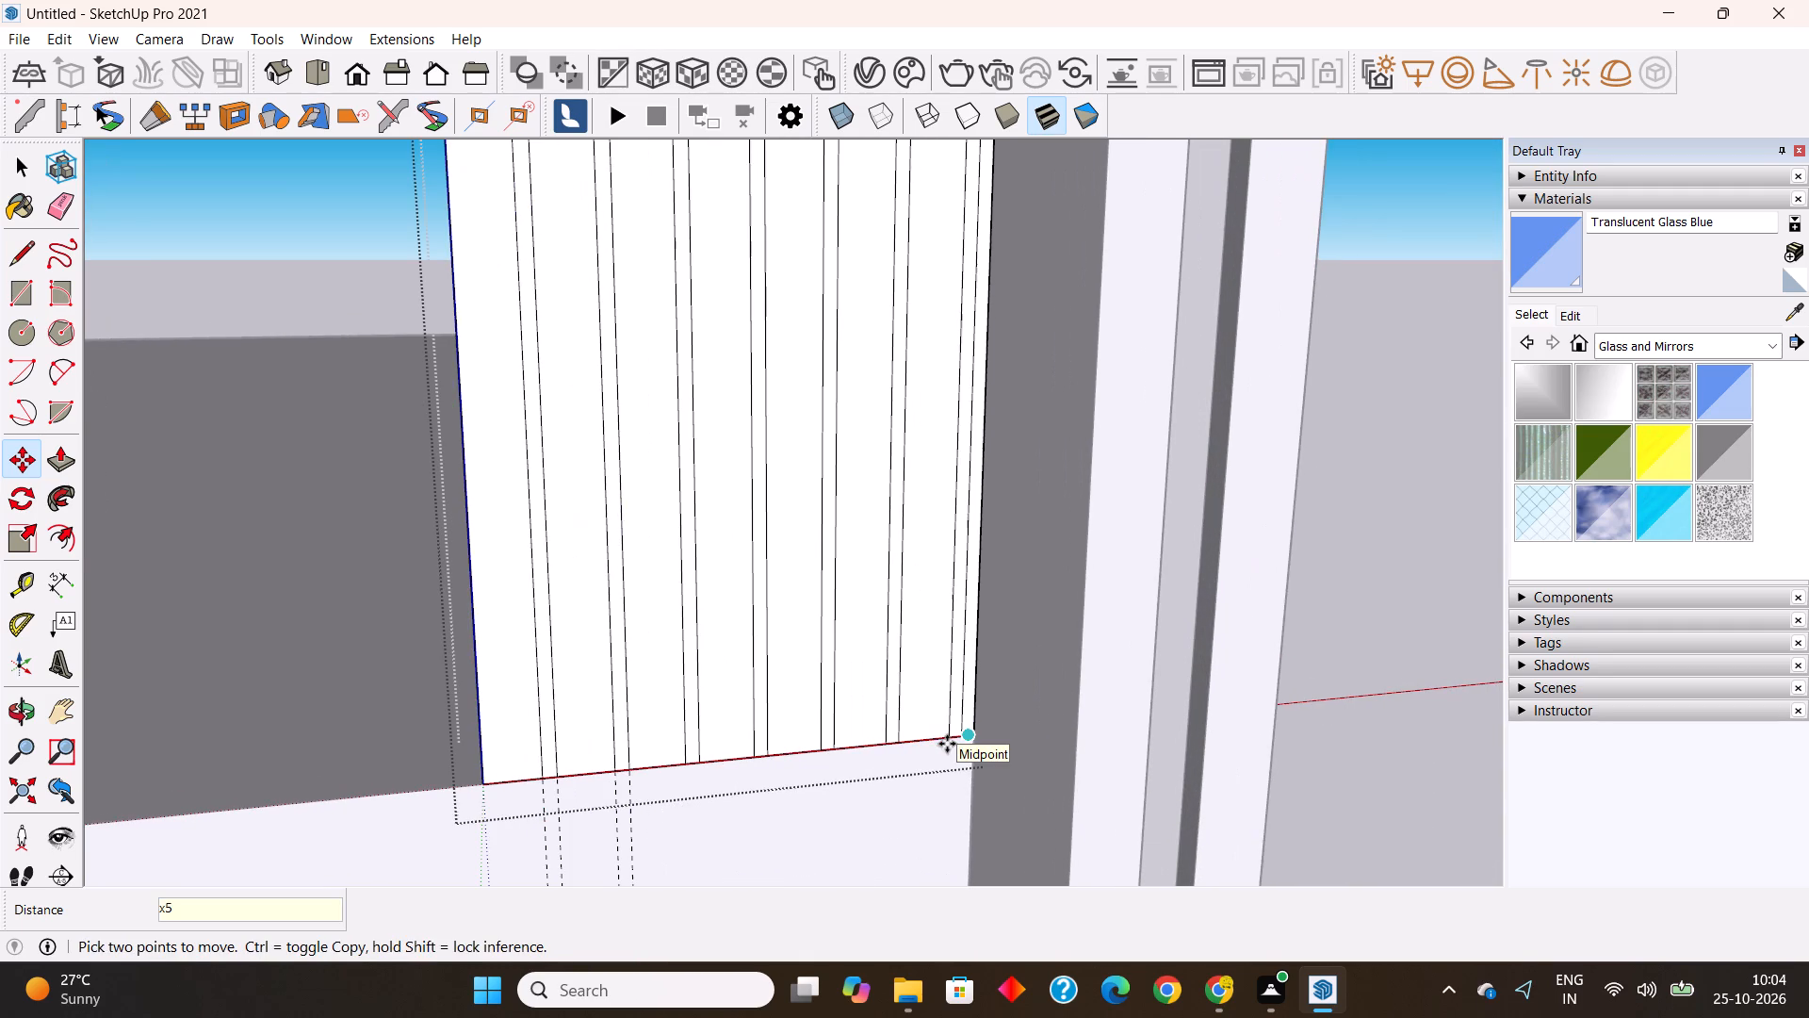
Push/Pull the first narrow groove strip 6" inward through the panel's thickness.
scroll(863, 758, "down", 15)
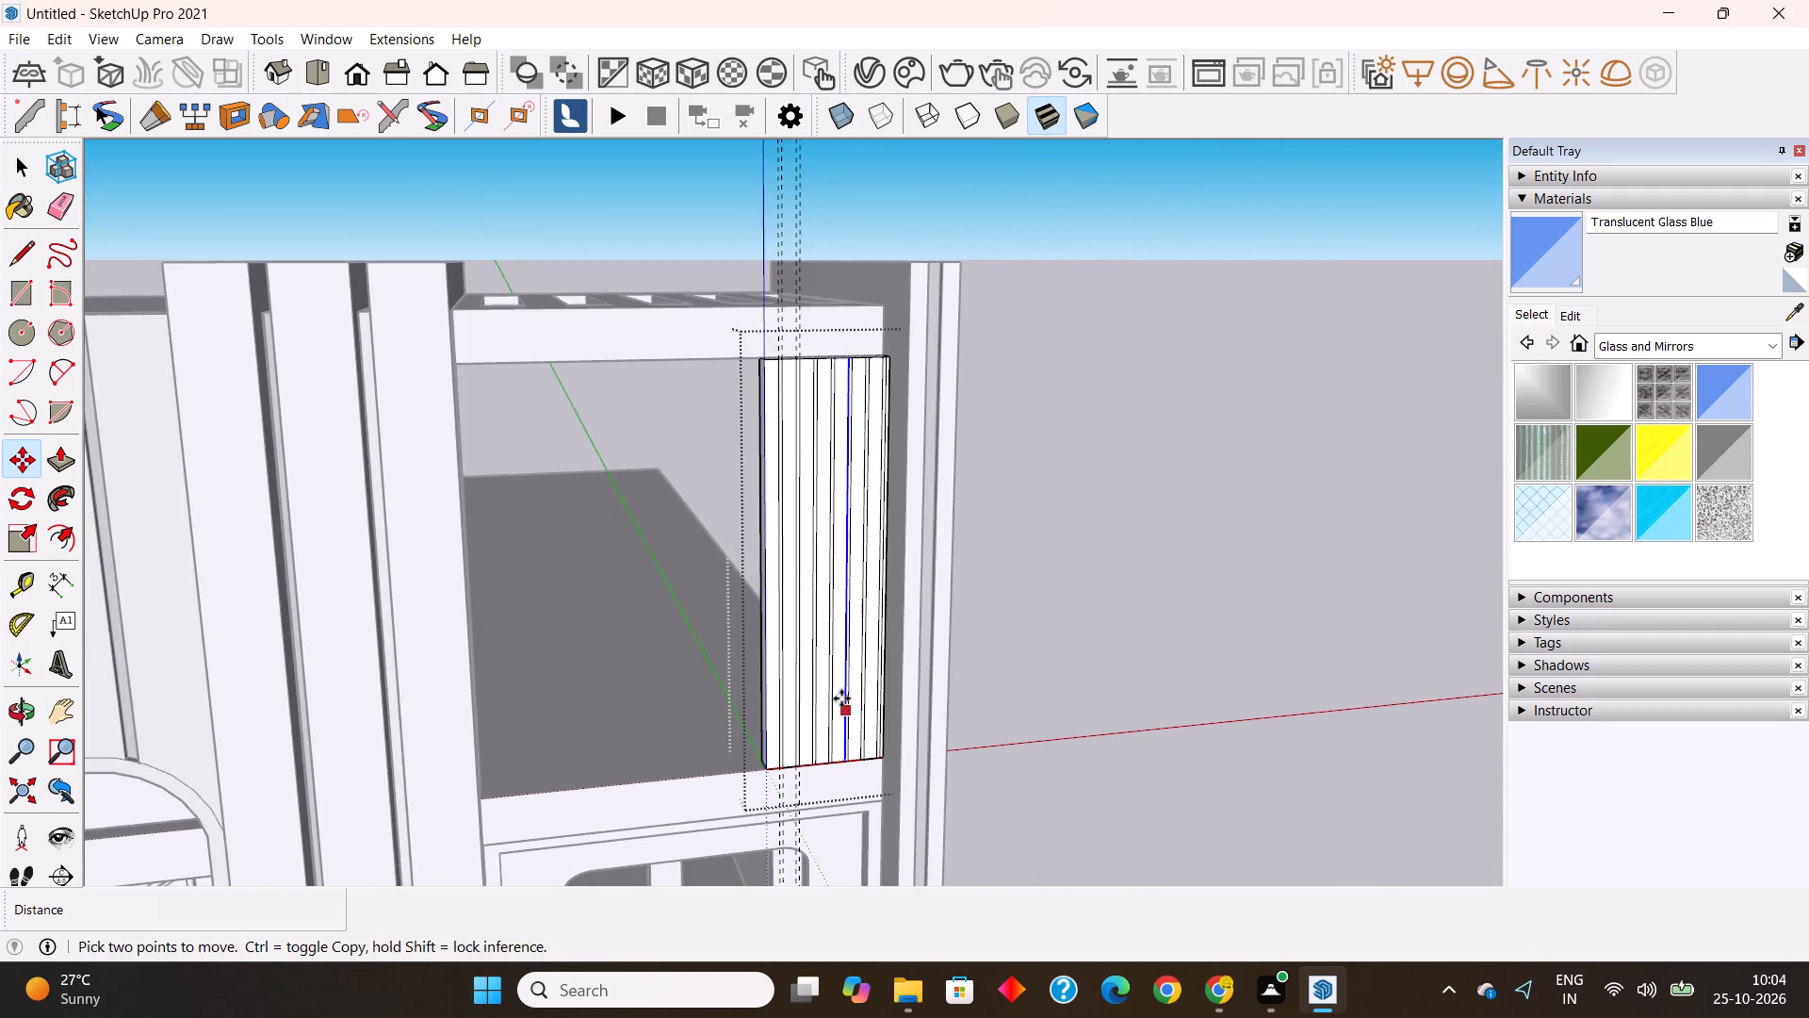
middle_click_drag(841, 684, 911, 774)
key("space")
scroll(804, 429, "up", 6)
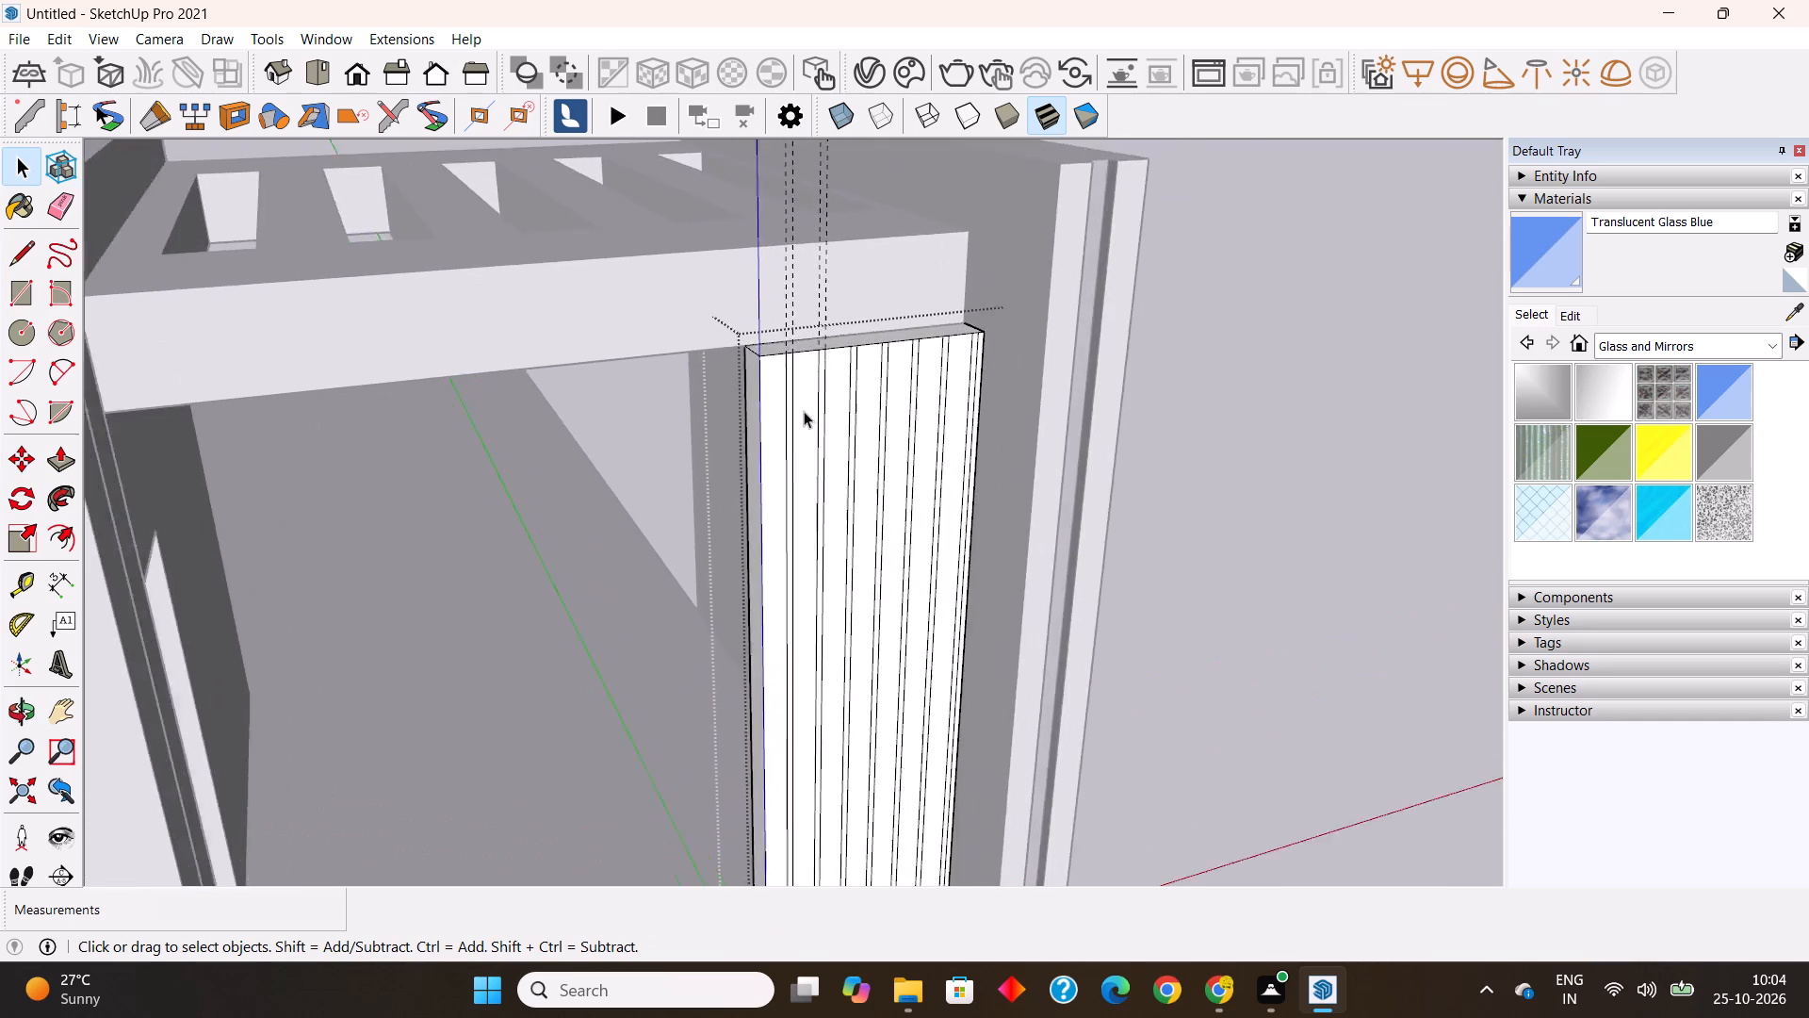
scroll(804, 411, "up", 8)
middle_click_drag(804, 402, 918, 503)
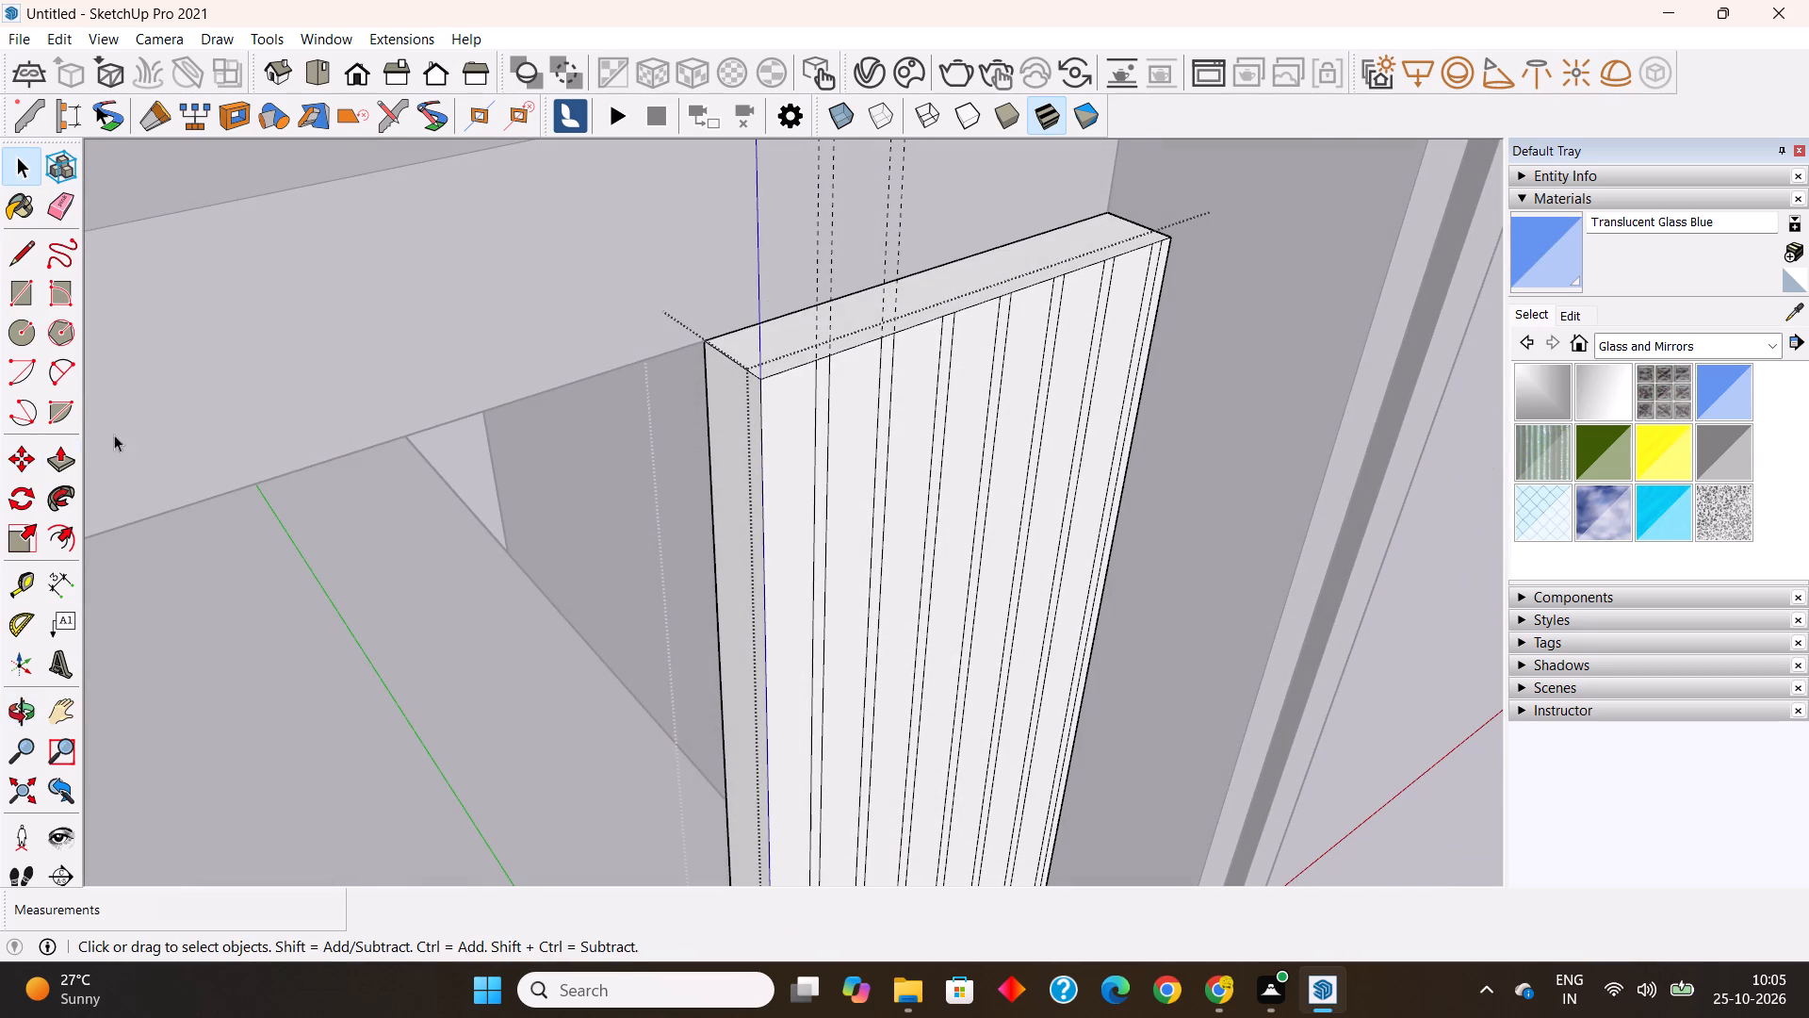
left_click(60, 458)
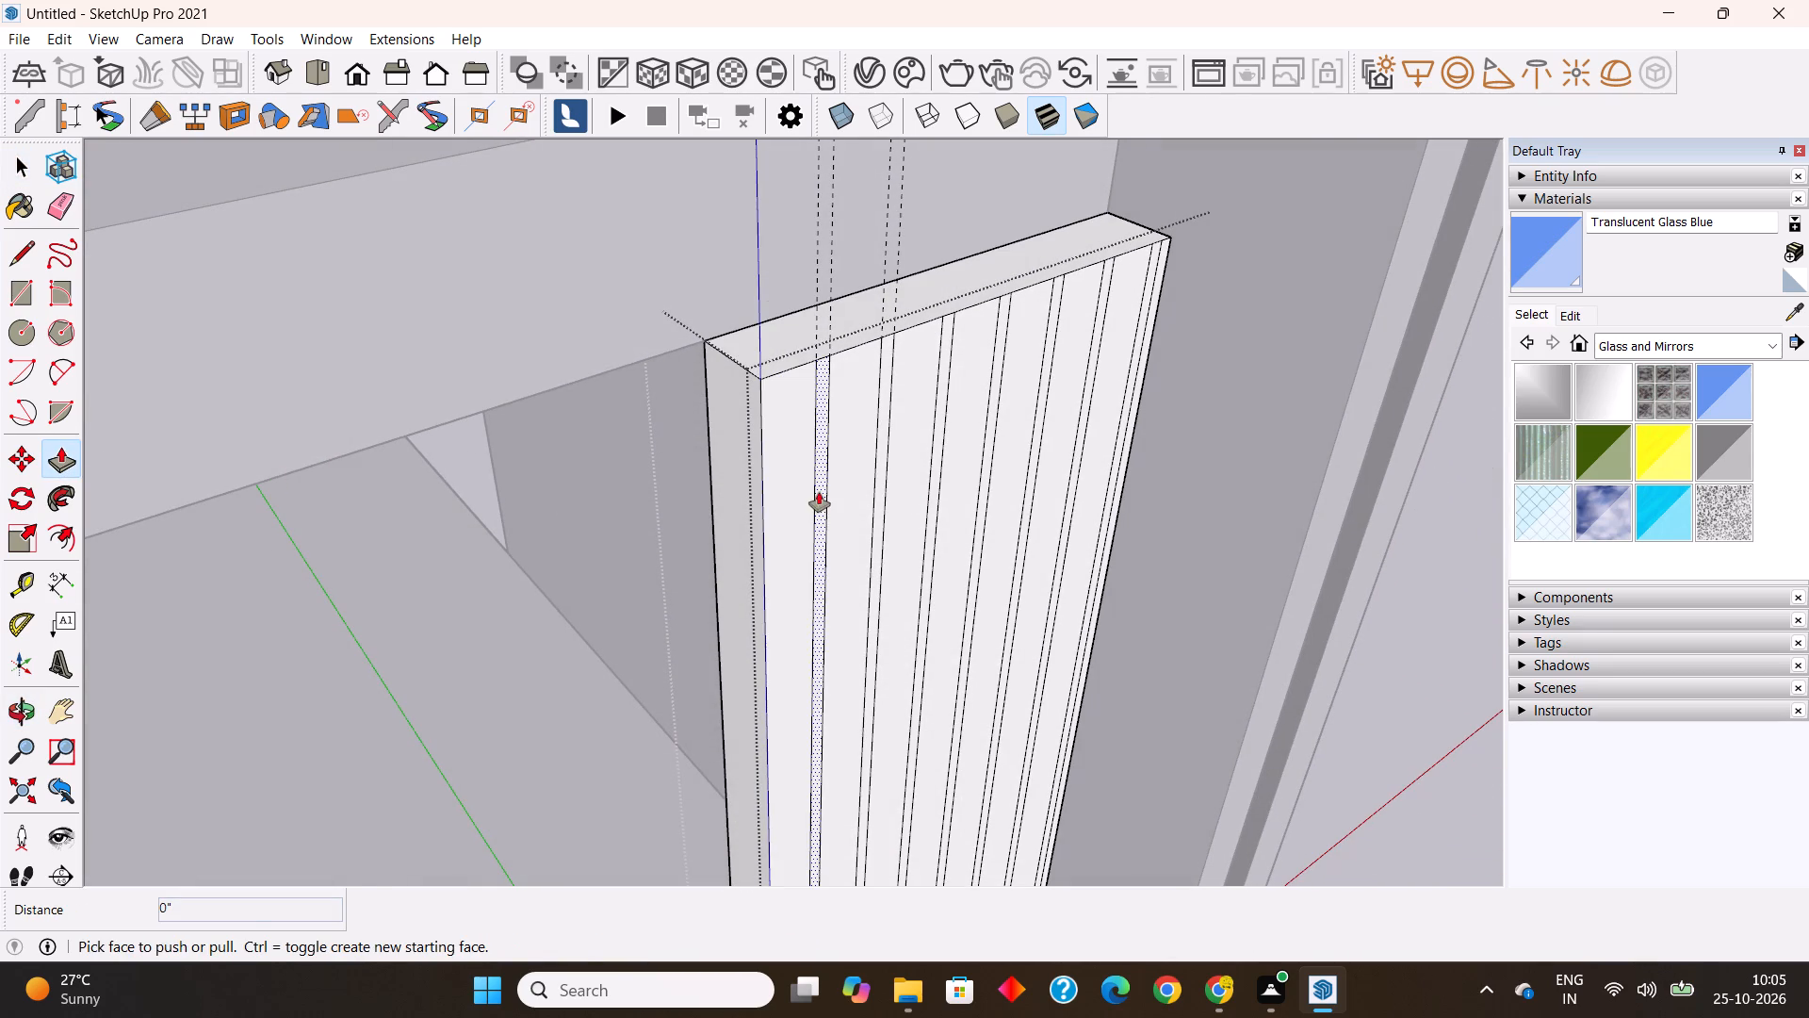
left_click(820, 491)
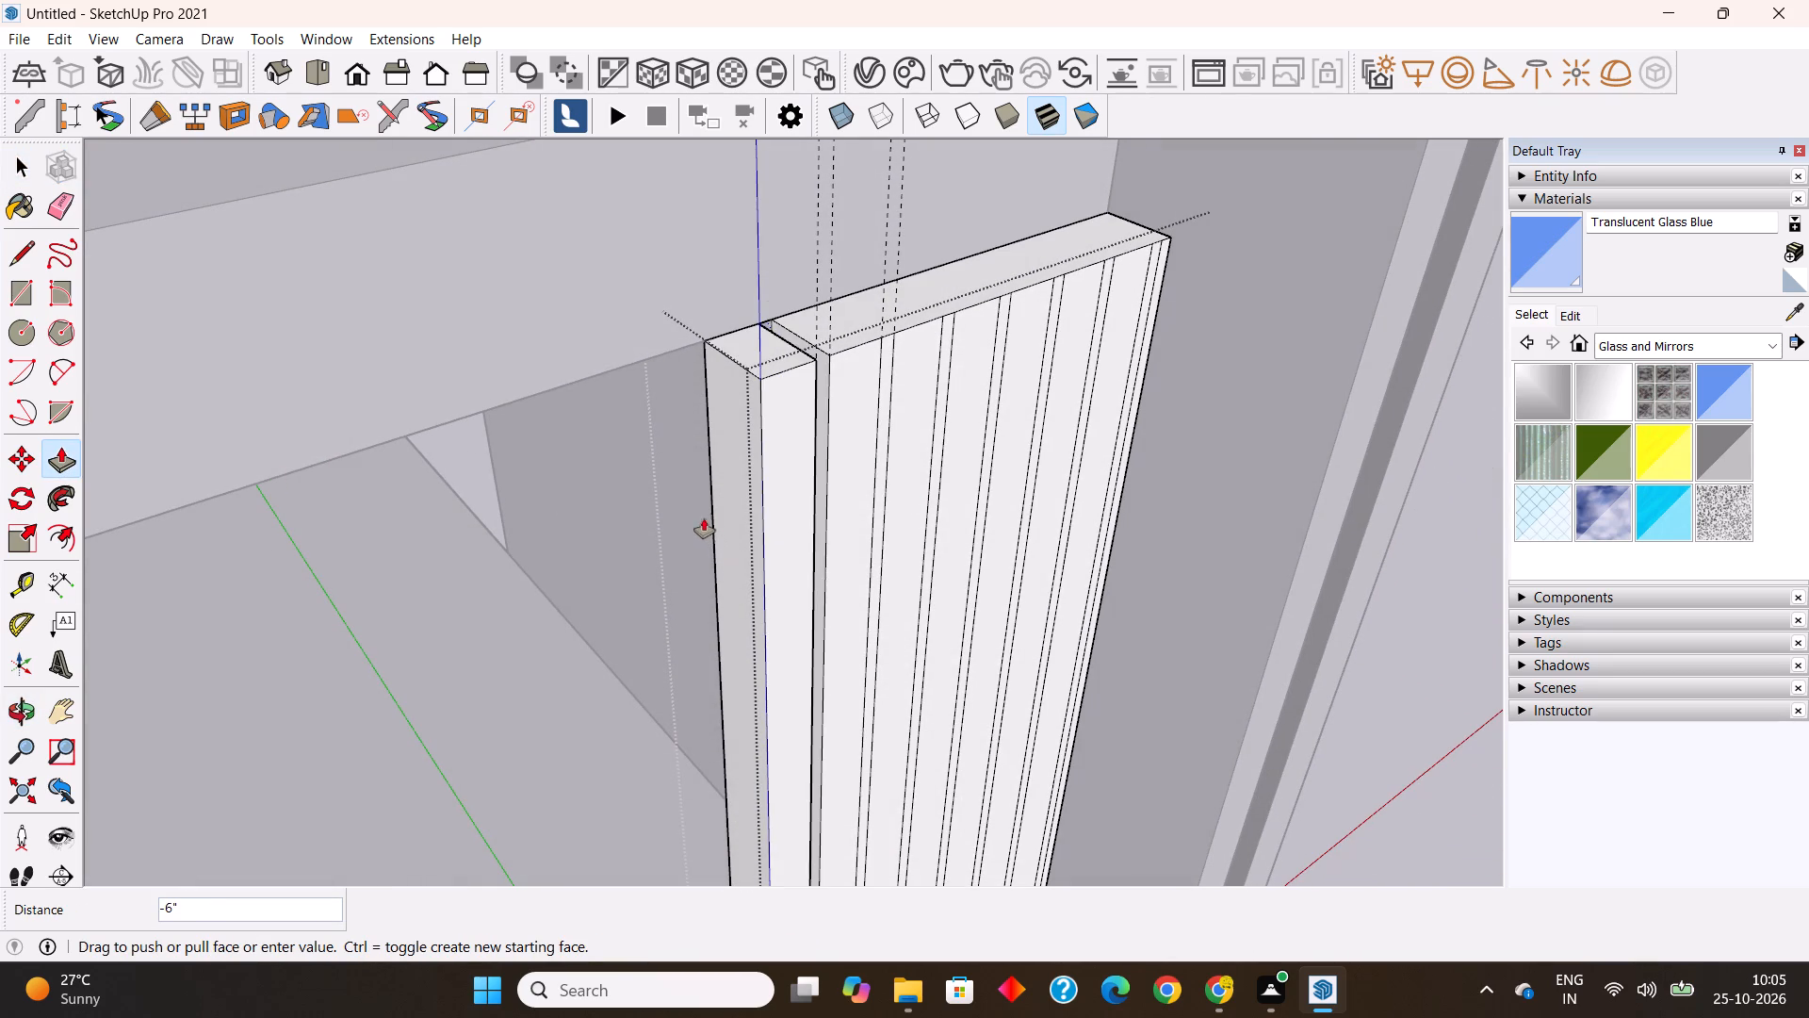
left_click(592, 511)
Push/Pull the panel's six remaining narrow groove strips 6" inward through its thickness, like the first one.
middle_click_drag(727, 594, 459, 573)
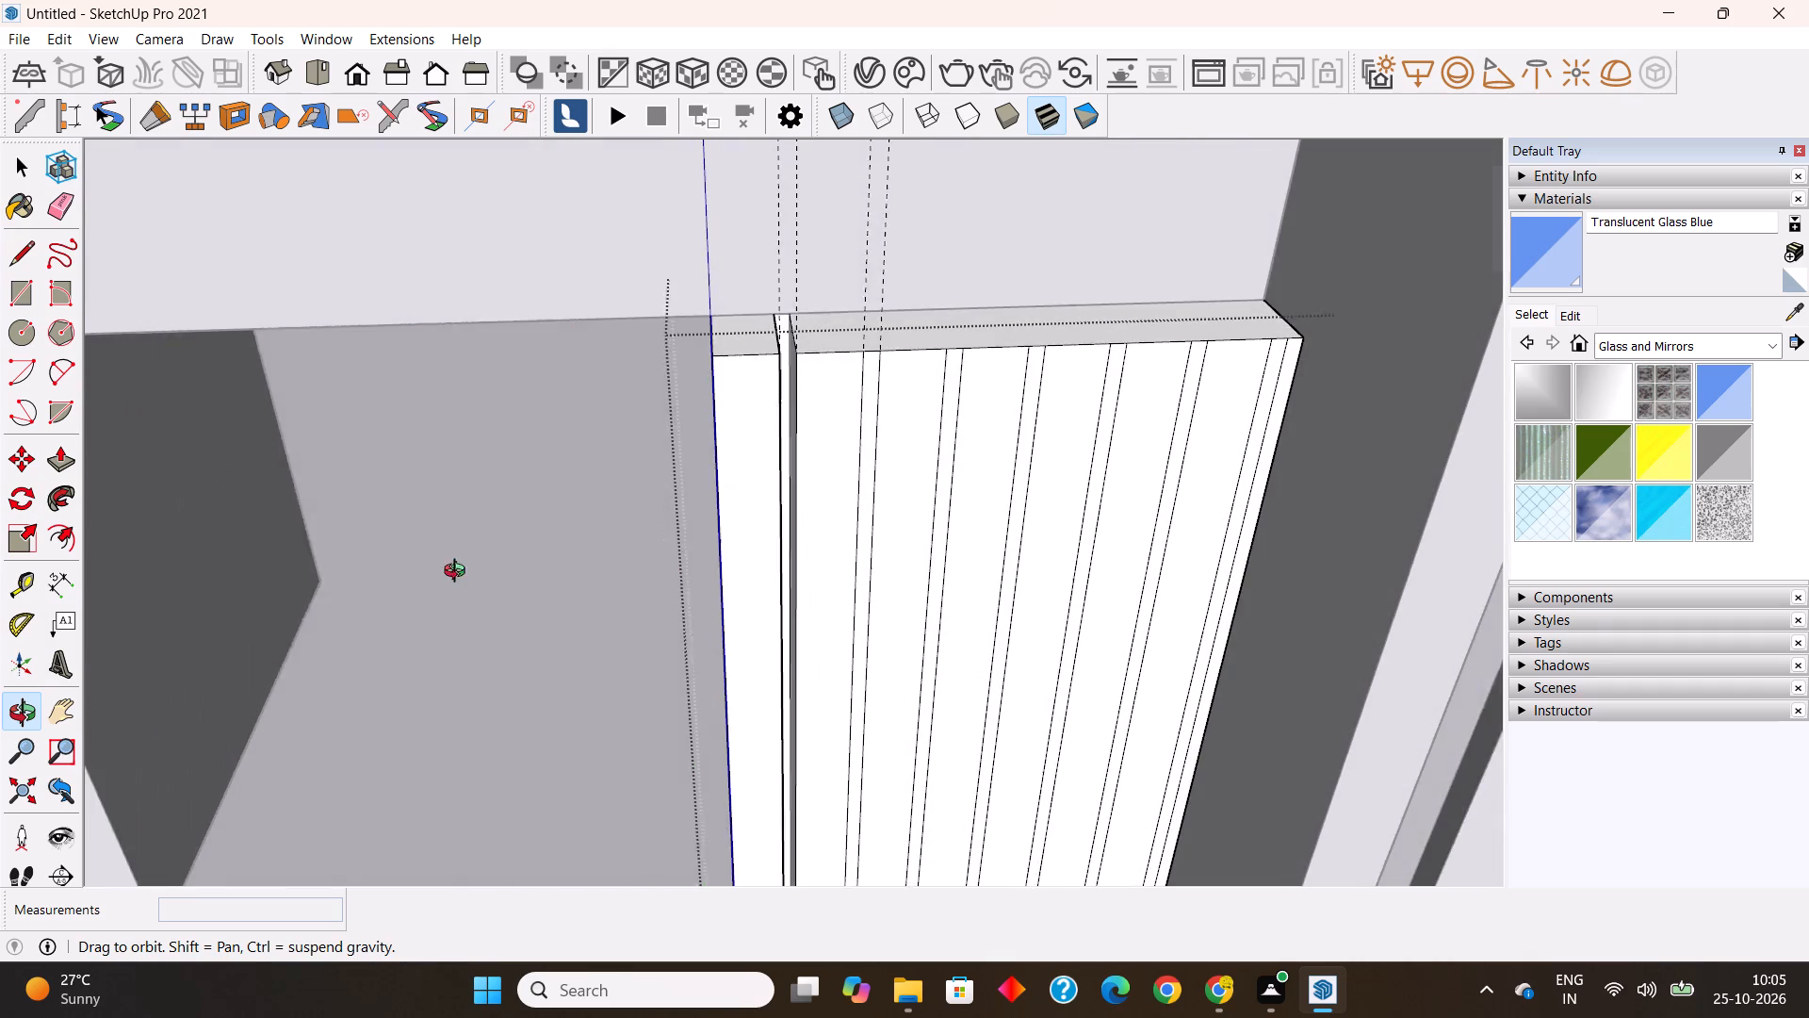
middle_click_drag(459, 573, 487, 552)
double_click(872, 451)
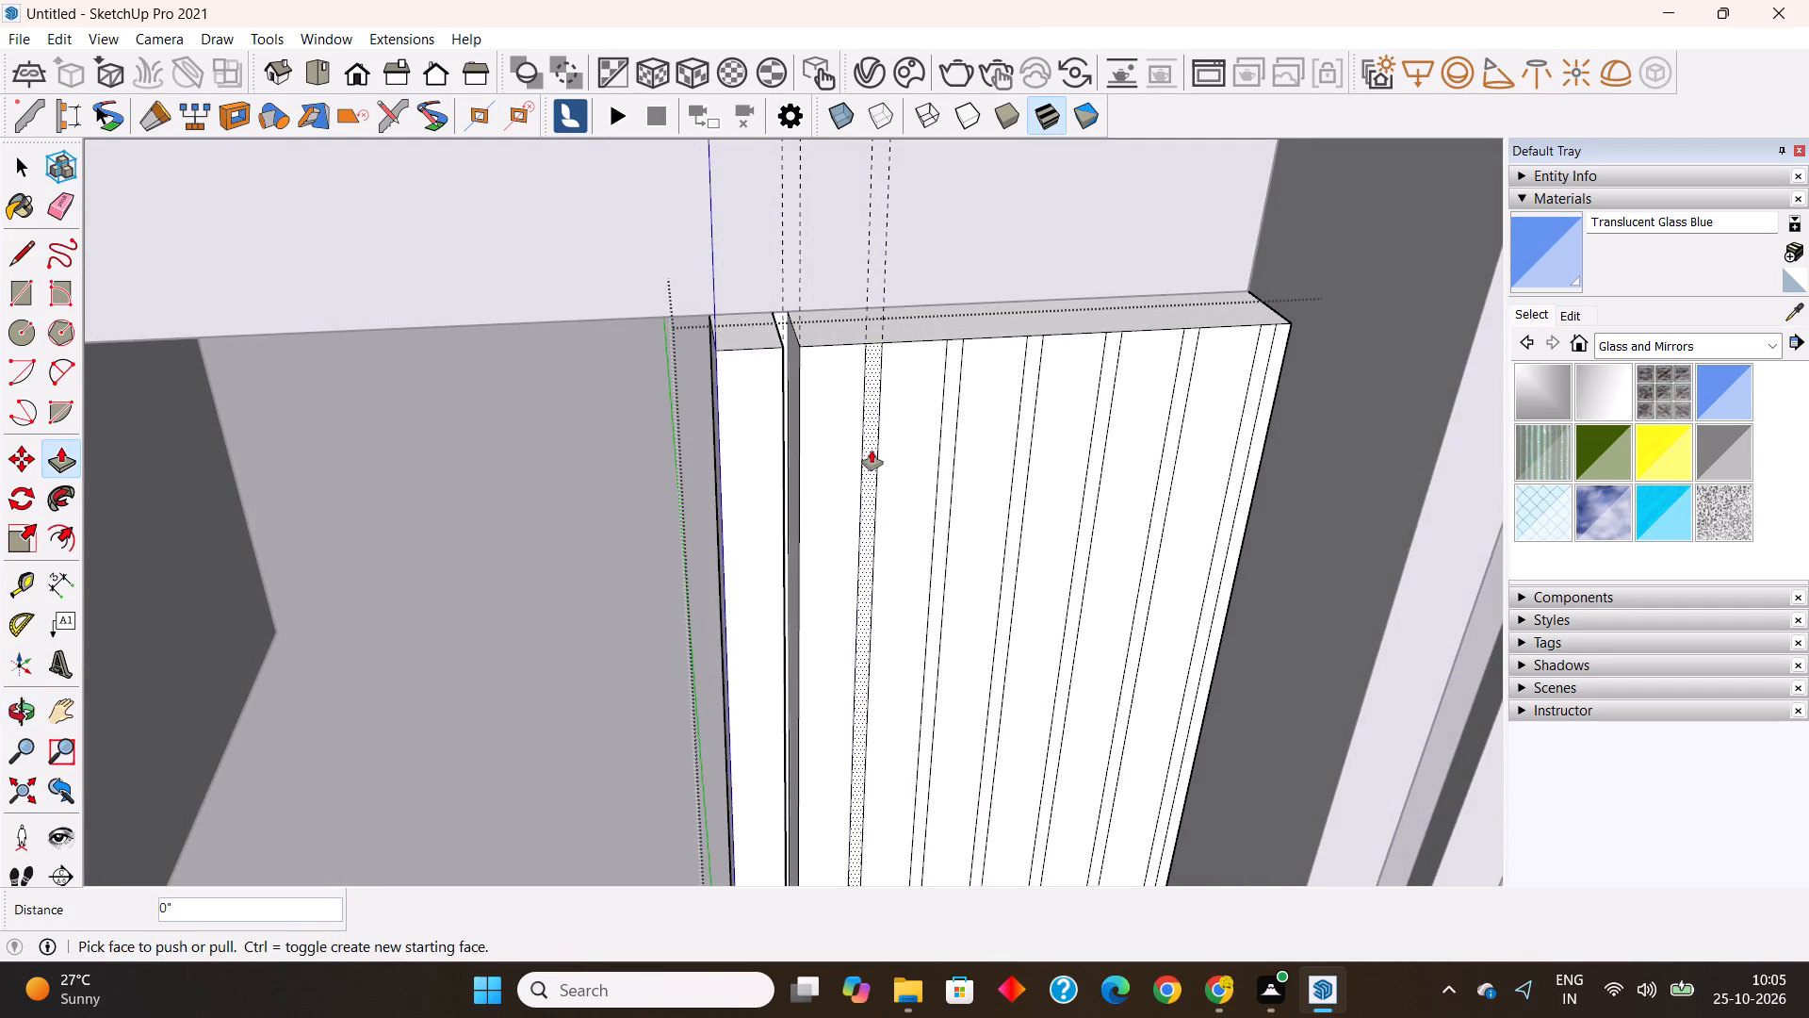
double_click(946, 459)
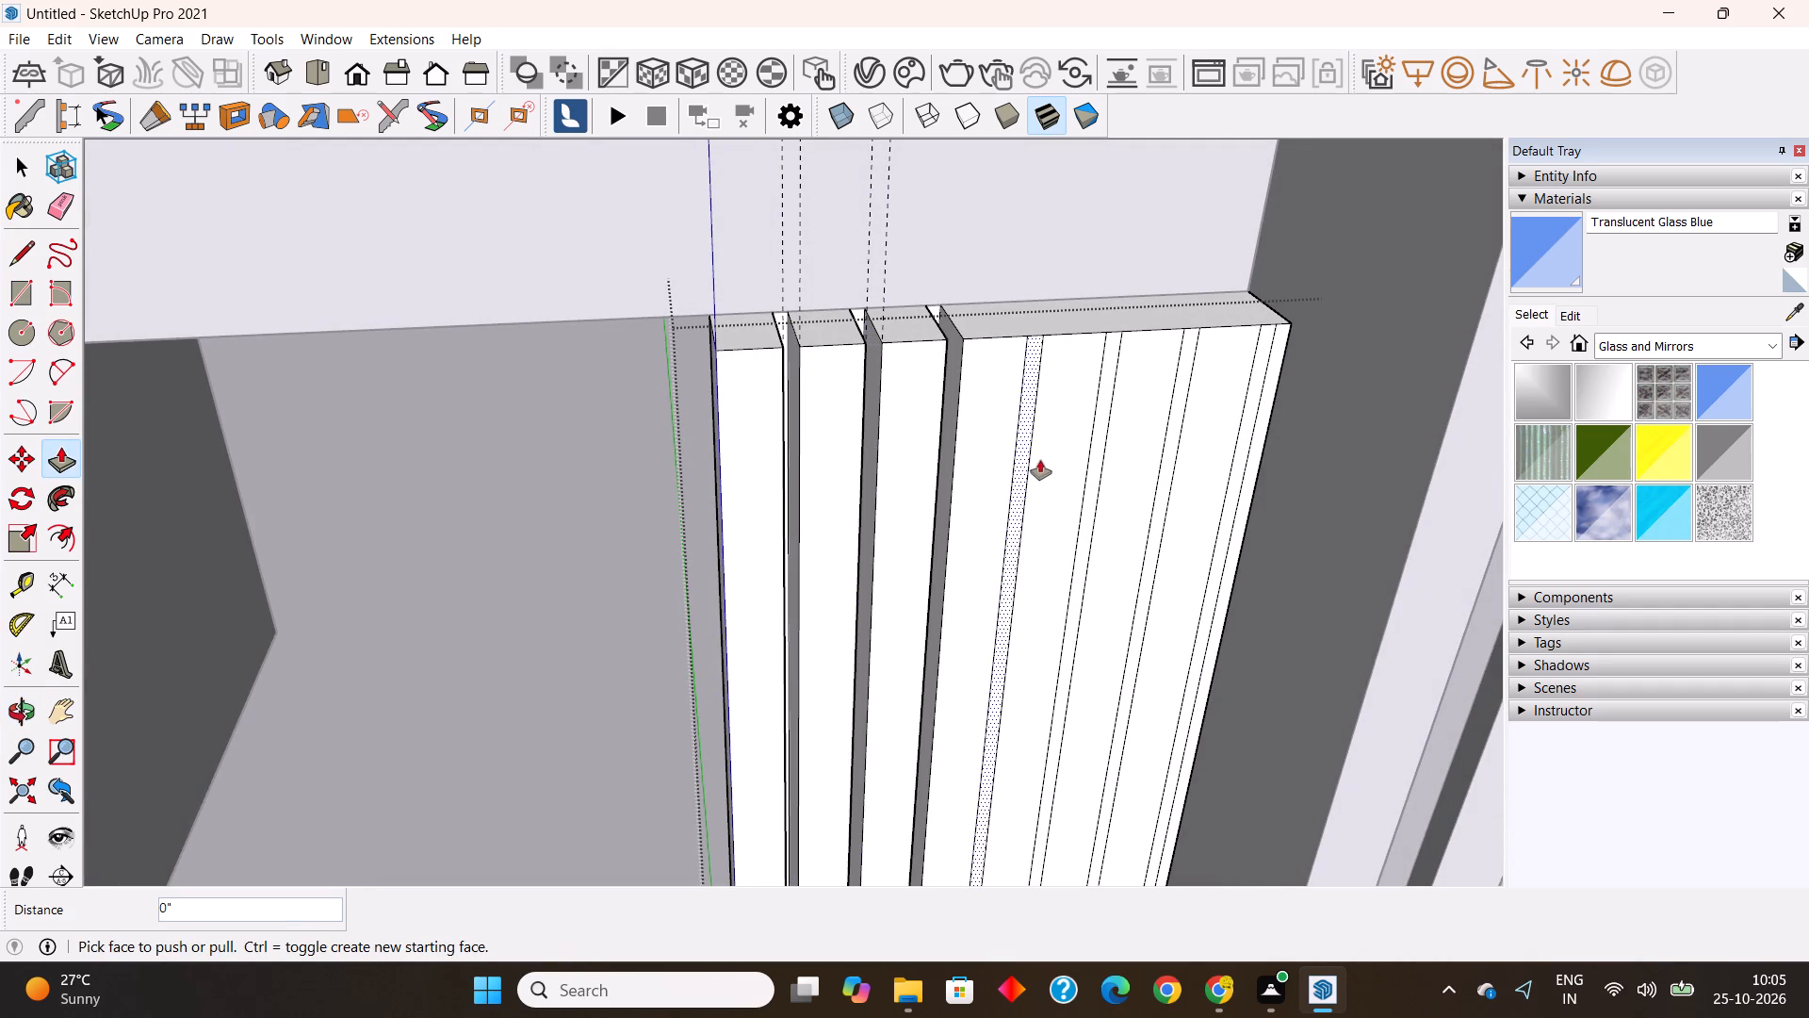
double_click(1023, 451)
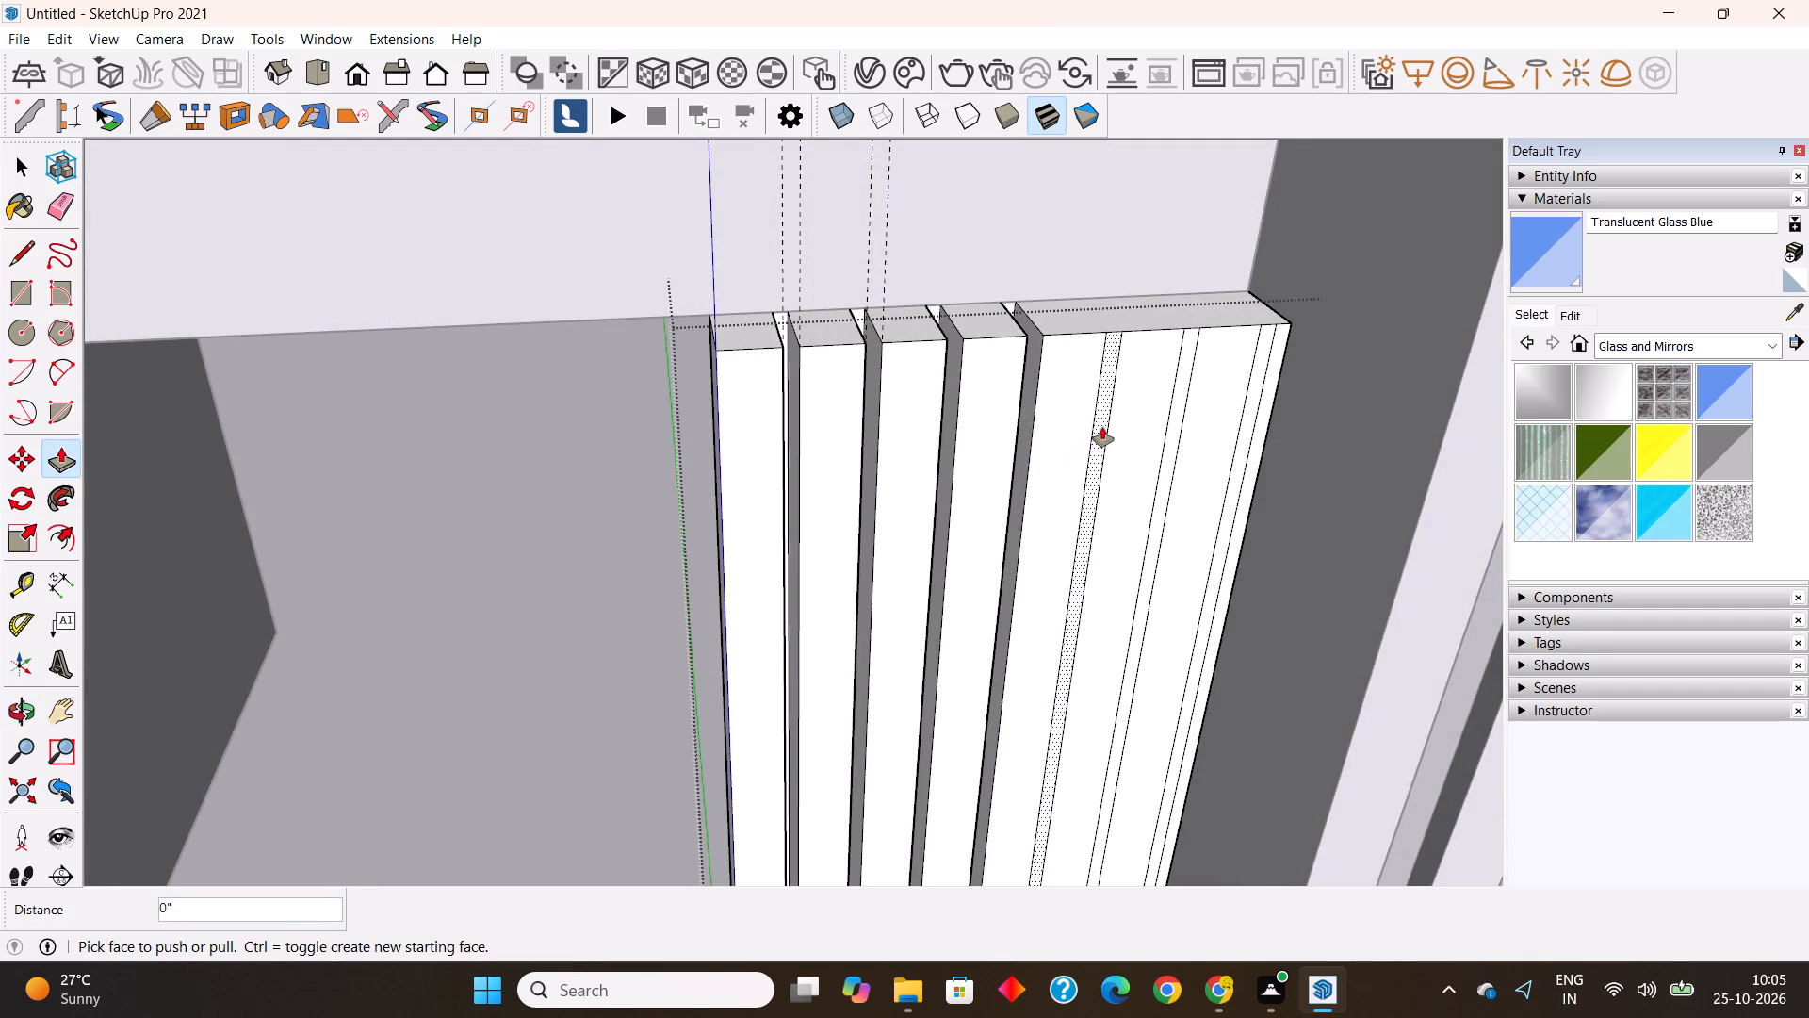
double_click(1102, 427)
double_click(1171, 430)
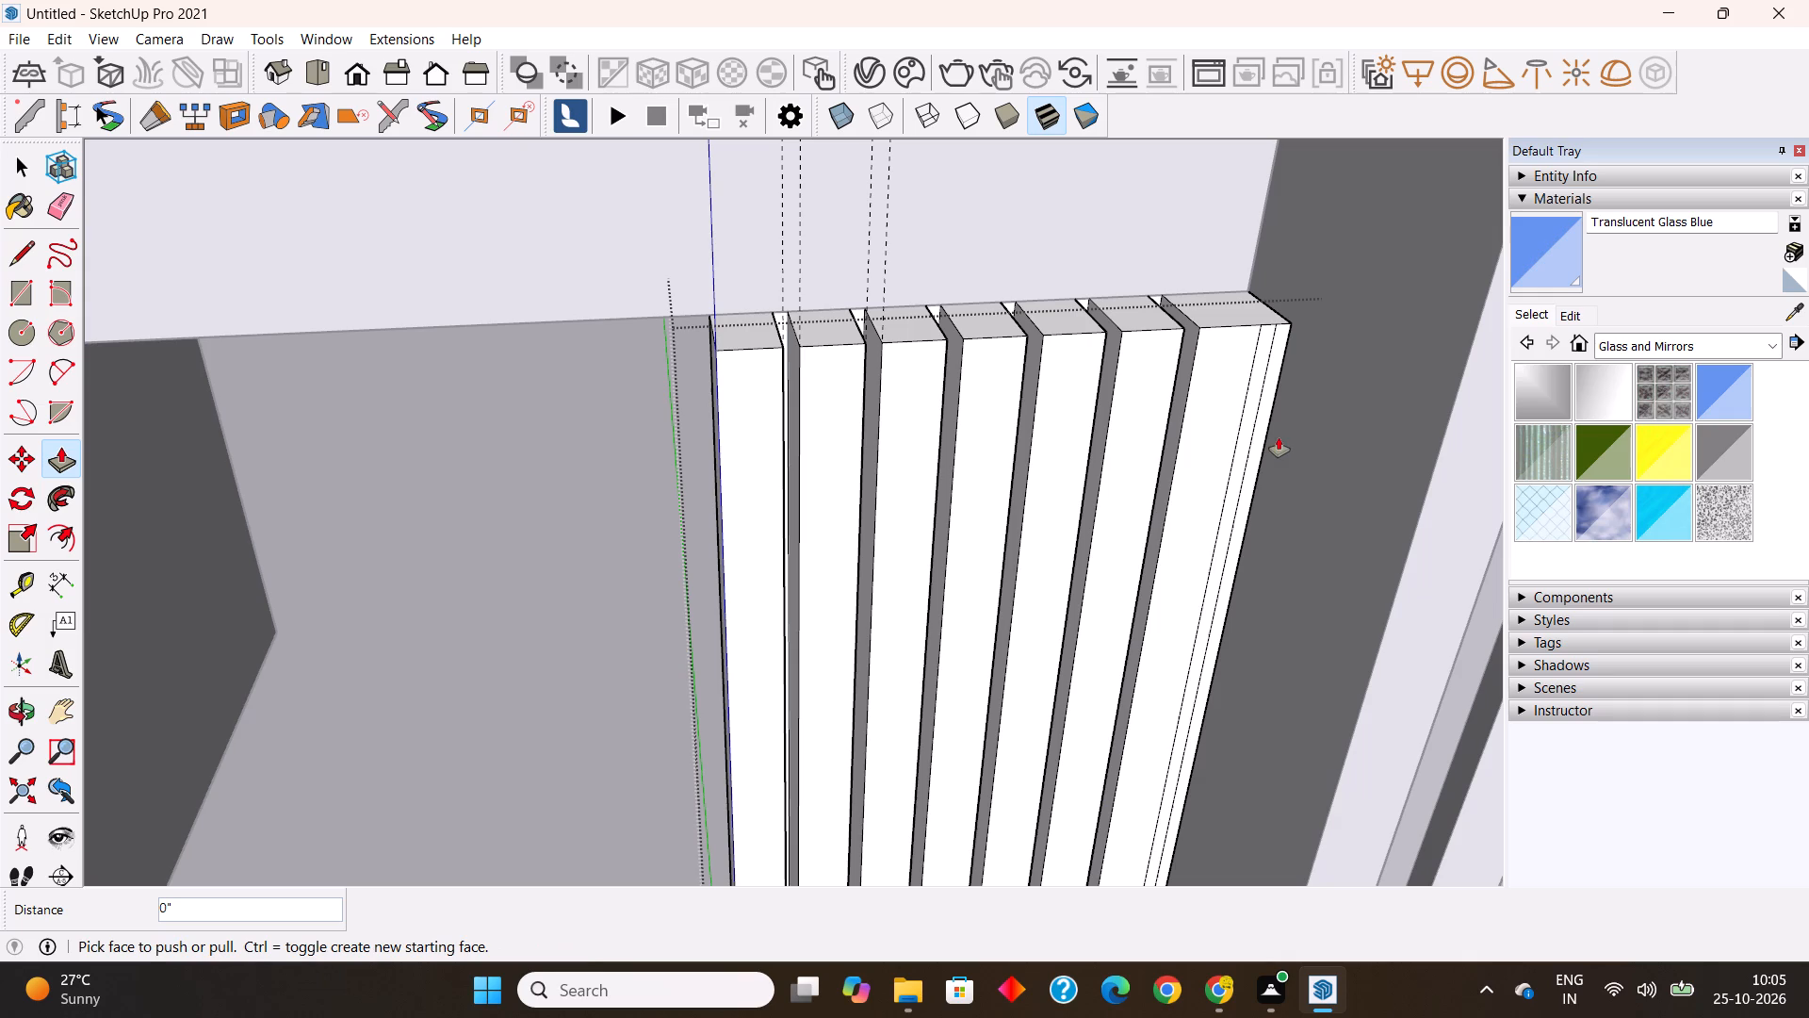
double_click(1245, 438)
scroll(1048, 359, "down", 13)
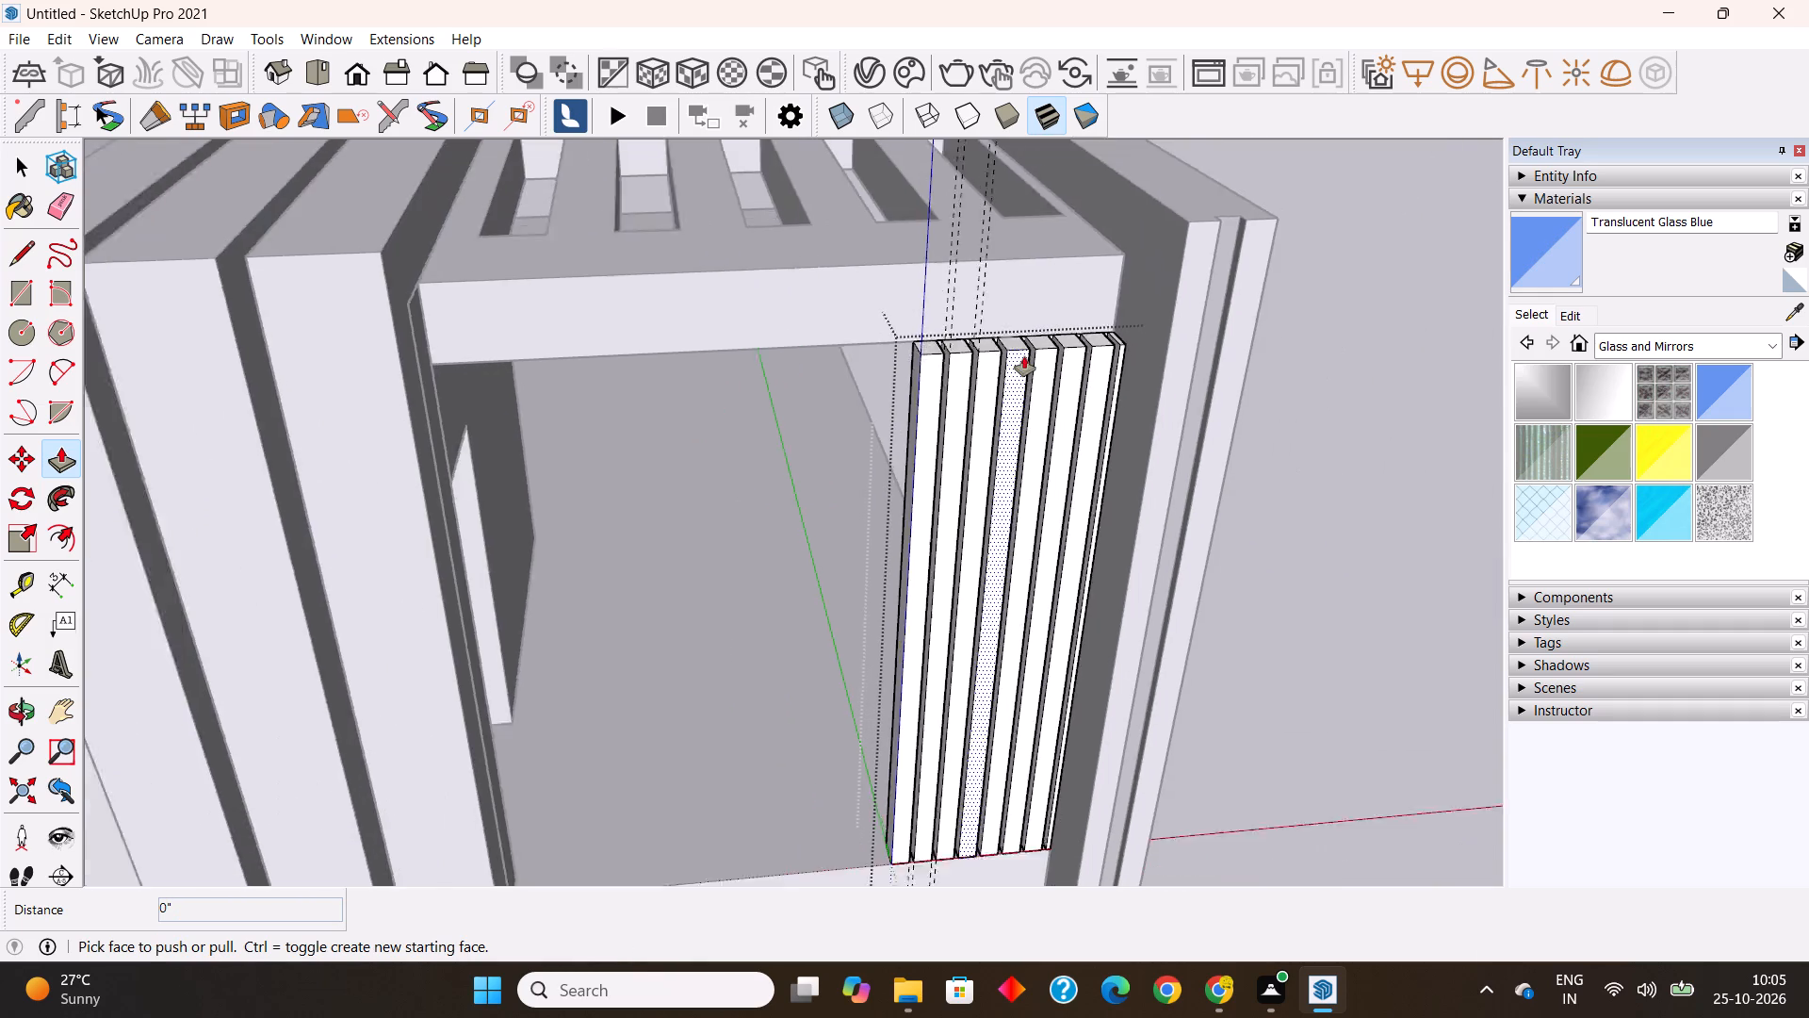
scroll(1024, 356, "down", 4)
middle_click_drag(1037, 502, 1058, 443)
key("space")
left_click(1261, 611)
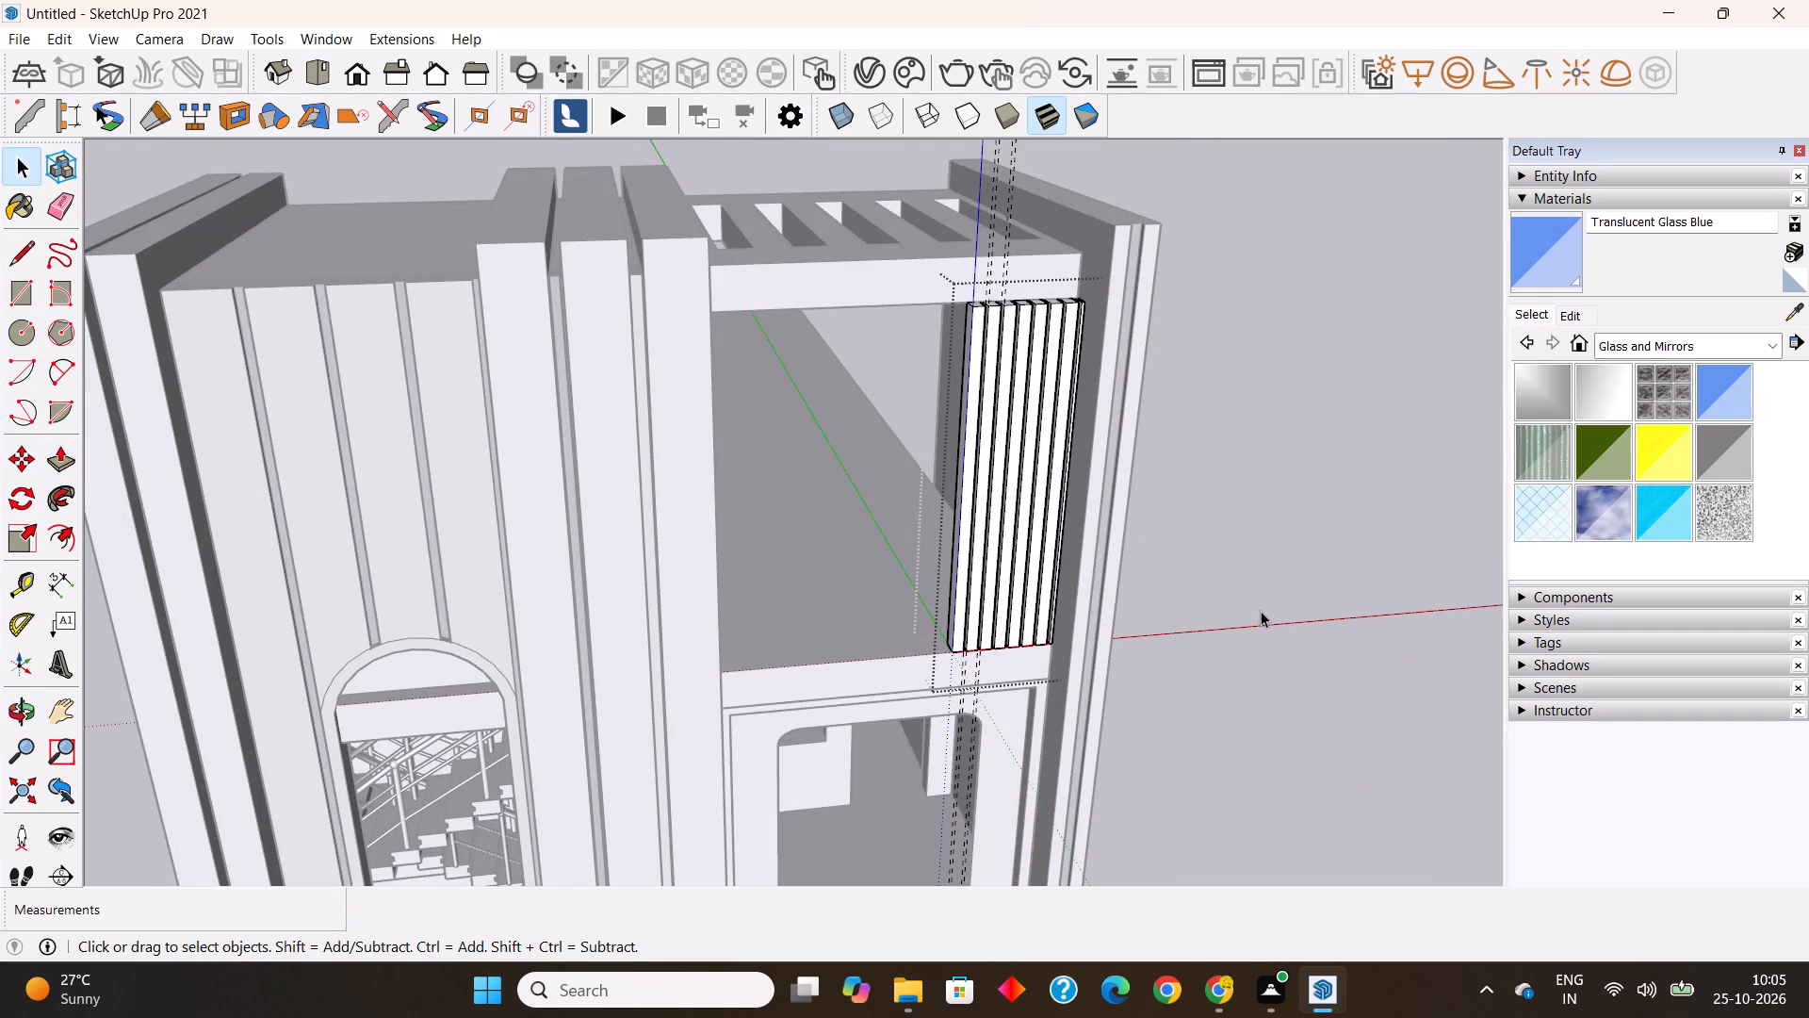
Delete the vertical guide lines inside the slotted panel's group and close the group.
scroll(963, 660, "down", 6)
double_click(997, 523)
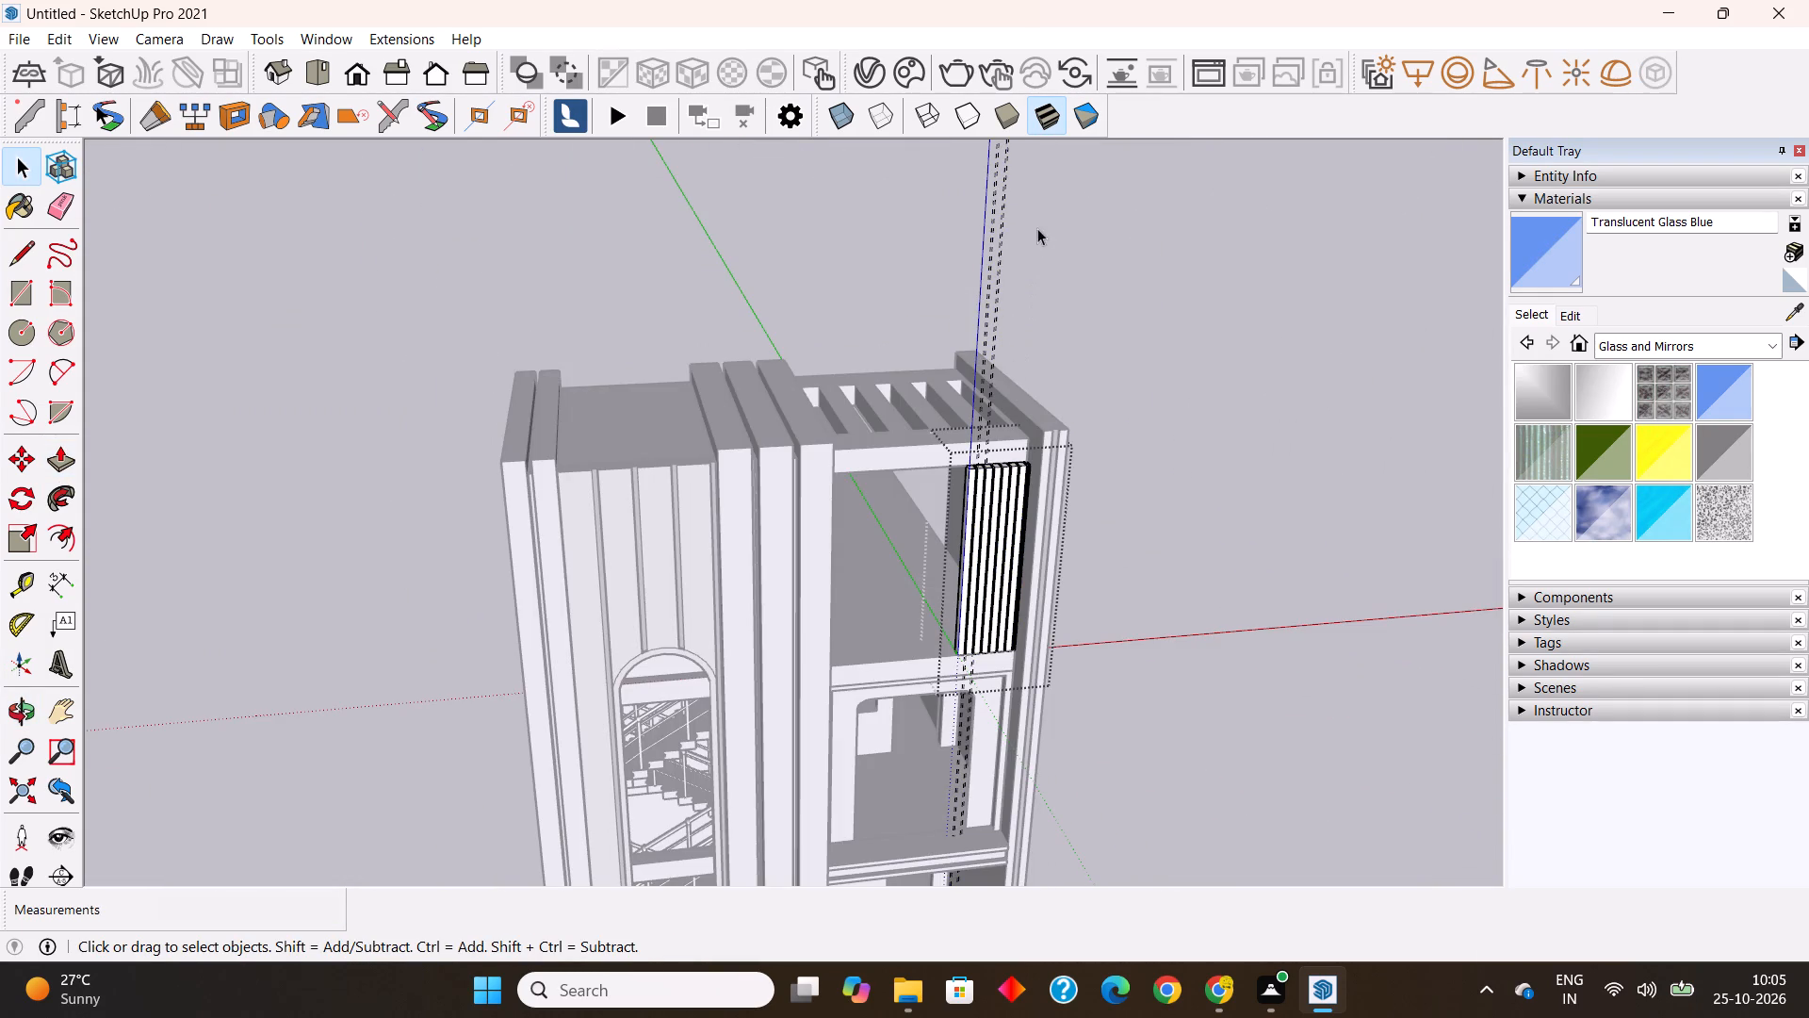
left_click_drag(1037, 228, 901, 267)
key("Delete")
left_click(1319, 487)
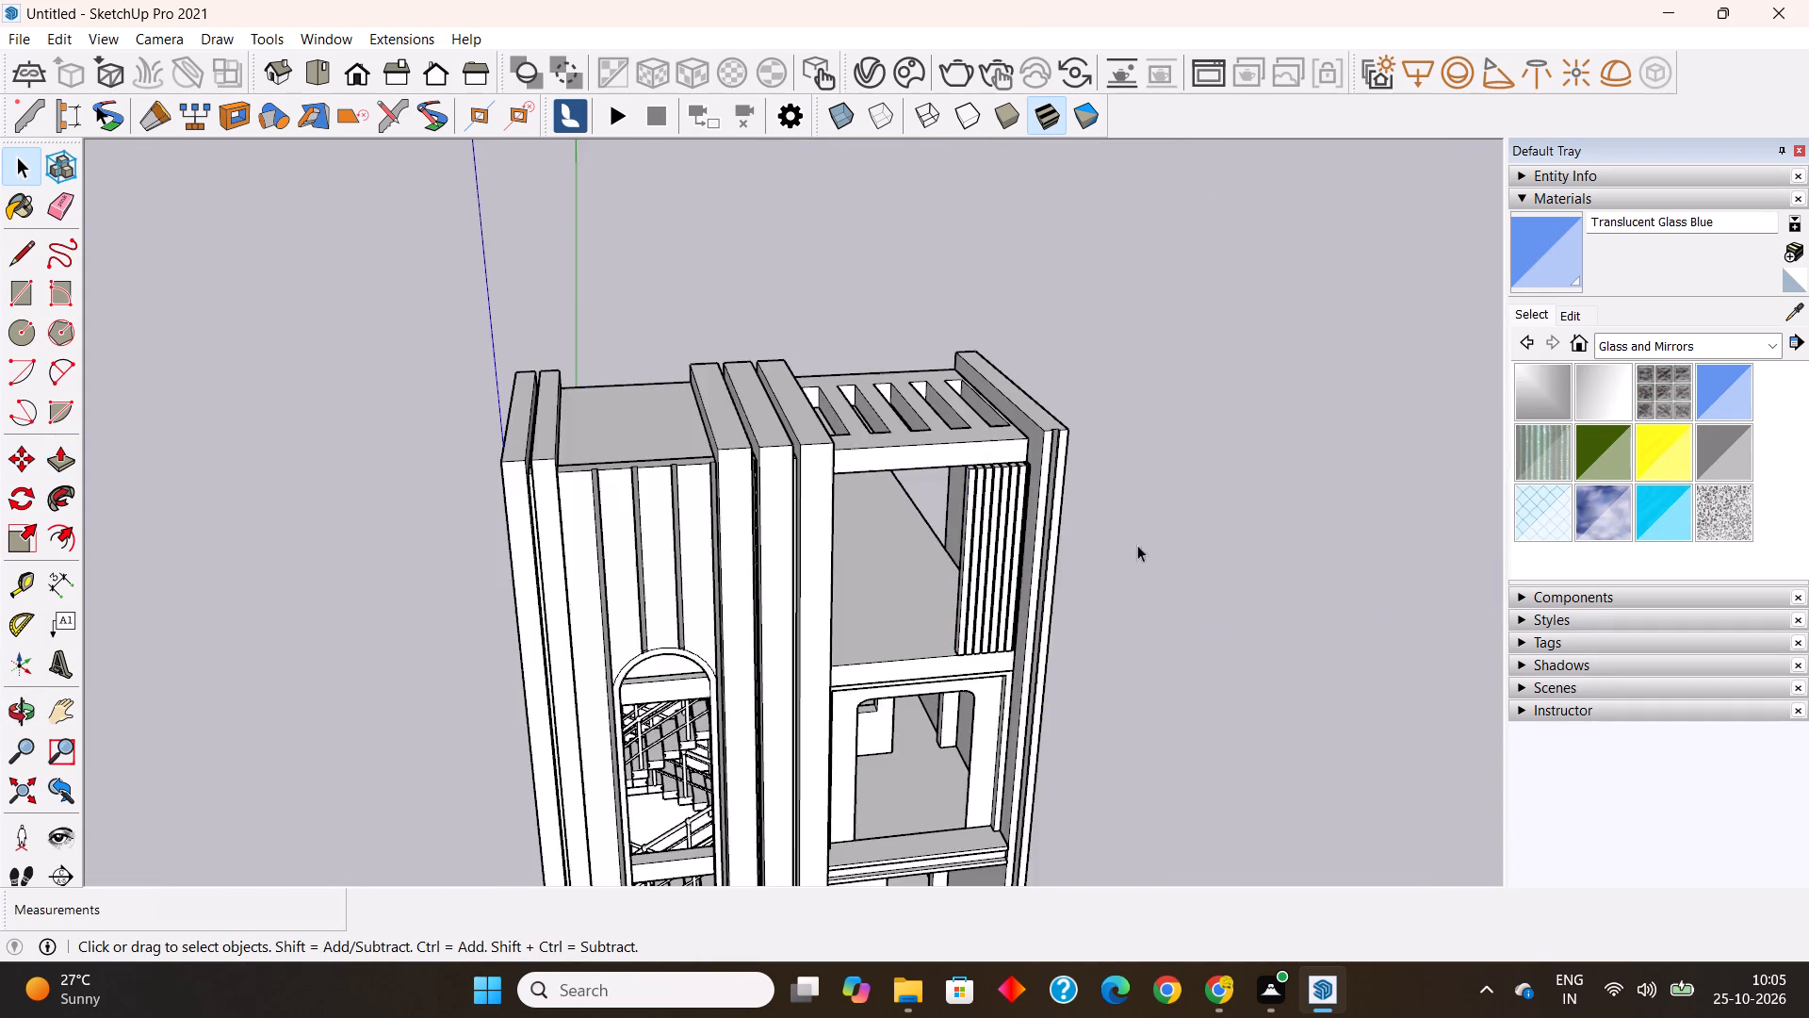
Hide the vertically slotted panel group below the slatted top slab.
scroll(1051, 515, "down", 4)
middle_click_drag(1077, 582, 1069, 485)
left_click(1245, 596)
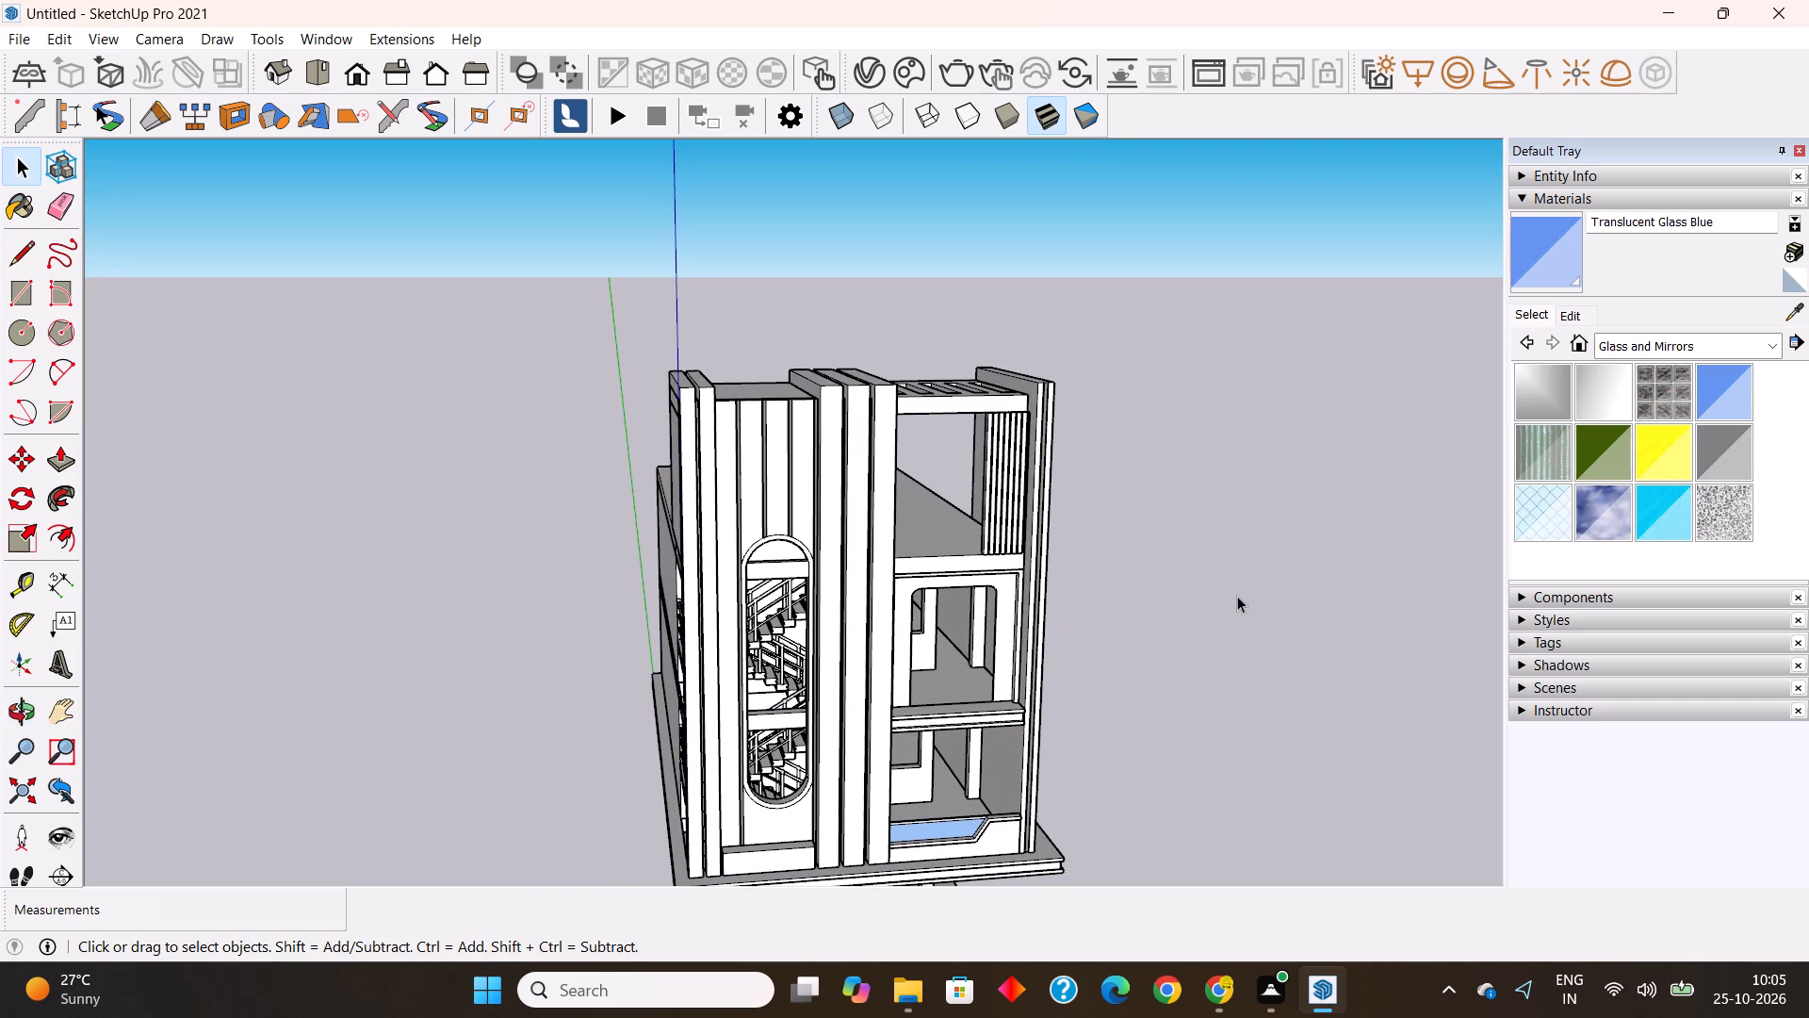
scroll(977, 496, "up", 9)
scroll(1005, 570, "down", 3)
left_click(1008, 559)
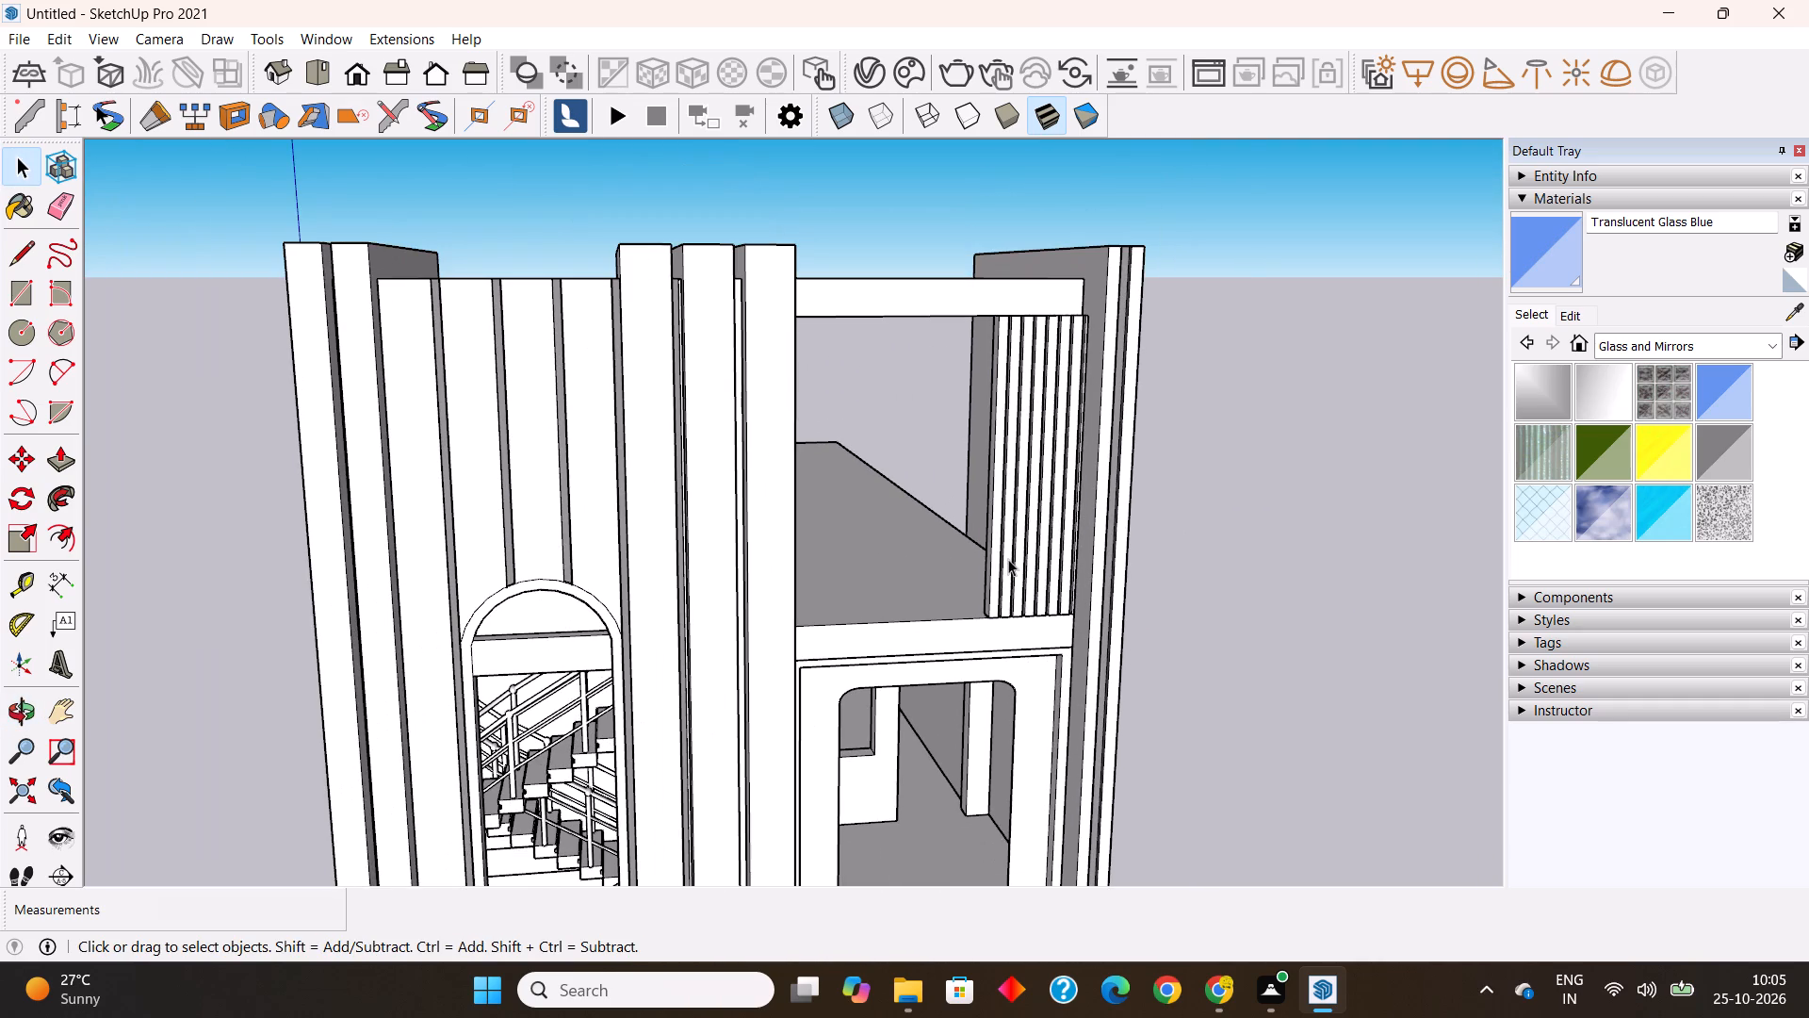
right_click(1008, 559)
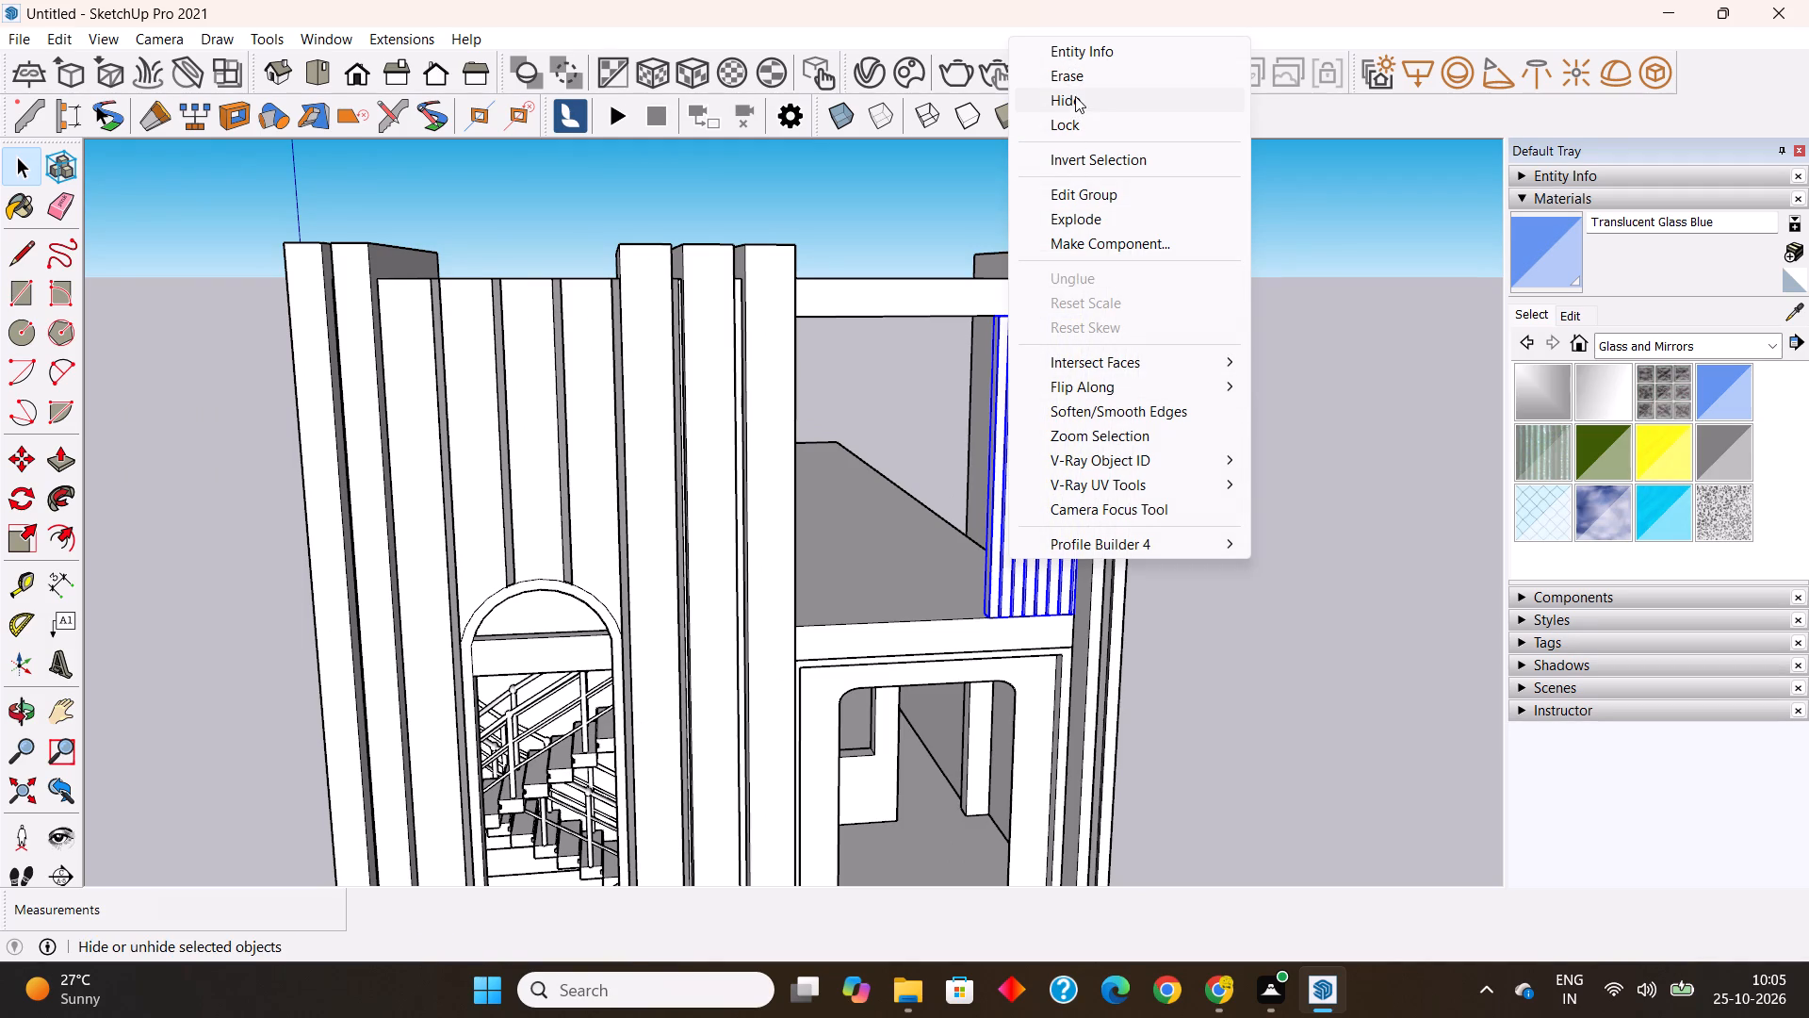
left_click(1075, 96)
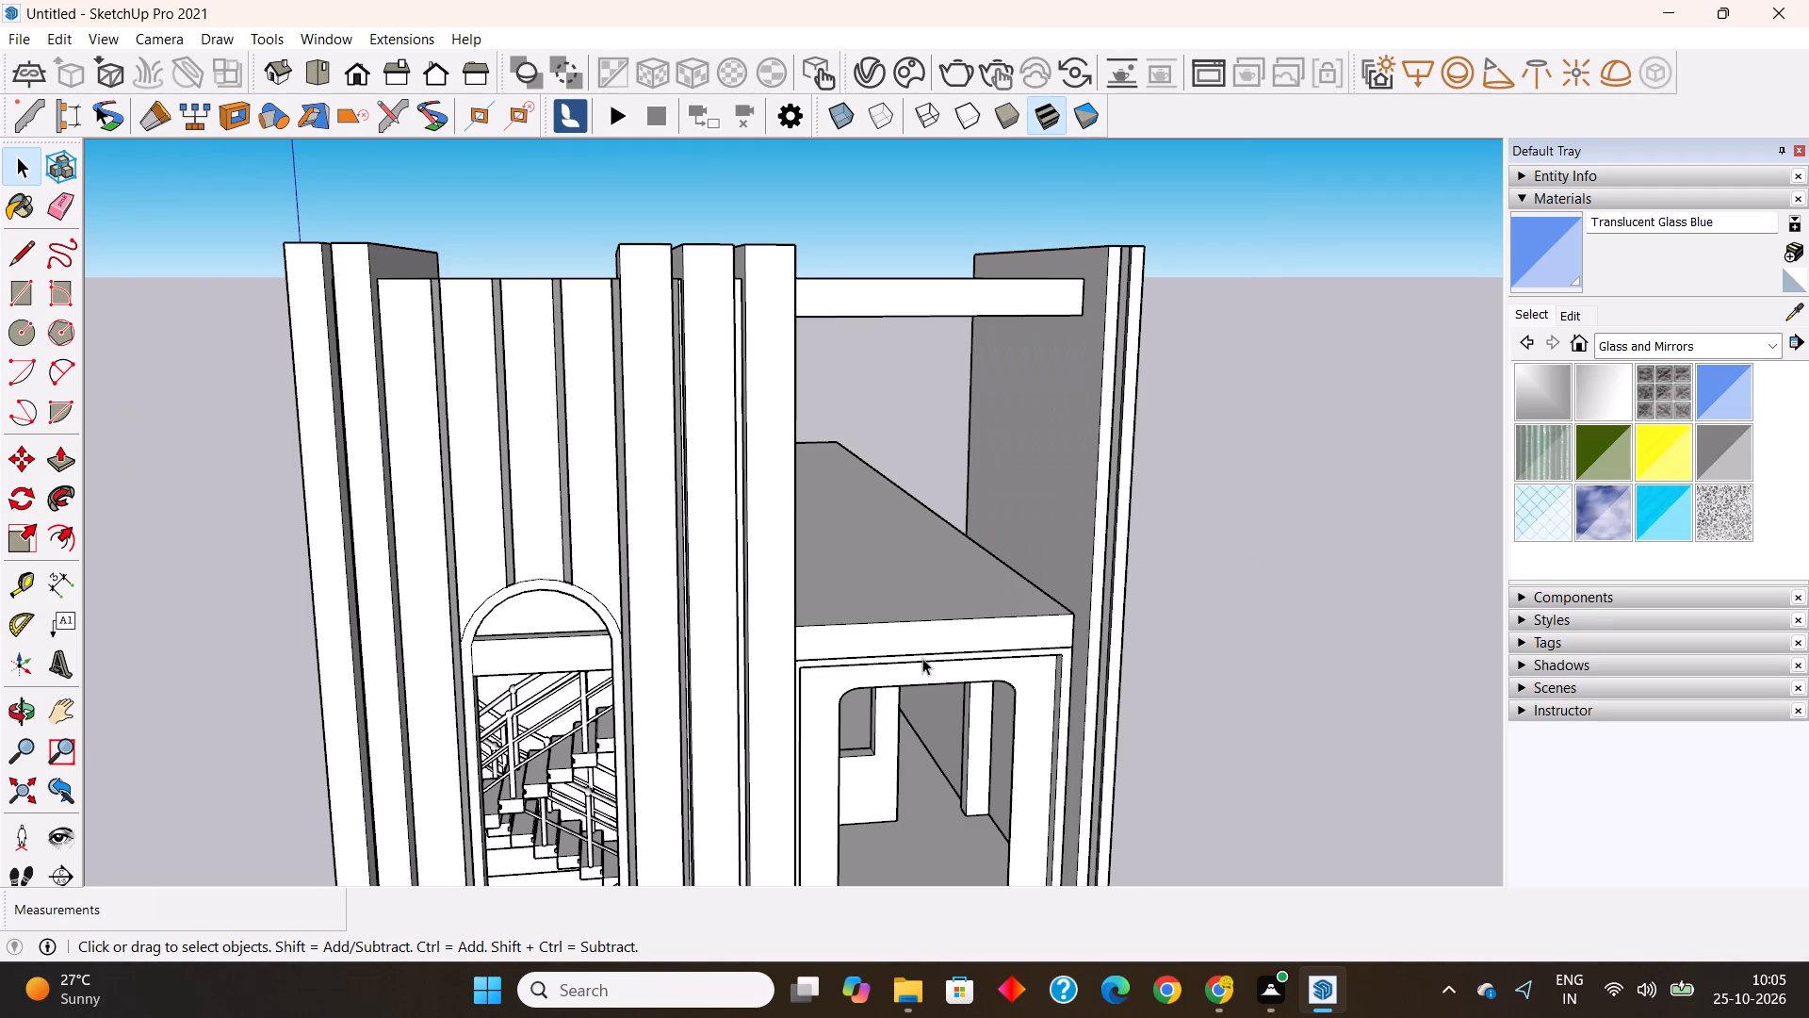
Open the floor slab group below the upper front opening and Push/Pull its front face 6" inward.
scroll(889, 710, "down", 2)
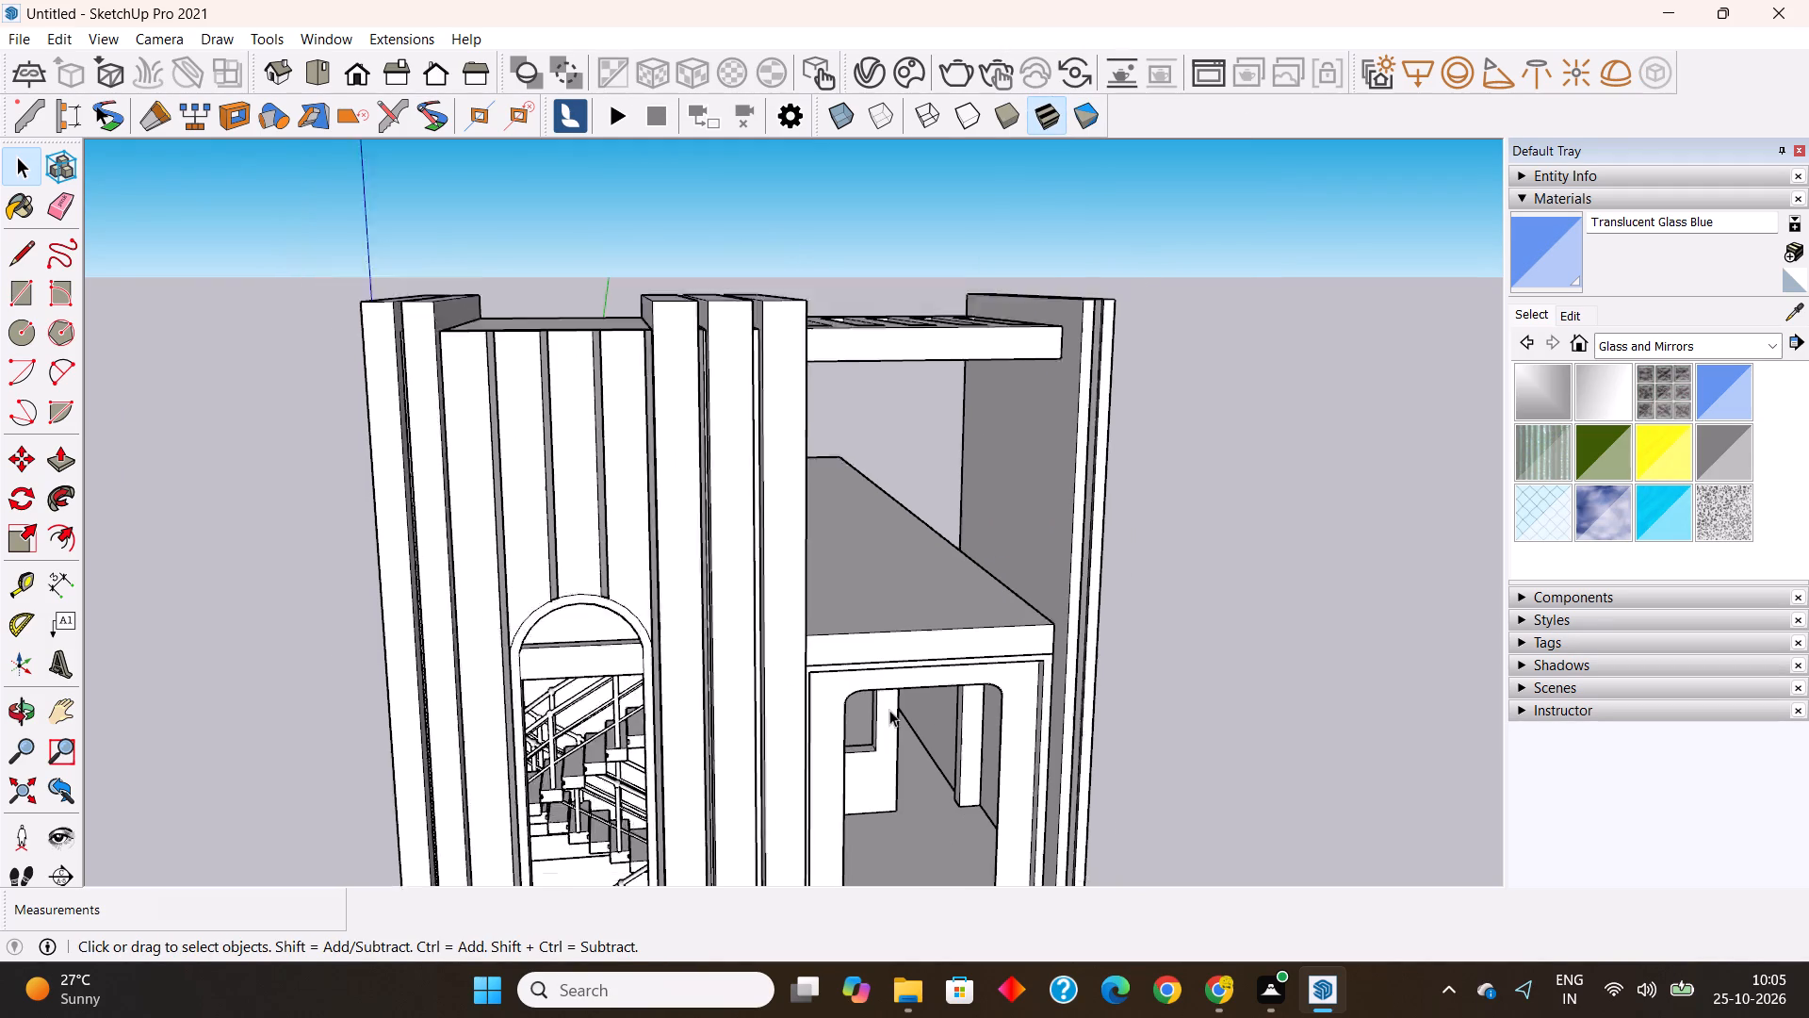
scroll(889, 710, "down", 1)
middle_click_drag(986, 677, 739, 685)
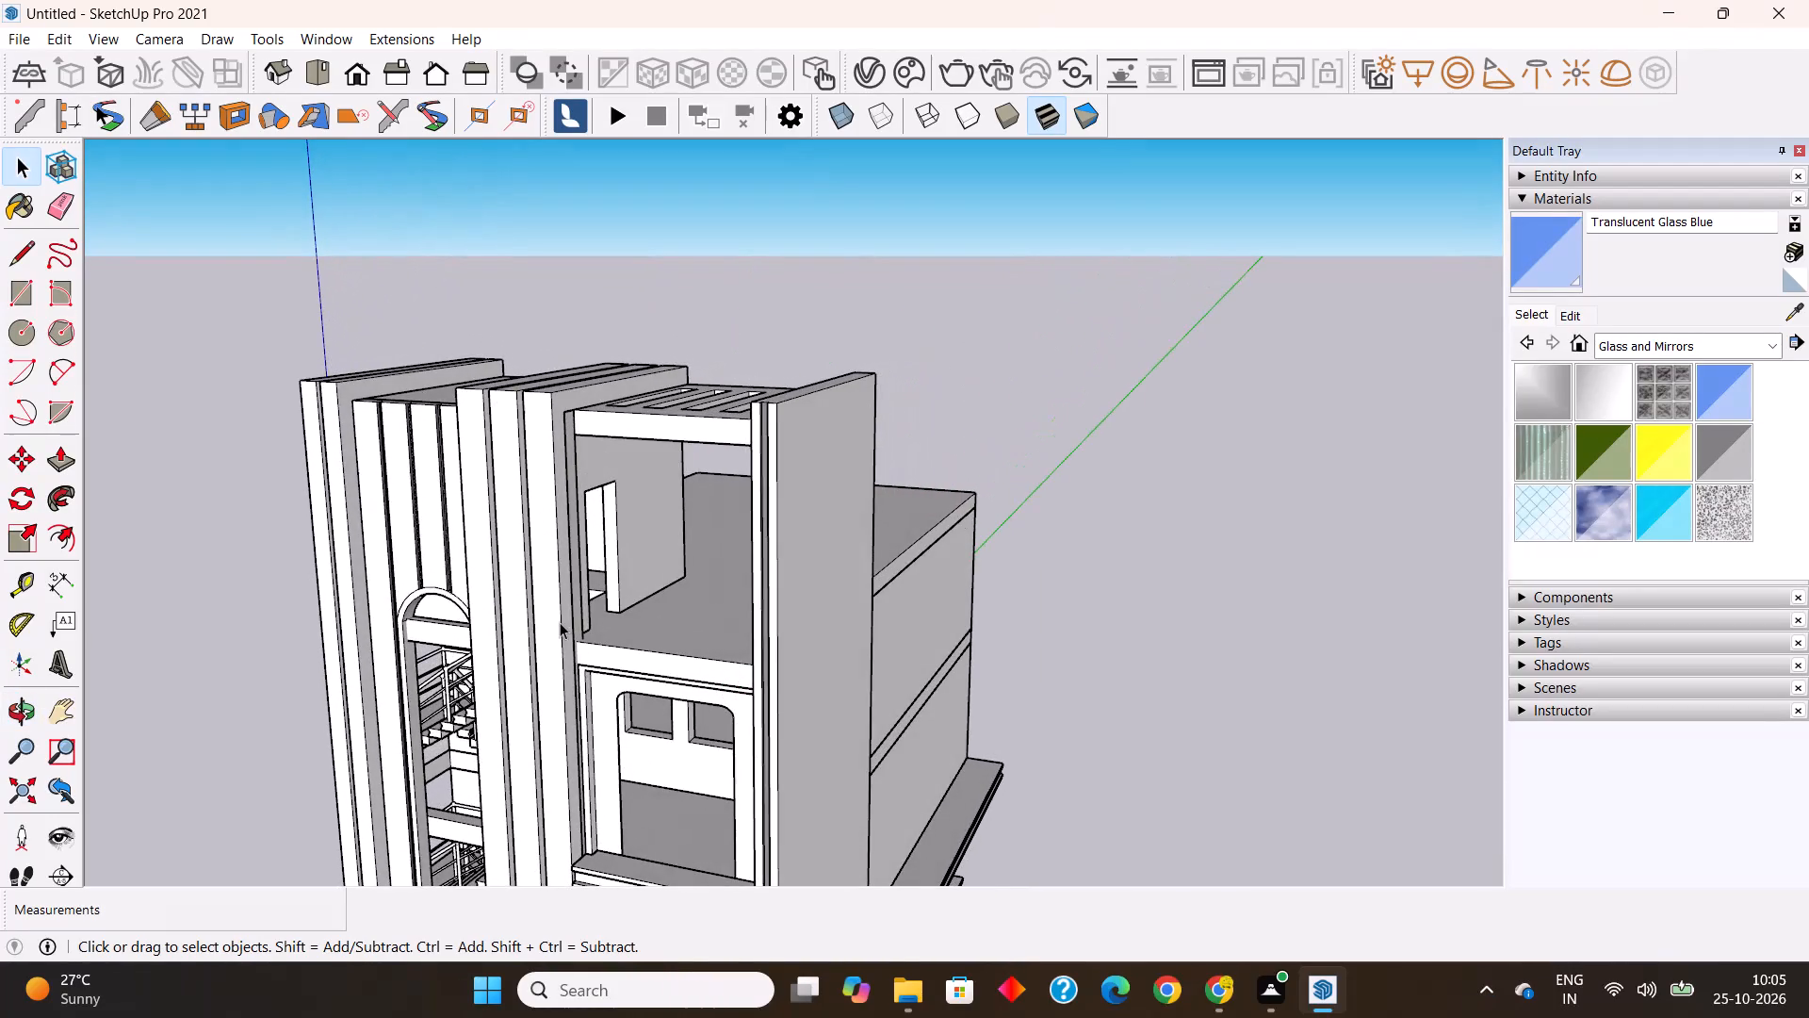
scroll(560, 621, "up", 11)
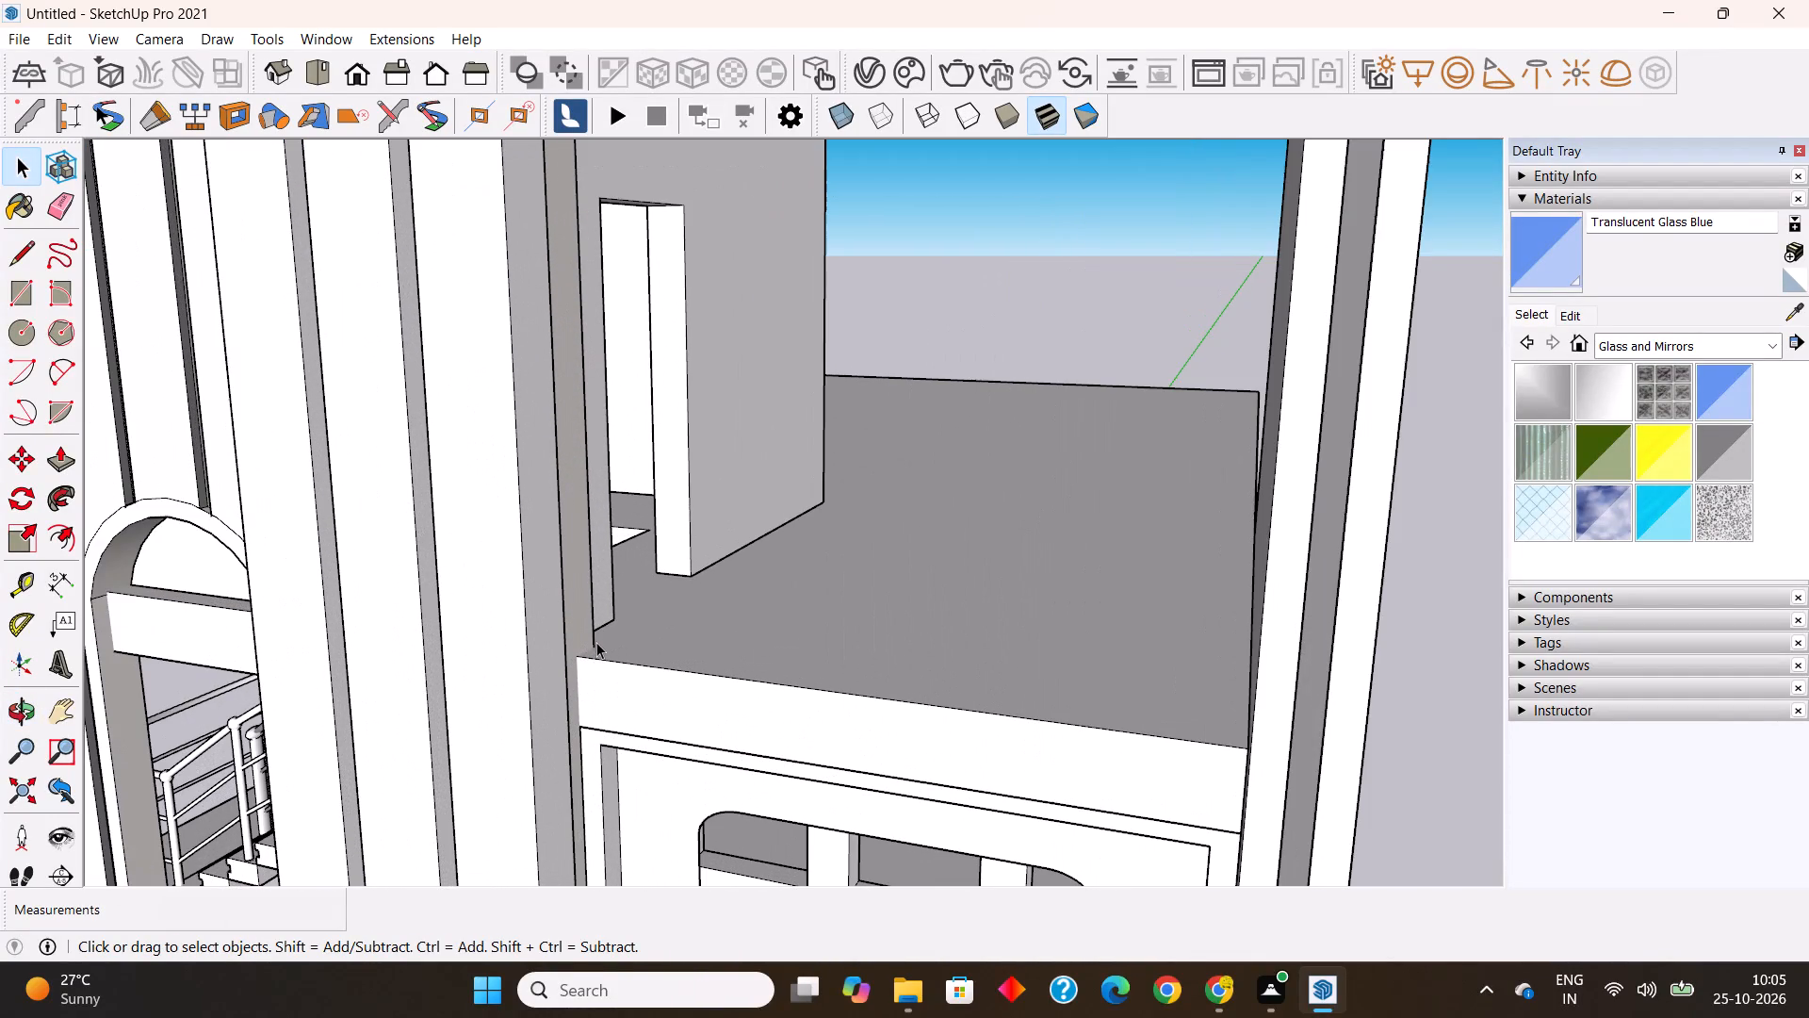
middle_click_drag(613, 694, 369, 747)
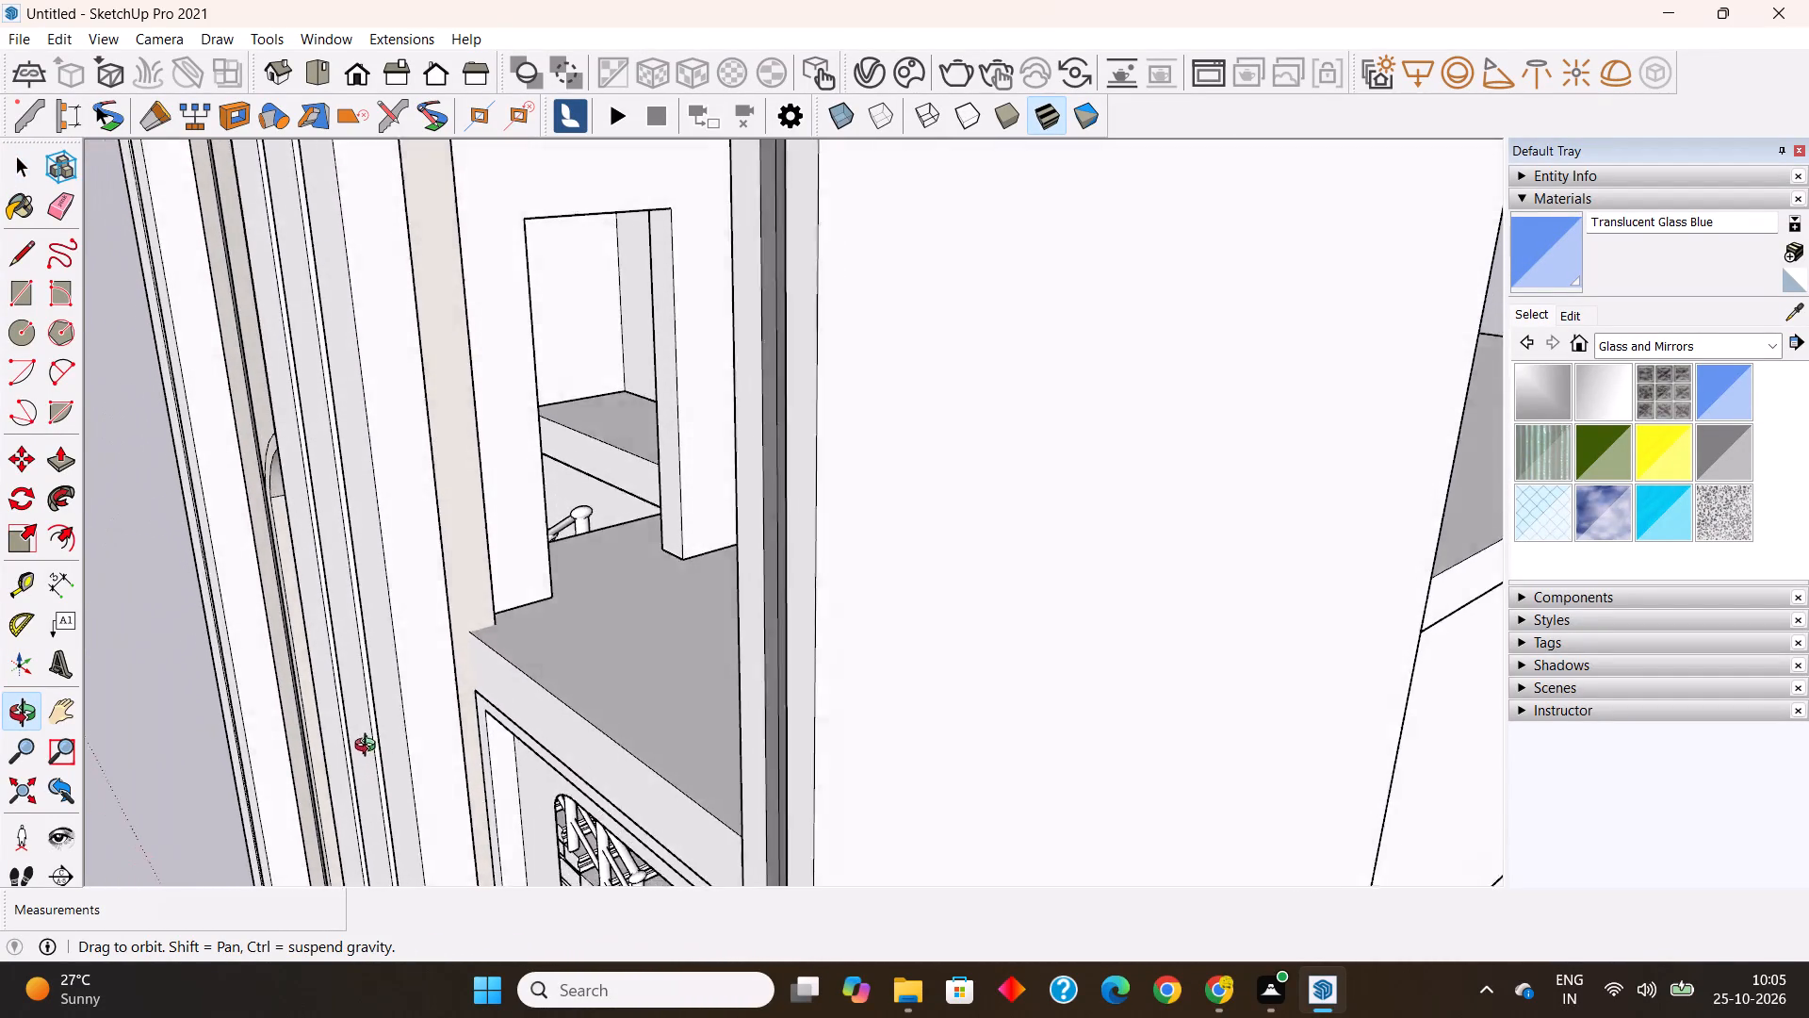
middle_click_drag(369, 747, 432, 669)
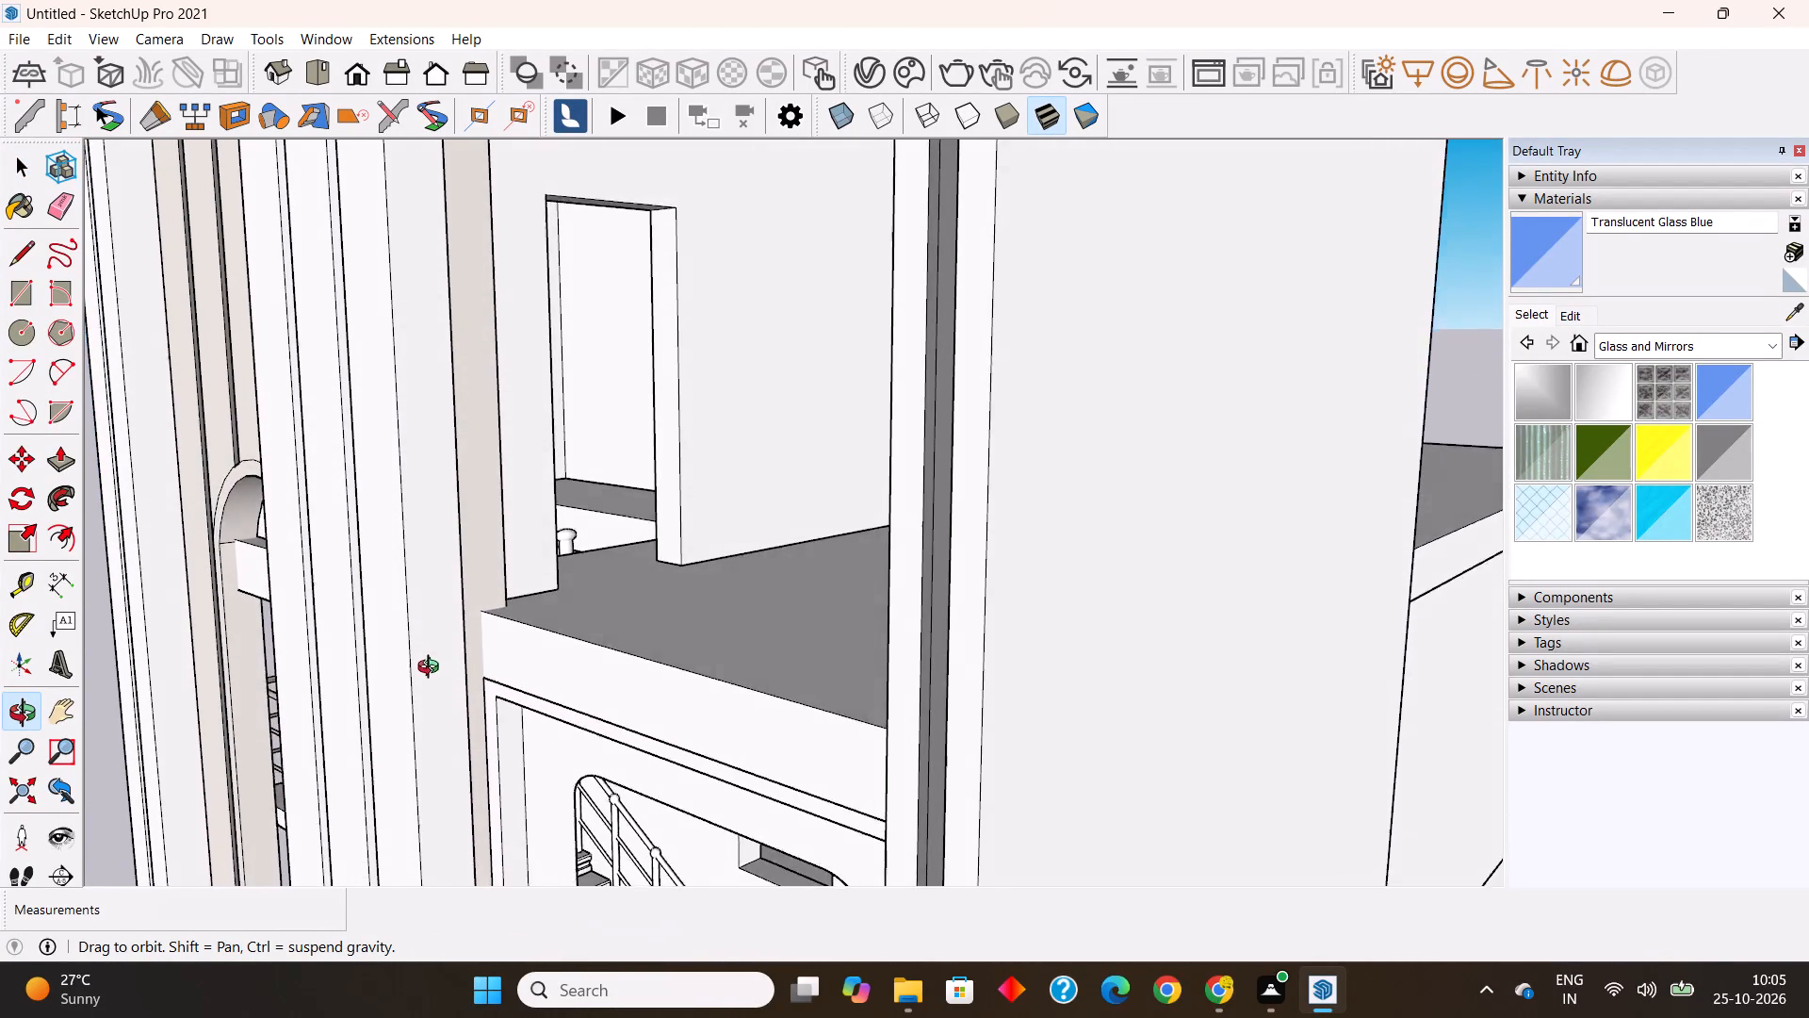
middle_click_drag(432, 669, 421, 743)
left_click(582, 716)
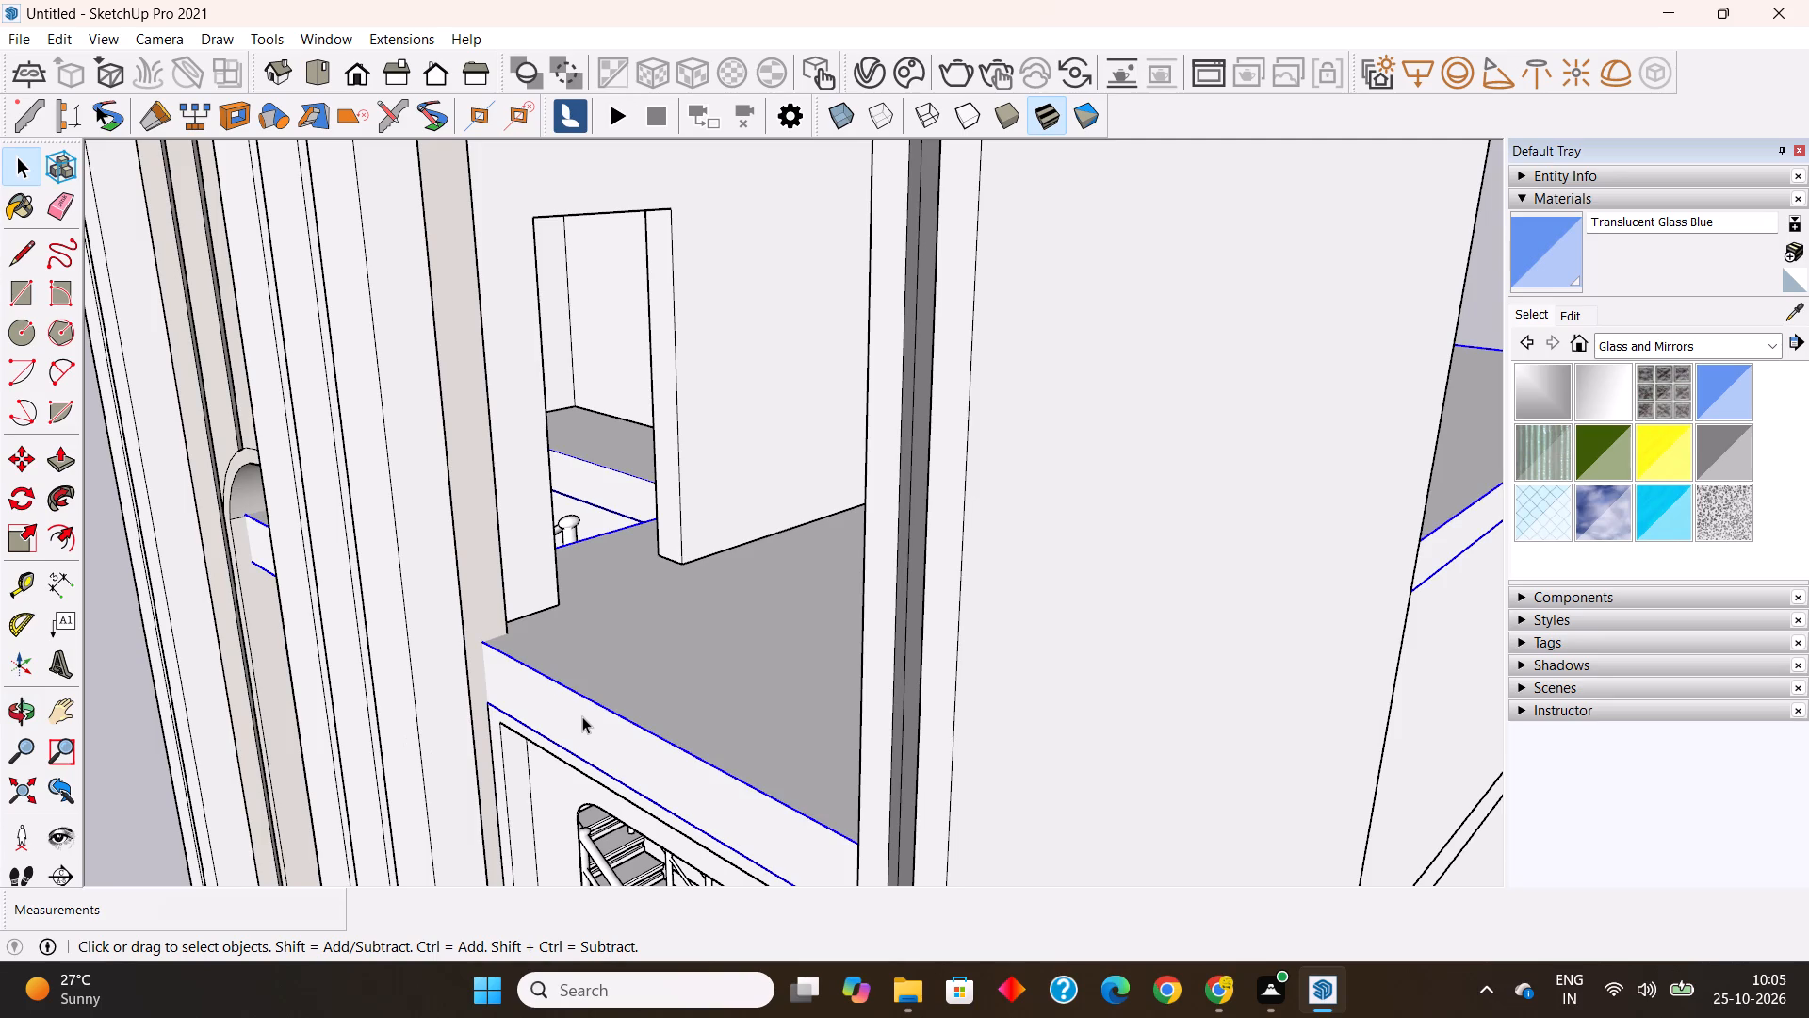
double_click(582, 716)
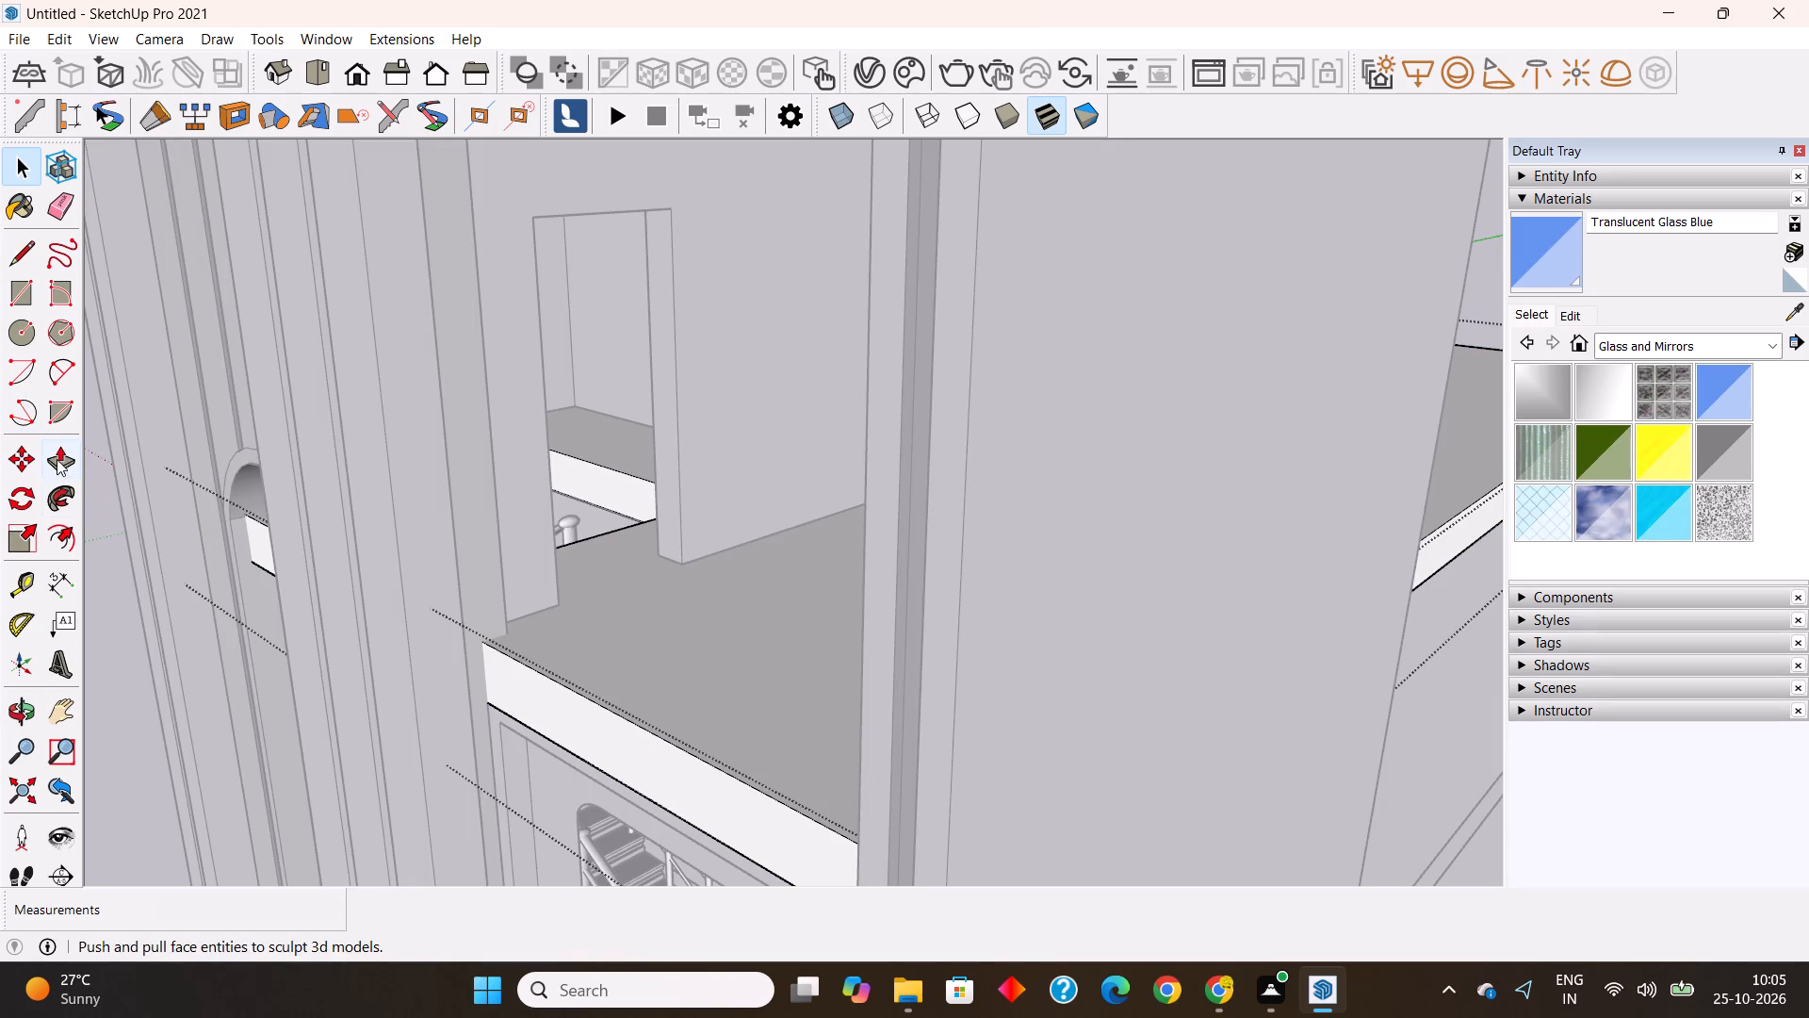
left_click(57, 459)
left_click(503, 668)
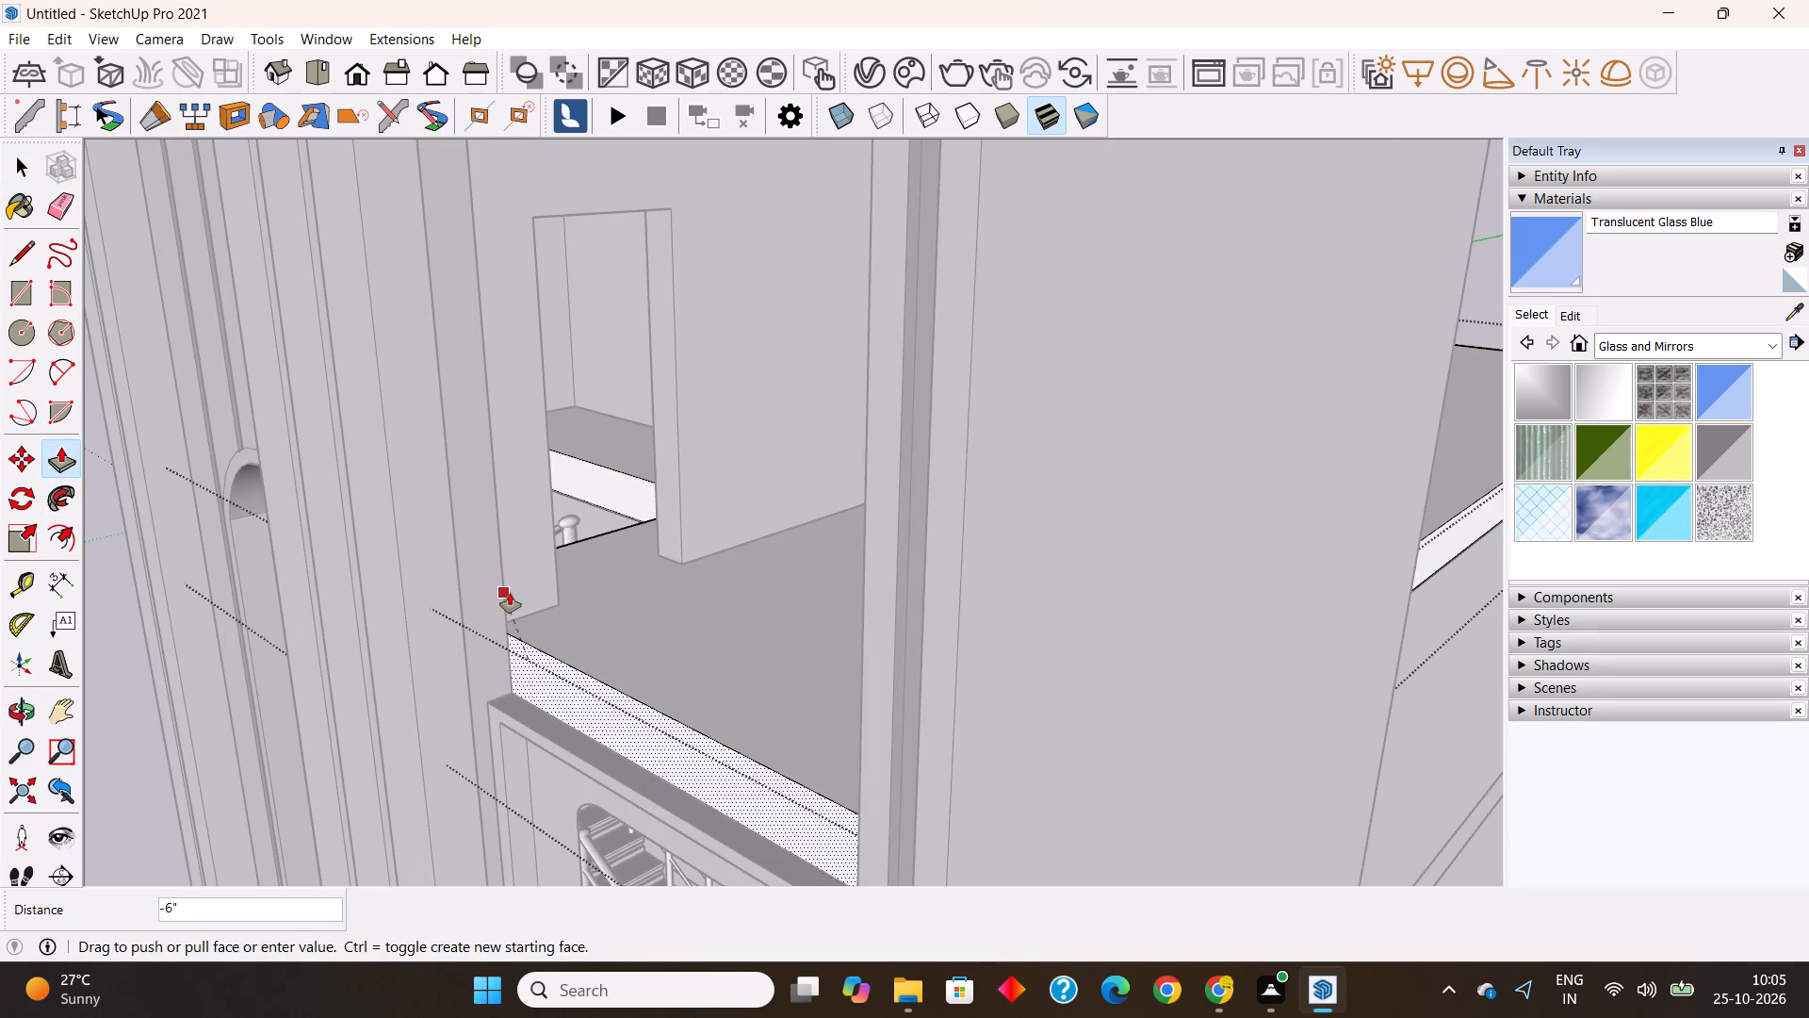
left_click(510, 593)
Draw a 1' 2" vertical line down the slab's recessed front face, along the edge of the adjoining fin.
scroll(510, 593, "down", 5)
middle_click_drag(594, 681, 626, 649)
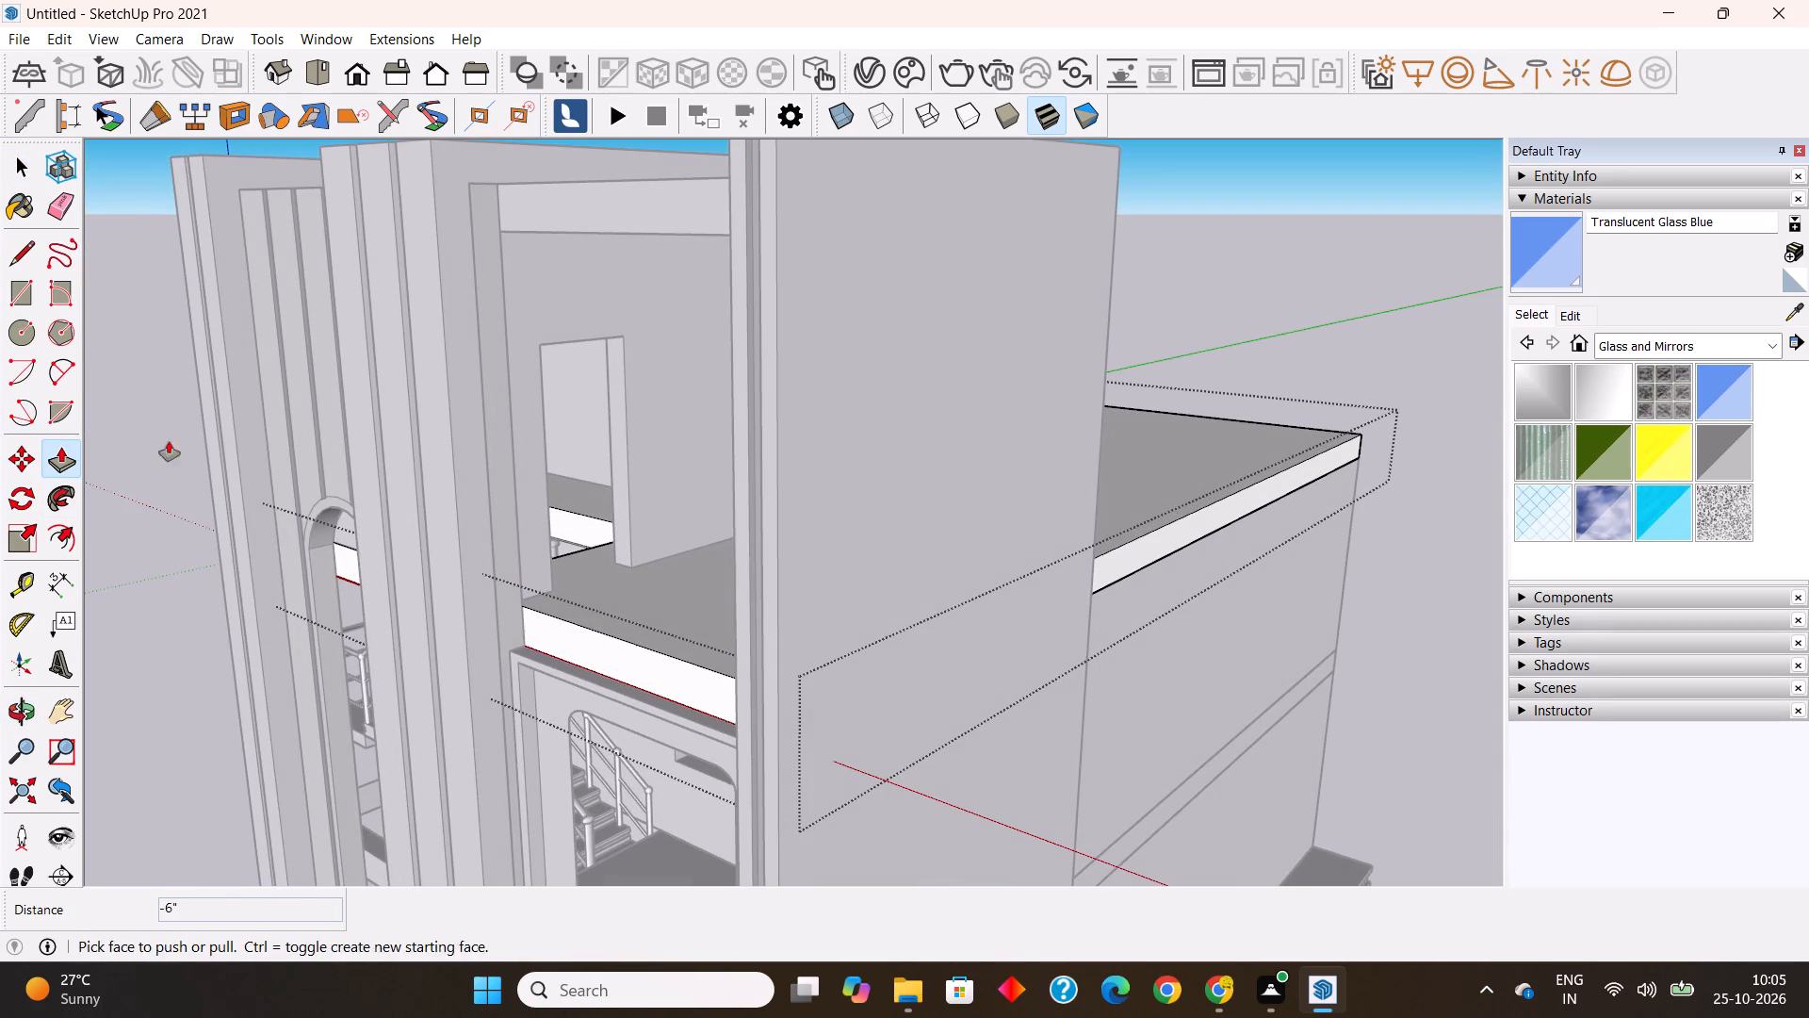
left_click(30, 250)
scroll(492, 683, "up", 3)
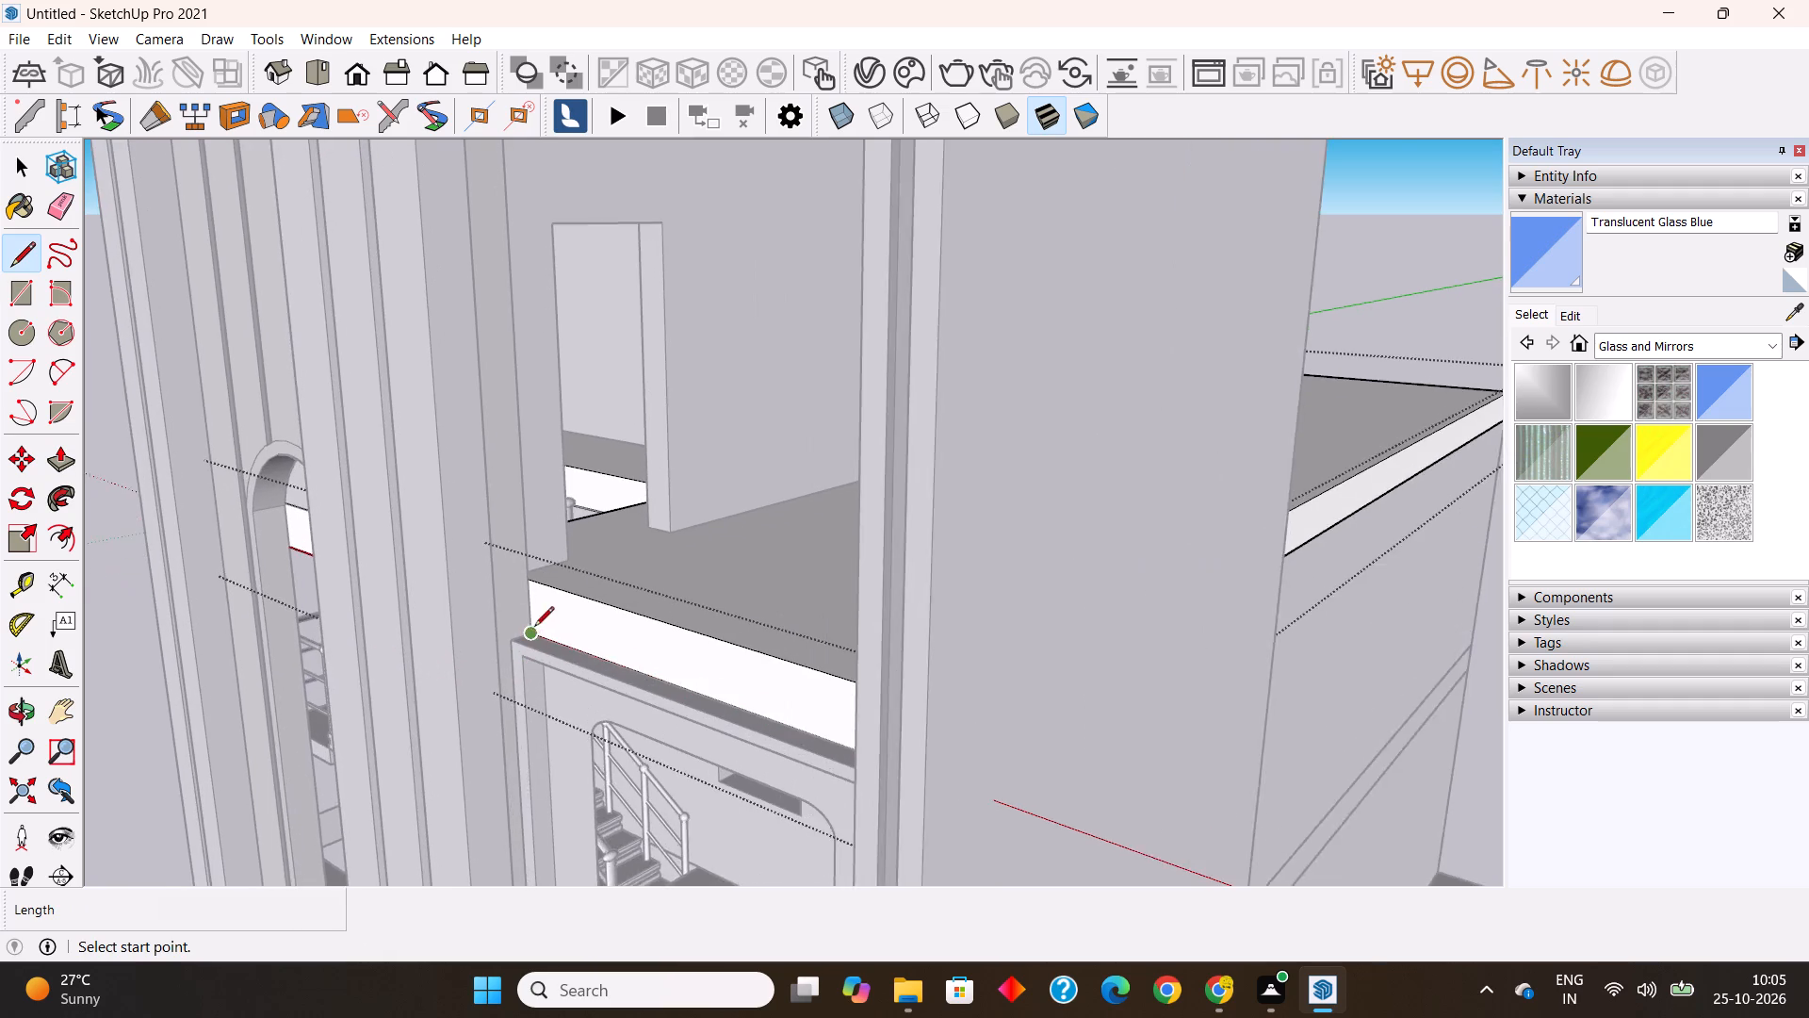
scroll(534, 628, "up", 2)
left_click(529, 571)
left_click(529, 638)
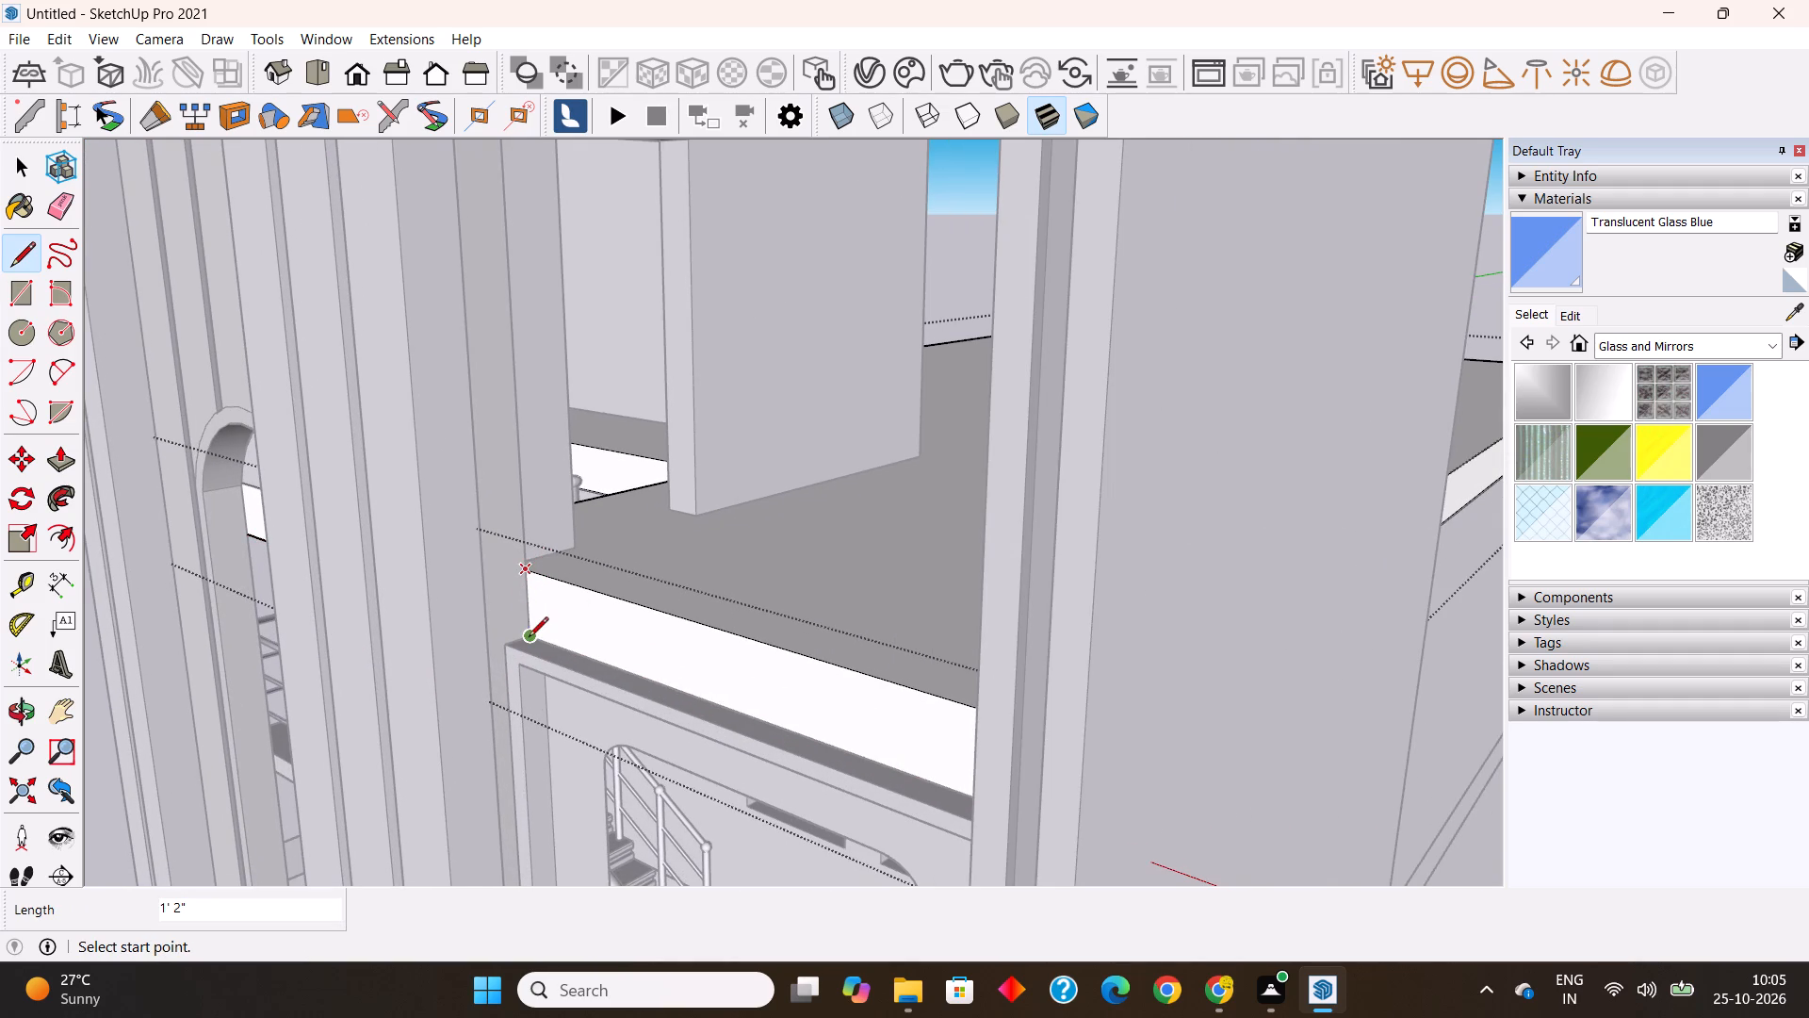
key("space")
Push/Pull the slab's front face within the opening 6" outward and close the slab group.
left_click(65, 452)
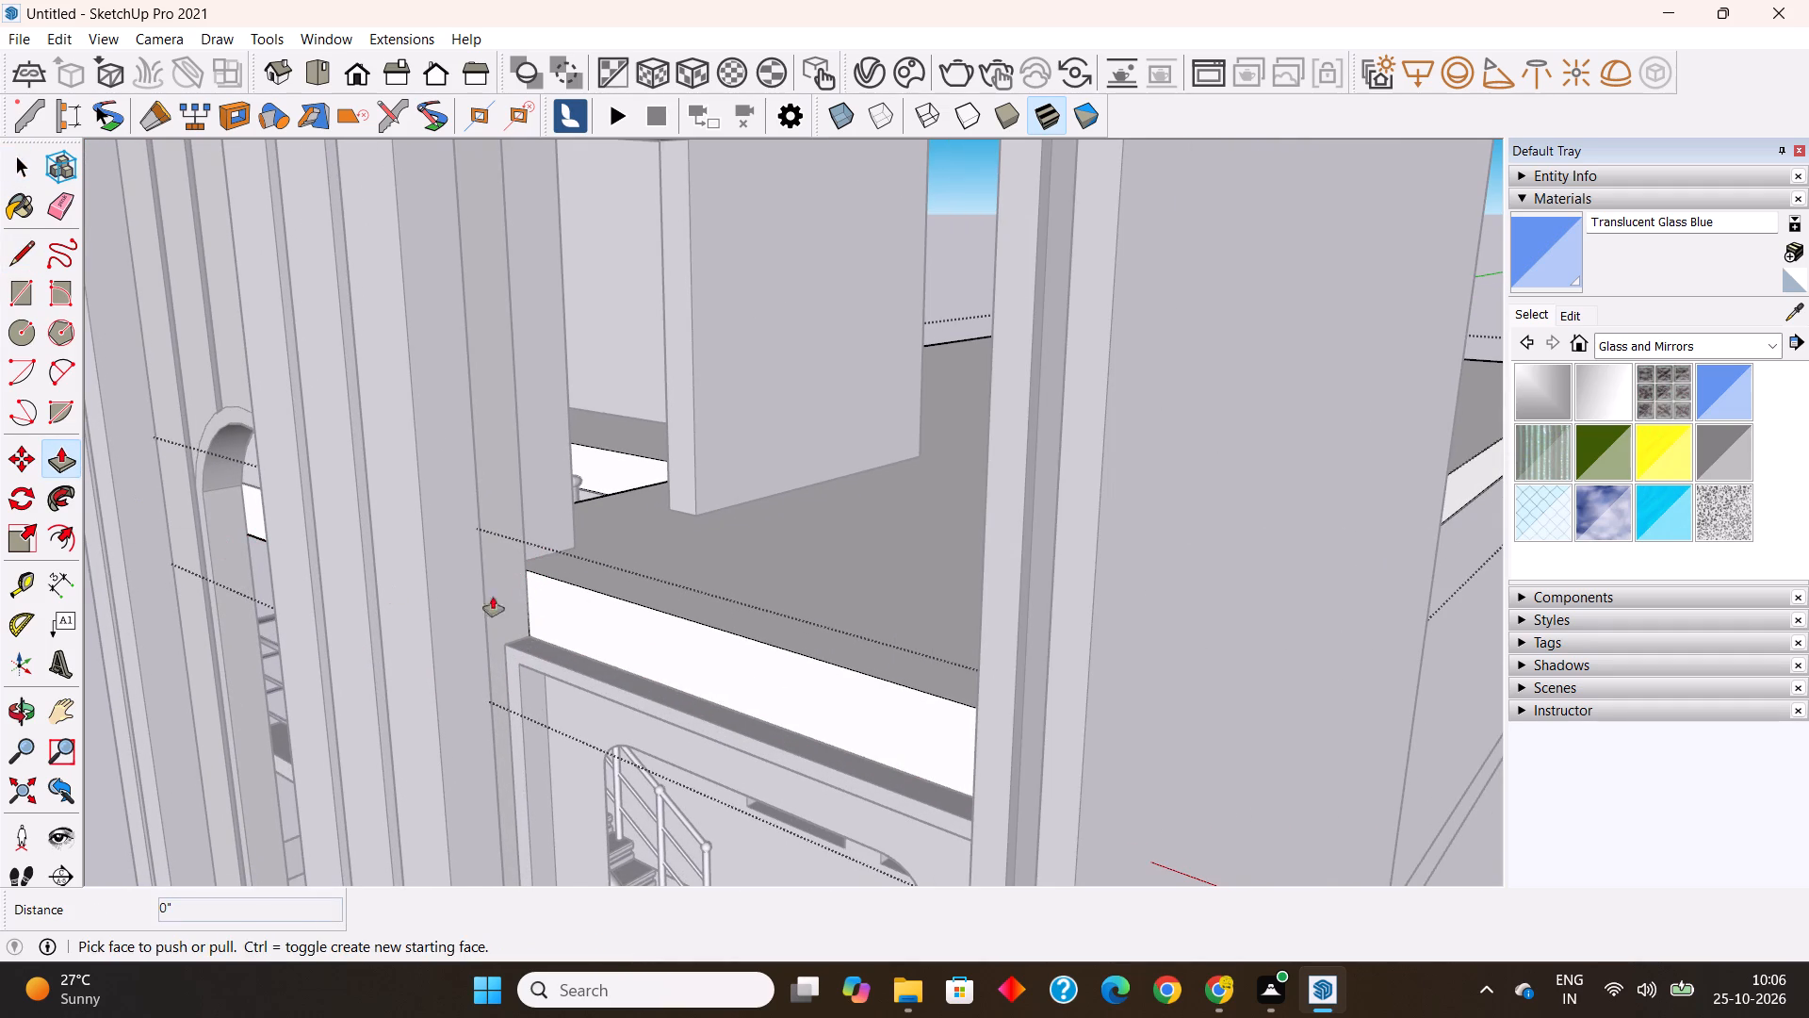
left_click(579, 611)
left_click(587, 693)
scroll(591, 678, "down", 6)
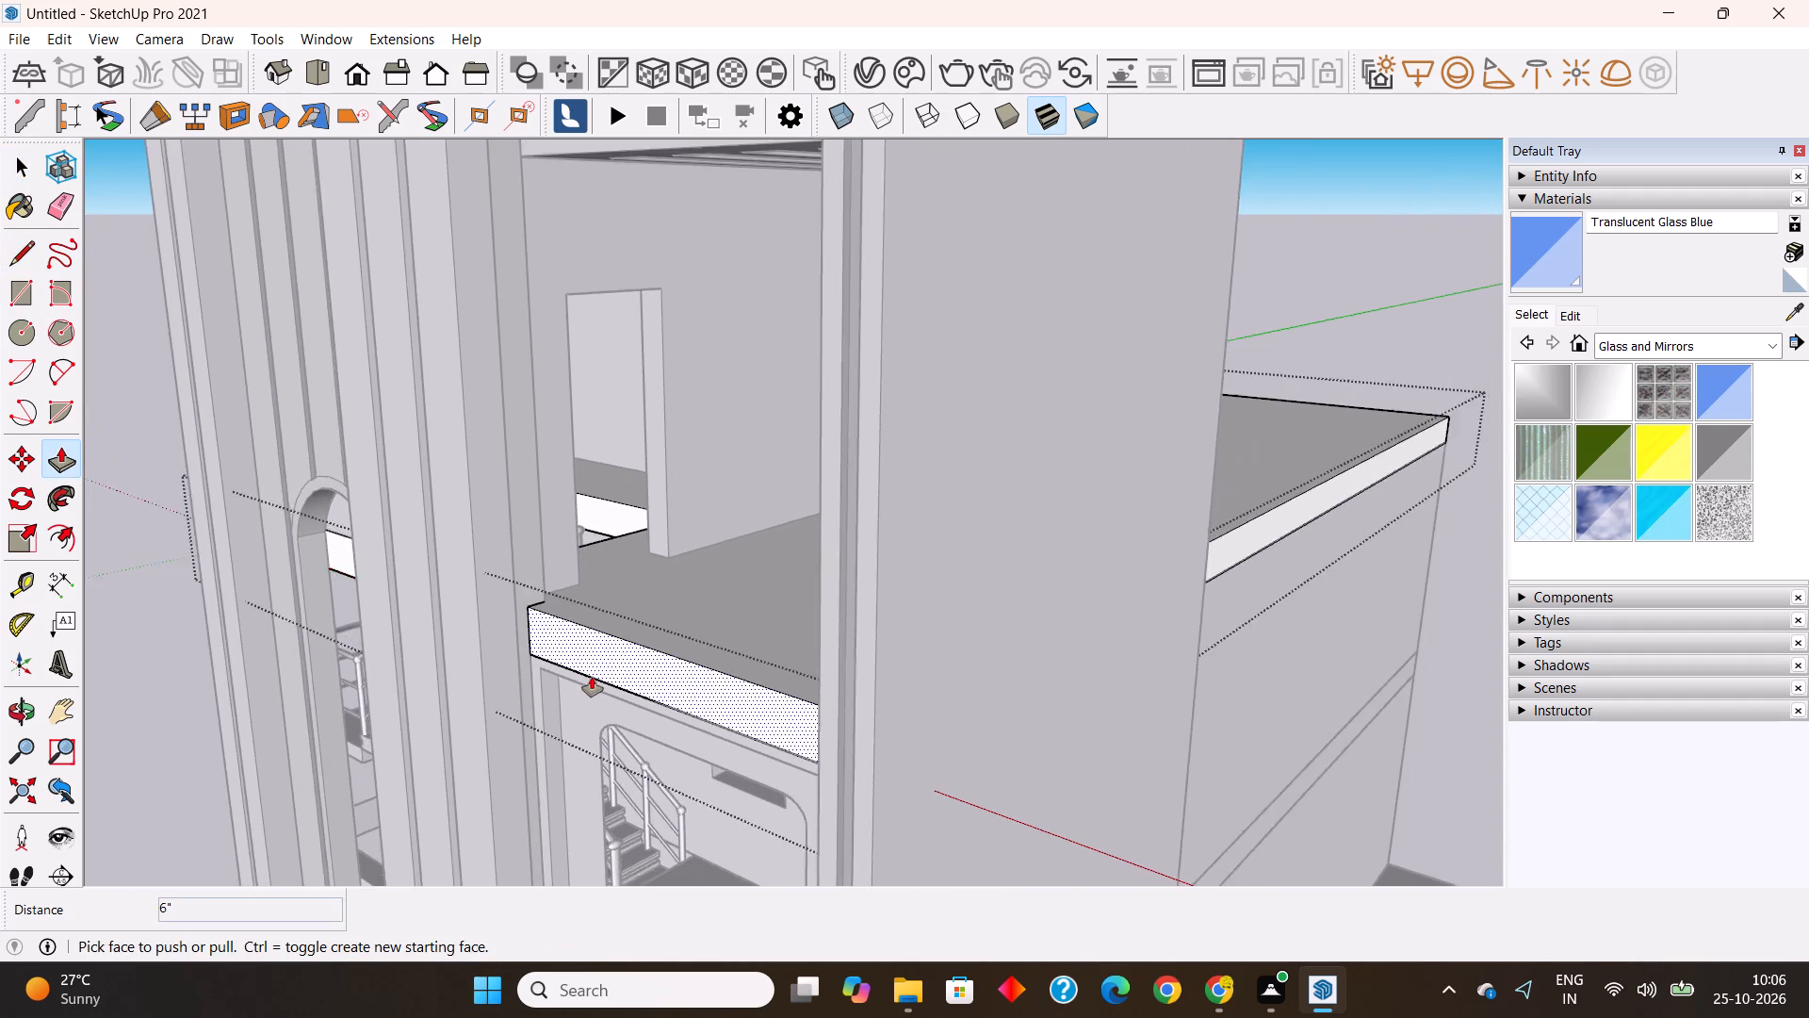
scroll(592, 677, "down", 3)
key("space")
left_click(1356, 704)
Draw an upright 9'9" by 3' rectangle along the front edge of the upper floor slab, between the fins.
scroll(725, 551, "down", 3)
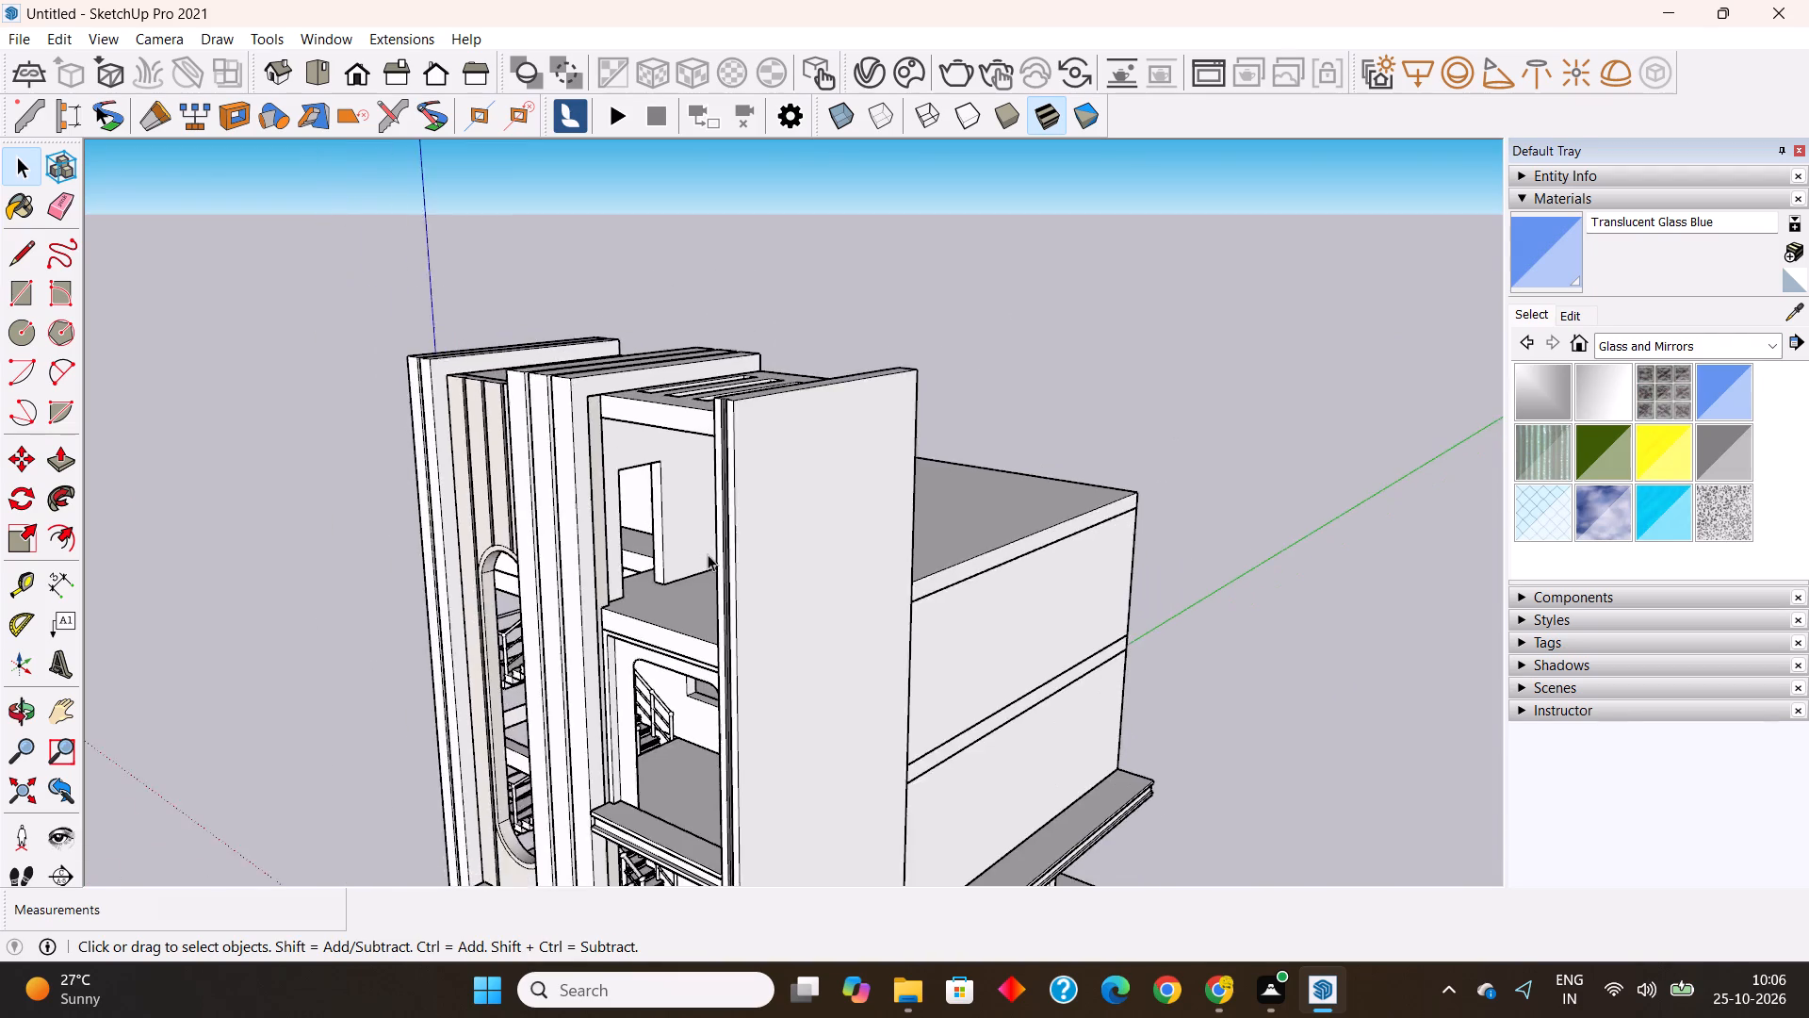
scroll(708, 554, "down", 3)
middle_click_drag(775, 678, 1287, 694)
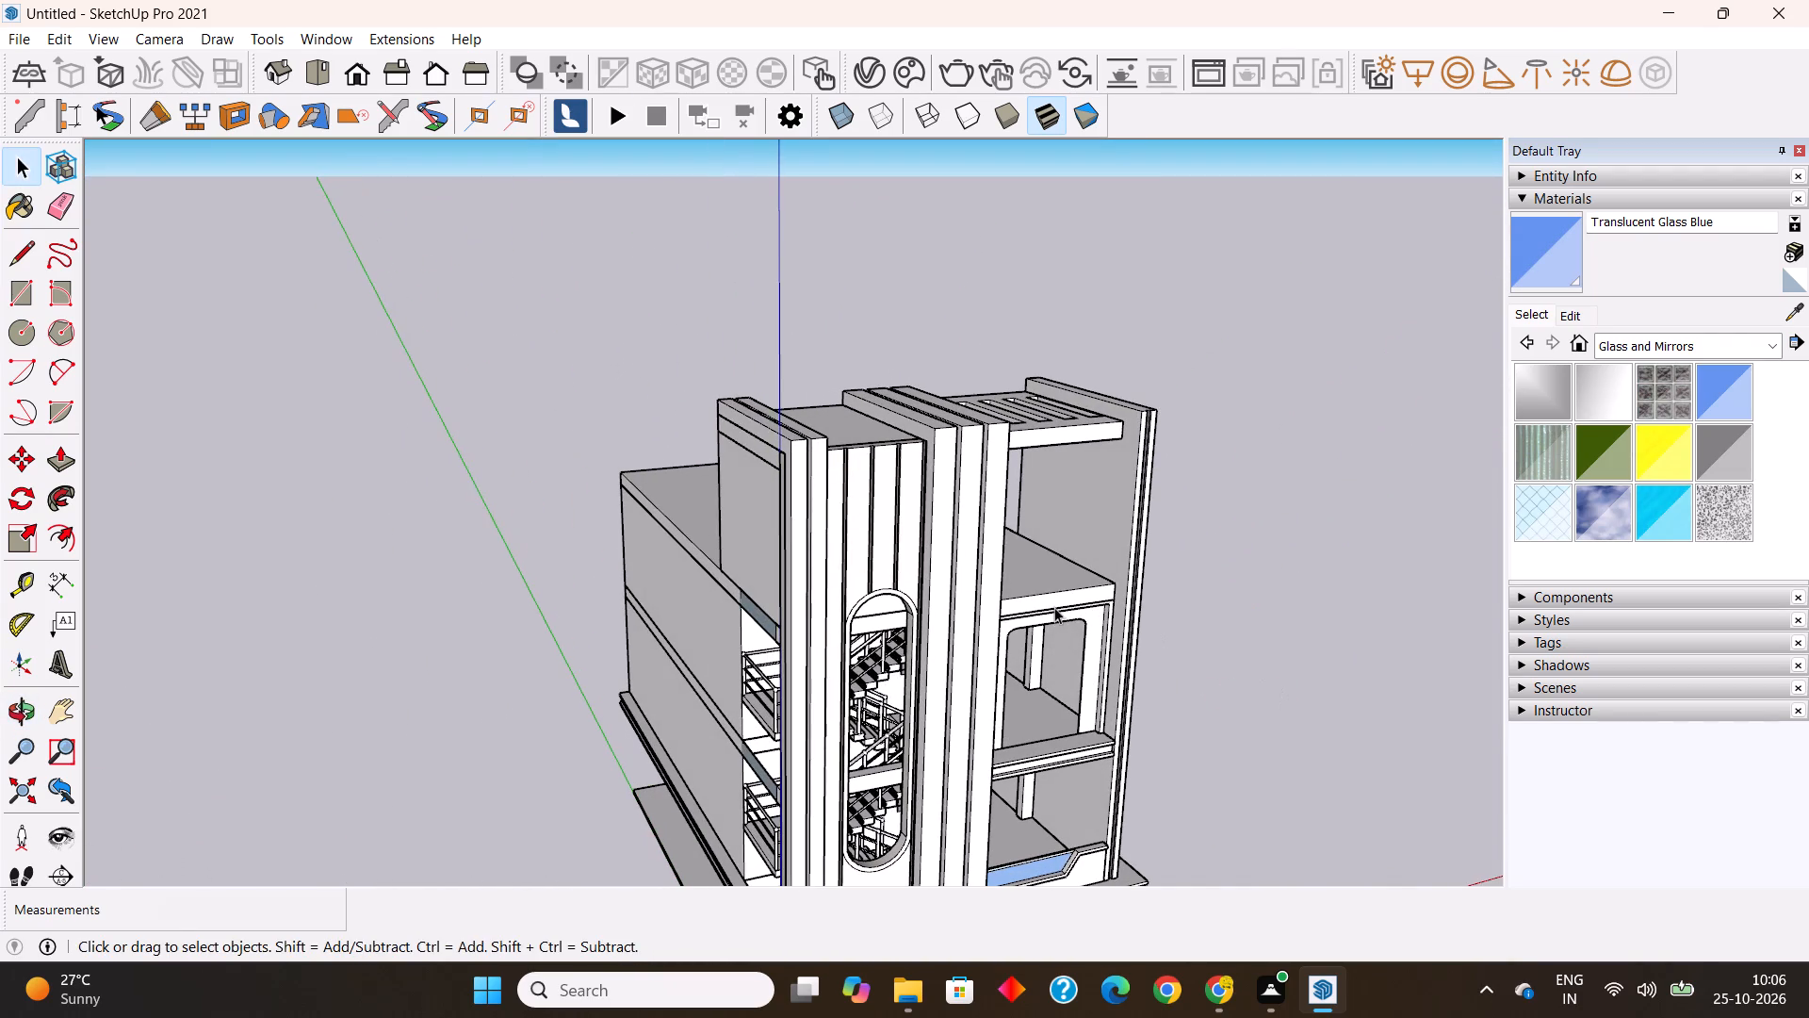
middle_click_drag(1020, 599, 755, 611, "shift")
middle_click_drag(826, 680, 887, 682)
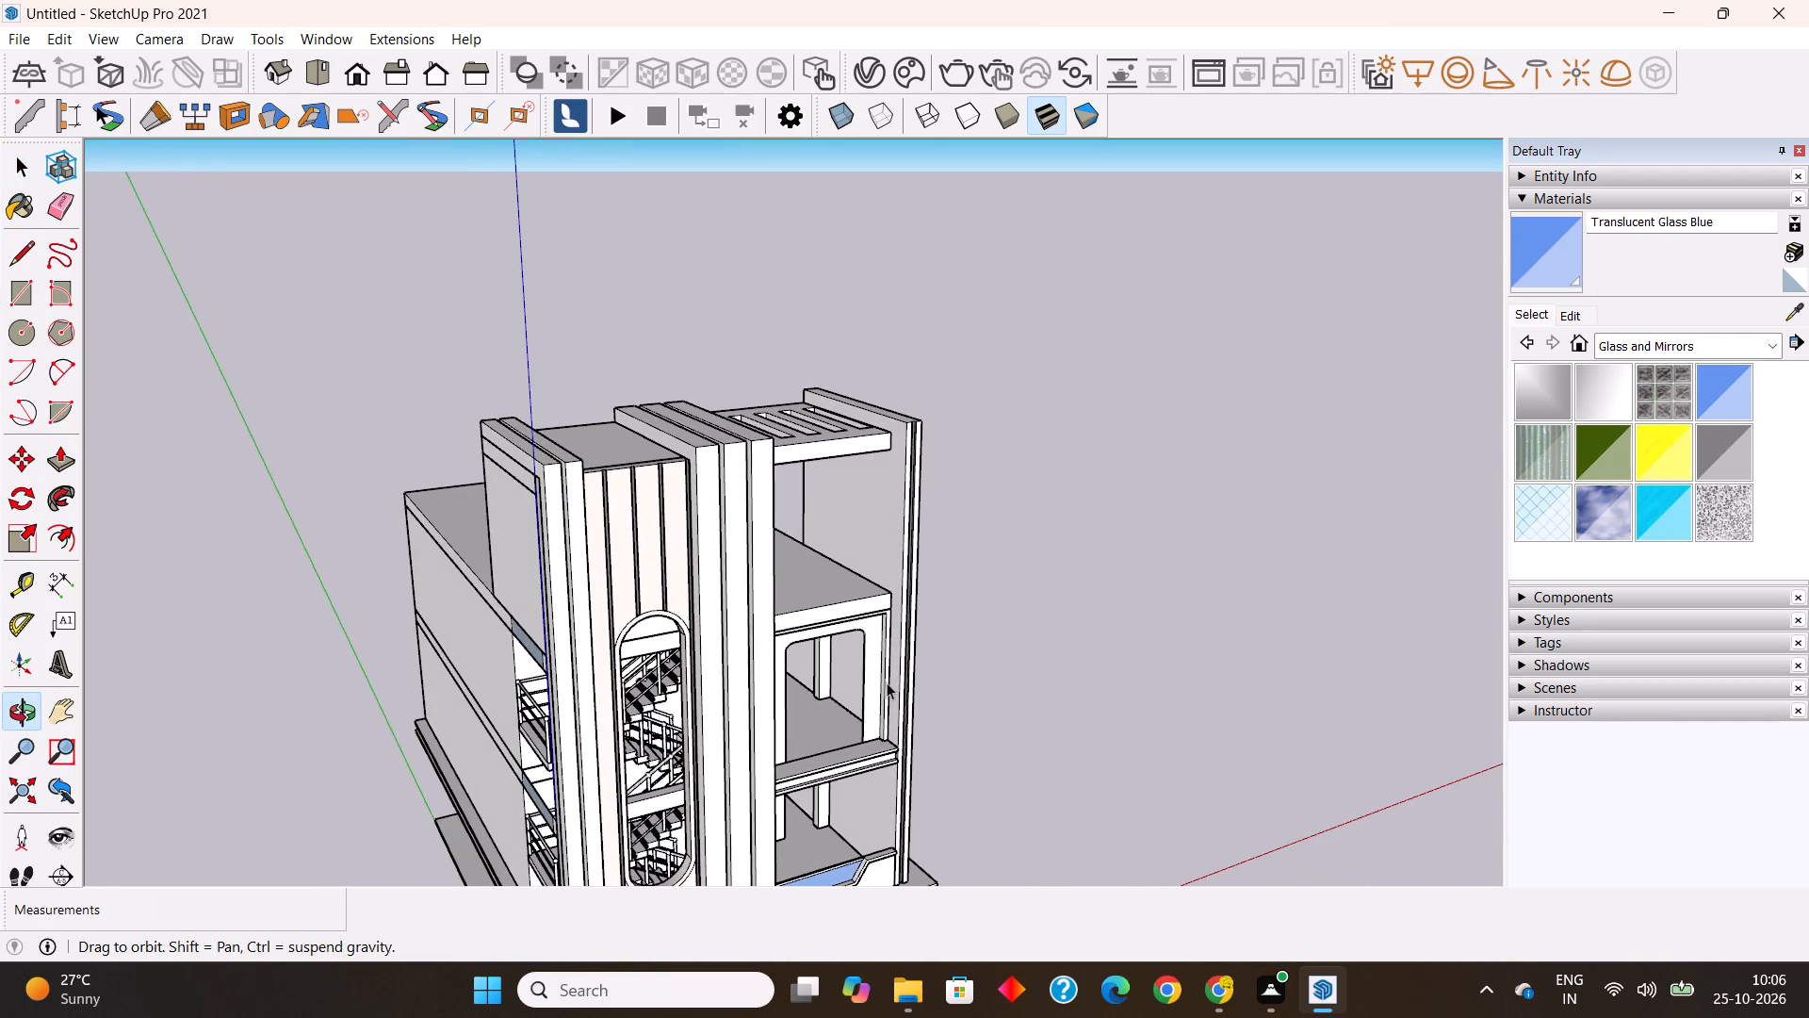
scroll(842, 493, "up", 5)
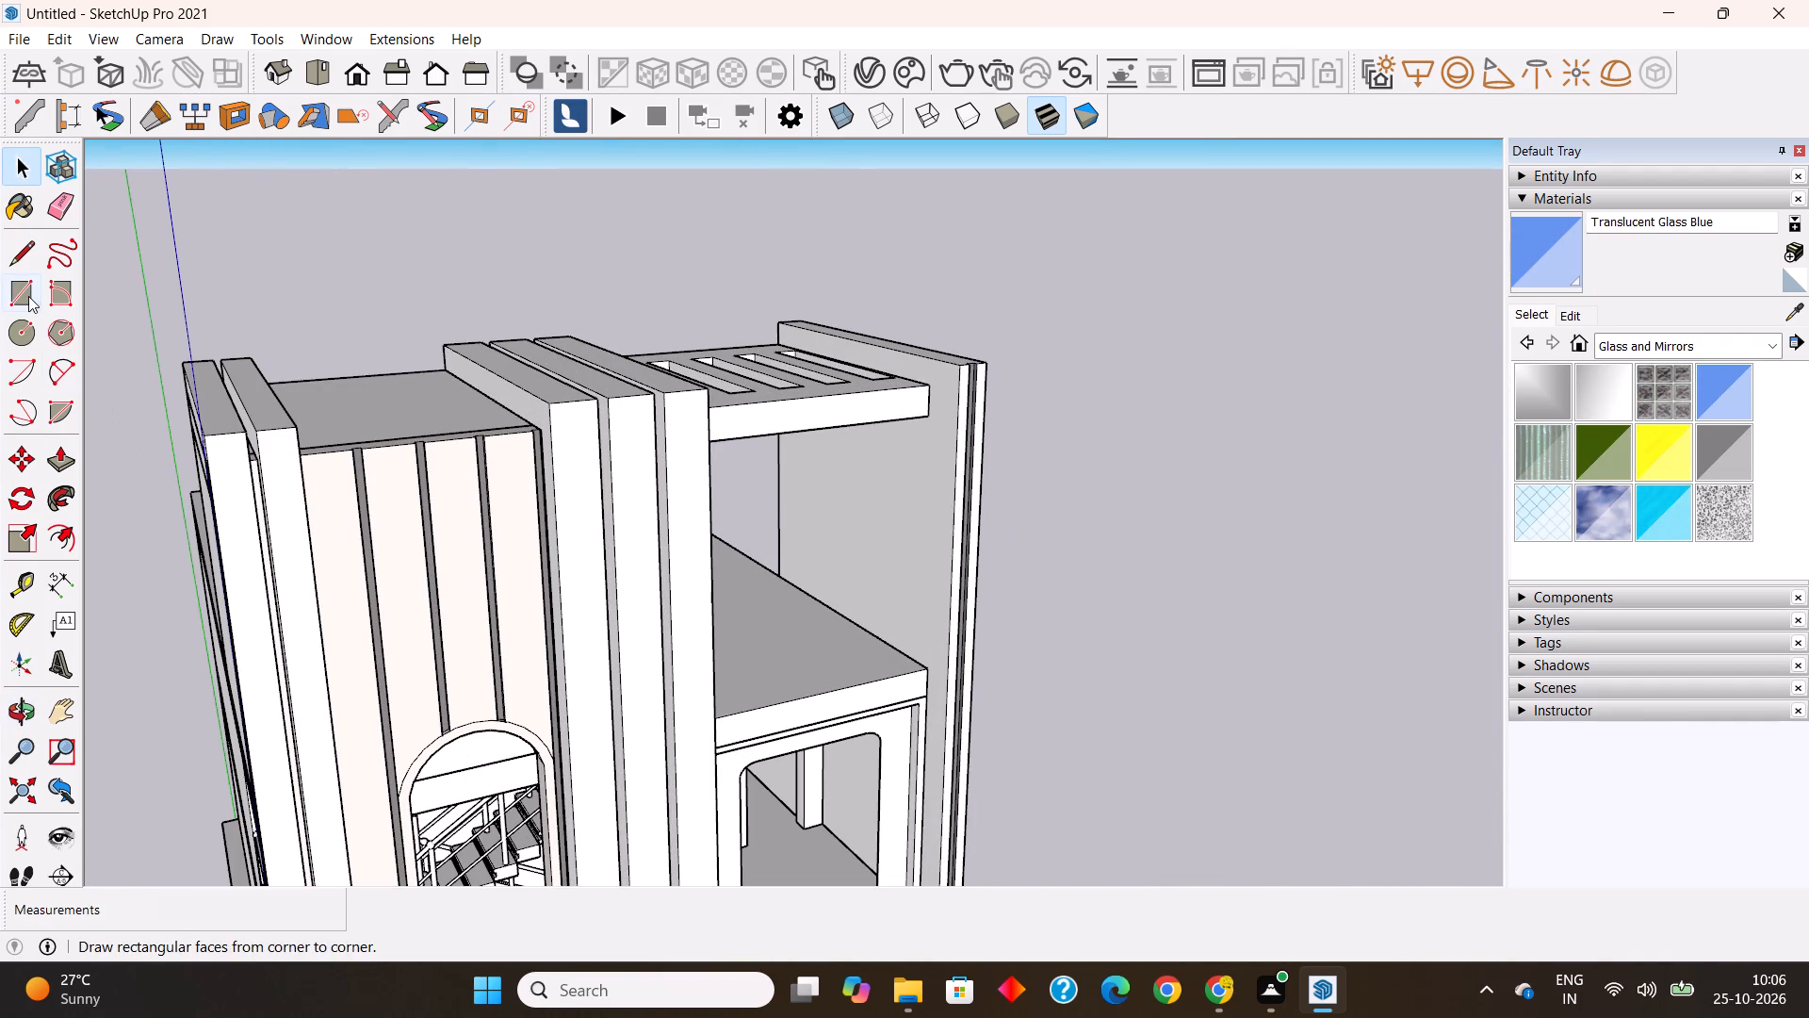
left_click(28, 296)
middle_click_drag(580, 621, 155, 593)
middle_click_drag(848, 748, 1067, 752)
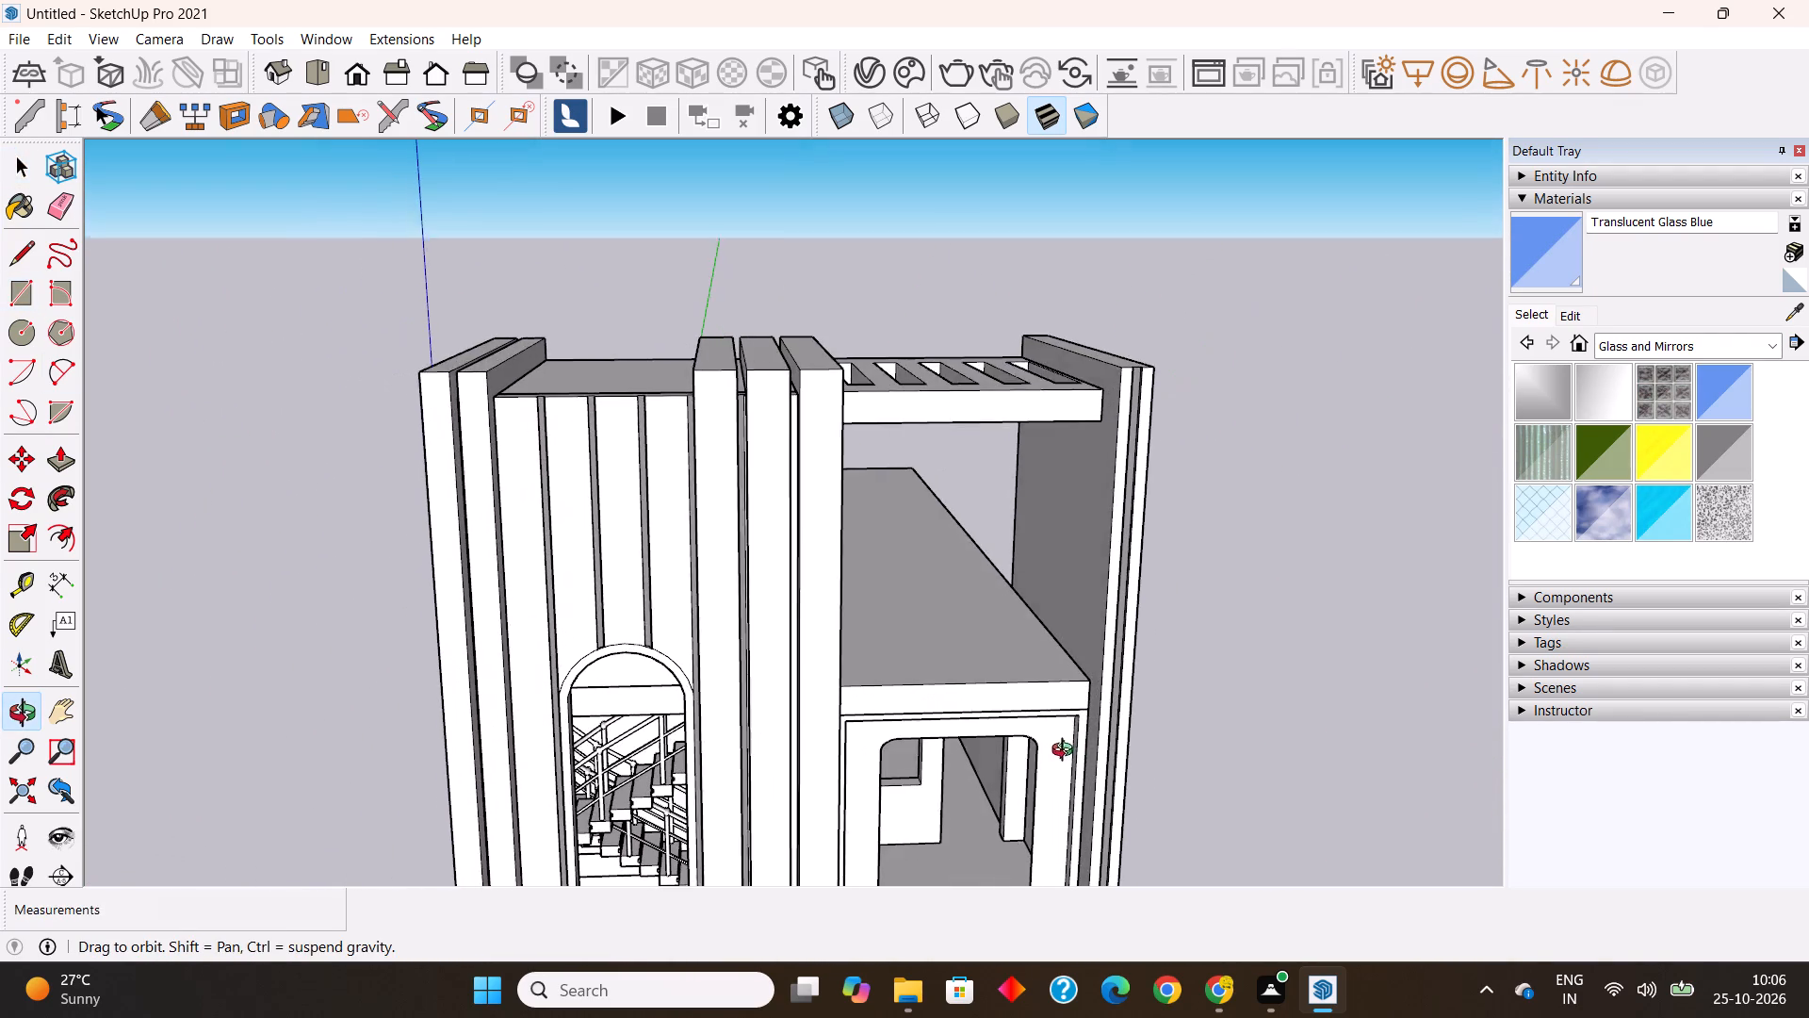
middle_click_drag(1067, 752, 1069, 746)
left_click(1095, 680)
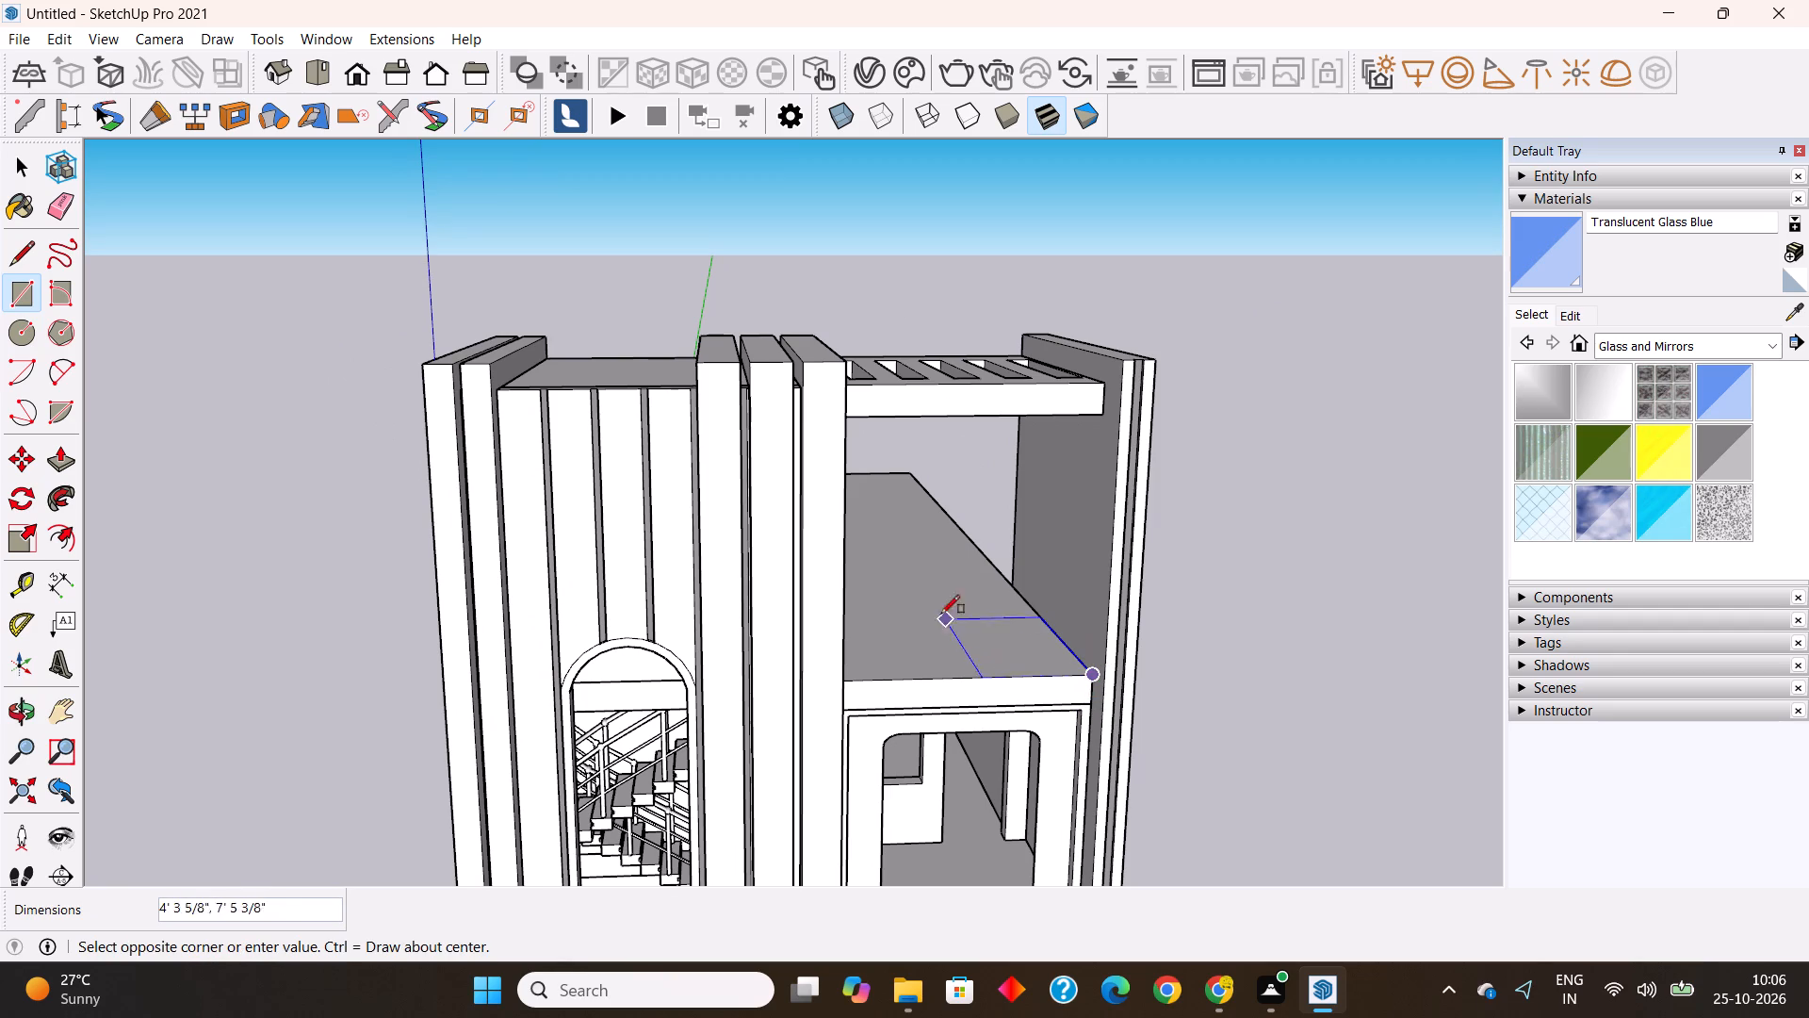
key("Left")
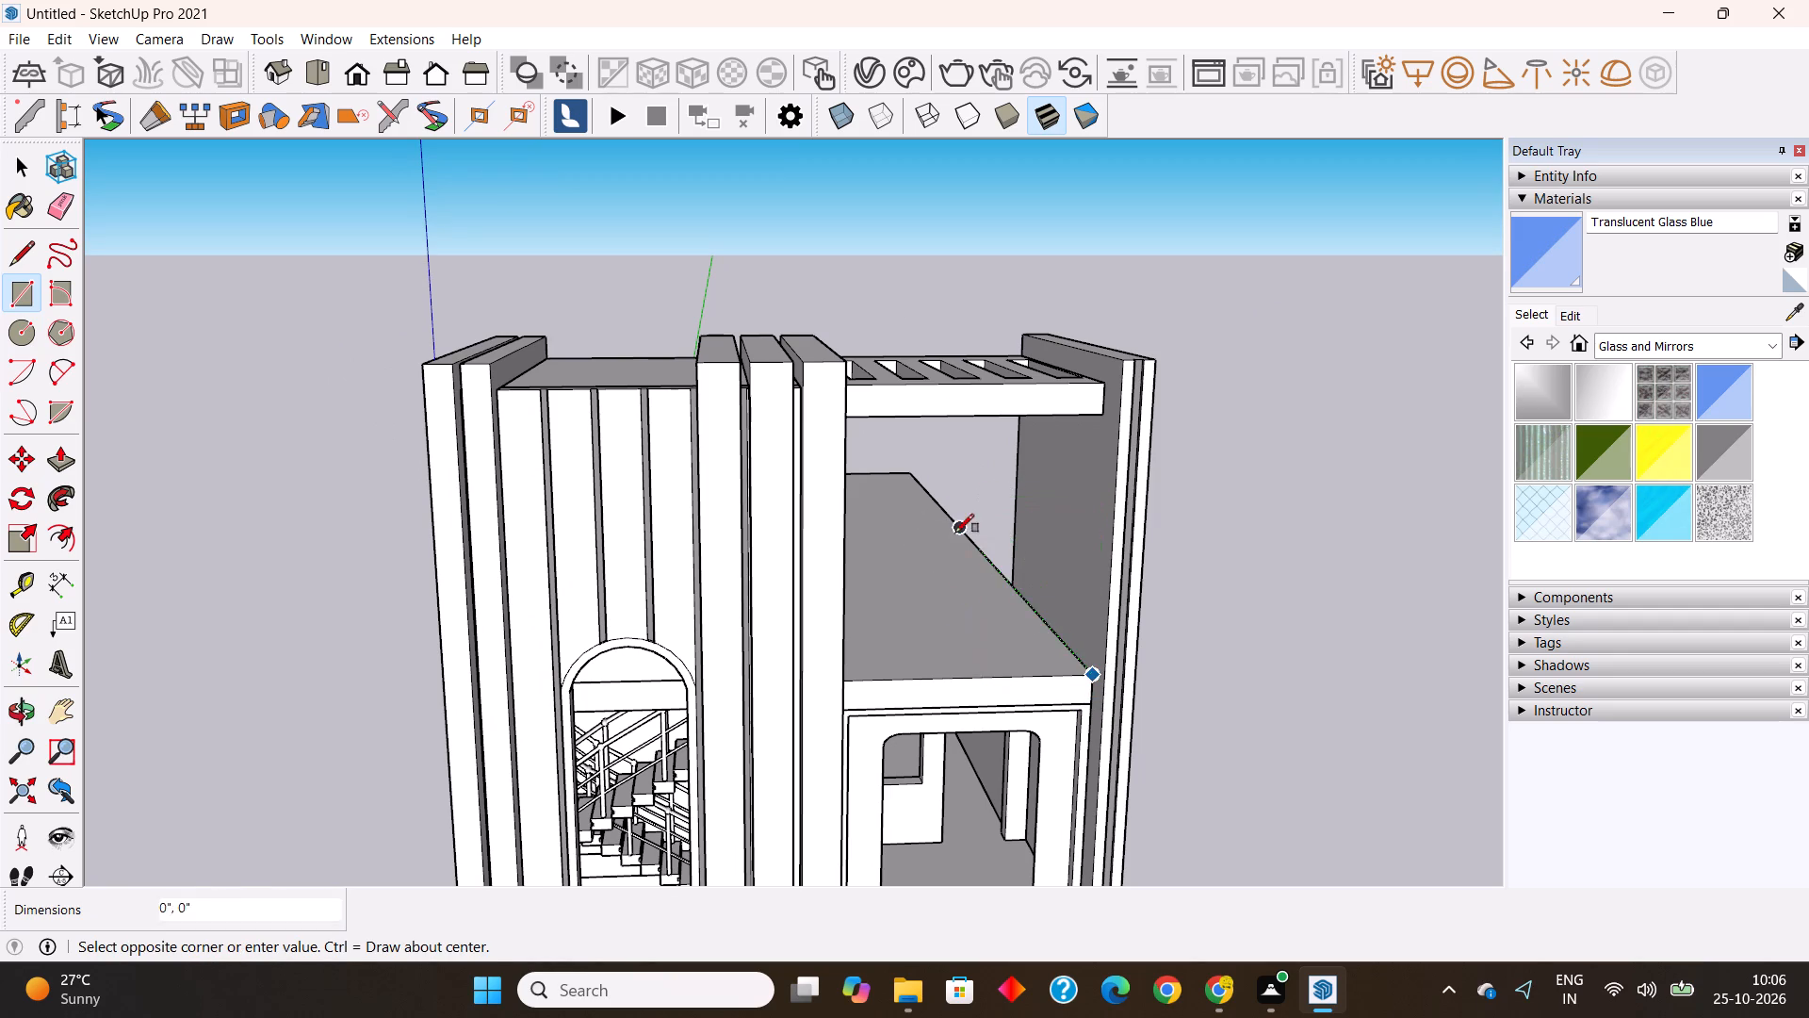
middle_click_drag(899, 579, 737, 577)
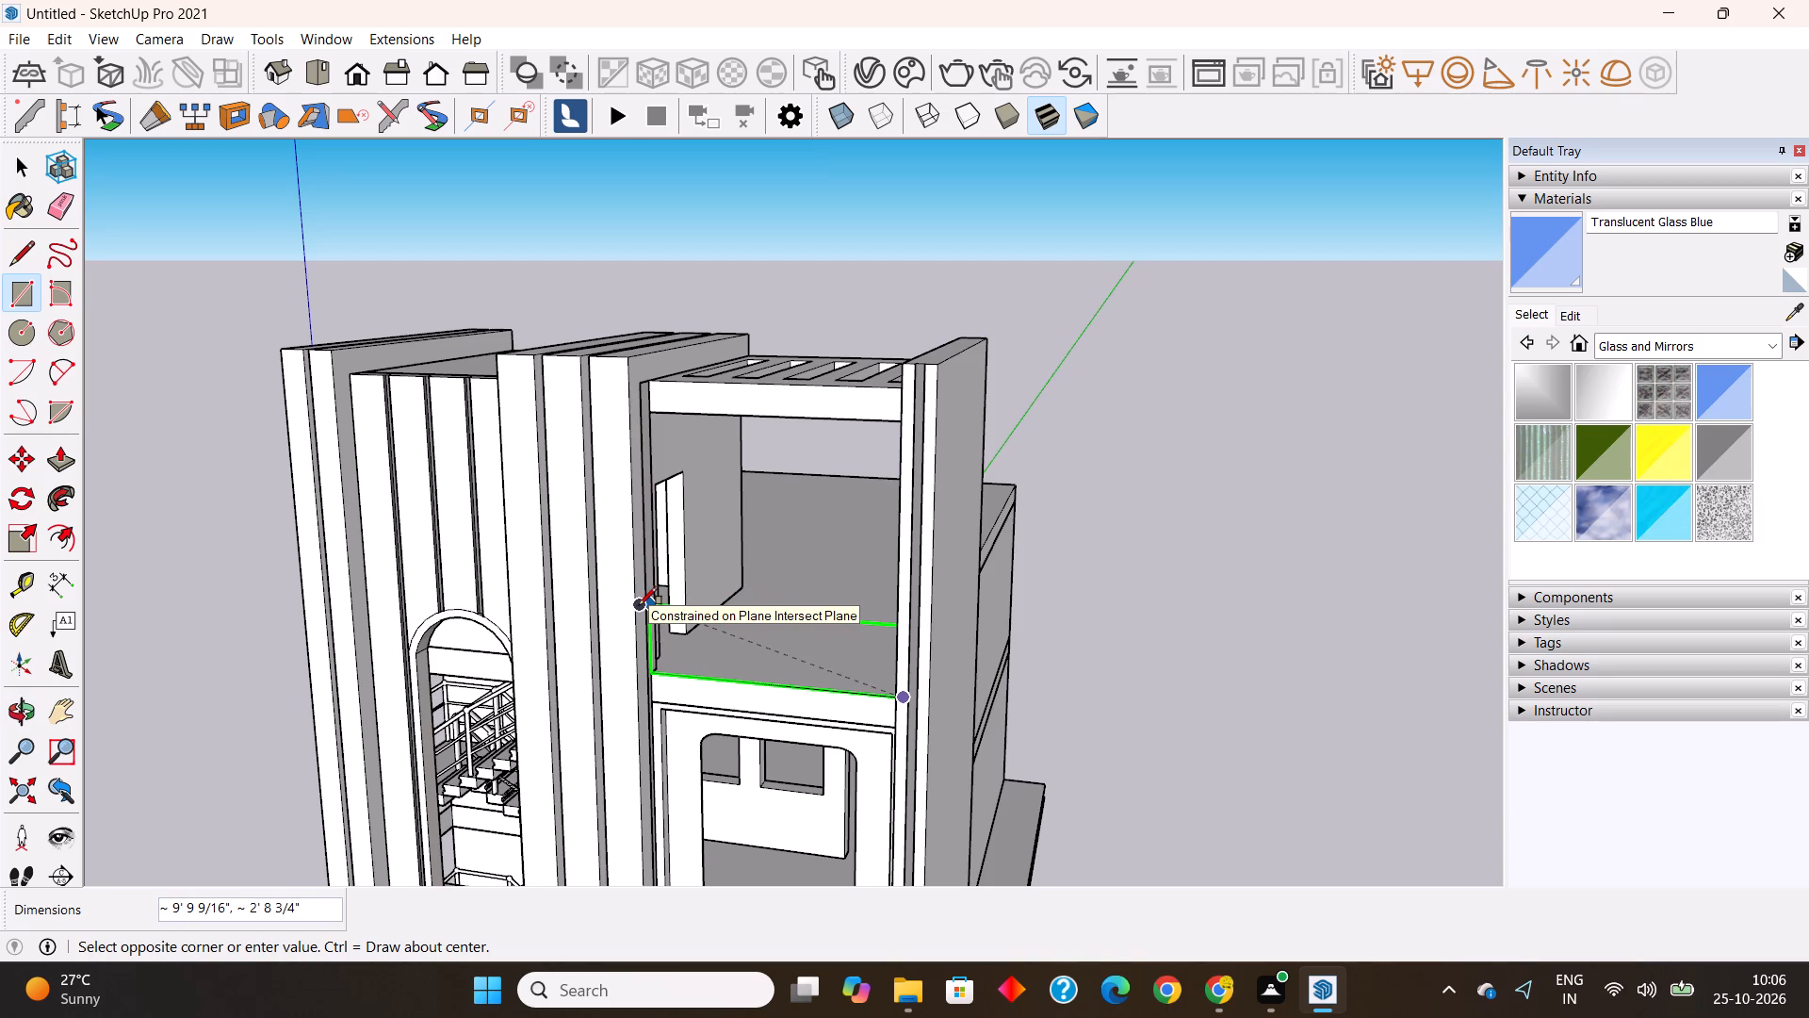
type("9'9\"")
type(",3'")
key("Return")
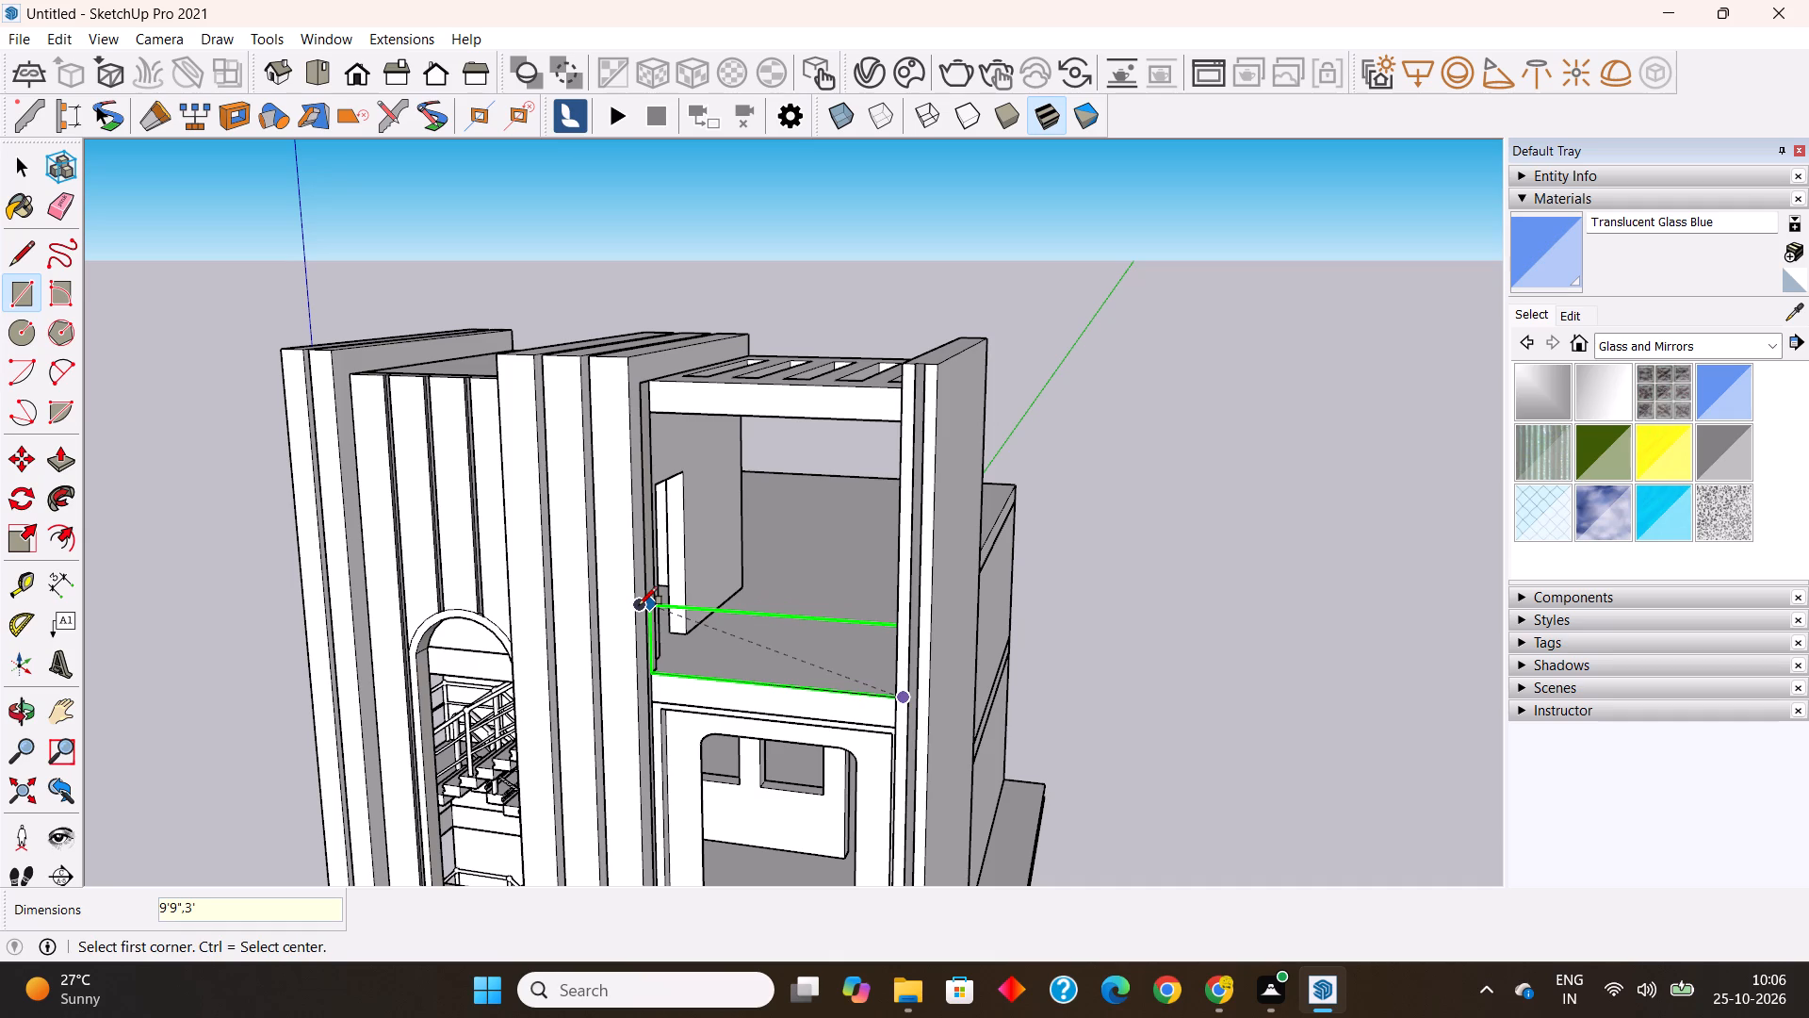
Make a group from the upright 9'9" by 3' rectangle and its edges above the upper floor slab.
scroll(821, 731, "down", 1)
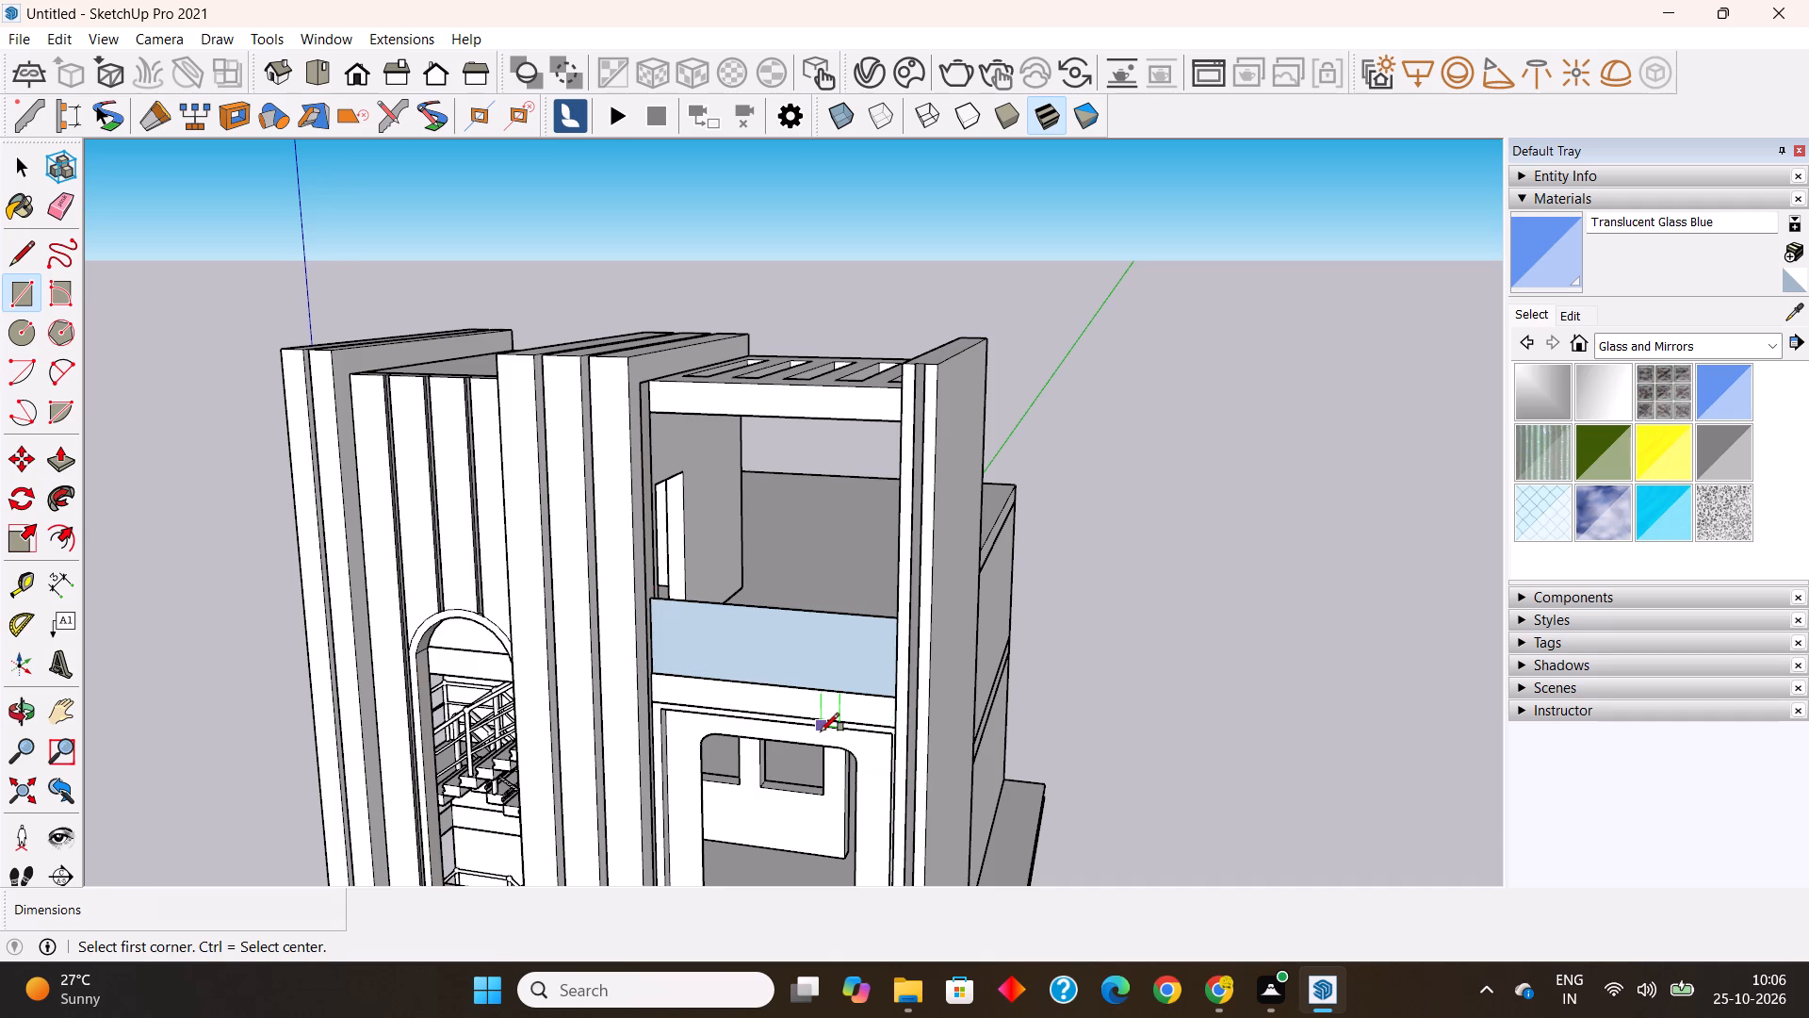
key("space")
double_click(775, 642)
right_click(774, 642)
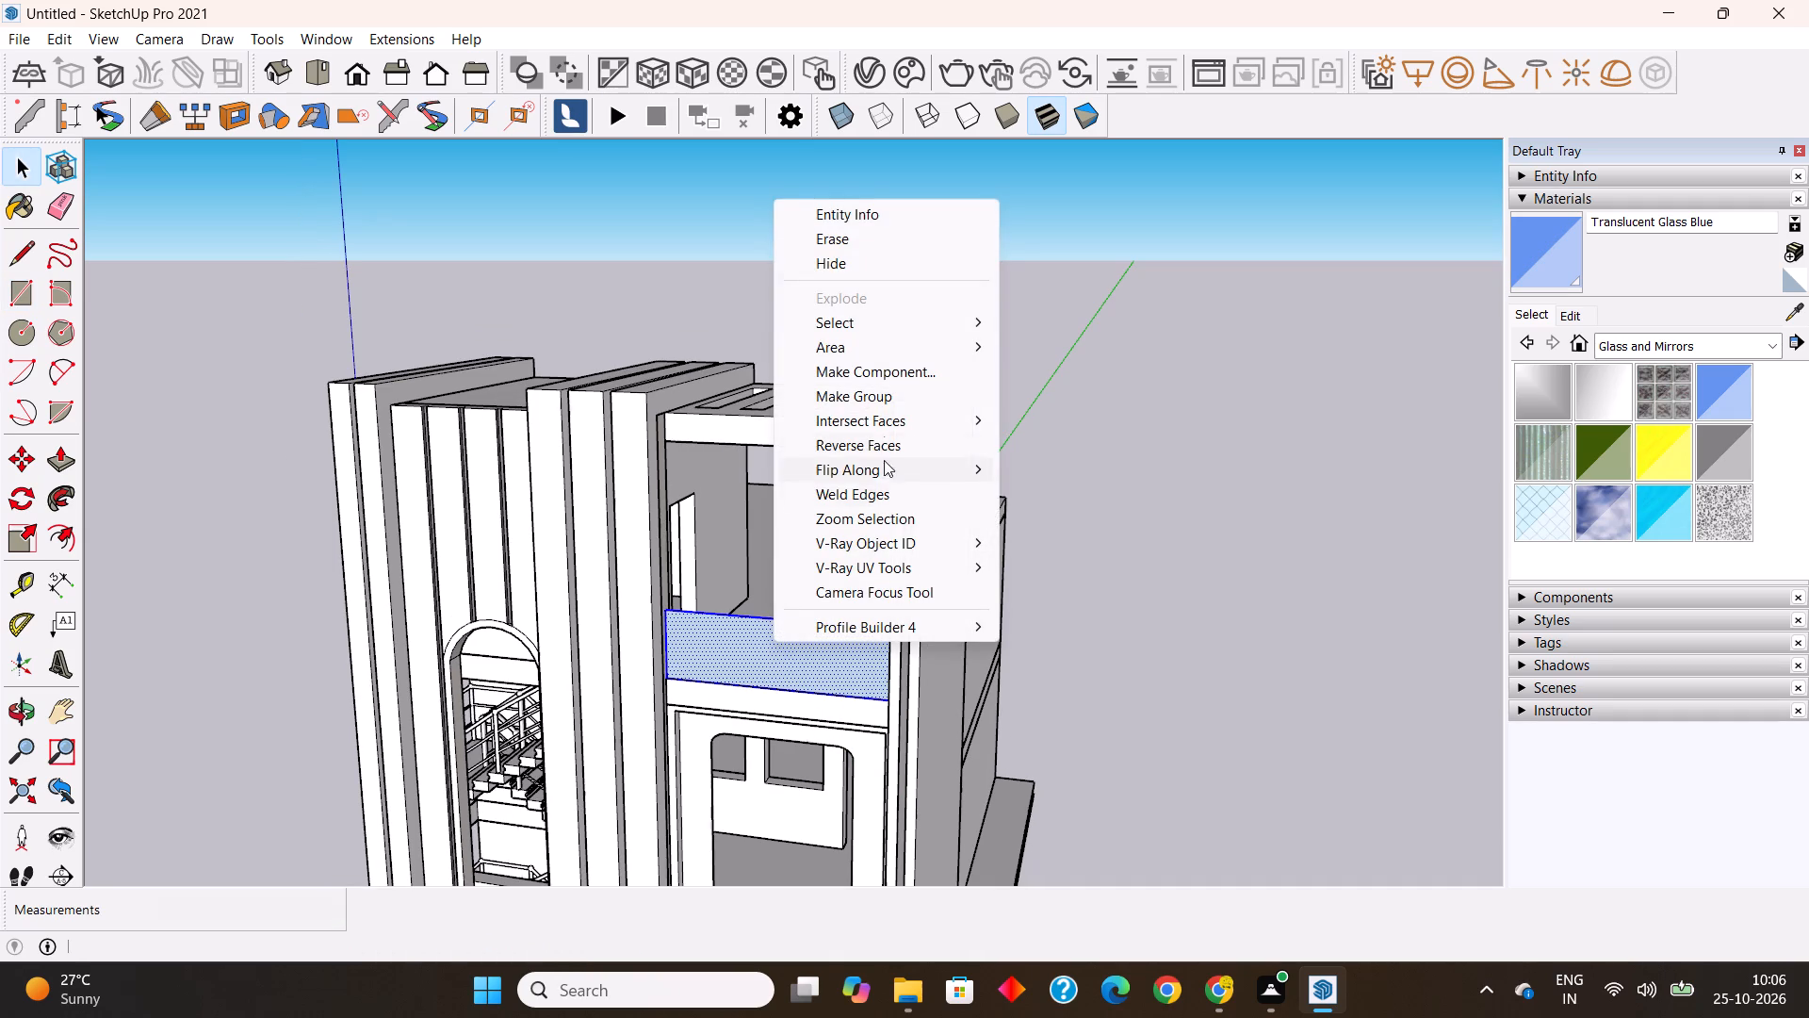
left_click(881, 396)
Flip the parapet rectangle group along the group's green axis.
middle_click_drag(803, 803, 753, 725)
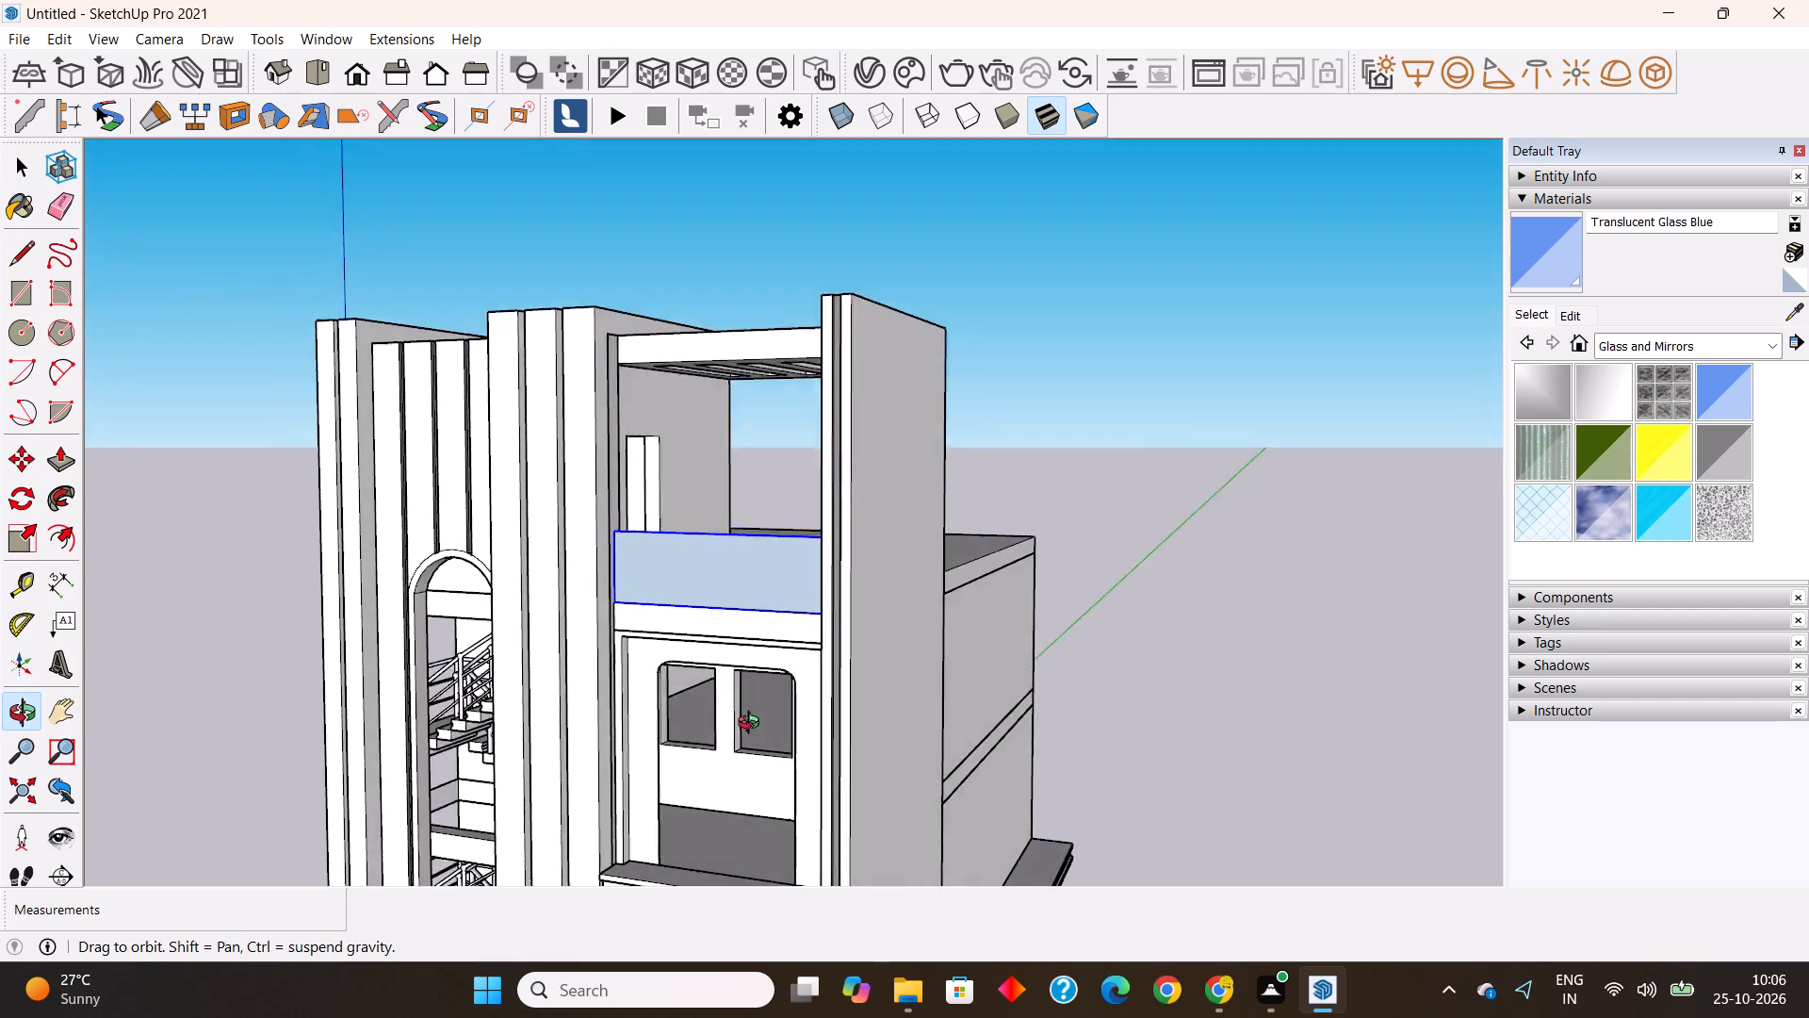
middle_click_drag(753, 725, 1020, 806)
scroll(1027, 625, "up", 6)
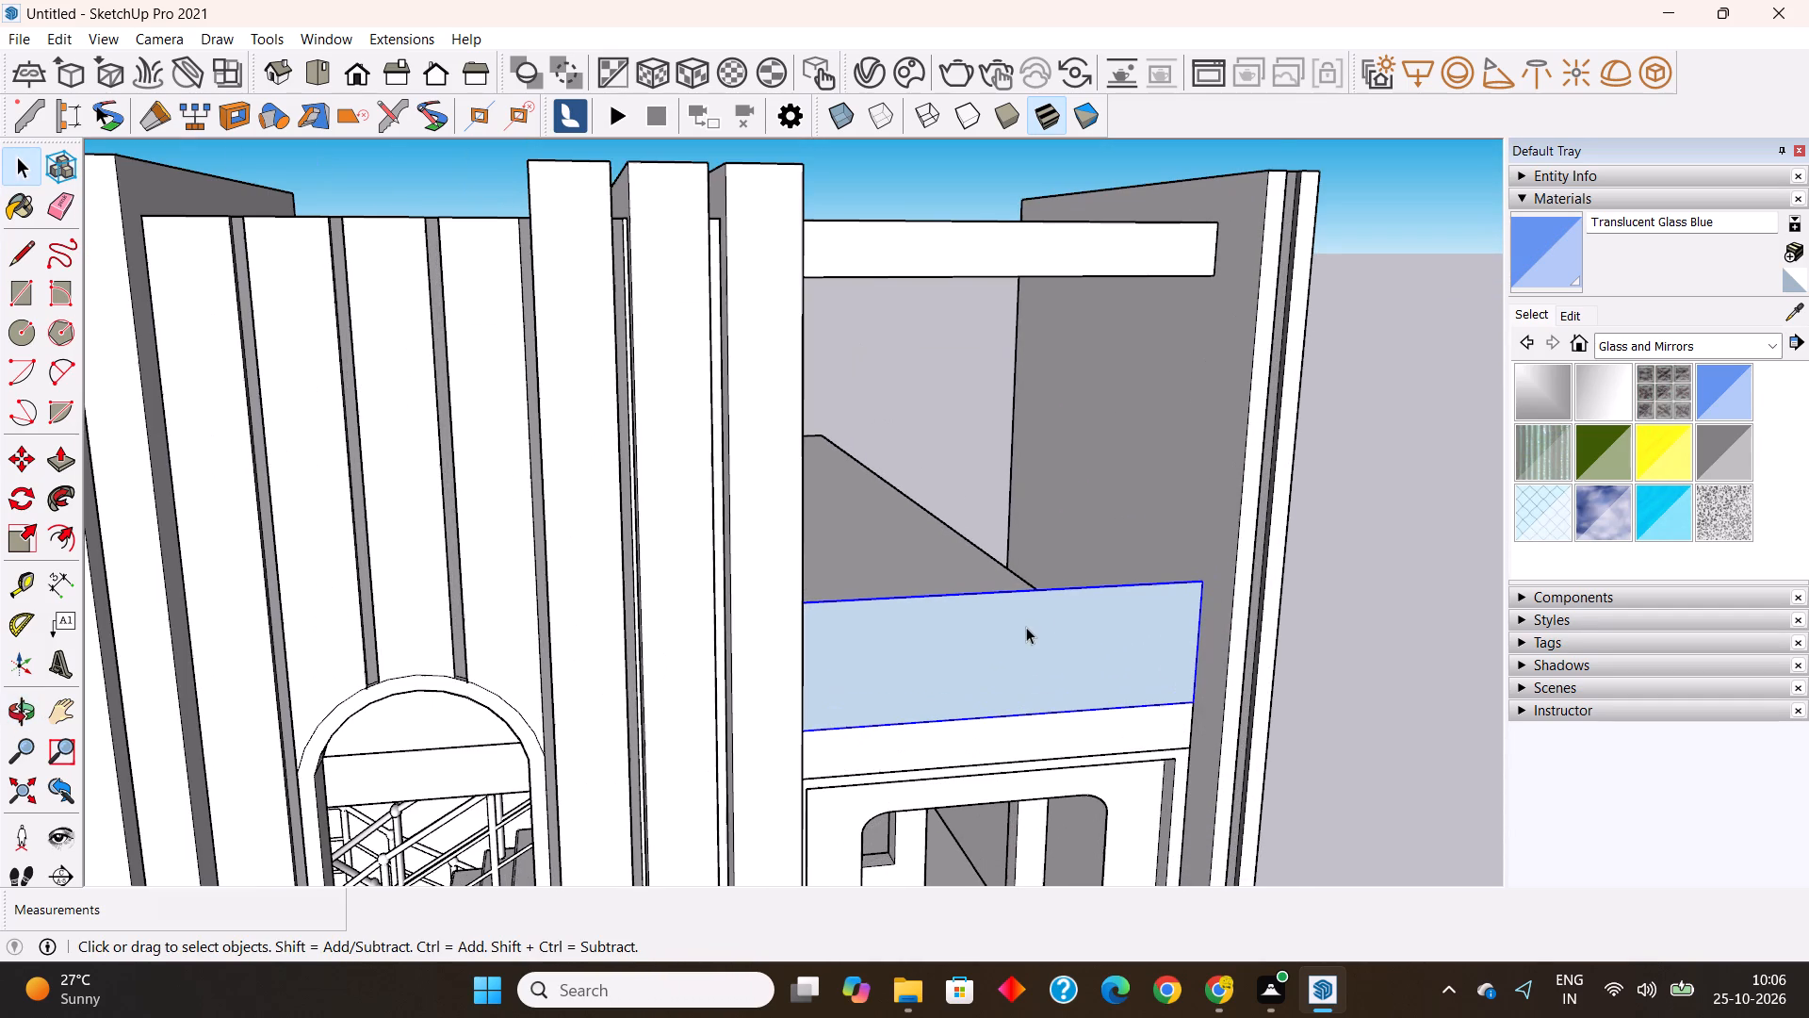
middle_click_drag(933, 678, 1219, 816)
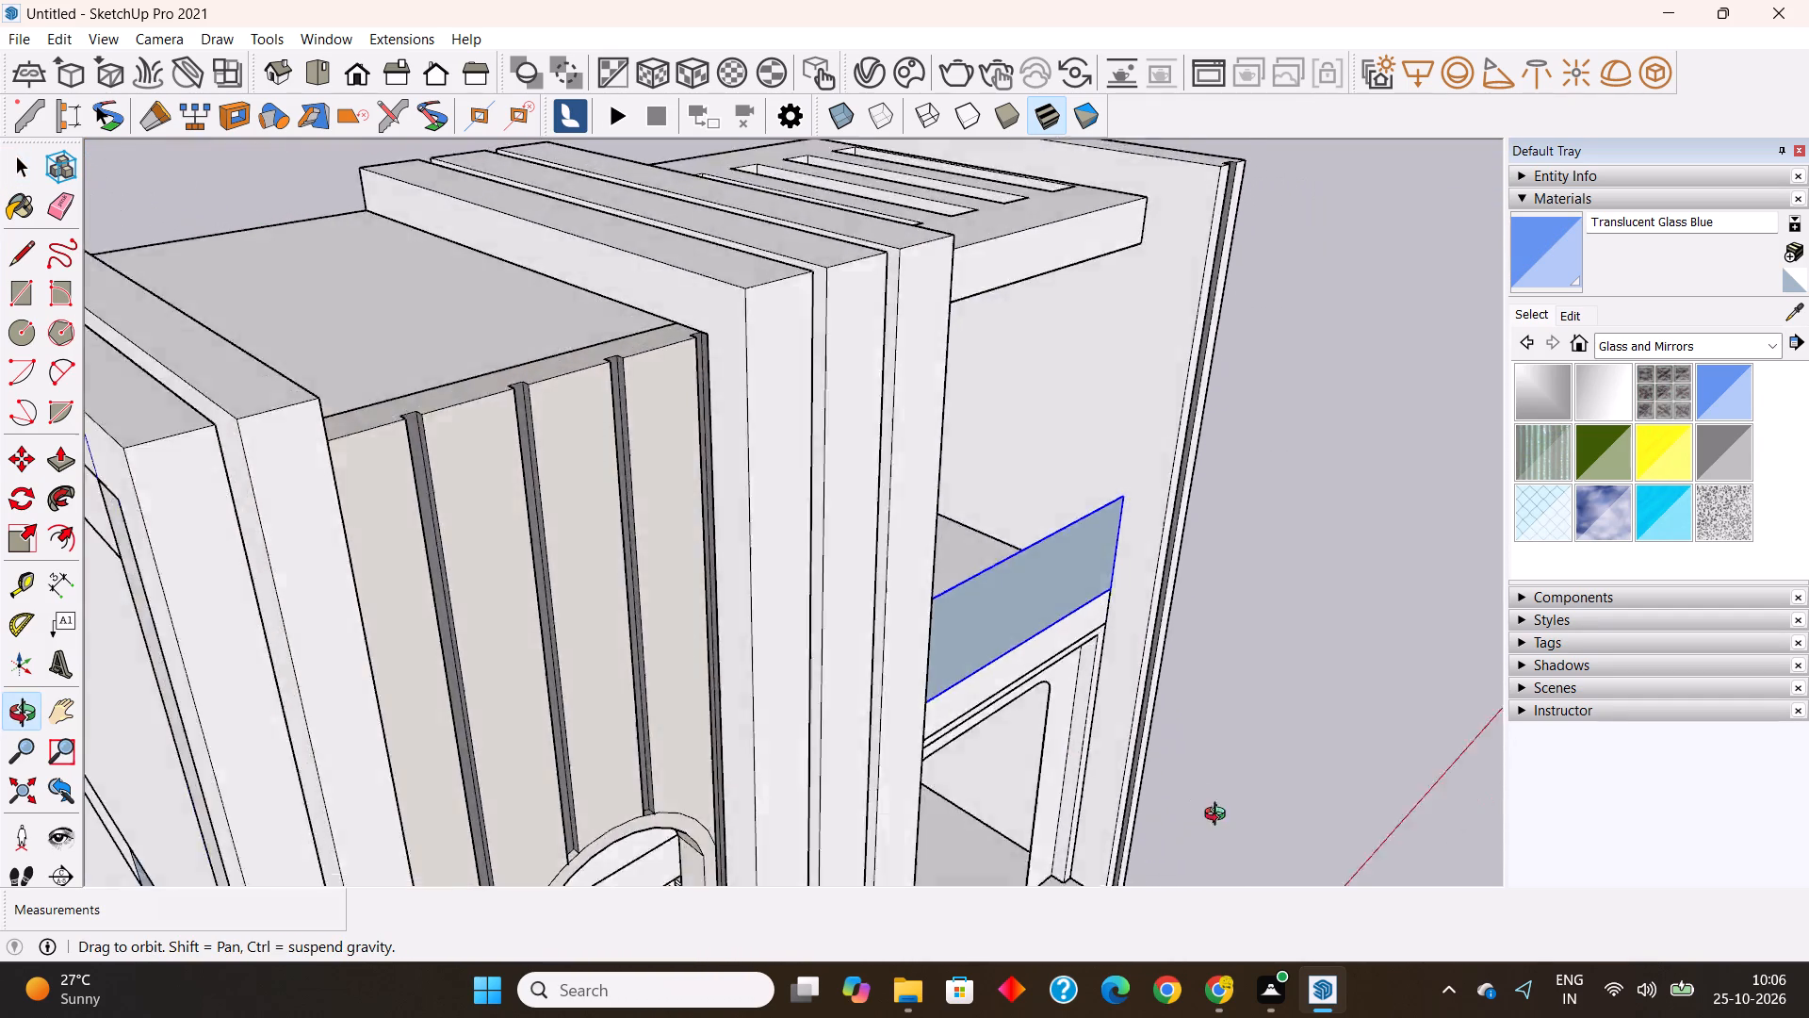
middle_click_drag(1219, 816, 1177, 954)
left_click(1037, 571)
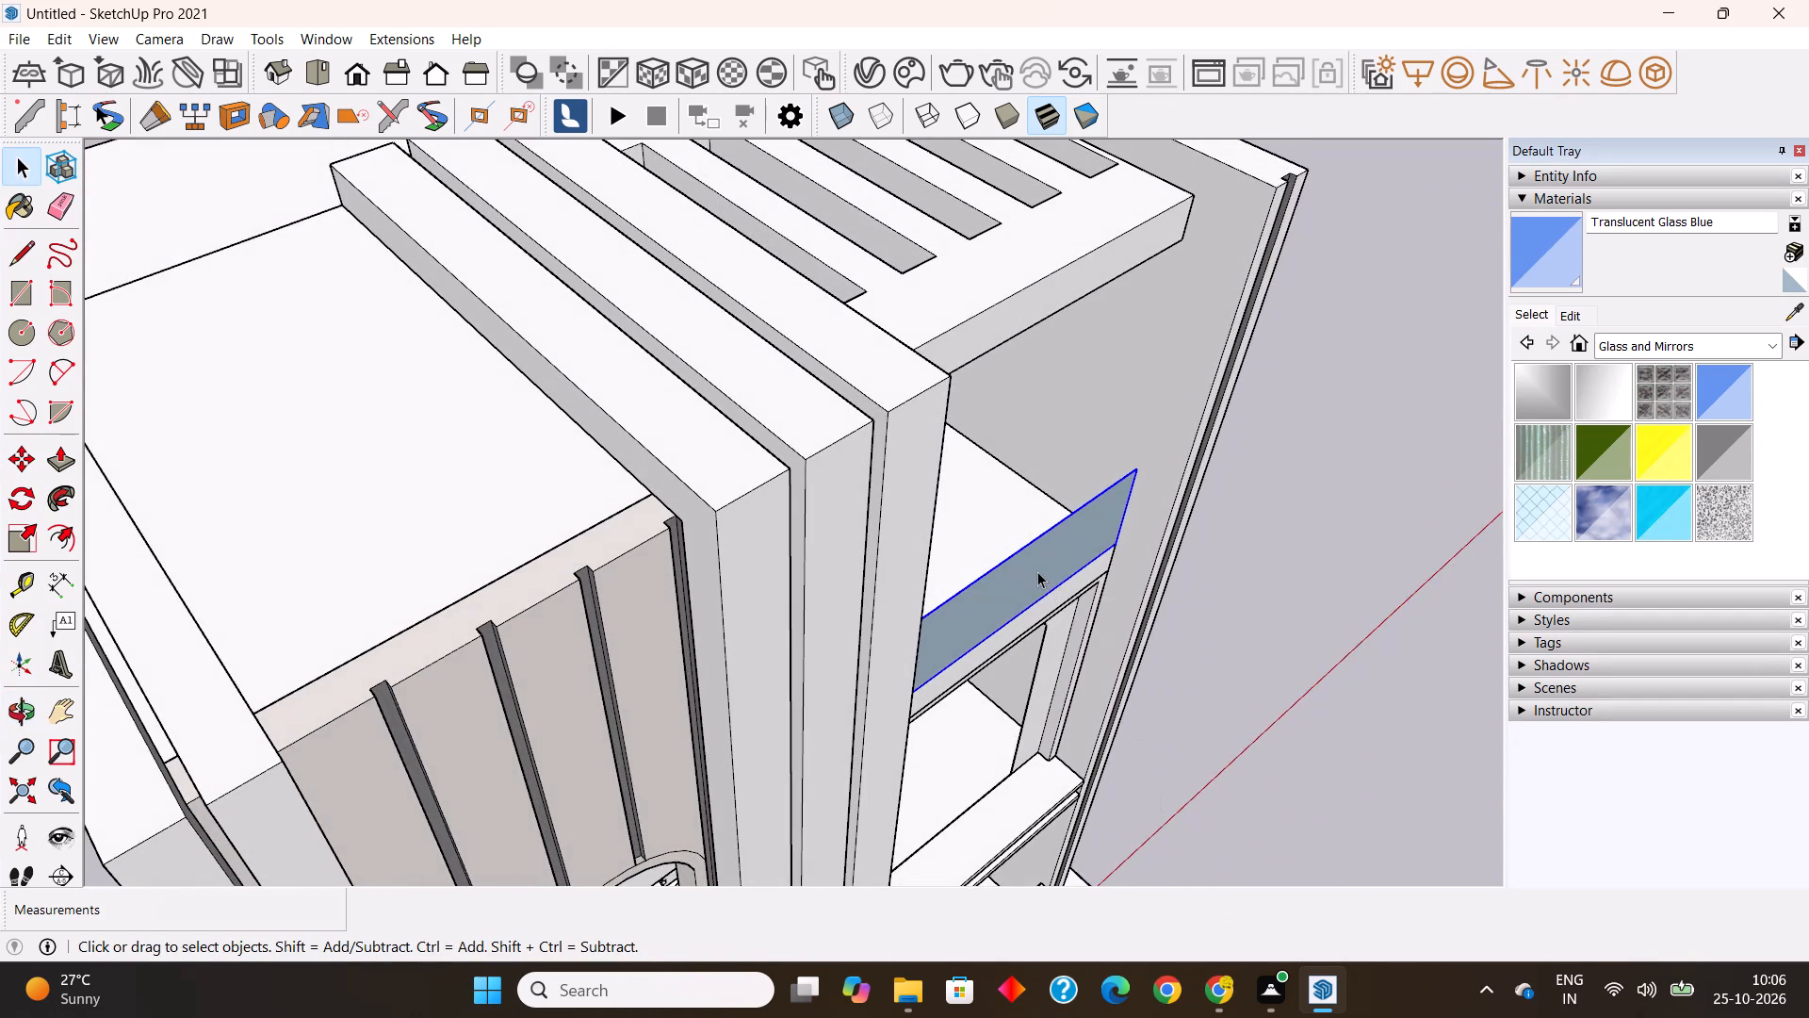
right_click(1037, 571)
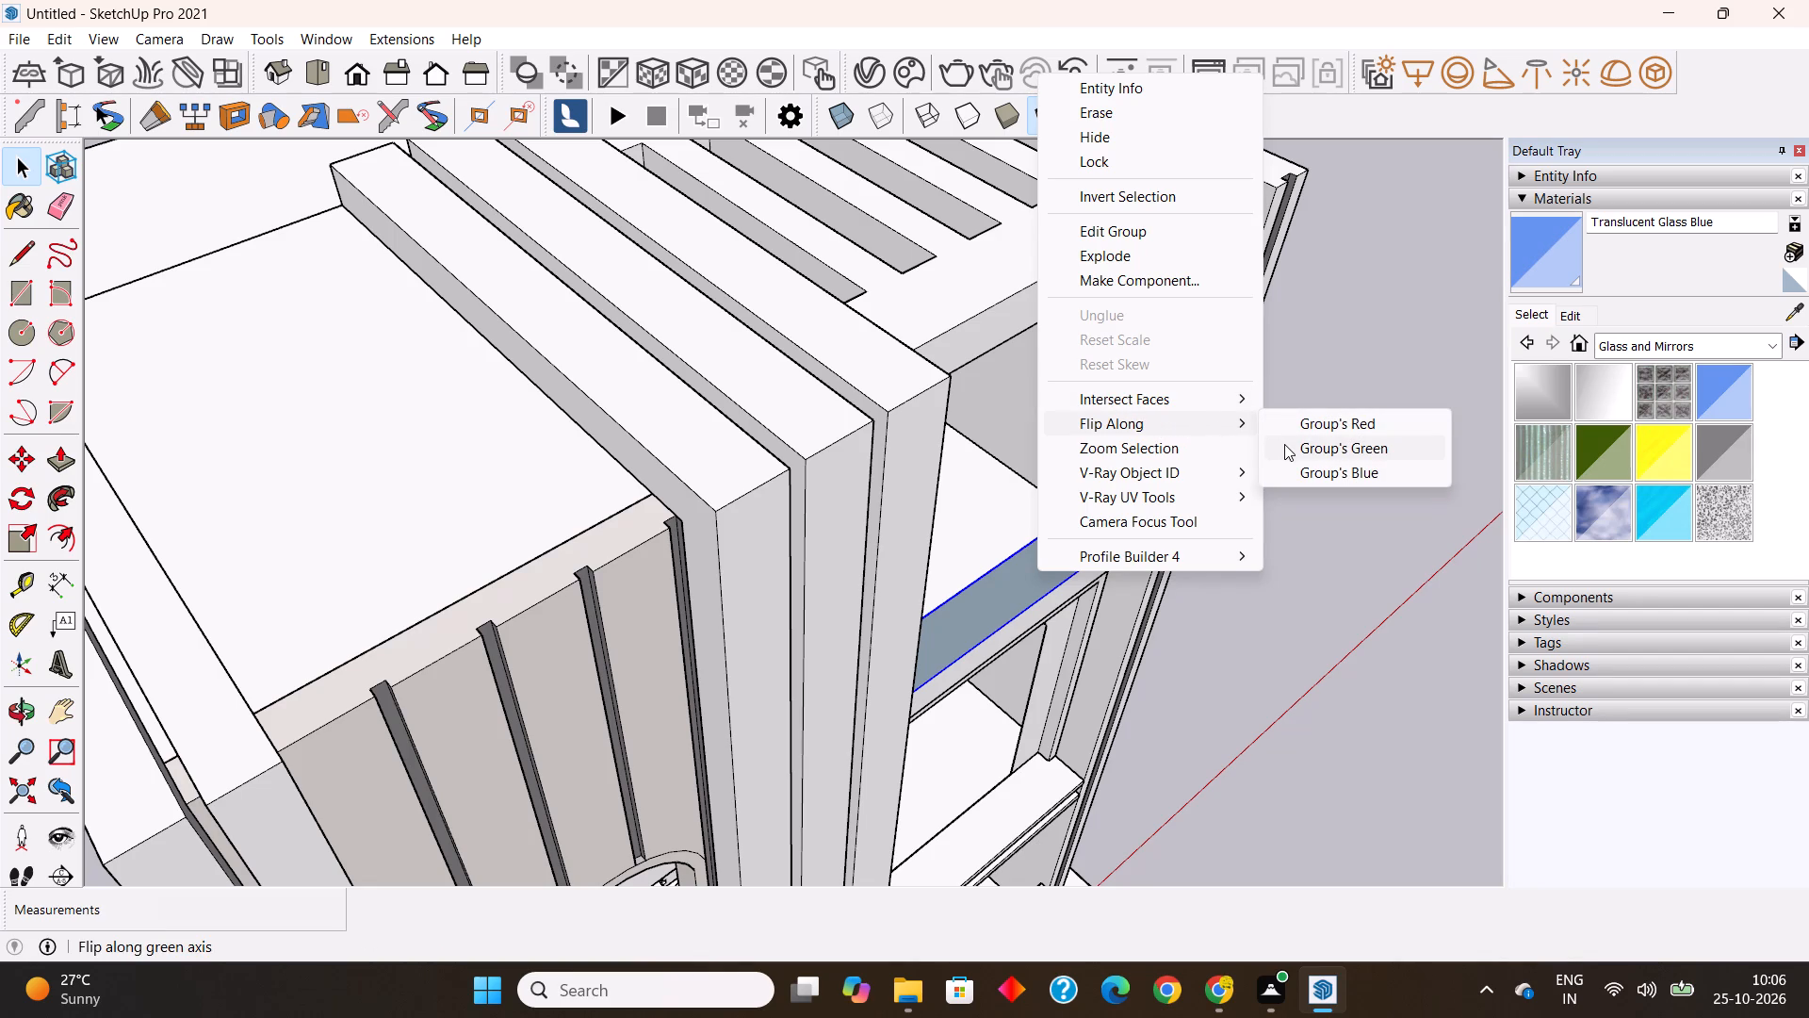
left_click(1339, 453)
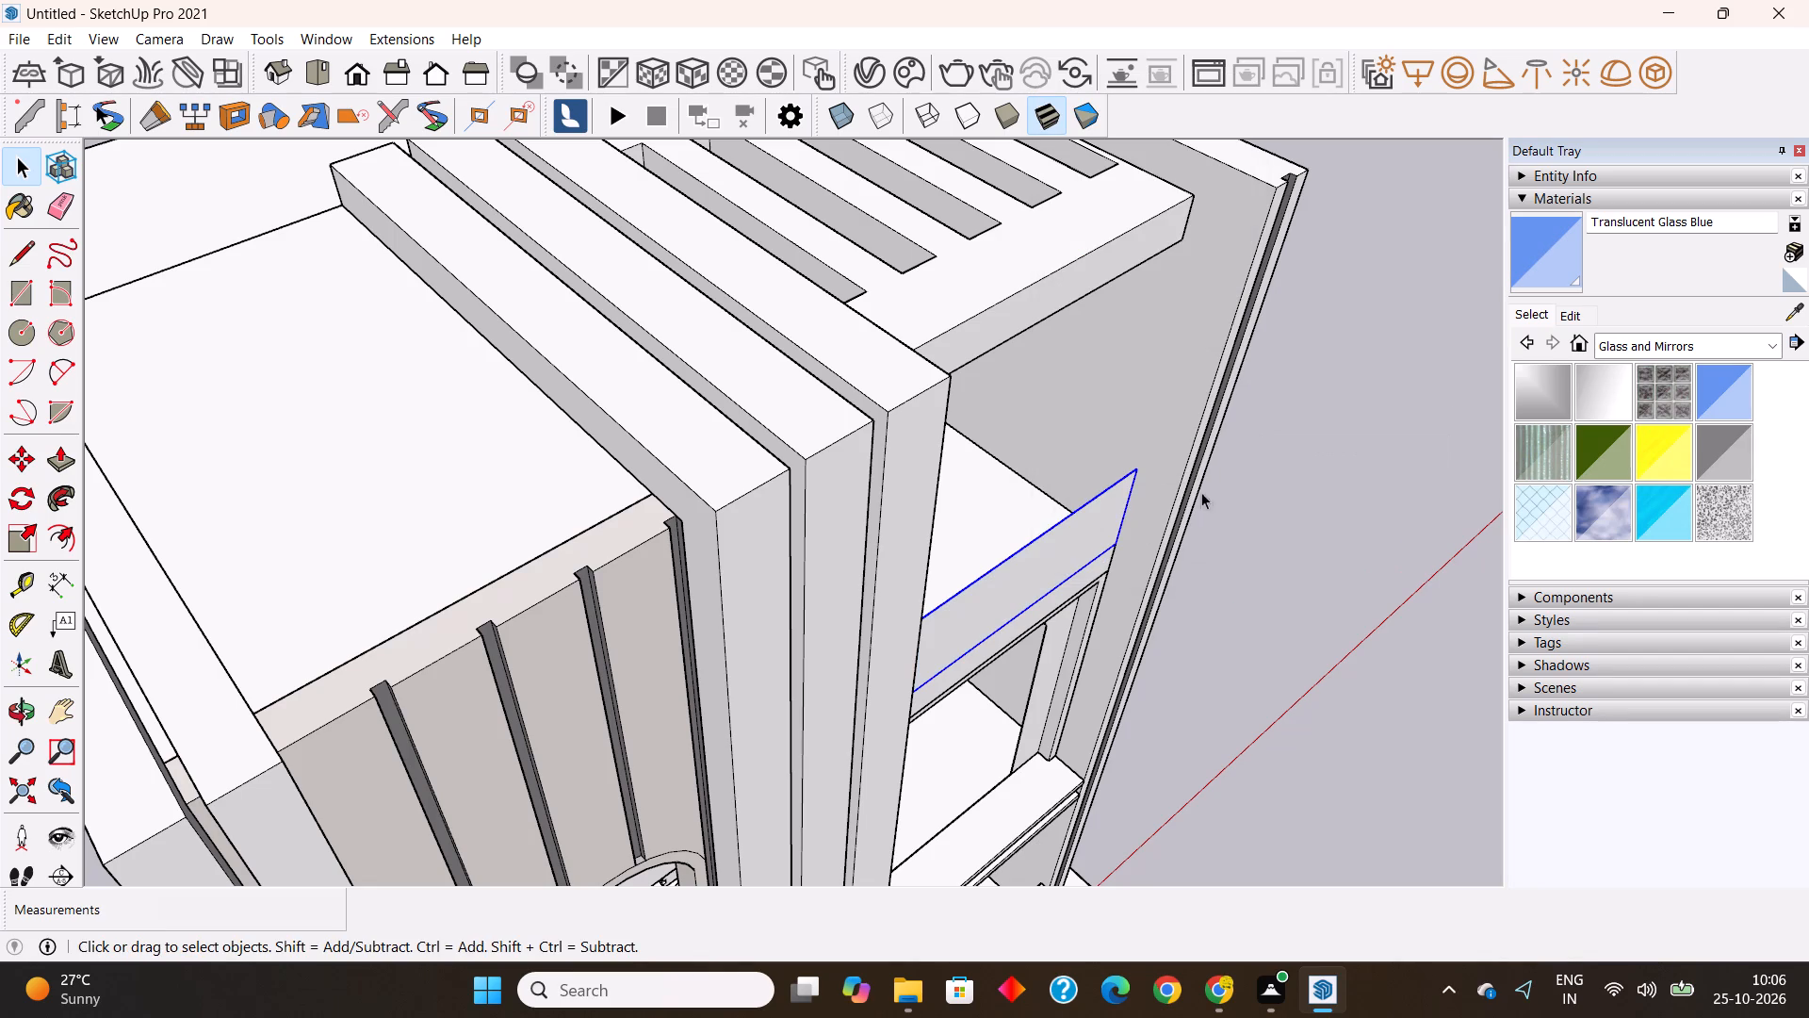
Open the parapet group and Push/Pull its face to a thickness of 6".
double_click(1049, 564)
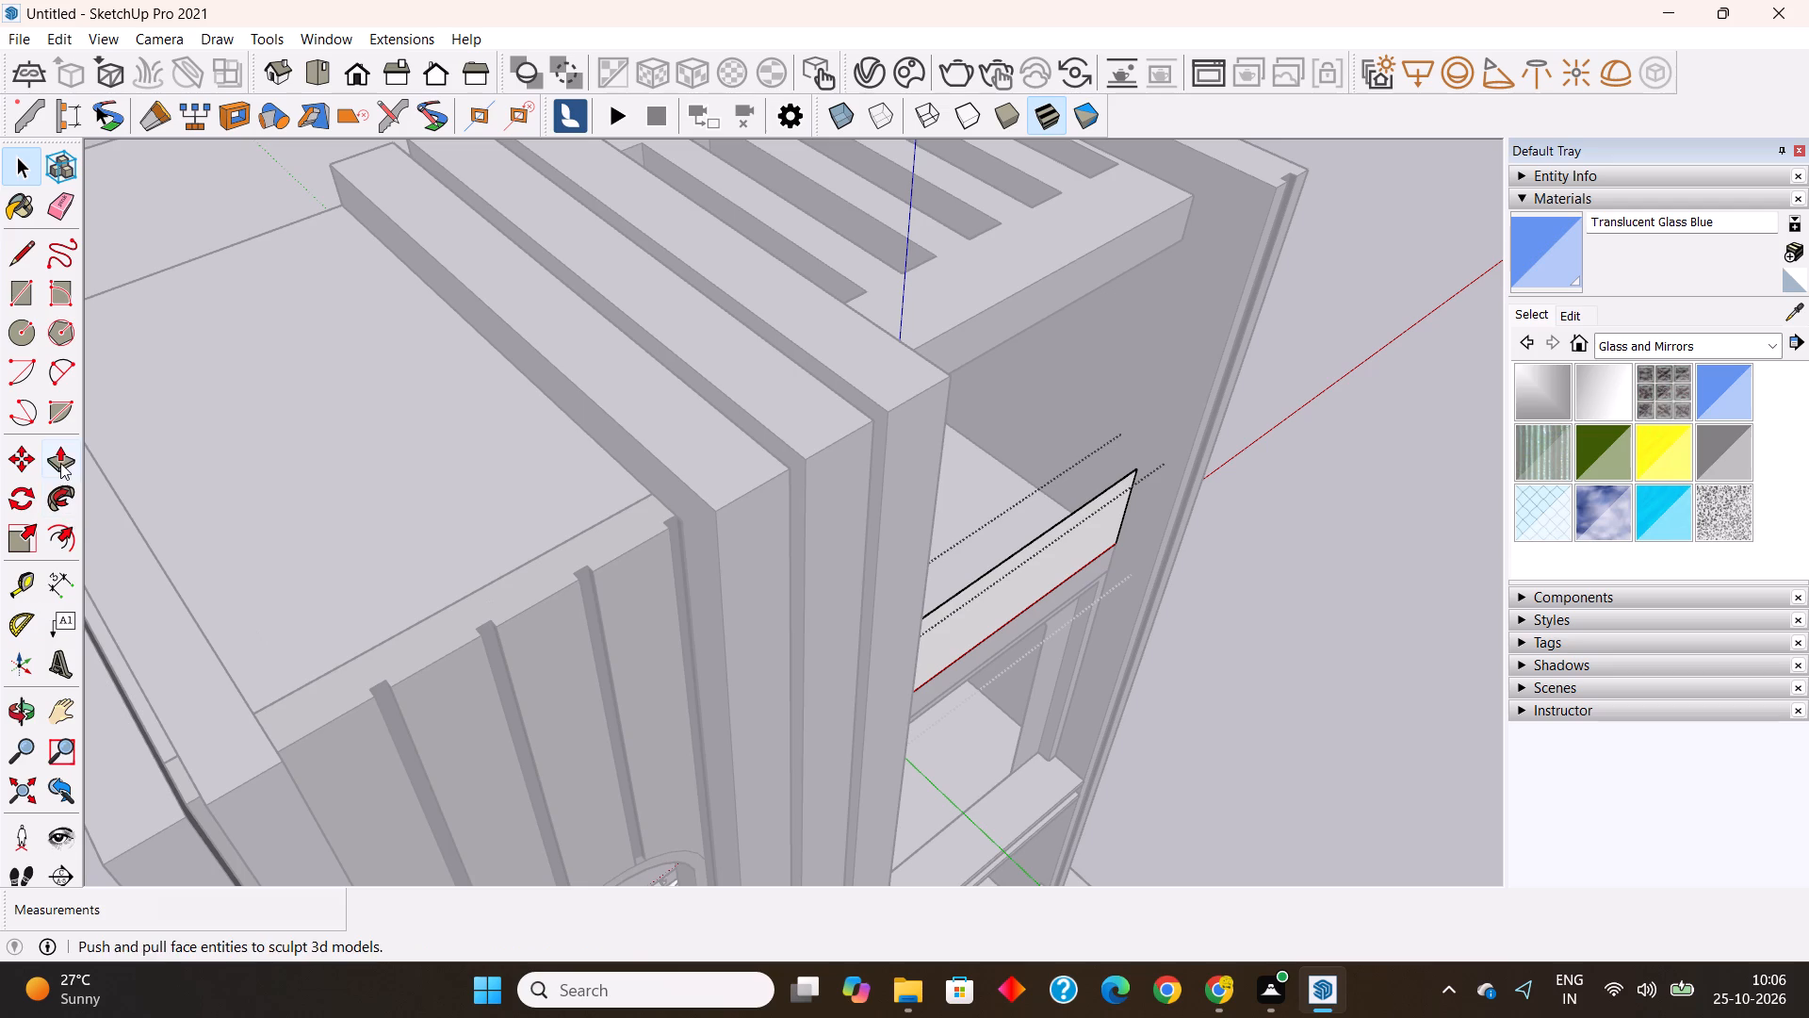
left_click(60, 459)
left_click(1019, 588)
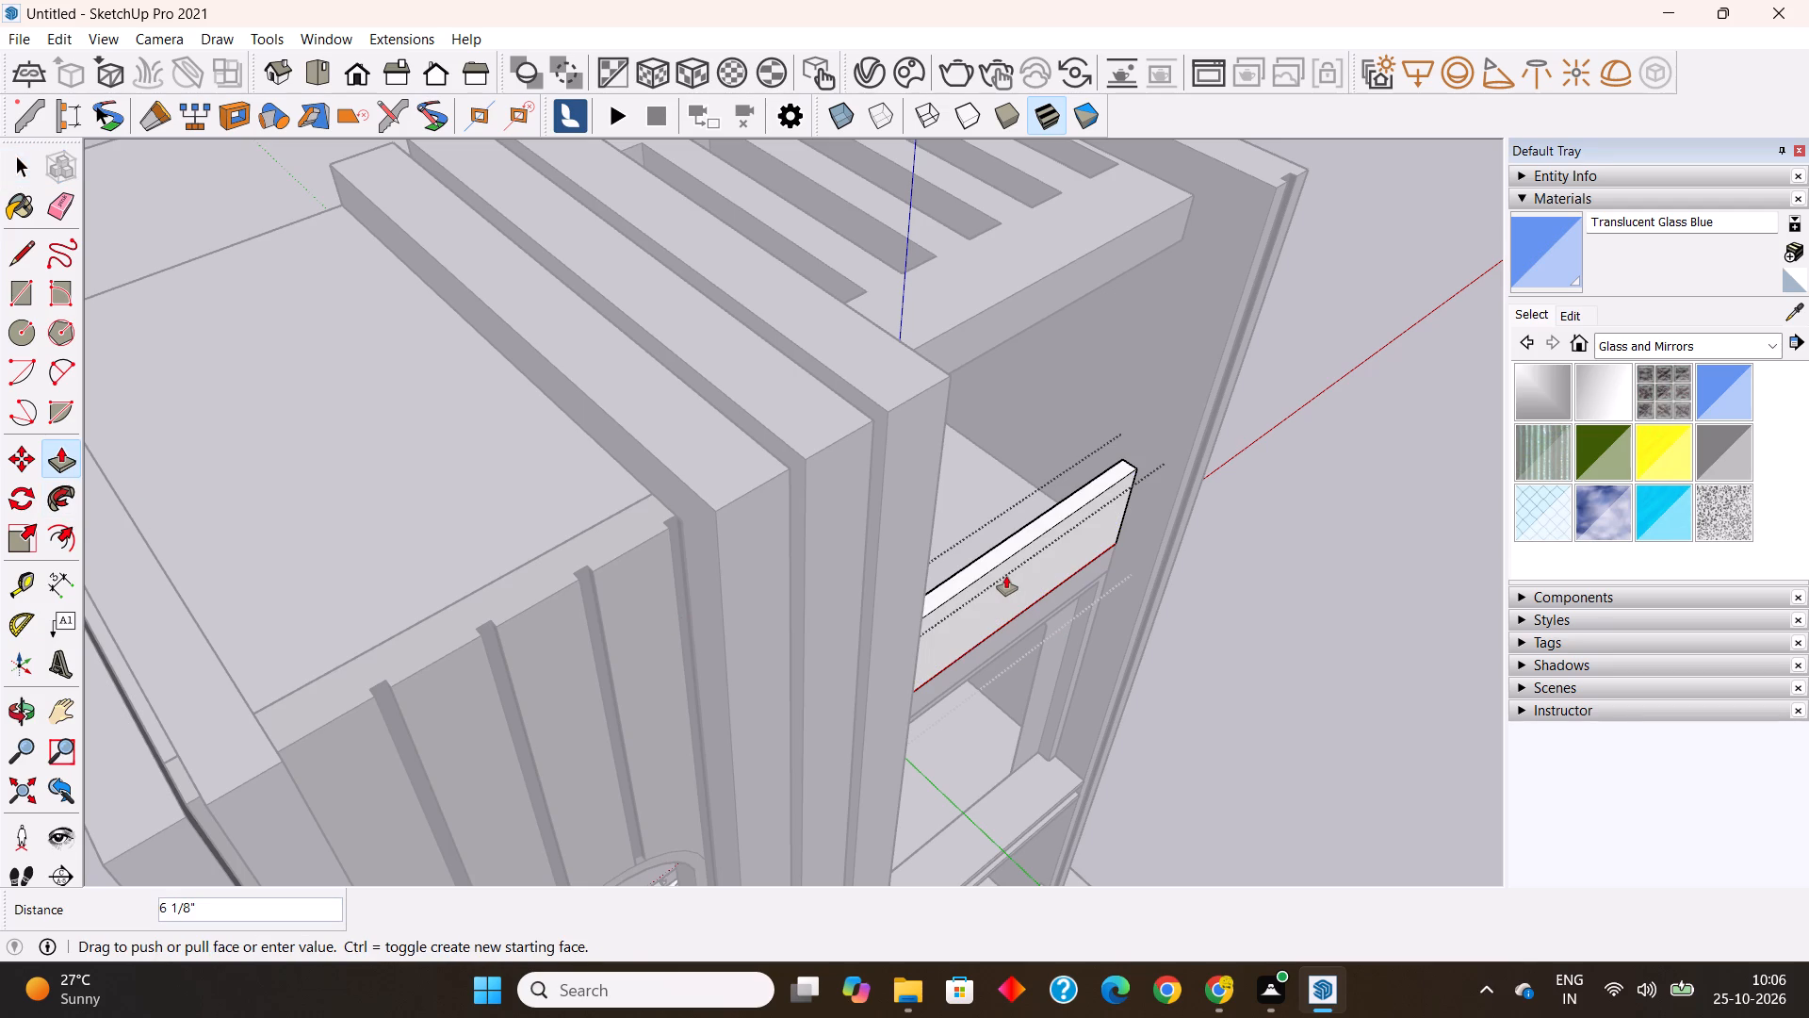
type("6\"")
key("Return")
key("space")
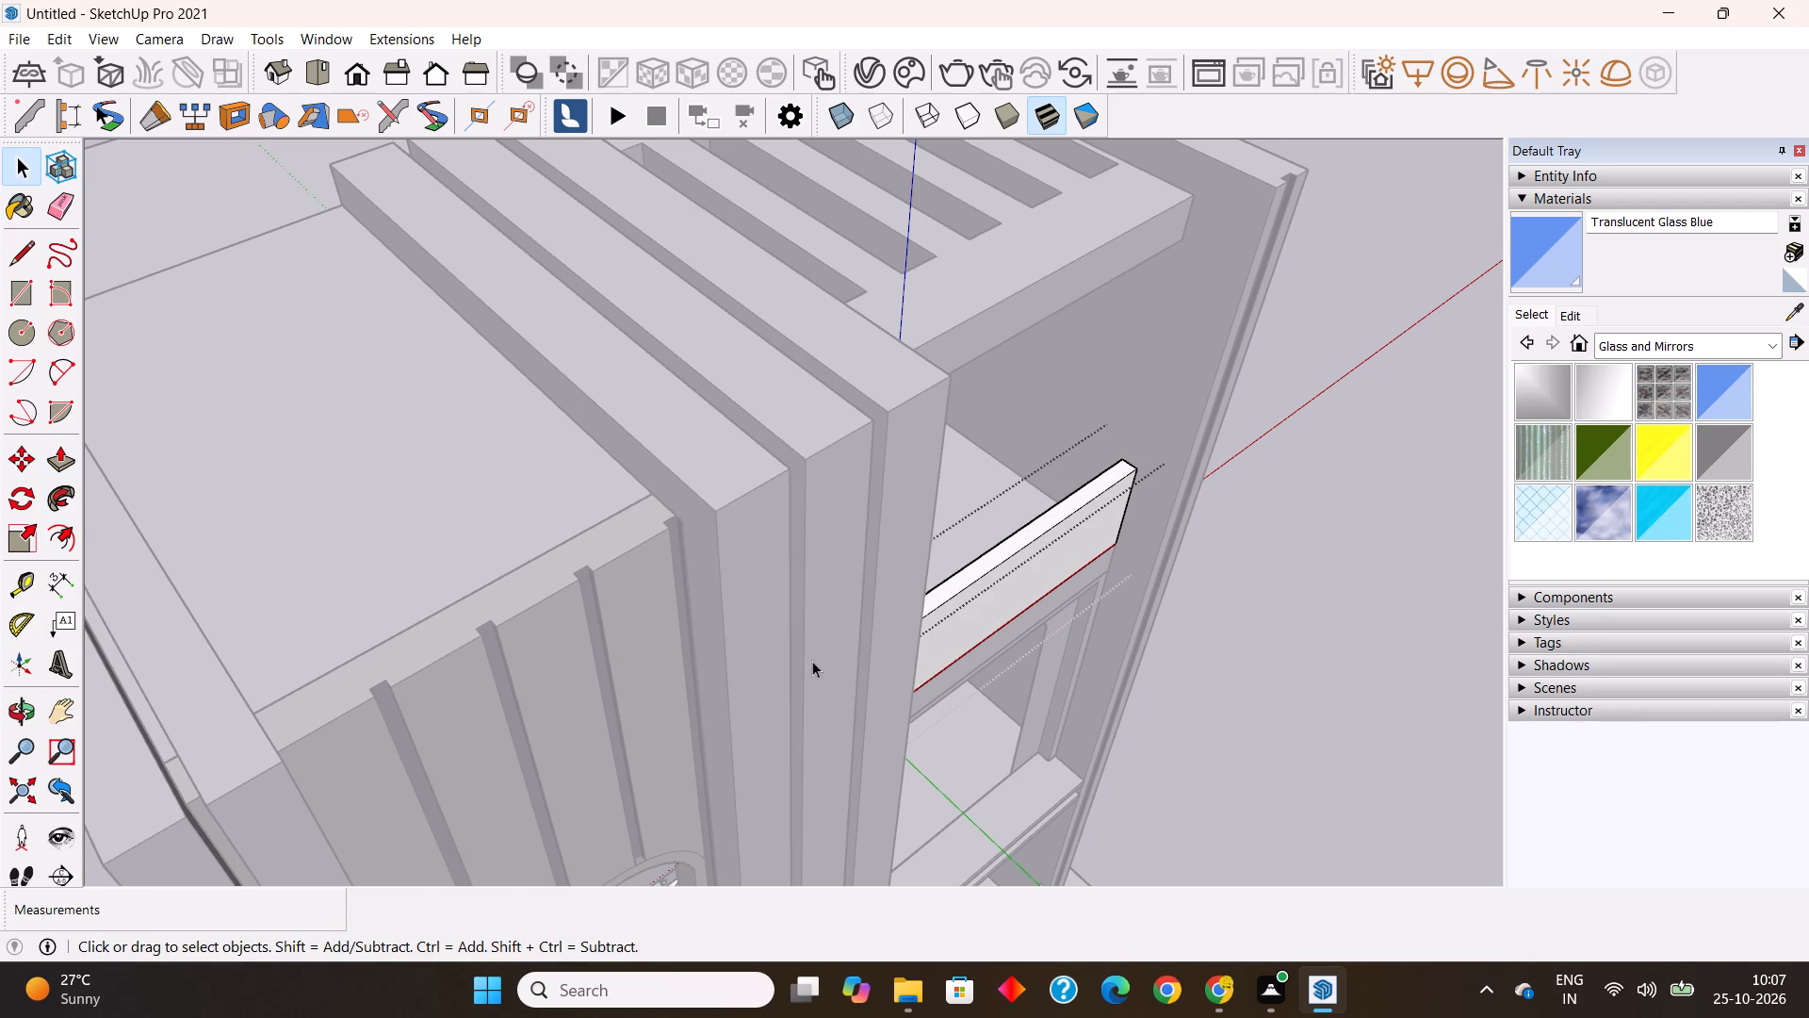
Place two horizontal guides on the parapet's front face, one 5" below its top edge and another 1" below that guide.
scroll(751, 666, "down", 8)
middle_click_drag(757, 666, 472, 471)
middle_click_drag(530, 477, 667, 496, "shift")
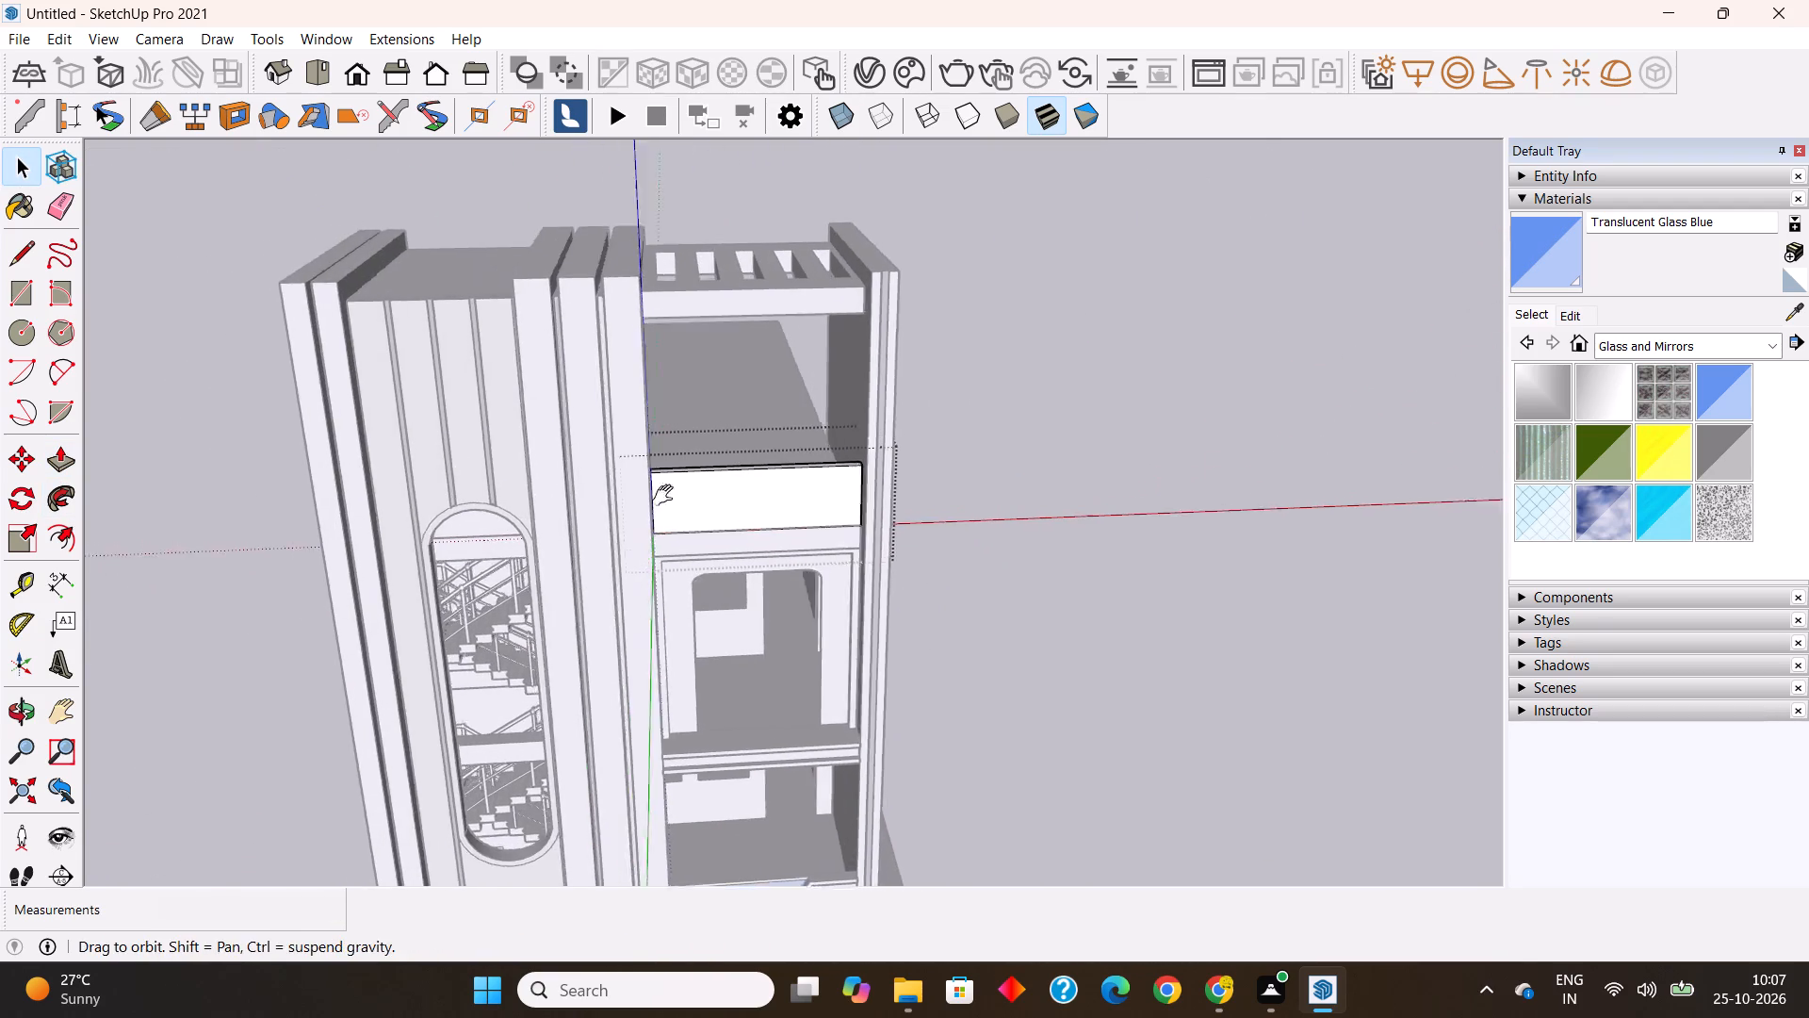
middle_click_drag(667, 496, 804, 506, "shift")
middle_click_drag(817, 631, 516, 659)
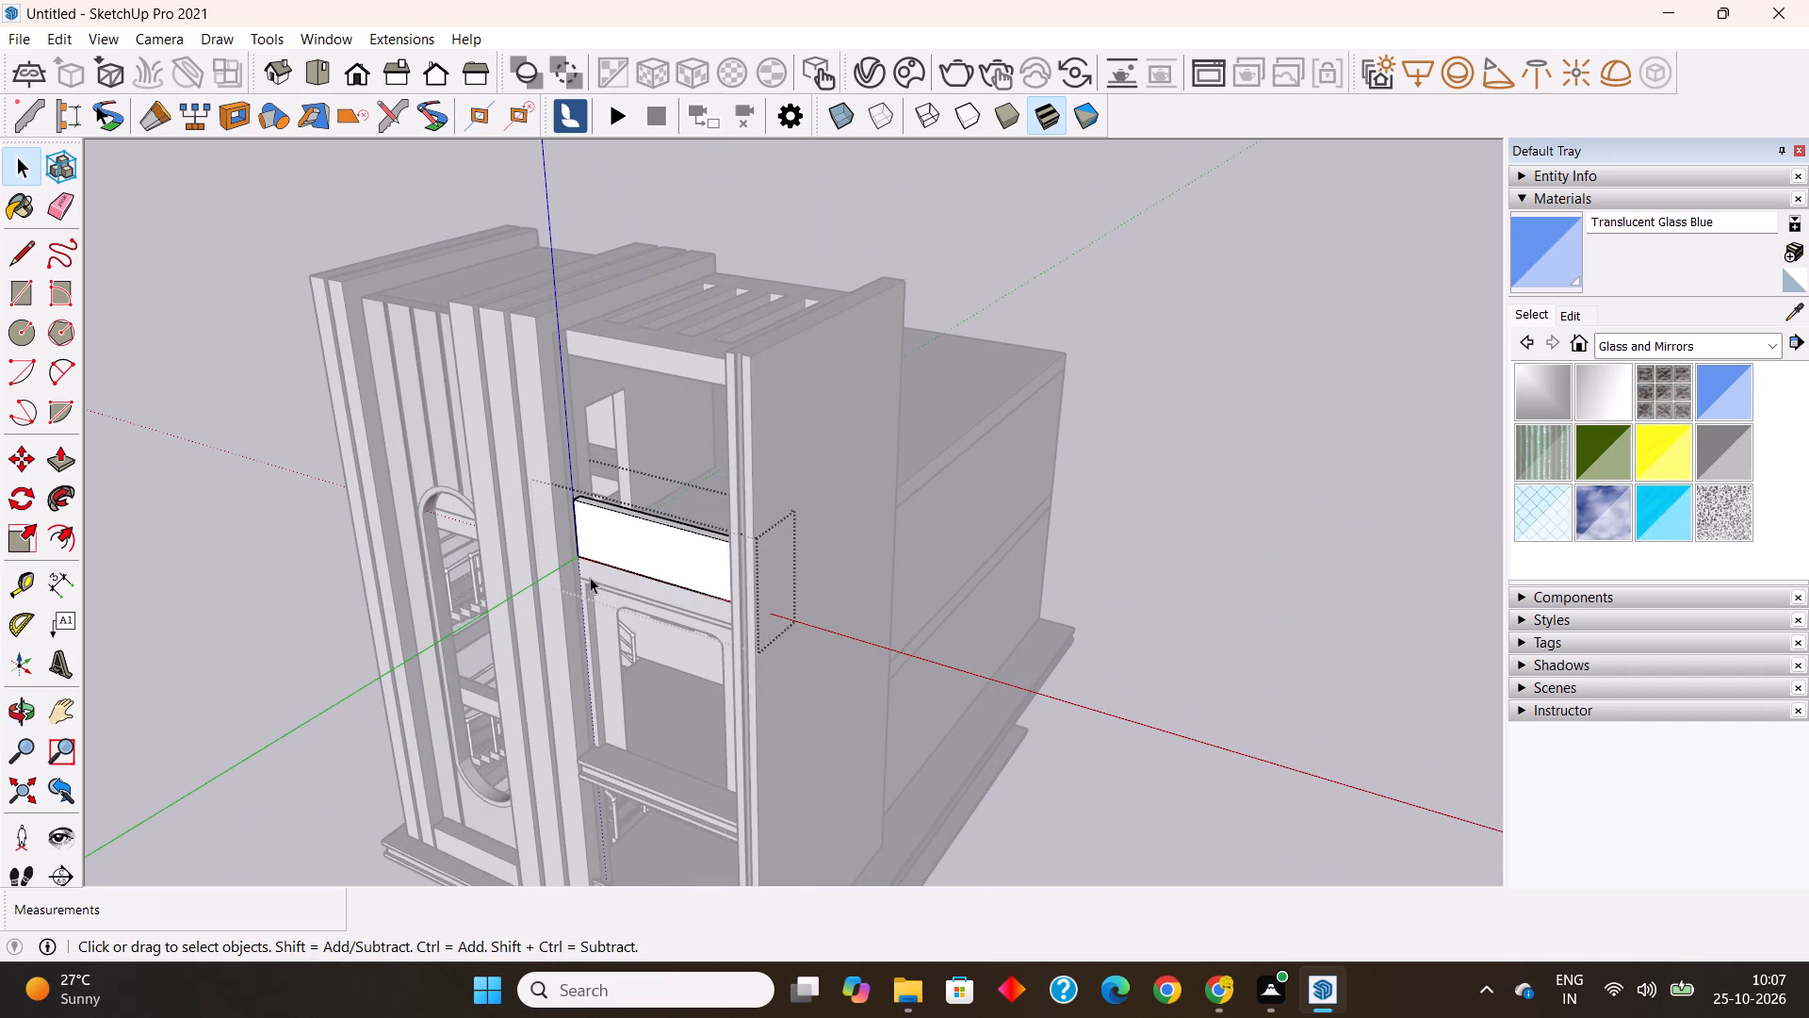
scroll(637, 522, "up", 13)
middle_click_drag(698, 549, 741, 513)
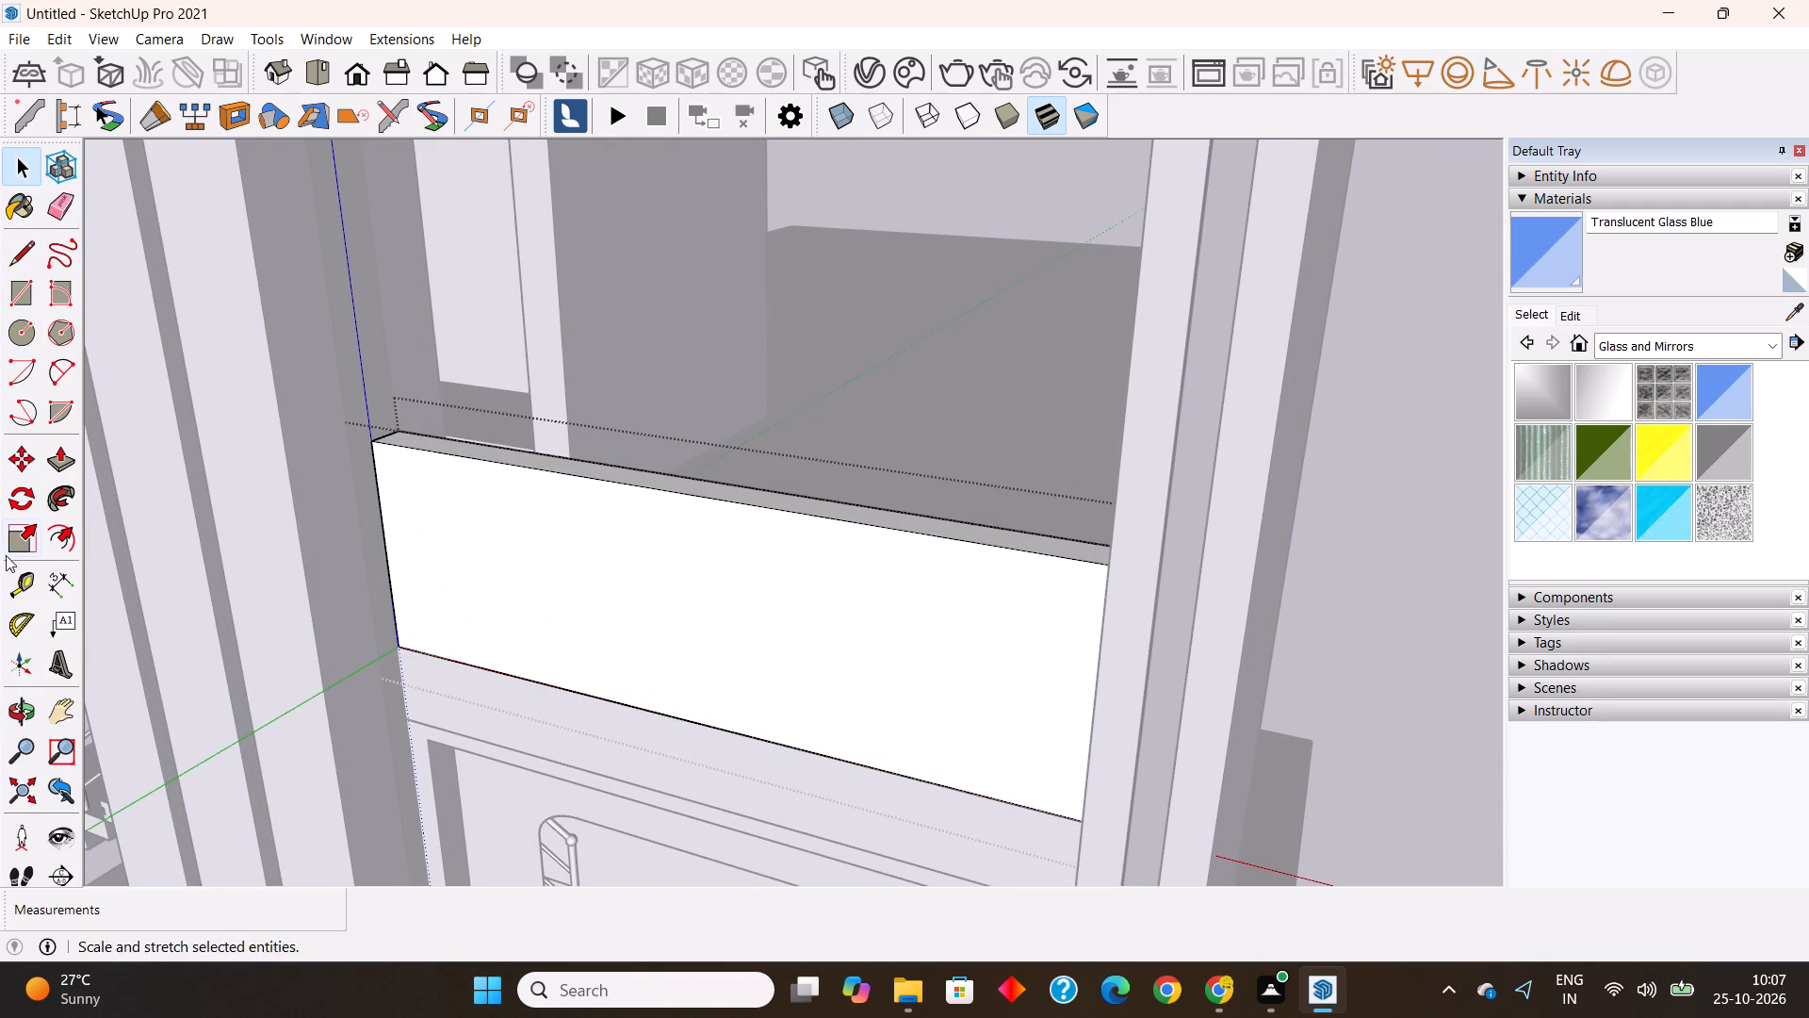
left_click_drag(23, 580, 39, 578)
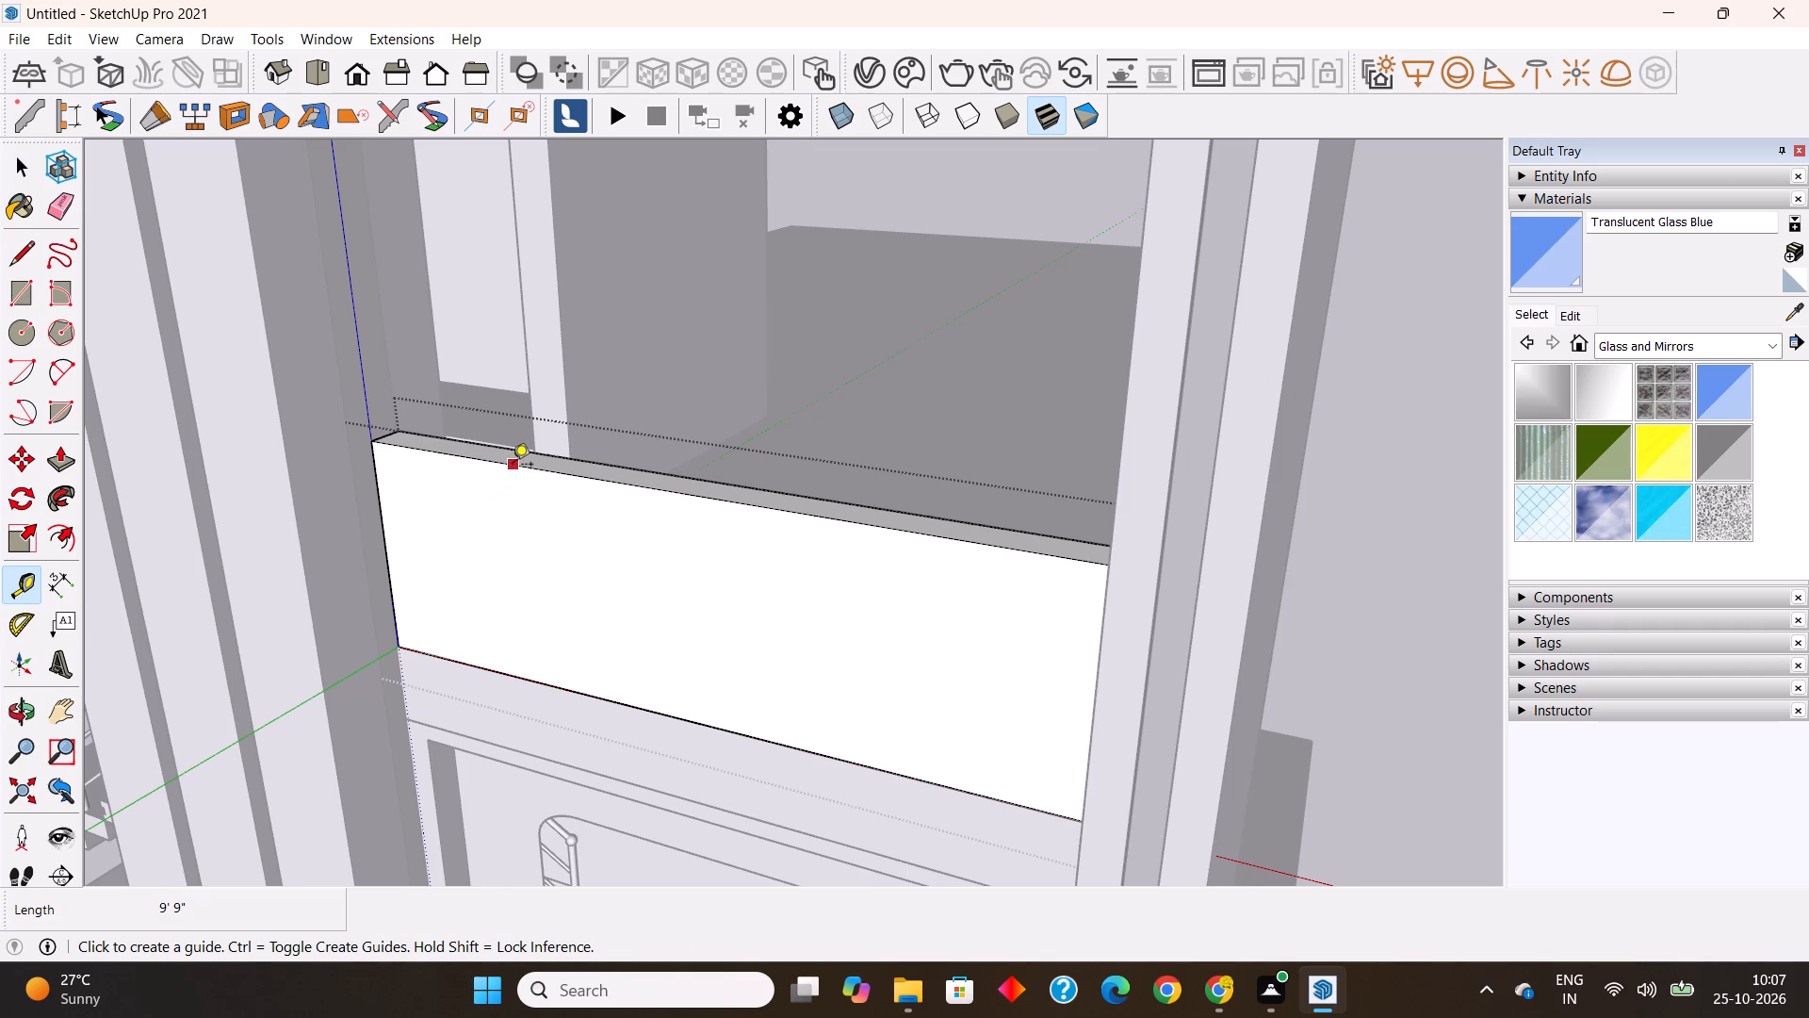
left_click(513, 466)
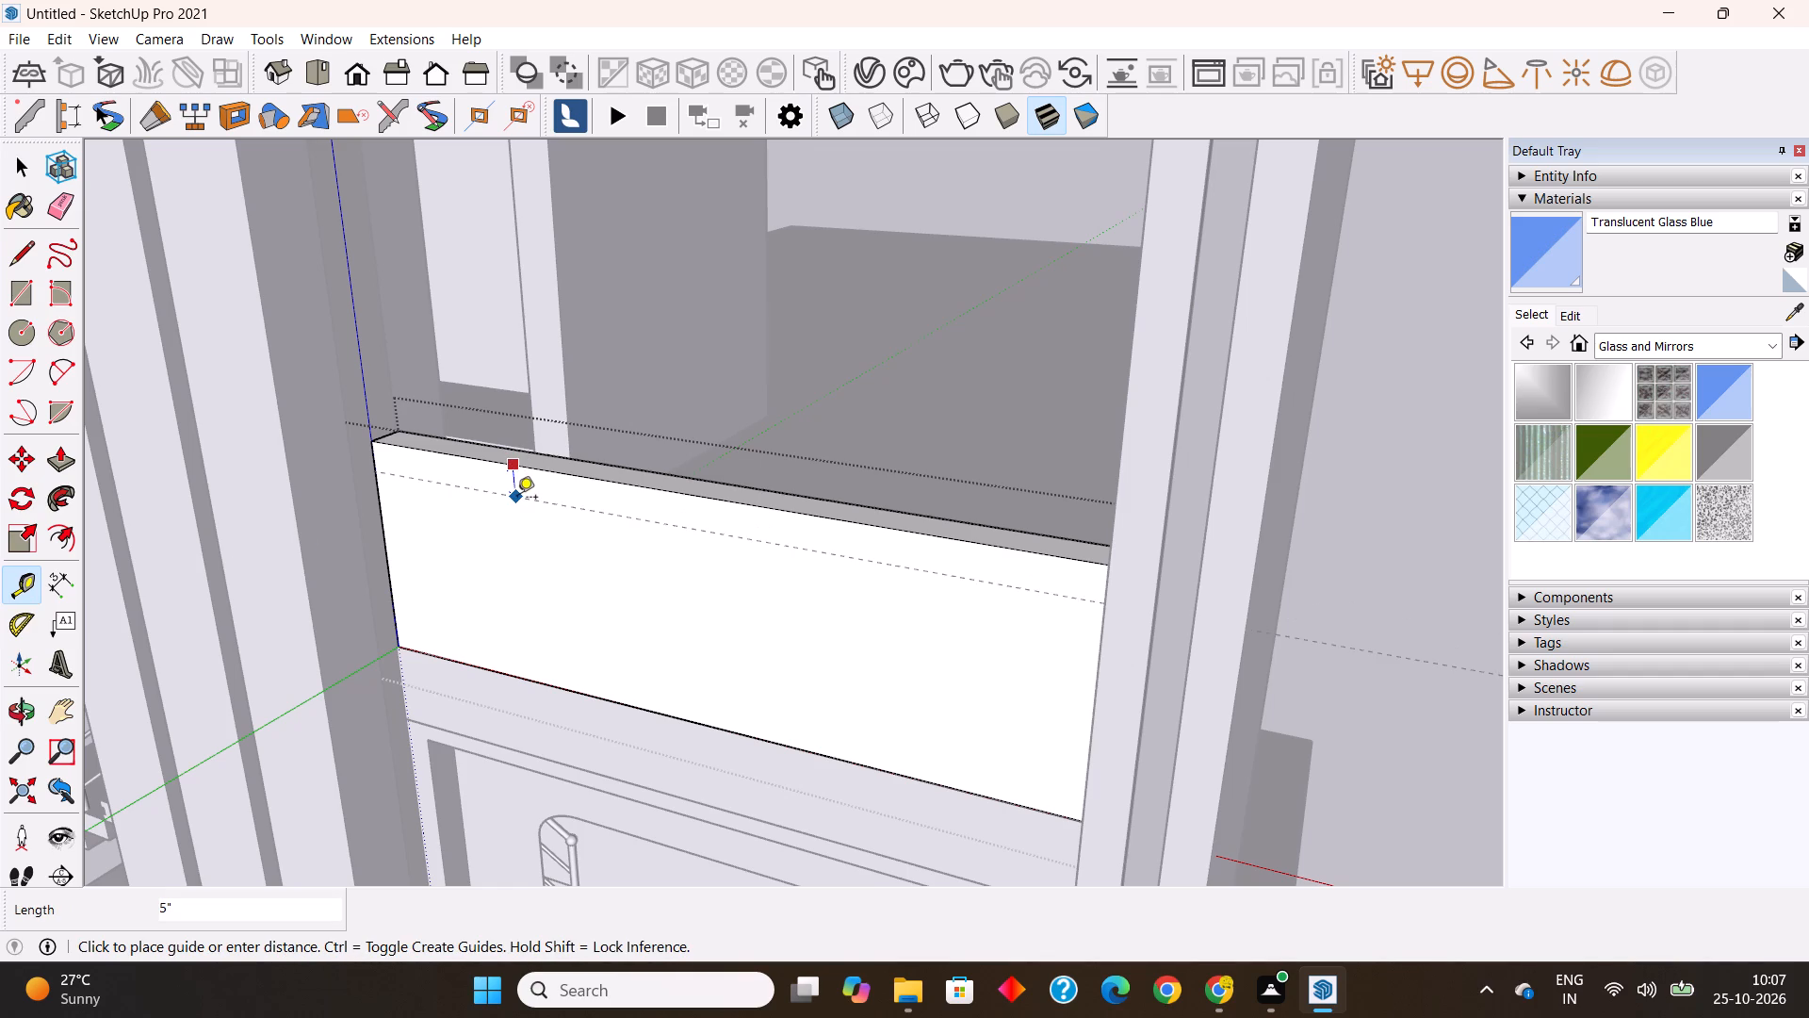
type("5\"")
key("Return")
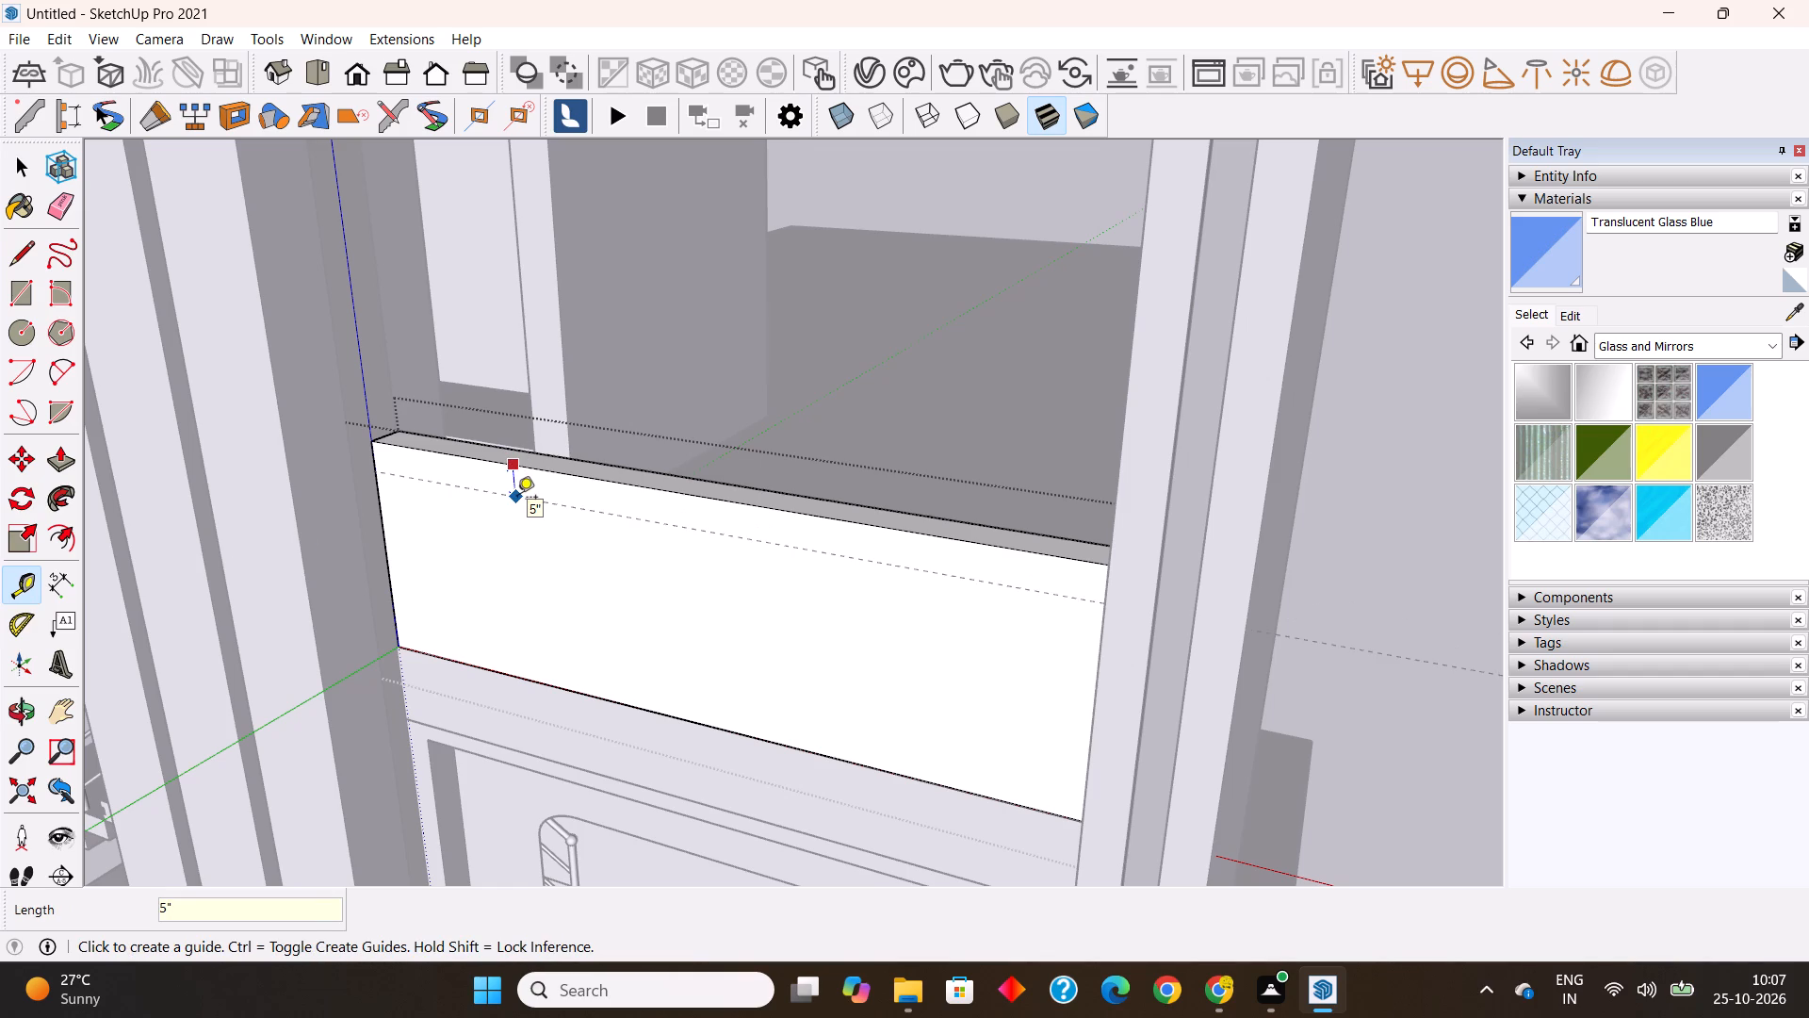
left_click(557, 503)
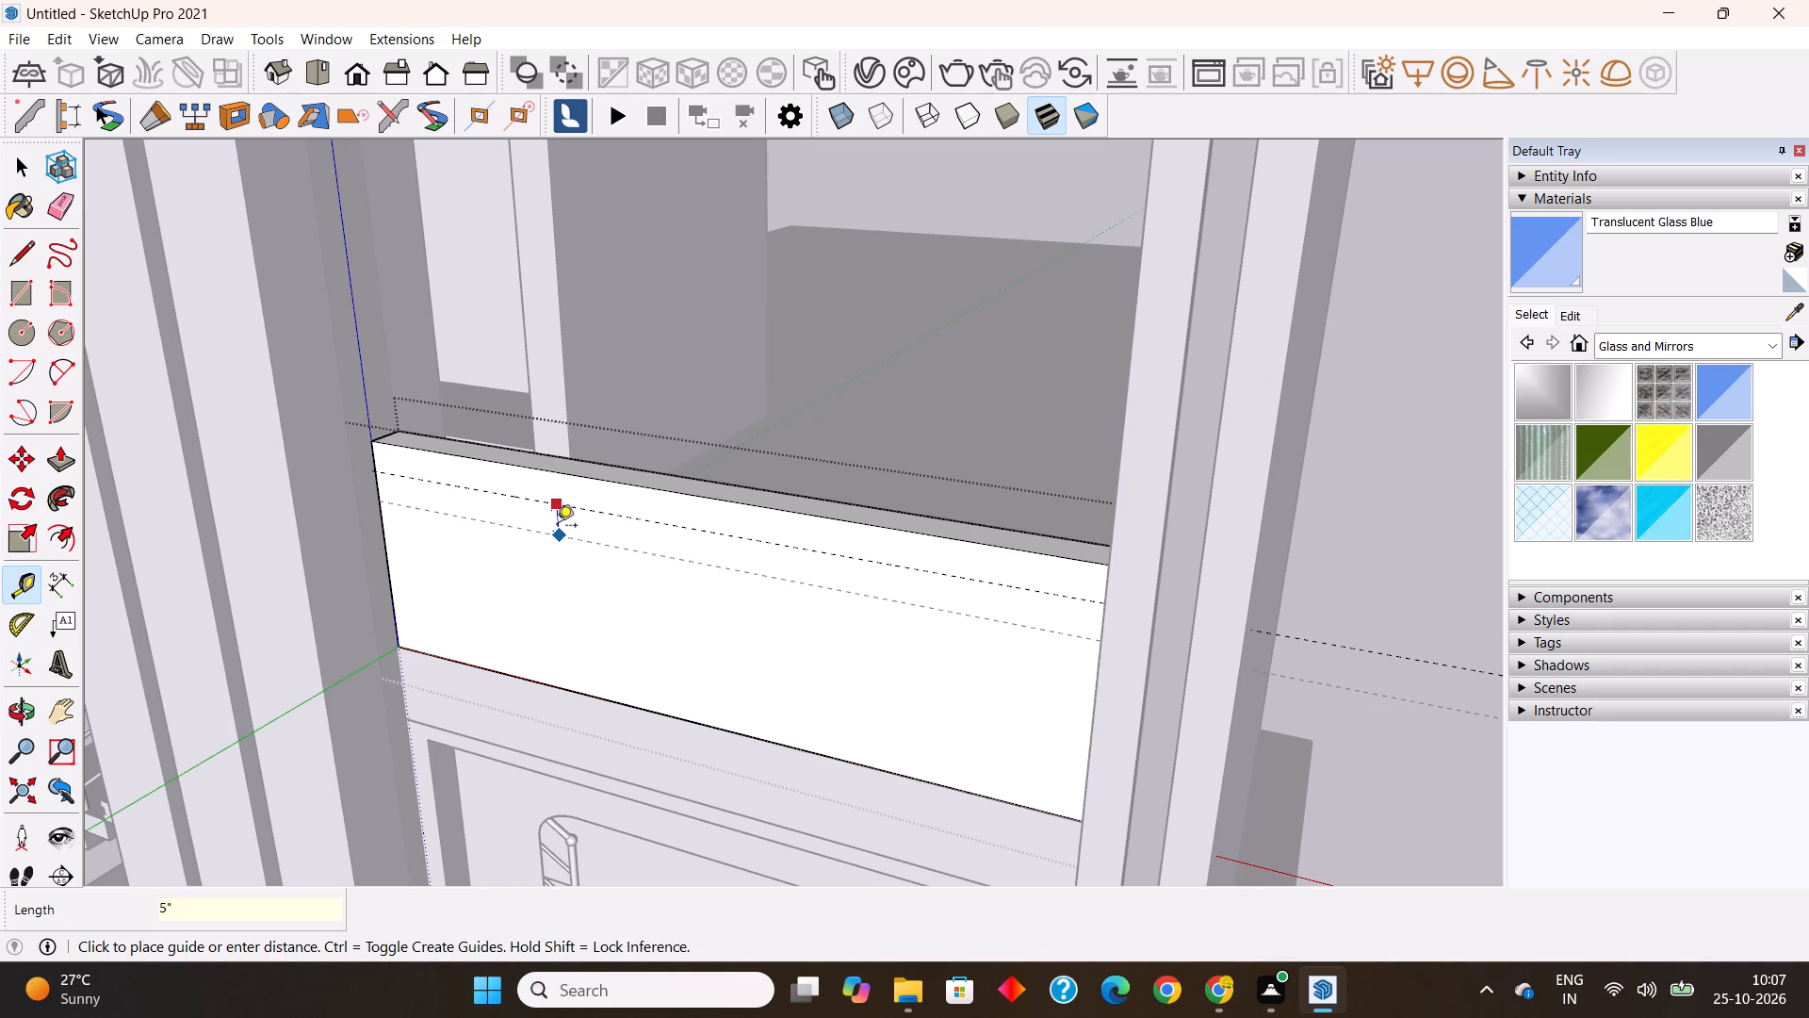
type("1\"")
key("Return")
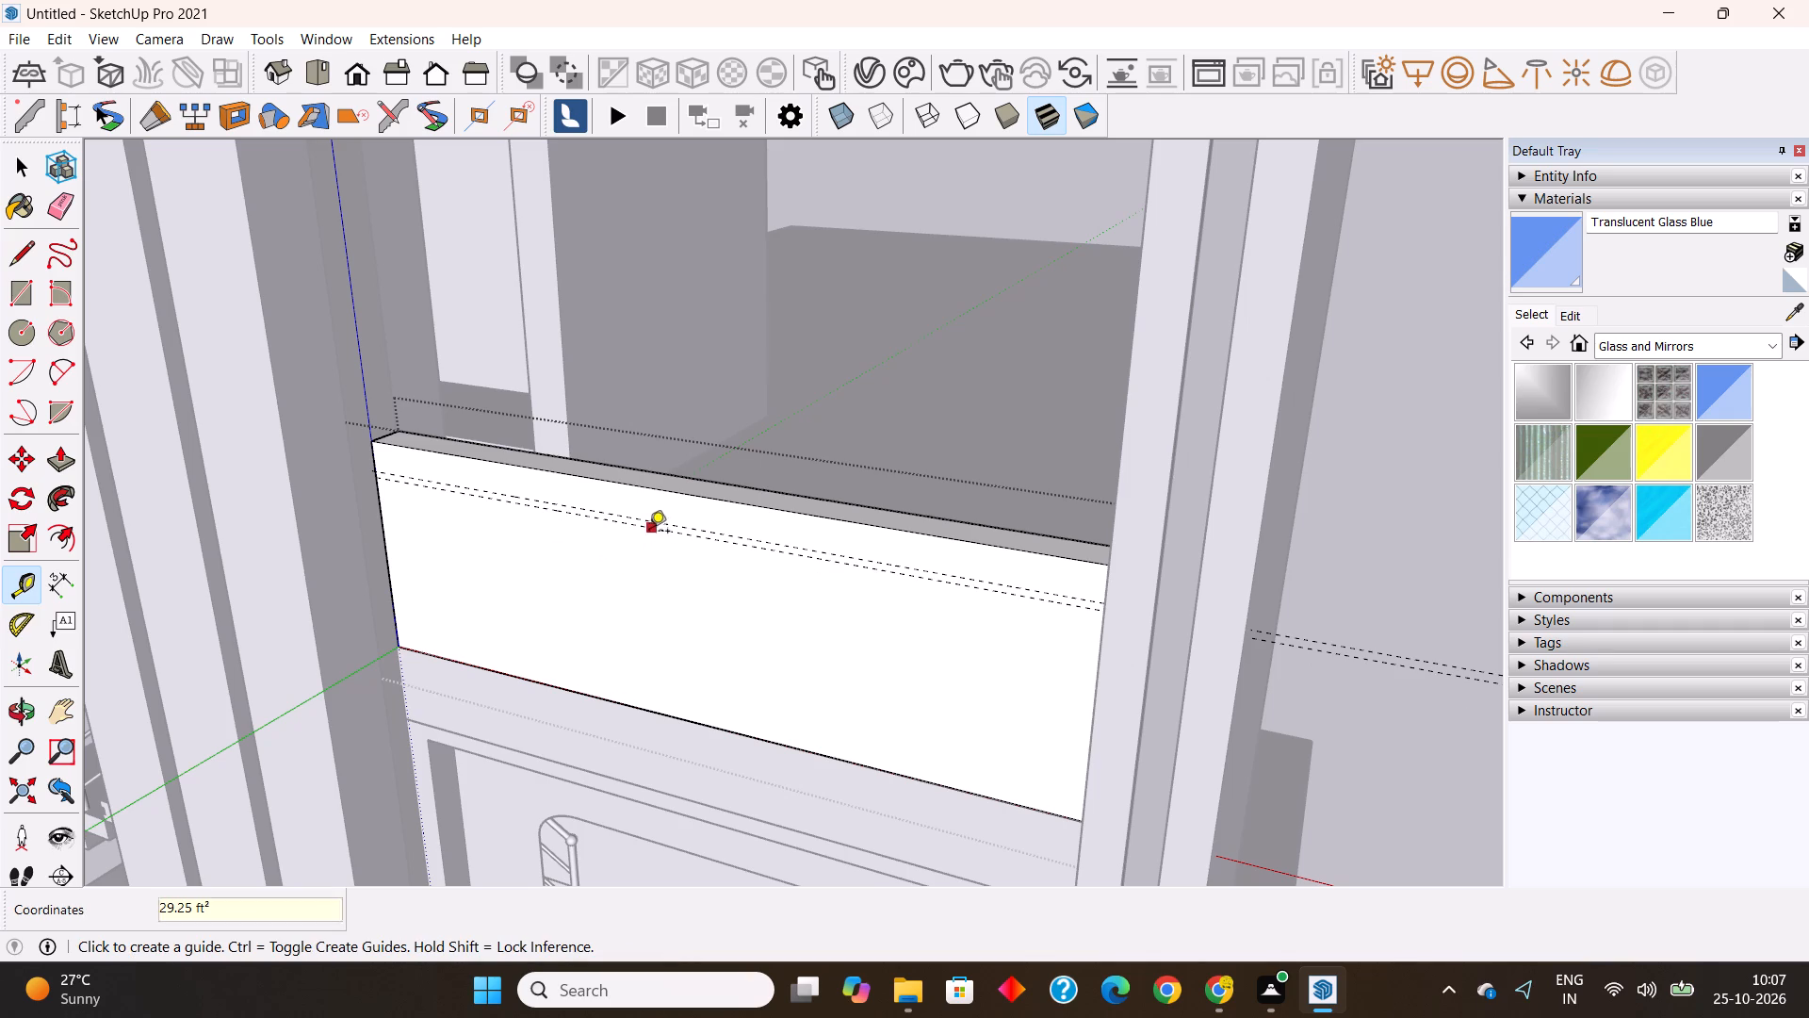
Add a second pair of horizontal guides on the parapet's front face, 5" below the lowest guide and 1" further down.
left_click(649, 532)
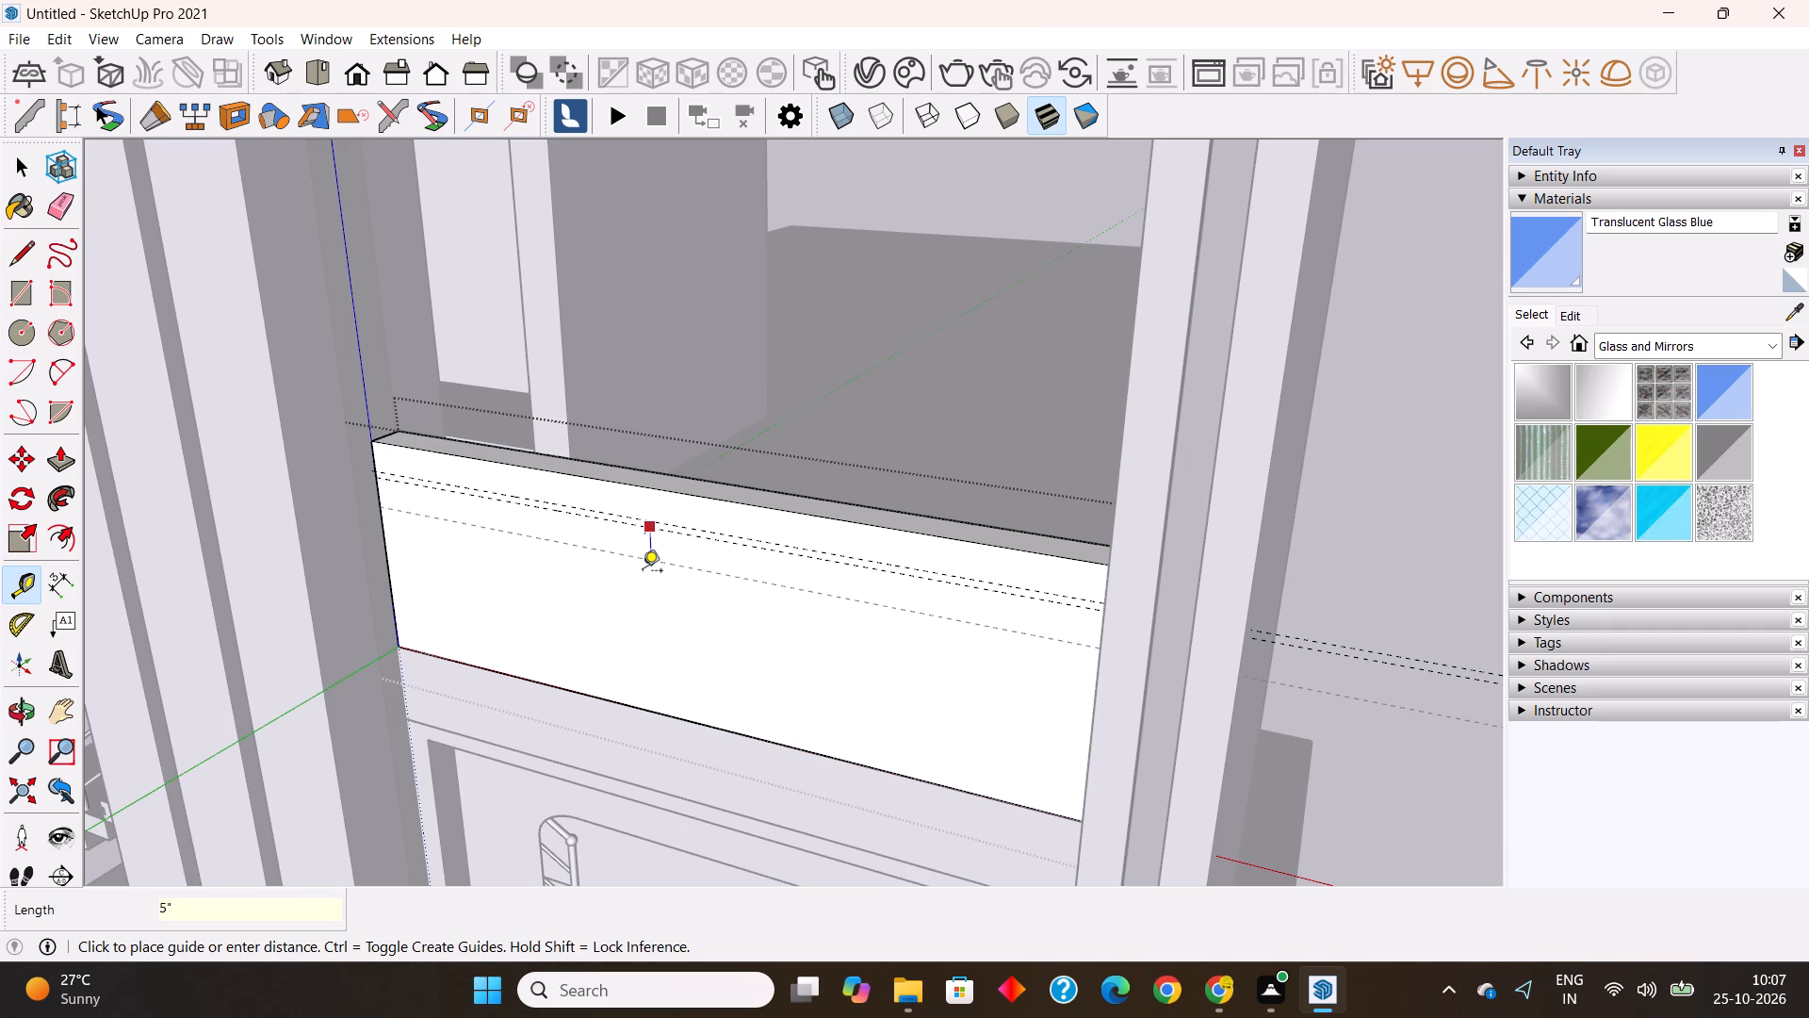
type("5\"")
key("Return")
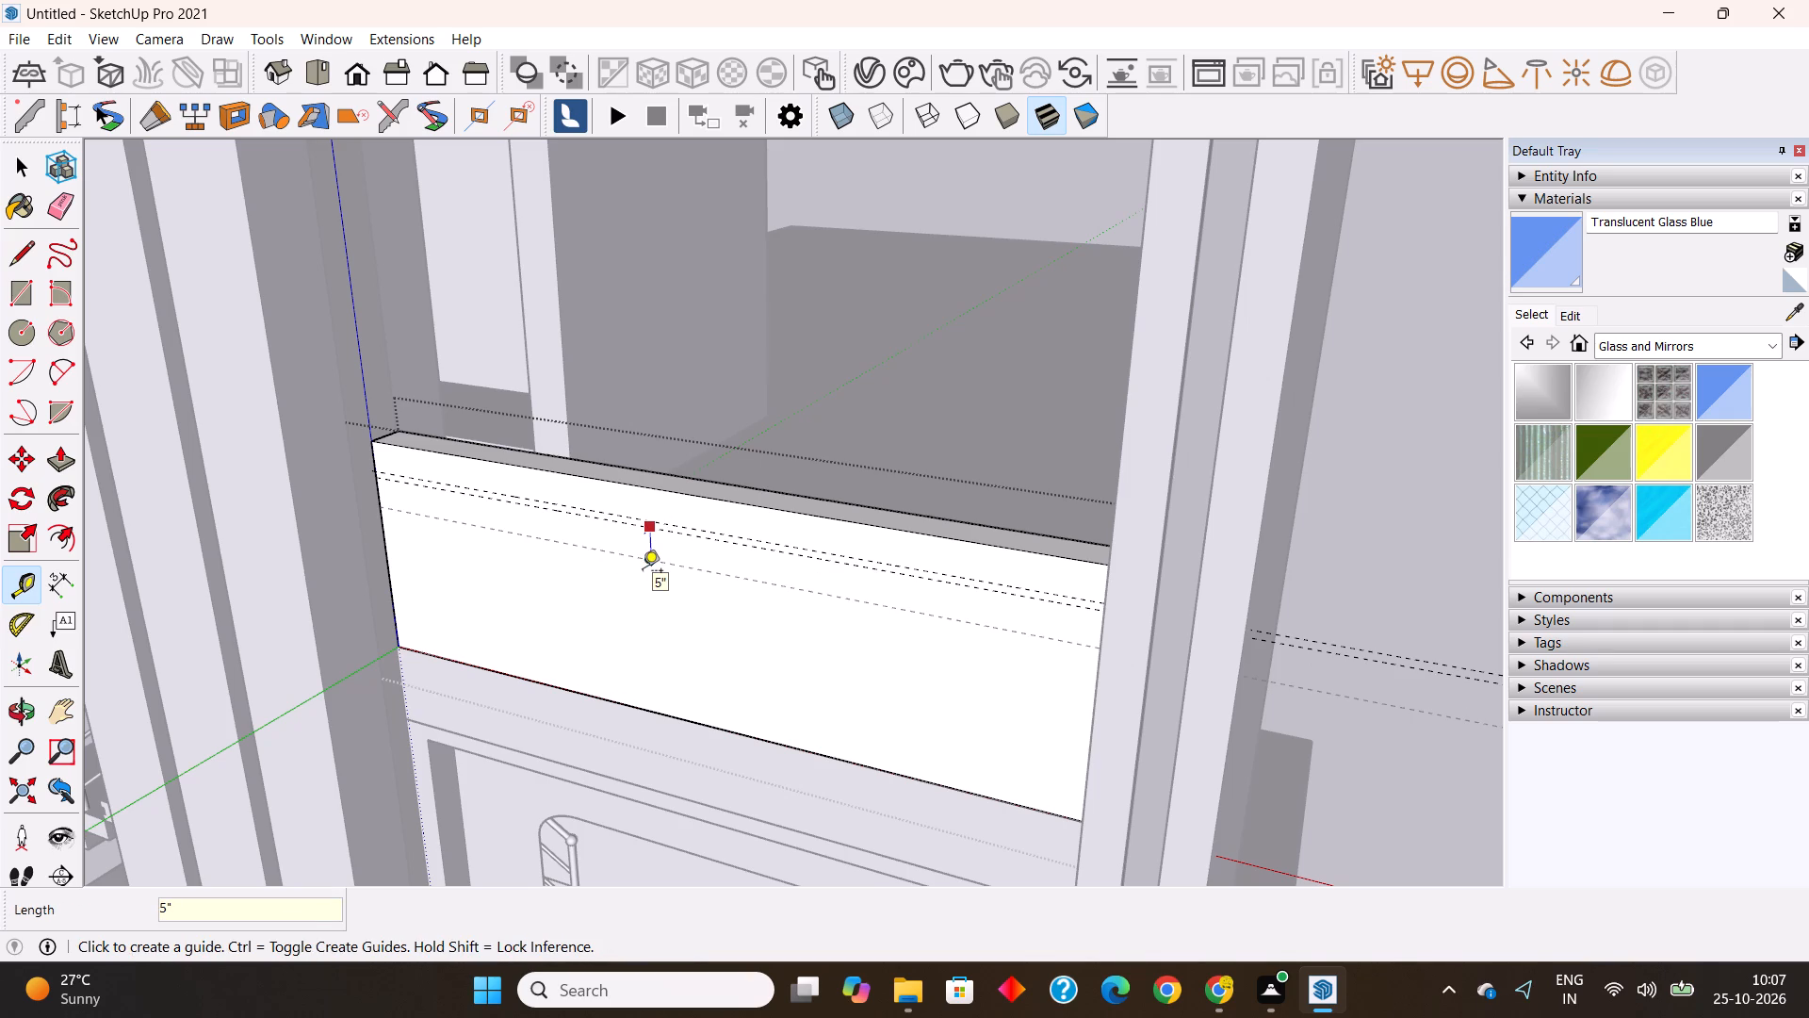
left_click(644, 561)
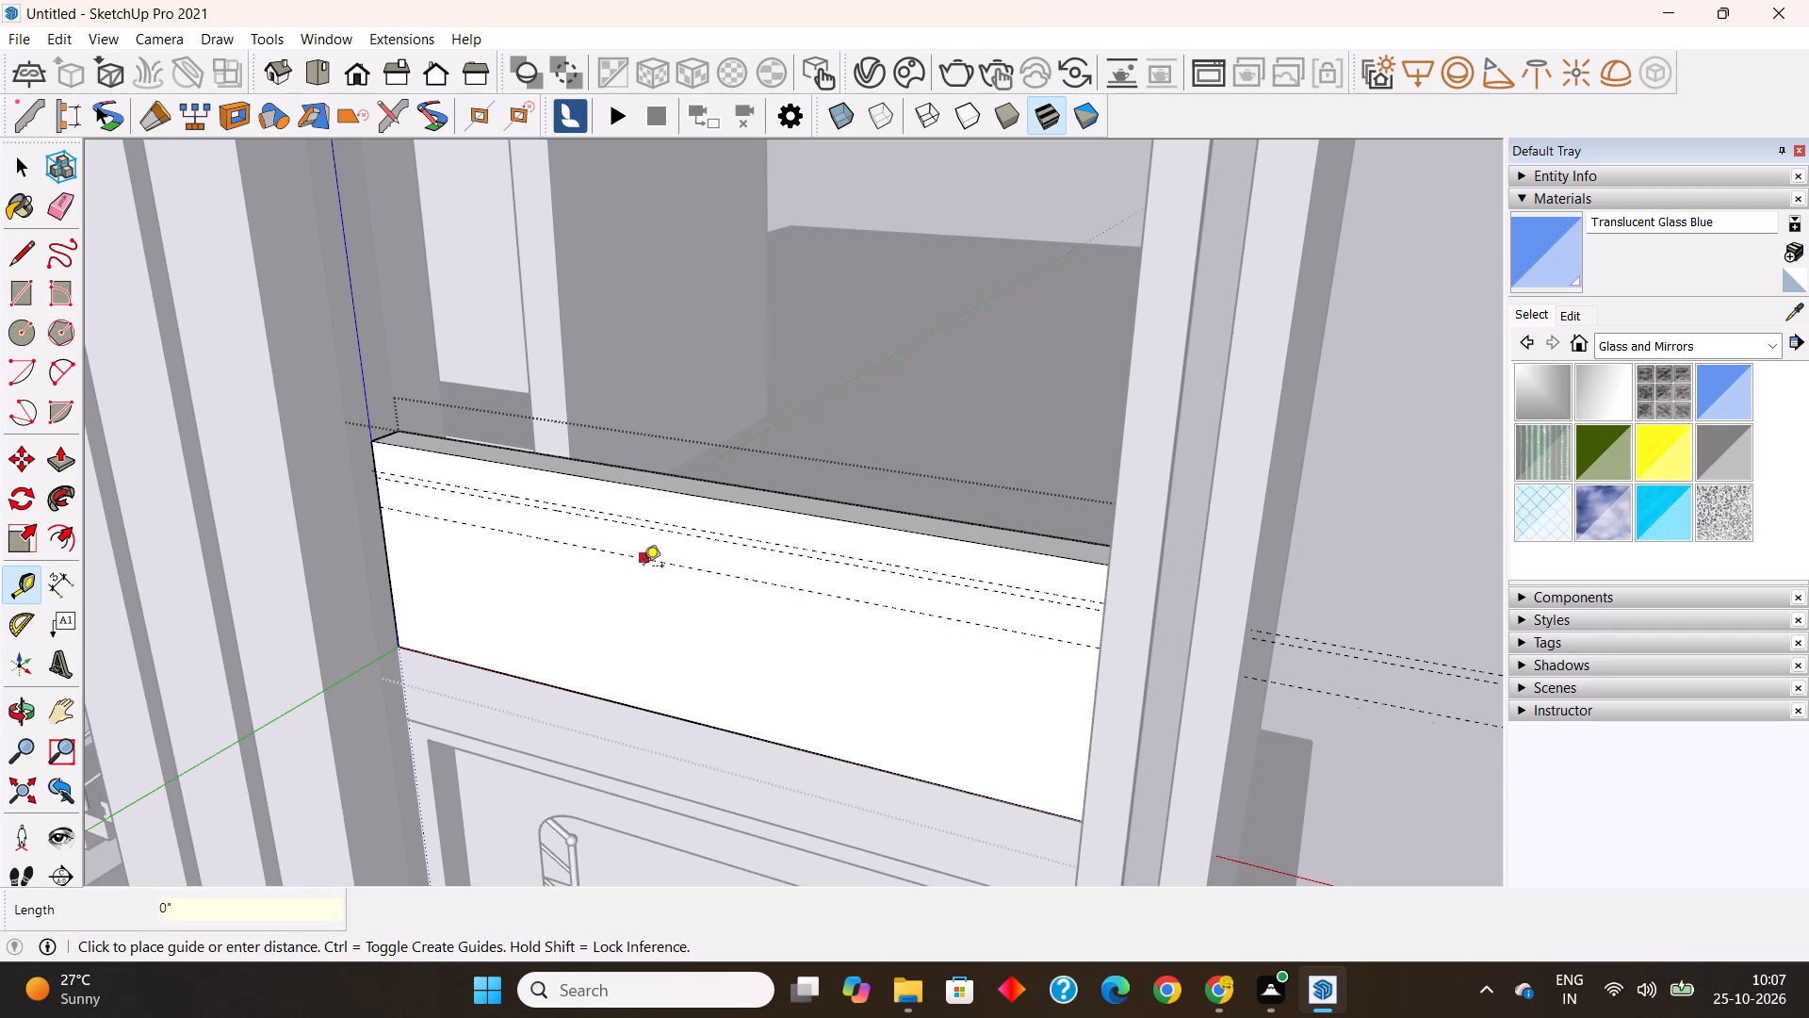
type("1\"")
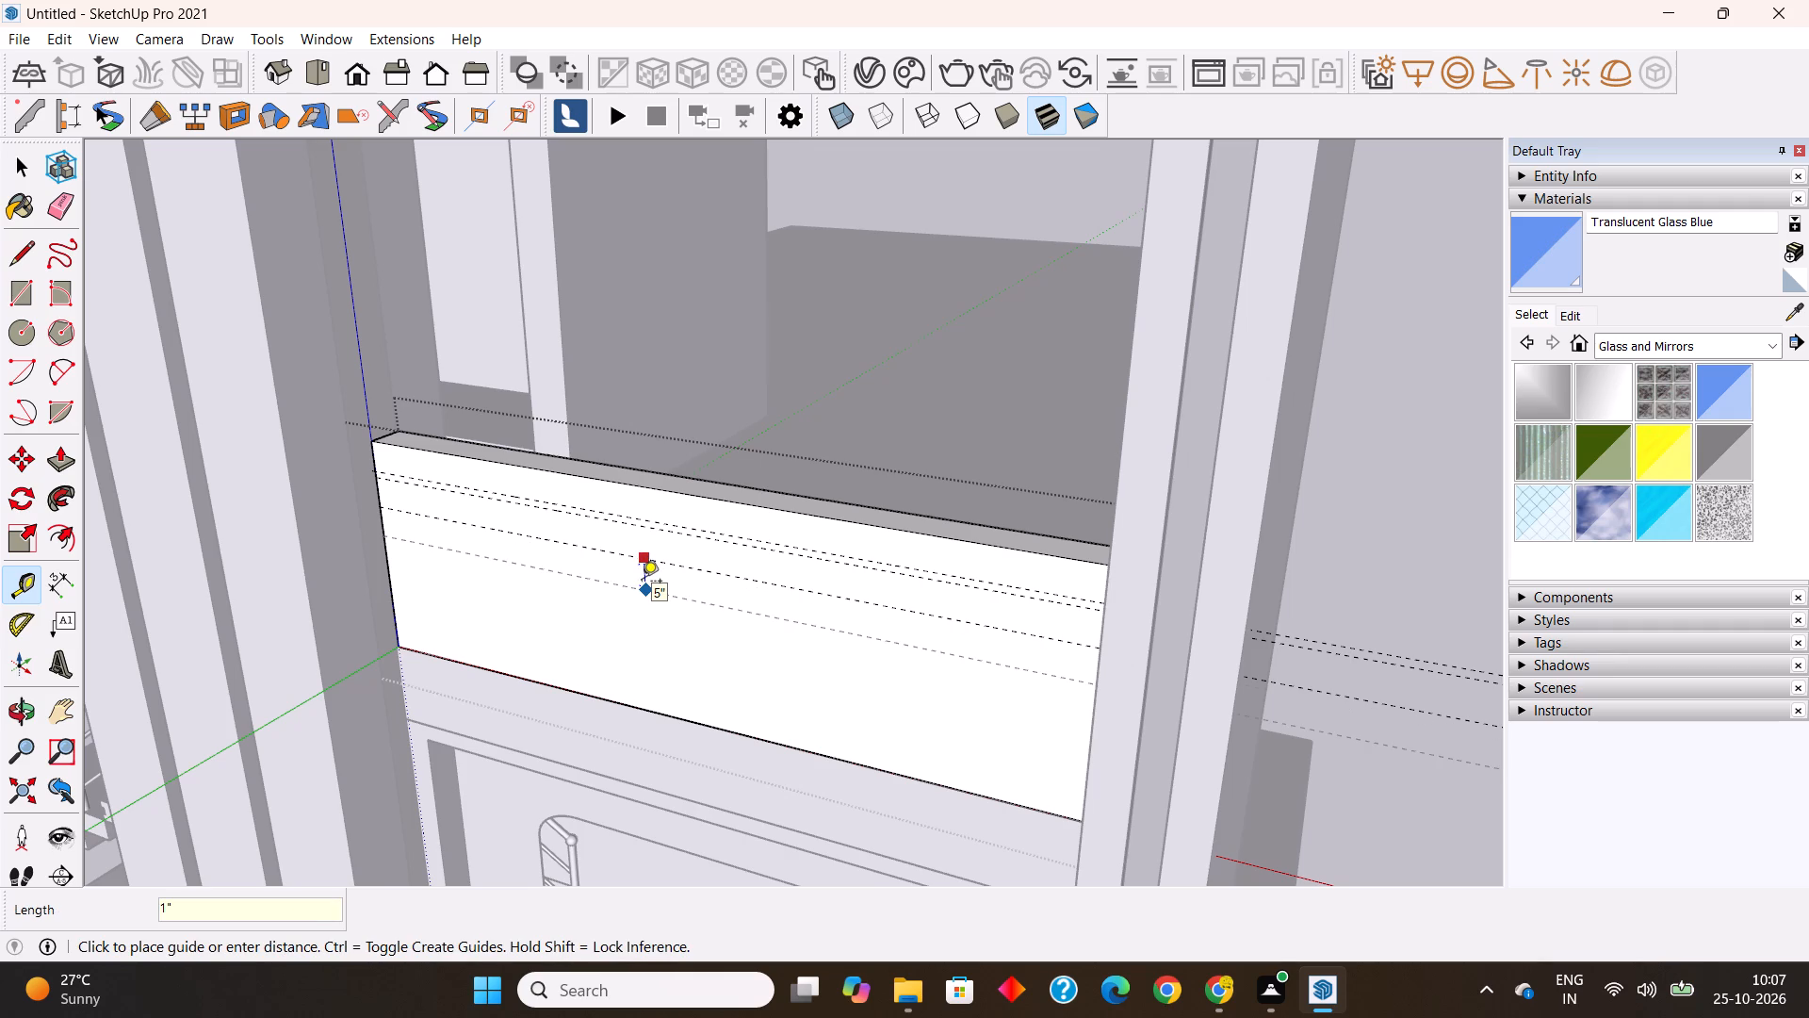
key("Return")
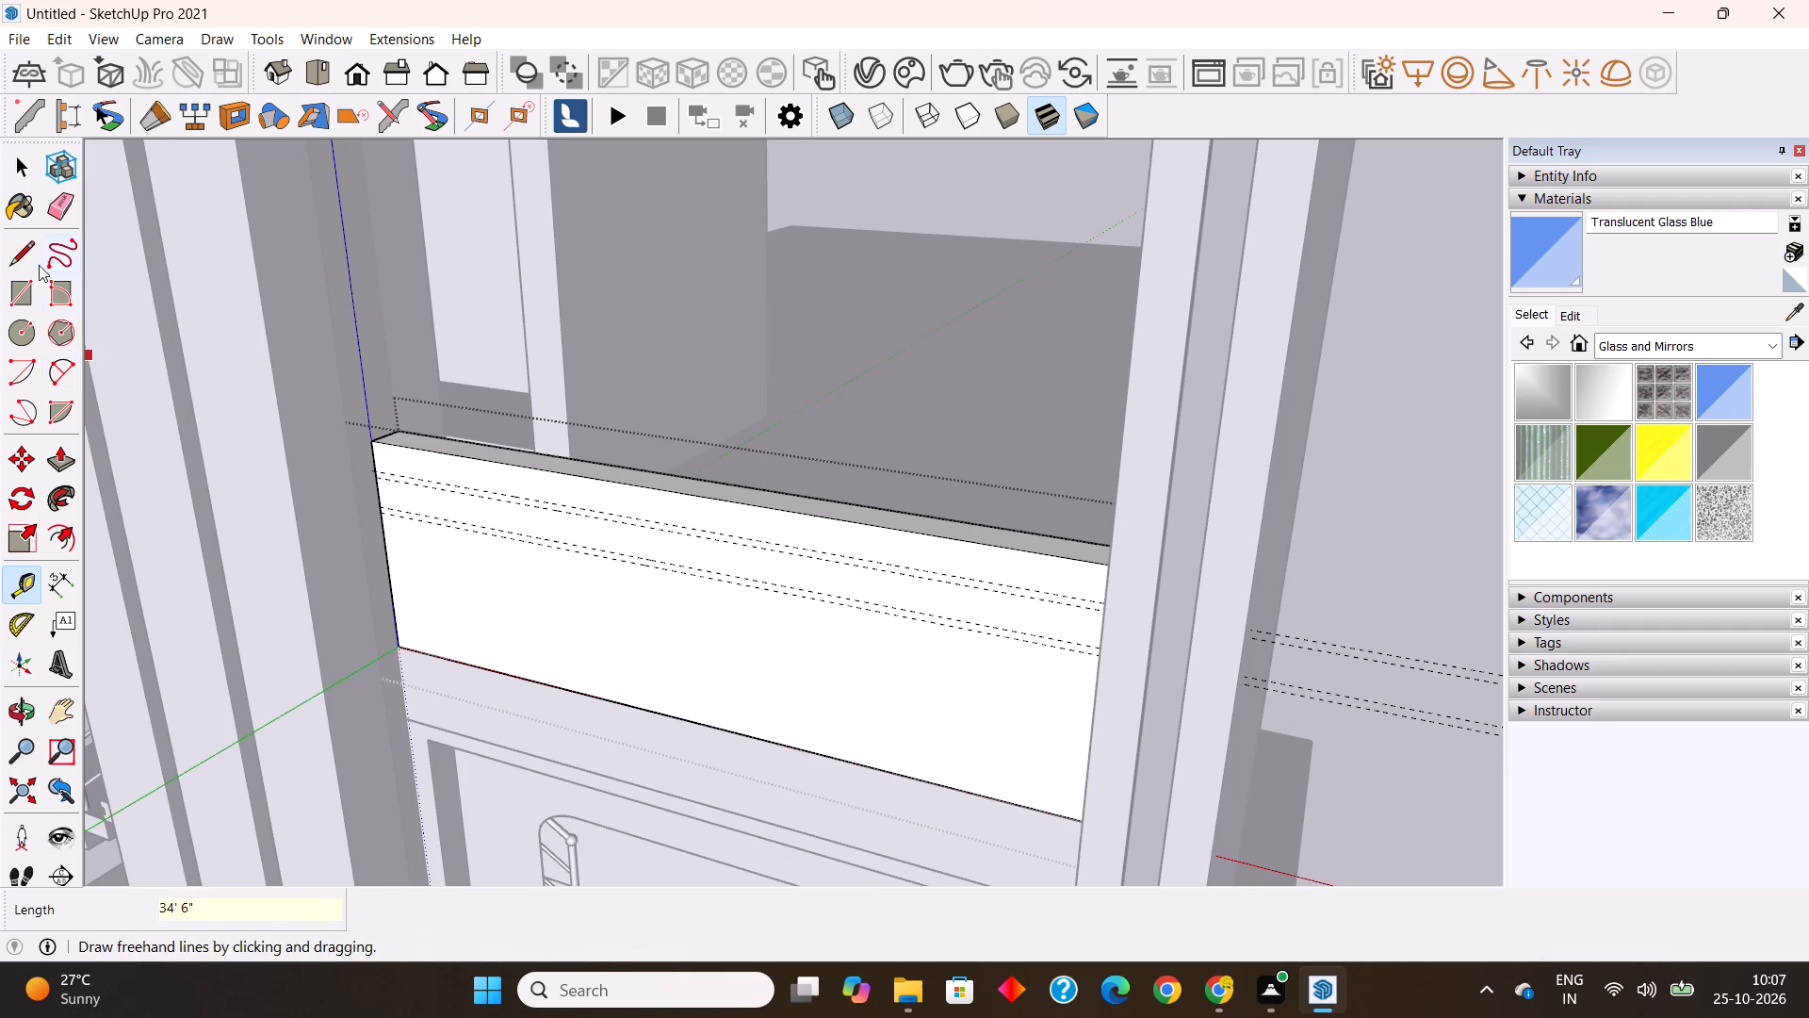
Draw two 9' 9" lines across the parapet's front face along the upper pair of guides.
left_click(24, 251)
scroll(399, 473, "up", 4)
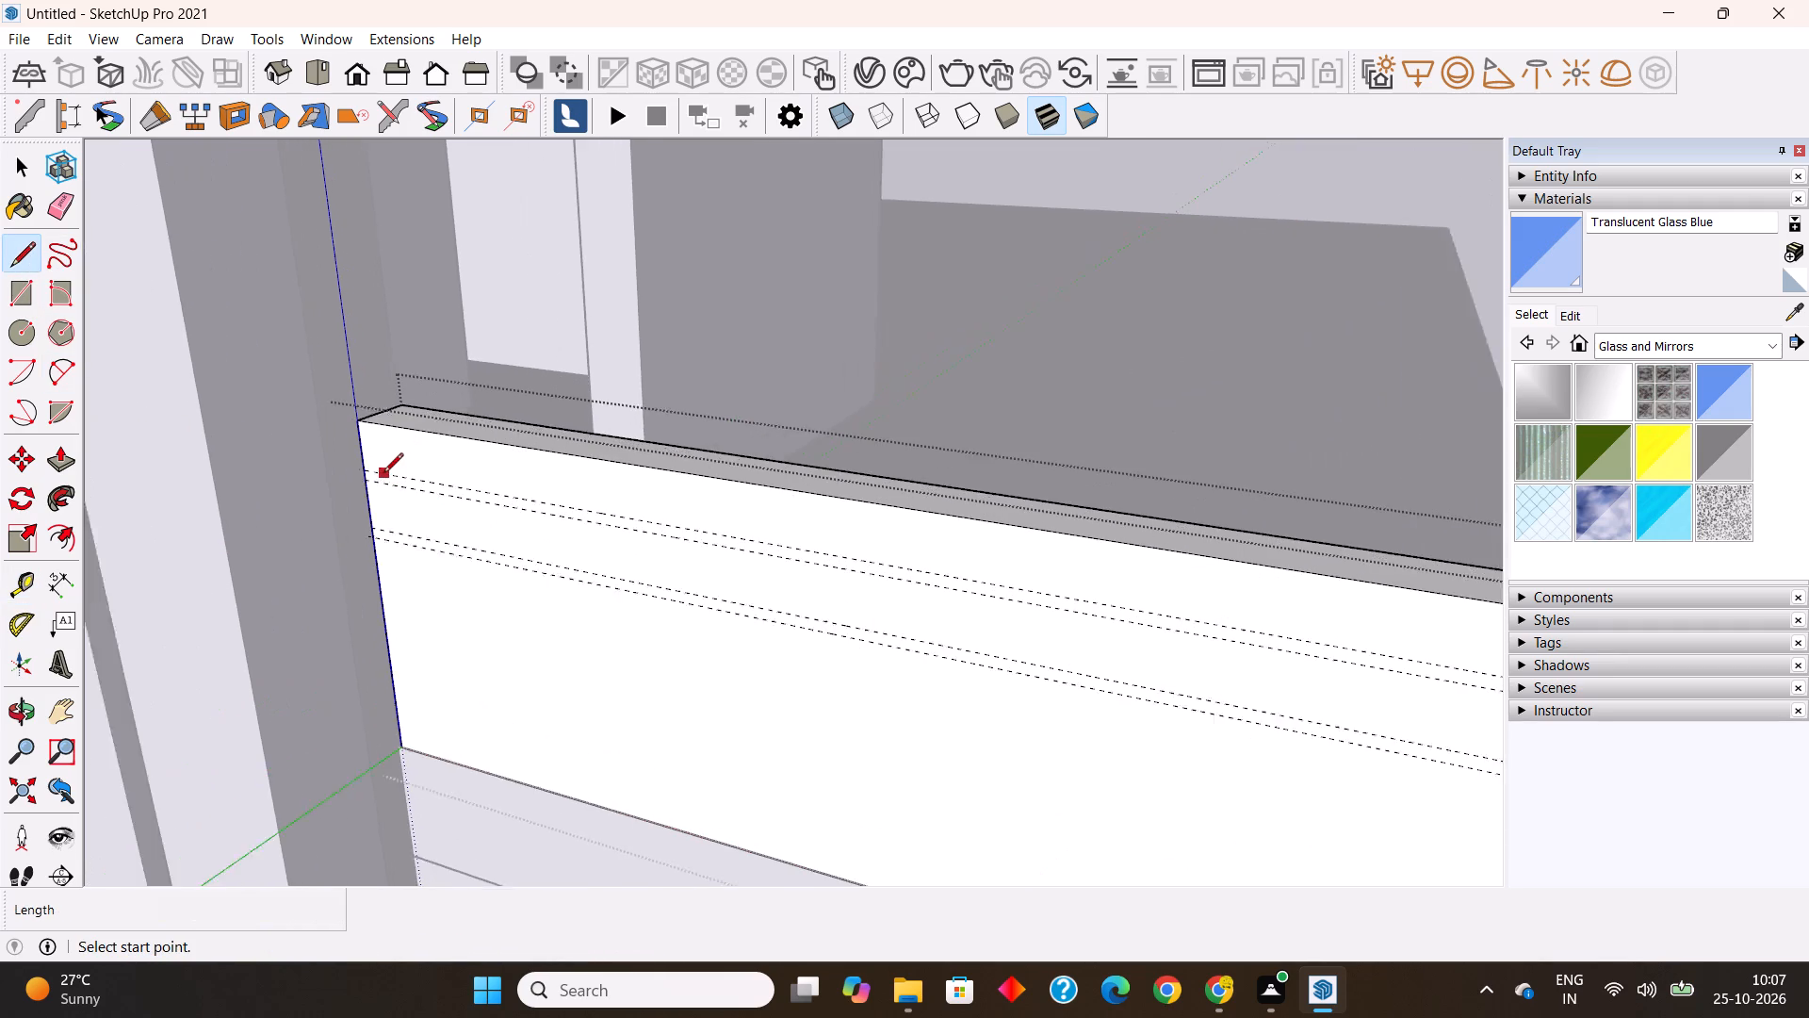
scroll(383, 474, "up", 5)
left_click(358, 472)
scroll(358, 472, "down", 11)
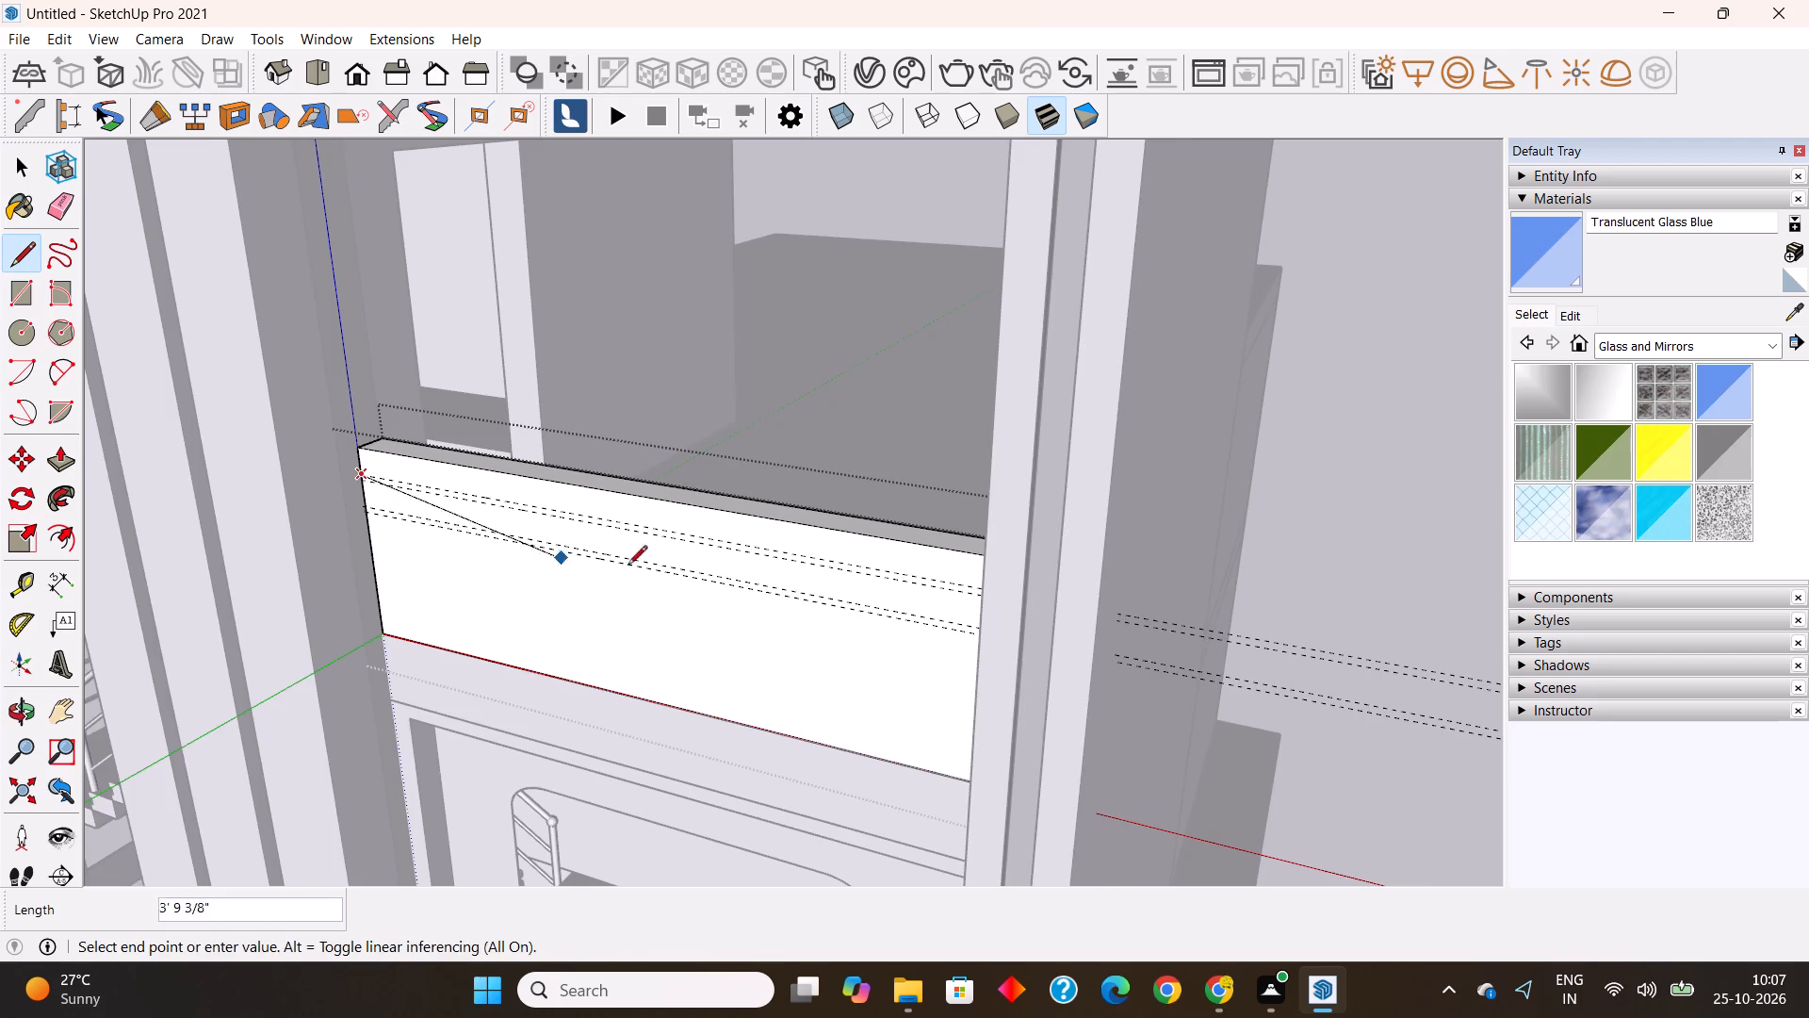
middle_click_drag(642, 572, 998, 521)
scroll(1134, 479, "up", 8)
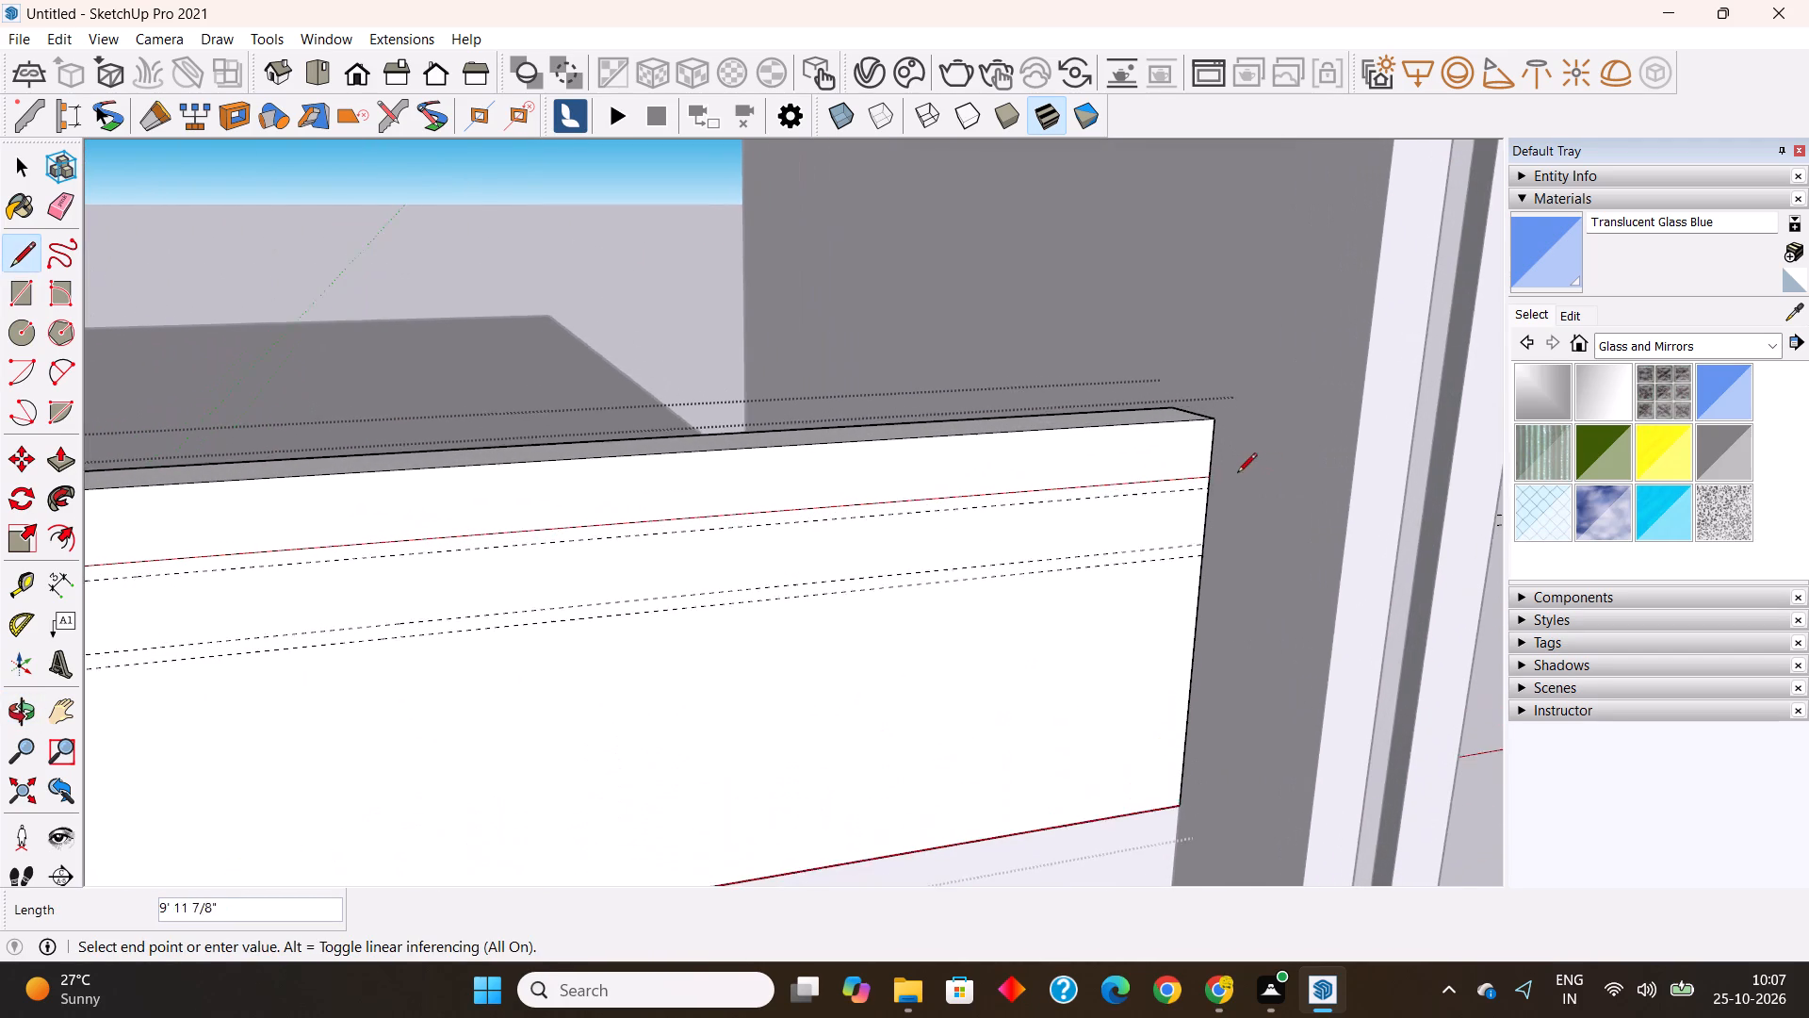
left_click(1209, 477)
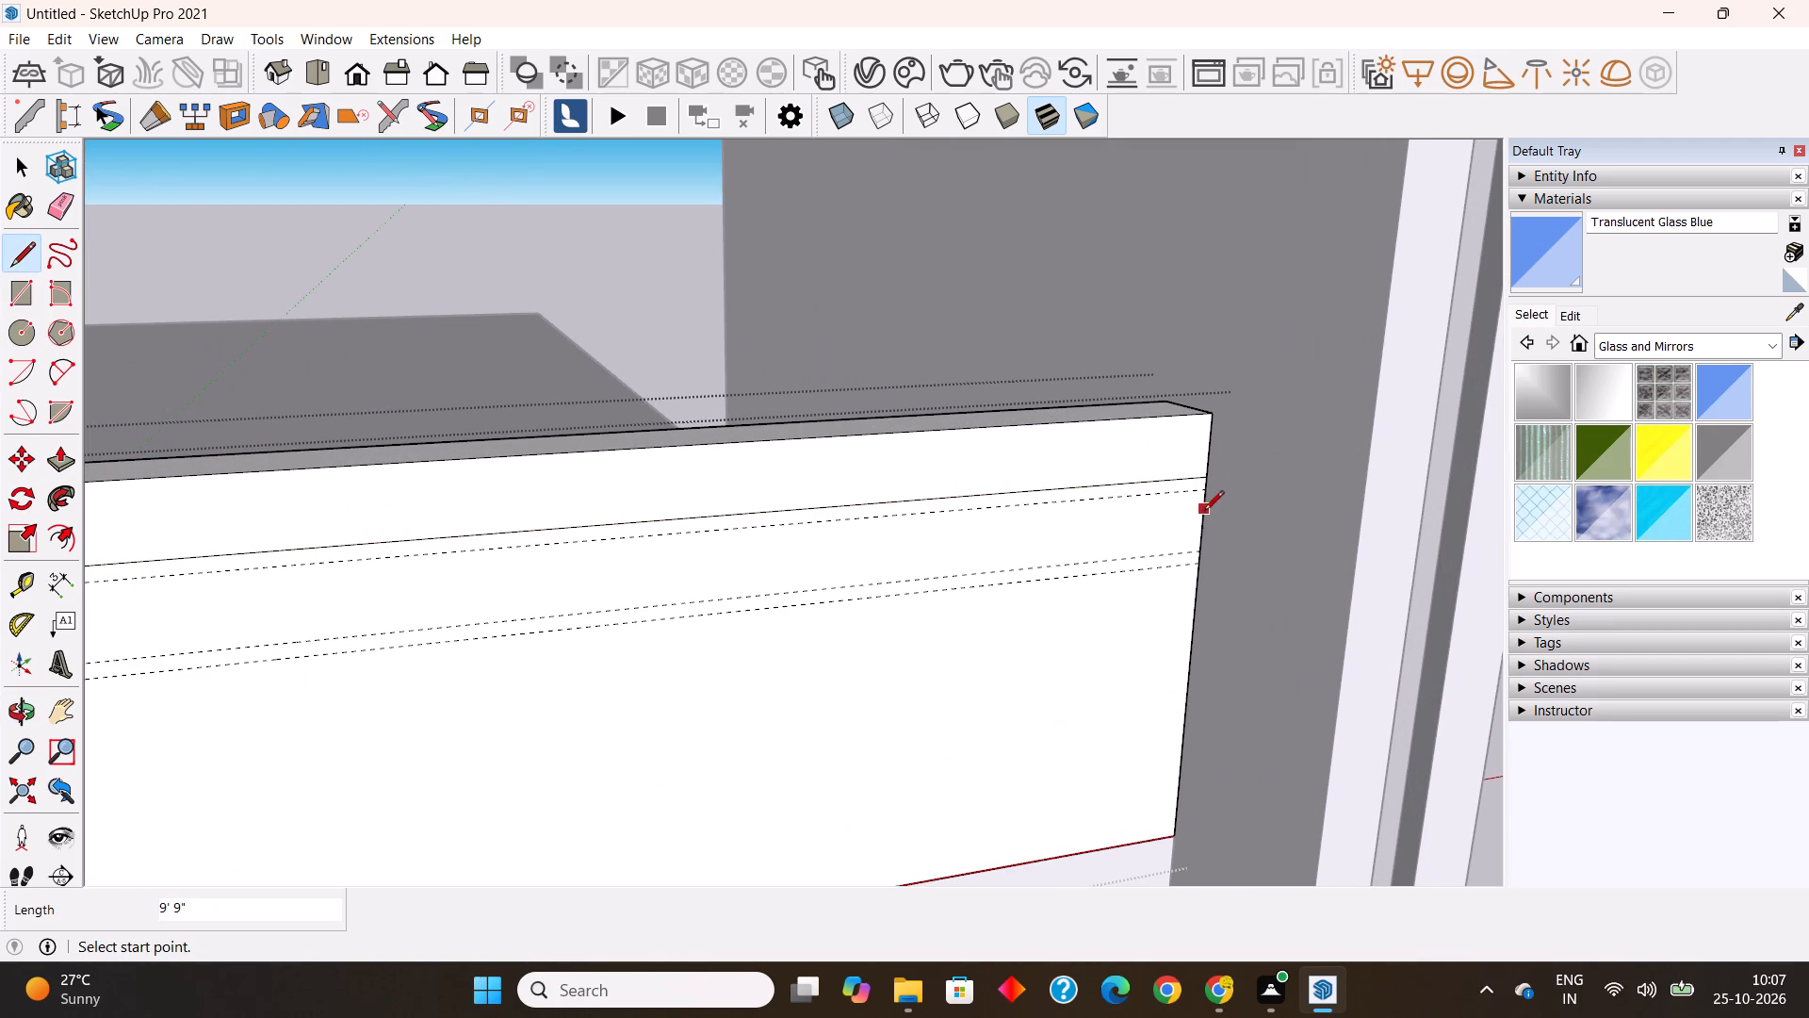
key("Escape")
left_click(1208, 491)
scroll(1208, 491, "down", 11)
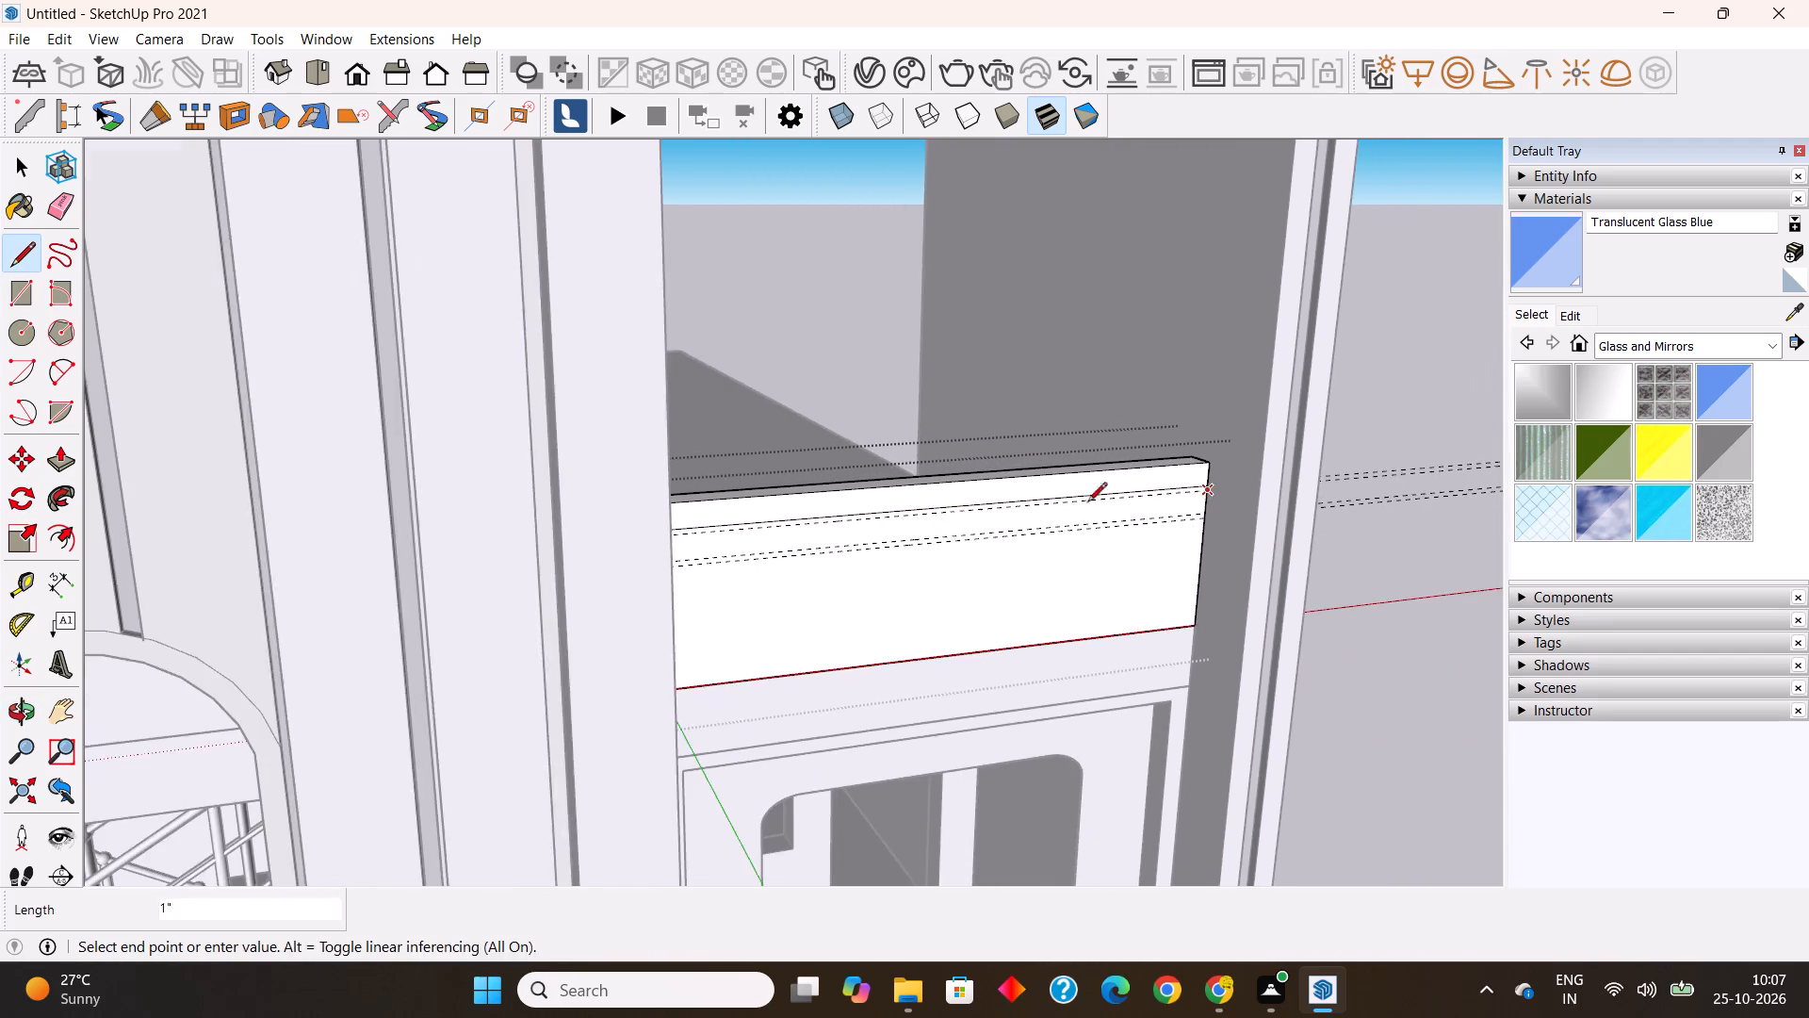
middle_click_drag(940, 532, 671, 531)
scroll(578, 507, "up", 10)
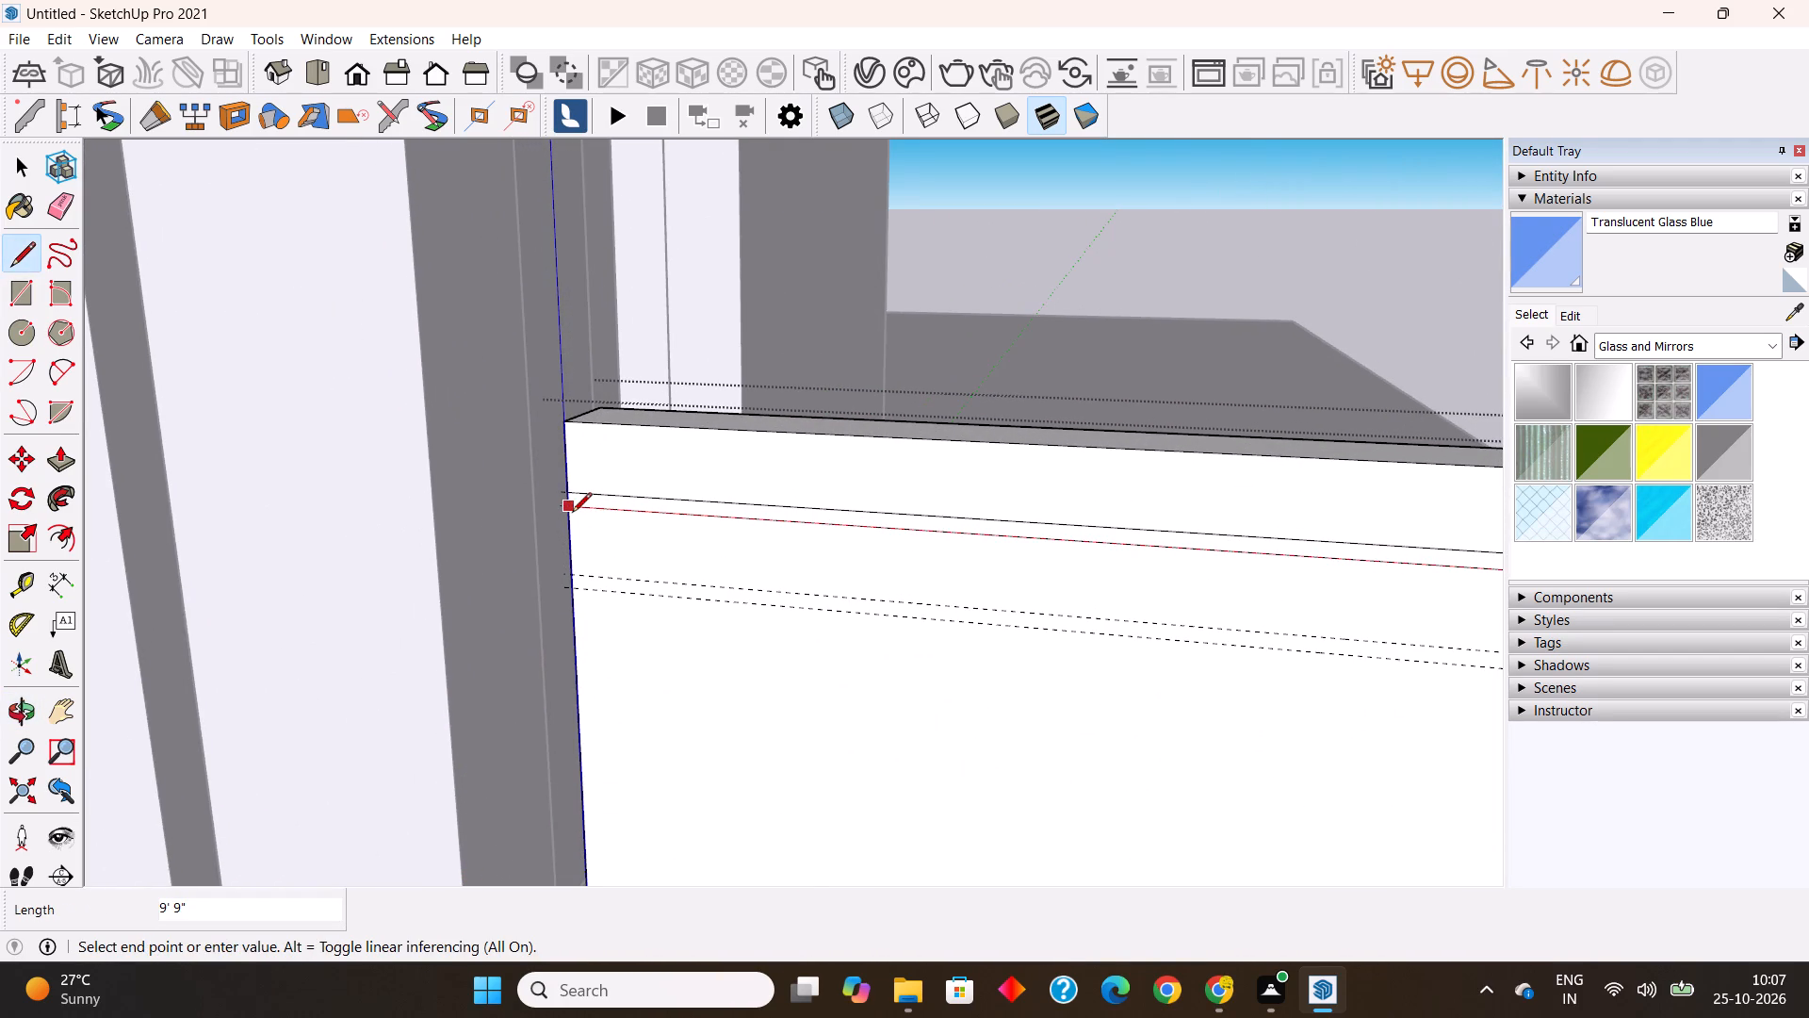
left_click(572, 514)
key("Escape")
Draw two 9' 9" lines across the parapet's front face along the lower pair of guides.
left_click(576, 577)
scroll(576, 574, "down", 9)
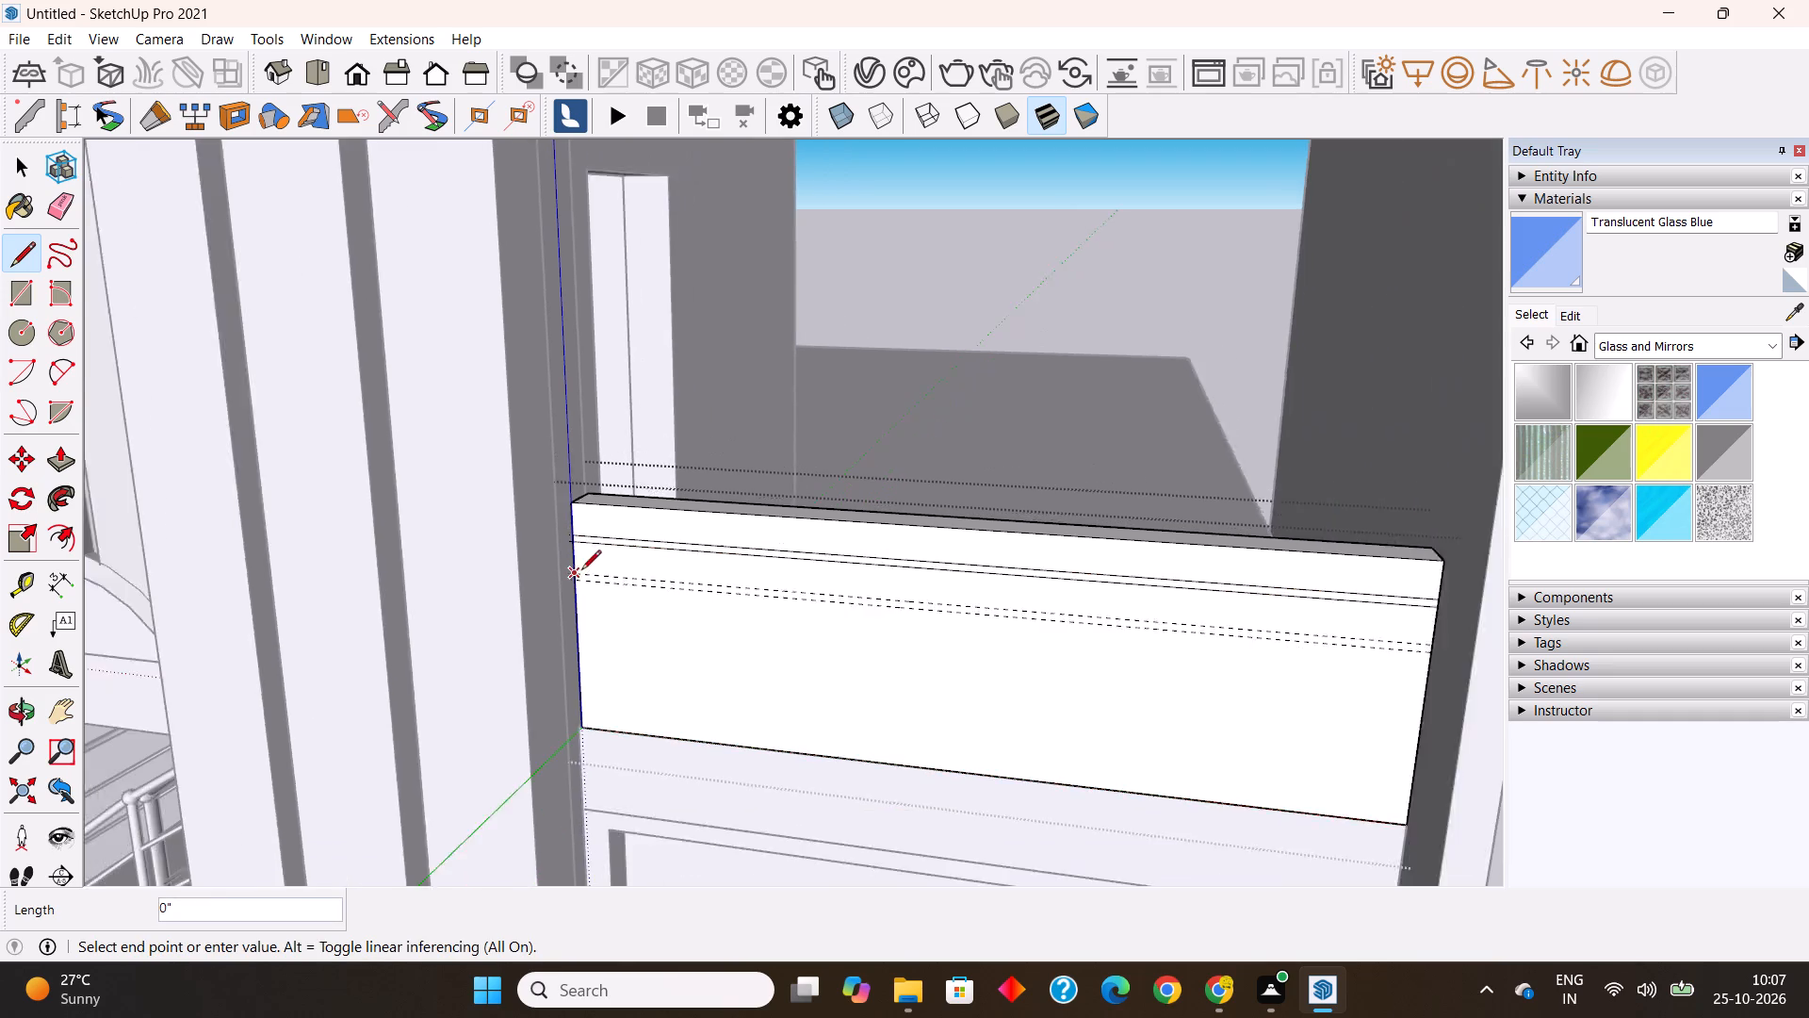
scroll(581, 571, "down", 2)
middle_click_drag(830, 616, 1080, 618)
scroll(1205, 563, "up", 10)
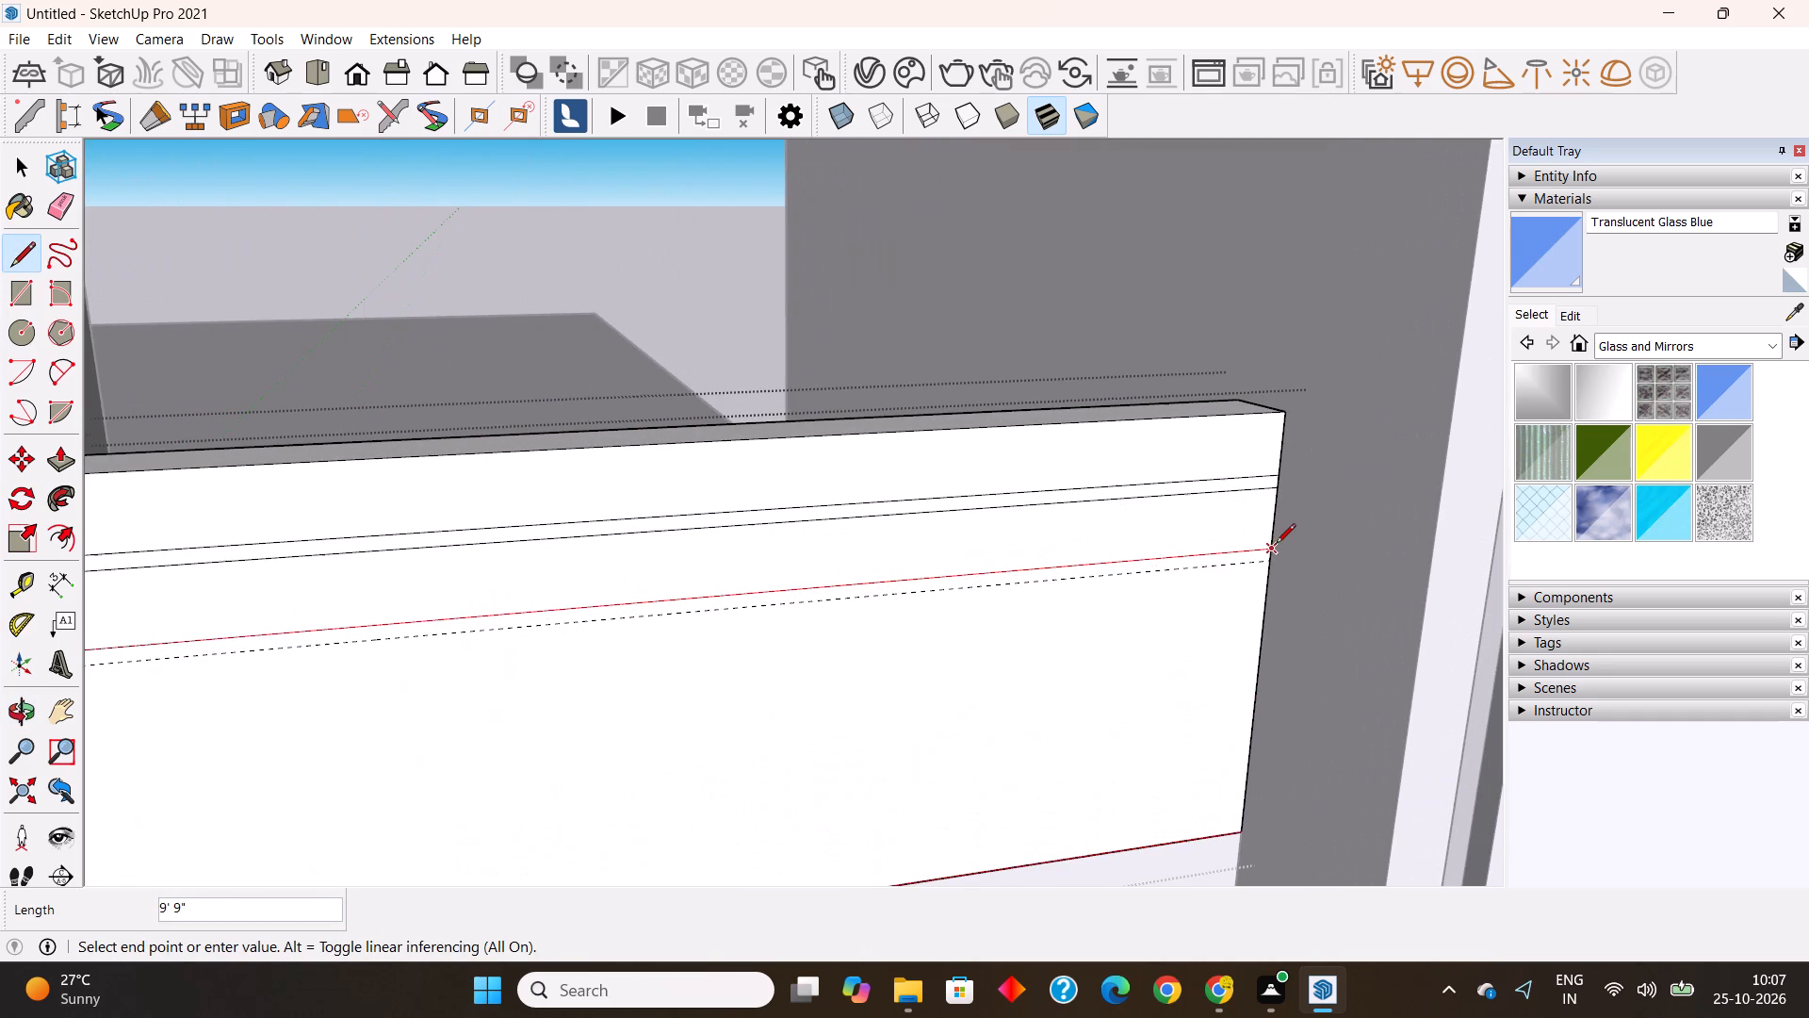
left_click(1277, 545)
key("Escape")
left_click(1268, 566)
scroll(1268, 566, "down", 8)
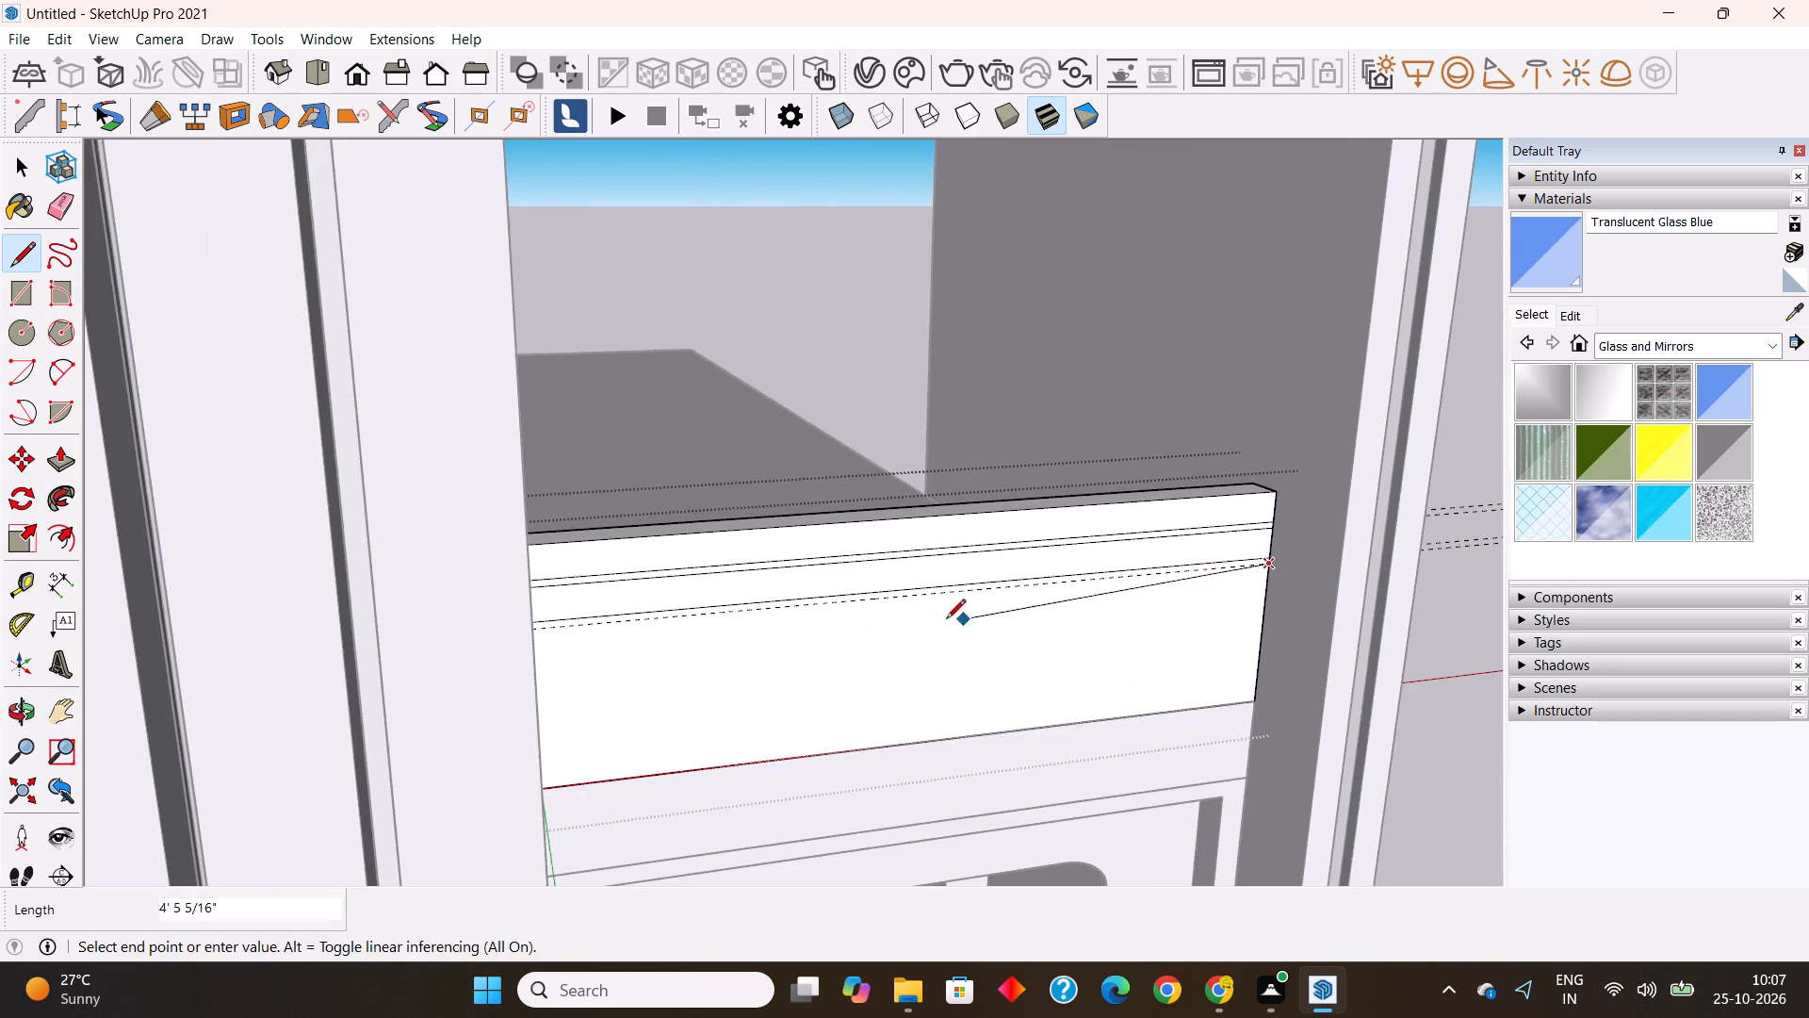
middle_click_drag(943, 620, 666, 624)
scroll(512, 593, "up", 9)
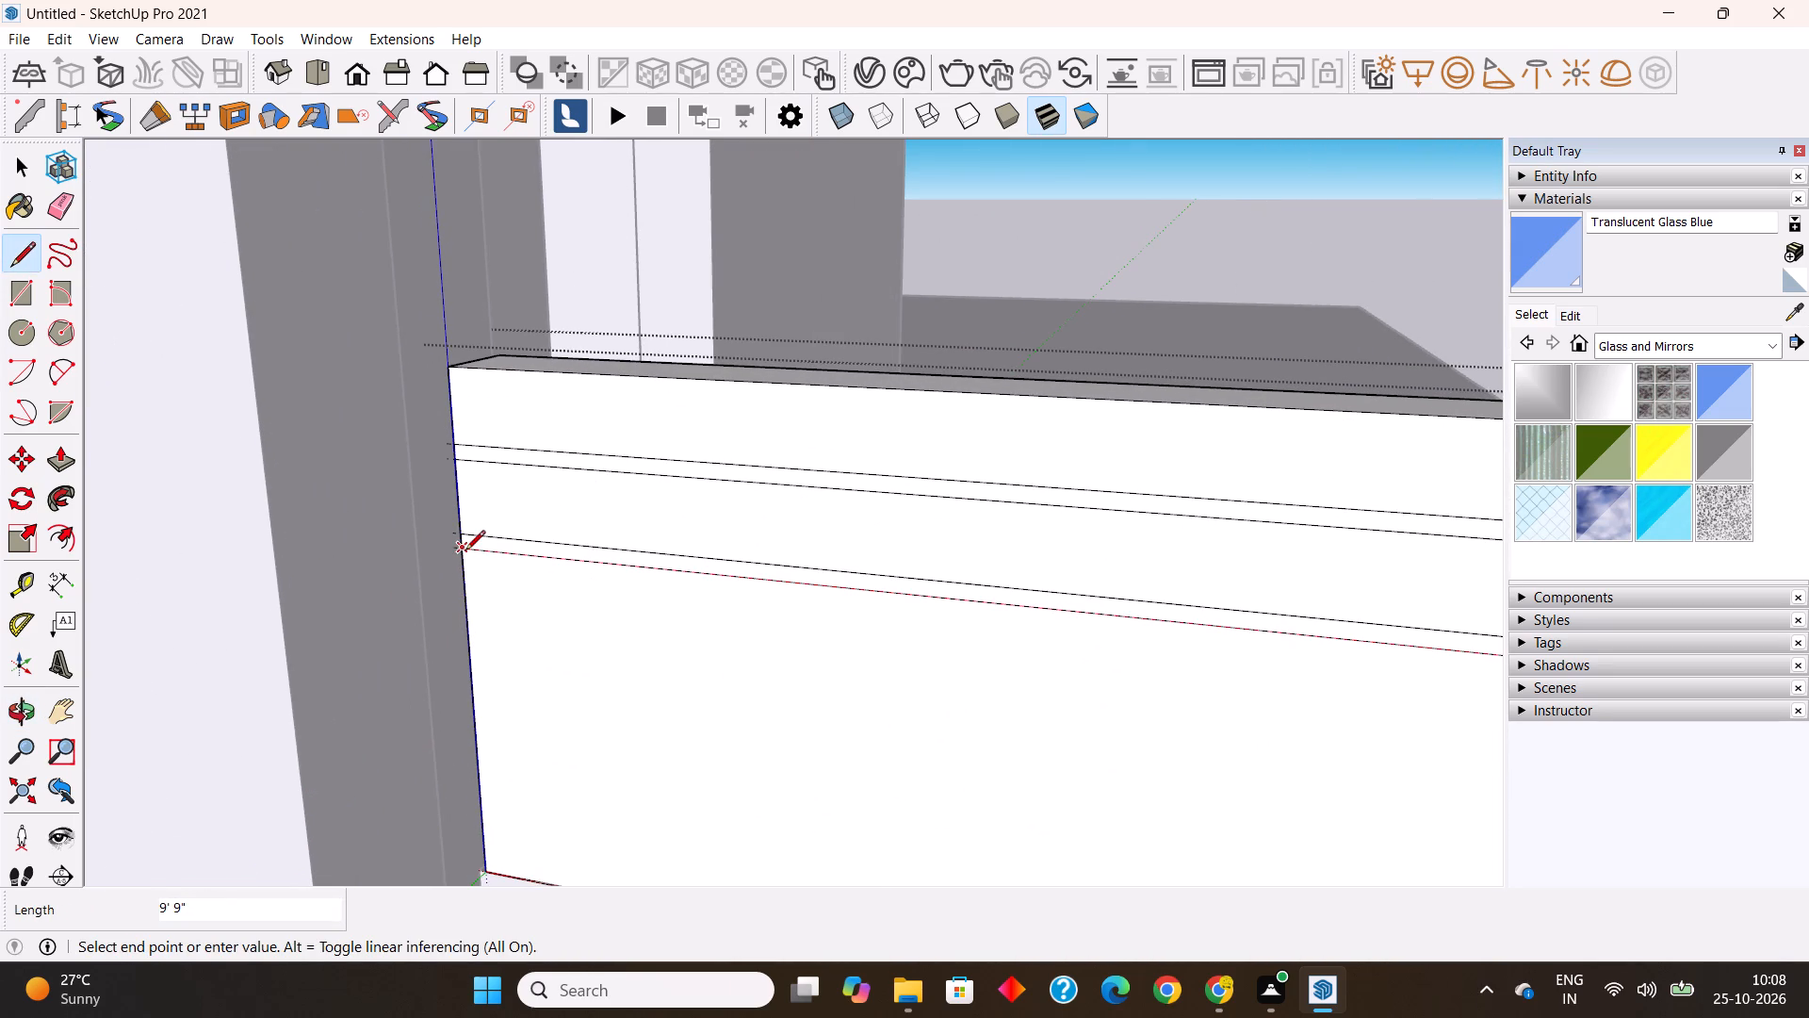
left_click(466, 551)
key("space")
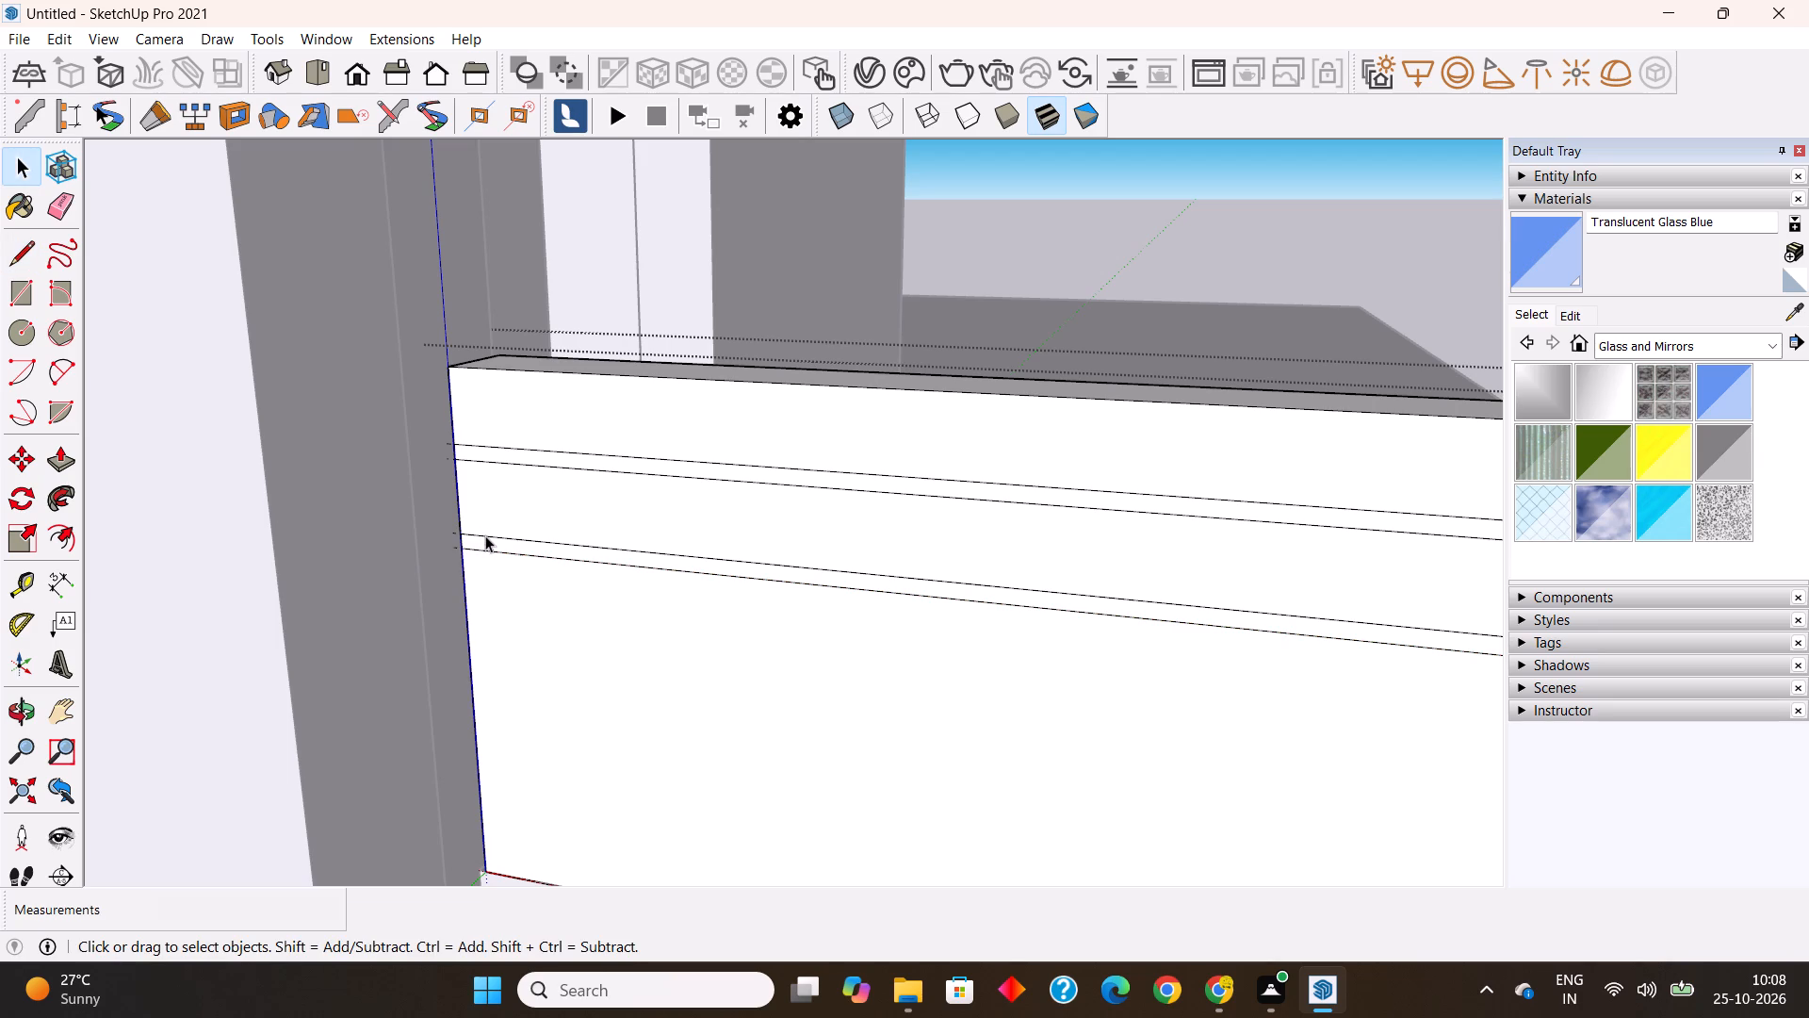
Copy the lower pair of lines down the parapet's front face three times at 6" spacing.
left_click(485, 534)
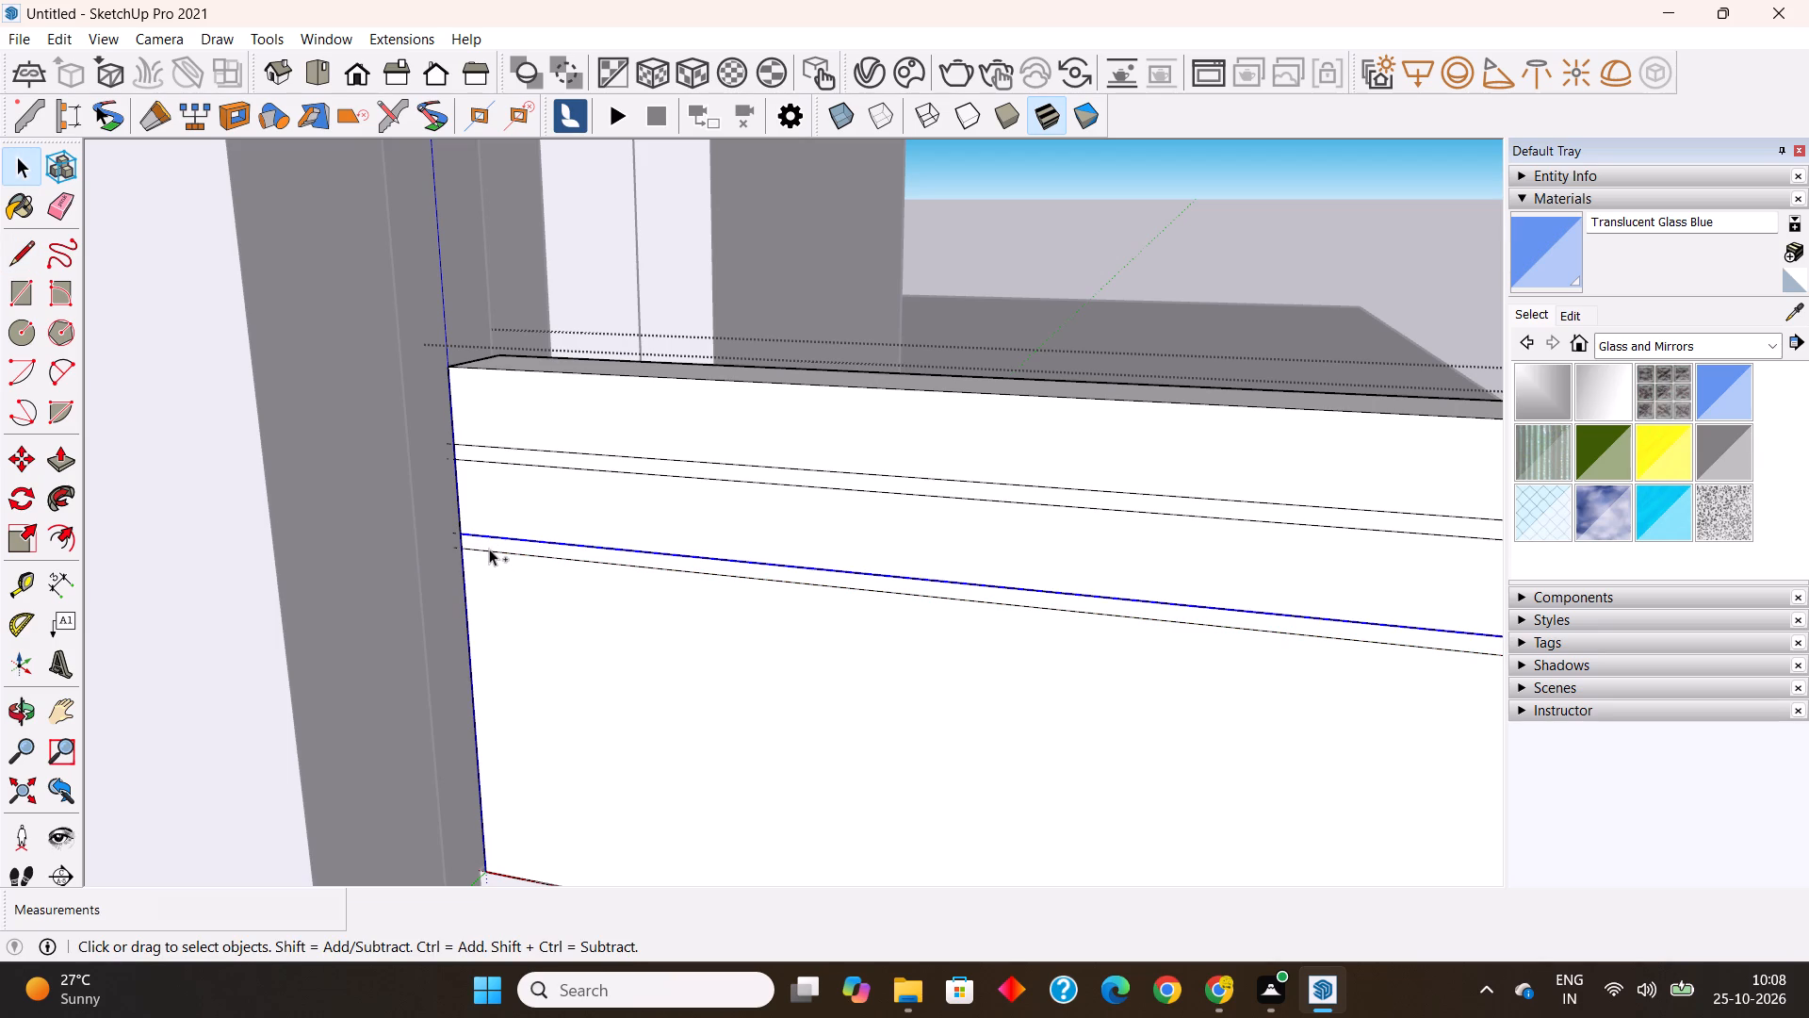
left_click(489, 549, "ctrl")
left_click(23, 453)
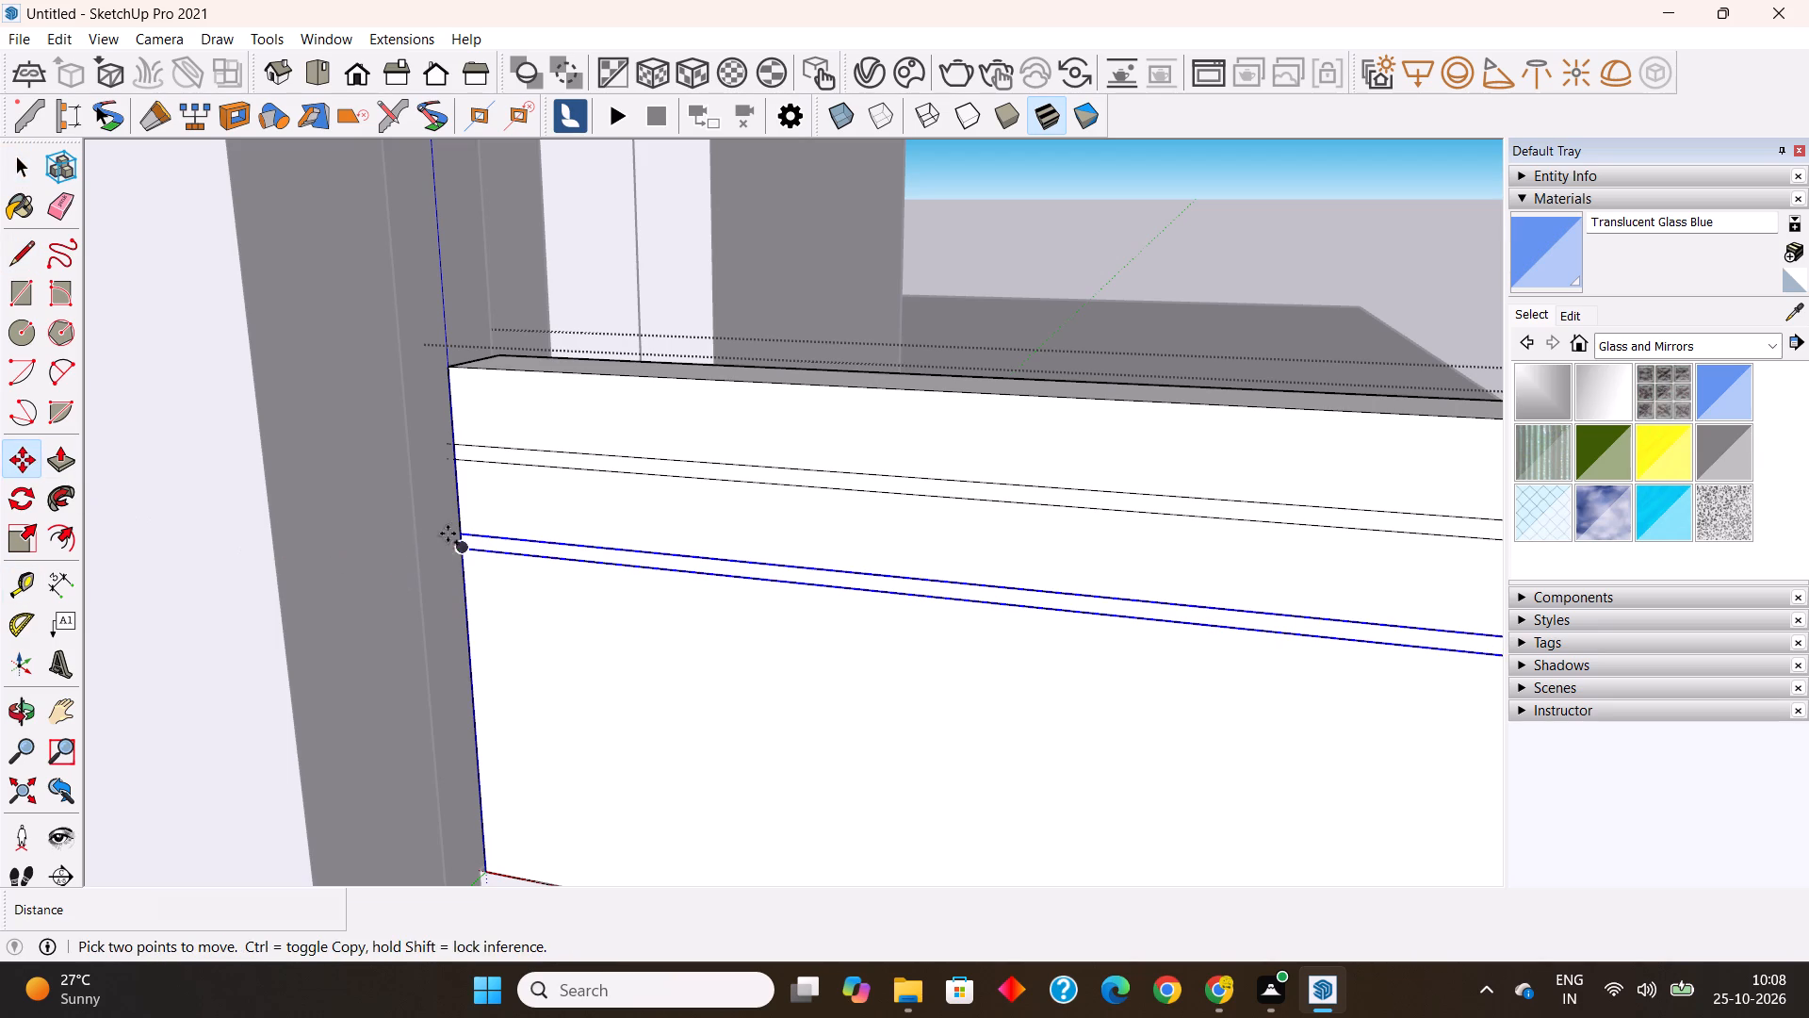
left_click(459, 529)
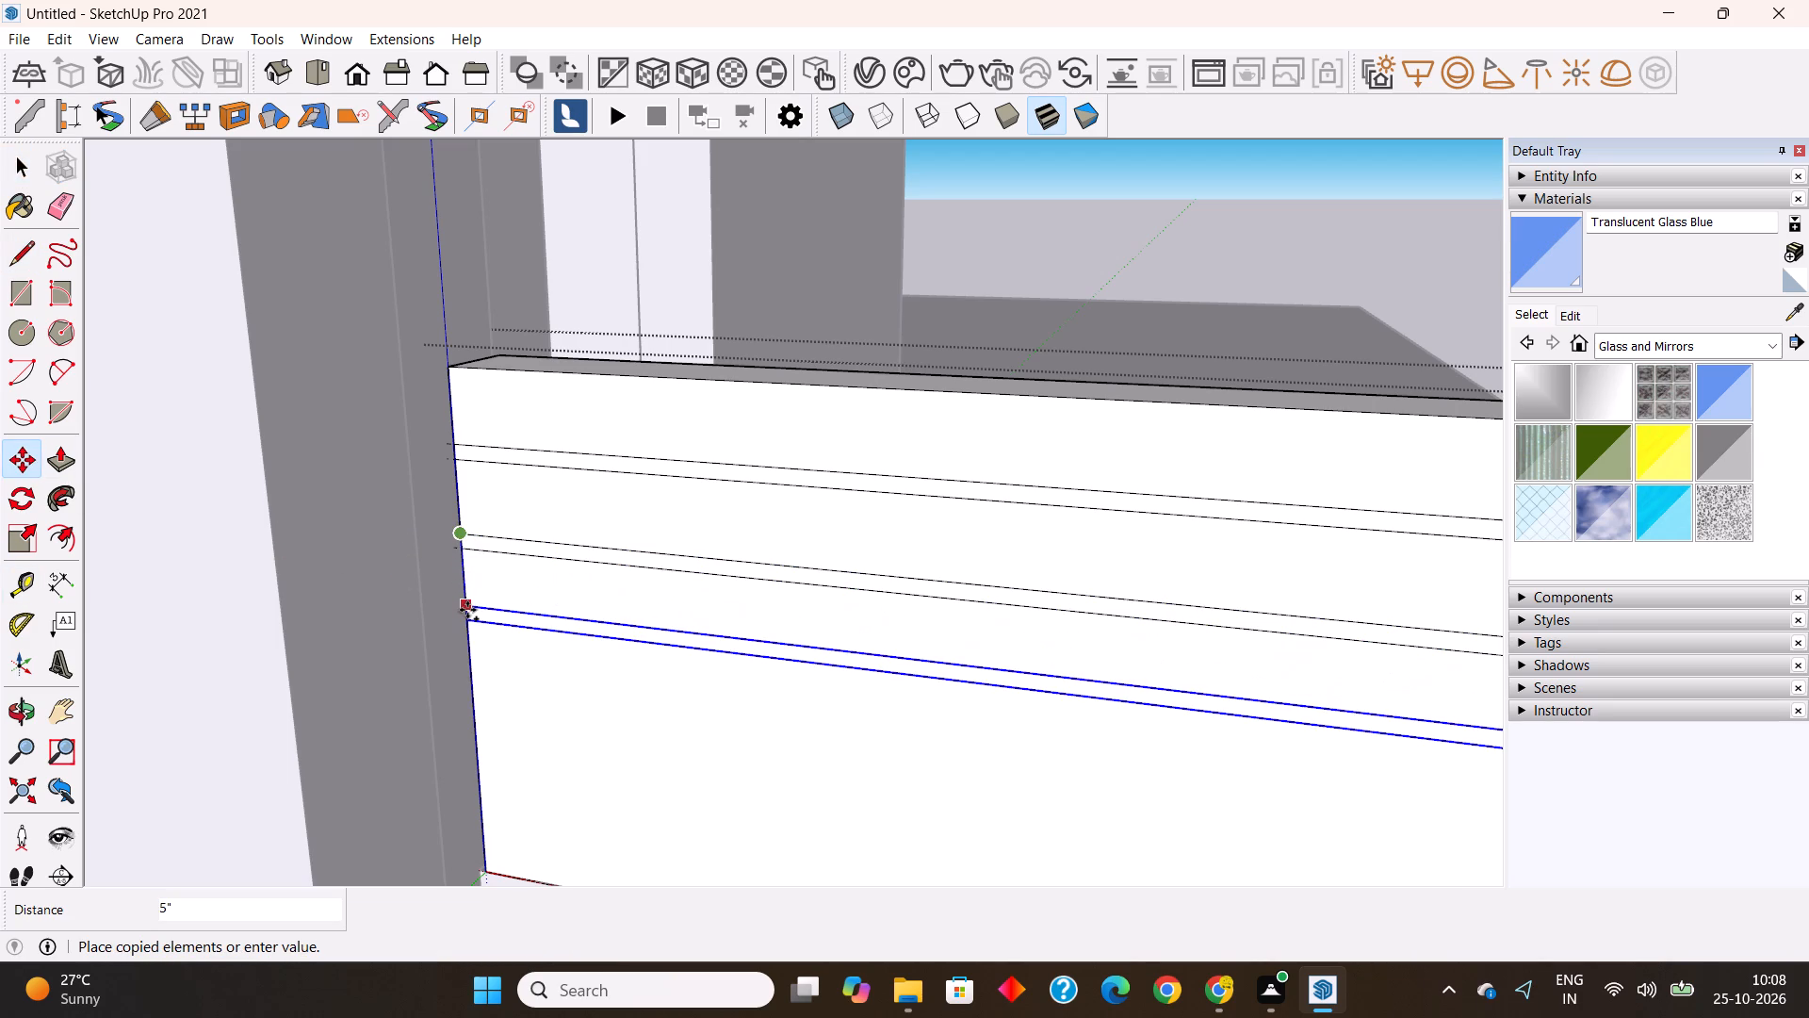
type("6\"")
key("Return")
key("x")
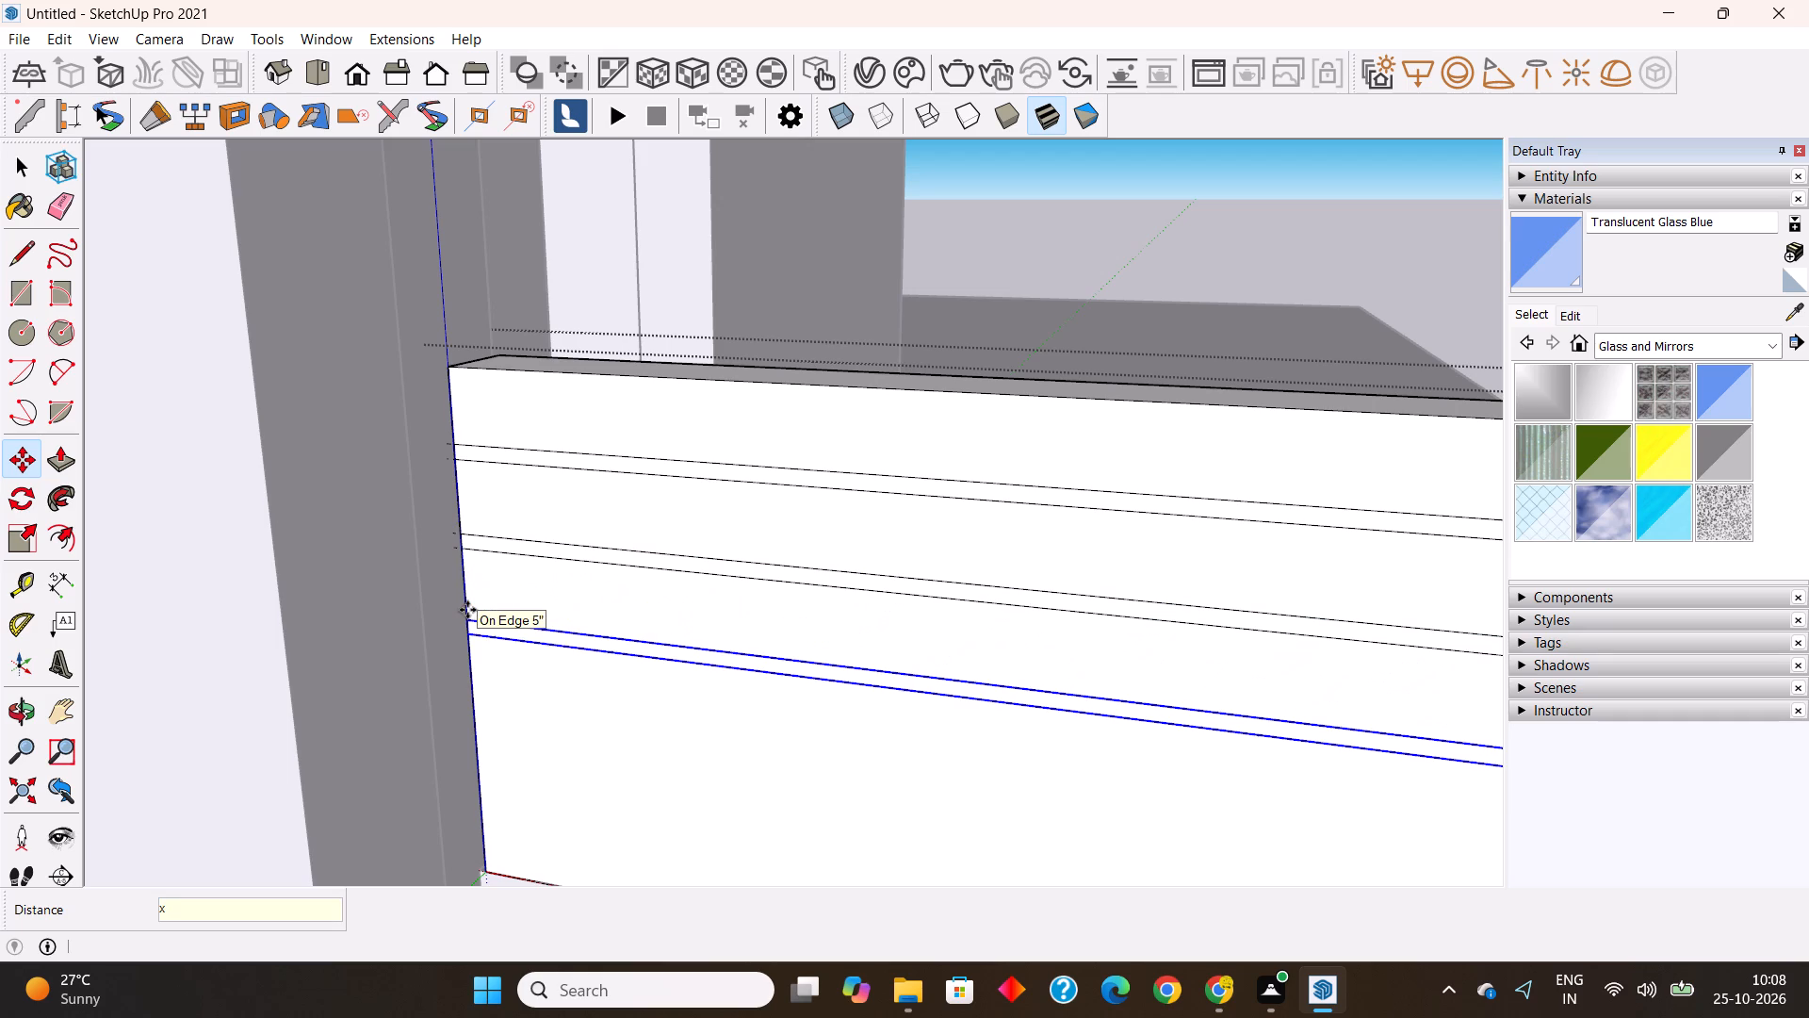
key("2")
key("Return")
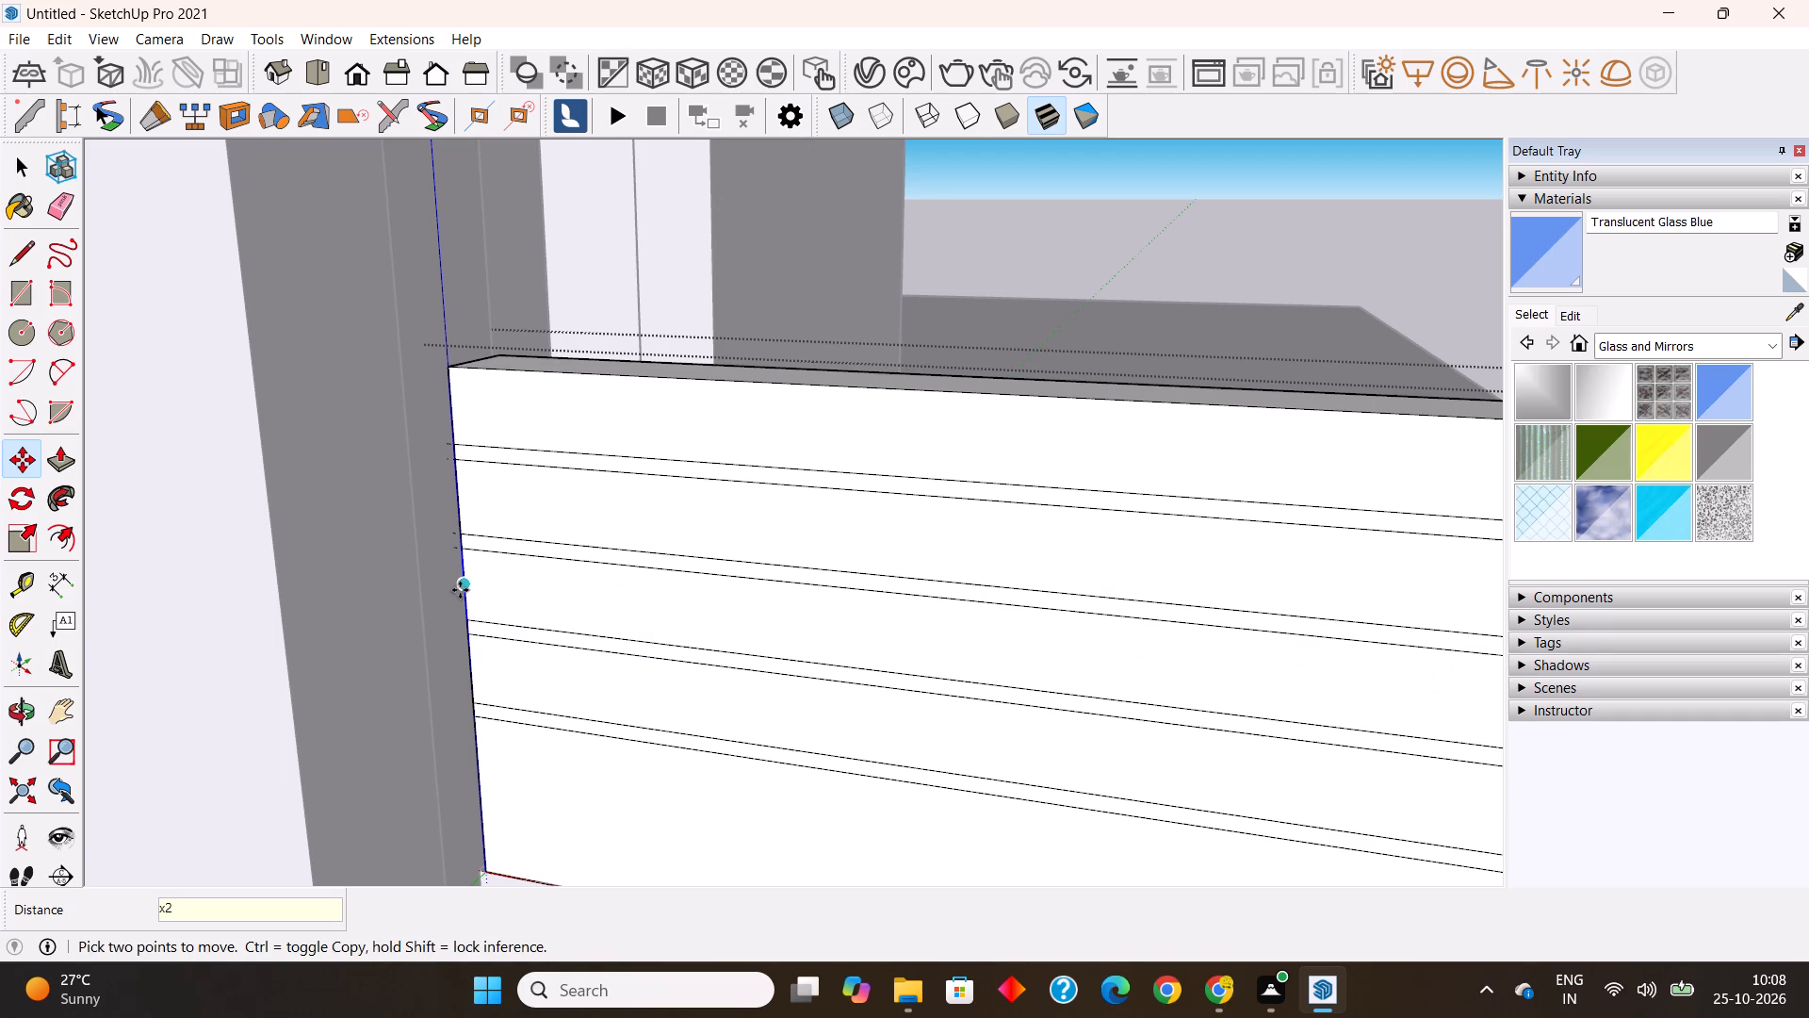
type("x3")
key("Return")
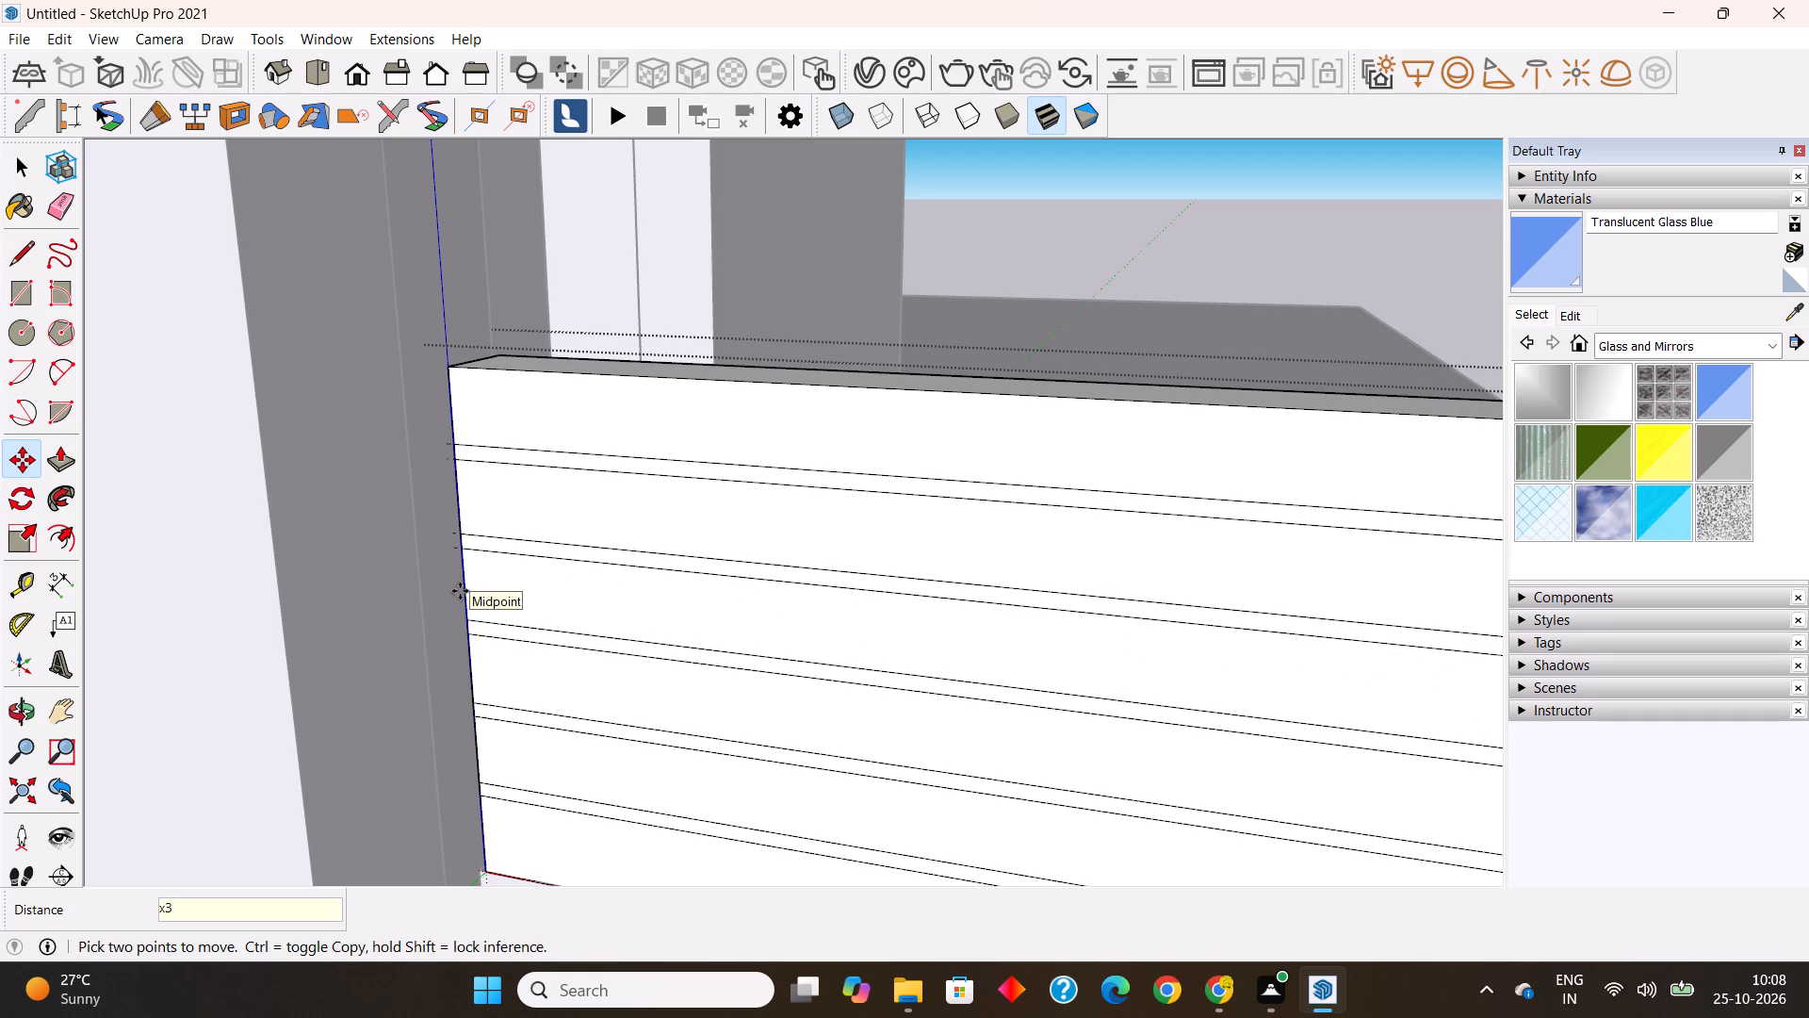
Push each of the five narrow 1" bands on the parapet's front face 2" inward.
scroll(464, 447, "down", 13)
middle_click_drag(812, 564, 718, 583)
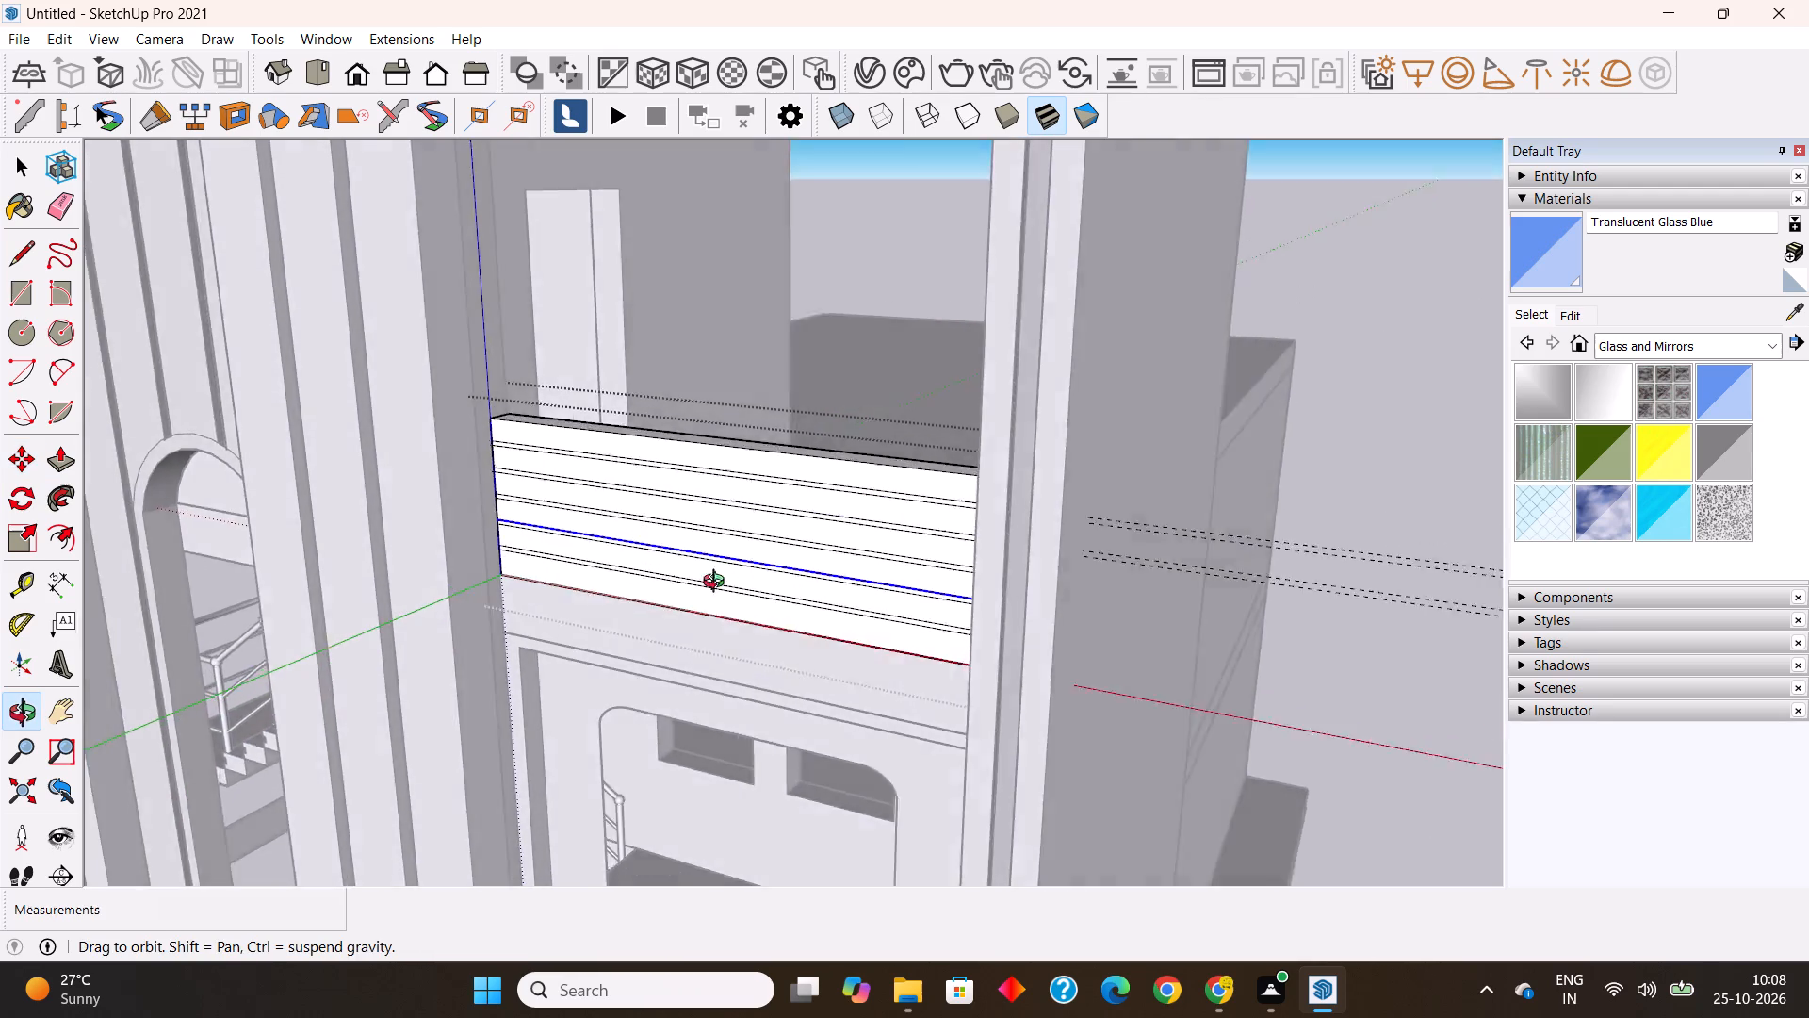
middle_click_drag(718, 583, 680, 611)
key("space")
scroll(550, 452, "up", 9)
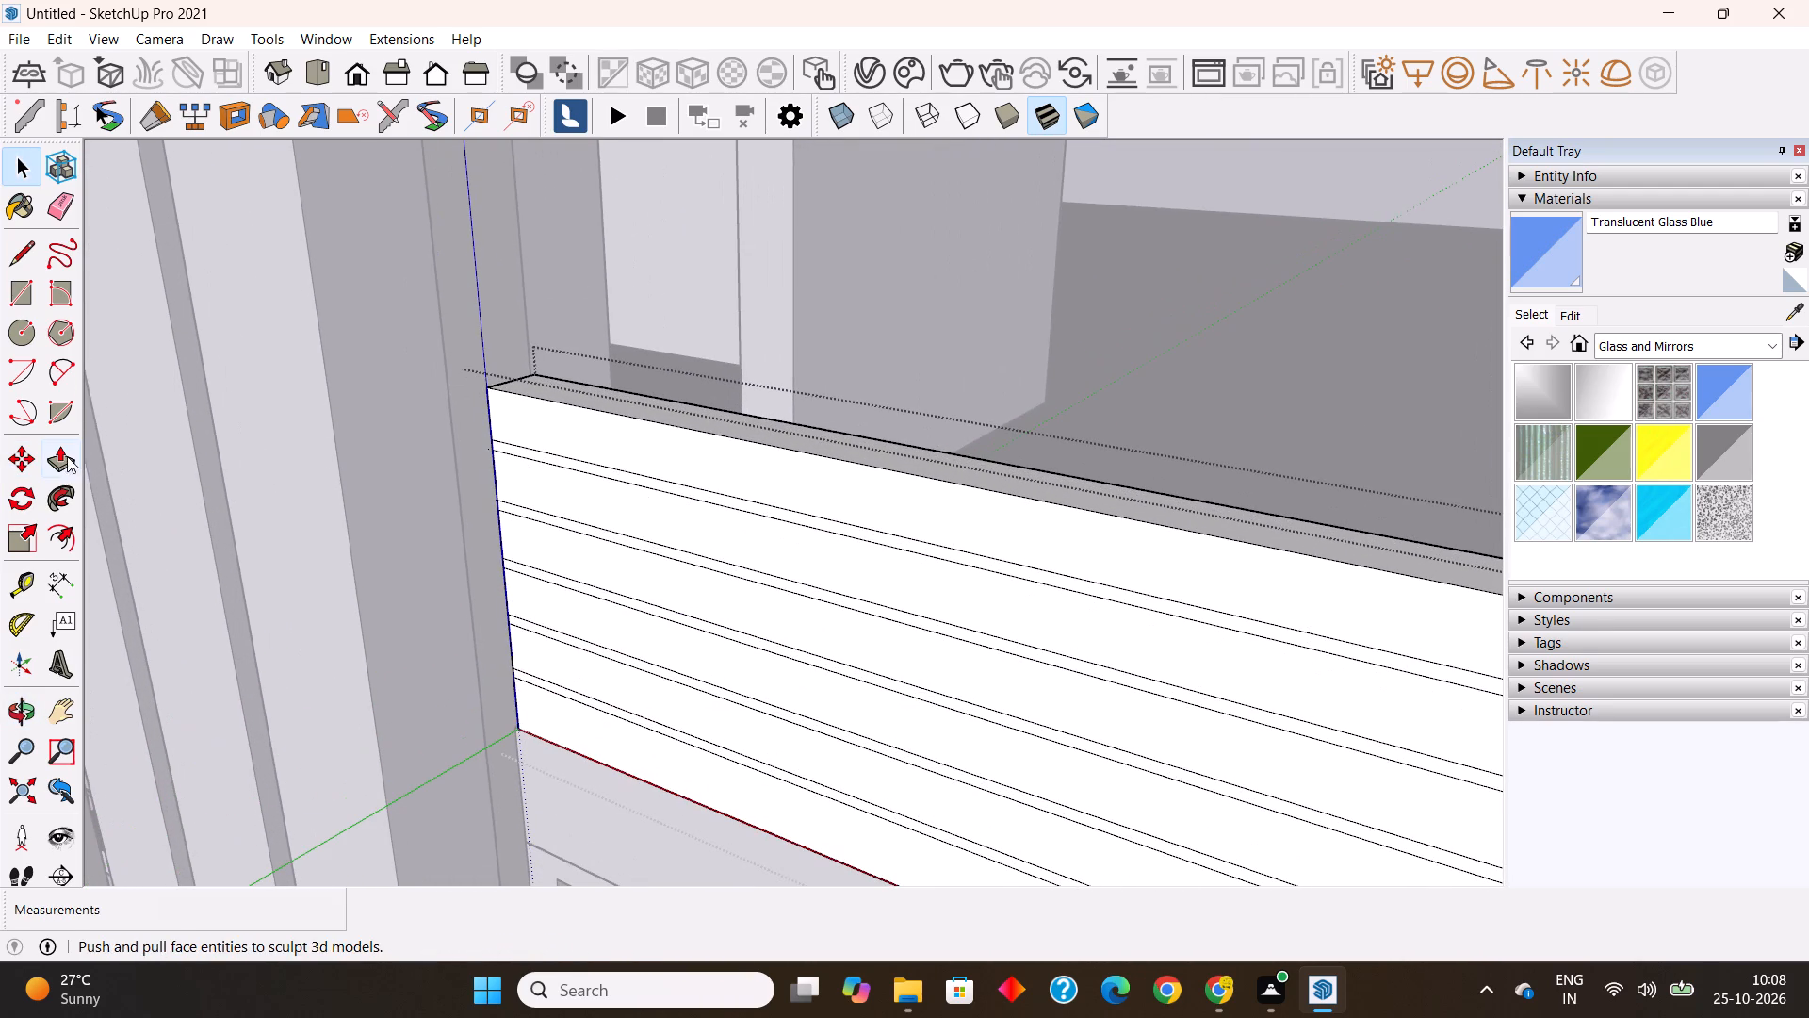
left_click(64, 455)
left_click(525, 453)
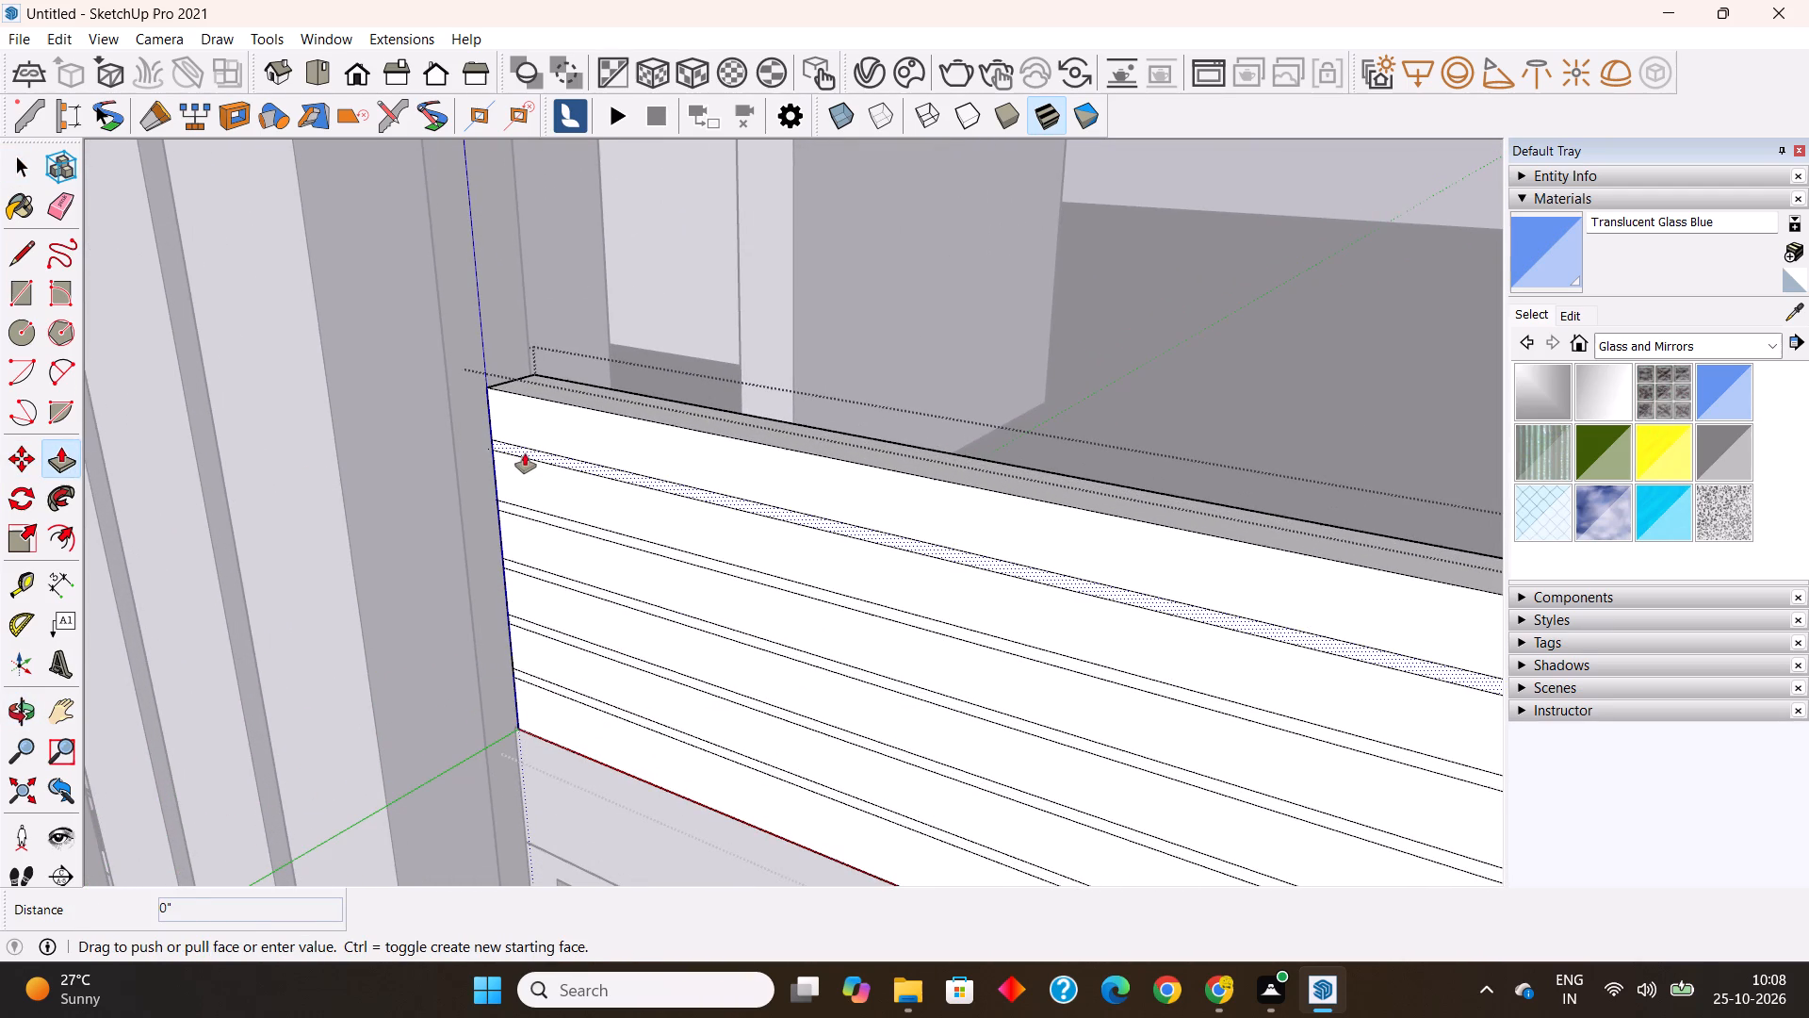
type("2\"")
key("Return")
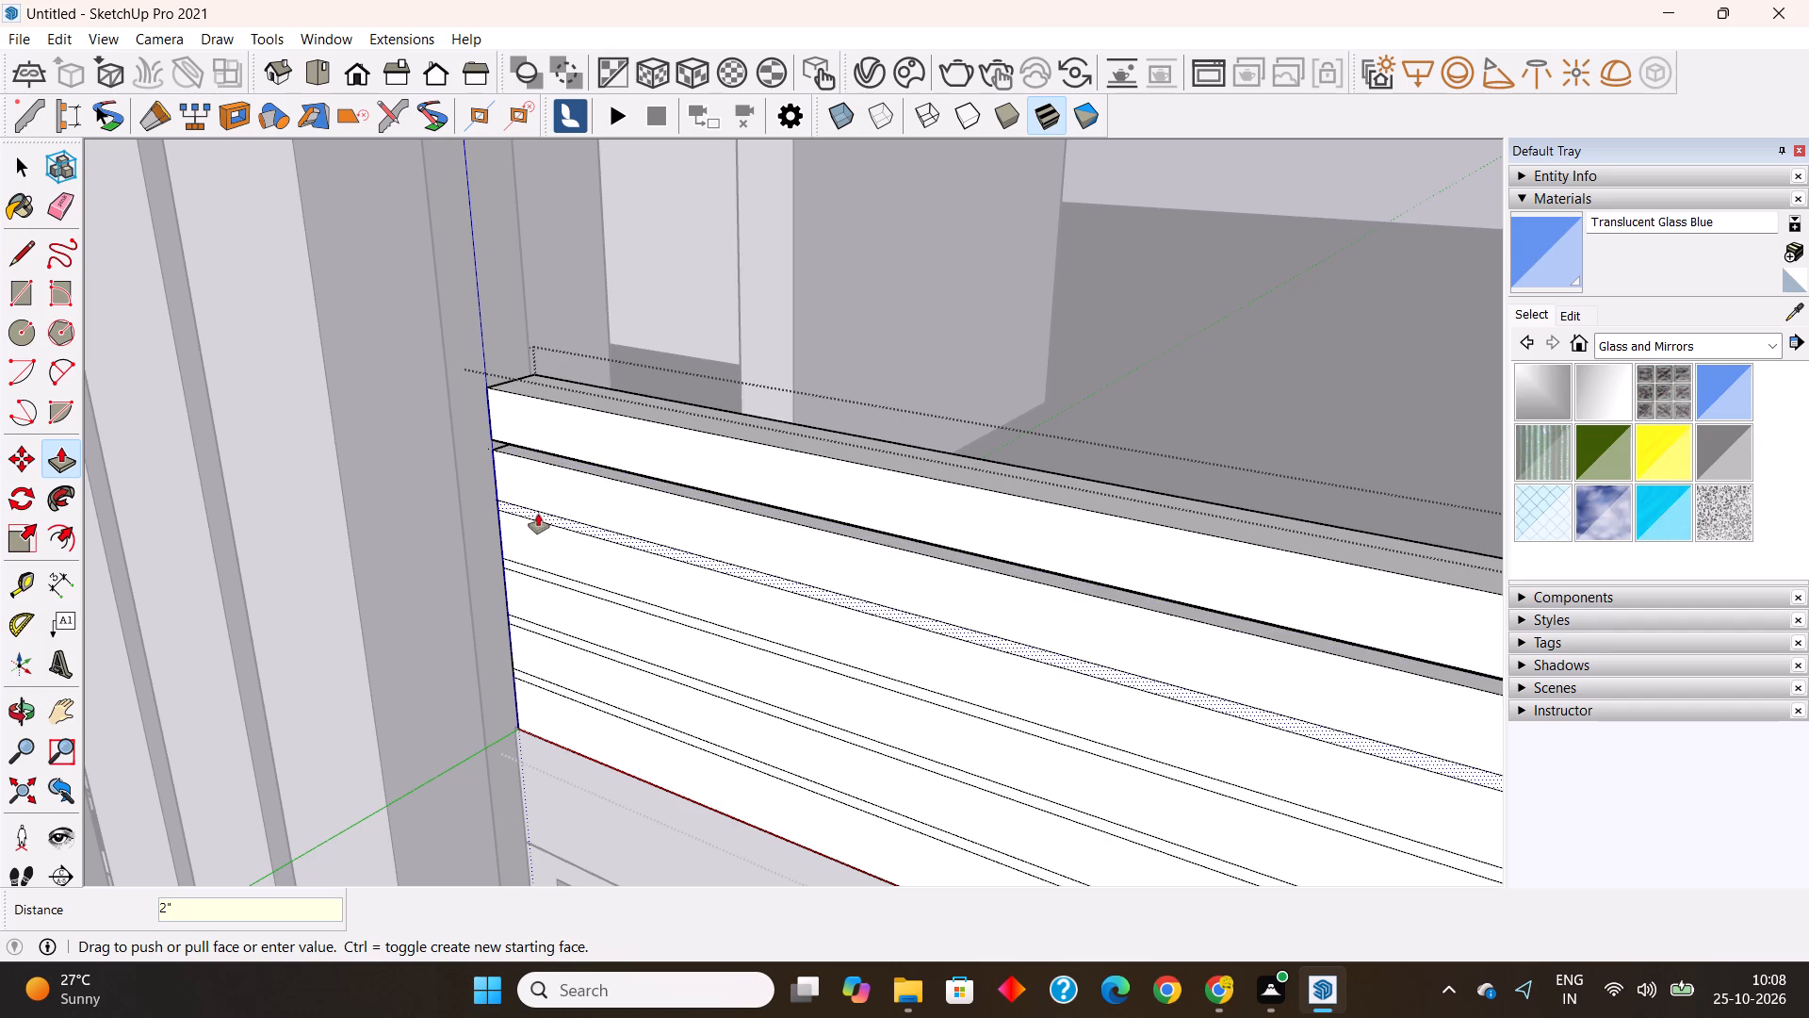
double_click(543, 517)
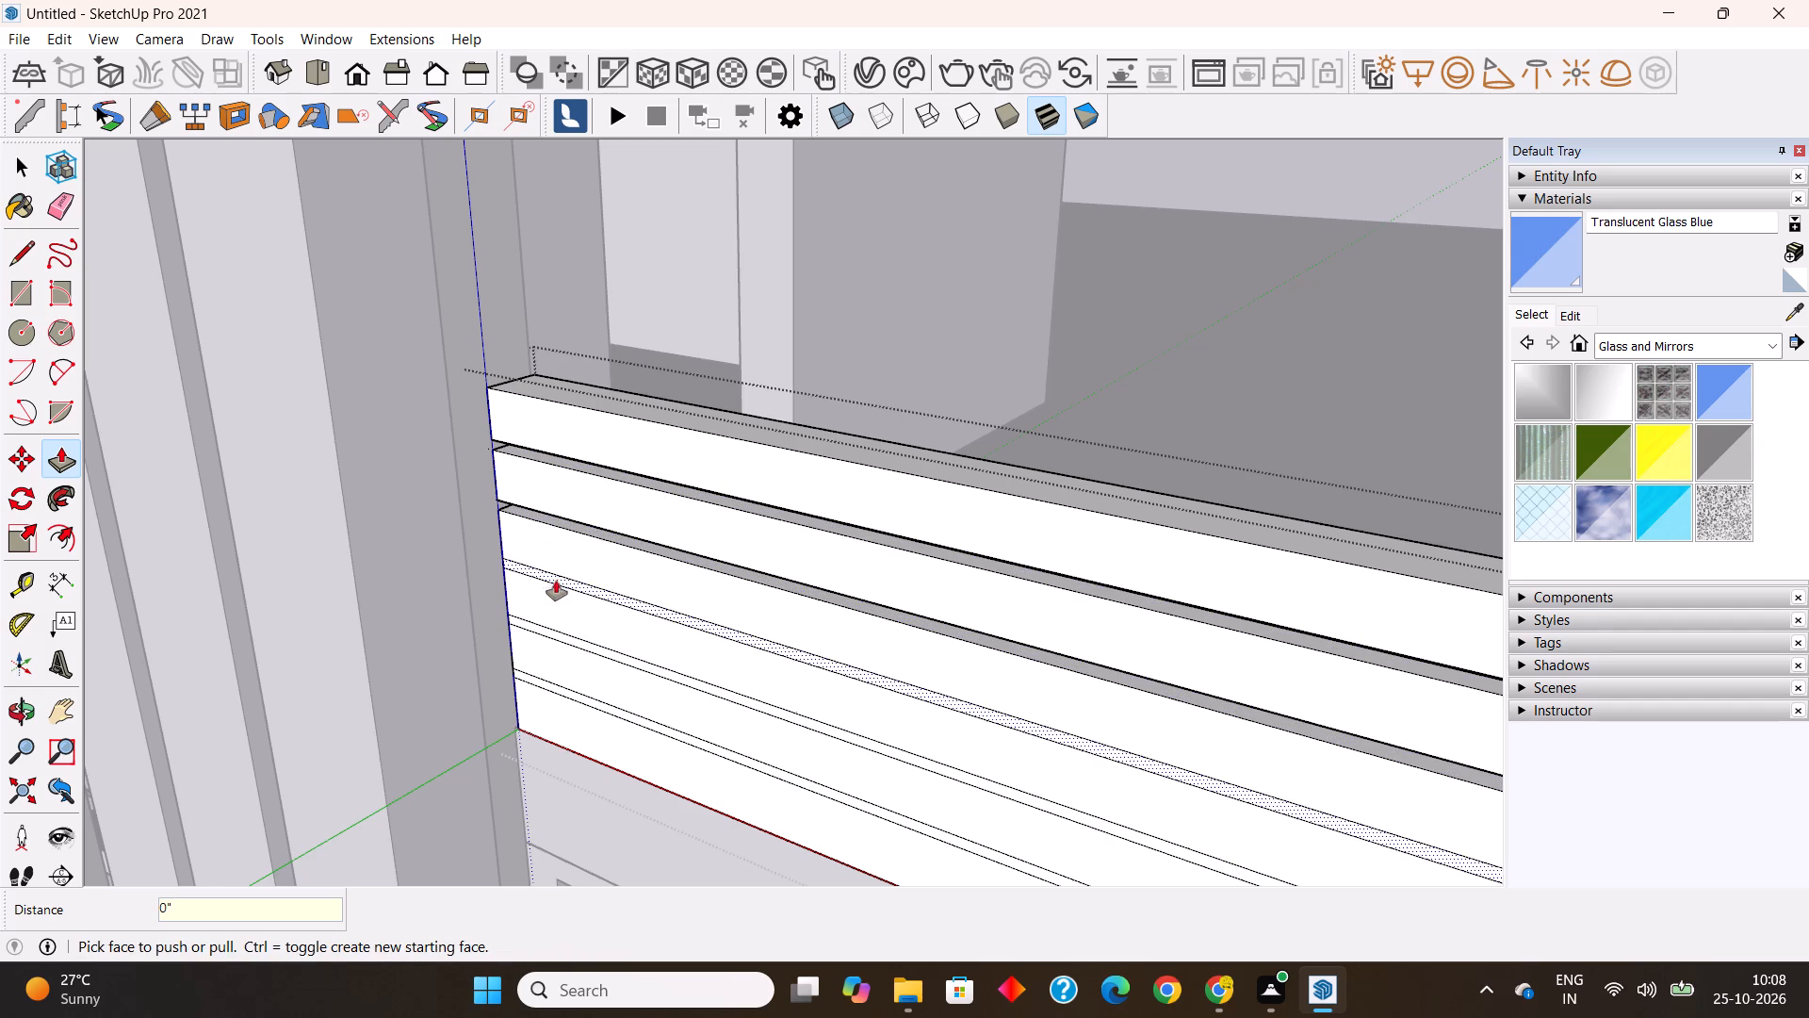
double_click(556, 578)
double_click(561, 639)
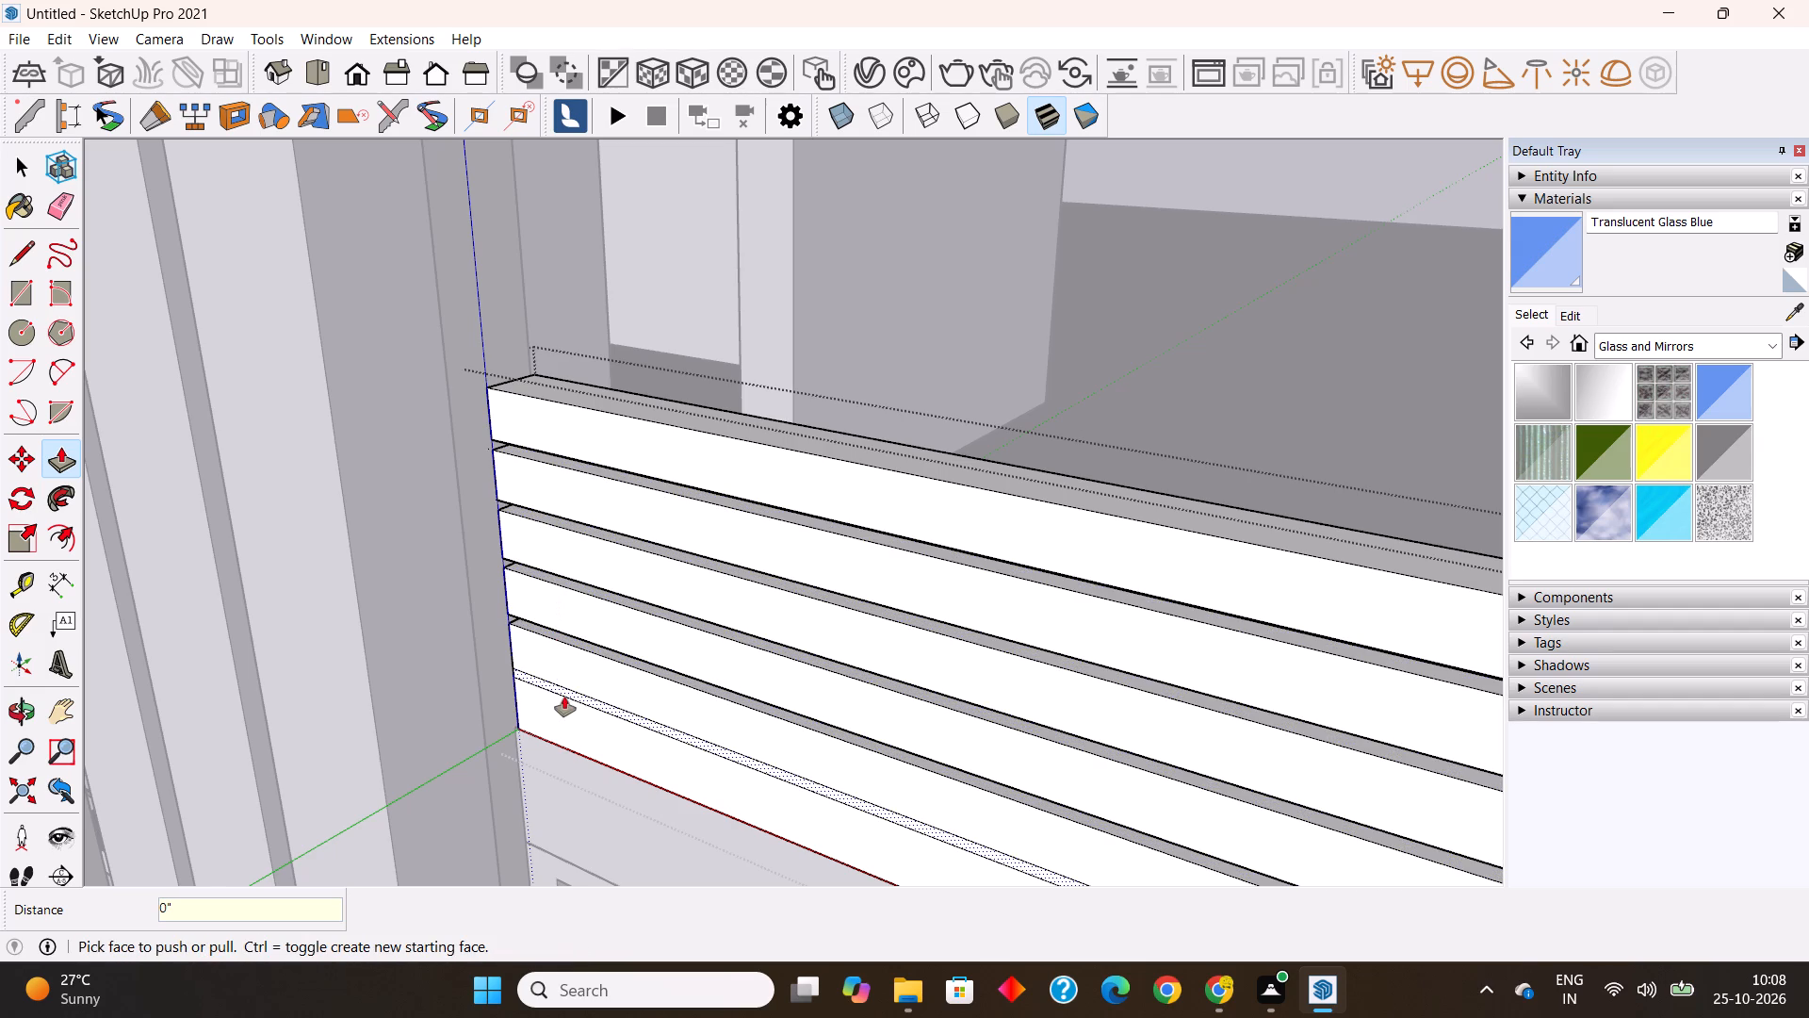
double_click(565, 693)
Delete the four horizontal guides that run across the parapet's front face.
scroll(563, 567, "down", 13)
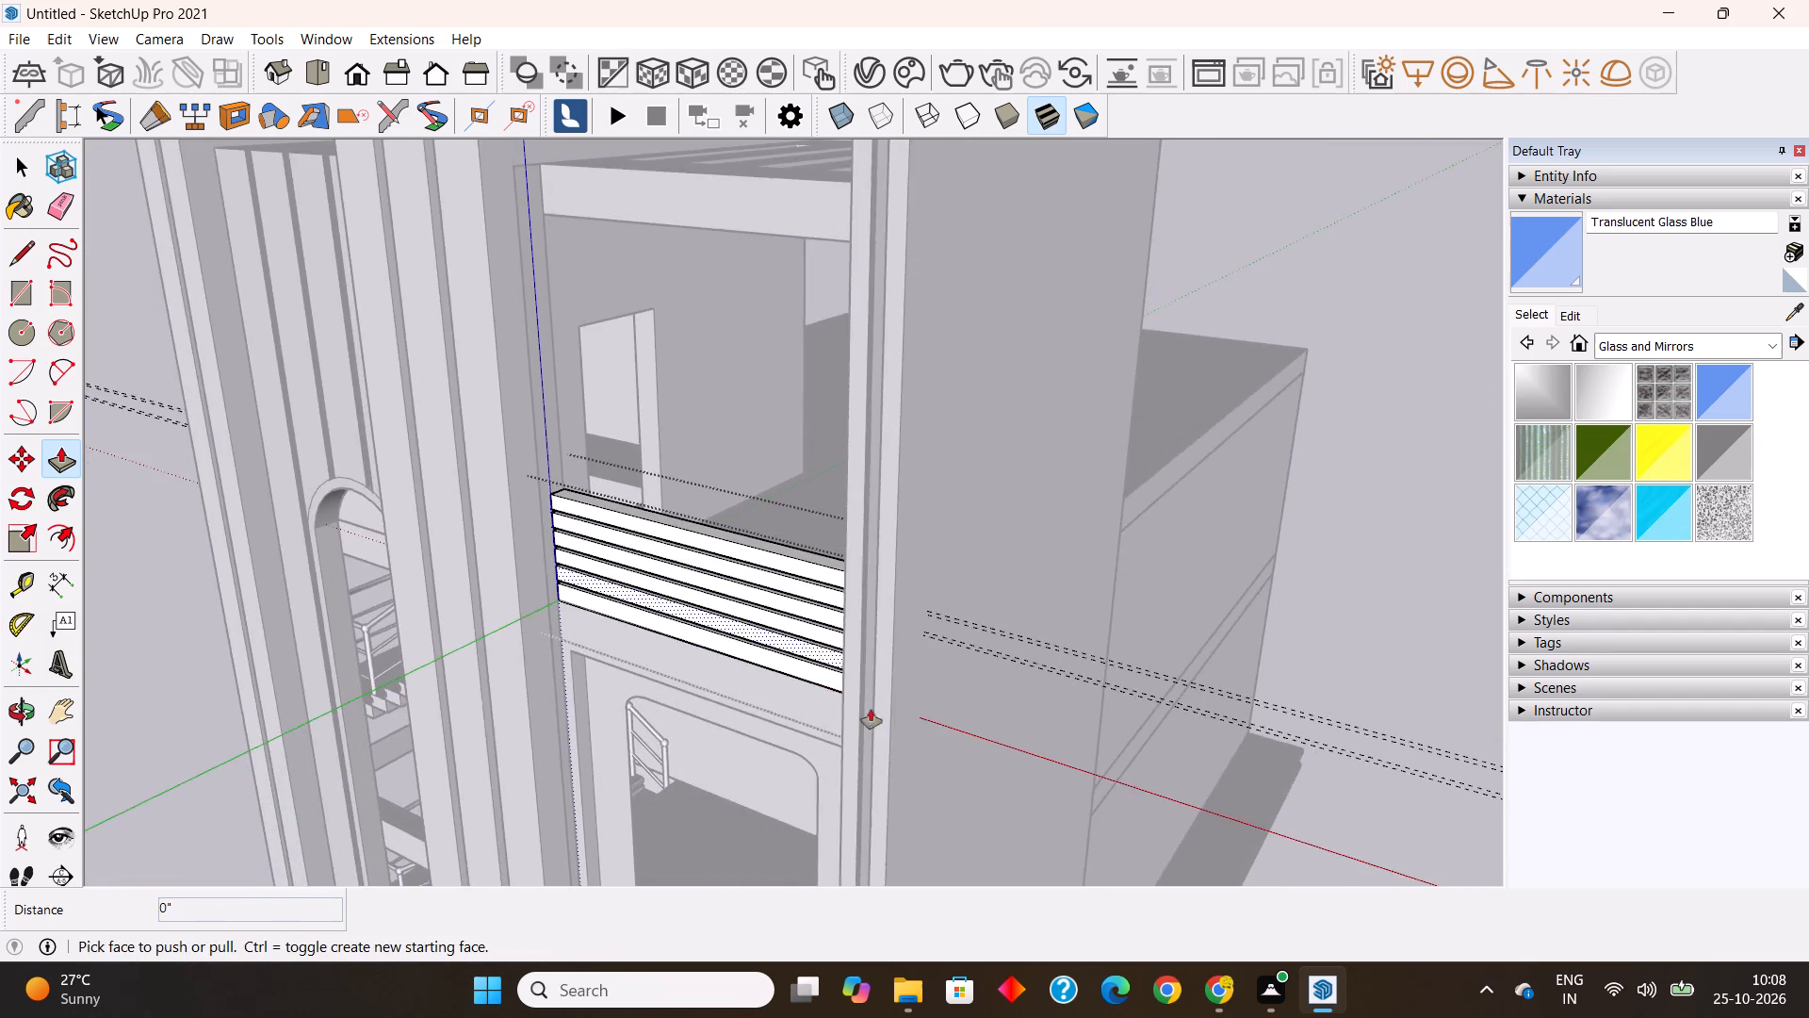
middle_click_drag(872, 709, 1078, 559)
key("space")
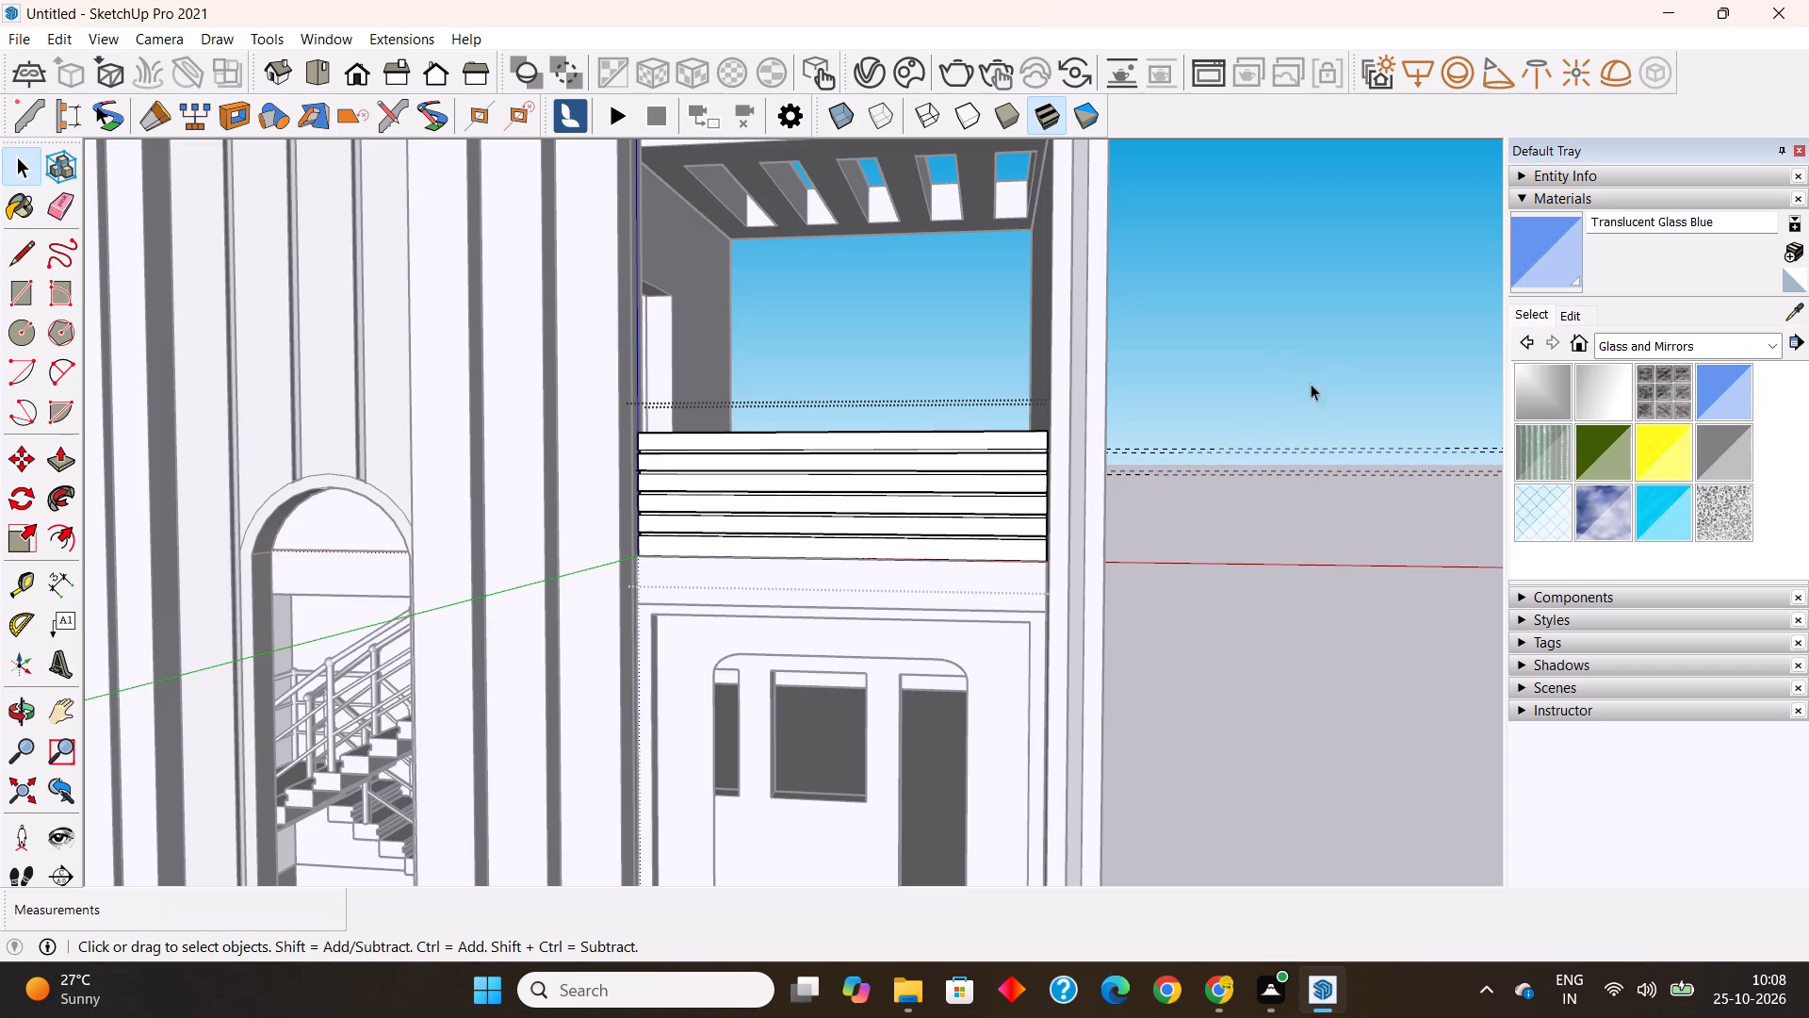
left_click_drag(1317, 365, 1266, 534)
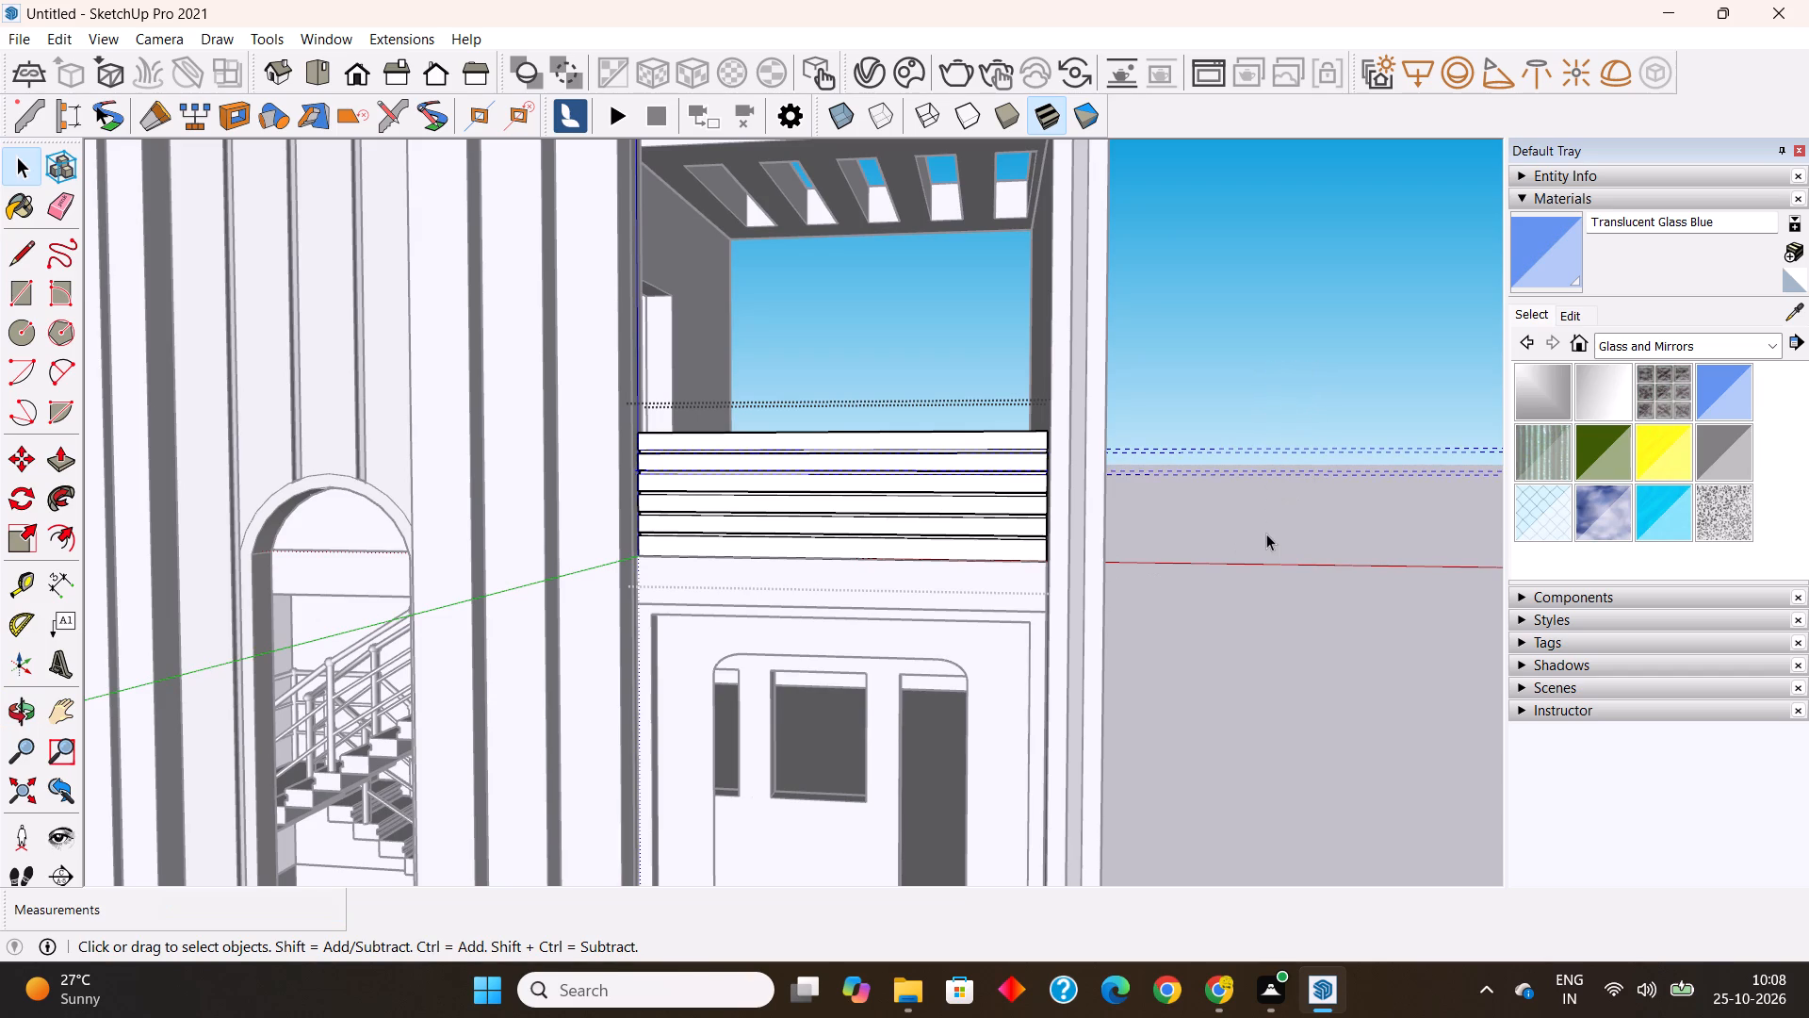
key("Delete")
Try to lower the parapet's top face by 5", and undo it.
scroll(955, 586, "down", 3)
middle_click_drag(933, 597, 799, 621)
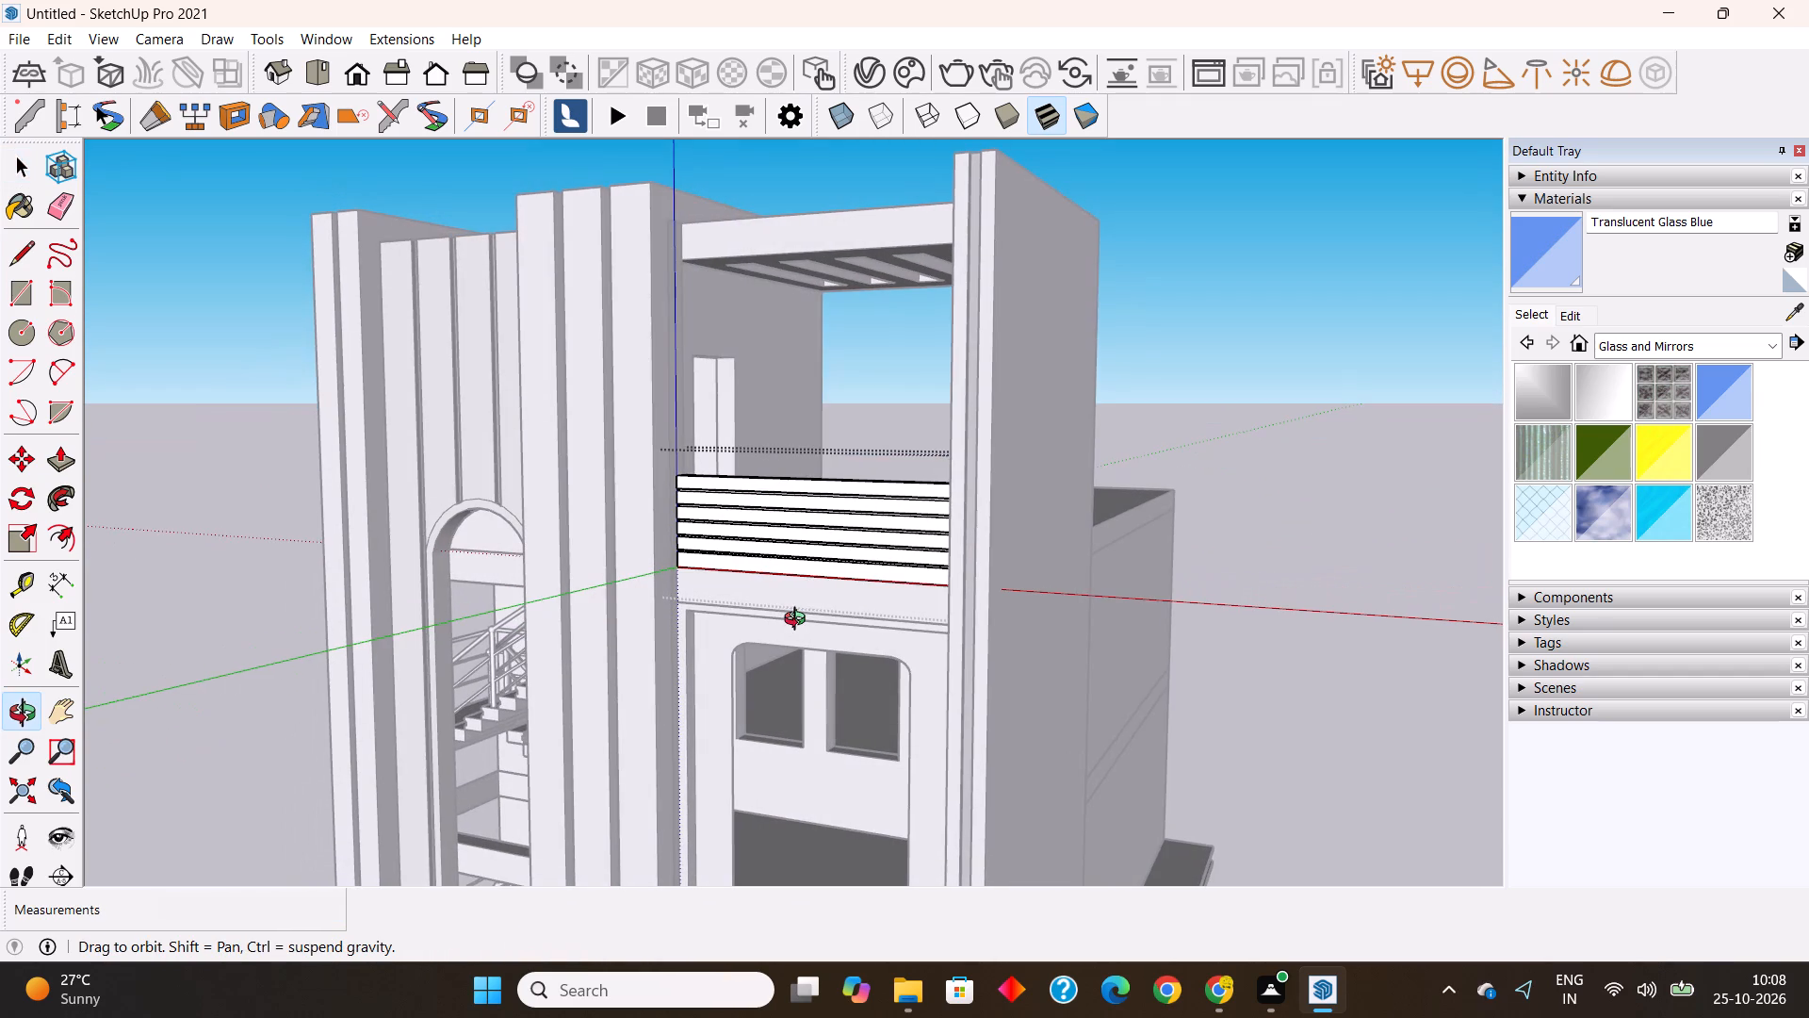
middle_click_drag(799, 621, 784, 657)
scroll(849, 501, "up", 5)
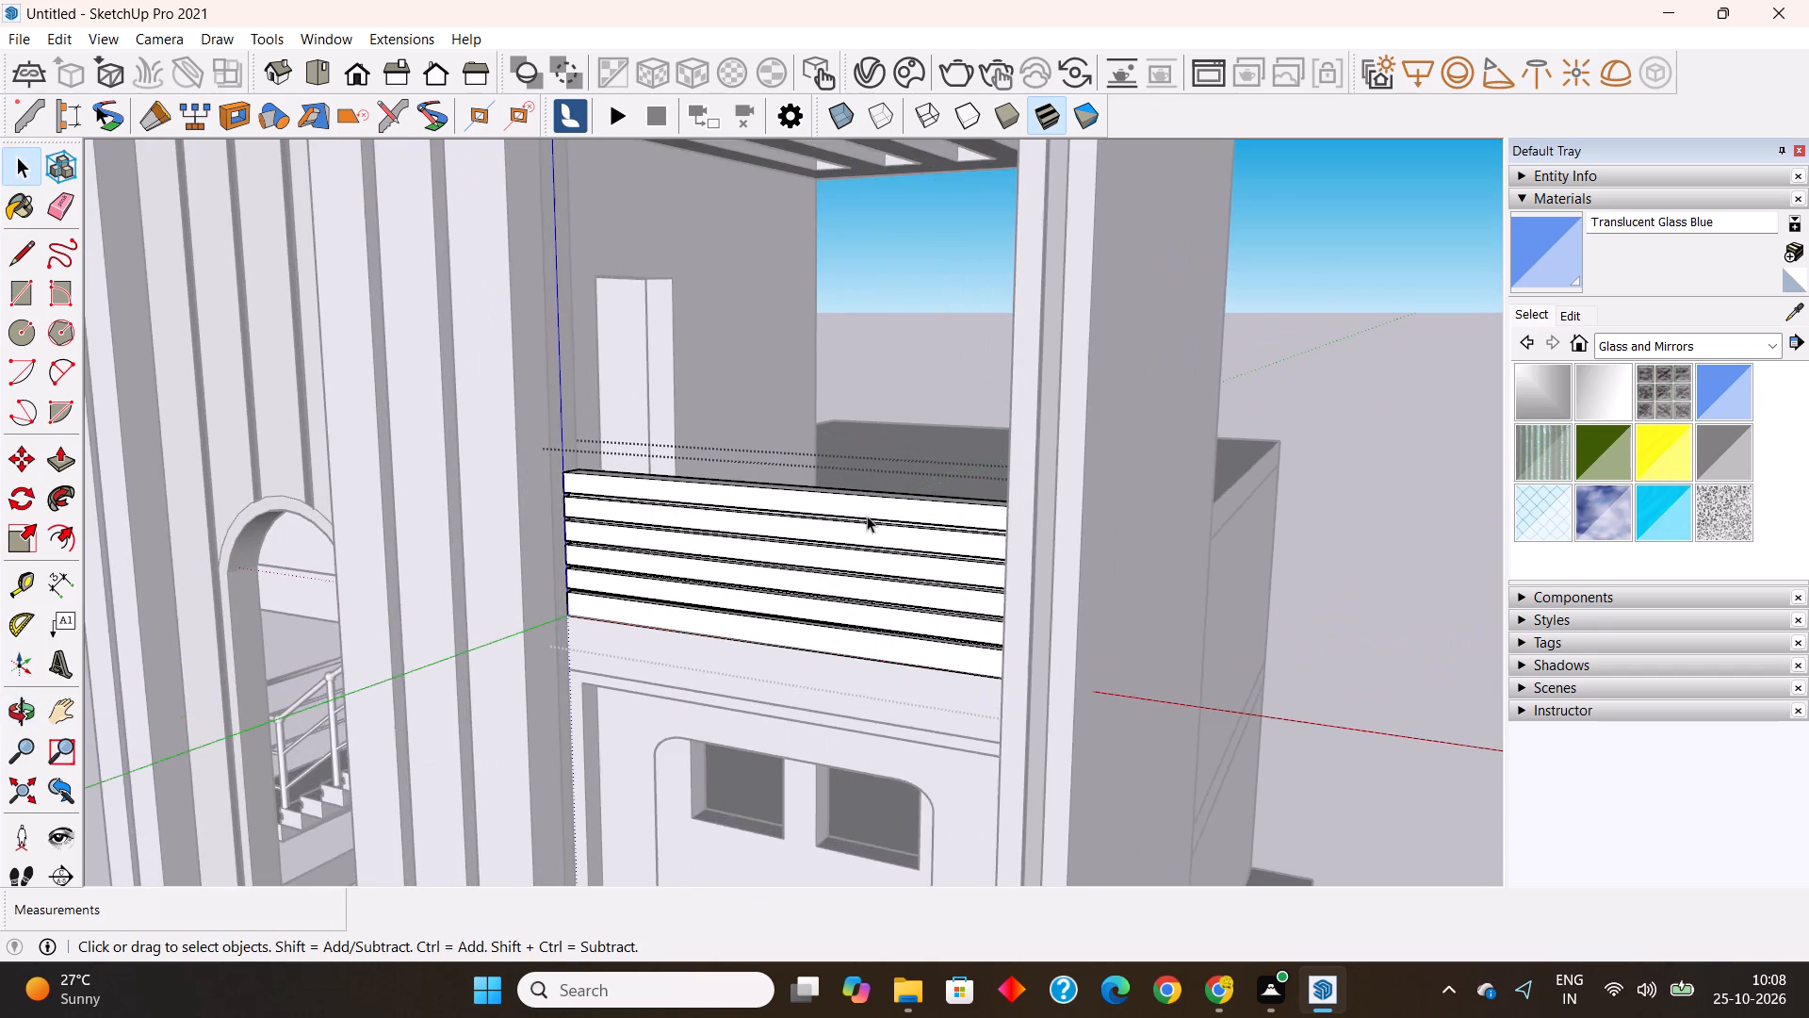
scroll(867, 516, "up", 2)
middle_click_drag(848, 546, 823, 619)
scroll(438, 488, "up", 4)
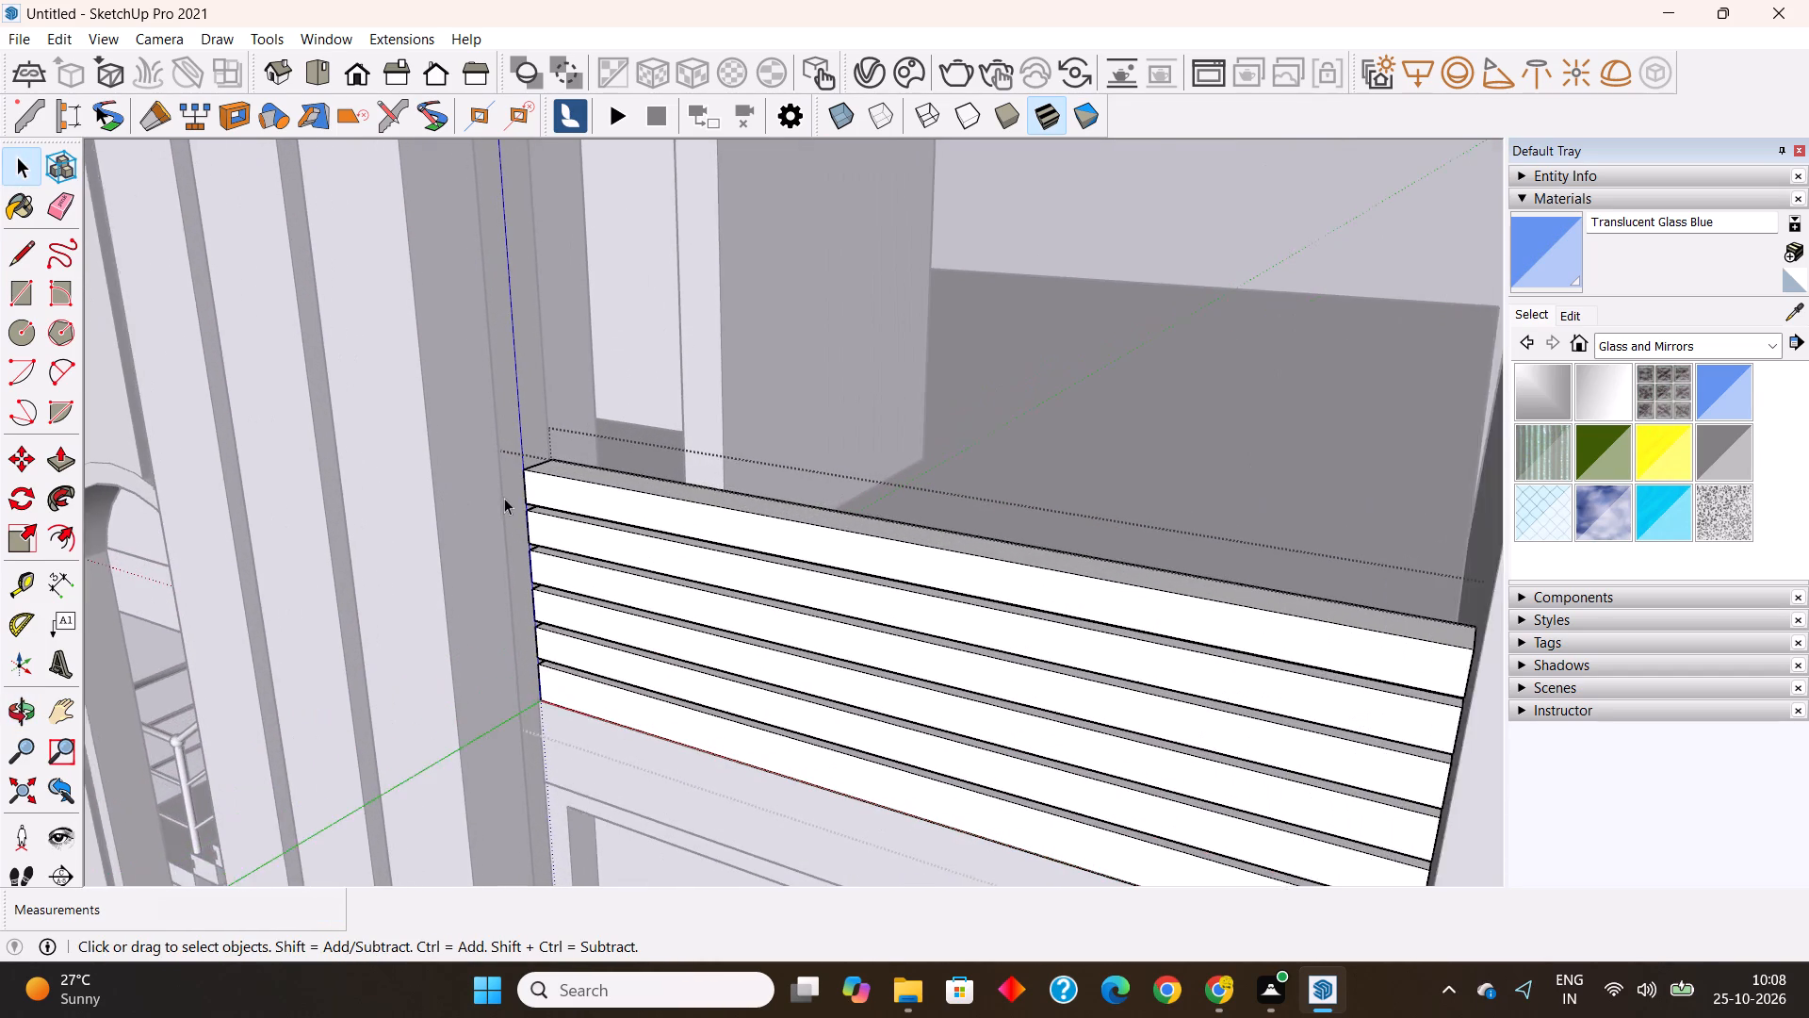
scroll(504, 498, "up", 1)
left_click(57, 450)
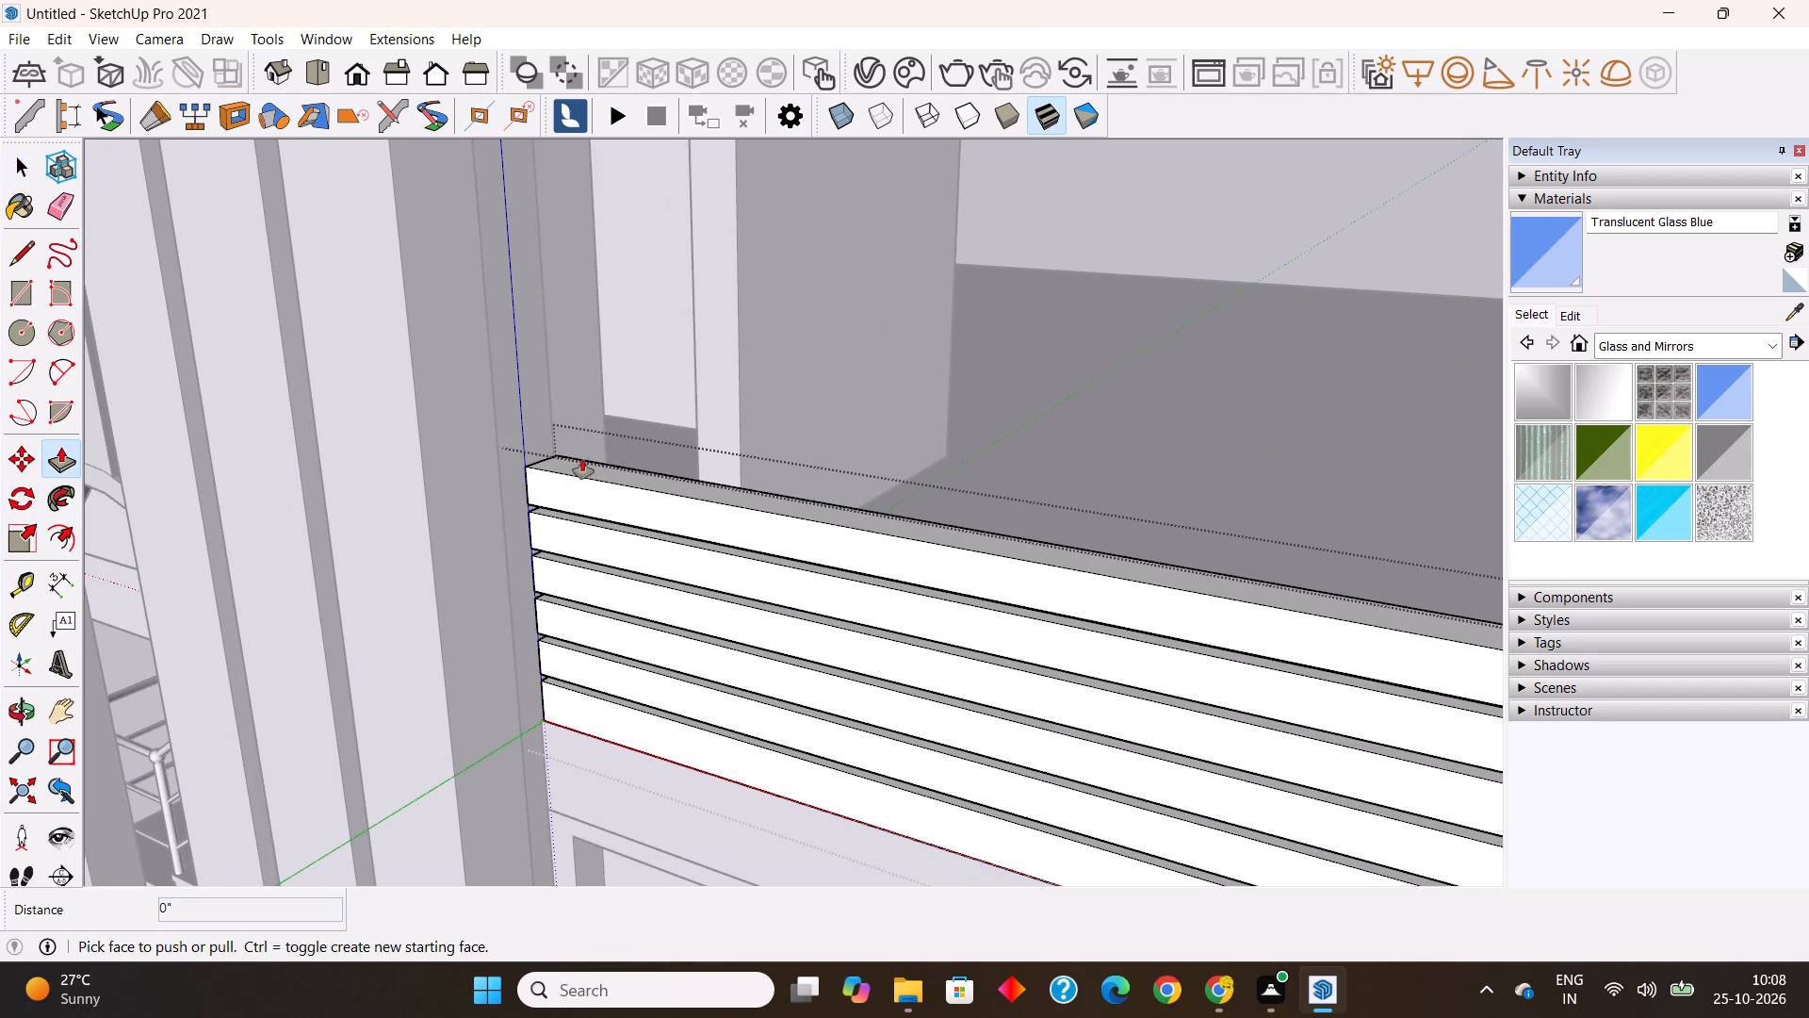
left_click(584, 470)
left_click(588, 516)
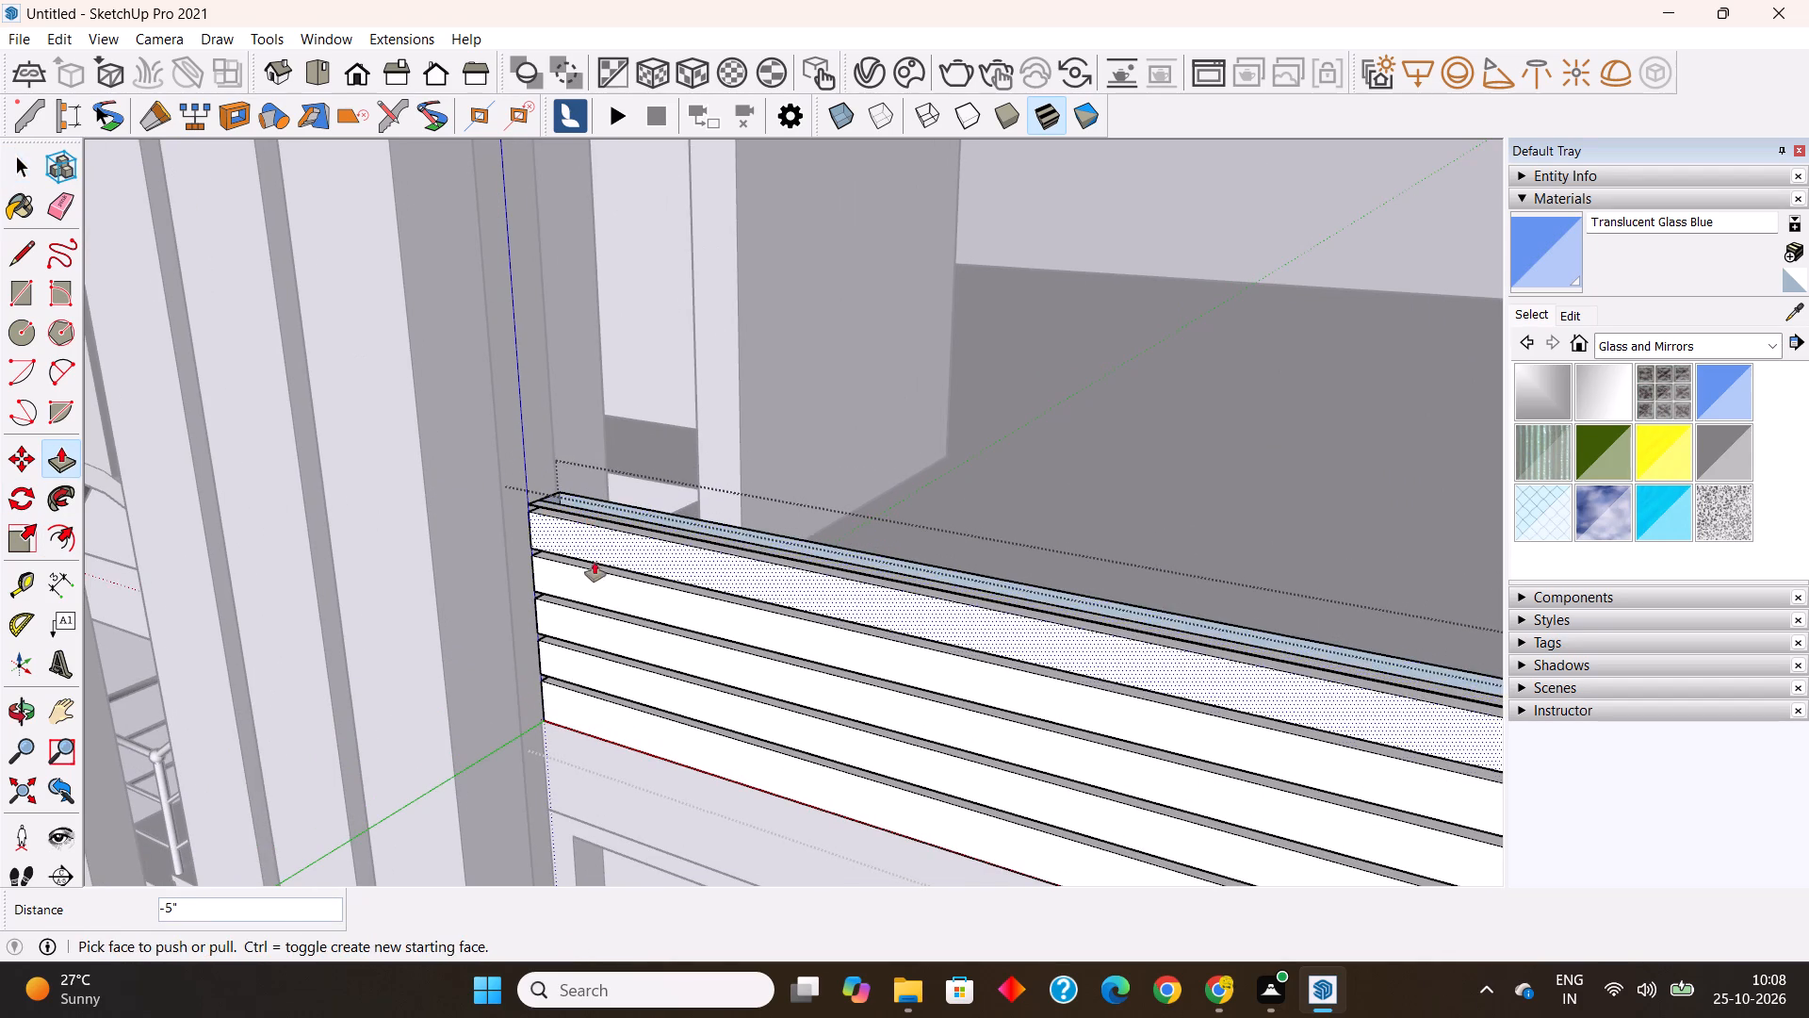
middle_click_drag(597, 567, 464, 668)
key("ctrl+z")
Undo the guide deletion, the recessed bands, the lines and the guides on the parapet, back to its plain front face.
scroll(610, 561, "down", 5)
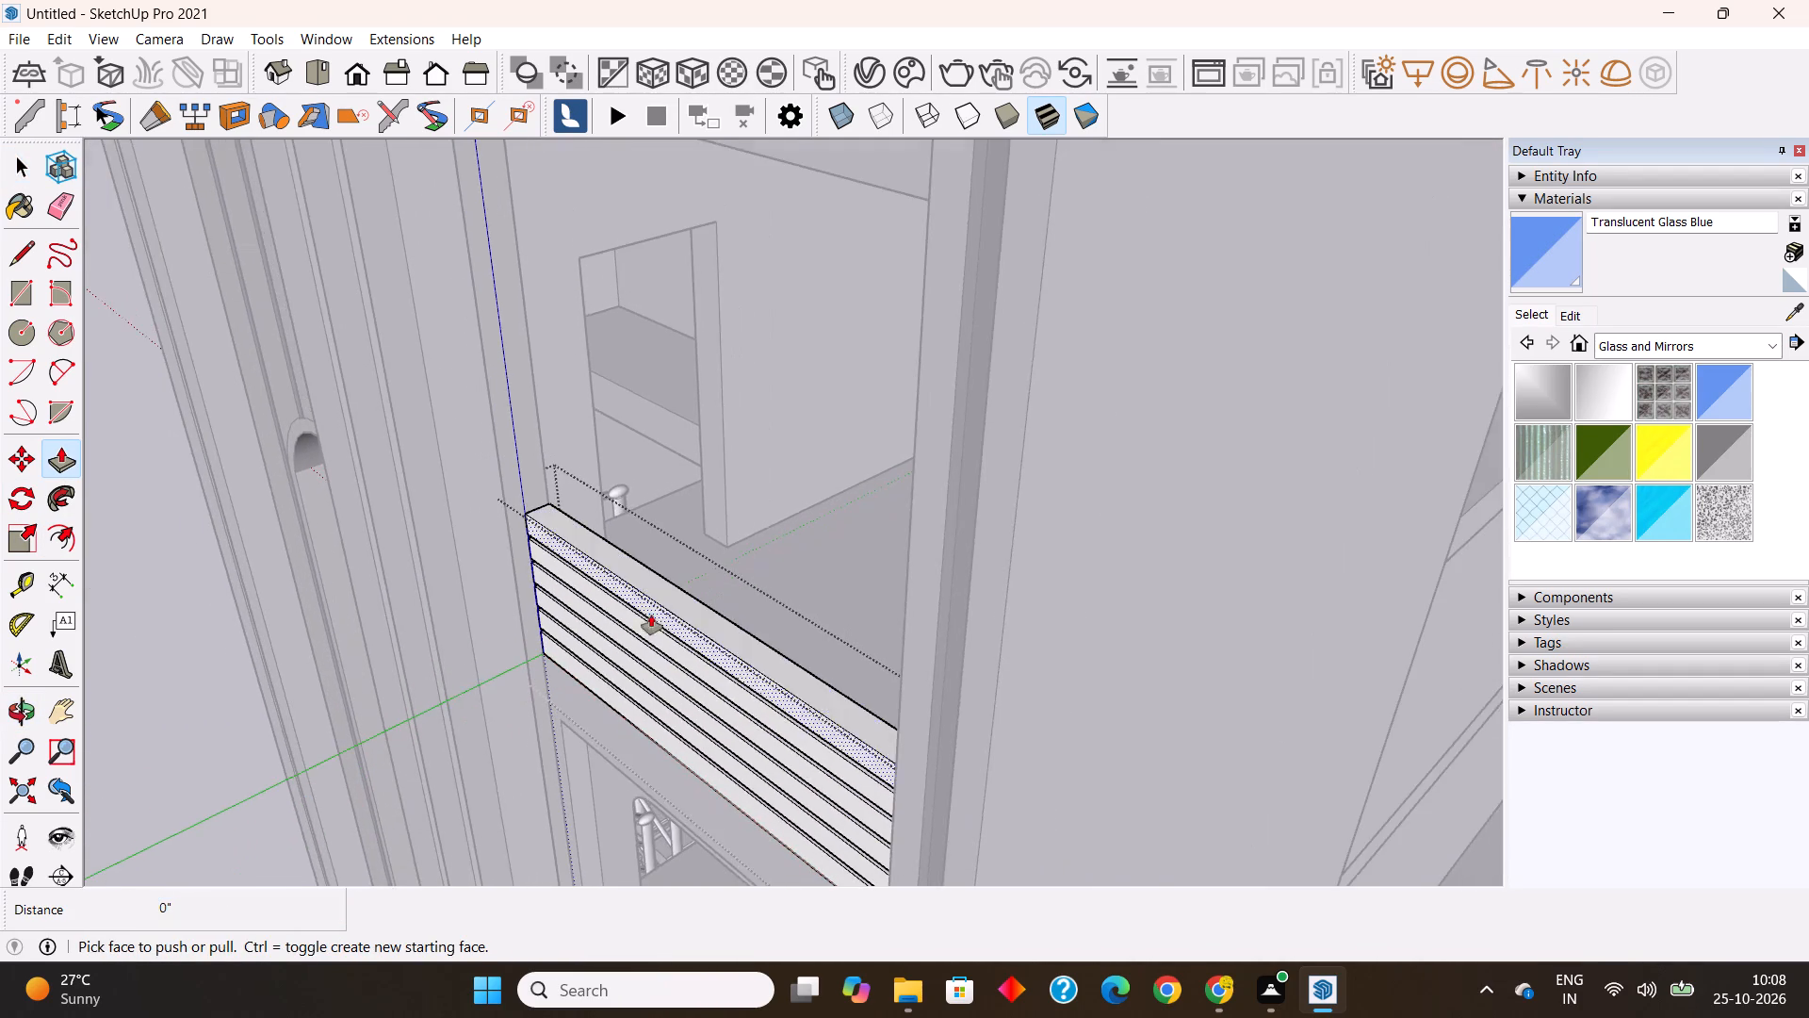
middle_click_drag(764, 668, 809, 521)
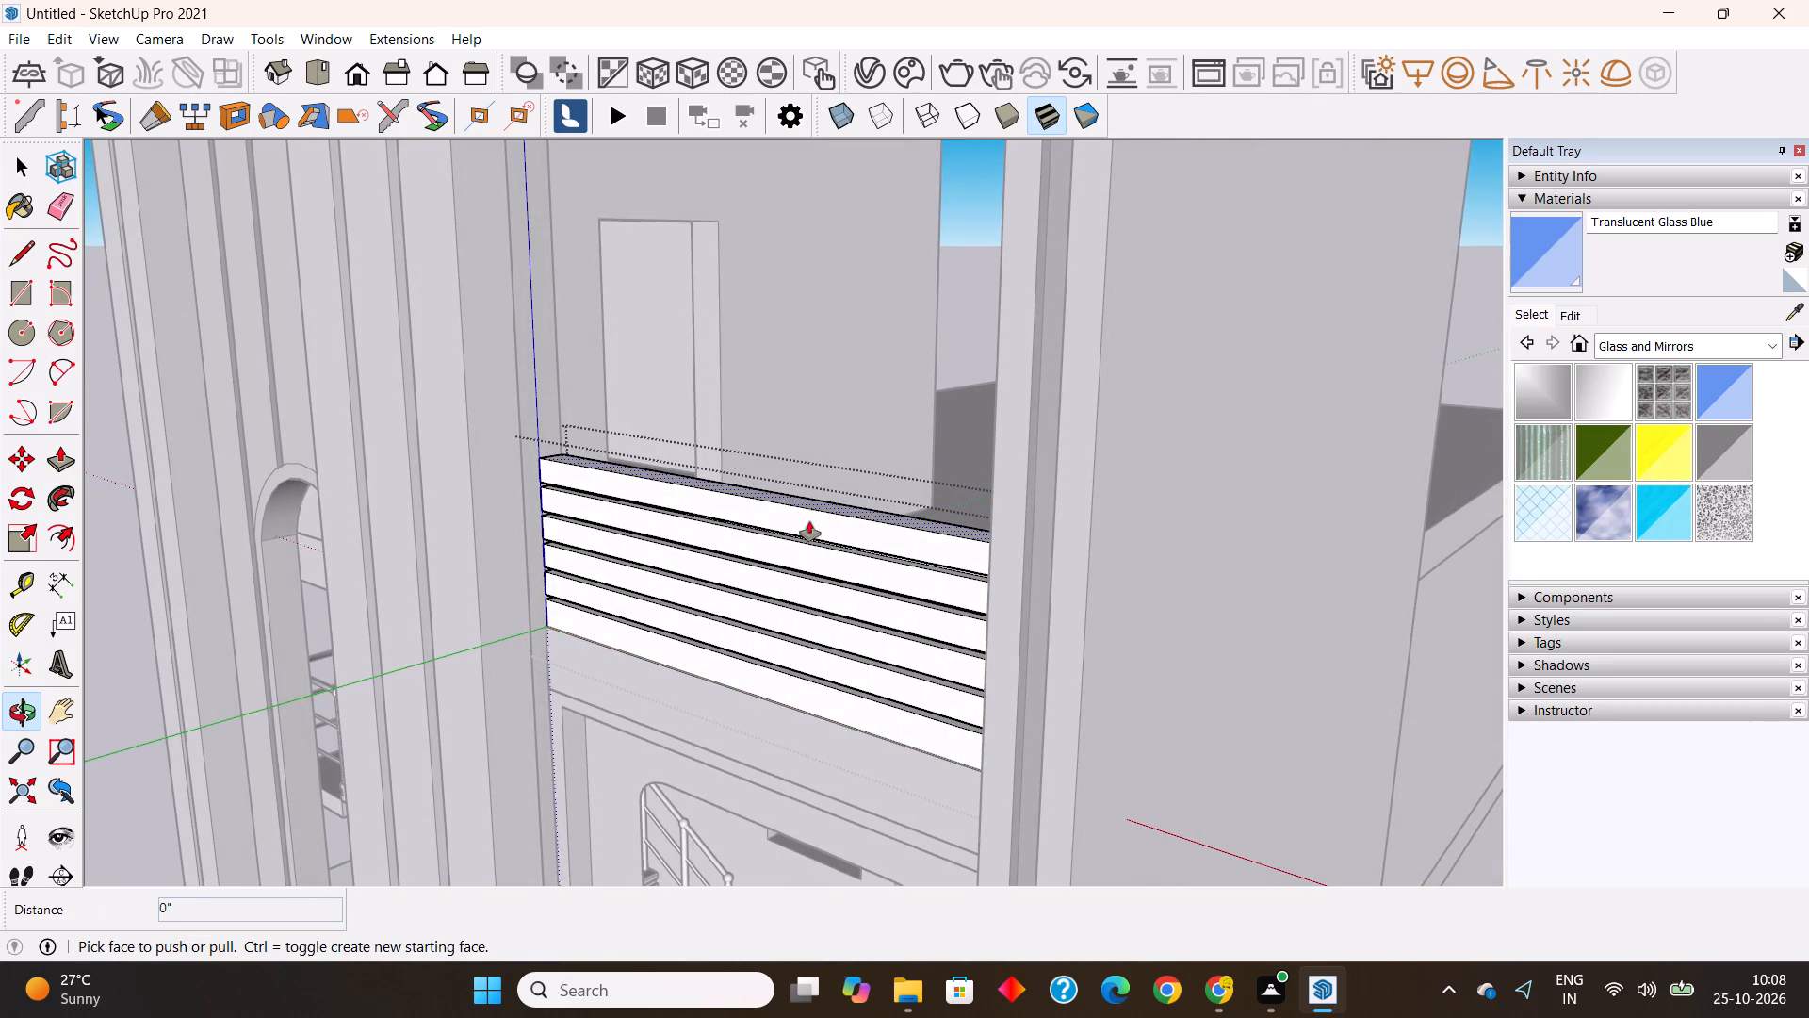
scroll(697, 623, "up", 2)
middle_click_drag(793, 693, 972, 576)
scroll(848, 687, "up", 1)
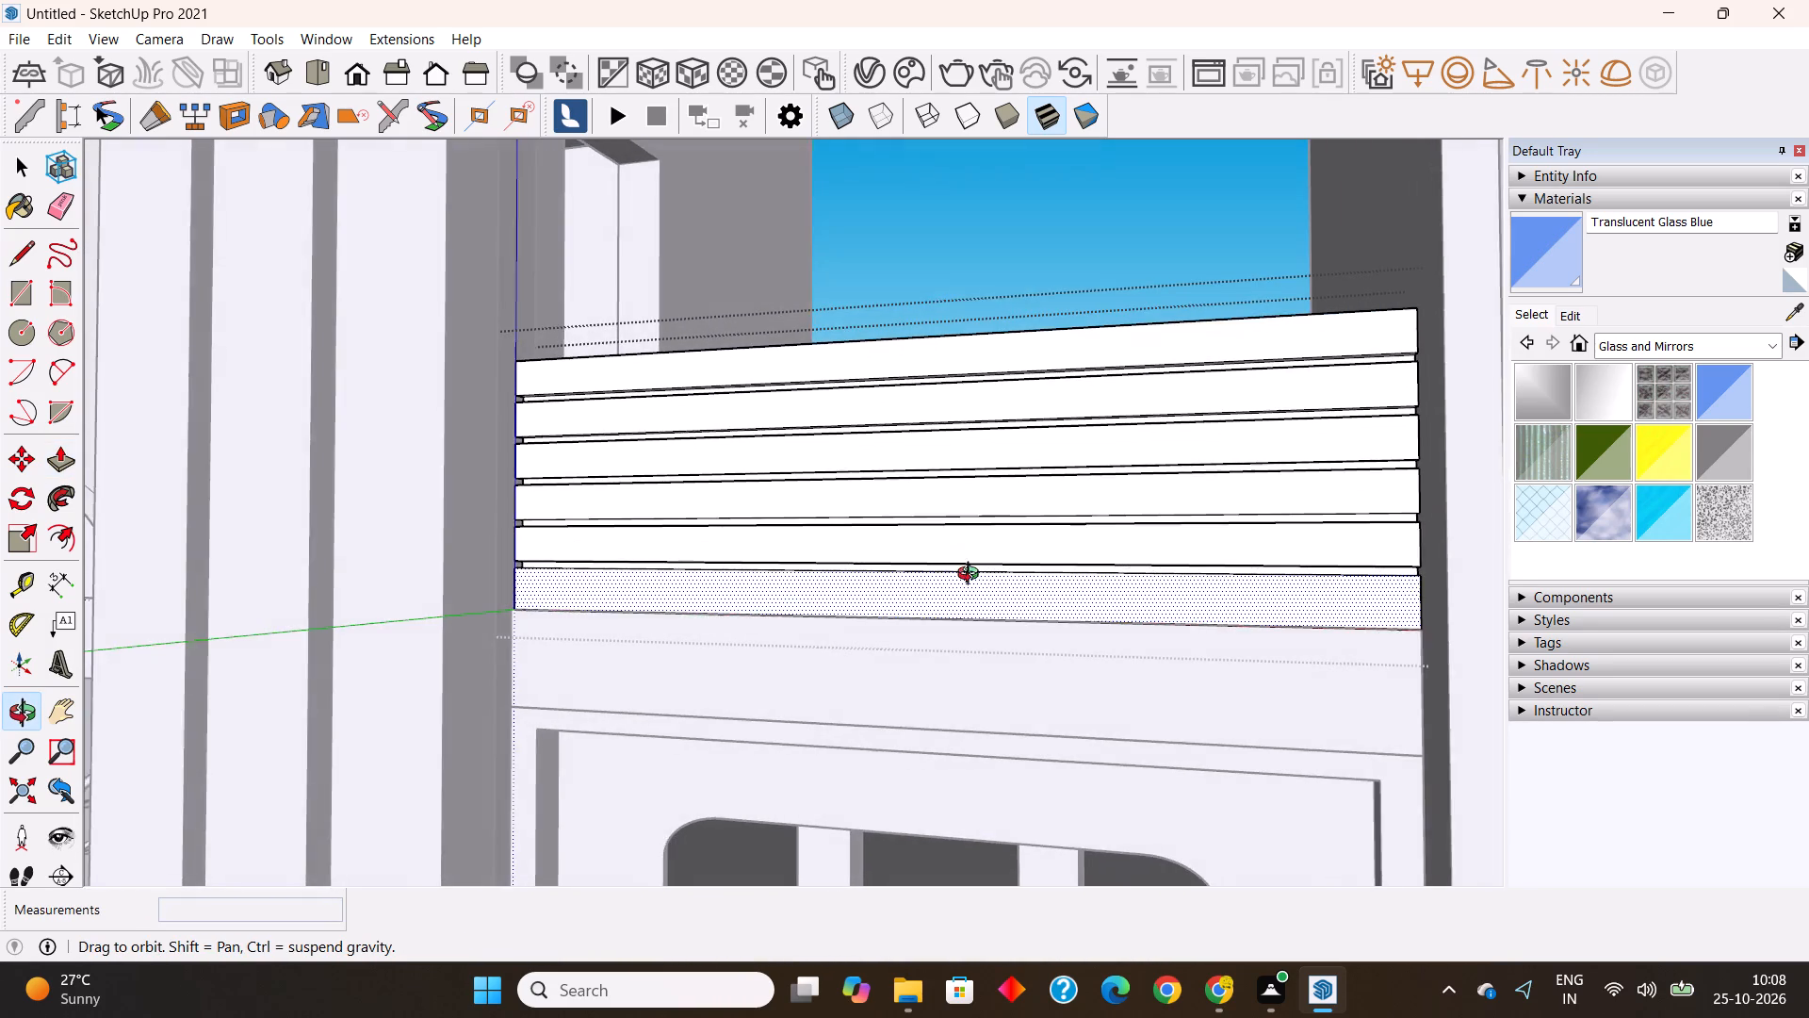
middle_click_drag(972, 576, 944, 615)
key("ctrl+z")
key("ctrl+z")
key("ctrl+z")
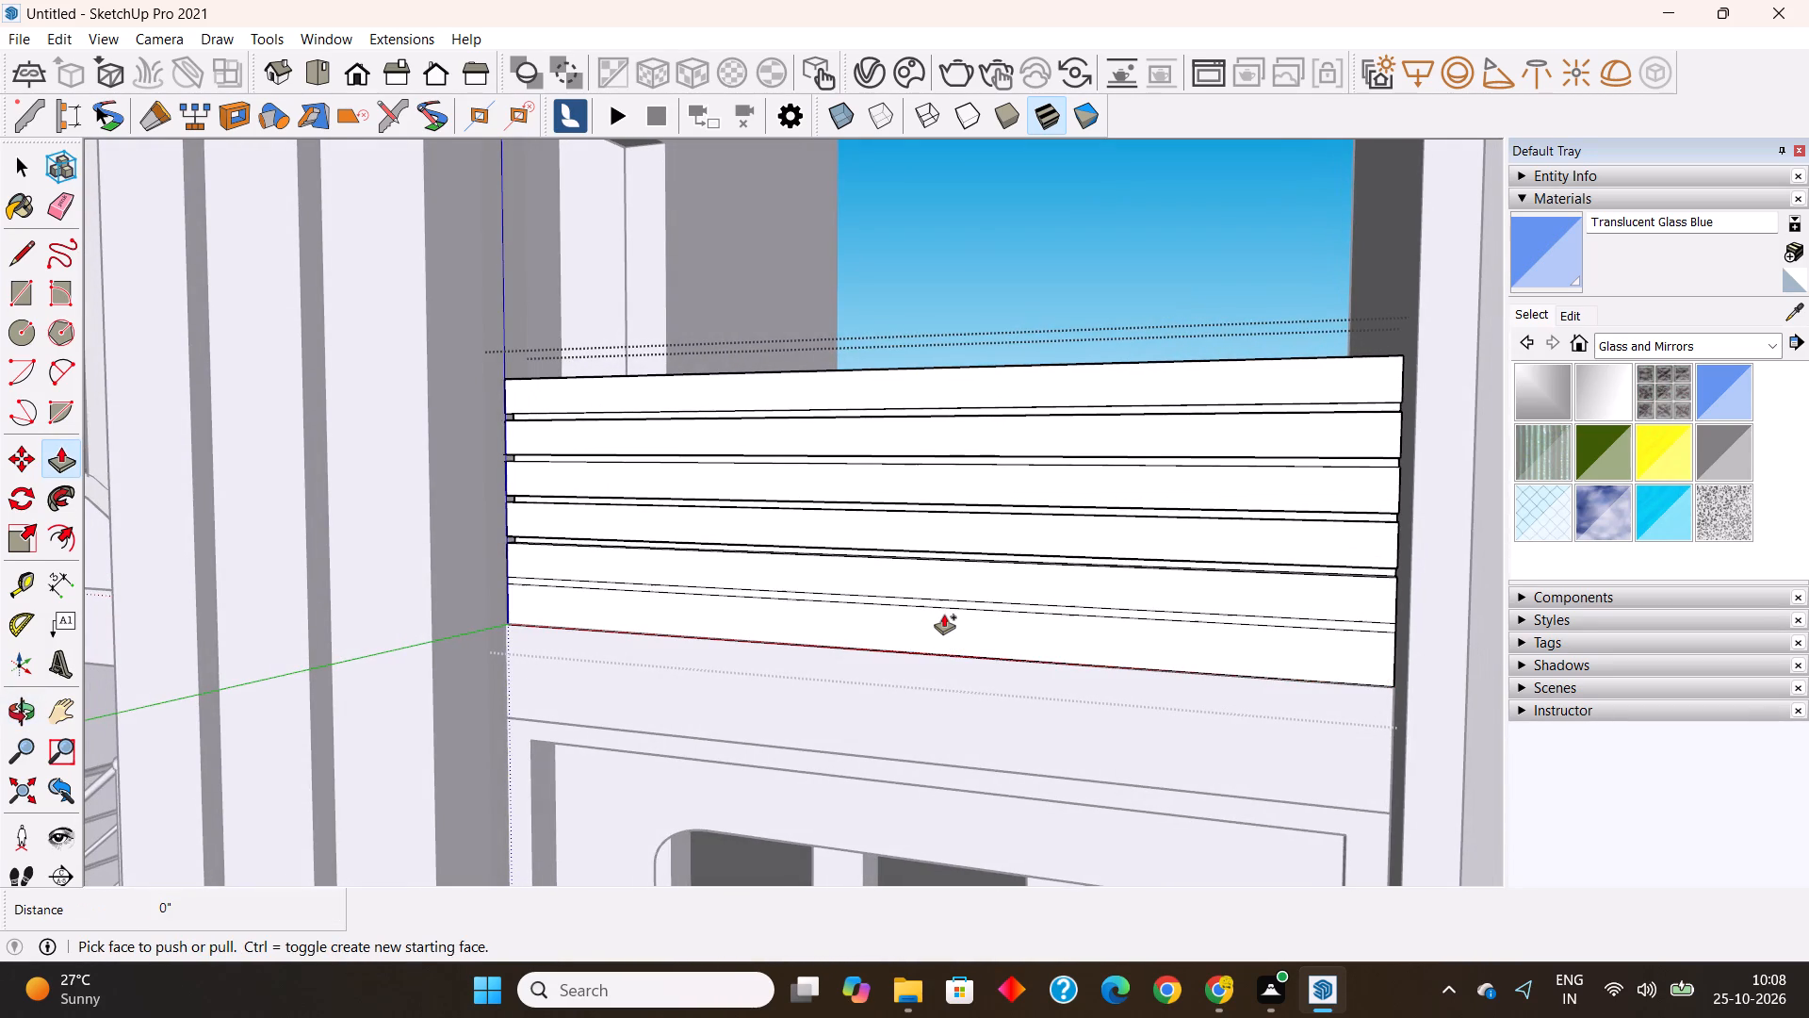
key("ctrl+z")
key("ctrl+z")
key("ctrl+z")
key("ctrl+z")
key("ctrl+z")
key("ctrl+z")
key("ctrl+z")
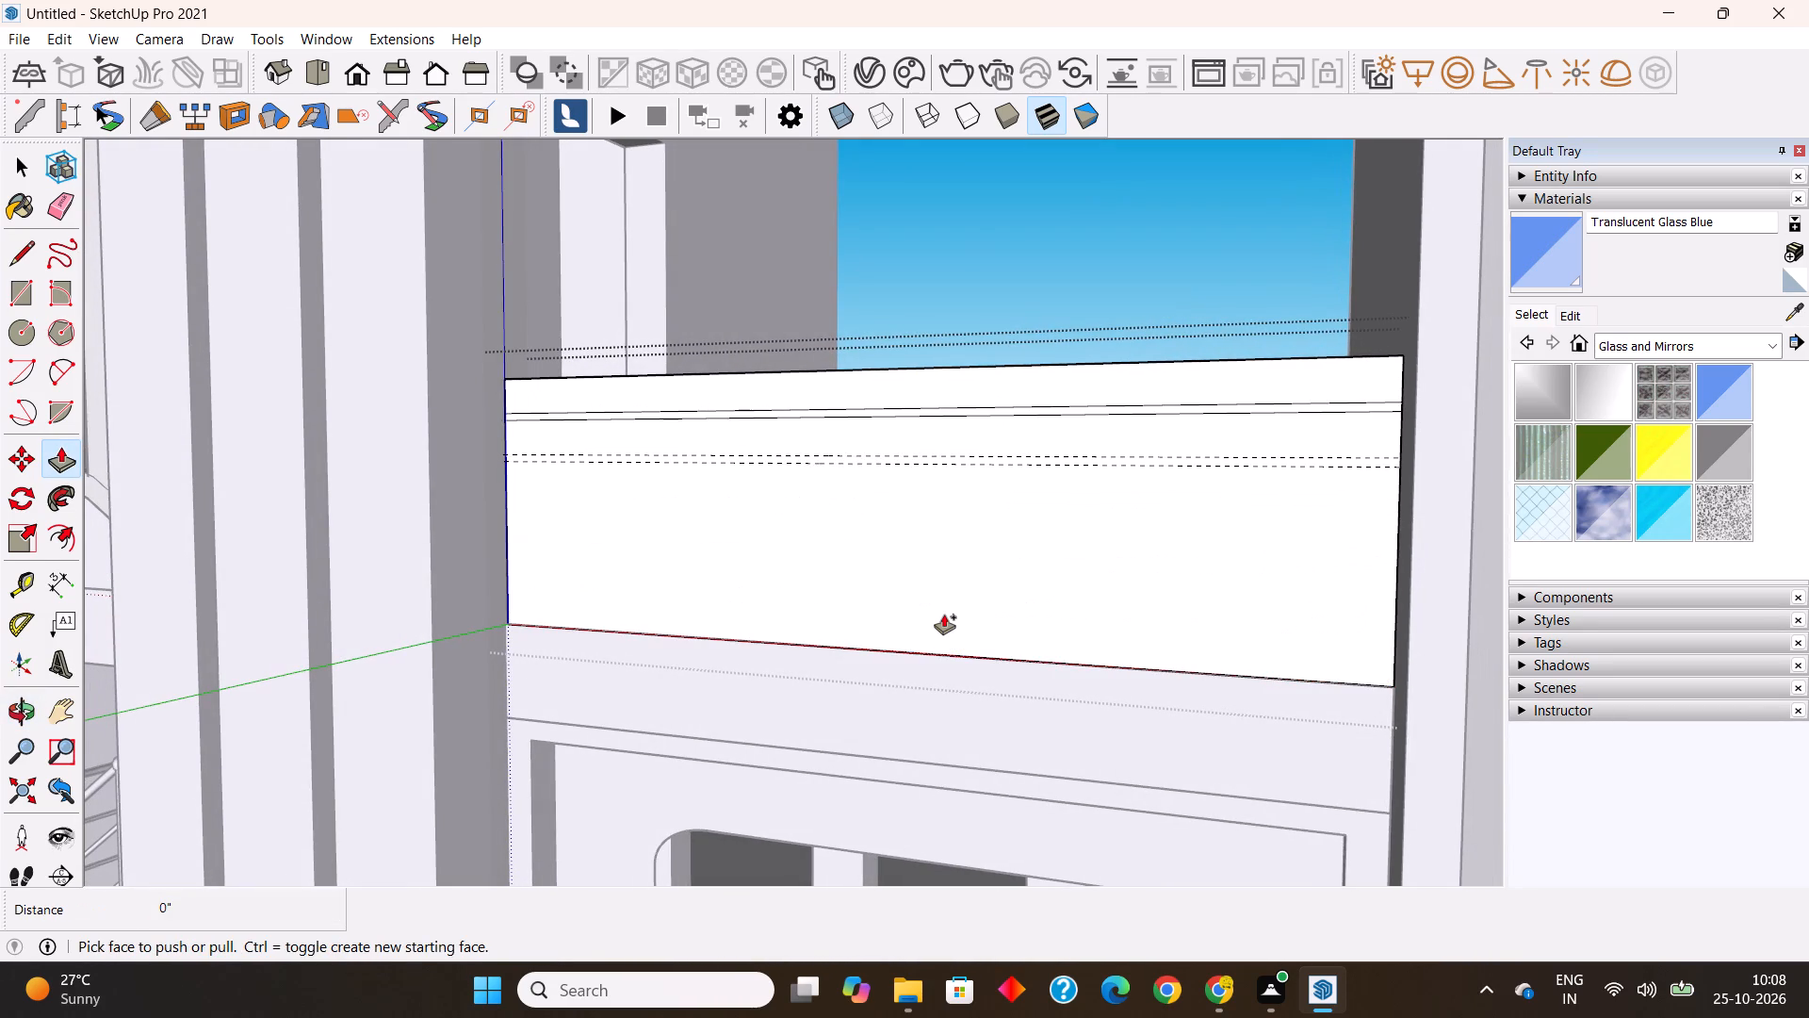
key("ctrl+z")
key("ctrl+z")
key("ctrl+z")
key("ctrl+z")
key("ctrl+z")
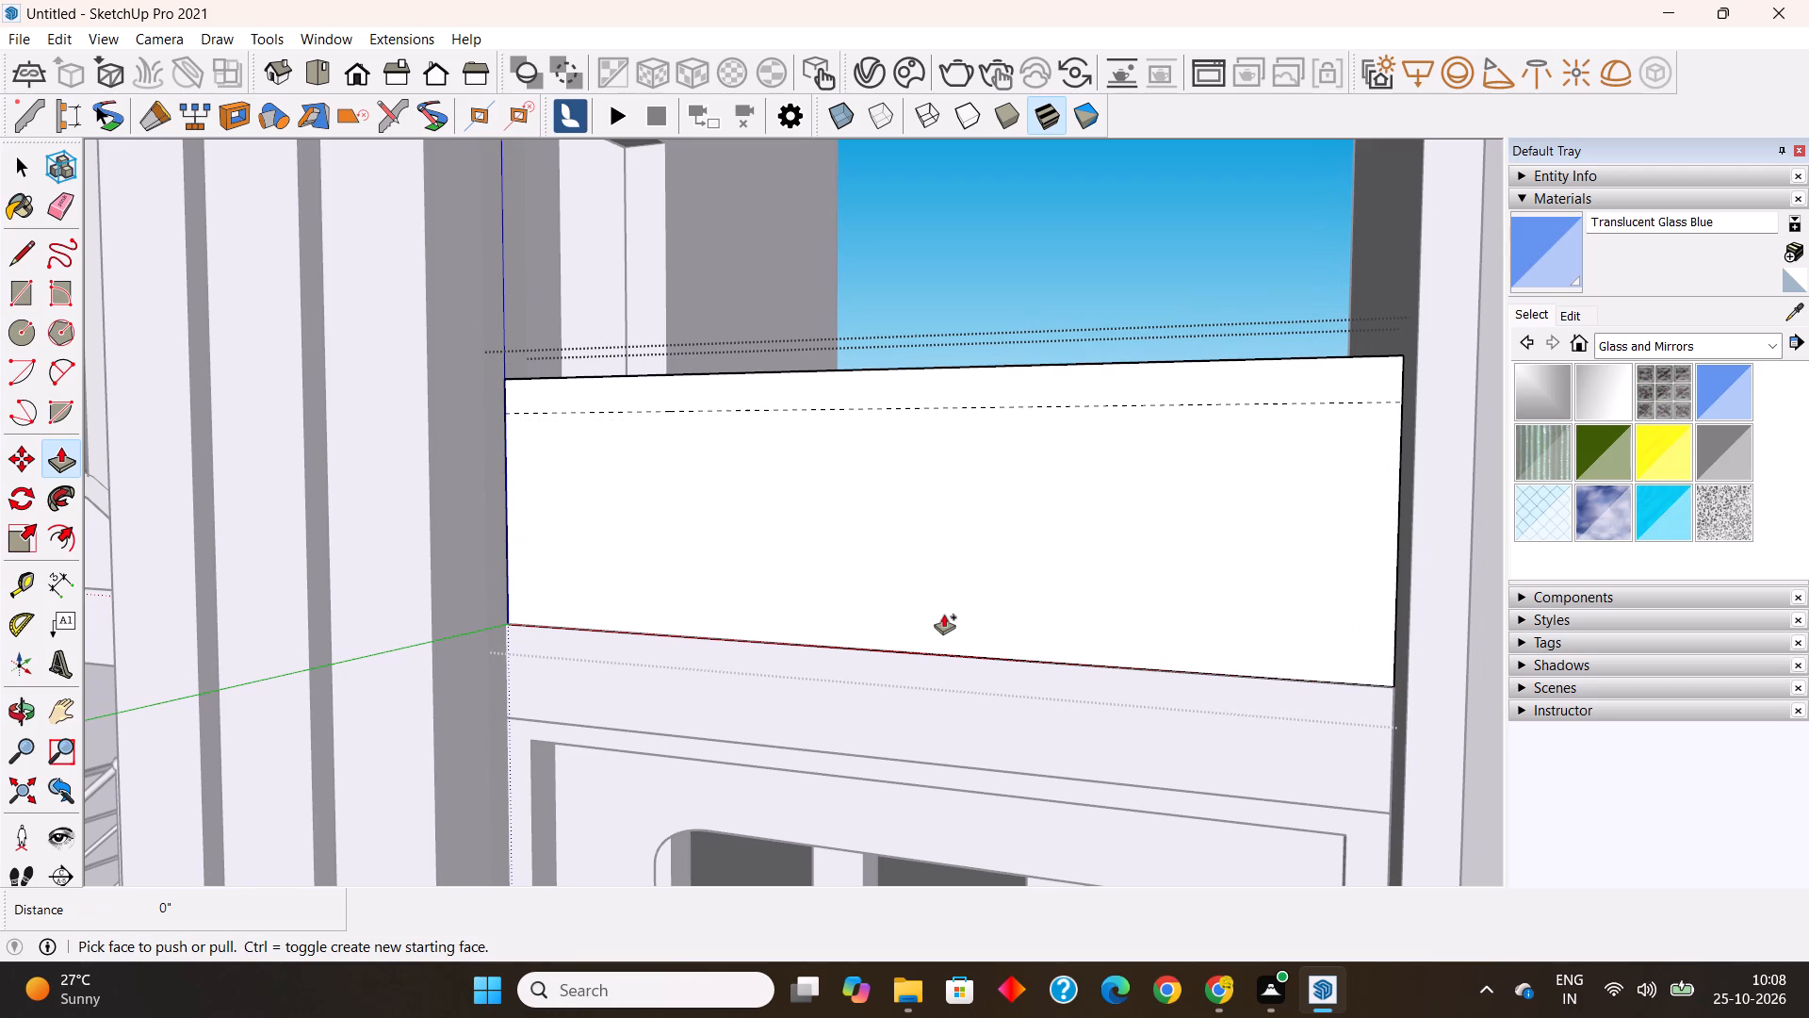
Push the parapet's top face down 2' and pull it back up 1'.
middle_click_drag(812, 576, 635, 805)
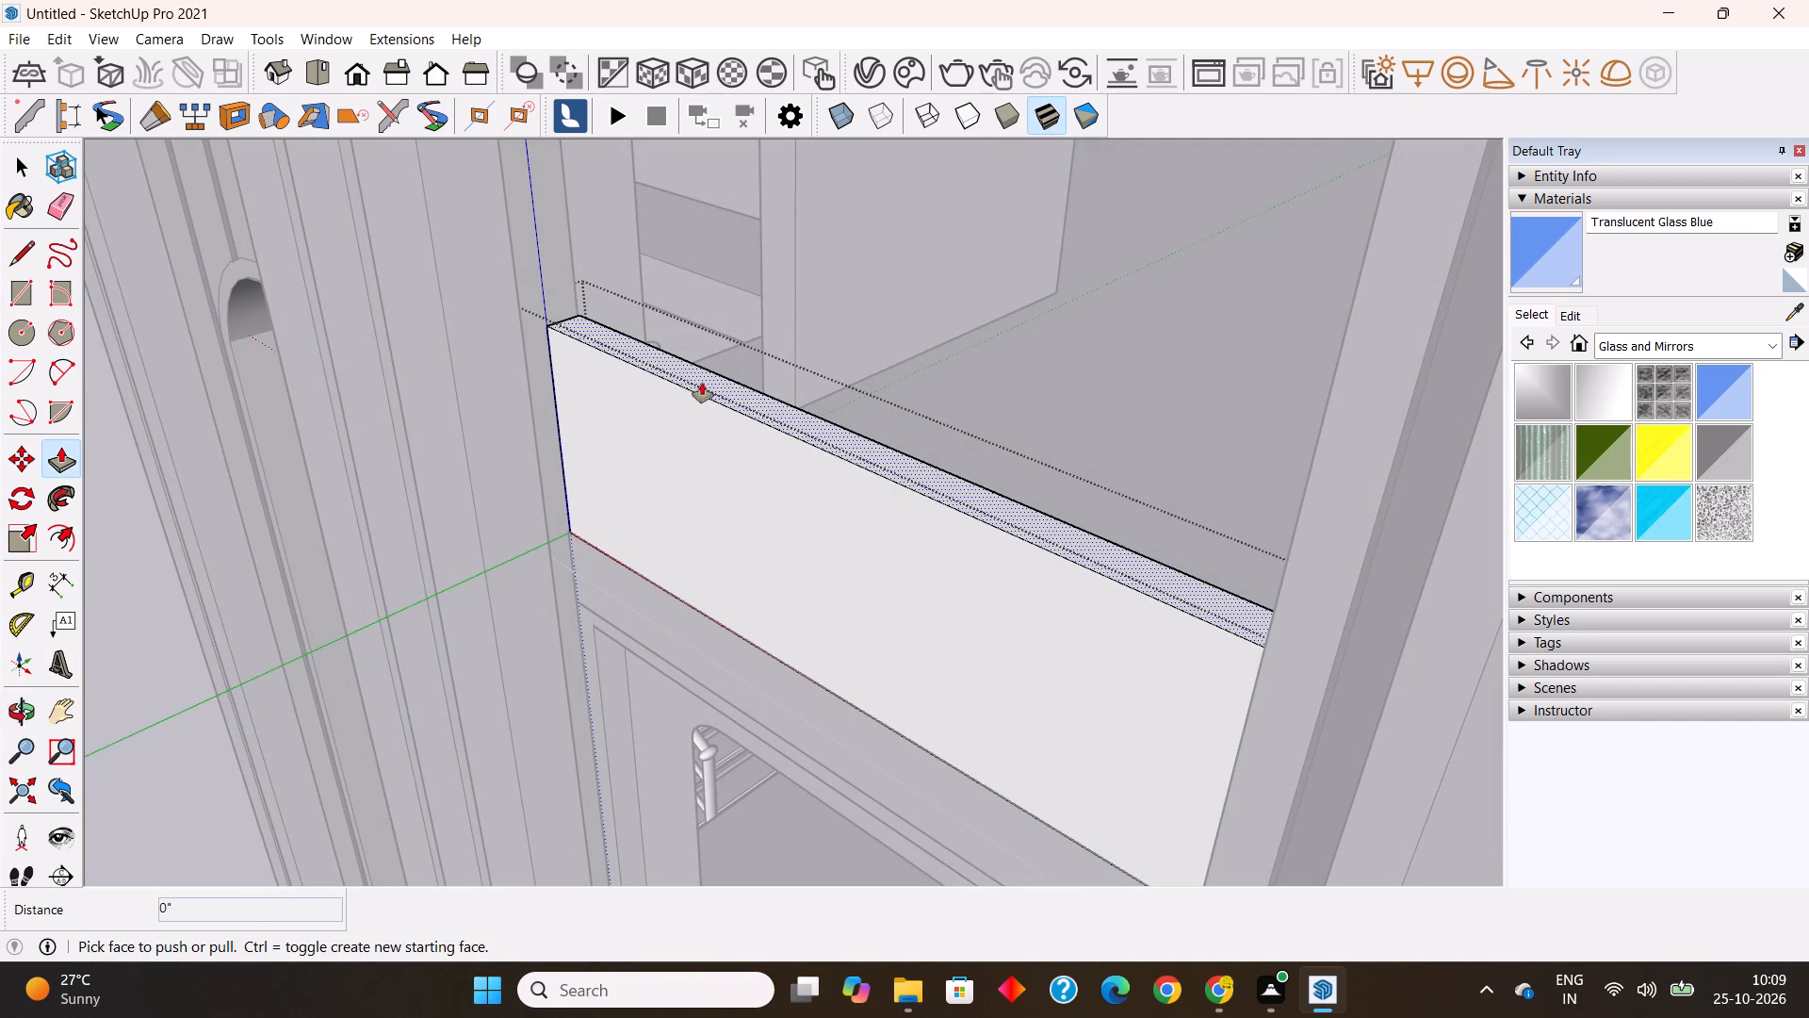
left_click(702, 382)
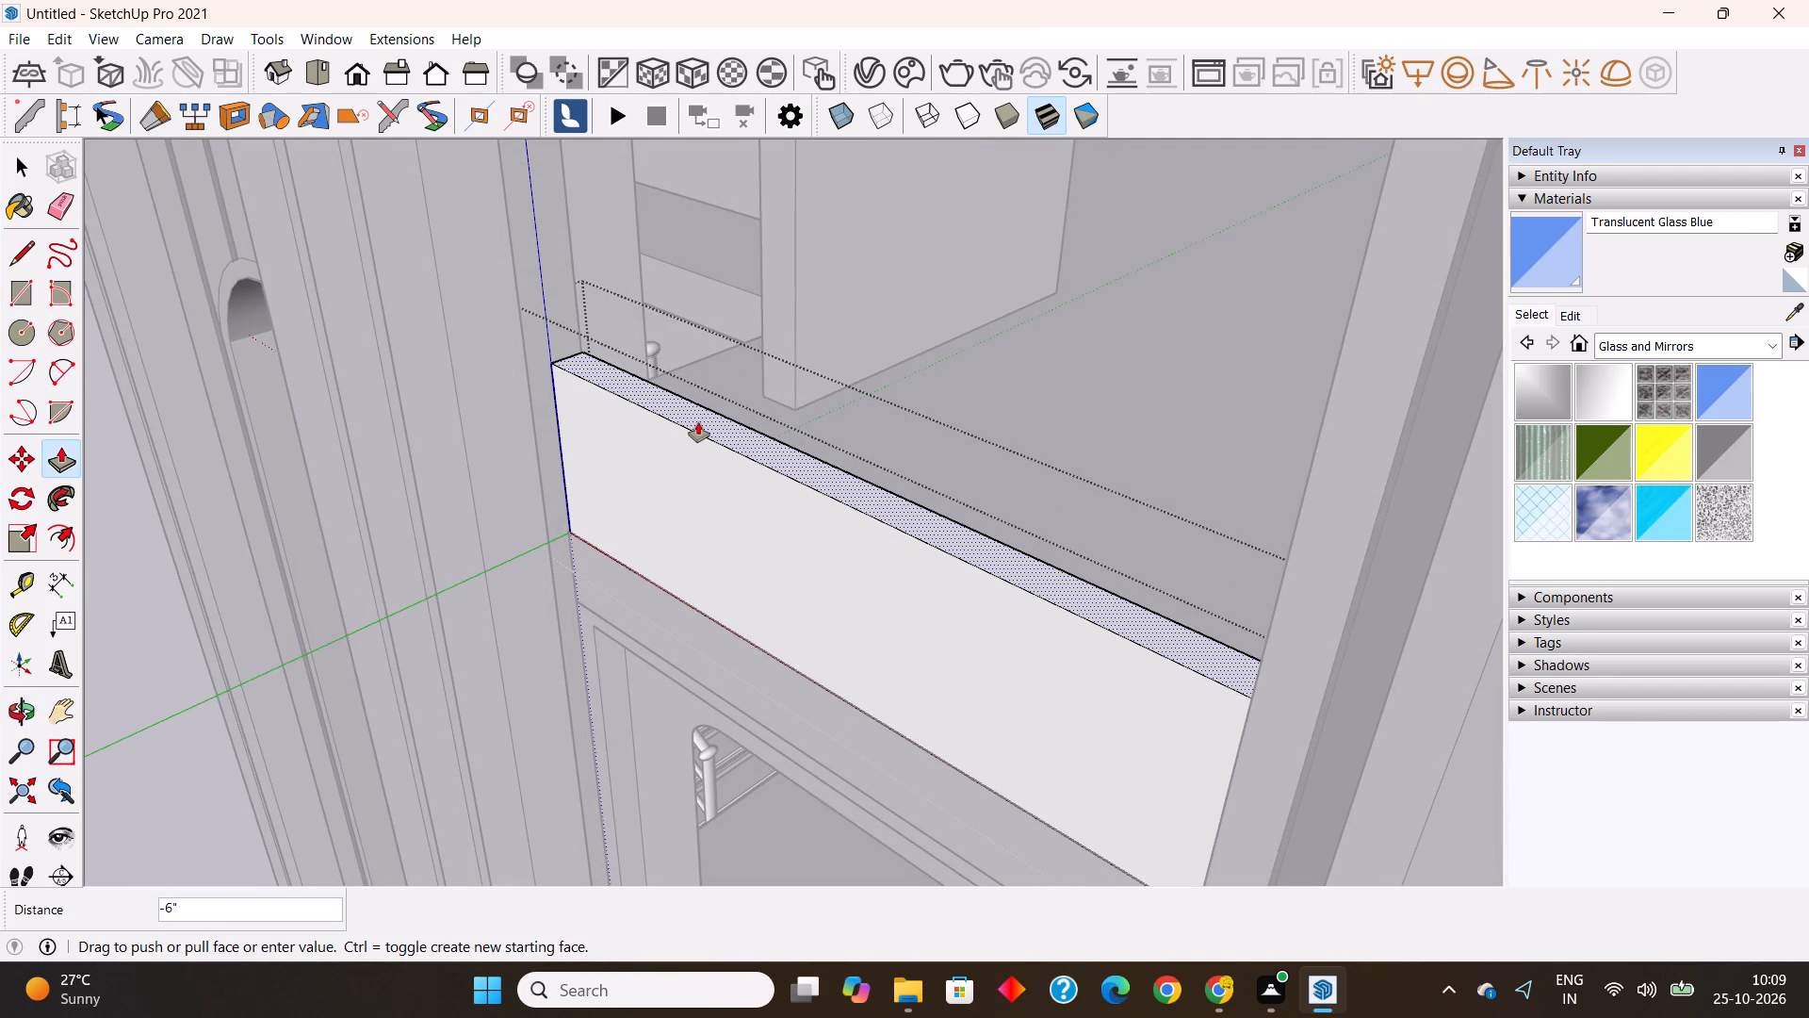
type("2'")
key("Return")
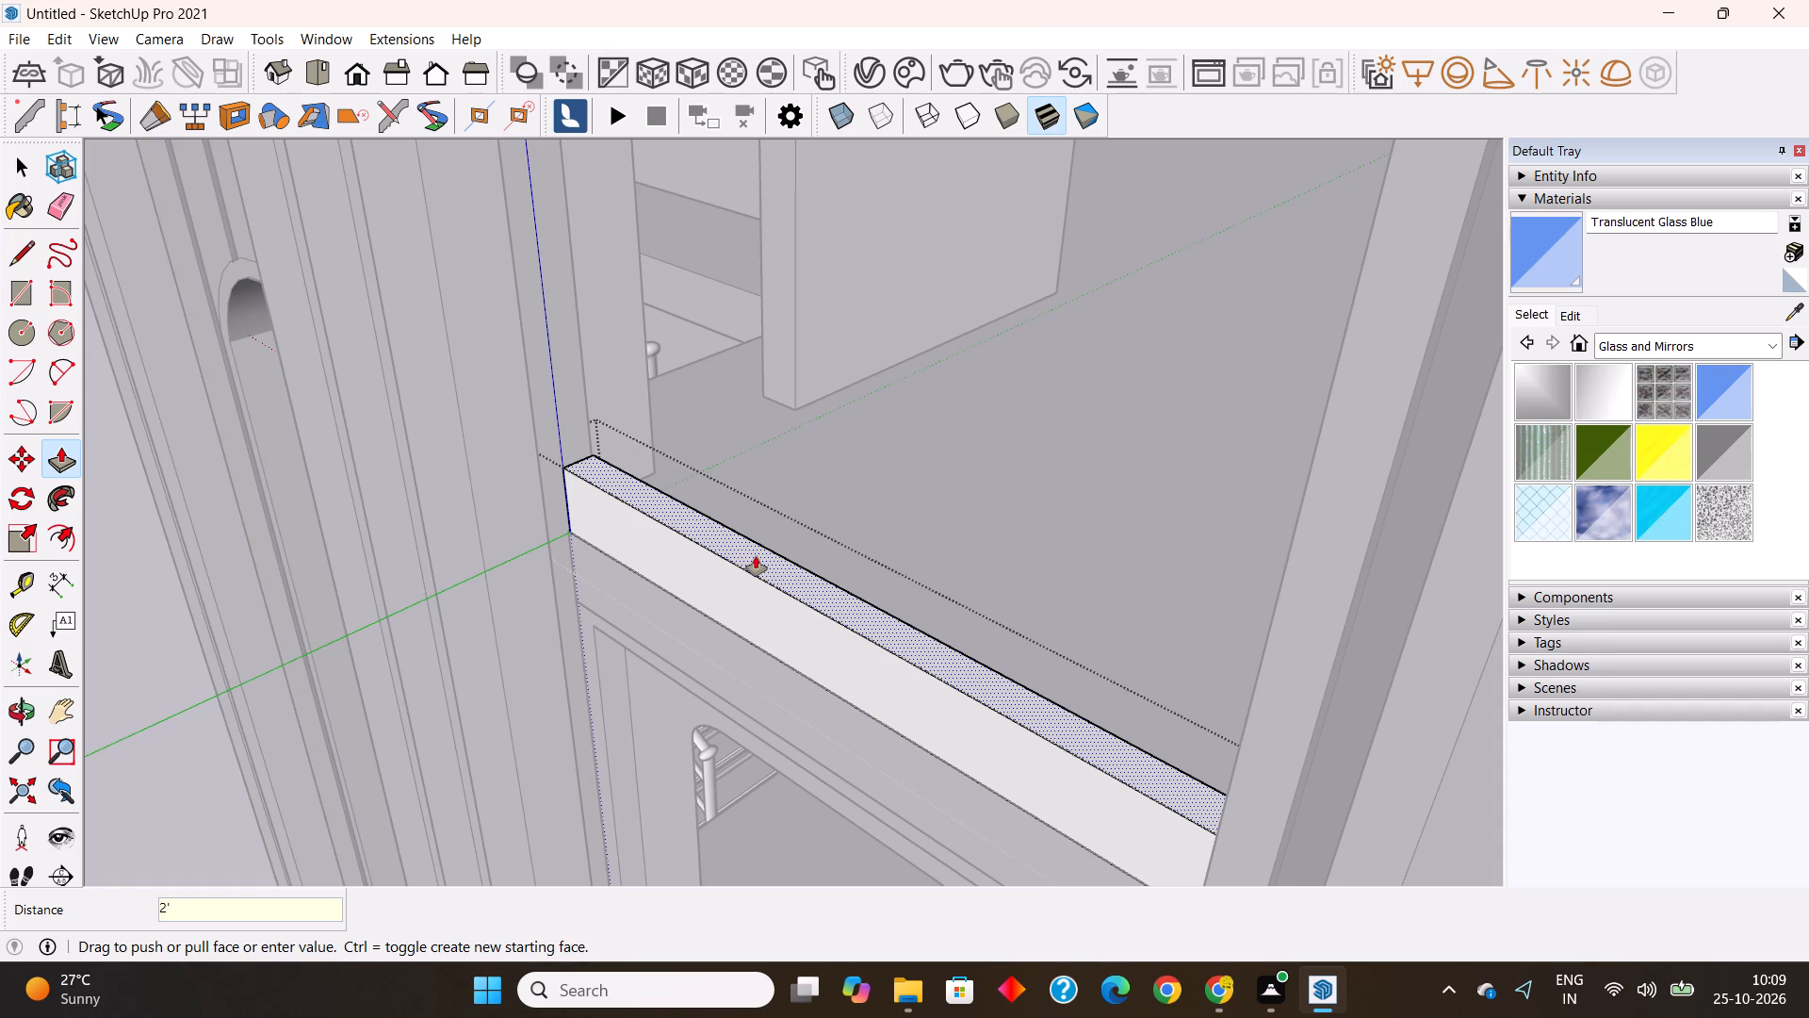
left_click(756, 556)
type("1'")
key("Return")
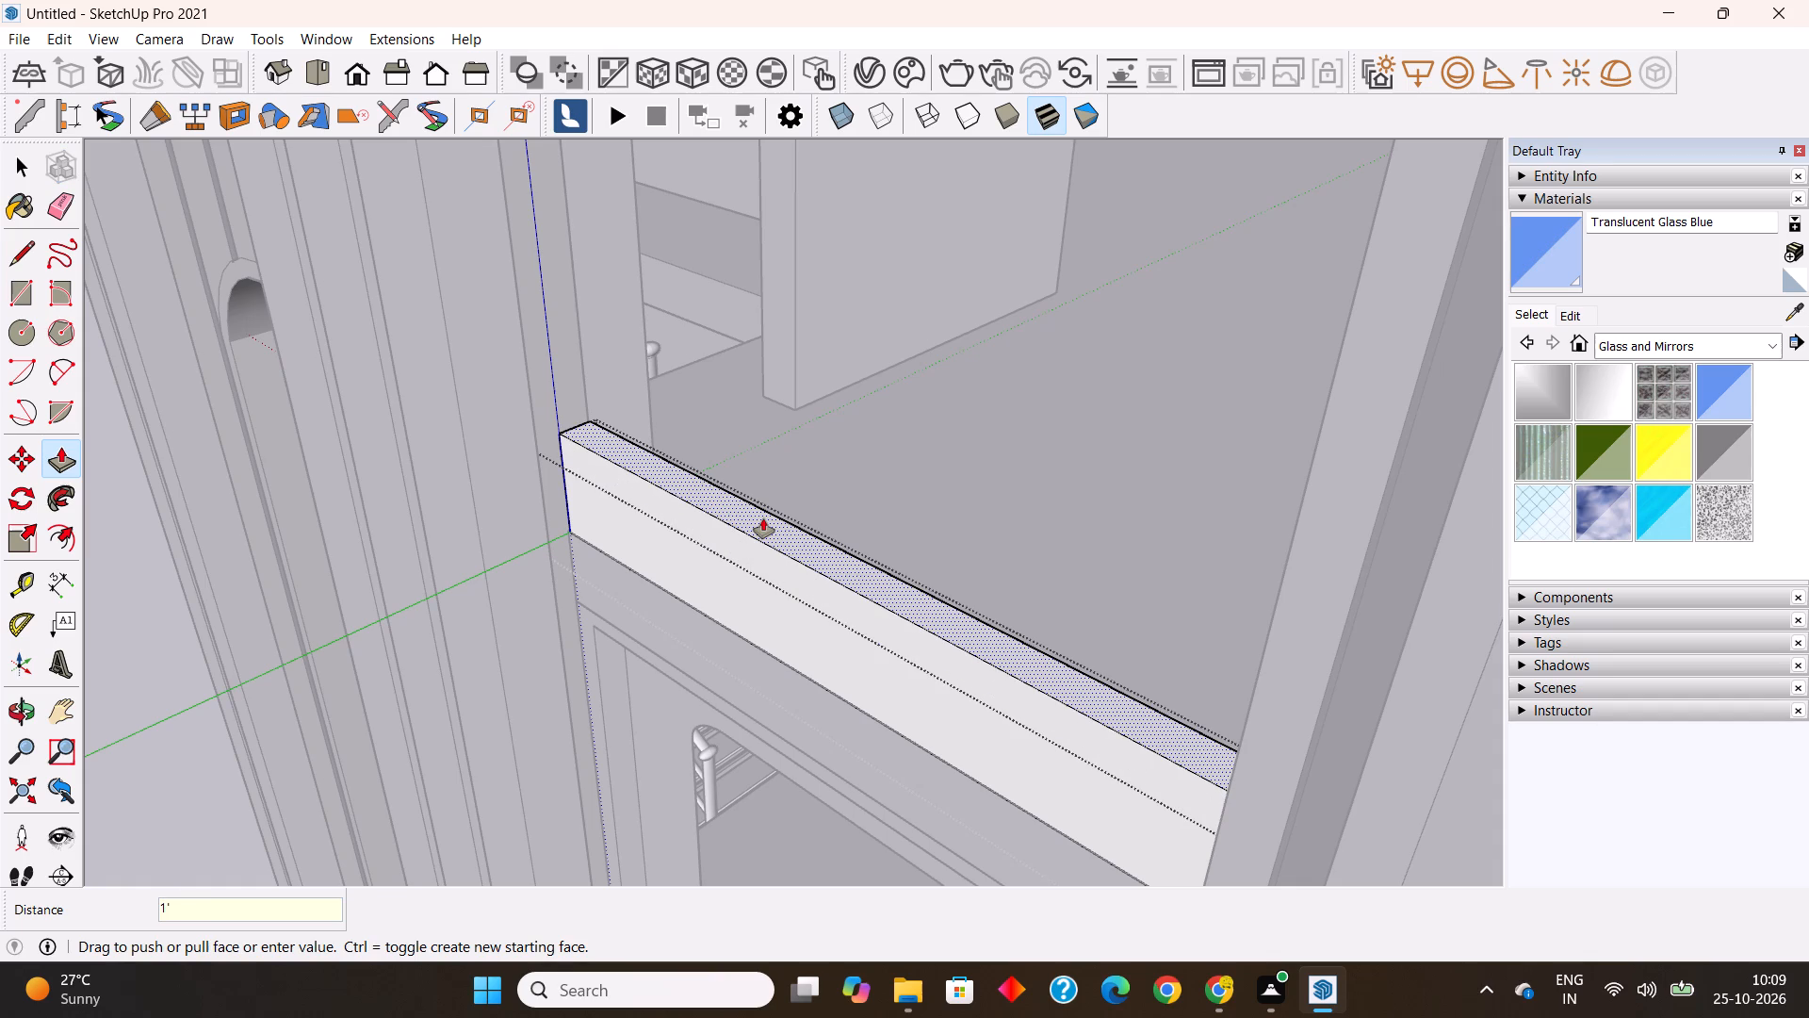
Place two horizontal guides on the lowered parapet's front face, one 5" below its top edge and another 1" below that guide.
middle_click_drag(908, 628, 996, 512)
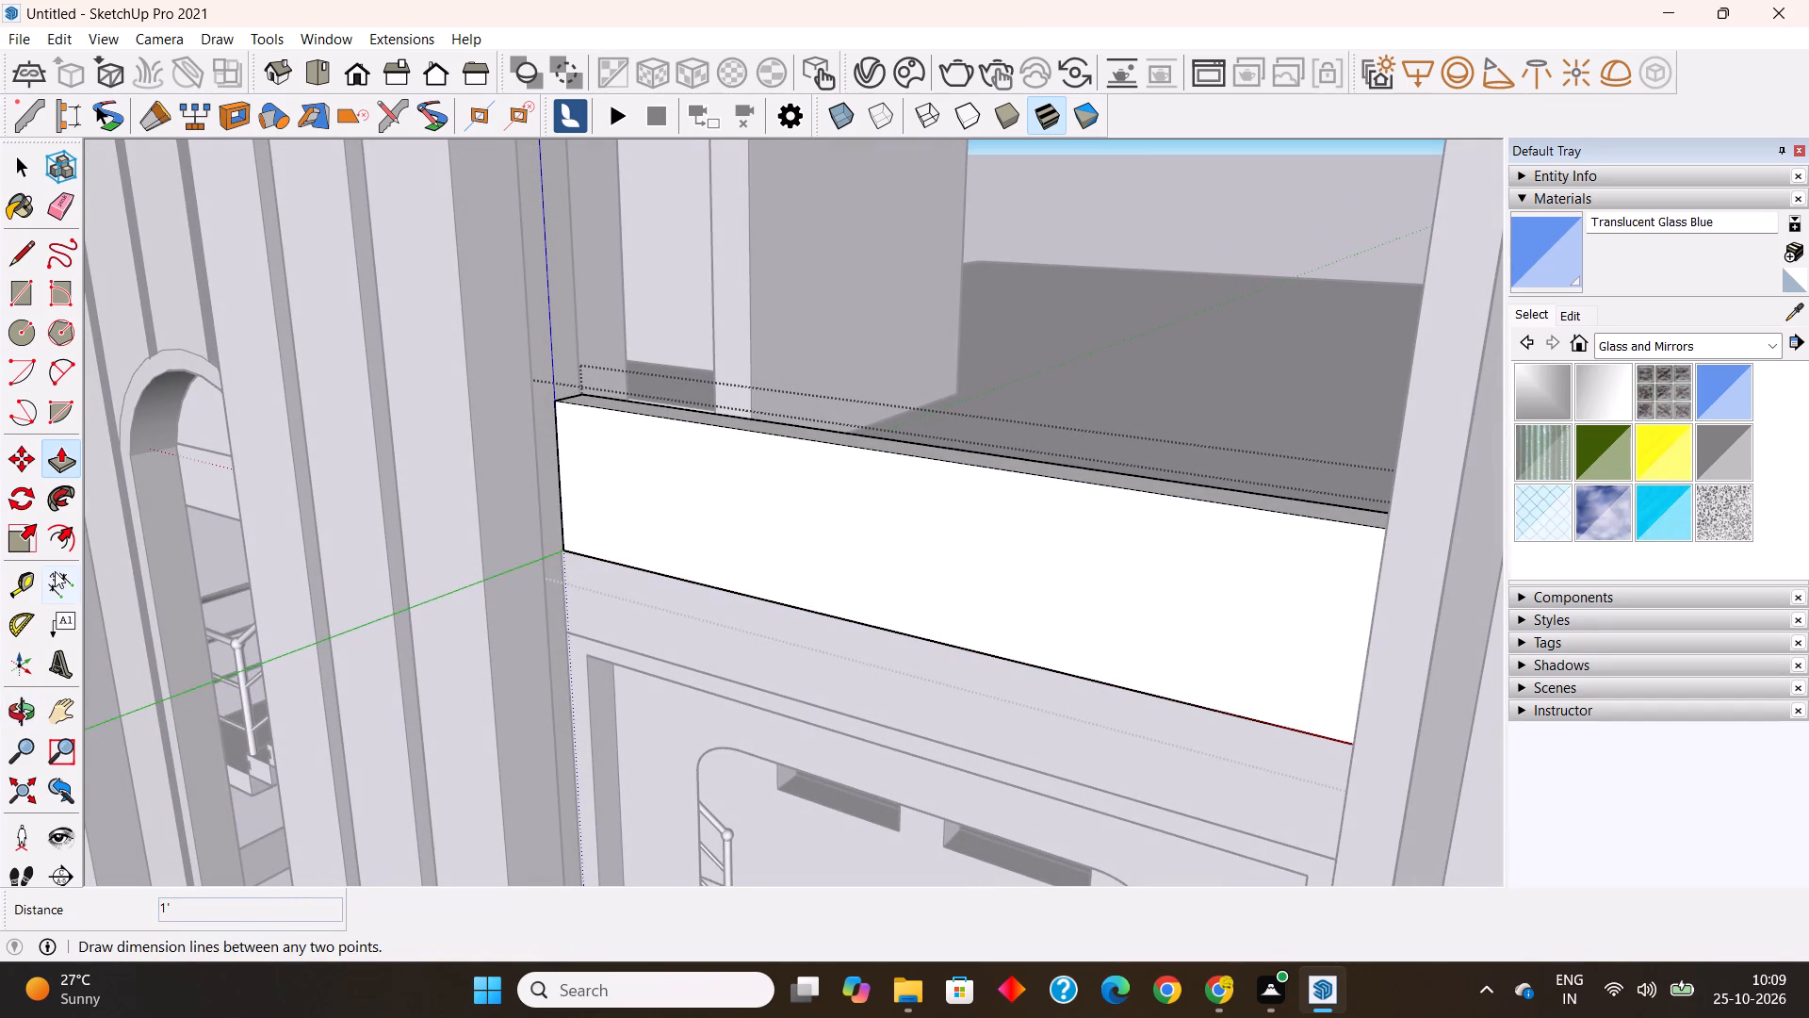
left_click(33, 582)
scroll(738, 454, "up", 4)
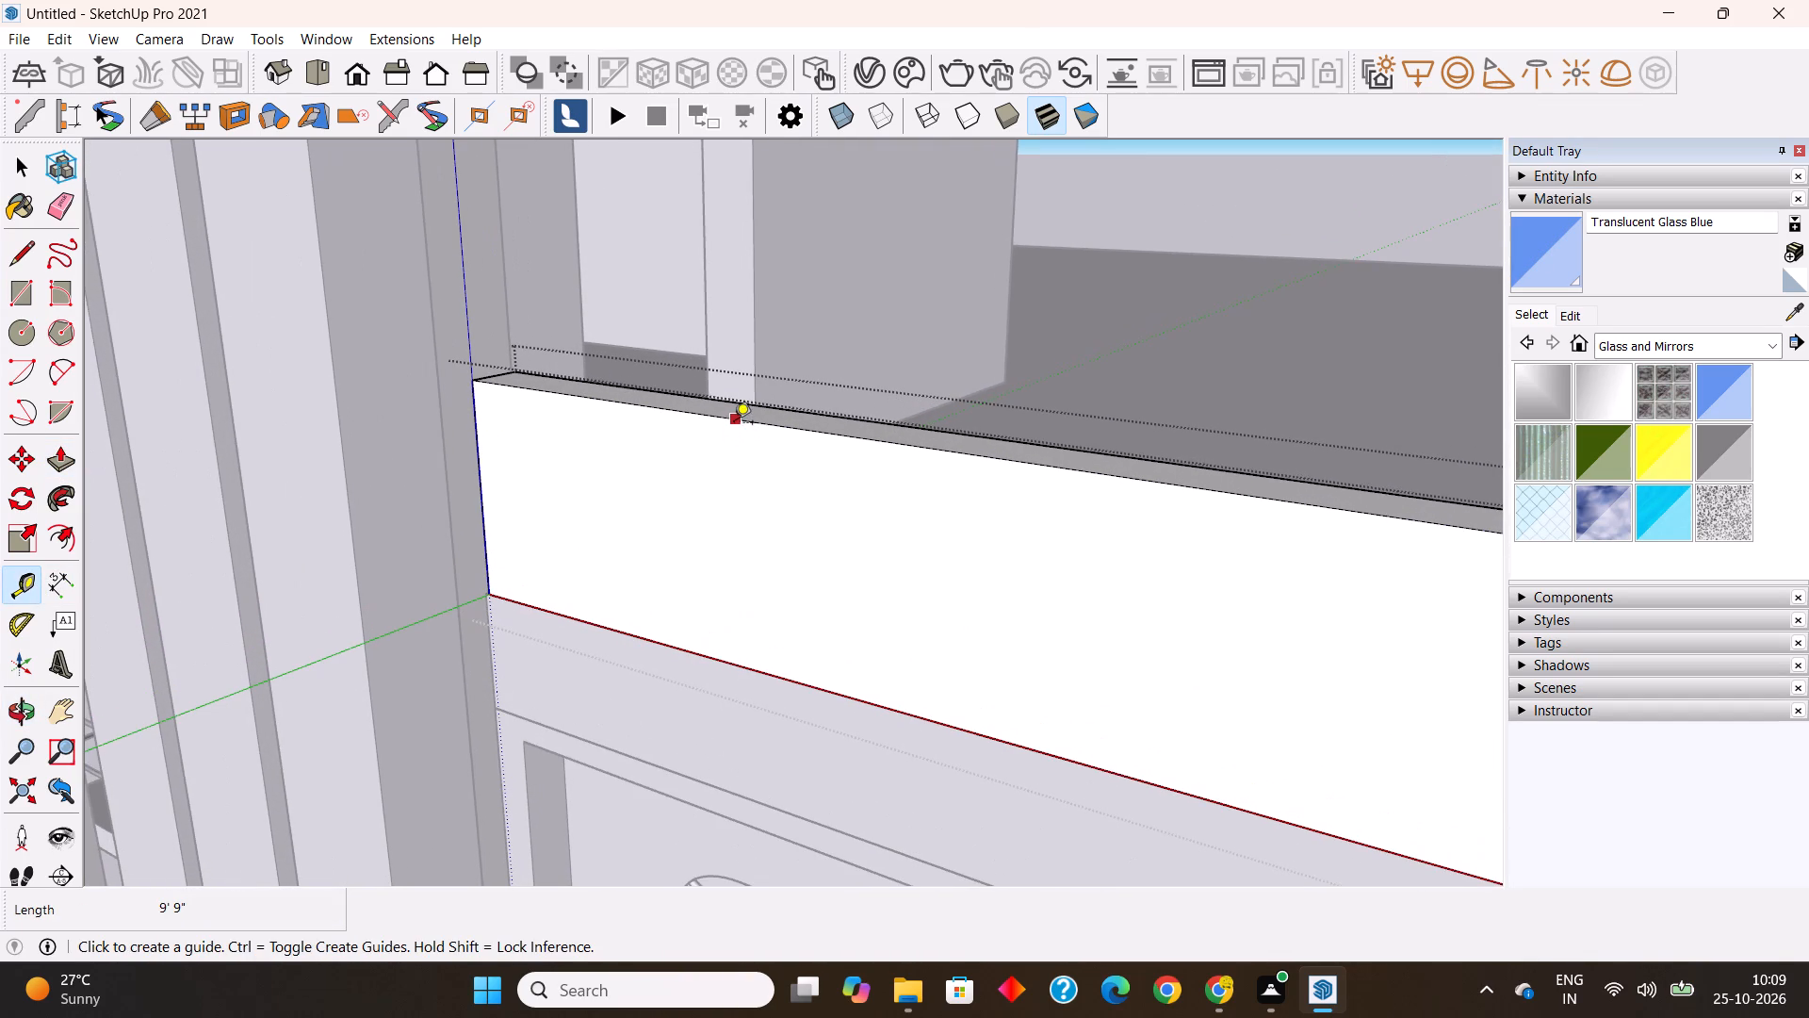
left_click(734, 422)
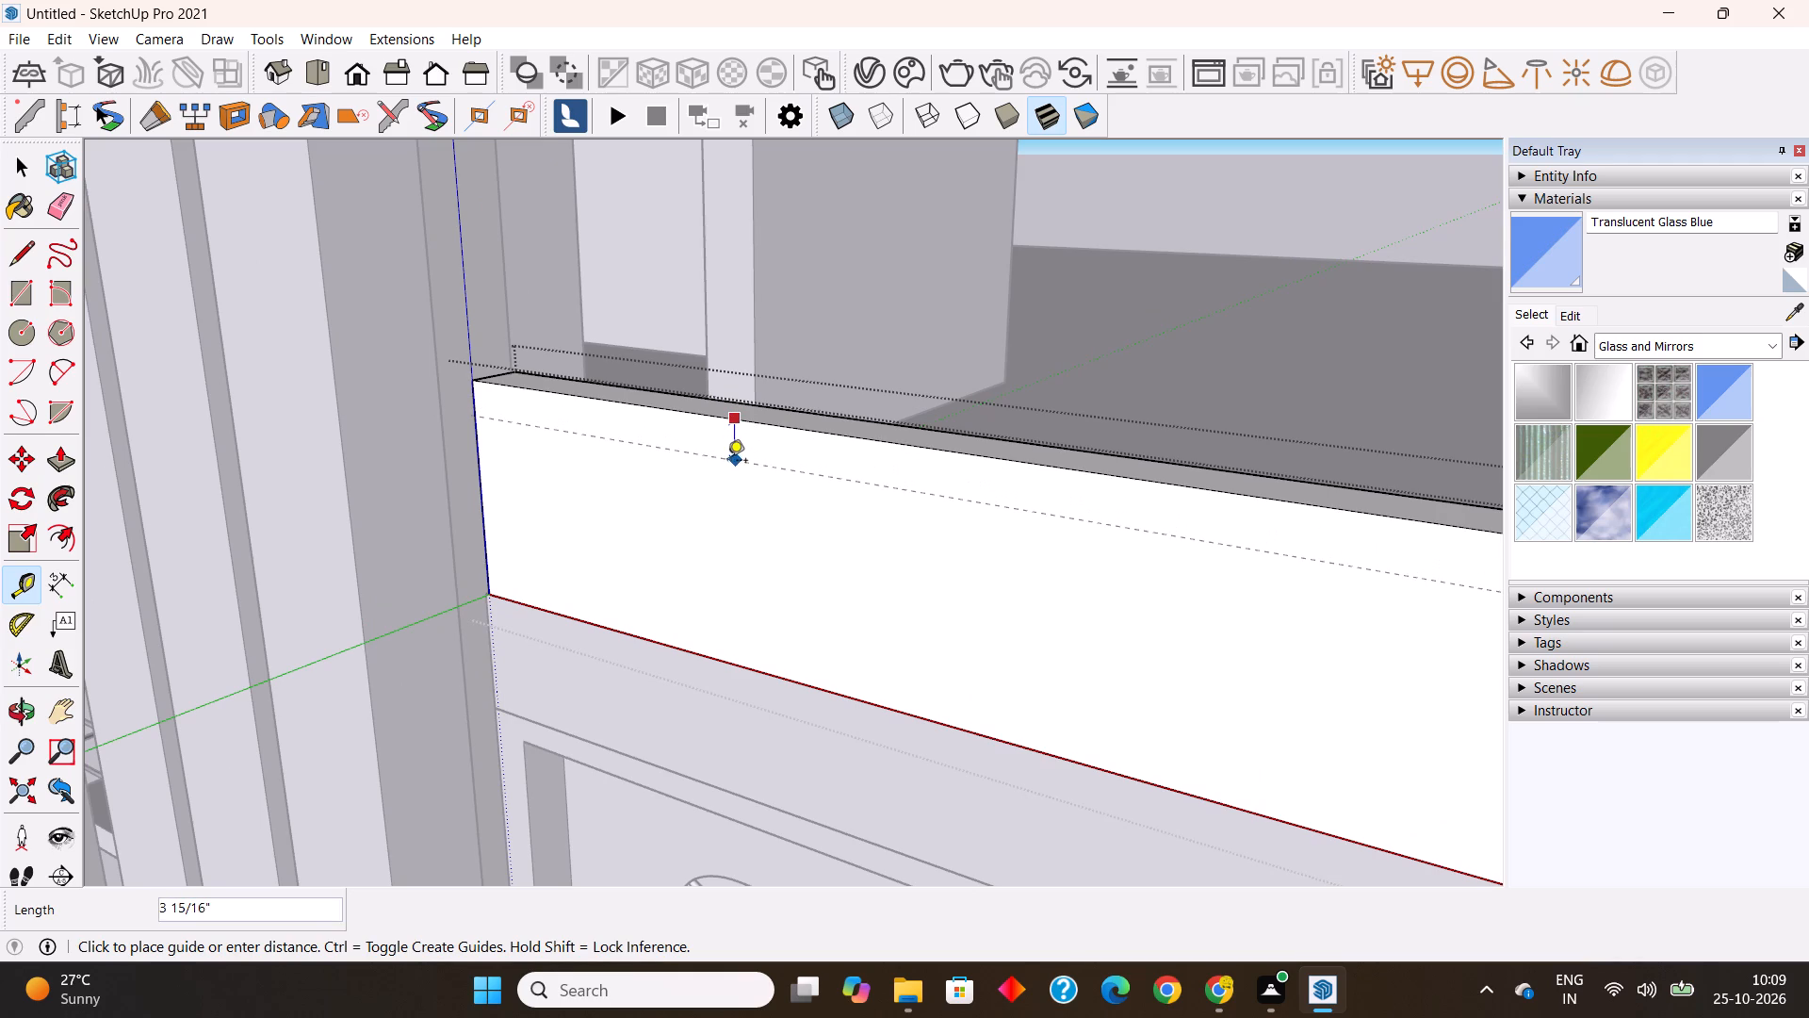
type("5\"")
key("Return")
left_click(714, 467)
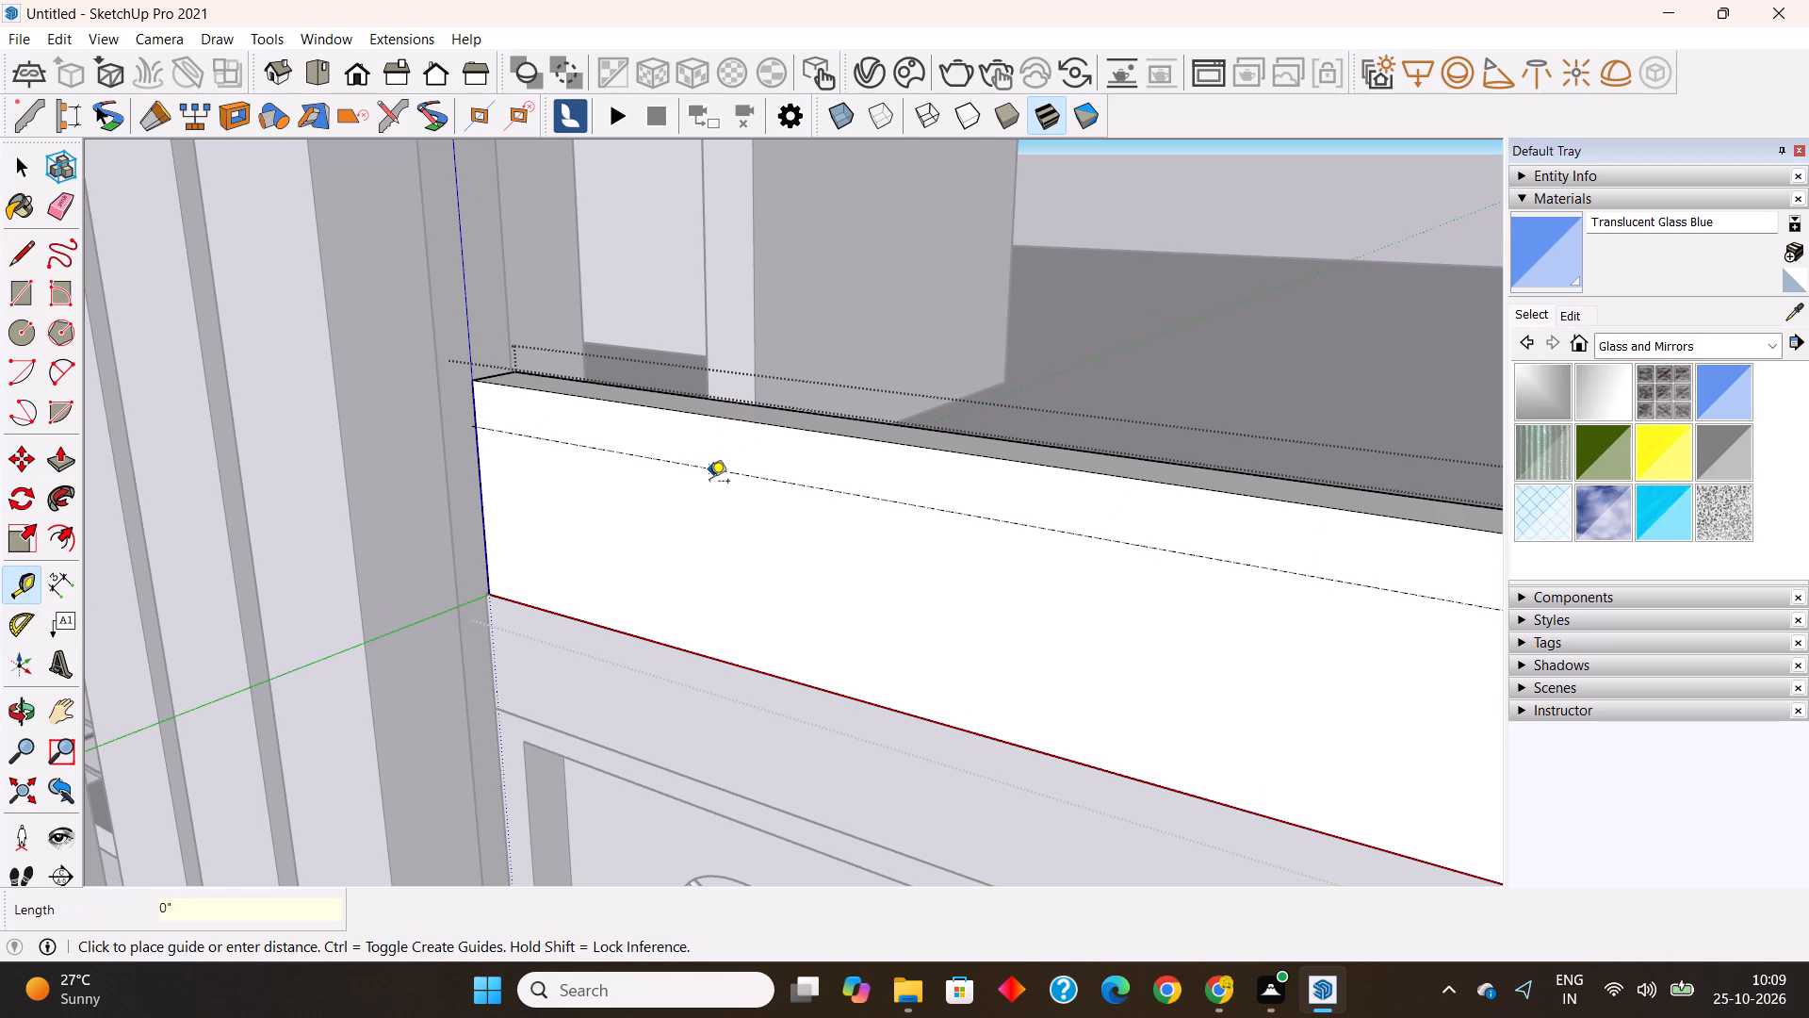
key("1")
key("shift+quotedbl")
key("Return")
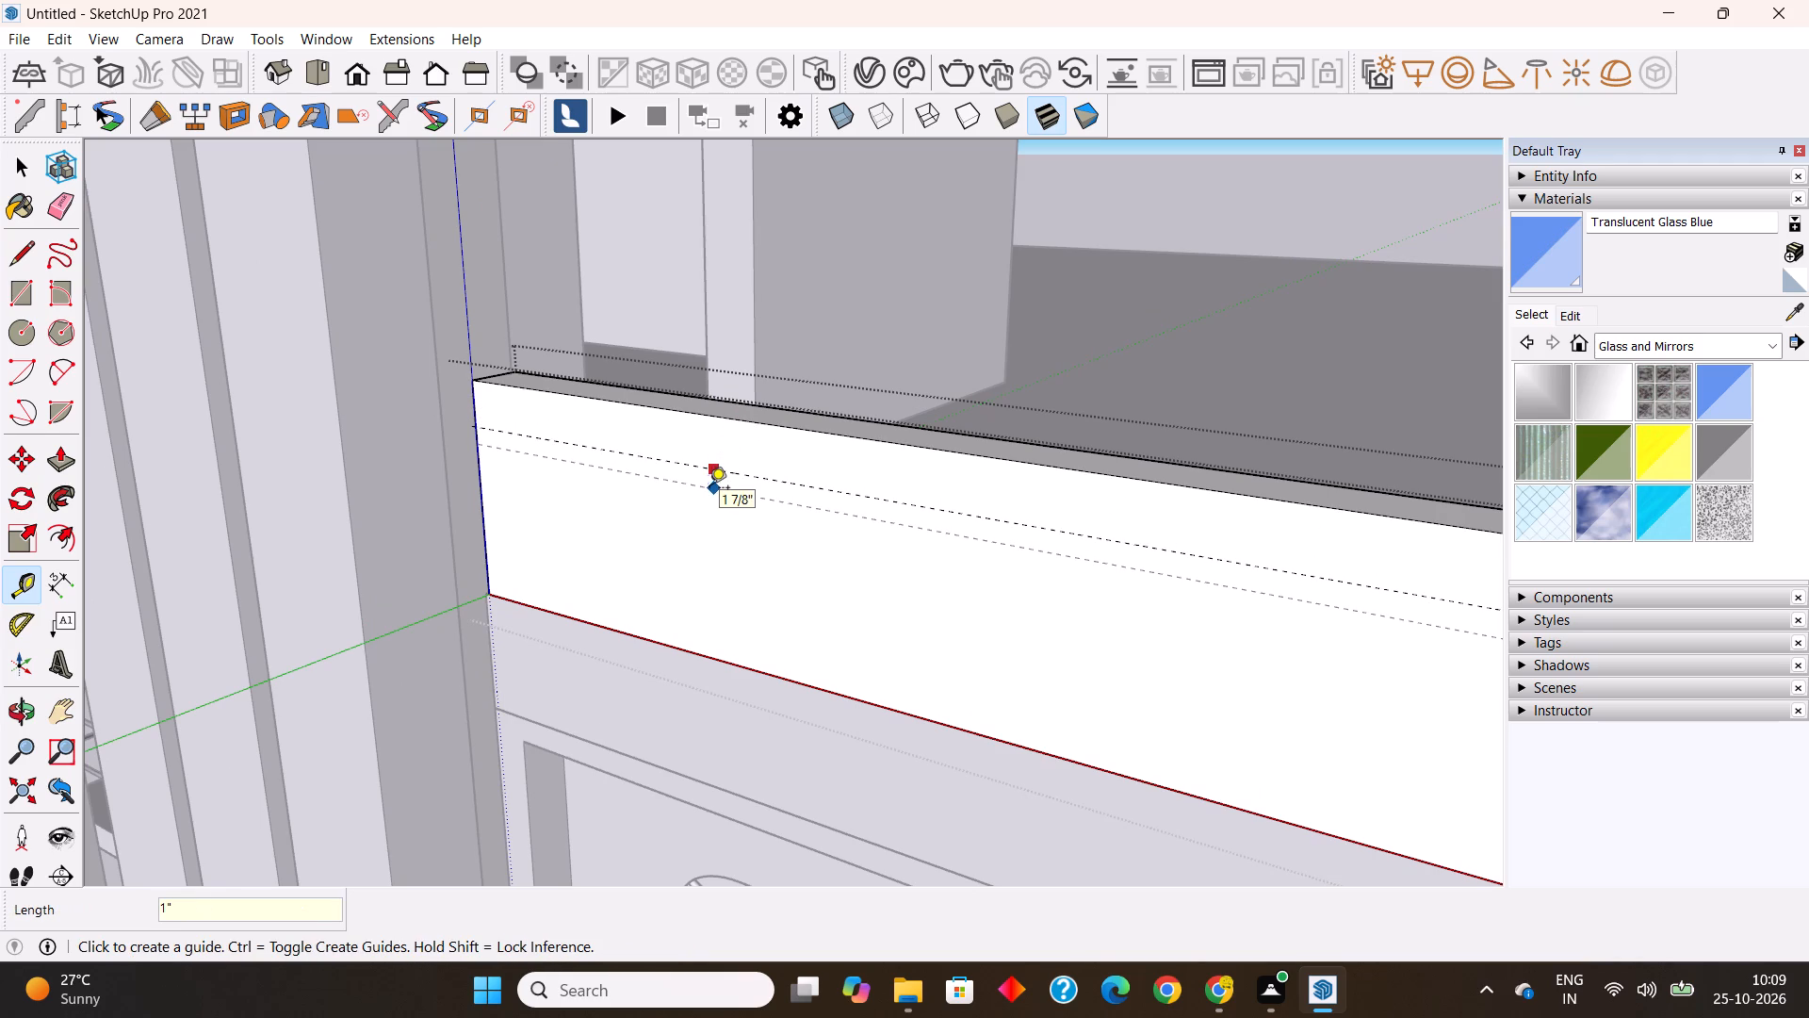
Place a second pair of horizontal guides on the parapet's front face, one 5" below the existing pair and another 1" below that.
left_click(695, 480)
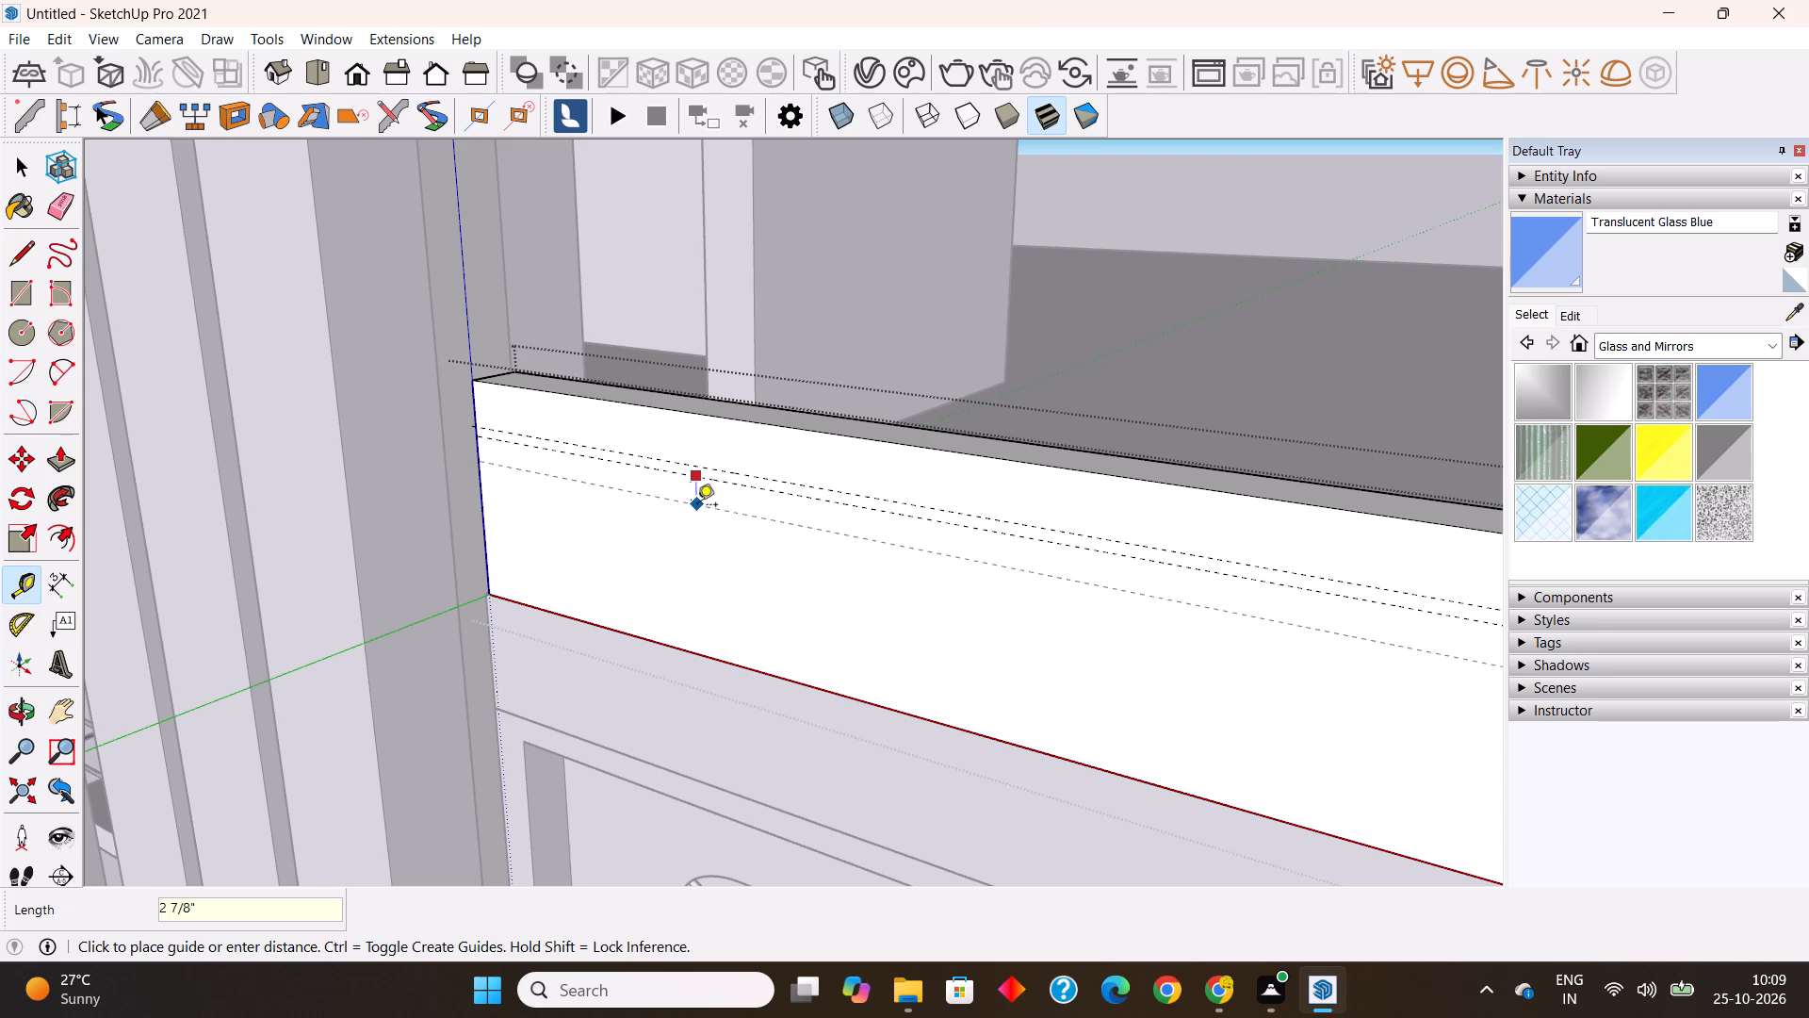
key("2")
key("BackSpace")
type("5\"")
key("Return")
left_click(689, 527)
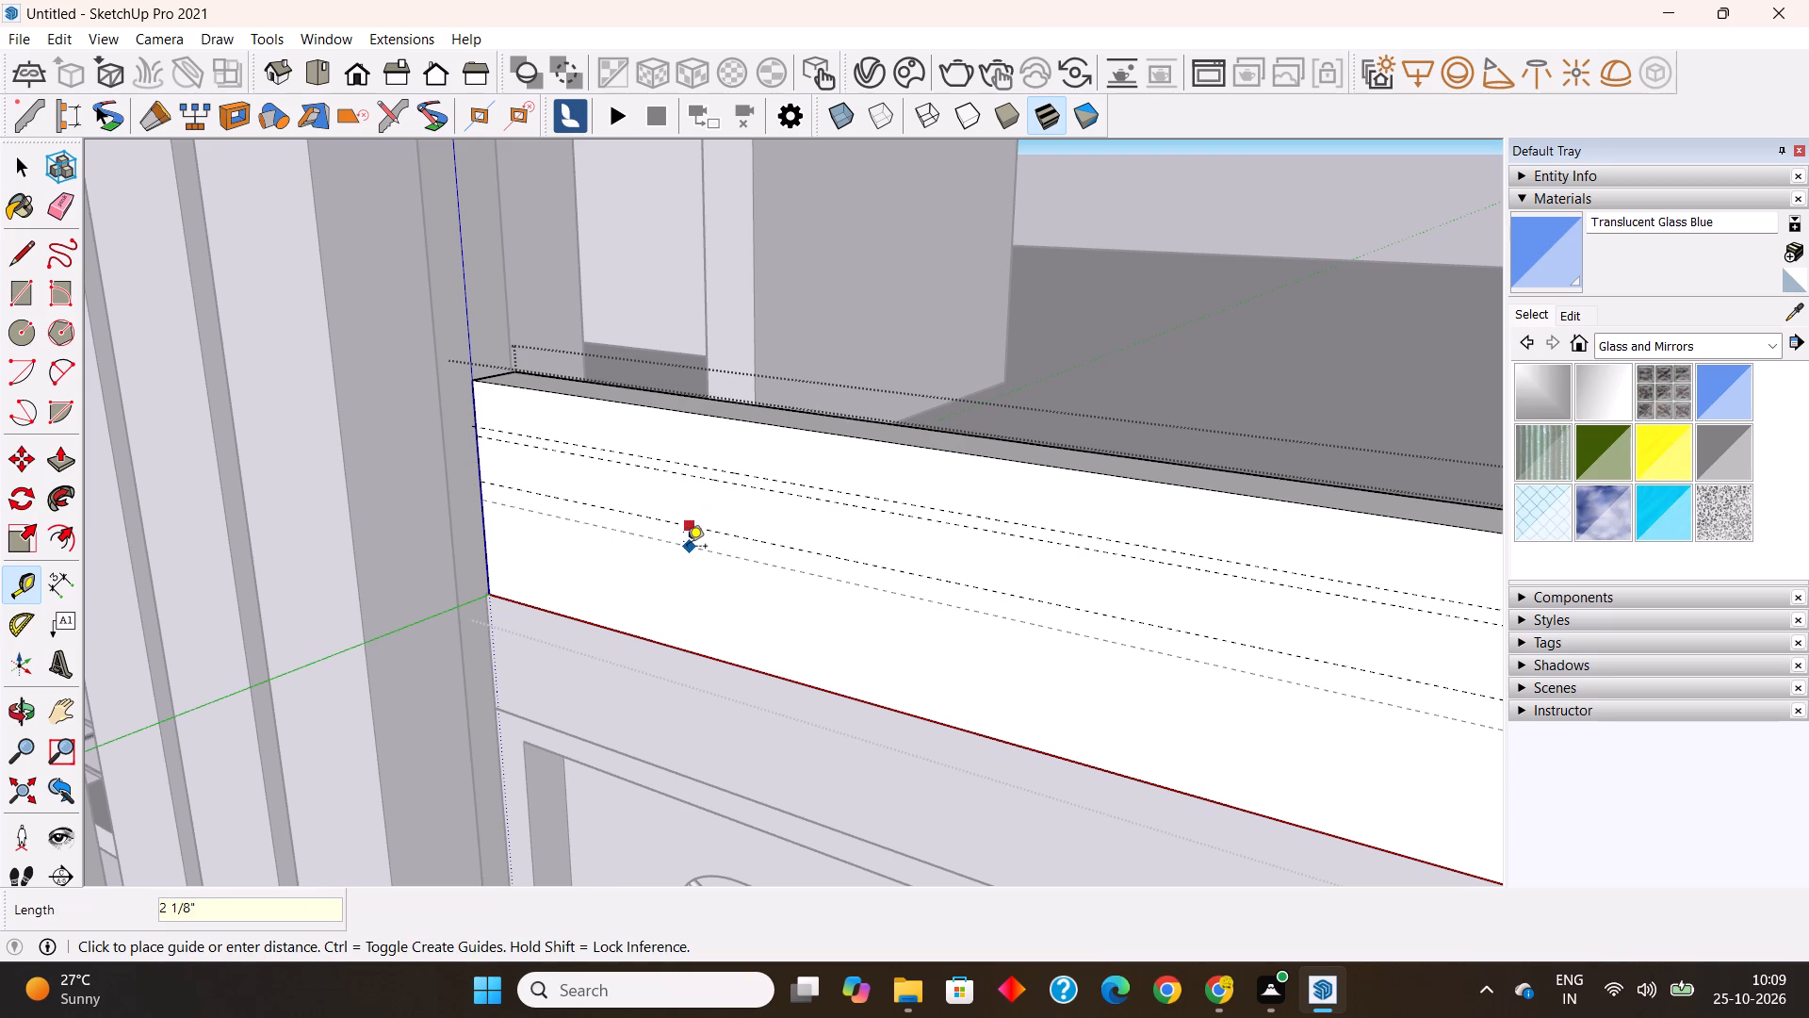
type("1\"")
key("Return")
Add a third guide pair 5" below the second pair with 1" between its guides, plus a guide 1" above the parapet's bottom edge.
middle_click_drag(742, 599, 747, 593)
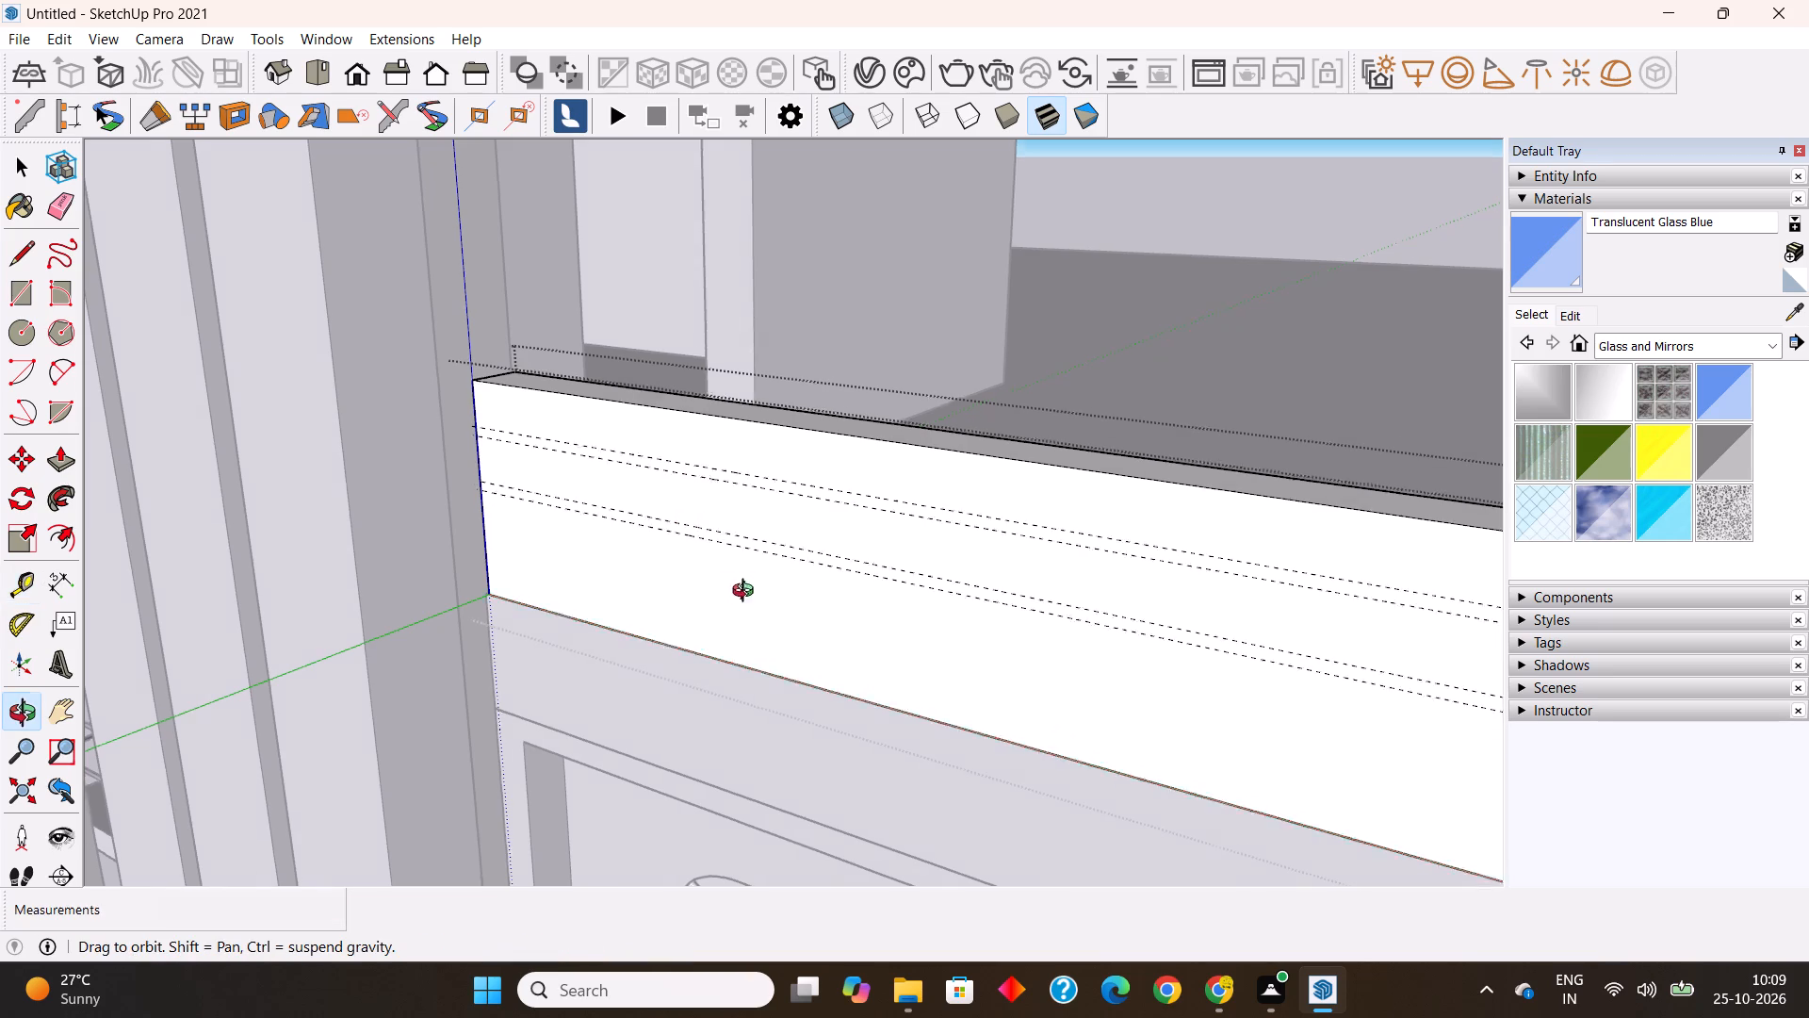
middle_click_drag(747, 593, 720, 533)
scroll(712, 512, "up", 2)
left_click(714, 505)
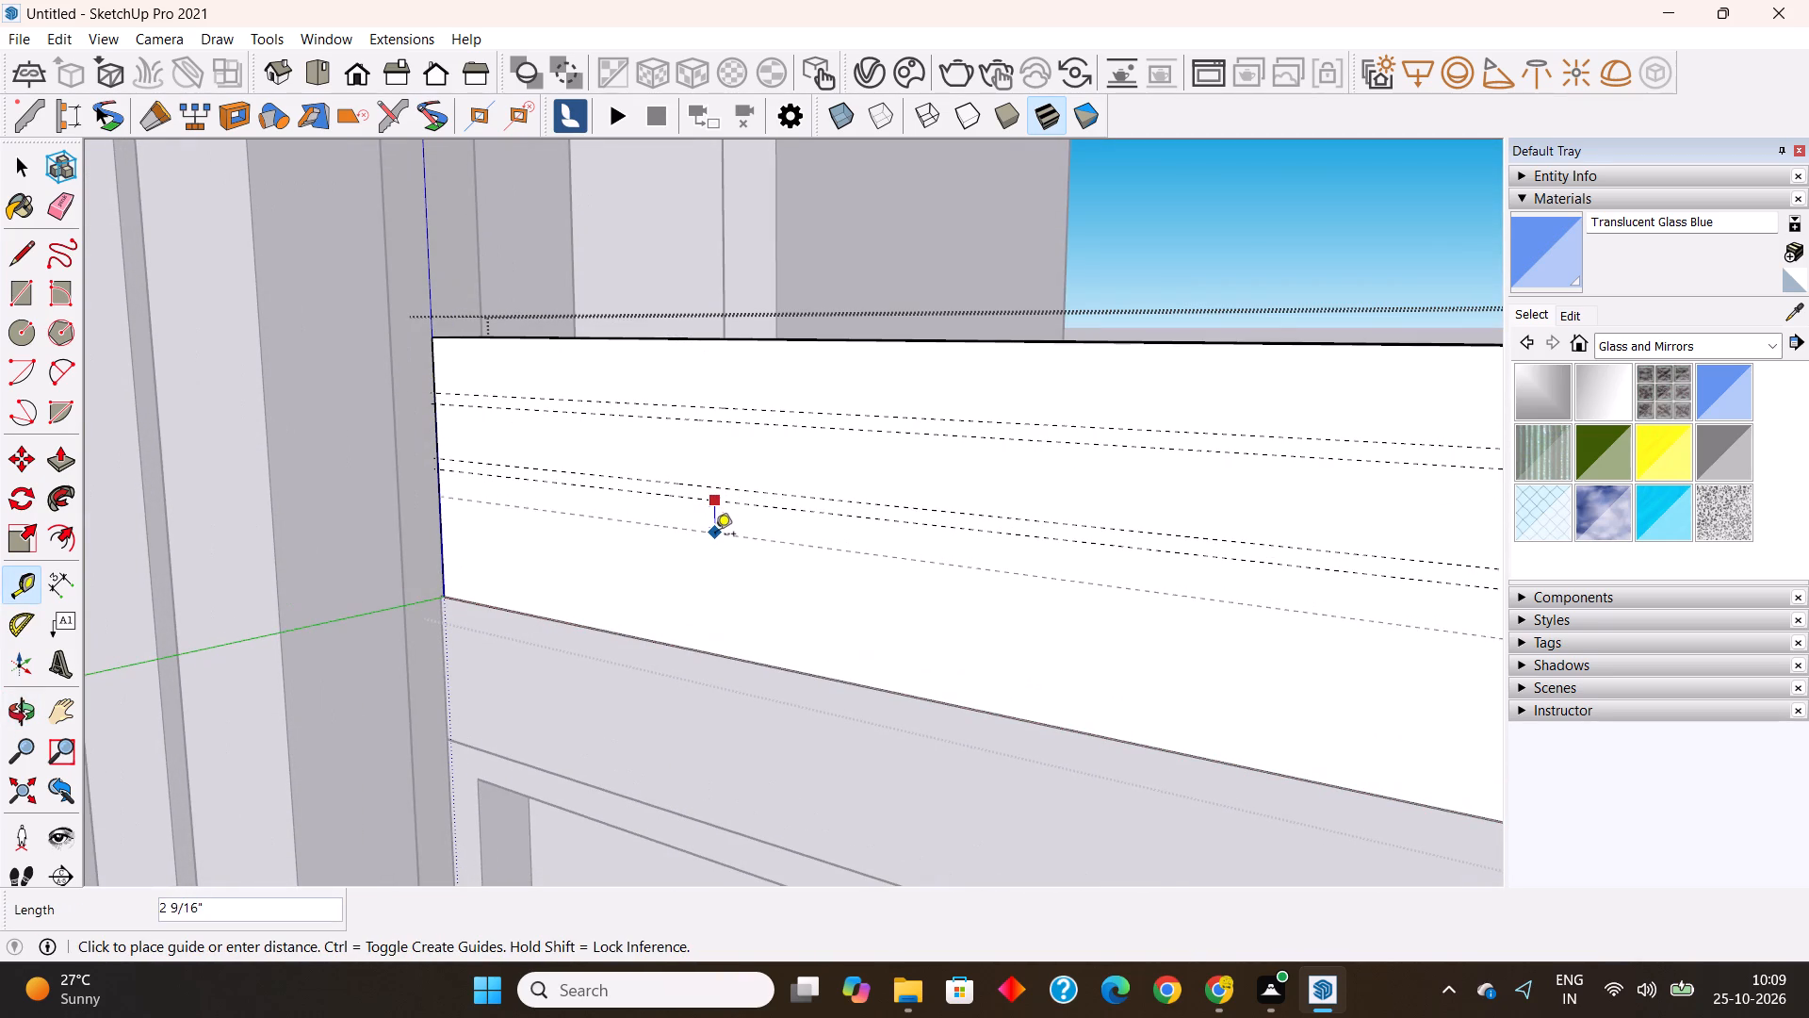
type("5\"")
key("Return")
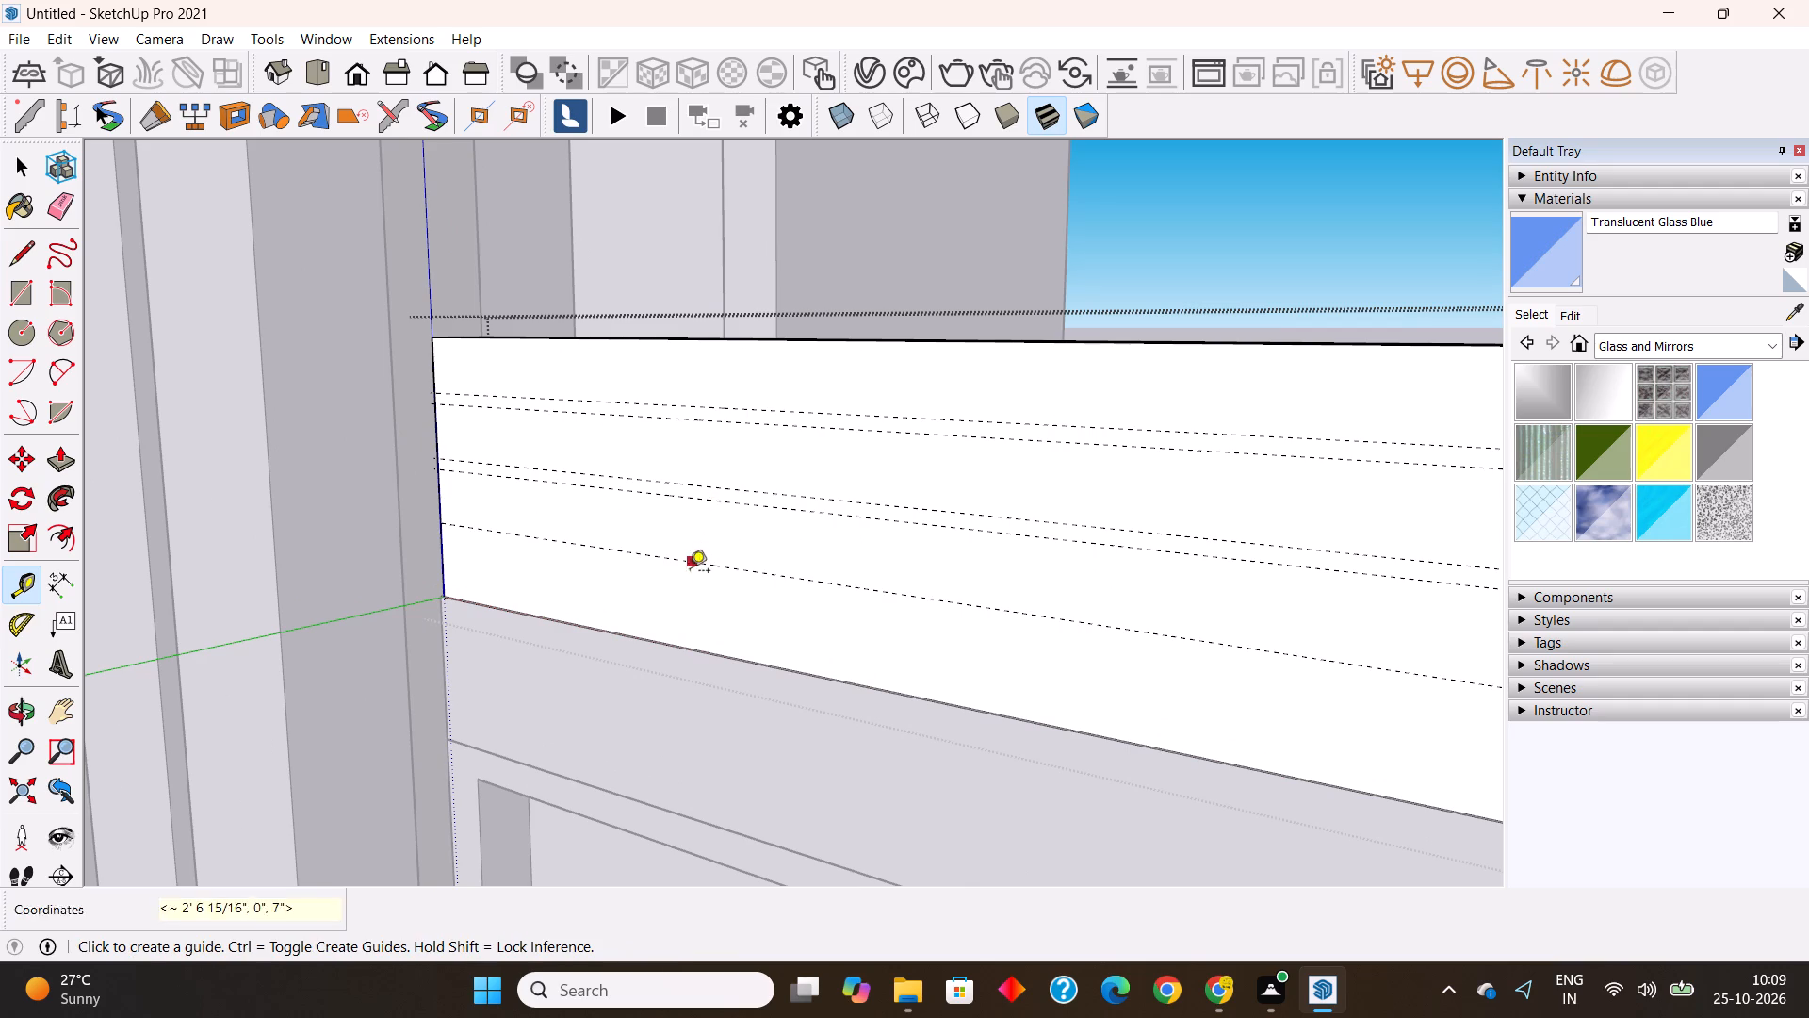
left_click(693, 563)
type("1\"")
key("Return")
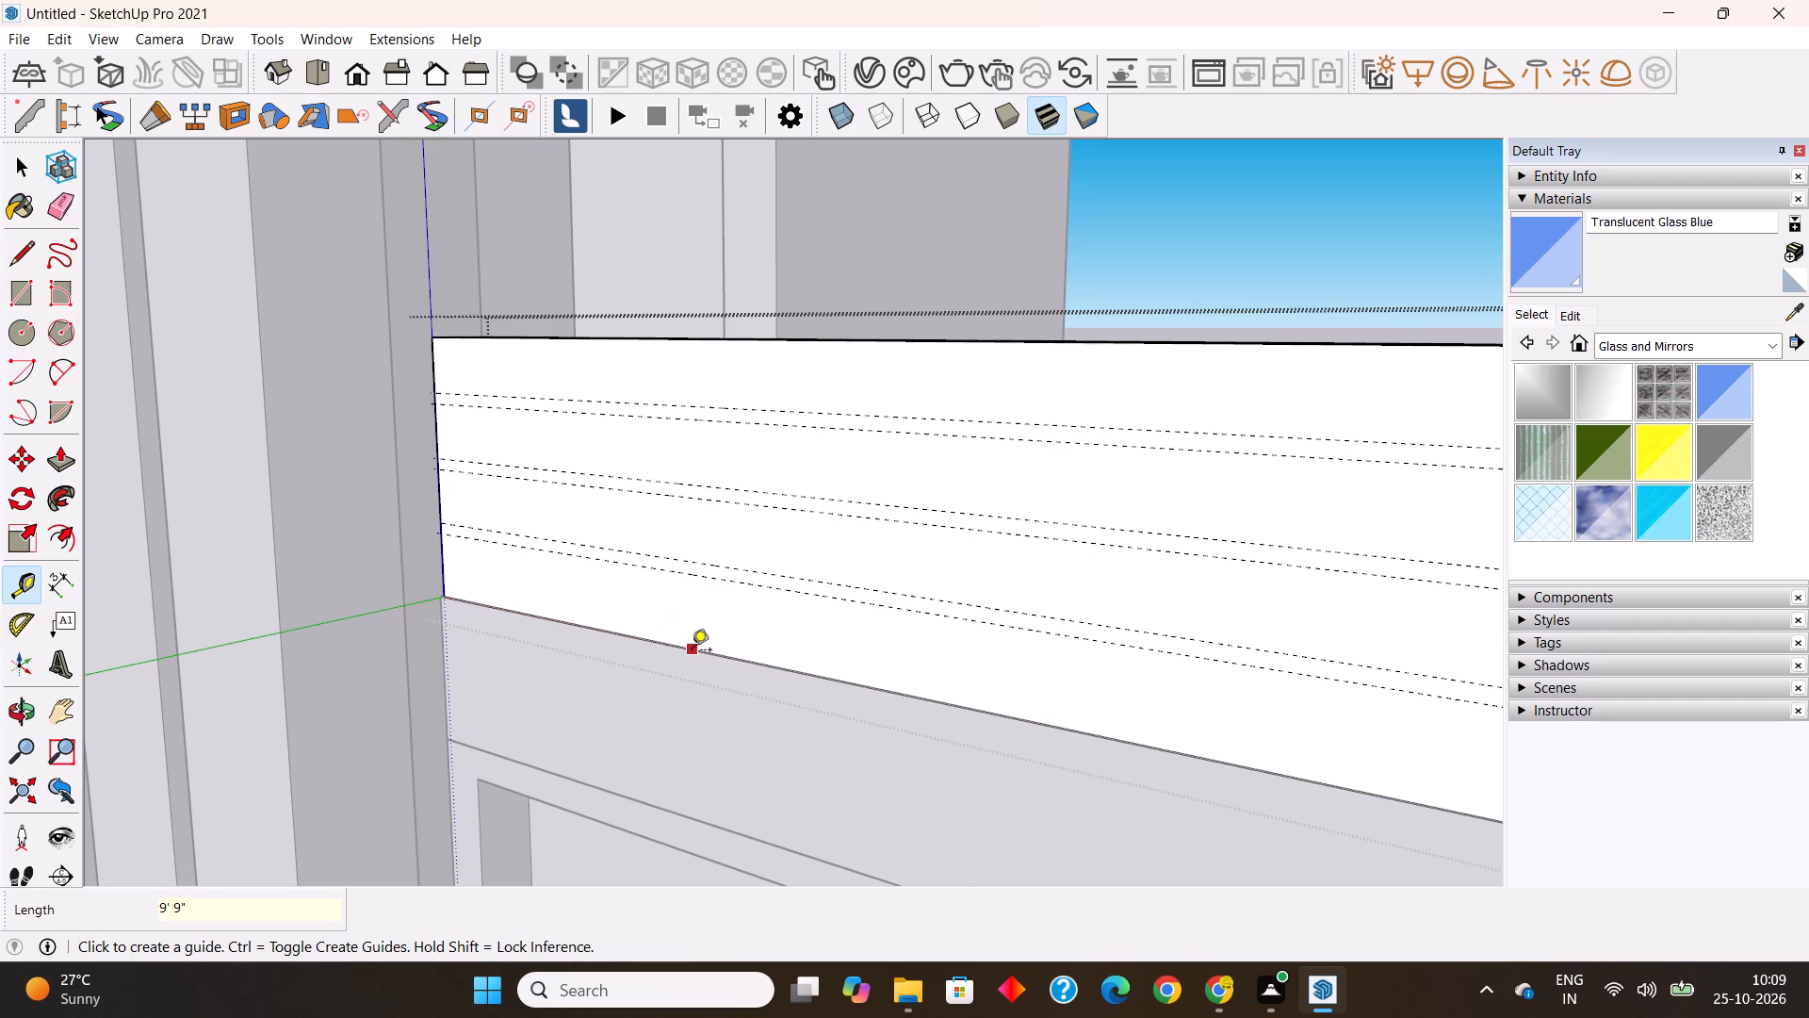
left_click(692, 651)
type("1\"")
key("Return")
Draw a line along the topmost guide across the full width of the parapet's front face.
left_click(9, 254)
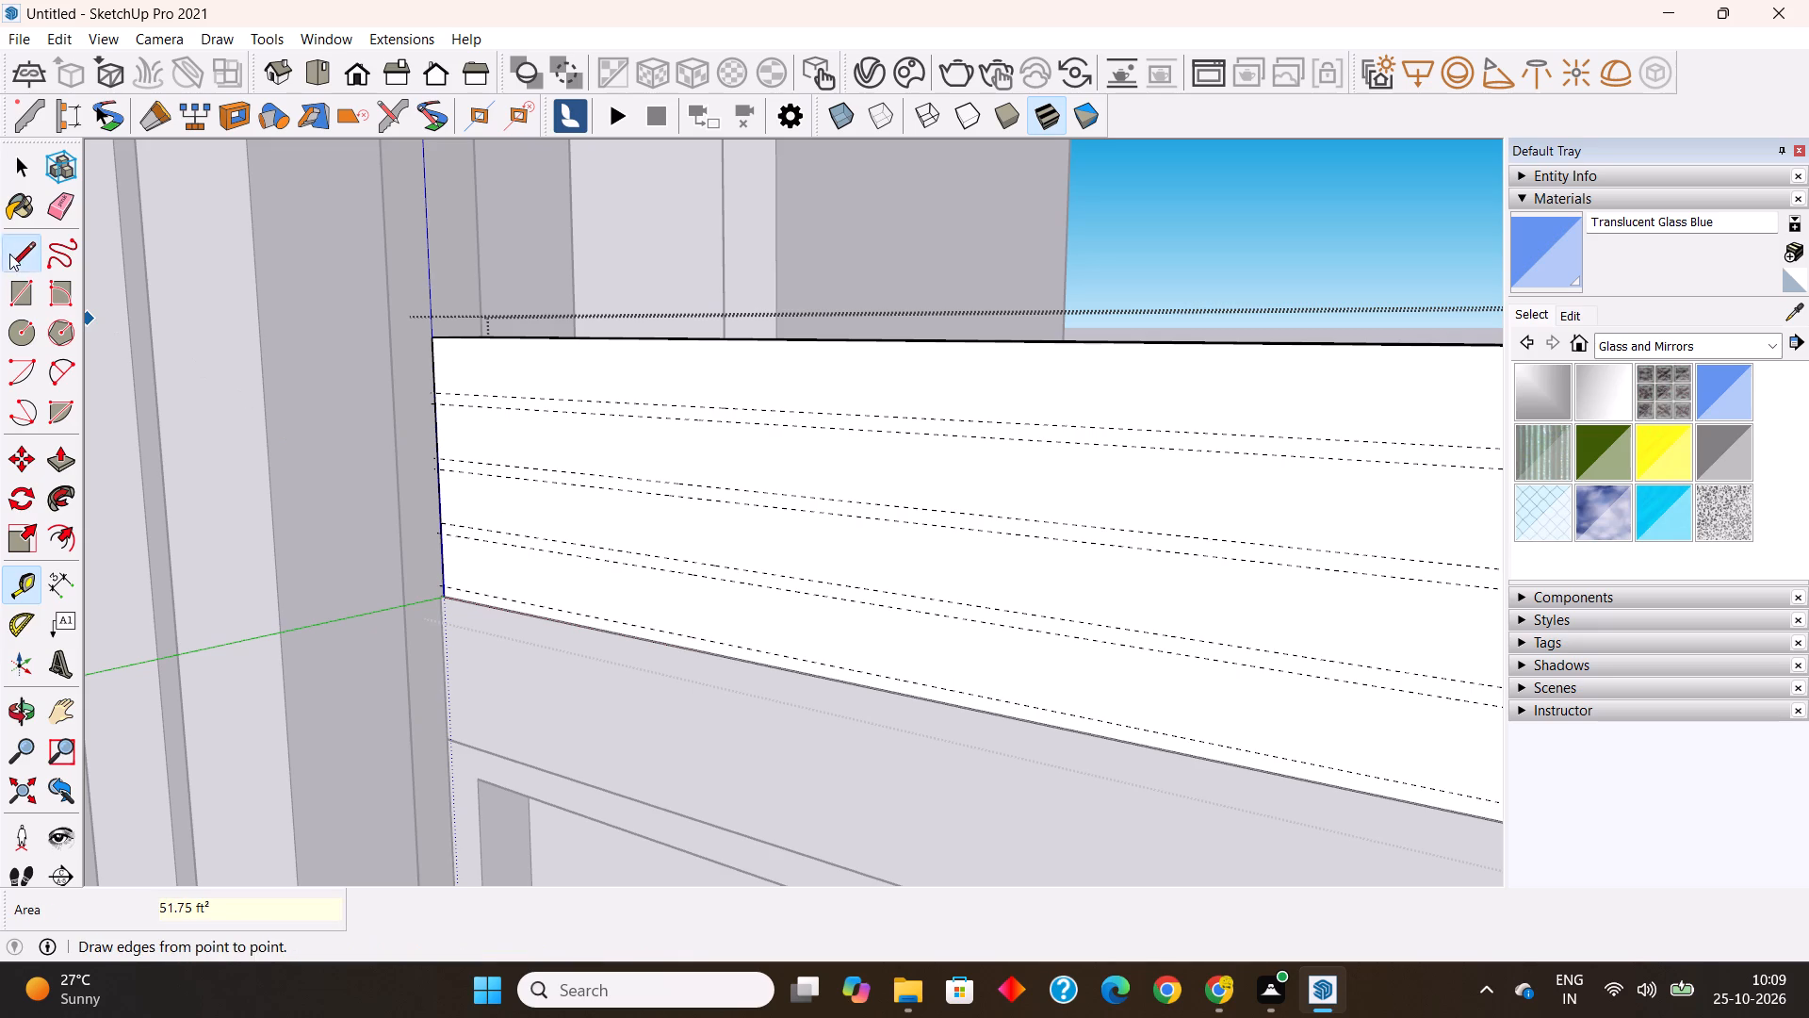
left_click(441, 391)
scroll(442, 390, "down", 7)
middle_click_drag(598, 449, 638, 459)
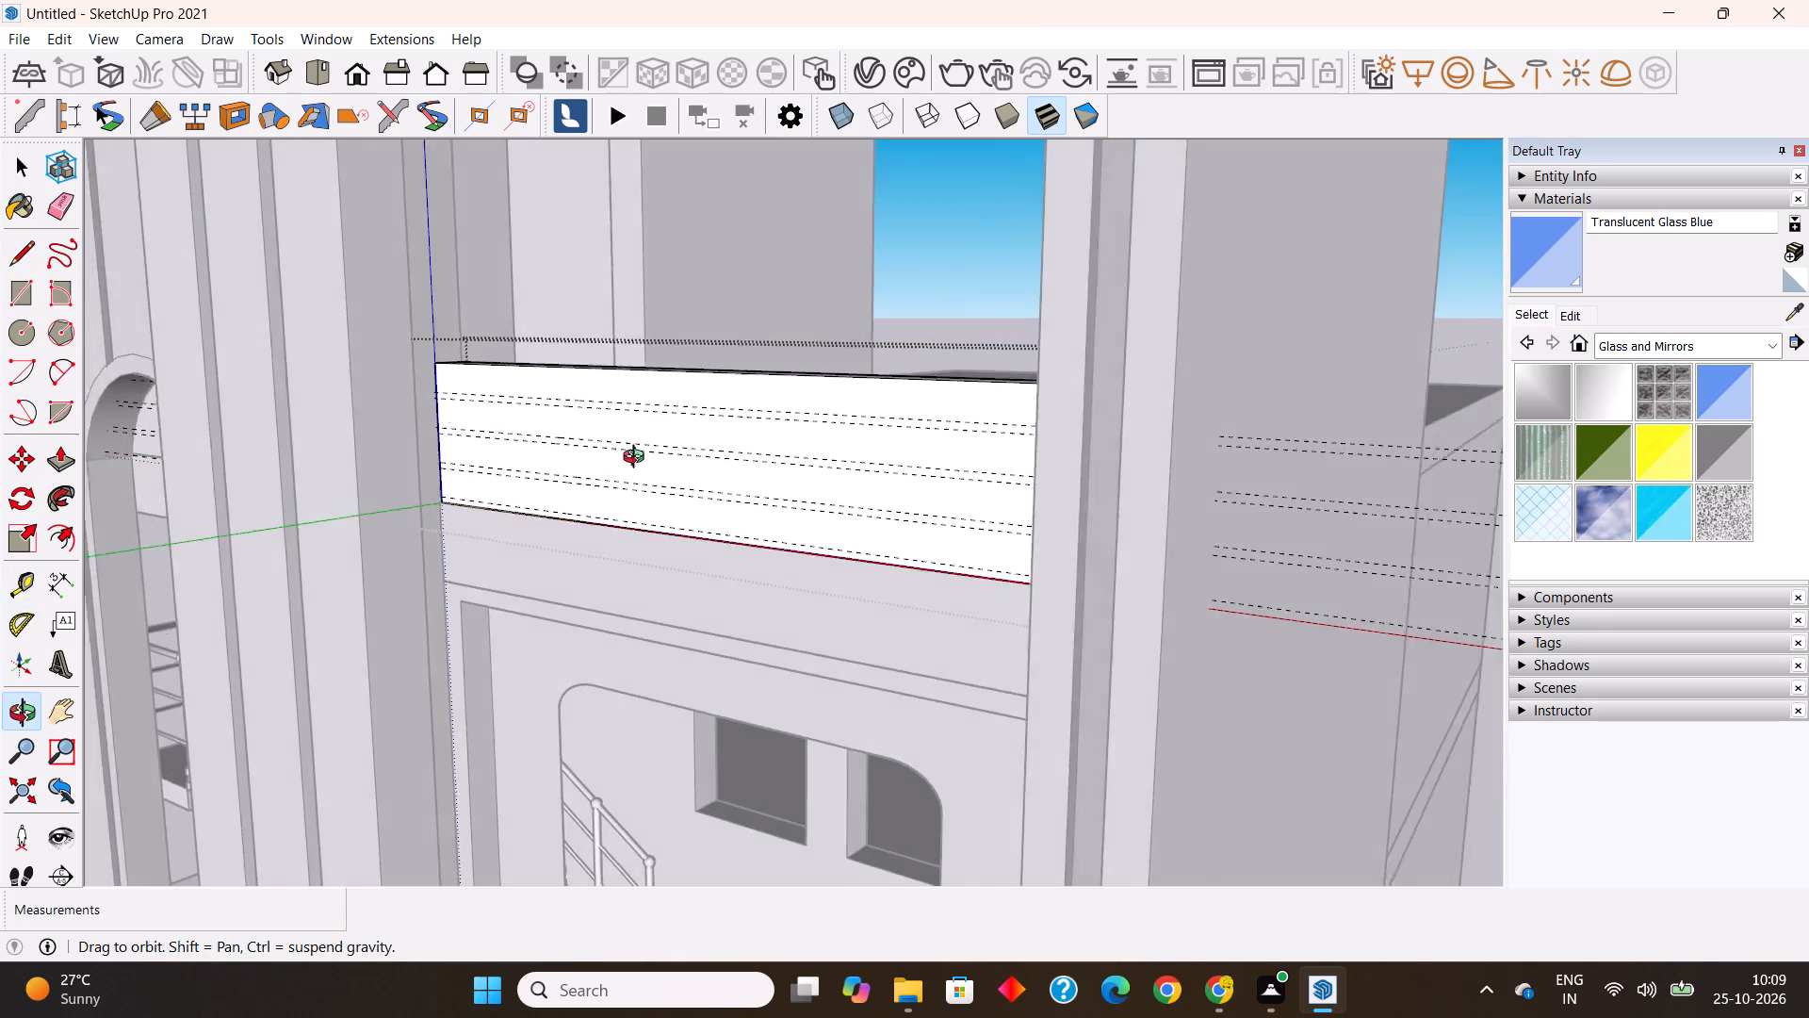
middle_click_drag(638, 459, 1071, 443)
scroll(1205, 395, "up", 7)
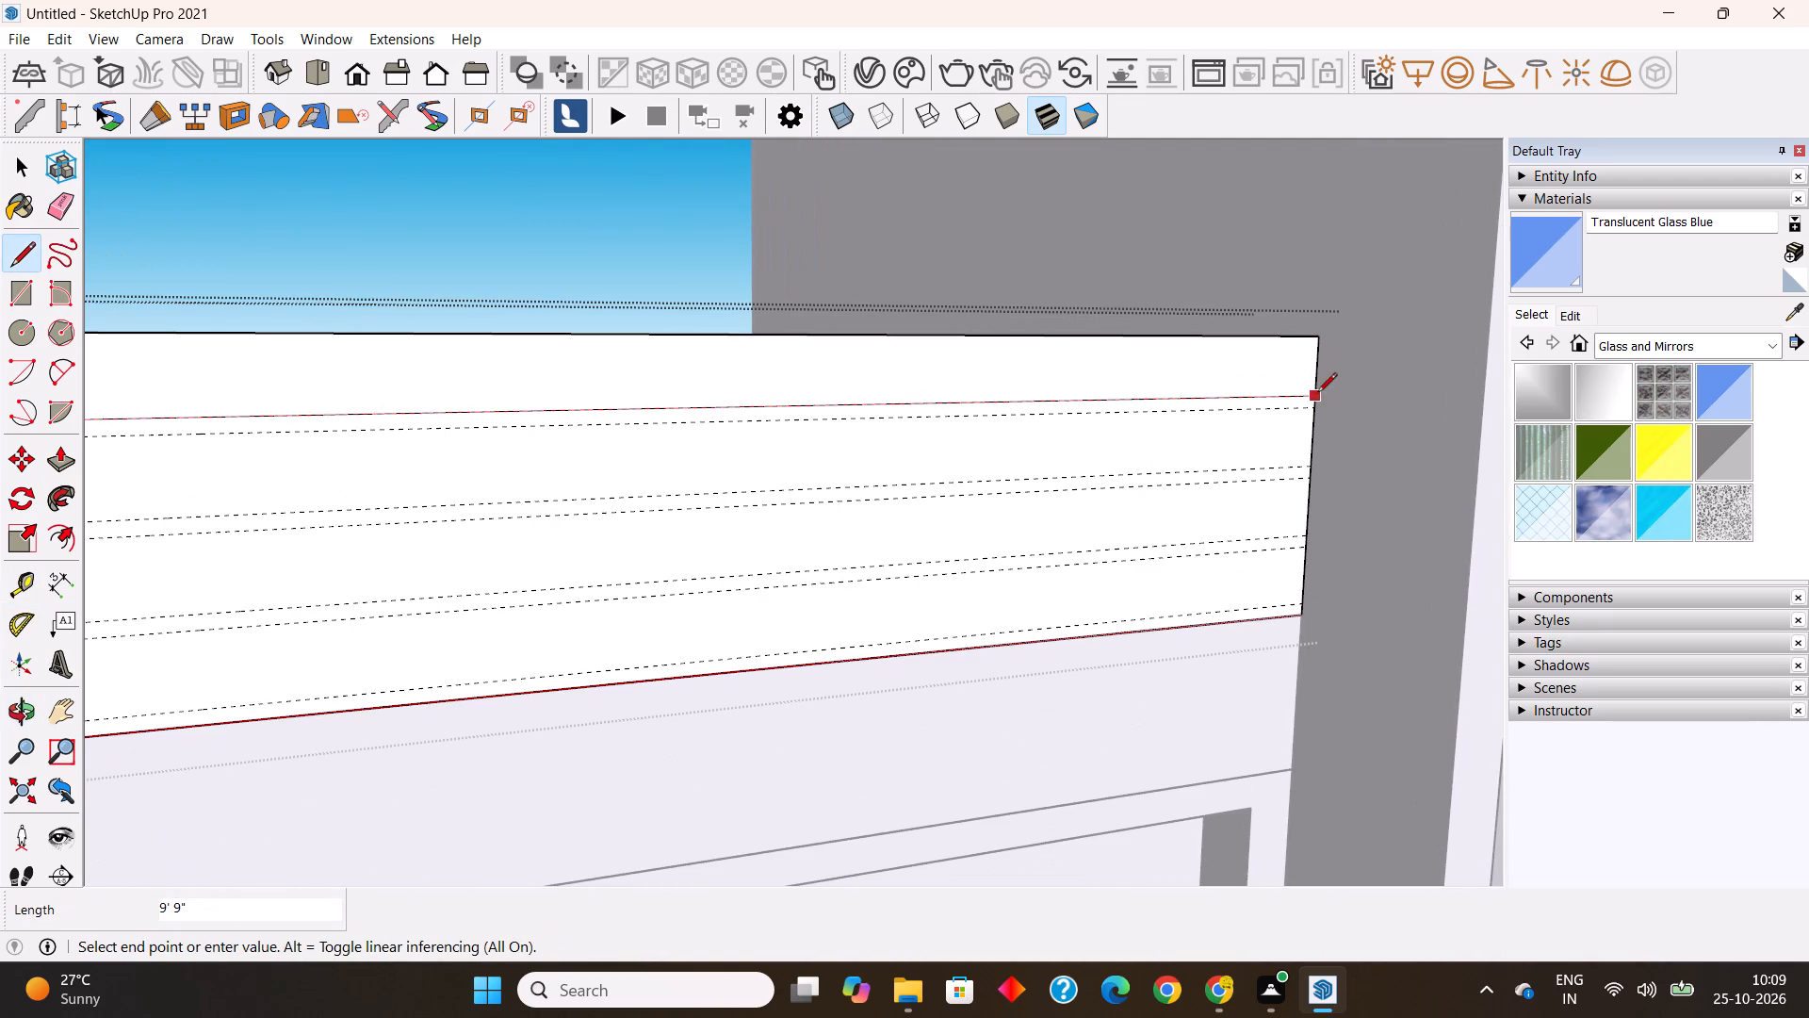
left_click(1317, 394)
Copy the line down onto the next three guides, at successive offsets of 1", 5" and 1".
key("space")
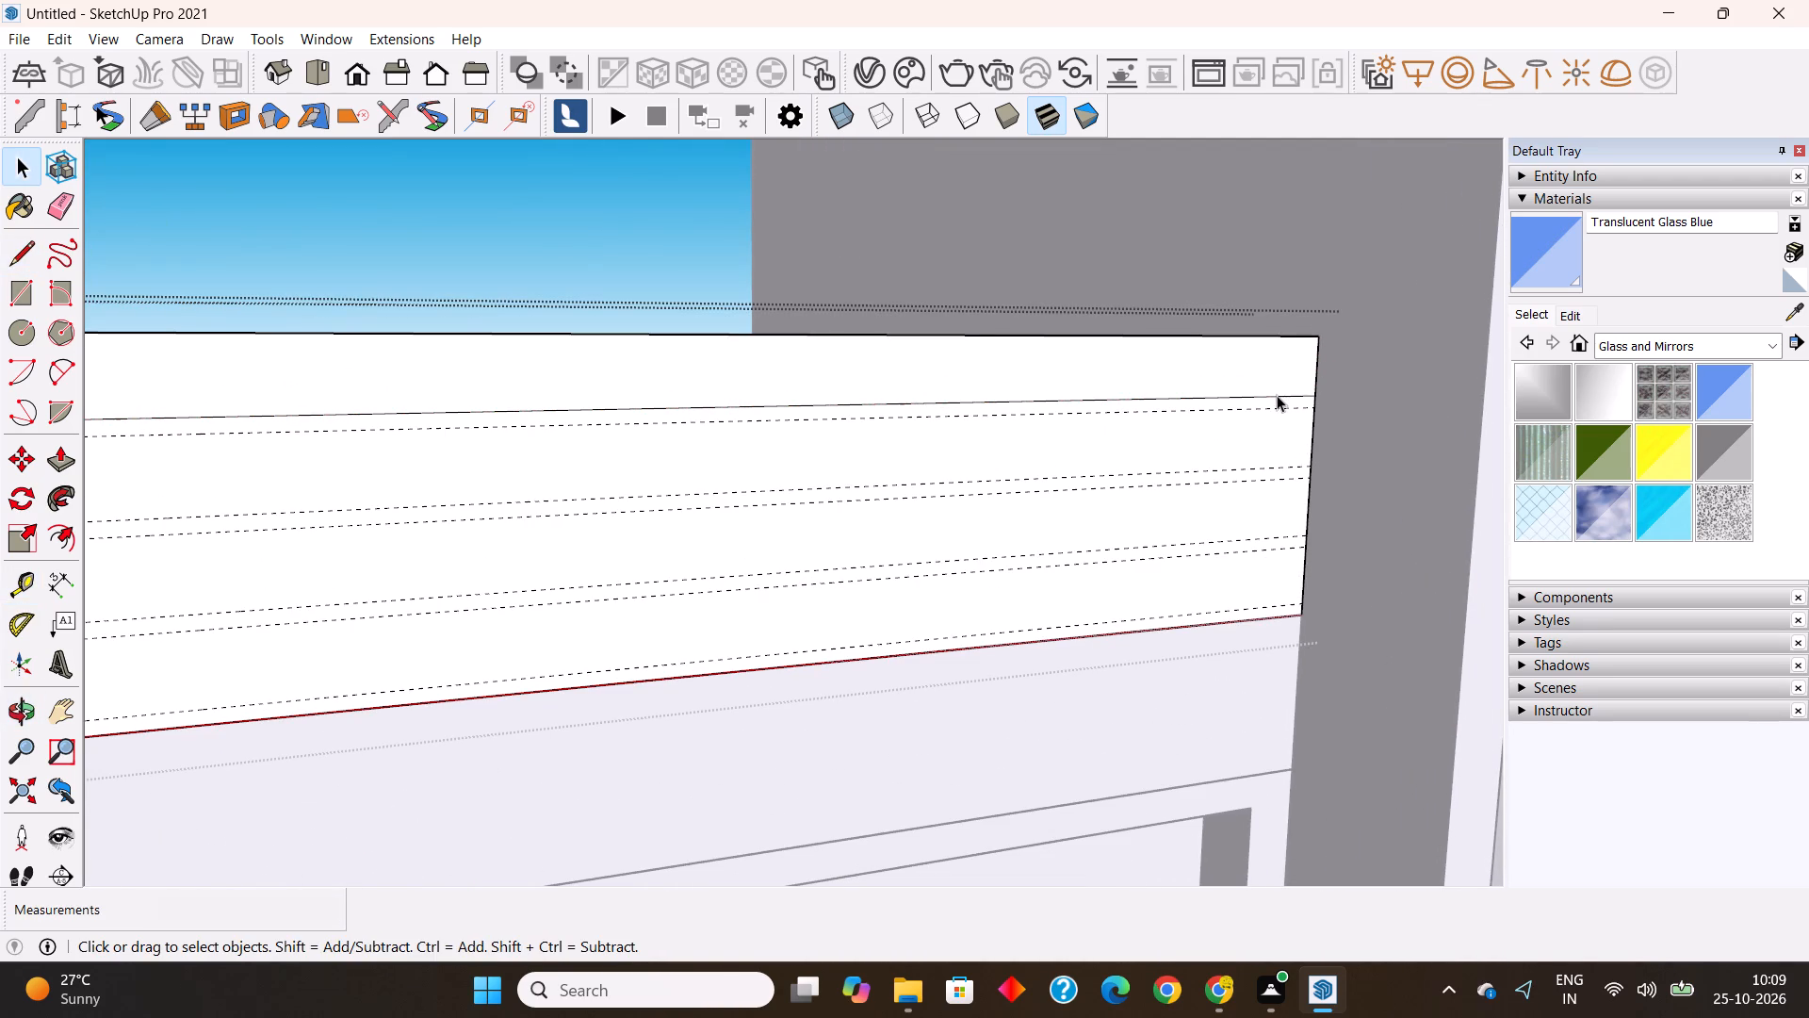
left_click(1277, 395)
left_click(24, 460)
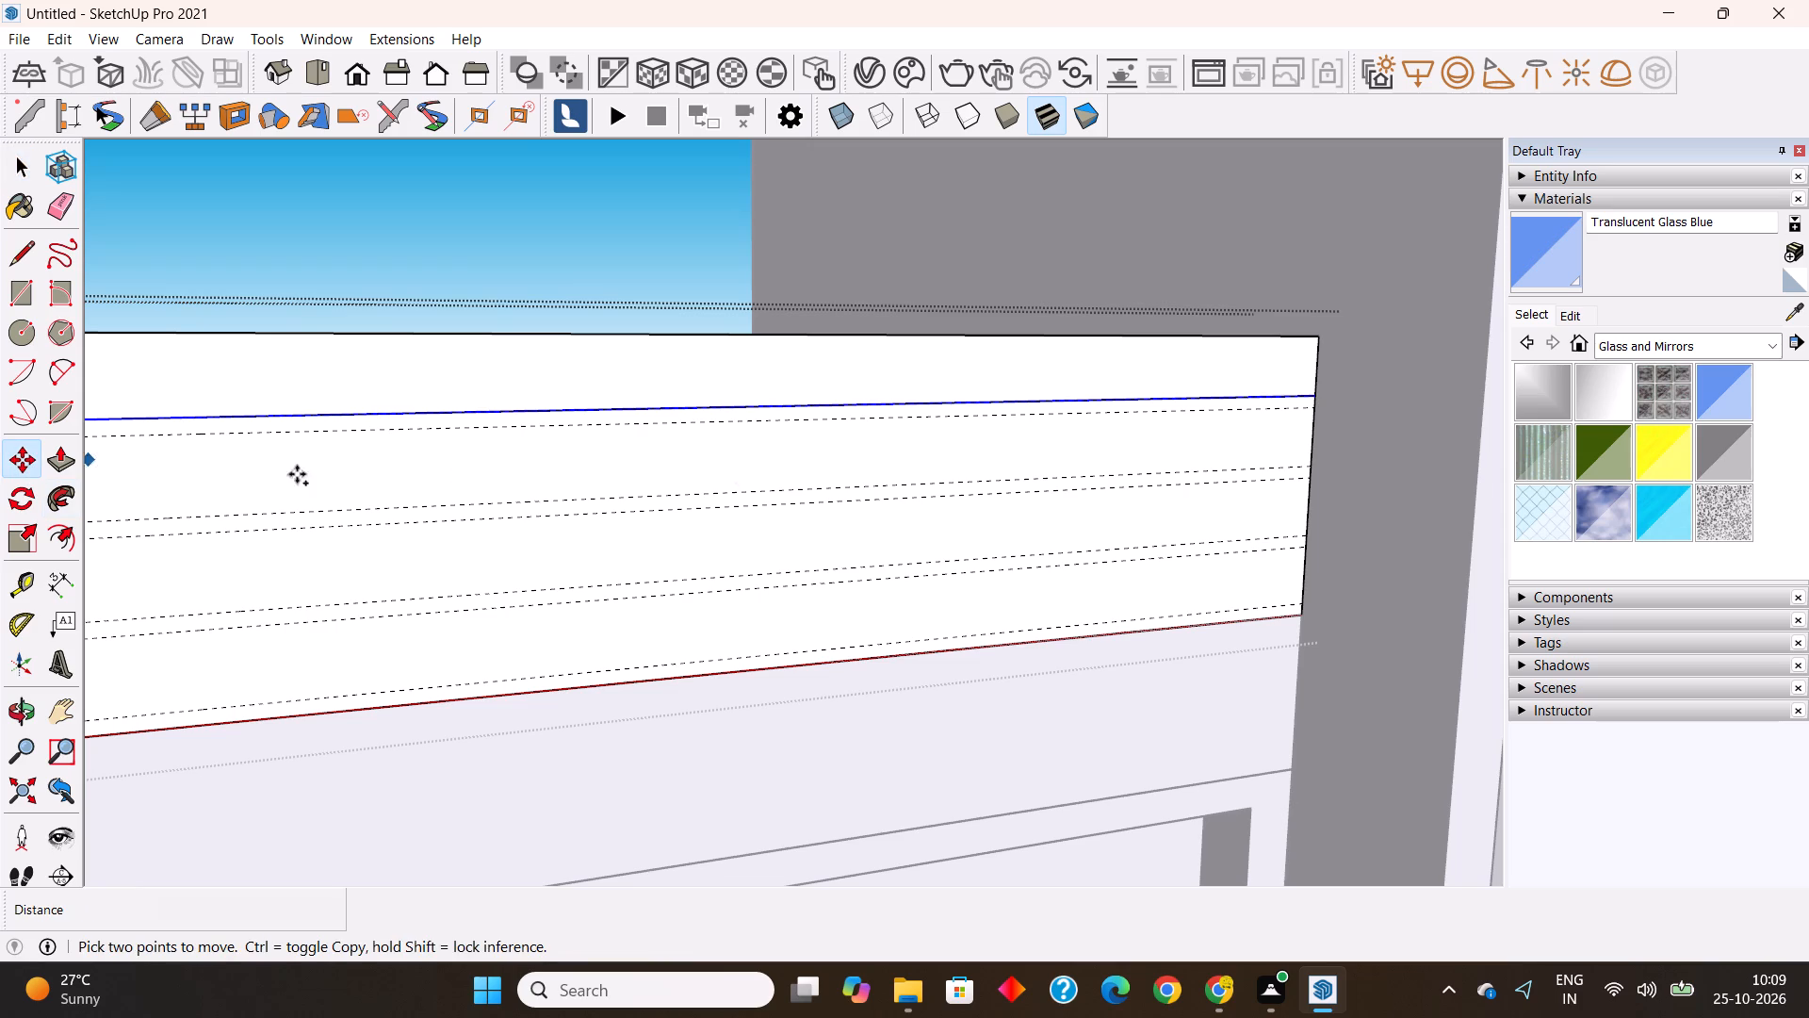
scroll(1273, 445, "up", 2)
scroll(1331, 386, "up", 5)
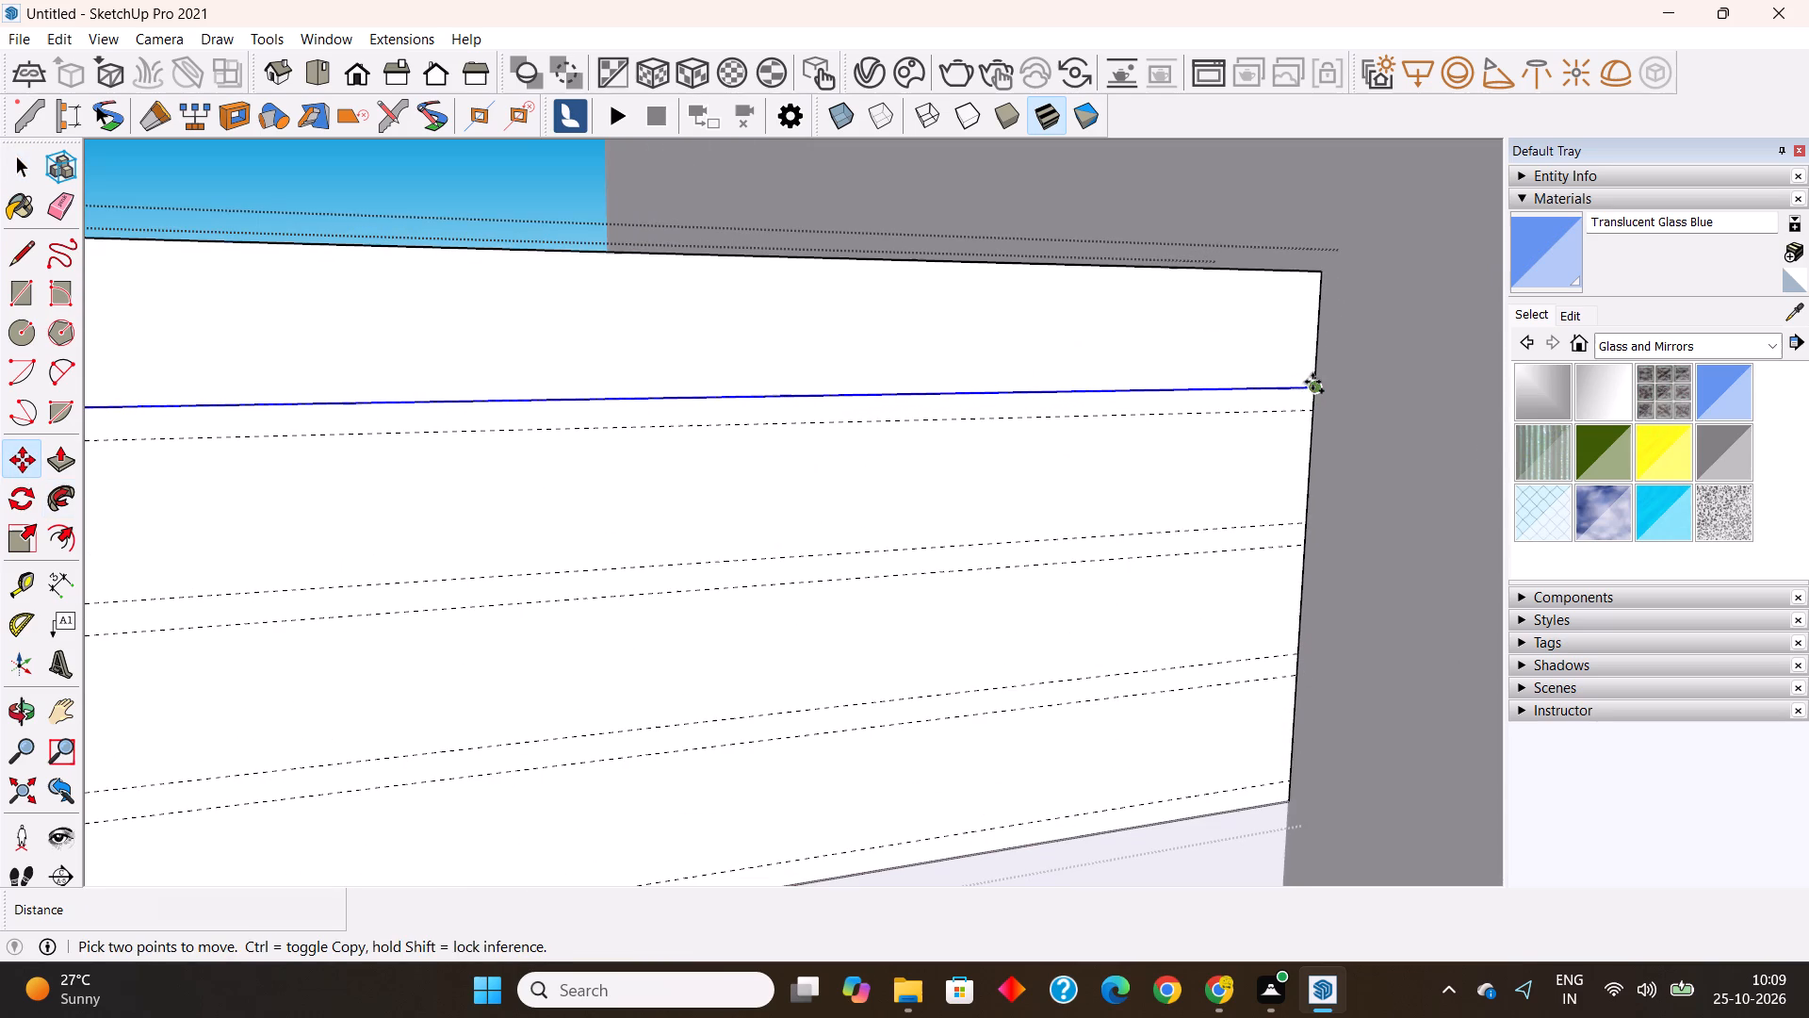
left_click(1312, 382)
left_click(1313, 415)
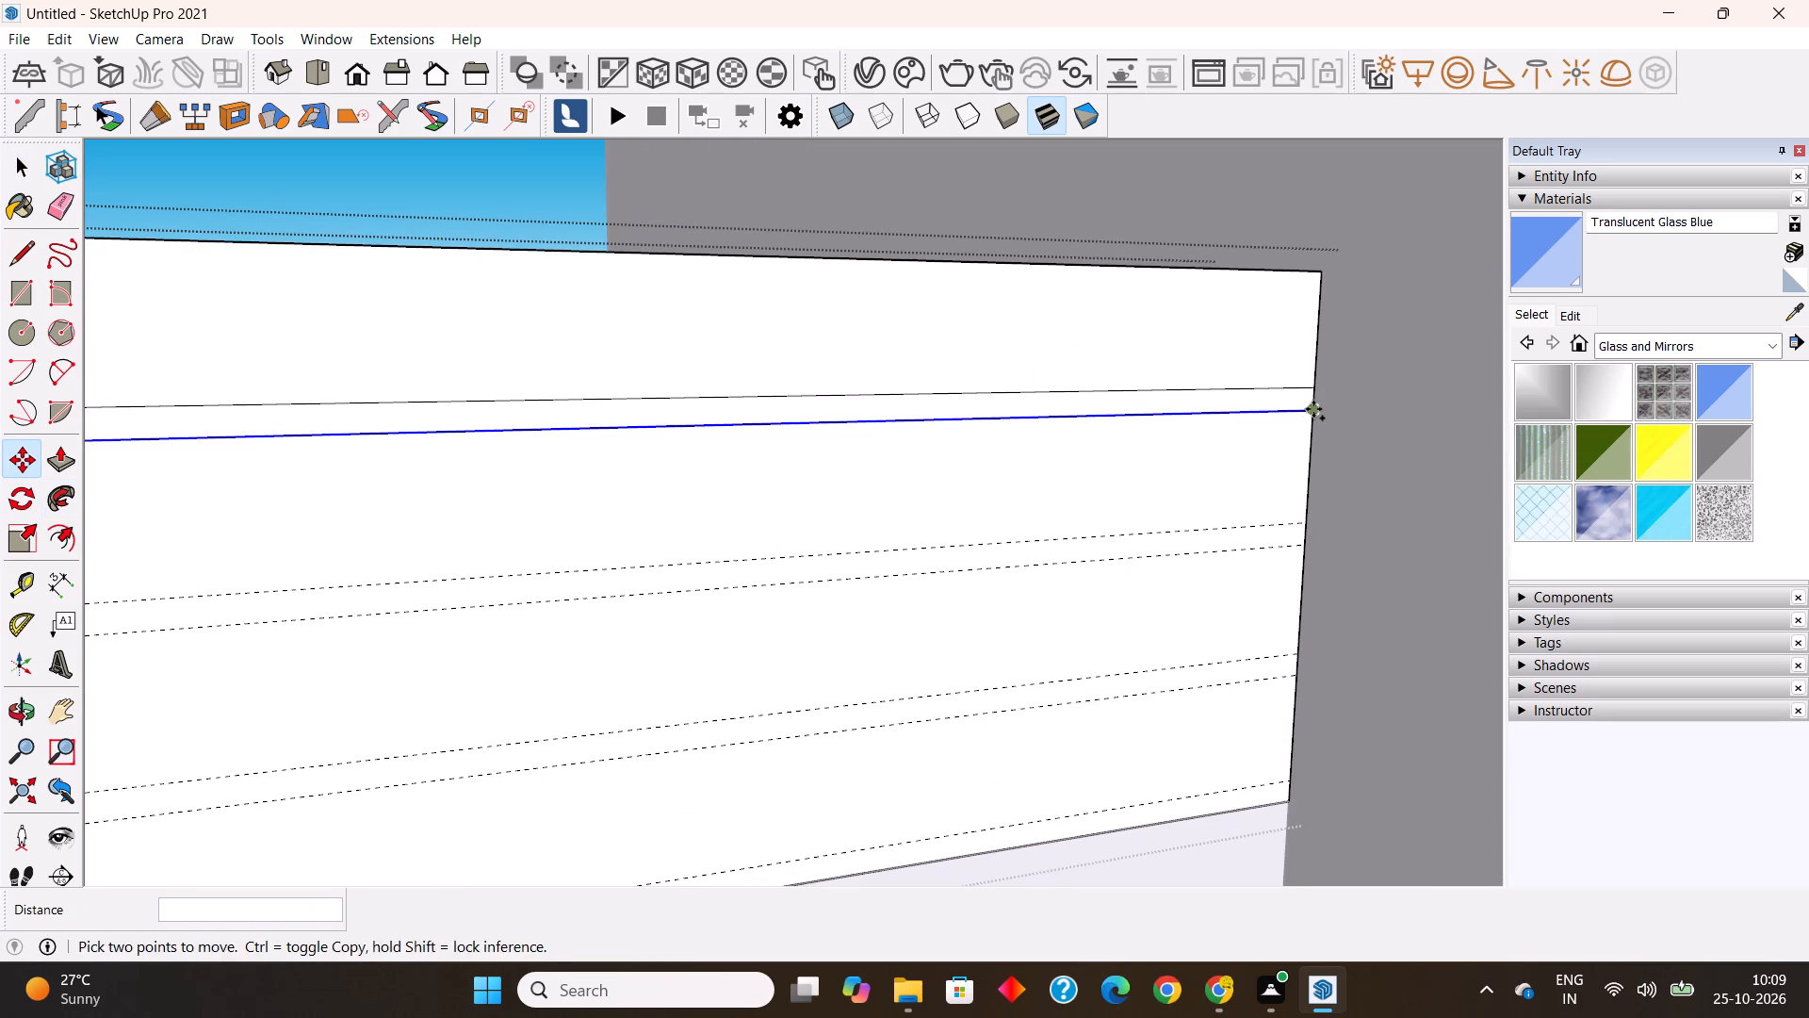
left_click(1313, 408)
left_click(1305, 523)
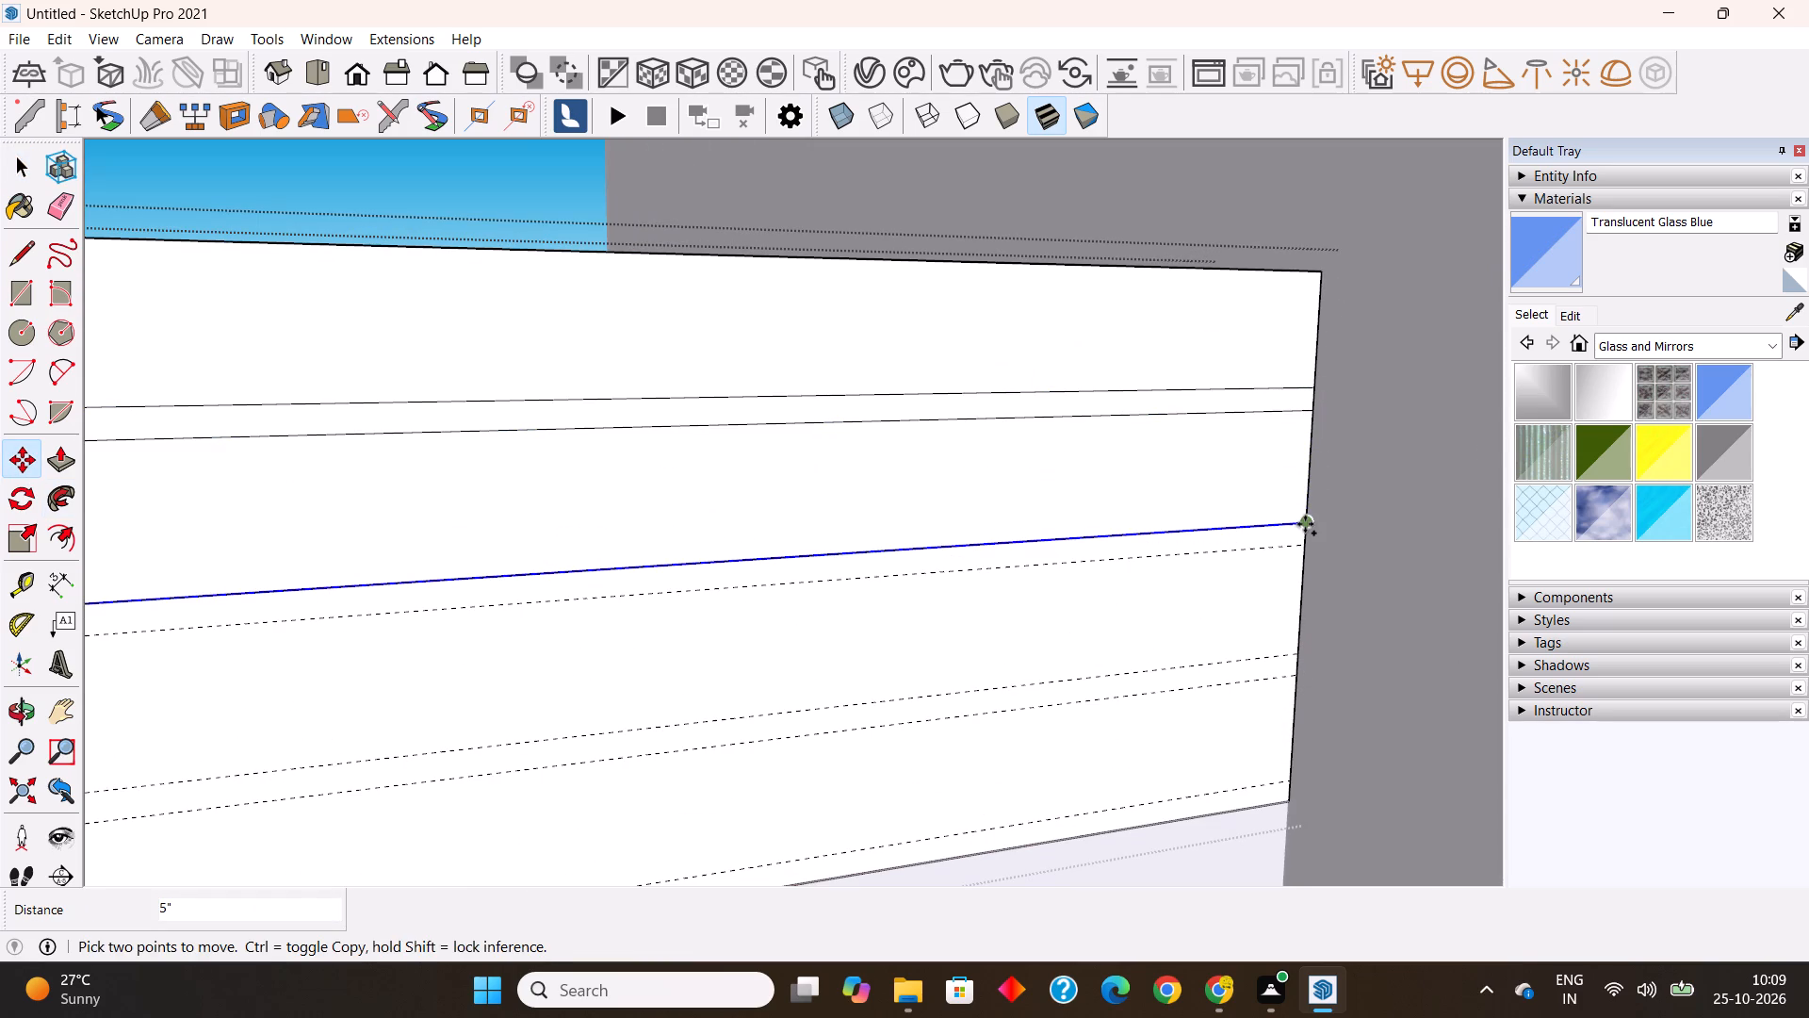
left_click(1305, 522)
left_click(1302, 543)
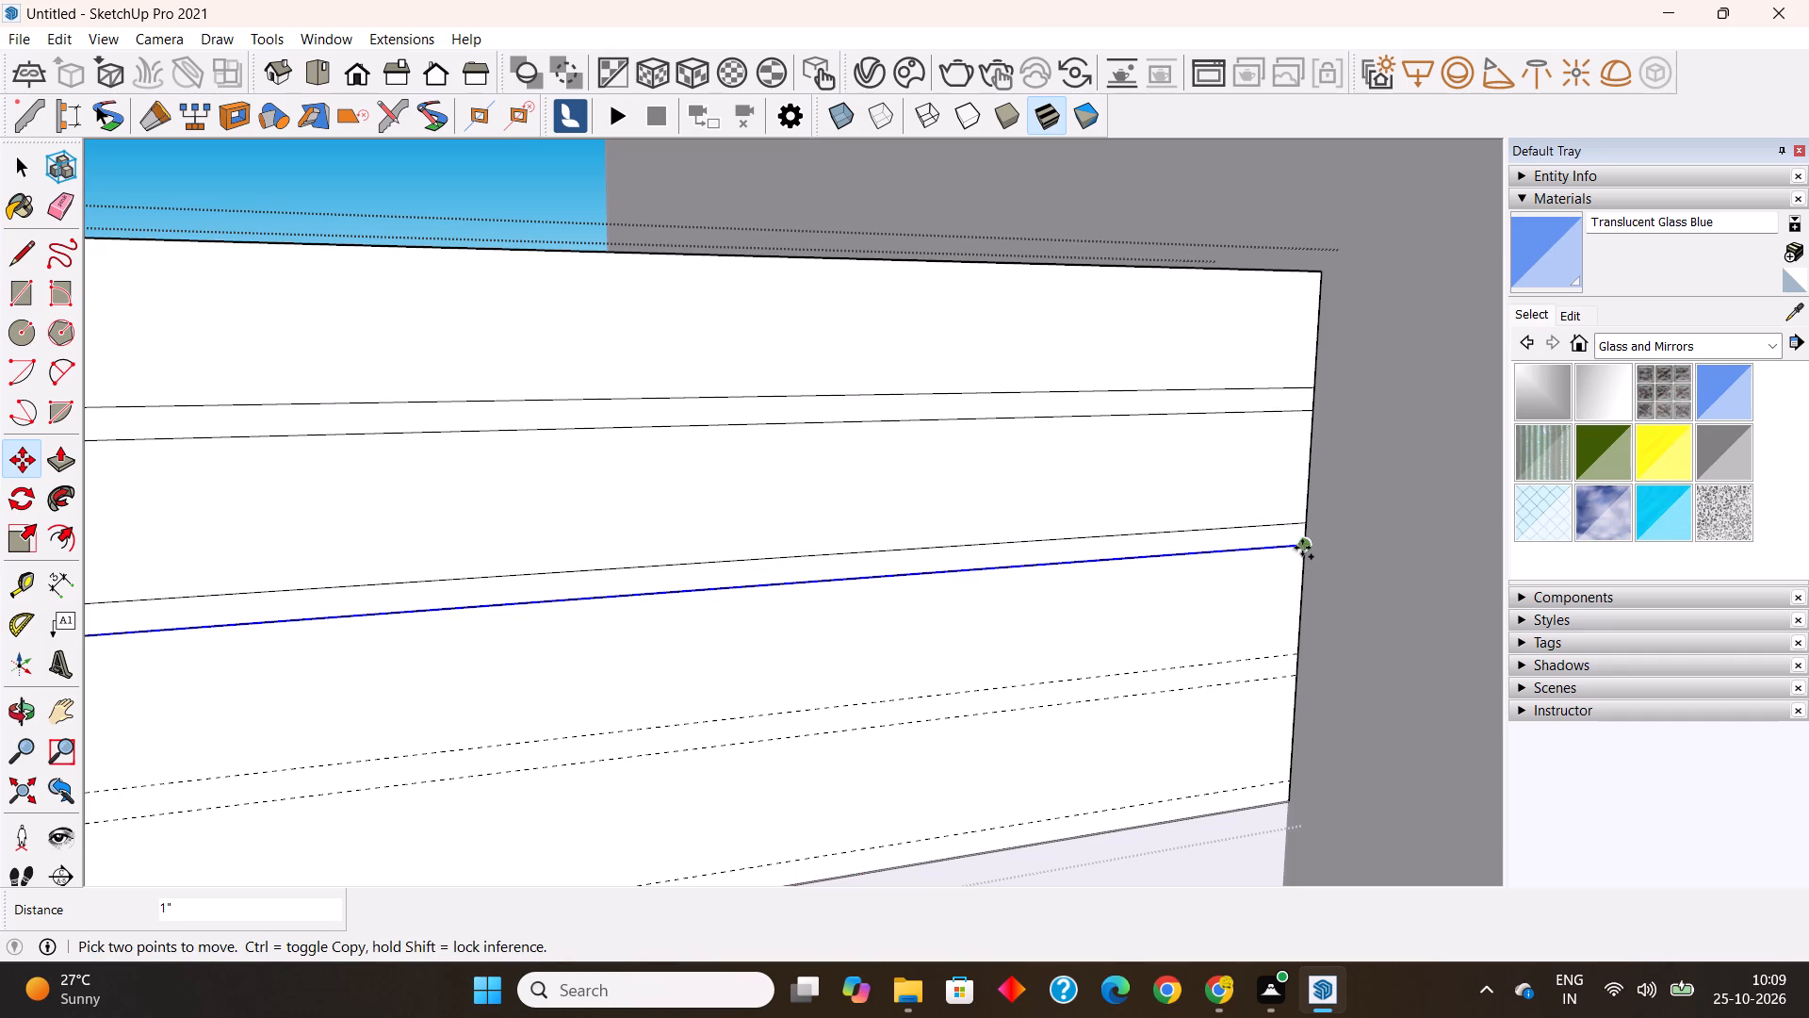
Copy the line onto both guides of the third pair and onto the guide nearest the parapet's bottom edge.
left_click(1302, 545)
left_click(1292, 656)
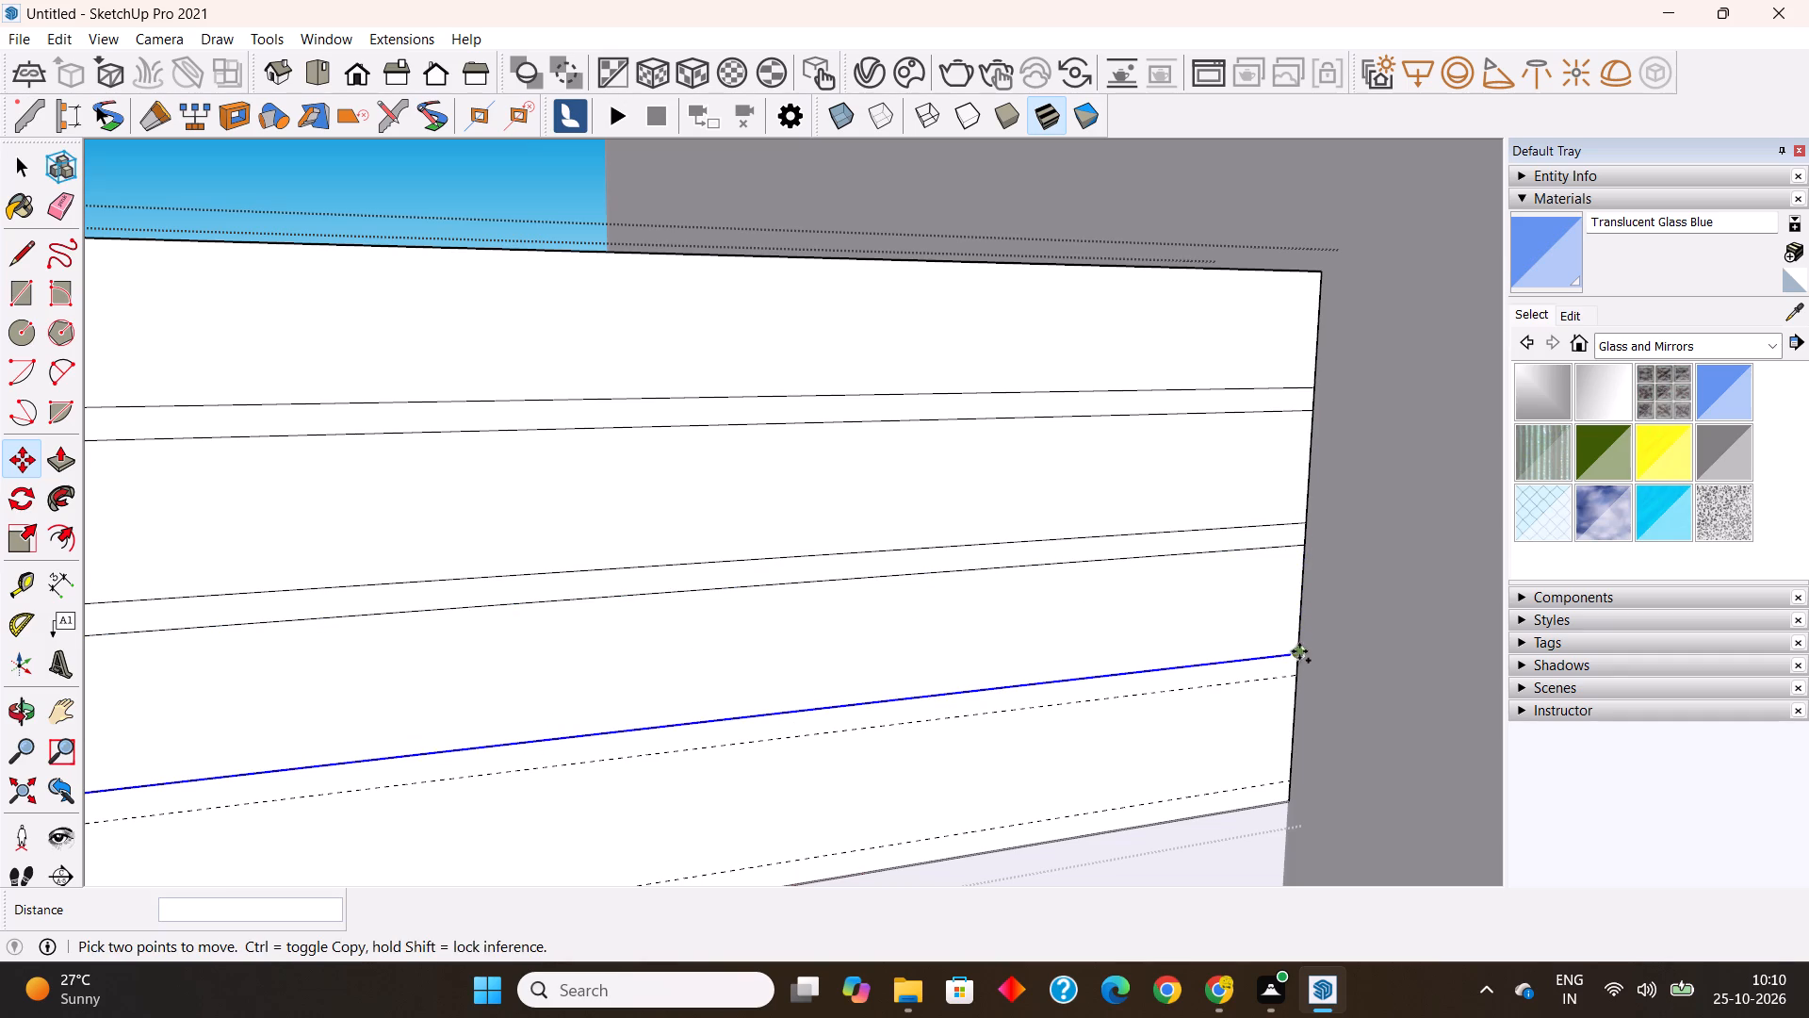
left_click(1299, 651)
left_click(1296, 678)
left_click(1296, 674)
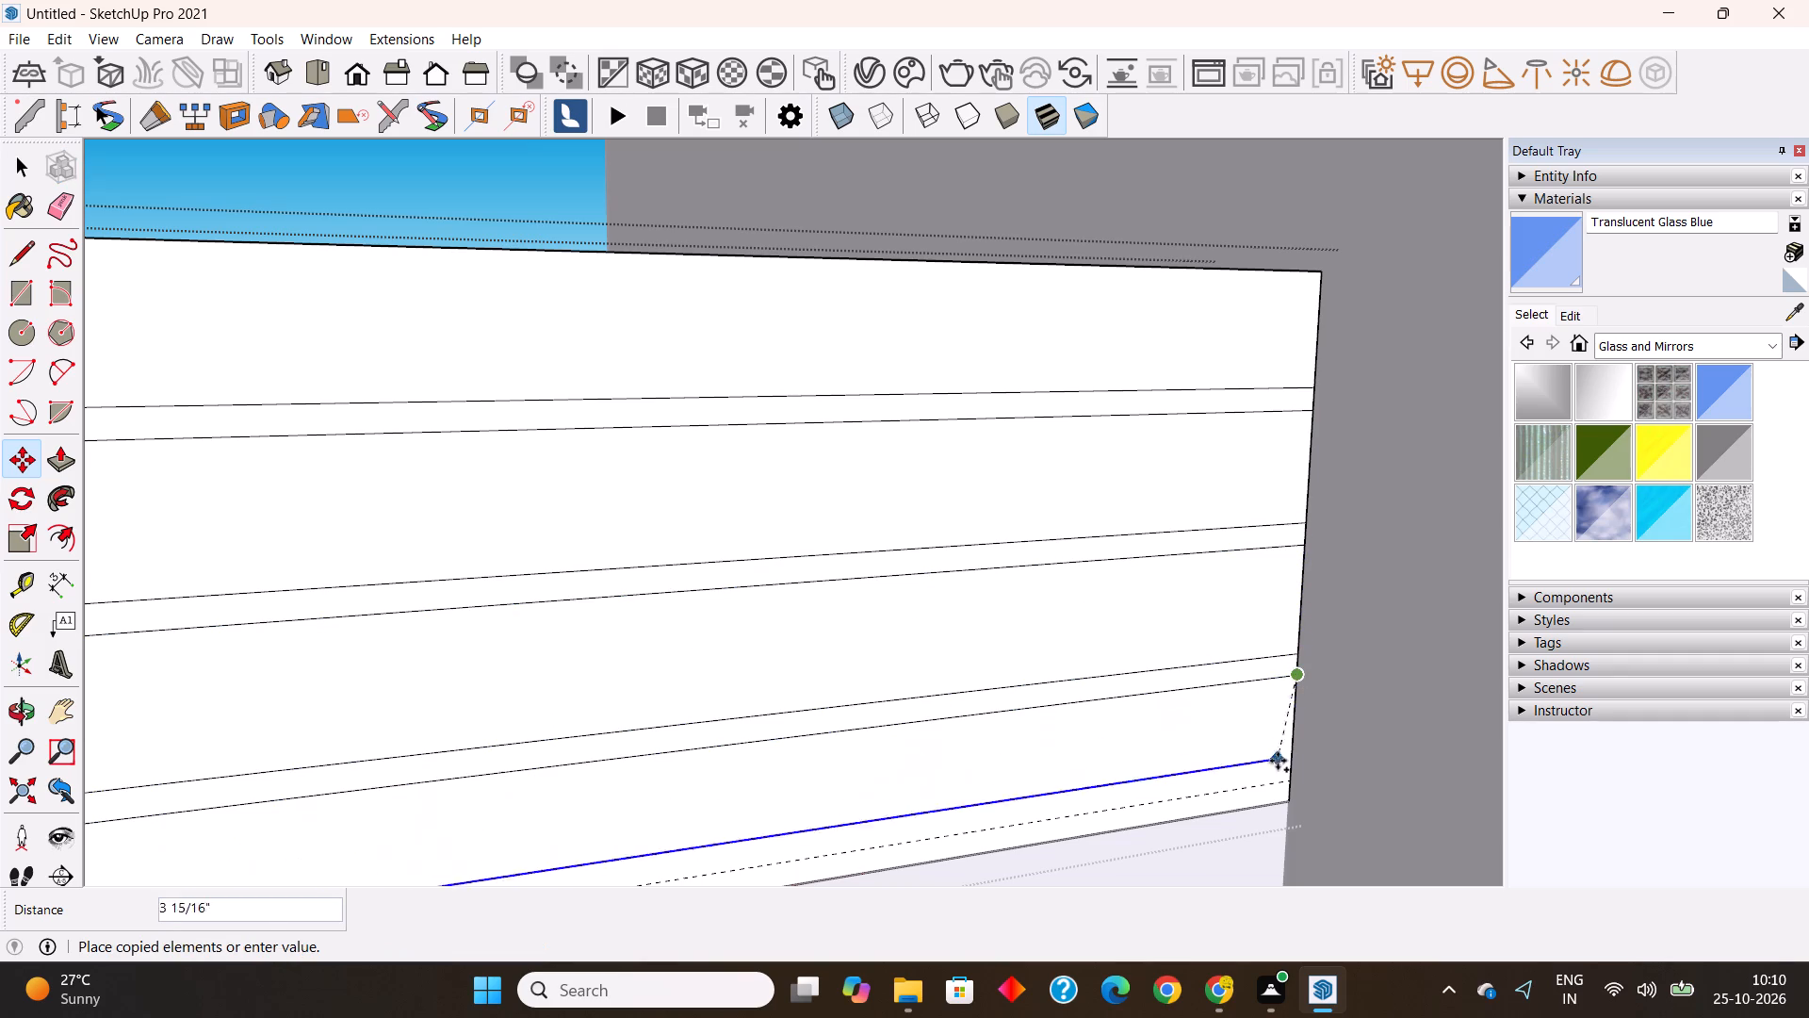
left_click(1290, 778)
key("space")
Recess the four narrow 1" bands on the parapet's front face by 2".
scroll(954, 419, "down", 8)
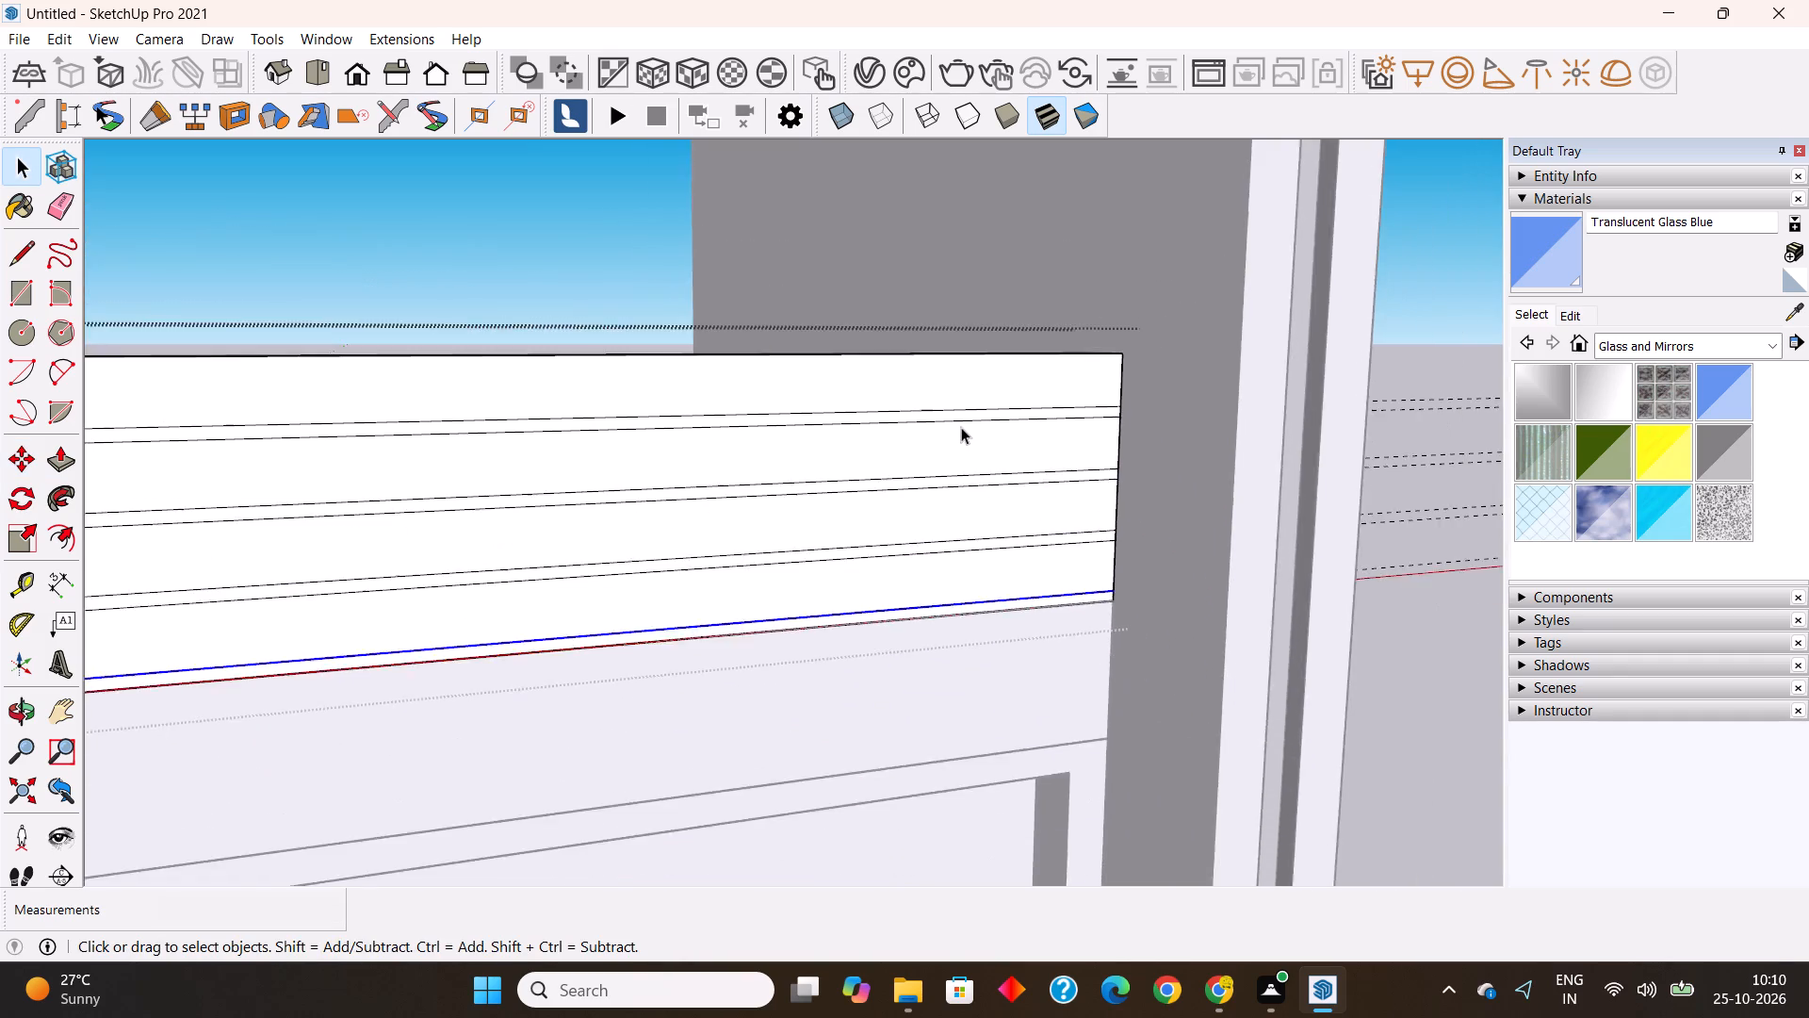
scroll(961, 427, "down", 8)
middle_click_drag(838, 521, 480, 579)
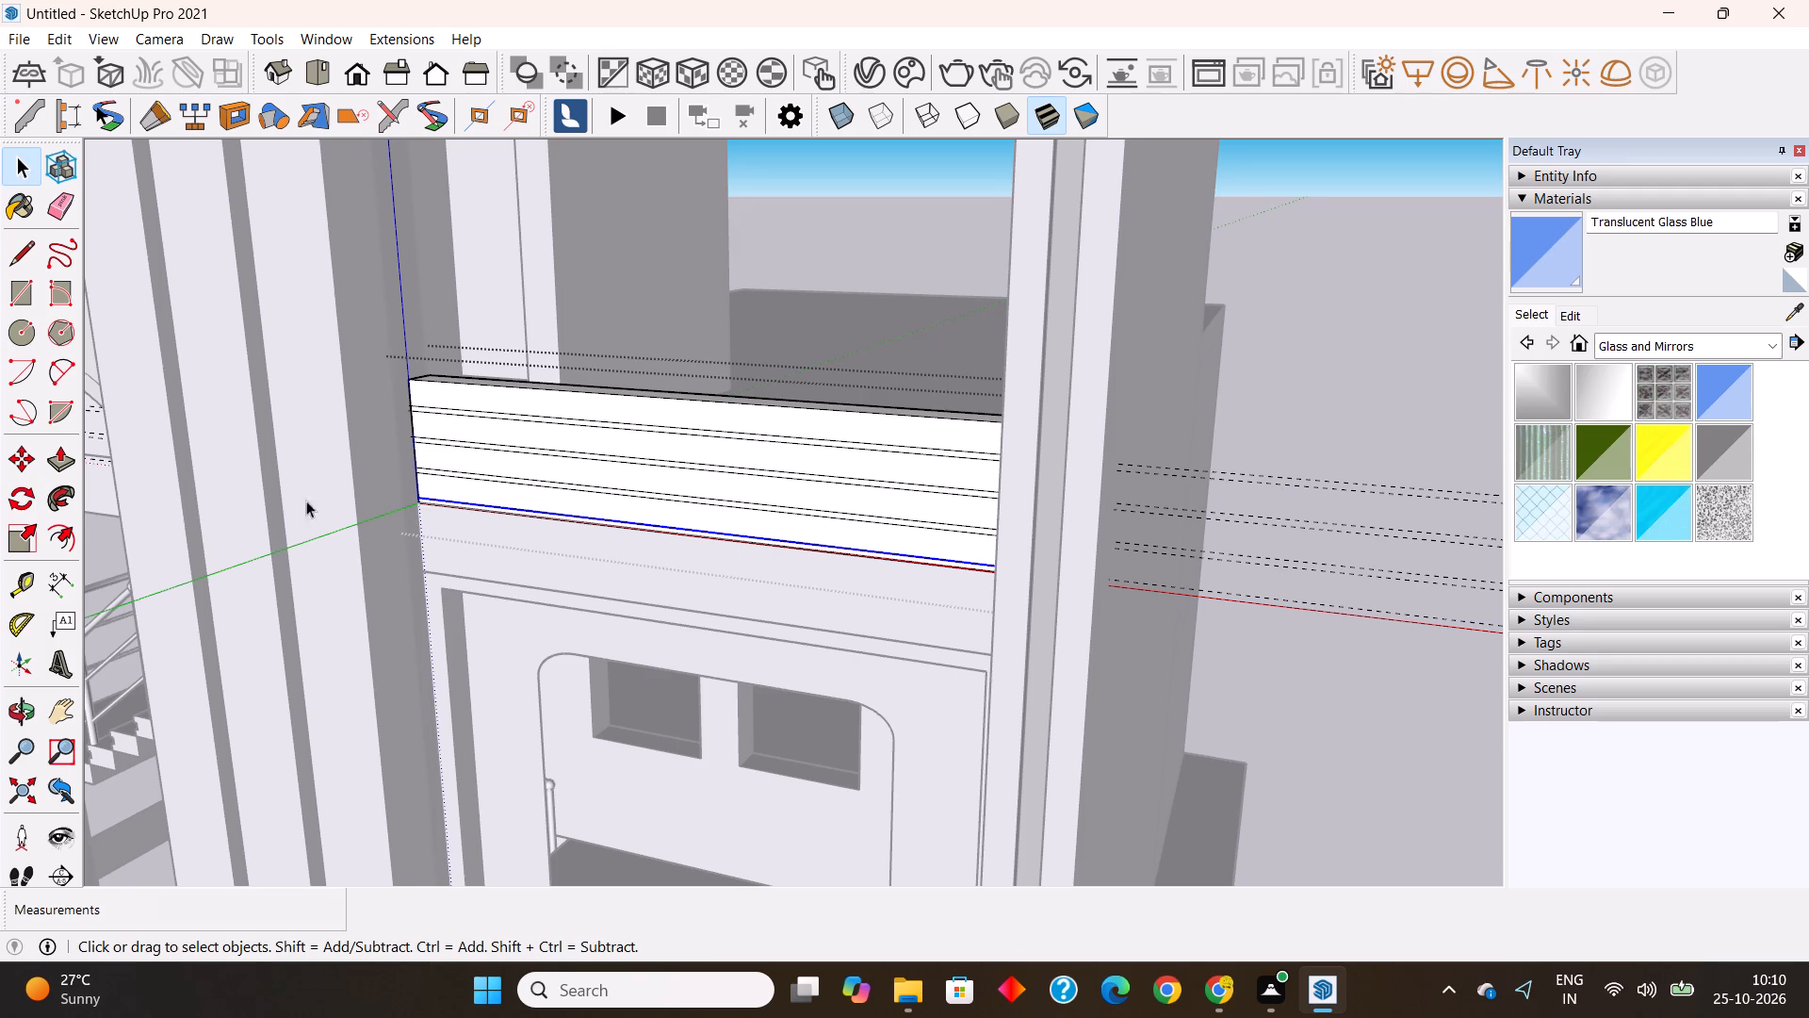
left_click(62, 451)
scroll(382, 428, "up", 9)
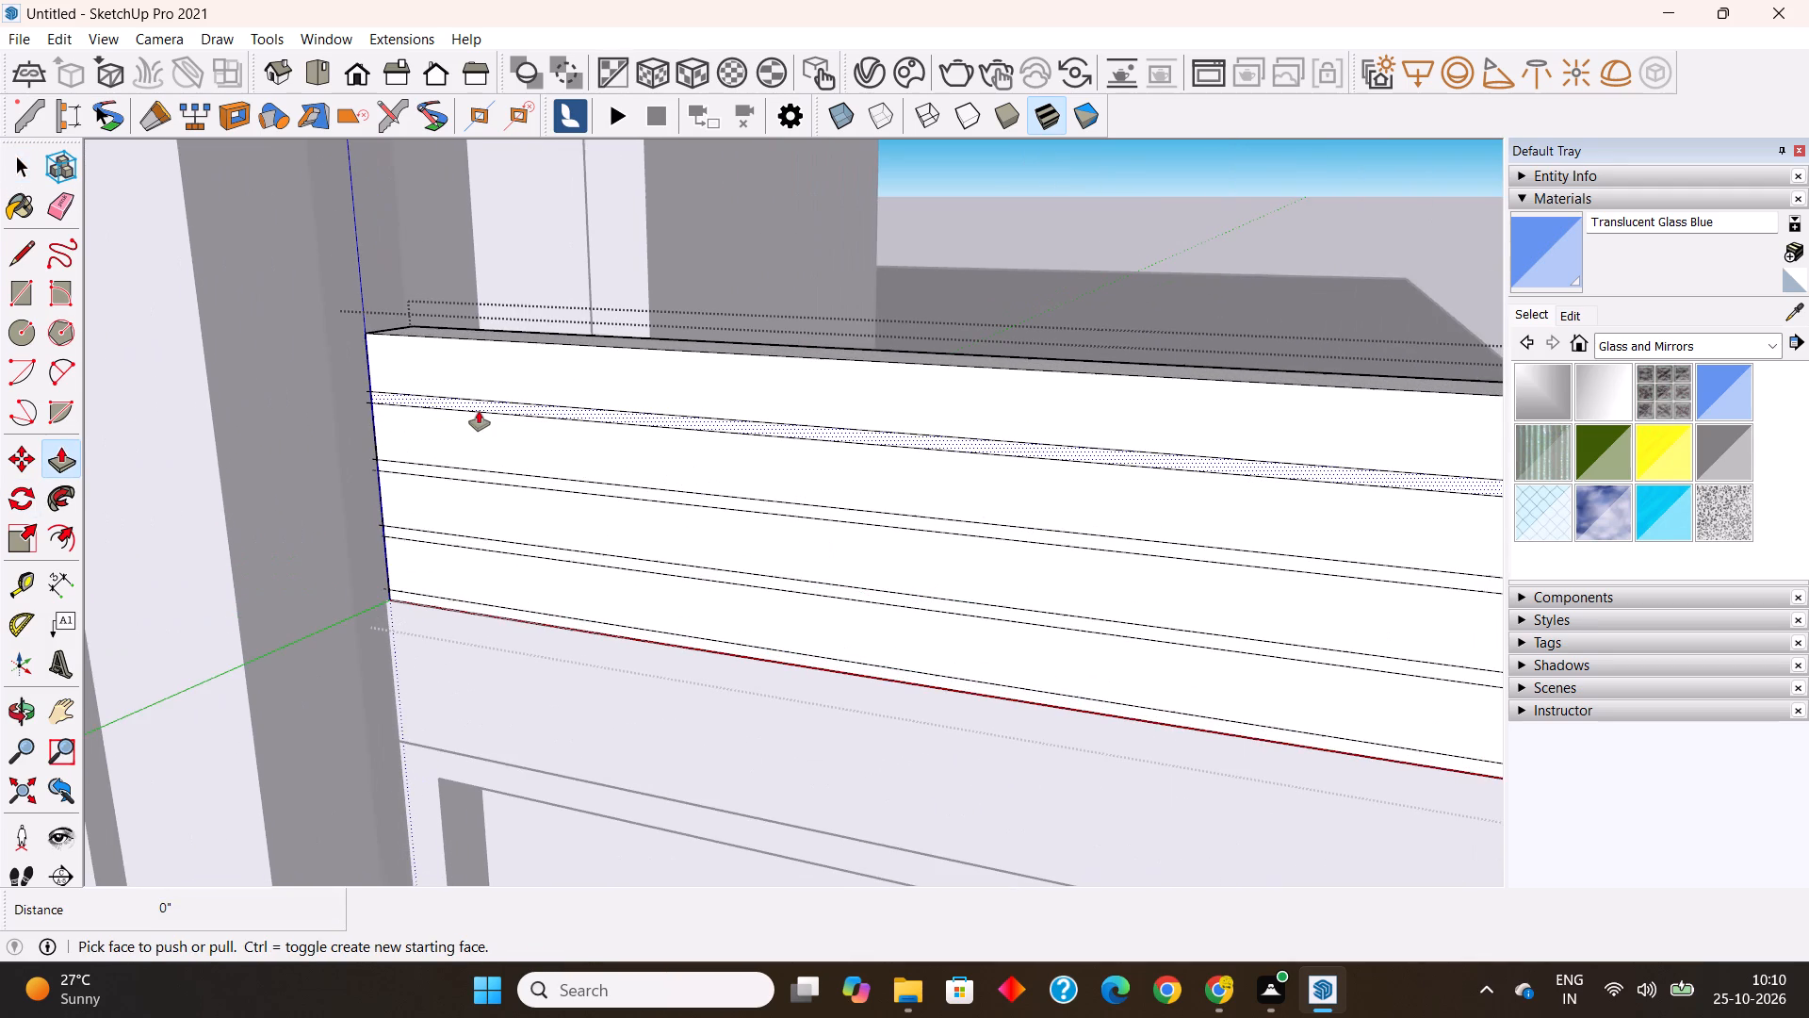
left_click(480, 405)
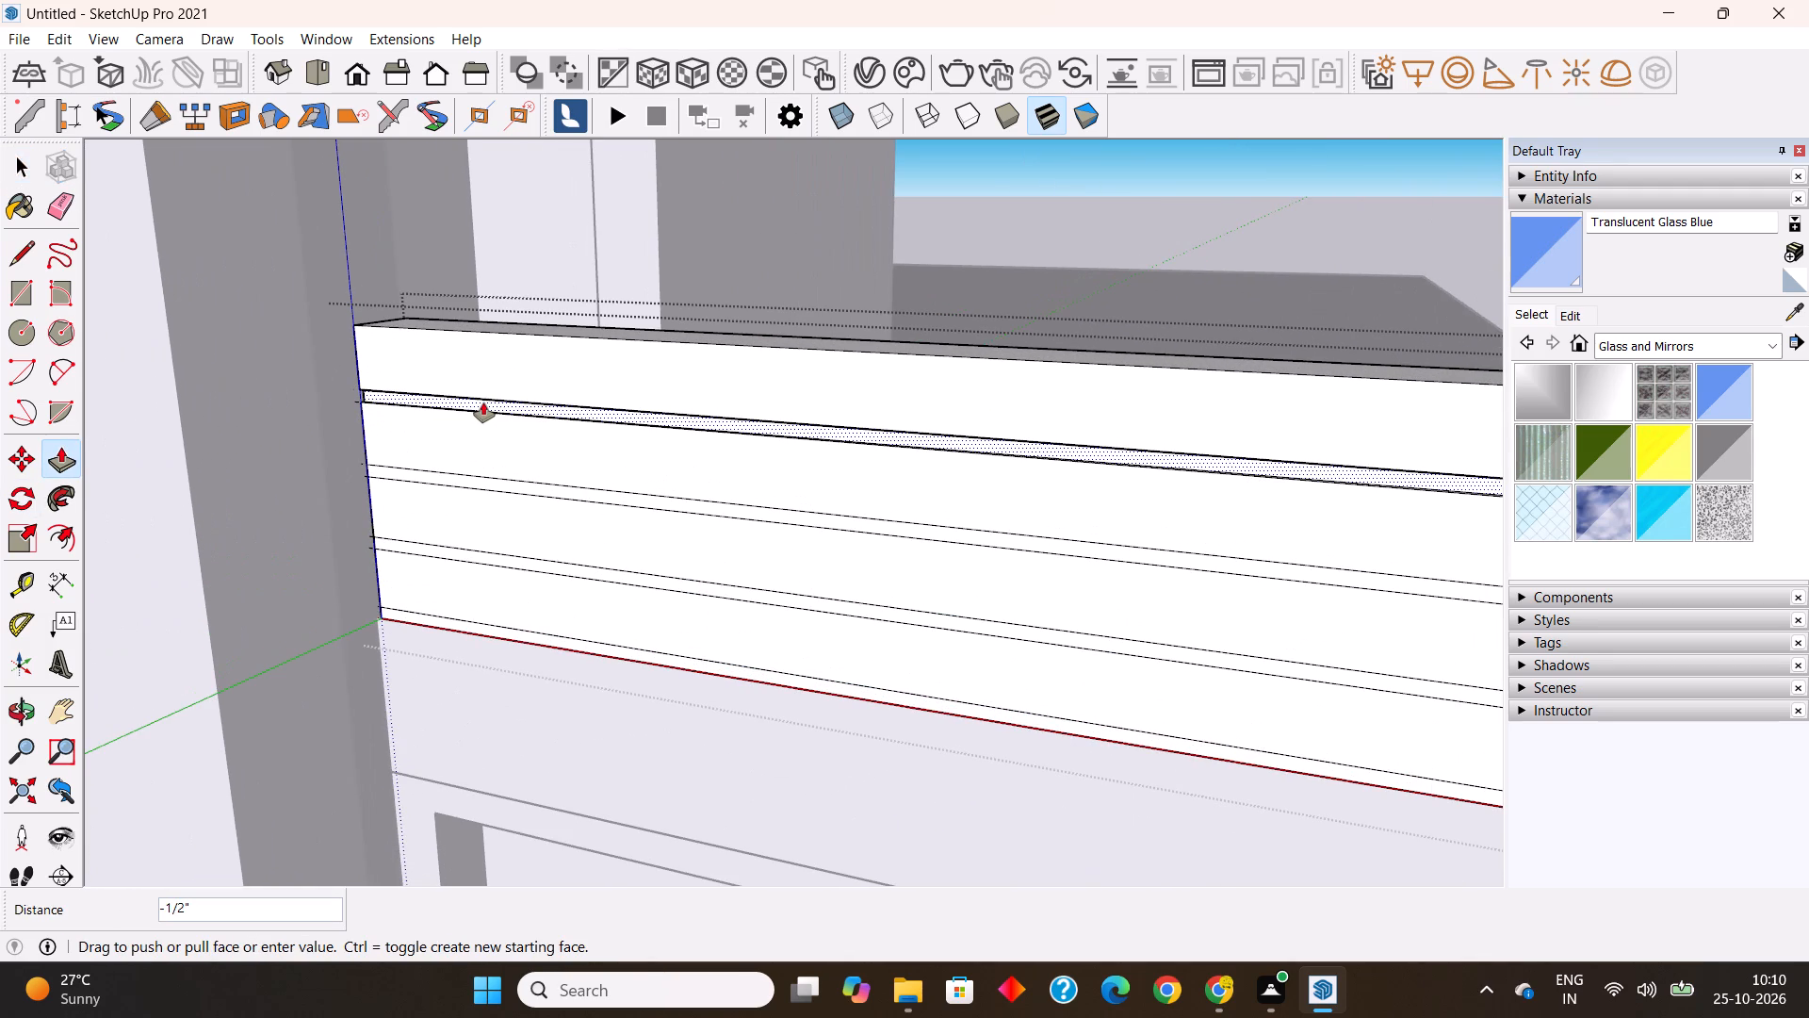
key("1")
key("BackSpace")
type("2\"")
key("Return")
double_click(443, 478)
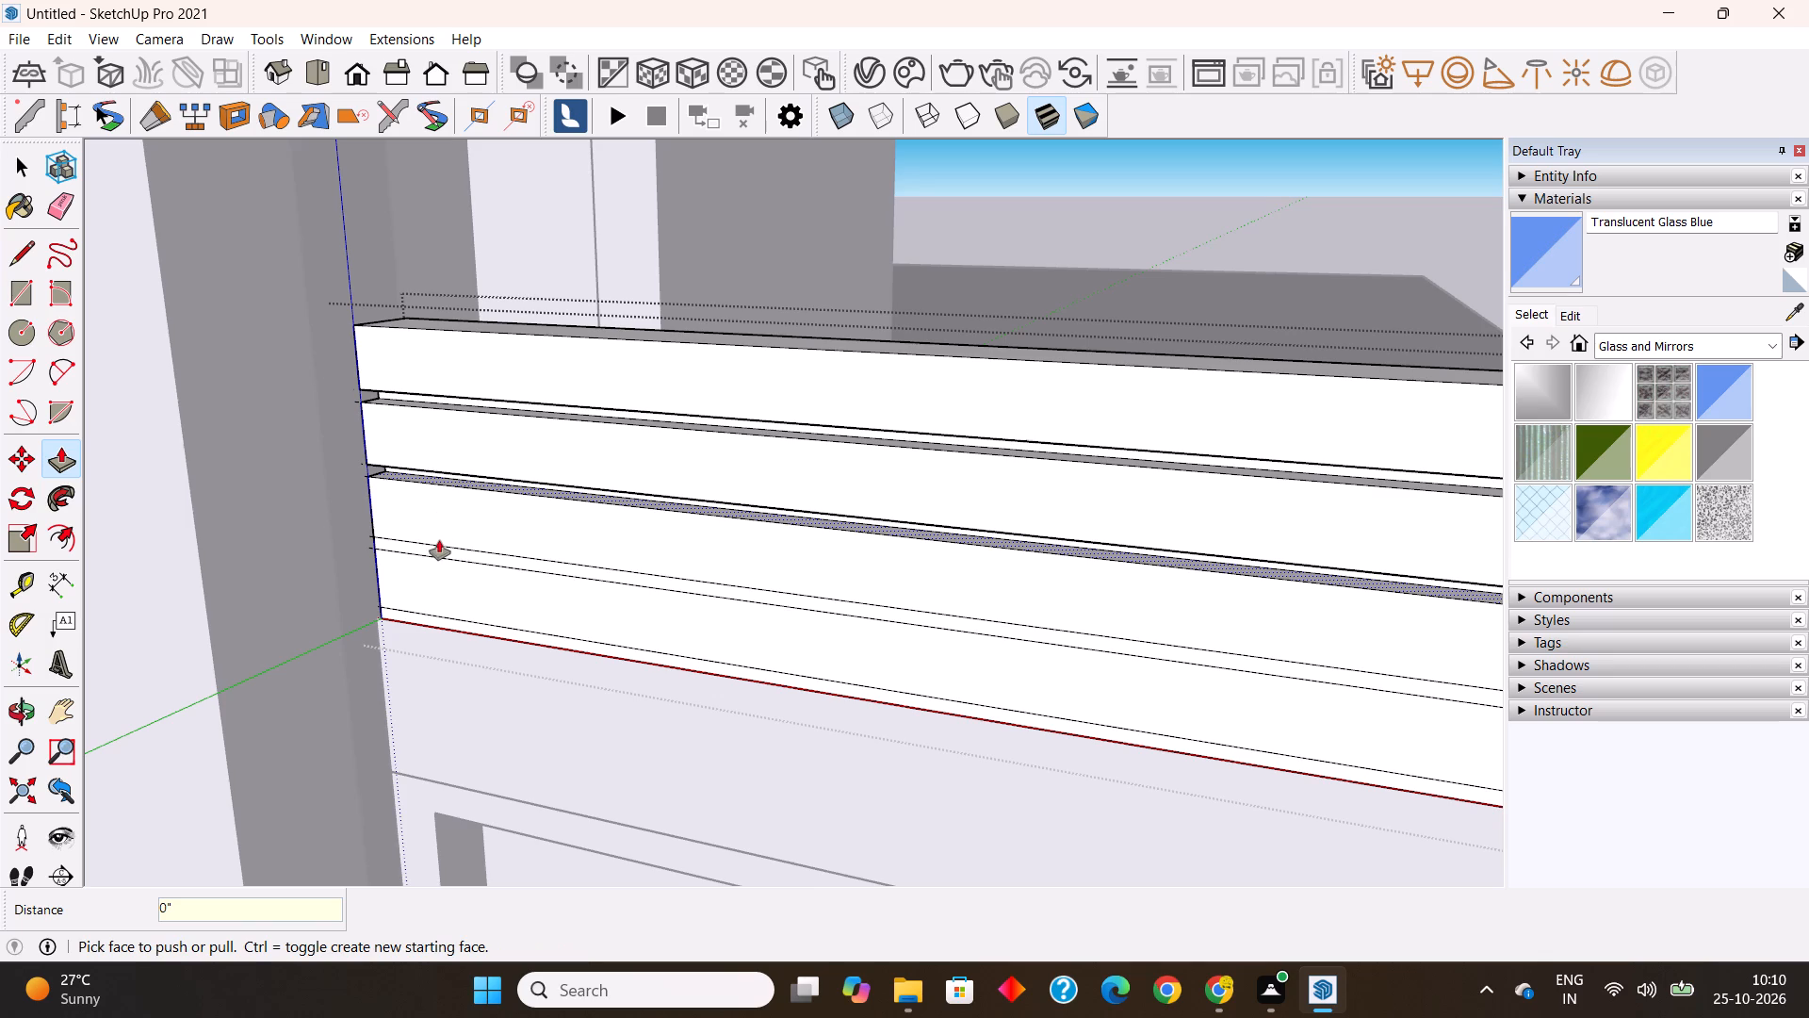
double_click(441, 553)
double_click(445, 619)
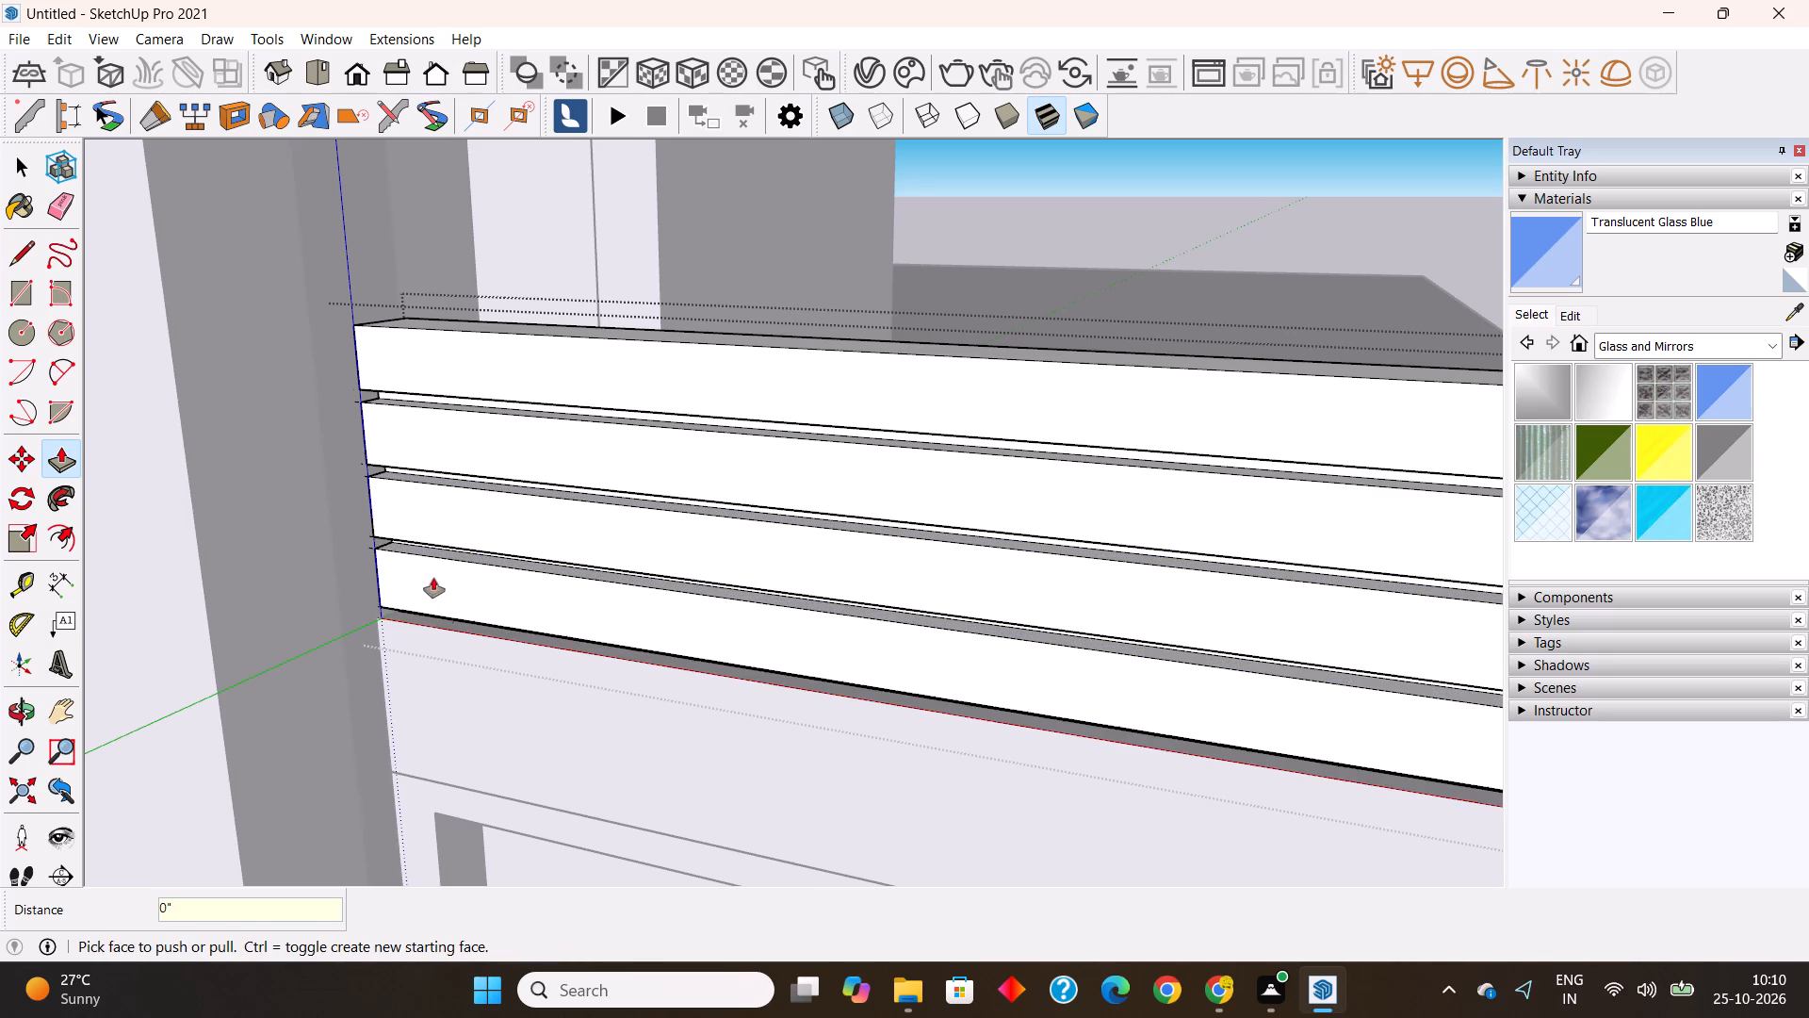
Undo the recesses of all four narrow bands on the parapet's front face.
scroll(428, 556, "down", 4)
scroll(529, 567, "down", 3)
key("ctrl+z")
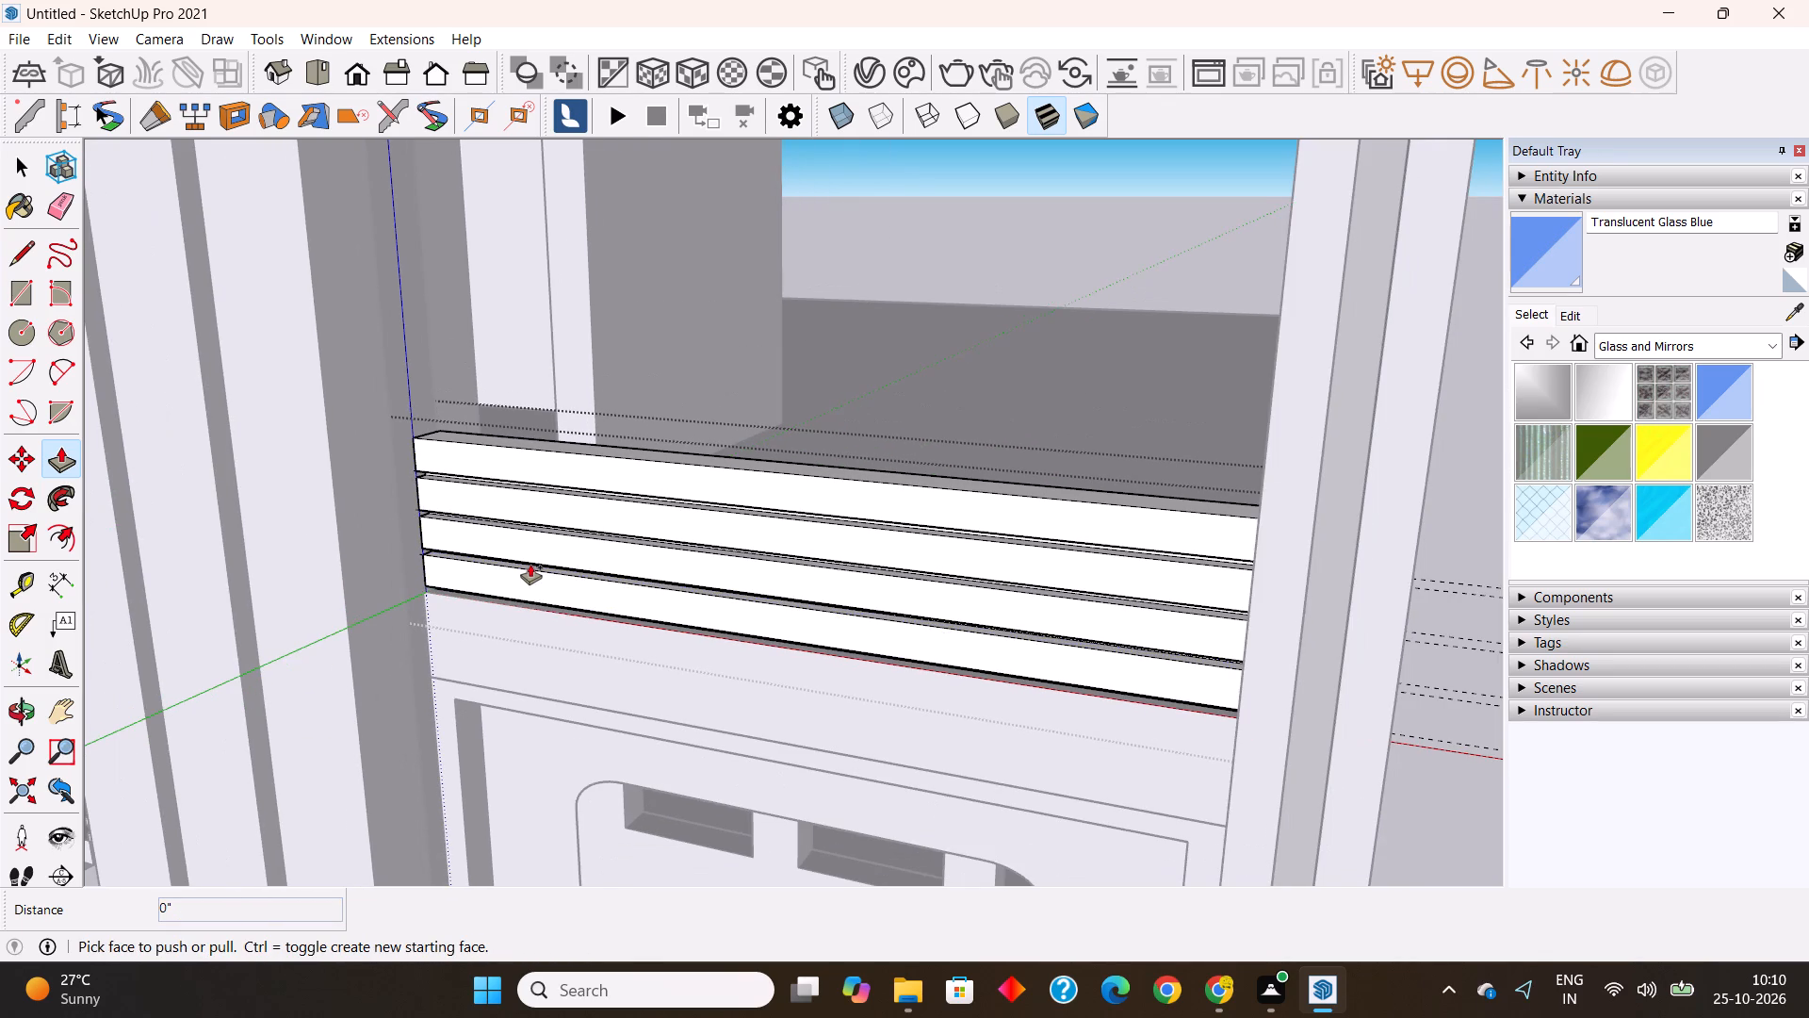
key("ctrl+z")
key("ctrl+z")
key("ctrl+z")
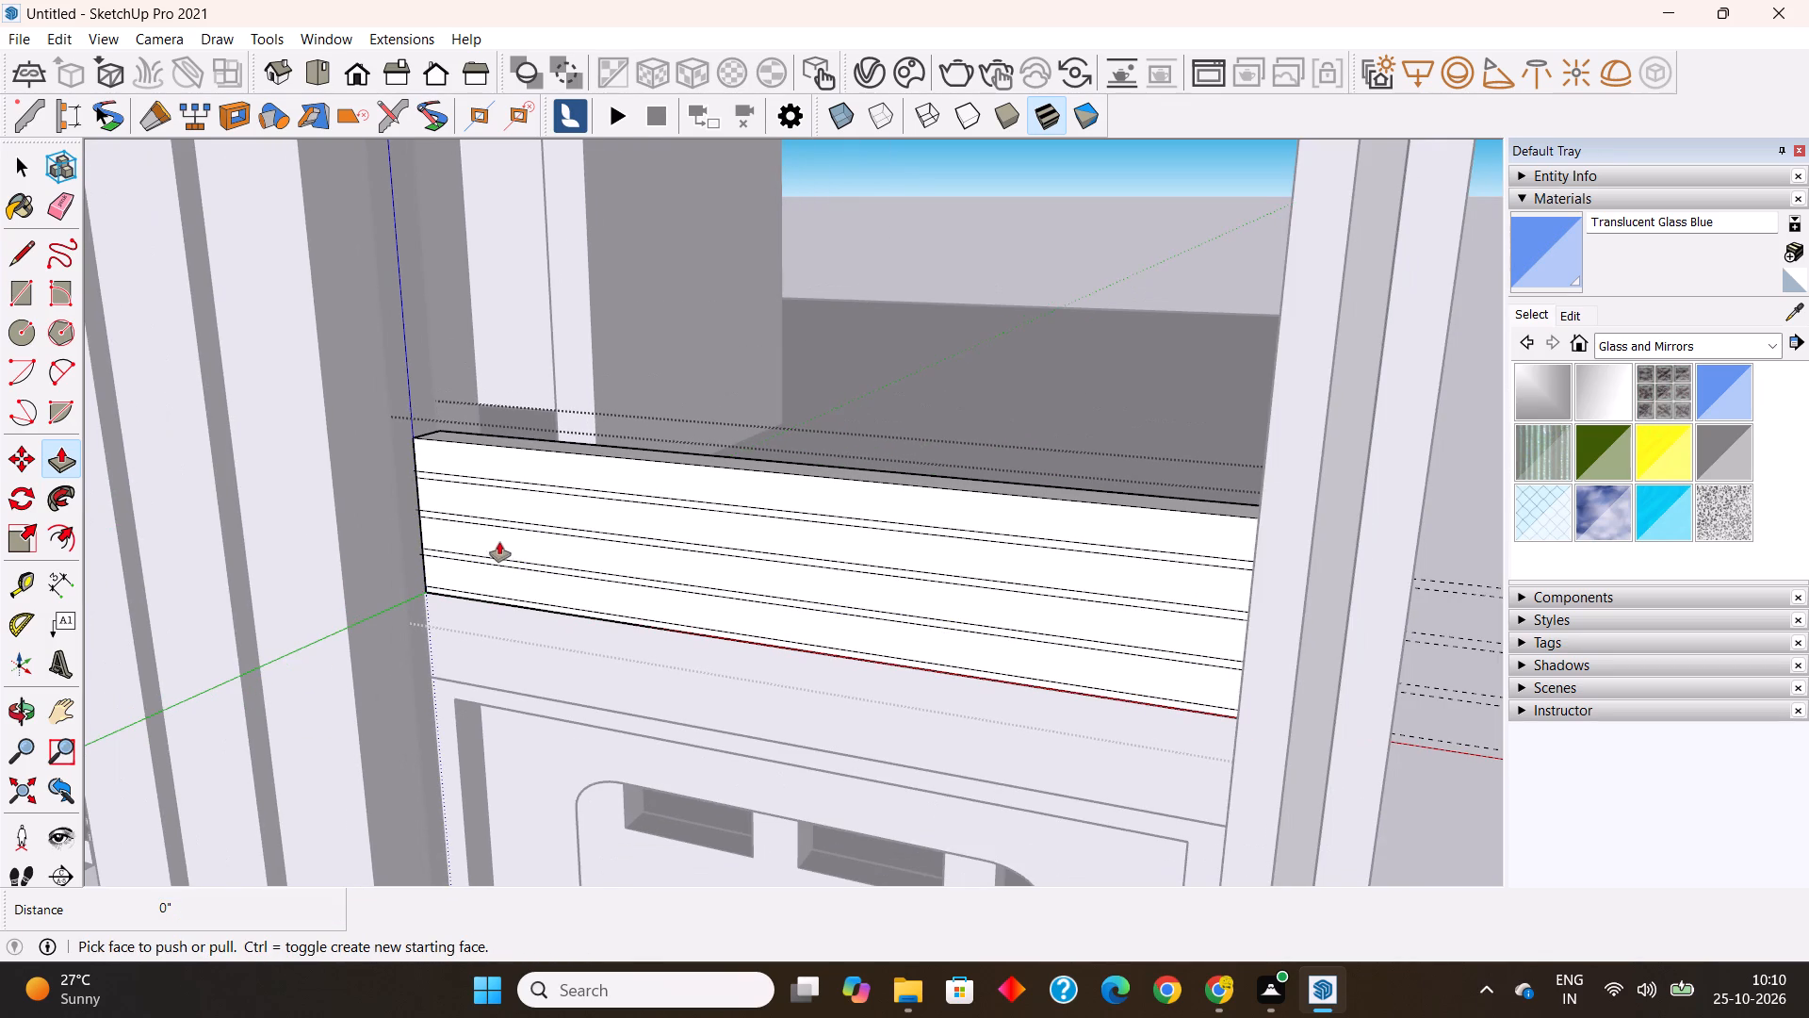
Sample the 0133_Gray material from the adjacent grooved column and paint the four narrow parapet bands with it.
scroll(469, 537, "down", 7)
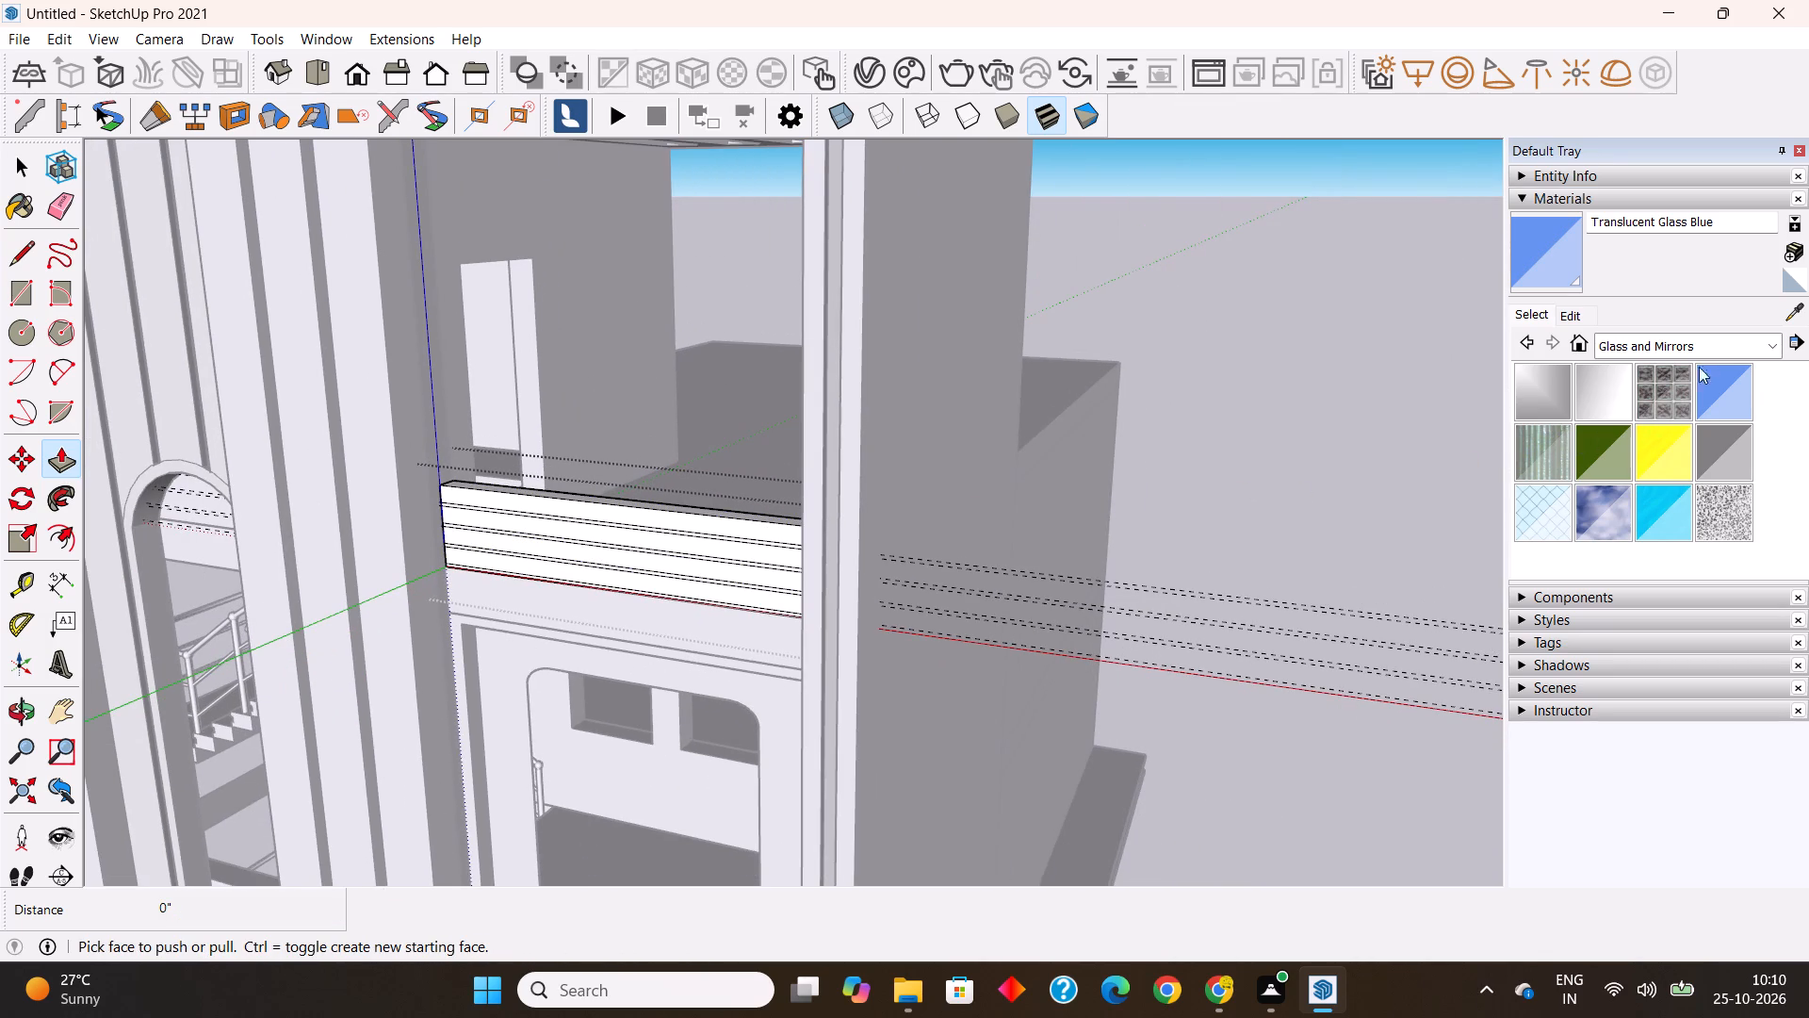
left_click(1794, 317)
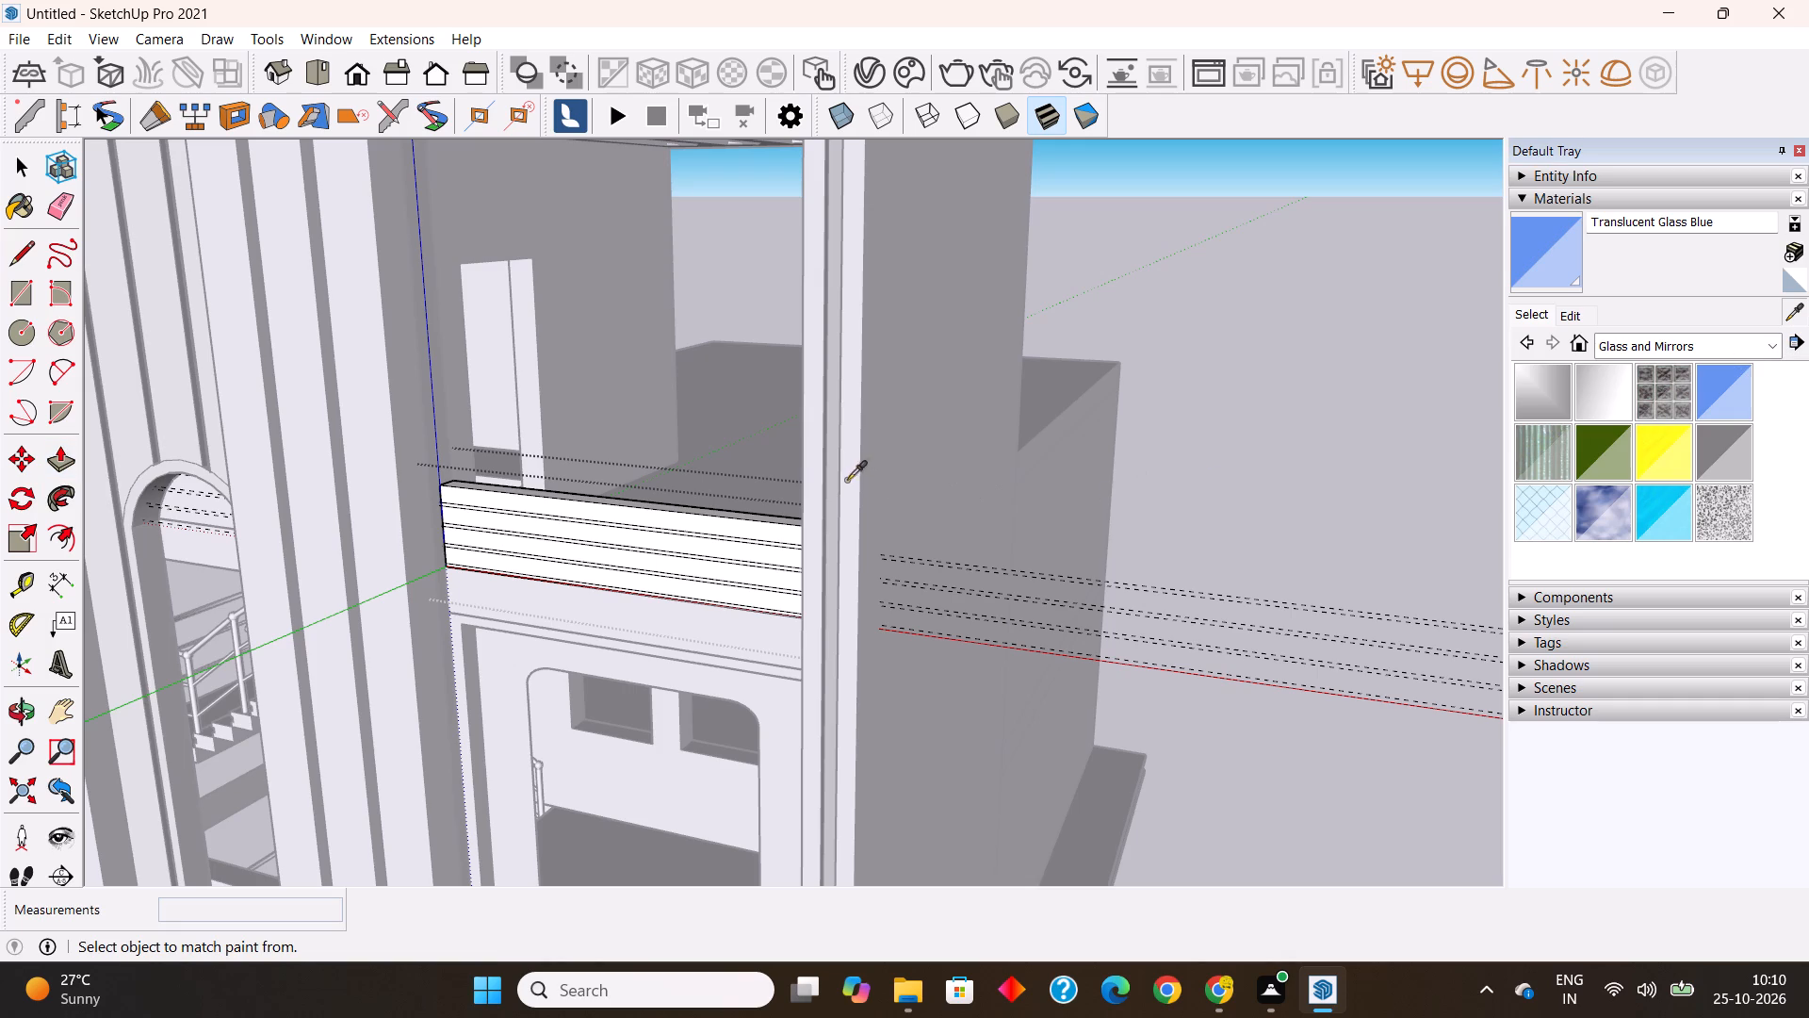
left_click(834, 474)
left_click(1569, 262)
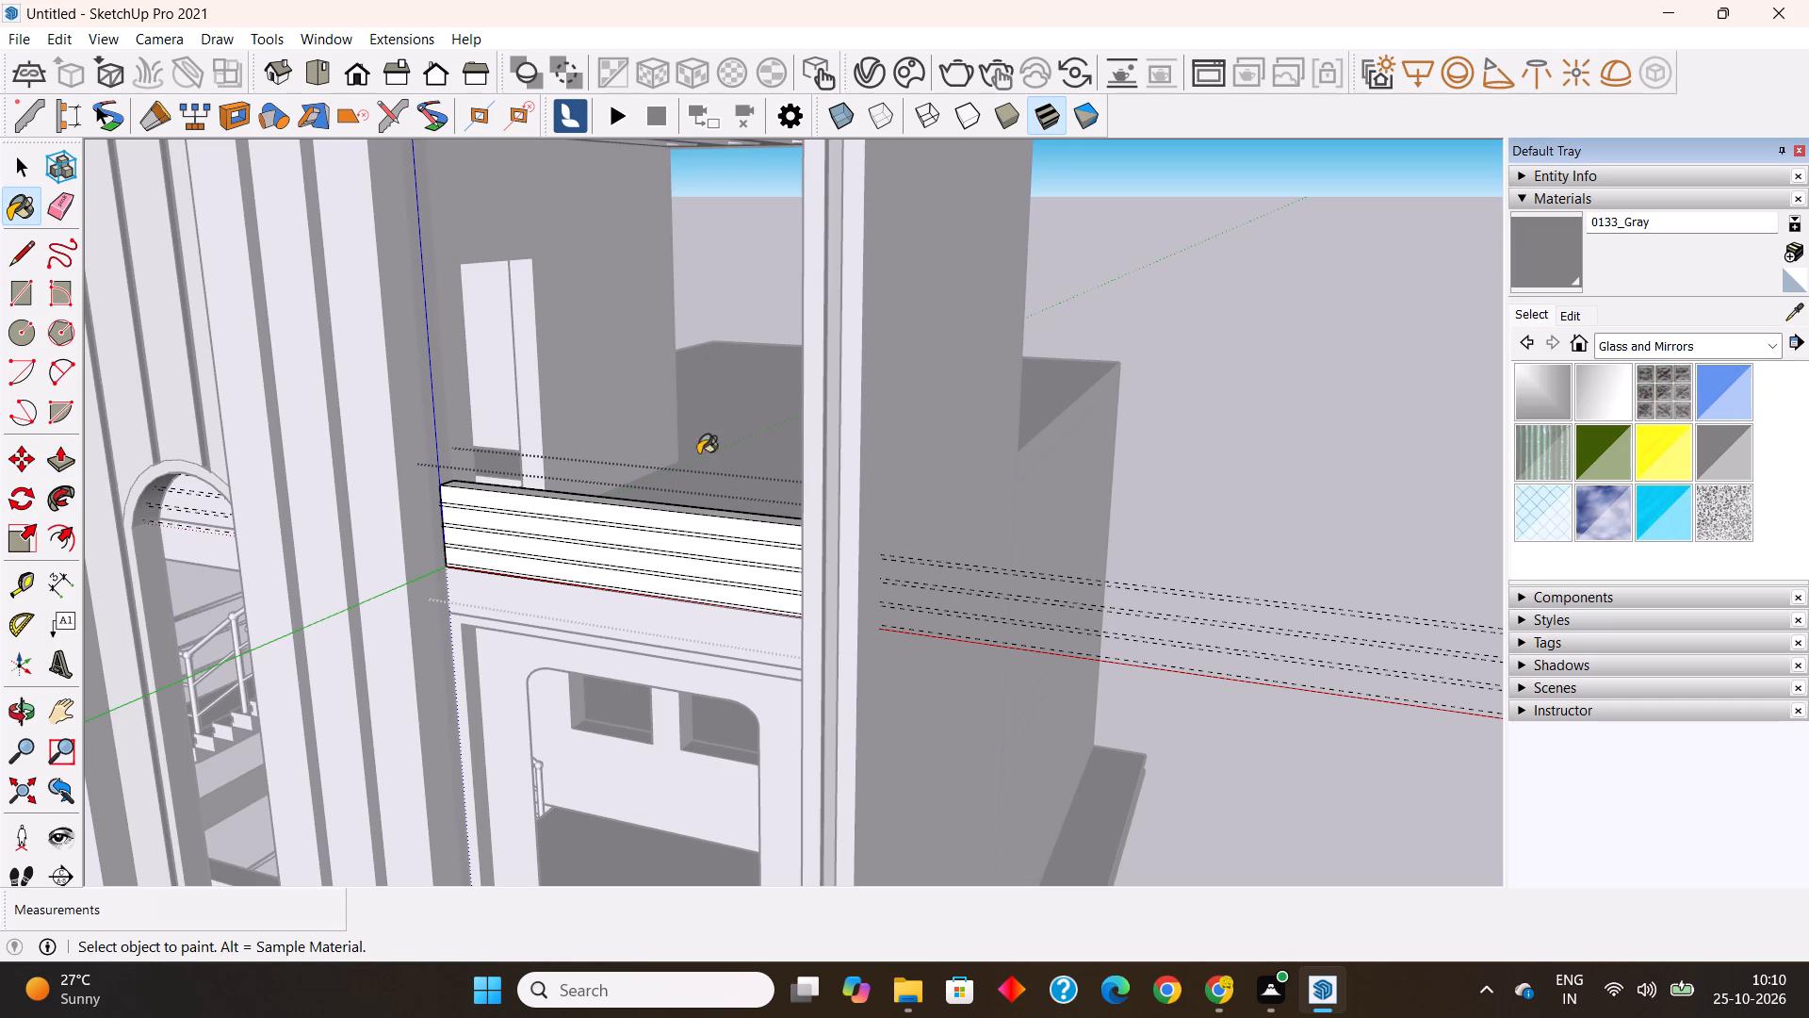
scroll(397, 532, "up", 15)
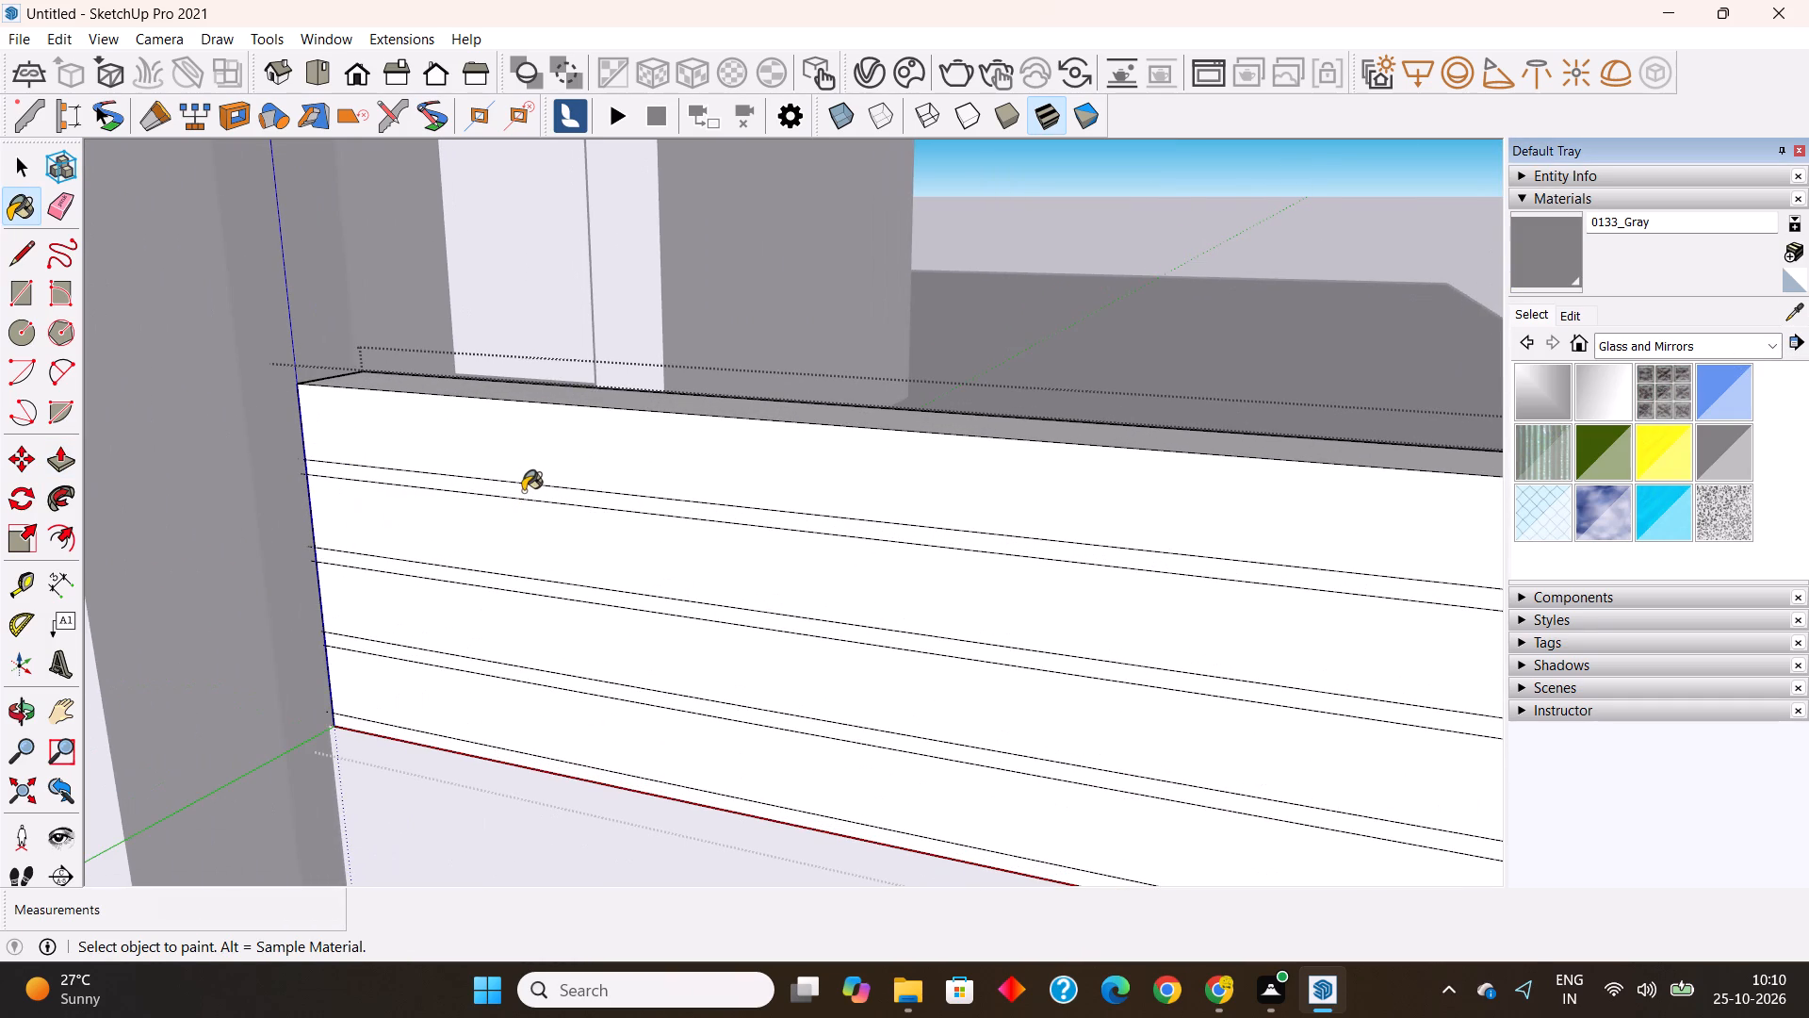
left_click(523, 491)
left_click(512, 585)
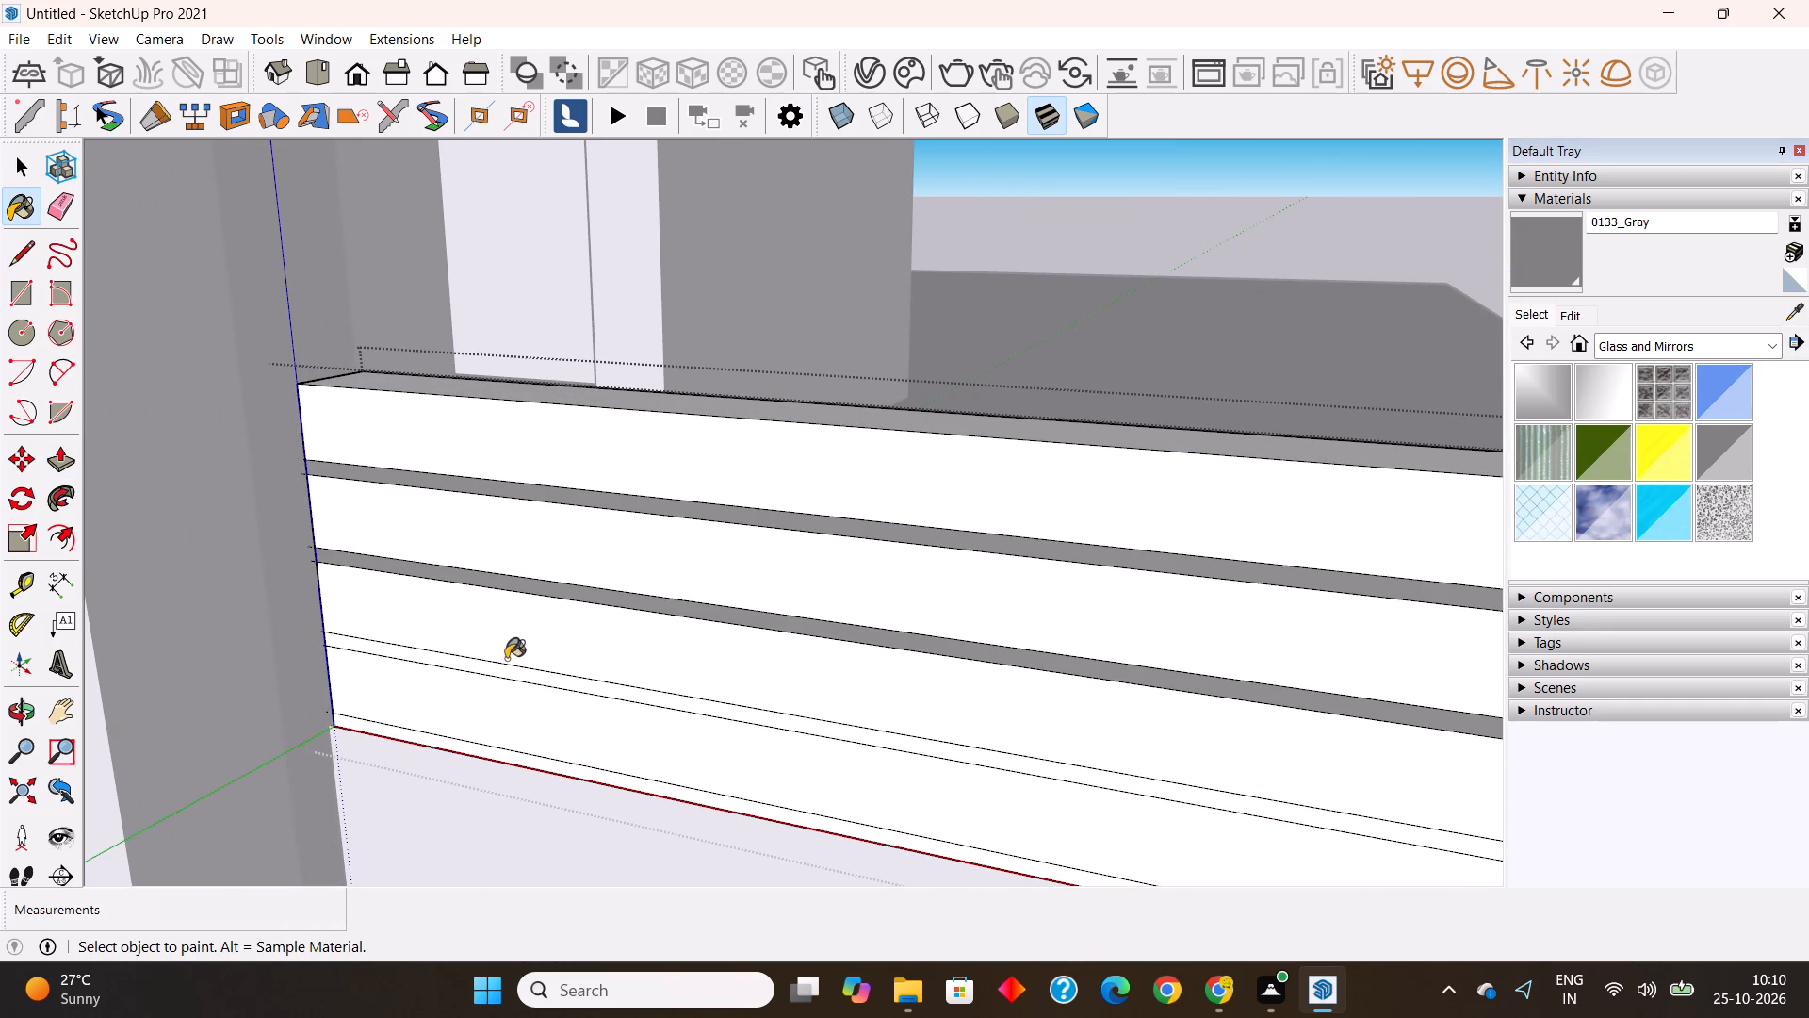
left_click(506, 672)
left_click(471, 748)
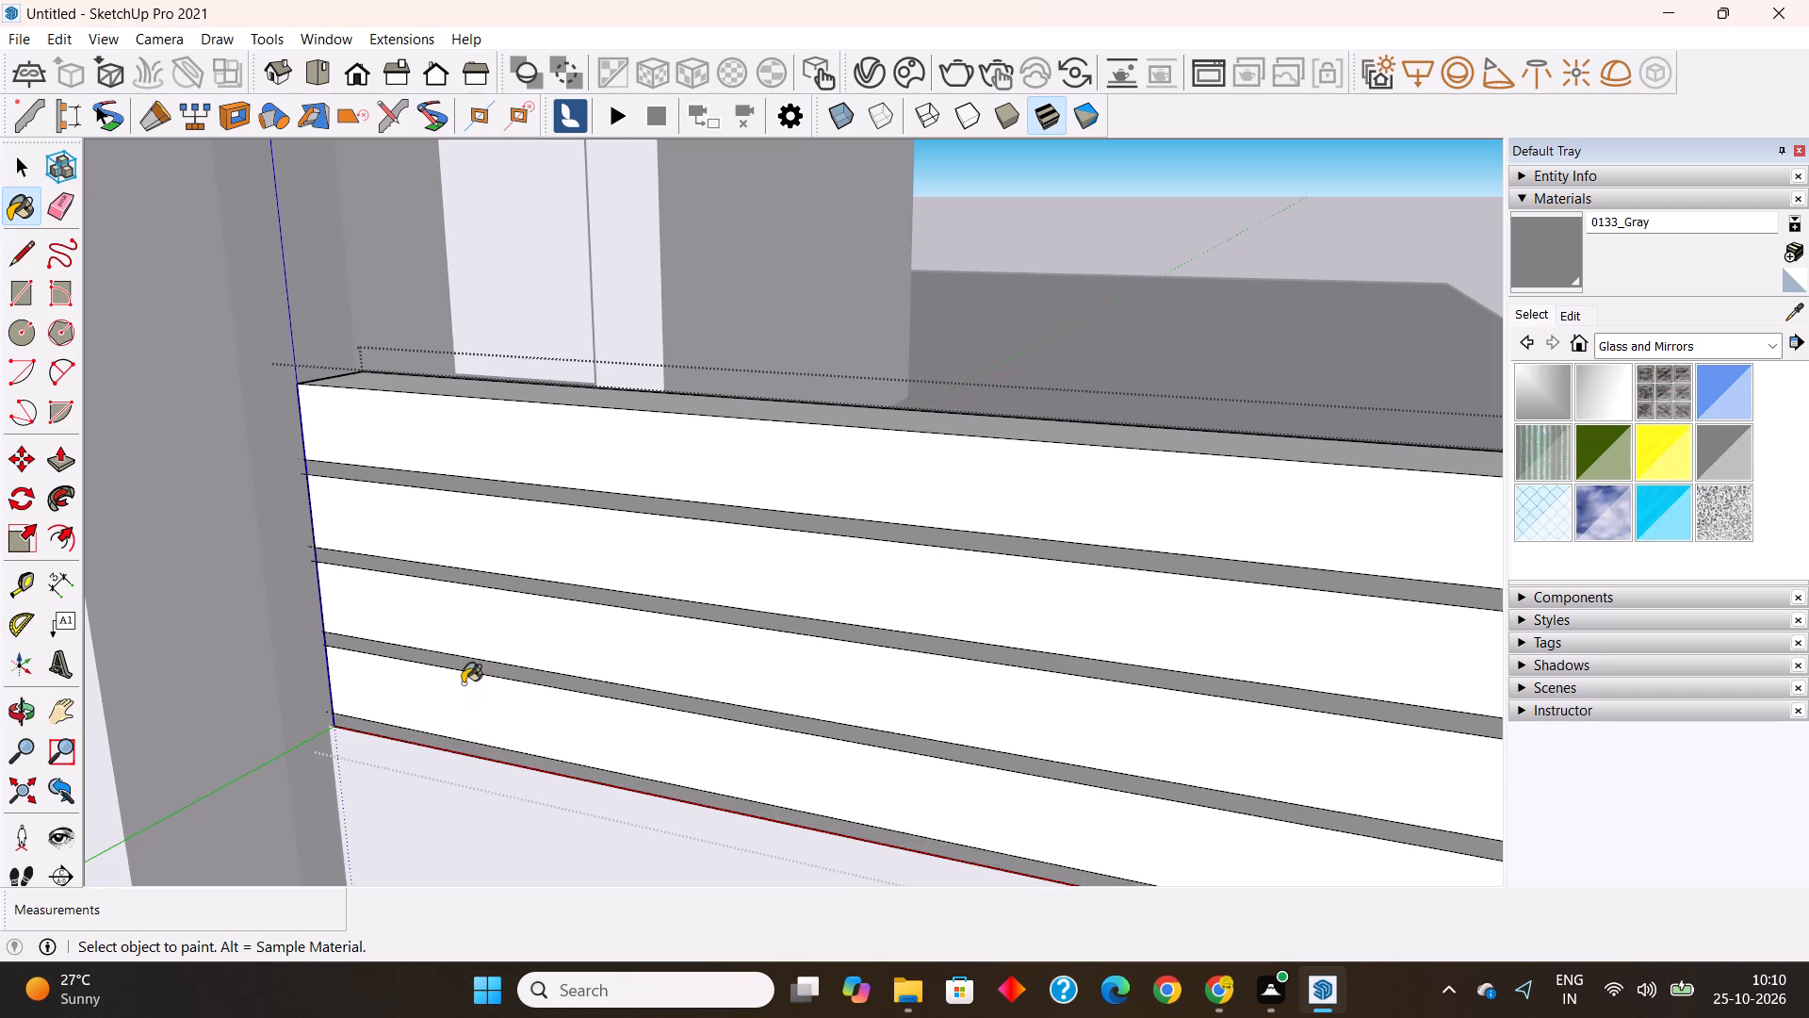
Recess the upper three gray bands on the parapet's front face by 2" with Push/Pull.
scroll(463, 678, "down", 13)
middle_click_drag(603, 680, 588, 590)
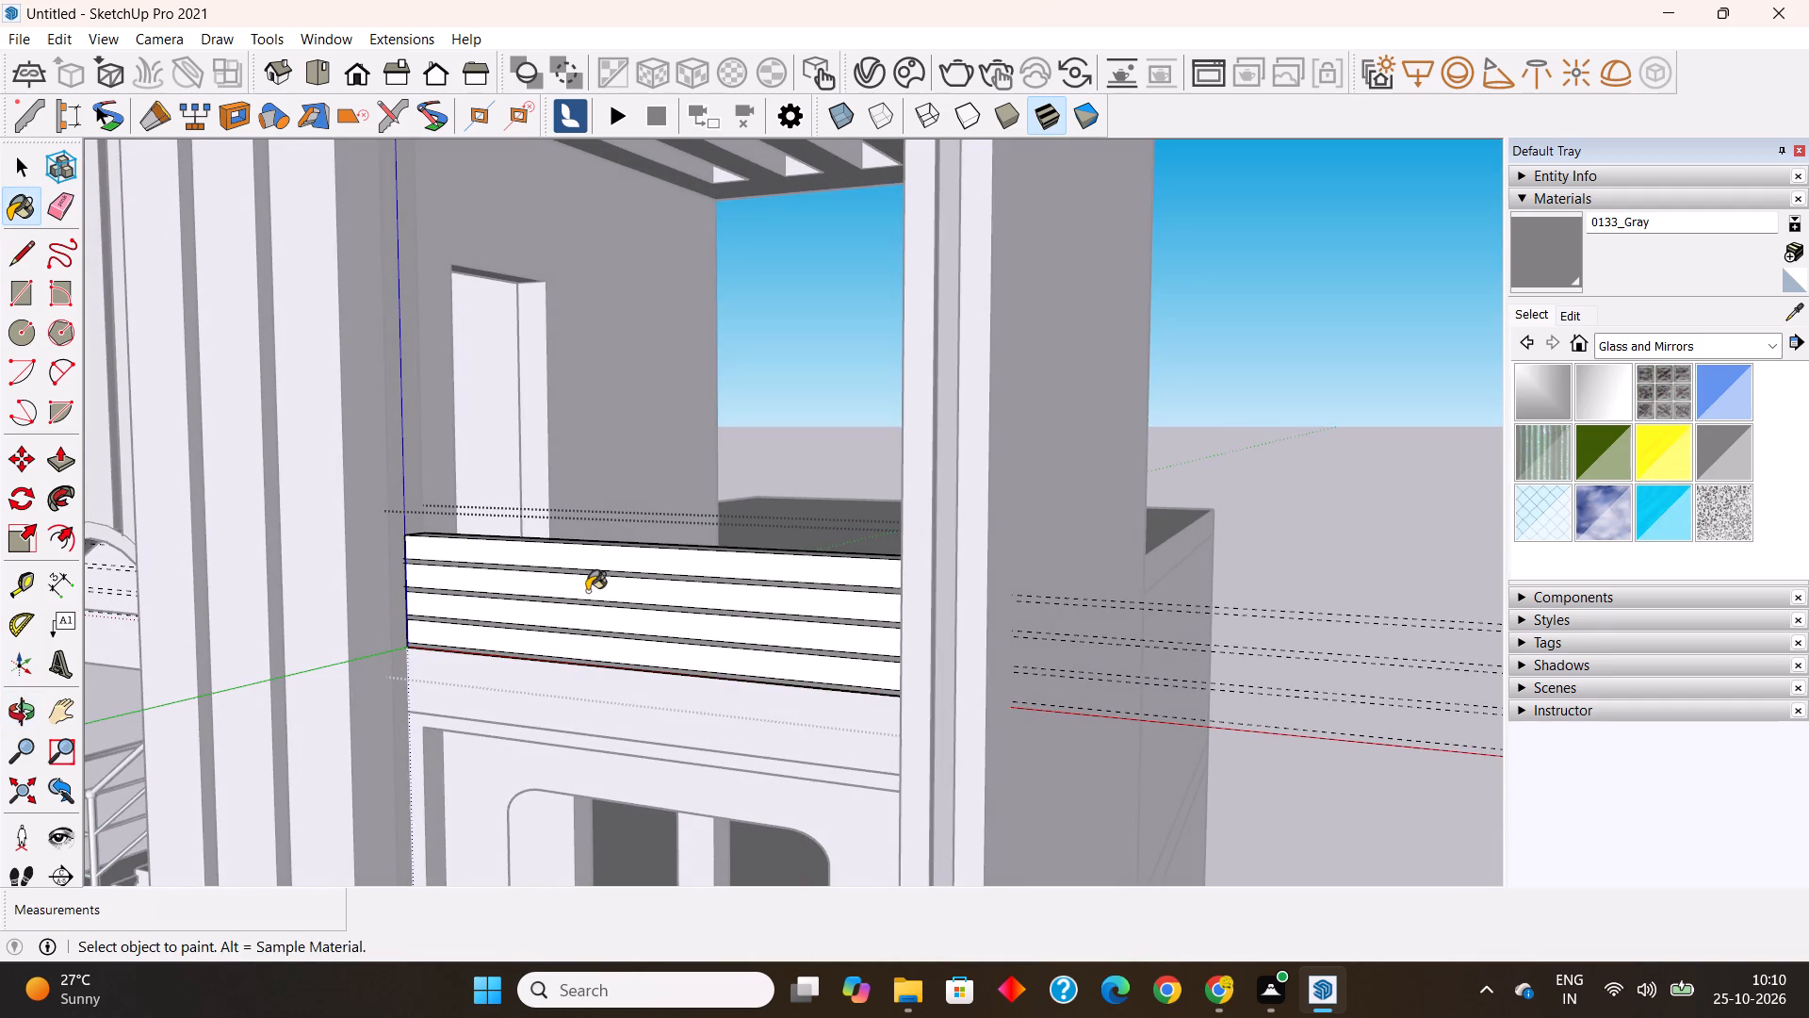
key("space")
scroll(548, 581, "up", 1)
middle_click_drag(541, 584, 484, 625)
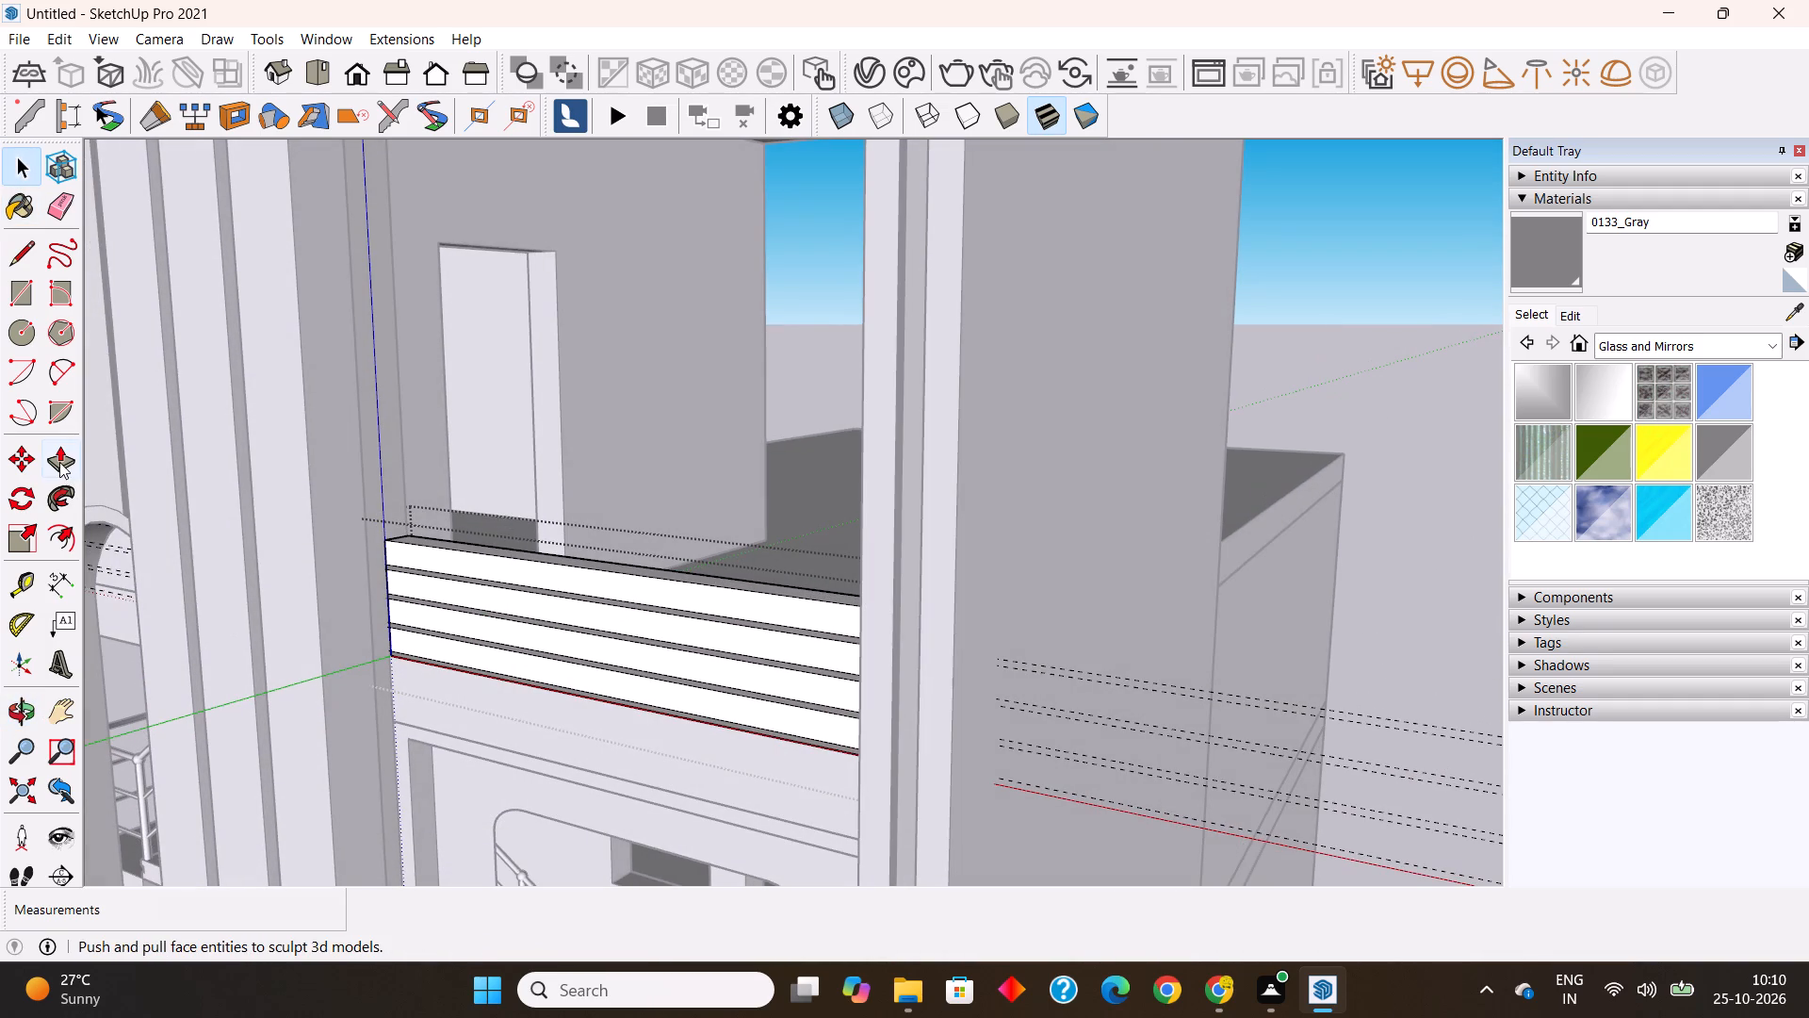
left_click(59, 462)
scroll(244, 567, "up", 9)
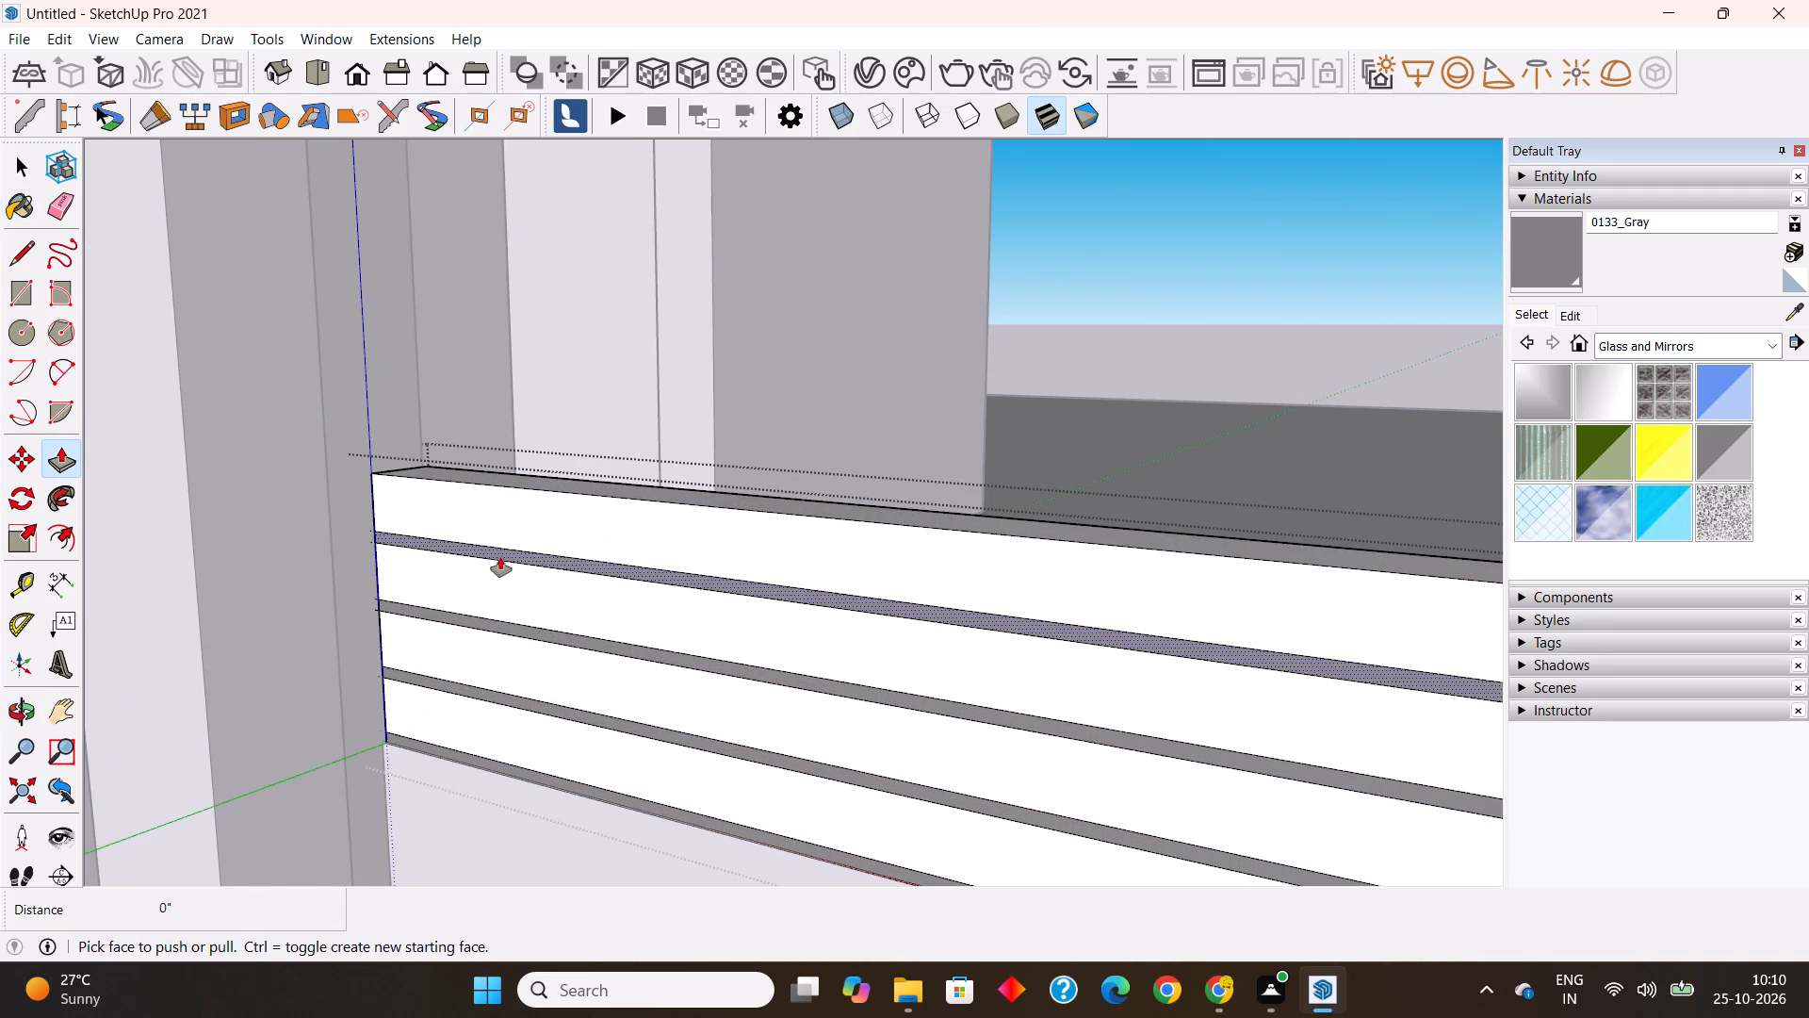
left_click(500, 557)
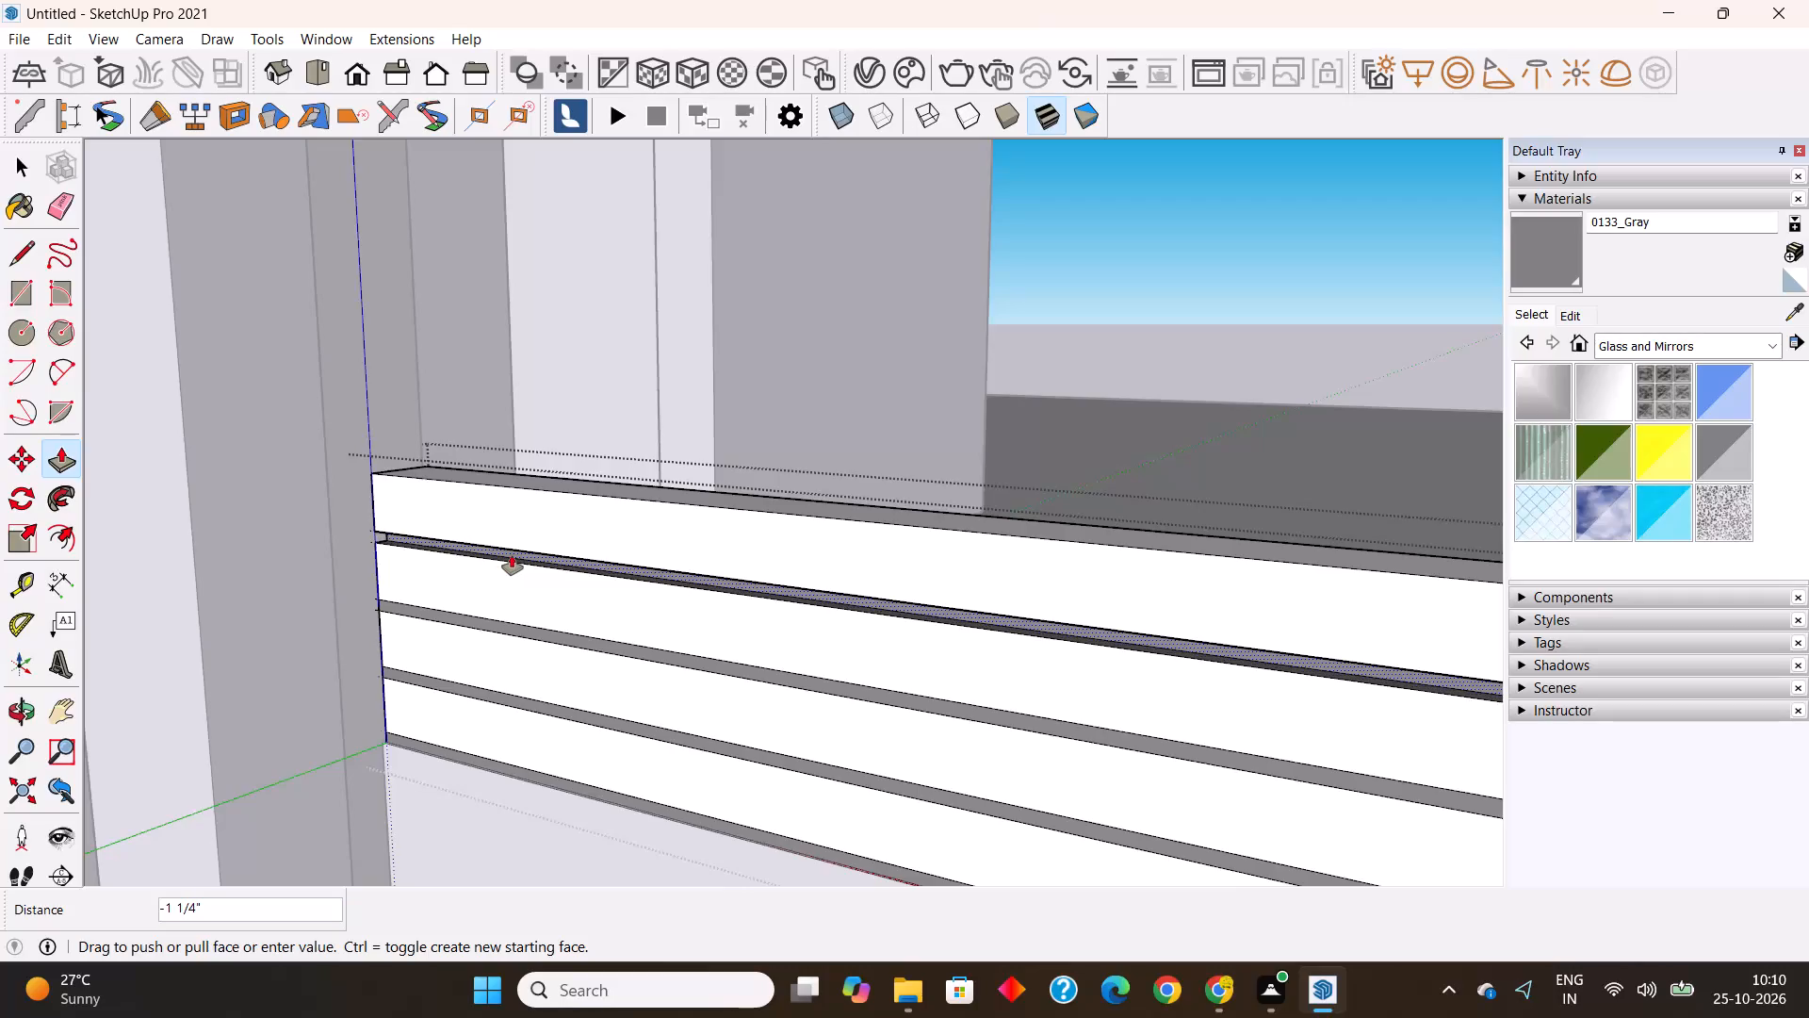
type("2\"")
key("Return")
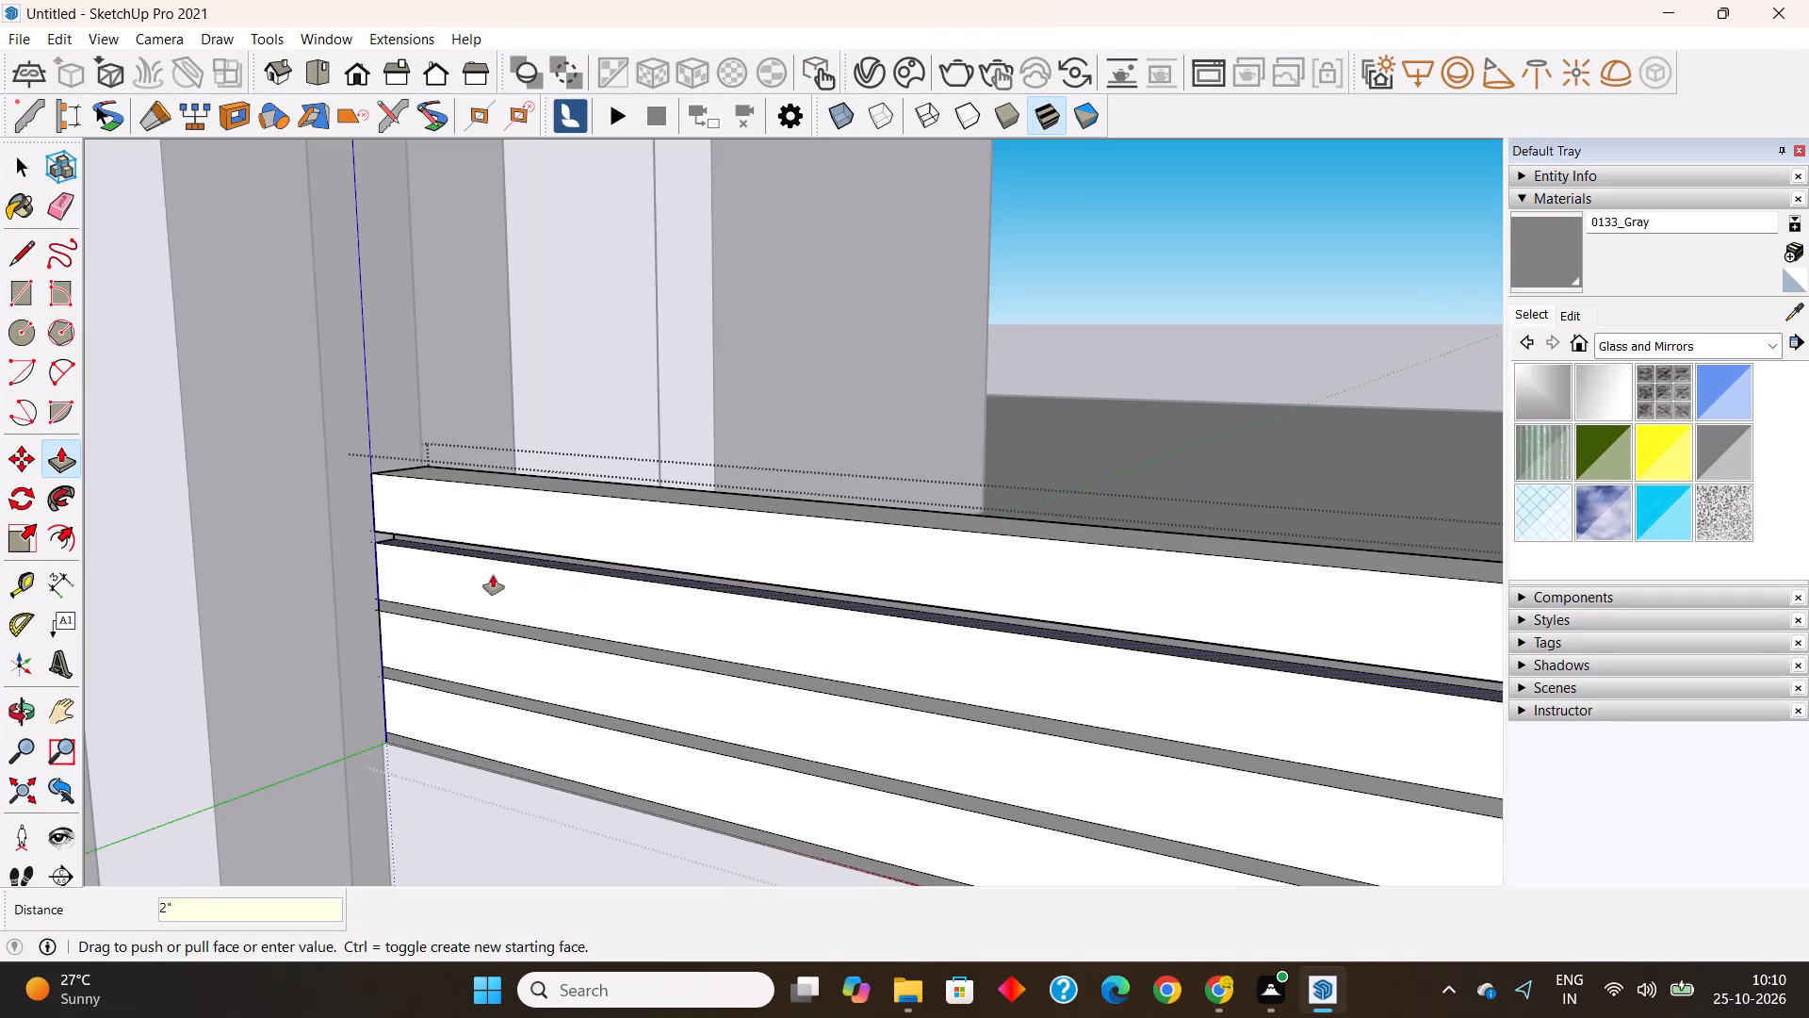
double_click(433, 618)
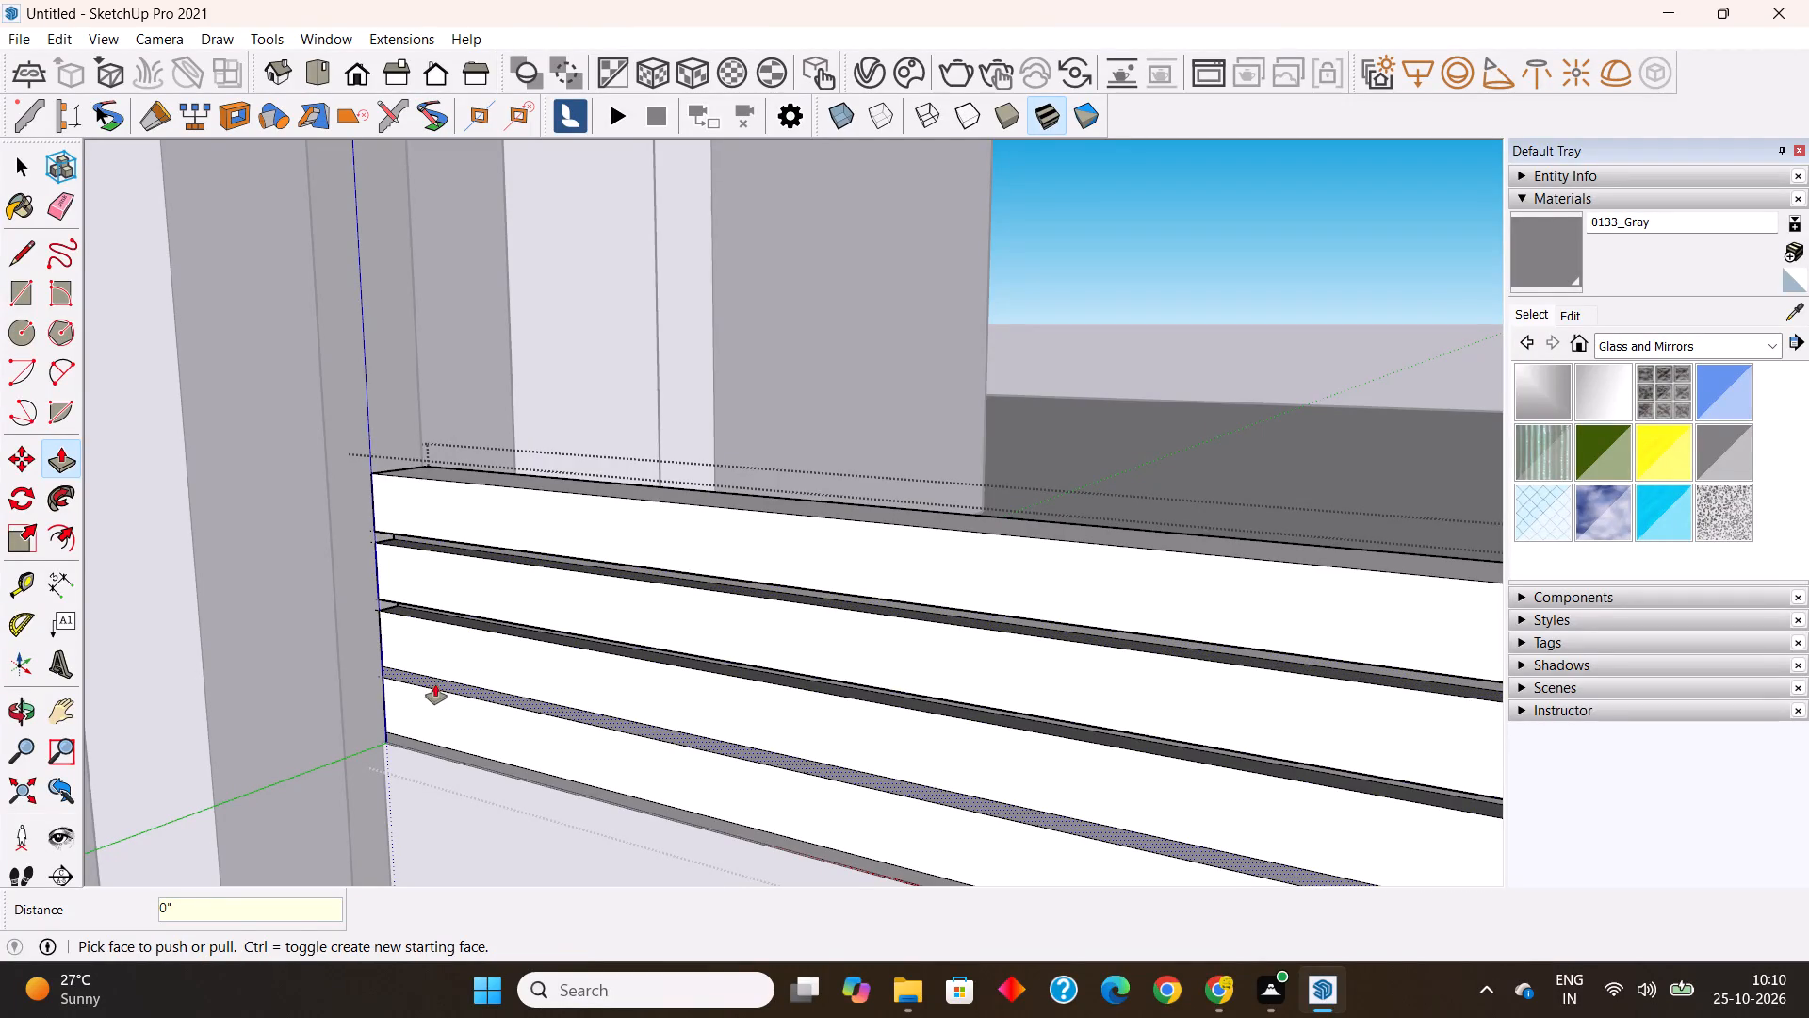
double_click(435, 684)
Delete all the construction guides used for the parapet bands and close the parapet group.
scroll(468, 557, "down", 15)
middle_click_drag(633, 656, 687, 679)
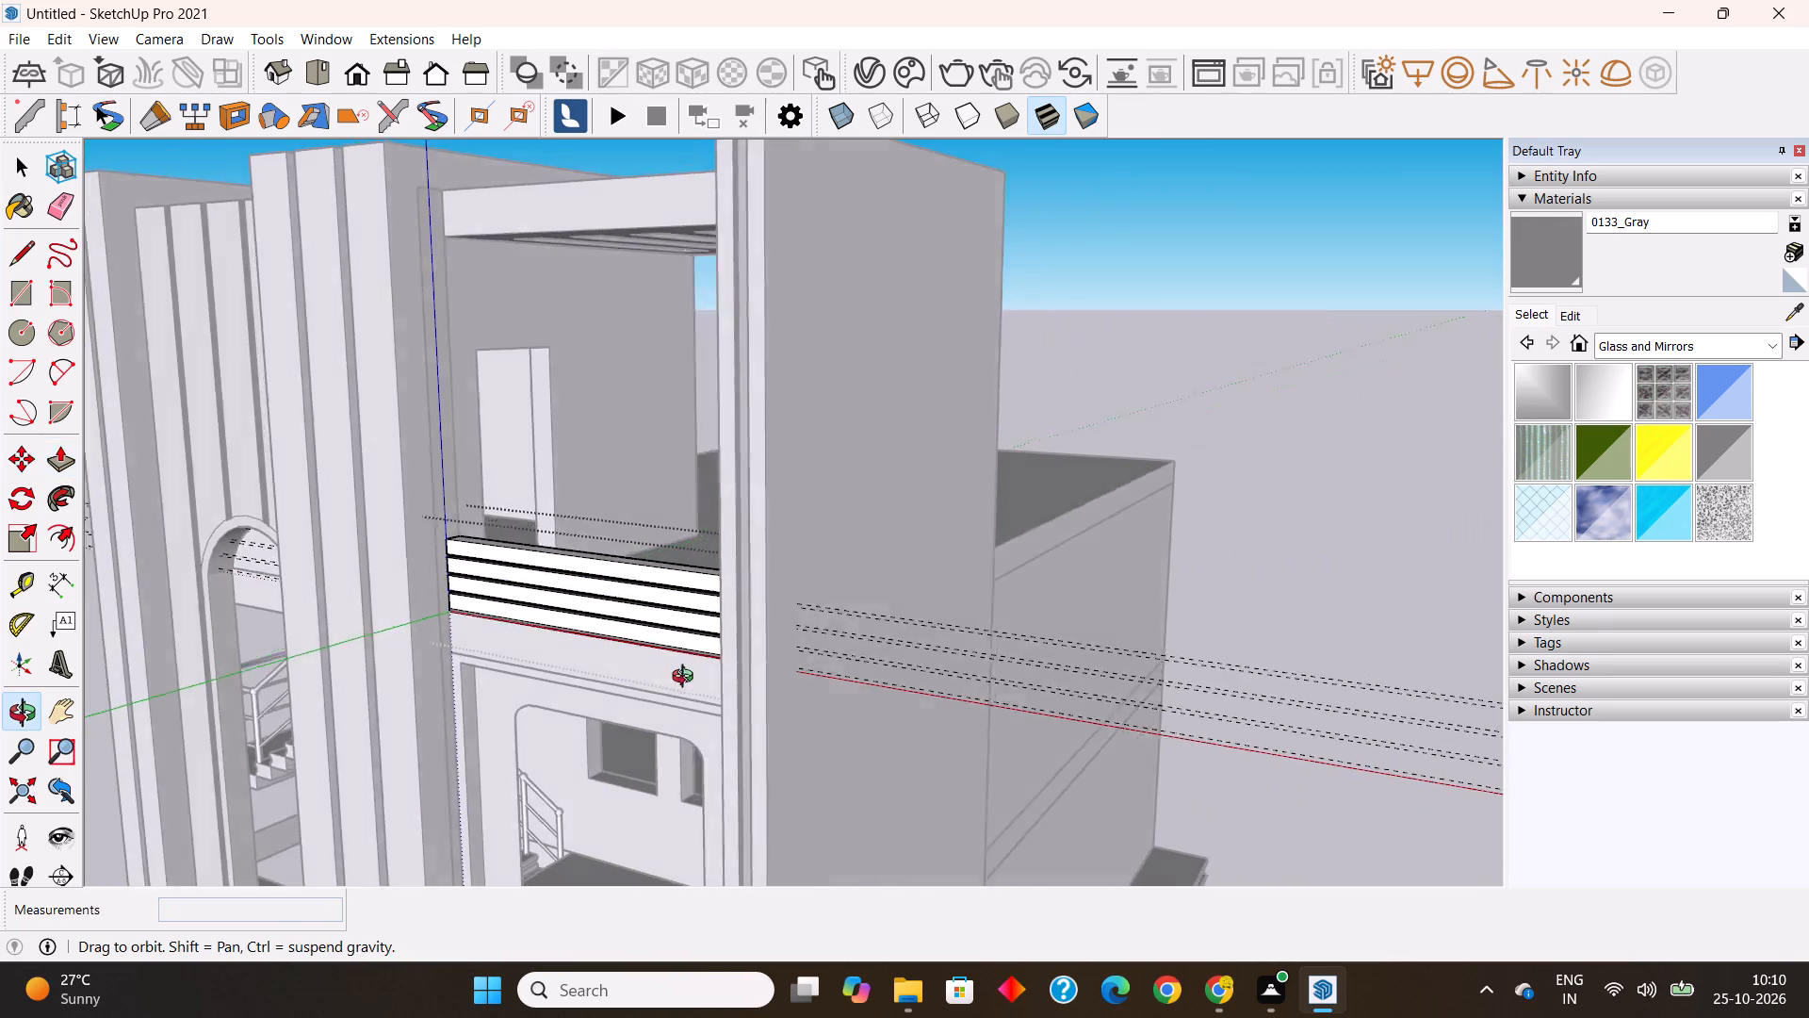
middle_click_drag(687, 679, 808, 657)
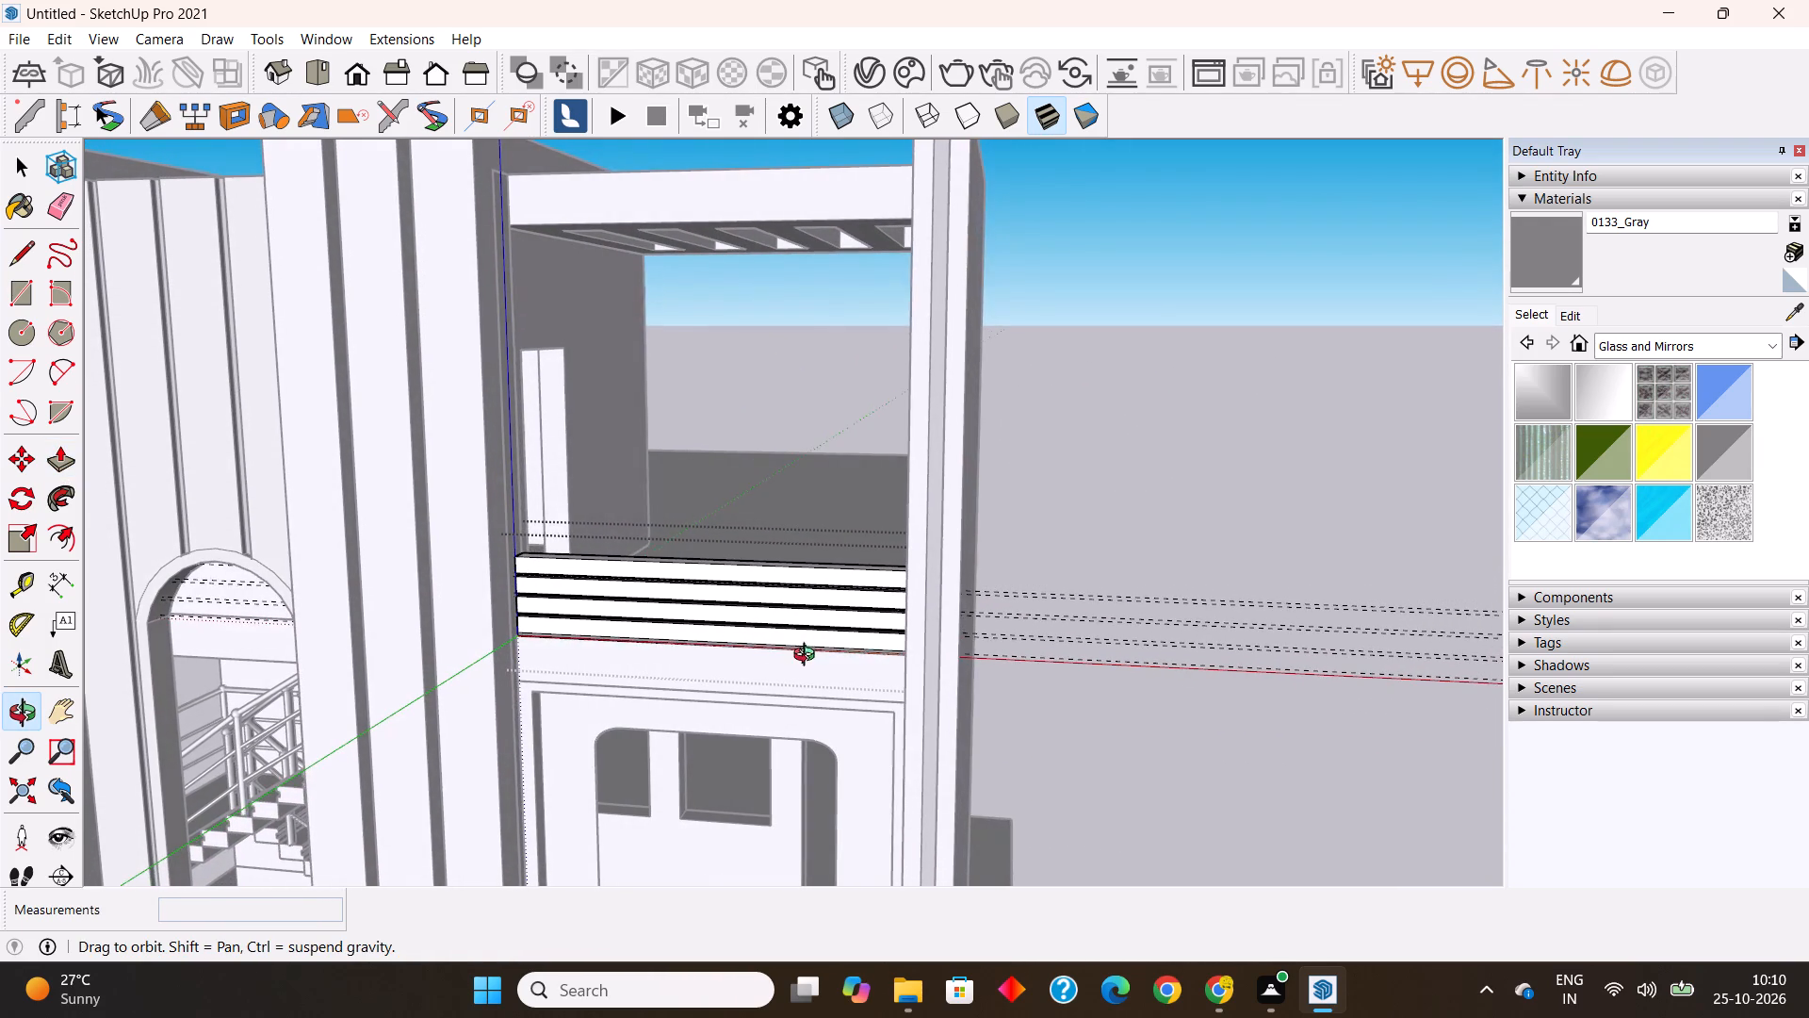
middle_click_drag(808, 657, 807, 657)
key("space")
left_click(1020, 527)
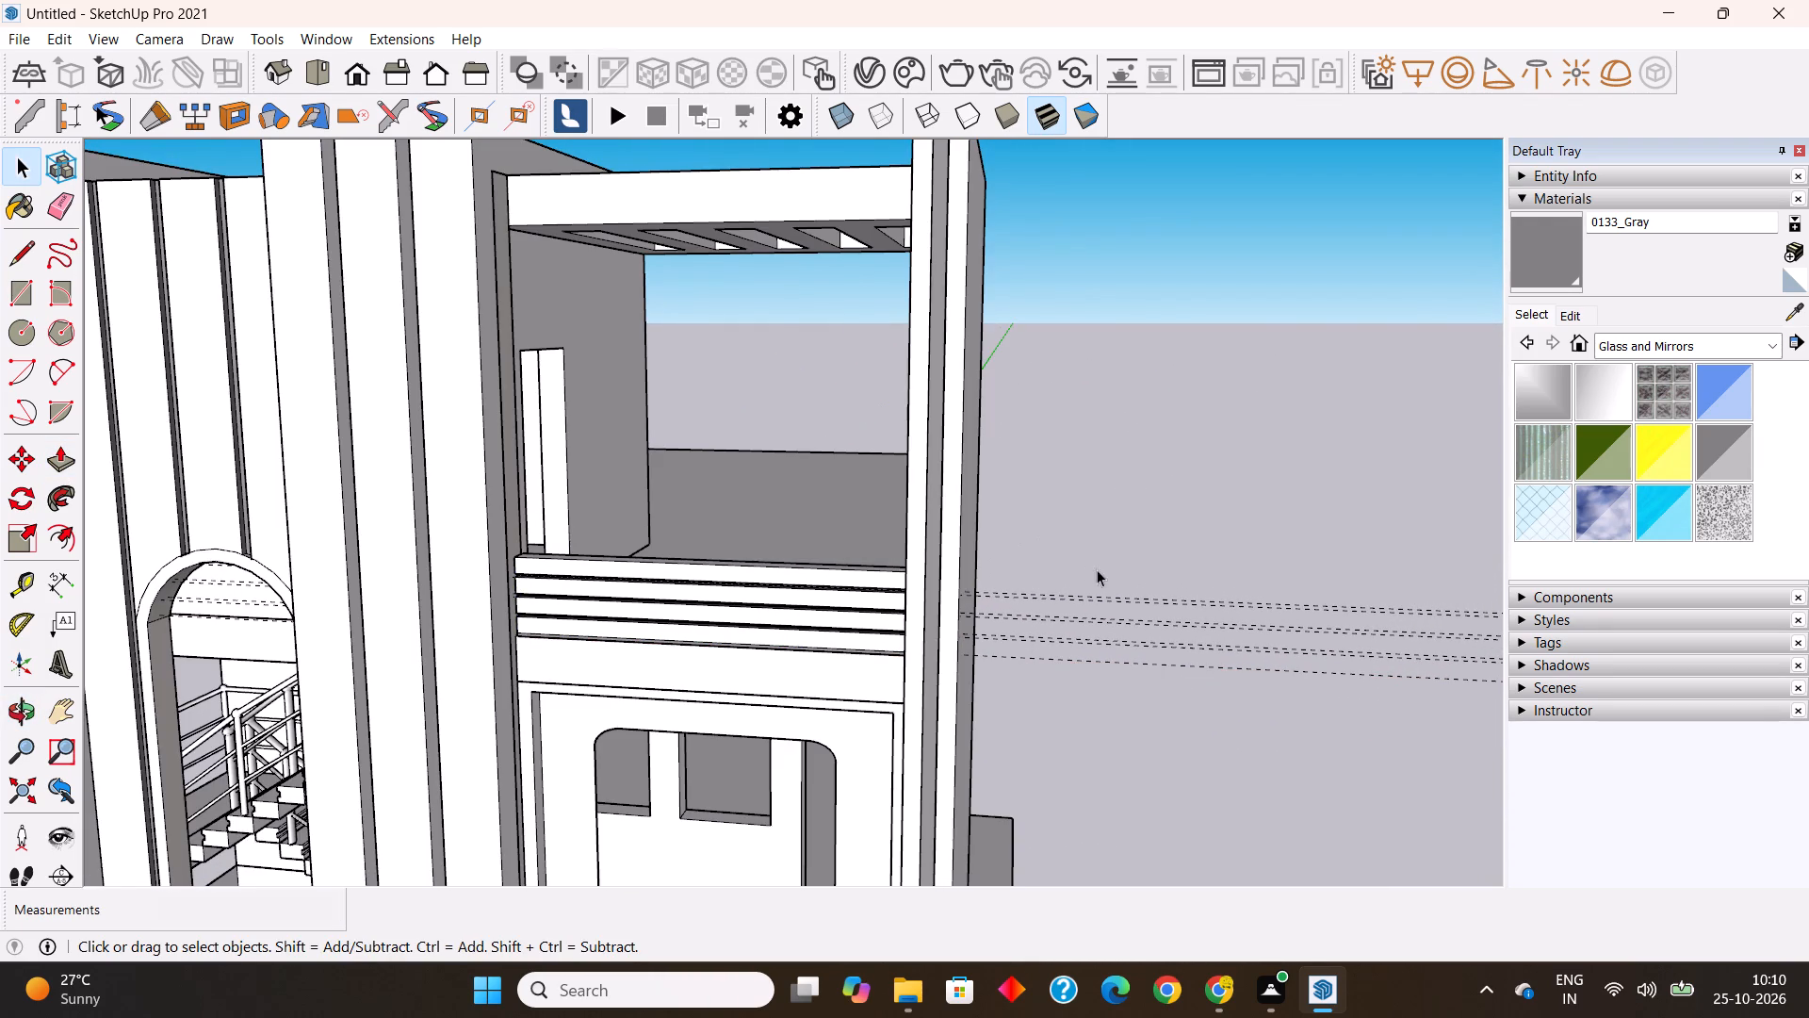
double_click(1115, 619)
left_click_drag(1247, 534, 1133, 749)
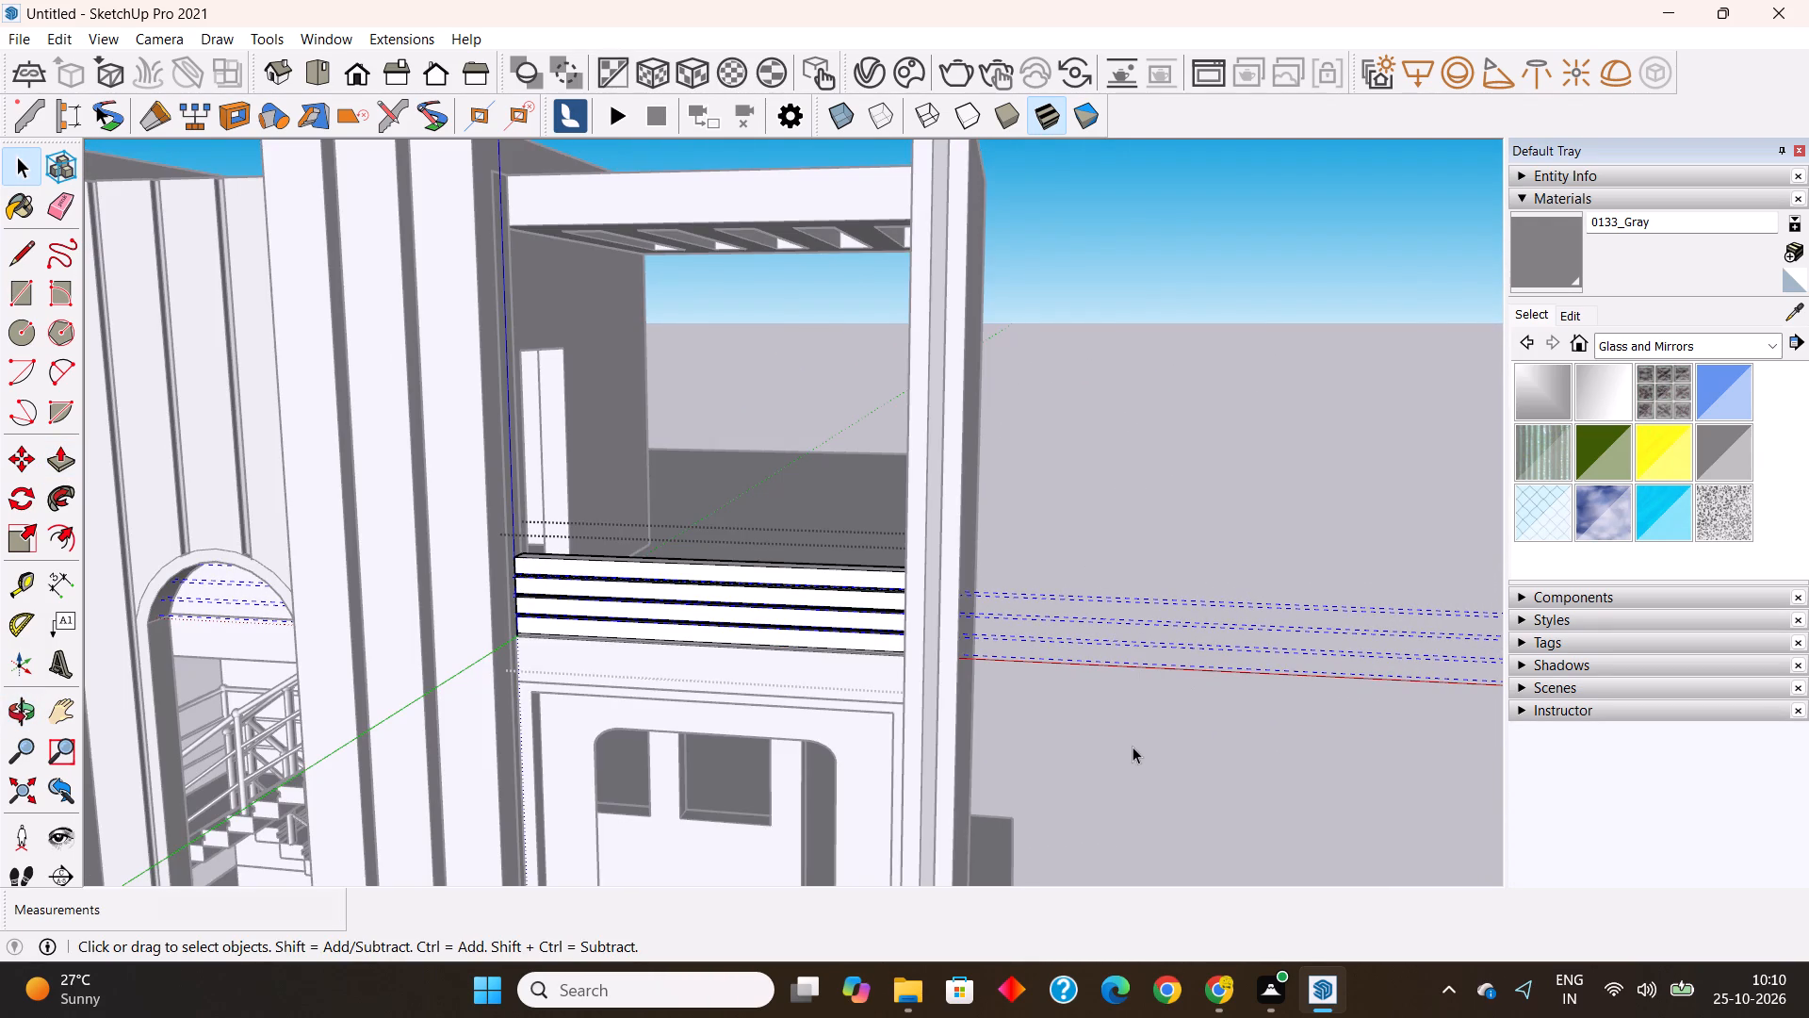
key("Delete")
left_click(1100, 673)
Unhide the hidden vertical slotted panel in the top-floor opening above the parapet.
scroll(964, 558, "down", 7)
middle_click_drag(1123, 642, 1247, 612)
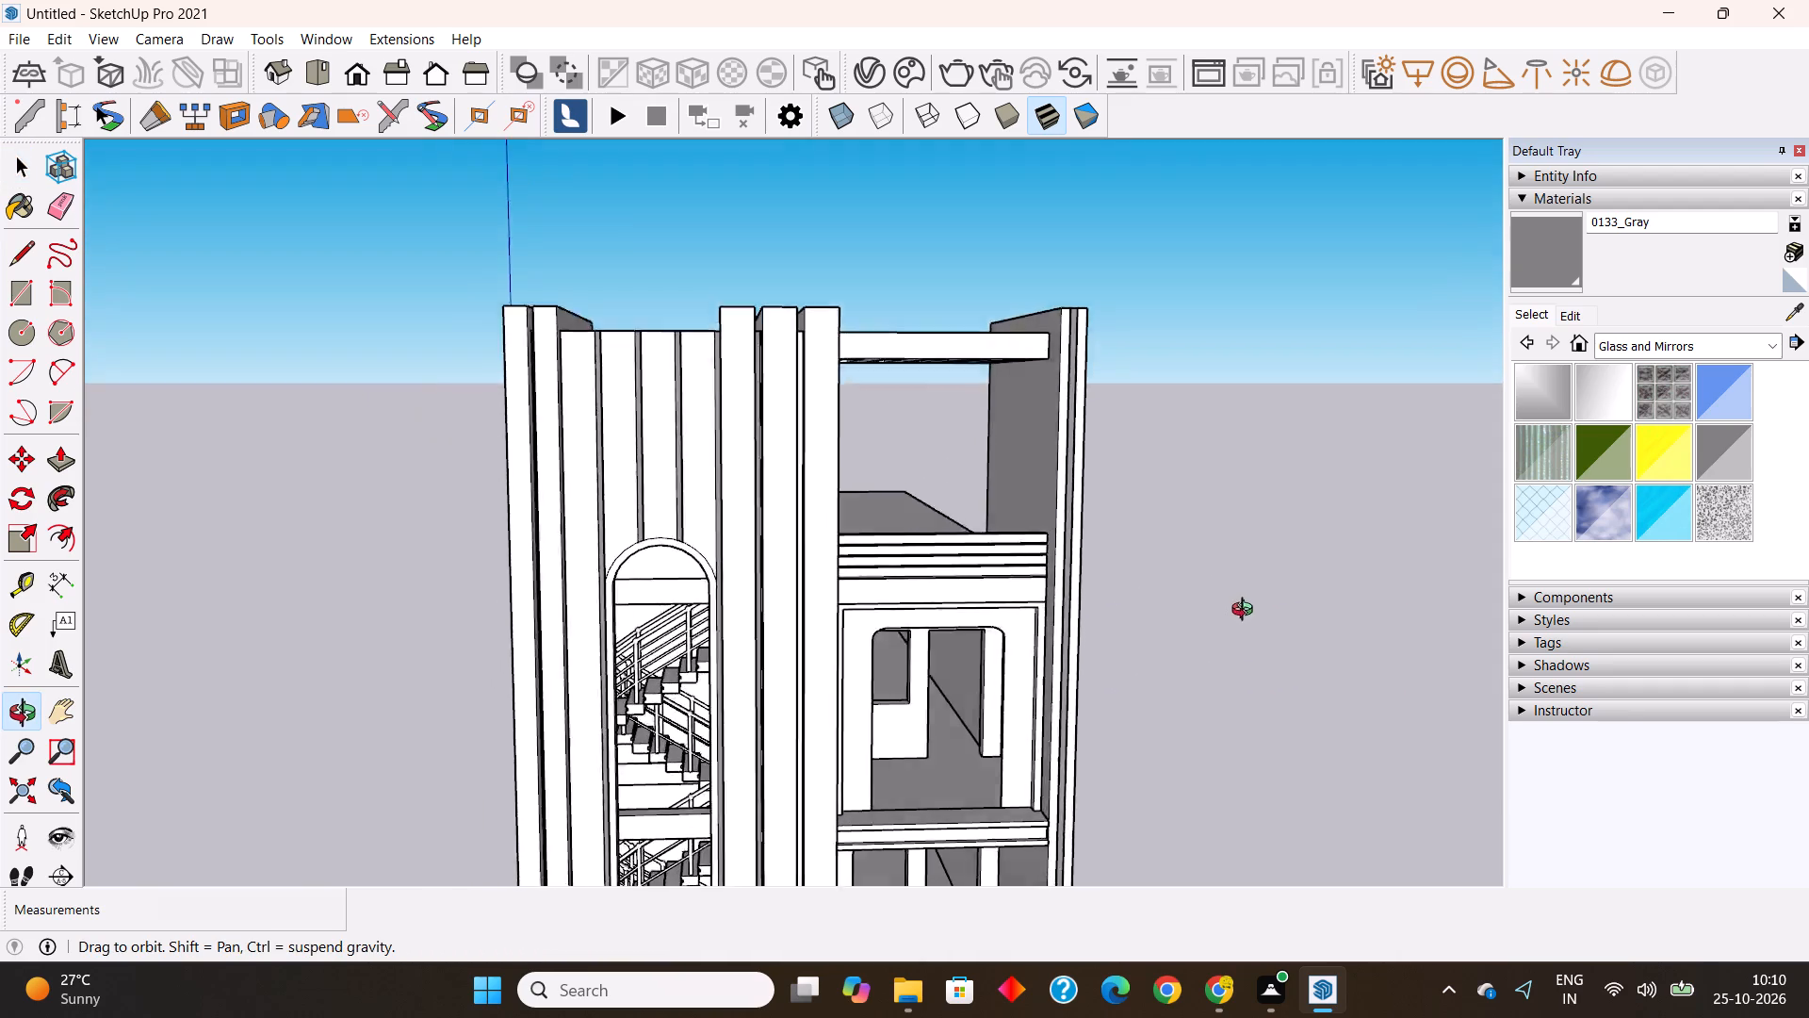
middle_click_drag(1247, 612, 1159, 671)
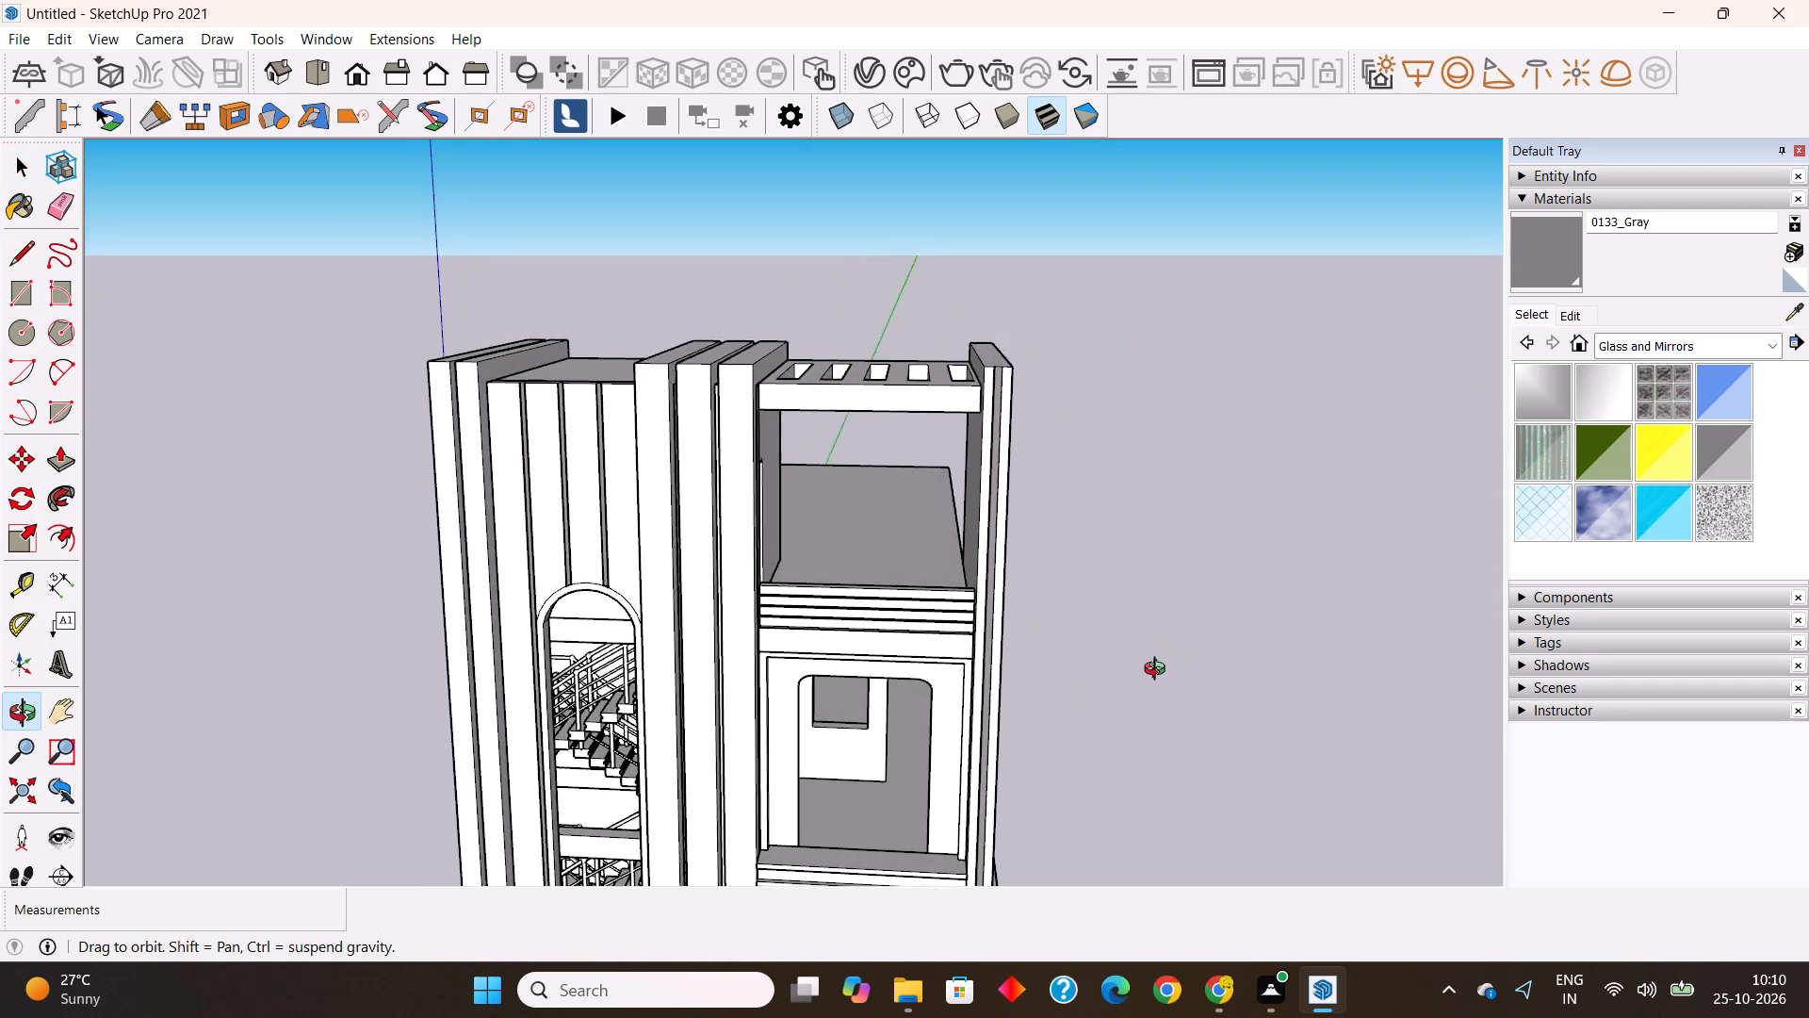
middle_click_drag(1159, 671, 1149, 681)
left_click(1268, 628)
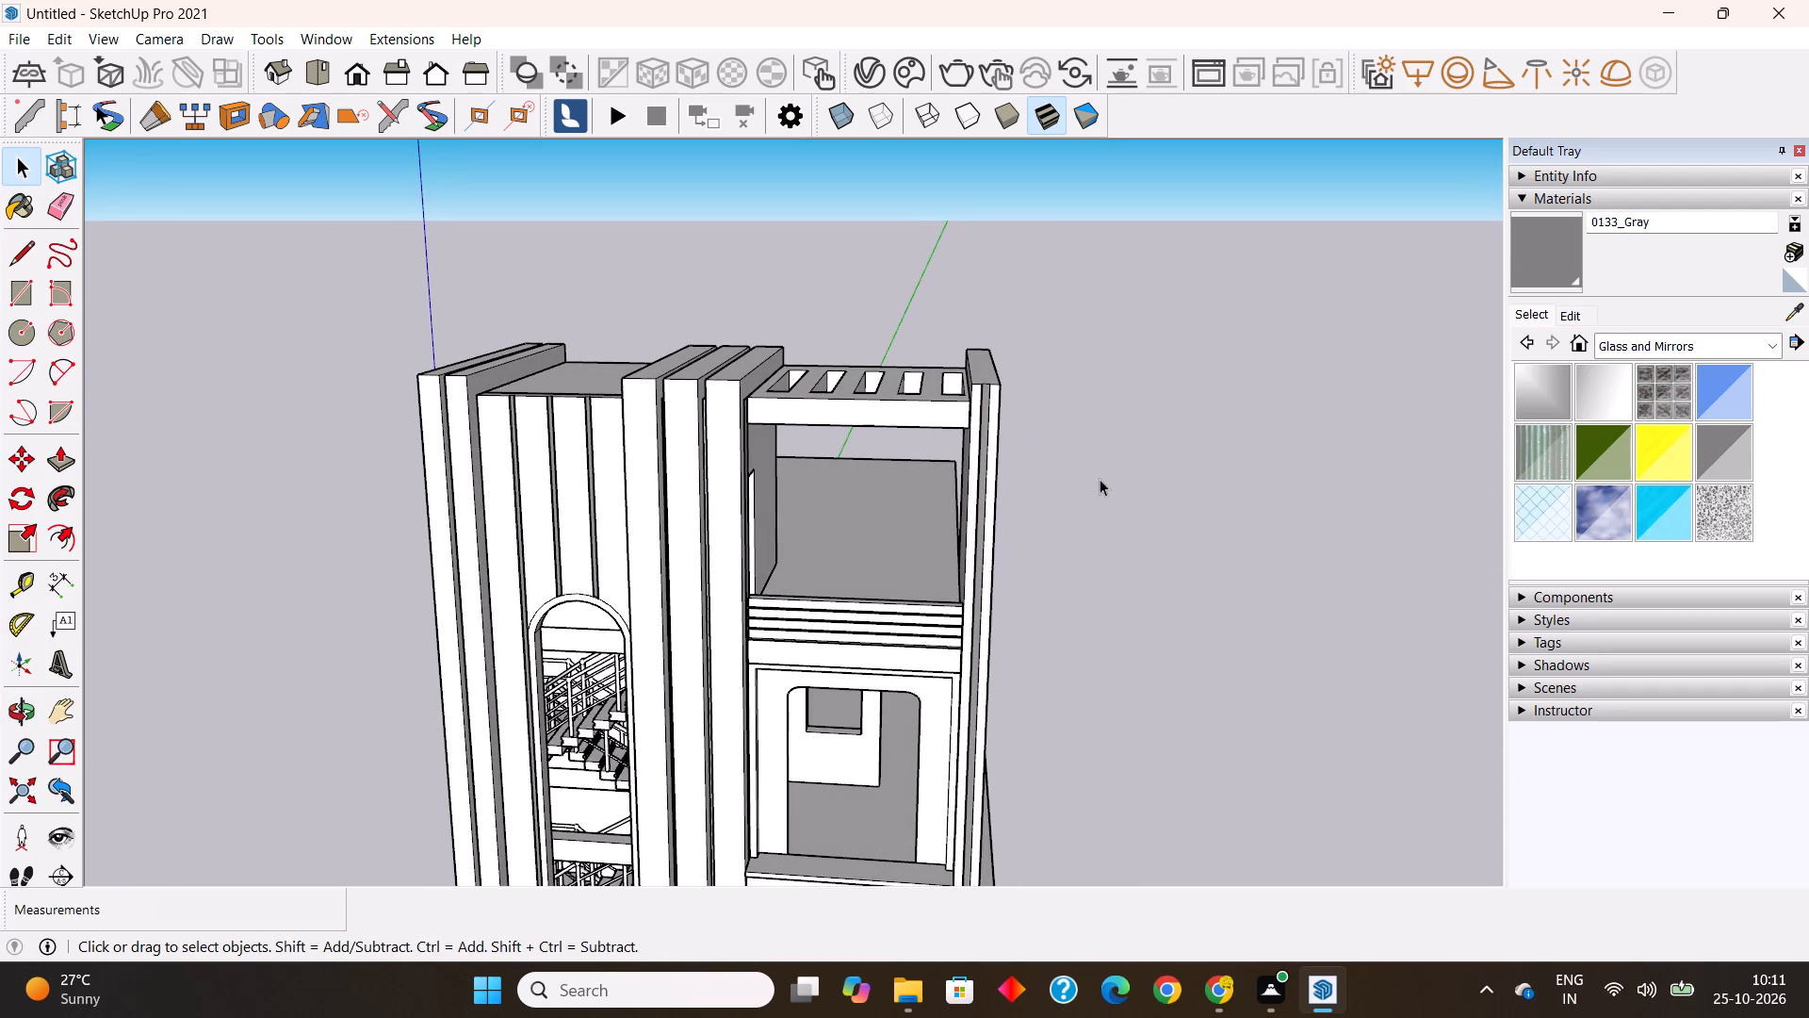
right_click(1100, 479)
left_click(1131, 655)
right_click(1107, 412)
left_click(1136, 627)
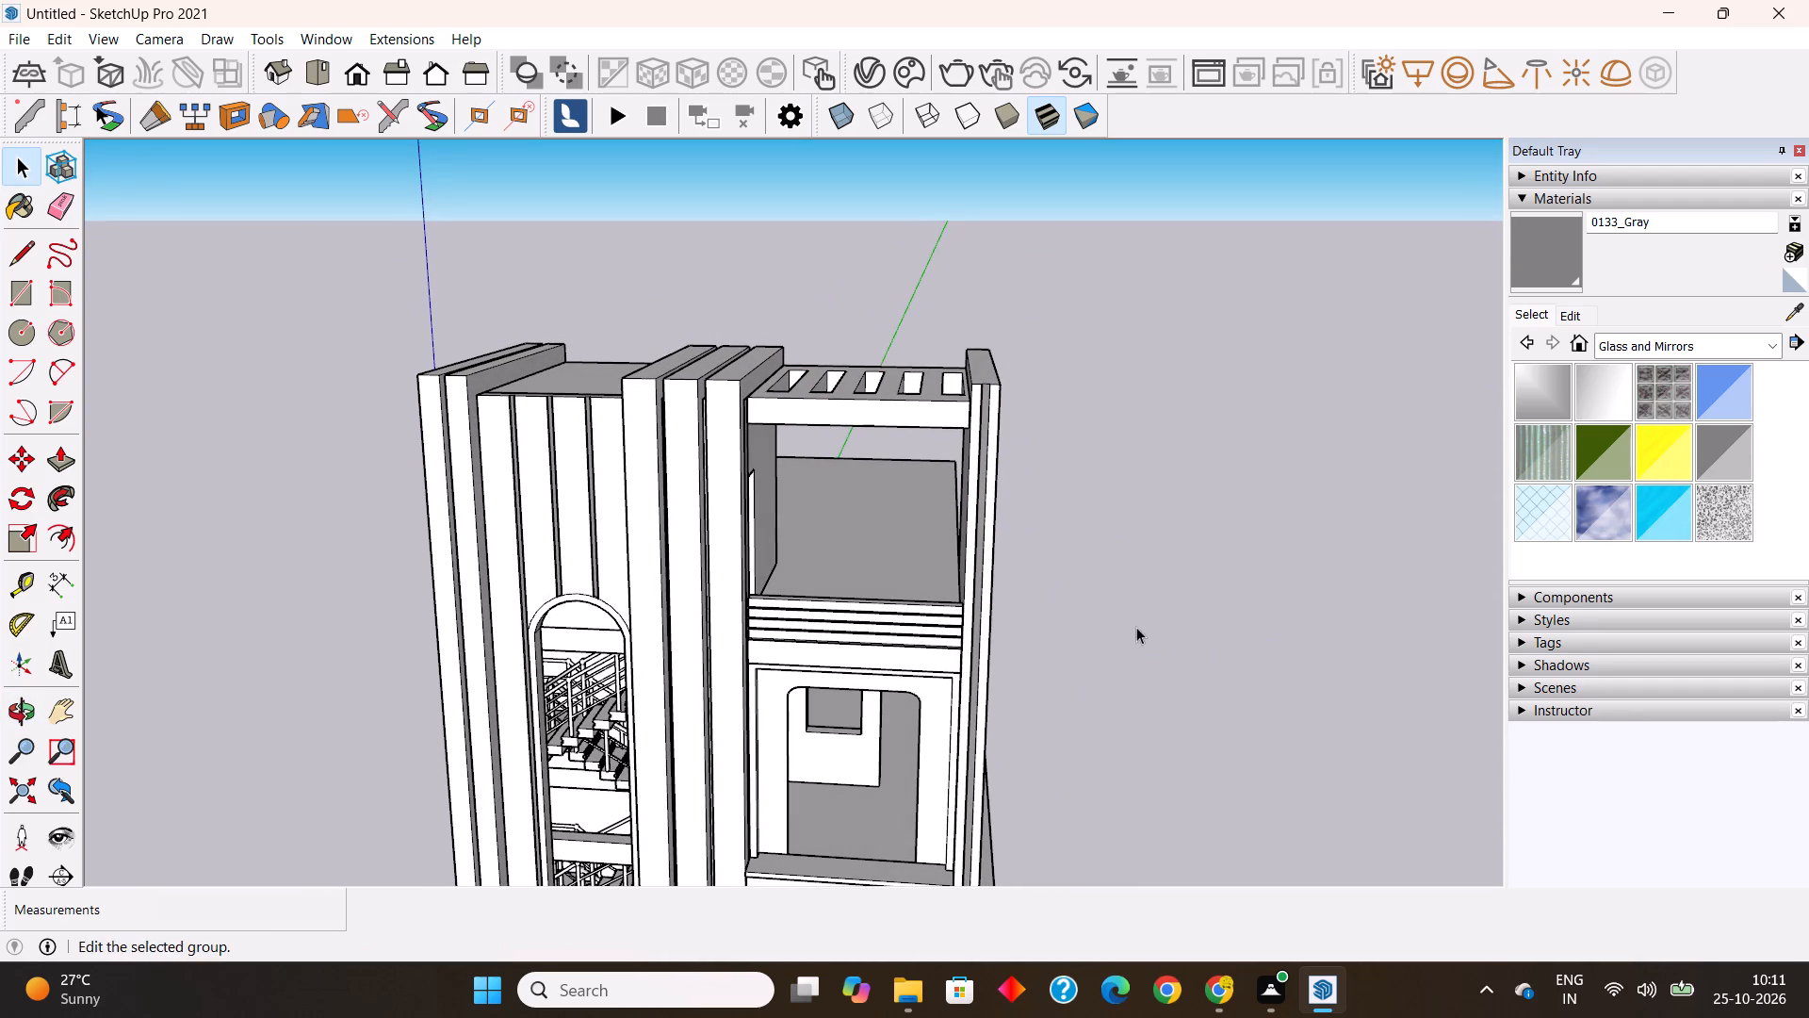
left_click(54, 35)
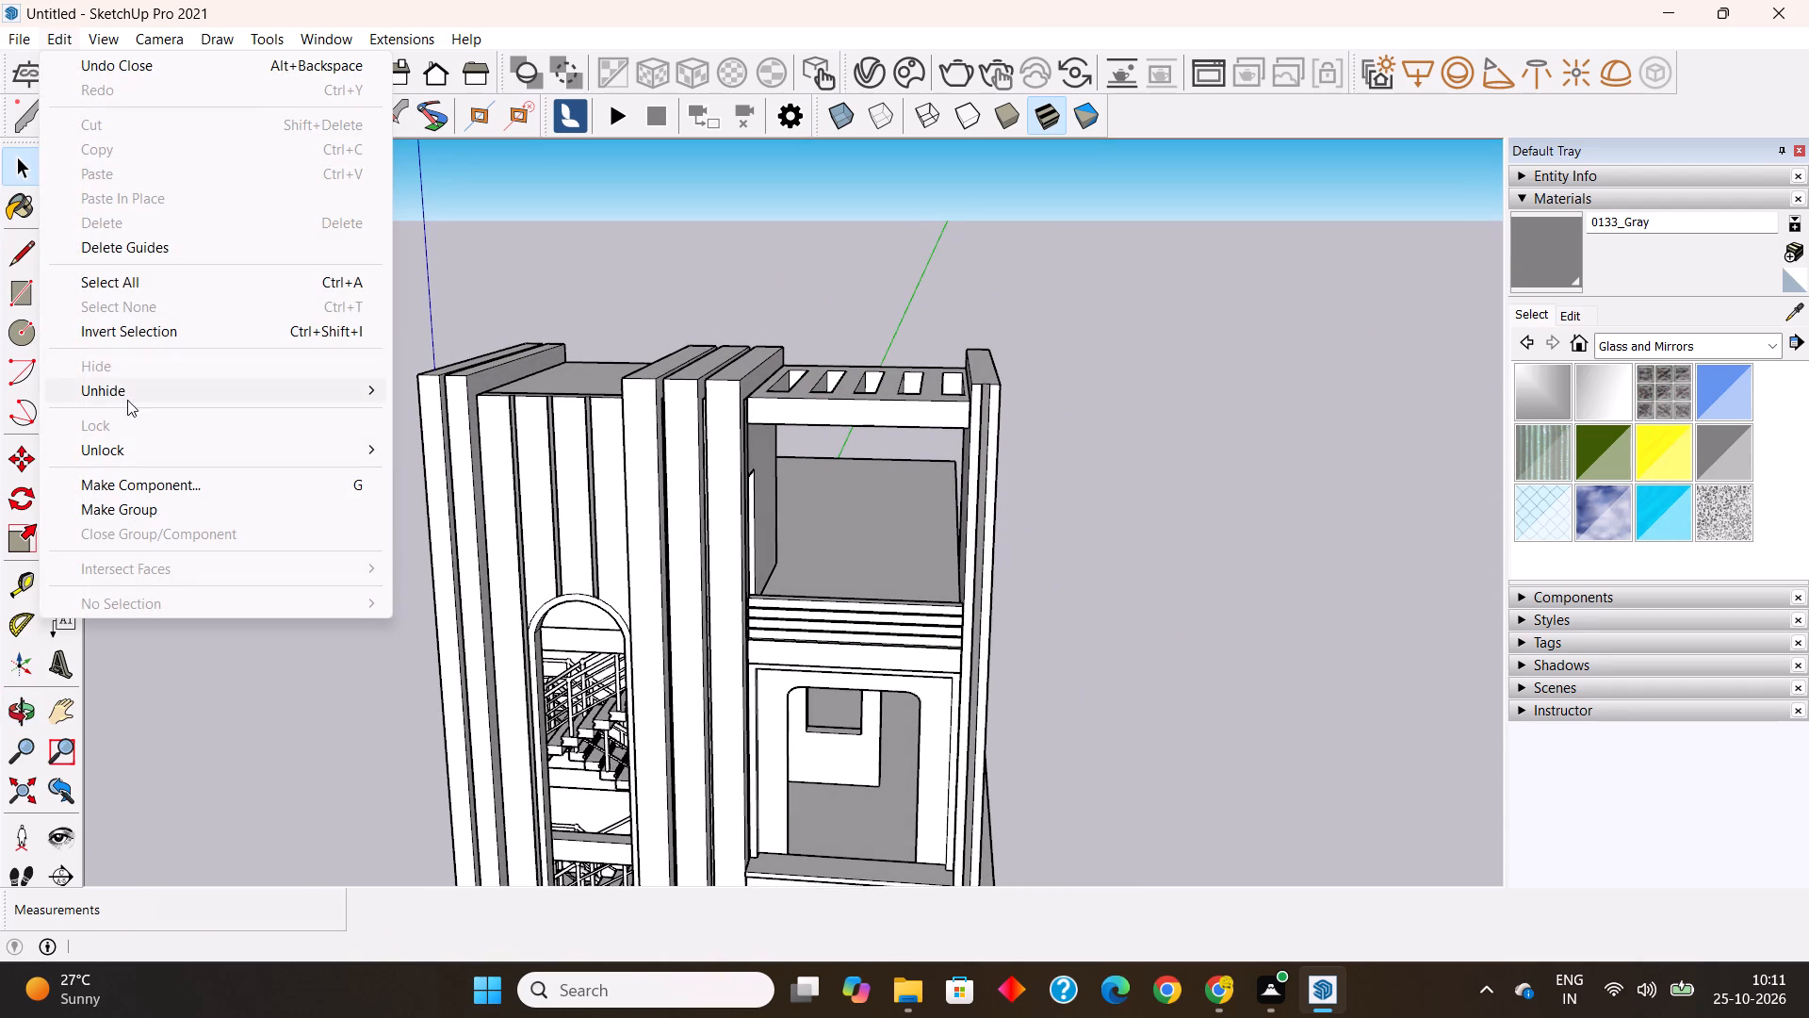
left_click(442, 436)
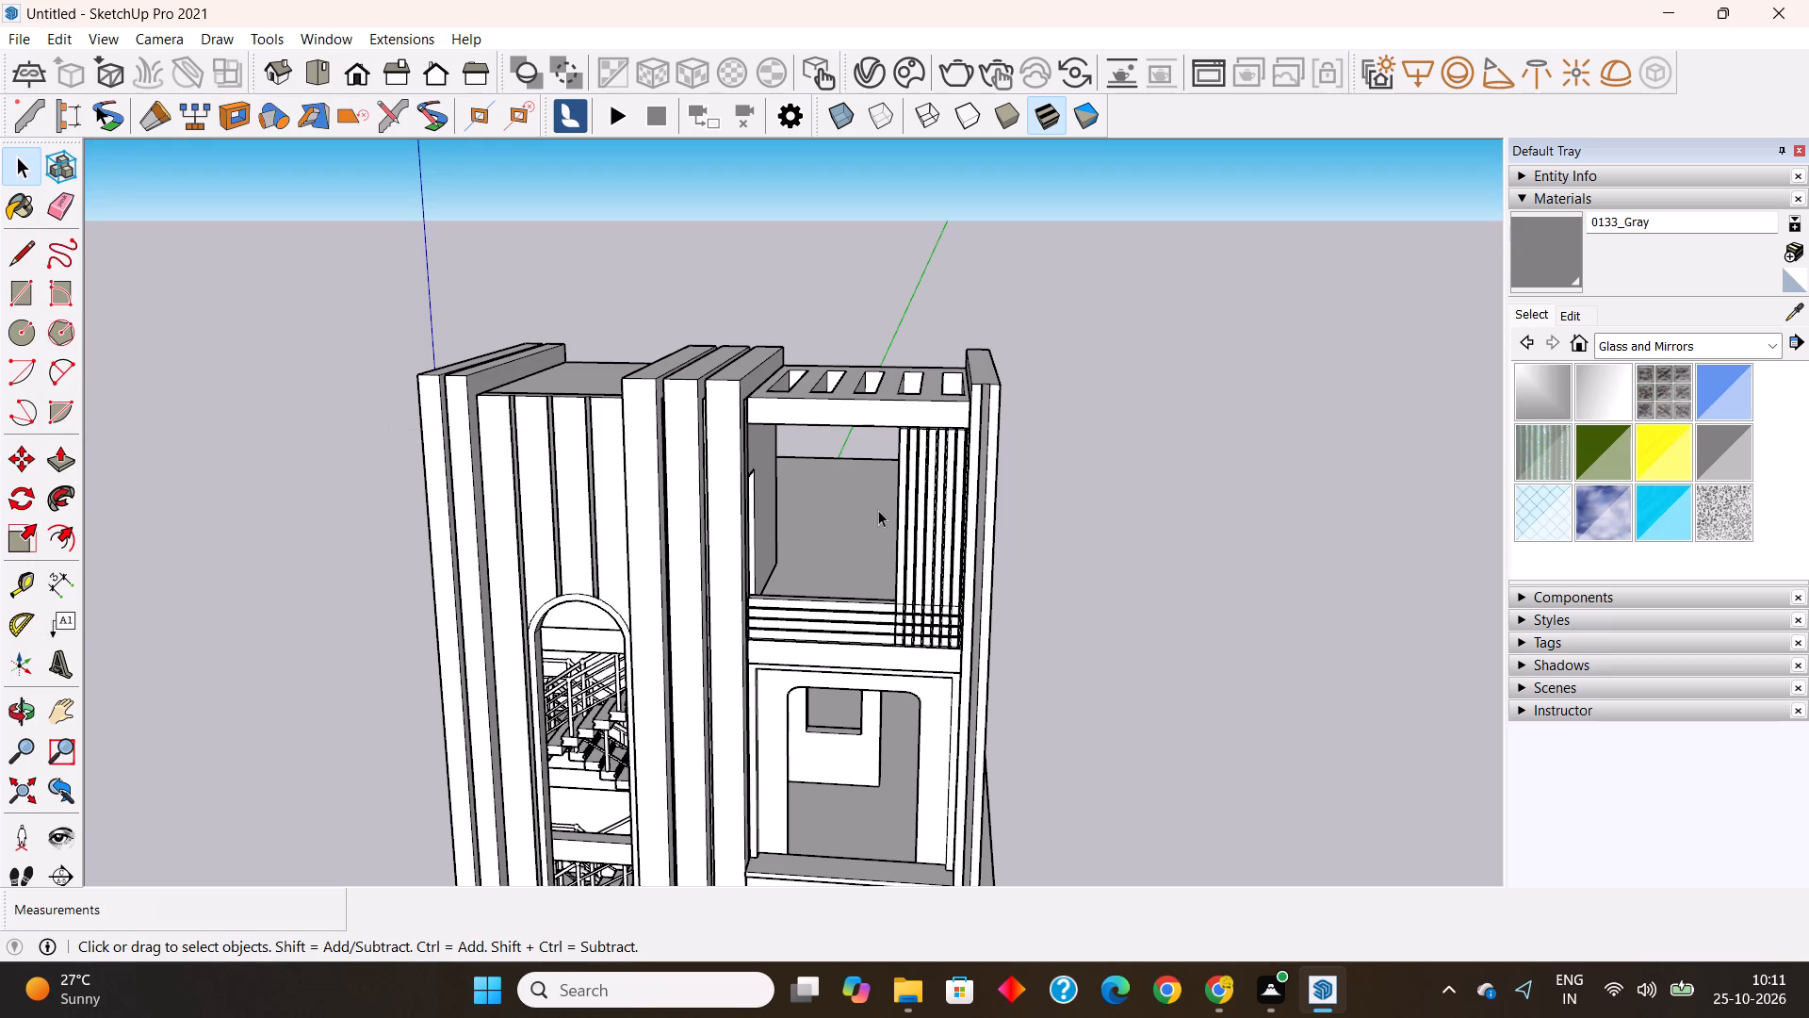
Scale the slotted panel vertically from its bottom so it ends at the parapet's top edge.
middle_click_drag(986, 563, 1183, 559)
left_click(1075, 489)
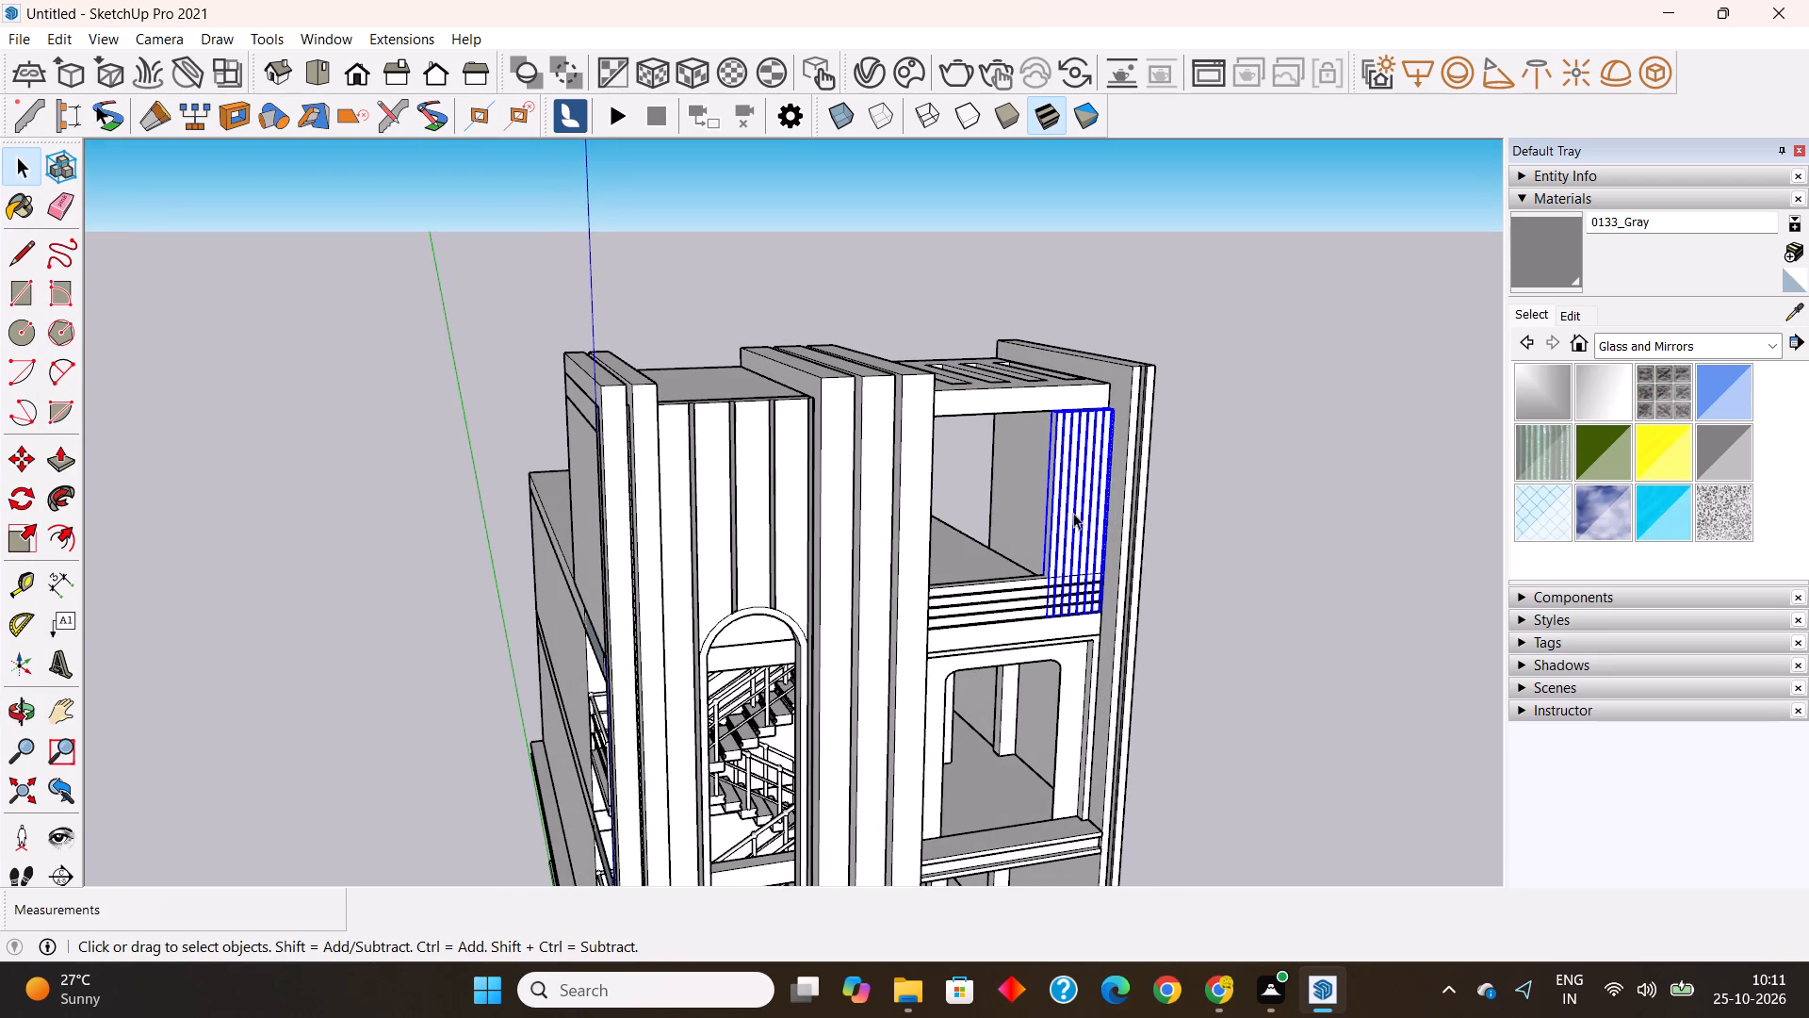
scroll(1070, 571, "up", 12)
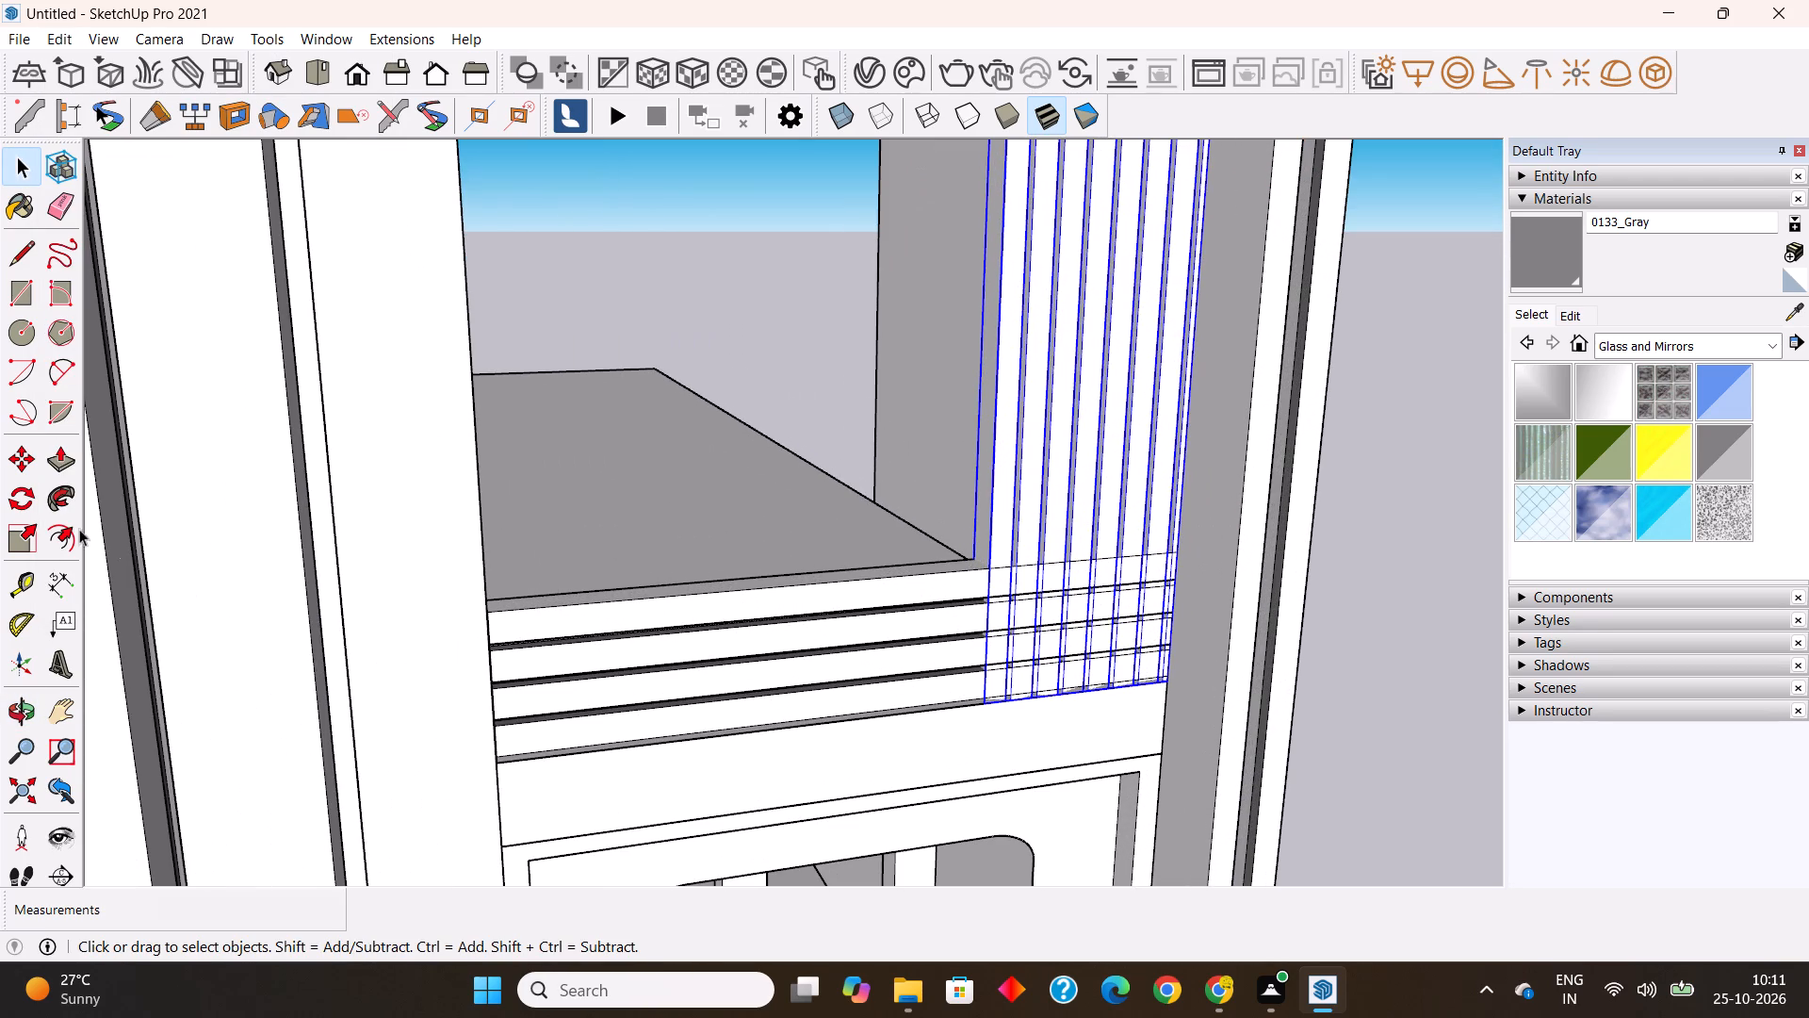
left_click(22, 531)
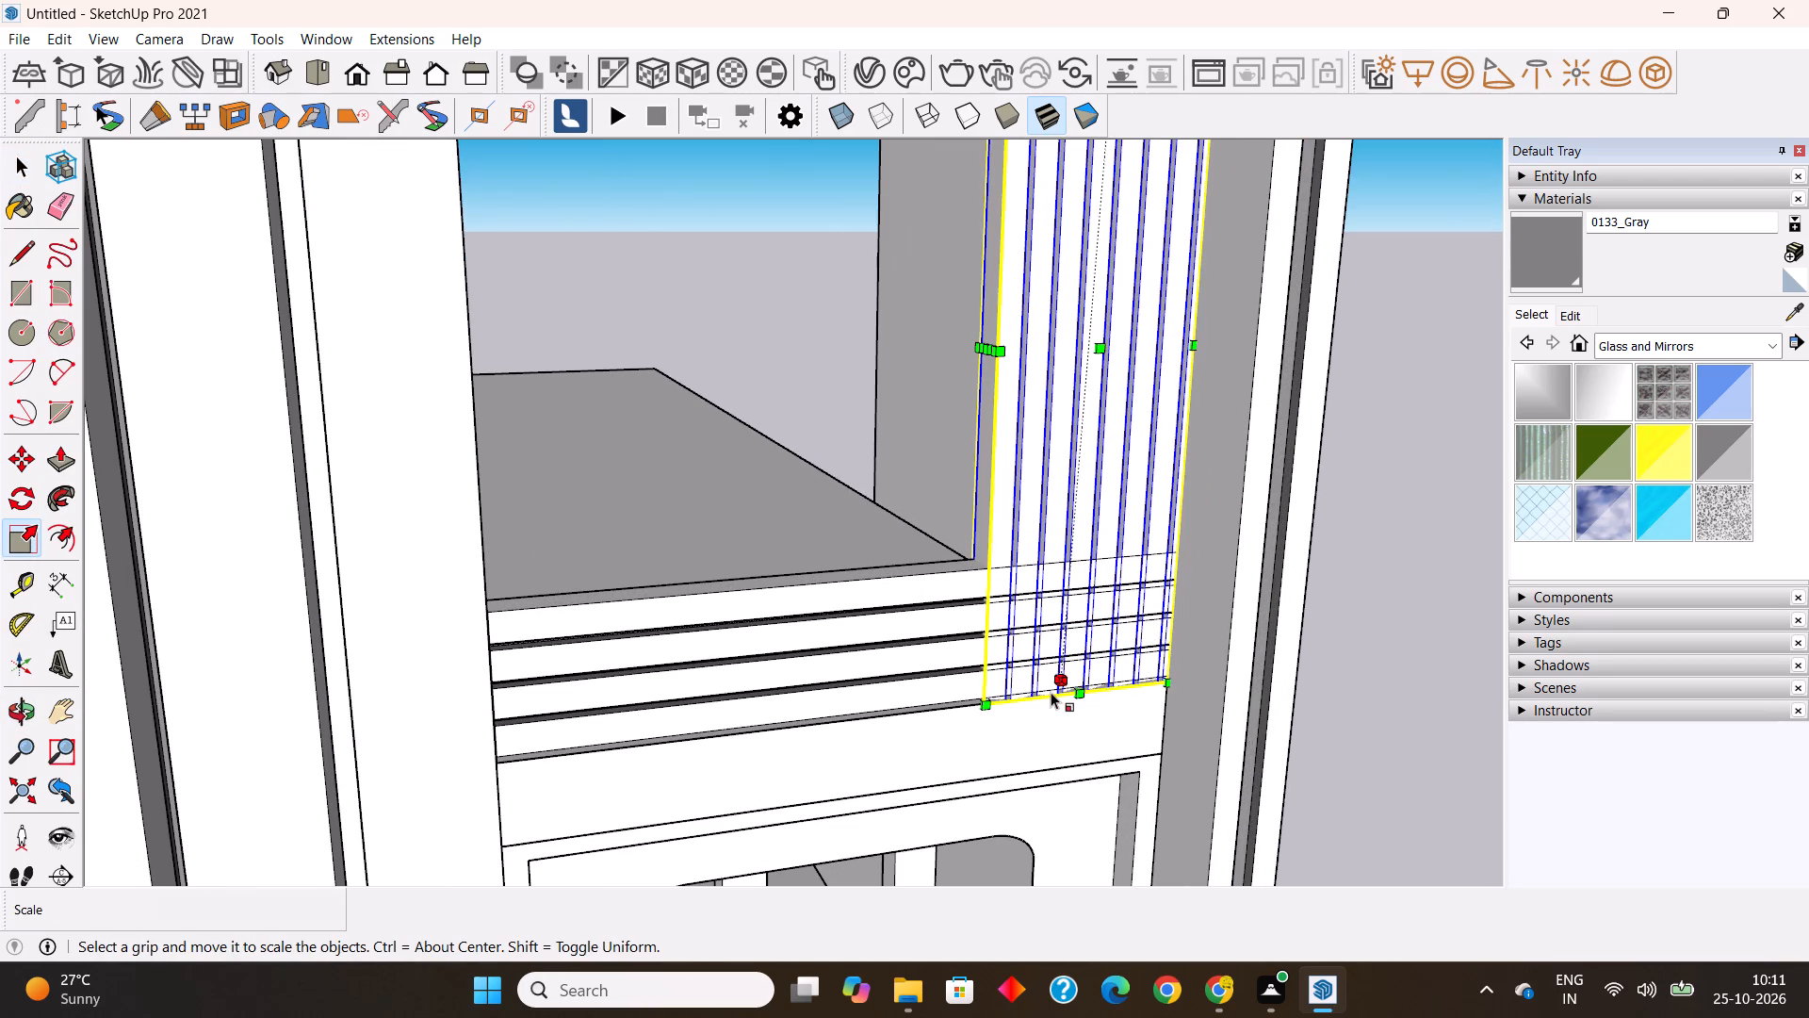
left_click(1066, 683)
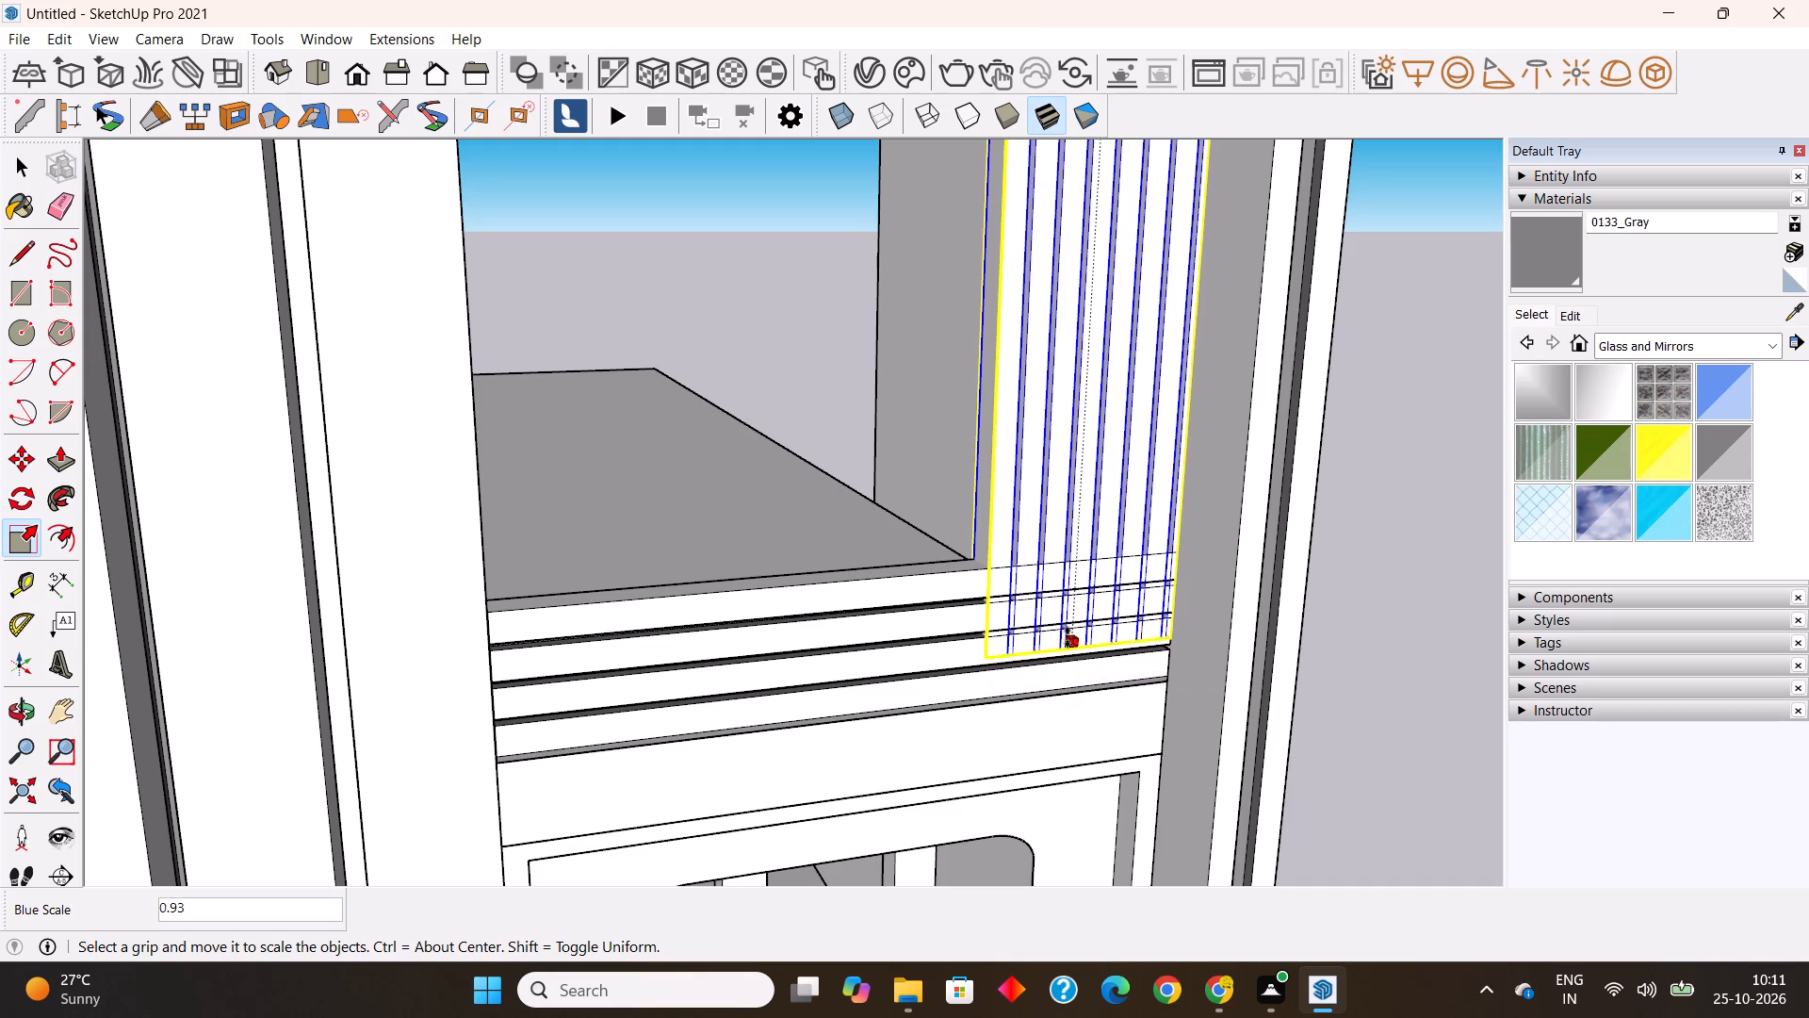
left_click(1067, 560)
scroll(833, 566, "down", 8)
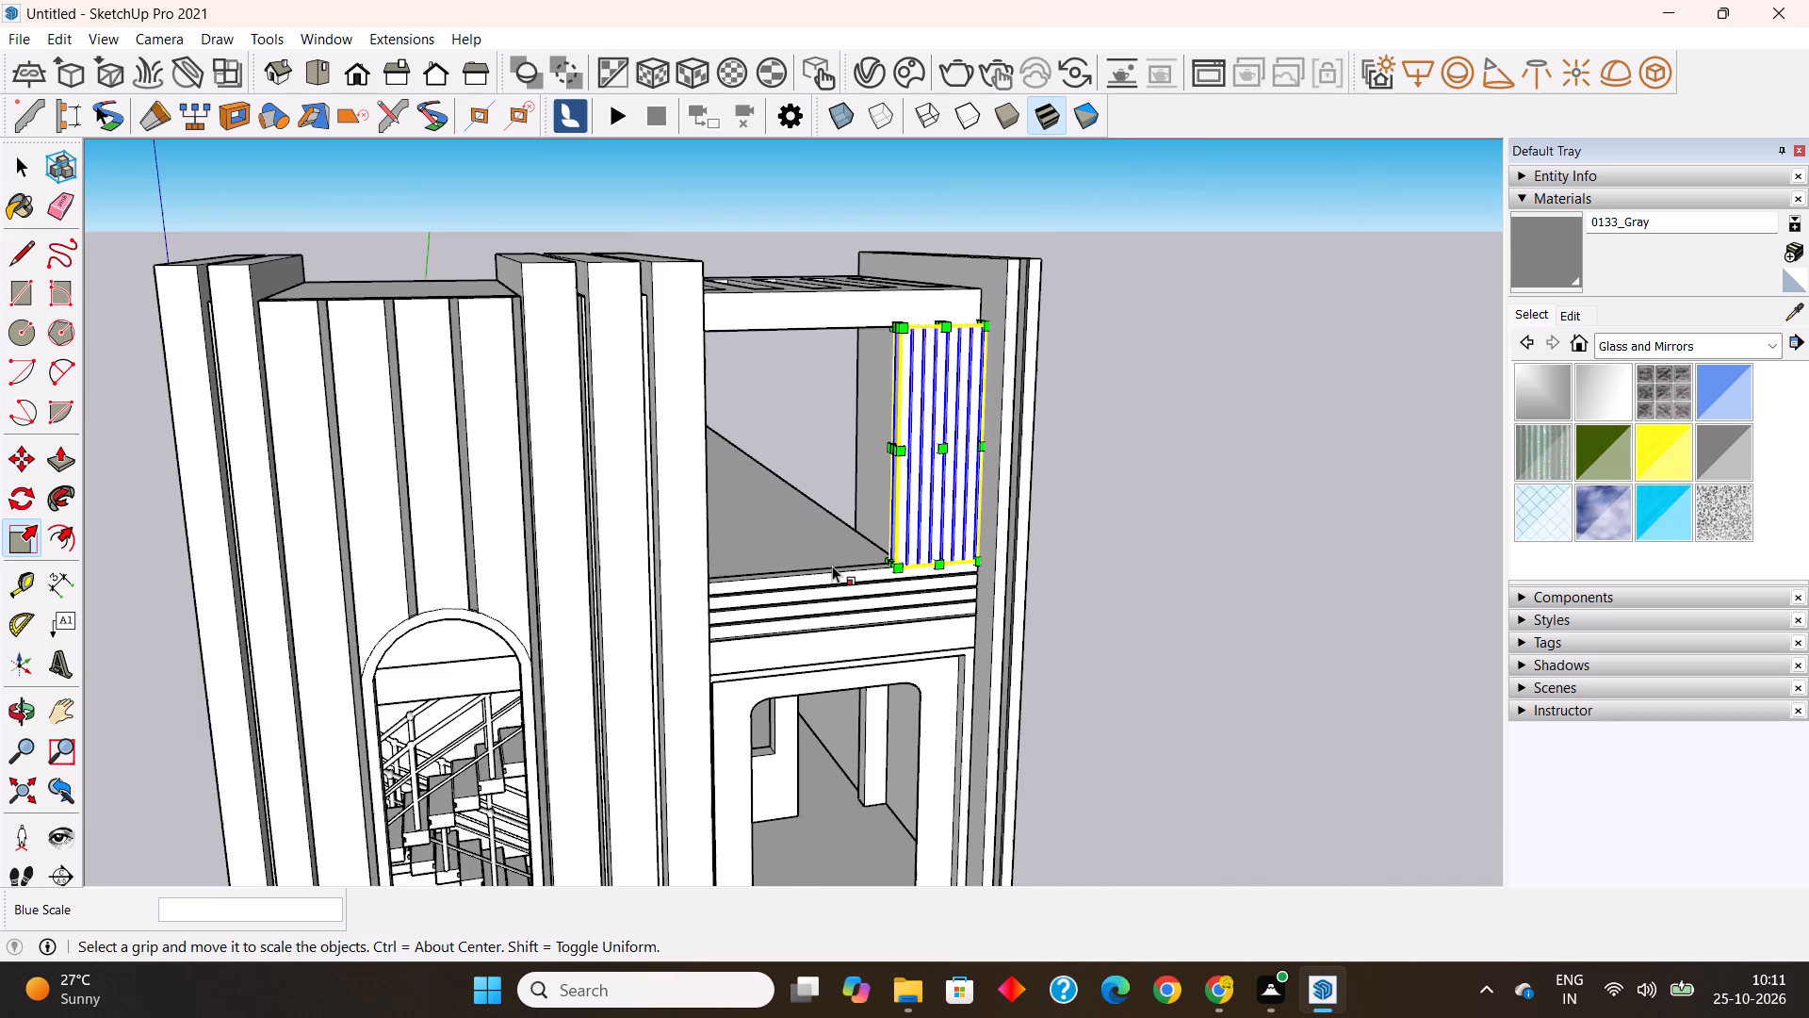
scroll(832, 566, "down", 2)
key("space")
left_click(1147, 533)
Examine the whole front facade in front view and from the side, including the framed opening above the projecting slab.
middle_click_drag(934, 580, 967, 461)
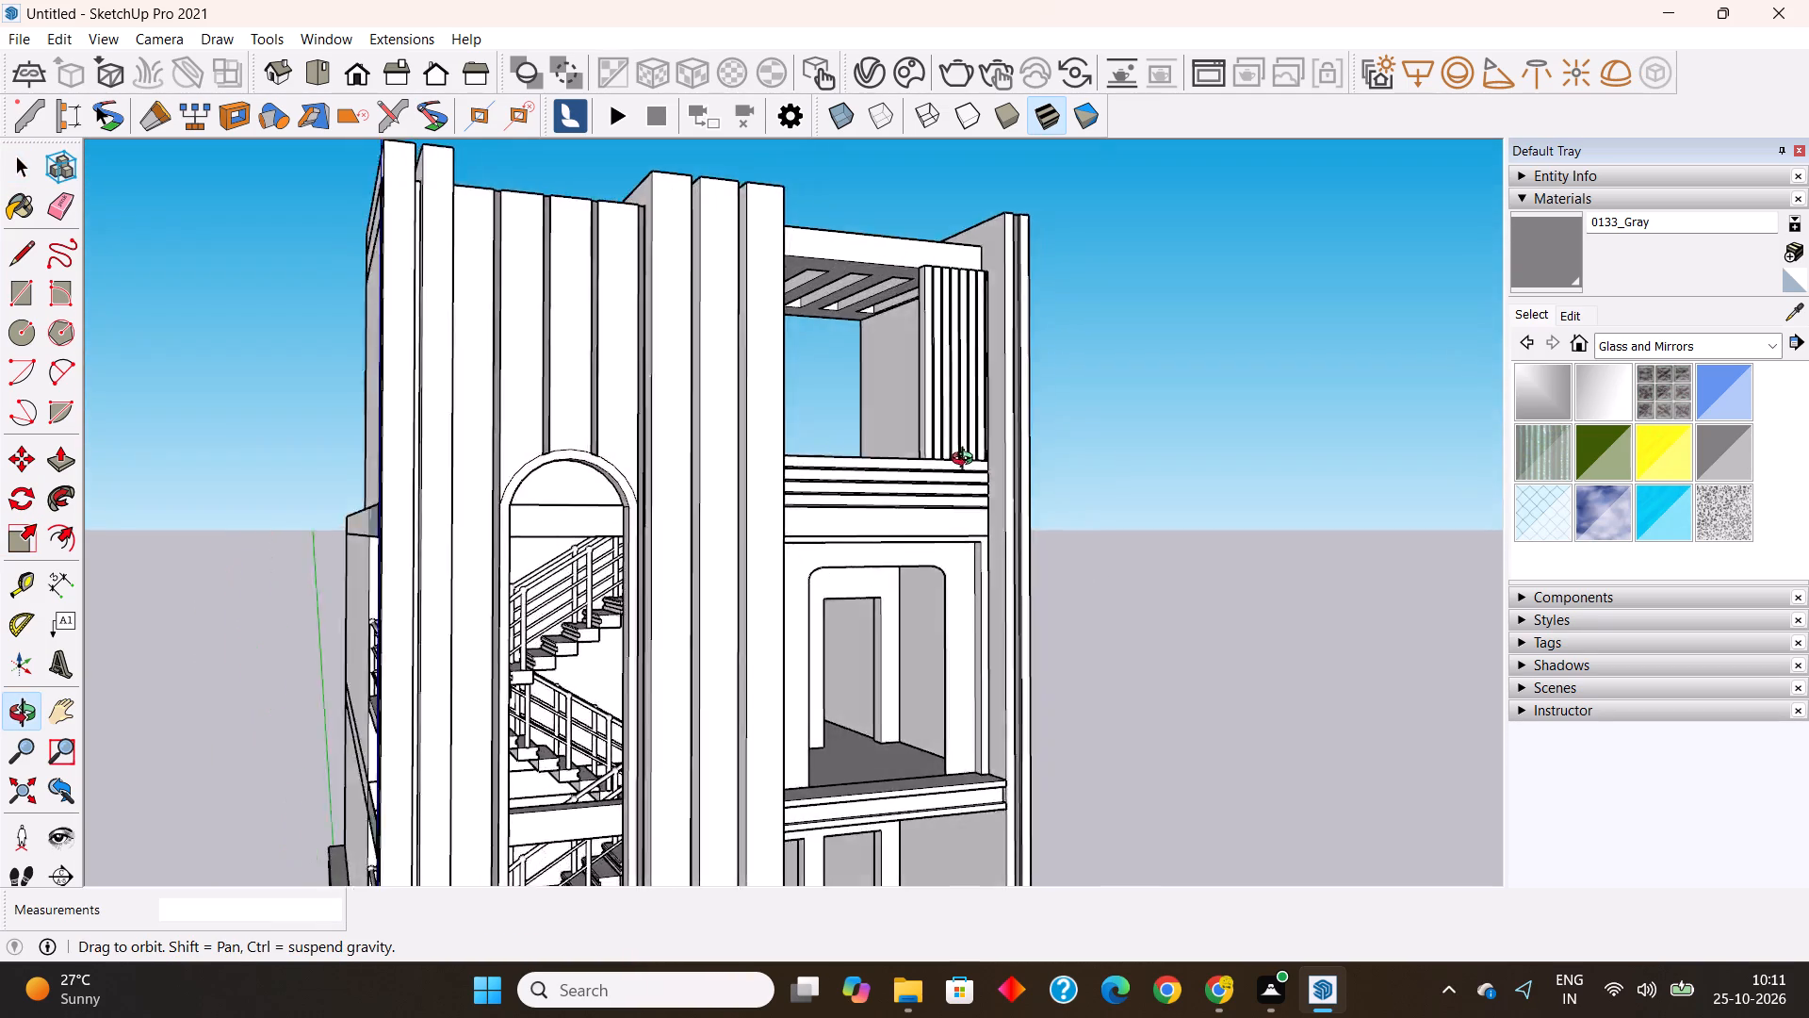
middle_click_drag(967, 461, 904, 481)
scroll(899, 479, "down", 6)
left_click(1040, 508)
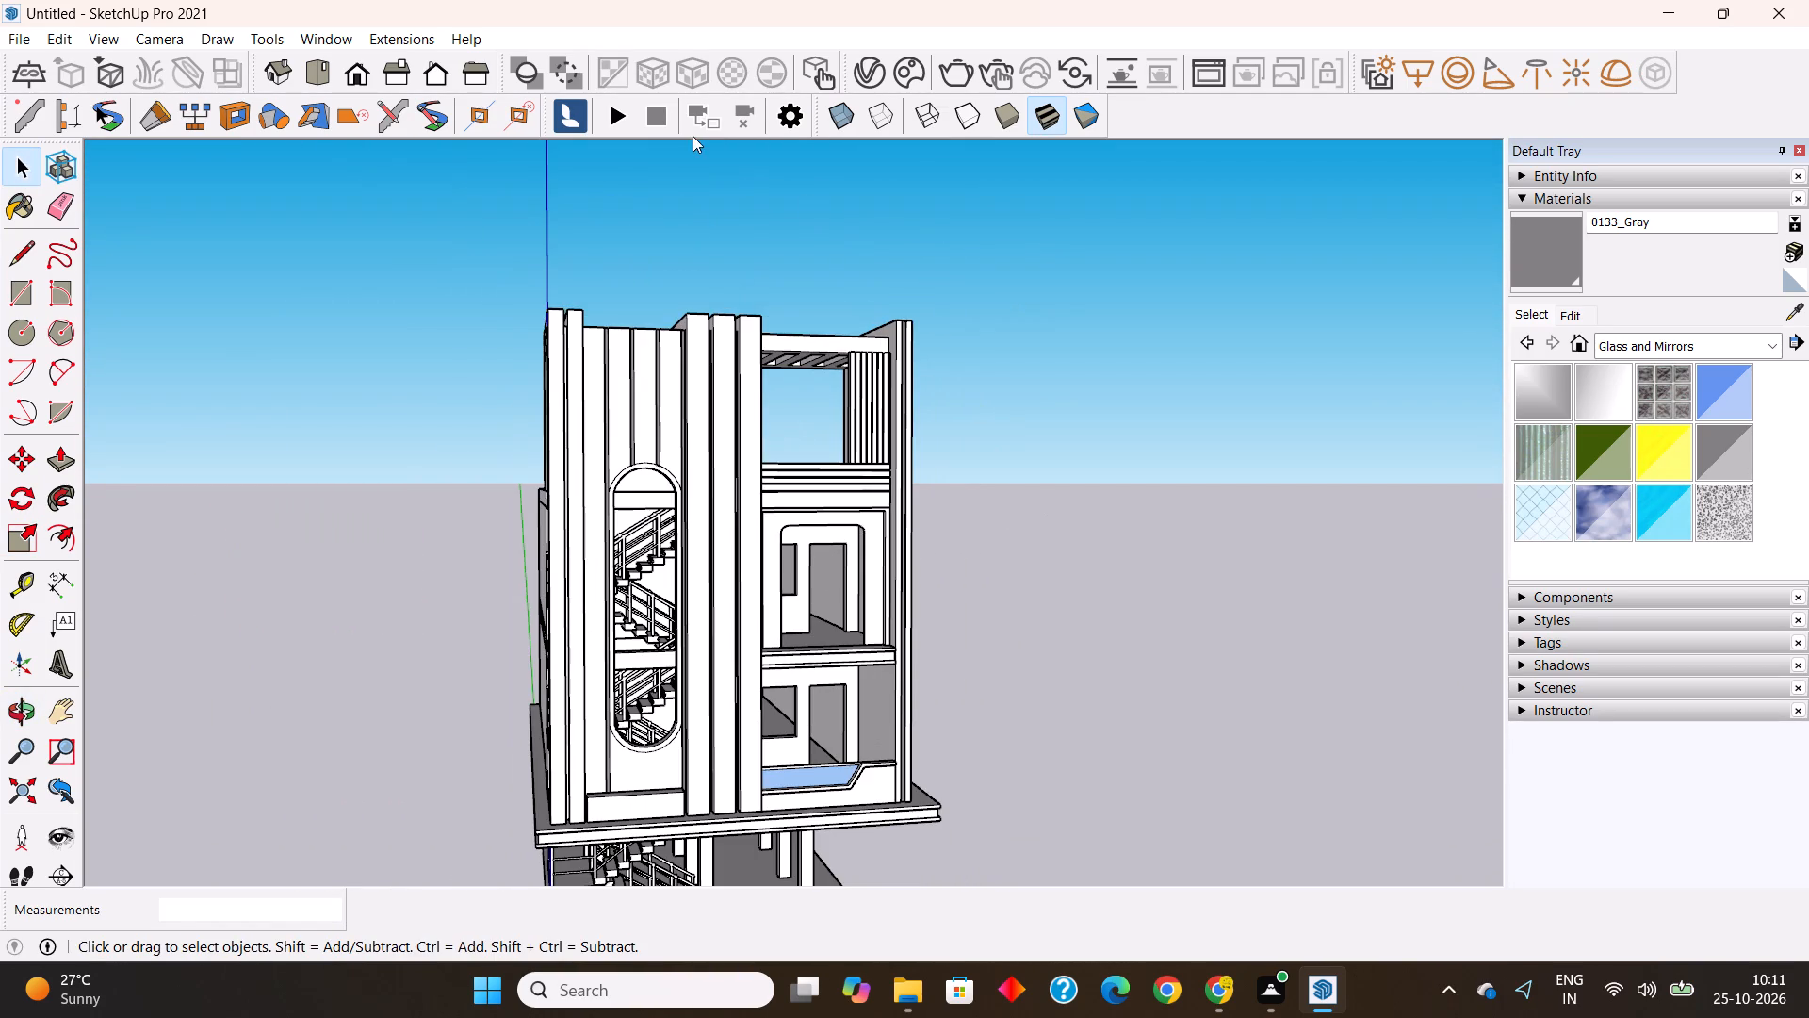
left_click_drag(1047, 310, 1030, 304)
left_click(354, 71)
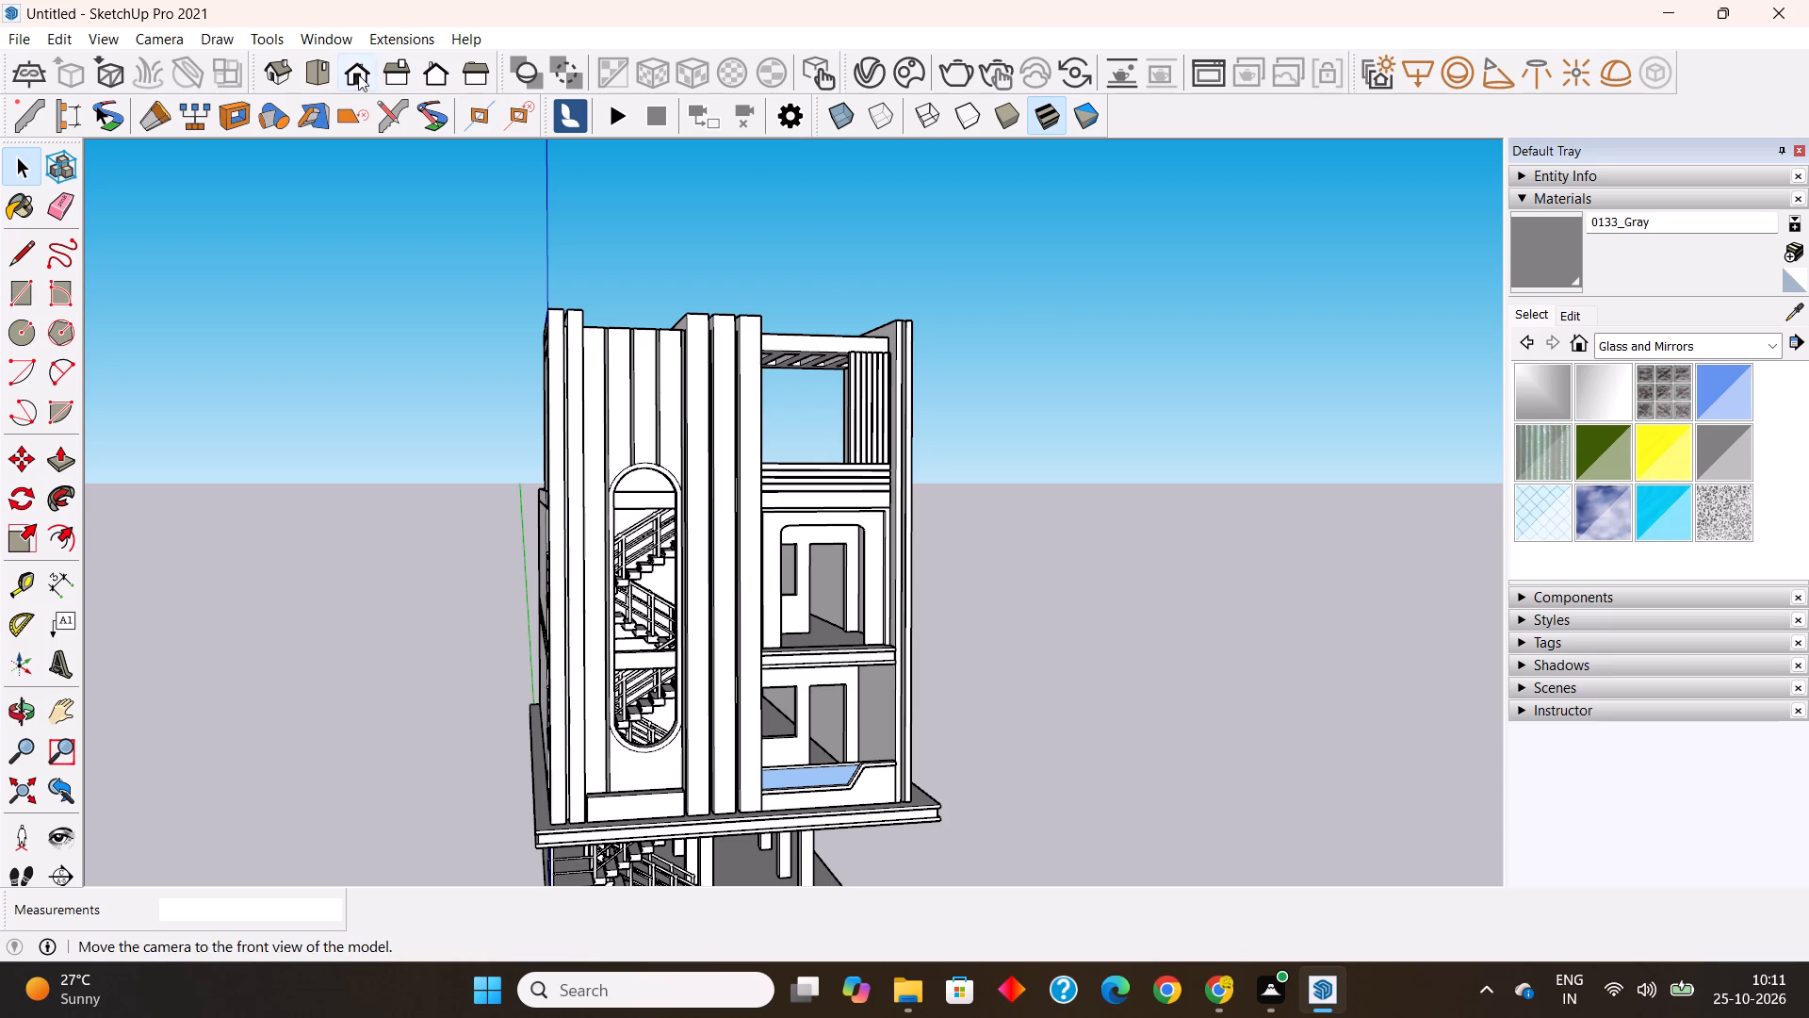
scroll(548, 656, "down", 4)
scroll(702, 557, "up", 3)
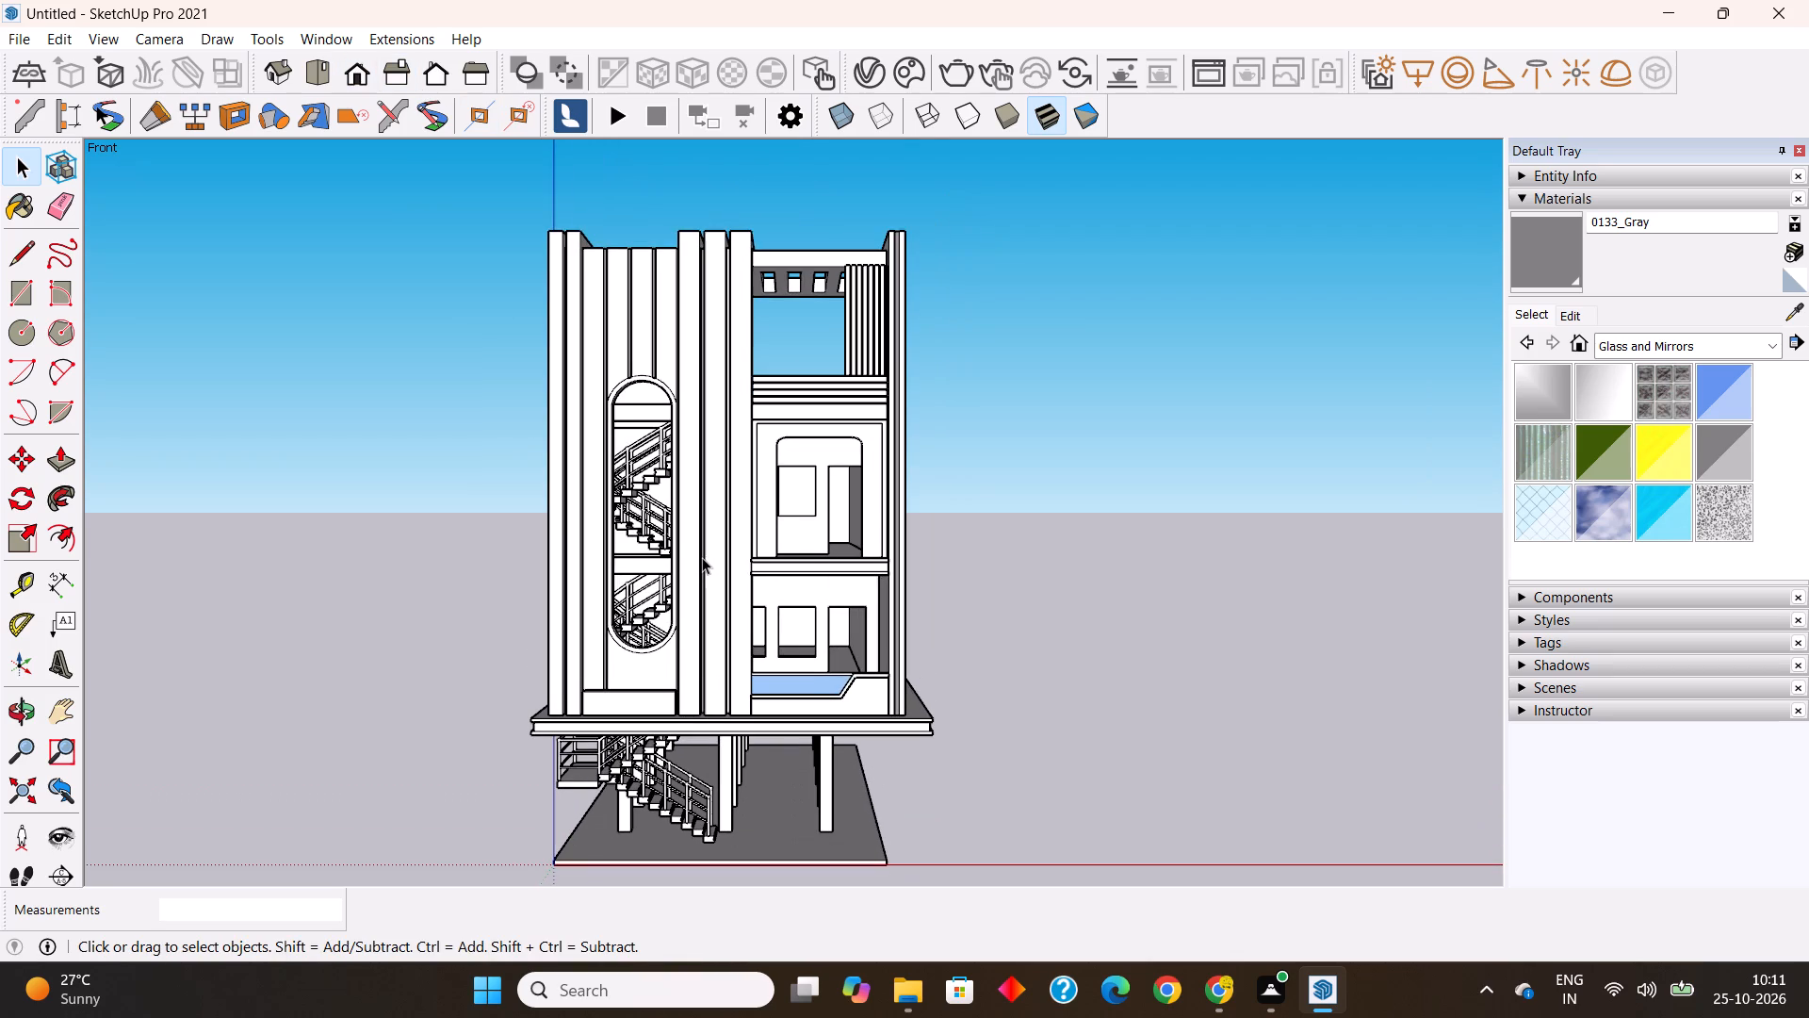
scroll(702, 557, "up", 1)
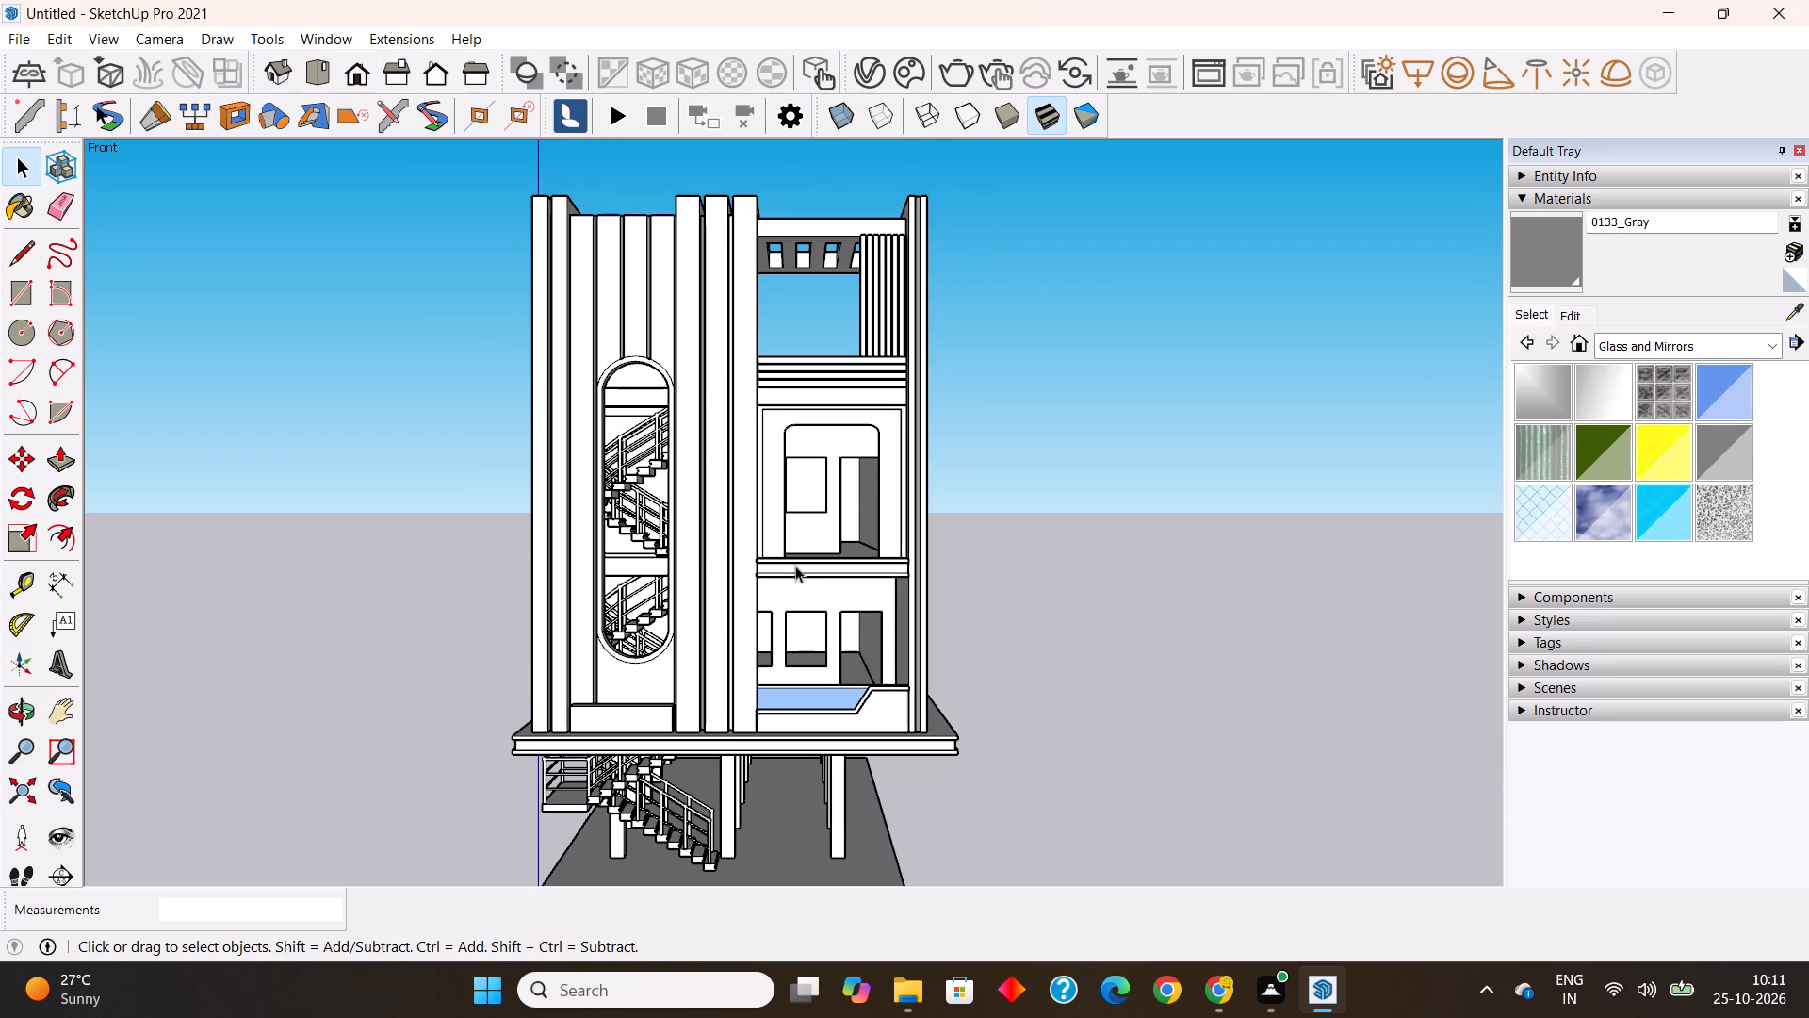
middle_click_drag(798, 562, 381, 698)
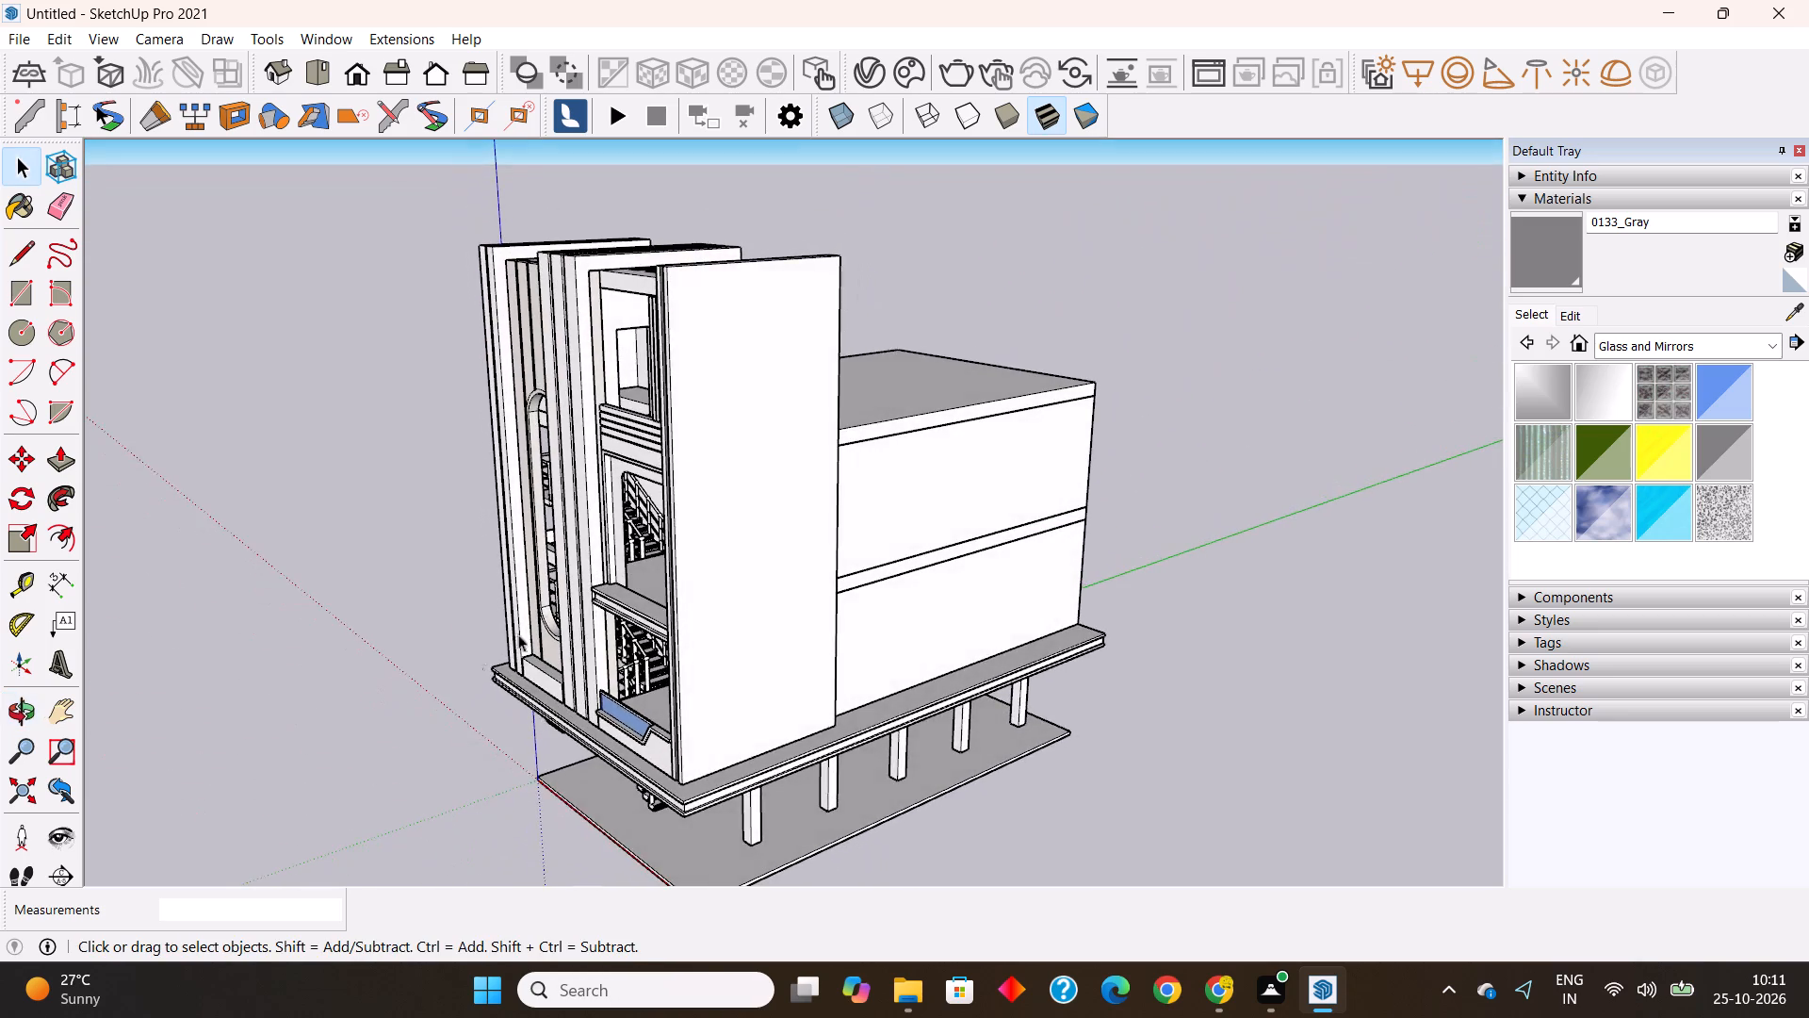
scroll(557, 606, "up", 13)
scroll(659, 552, "down", 3)
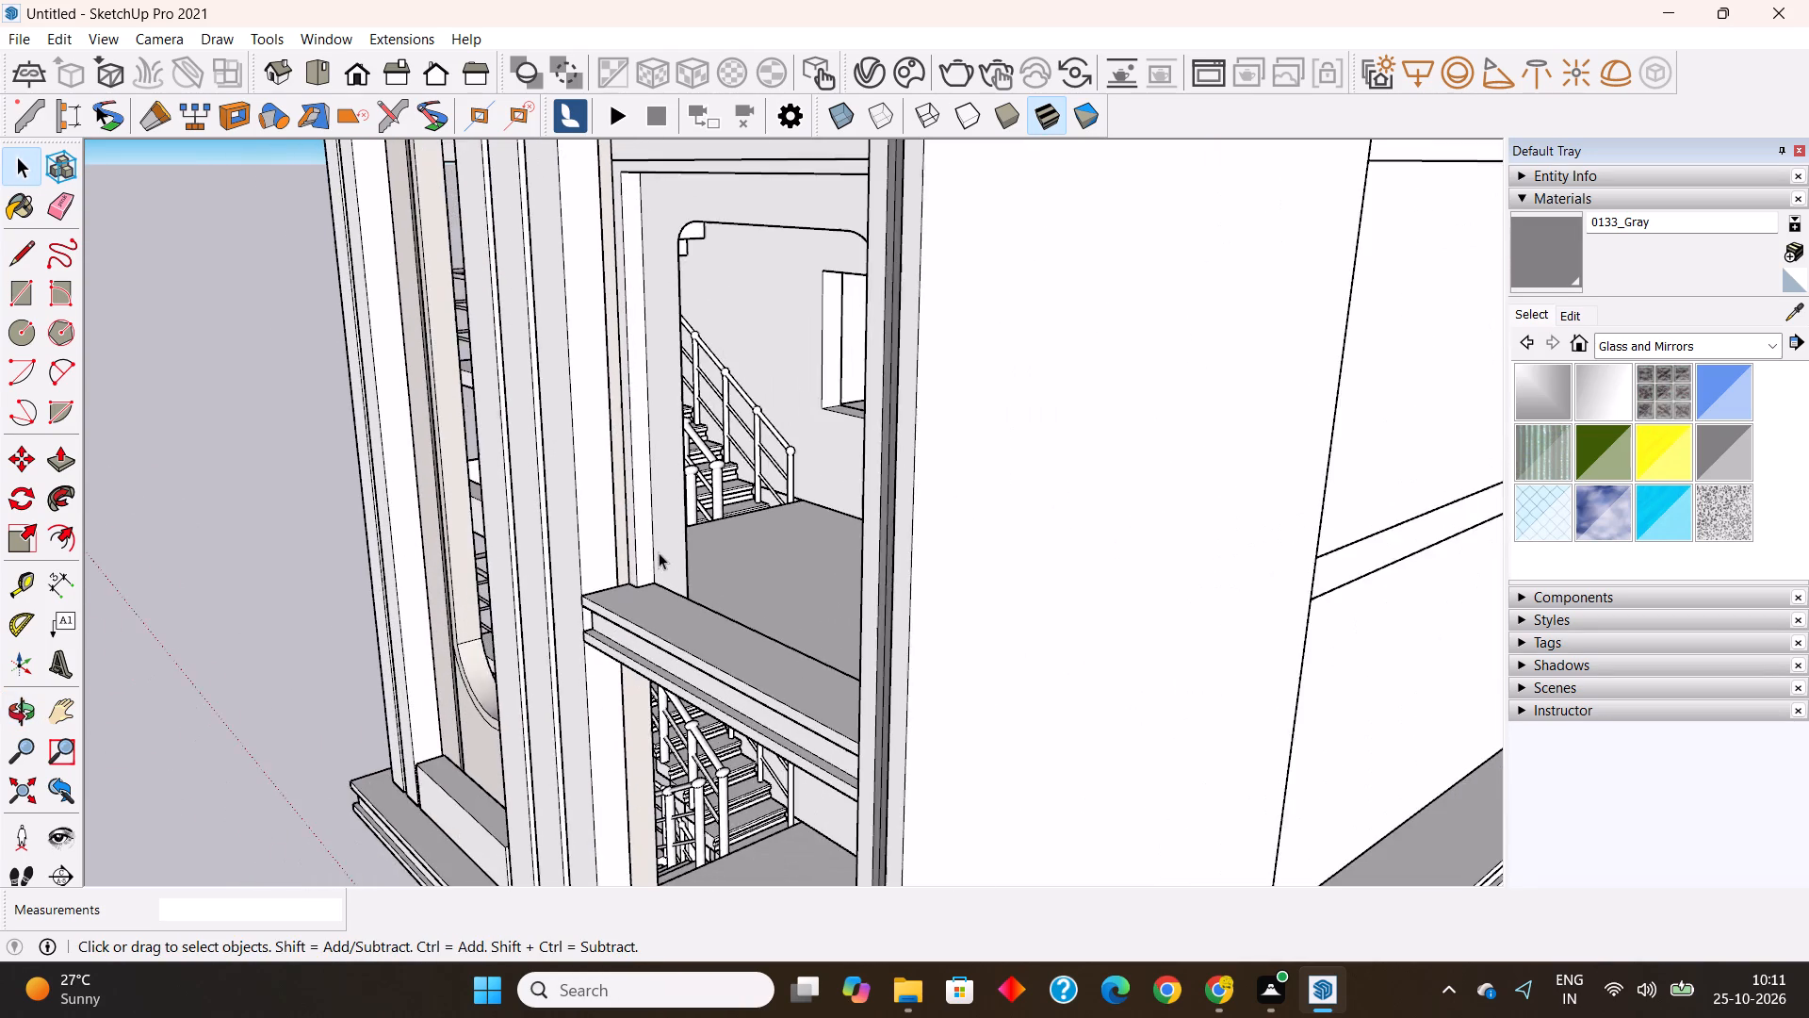
middle_click_drag(805, 656, 1315, 665)
middle_click_drag(1183, 574, 863, 614, "shift")
middle_click_drag(1077, 640, 1175, 652)
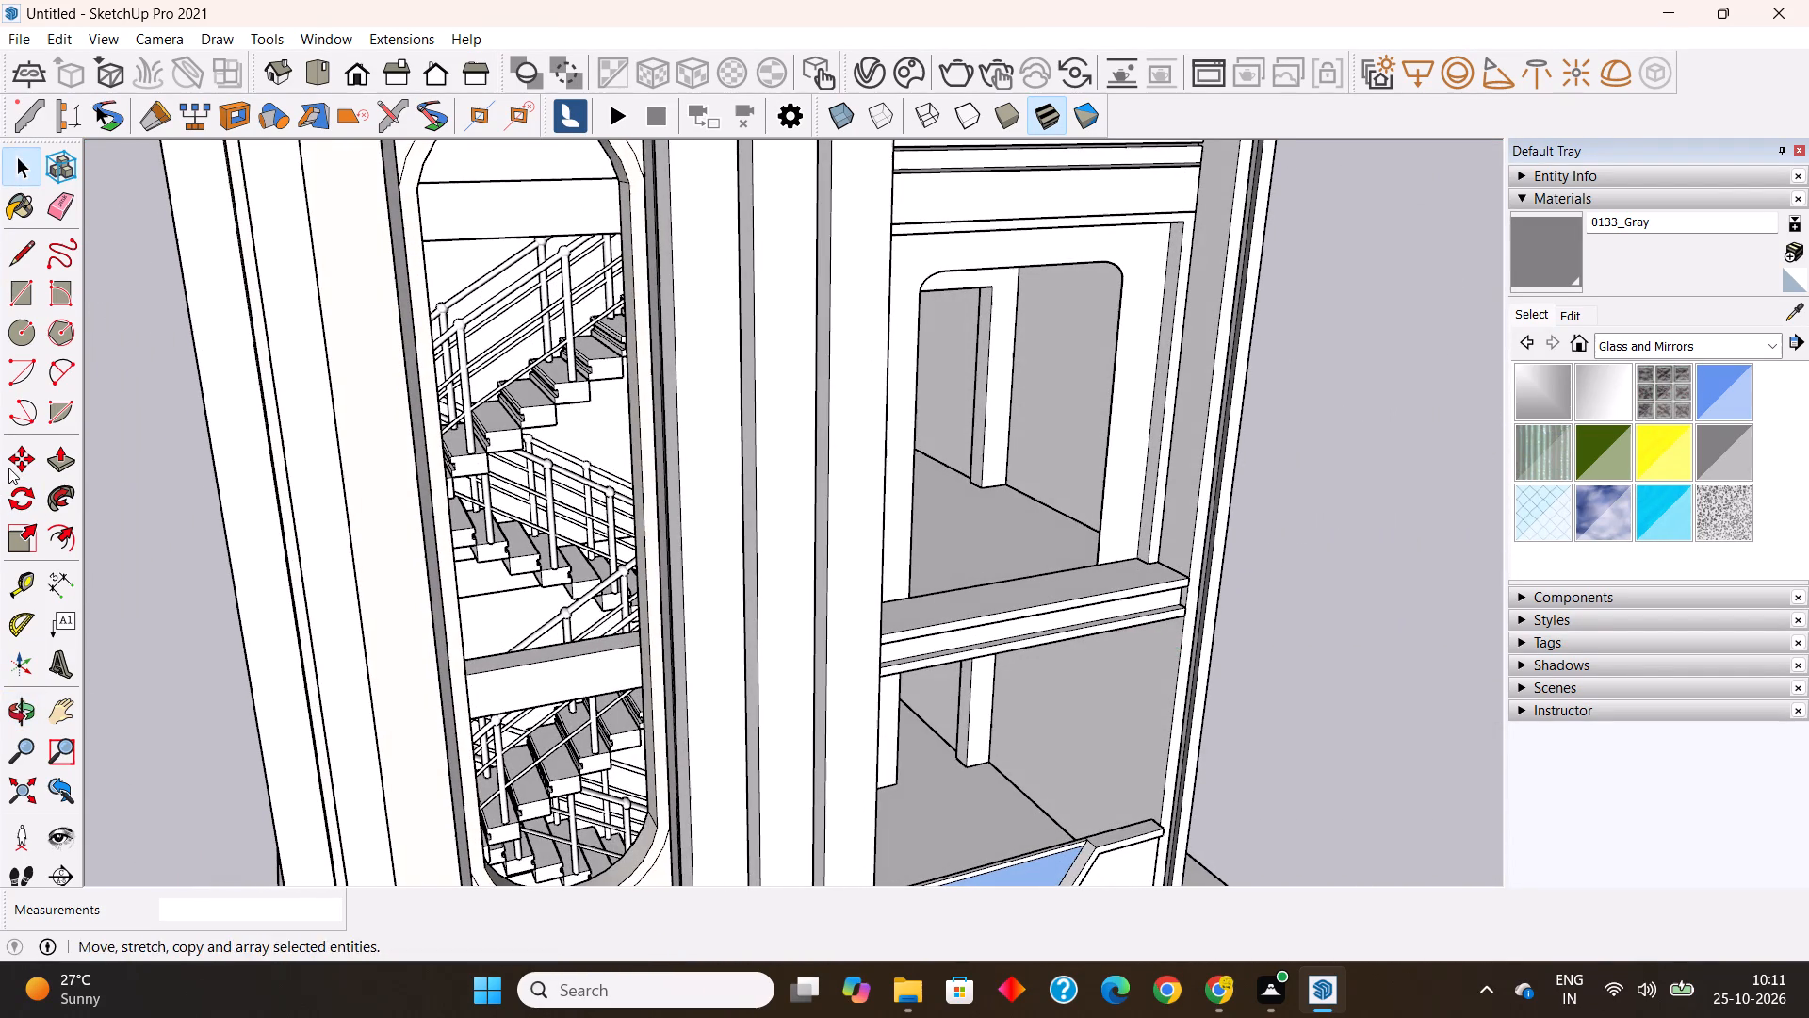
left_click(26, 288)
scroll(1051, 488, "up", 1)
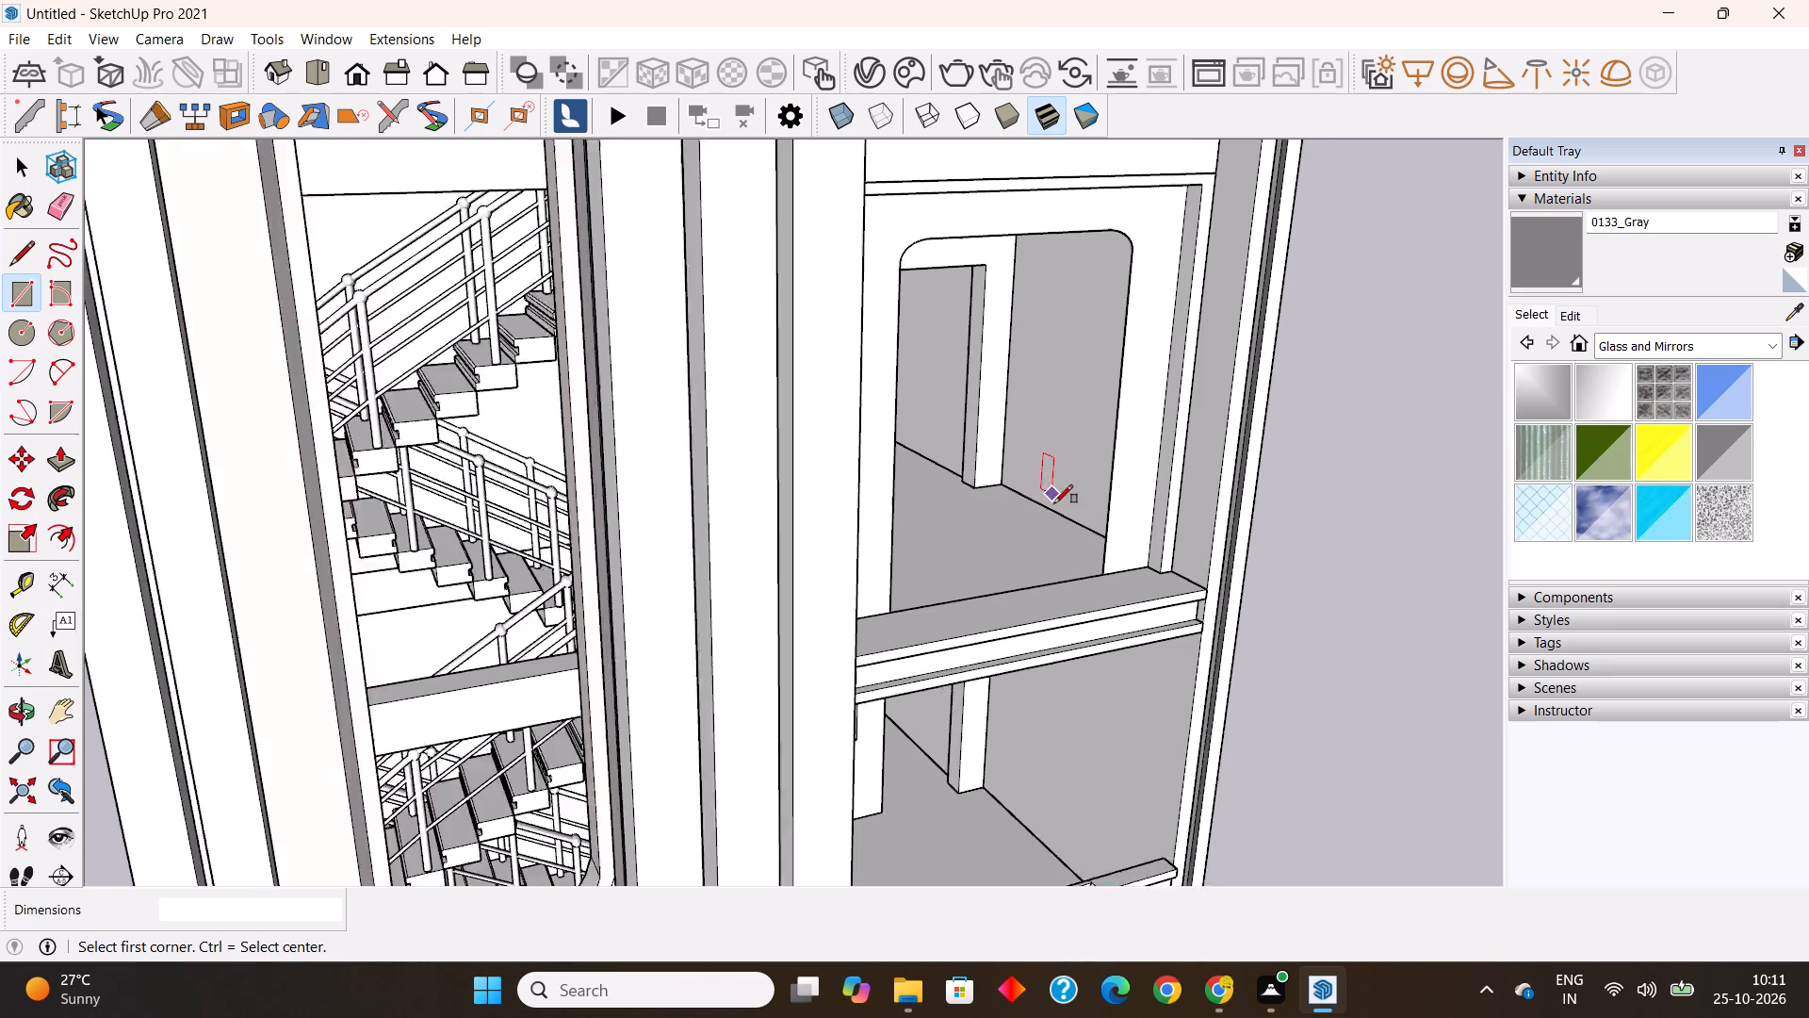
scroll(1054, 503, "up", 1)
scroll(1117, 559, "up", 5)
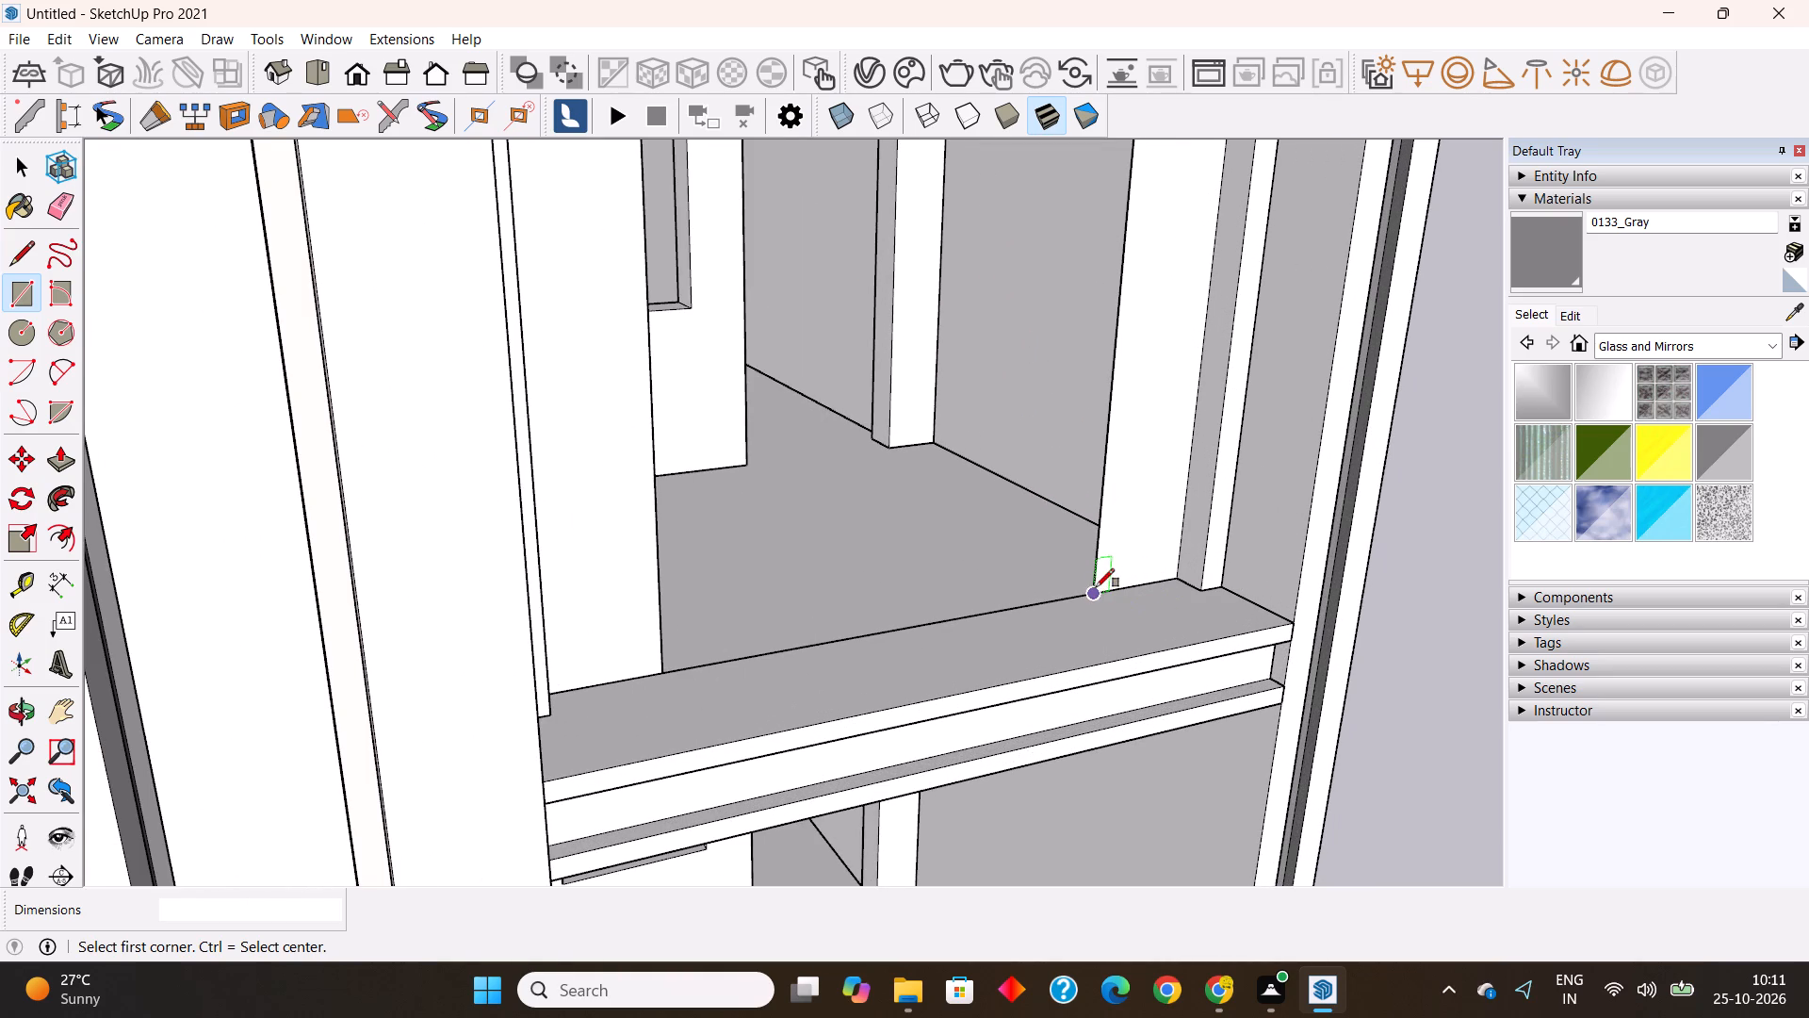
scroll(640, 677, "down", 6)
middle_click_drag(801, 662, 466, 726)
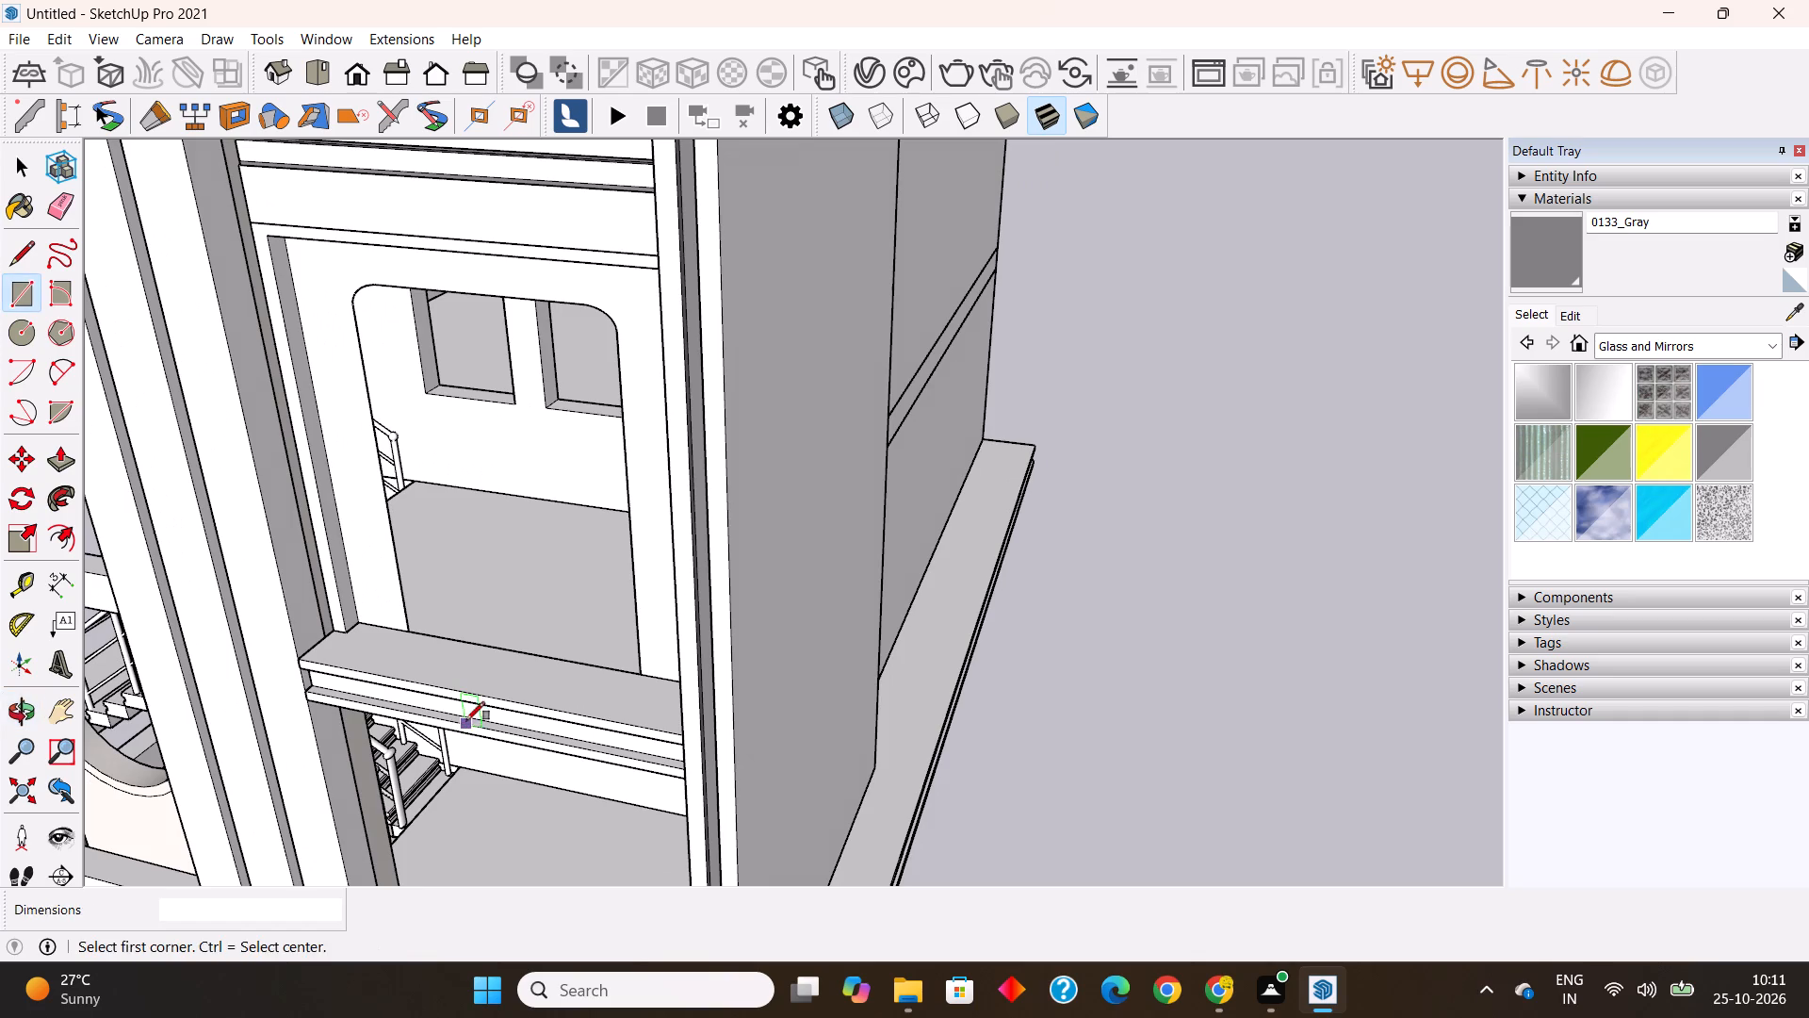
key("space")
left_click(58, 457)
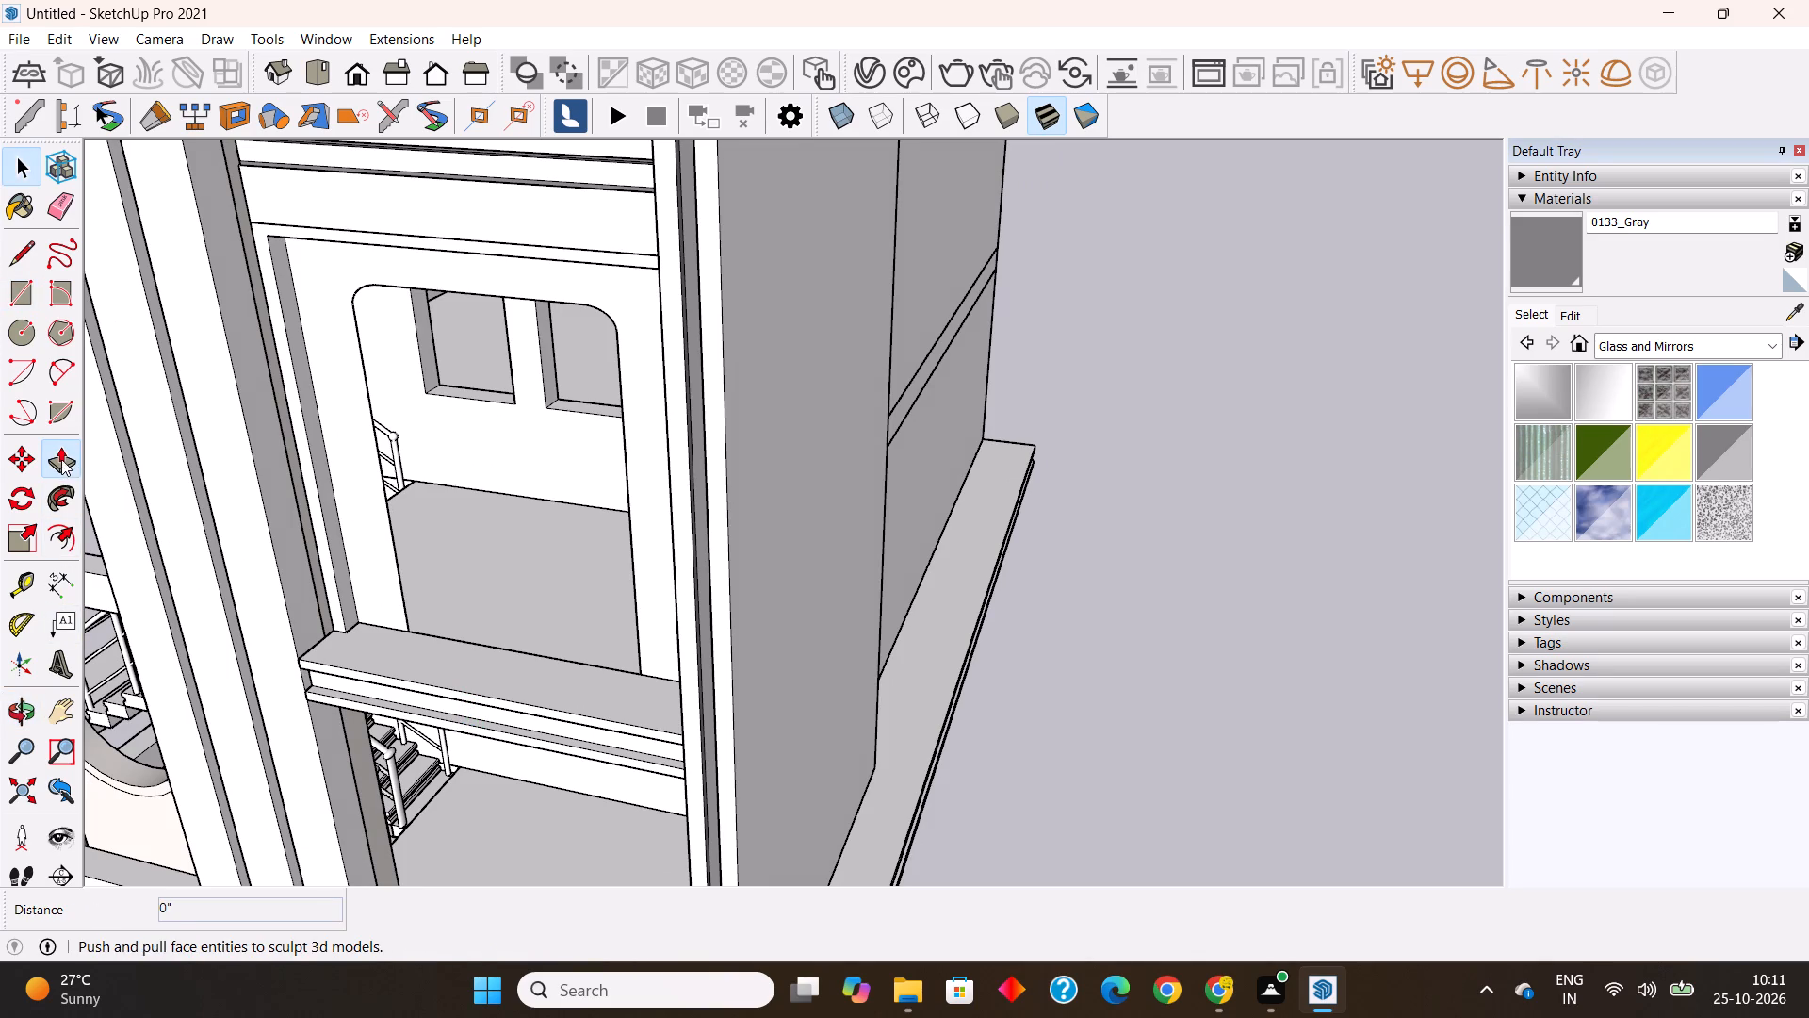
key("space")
Open the raised-frame infill group above the projecting slab and offset its arched front face's outline inward by 2".
double_click(367, 529)
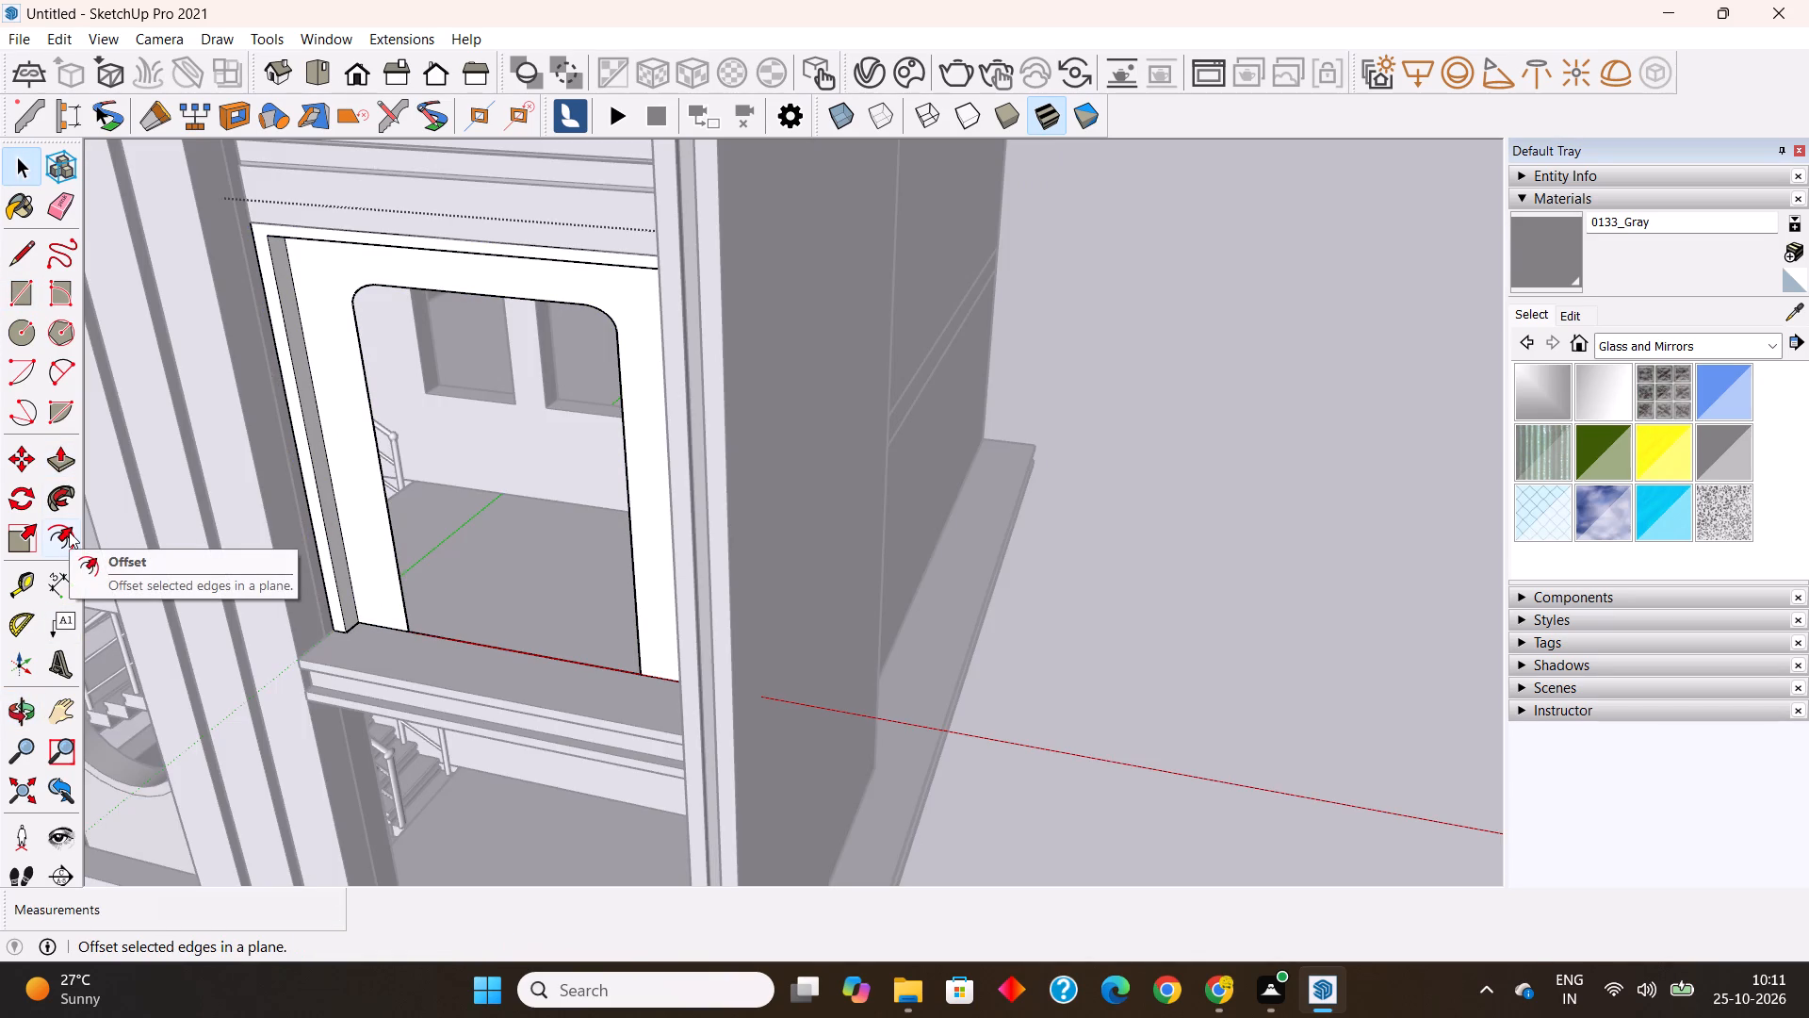
left_click(66, 530)
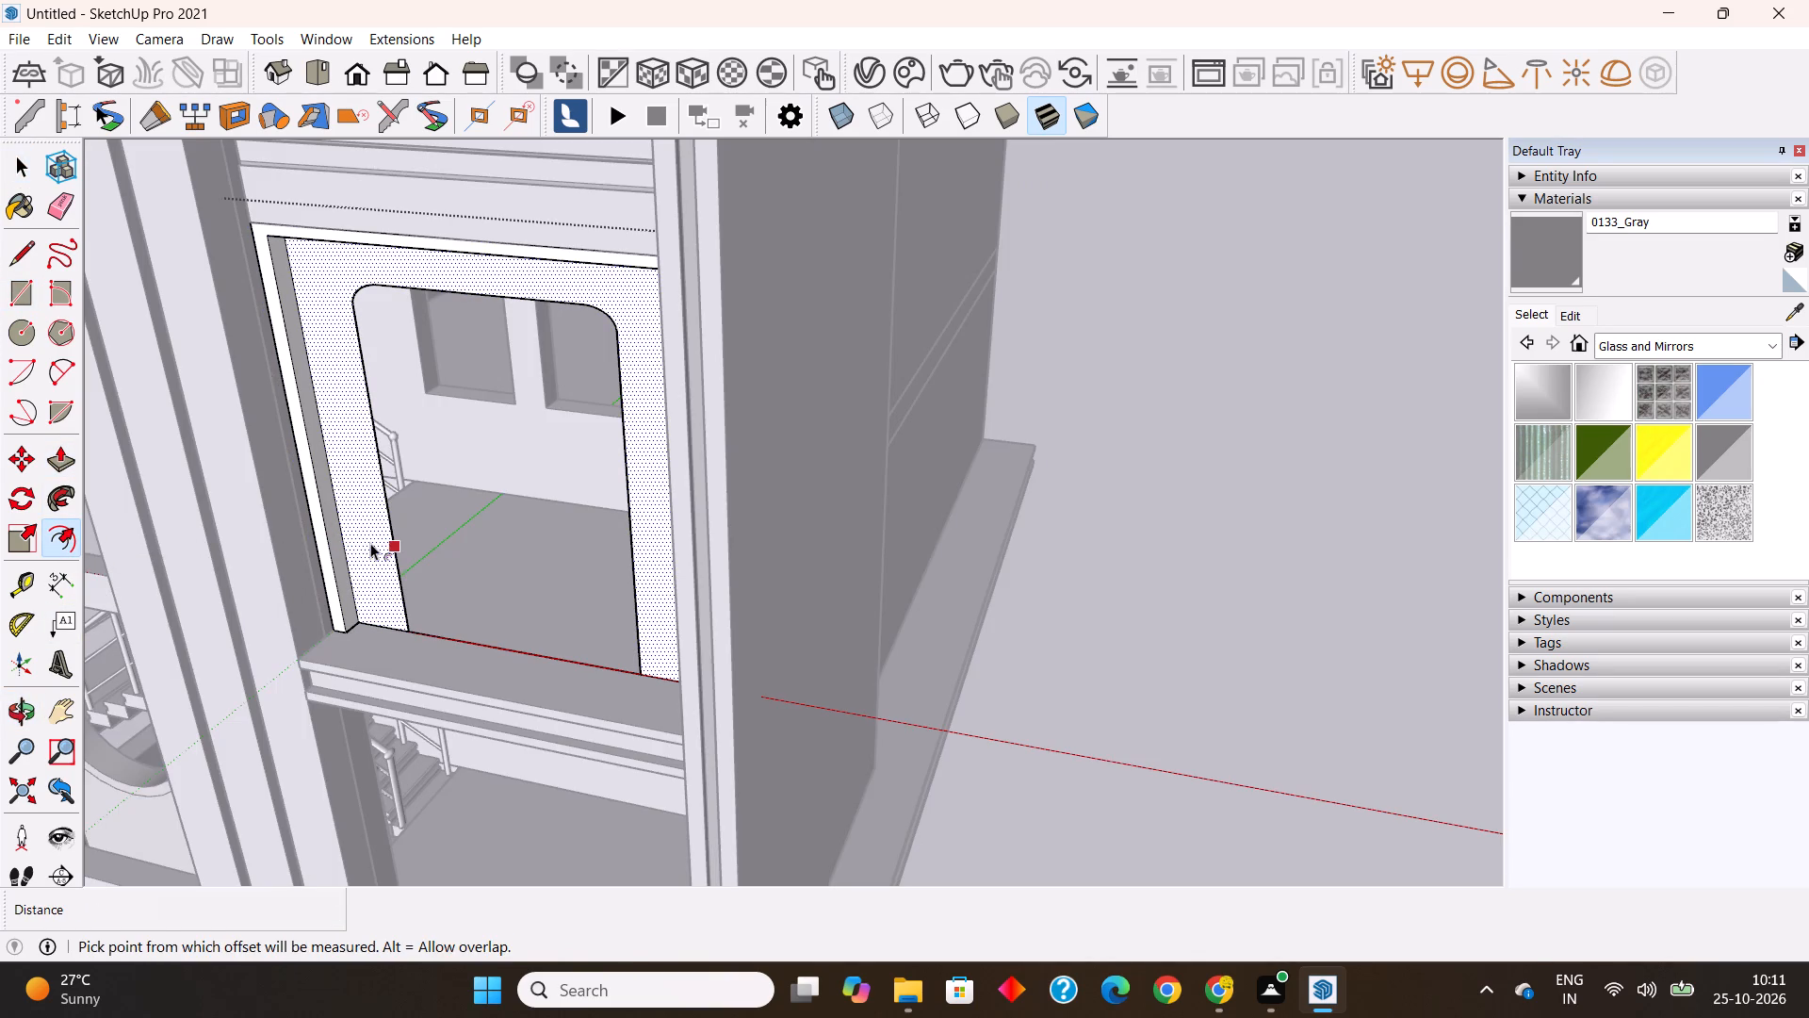
left_click(370, 543)
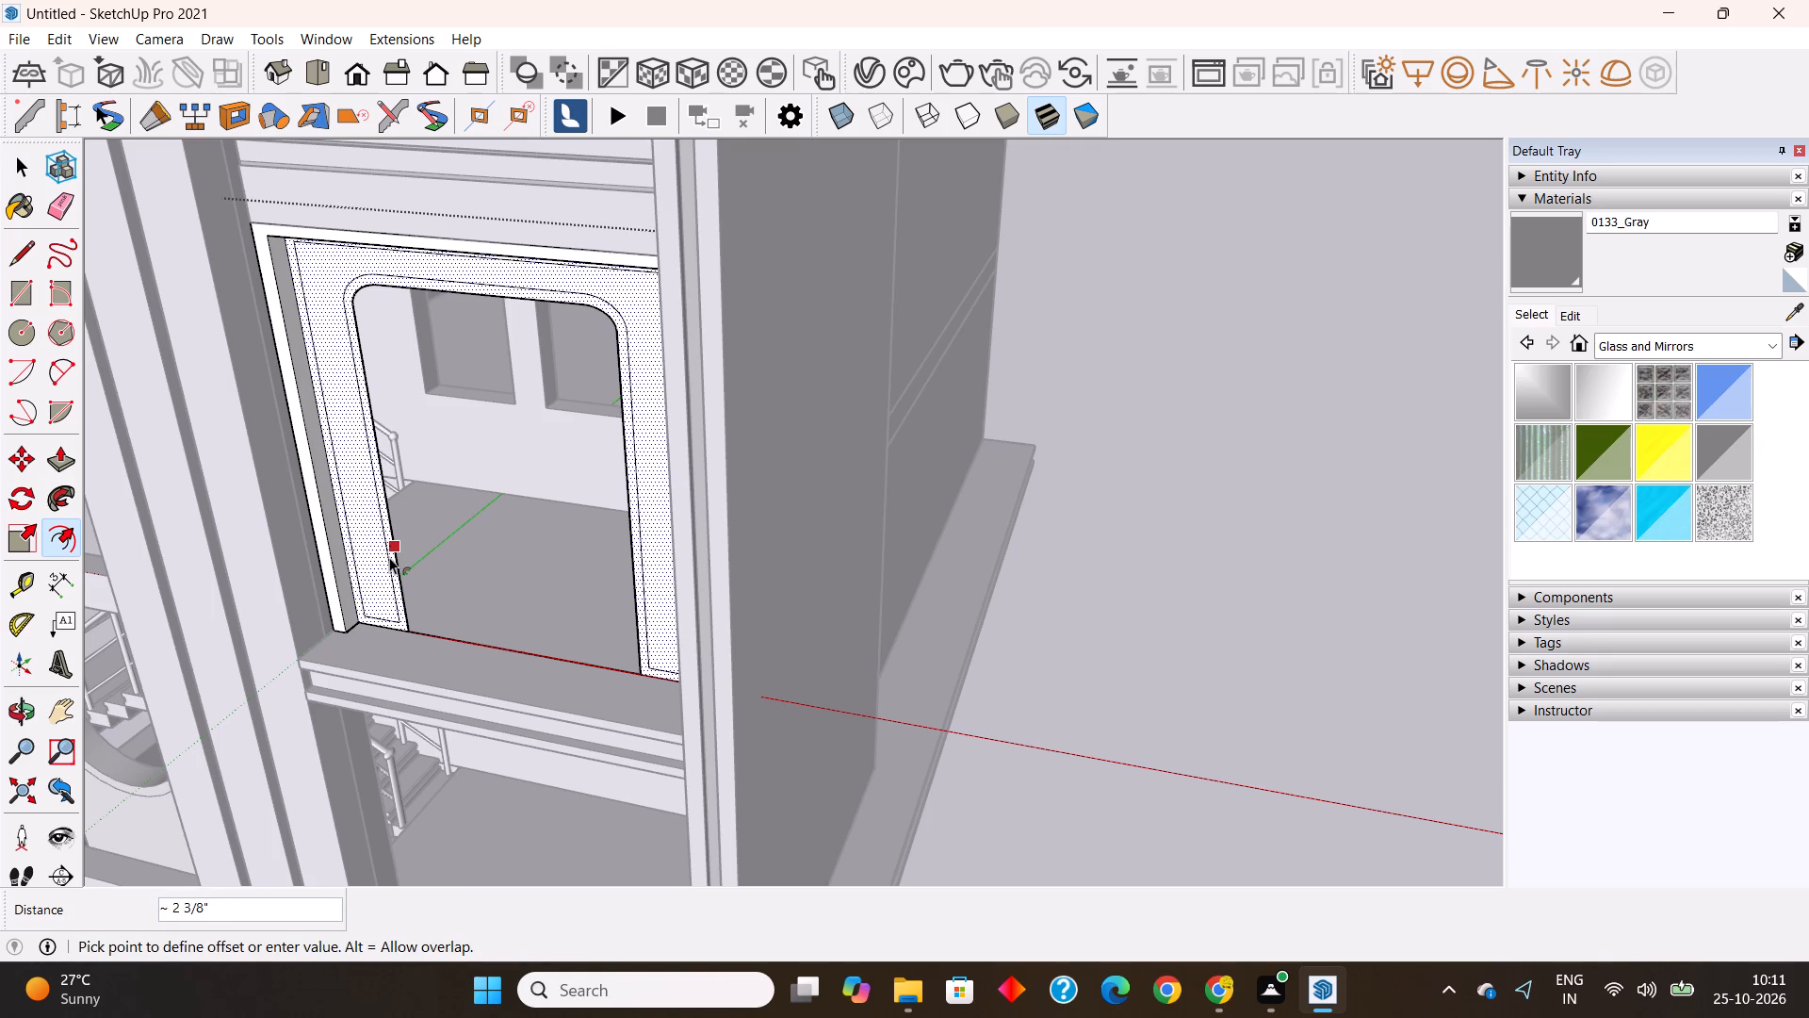
type("1\"")
key("Return")
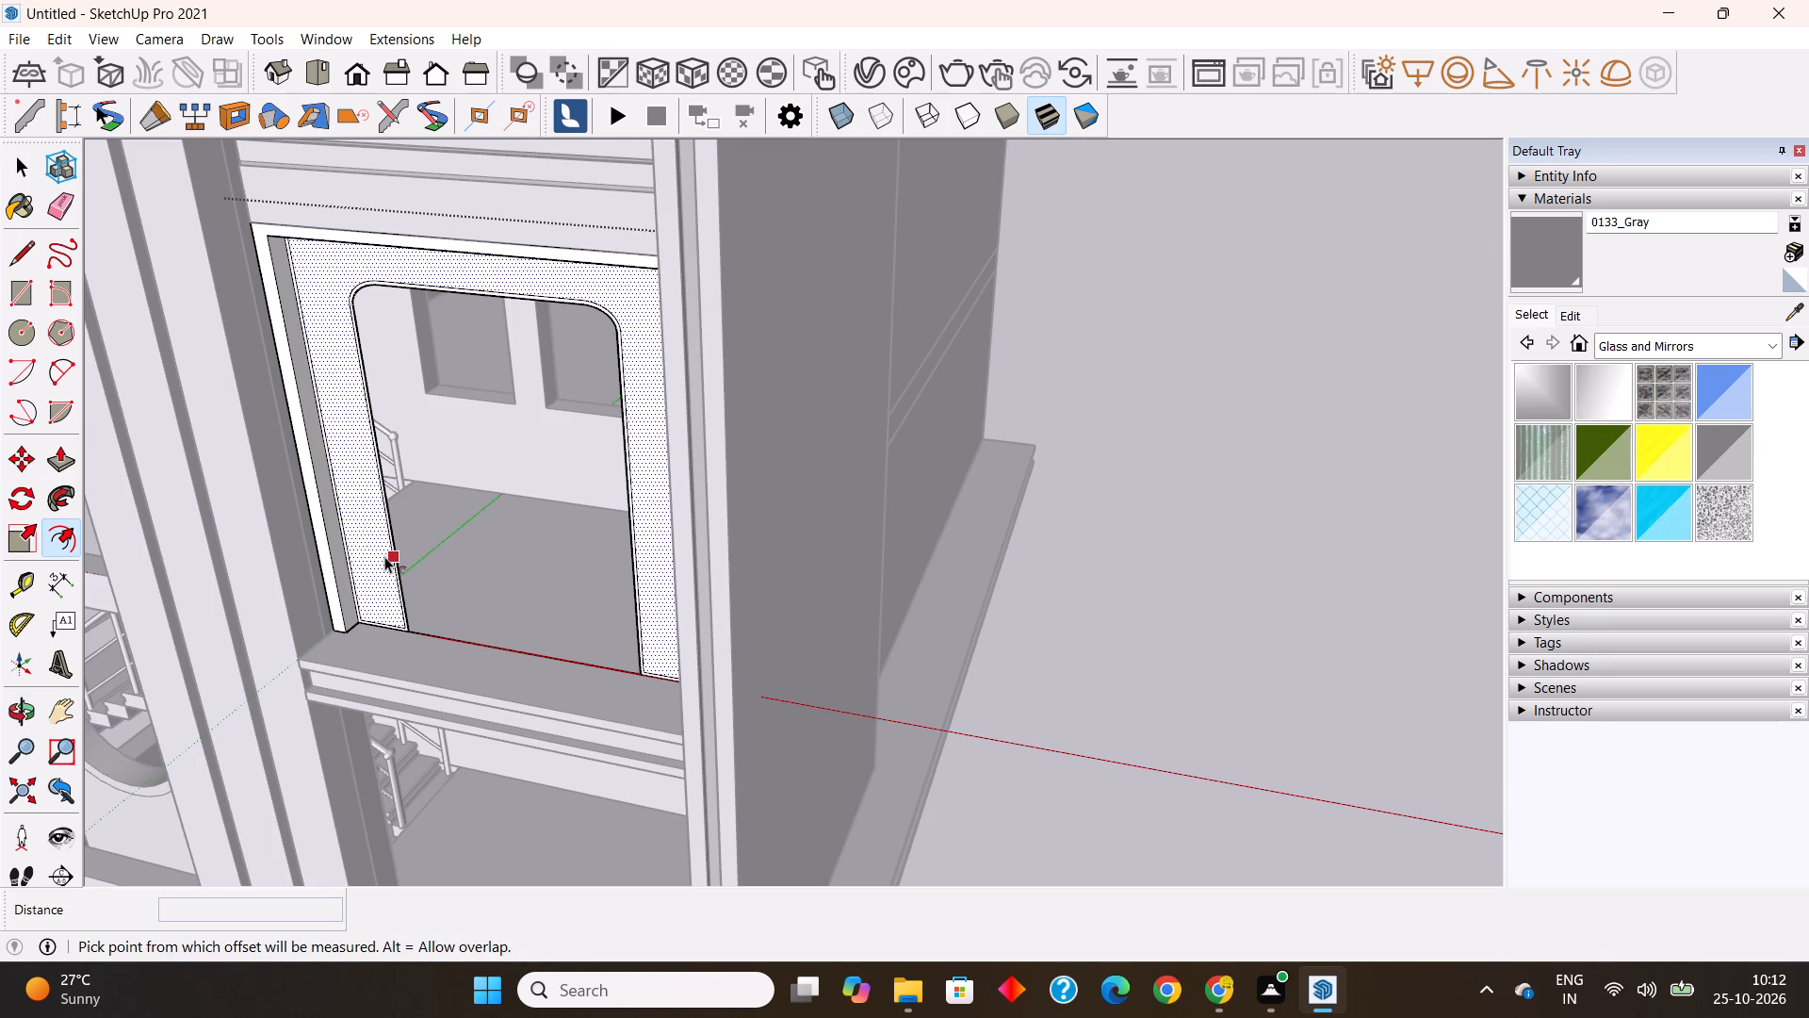
key("ctrl+z")
left_click(377, 549)
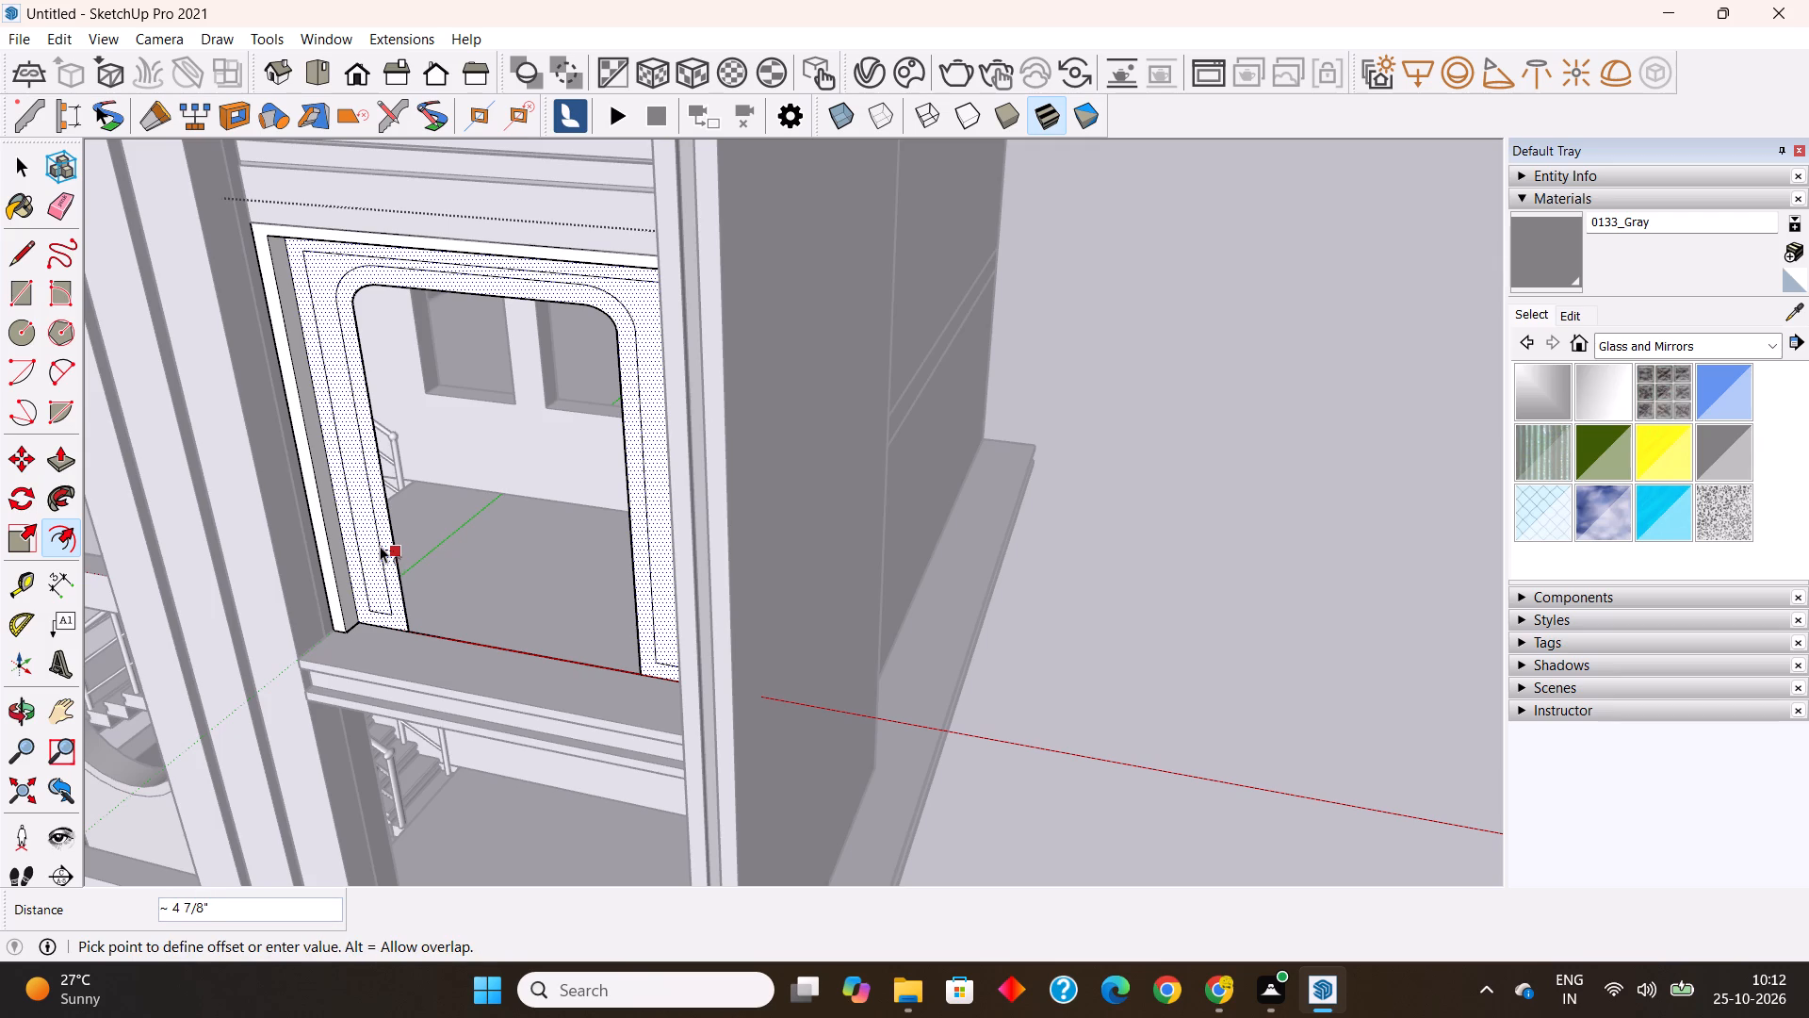
type("2\"")
key("Return")
Pull the infill's inset face and its 2" border forward 6", bringing both to the same plane.
middle_click_drag(375, 517, 373, 517)
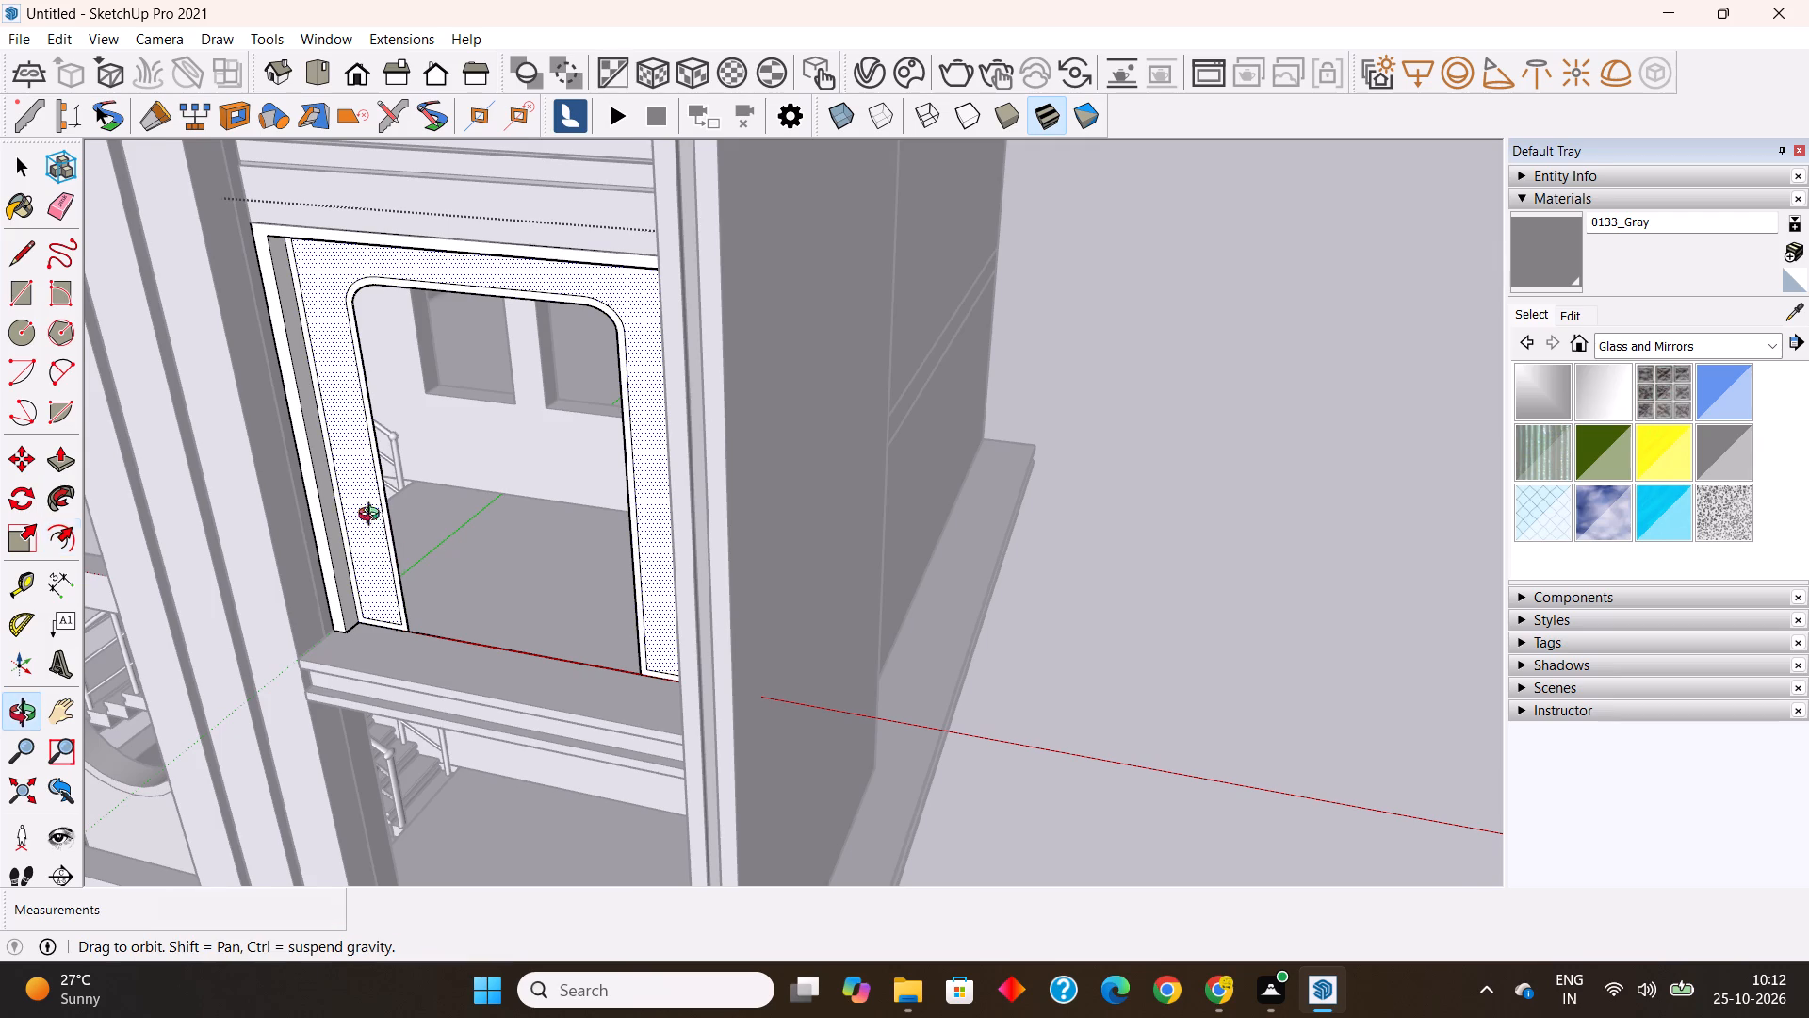
middle_click_drag(373, 517, 338, 517)
left_click(67, 452)
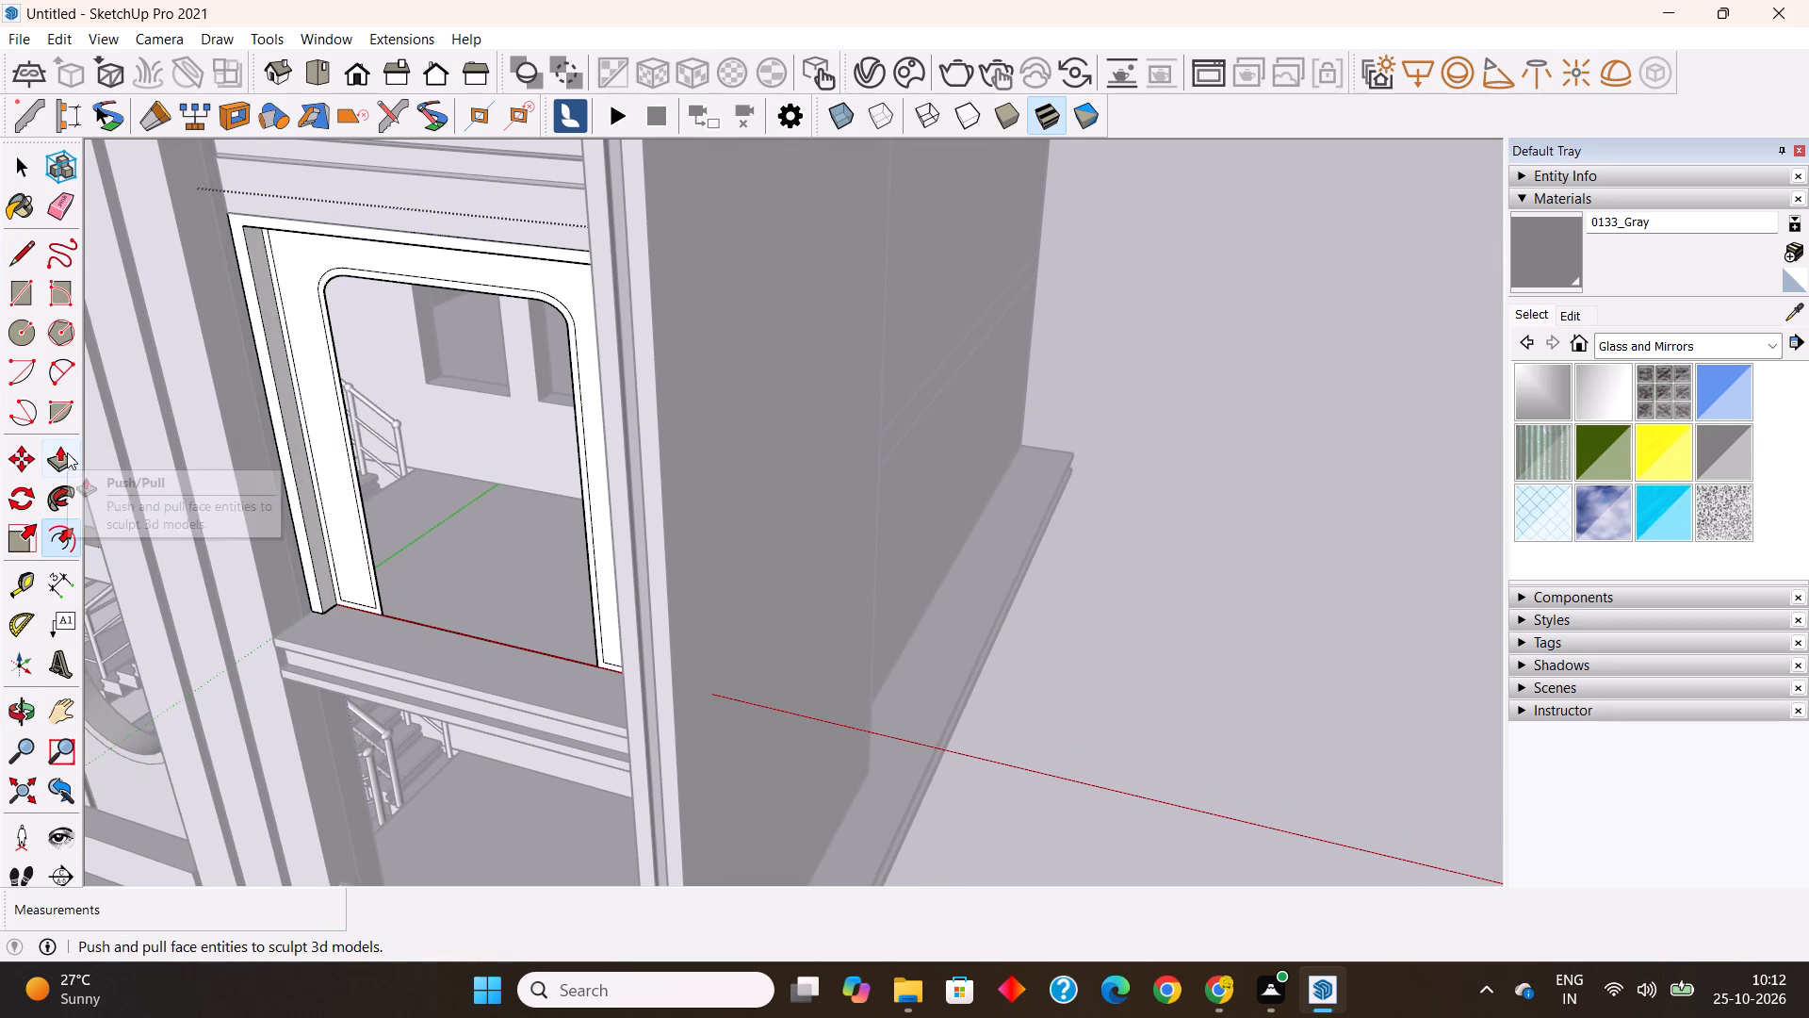
scroll(388, 606, "up", 4)
left_click(375, 609)
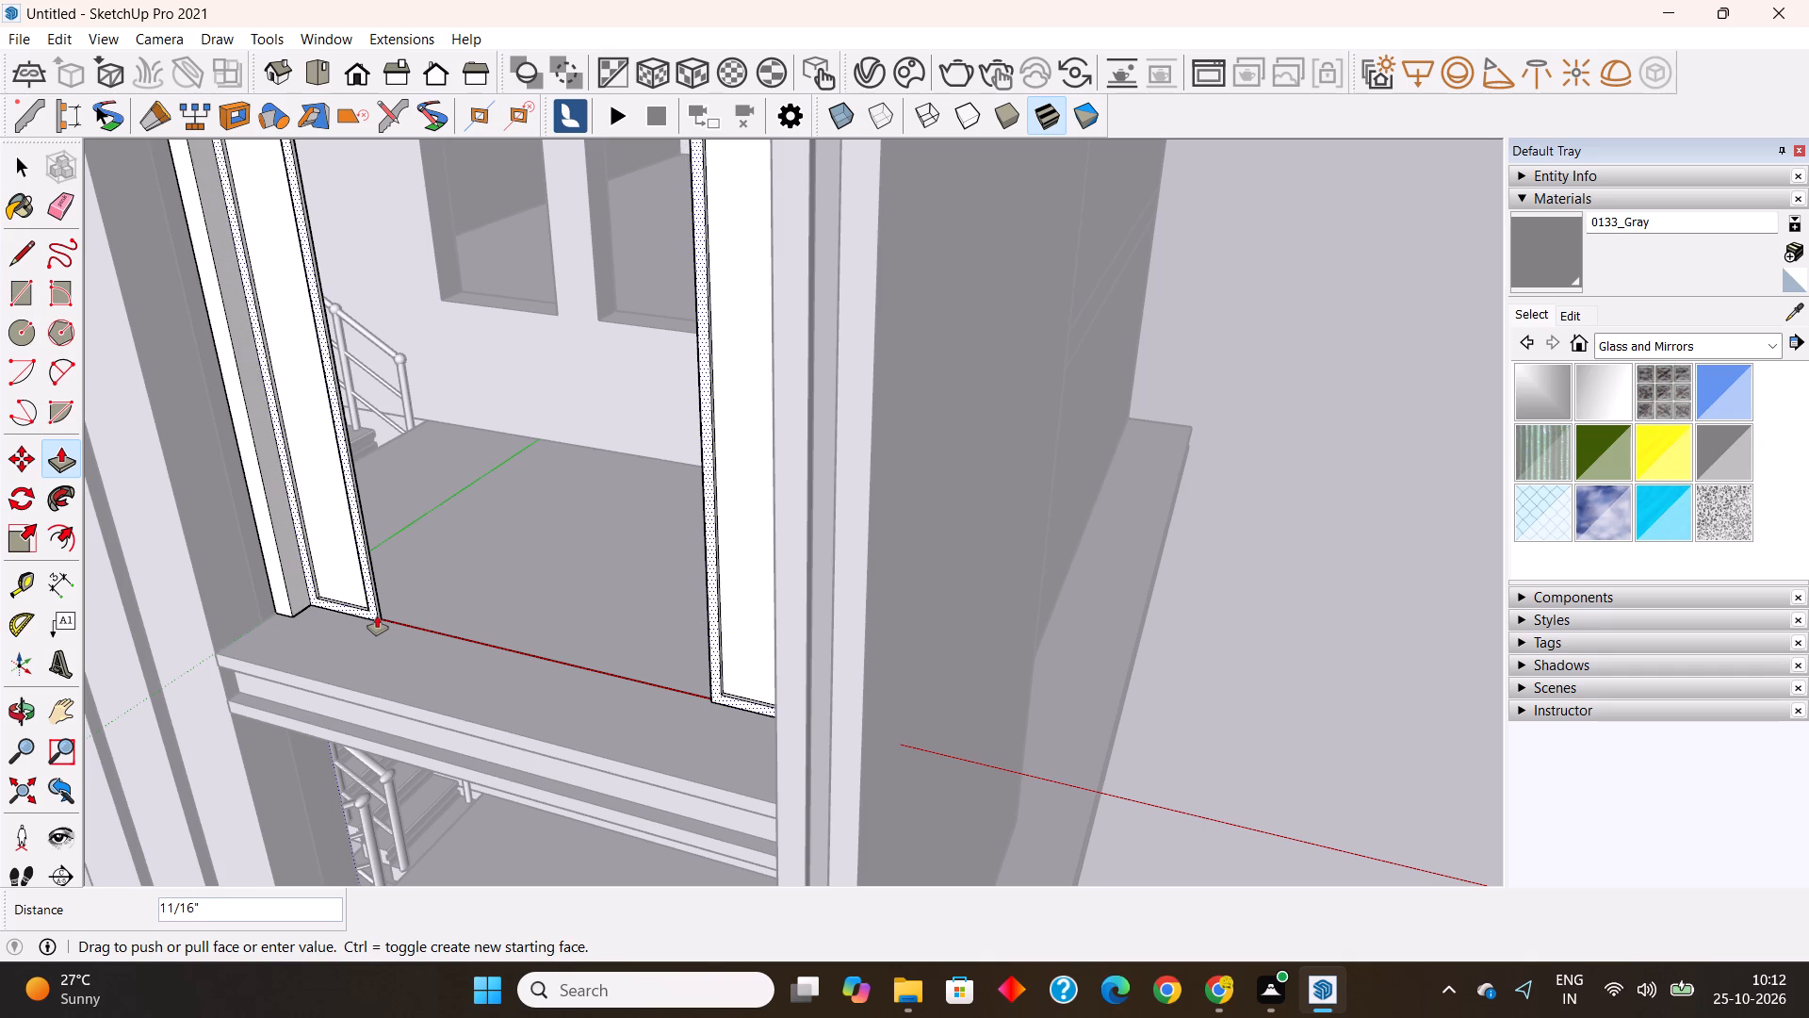
key("Escape")
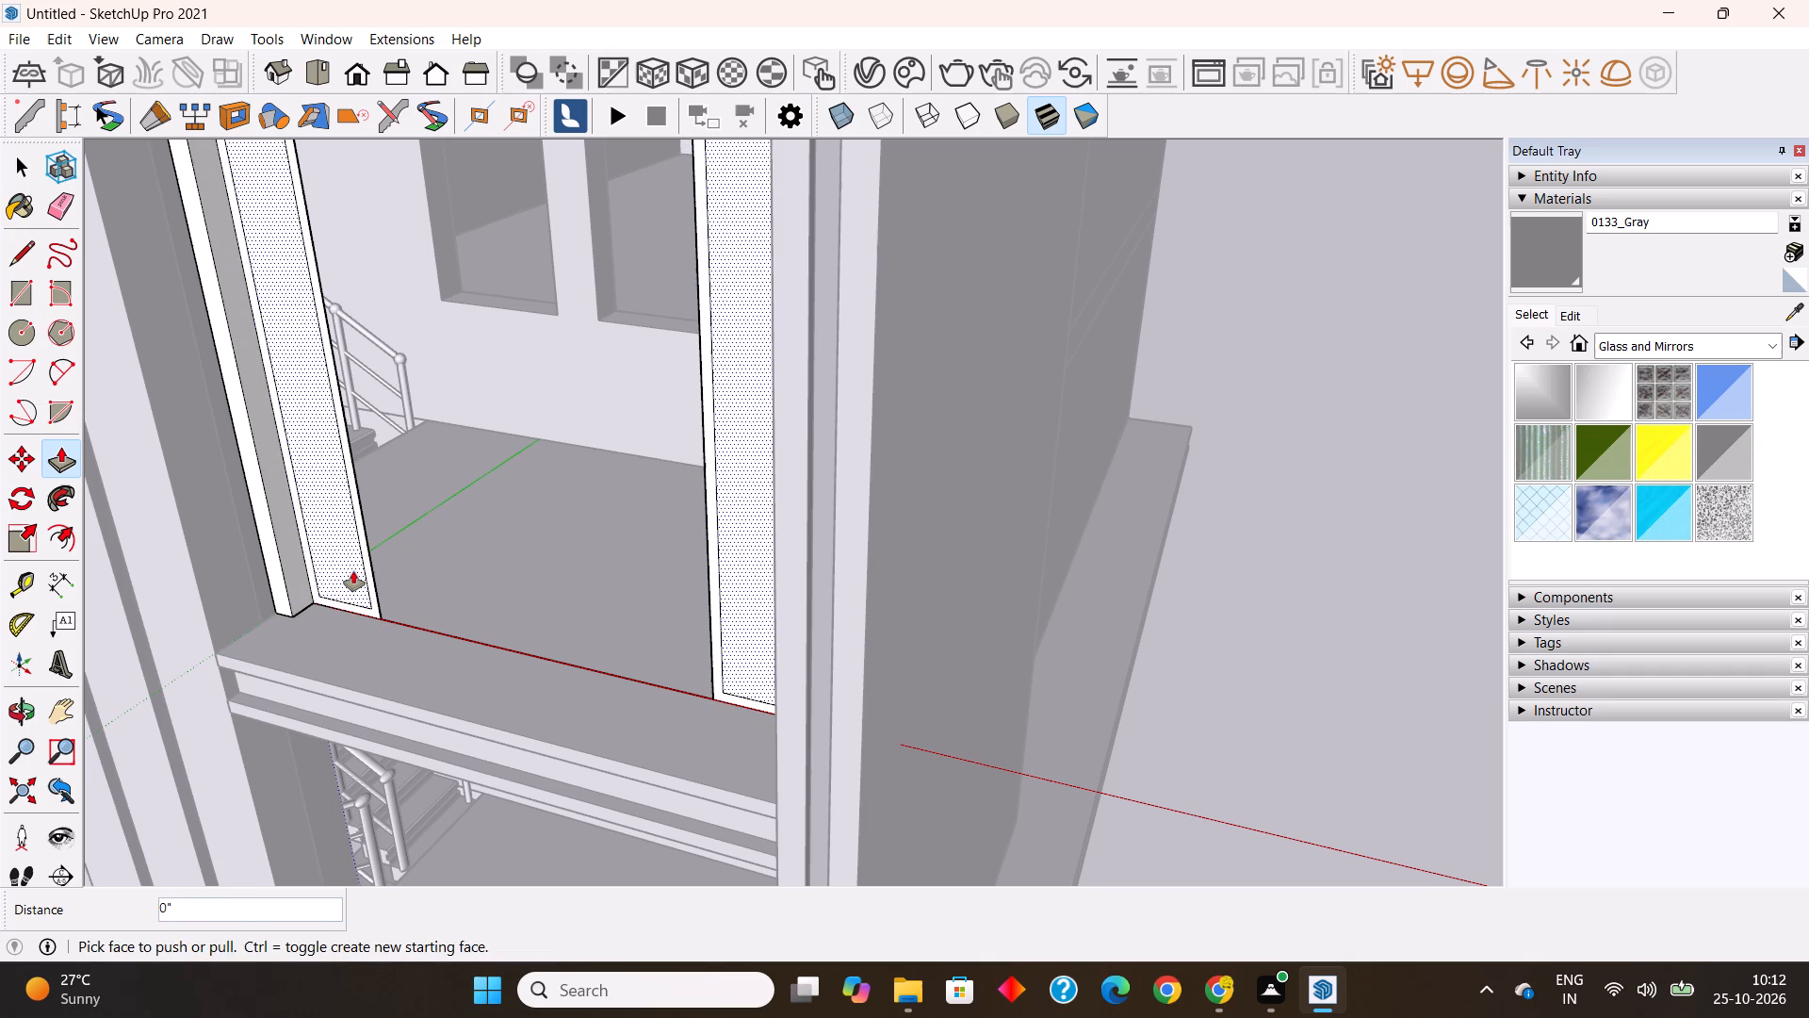
left_click(353, 571)
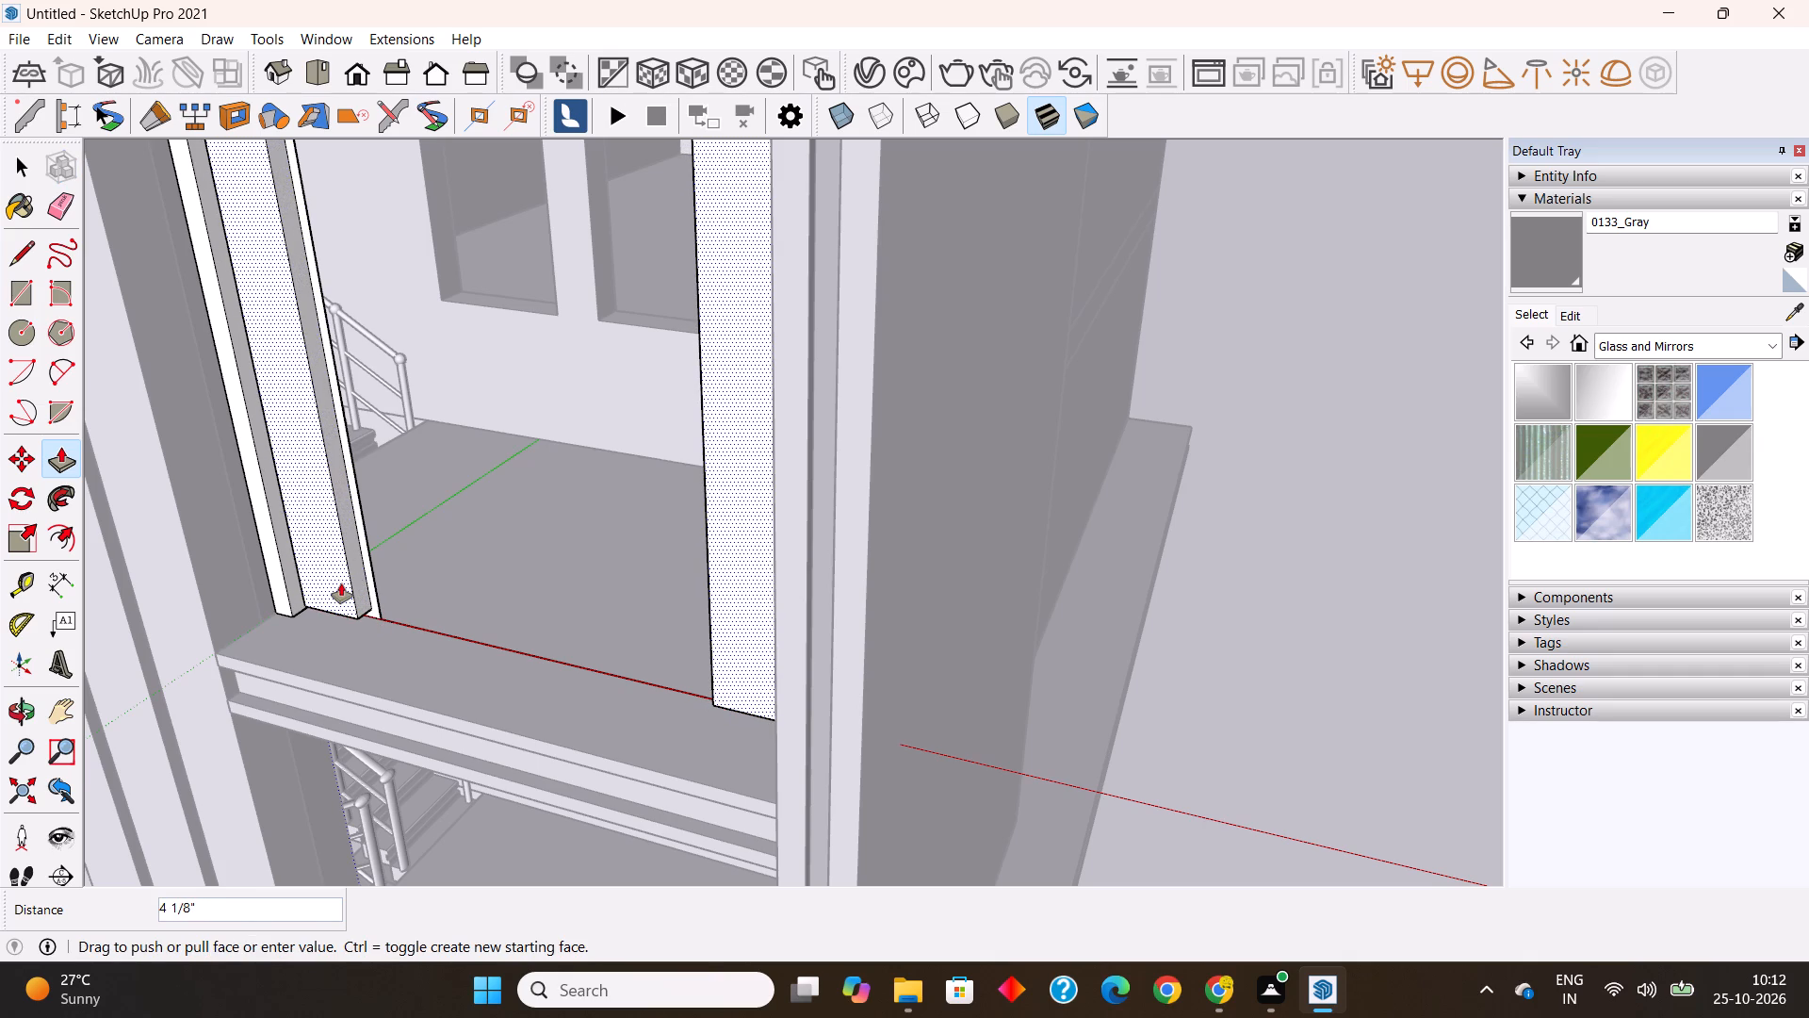
left_click(253, 467)
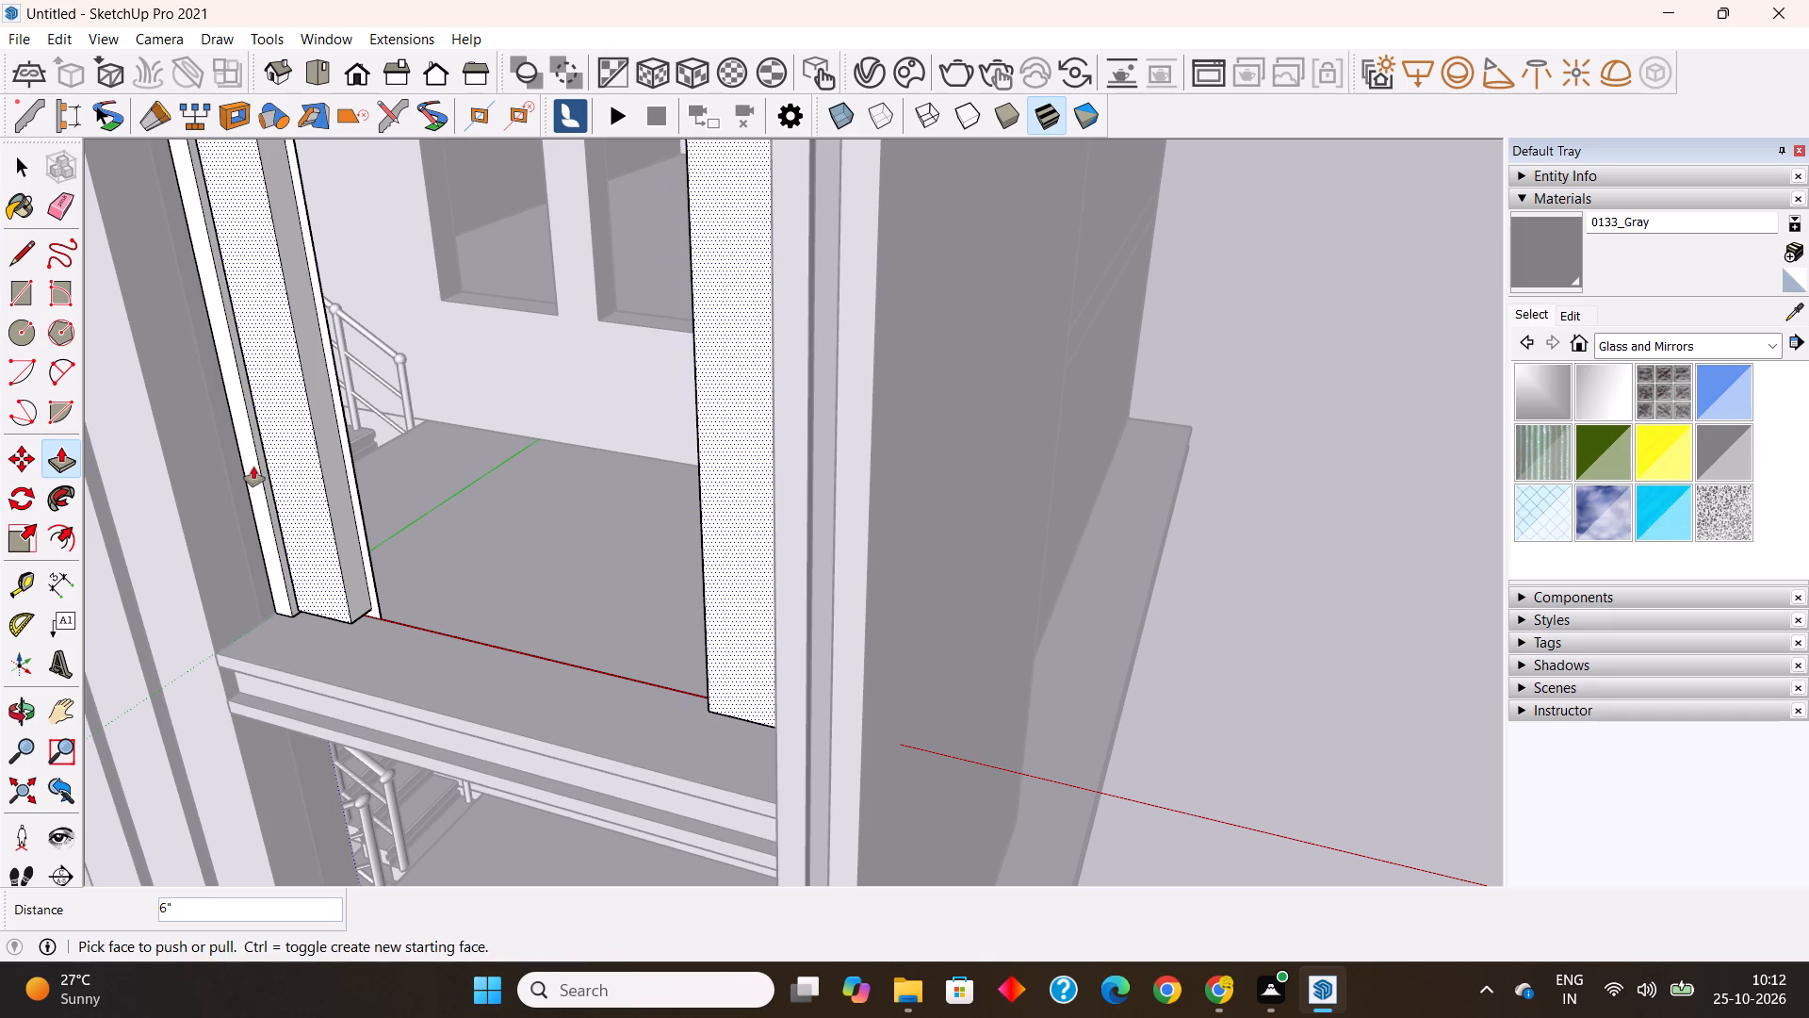
left_click(377, 603)
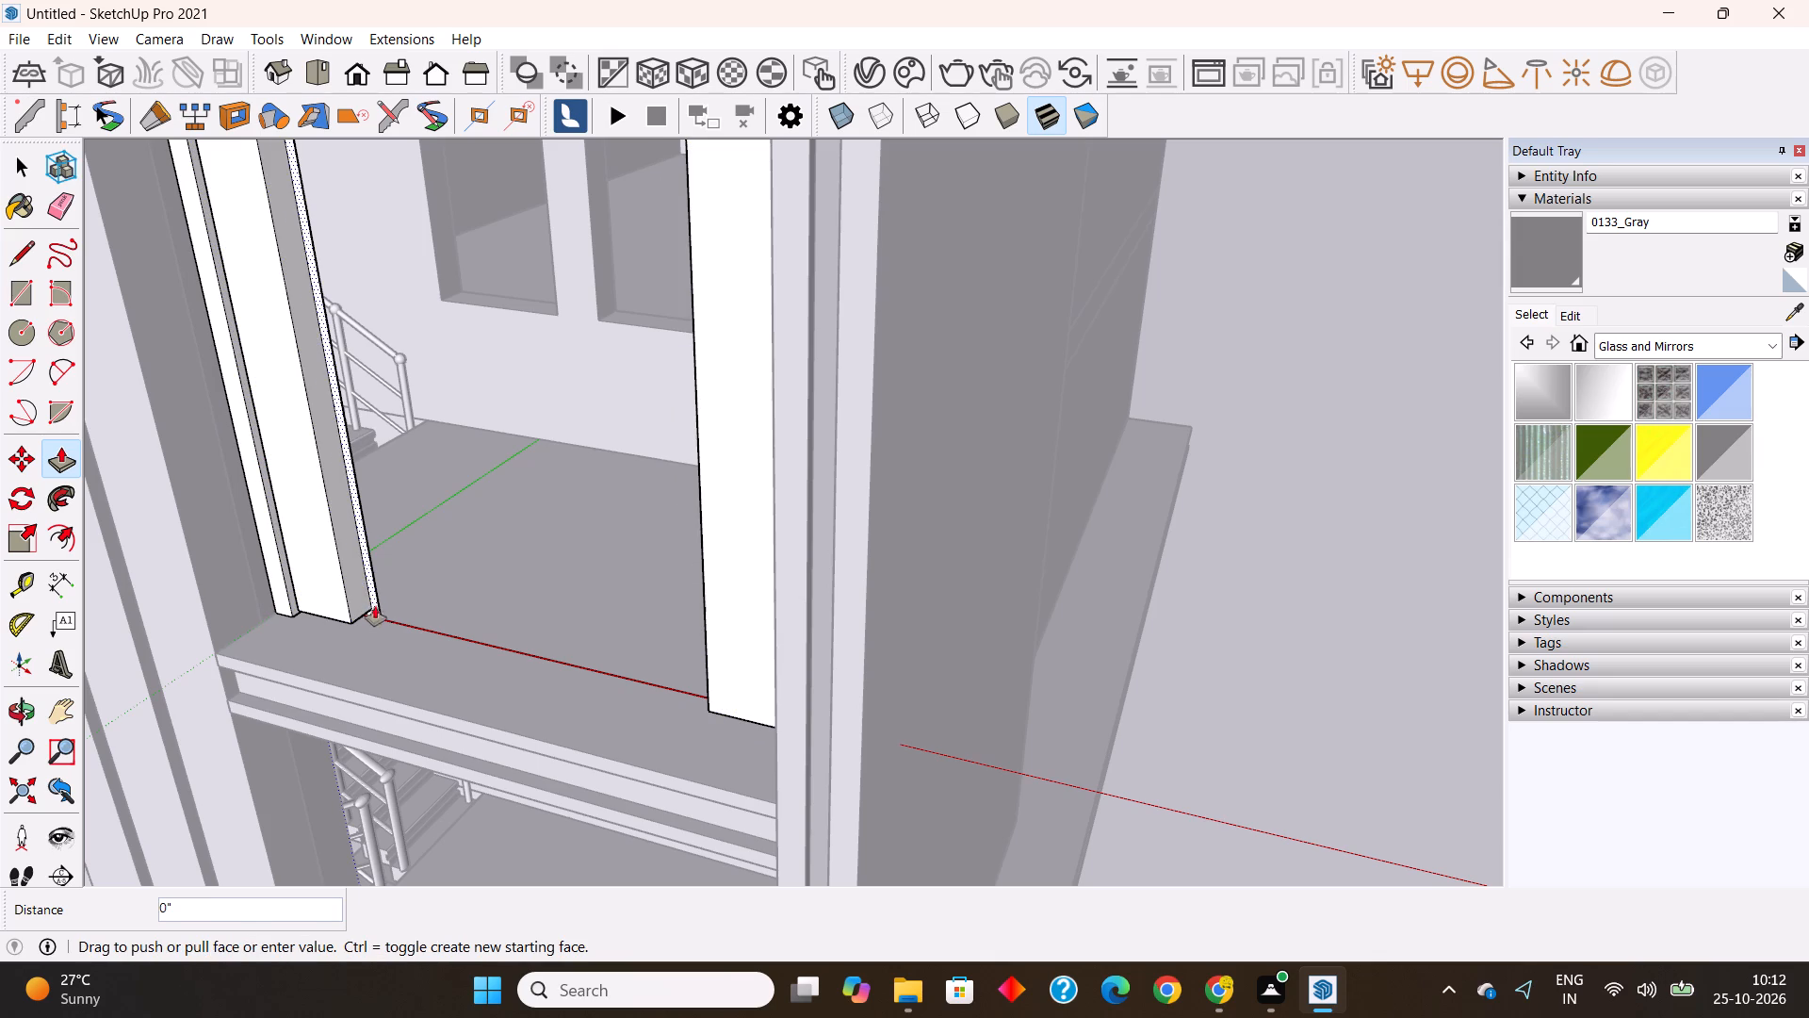
left_click(268, 553)
Recess the inset panel face of the arched infill by 2" inside its border.
scroll(304, 599, "up", 6)
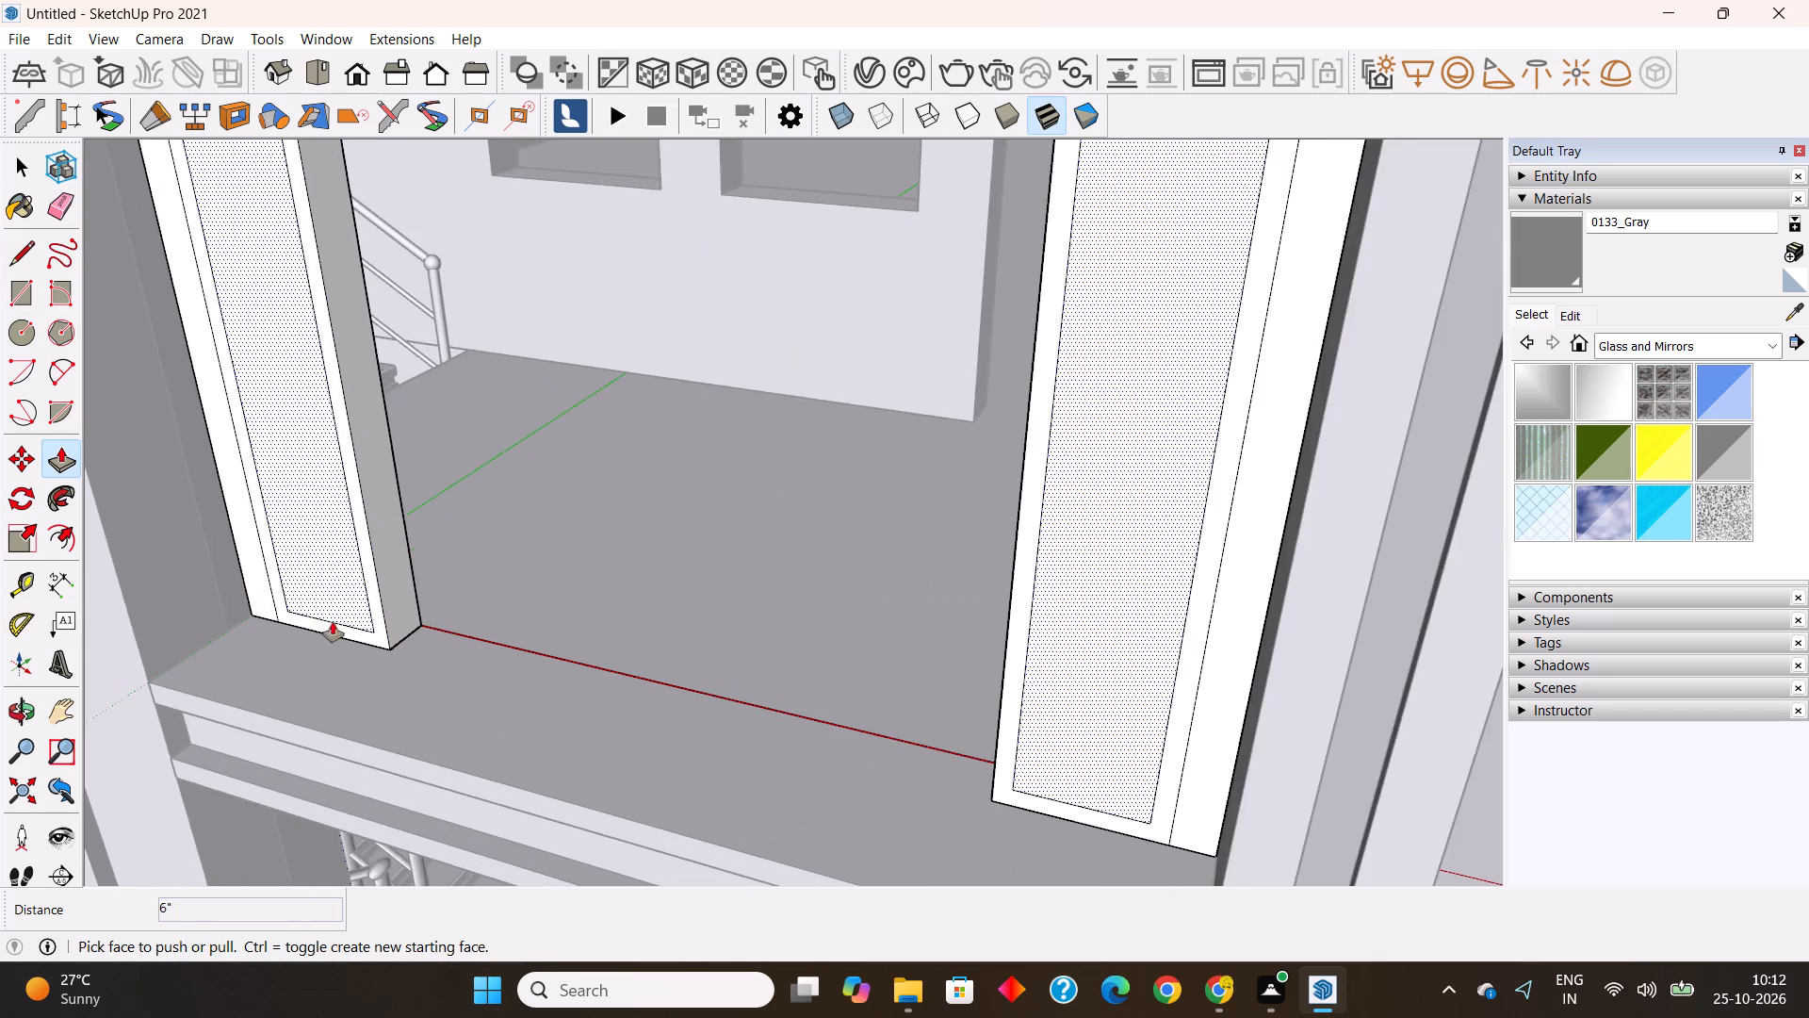
scroll(333, 622, "up", 2)
left_click(337, 568)
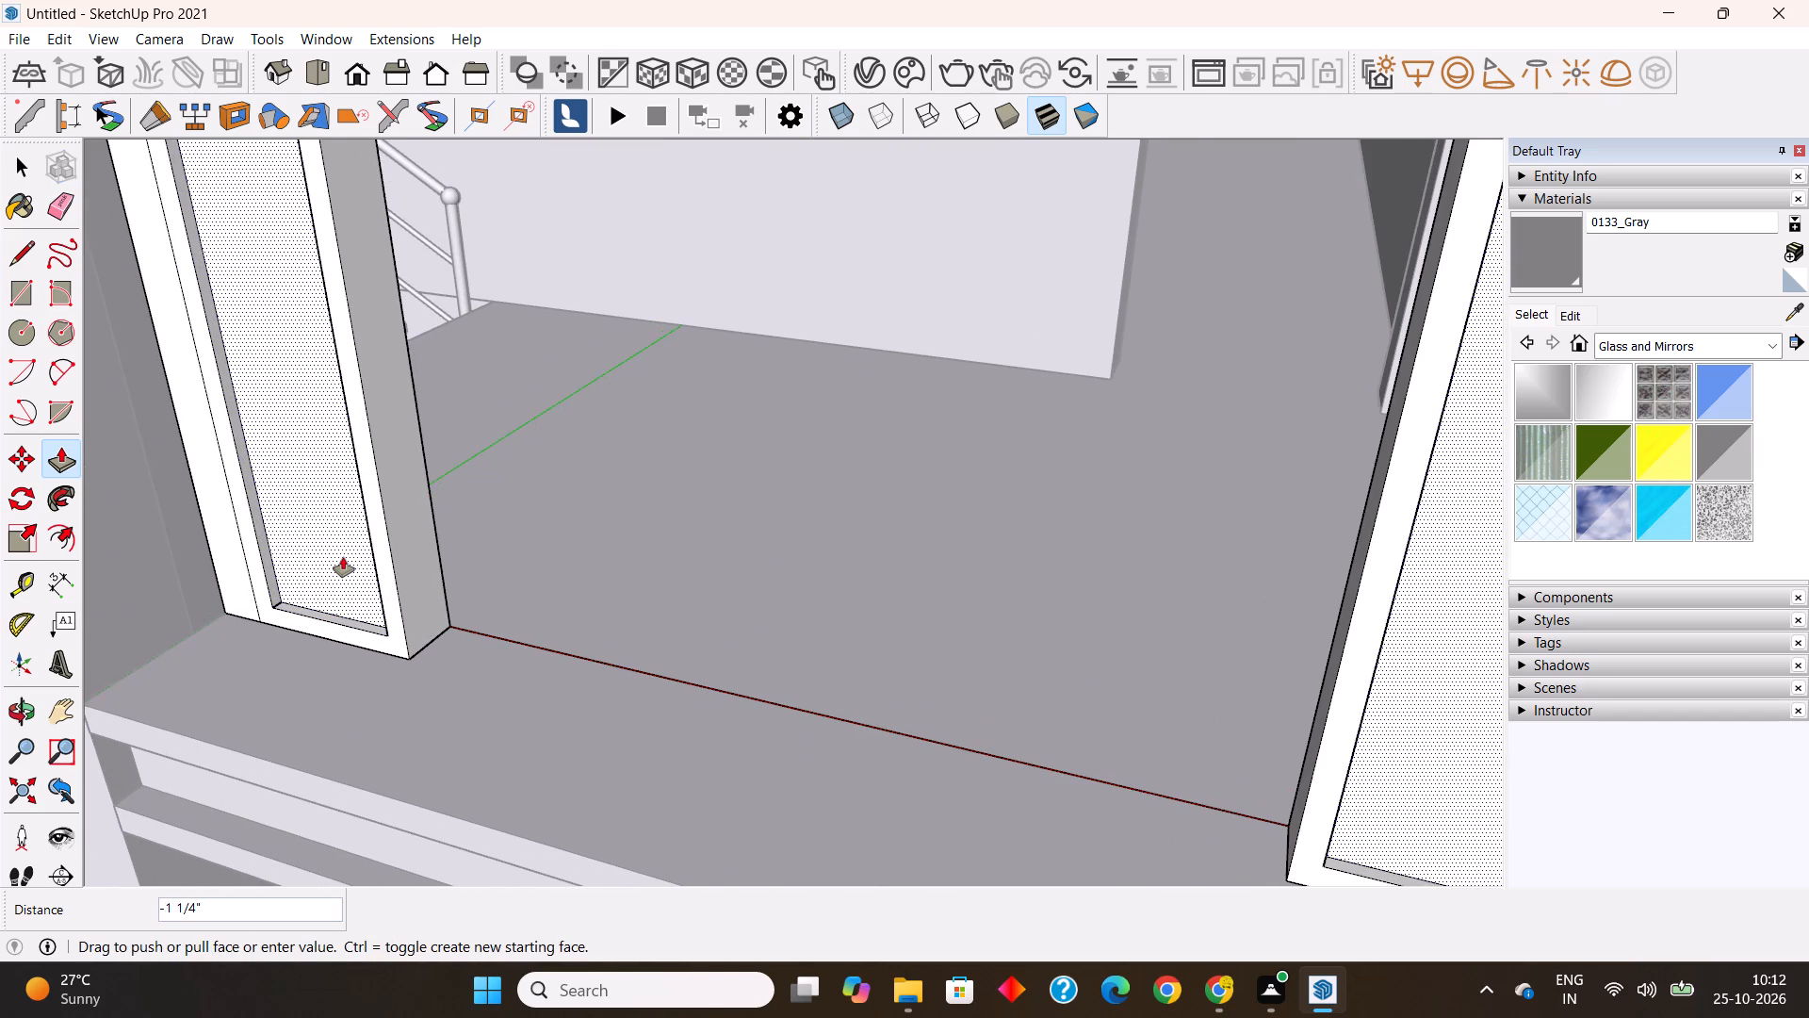
type("2\"")
key("Return")
Pull the outer raised frame strip of the infill forward by 2".
left_click(234, 550)
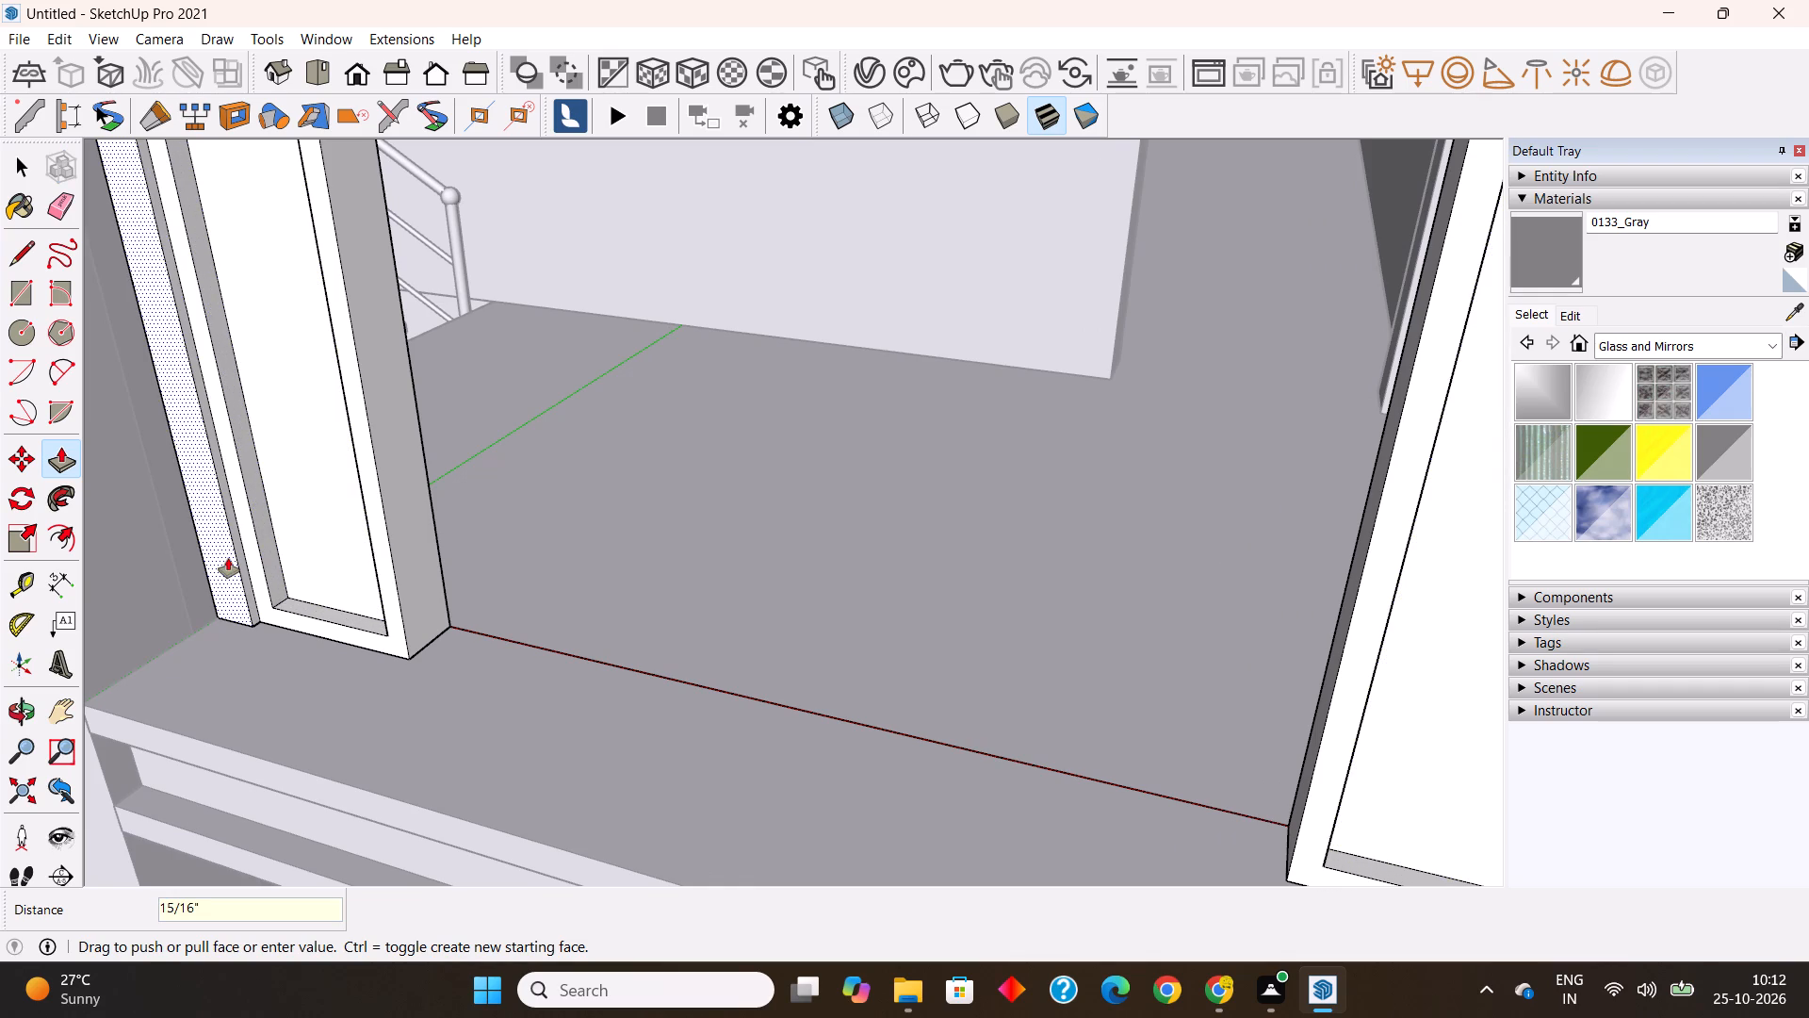
type("2\"")
key("Return")
Draw a rectangle about 6' 2" wide and 2' high across the bottom of the arched opening.
scroll(198, 552, "down", 6)
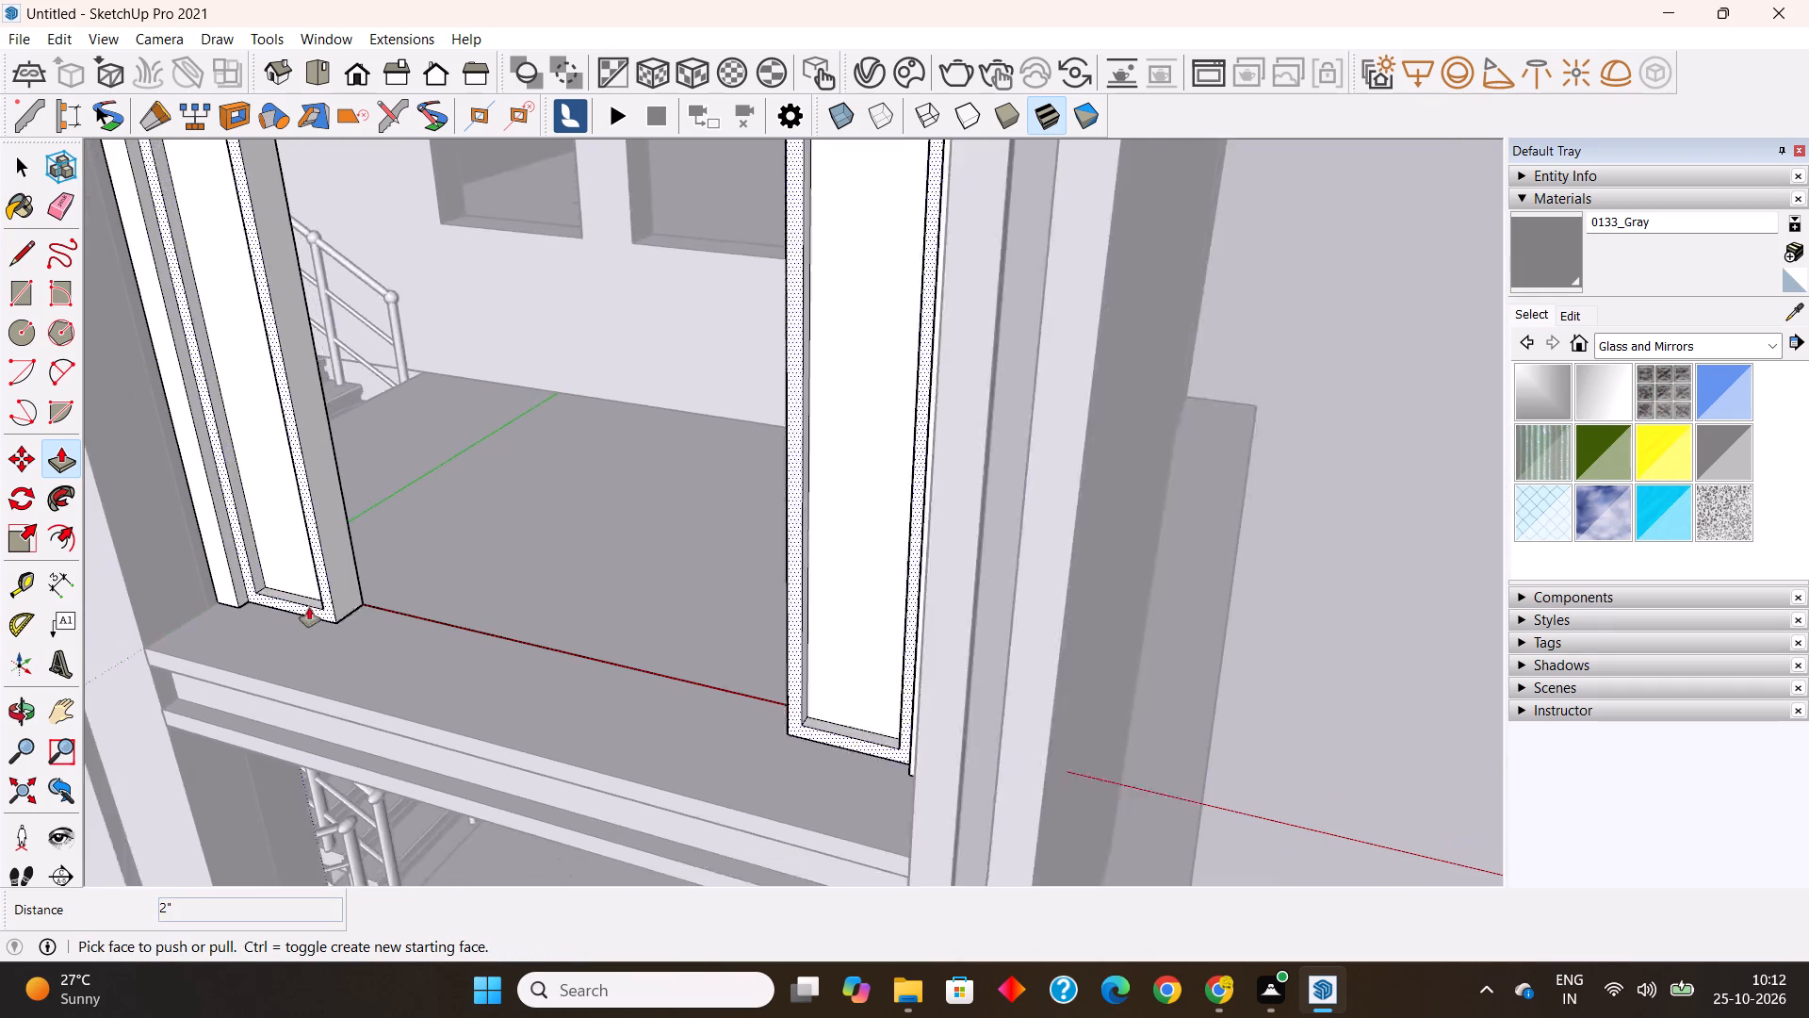
scroll(309, 607, "down", 5)
middle_click_drag(549, 665, 698, 663)
scroll(606, 714, "down", 6)
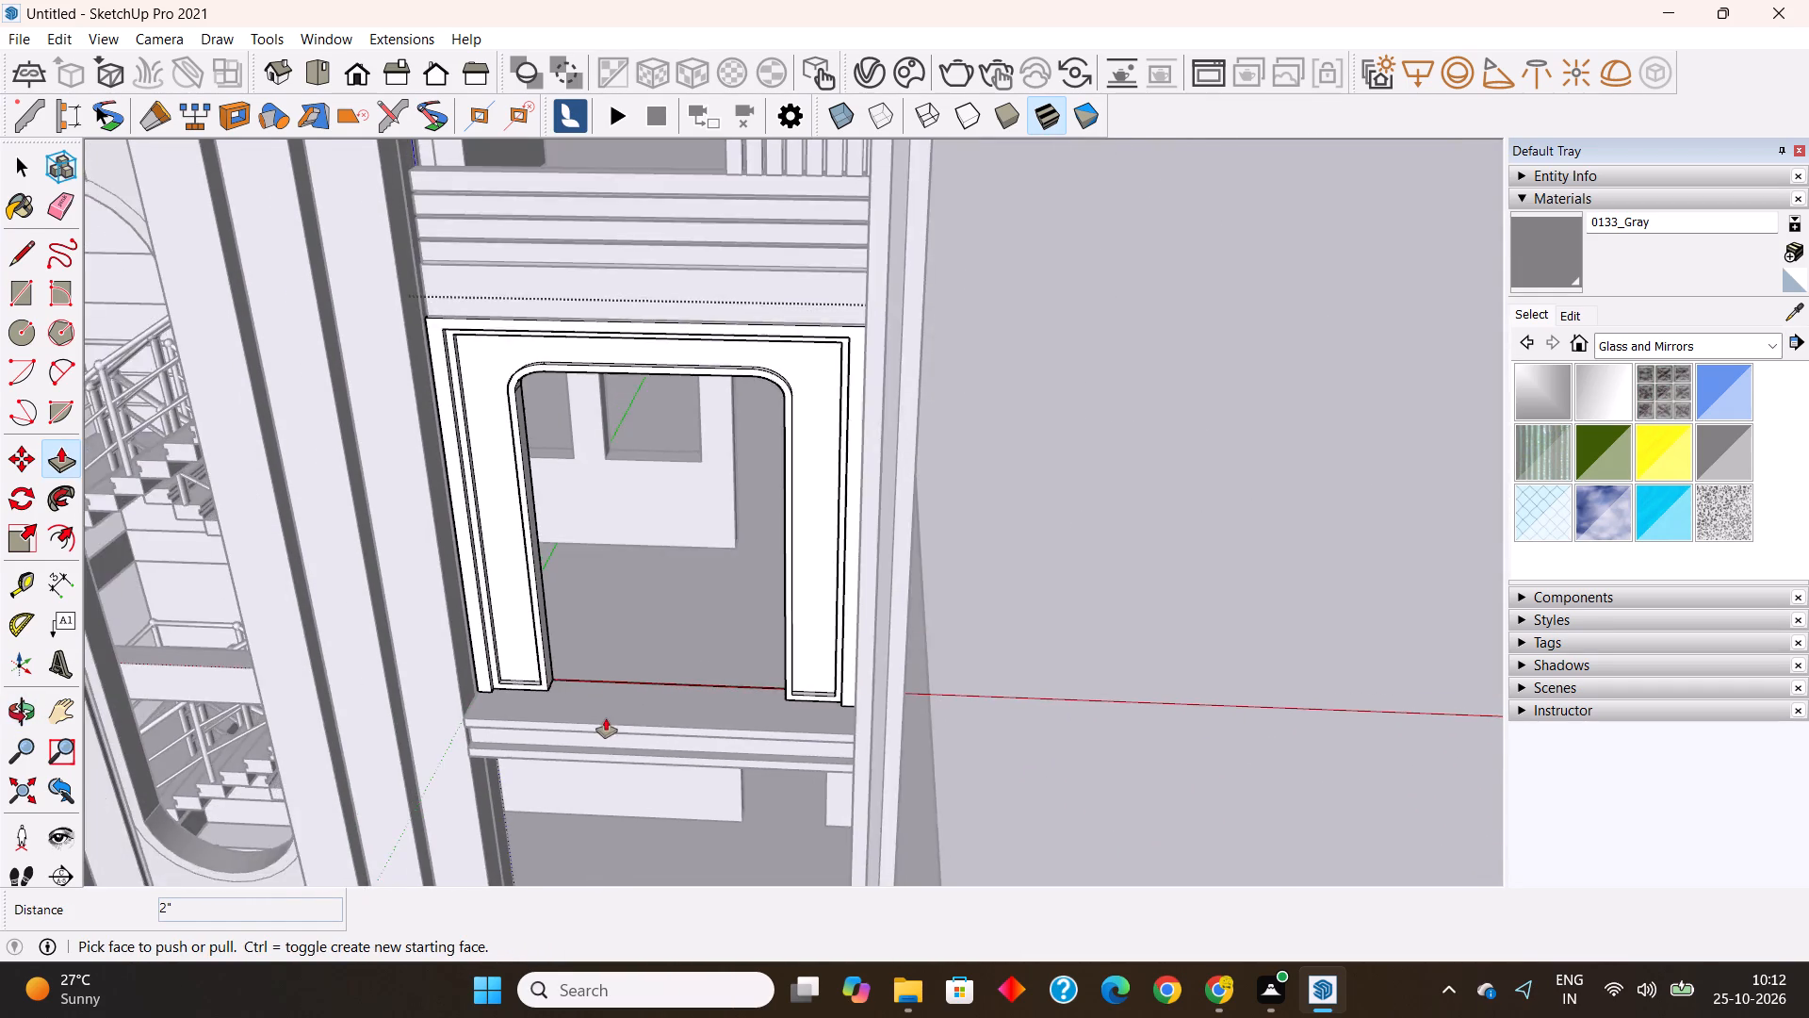
scroll(606, 718, "down", 1)
middle_click_drag(639, 700, 623, 668)
key("space")
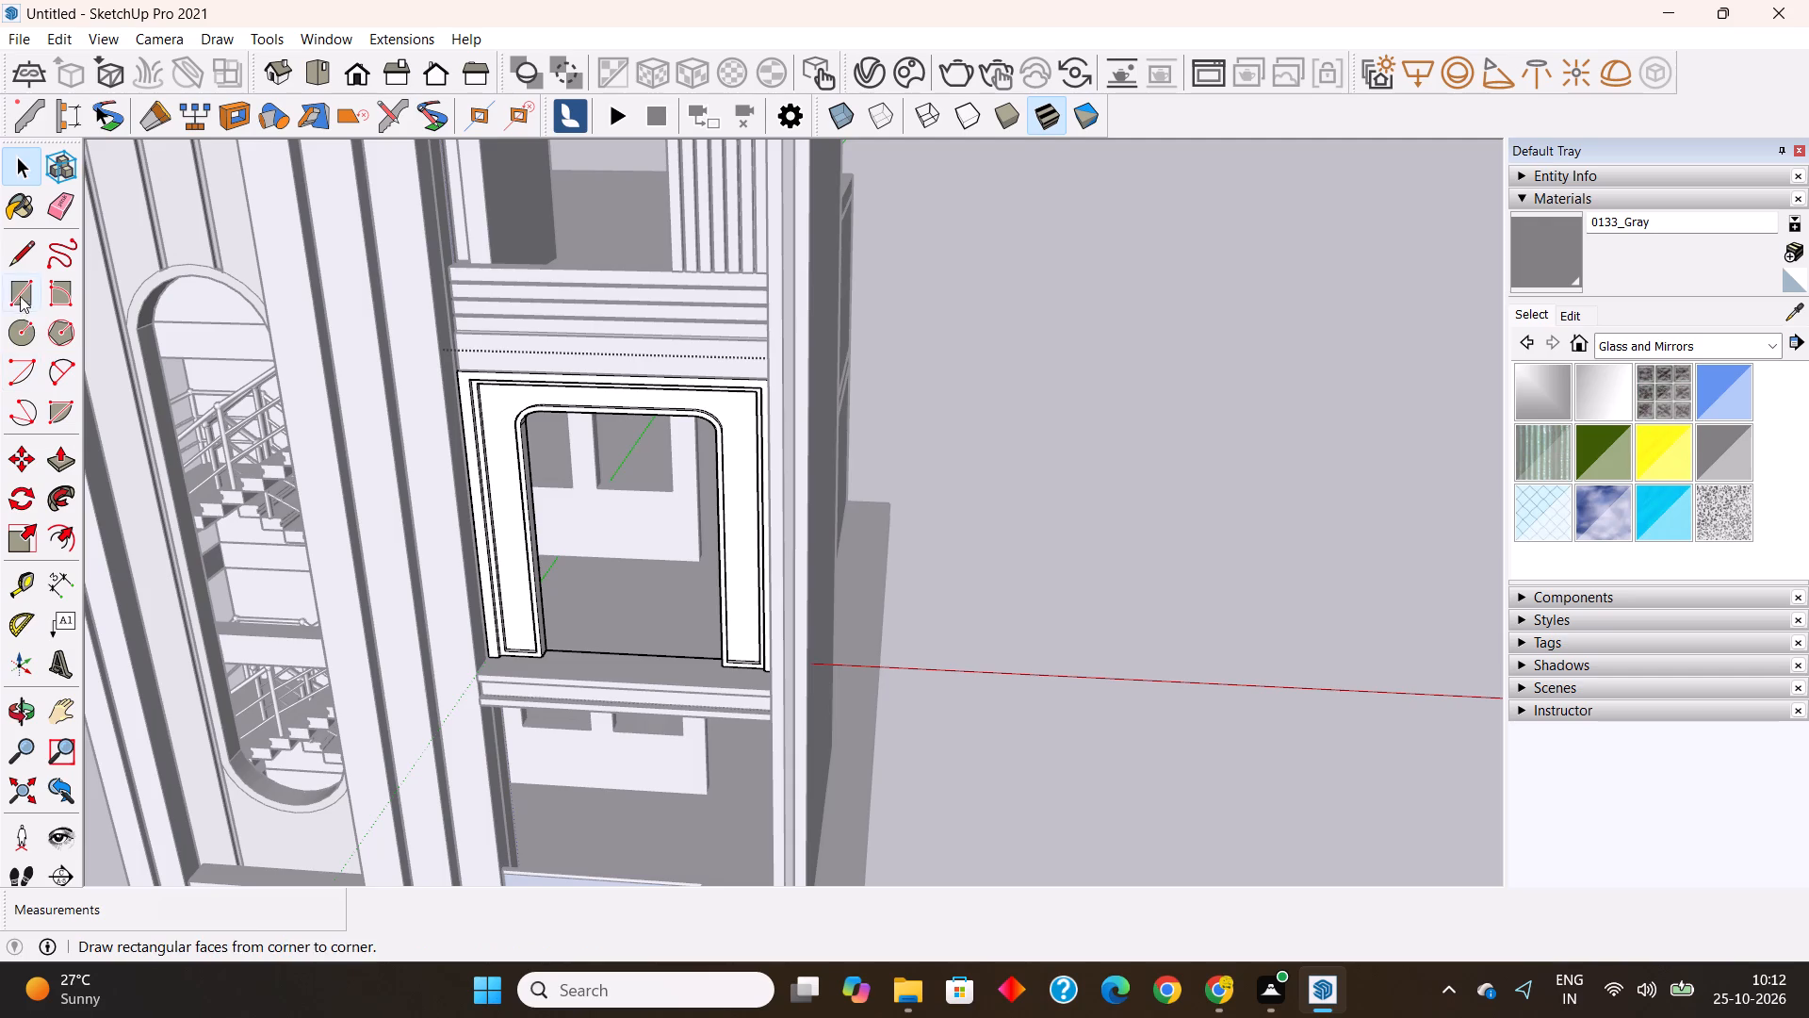
left_click(20, 294)
middle_click_drag(442, 553, 320, 544)
scroll(477, 599, "up", 6)
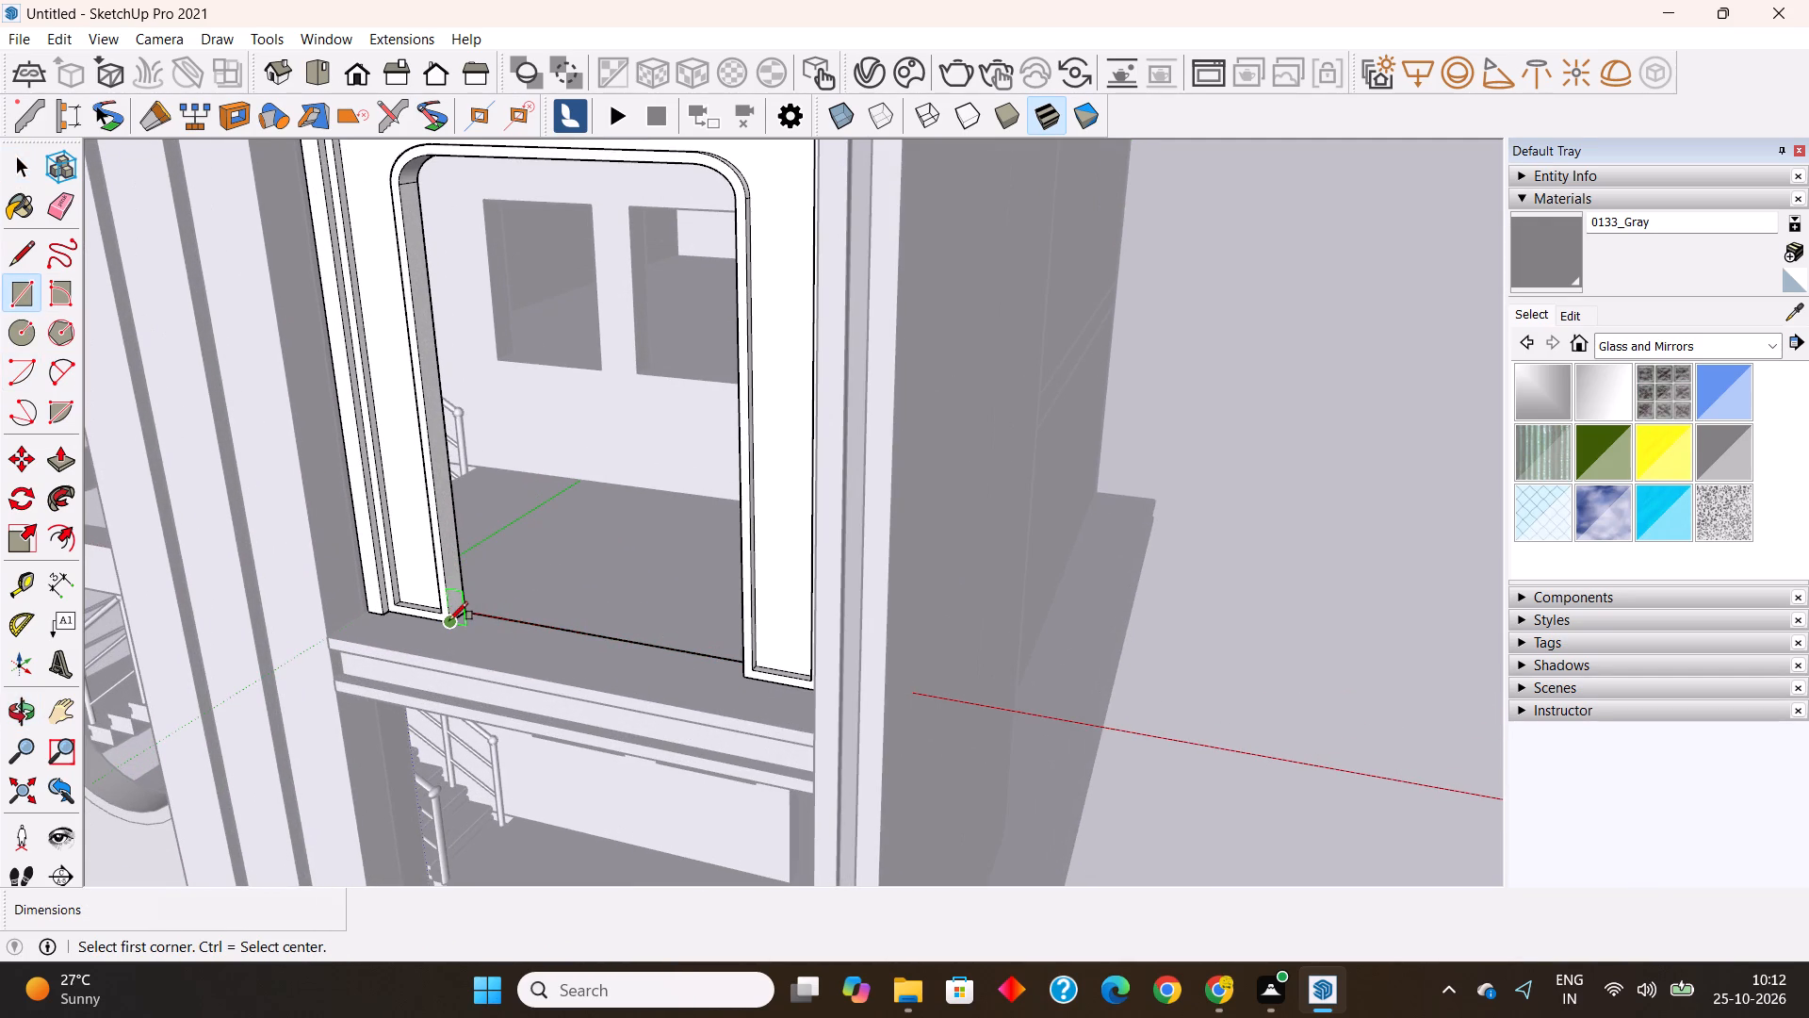
left_click(449, 620)
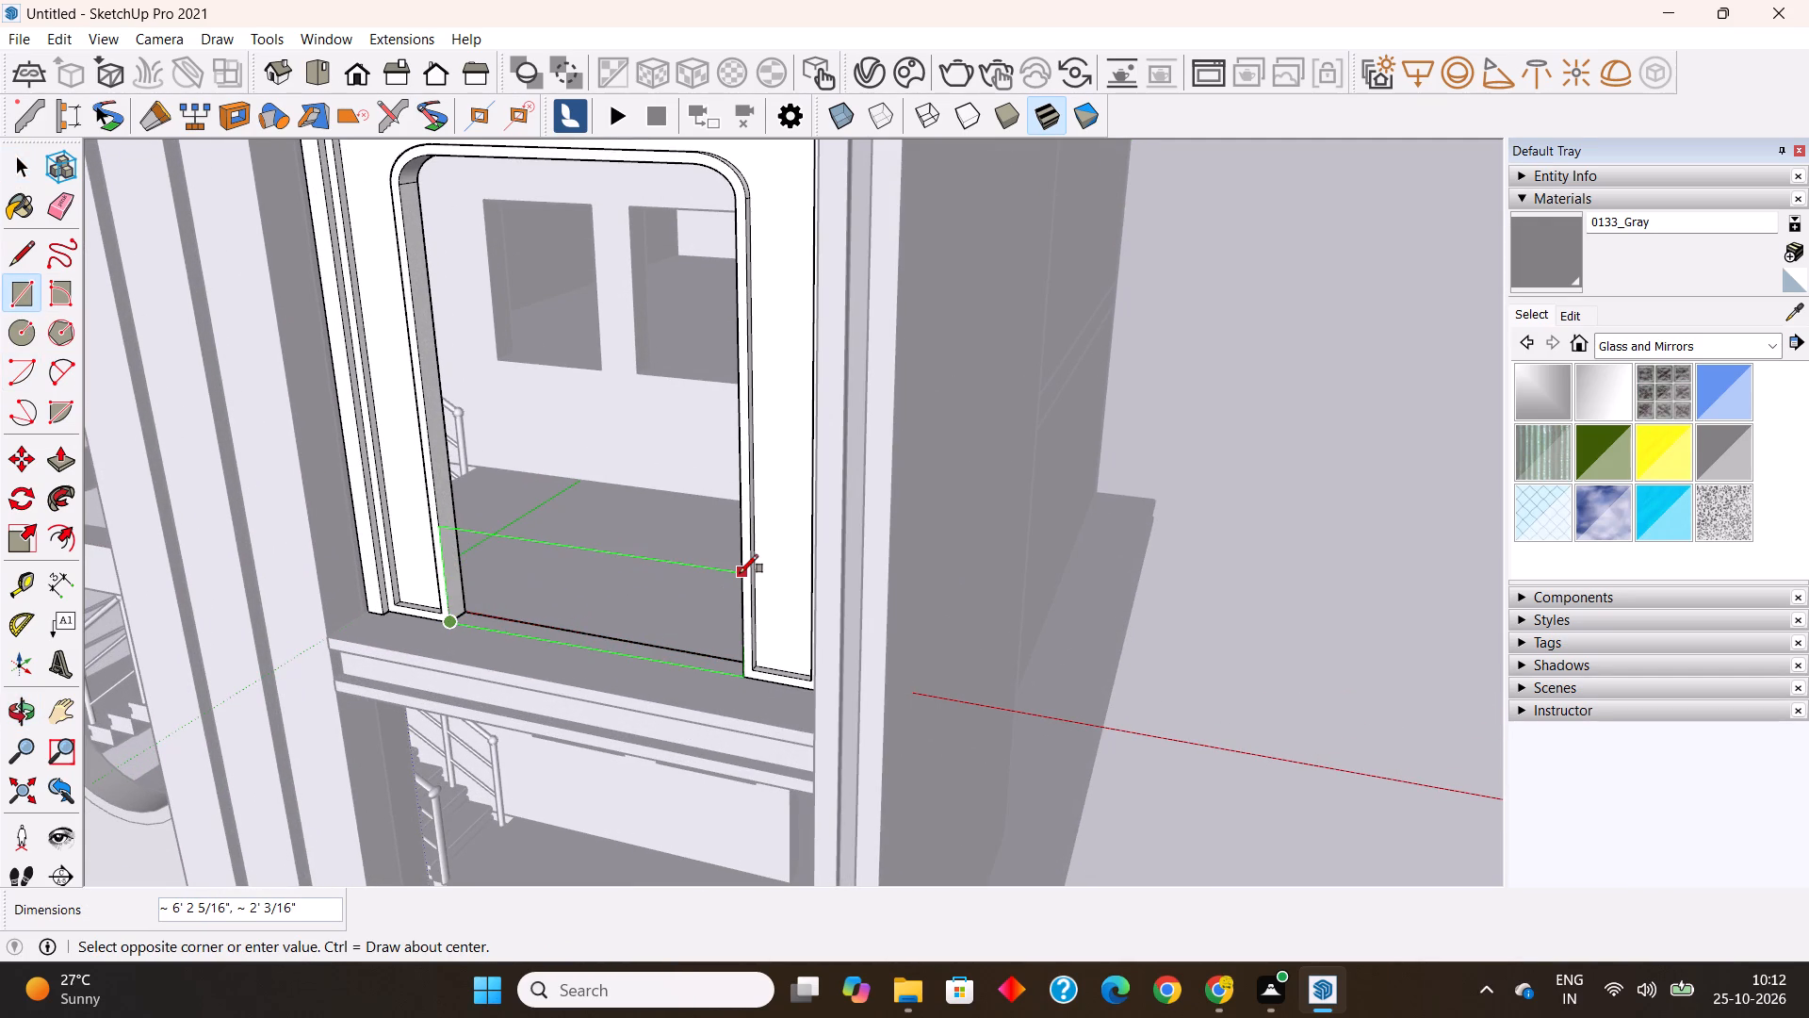
left_click(740, 573)
Delete the face filling the arched opening above the low rectangle.
middle_click_drag(664, 632, 712, 647)
key("space")
left_click(646, 473)
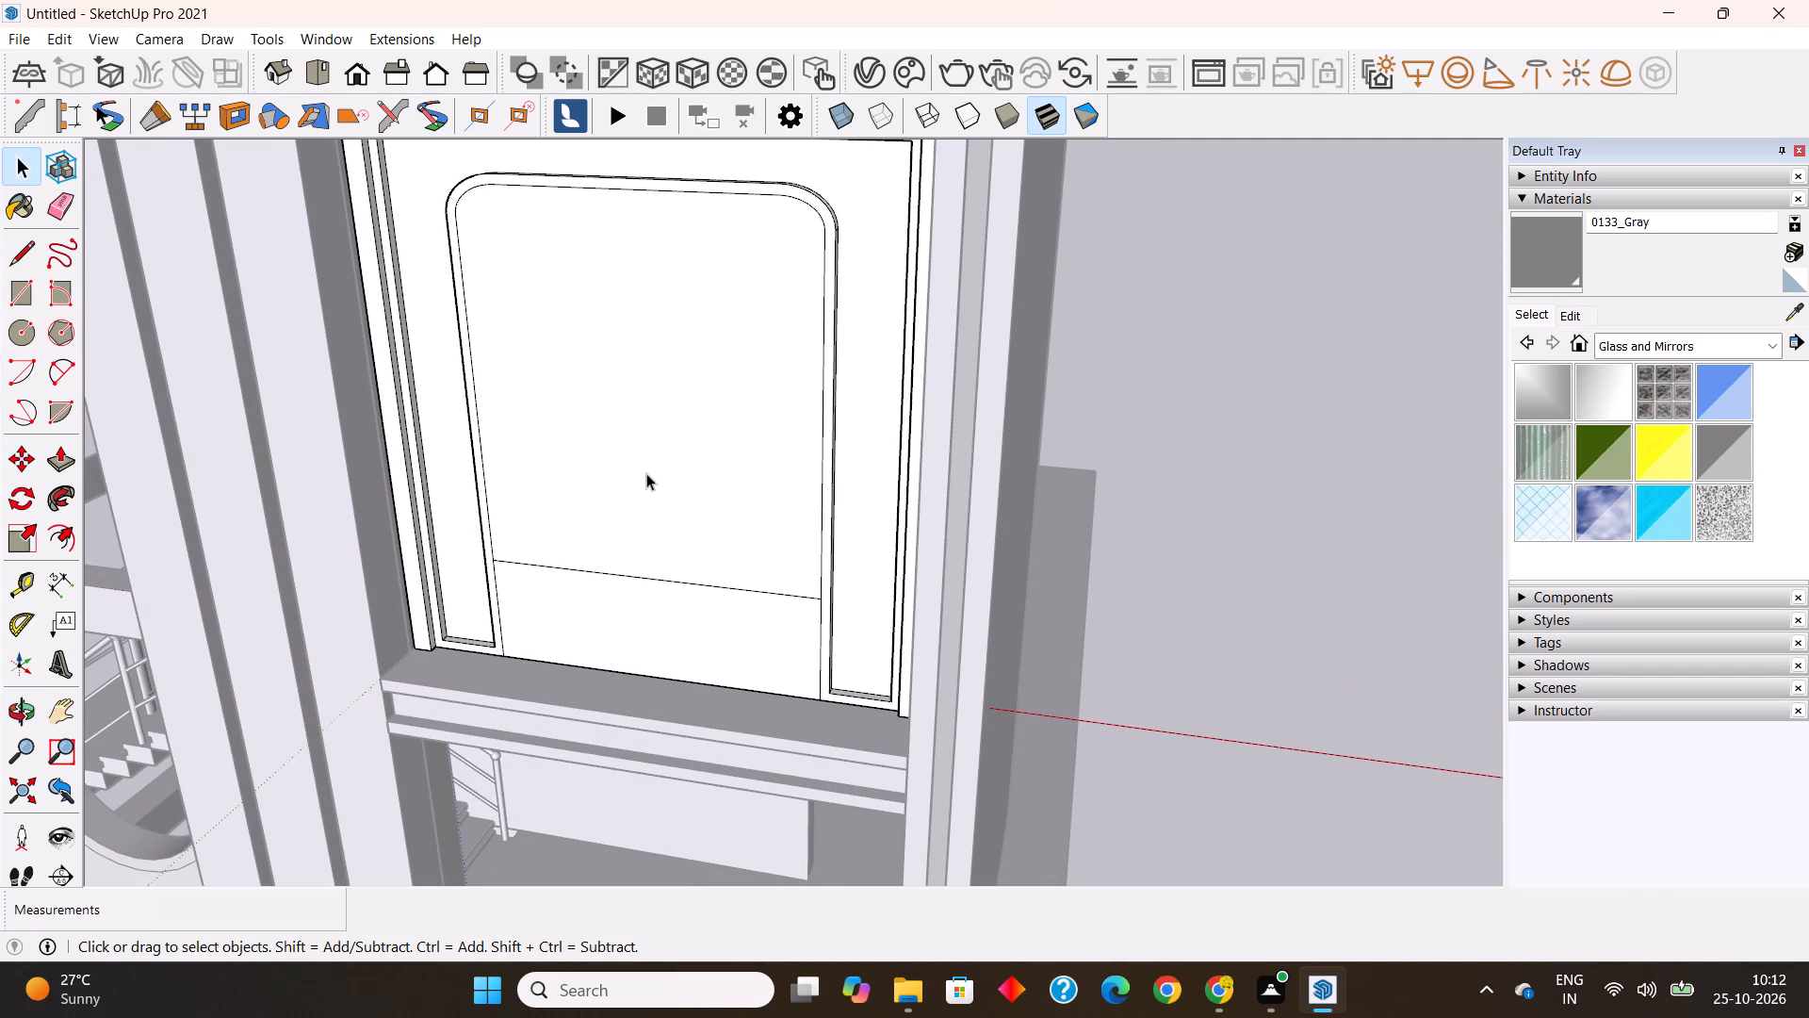
key("Delete")
Group the low rectangle at the opening's bottom with its edges and open the group for editing.
scroll(522, 638, "down", 3)
middle_click_drag(554, 682, 454, 697)
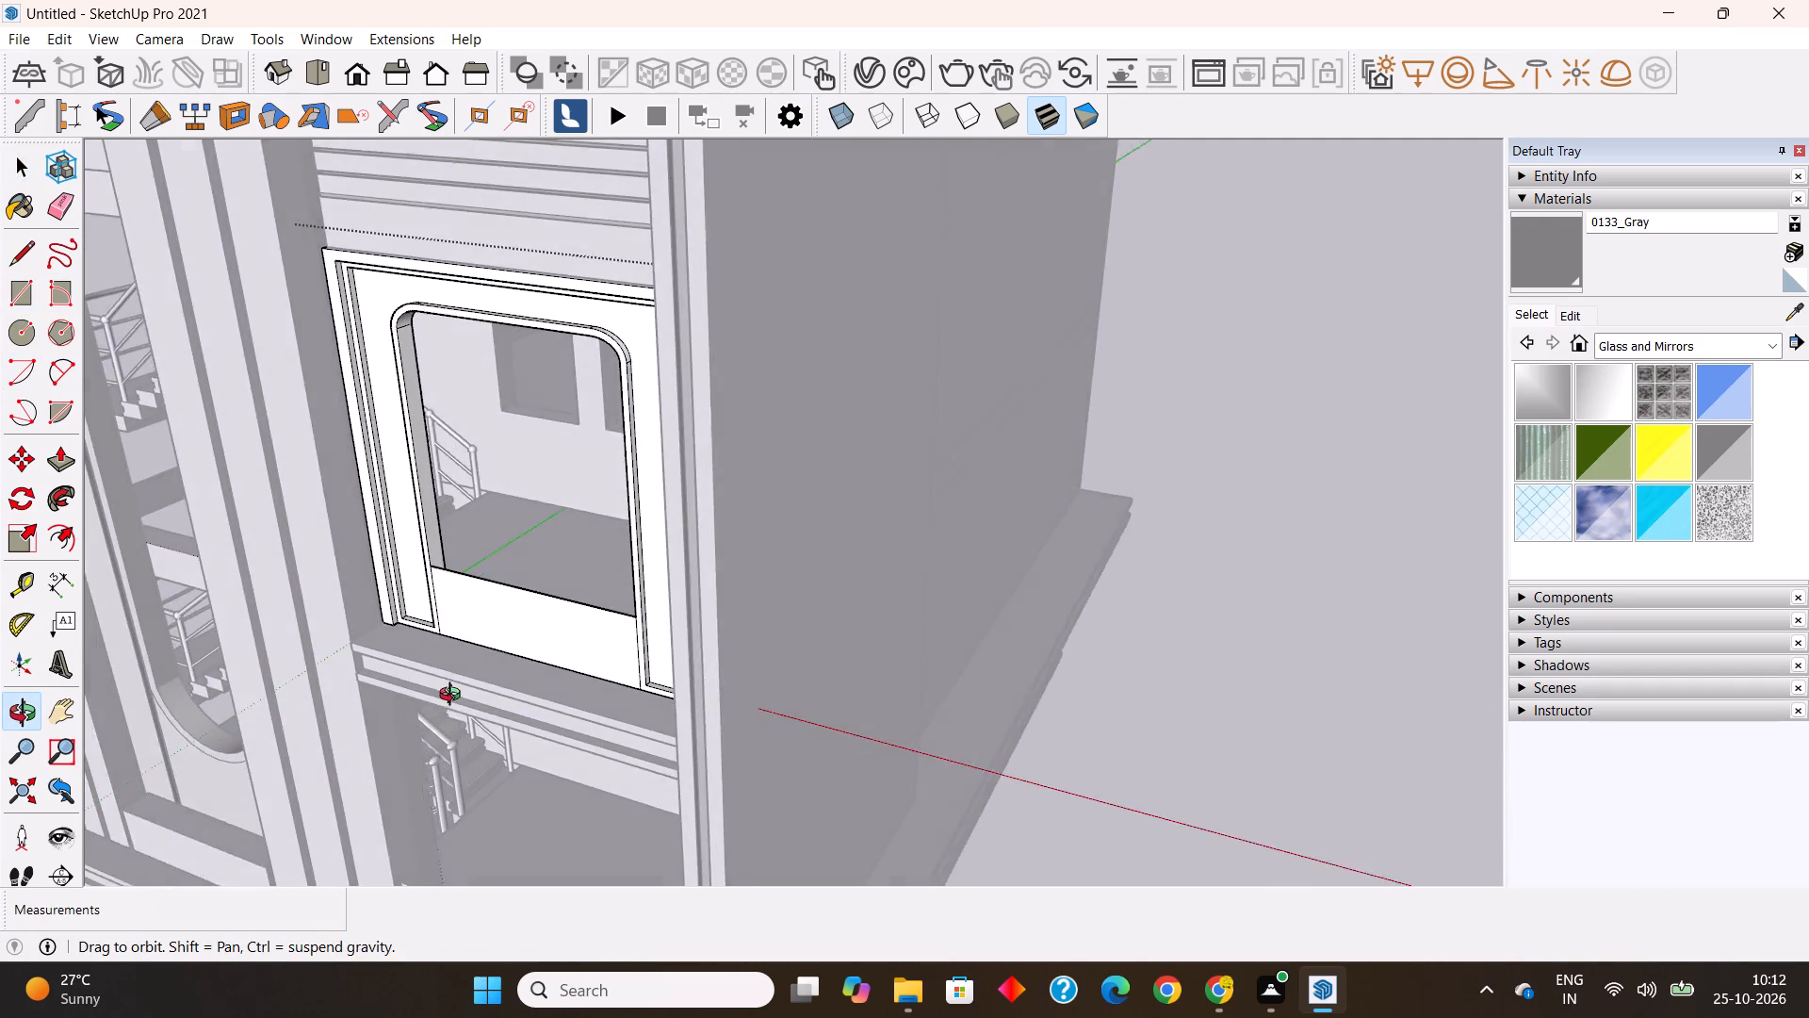
middle_click_drag(454, 697, 451, 692)
scroll(485, 603, "up", 7)
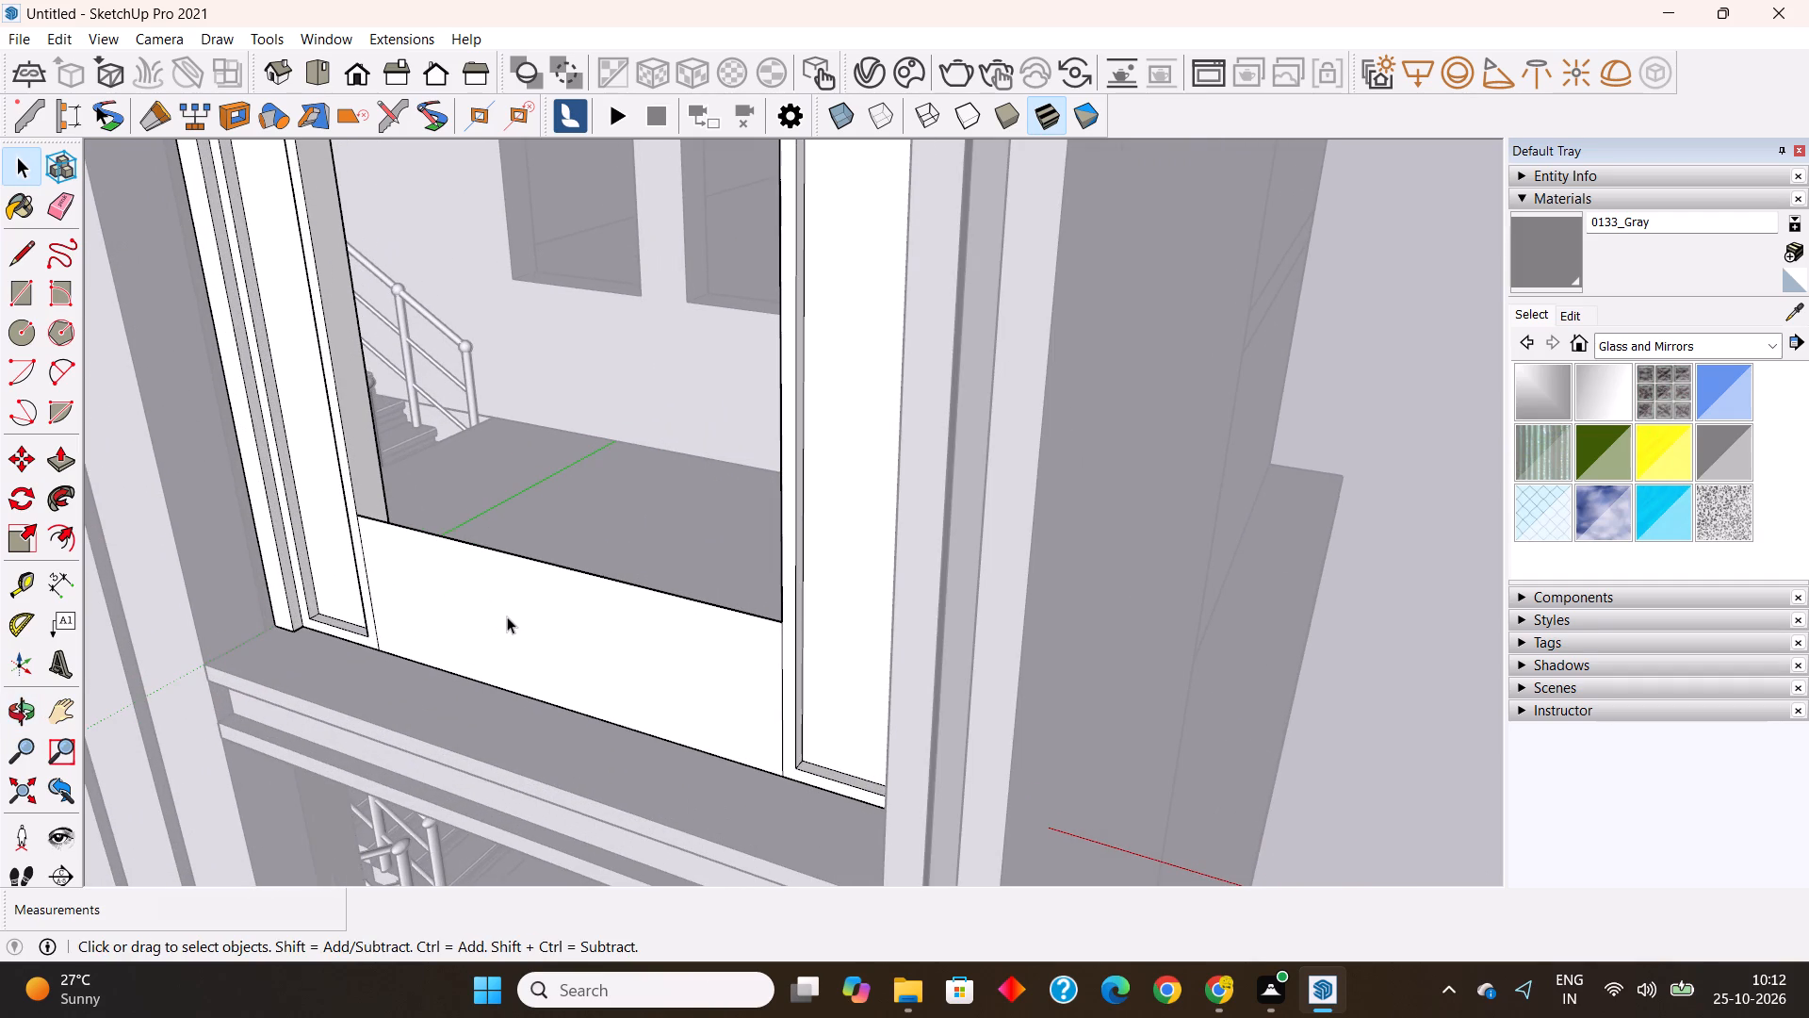
double_click(508, 616)
right_click(508, 616)
left_click(611, 348)
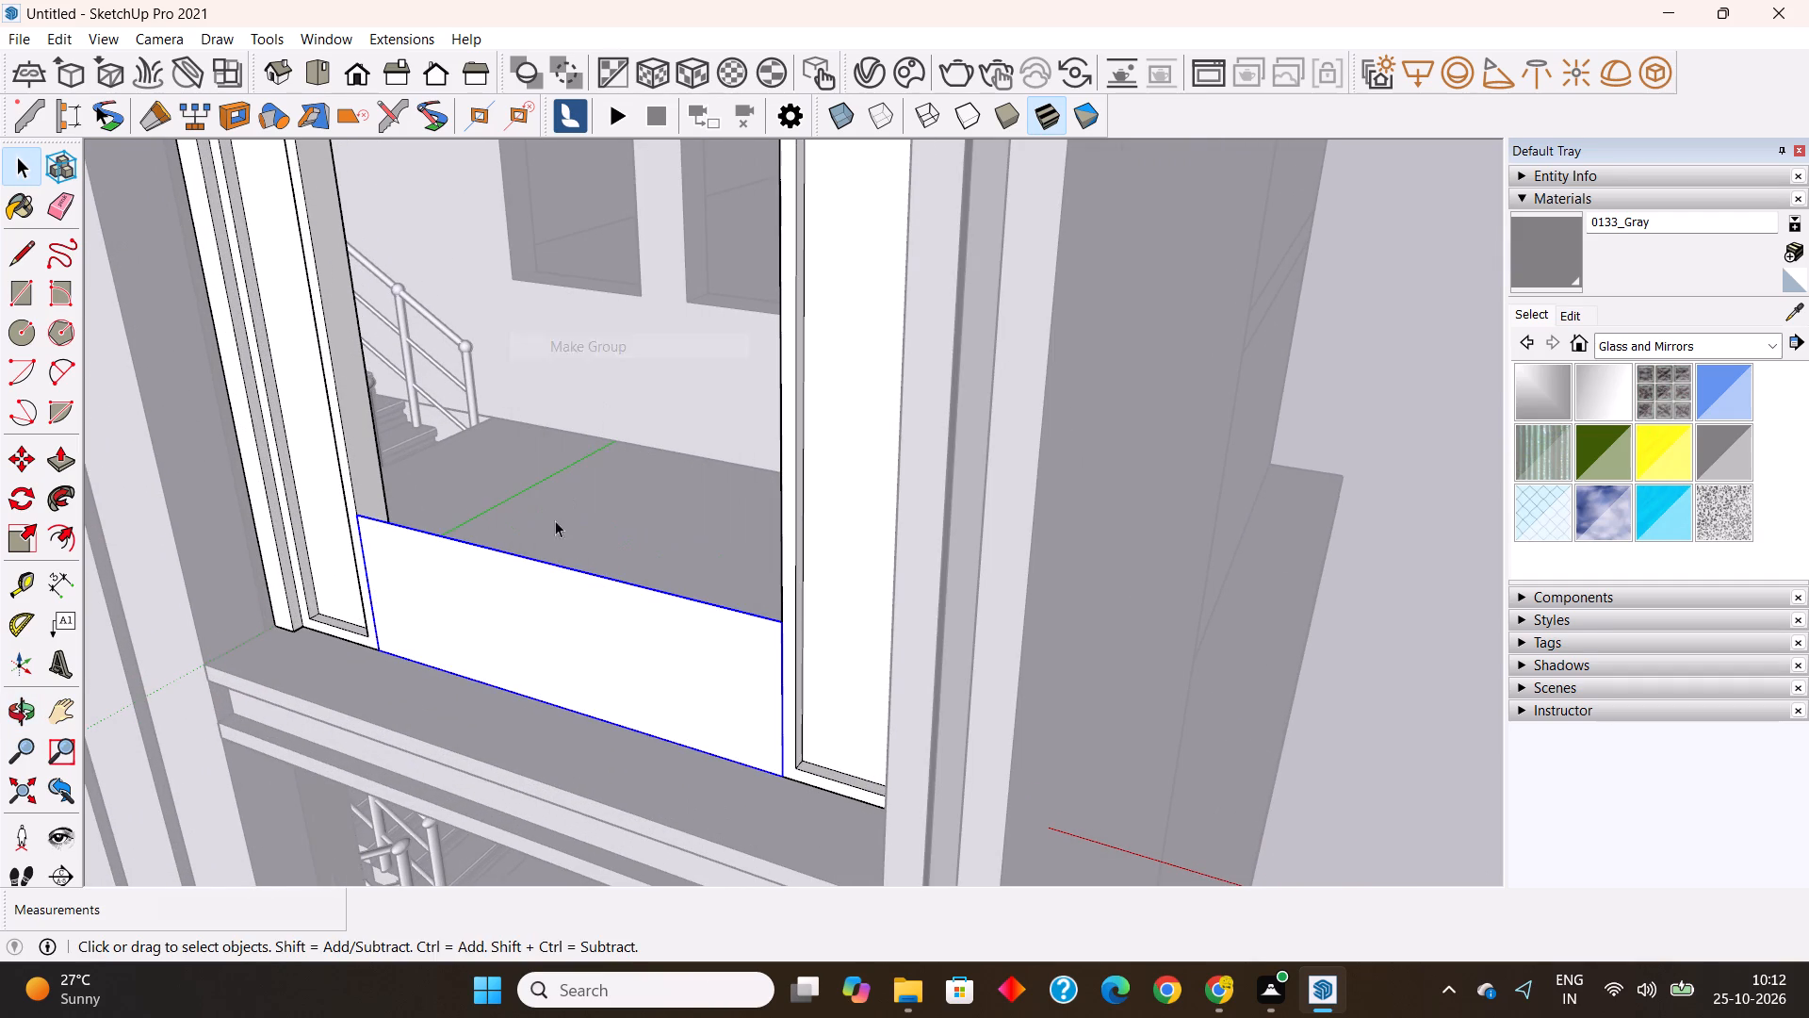
double_click(520, 626)
Place two vertical guides on the low panel, the first 2' from its left edge and the second 2' further along.
left_click(24, 582)
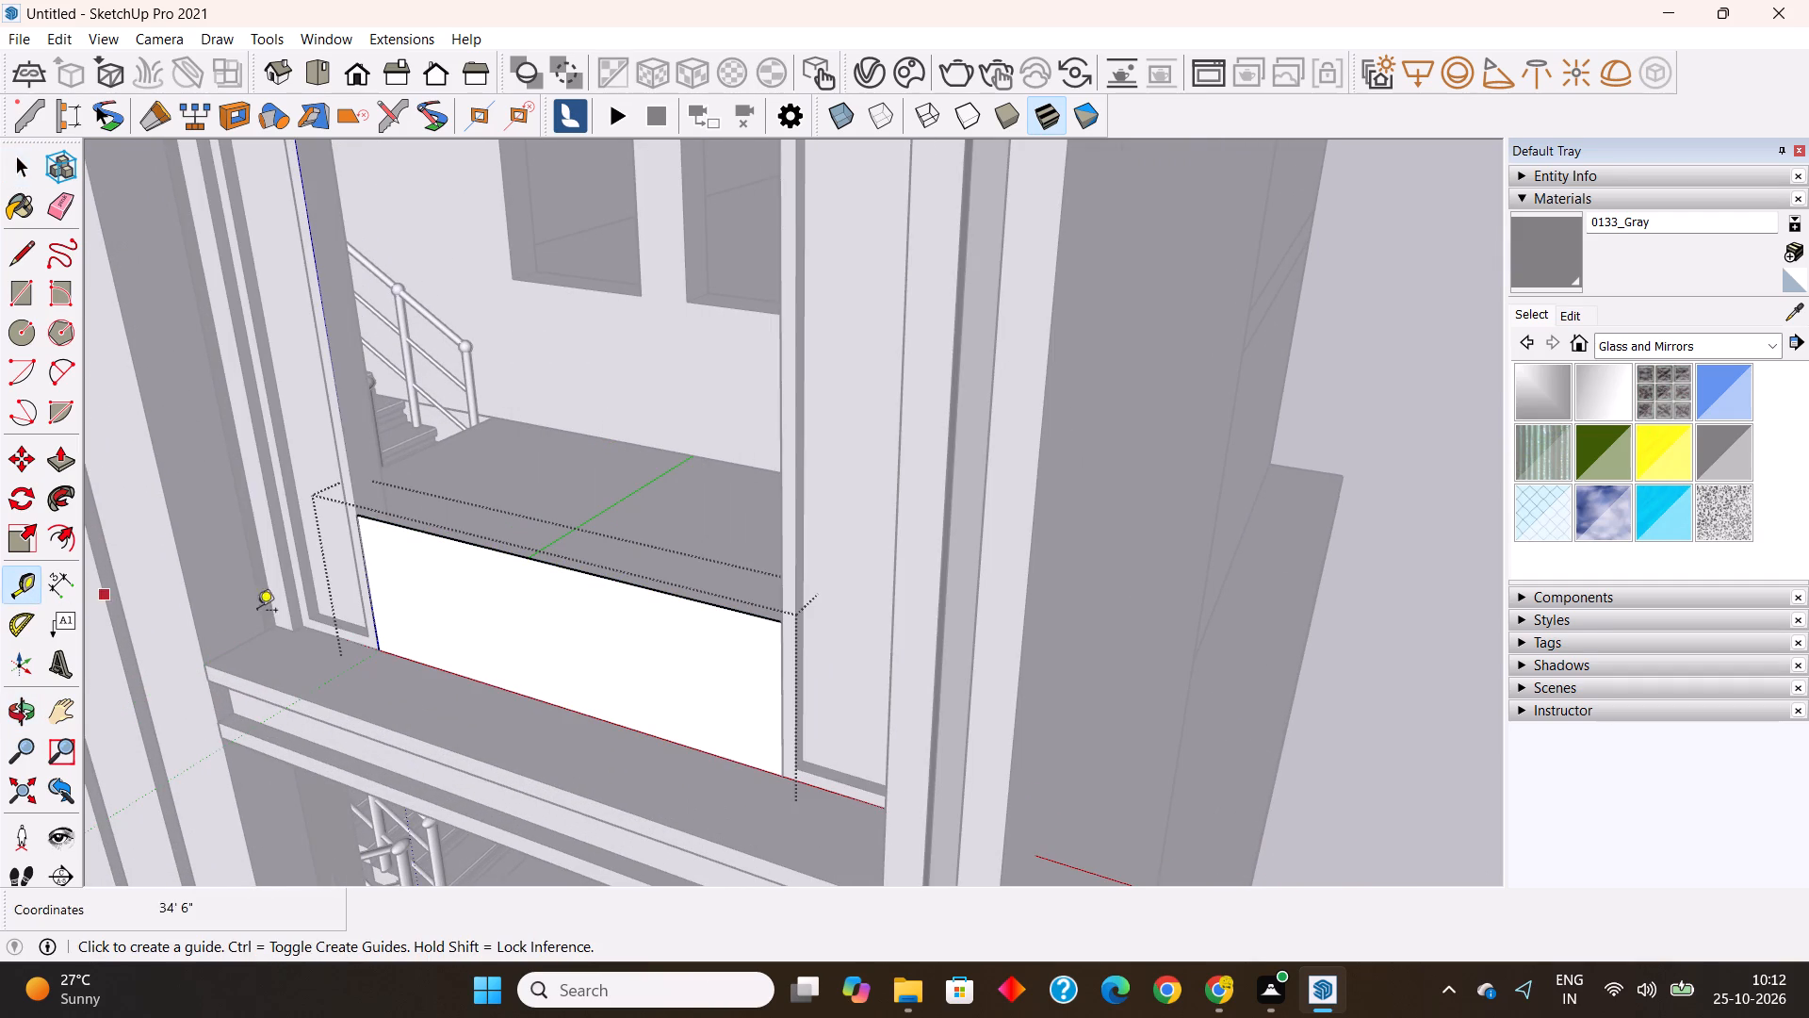
left_click(372, 603)
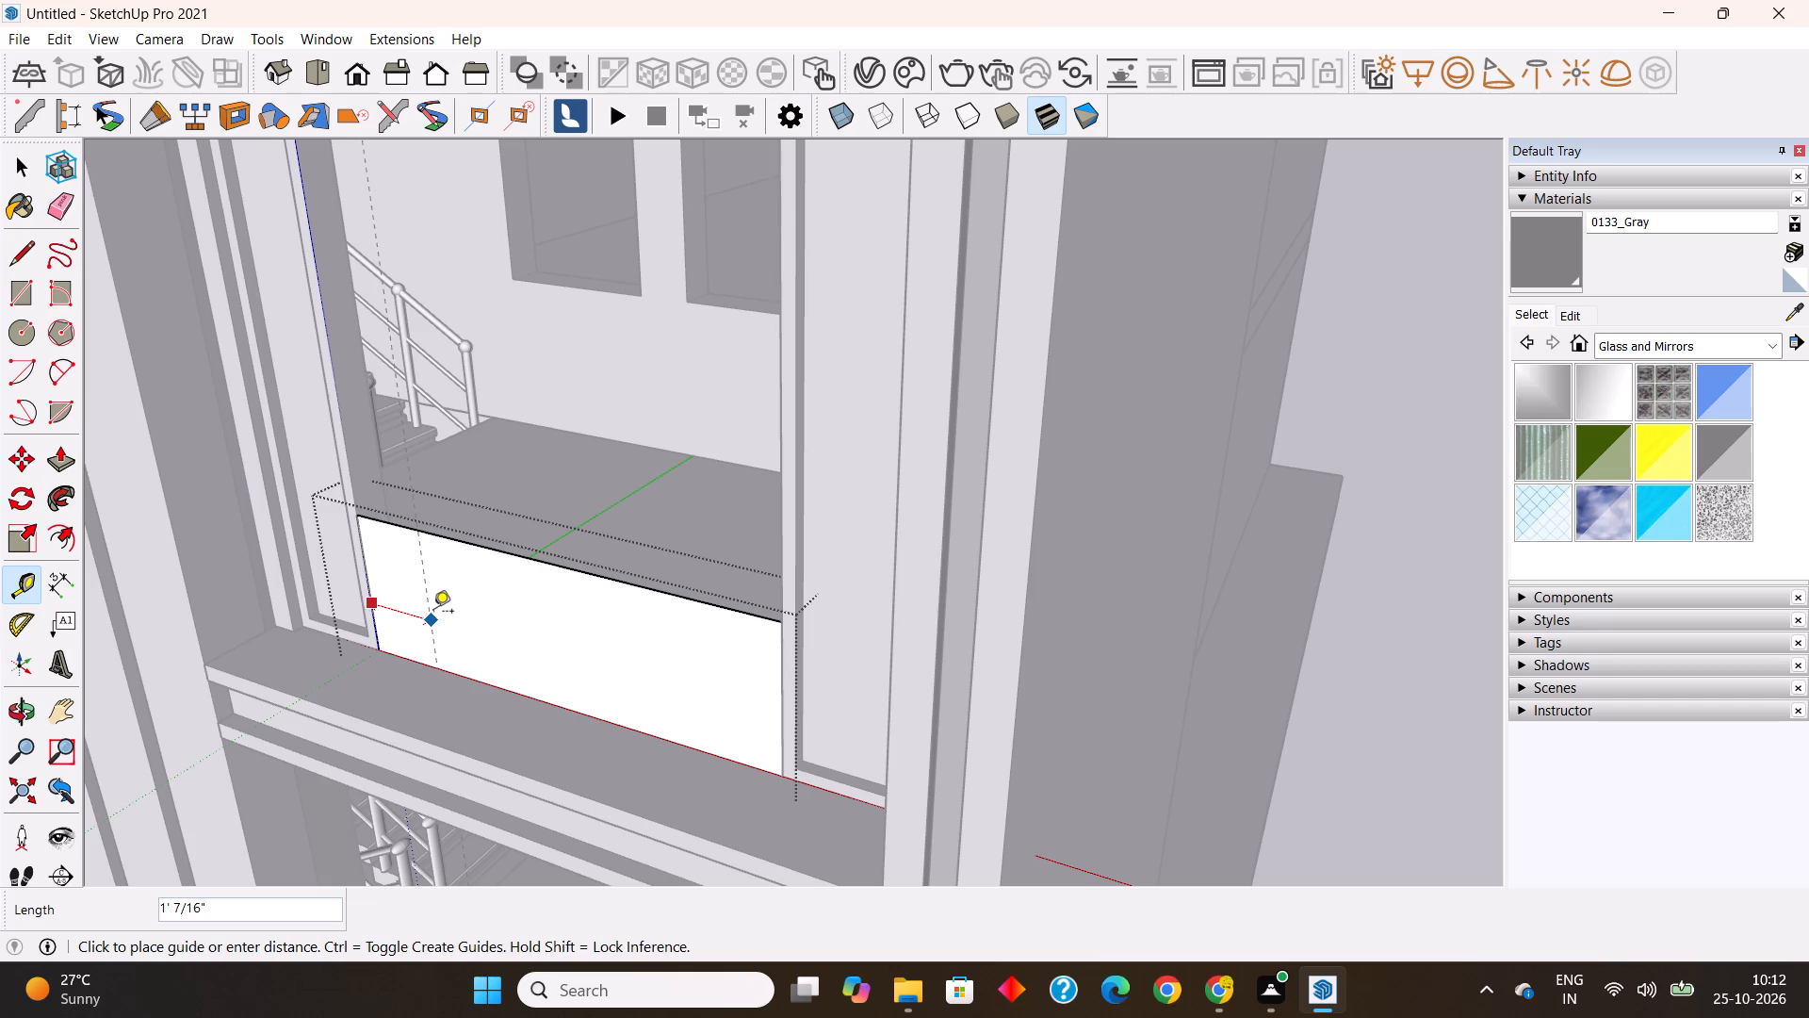
key("2")
key("apostrophe")
key("Return")
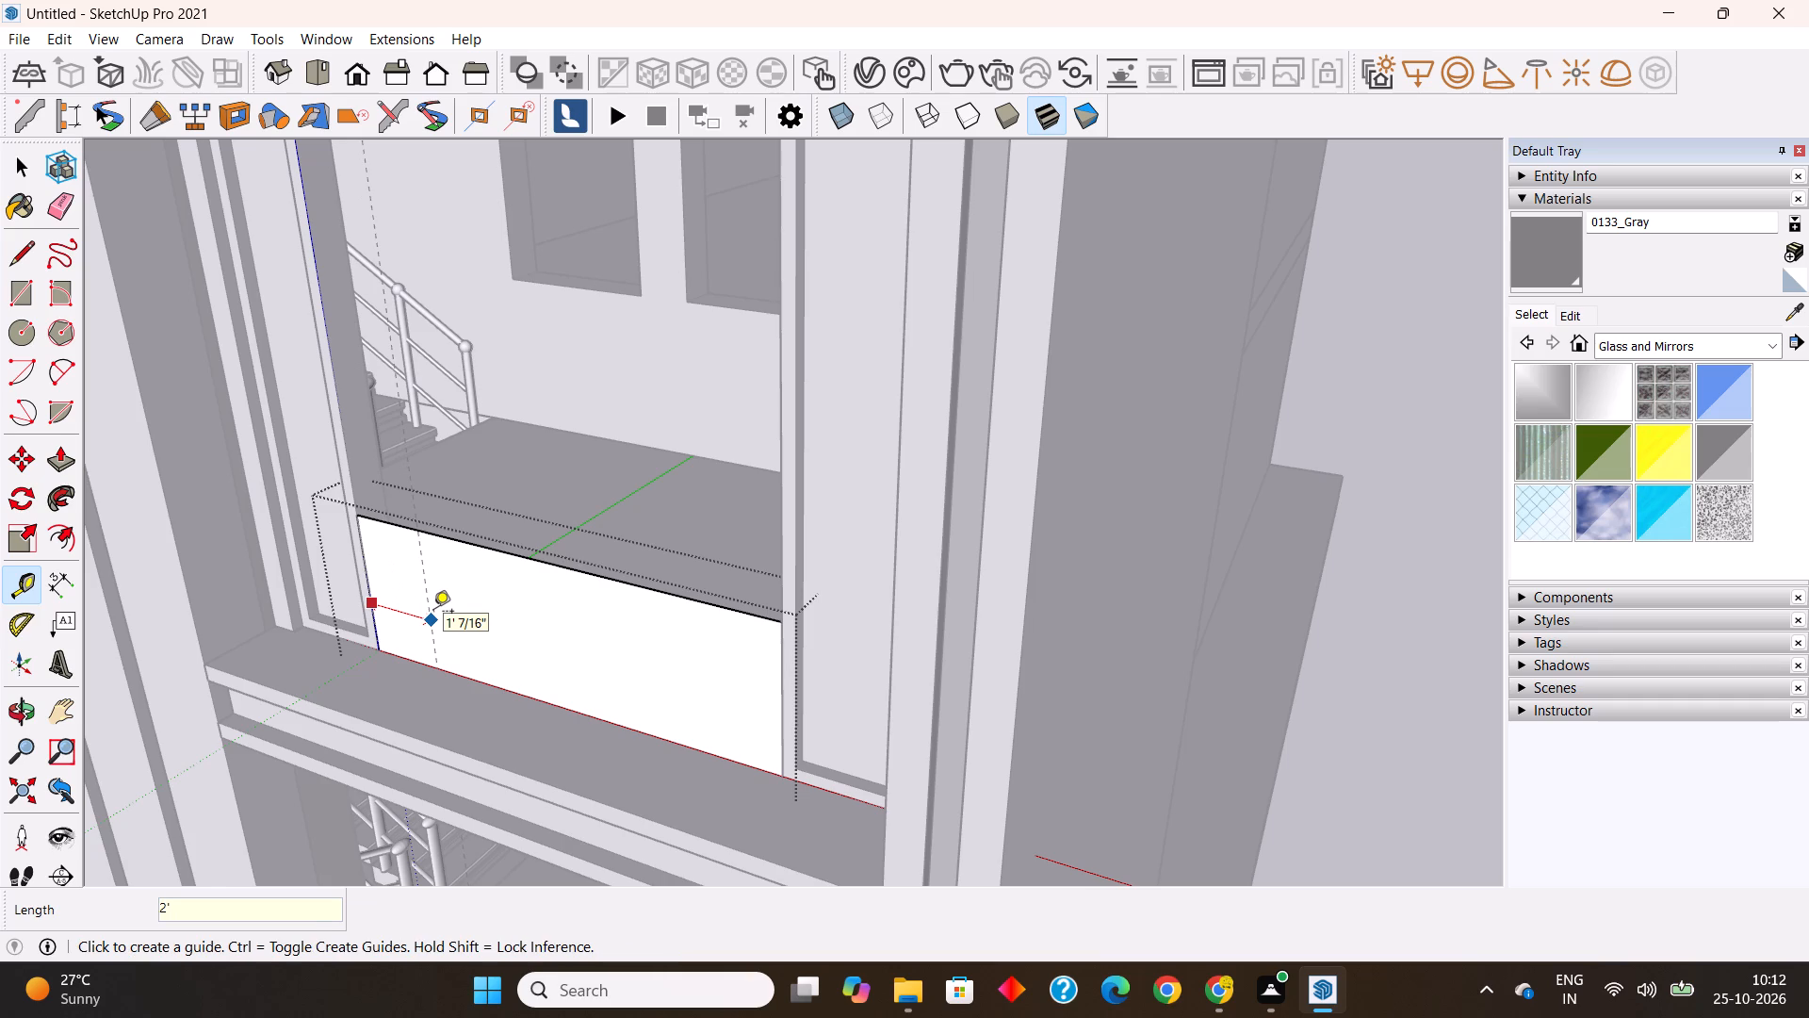
middle_click_drag(626, 634, 836, 540)
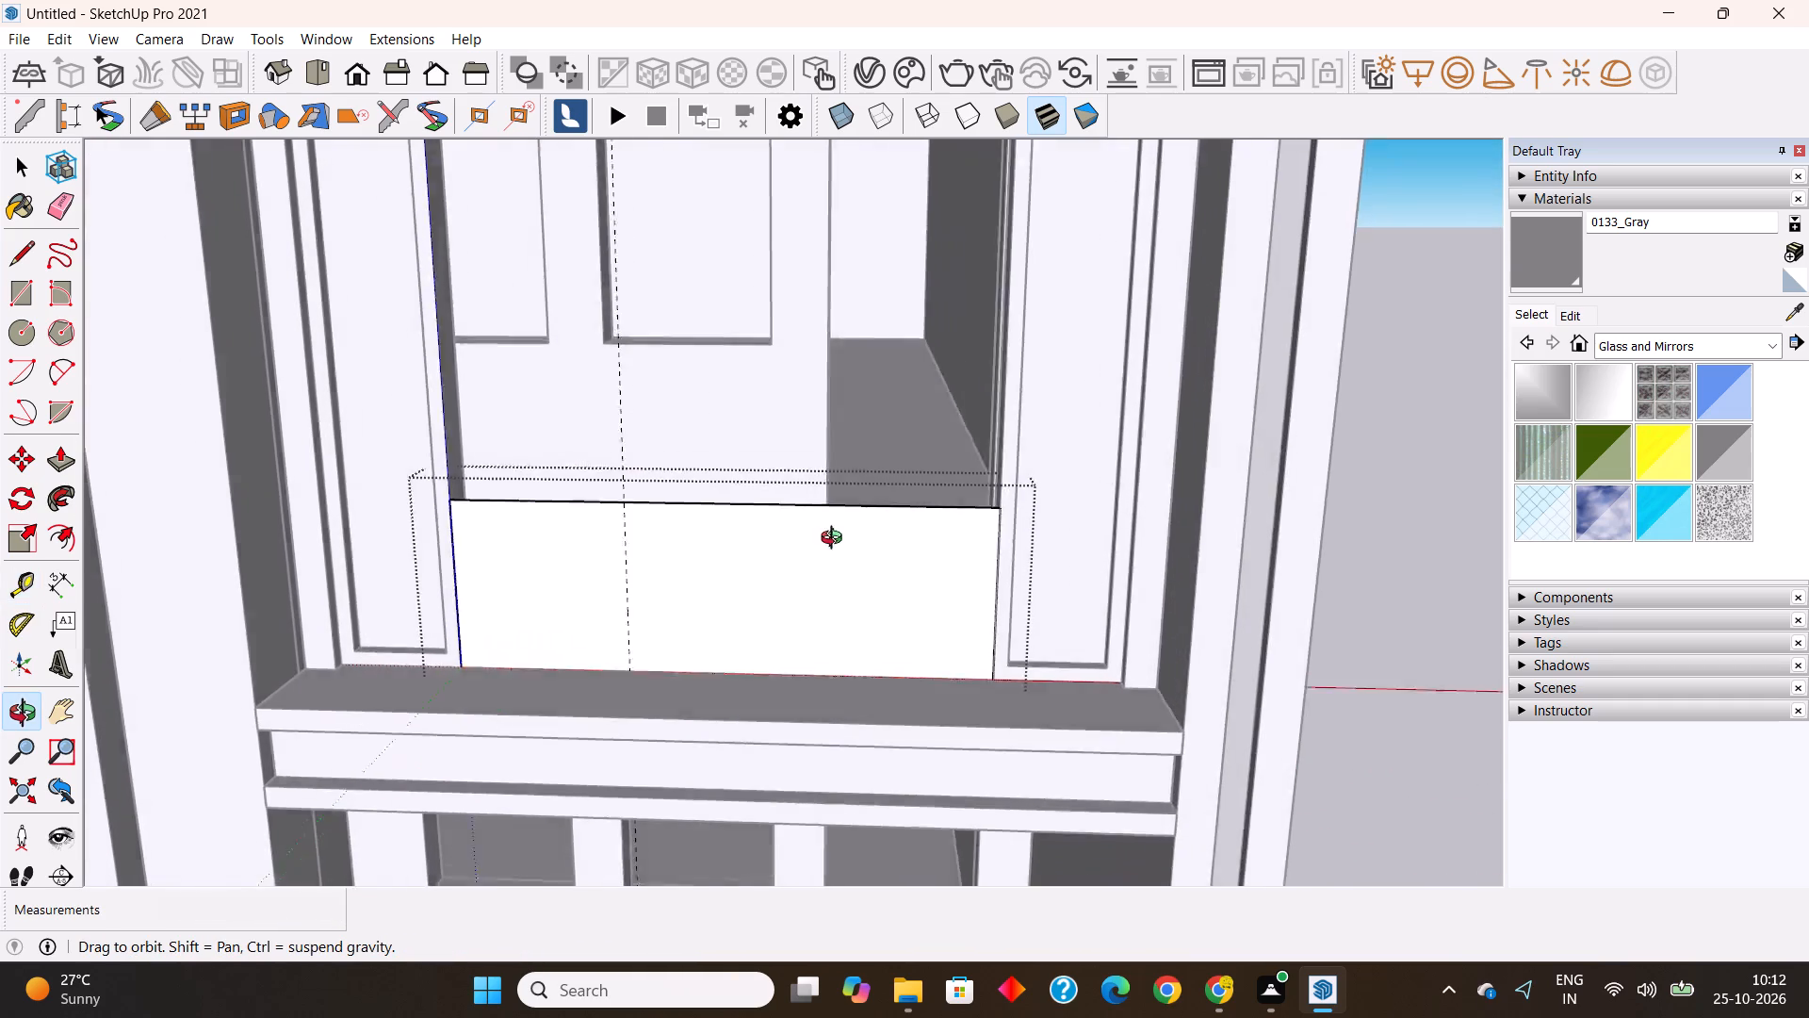
middle_click_drag(836, 540, 882, 531)
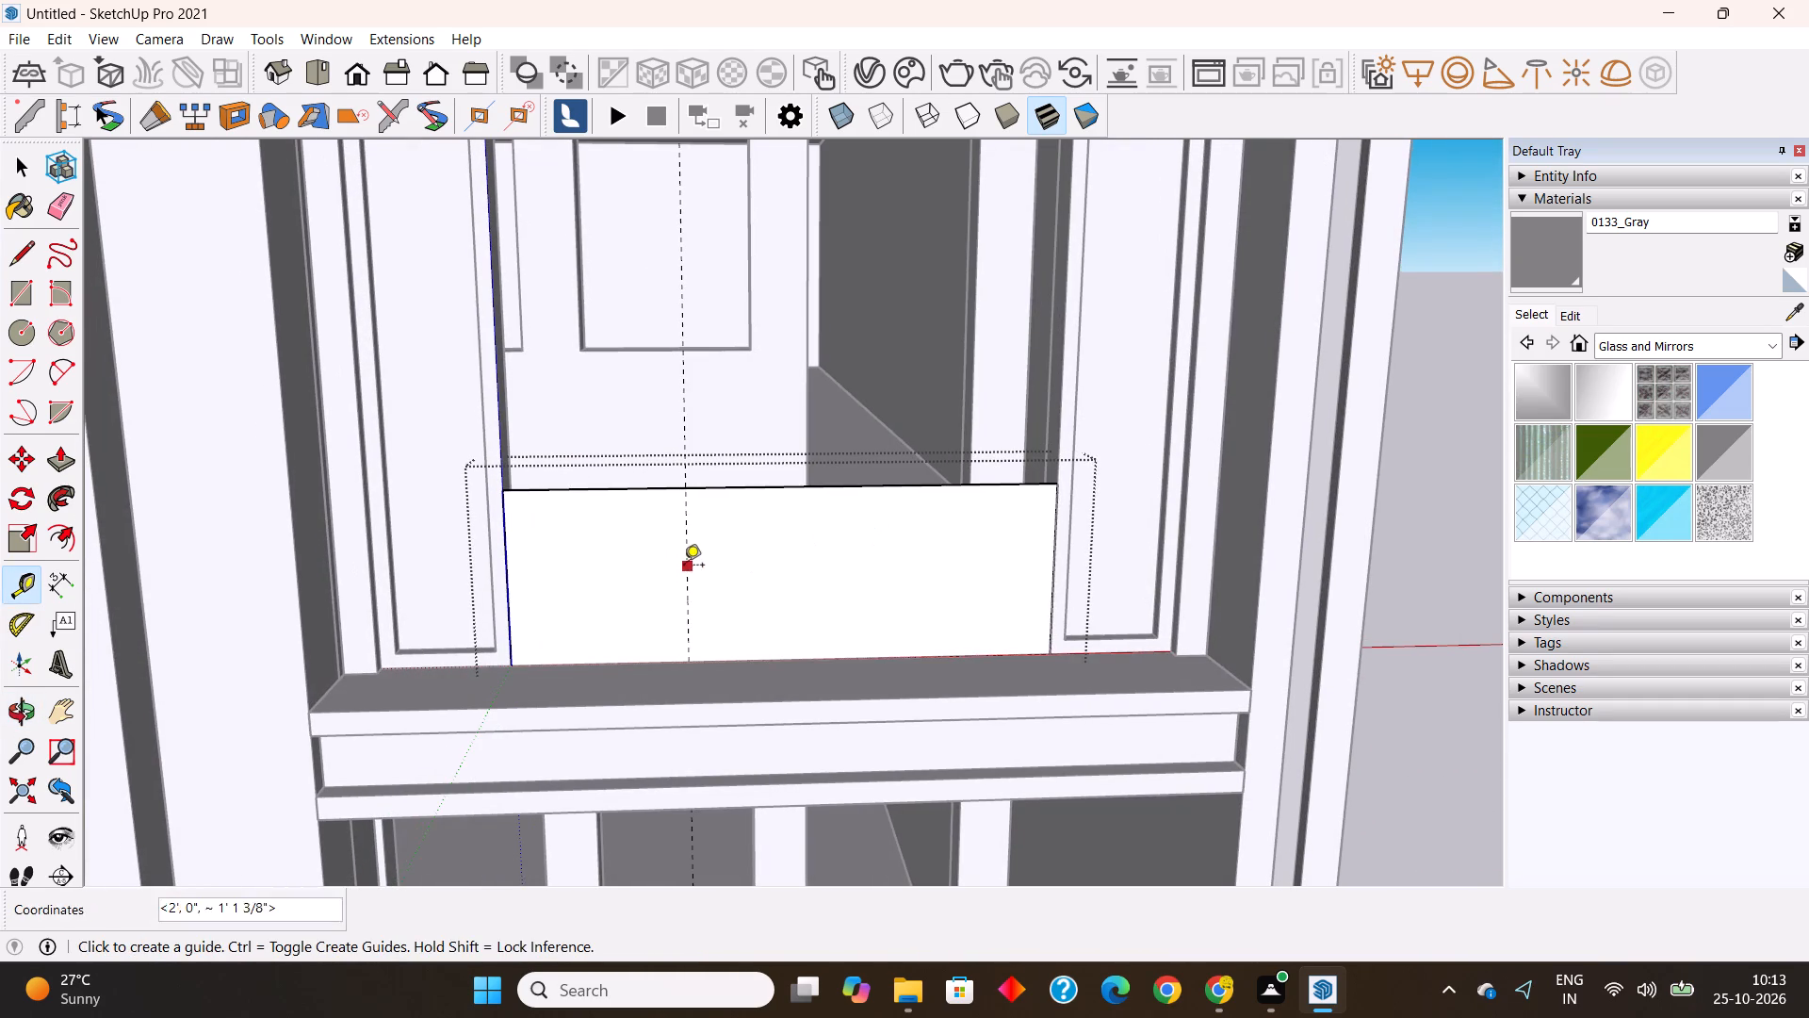
left_click(691, 564)
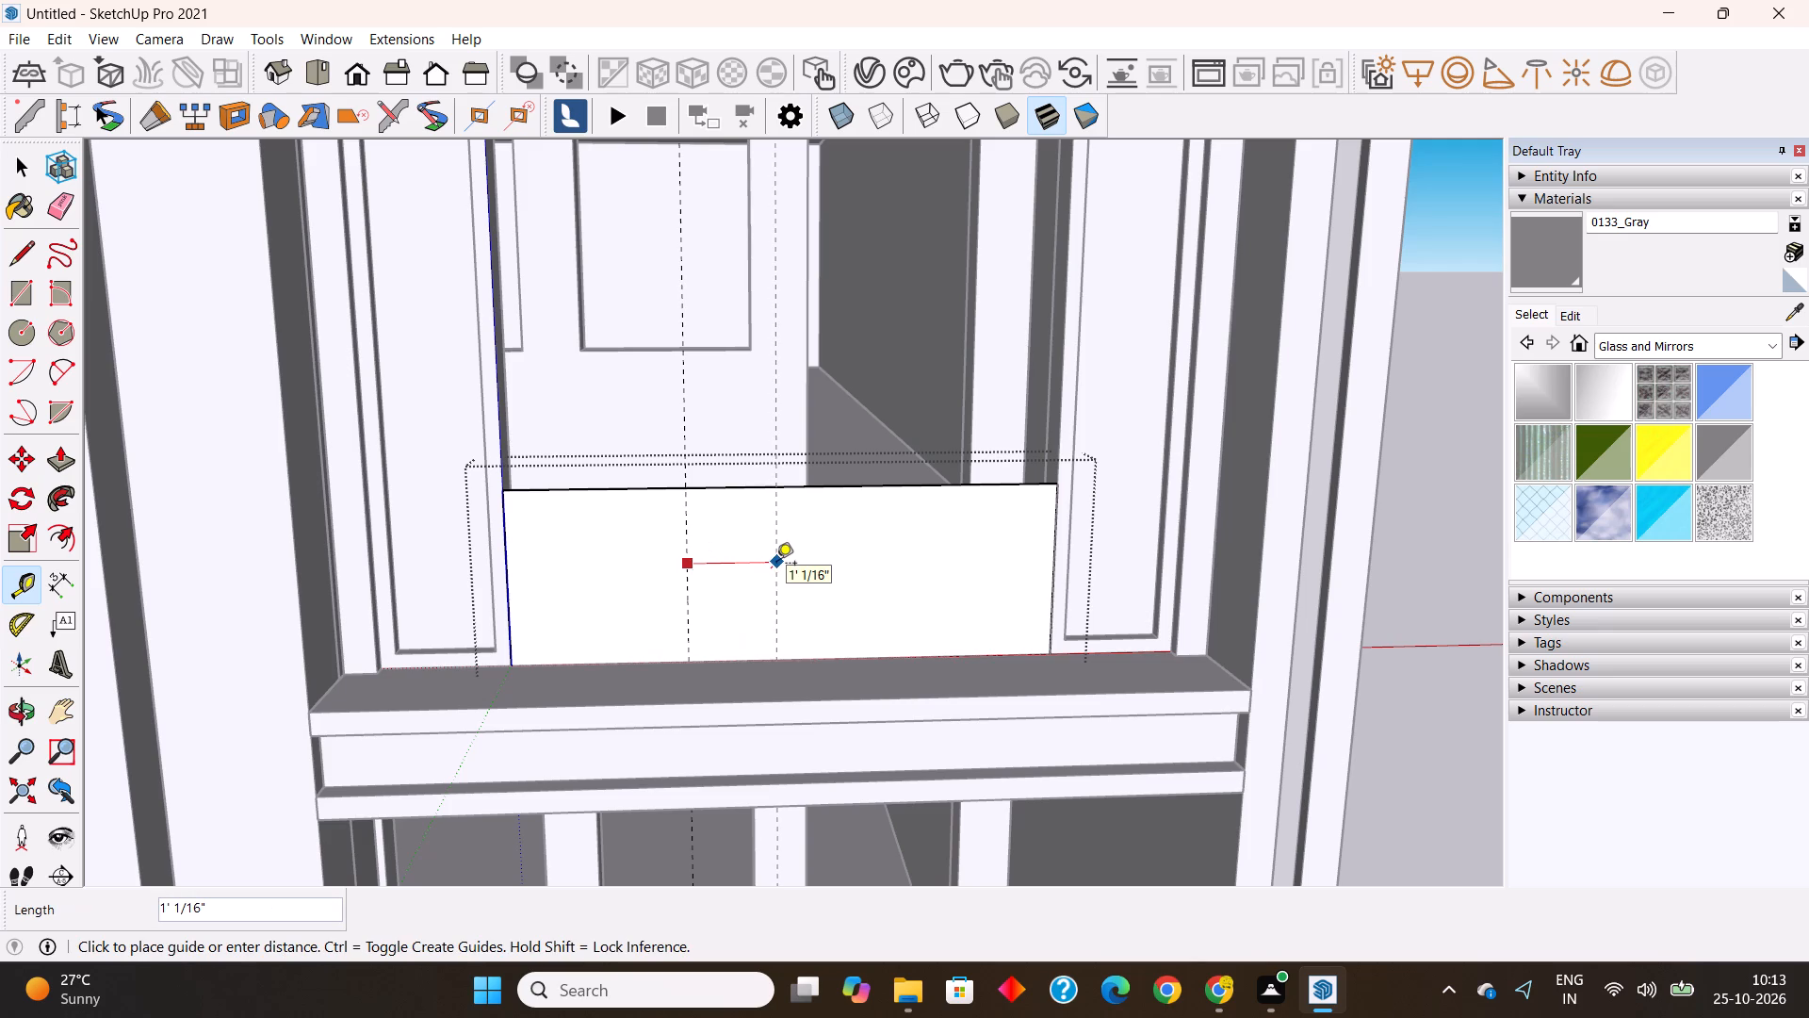
type("2'")
key("Return")
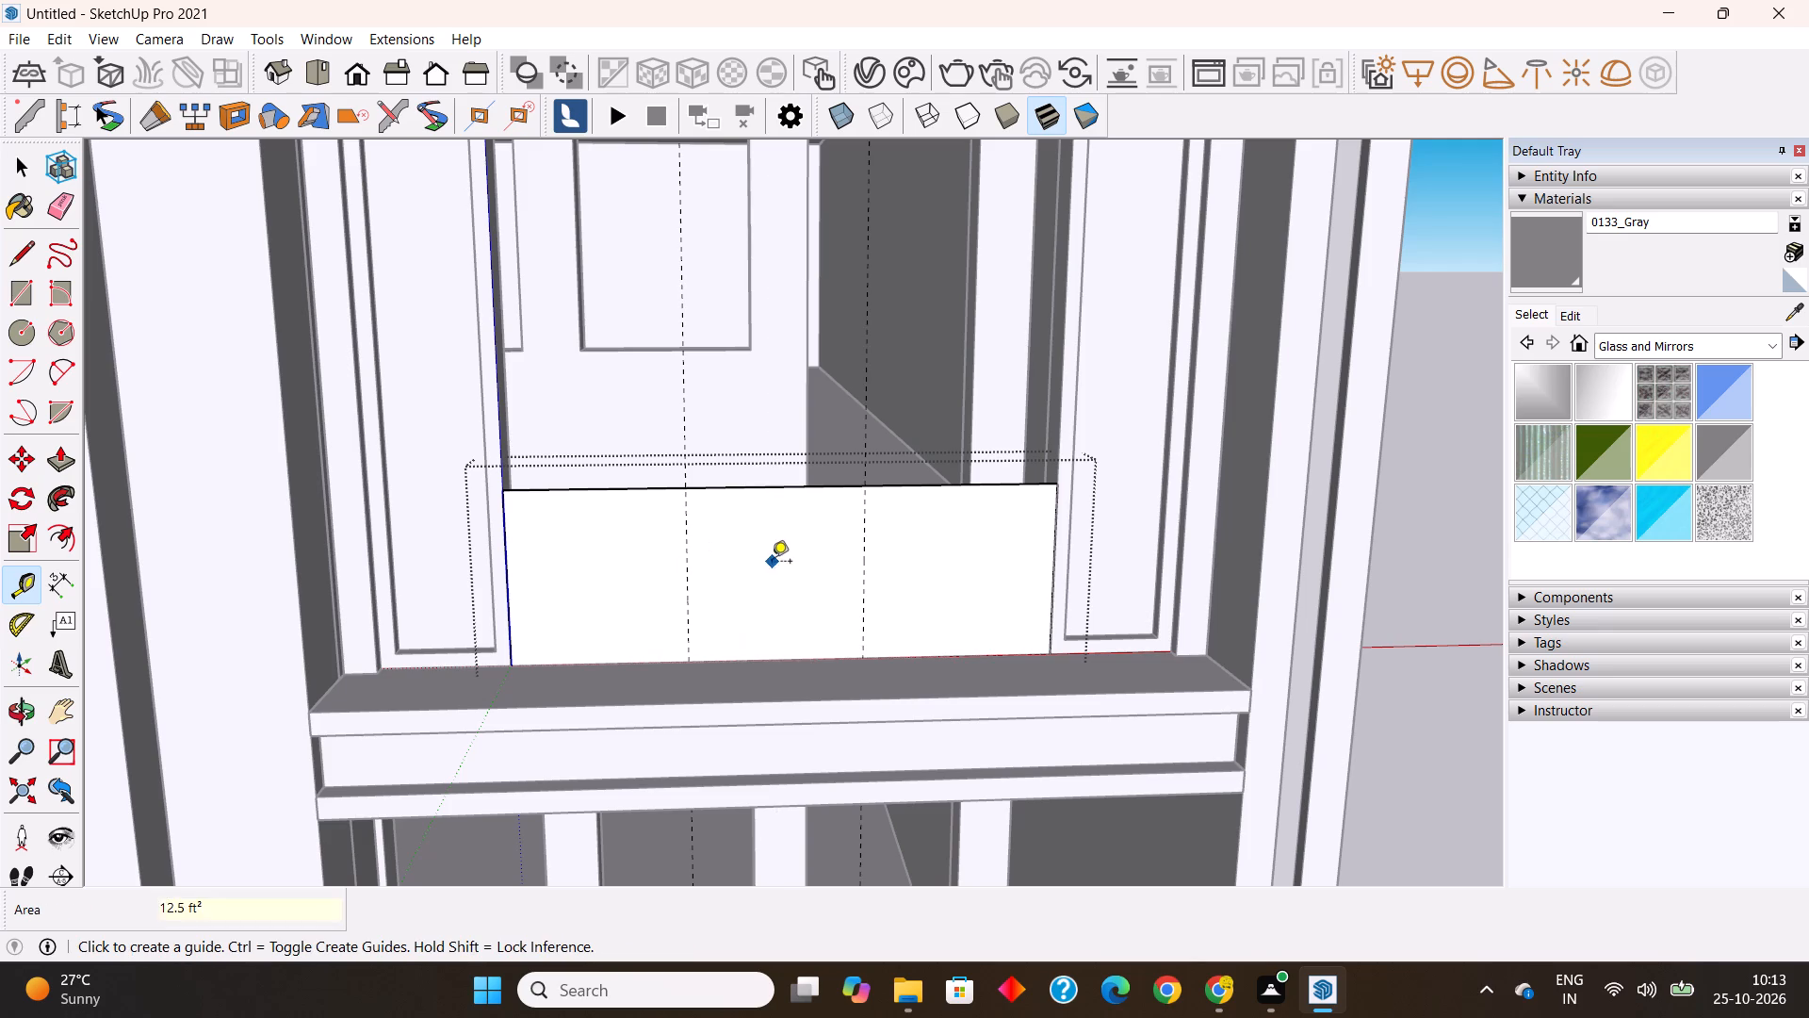
Place a vertical guide 1" from the low panel's first guide, on the side toward the panel's left edge.
scroll(768, 575, "down", 4)
middle_click_drag(763, 696, 682, 648)
middle_click_drag(740, 678, 815, 732, "shift")
middle_click_drag(804, 732, 732, 730)
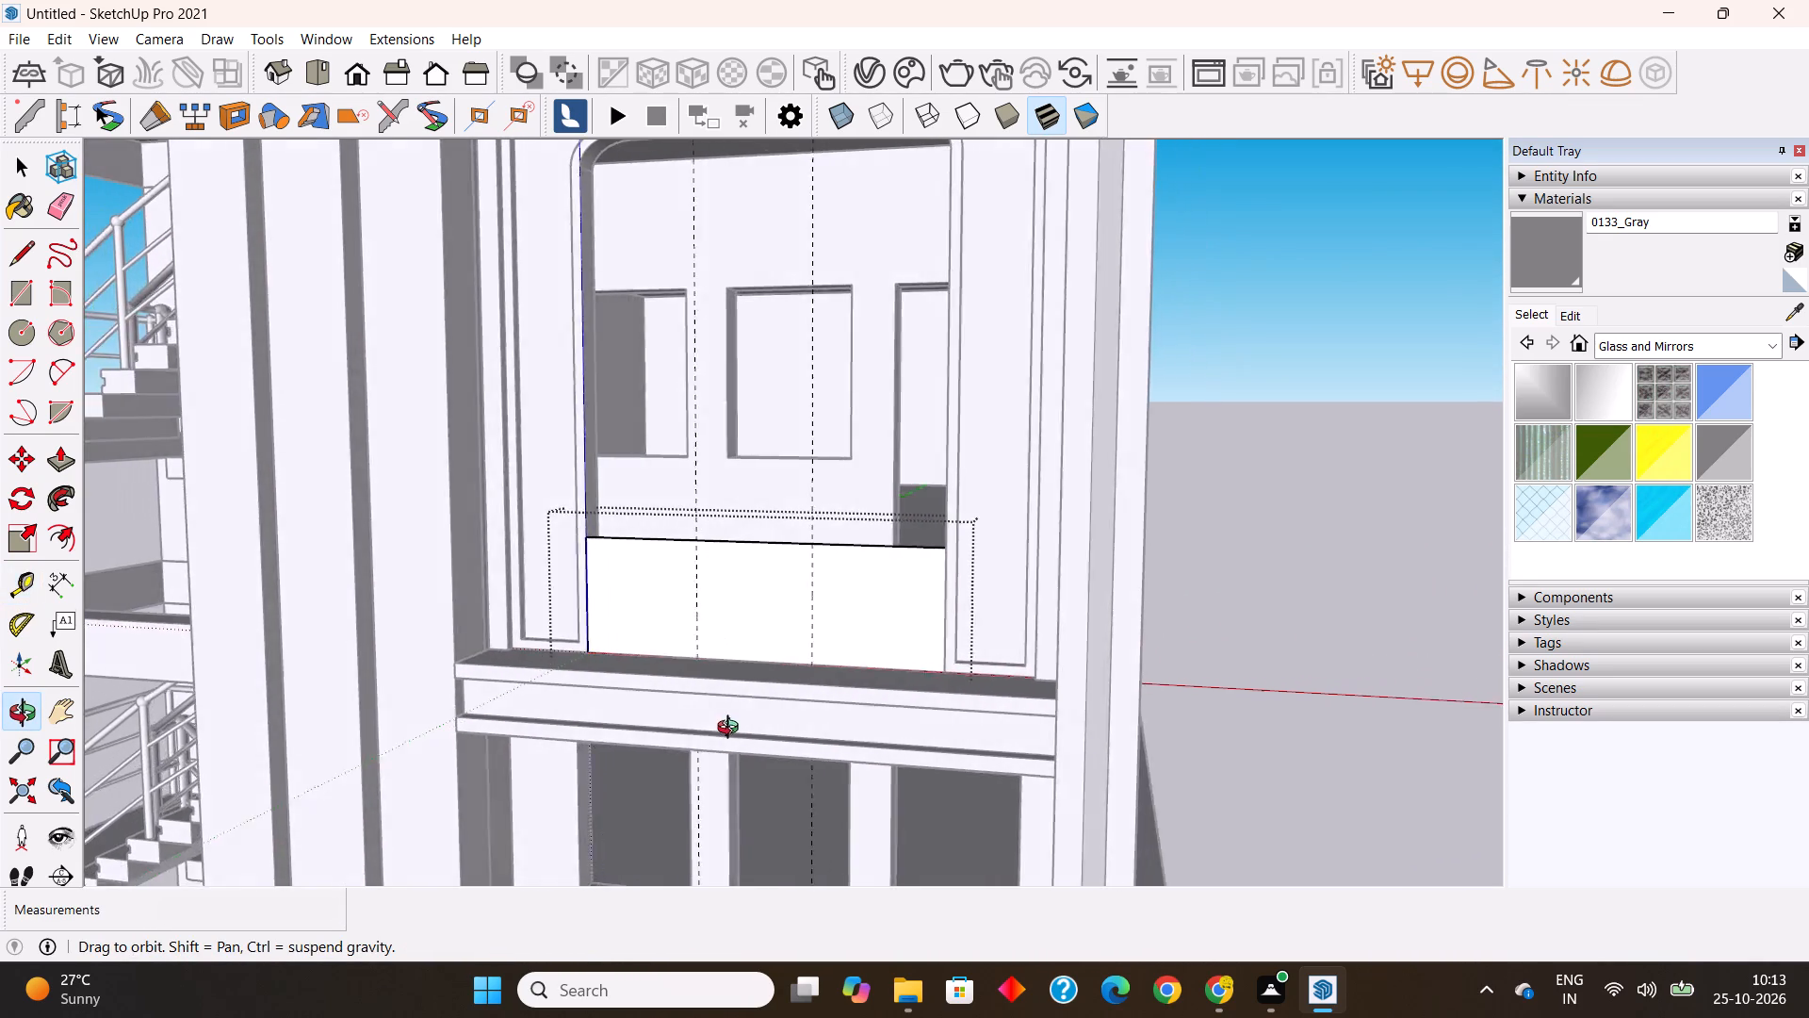
middle_click_drag(732, 730, 681, 769)
scroll(664, 599, "up", 7)
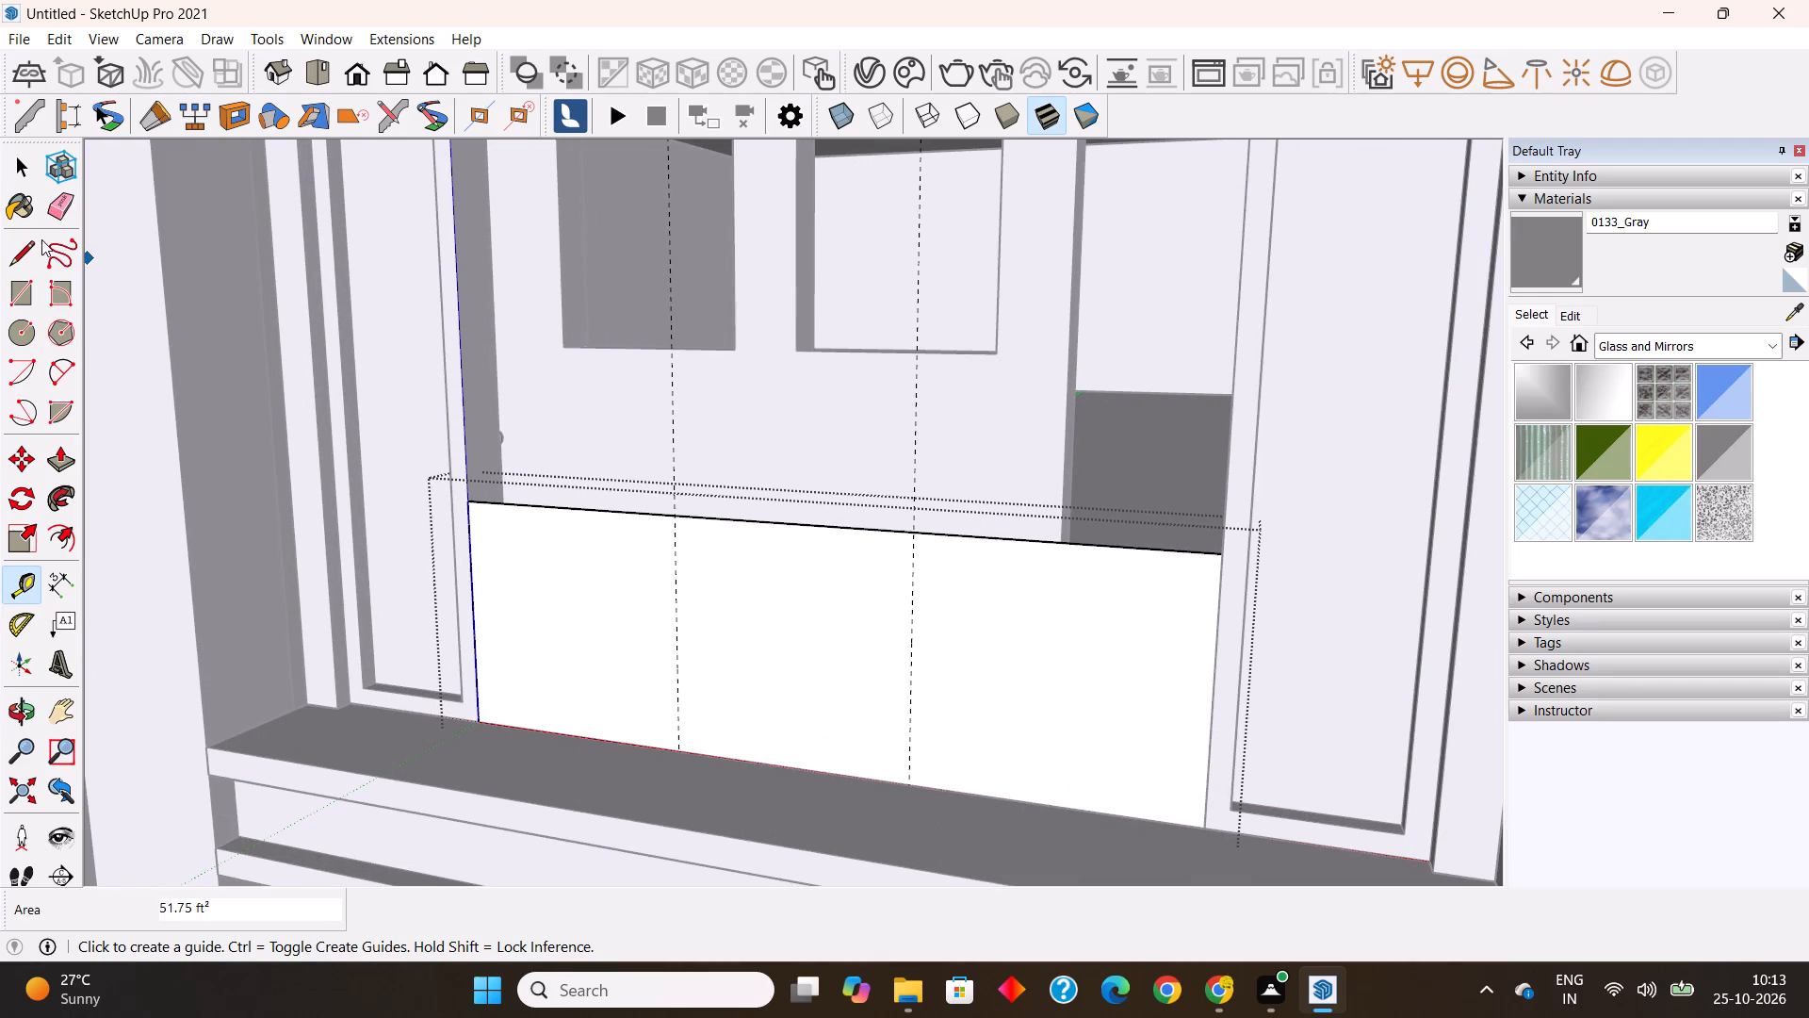
left_click(677, 616)
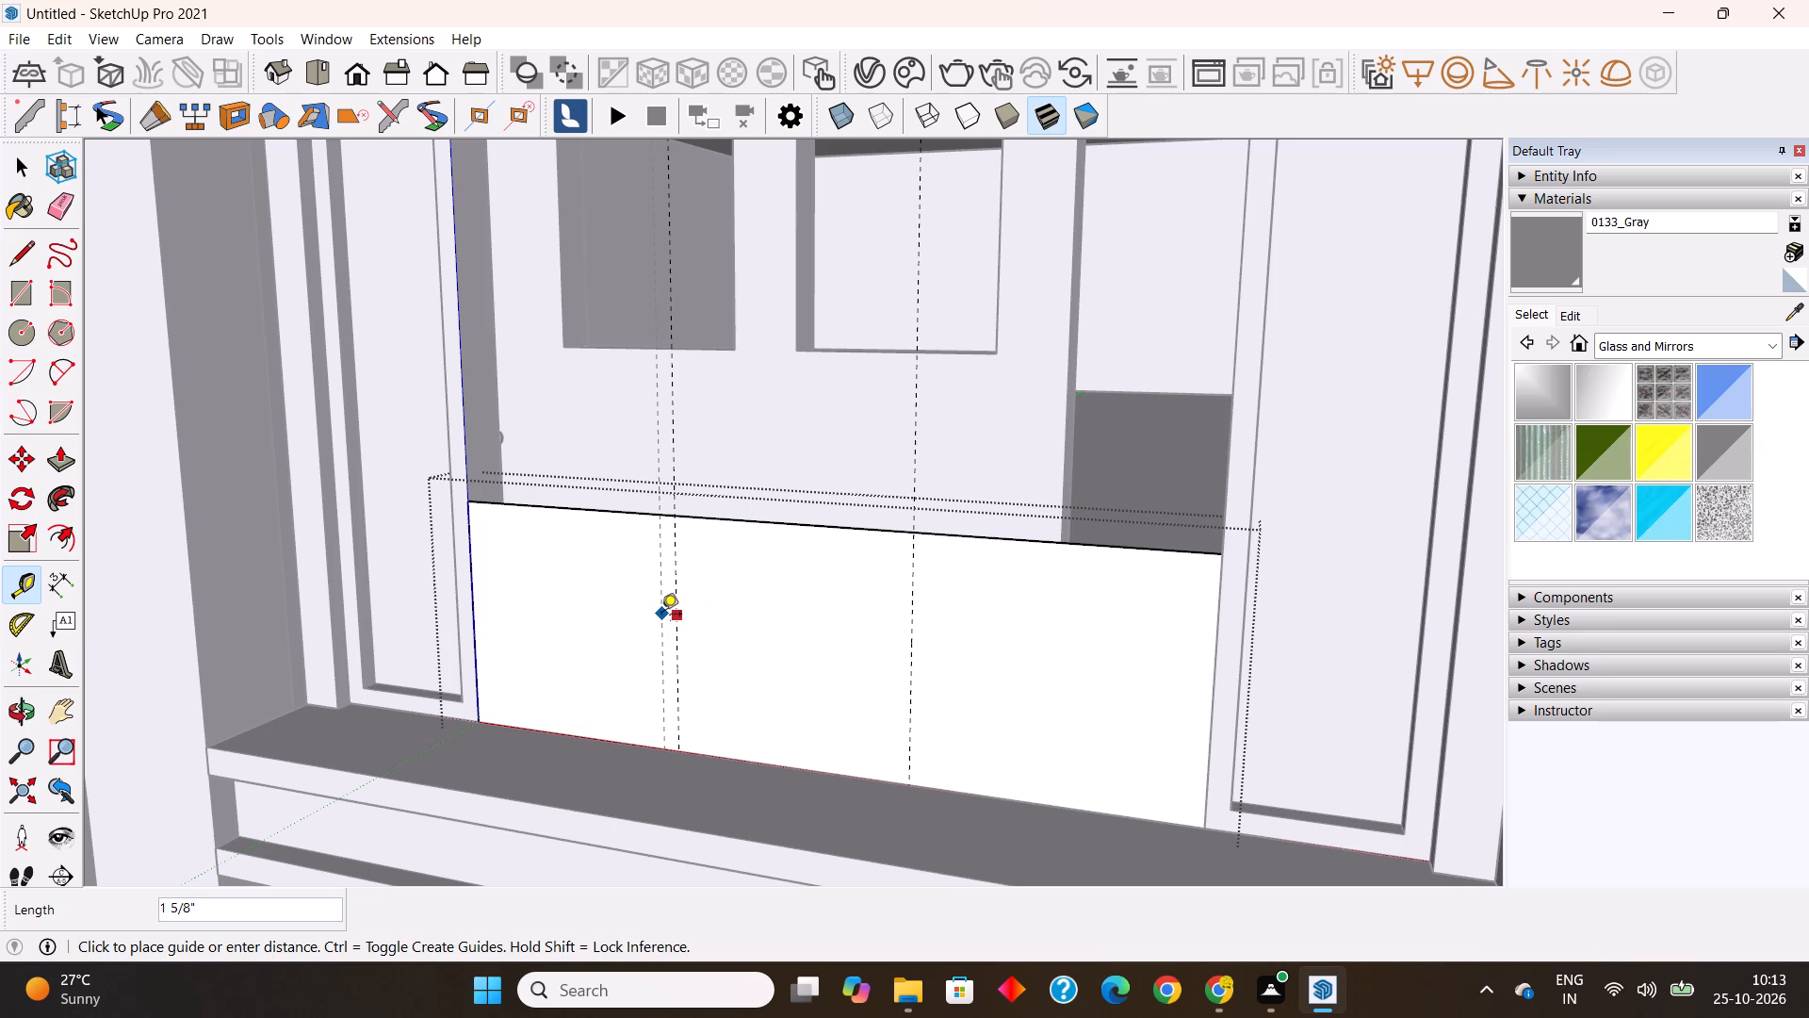
type("1\"")
key("Return")
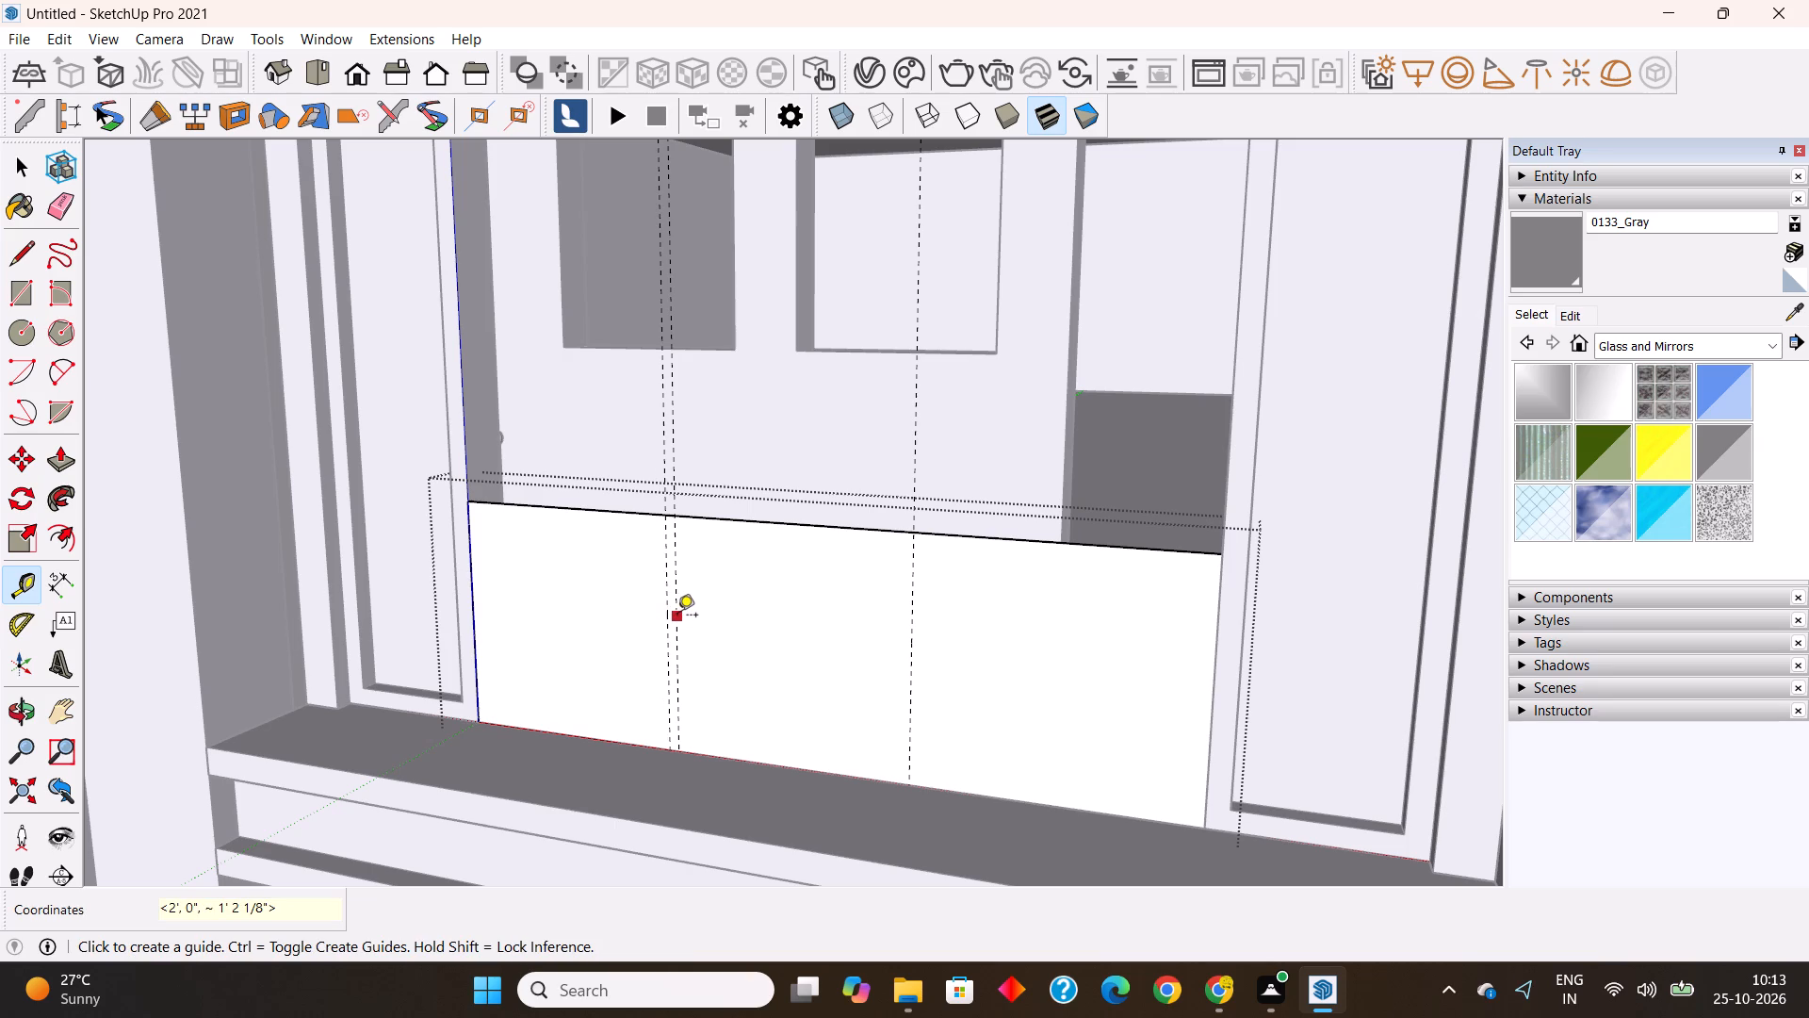
Replace the 1" guide on the low panel with guides 0.5" to either side of the first 2' guide.
key("ctrl+z")
left_click(679, 614)
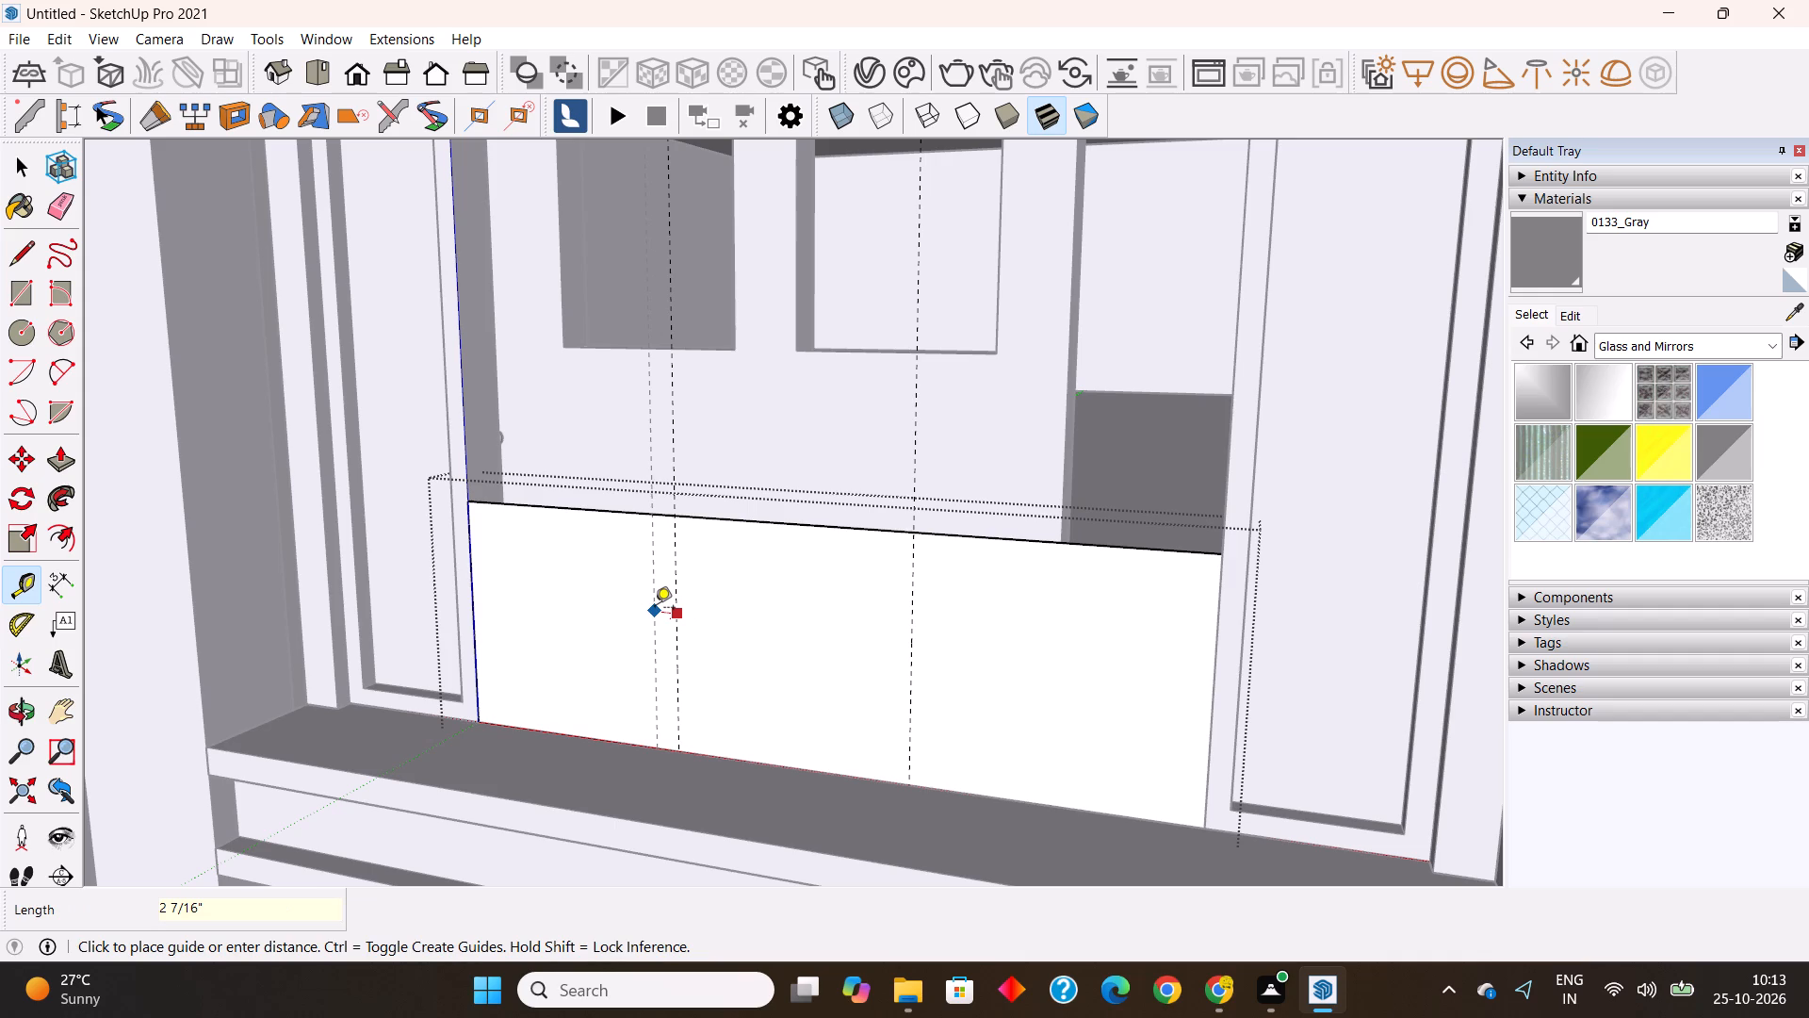
type(".5\"")
key("Return")
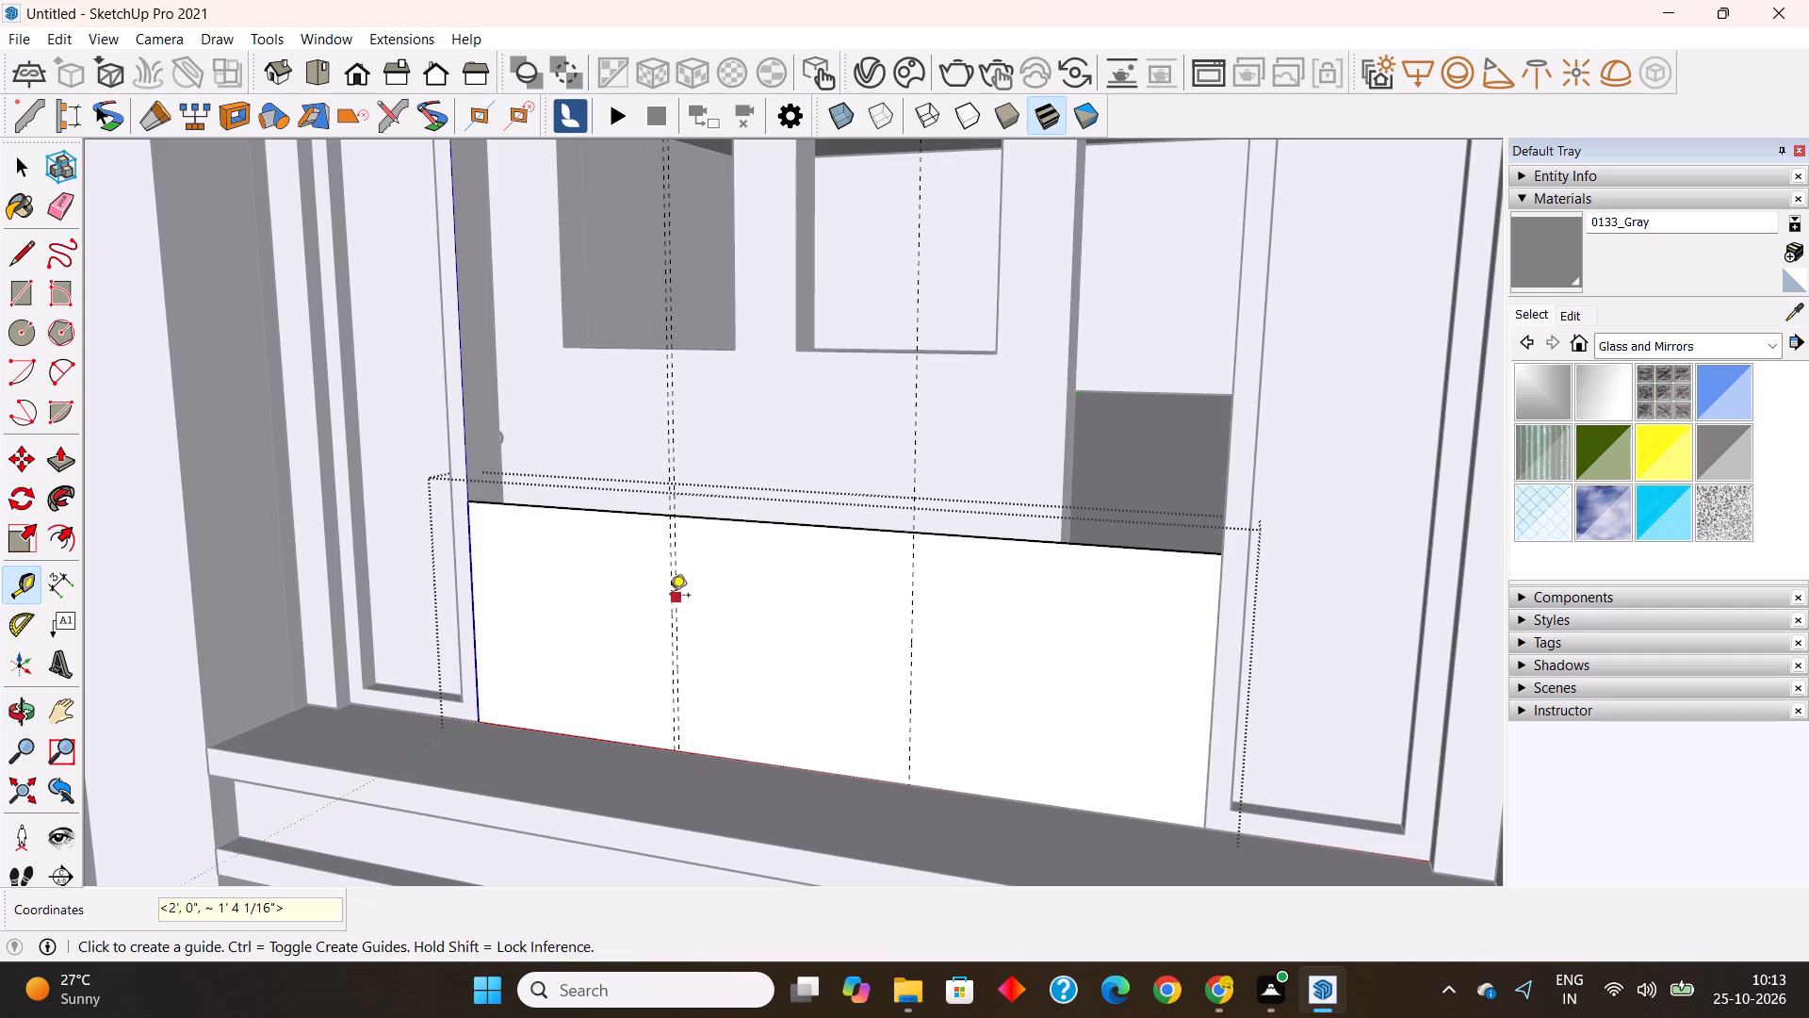
scroll(673, 595, "up", 6)
left_click(675, 595)
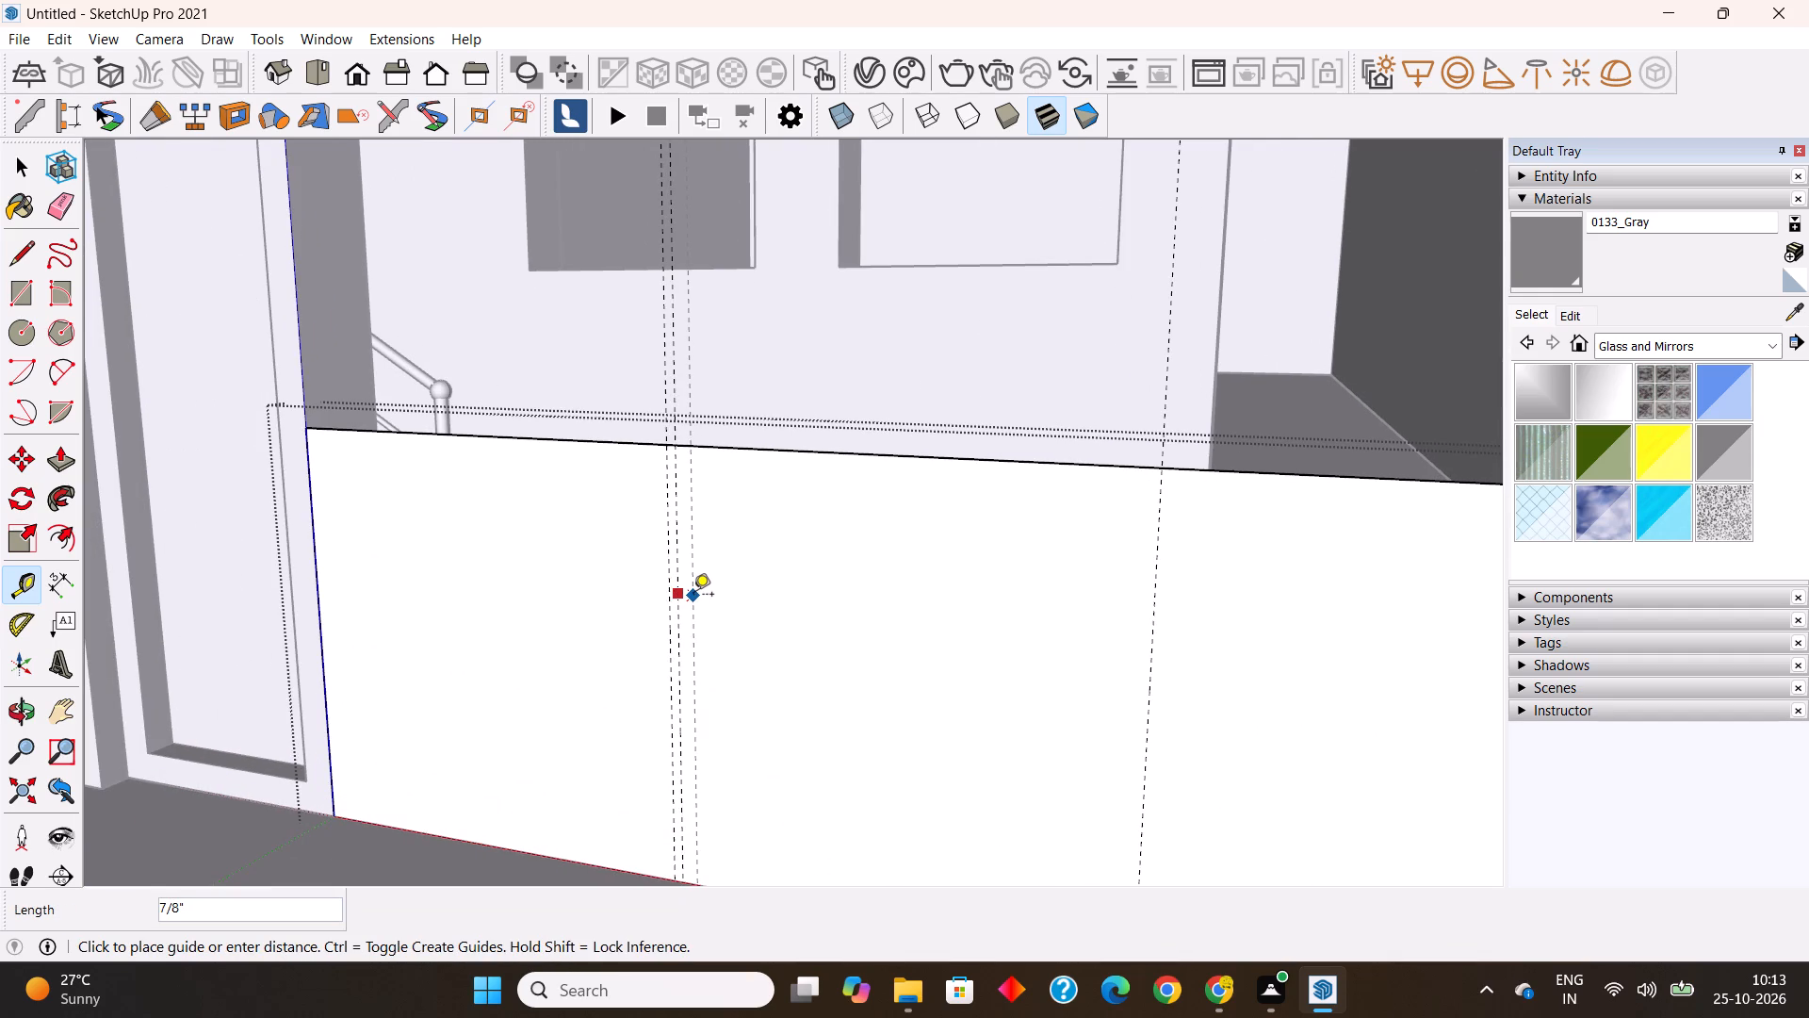
type(".5\"")
key("Return")
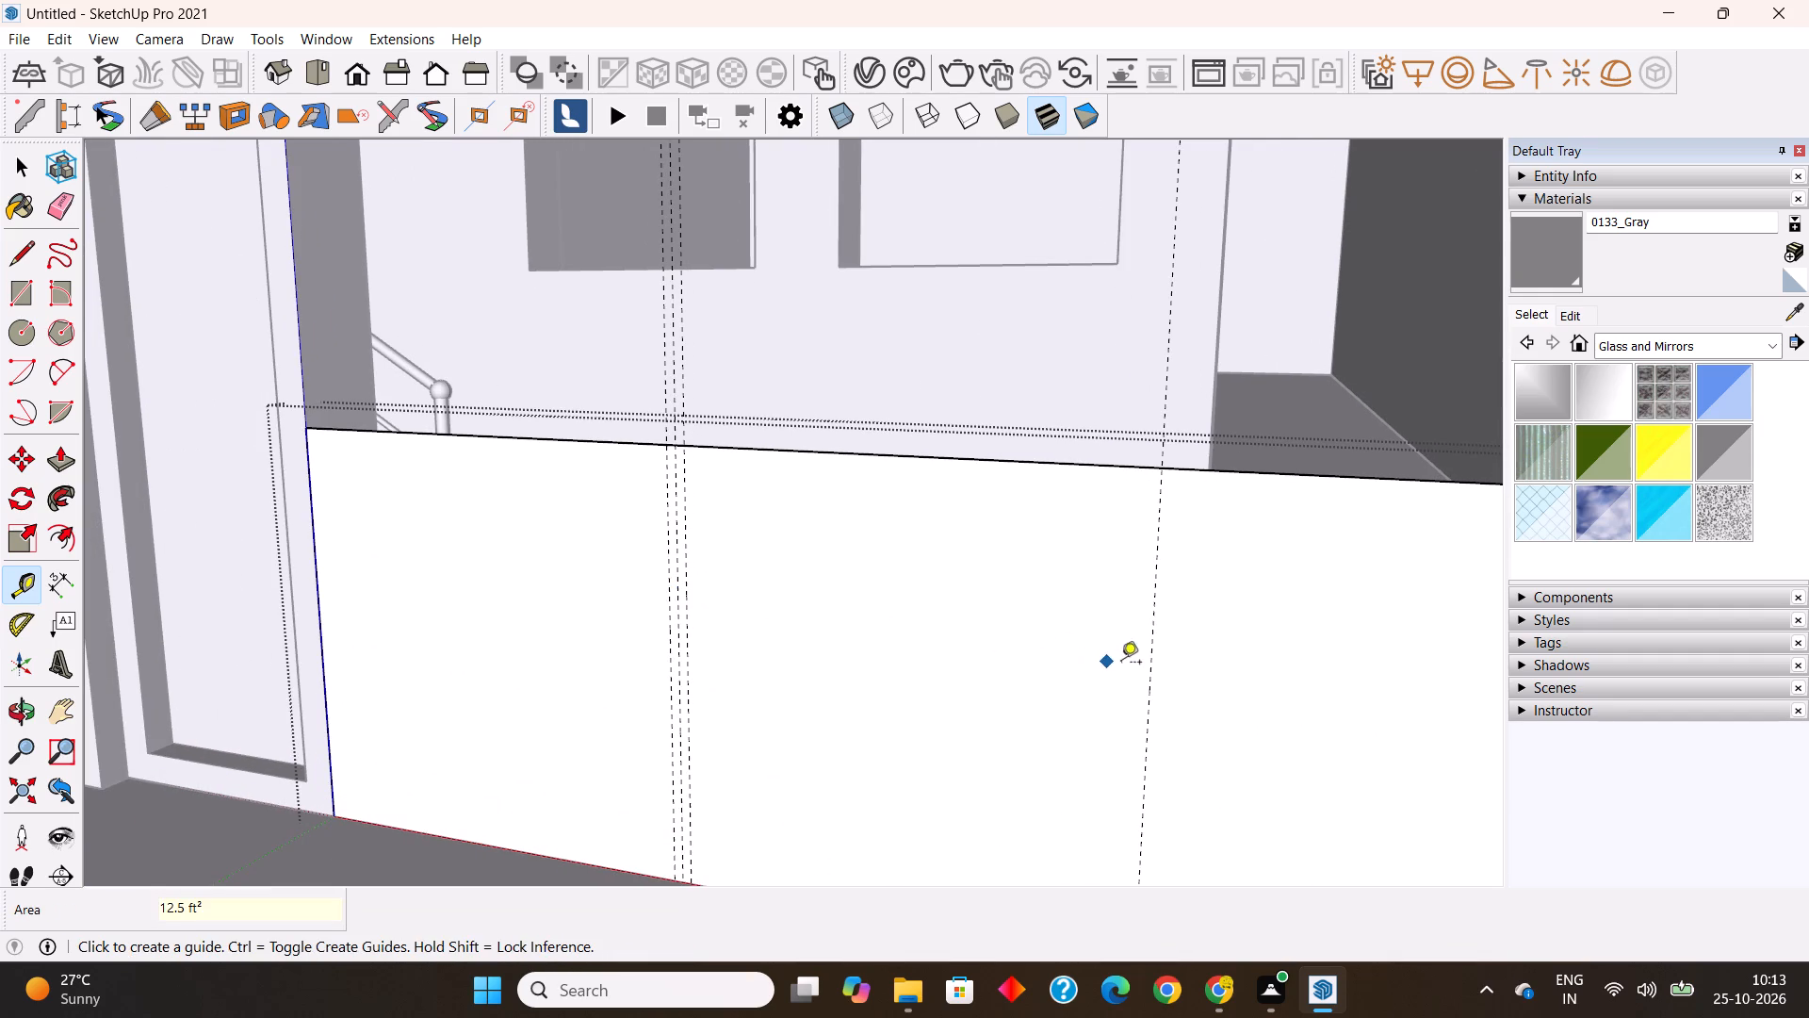
Place vertical guides 0.5" to either side of the low panel's second 2' guide.
left_click(1154, 665)
type(".5\"")
key("Return")
left_click(1149, 641)
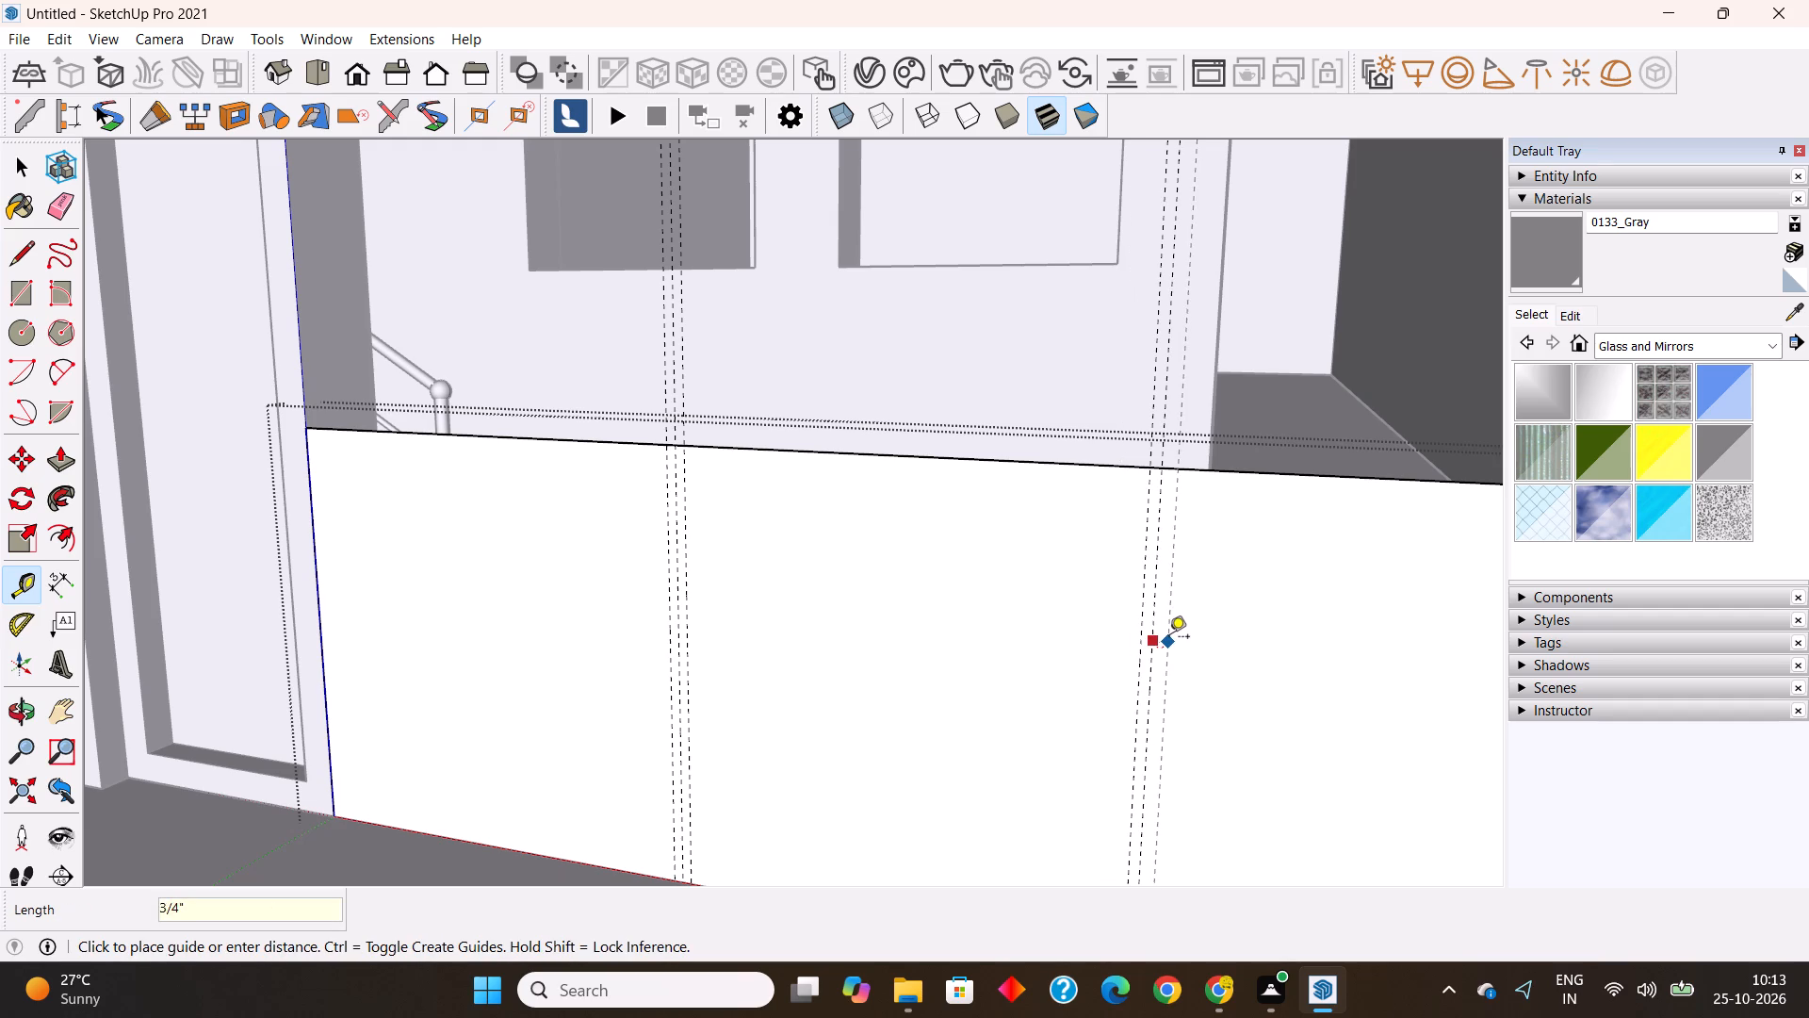
type(".5")
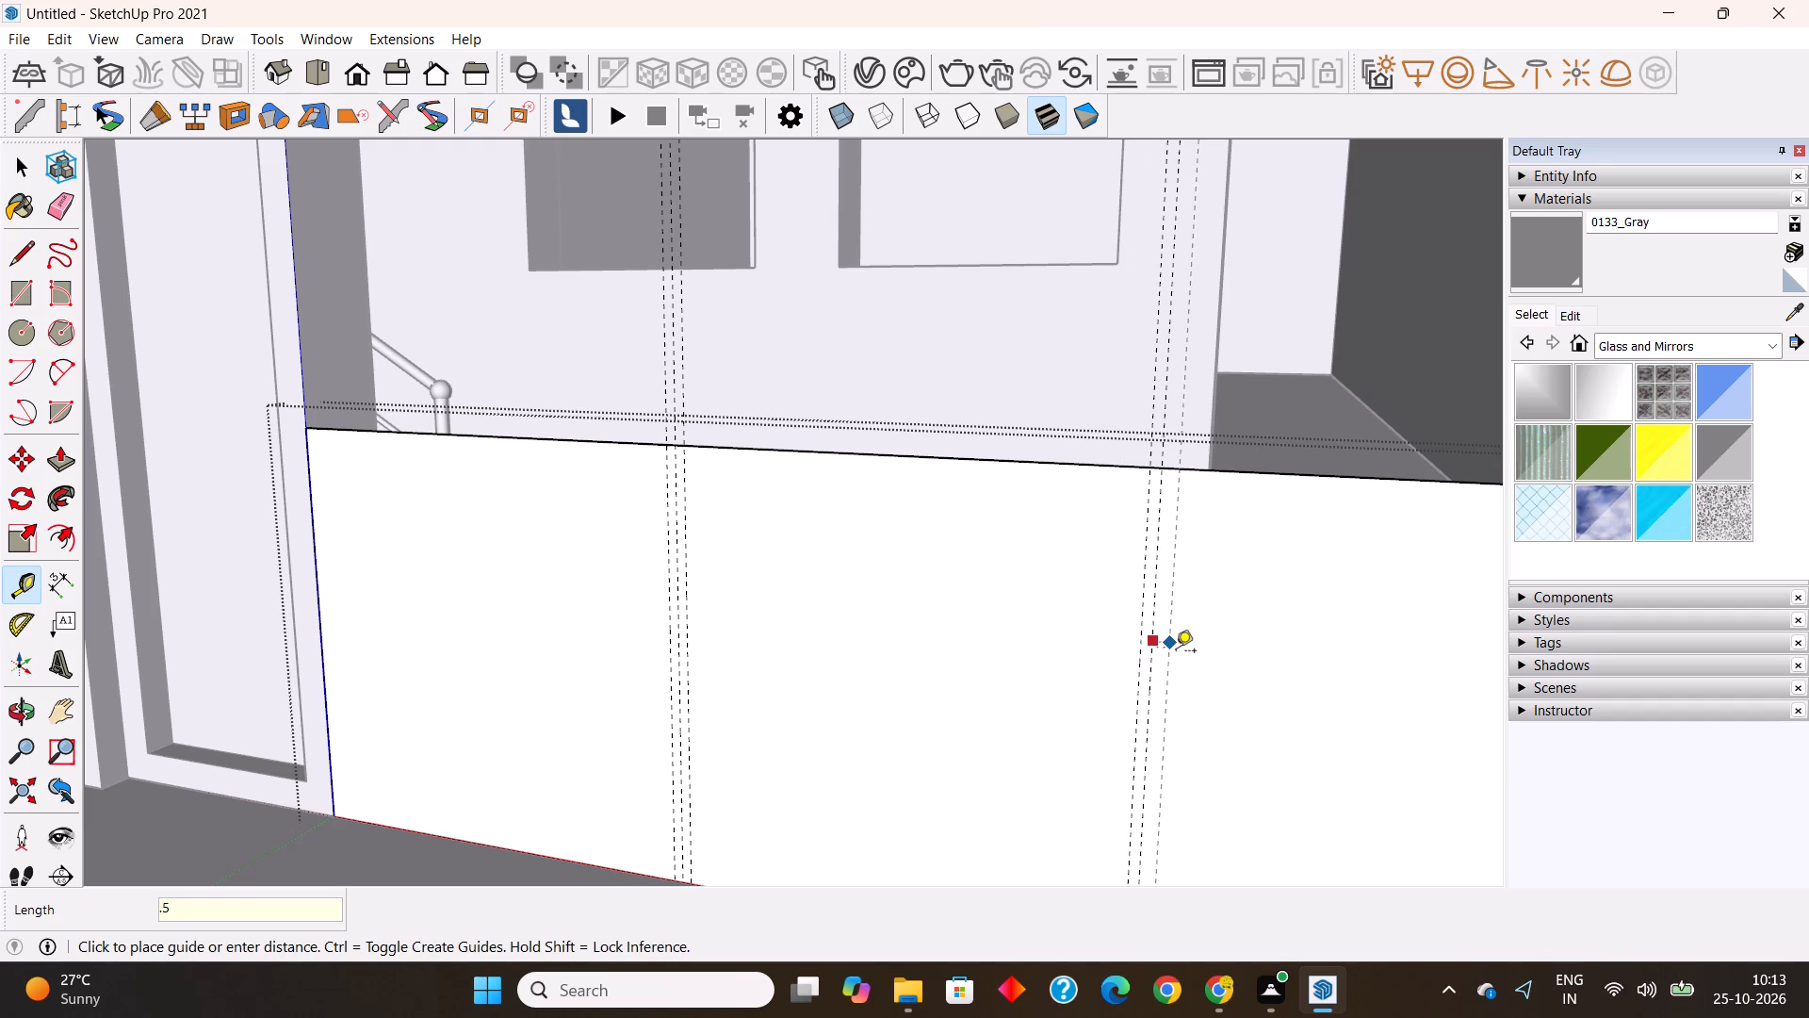
key("shift+quotedbl")
key("Return")
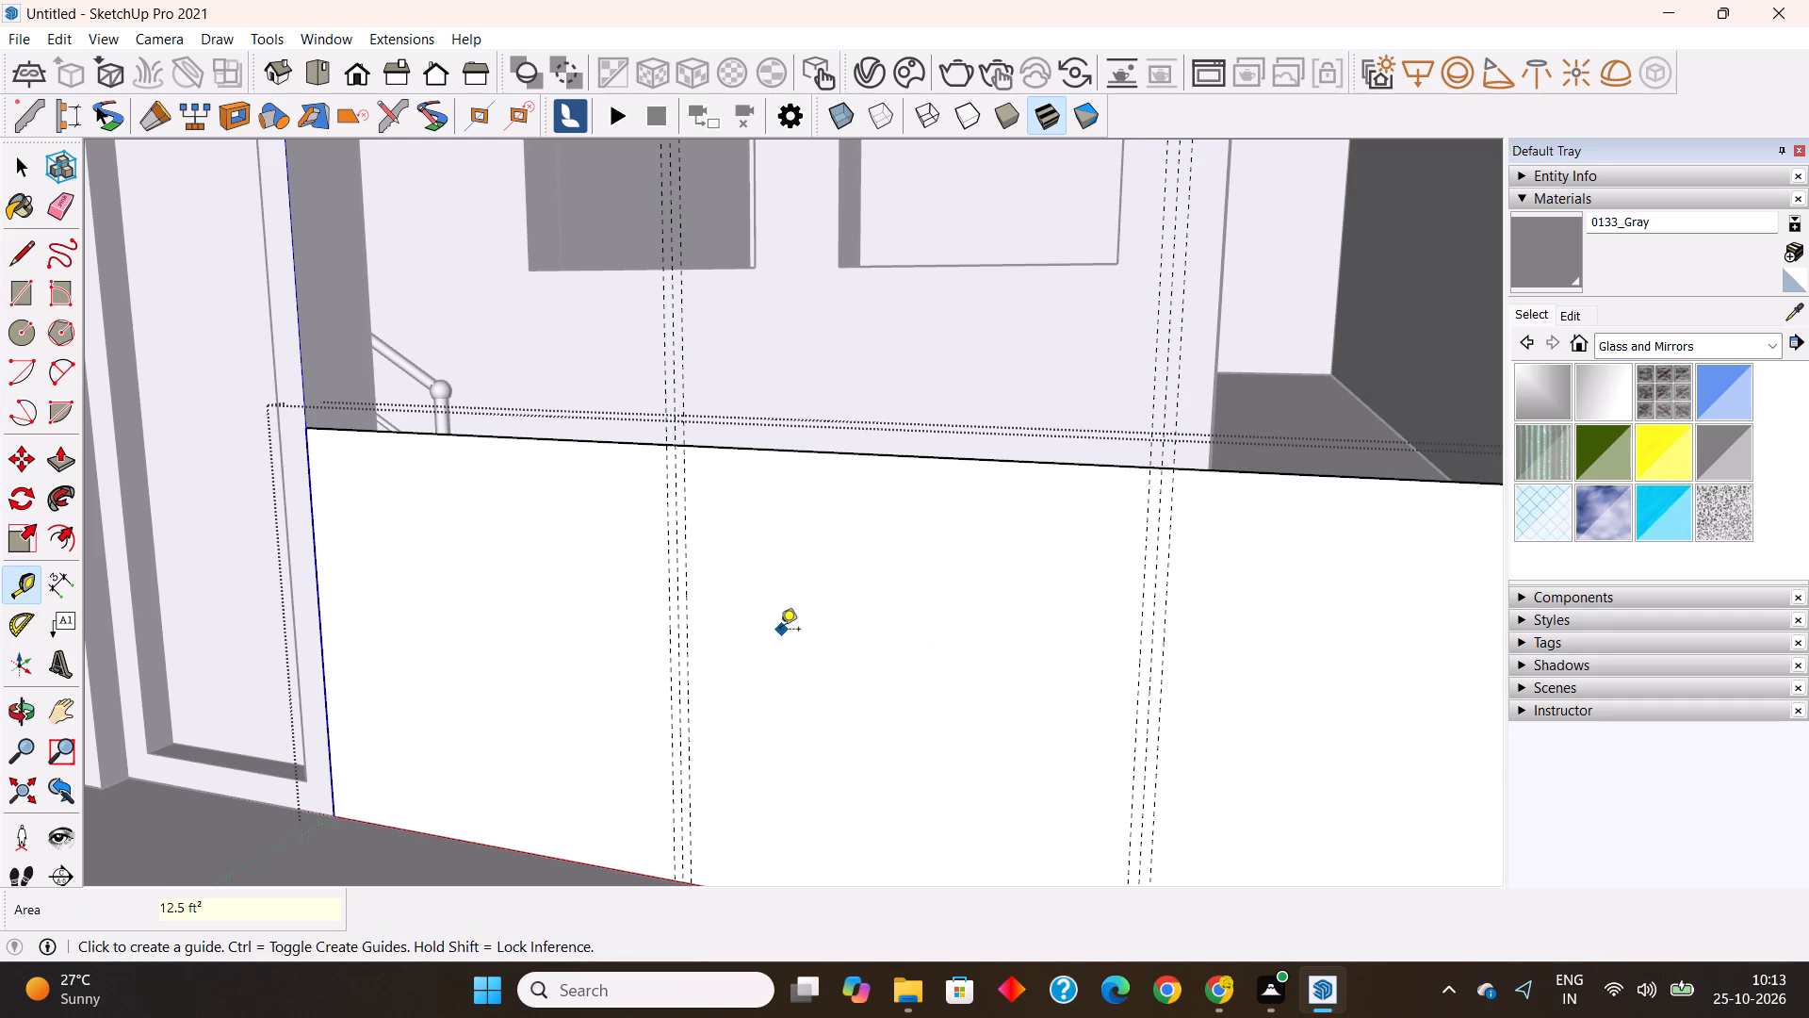
Delete the middle guide of each group of three on the low panel, keeping the two 1"-apart pairs.
key("space")
left_click(676, 594)
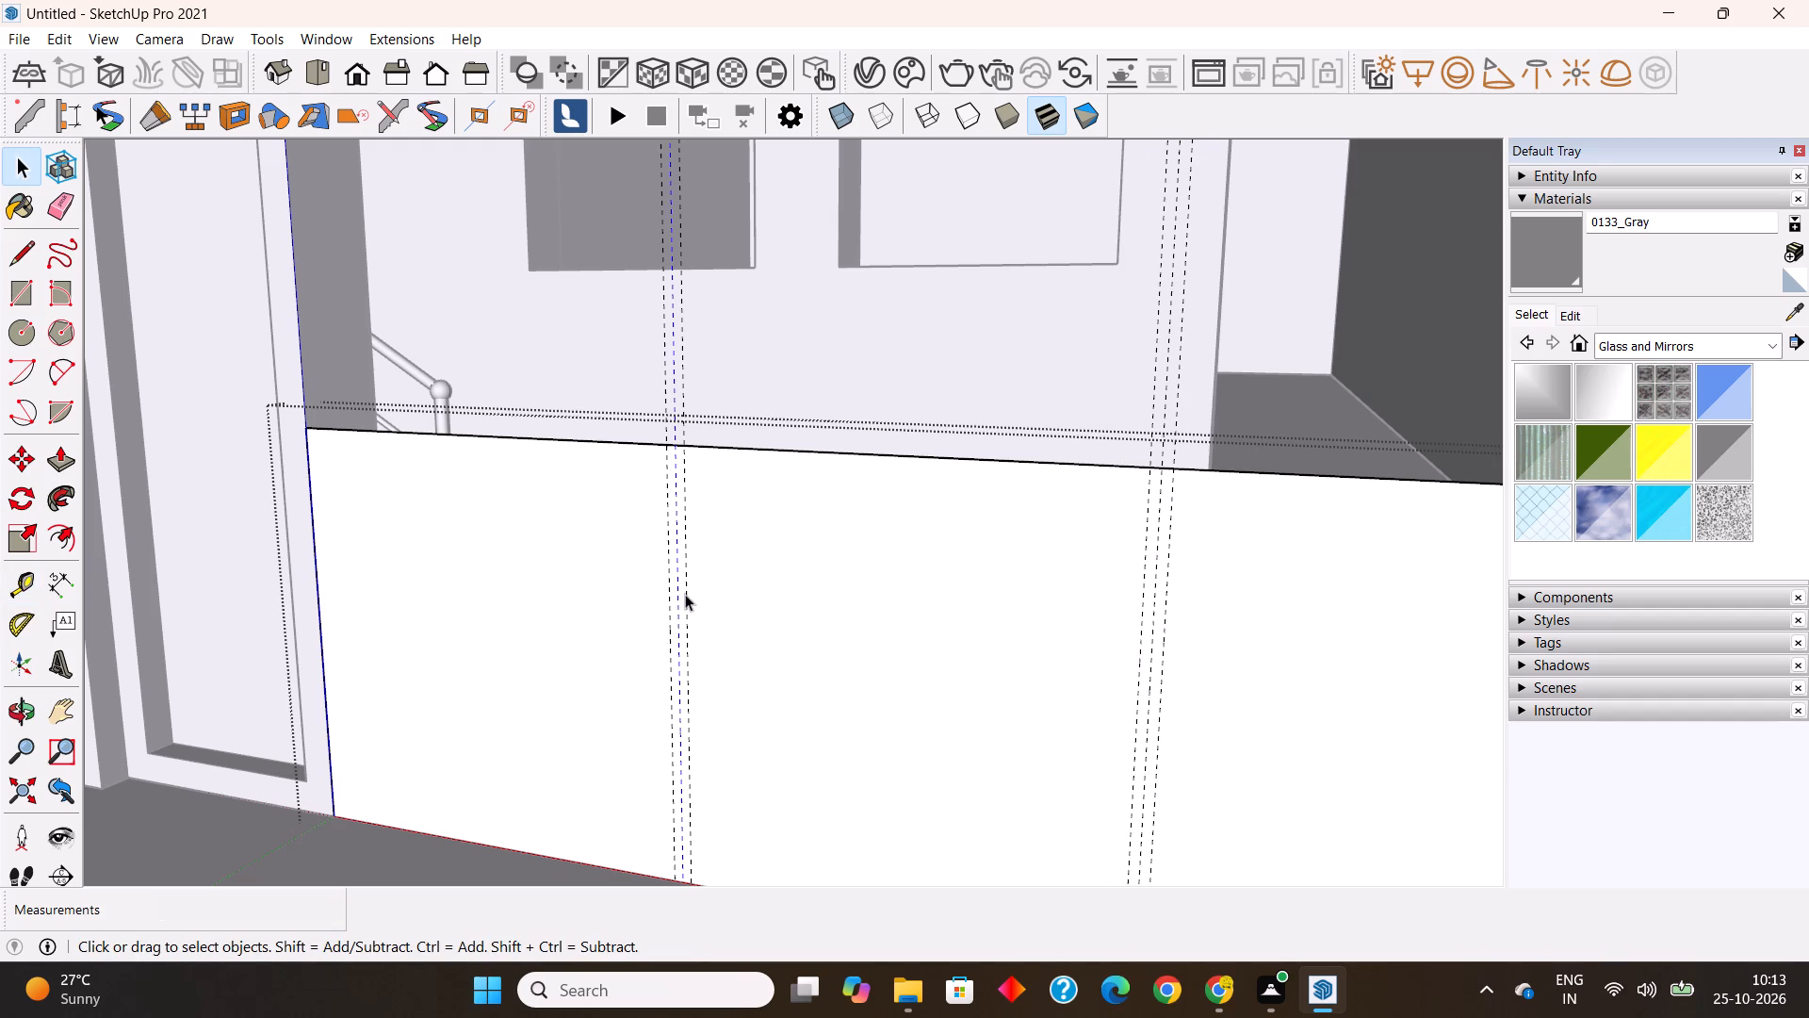
key("Delete")
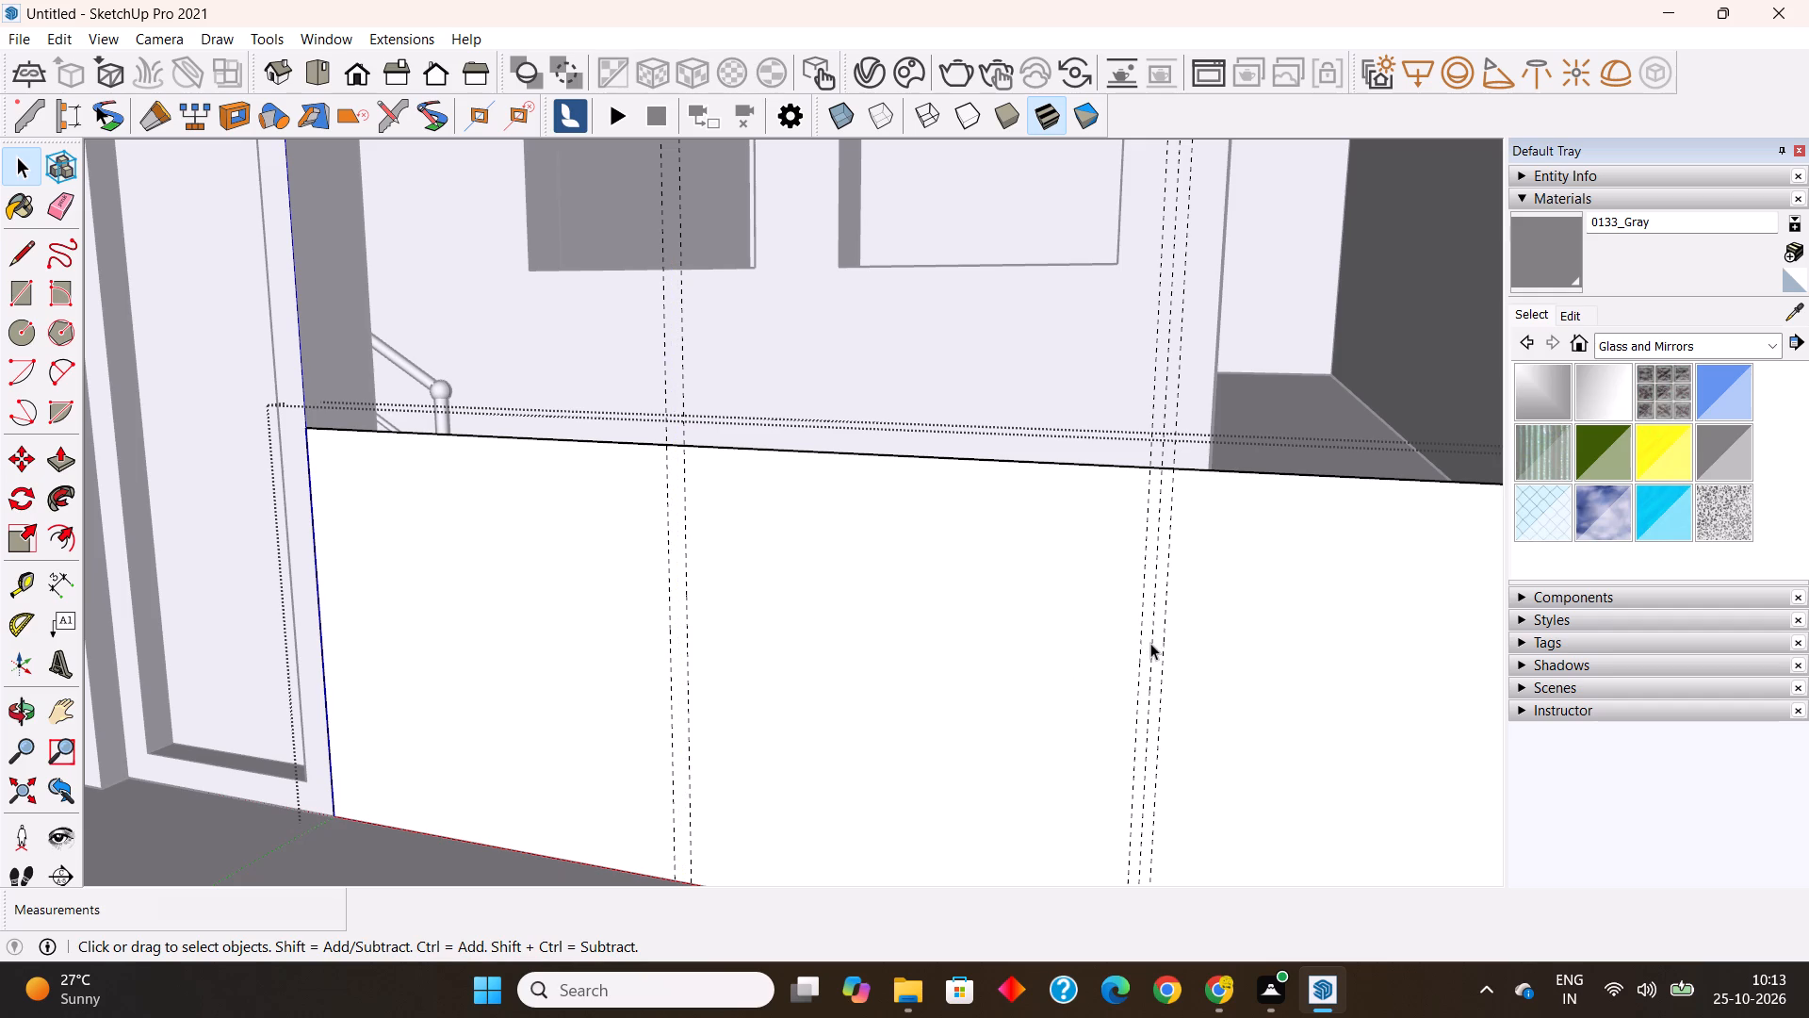
left_click(1150, 643)
key("Delete")
Push/Pull the low panel's front face 1" to give the panel thickness.
scroll(1014, 606, "down", 4)
middle_click_drag(973, 646, 814, 724)
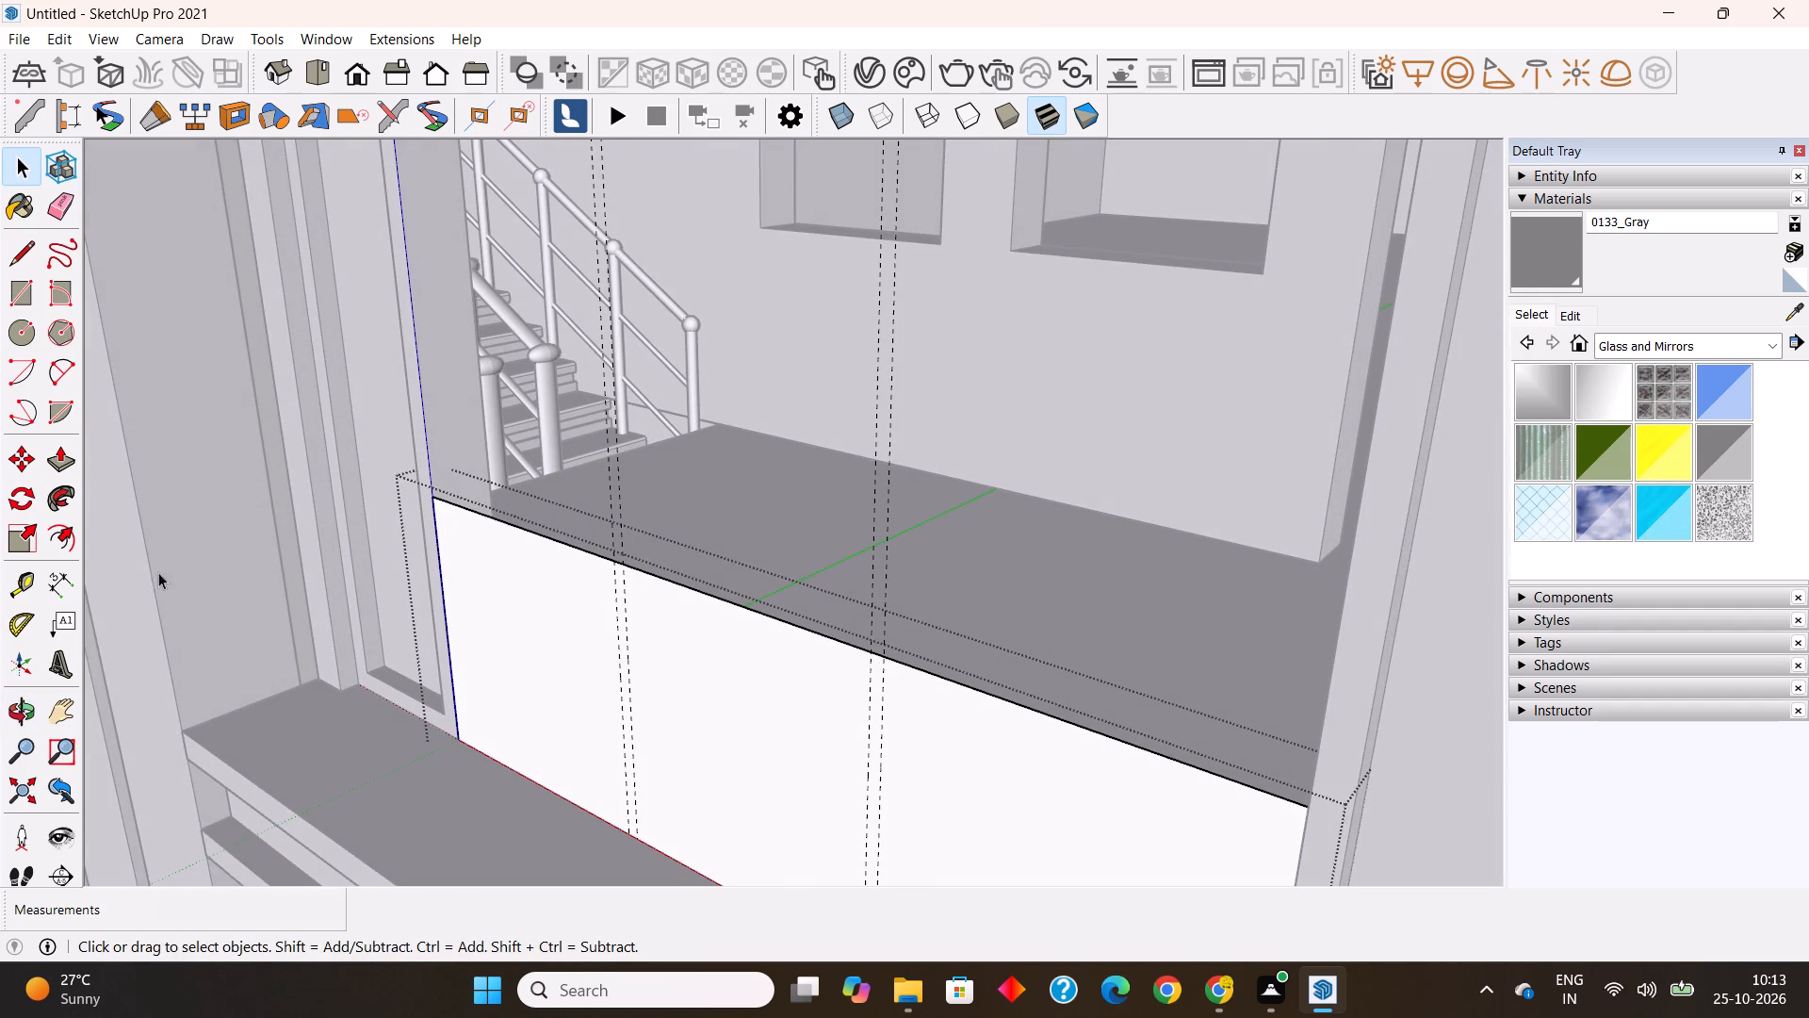
left_click(58, 451)
left_click(685, 639)
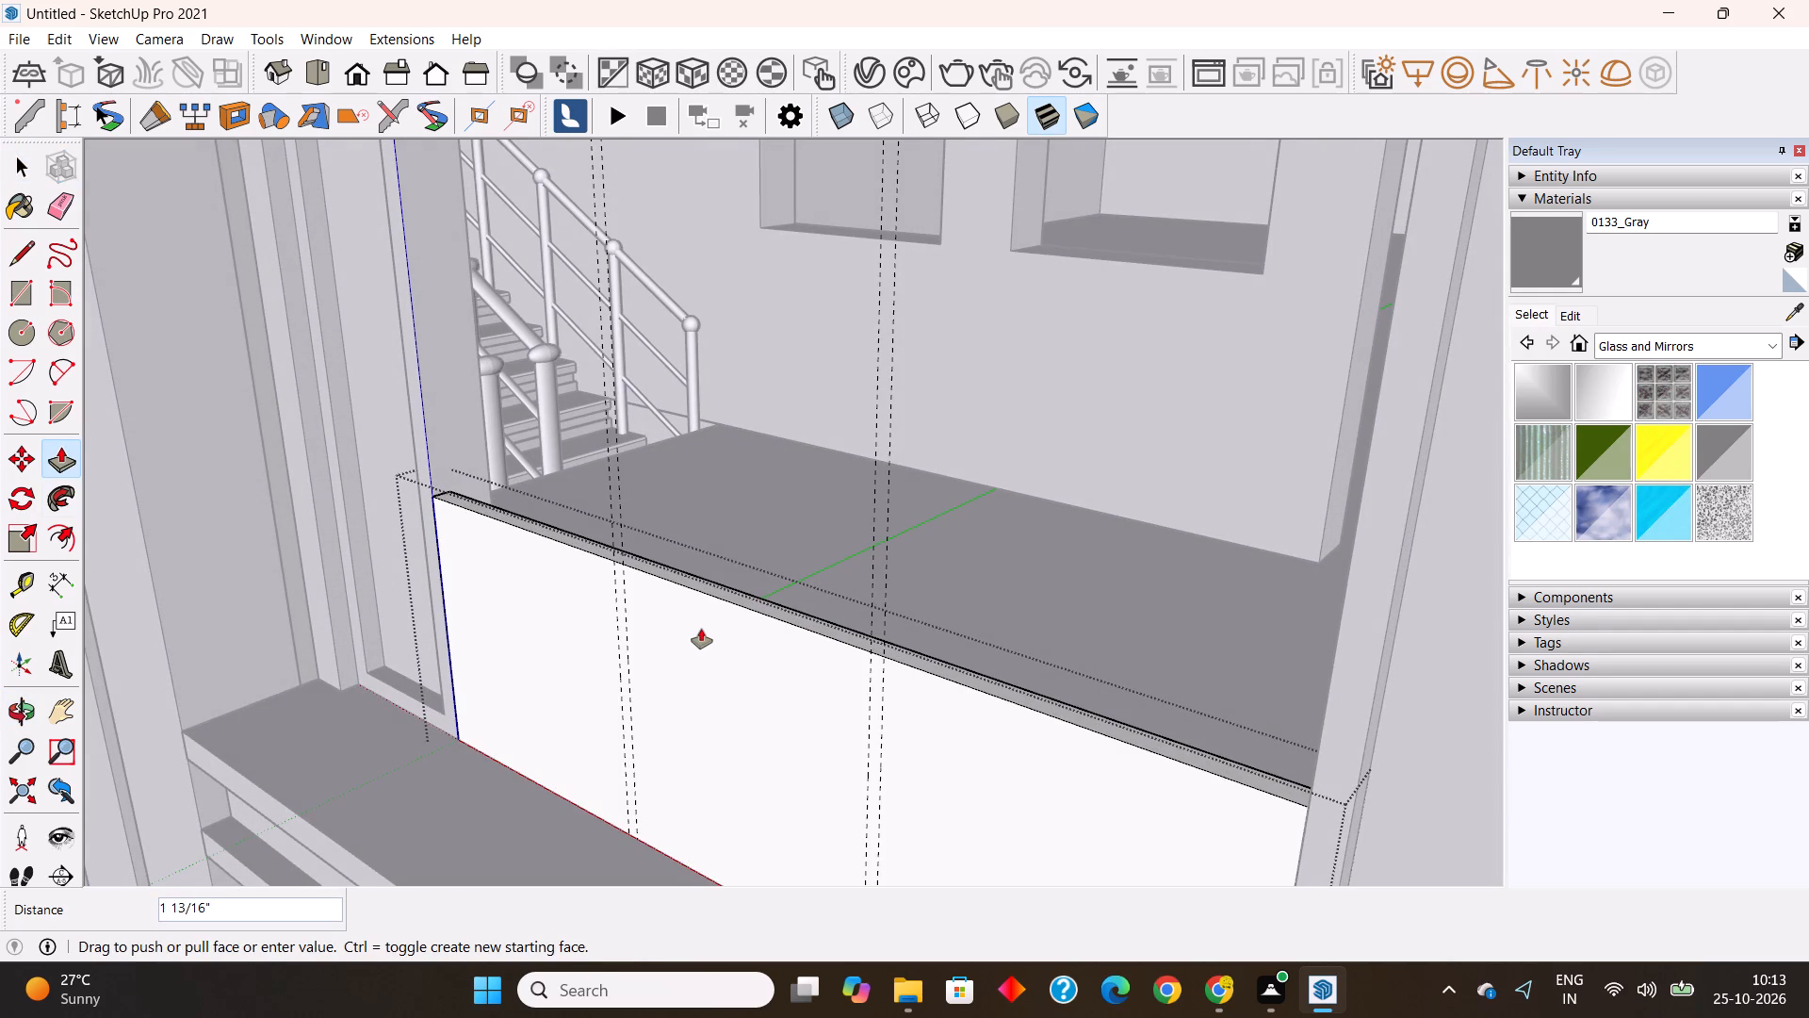
type("1\"")
key("Return")
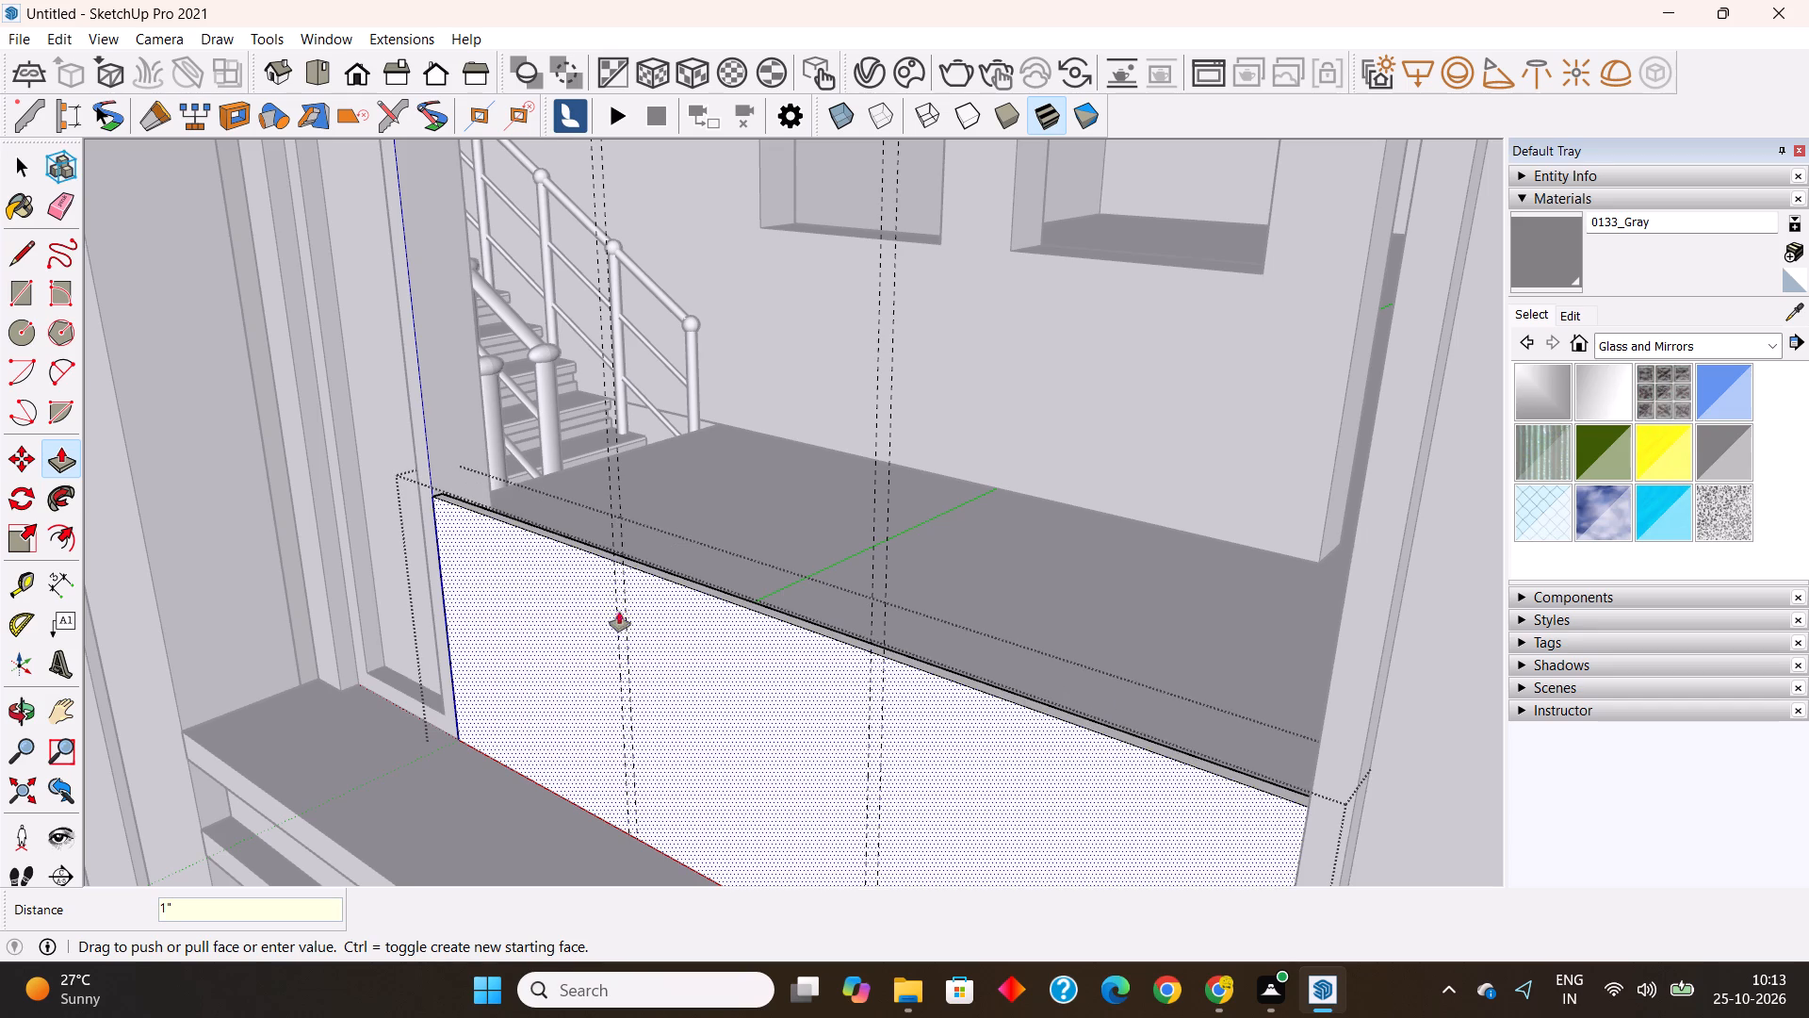
Draw two vertical lines down the low panel's front face along the first pair of guides, from top to bottom edge.
scroll(469, 590, "up", 2)
left_click(26, 254)
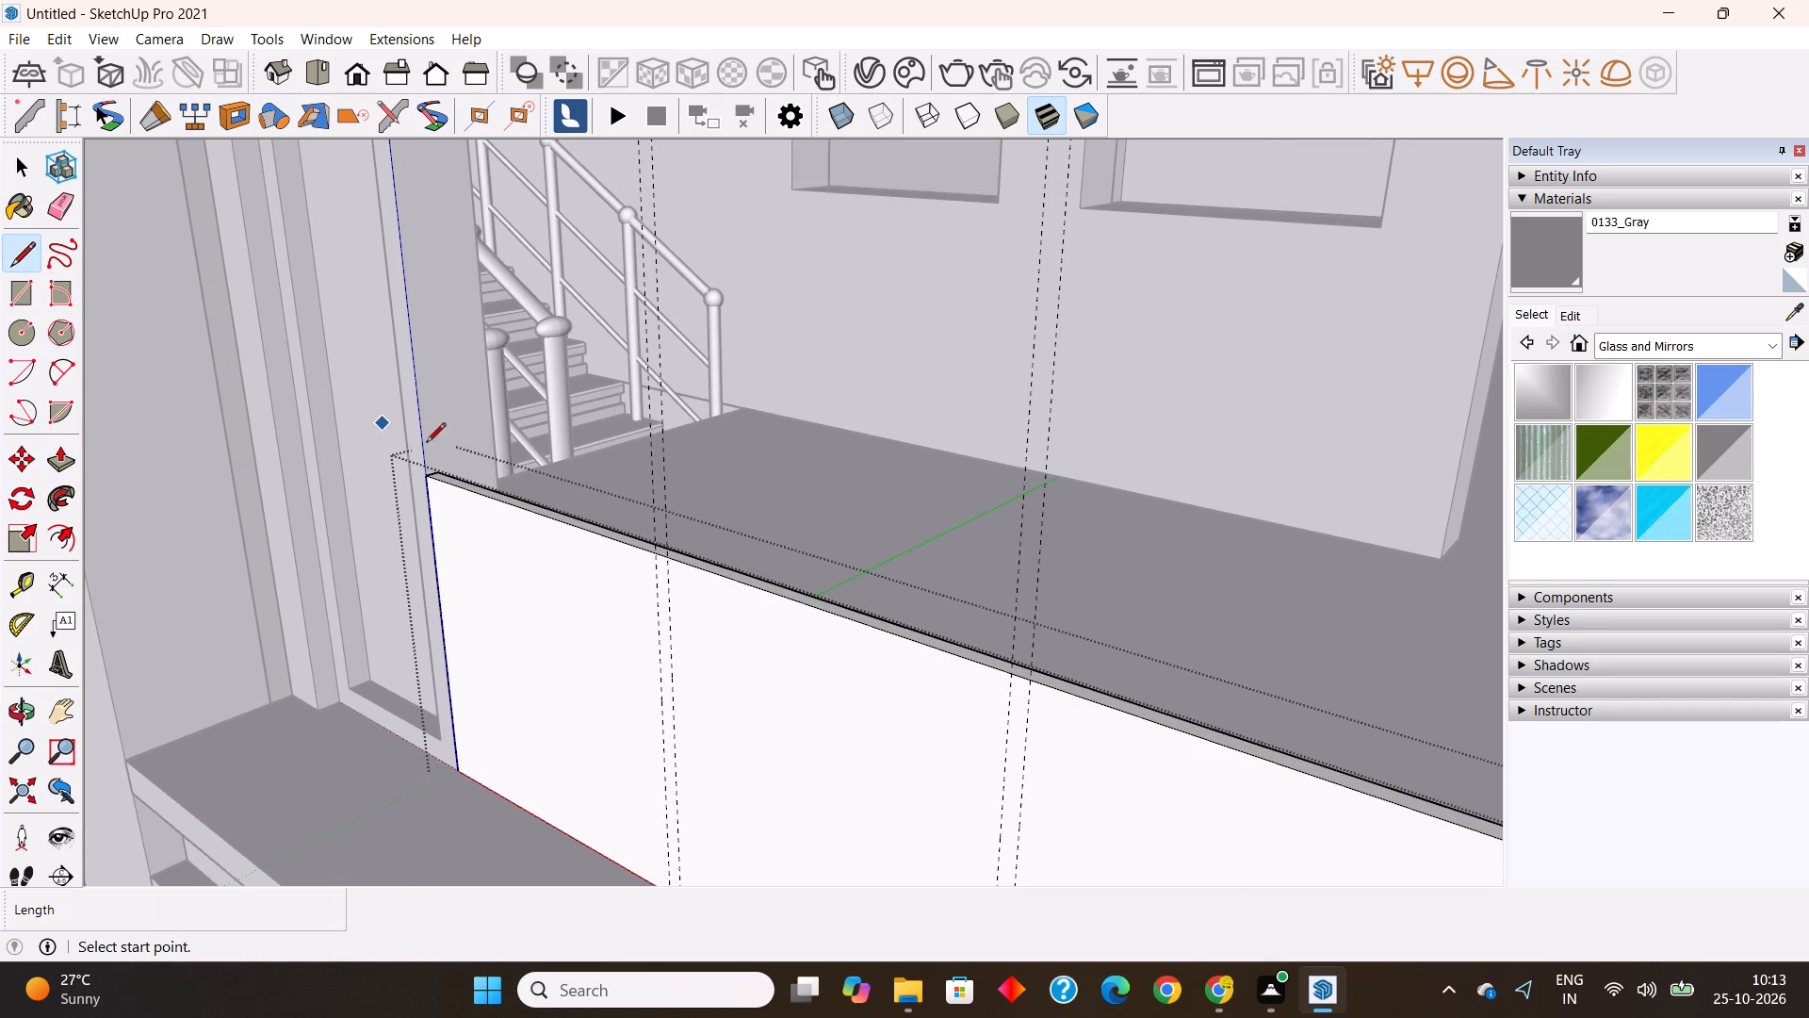
left_click(652, 556)
scroll(653, 556, "down", 4)
scroll(663, 779, "up", 3)
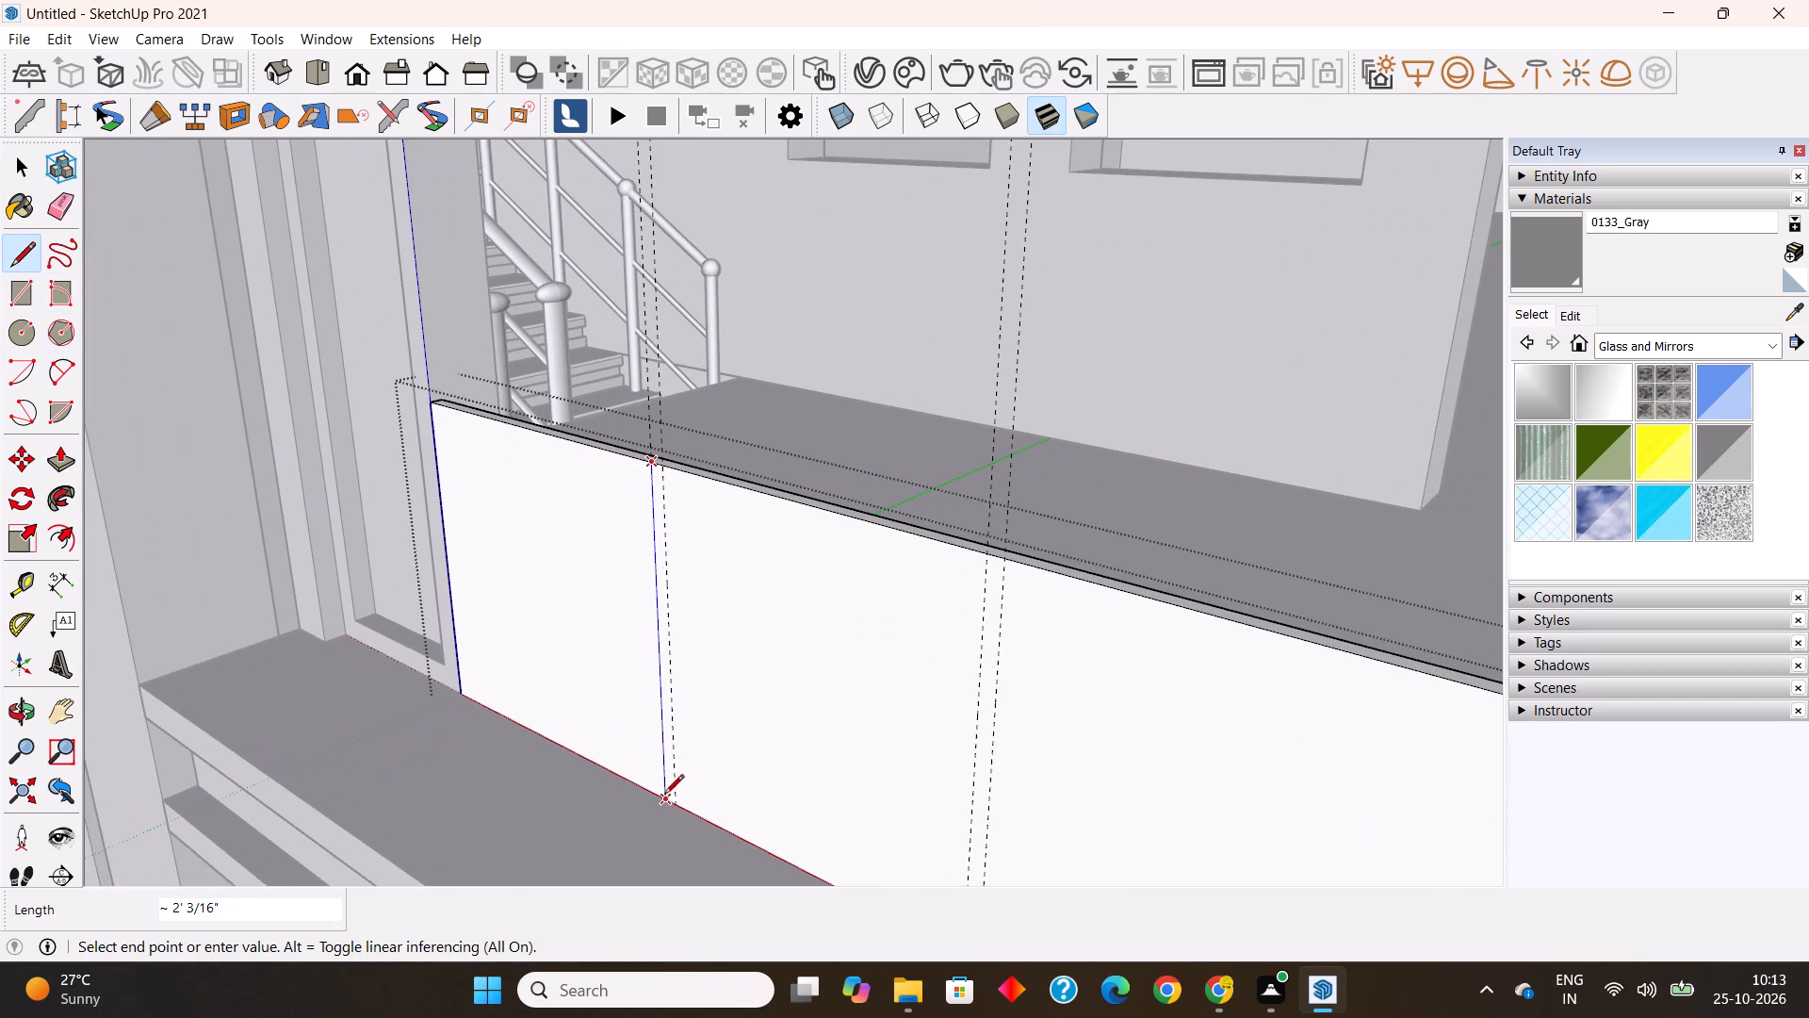
left_click(664, 796)
key("Escape")
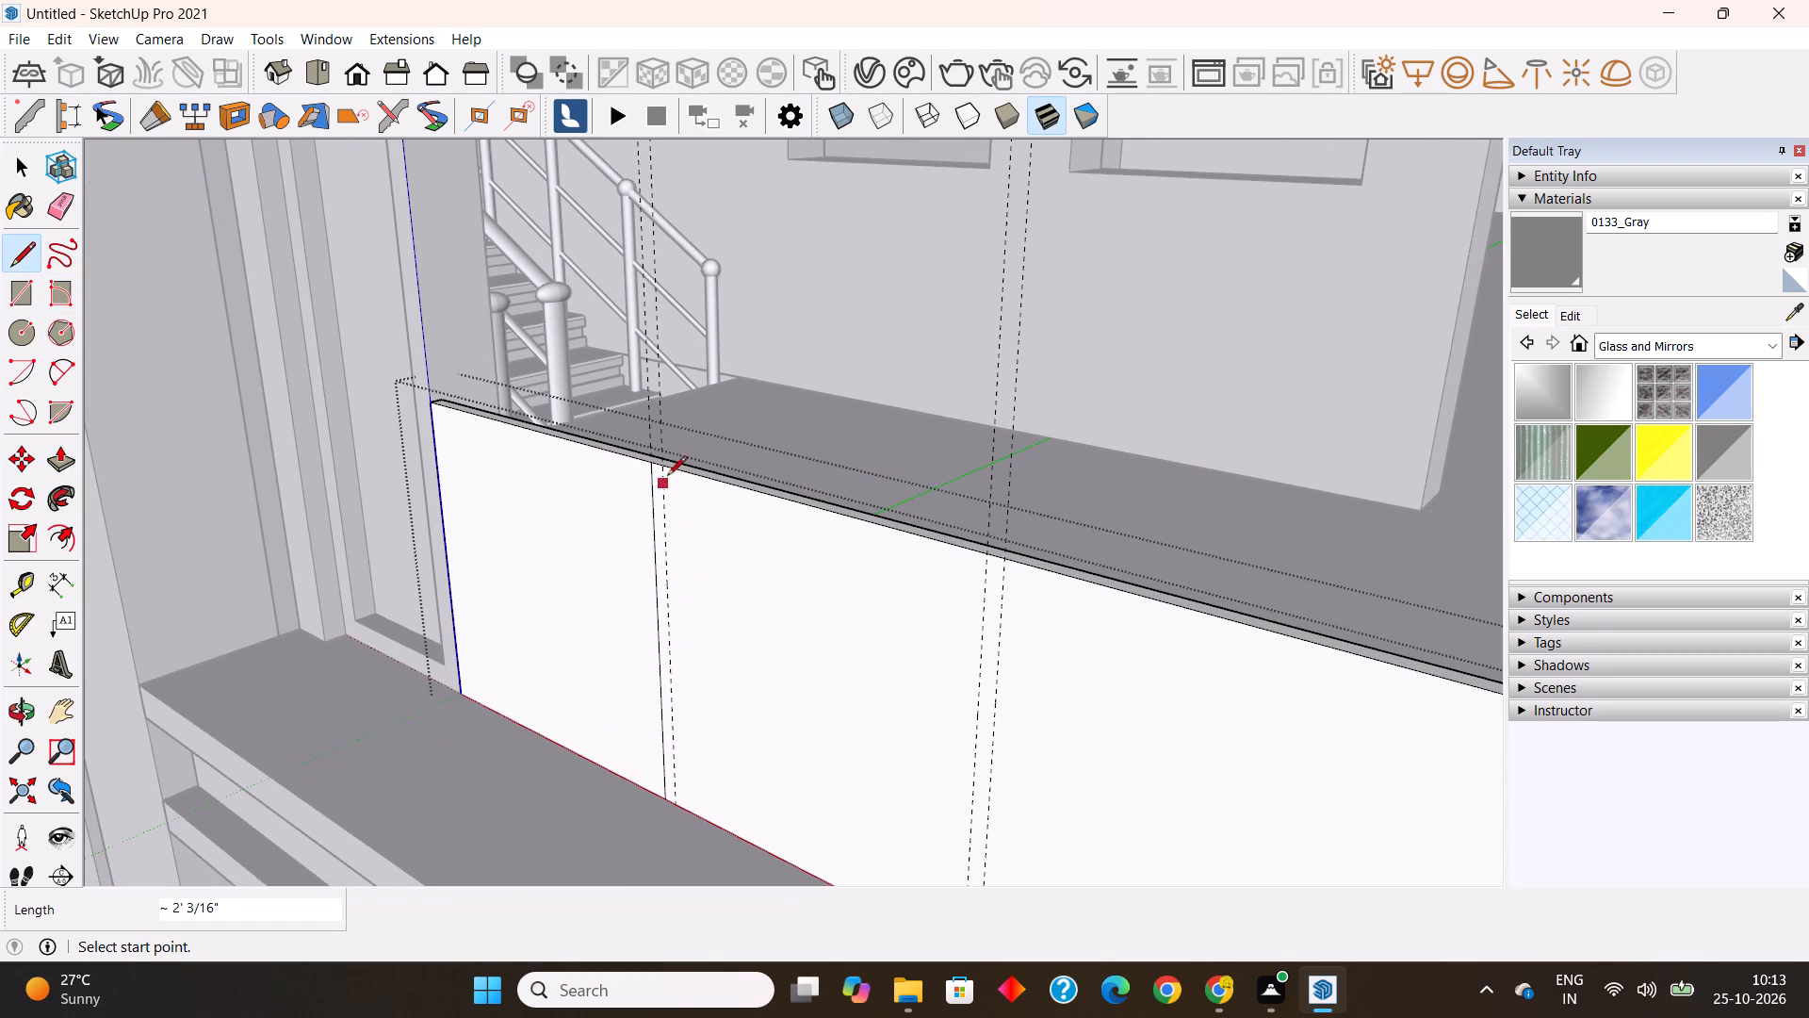
left_click(666, 468)
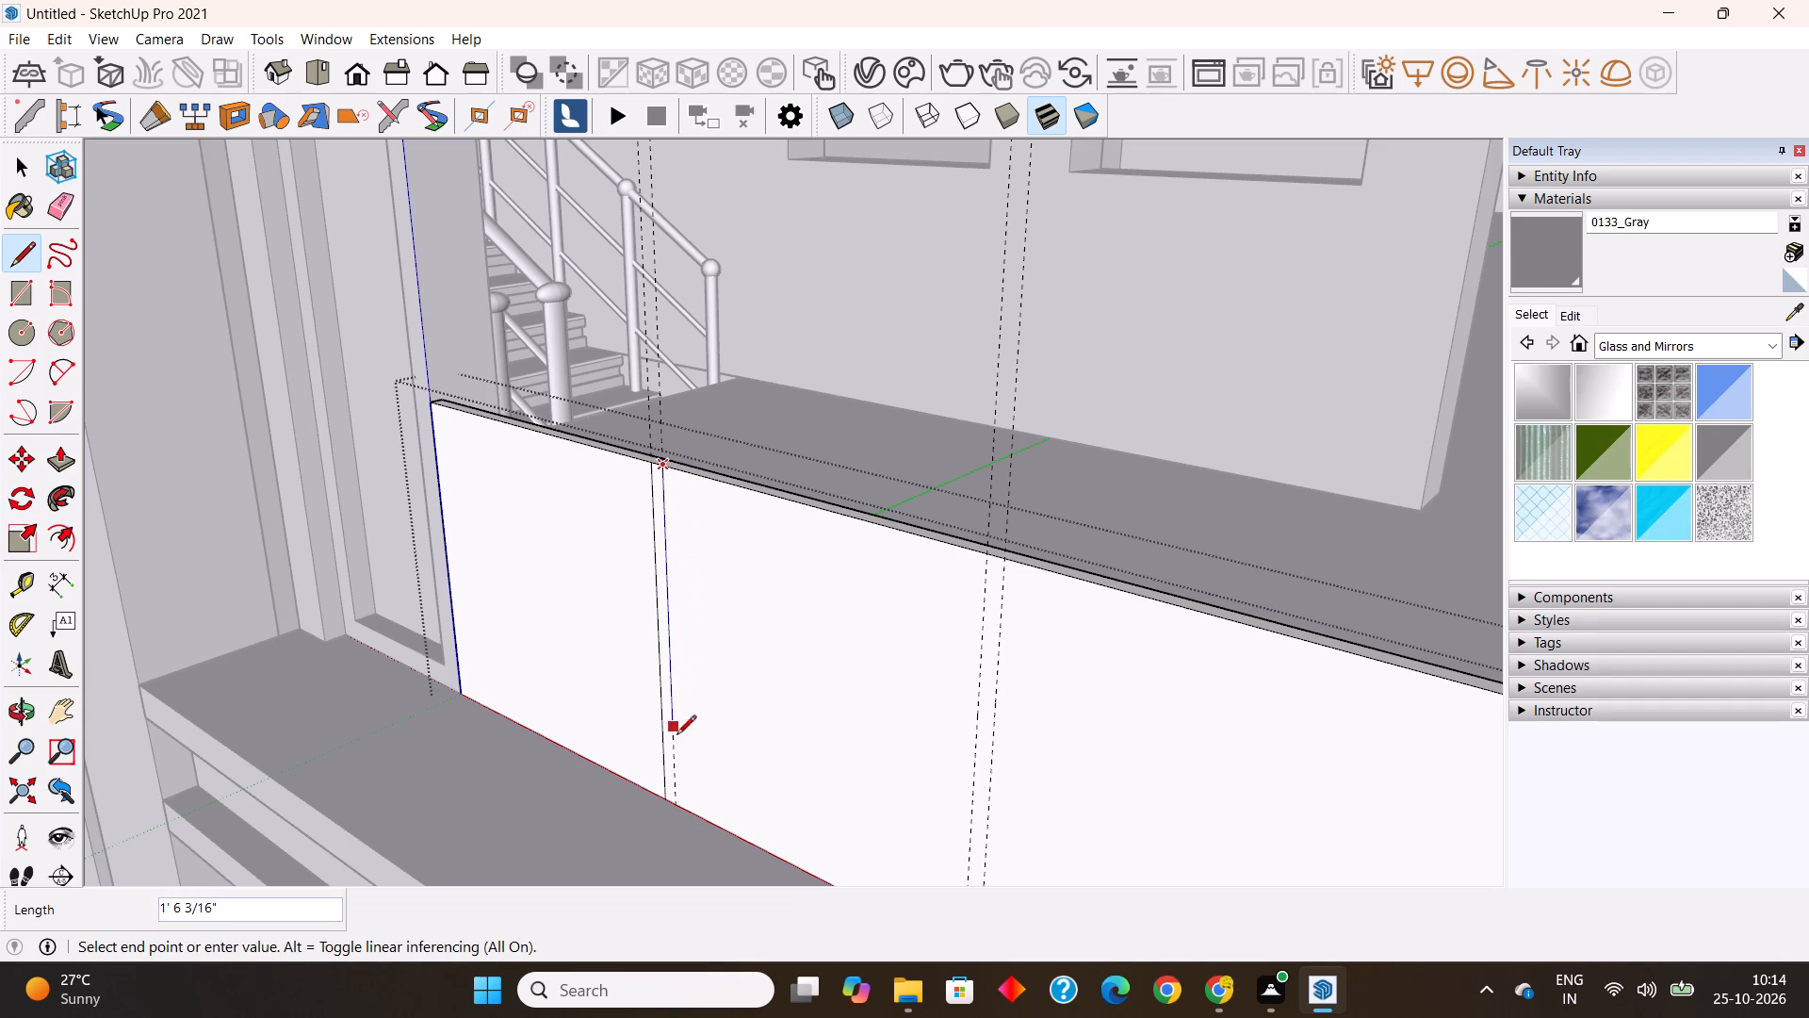
left_click(681, 809)
key("Escape")
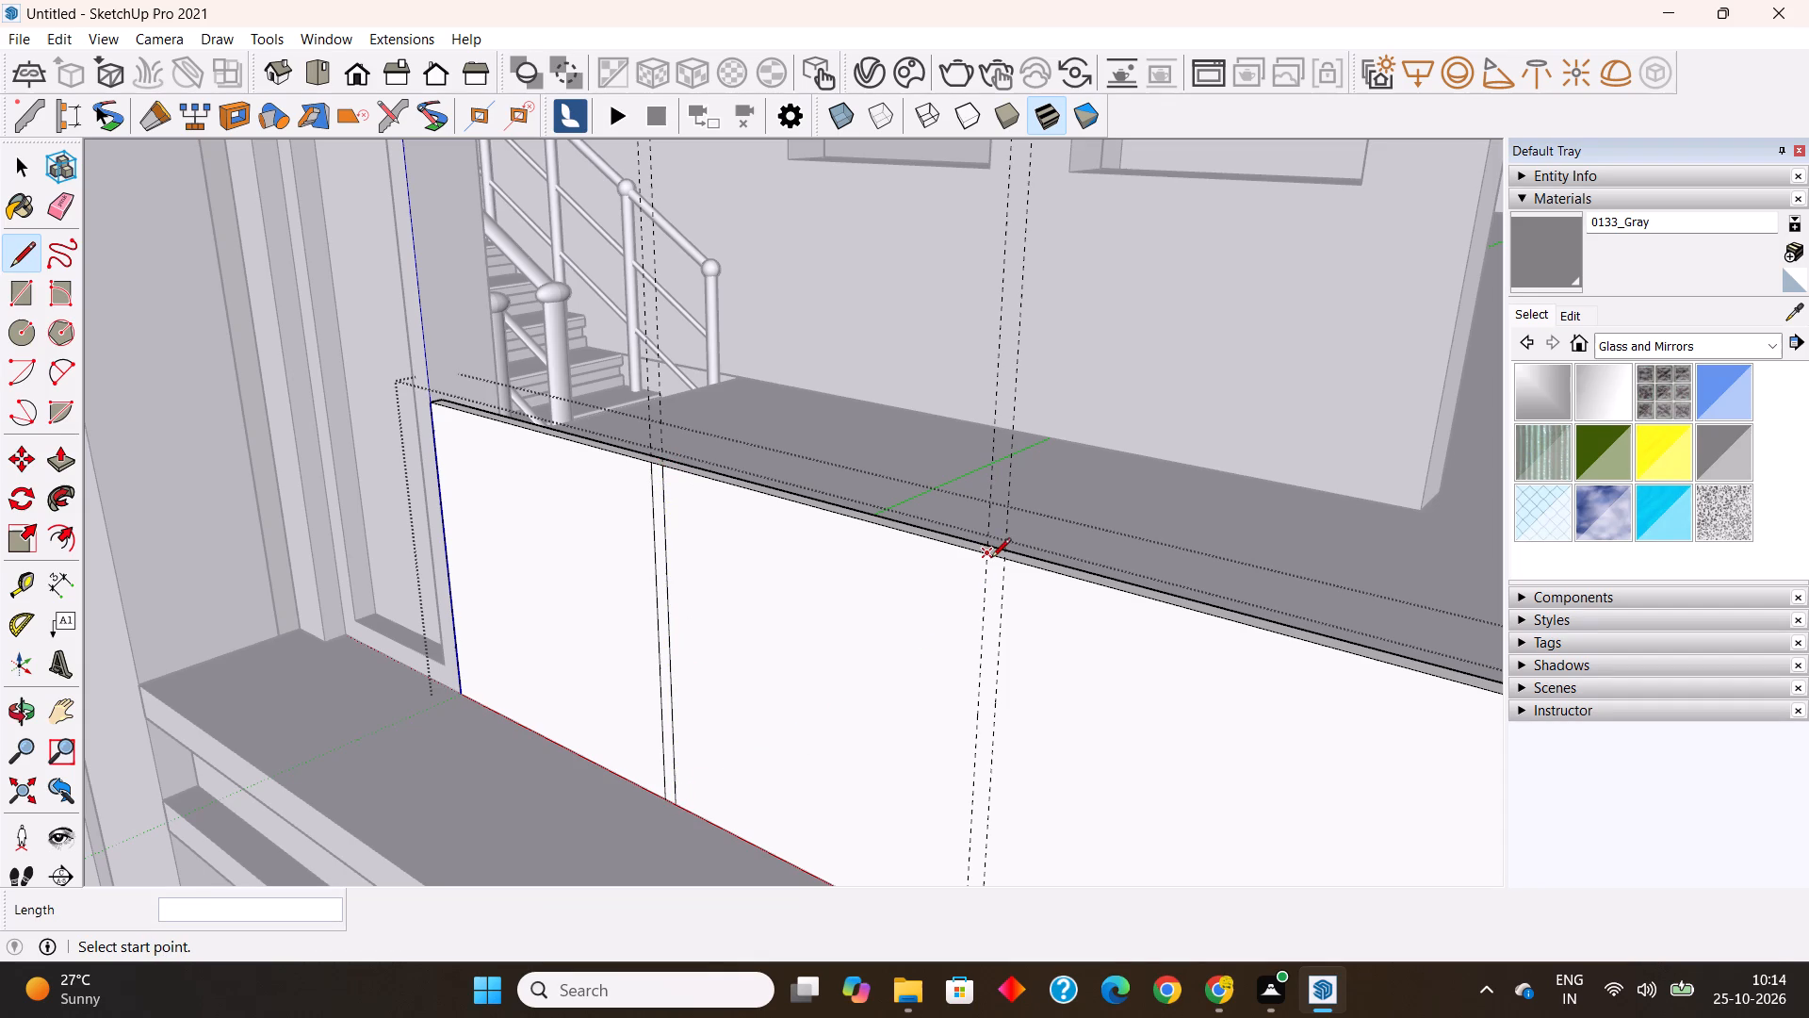
Draw two vertical lines down the low panel's front face along the second pair of guides, from top to bottom edge.
left_click(991, 559)
scroll(991, 559, "down", 5)
scroll(986, 726, "up", 1)
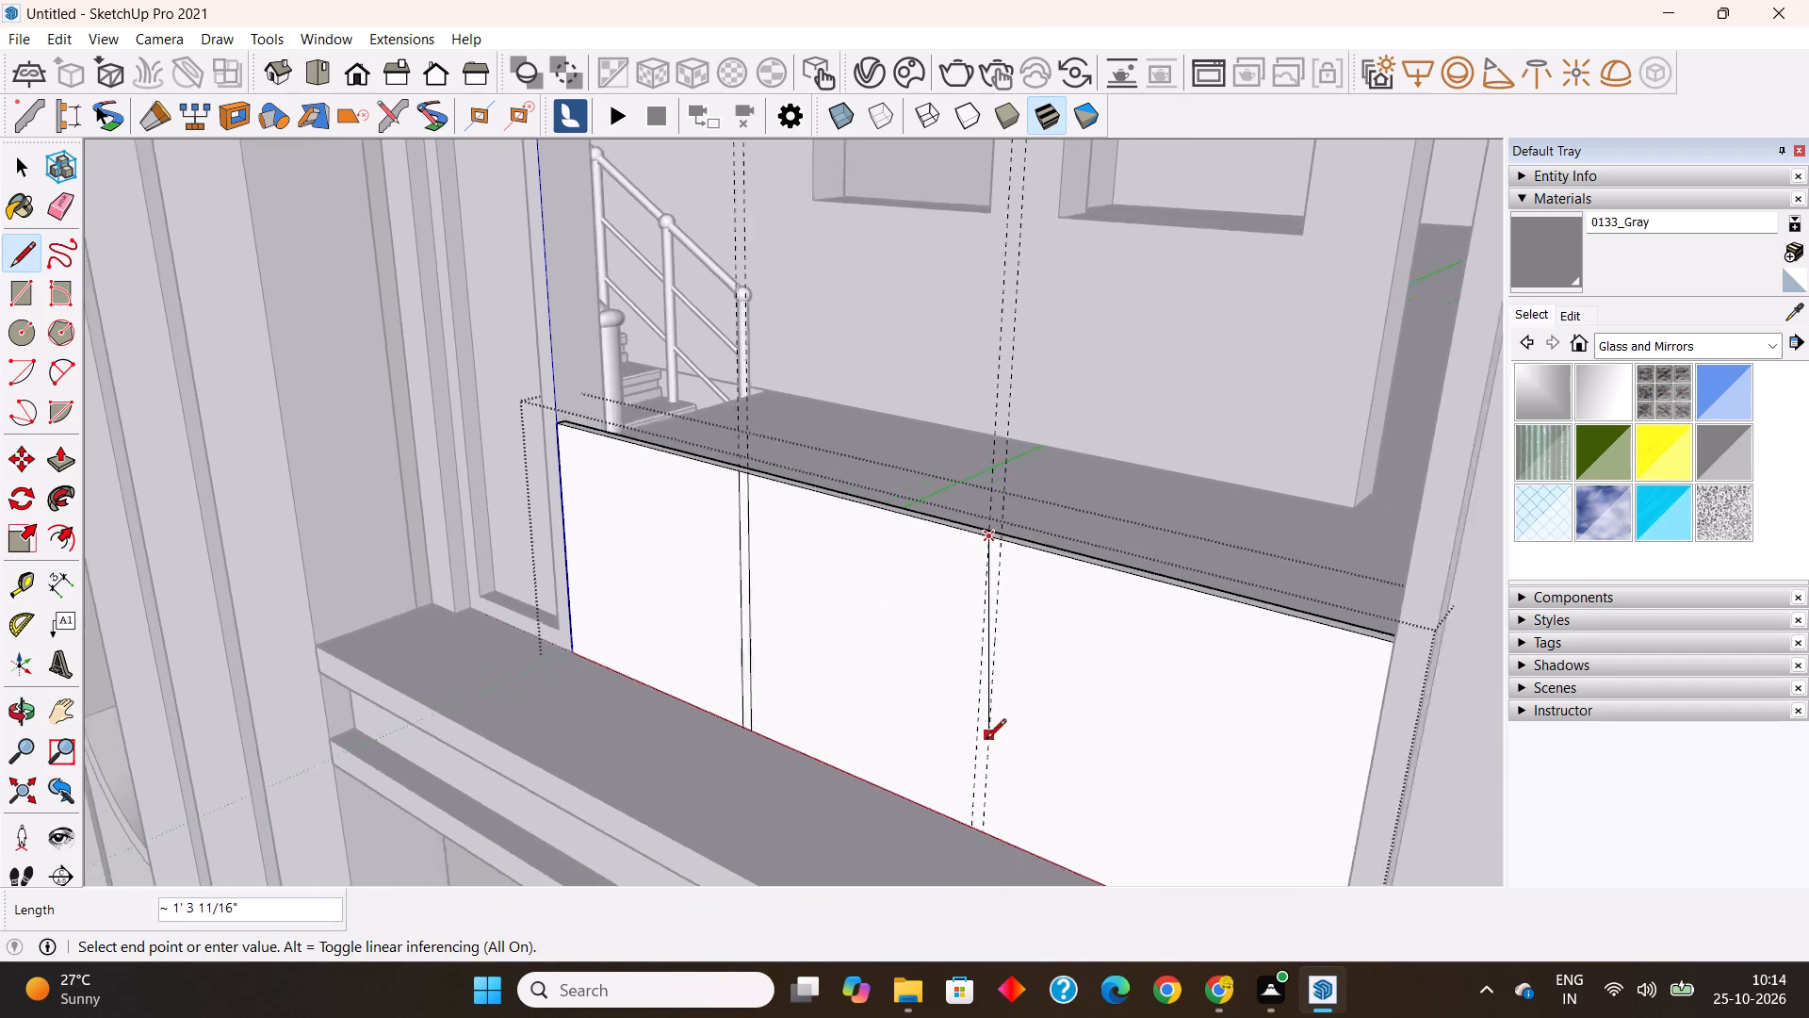
scroll(986, 740, "up", 3)
left_click(966, 858)
key("Escape")
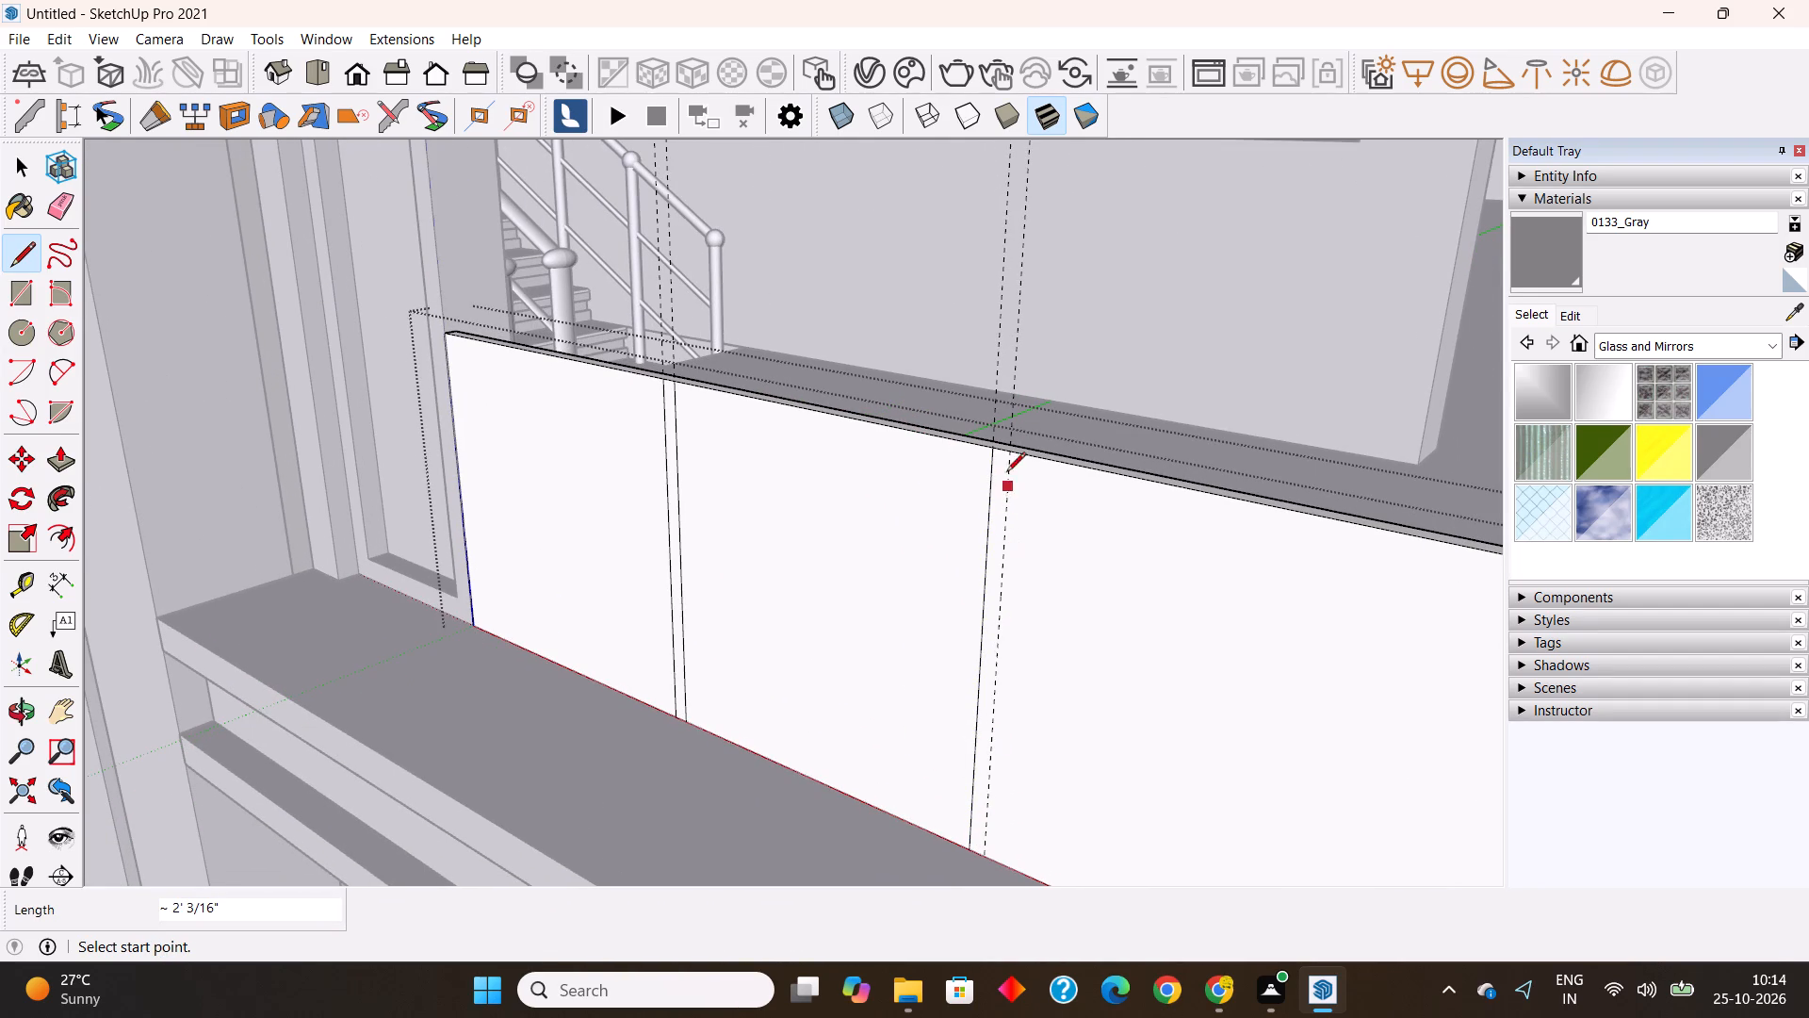
left_click(1014, 455)
scroll(1015, 456, "down", 3)
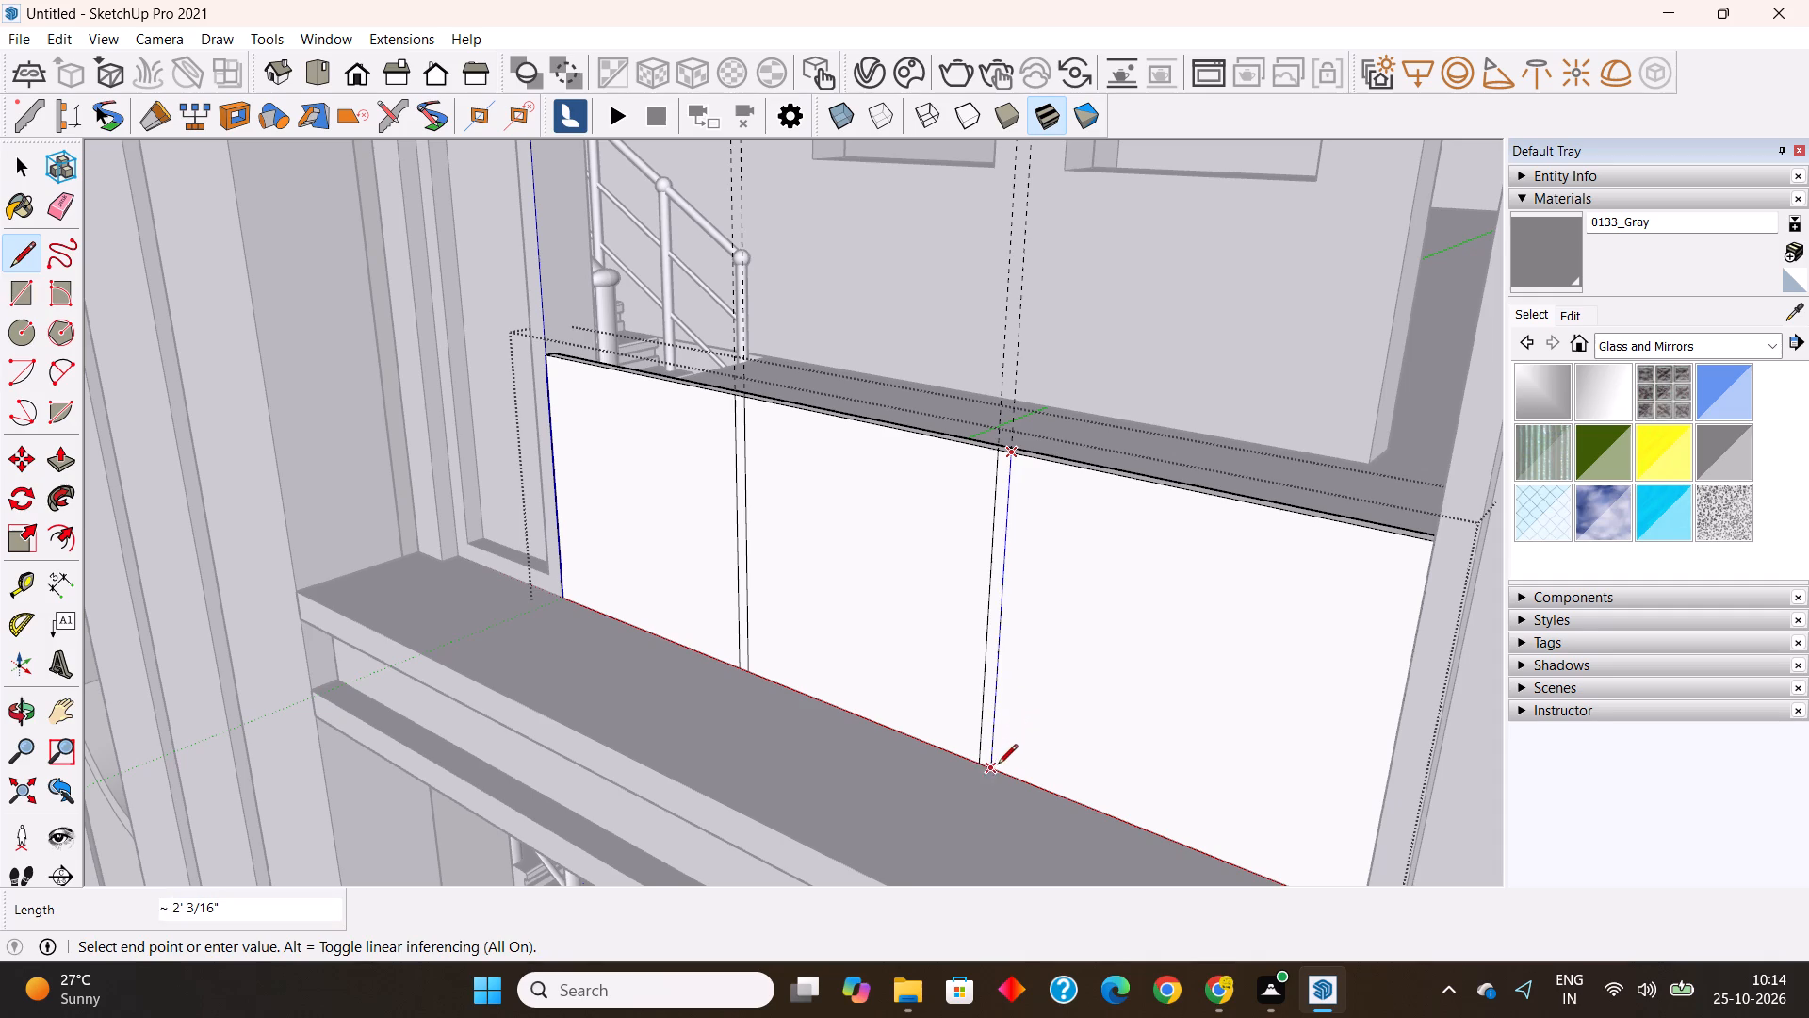
left_click(998, 767)
key("Escape")
Delete the four remaining vertical guides at the low panel.
scroll(838, 654, "down", 4)
middle_click_drag(1043, 746, 1146, 736)
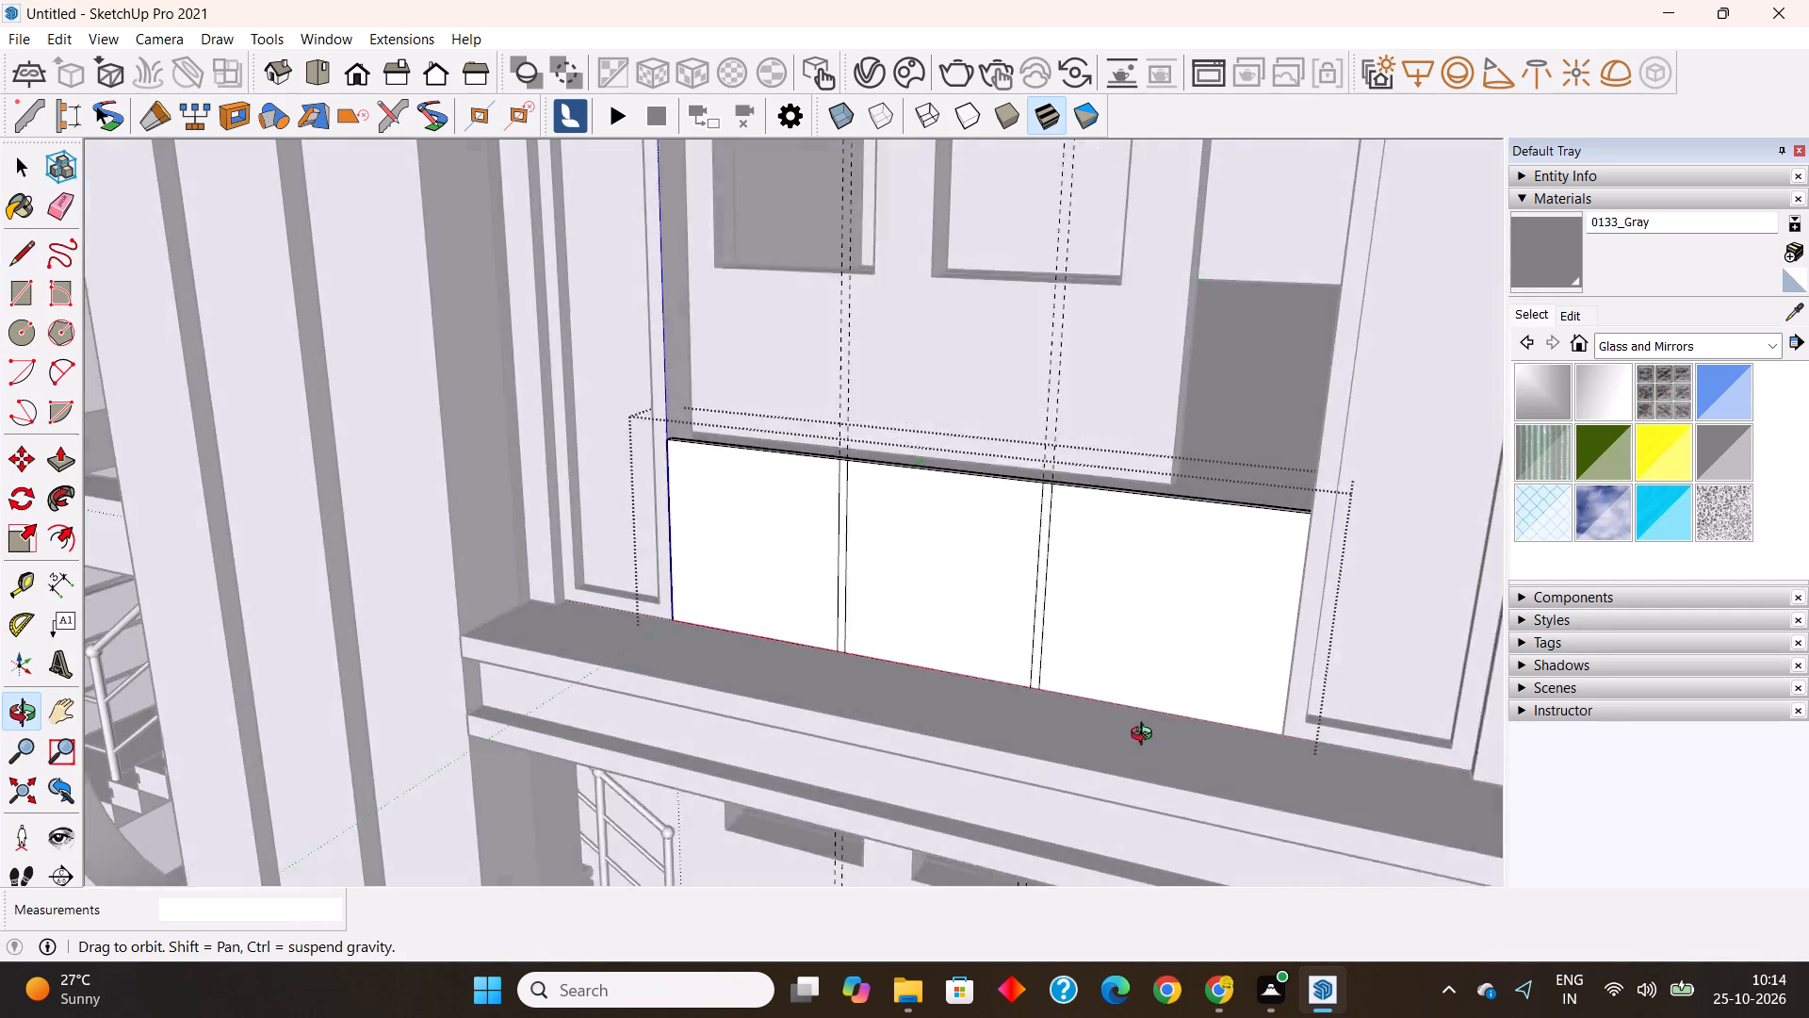
middle_click_drag(1146, 736, 1129, 750)
key("space")
left_click(1035, 403)
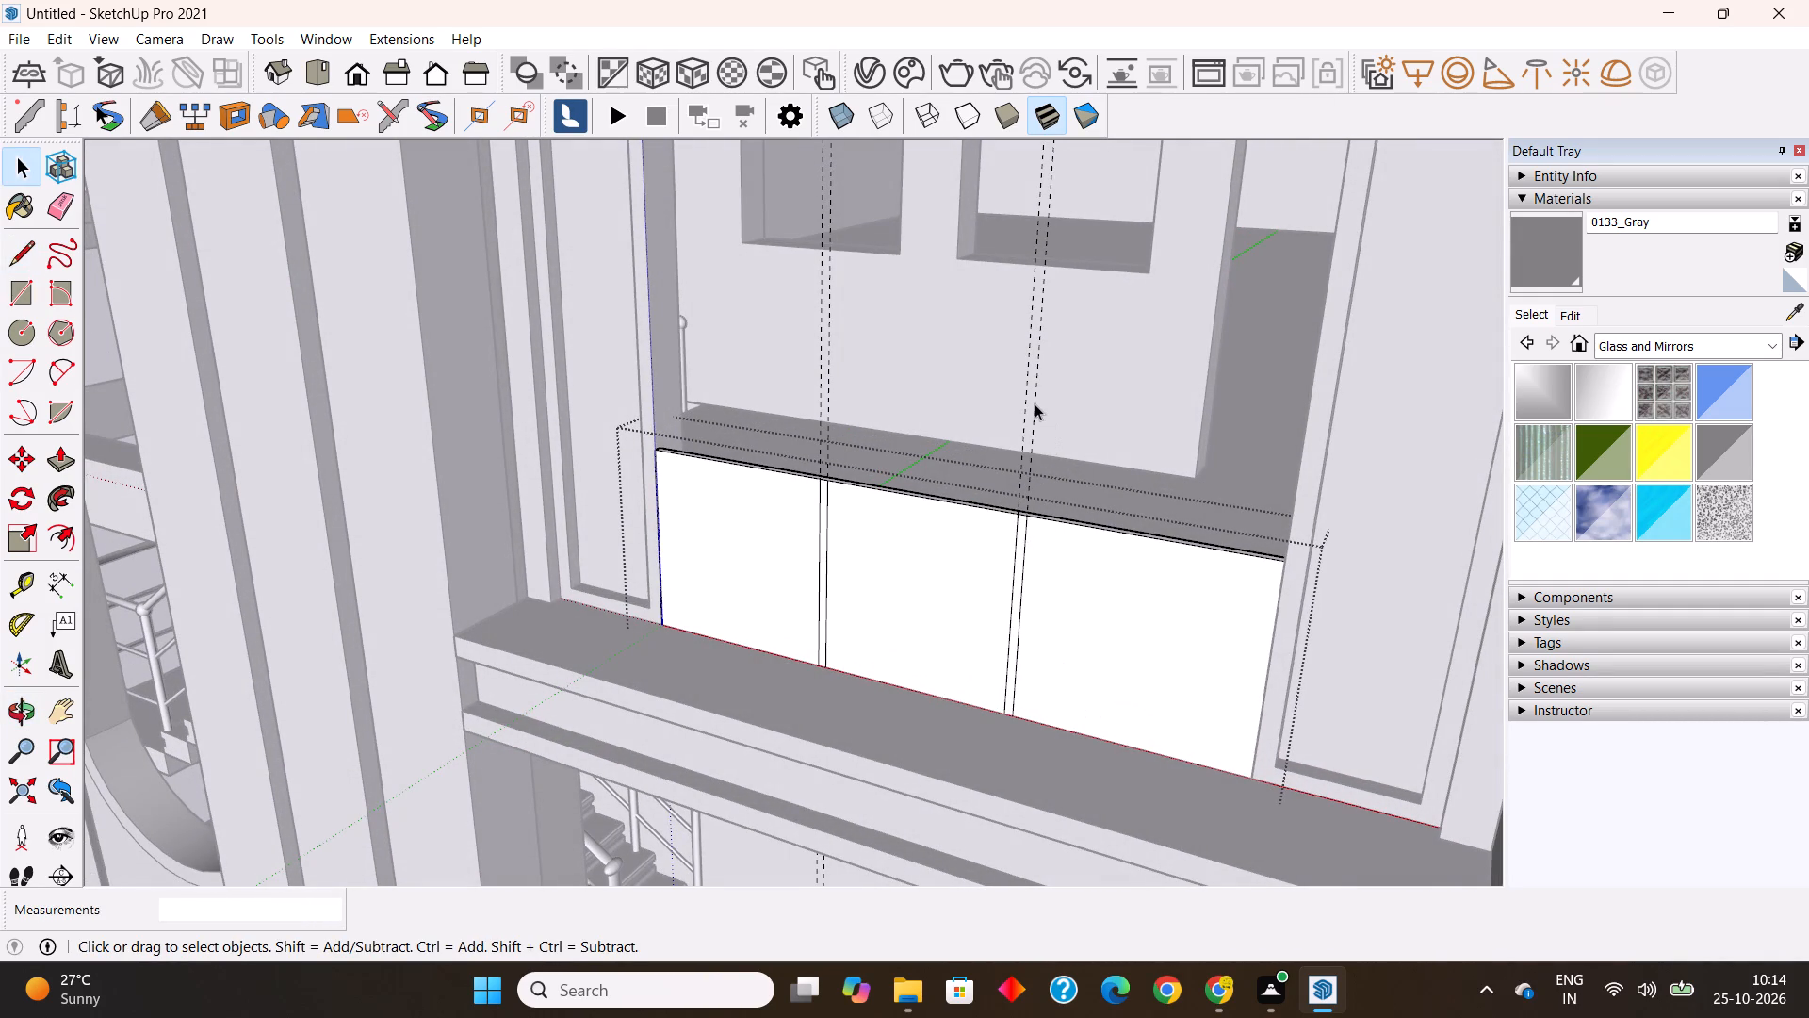
key("Delete")
left_click(1023, 395)
key("Delete")
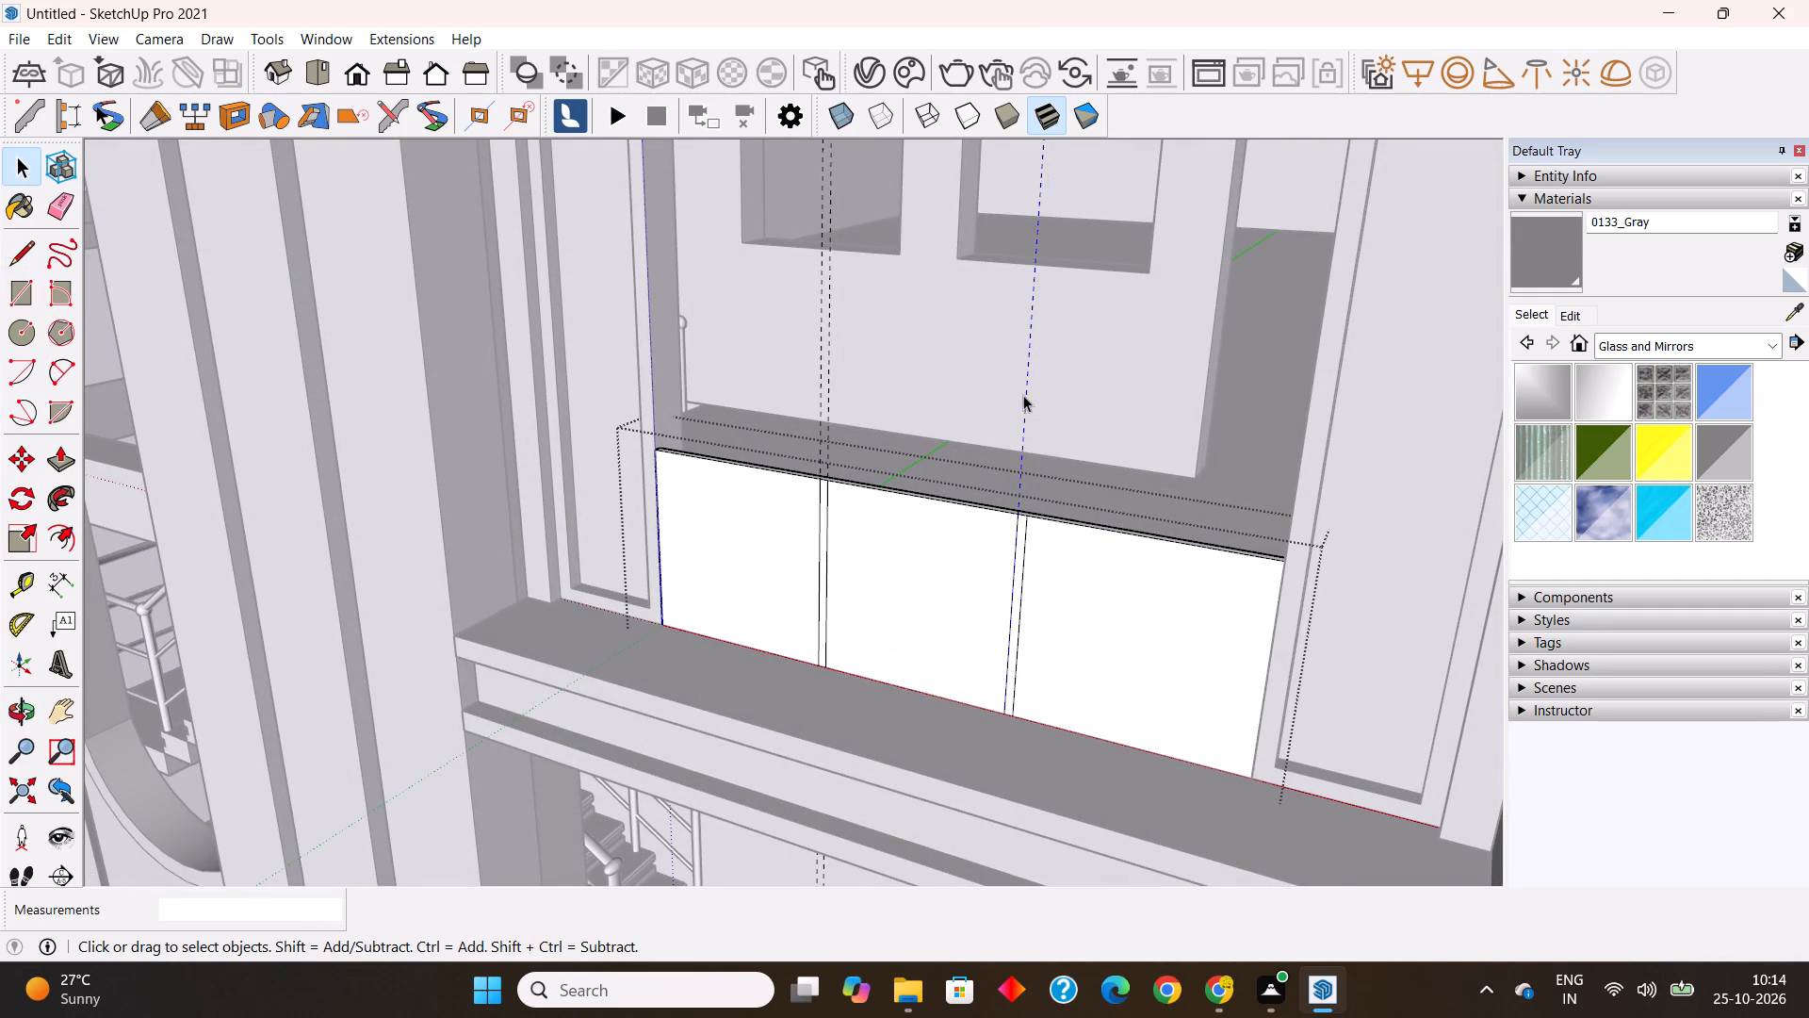
left_click(827, 378)
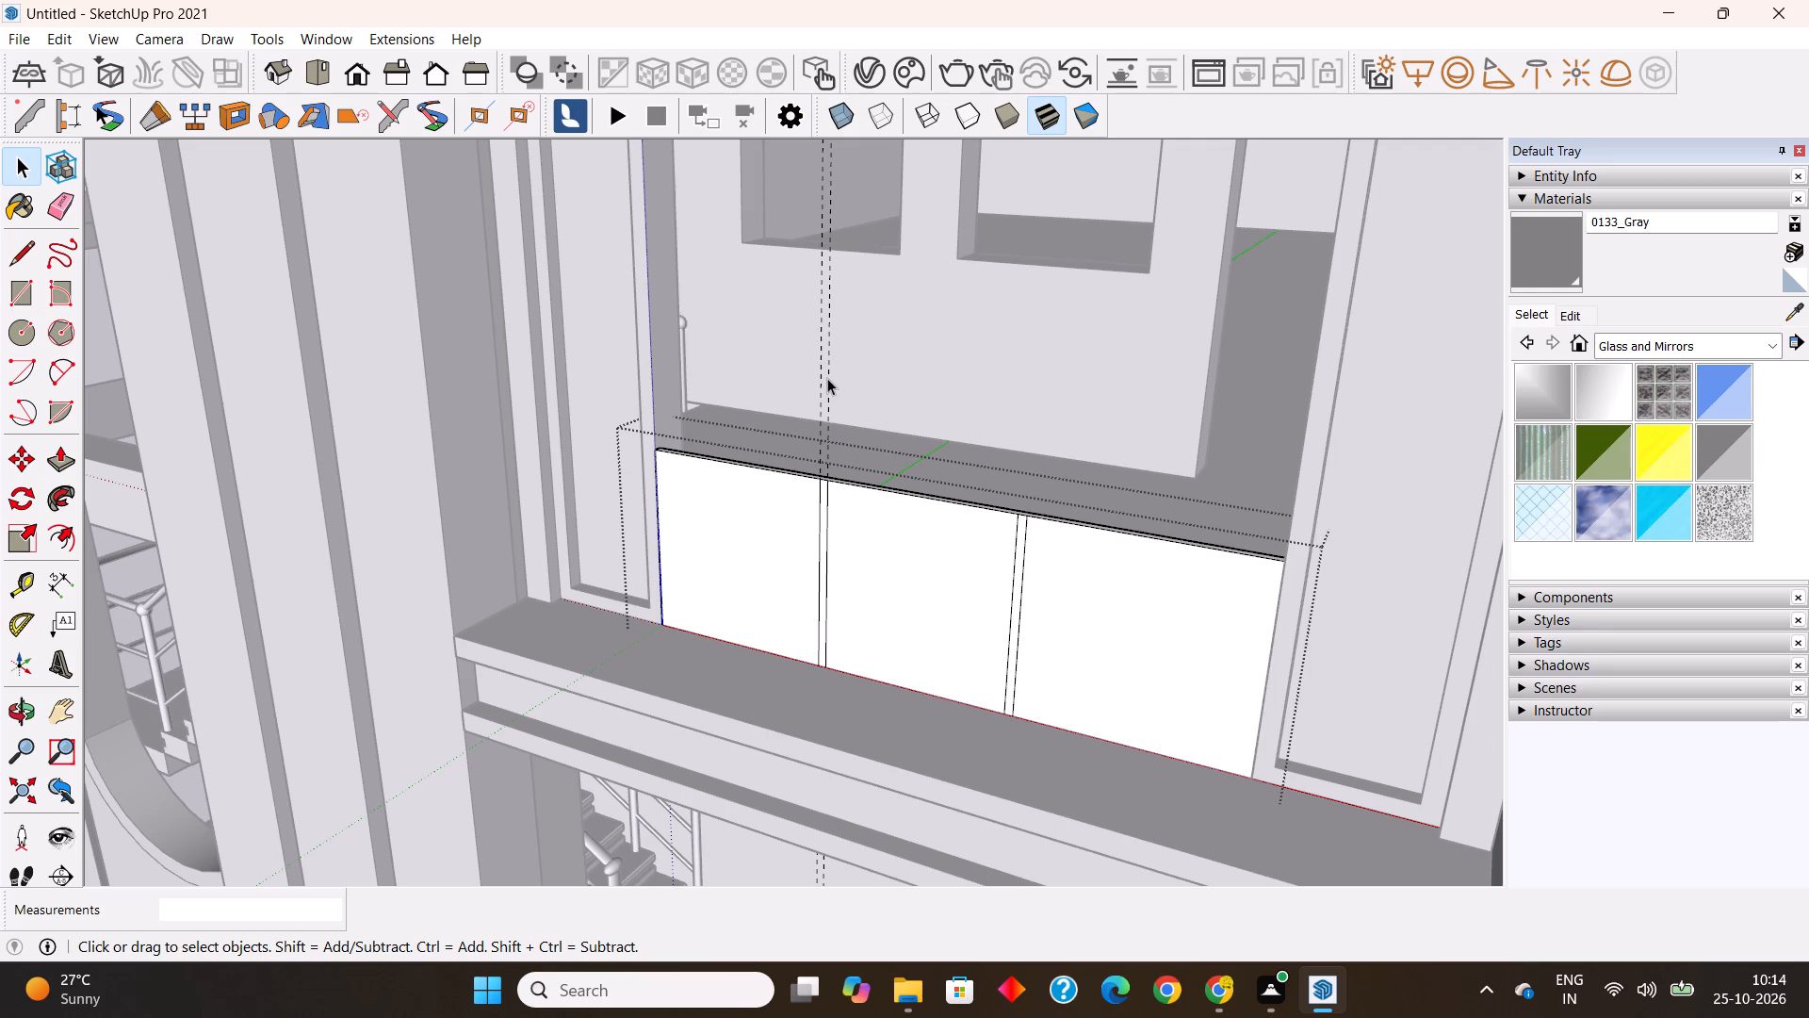
key("Delete")
left_click(820, 378)
key("Delete")
middle_click_drag(848, 516, 818, 541)
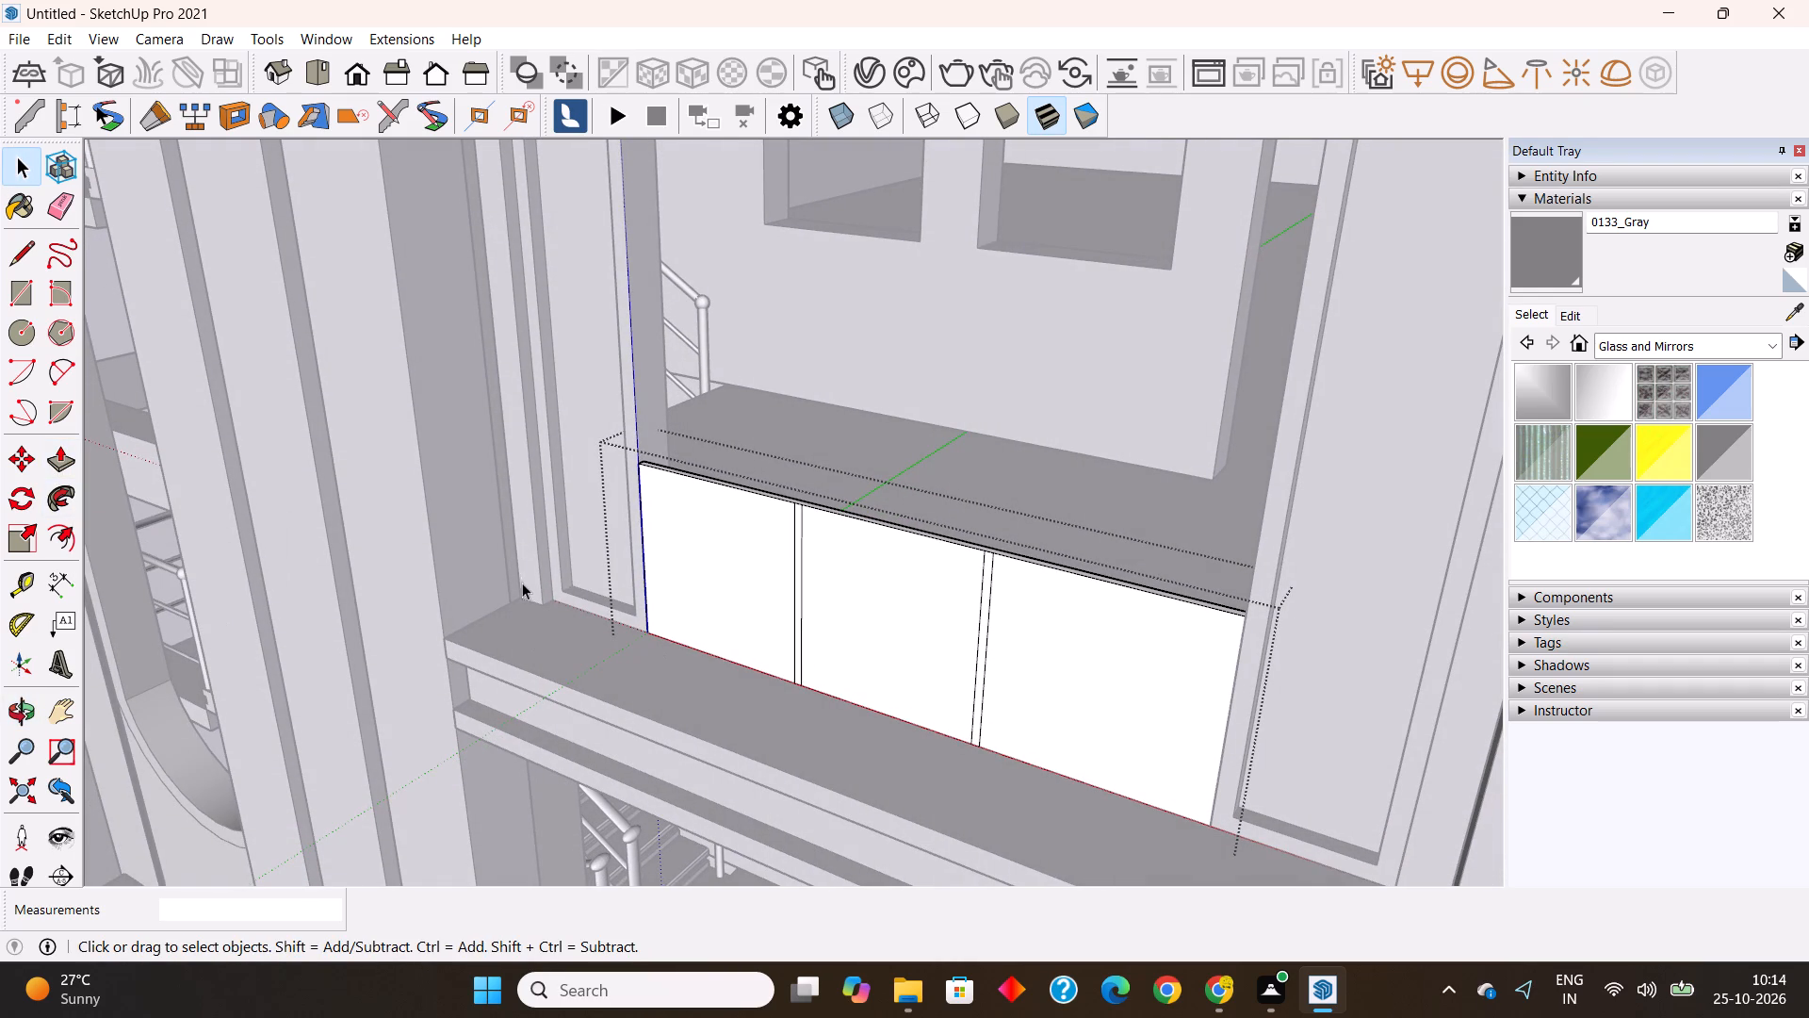
Paint the two narrow vertical strips on the low panel with the 0133_Gray material.
left_click(1562, 244)
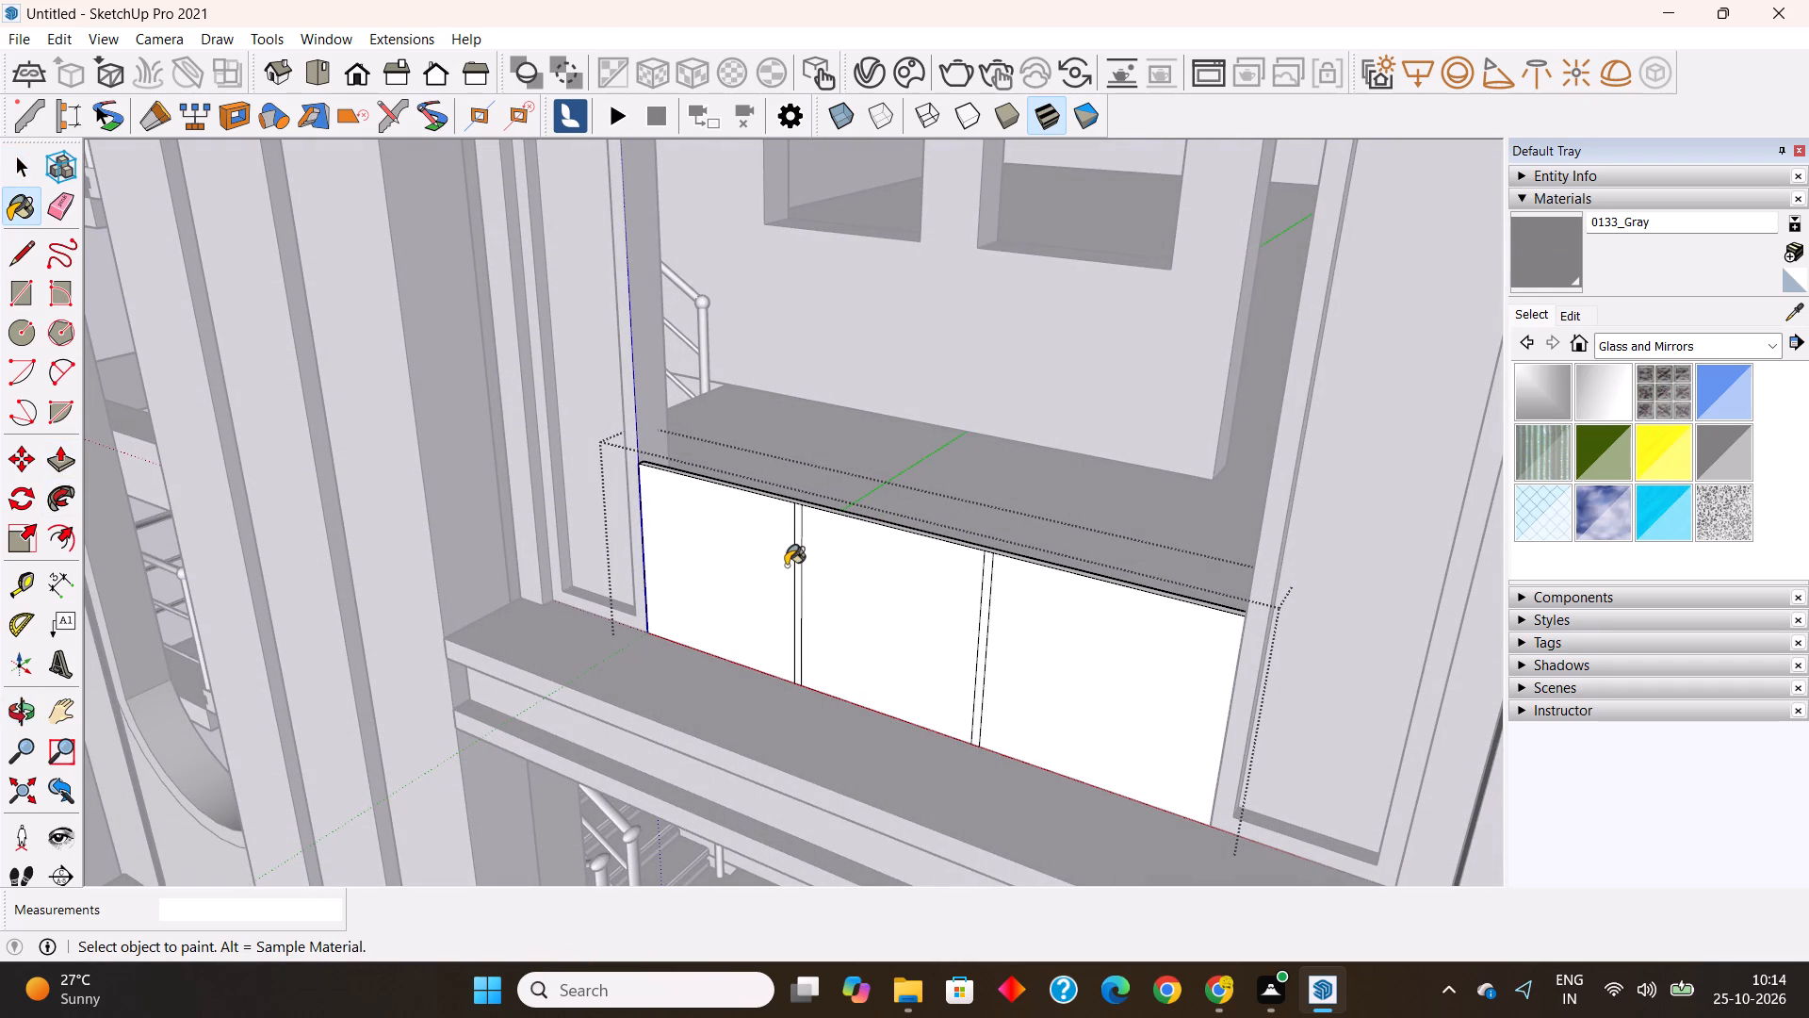
scroll(790, 561, "up", 5)
left_click(804, 531)
left_click(1145, 652)
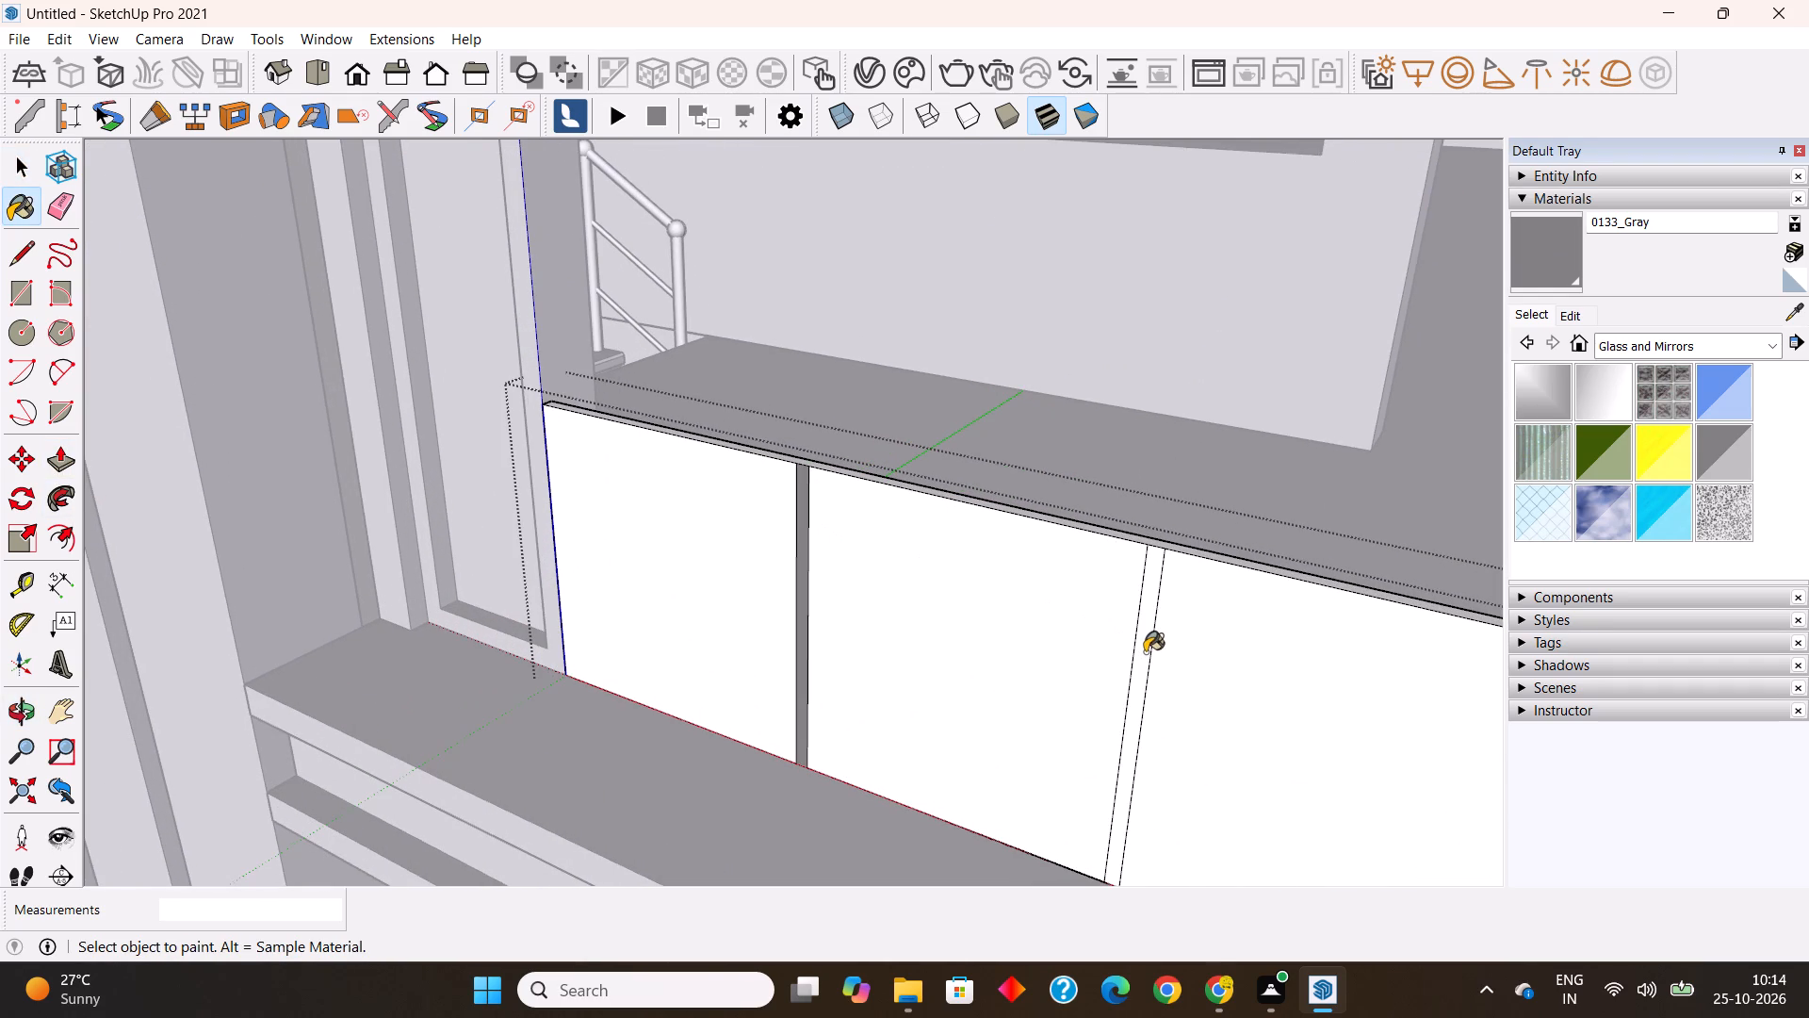
Leave the low panel's group and return to editing the surrounding arched frame.
scroll(980, 616, "down", 3)
scroll(534, 609, "down", 6)
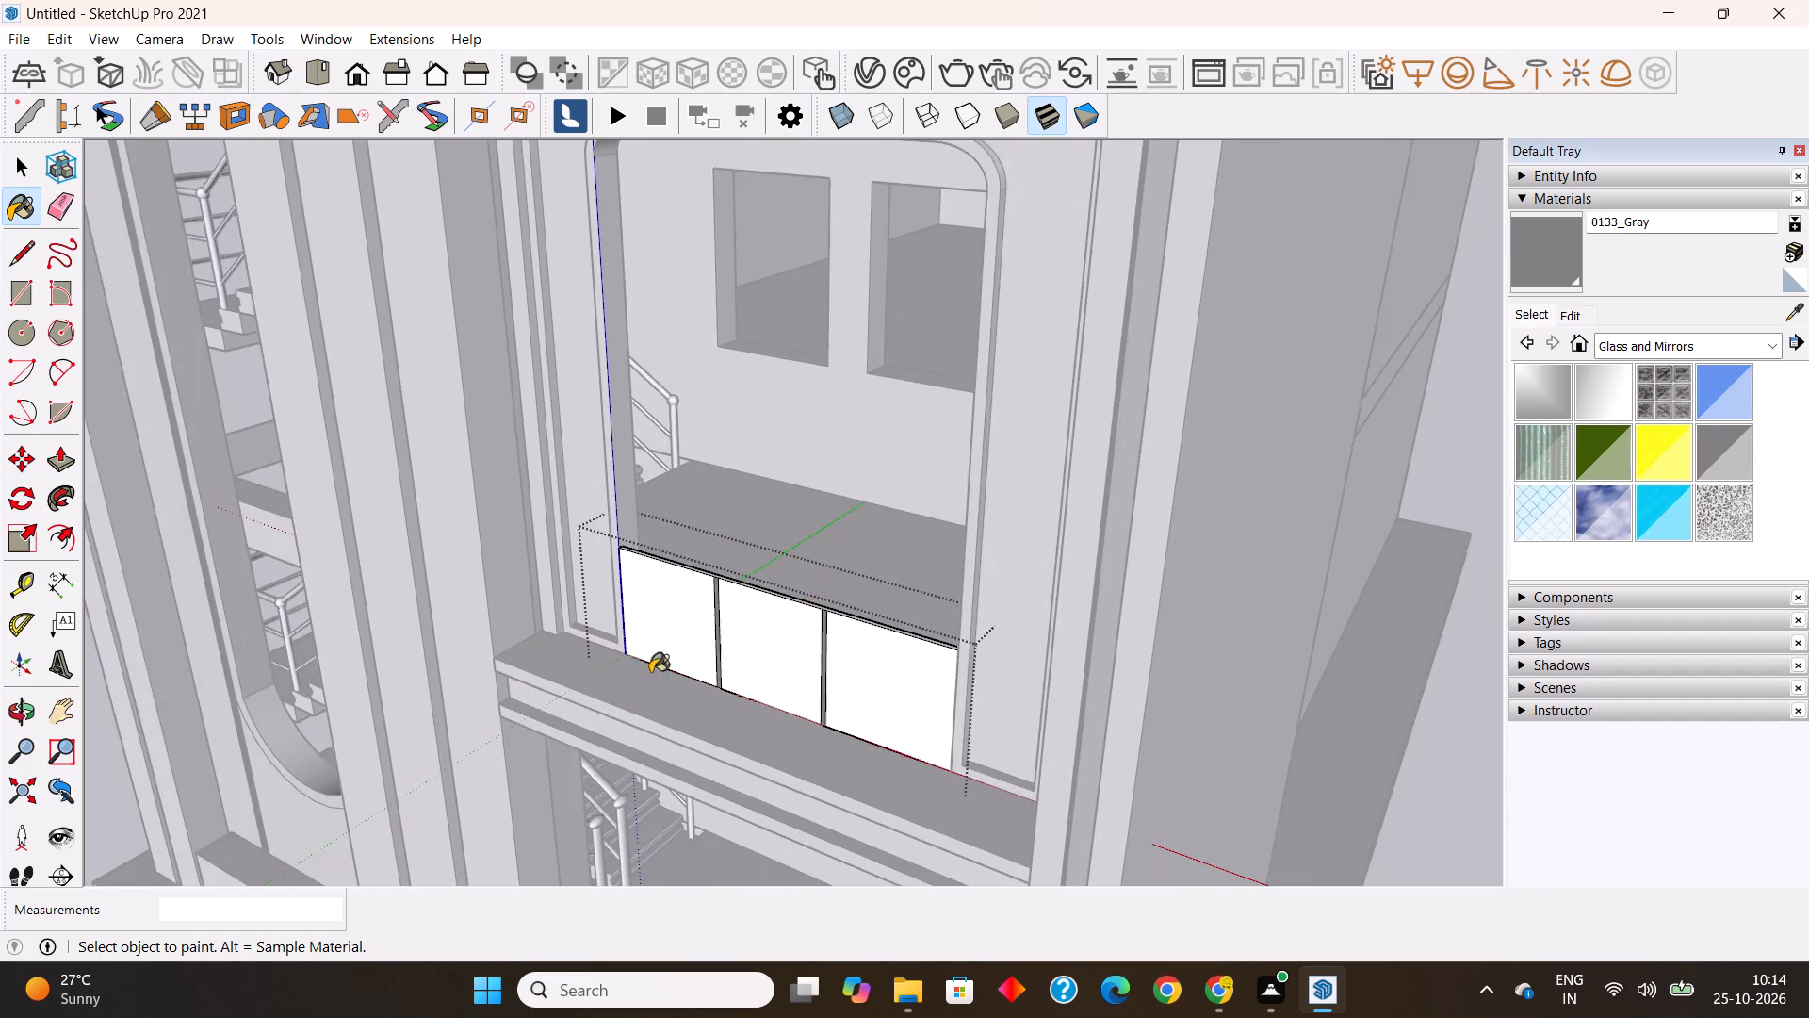
scroll(650, 672, "down", 9)
middle_click_drag(977, 703, 1071, 637)
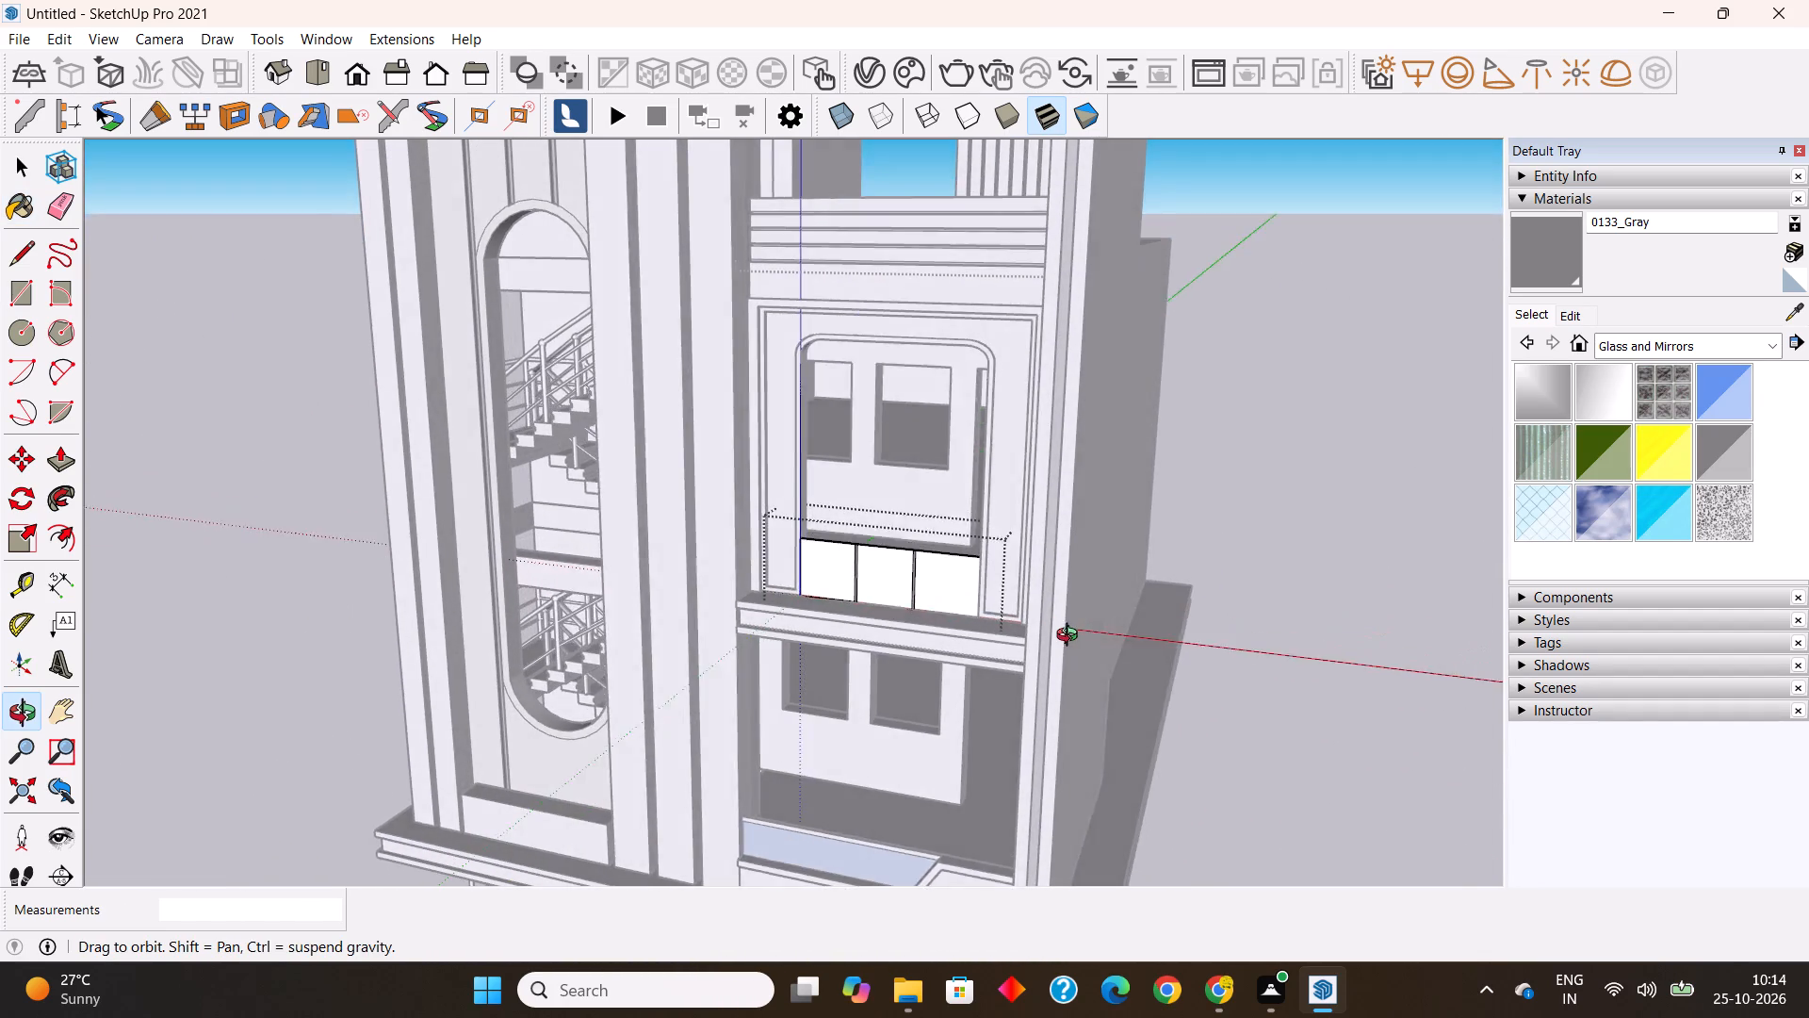
middle_click_drag(1071, 637, 1063, 656)
key("space")
left_click(1288, 438)
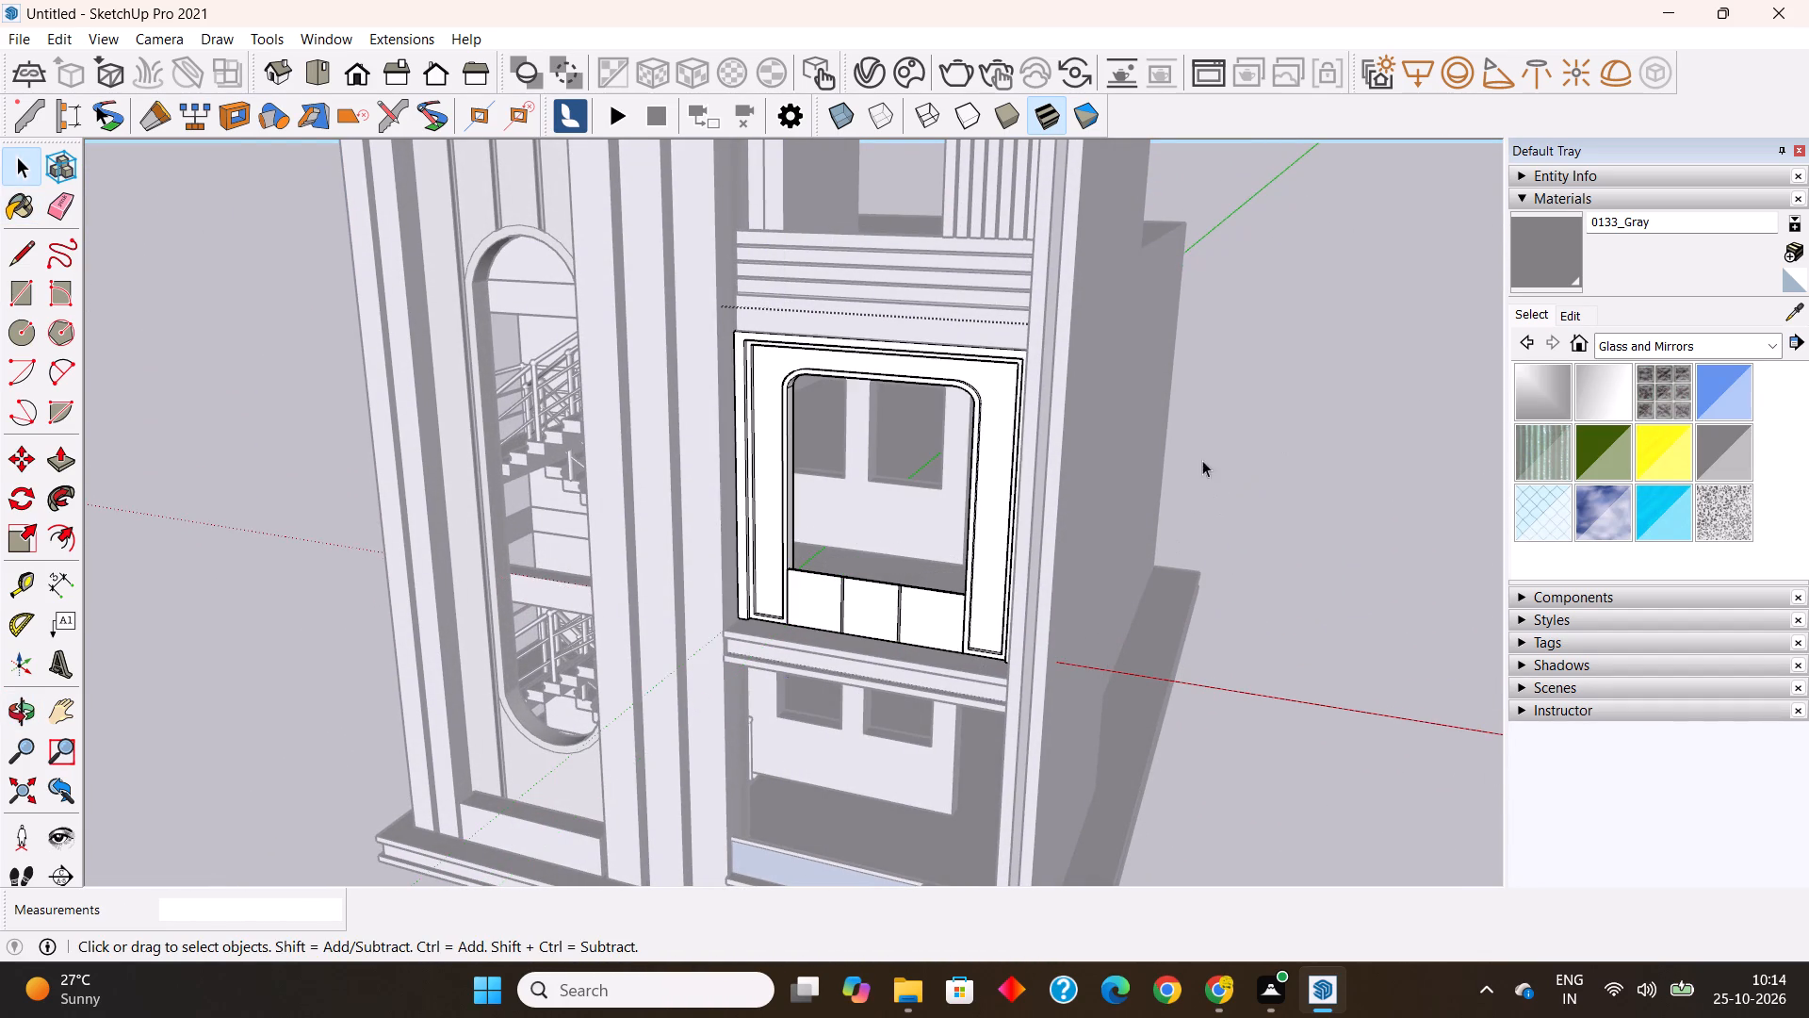
Draw a 6'2" by 10" rectangle directly above the low panel, across the arched opening from its inner side edge.
scroll(984, 553, "up", 5)
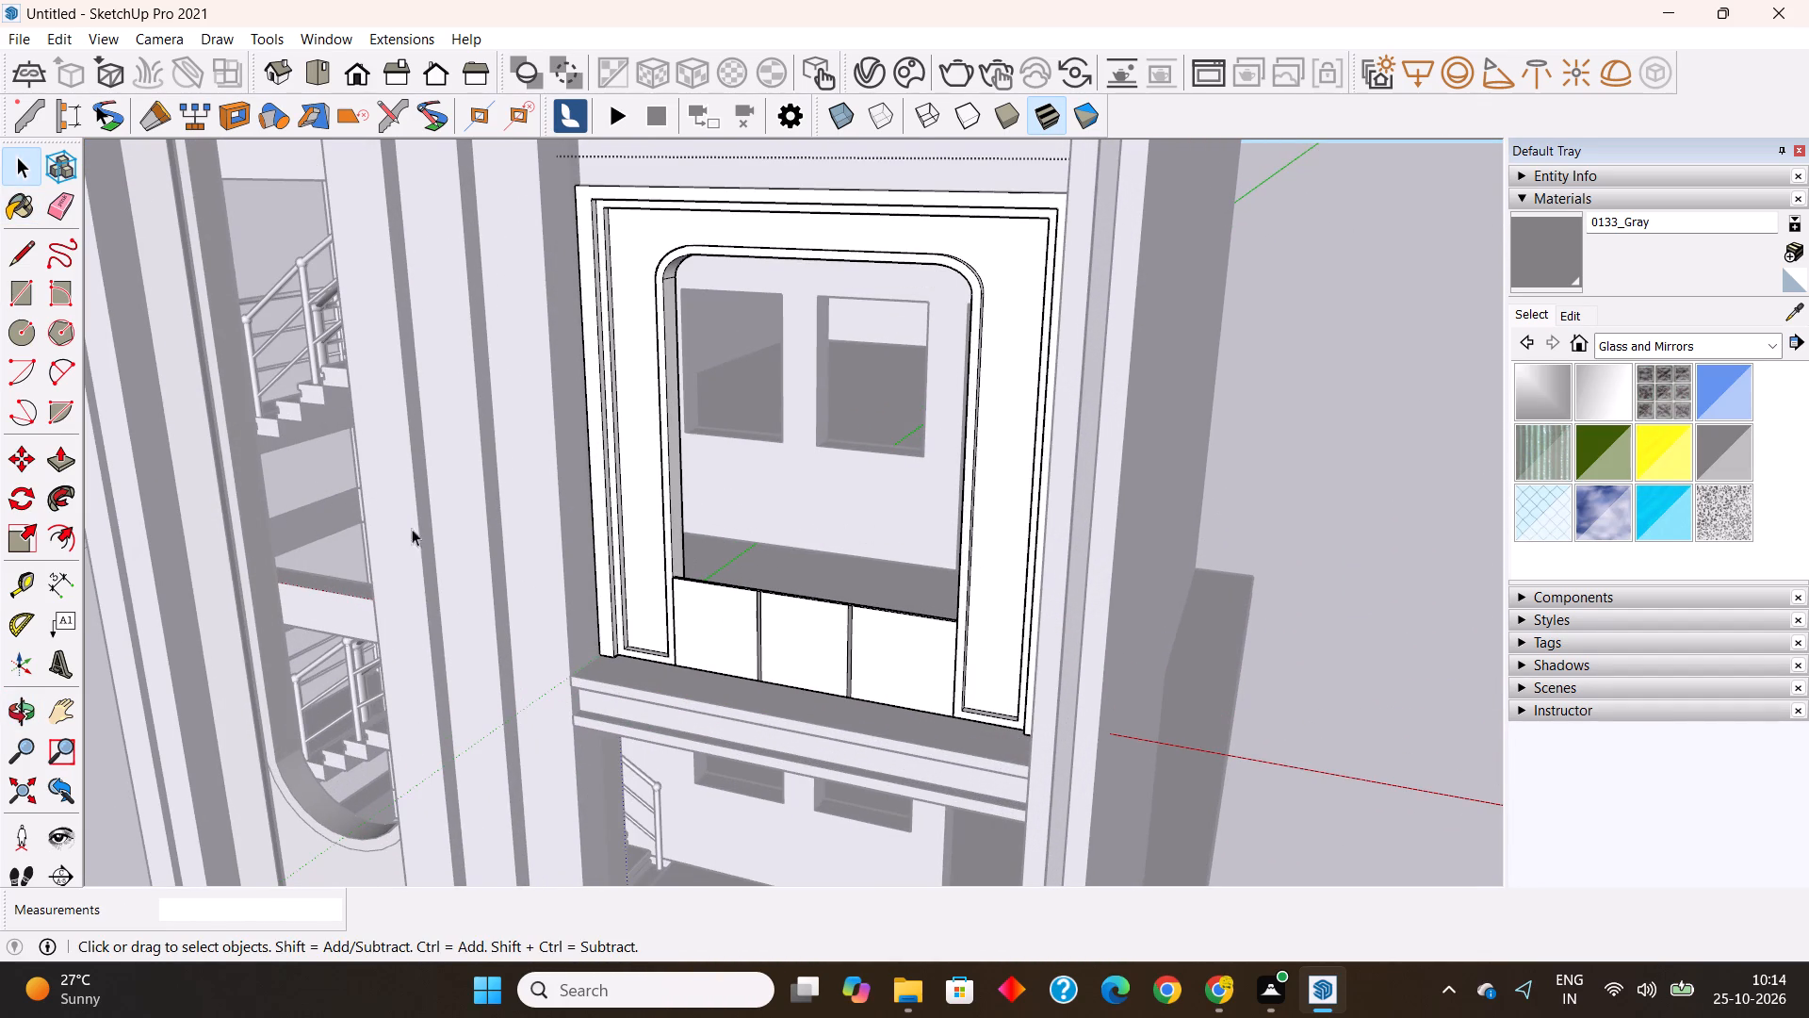
left_click(27, 290)
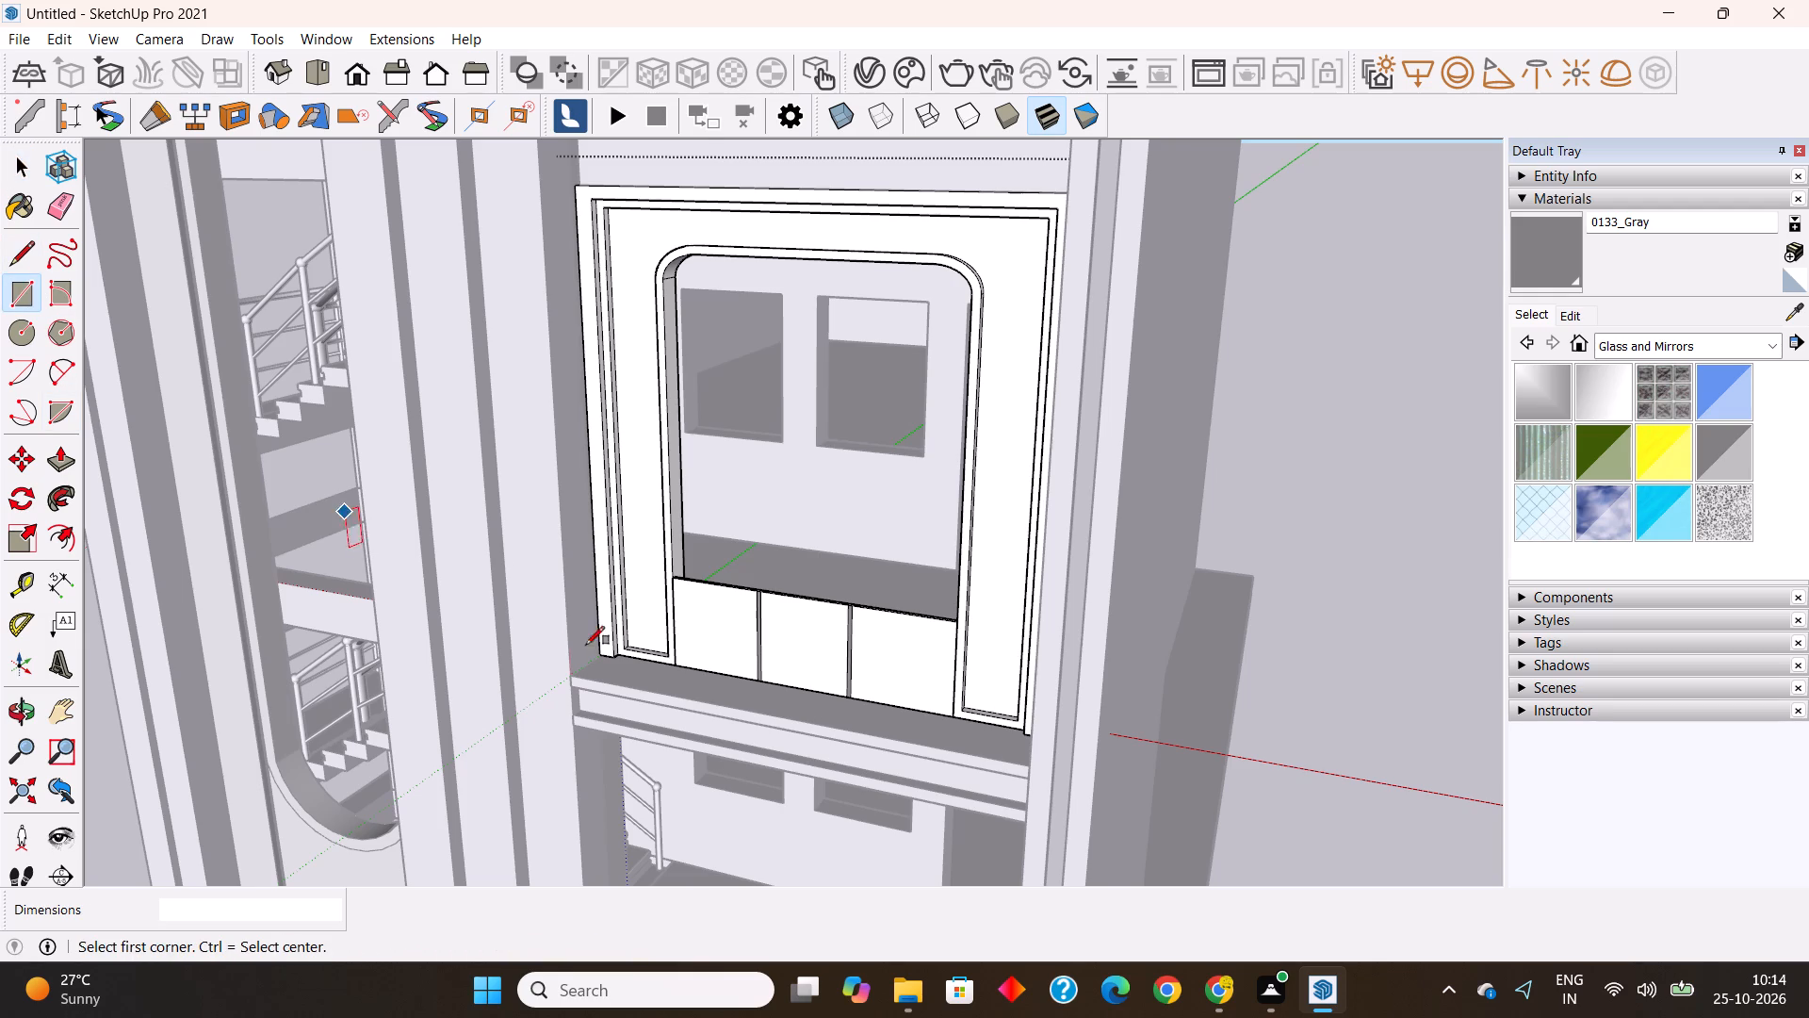
scroll(661, 662, "up", 2)
scroll(678, 588, "up", 5)
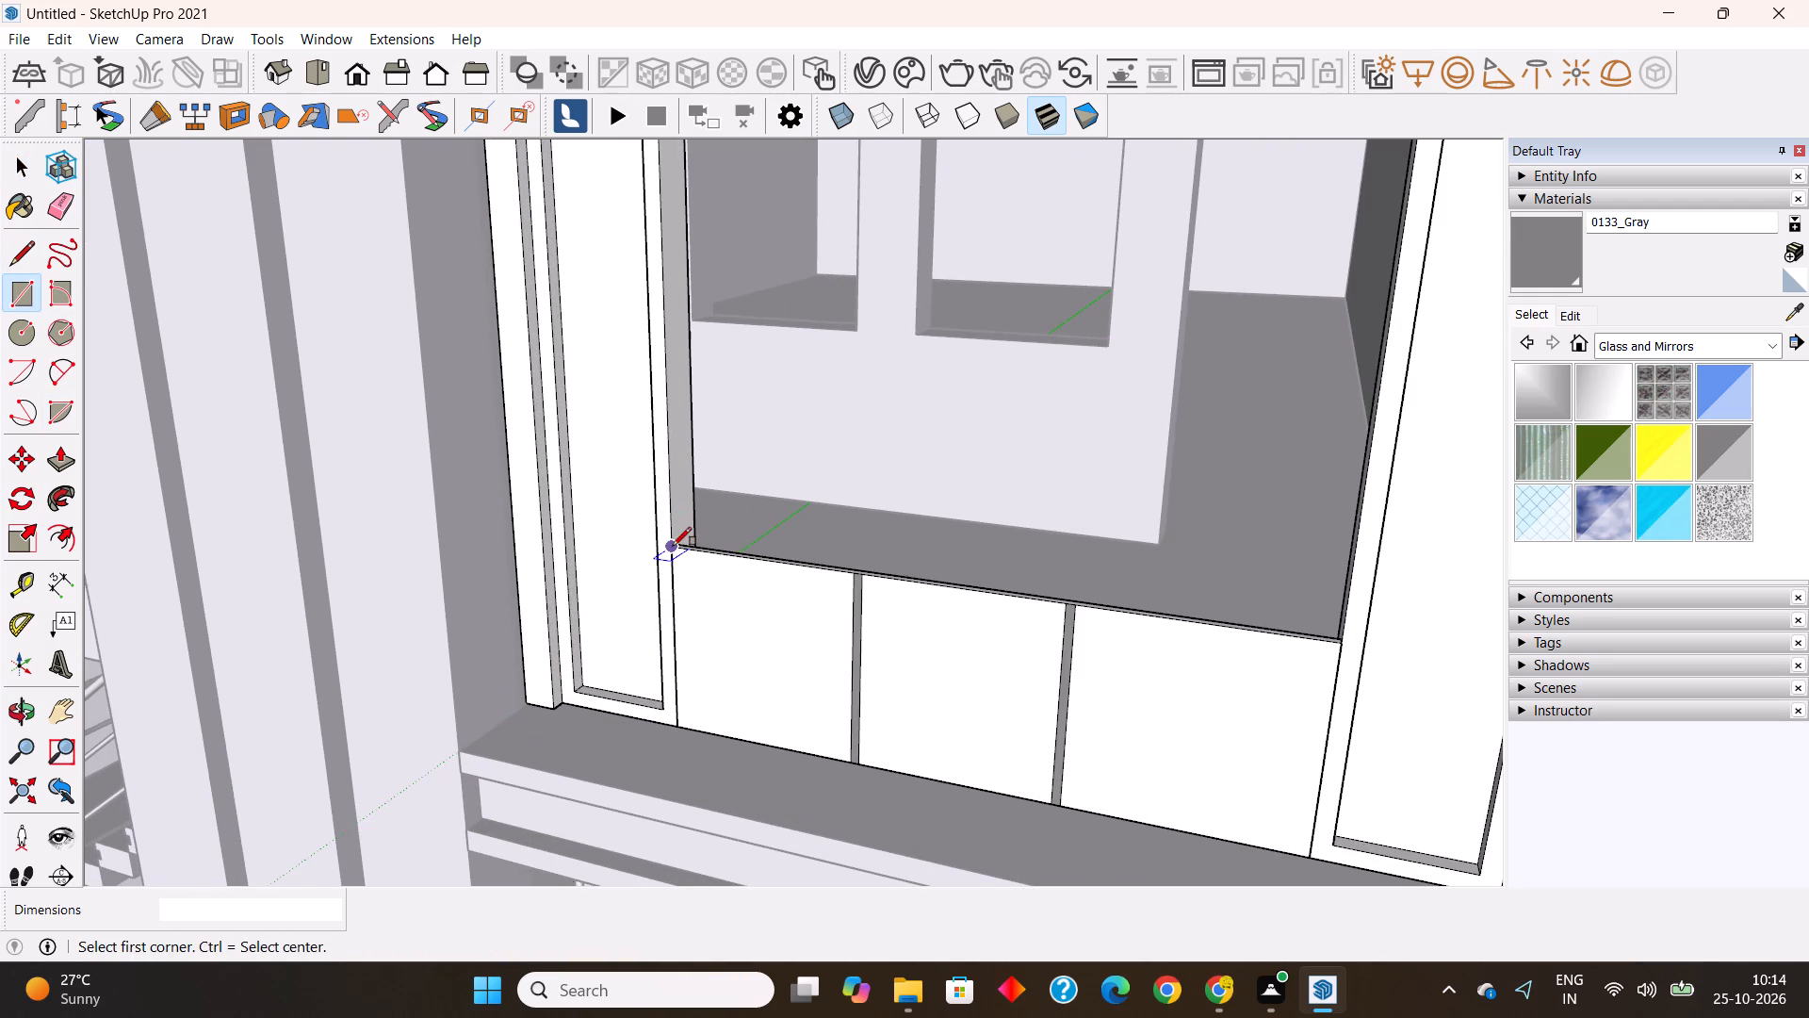
left_click(673, 546)
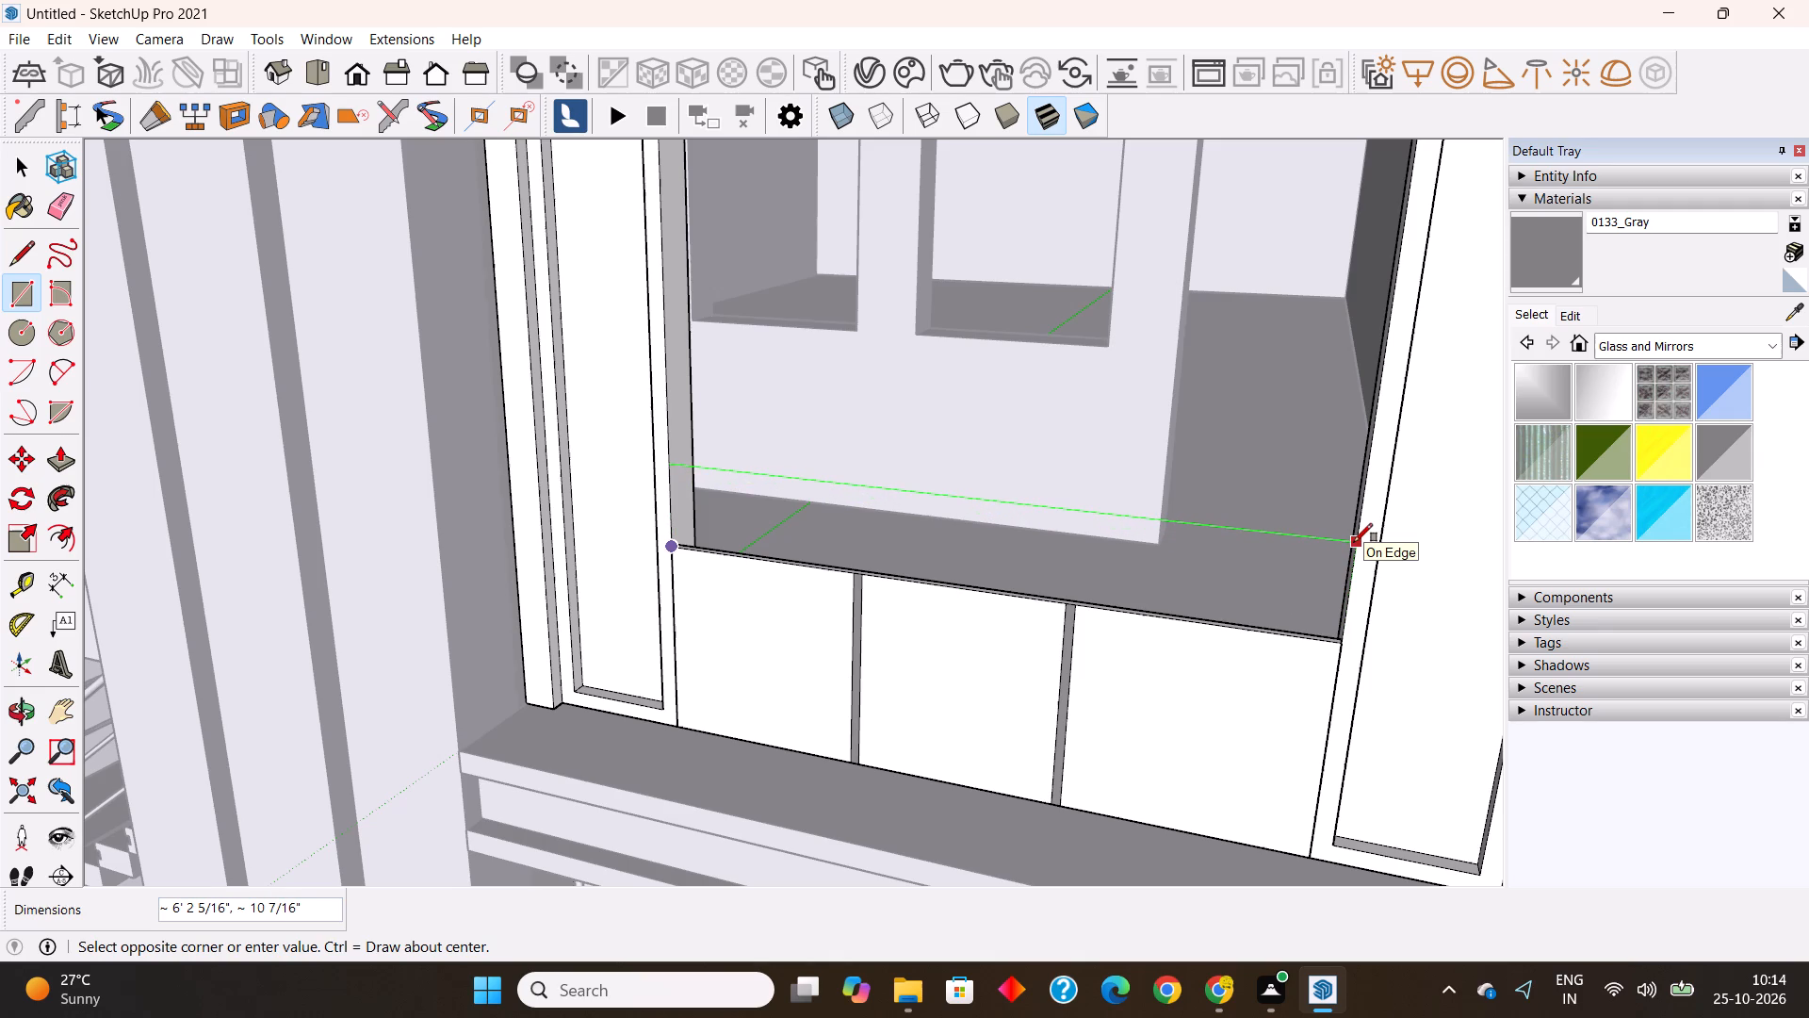
type("6'2\",")
type("10\"")
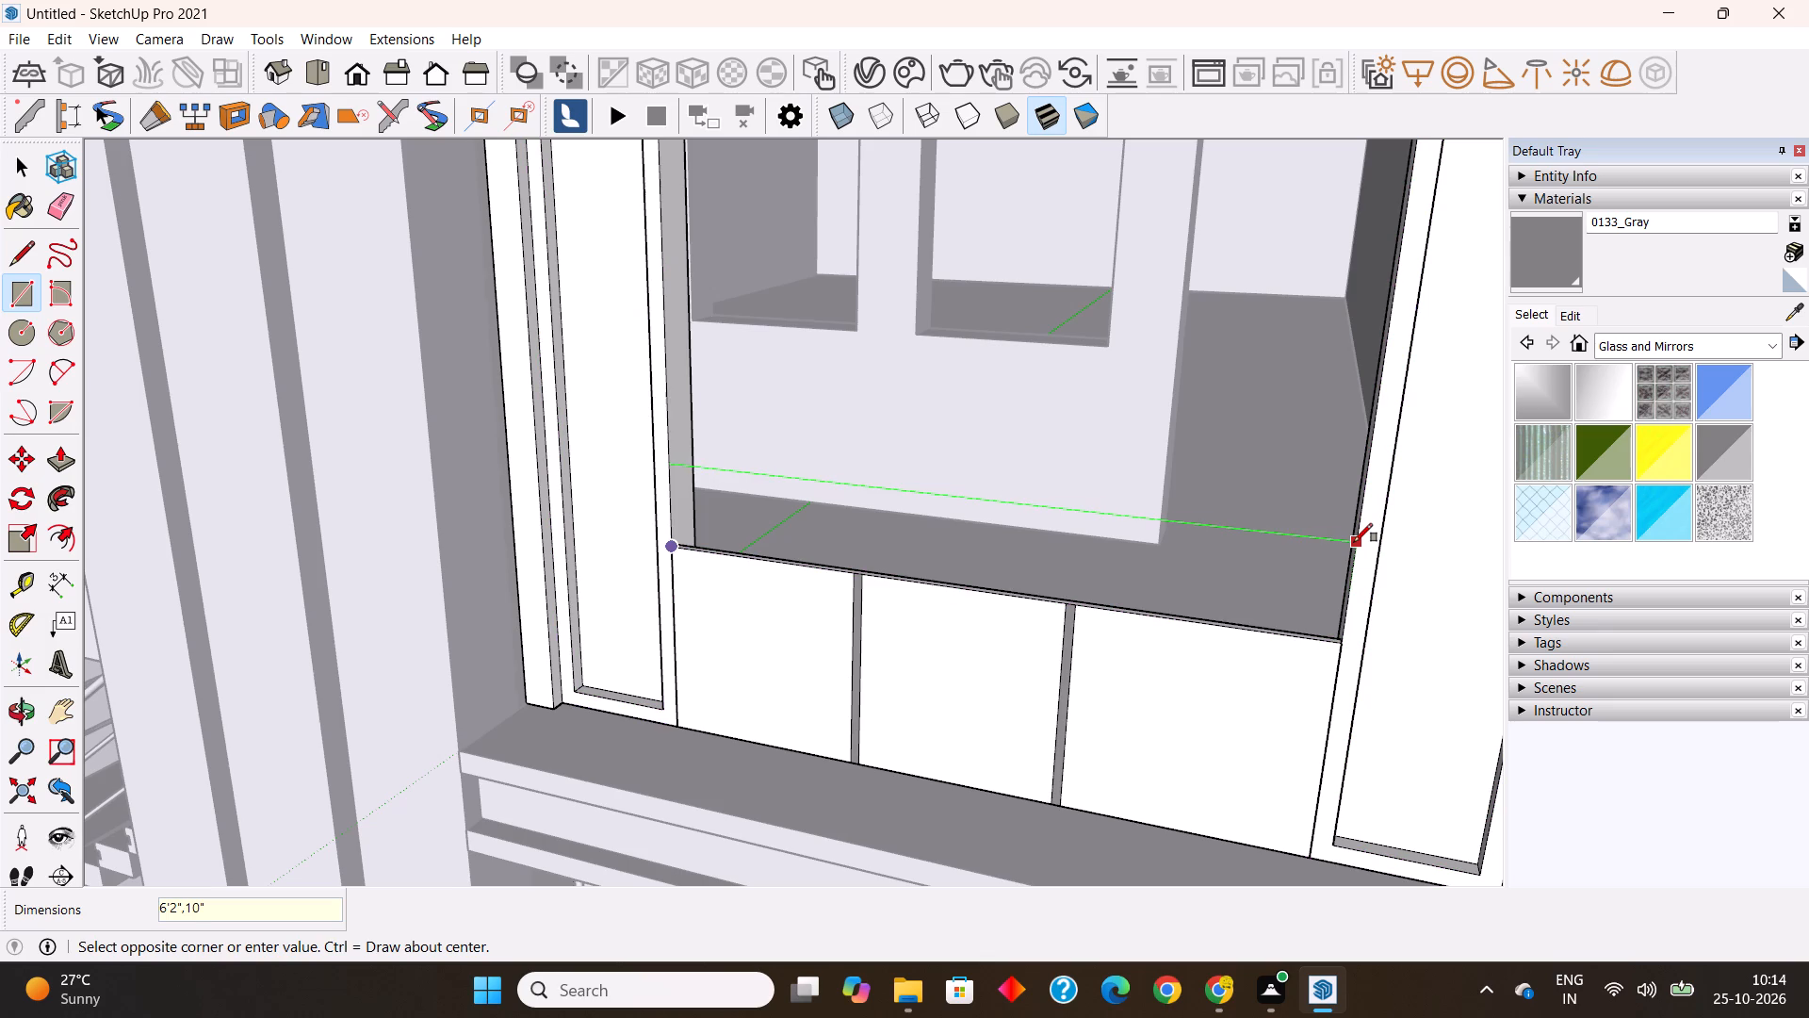
key("Return")
Delete the unwanted face that fills the arched opening above the new rectangle.
scroll(1202, 636, "down", 6)
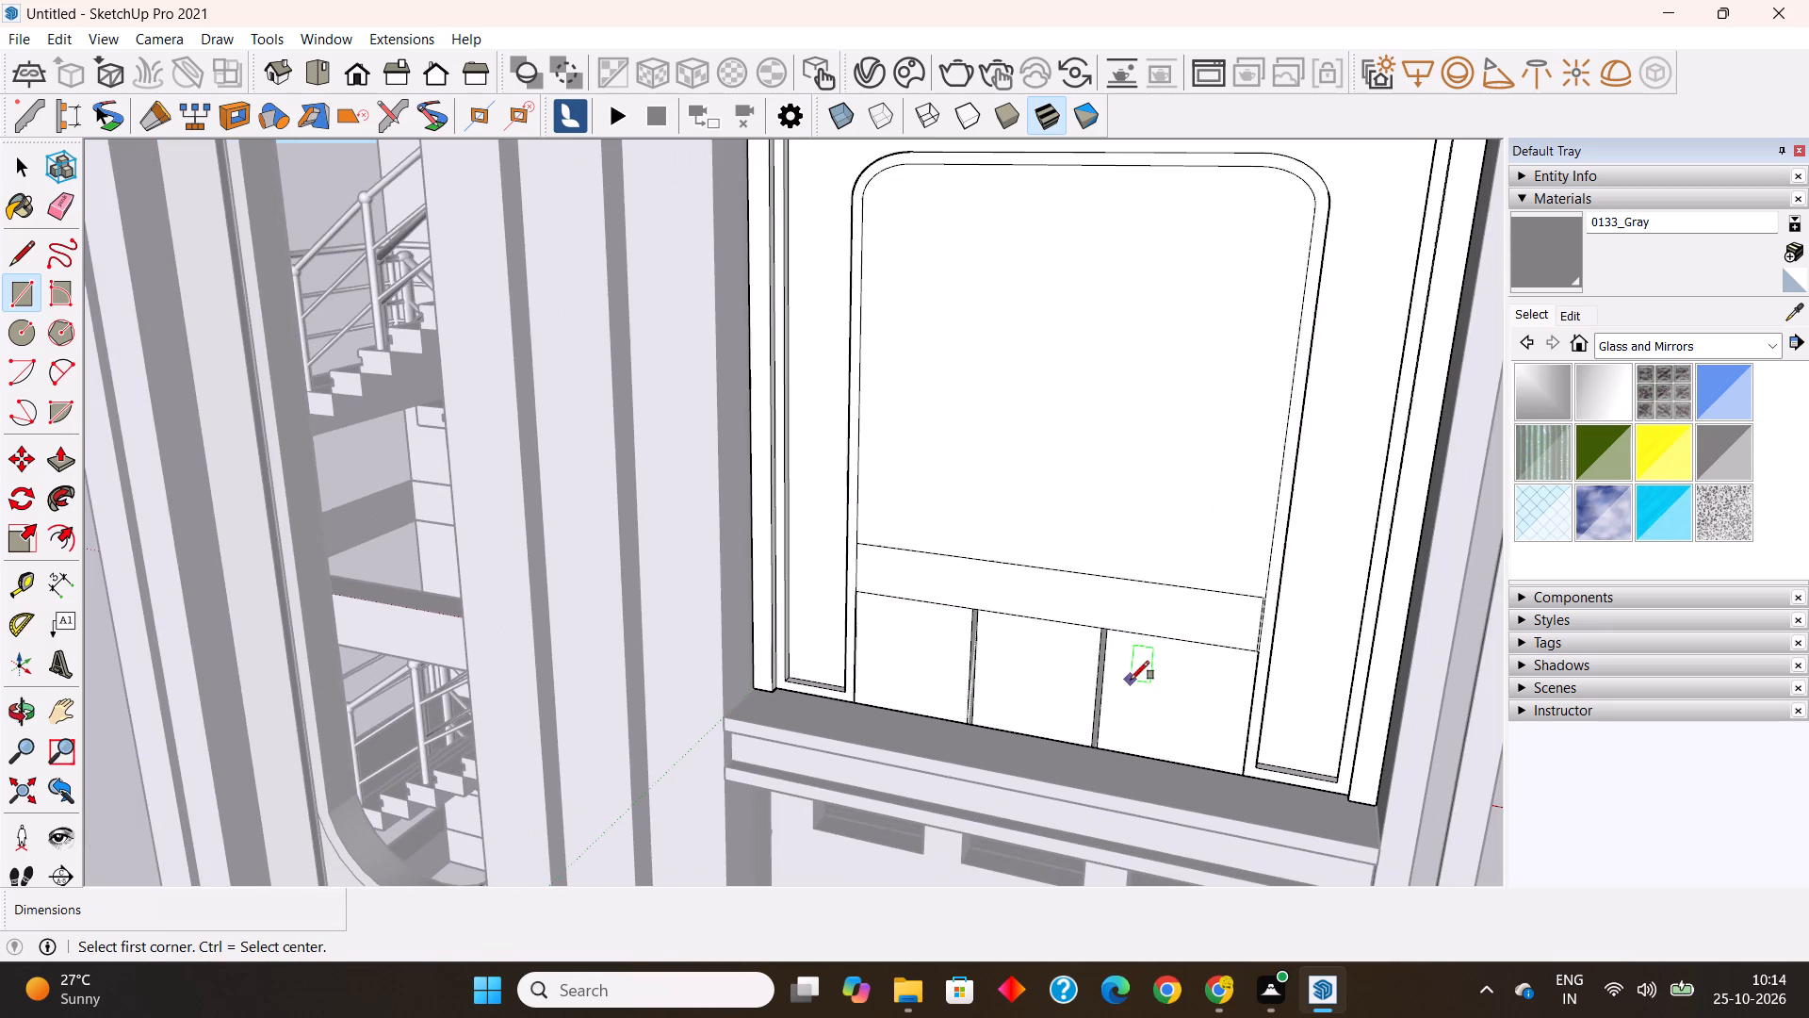
key("space")
left_click(1108, 448)
key("Delete")
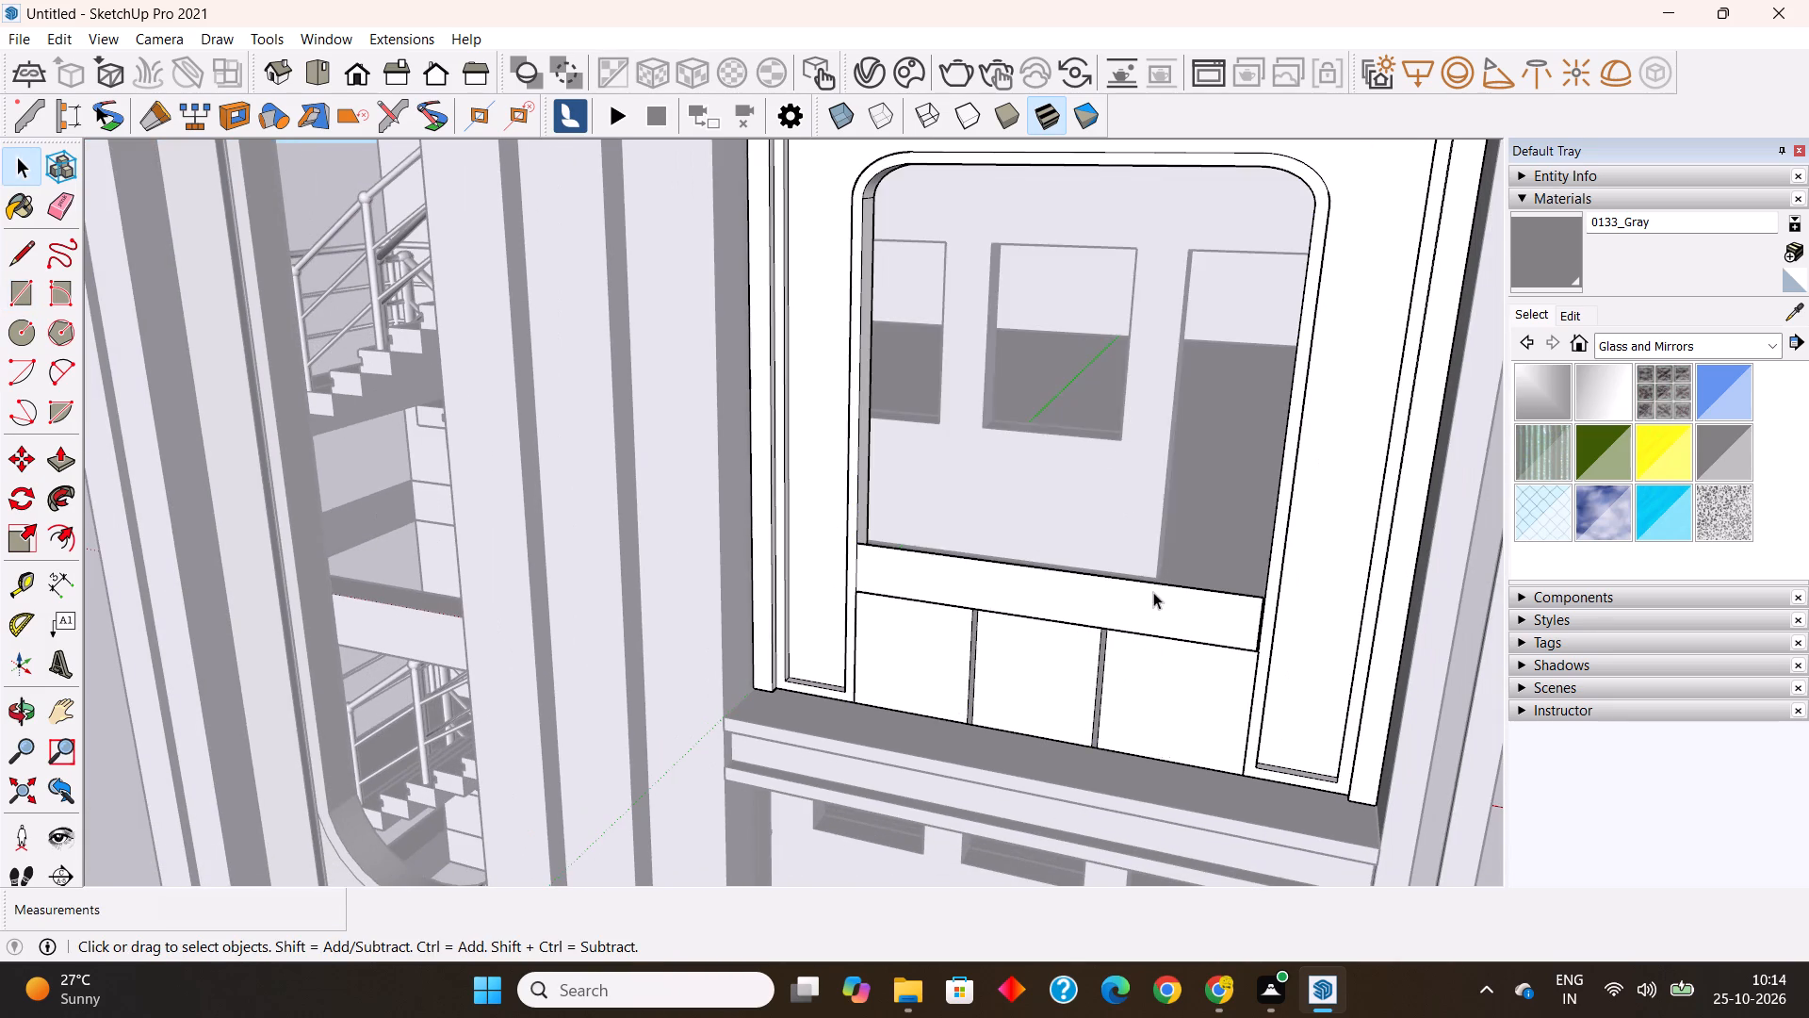
Group the new rectangle above the low panel and open the group for editing.
middle_click_drag(1159, 600, 1060, 628)
scroll(1064, 657, "up", 4)
double_click(946, 632)
right_click(946, 632)
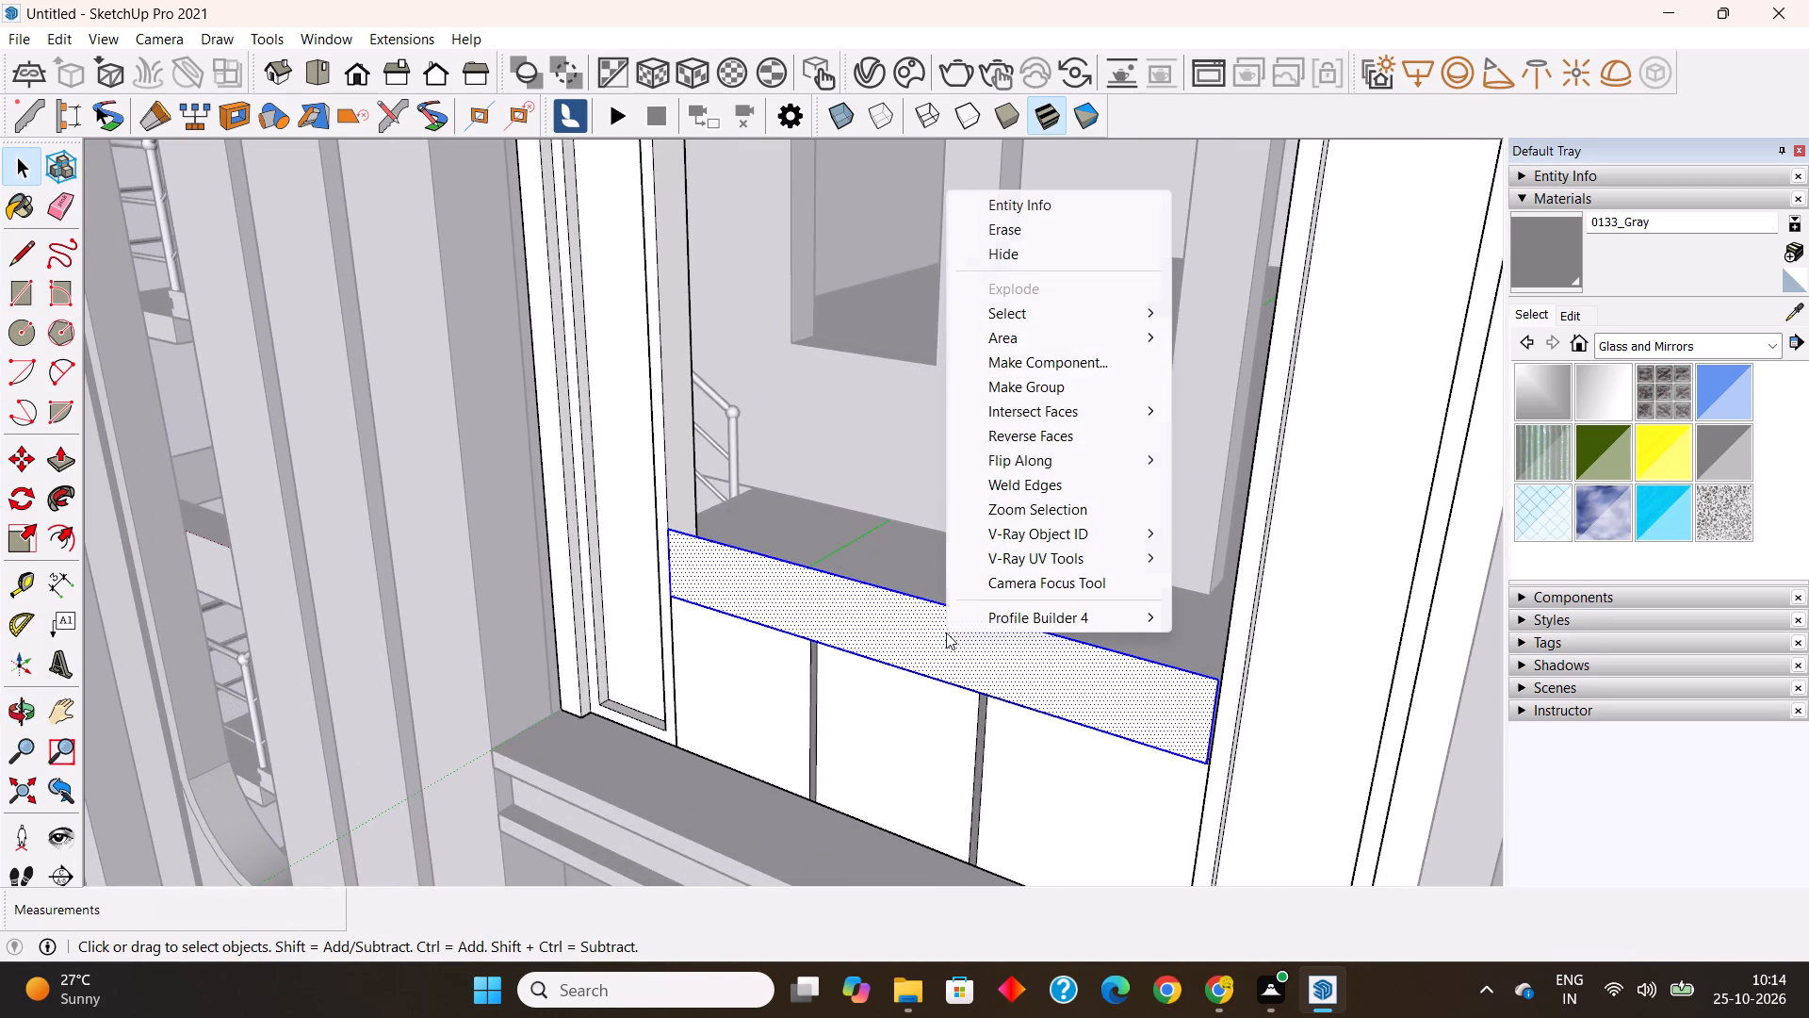
left_click(1040, 382)
double_click(933, 640)
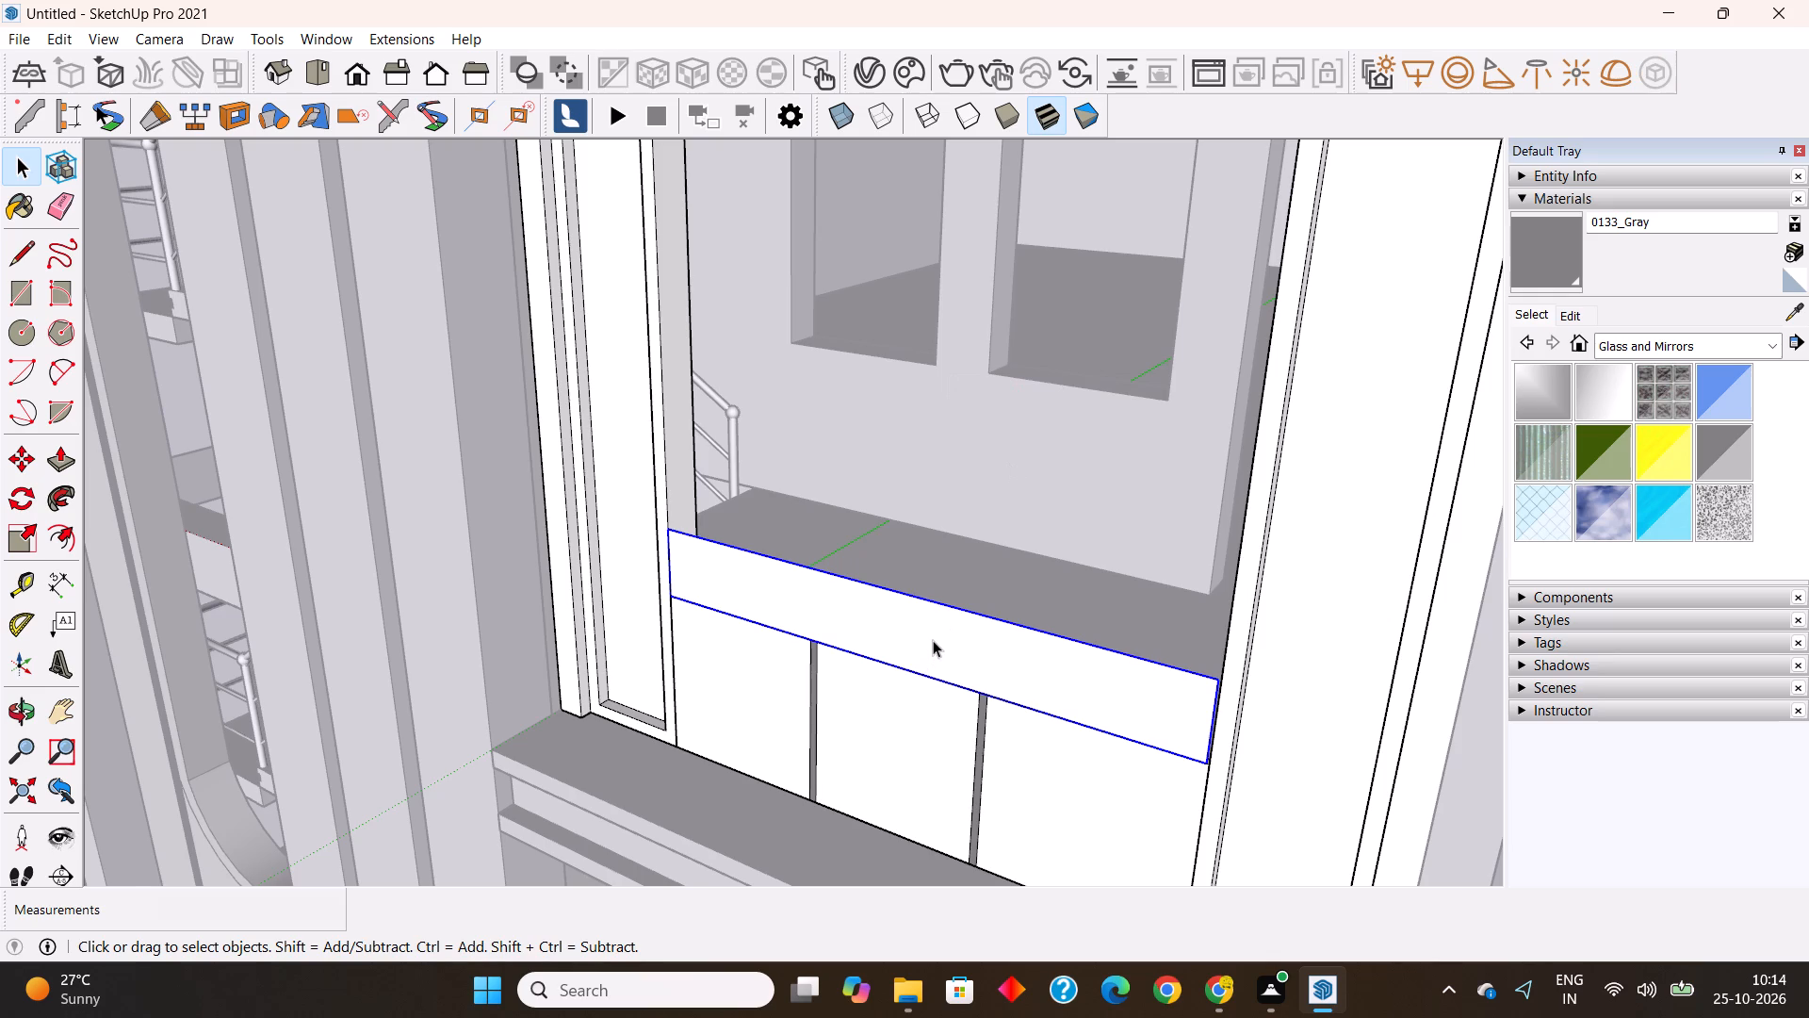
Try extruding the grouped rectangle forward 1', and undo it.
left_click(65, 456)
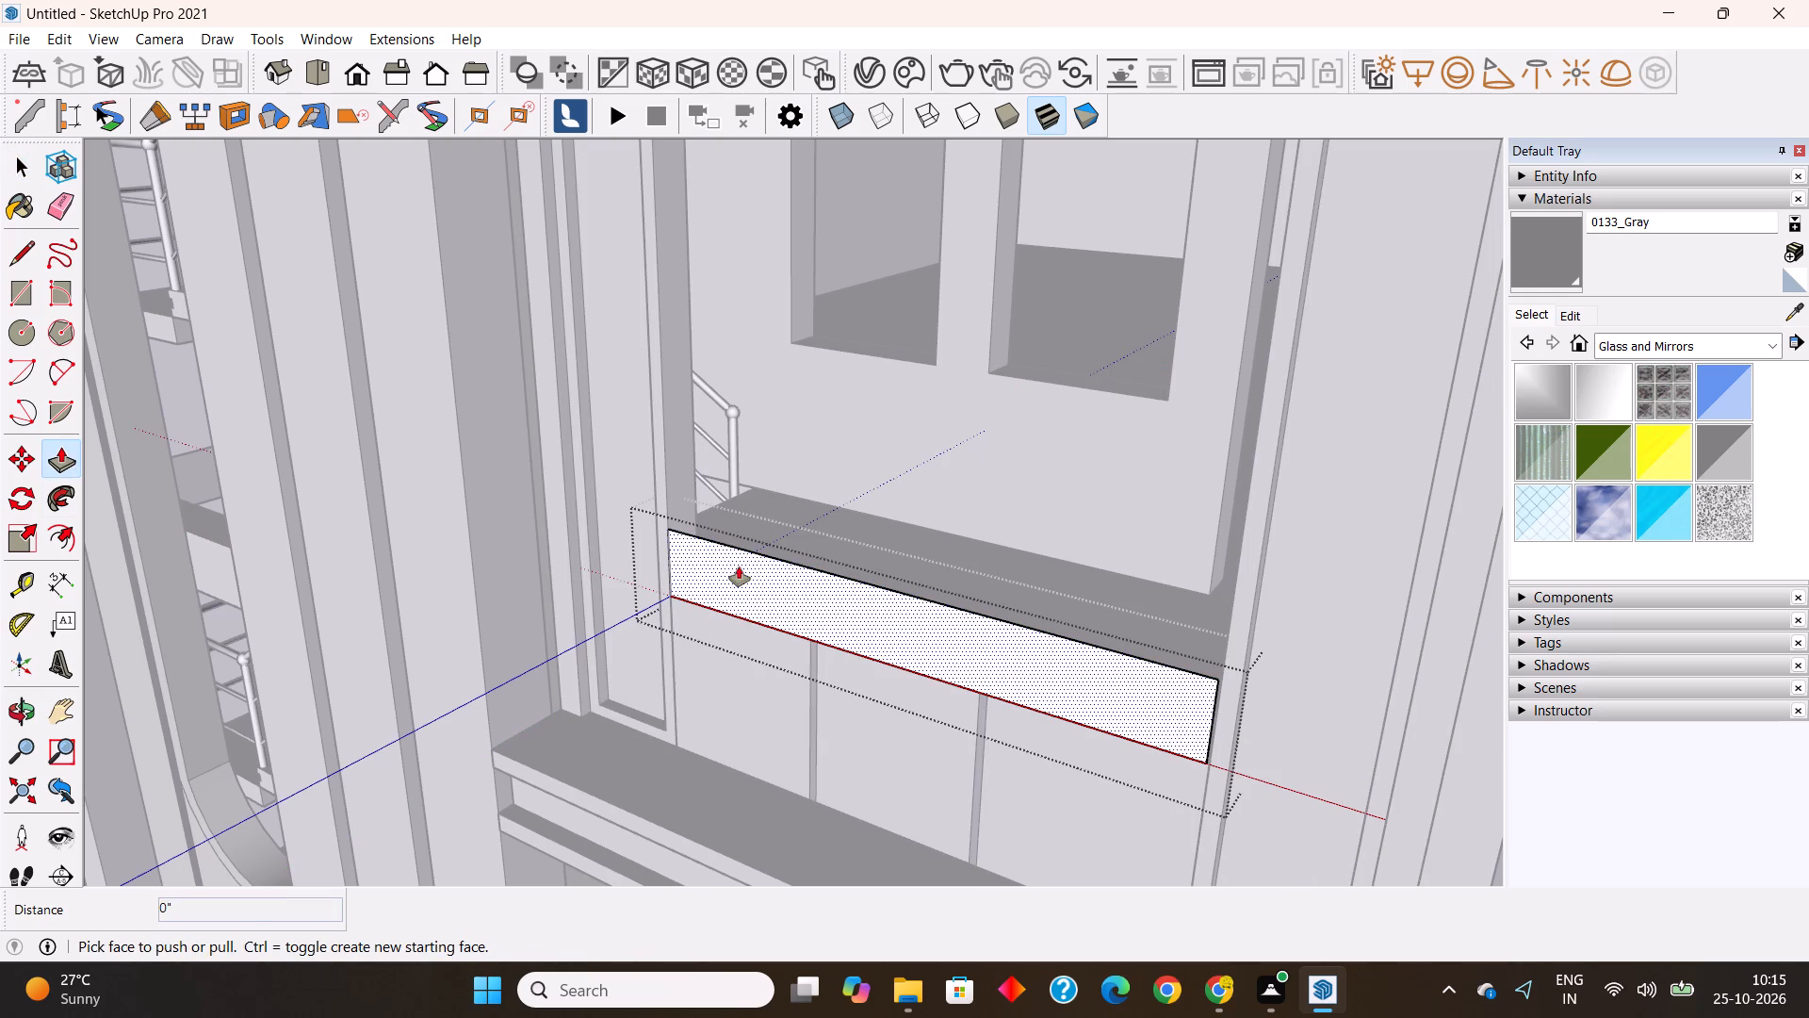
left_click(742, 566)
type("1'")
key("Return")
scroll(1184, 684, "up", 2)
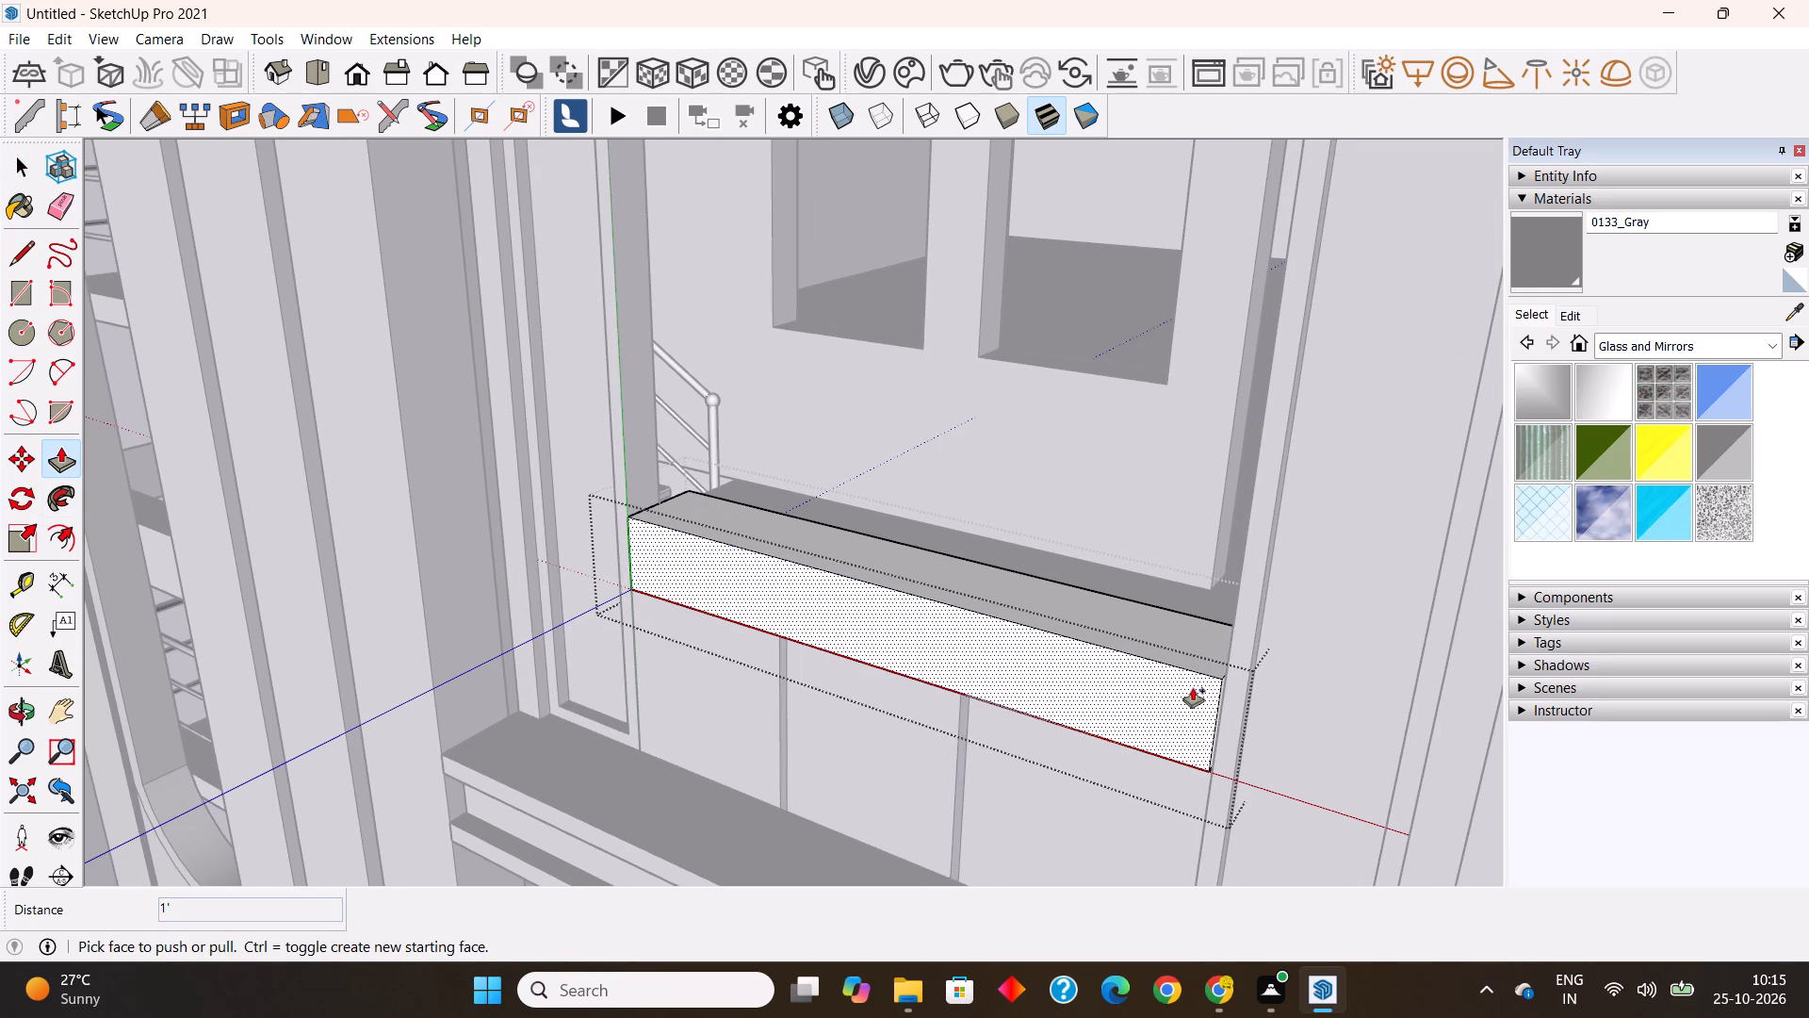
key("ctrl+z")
Extrude the grouped rectangle 1" to form a thin panel.
left_click(1136, 692)
type("1\"")
key("Return")
Extend the thin panel's end face about 5/16" to meet the side of the arched frame.
scroll(1238, 713, "up", 13)
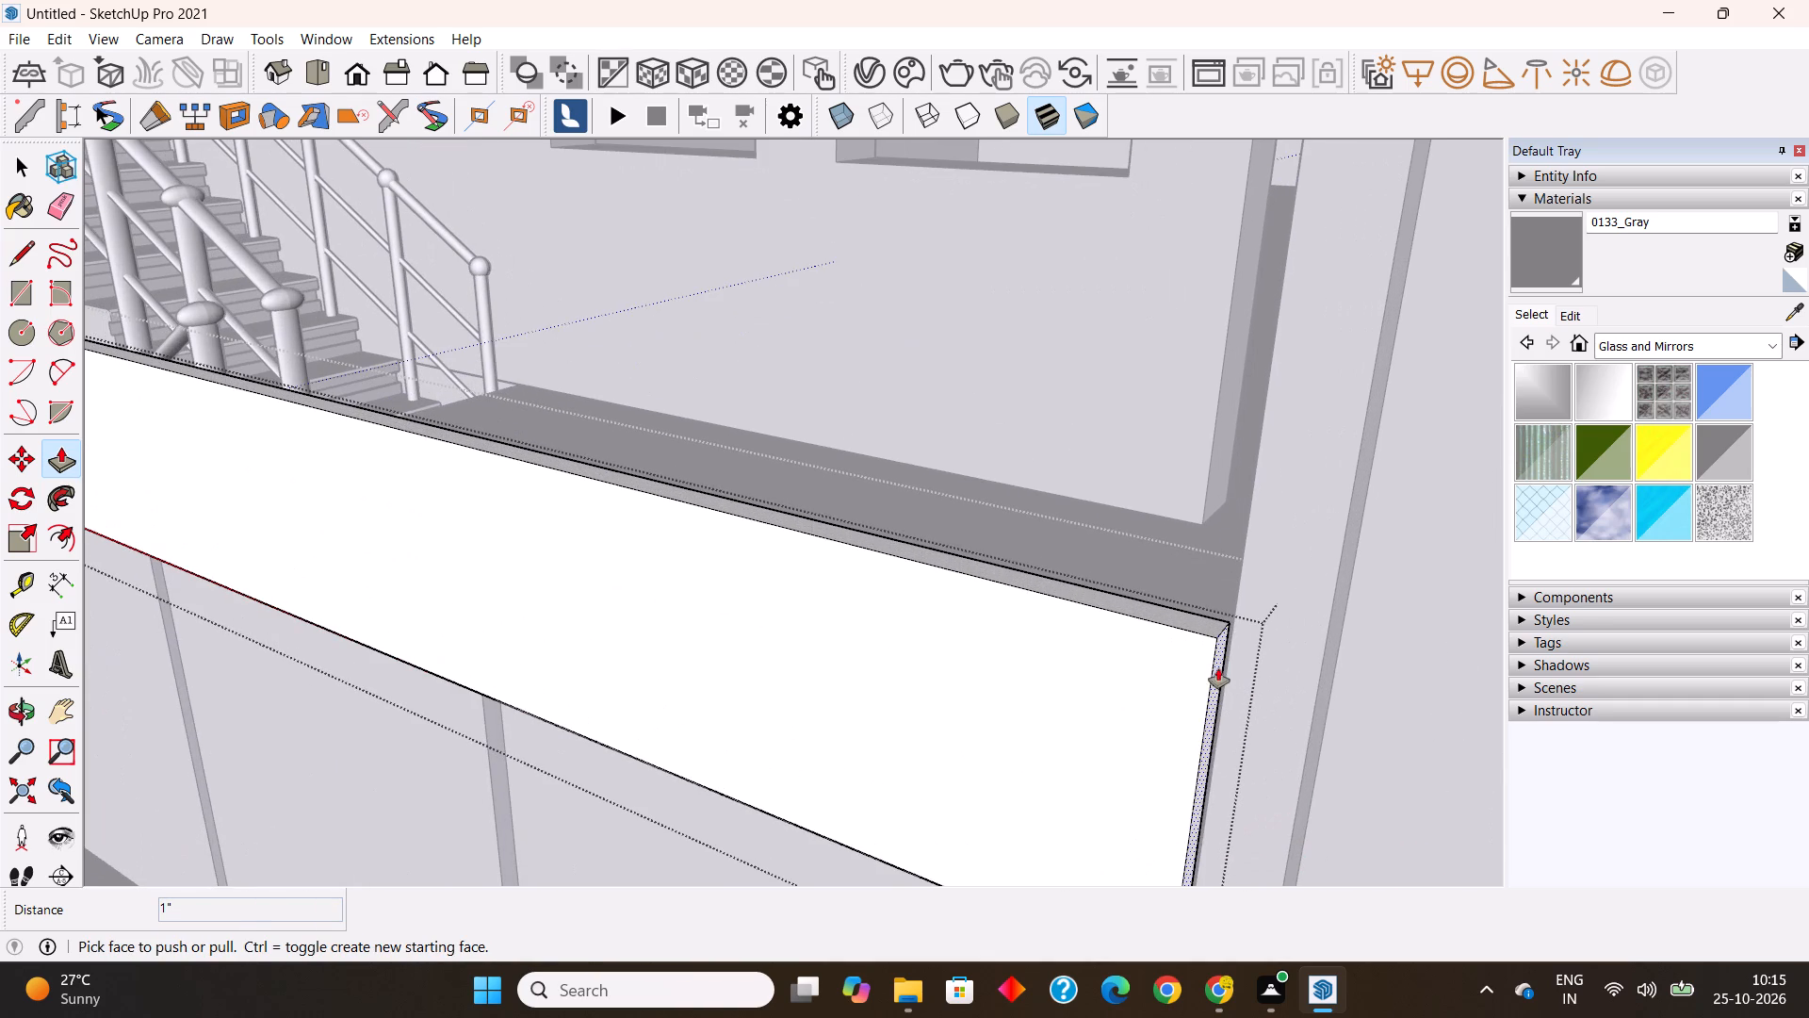
left_click(1218, 667)
left_click(1231, 635)
scroll(1231, 635, "down", 13)
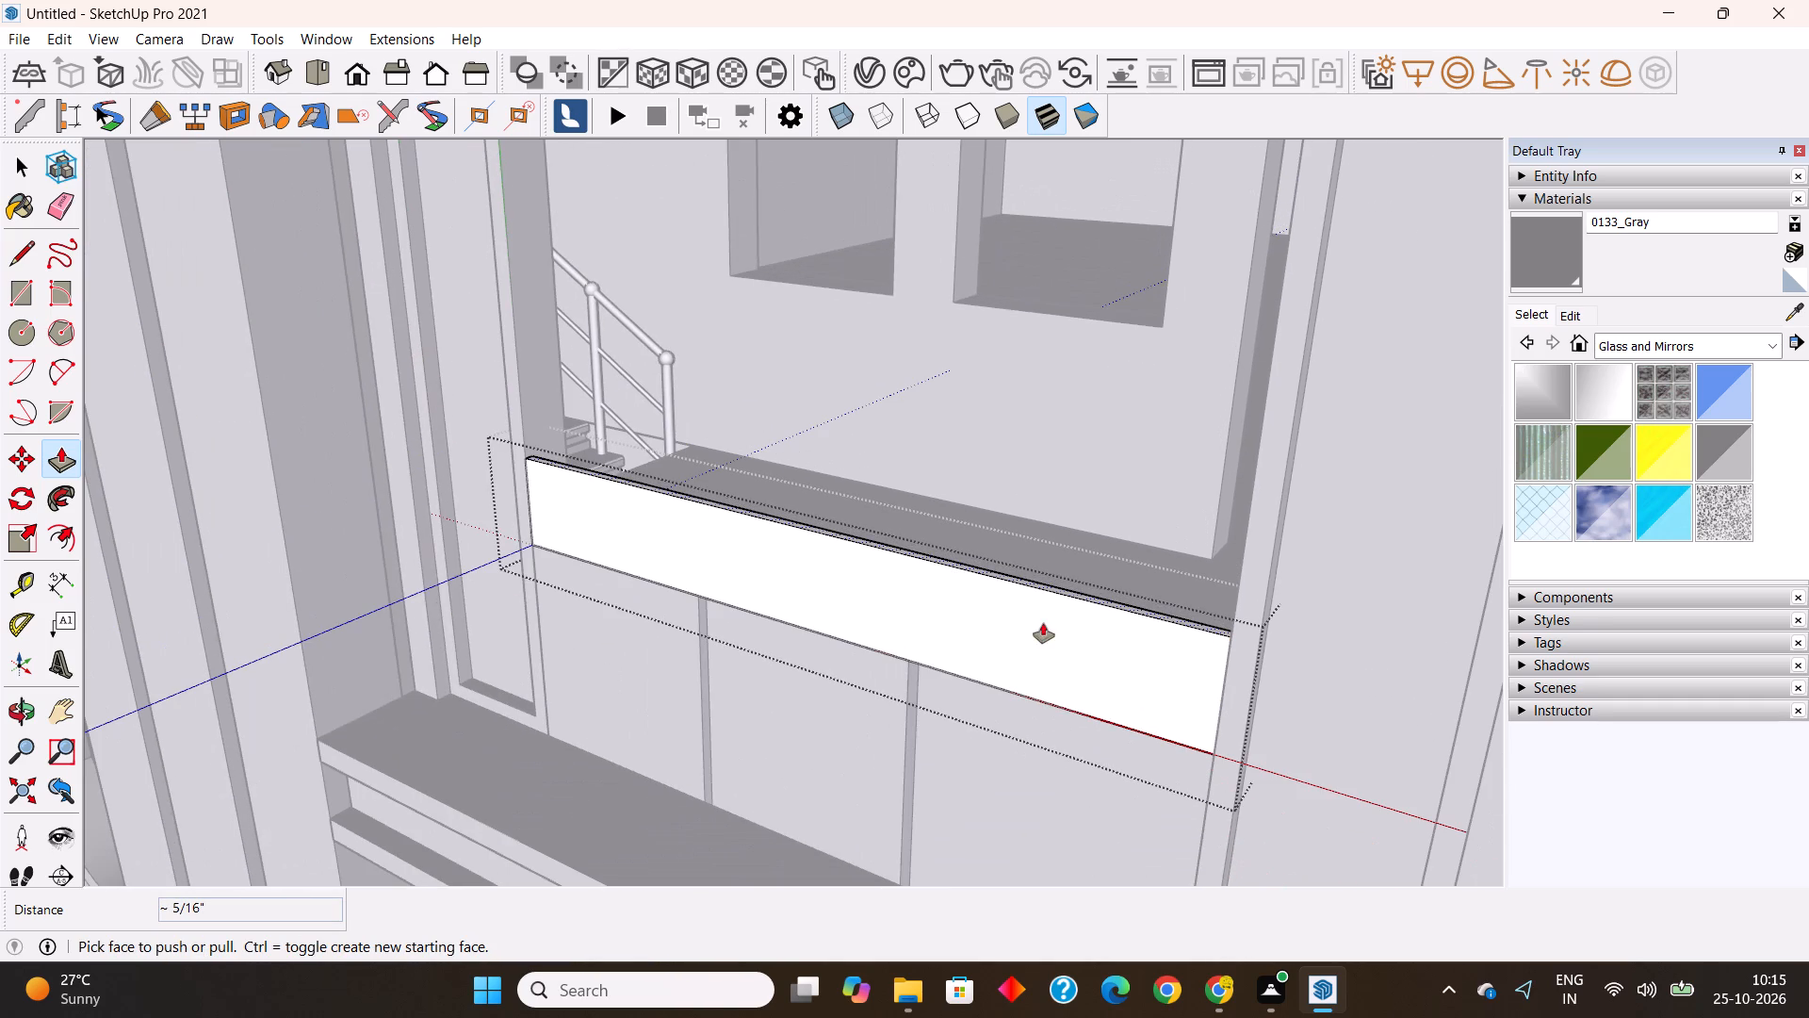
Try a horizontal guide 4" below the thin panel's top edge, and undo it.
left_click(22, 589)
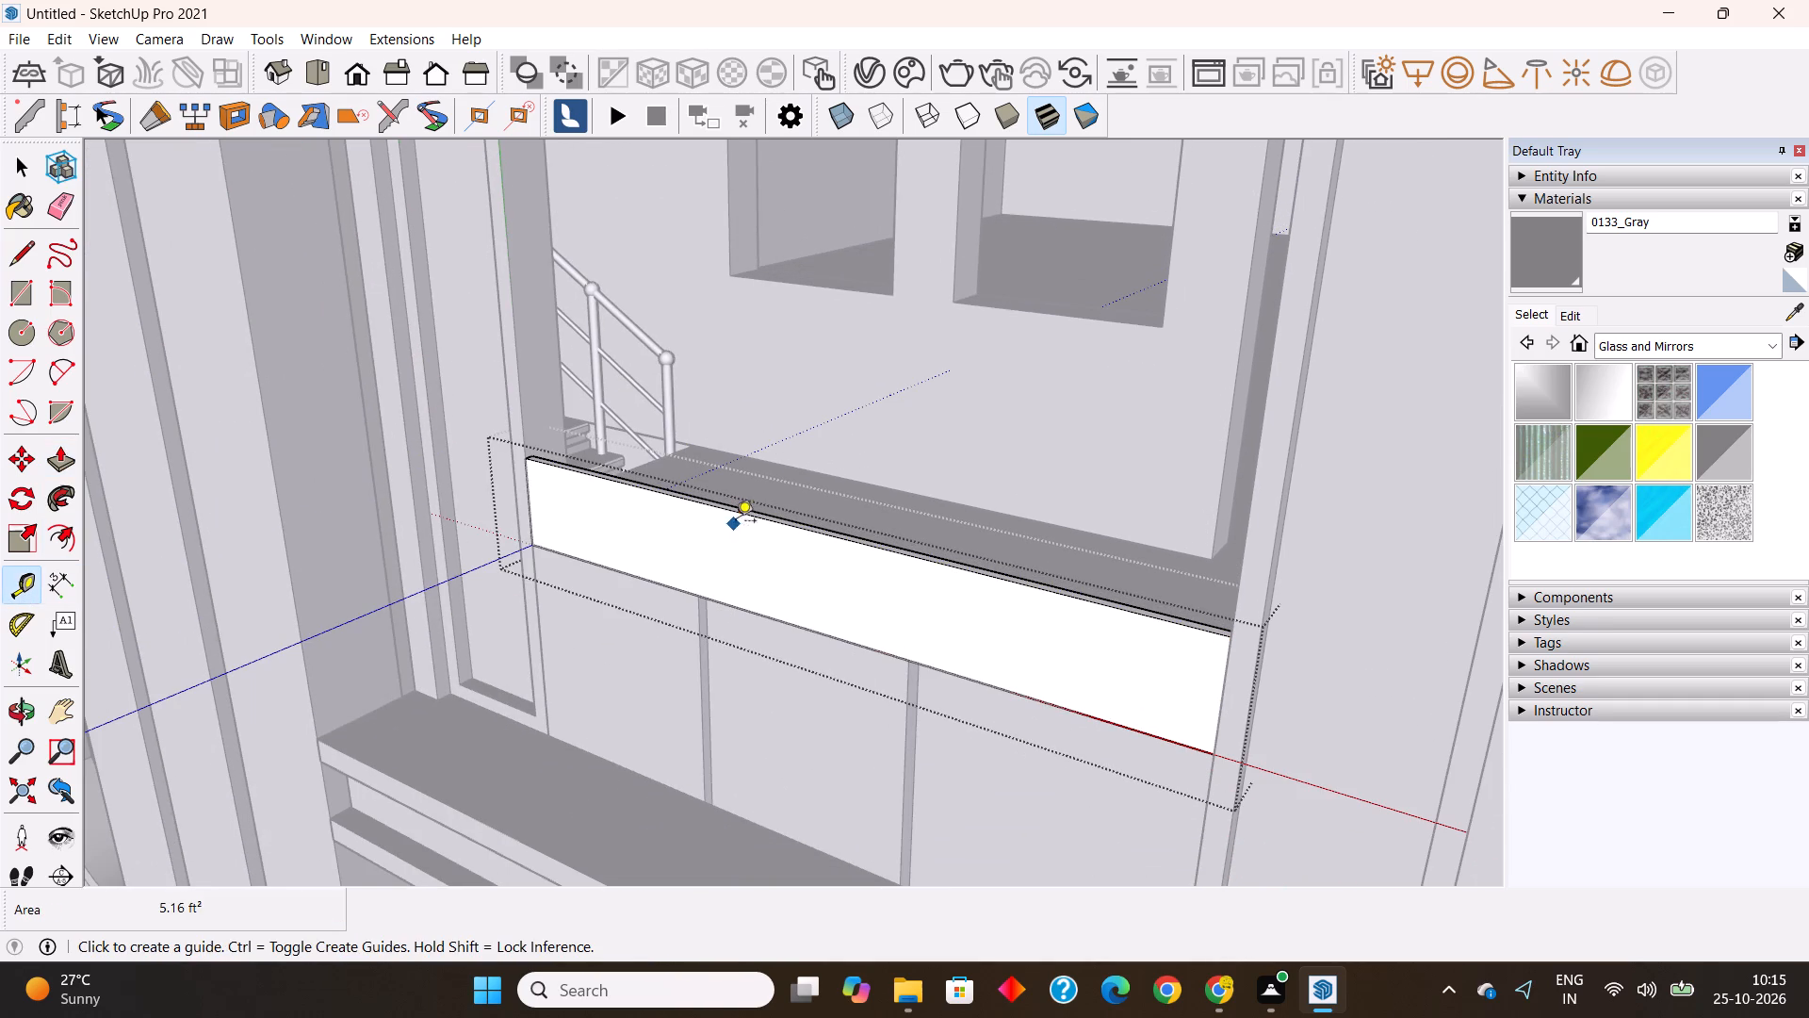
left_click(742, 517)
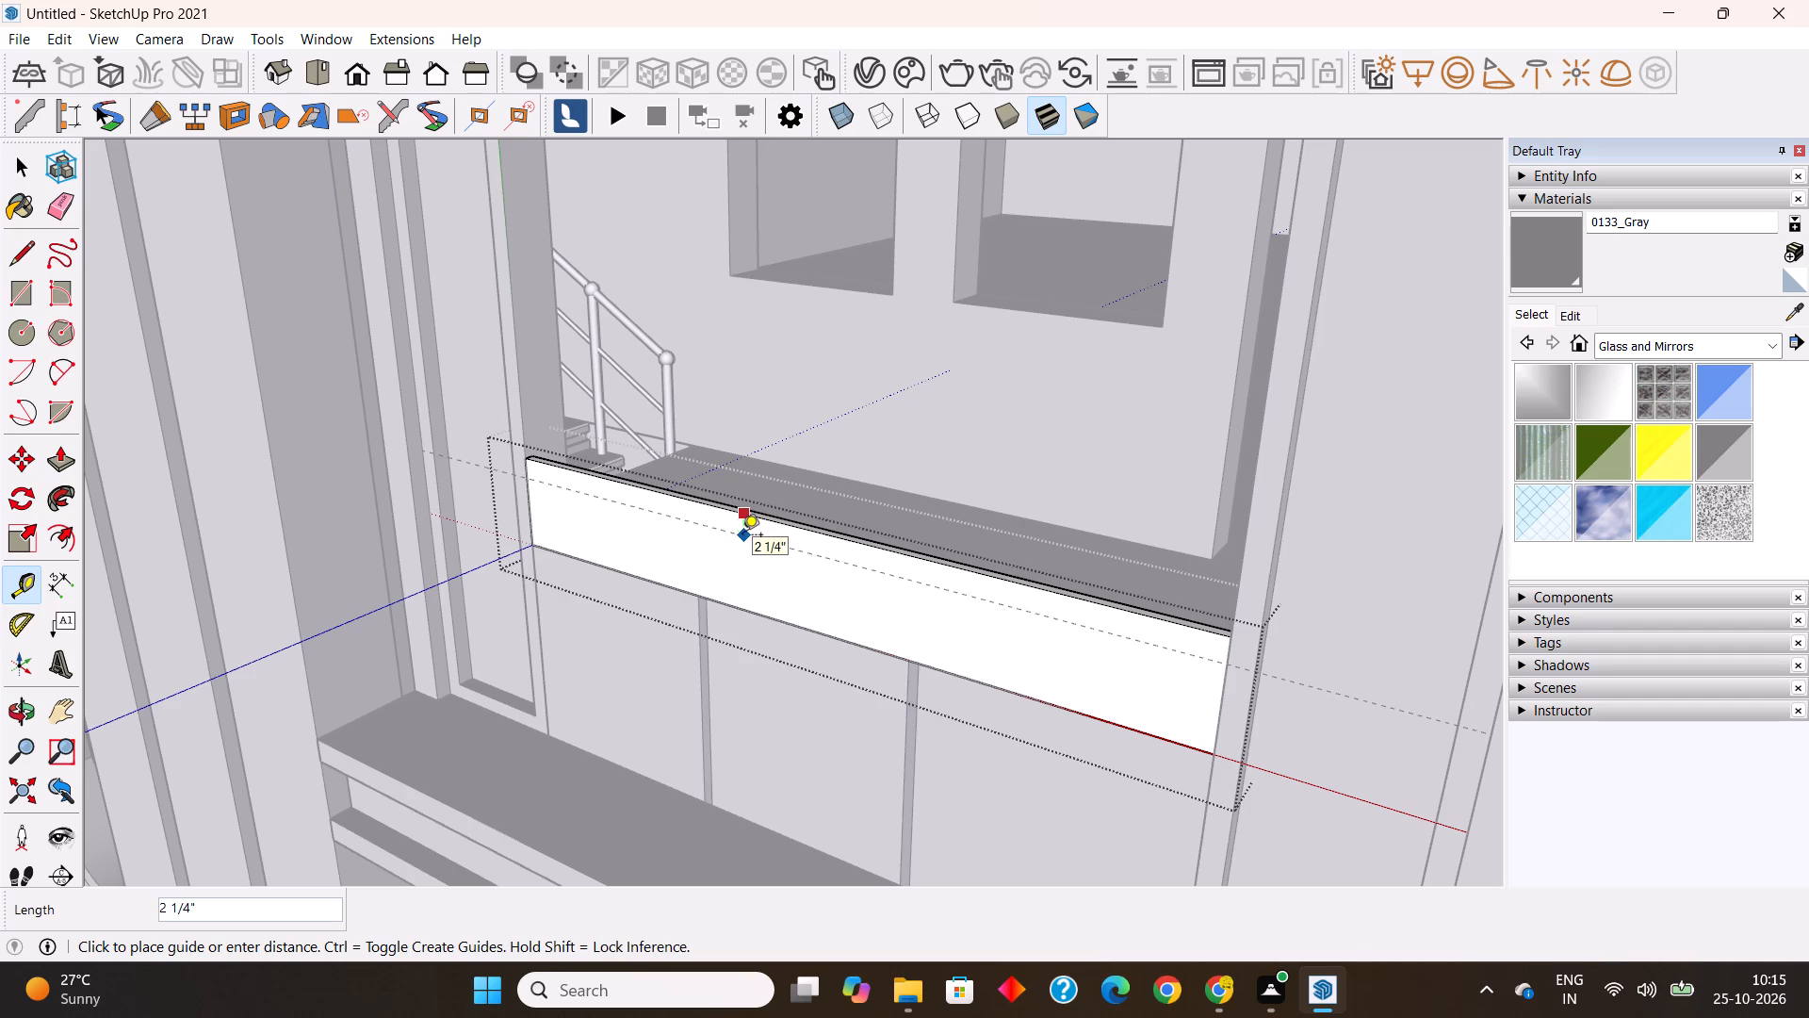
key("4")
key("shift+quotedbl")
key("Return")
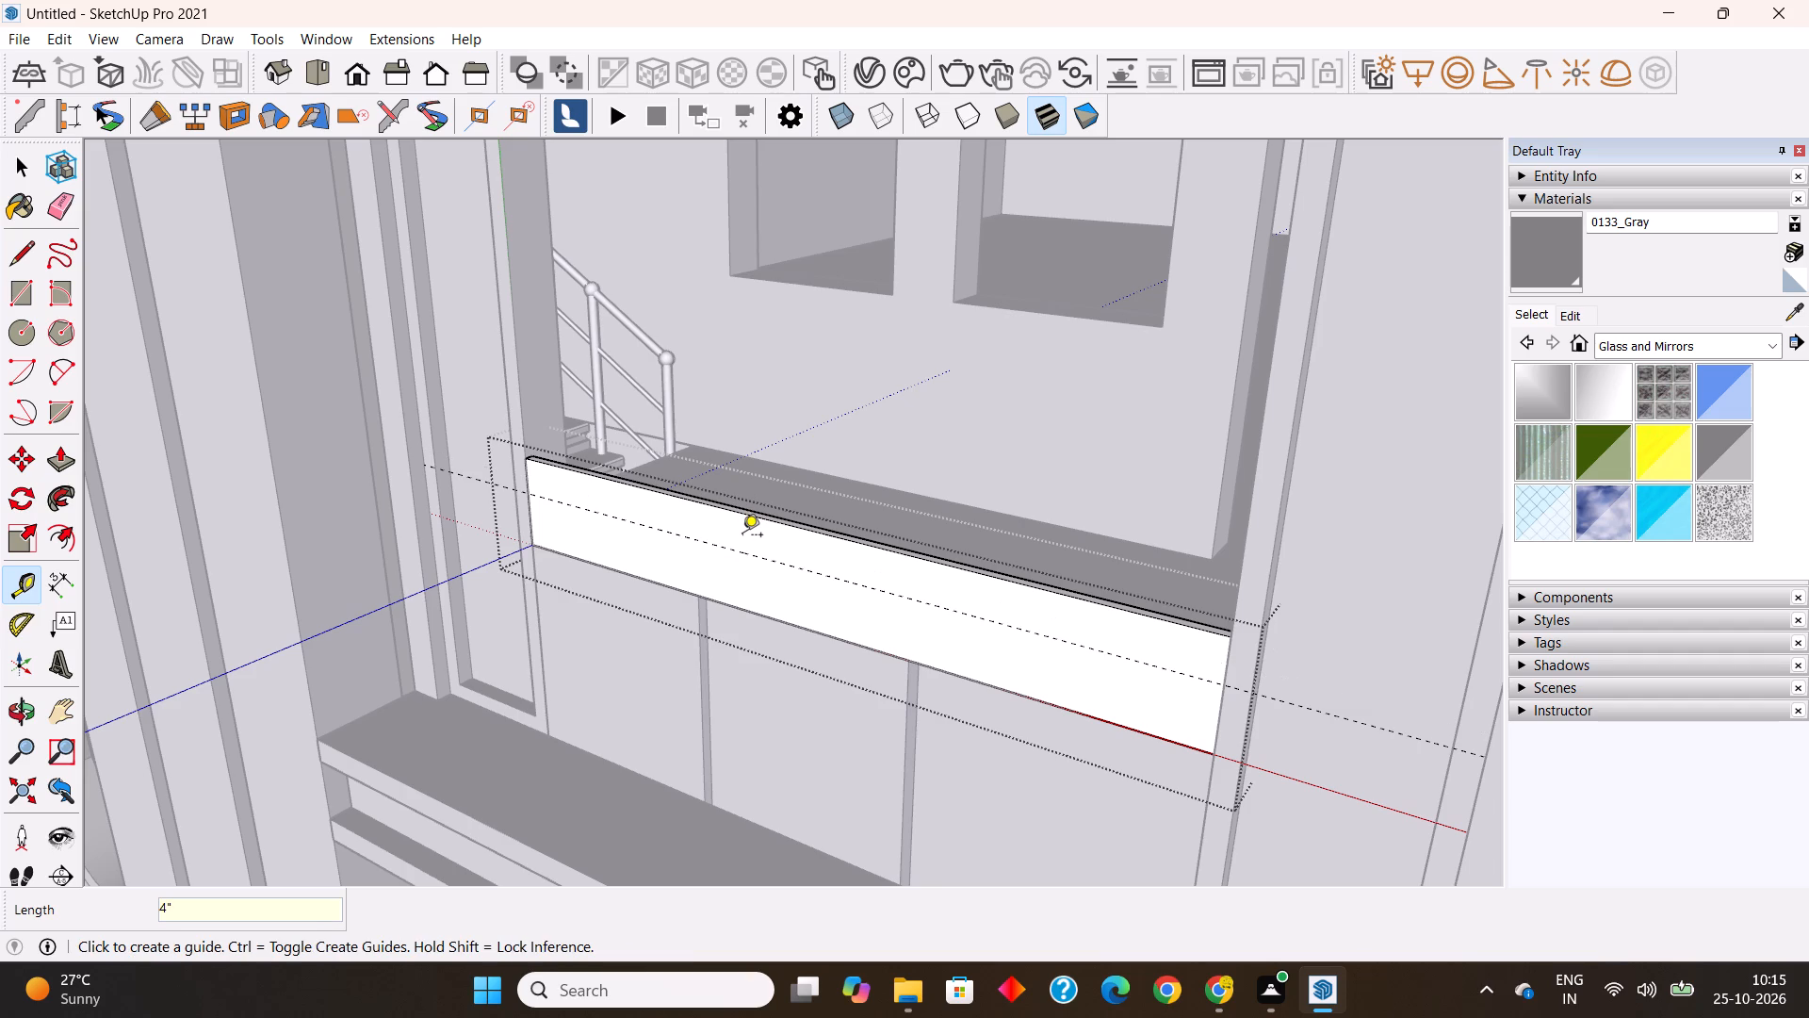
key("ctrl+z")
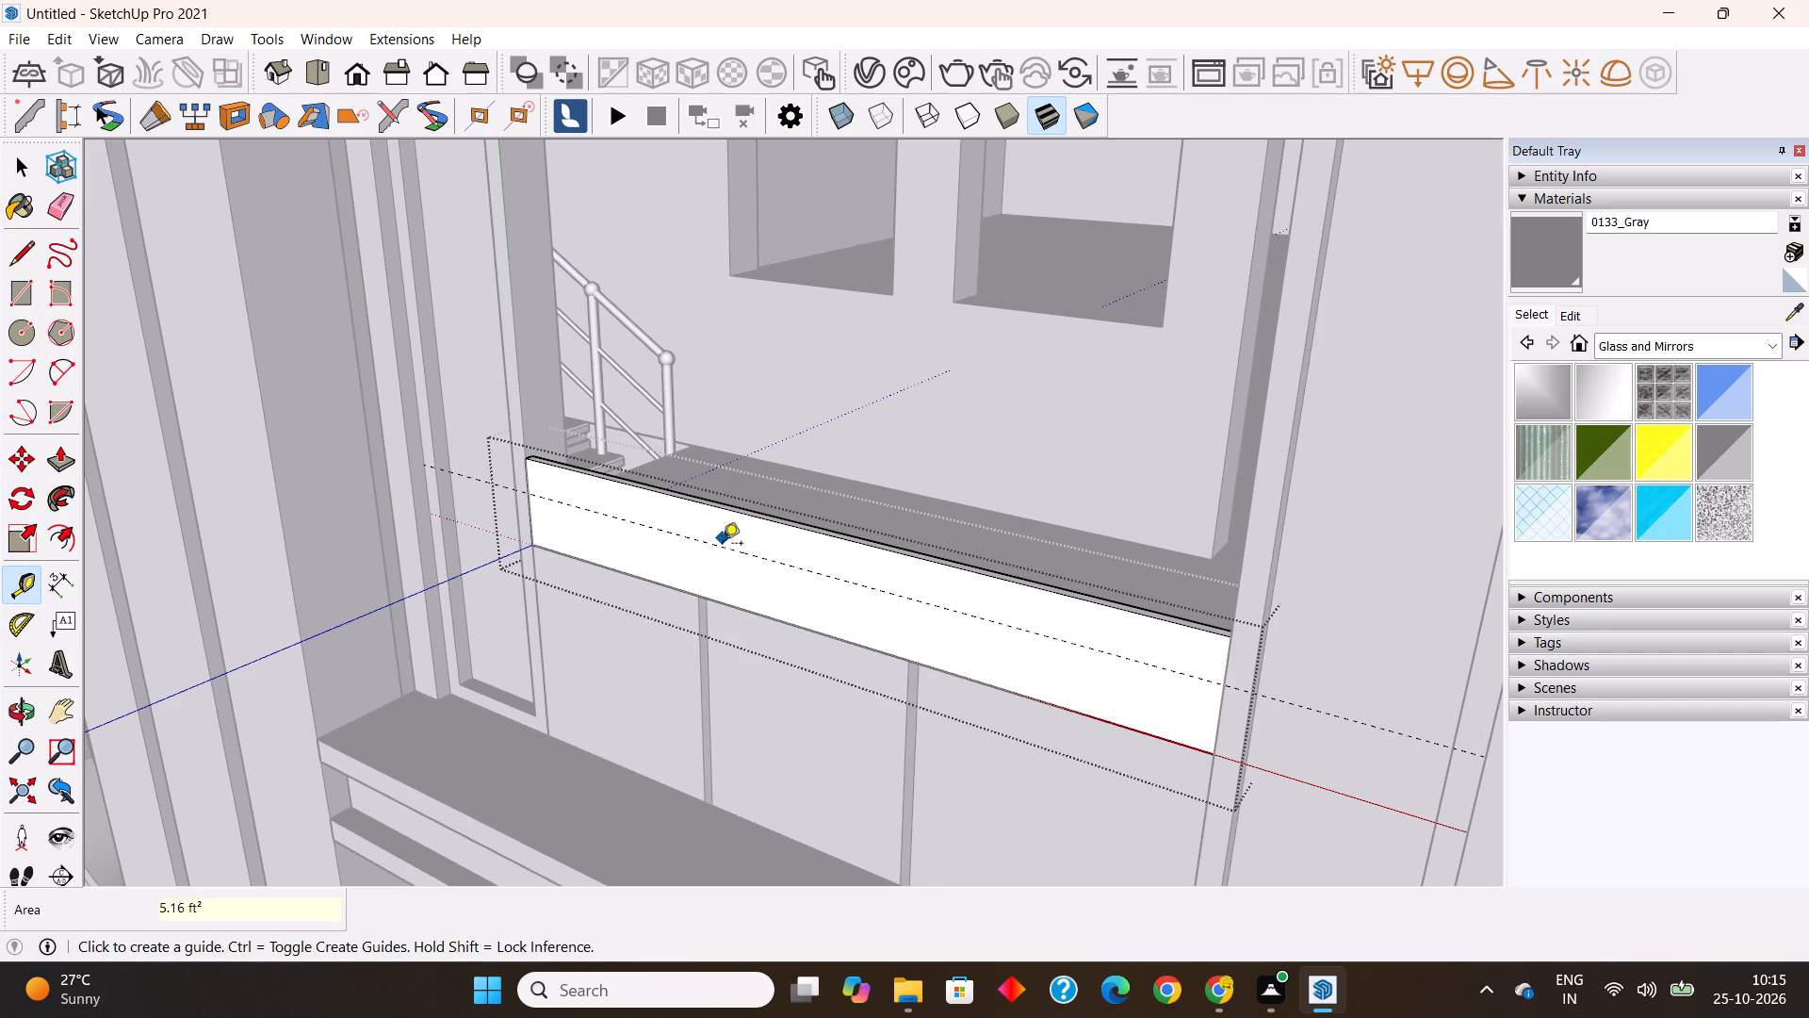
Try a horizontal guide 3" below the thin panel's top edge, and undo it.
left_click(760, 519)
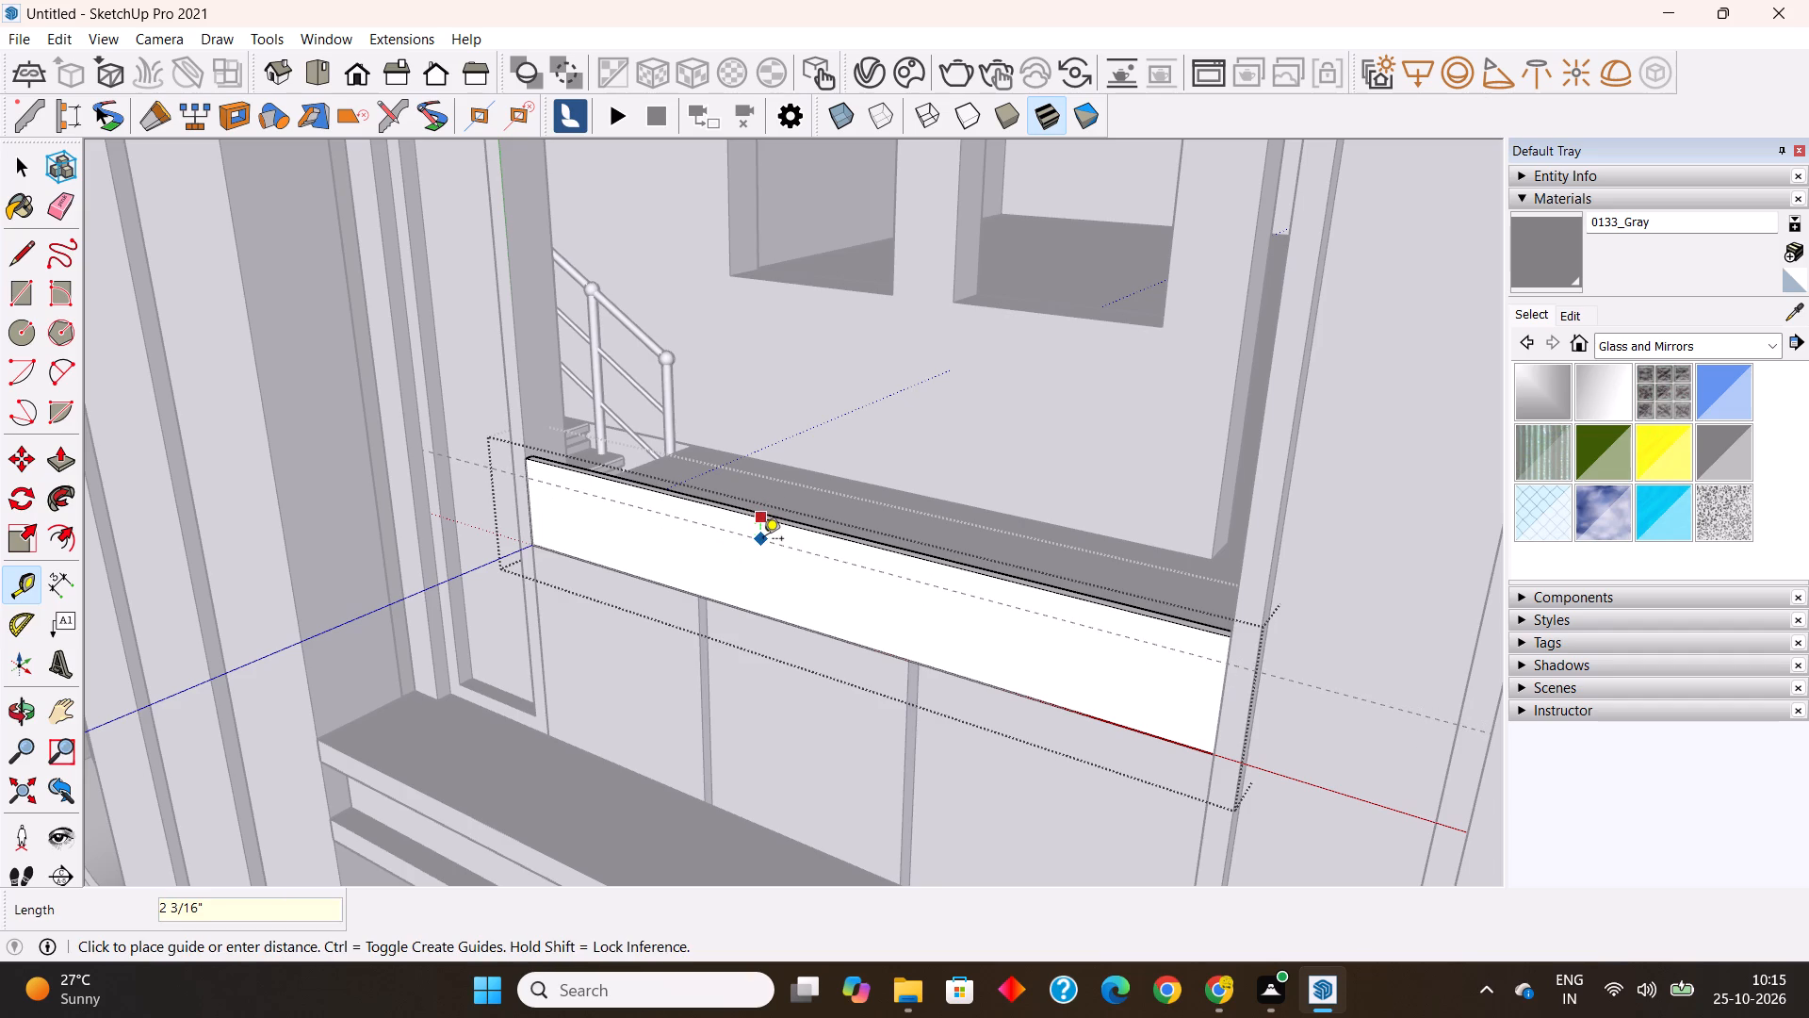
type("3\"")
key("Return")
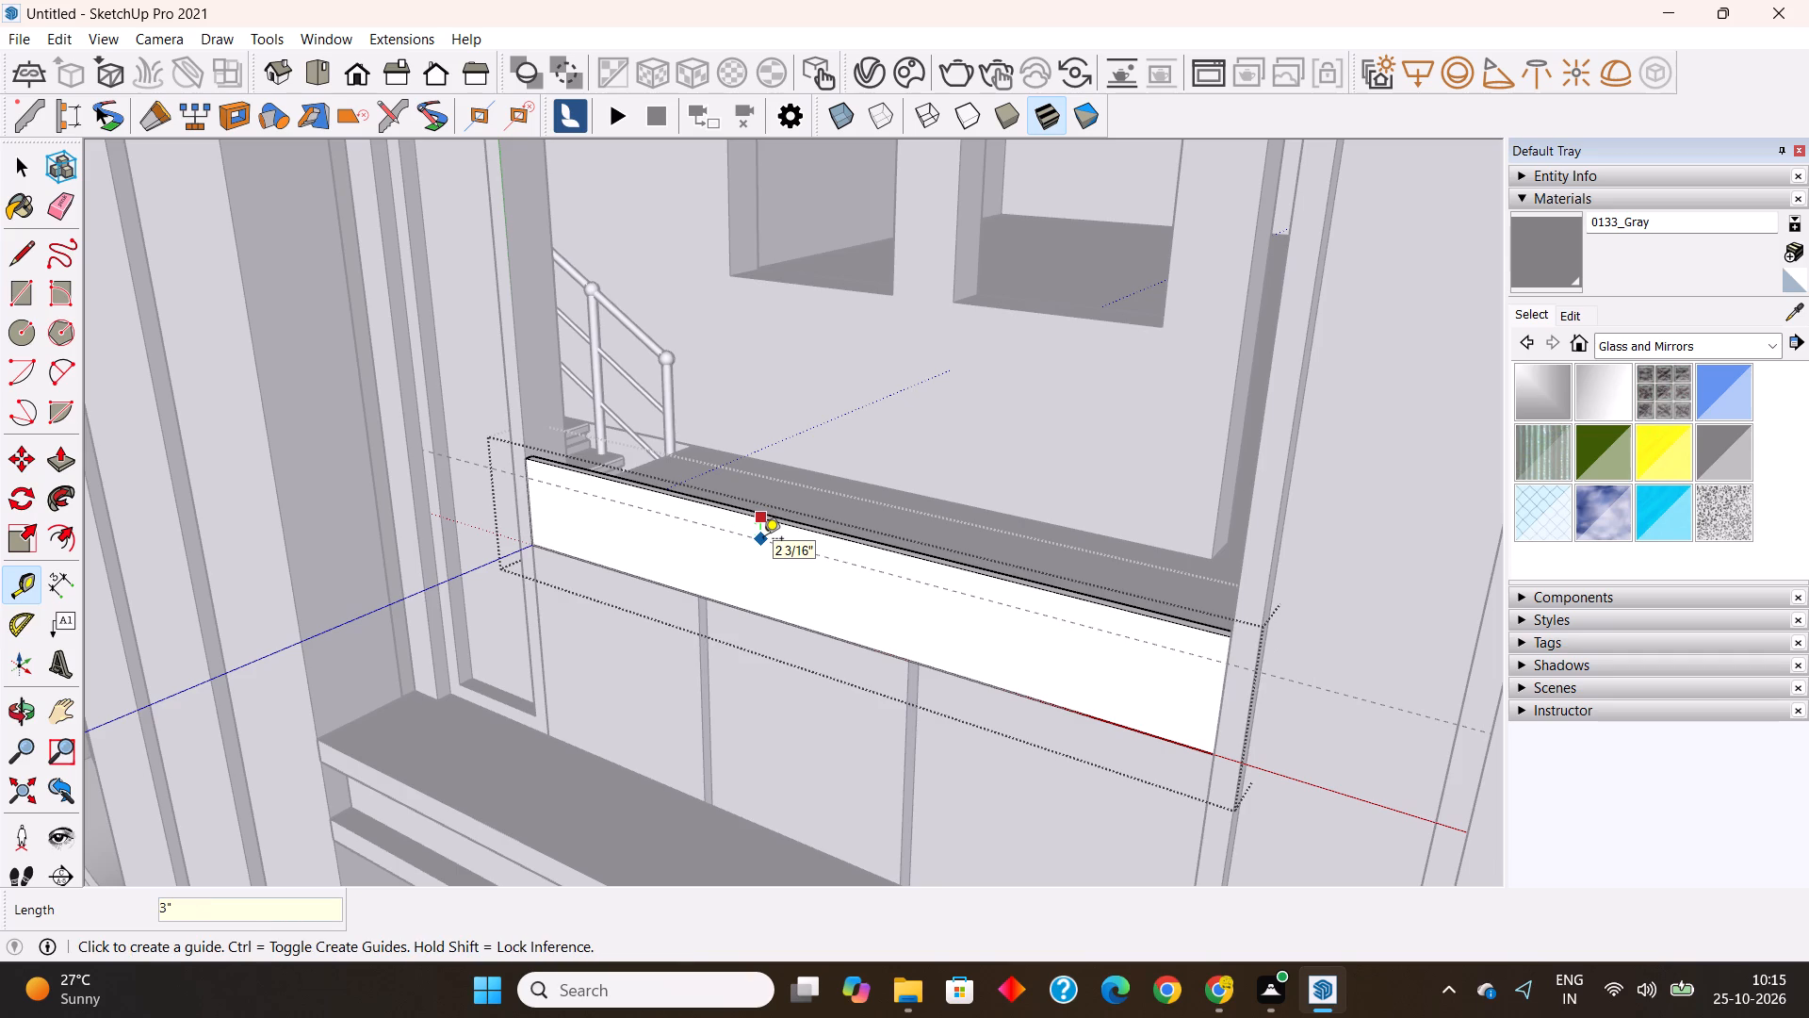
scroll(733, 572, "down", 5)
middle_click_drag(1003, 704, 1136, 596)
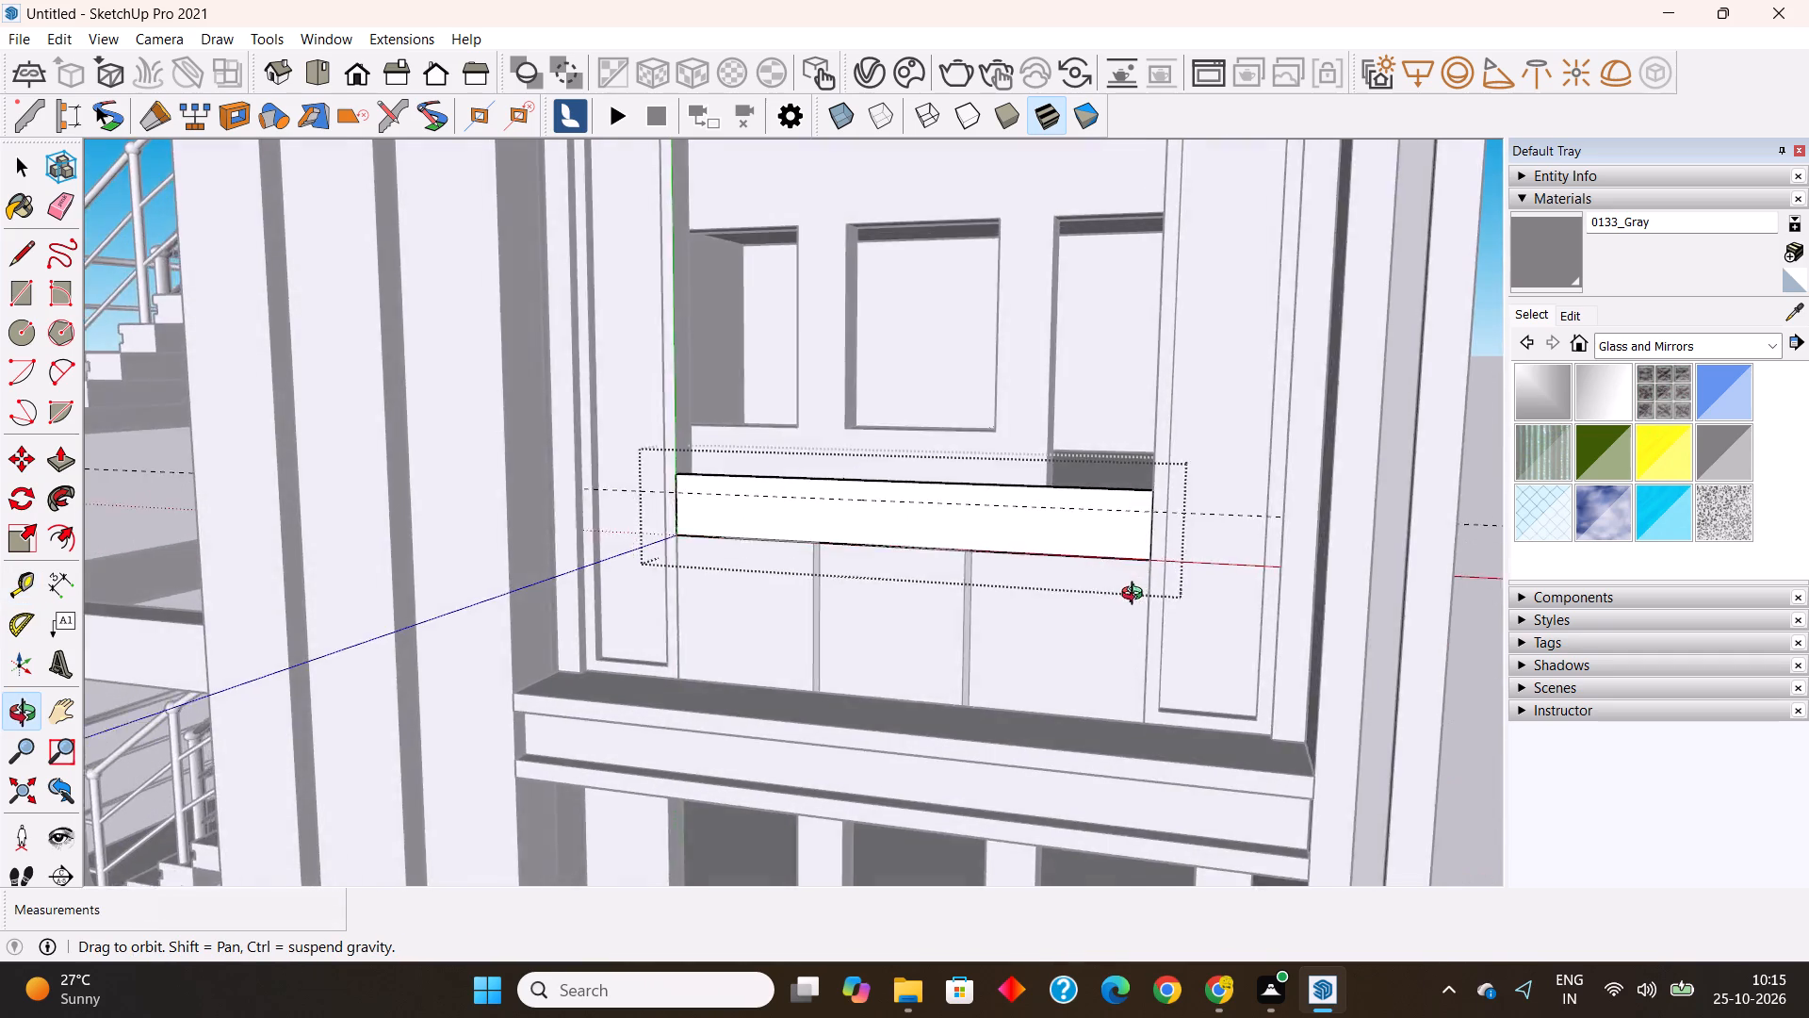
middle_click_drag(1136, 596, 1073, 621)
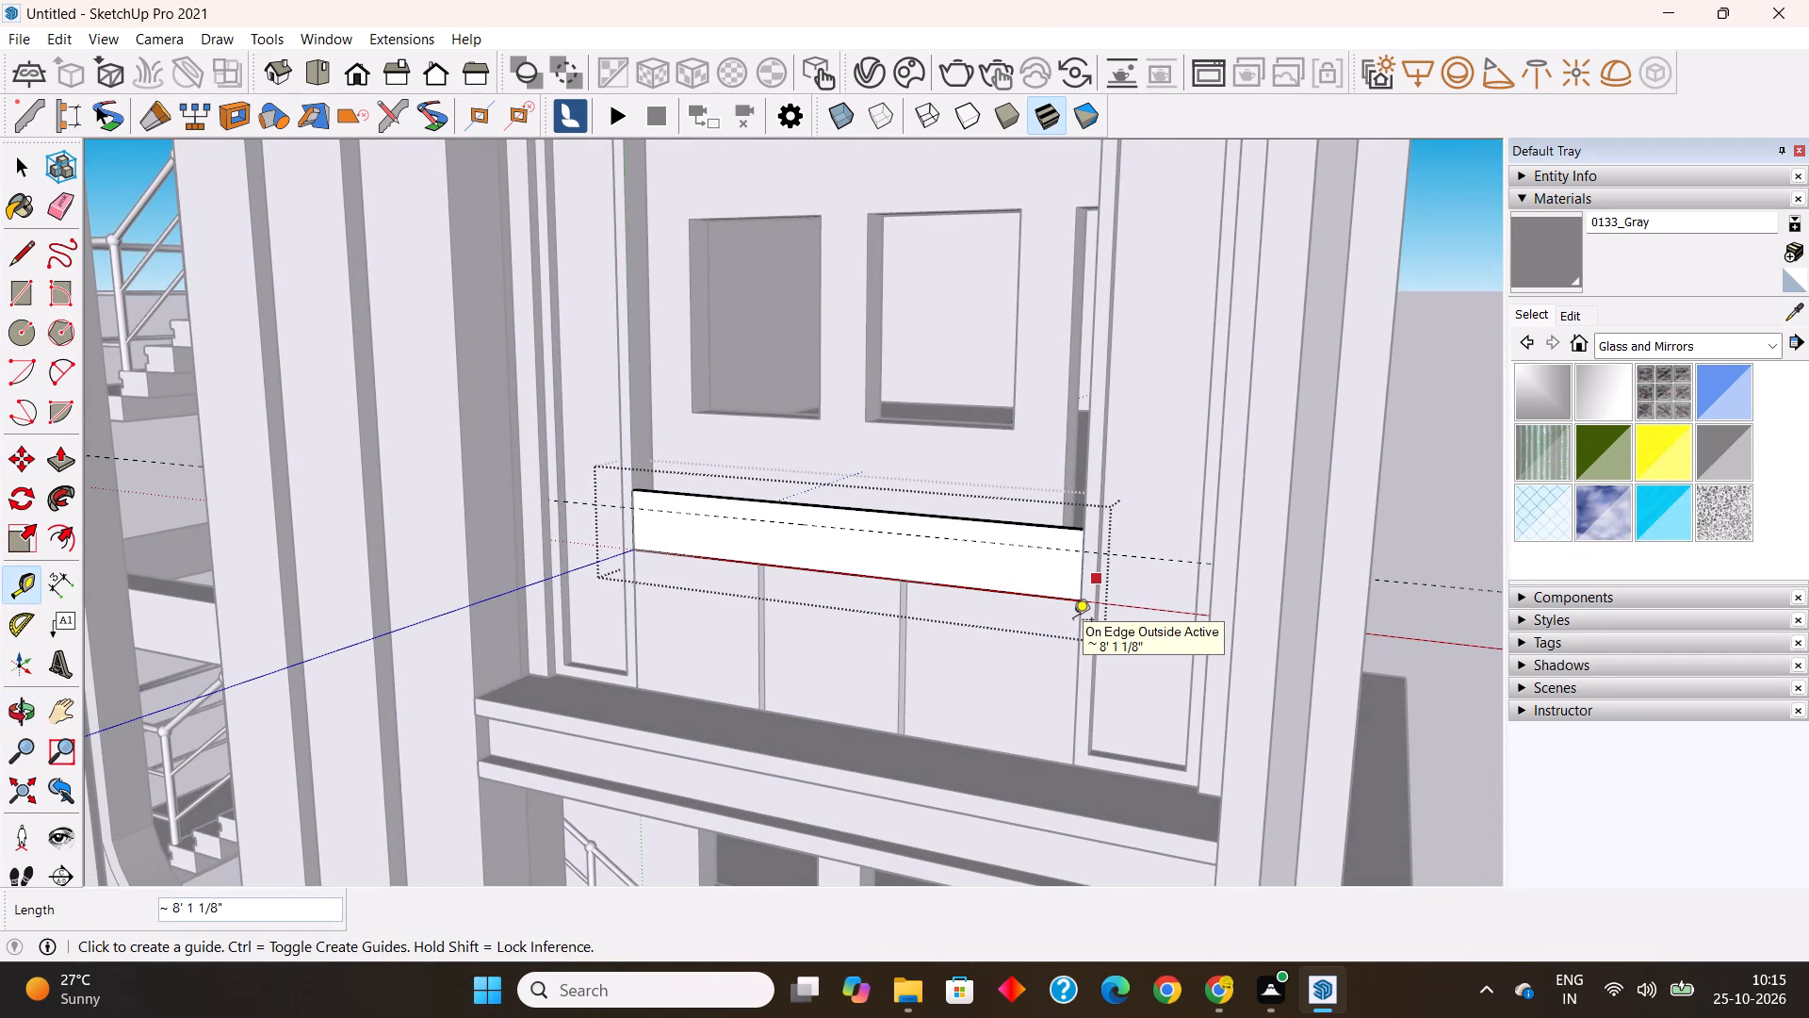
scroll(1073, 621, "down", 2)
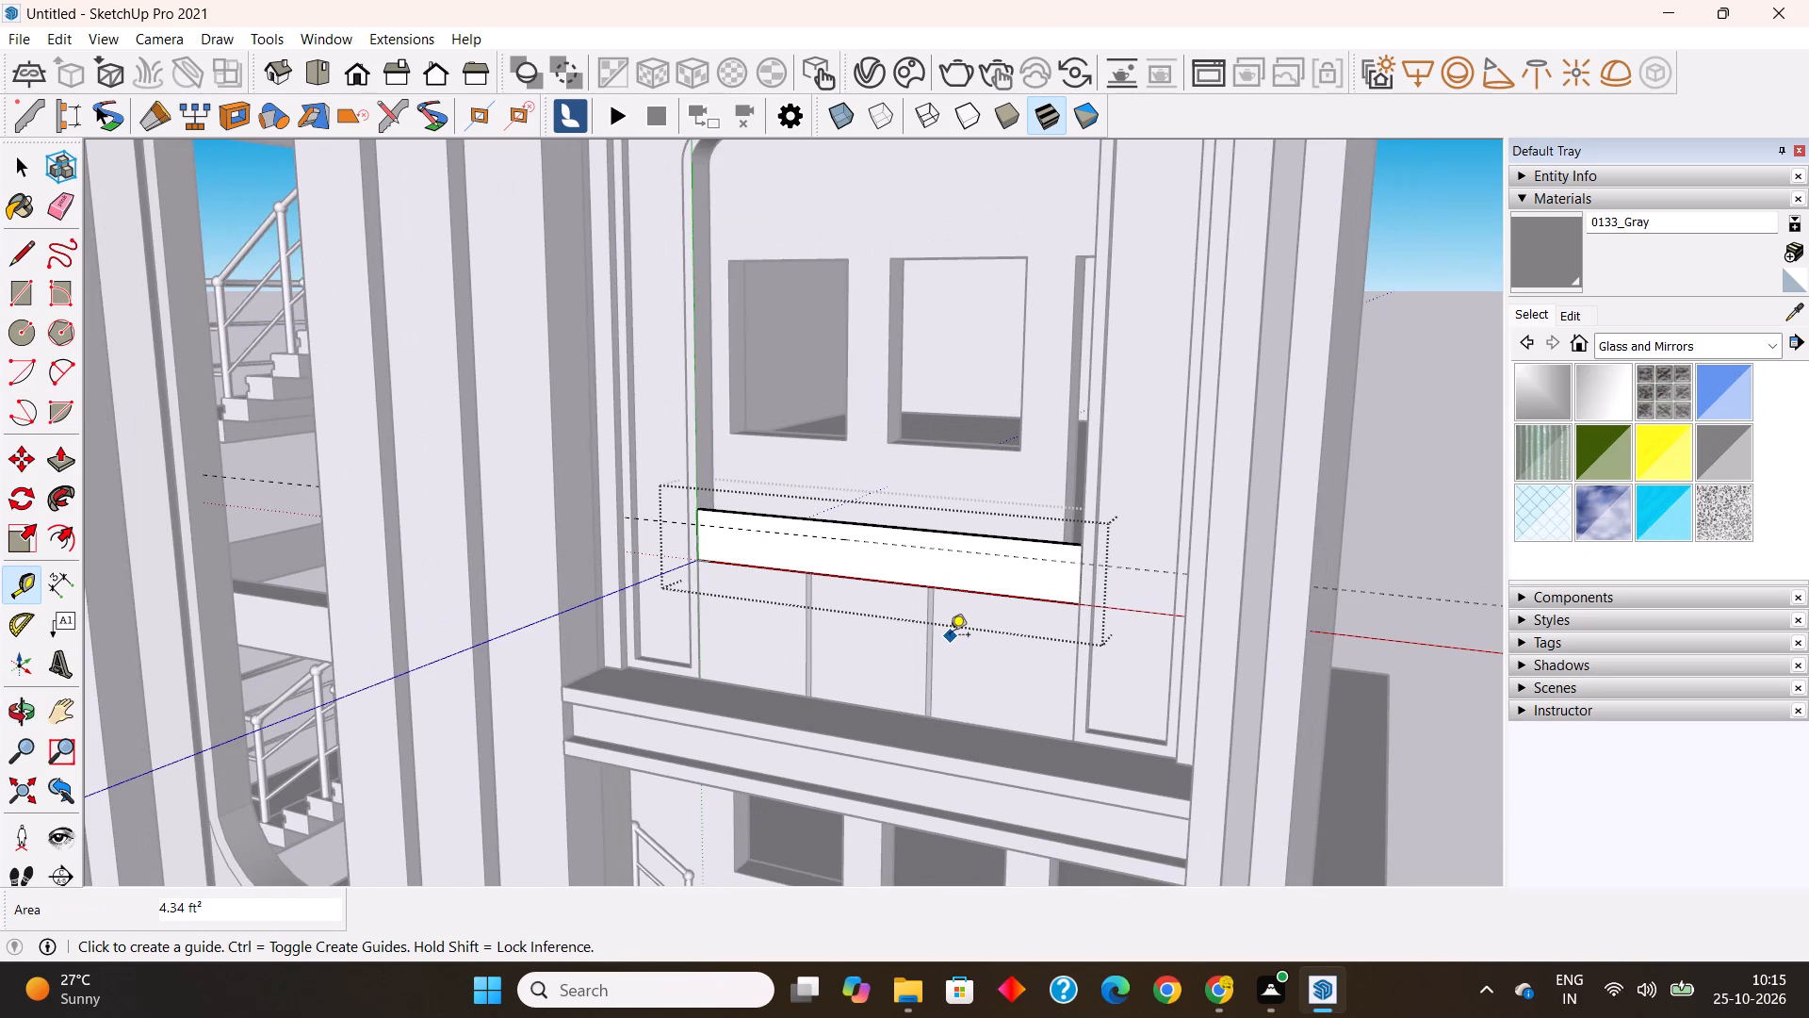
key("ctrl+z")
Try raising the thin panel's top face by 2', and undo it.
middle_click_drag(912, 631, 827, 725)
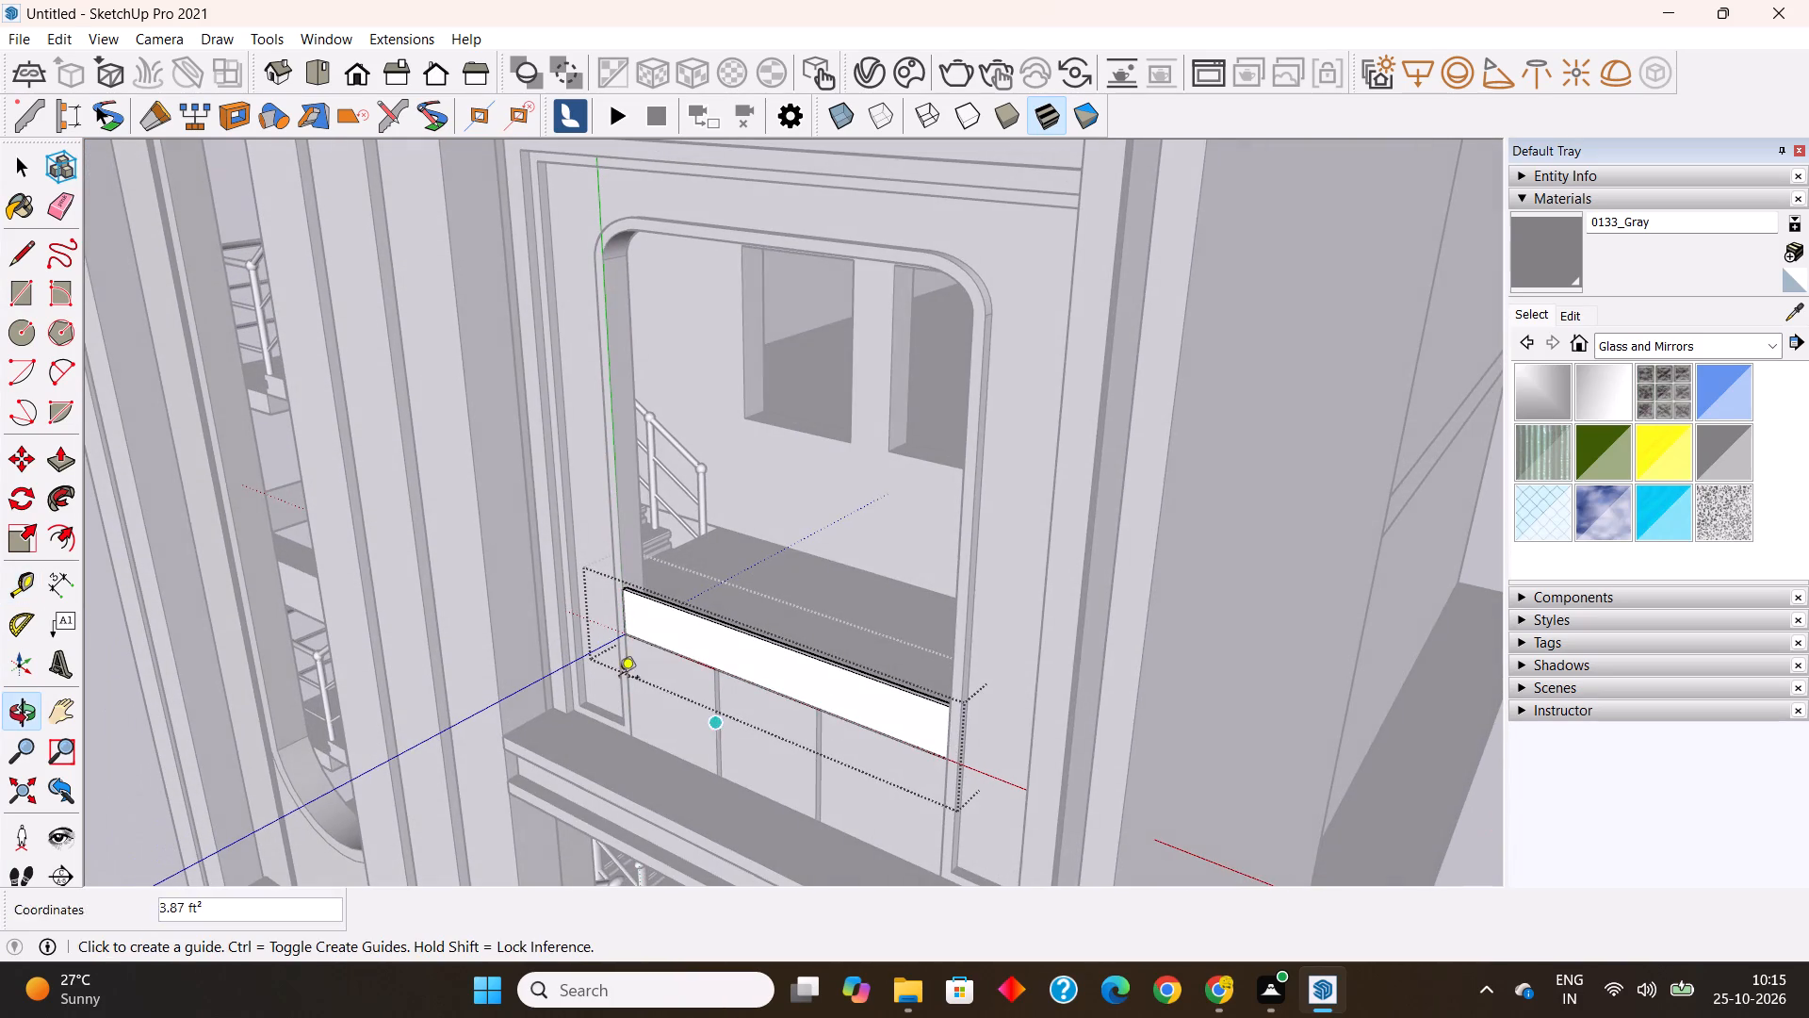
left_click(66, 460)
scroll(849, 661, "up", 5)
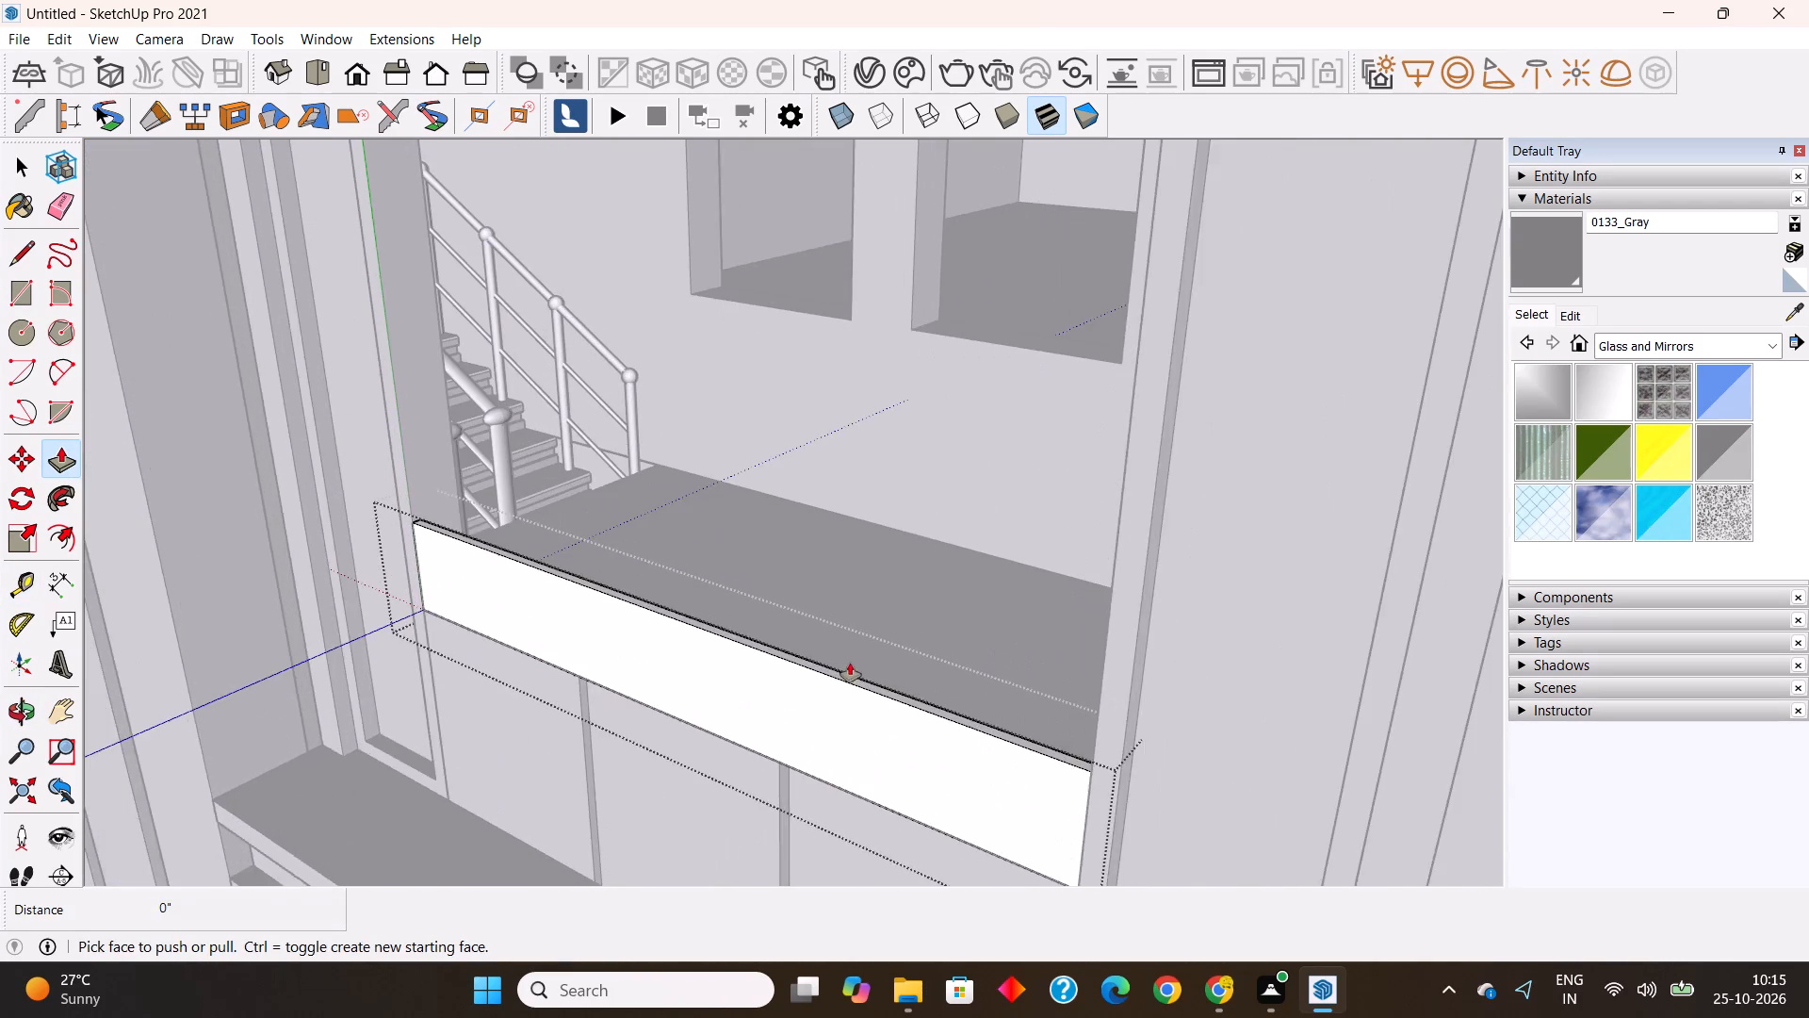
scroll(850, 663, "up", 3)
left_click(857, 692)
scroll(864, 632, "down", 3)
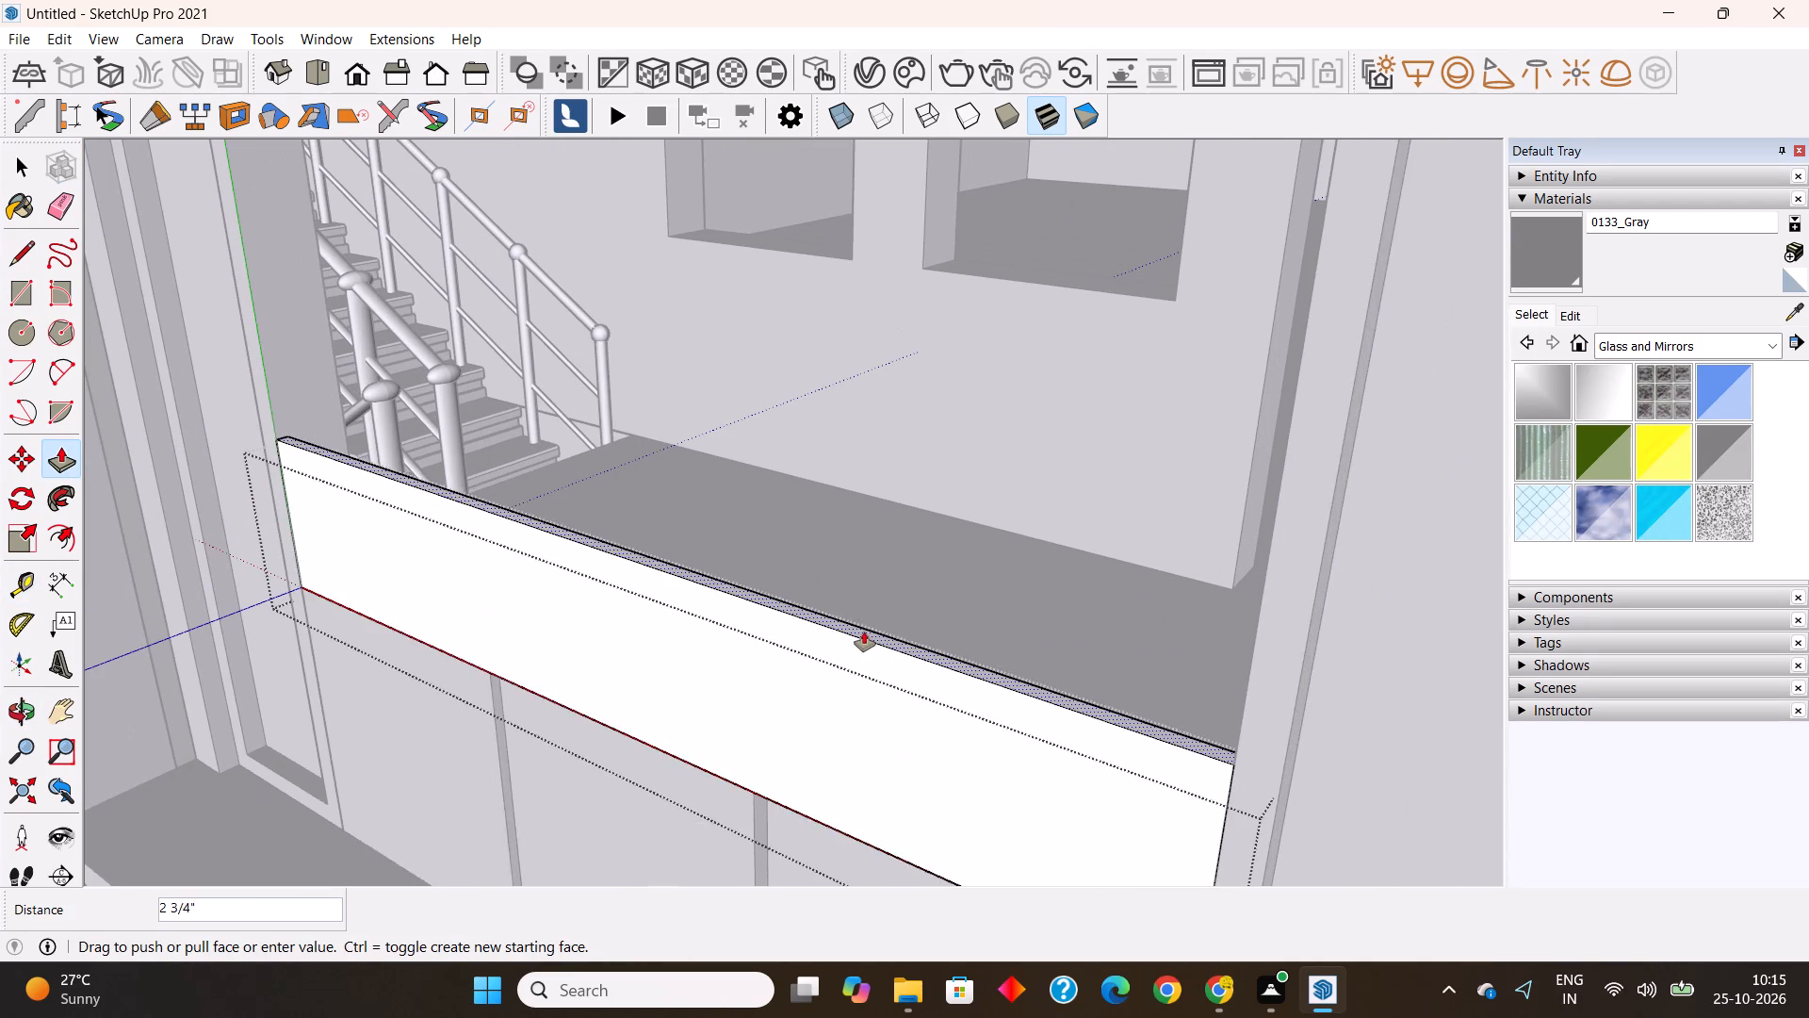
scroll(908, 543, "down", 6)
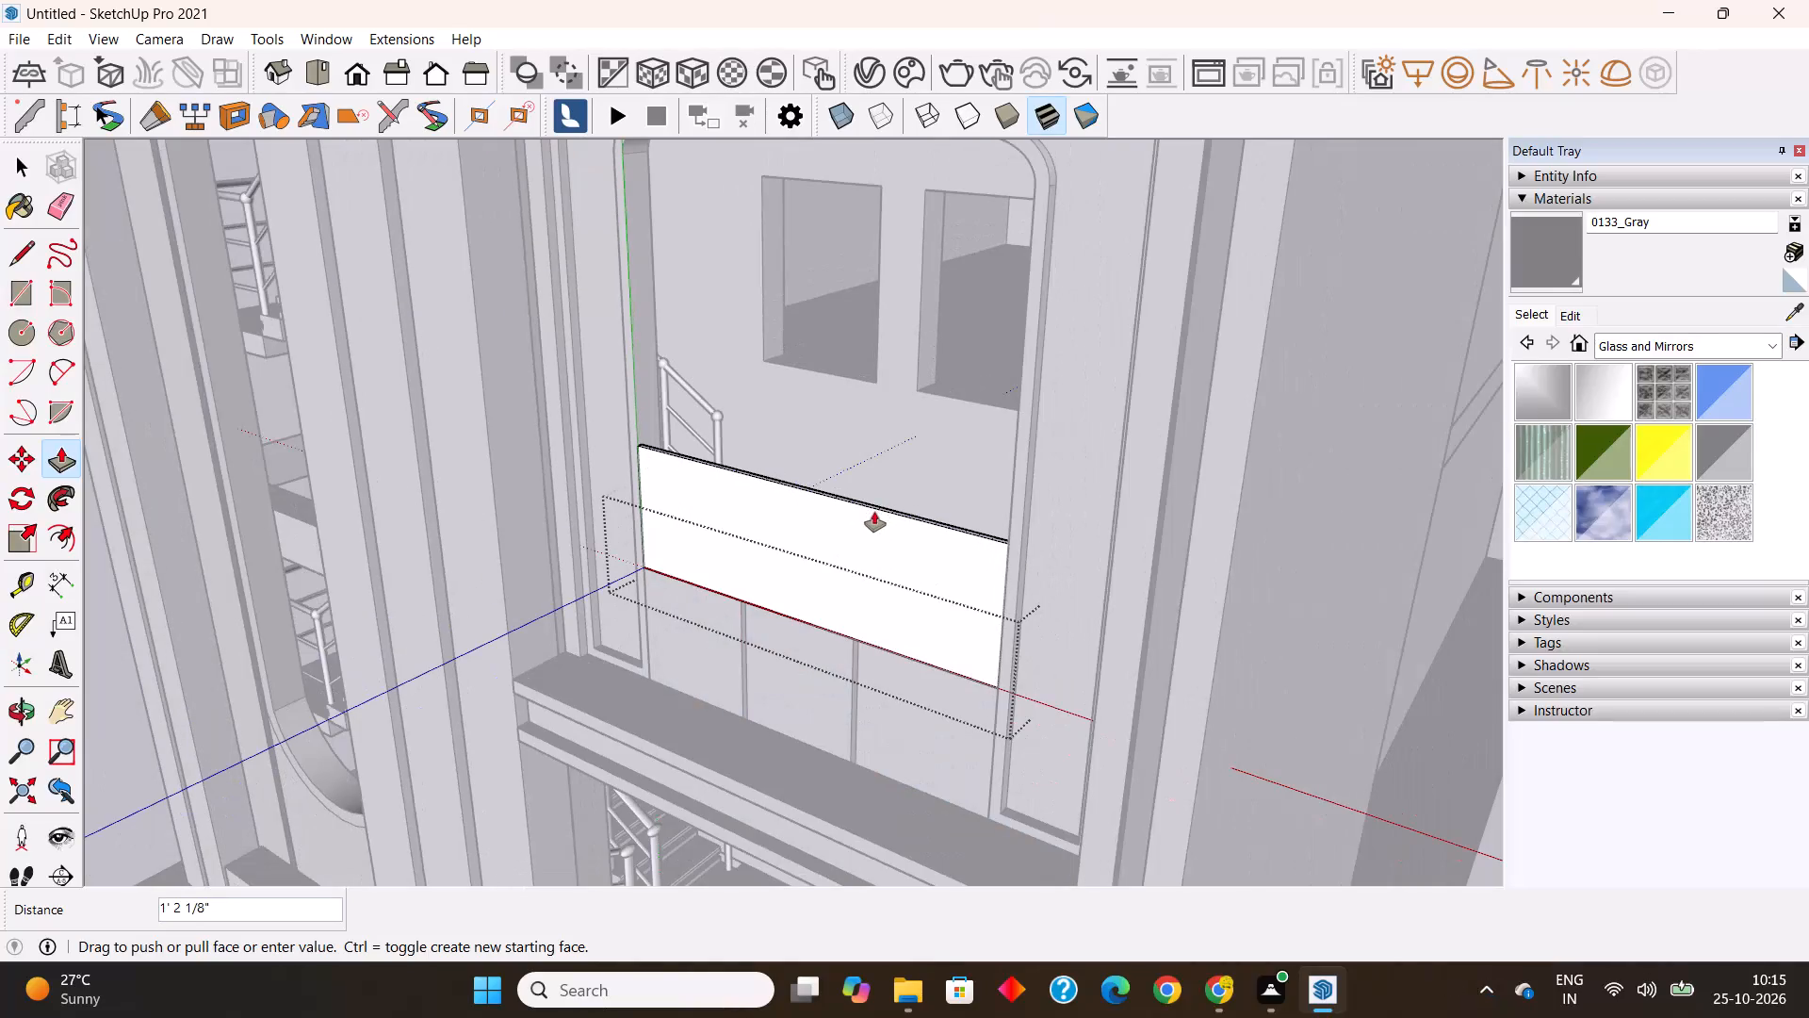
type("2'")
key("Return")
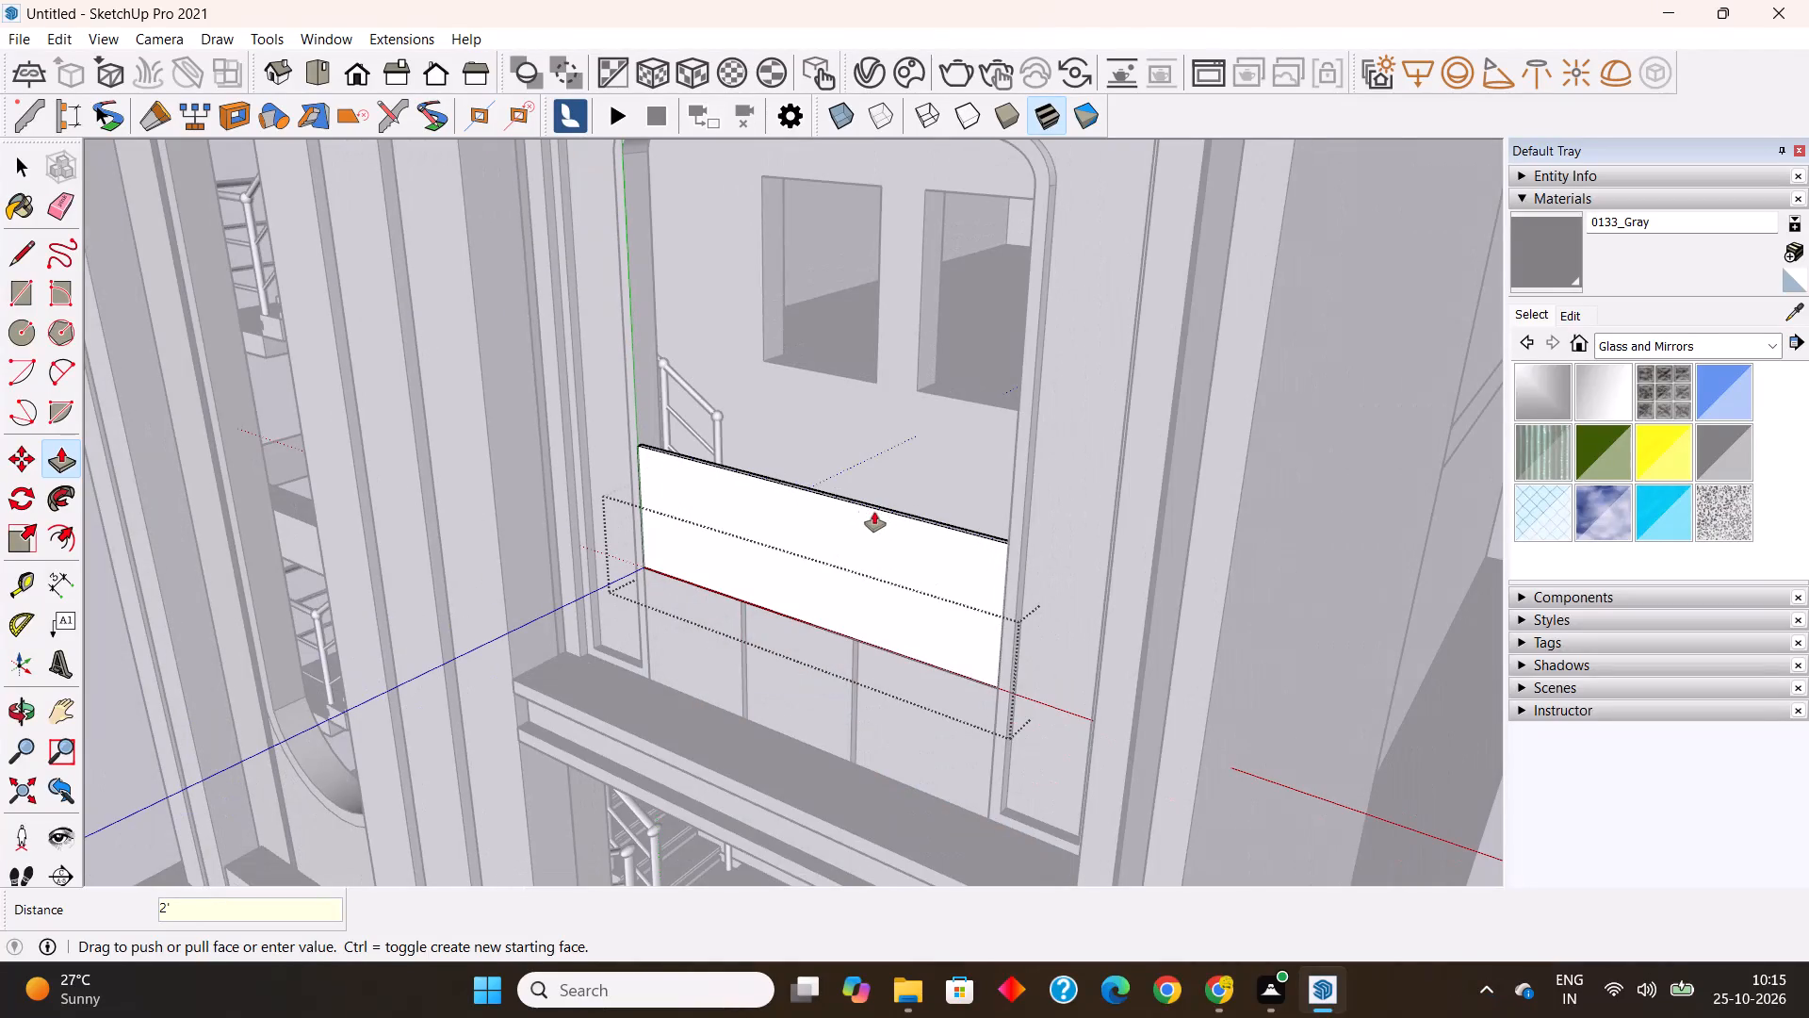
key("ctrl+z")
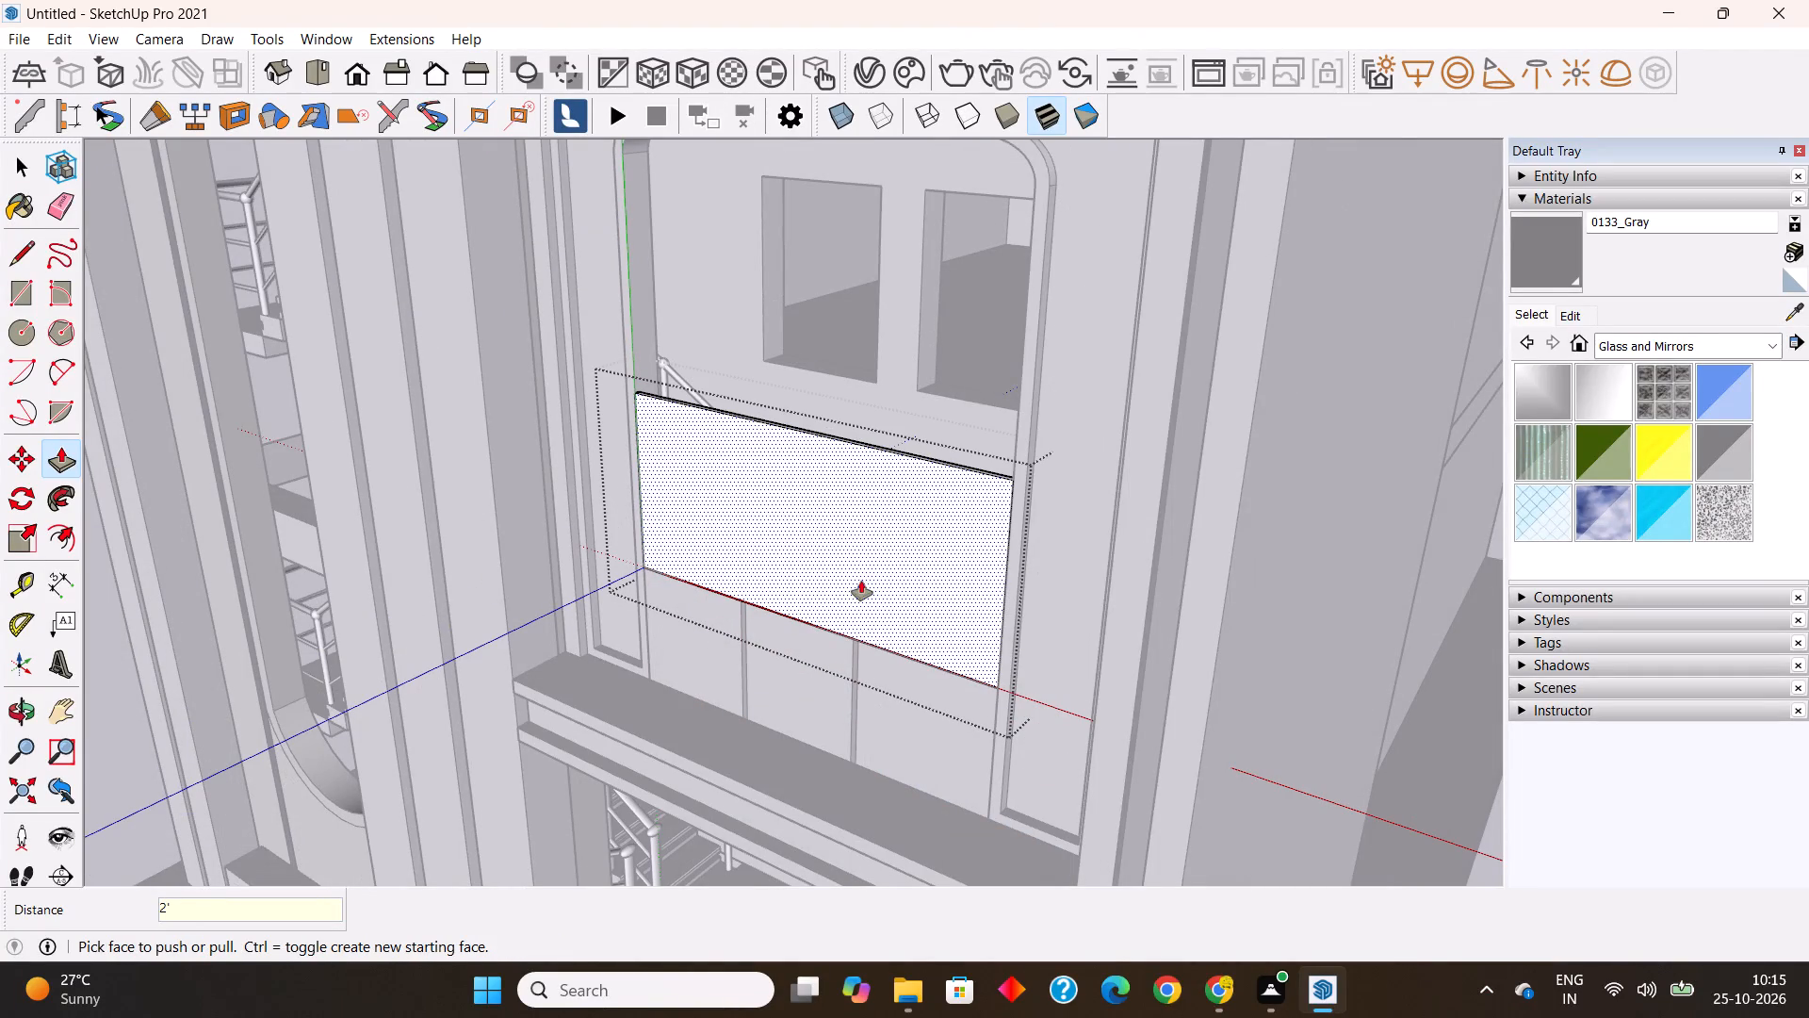
Raise the thin panel's top face by 2" and by a further 1'.
middle_click_drag(862, 582, 775, 657)
scroll(761, 676, "up", 5)
left_click(745, 705)
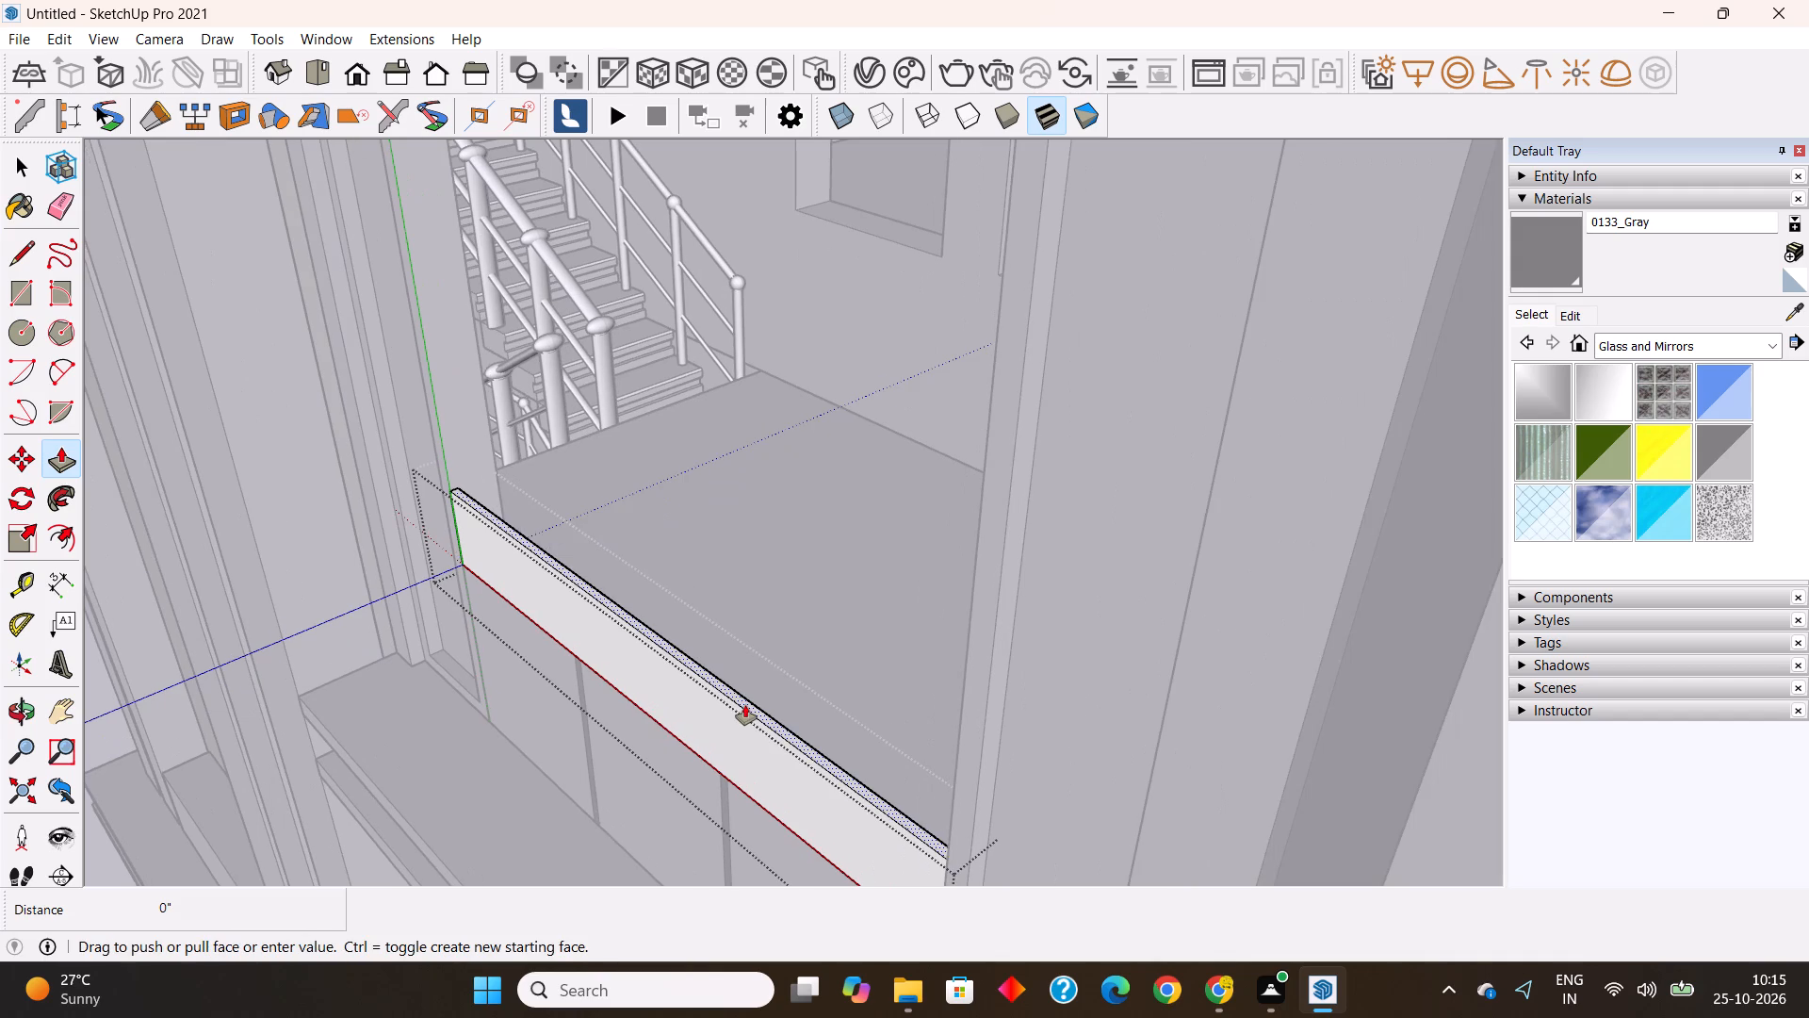
type("2\"")
key("Return")
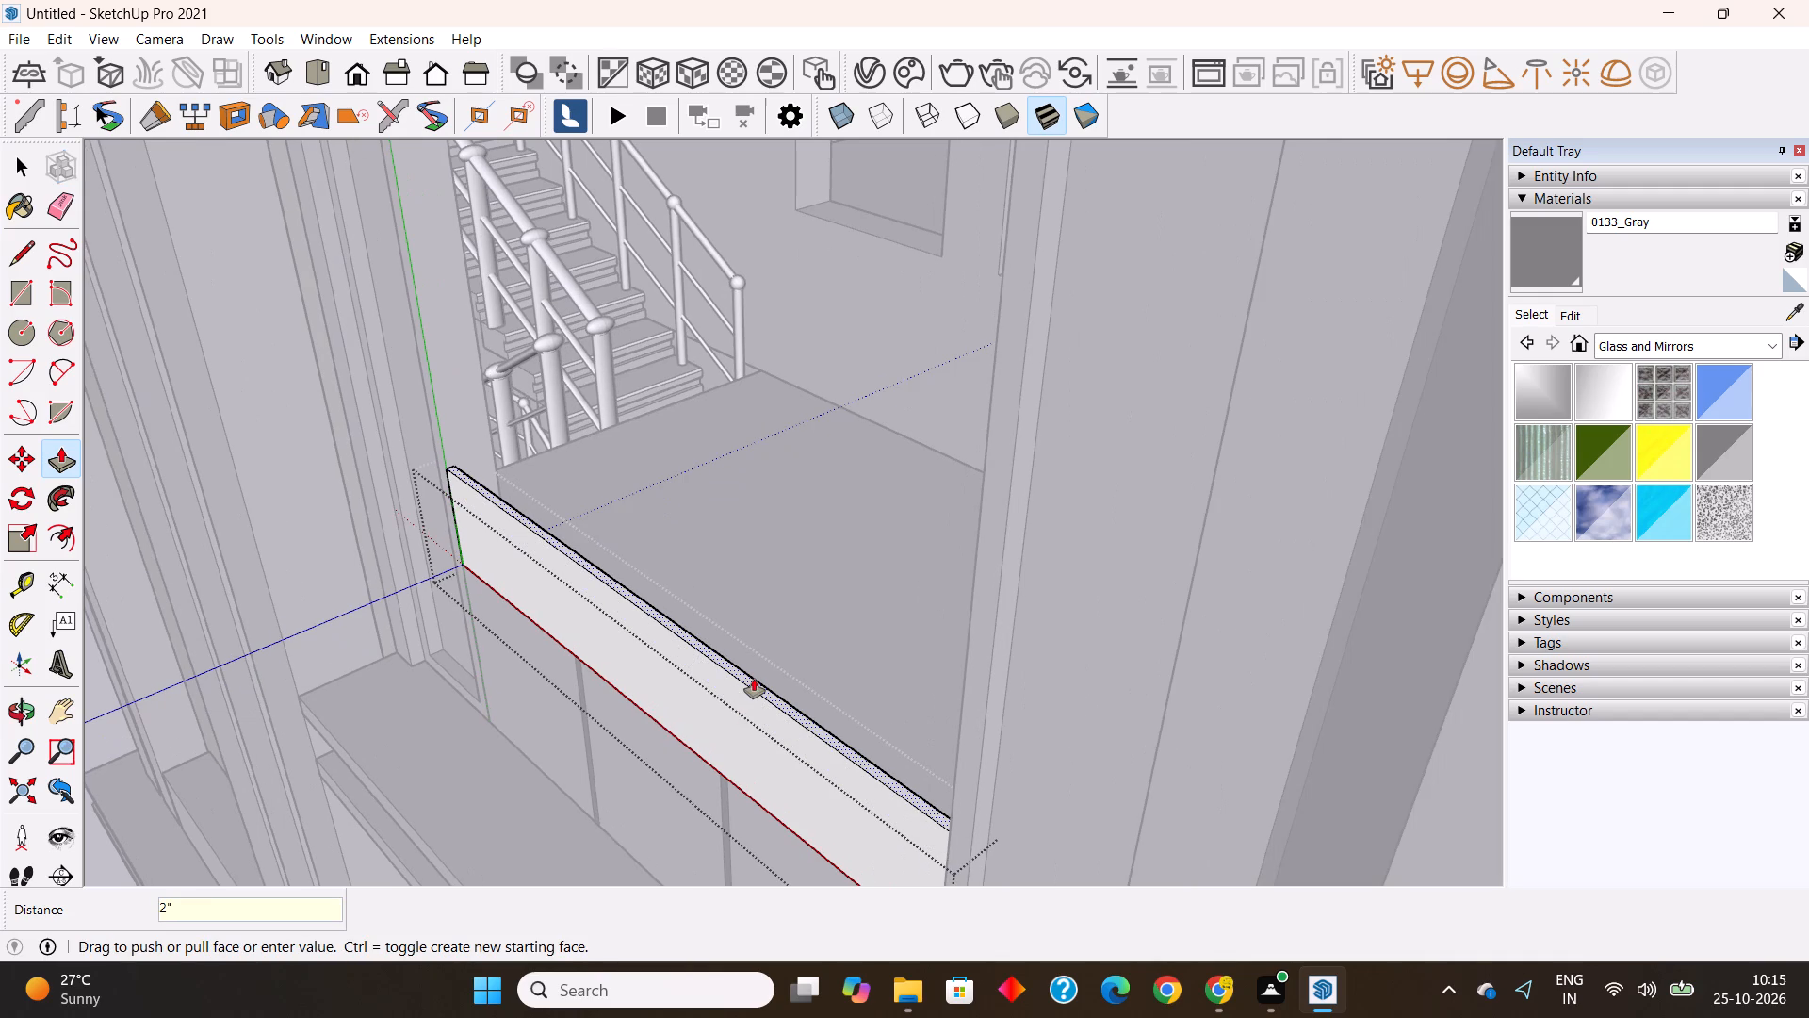
left_click(763, 695)
type("1'")
key("Return")
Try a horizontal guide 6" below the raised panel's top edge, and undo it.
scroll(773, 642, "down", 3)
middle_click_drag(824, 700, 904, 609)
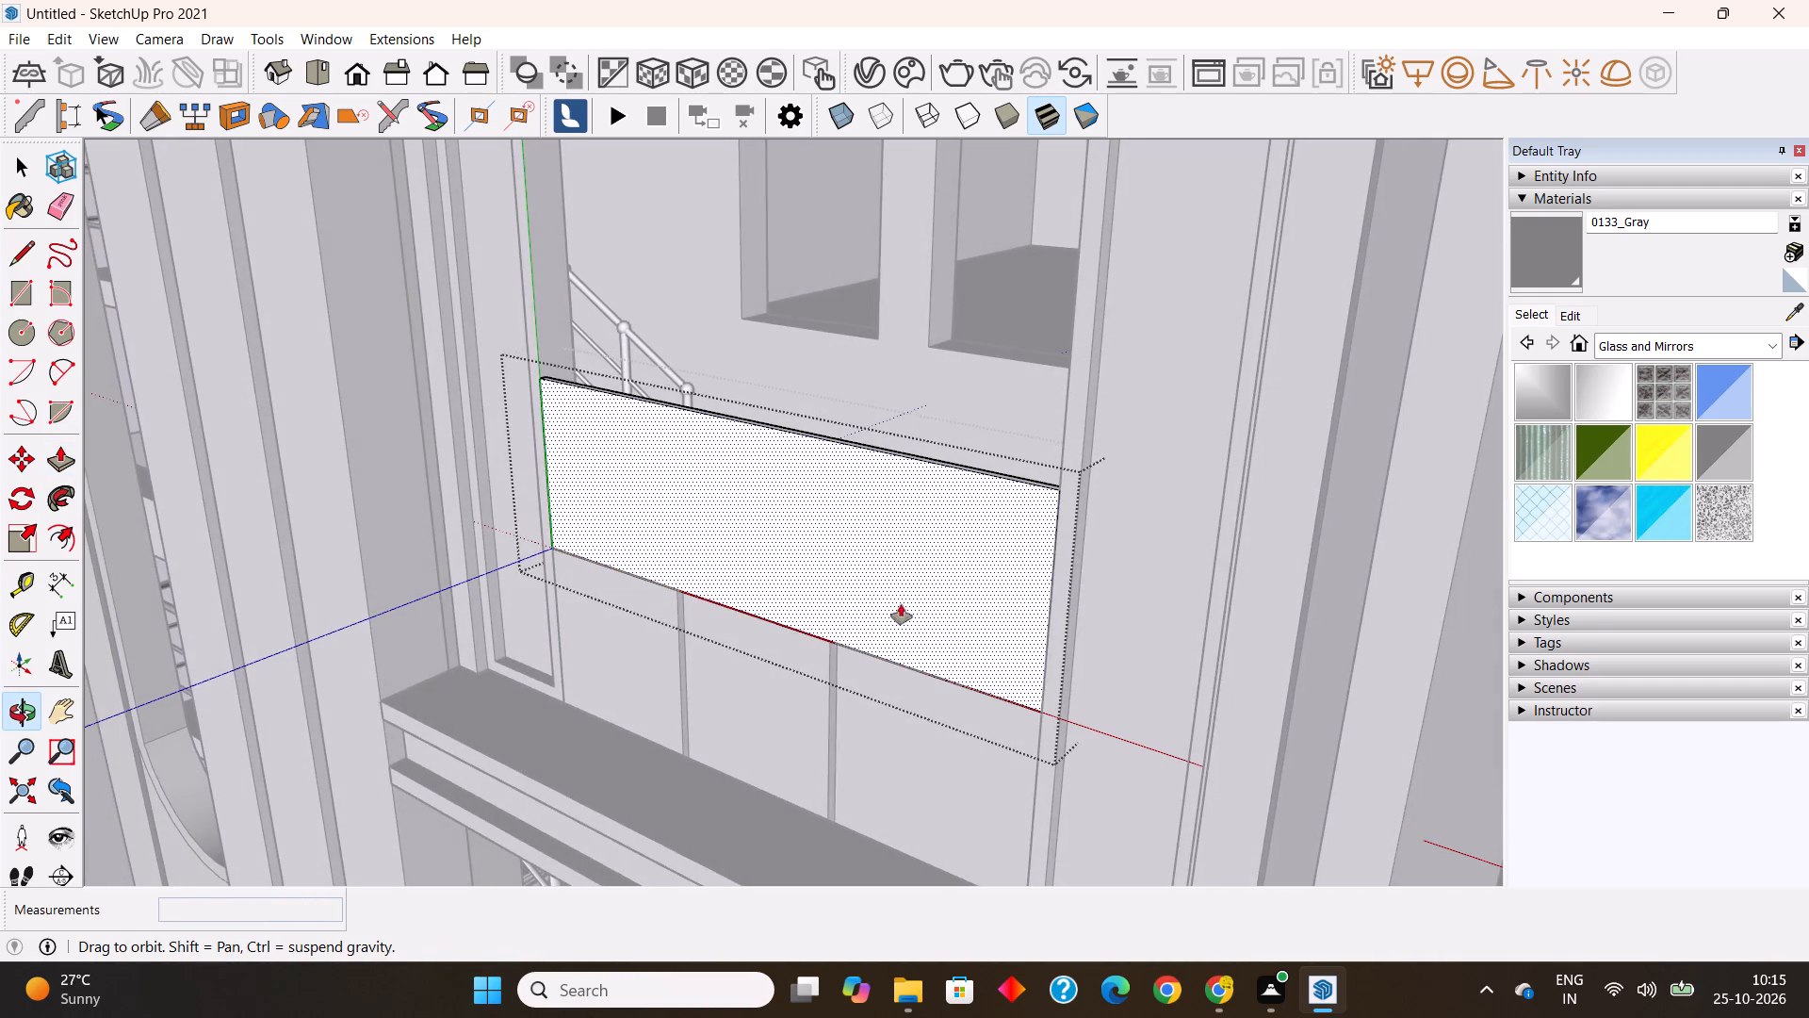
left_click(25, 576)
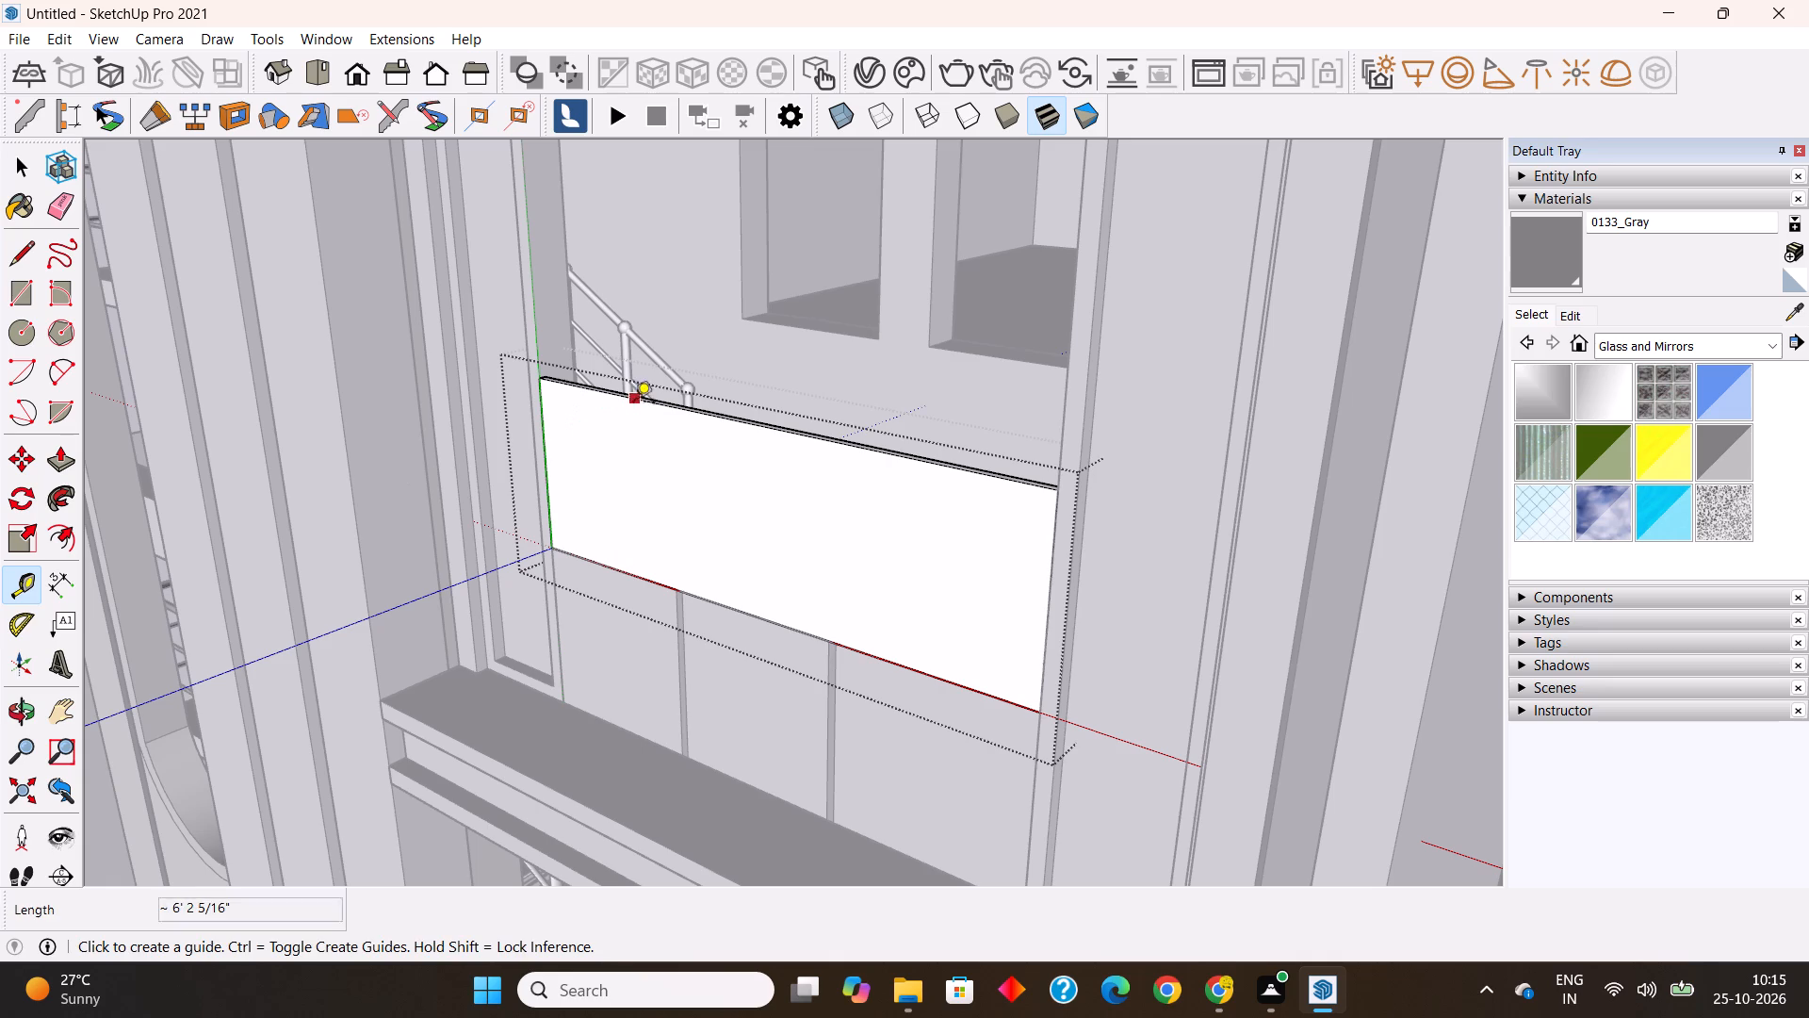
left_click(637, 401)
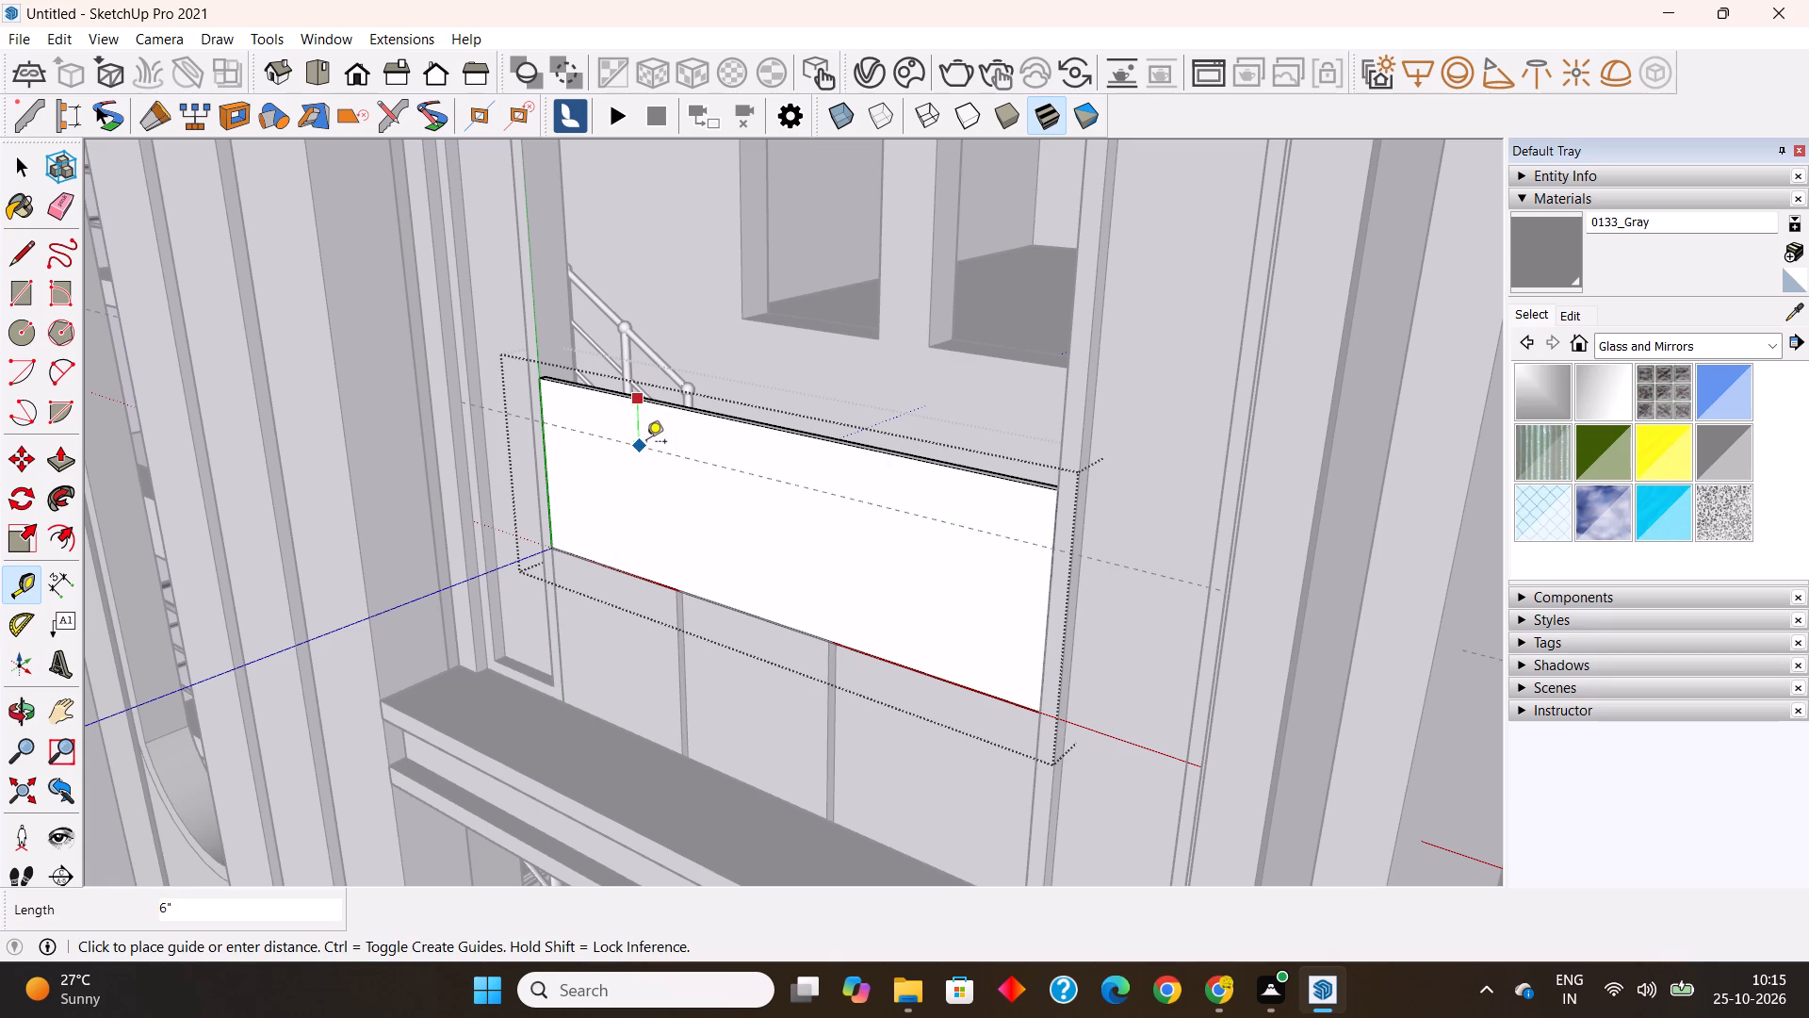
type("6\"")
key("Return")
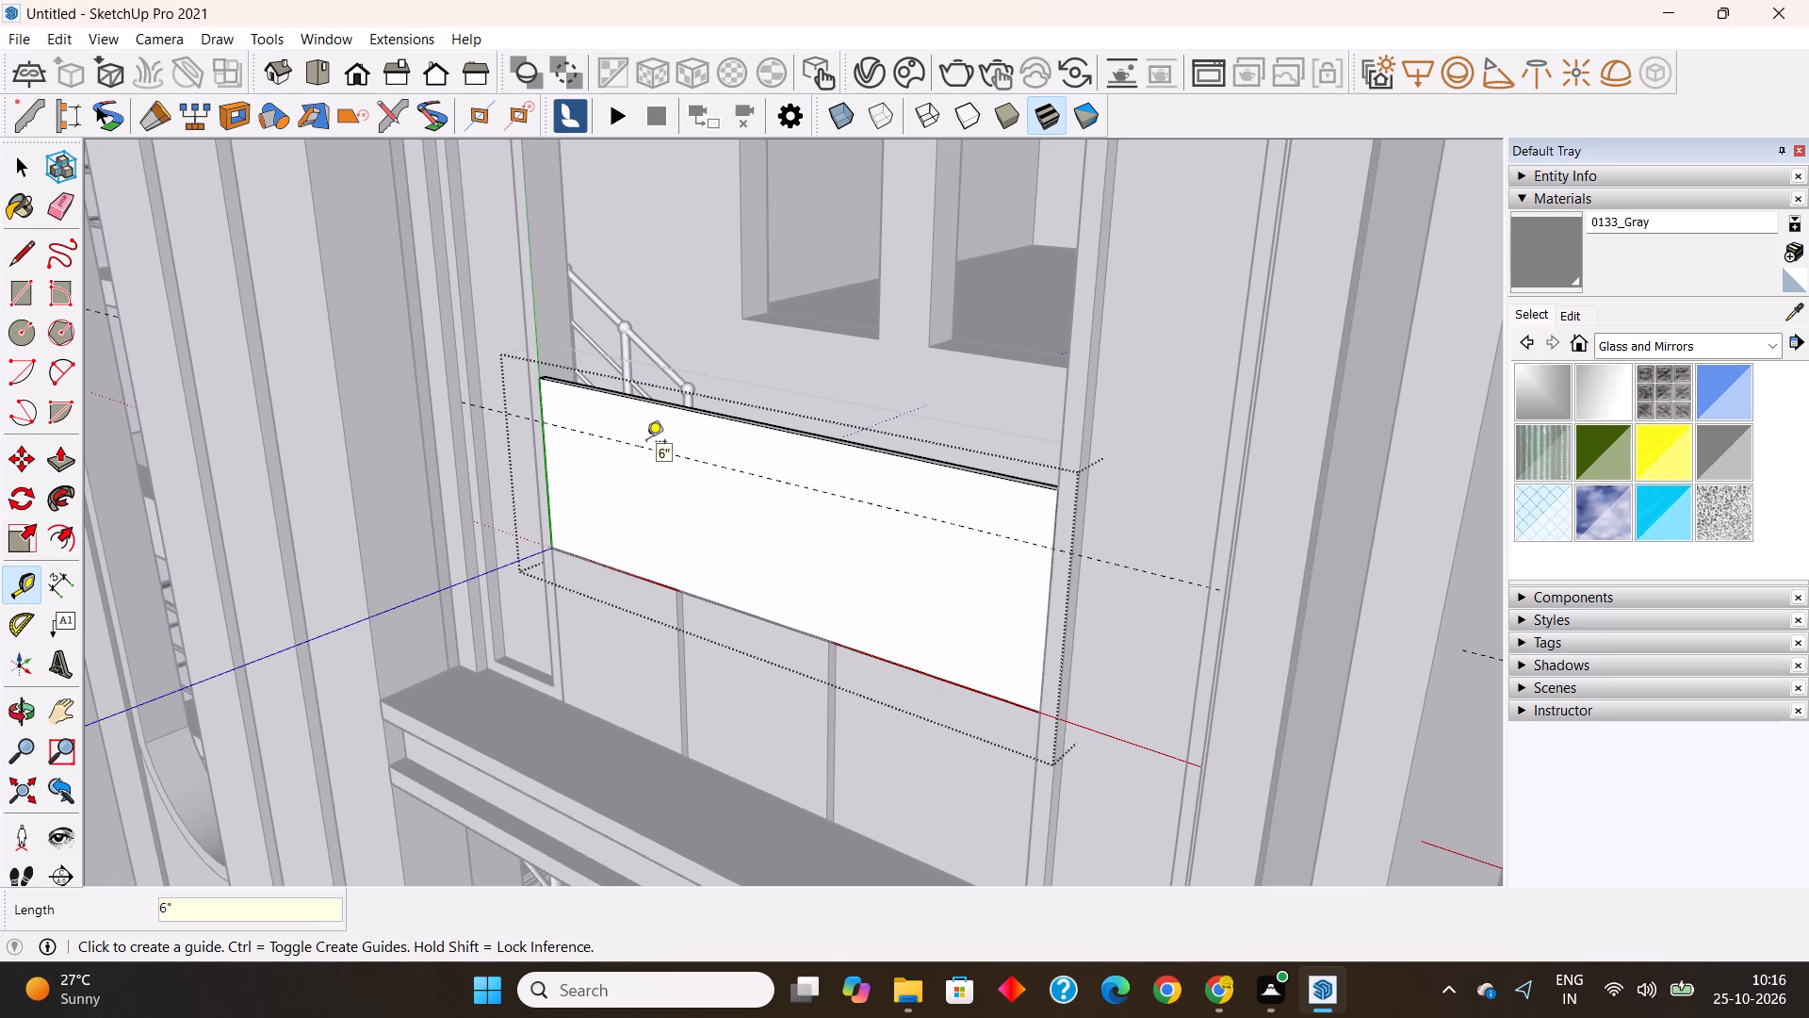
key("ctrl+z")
Place a horizontal guide 4" below the raised panel's top edge and draw a line along it across the front face.
left_click(697, 411)
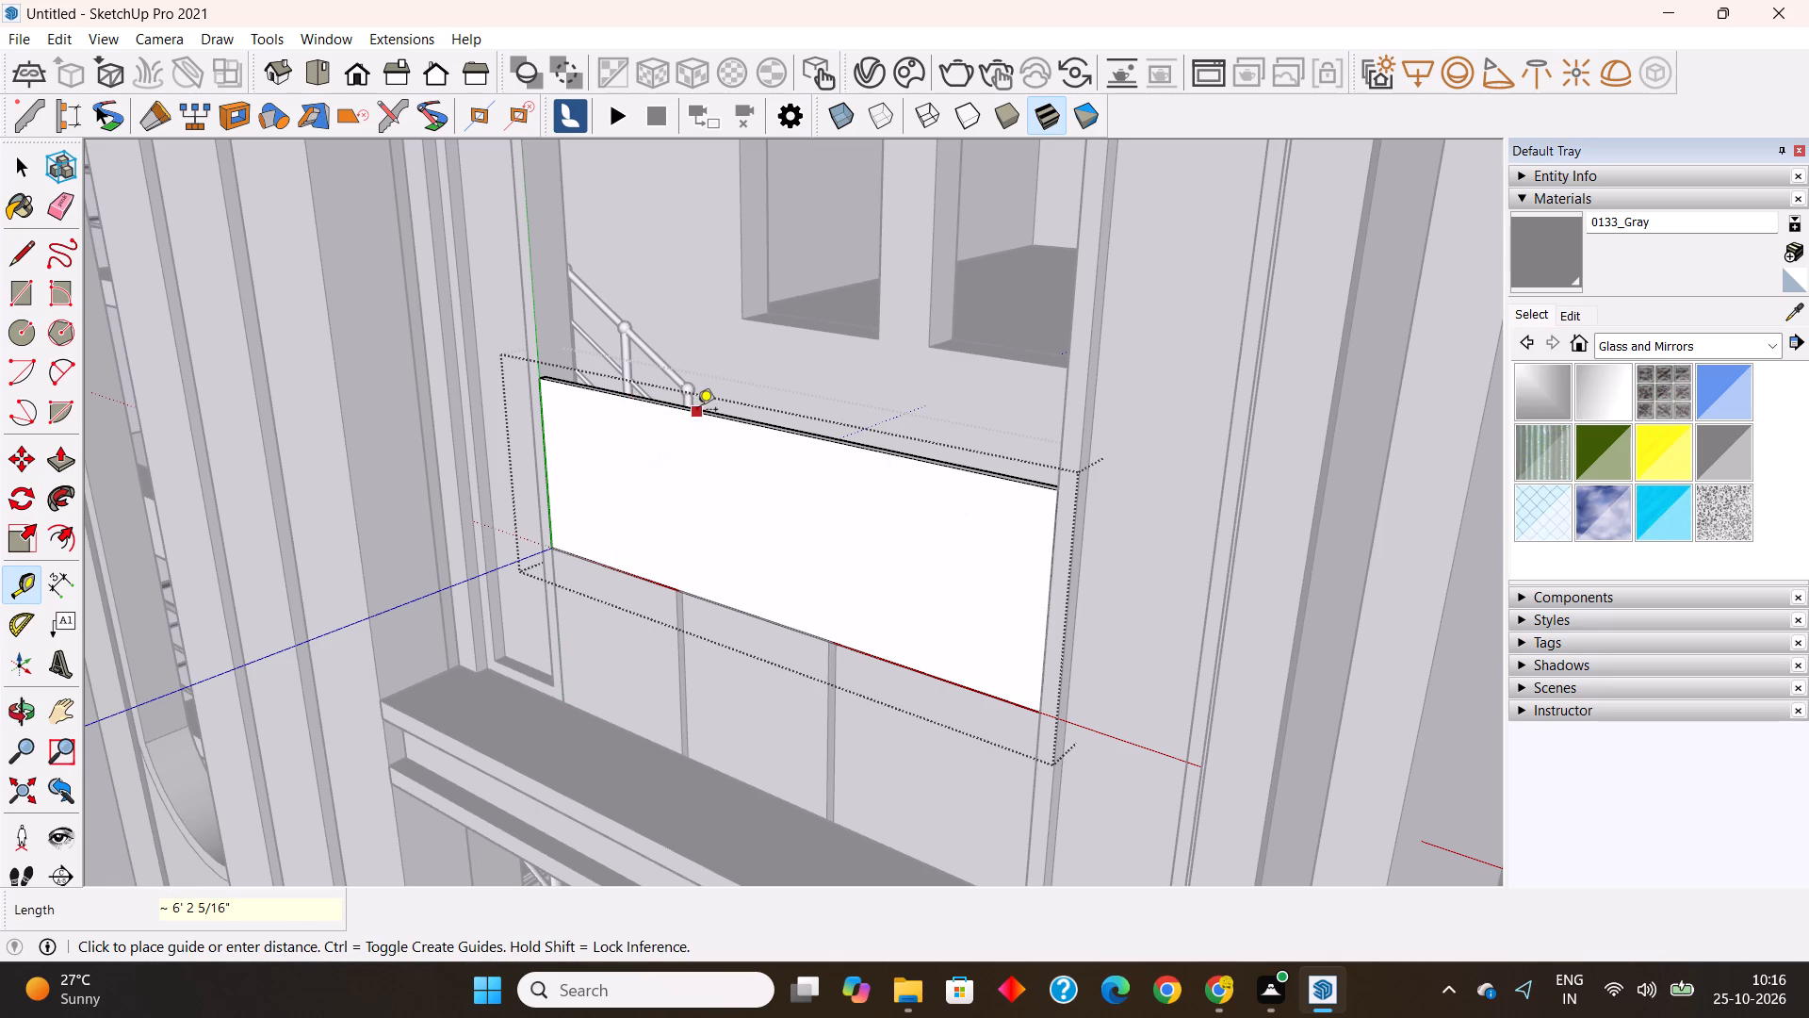
type("4\"")
key("Return")
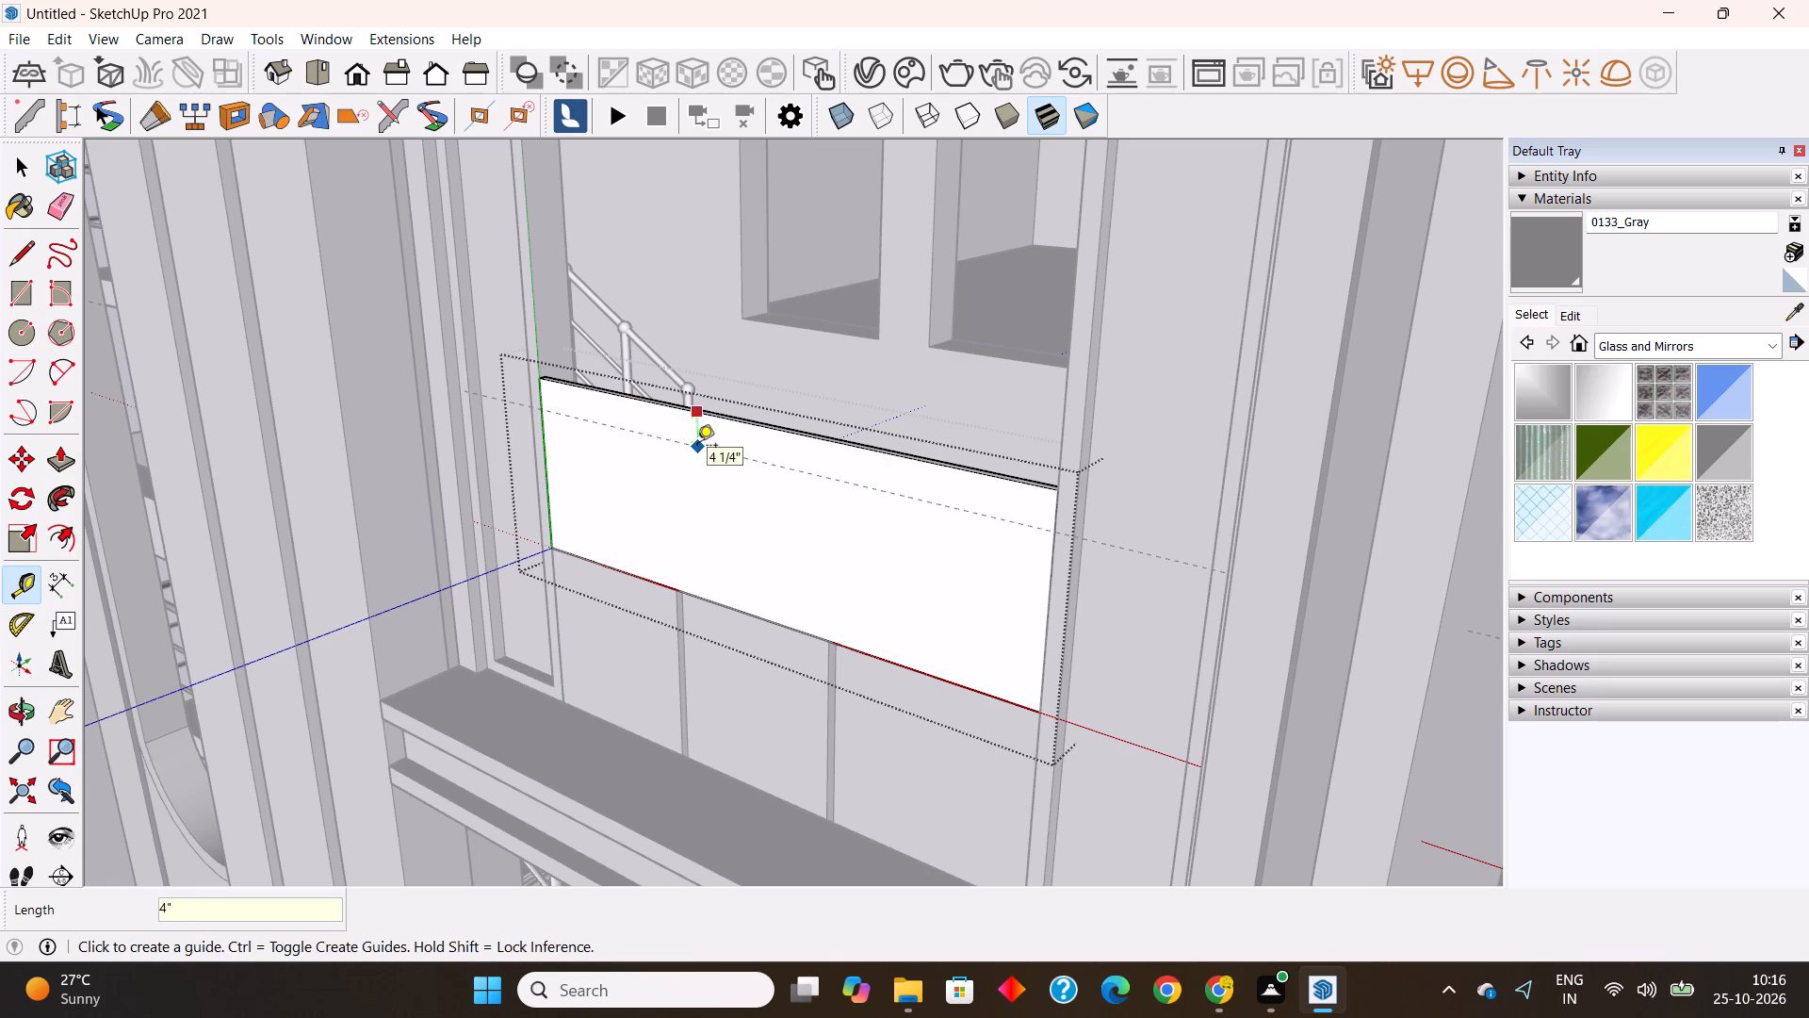
left_click(21, 250)
left_click(543, 413)
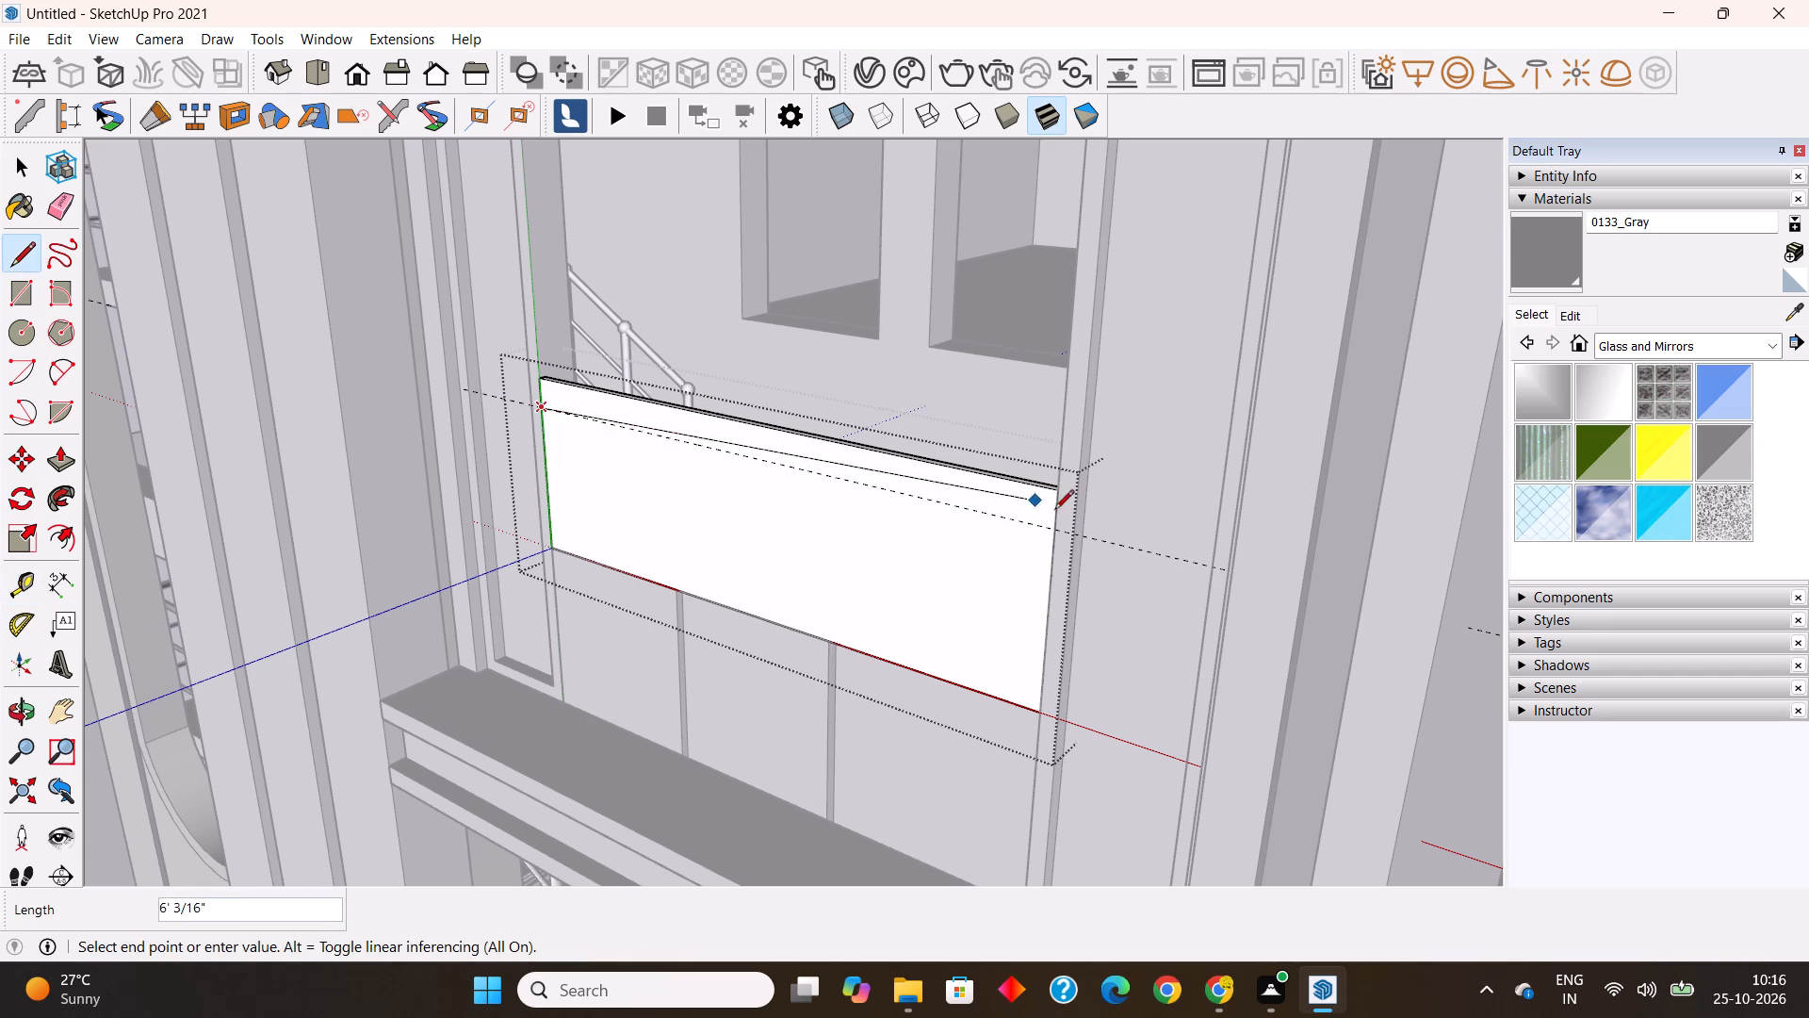
left_click(1058, 524)
key("space")
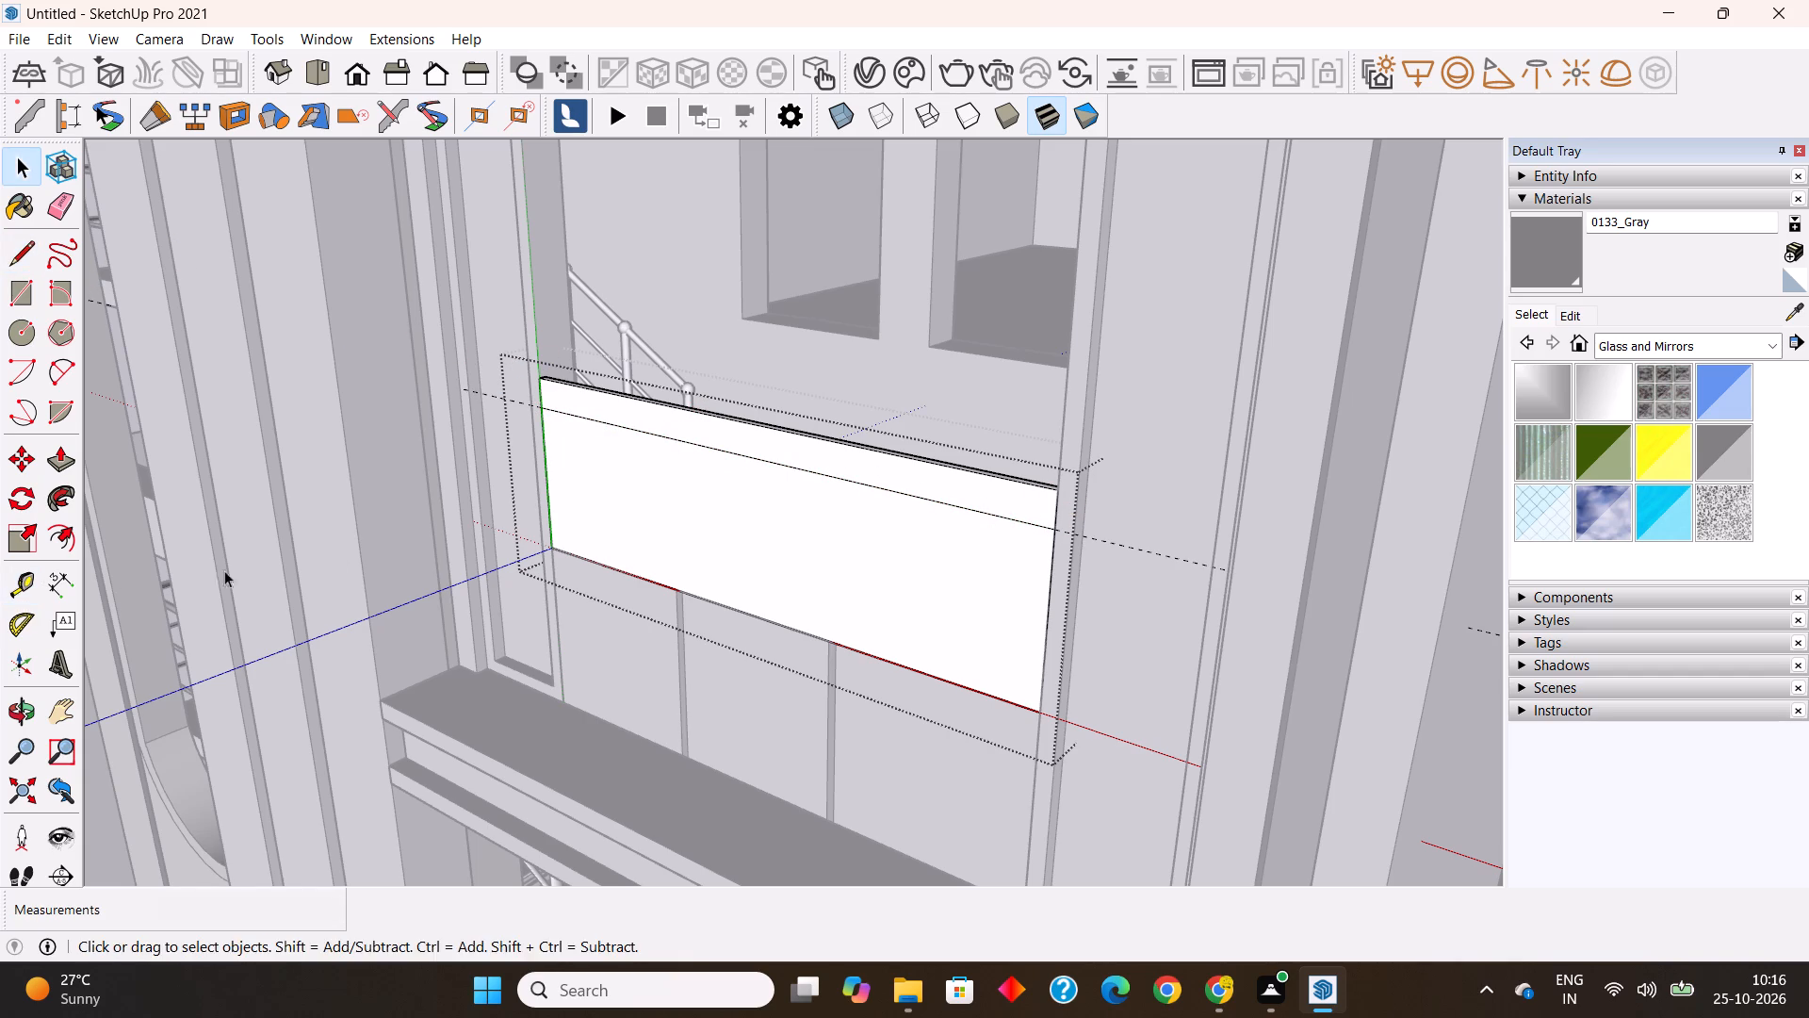
Paint the panel's front face below the new line with Translucent Glass Blue.
left_click(1727, 392)
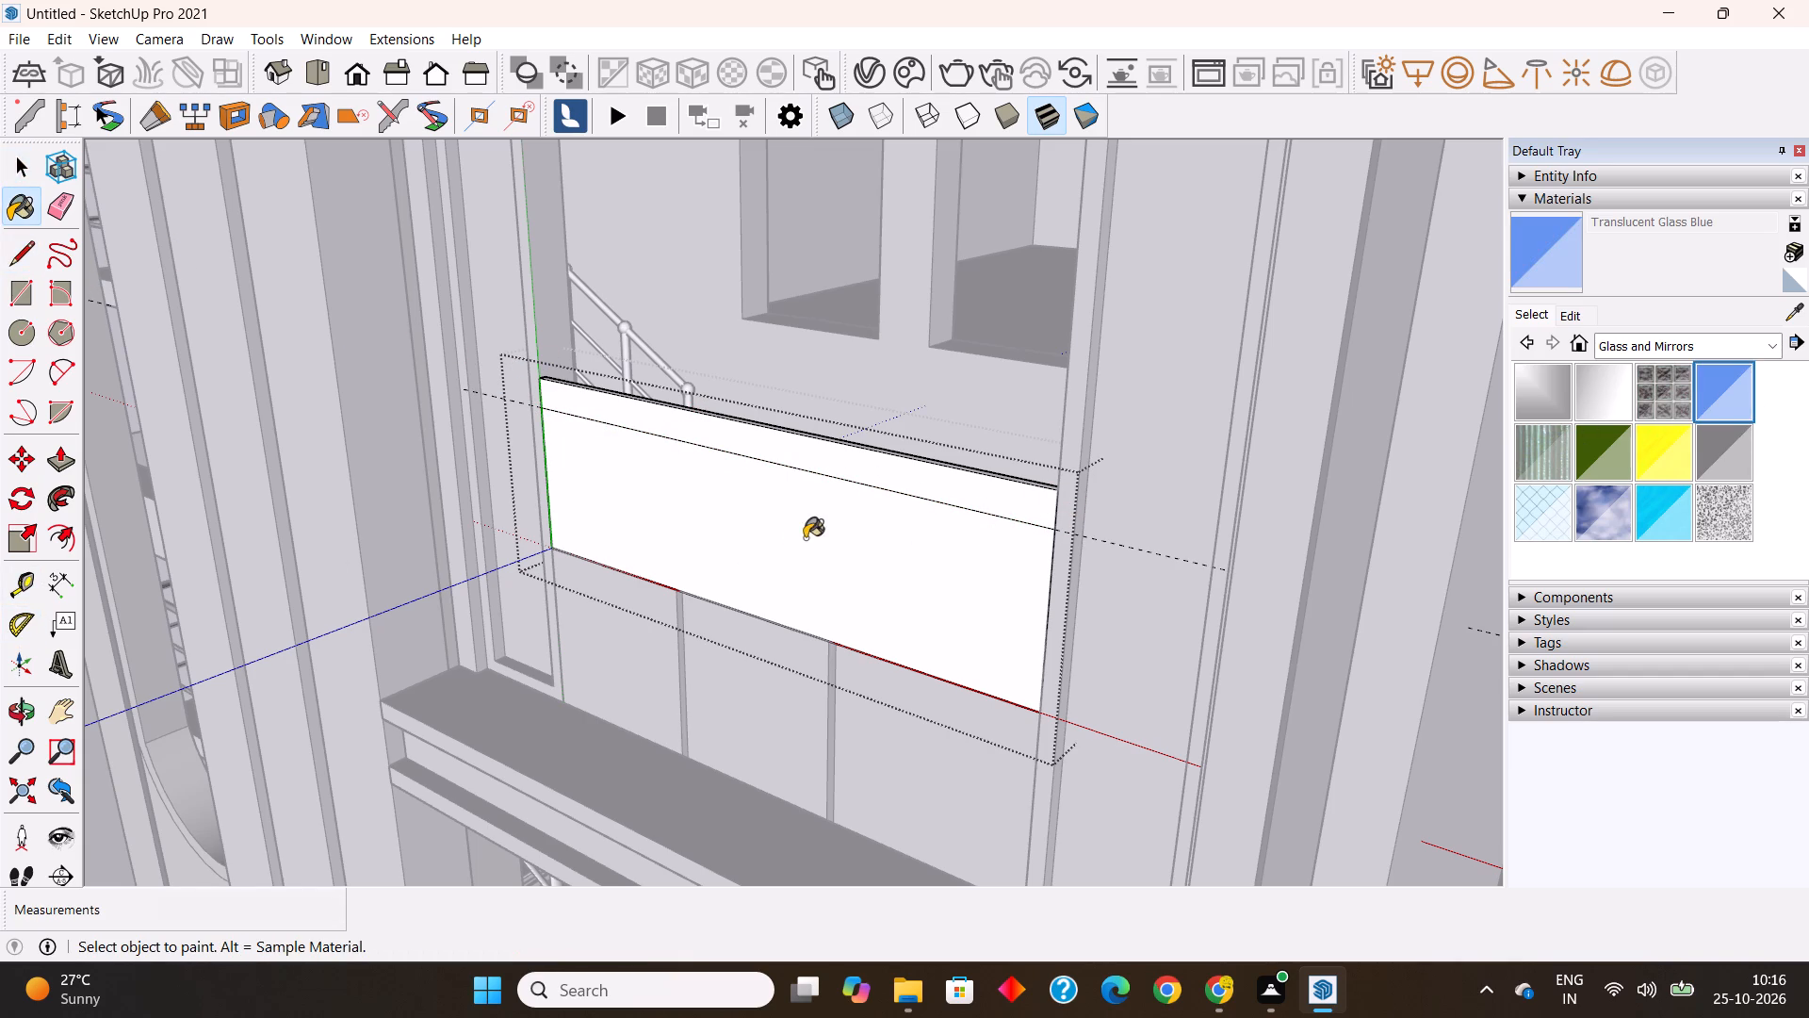
left_click(844, 512)
Paint the inner back face of the same panel with Translucent Glass Blue and leave the group editing.
middle_click_drag(898, 572, 394, 698)
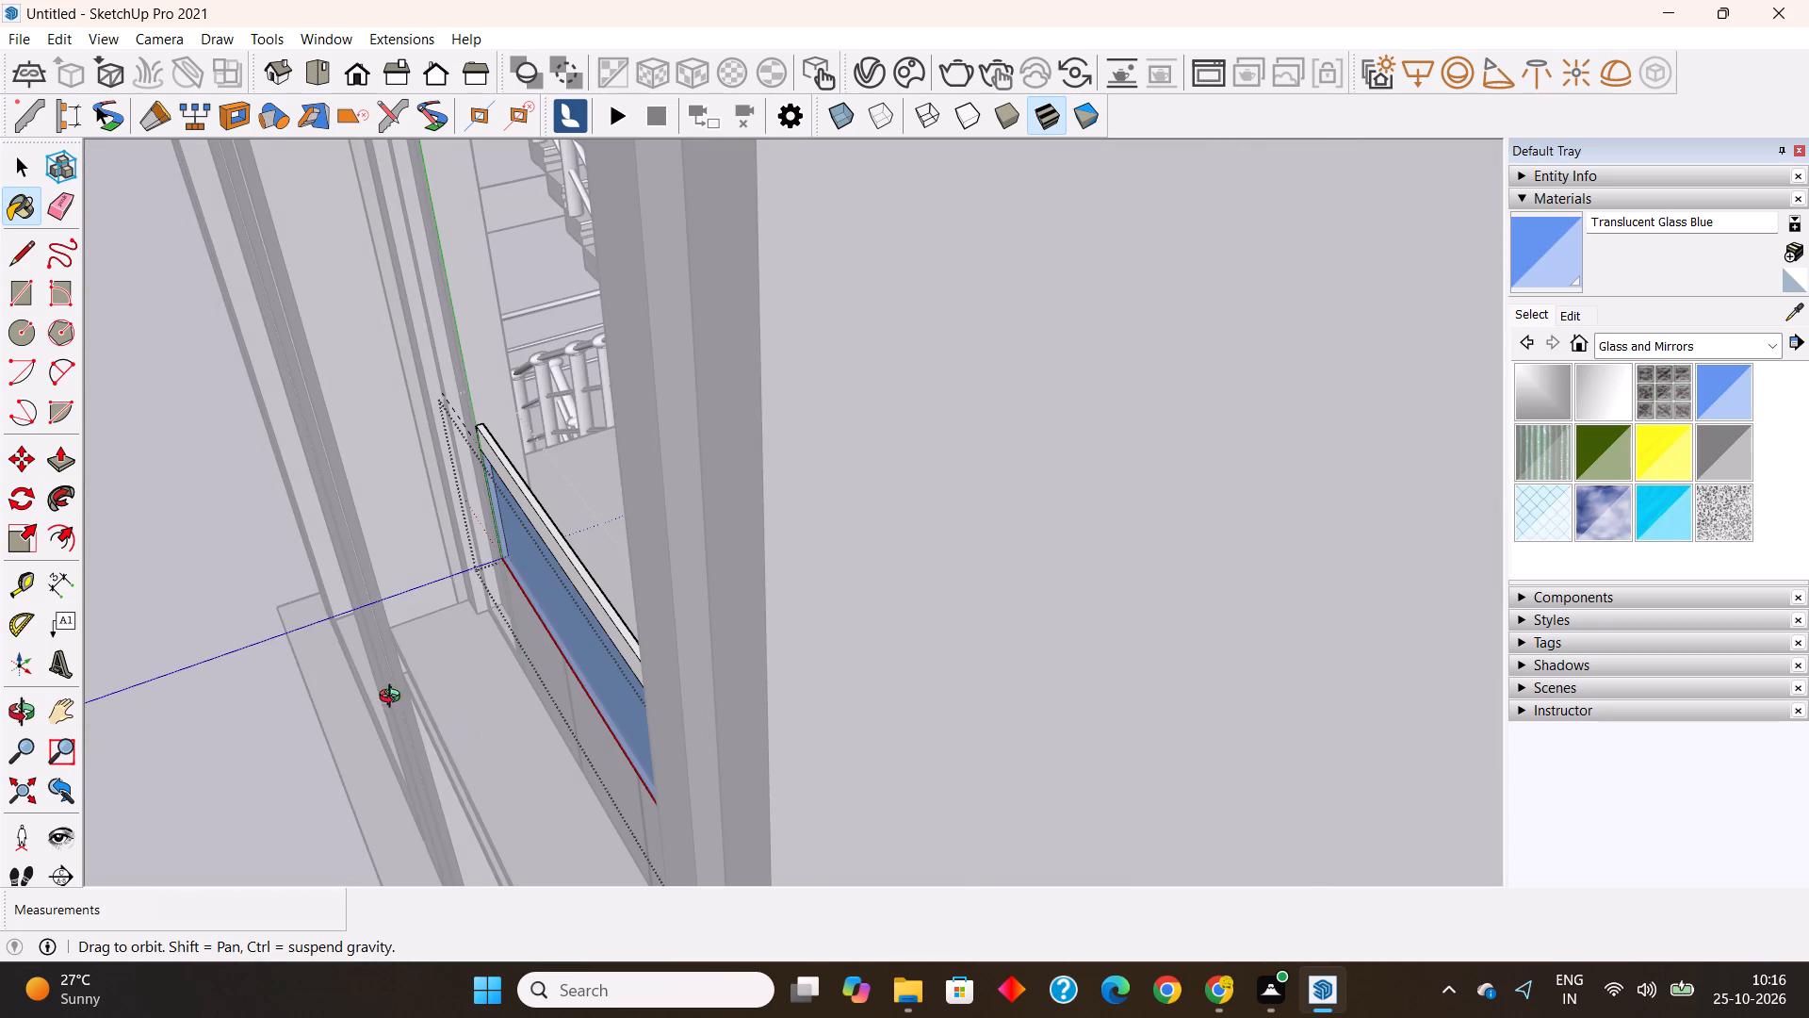
middle_click_drag(394, 698, 592, 585)
scroll(592, 579, "down", 12)
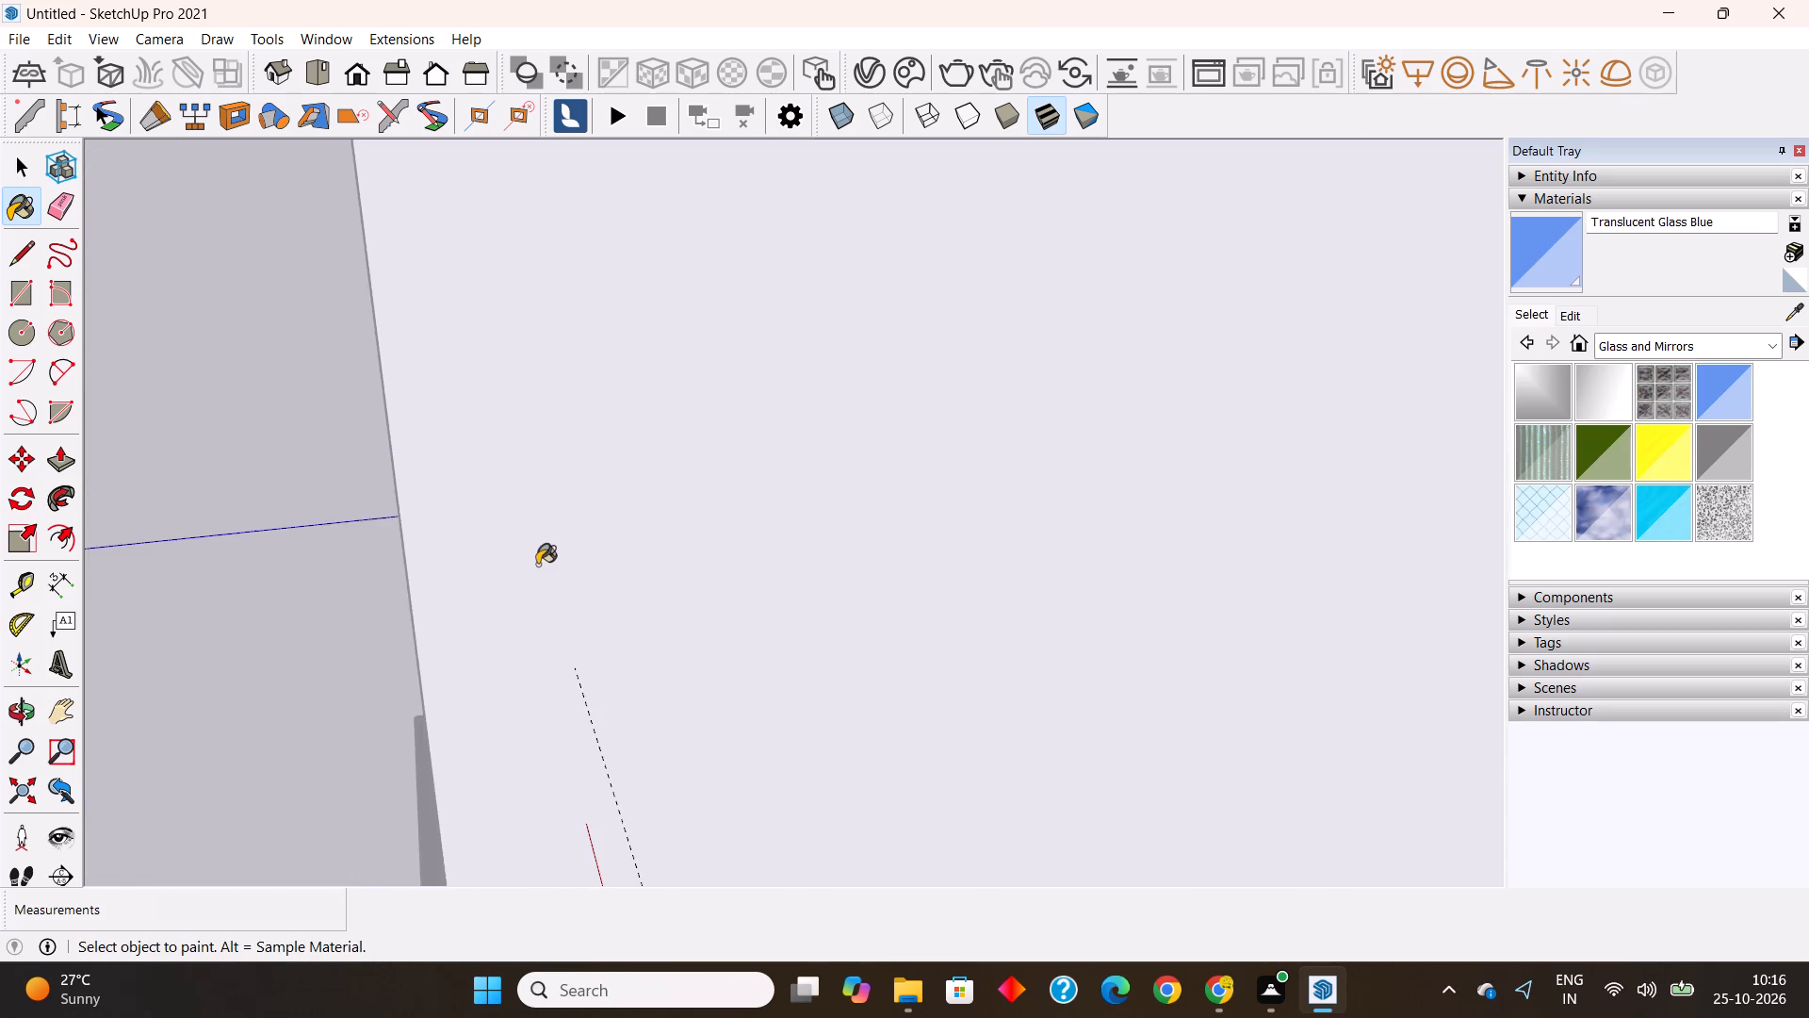
scroll(537, 565, "down", 4)
middle_click_drag(732, 678, 1220, 671)
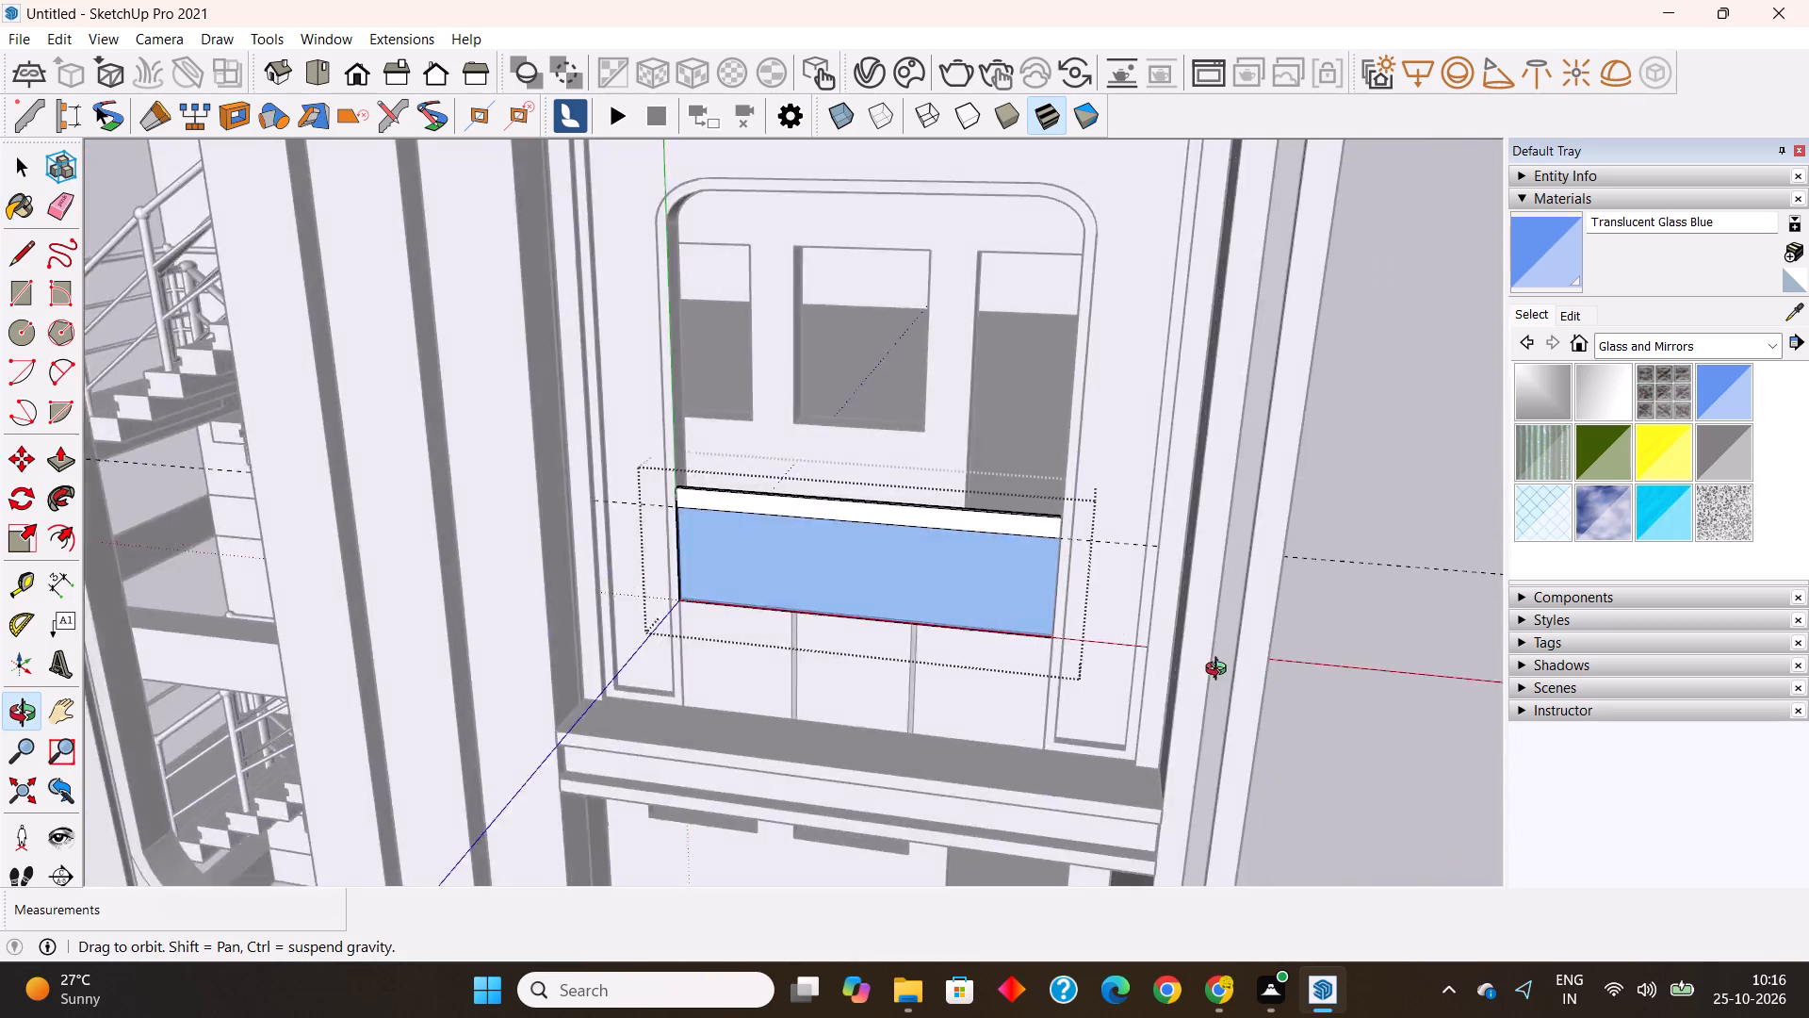
middle_click_drag(1220, 671, 1066, 846)
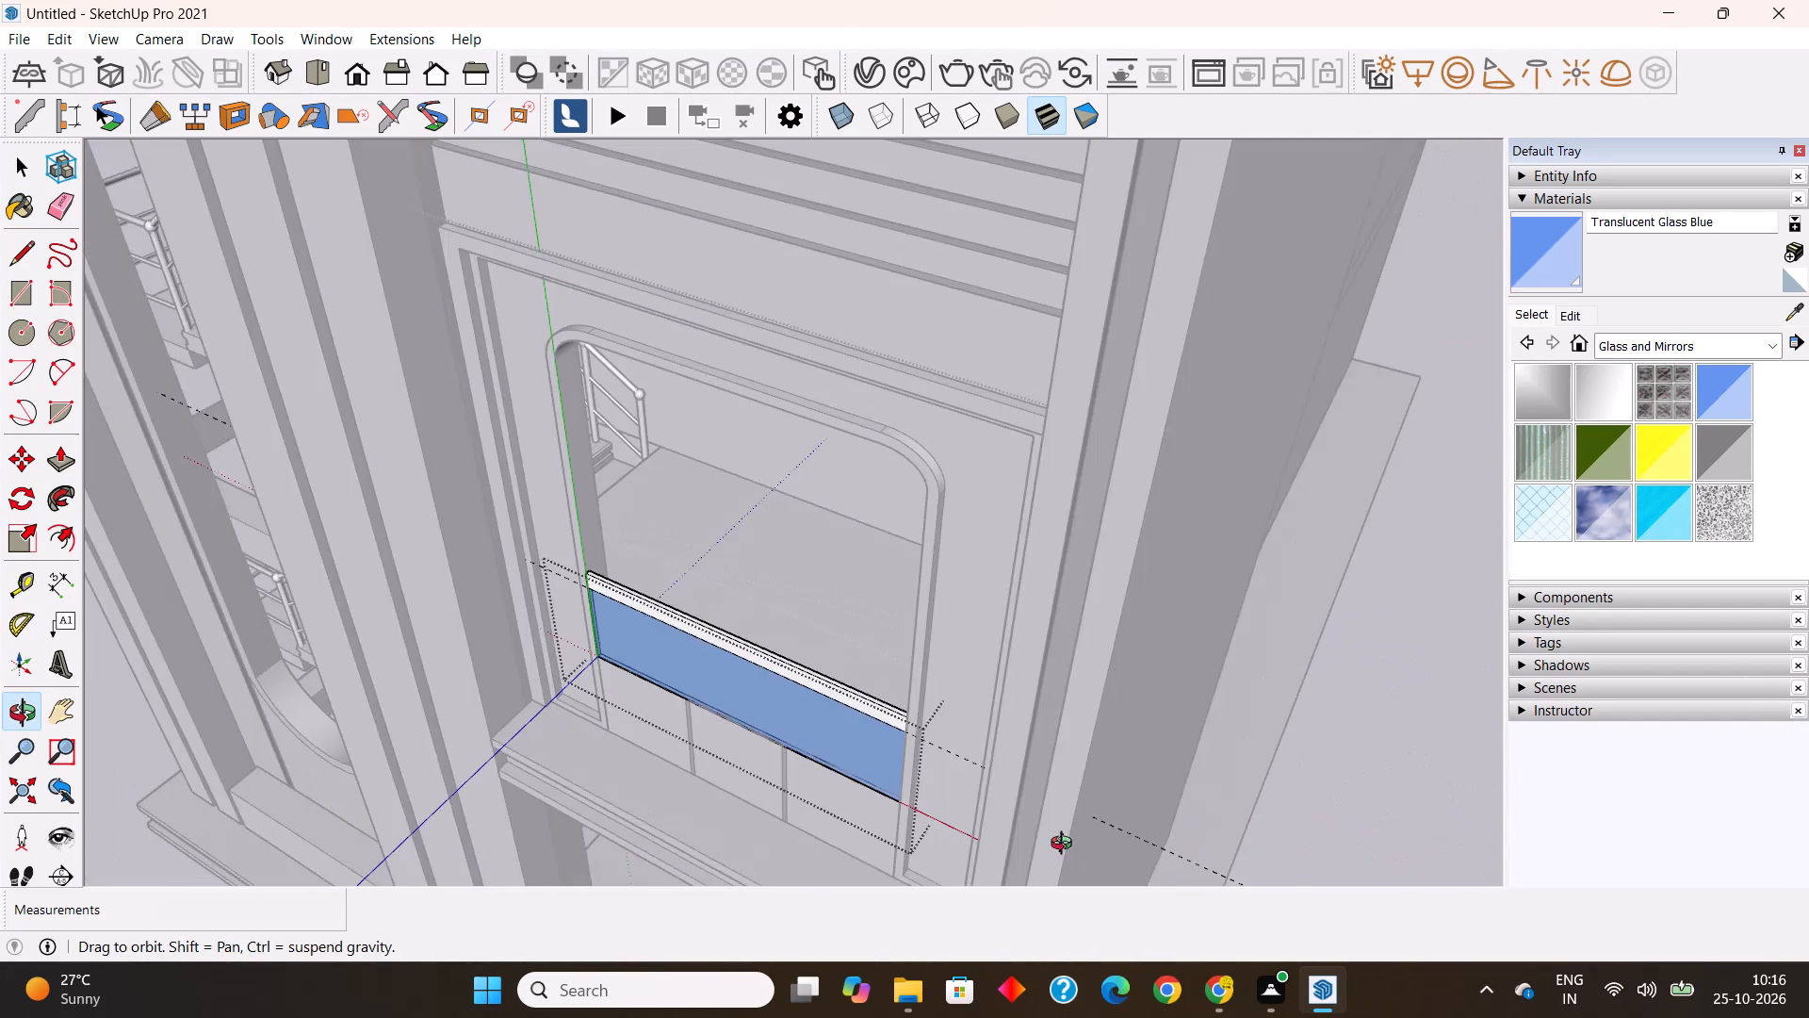
middle_click_drag(1066, 846, 1062, 845)
scroll(537, 510, "up", 8)
middle_click_drag(337, 523, 75, 474)
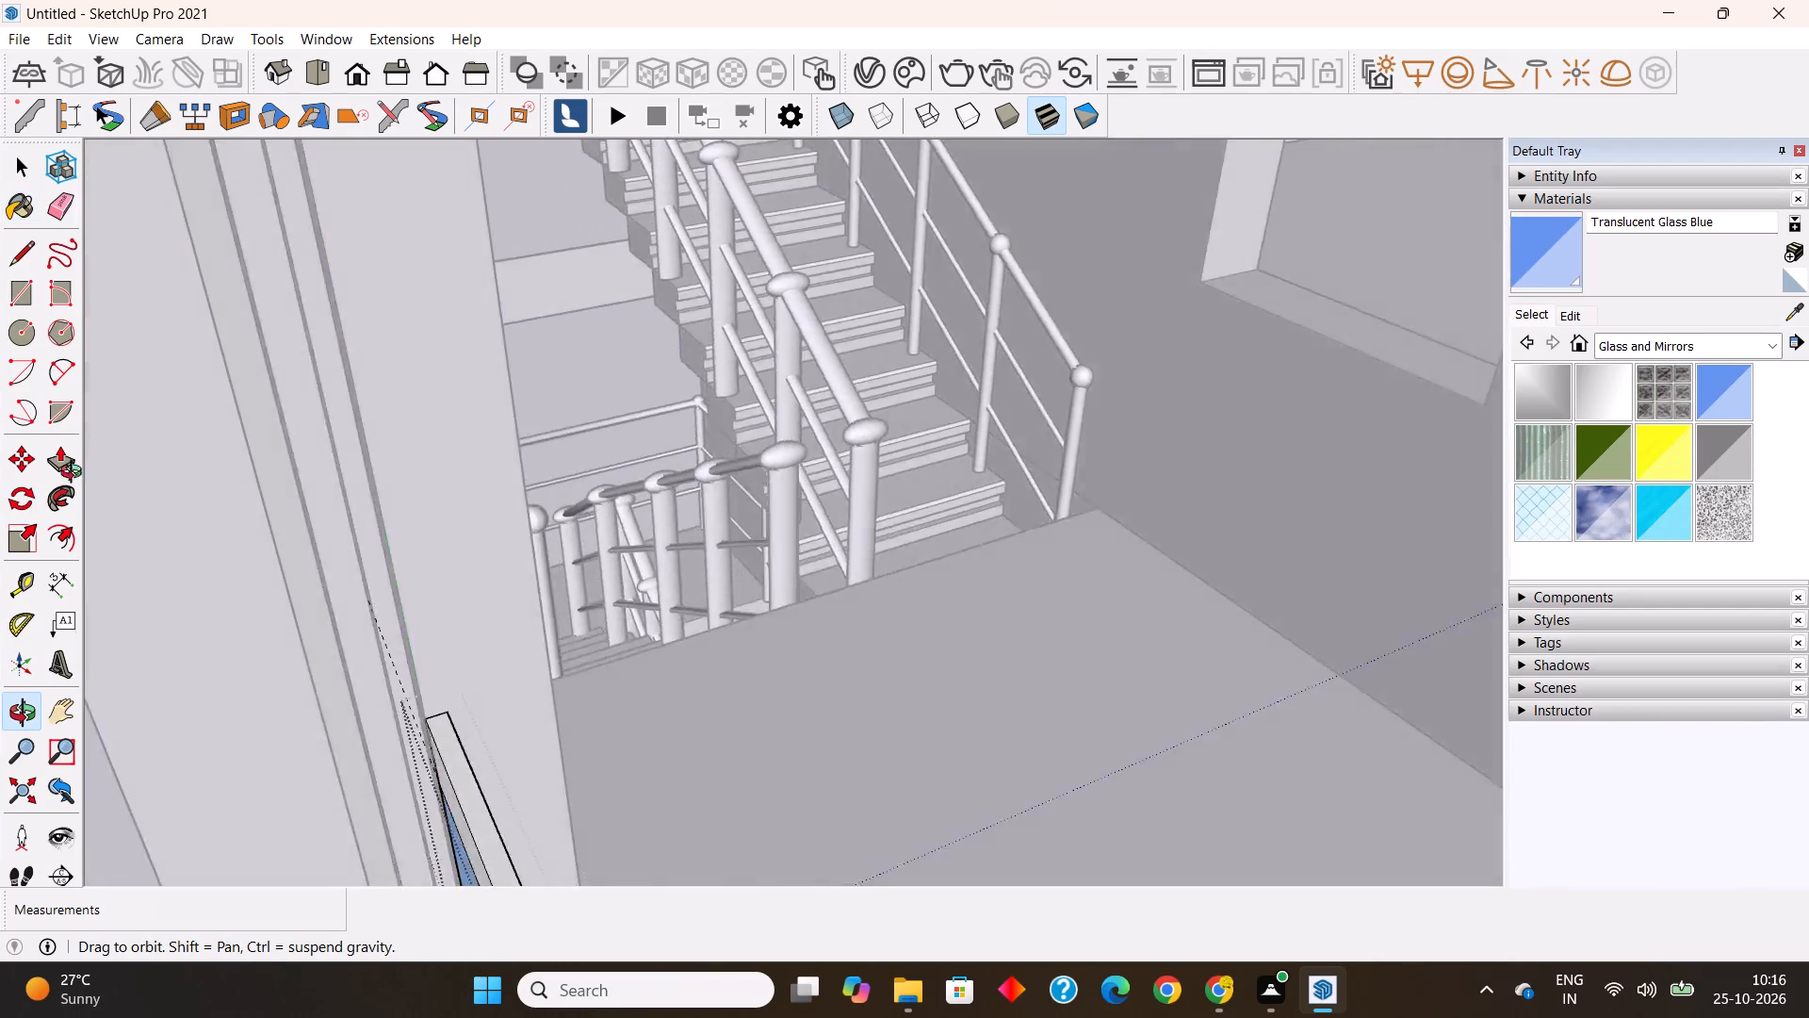
middle_click_drag(75, 474, 4, 483)
middle_click_drag(448, 473, 569, 285, "shift")
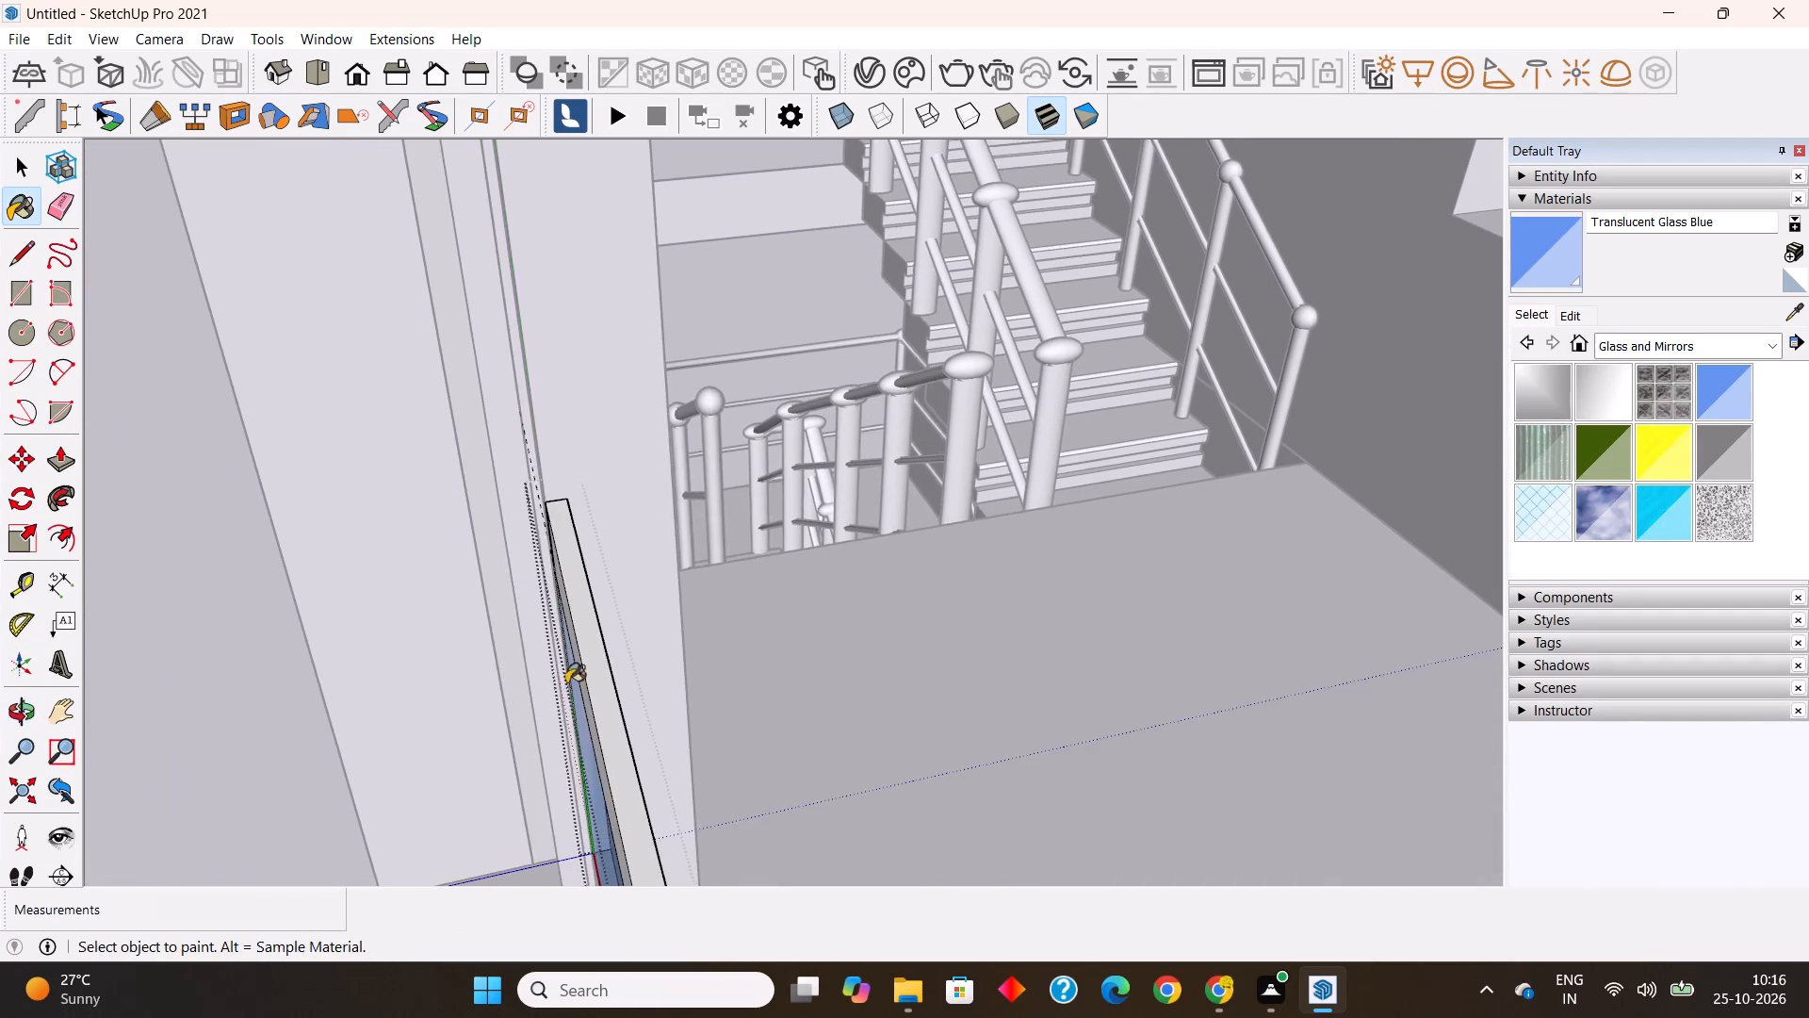
middle_click_drag(548, 716, 481, 602)
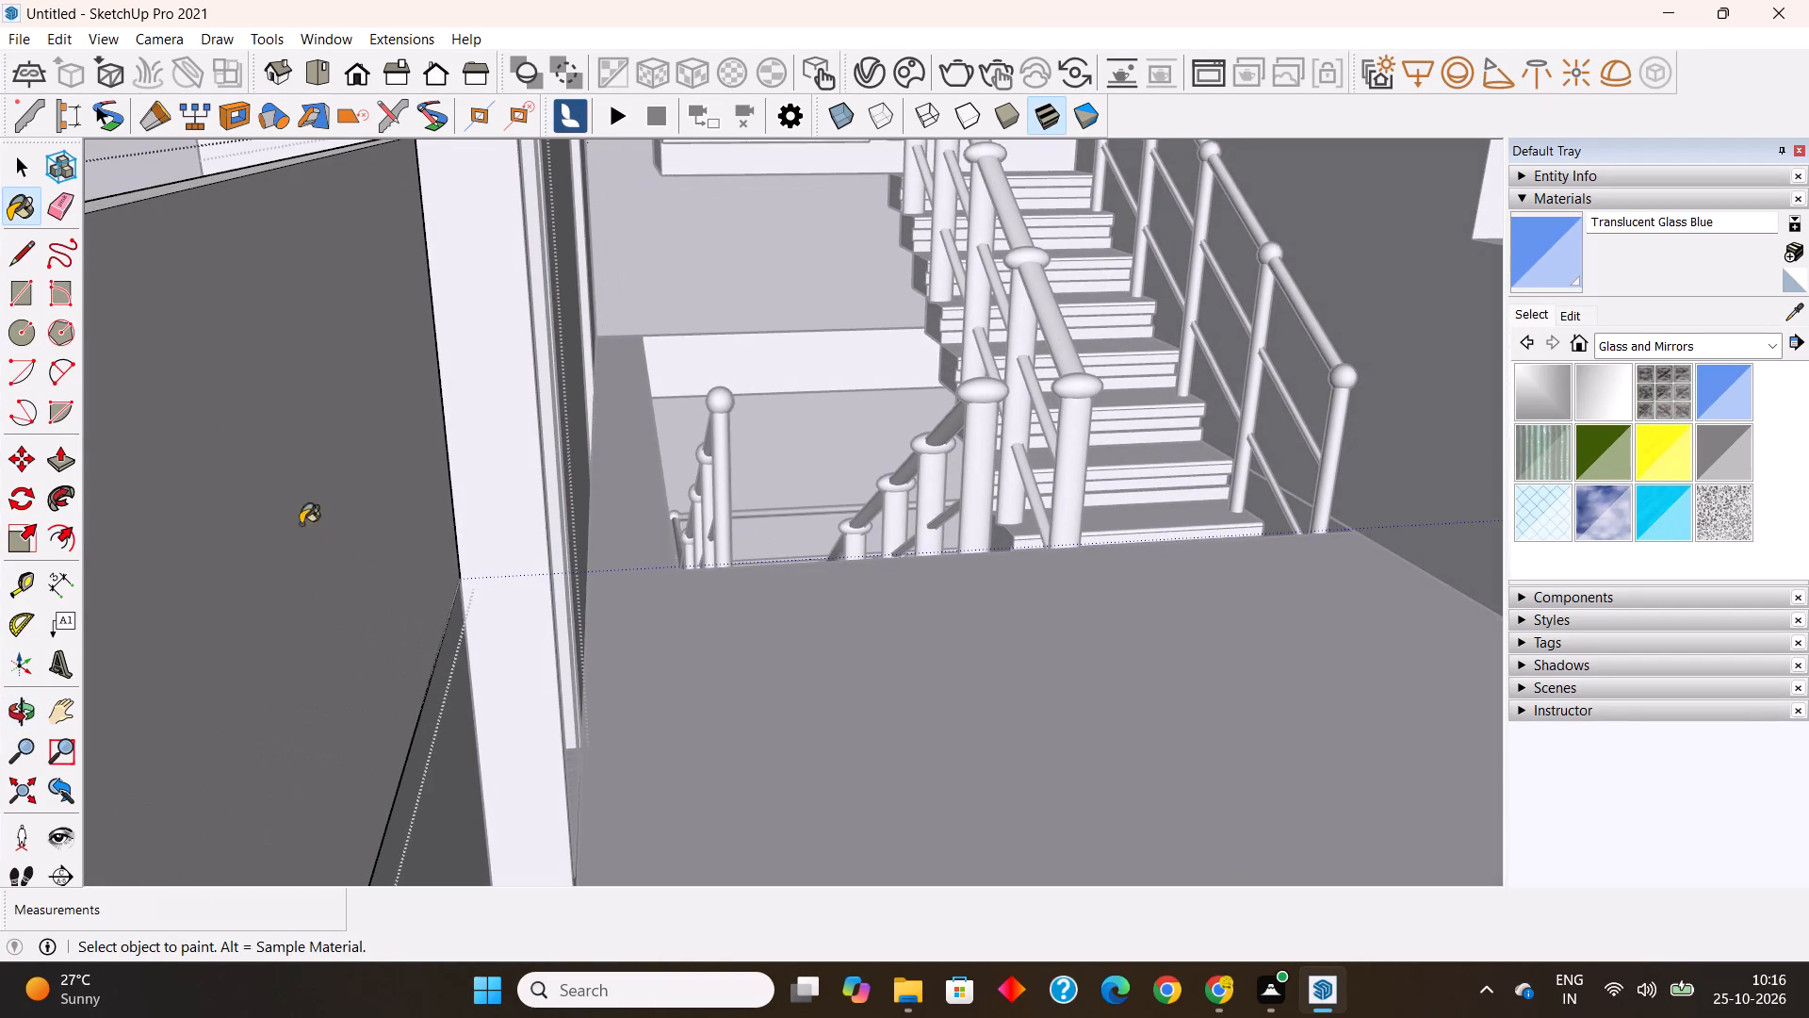
left_click(289, 503)
middle_click_drag(583, 573, 775, 601)
scroll(522, 477, "down", 4)
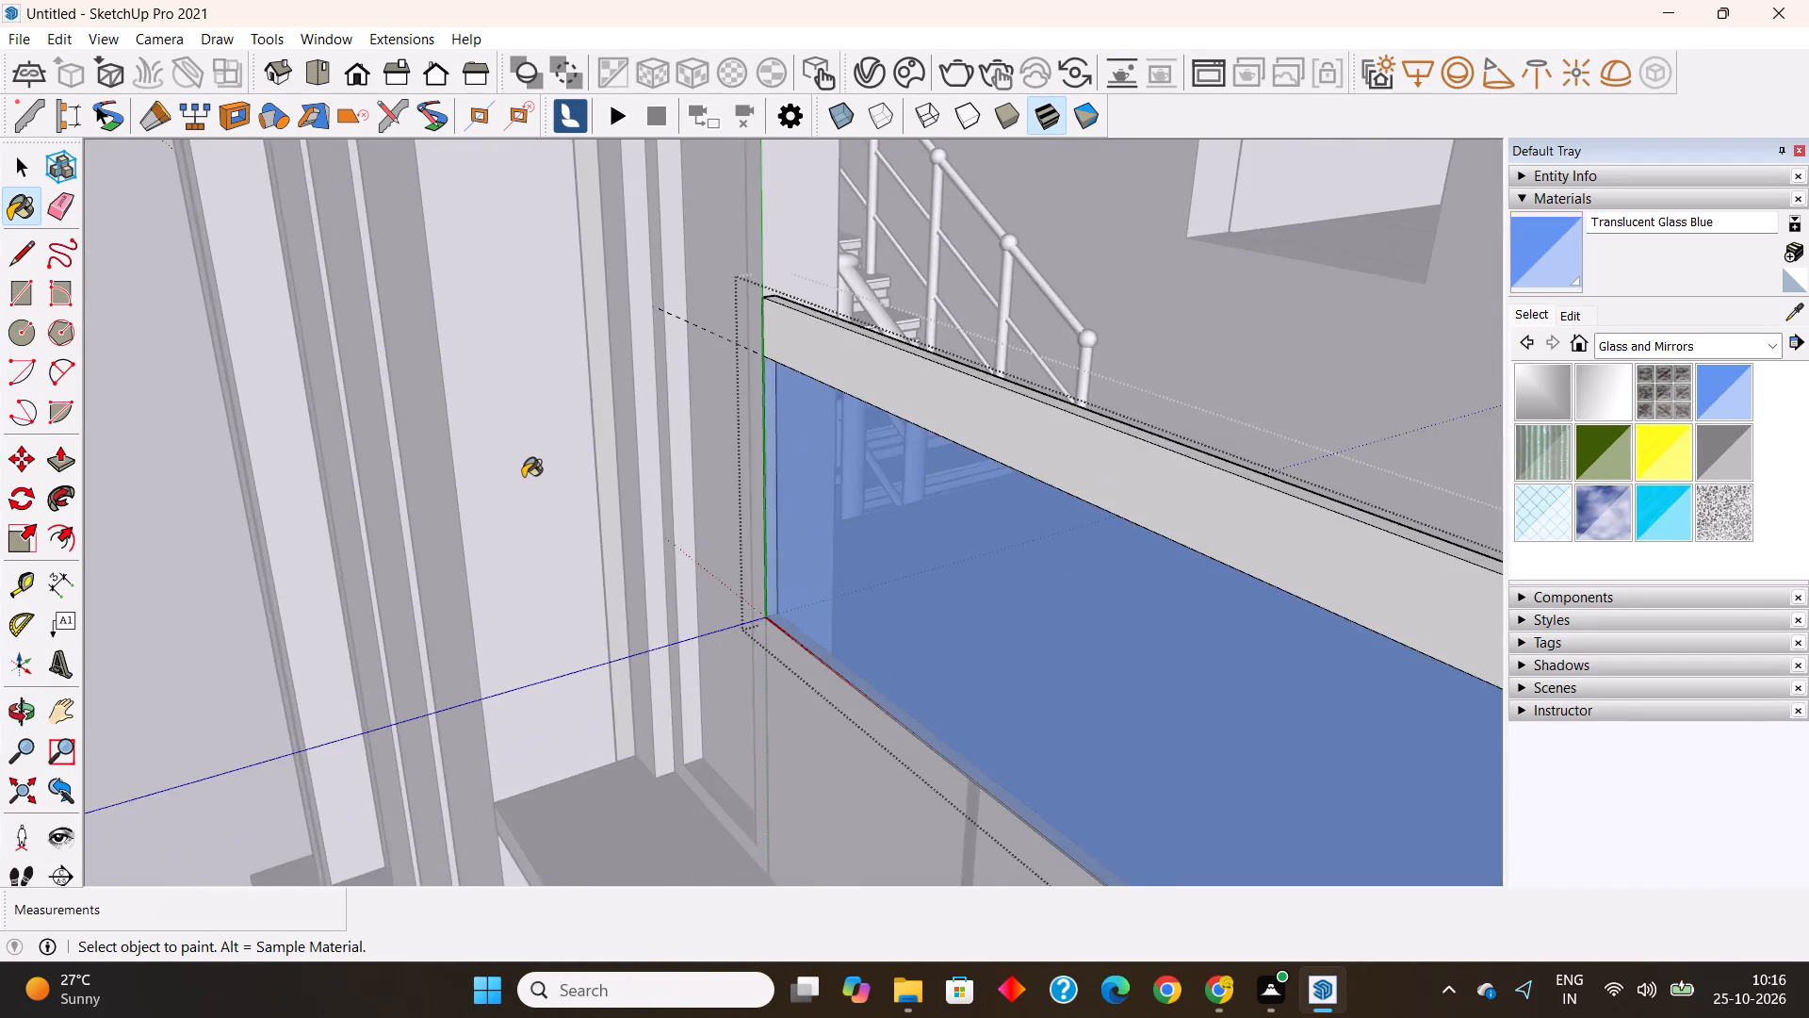
scroll(523, 477, "down", 13)
middle_click_drag(998, 845, 1213, 698)
scroll(816, 539, "down", 4)
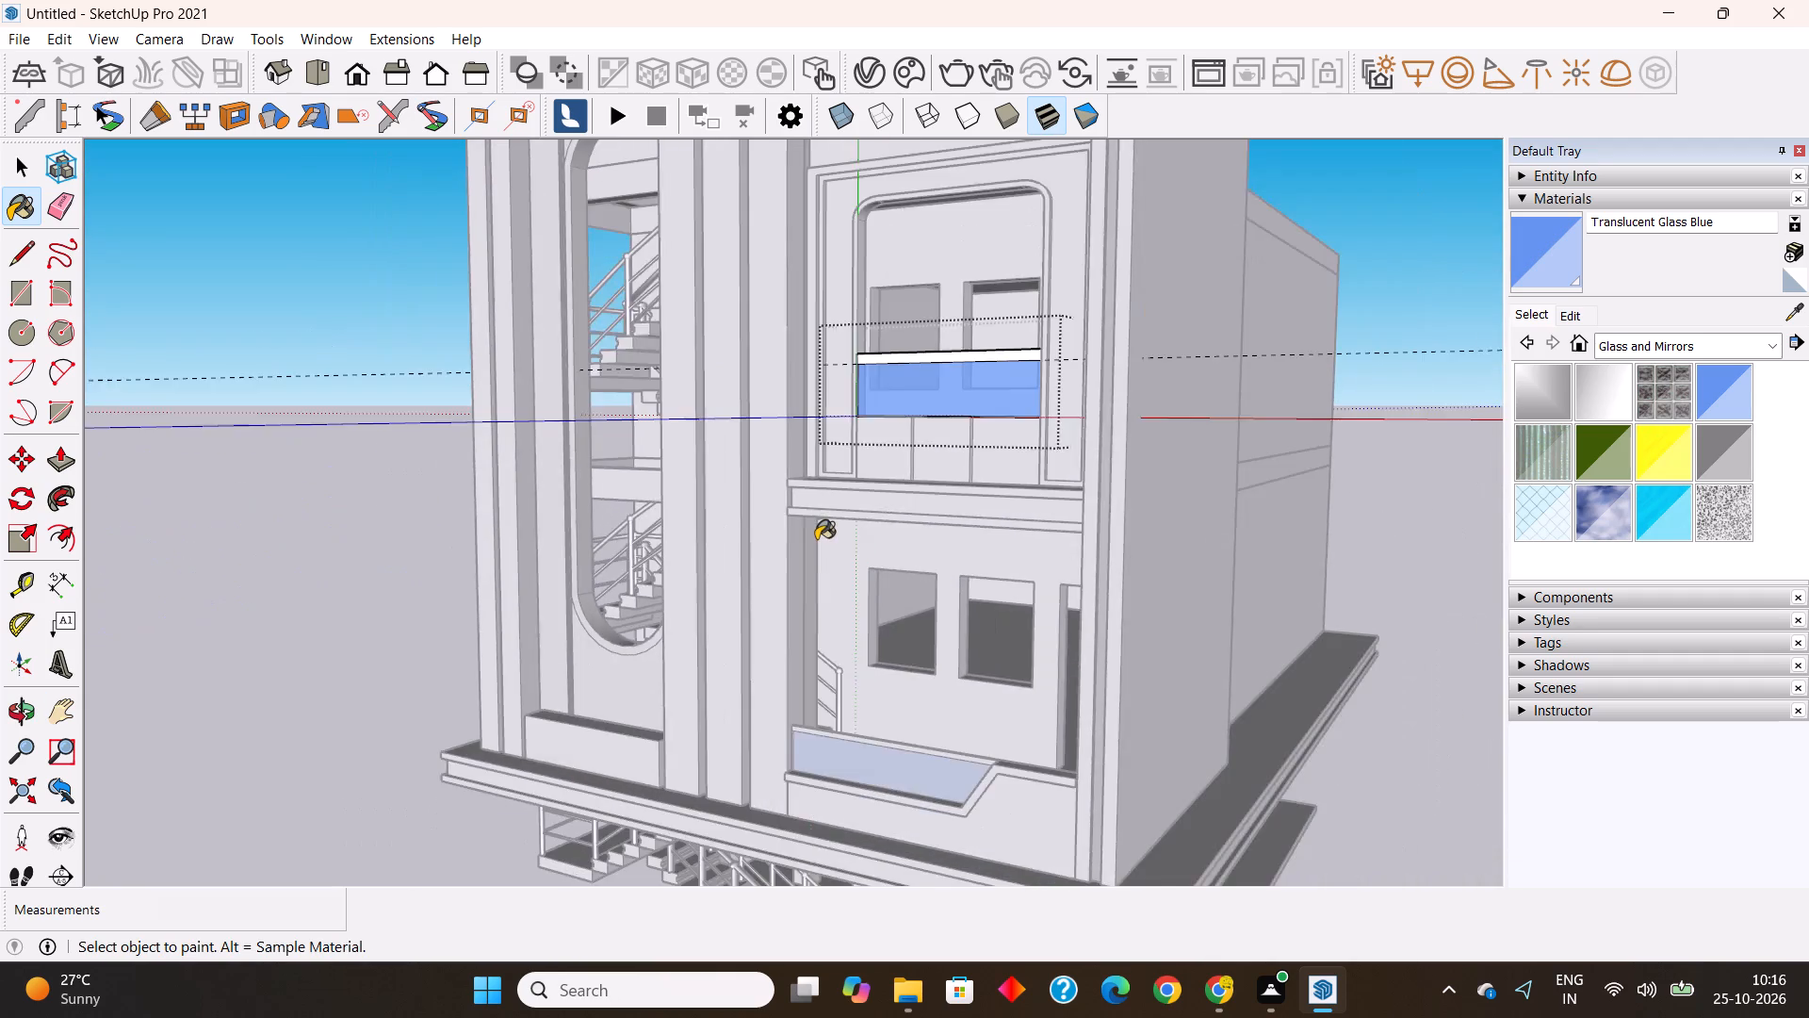
scroll(816, 539, "down", 3)
middle_click_drag(832, 692, 761, 725)
key("space")
left_click(1393, 741)
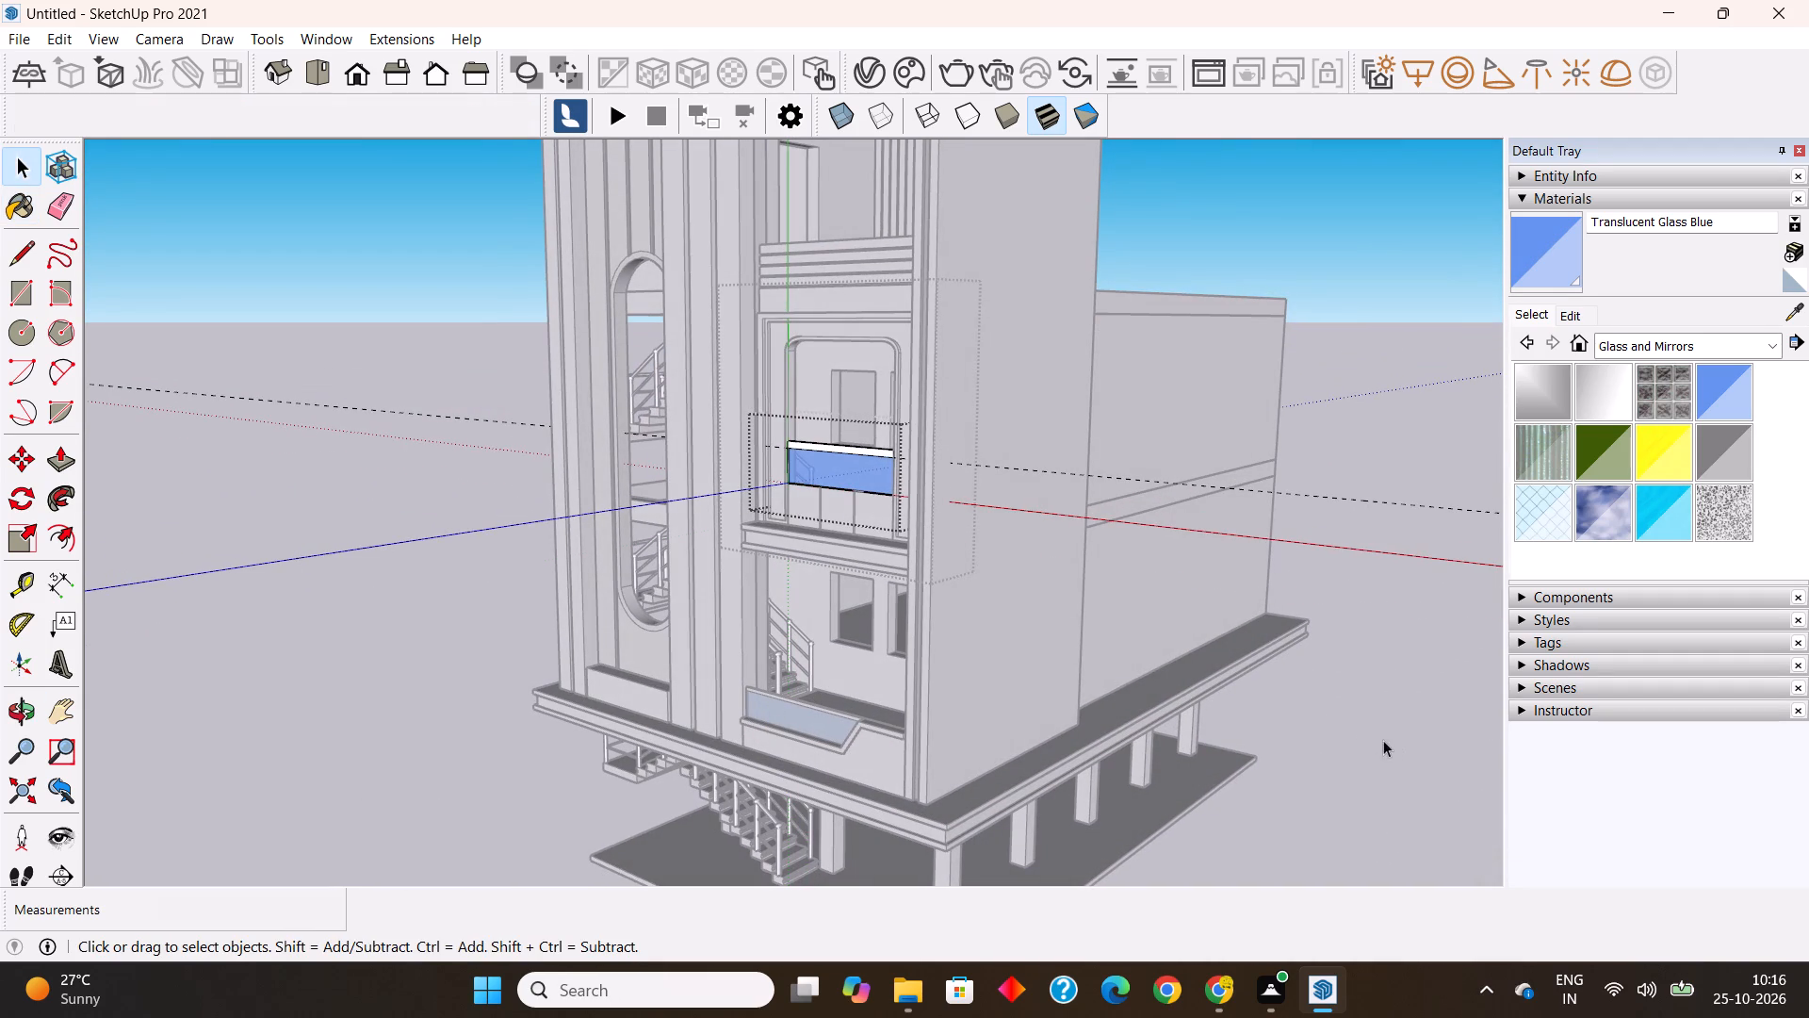
key("Escape")
key("Escape")
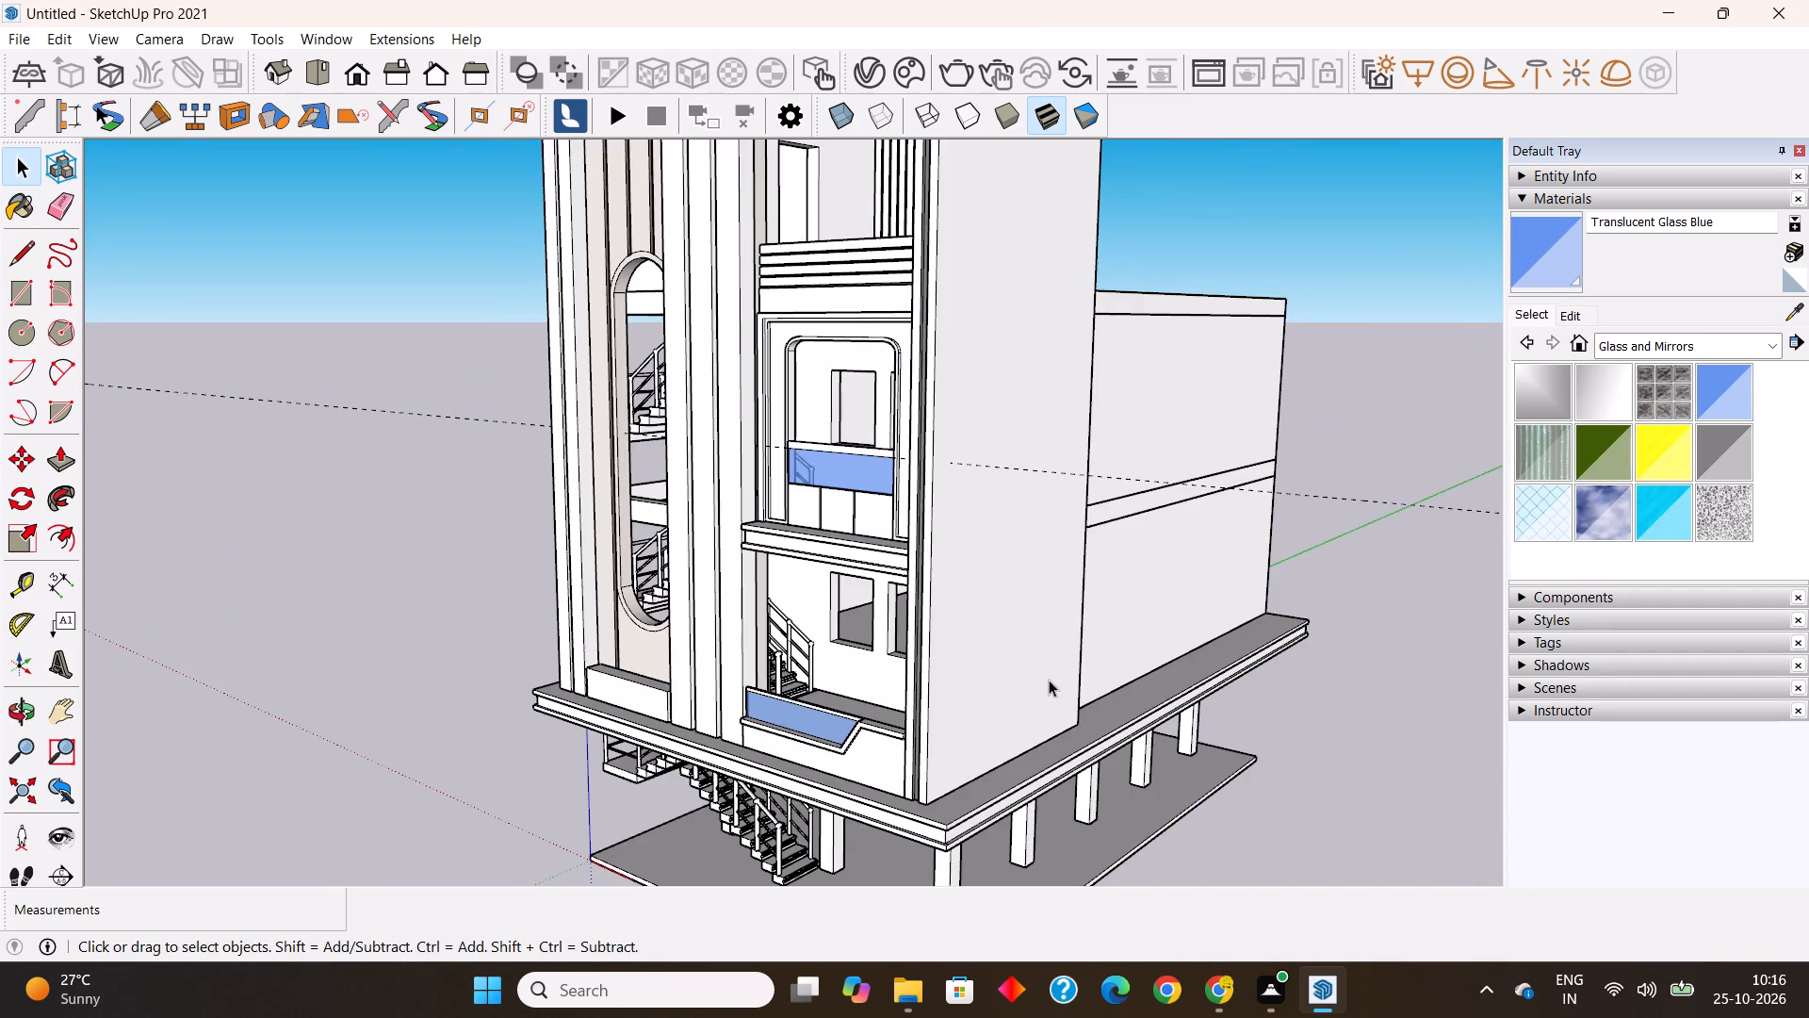
Open the lower balcony's parapet with the slanted glass panel and make all its connected geometry a group.
scroll(782, 722, "up", 6)
left_click(788, 707)
double_click(788, 707)
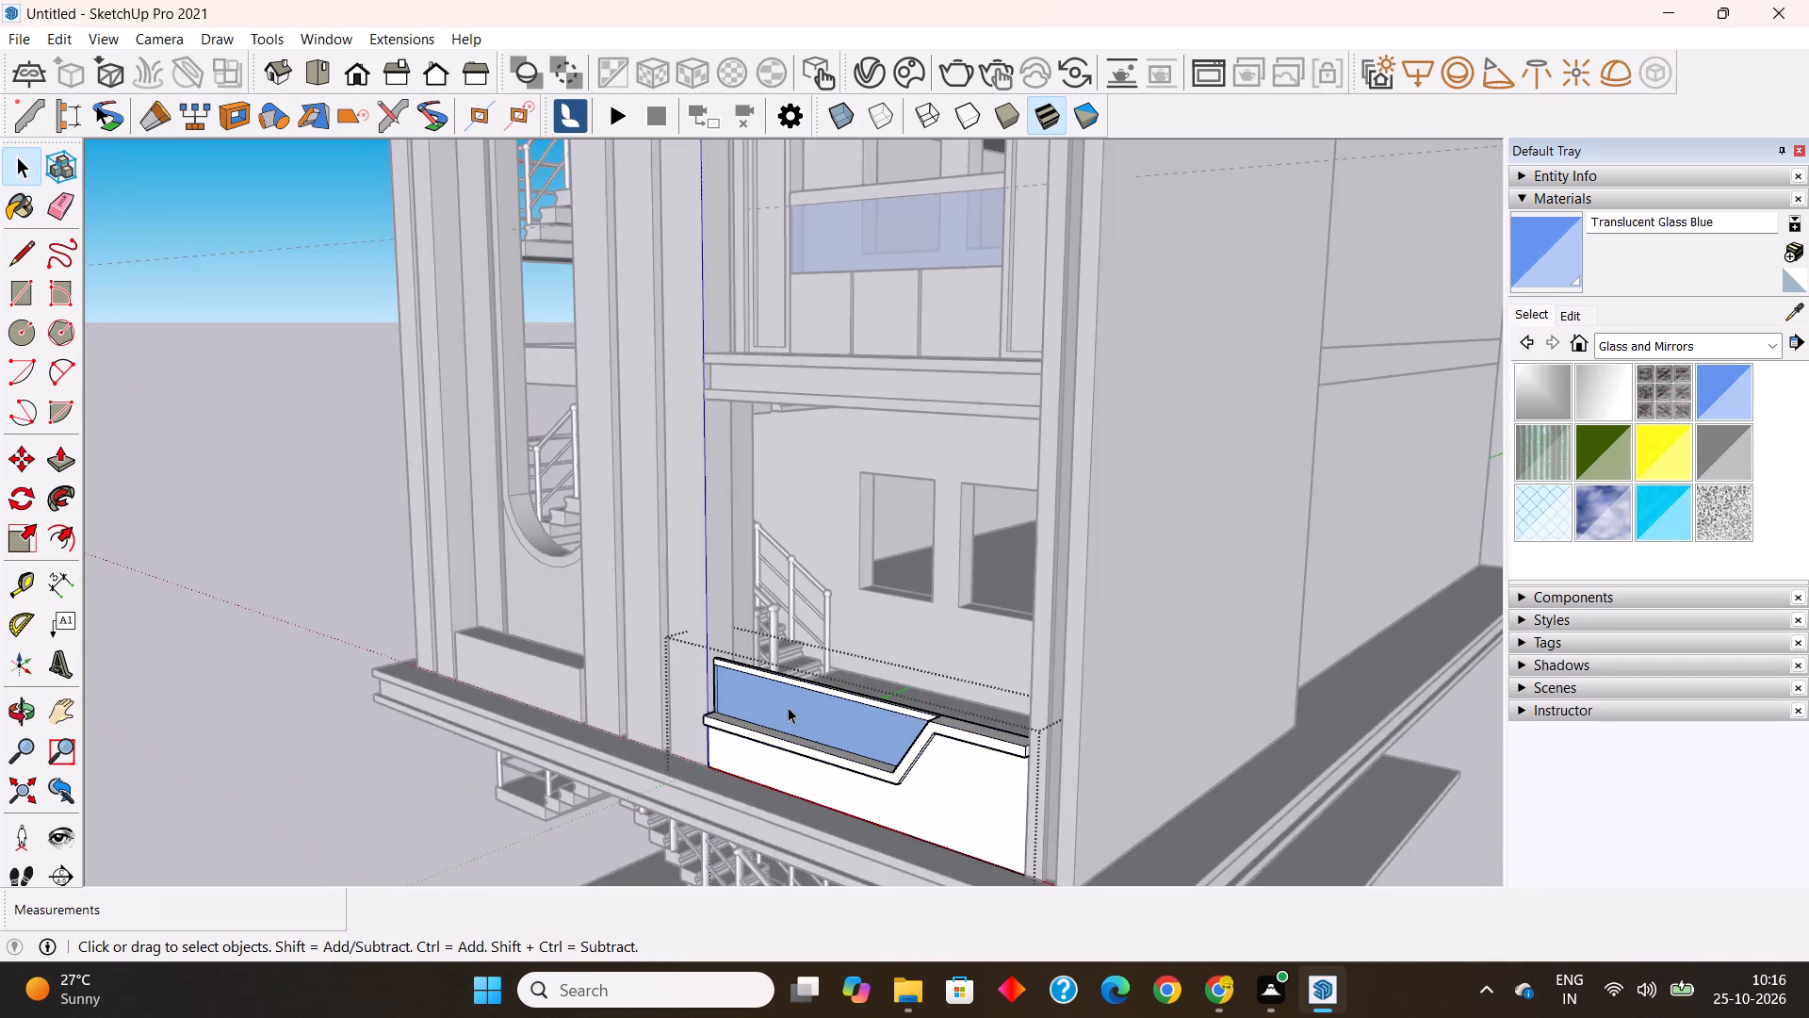
middle_click_drag(768, 740, 621, 754)
scroll(611, 701, "up", 14)
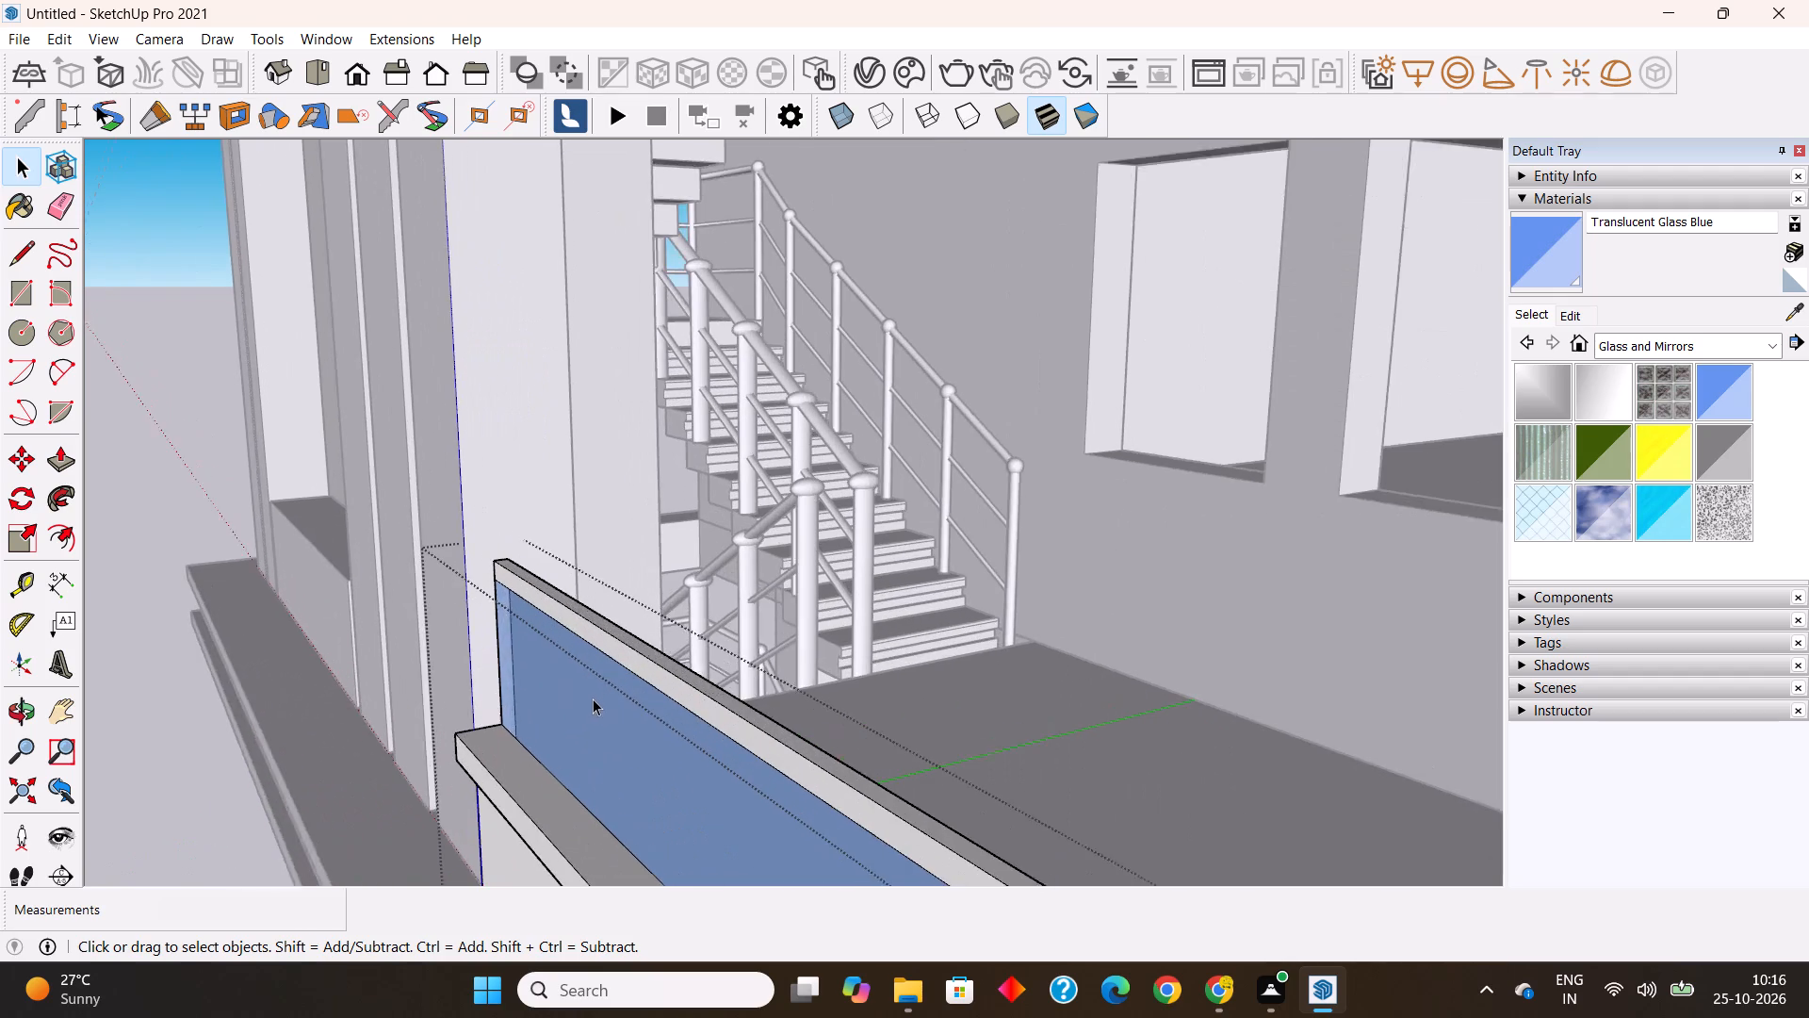
middle_click_drag(477, 694, 405, 704)
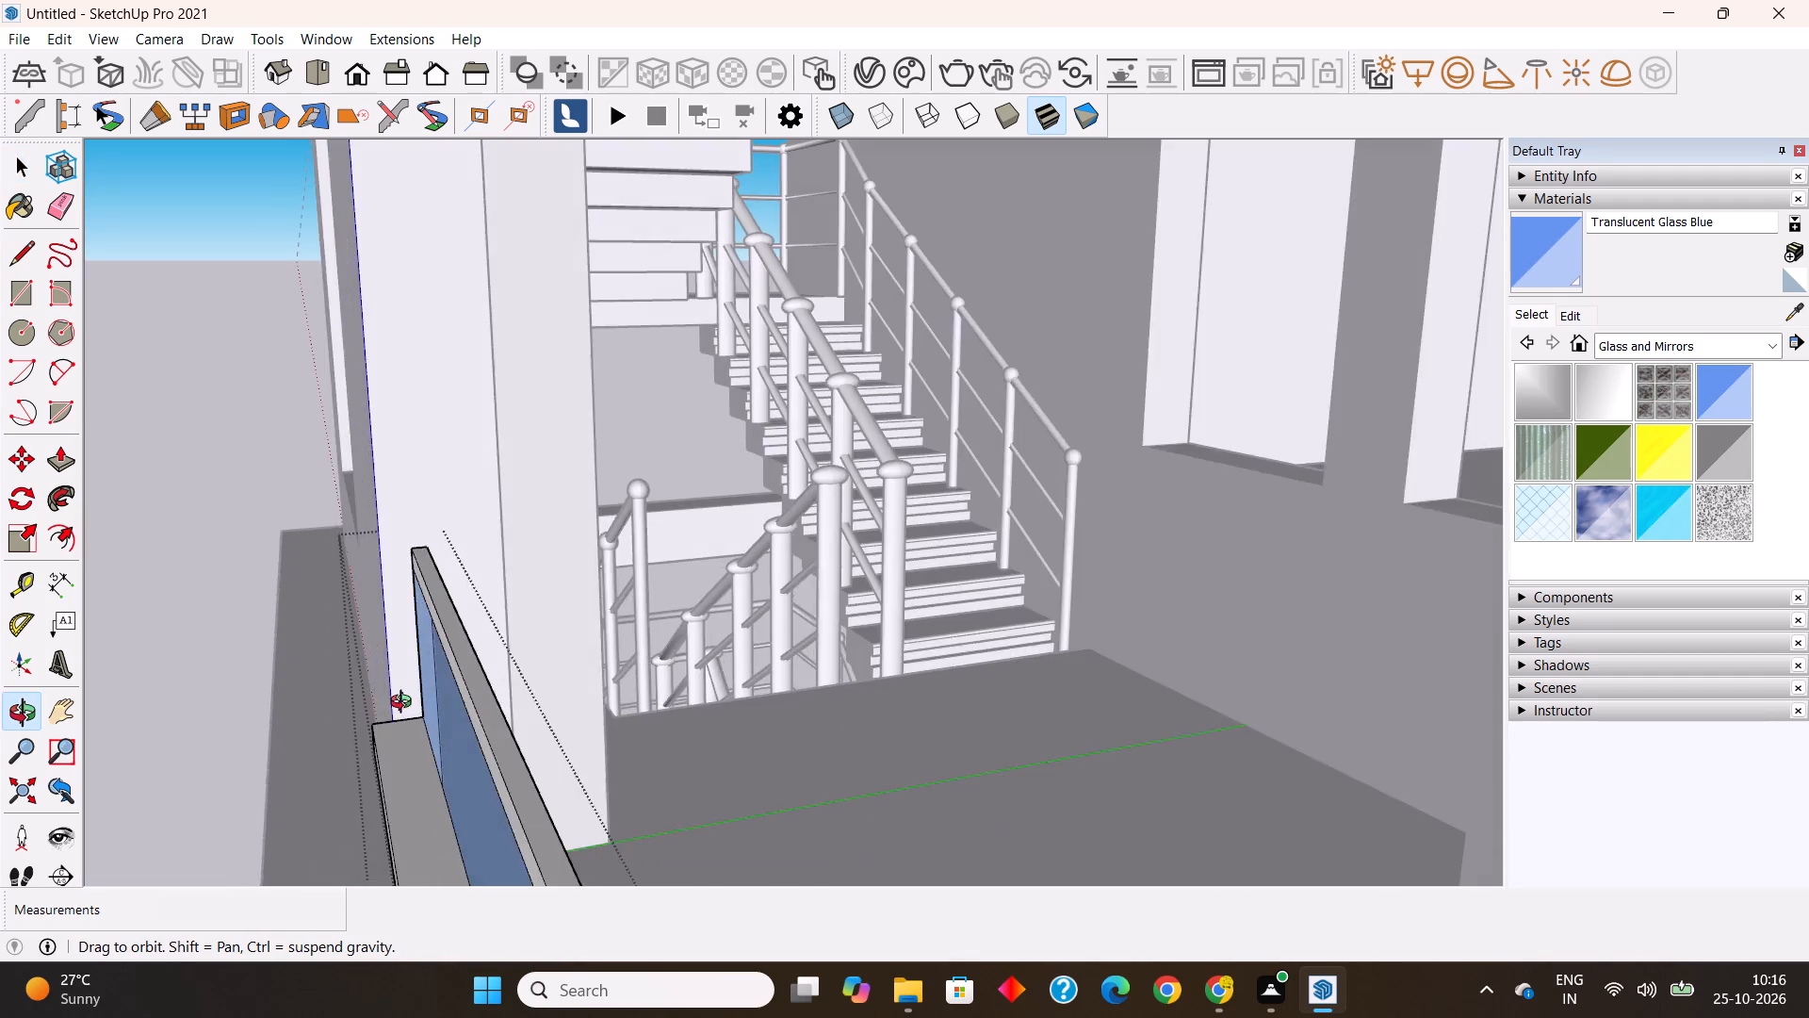
middle_click_drag(405, 704, 377, 704)
middle_click_drag(377, 704, 625, 723)
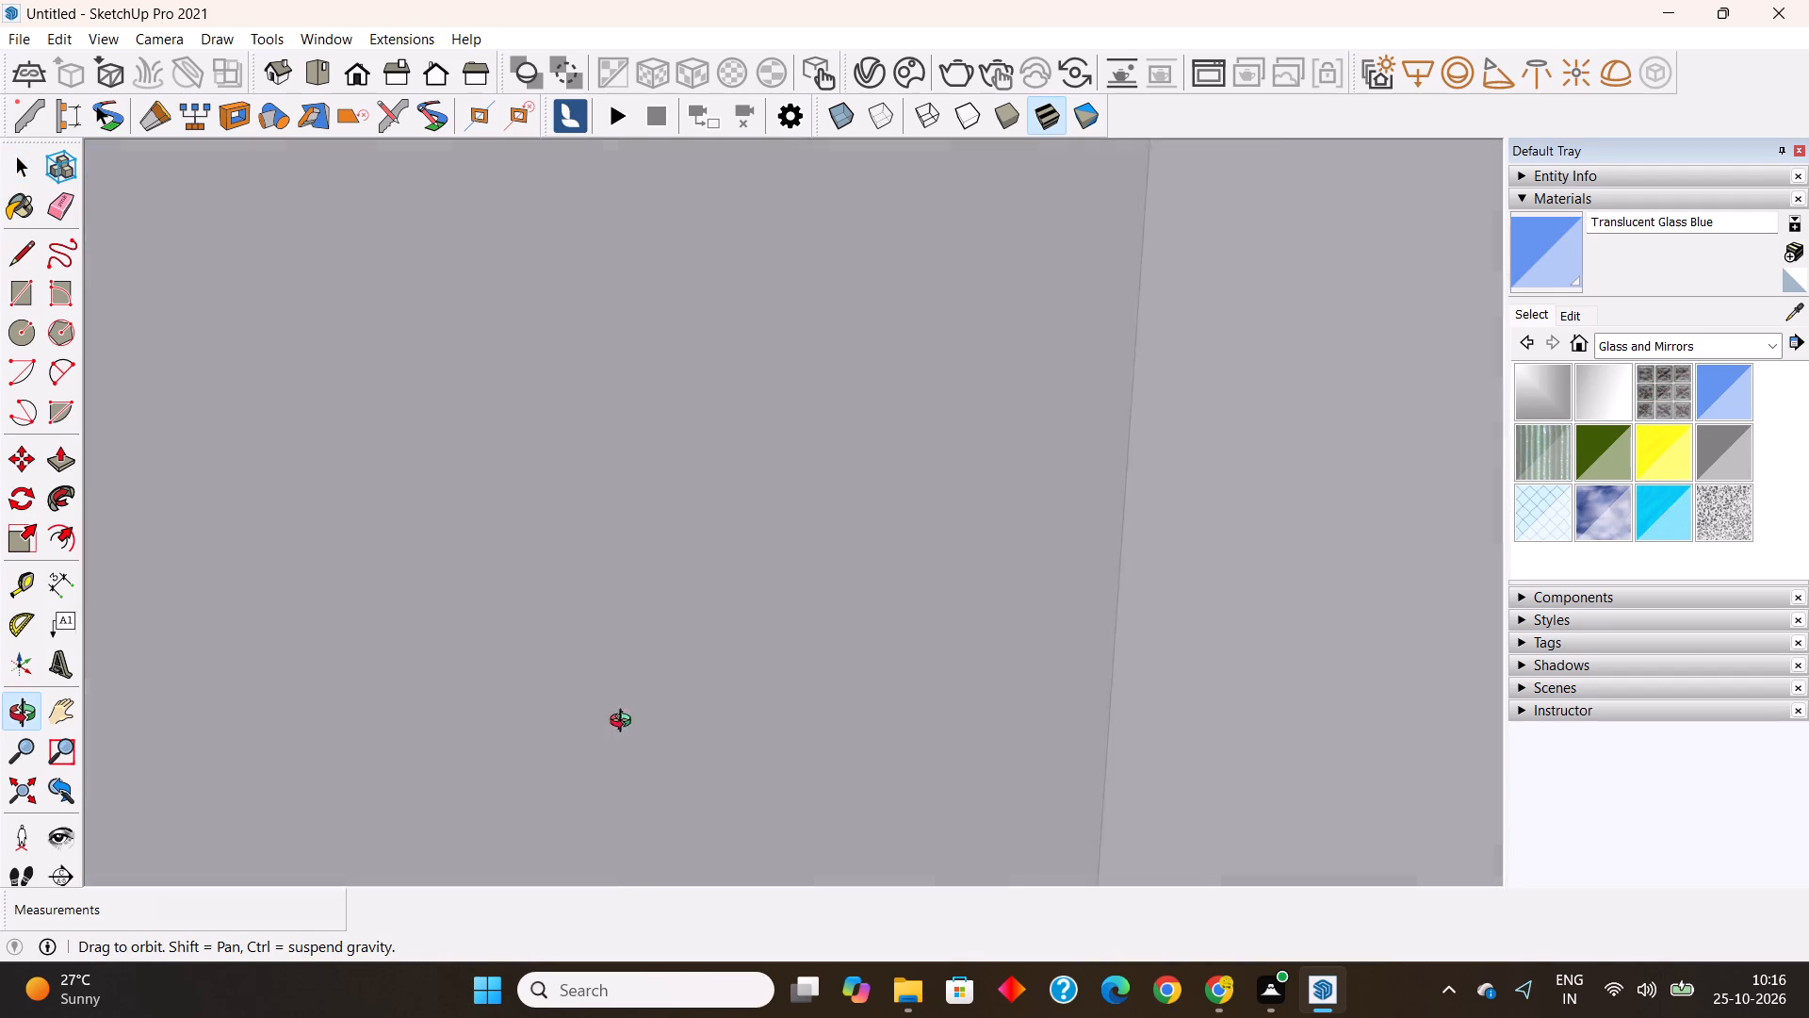
middle_click_drag(625, 723, 1152, 733)
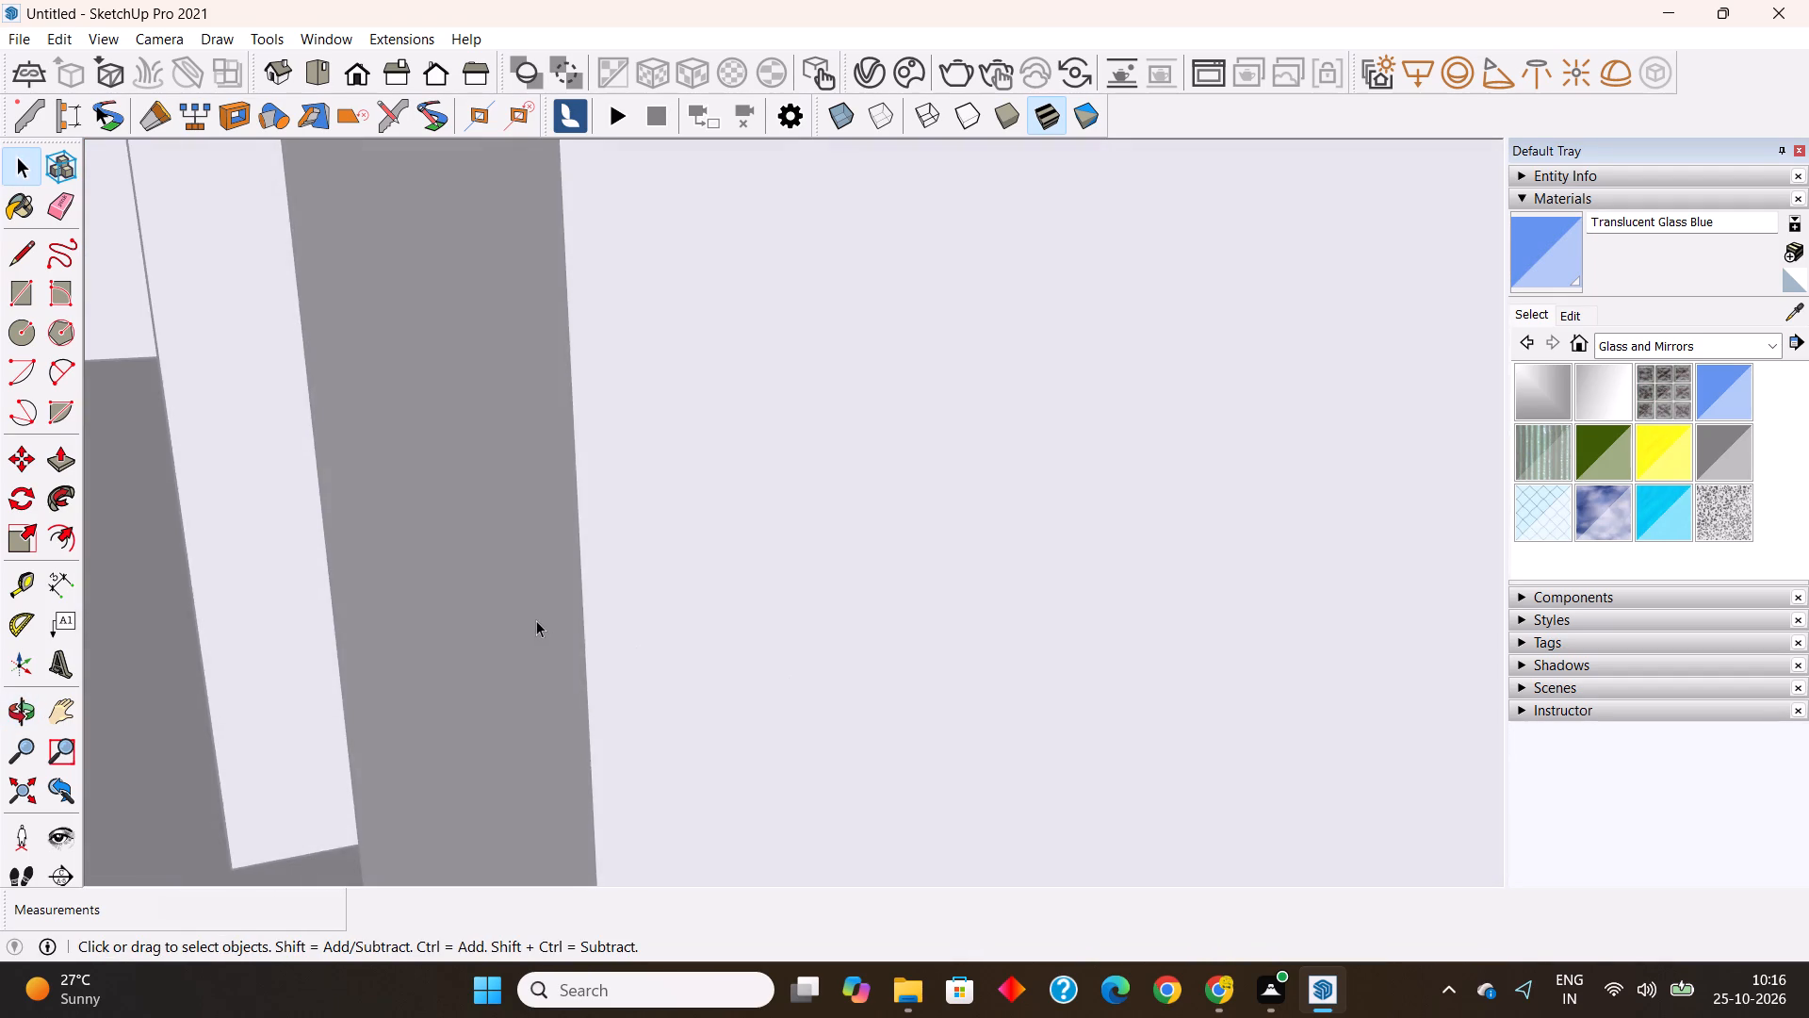
scroll(536, 620, "down", 20)
scroll(536, 620, "down", 8)
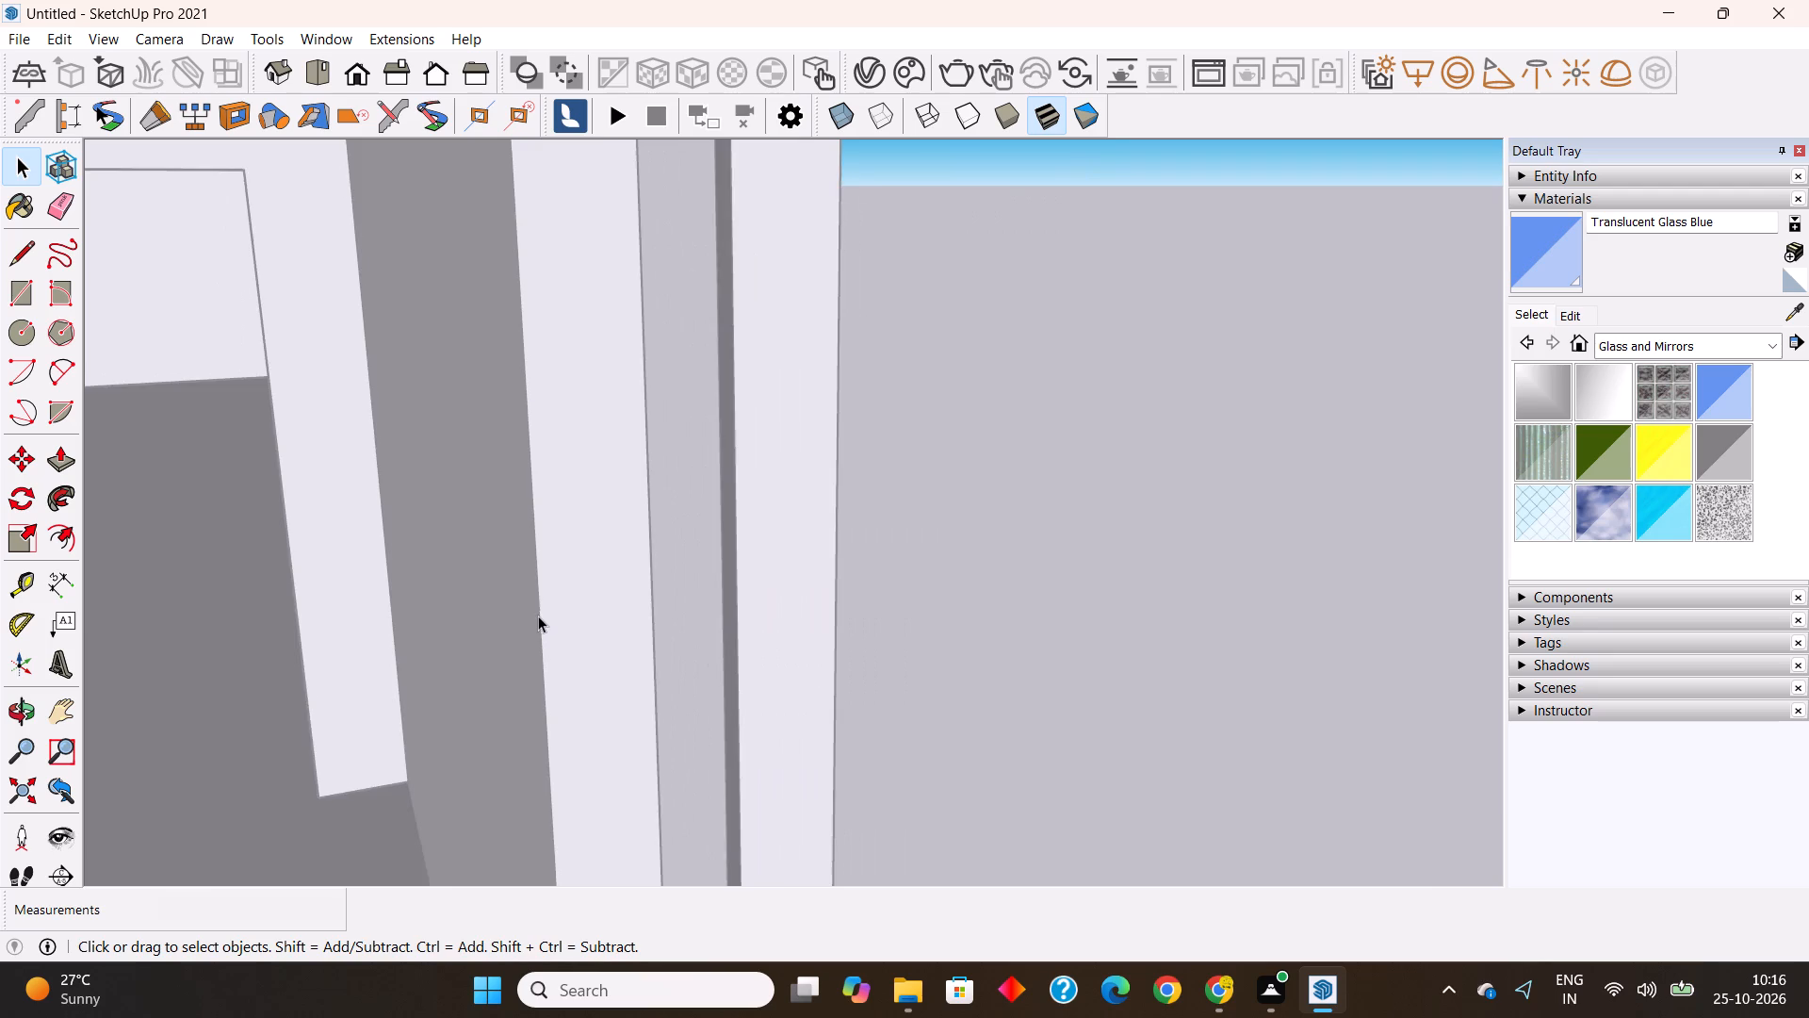
scroll(538, 616, "down", 18)
middle_click(538, 615)
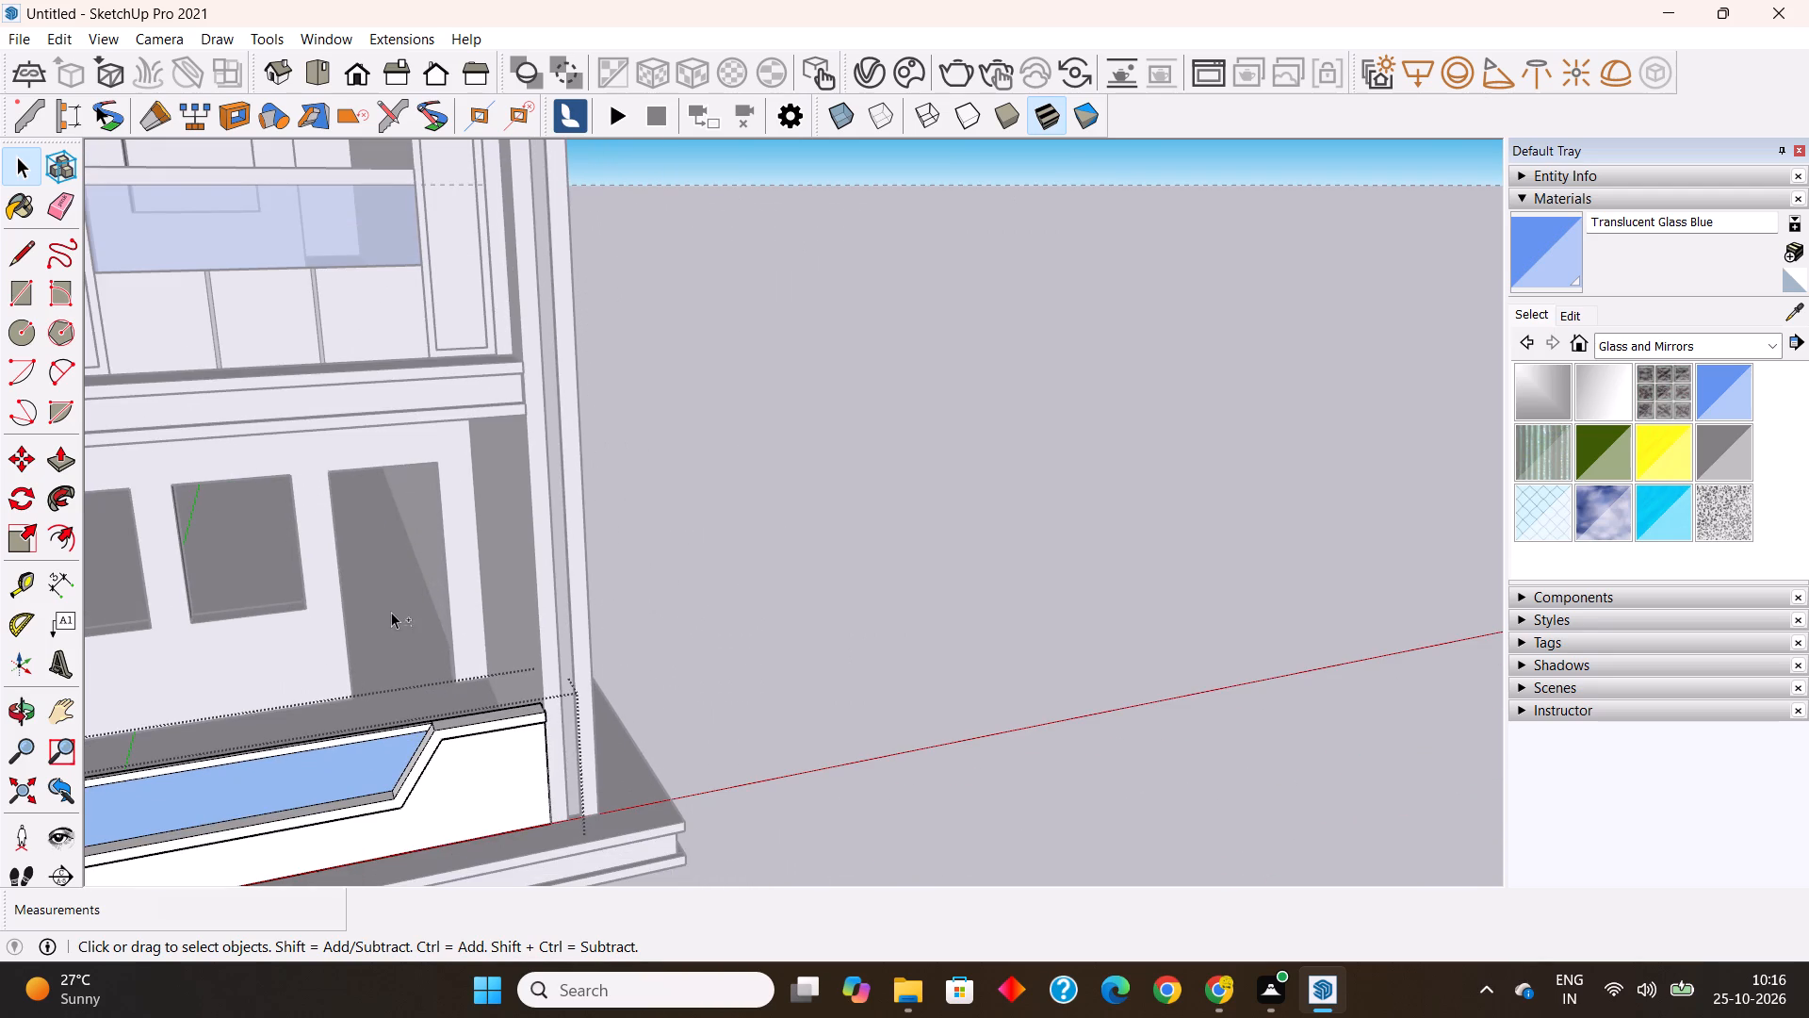
middle_click_drag(392, 612, 805, 565, "shift")
middle_click_drag(733, 699, 135, 769)
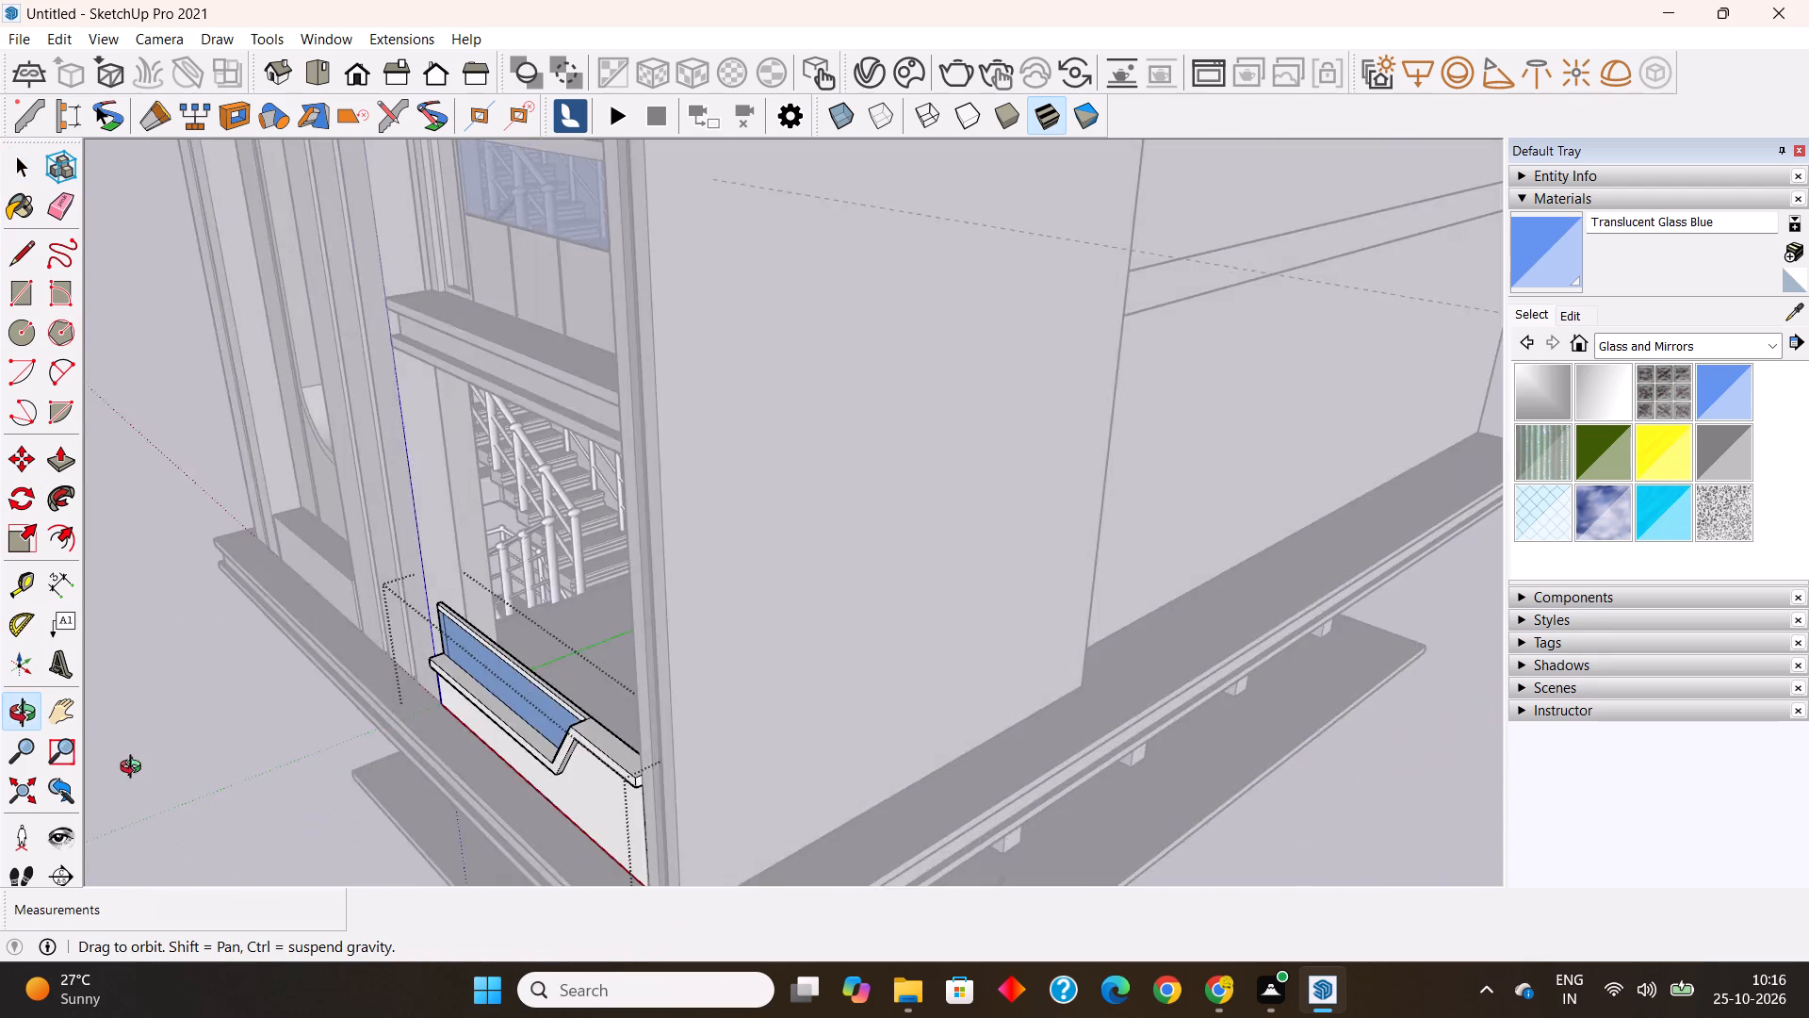
middle_click_drag(135, 769, 192, 760)
scroll(546, 610, "up", 11)
middle_click_drag(308, 560, 42, 592)
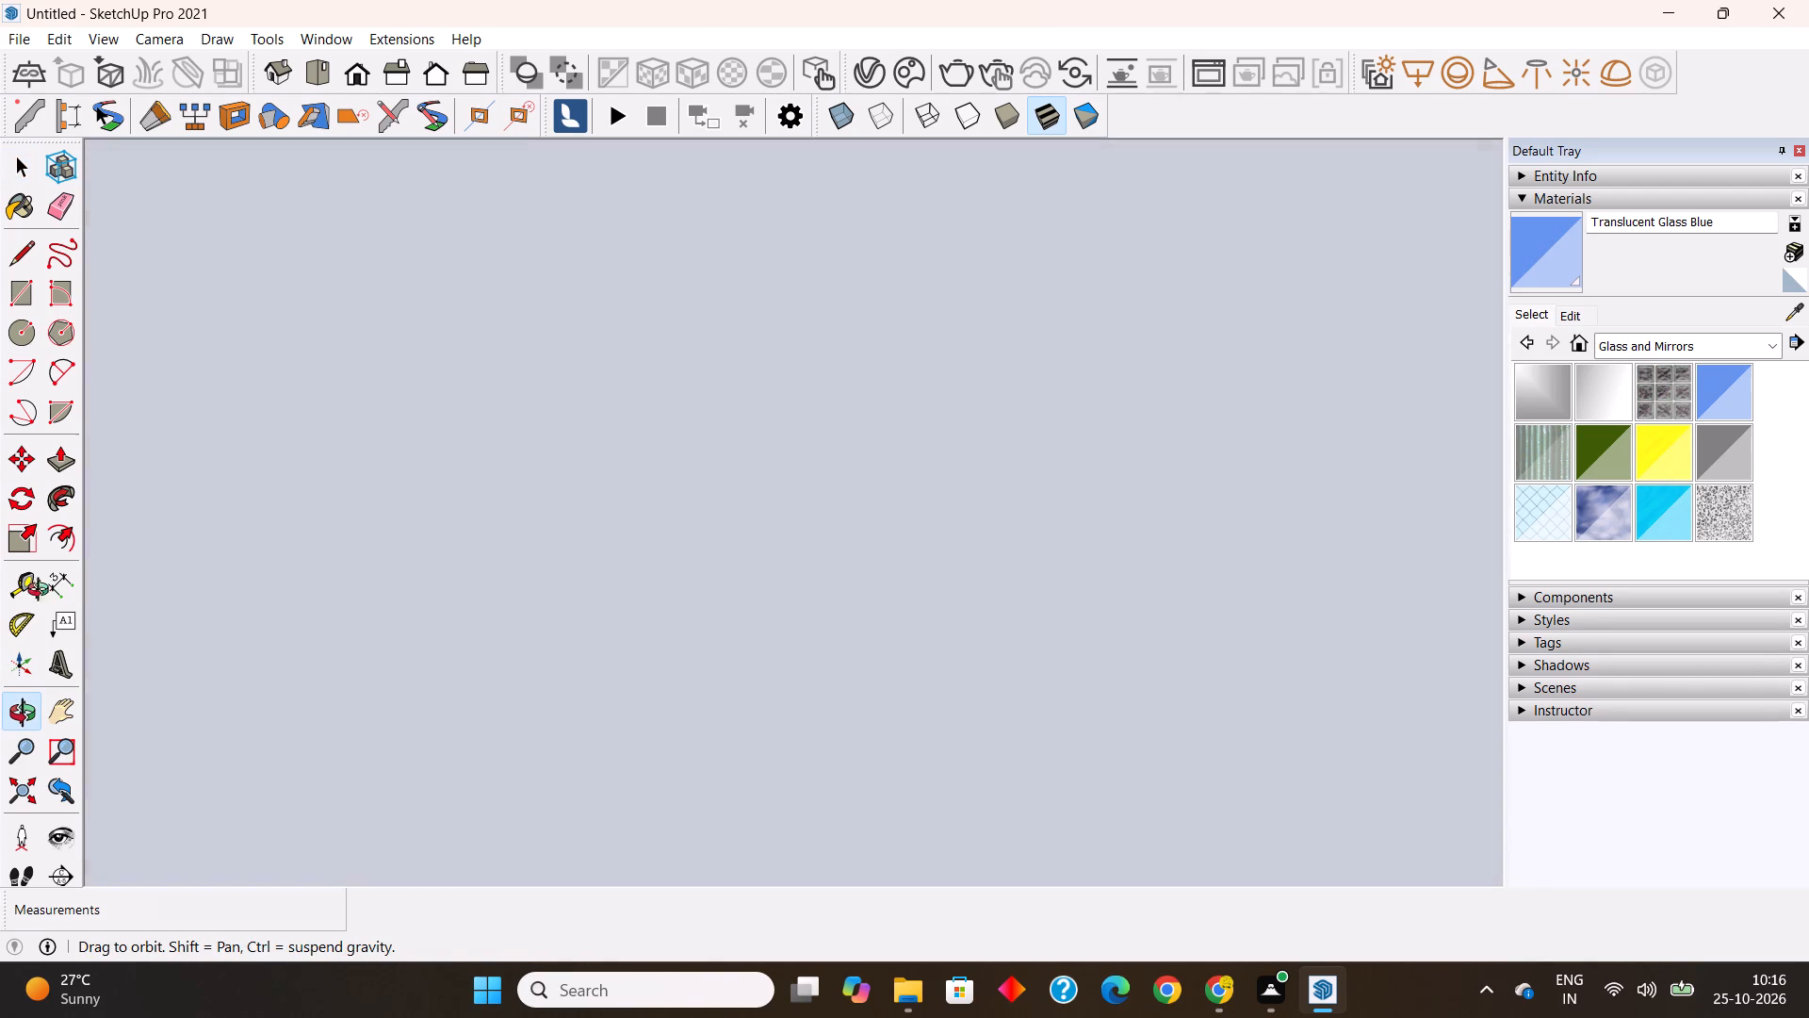
middle_click_drag(42, 592, 175, 548)
scroll(174, 542, "up", 3)
middle_click_drag(160, 531, 139, 527)
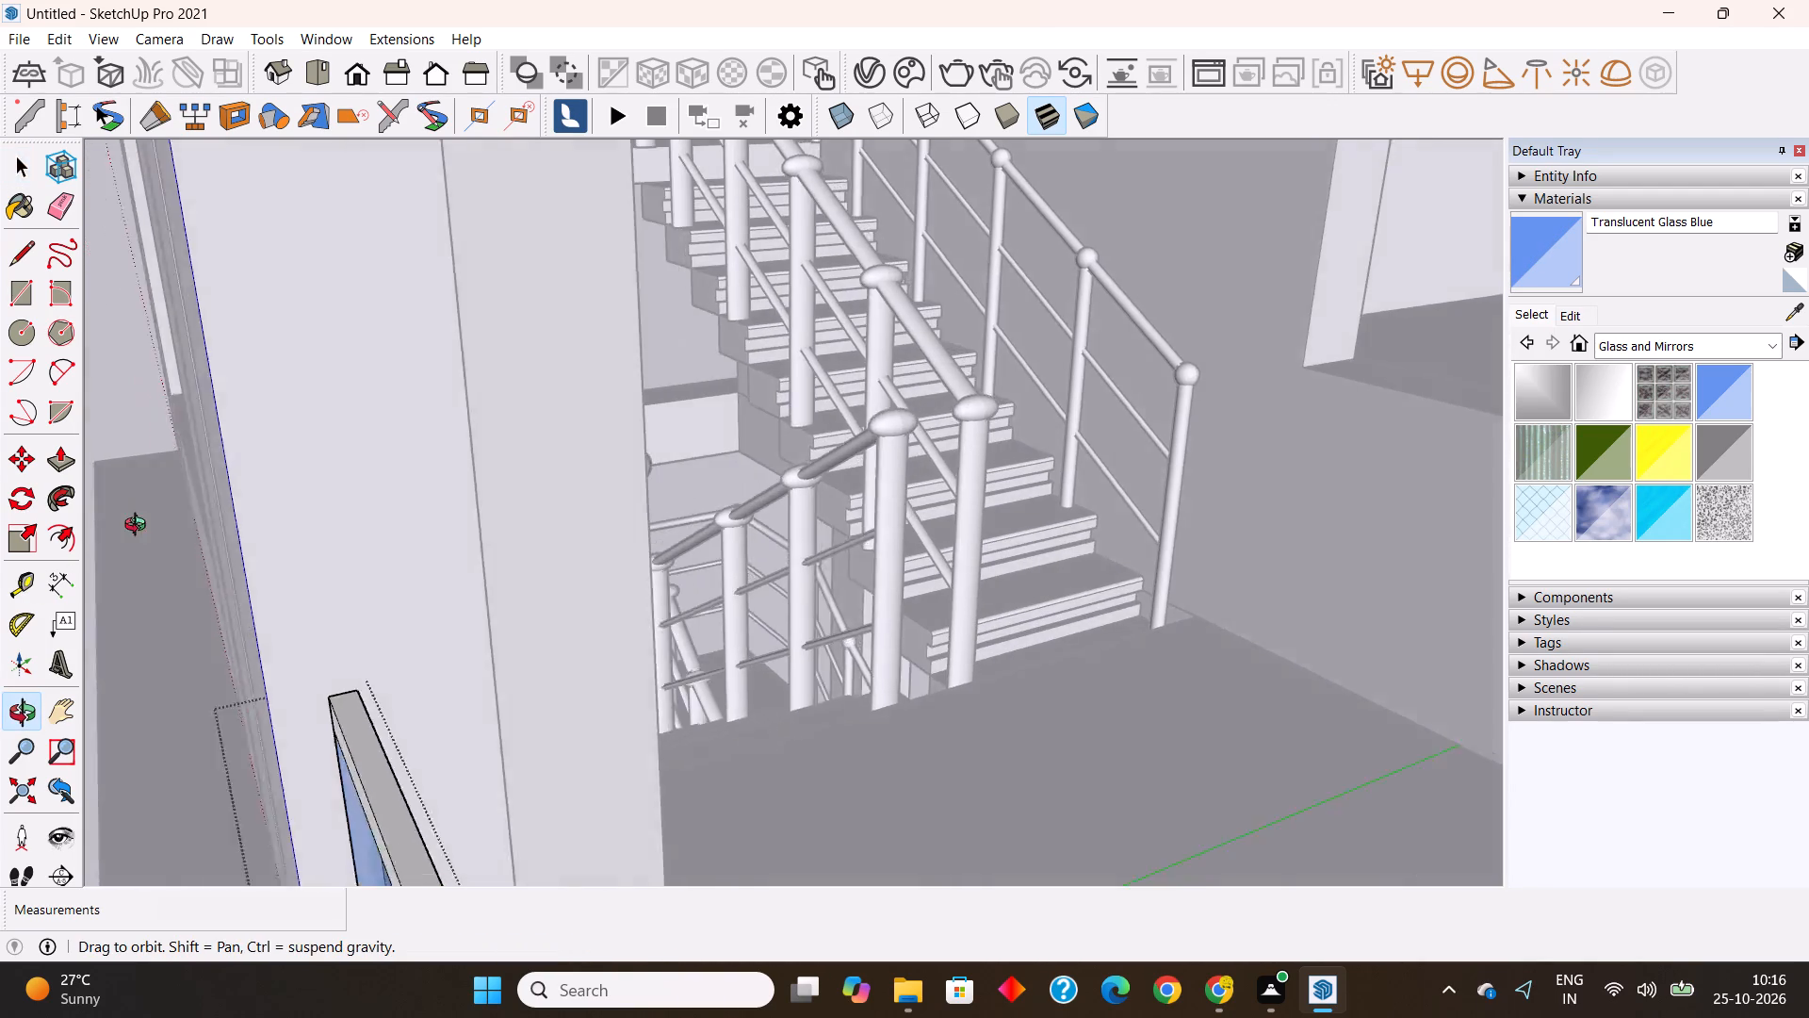
middle_click_drag(139, 527, 109, 496)
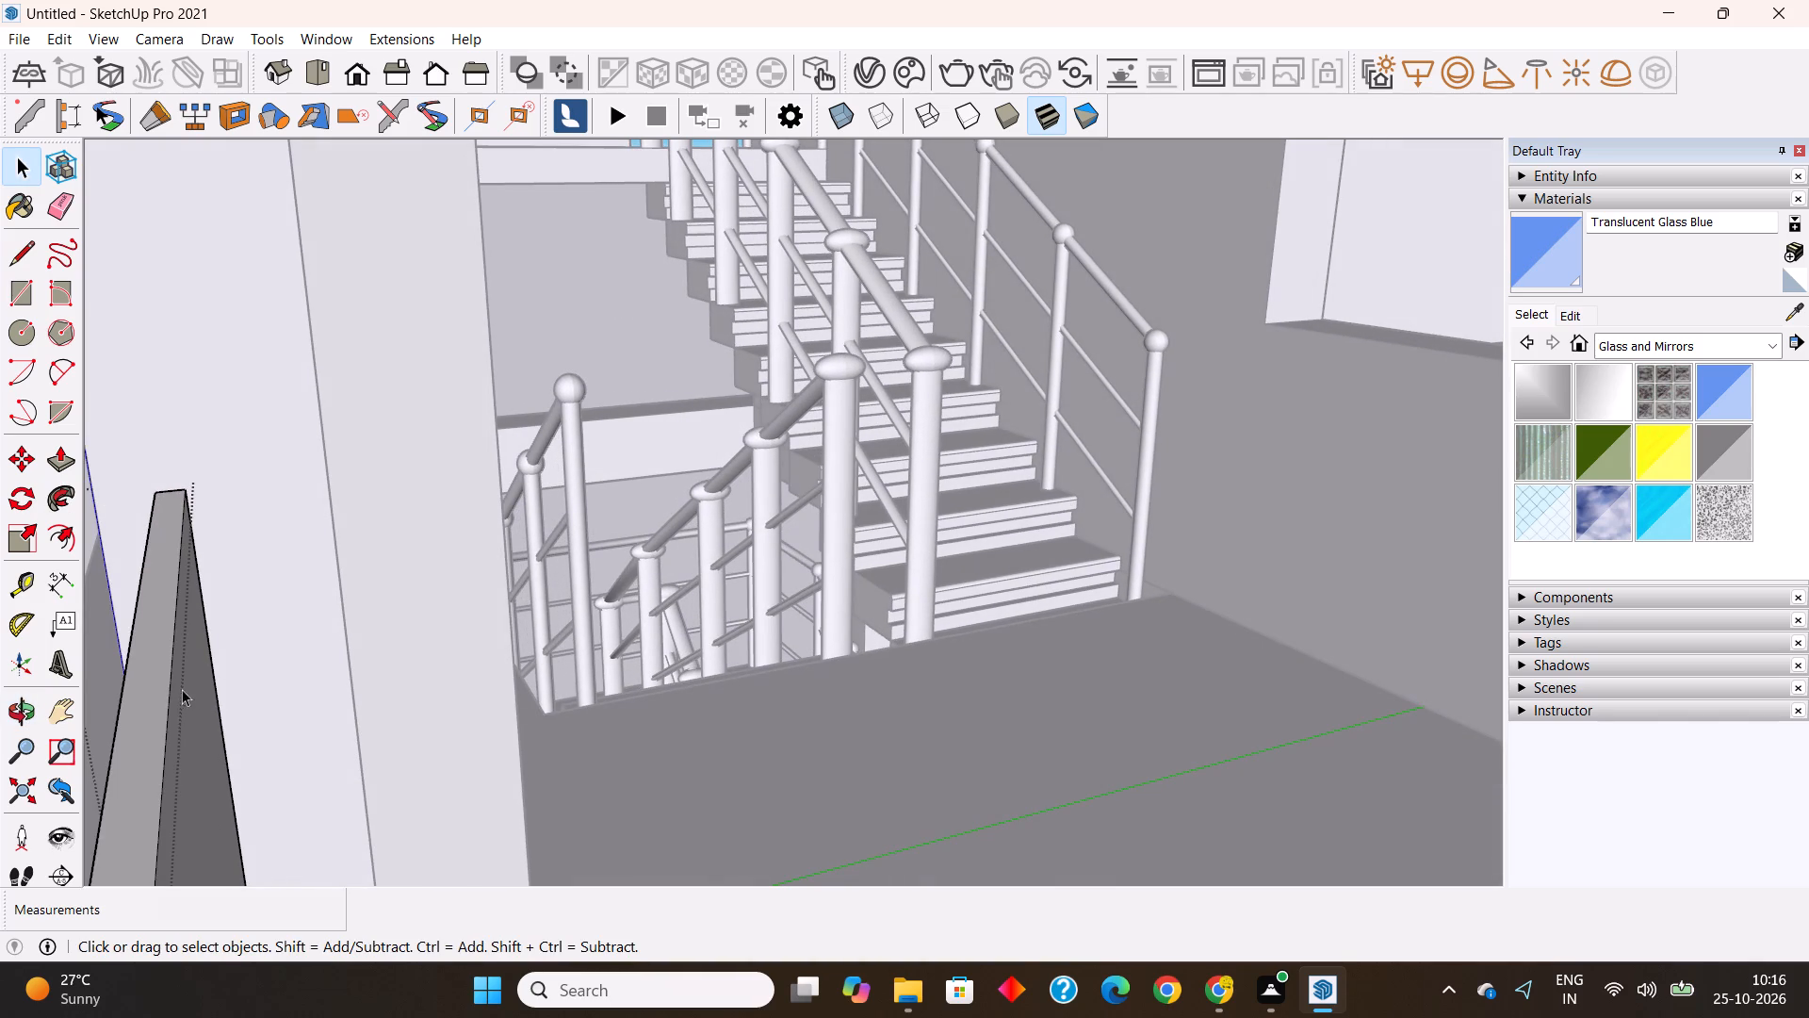
double_click(199, 716)
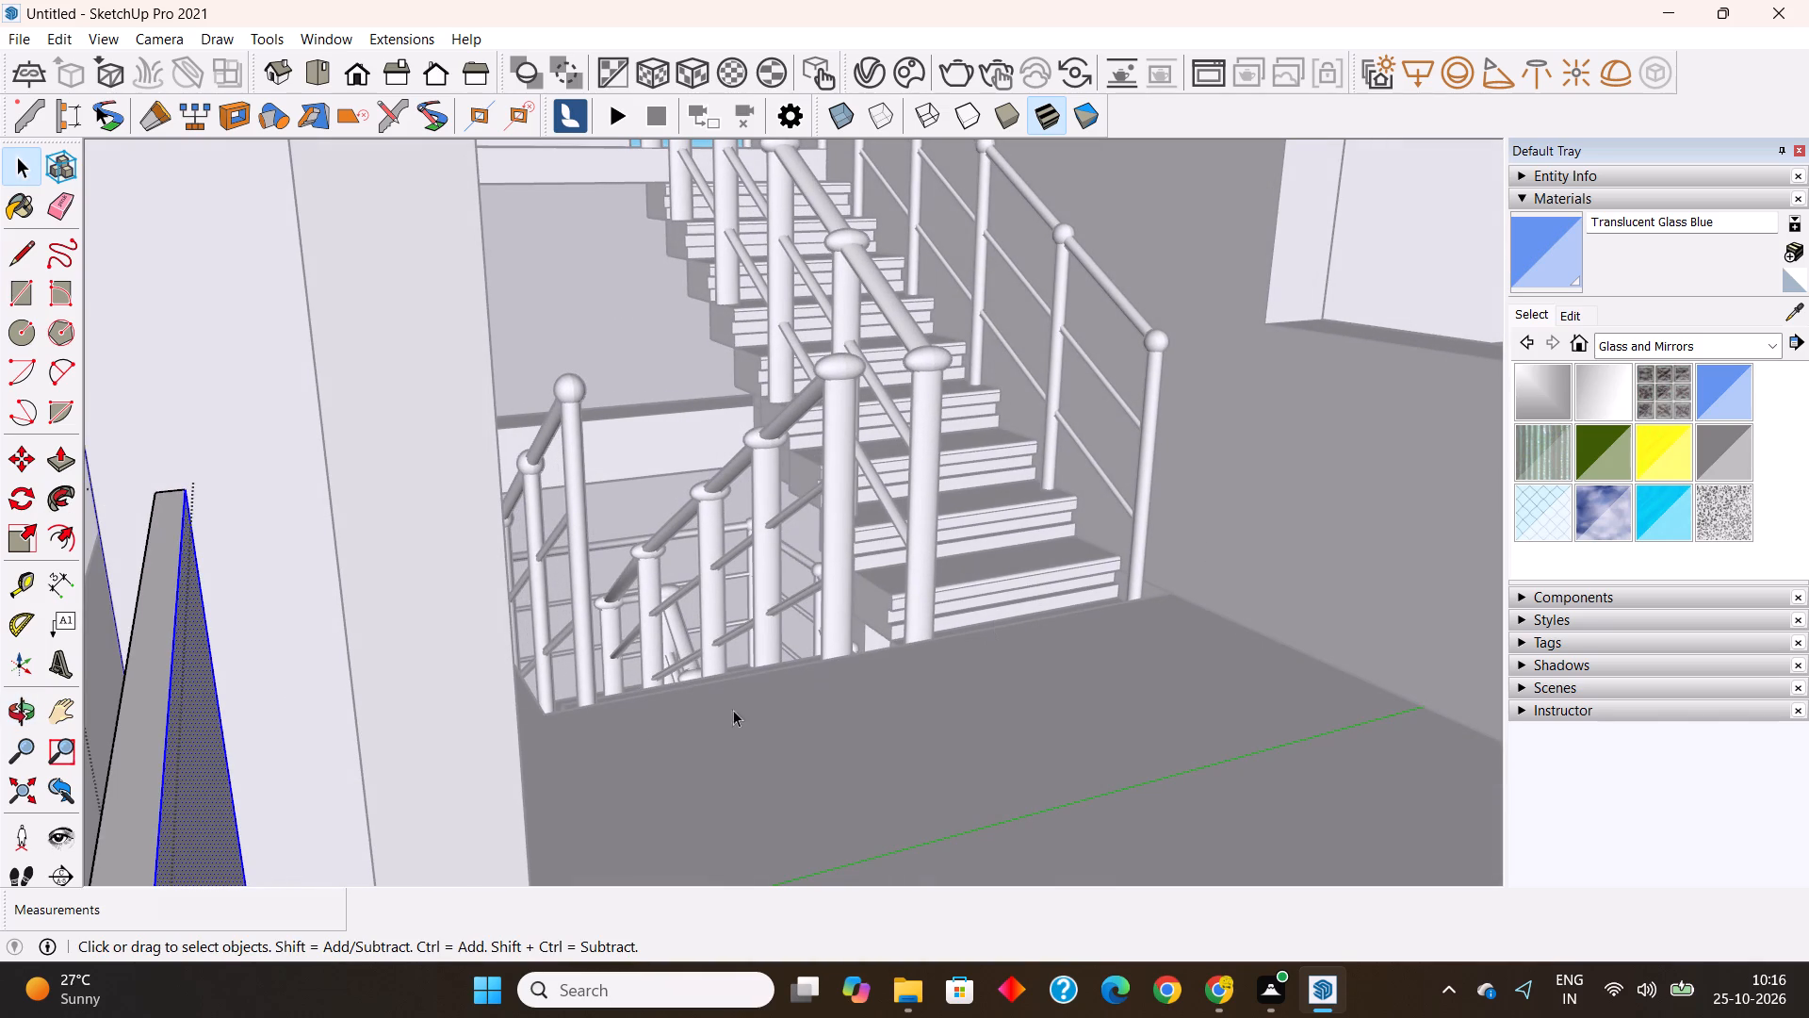
left_click(146, 698)
triple_click(146, 698)
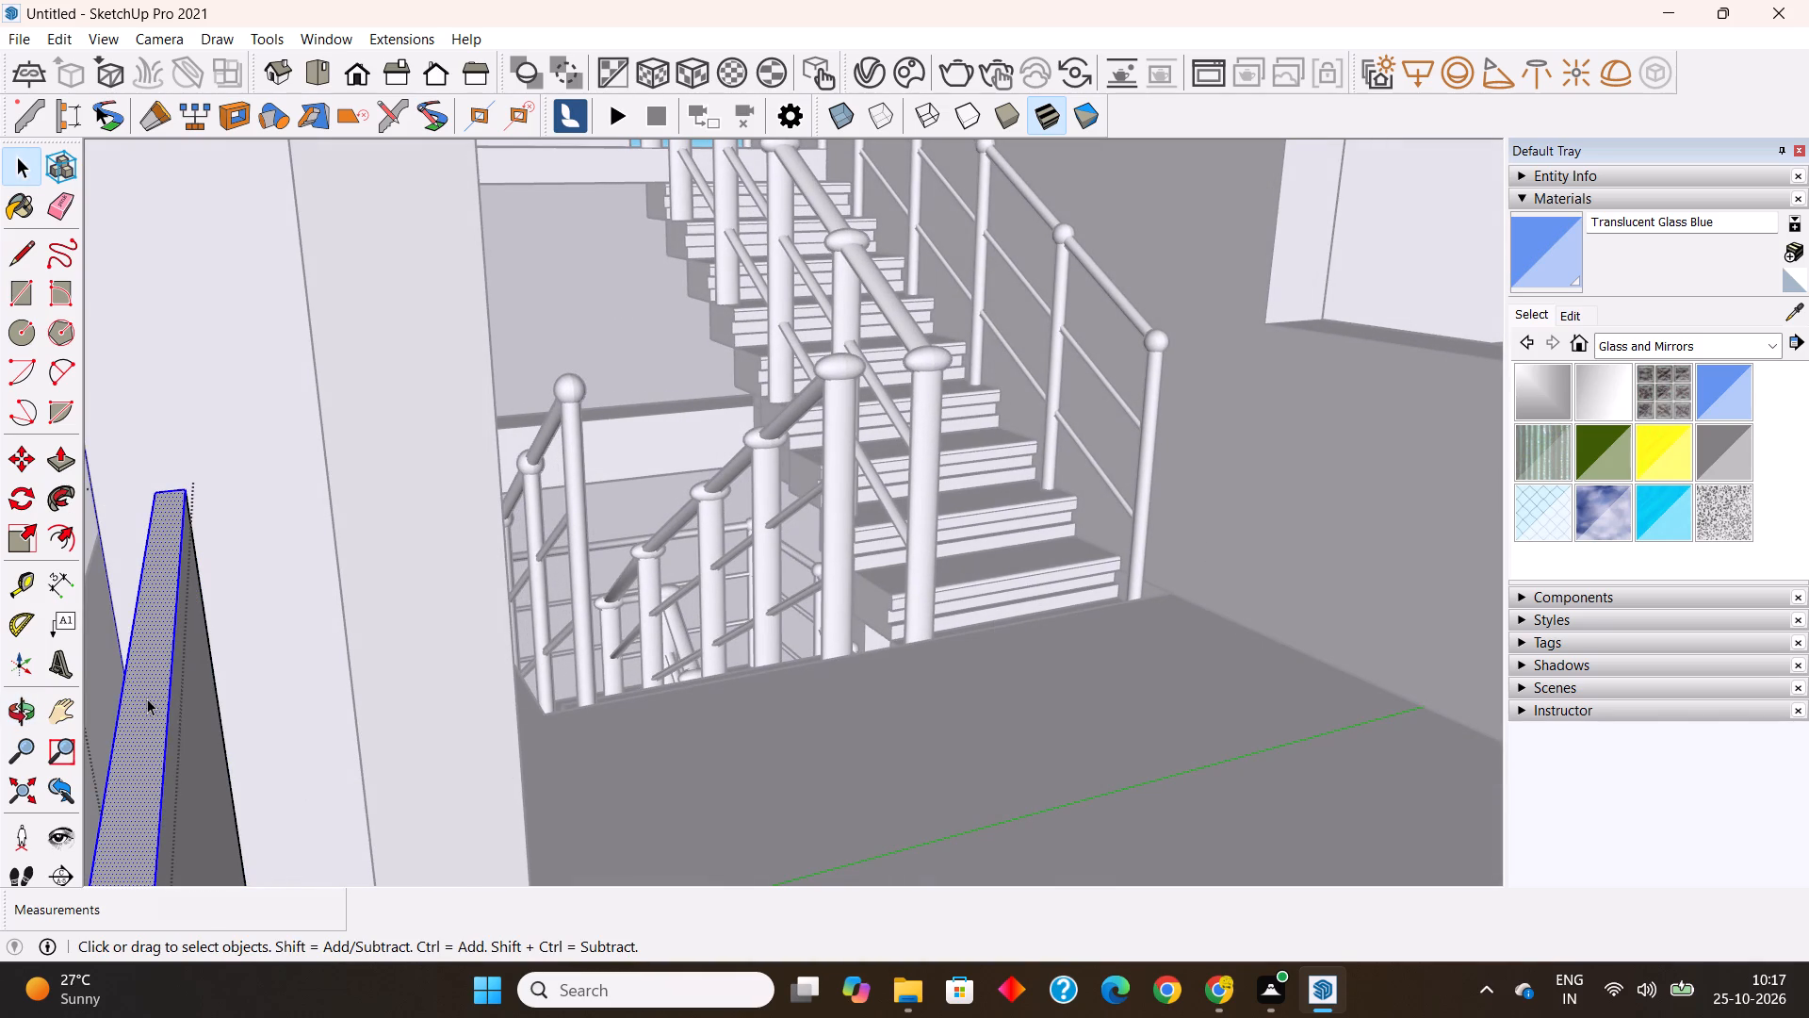
left_click(147, 698)
right_click(147, 698)
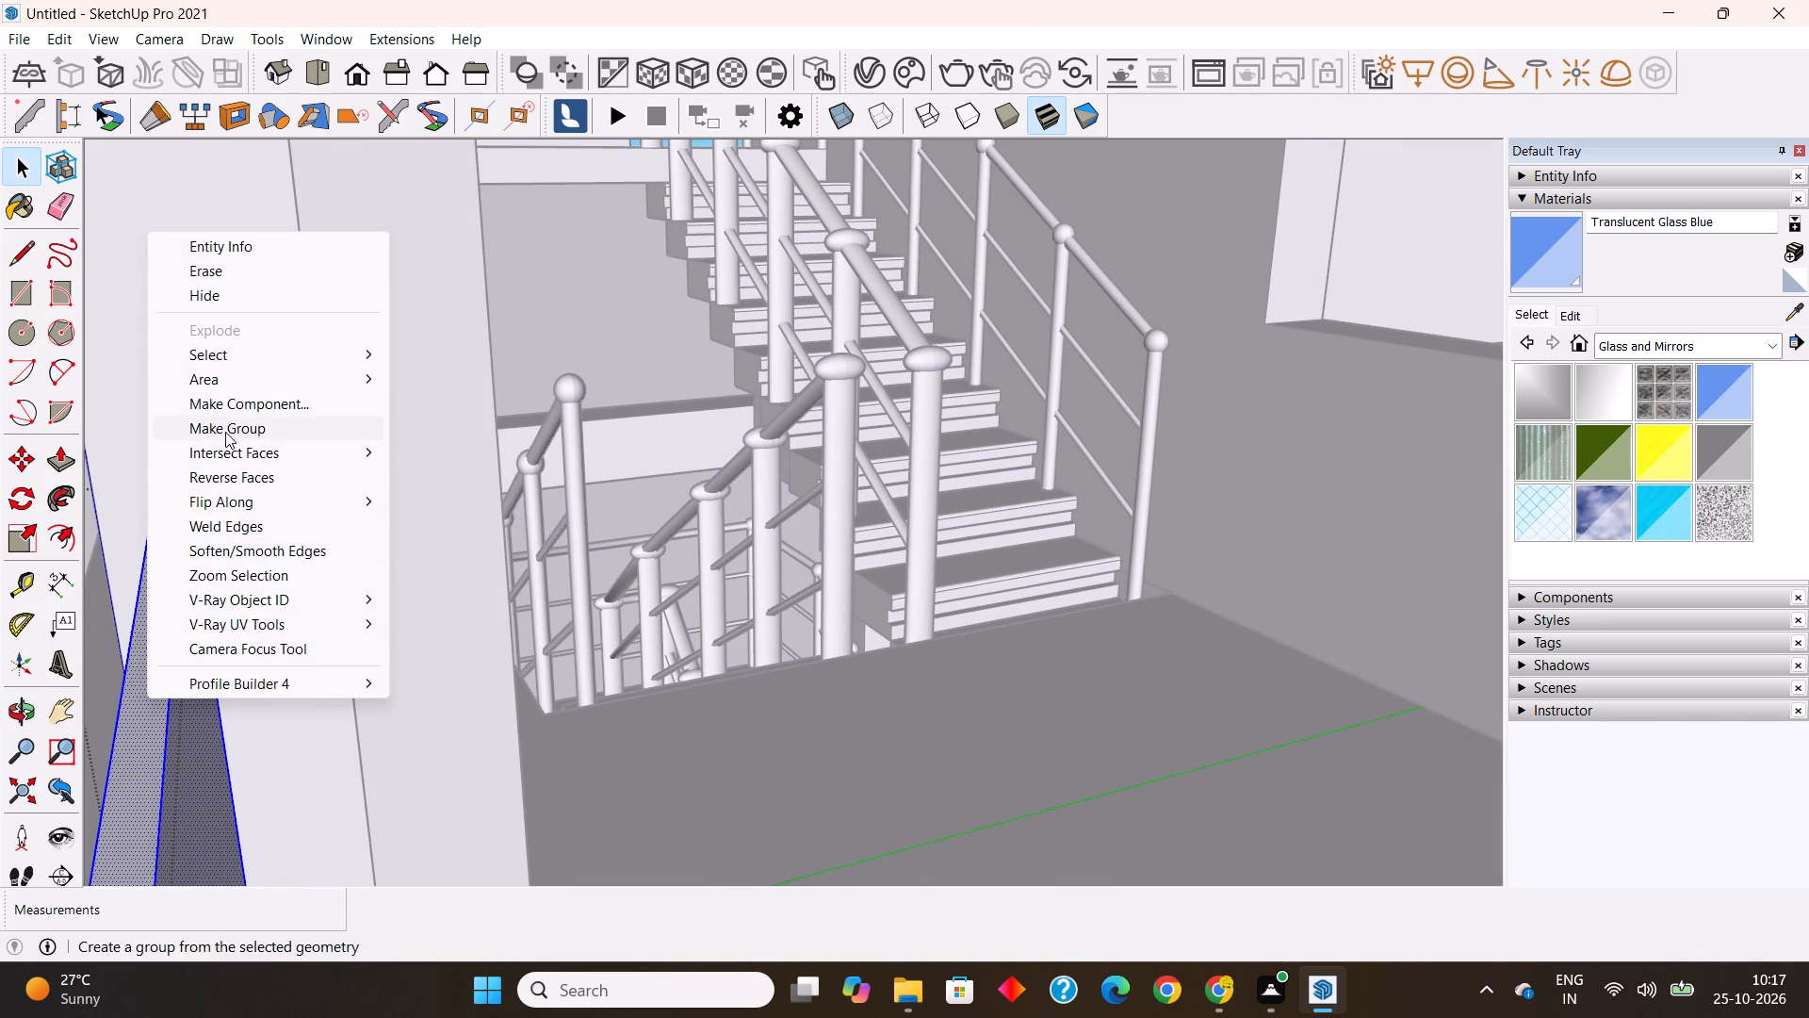
left_click(226, 430)
Inside the new group, paint the inner back face of the parapet's glass panel with Translucent Glass Blue, and close the groups.
double_click(156, 724)
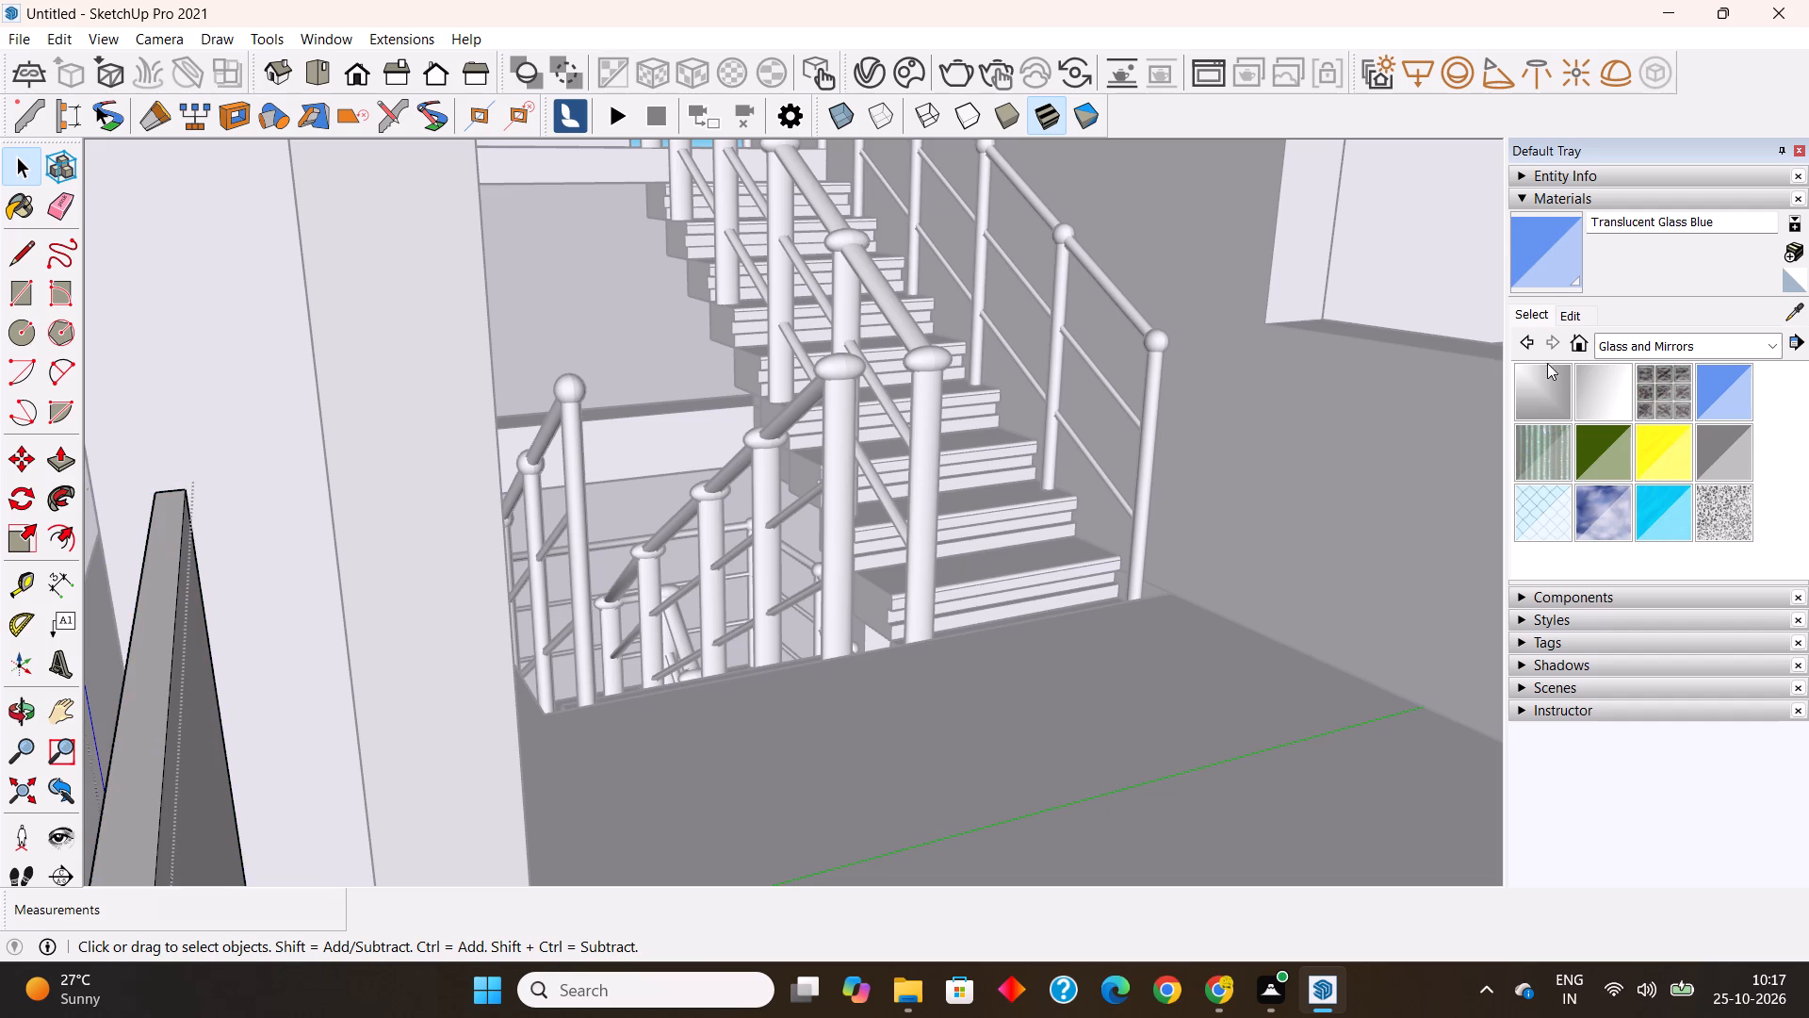
left_click(1540, 272)
left_click(204, 793)
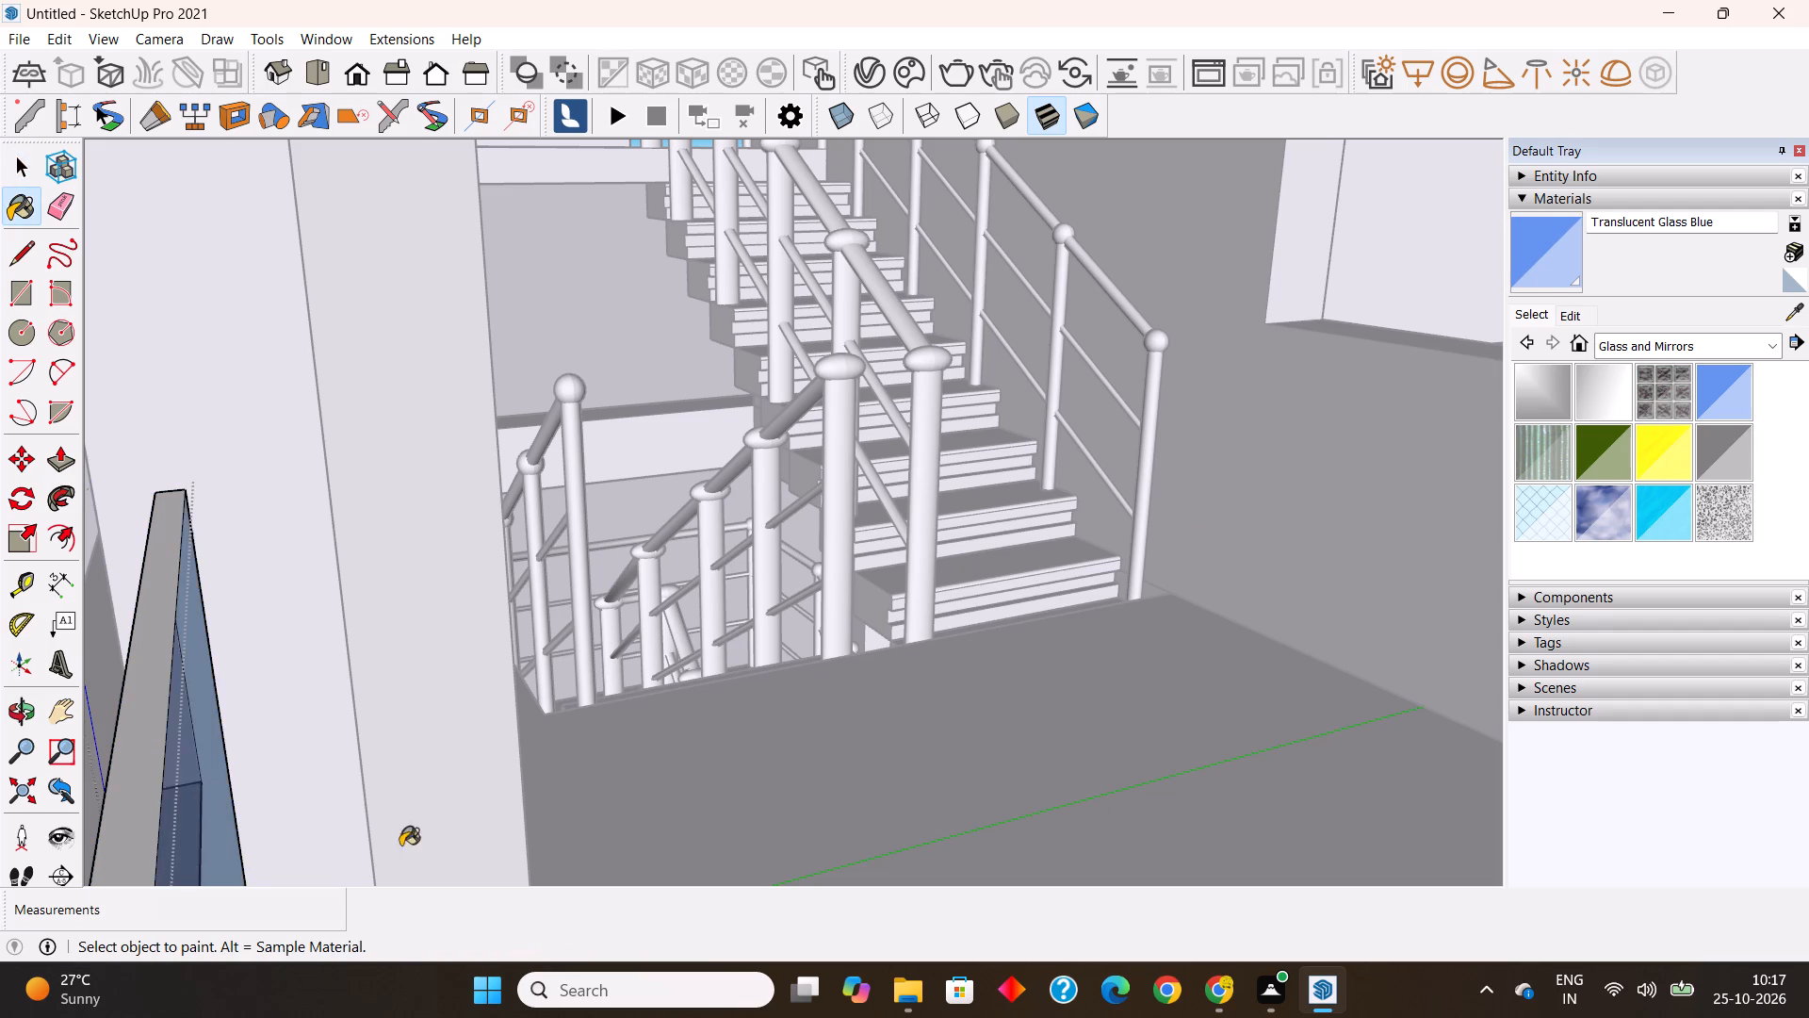
middle_click_drag(472, 826, 732, 758)
scroll(642, 645, "down", 16)
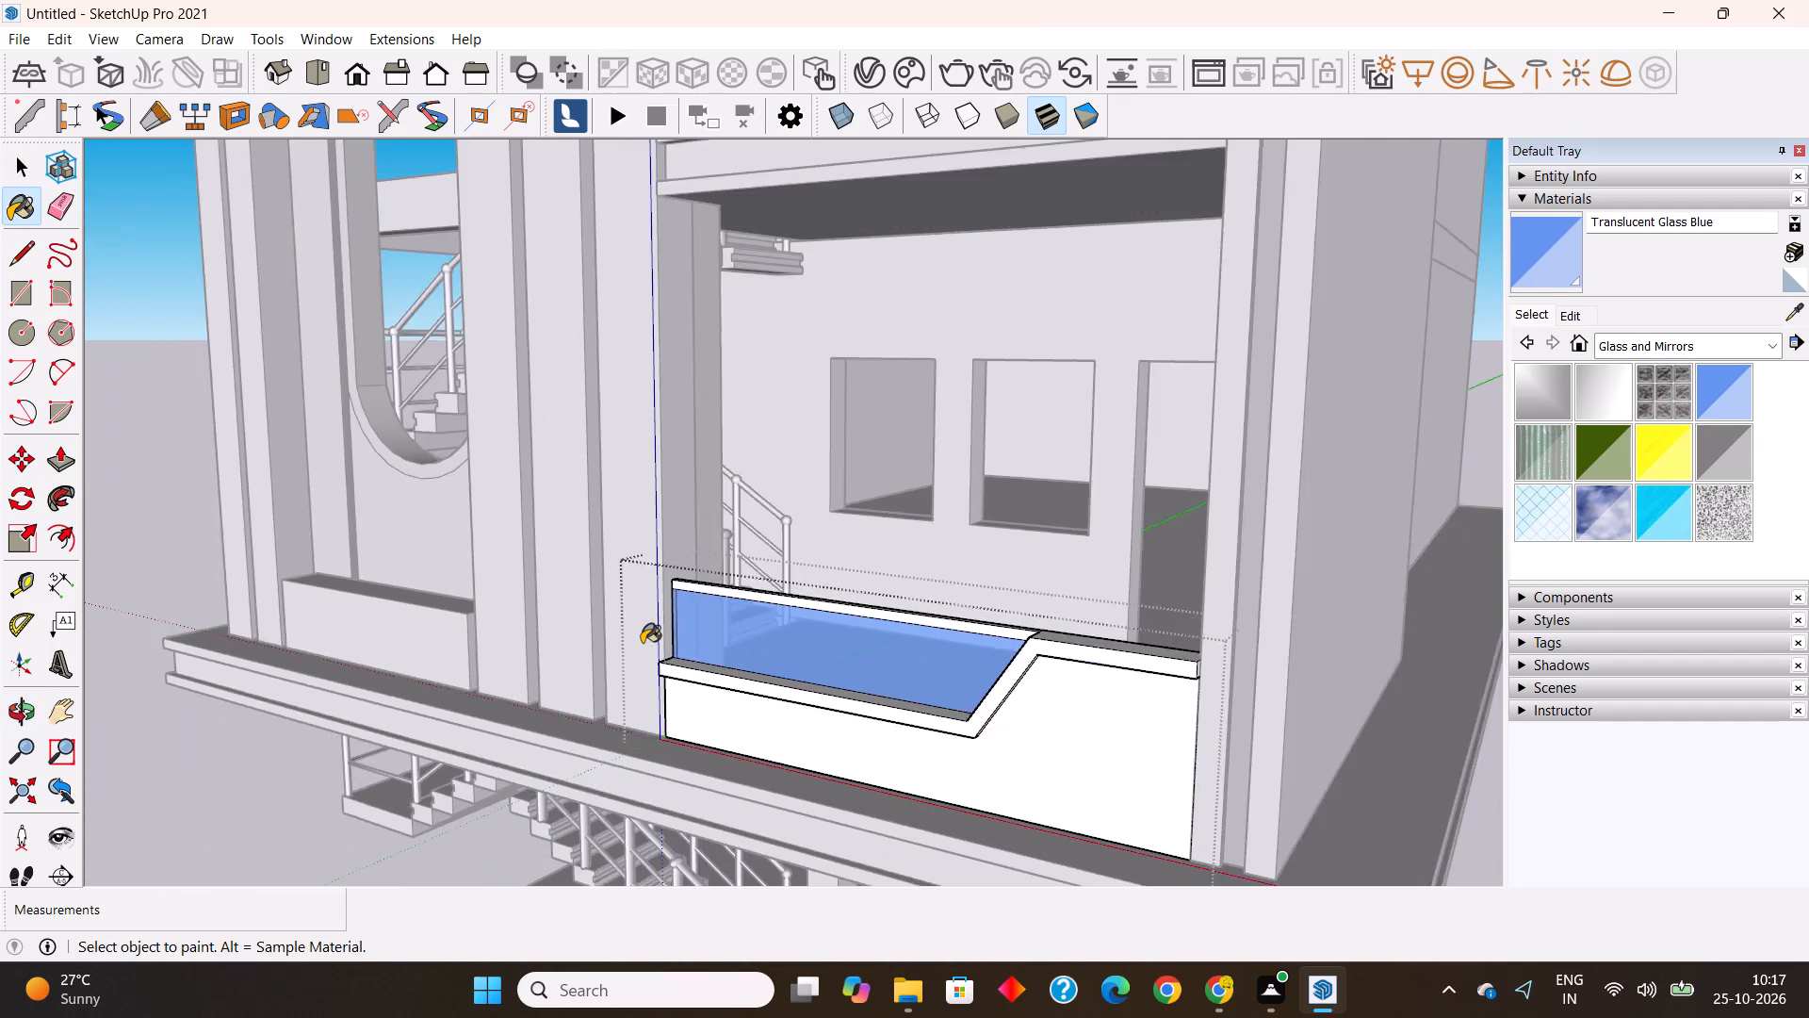
scroll(642, 643, "down", 14)
middle_click(645, 641)
key("space")
left_click(1332, 796)
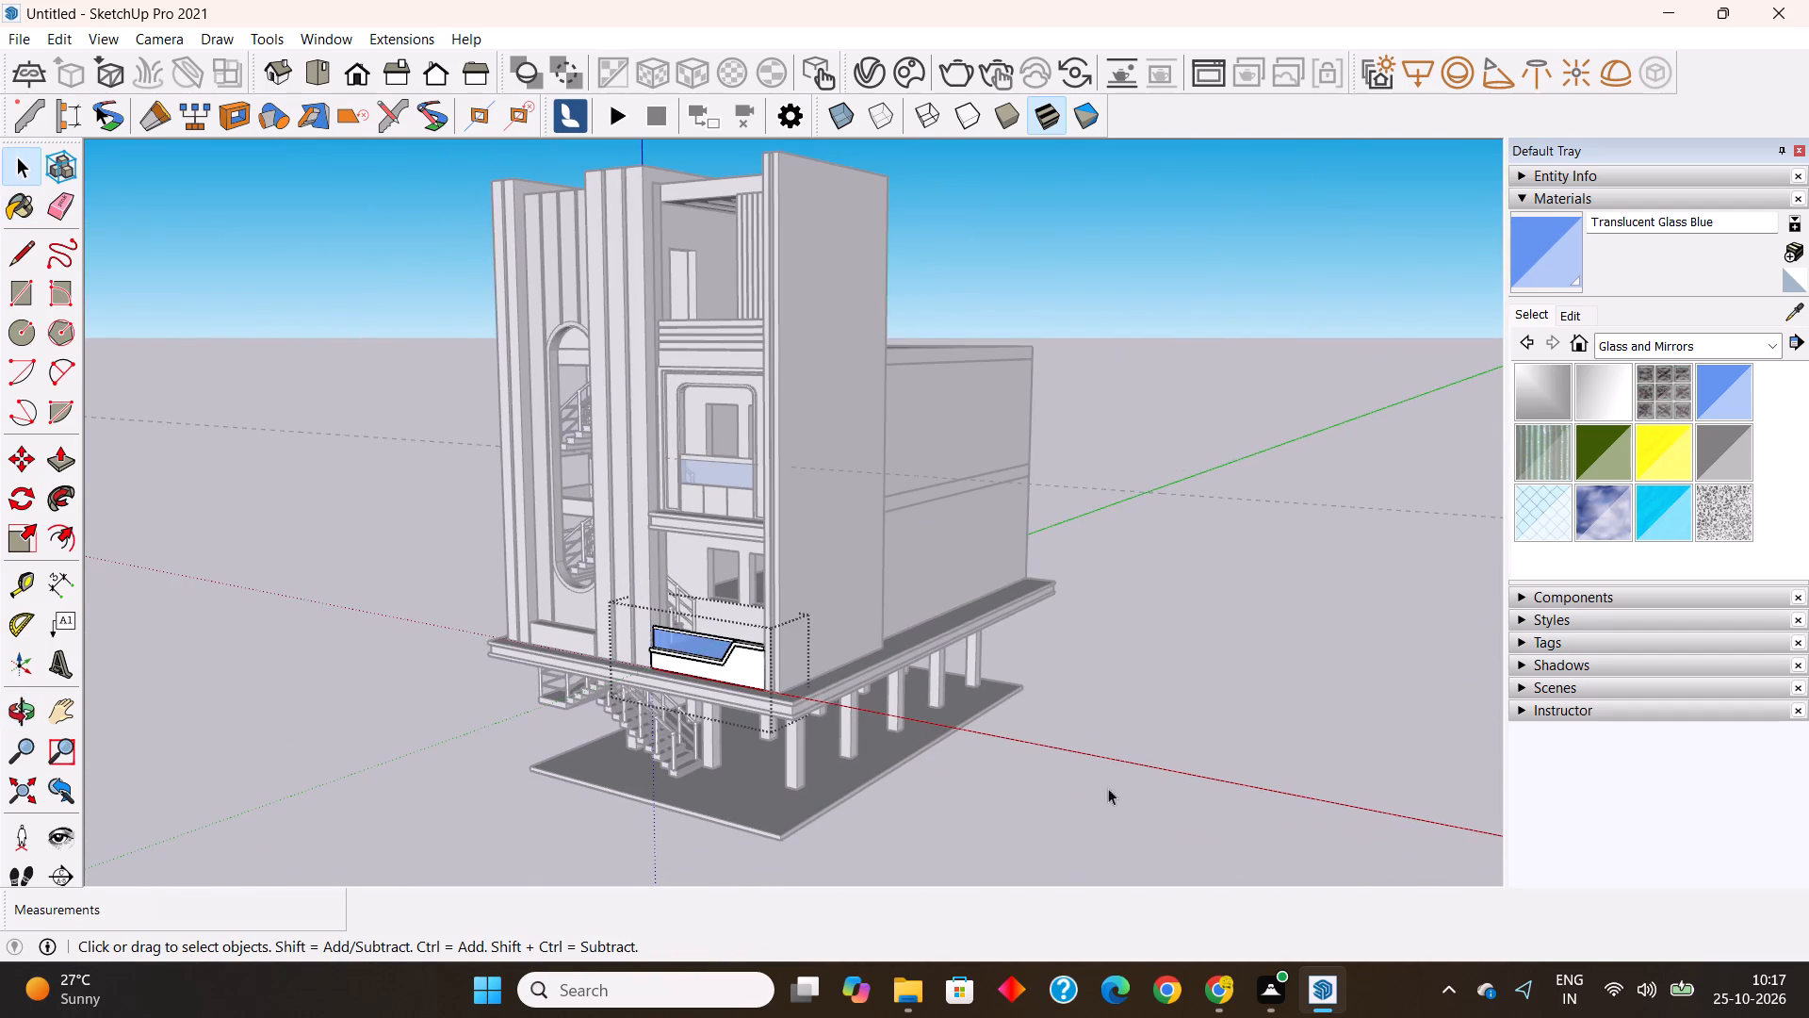
middle_click_drag(941, 803, 1216, 819)
left_click(1213, 799)
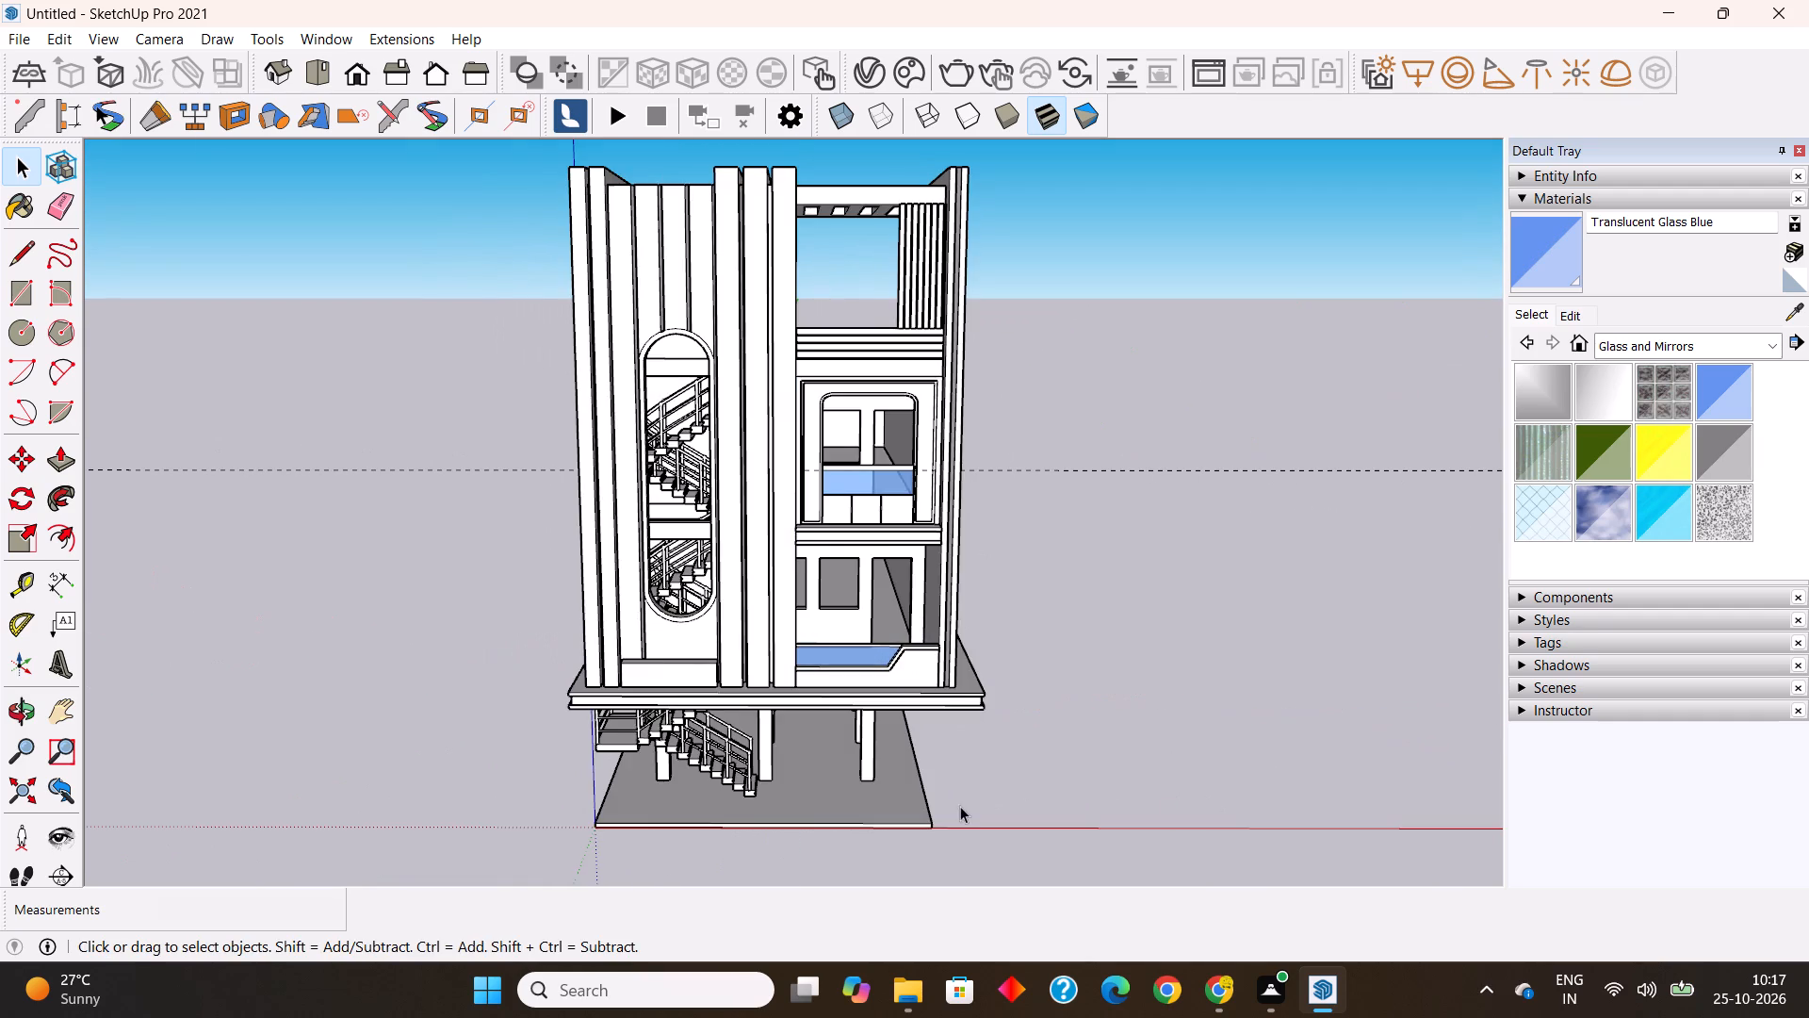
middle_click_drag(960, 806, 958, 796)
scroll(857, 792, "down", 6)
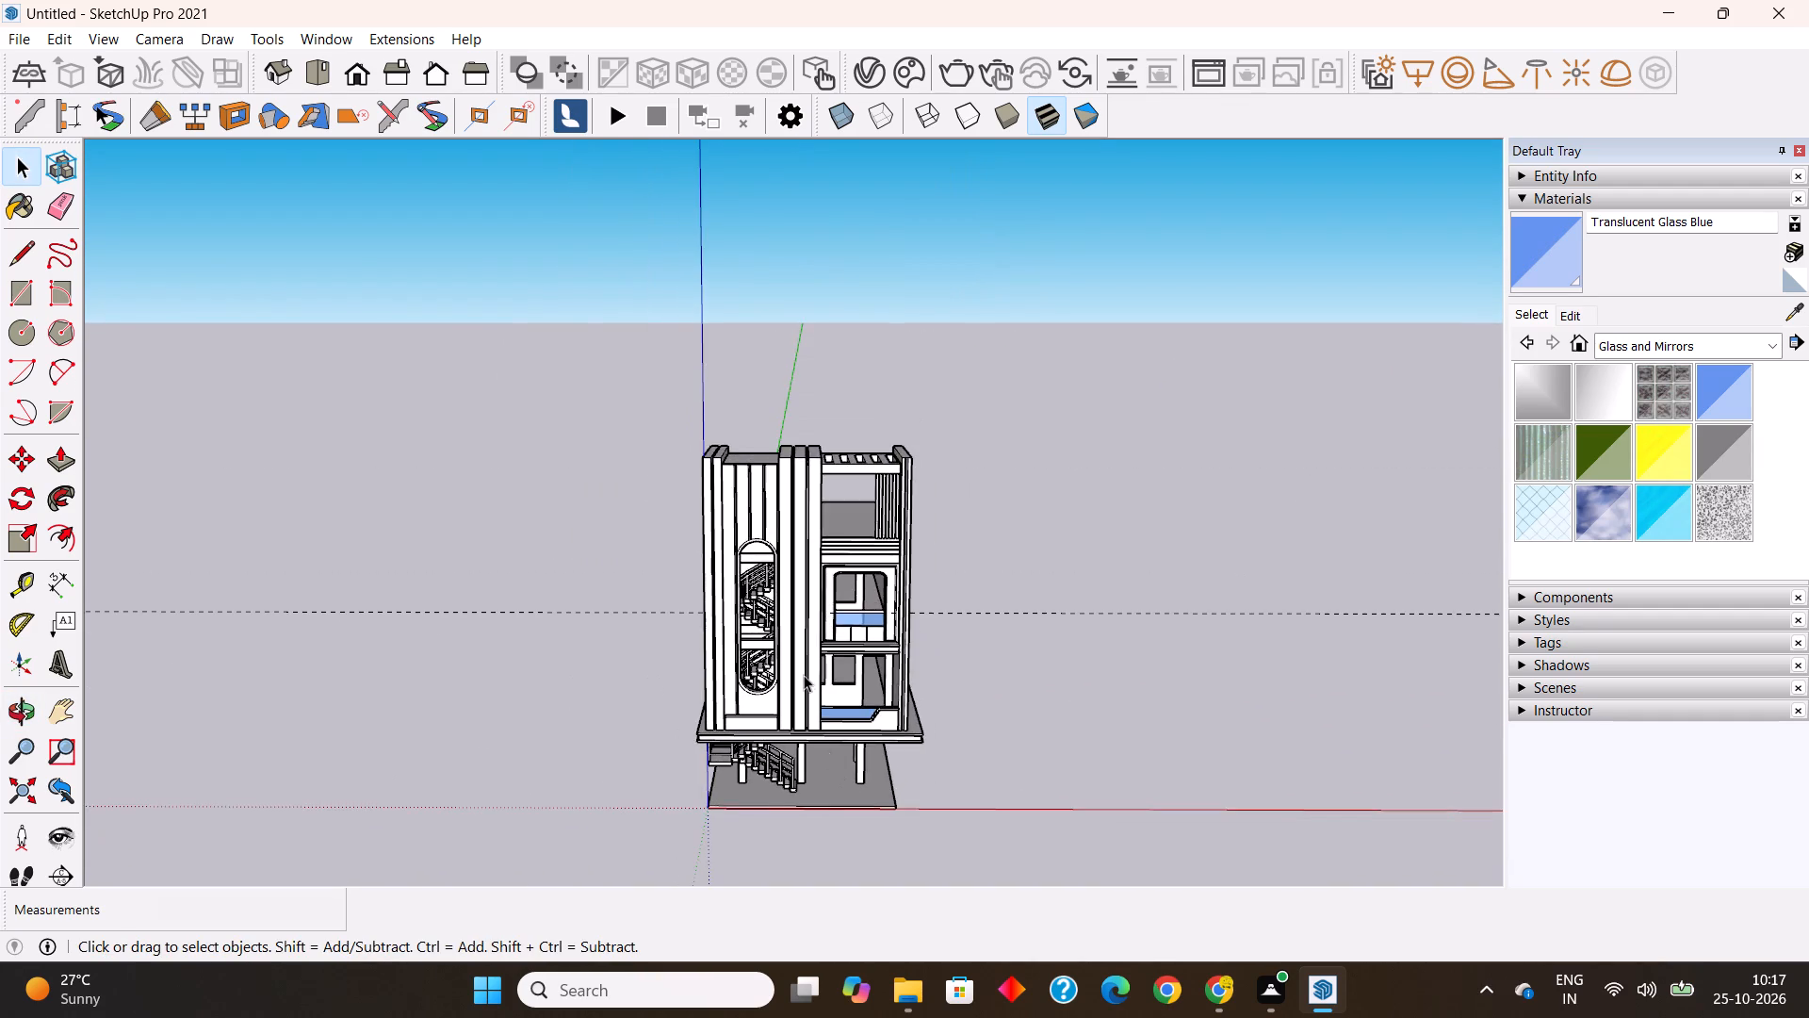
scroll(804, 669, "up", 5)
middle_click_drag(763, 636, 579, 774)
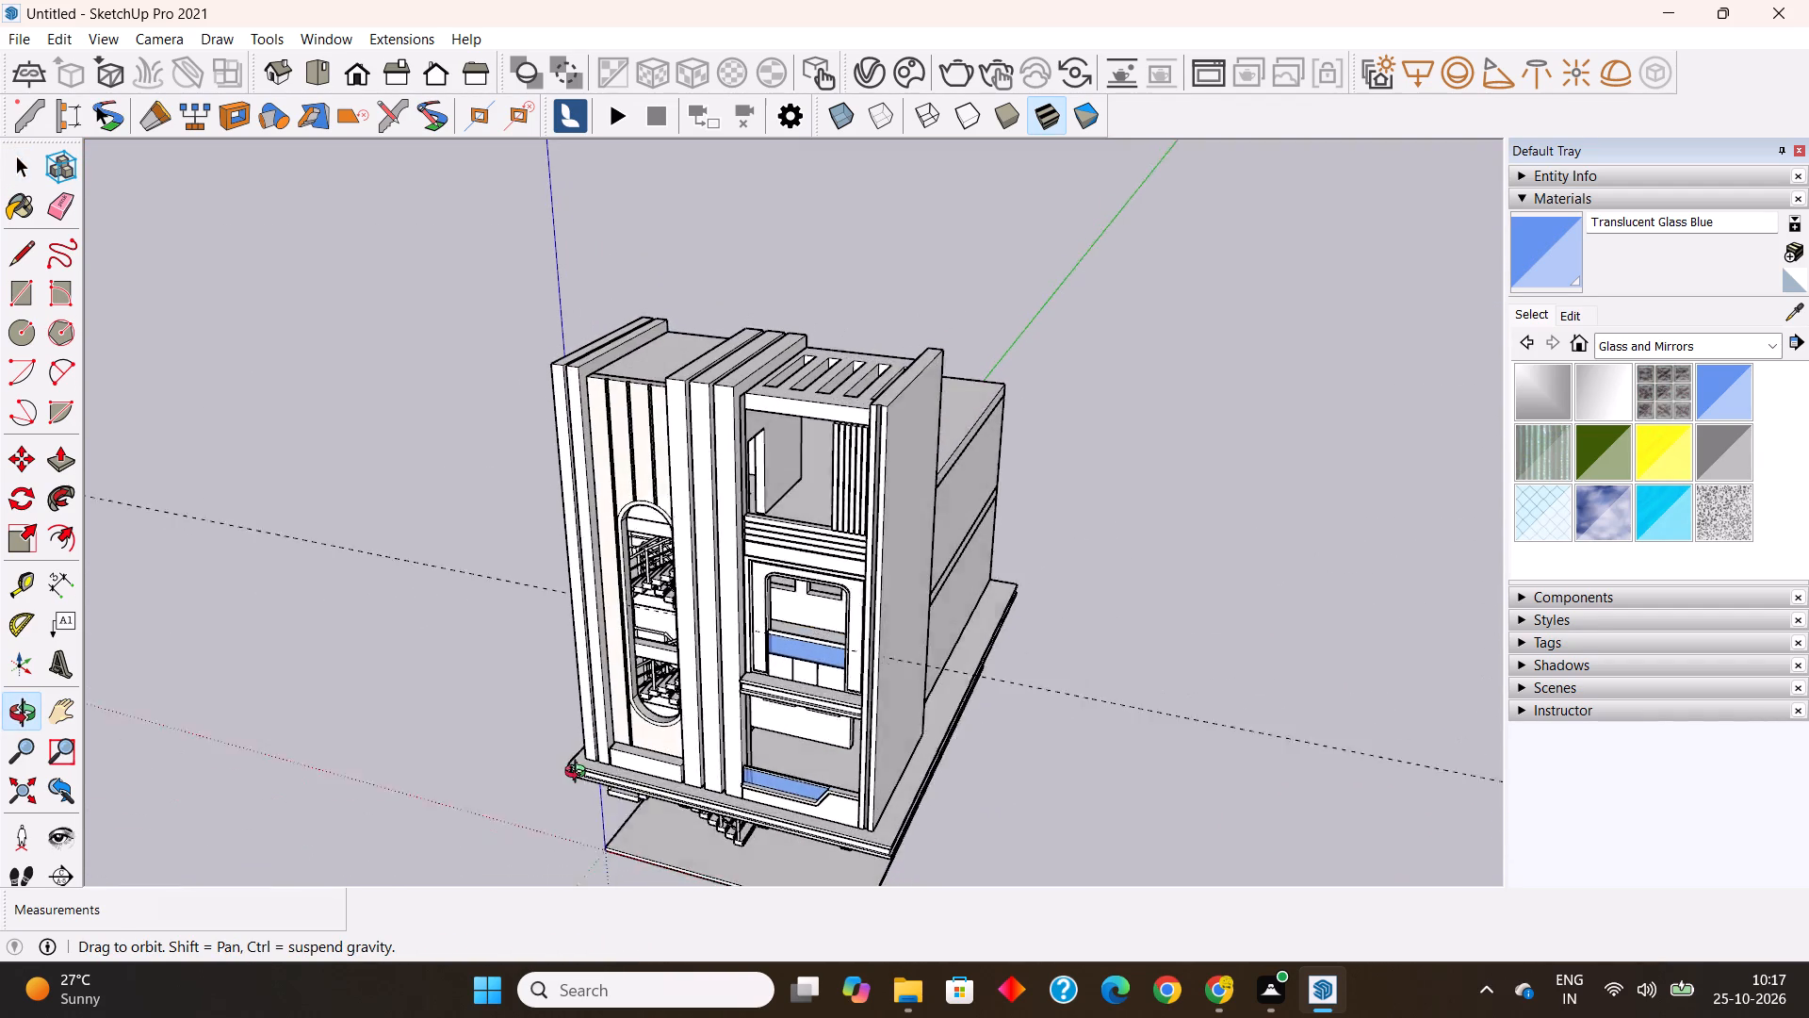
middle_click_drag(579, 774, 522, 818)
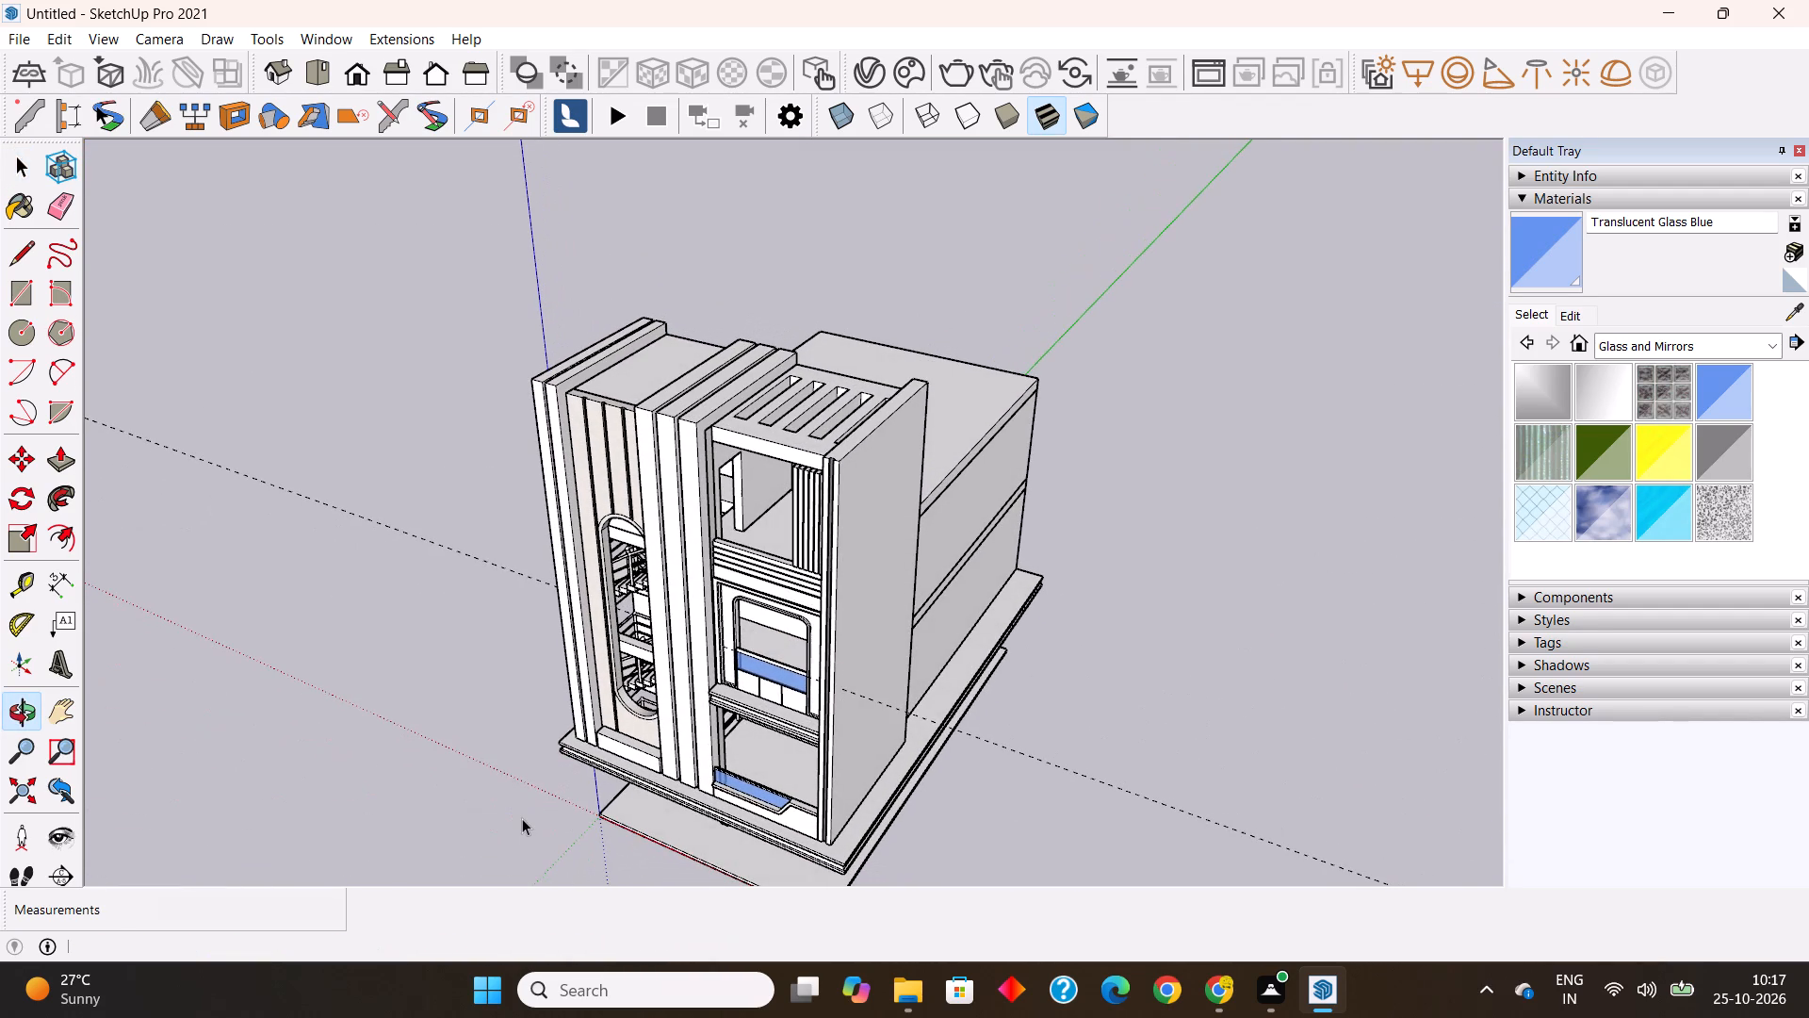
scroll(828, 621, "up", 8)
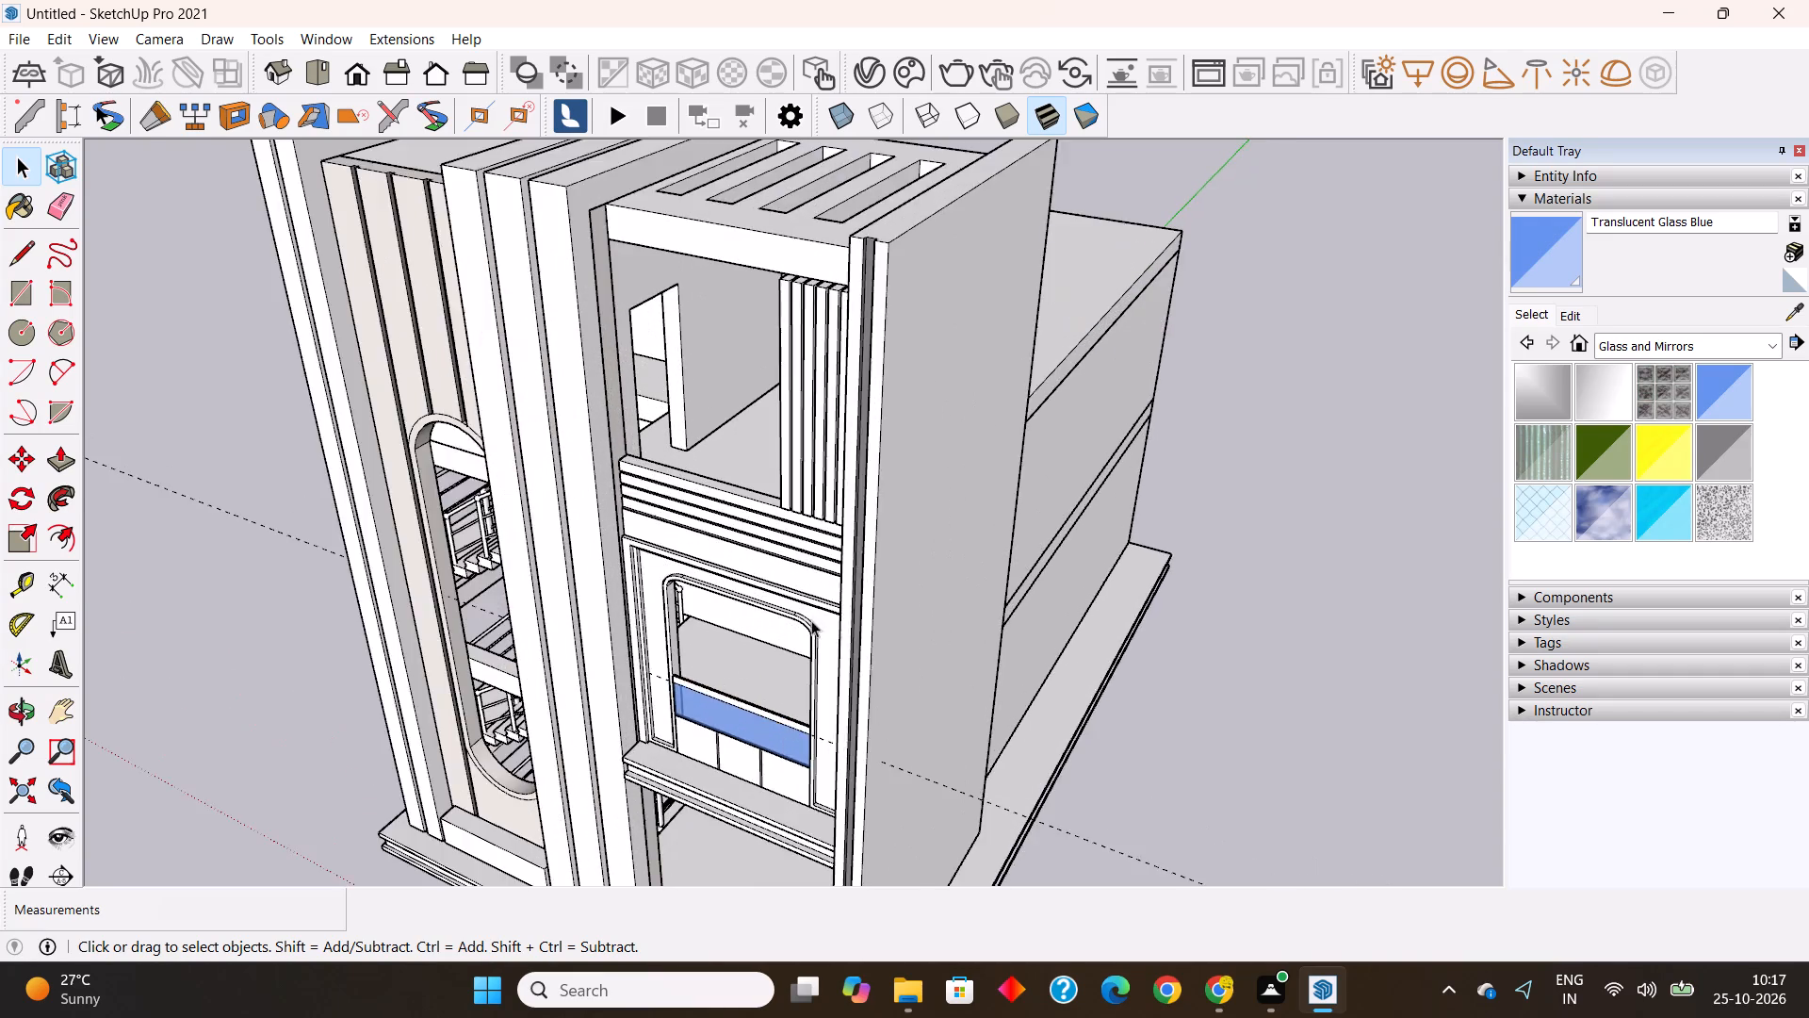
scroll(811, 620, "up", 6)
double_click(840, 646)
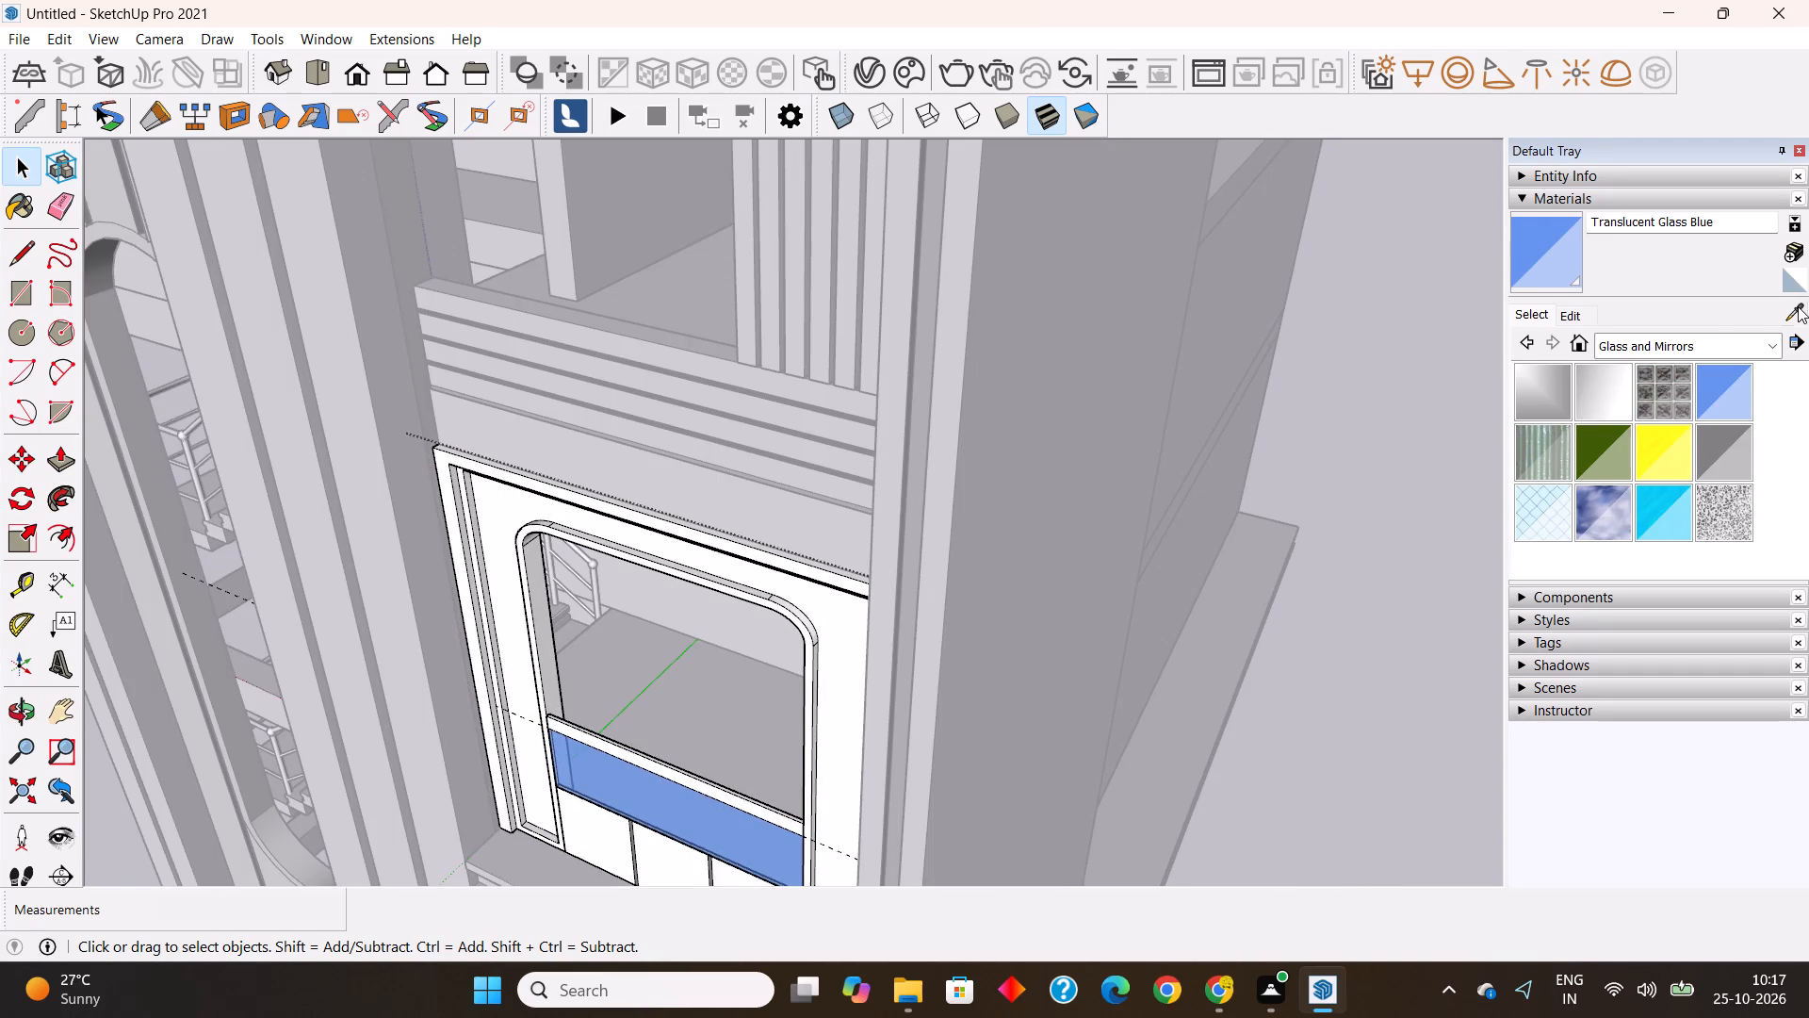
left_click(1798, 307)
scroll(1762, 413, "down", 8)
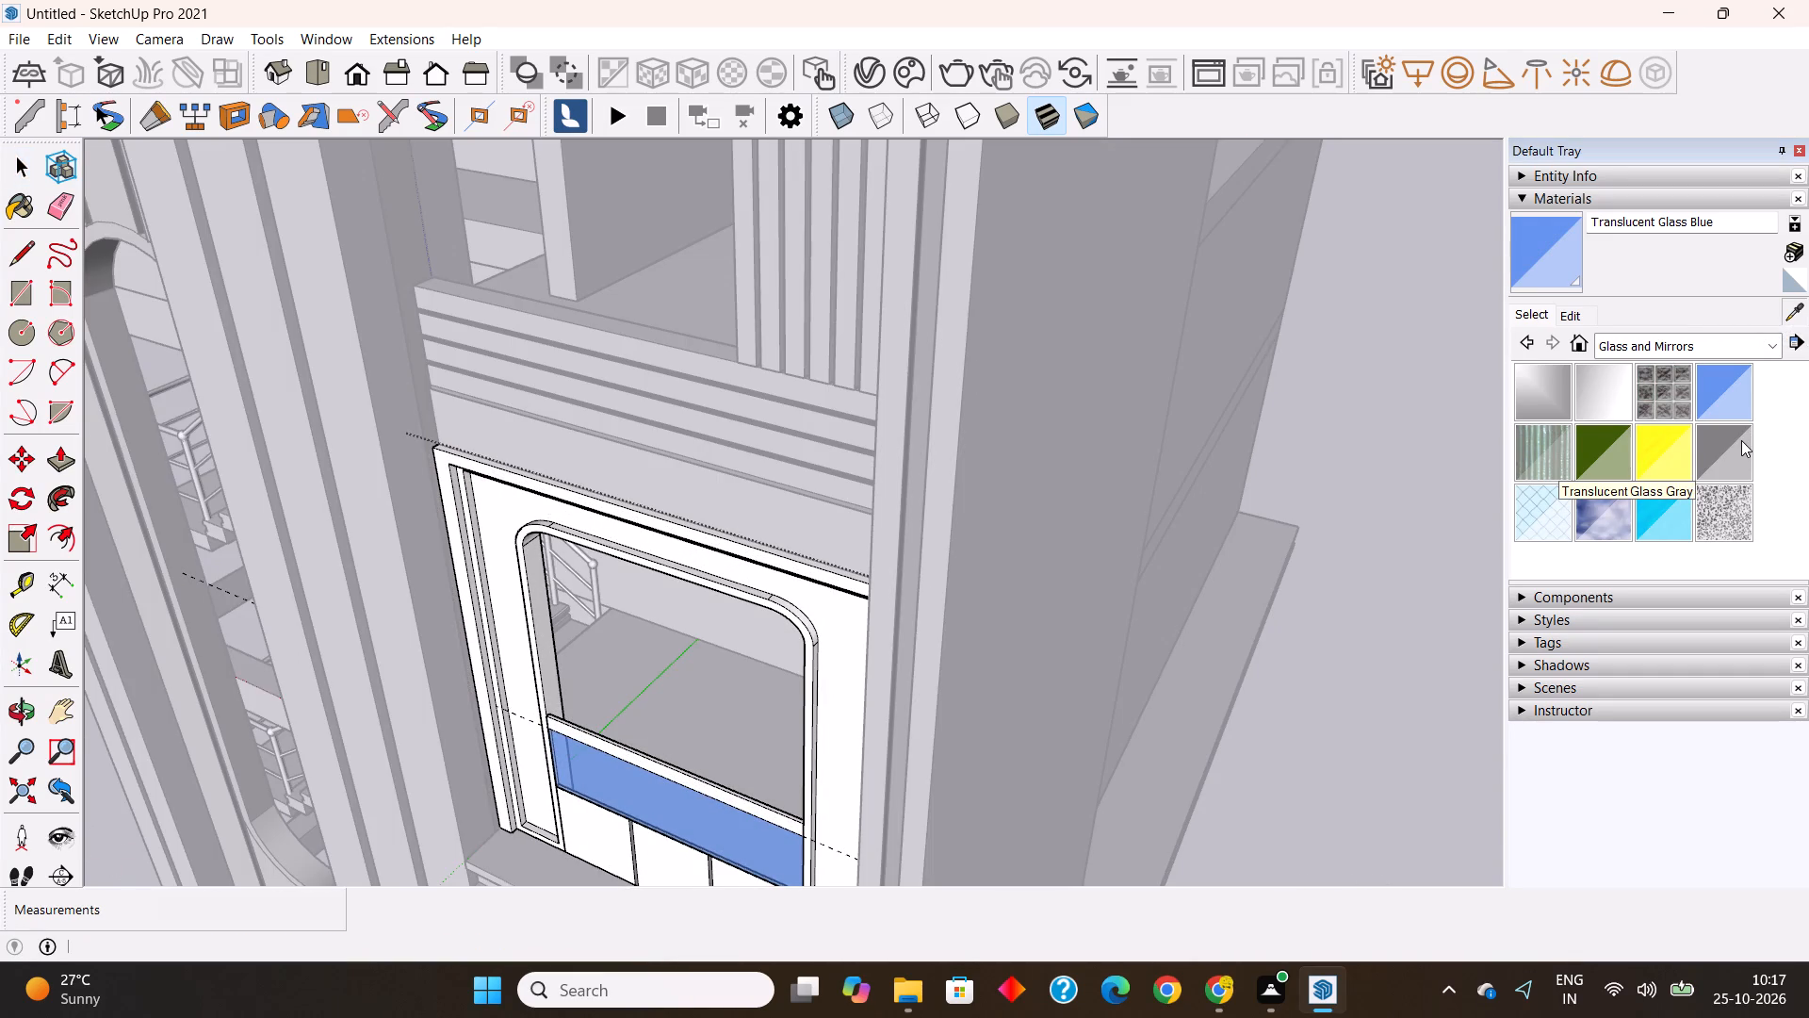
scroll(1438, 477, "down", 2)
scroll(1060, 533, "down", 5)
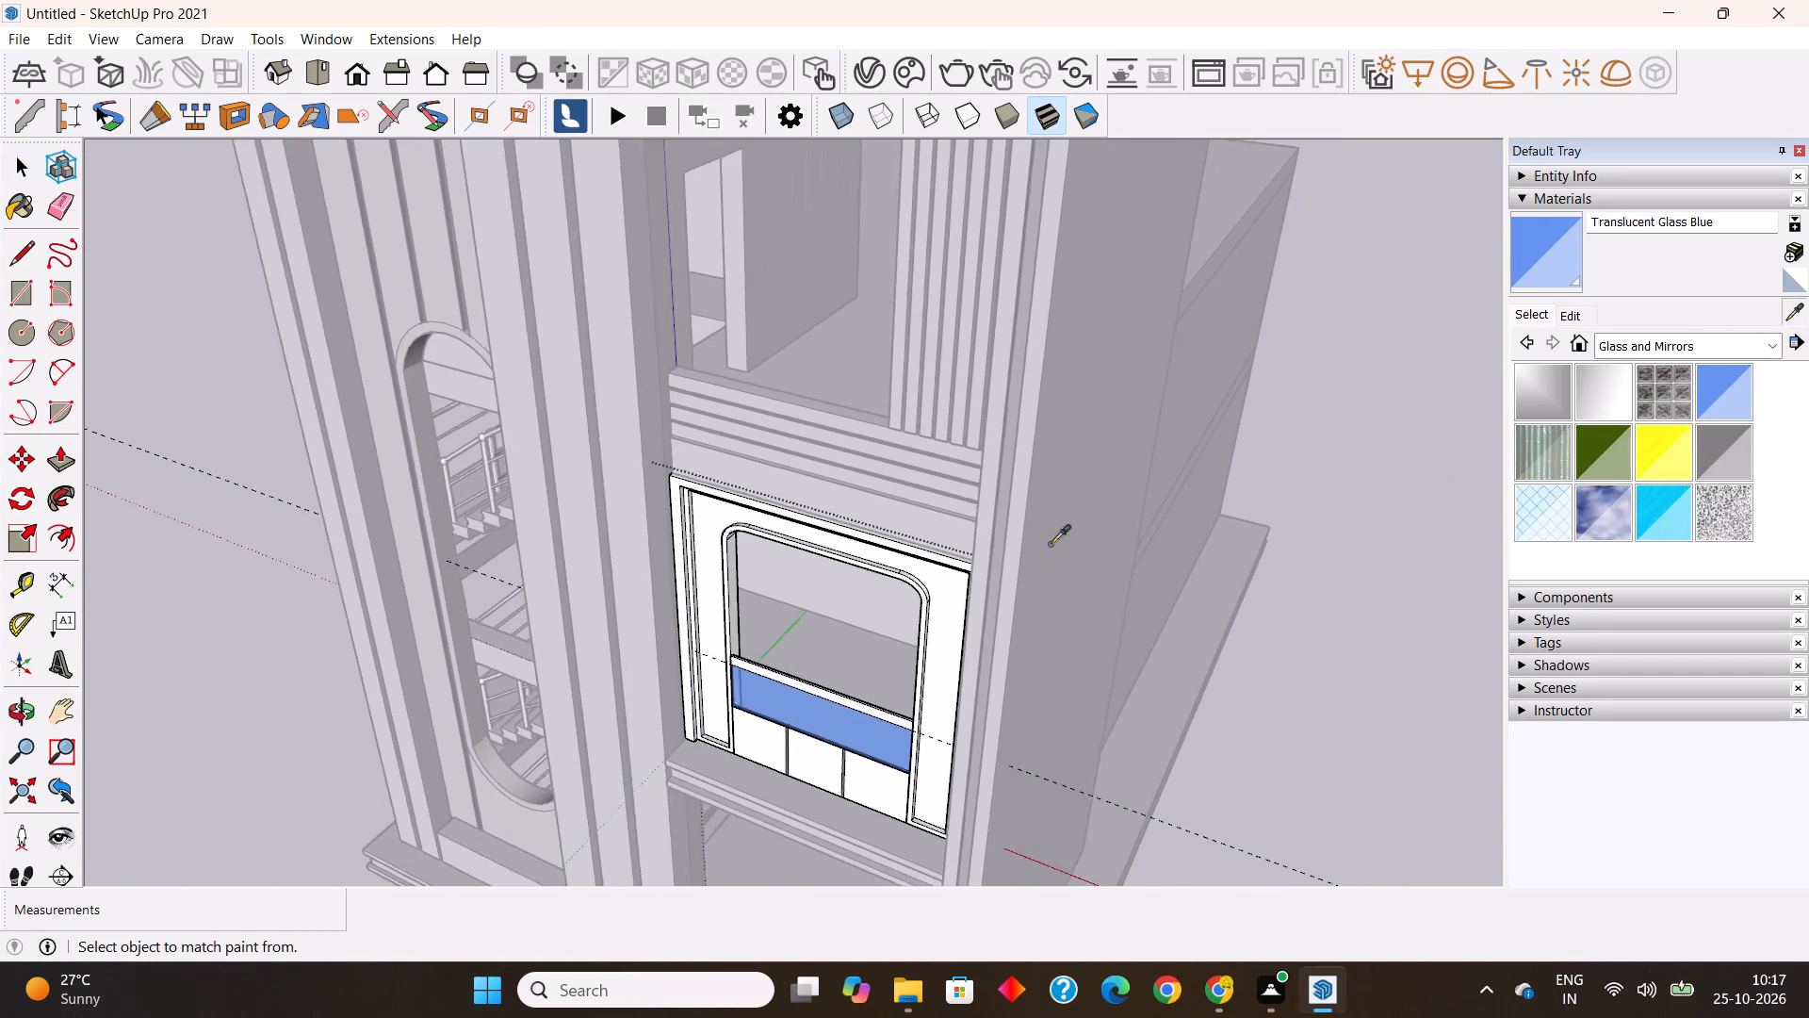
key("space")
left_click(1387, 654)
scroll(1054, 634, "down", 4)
Sample the 0025 AP L164 WHITE BUTTER paint from the vertically grooved front wall and apply it to the whole raised-frame arched infill.
middle_click_drag(1187, 646, 1222, 567)
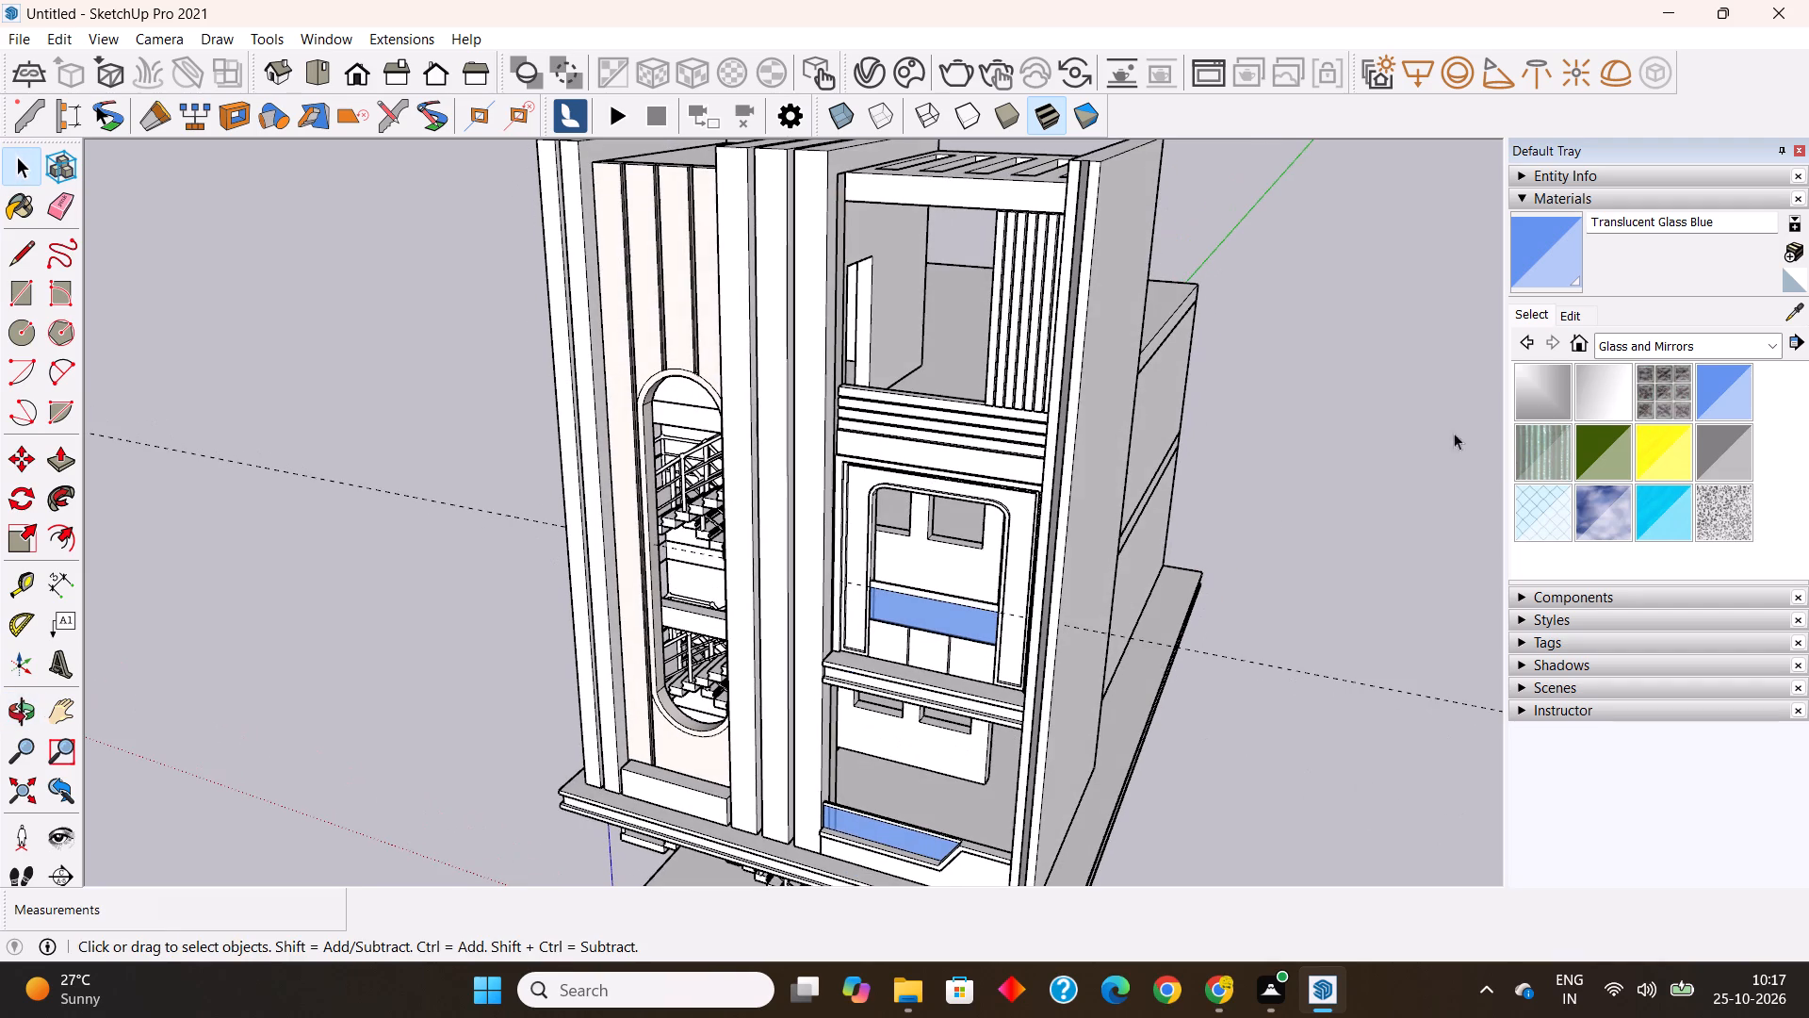
left_click(1797, 312)
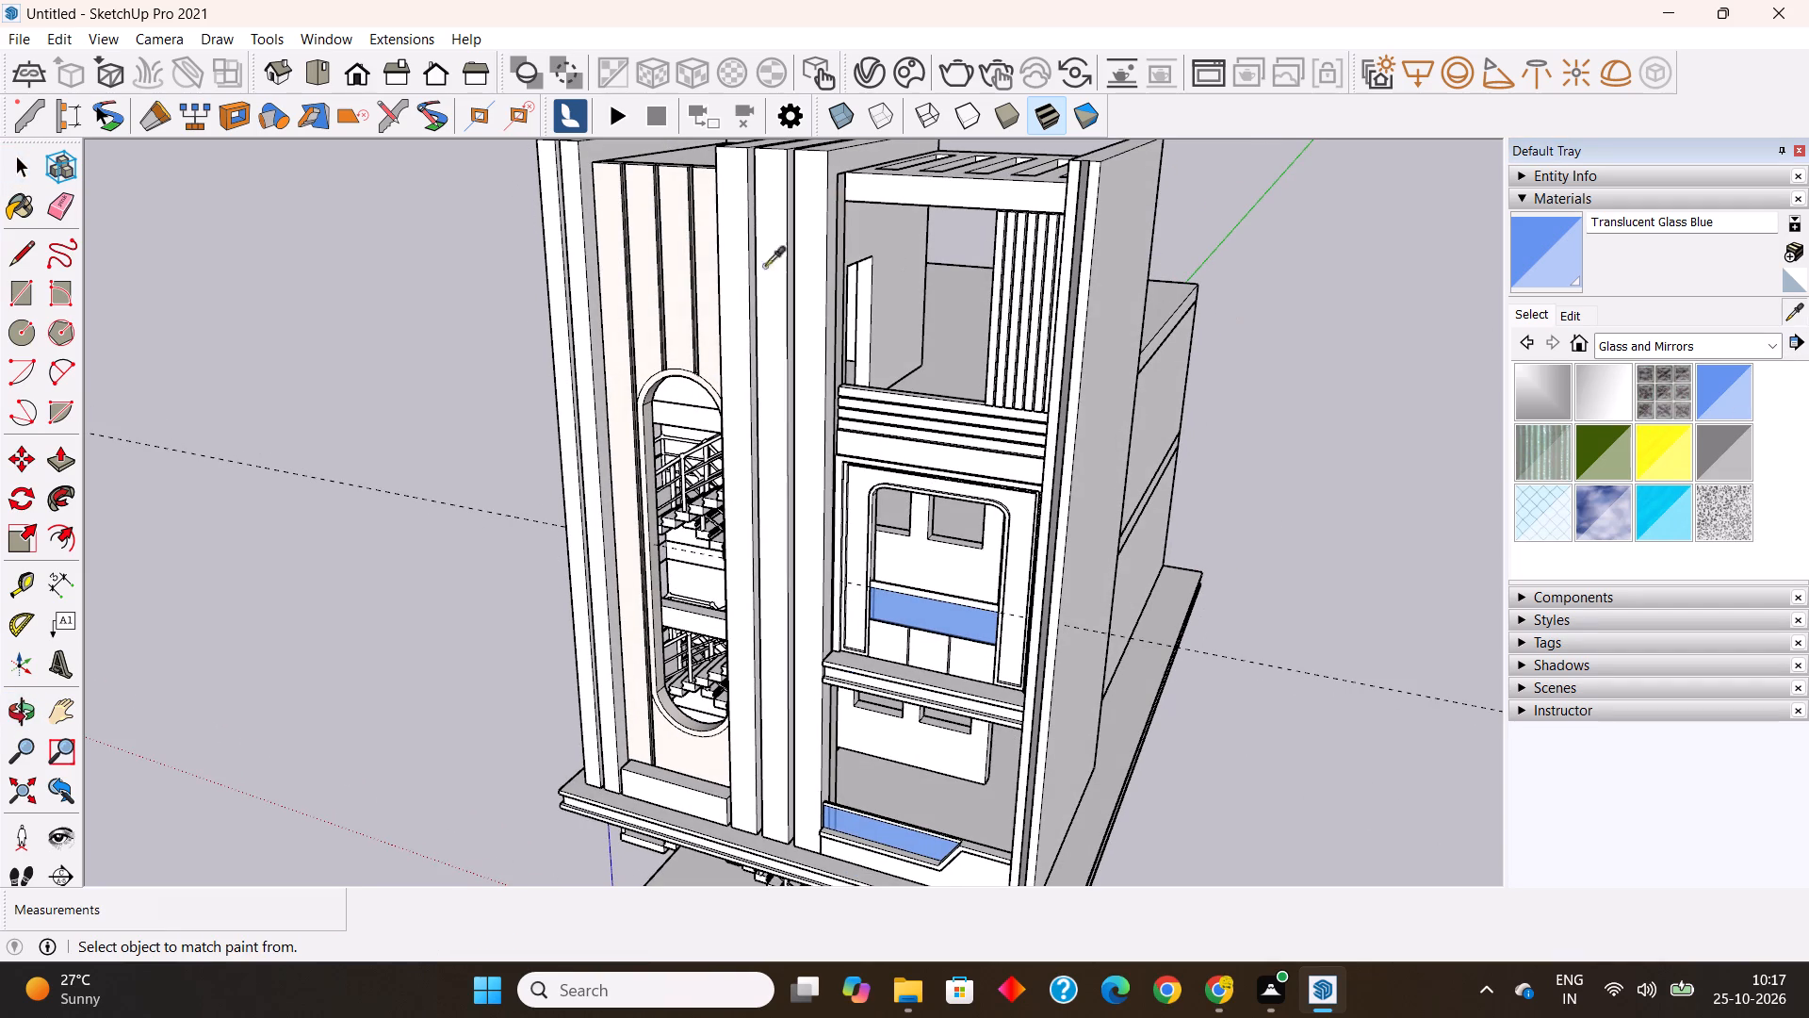
left_click(674, 251)
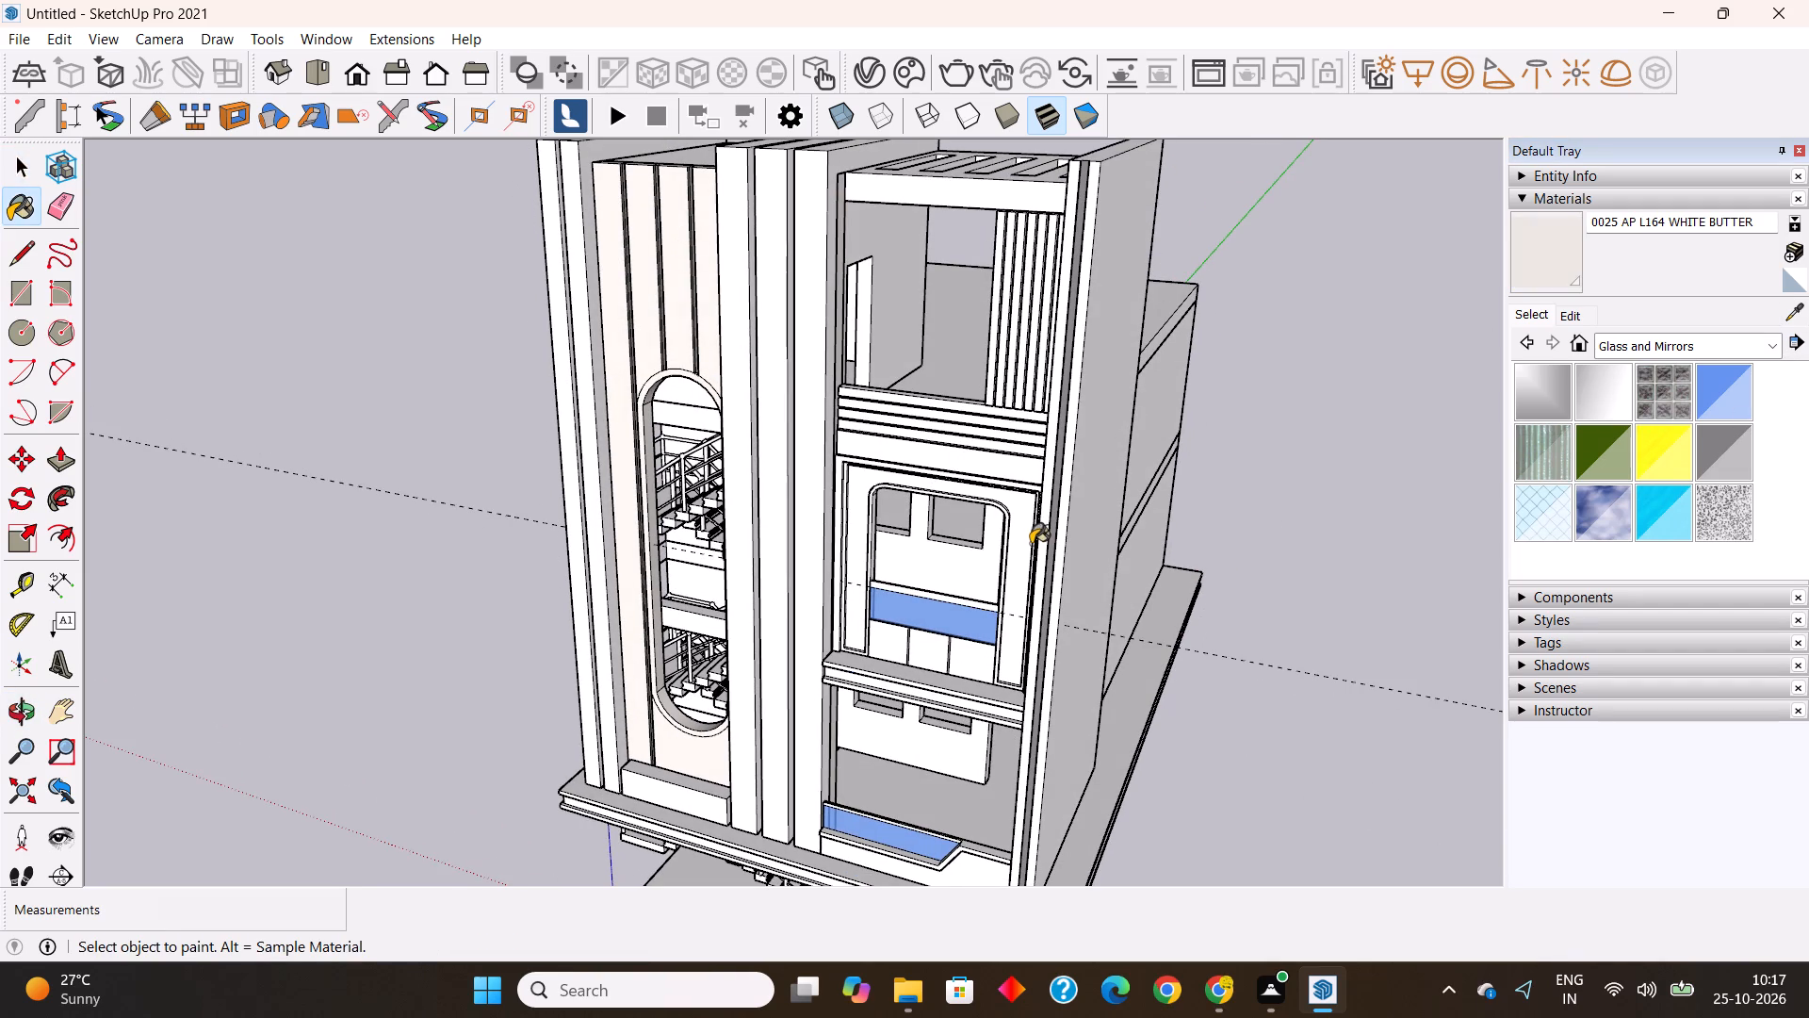
left_click(1018, 546)
Paint the slotted roof panel above the top balcony with 0025 AP L164 WHITE BUTTER.
middle_click_drag(941, 497, 919, 619, "shift")
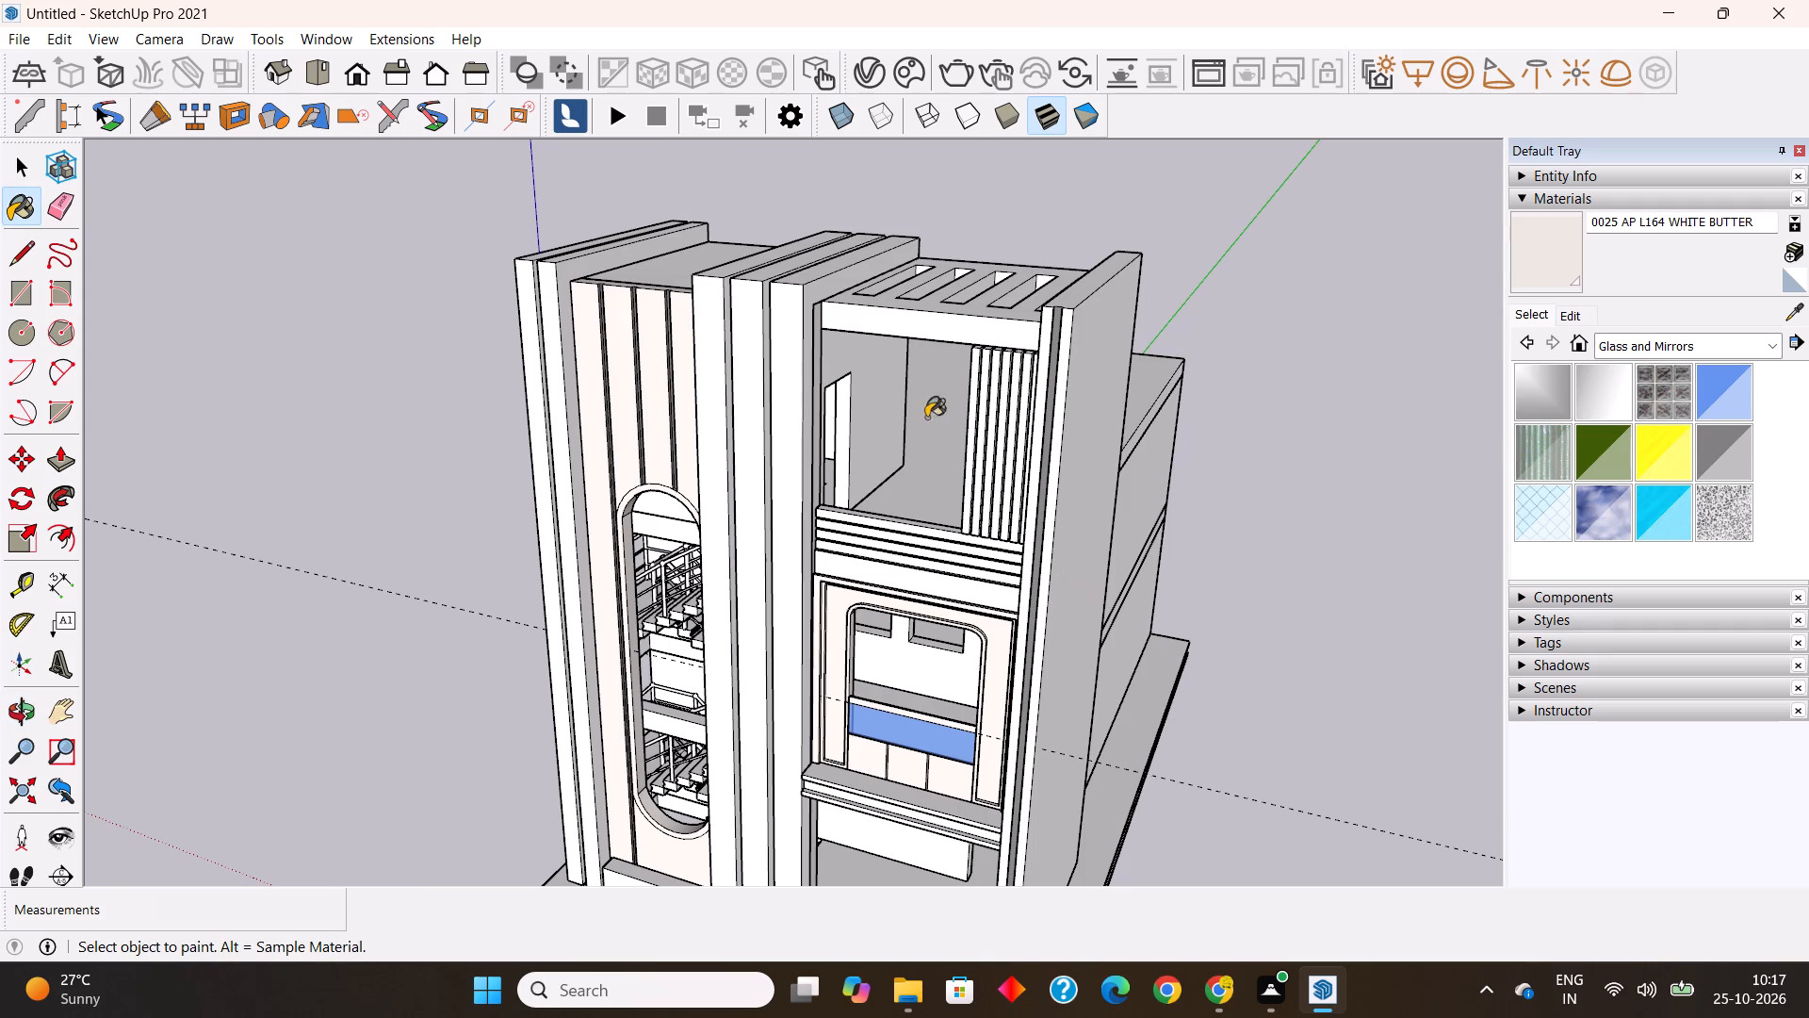
left_click(893, 315)
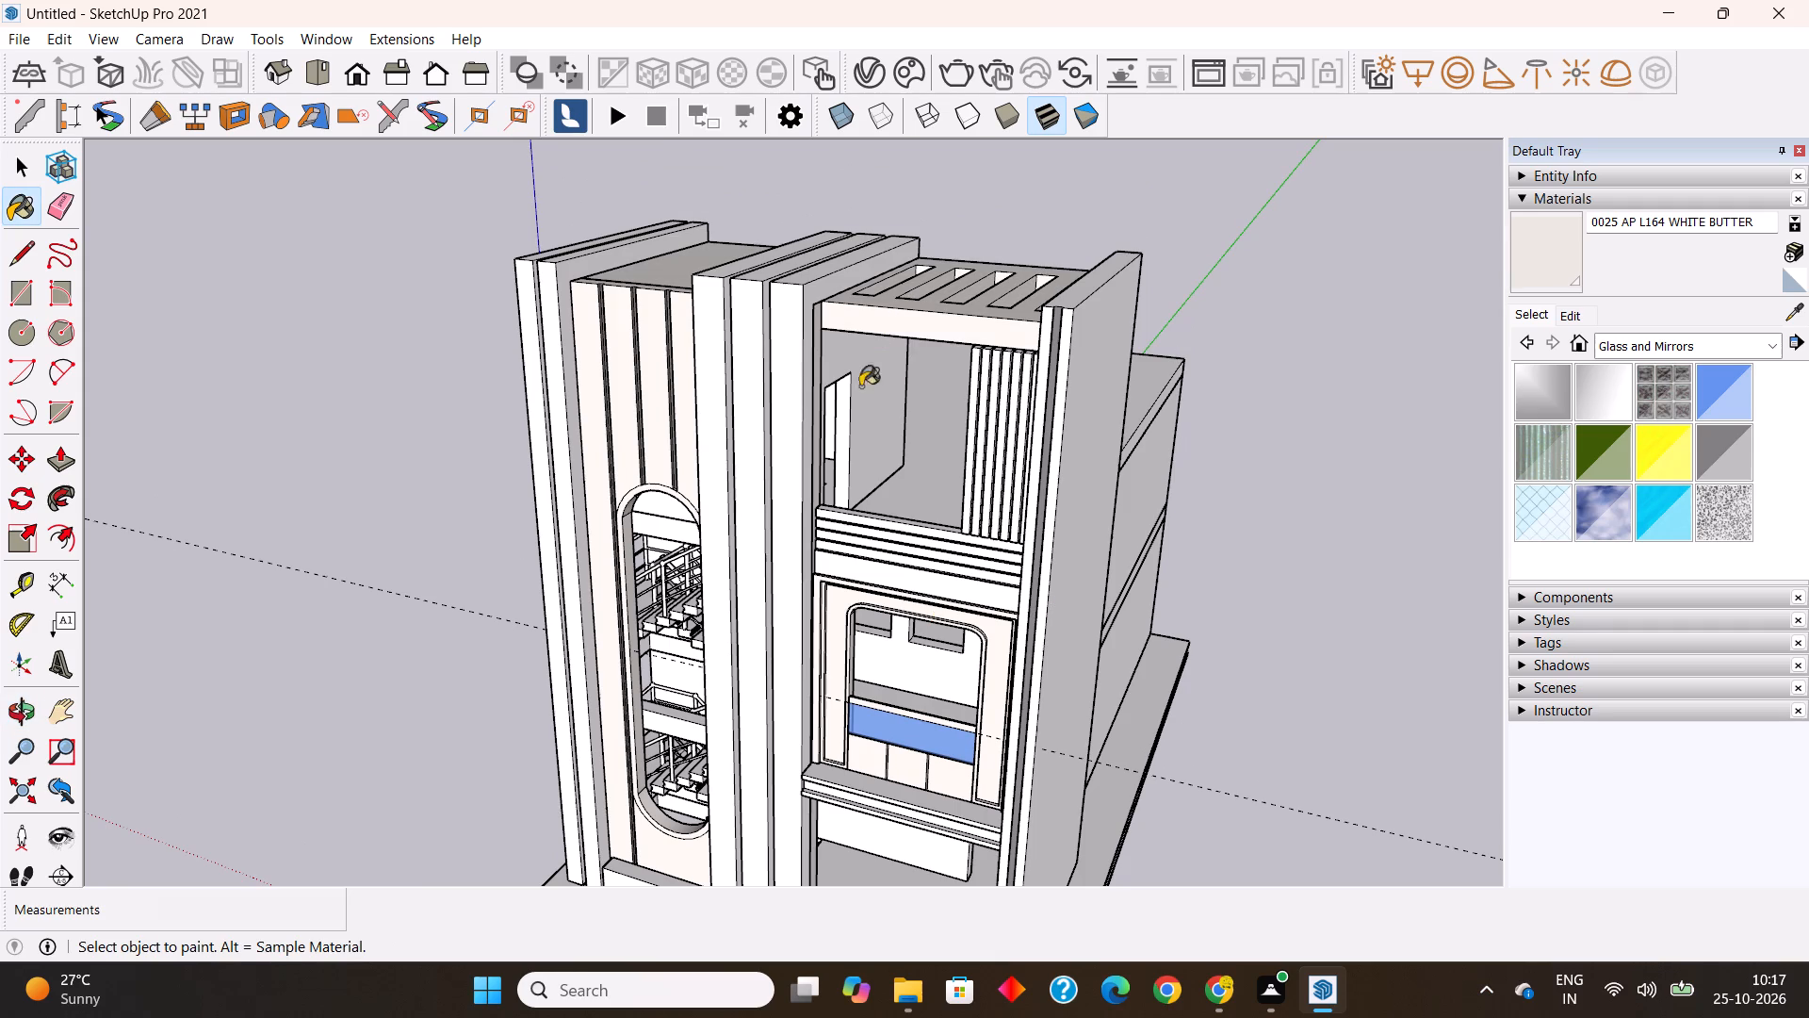
Open the tall side wall group beside the balconies and paint its top and front strip faces with 0025 AP L164 WHITE BUTTER.
middle_click_drag(1045, 599, 1190, 583)
key("space")
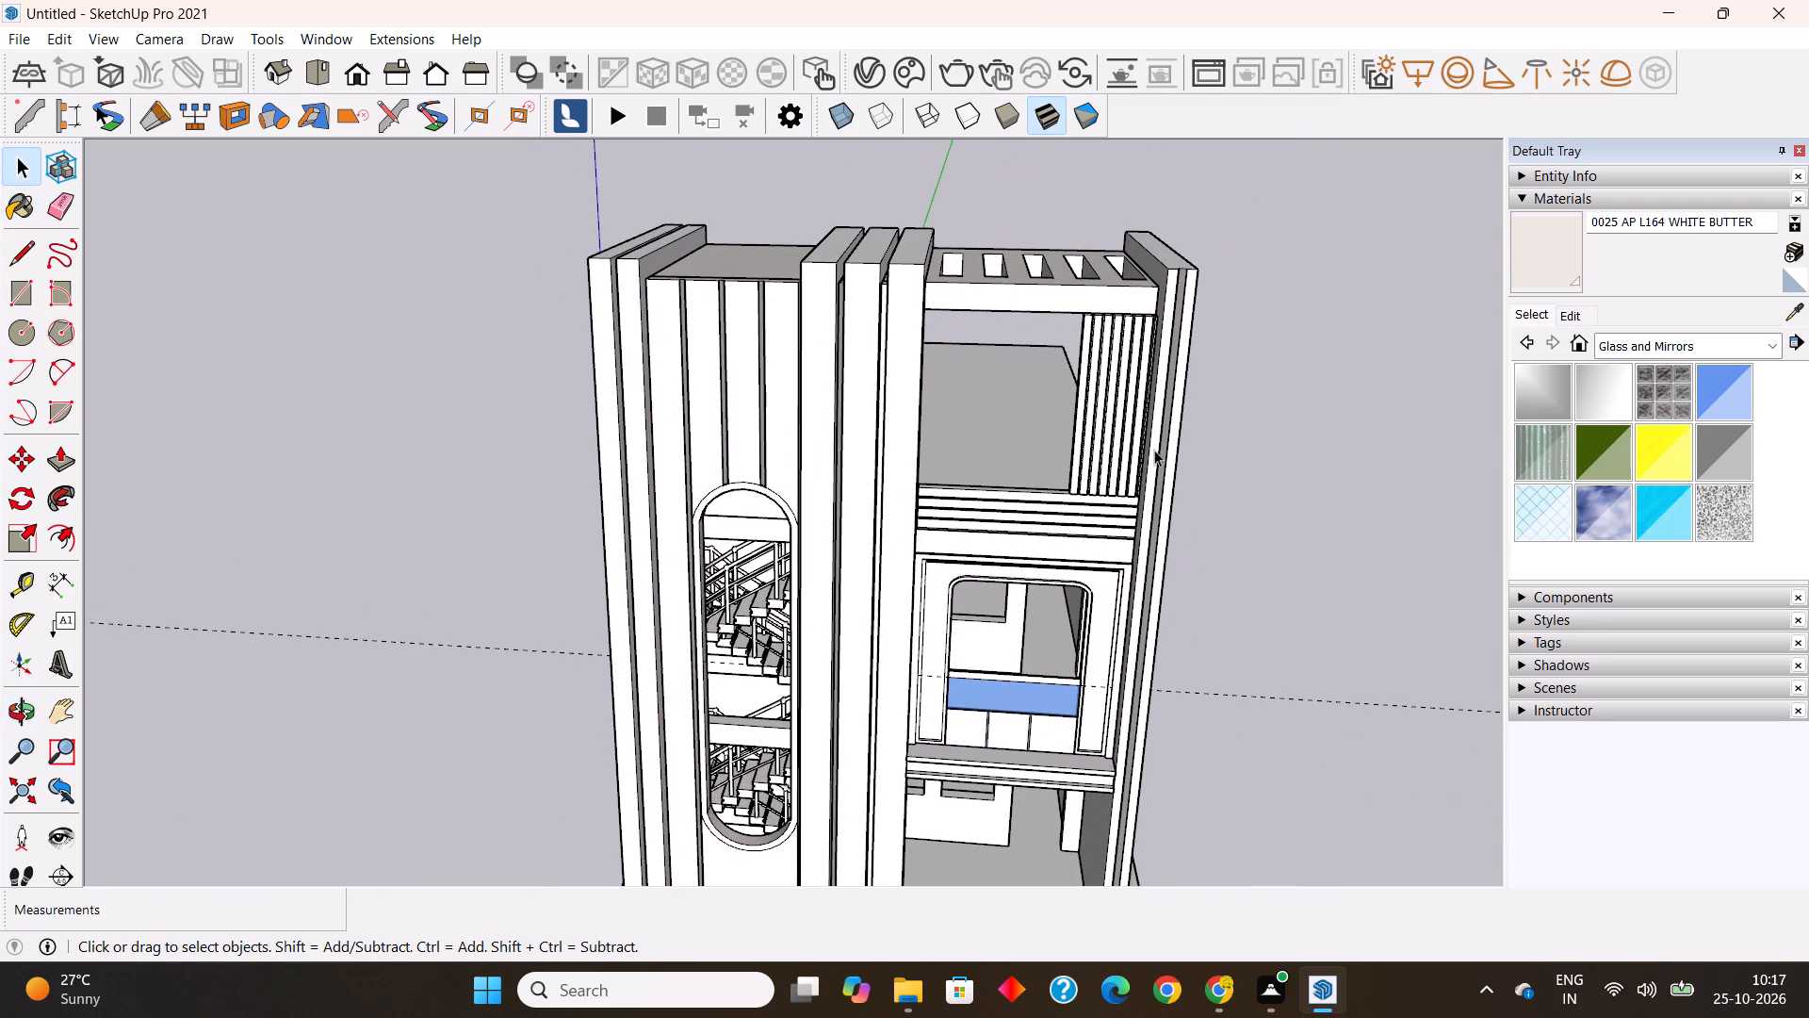
double_click(1153, 448)
left_click(1542, 261)
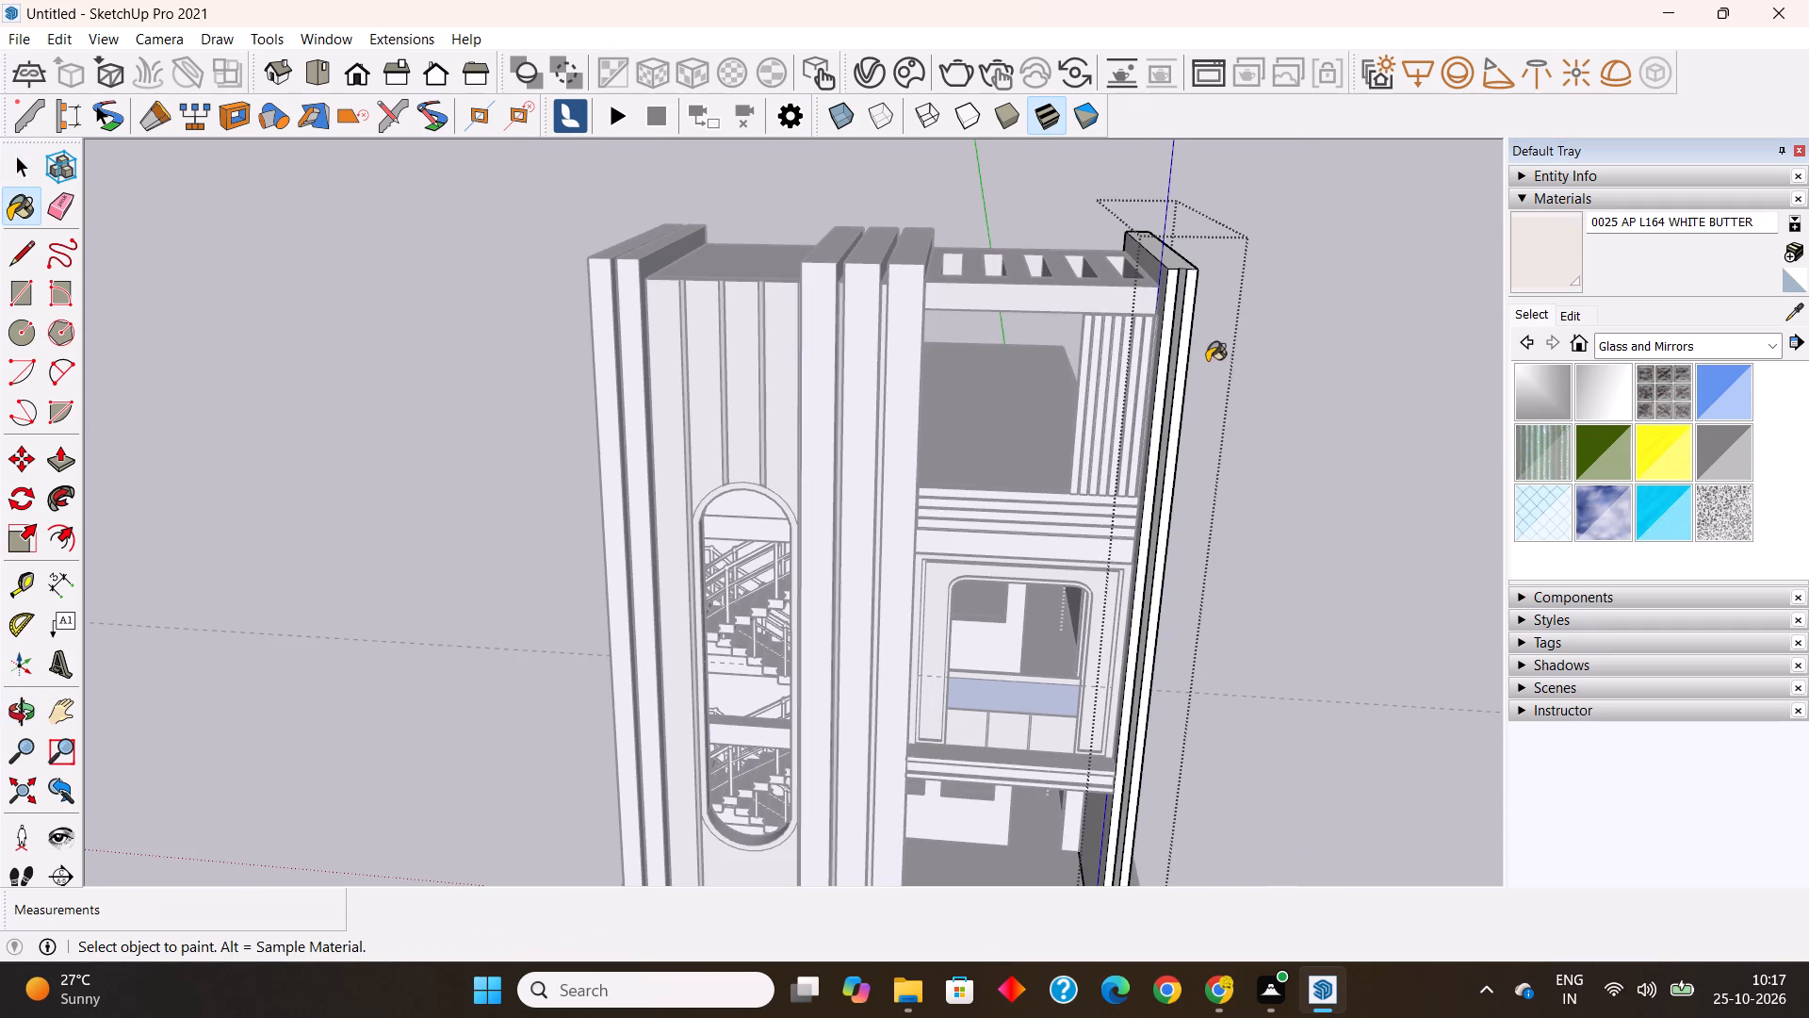
scroll(1207, 361, "up", 10)
left_click(1159, 238)
left_click(1160, 308)
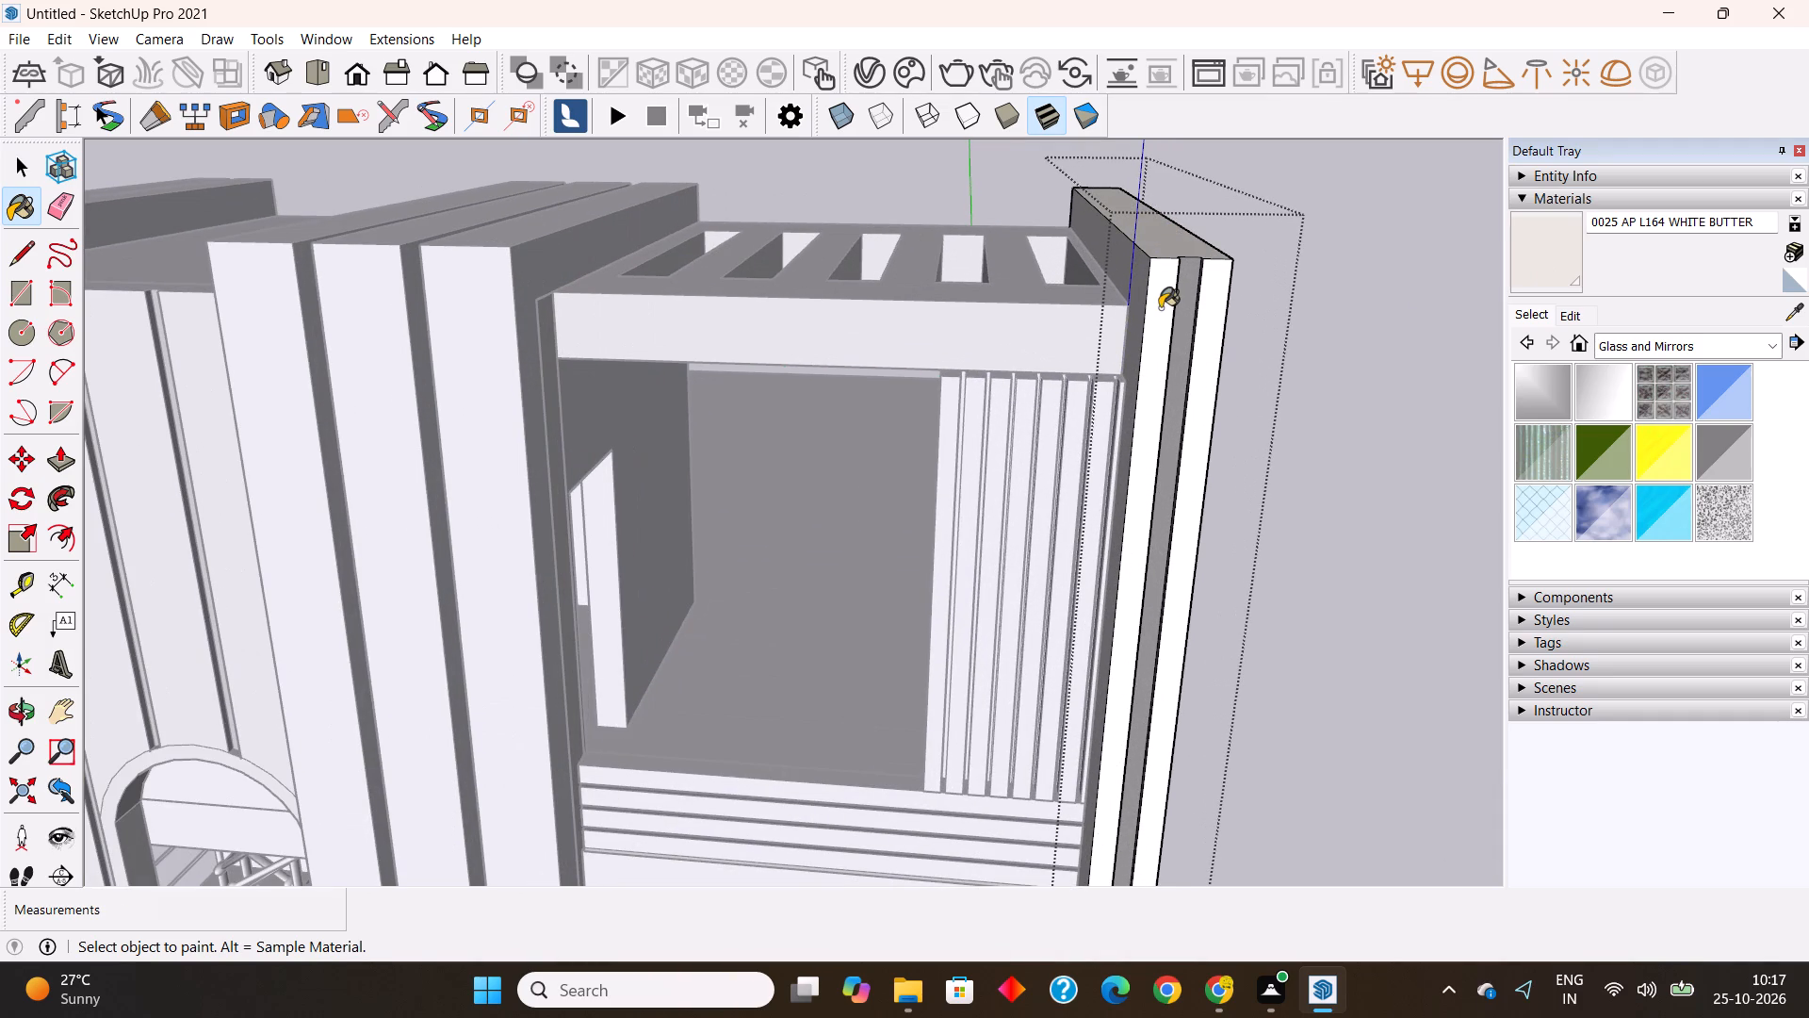
left_click(1207, 364)
Paint the same side wall's large outer and inner faces with 0025 AP L164 WHITE BUTTER and close the group.
middle_click_drag(1227, 417, 999, 408)
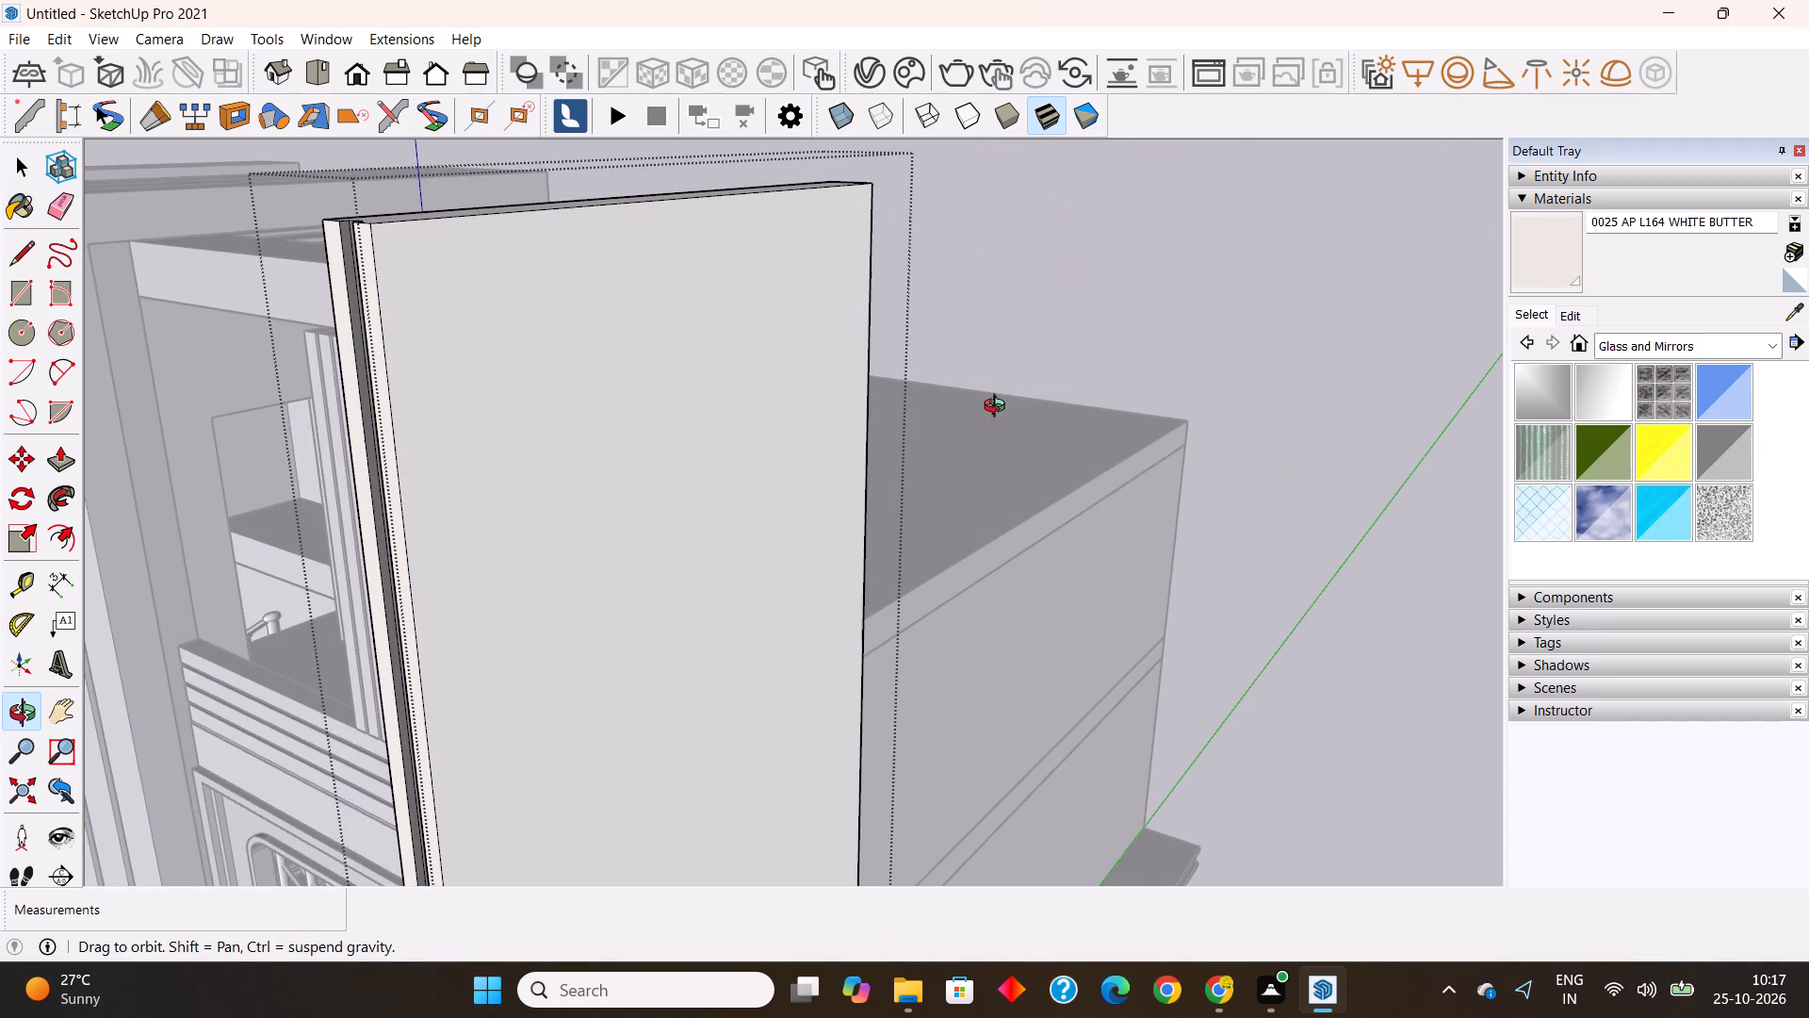
middle_click_drag(999, 408, 998, 407)
left_click(624, 426)
scroll(631, 428, "down", 2)
middle_click_drag(842, 495, 1289, 492)
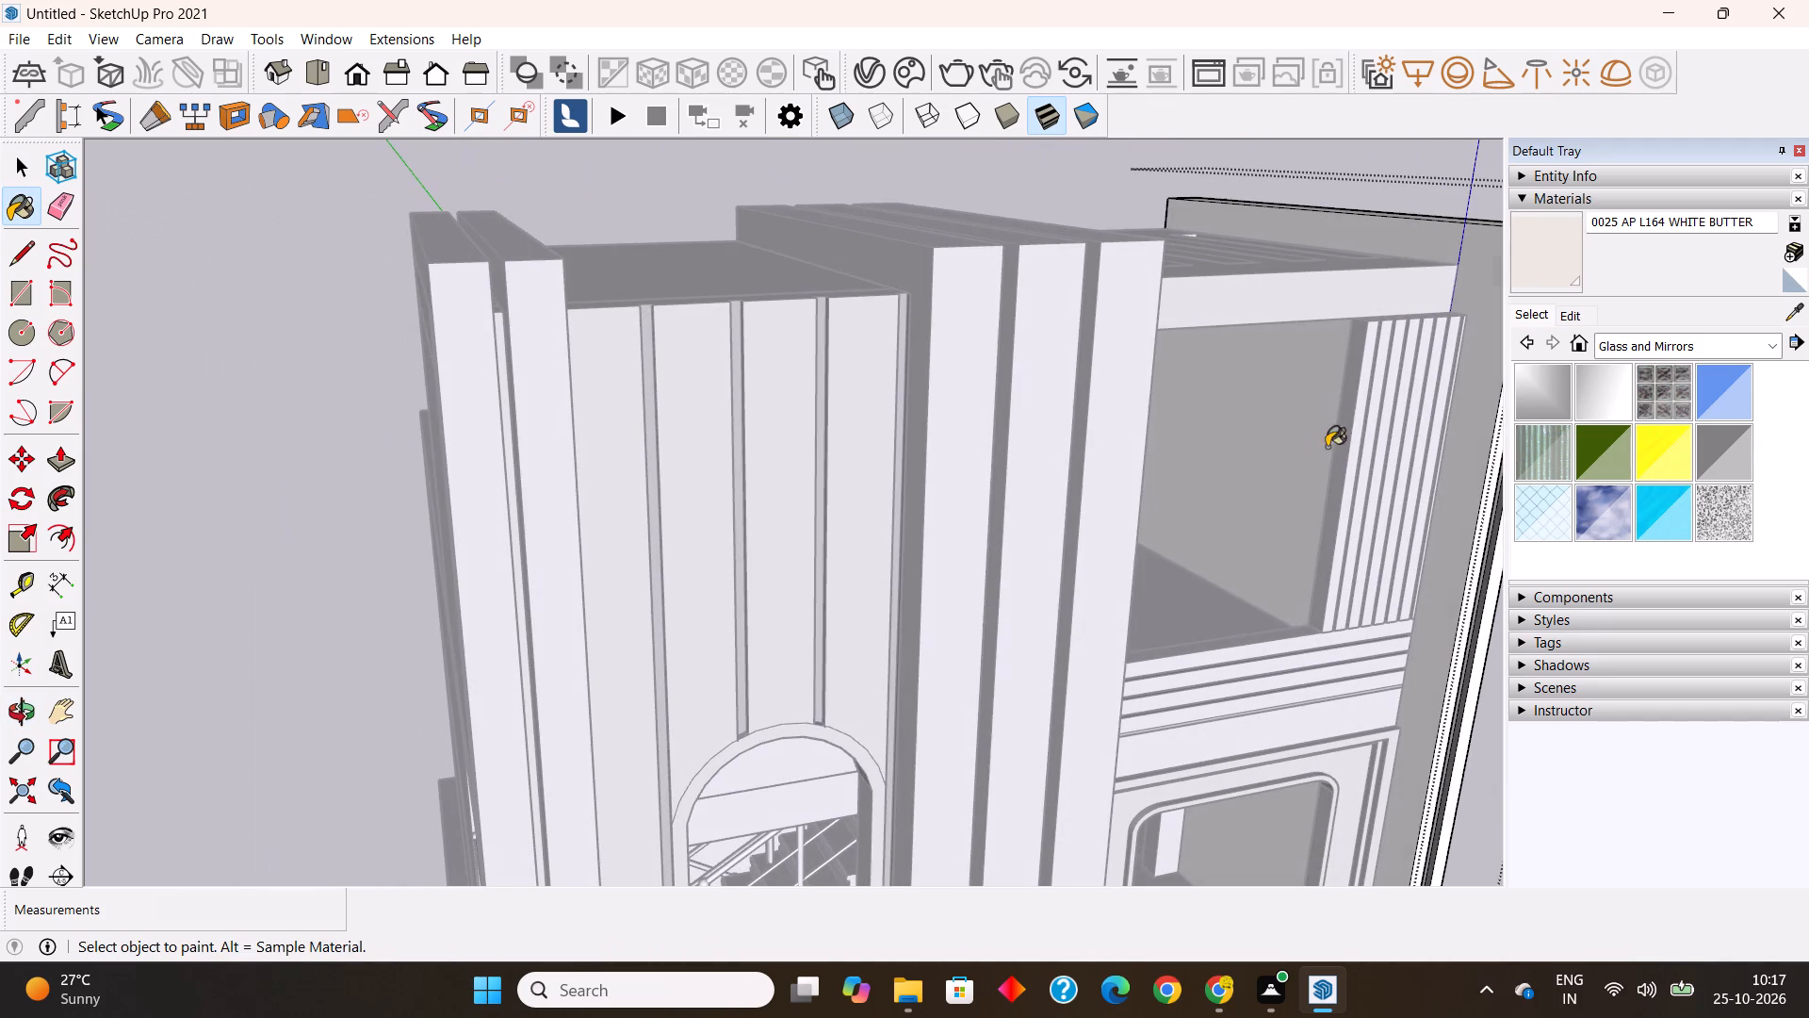
left_click(1473, 452)
scroll(810, 393, "down", 7)
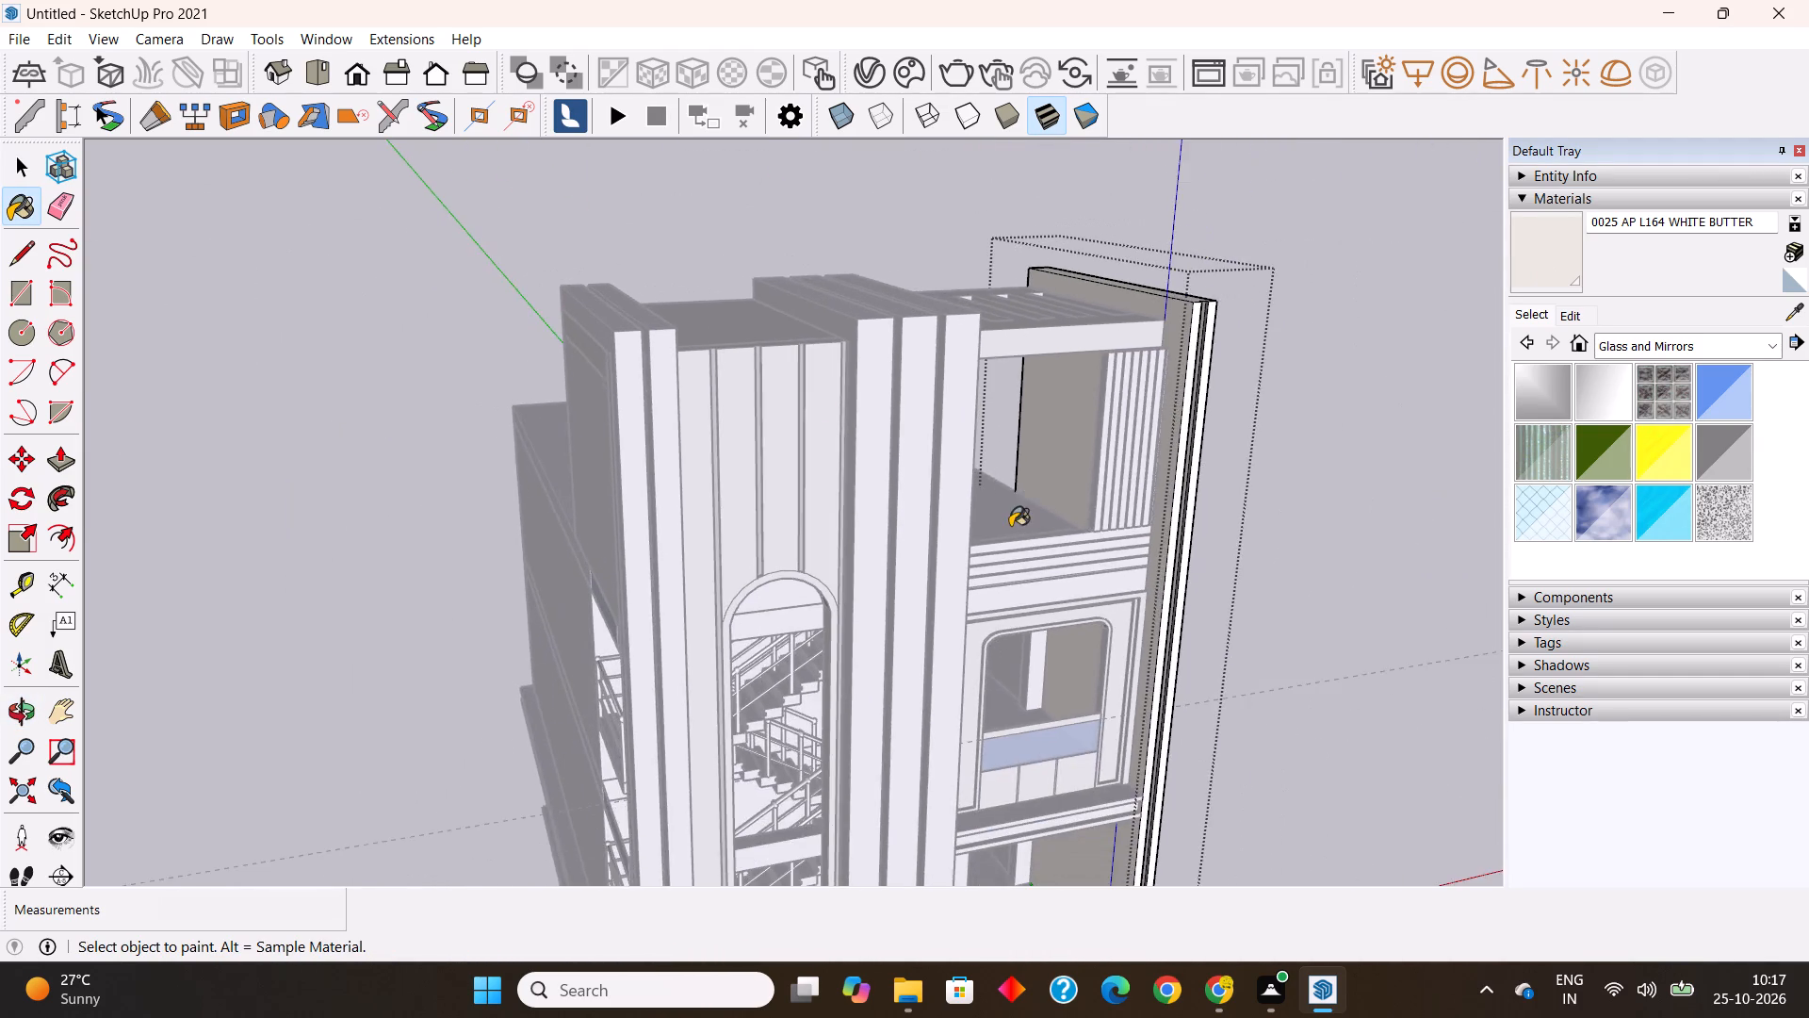
middle_click_drag(1010, 525, 953, 425)
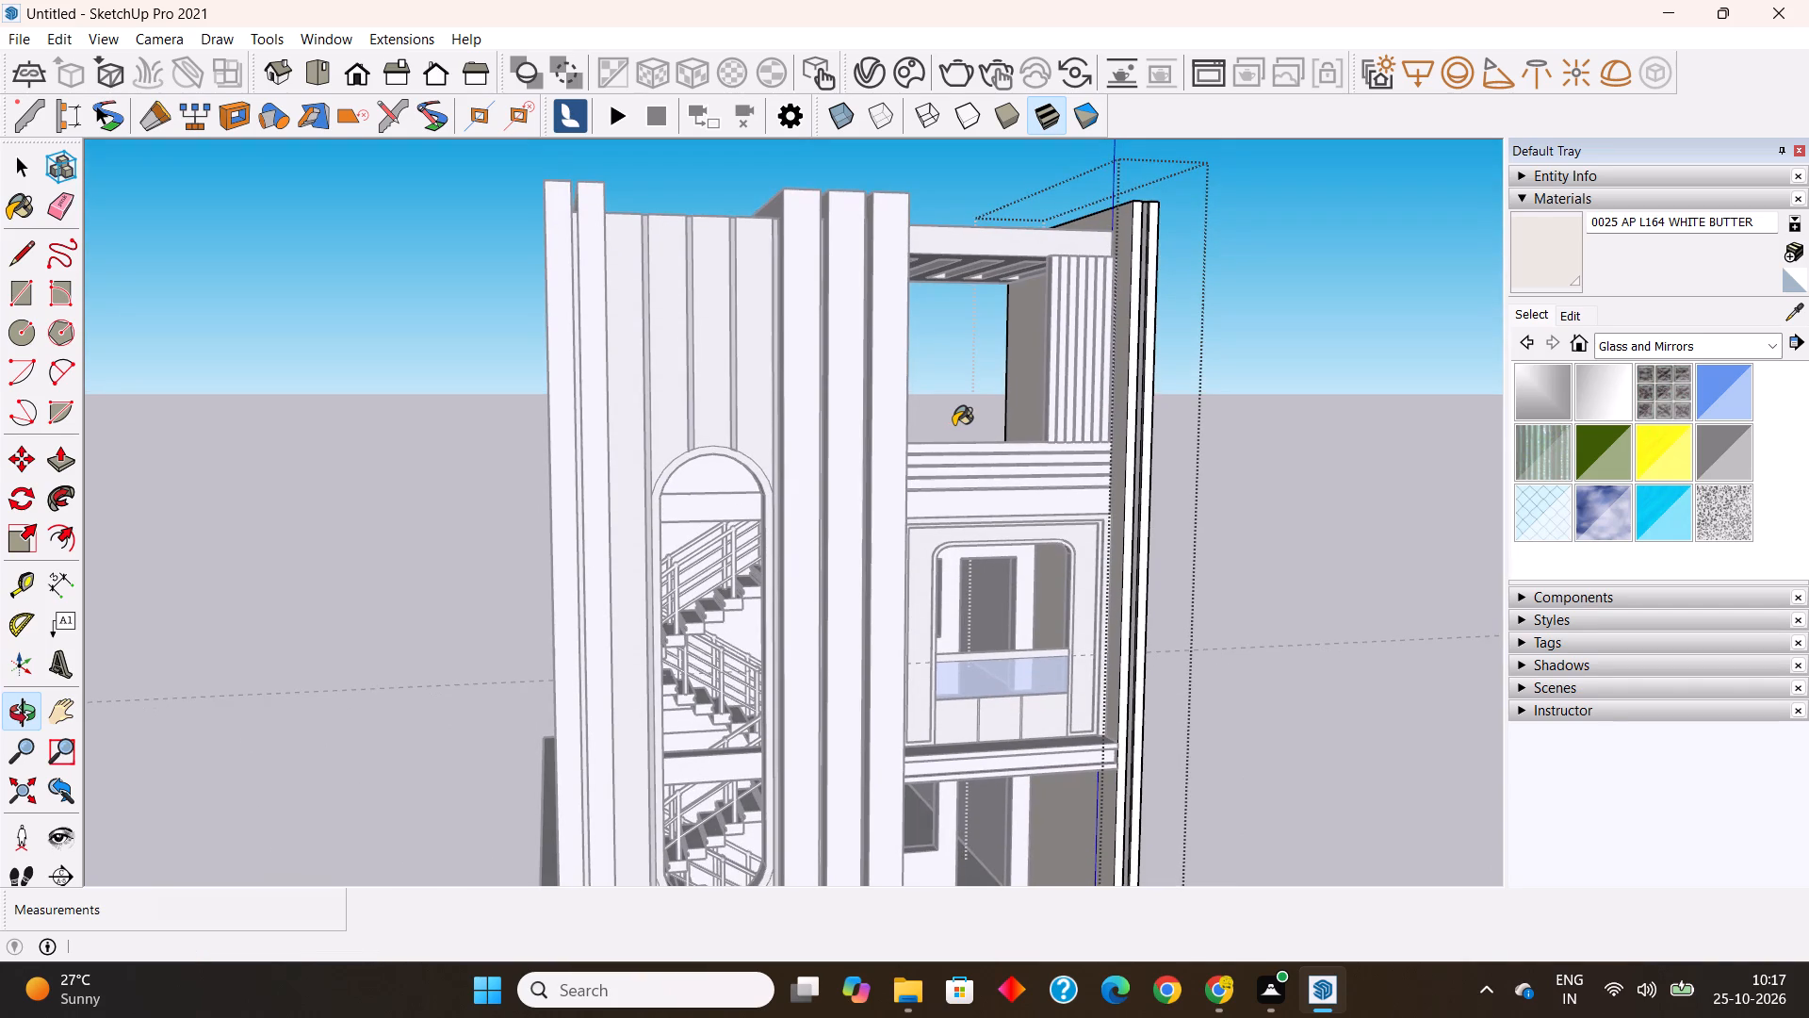
scroll(787, 402, "down", 9)
key("space")
left_click(1108, 630)
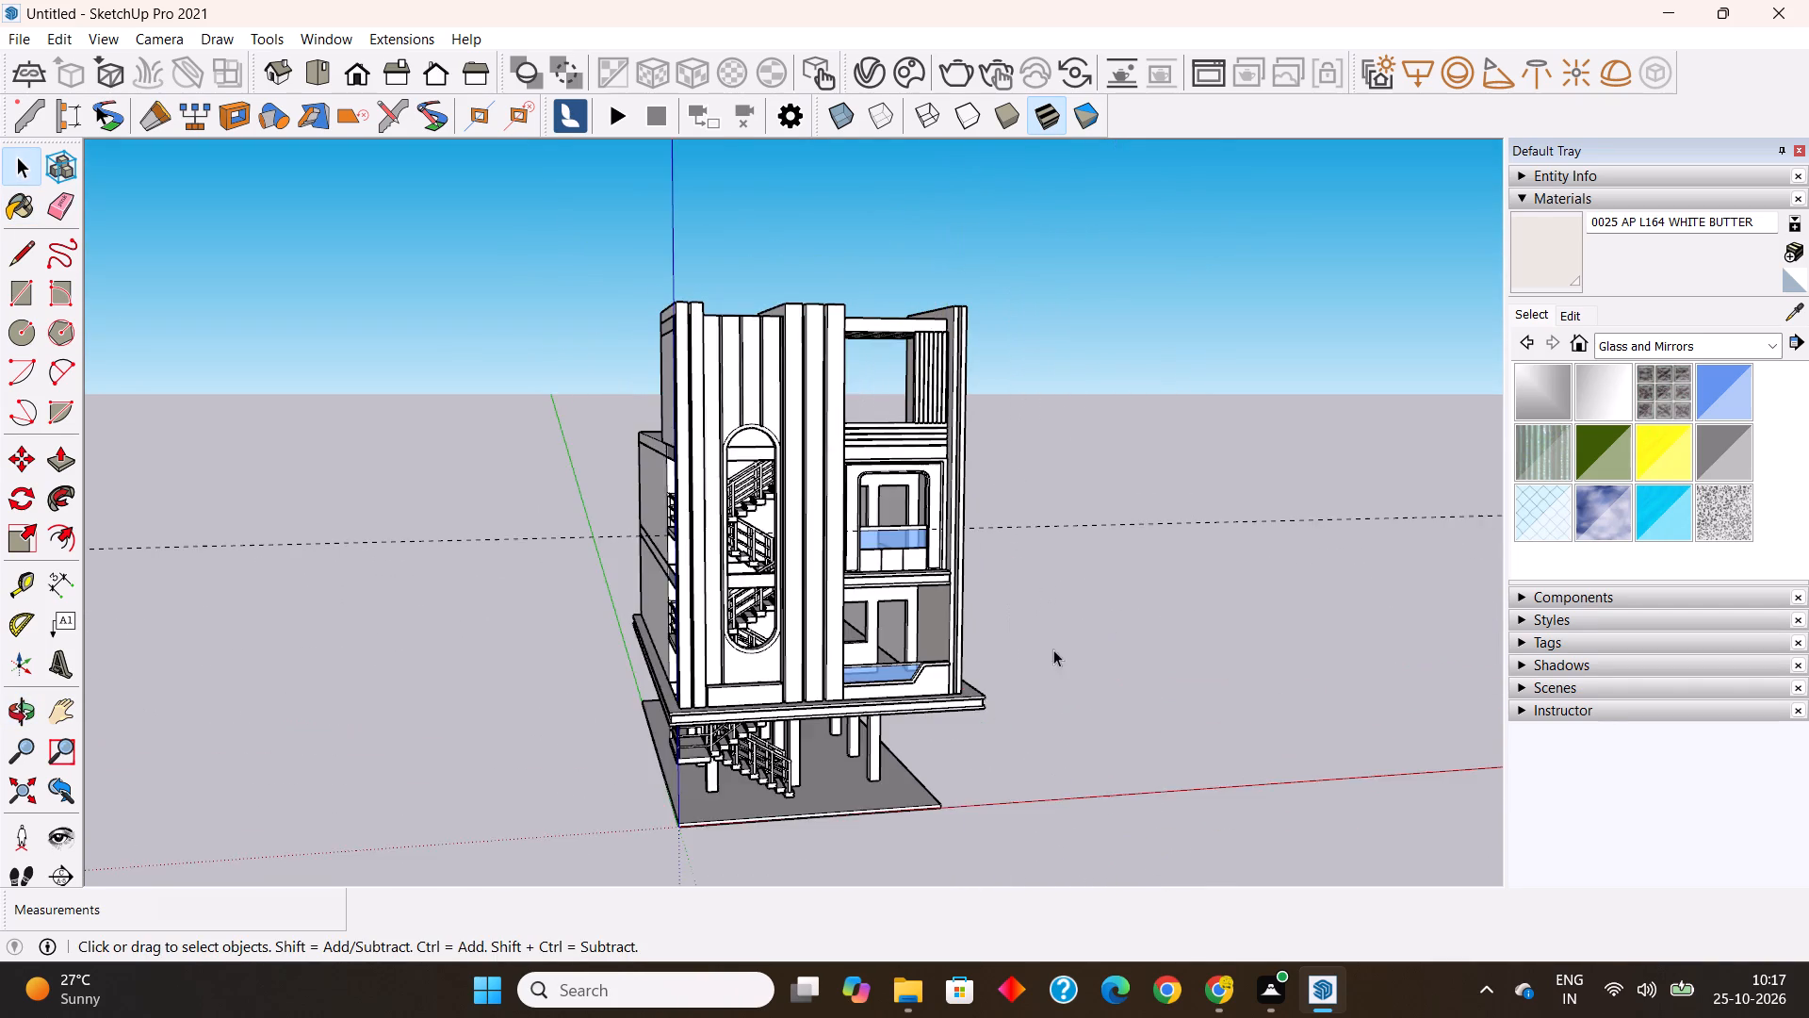
Open the lower balcony's parapet group, paint its front face around the slanted glass with 0025 AP L164 WHITE BUTTER, and close the group.
scroll(975, 671, "up", 14)
double_click(932, 682)
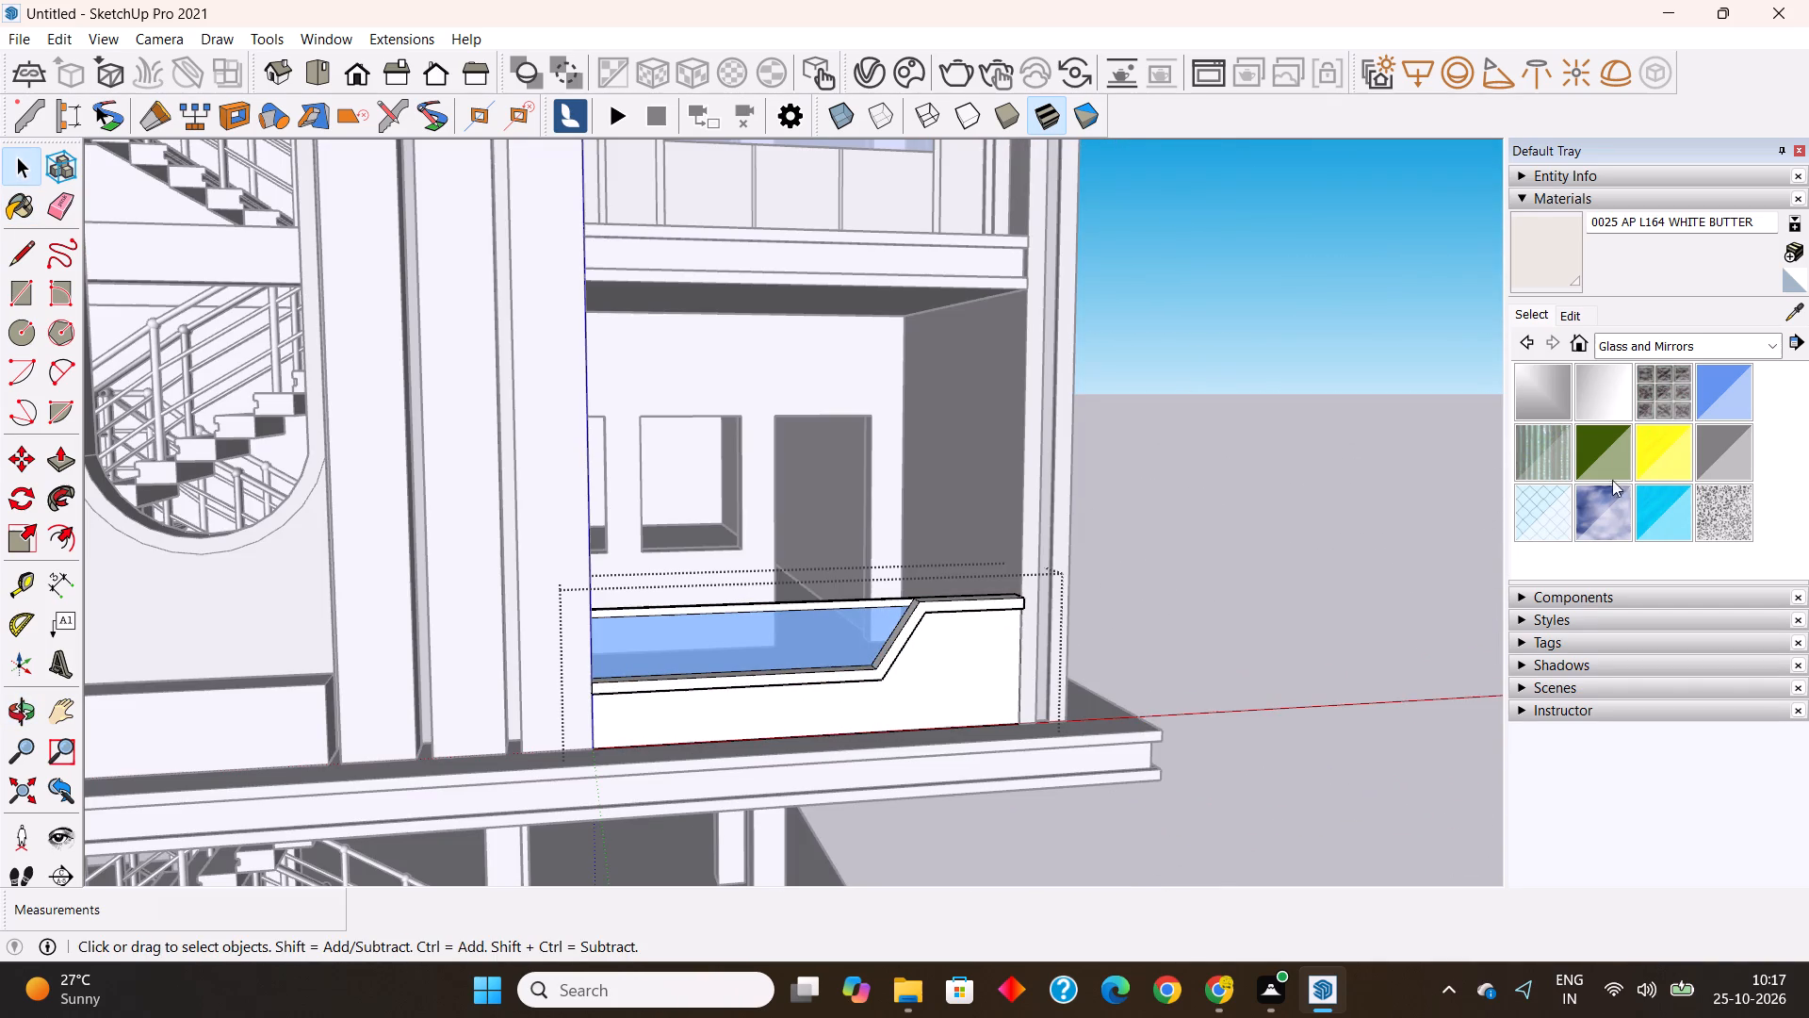
left_click(1554, 247)
left_click(934, 673)
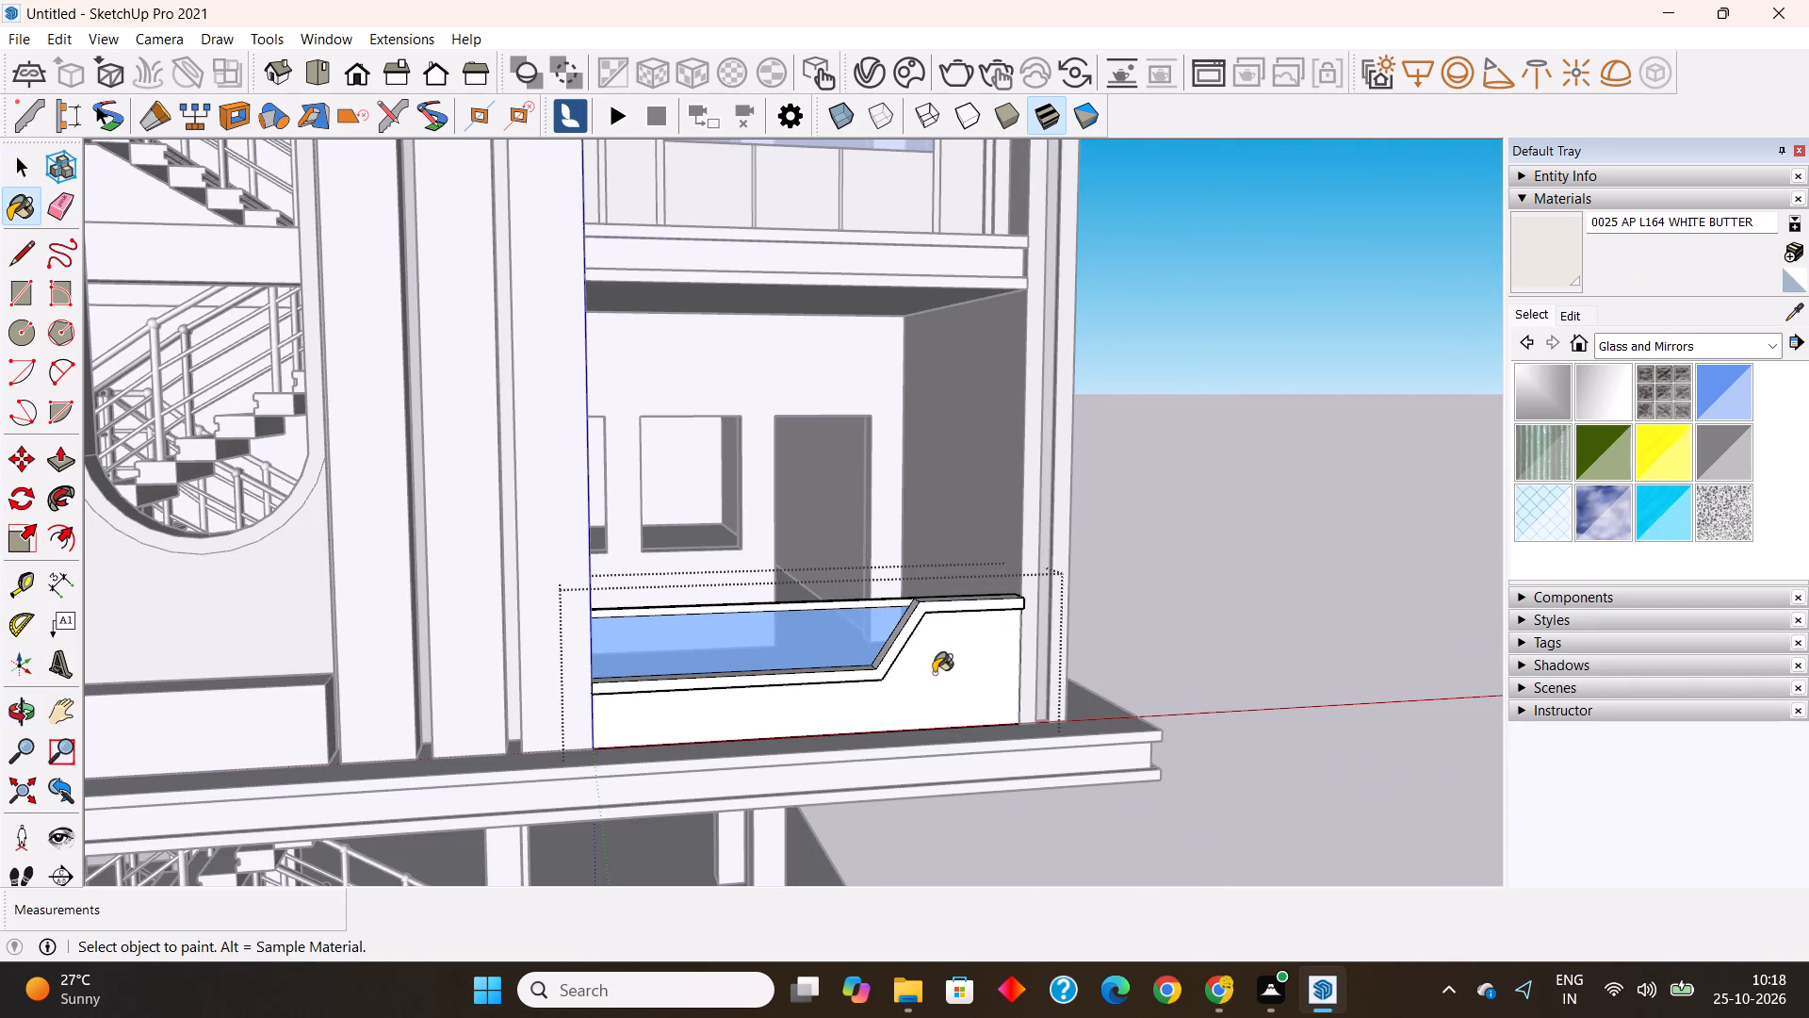
scroll(934, 673, "down", 3)
middle_click_drag(877, 764, 724, 862)
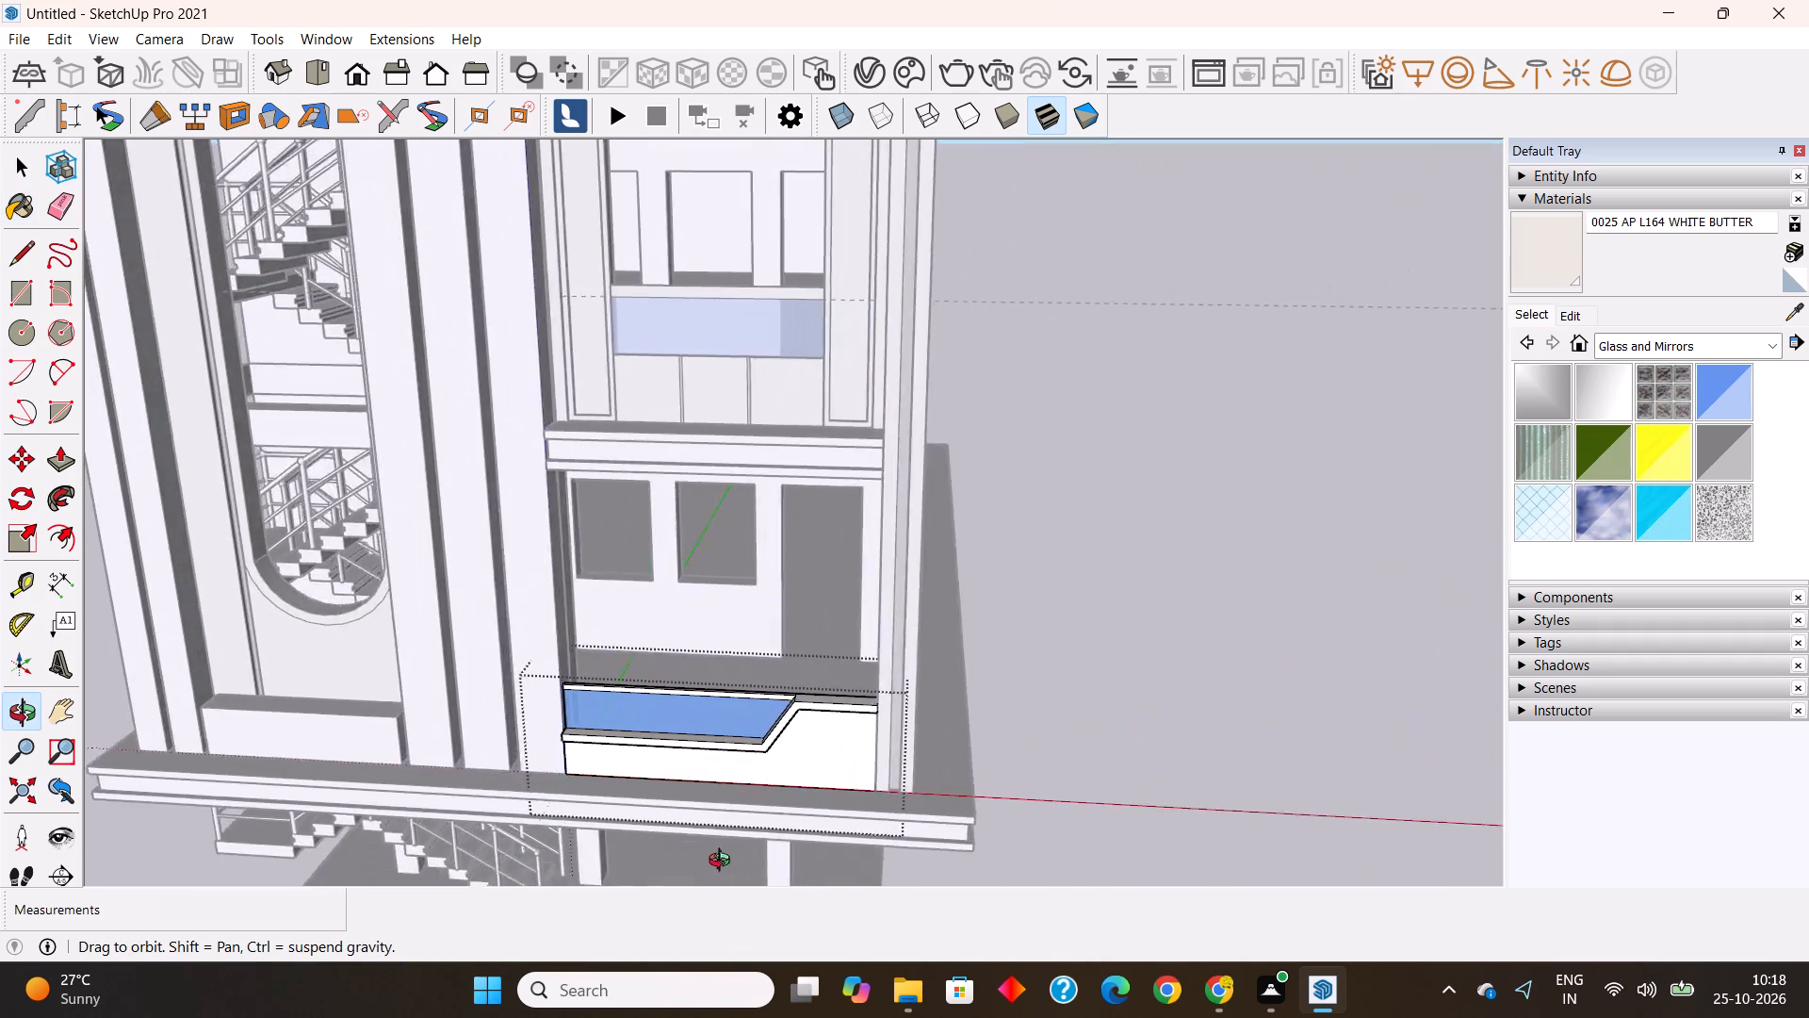
middle_click_drag(724, 862, 590, 870)
middle_click_drag(695, 786, 890, 743, "shift")
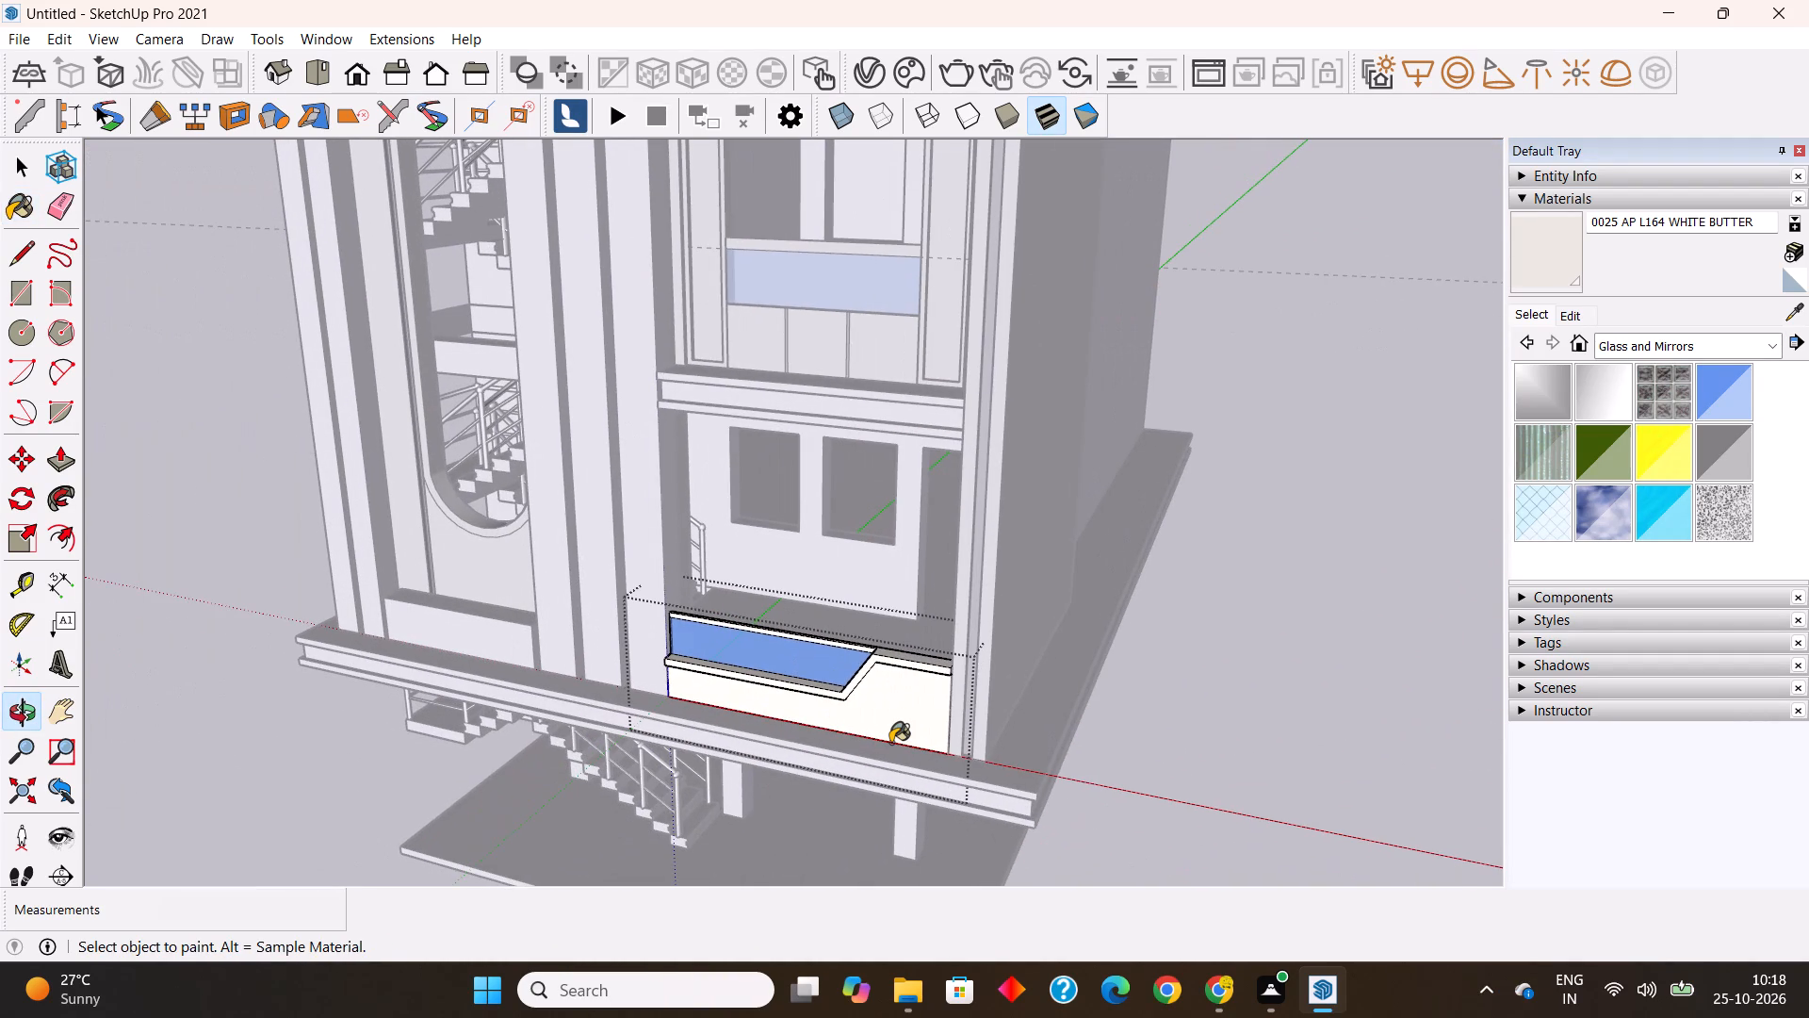
middle_click_drag(797, 554, 747, 598)
key("space")
left_click(1235, 712)
Paint the front face of the plain slab band above the arched infill with 0025 AP L164 WHITE BUTTER and close its group.
scroll(1210, 780, "down", 6)
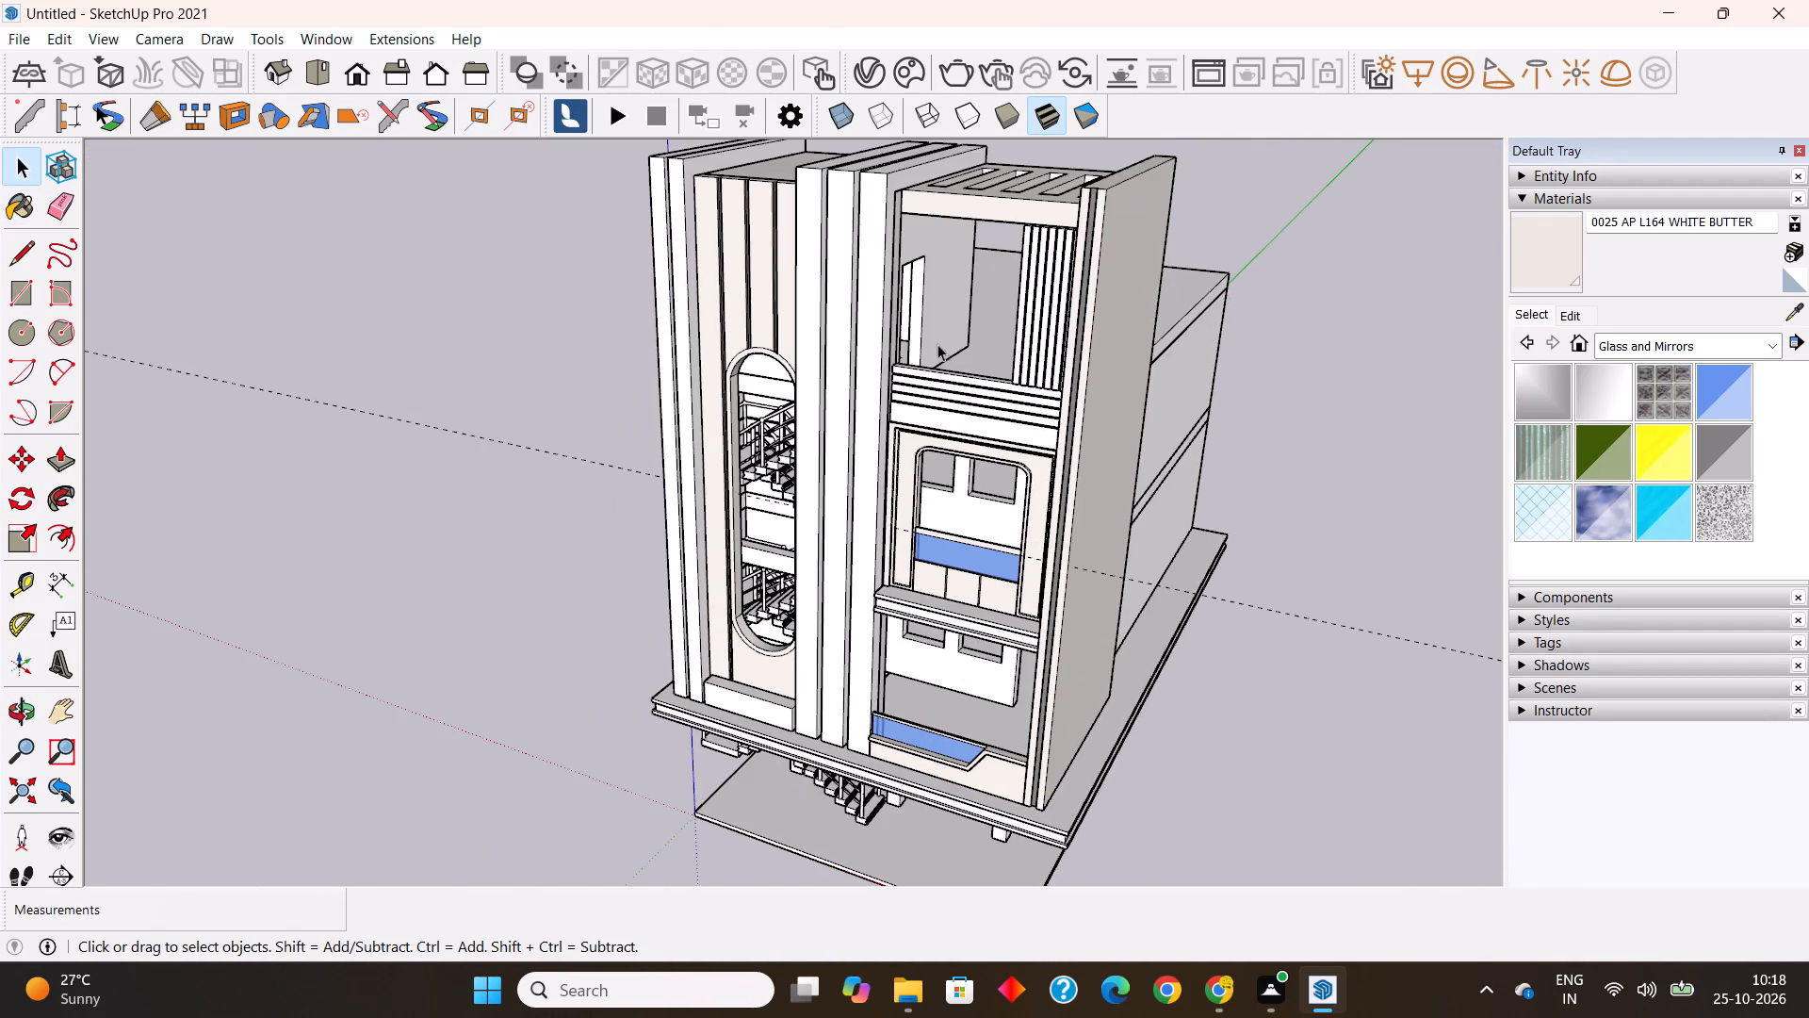
scroll(951, 301, "up", 8)
scroll(972, 491, "up", 3)
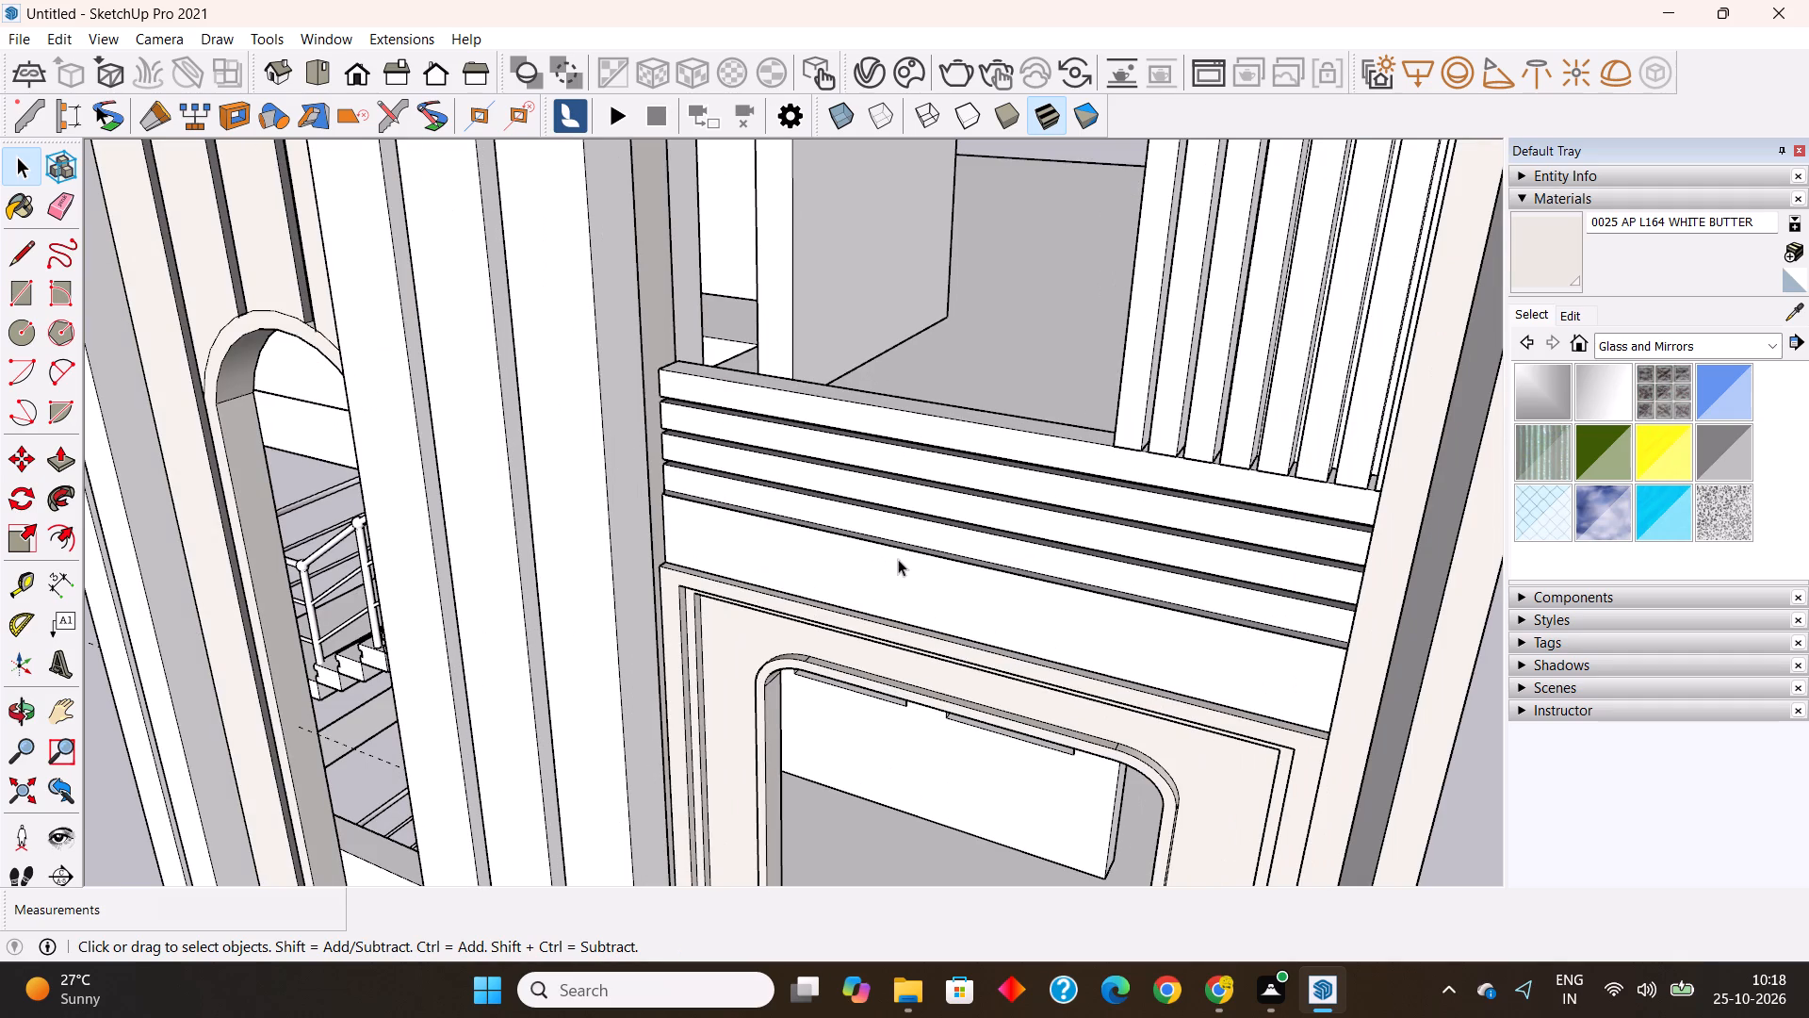
middle_click_drag(920, 558, 1039, 424)
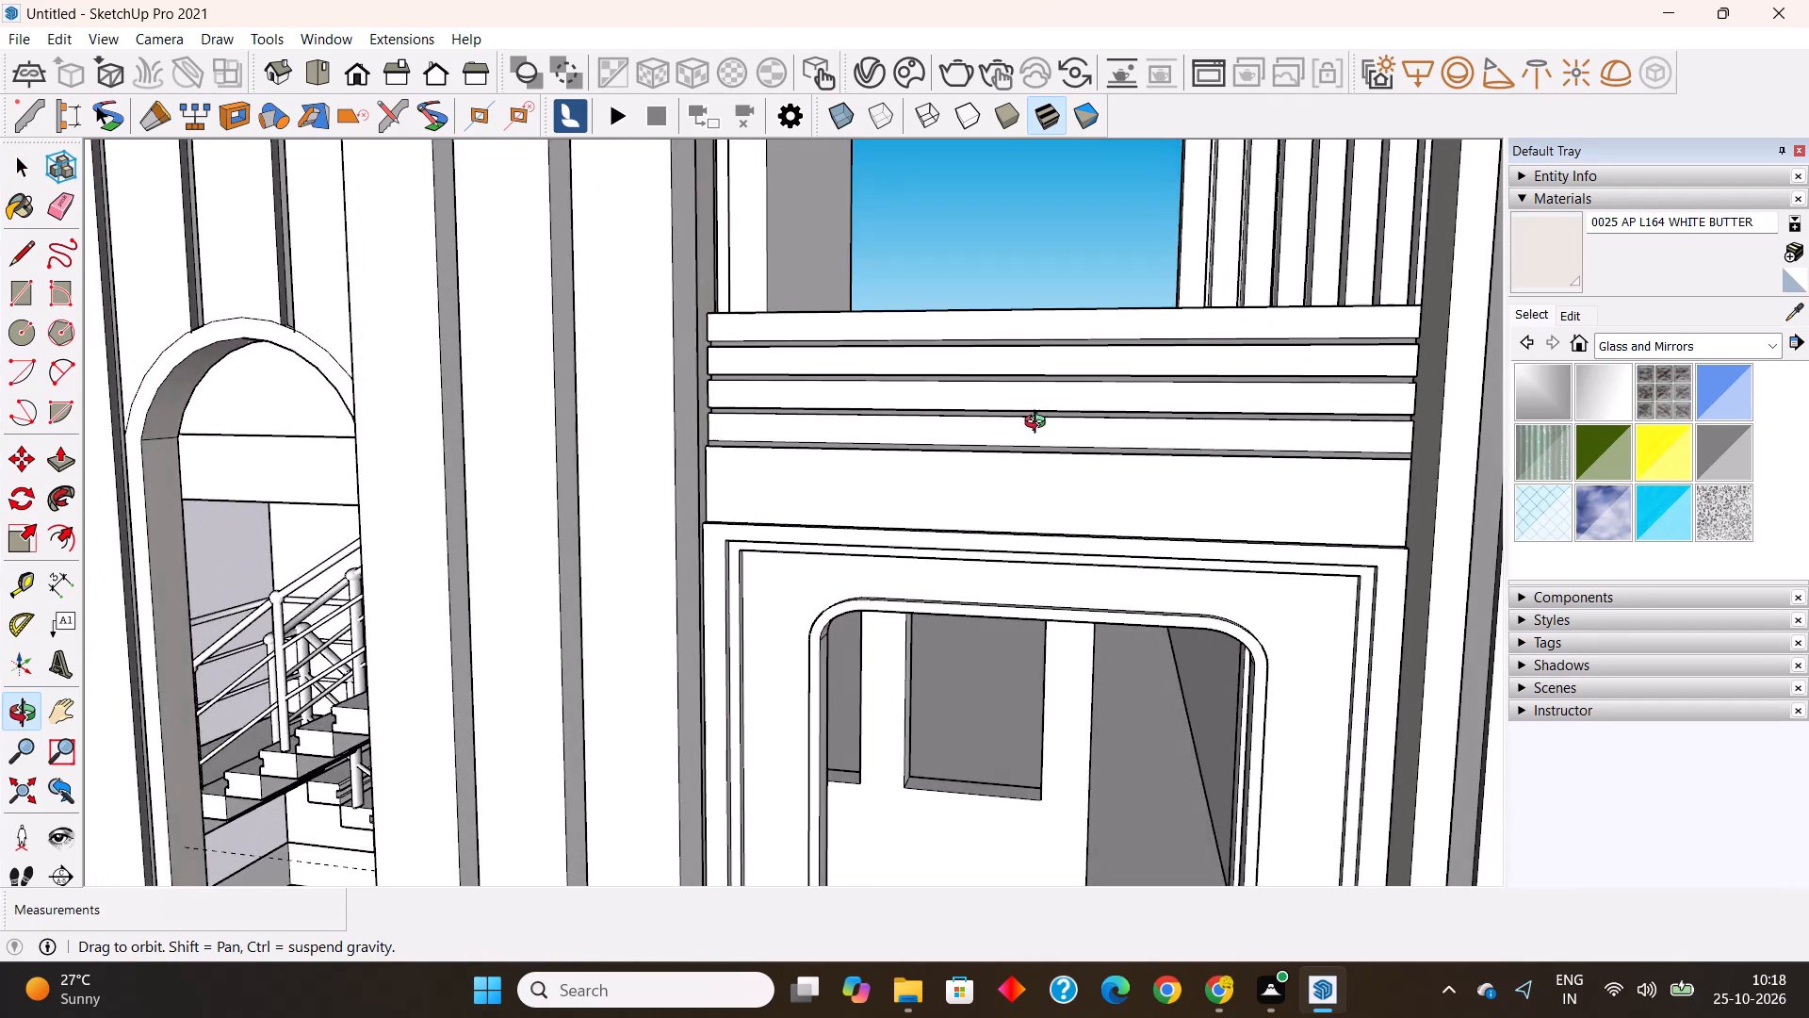
middle_click_drag(1039, 424, 838, 548)
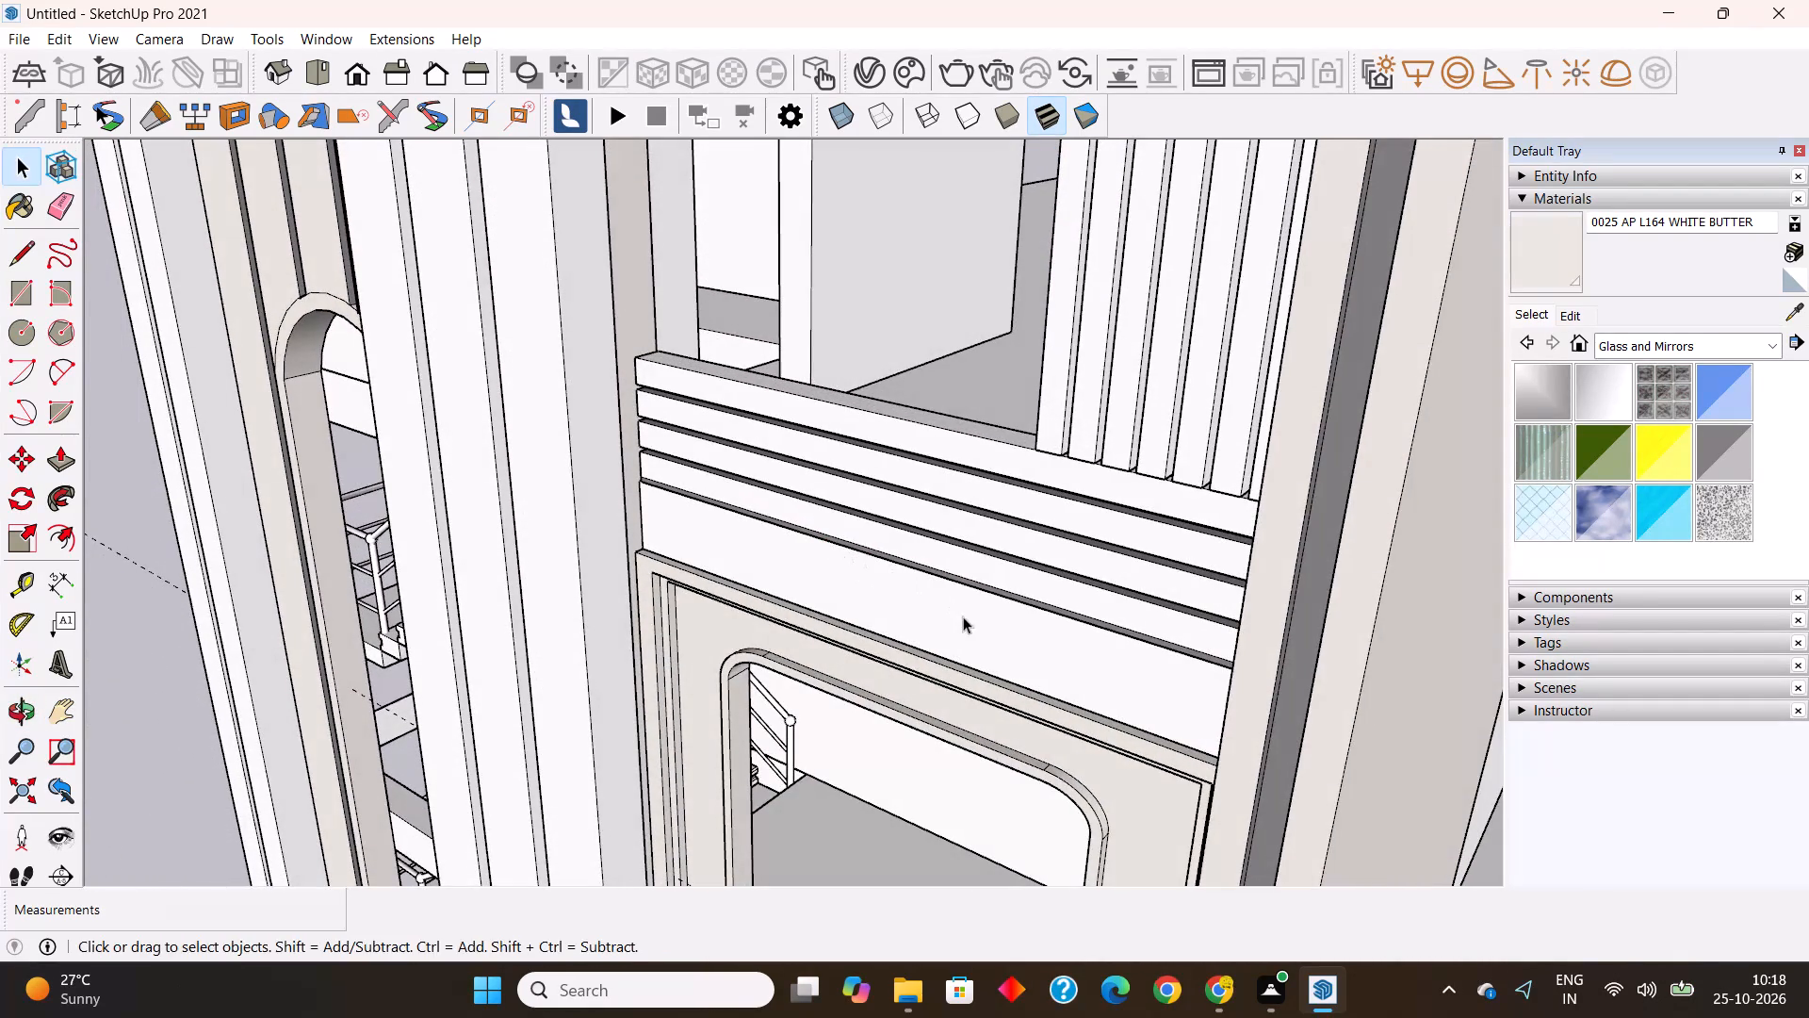
double_click(964, 616)
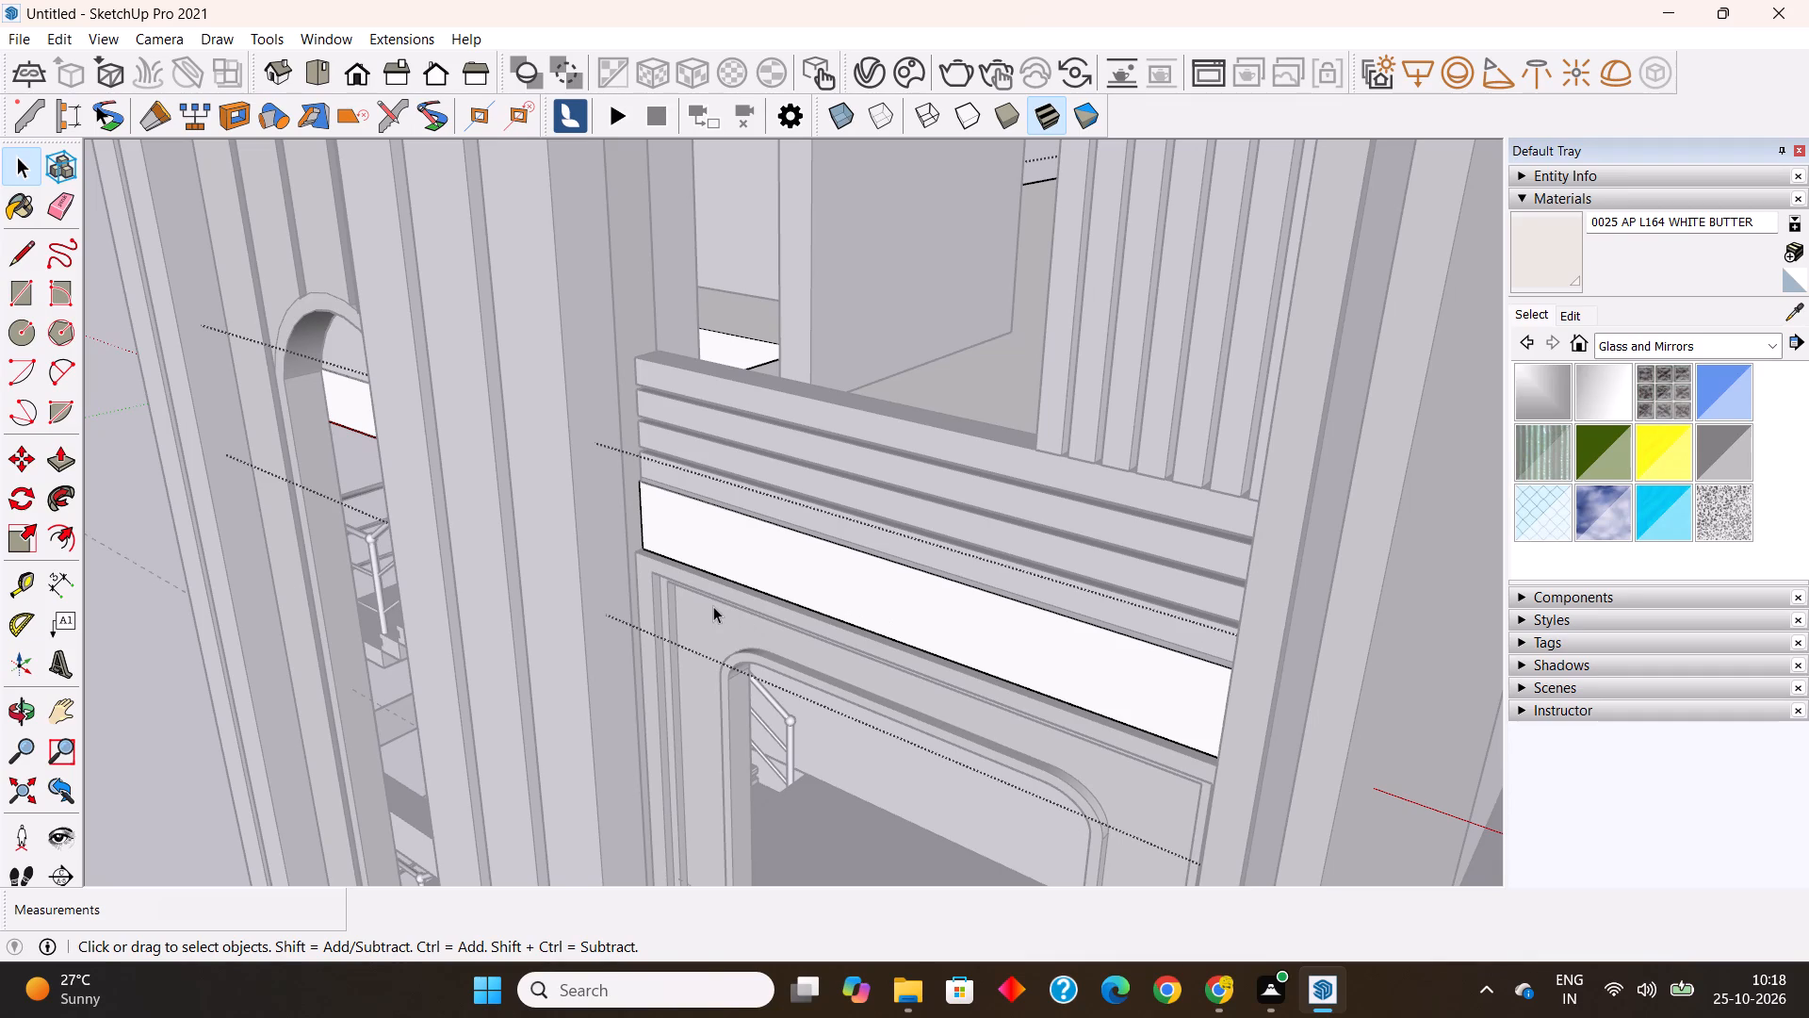
left_click(1569, 261)
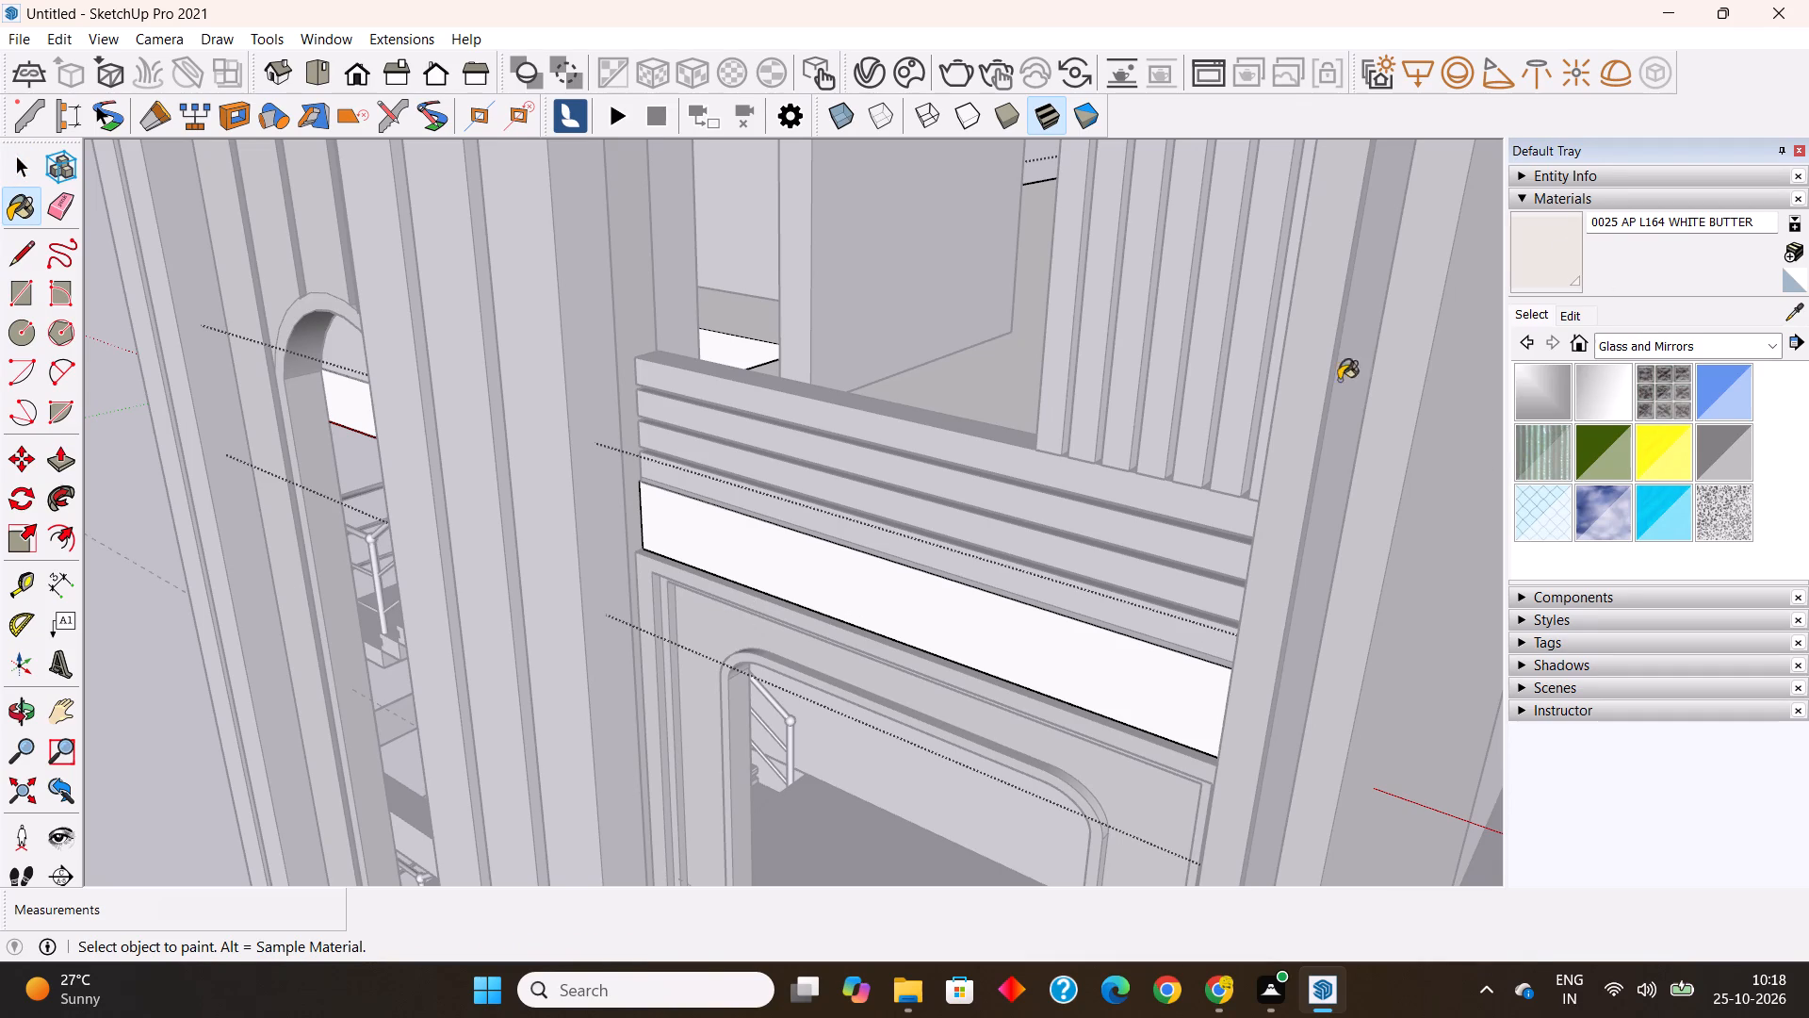
left_click(937, 613)
key("space")
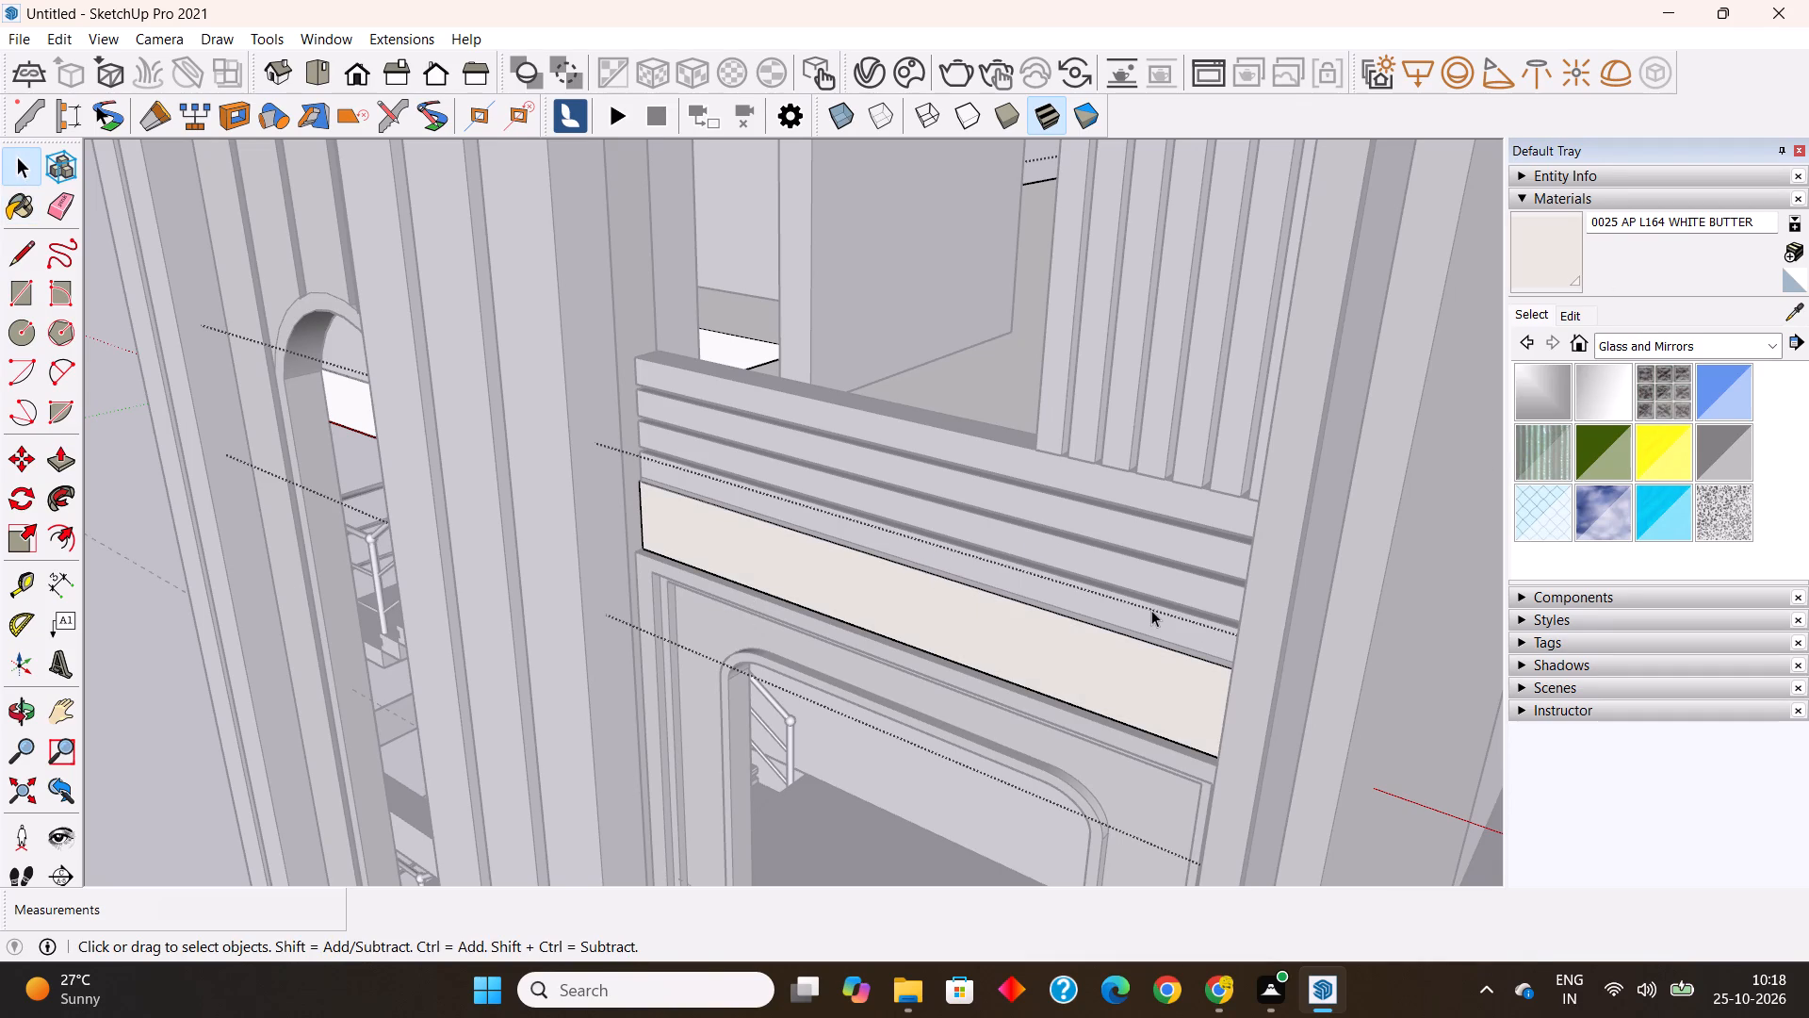
key("Escape")
key("Escape")
Open the horizontally grooved upper parapet, paint its topmost front strip with 0025 AP L164 WHITE BUTTER, and close the group.
double_click(895, 431)
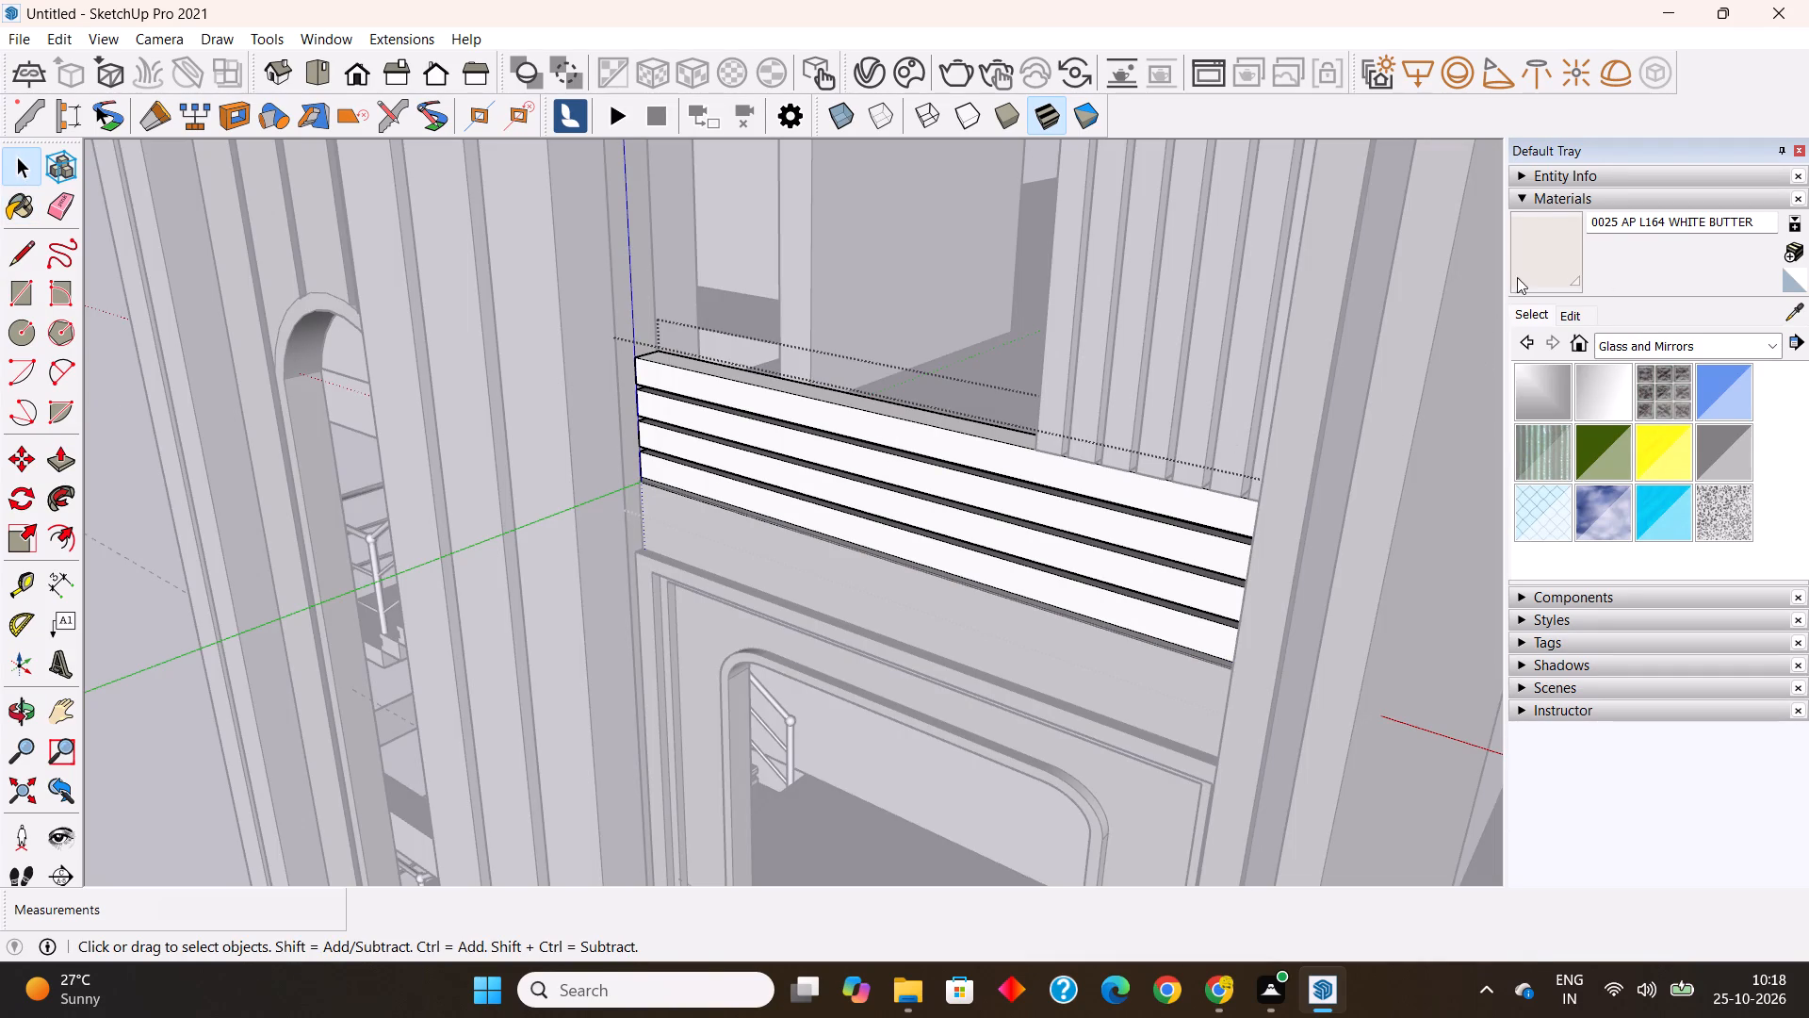
left_click(1568, 246)
left_click(1118, 482)
key("space")
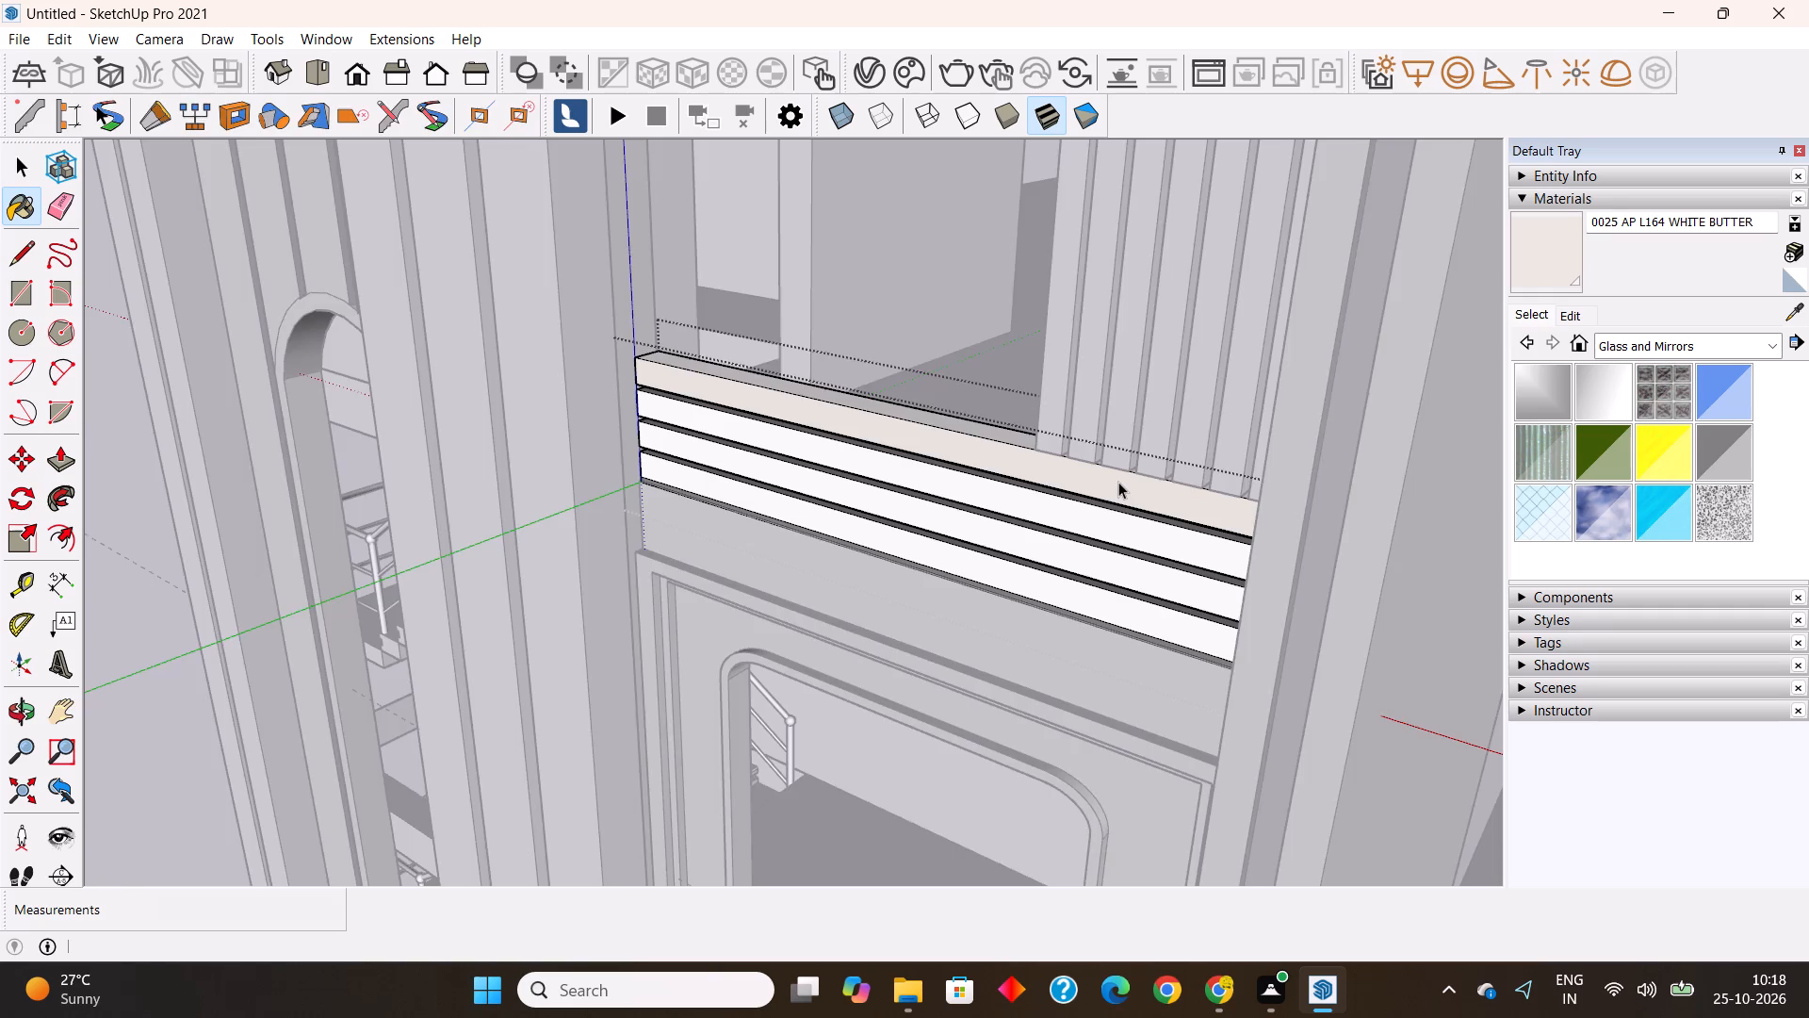
key("Escape")
scroll(967, 474, "down", 20)
middle_click_drag(930, 603, 1057, 511)
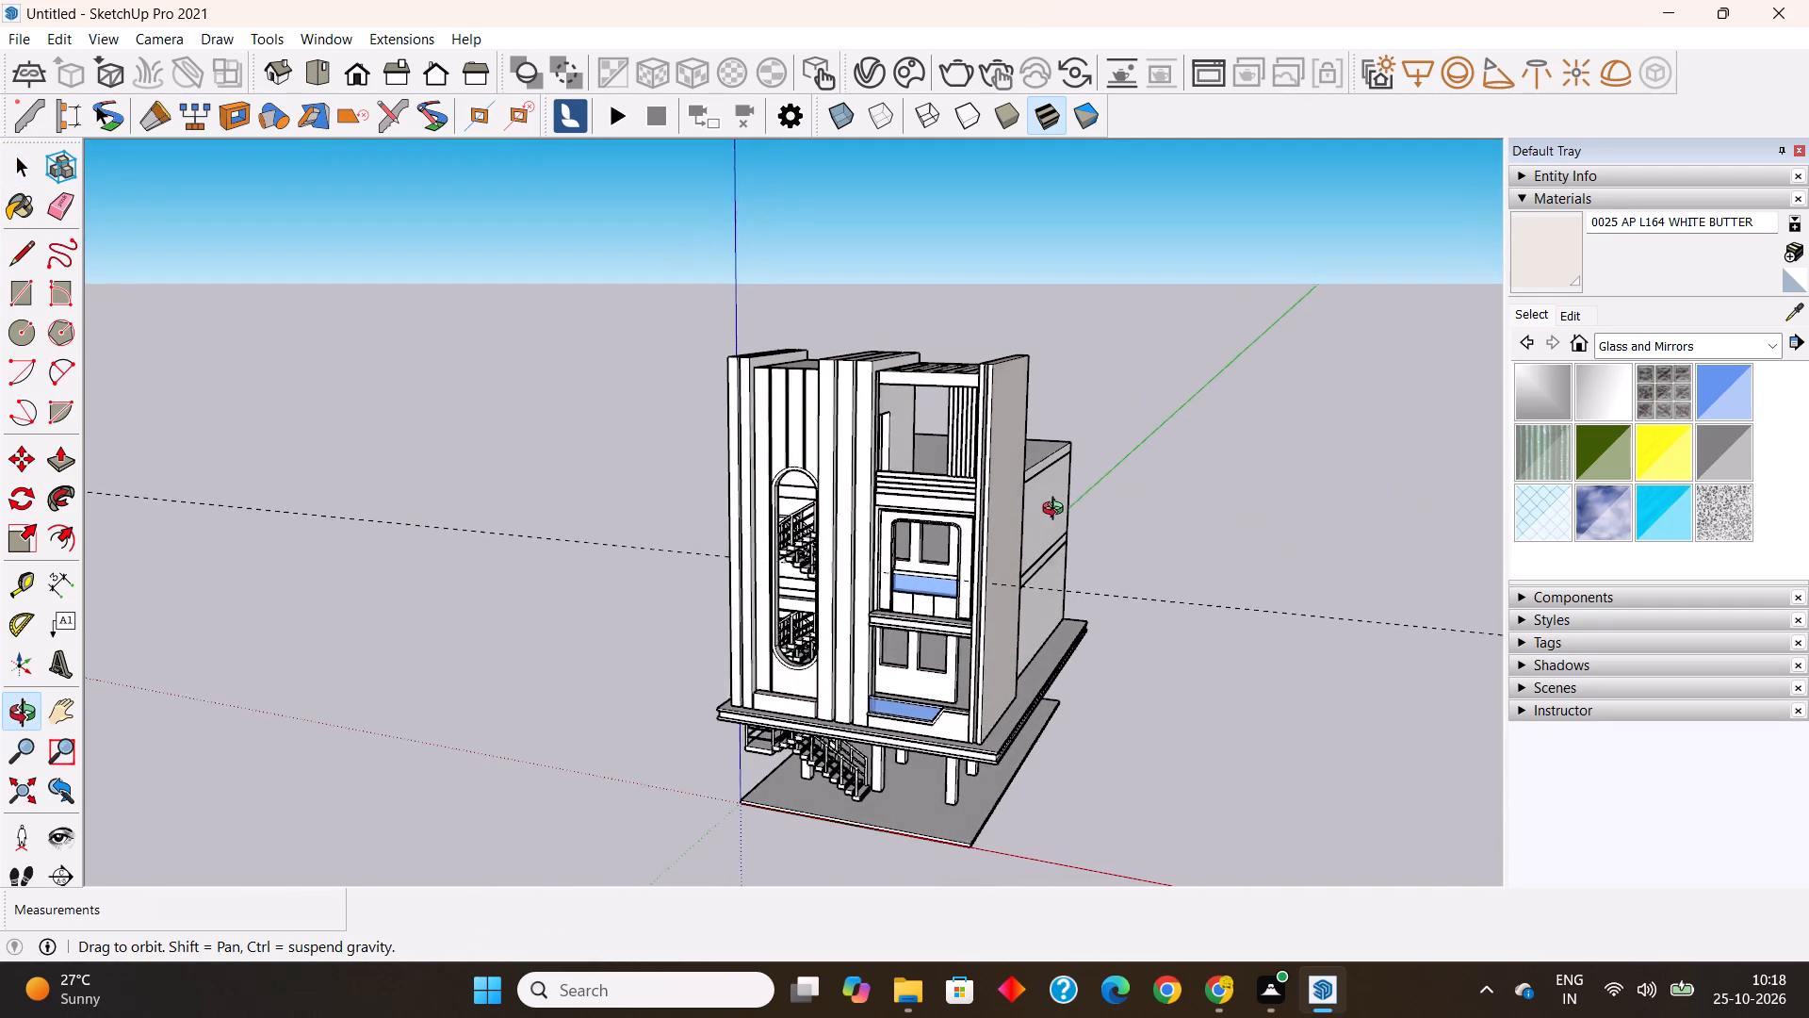
Open the upper balcony's arched infill group and its nested glazed panel group, delete the long dashed guide line, and close both groups.
middle_click_drag(1057, 511, 1056, 511)
scroll(783, 516, "up", 6)
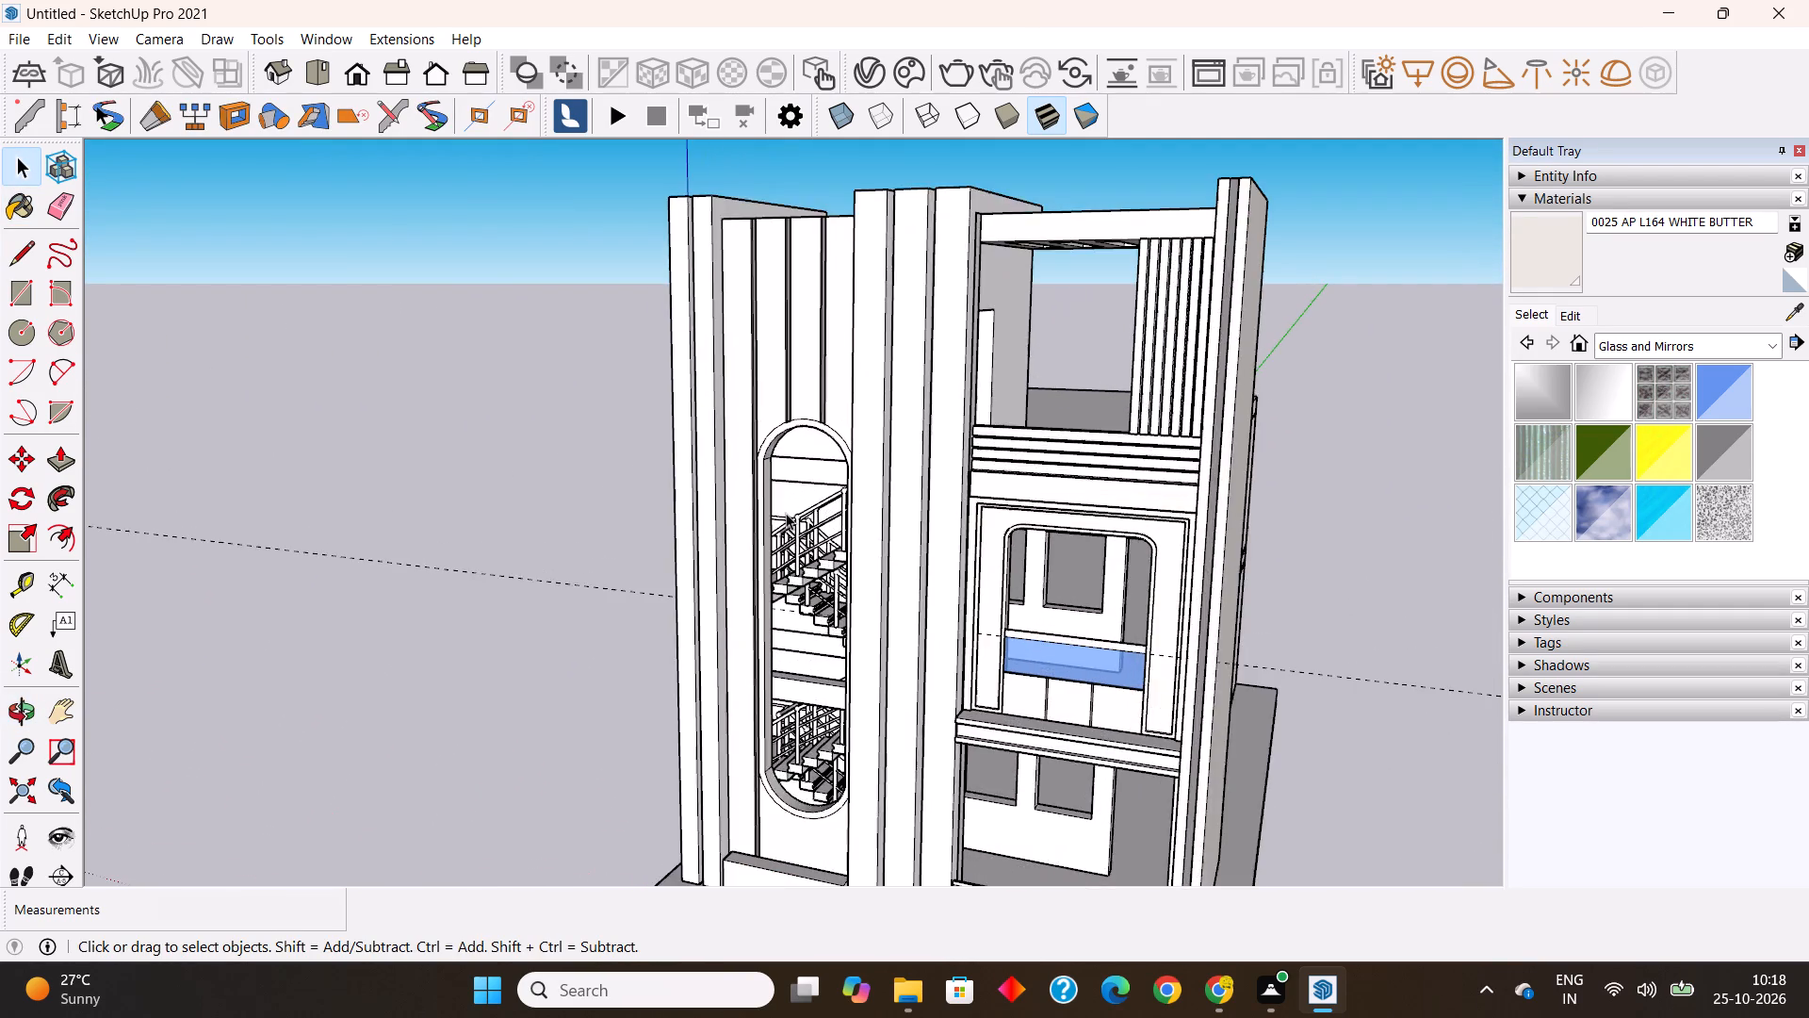
scroll(786, 515, "down", 7)
left_click(640, 546)
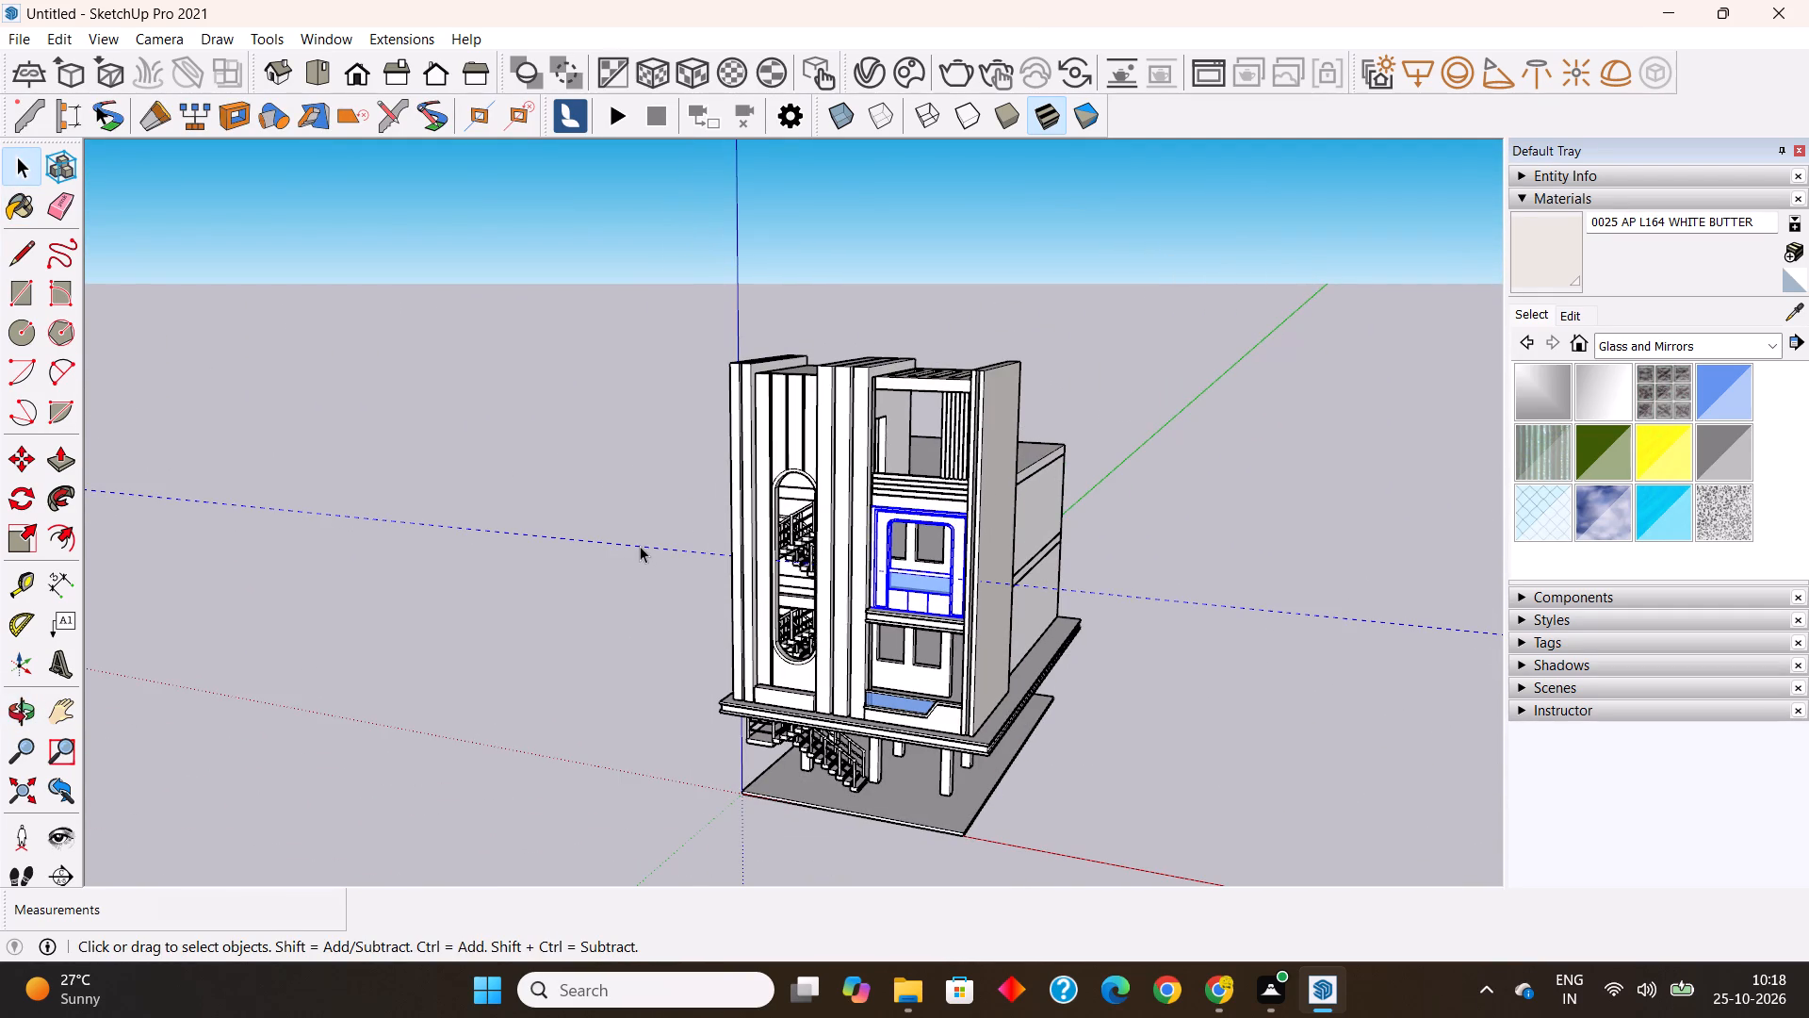
triple_click(640, 546)
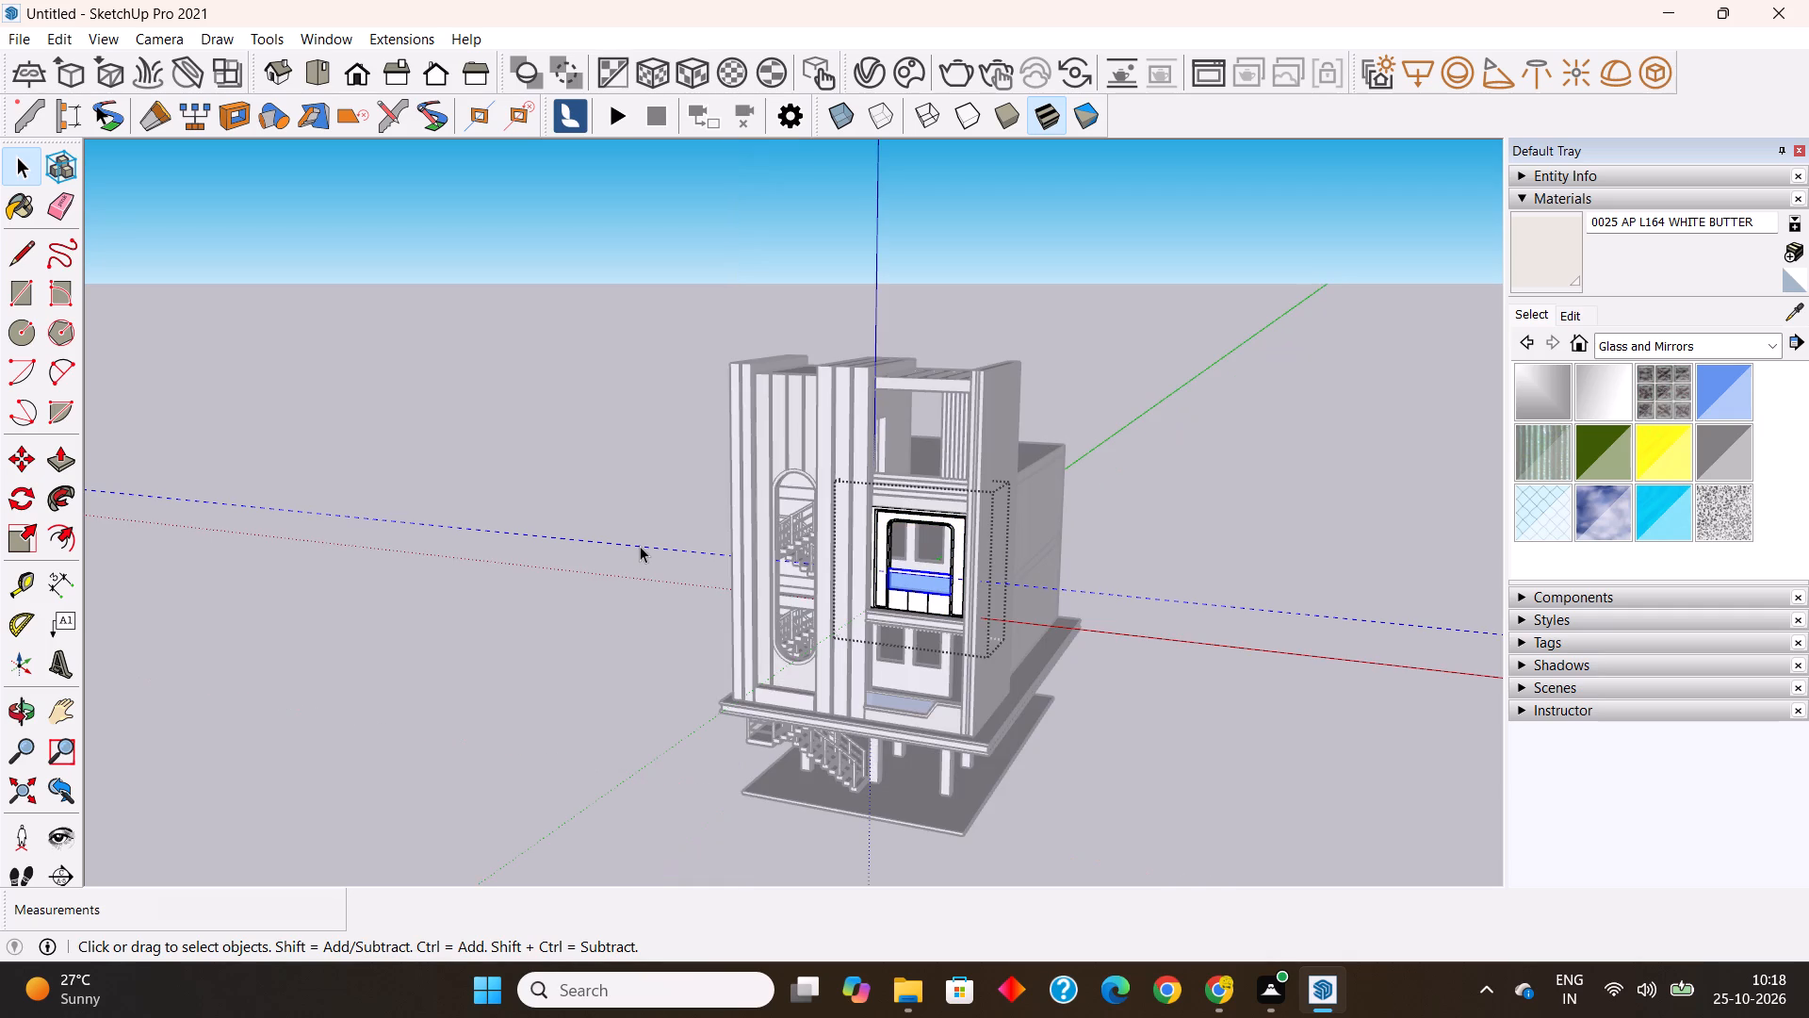
key("Delete")
key("ctrl+z")
double_click(640, 546)
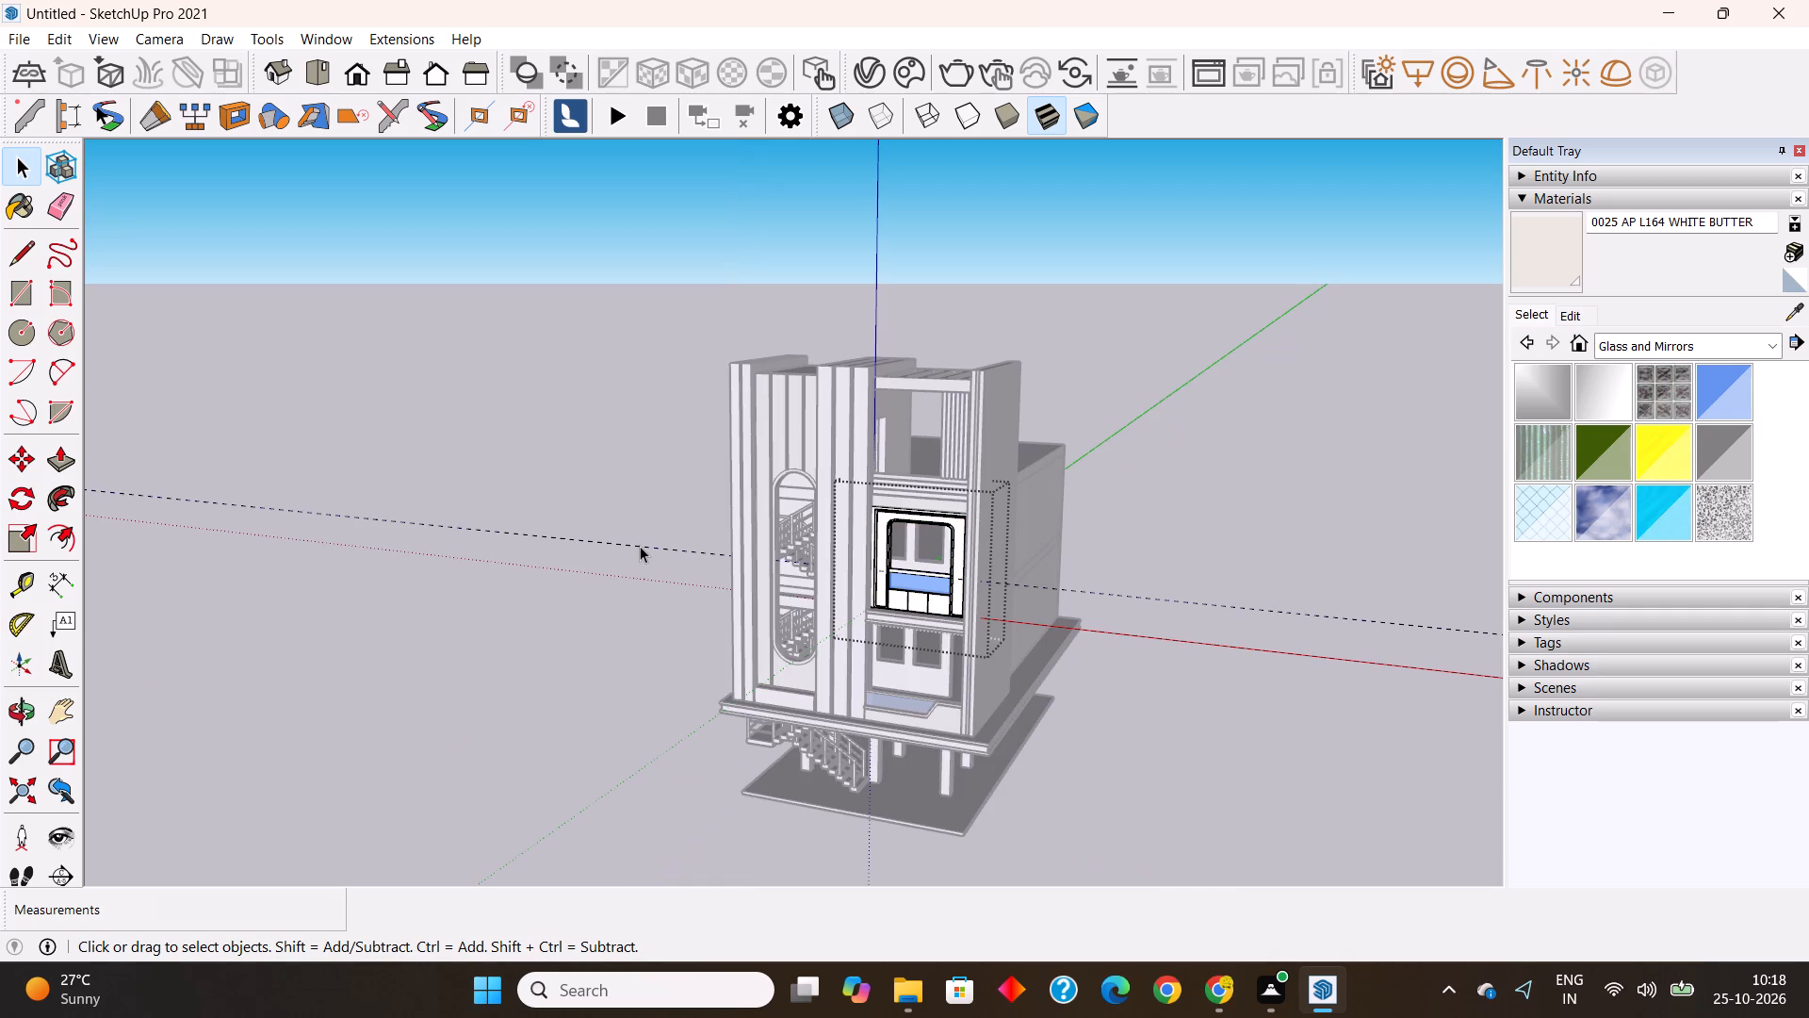
left_click(640, 546)
key("Delete")
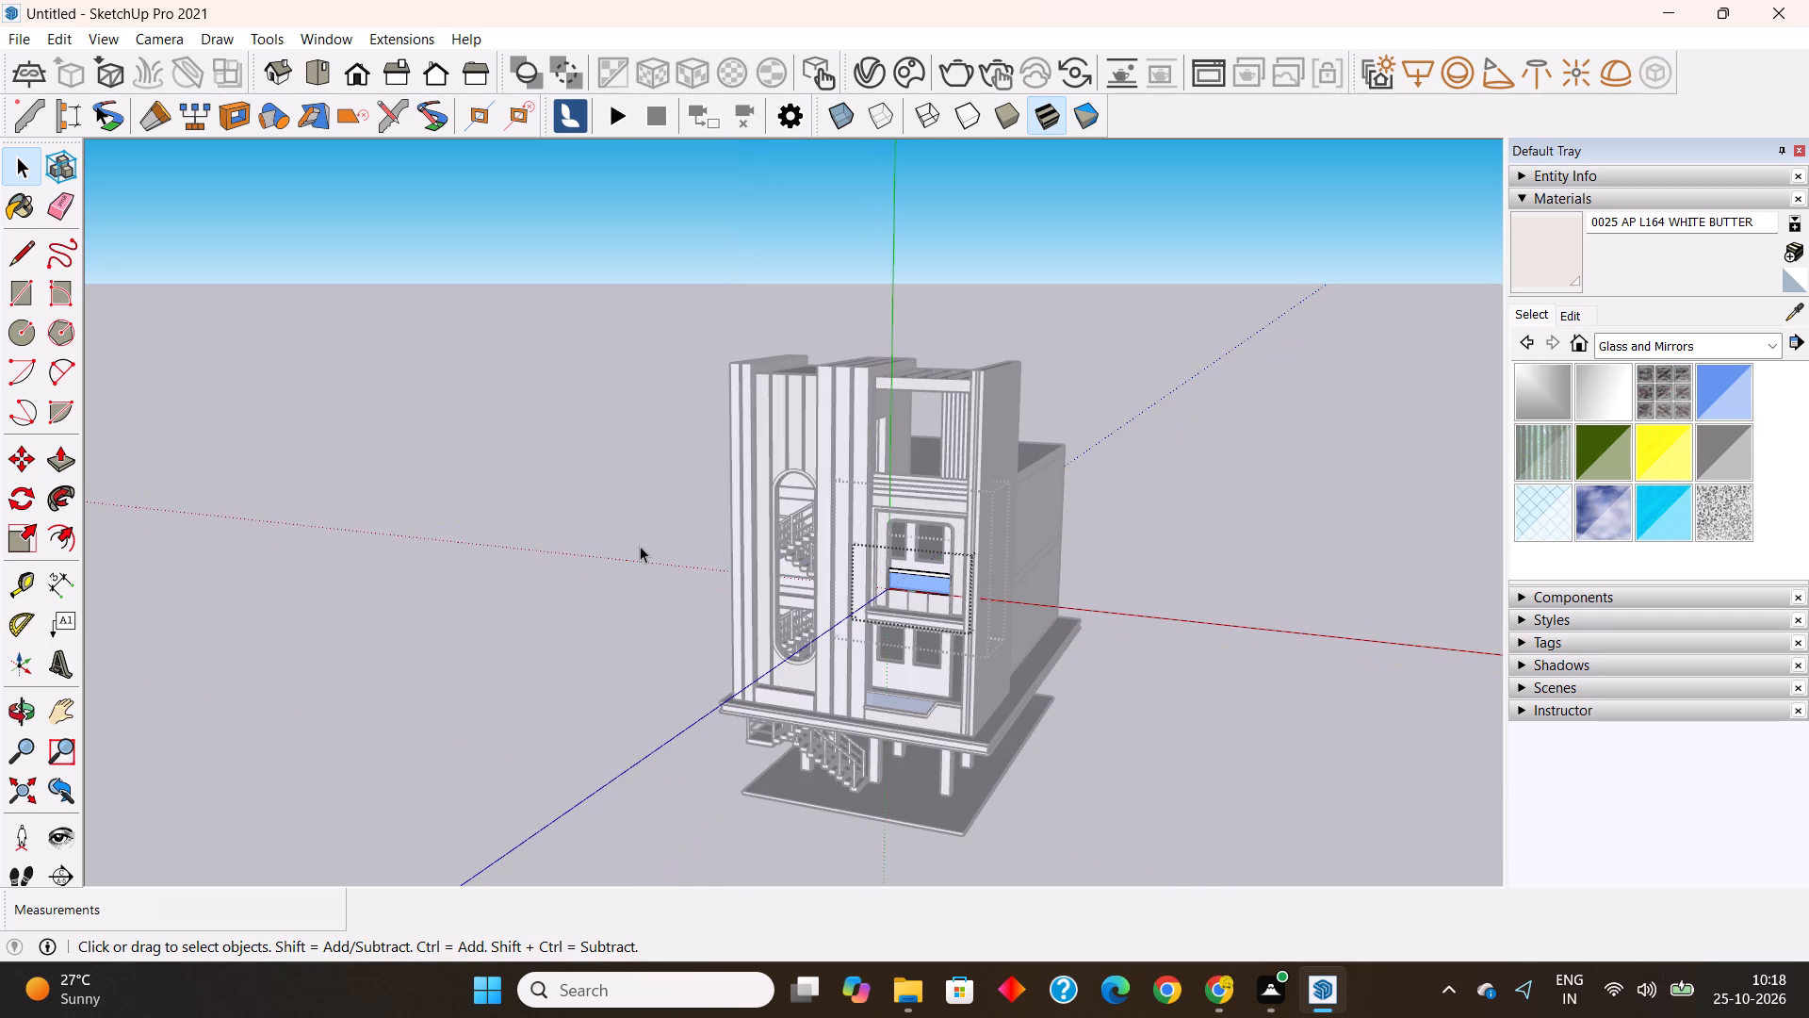
left_click(640, 546)
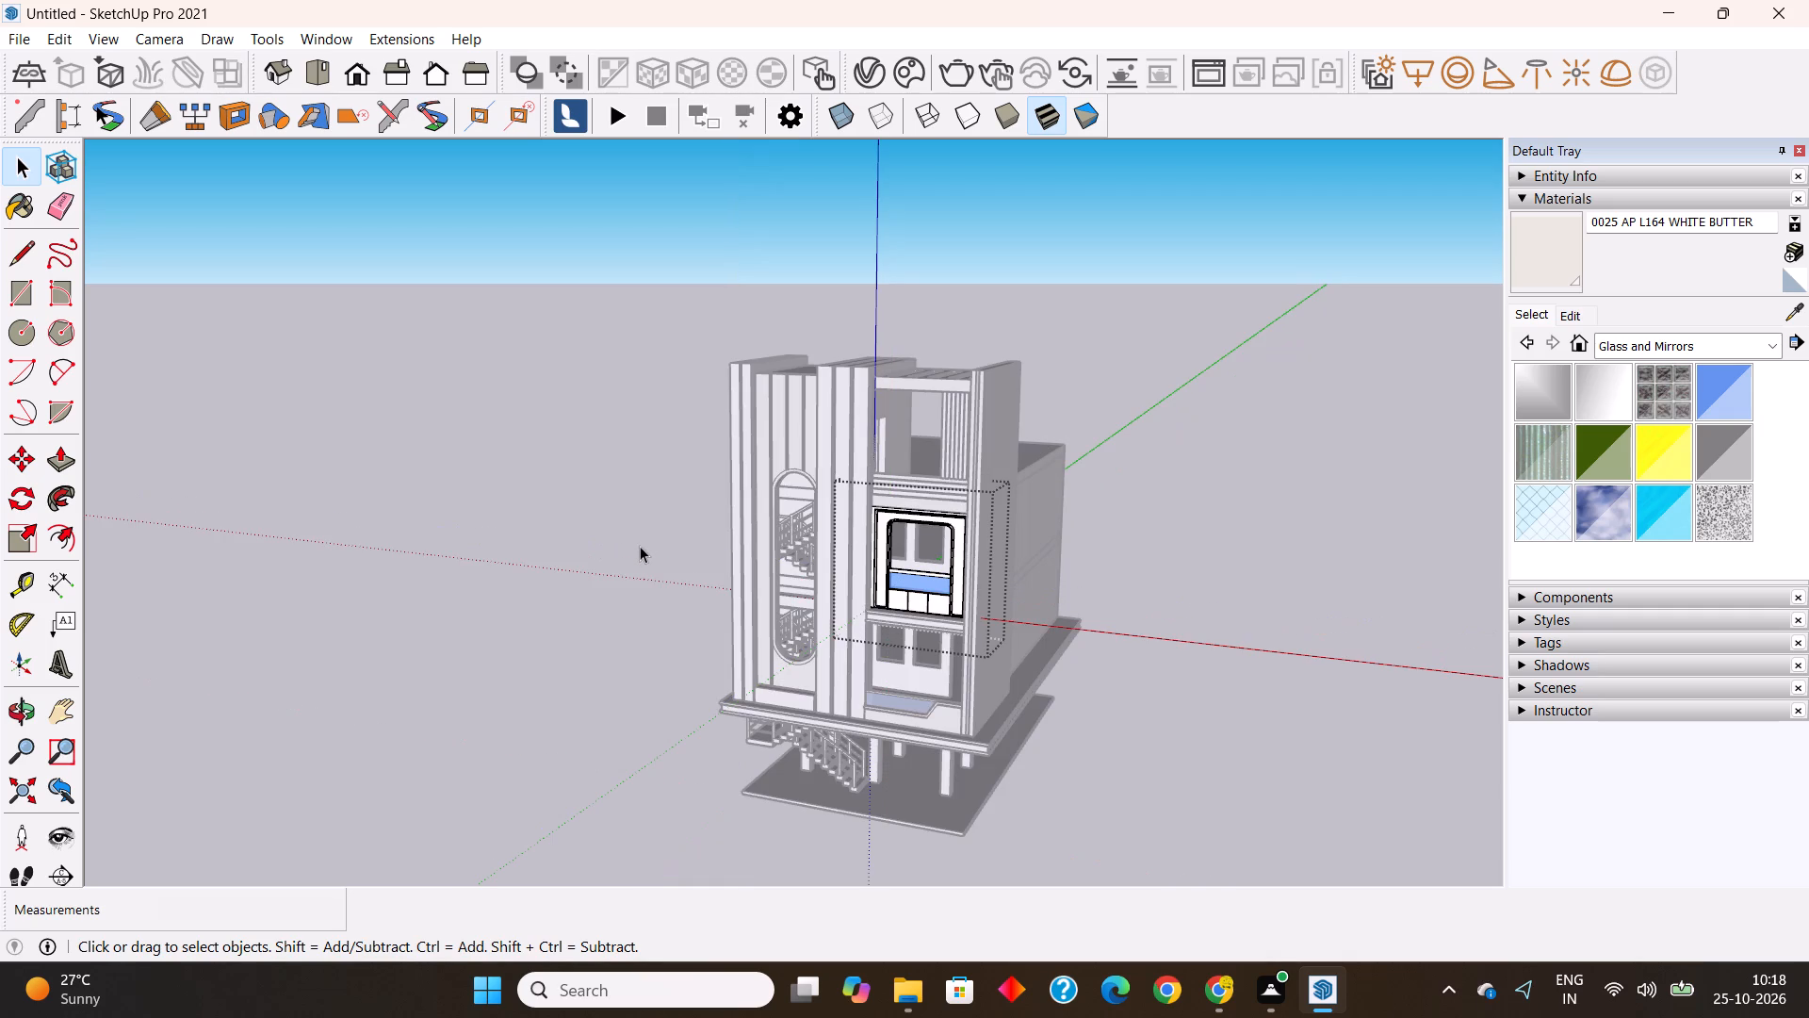
middle_click_drag(909, 640, 1342, 659)
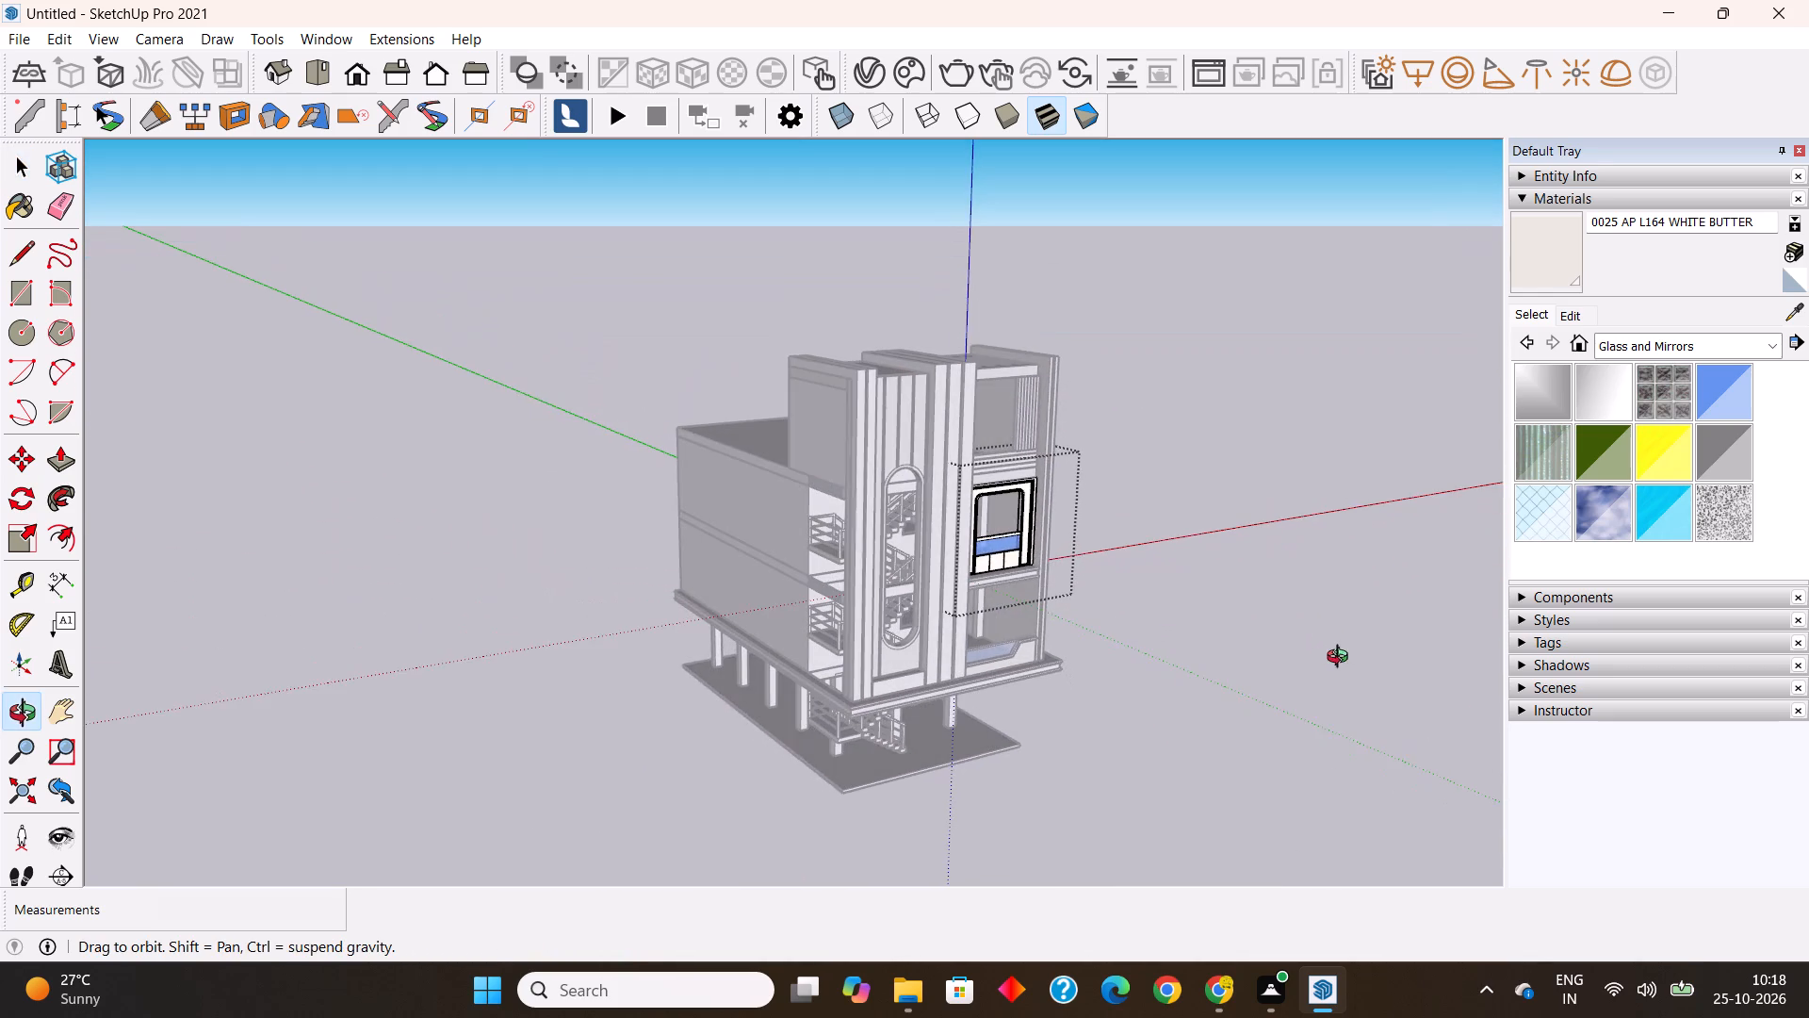
middle_click_drag(1342, 659, 1344, 662)
left_click(1256, 621)
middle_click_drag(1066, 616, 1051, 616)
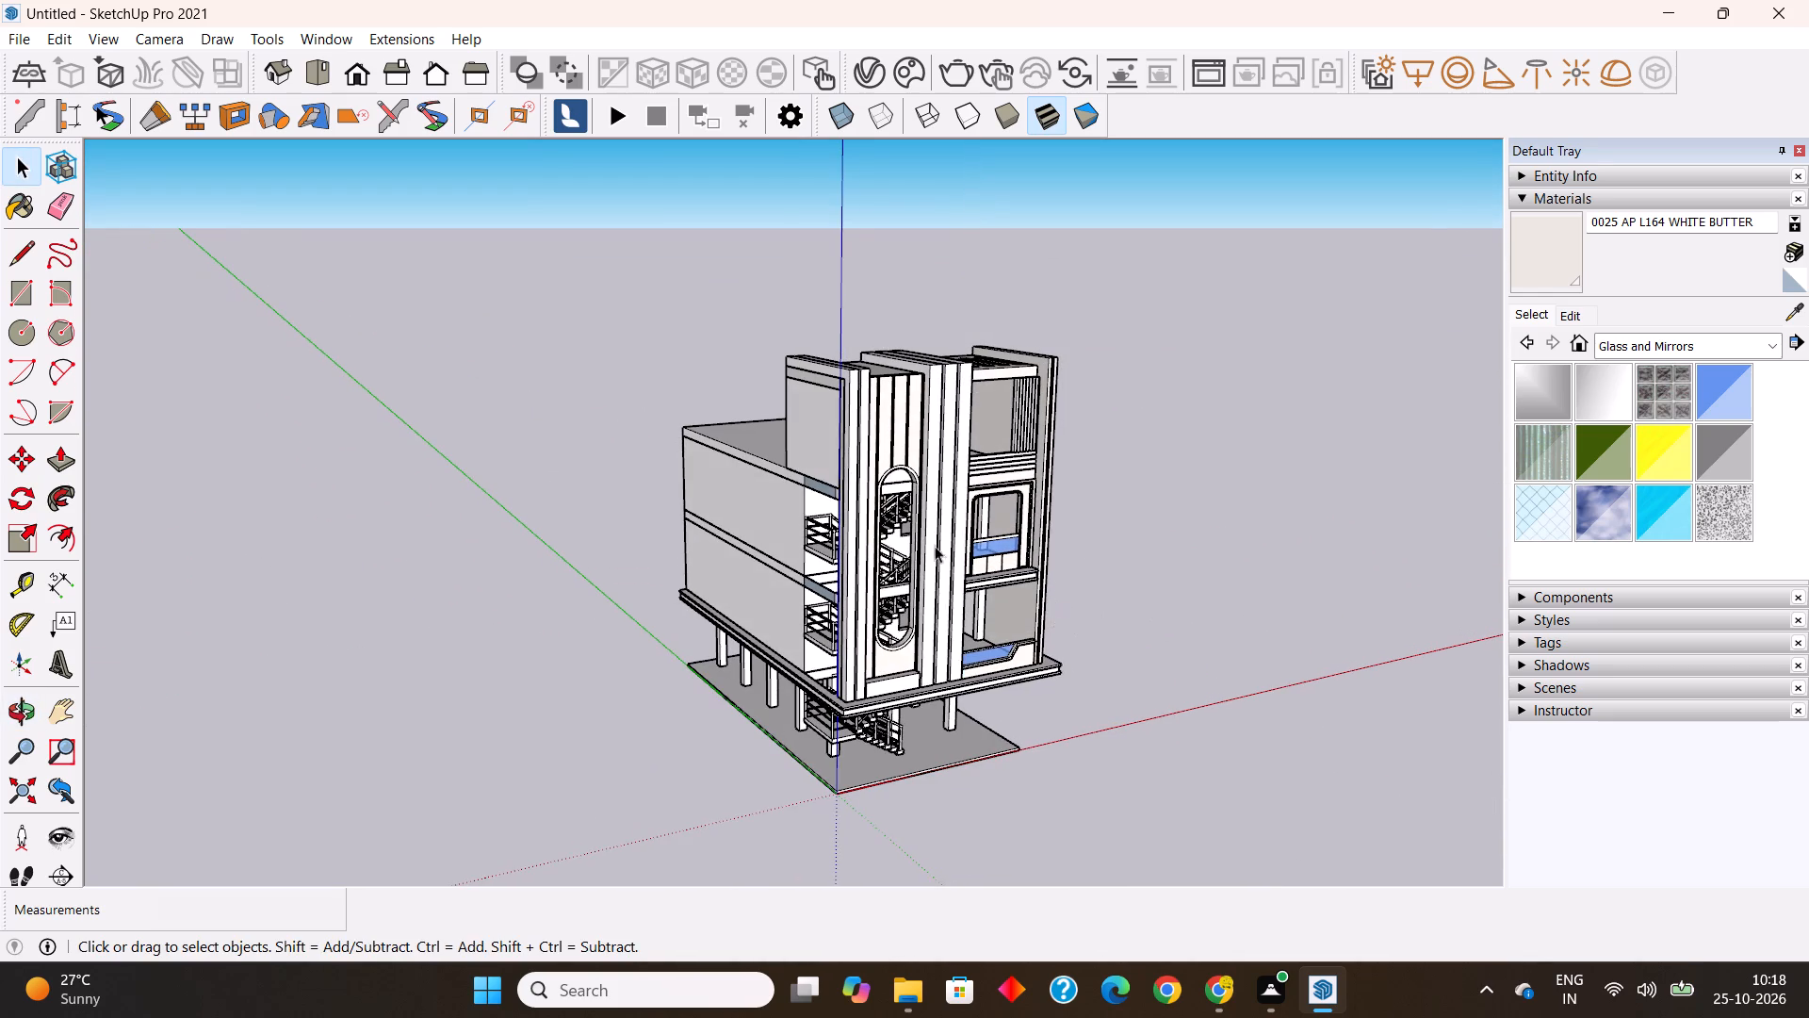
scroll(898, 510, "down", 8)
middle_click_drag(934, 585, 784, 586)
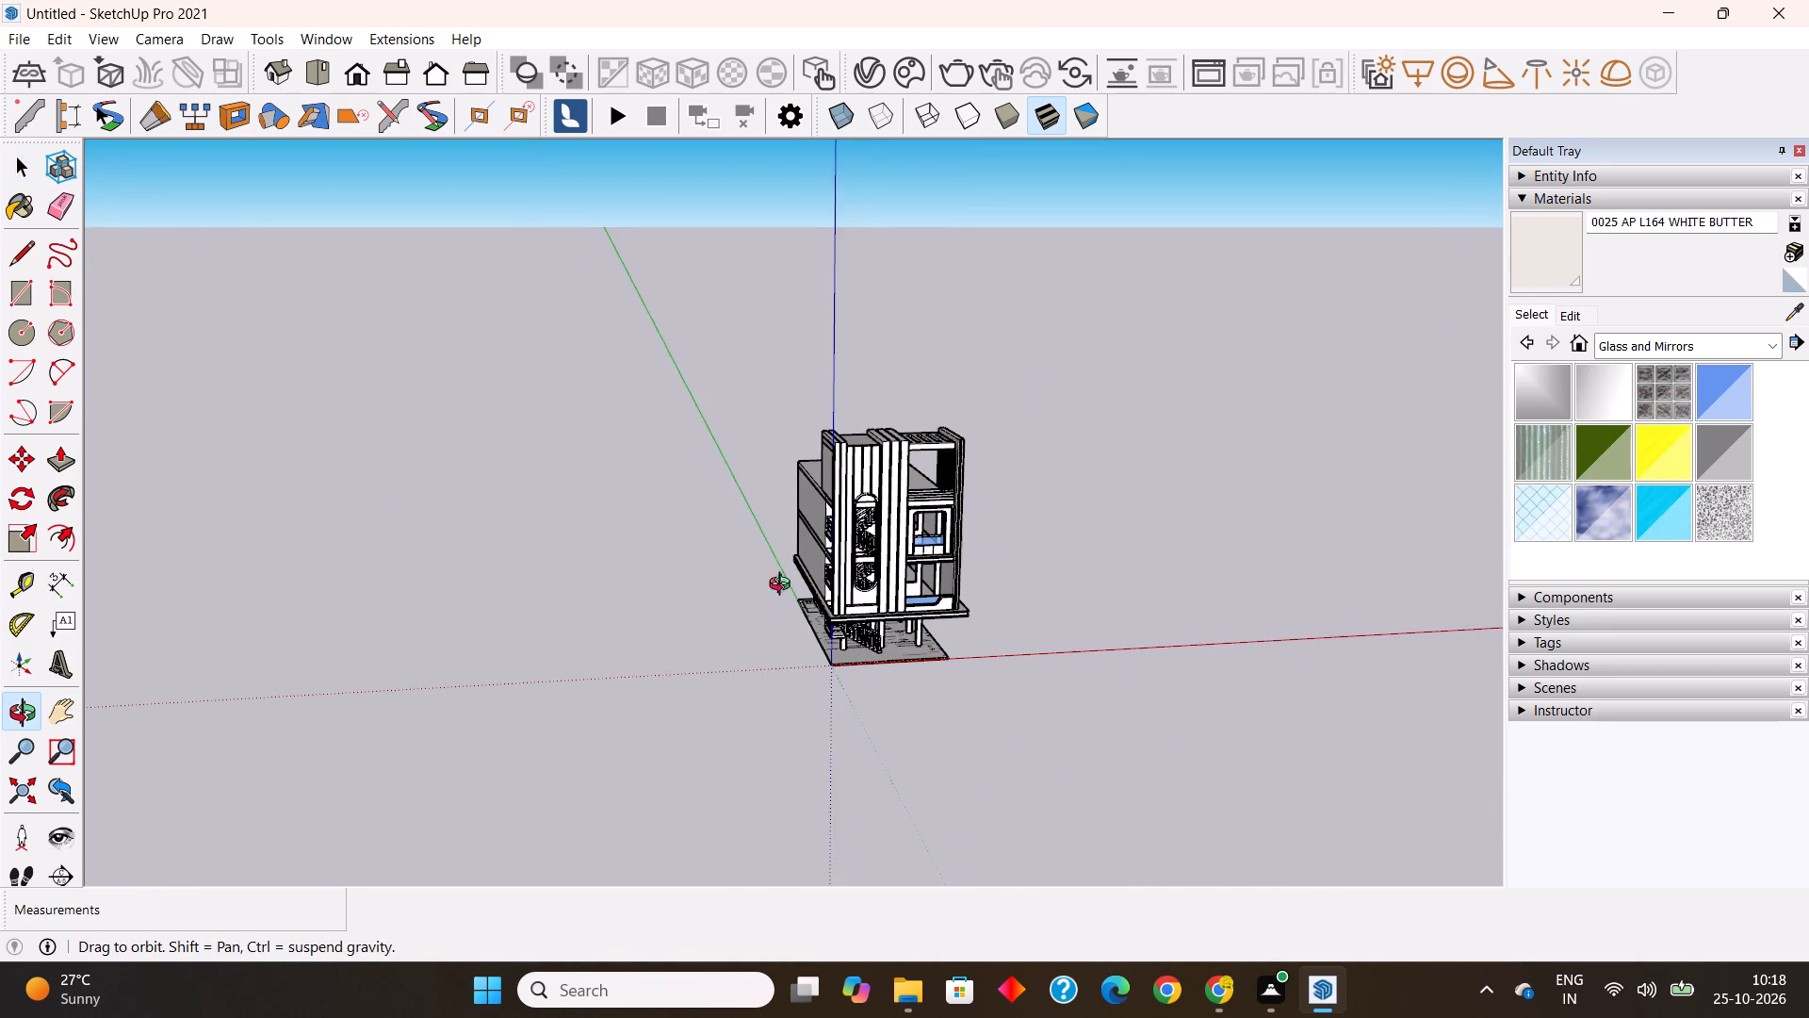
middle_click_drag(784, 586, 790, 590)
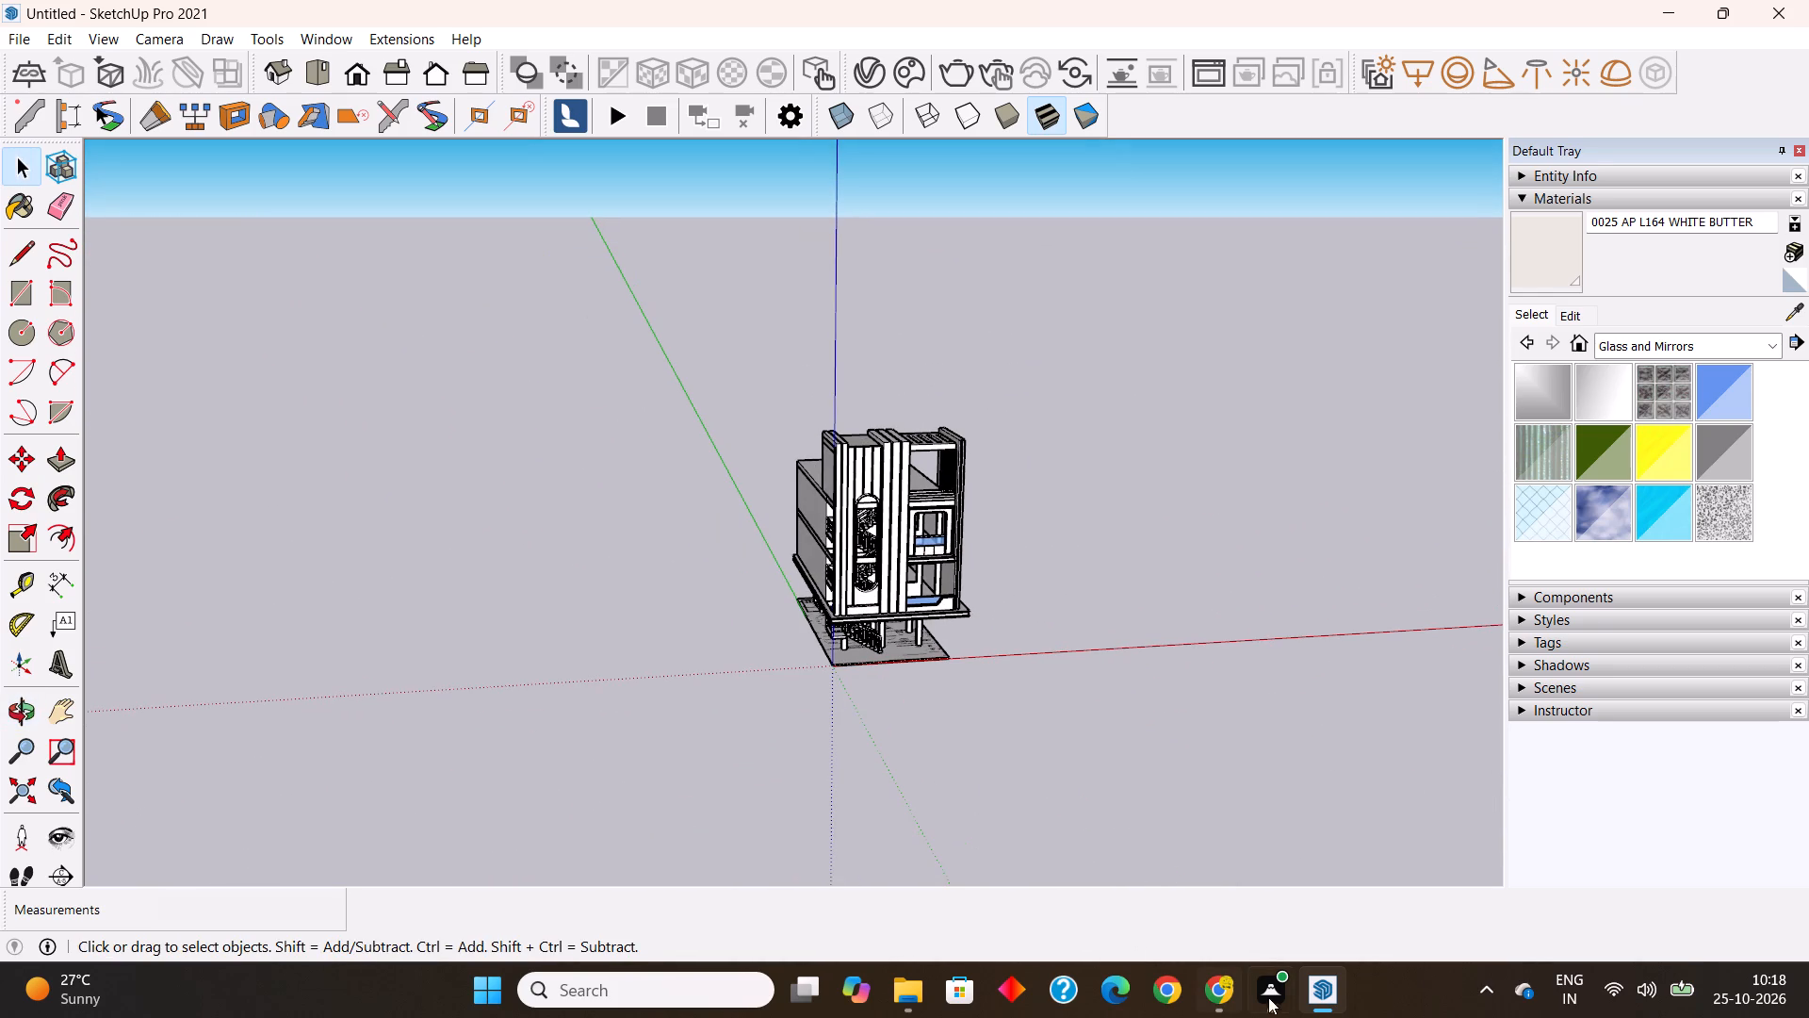
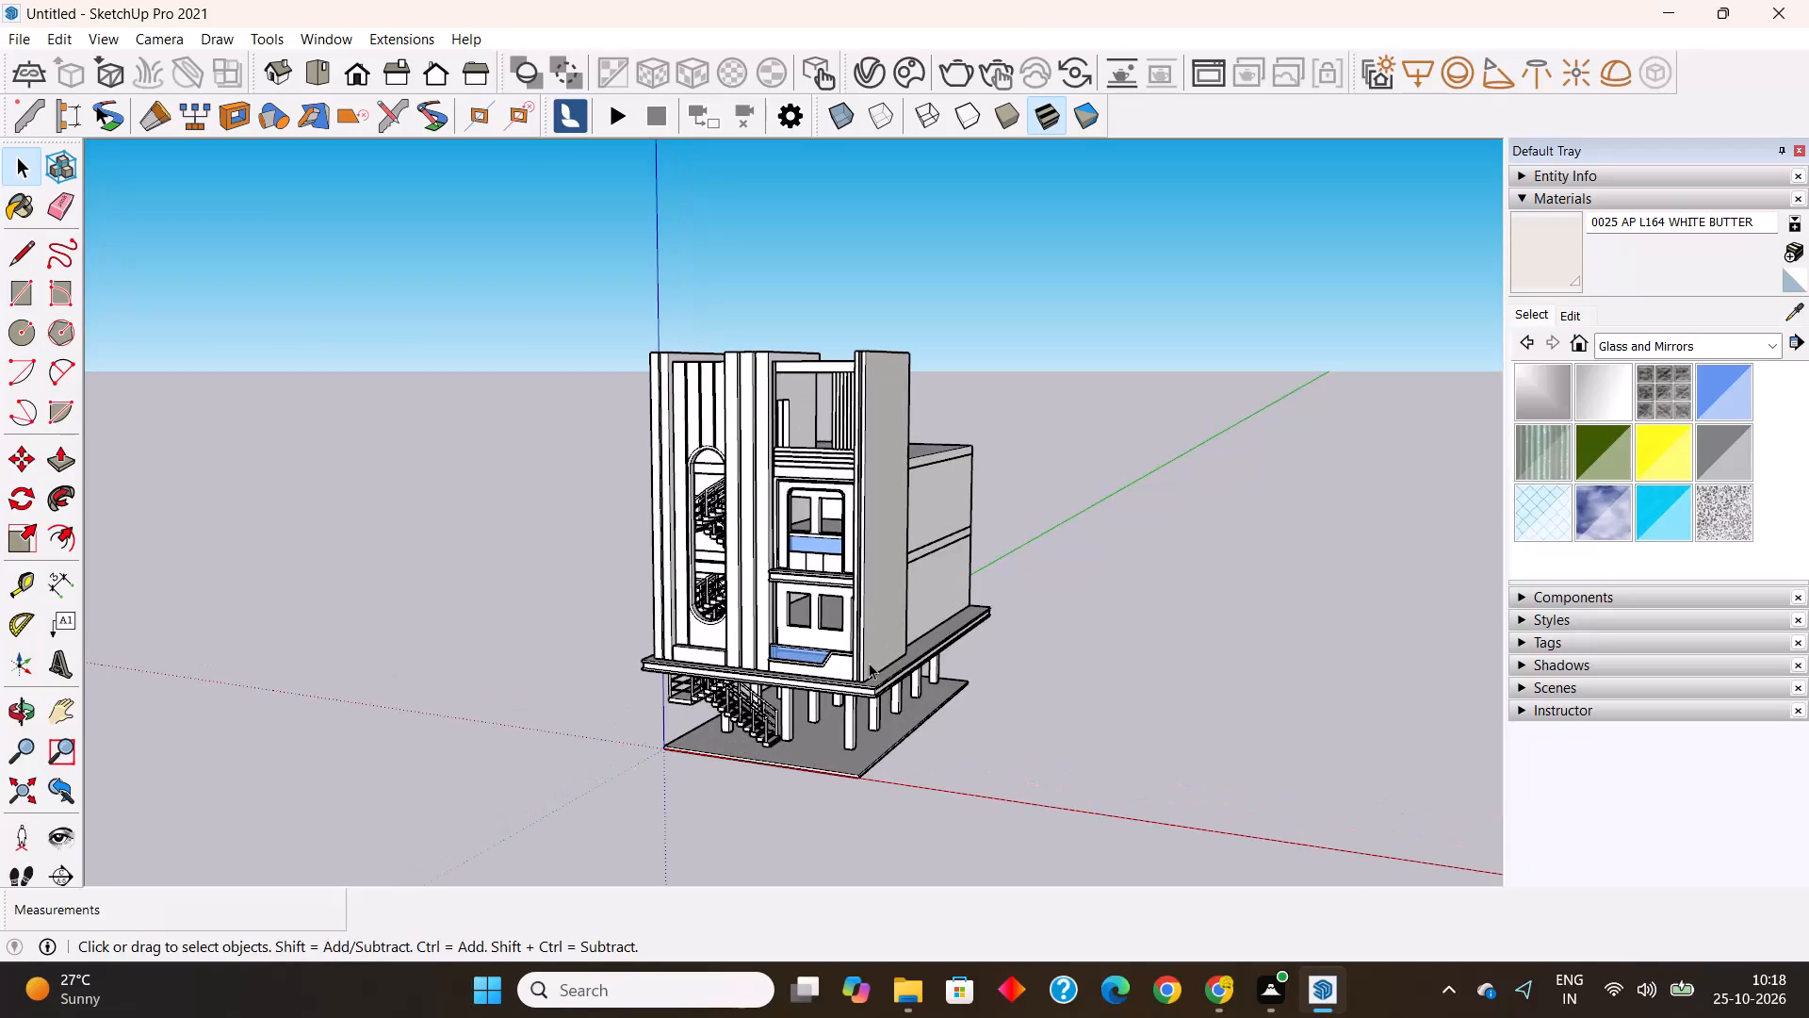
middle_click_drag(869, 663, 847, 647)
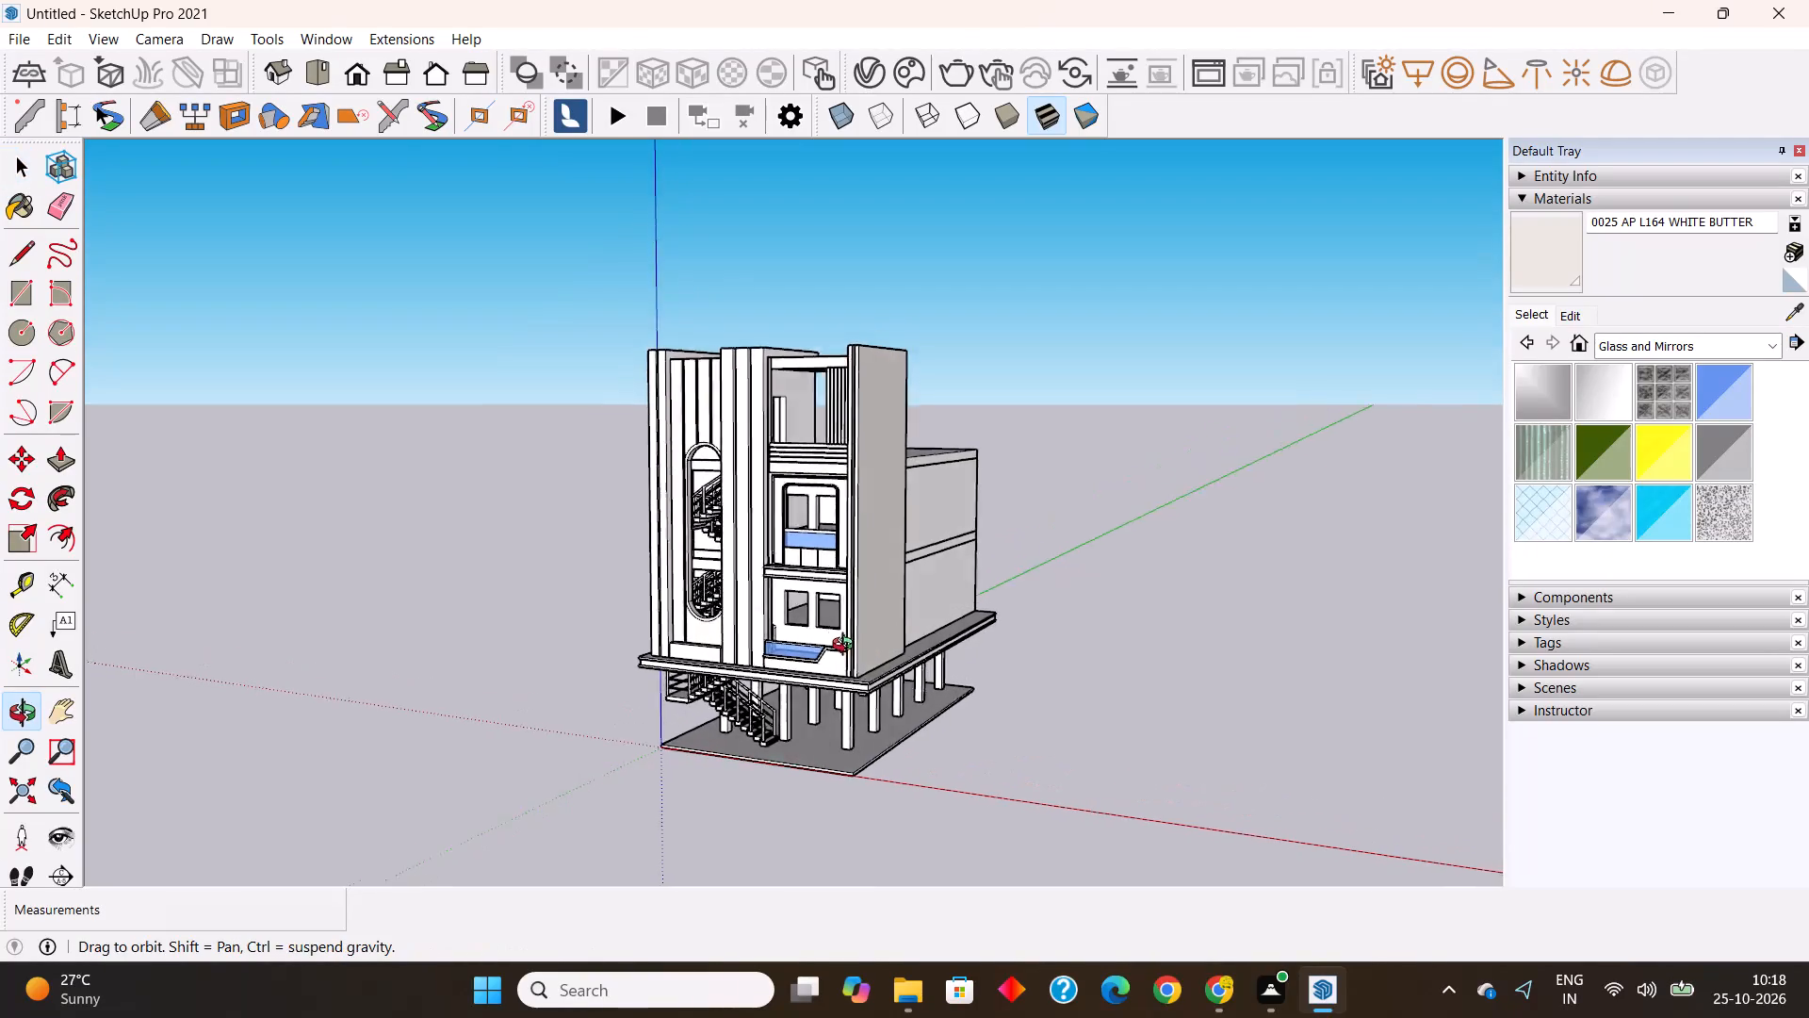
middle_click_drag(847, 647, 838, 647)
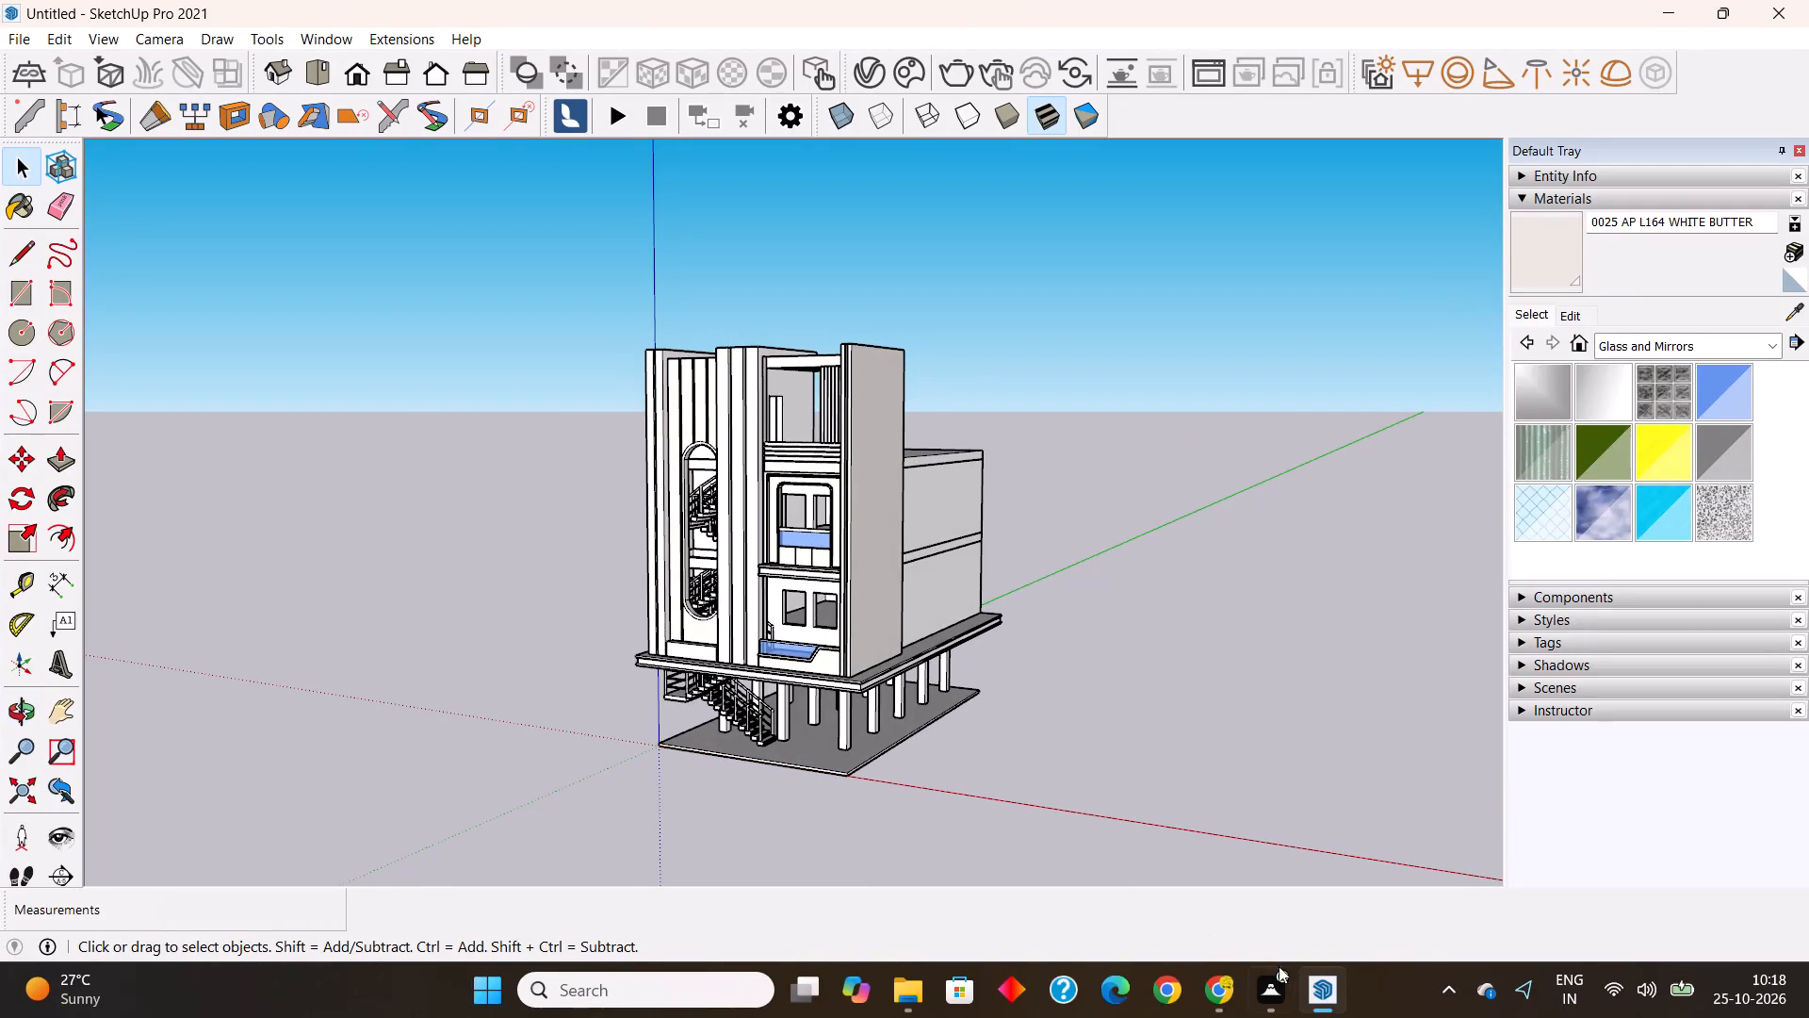
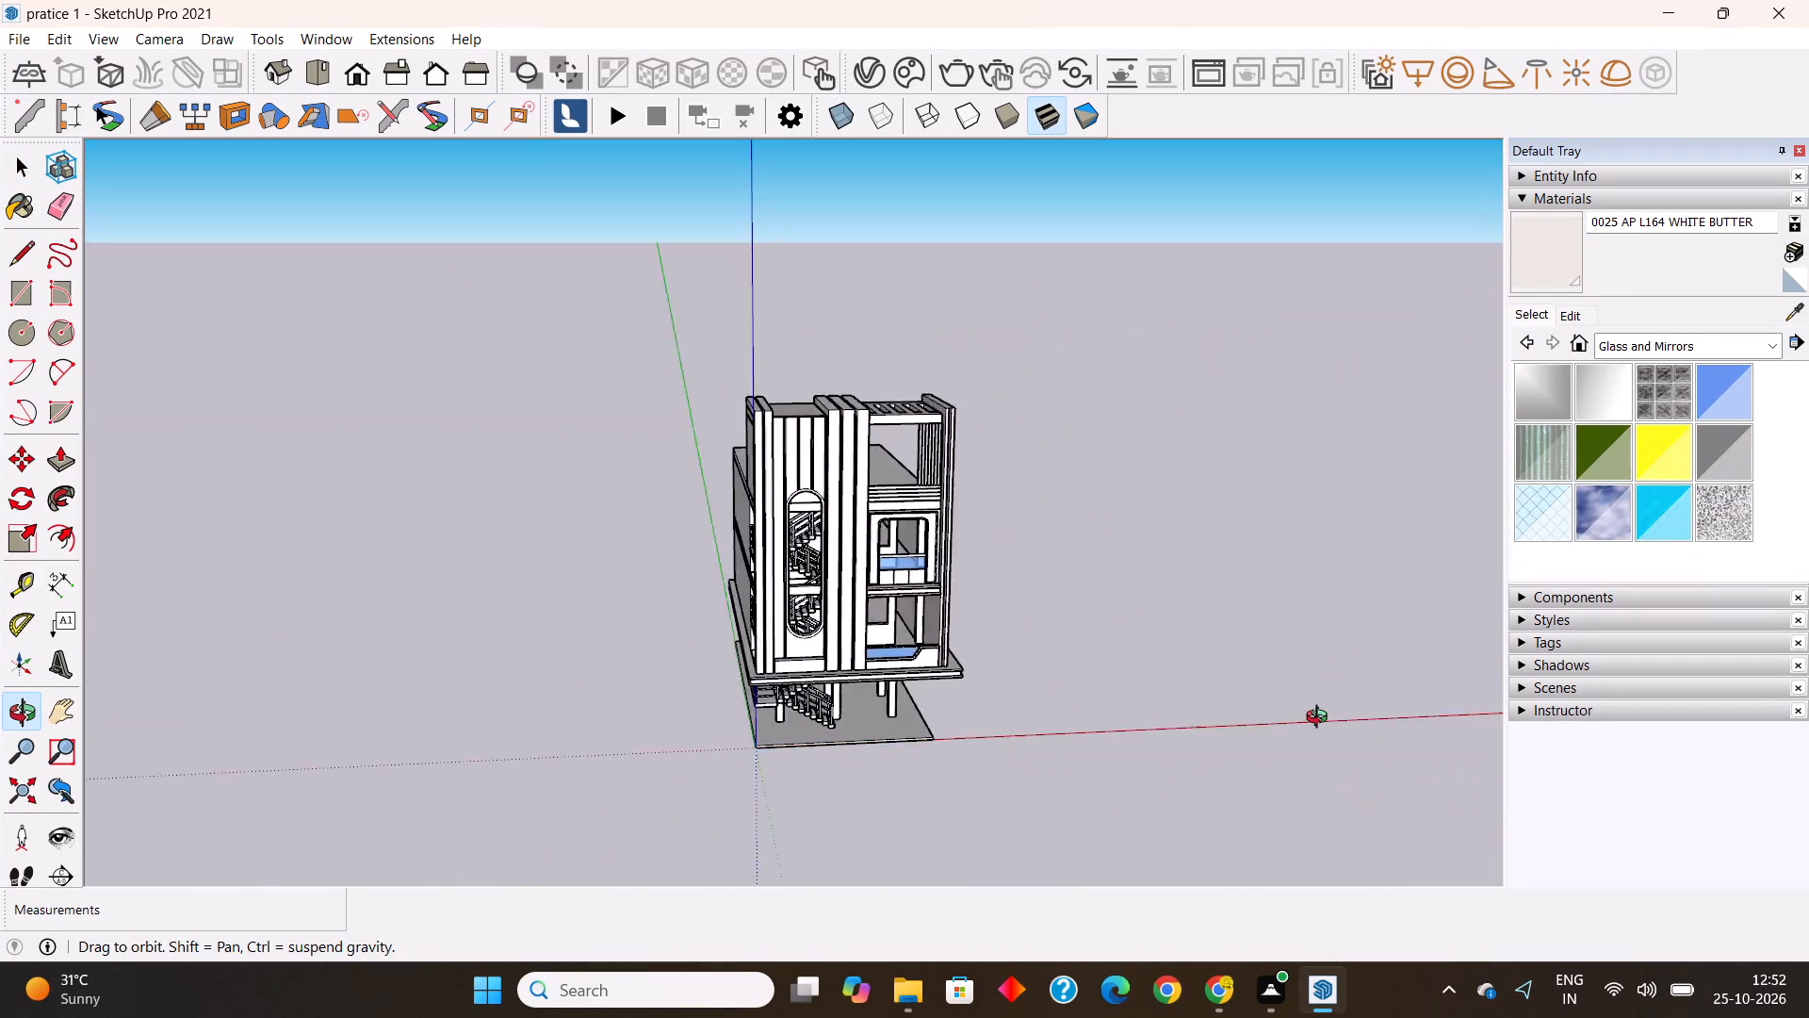
Examine the building's front facade and column-raised side from several angles, including the stair opening and balconies.
scroll(786, 394, "up", 4)
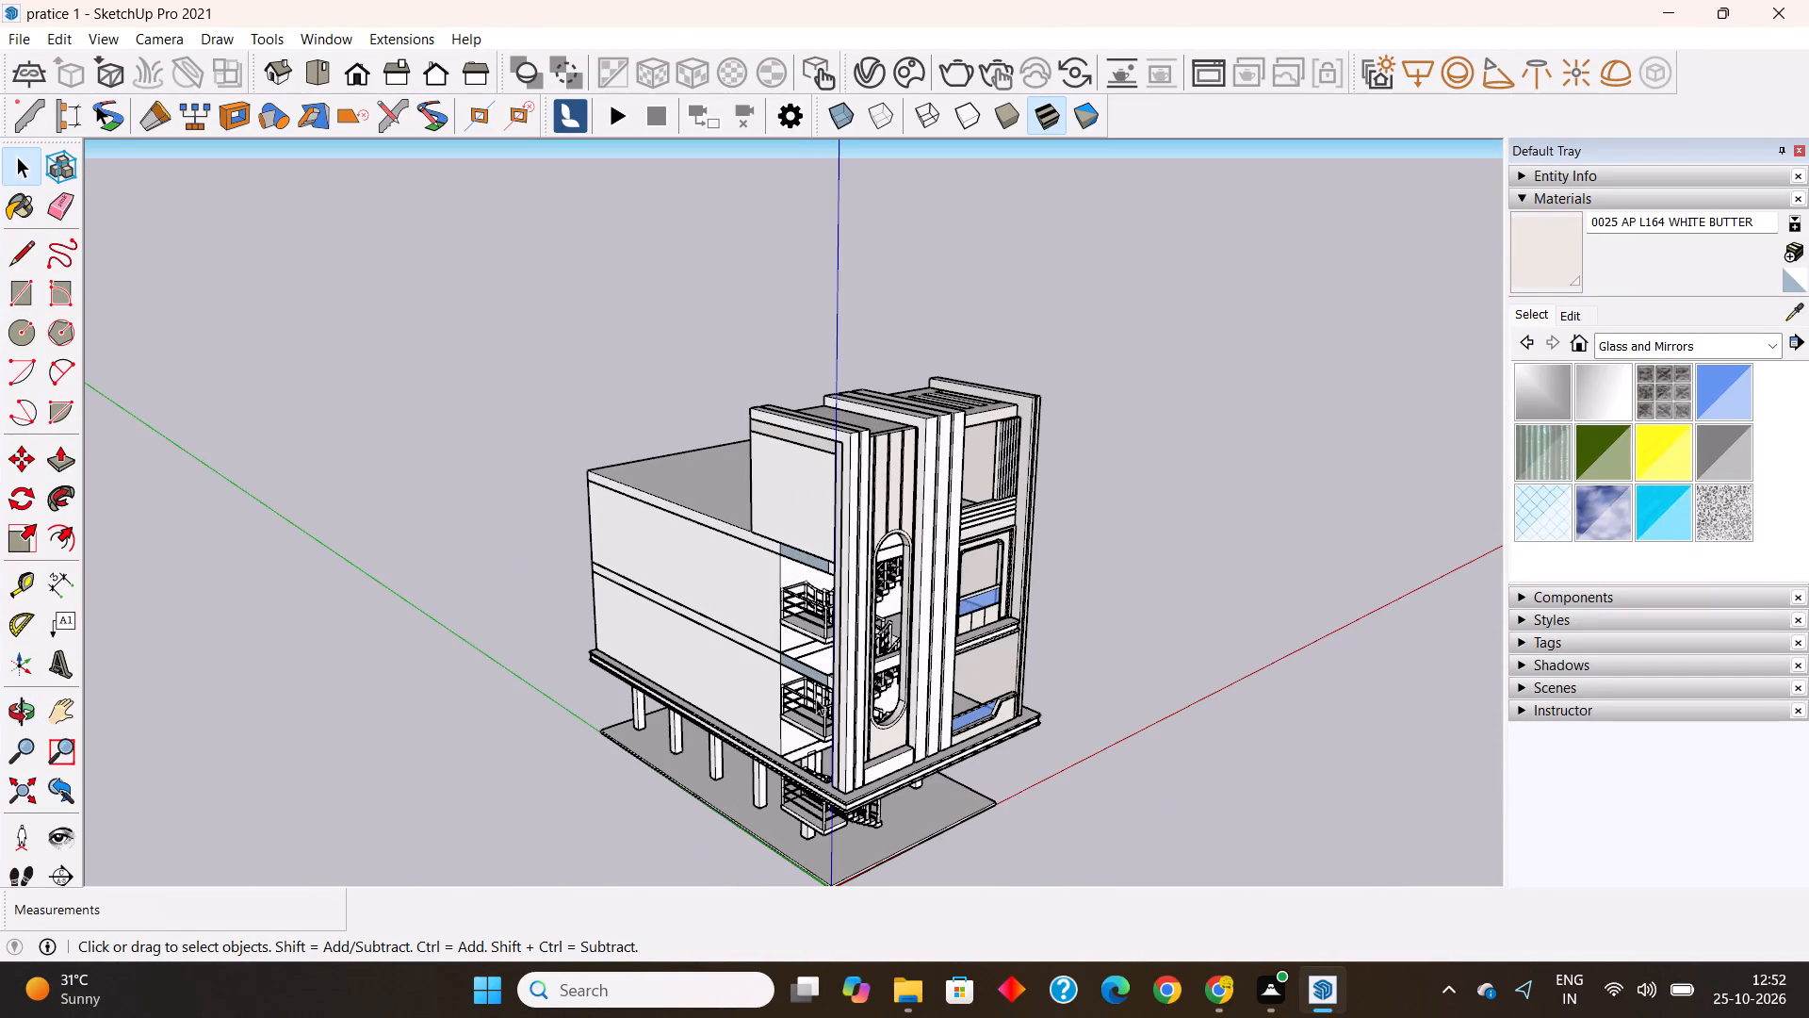
middle_click_drag(838, 698, 884, 649)
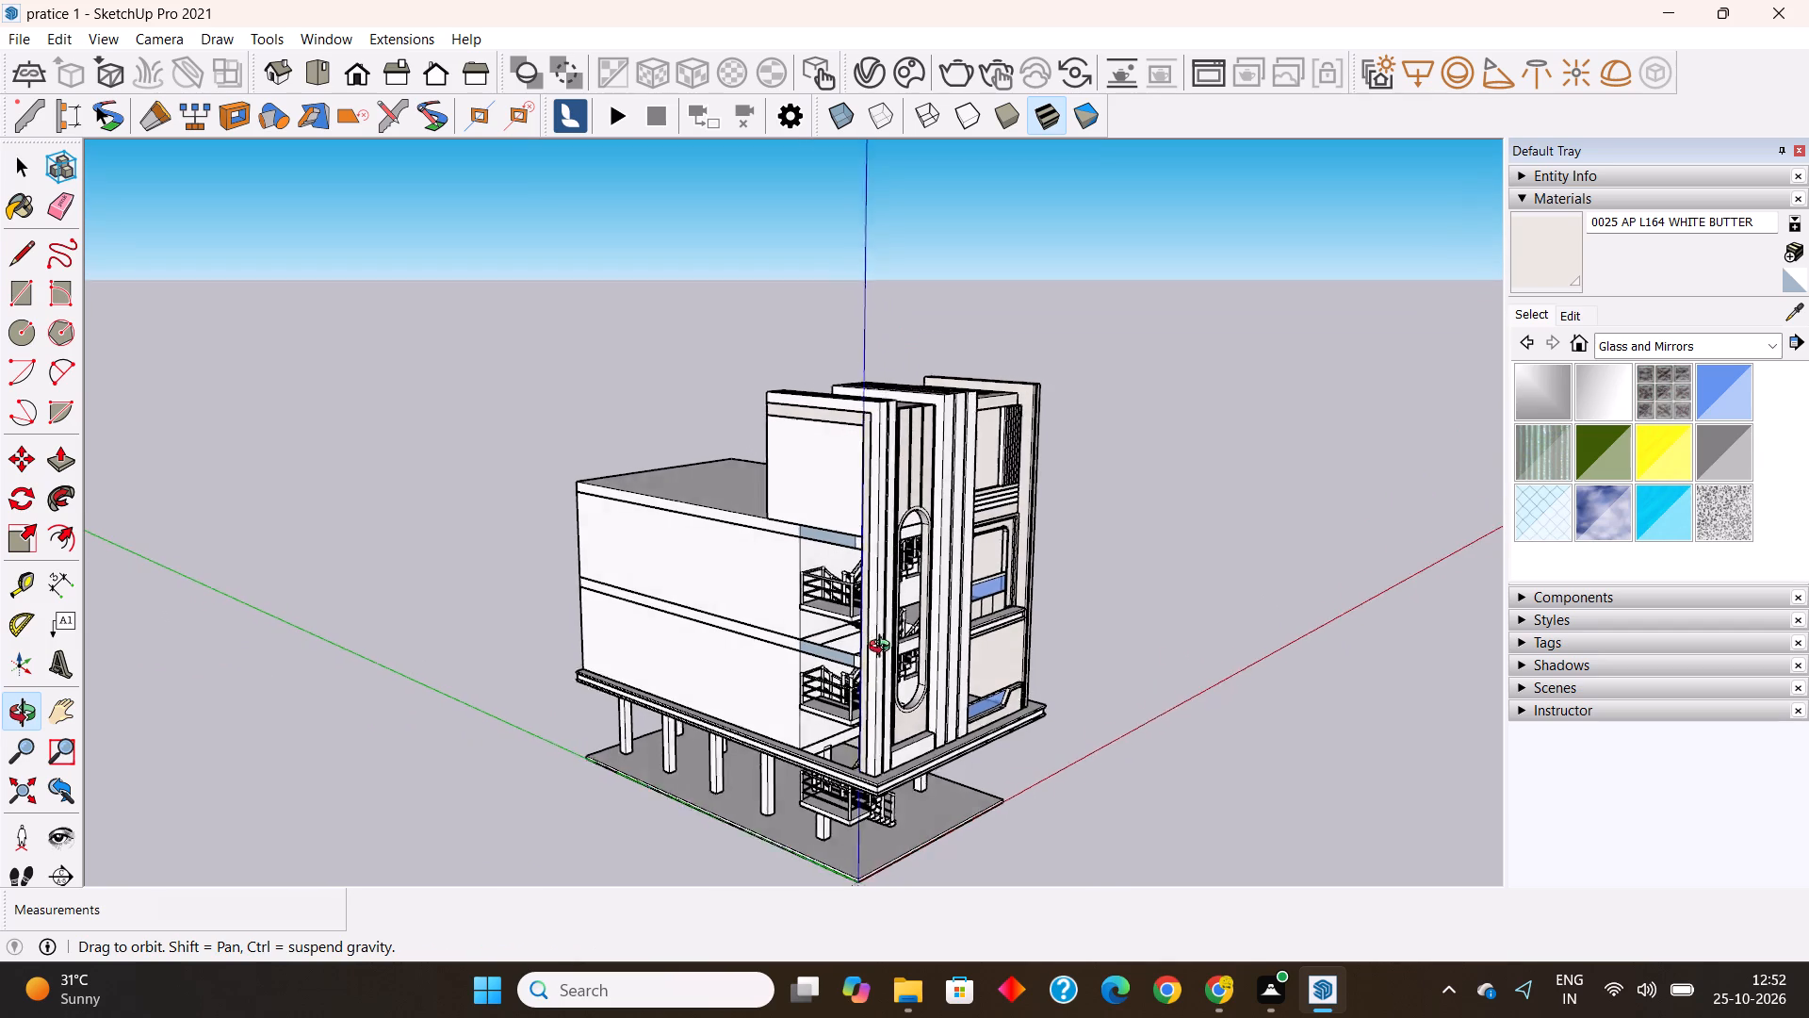
middle_click_drag(884, 649, 879, 647)
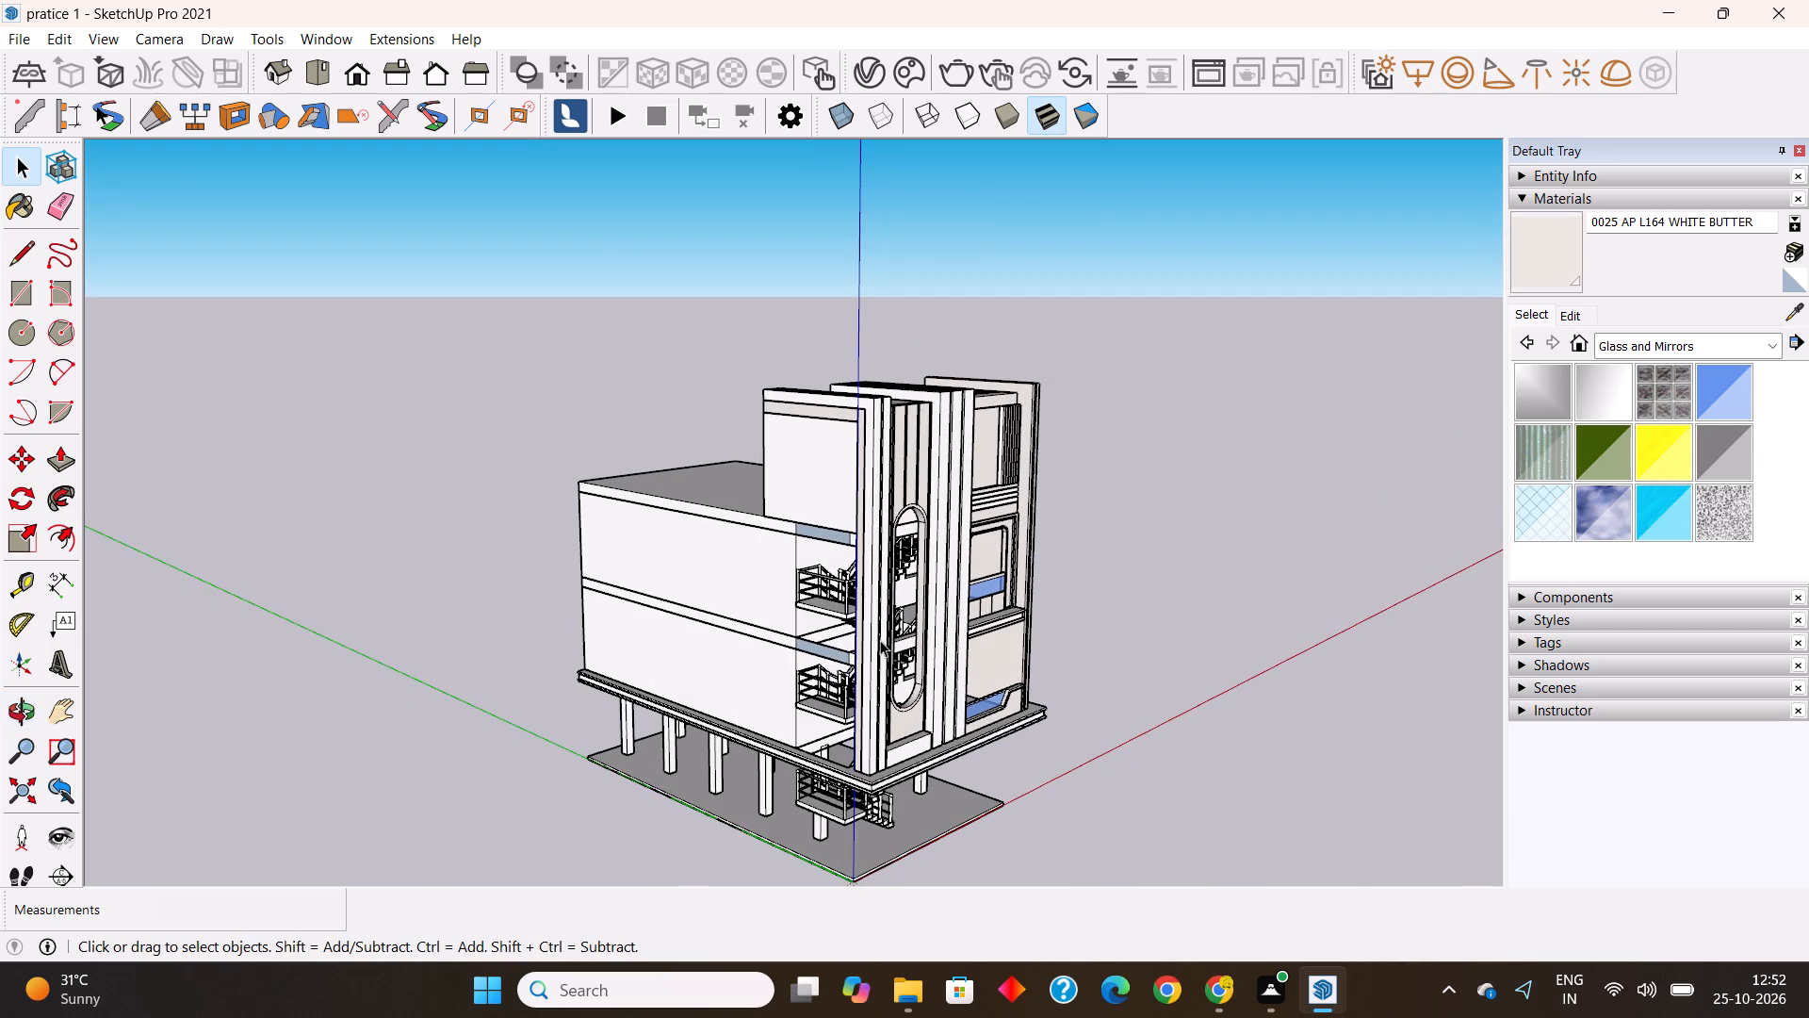
middle_click_drag(932, 668, 1216, 624)
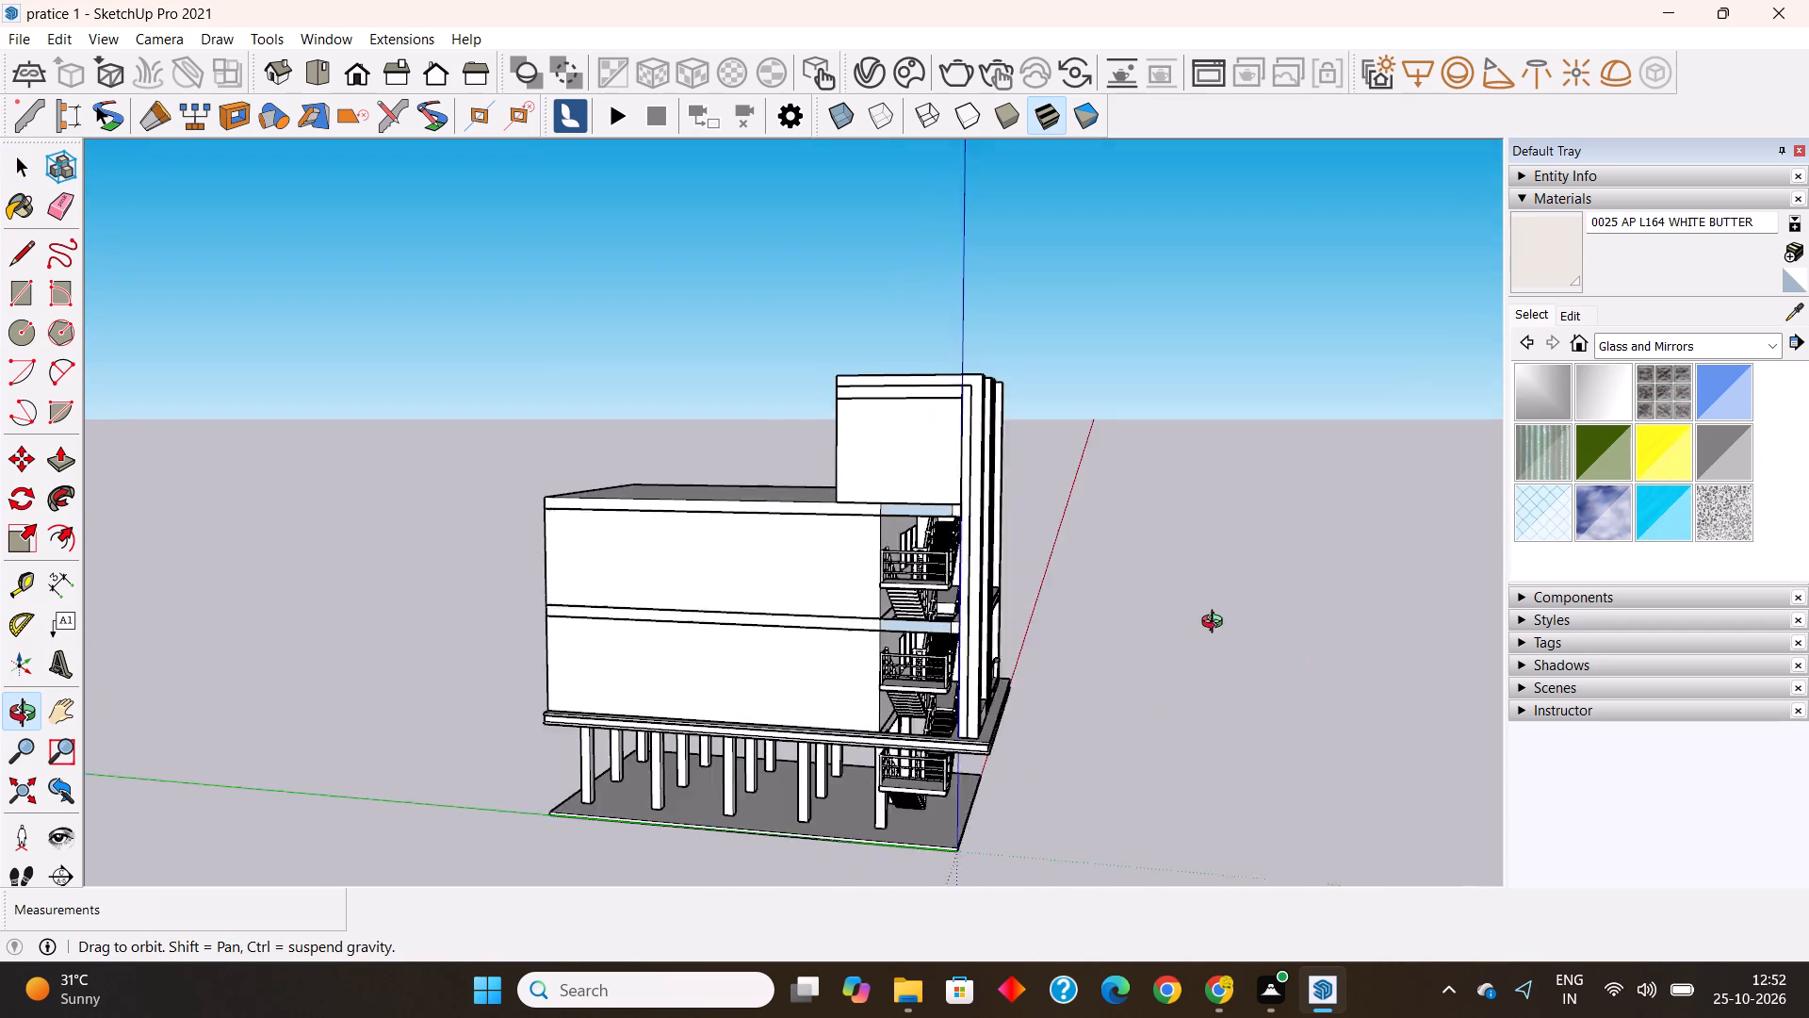
middle_click_drag(1216, 624, 731, 618)
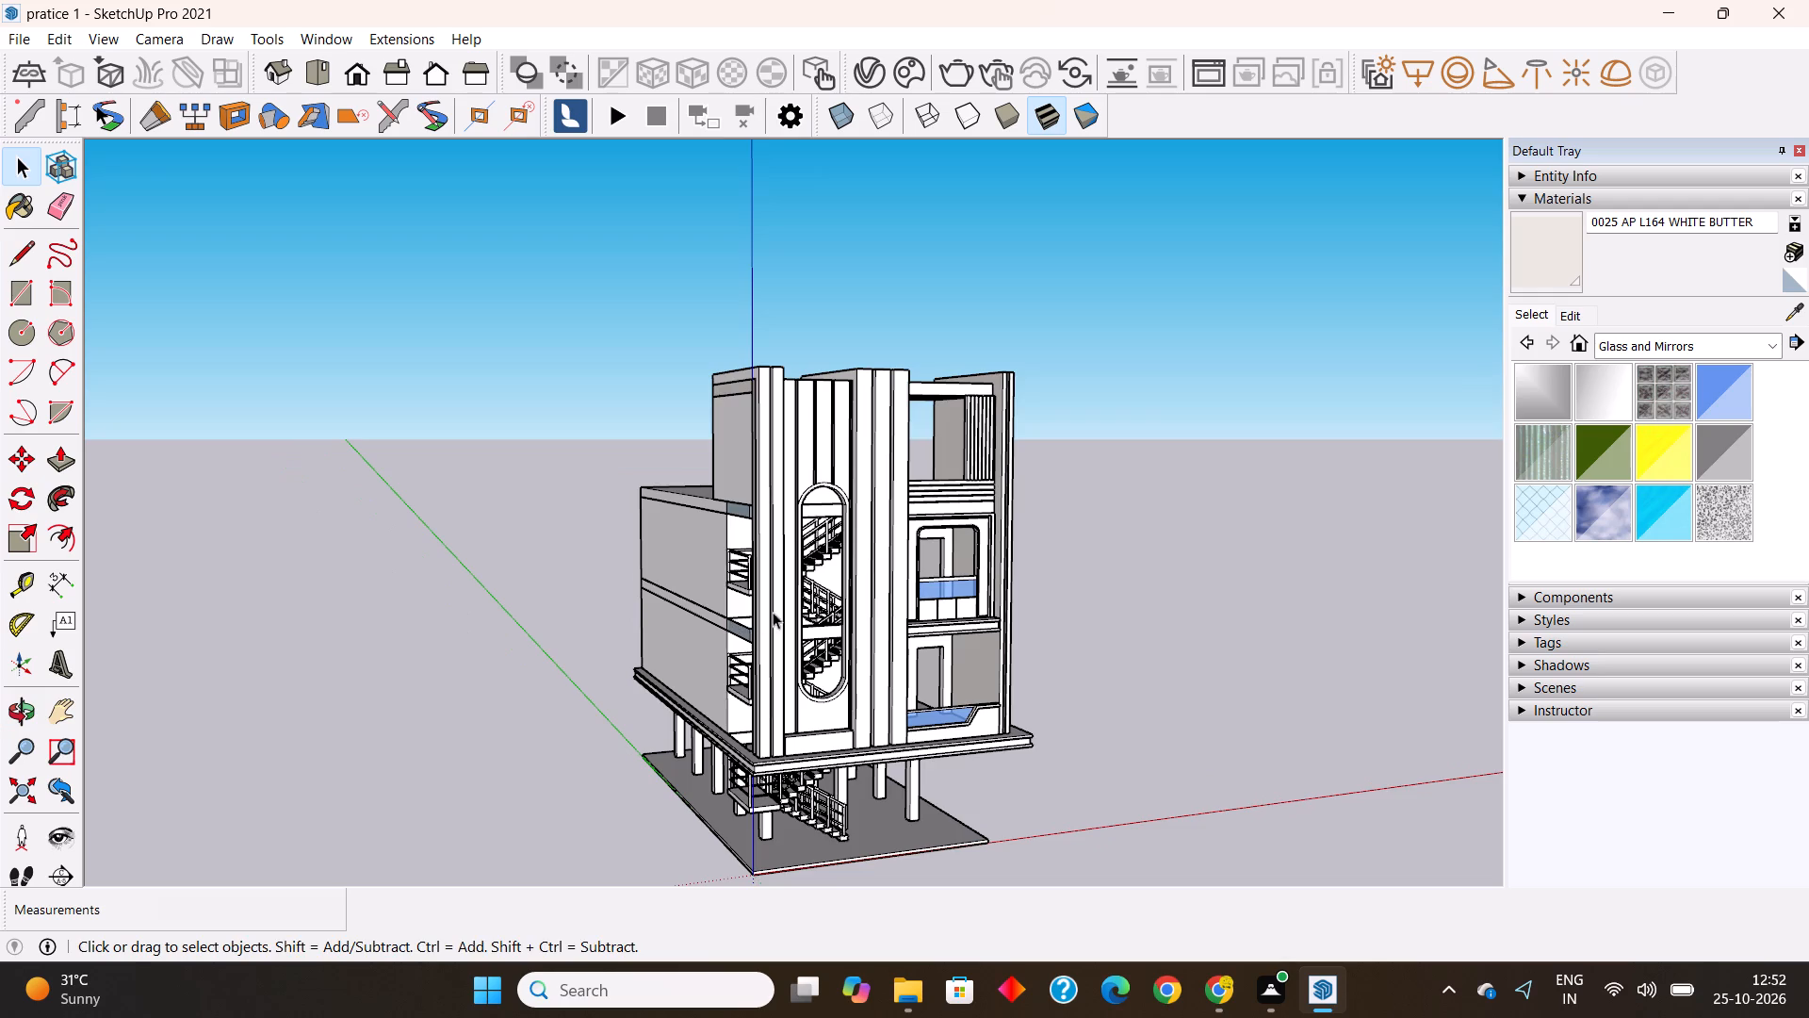
middle_click_drag(843, 609, 784, 725)
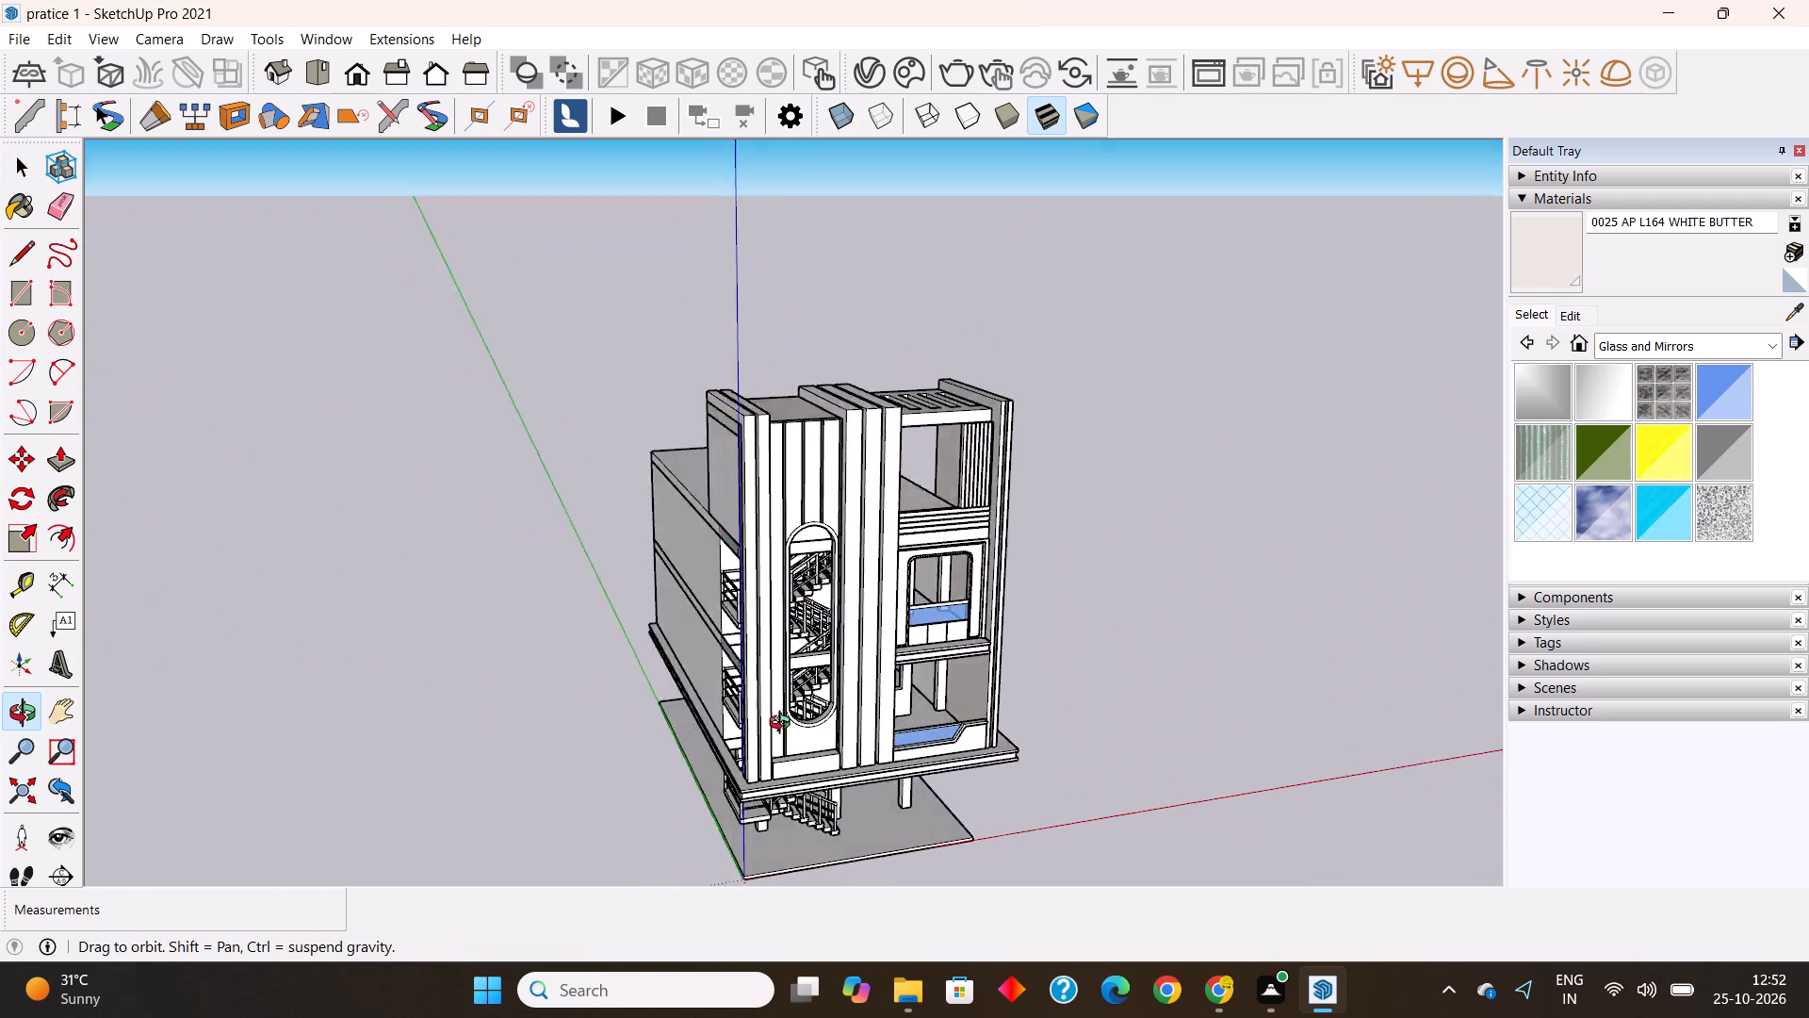
middle_click_drag(784, 725, 718, 737)
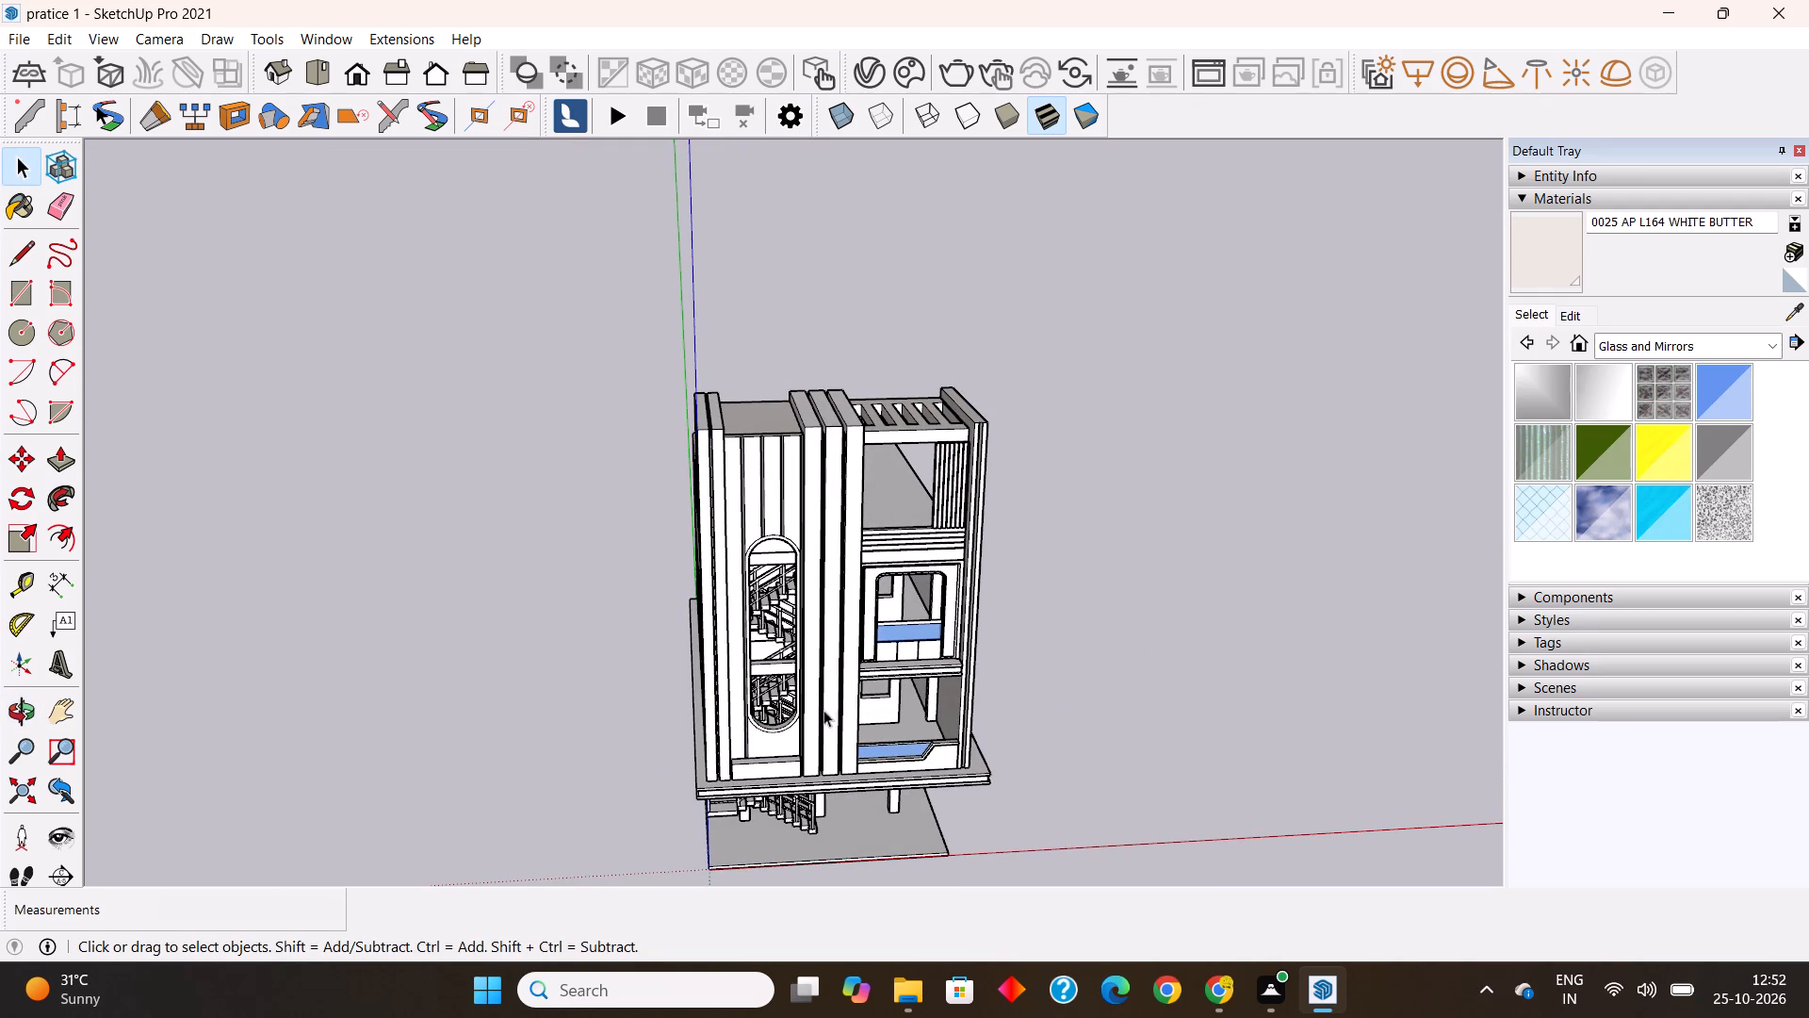
middle_click_drag(821, 710, 700, 697)
middle_click_drag(696, 672, 823, 632)
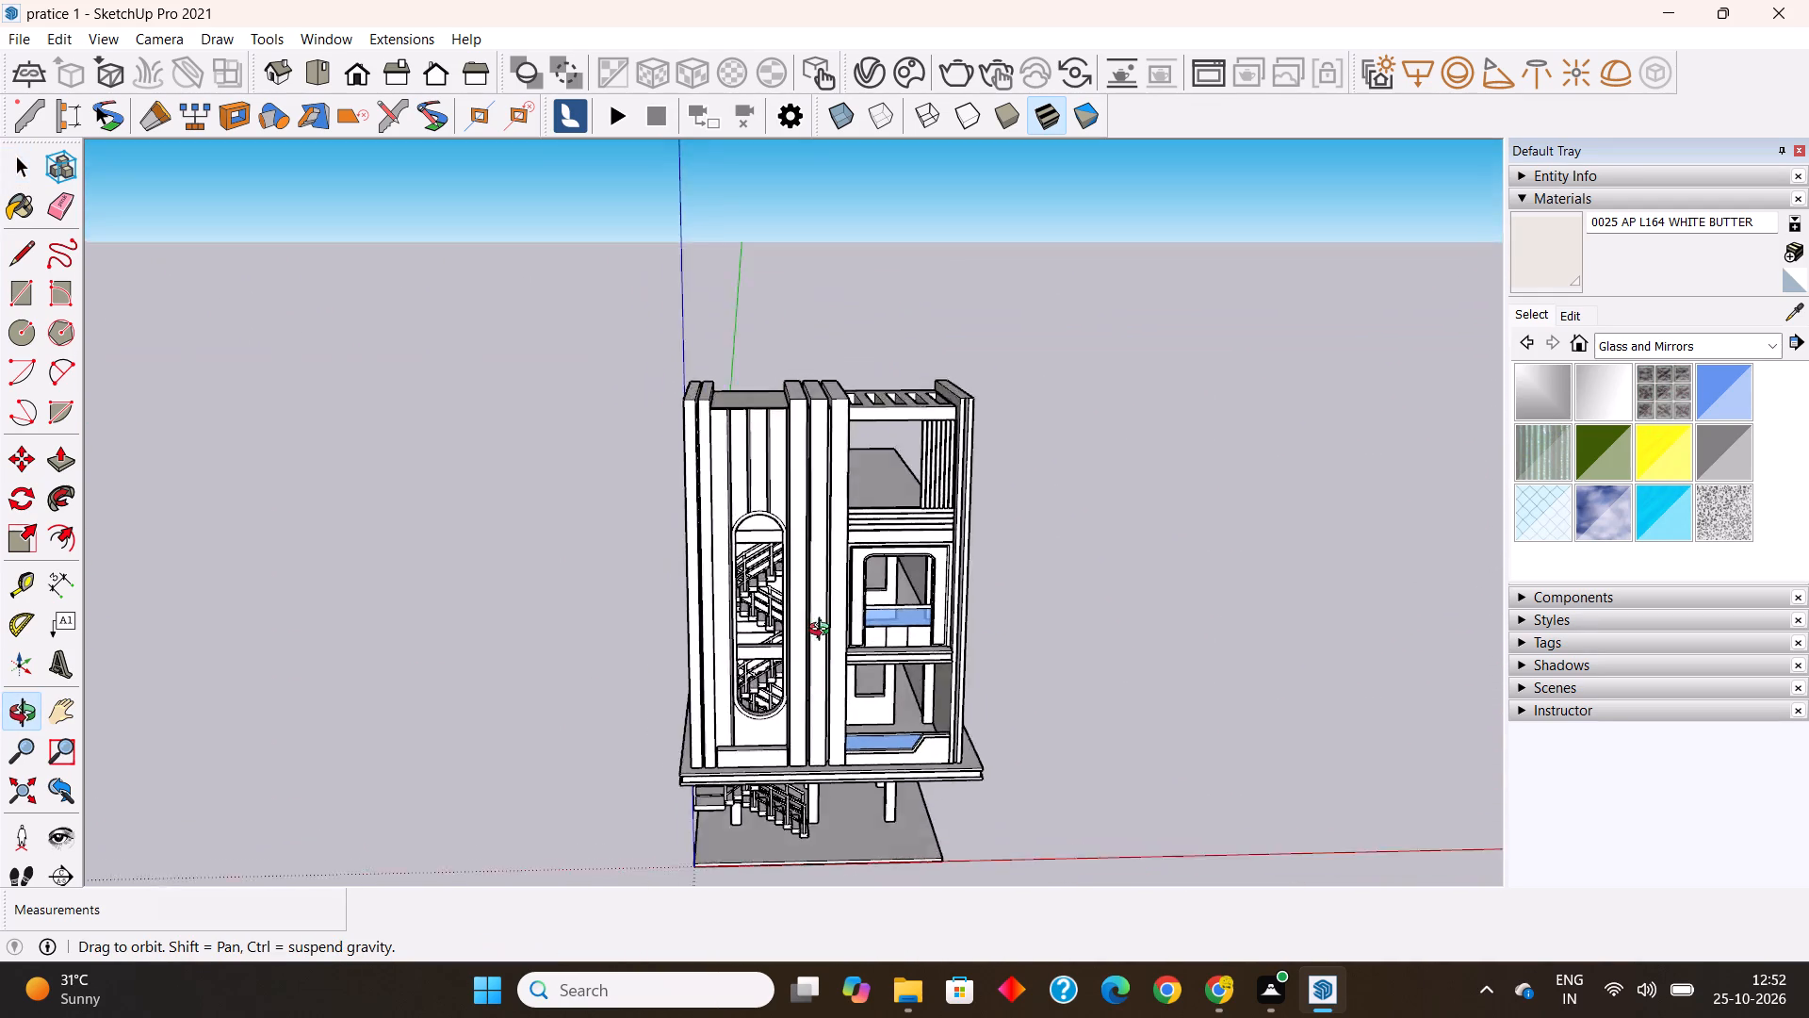
middle_click_drag(823, 632, 930, 665)
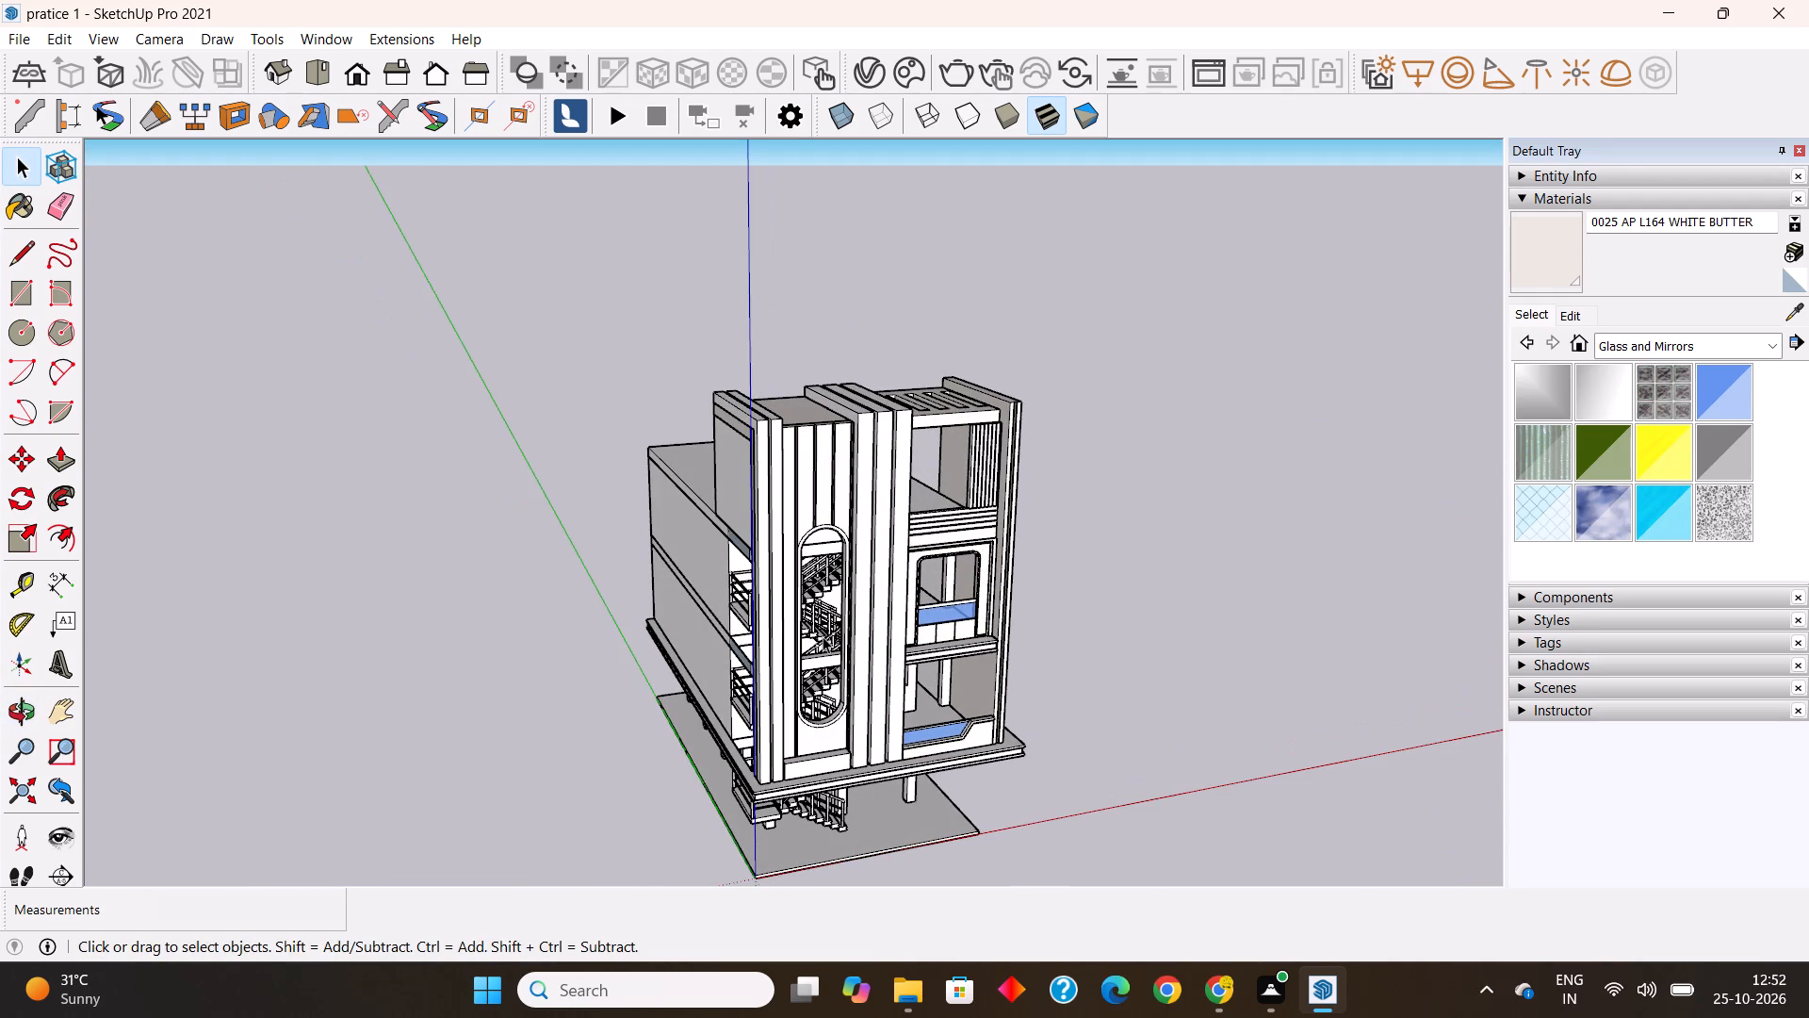
scroll(848, 574, "down", 2)
scroll(793, 653, "up", 4)
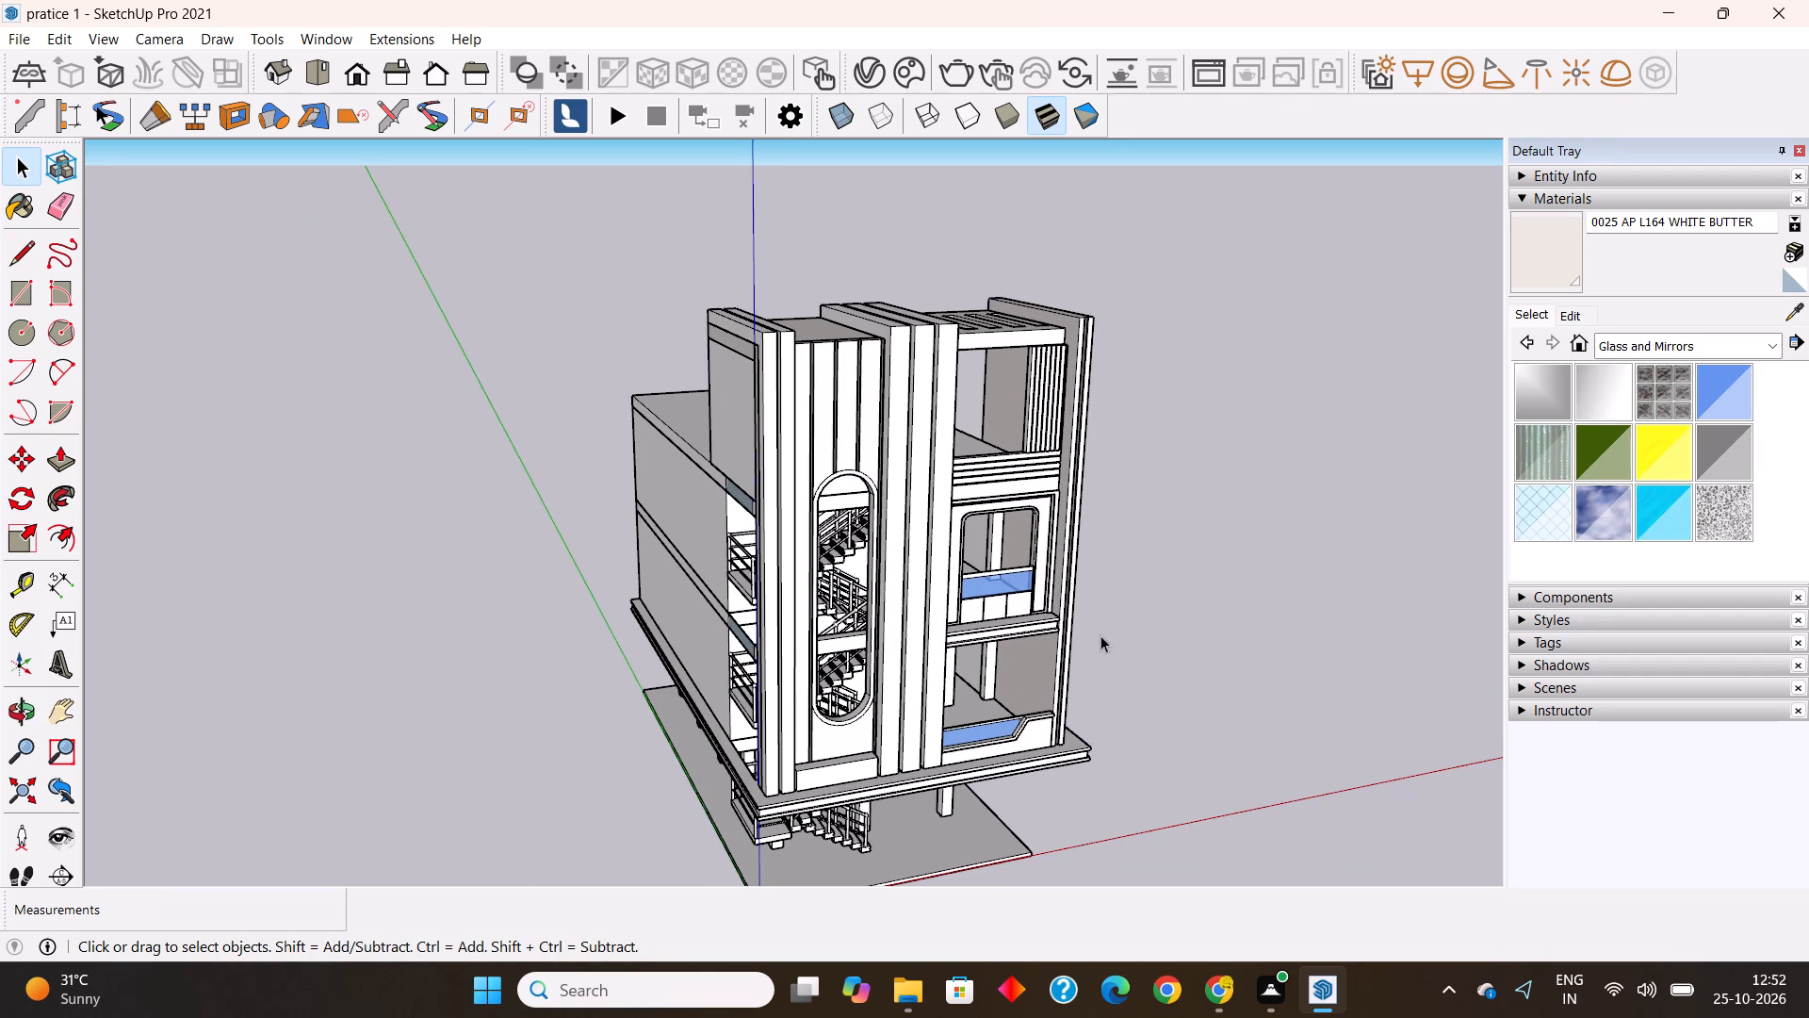
middle_click_drag(1133, 626, 961, 605)
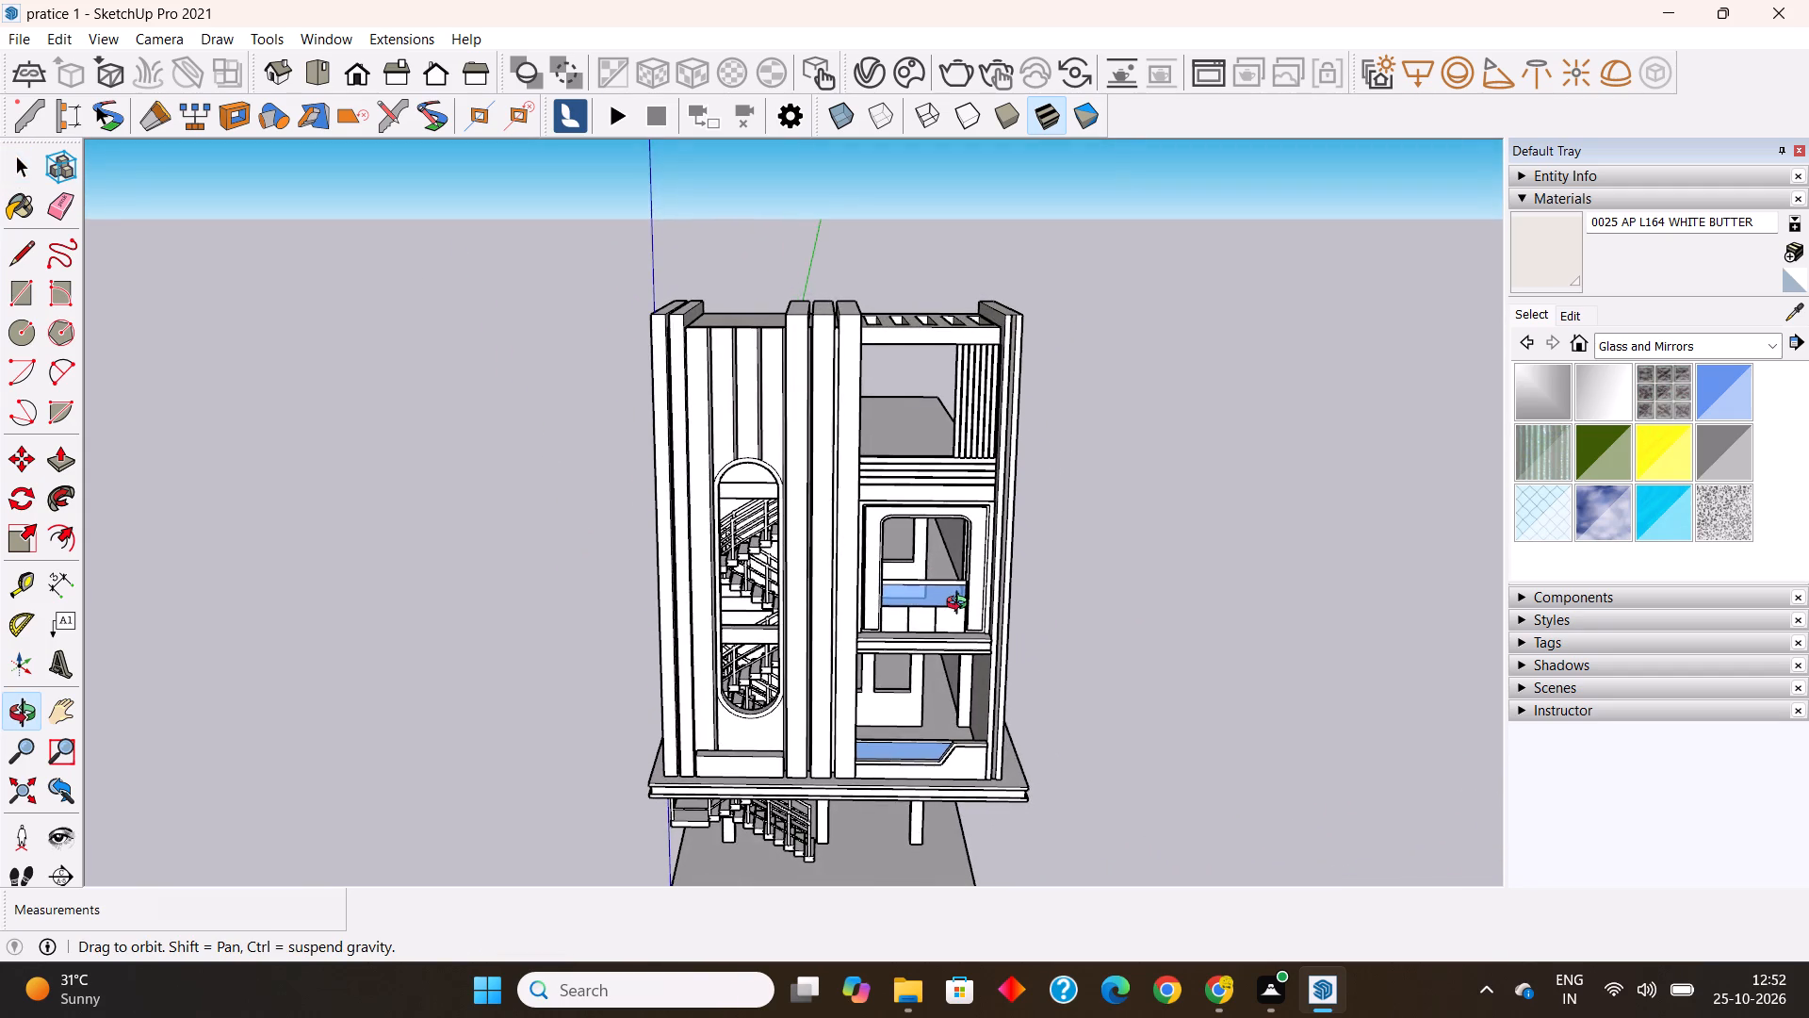
middle_click_drag(961, 605, 953, 600)
scroll(914, 757, "up", 2)
left_click(1103, 655)
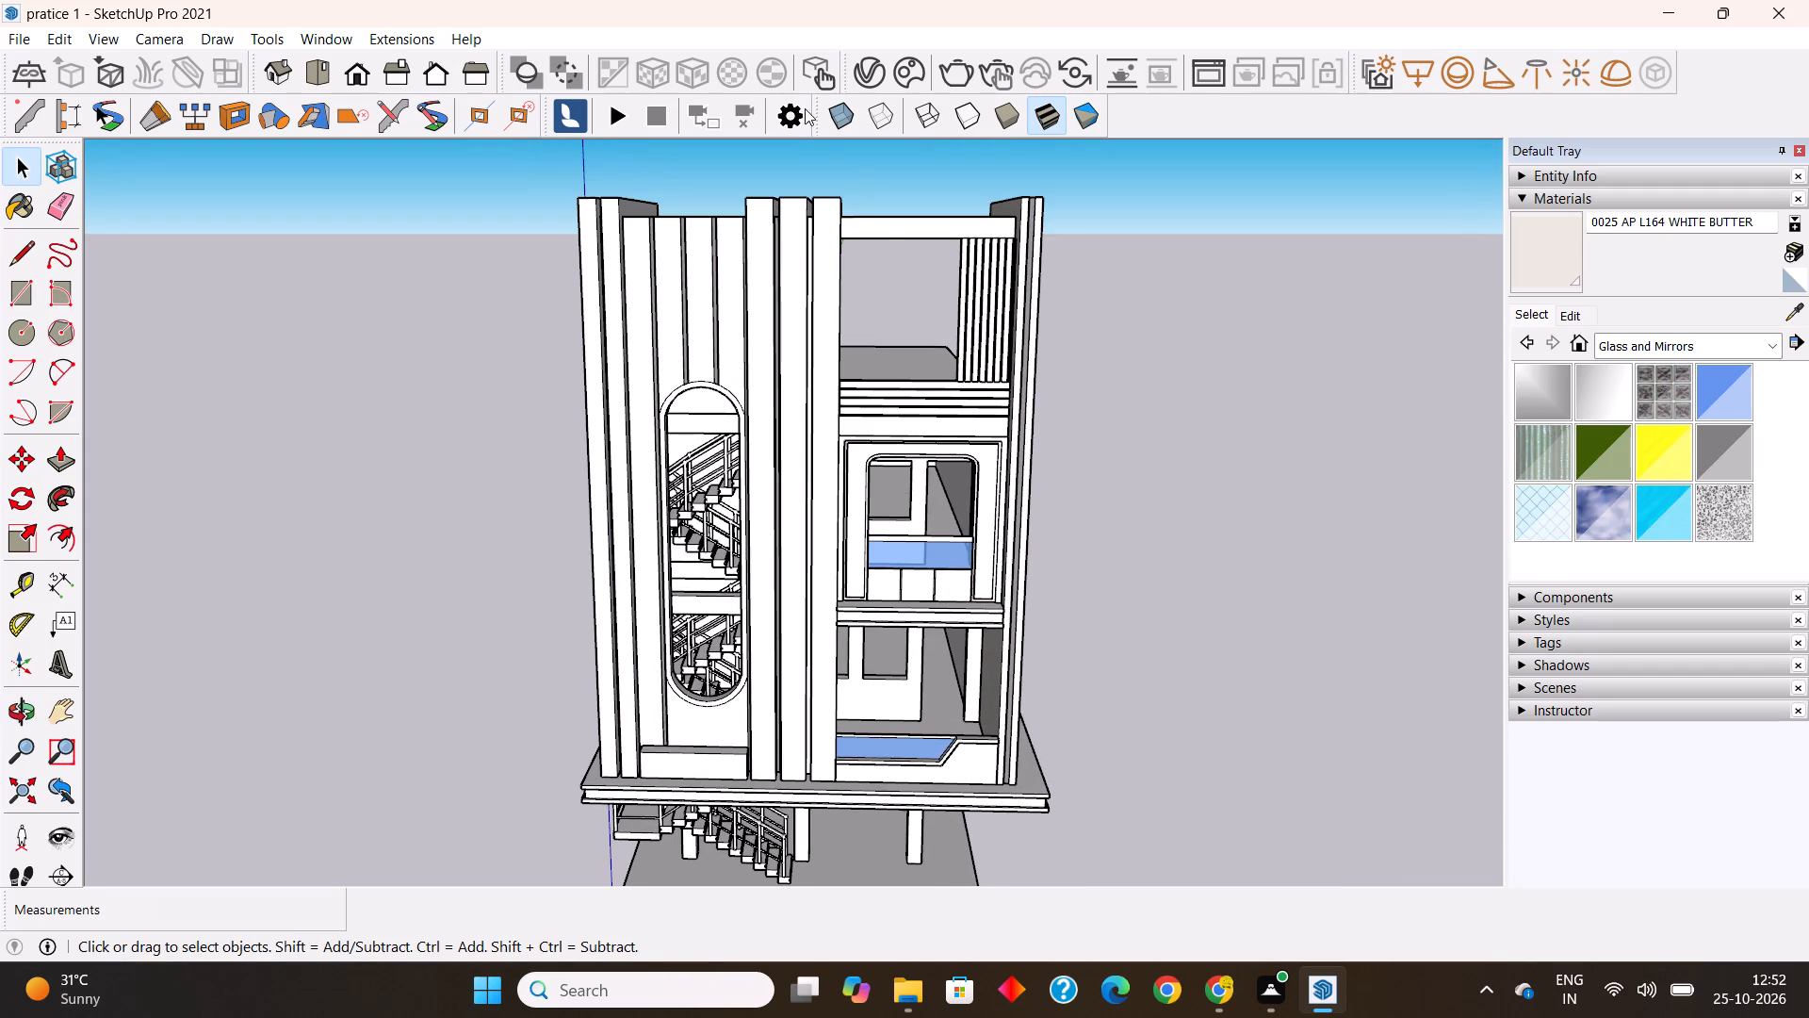
Switch to the standard front view and inspect the arched stair opening and the glass-railed balconies up close.
left_click(347, 77)
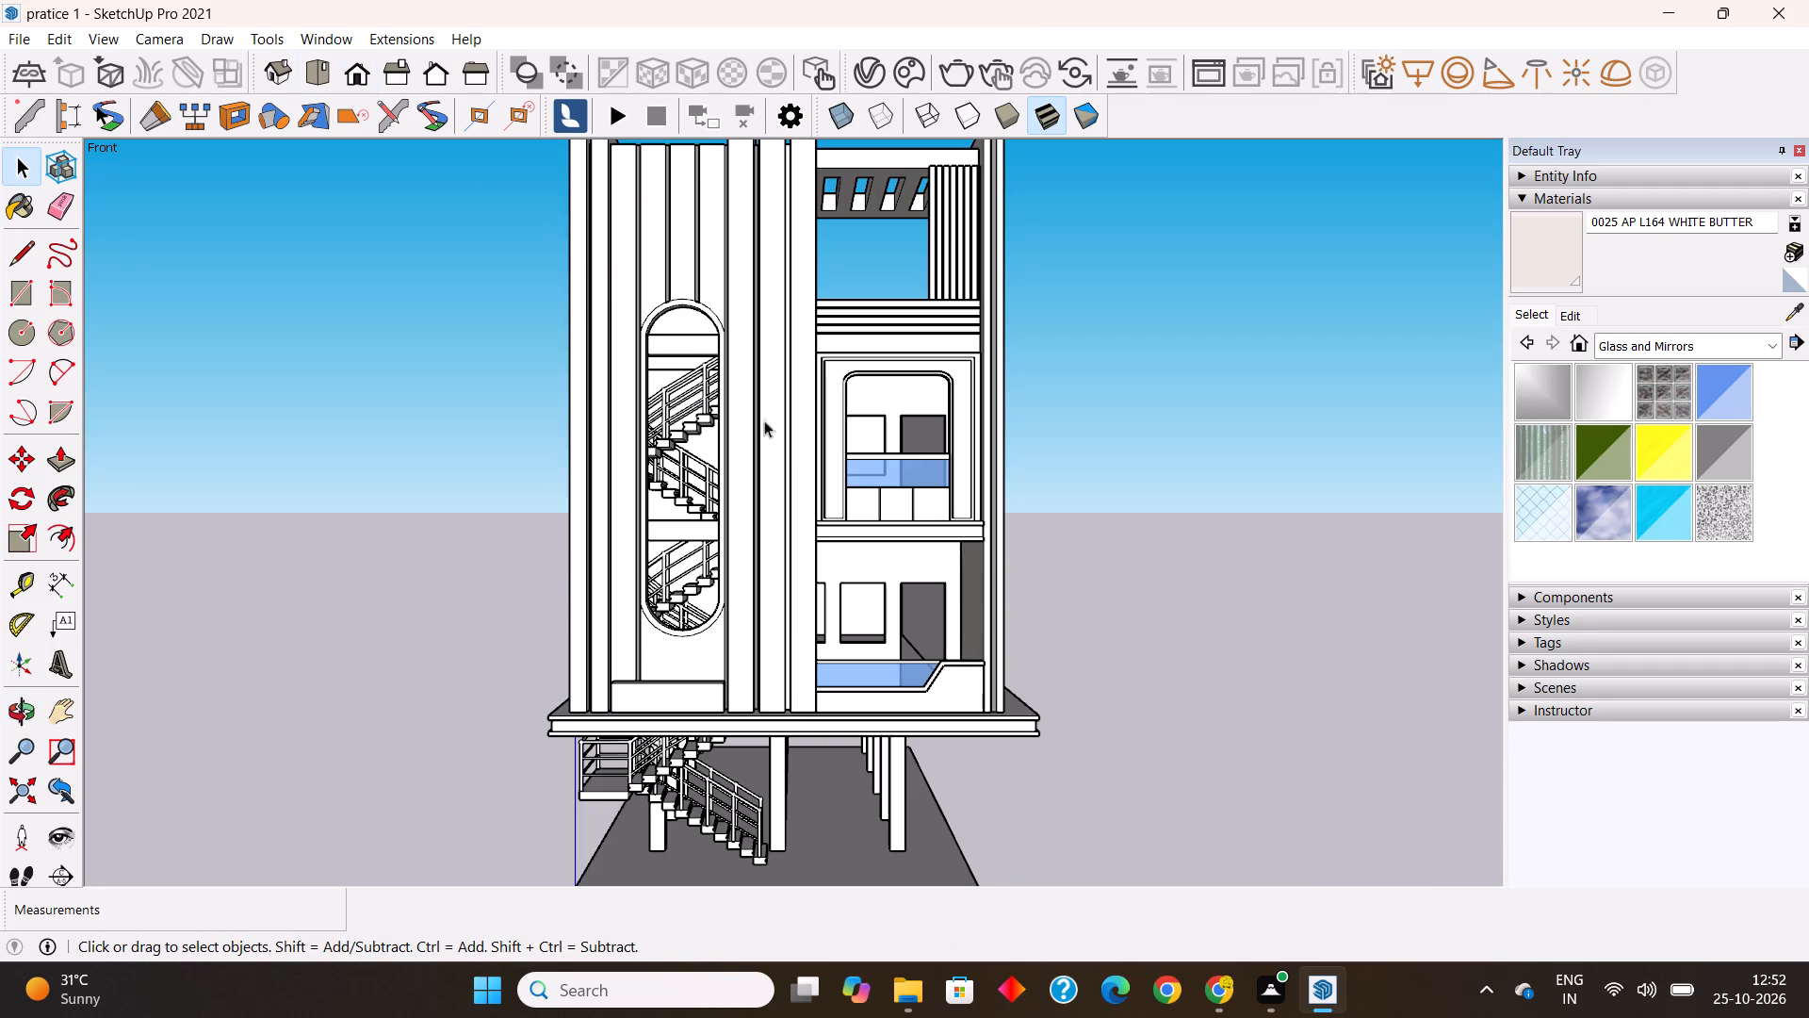
scroll(958, 620, "up", 6)
scroll(908, 610, "down", 2)
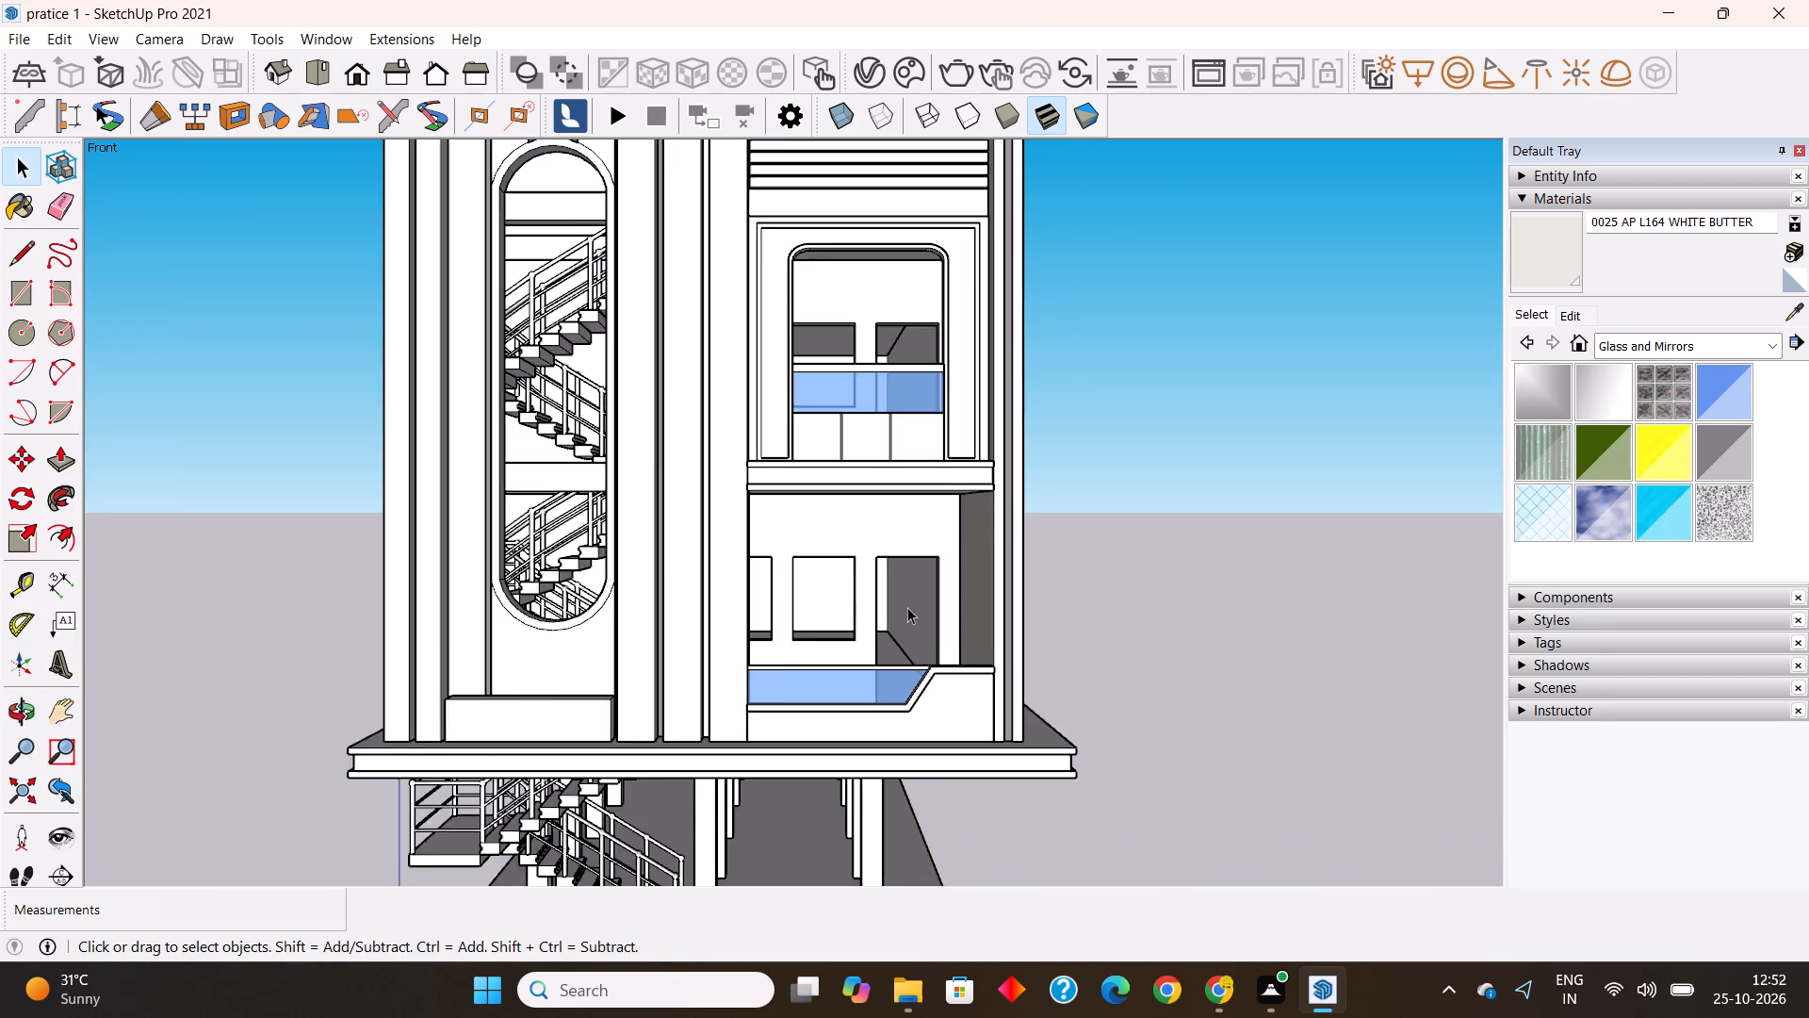
scroll(907, 607, "down", 3)
middle_click_drag(872, 599, 919, 645)
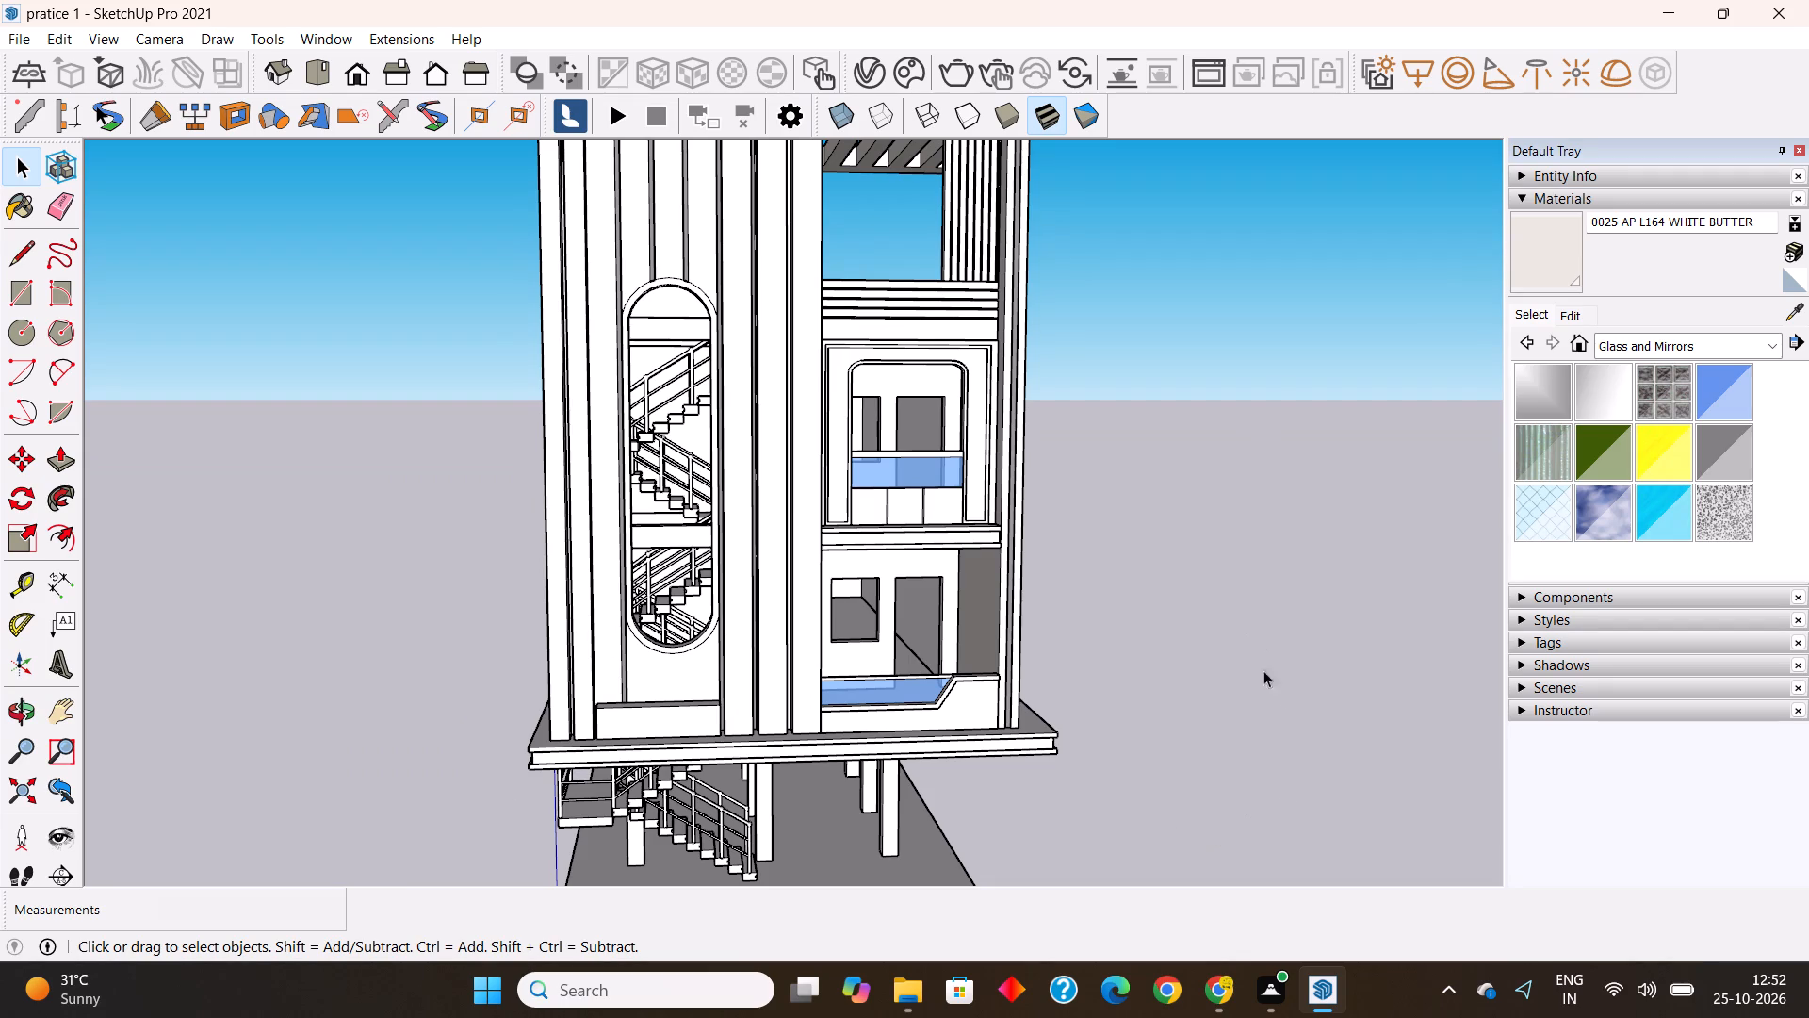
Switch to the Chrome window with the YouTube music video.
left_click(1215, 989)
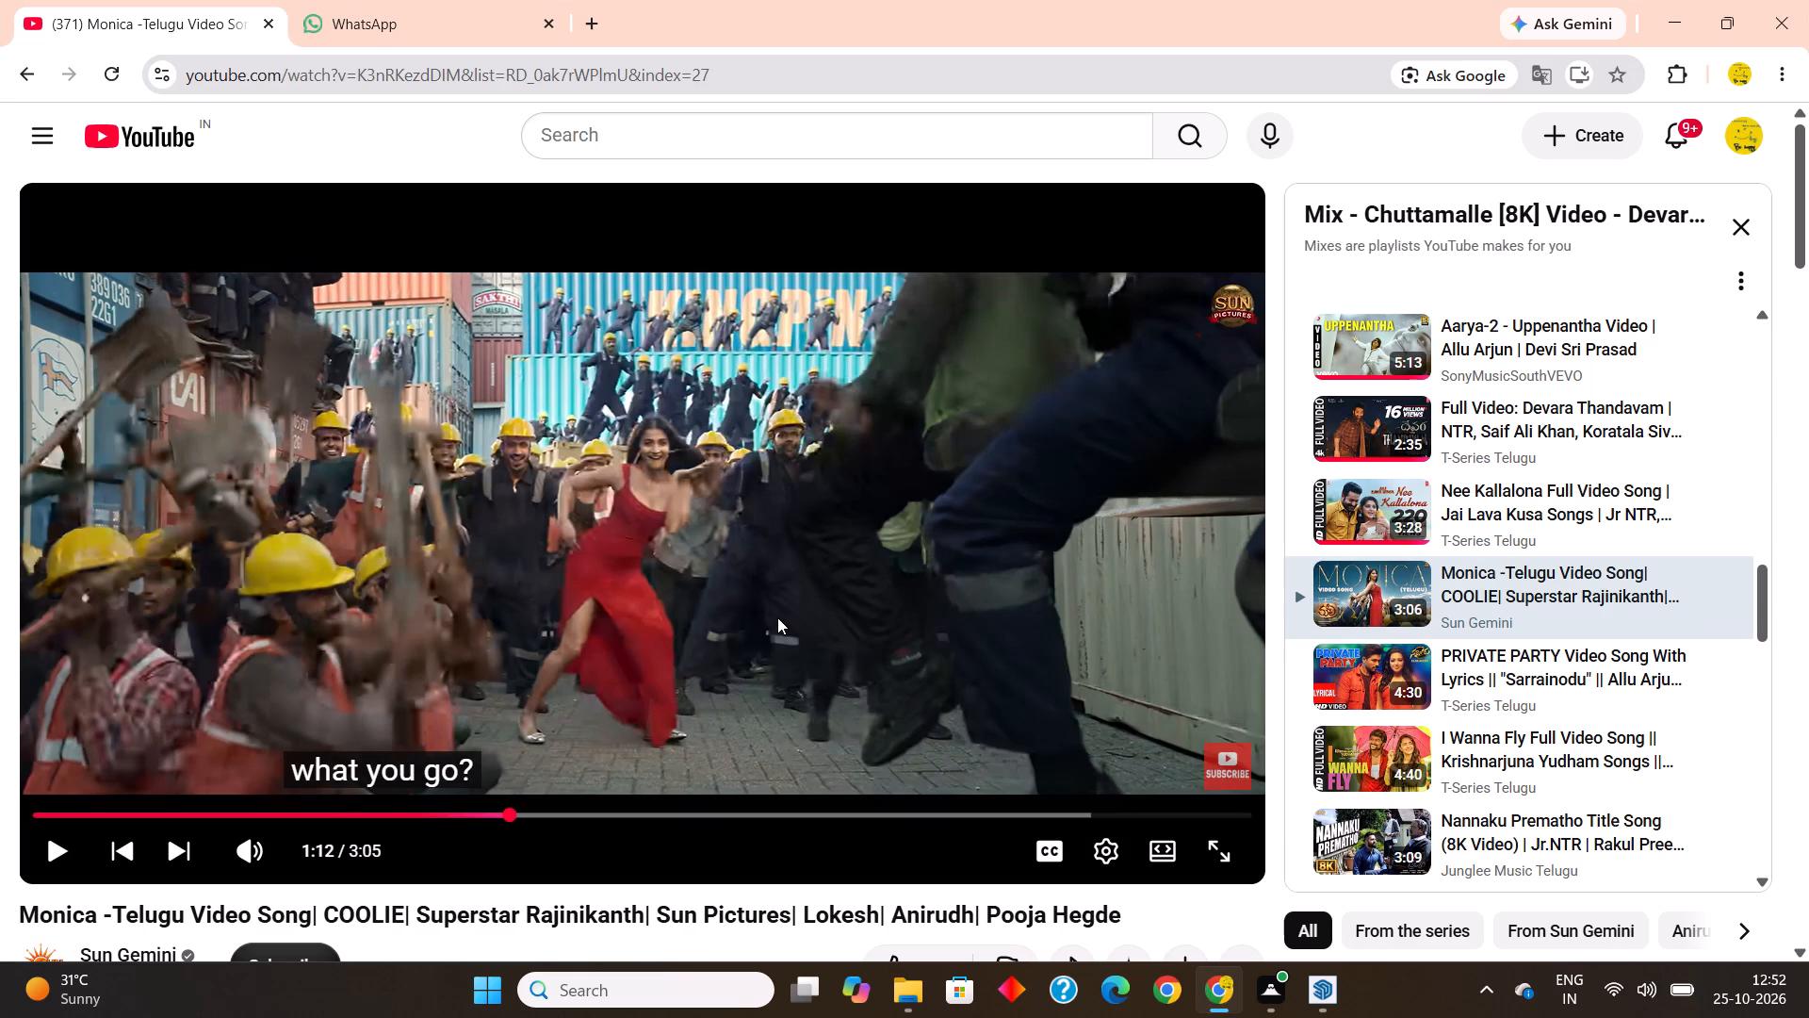
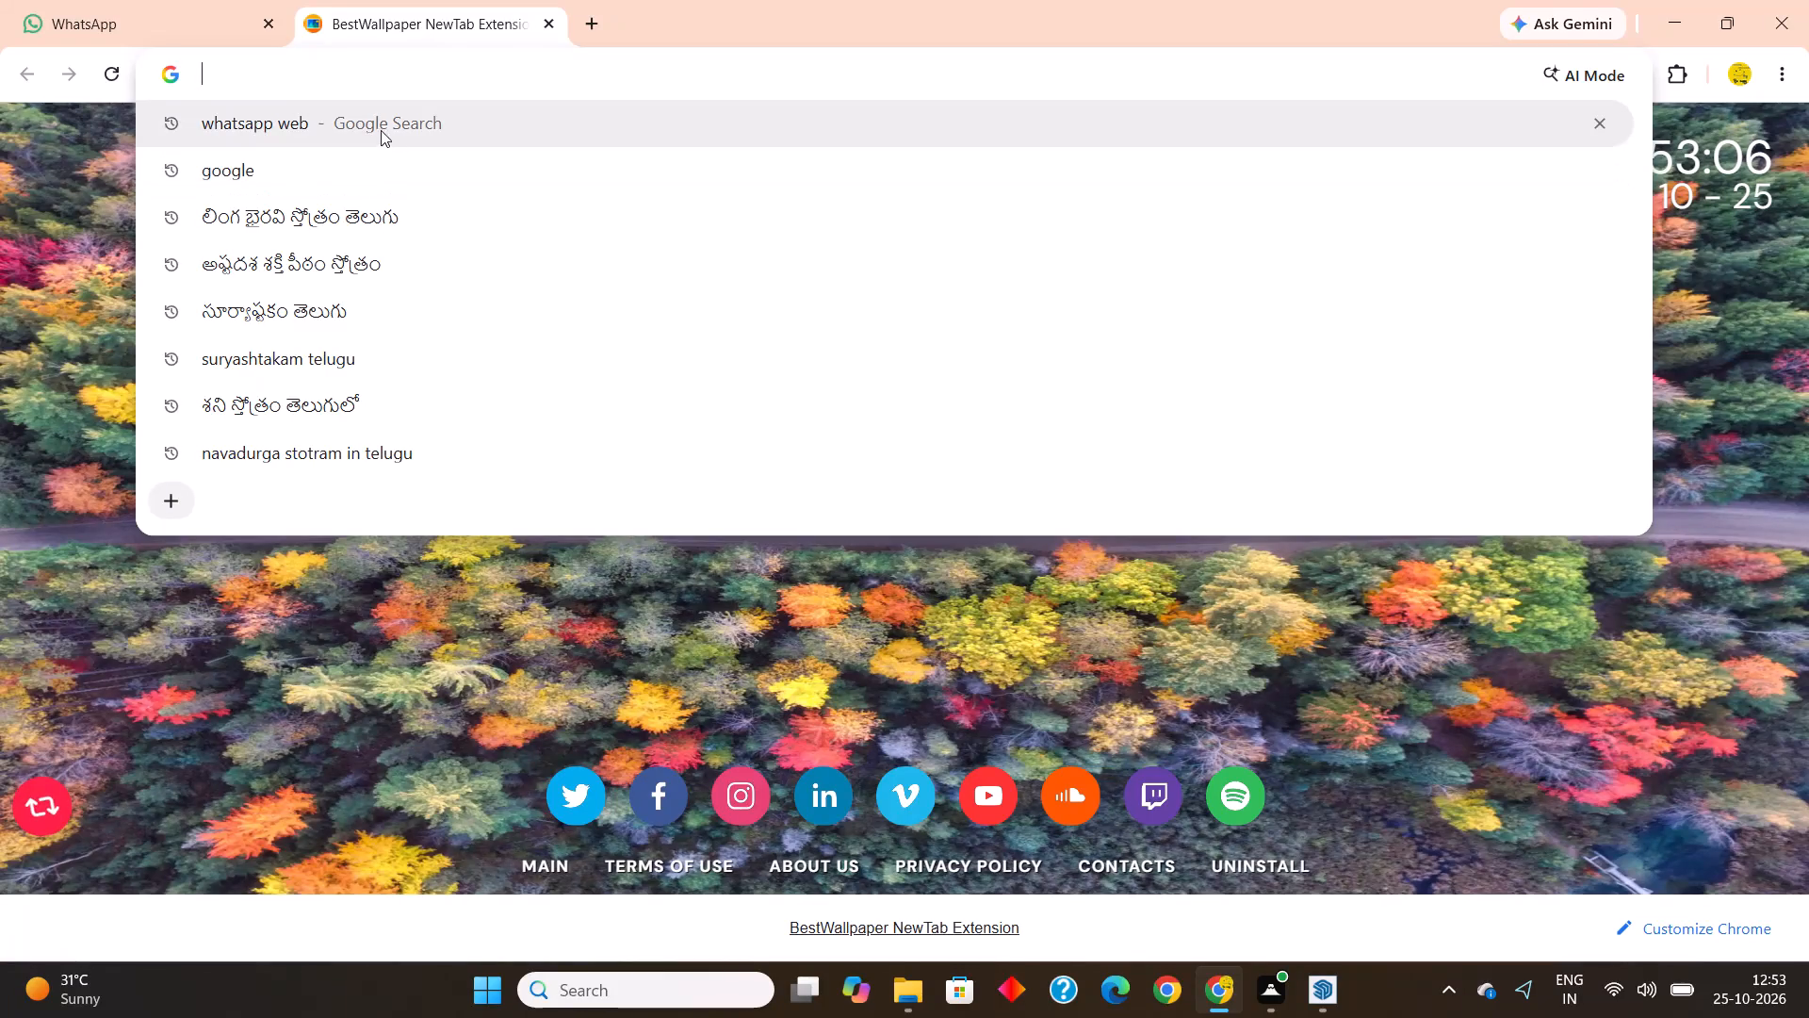
Open the 3D Warehouse website in the browser through a Google search.
left_click(334, 171)
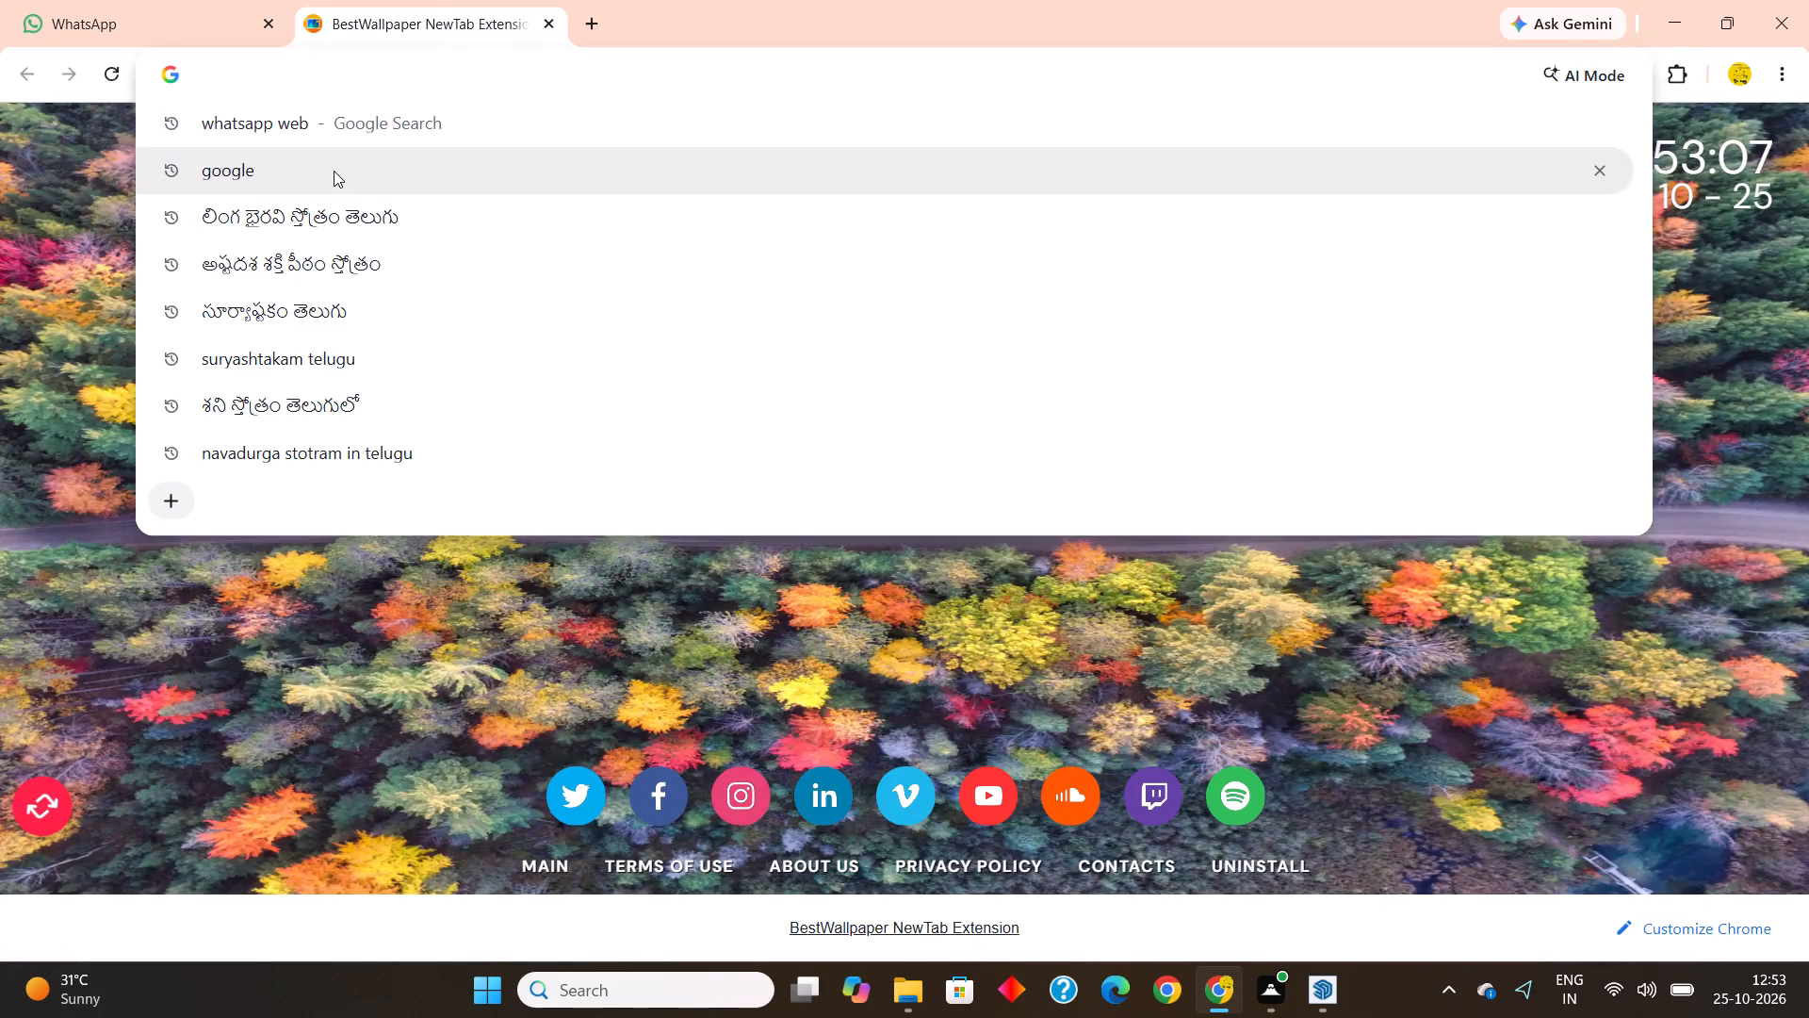
left_click(311, 366)
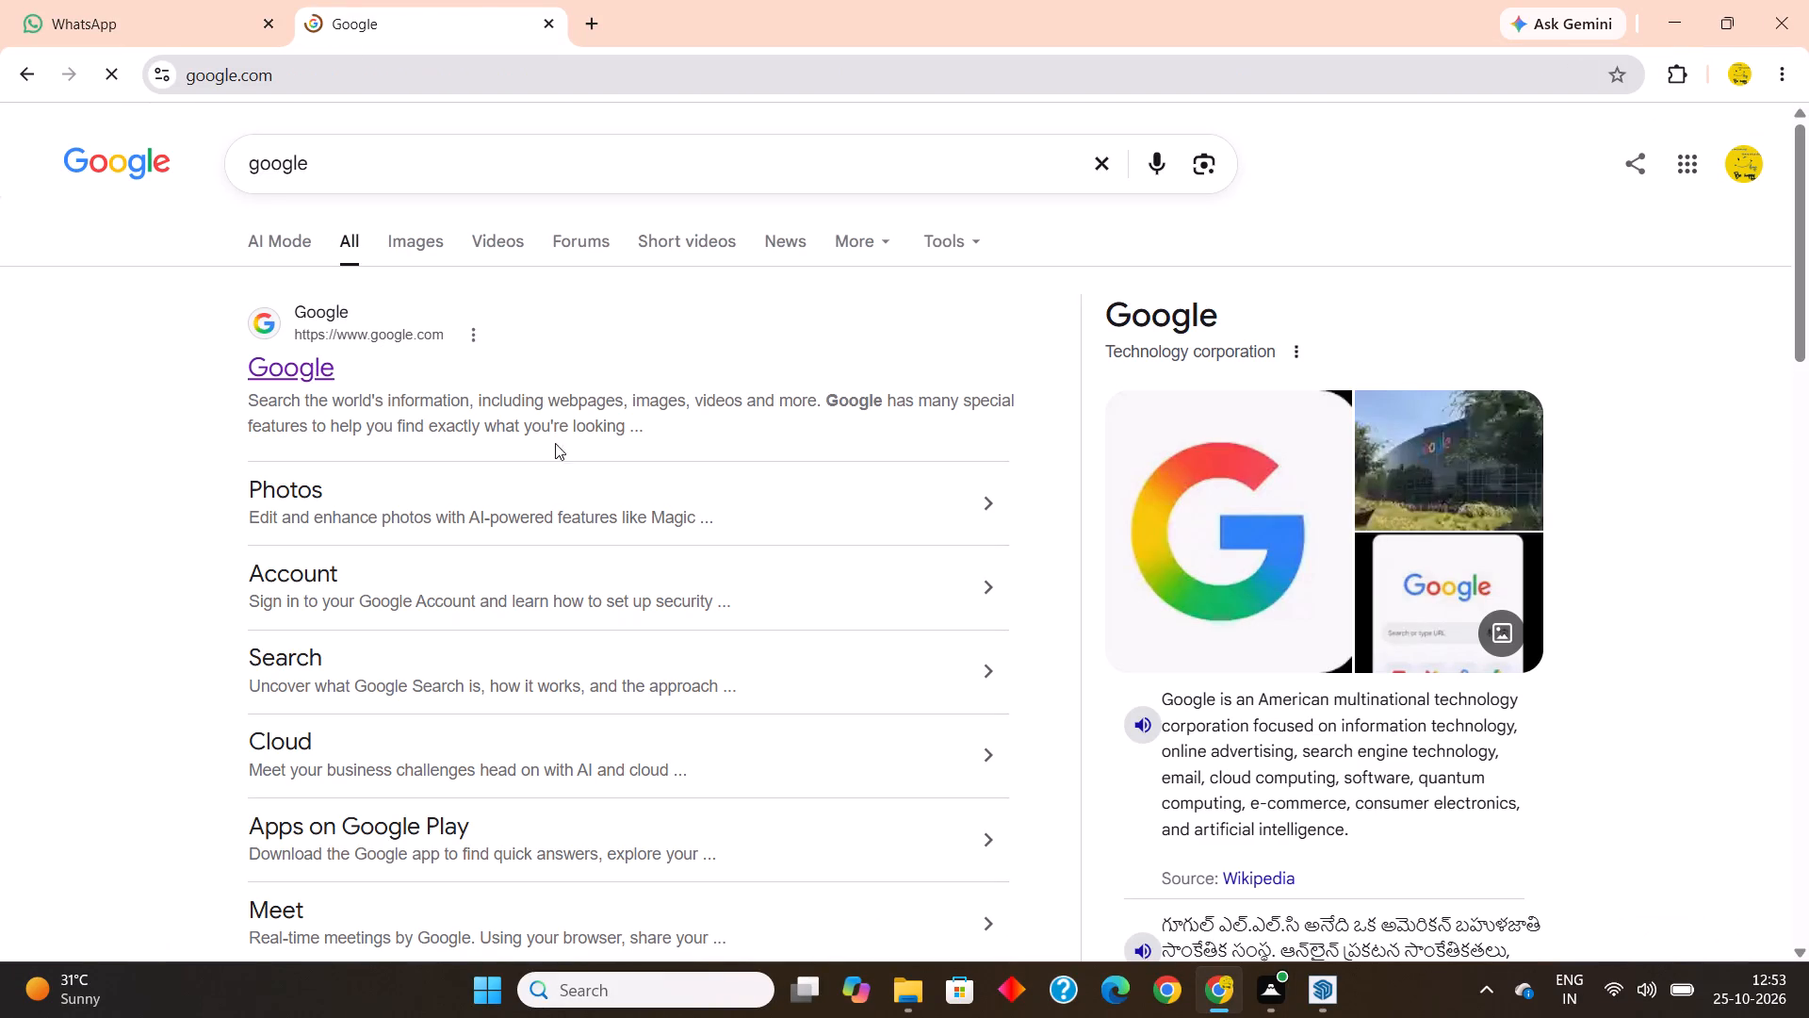
left_click(700, 412)
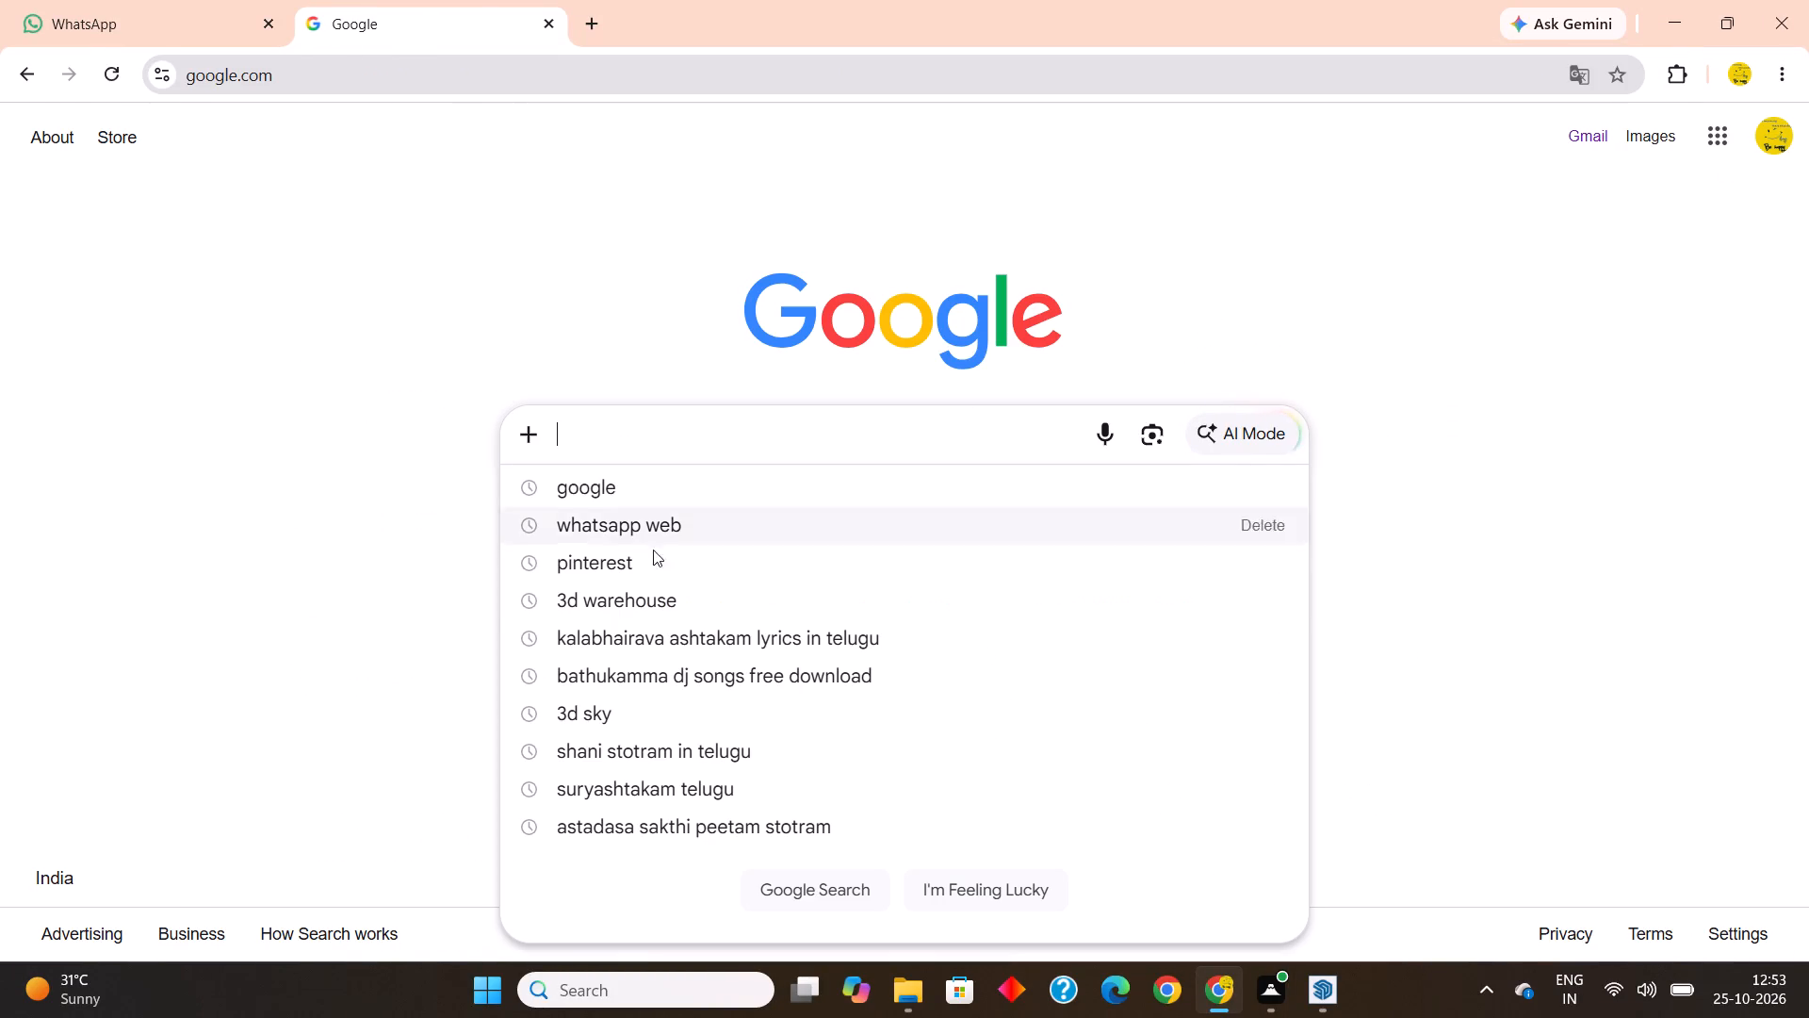
left_click(644, 595)
left_click(362, 364)
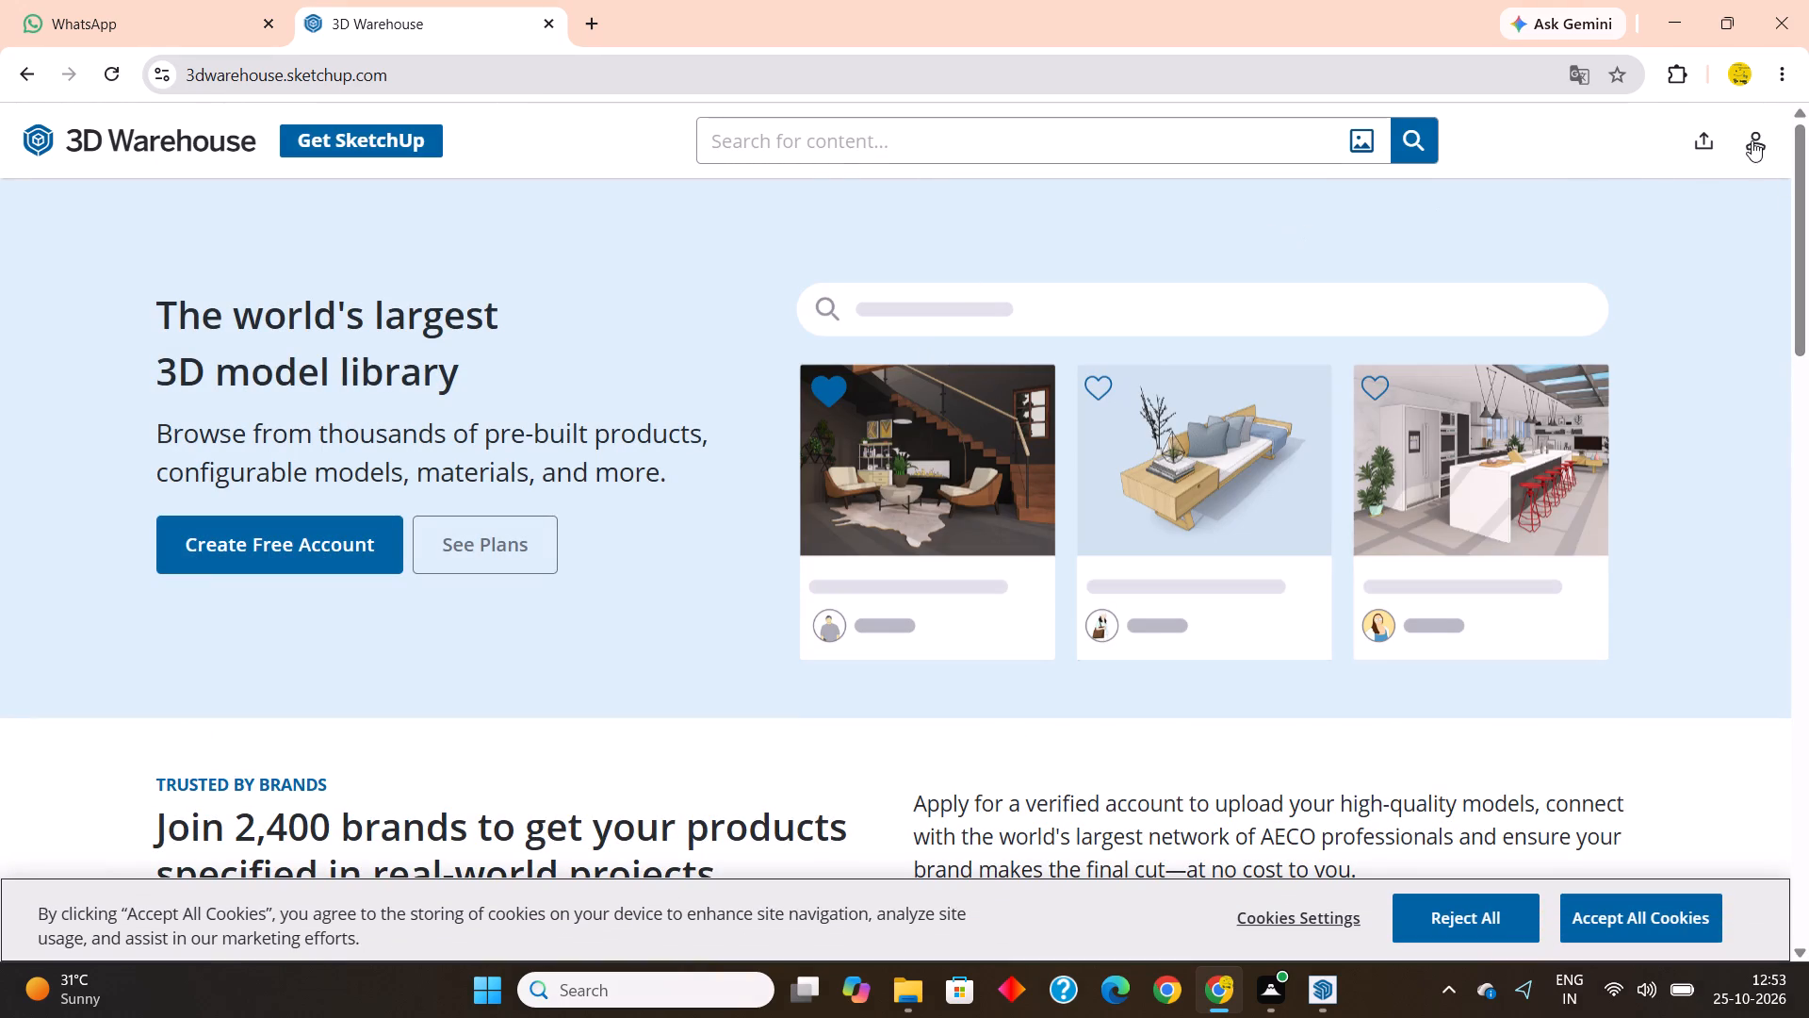
Search 3D Warehouse for "door" models.
left_click(823, 152)
type("door")
key("Return")
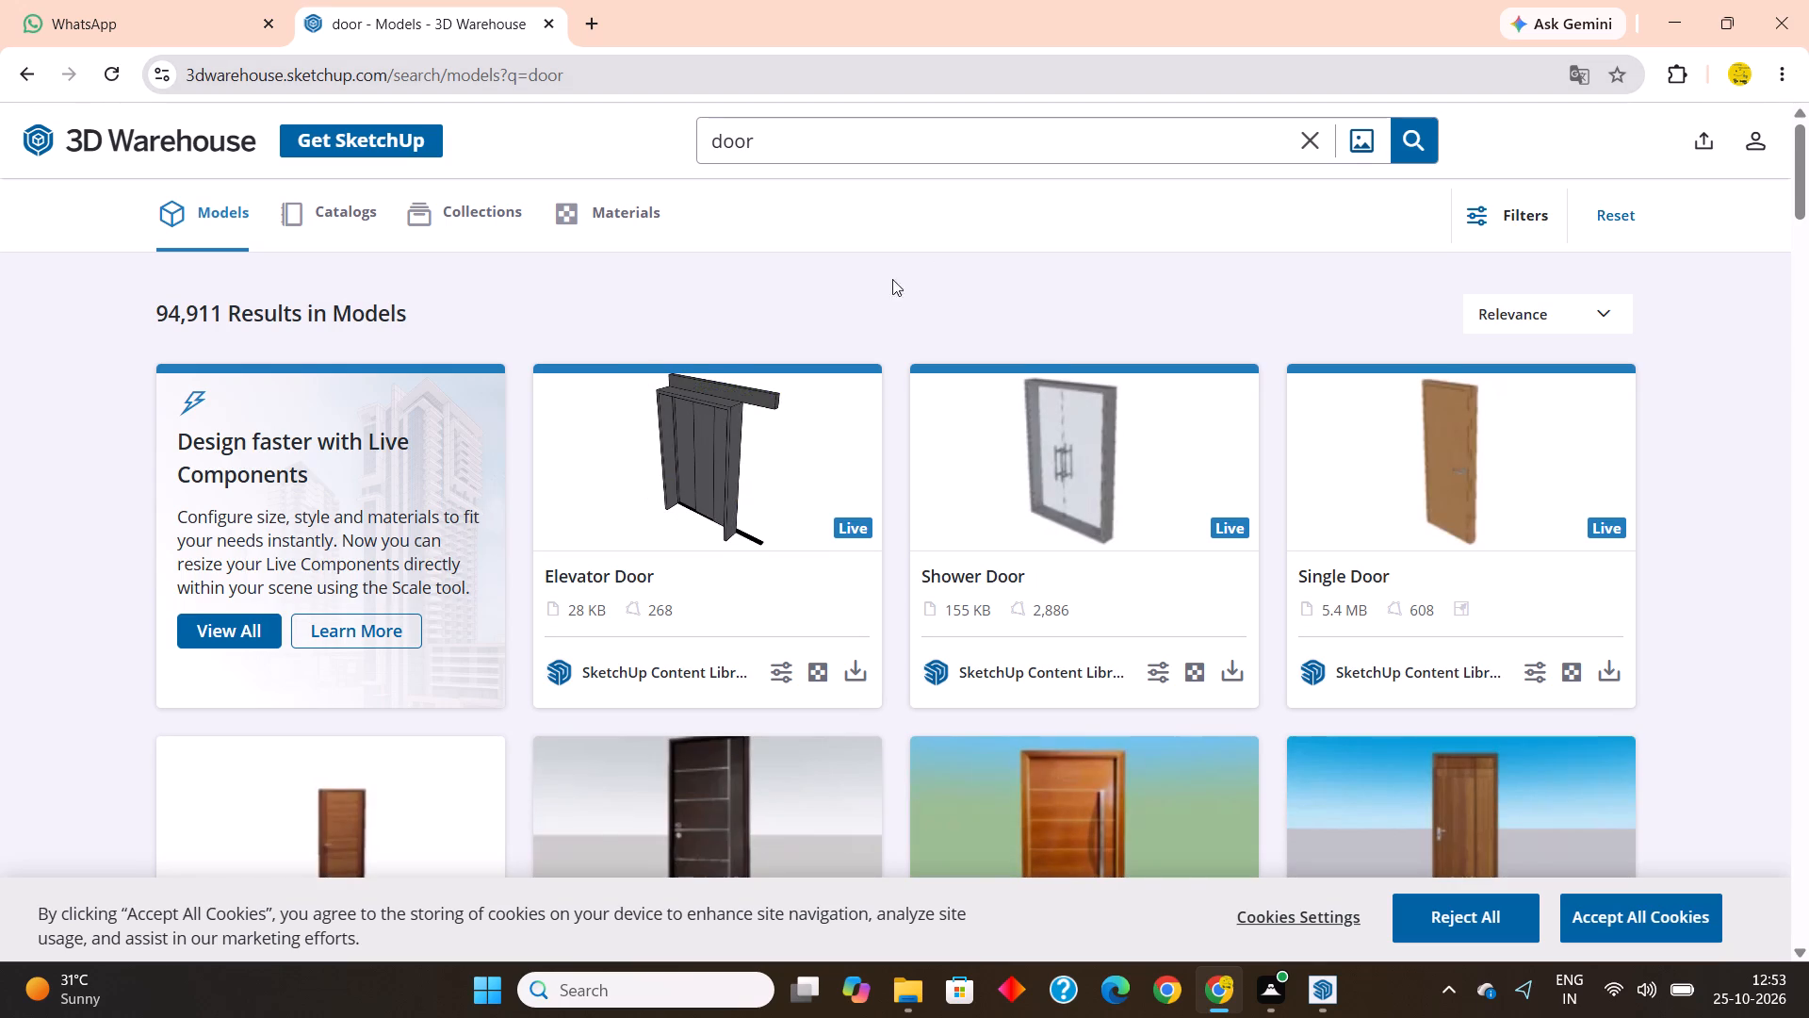
Browse the door search results and compare designs, including the wooden Kit Door pivoting model's page.
scroll(858, 534, "down", 5)
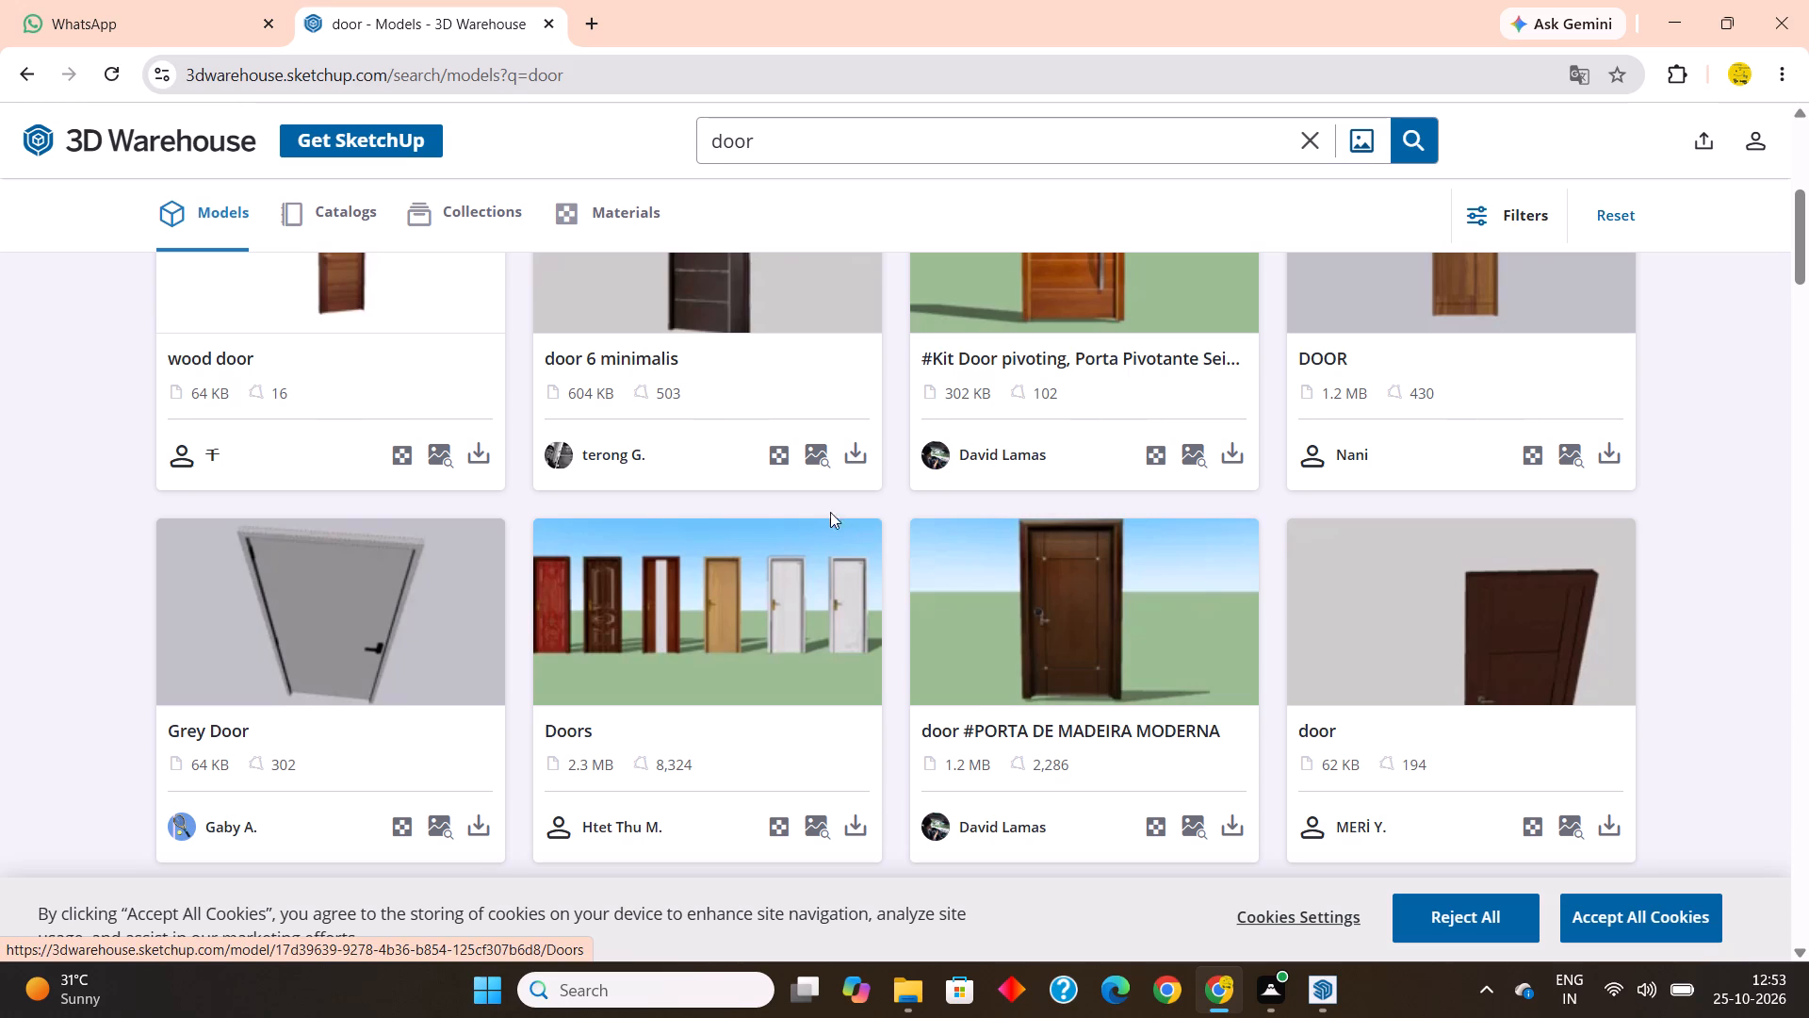
scroll(756, 475, "down", 3)
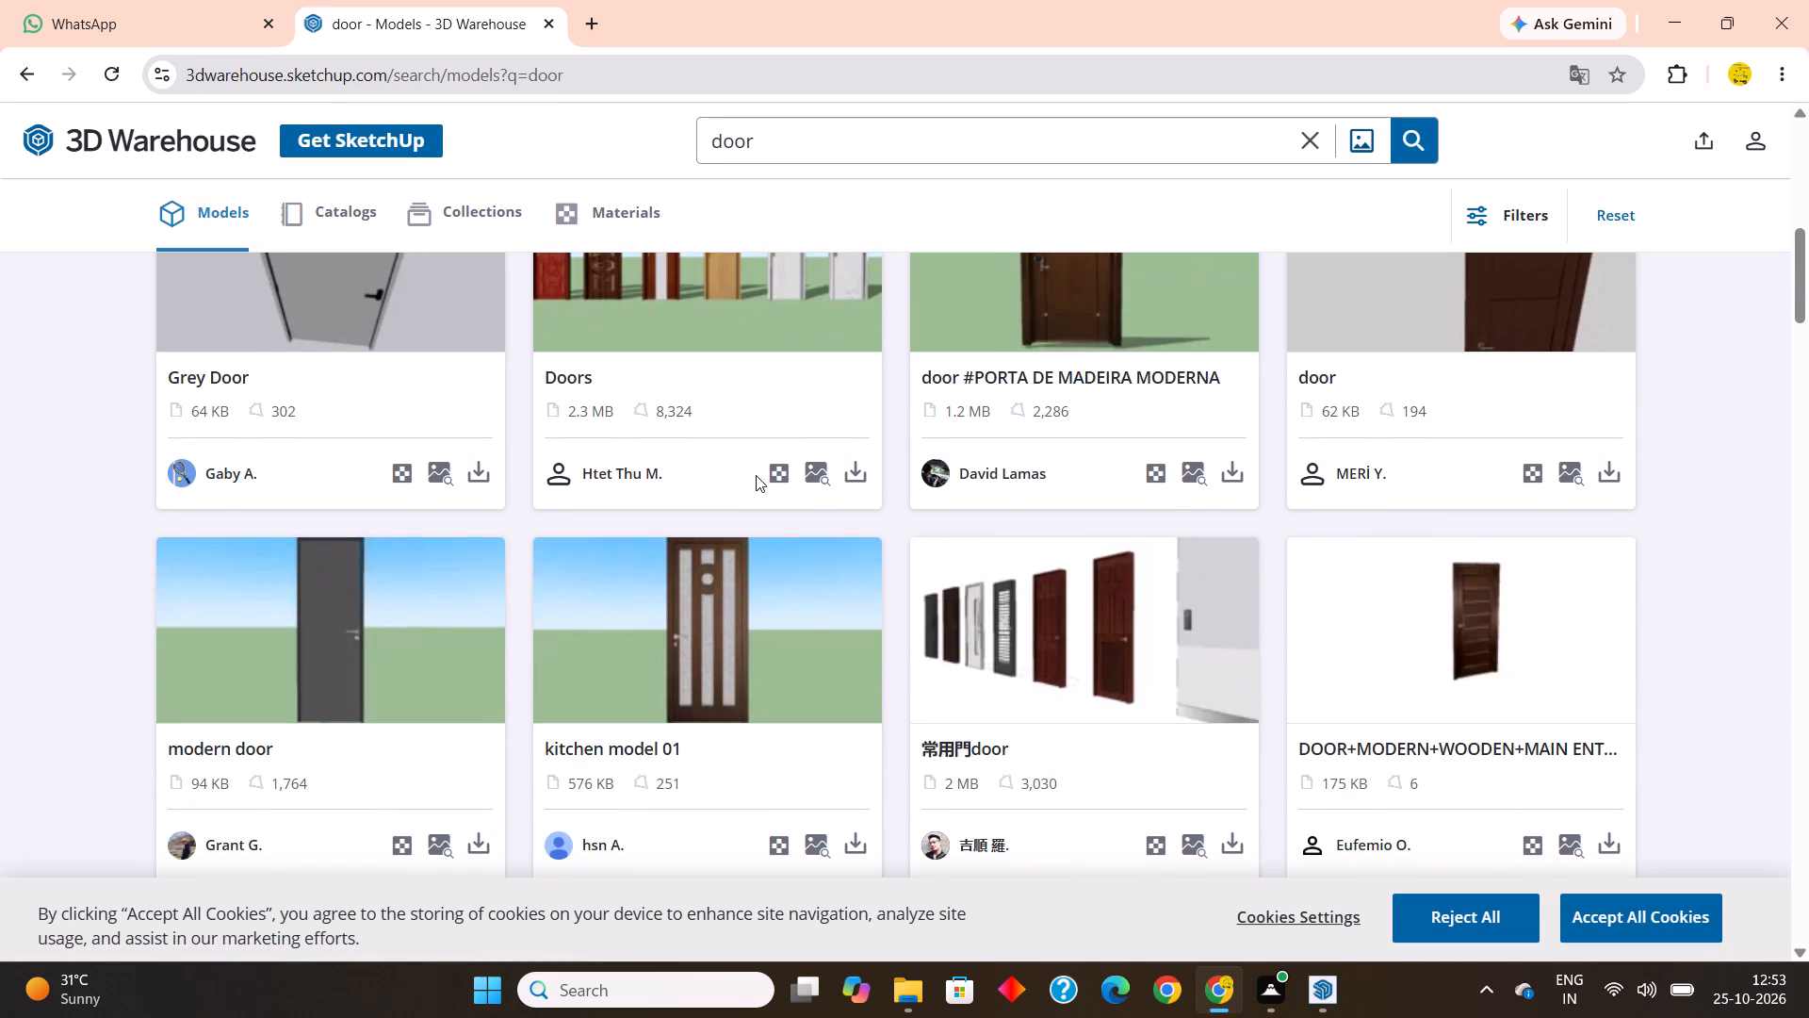
scroll(719, 532, "up", 3)
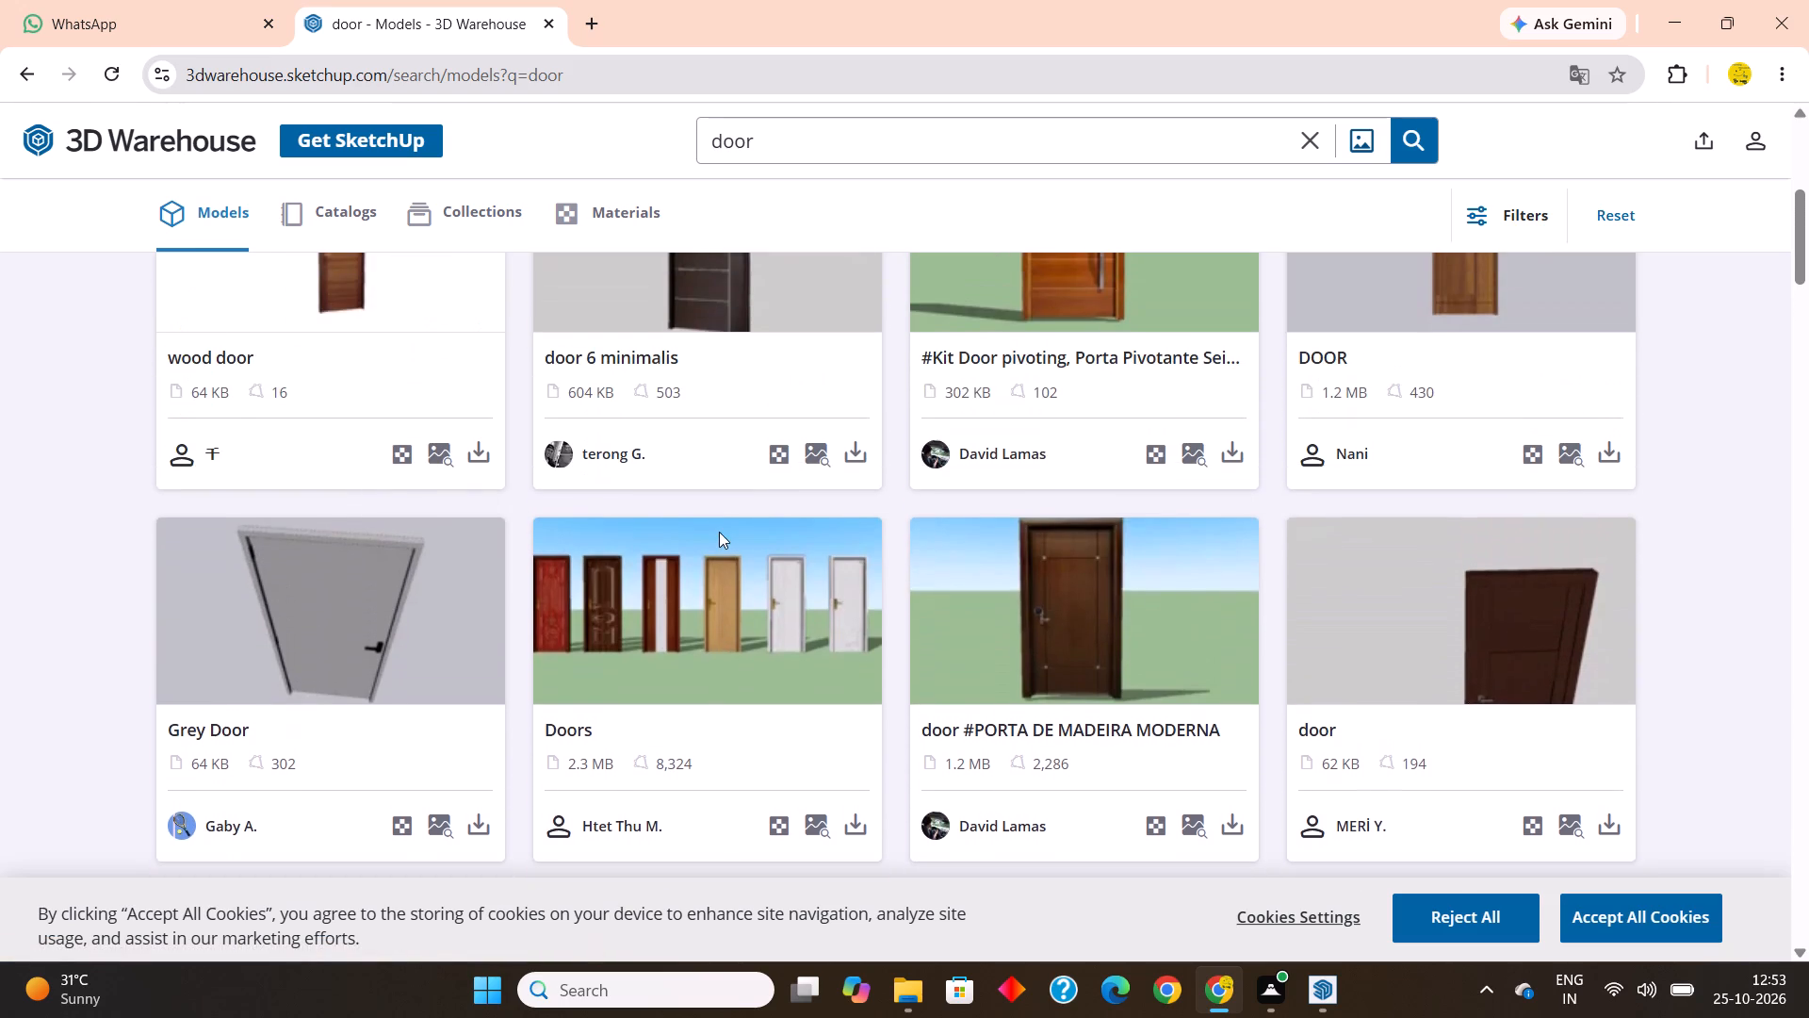
scroll(720, 532, "up", 3)
scroll(1119, 632, "up", 1)
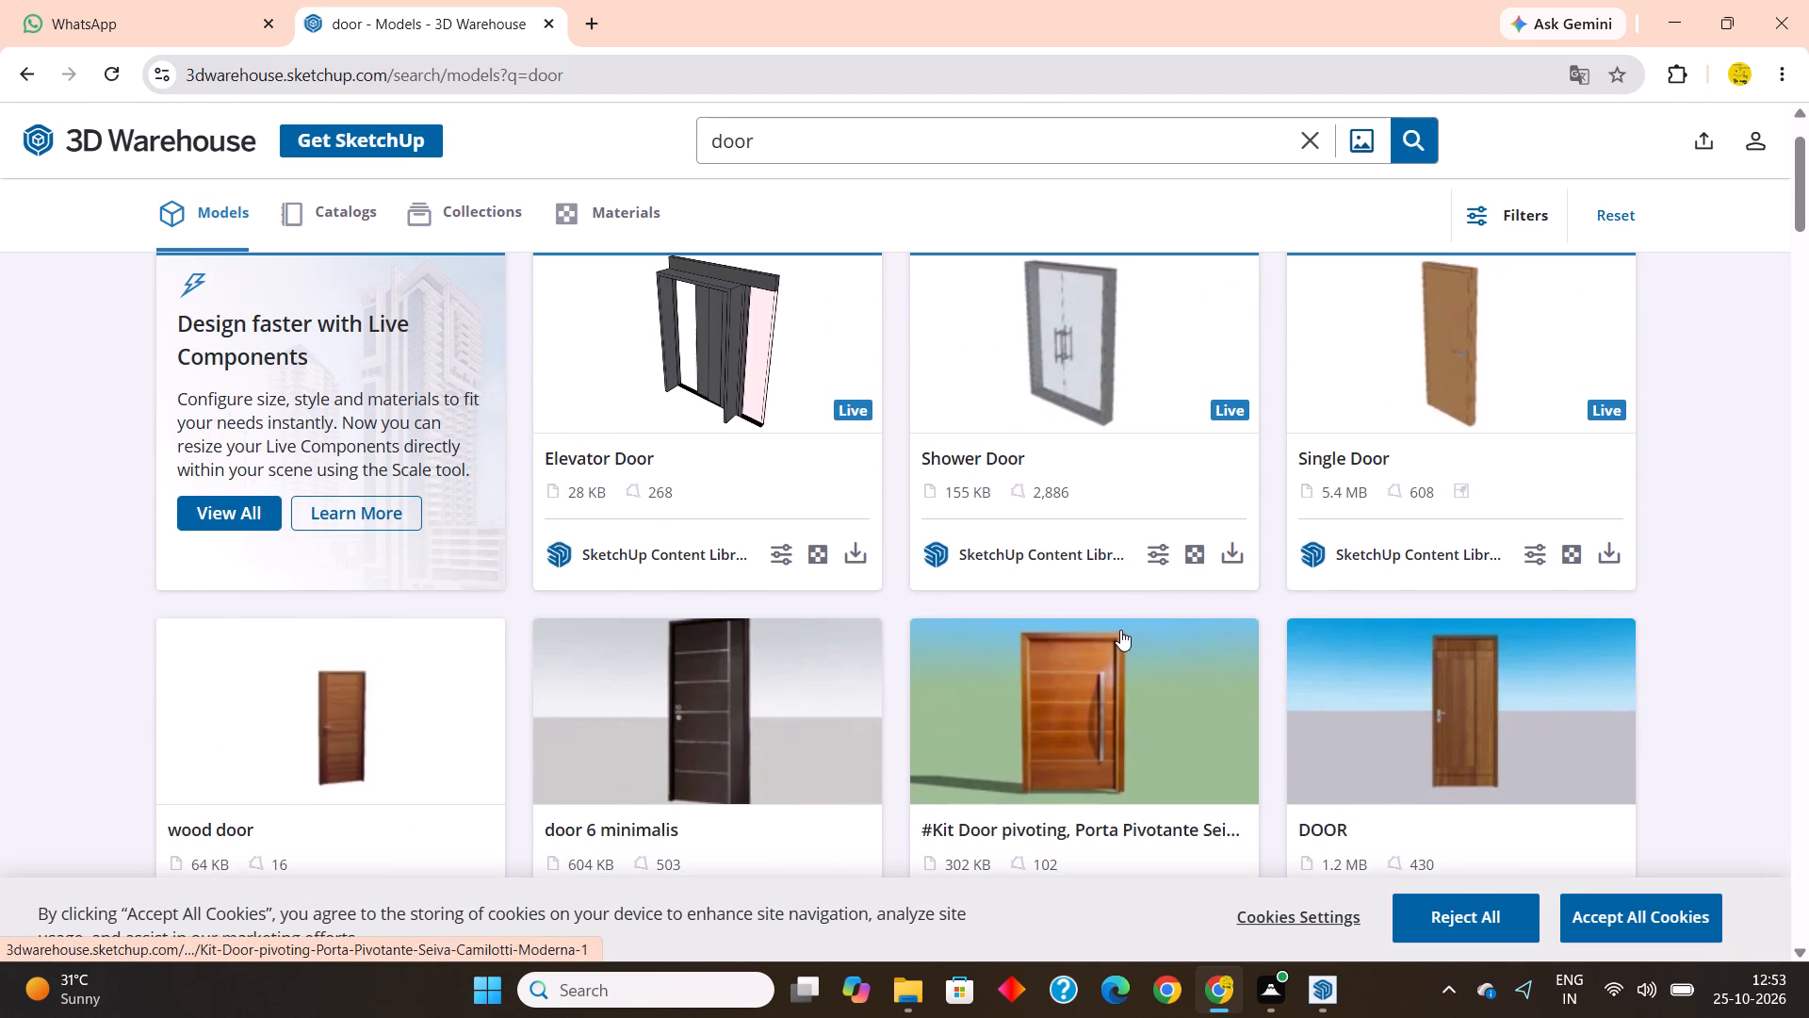
left_click(1104, 692)
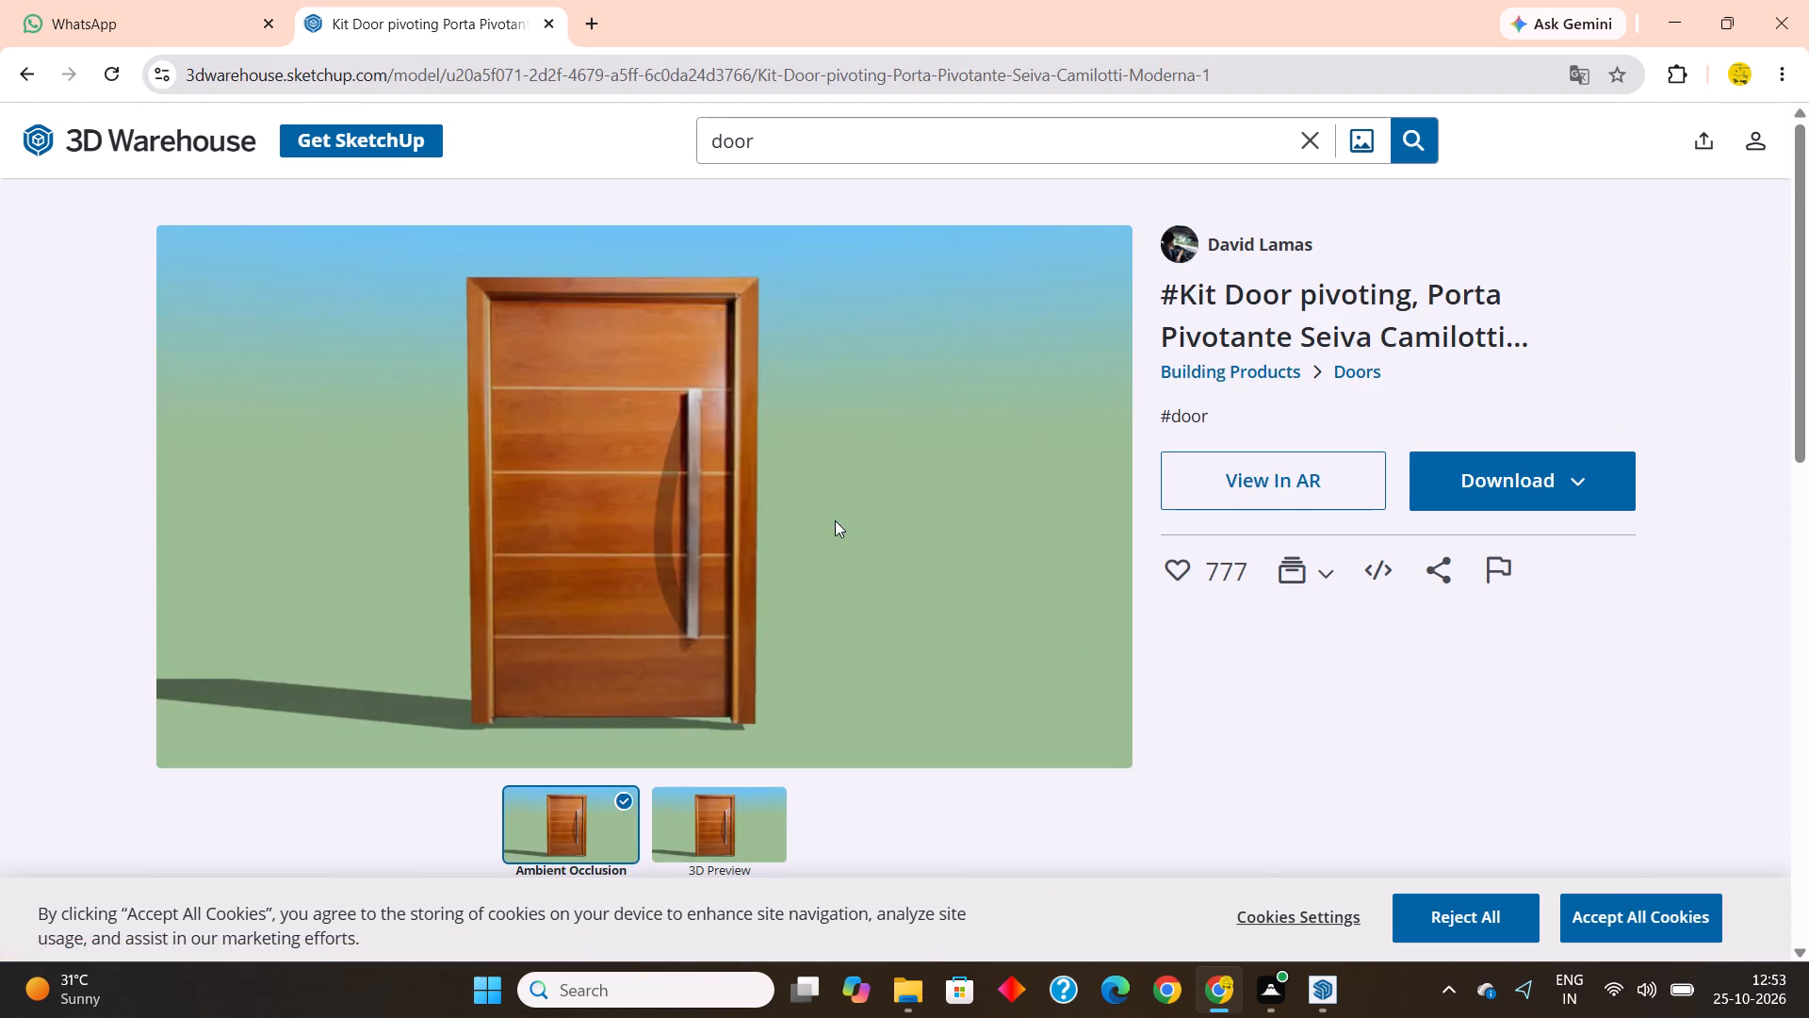
left_click(34, 78)
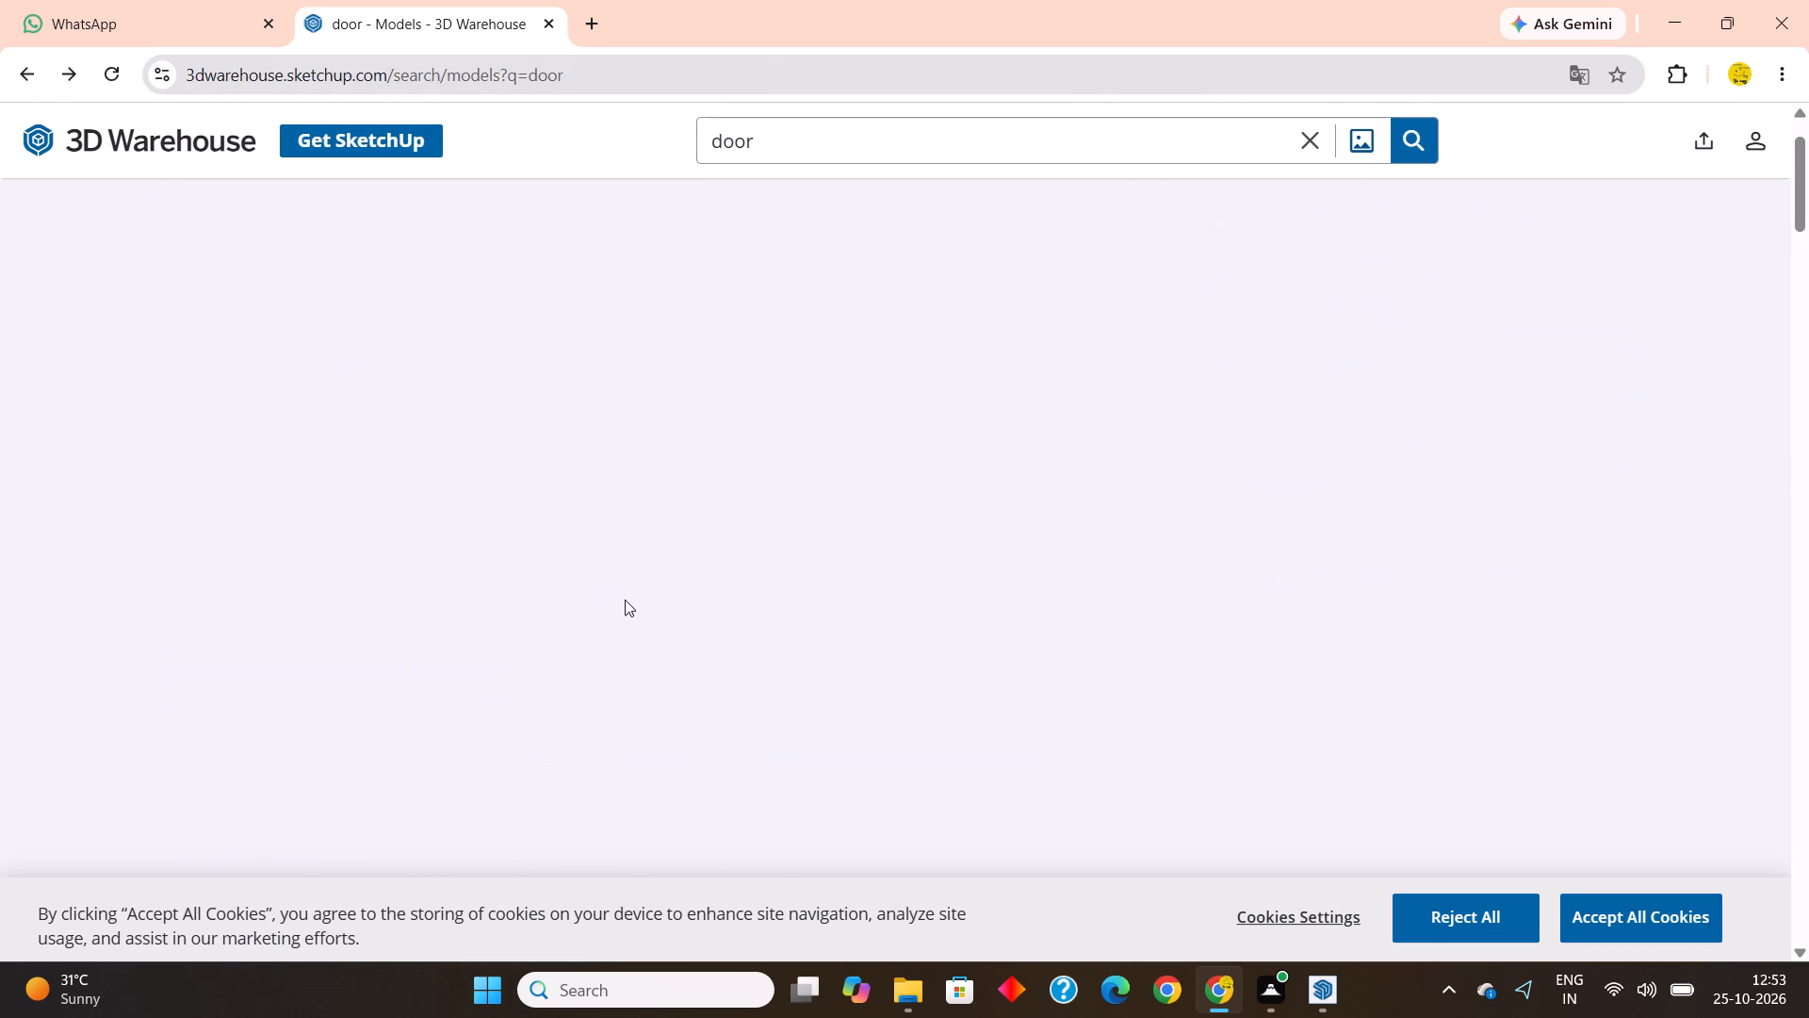
scroll(627, 602, "down", 9)
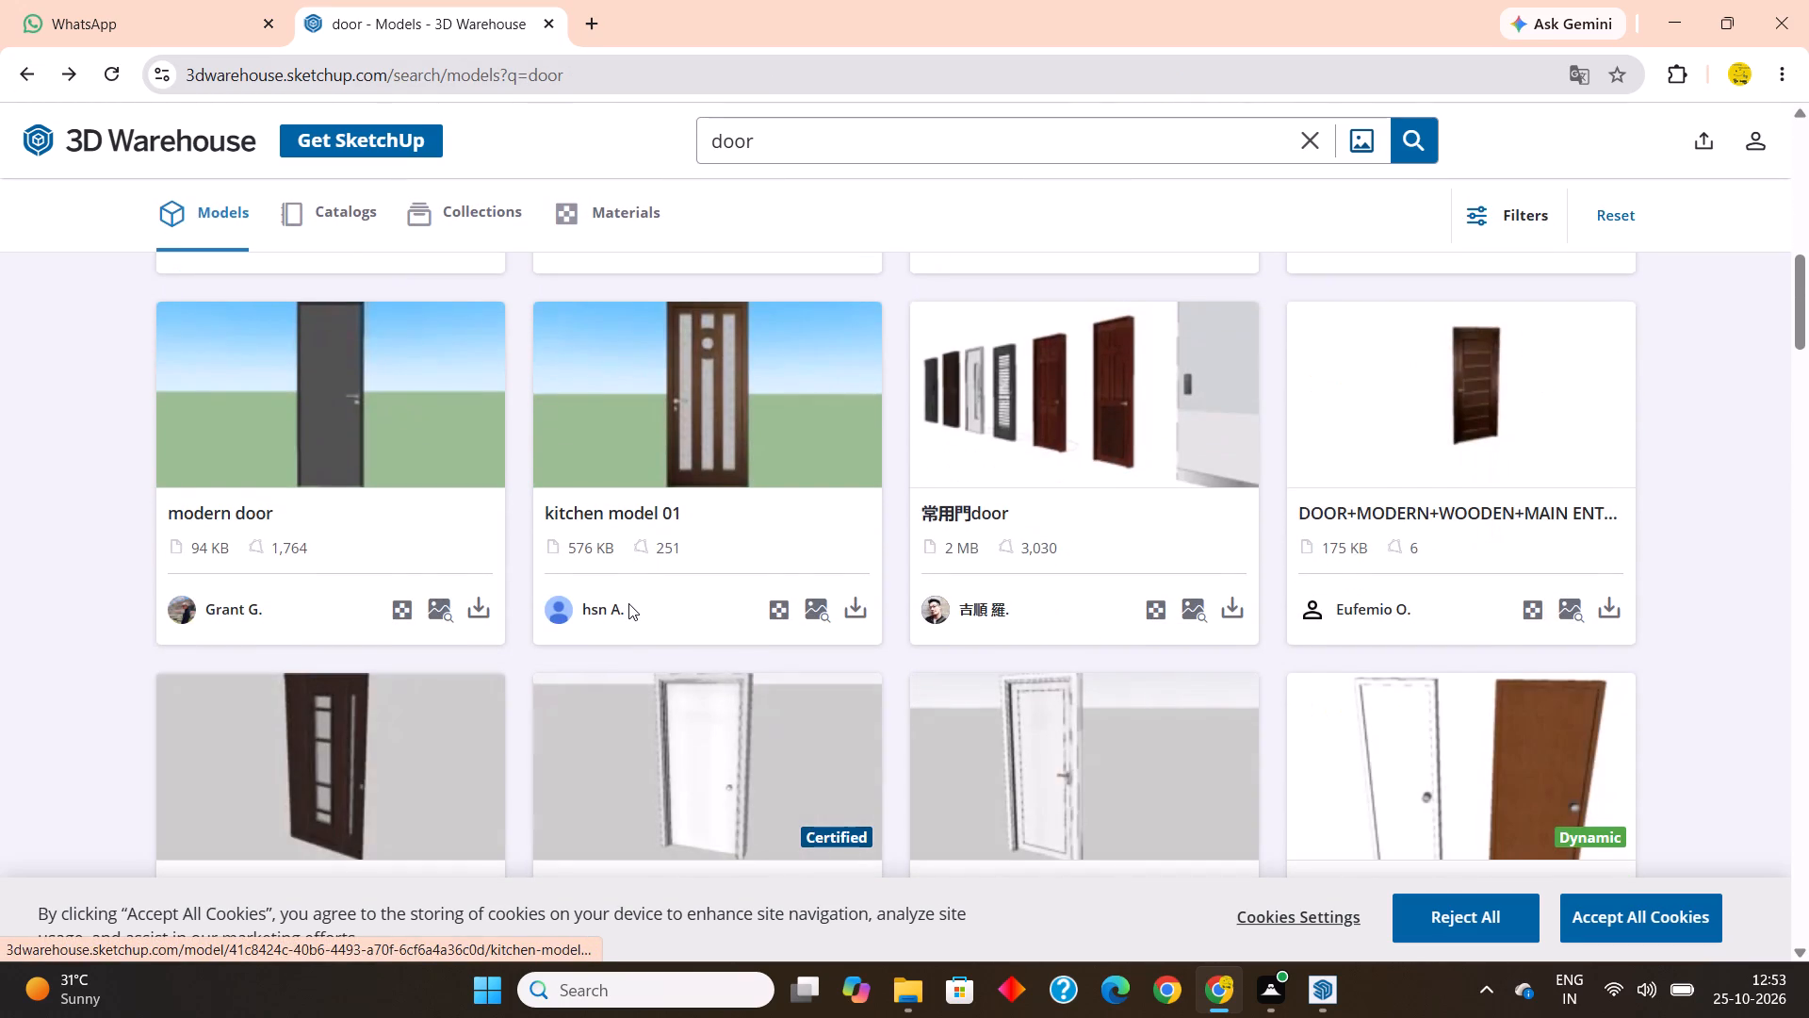
scroll(628, 603, "down", 6)
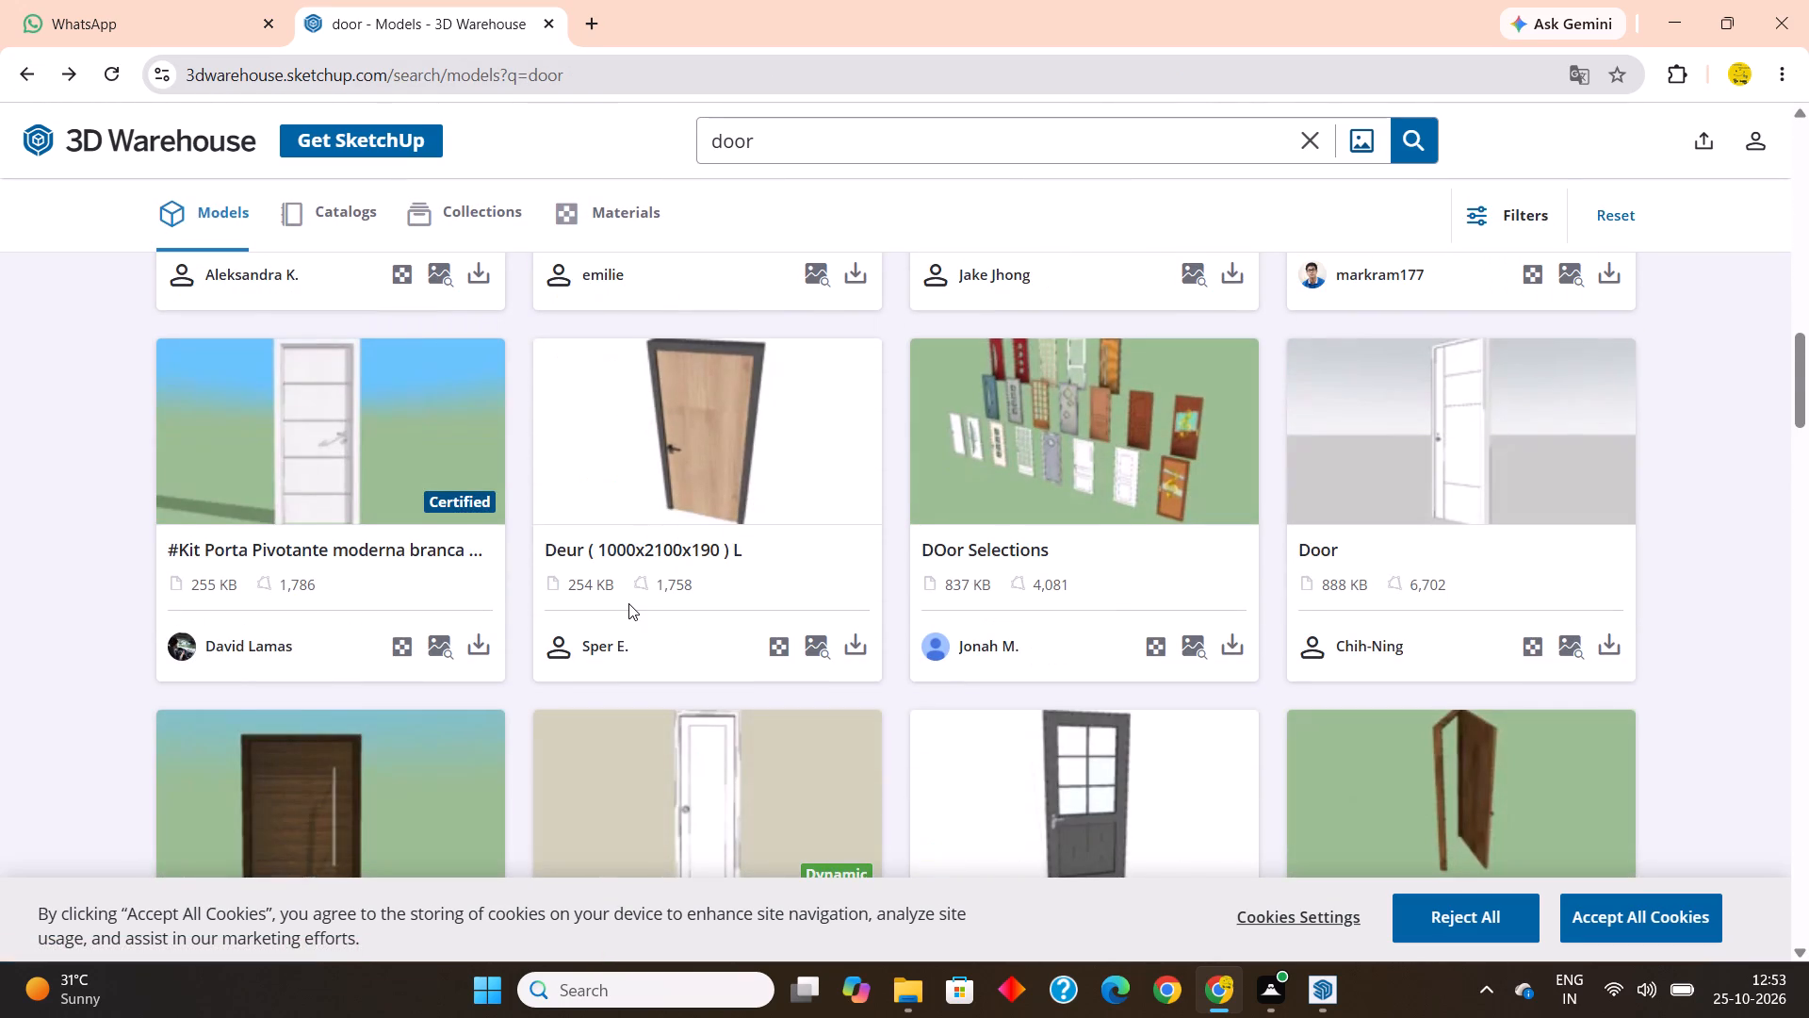
scroll(628, 603, "down", 5)
scroll(628, 603, "up", 4)
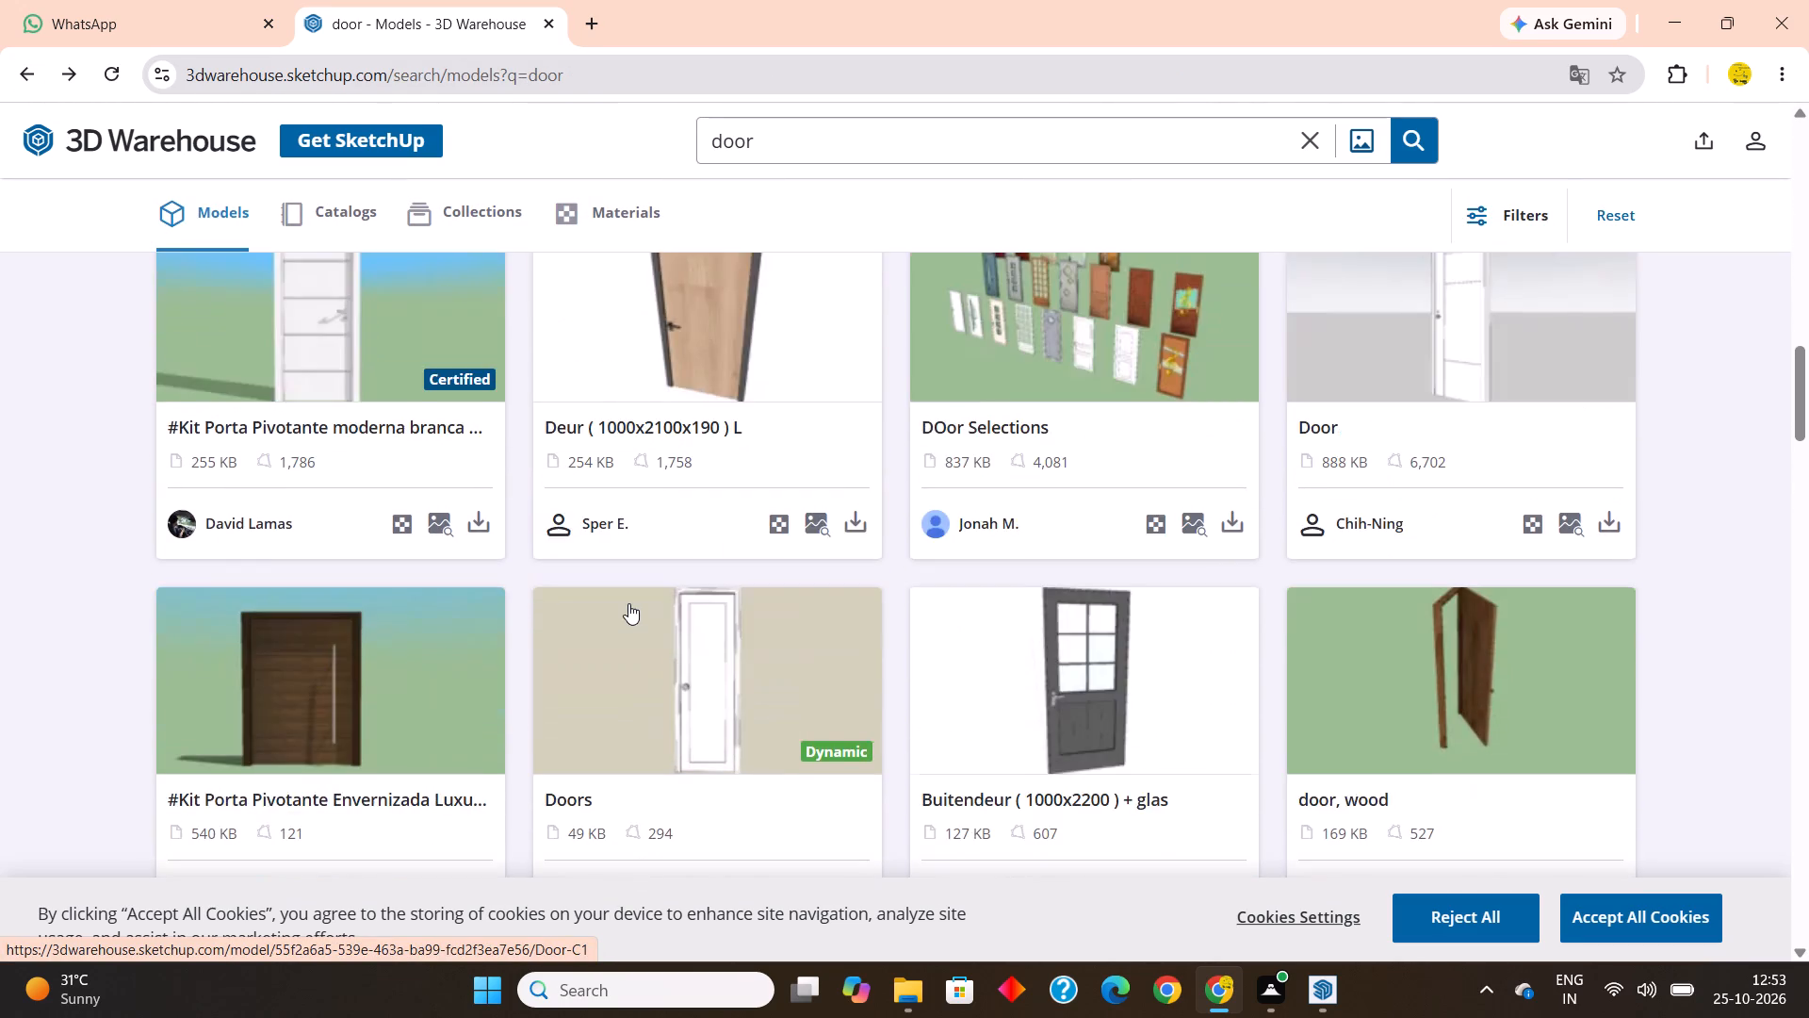
scroll(628, 603, "up", 9)
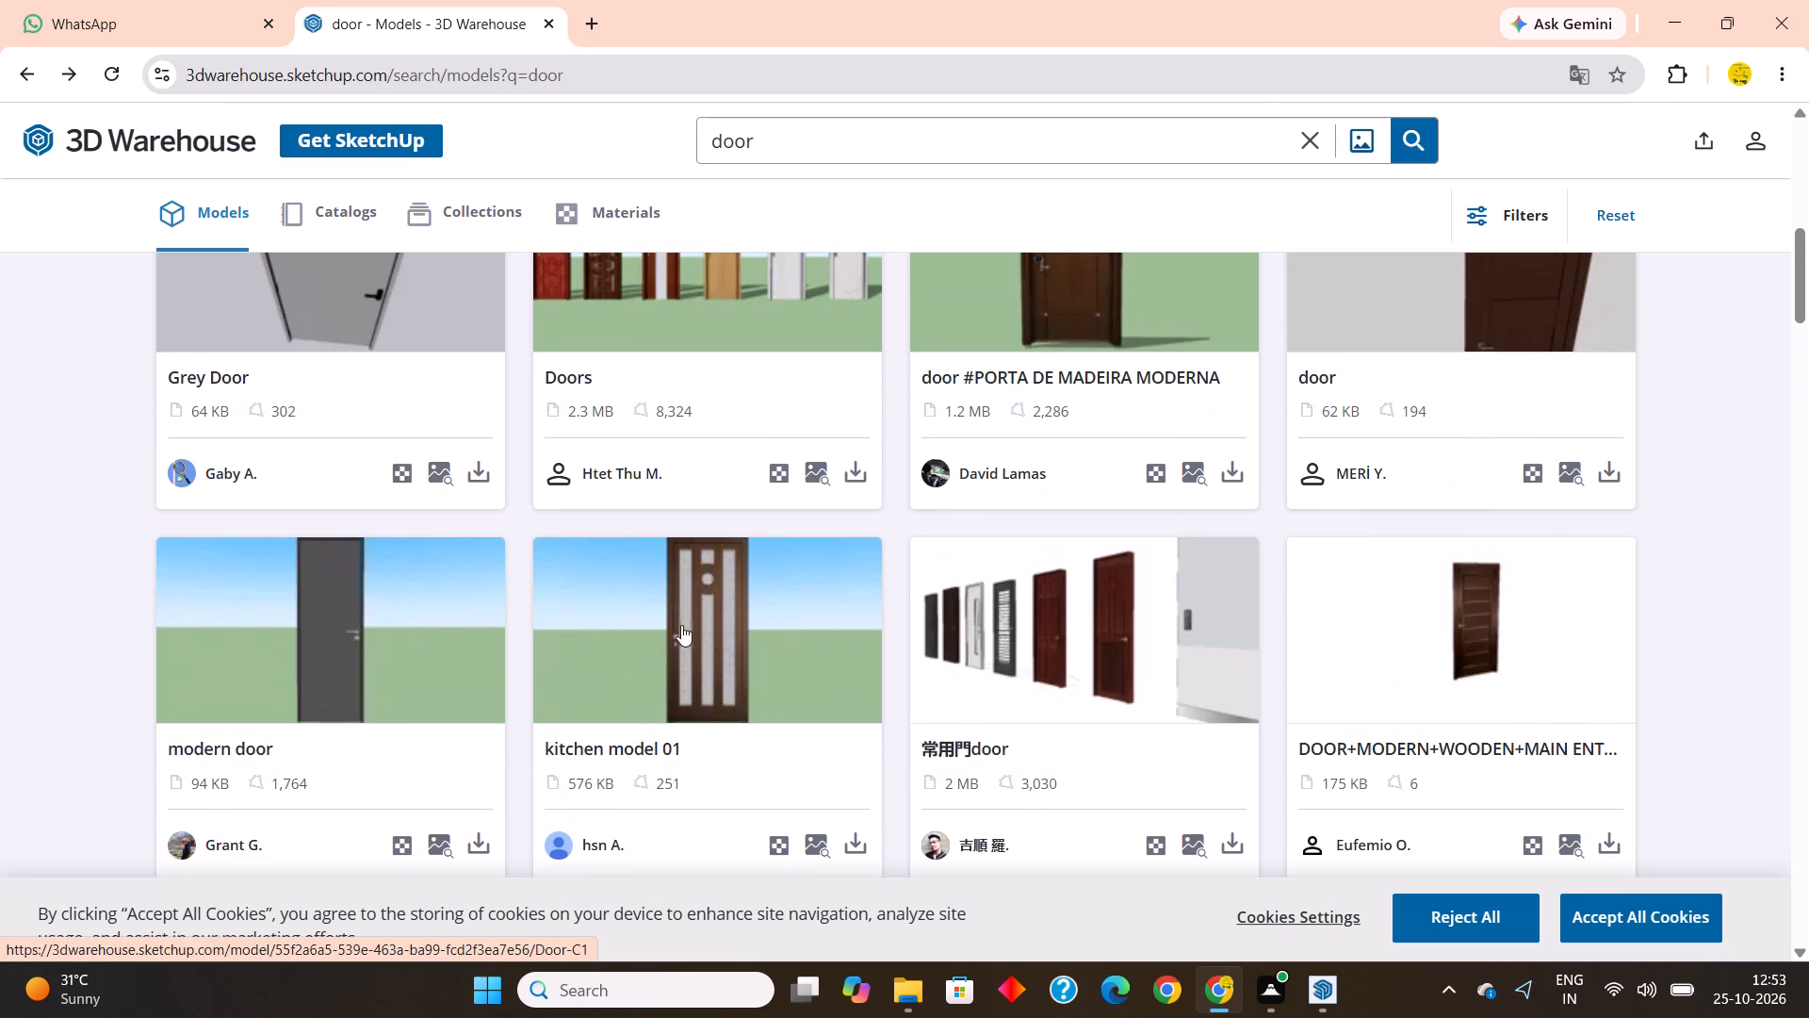
Open the "kitchen model 01" door with glass strips and sign in to the account to download it.
left_click(704, 642)
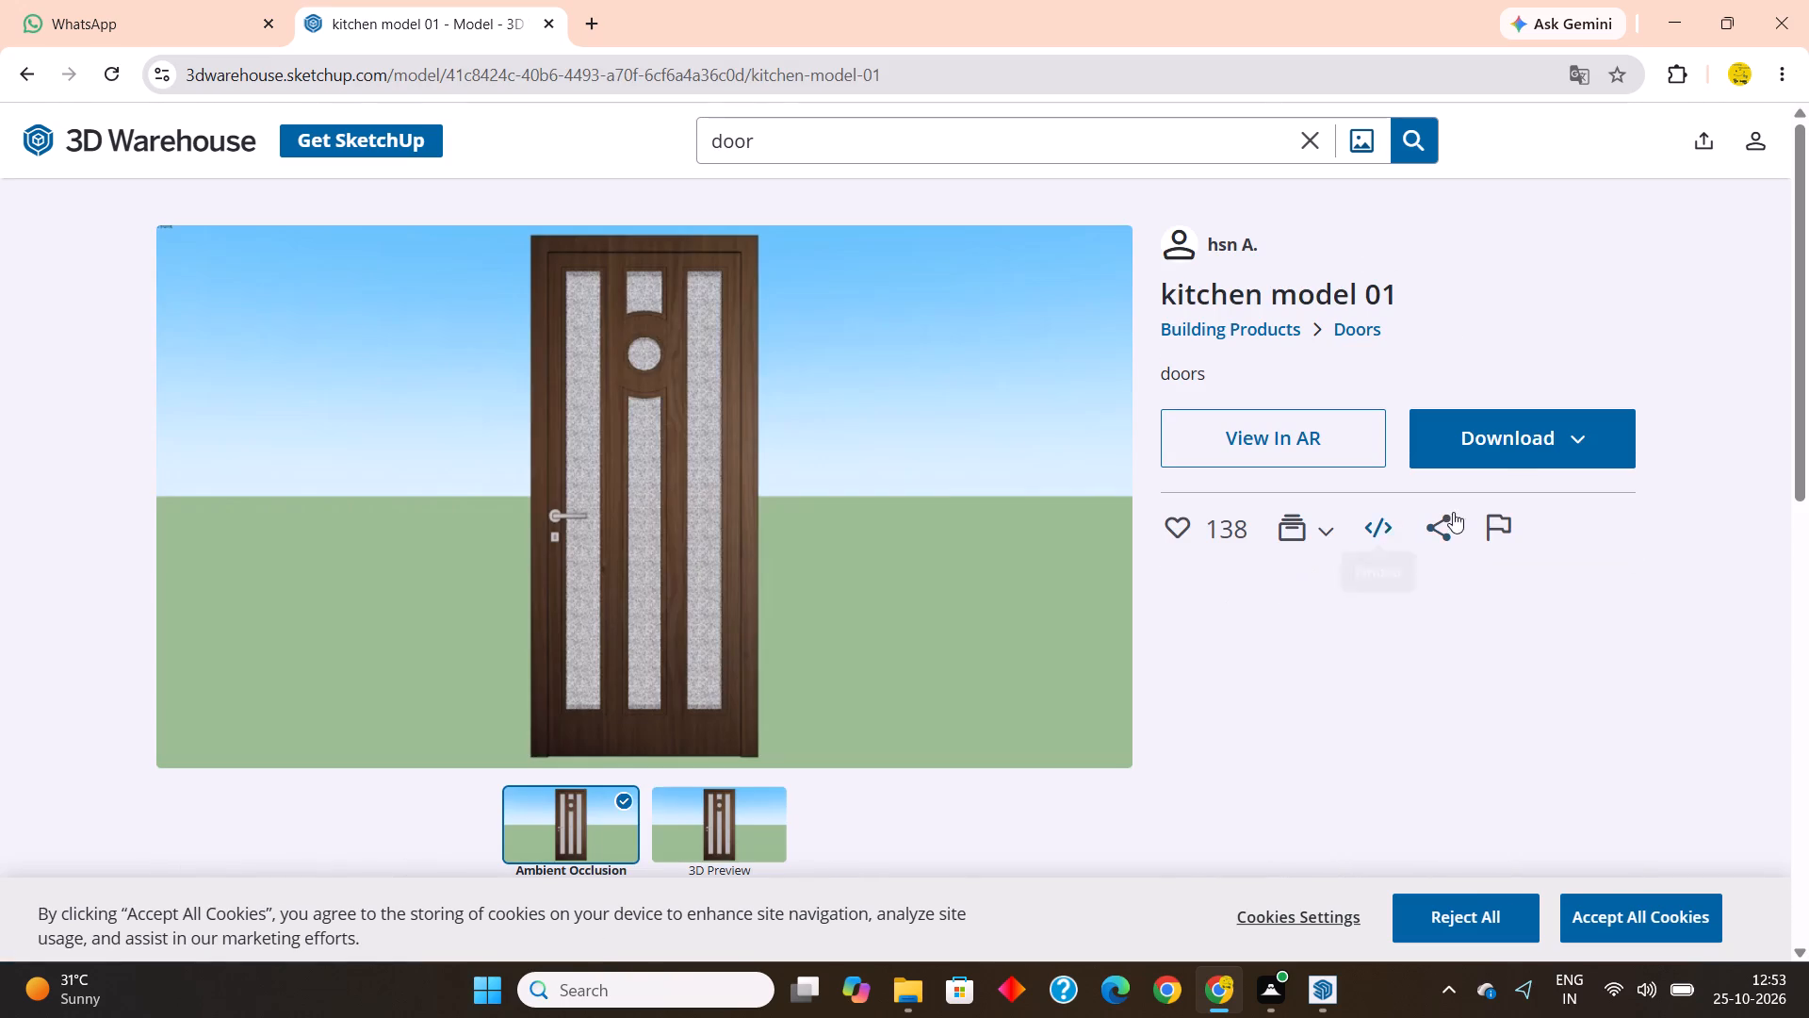
left_click(1529, 435)
left_click(911, 624)
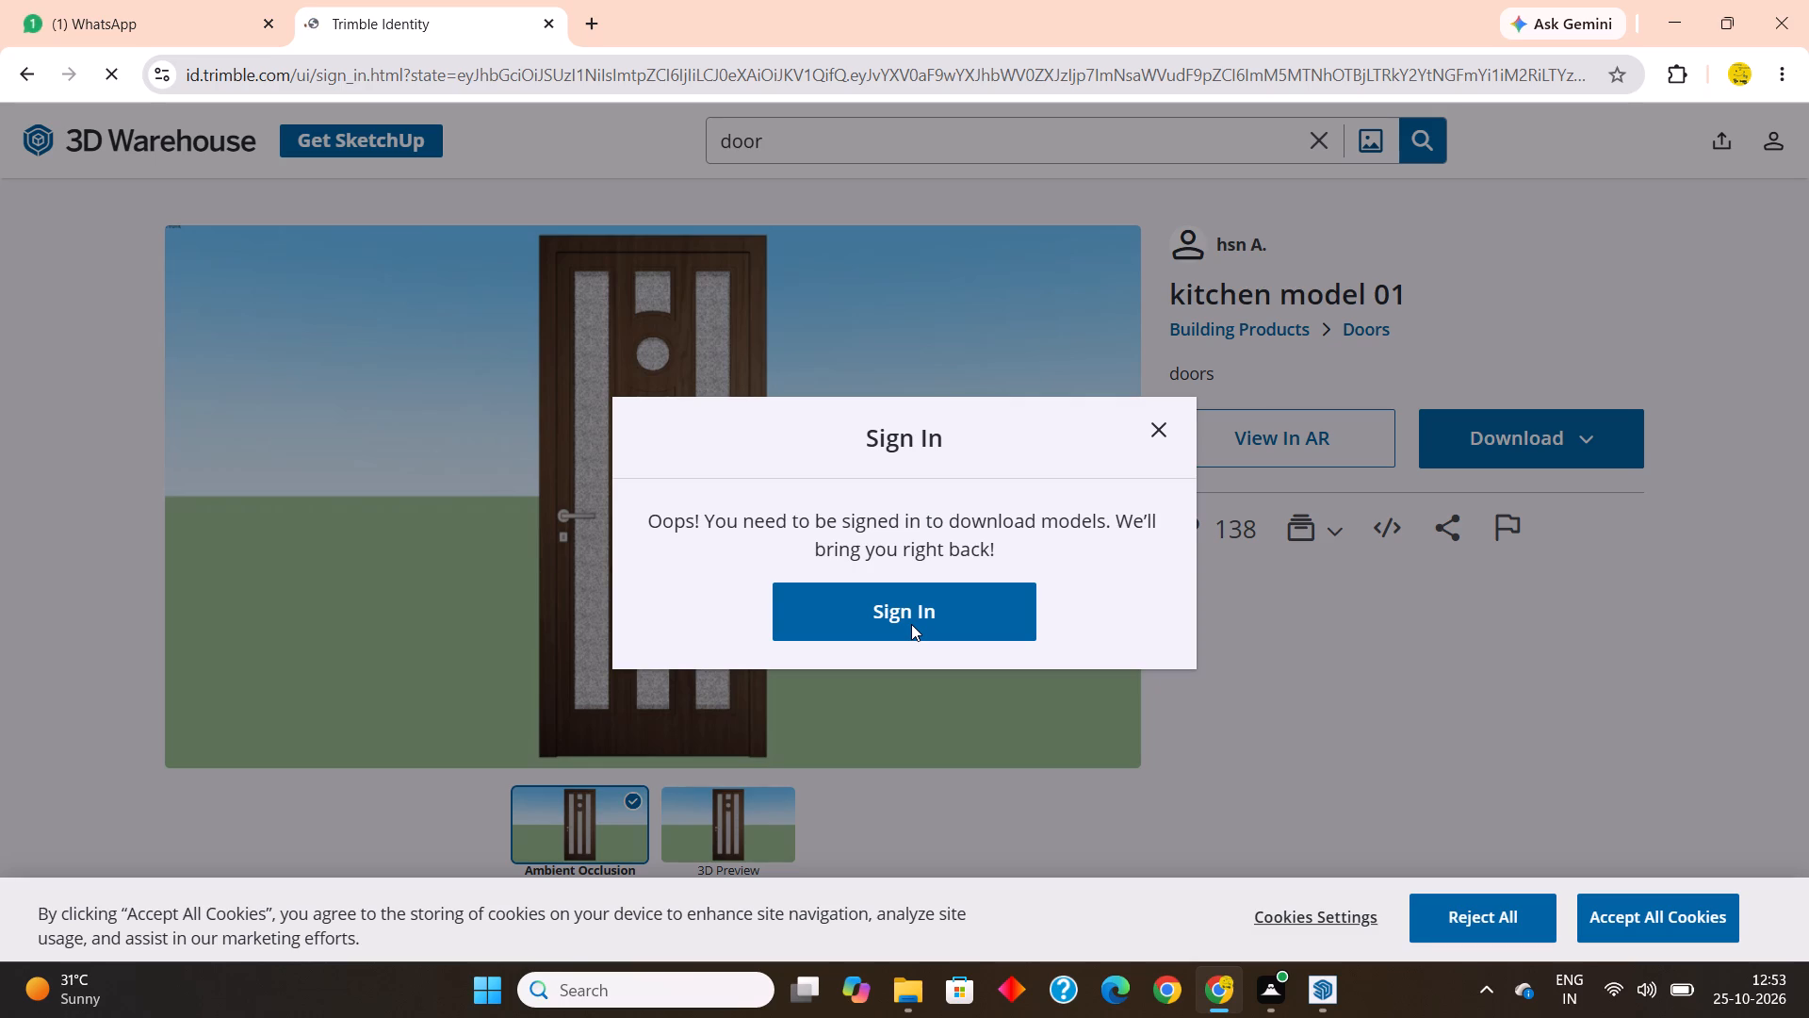
left_click(1412, 639)
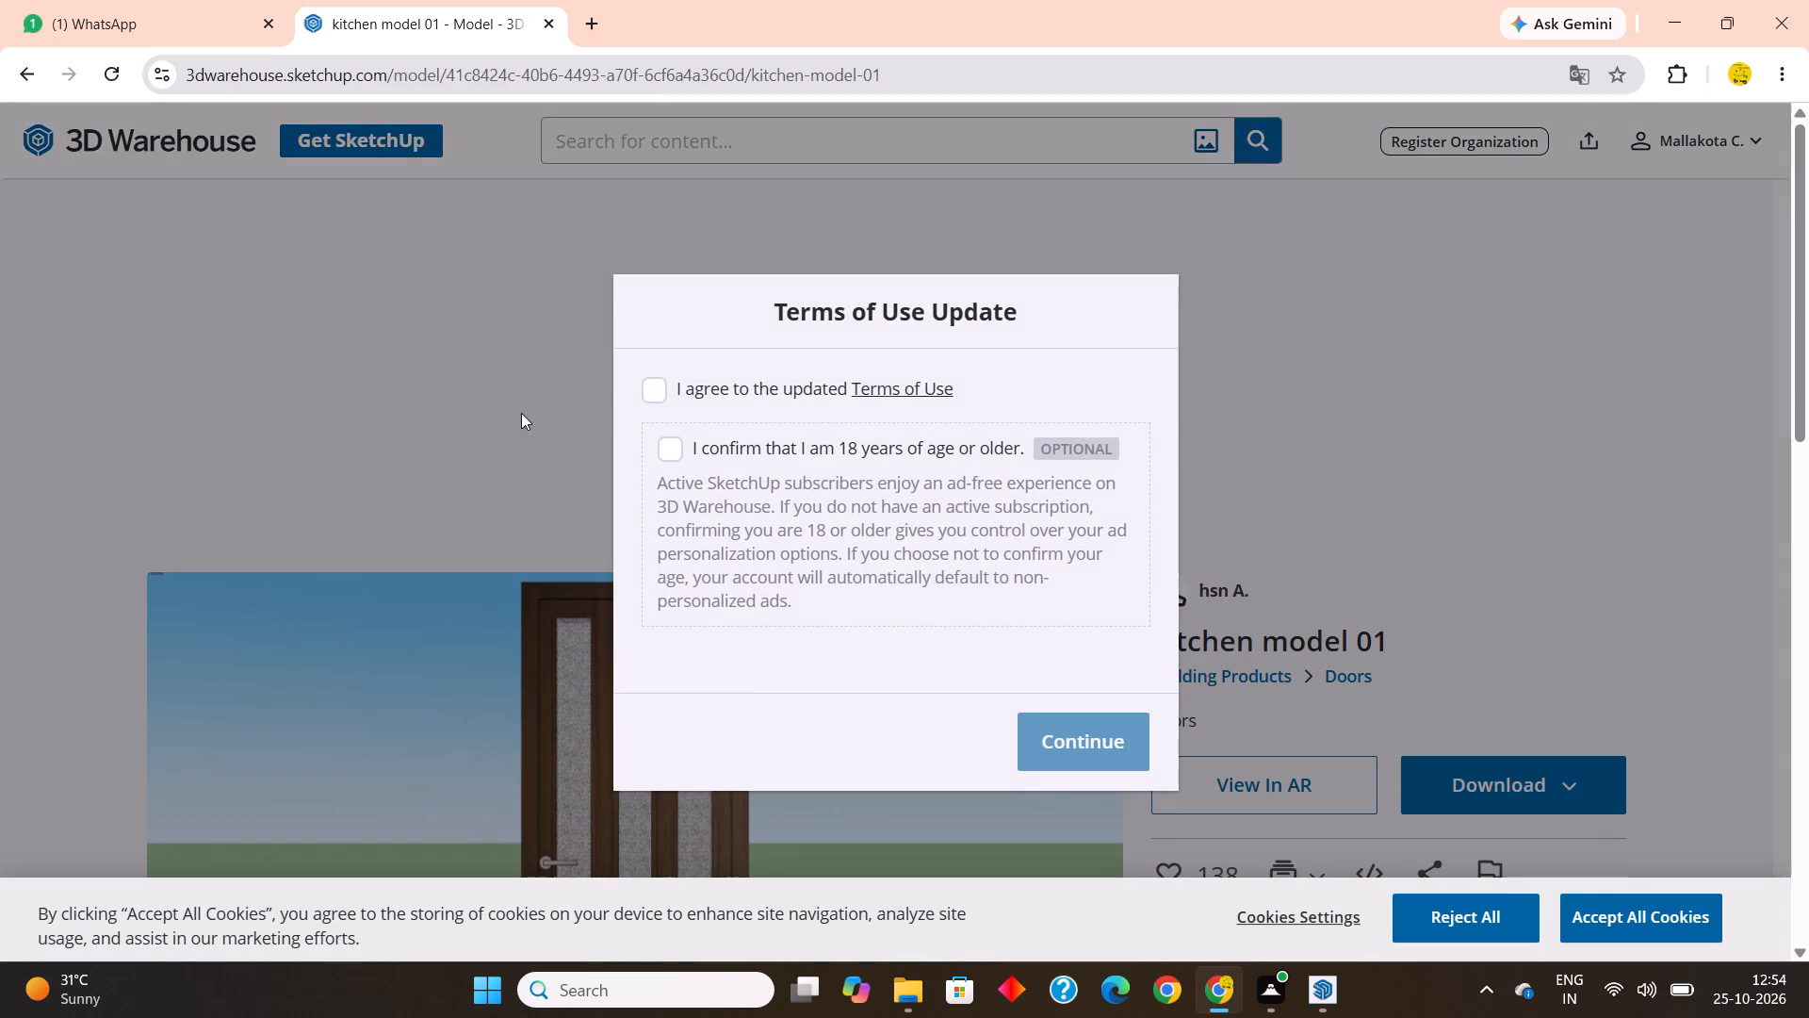
Agree to the updated Terms of Use, confirm being 18 or older, and continue.
left_click(657, 390)
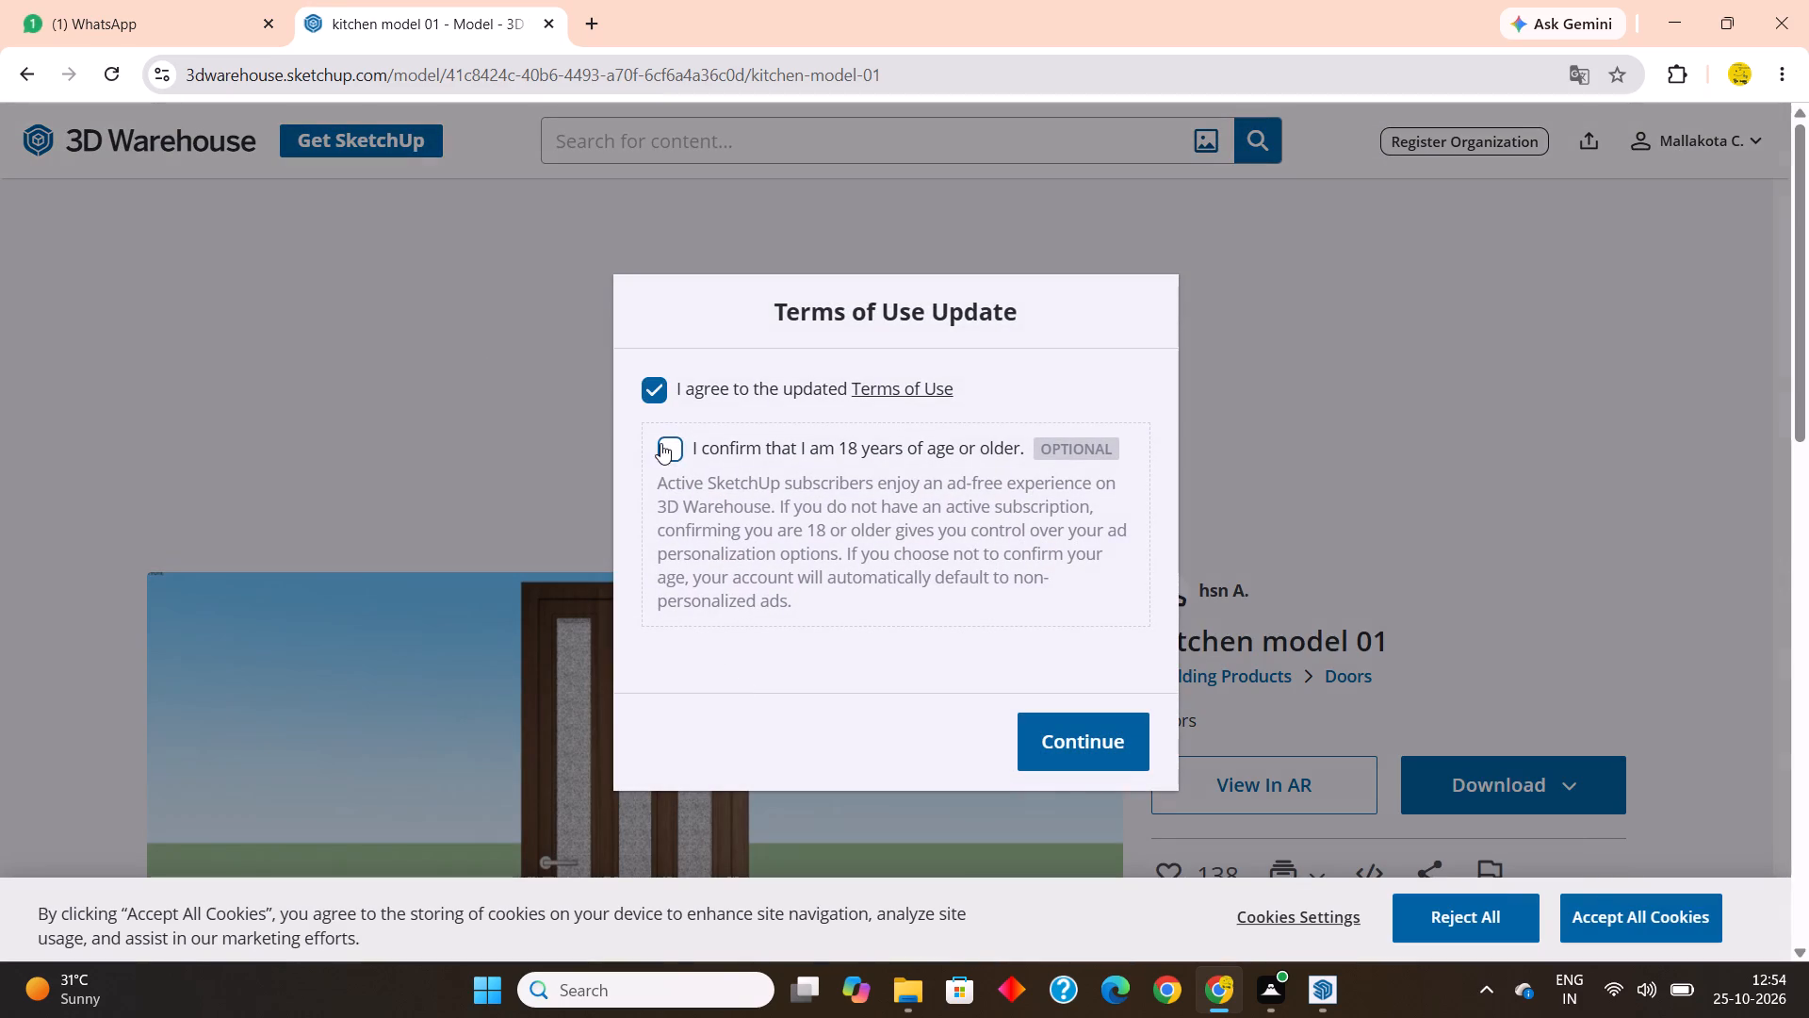
left_click(660, 443)
left_click(1081, 747)
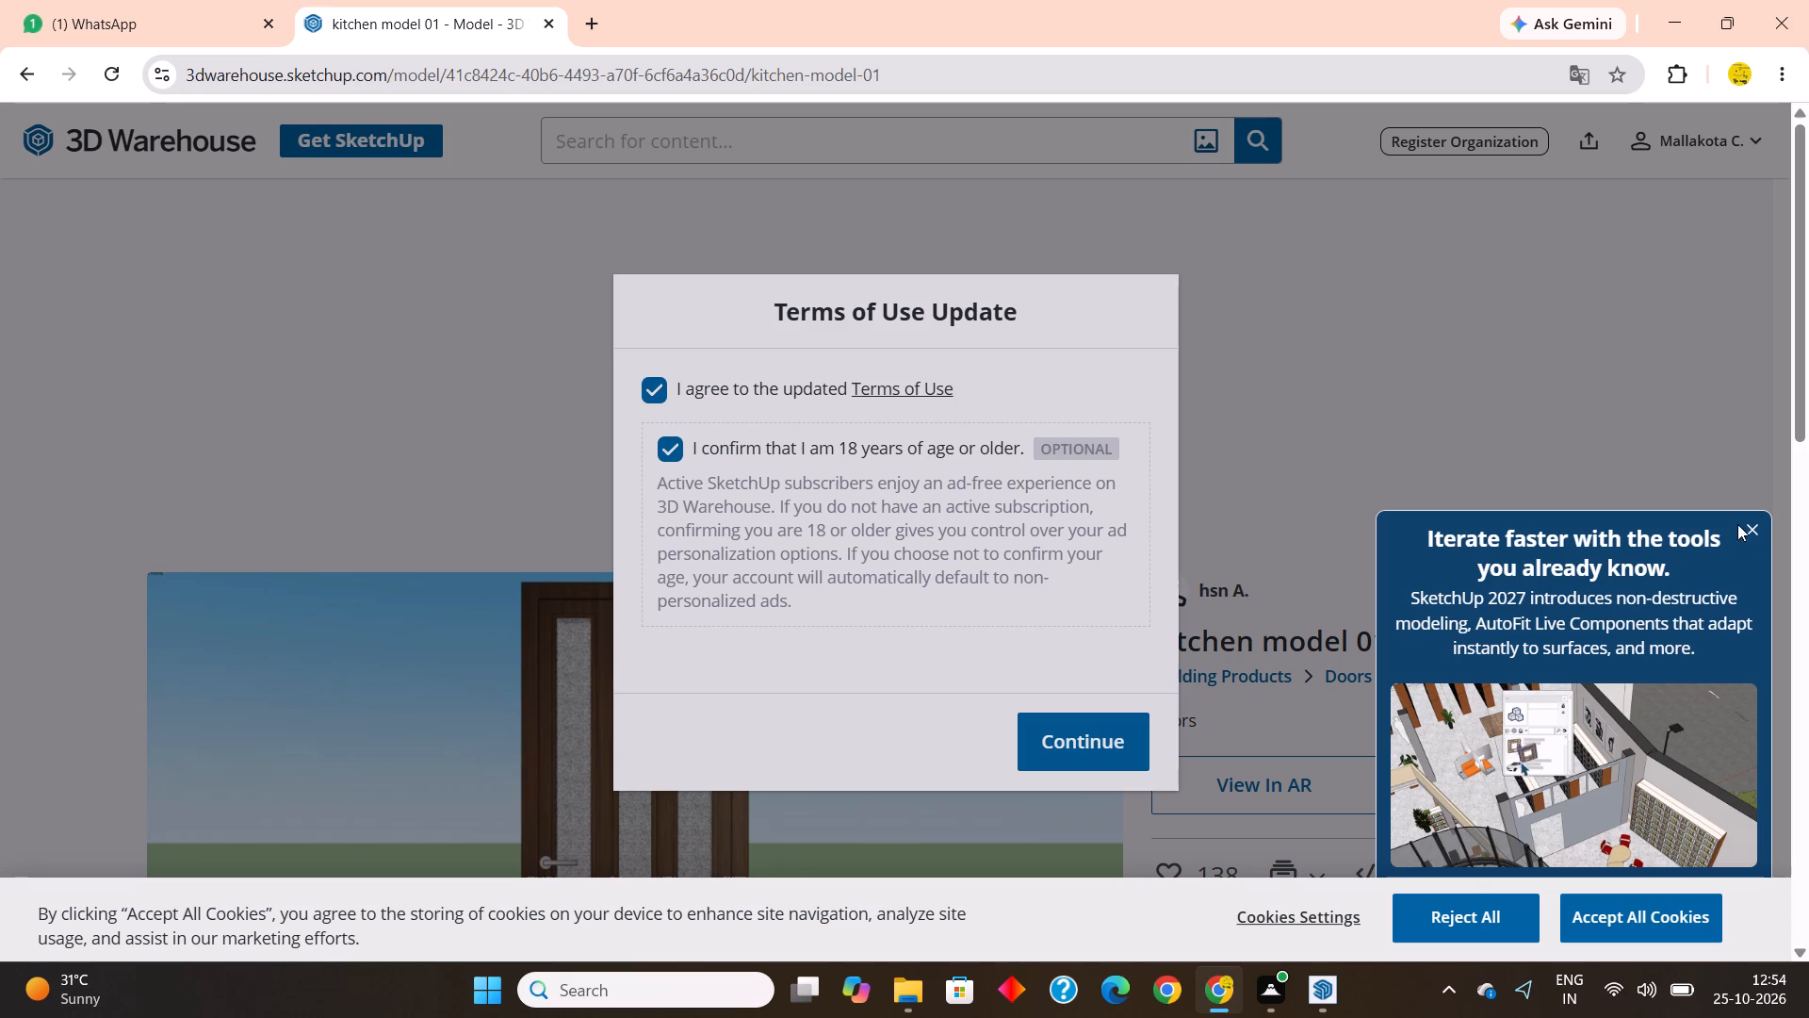
left_click(1746, 531)
left_click(1090, 756)
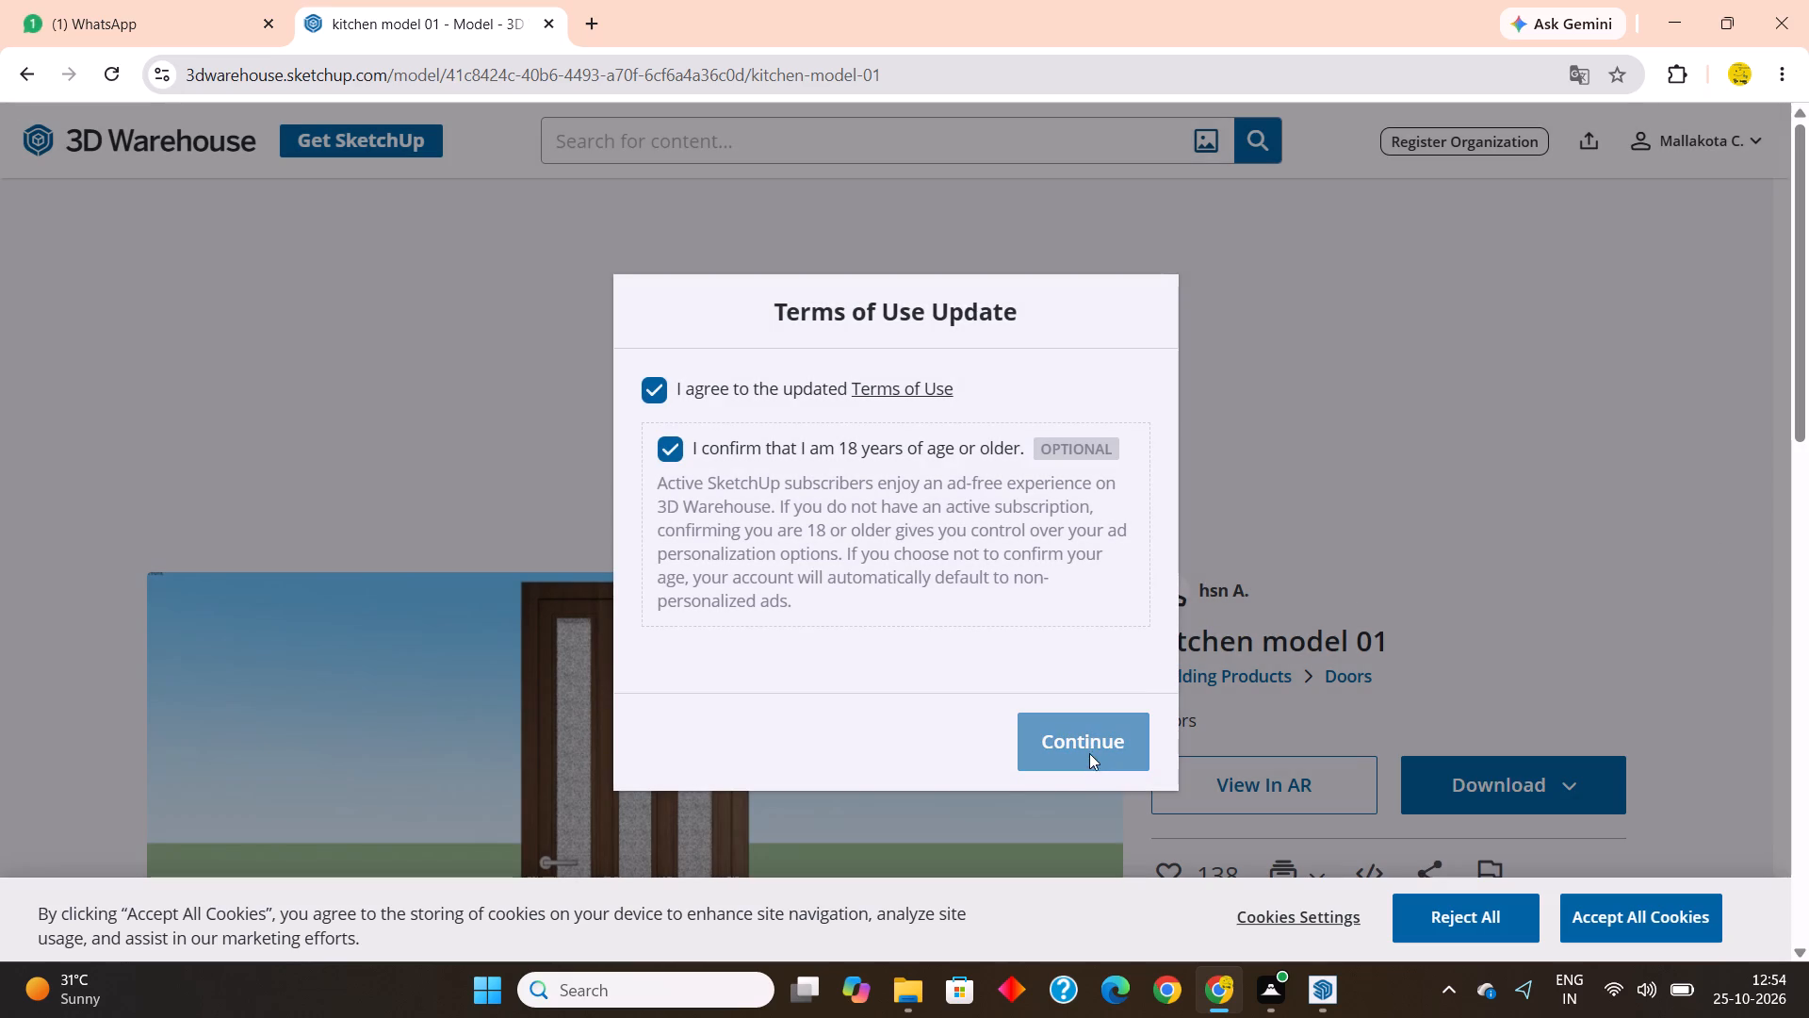
Download the "kitchen model 01" door as a SketchUp file.
left_click(1491, 783)
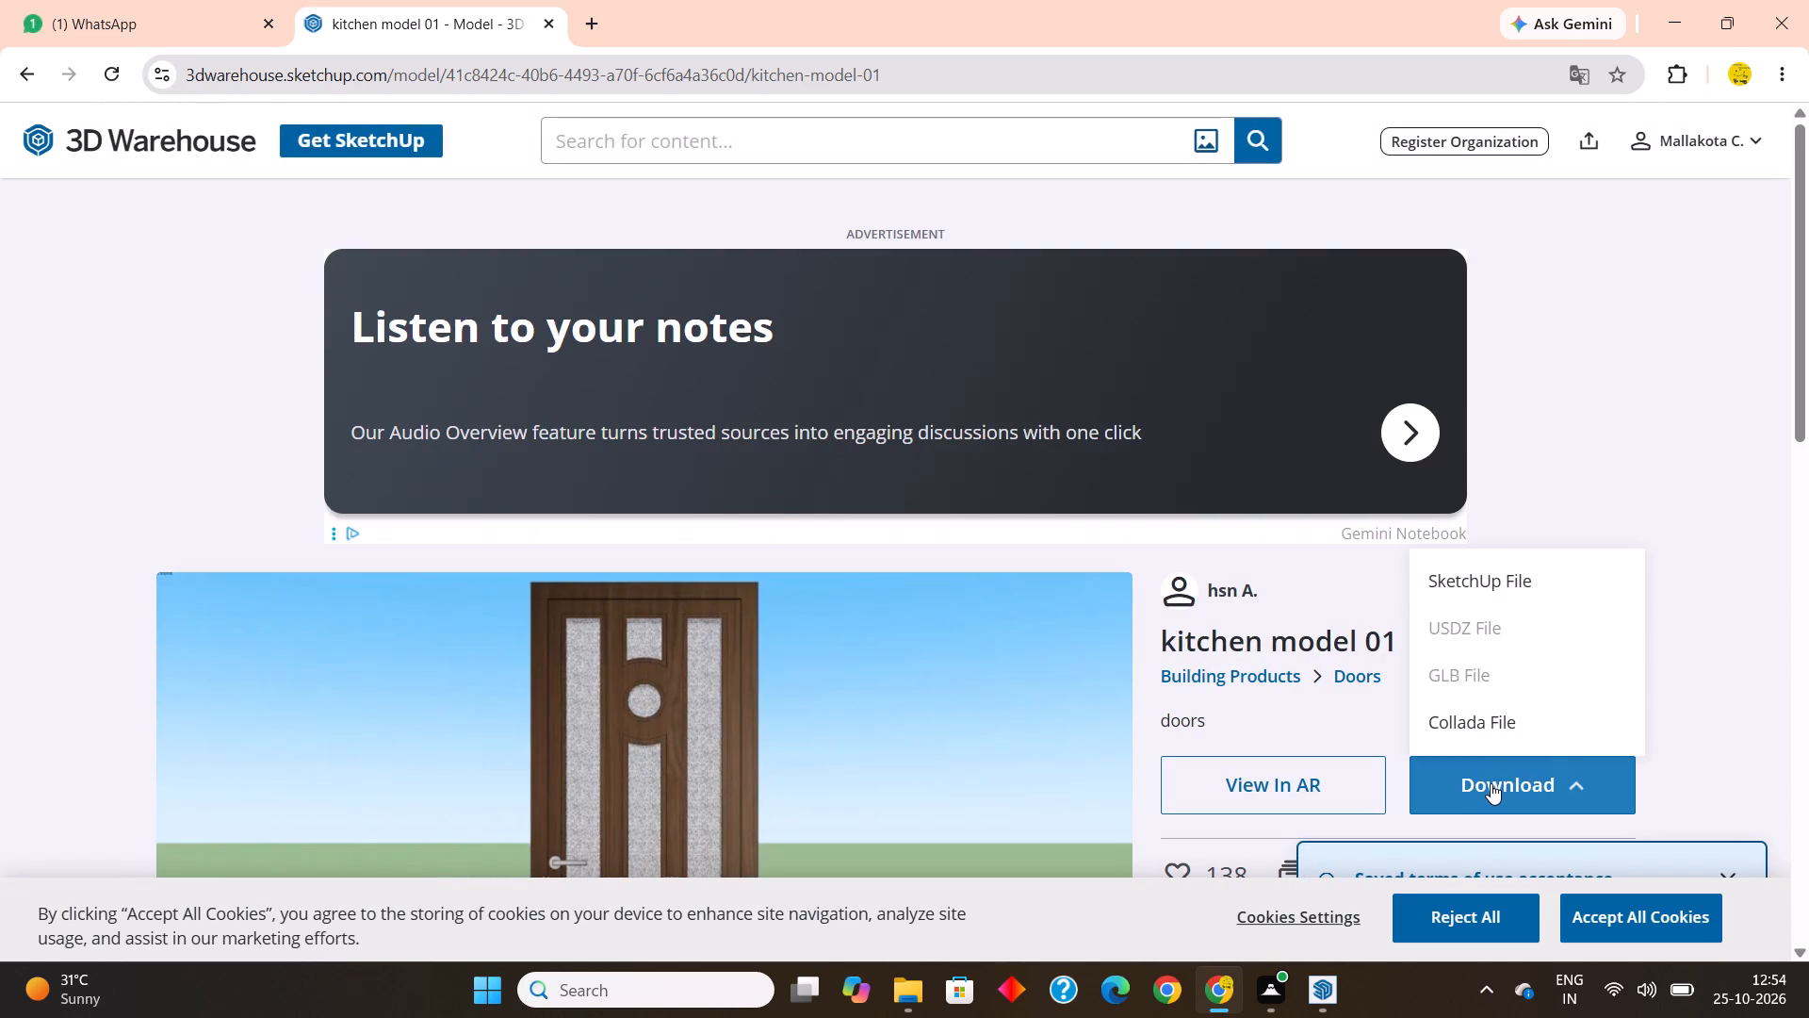
left_click(1493, 577)
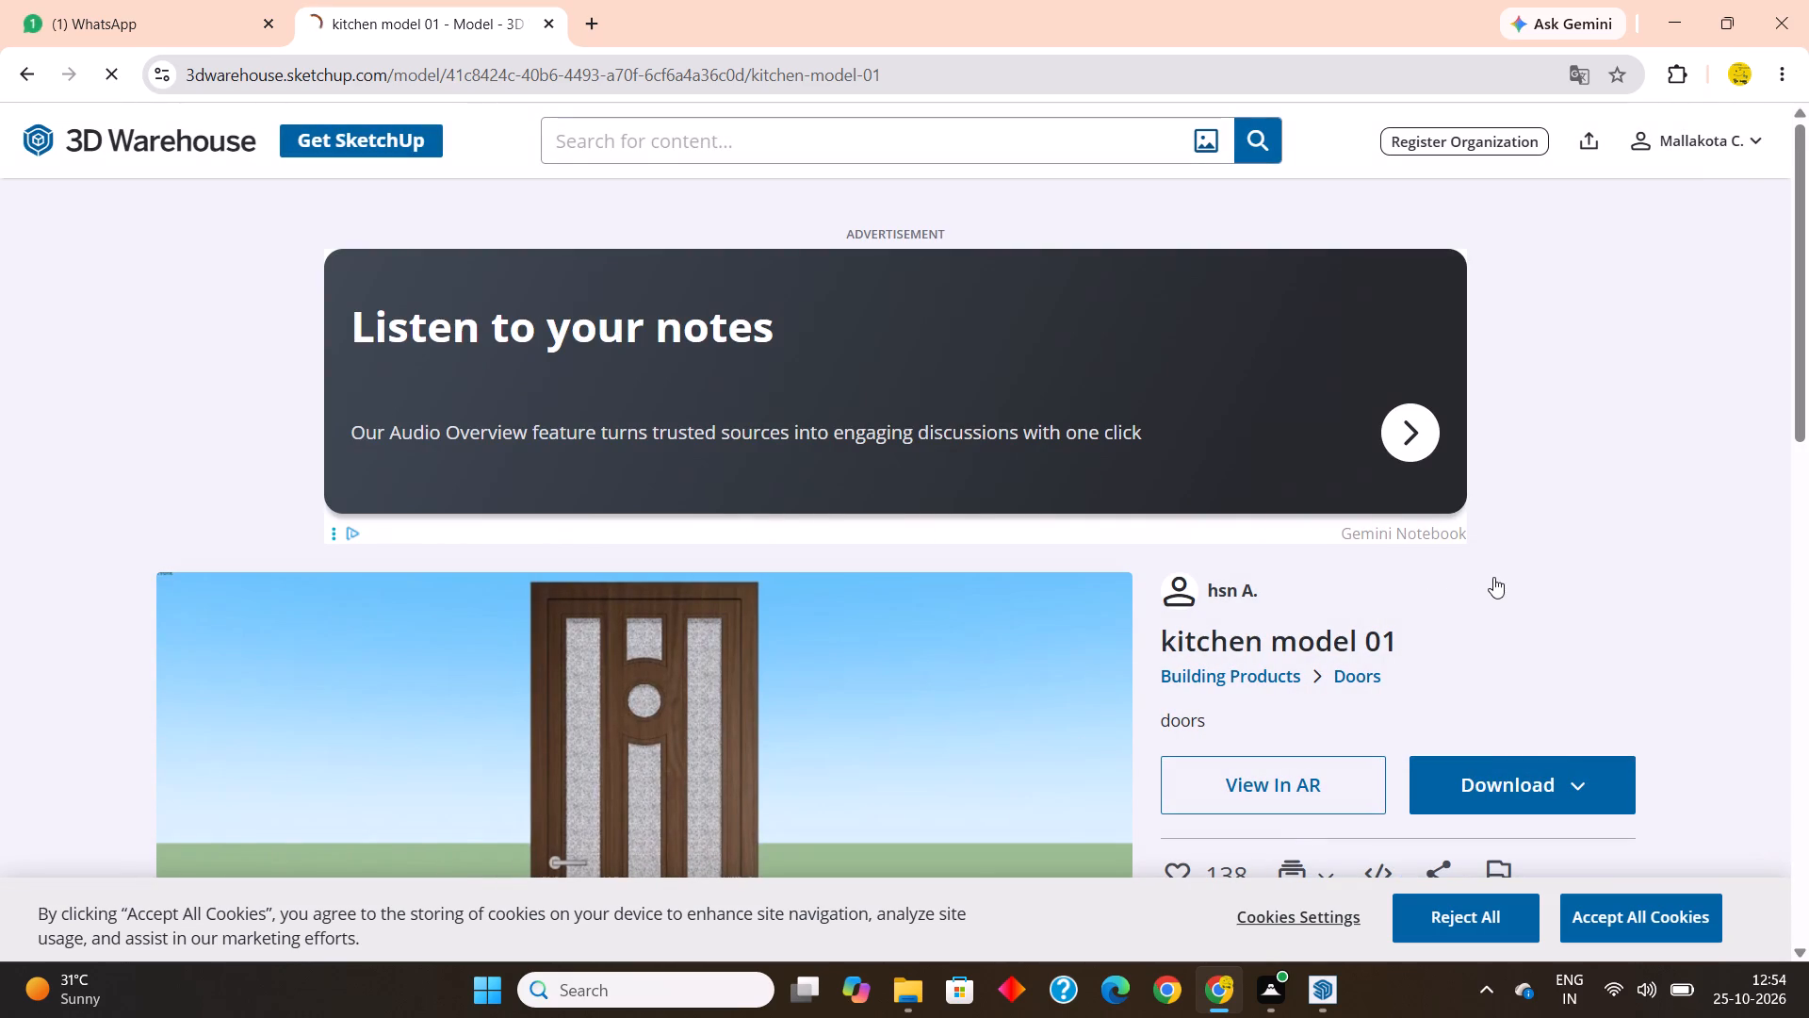
Insert the downloaded door58.skp into the SketchUp building model, placing it at the lower balcony.
left_click(1699, 71)
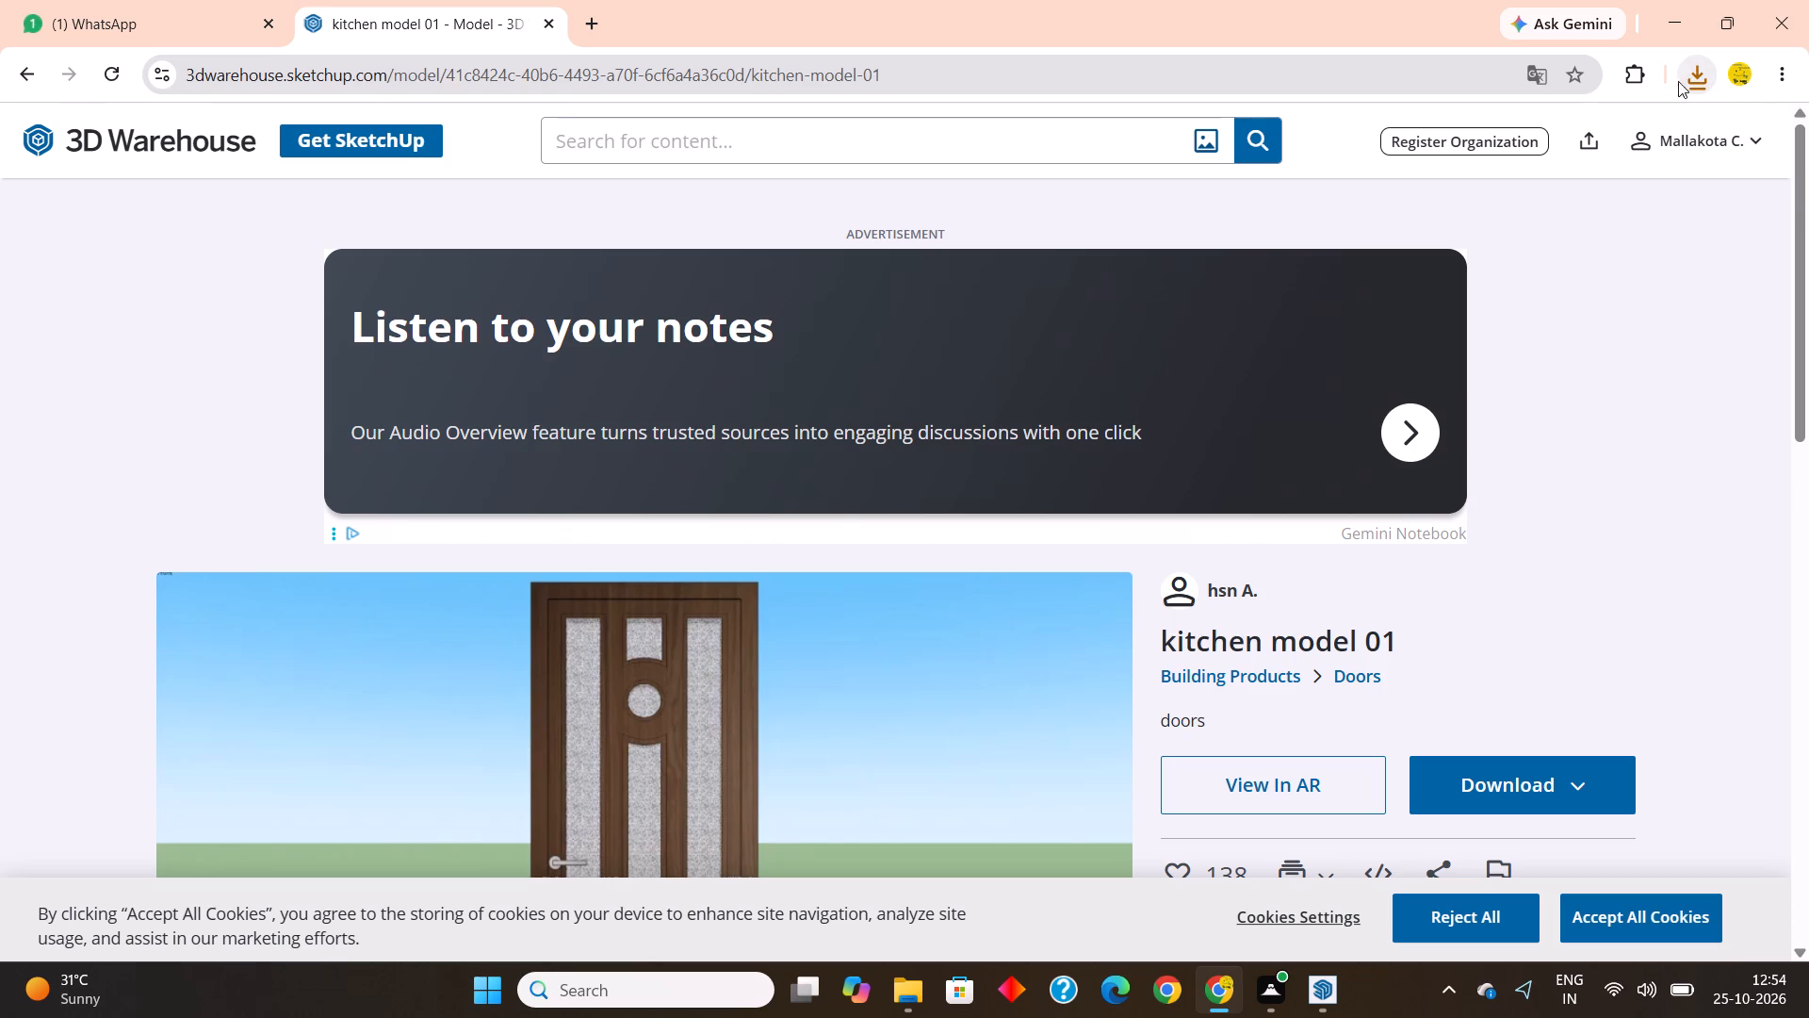
left_click(1702, 70)
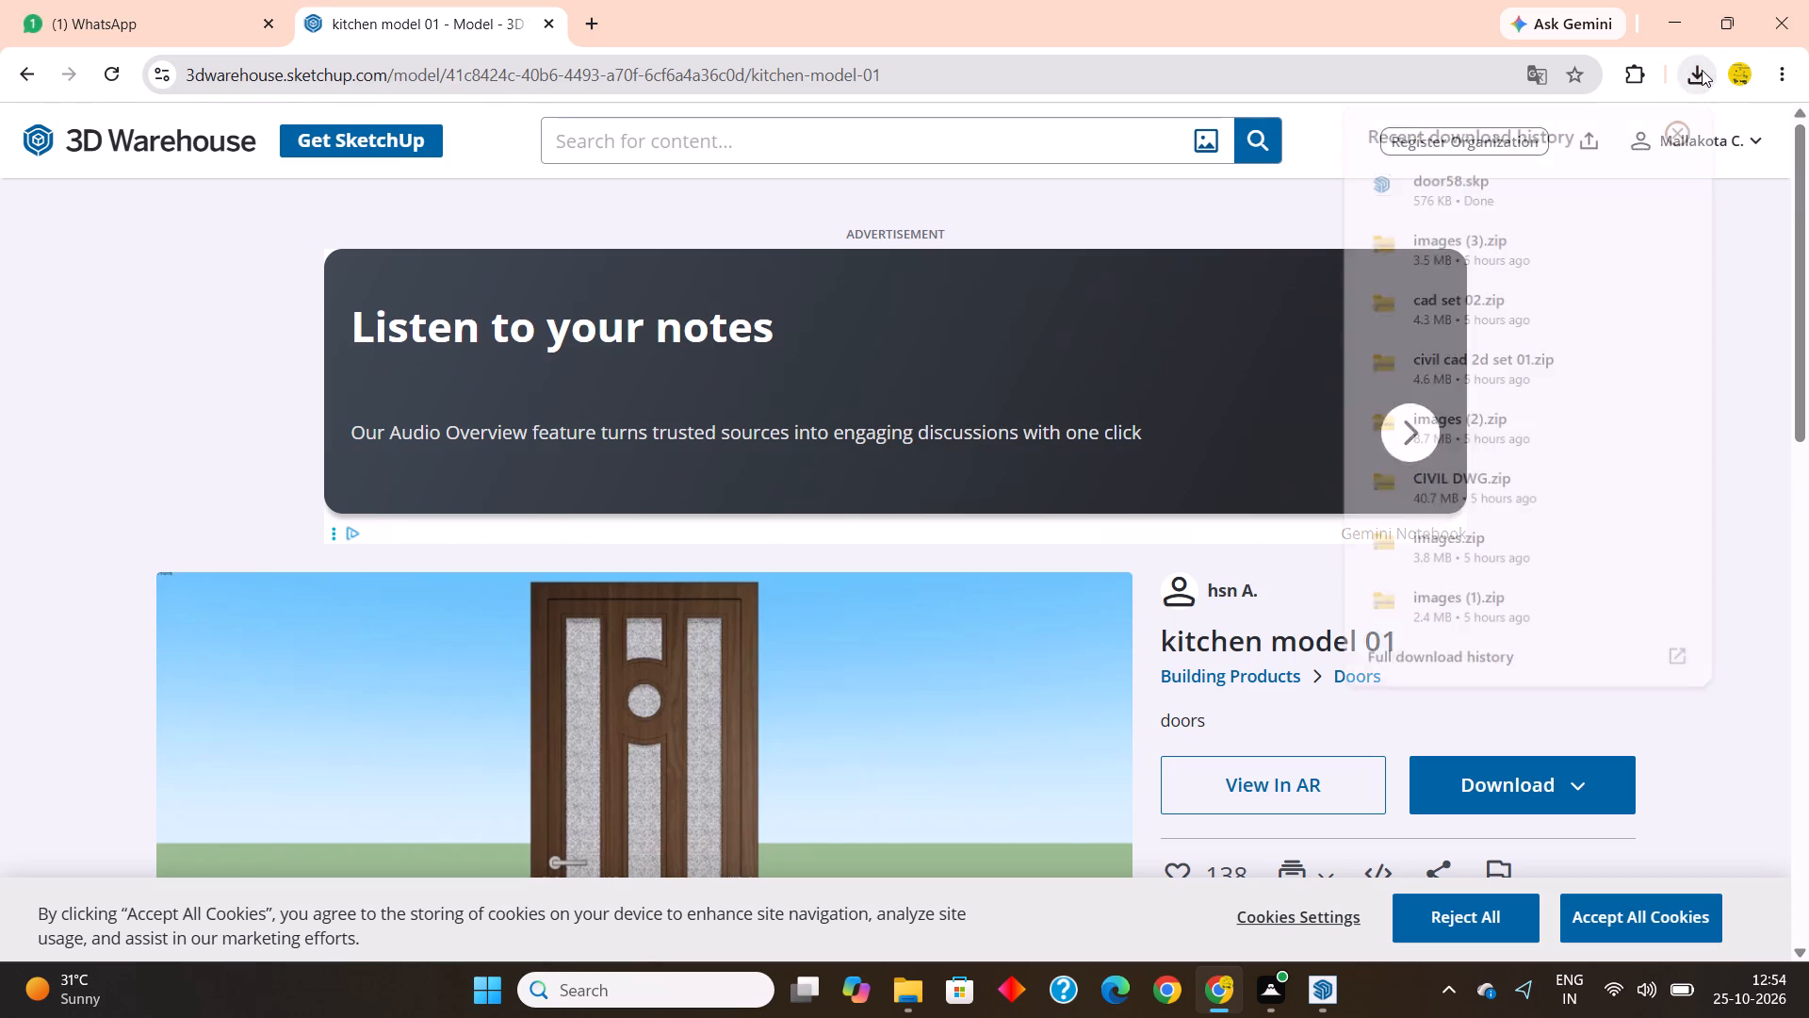
left_click_drag(1514, 179, 1322, 969)
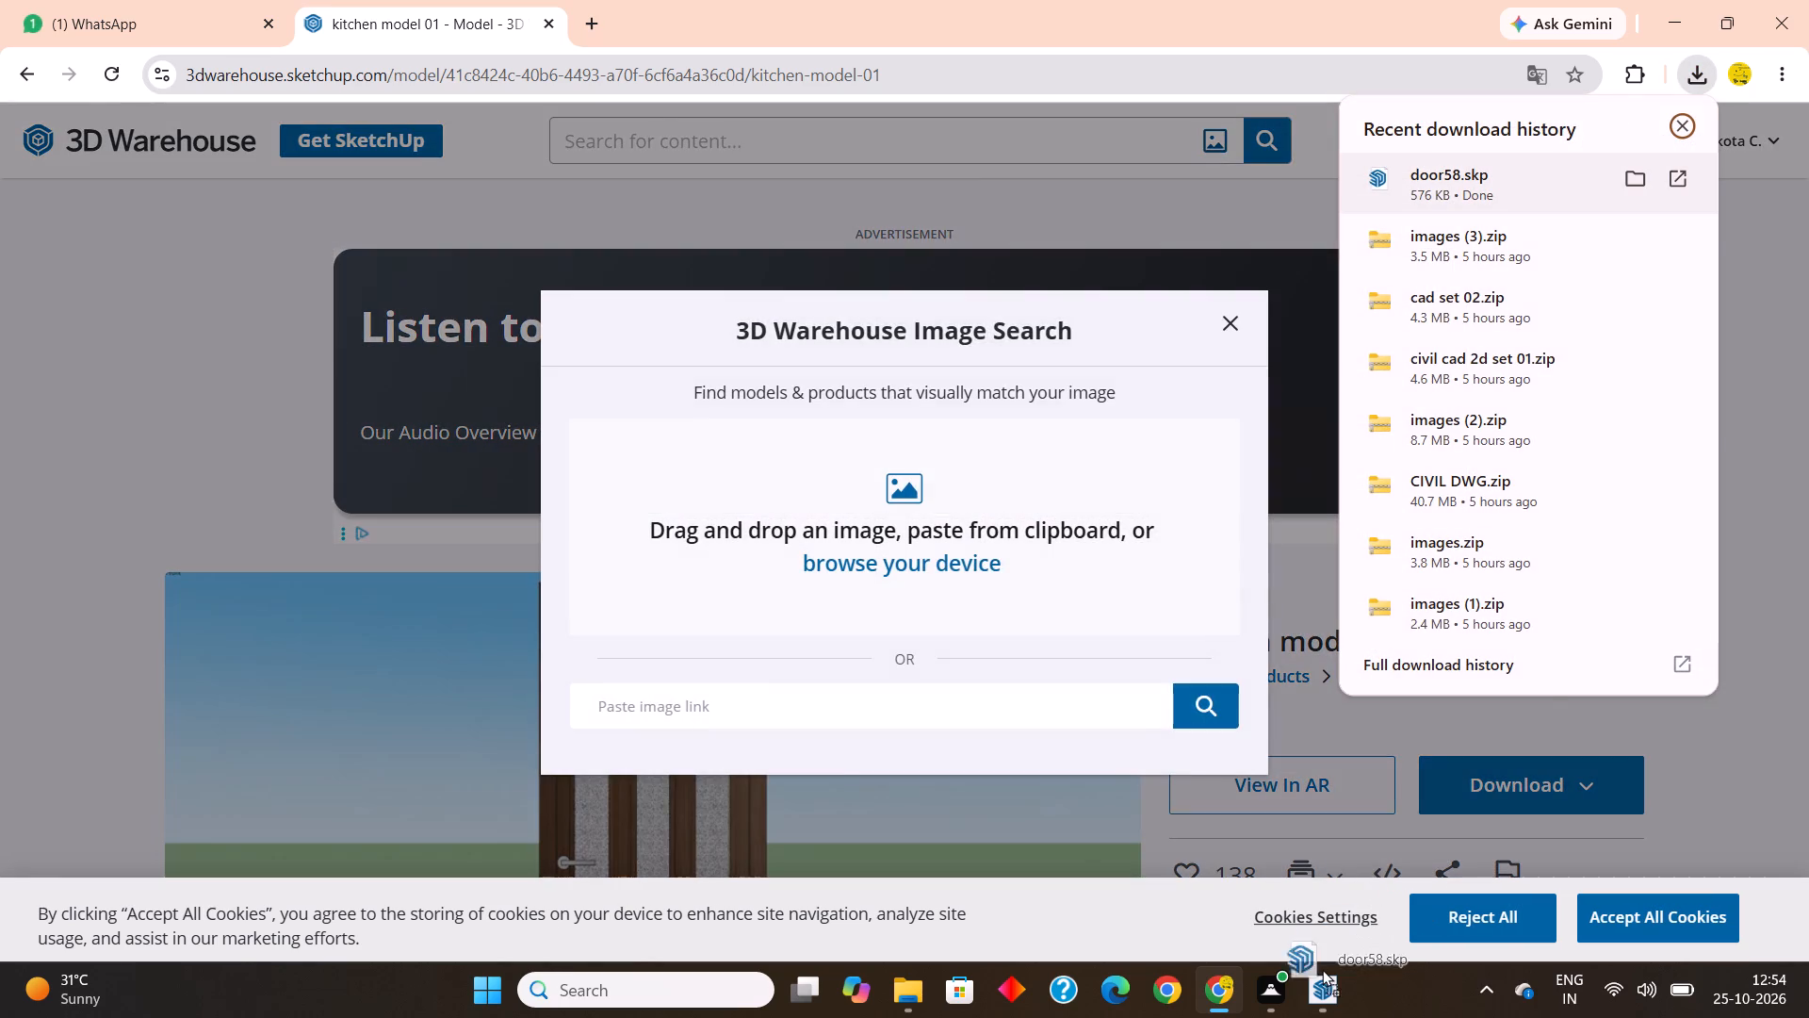
left_click_drag(1322, 969, 977, 661)
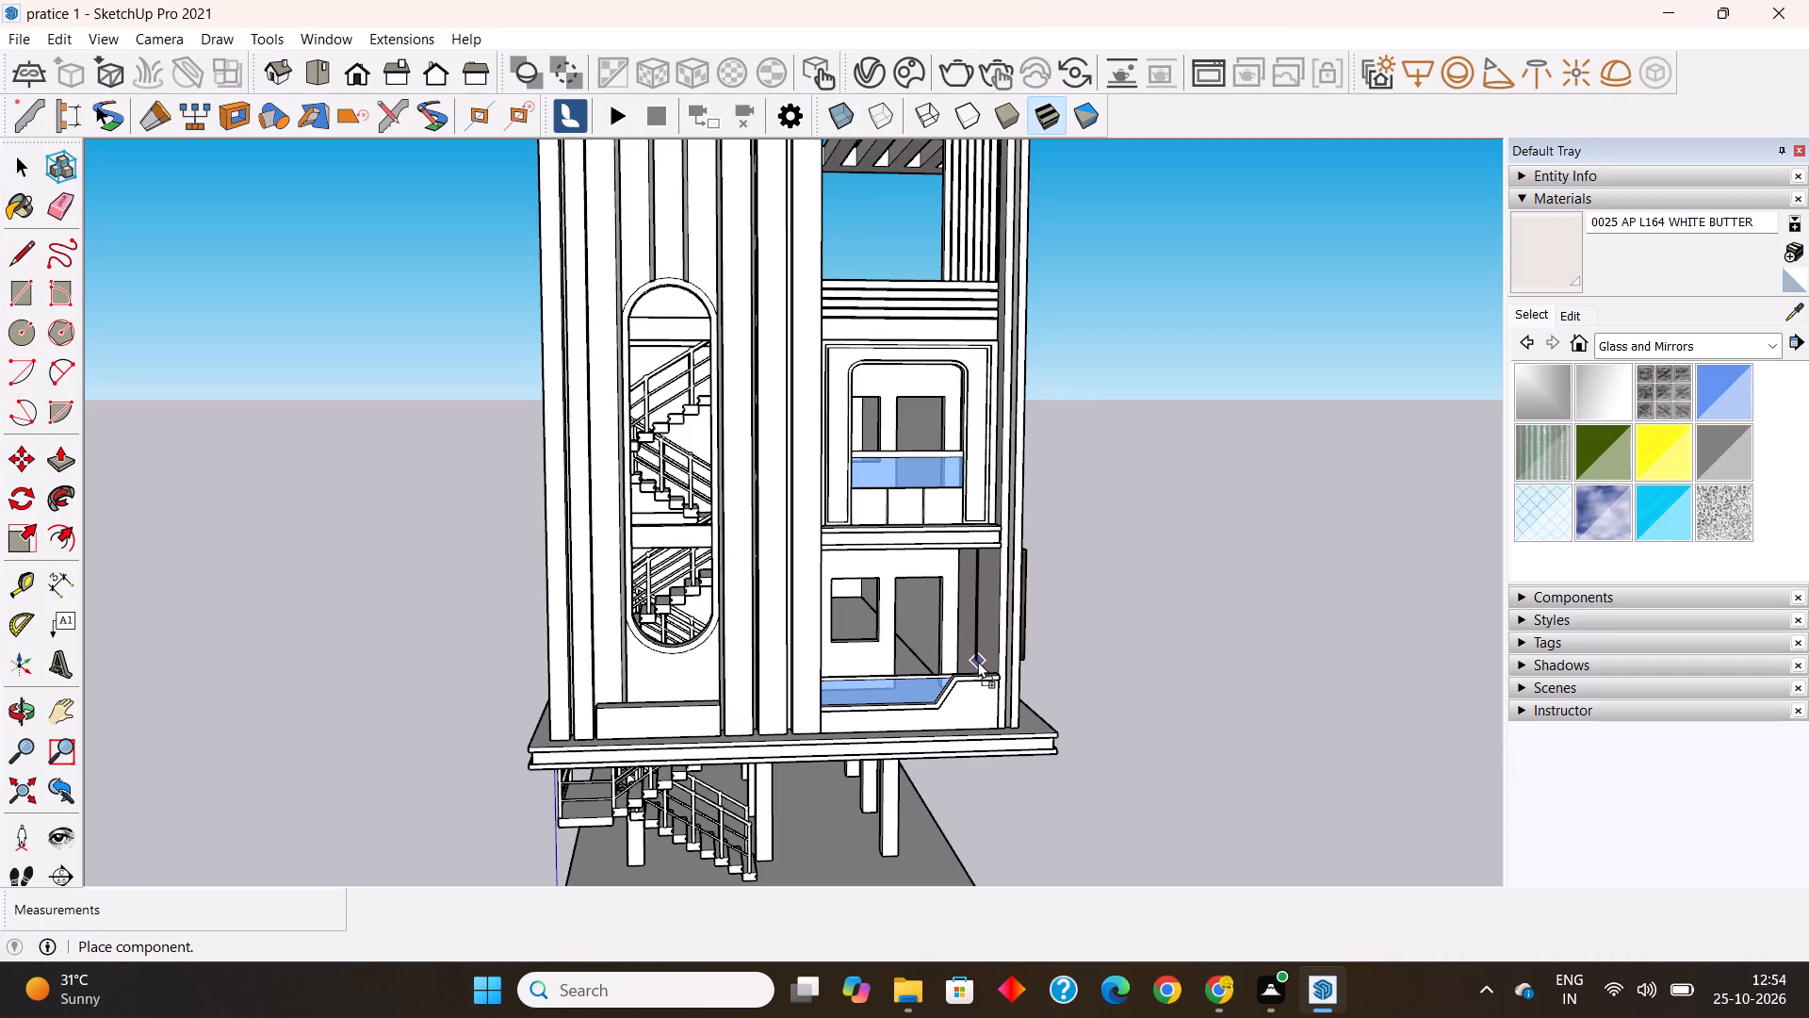
left_click_drag(977, 661, 981, 668)
Move the door by its bottom corner to the bottom corner of the doorway opening behind the lower balcony.
middle_click_drag(946, 668, 1094, 812)
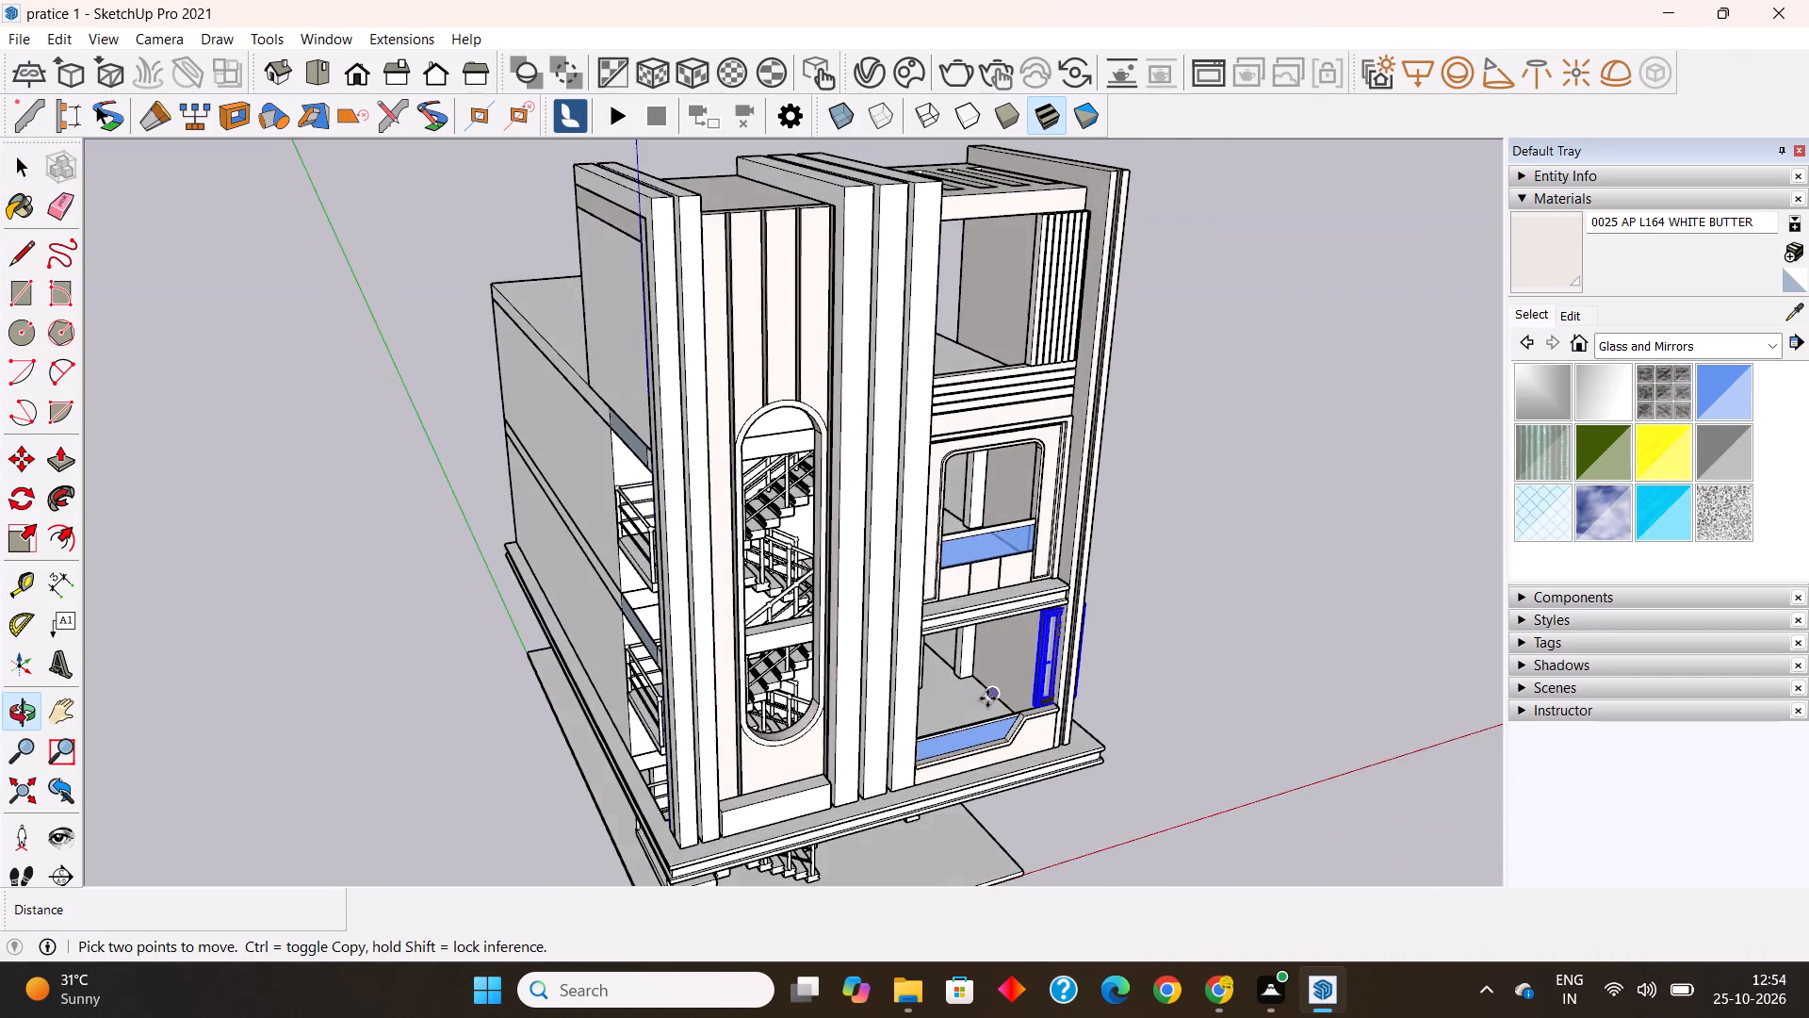
scroll(987, 698, "up", 12)
scroll(1096, 707, "up", 6)
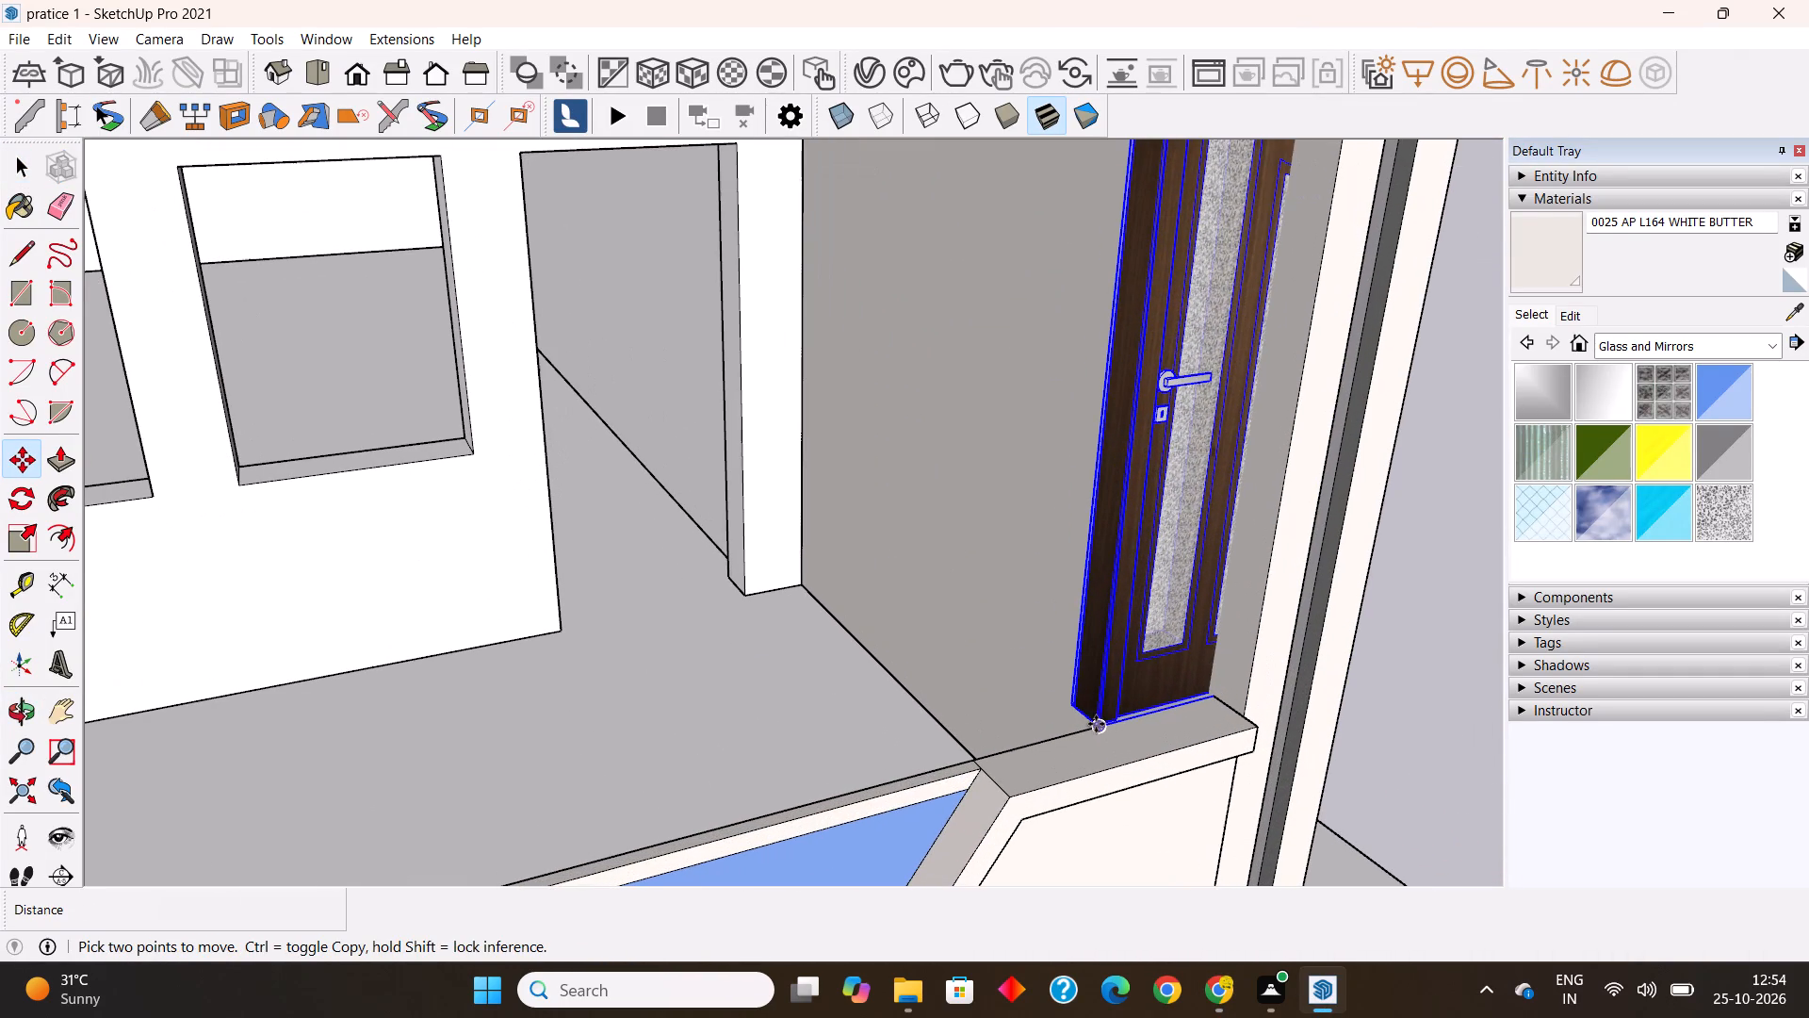
left_click(1096, 724)
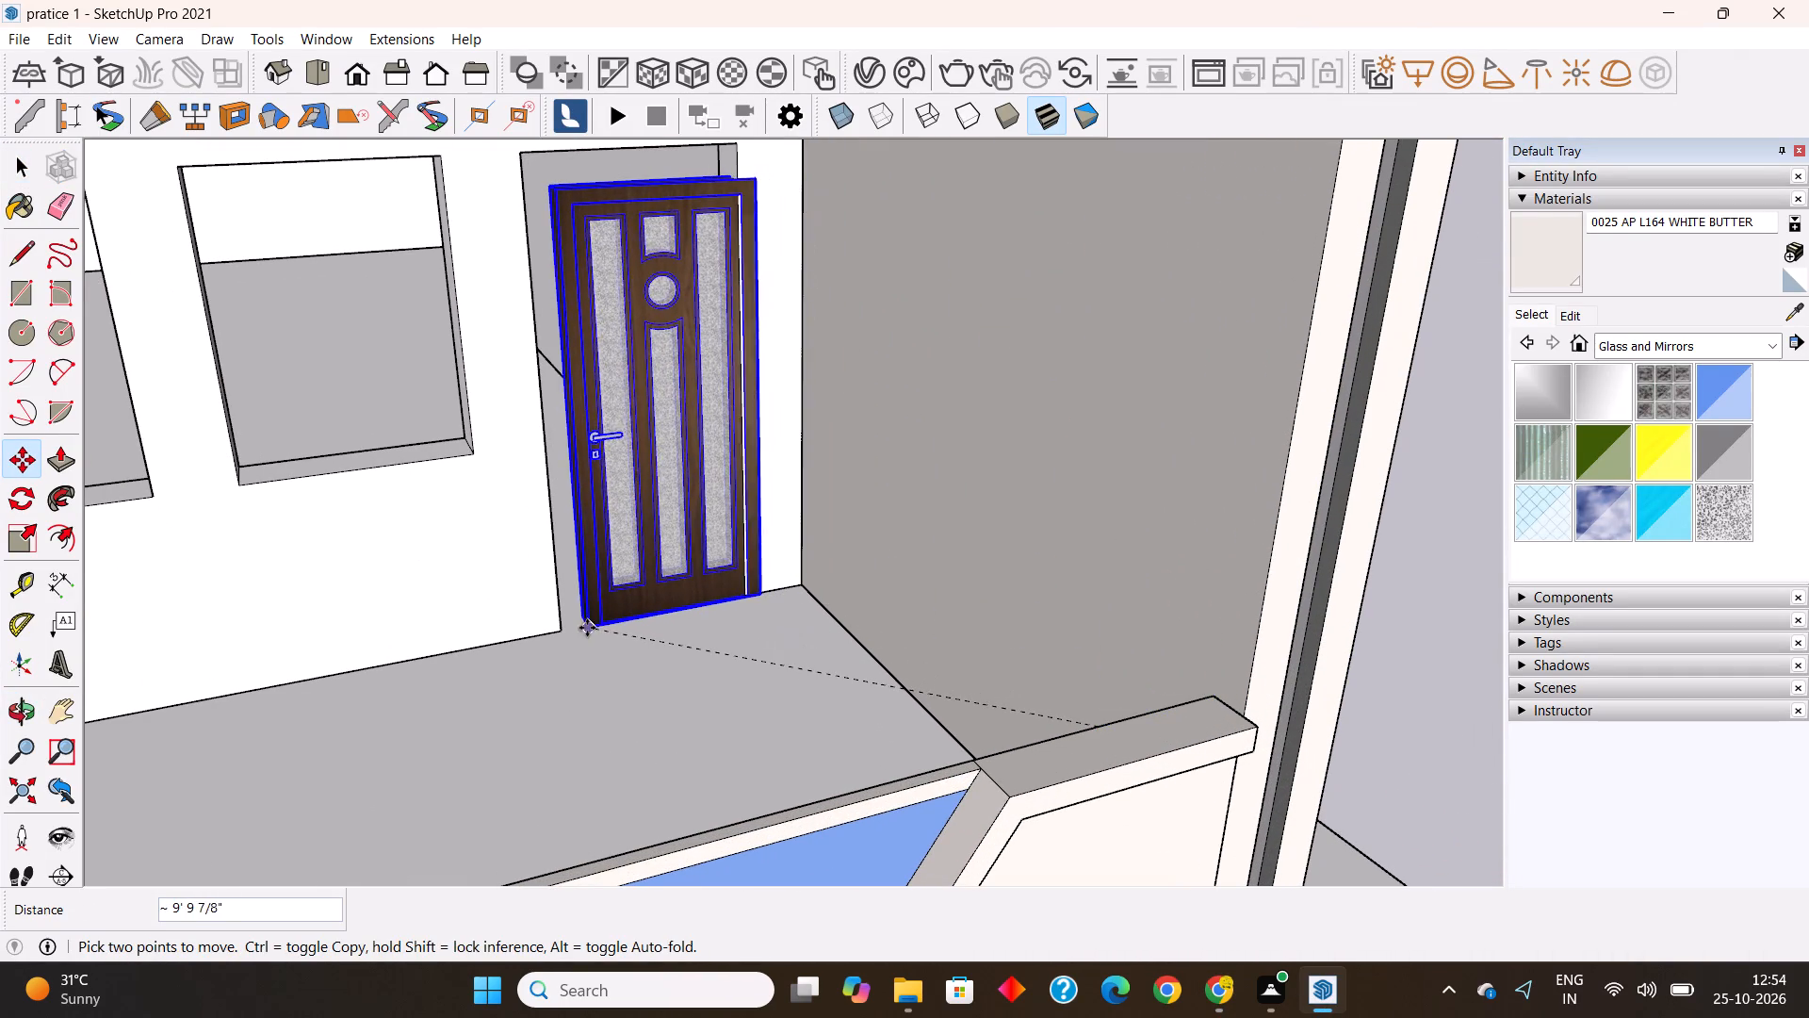
left_click(566, 632)
Scale the door vertically so its top reaches the head of the doorway opening.
middle_click_drag(840, 708, 819, 737)
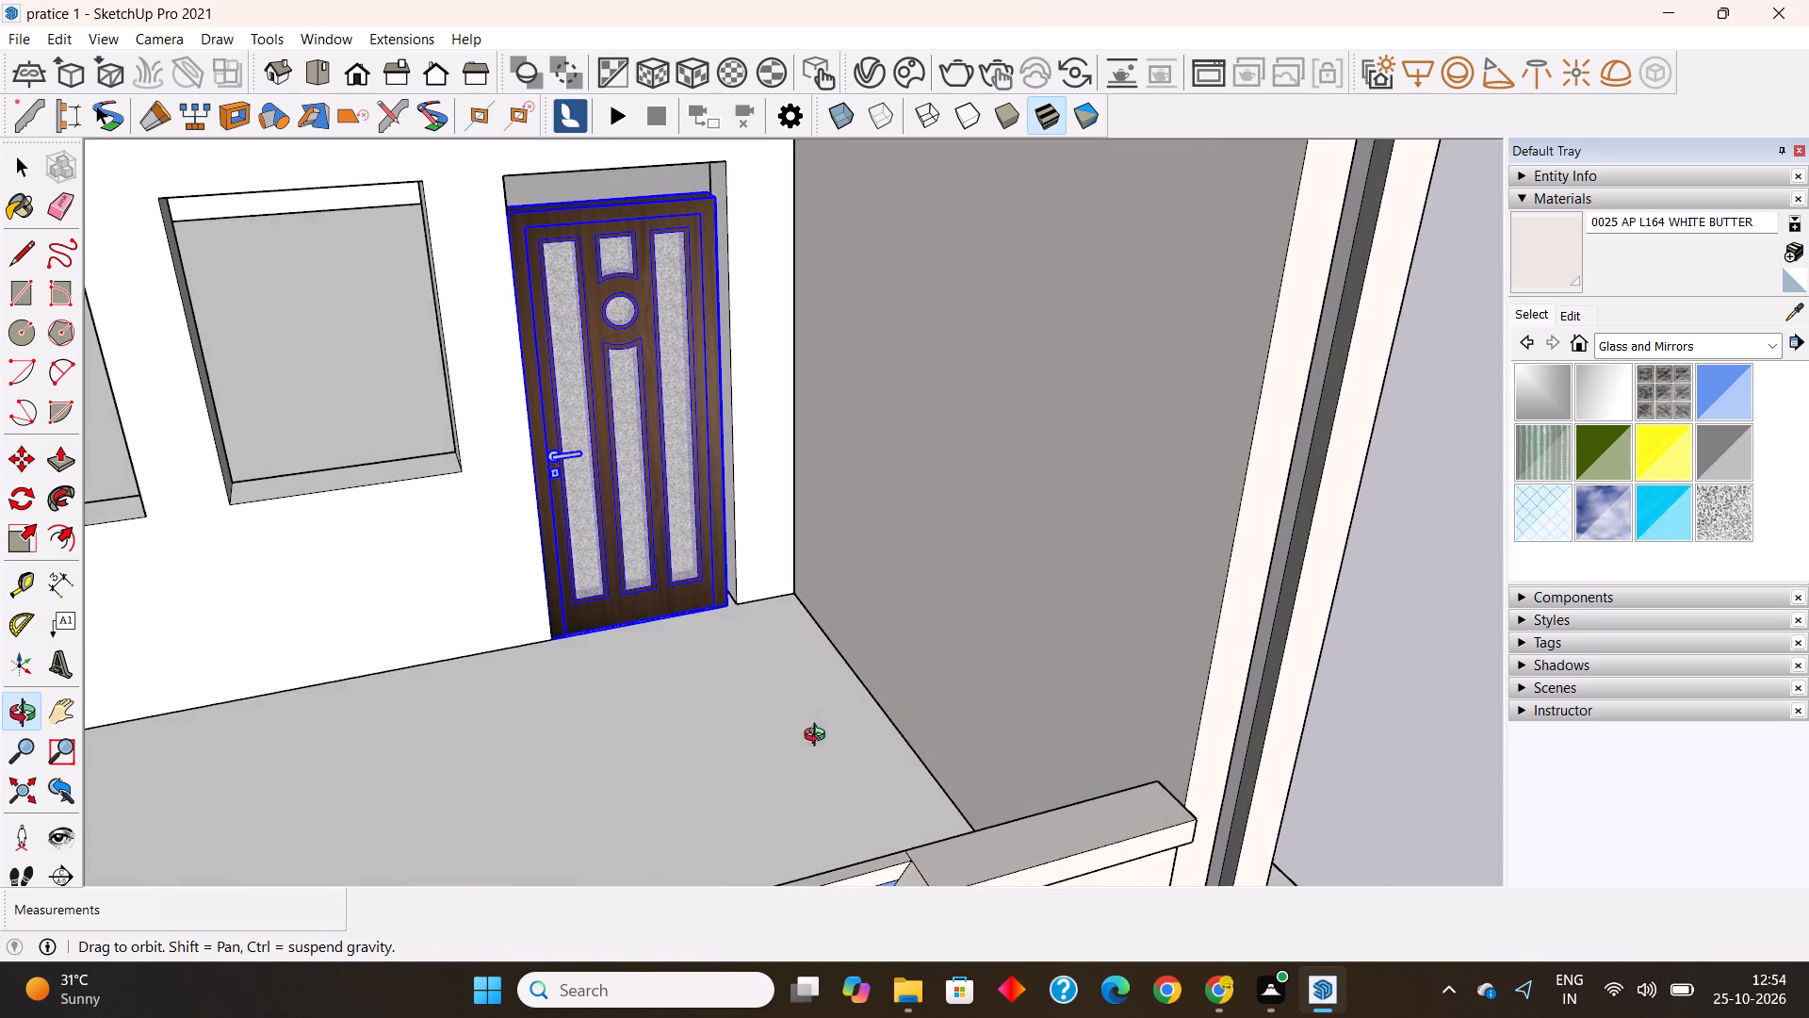
middle_click_drag(819, 737, 819, 730)
middle_click_drag(688, 496, 809, 599, "shift")
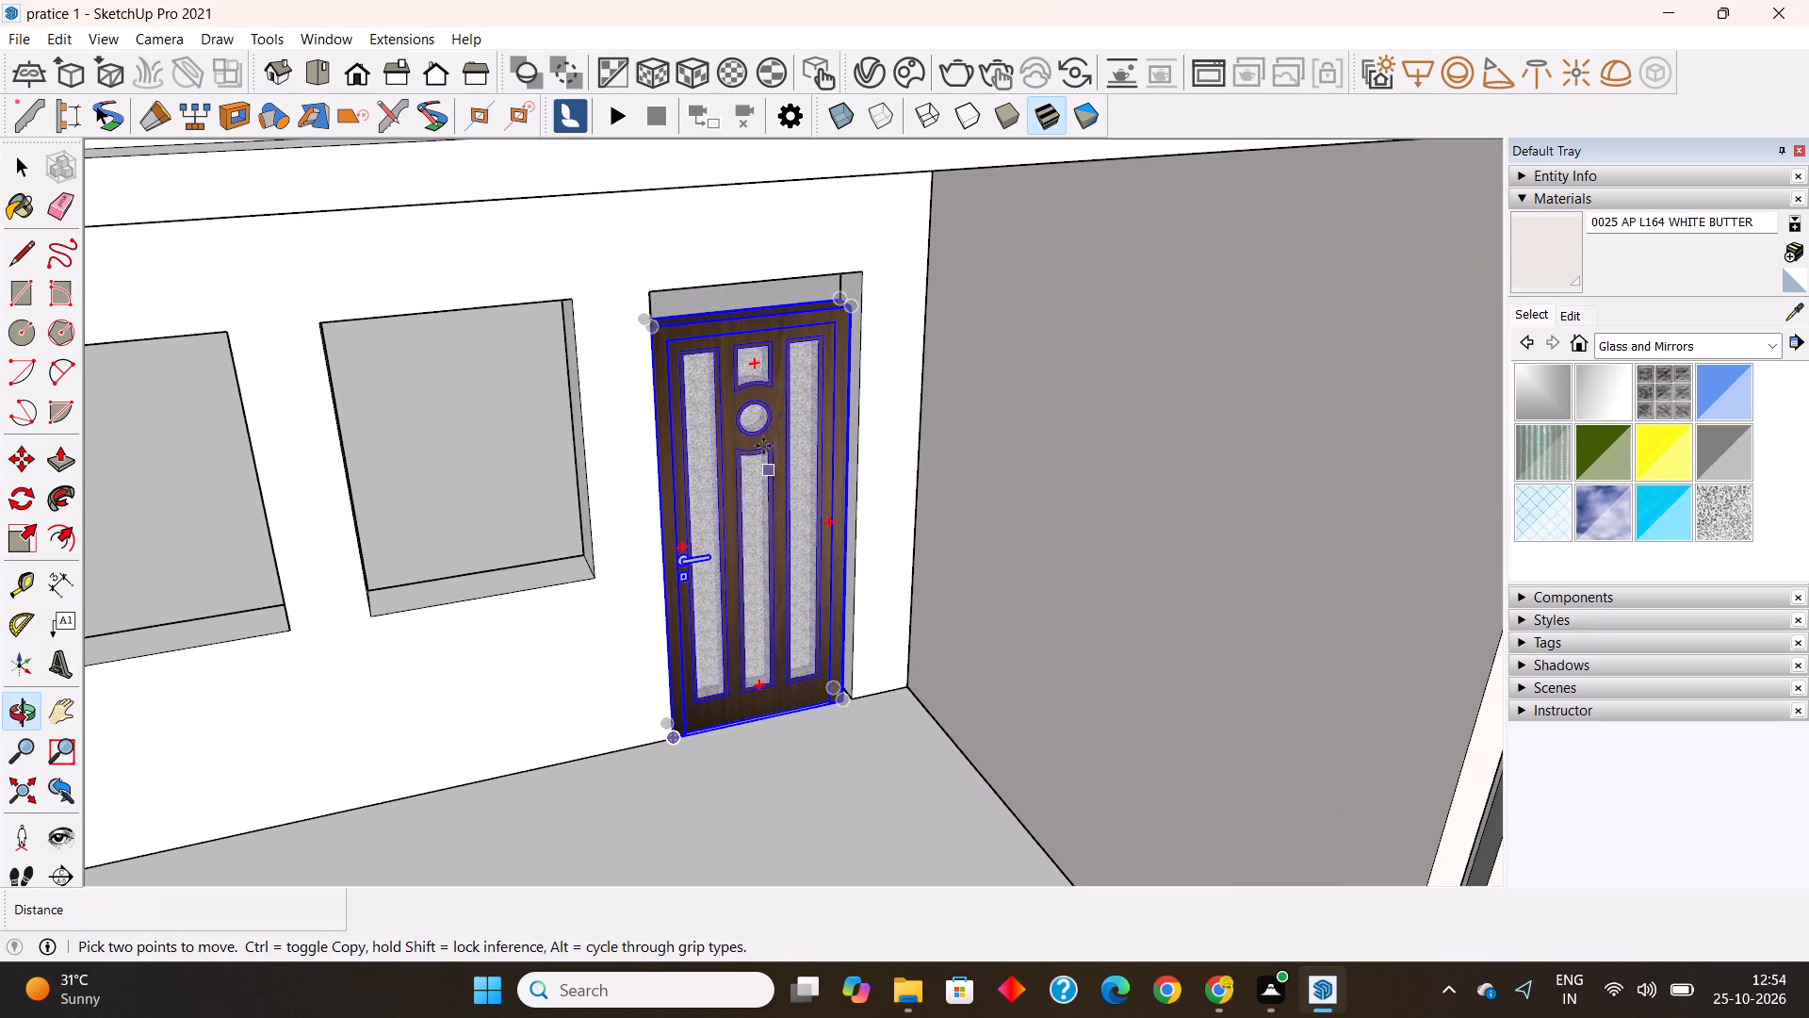
scroll(742, 271, "up", 6)
middle_click_drag(690, 409, 709, 421)
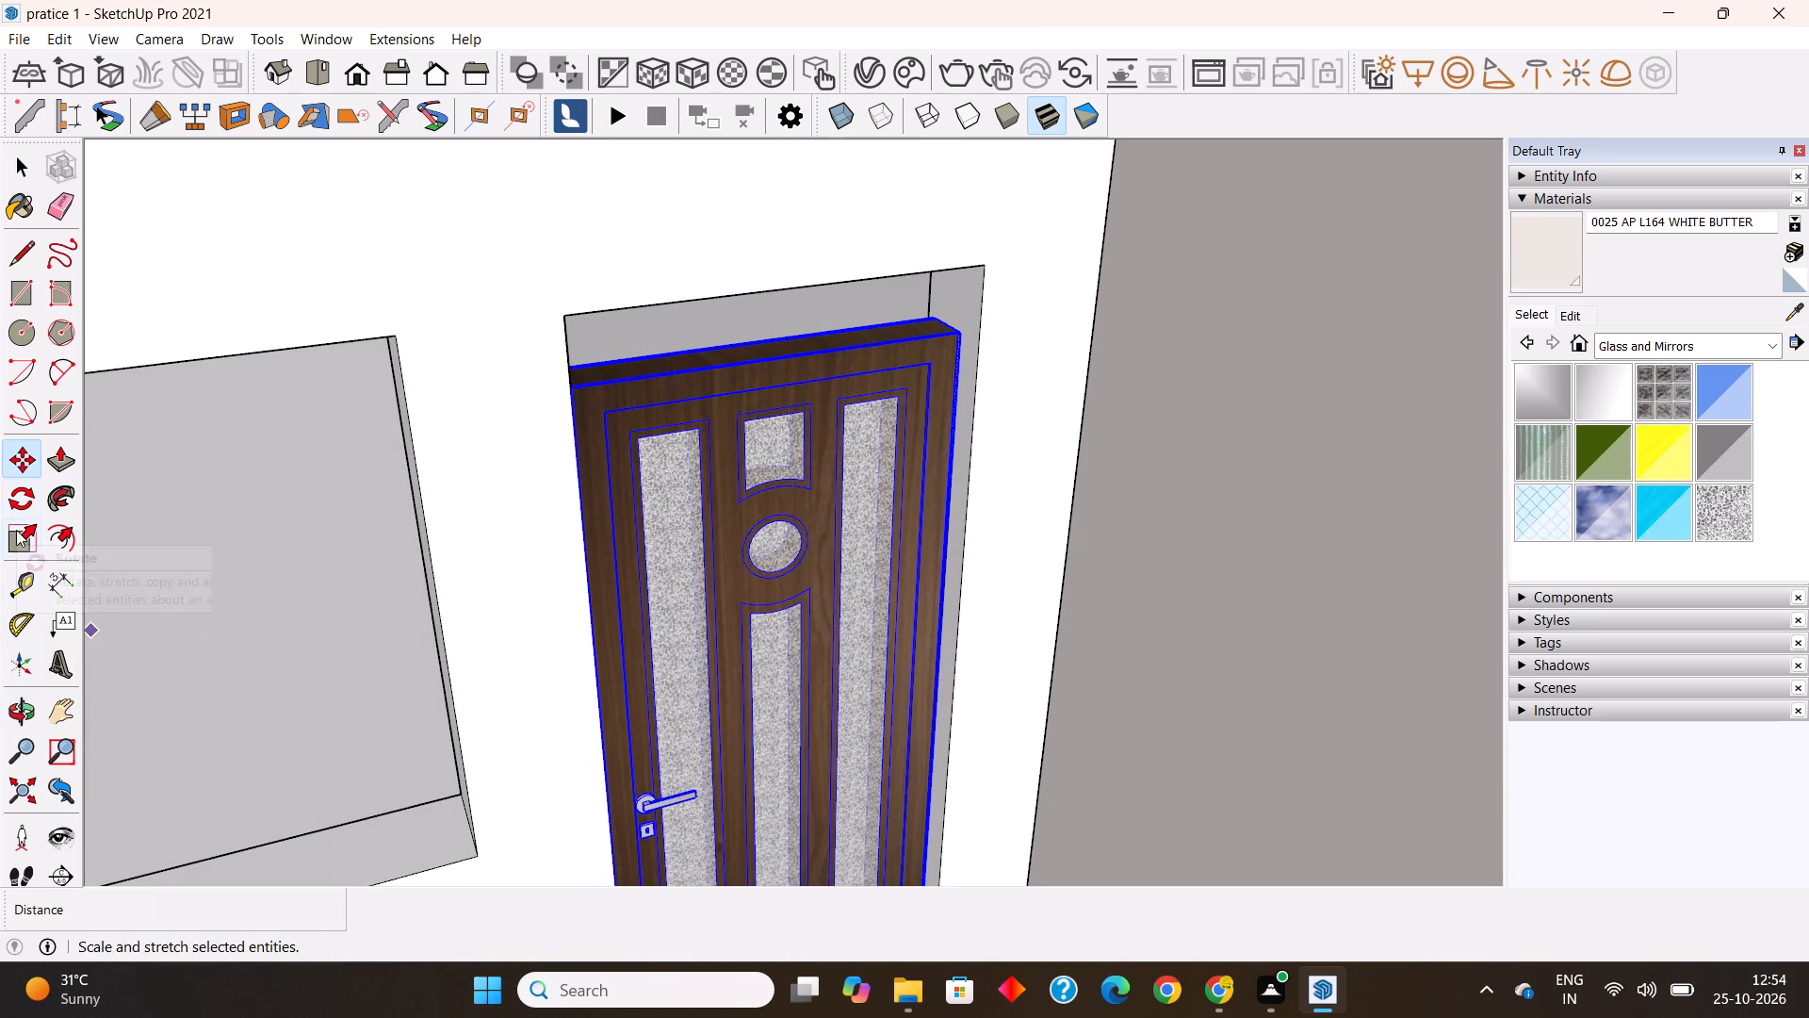
left_click(17, 534)
scroll(768, 246, "up", 2)
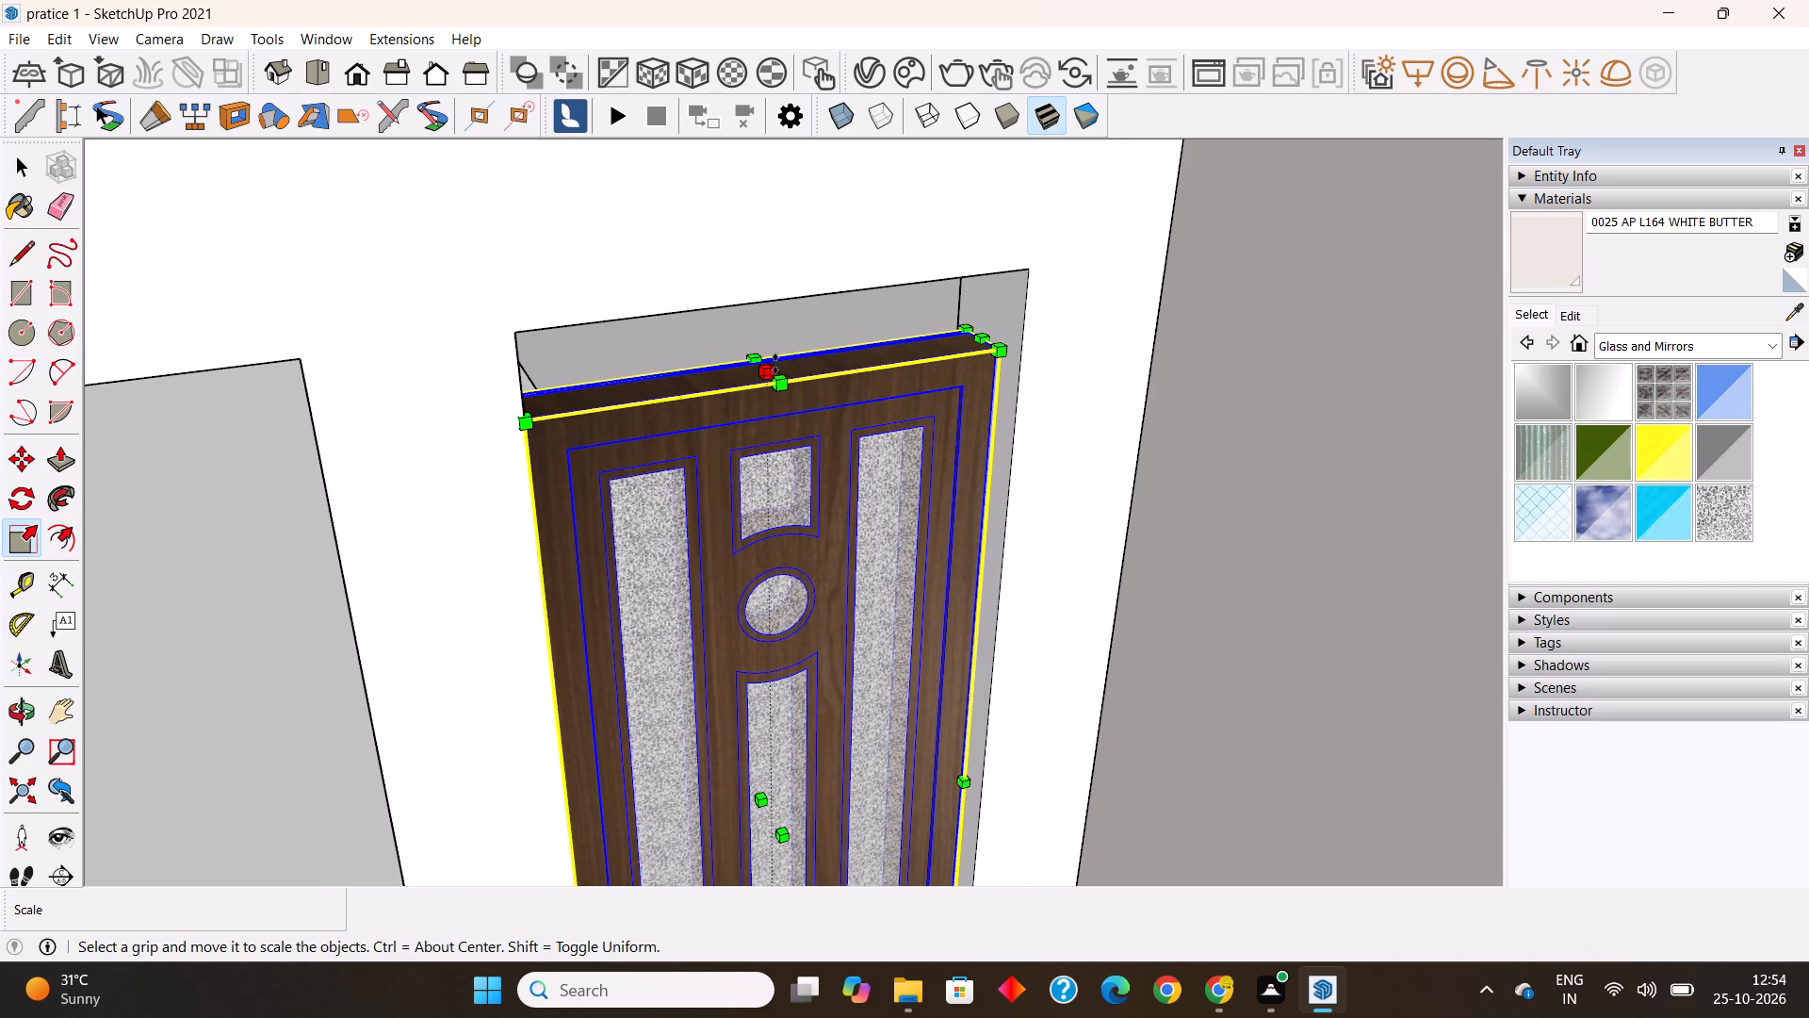
left_click(773, 364)
left_click(705, 304)
scroll(705, 304, "down", 5)
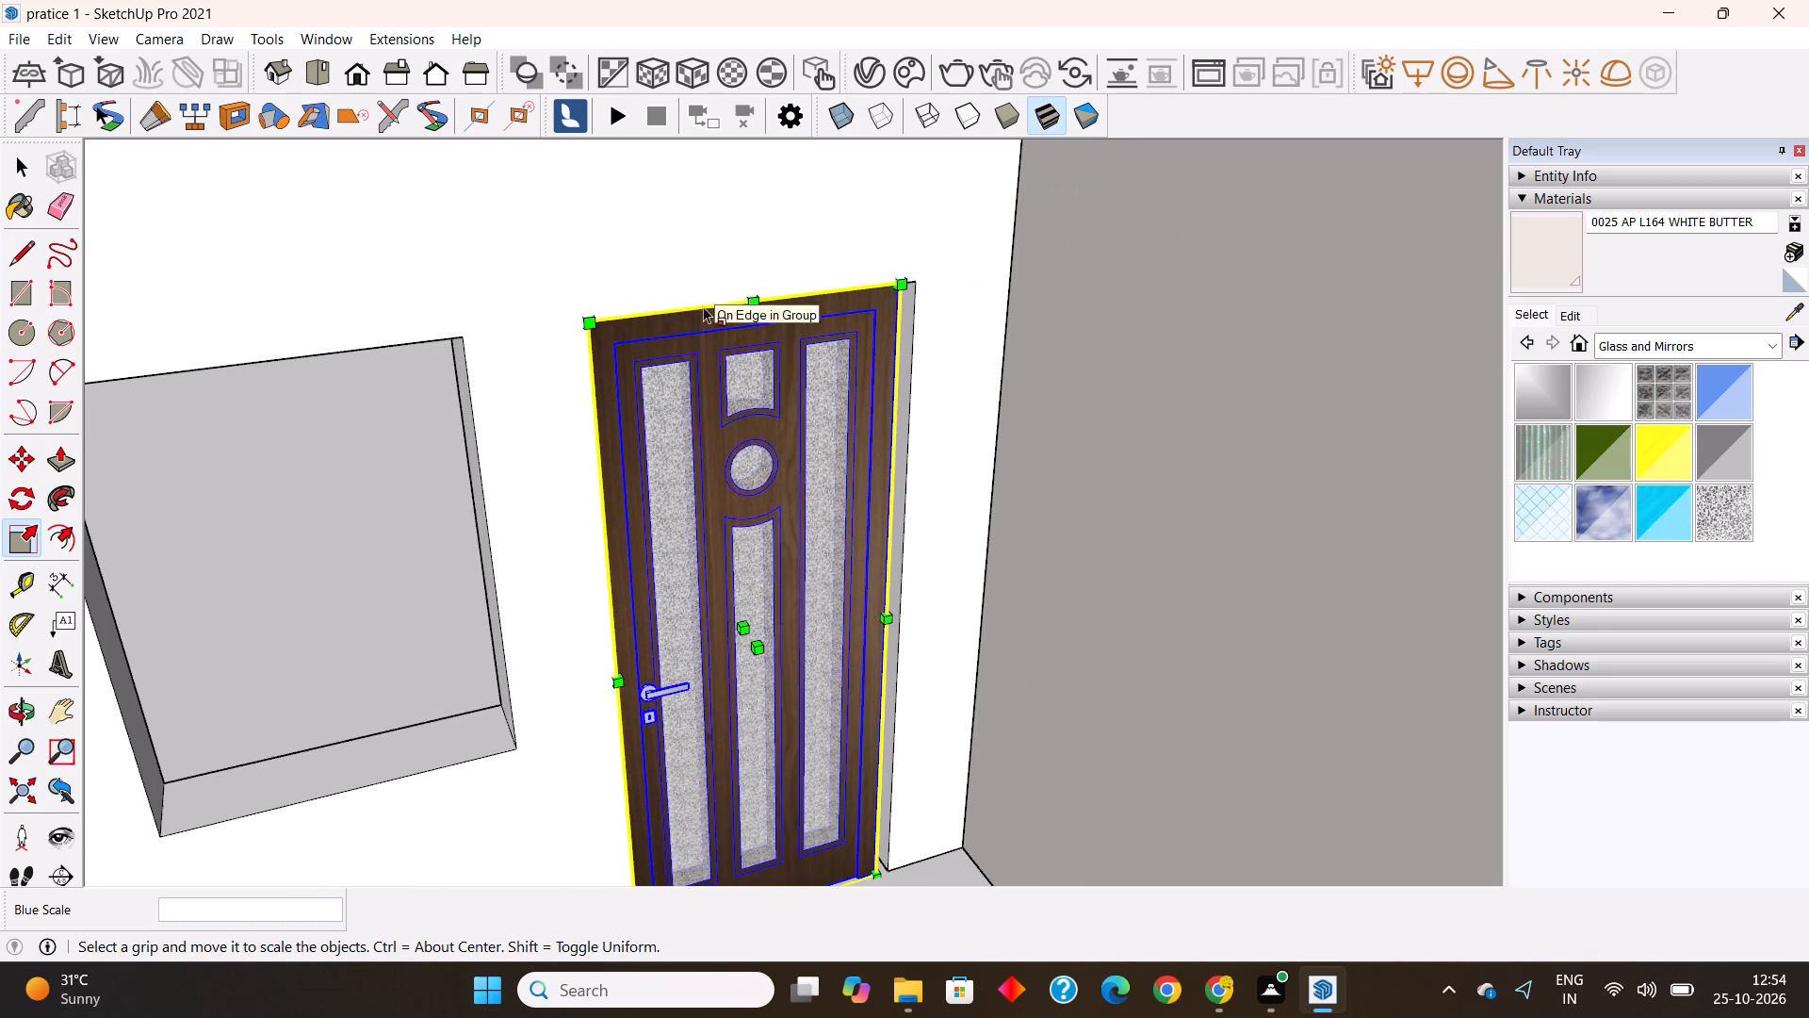
Scale the door horizontally by about 1.06 so its edge reaches the side of the doorway opening.
middle_click_drag(681, 585, 495, 502)
scroll(722, 542, "up", 2)
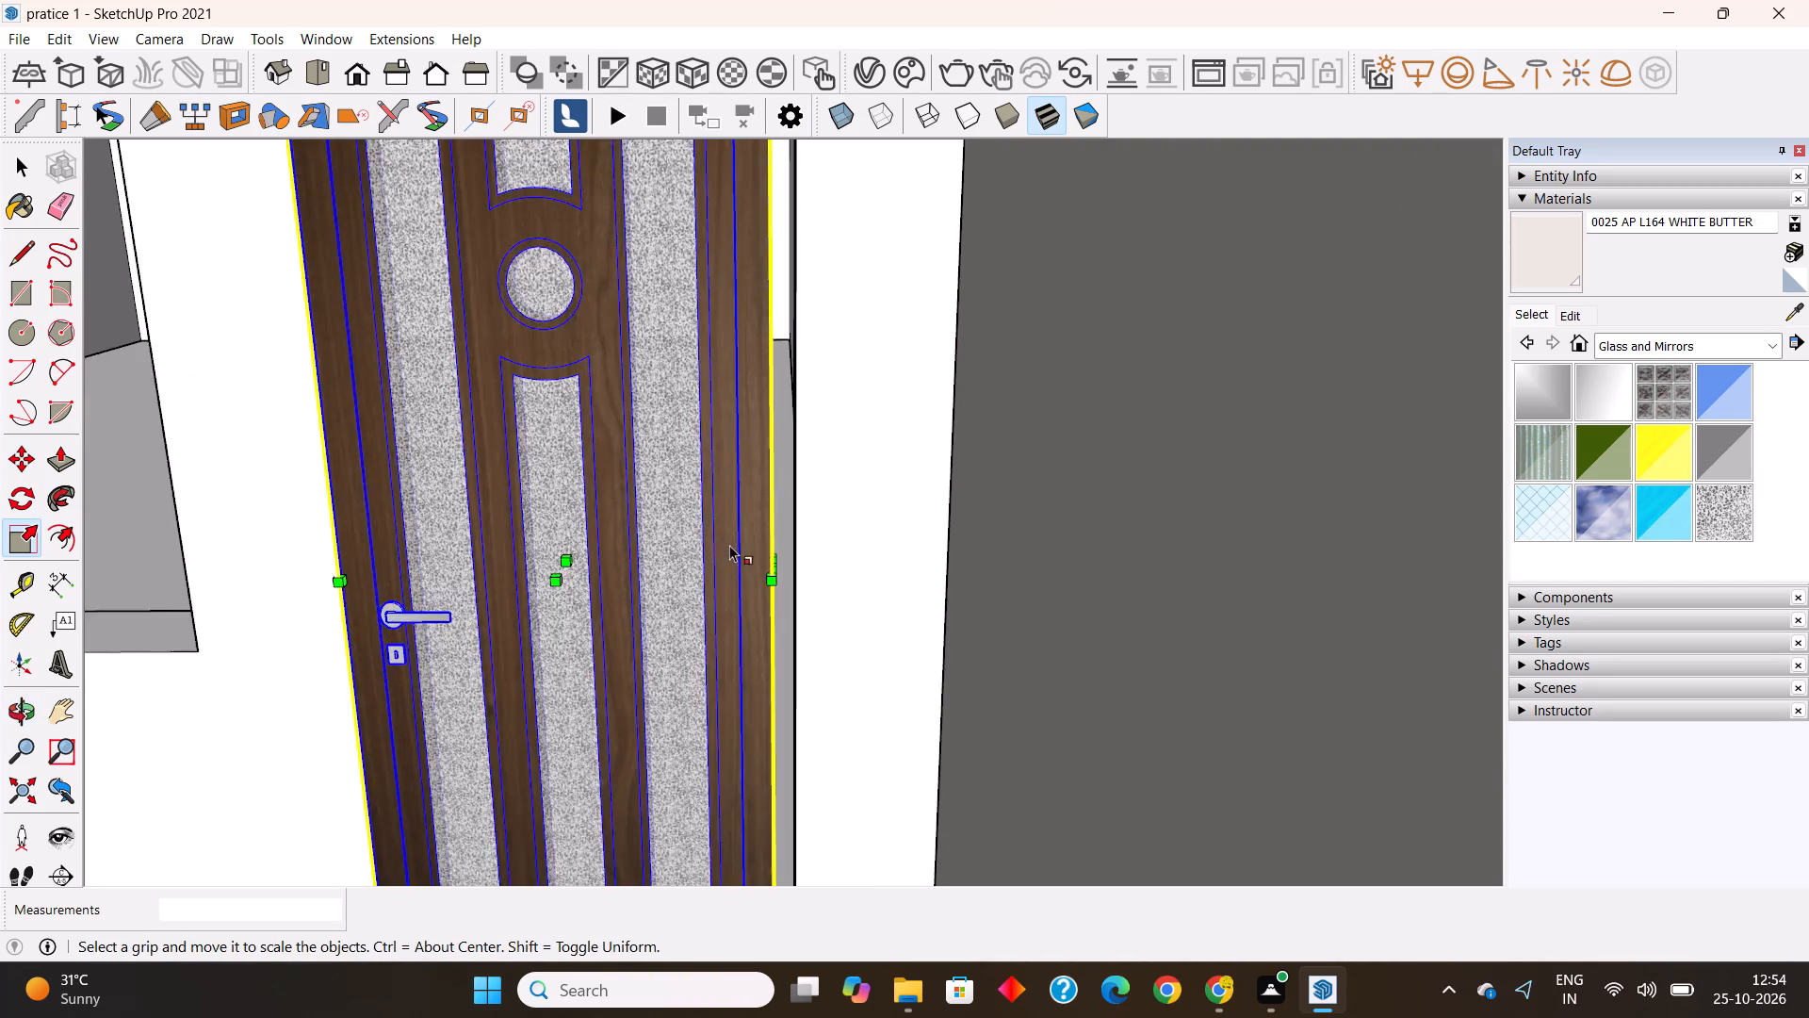
scroll(729, 545, "up", 7)
middle_click_drag(775, 568, 758, 566)
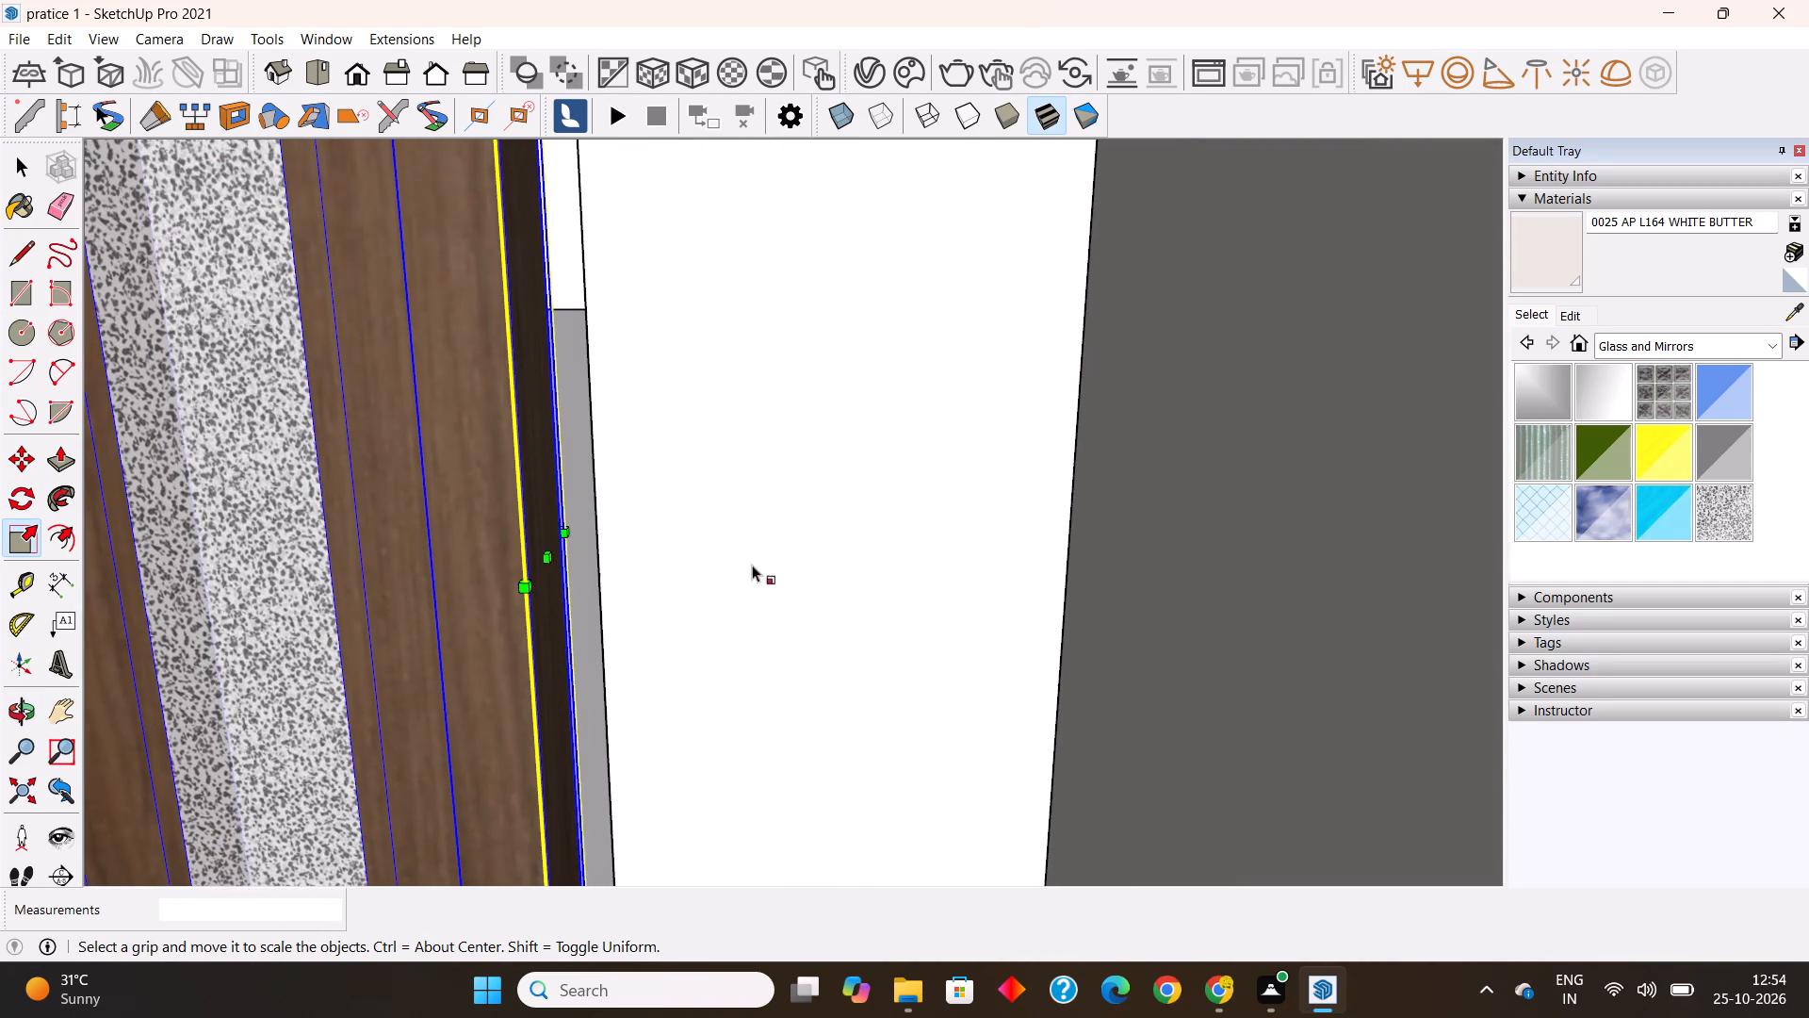
left_click(550, 555)
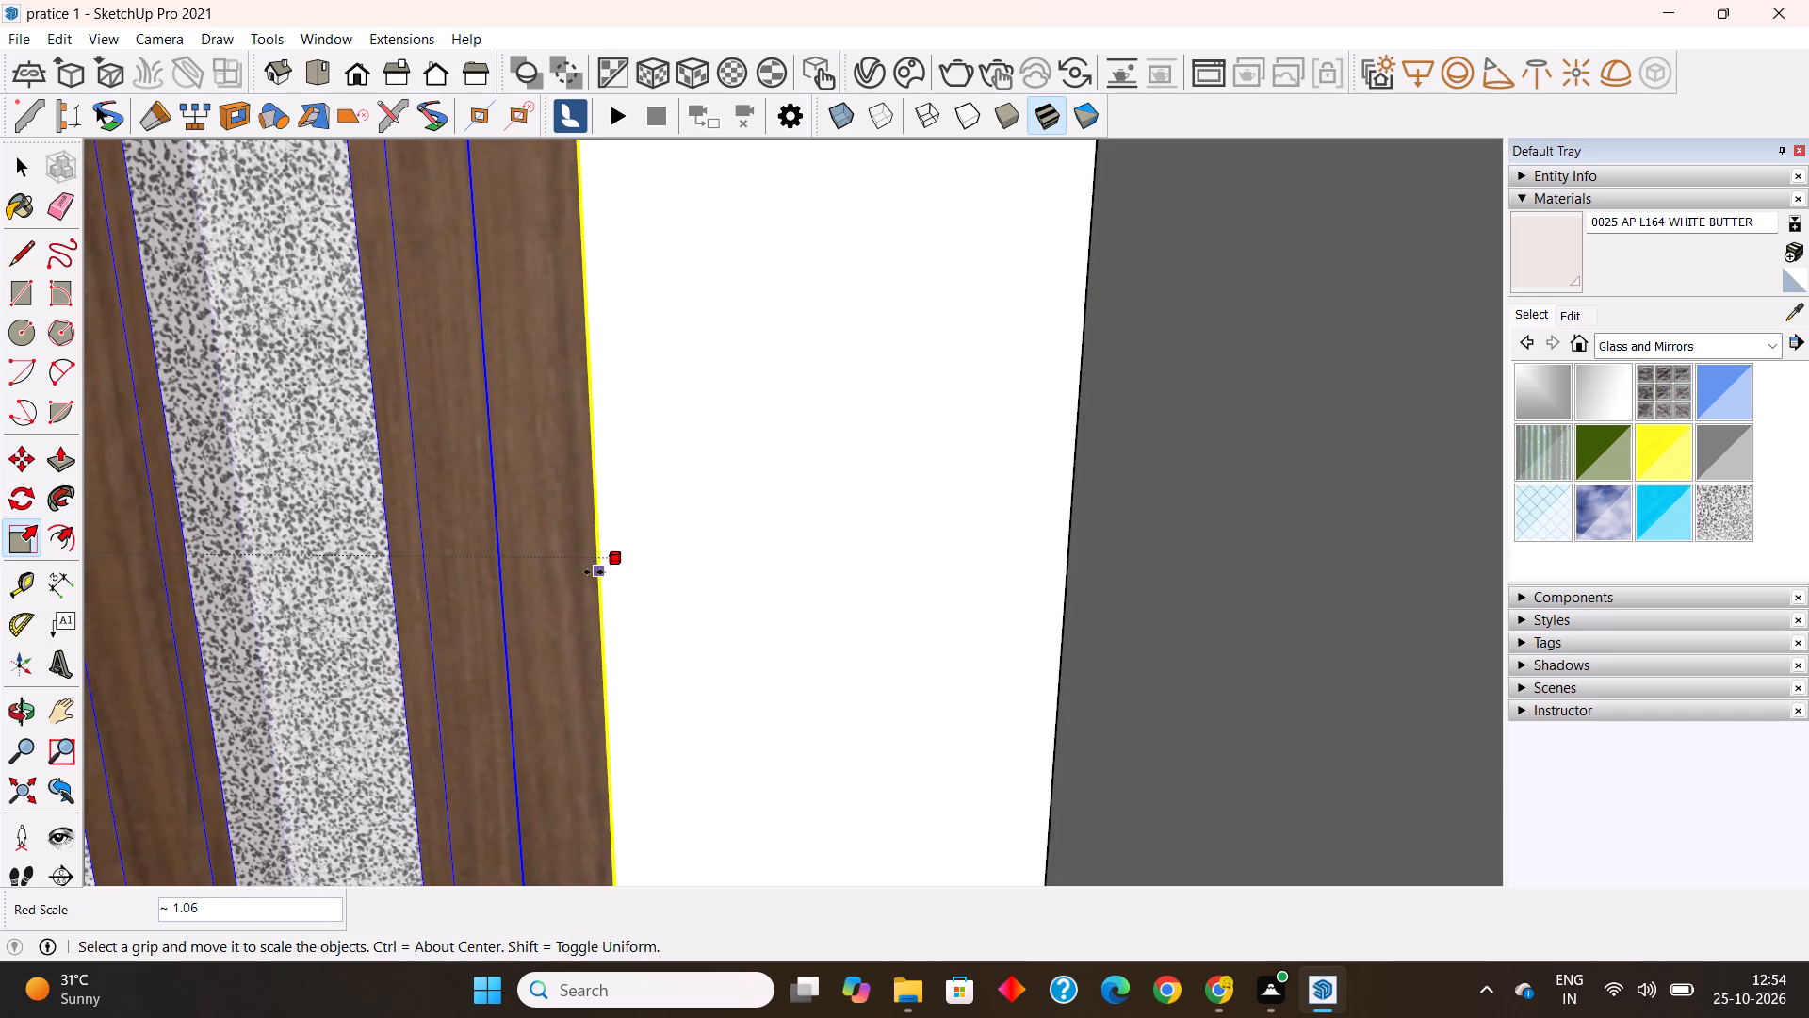
left_click(601, 577)
Copy the door by its bottom corner to the bottom corner of the doorway opening behind the middle-floor balcony.
scroll(727, 565, "down", 7)
middle_click_drag(750, 601, 992, 611)
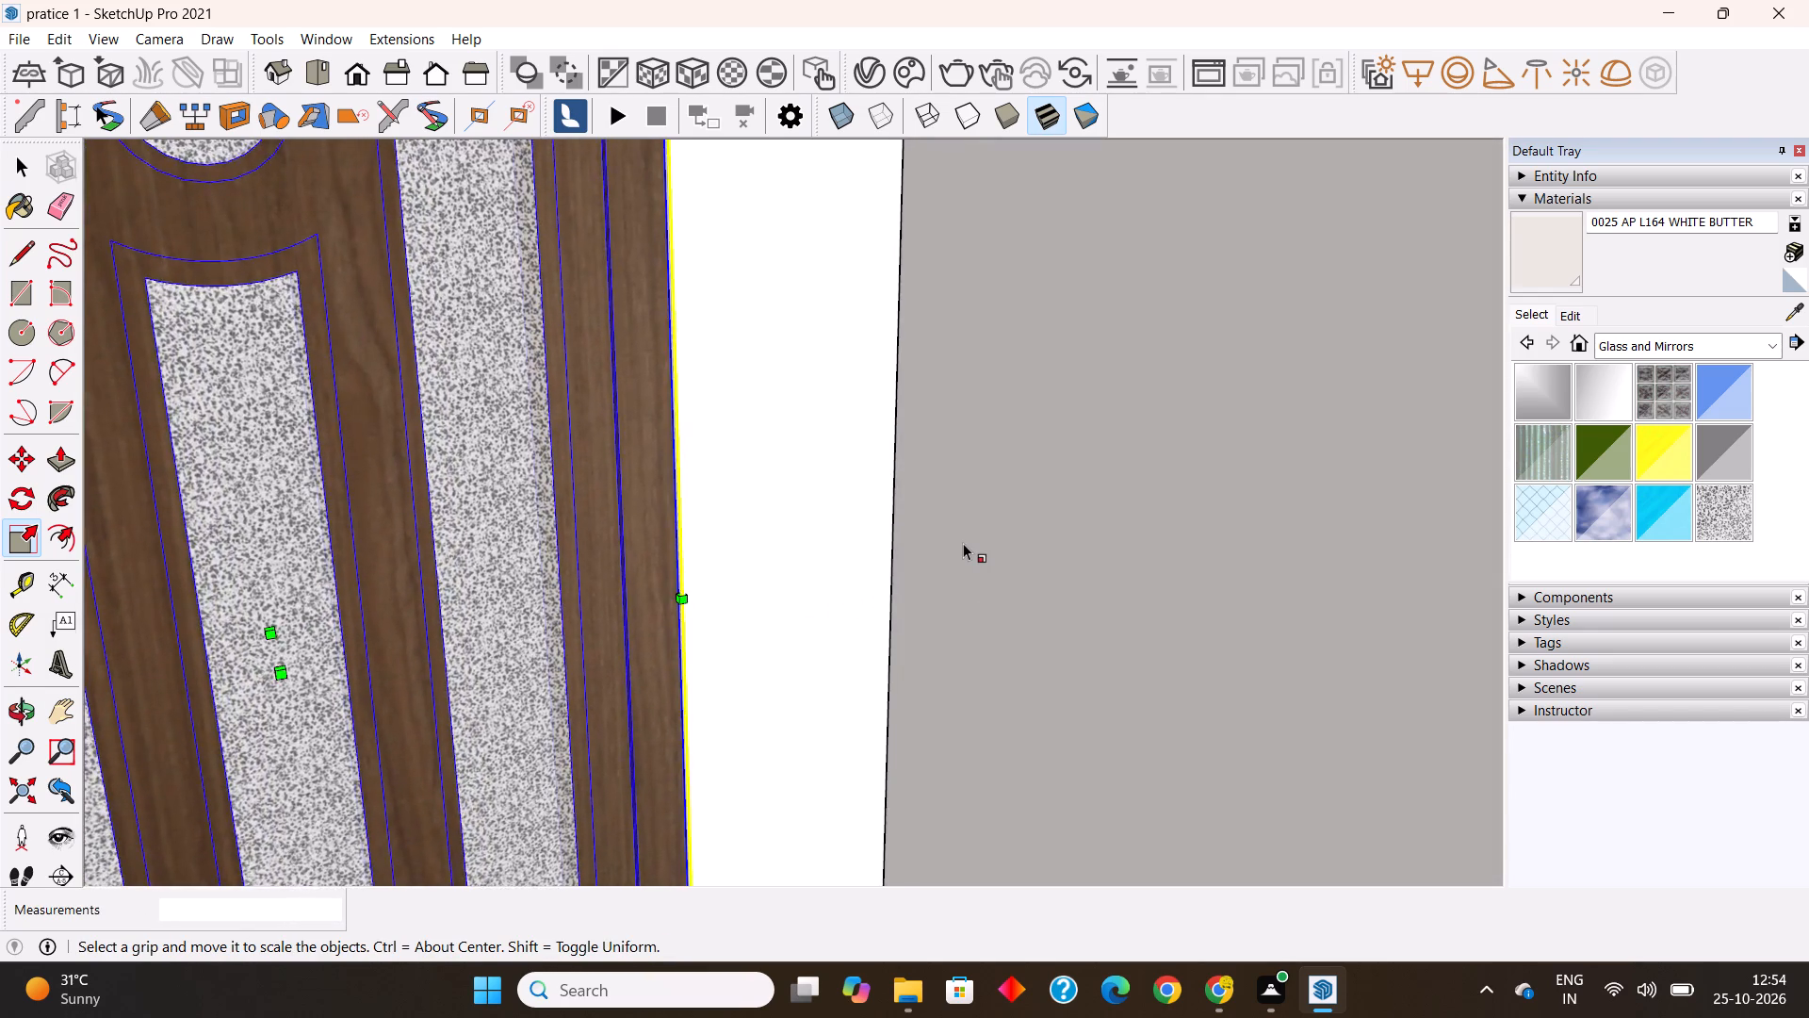
scroll(963, 543, "down", 17)
middle_click_drag(790, 652, 740, 612)
left_click(14, 459)
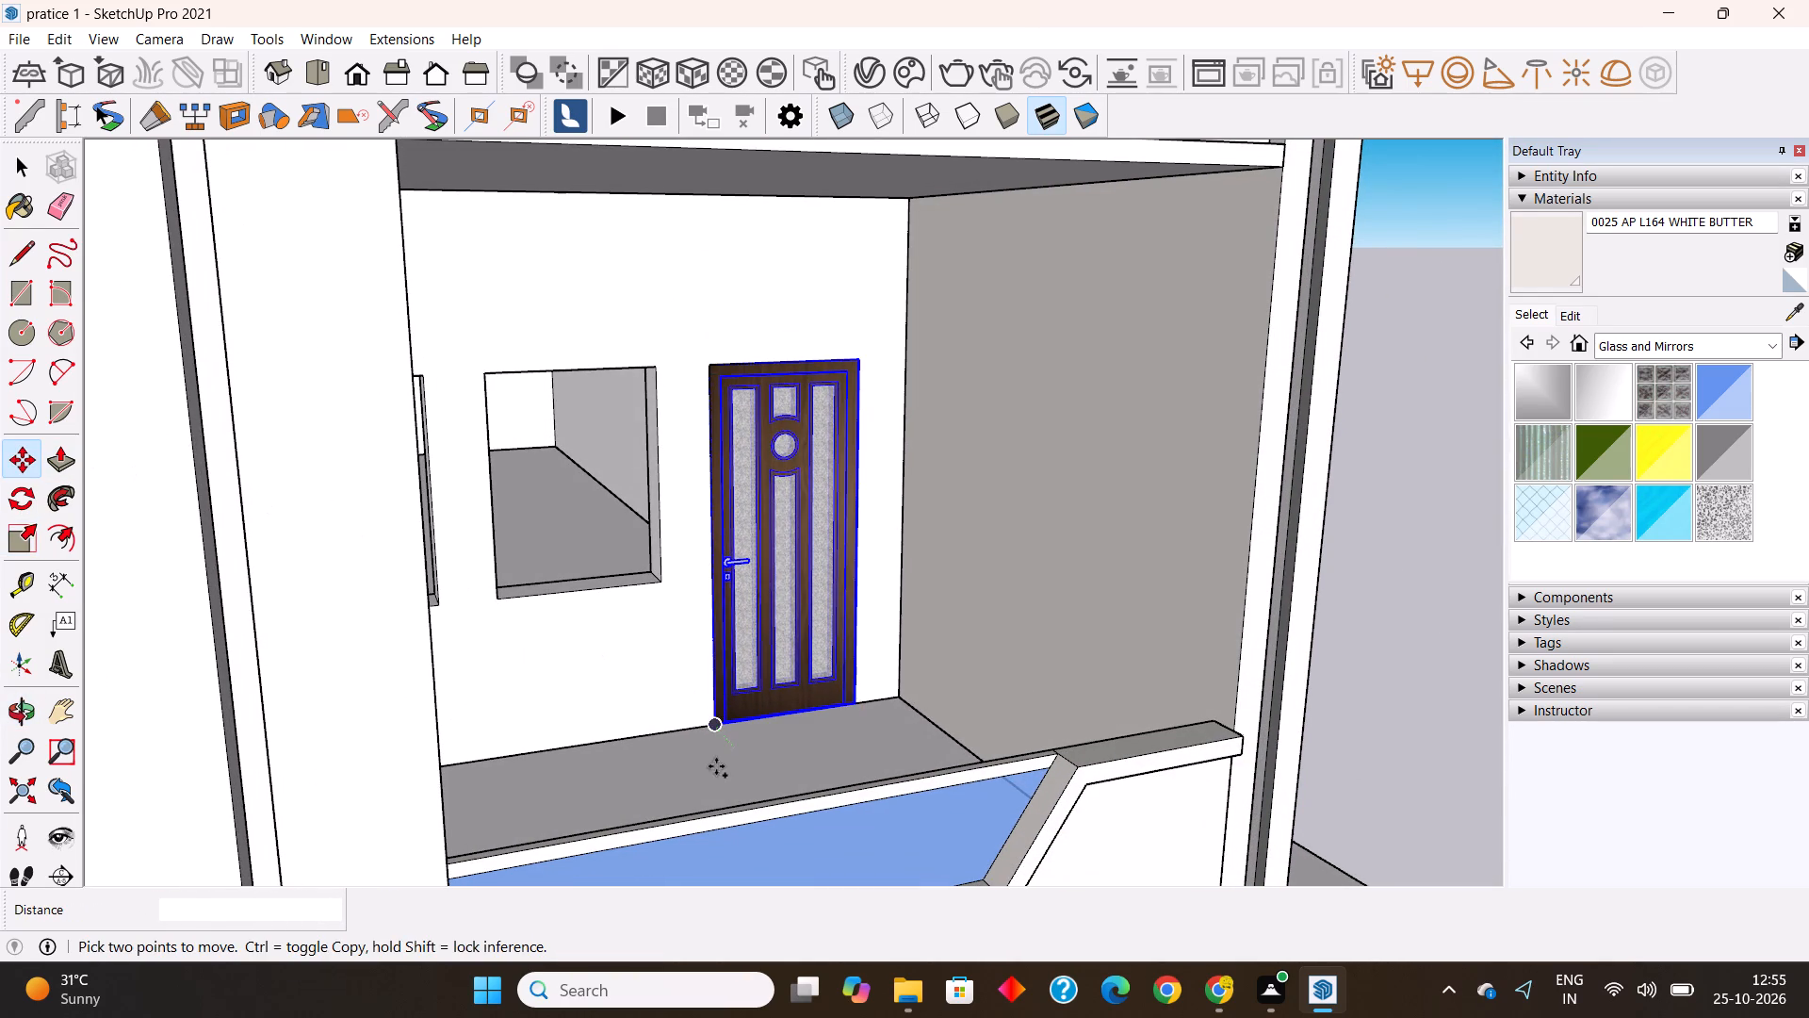
left_click(711, 728)
scroll(723, 750, "down", 13)
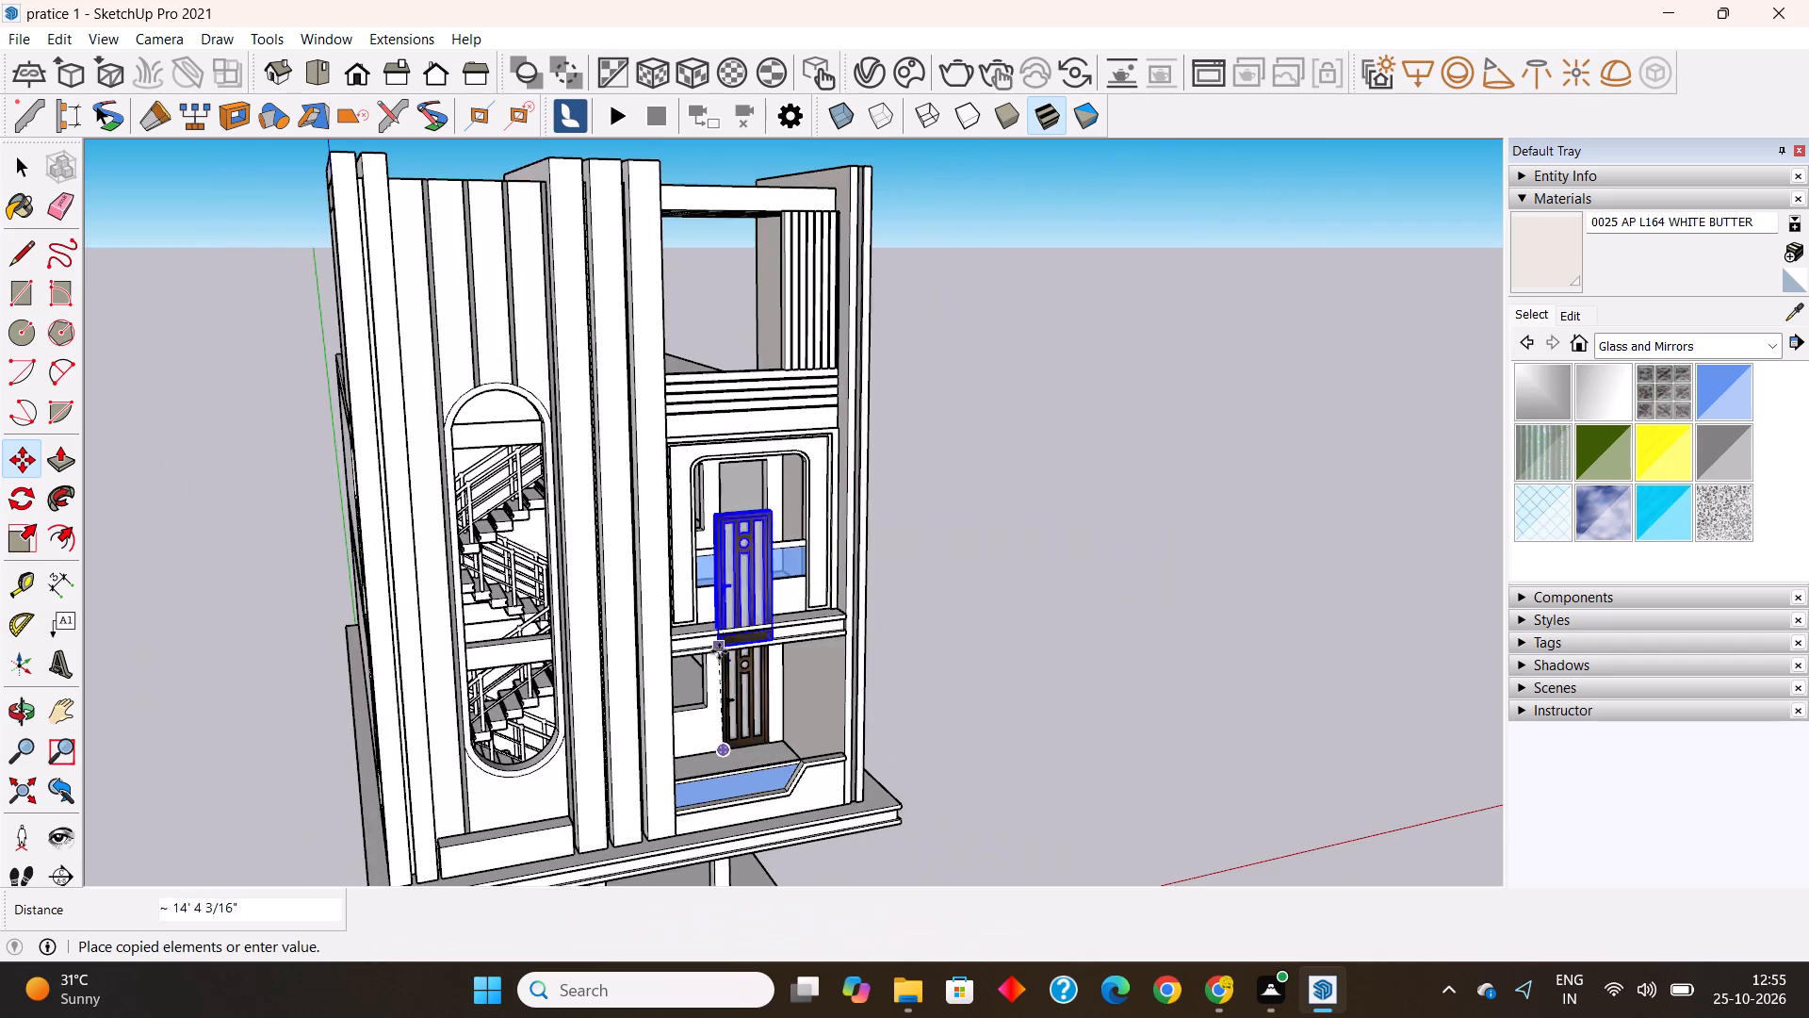
middle_click_drag(720, 651, 758, 762)
scroll(768, 596, "up", 11)
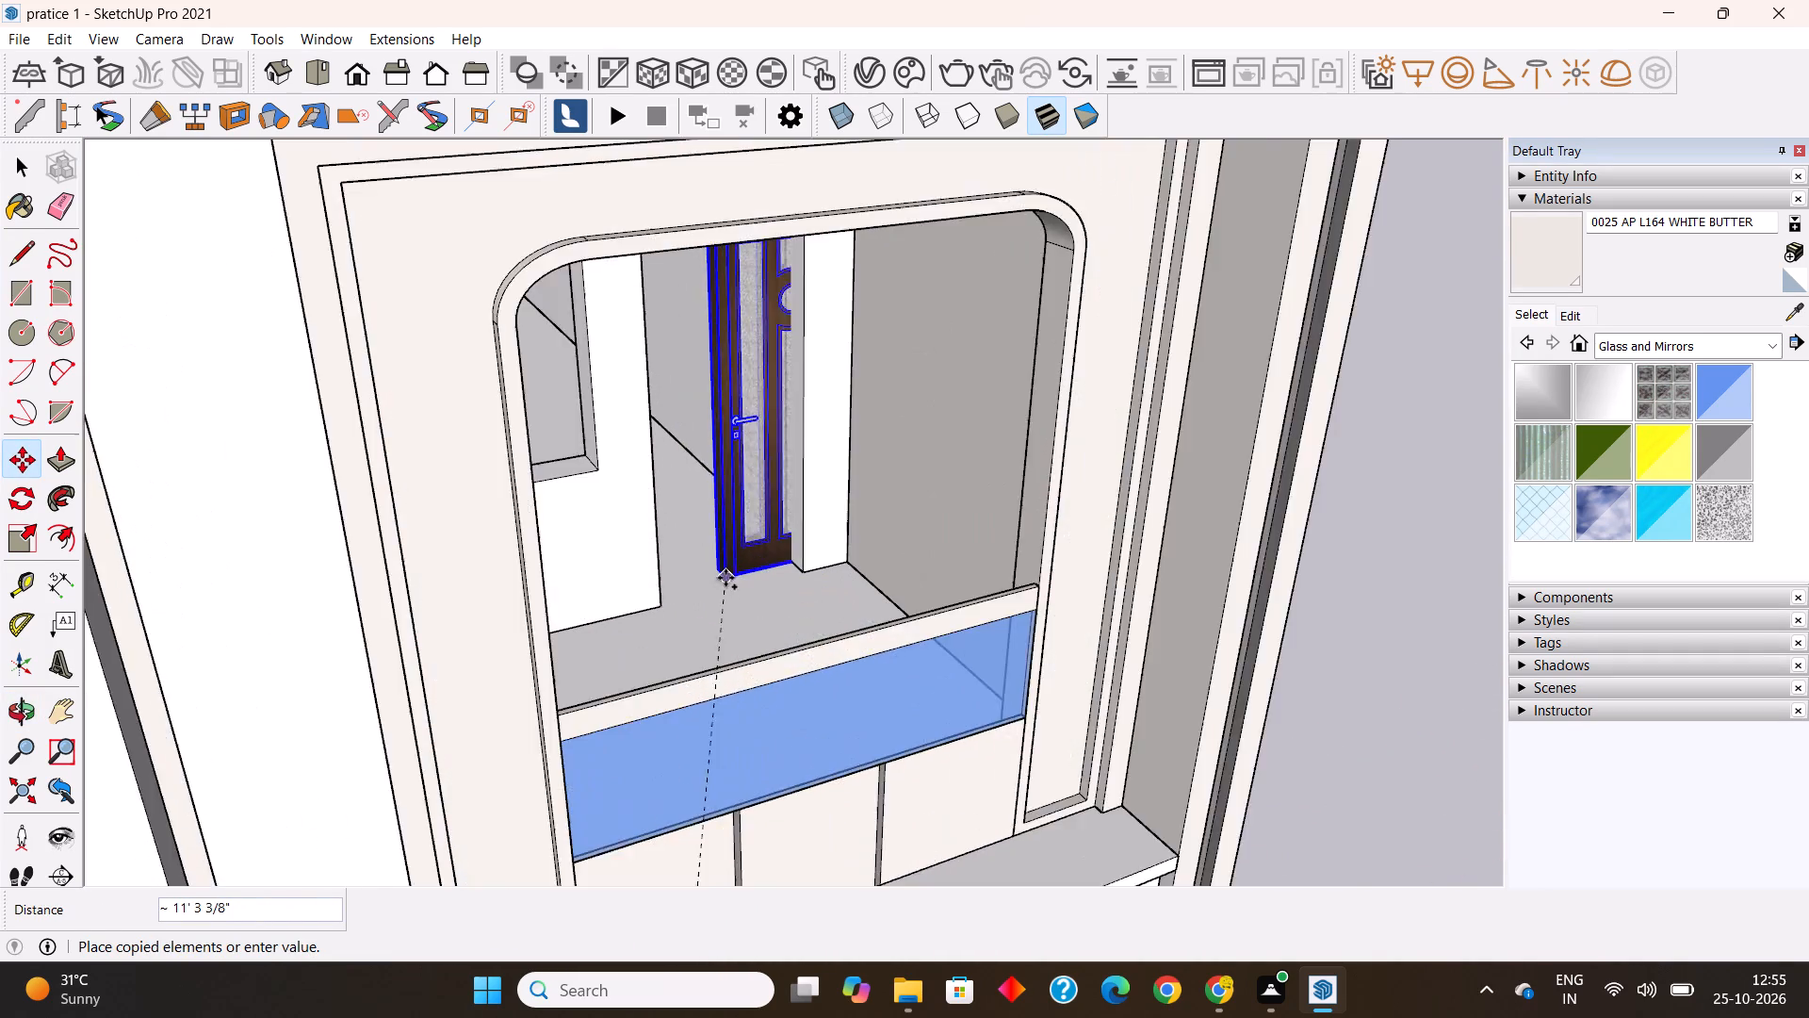
scroll(725, 578, "up", 3)
left_click(658, 612)
Copy the middle-floor door by its bottom corner up to the top-floor balcony area beside the side wall.
scroll(636, 649, "down", 4)
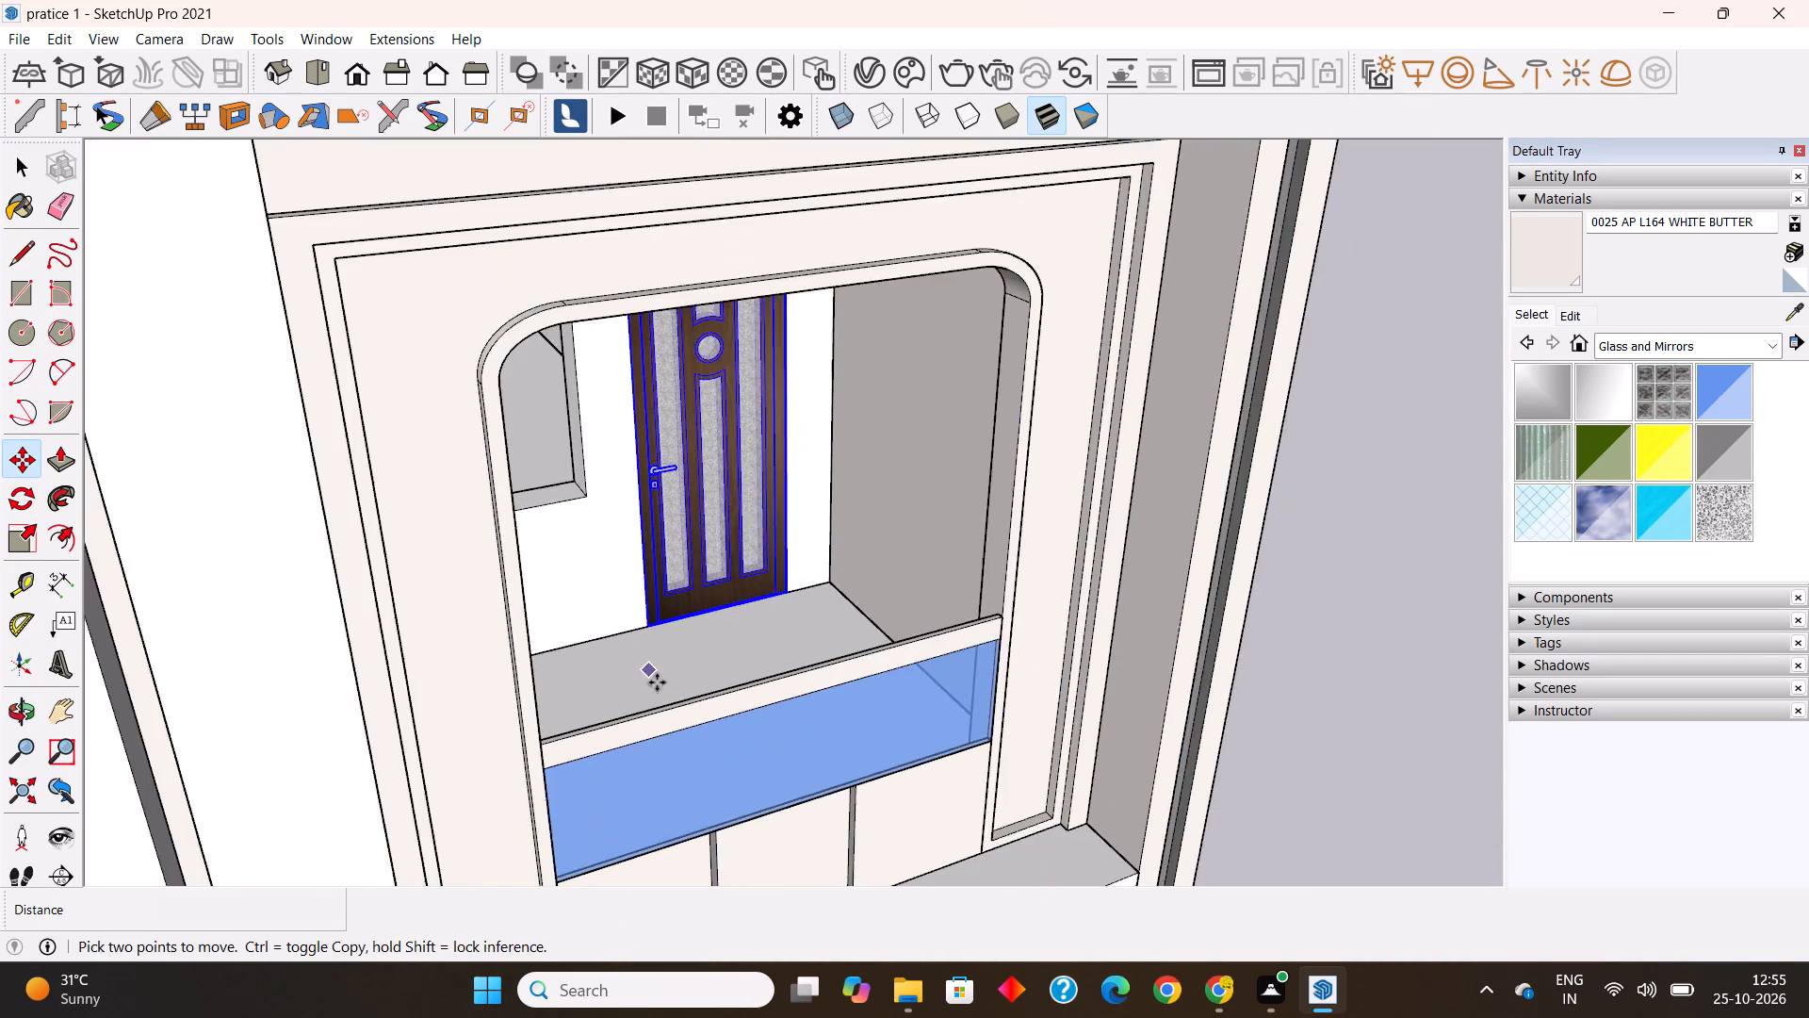
scroll(660, 687, "down", 3)
middle_click_drag(674, 704, 520, 604)
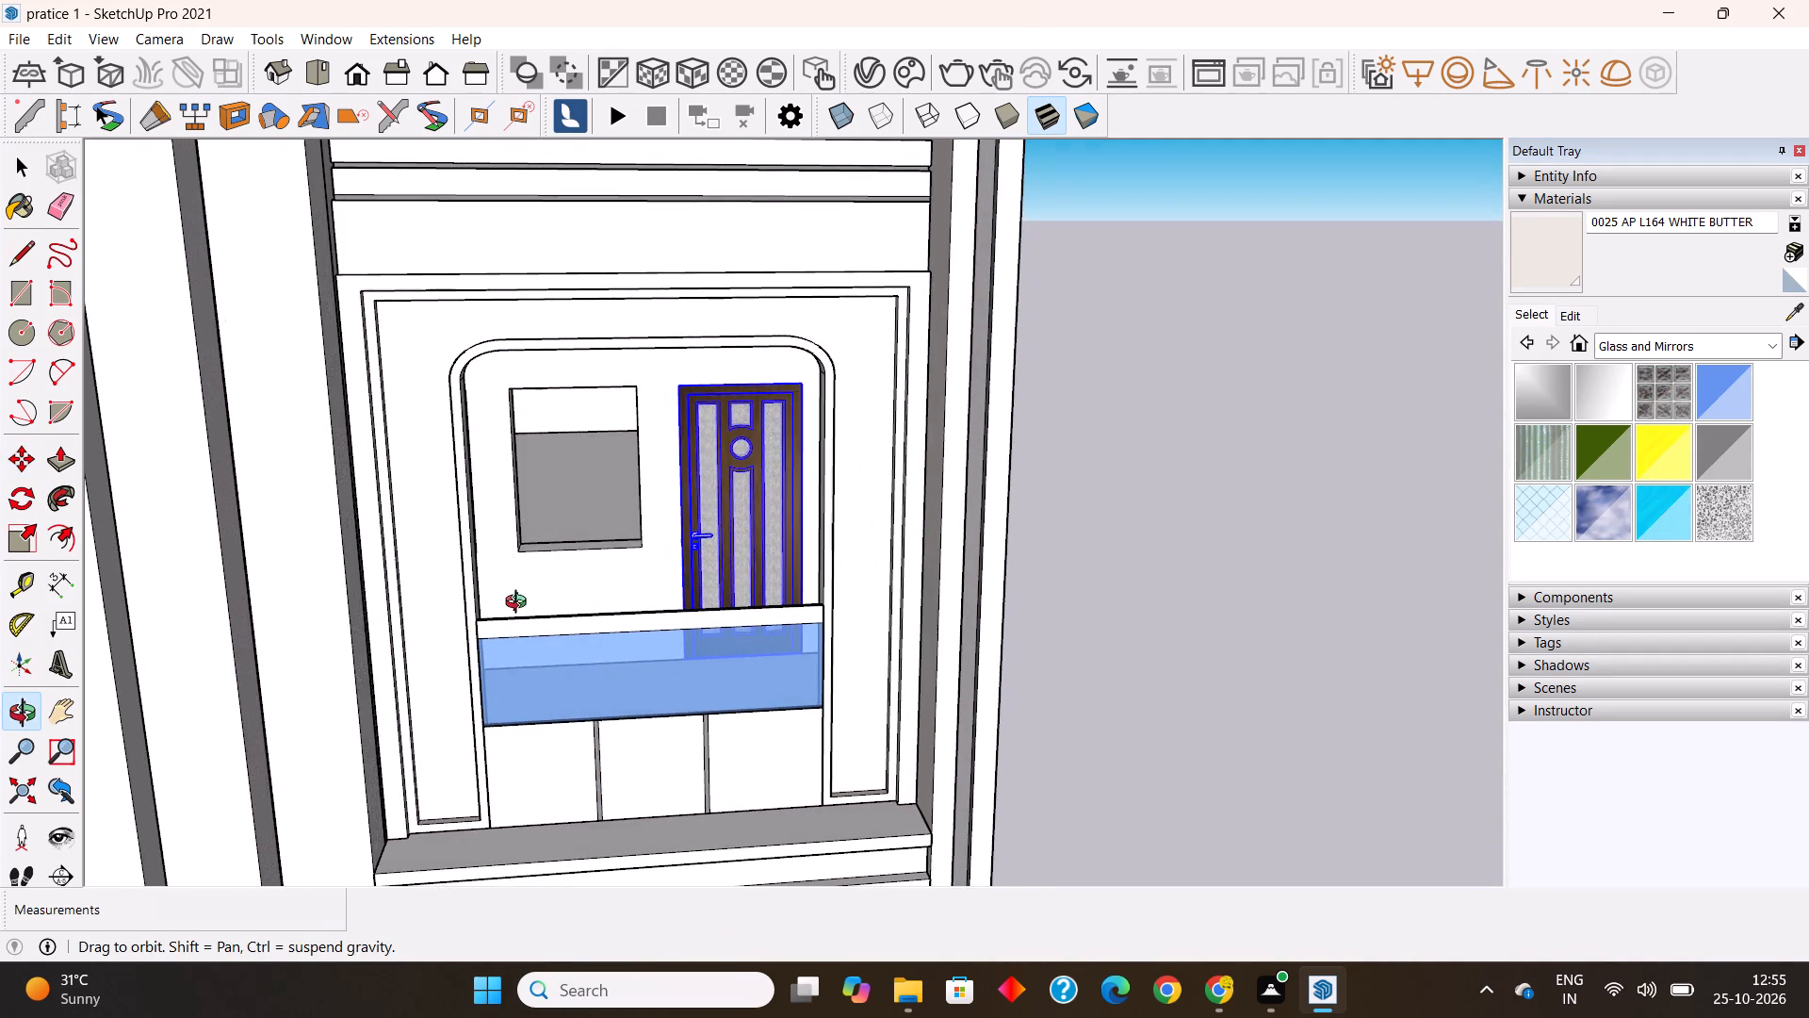
middle_click_drag(520, 604, 649, 589)
scroll(658, 481, "down", 7)
scroll(668, 538, "up", 6)
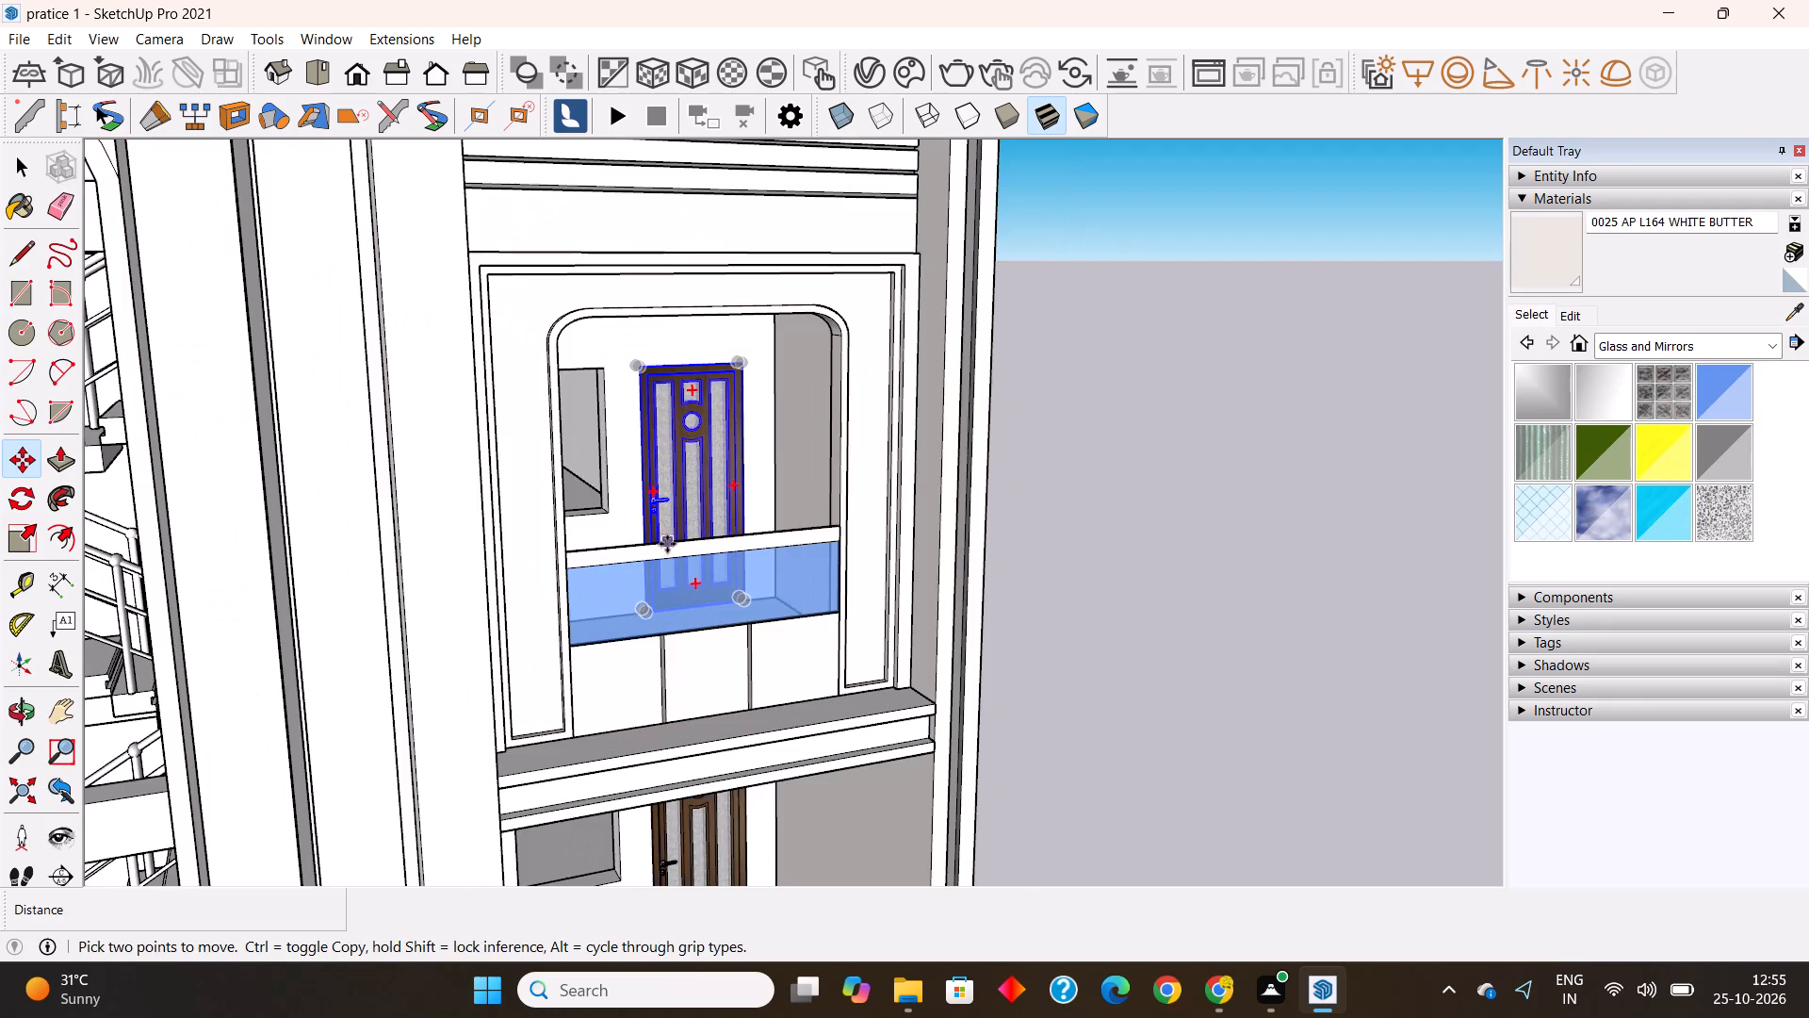
middle_click_drag(667, 551, 668, 655)
scroll(658, 611, "up", 4)
left_click(643, 603)
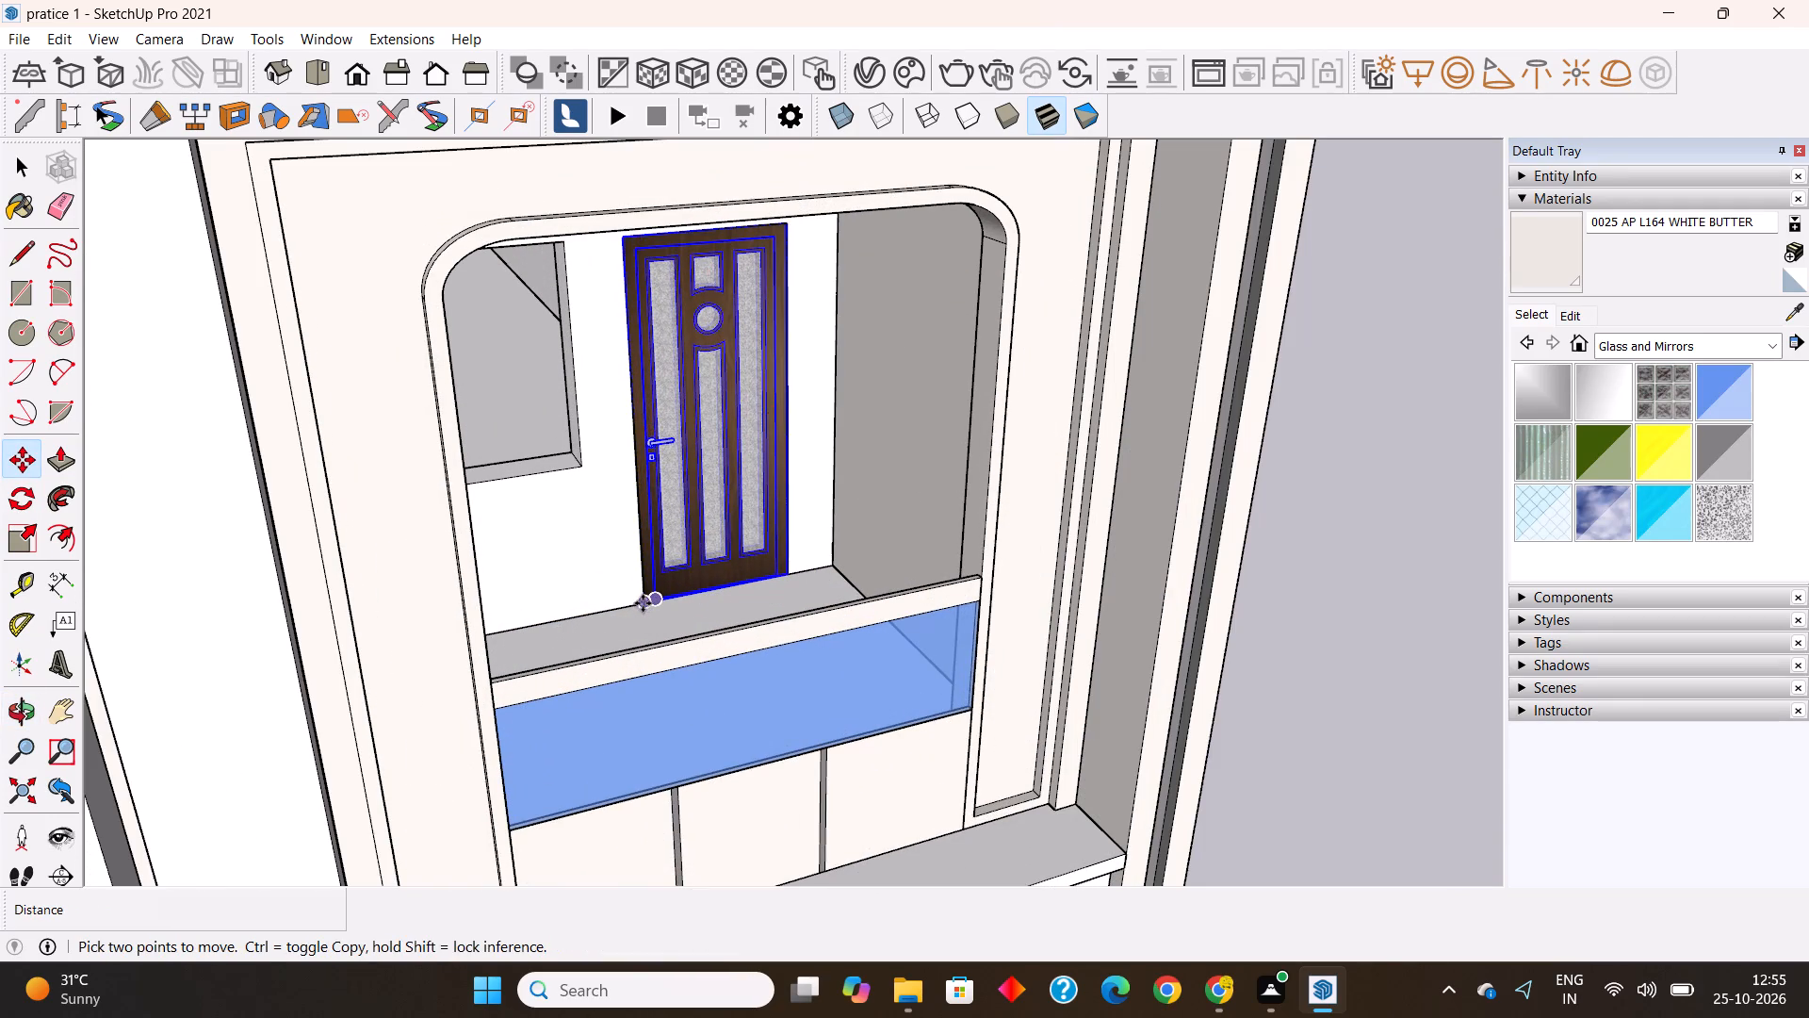
scroll(665, 657, "down", 11)
middle_click_drag(674, 660, 461, 731)
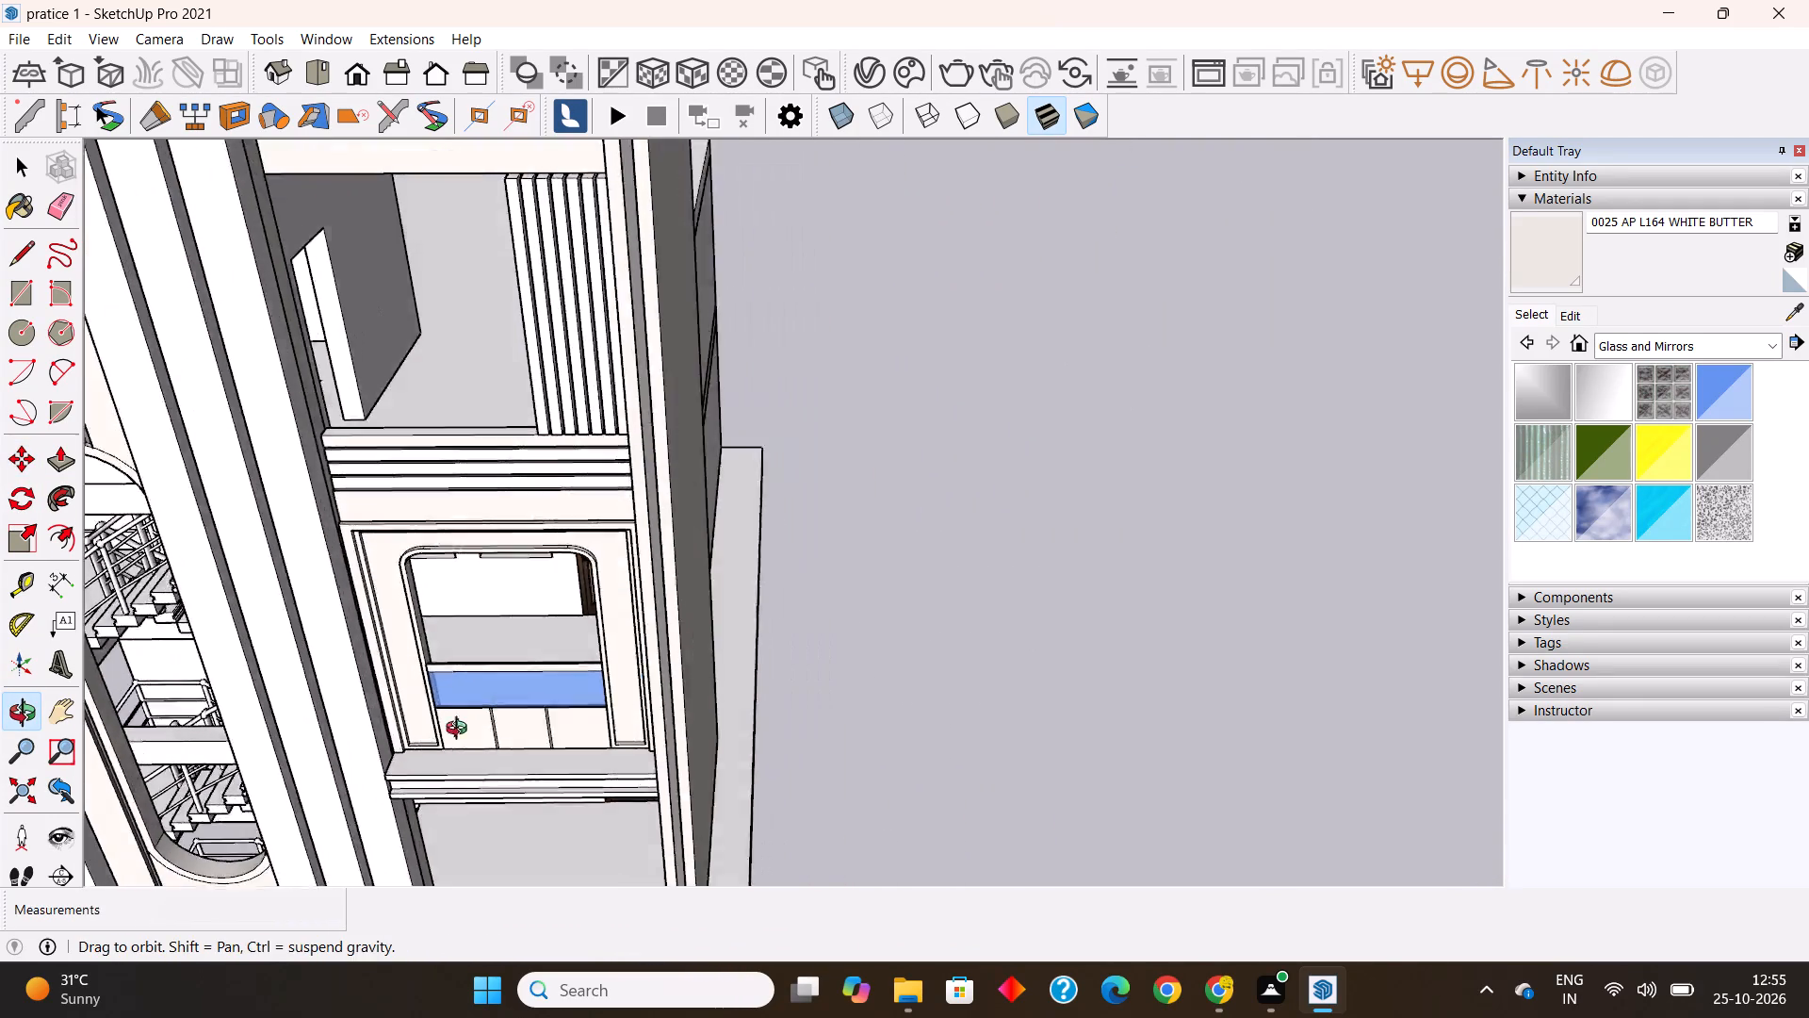
middle_click_drag(461, 731, 422, 729)
left_click(351, 397)
Rotate the top-floor door 90 degrees on the floor plane to line it up with the side wall.
scroll(534, 516, "down", 3)
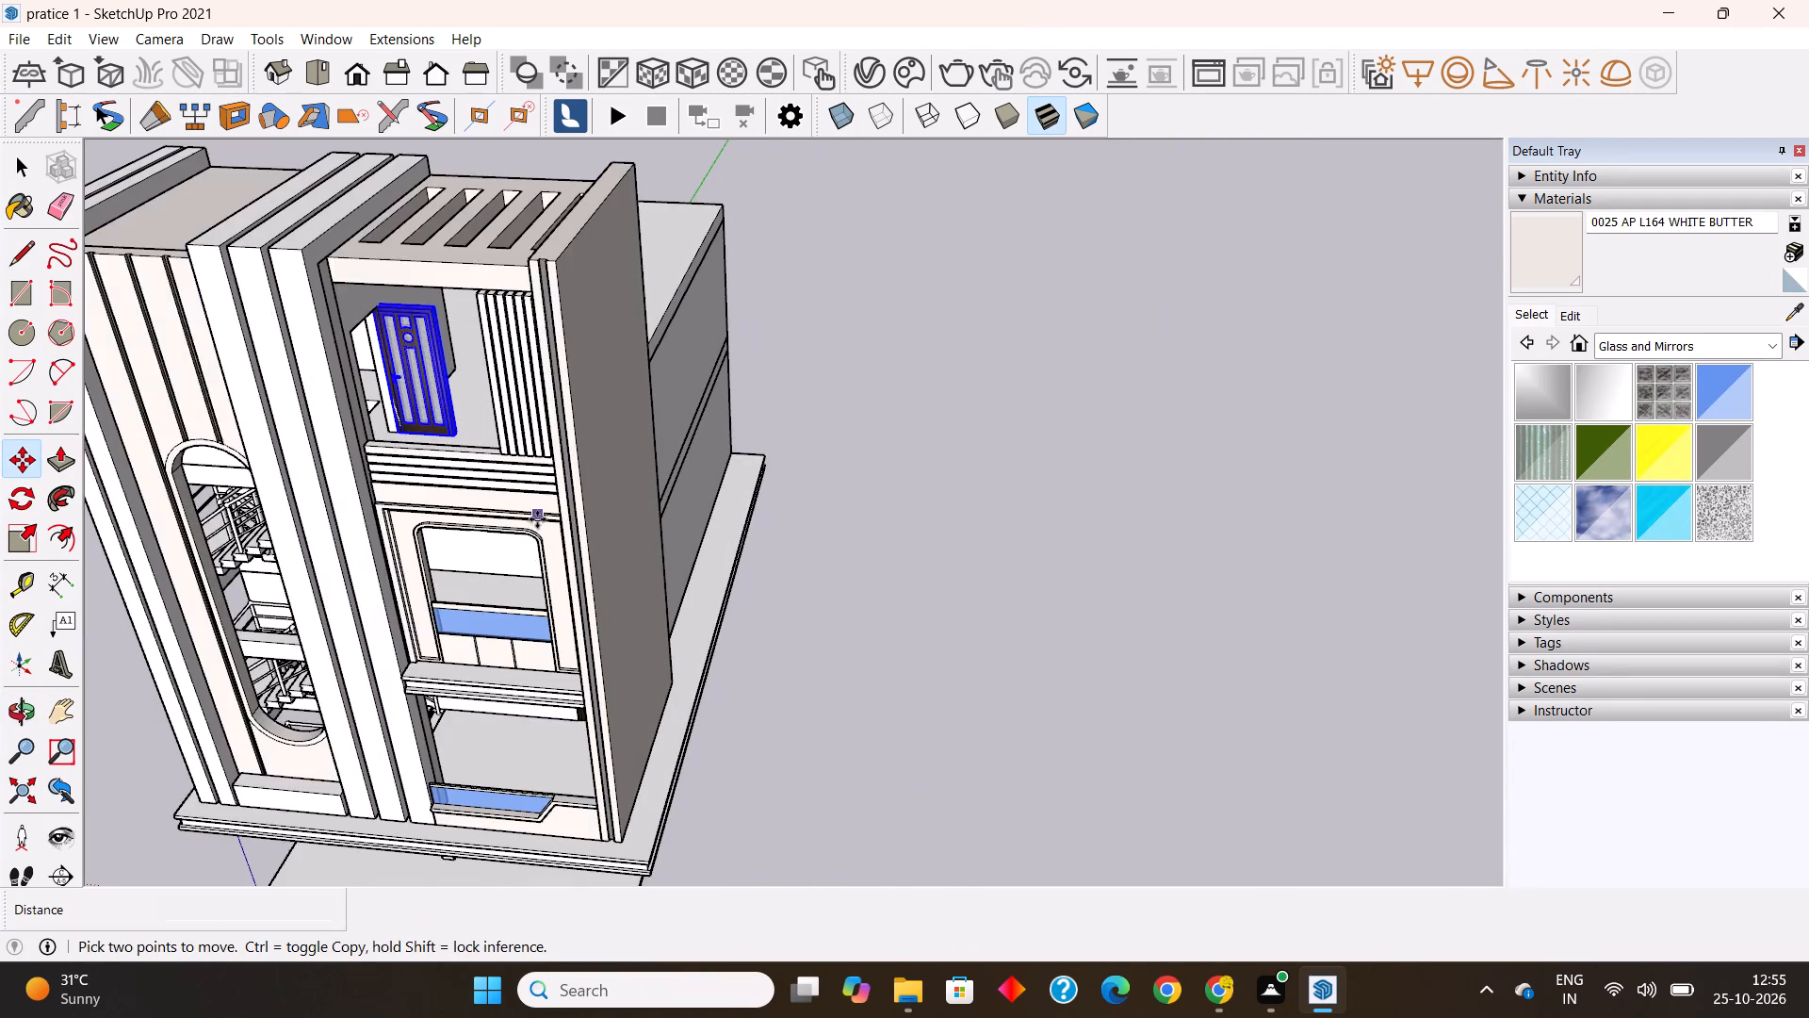
scroll(537, 519, "down", 3)
scroll(437, 371, "up", 18)
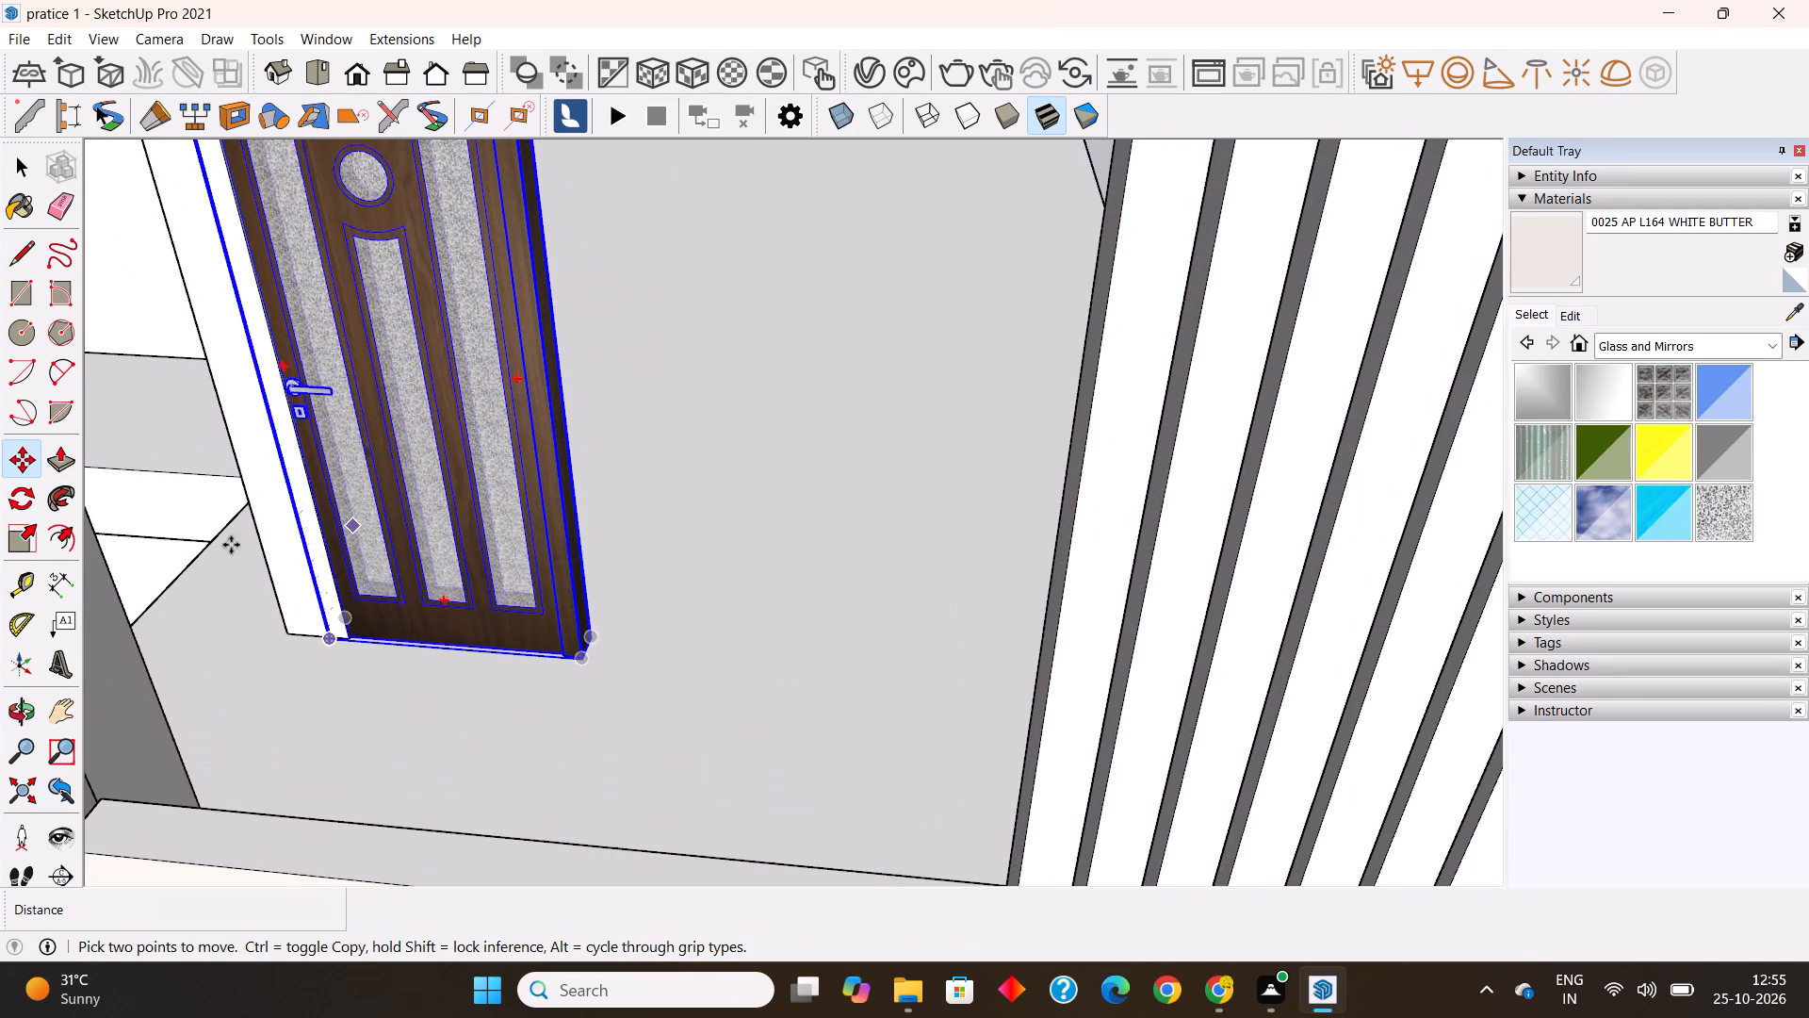
left_click(26, 504)
left_click(448, 676)
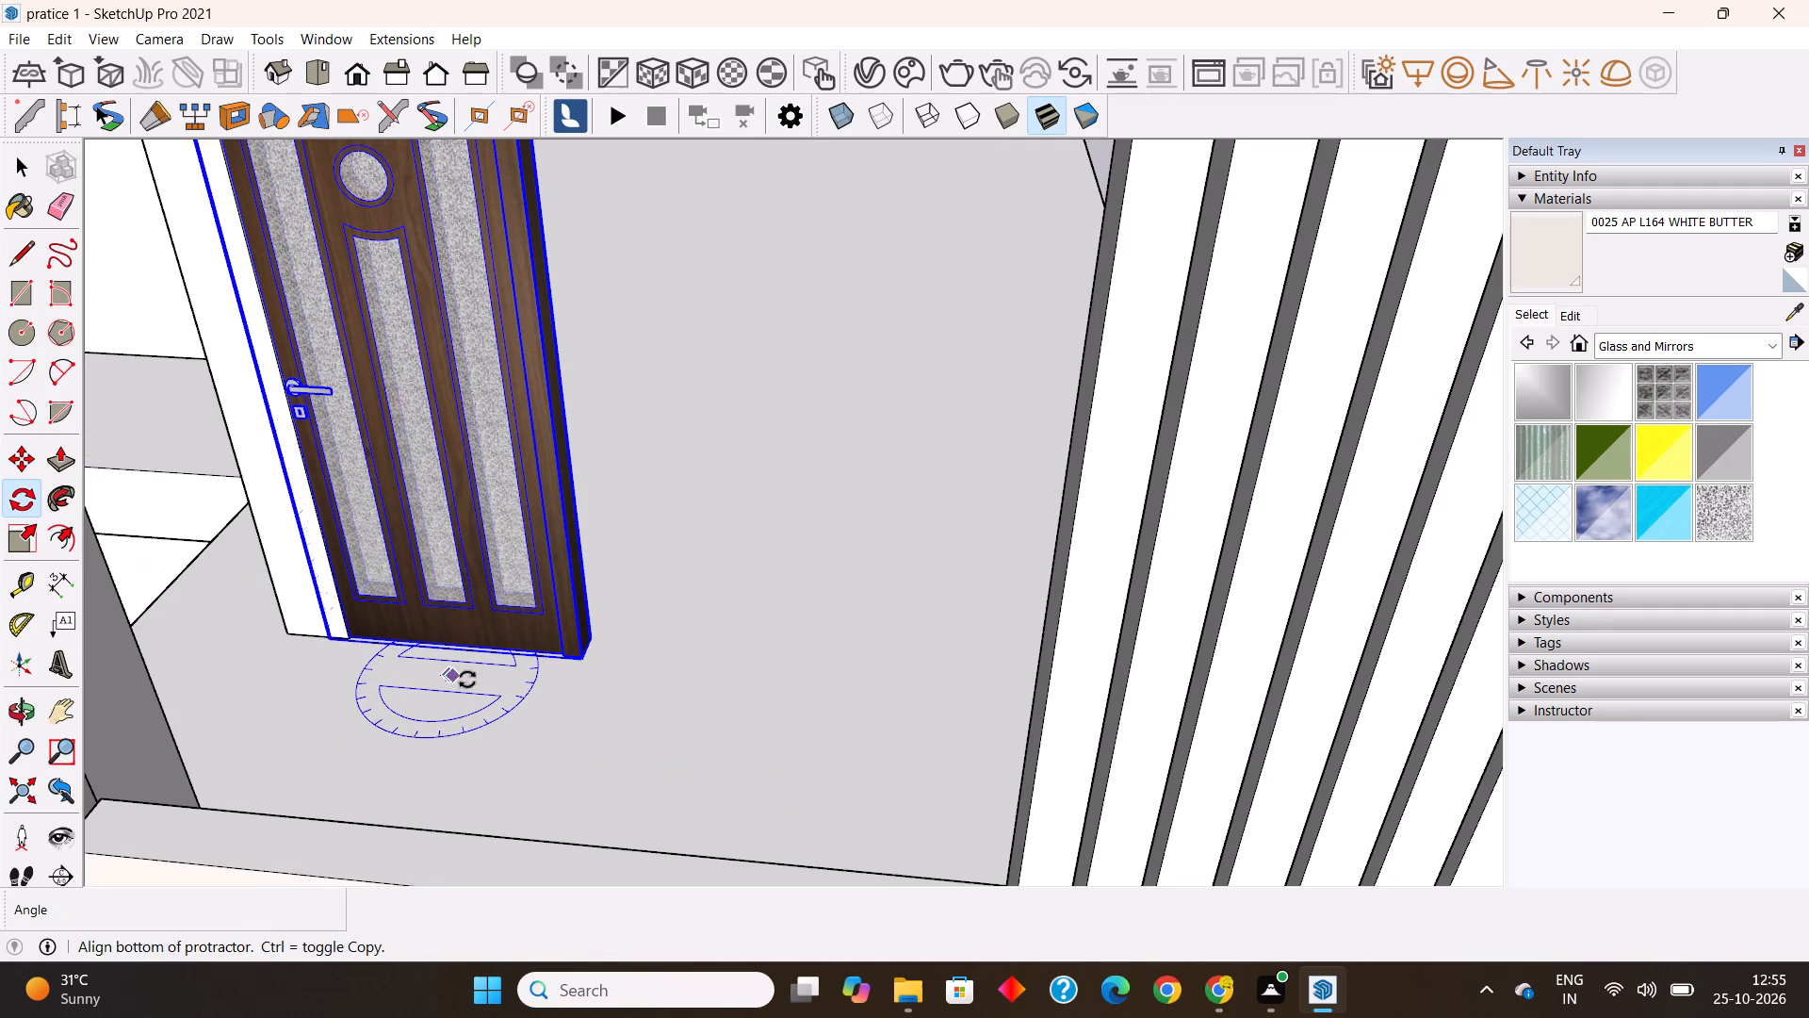
left_click(644, 689)
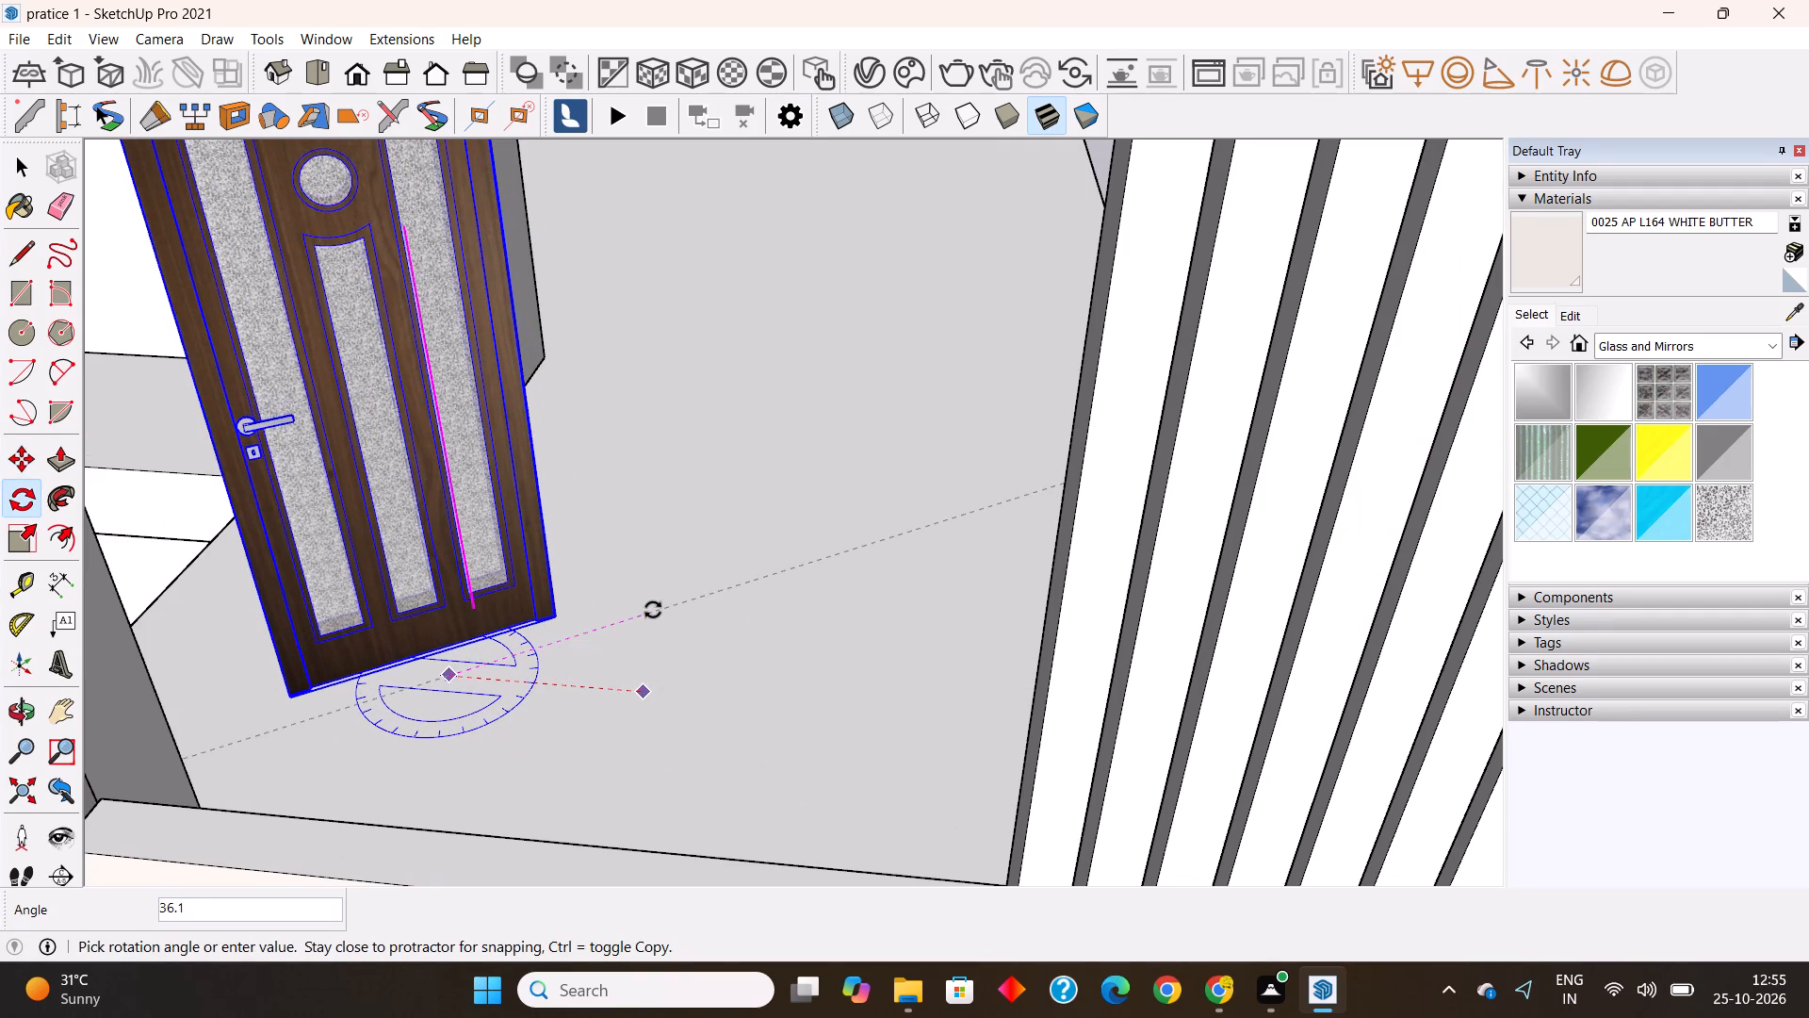
type("90")
key("Return")
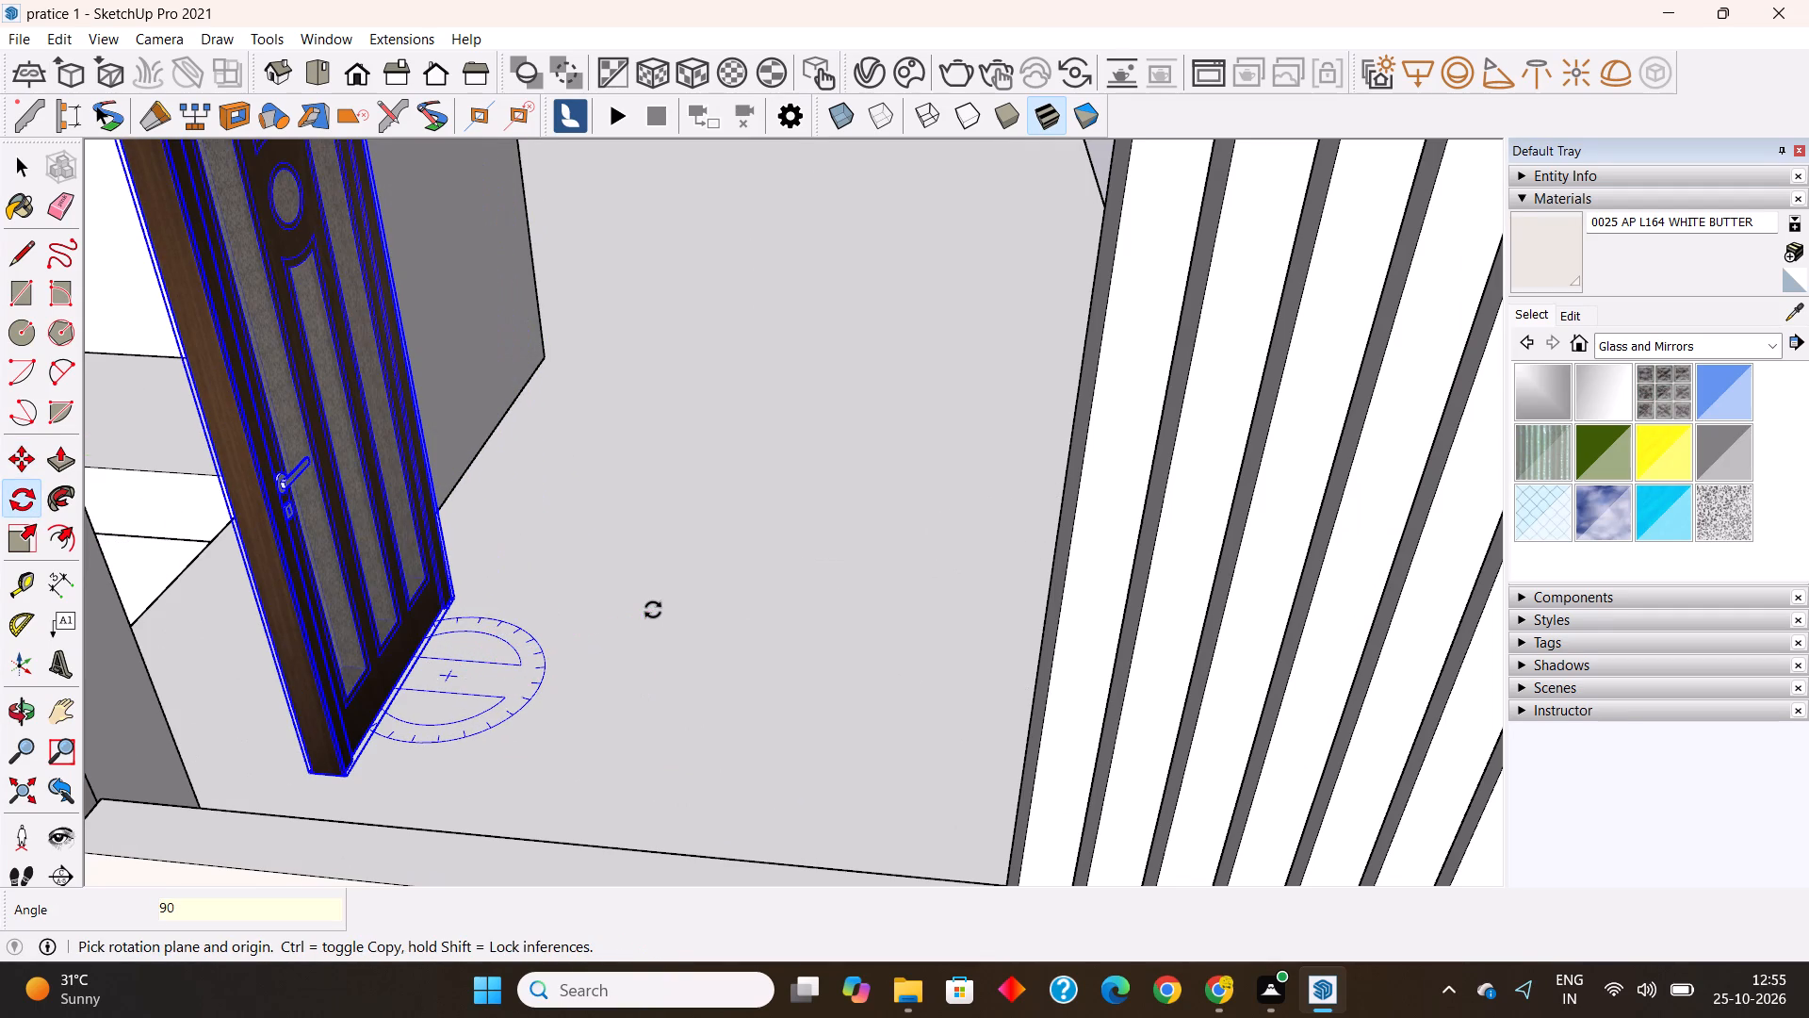
Move the rotated door by its bottom corner to the bottom corner of the doorway opening in the top-floor side wall.
left_click(24, 457)
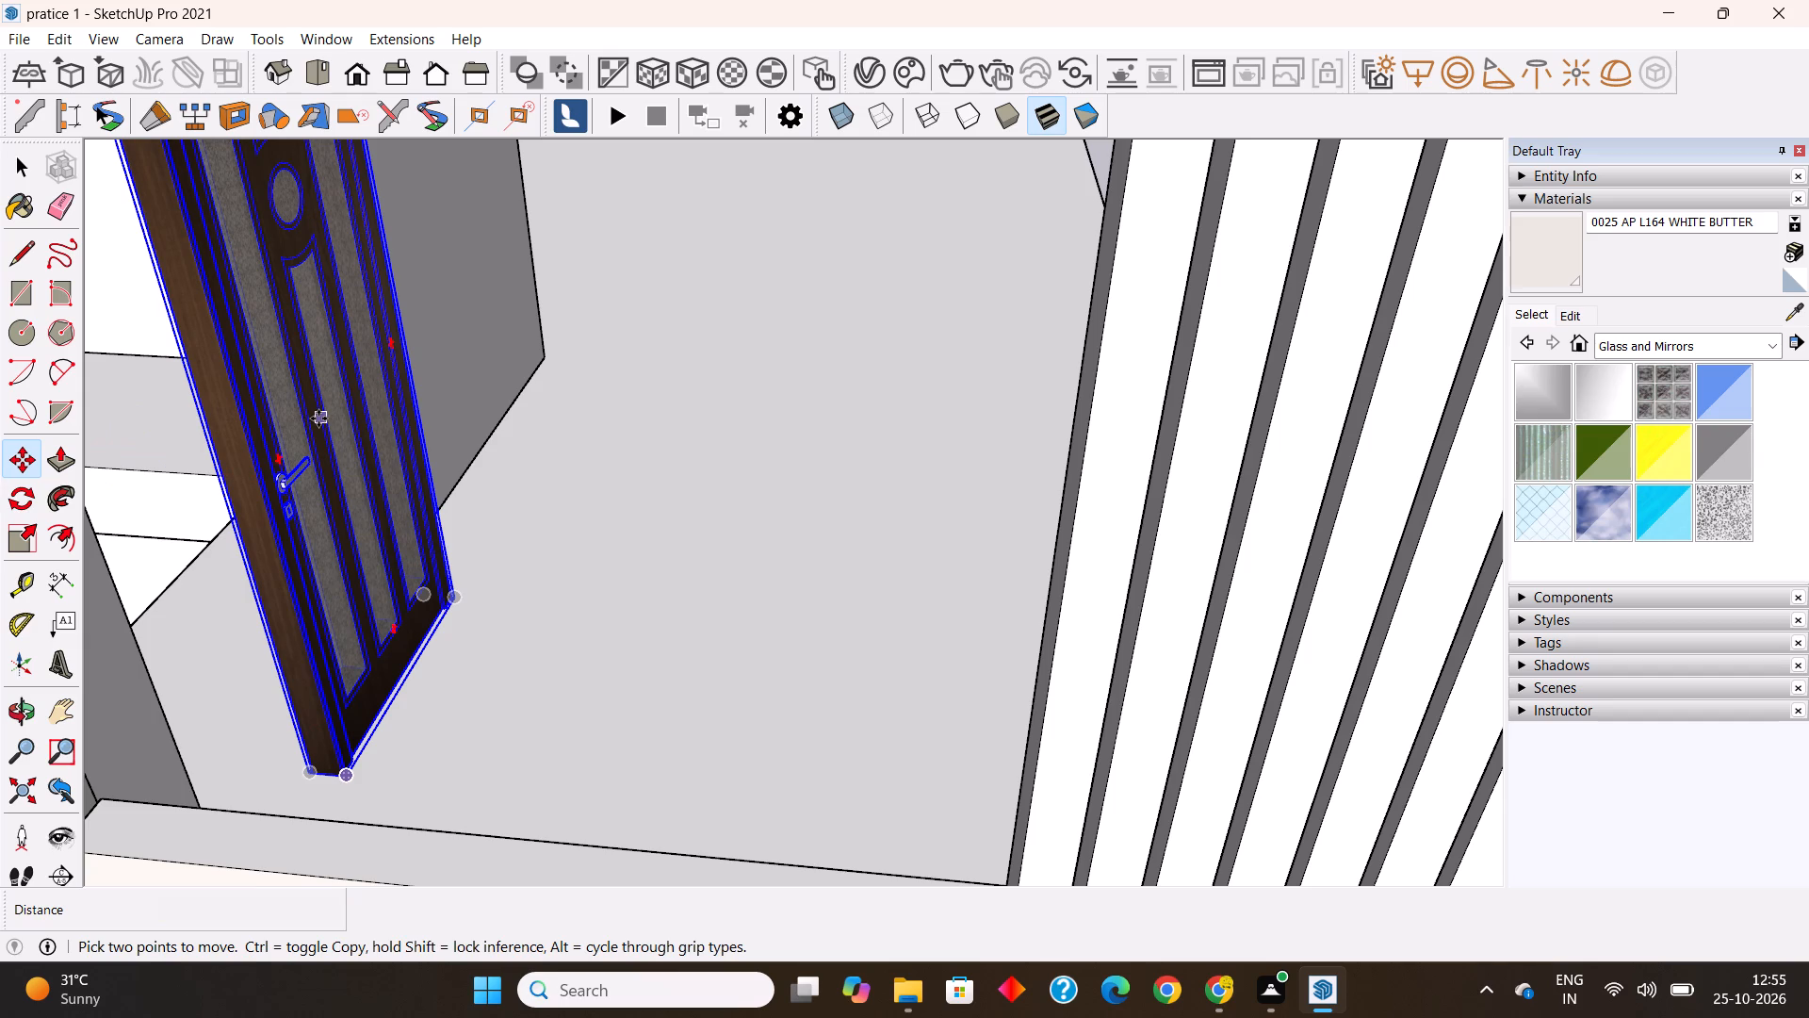
left_click(352, 779)
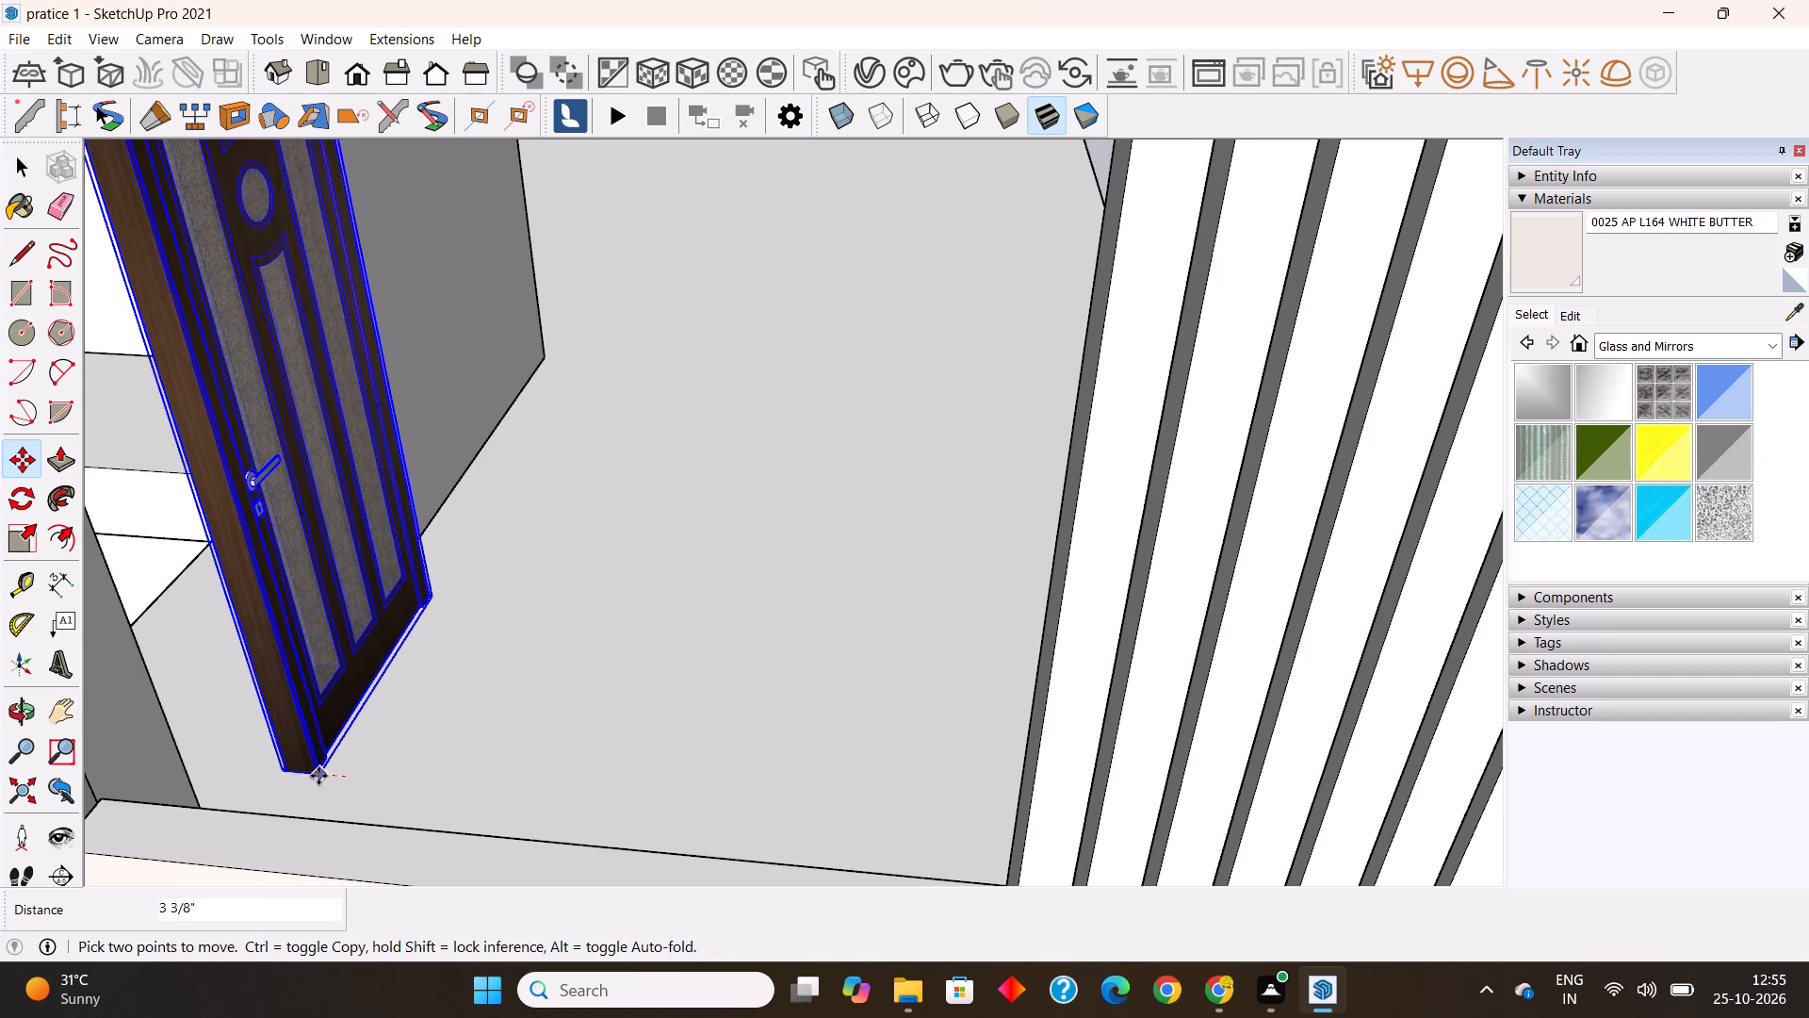
middle_click_drag(309, 763, 369, 634, "shift")
middle_click_drag(354, 640, 161, 732)
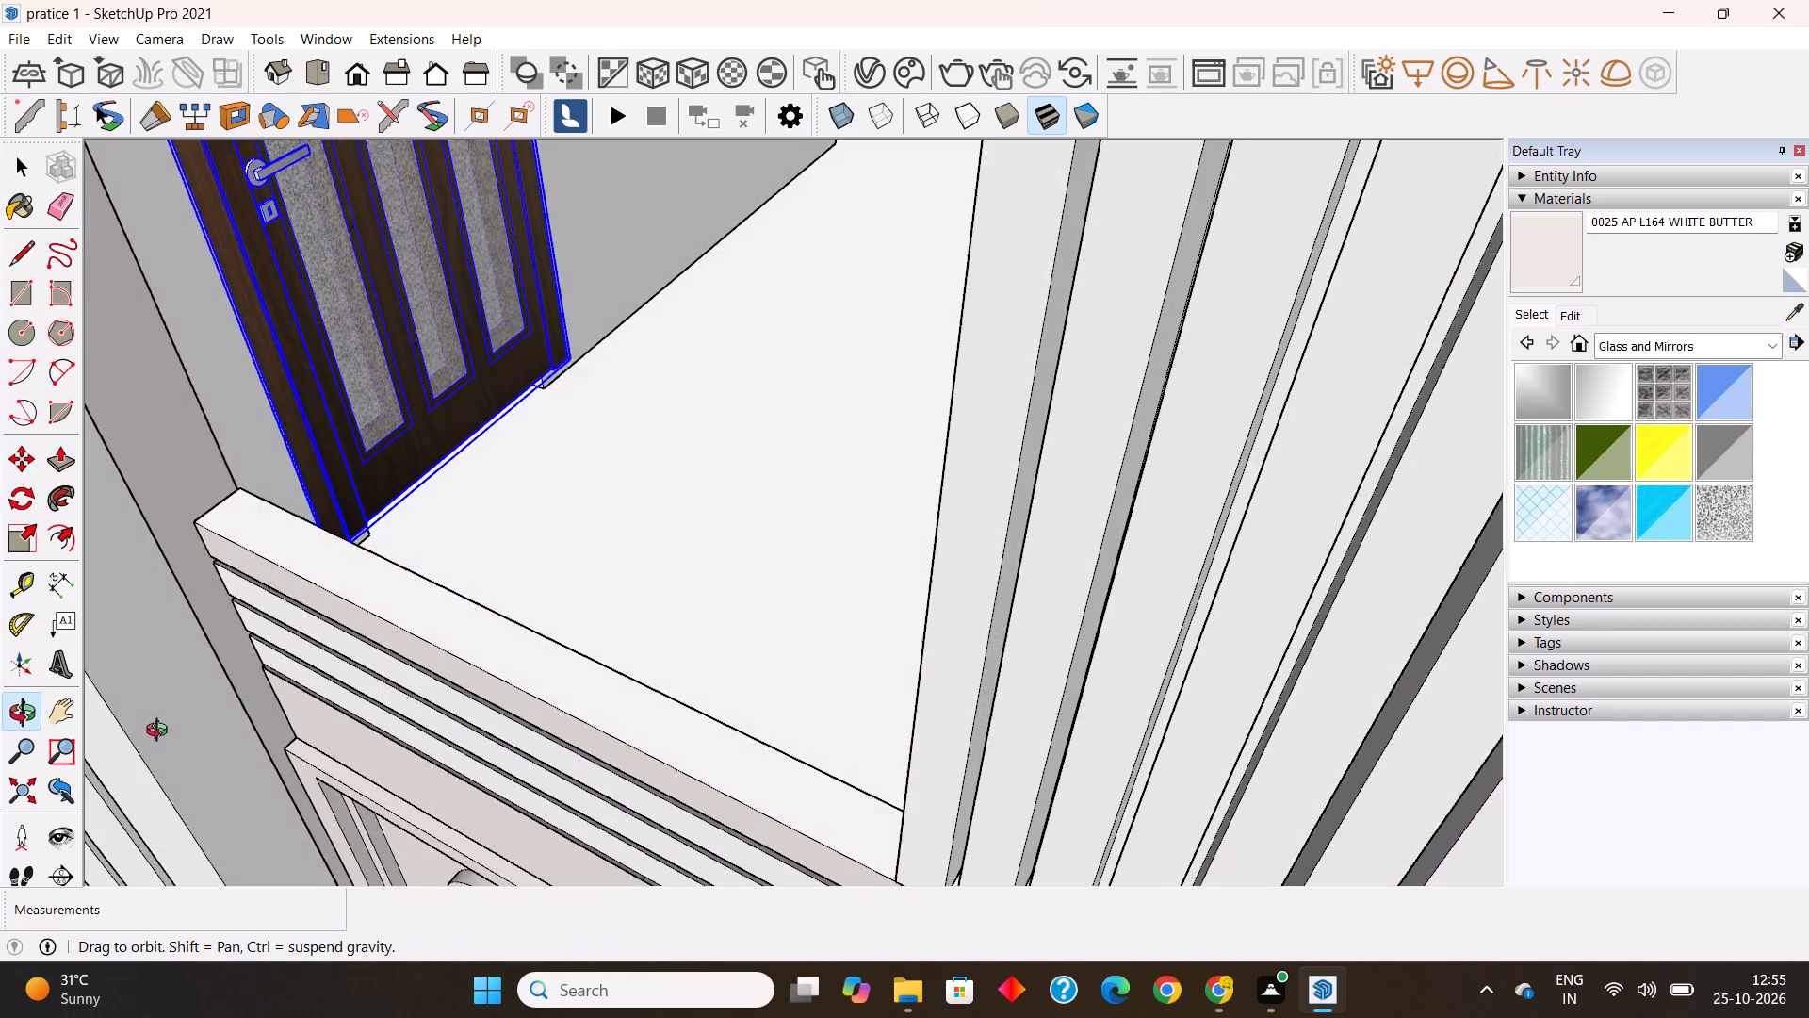
middle_click_drag(161, 732, 172, 703)
scroll(365, 540, "up", 14)
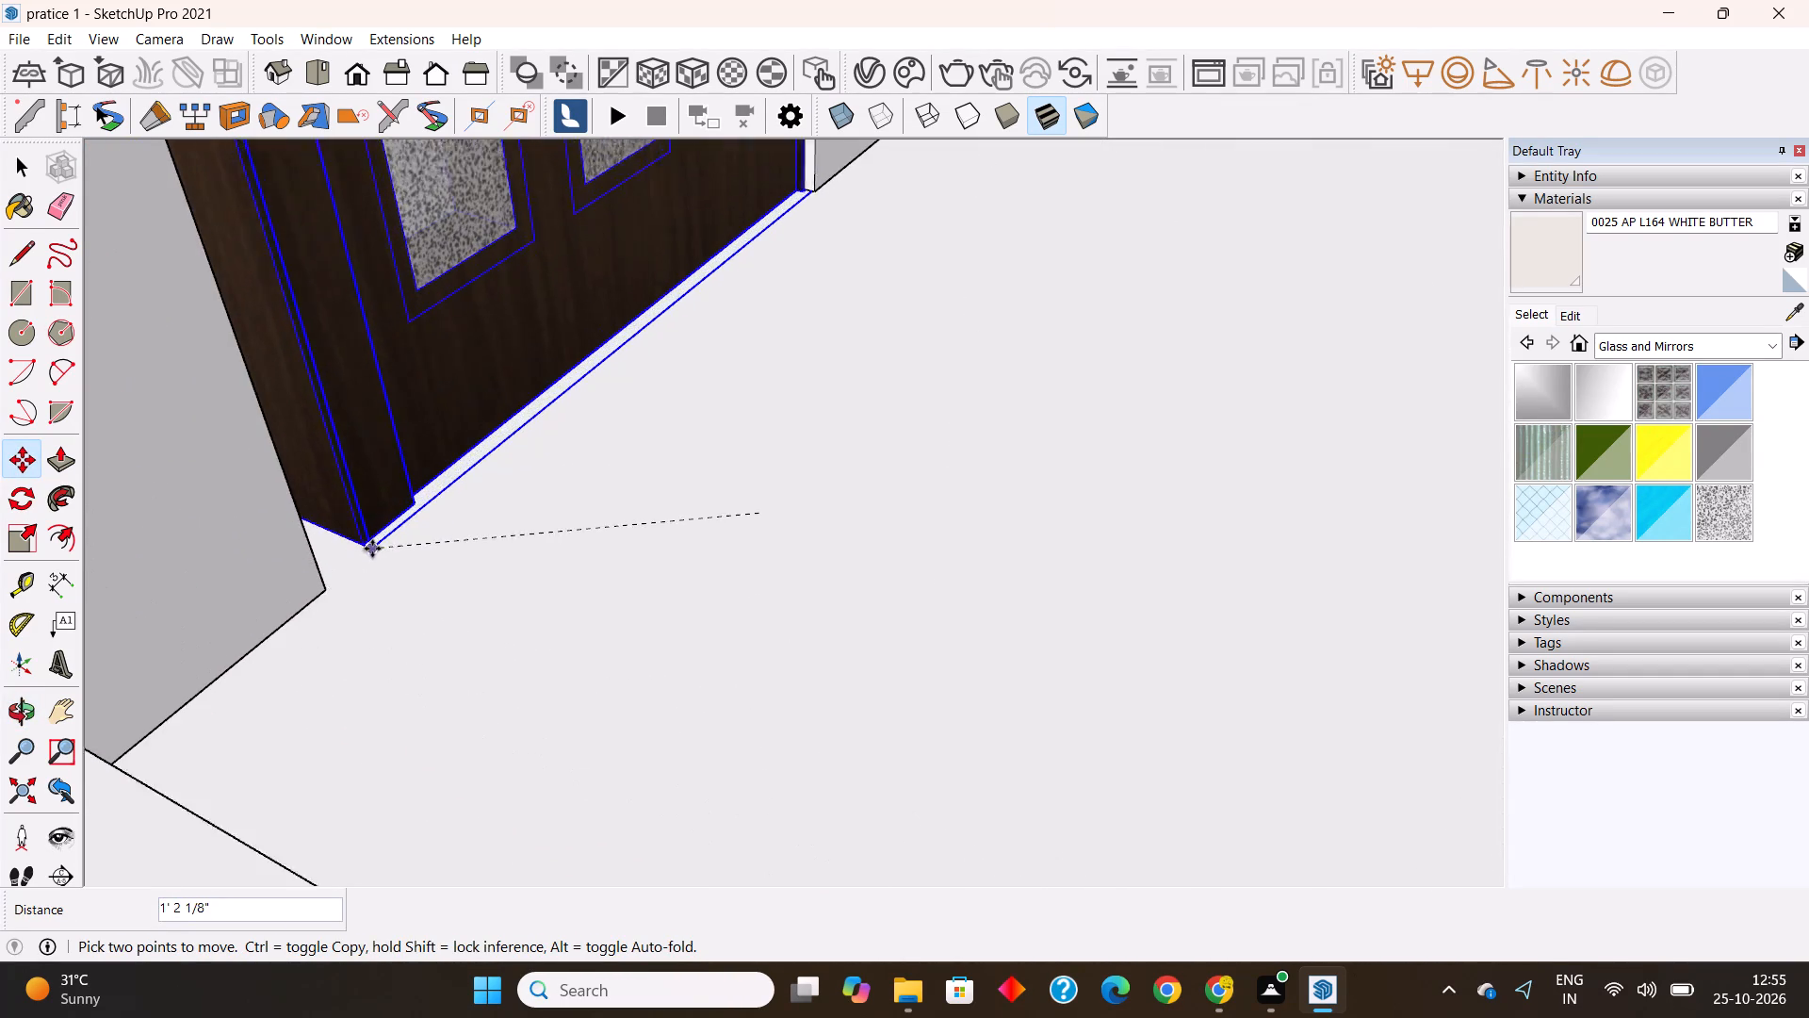
left_click(325, 593)
Examine the placed doors on all three levels of the building's front facade and clear the selection.
scroll(327, 722, "down", 13)
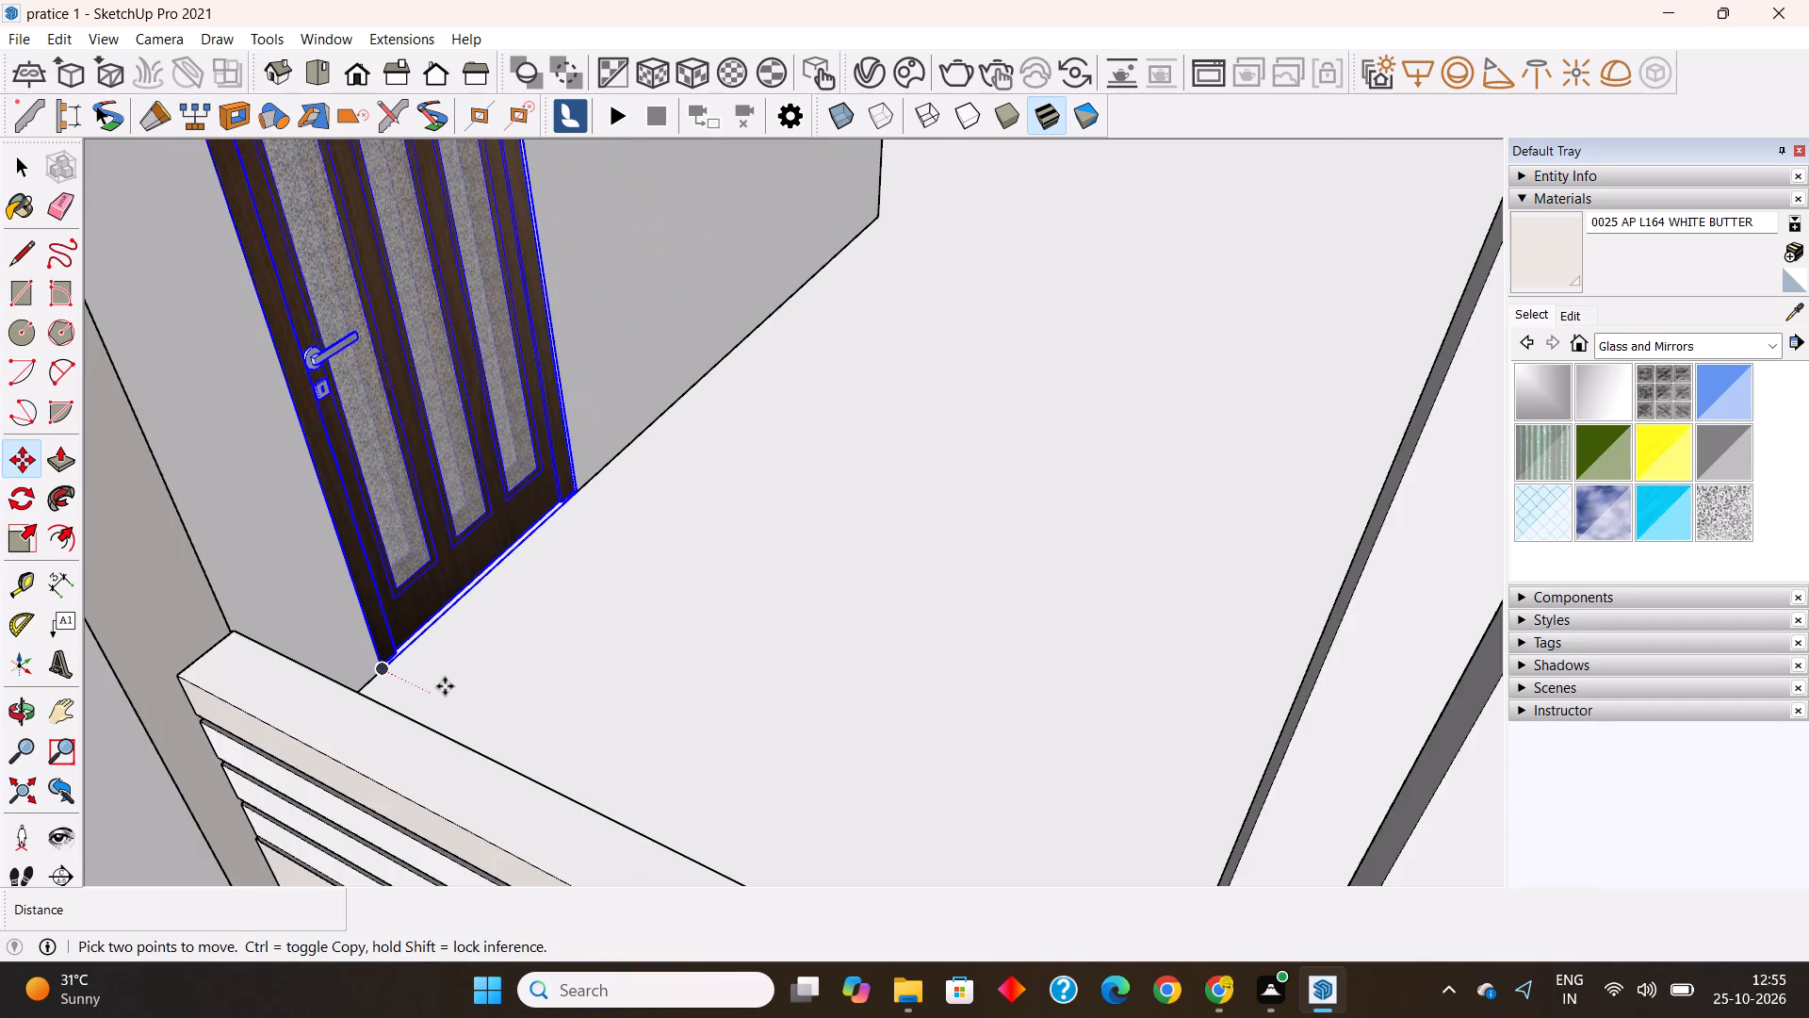
scroll(445, 686, "down", 15)
middle_click_drag(562, 686, 702, 557)
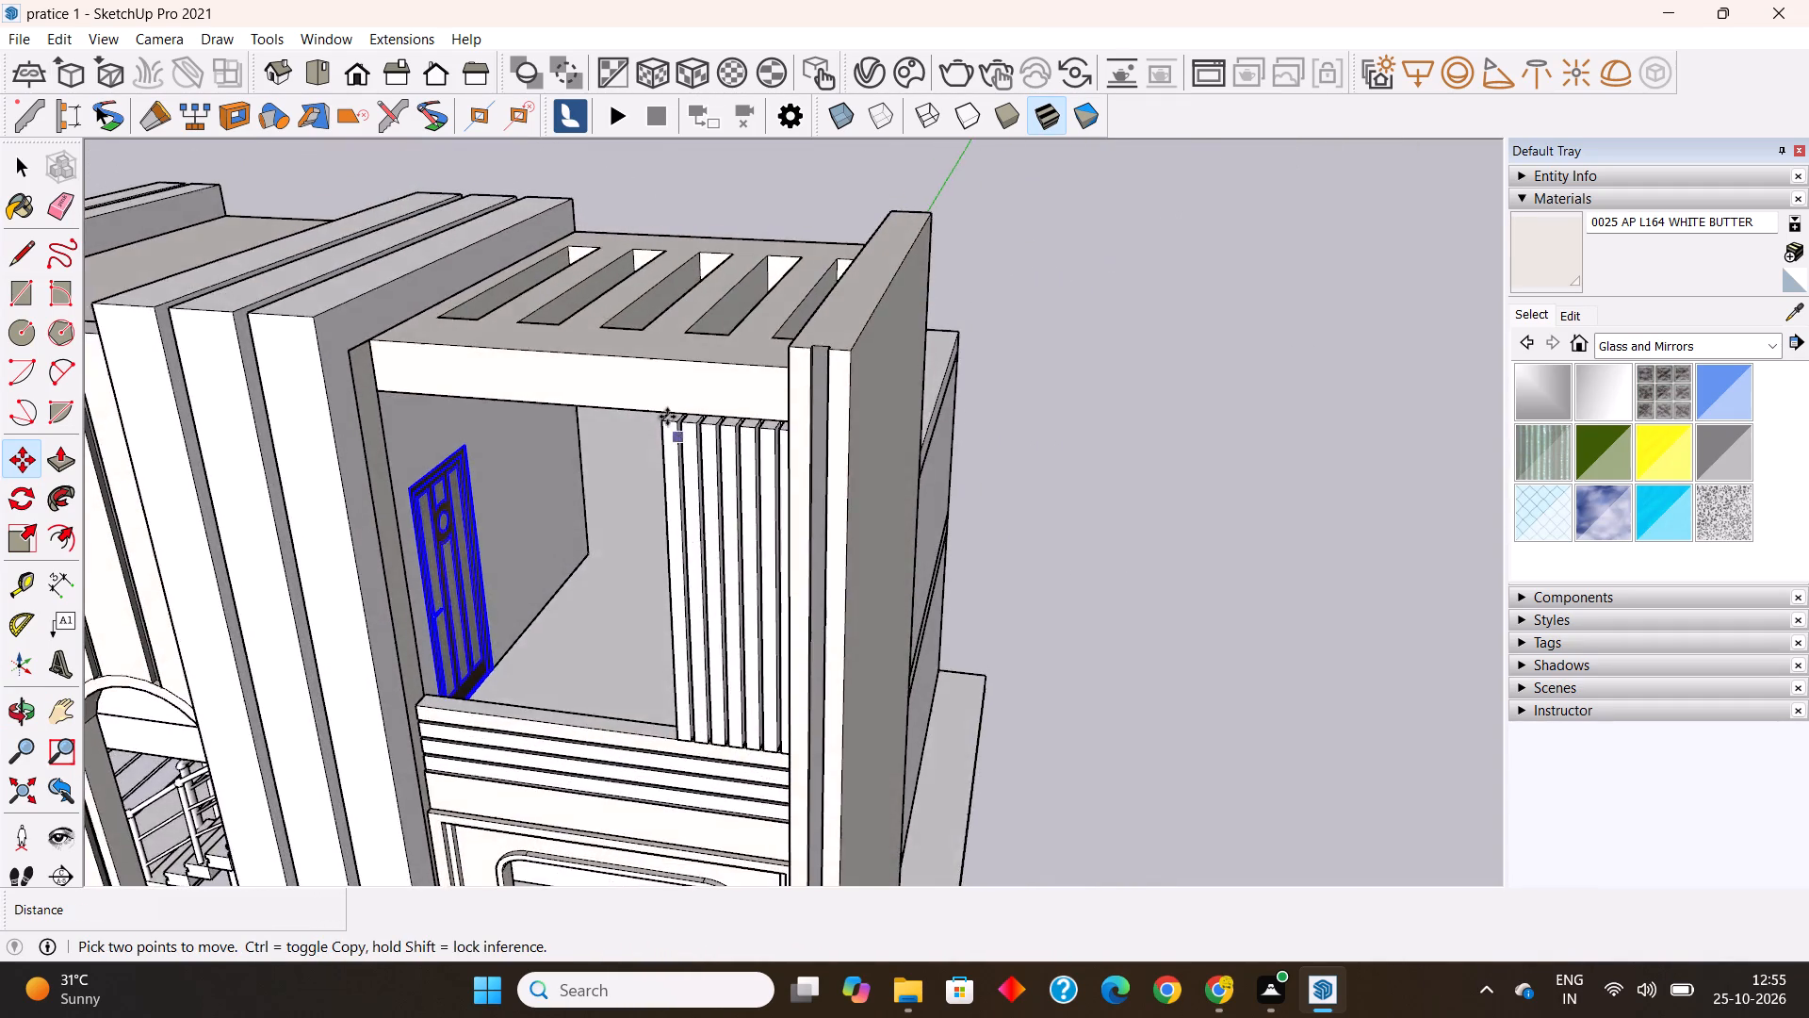
scroll(666, 416, "down", 19)
middle_click_drag(663, 586, 745, 471)
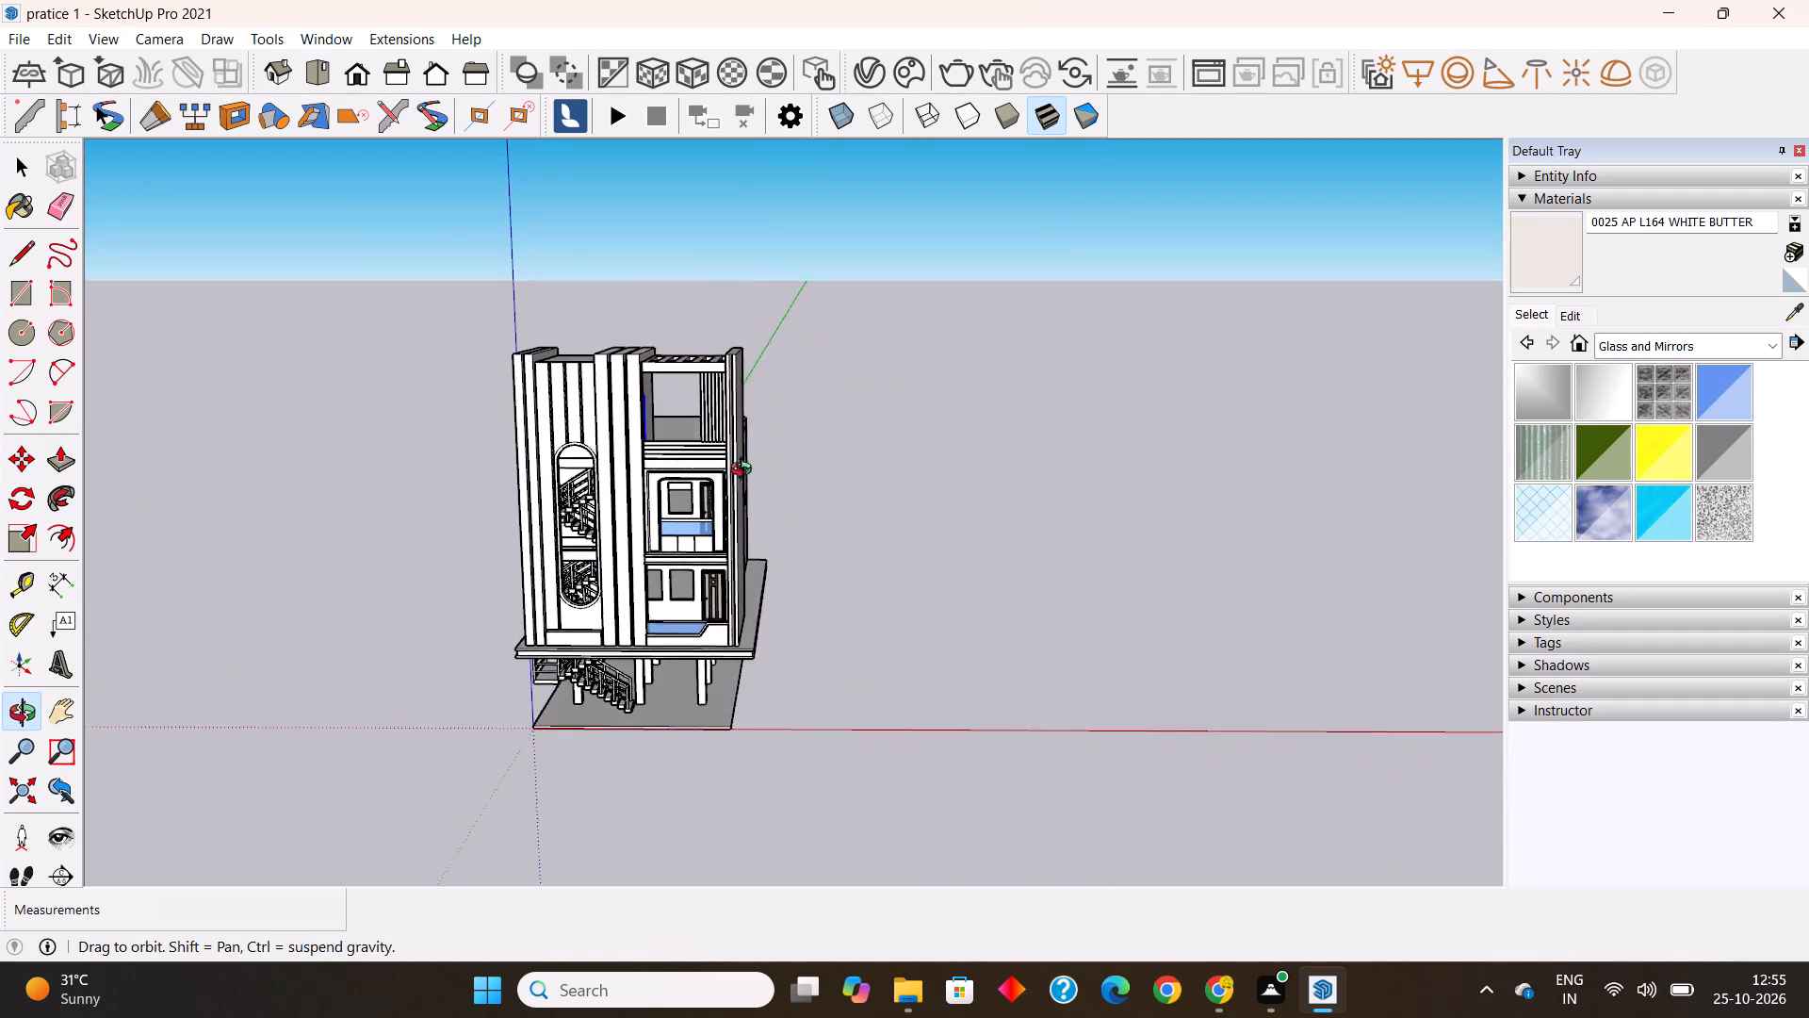
middle_click_drag(745, 471, 799, 567)
scroll(729, 579, "up", 7)
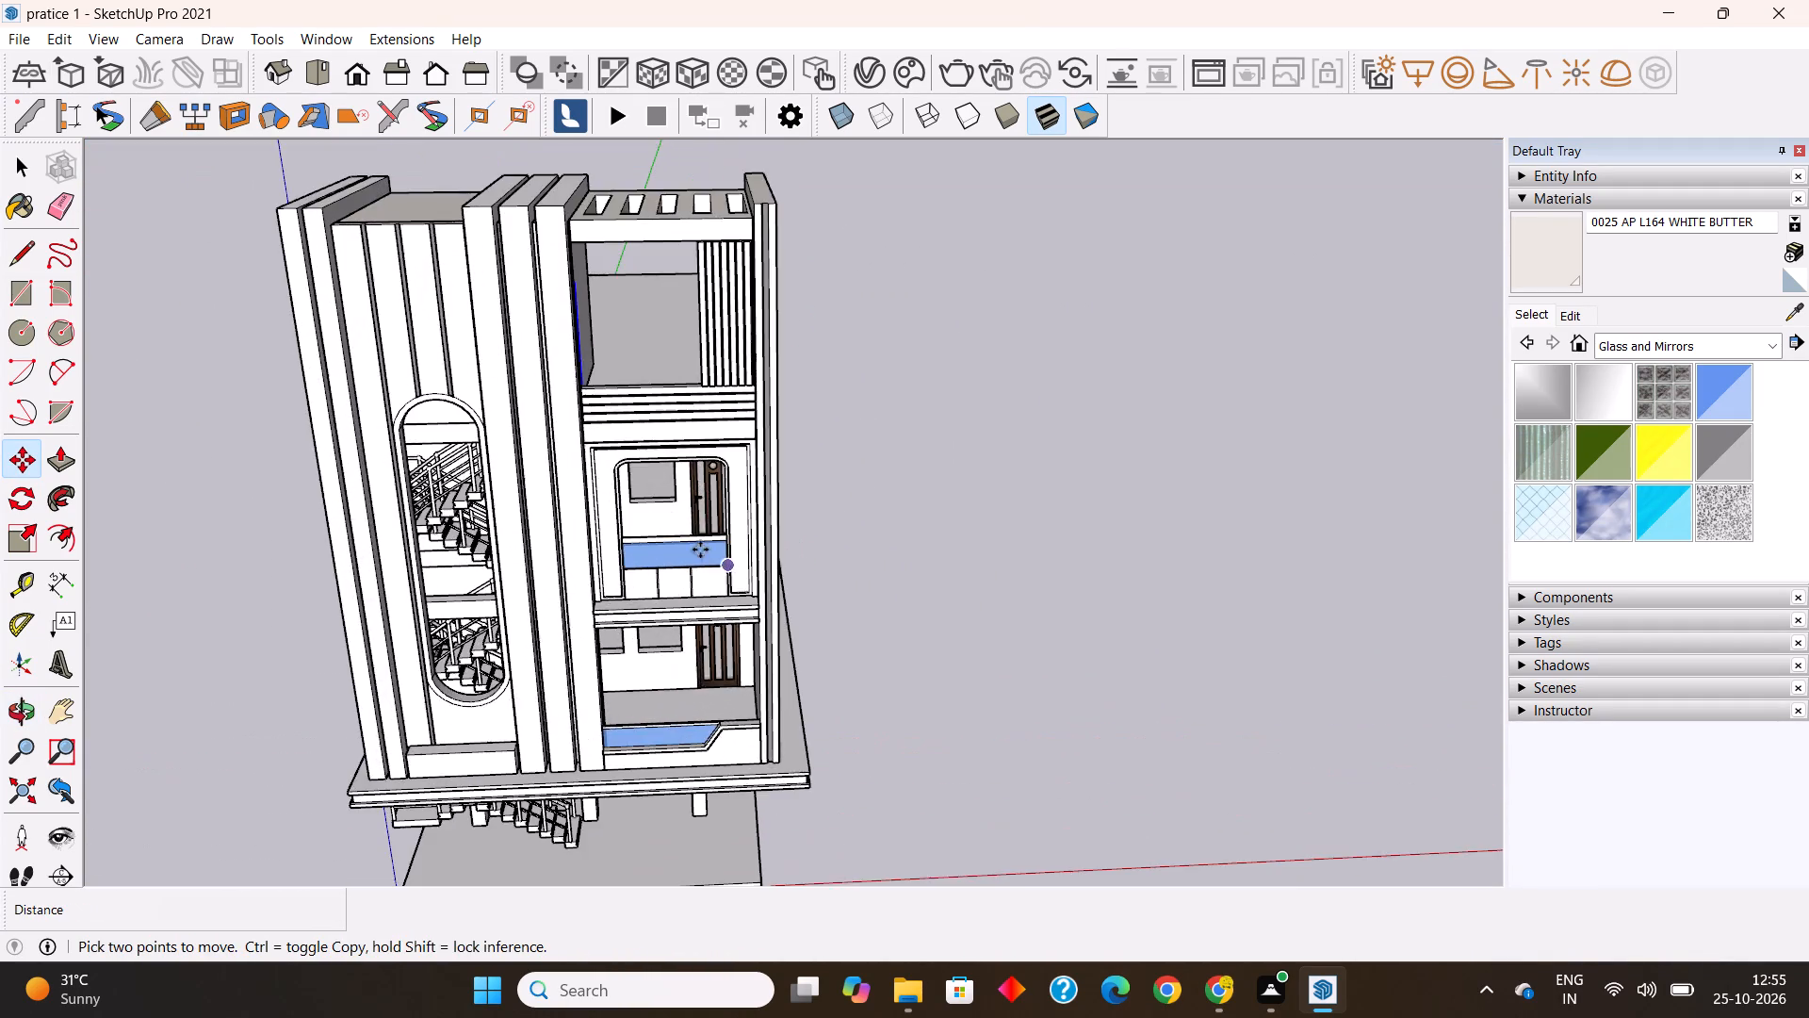
scroll(671, 521, "up", 3)
scroll(693, 569, "down", 5)
key("space")
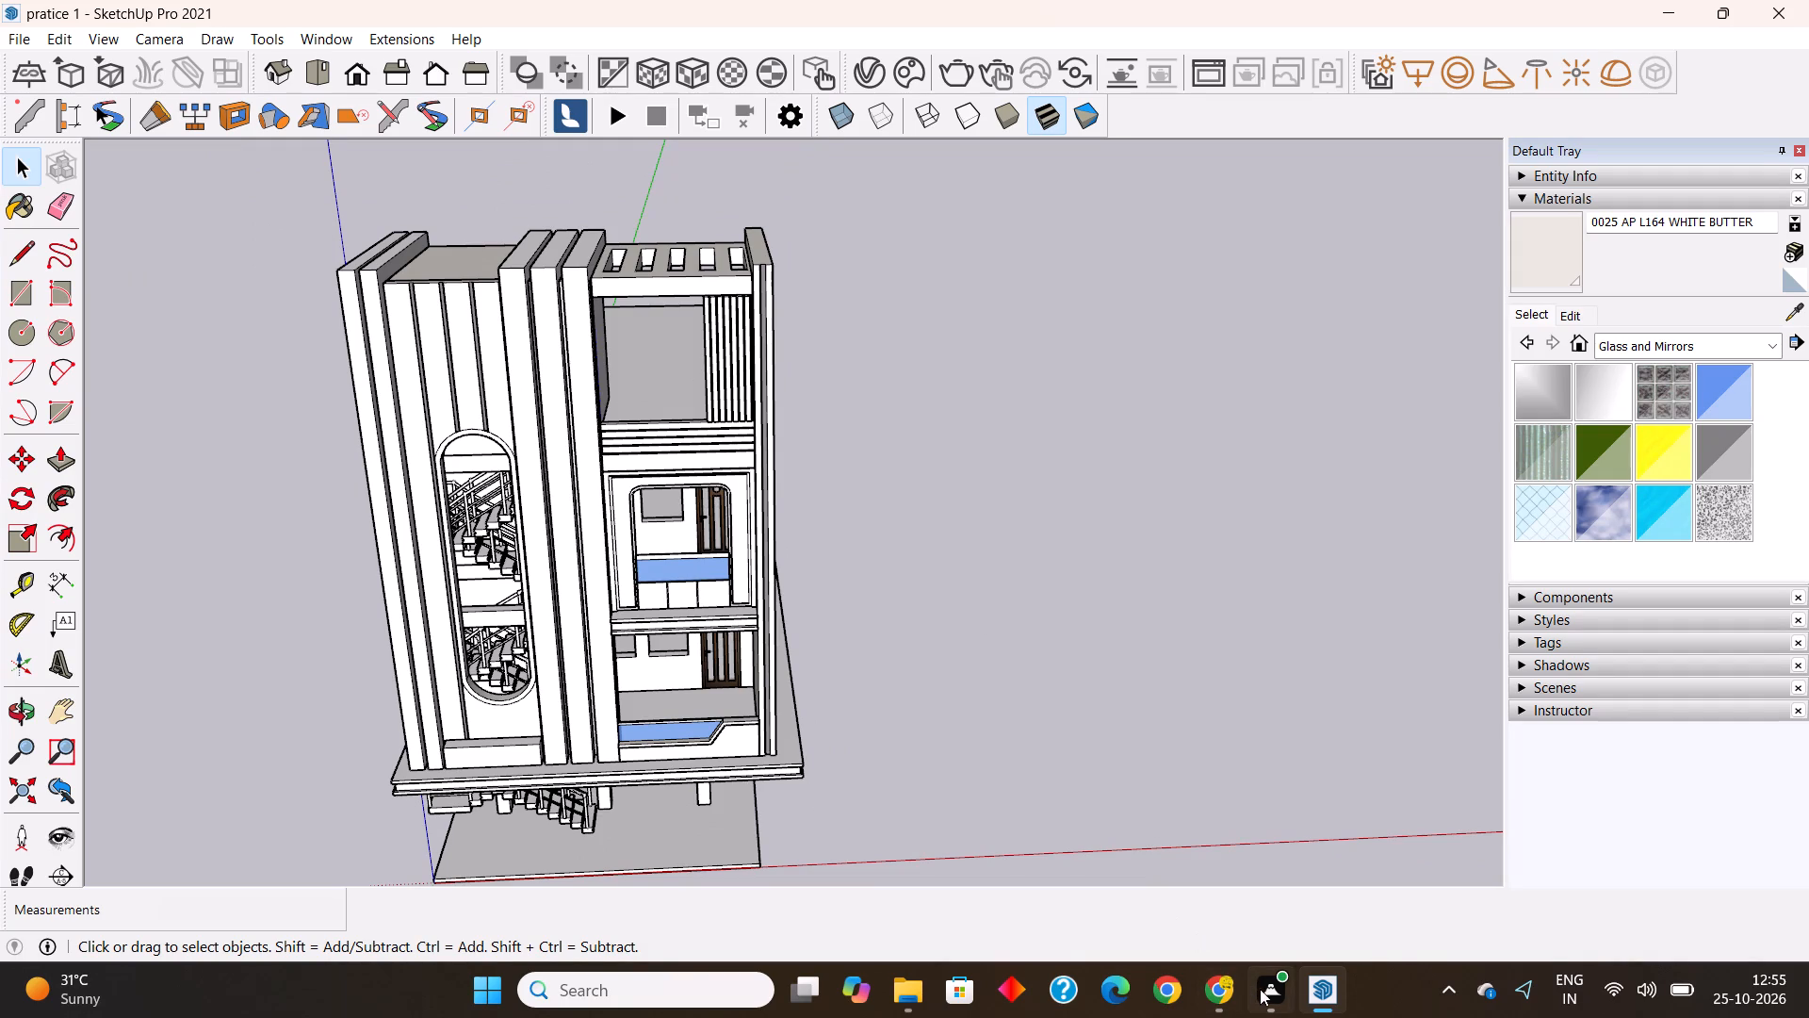
Switch to 3D Warehouse in Chrome, dismiss the image search, and search the models for "window".
left_click(1223, 988)
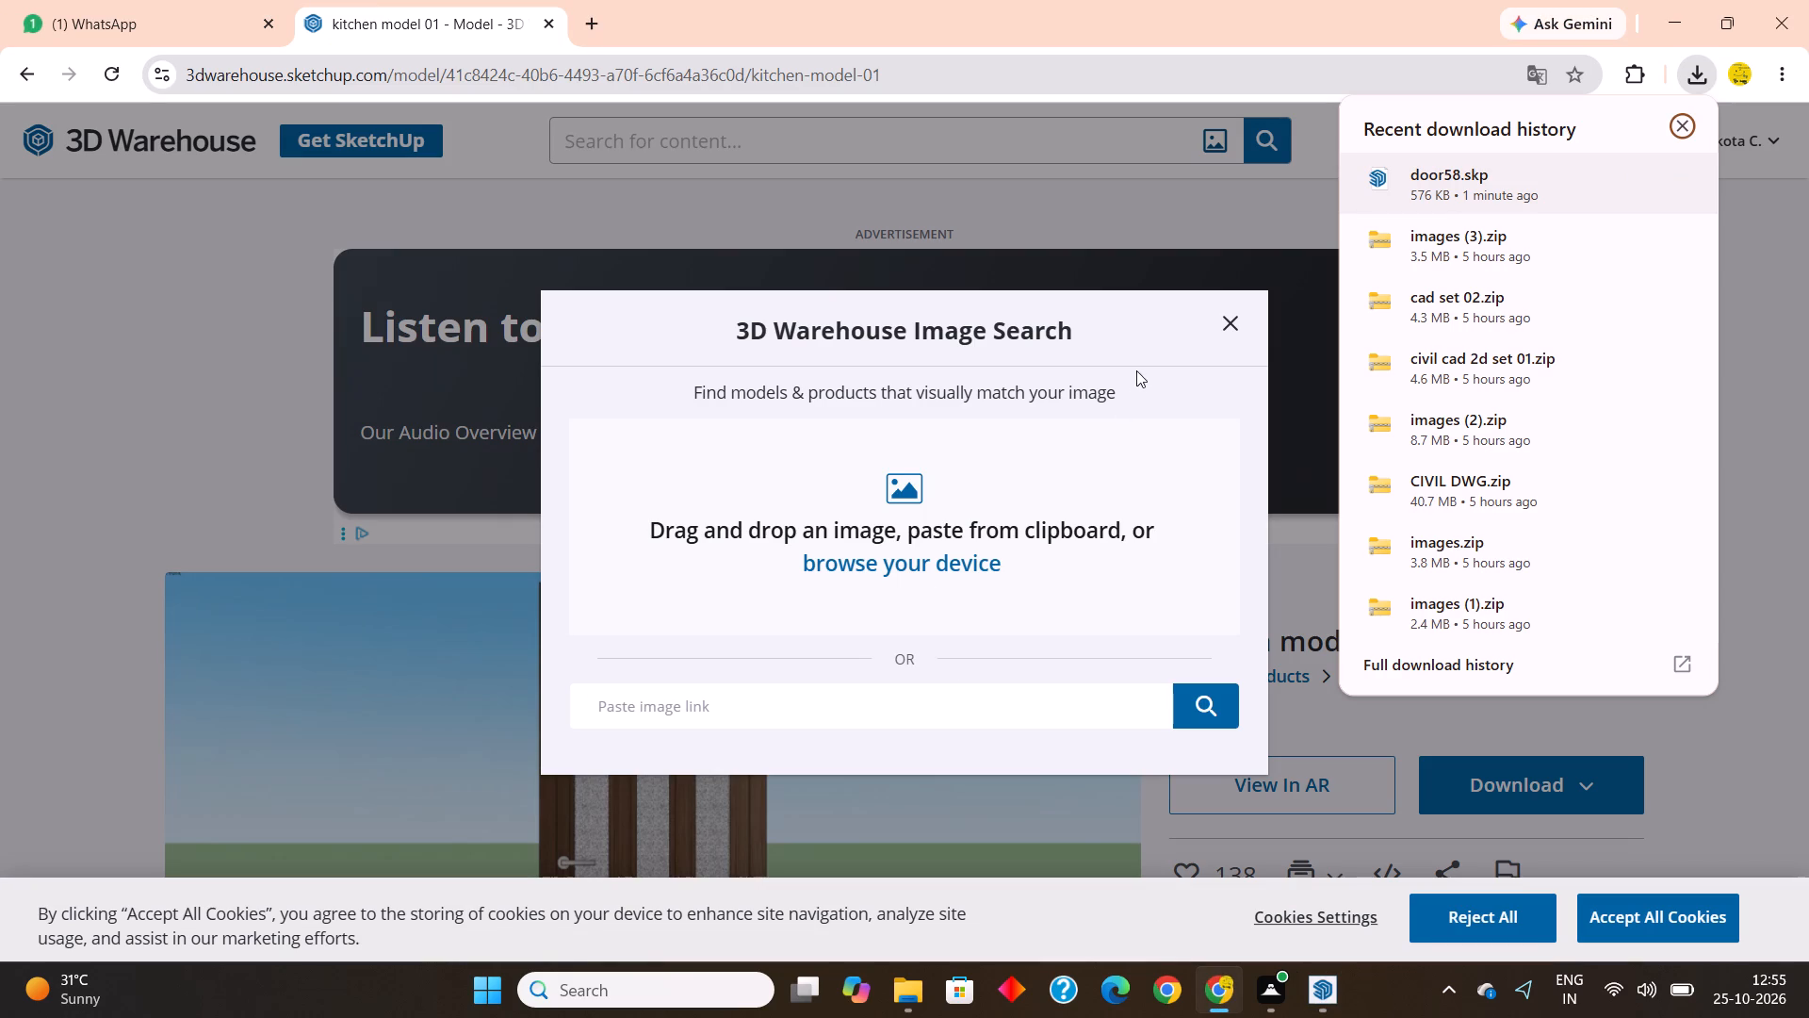
left_click(1240, 314)
left_click(727, 135)
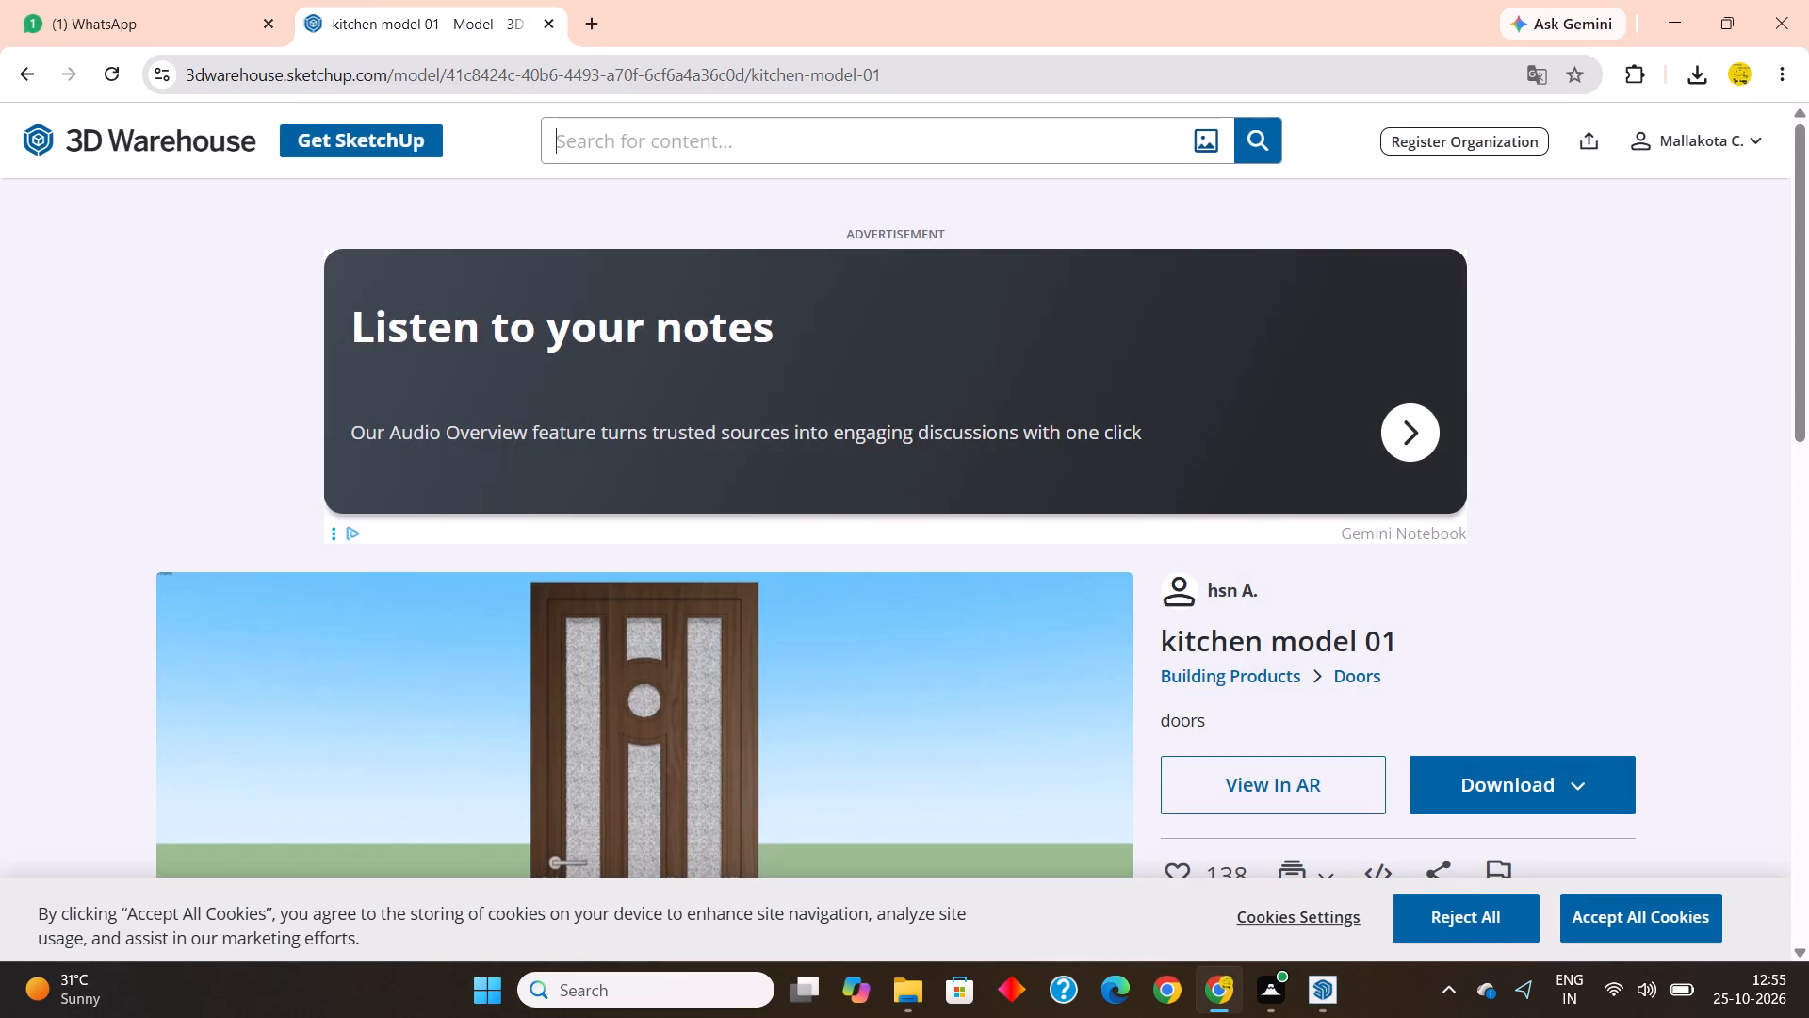
type("window")
key("Return")
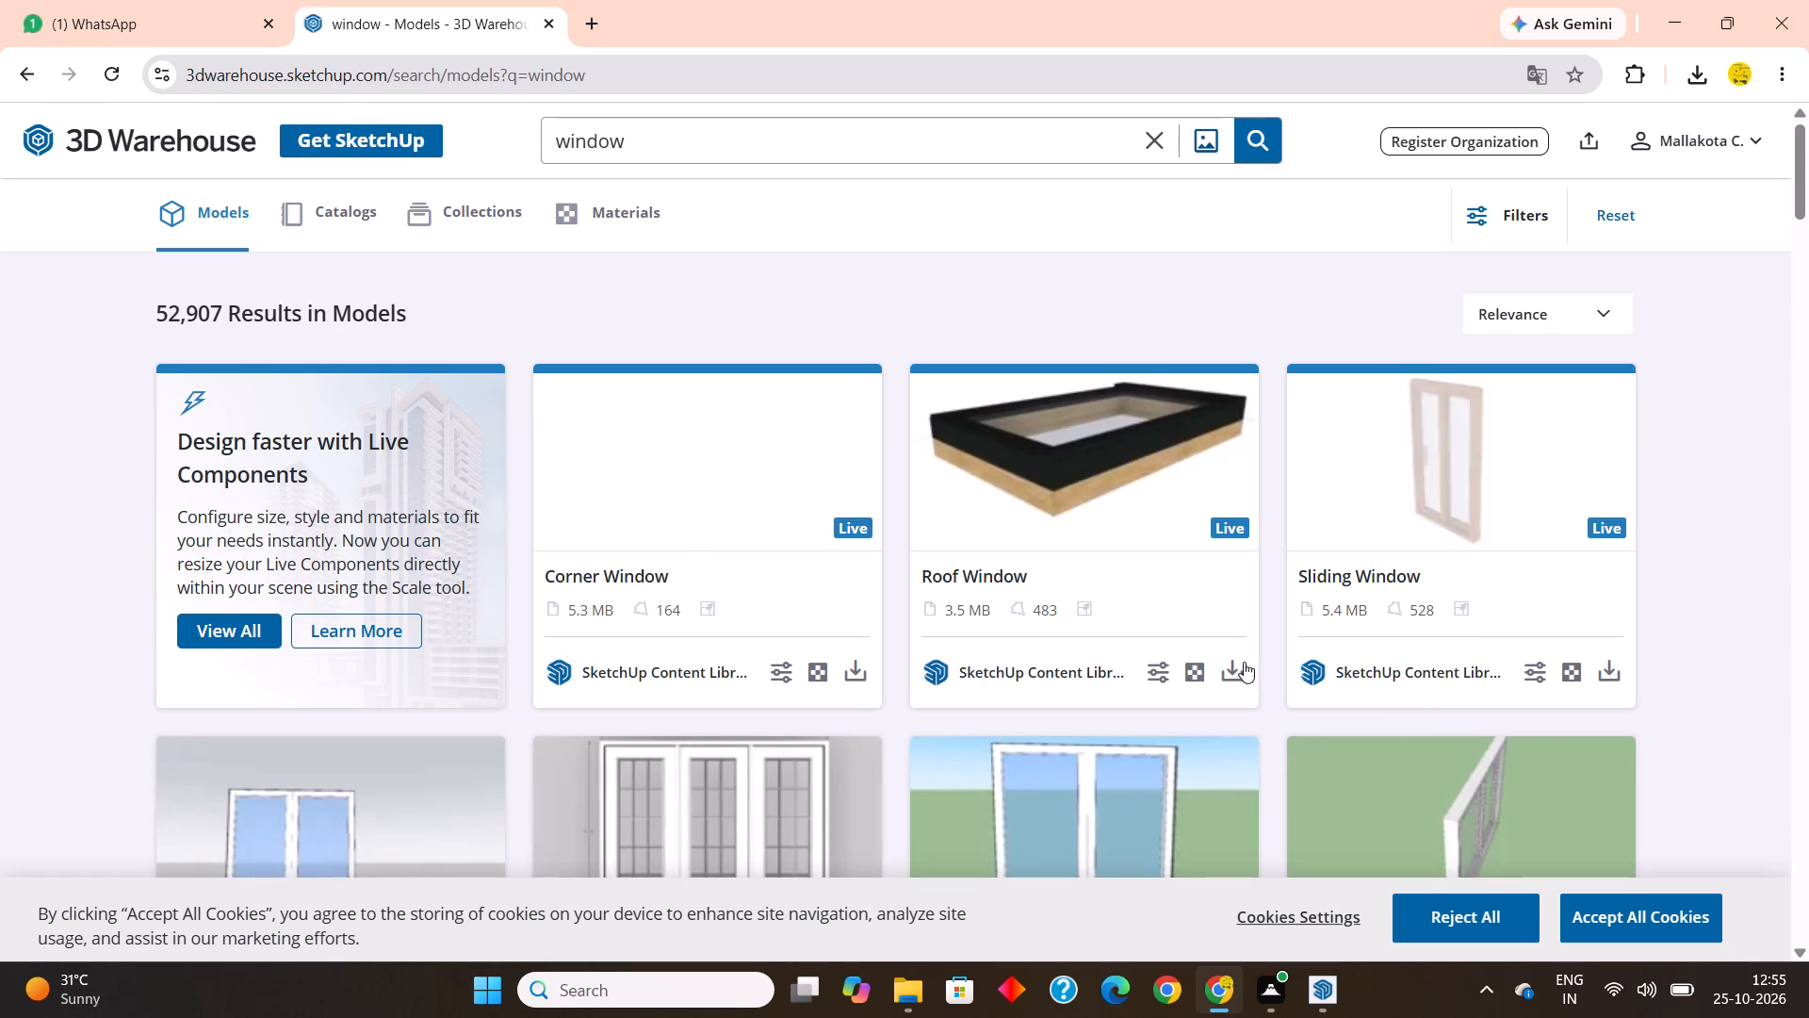
Download the dark-framed two-panel "WINDOW" model (209 KB) as a SketchUp file.
scroll(794, 550, "down", 3)
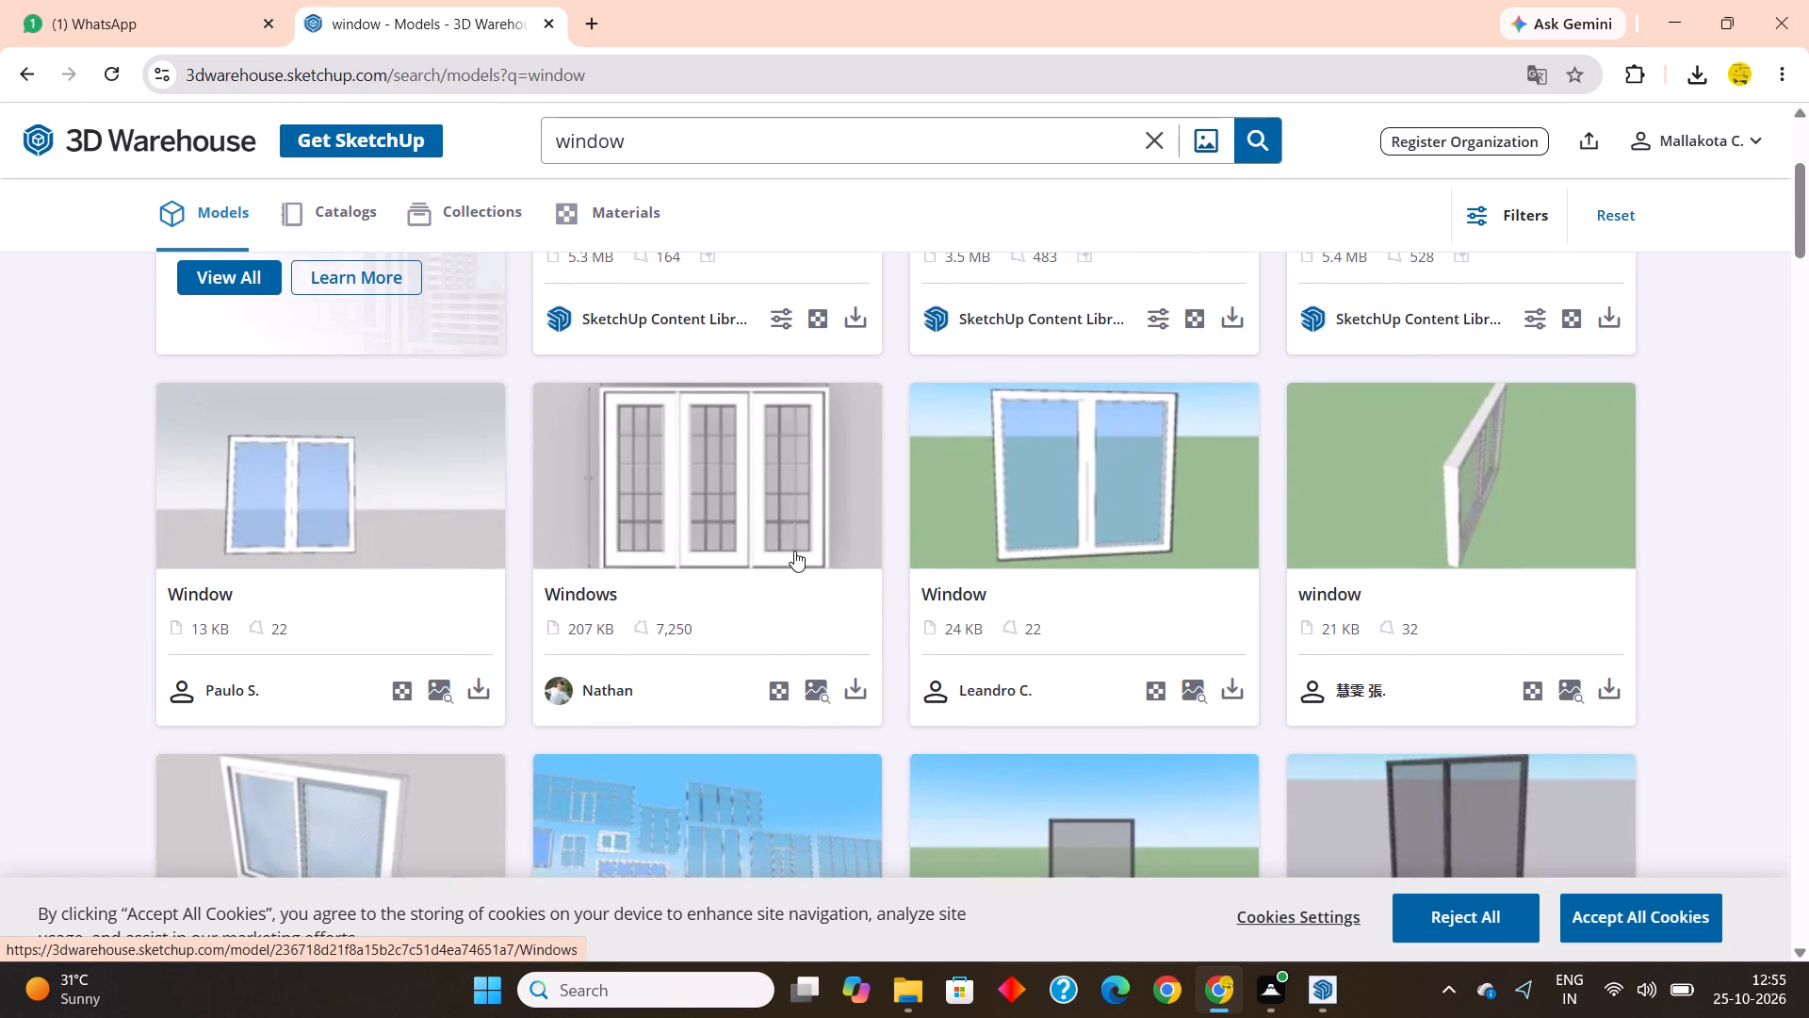
scroll(794, 550, "down", 2)
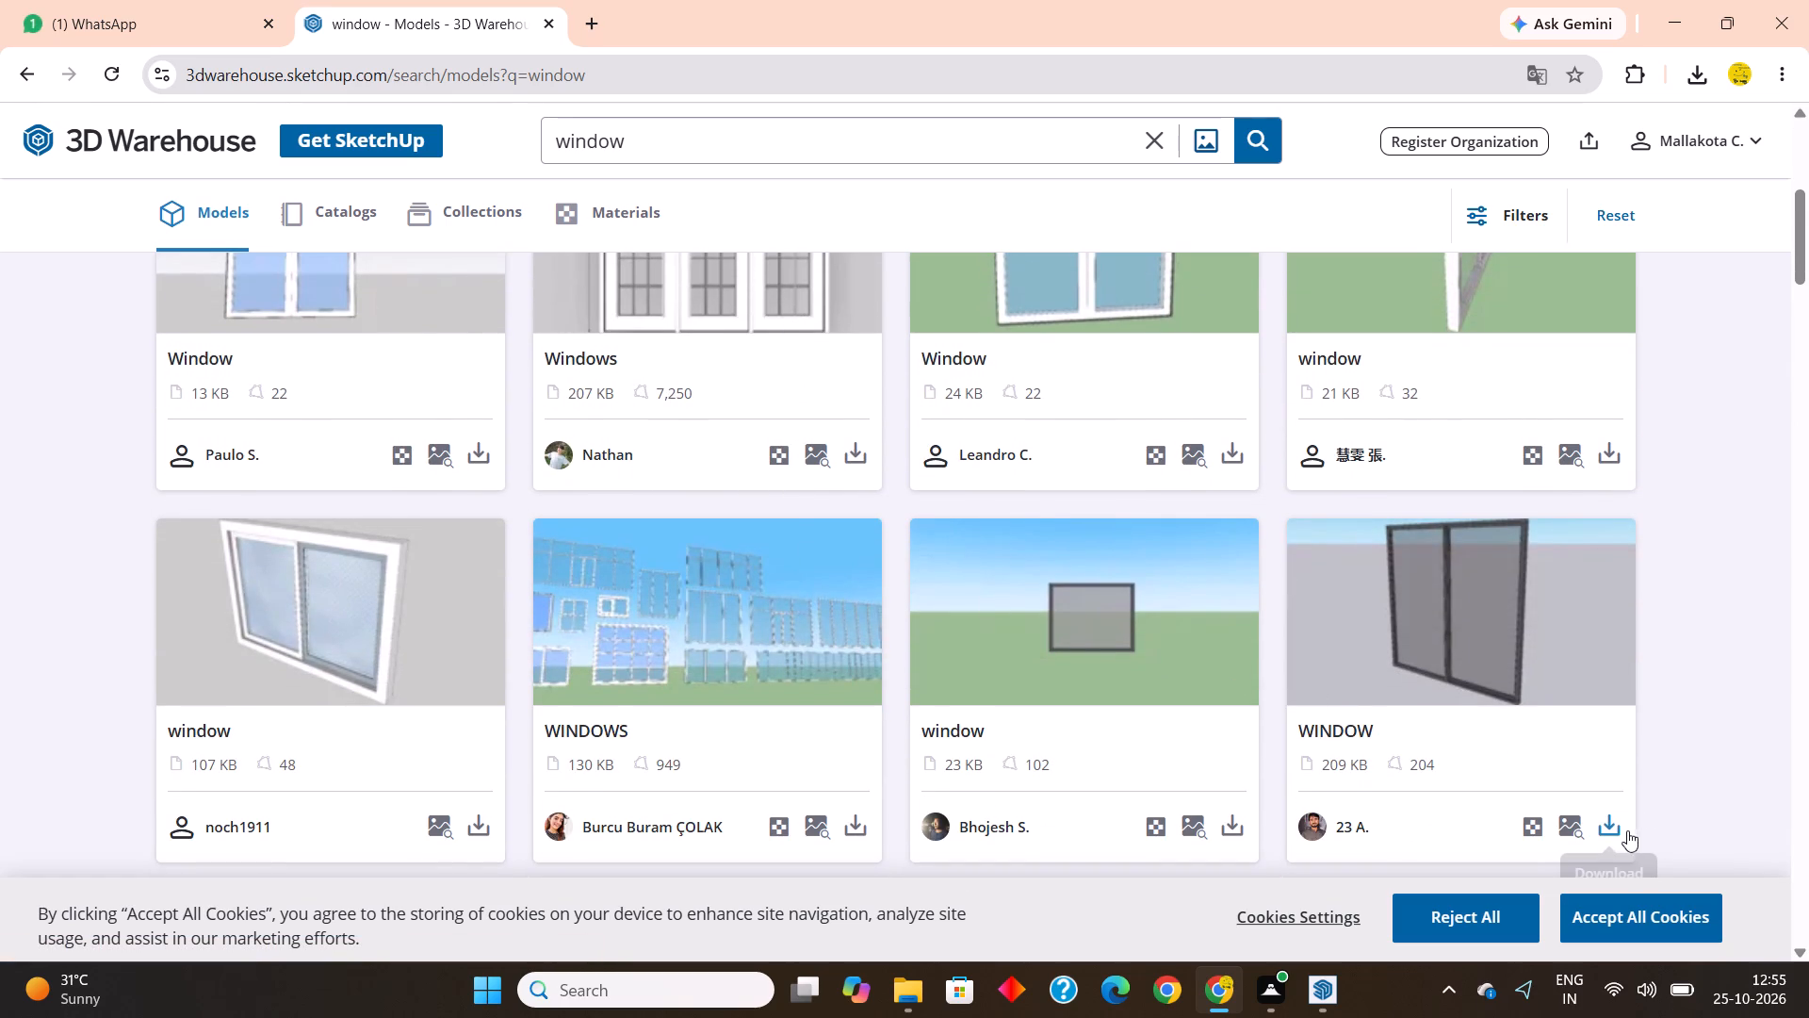
left_click(1609, 818)
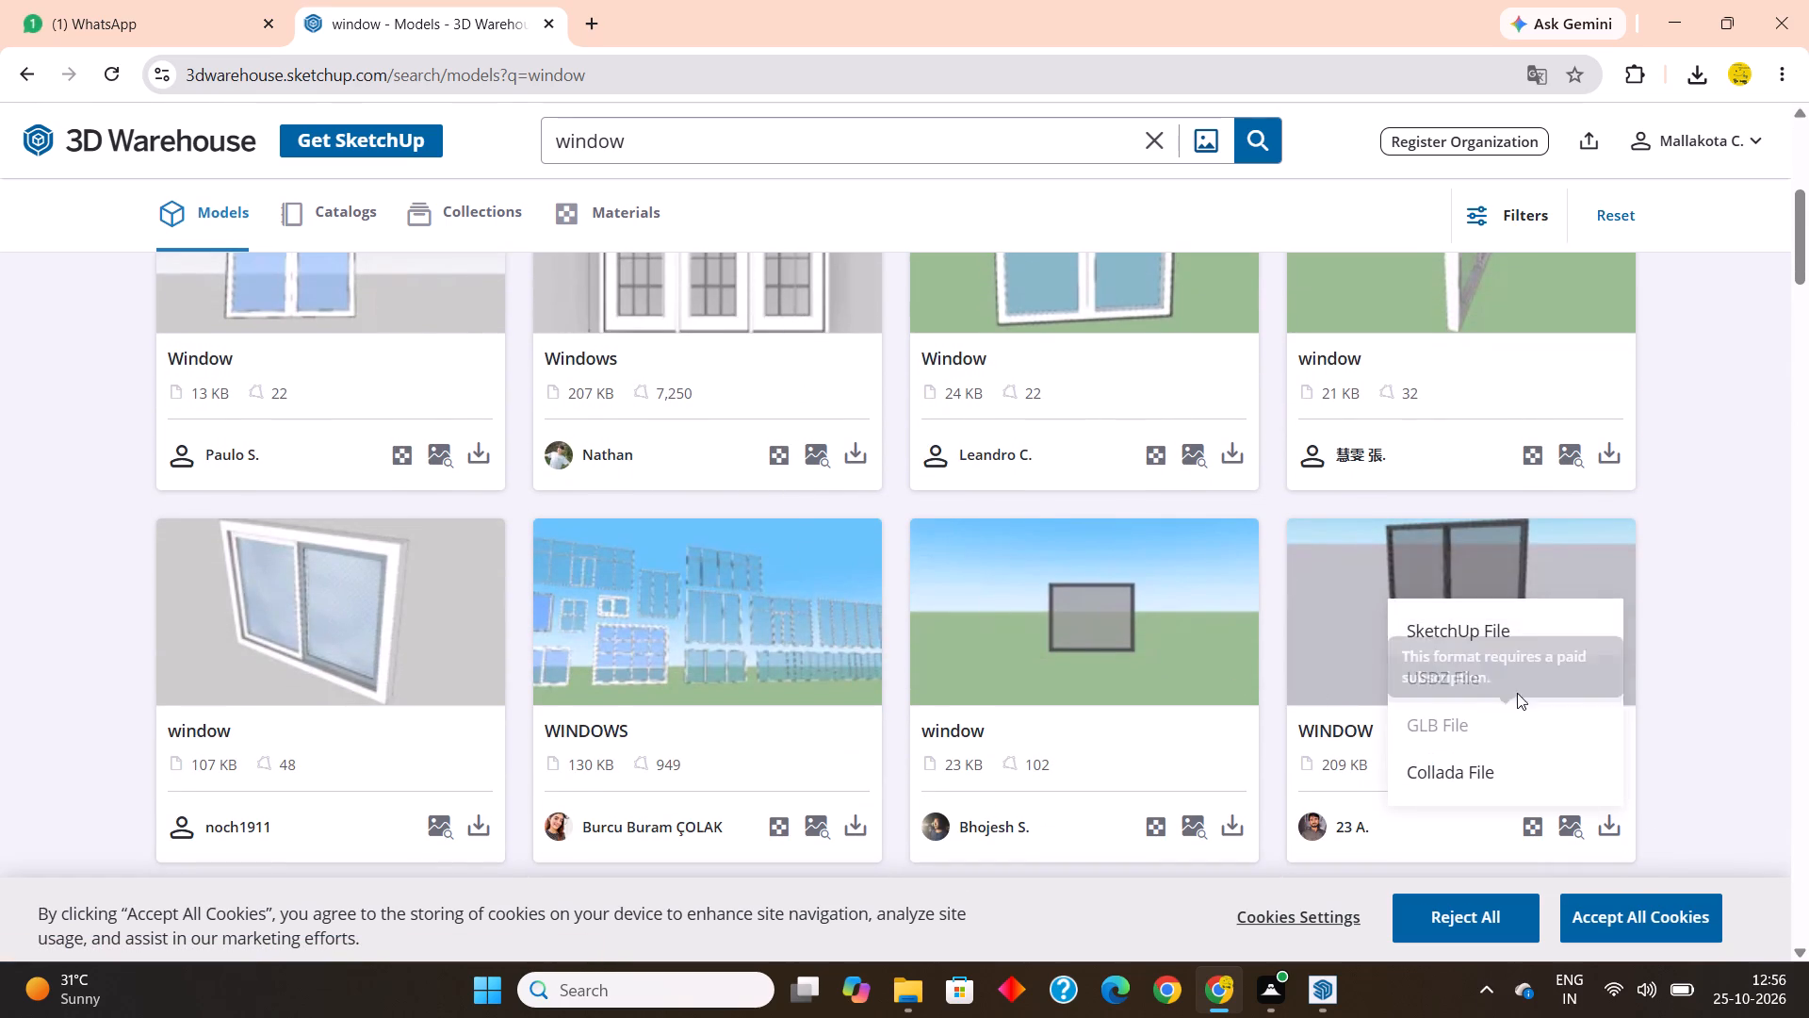
left_click(1491, 636)
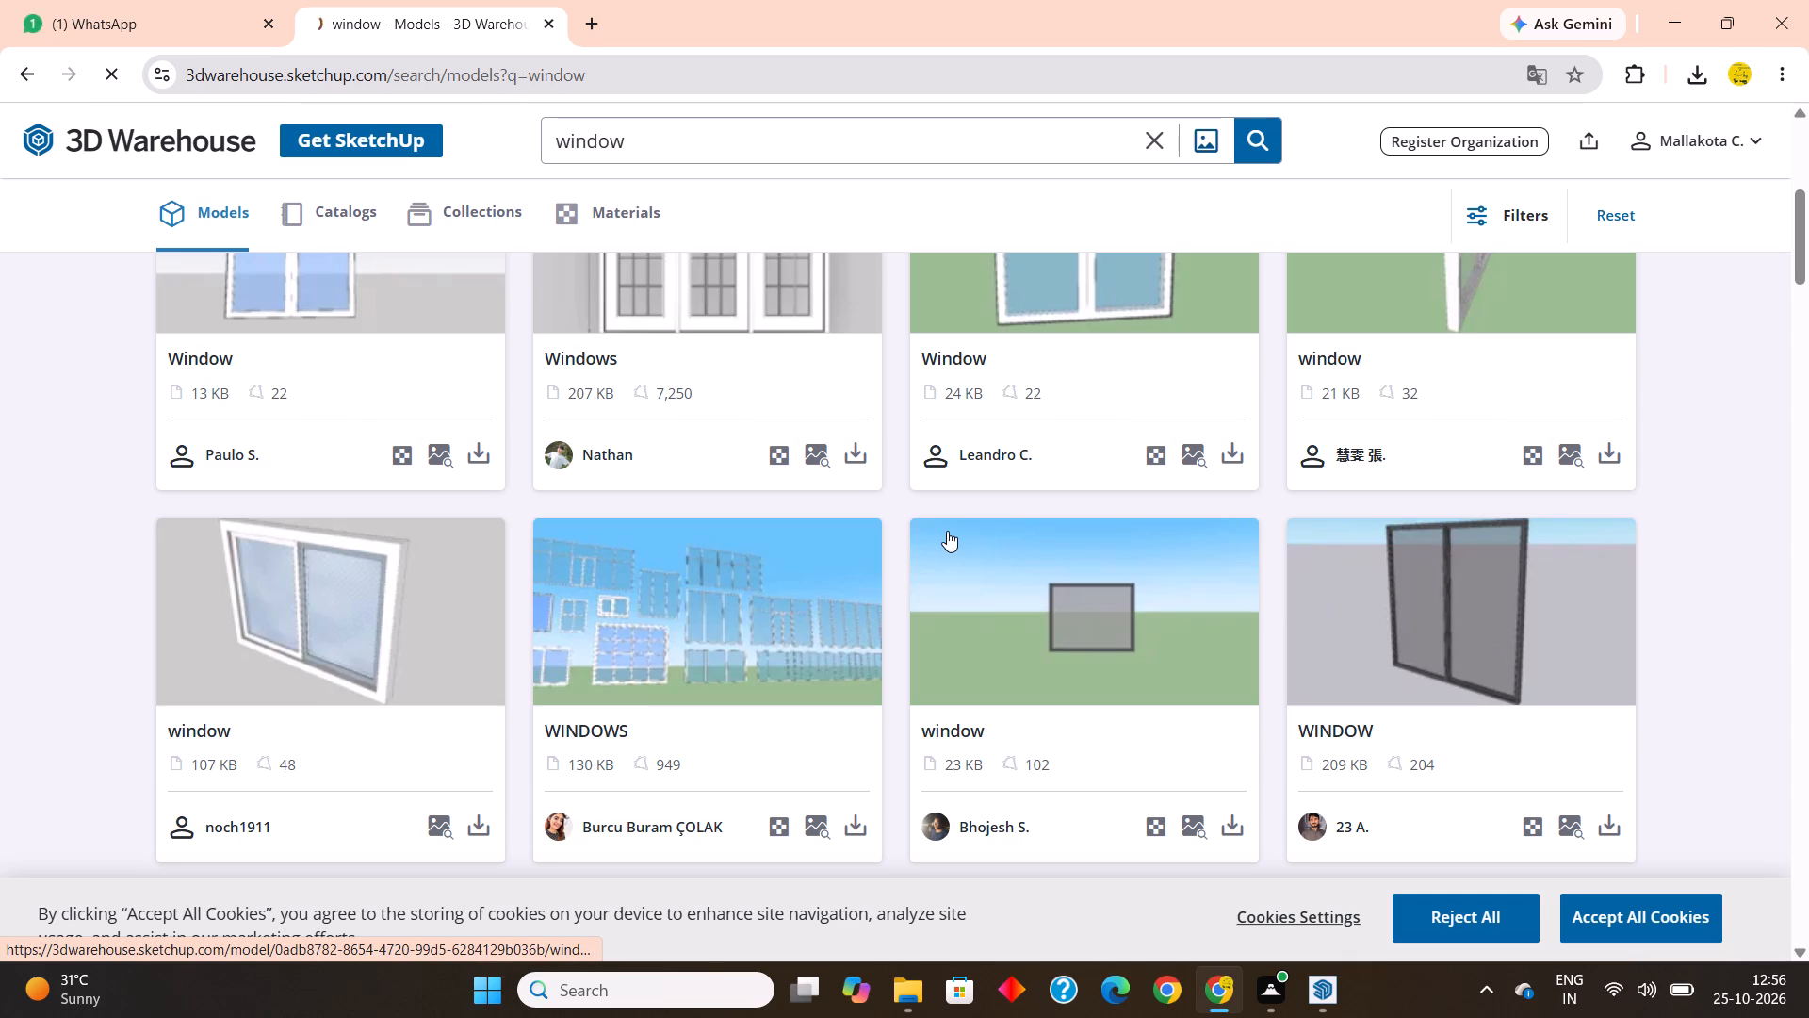
Browse the "window" search results in 3D Warehouse for further suitable window models.
scroll(775, 435, "down", 4)
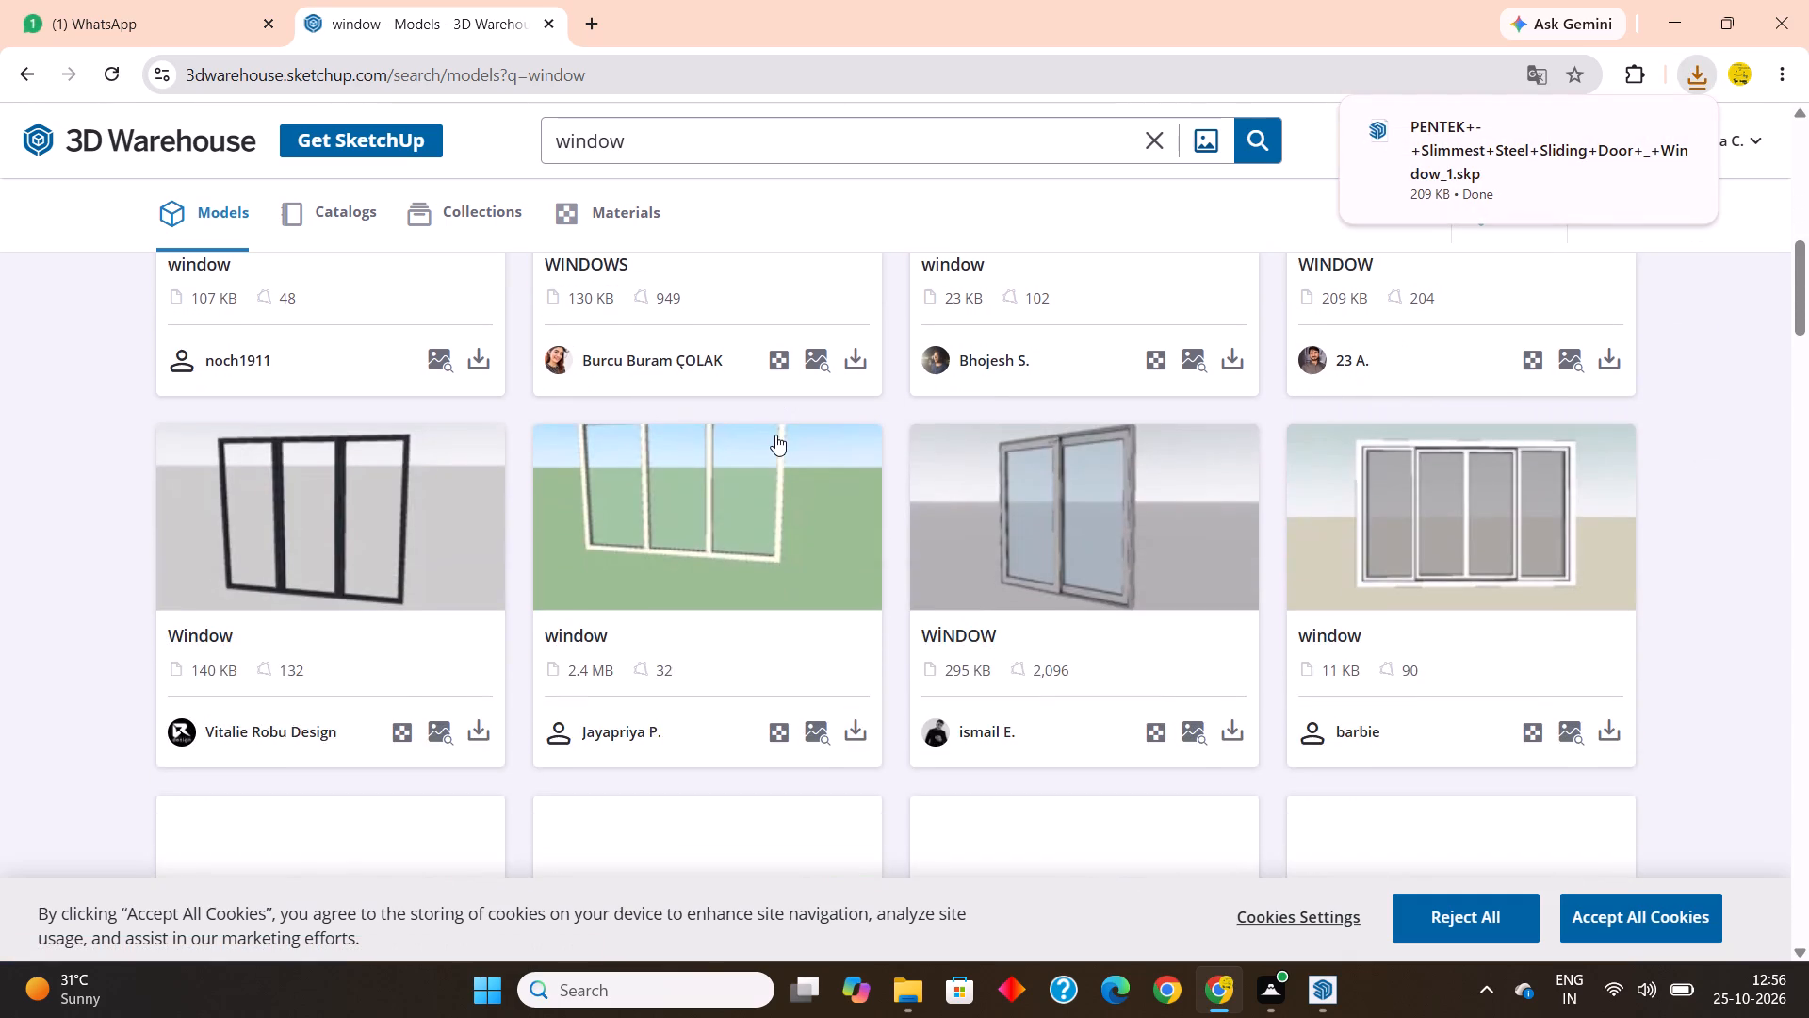
scroll(775, 435, "down", 1)
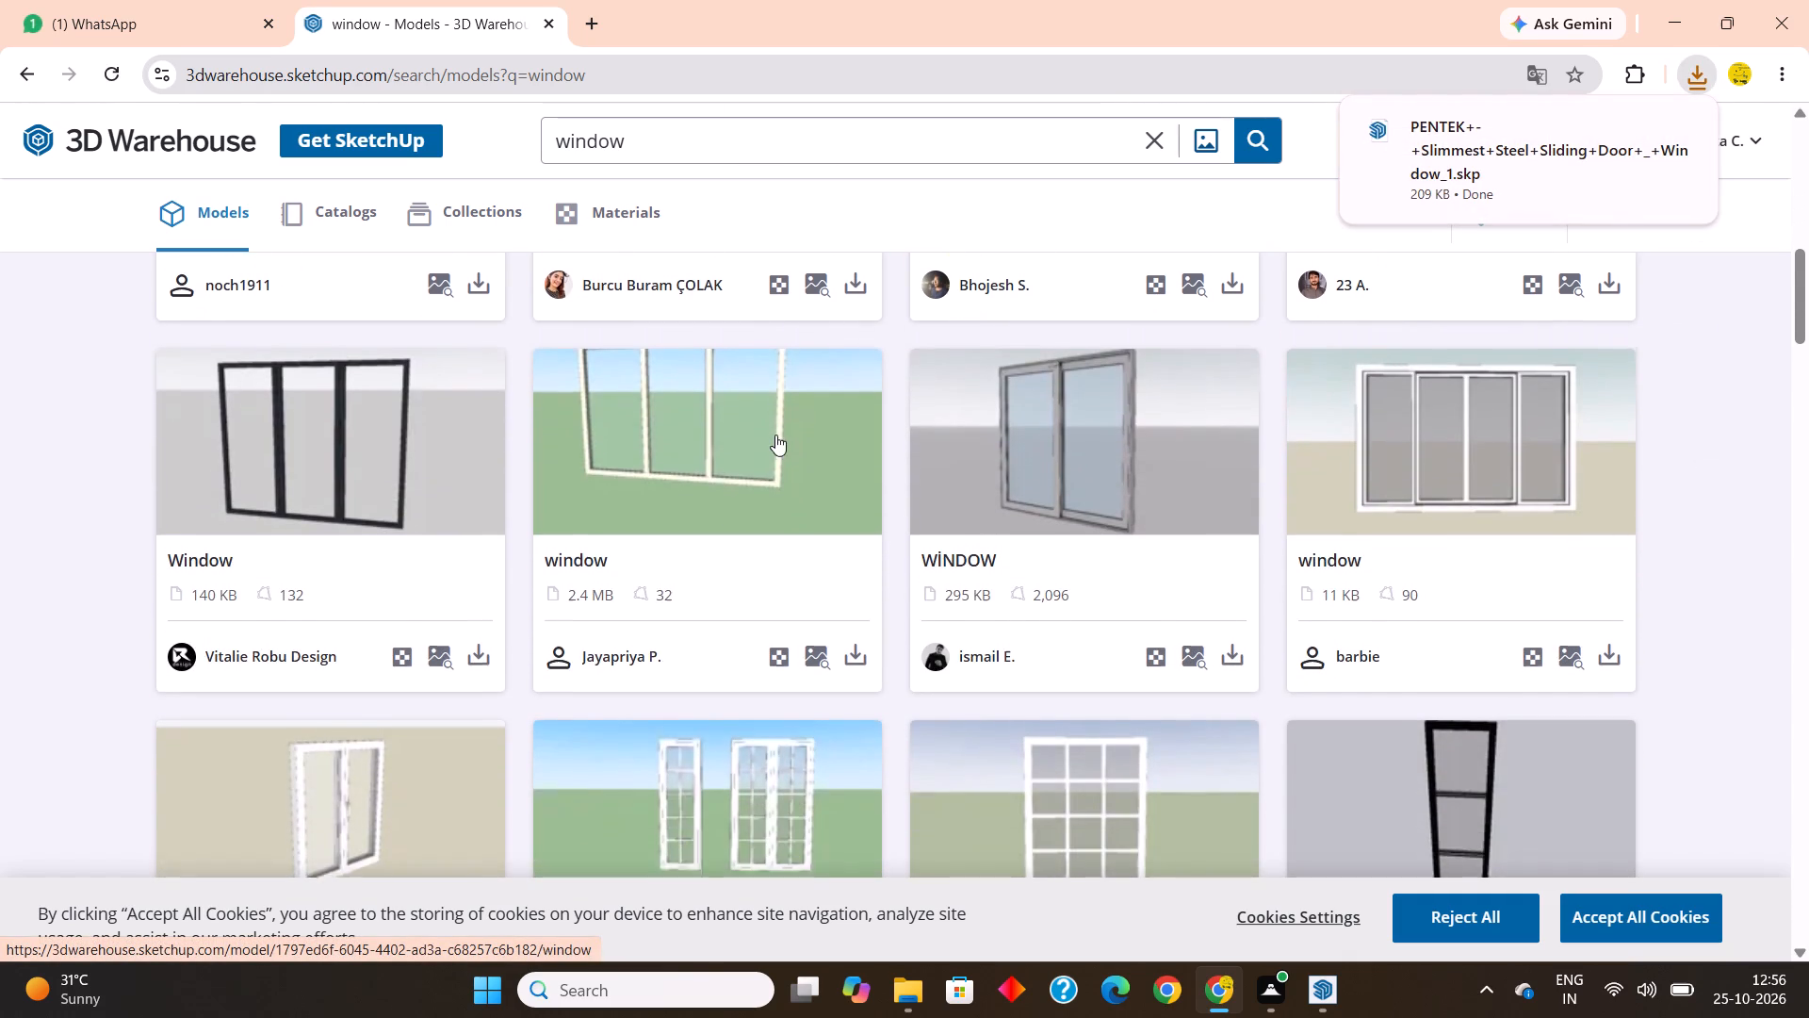
scroll(775, 435, "down", 5)
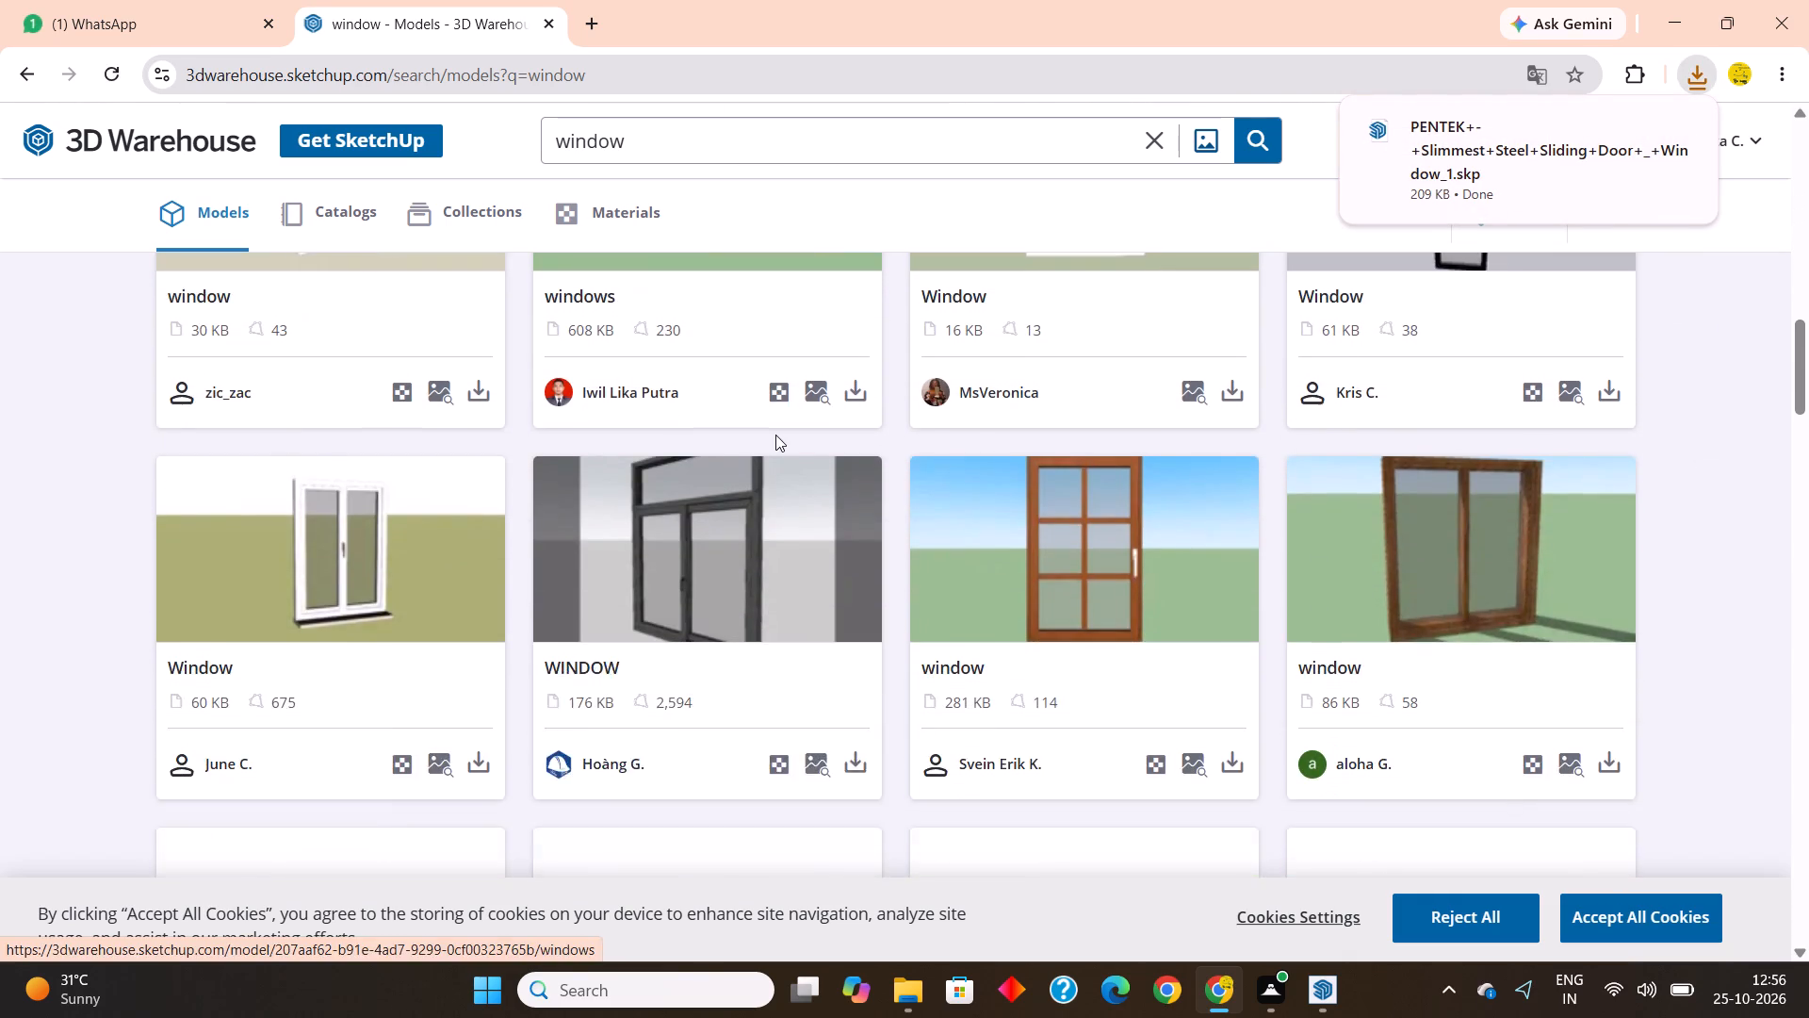
scroll(775, 435, "down", 8)
scroll(775, 434, "up", 3)
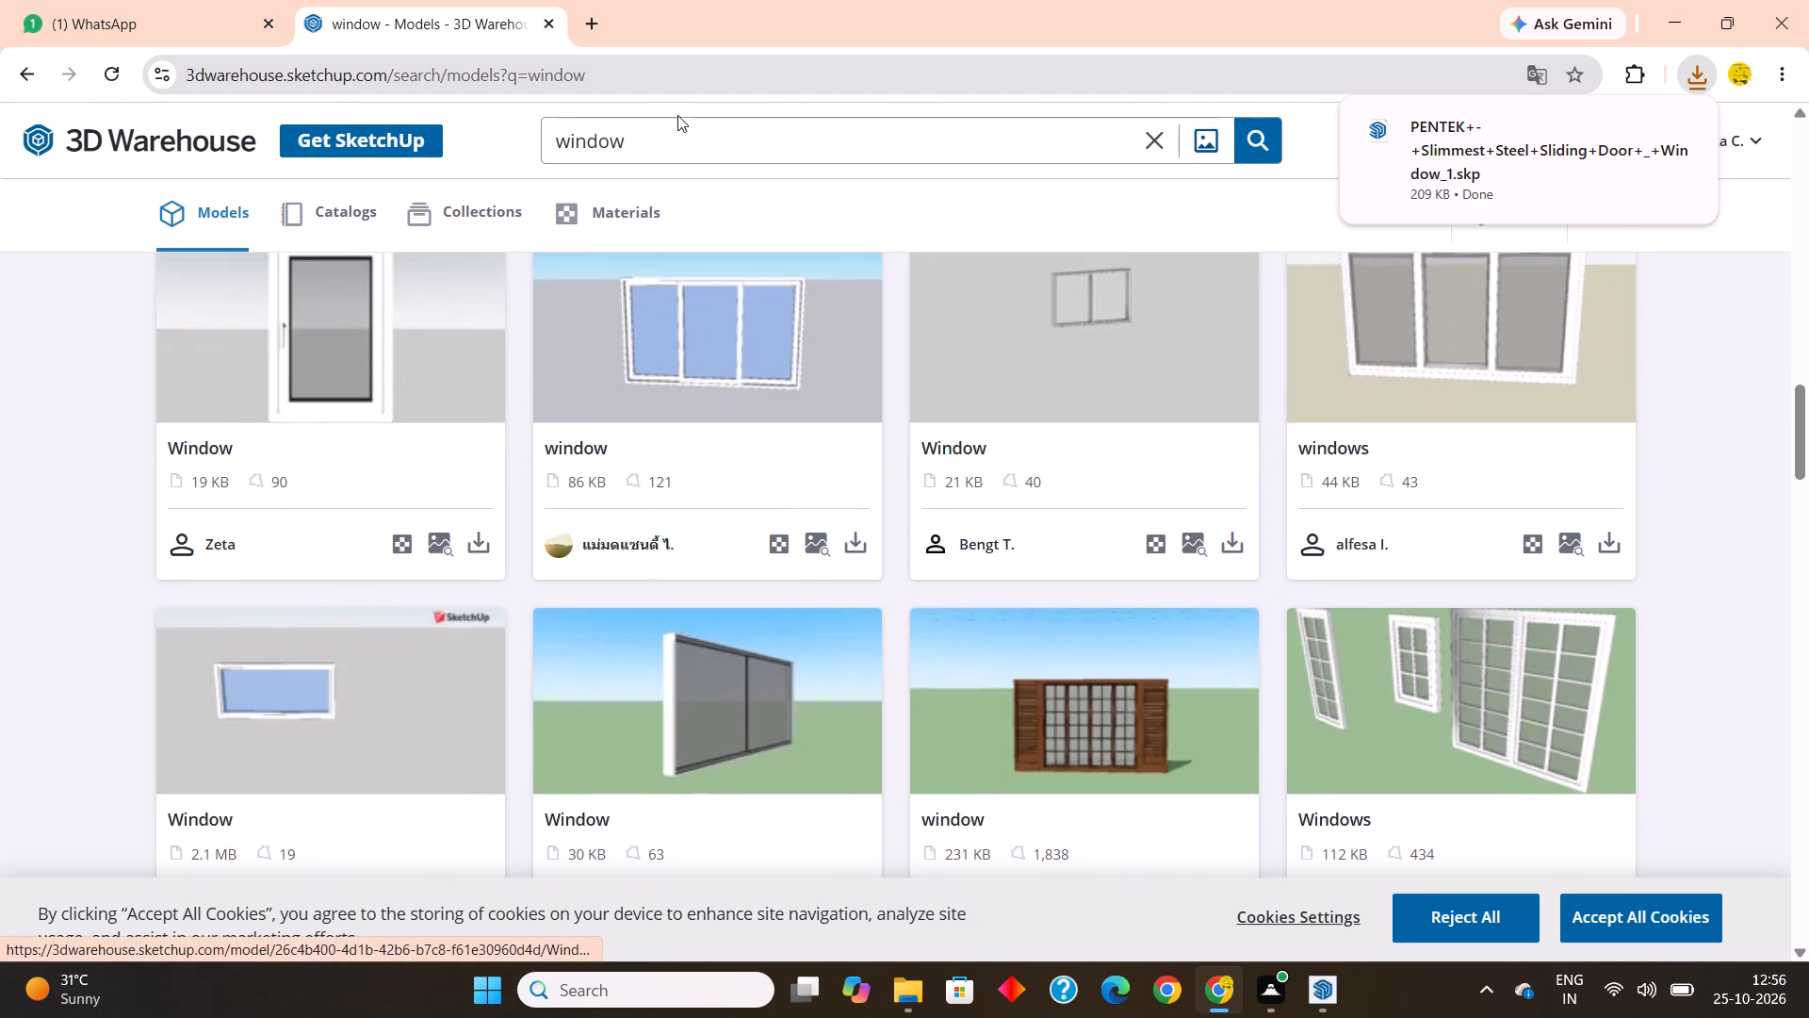
Search the 3D Warehouse models for "elevation window".
left_click_drag(665, 145, 220, 159)
type("elevation")
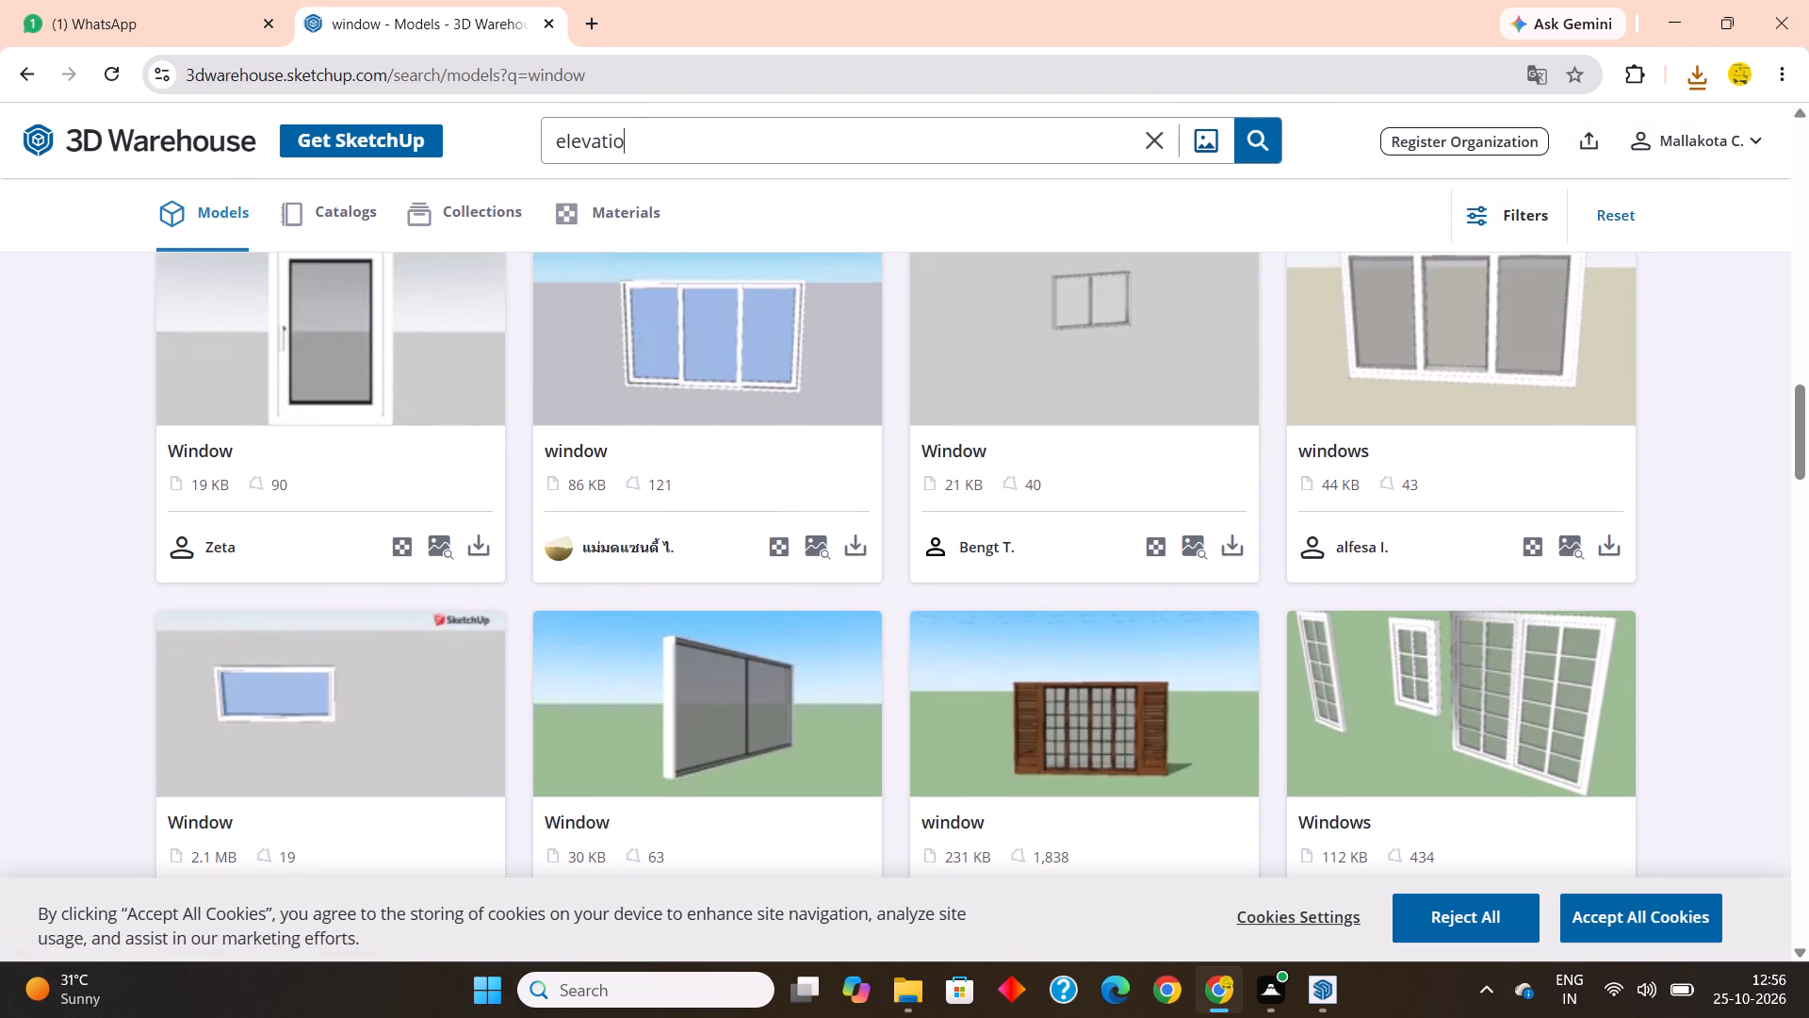
key("space")
type("window")
key("Return")
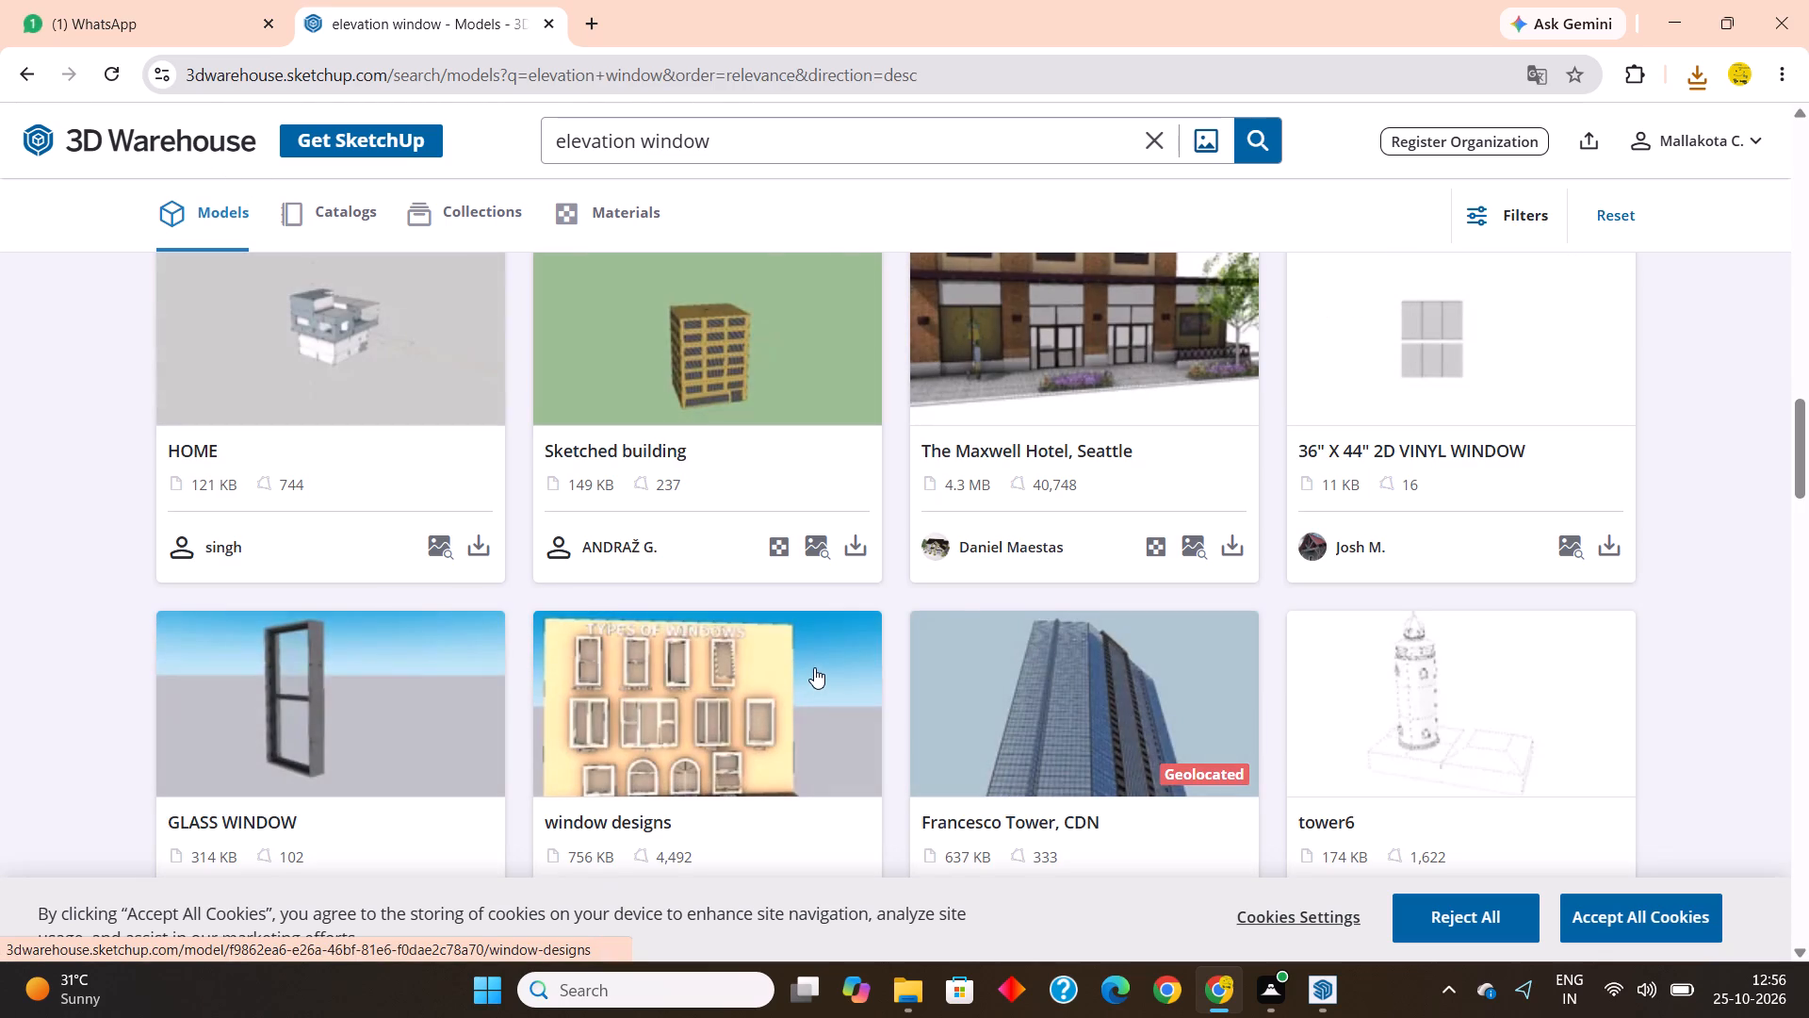
Examine the "elevation window" results for window models that suit the building's facade openings.
scroll(814, 666, "up", 4)
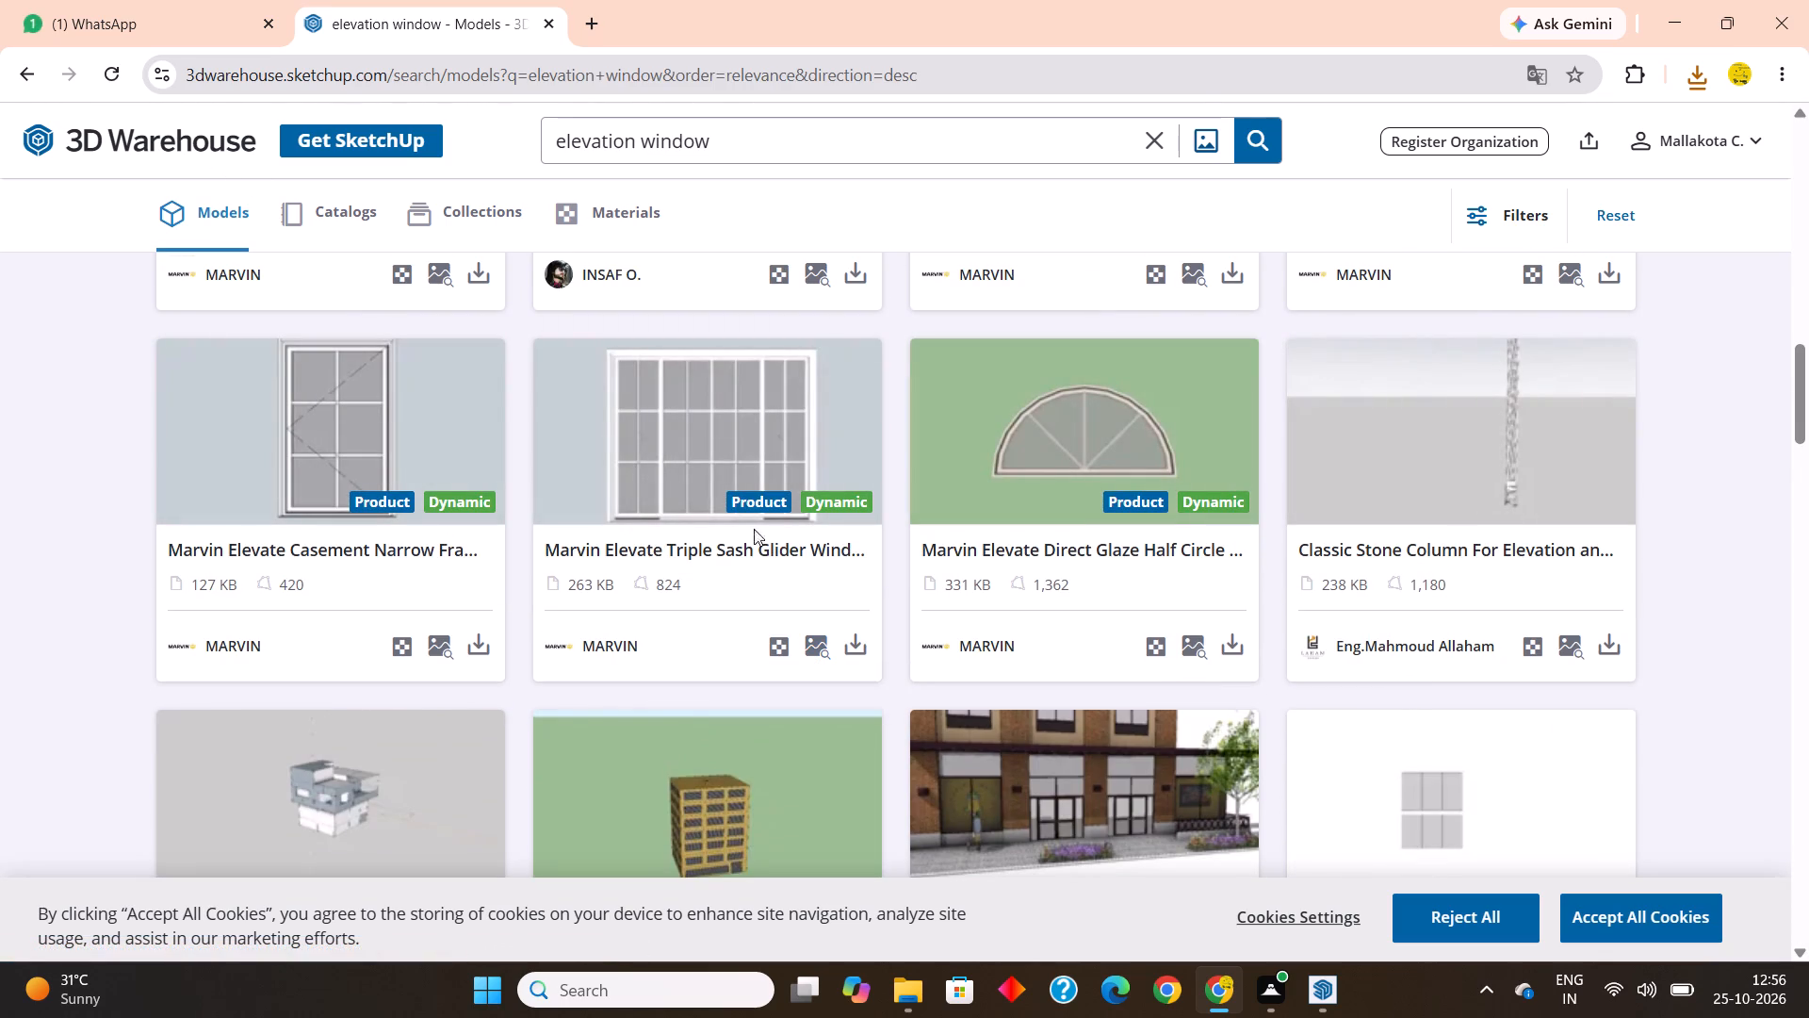
scroll(714, 482, "up", 3)
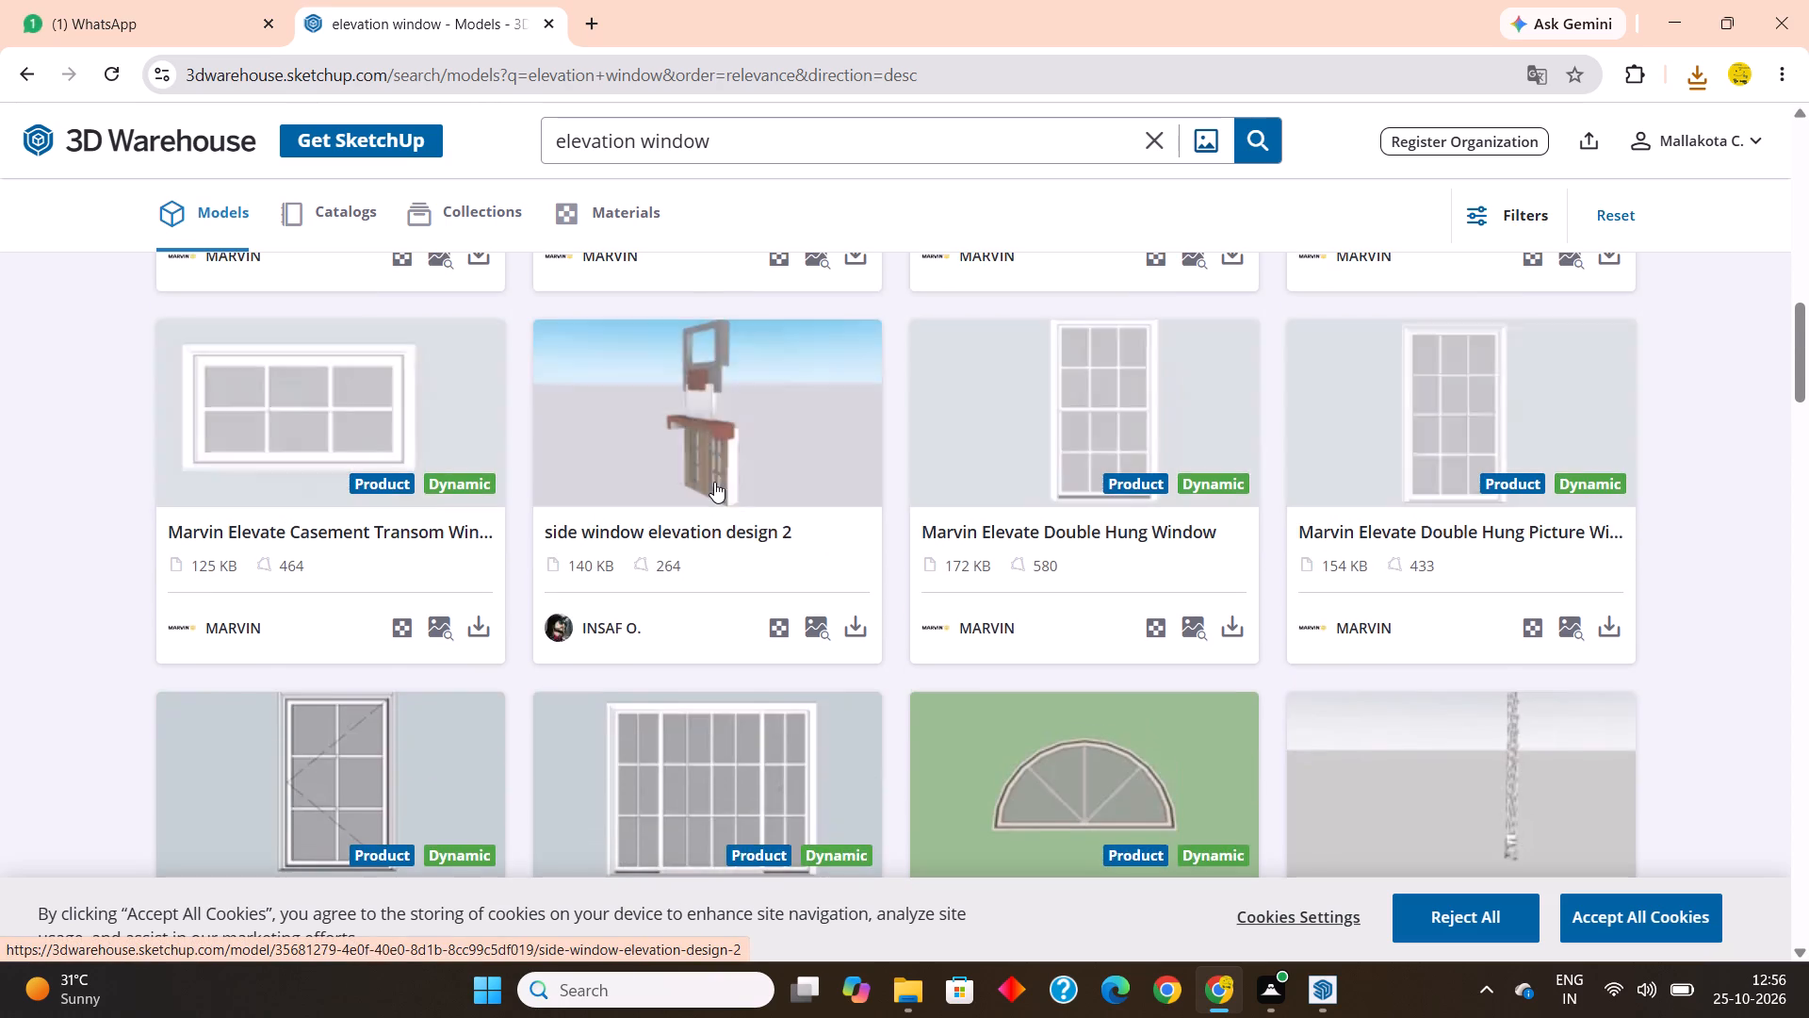
scroll(714, 482, "up", 4)
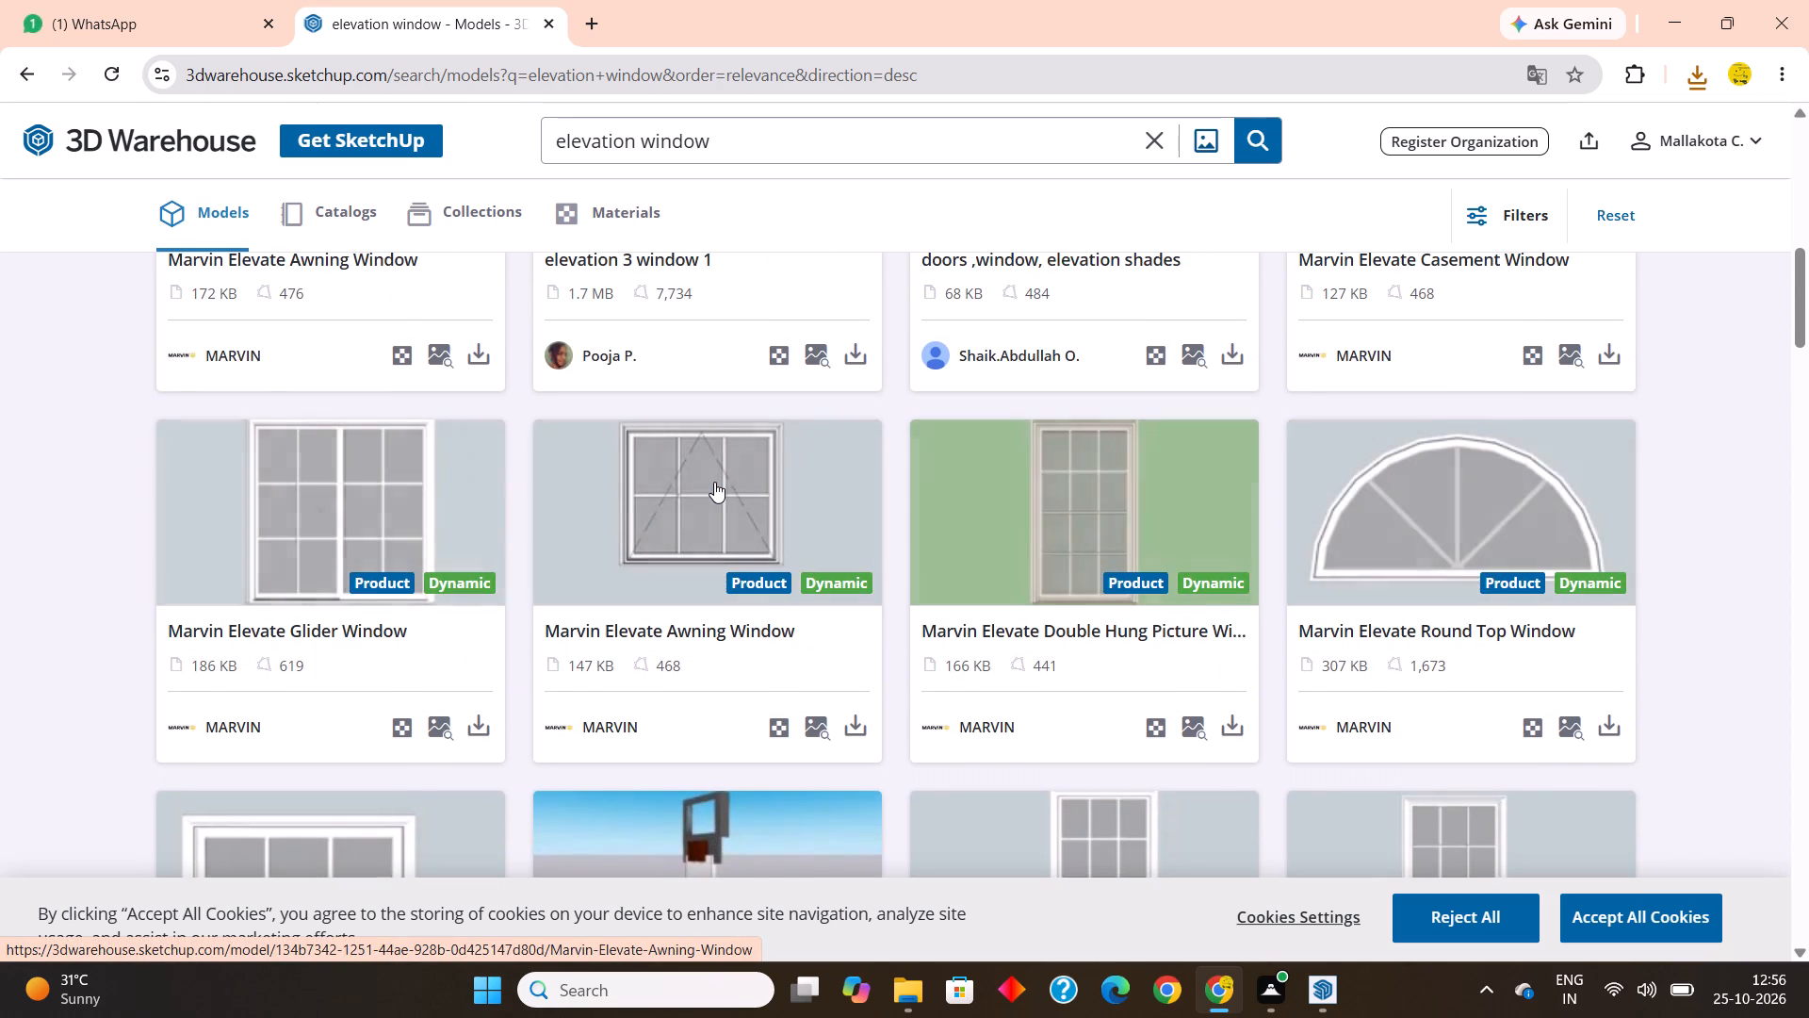
scroll(714, 482, "up", 2)
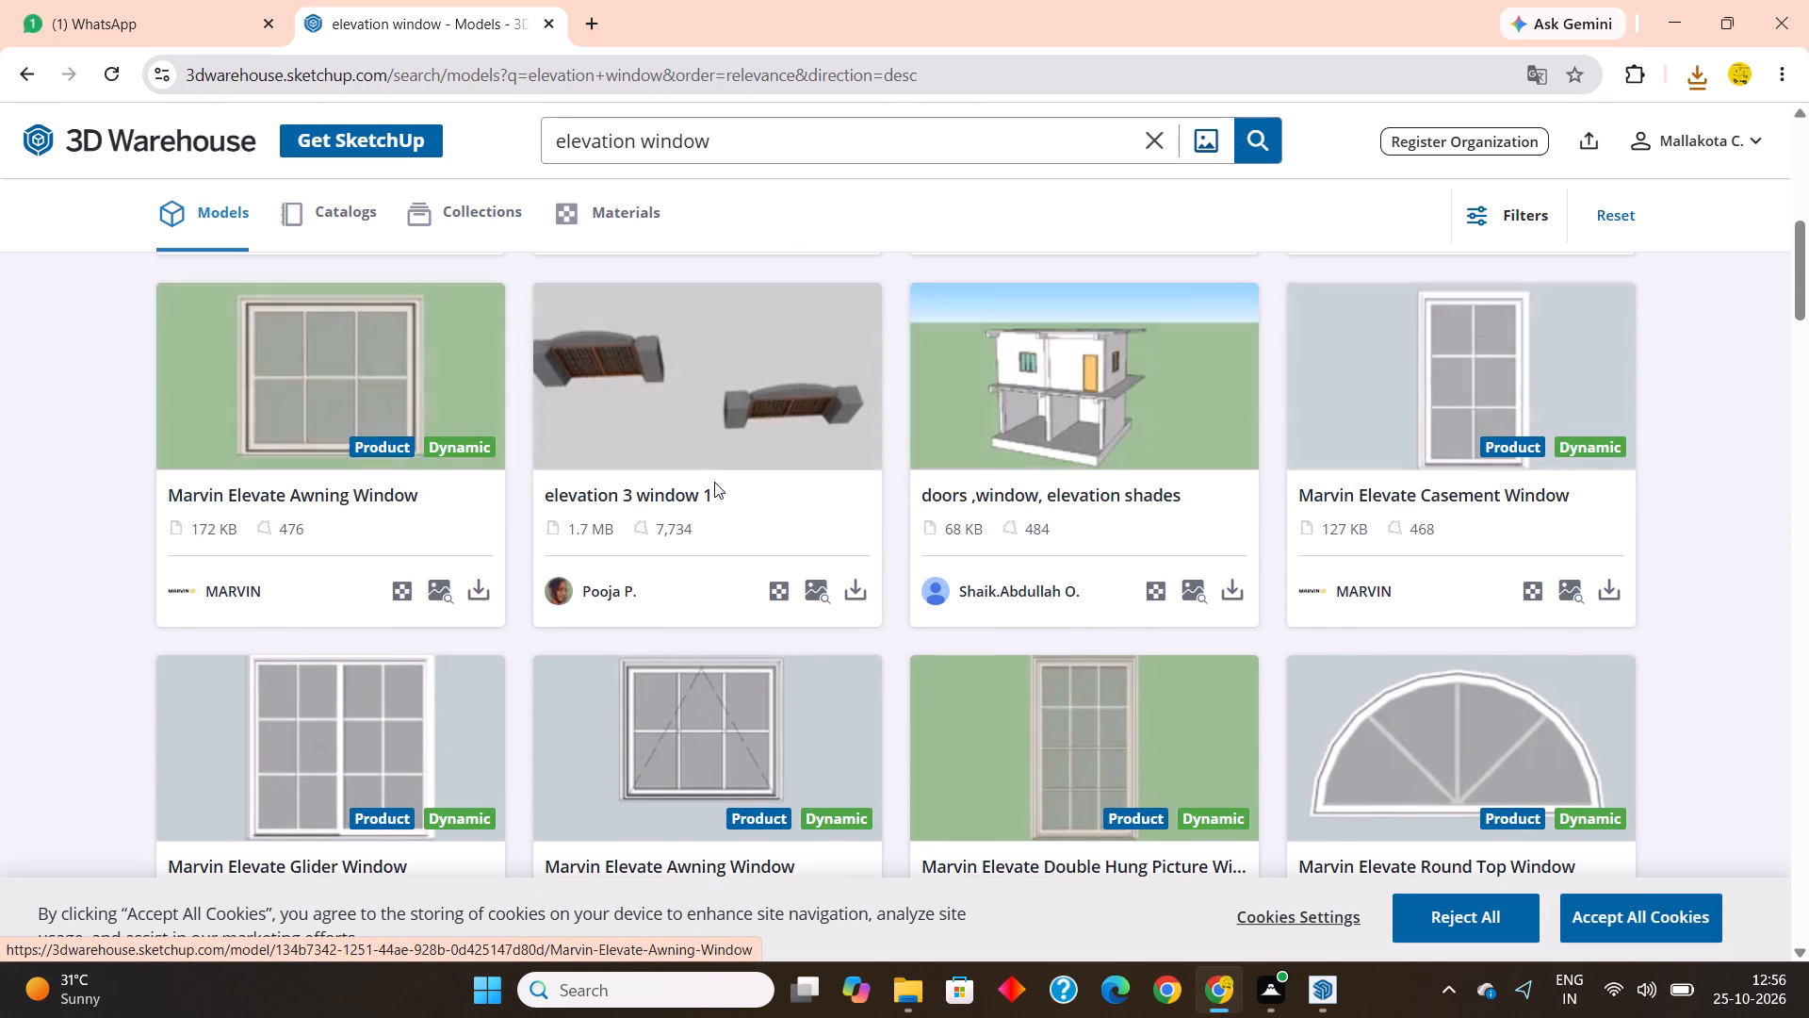
scroll(714, 482, "up", 1)
scroll(714, 482, "down", 11)
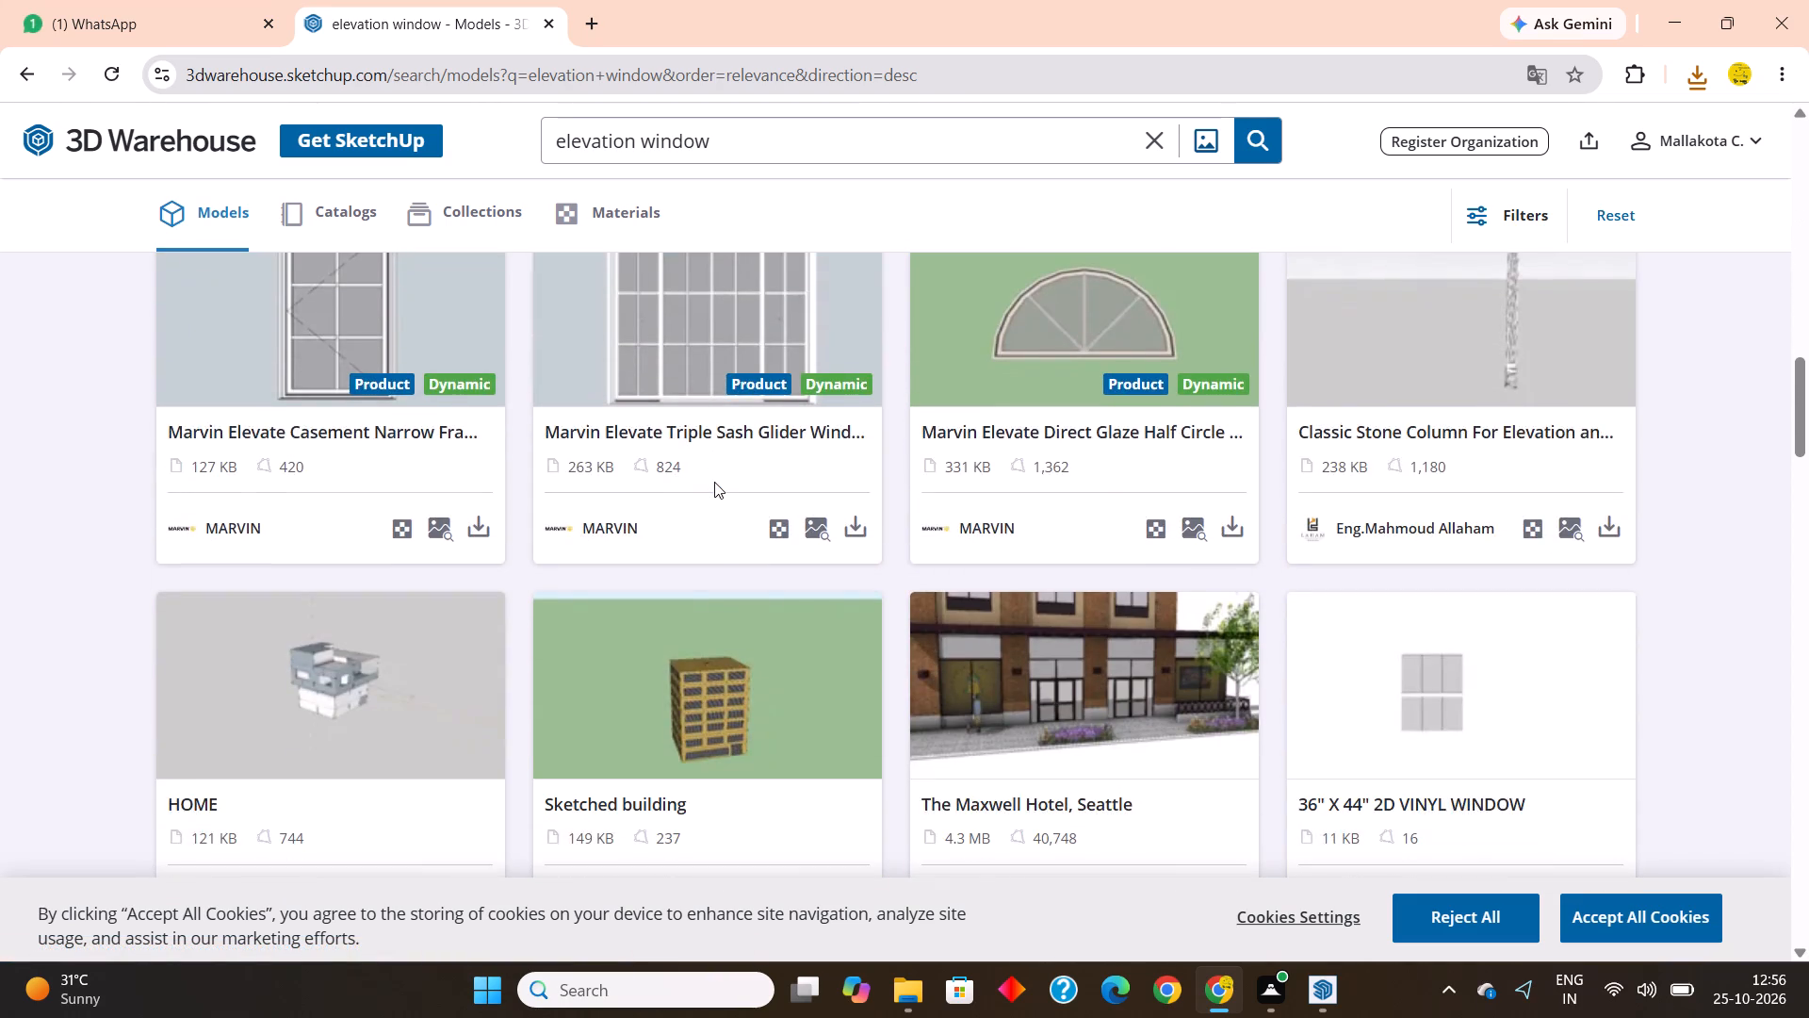
scroll(714, 482, "down", 9)
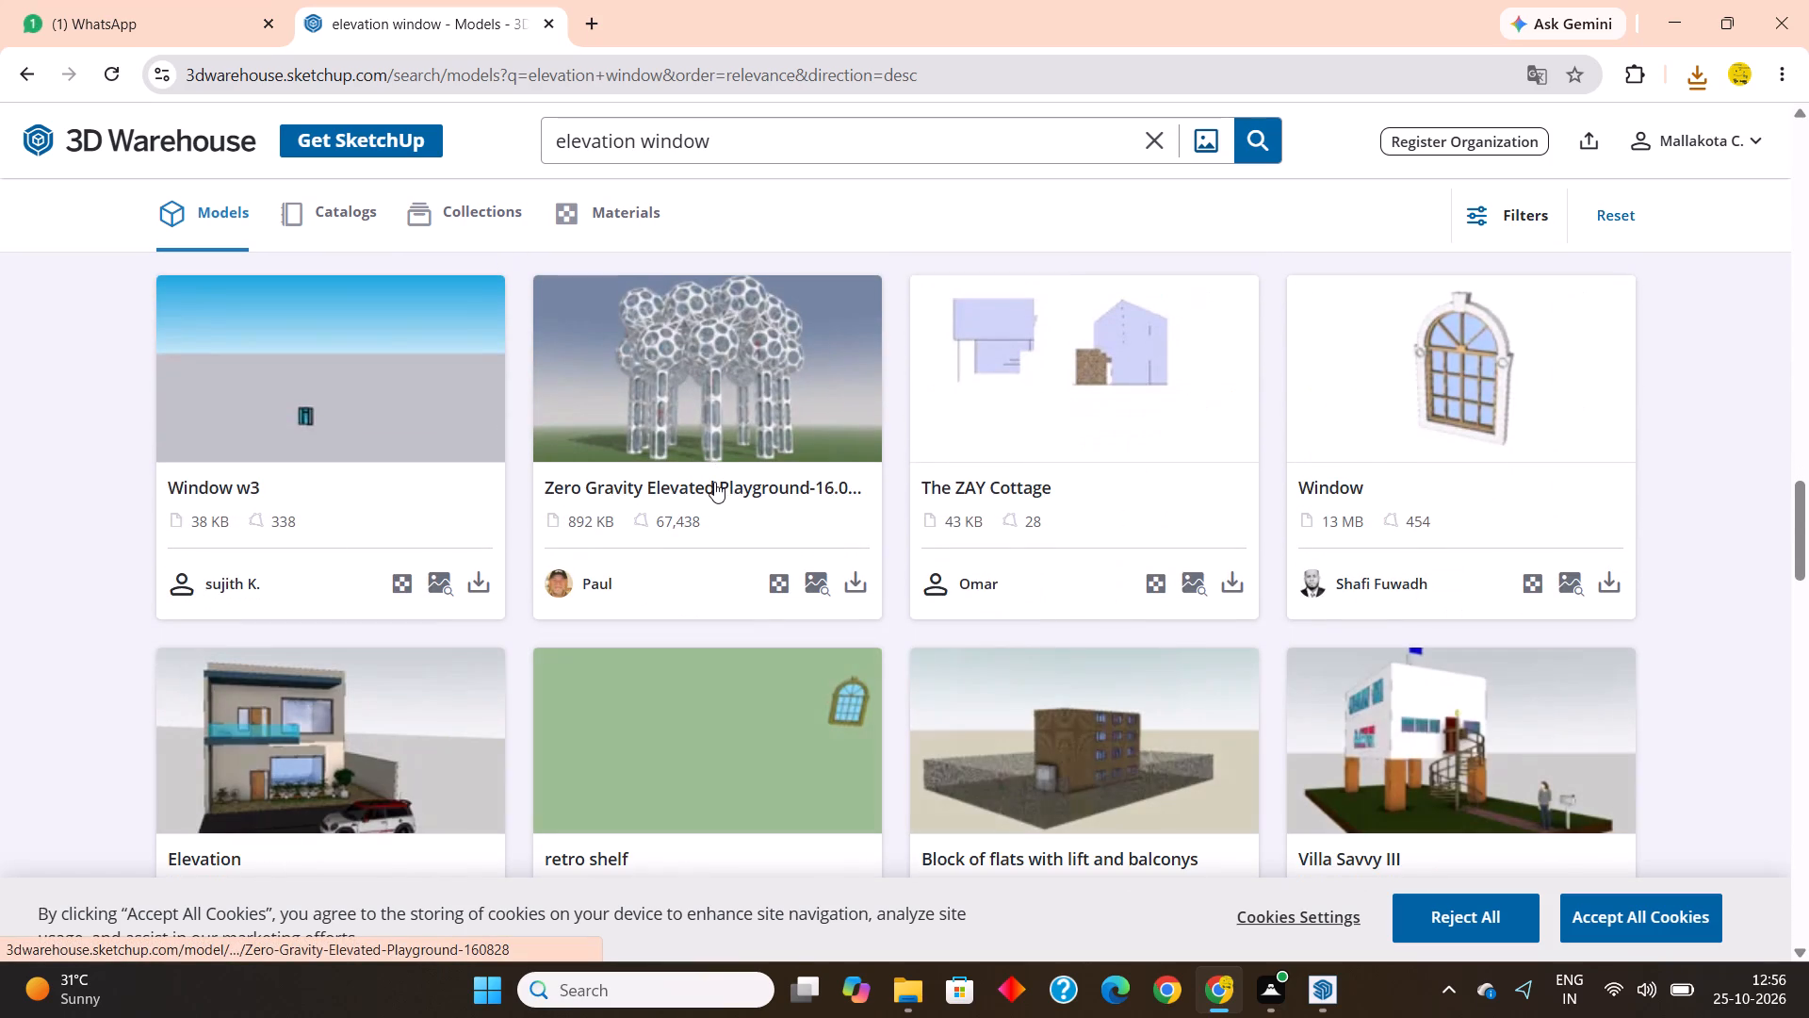
scroll(714, 482, "down", 3)
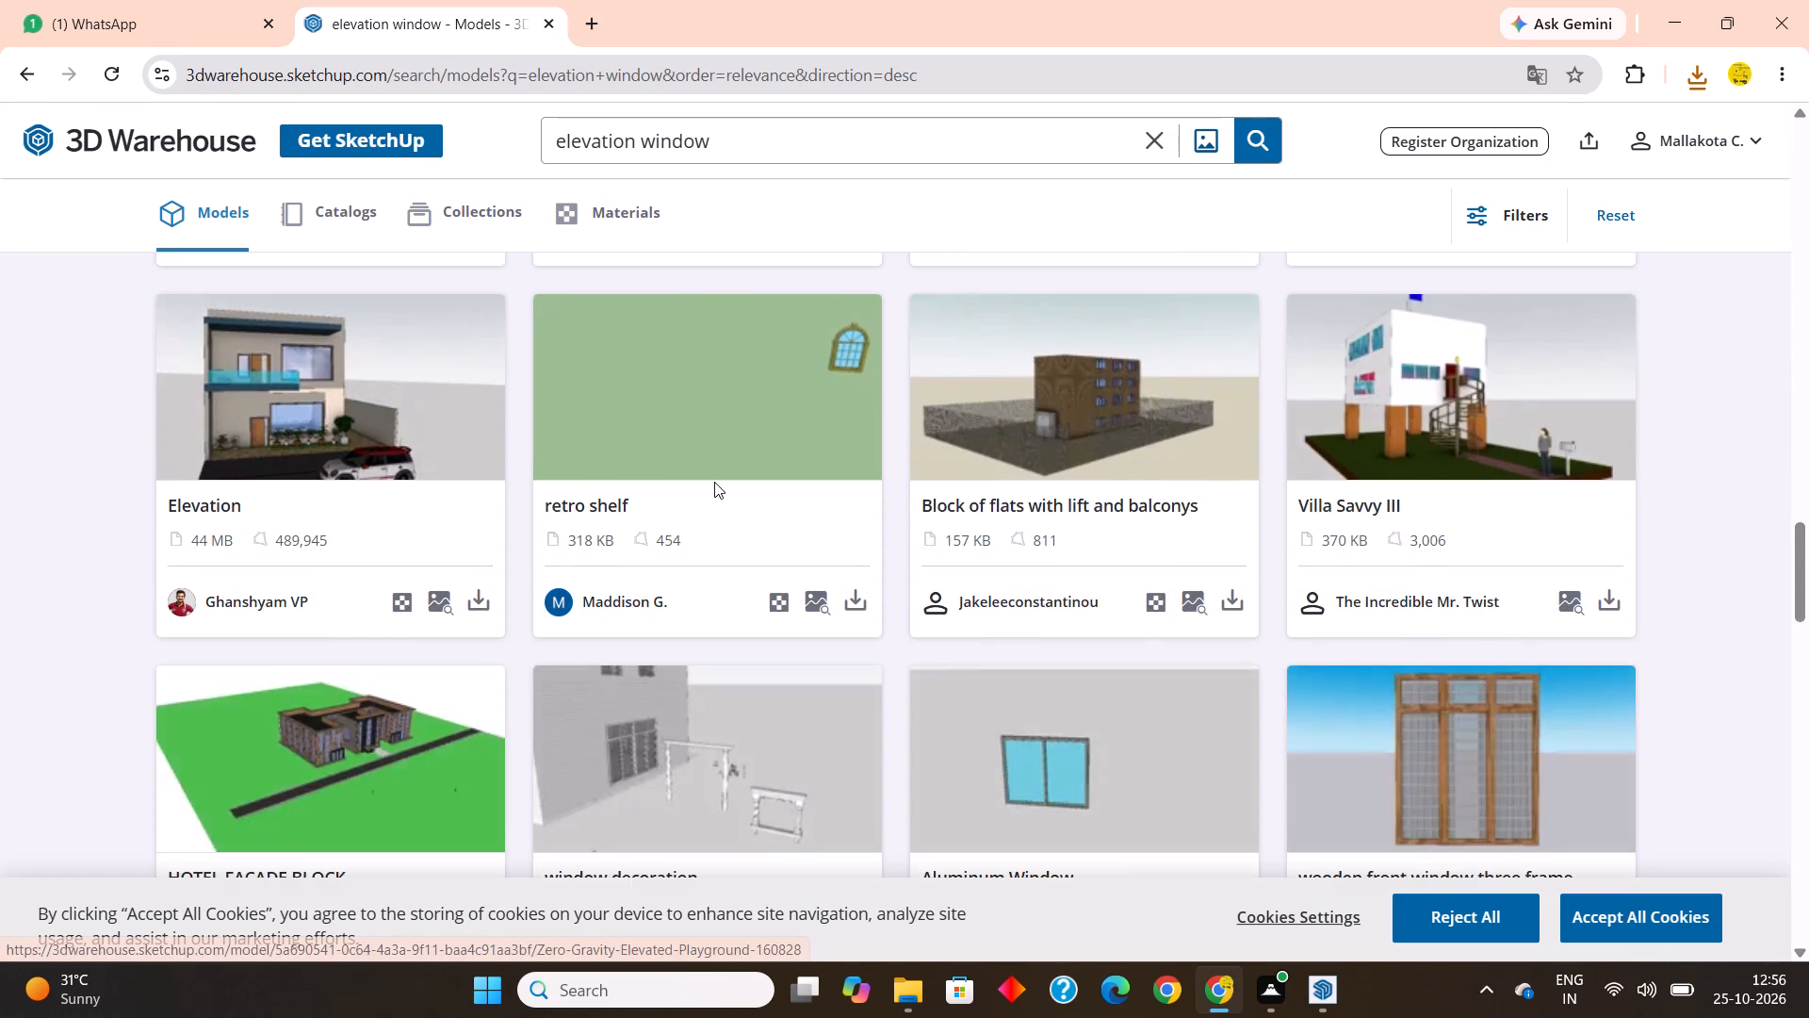
scroll(714, 482, "down", 7)
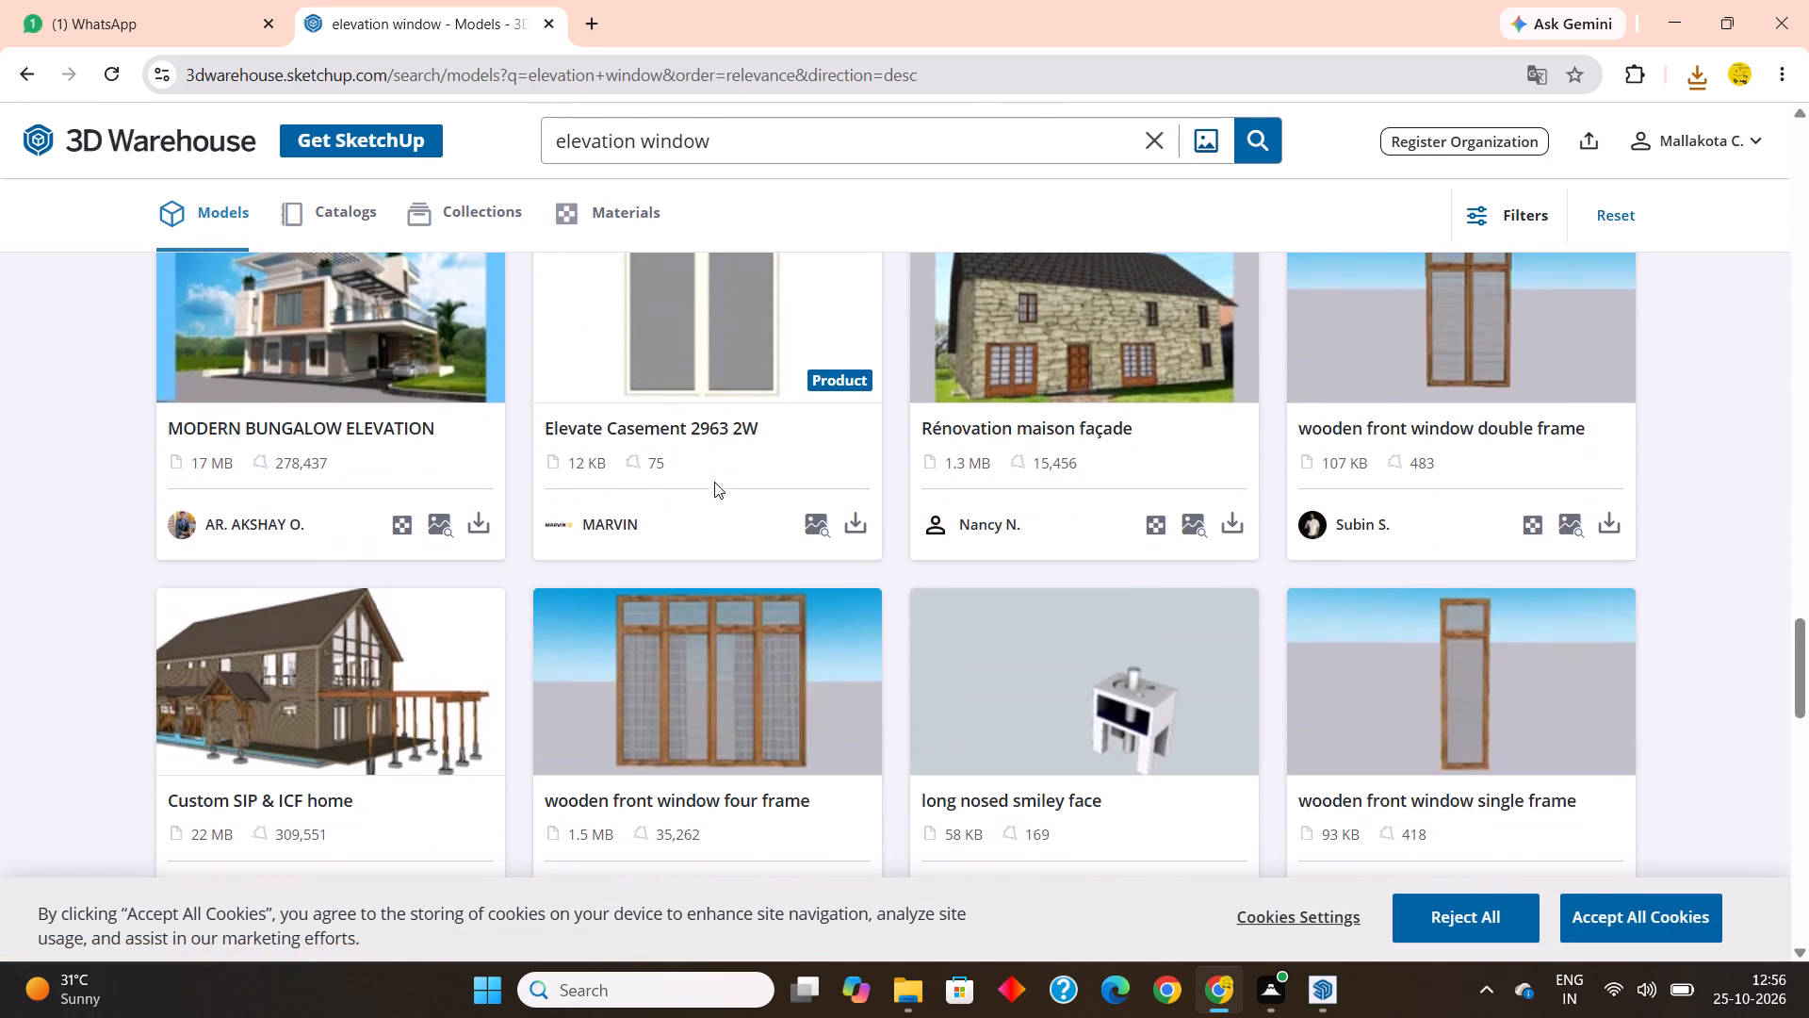
scroll(714, 482, "down", 6)
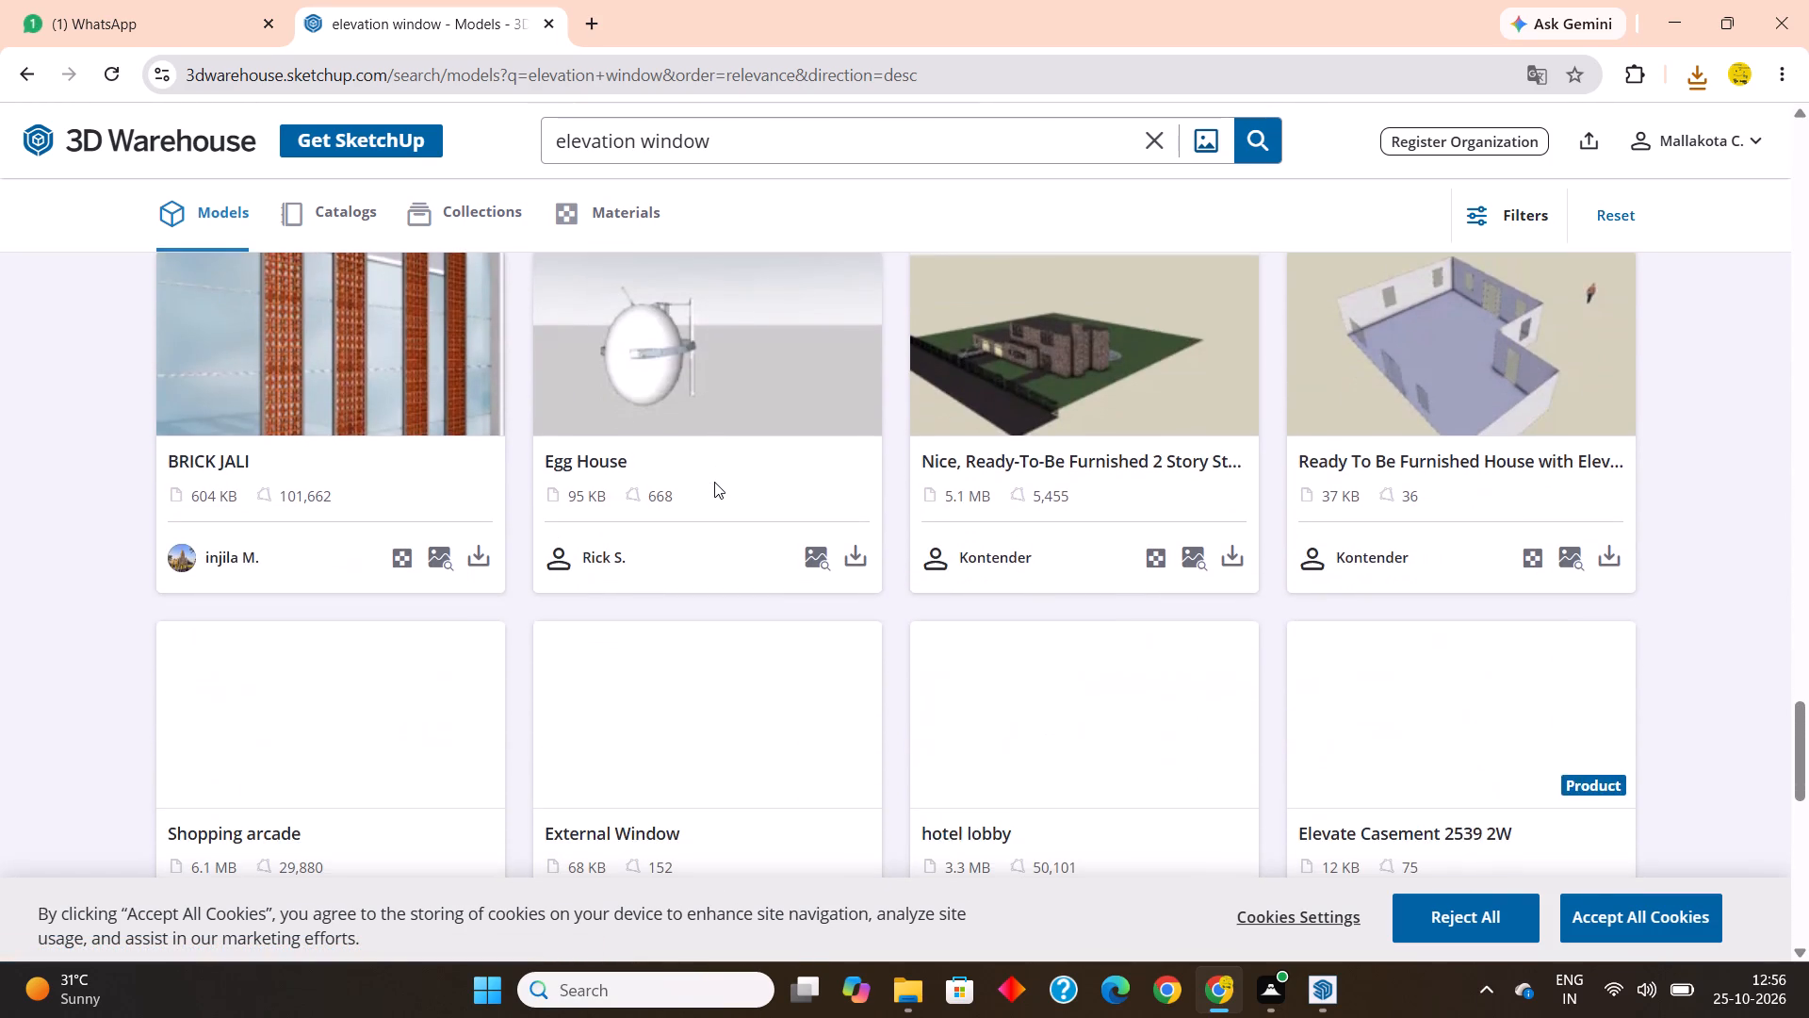
scroll(714, 482, "down", 5)
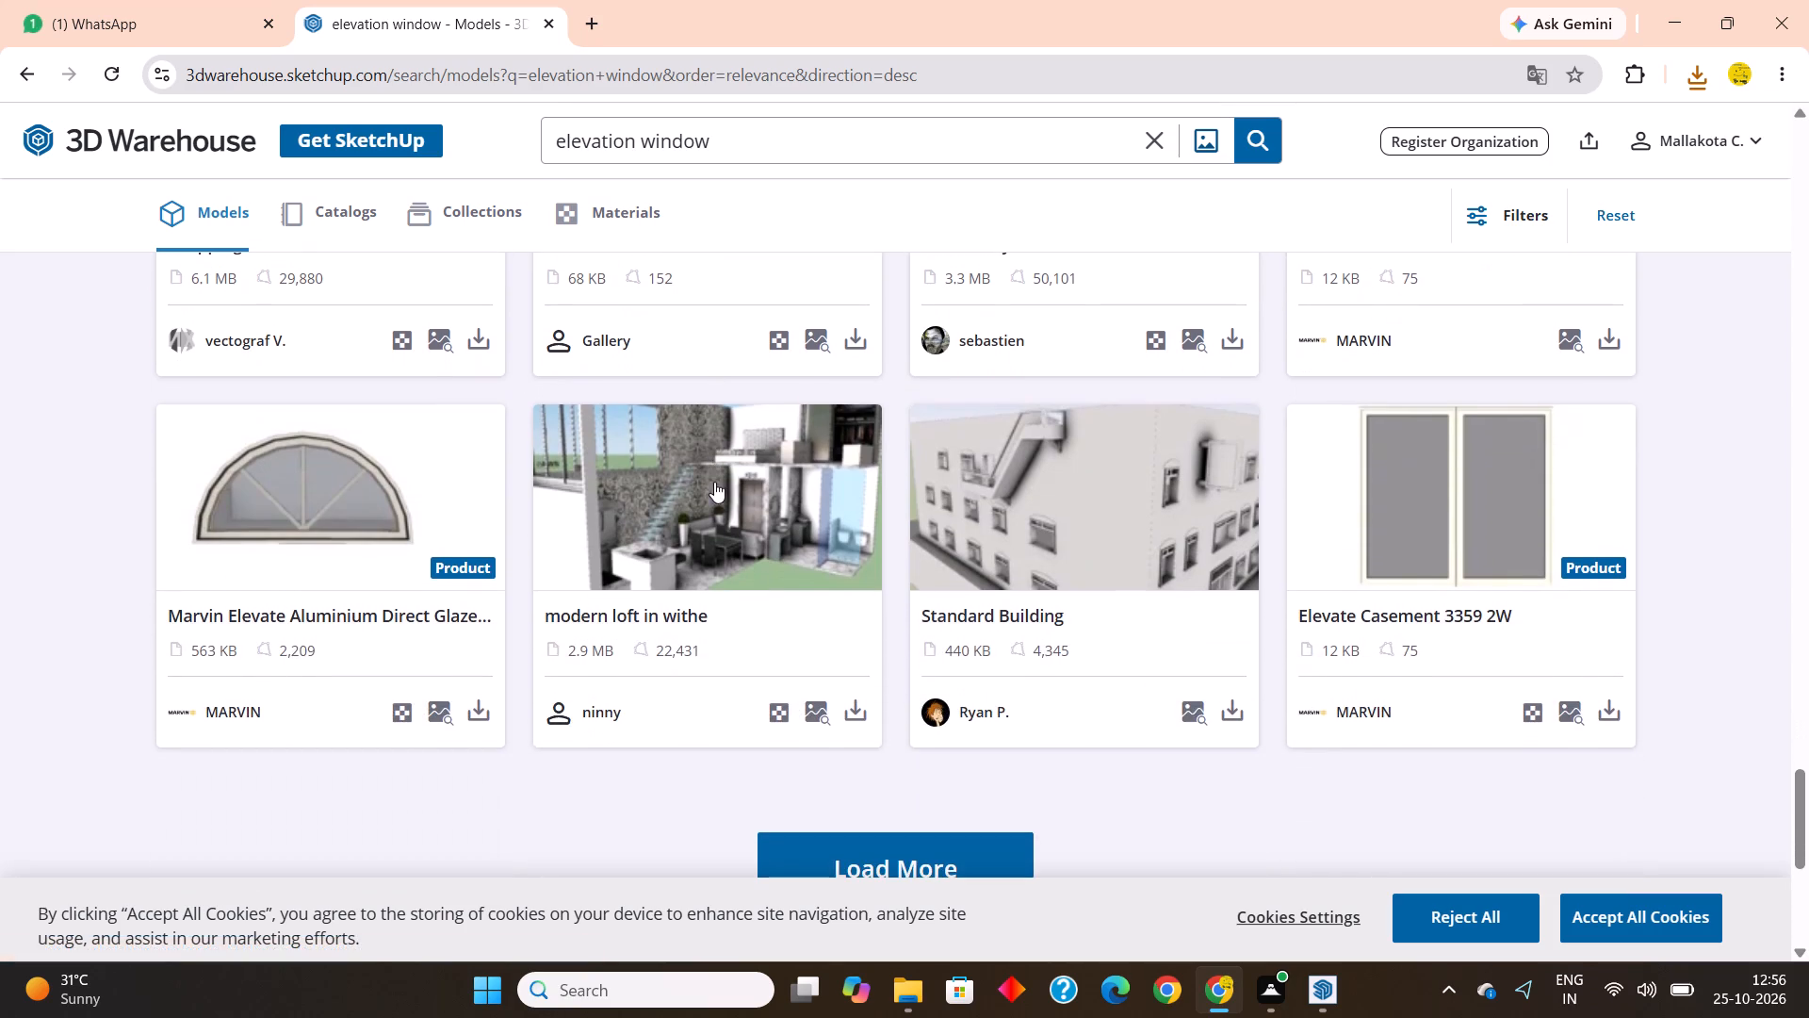
scroll(714, 482, "down", 2)
scroll(714, 482, "up", 11)
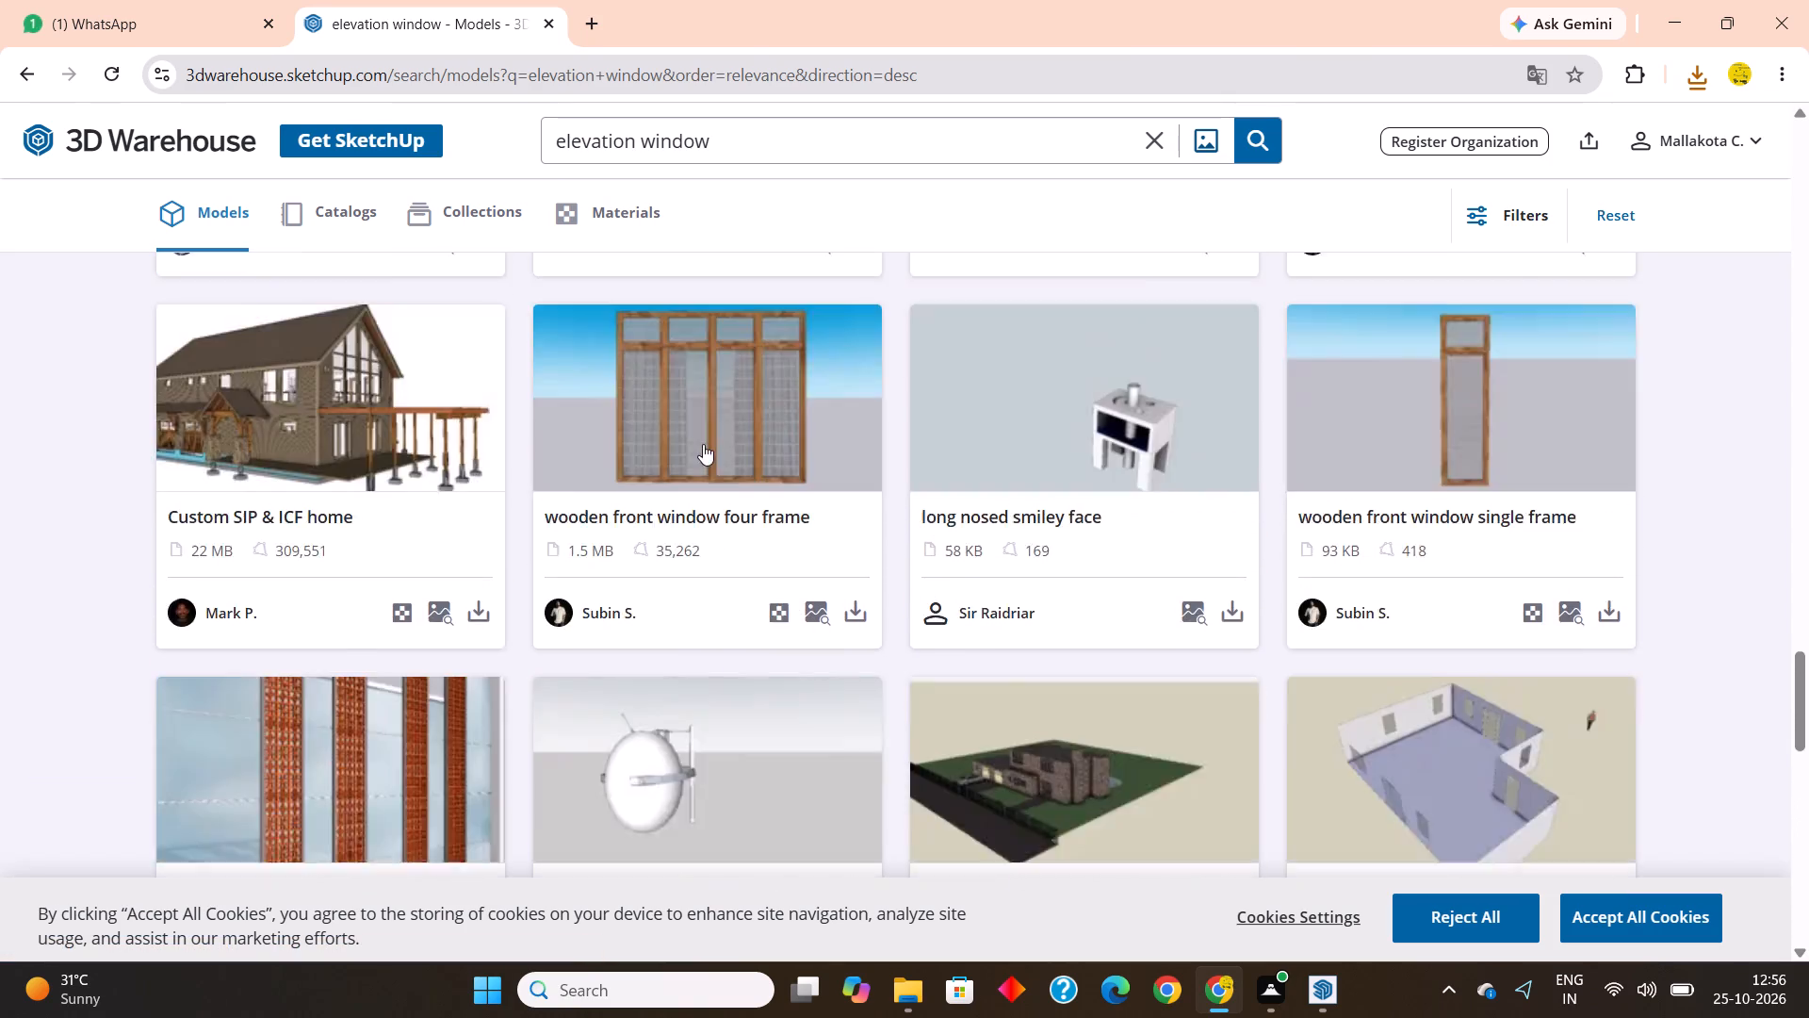
scroll(703, 444, "up", 3)
scroll(765, 525, "up", 17)
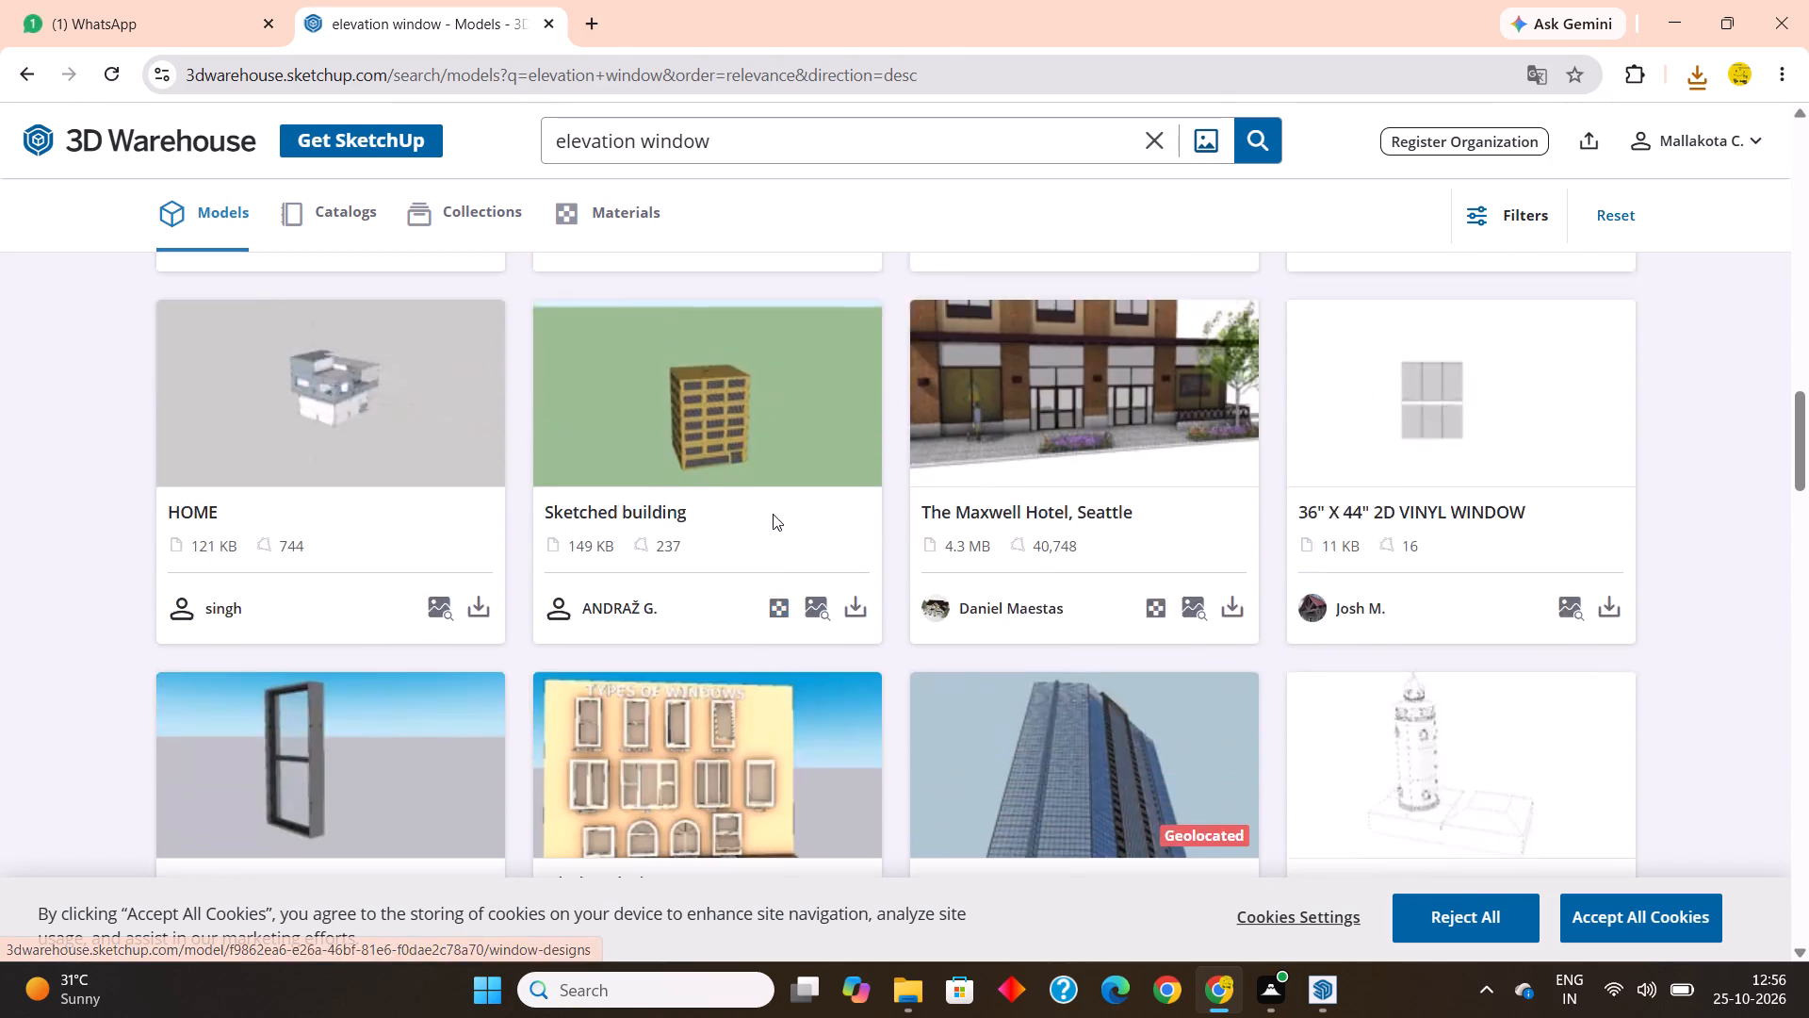
scroll(773, 514, "up", 17)
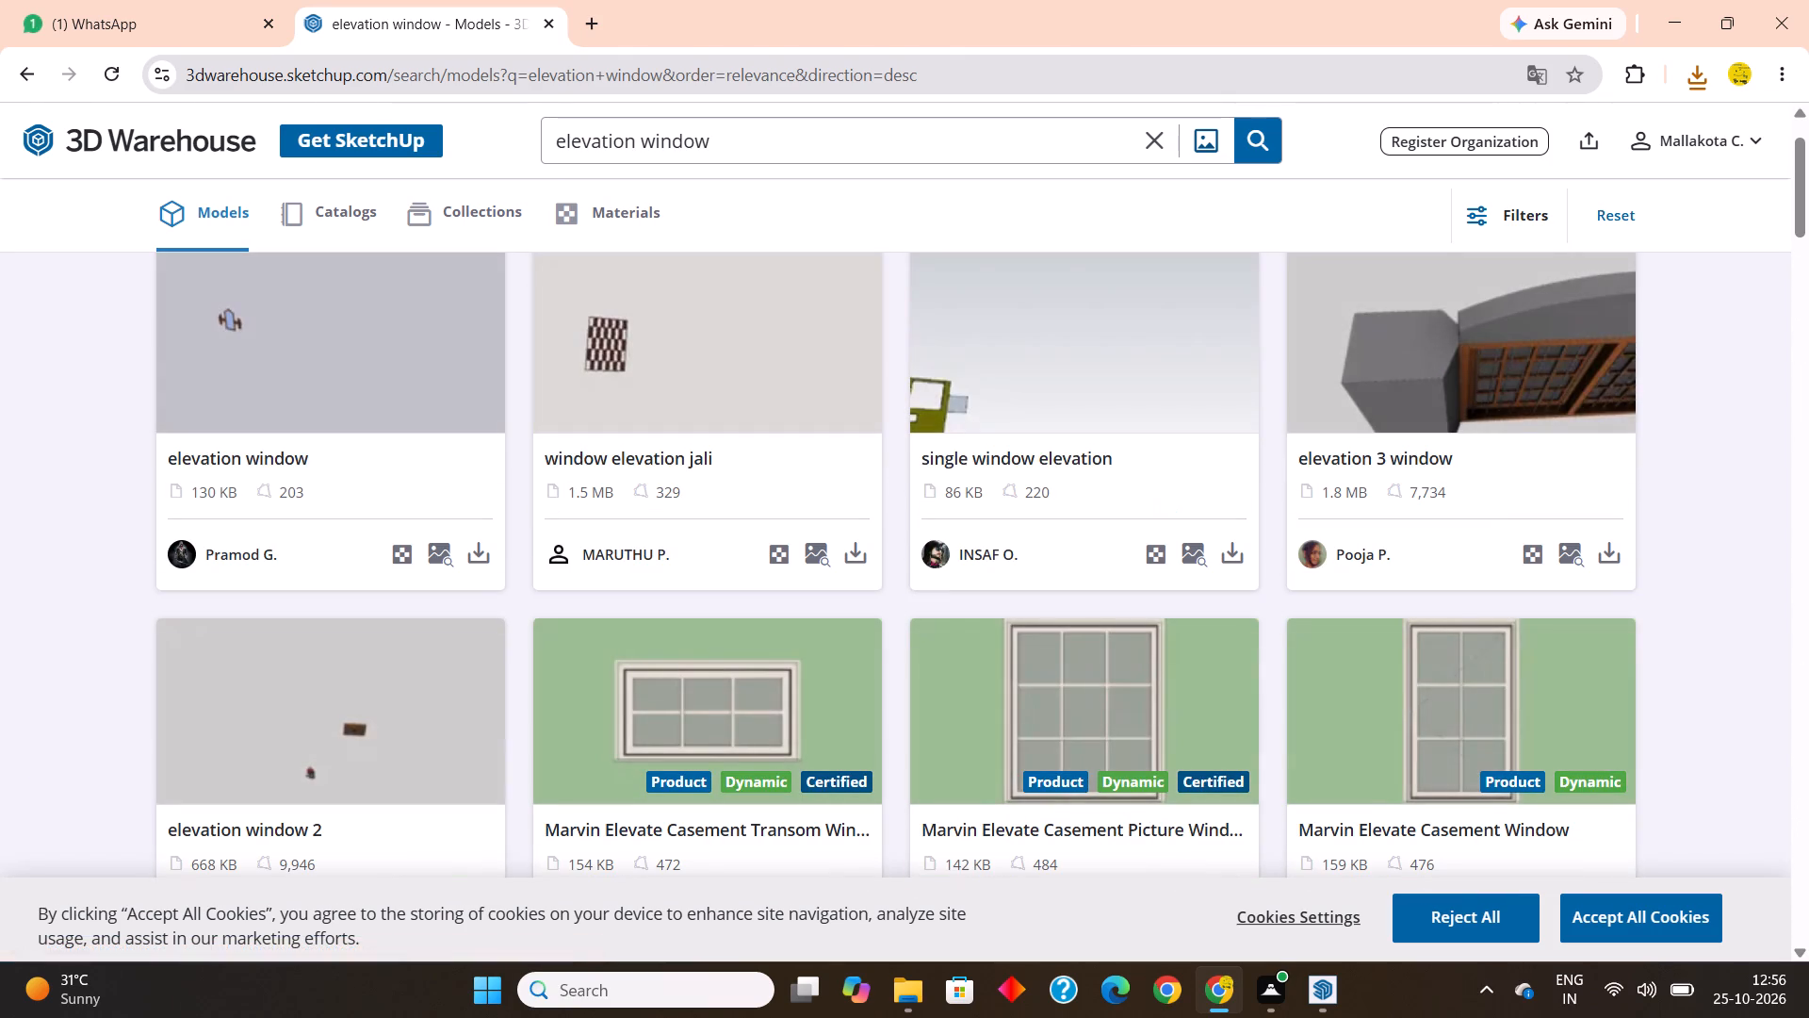
Bring the downloaded PENTEK Slimmest Steel Sliding Door + Window file into the SketchUp model near the middle level's rounded facade opening.
left_click(1326, 994)
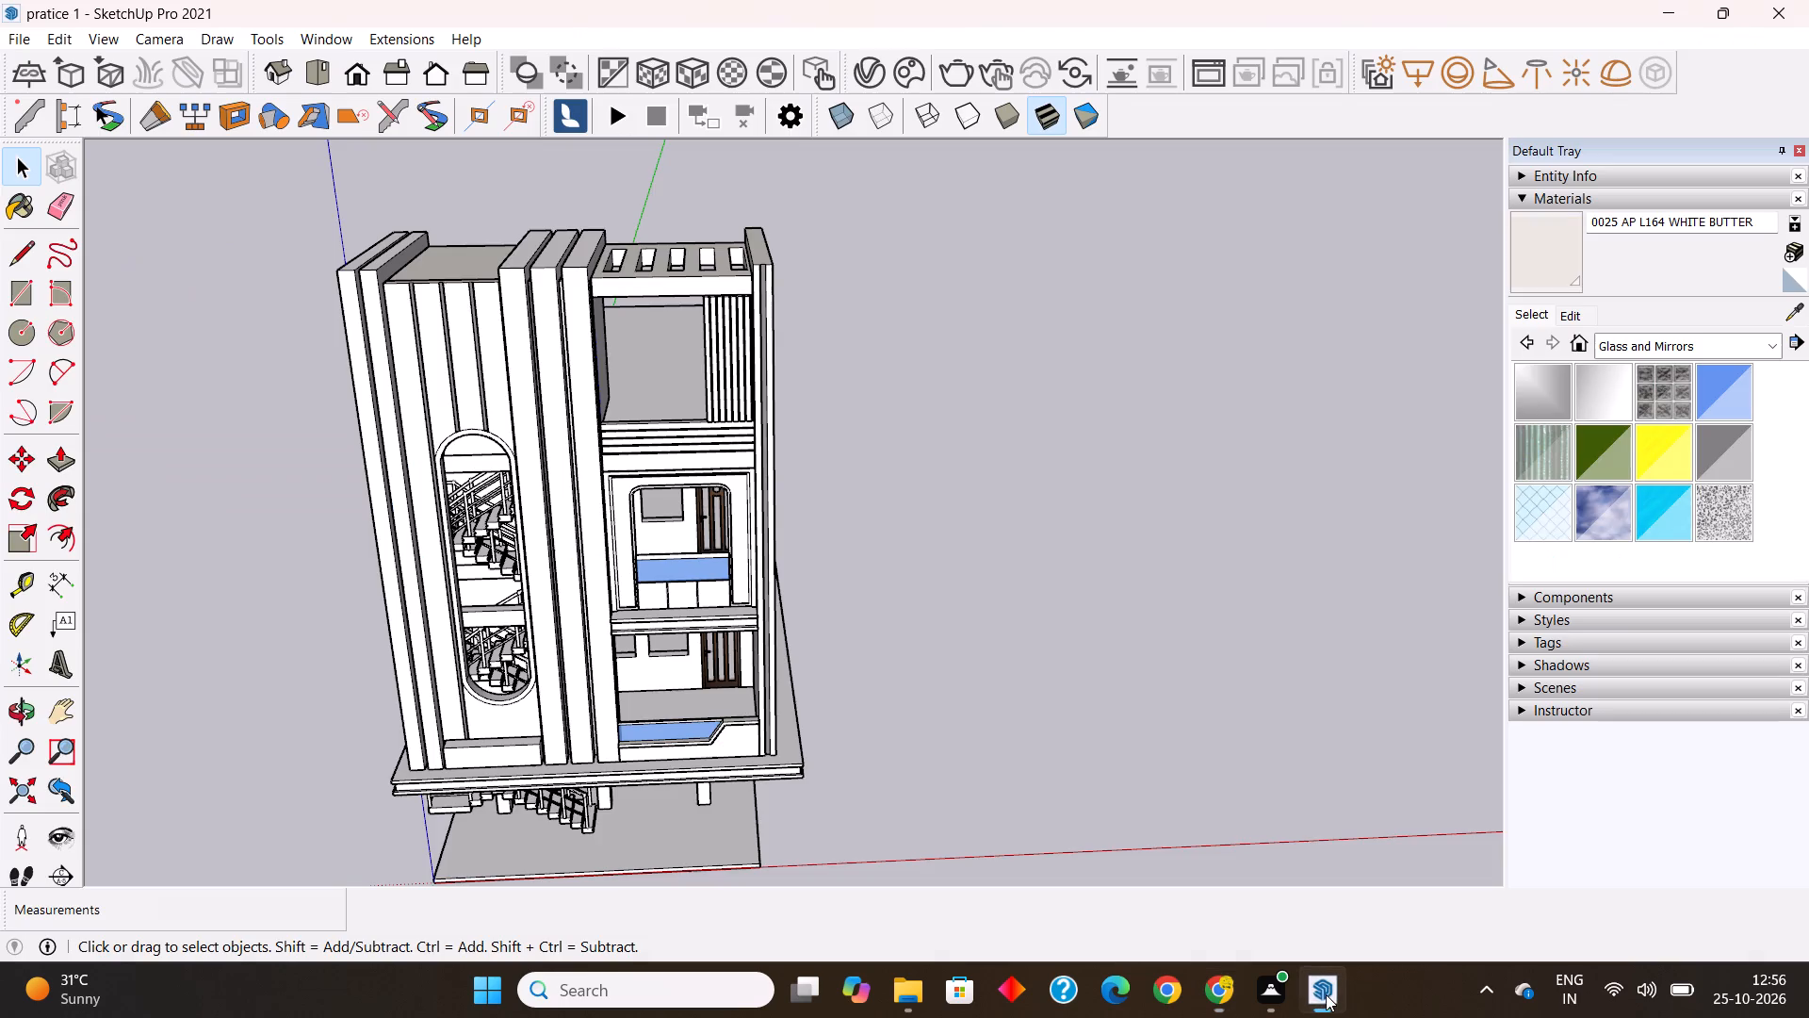
left_click(1213, 992)
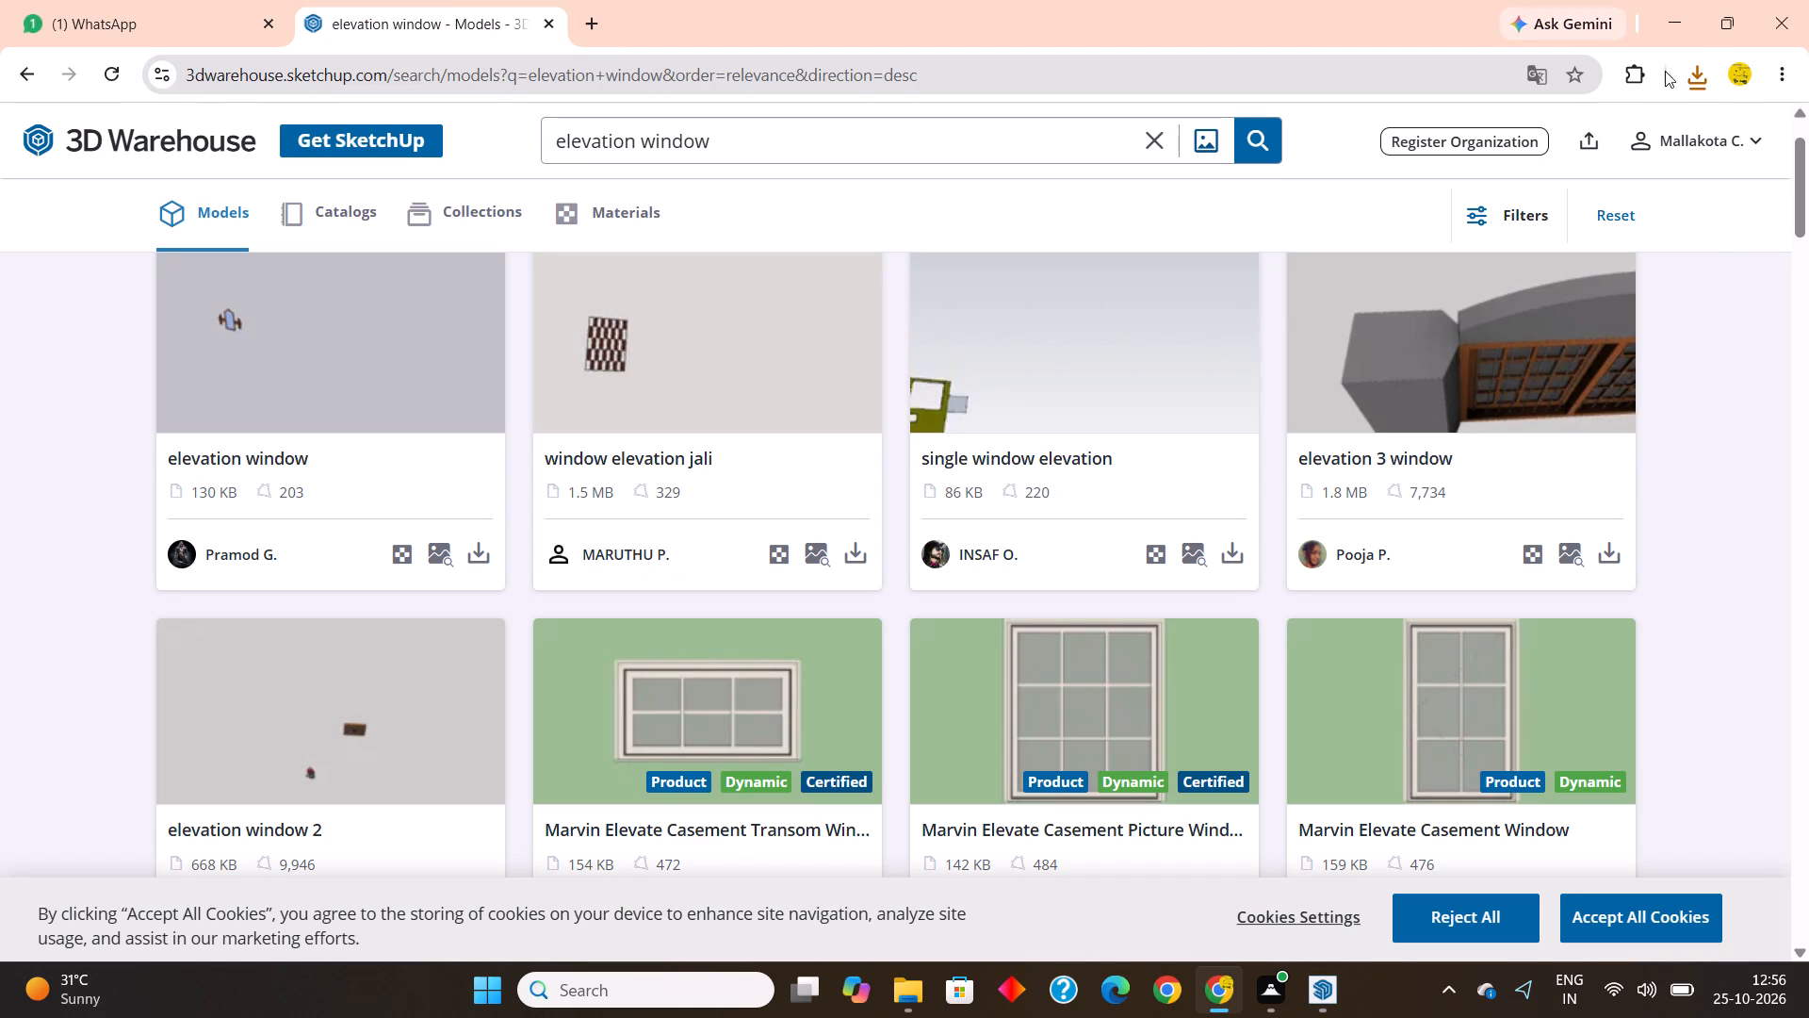
left_click(1691, 85)
left_click_drag(1511, 185, 1477, 323)
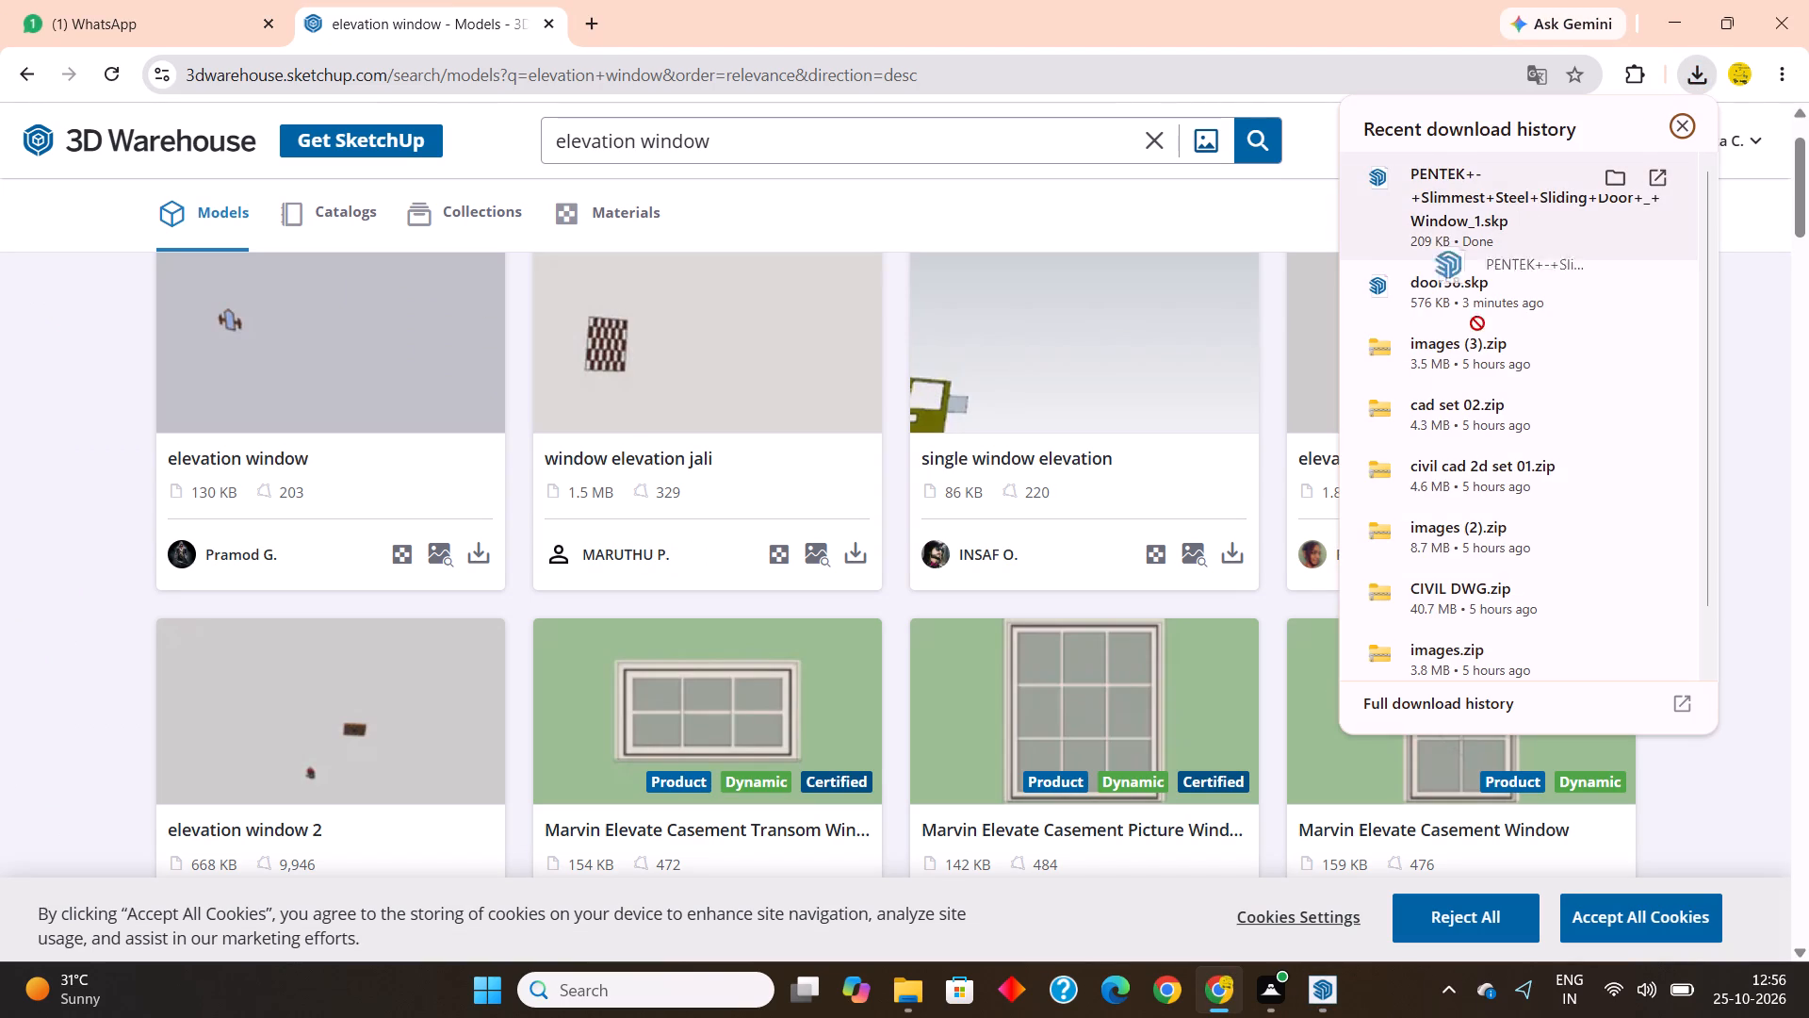
left_click_drag(1477, 323, 787, 673)
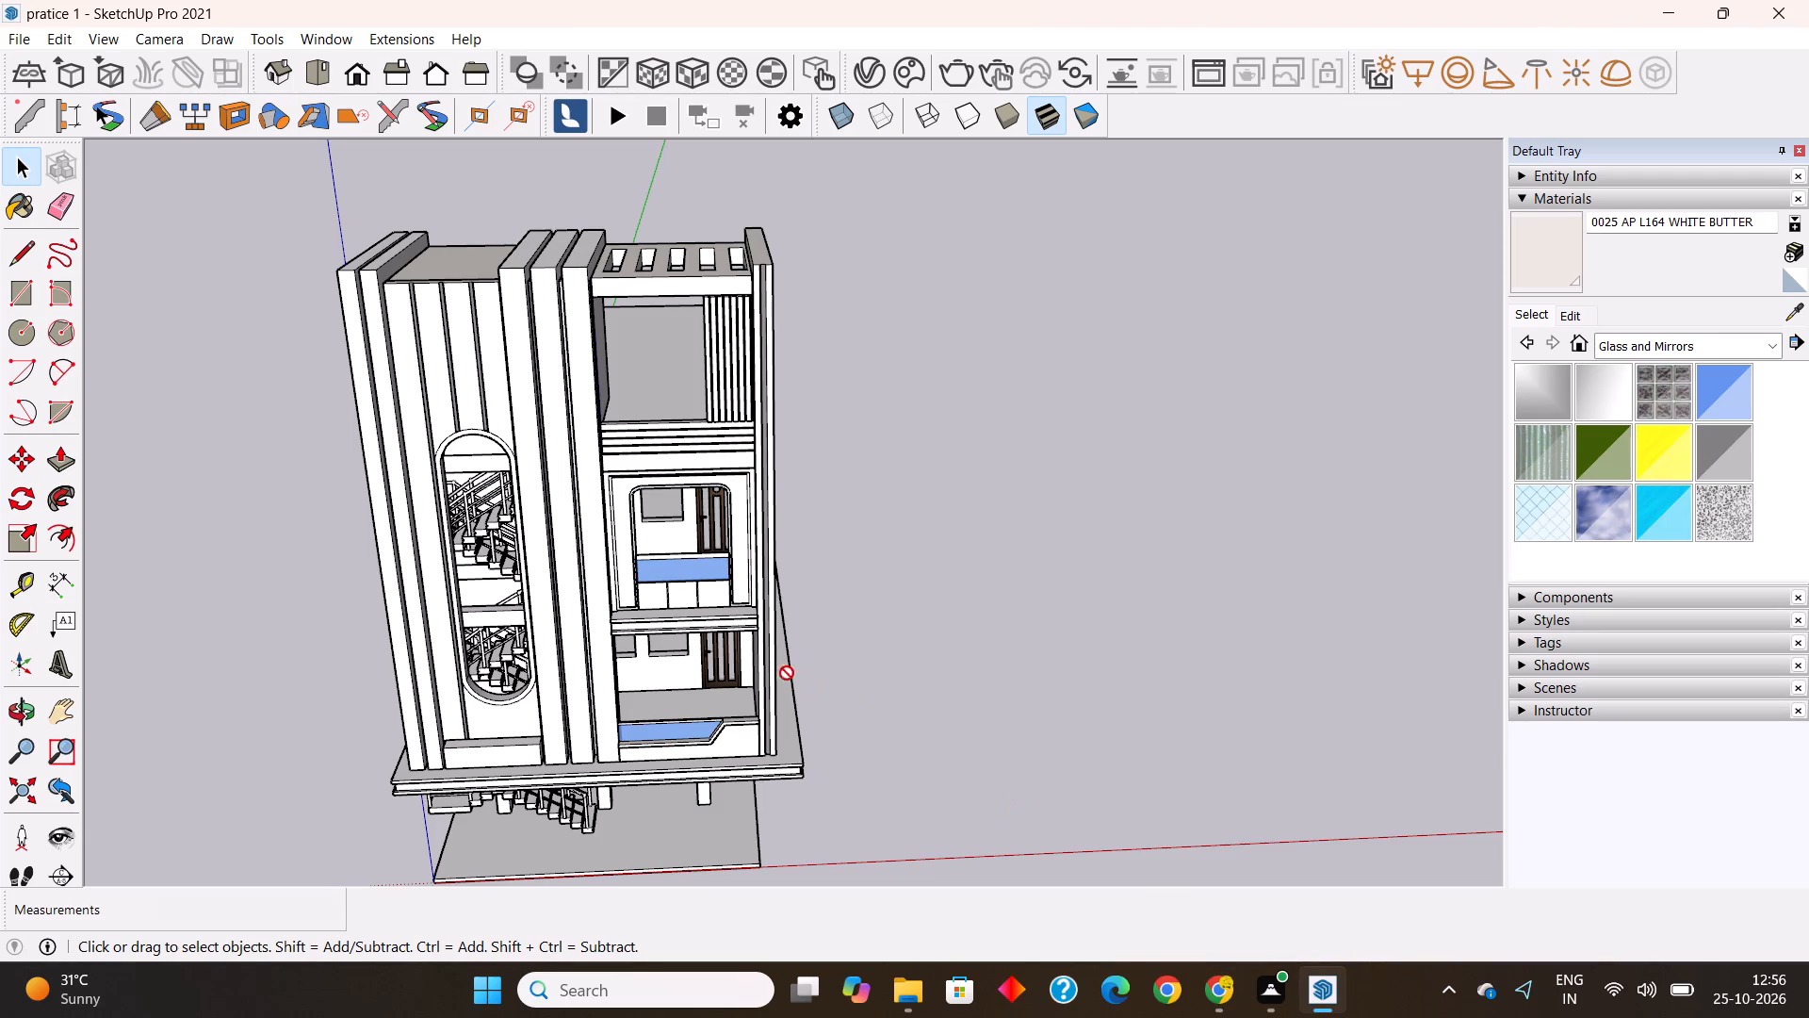
left_click_drag(787, 673, 668, 527)
Move the imported window by its bottom corner to the bottom corner of the wall opening beside the middle-level door.
middle_click(668, 528)
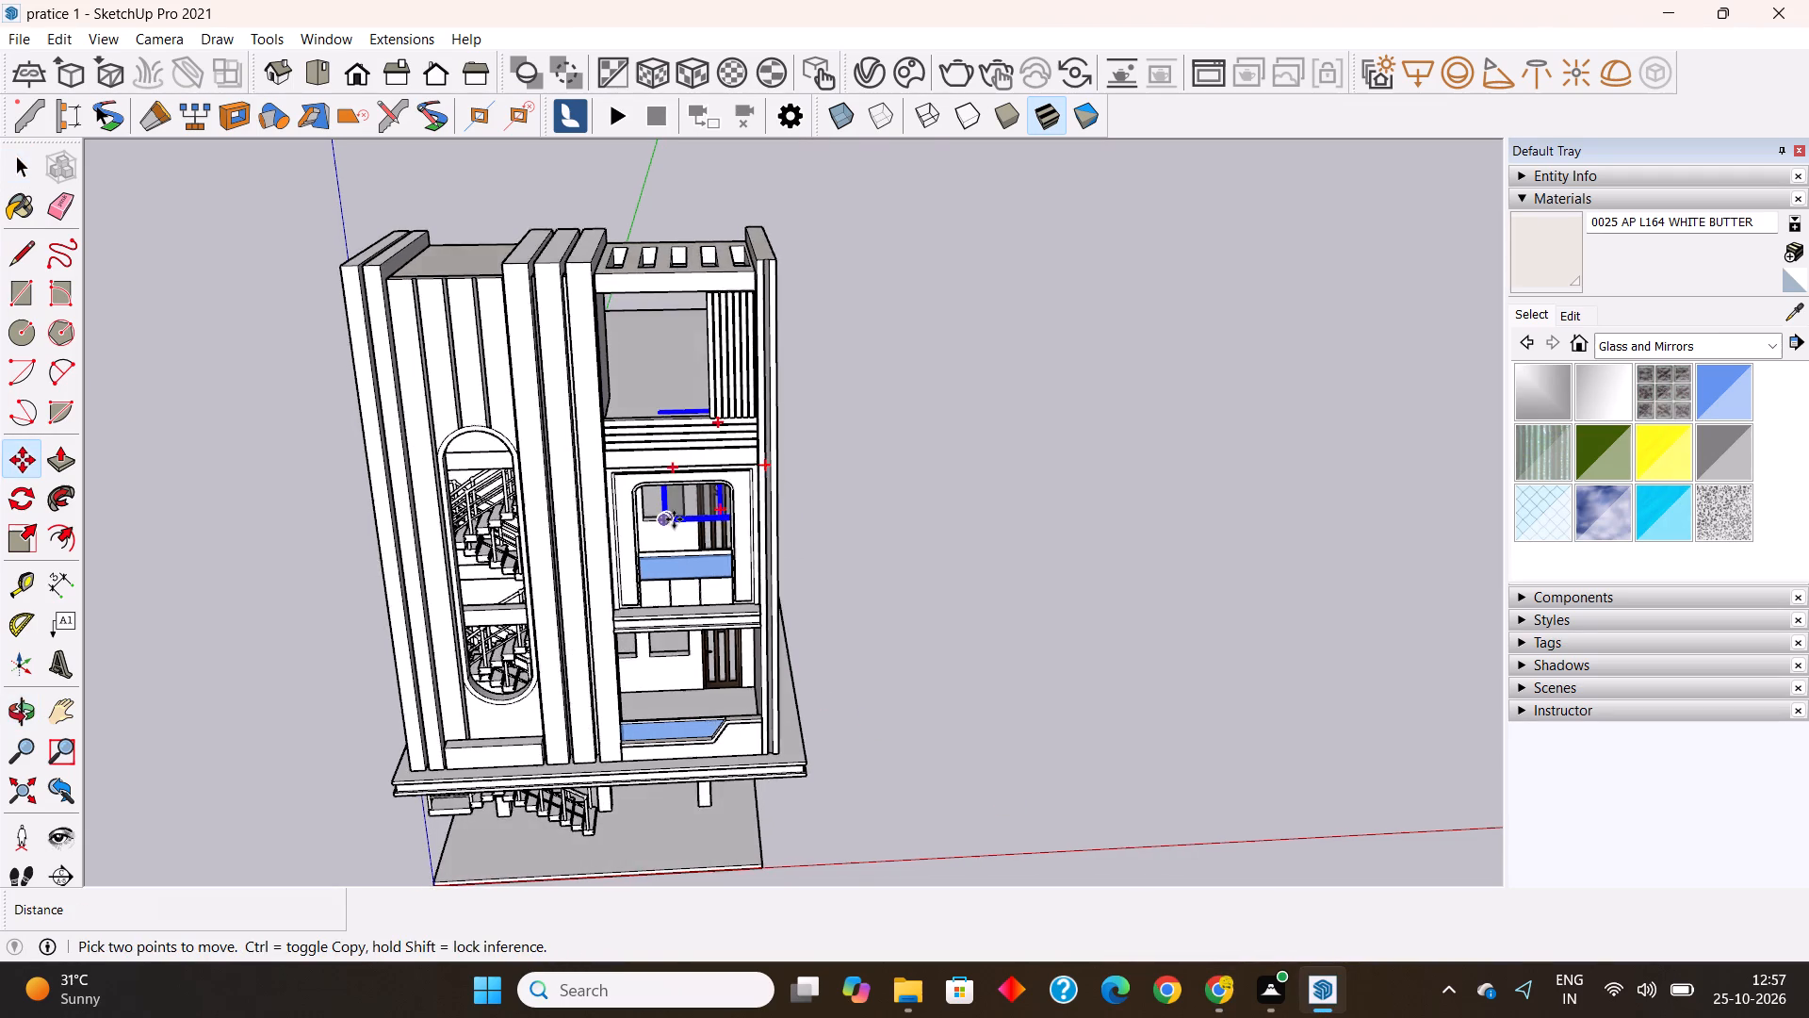
scroll(674, 519, "up", 19)
middle_click_drag(674, 519, 770, 539)
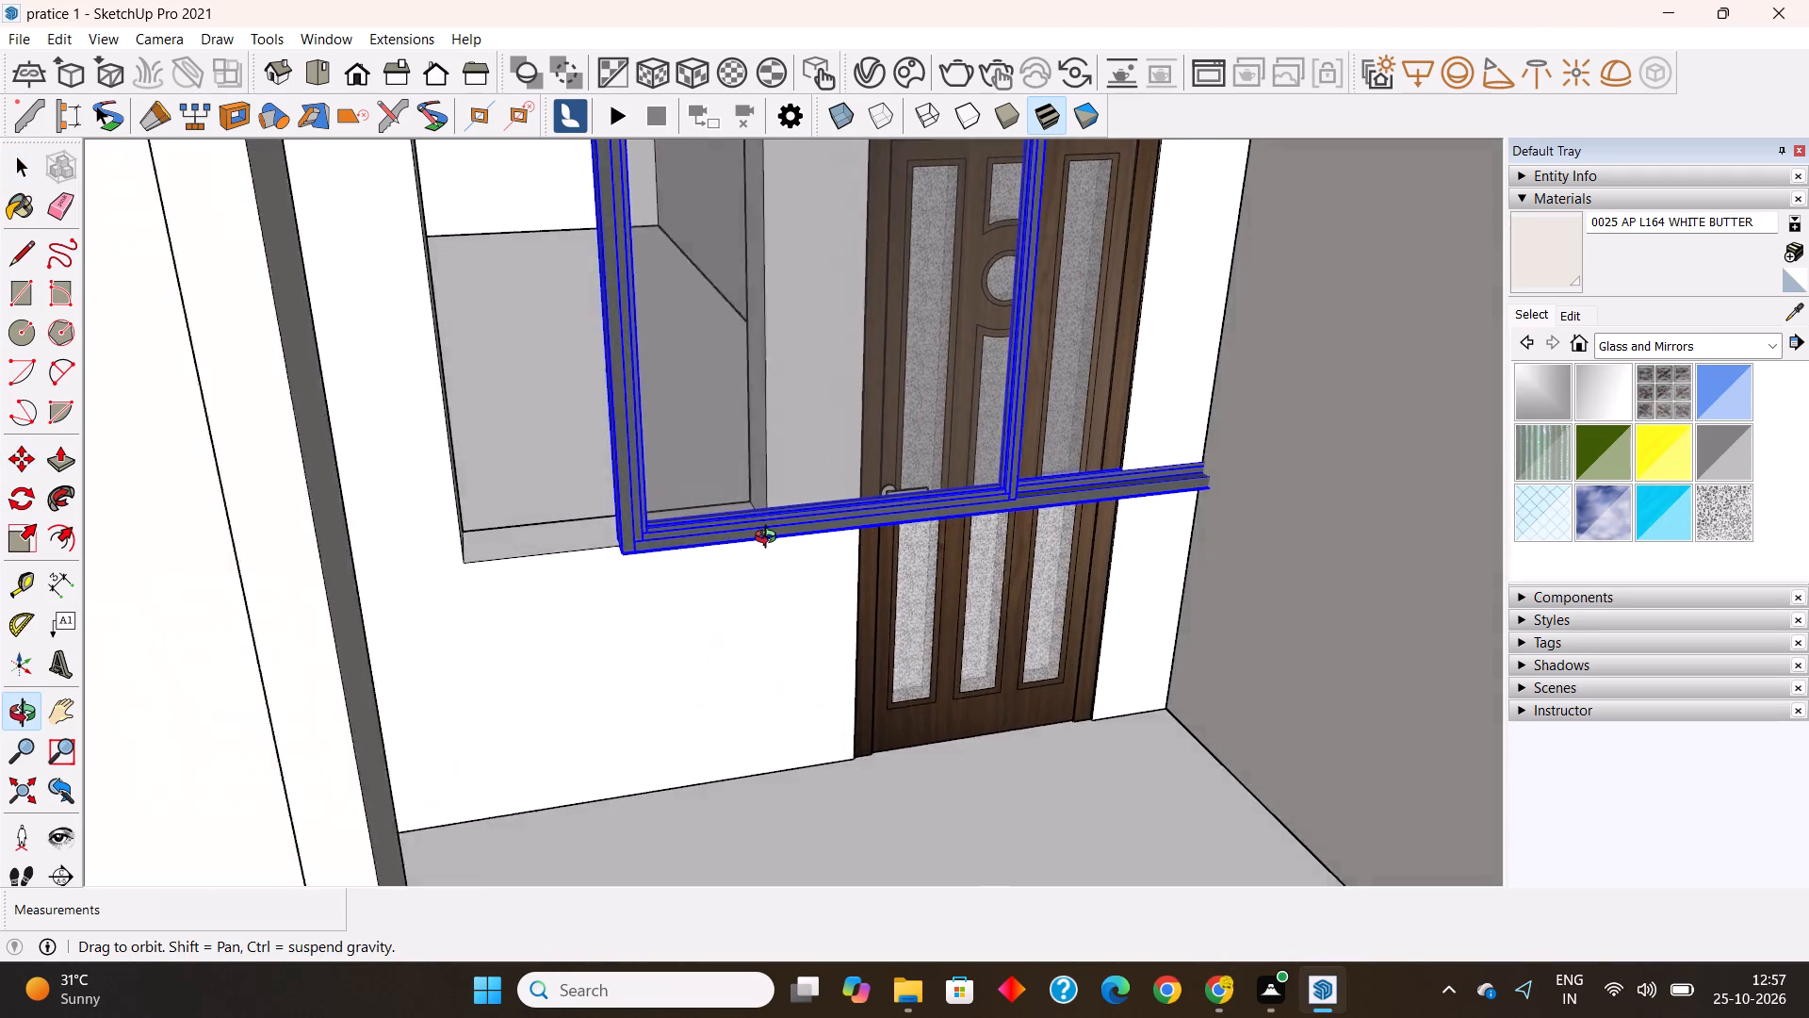
middle_click_drag(770, 539, 731, 545)
scroll(656, 522, "up", 5)
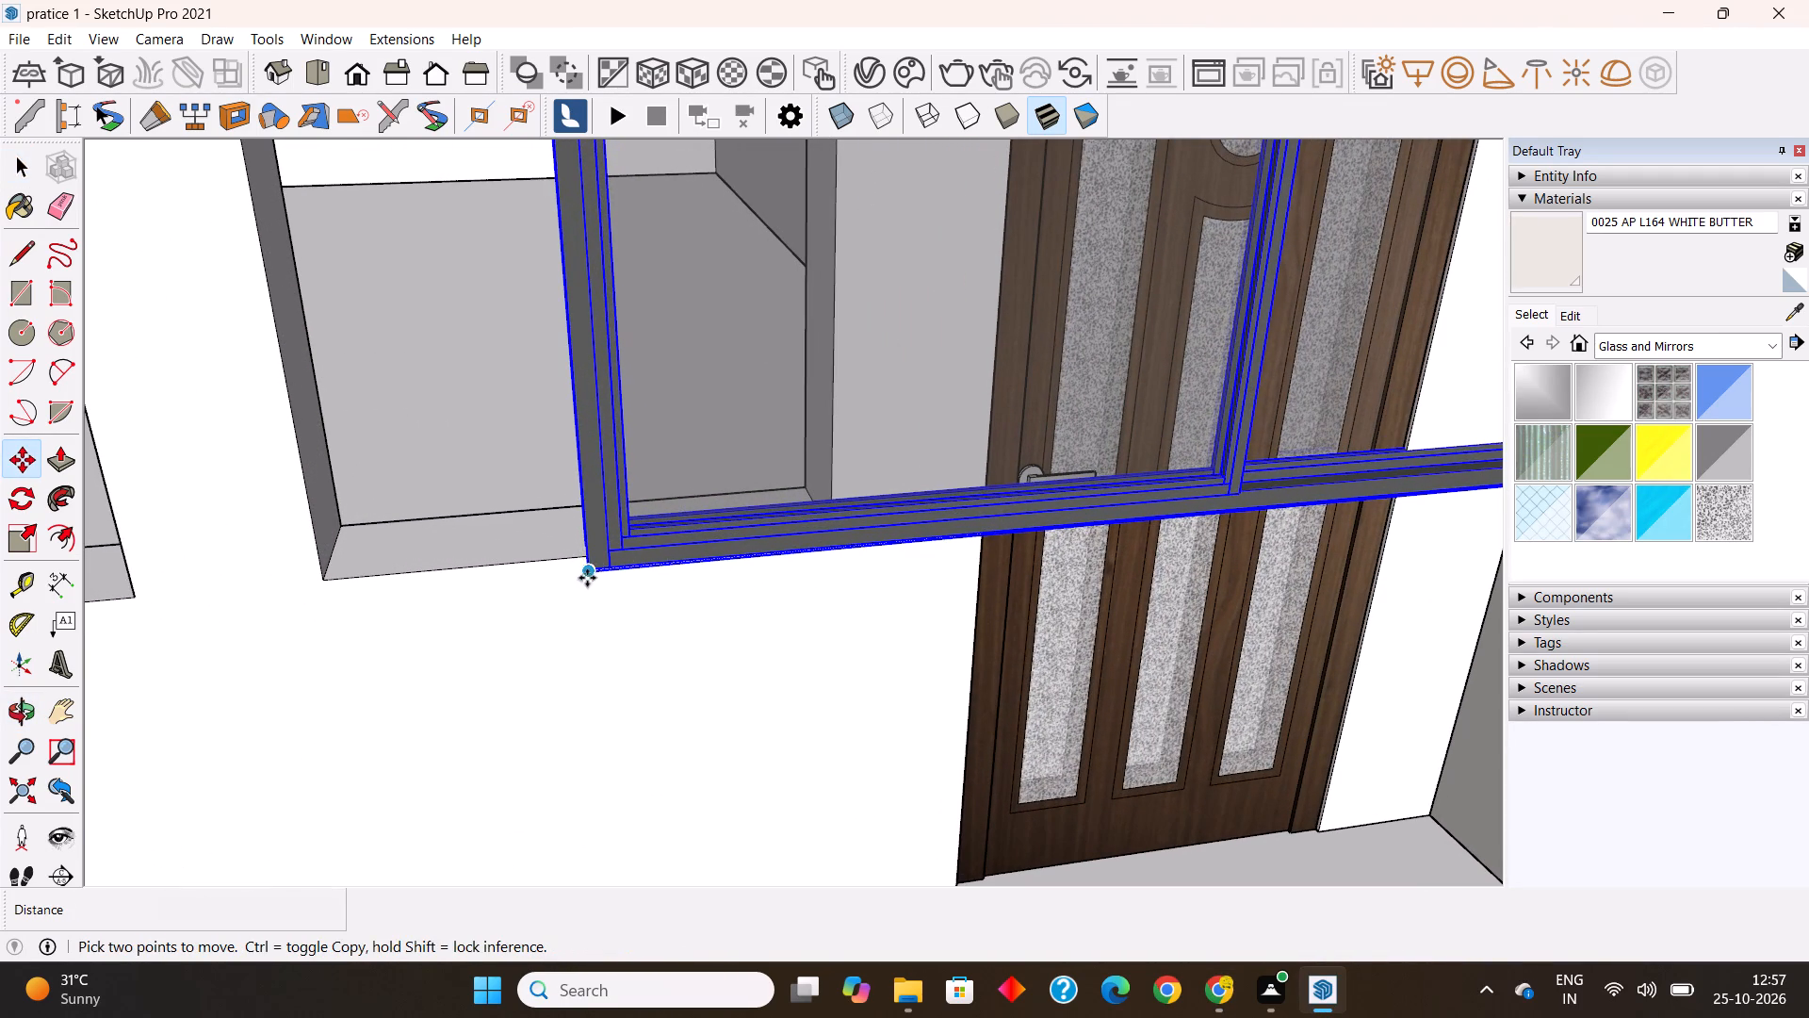
left_click(590, 574)
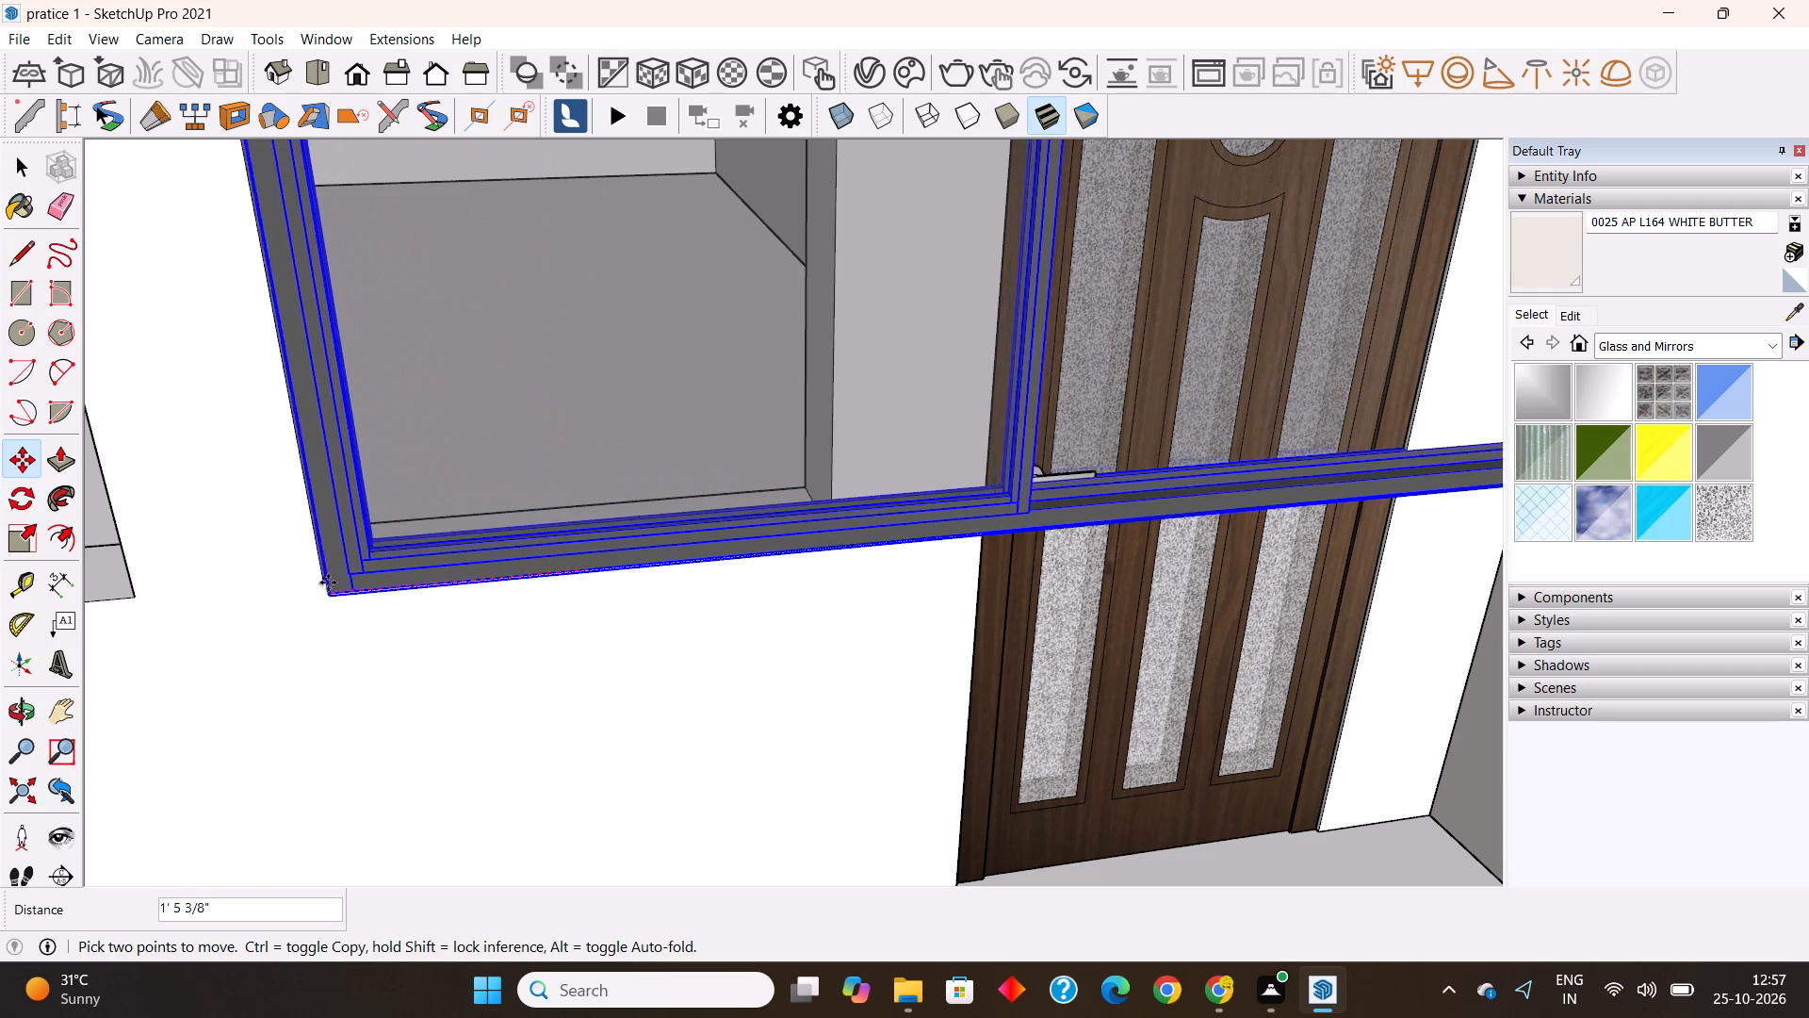
left_click(325, 573)
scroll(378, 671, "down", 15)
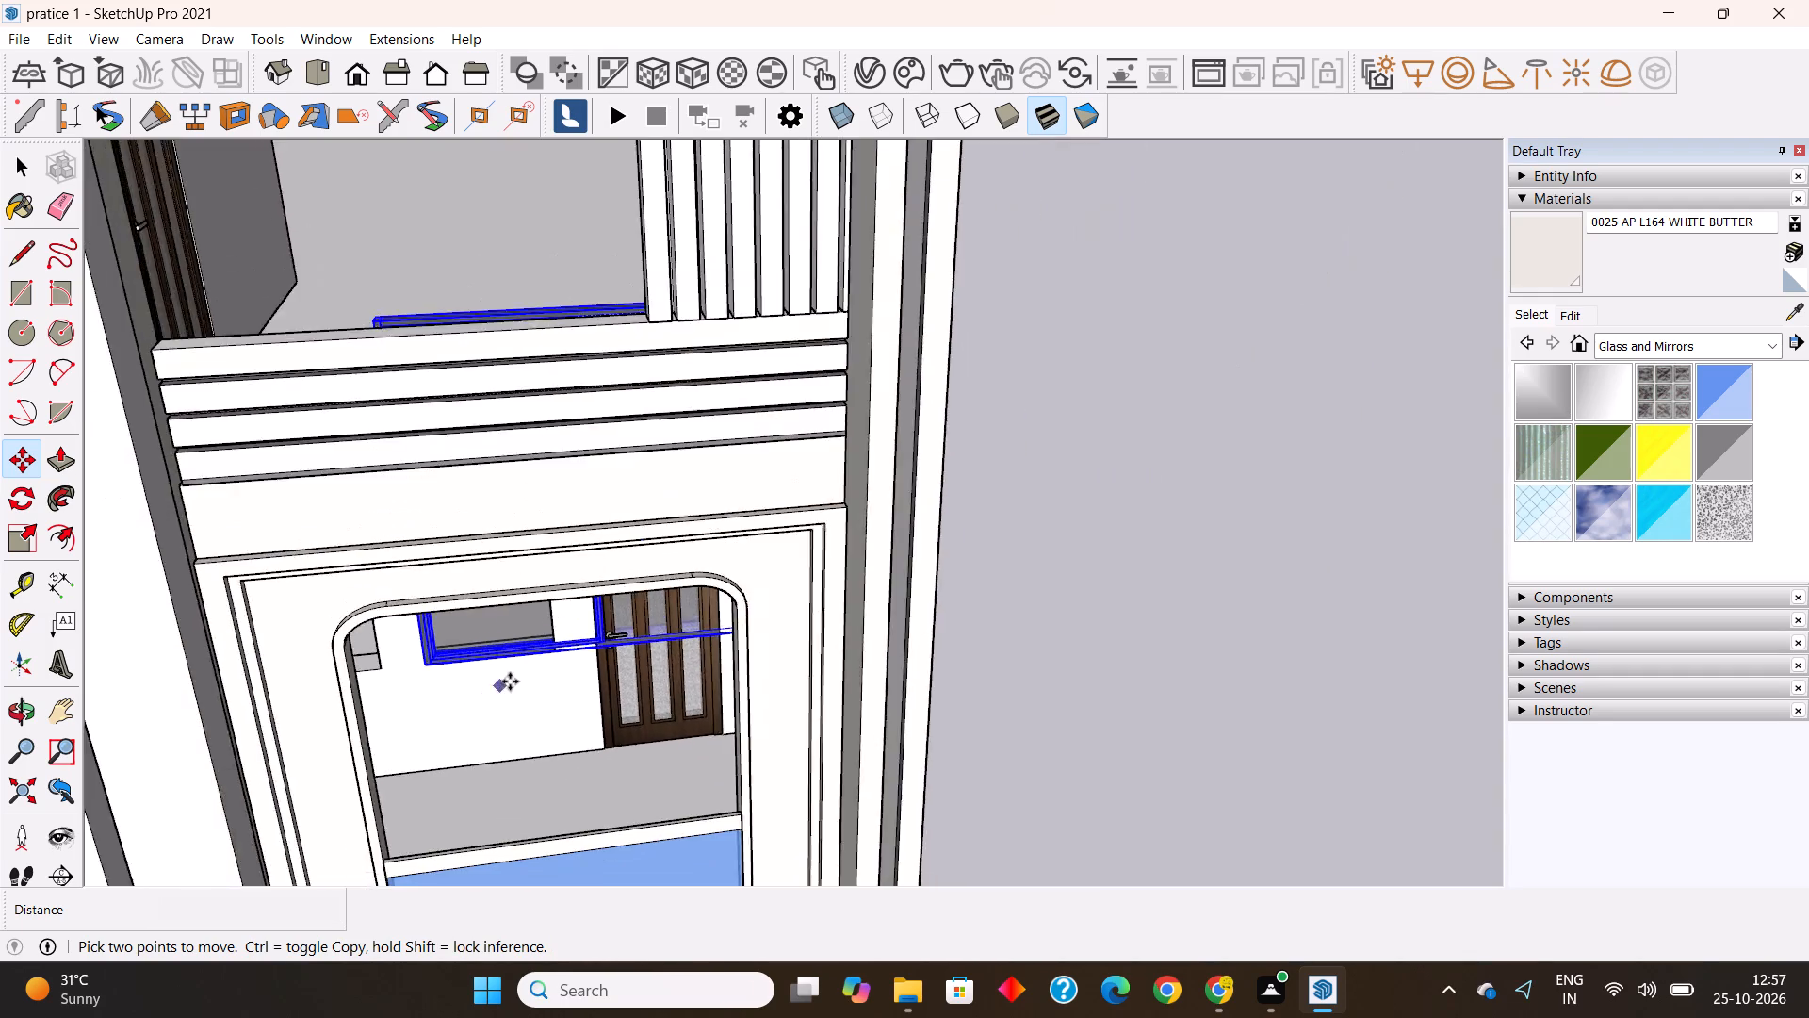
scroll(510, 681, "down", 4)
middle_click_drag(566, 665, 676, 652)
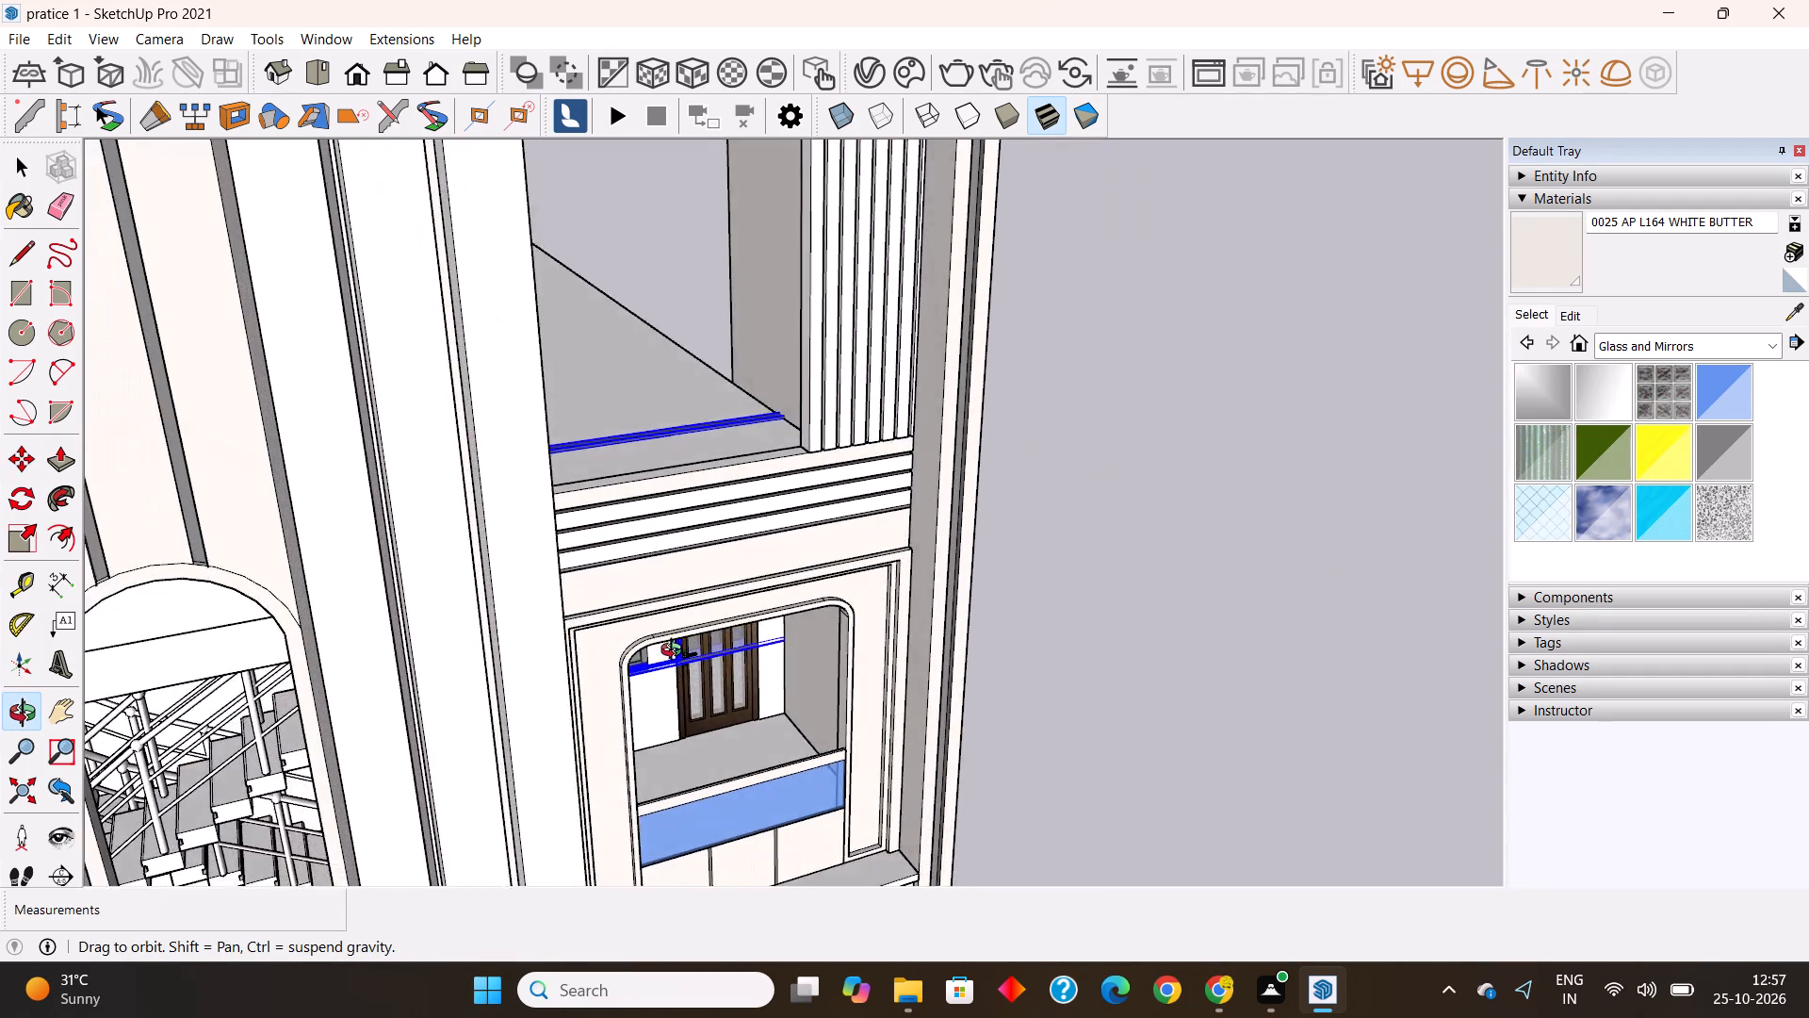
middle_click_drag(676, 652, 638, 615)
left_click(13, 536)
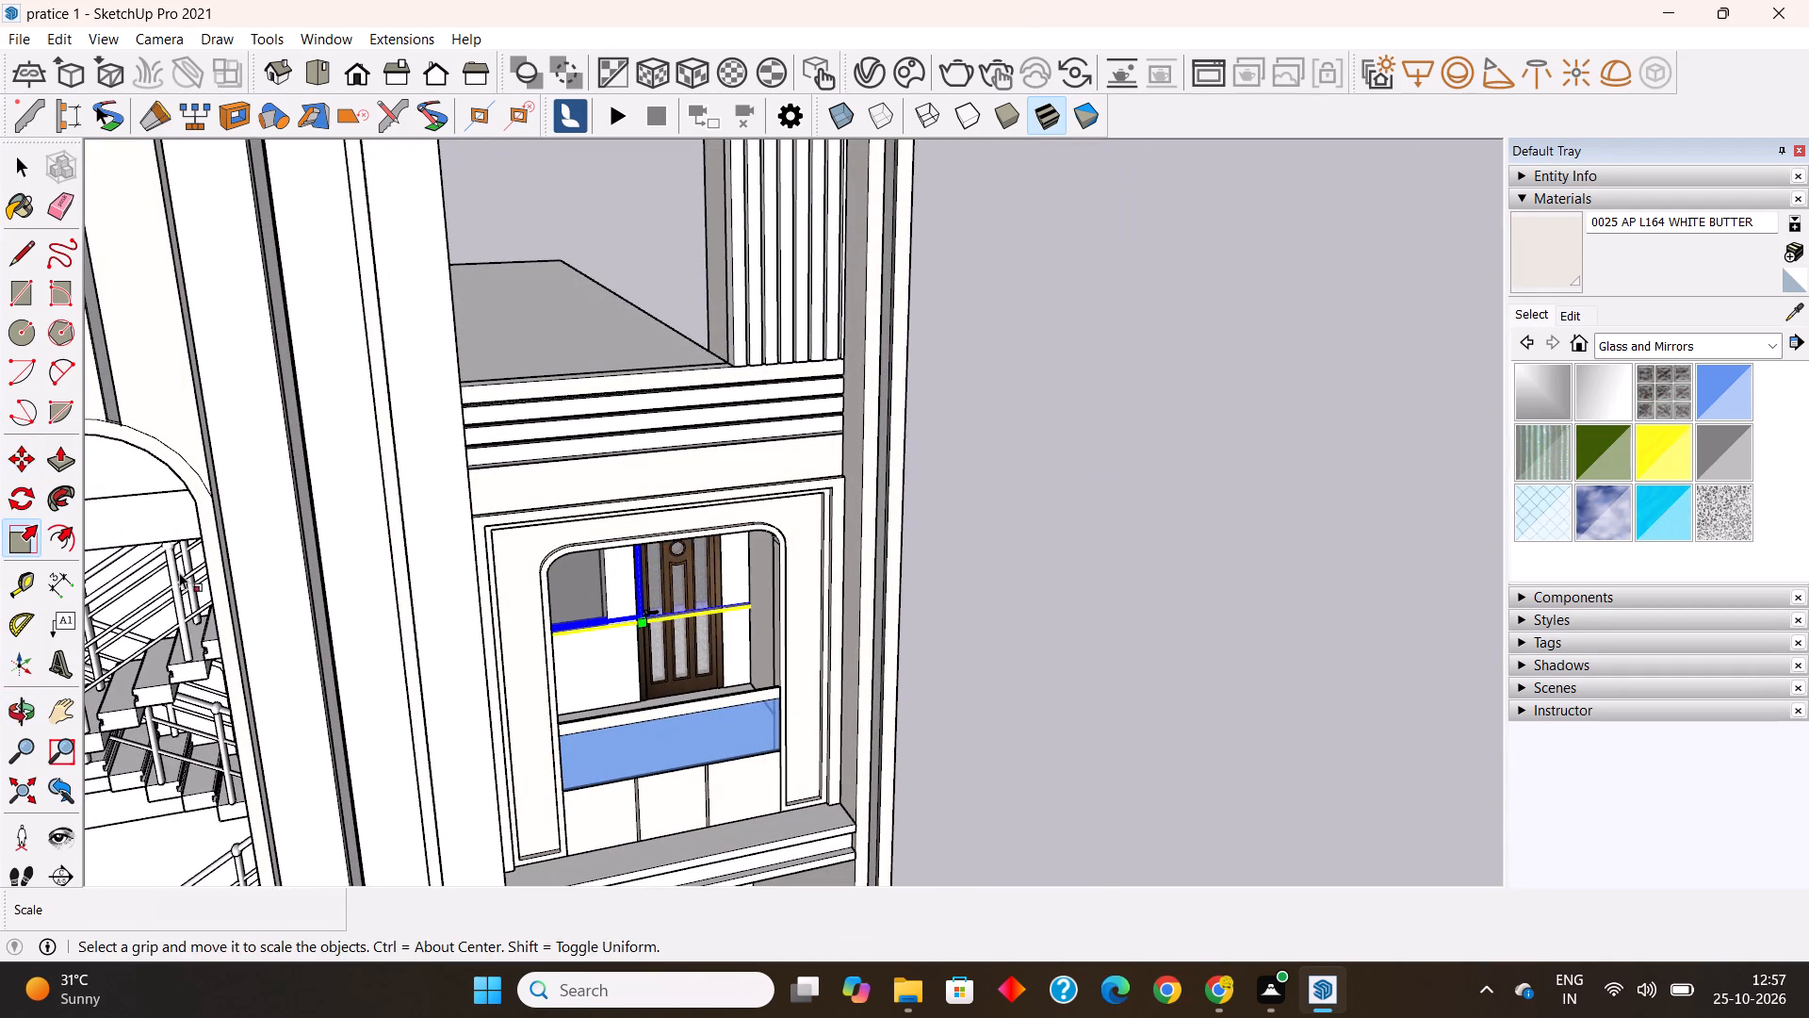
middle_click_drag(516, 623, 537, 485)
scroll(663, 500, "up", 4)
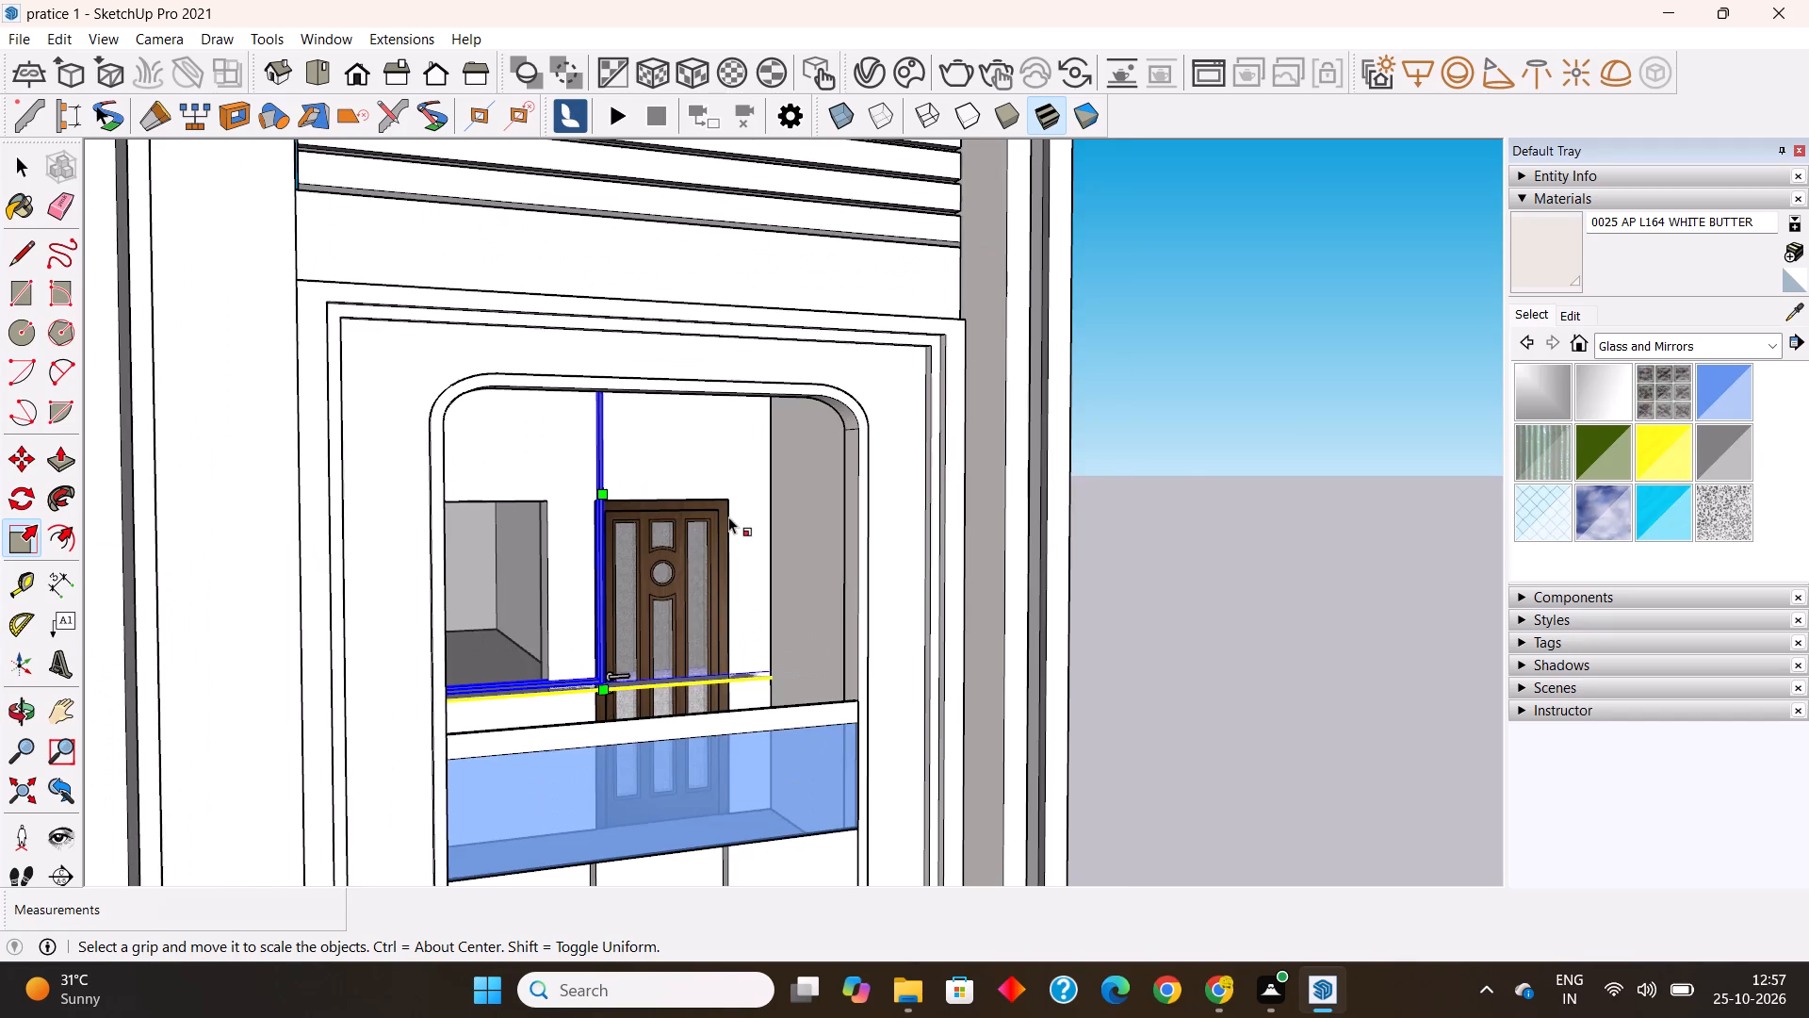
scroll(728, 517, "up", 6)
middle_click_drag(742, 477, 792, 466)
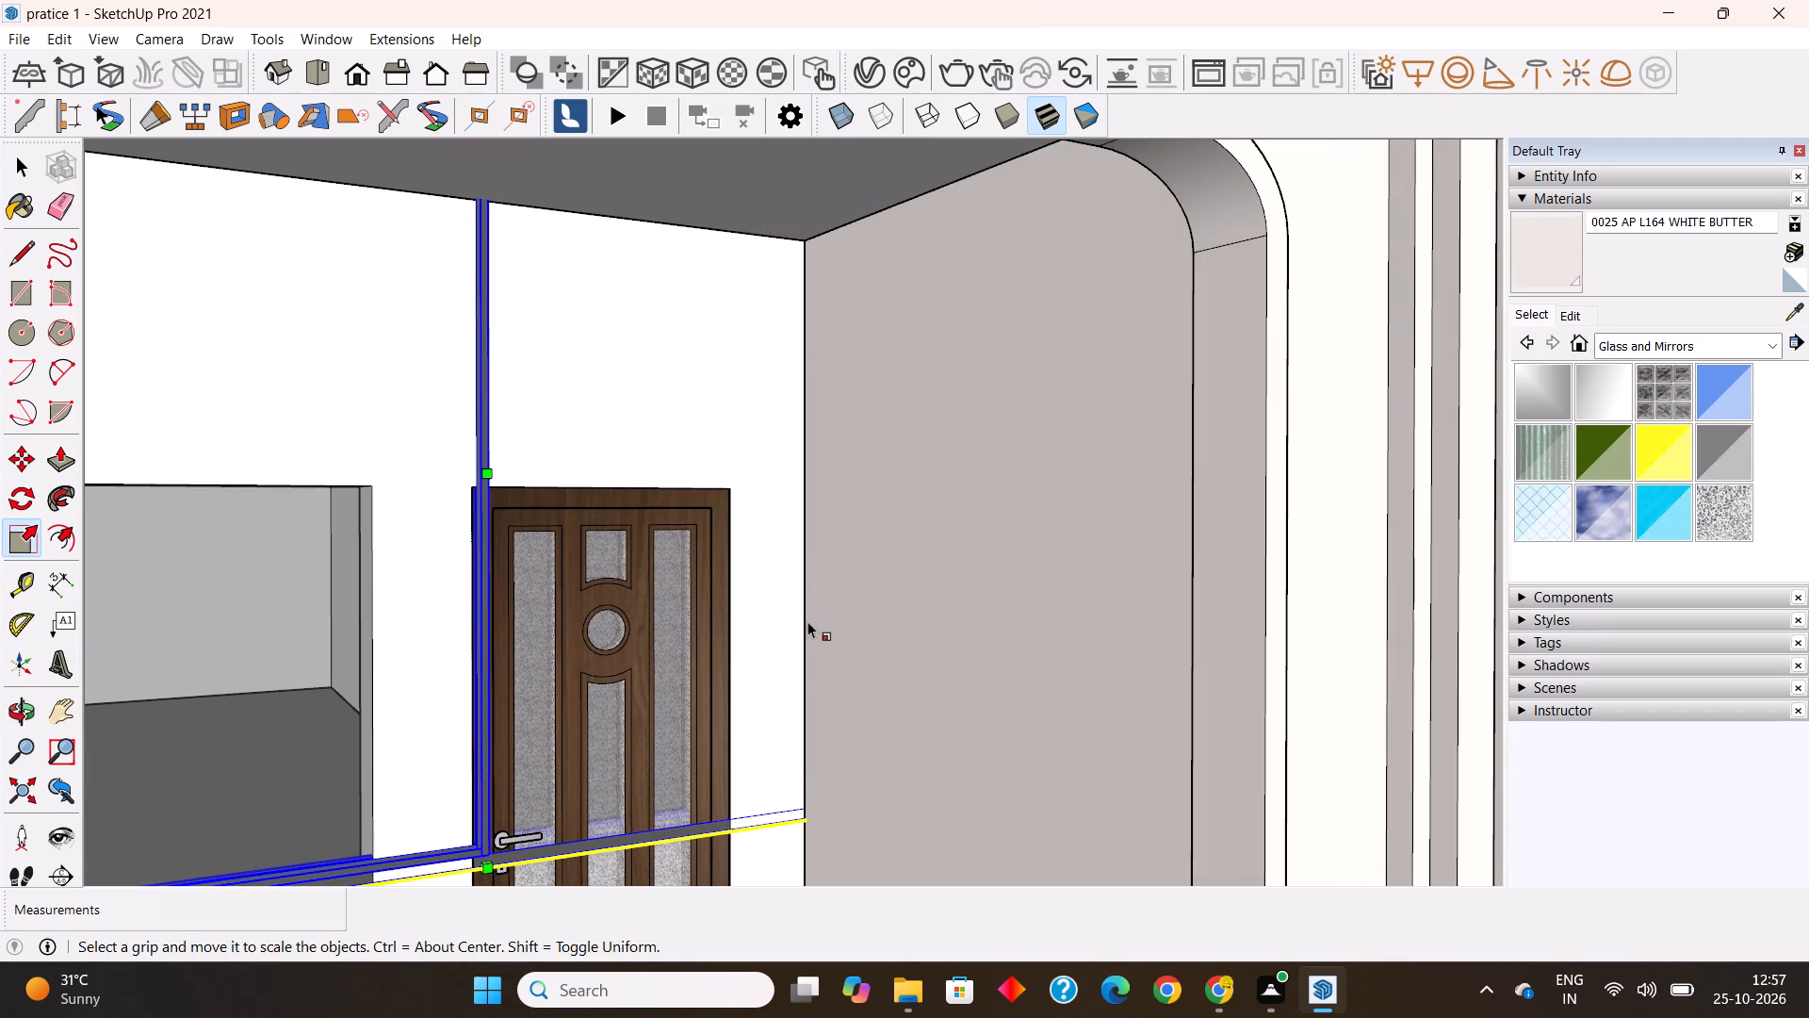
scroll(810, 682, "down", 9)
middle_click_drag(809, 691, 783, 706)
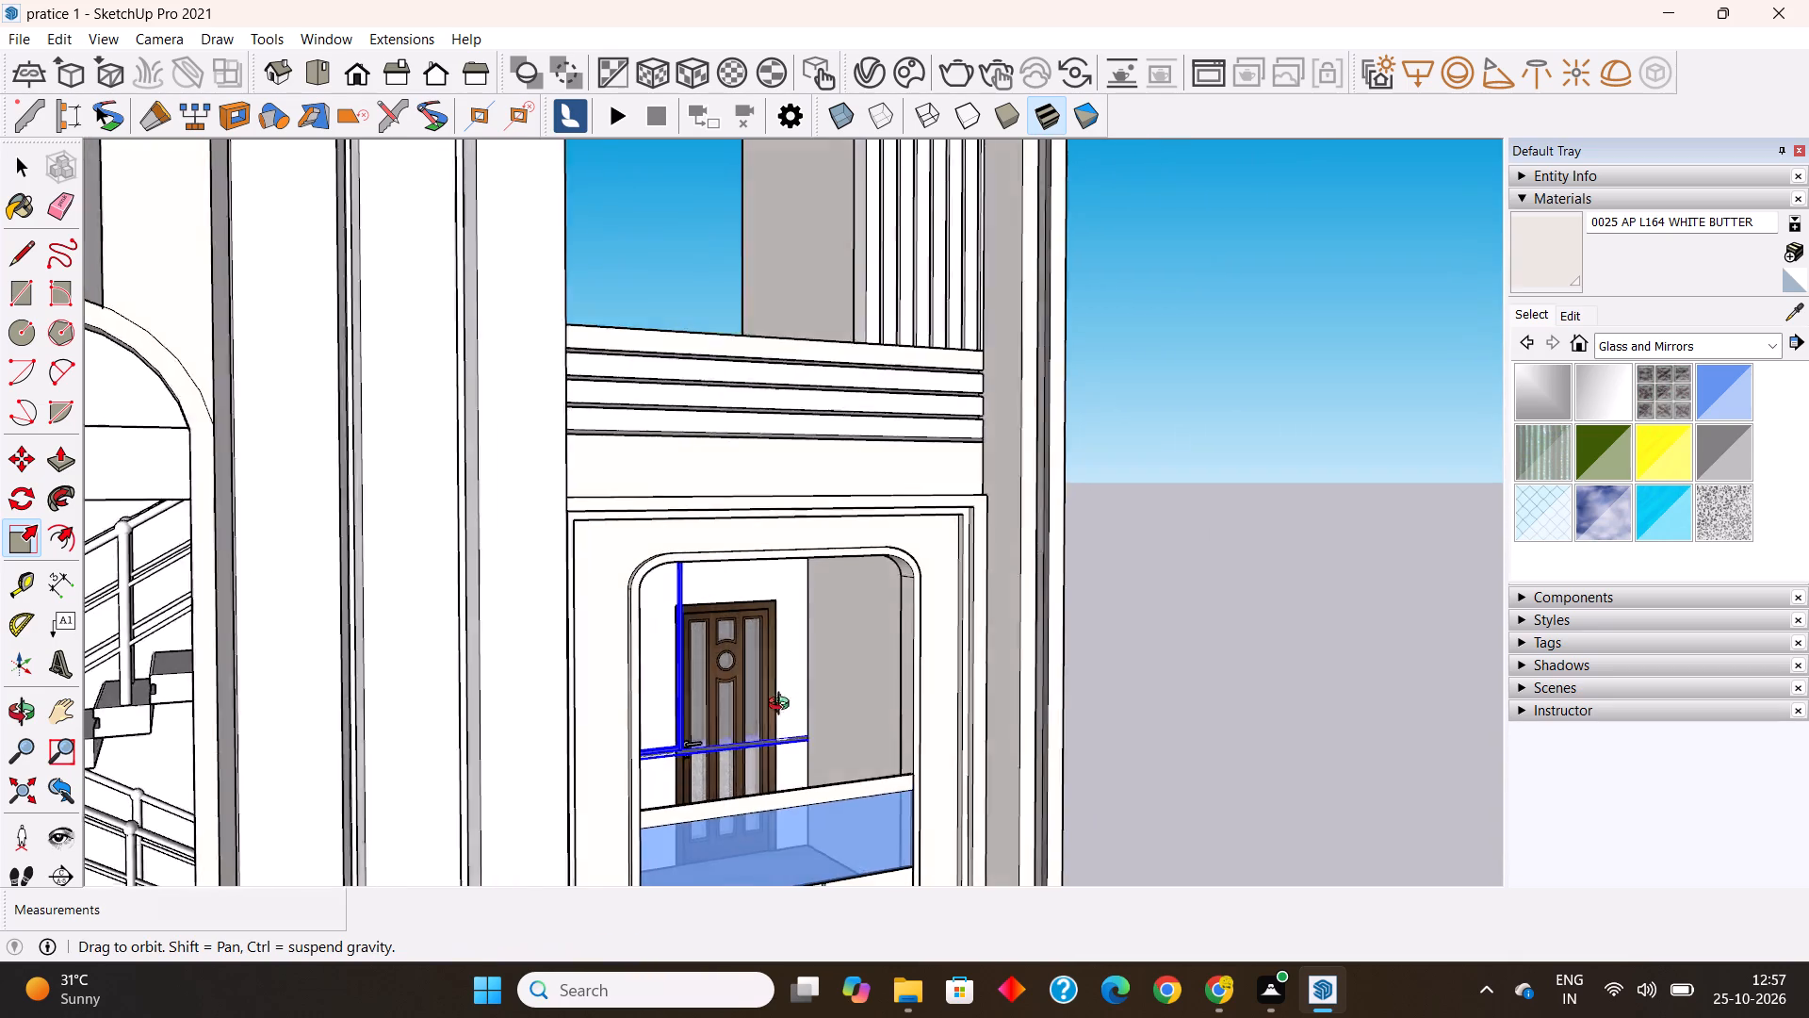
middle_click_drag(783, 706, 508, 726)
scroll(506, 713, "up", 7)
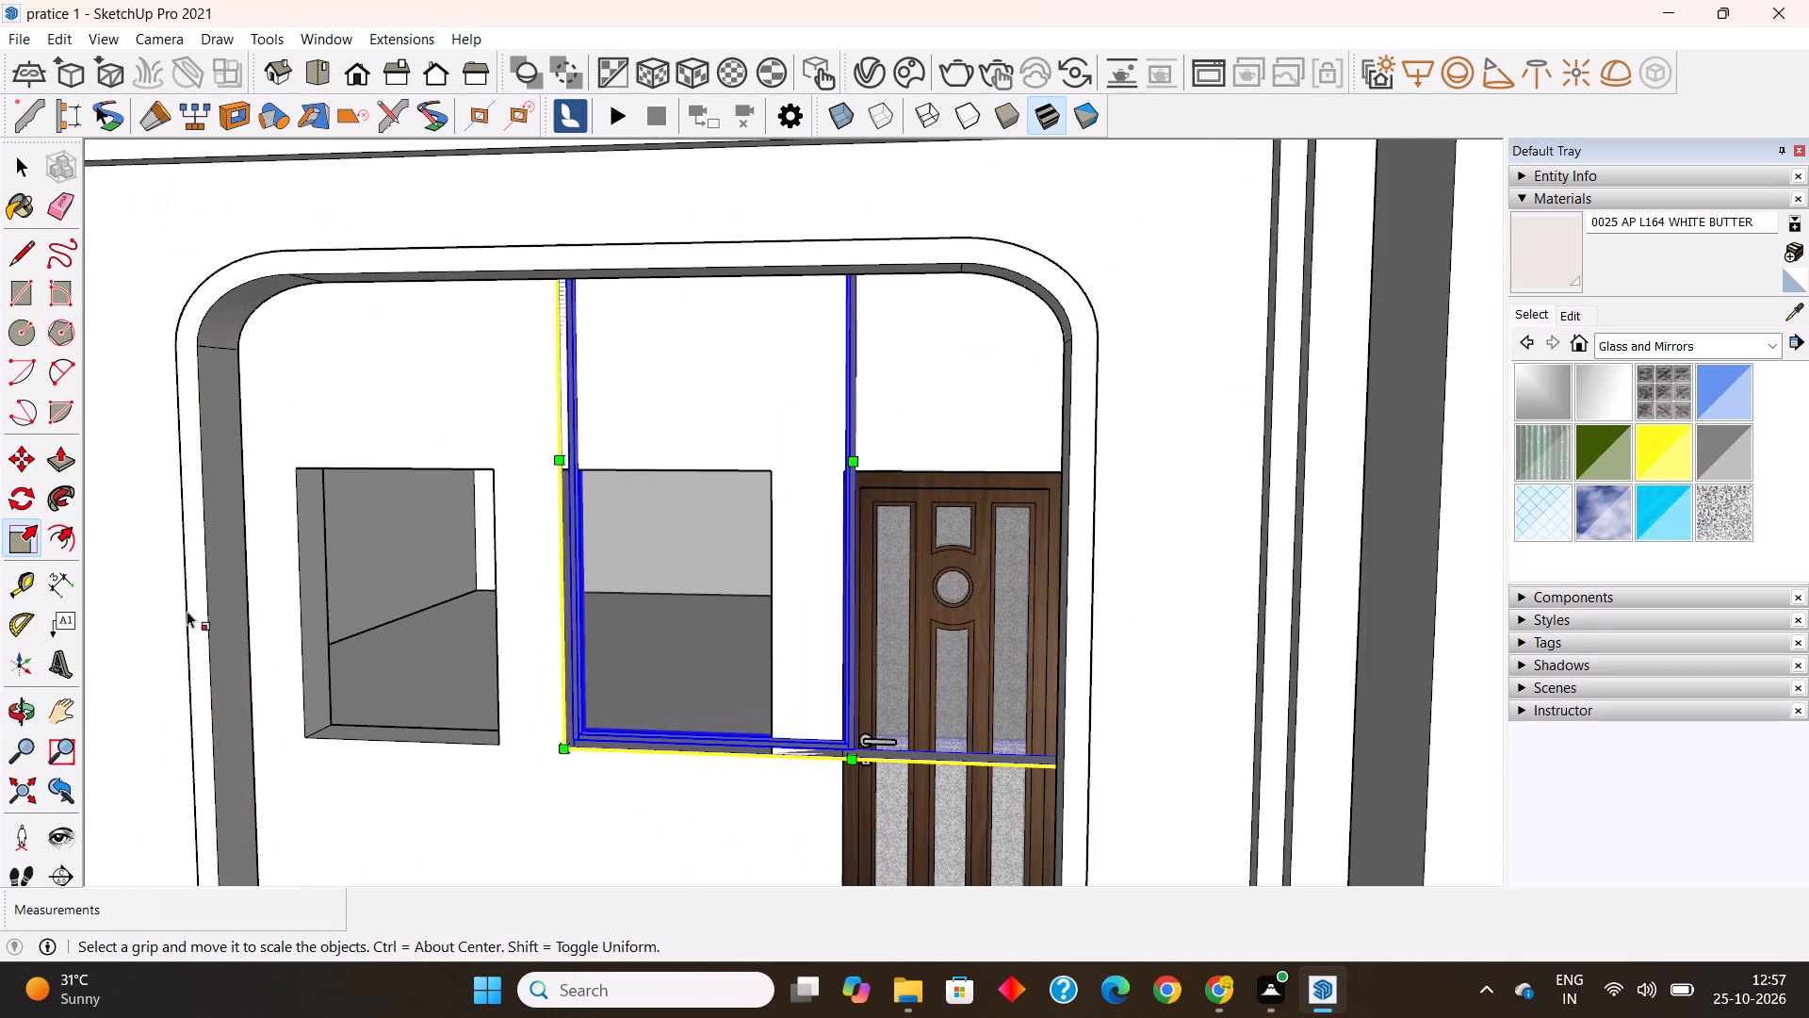
Move the window 2' 6" along the wall away from the door, and scale its width by about 0.66 to the opening's door-side edge.
left_click(24, 454)
left_click(568, 757)
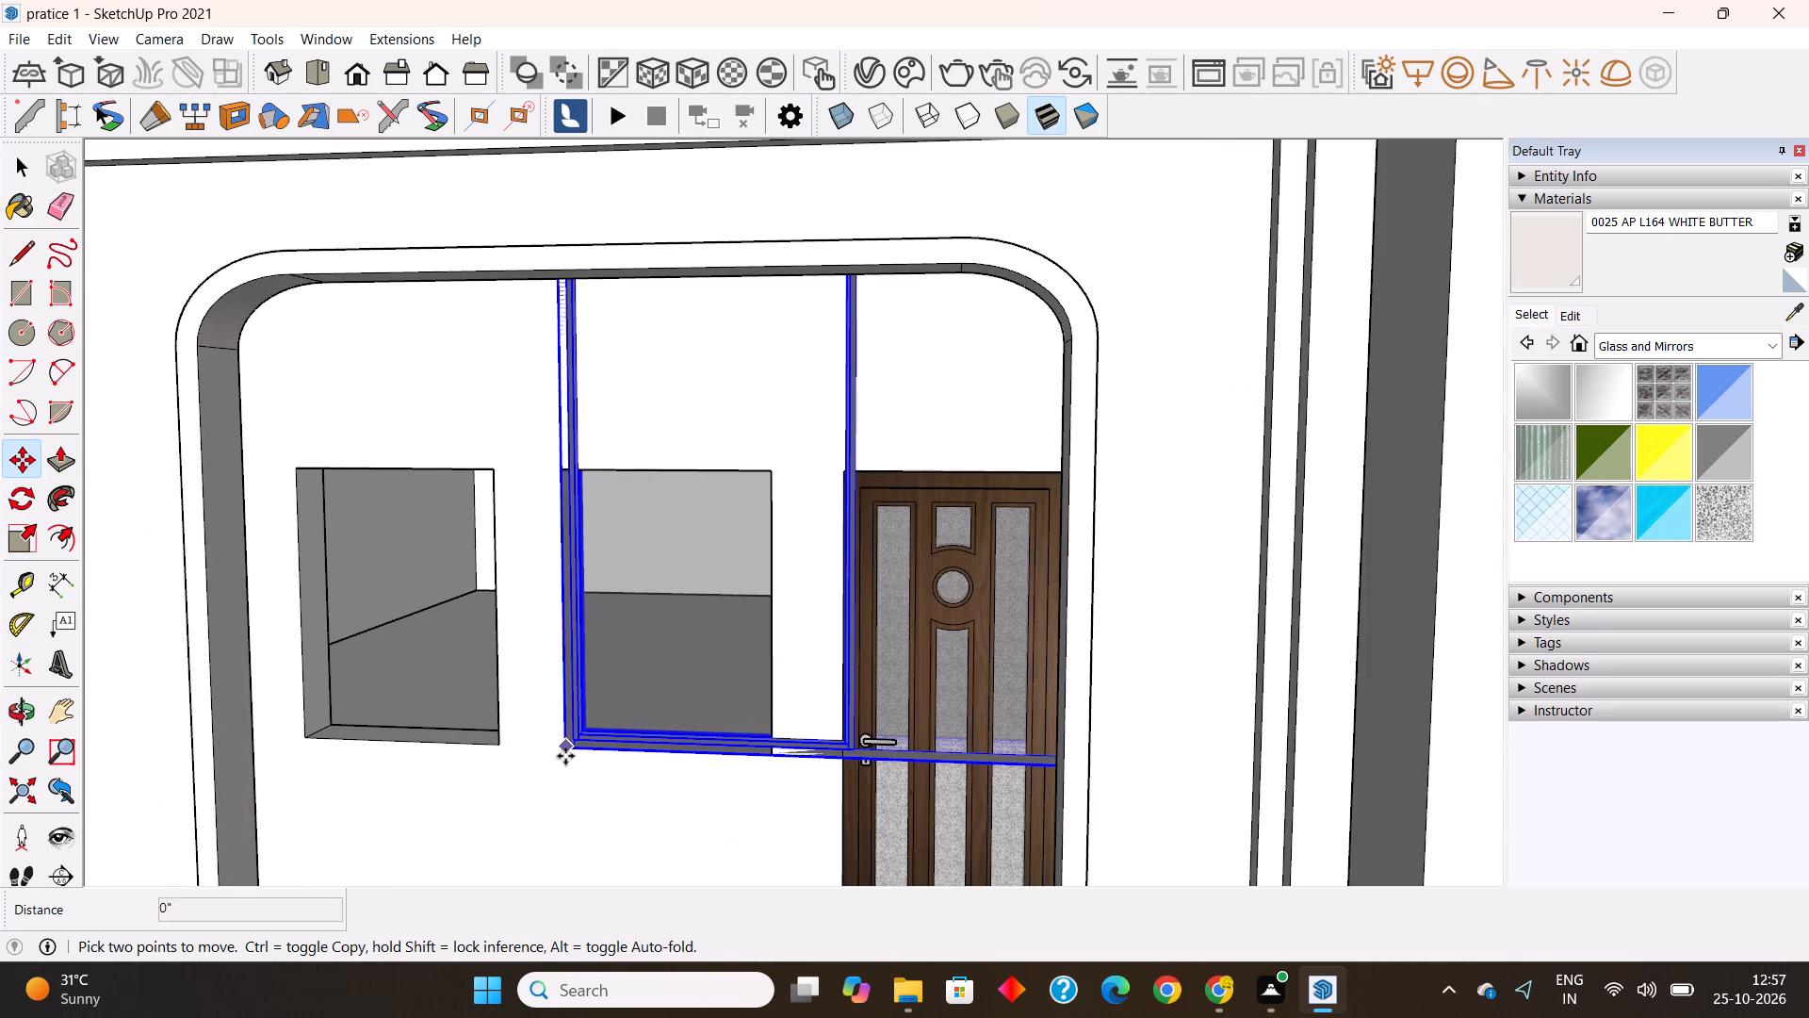
left_click(396, 743)
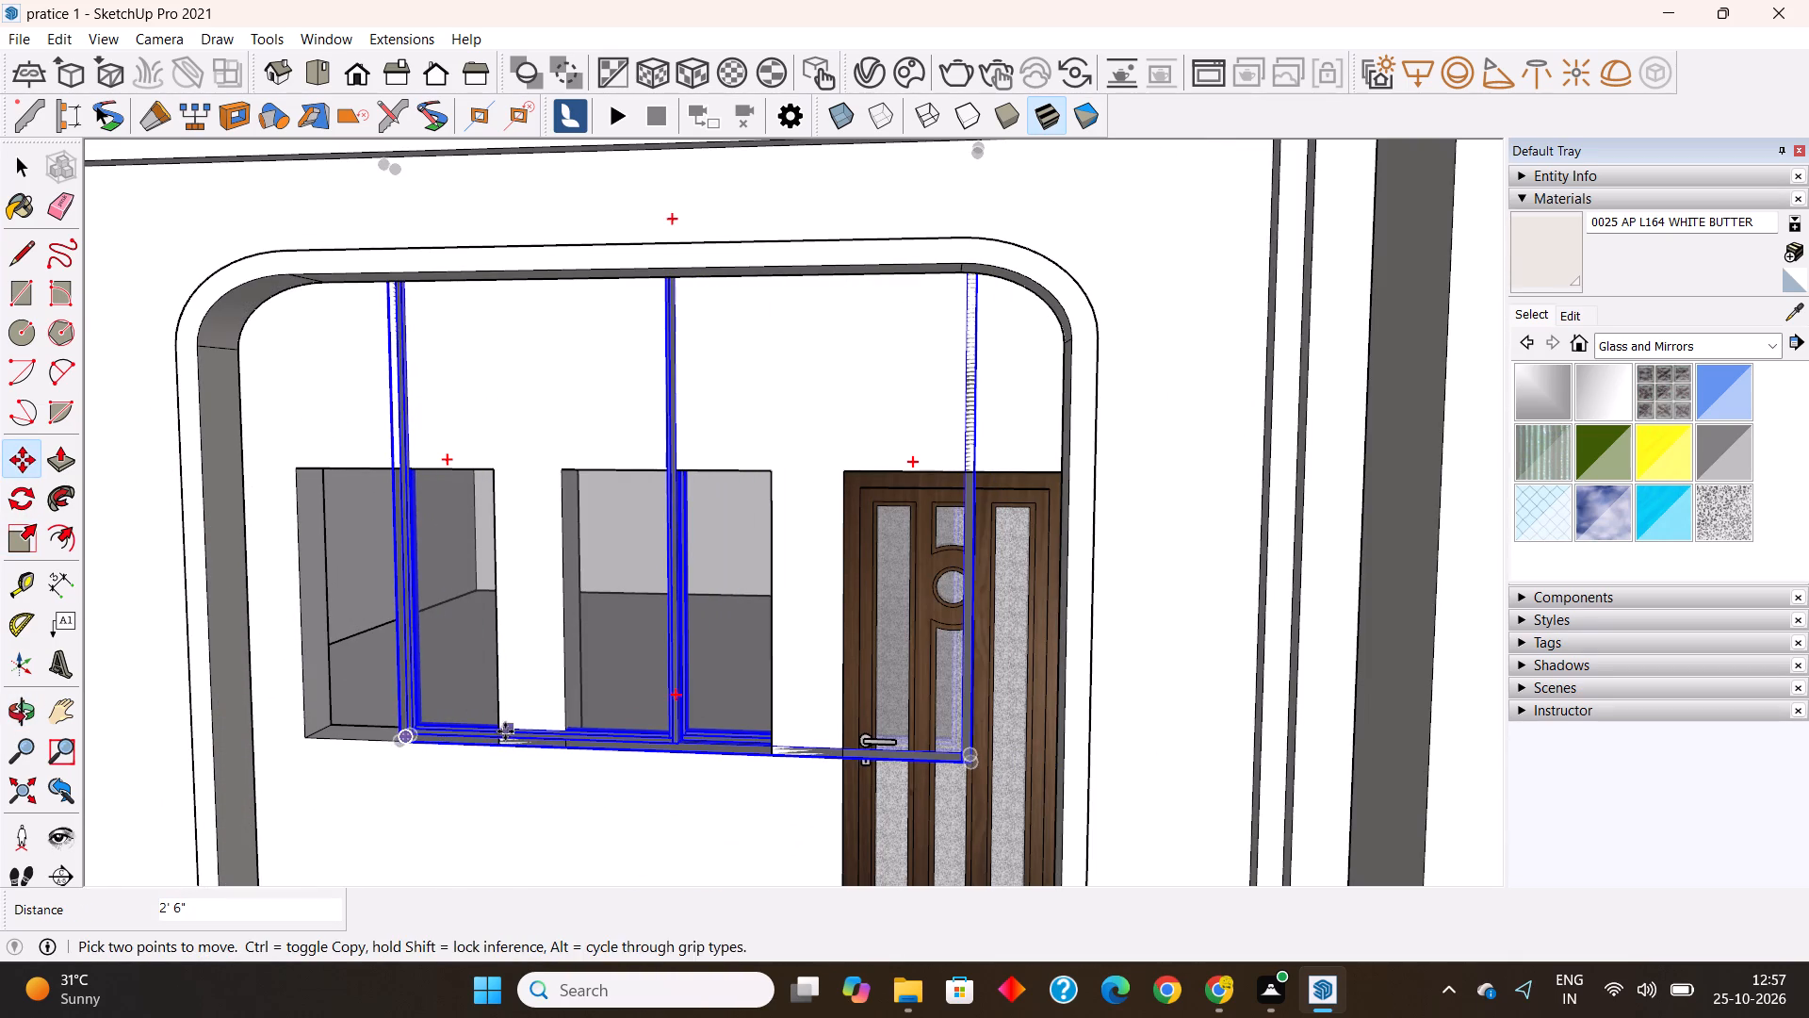
left_click(24, 539)
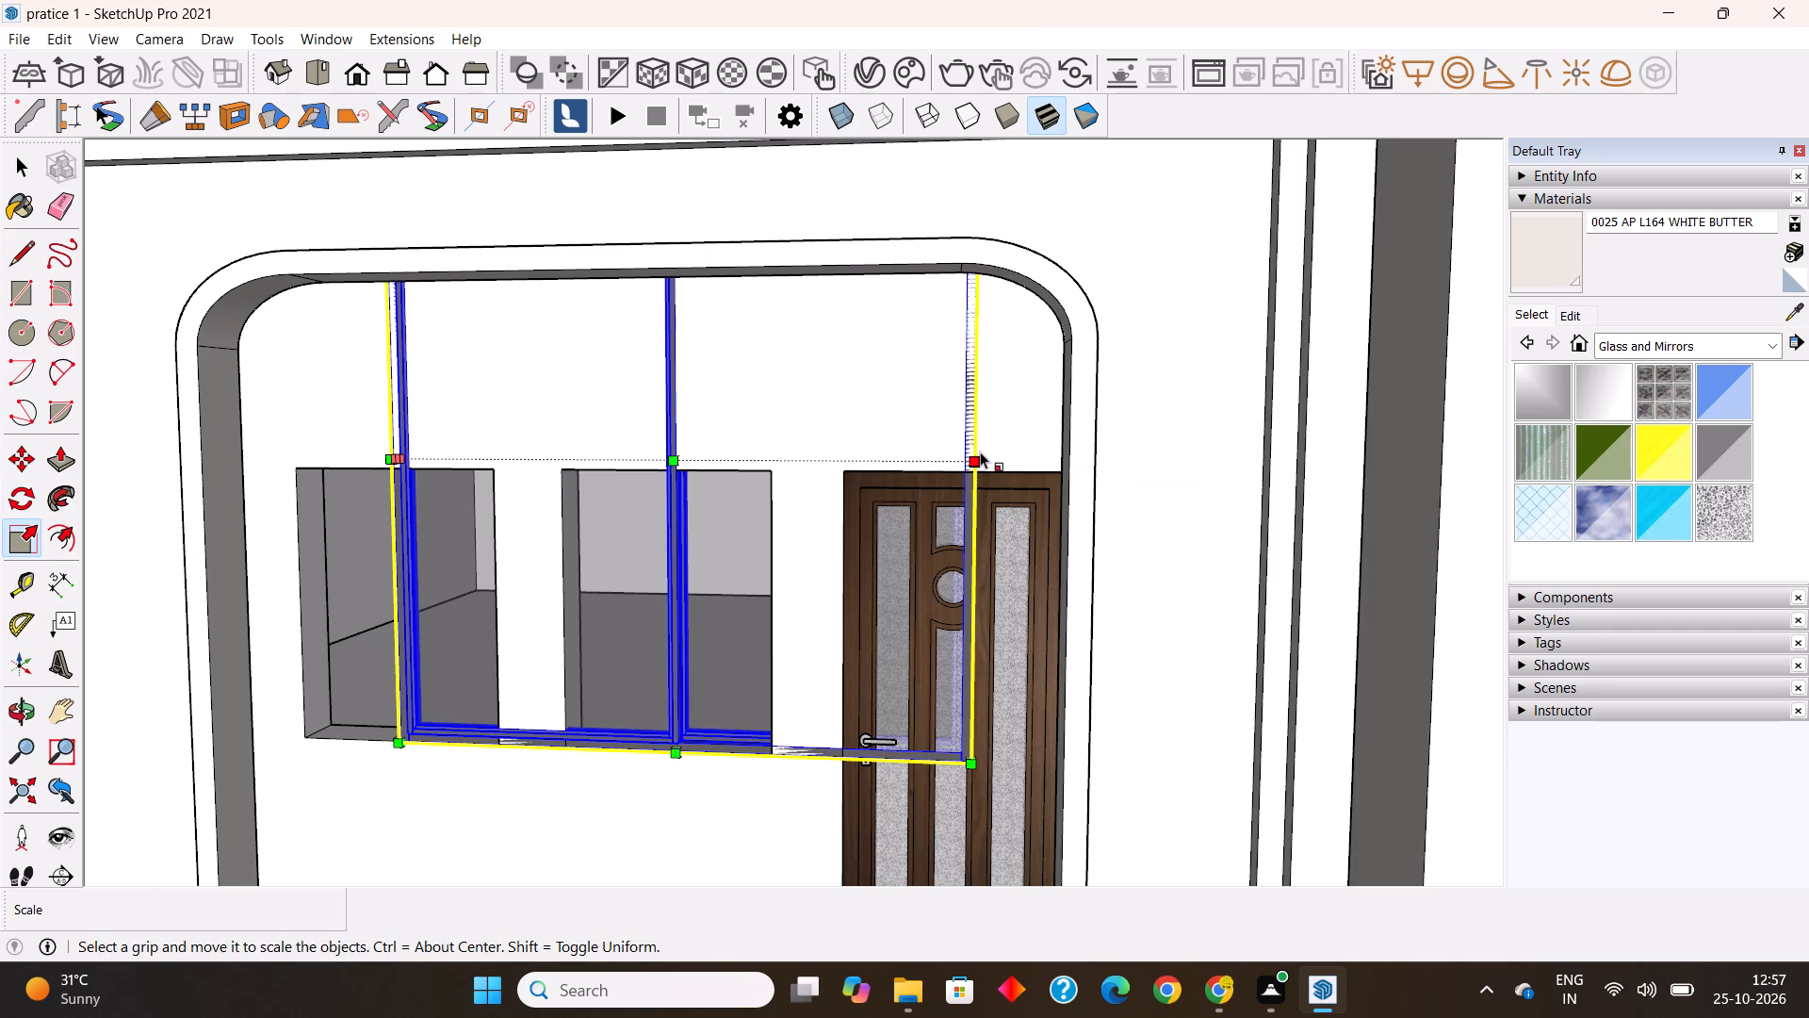
left_click(977, 452)
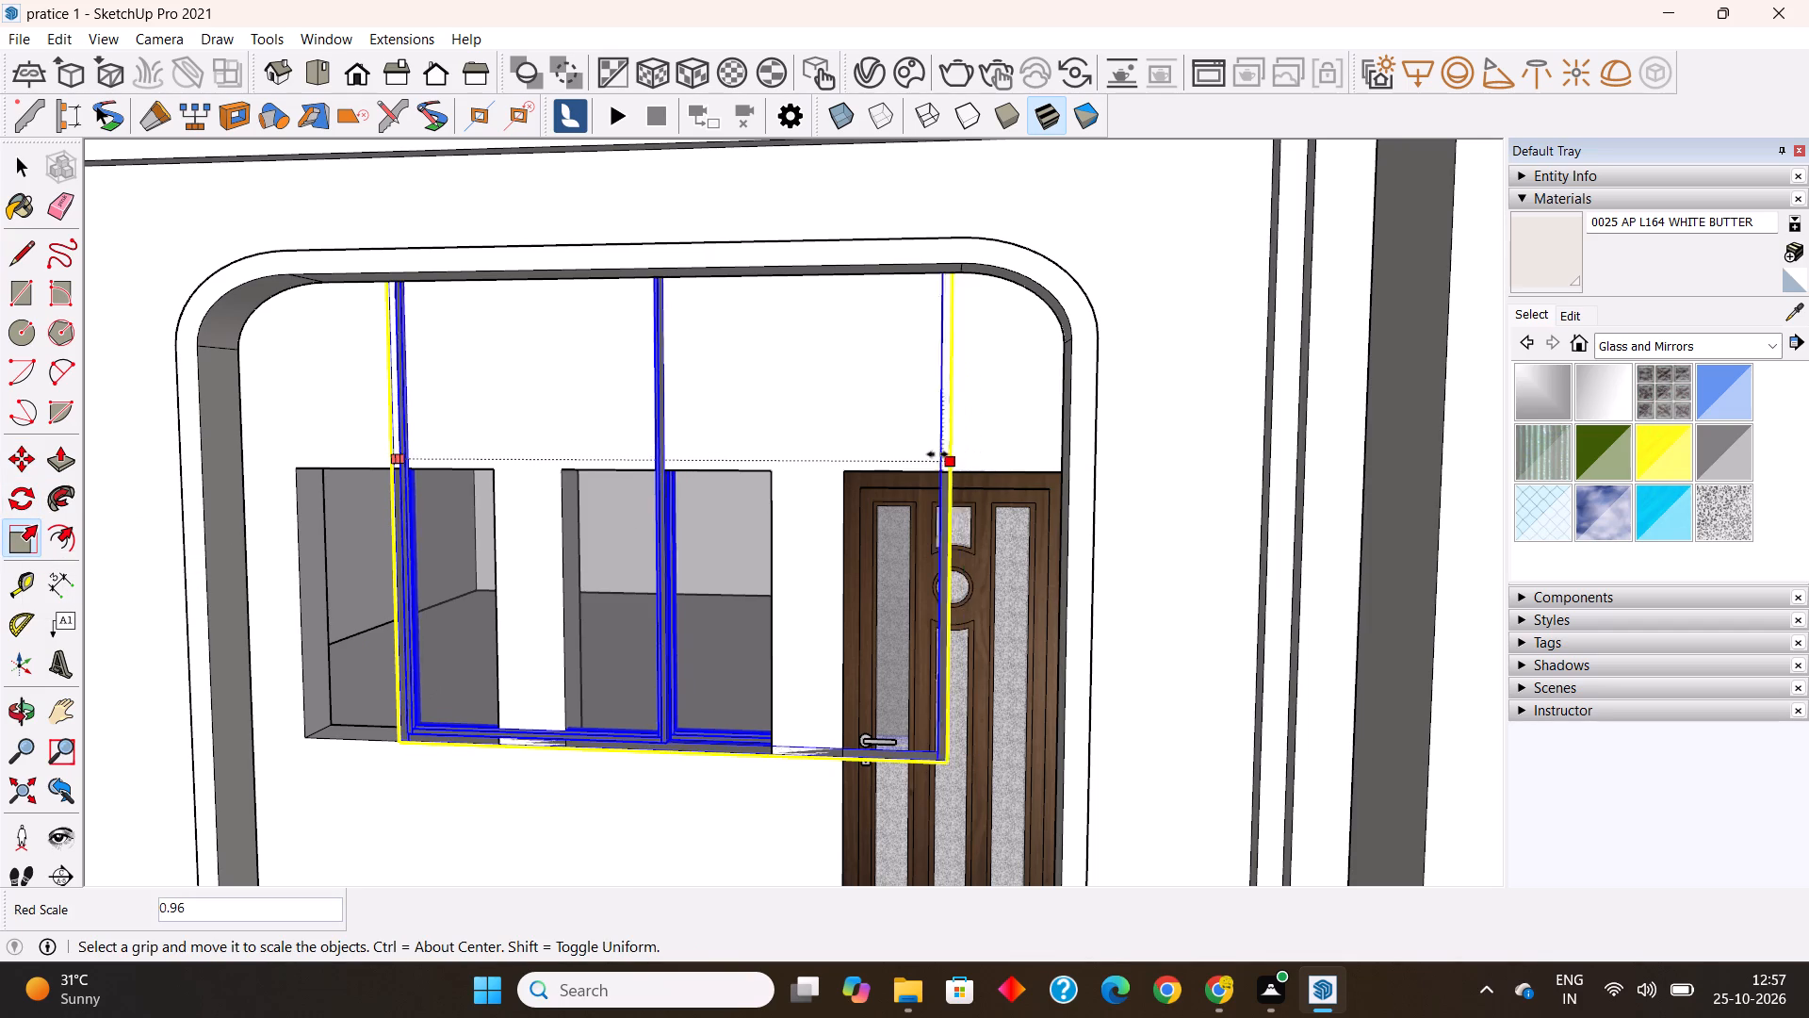
left_click(766, 465)
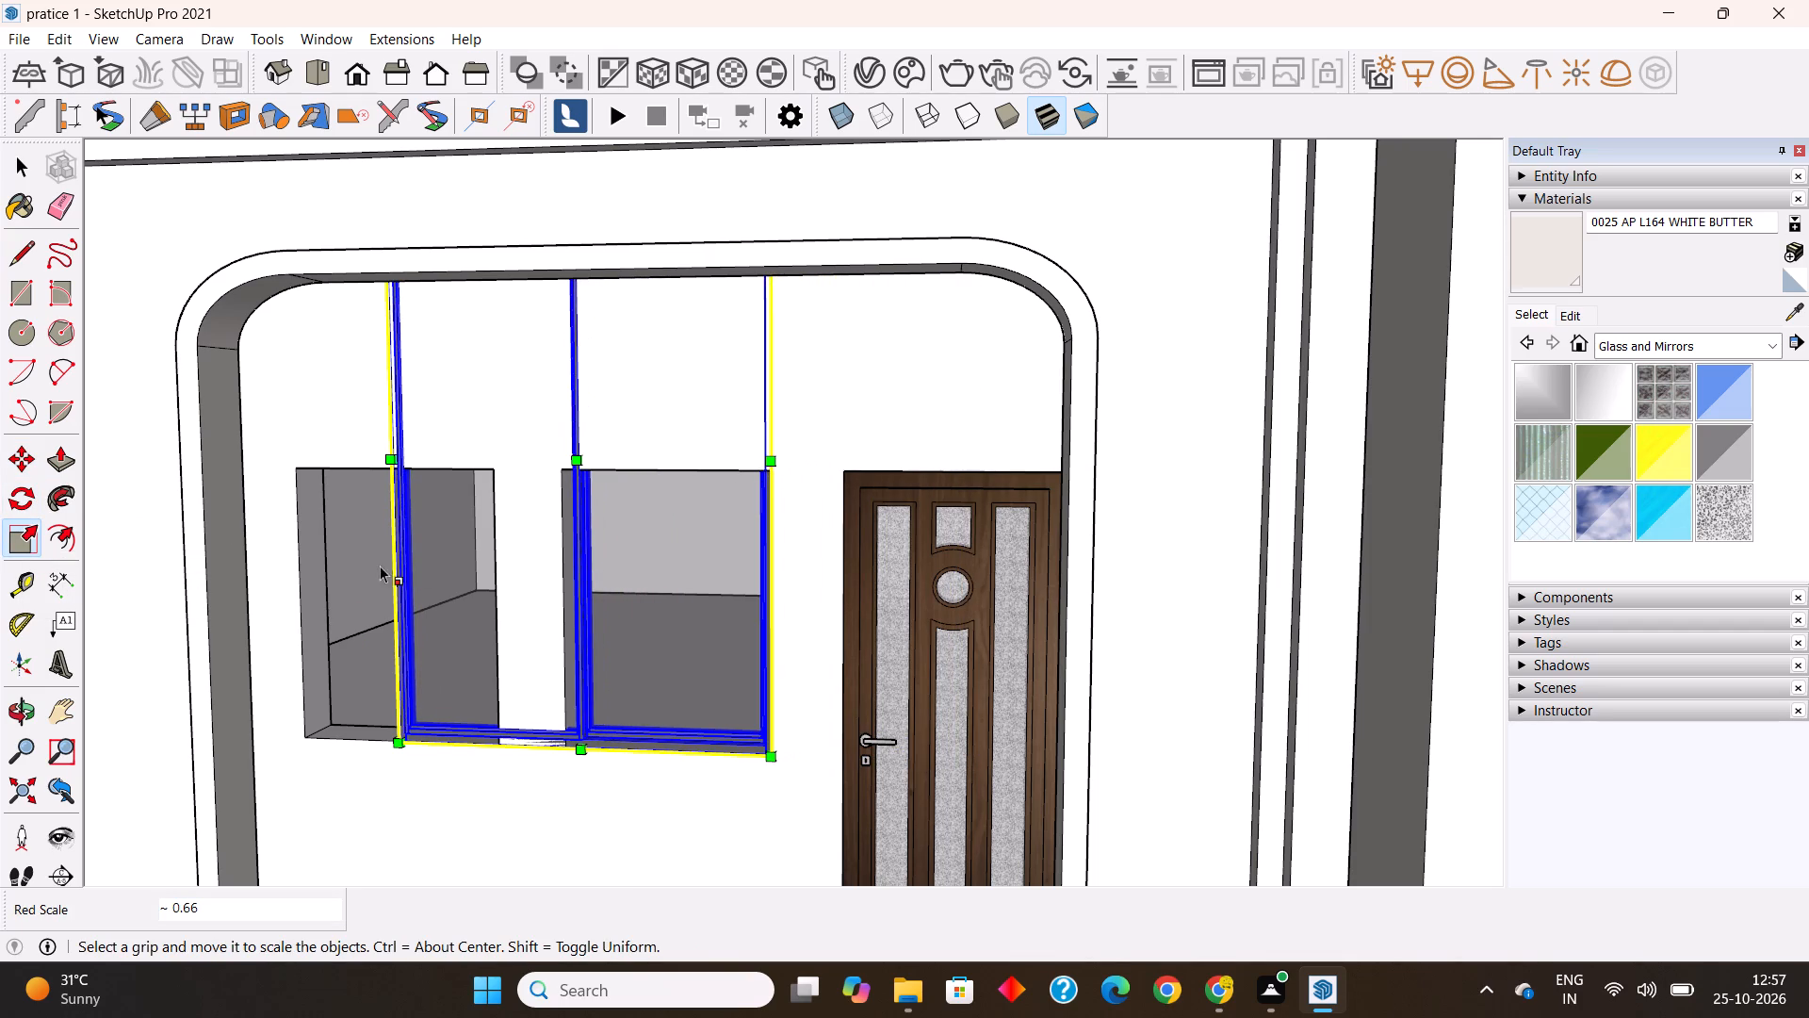
Move the window 2' 6" back toward the door, placing its bottom corner on the bottom corner of the opening beside the door.
left_click(19, 454)
scroll(387, 739, "up", 7)
middle_click_drag(426, 750, 508, 754)
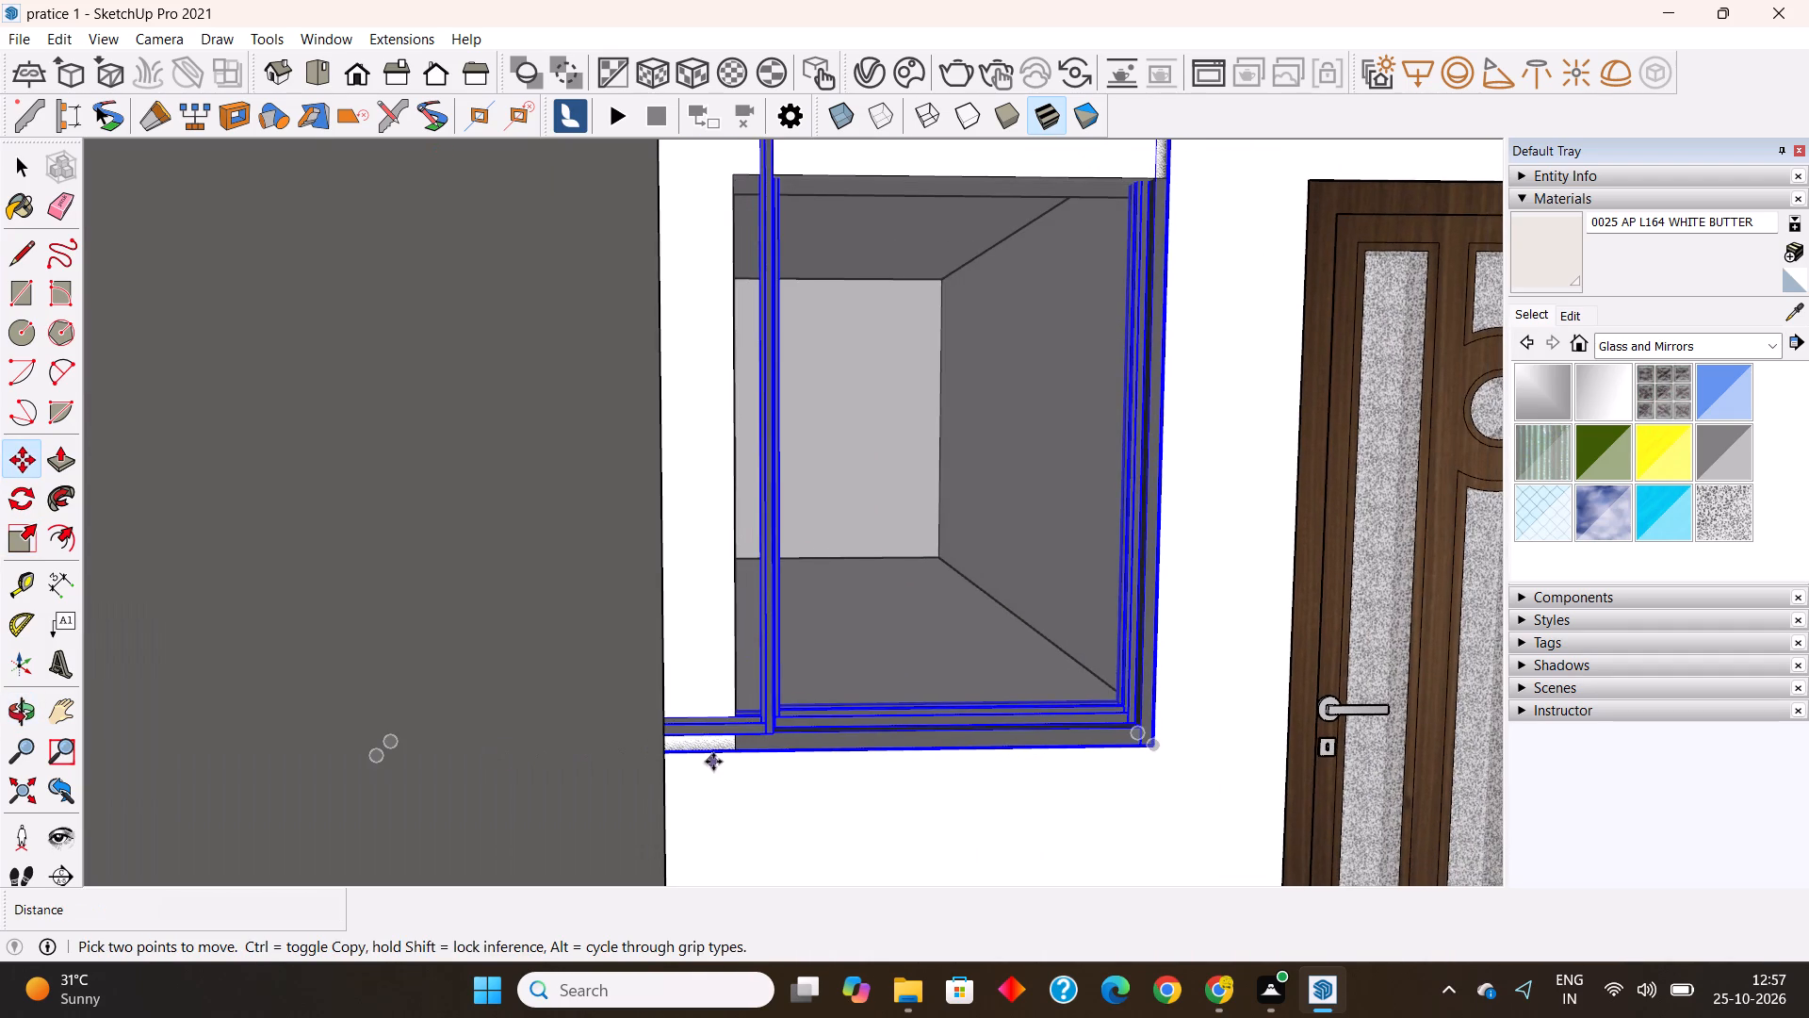
middle_click_drag(701, 756, 482, 747, "shift")
scroll(204, 755, "up", 3)
left_click(143, 752)
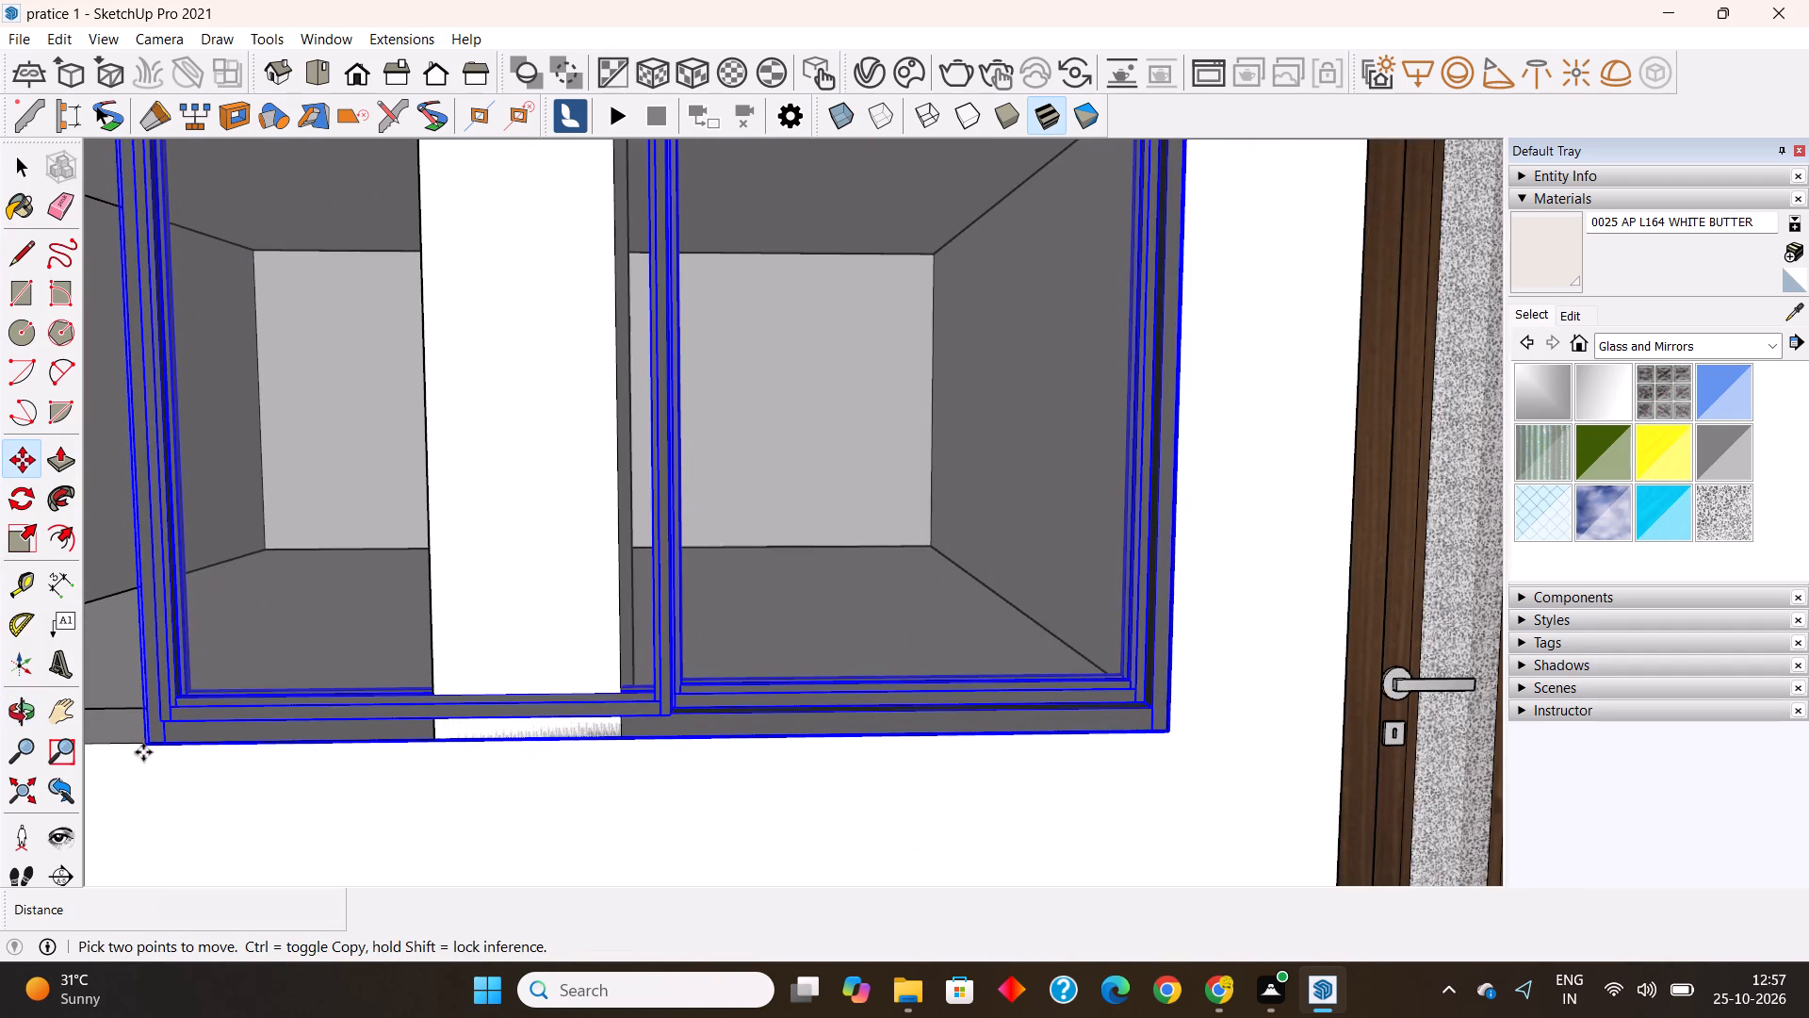
left_click(620, 740)
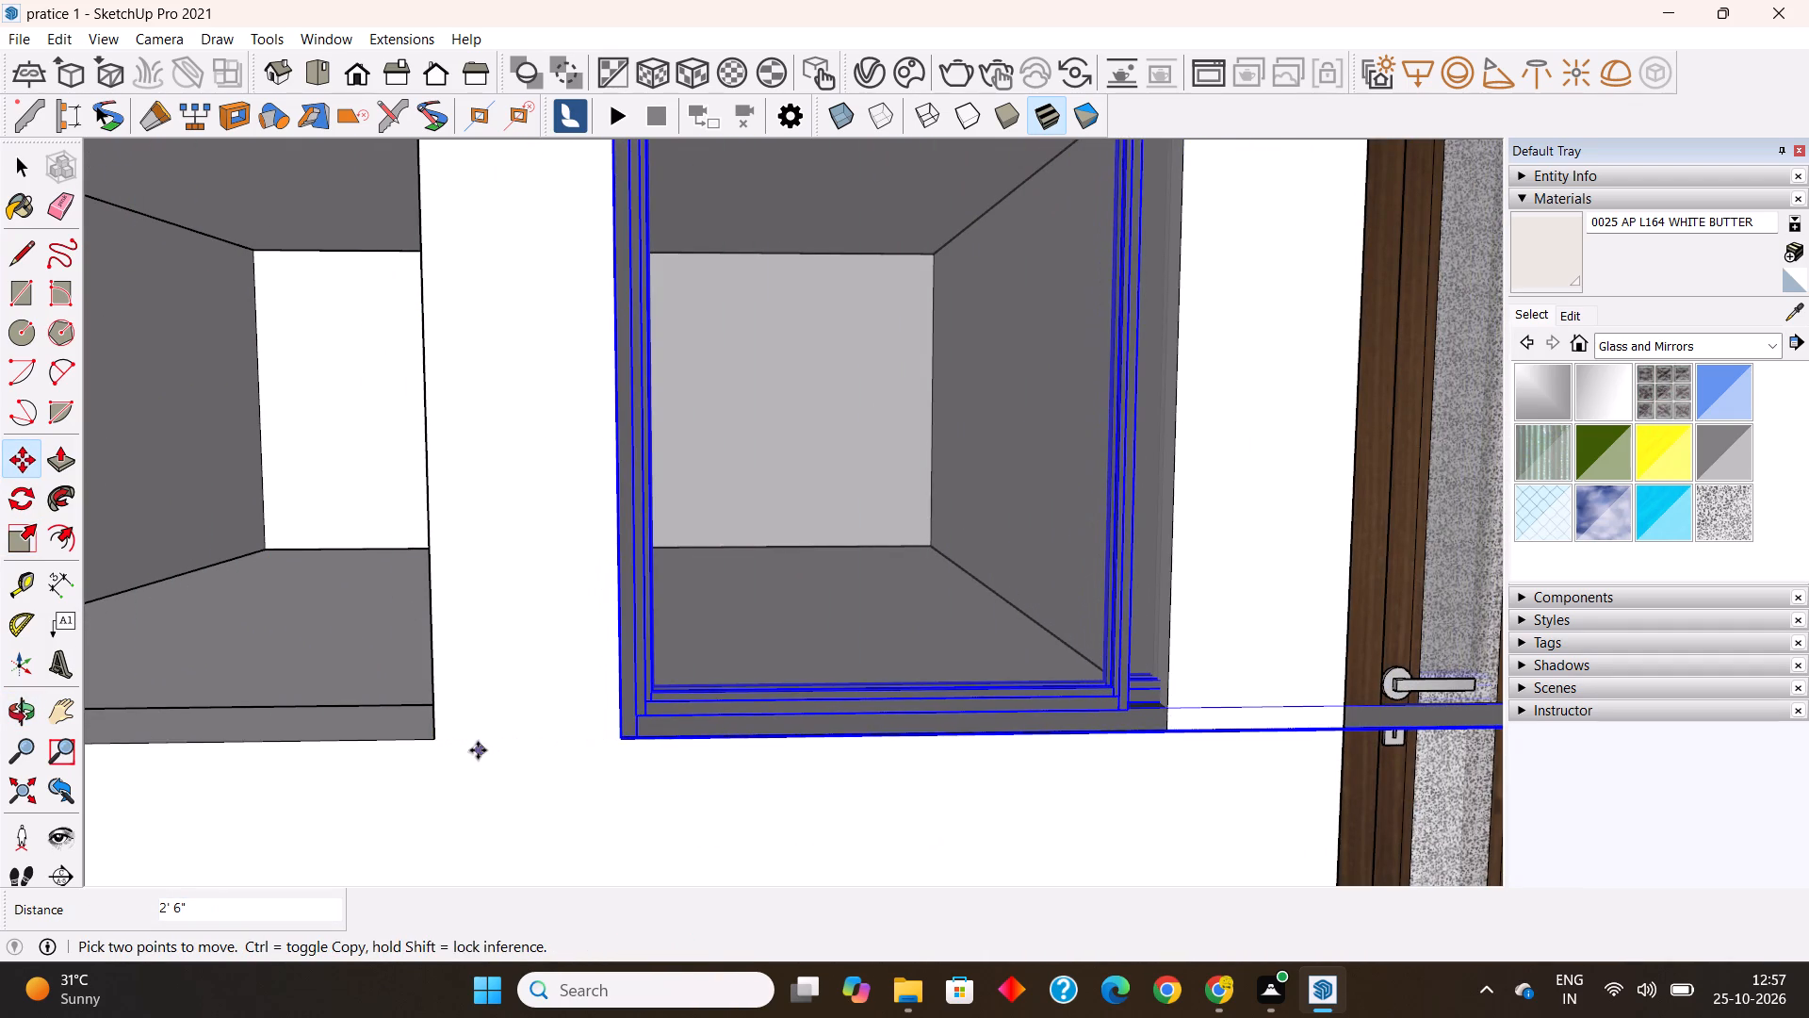
Scale the window's width by about 0.55 so that it fits the opening beside the middle-level door.
scroll(477, 750, "down", 12)
scroll(719, 653, "up", 2)
middle_click_drag(720, 651, 730, 638)
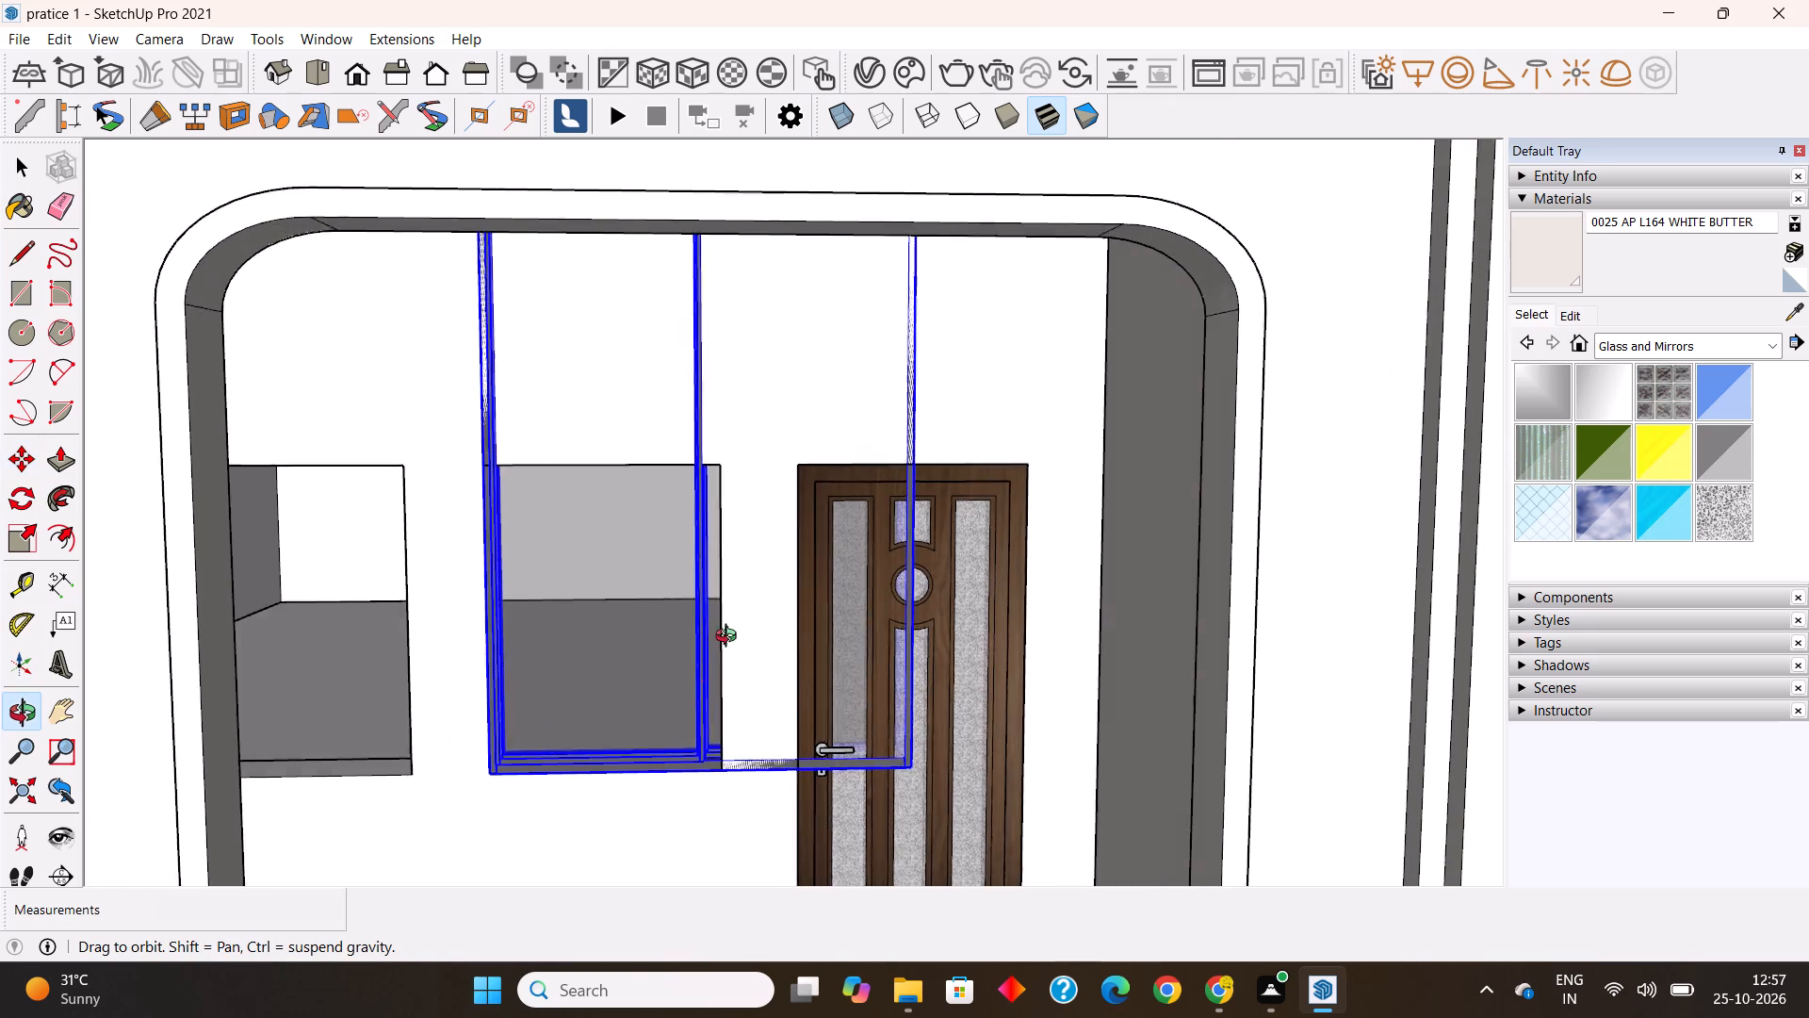
middle_click_drag(730, 638, 726, 622)
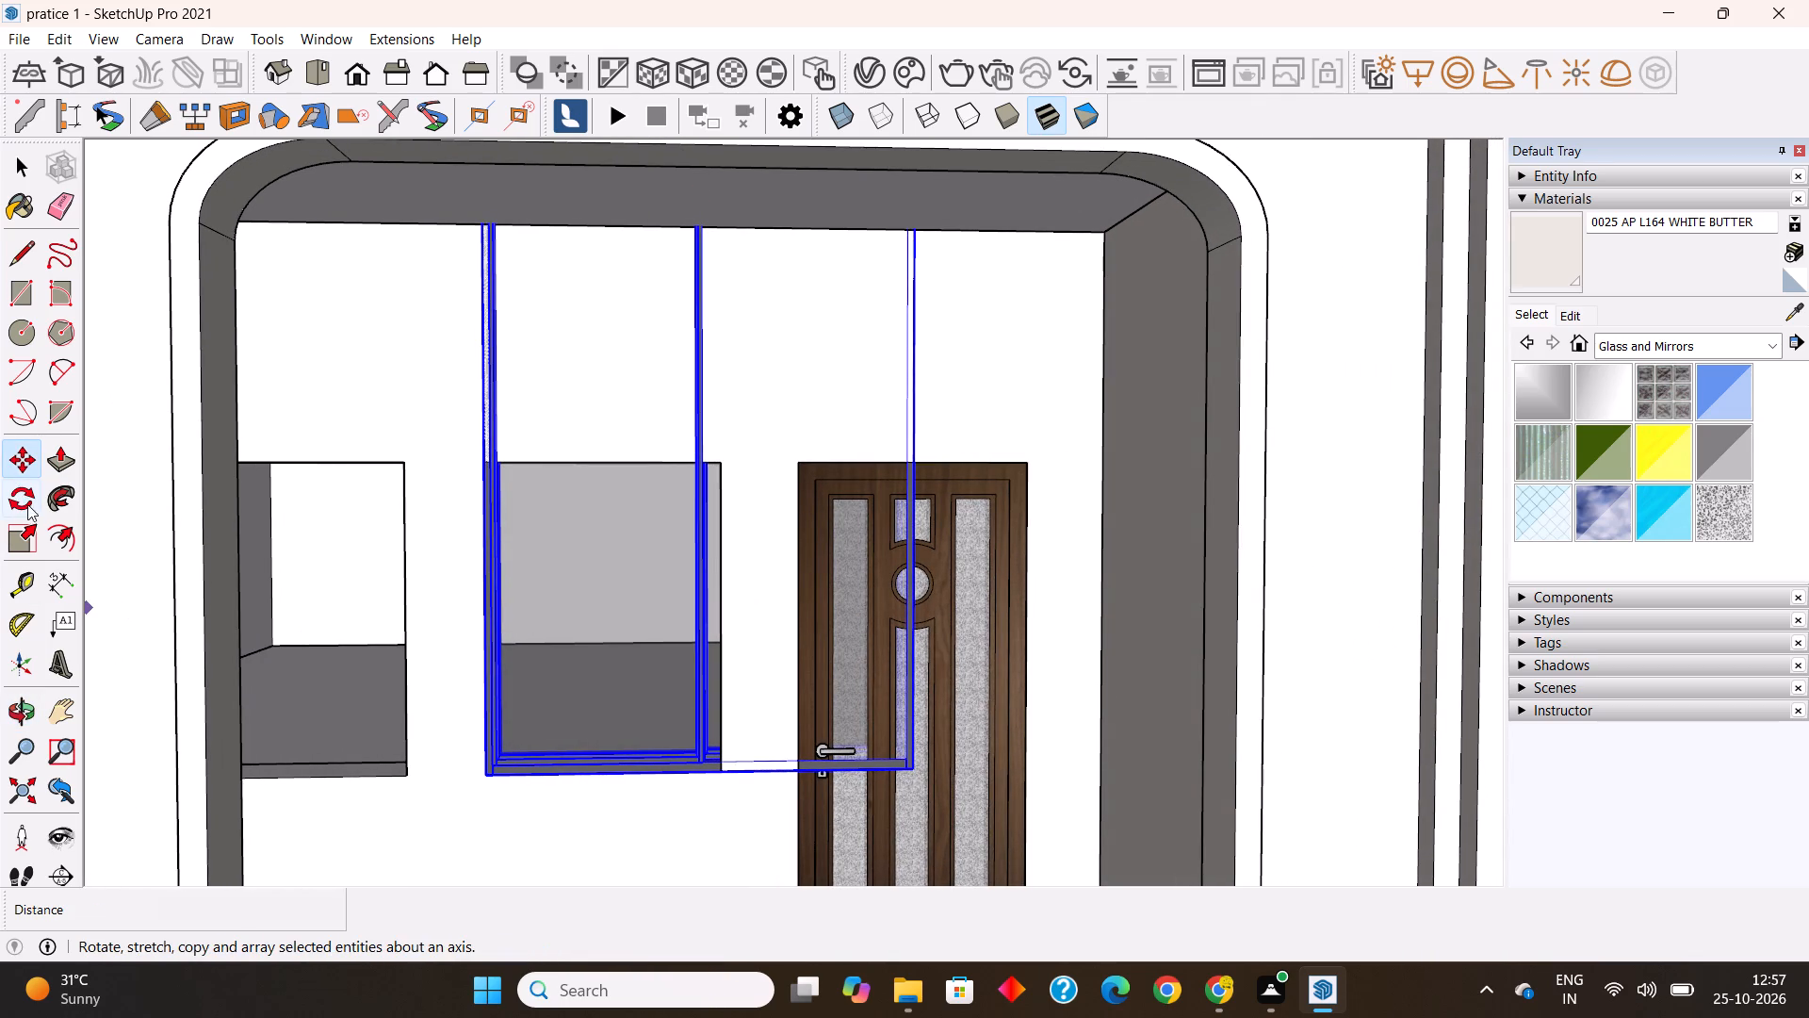
left_click(28, 538)
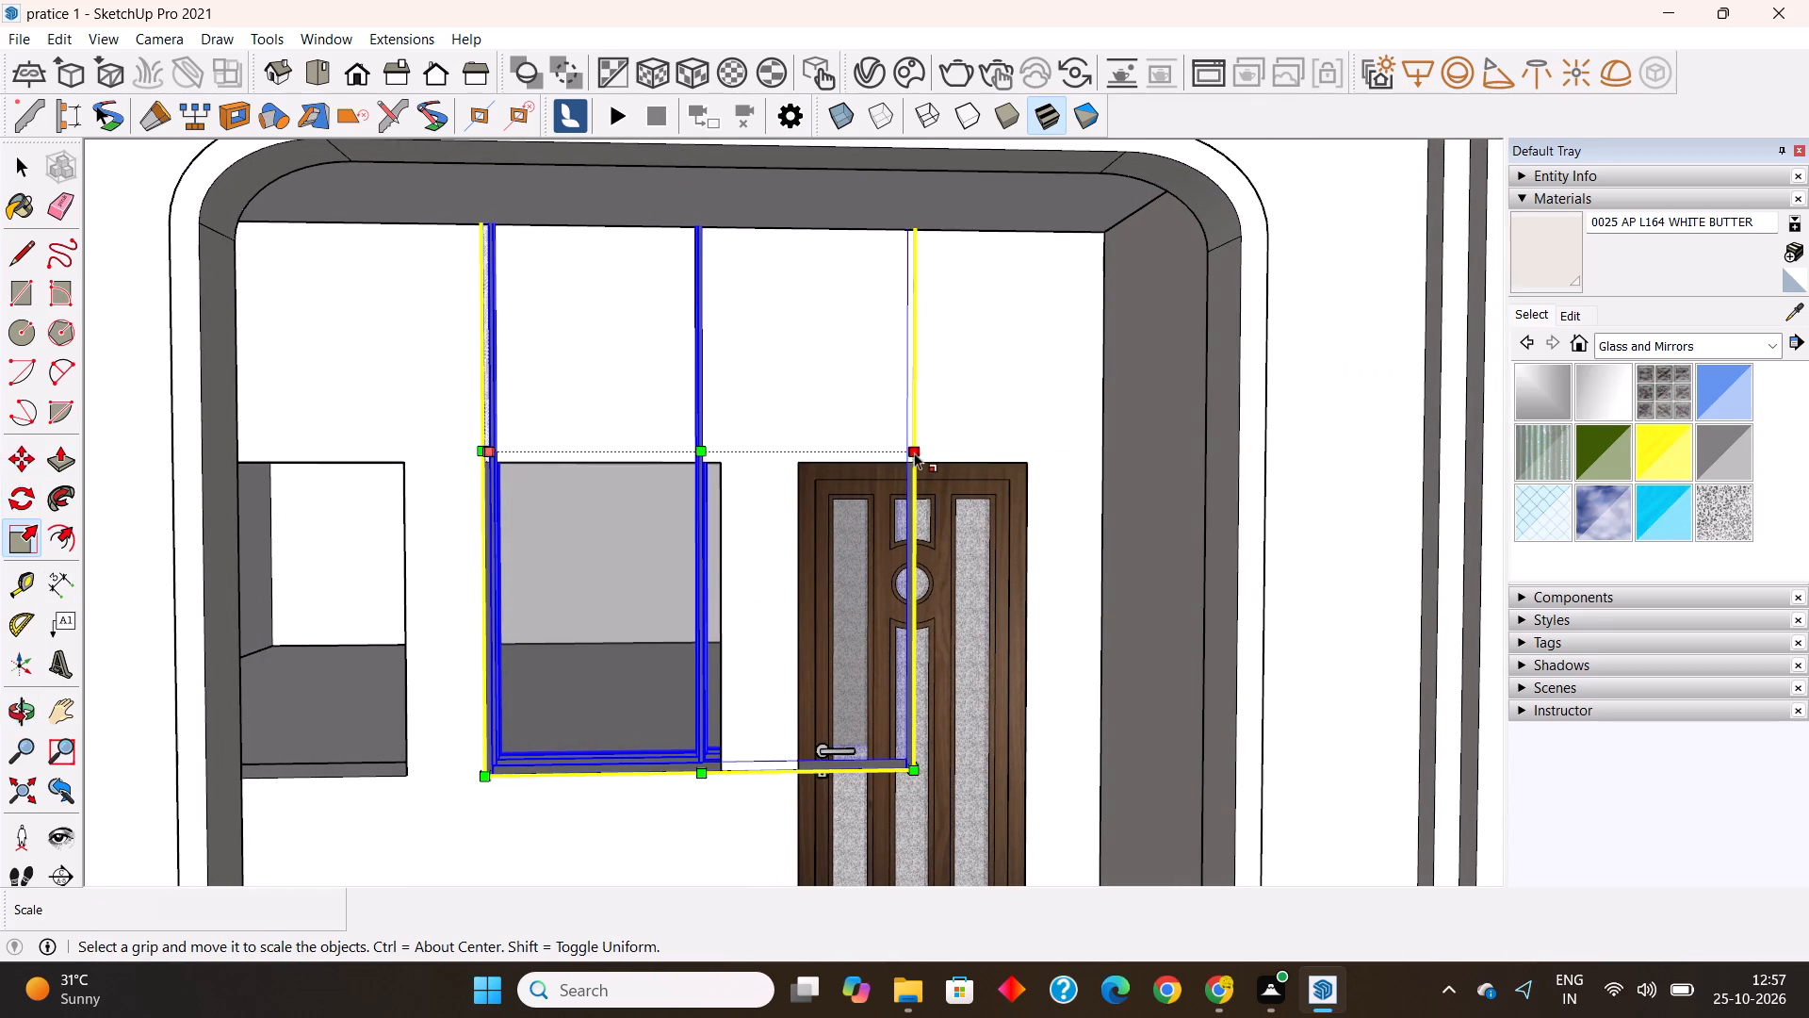
middle_click_drag(914, 498, 888, 541)
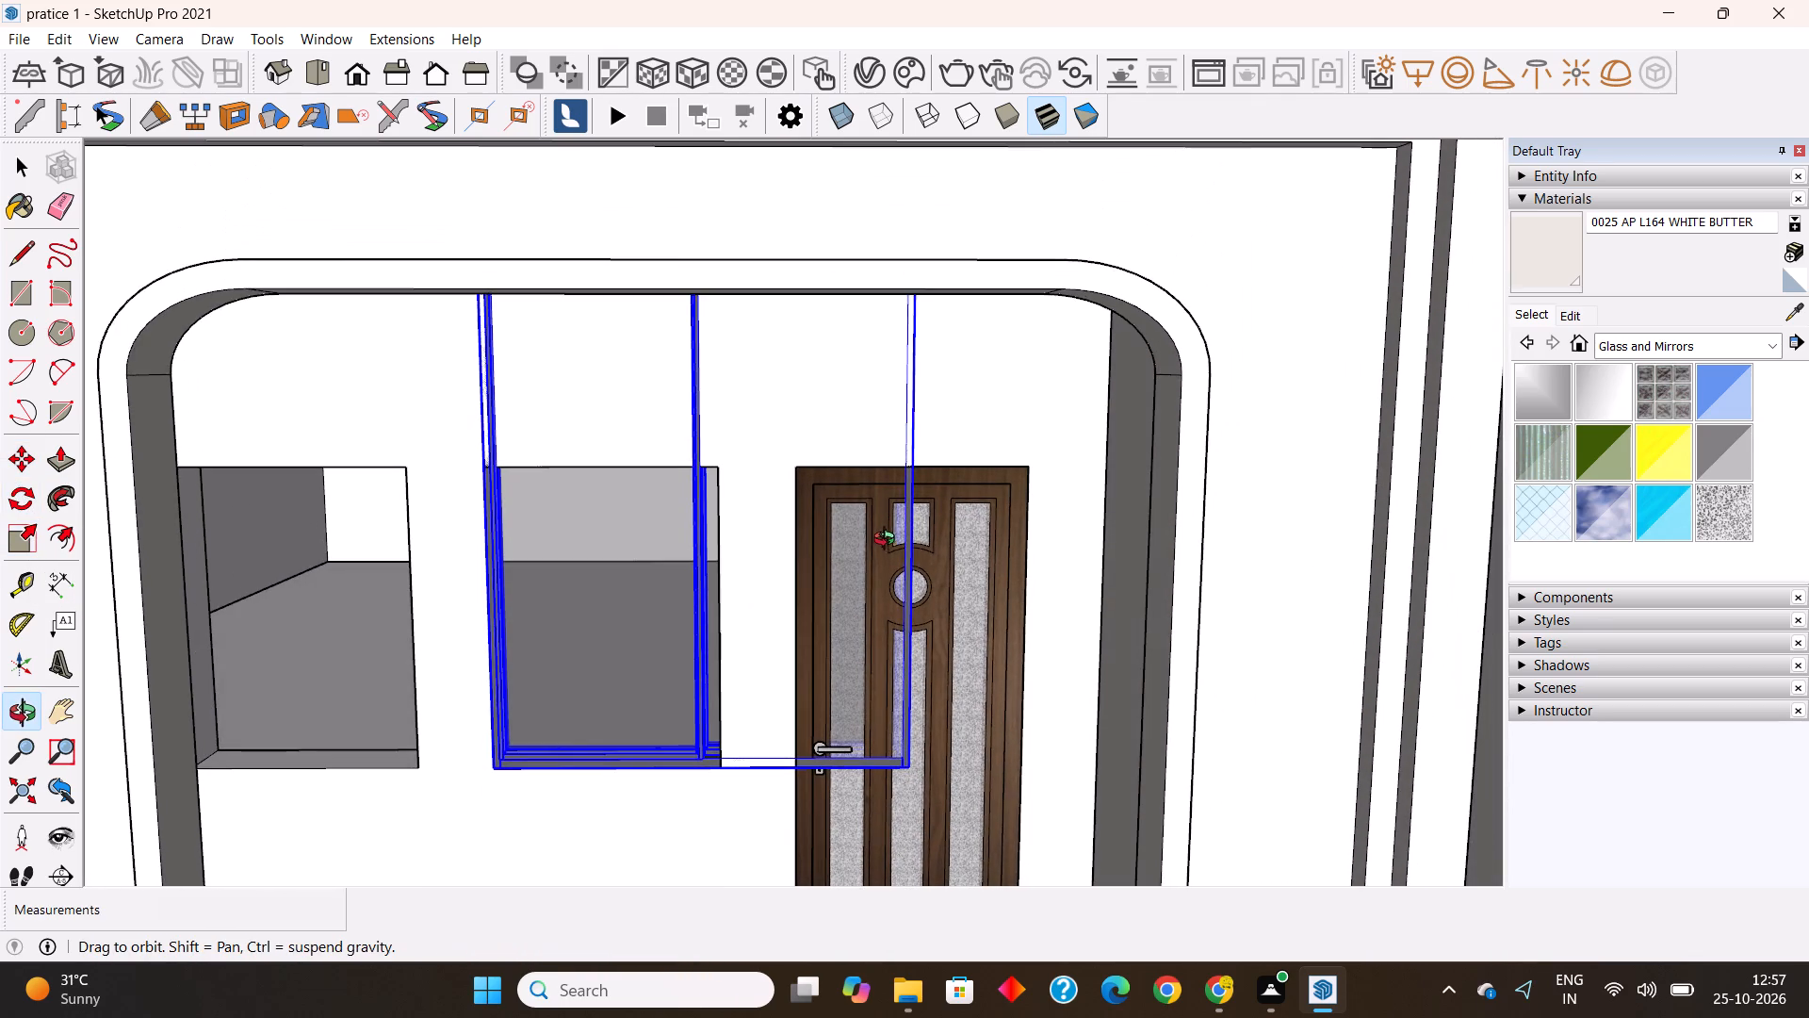
middle_click_drag(888, 541, 888, 538)
scroll(921, 461, "up", 12)
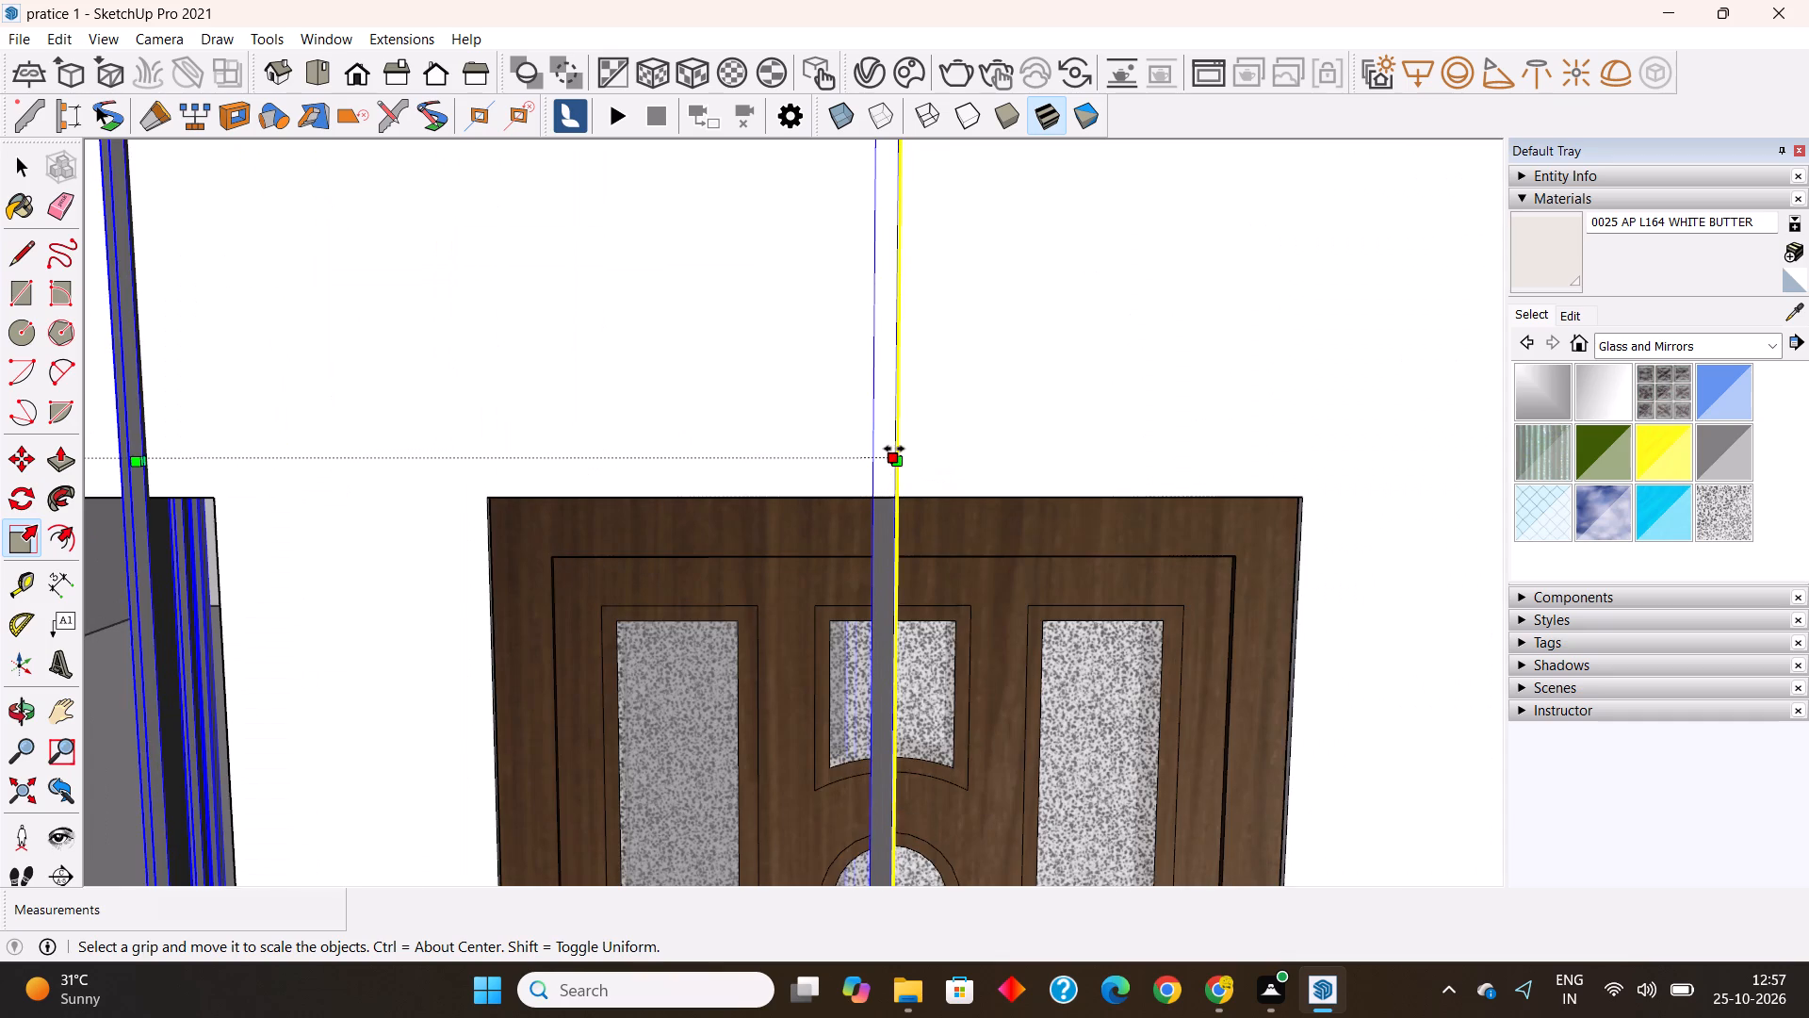
left_click(888, 449)
scroll(695, 468, "down", 9)
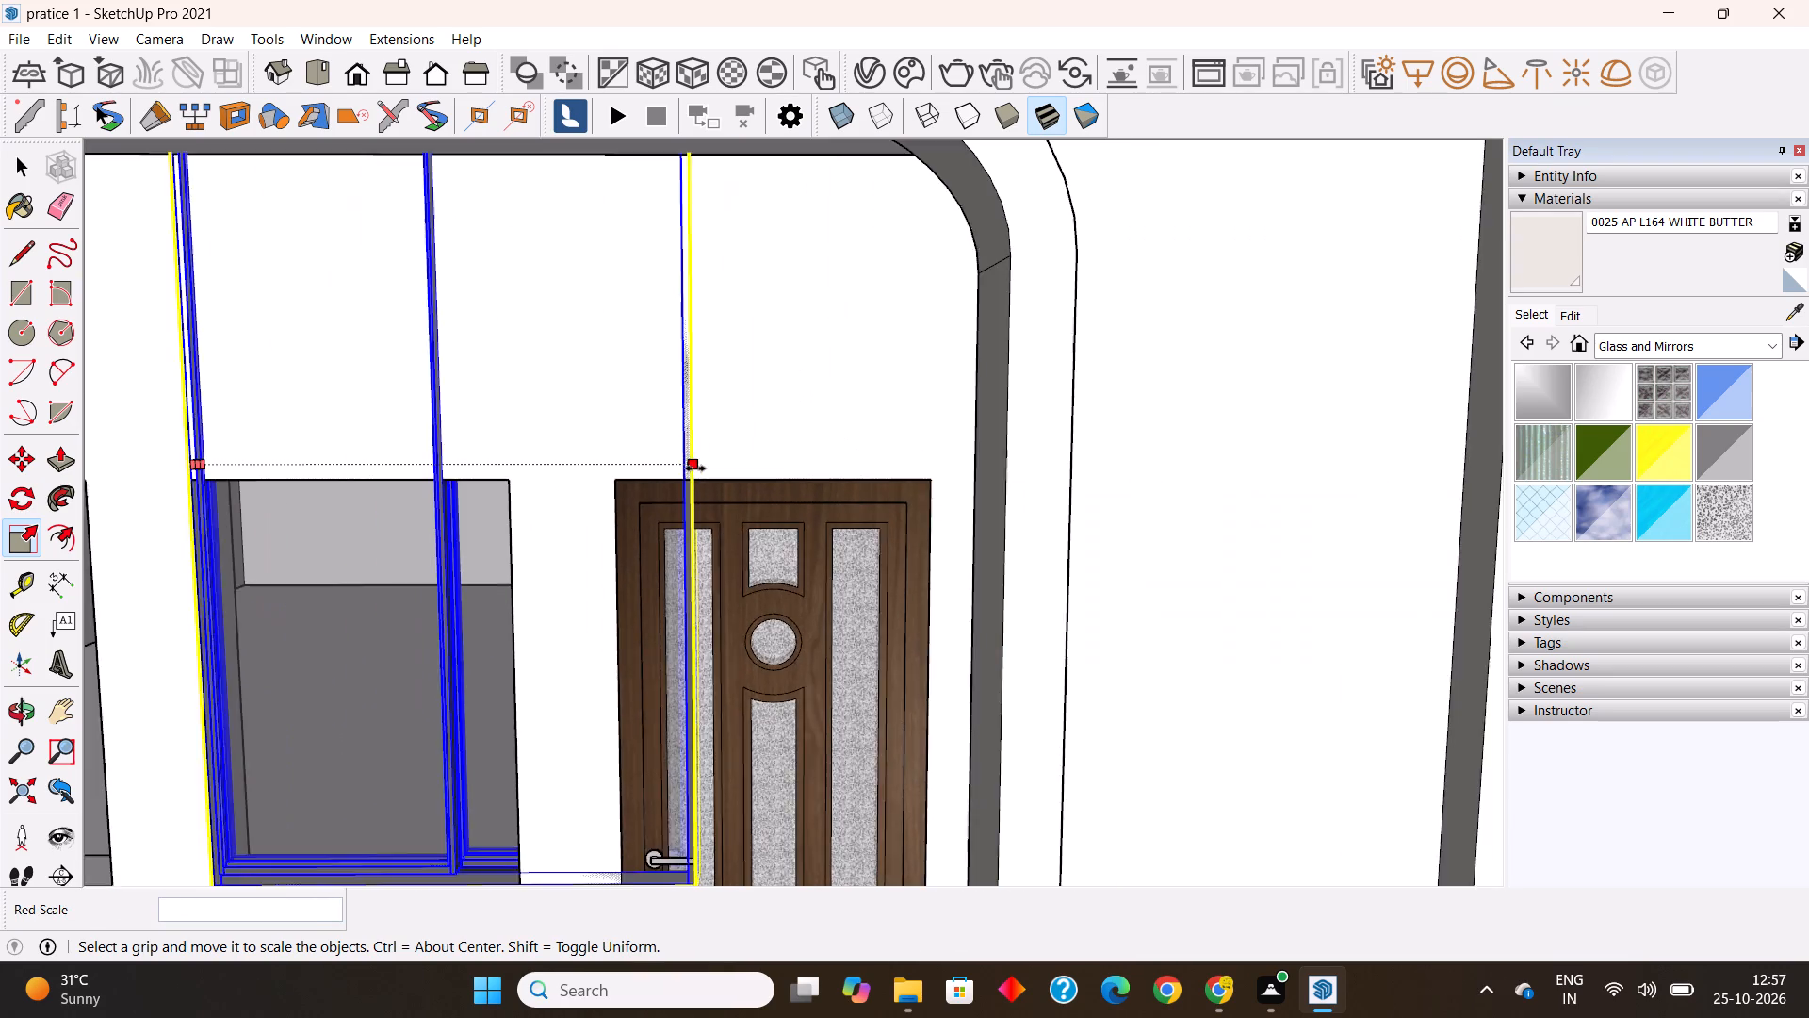
scroll(695, 468, "down", 5)
left_click(568, 582)
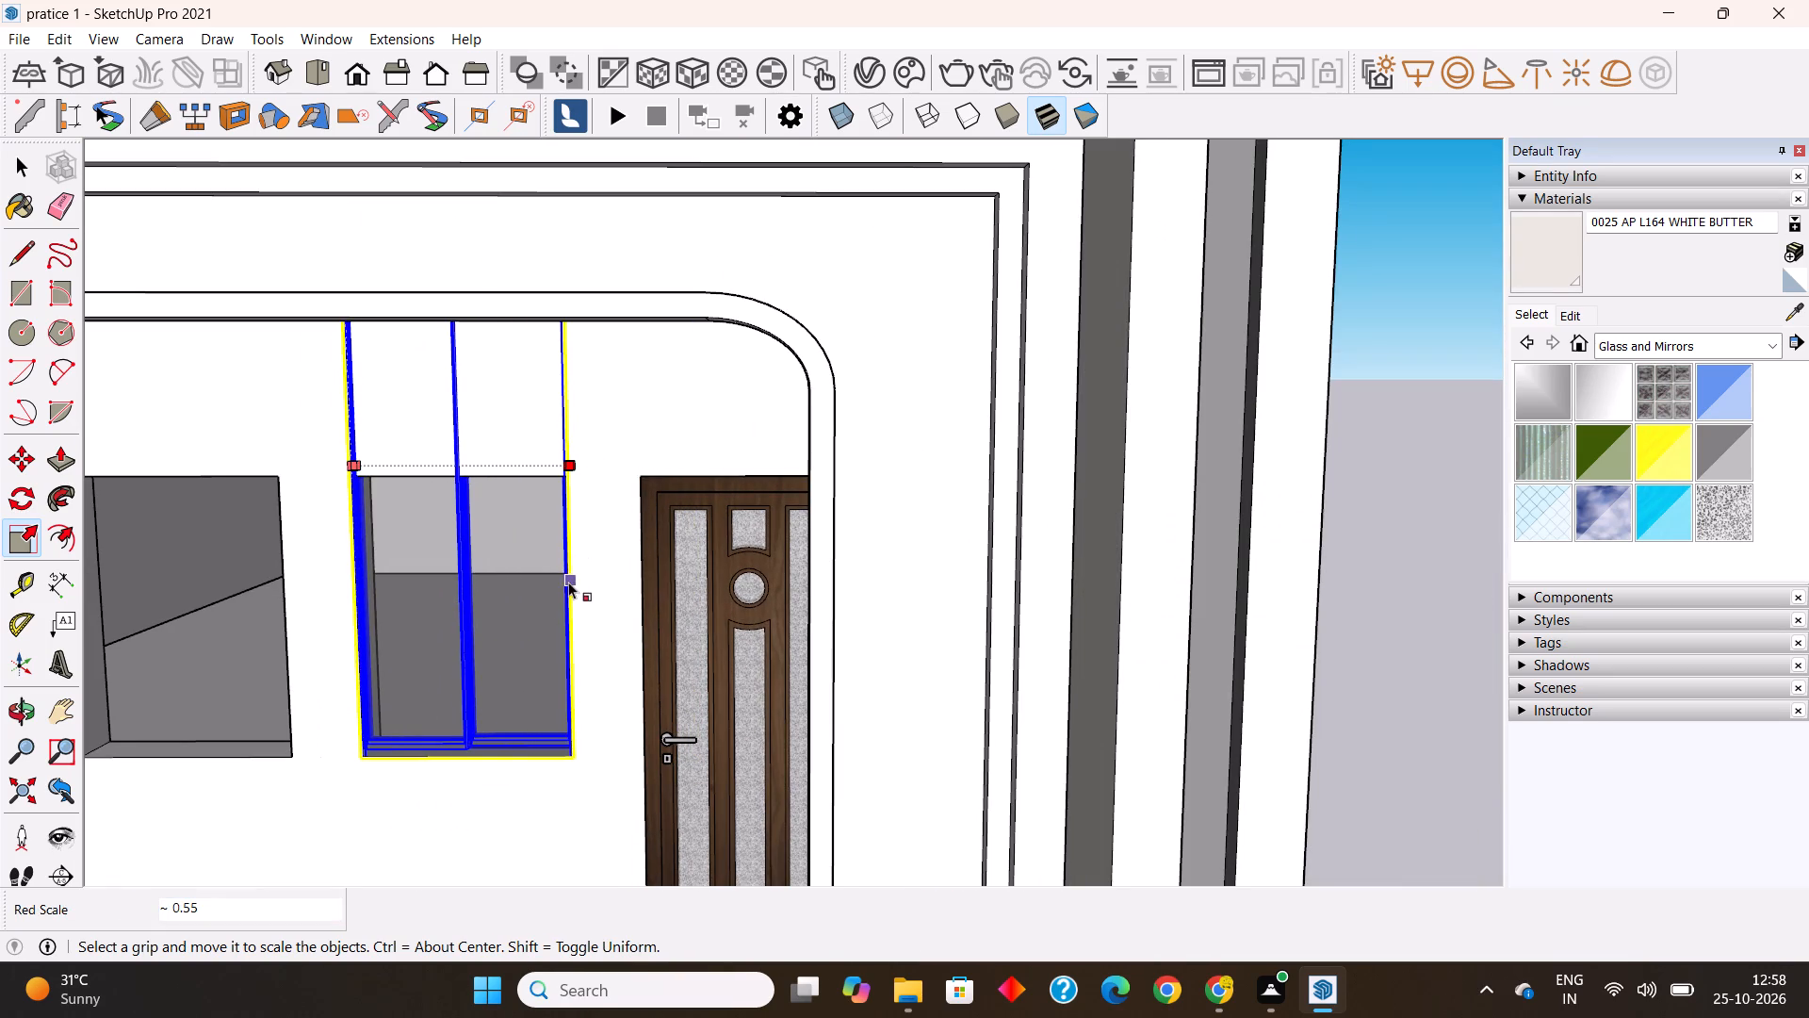
Scale the window's depth and height together from its top edge, bringing its top down inside the wall opening.
scroll(576, 630, "down", 4)
middle_click_drag(579, 646, 569, 827)
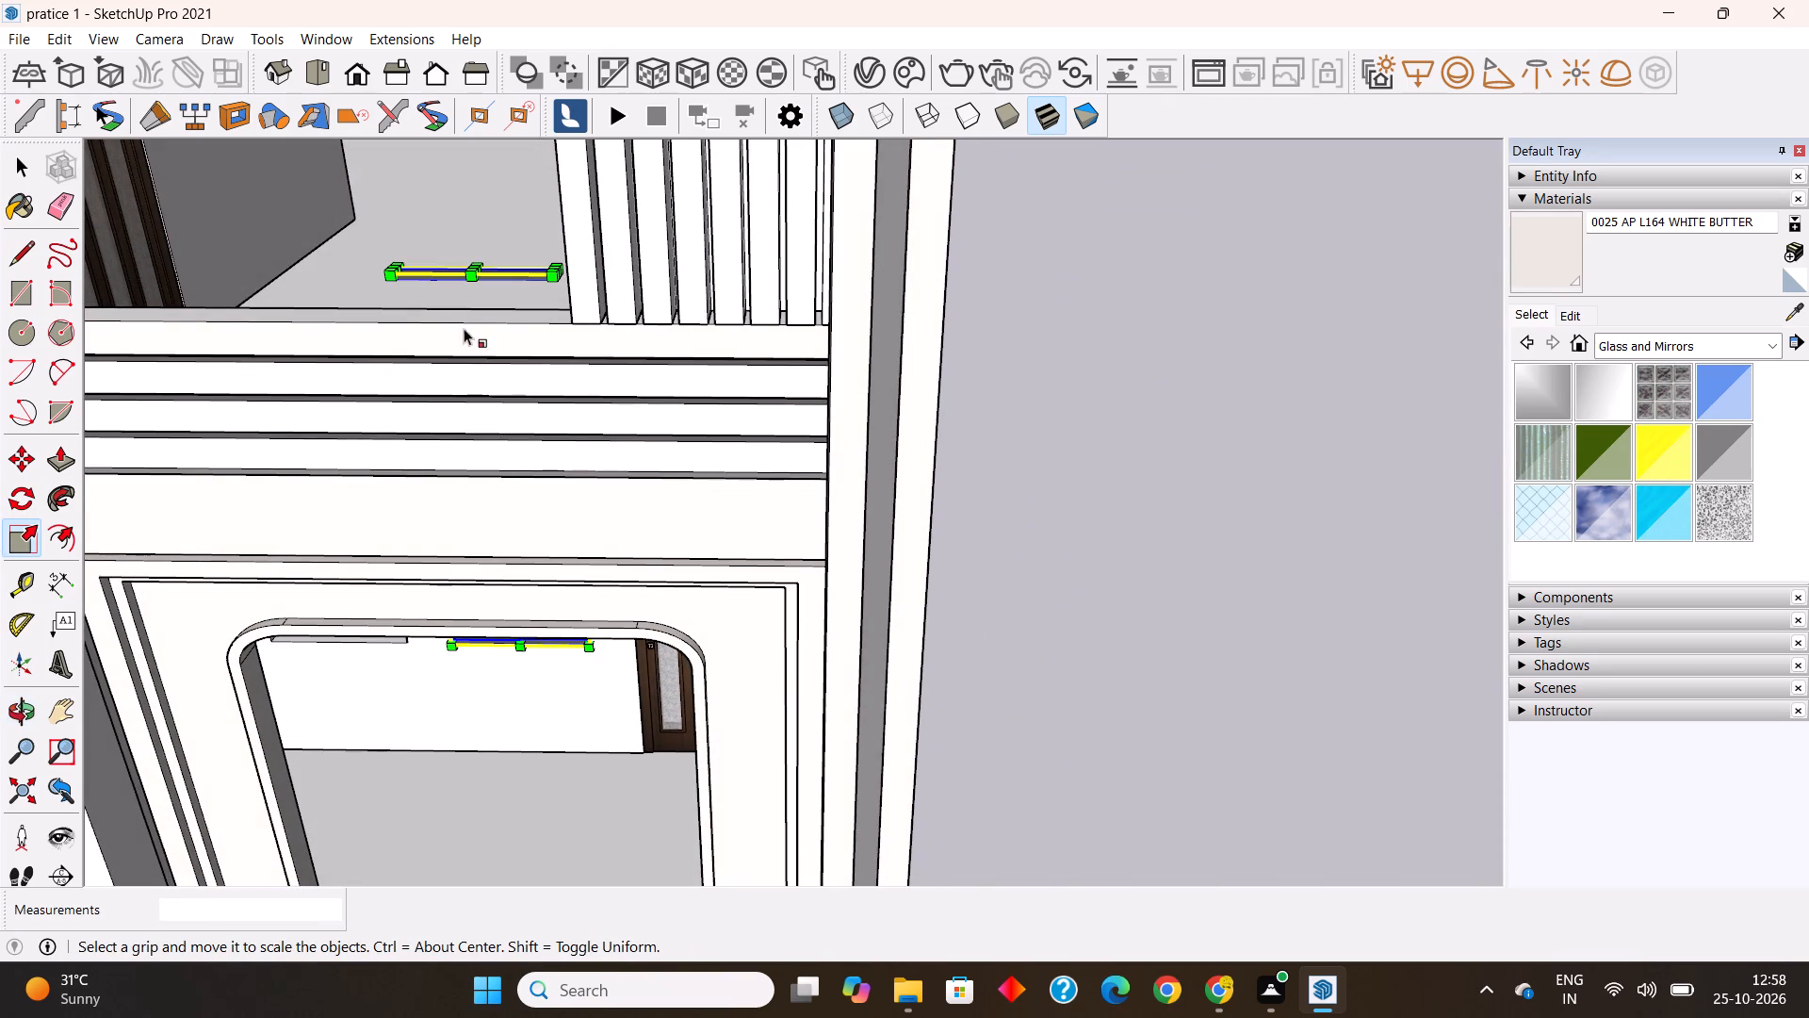
scroll(473, 264, "up", 2)
left_click(473, 264)
scroll(473, 264, "down", 6)
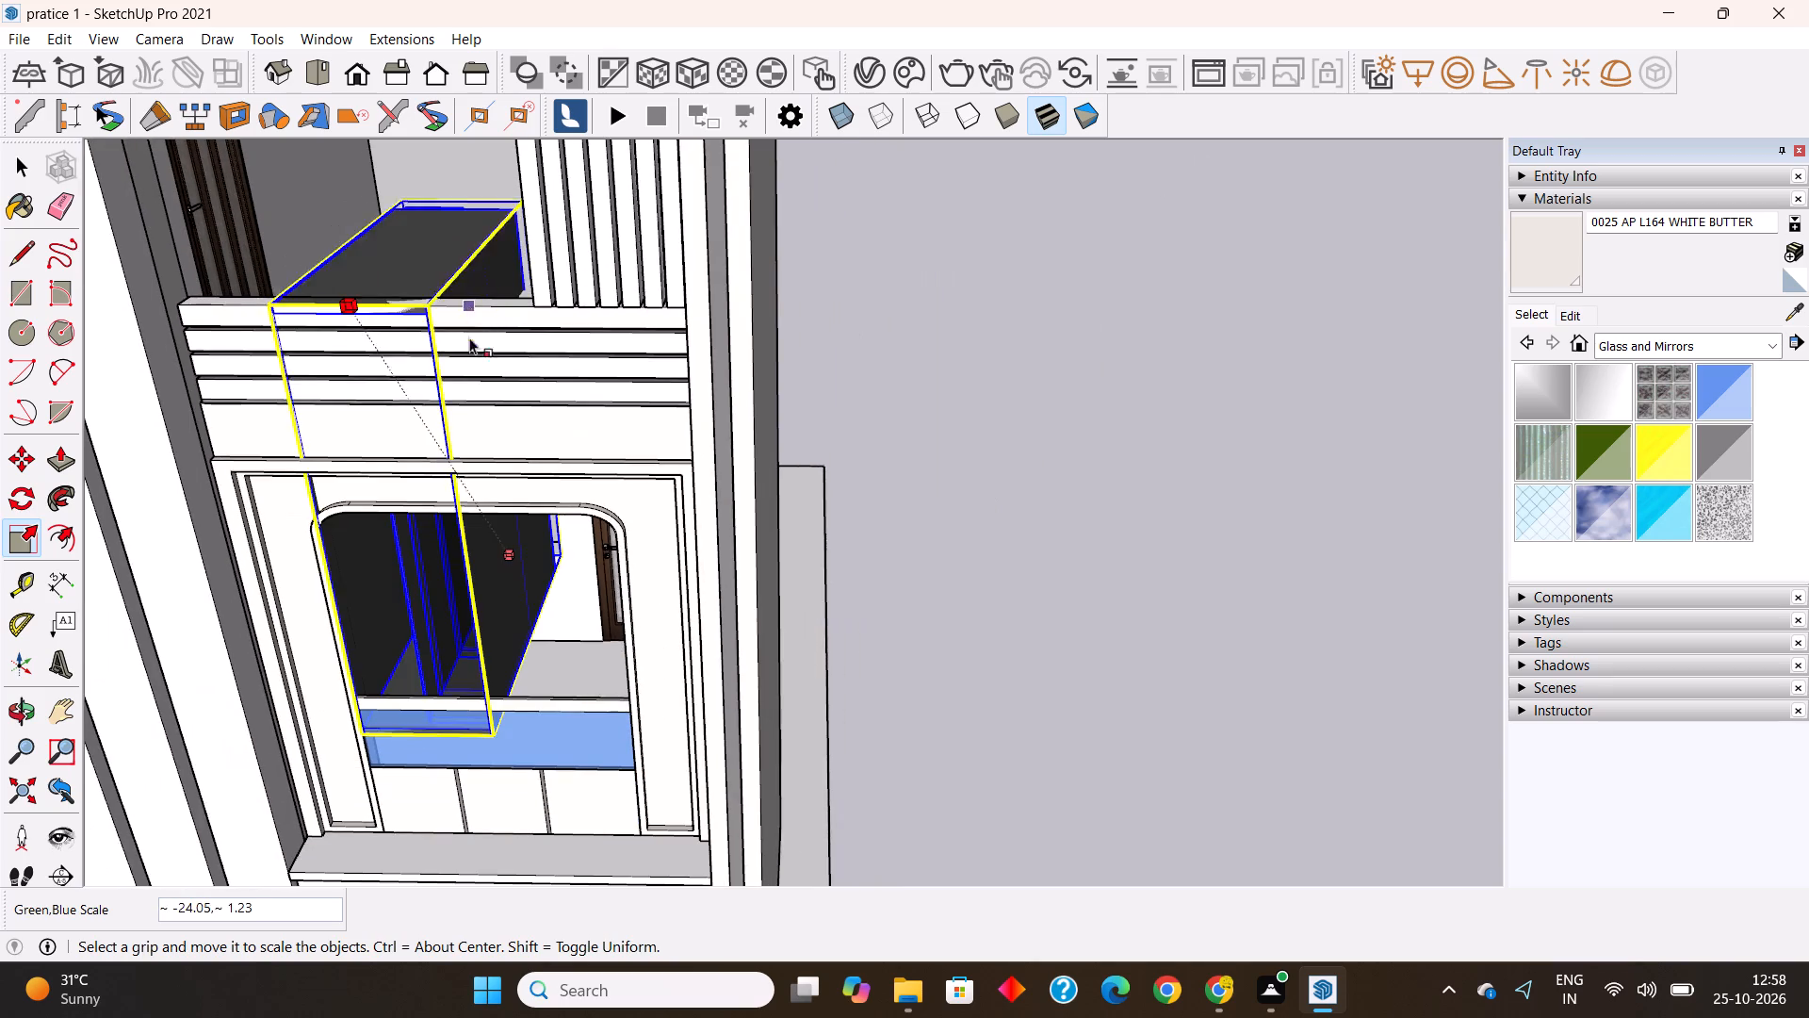
middle_click_drag(507, 478, 539, 297)
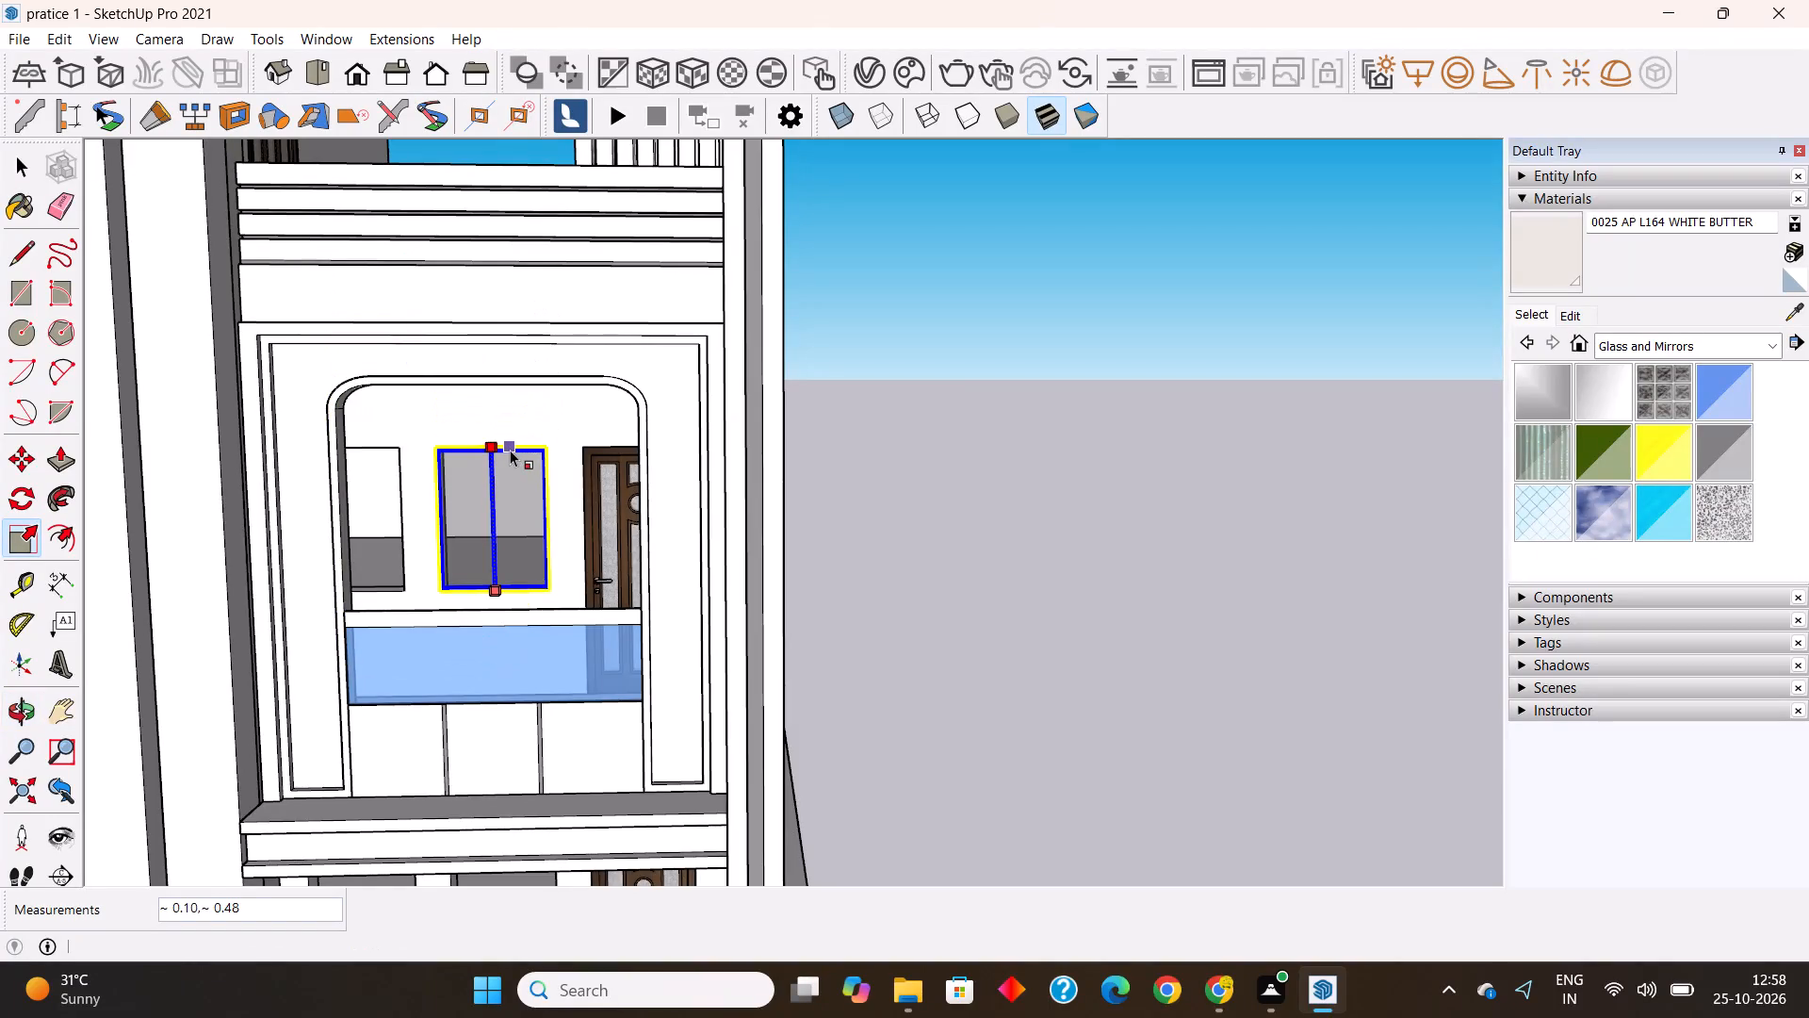
scroll(492, 452, "up", 15)
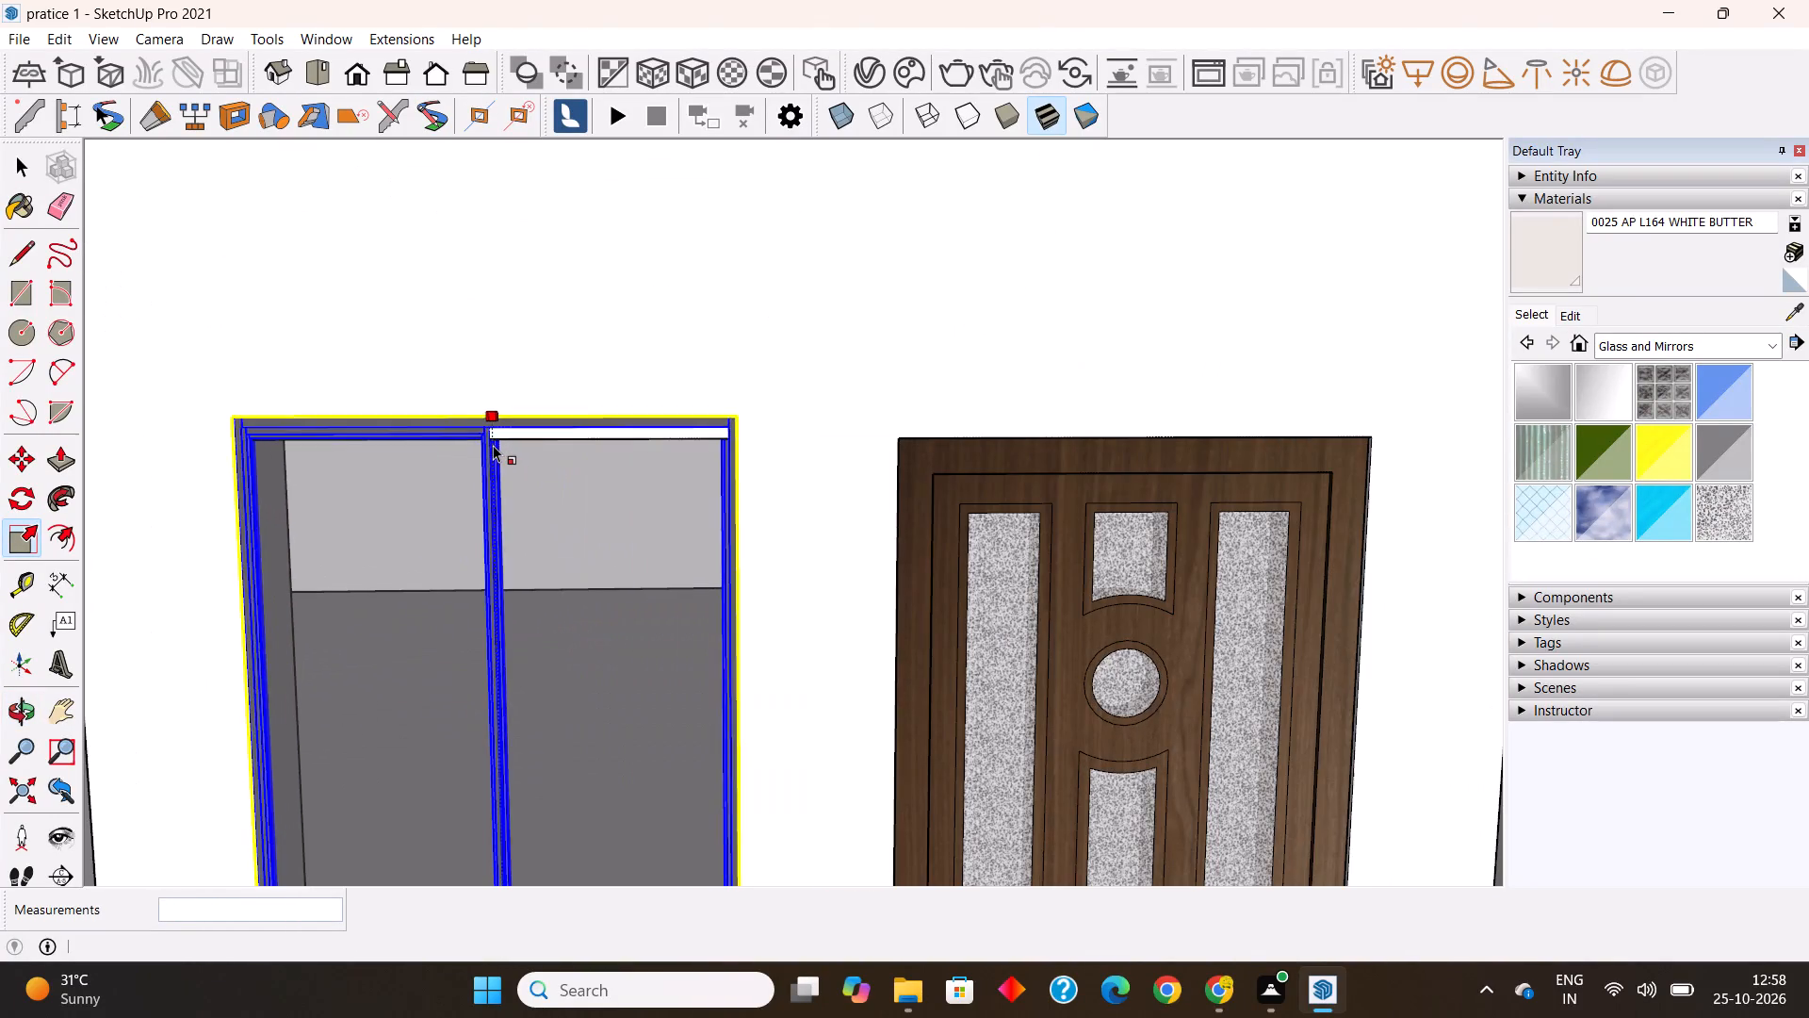
left_click(499, 556)
Scale only the window's height so that its top meets the upper edge of the wall opening.
middle_click_drag(517, 577, 452, 649)
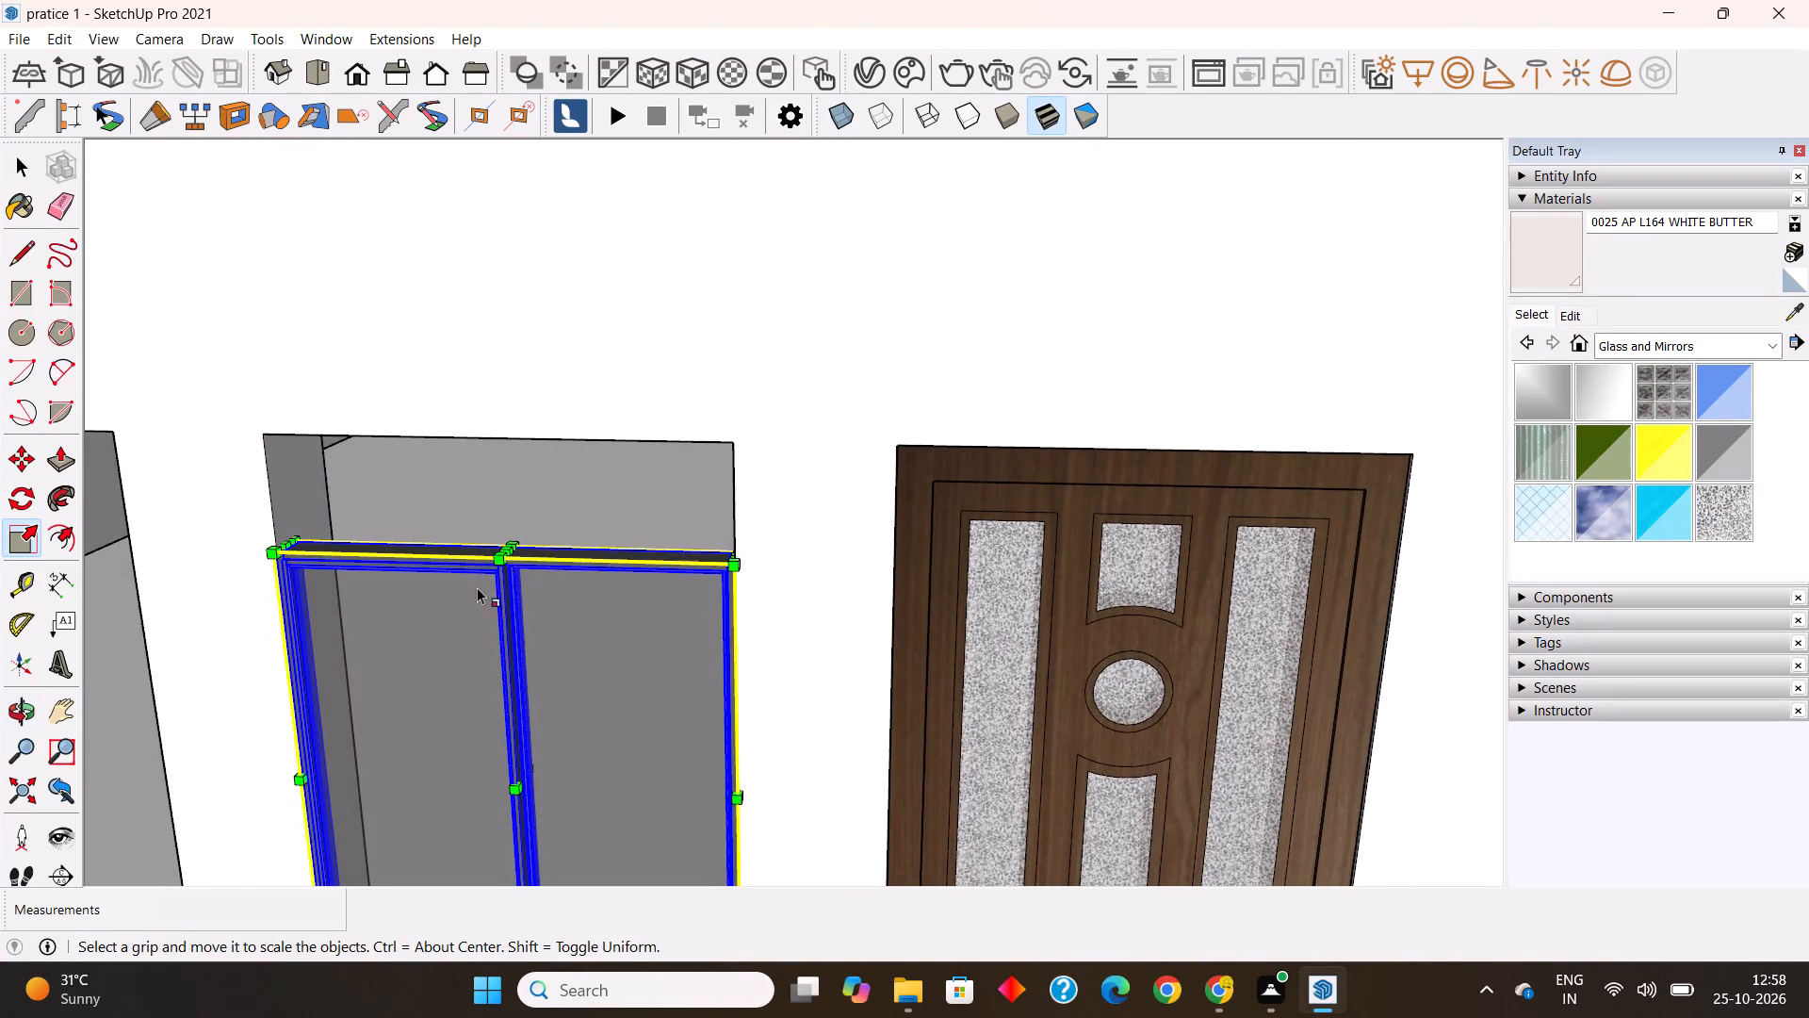
scroll(512, 441, "up", 6)
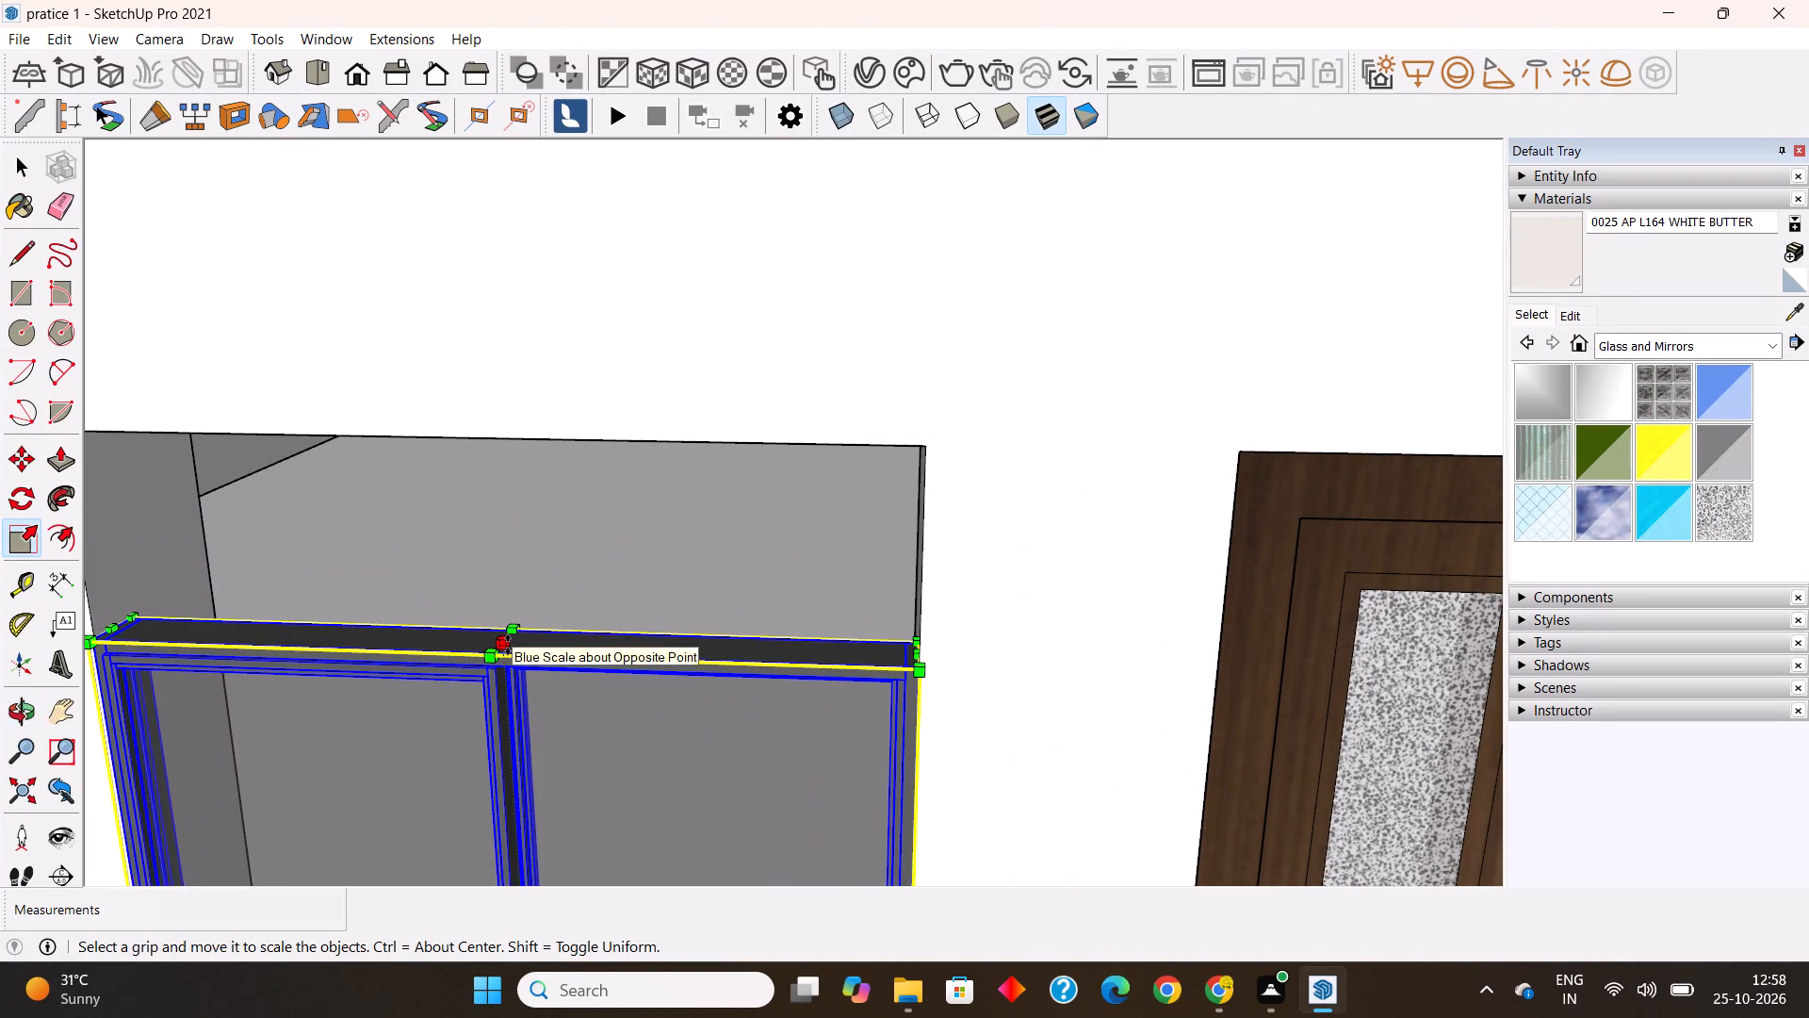
left_click(508, 645)
left_click(497, 433)
scroll(634, 347, "down", 2)
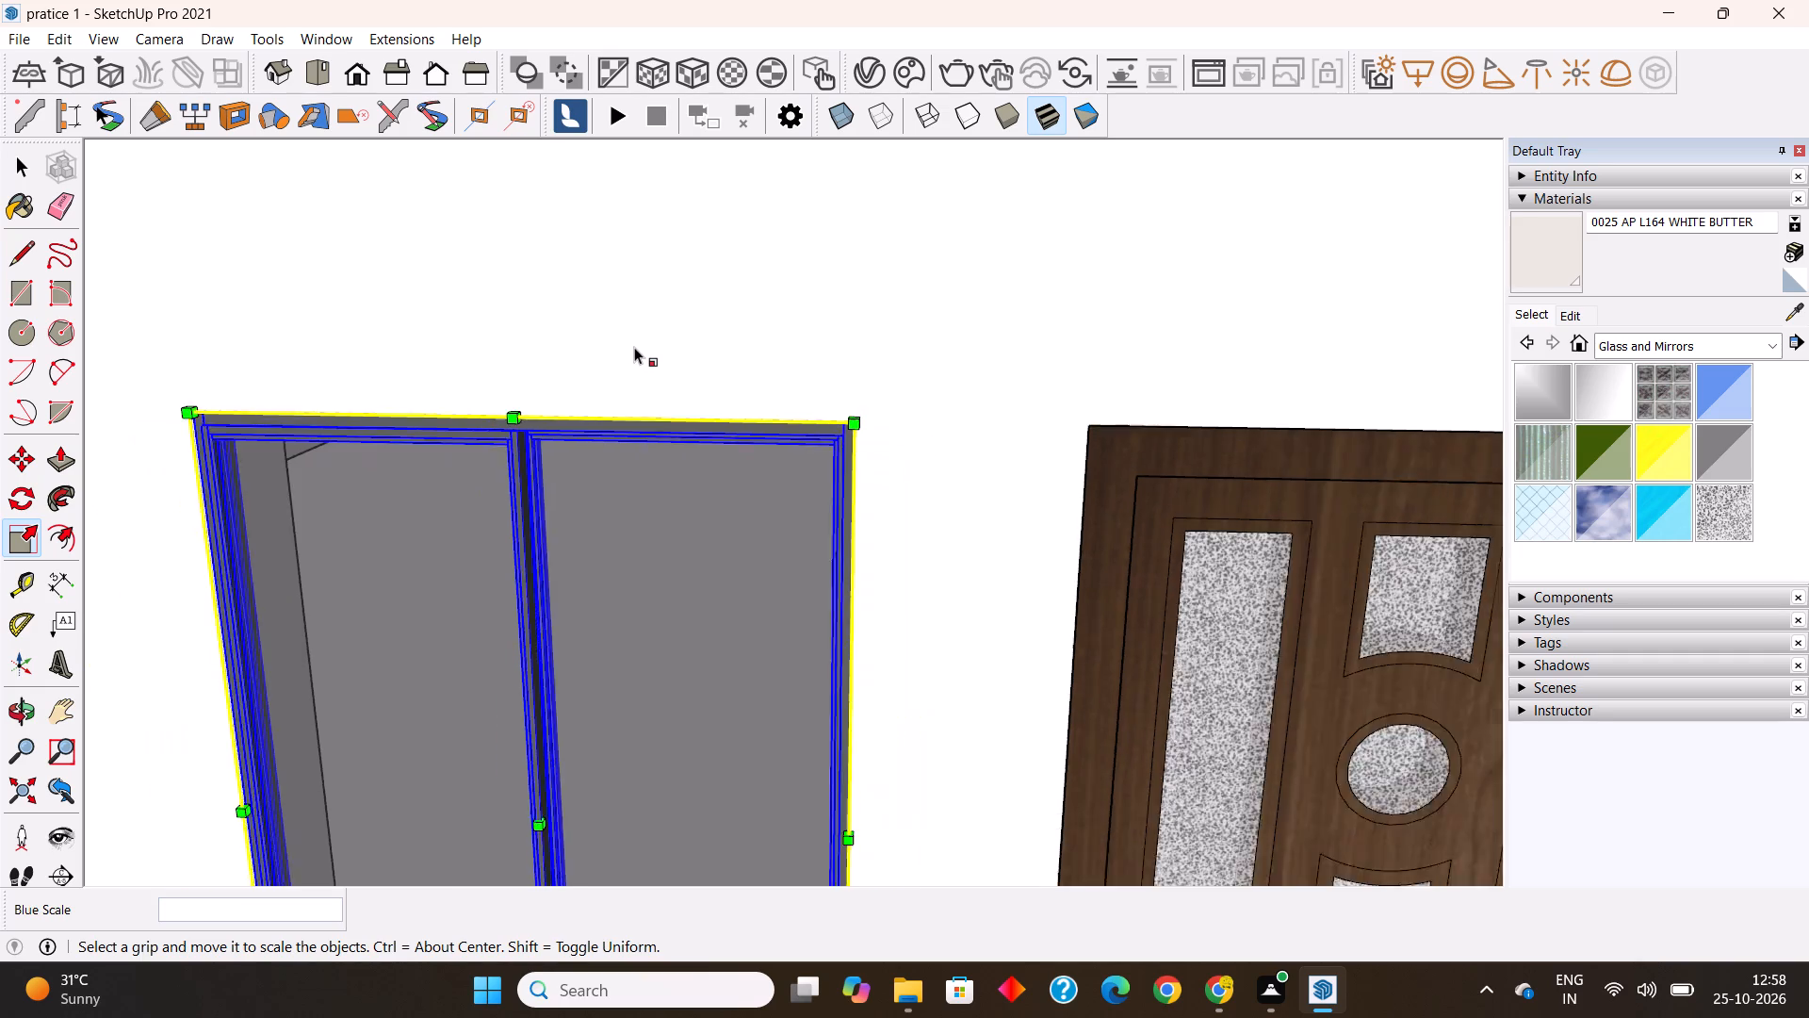
scroll(634, 347, "down", 17)
Copy the fitted window by its bottom corner into the matching opening beside the door on the level below, and clear the selection.
middle_click_drag(641, 546, 598, 476)
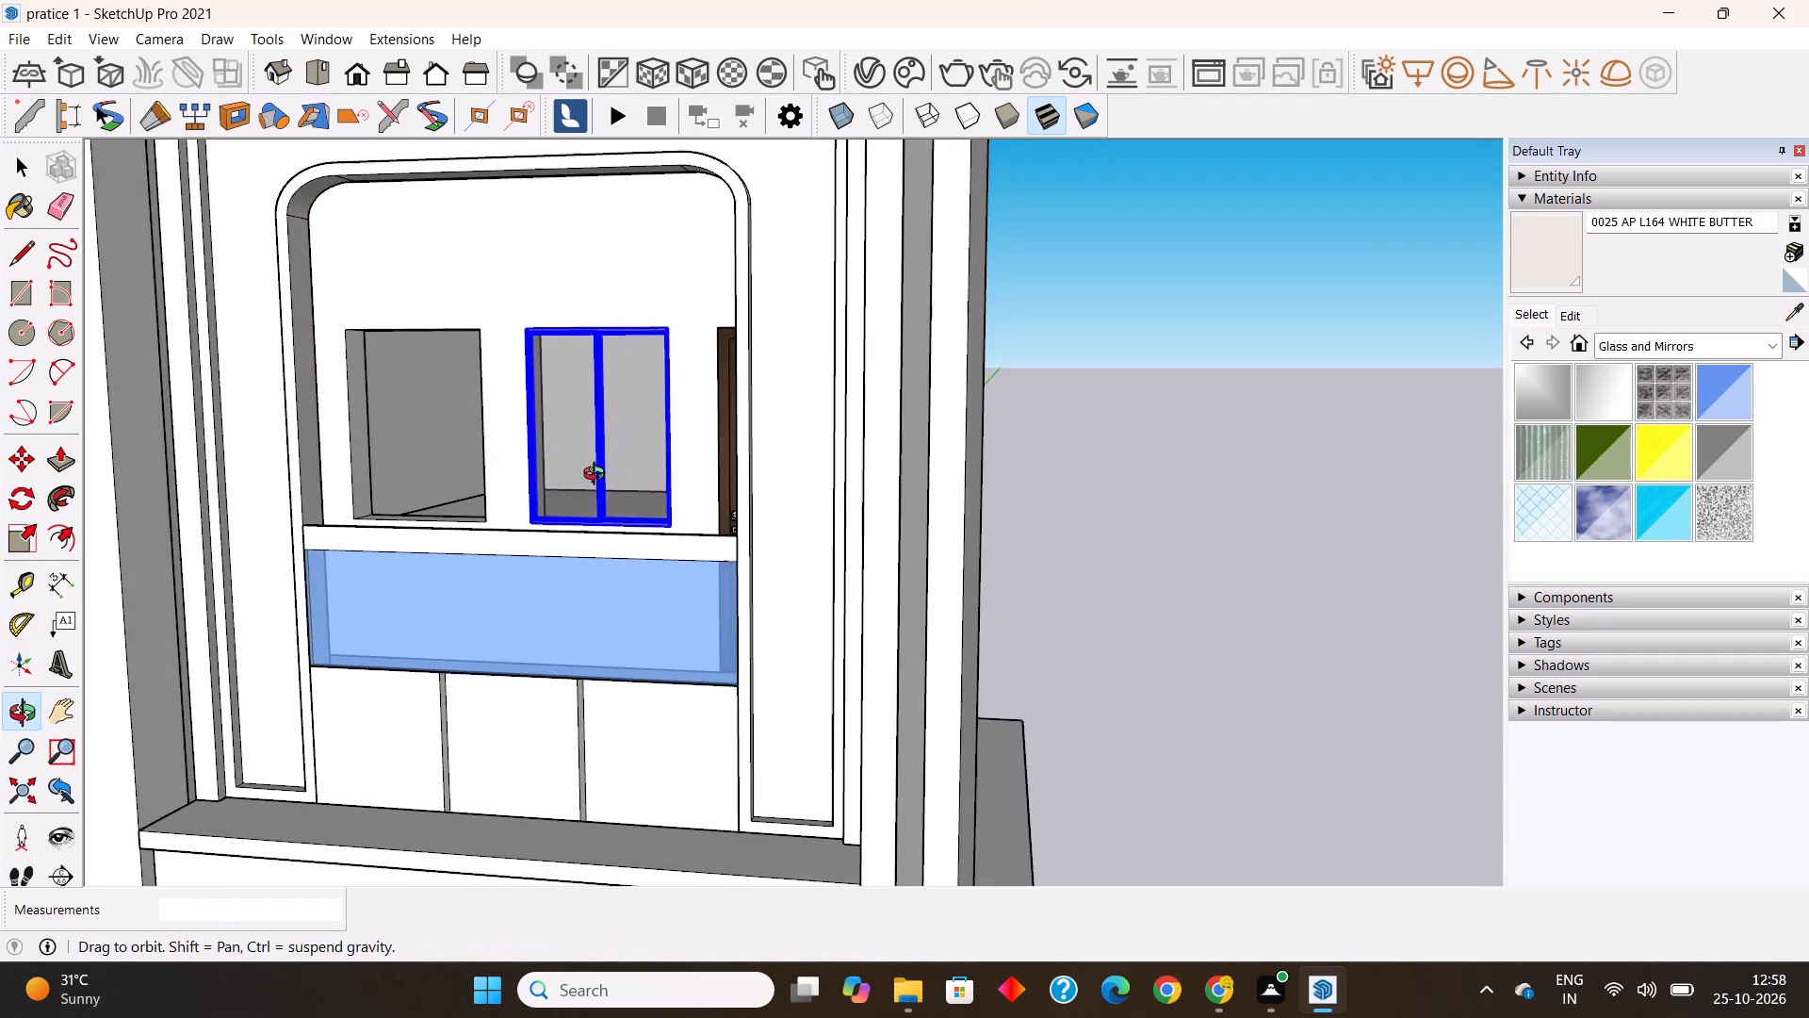
middle_click_drag(598, 476, 593, 526)
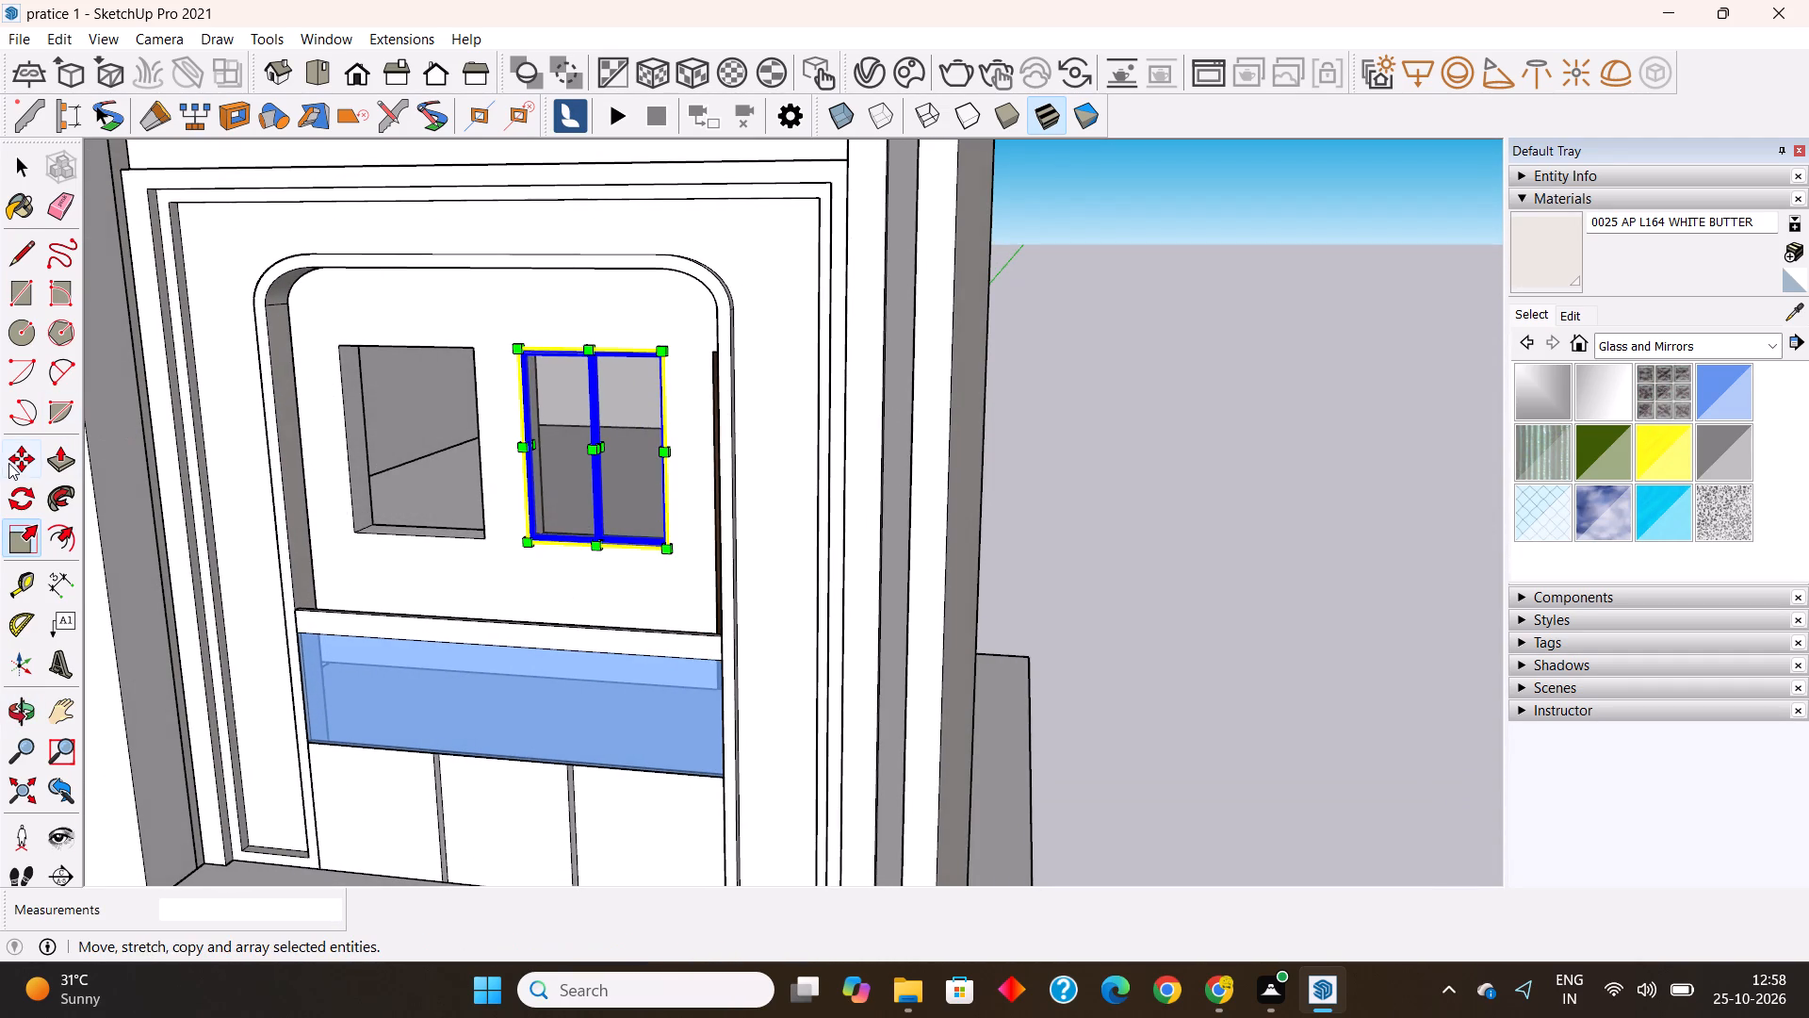
left_click(28, 459)
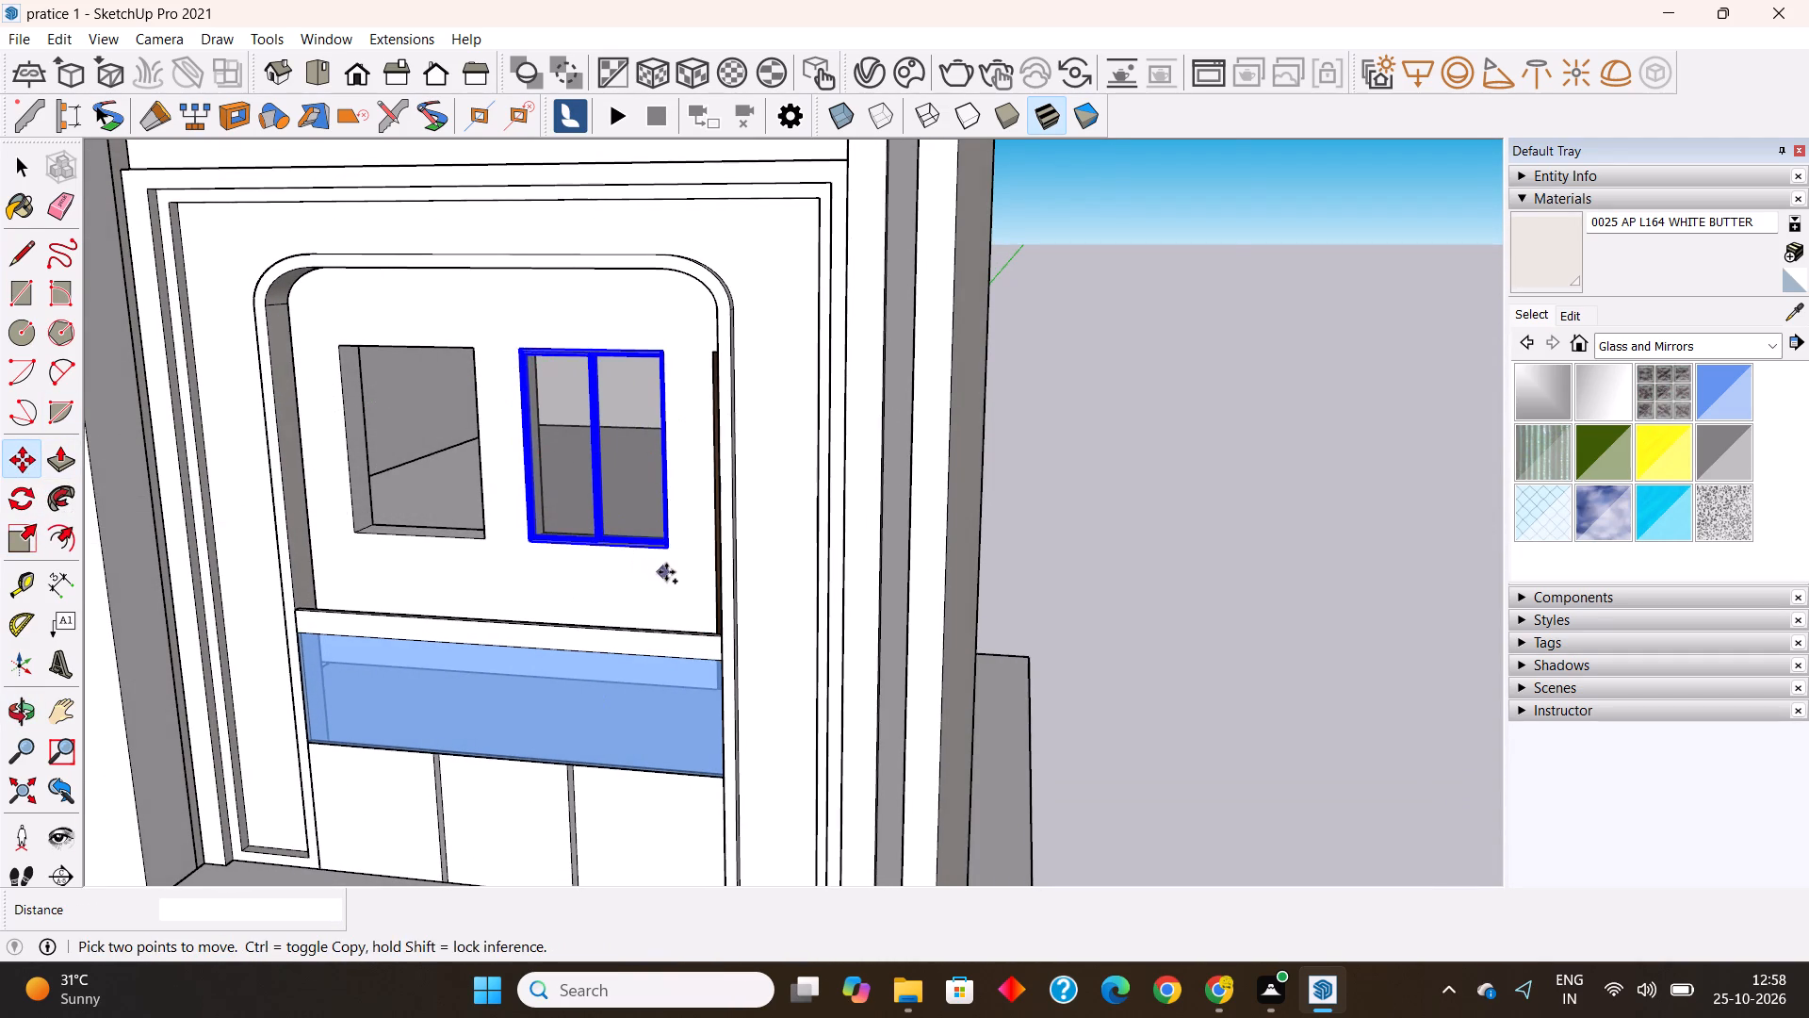
scroll(668, 569, "up", 3)
left_click(670, 545)
scroll(665, 375, "down", 11)
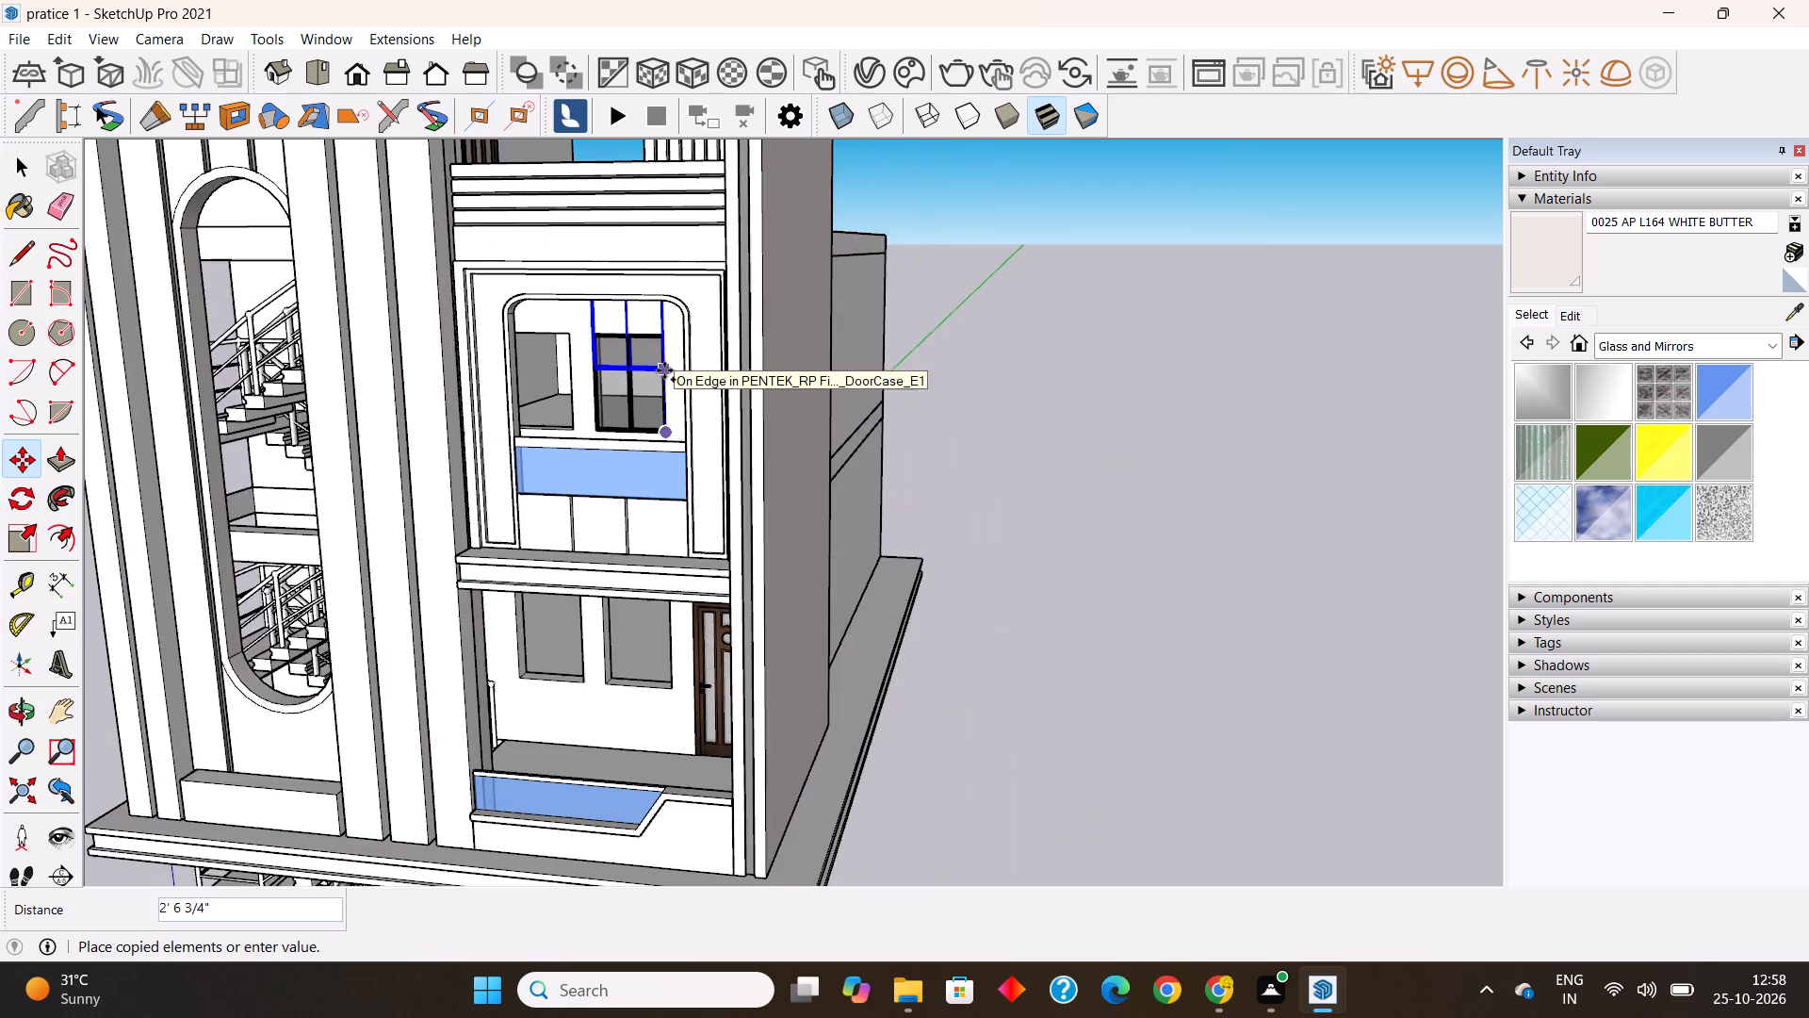
scroll(664, 370, "down", 3)
scroll(667, 614, "up", 4)
left_click(667, 614)
scroll(606, 607, "down", 5)
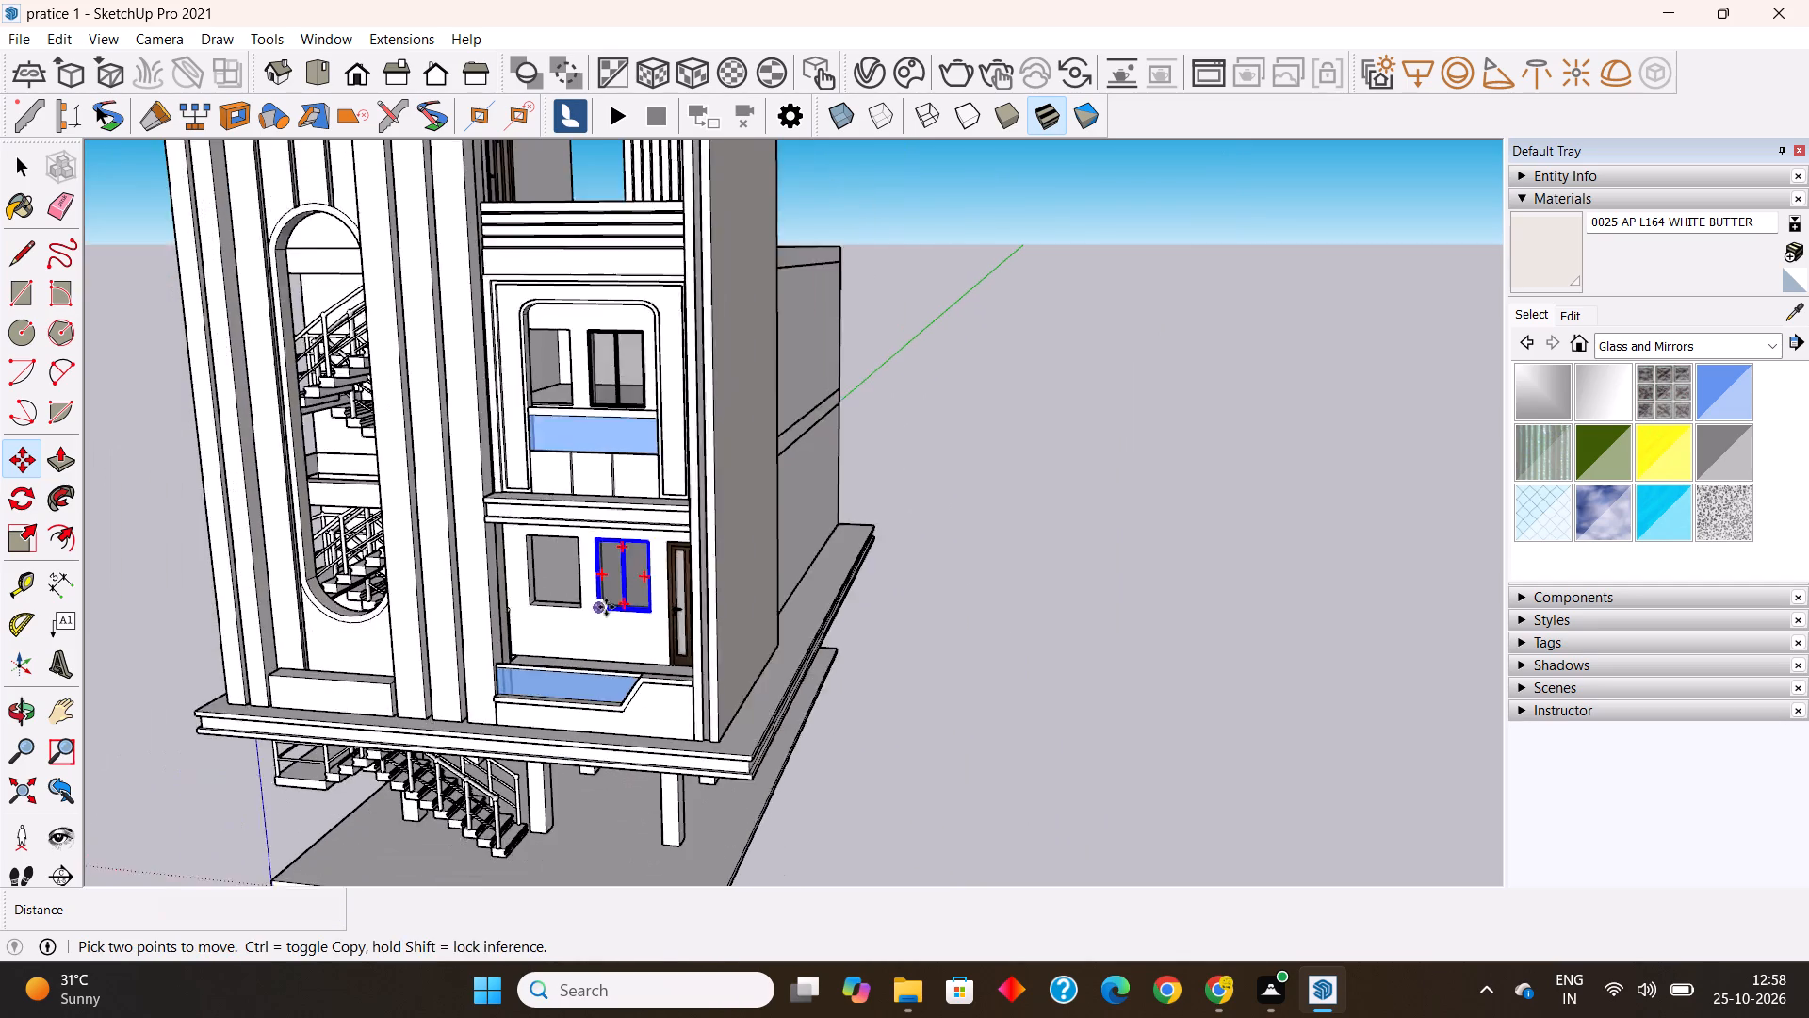
middle_click_drag(639, 645, 692, 612)
key("space")
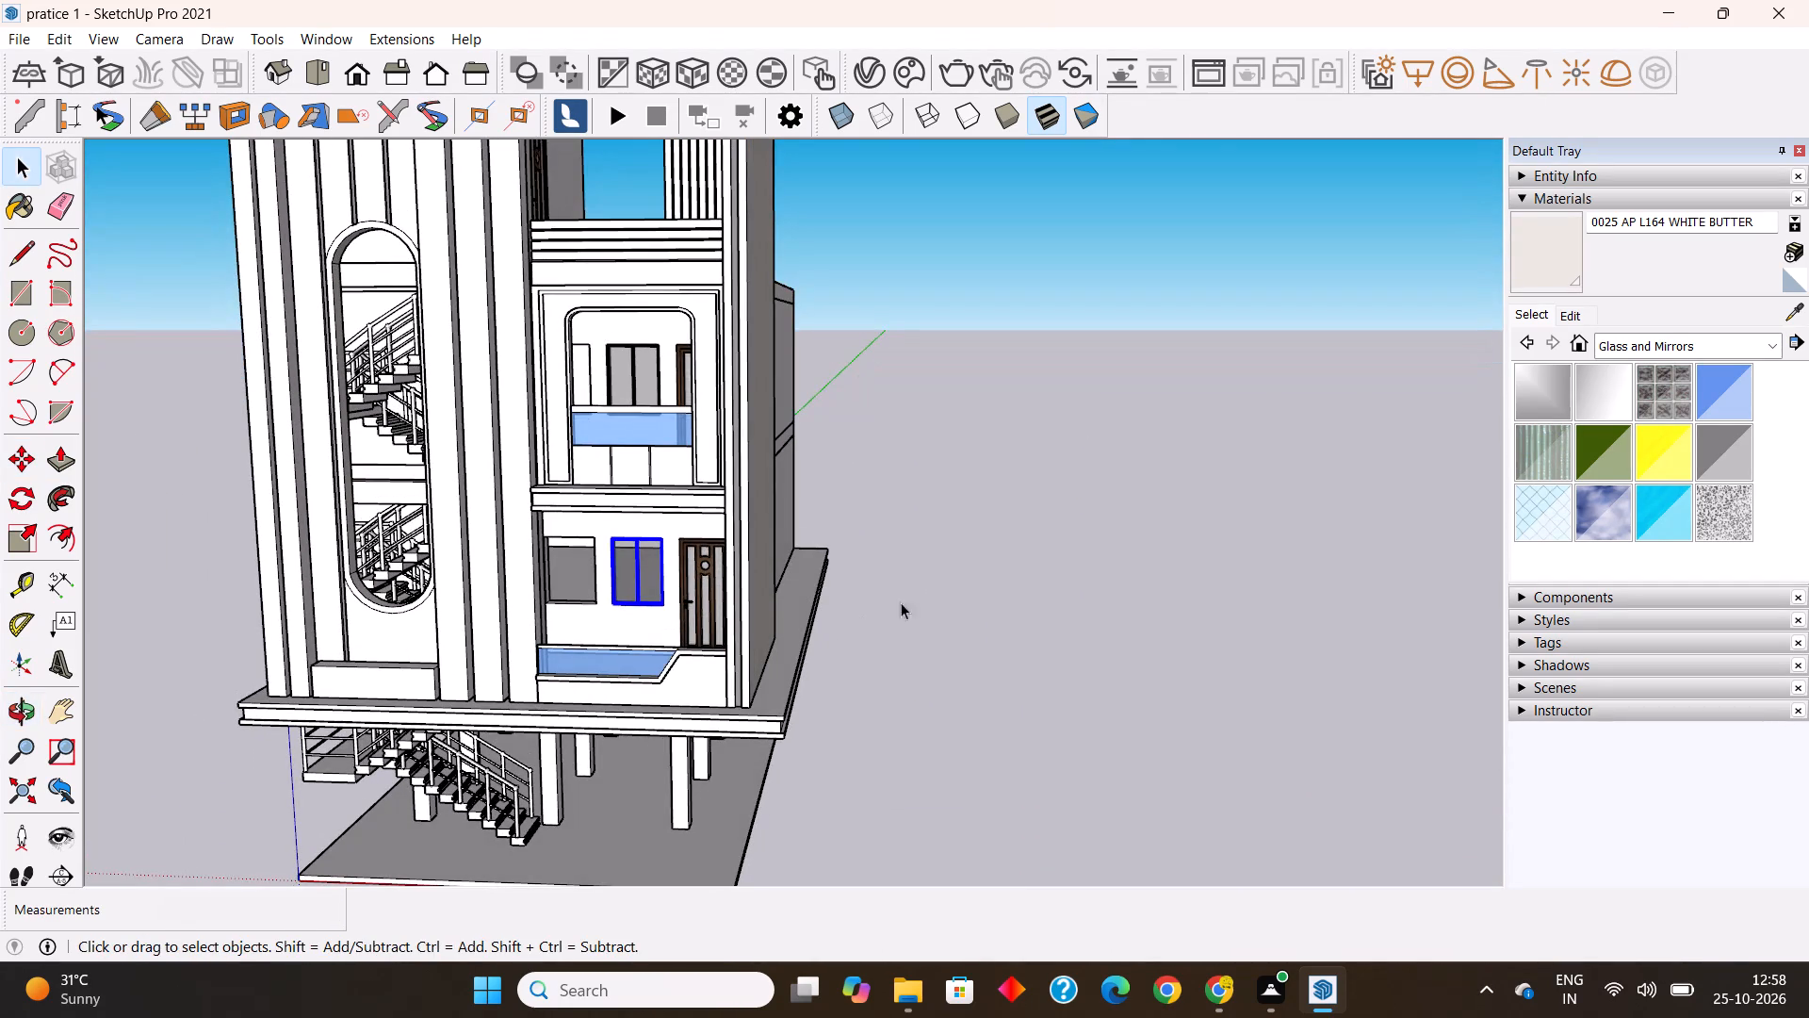
left_click(1015, 558)
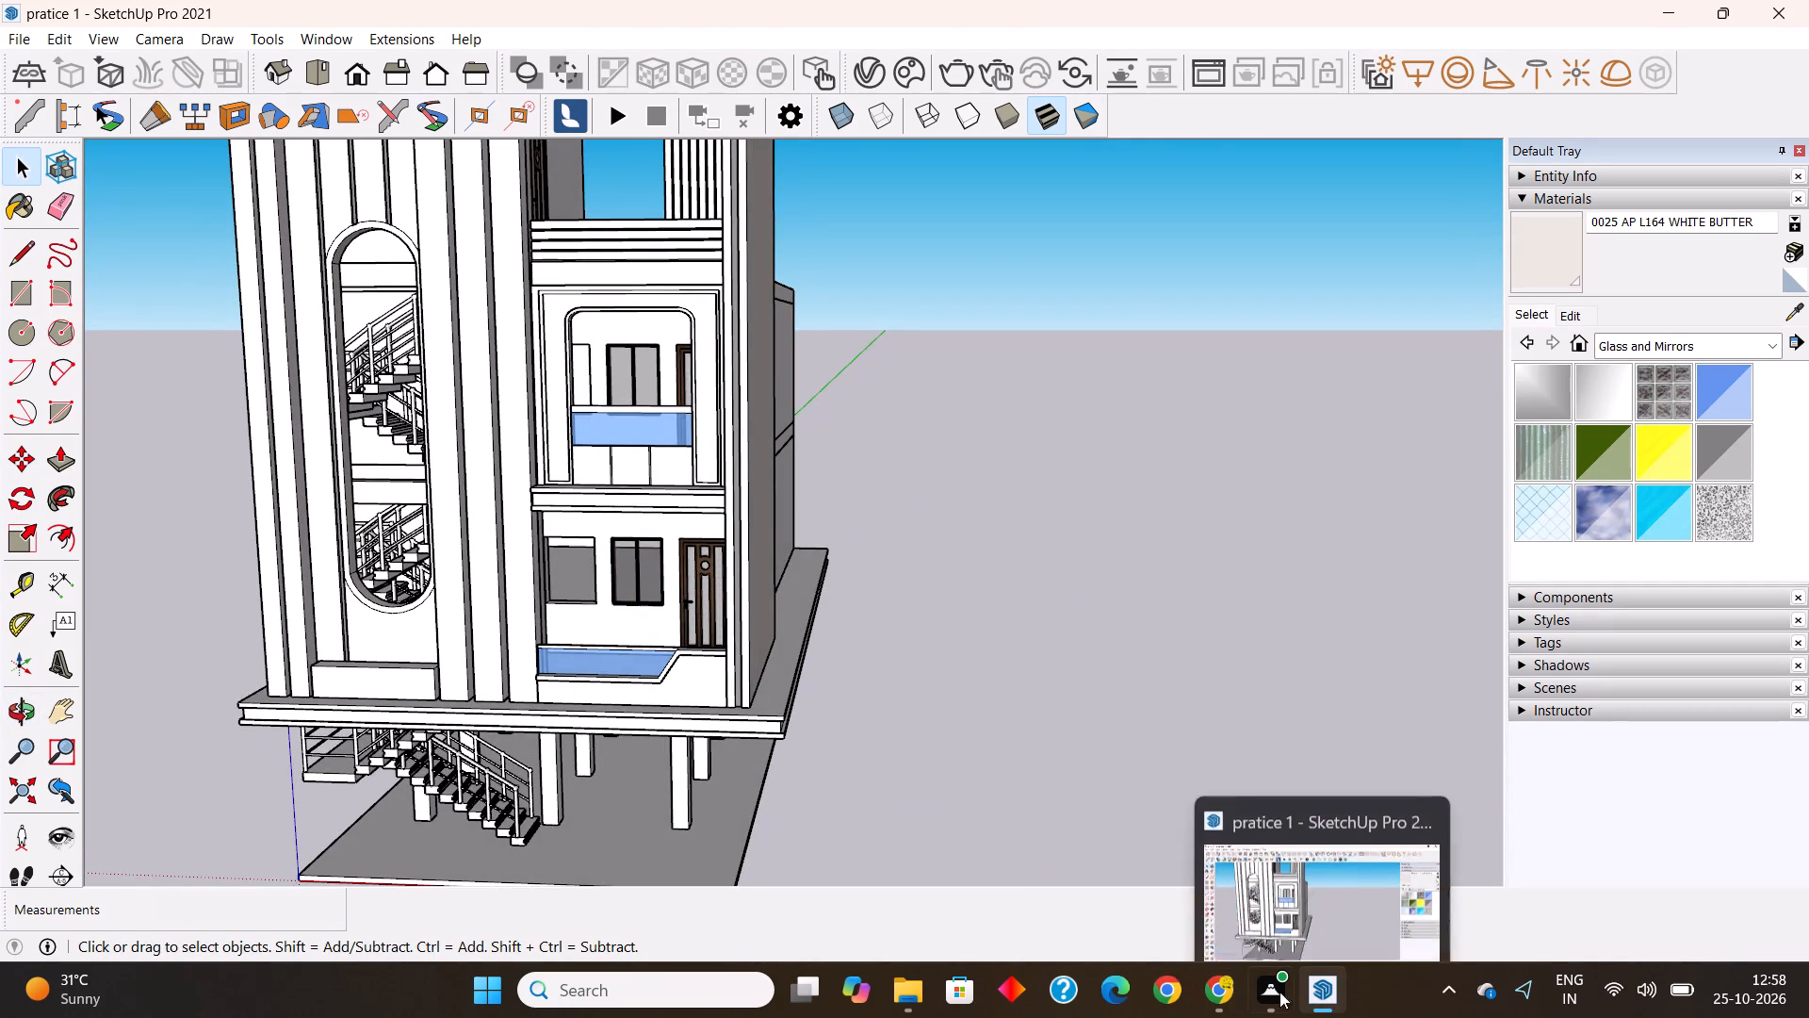
Switch to Chrome, close the 3D Warehouse image search and return to the earlier "window" model results.
left_click(1212, 988)
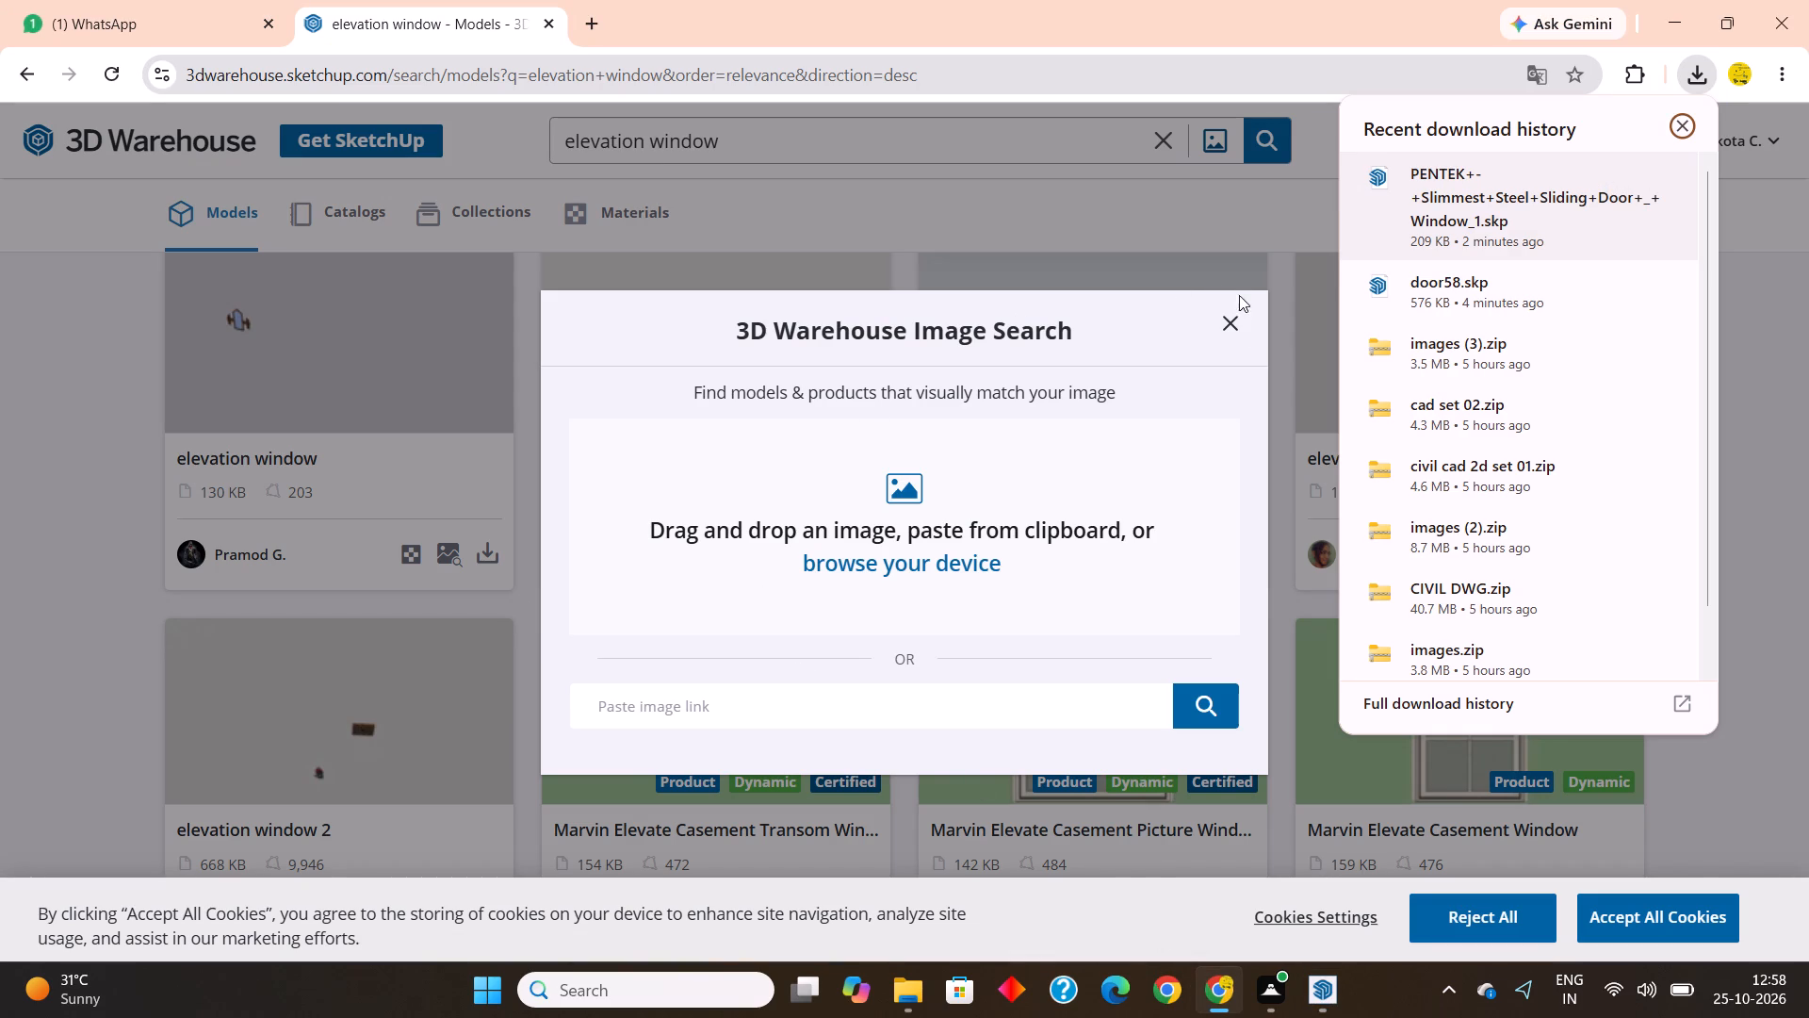
left_click(1225, 328)
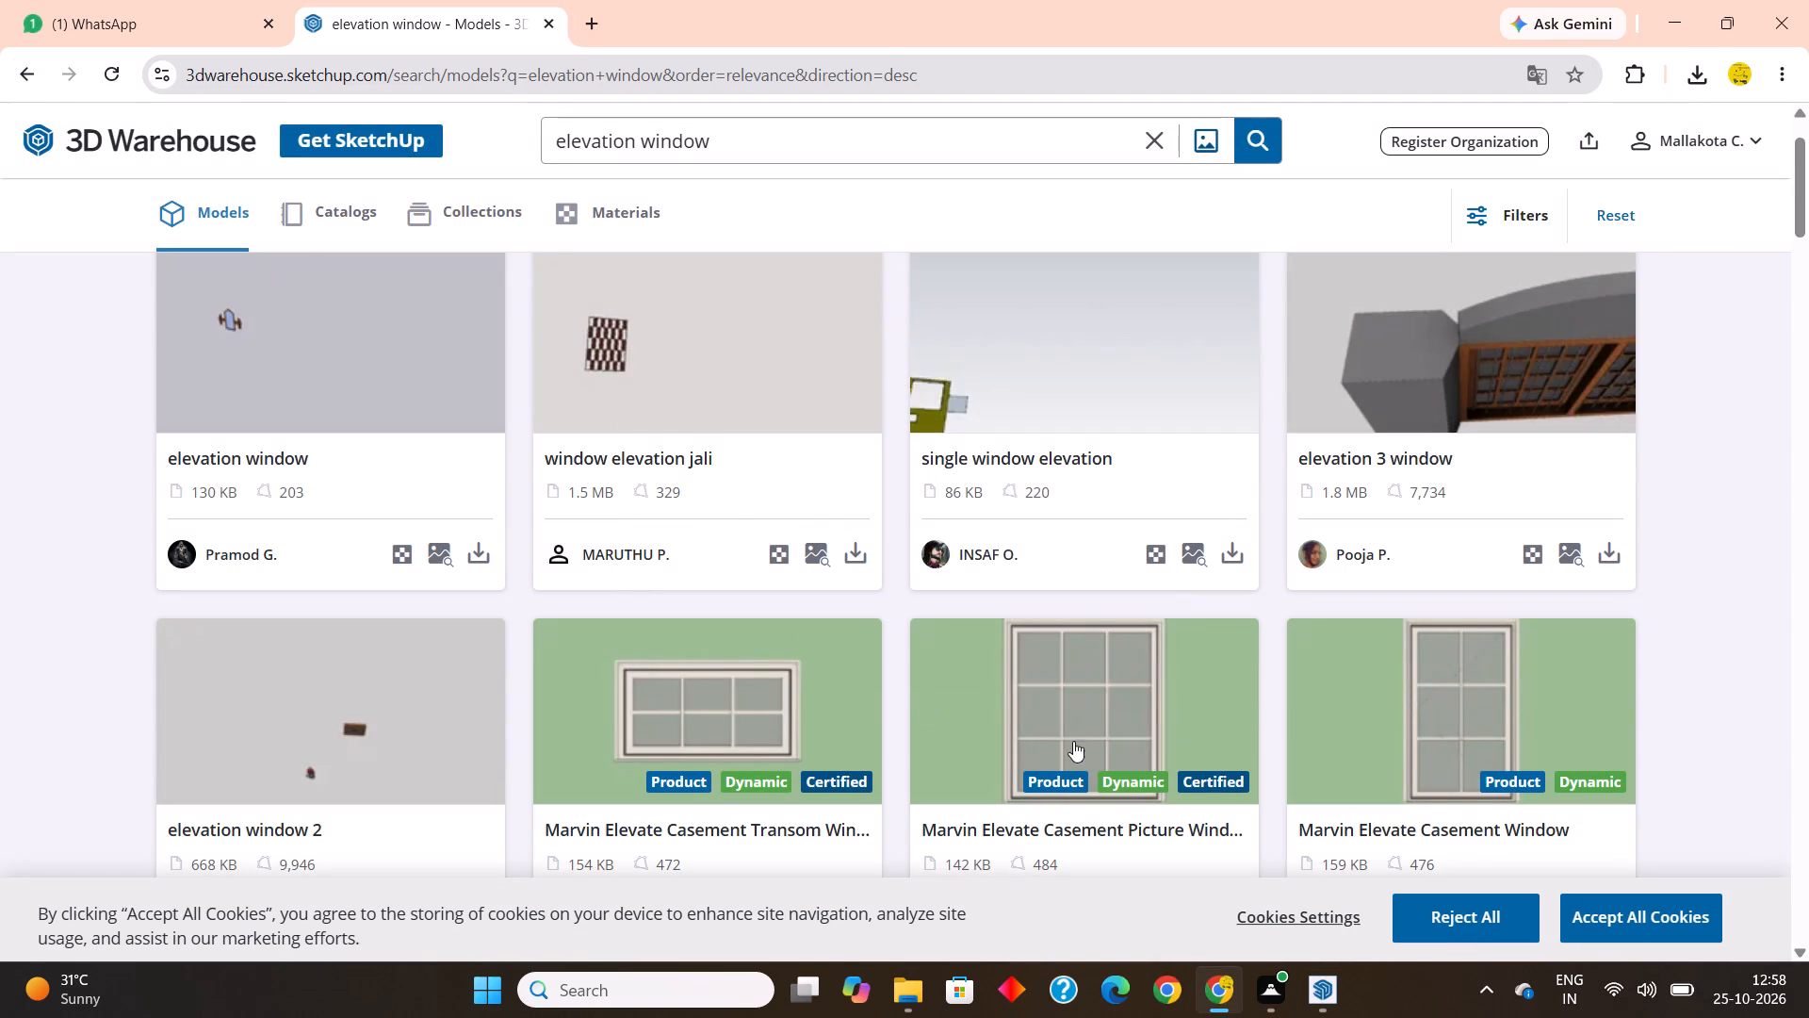
left_click(25, 70)
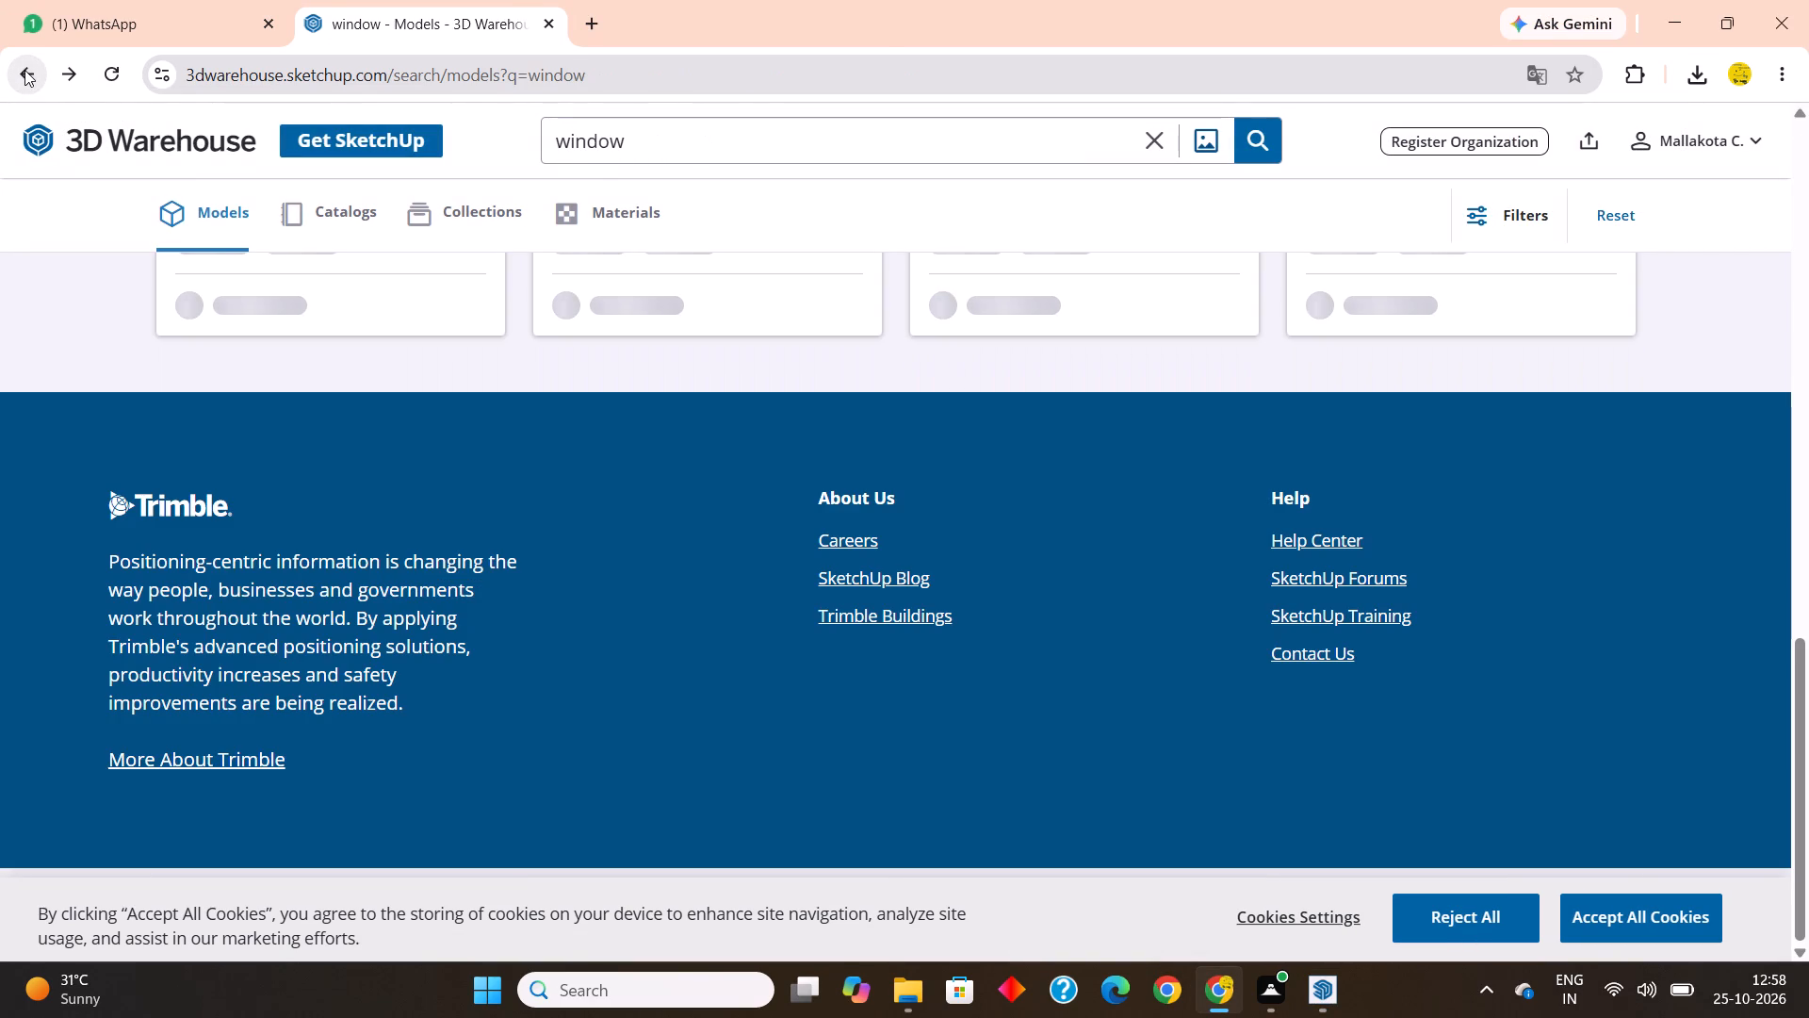
scroll(734, 580, "up", 2)
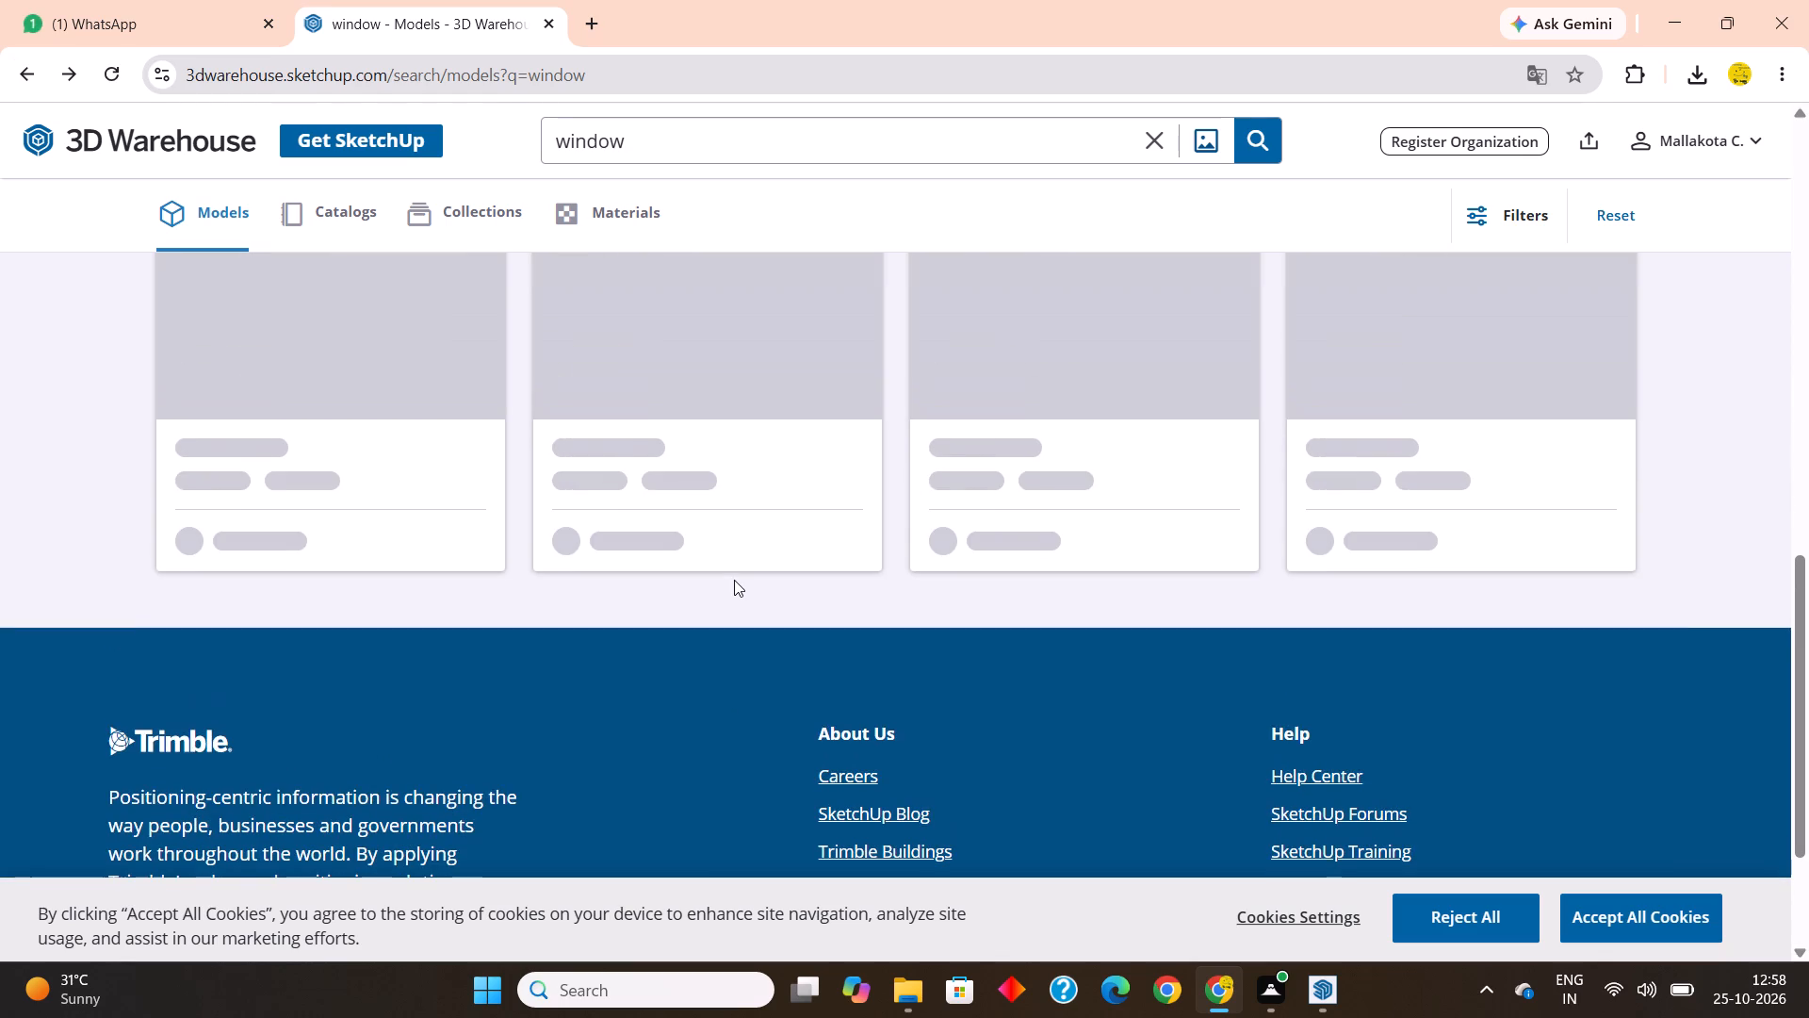
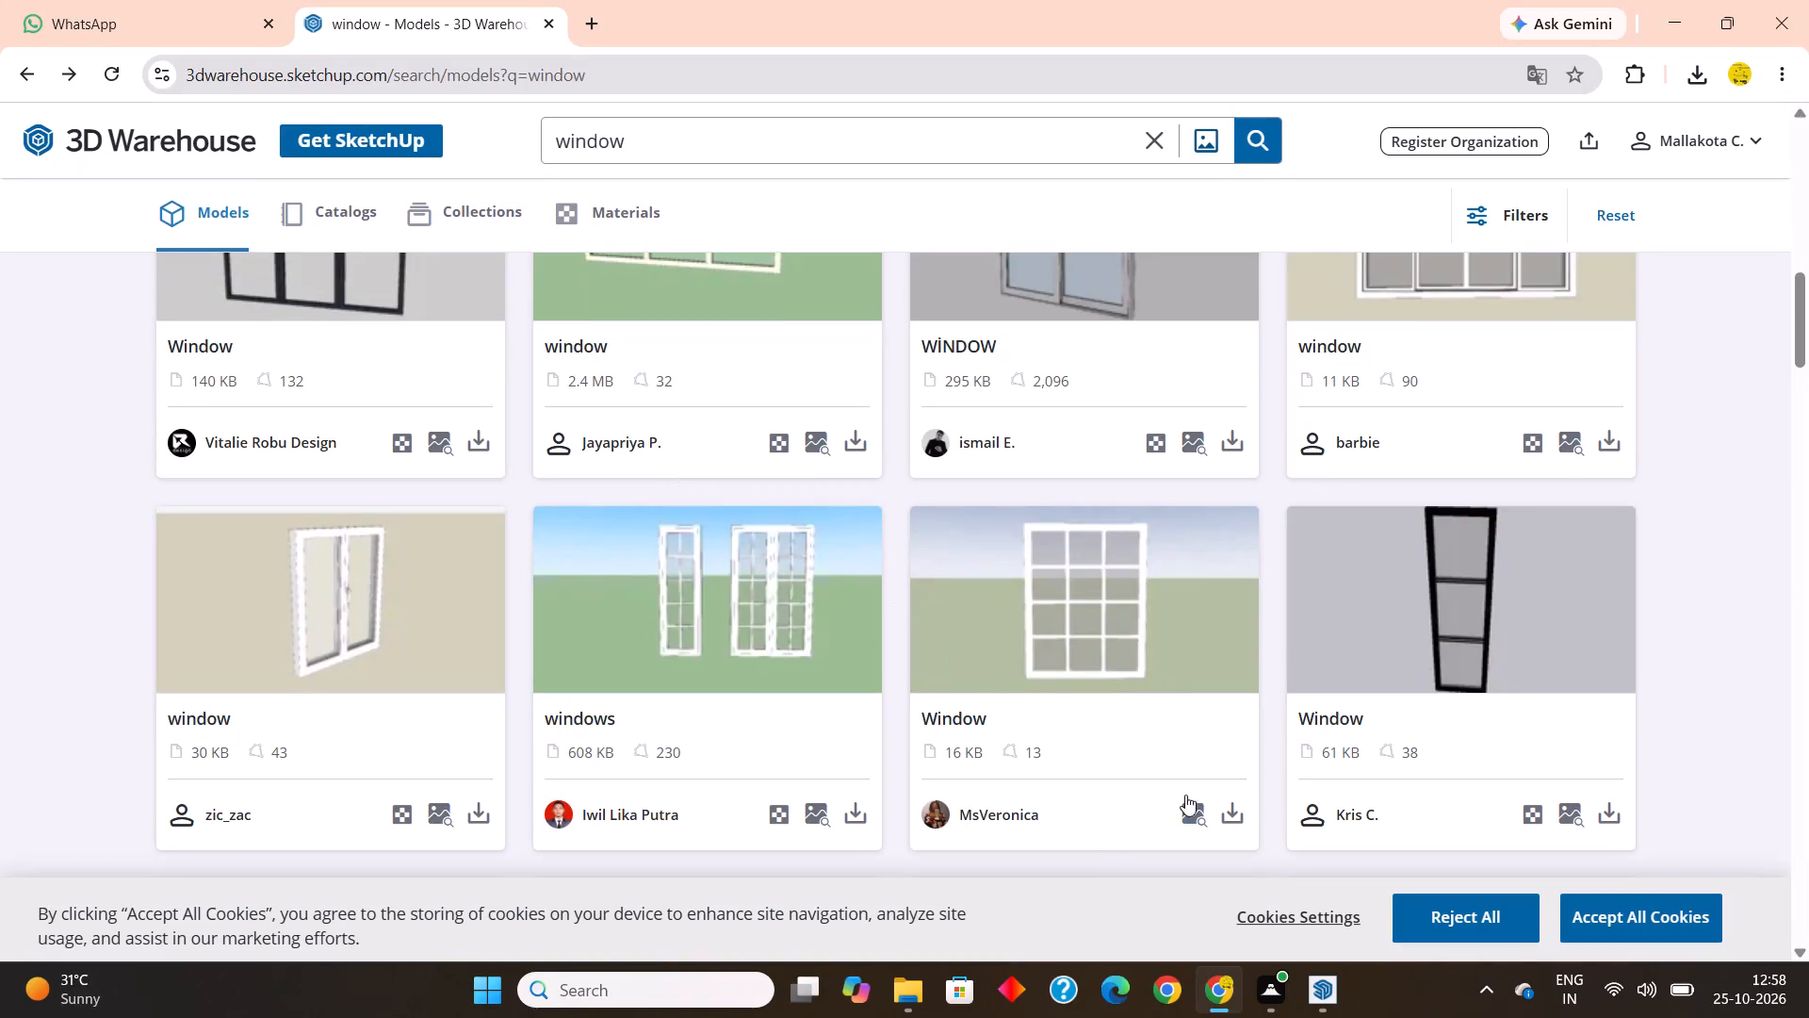
Download the twelve-pane 16 KB "Window" model, bring it into SketchUp and place it at the empty lower-level opening beside the black window.
left_click(1230, 811)
left_click(1298, 616)
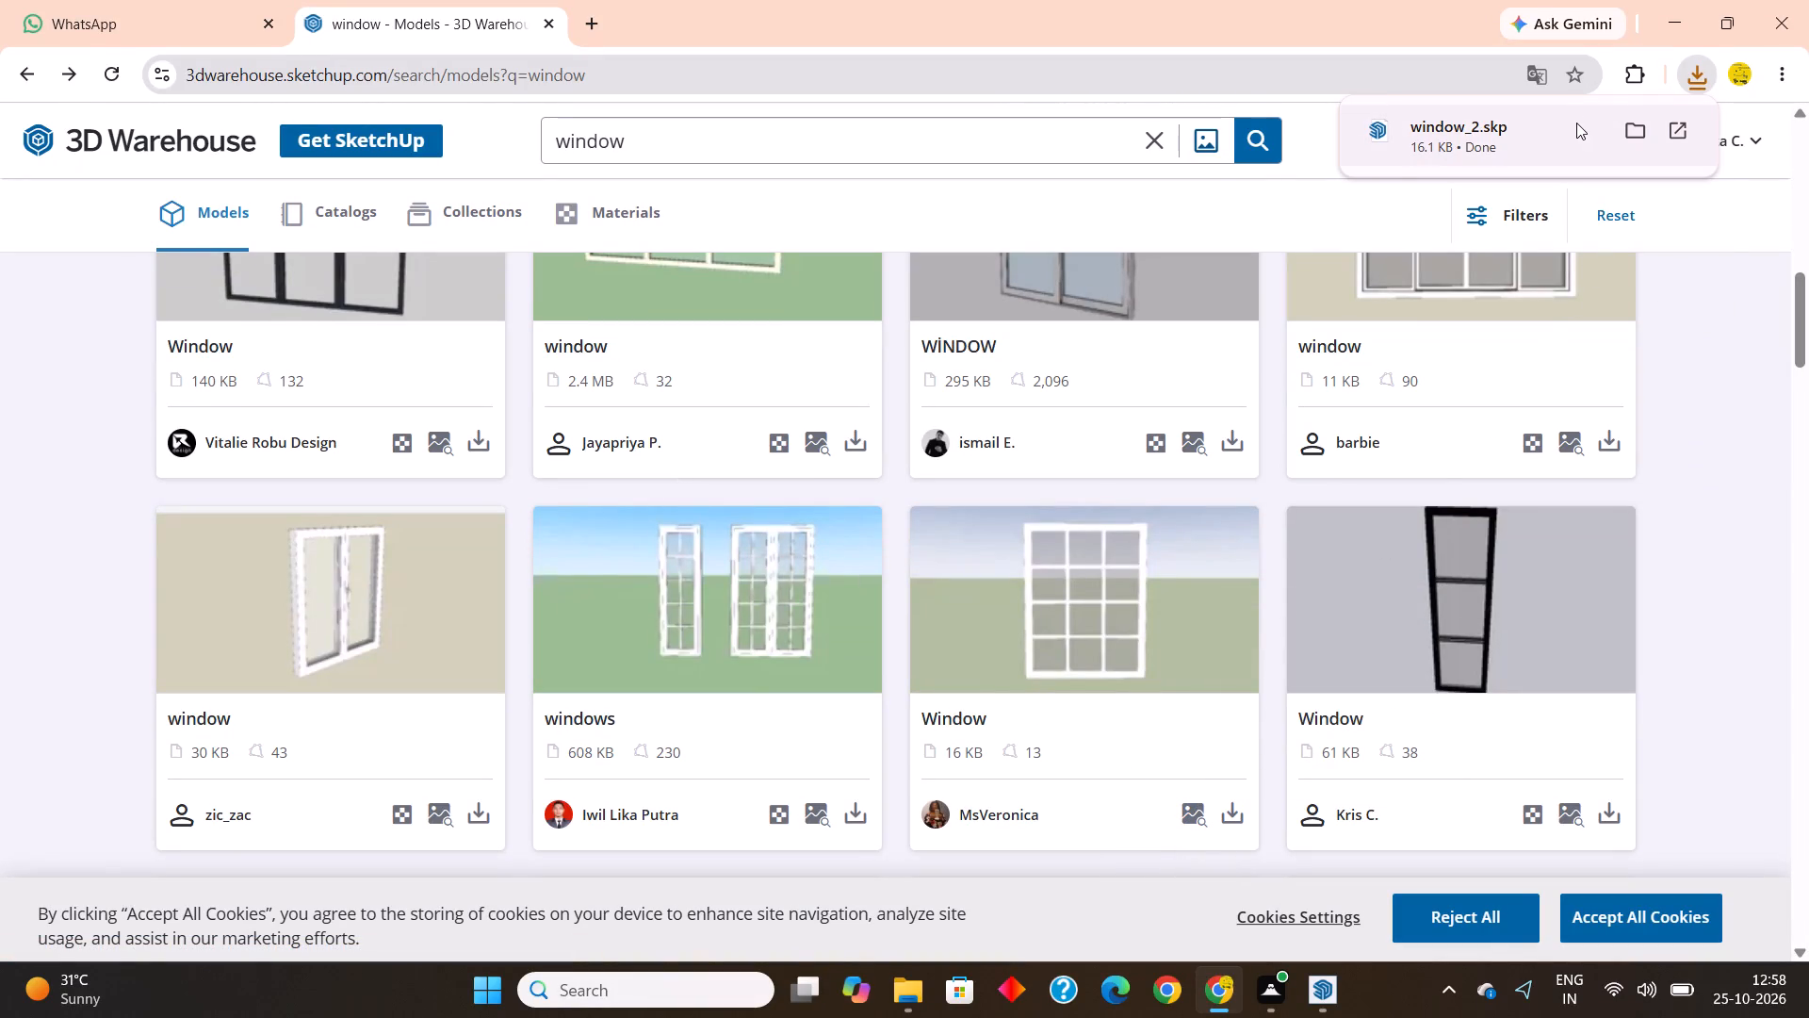
left_click_drag(1576, 123, 923, 730)
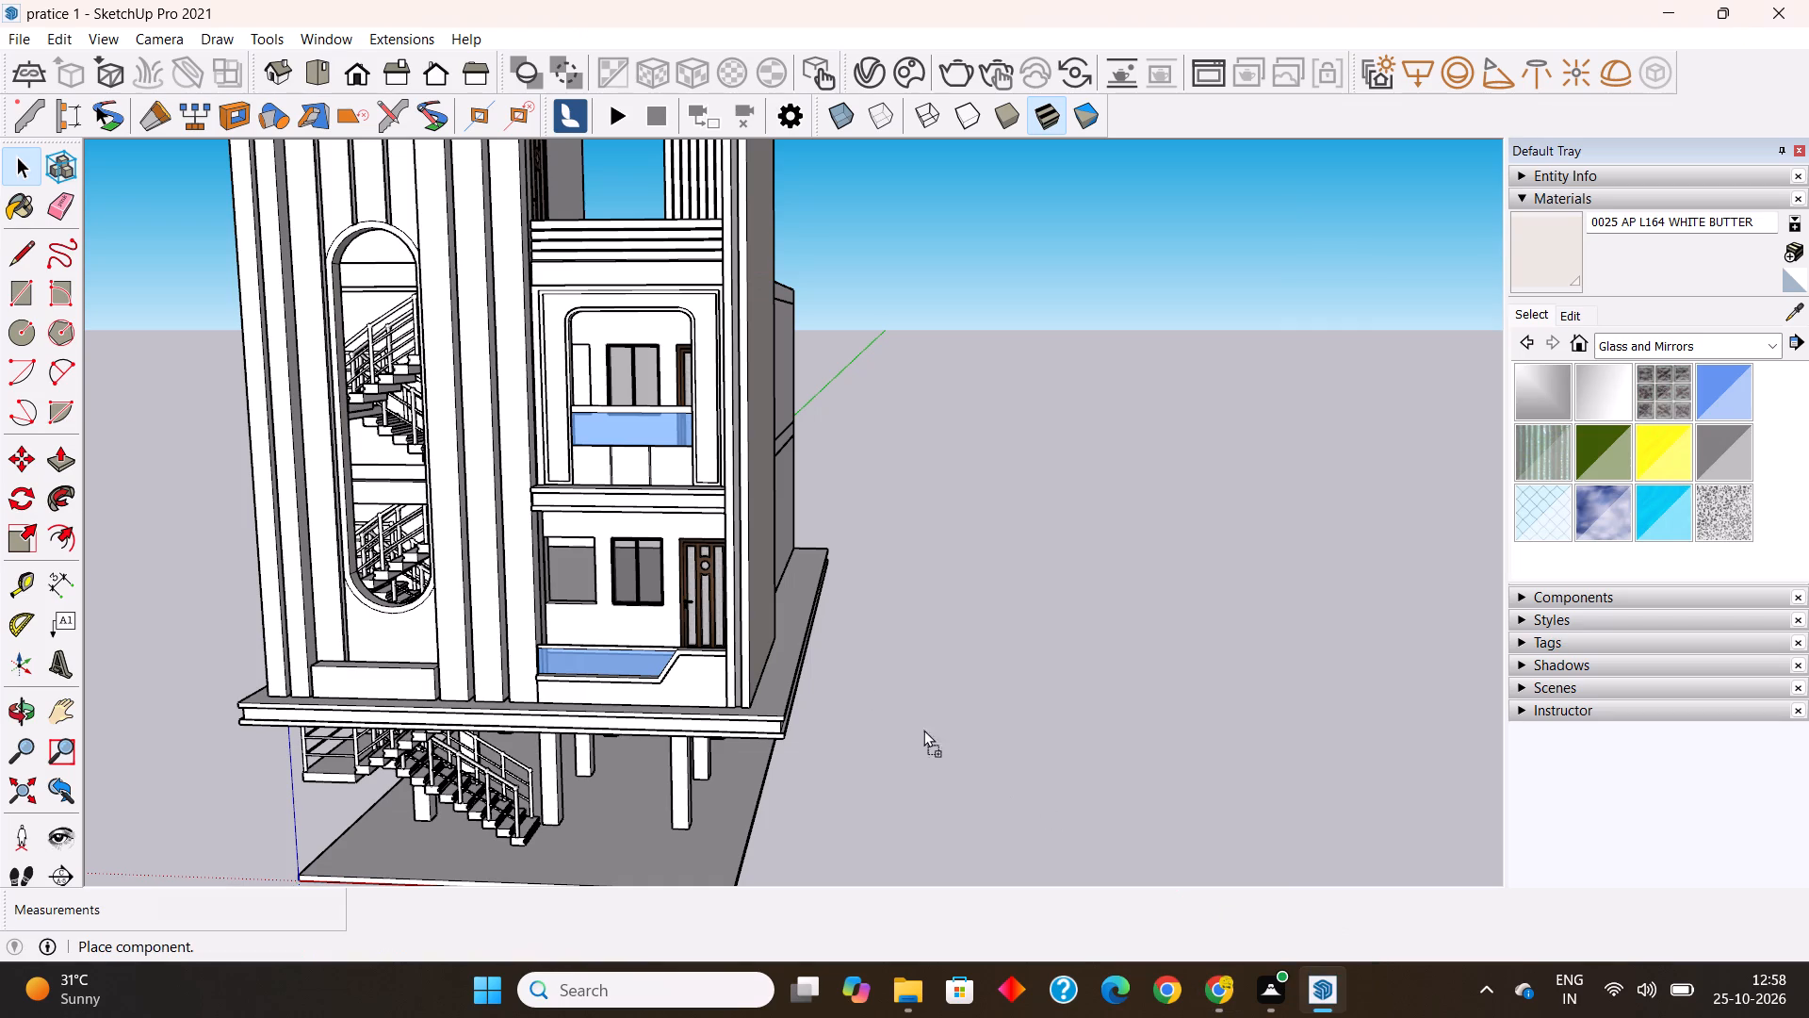
left_click_drag(923, 730, 575, 600)
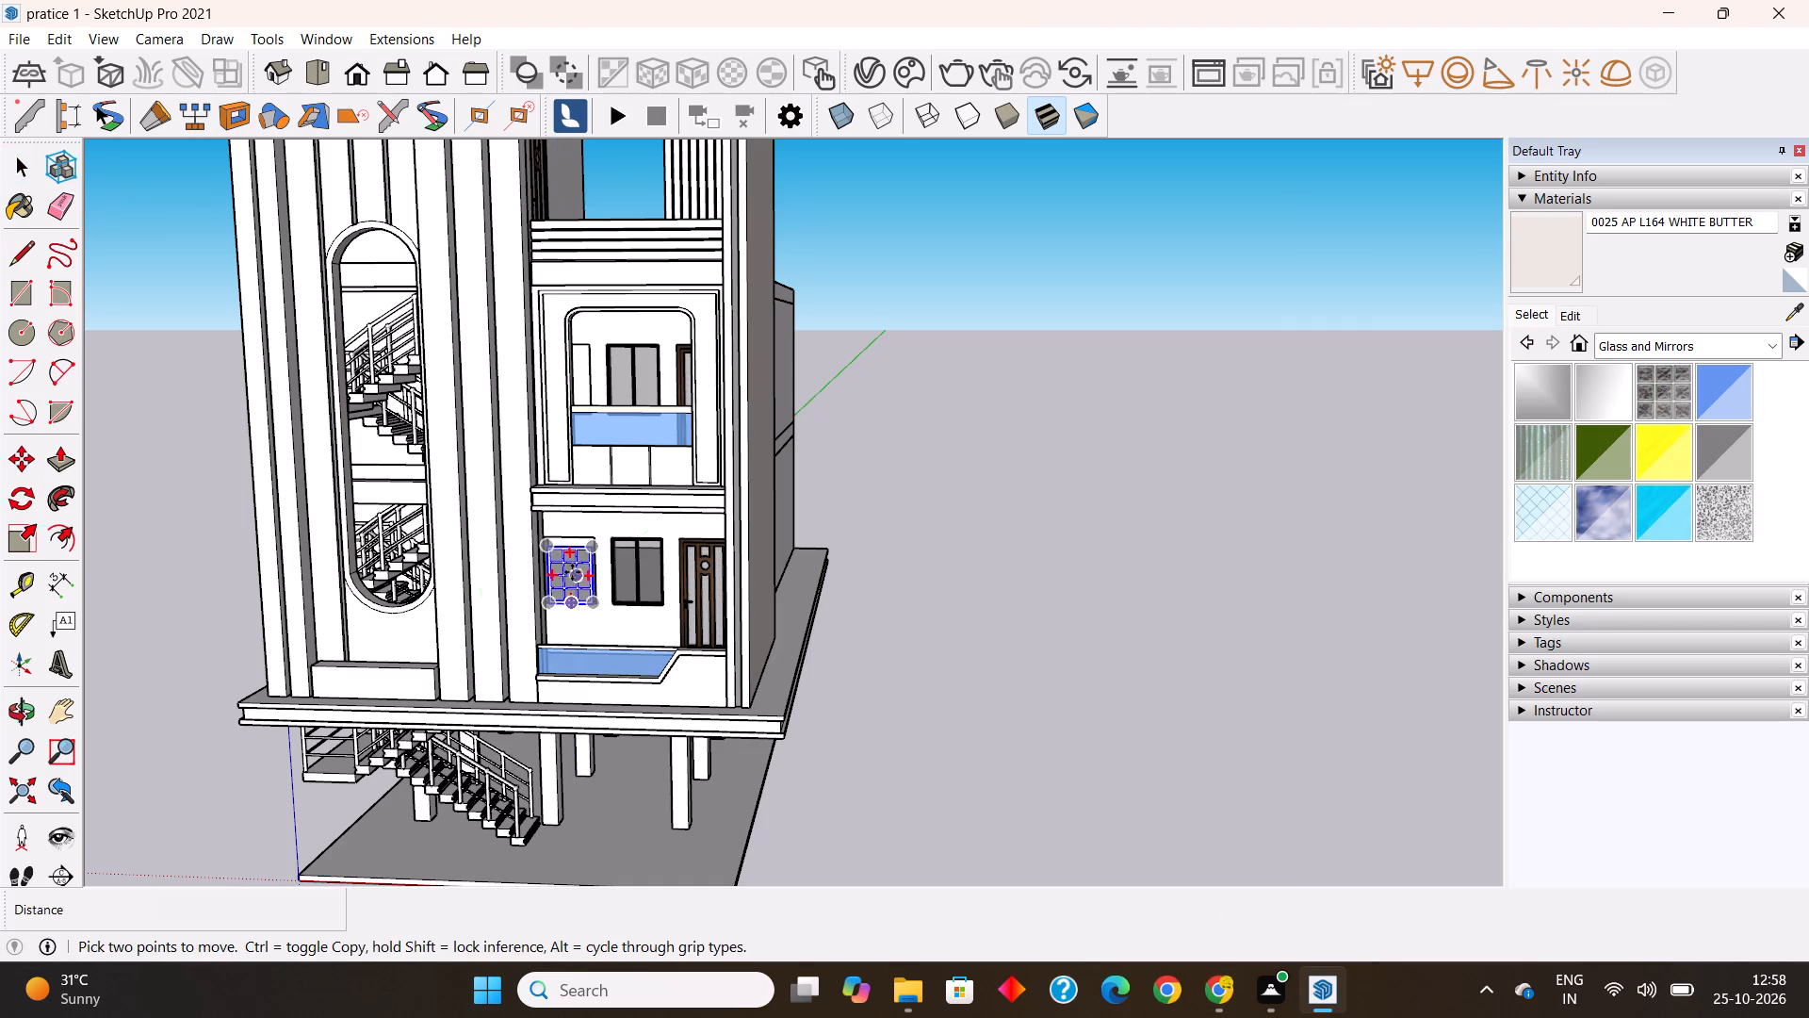
Move the twelve-pane window by its bottom corner nearest the black window onto the matching bottom corner of the wall opening.
scroll(572, 572, "up", 14)
middle_click_drag(593, 617, 511, 664)
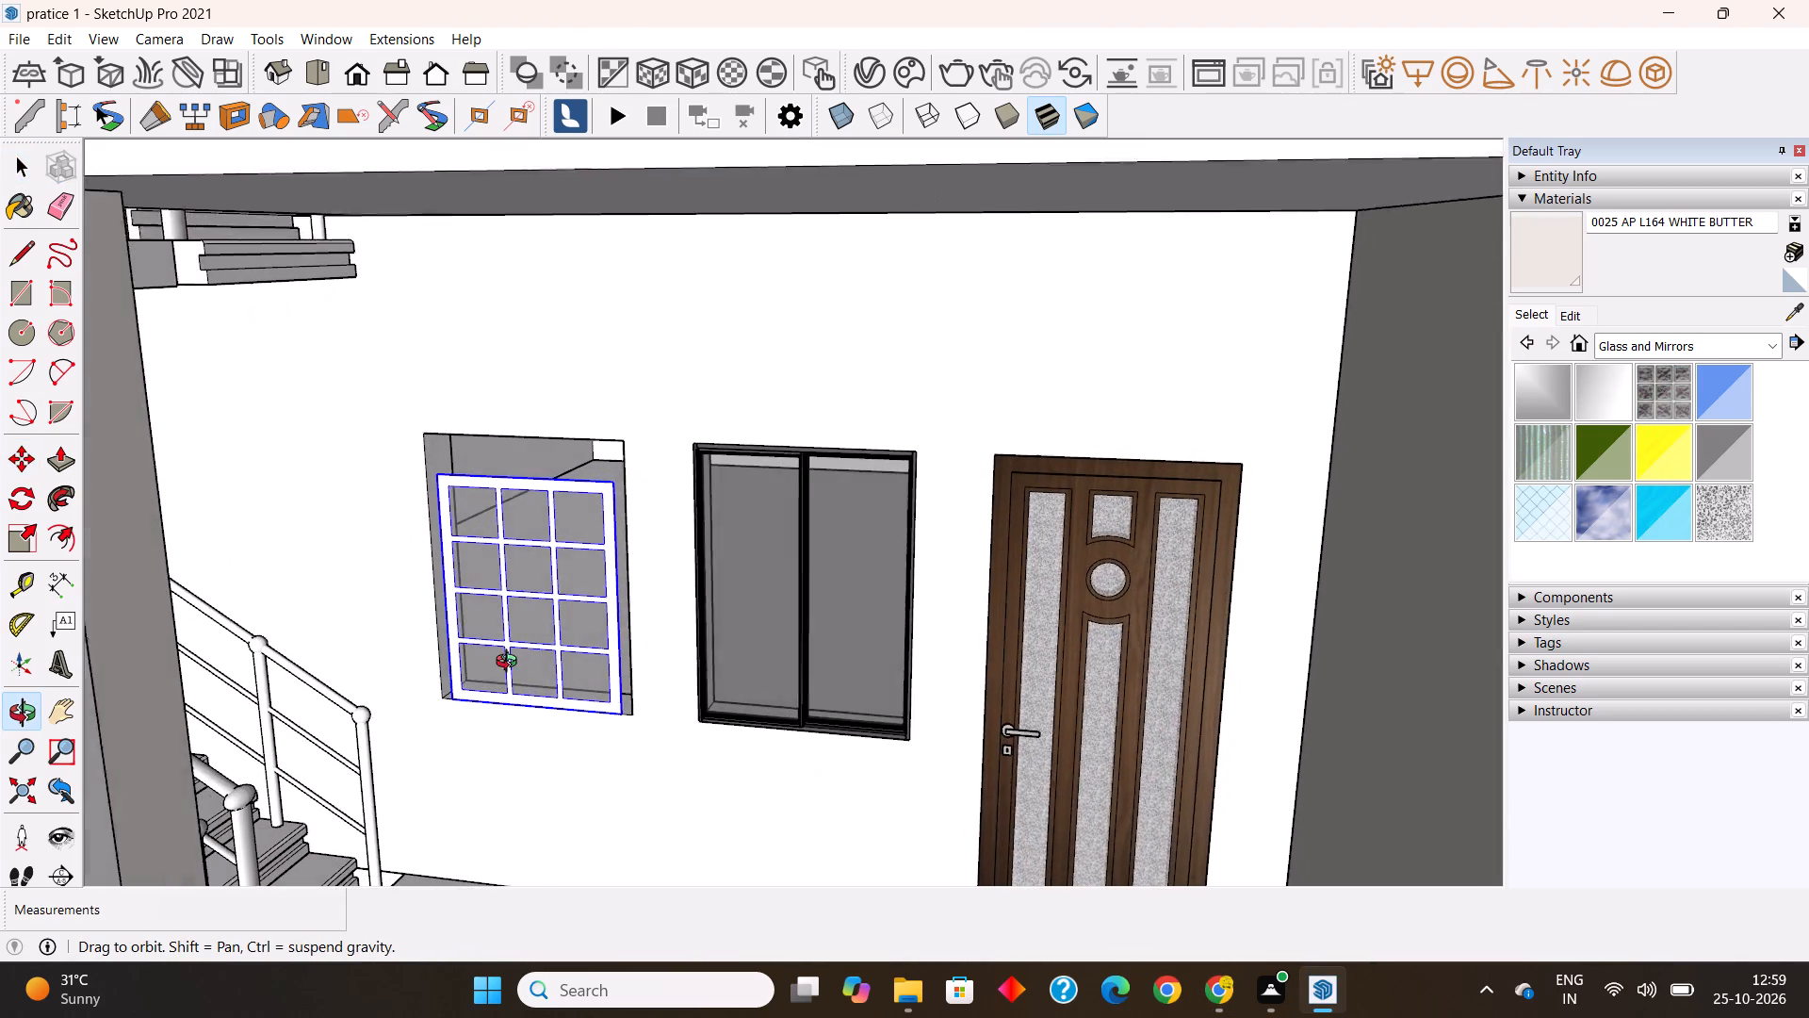
middle_click_drag(511, 664, 507, 665)
scroll(604, 710, "up", 15)
middle_click_drag(612, 742, 592, 746)
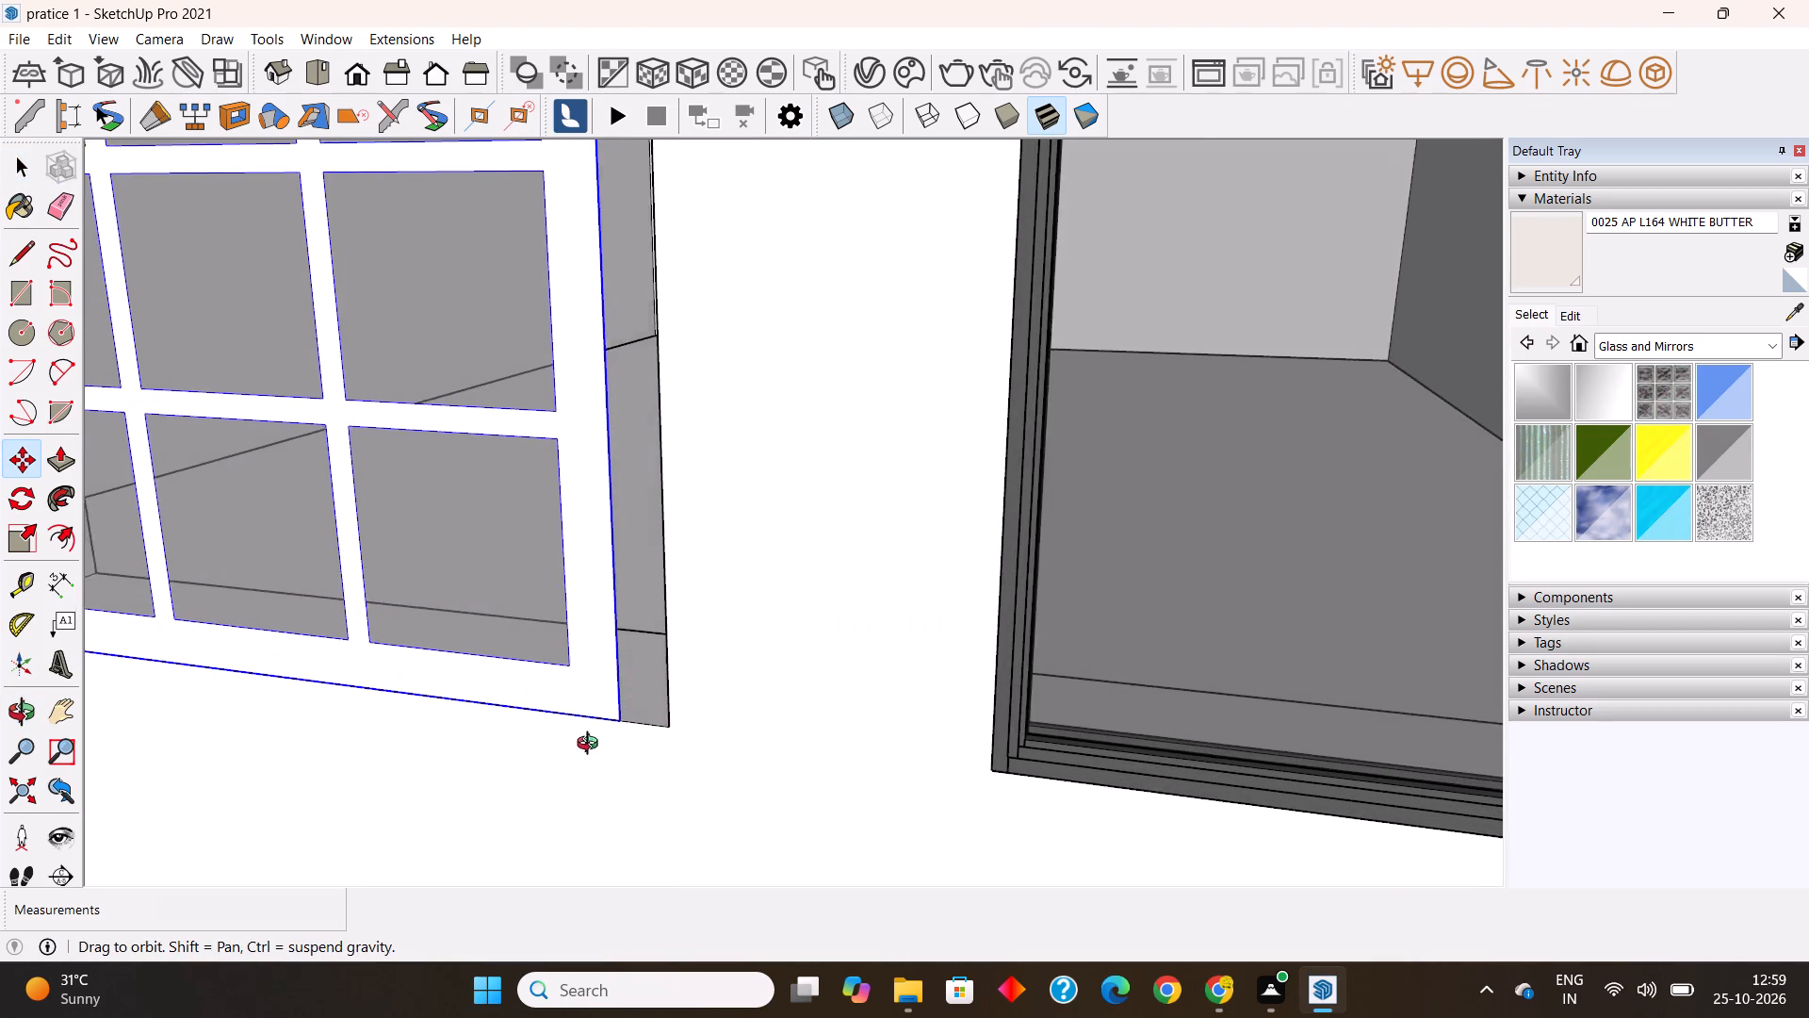
middle_click_drag(592, 746, 408, 777)
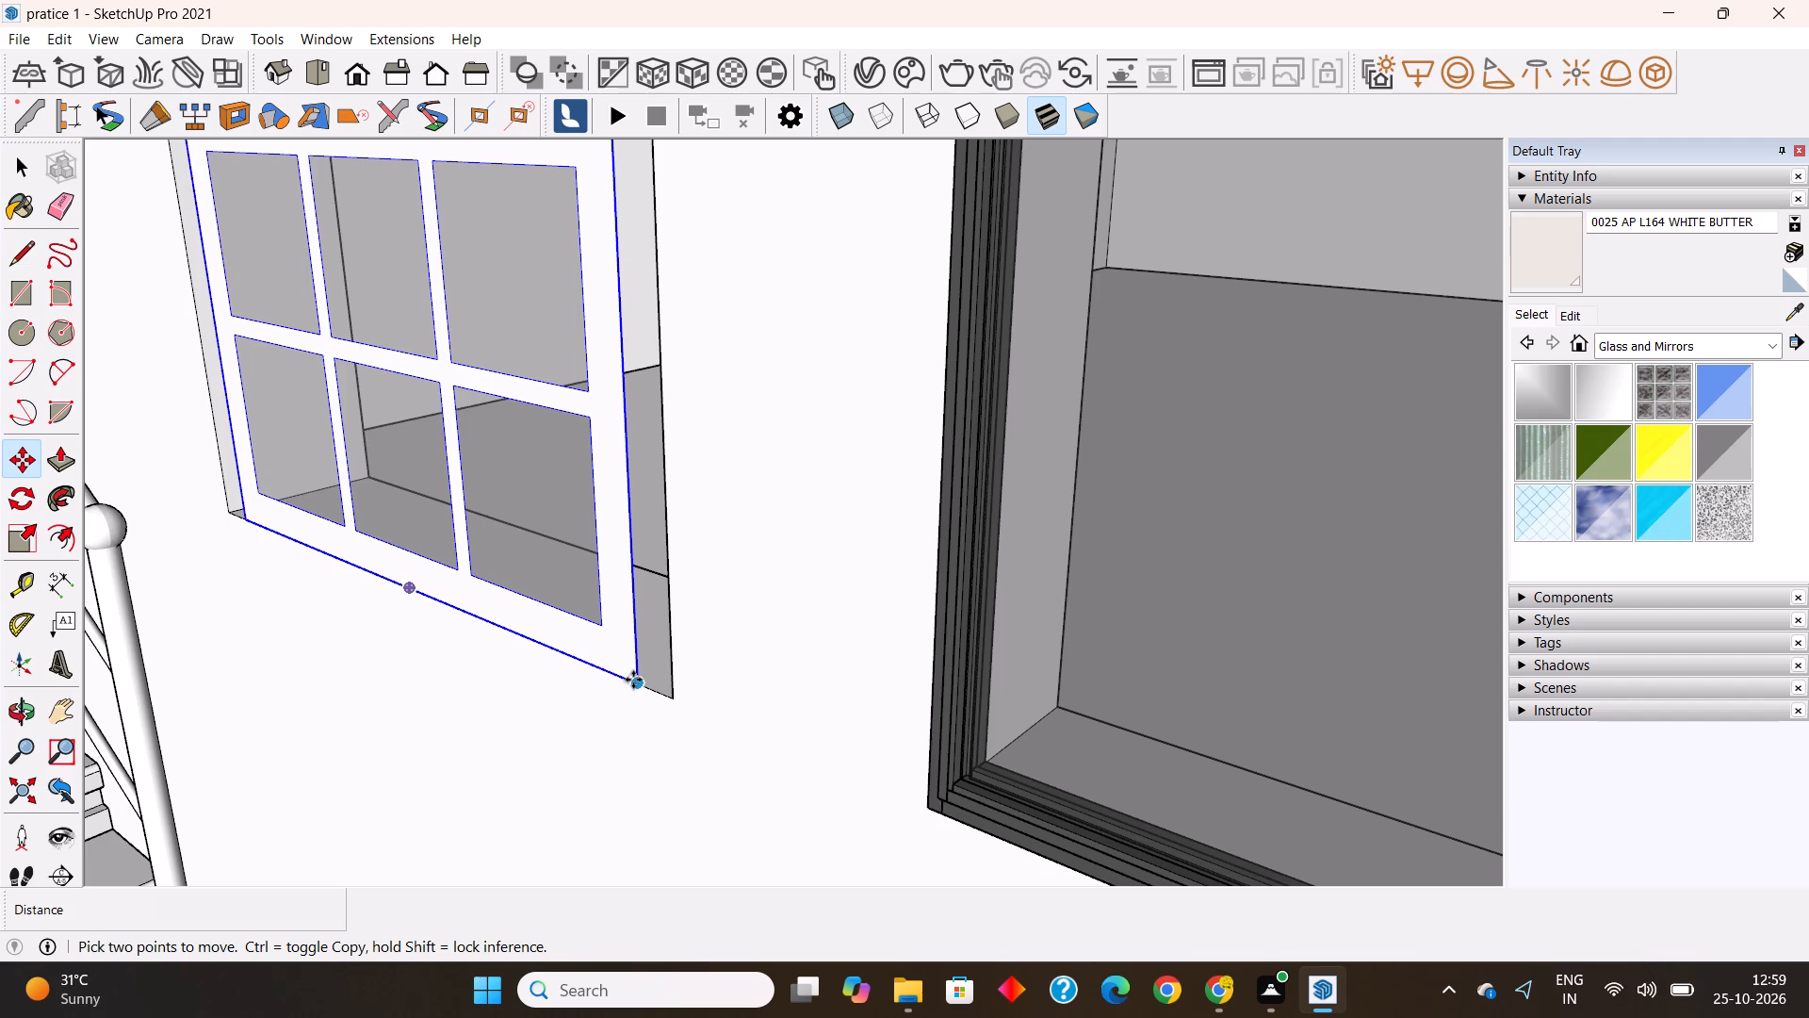
left_click(633, 680)
left_click(676, 697)
scroll(676, 761, "down", 7)
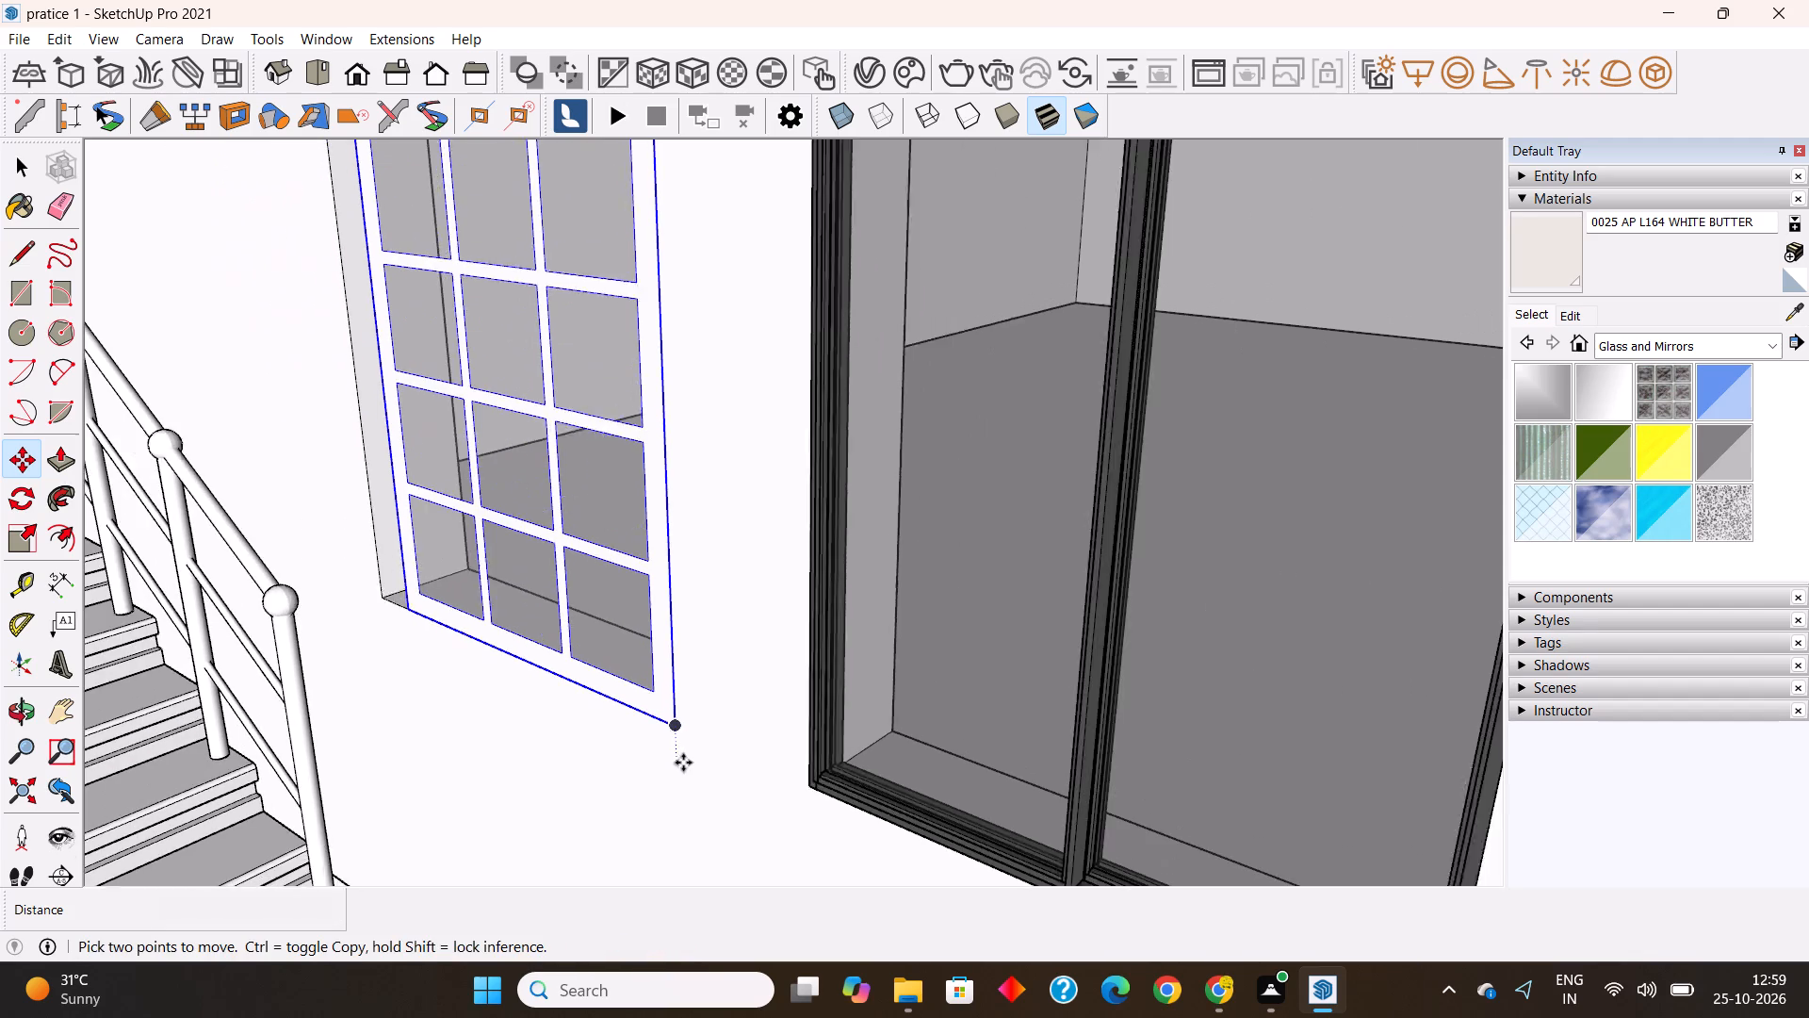
Scale the twelve-pane window's width to the opening's far side and its height by about 1.17 to the opening's upper edge.
middle_click_drag(697, 742, 731, 745)
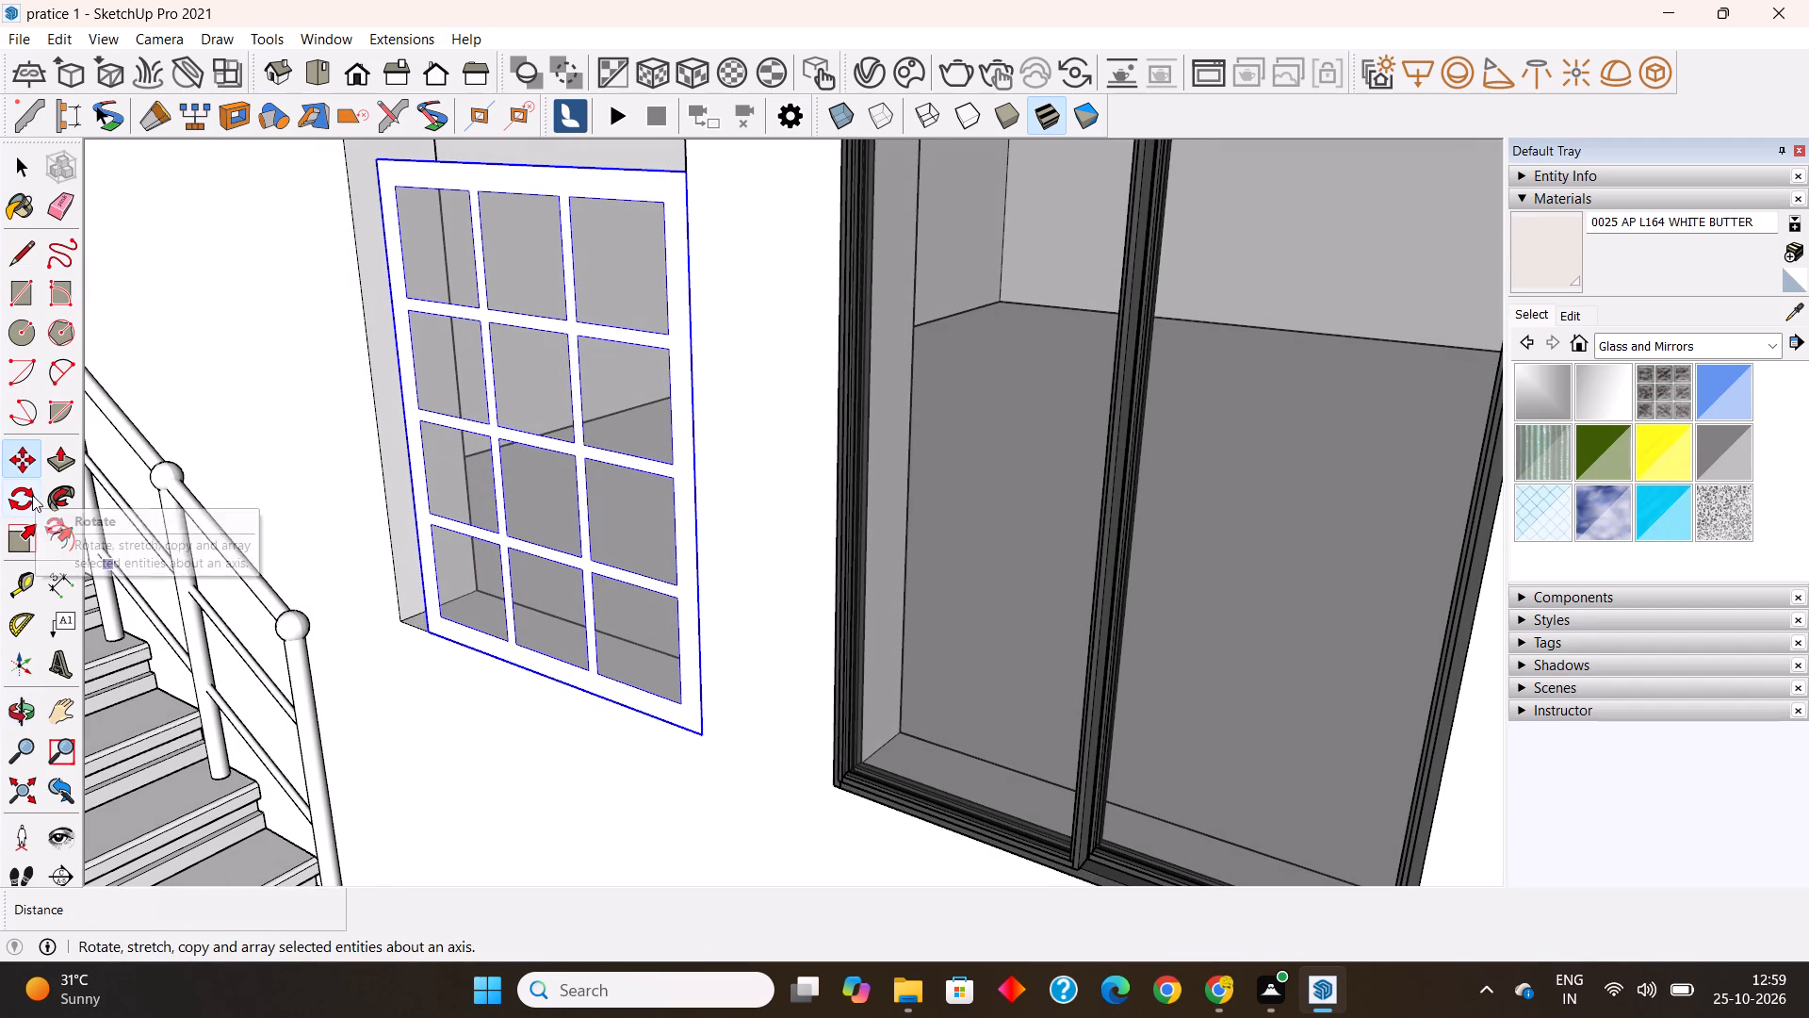
left_click(29, 532)
left_click(407, 407)
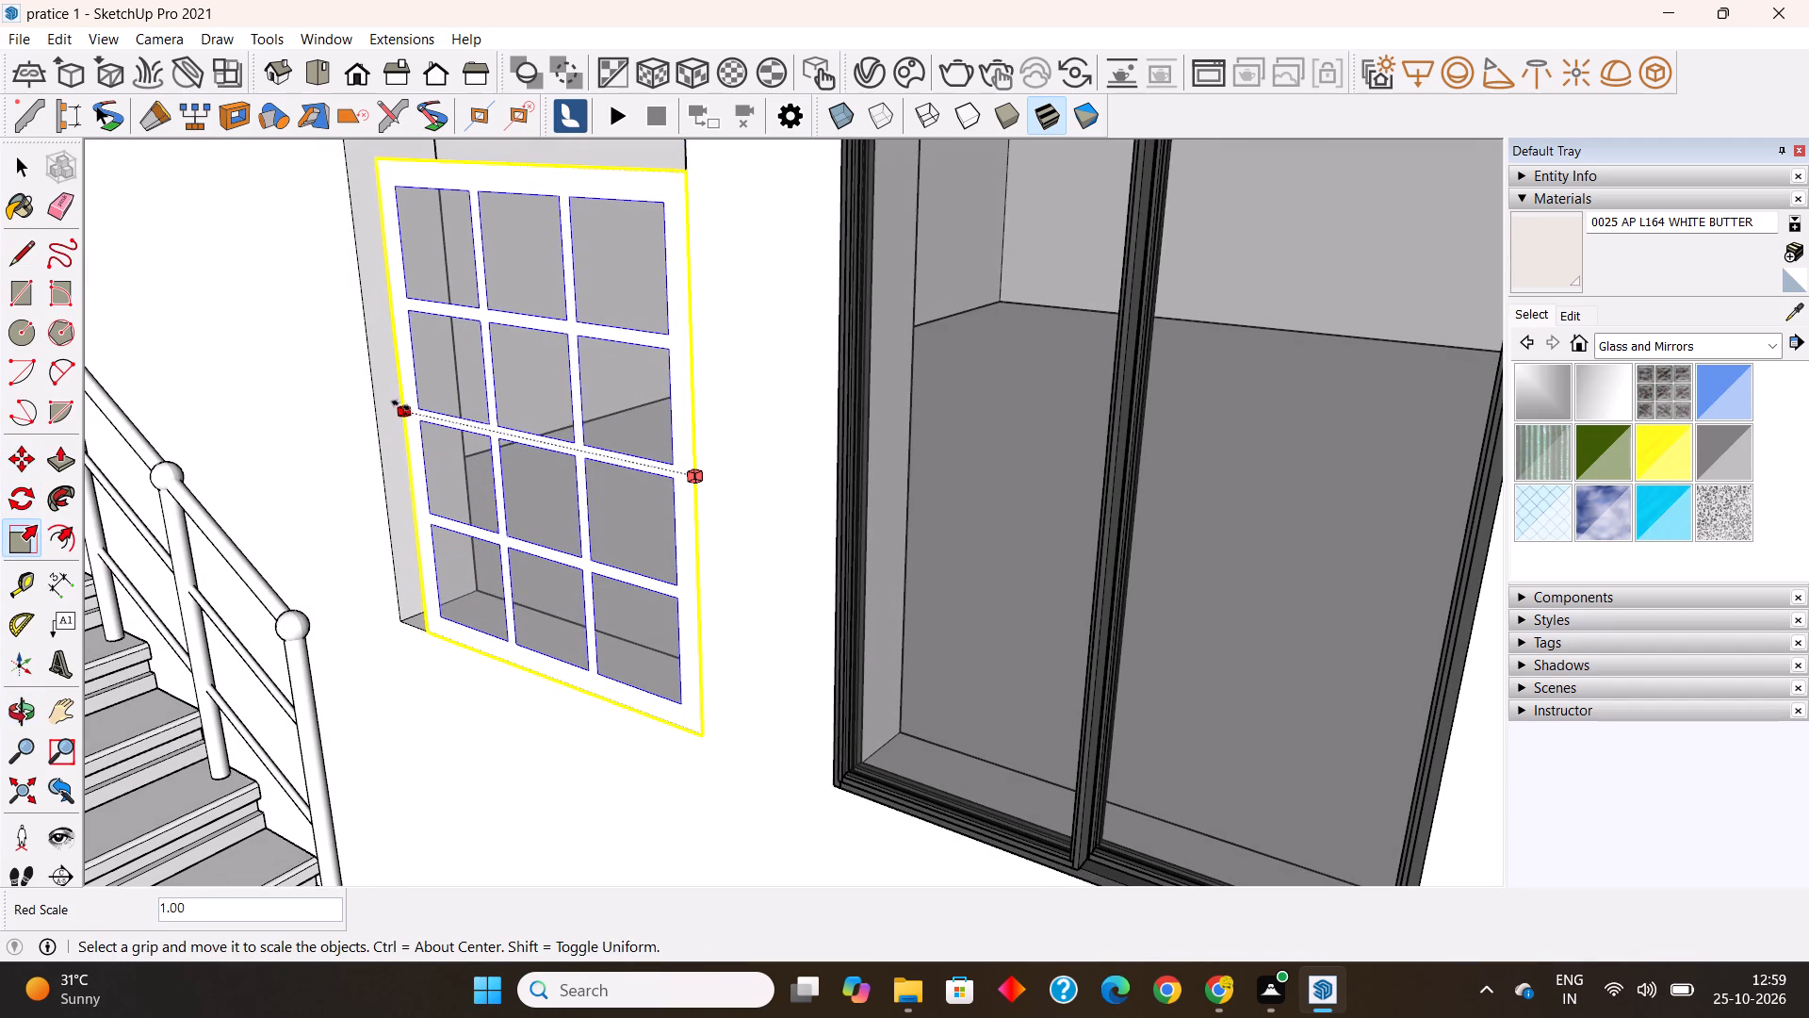
left_click(379, 402)
scroll(474, 556, "down", 6)
scroll(489, 283, "up", 1)
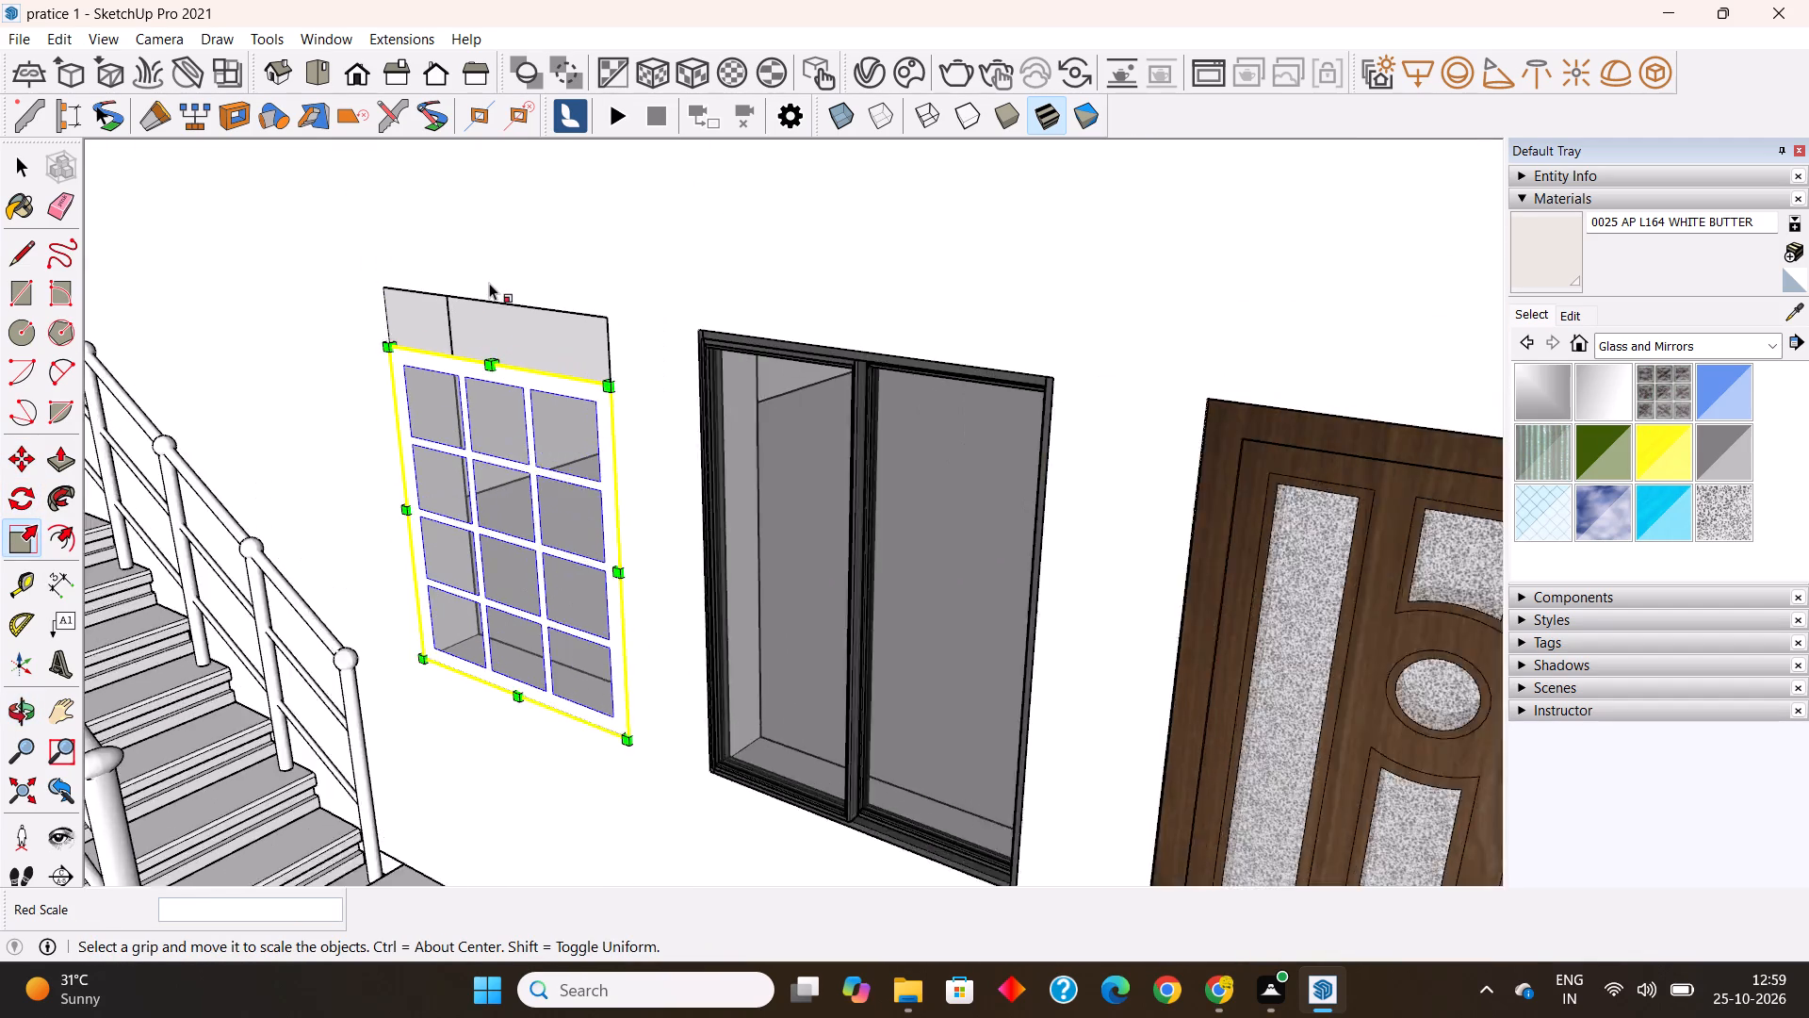
scroll(489, 283, "up", 5)
left_click(497, 402)
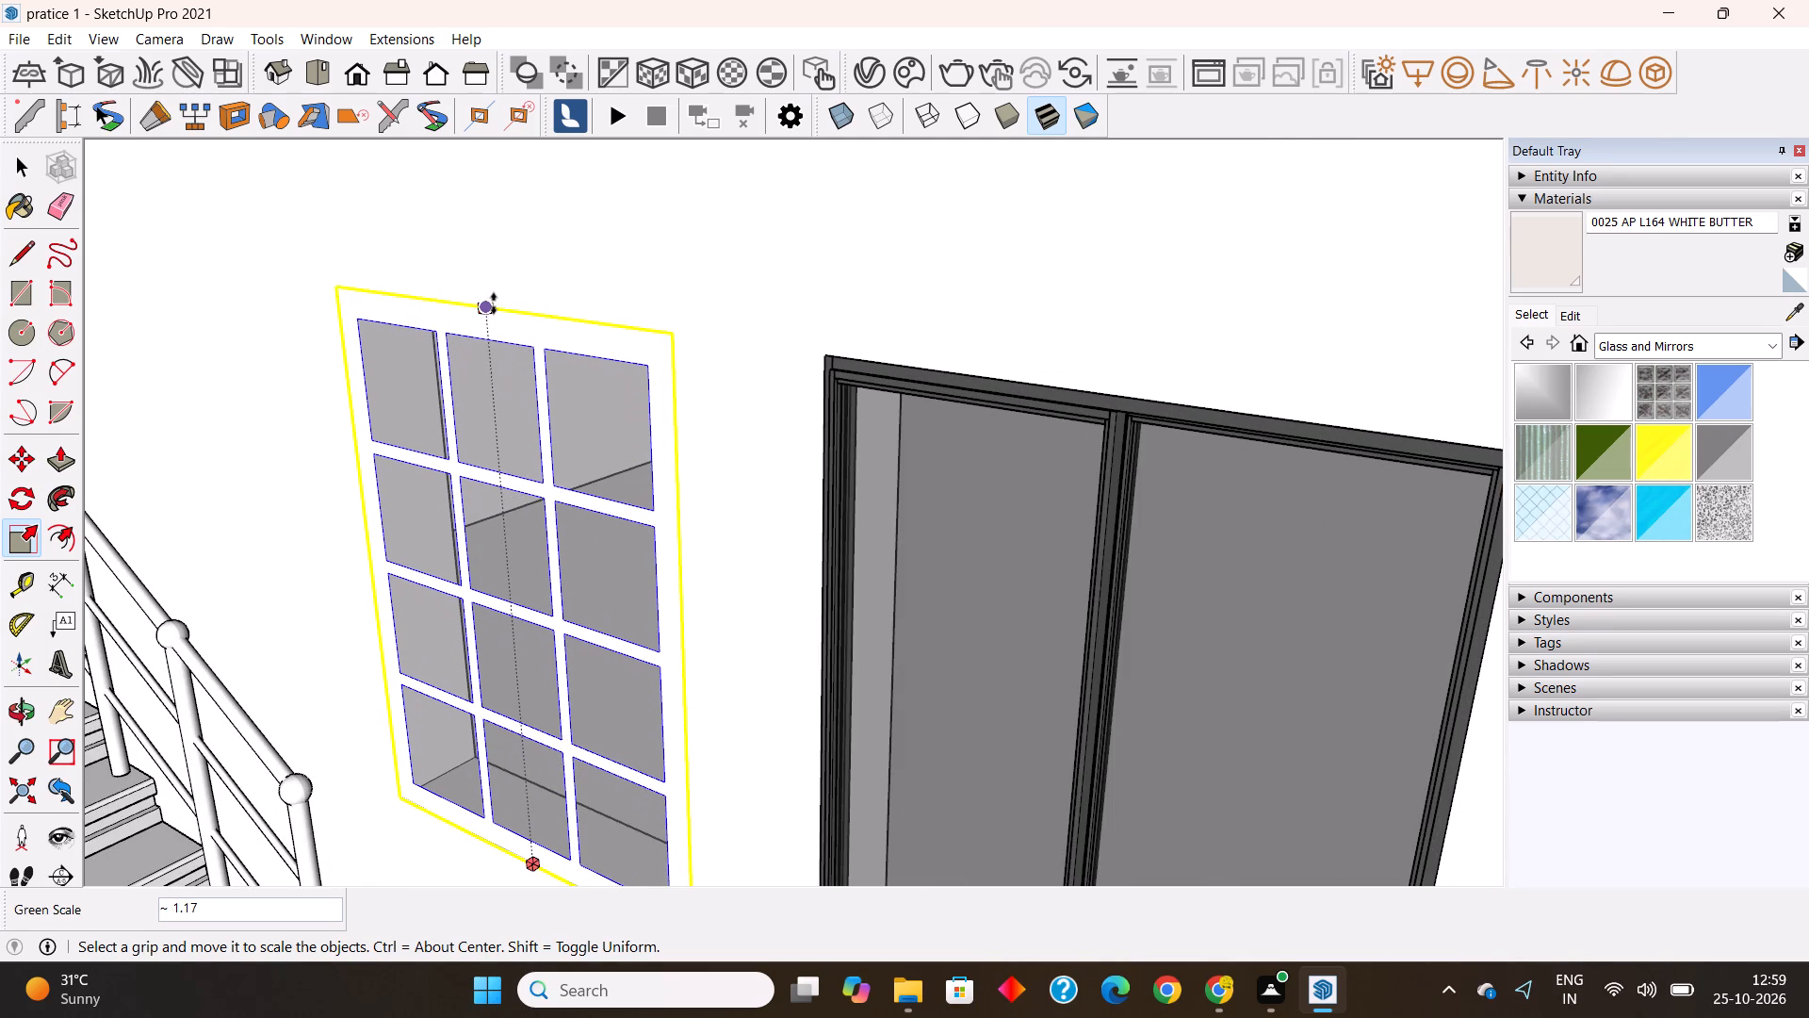
left_click(494, 304)
Open the twelve-pane window for editing, push/pull its frame face outward by 4", and leave the component.
middle_click_drag(546, 473, 540, 421)
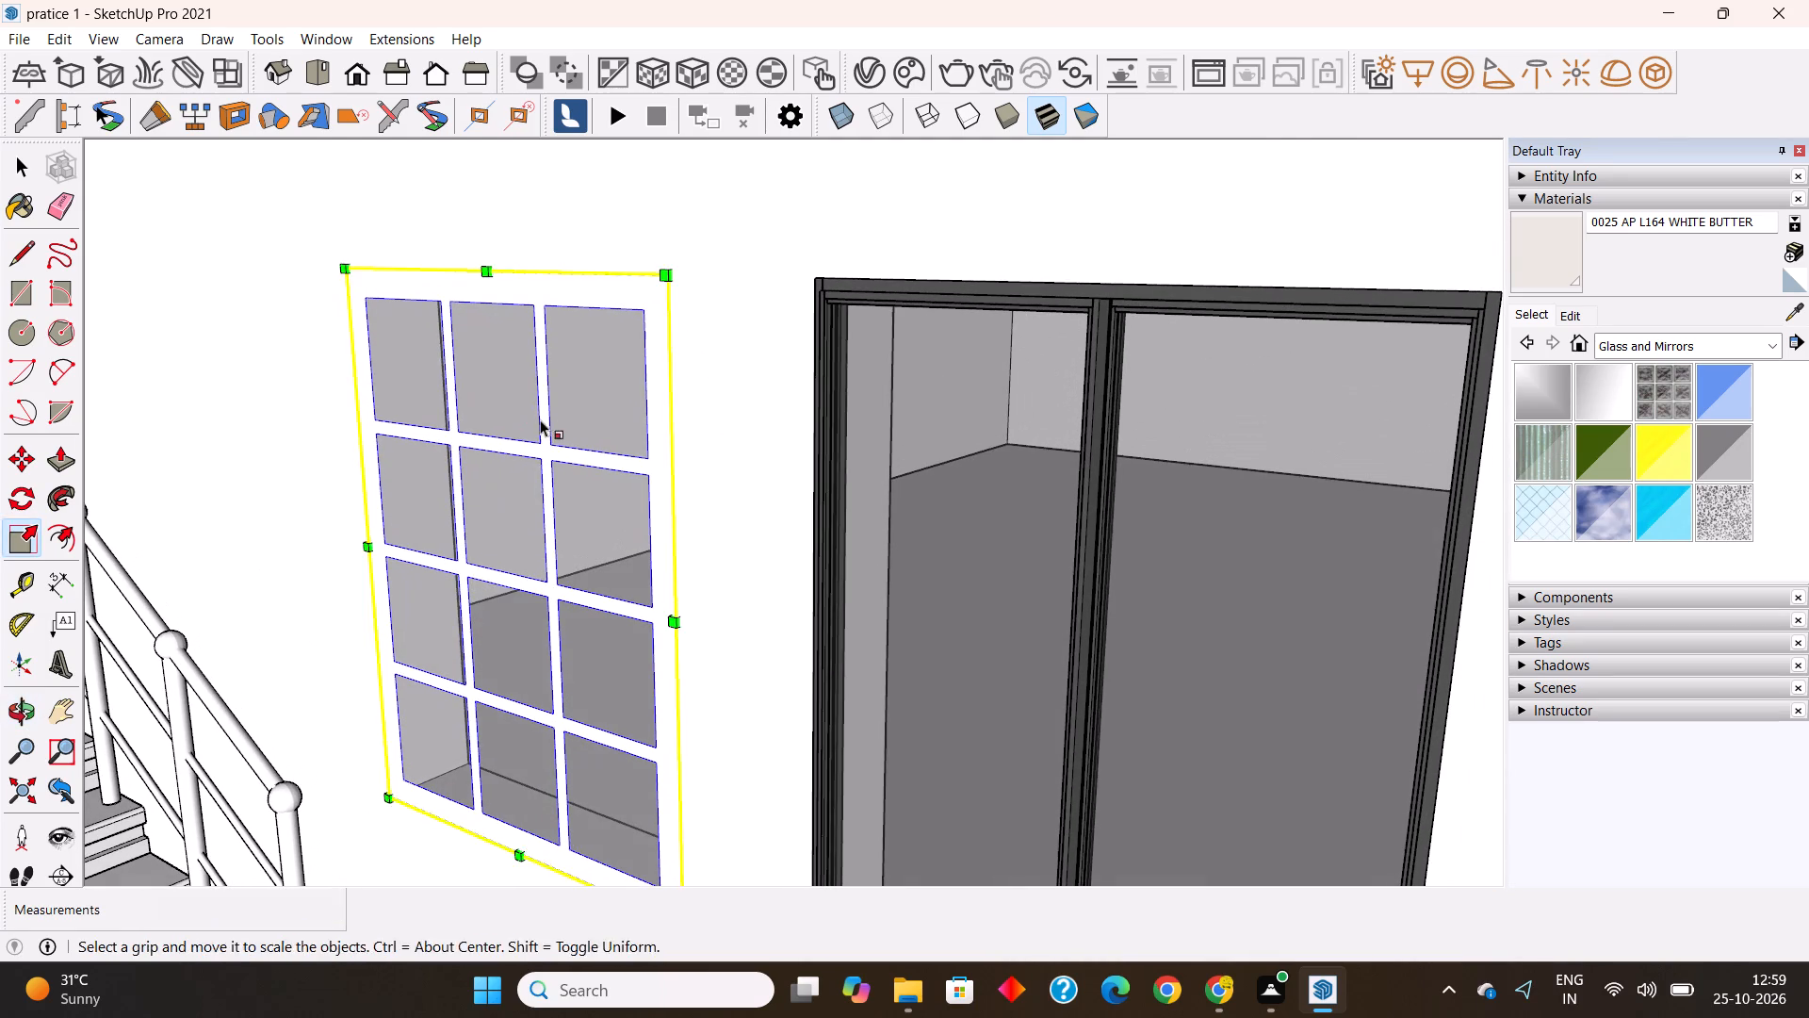
key("space")
double_click(547, 540)
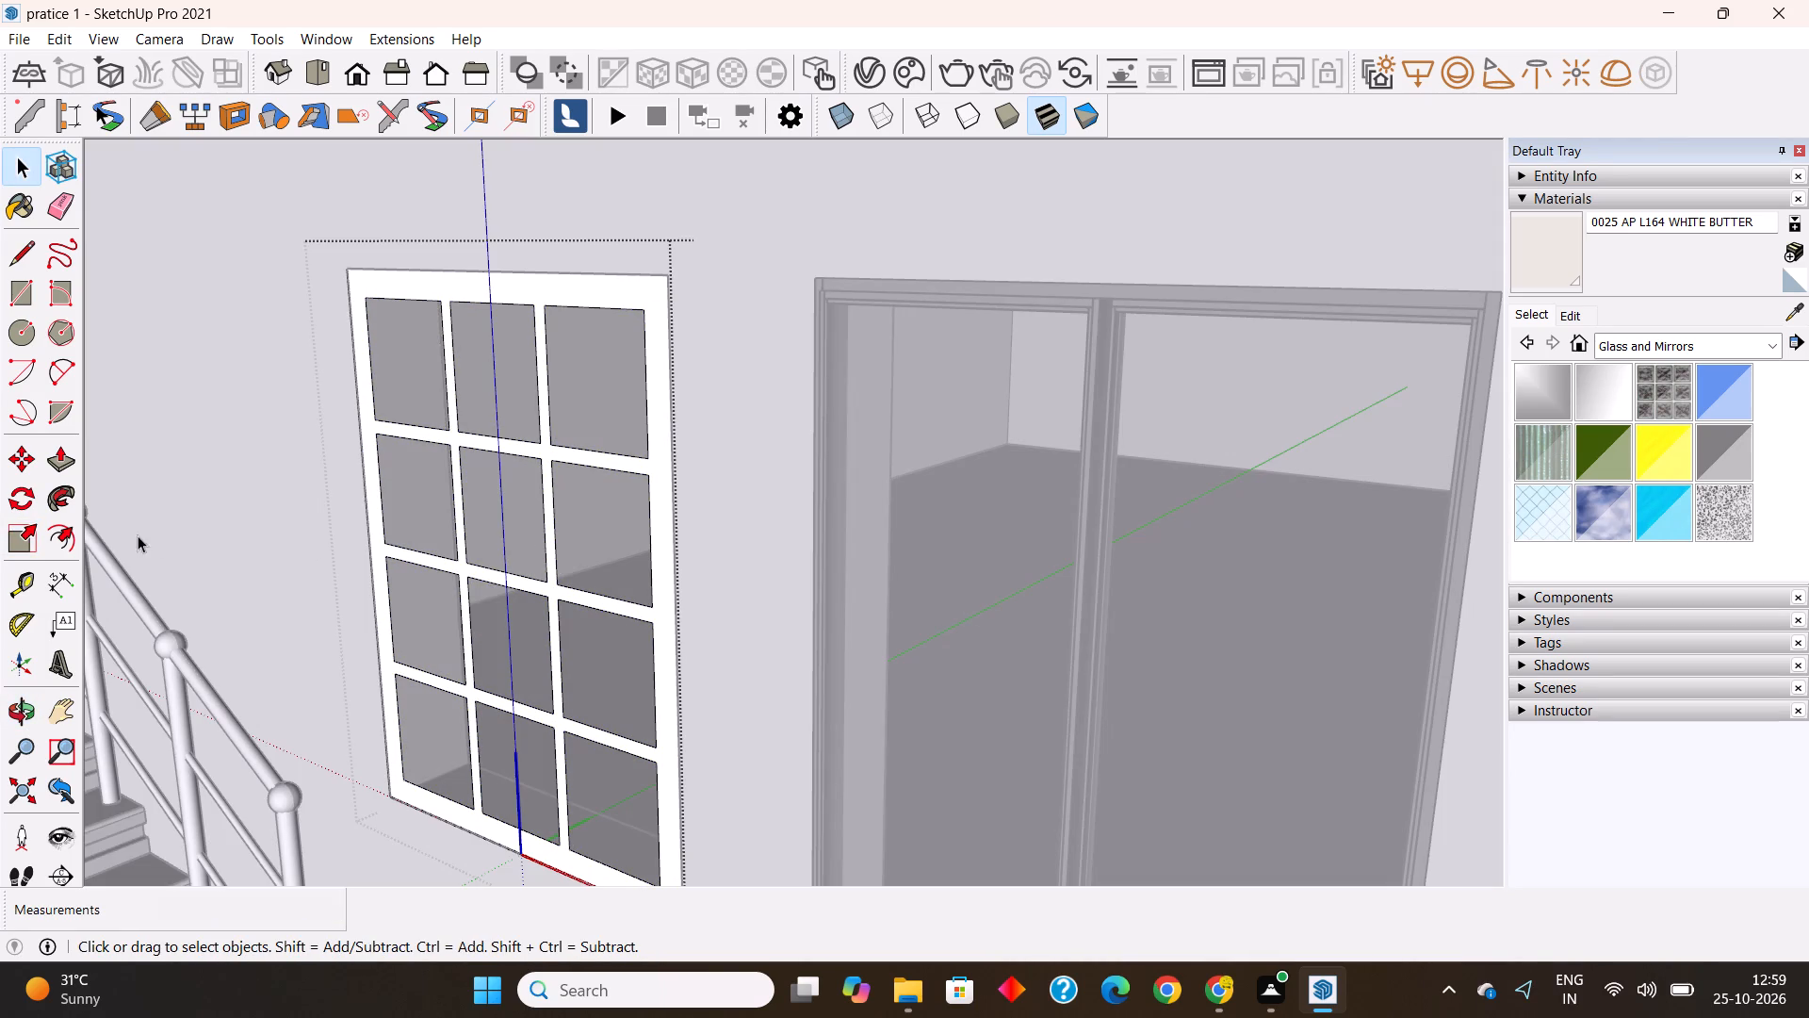
left_click(60, 448)
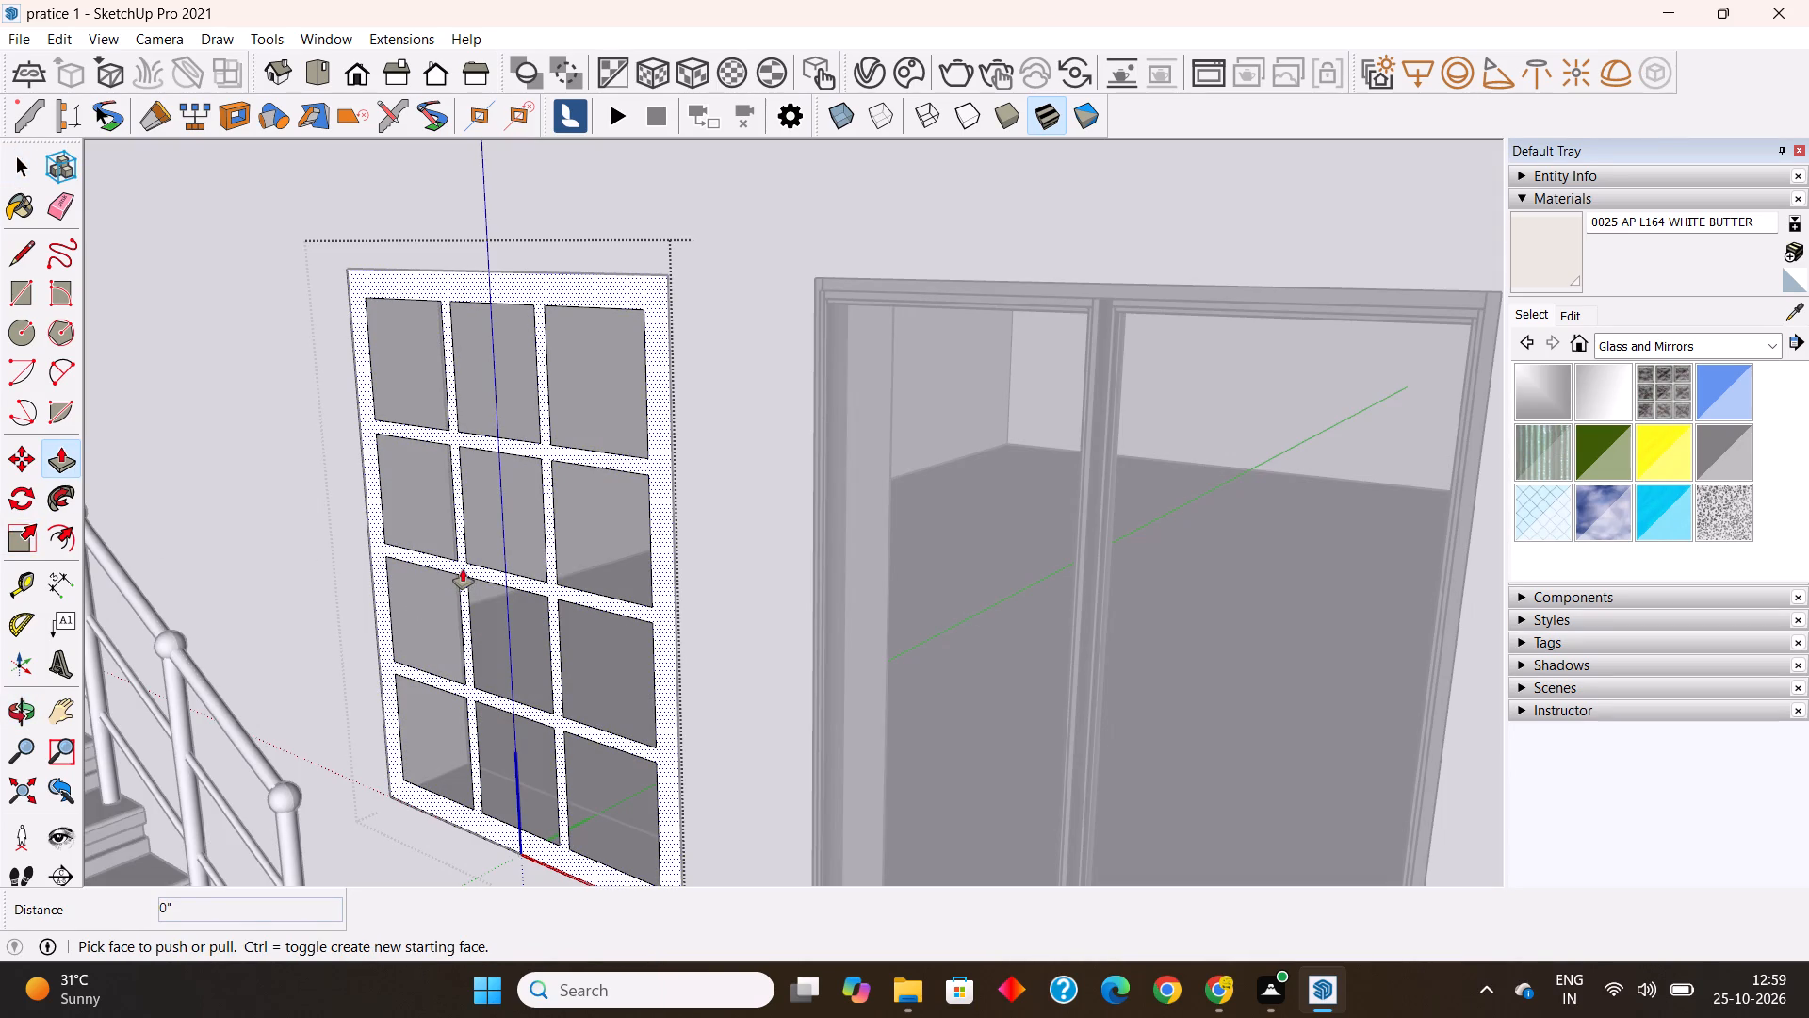
left_click(463, 569)
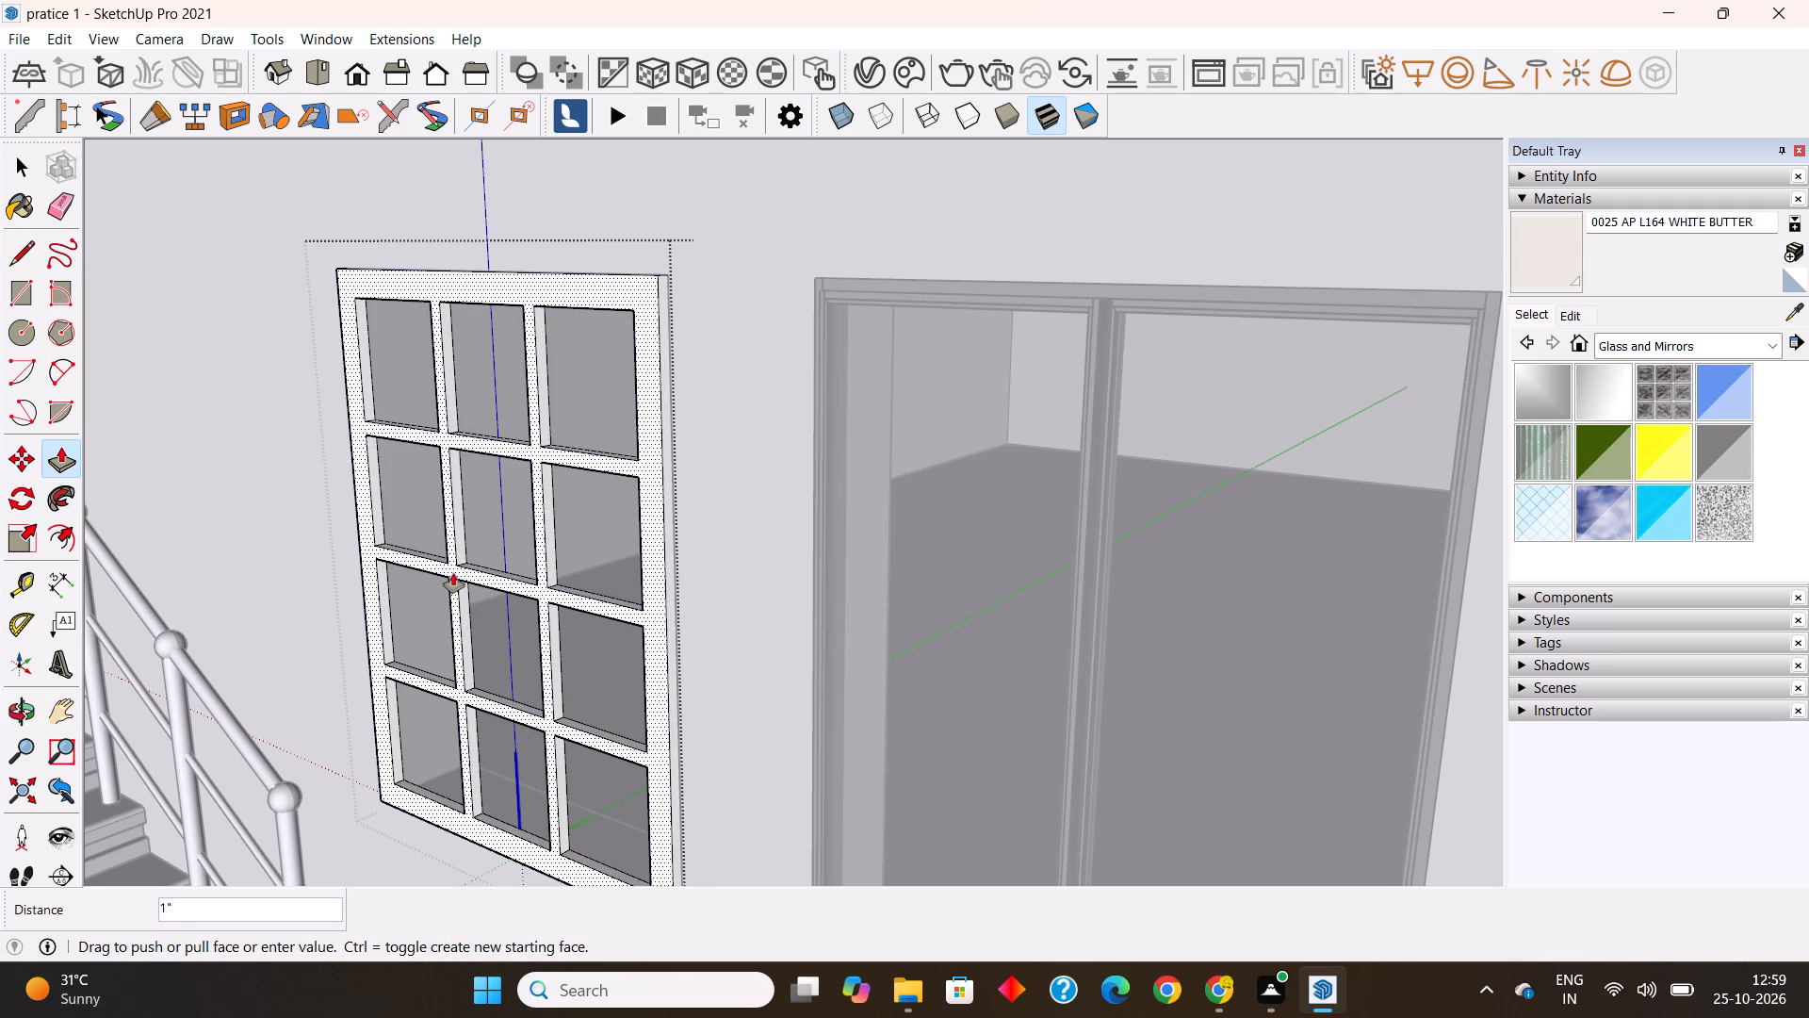
type("4\"")
key("Return")
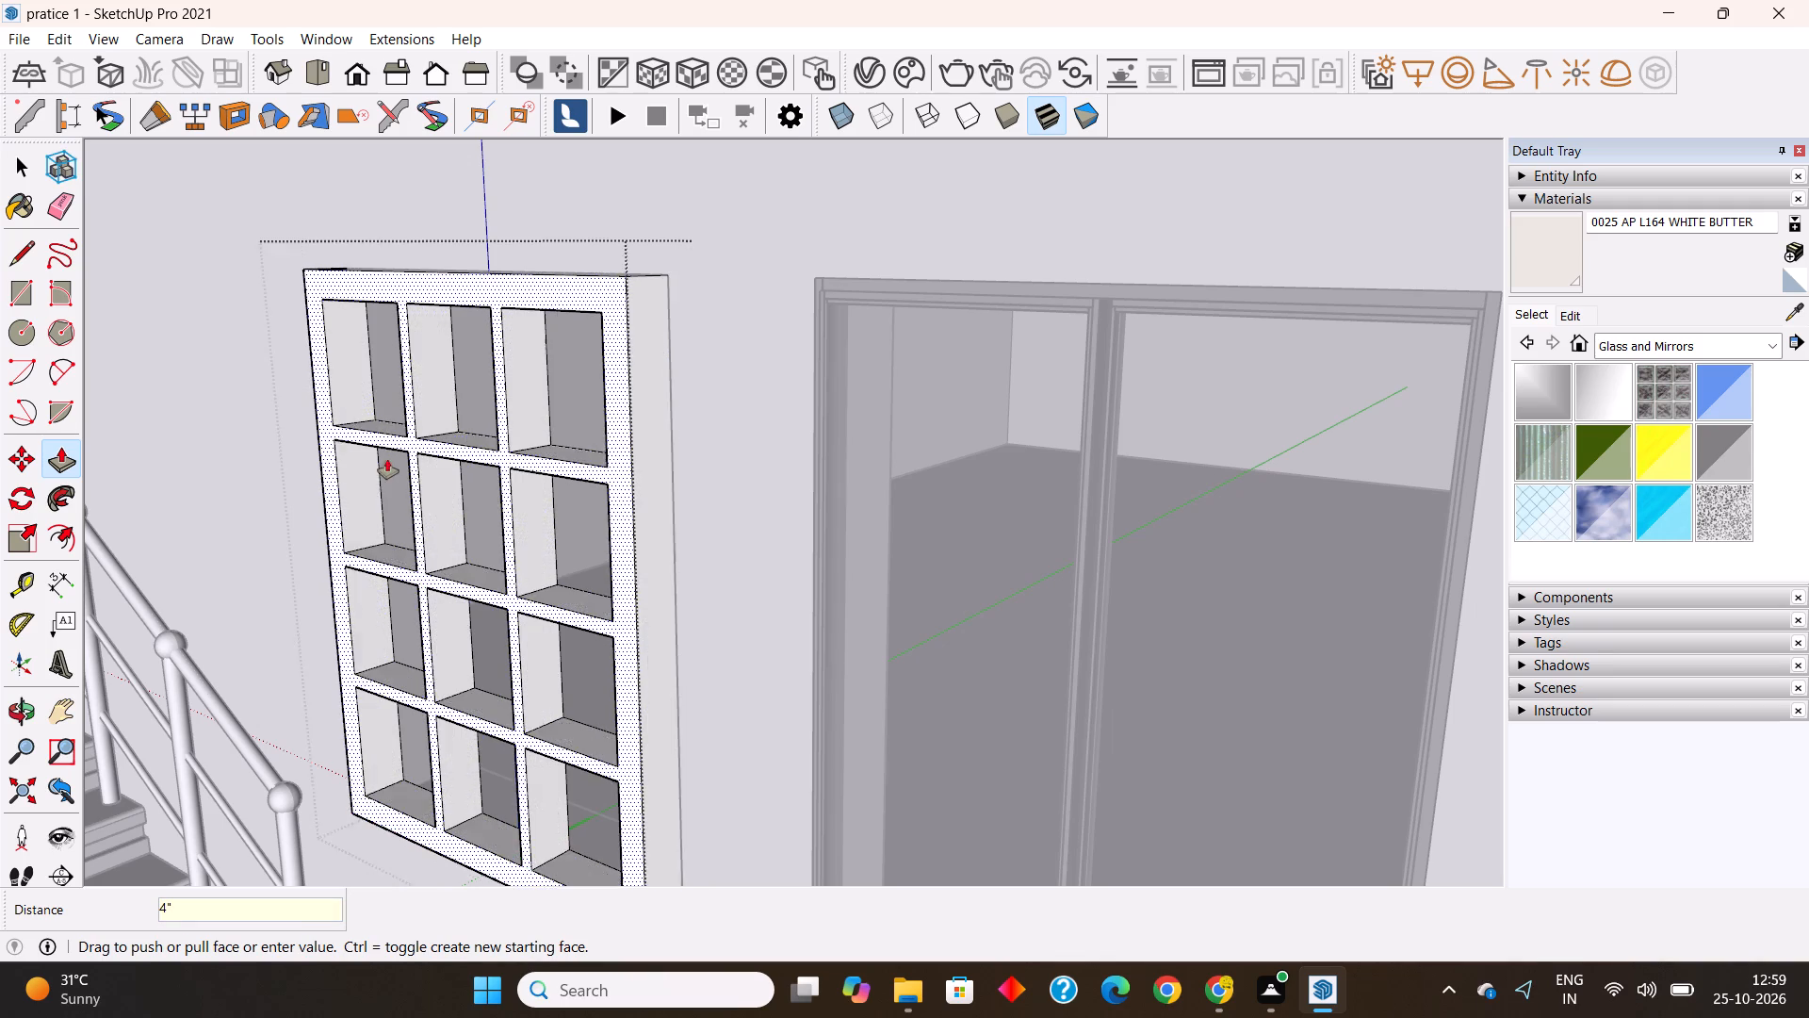
scroll(386, 445, "down", 5)
key("space")
key("Escape")
key("Escape")
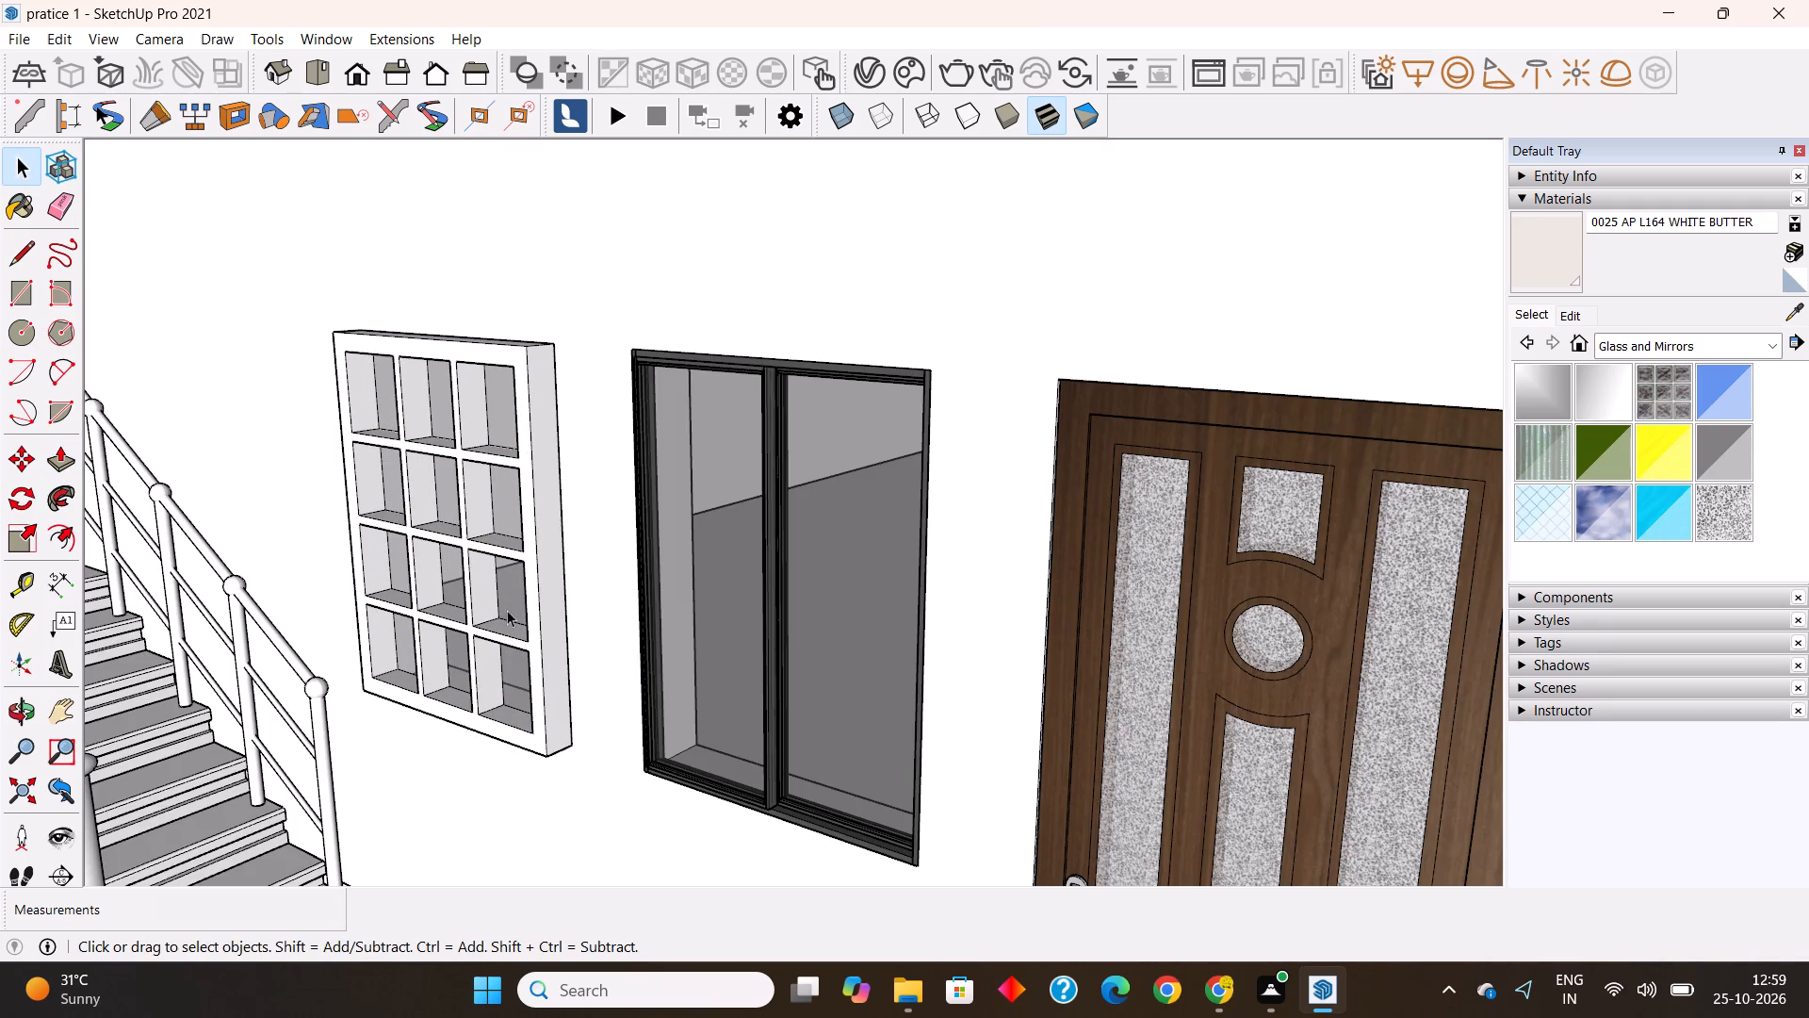
Move the thickened window back into the opening by its full depth so its front face is flush with the wall.
left_click(535, 613)
left_click(26, 464)
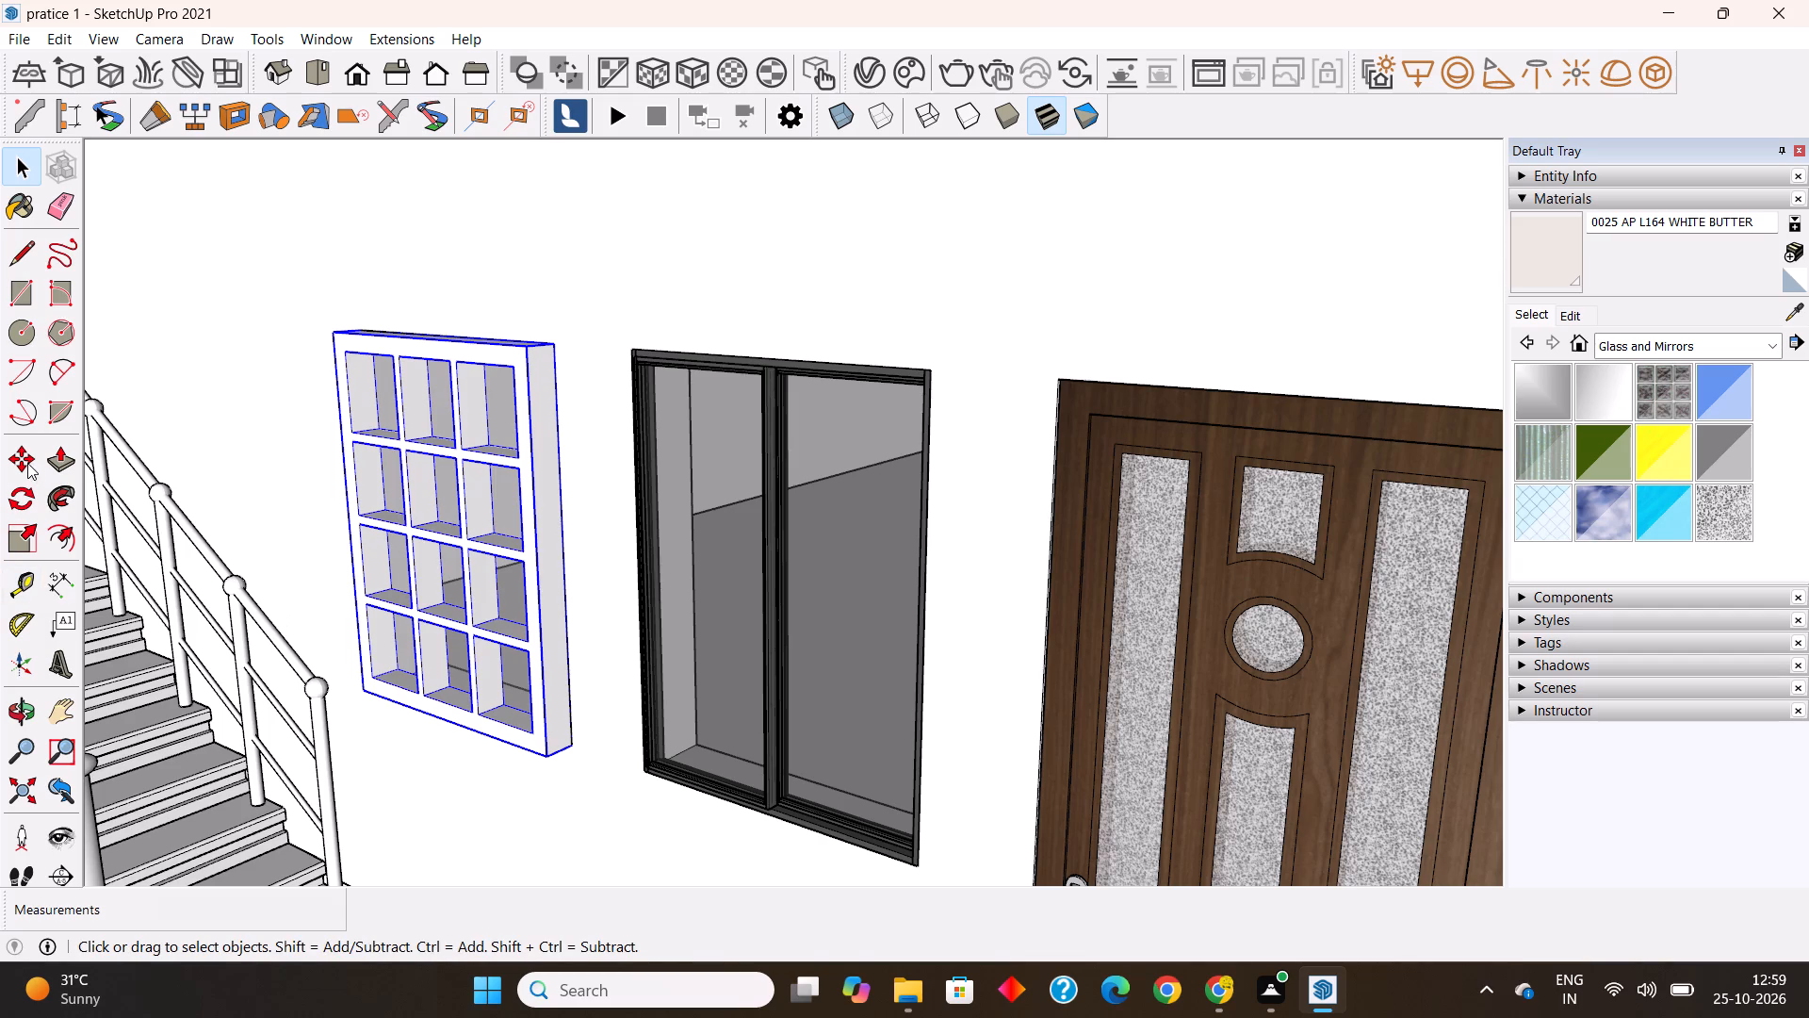
scroll(534, 736, "up", 8)
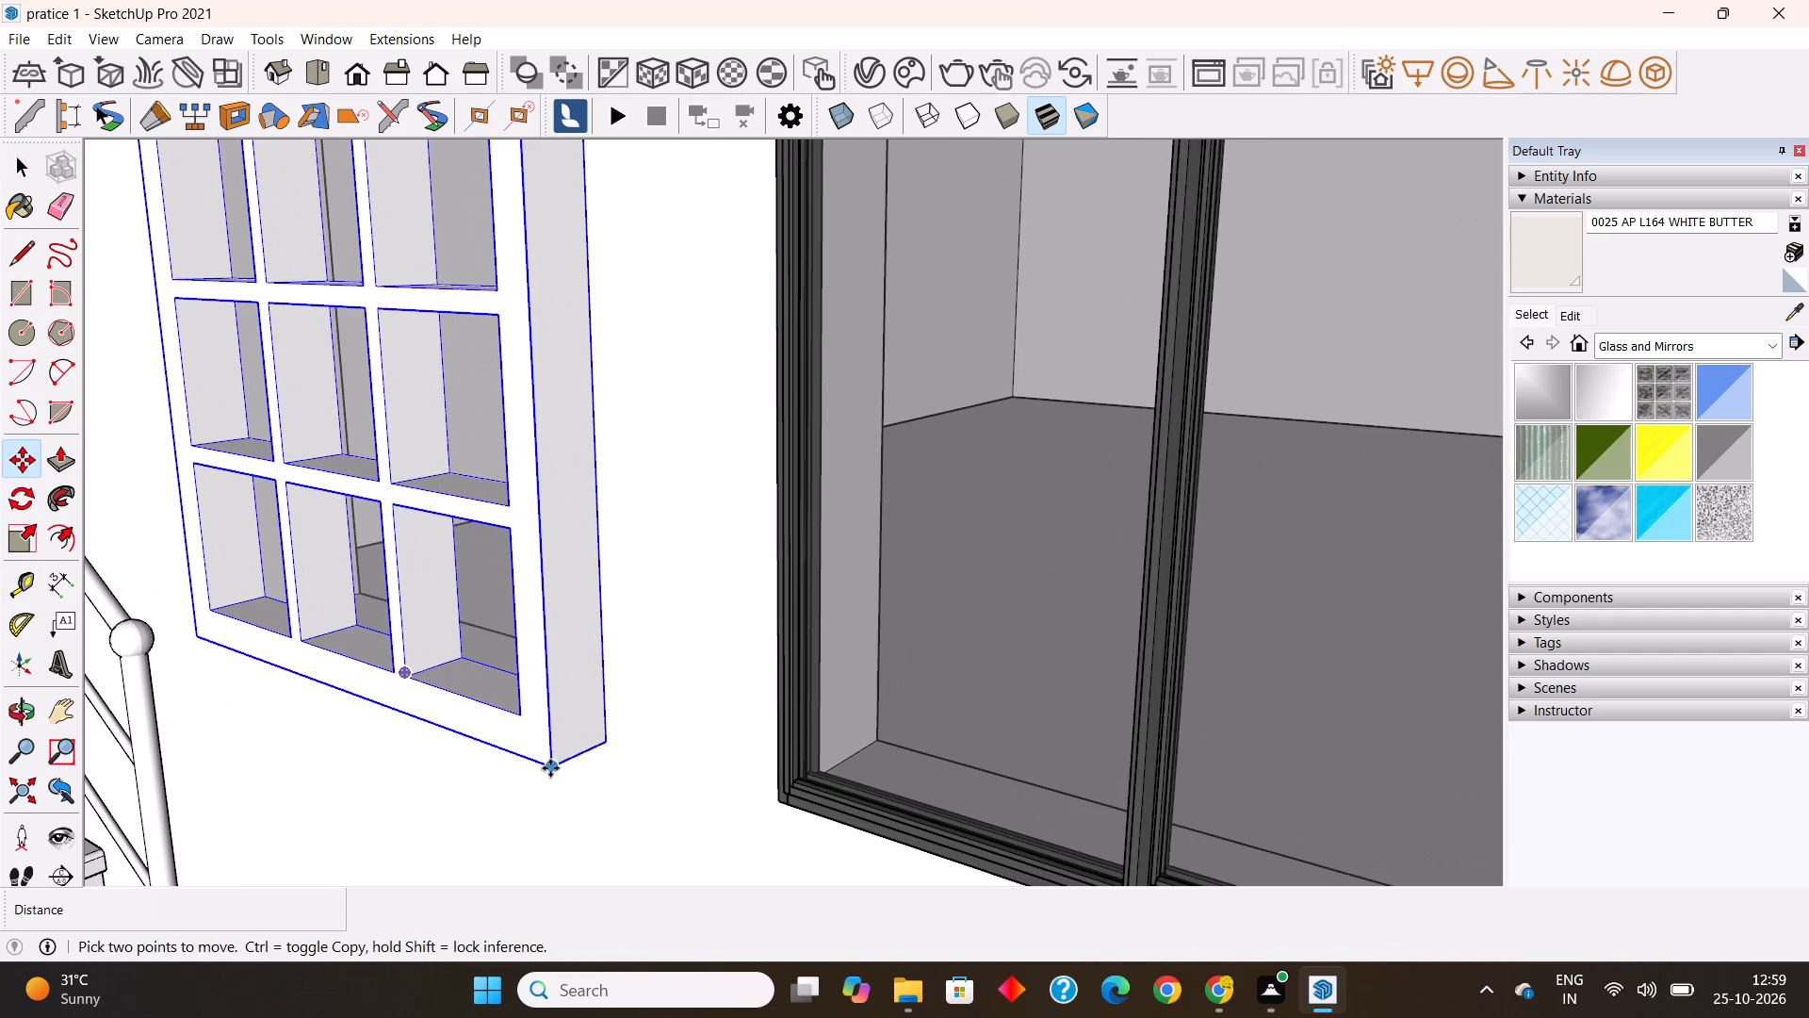
left_click(550, 768)
left_click(606, 738)
Copy the twelve-pane window by its bottom corner into the matching opening on the level above, and clear the selection.
scroll(540, 741, "down", 4)
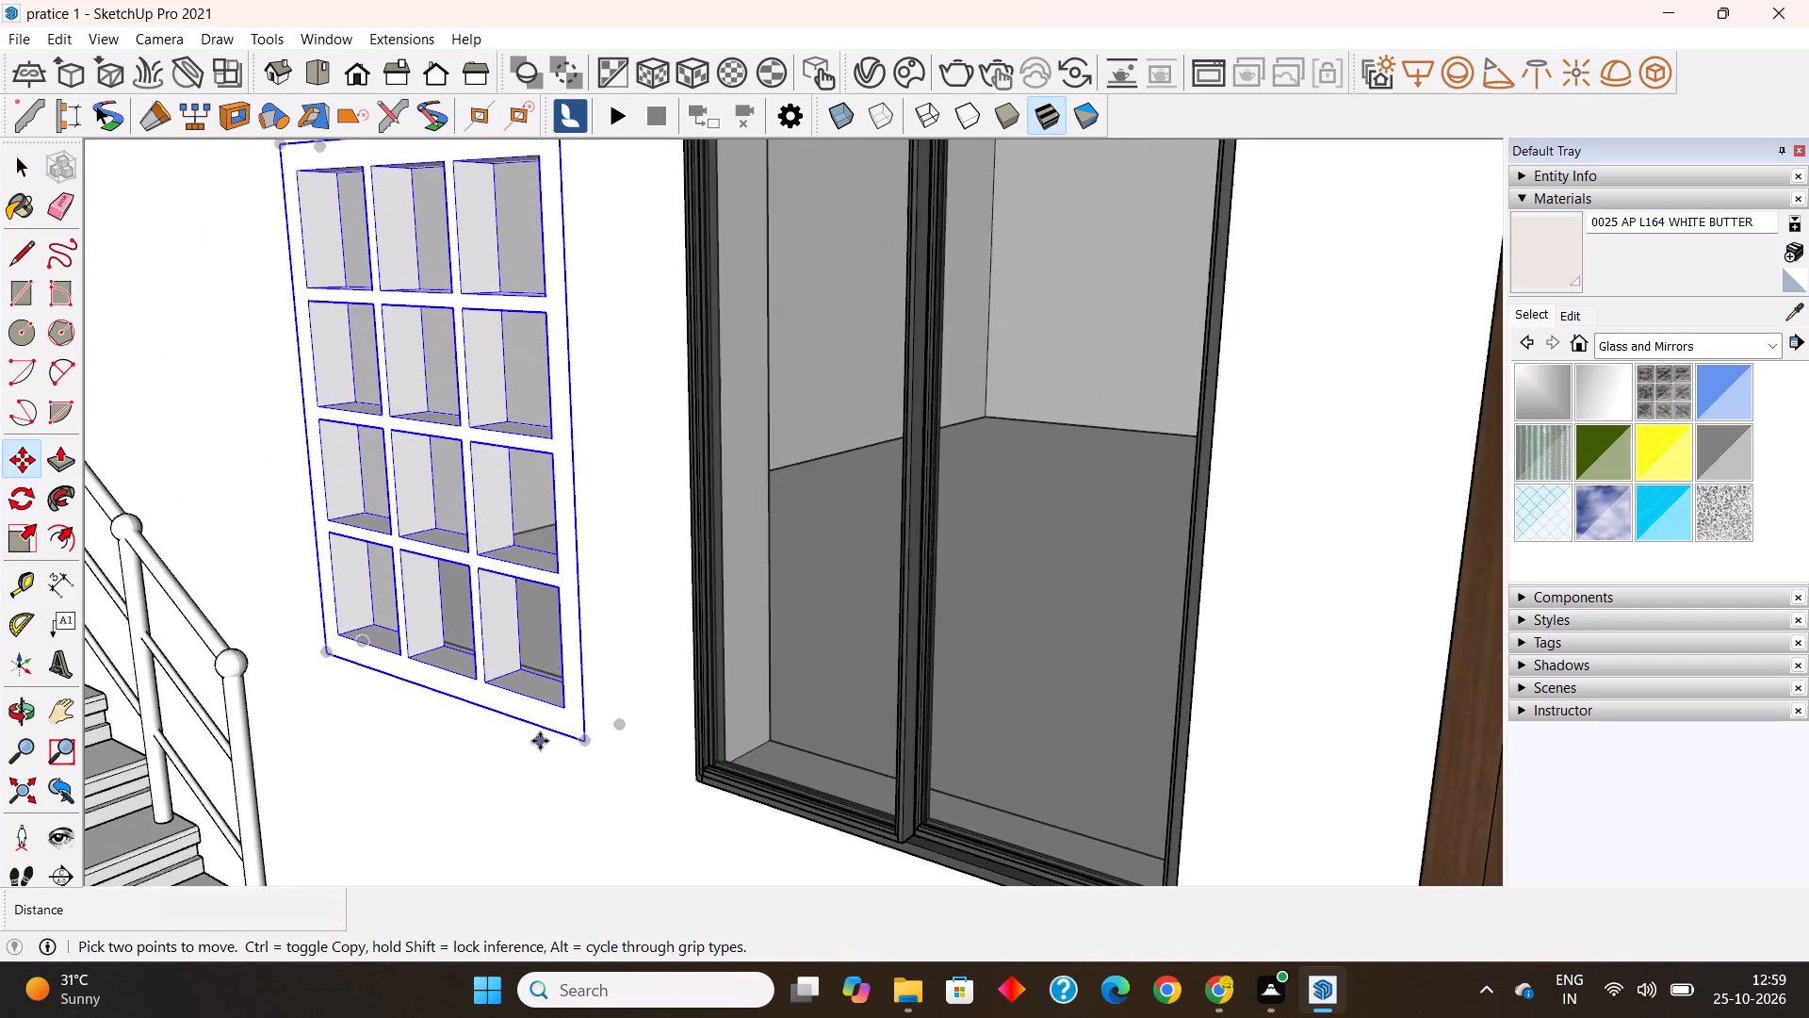
scroll(540, 741, "down", 9)
scroll(546, 710, "up", 8)
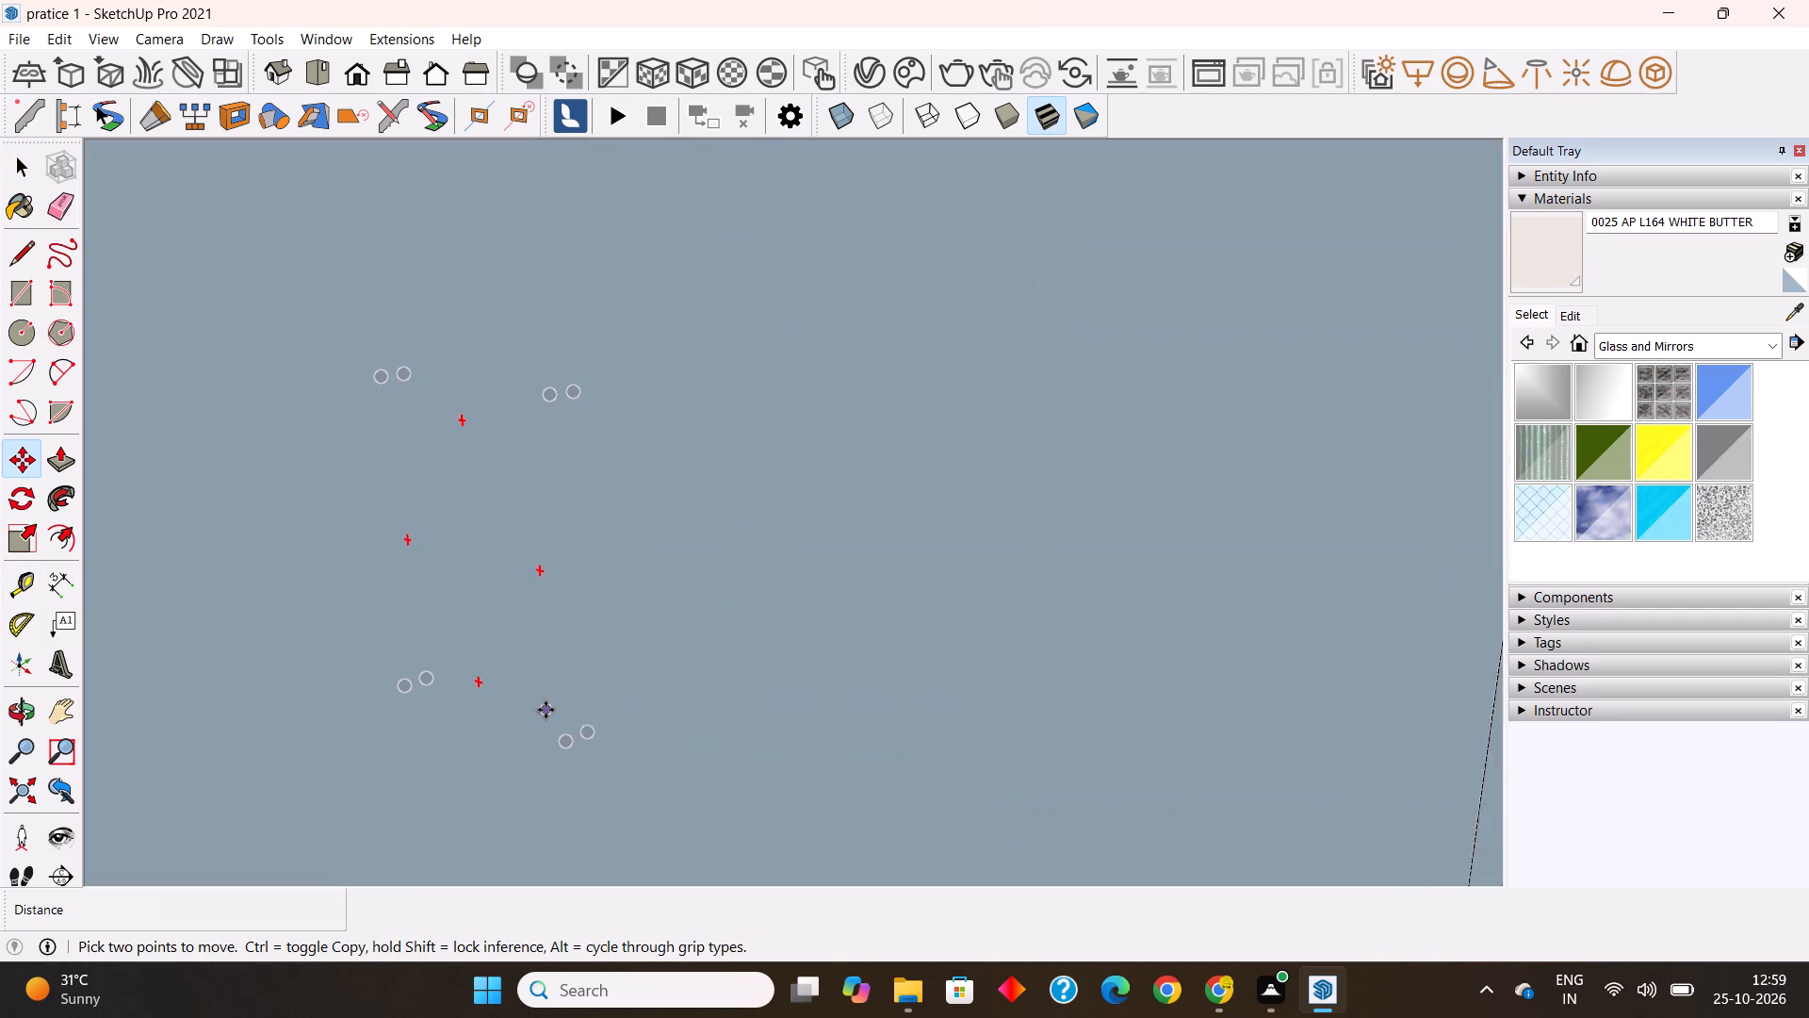
scroll(546, 710, "up", 19)
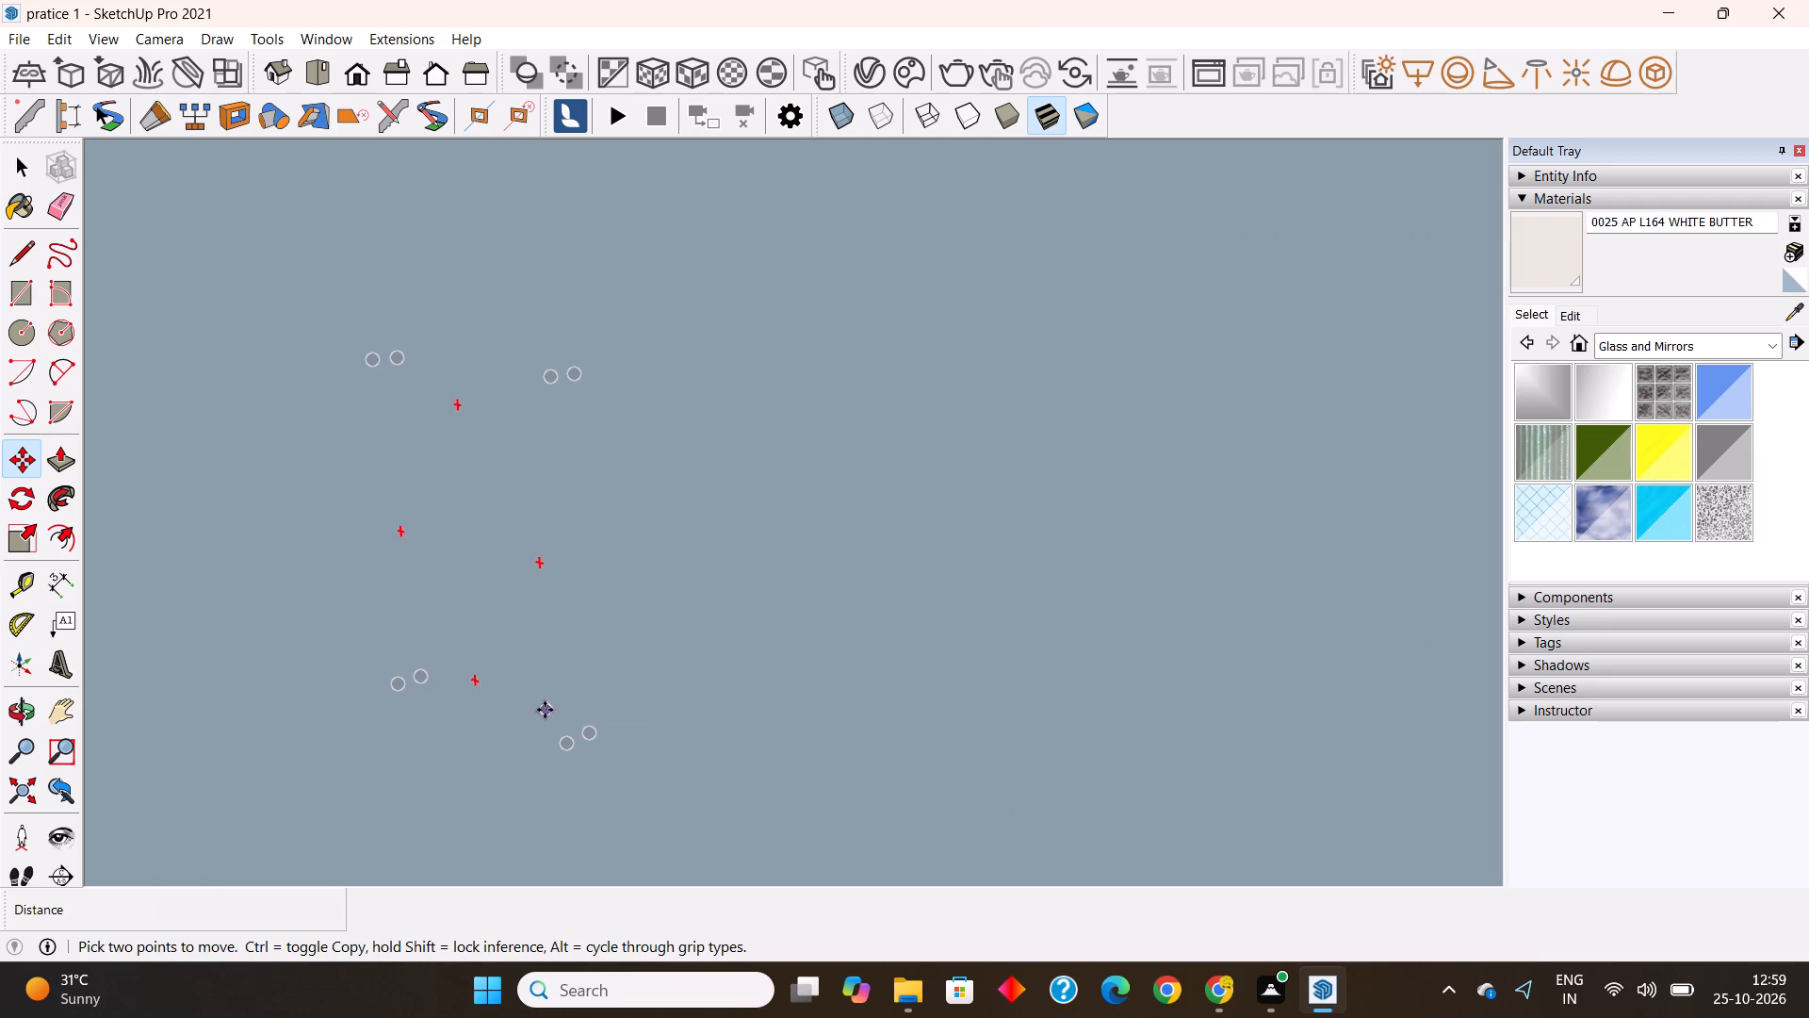
scroll(545, 710, "up", 9)
middle_click_drag(545, 710, 682, 627)
scroll(624, 383, "down", 7)
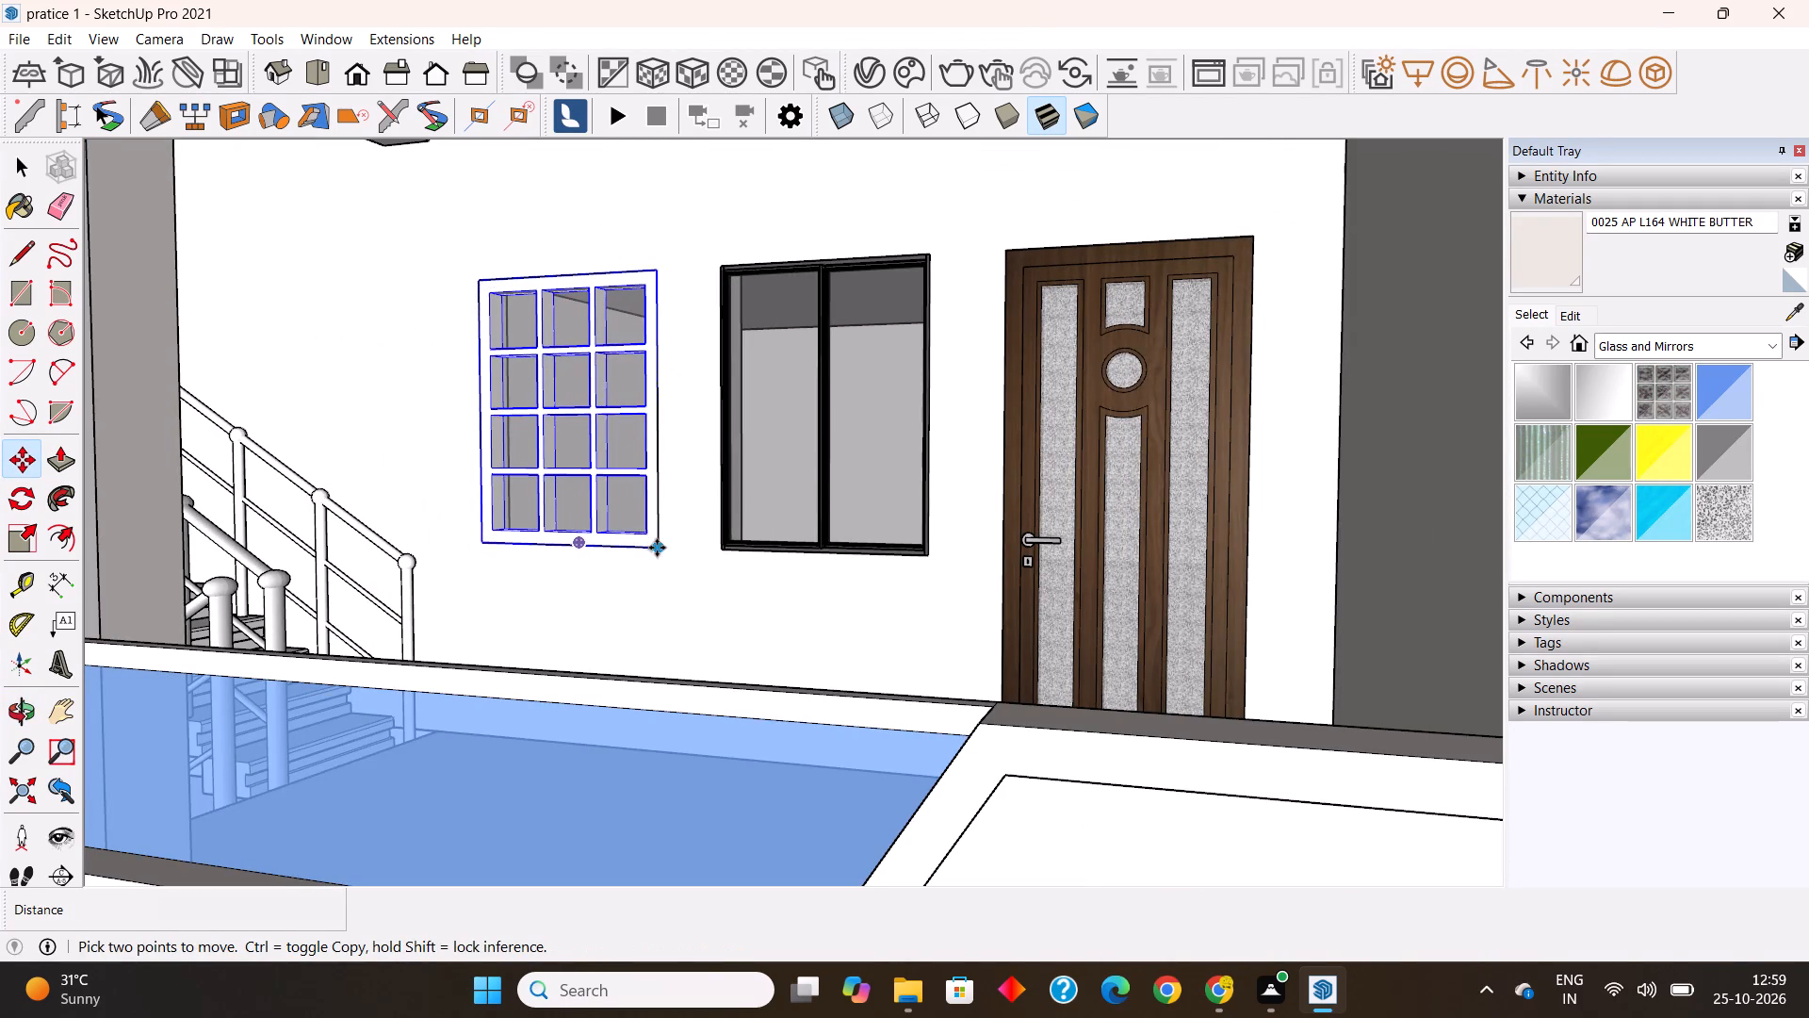
left_click(660, 550)
scroll(682, 388, "down", 11)
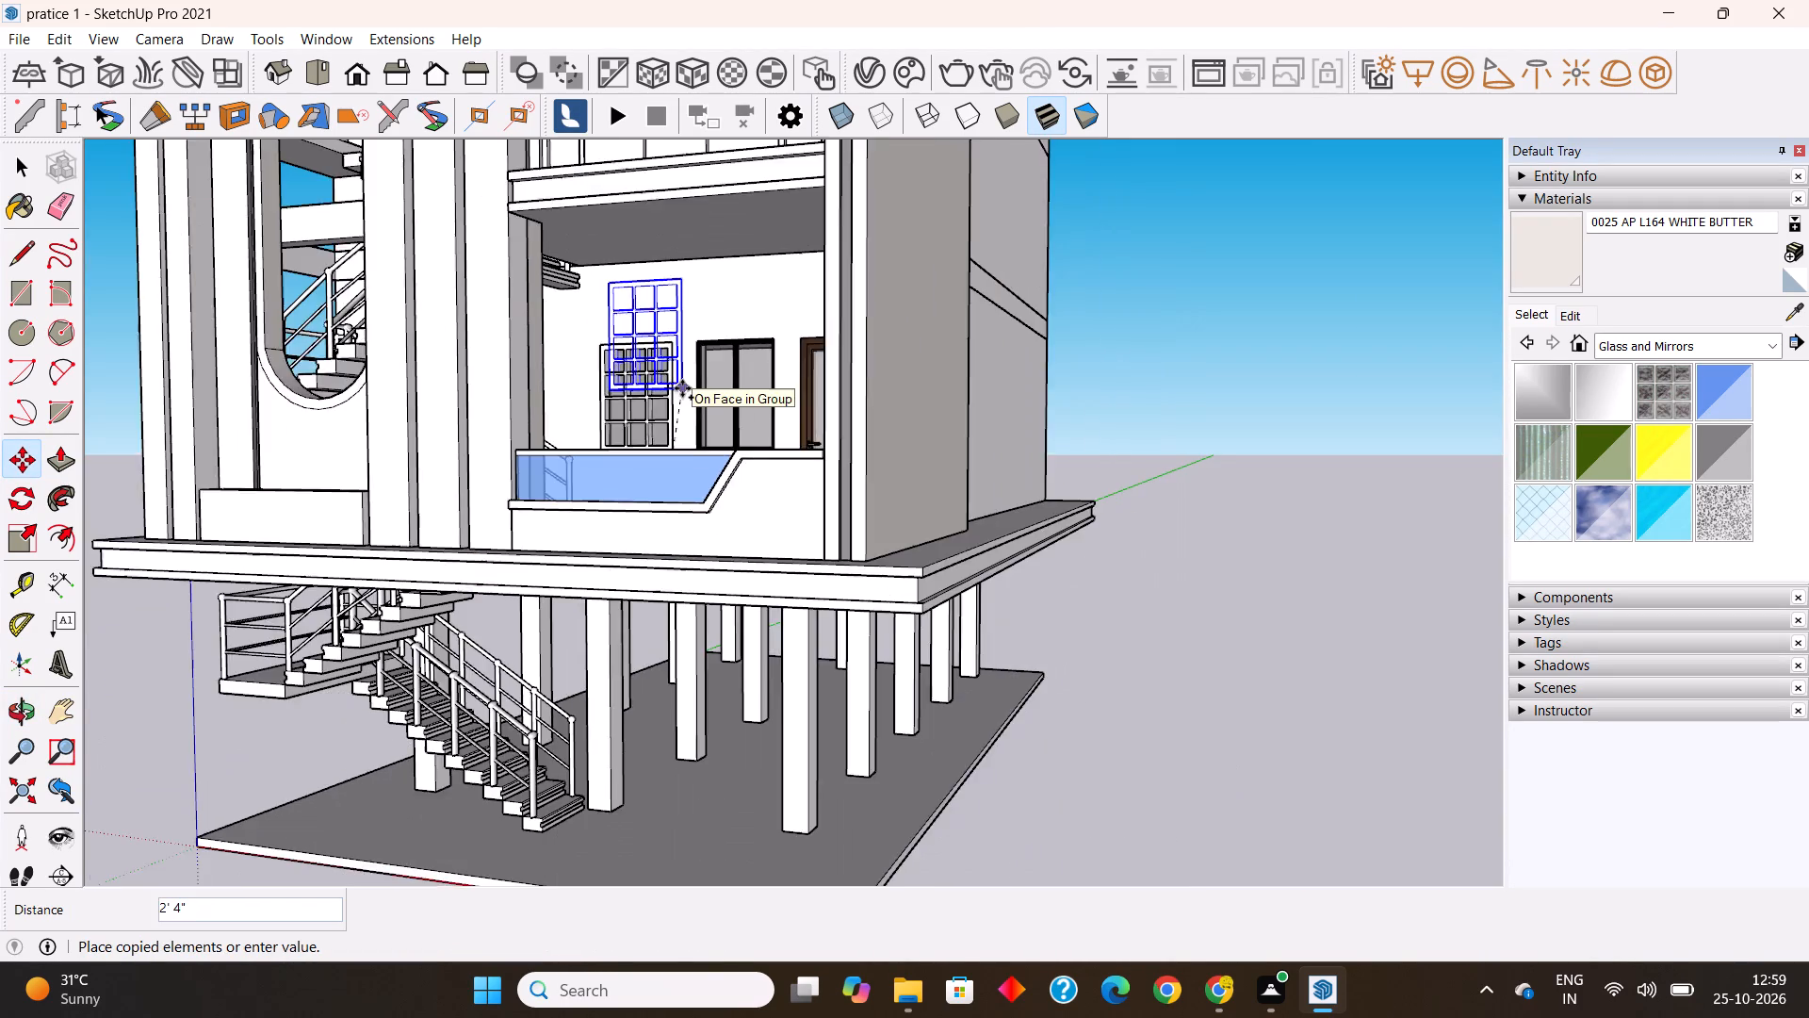
scroll(663, 494, "down", 10)
middle_click_drag(661, 391, 662, 407)
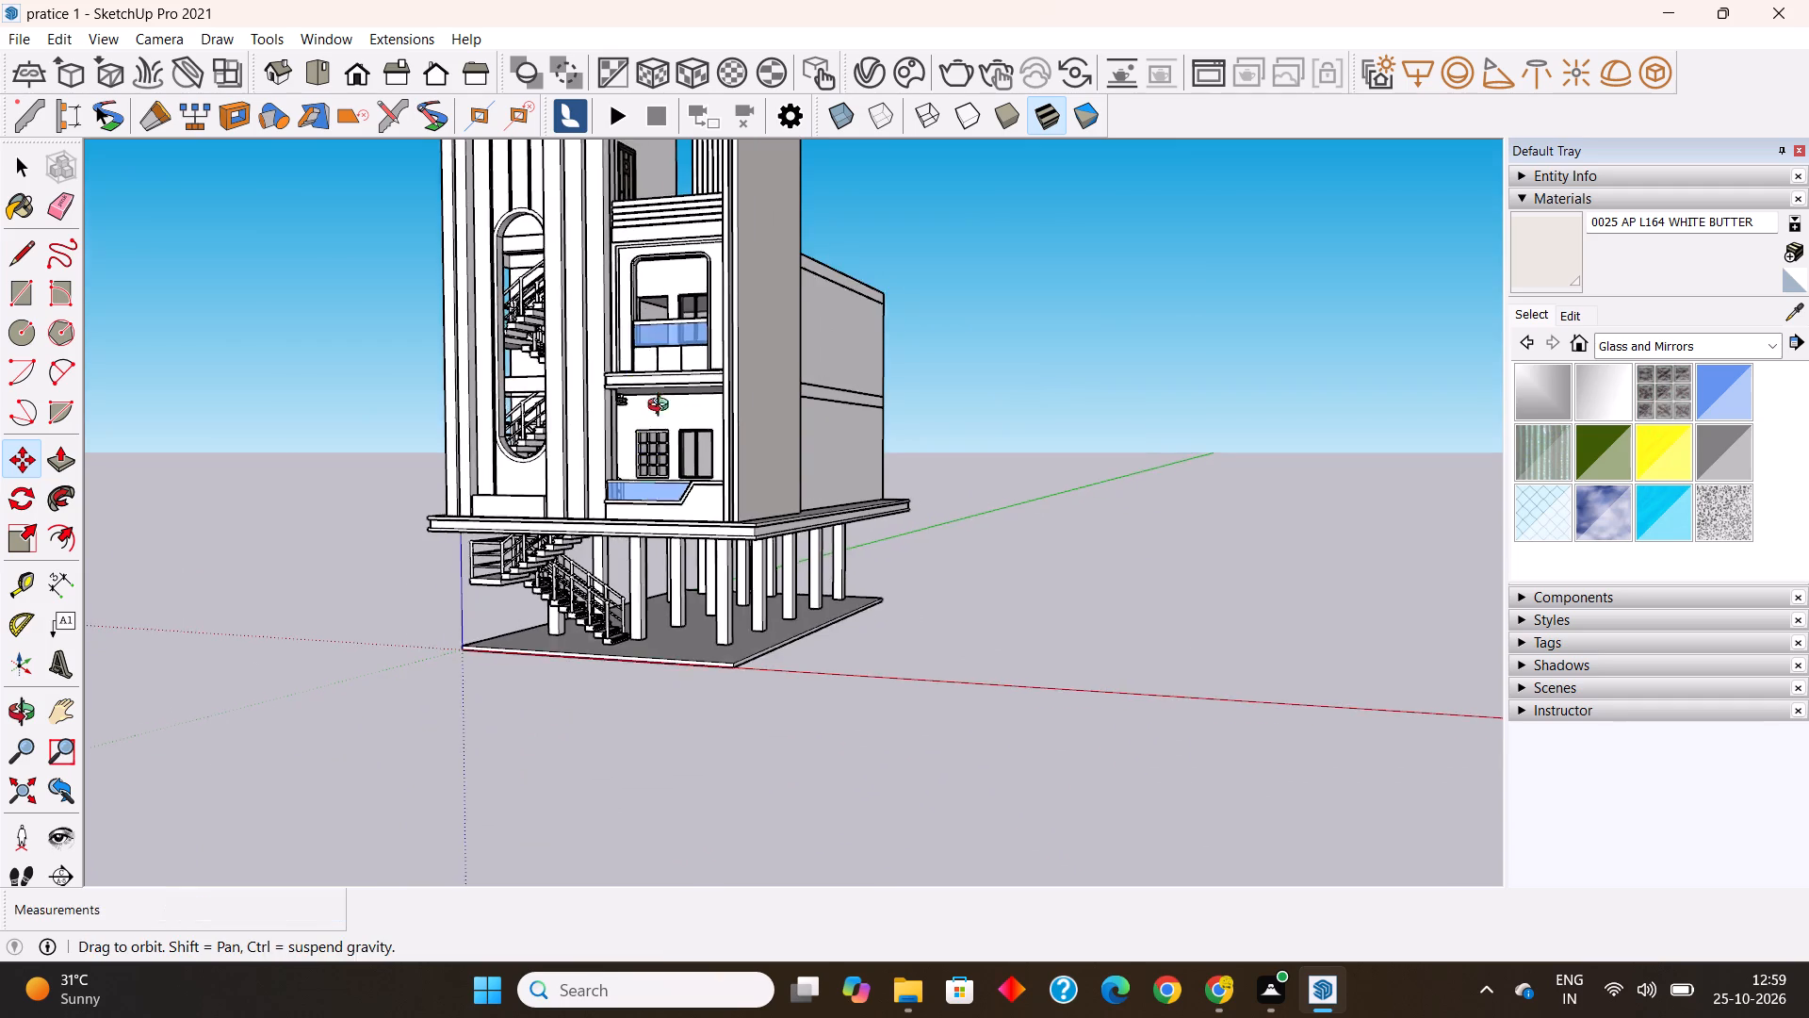
middle_click_drag(662, 407, 661, 506)
scroll(653, 336, "up", 11)
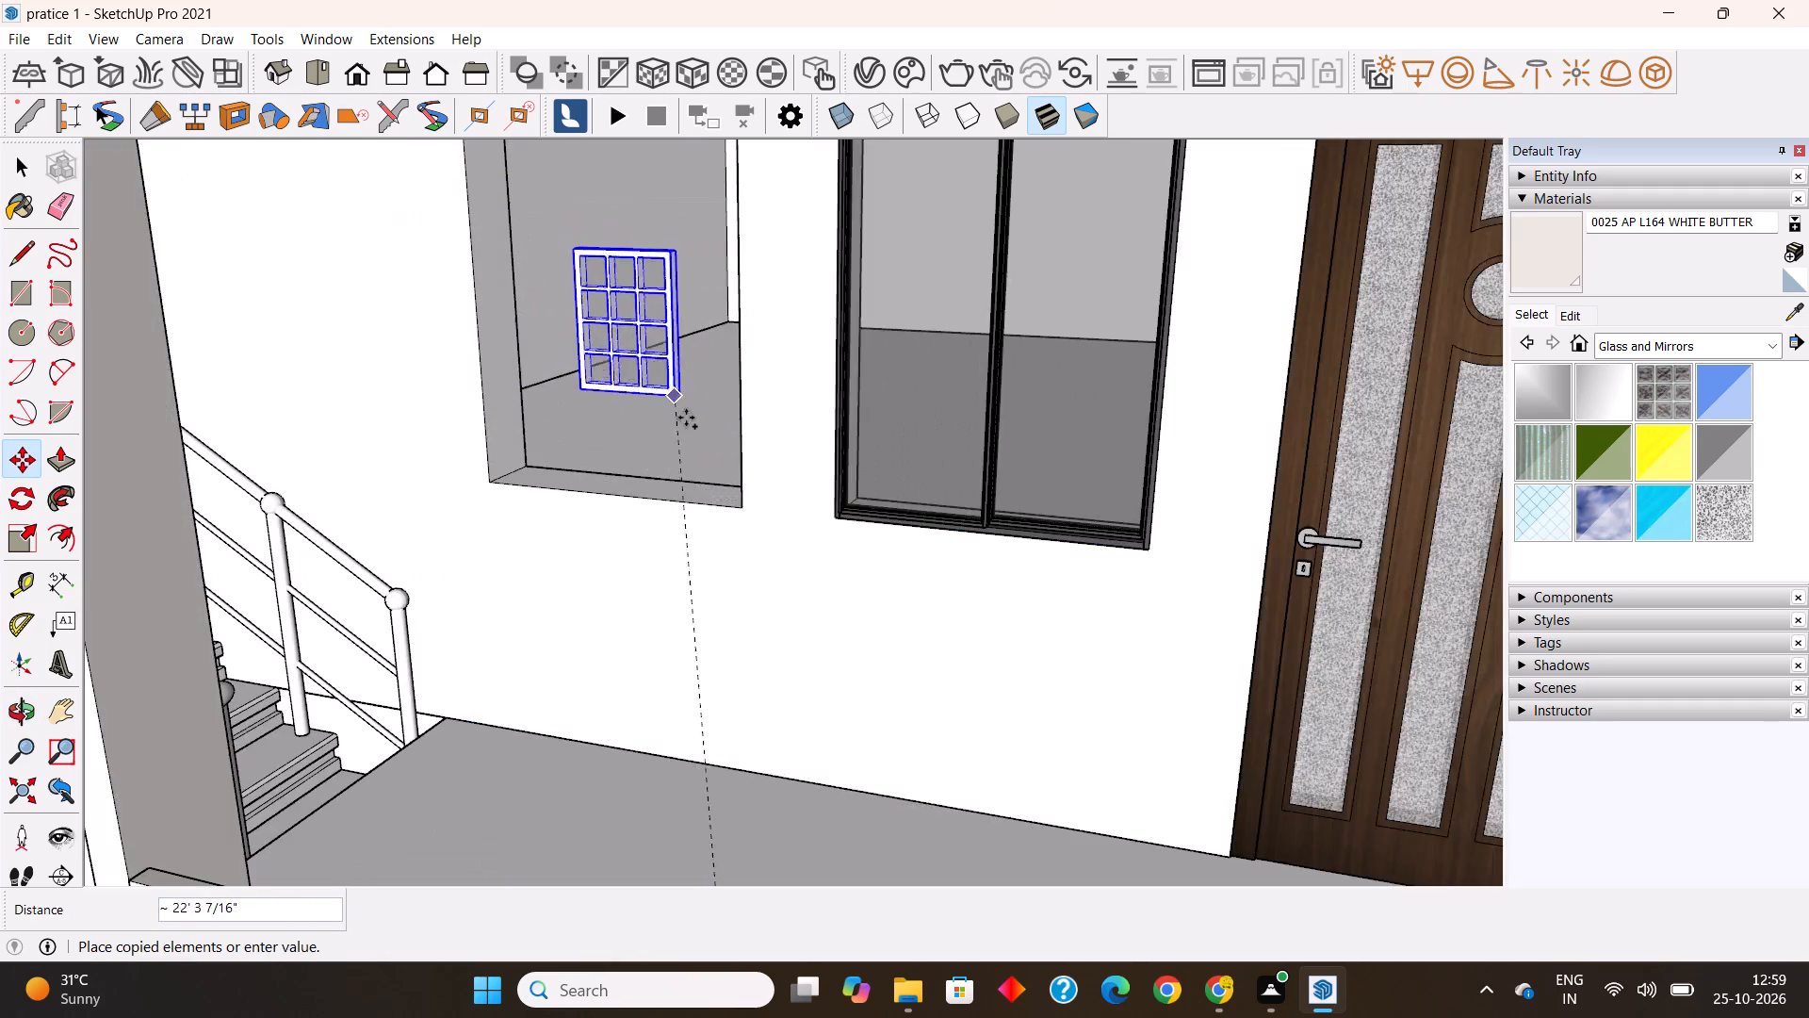
scroll(690, 422, "up", 1)
left_click(757, 536)
scroll(724, 594, "down", 6)
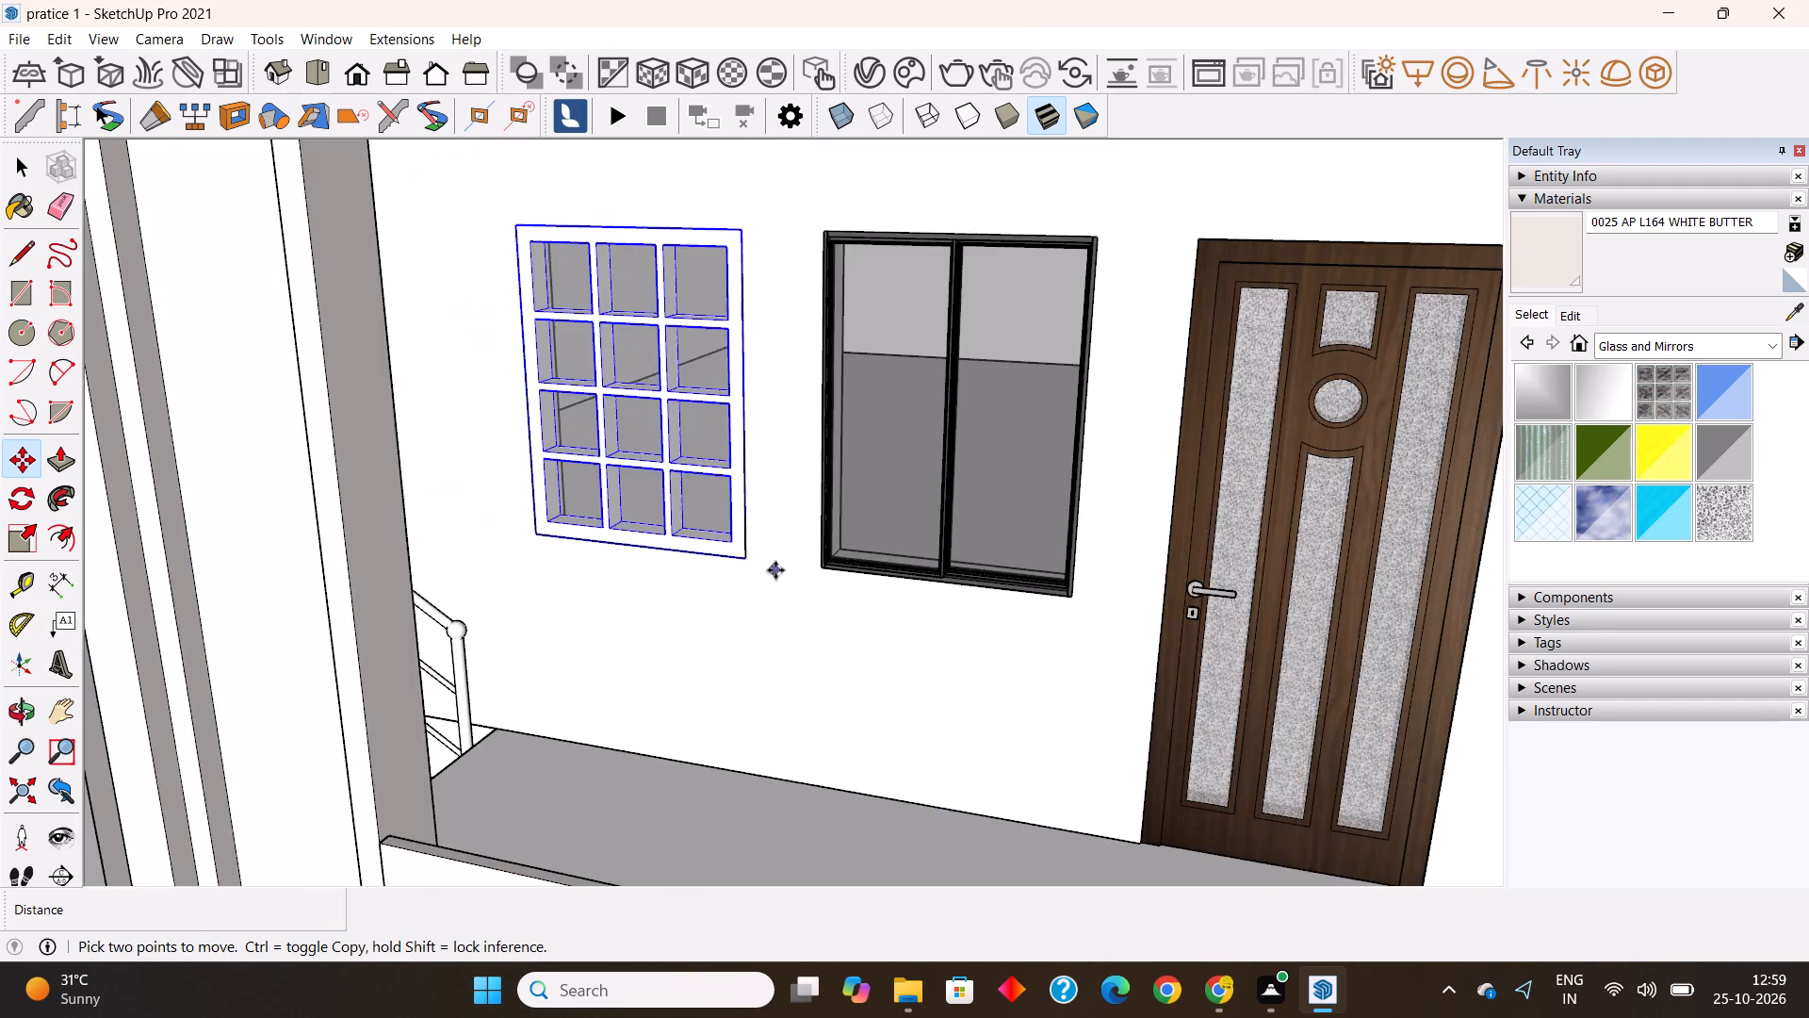
scroll(775, 570, "down", 15)
middle_click_drag(774, 562, 936, 516)
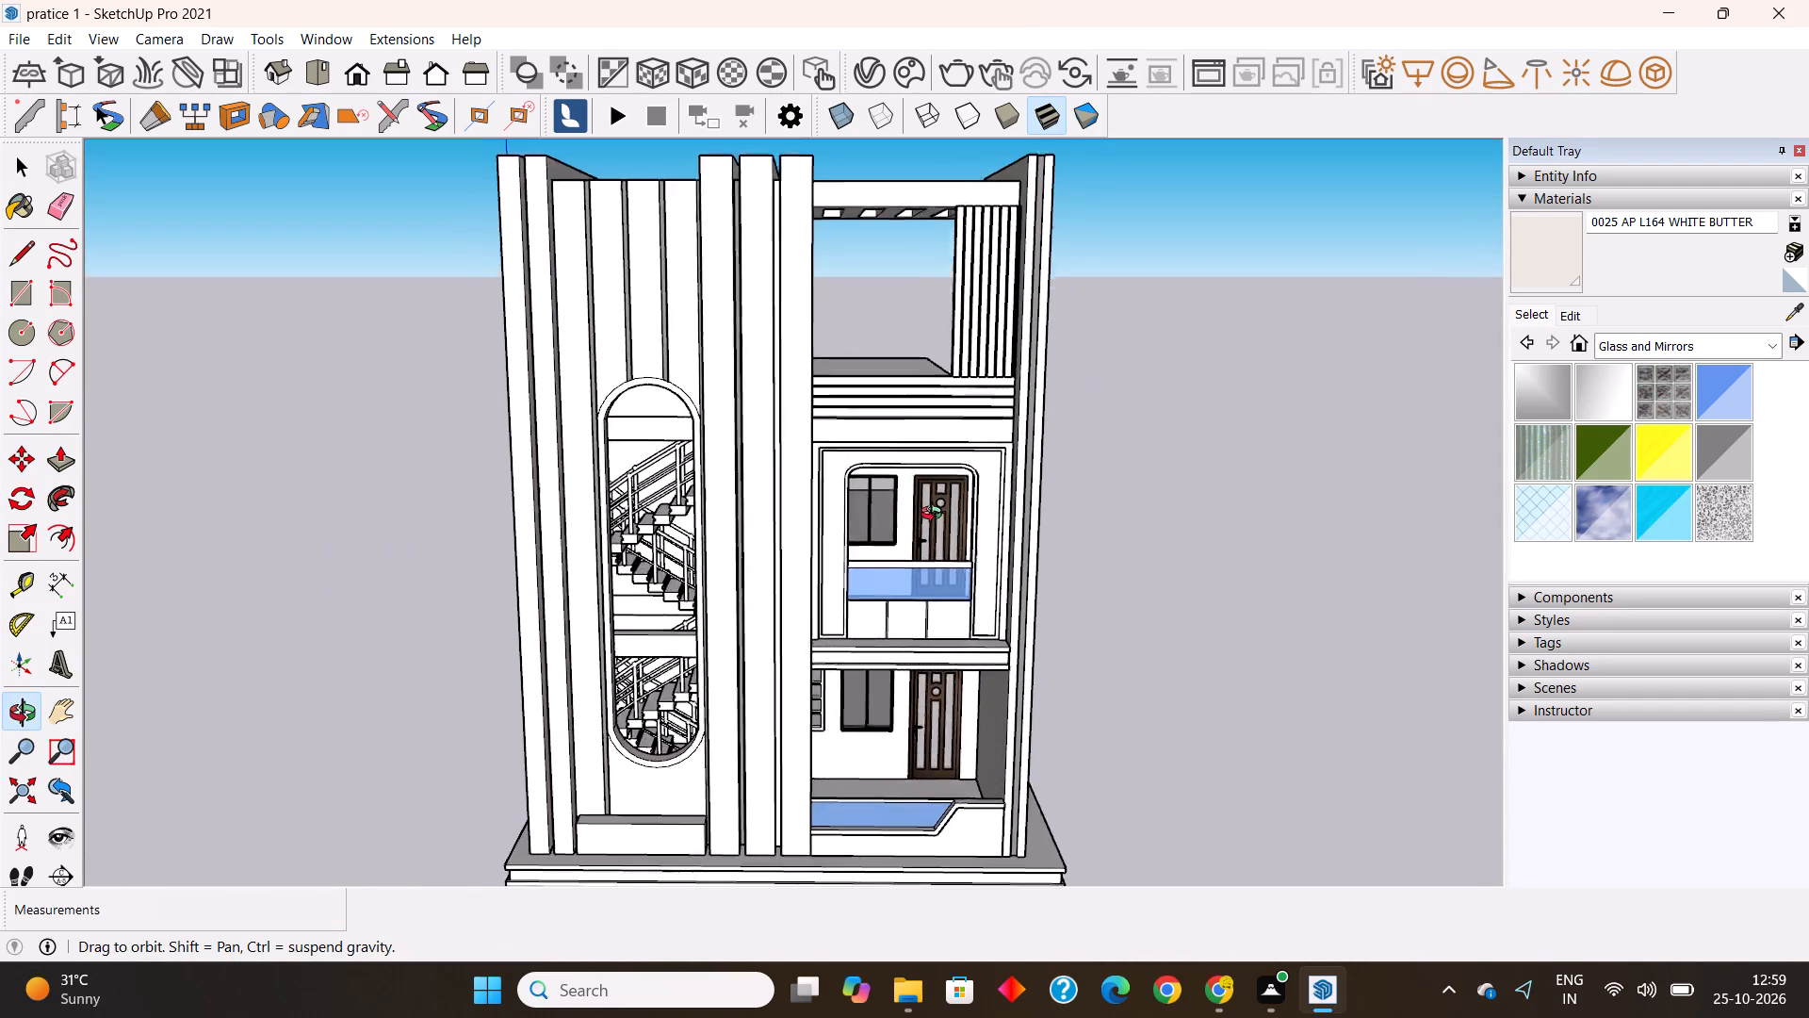
middle_click_drag(936, 516, 1059, 503)
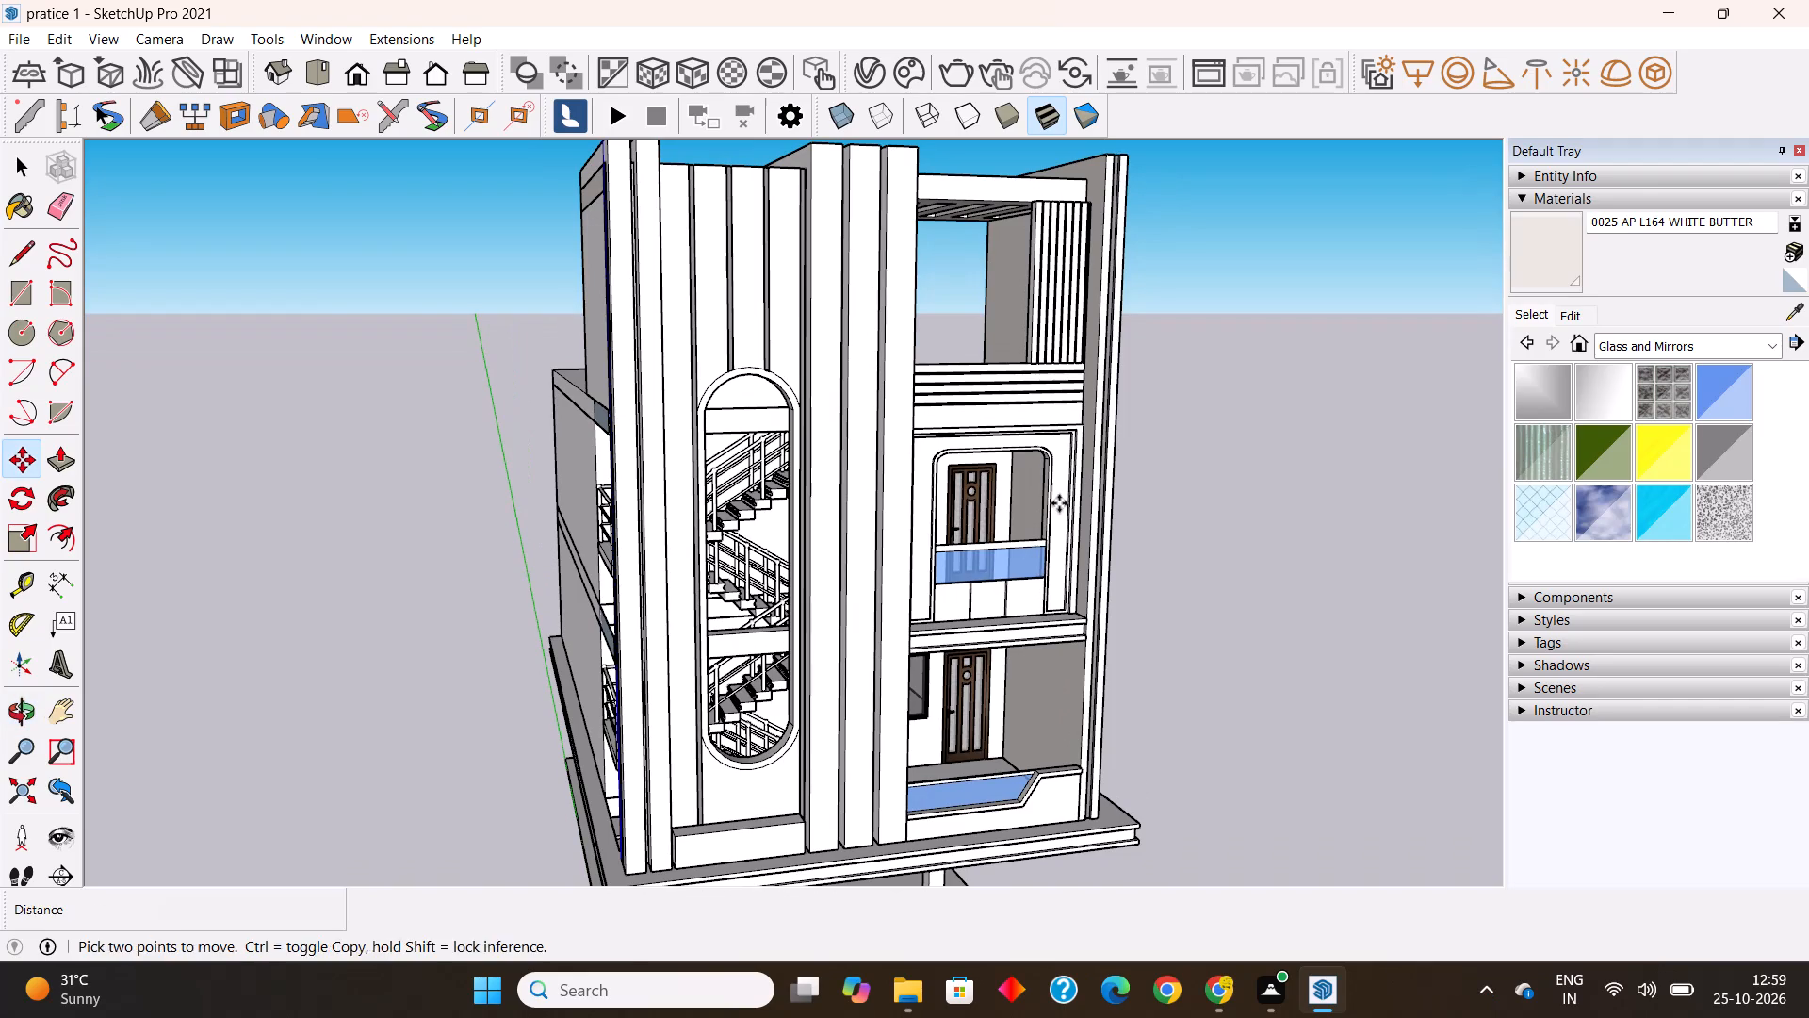
key("space")
left_click(1258, 472)
Save the model.
scroll(792, 463, "down", 4)
middle_click_drag(850, 550, 467, 536)
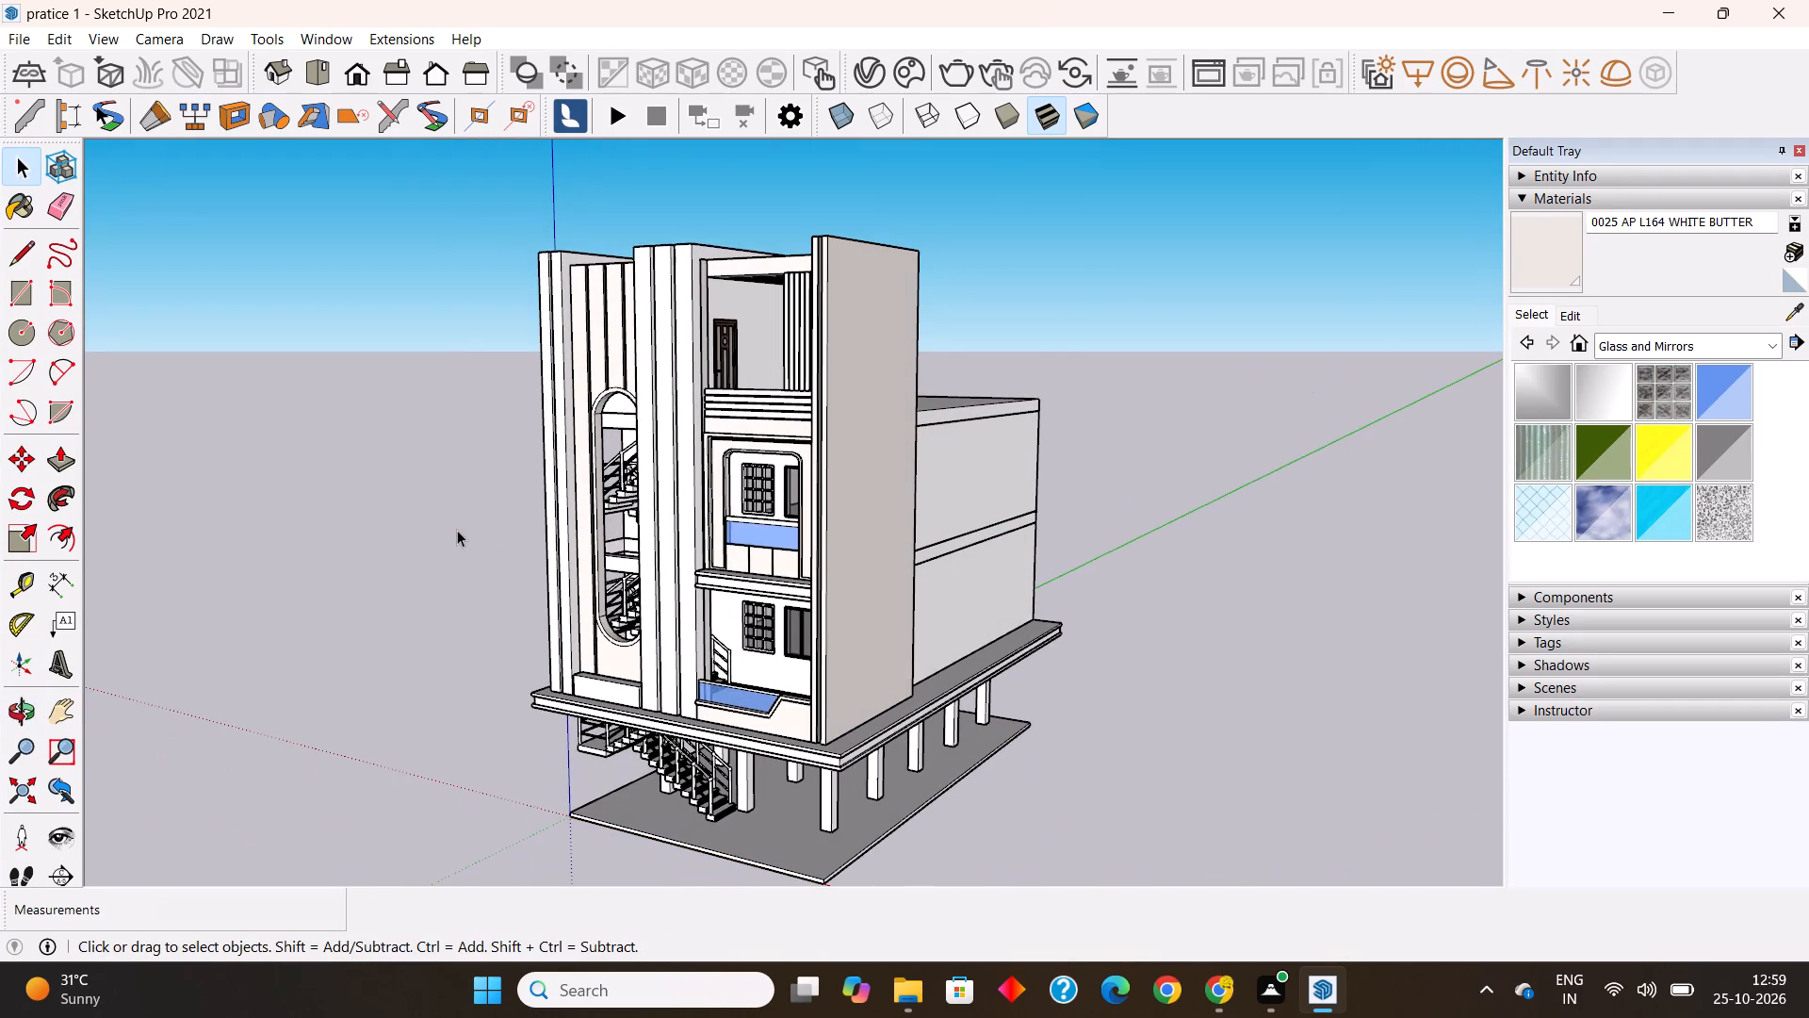
key("ctrl+s")
Draw lines joining the four arc endpoints of the tall arched staircase opening to fill its straight middle part with a rectangular face.
scroll(586, 397, "up", 3)
scroll(623, 468, "up", 5)
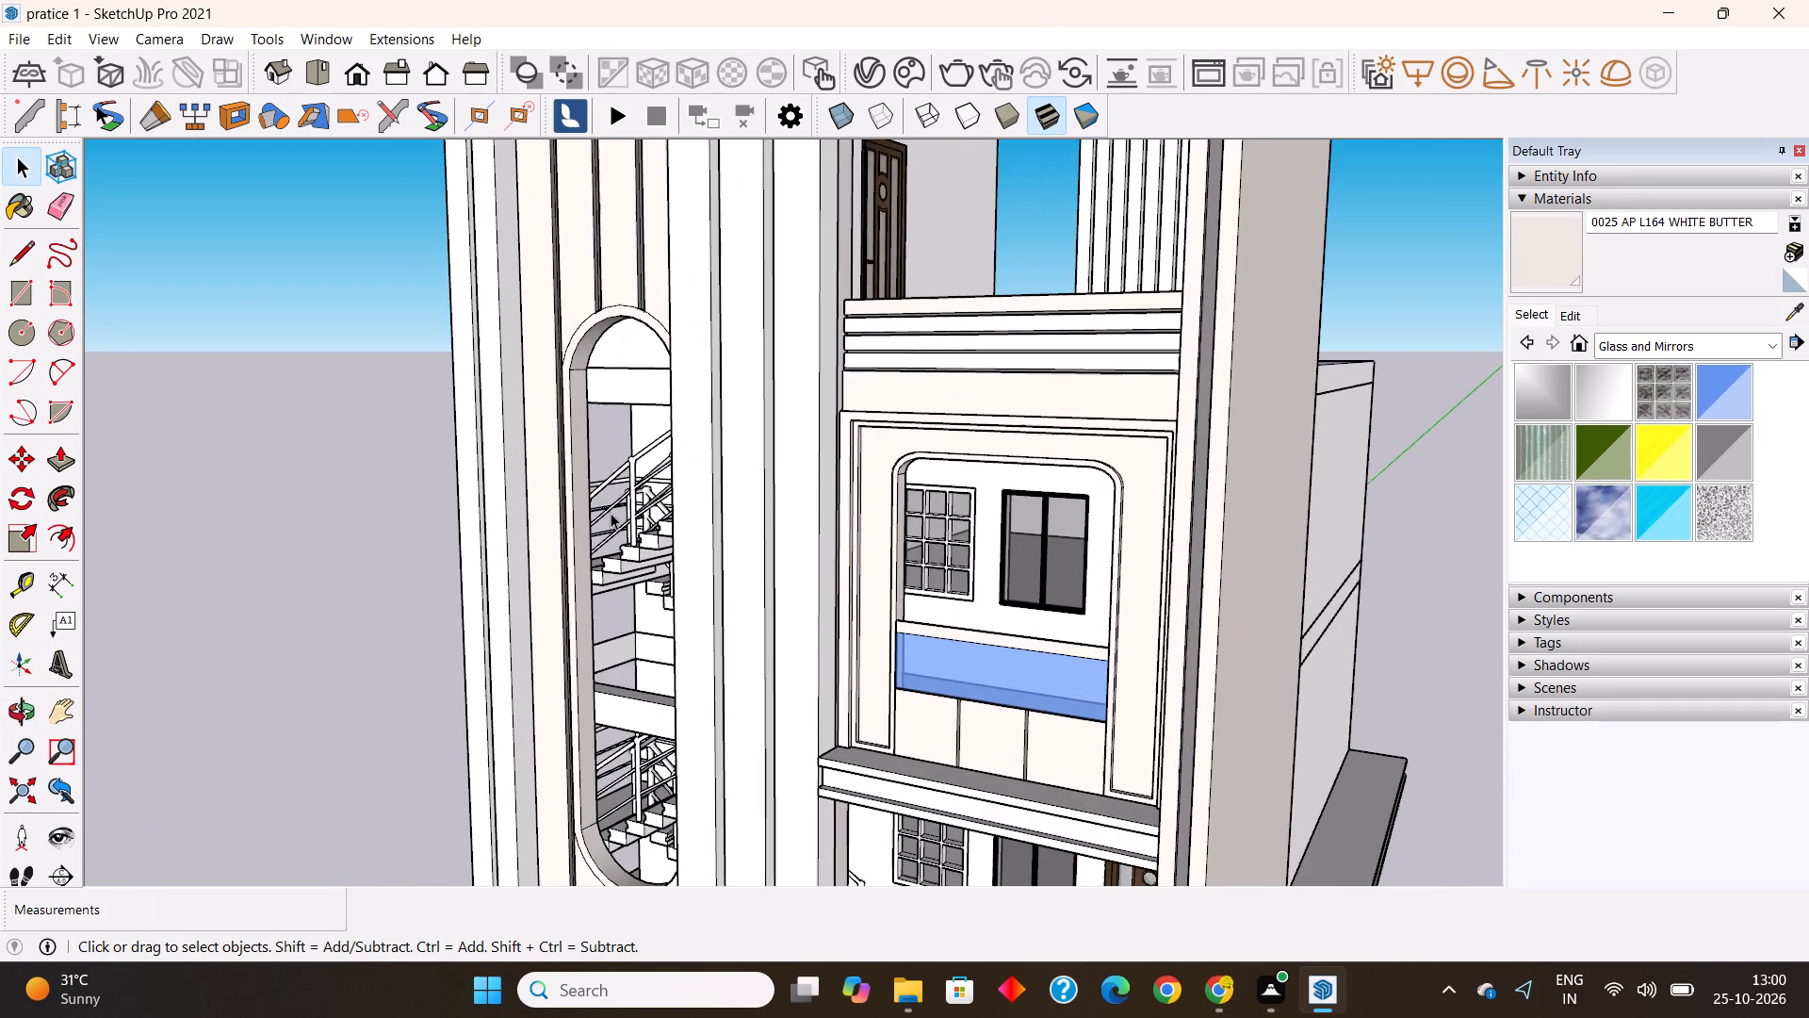
scroll(611, 513, "up", 1)
scroll(579, 465, "down", 7)
middle_click_drag(616, 552, 787, 561)
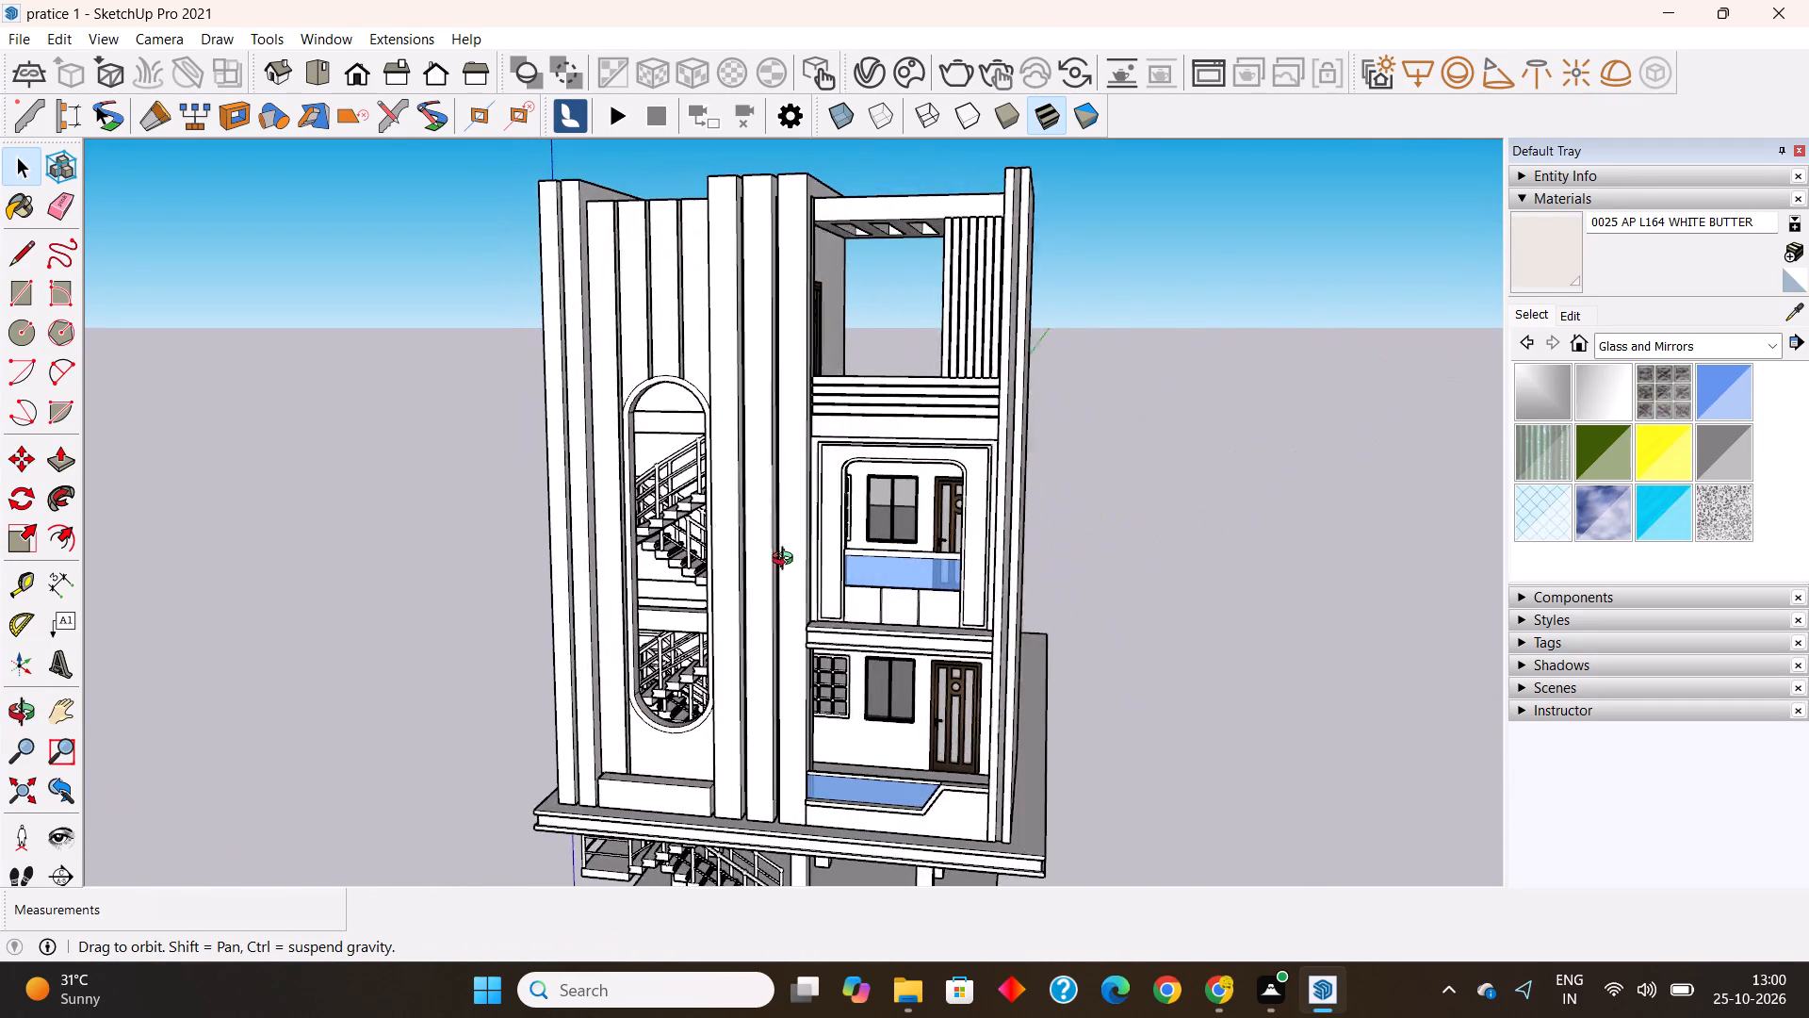
middle_click_drag(787, 561, 856, 560)
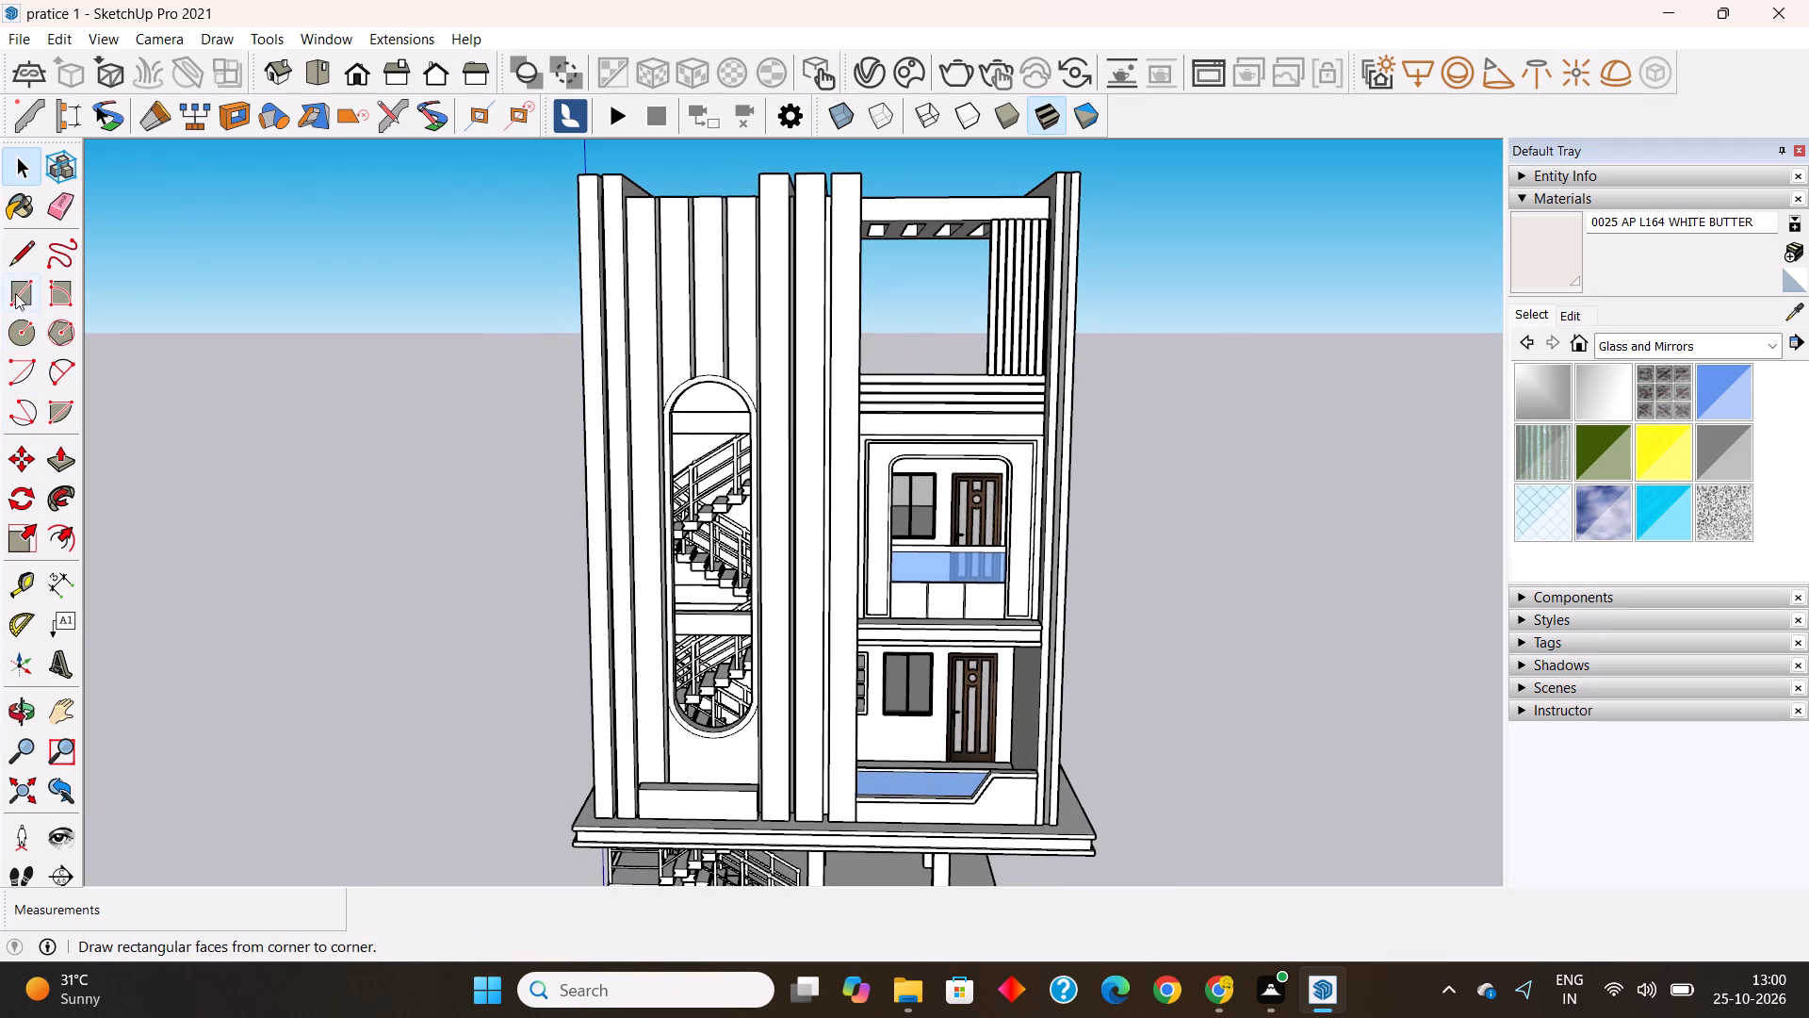
left_click(17, 266)
middle_click_drag(768, 599, 526, 590)
scroll(554, 446, "up", 3)
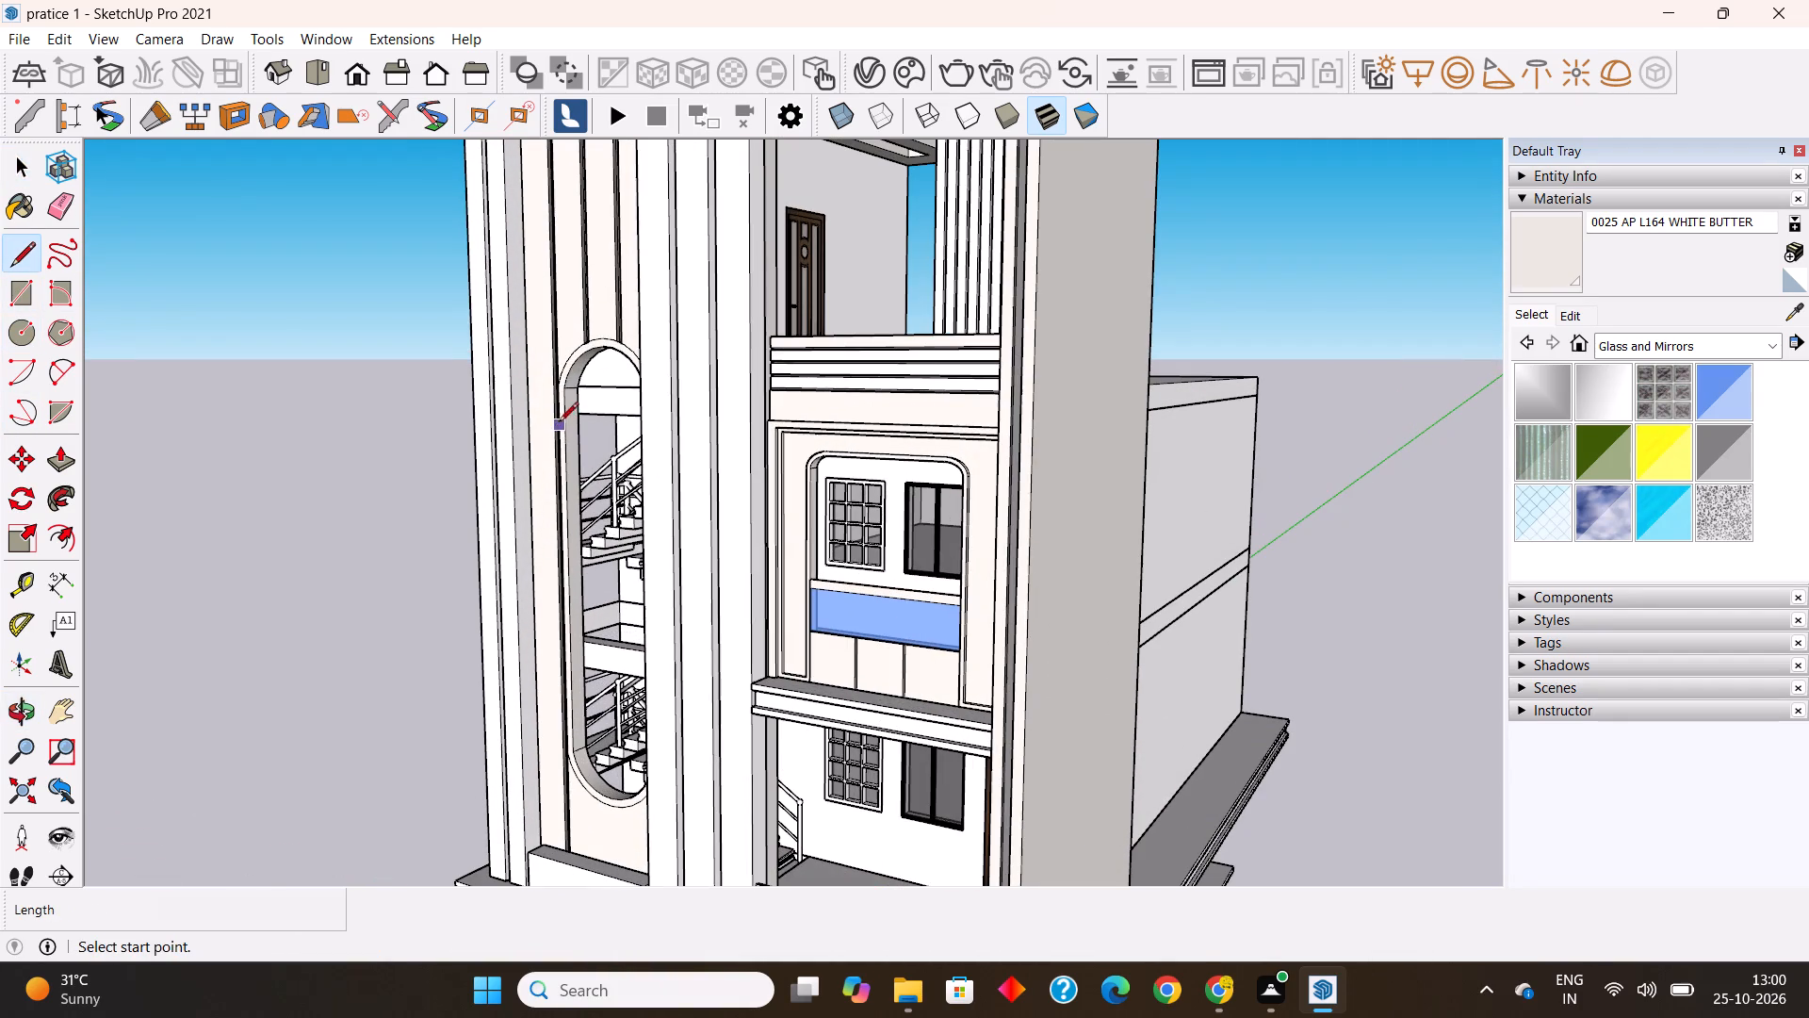
left_click(570, 387)
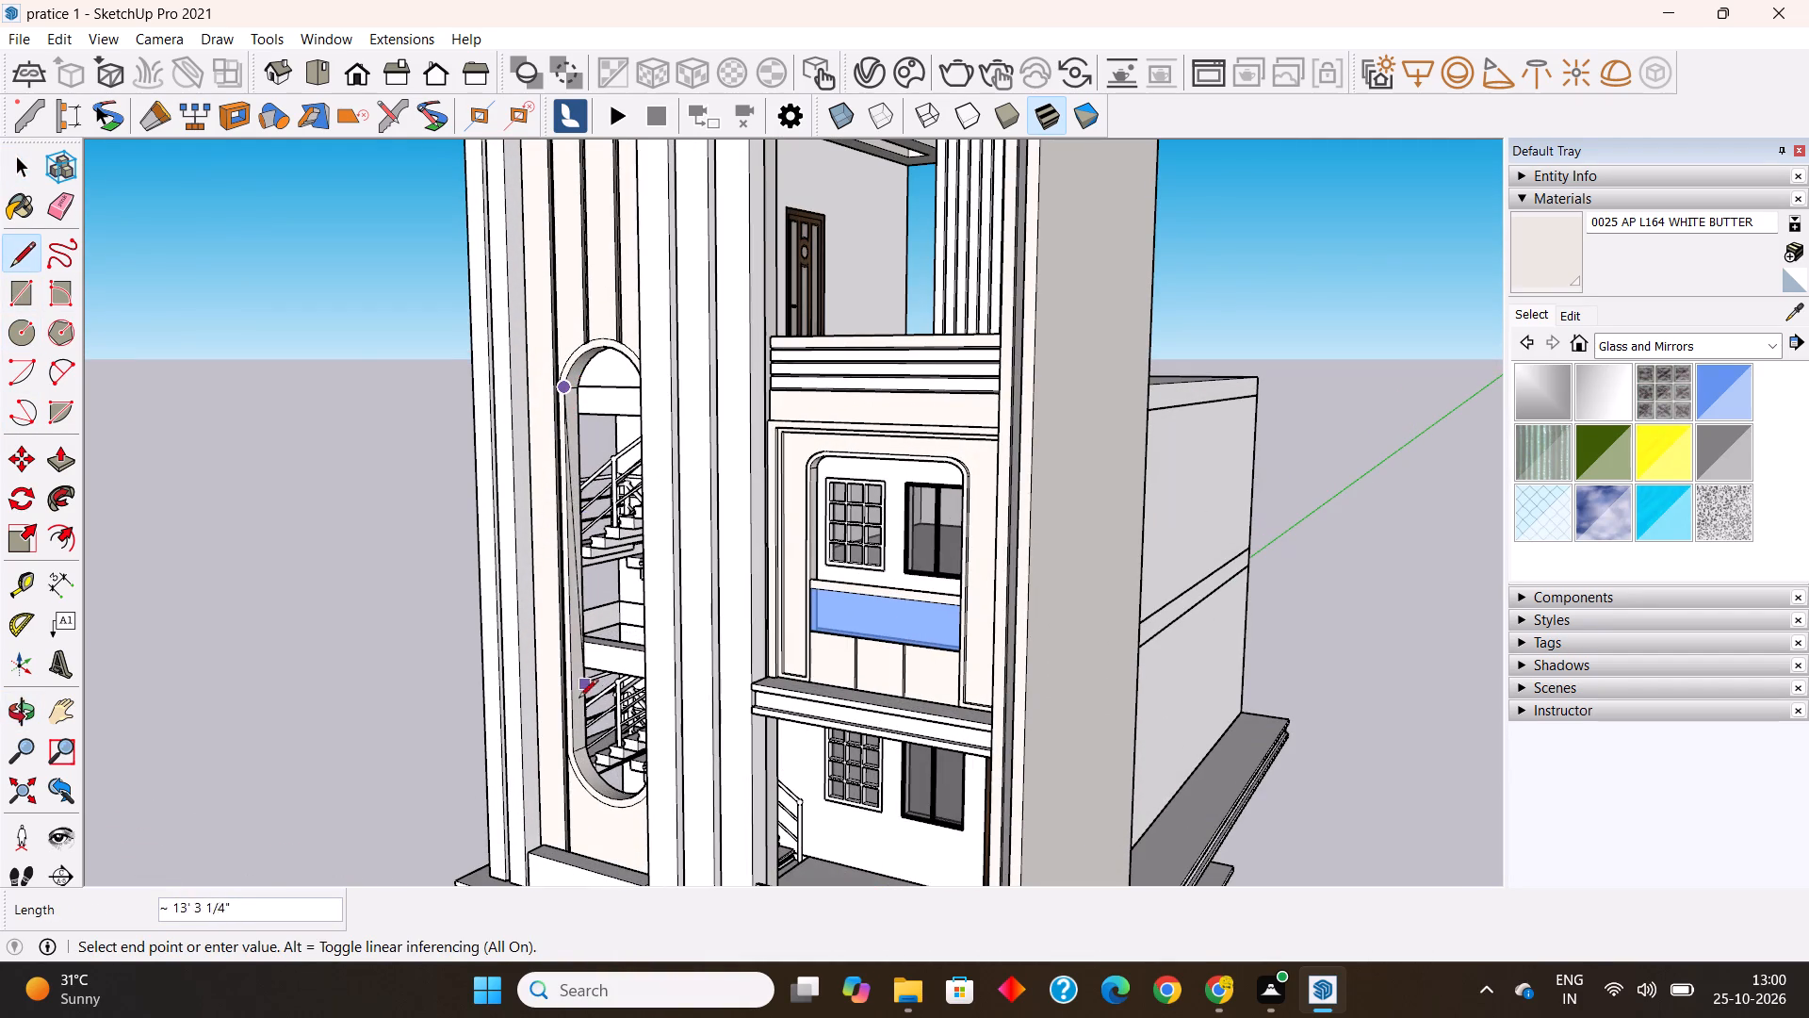
left_click(574, 750)
scroll(589, 721, "down", 2)
middle_click_drag(622, 764, 1009, 733)
scroll(863, 749, "up", 2)
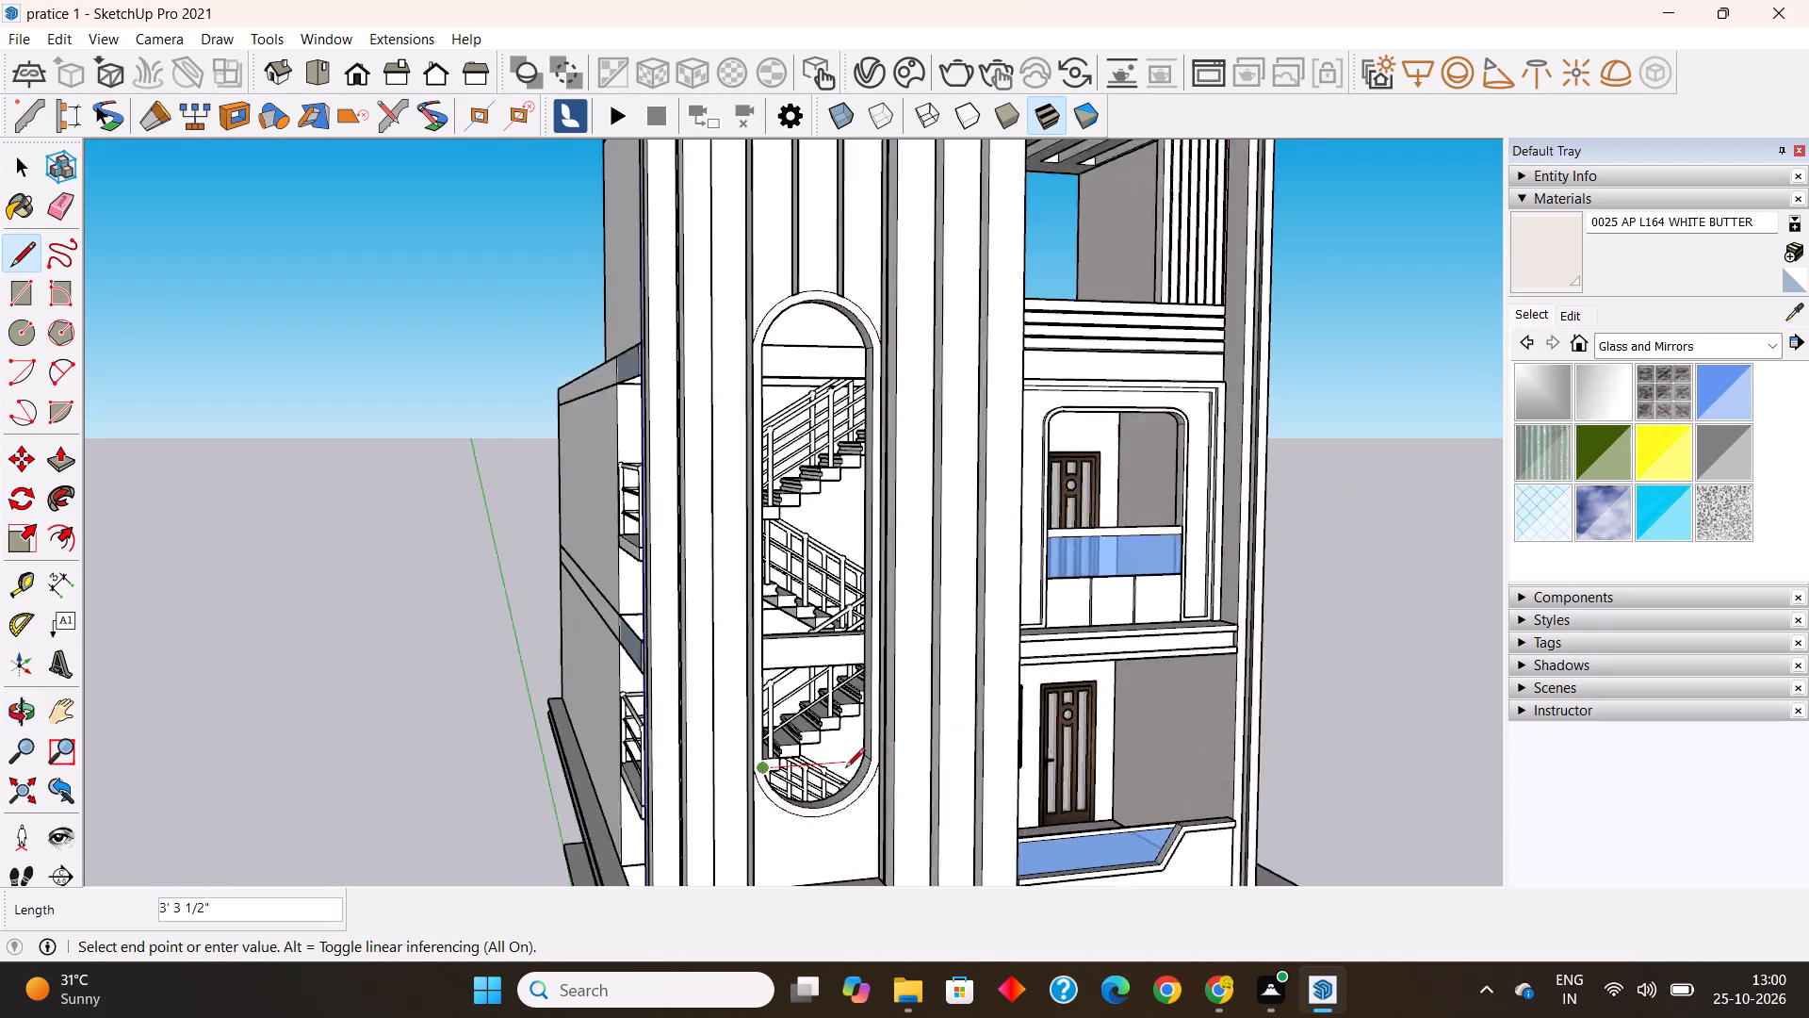
scroll(845, 769, "up", 6)
left_click(888, 756)
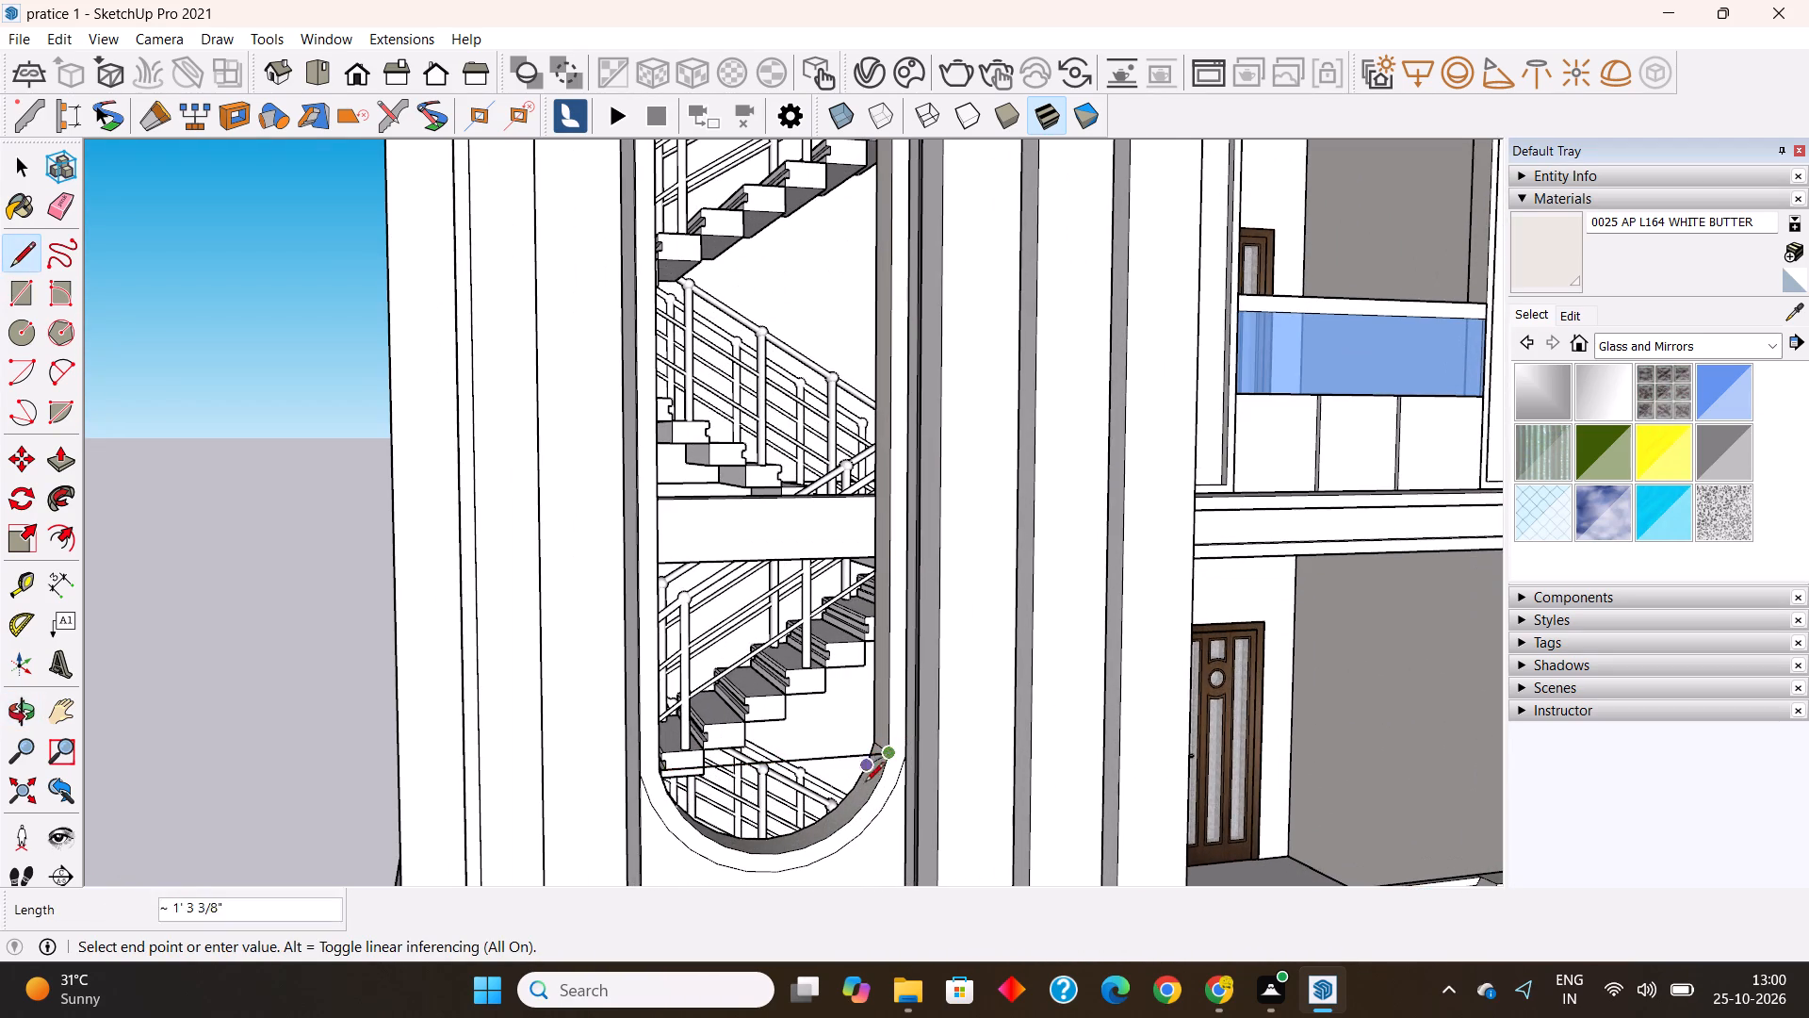
scroll(865, 798, "down", 9)
scroll(863, 436, "up", 3)
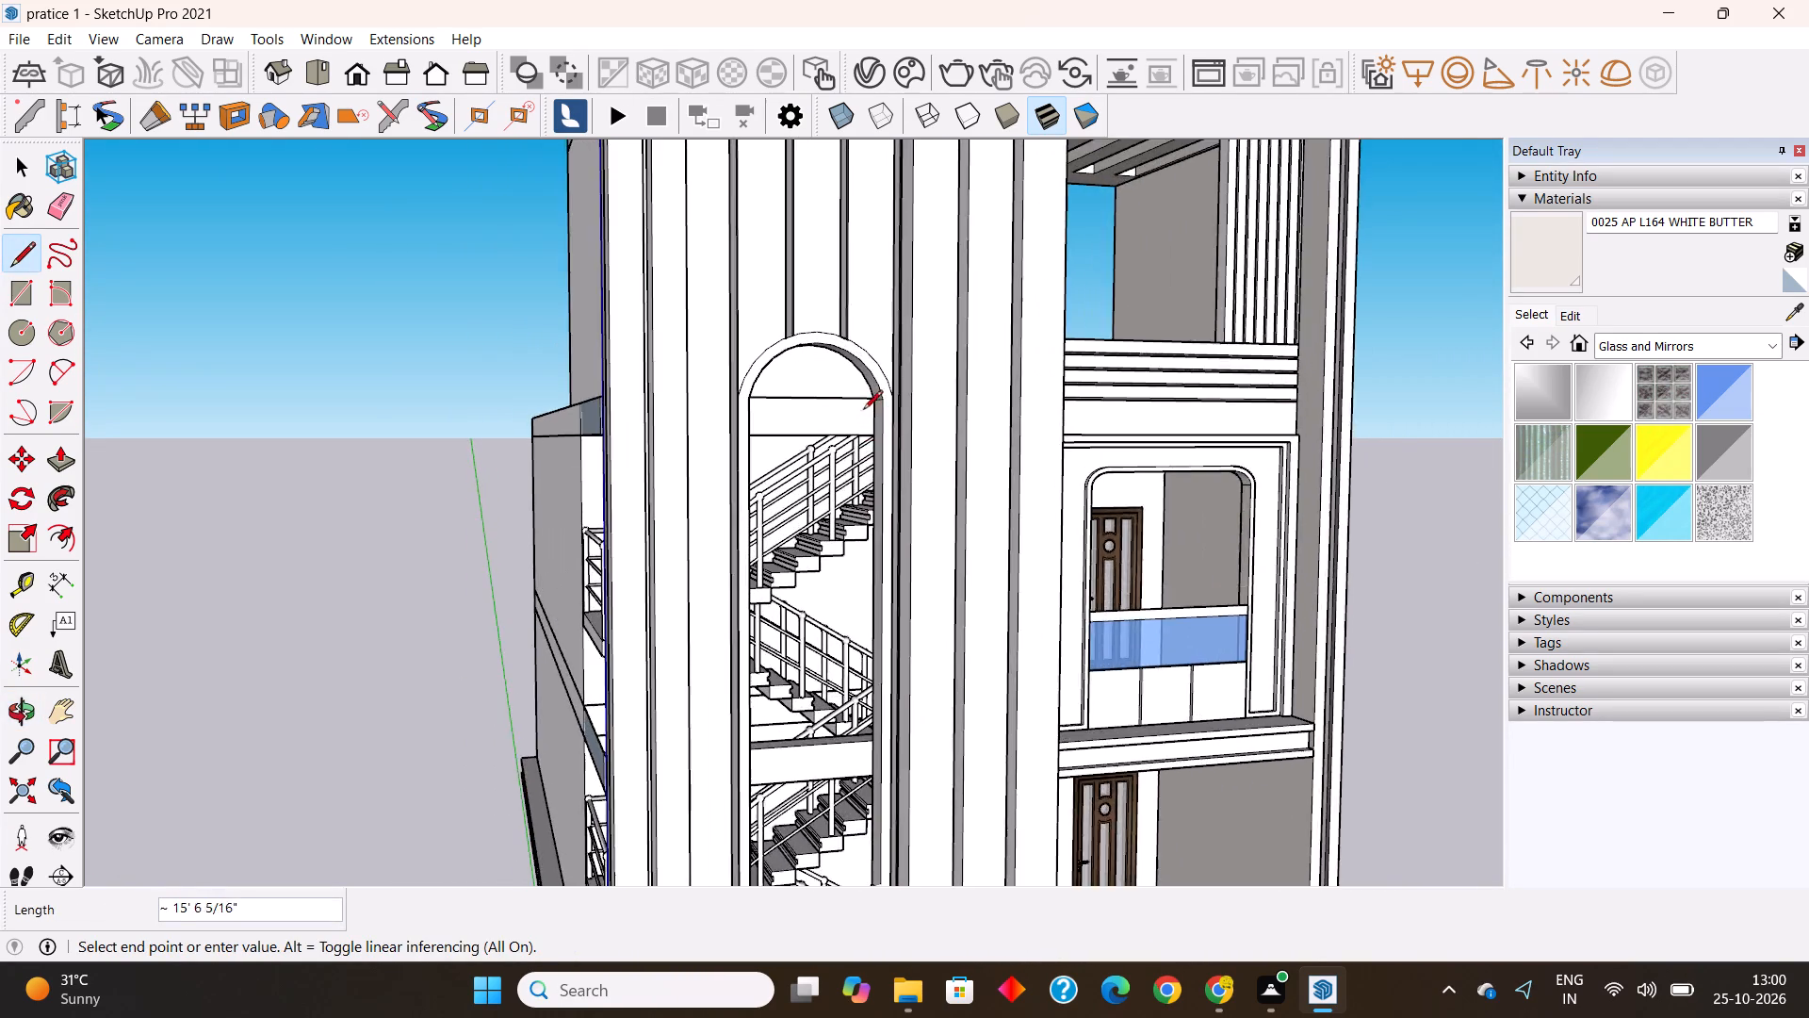
scroll(863, 411, "up", 3)
left_click(889, 398)
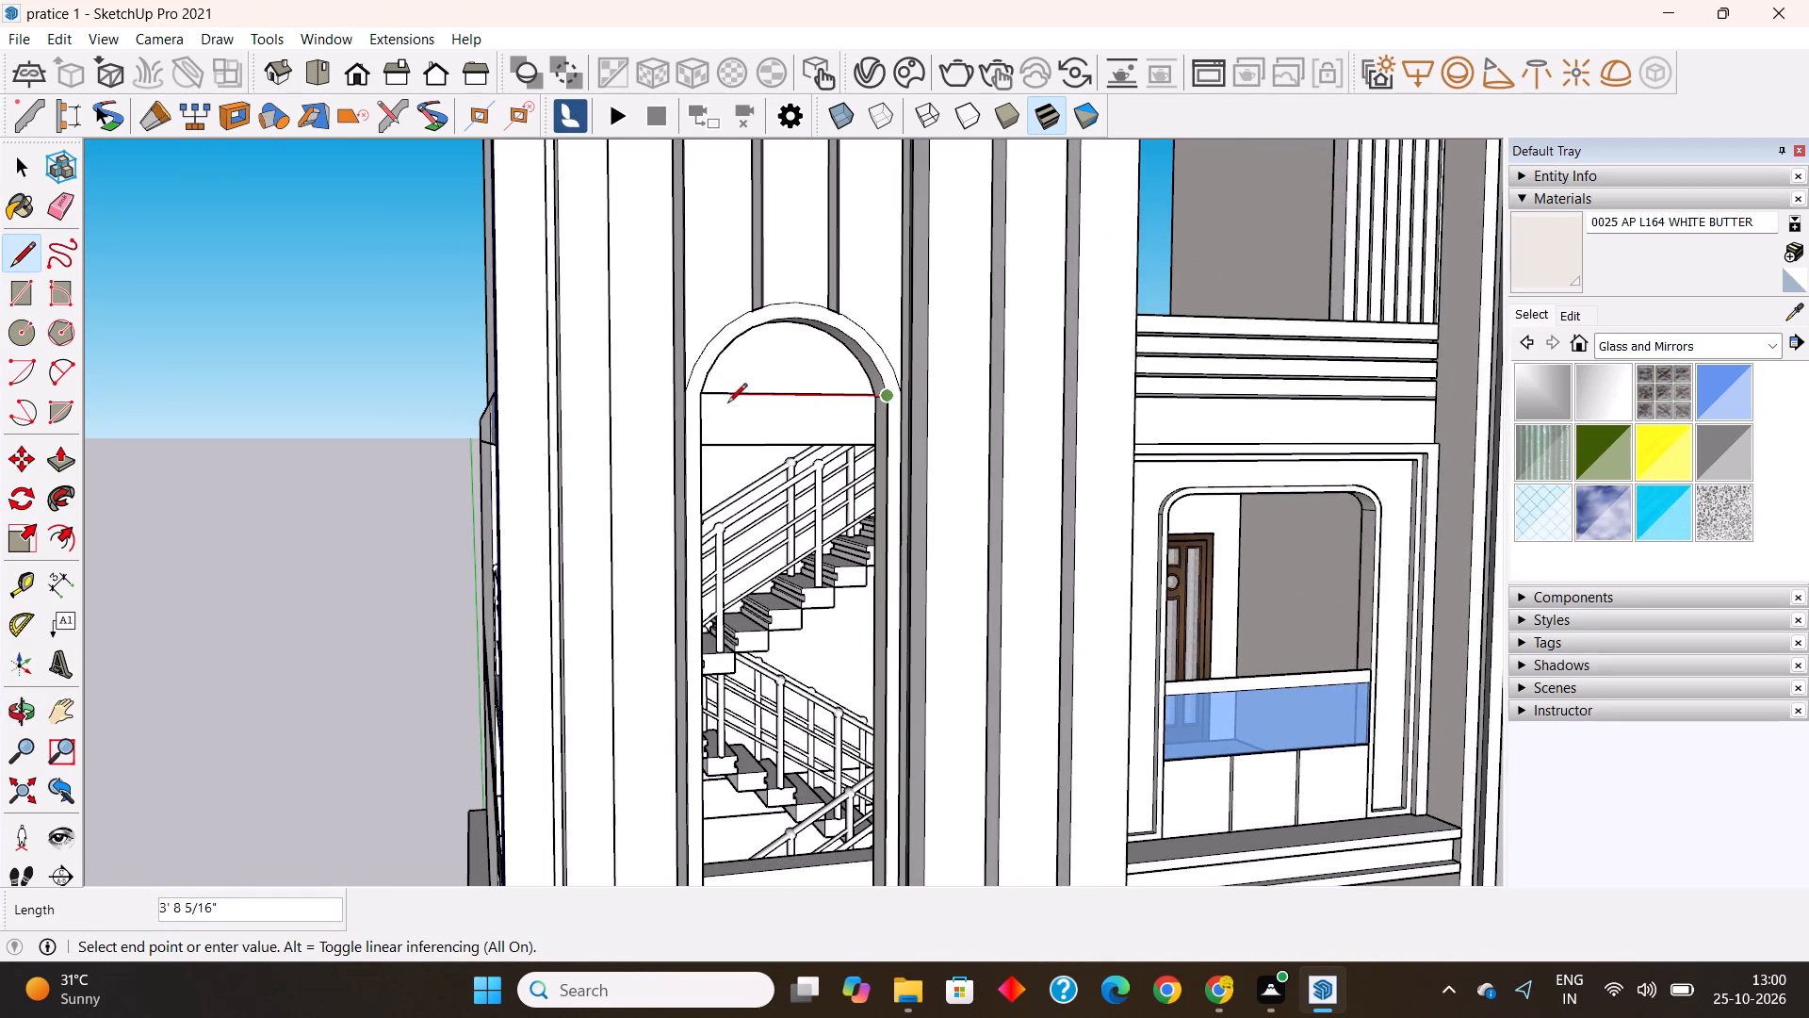
left_click(707, 398)
Draw a 150-segment two-point arc along the opening's rounded top, with a bulge of about 1' 8 5/8", to fill the upper end.
scroll(707, 398, "down", 7)
middle_click_drag(769, 483, 747, 501)
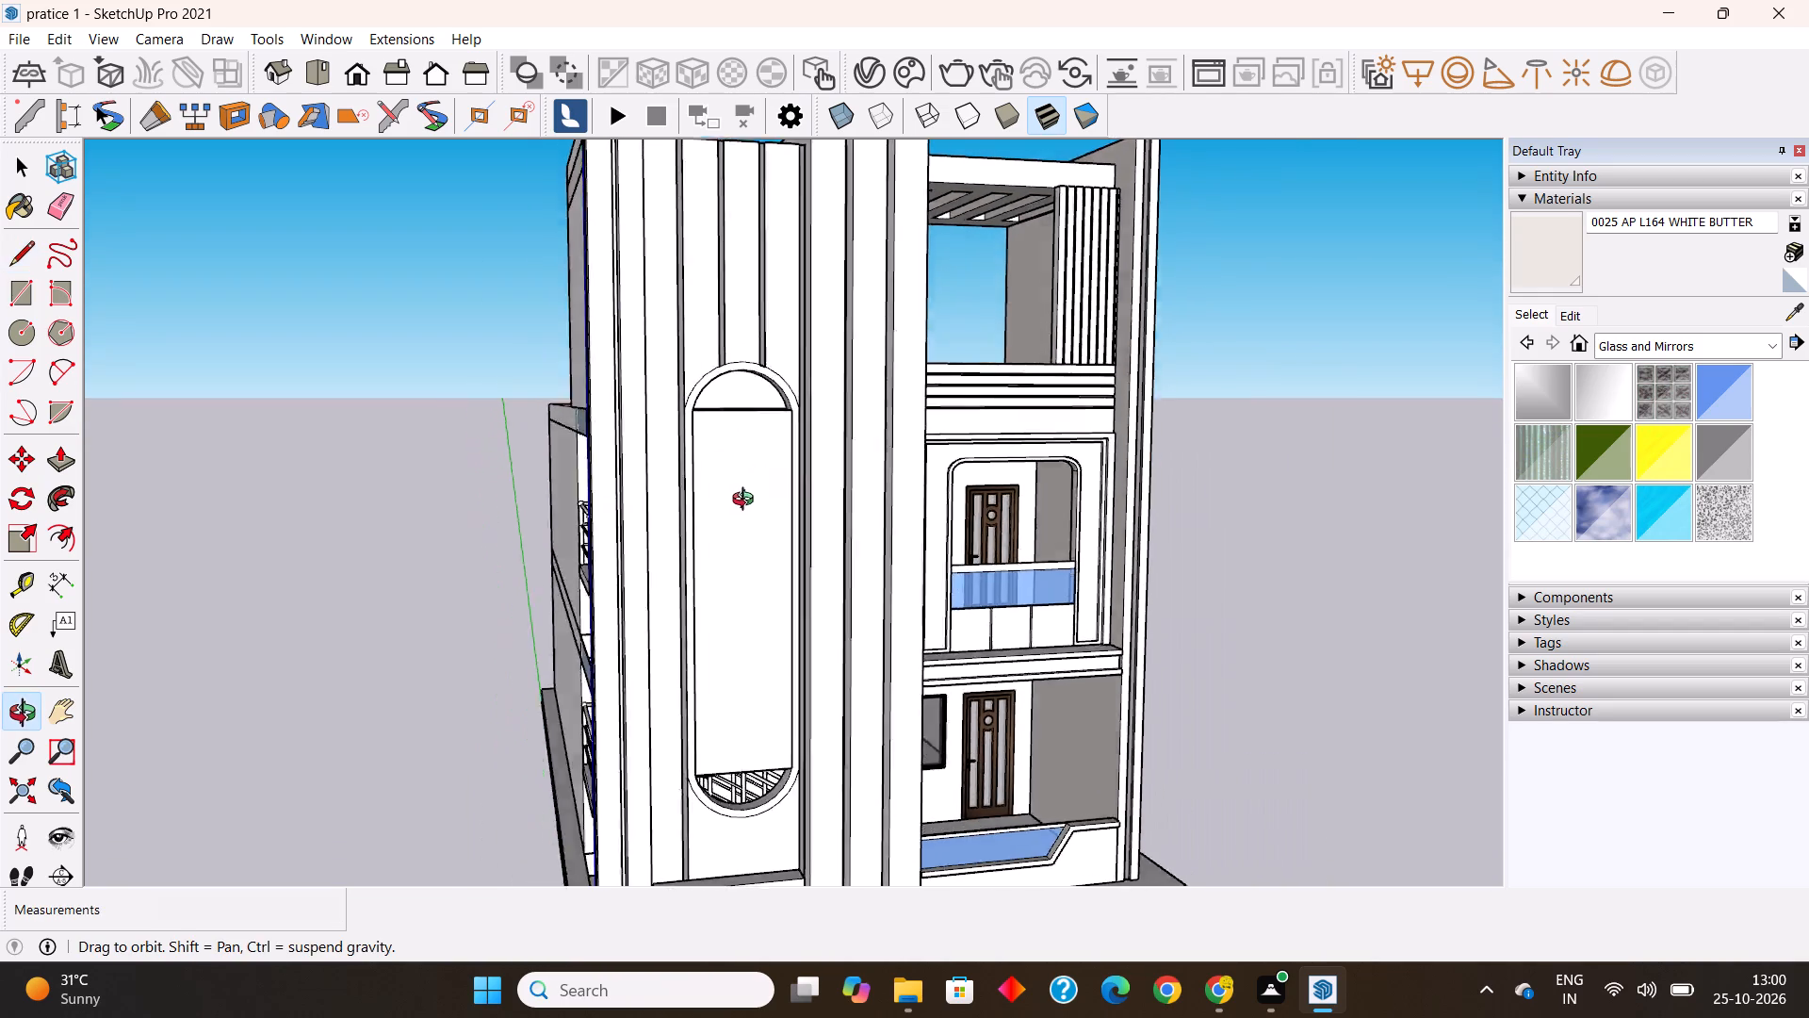
middle_click_drag(747, 501, 666, 551)
scroll(666, 406, "up", 15)
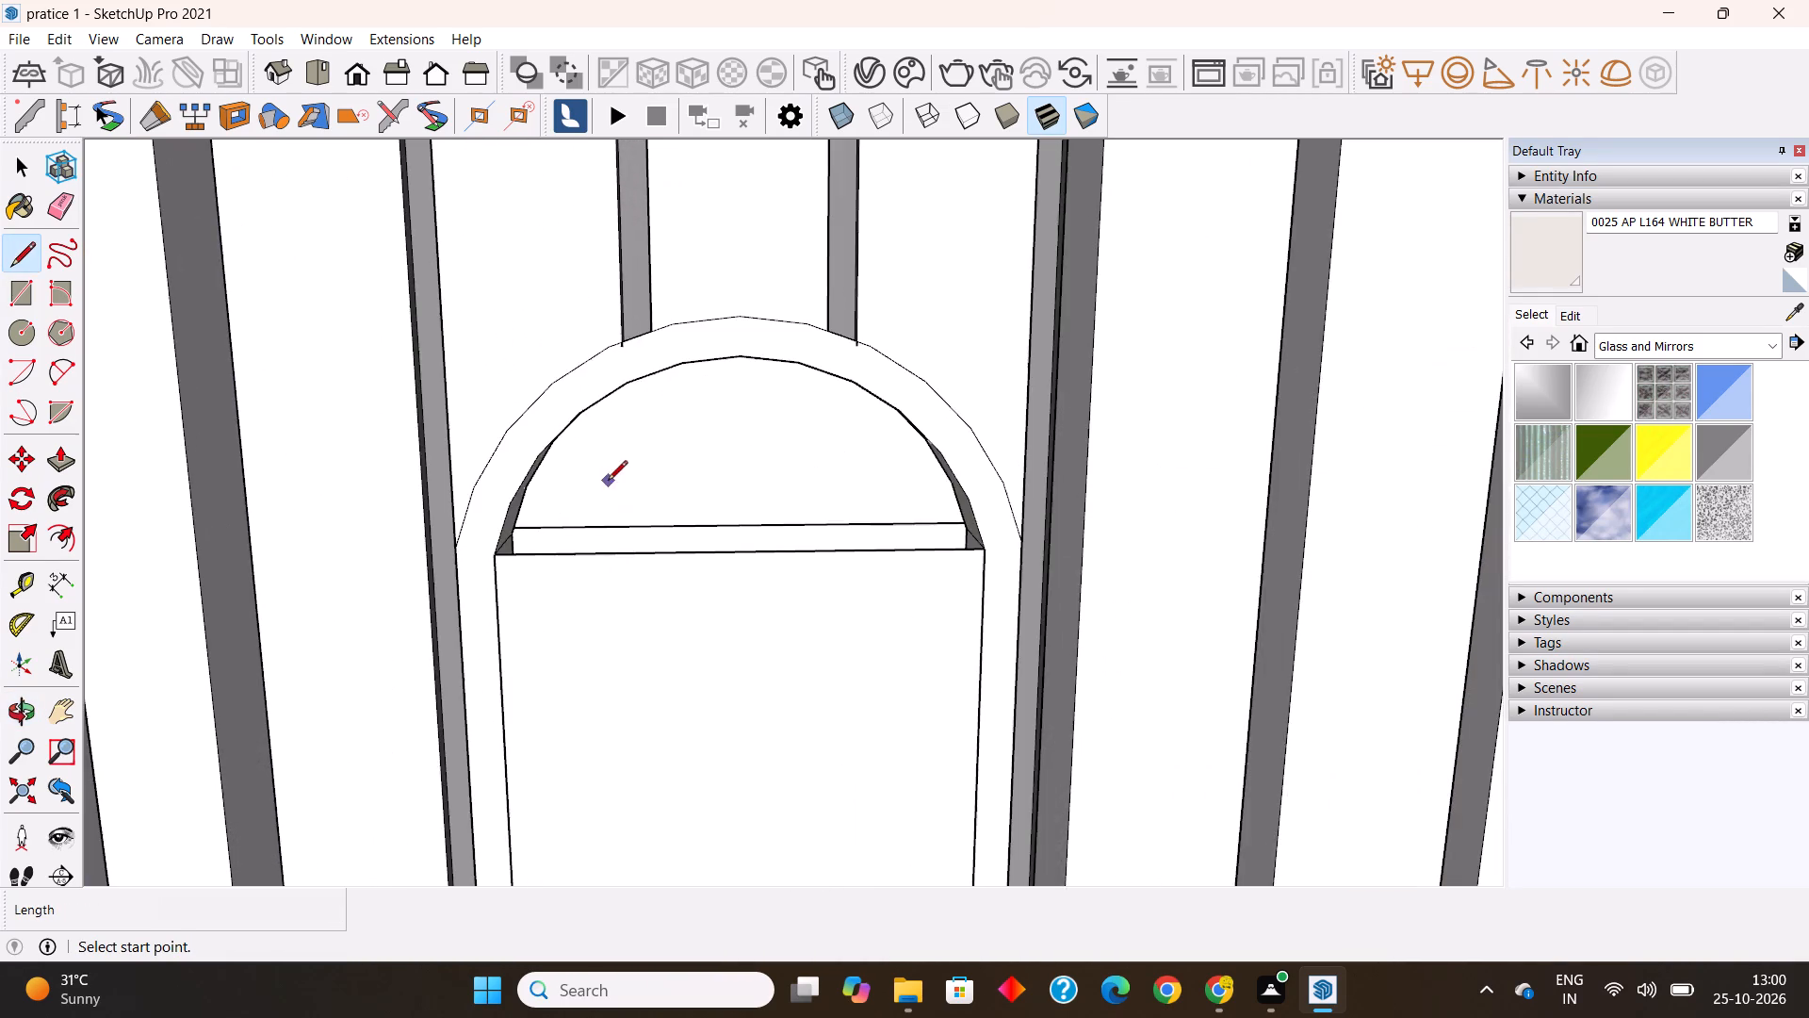
middle_click_drag(600, 550, 482, 673)
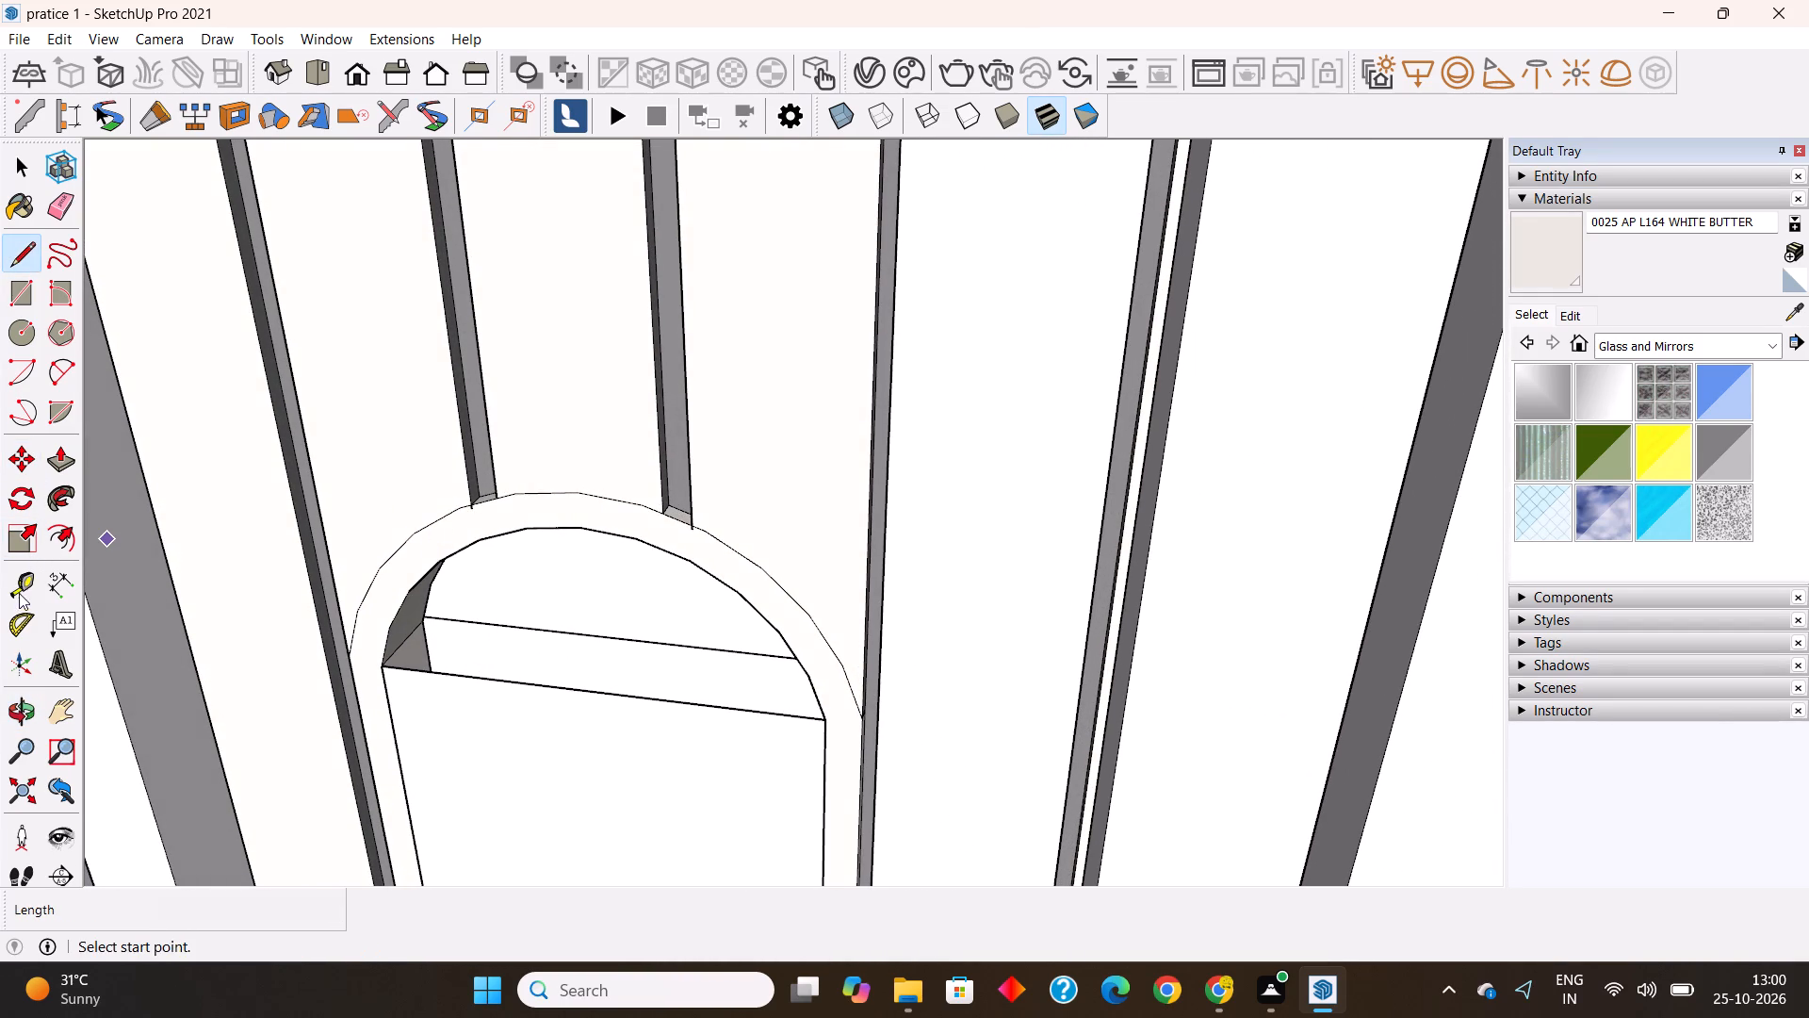
left_click(55, 360)
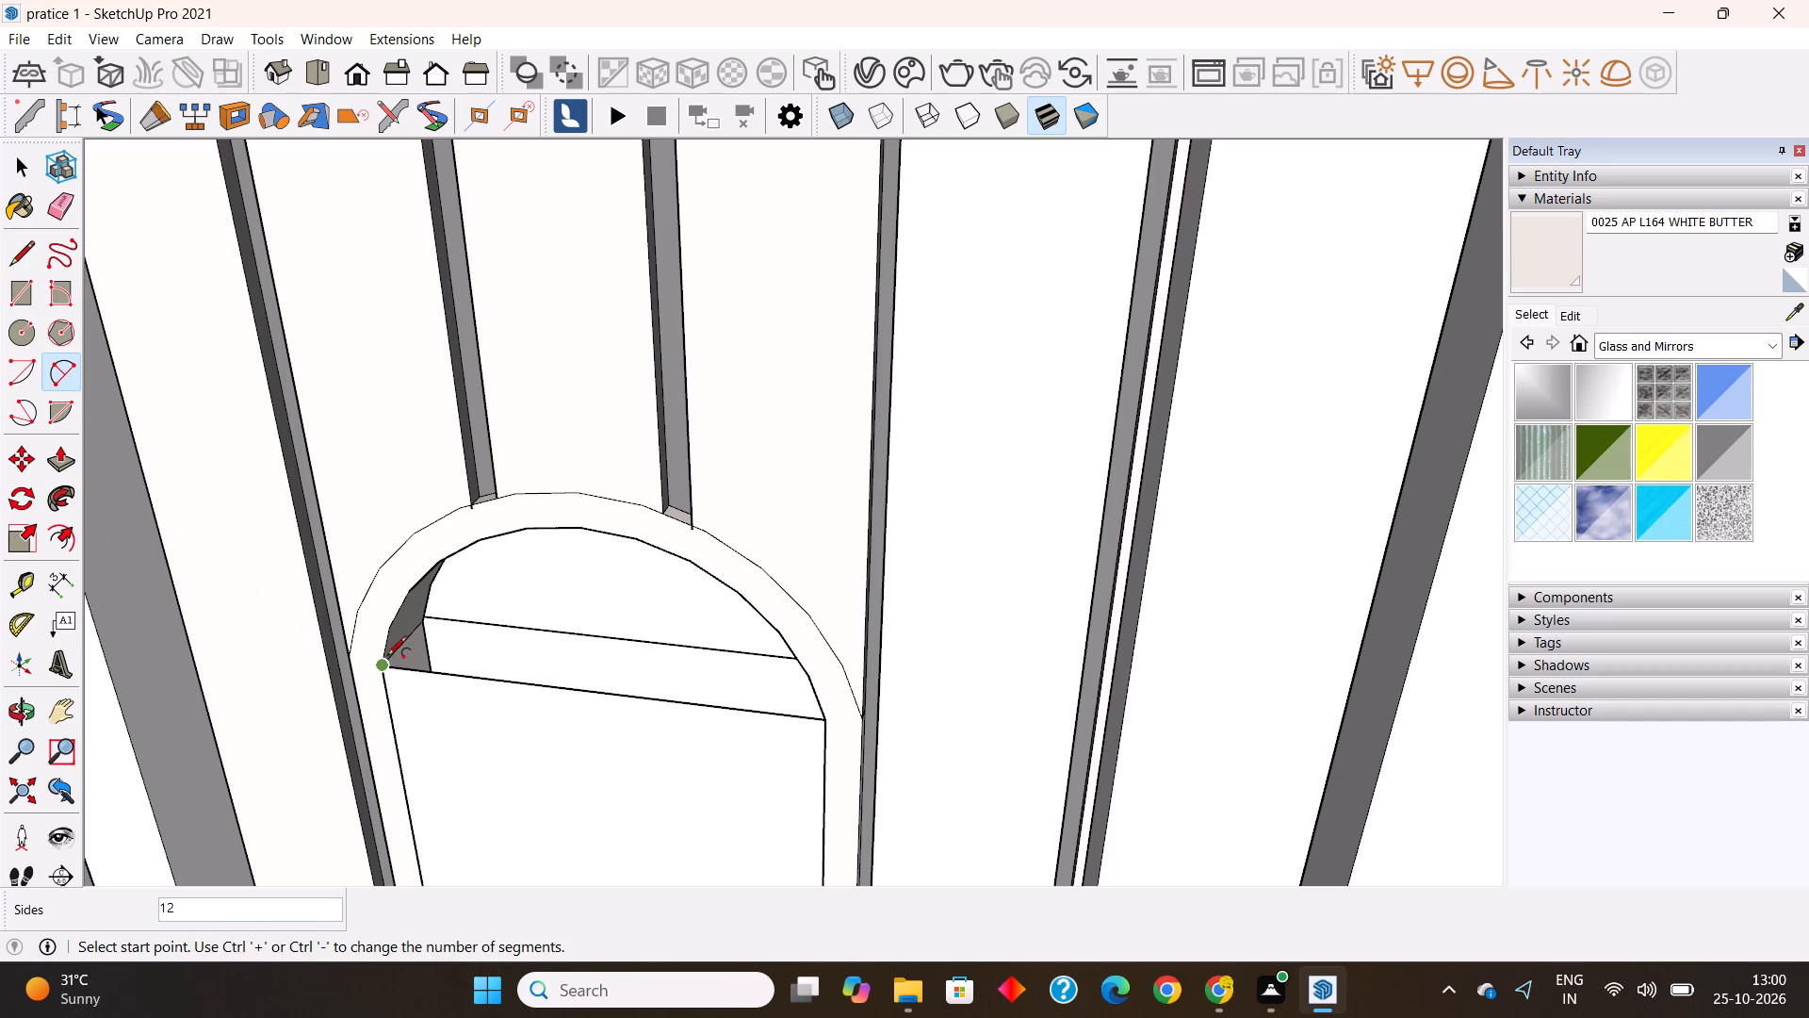
left_click(387, 657)
left_click(826, 716)
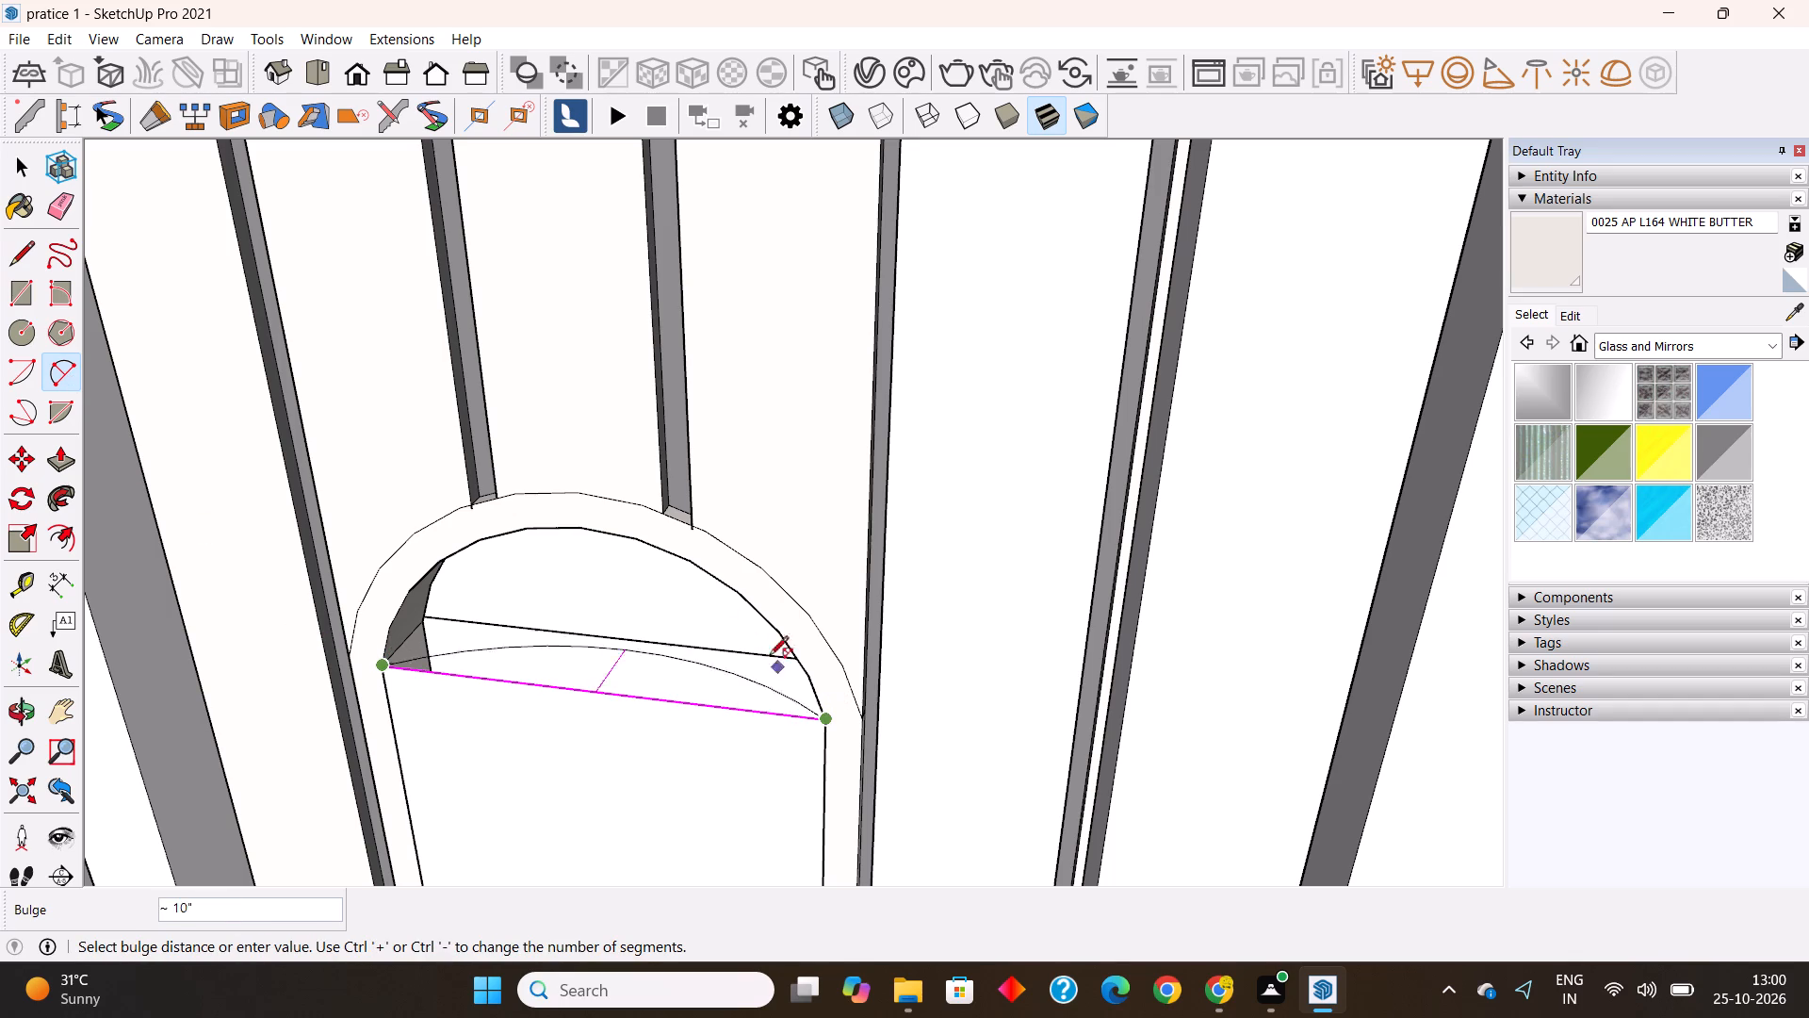
left_click(579, 531)
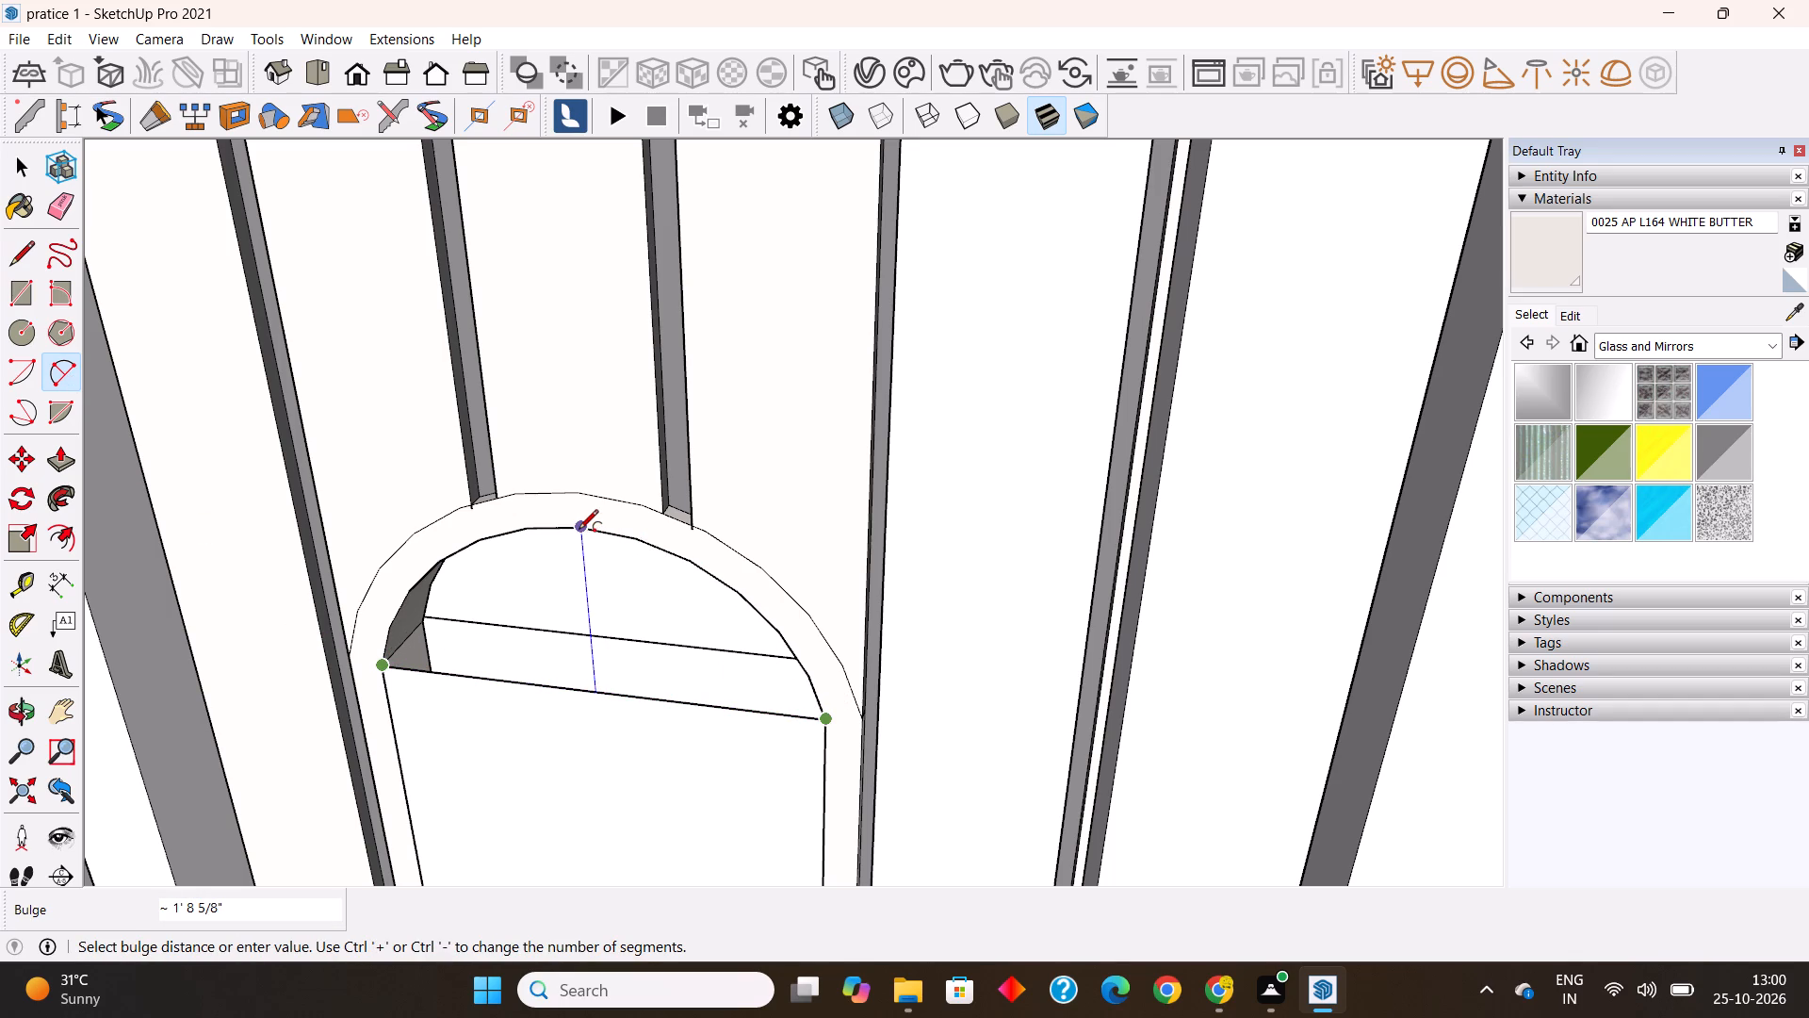
type("150s")
key("Return")
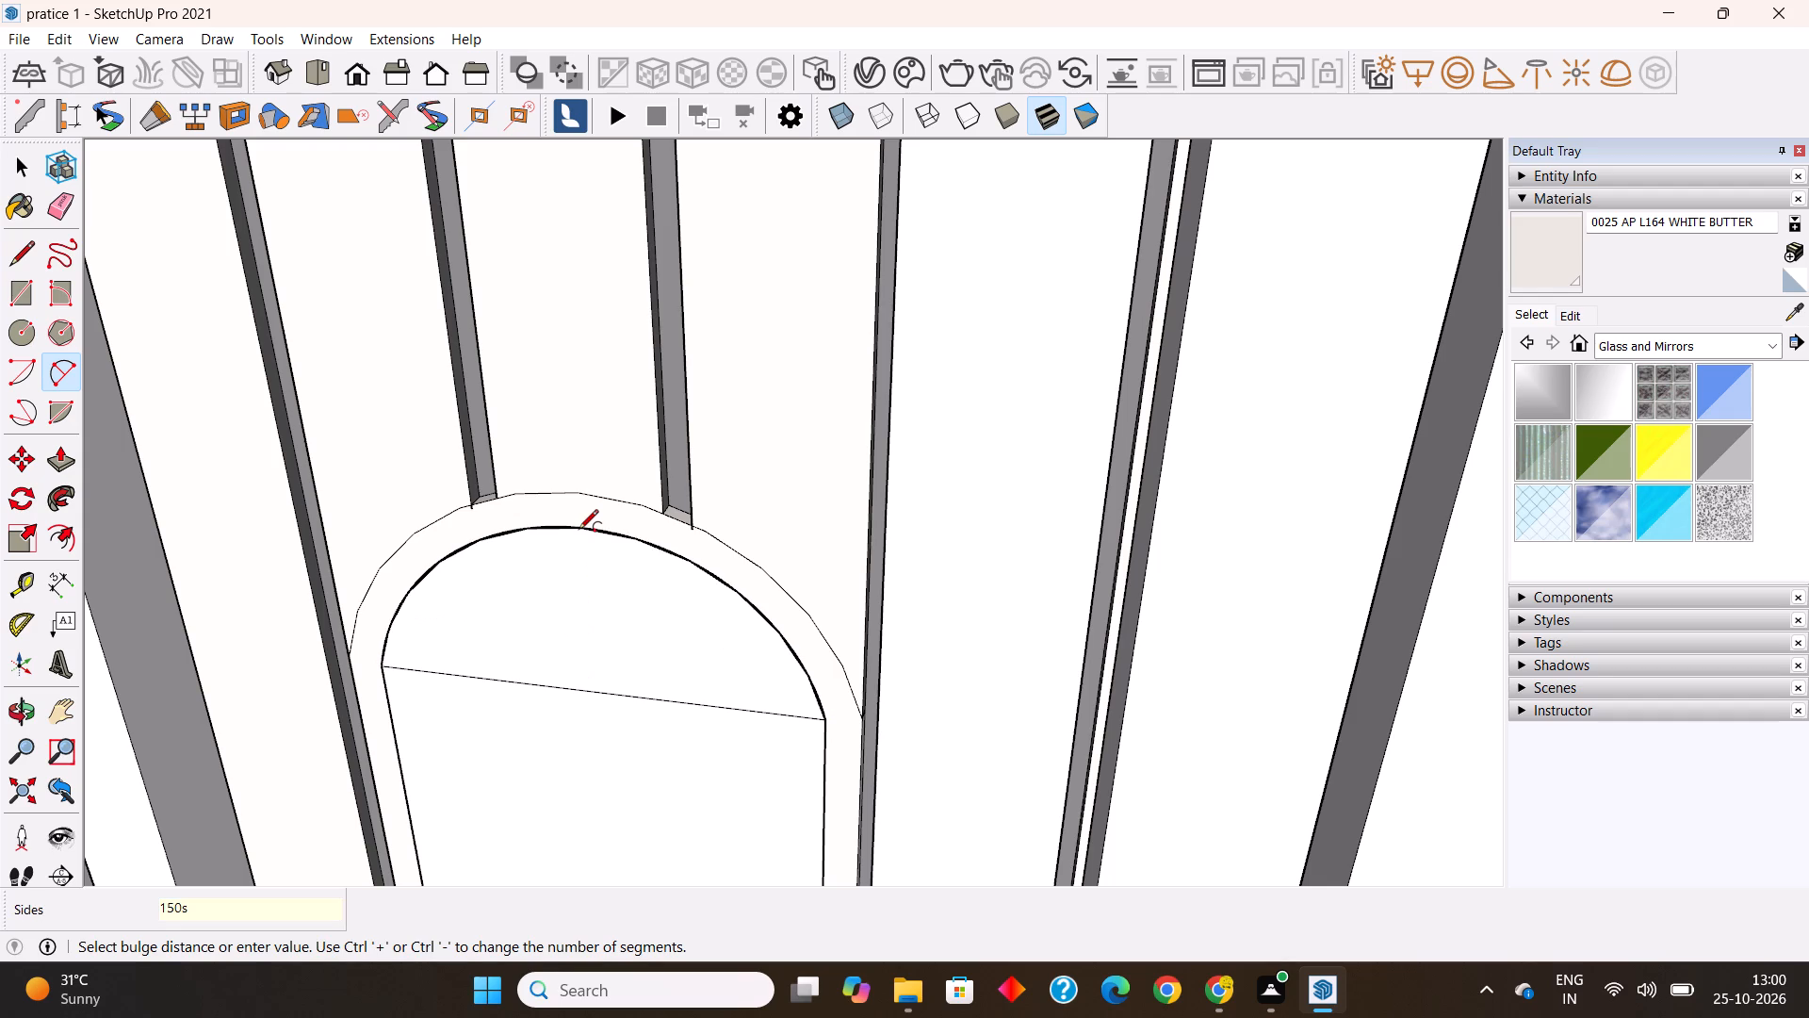
Draw a 150-segment two-point arc along the opening's rounded bottom, with a bulge of about 1' 8 5/8", to fill the lower end.
scroll(508, 486, "down", 9)
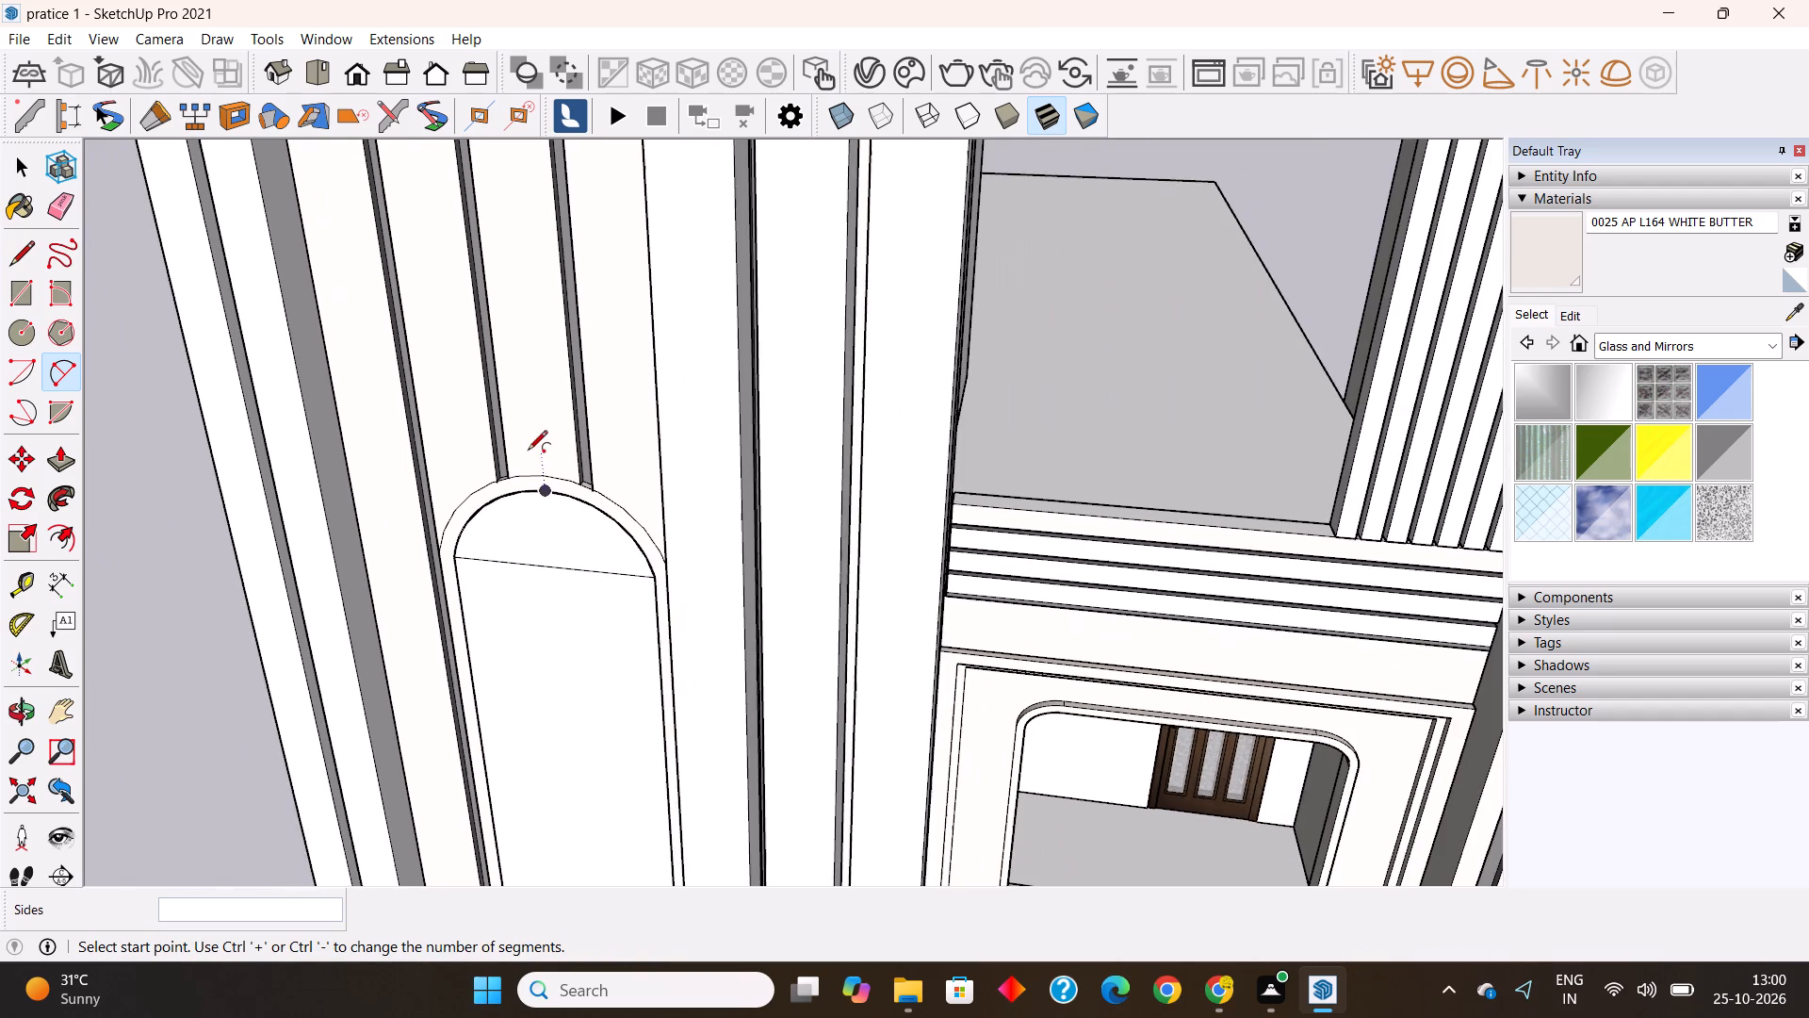
scroll(525, 449, "down", 13)
scroll(546, 795, "up", 4)
scroll(555, 585, "up", 3)
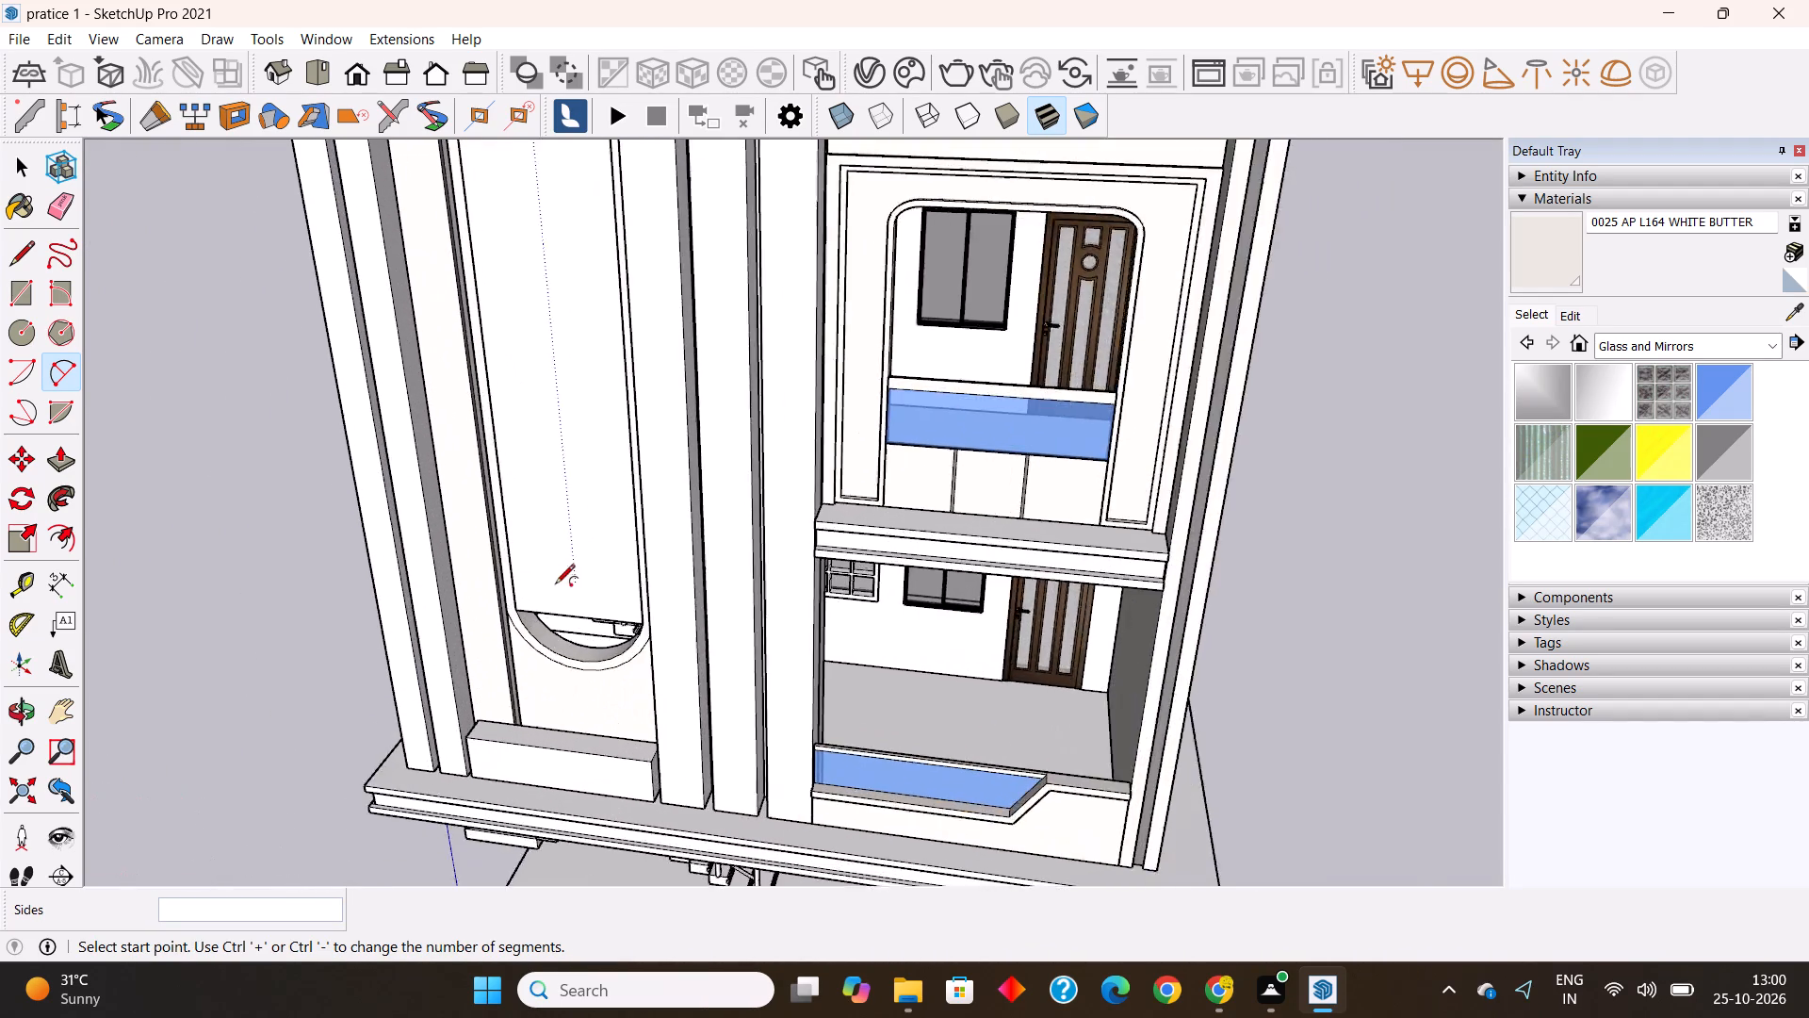
scroll(555, 585, "up", 8)
left_click(491, 617)
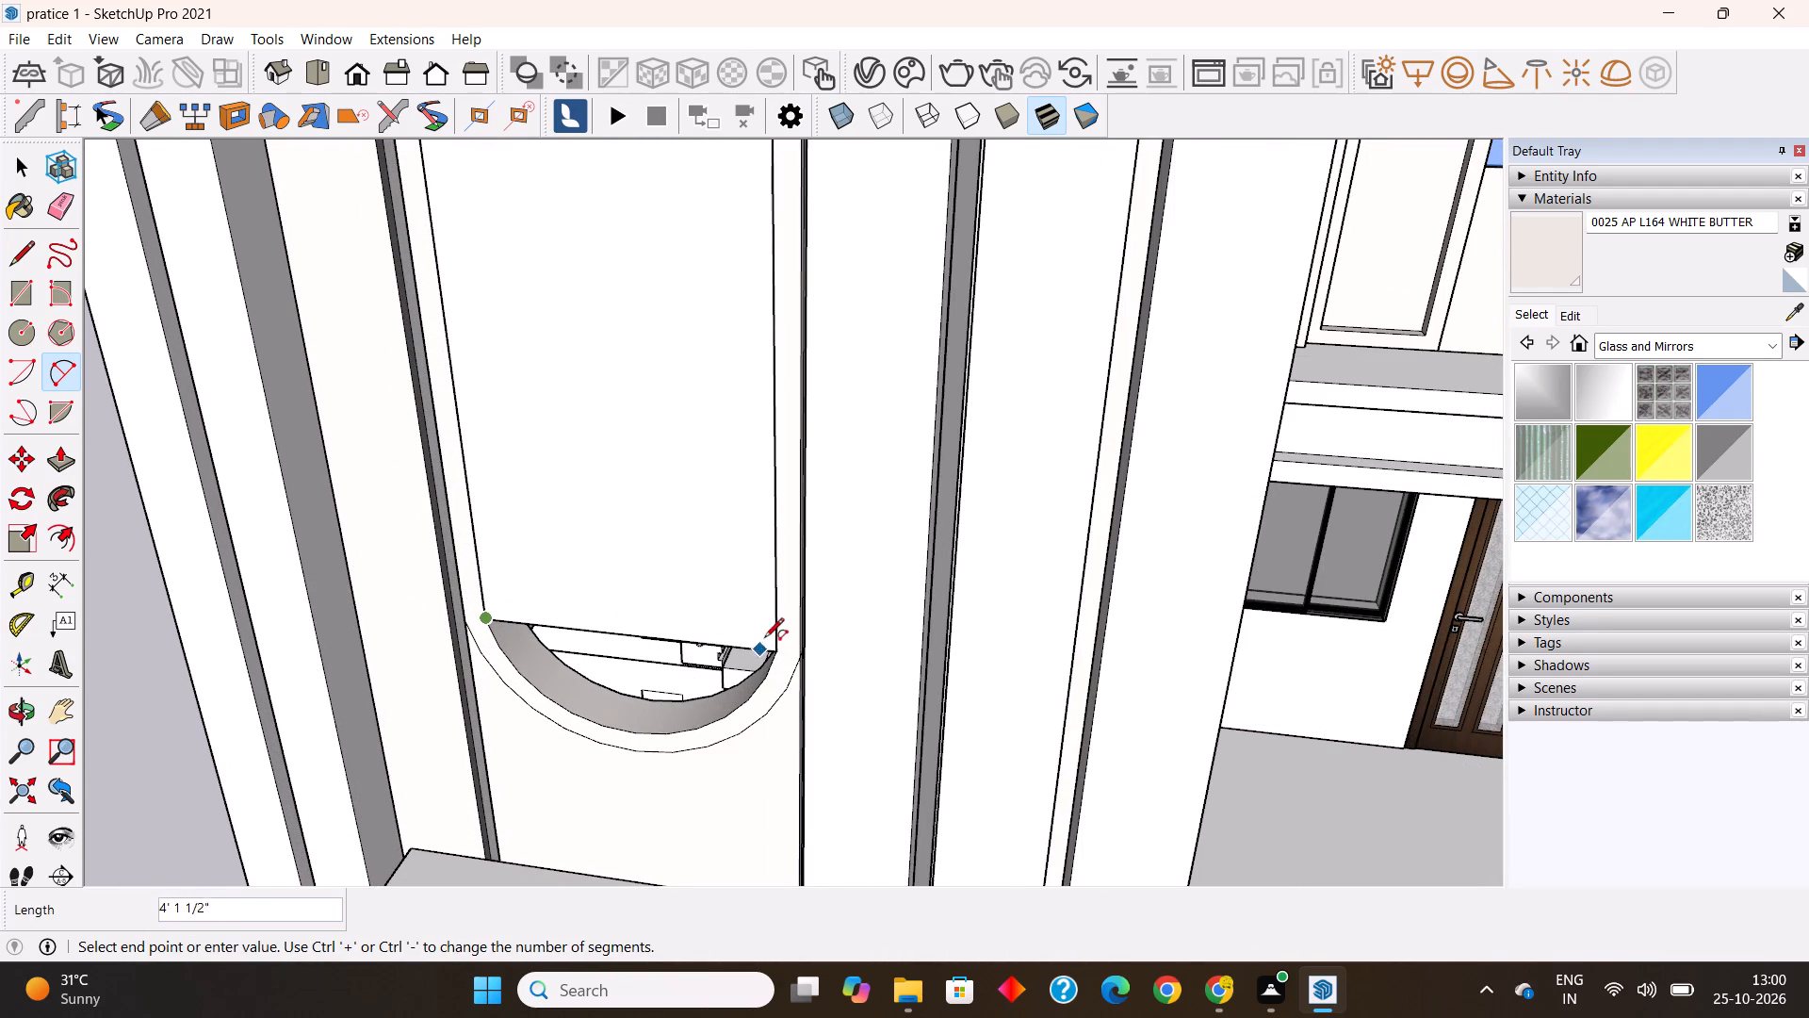
left_click(781, 649)
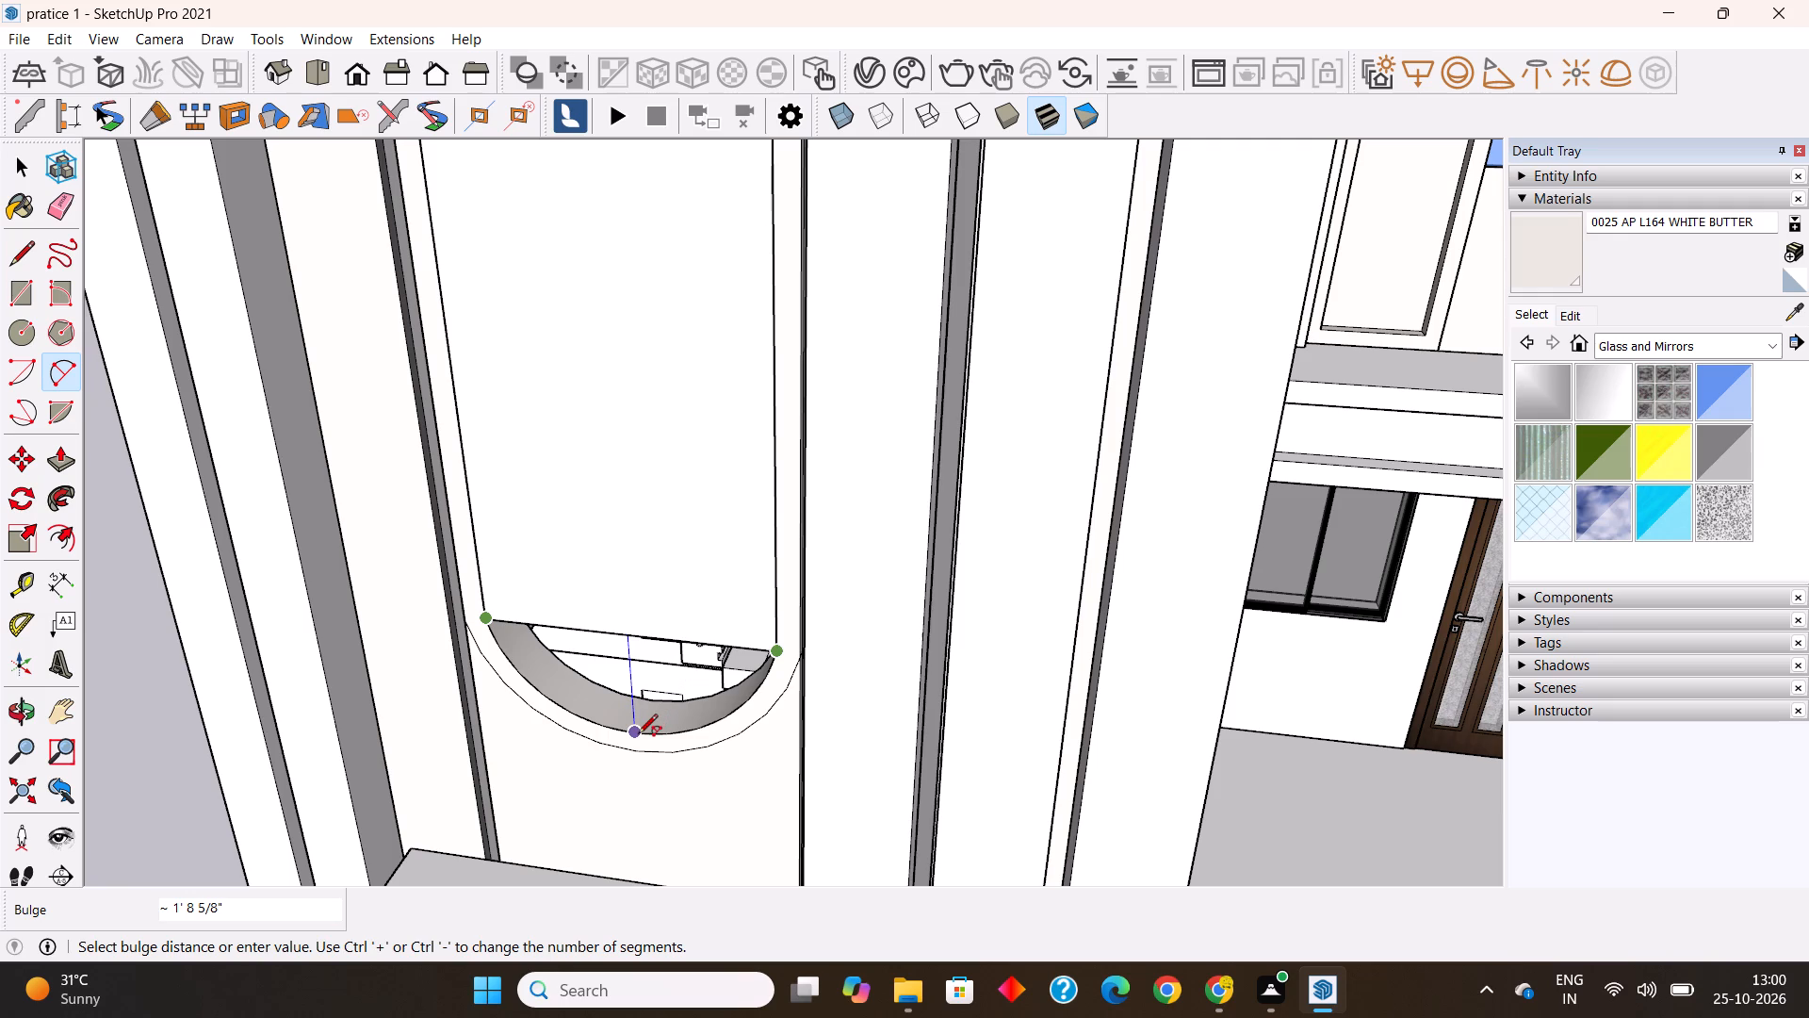
left_click(638, 735)
type("150s")
key("Return")
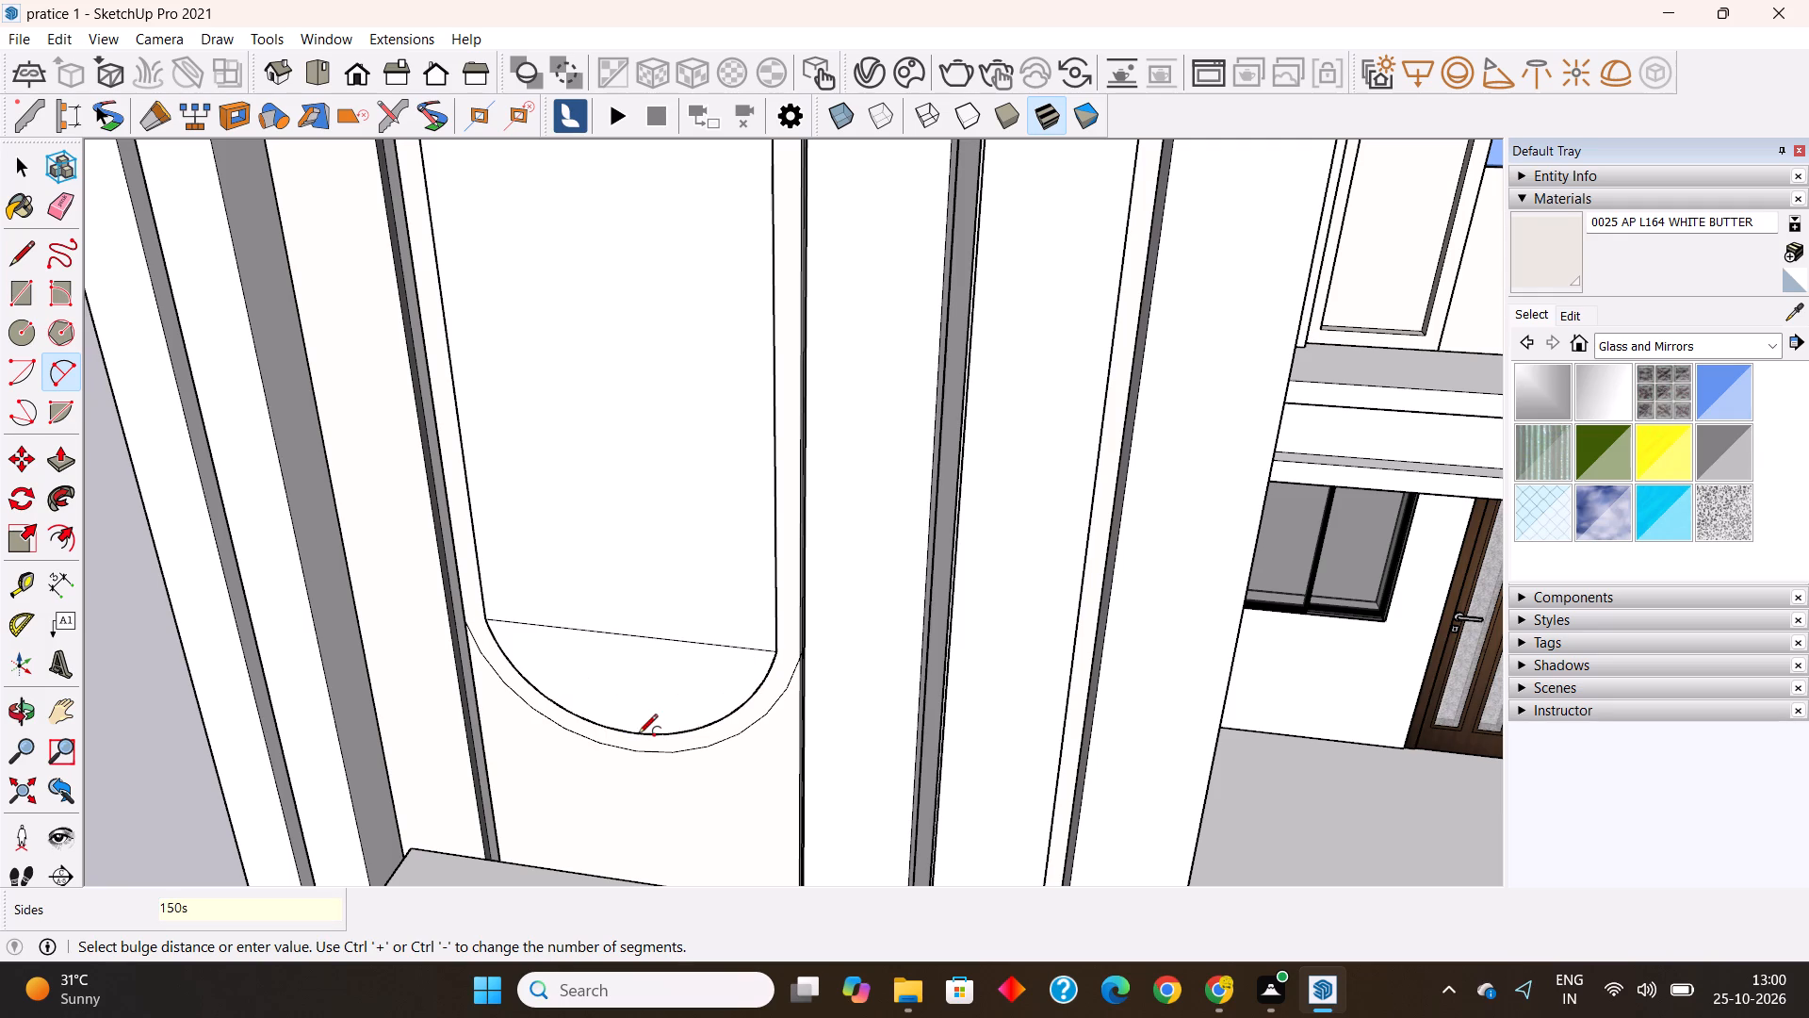
key("Escape")
Delete the two horizontal lines separating the rounded ends from the rectangle so the opening is filled by one continuous face.
key("space")
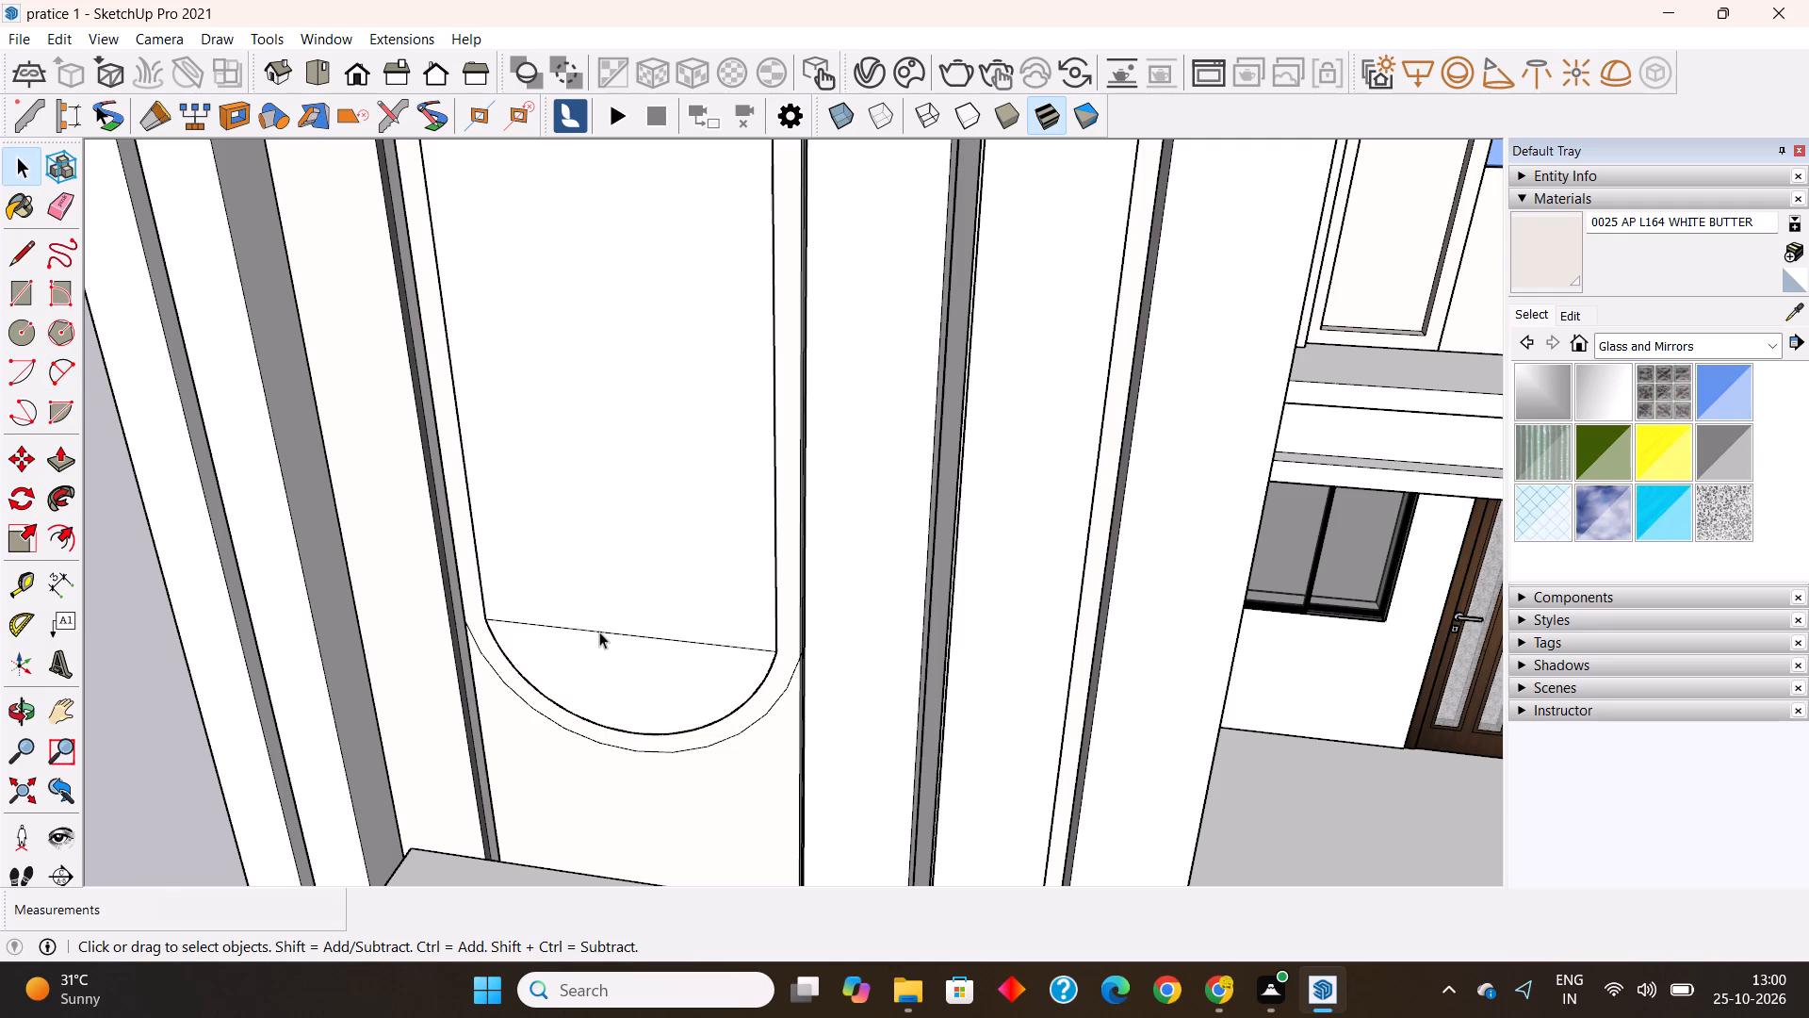
left_click(599, 632)
key("Delete")
scroll(628, 841, "down", 9)
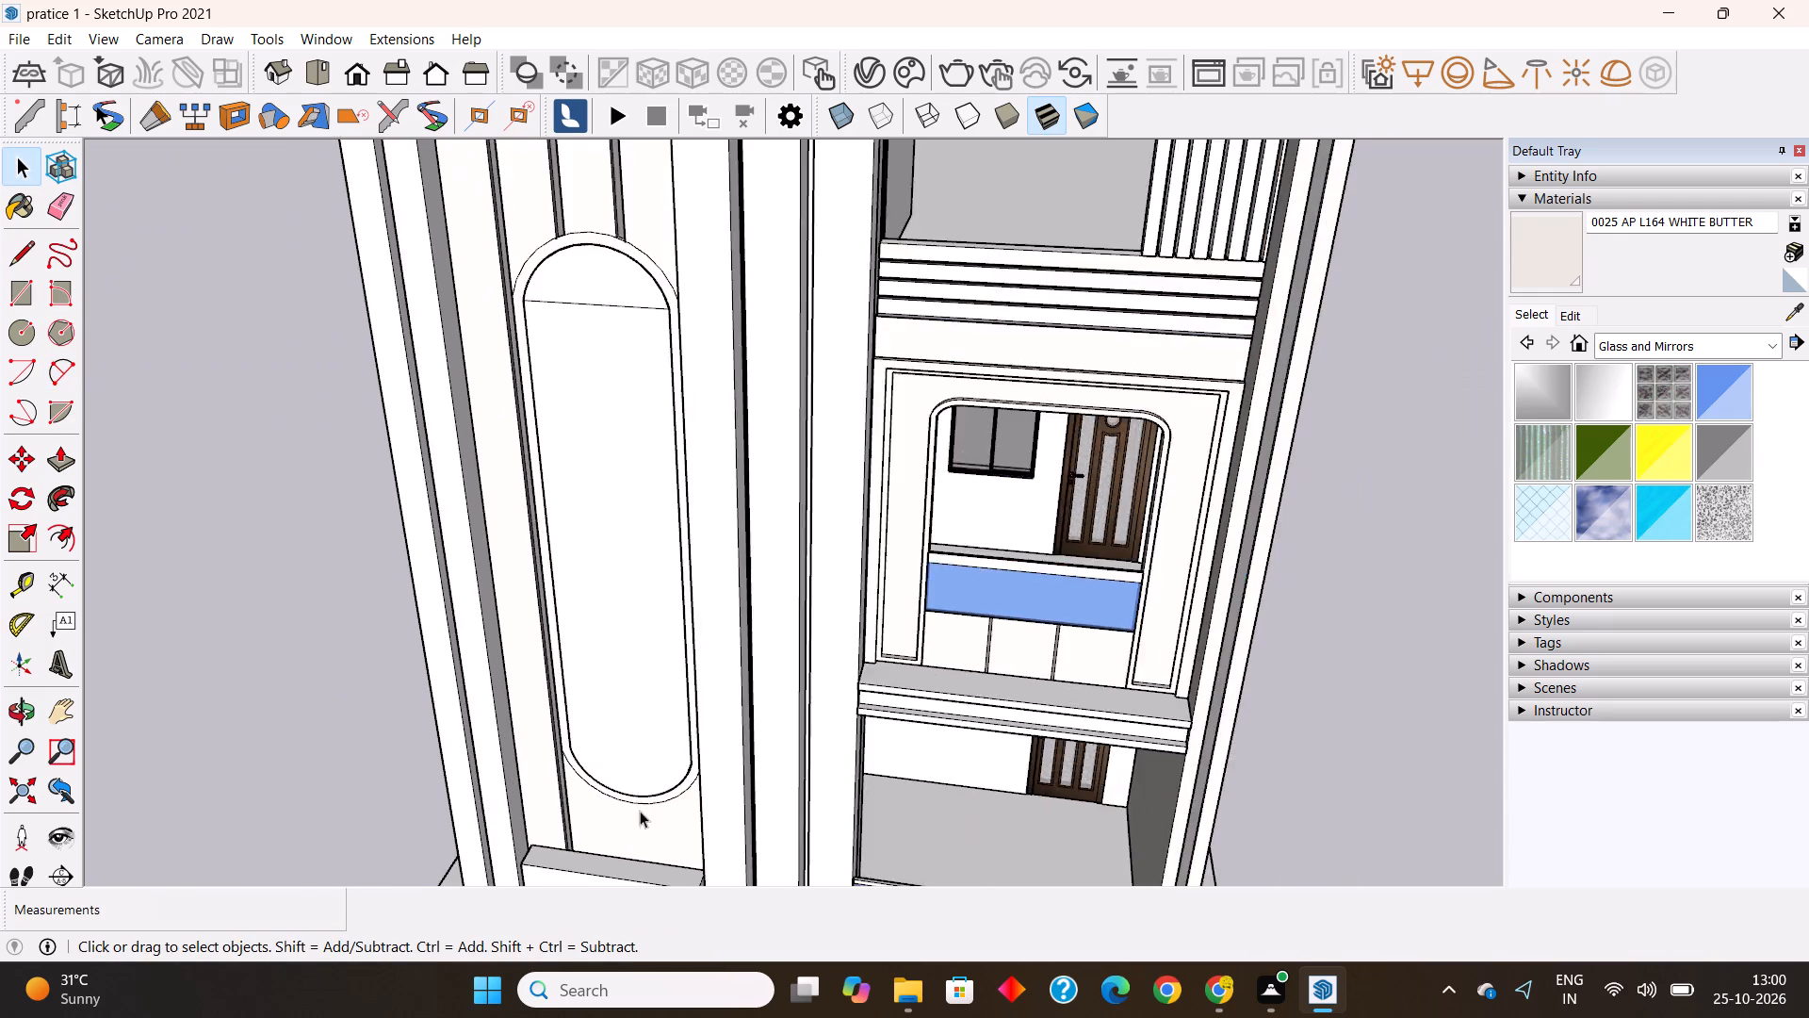
scroll(640, 811, "down", 3)
scroll(579, 415, "up", 3)
left_click(621, 457)
key("Delete")
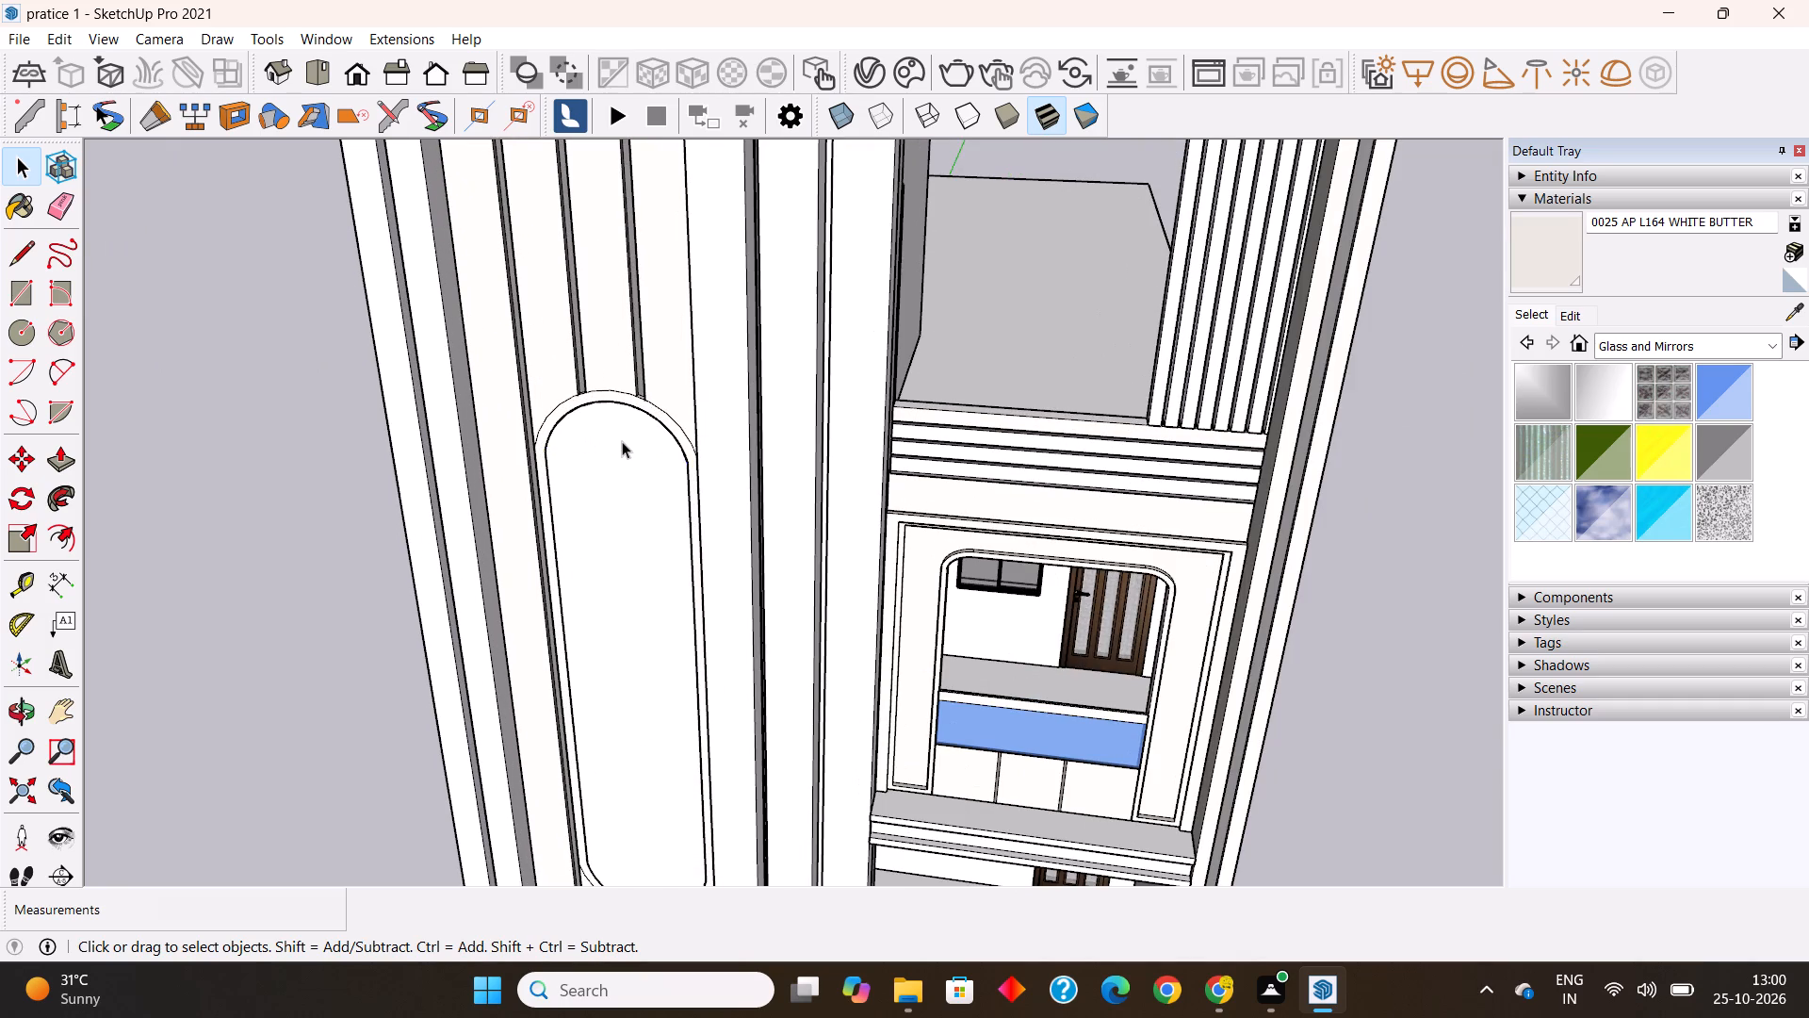
Select the filled staircase-opening face with its boundary edges and make it a group.
scroll(621, 431, "down", 7)
middle_click_drag(637, 591, 560, 555)
double_click(616, 540)
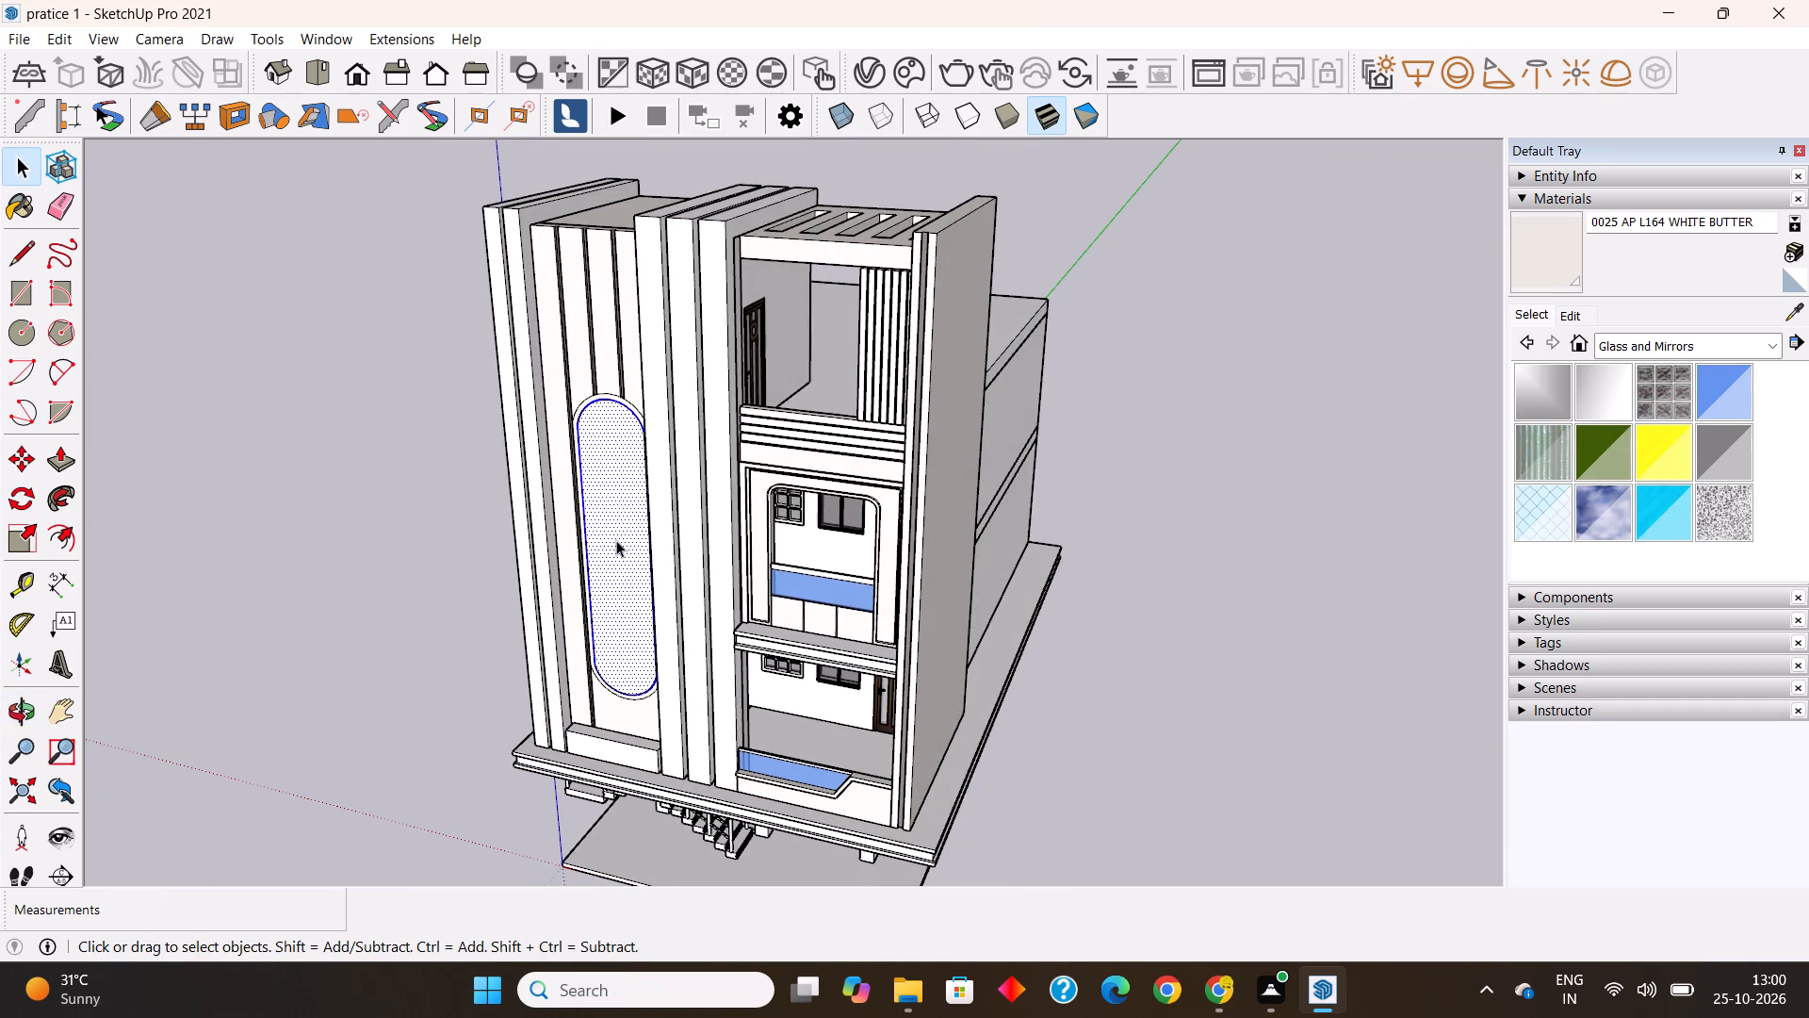
right_click(616, 540)
left_click(700, 215)
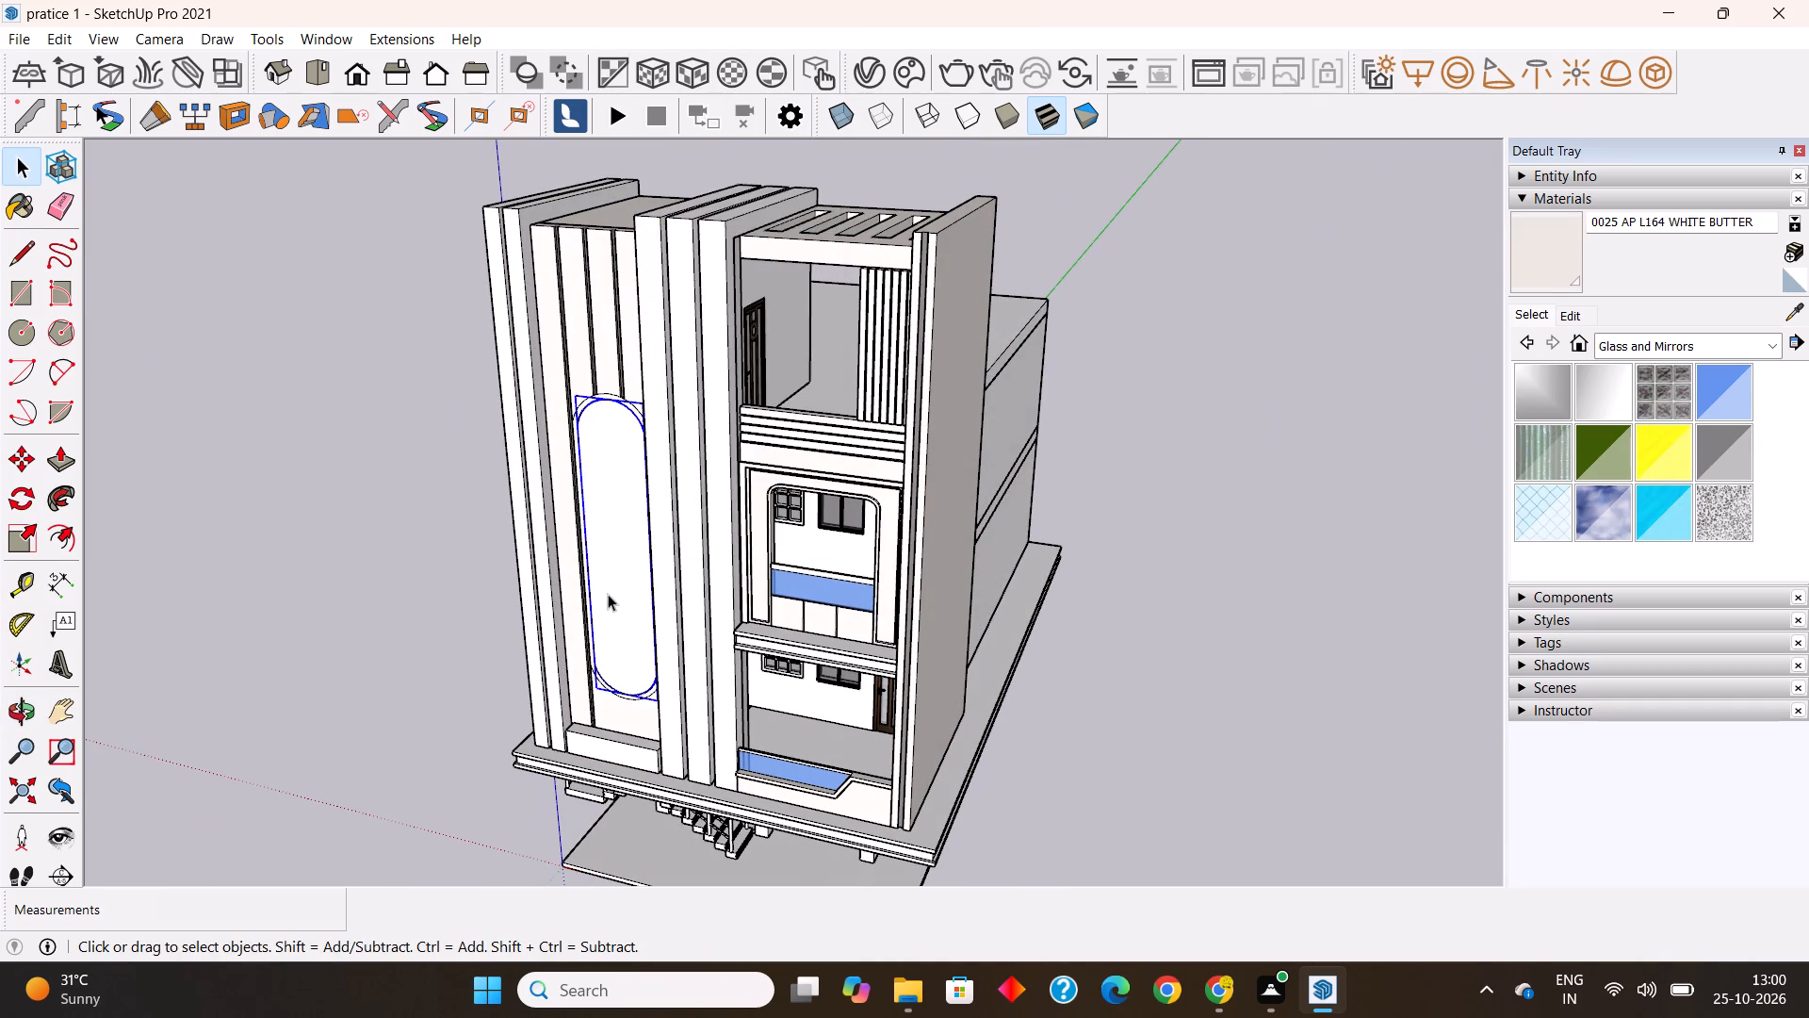
Open the panel group and place two vertical guides, one 1' from its left straight edge and one 1' beyond the first.
scroll(607, 597, "down", 2)
middle_click_drag(608, 597, 559, 558)
scroll(578, 517, "up", 6)
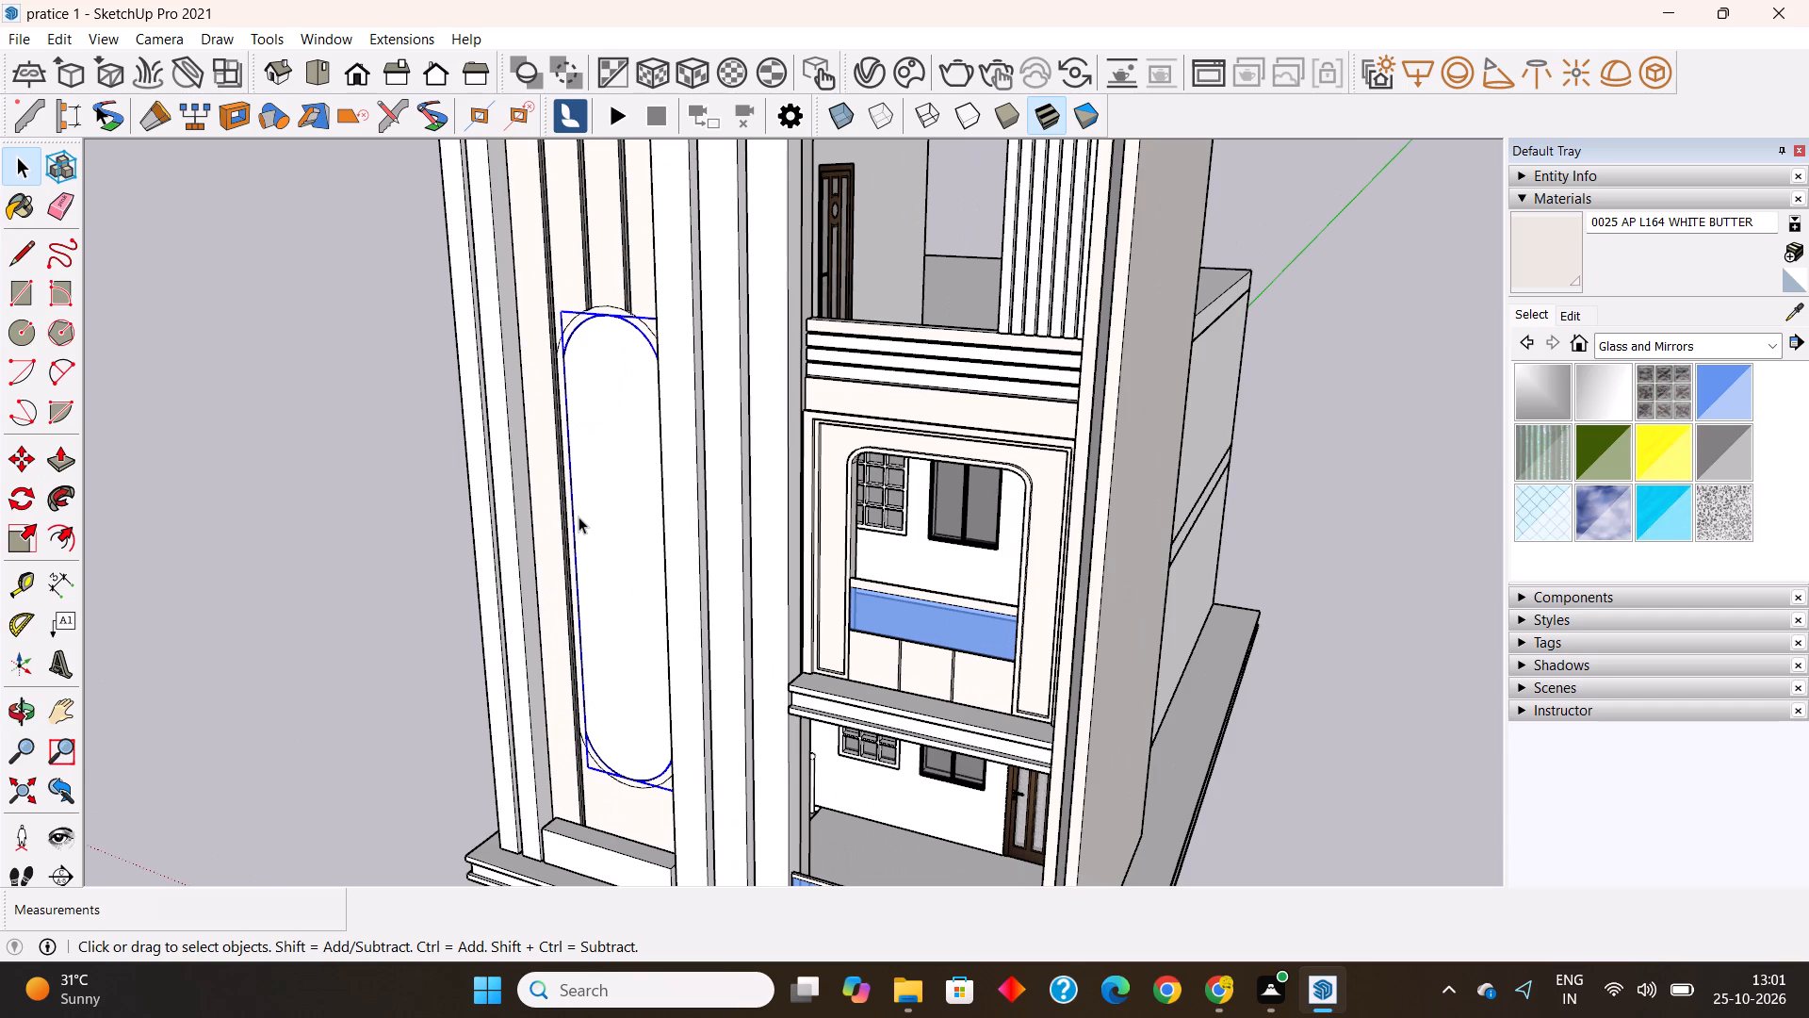
middle_click_drag(599, 527, 642, 523)
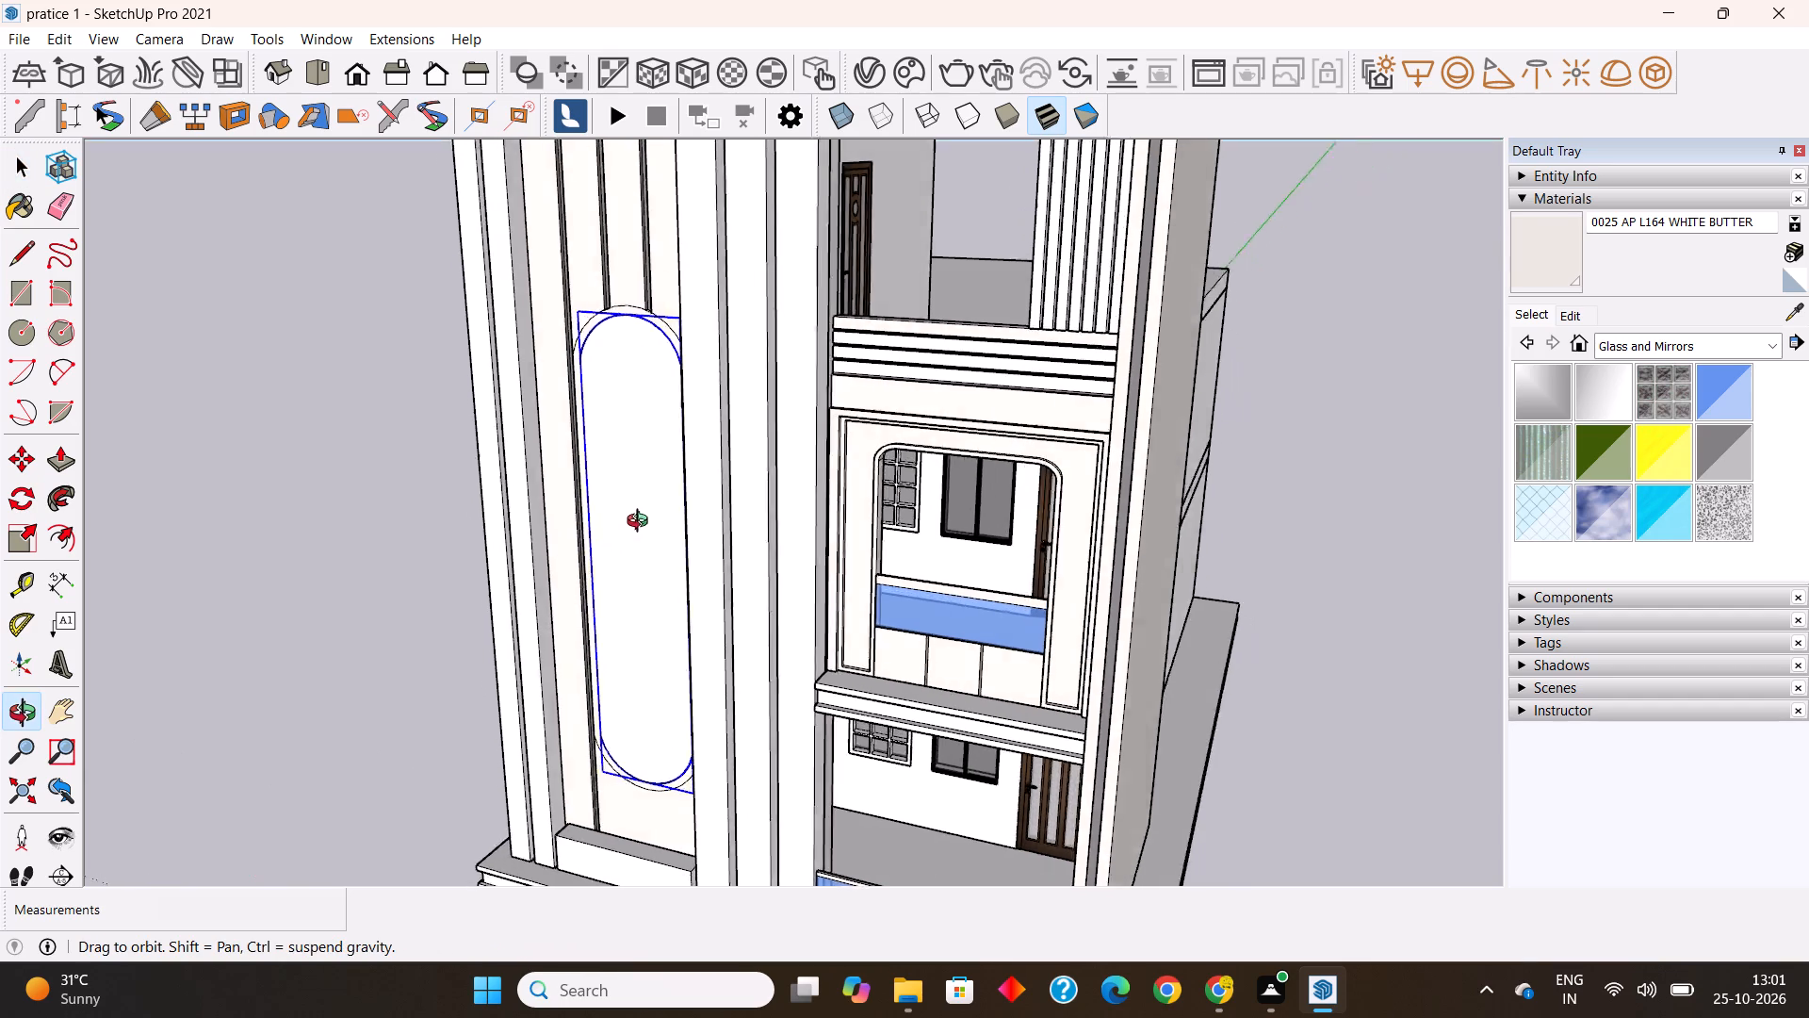
middle_click_drag(642, 523, 693, 487)
double_click(693, 487)
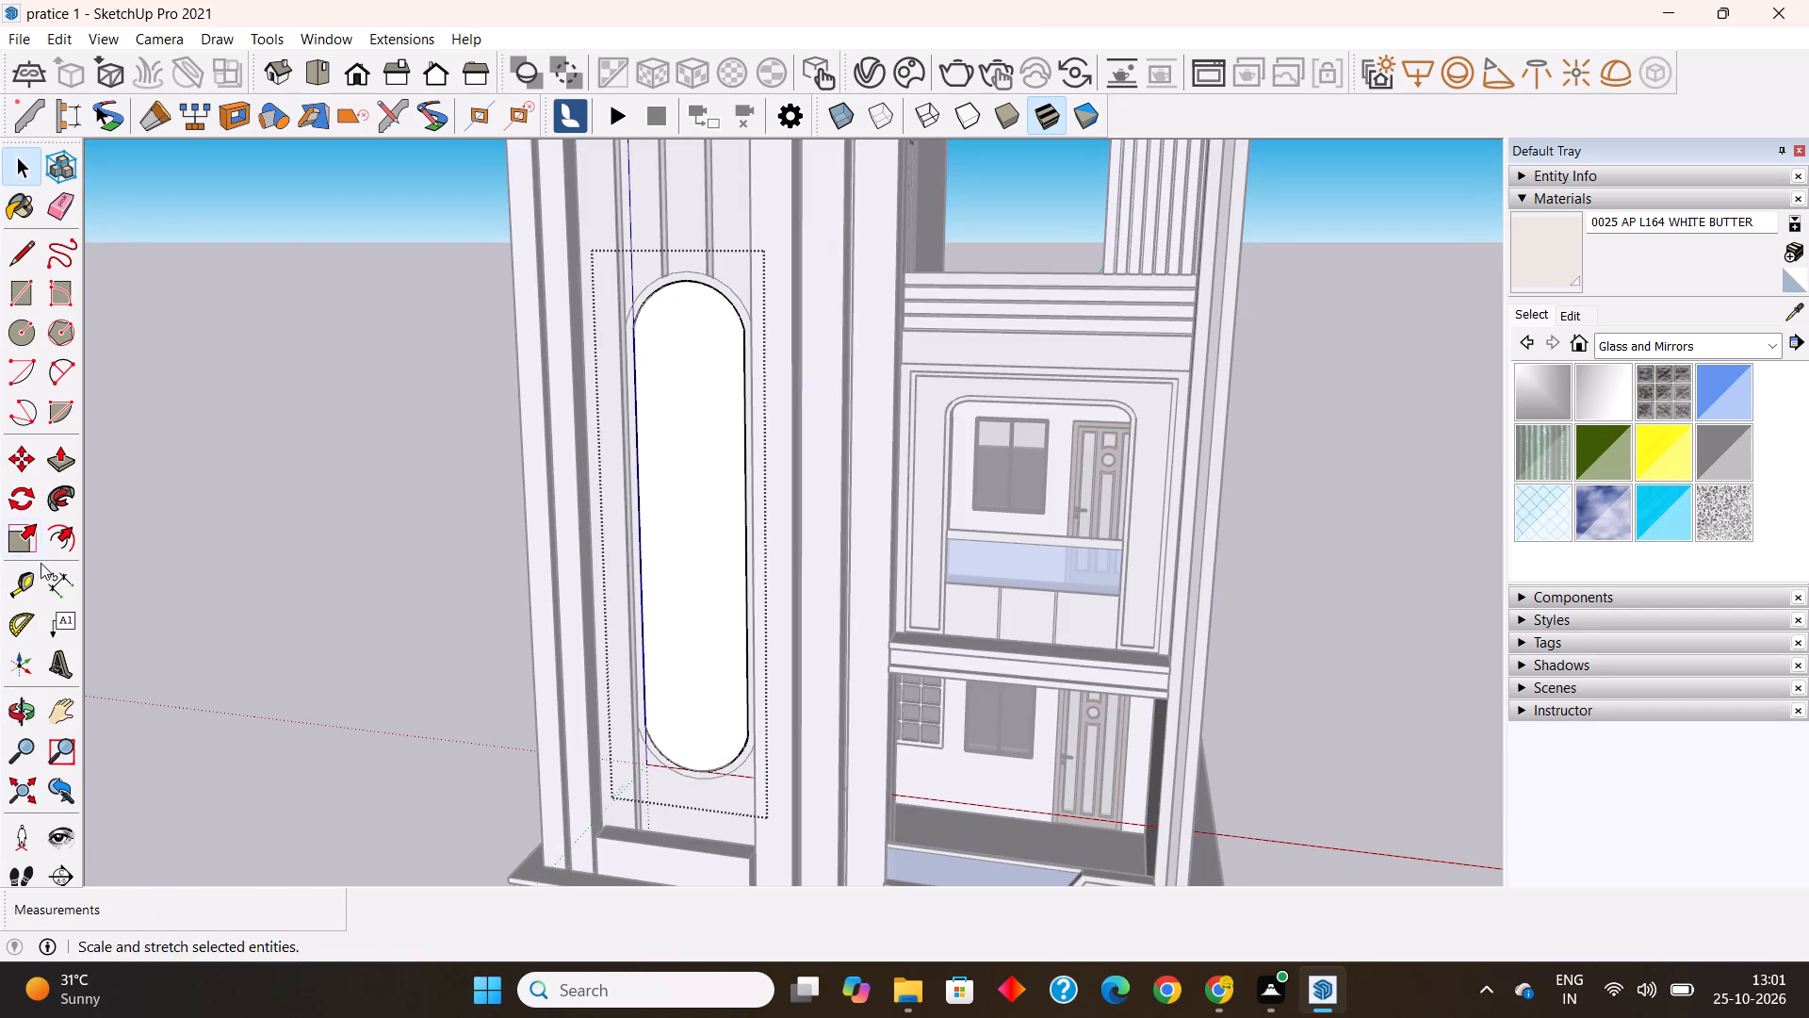
left_click(24, 579)
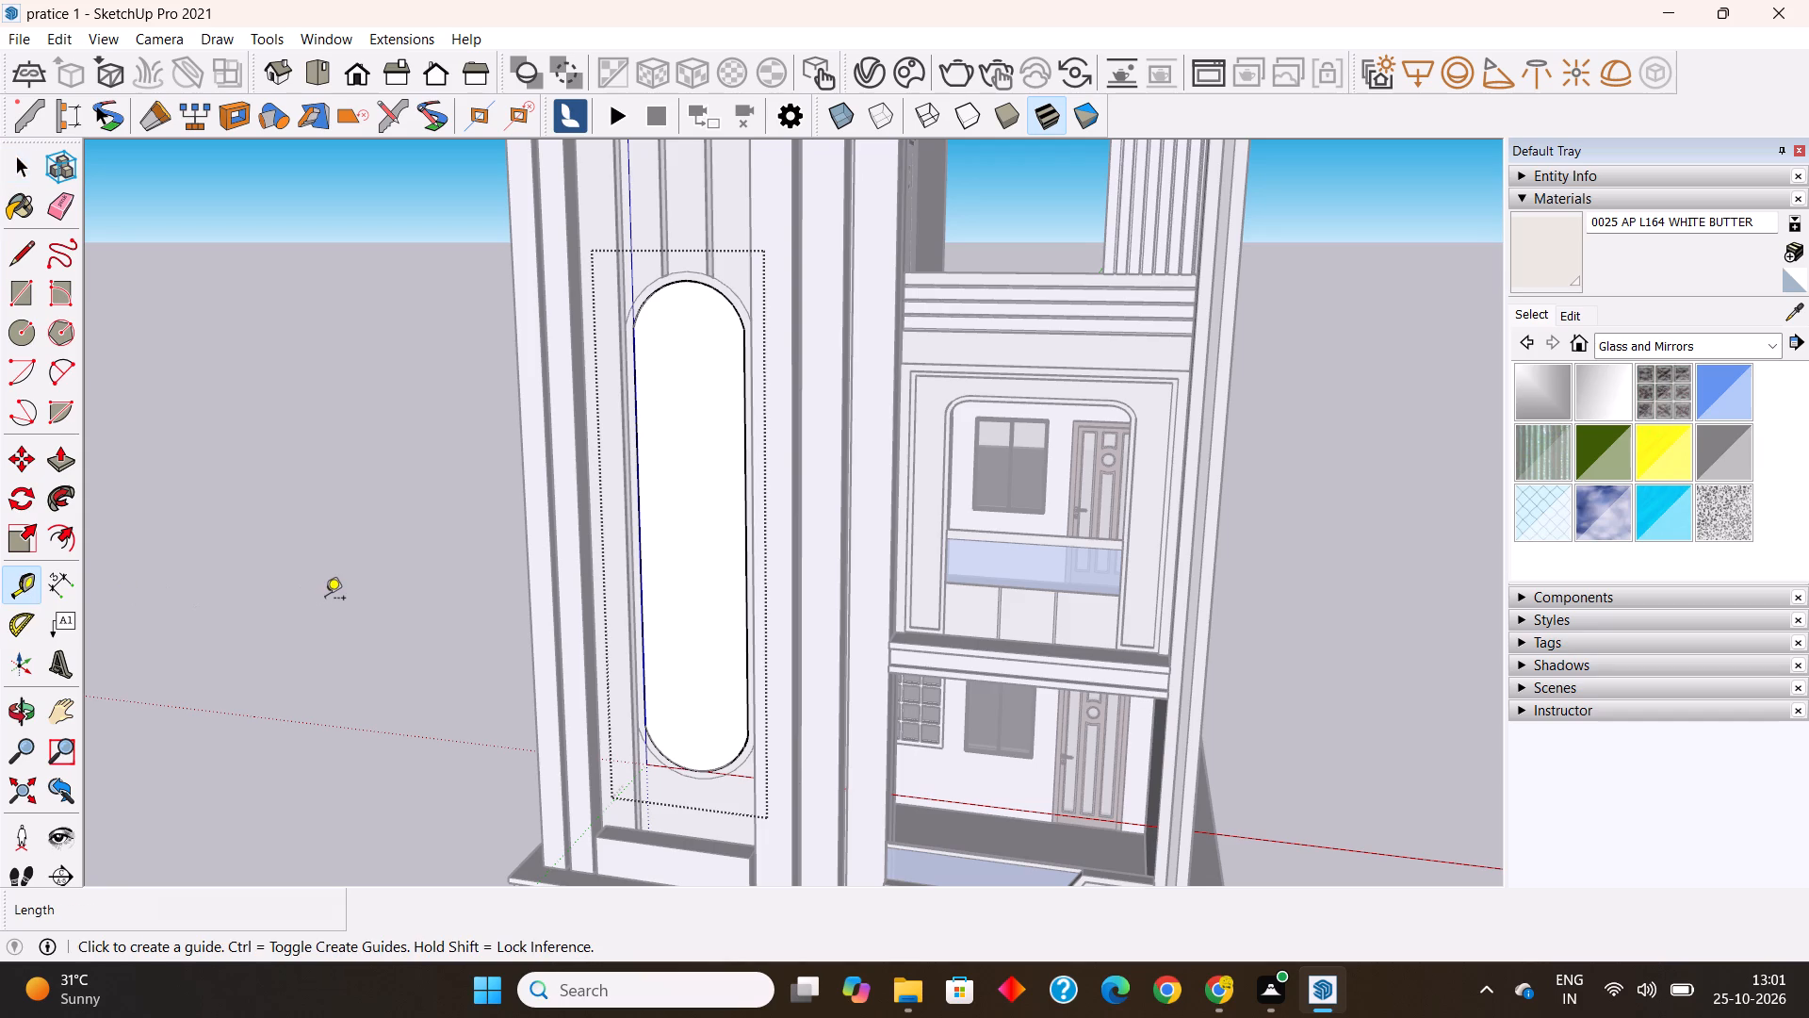
left_click(642, 564)
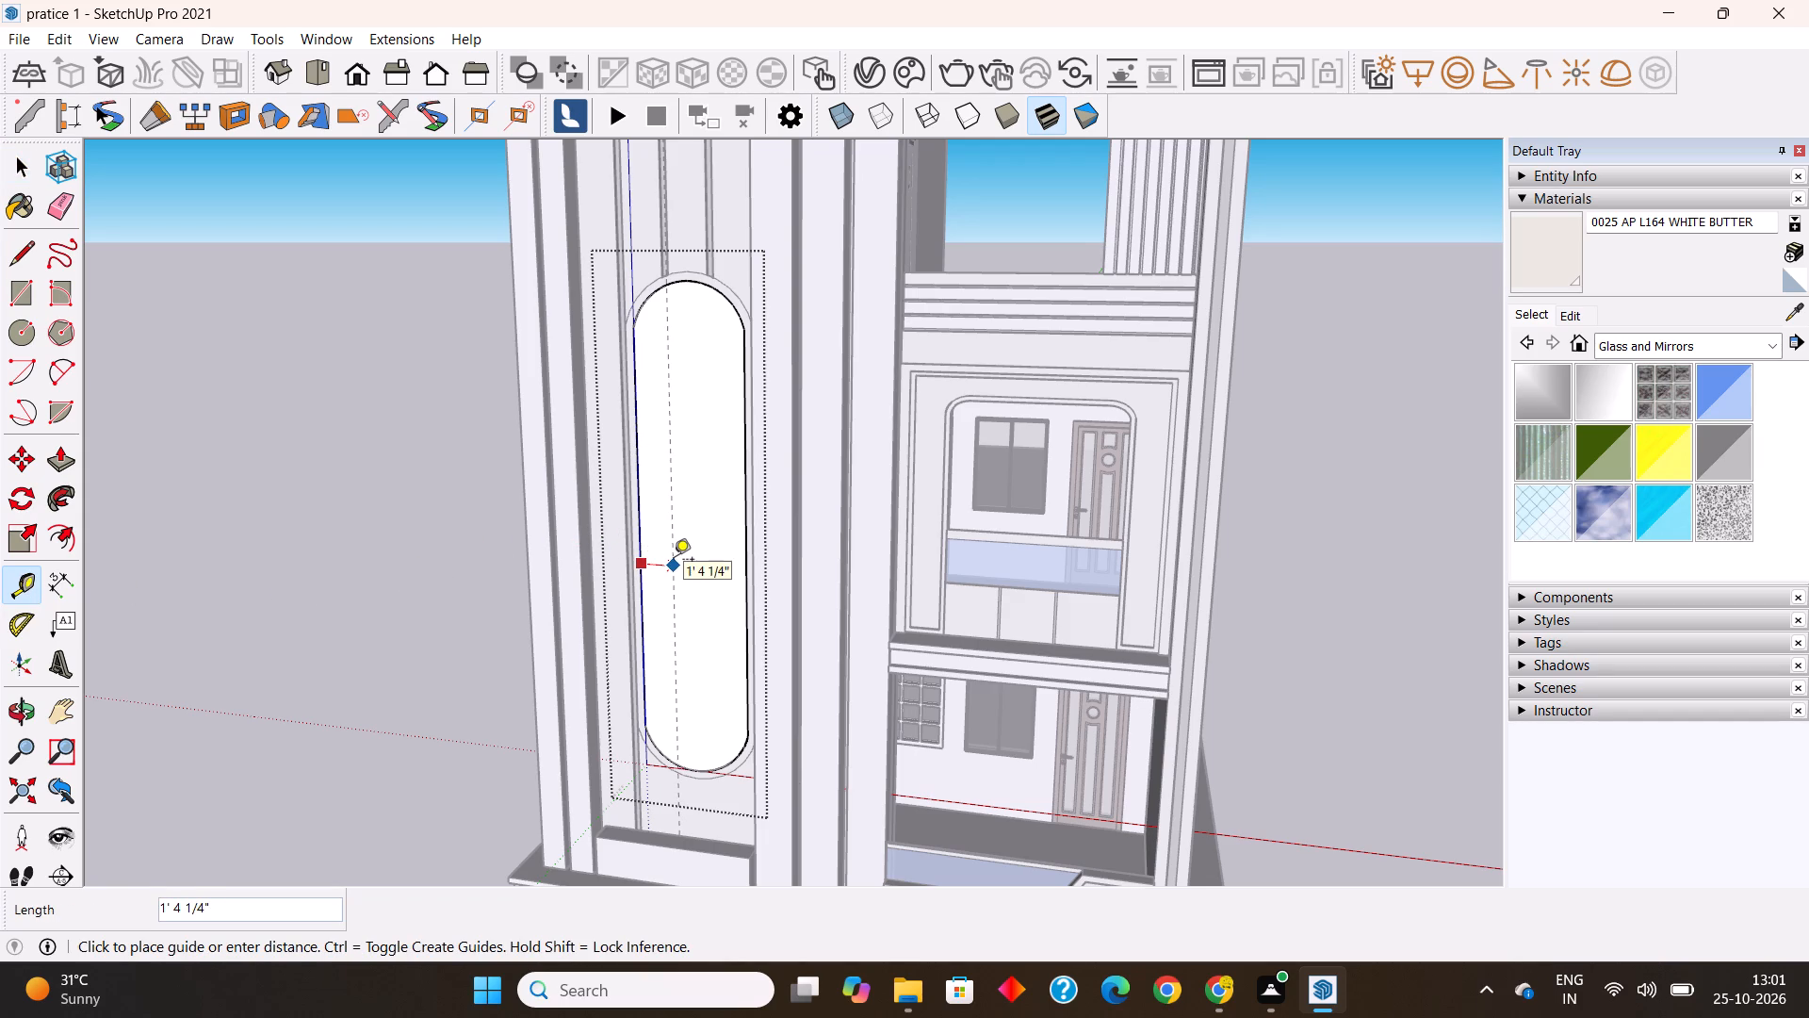
type("1'")
key("Return")
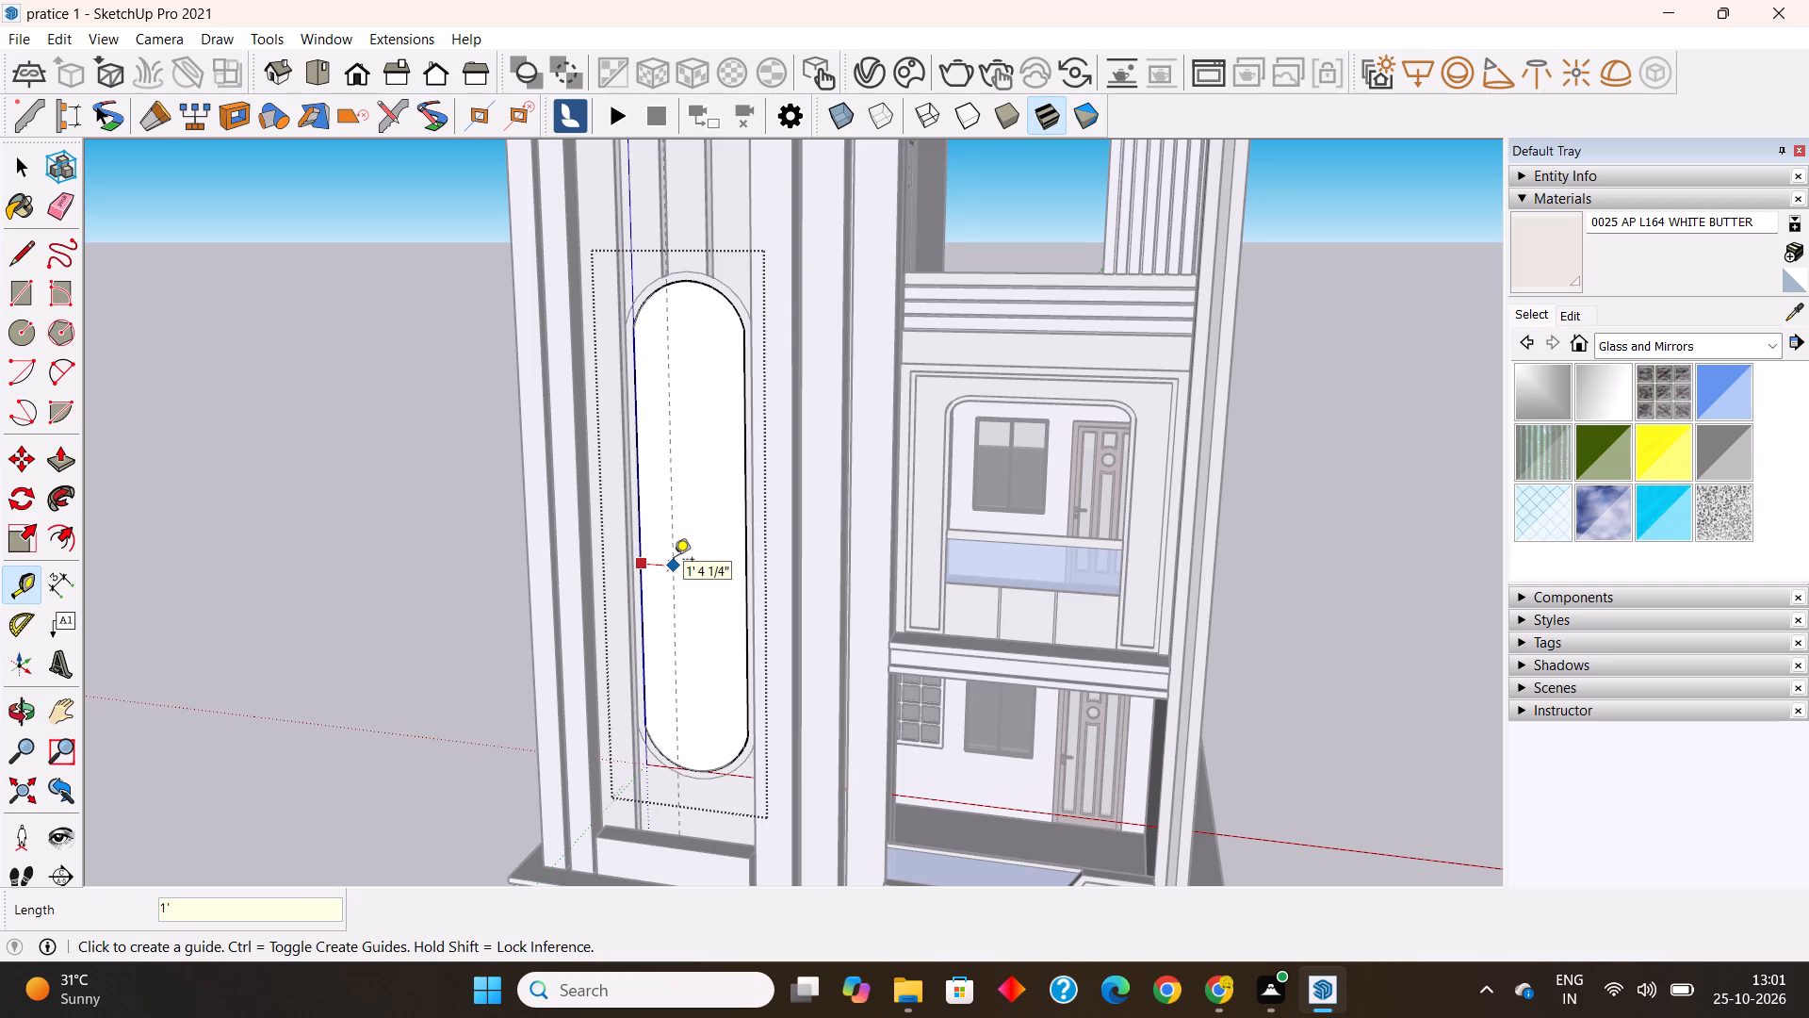
left_click(669, 559)
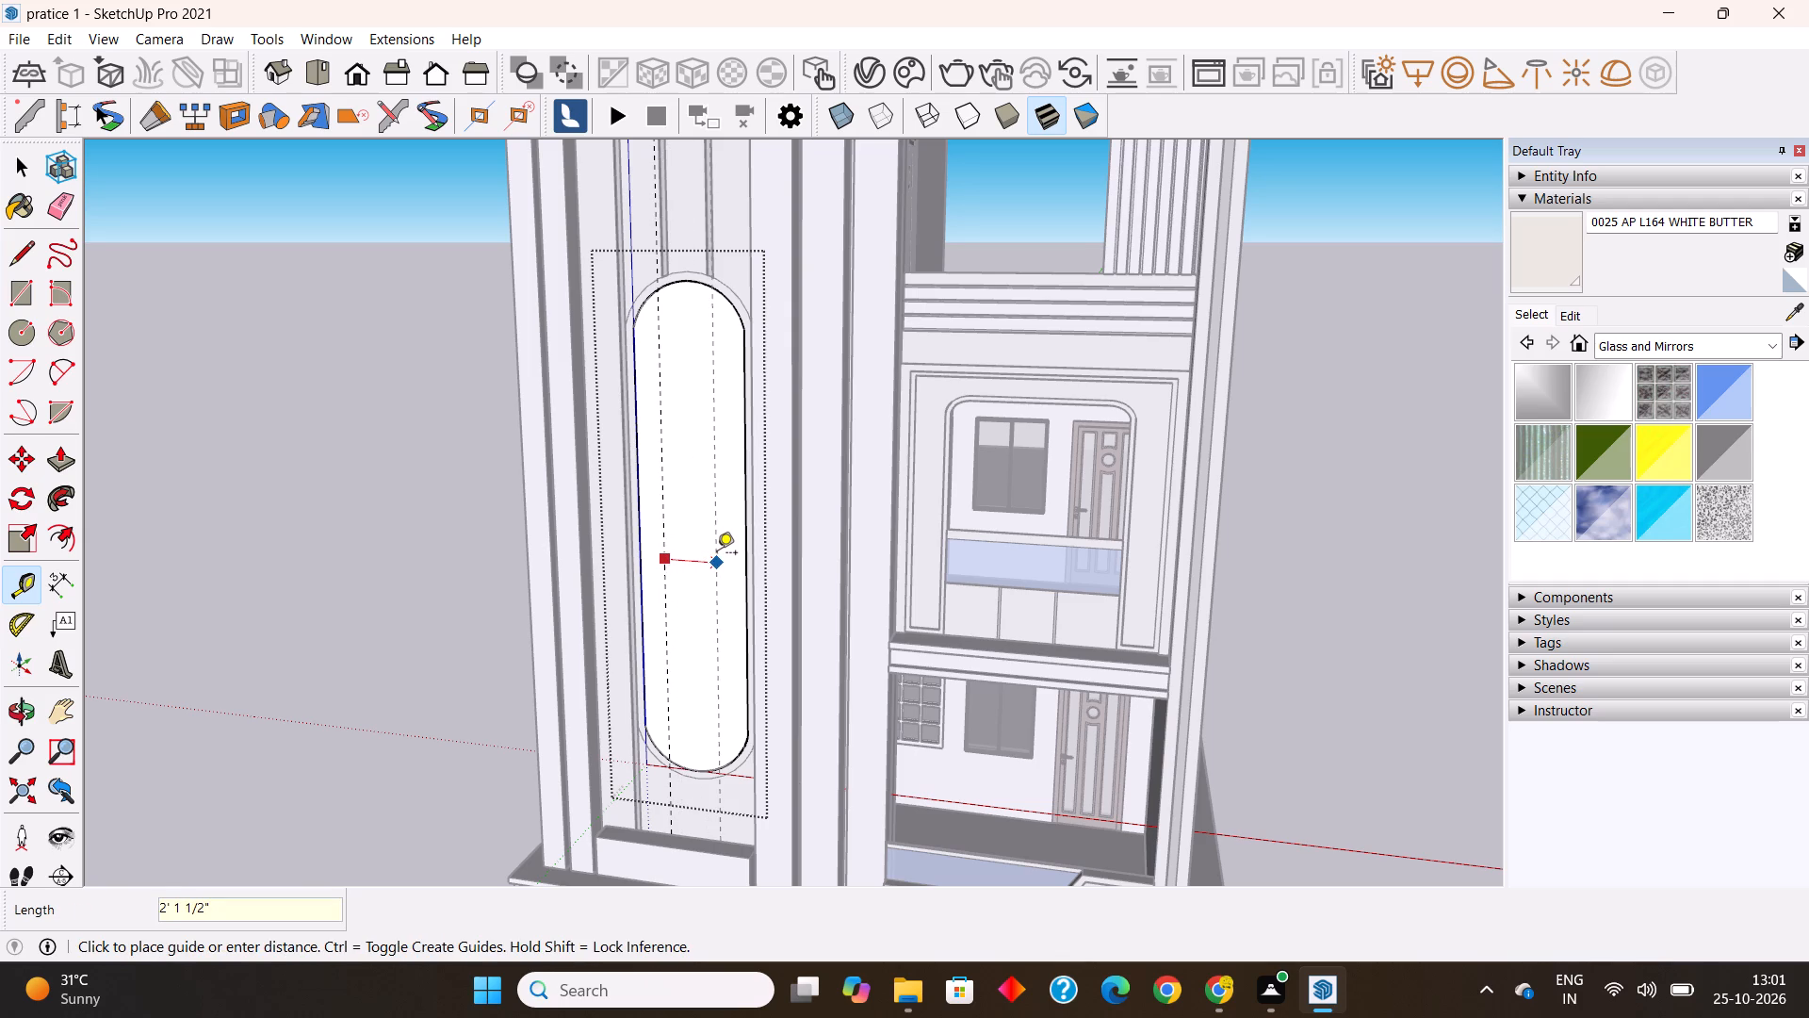
type("1'")
key("Return")
middle_click_drag(729, 501, 741, 500)
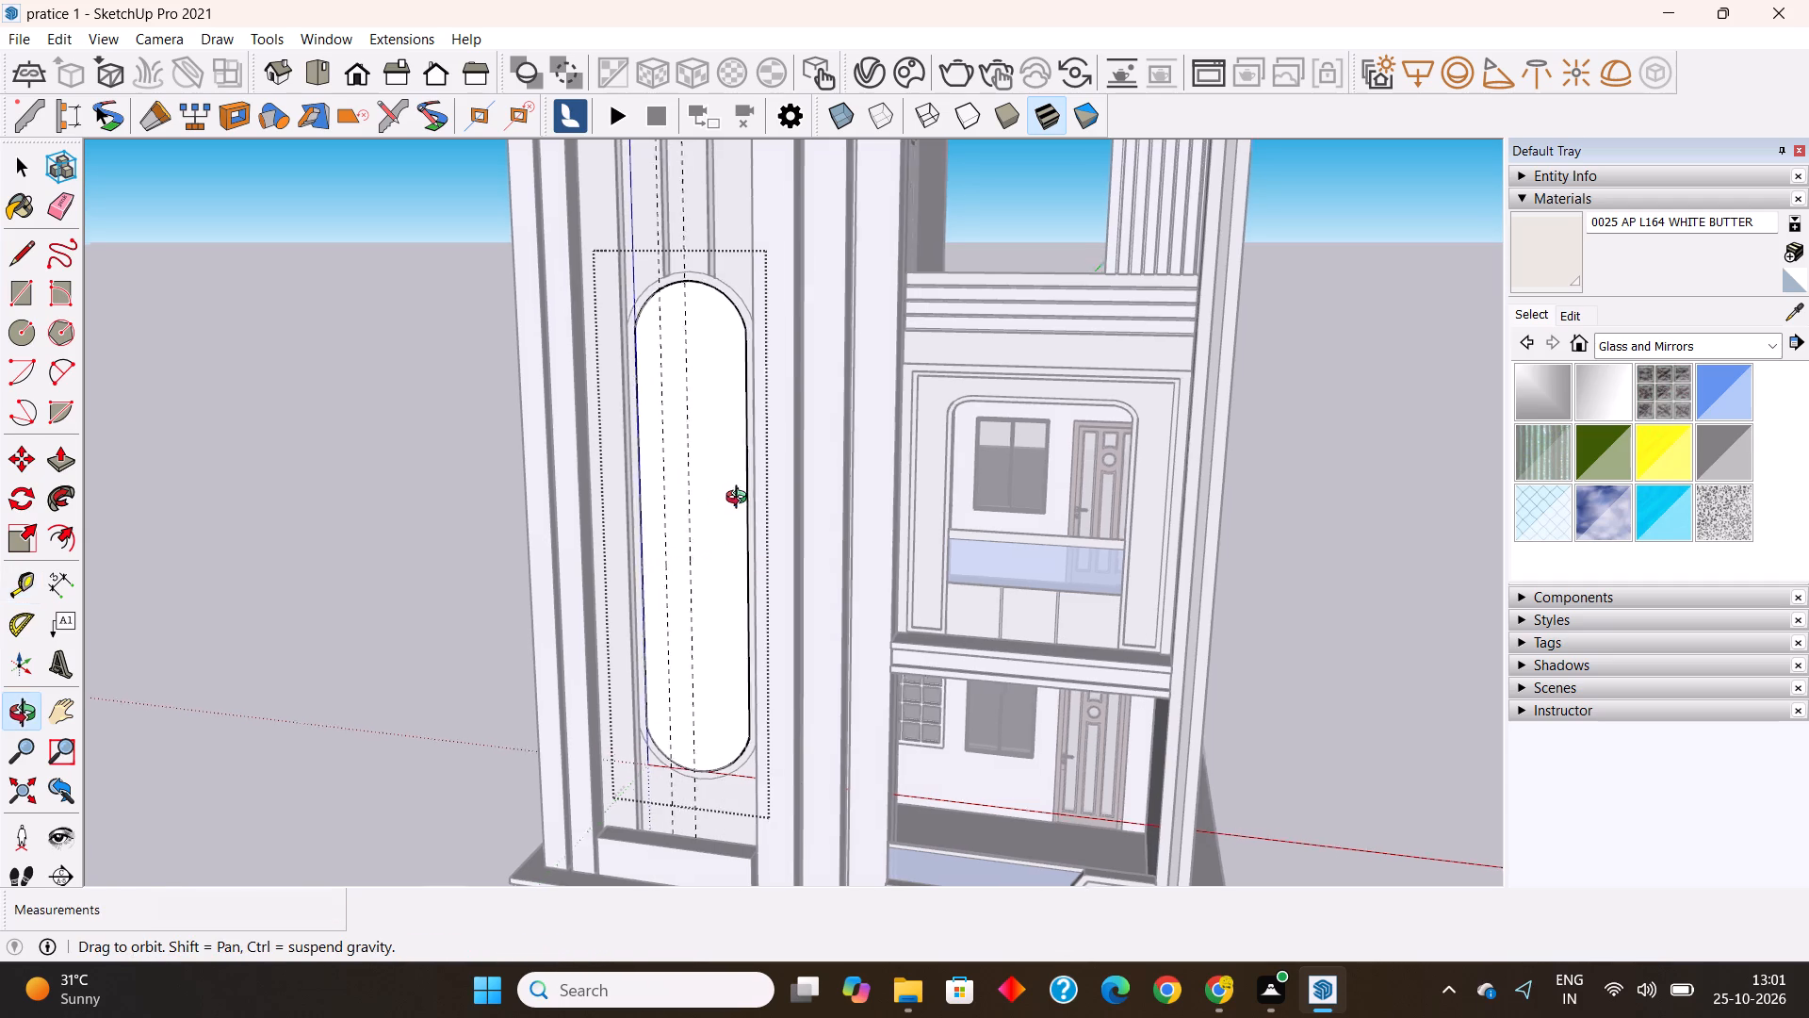
middle_click_drag(741, 500, 804, 431)
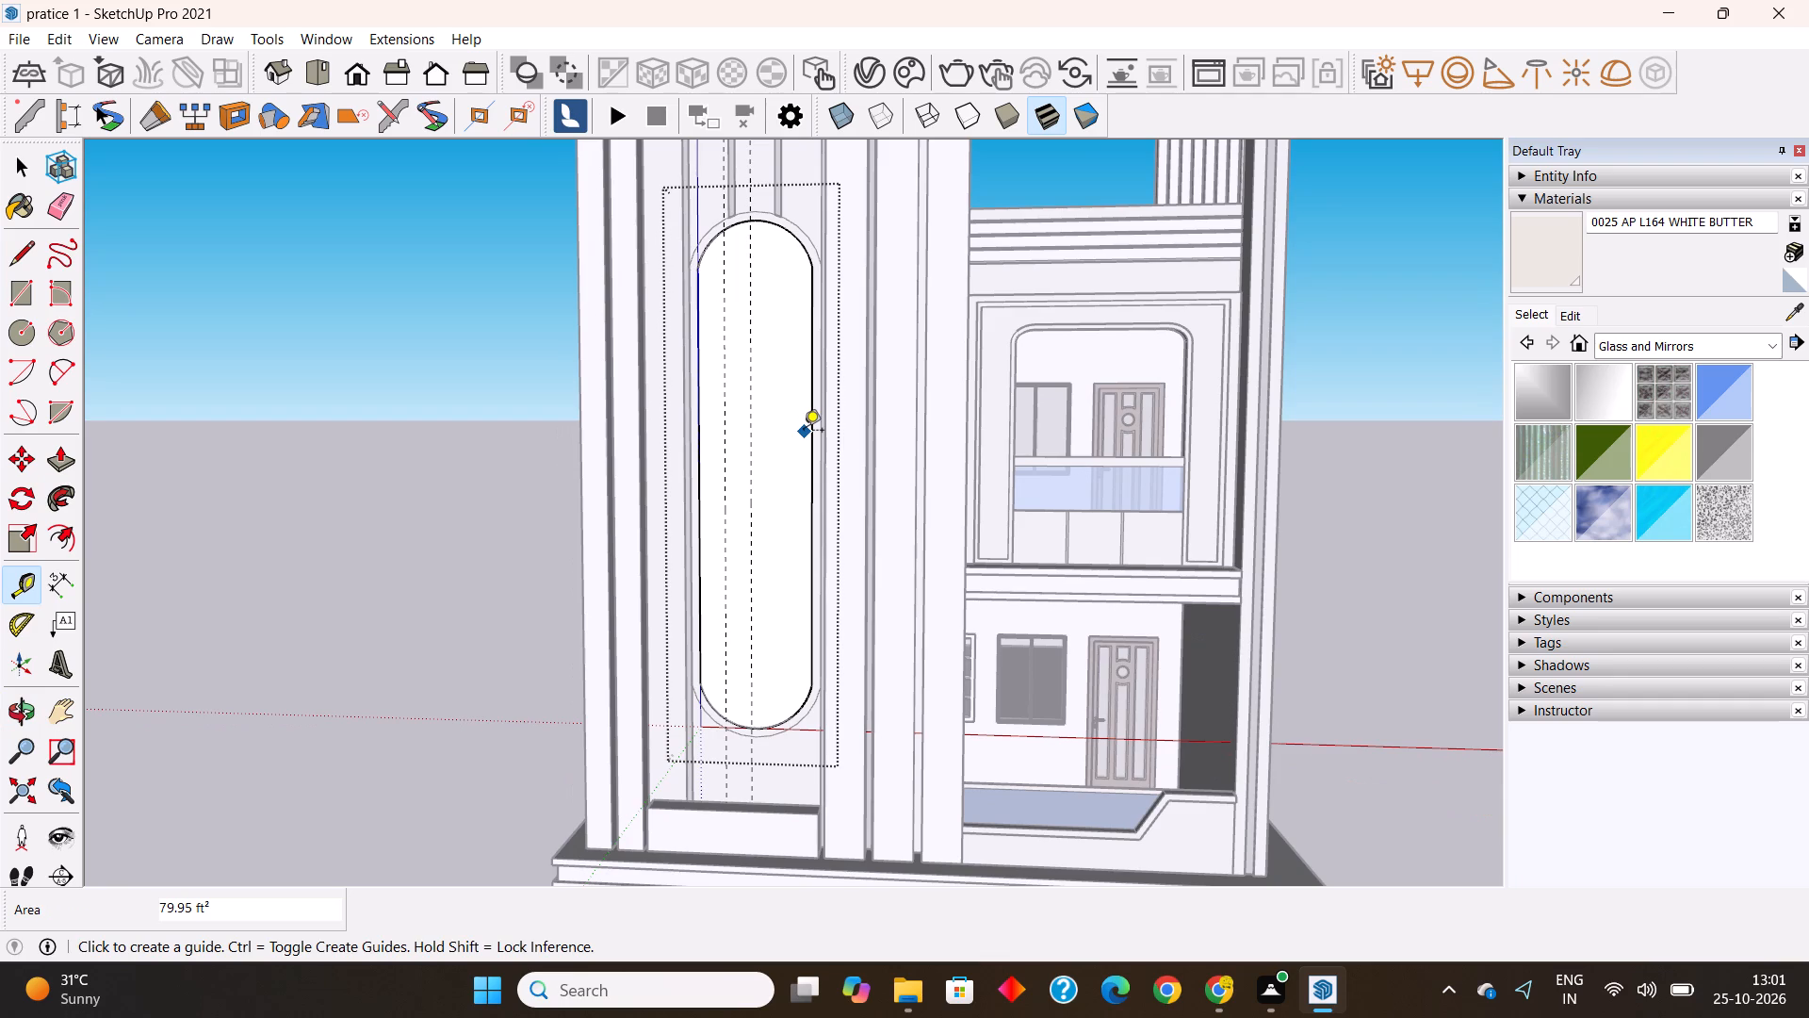
Replace the panel's two vertical guides with one 1.5' from its left straight edge and another 1.5' beyond the first.
key("ctrl+z")
key("ctrl+z")
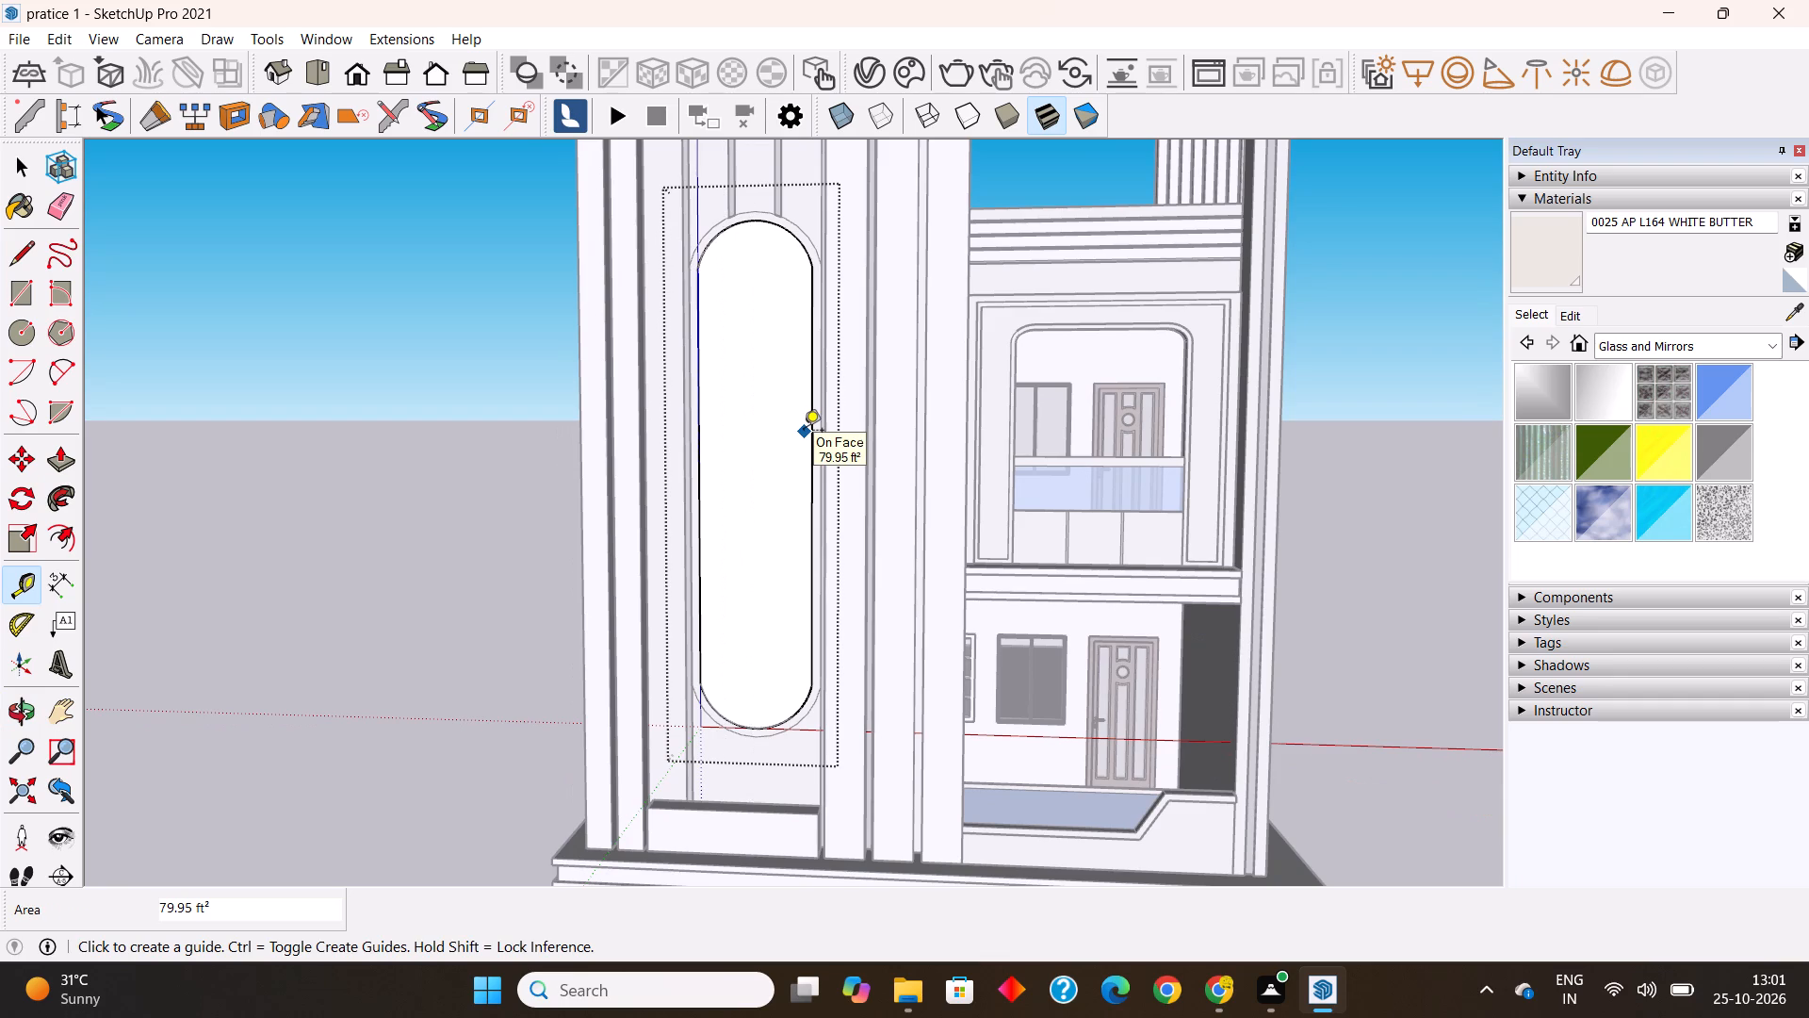
left_click(701, 567)
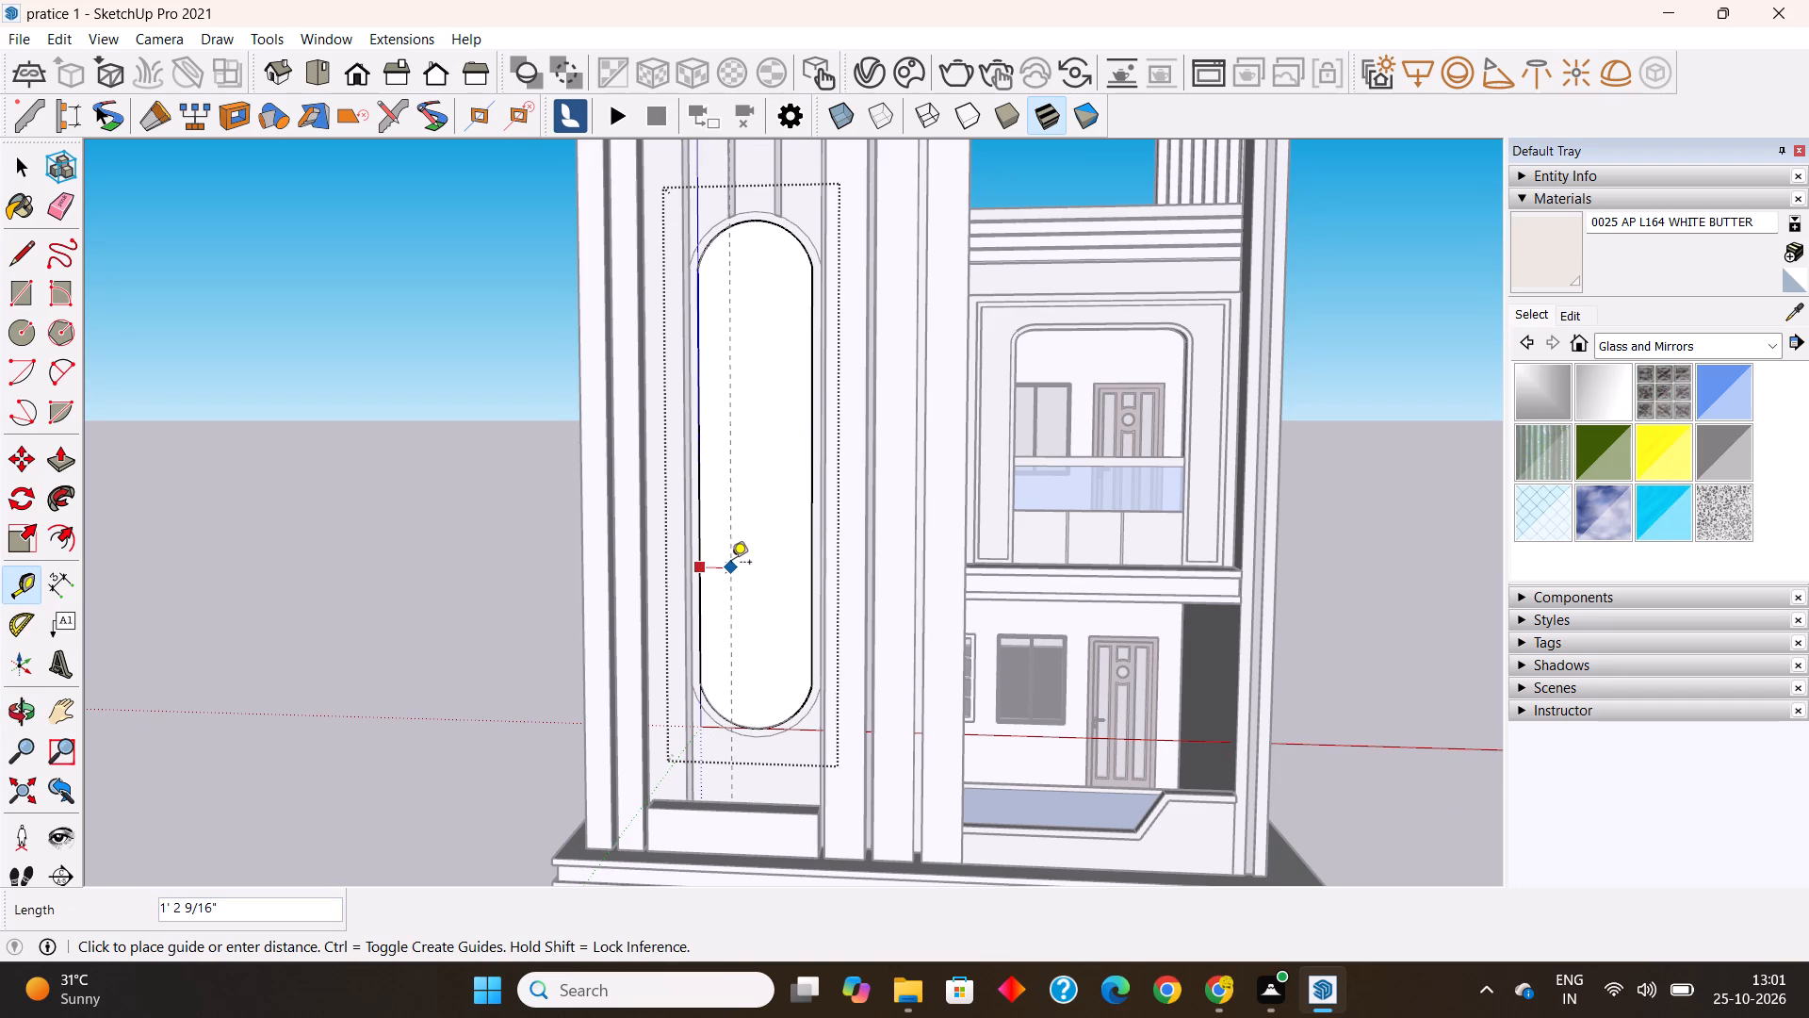
type("1.5'")
key("Return")
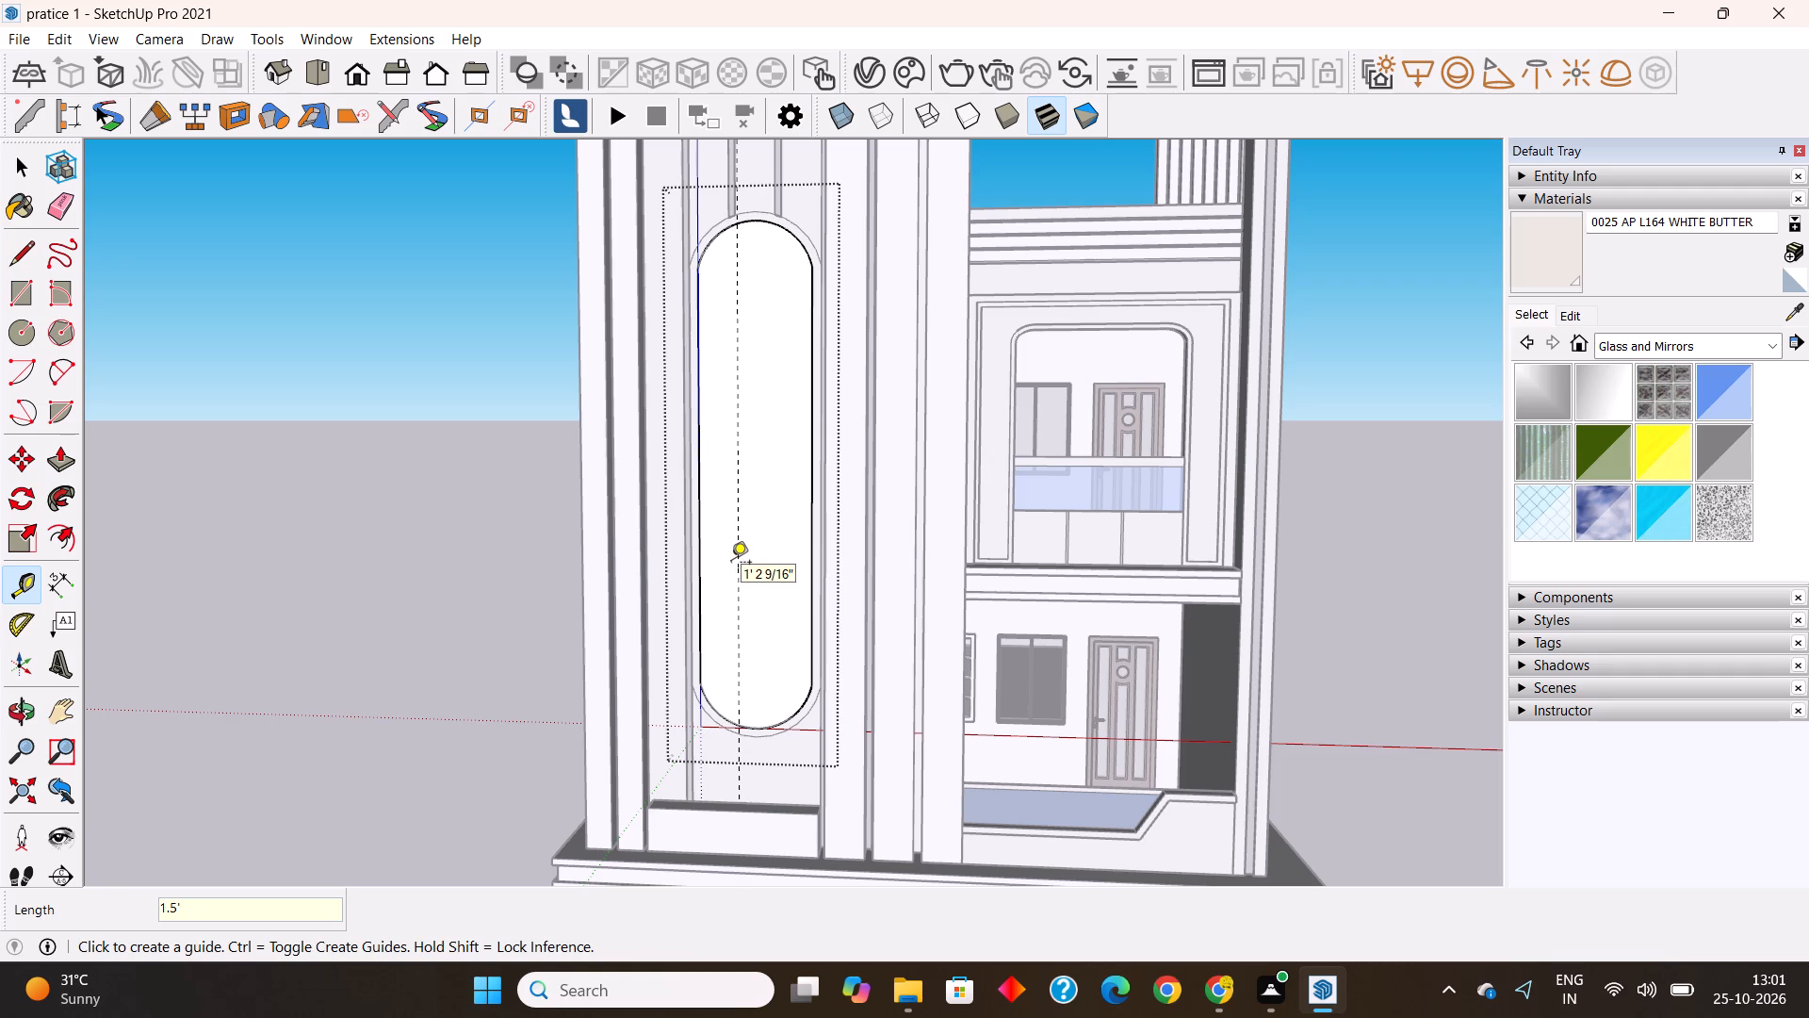
left_click(738, 569)
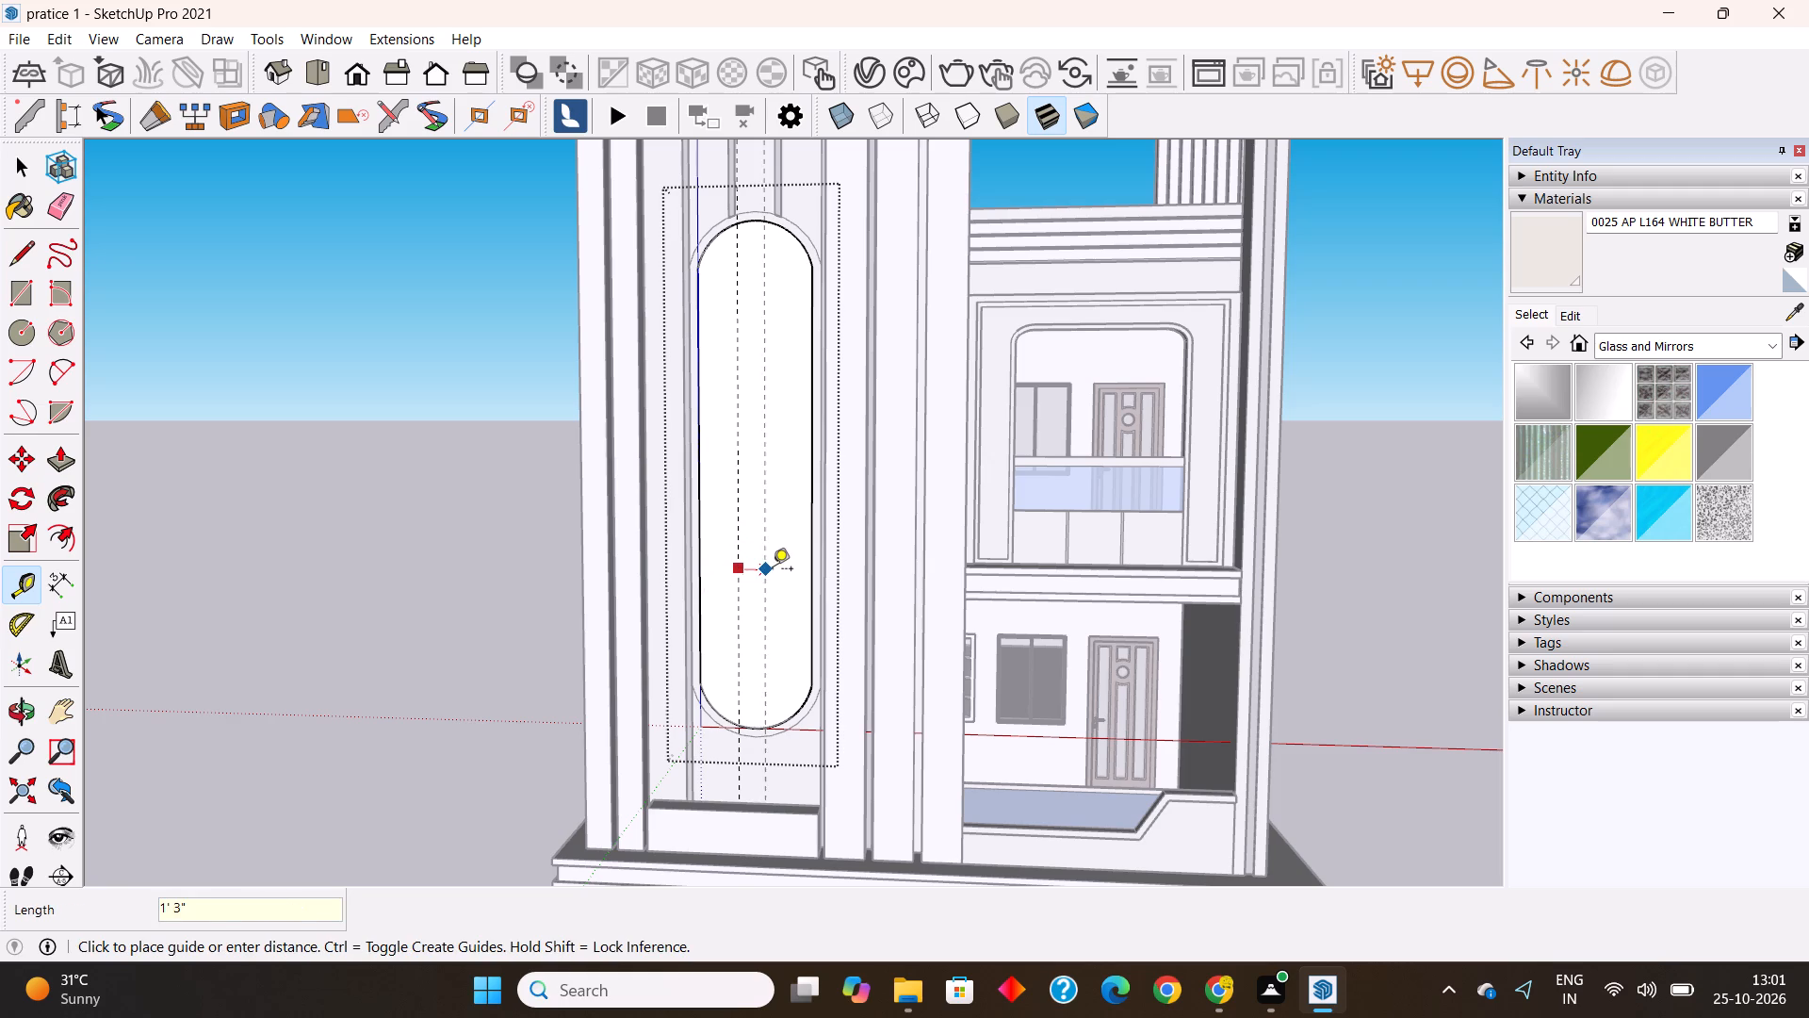
type("1.5'")
key("Return")
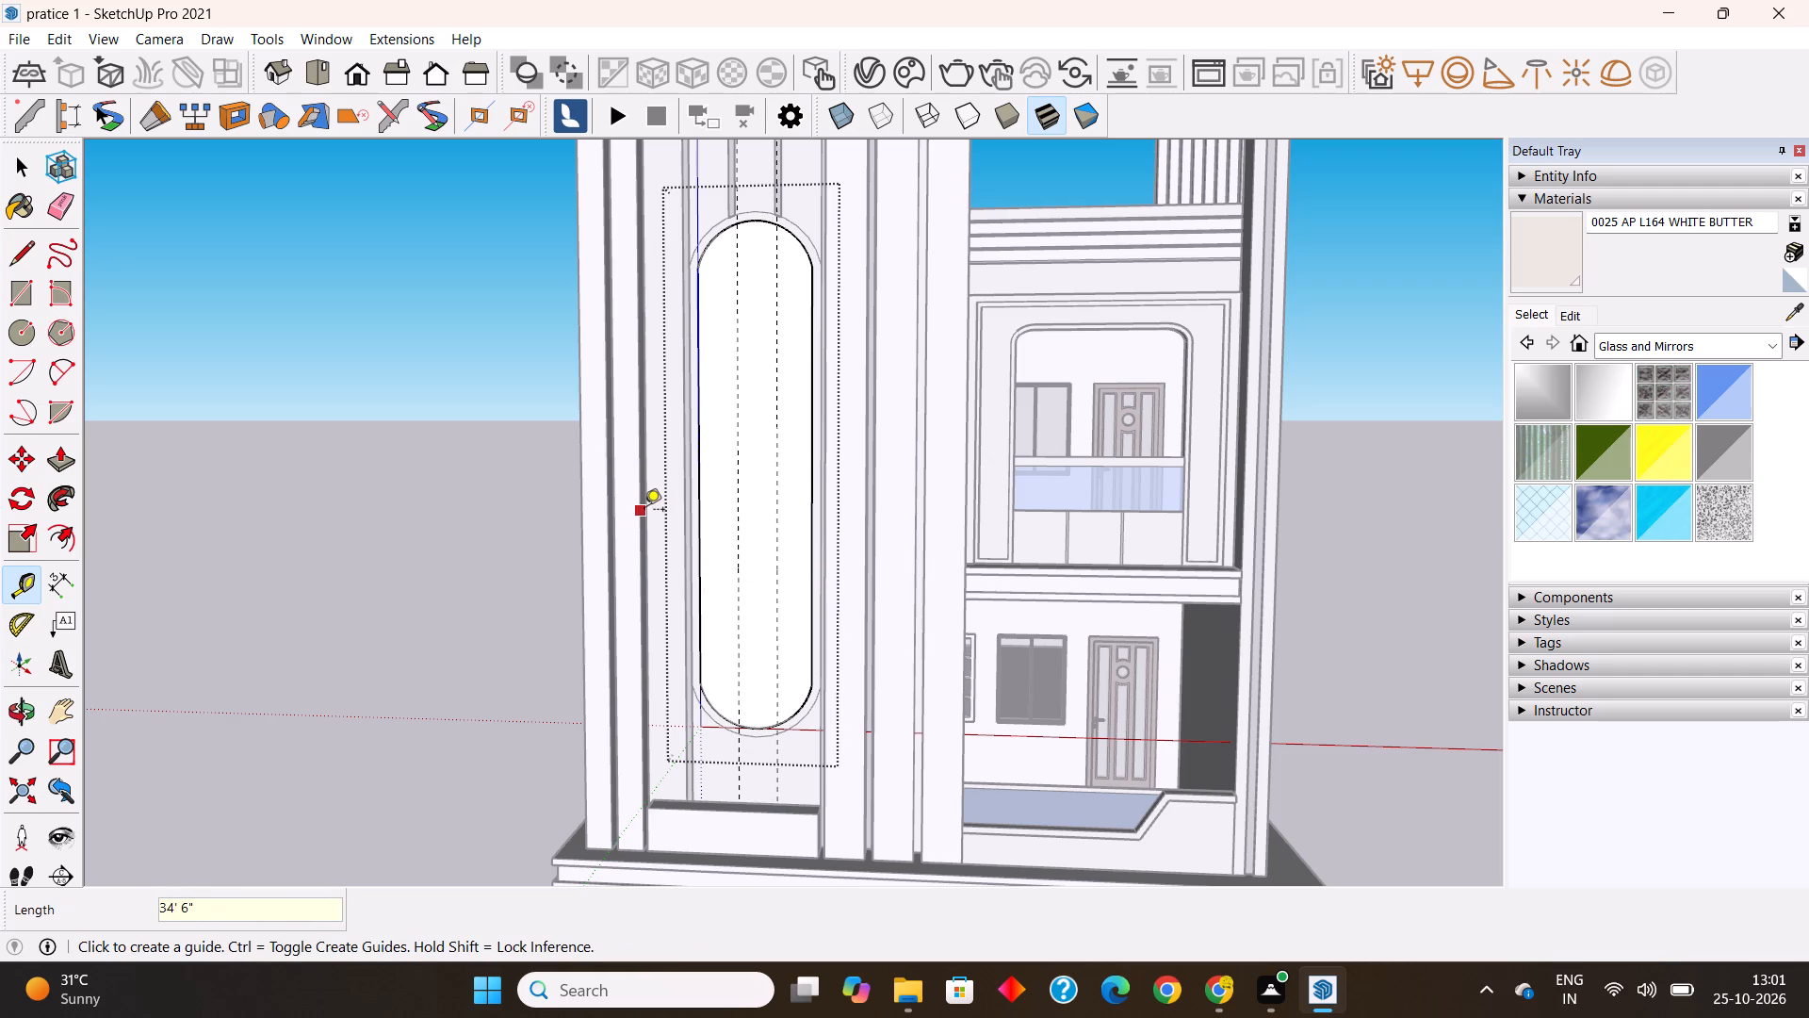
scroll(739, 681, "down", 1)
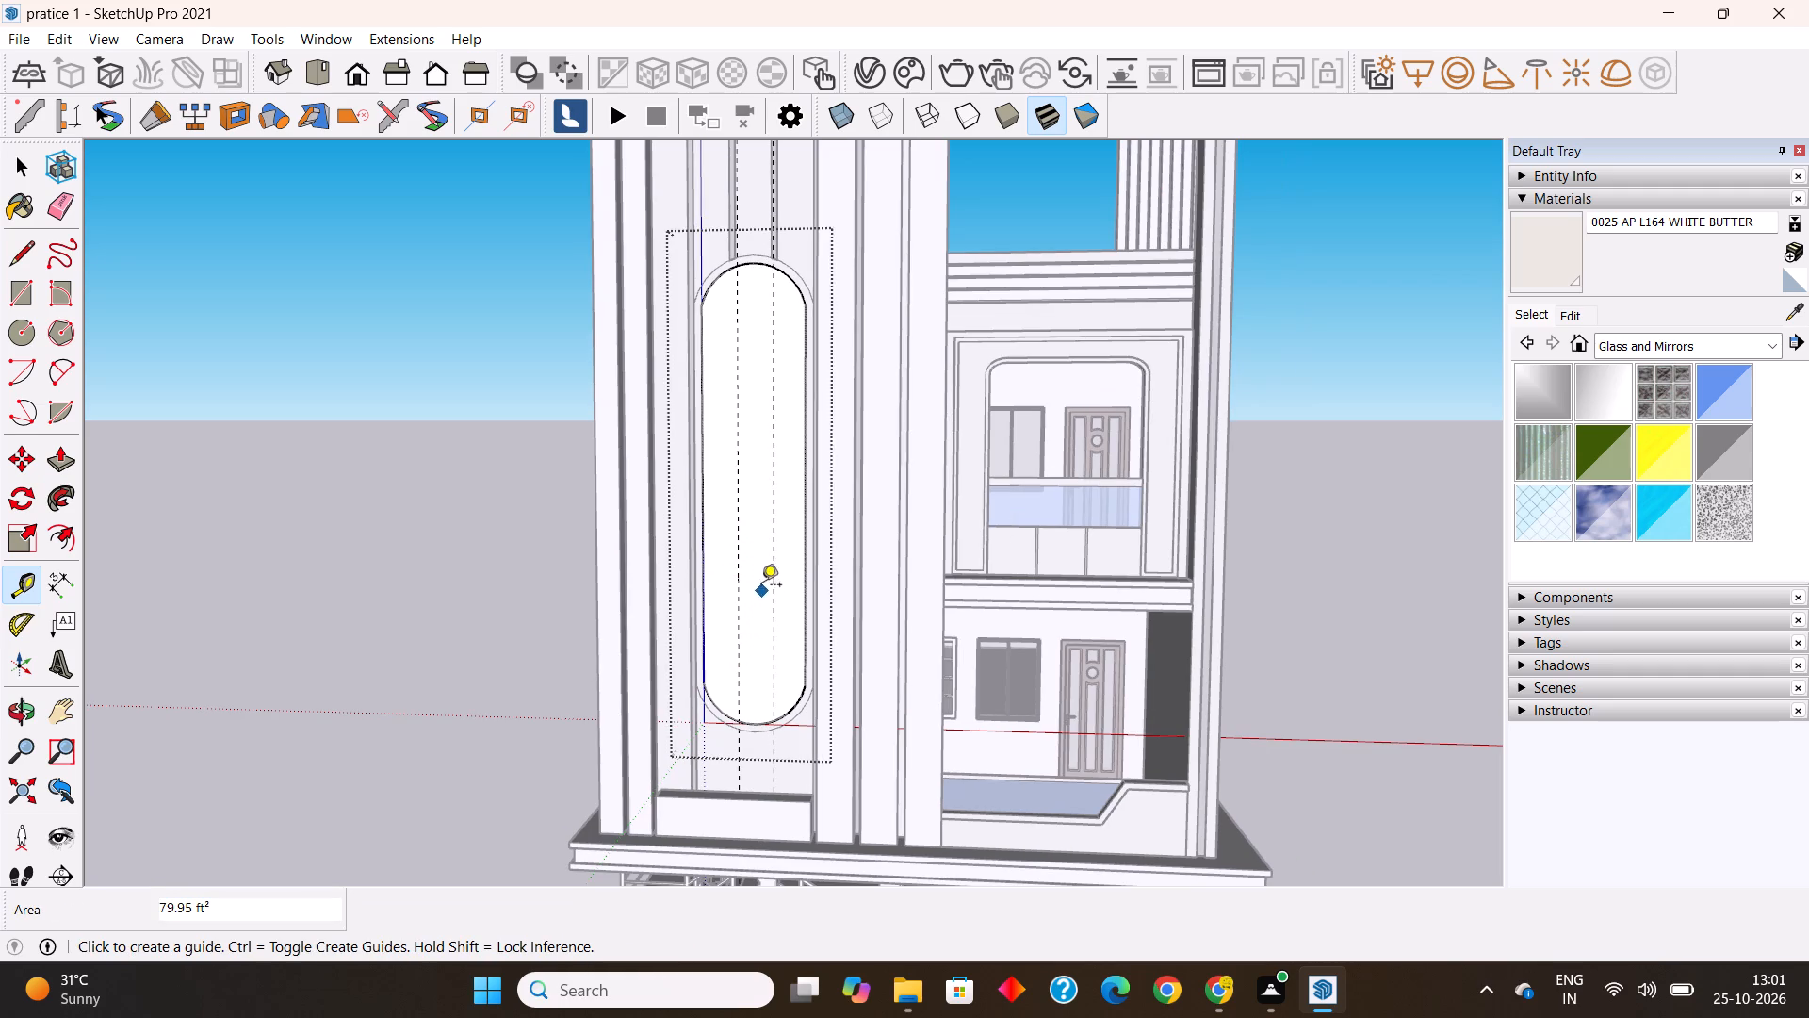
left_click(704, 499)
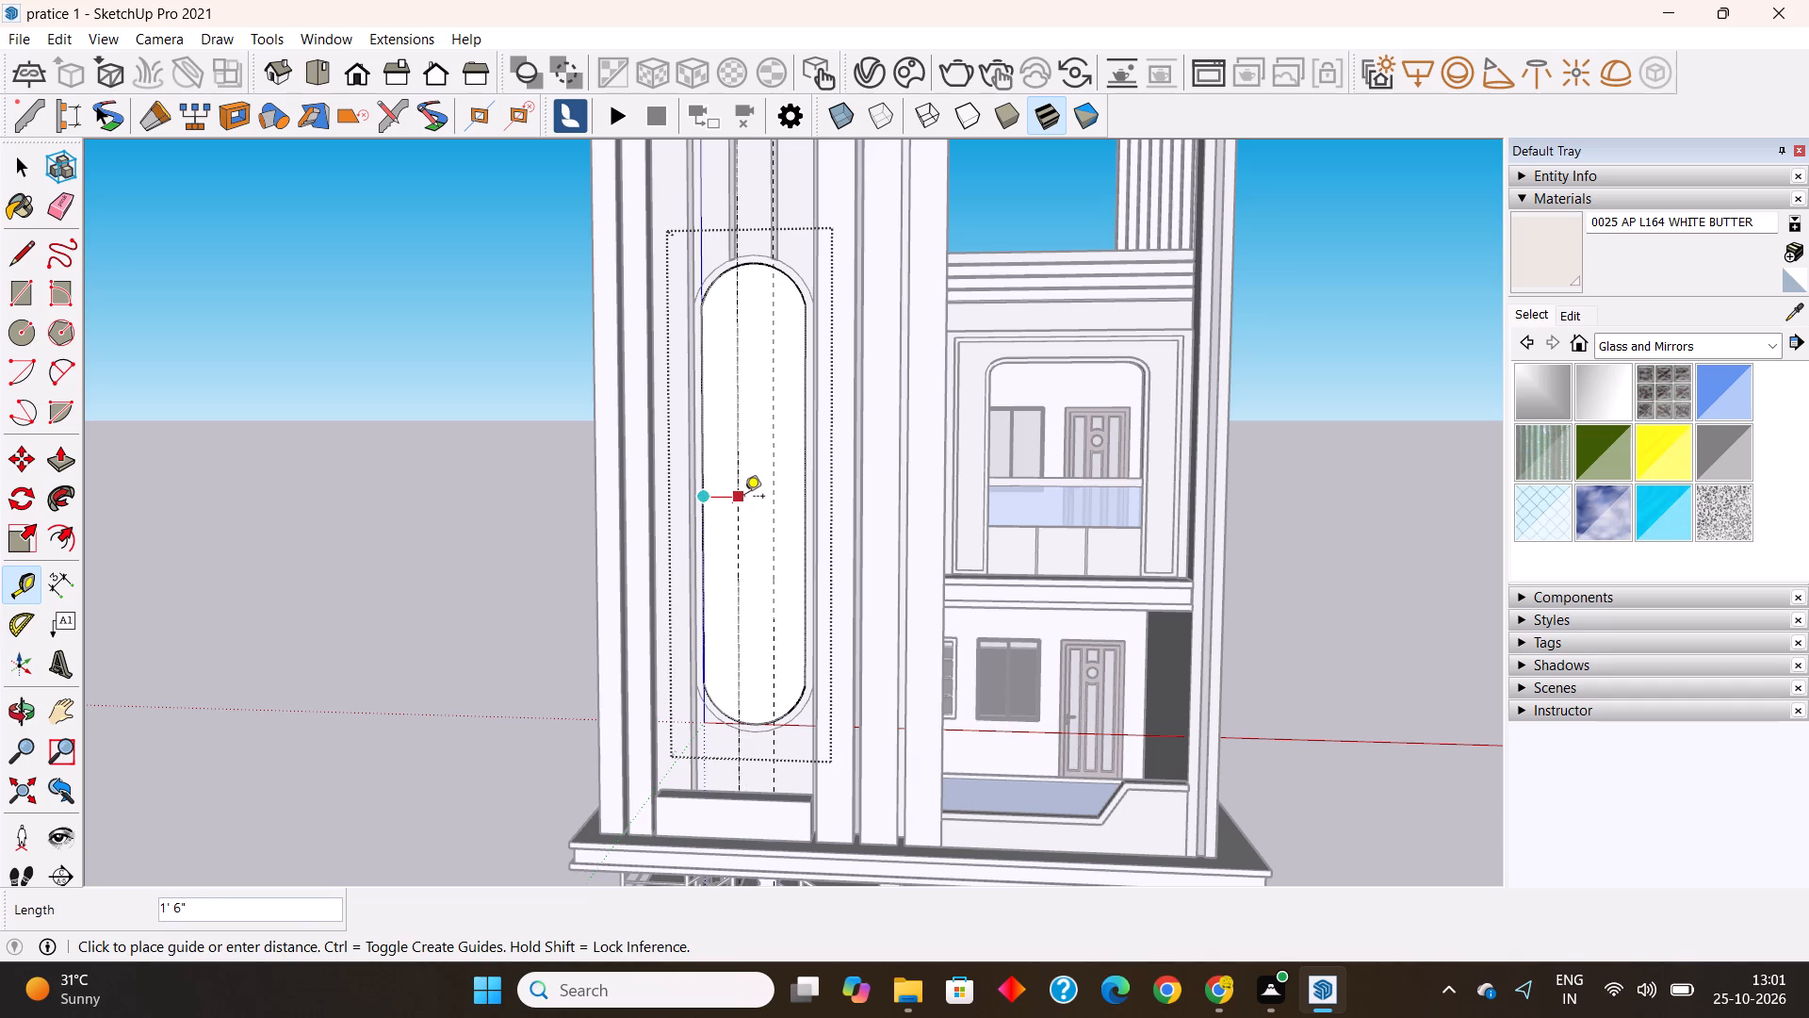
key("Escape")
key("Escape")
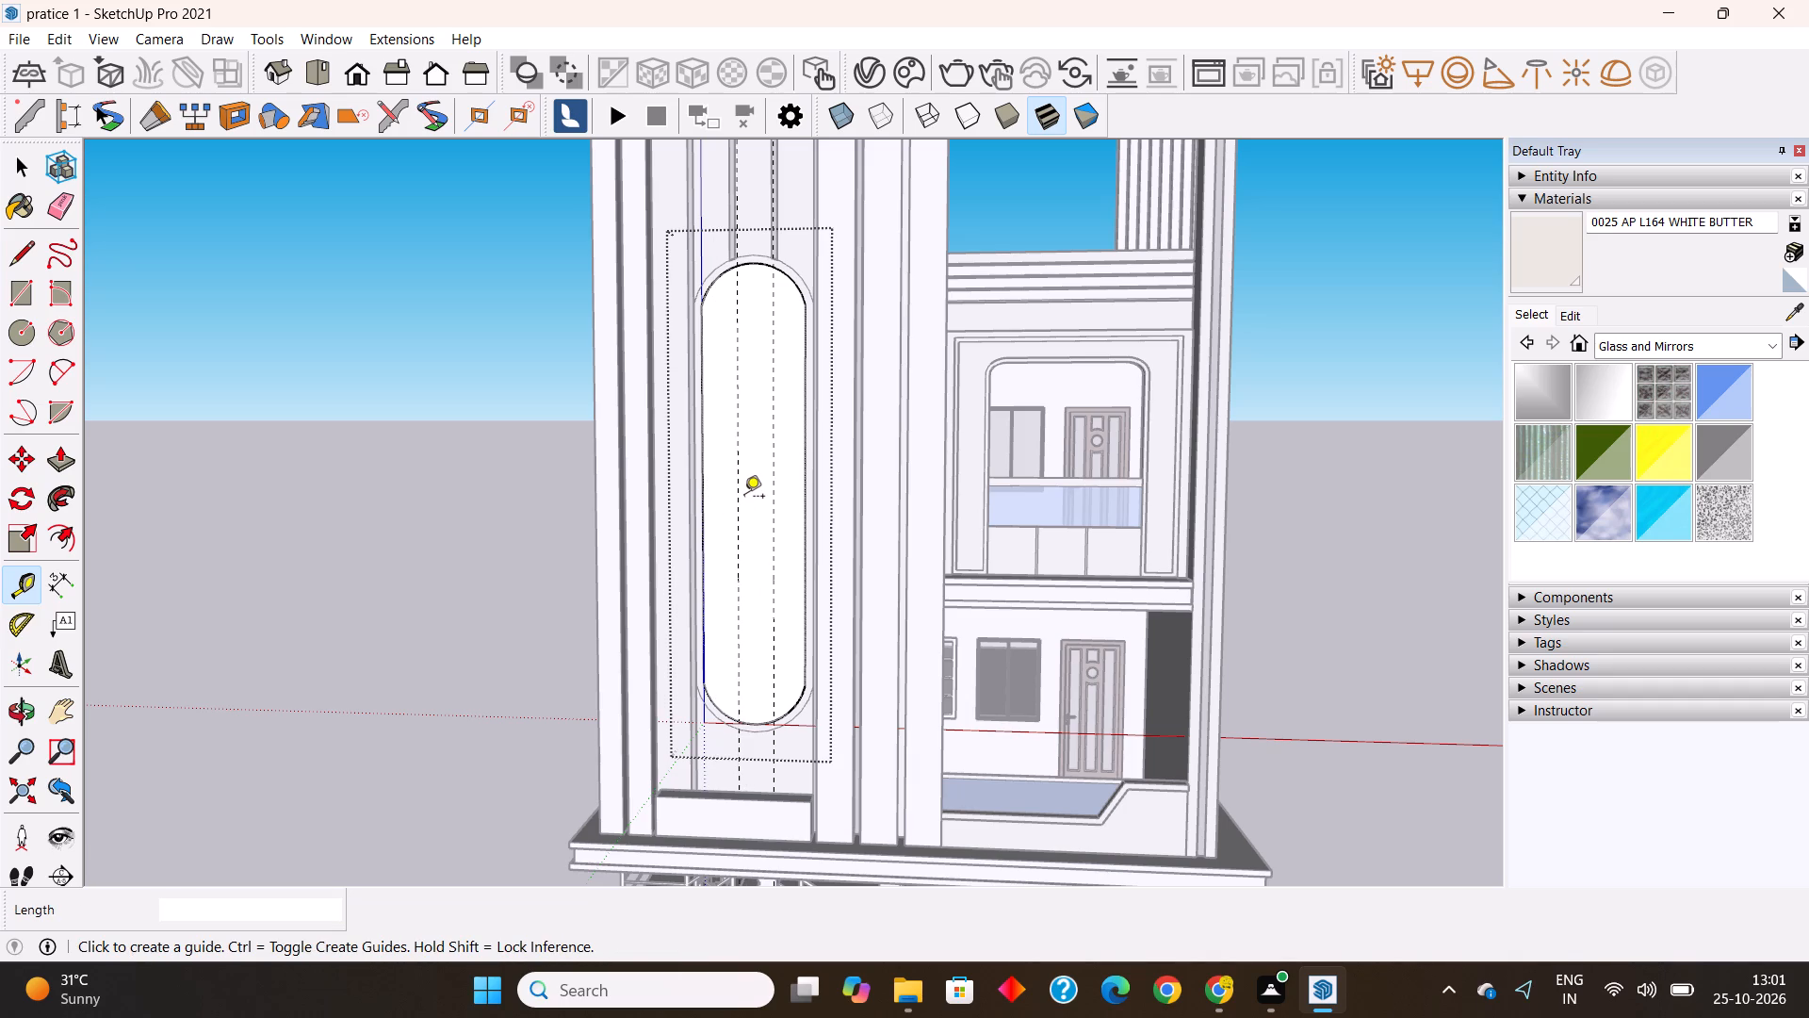
Draw a 4' 4" horizontal line across the panel between the midpoints of its two straight side edges.
left_click(15, 254)
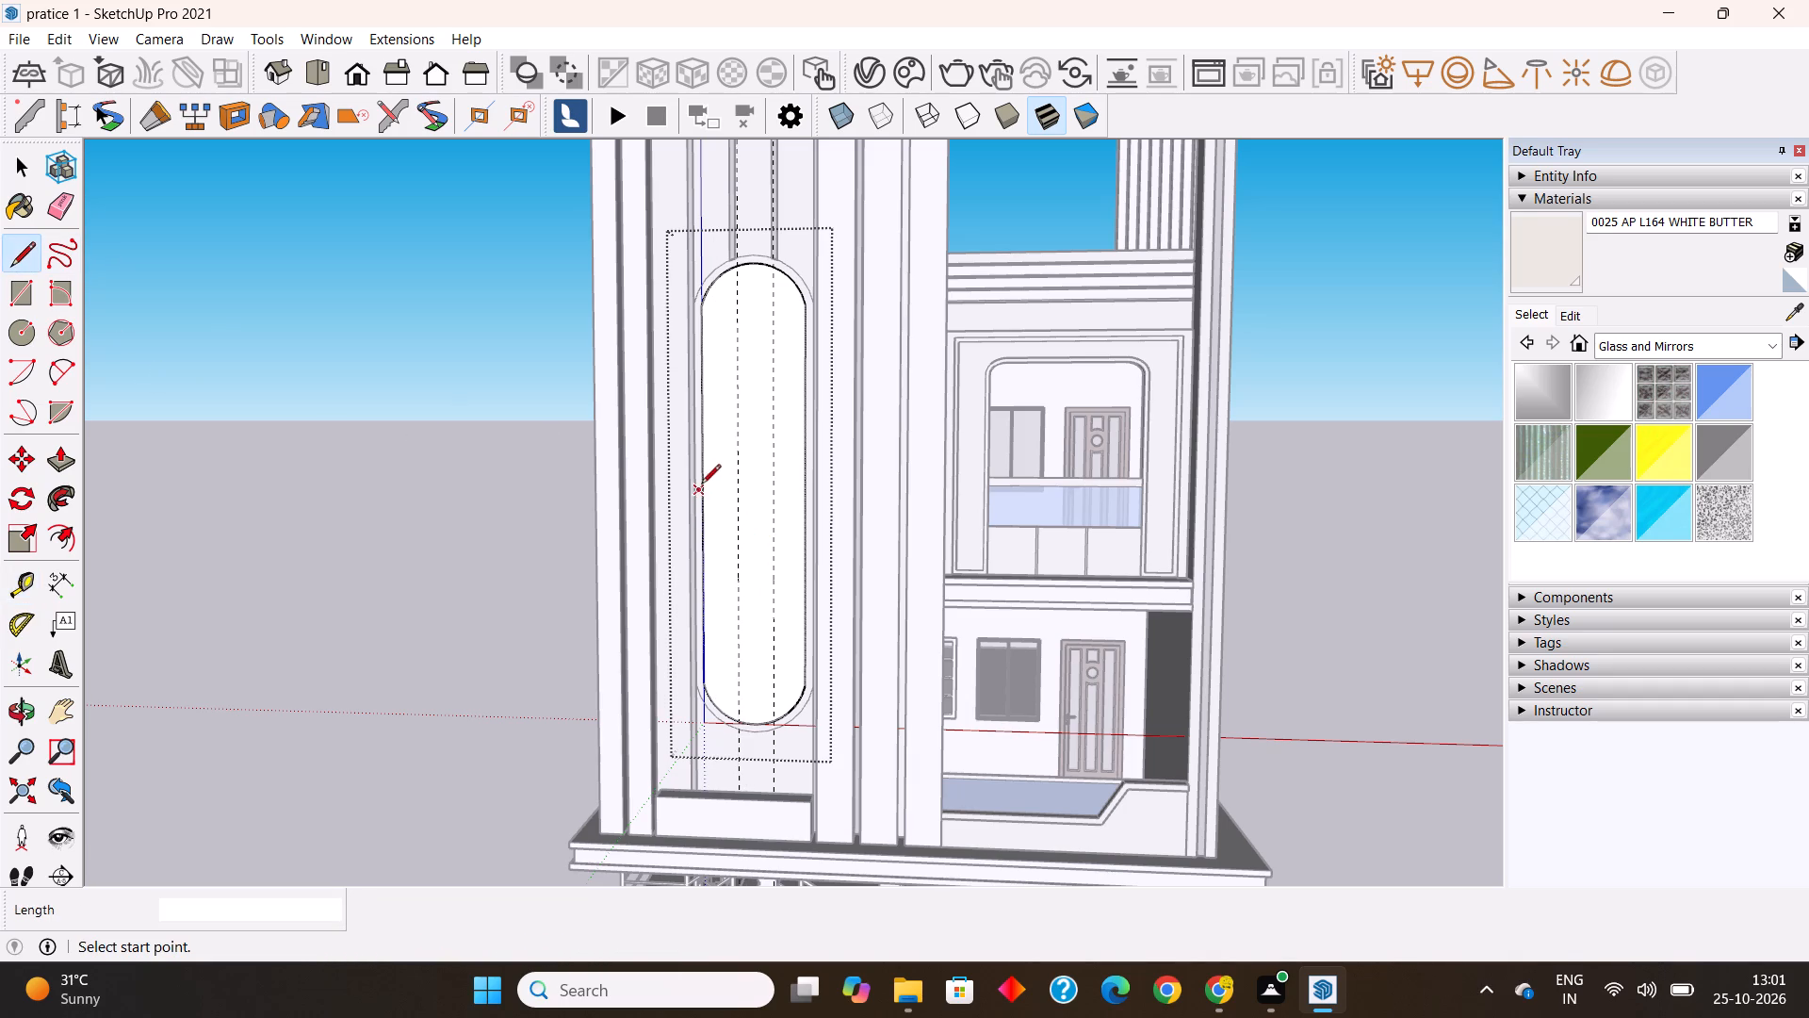
left_click(706, 496)
left_click(804, 501)
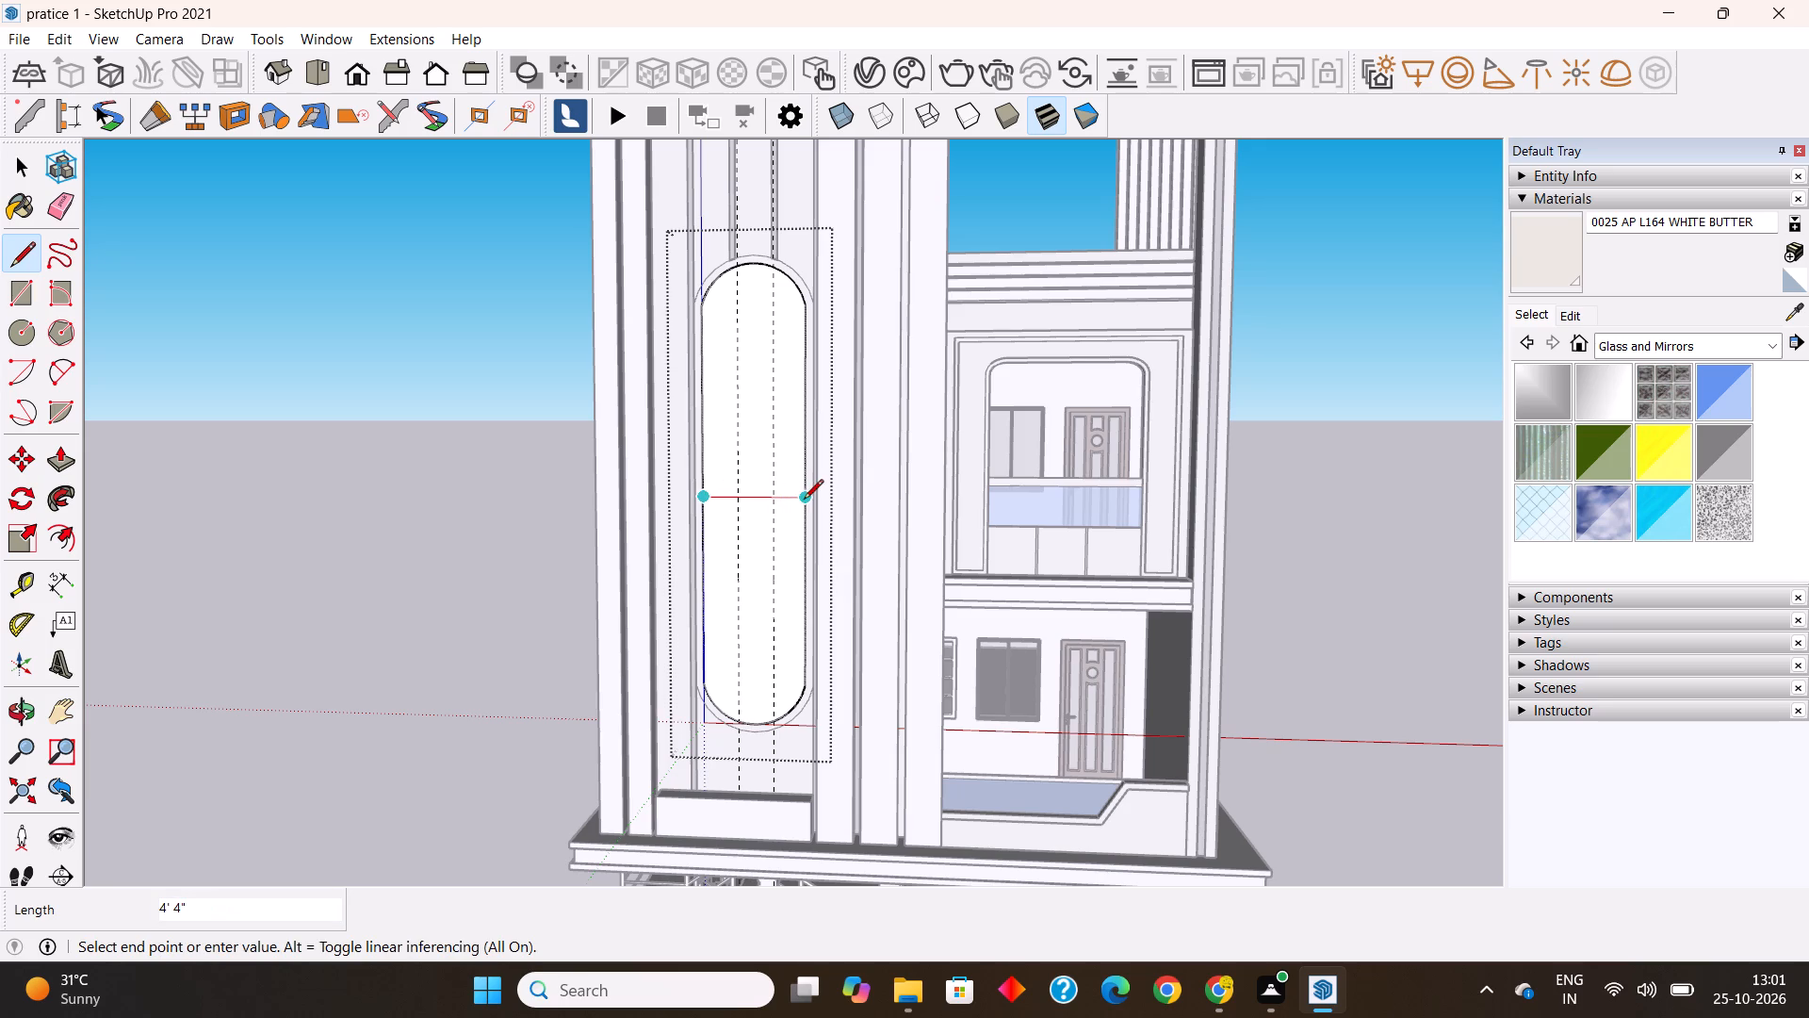
key("space")
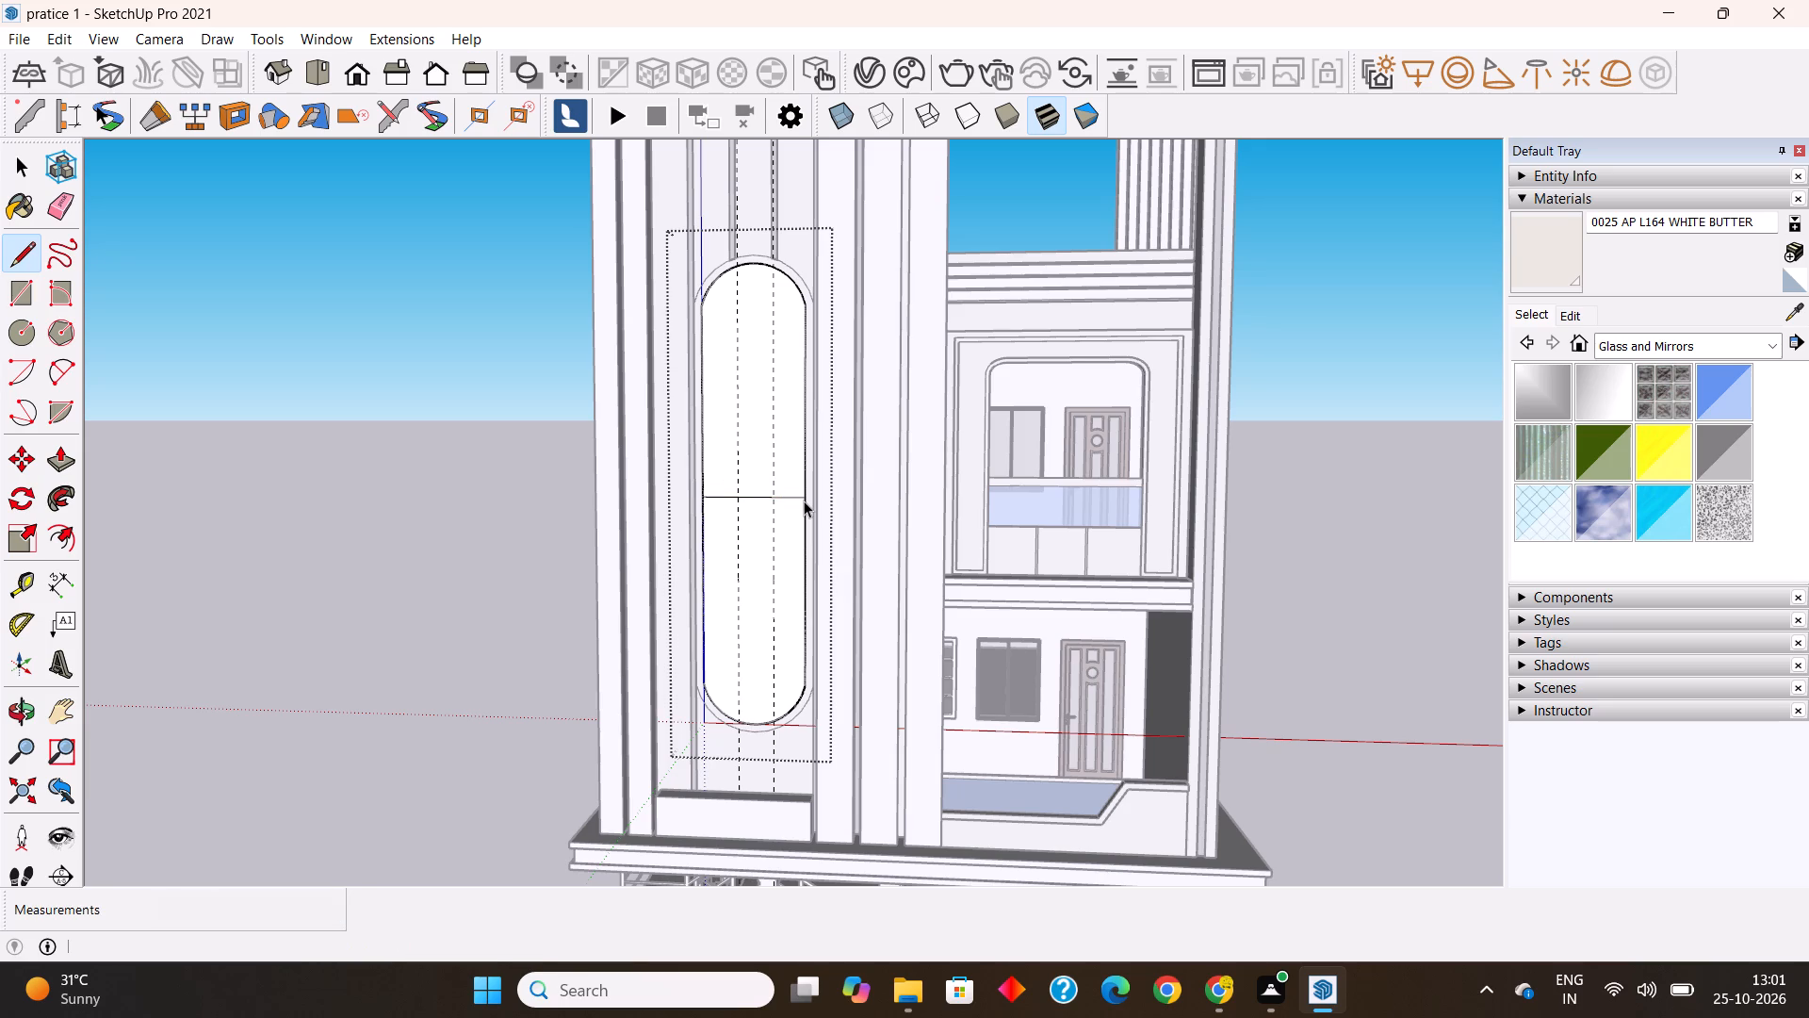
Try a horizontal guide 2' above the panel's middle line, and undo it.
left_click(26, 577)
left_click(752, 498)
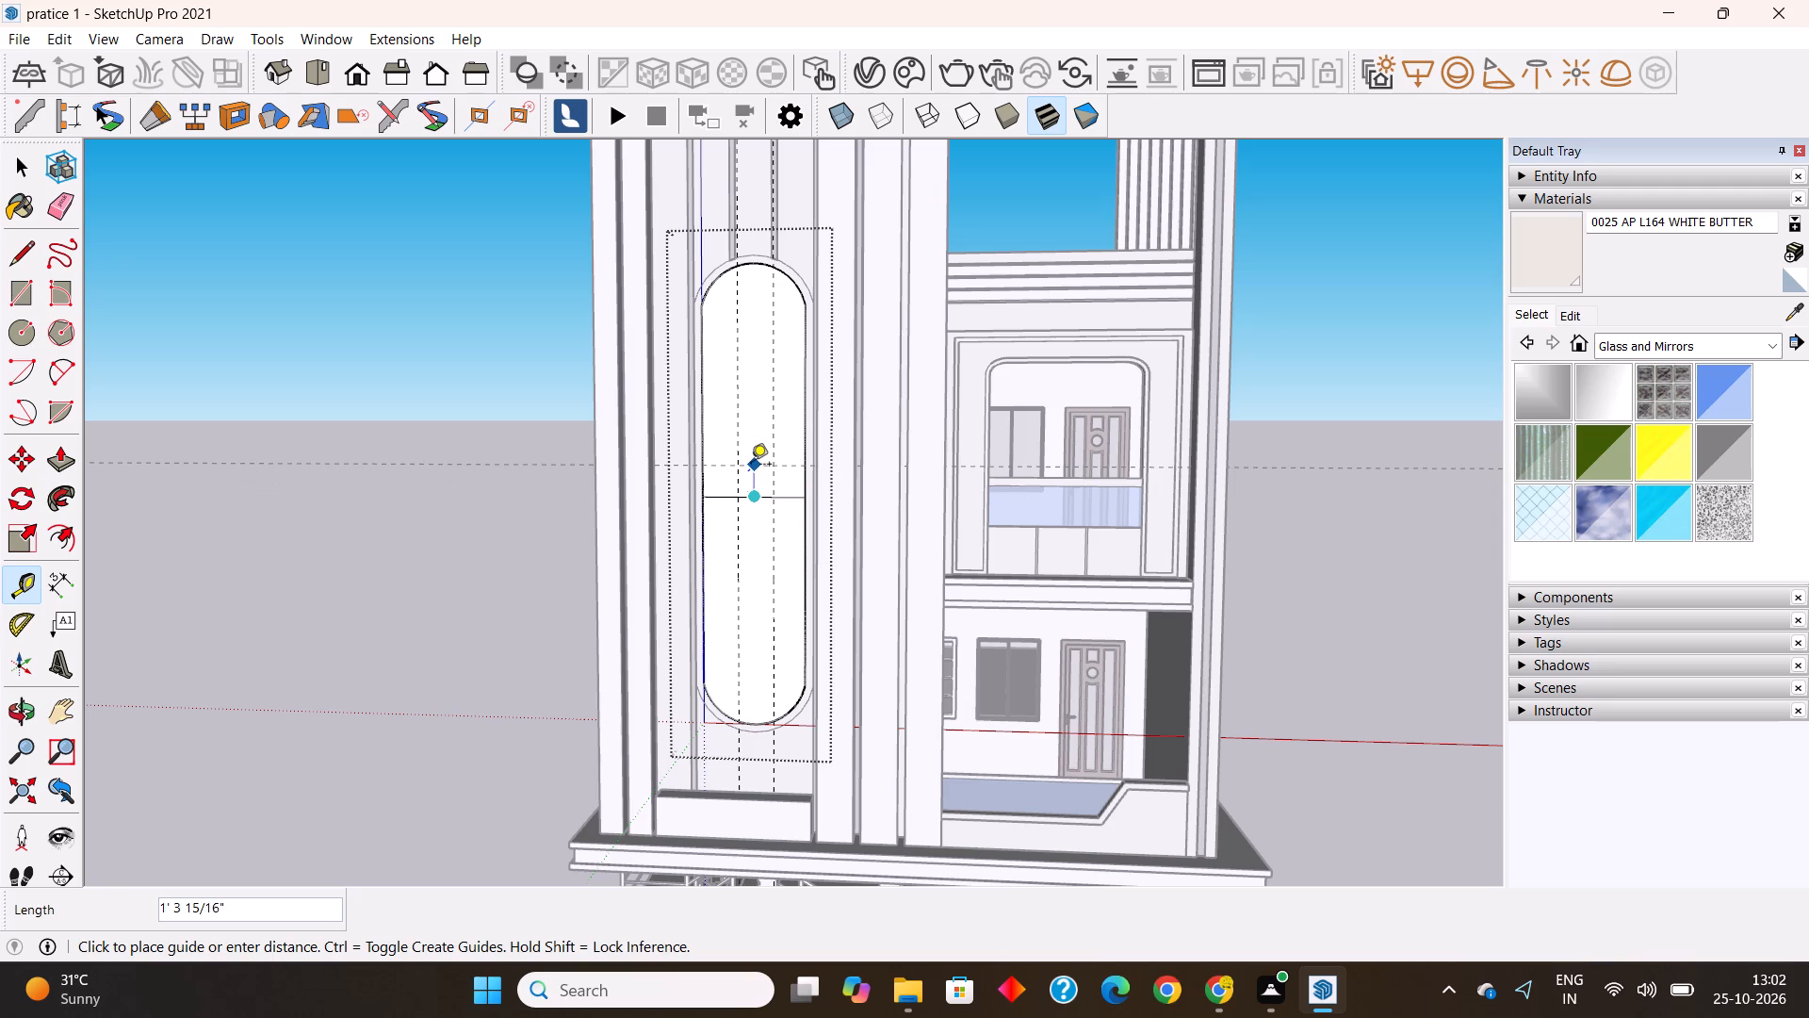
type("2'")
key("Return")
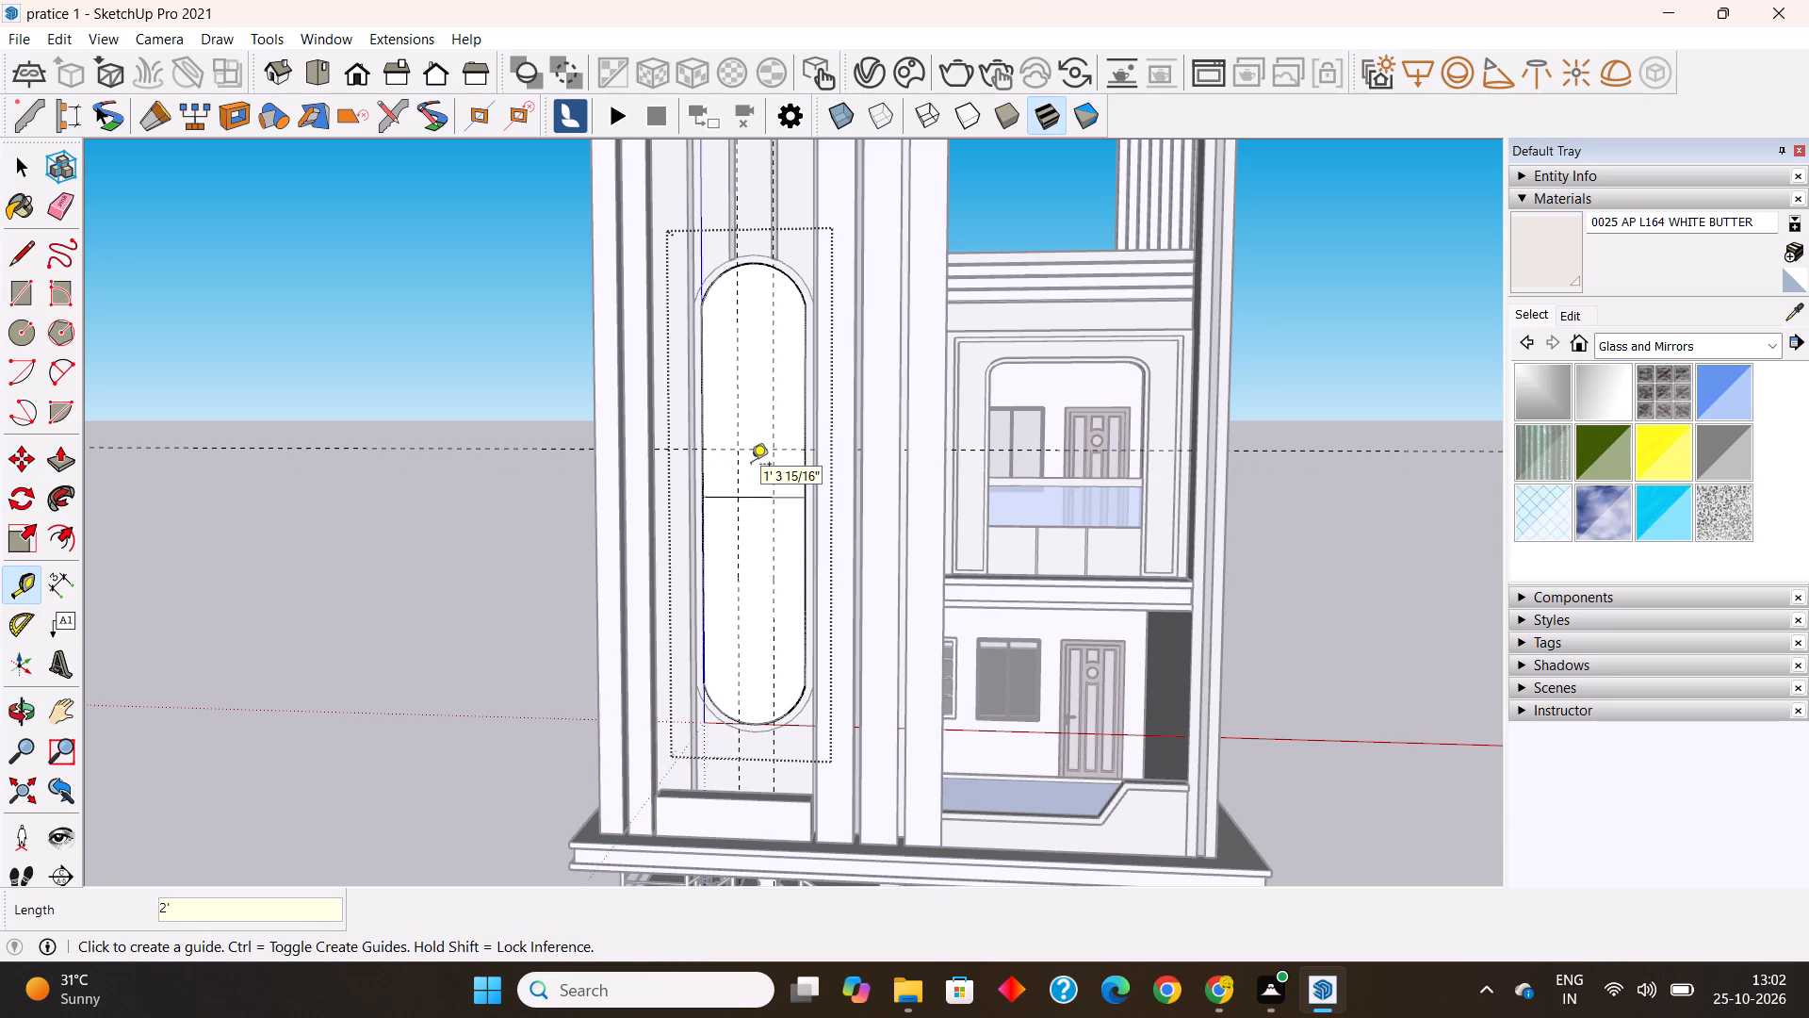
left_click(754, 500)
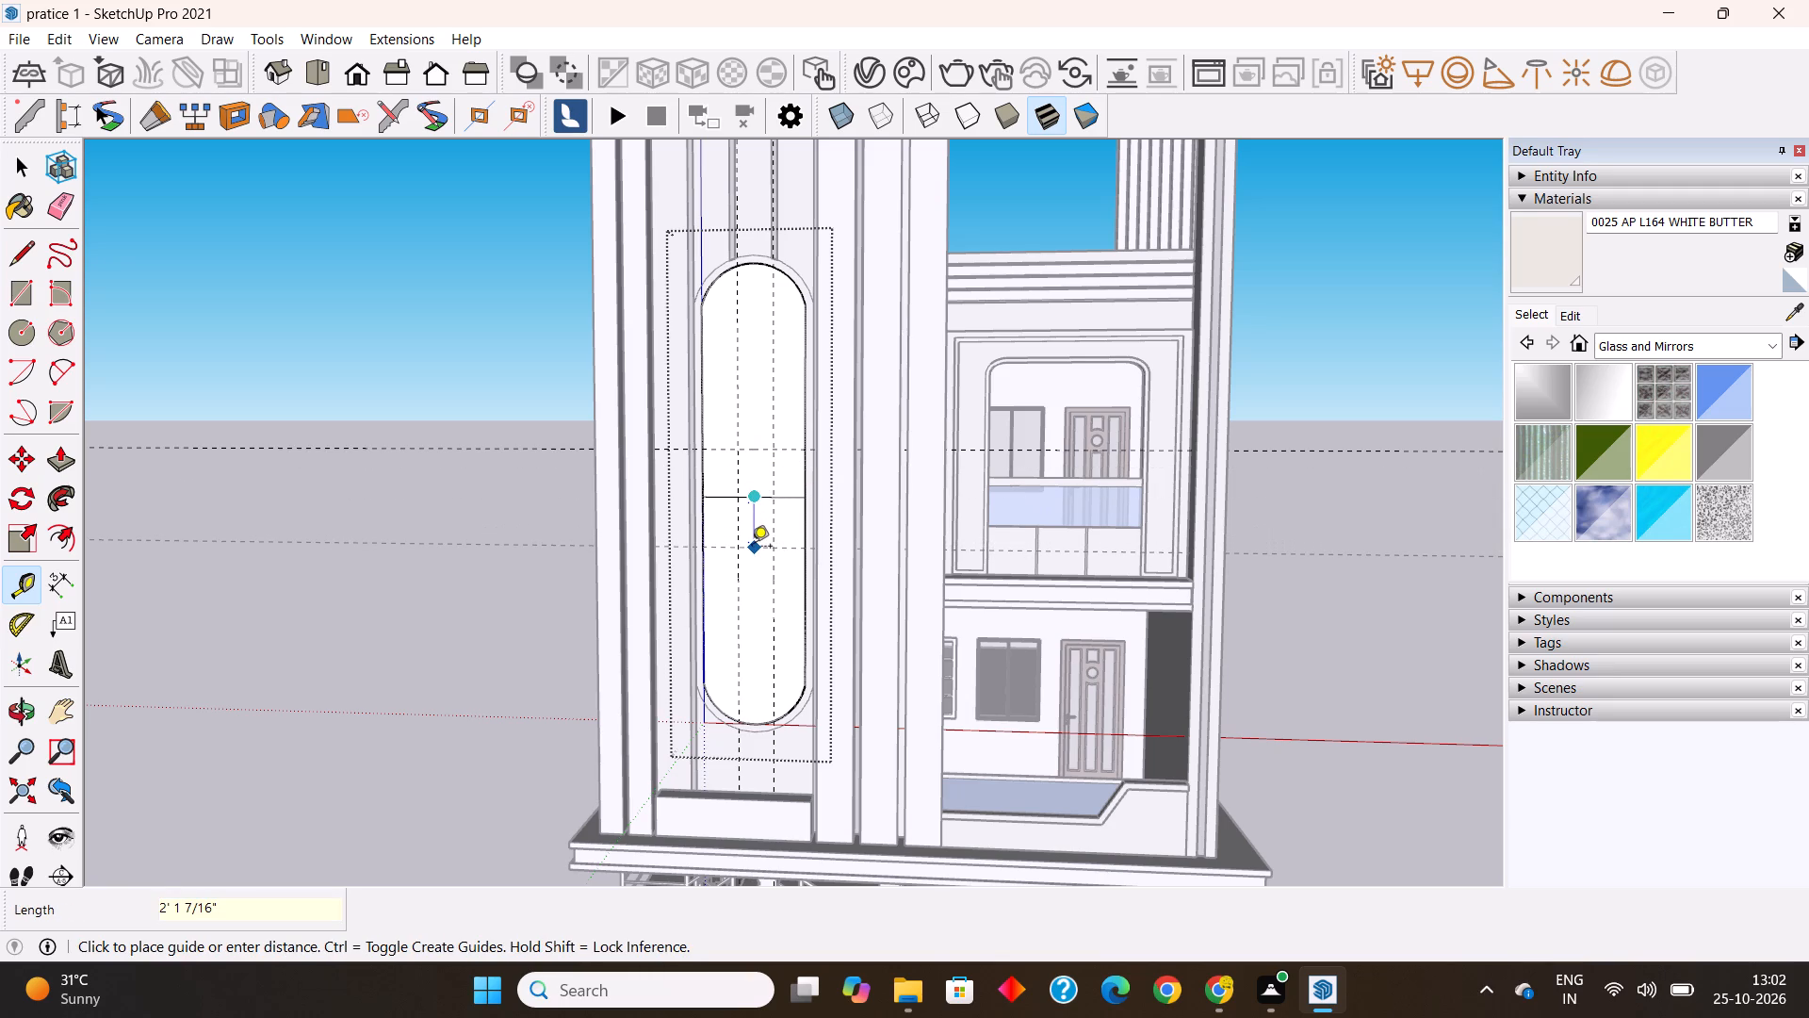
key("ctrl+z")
Place two horizontal guides, one 1.5' above and one 1.5' below the panel's middle line.
left_click(756, 498)
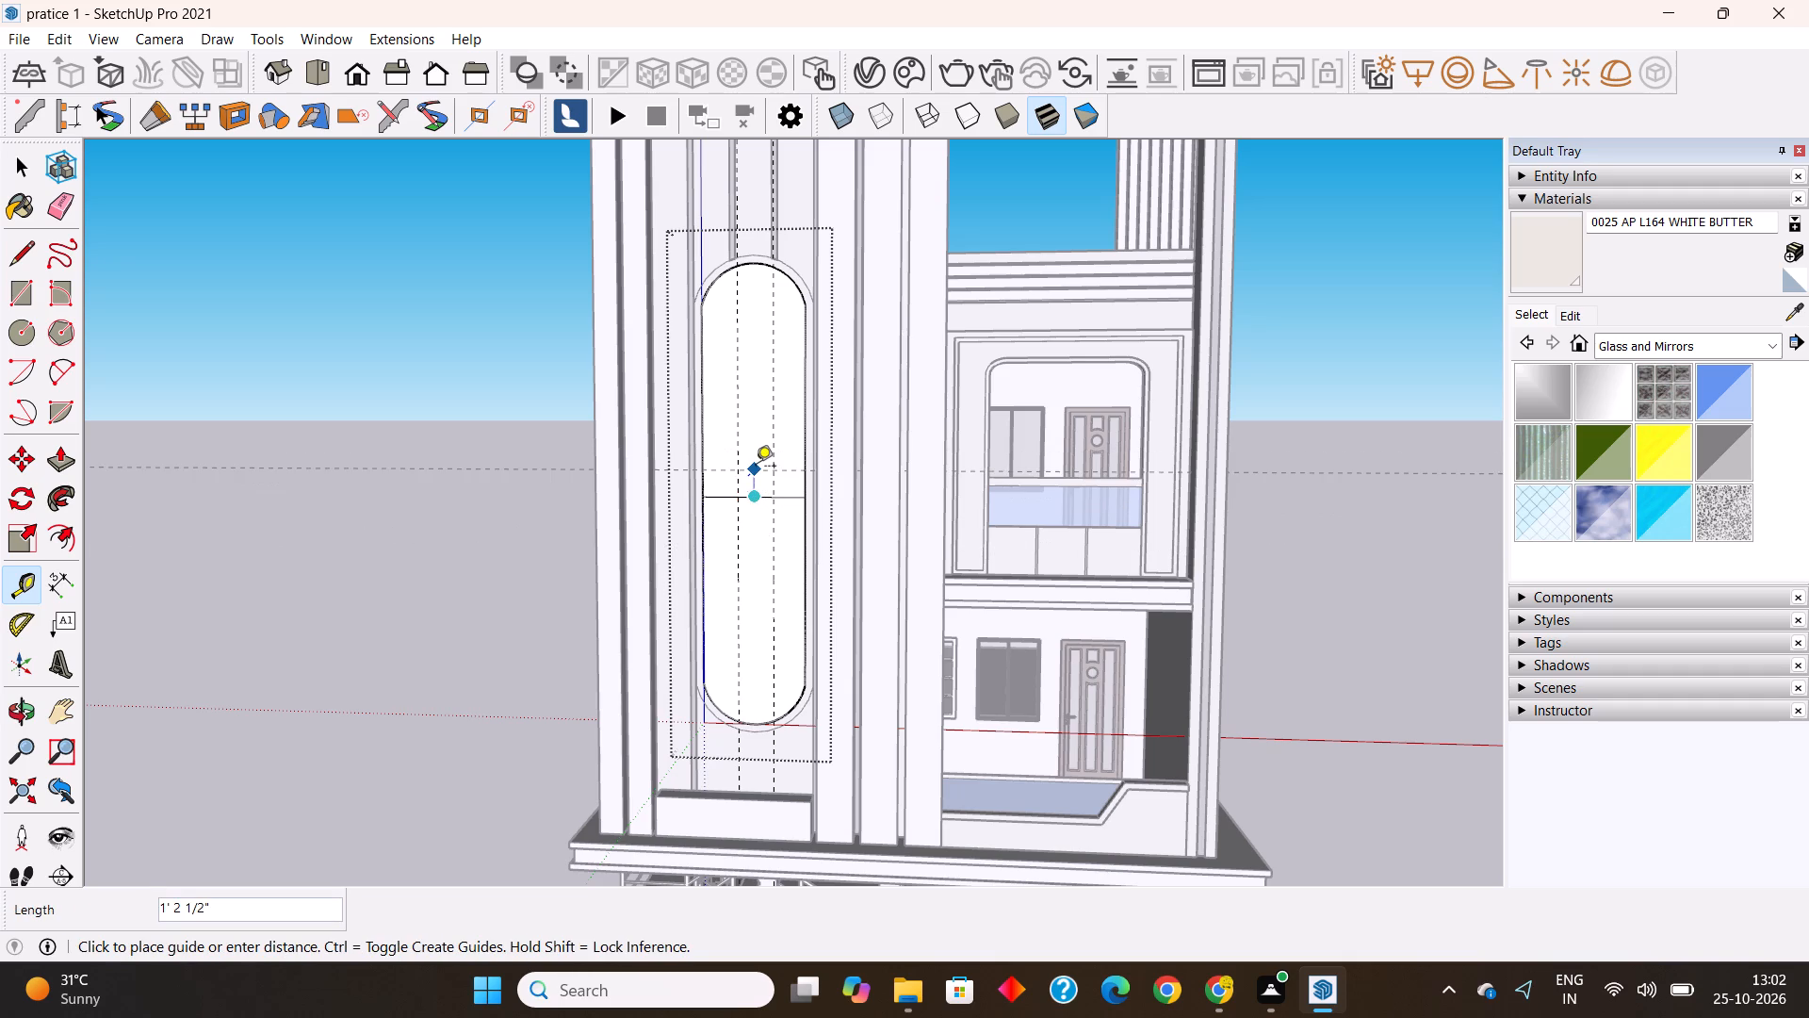
type("1.5'")
key("Return")
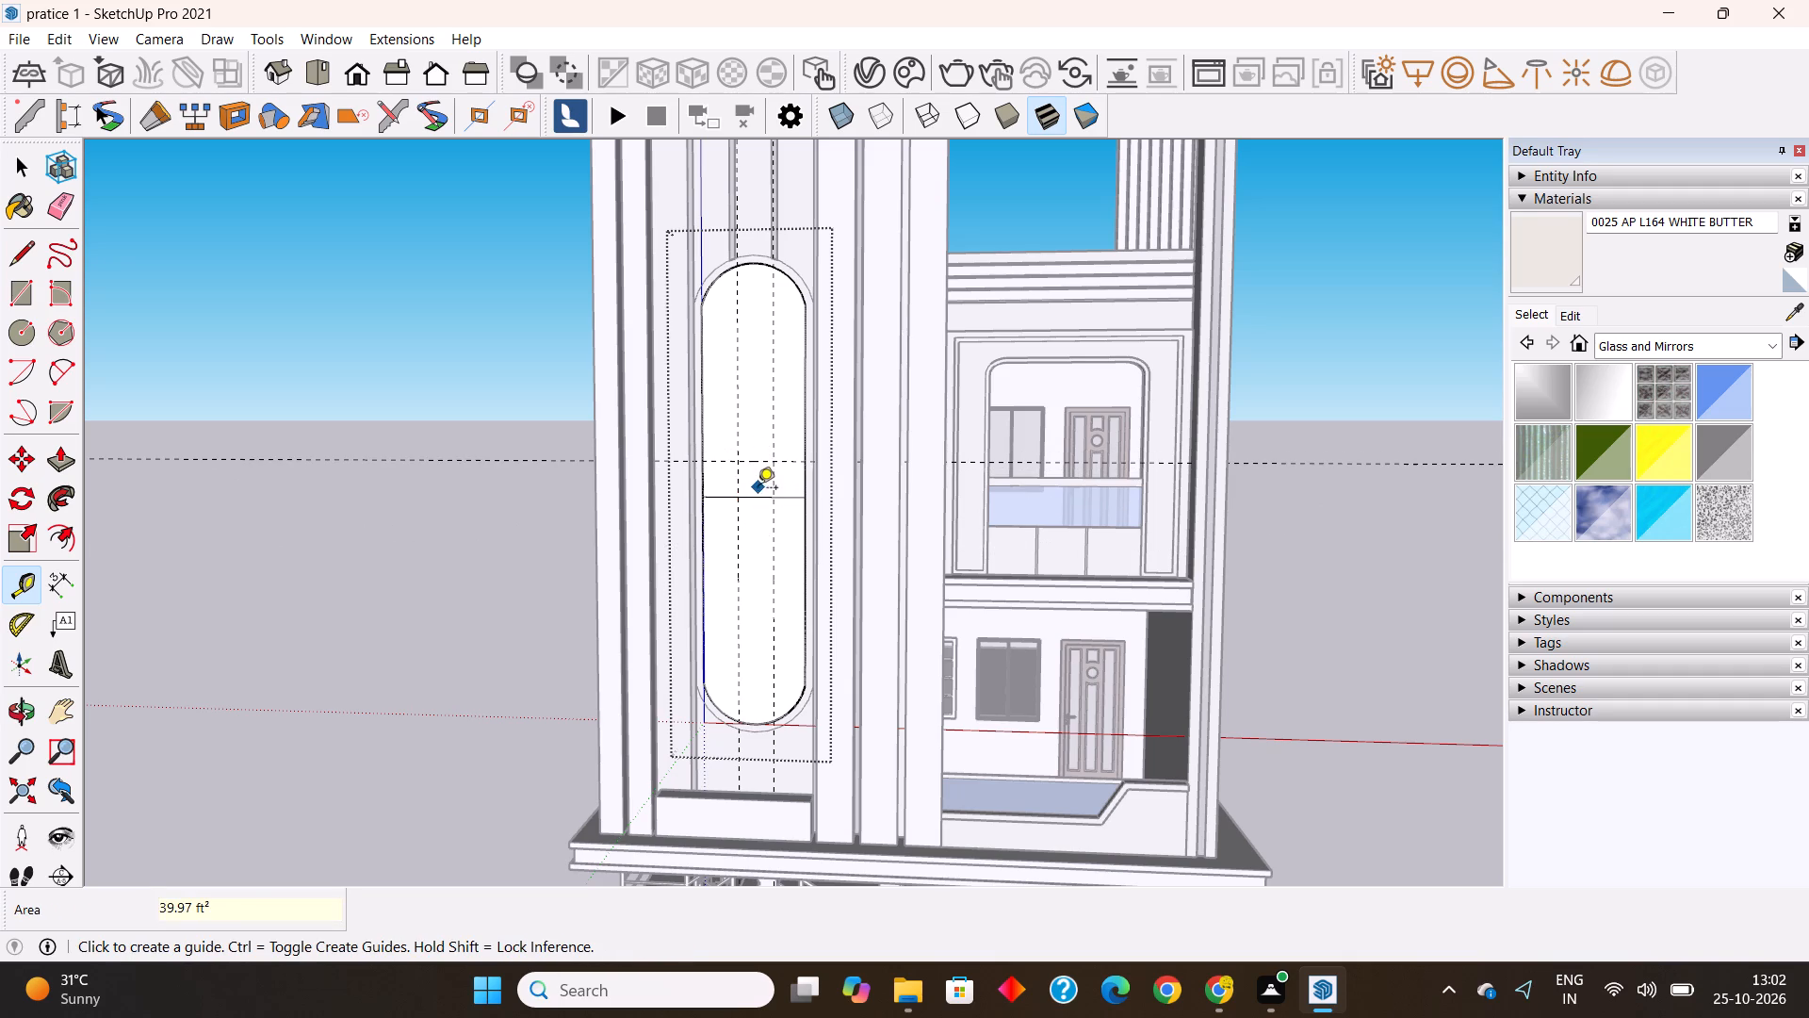
left_click(757, 496)
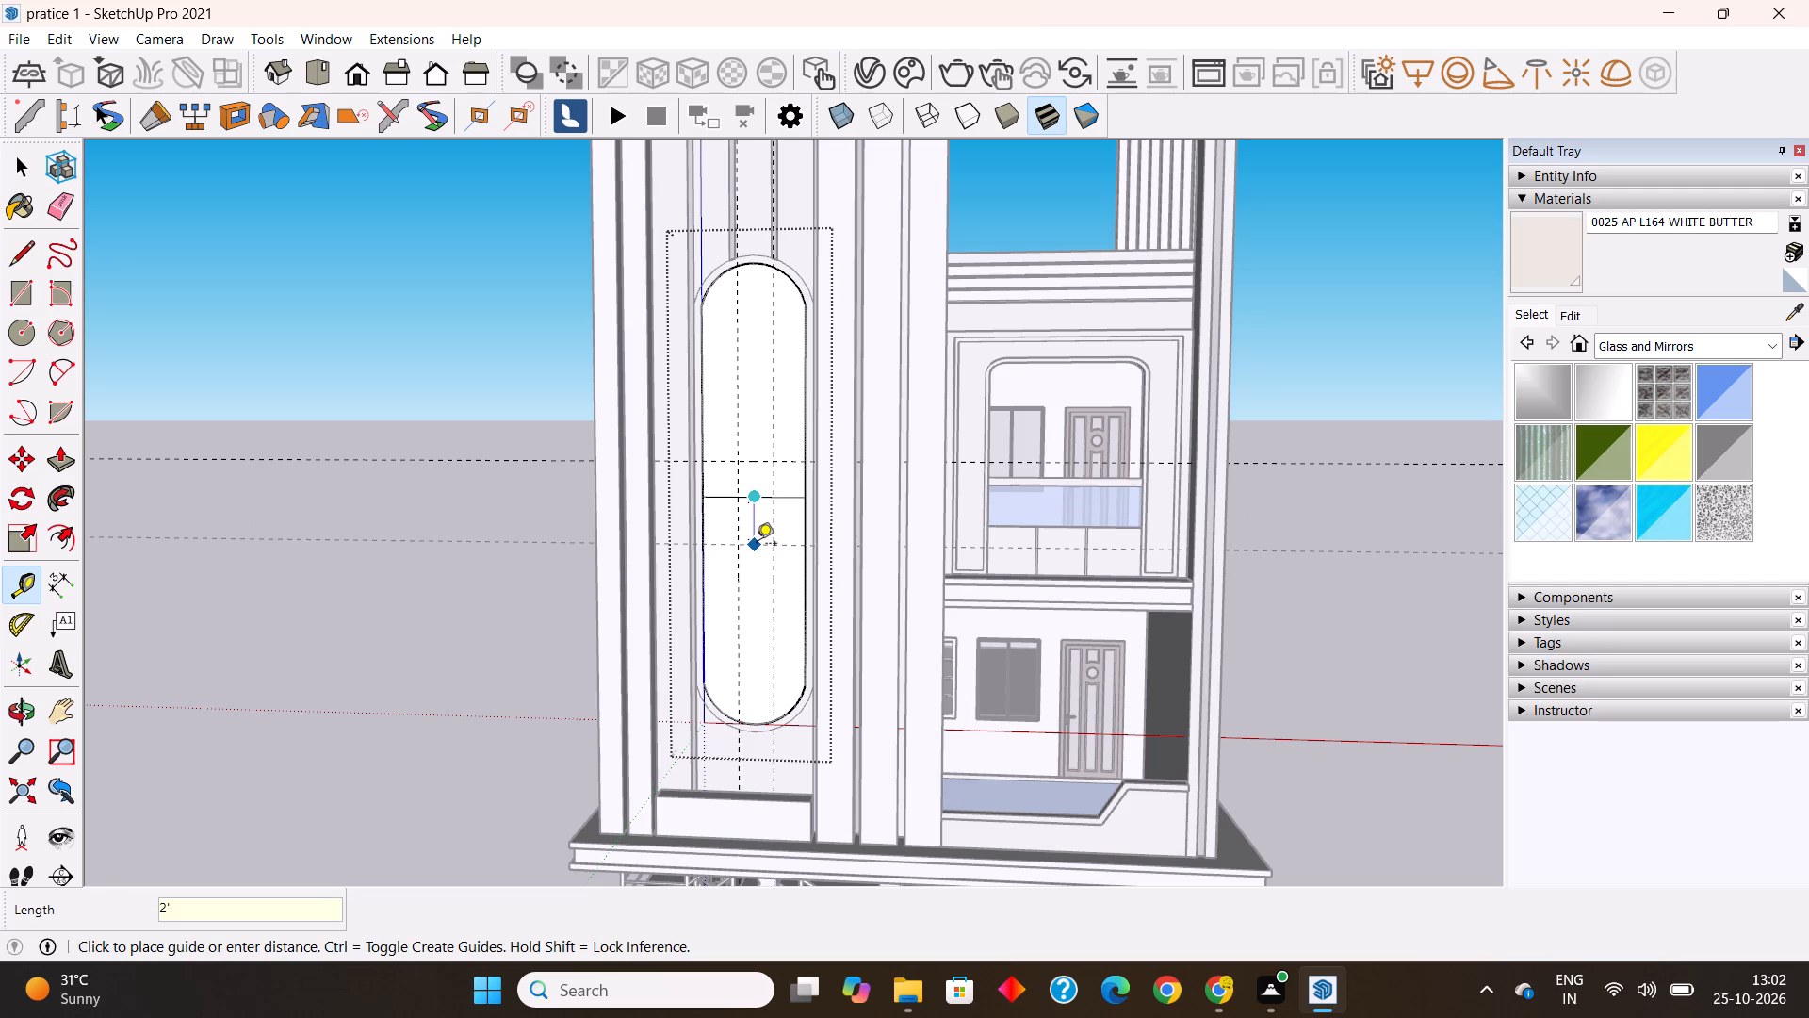
type("1.5'")
key("Return")
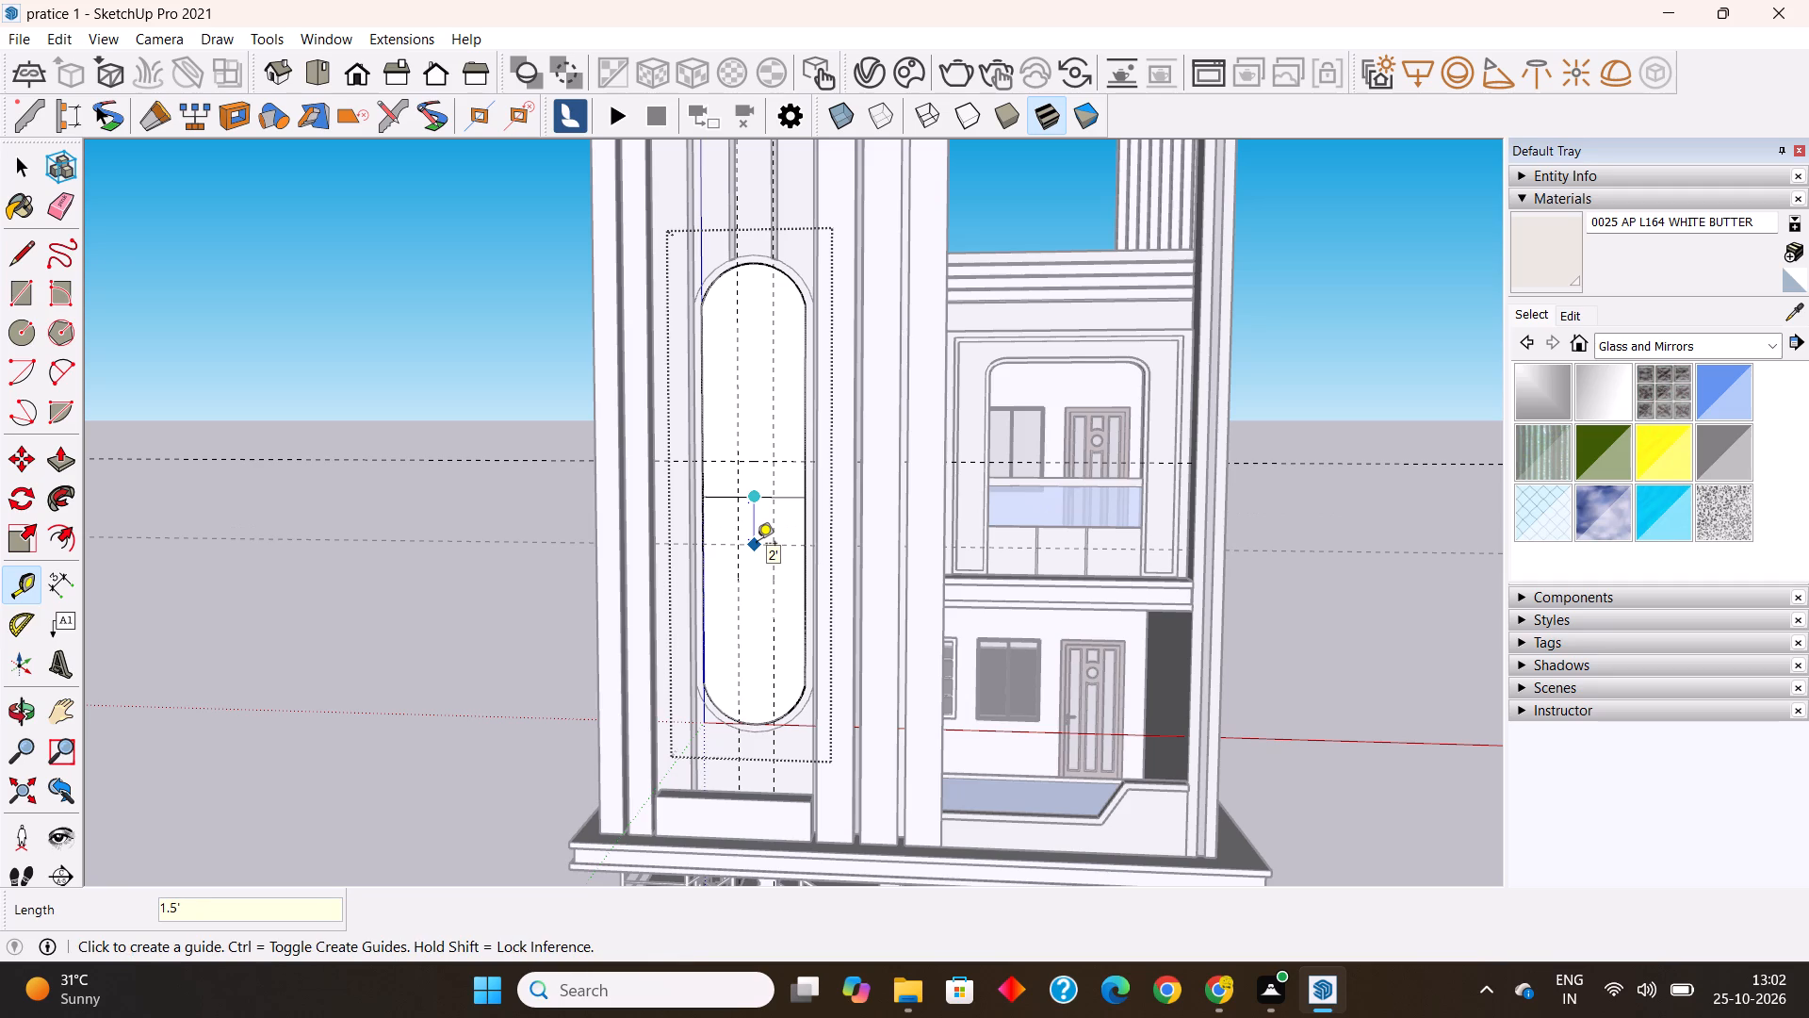
key("space")
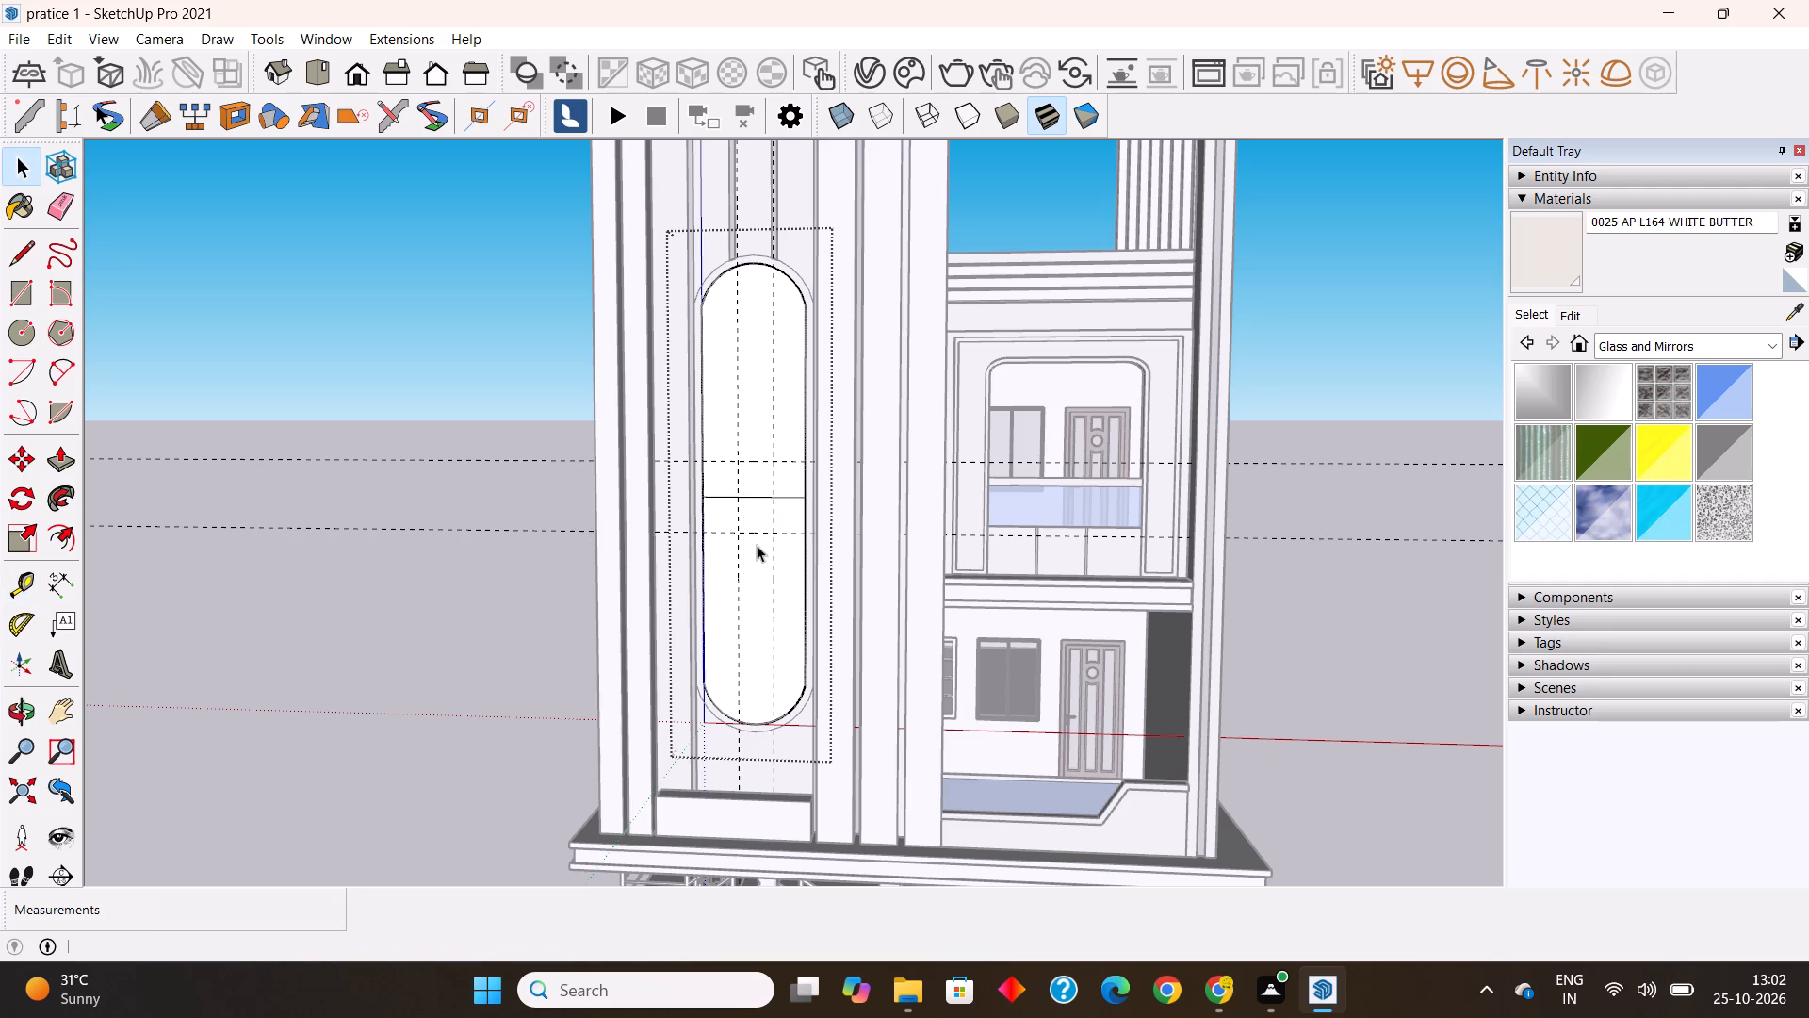
Delete the horizontal line across the middle of the panel.
left_click(756, 496)
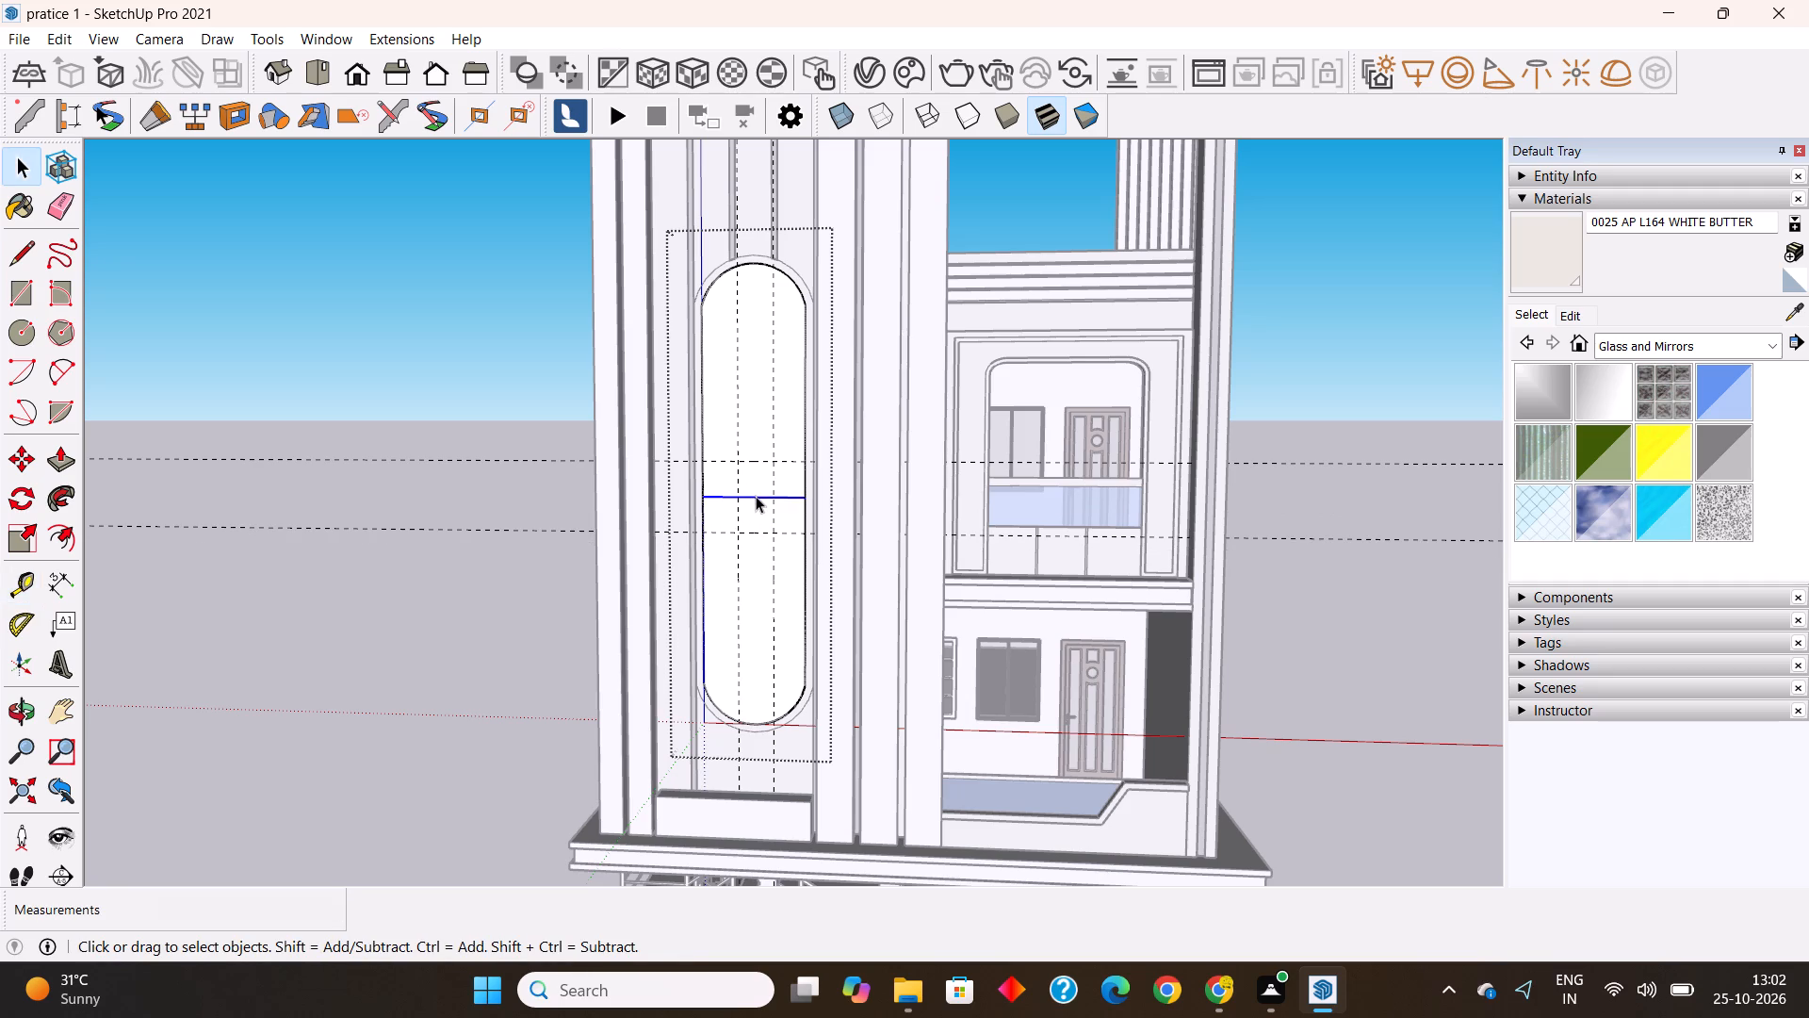
key("Delete")
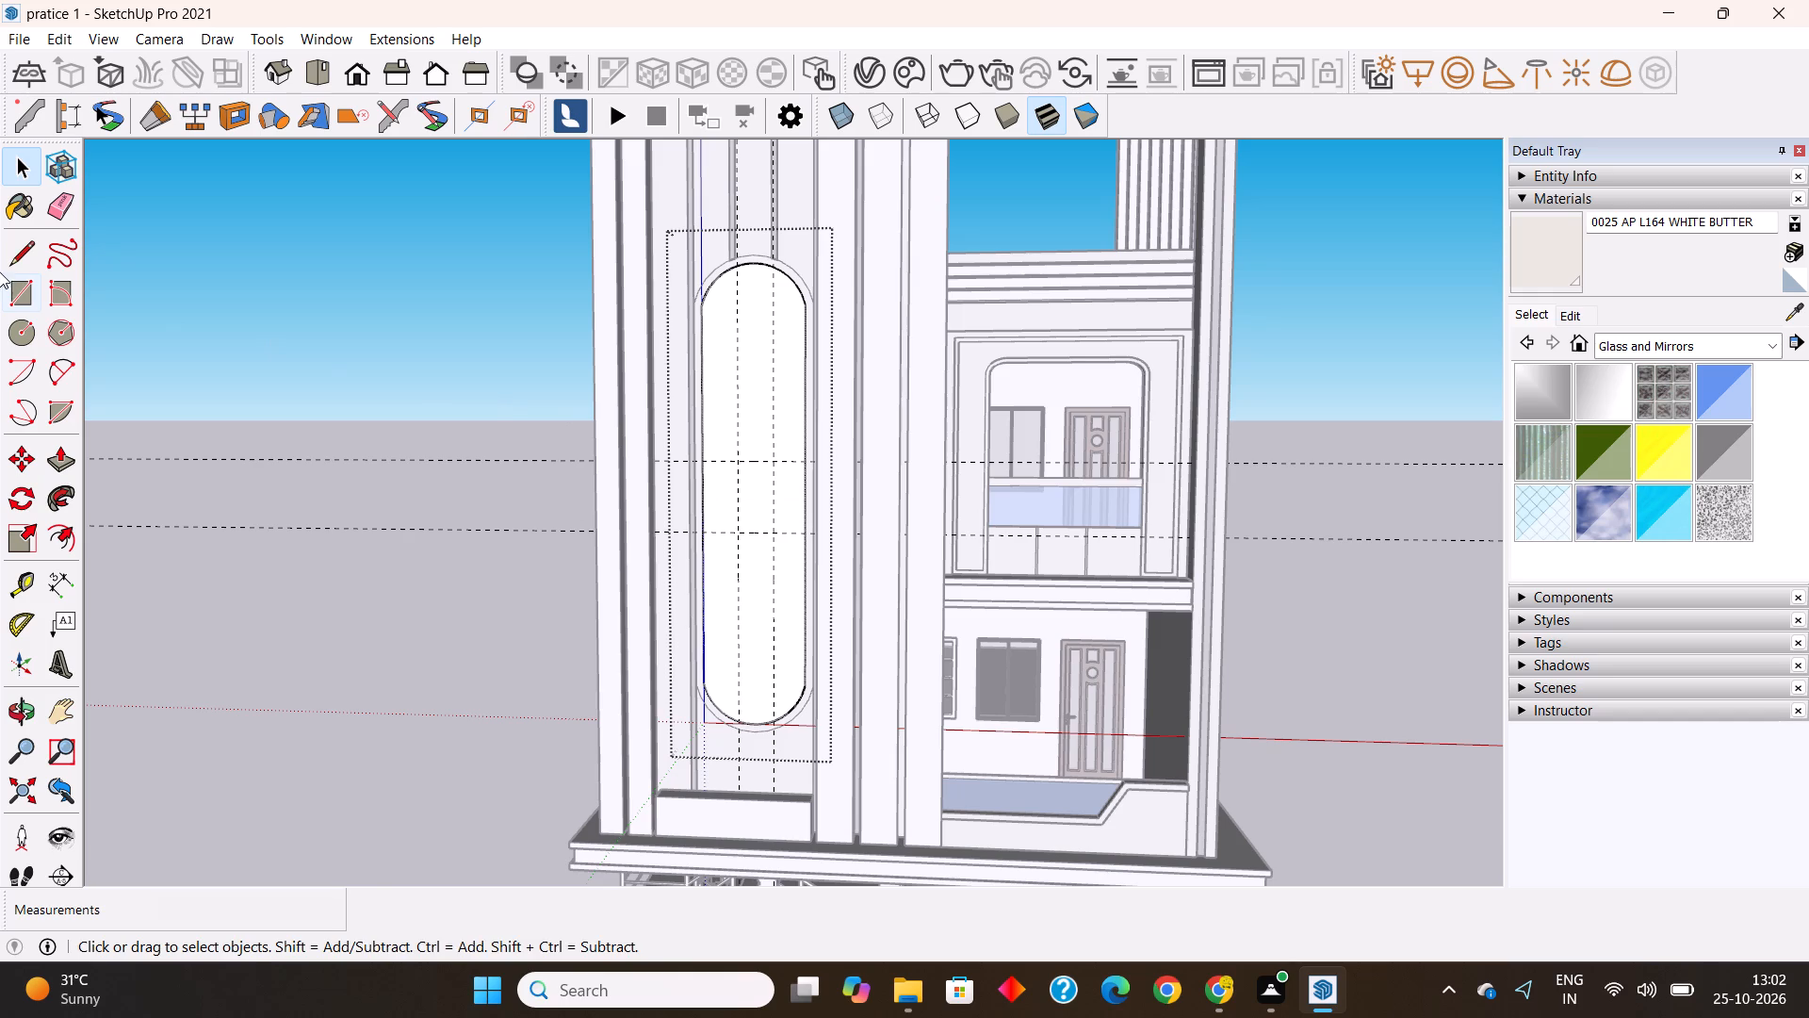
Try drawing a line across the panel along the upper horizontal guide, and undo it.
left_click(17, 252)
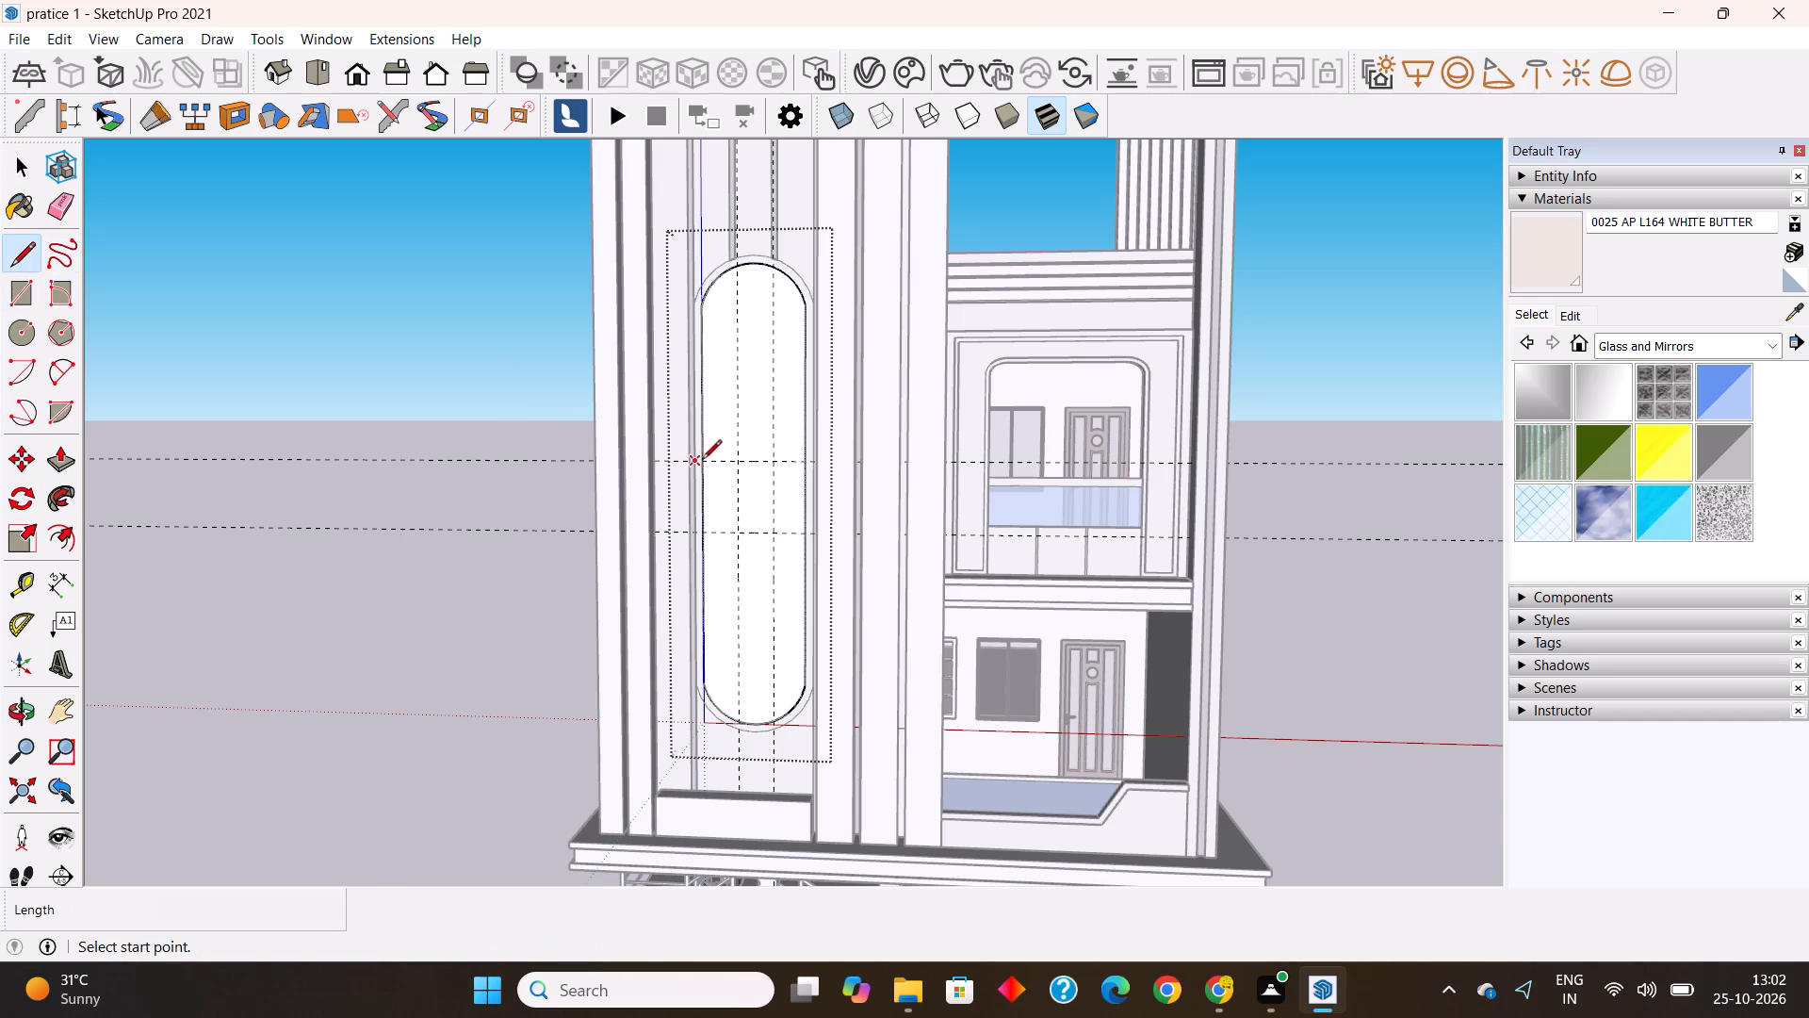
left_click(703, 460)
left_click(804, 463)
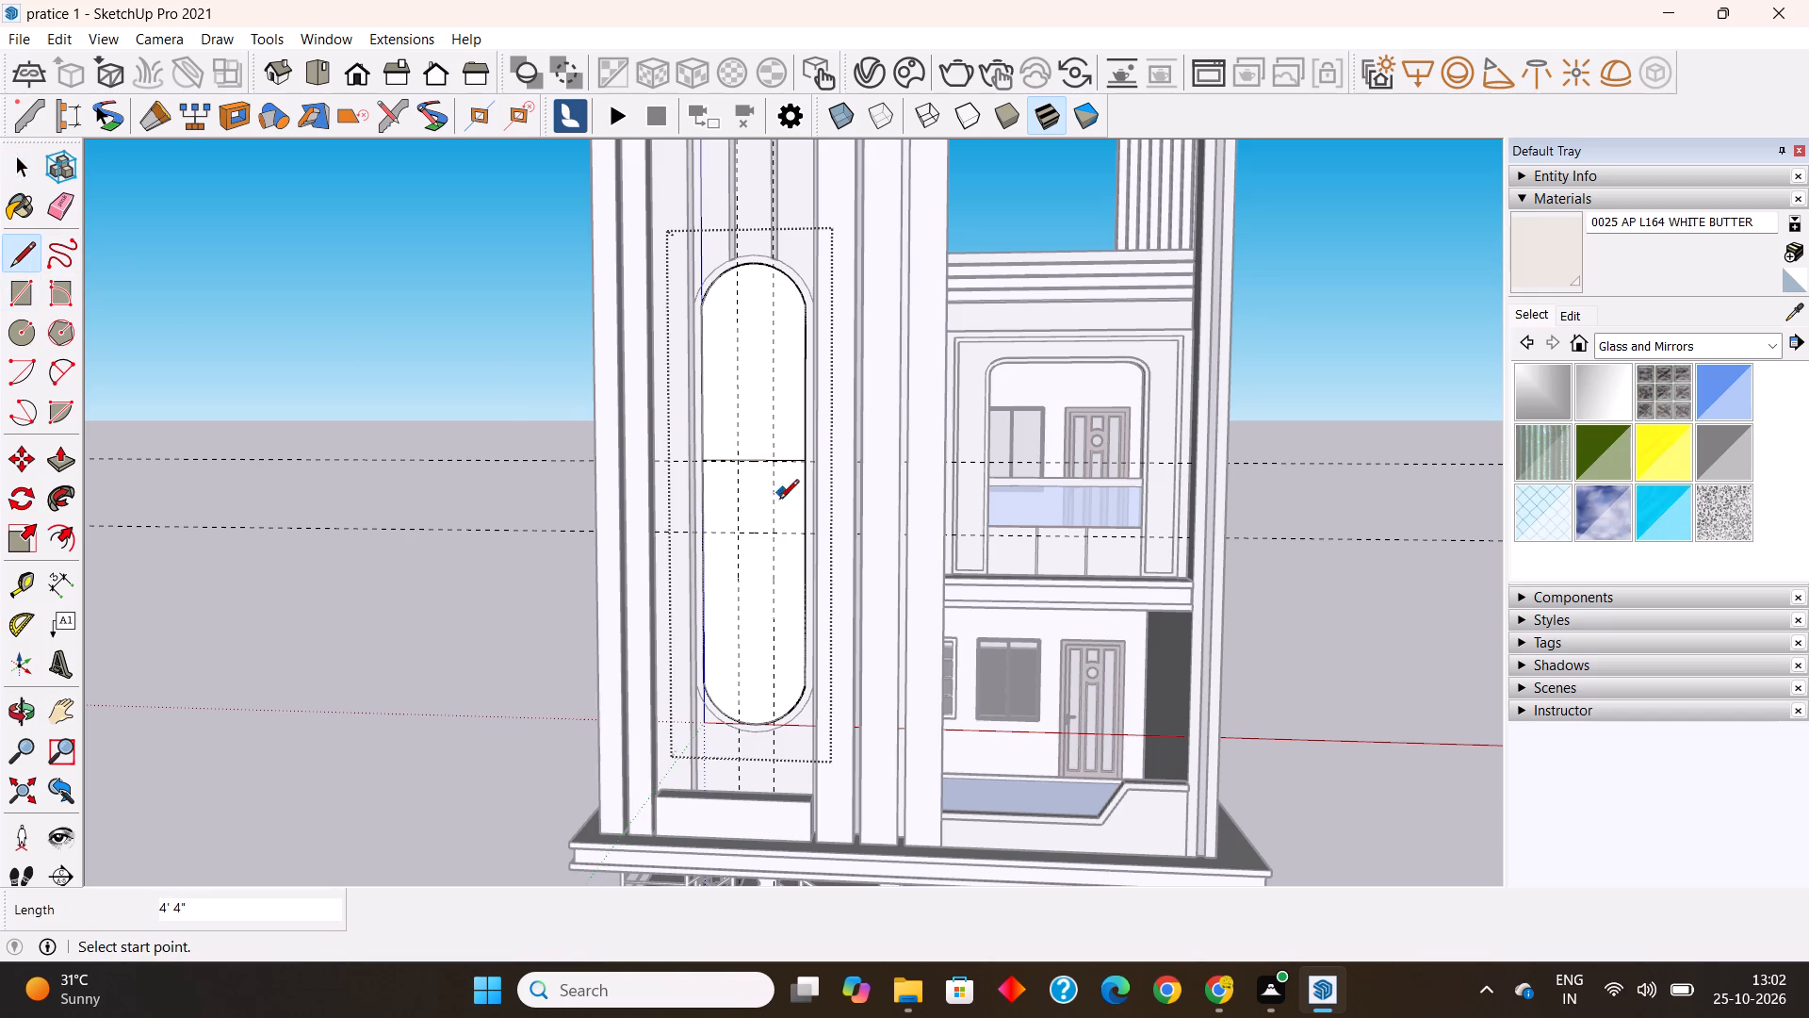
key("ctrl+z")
Draw two 4' 4" horizontal lines across the panel between its straight edges, one along each horizontal guide.
scroll(790, 488, "up", 5)
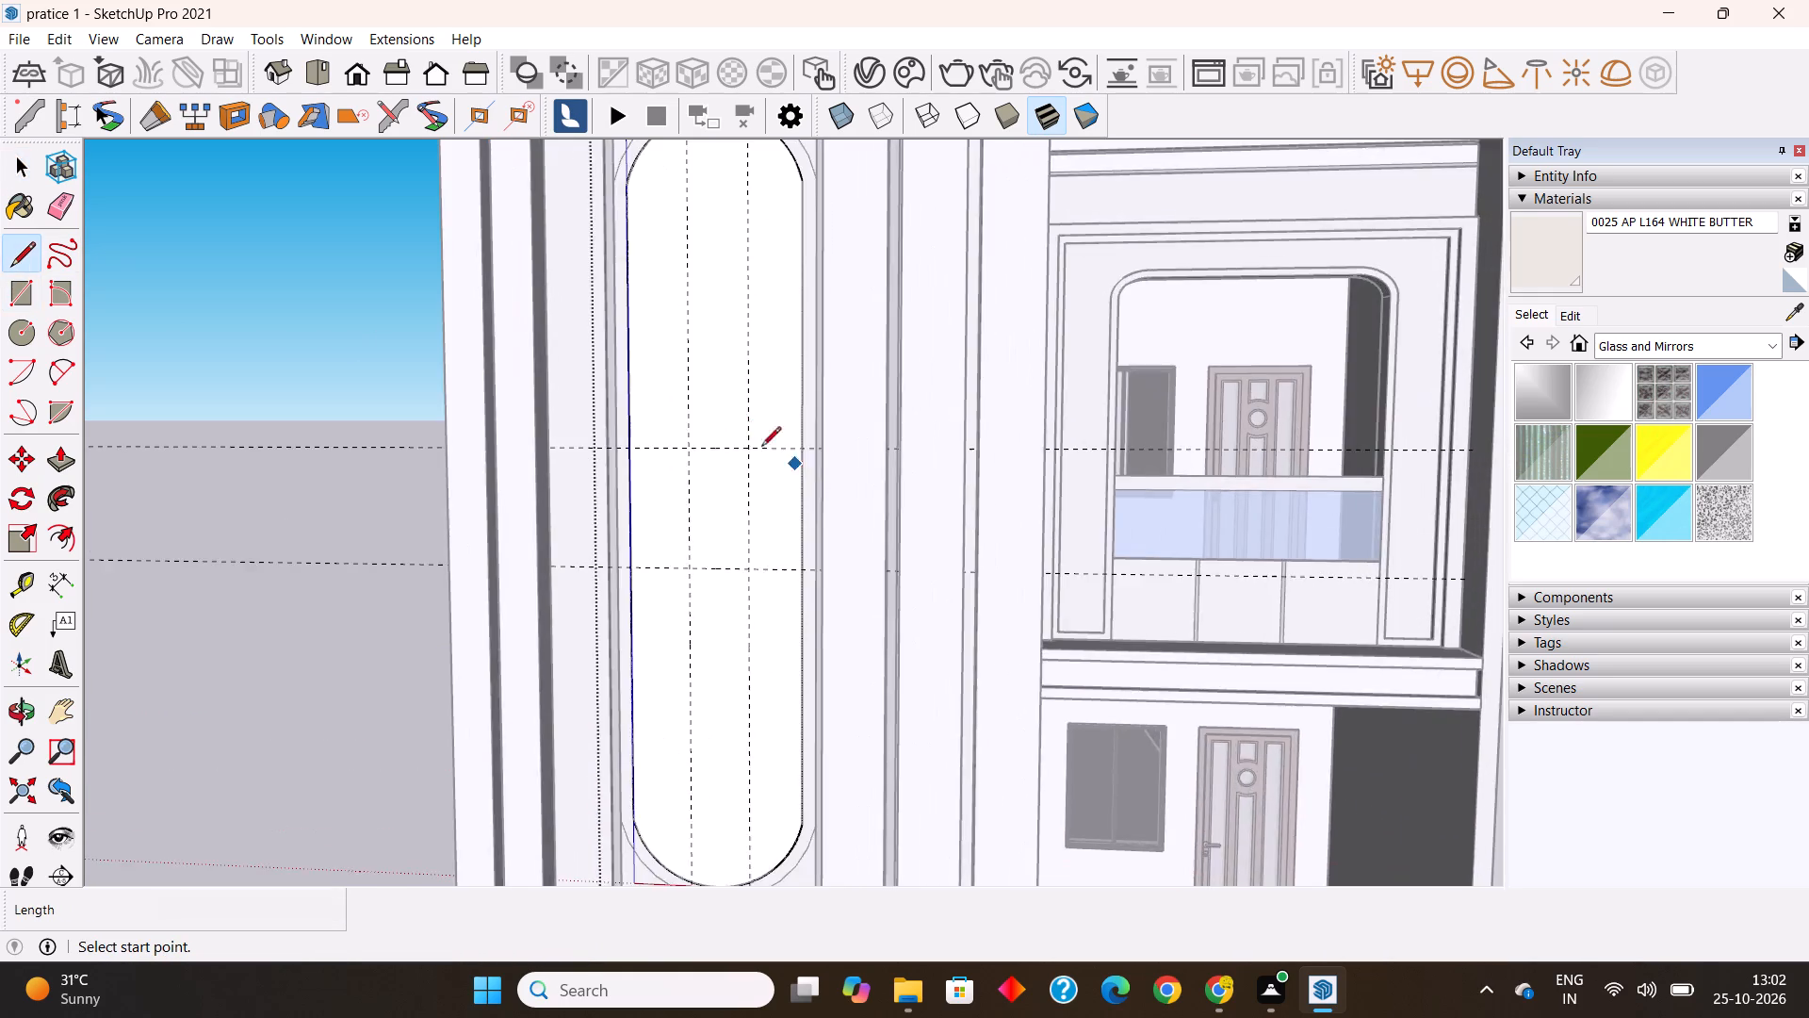
scroll(693, 437, "up", 2)
left_click(623, 447)
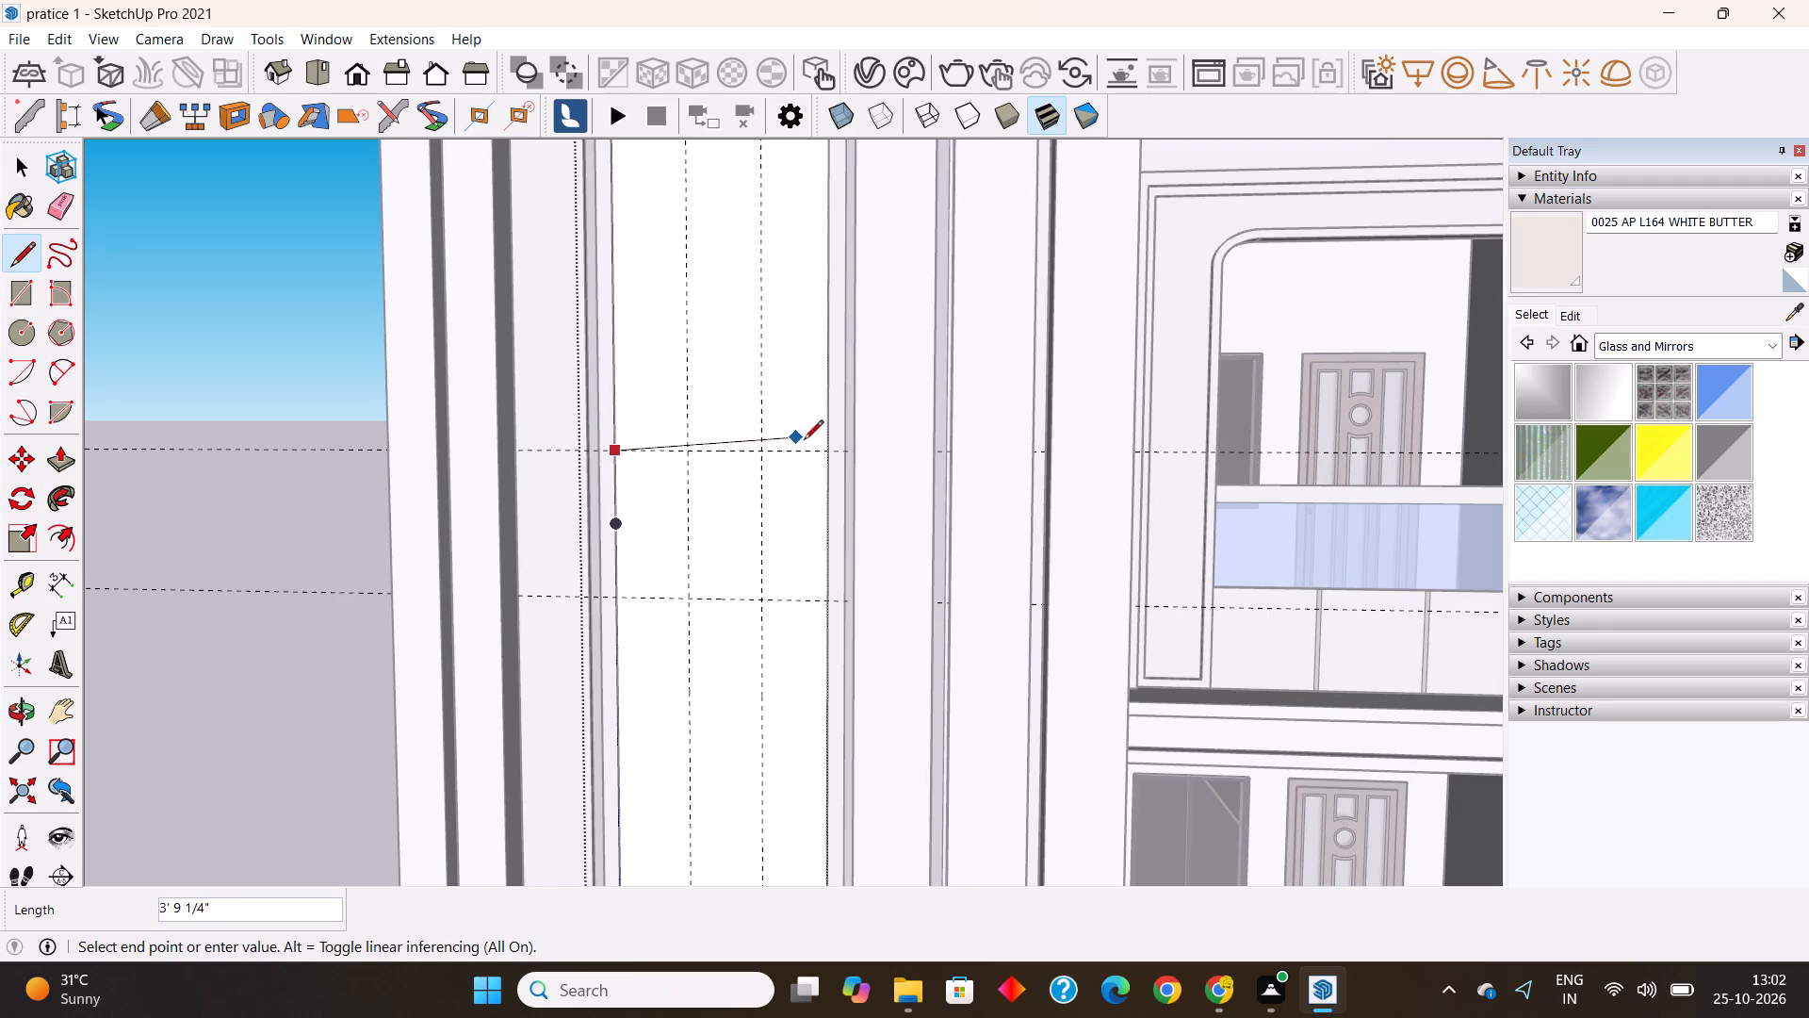
left_click(832, 448)
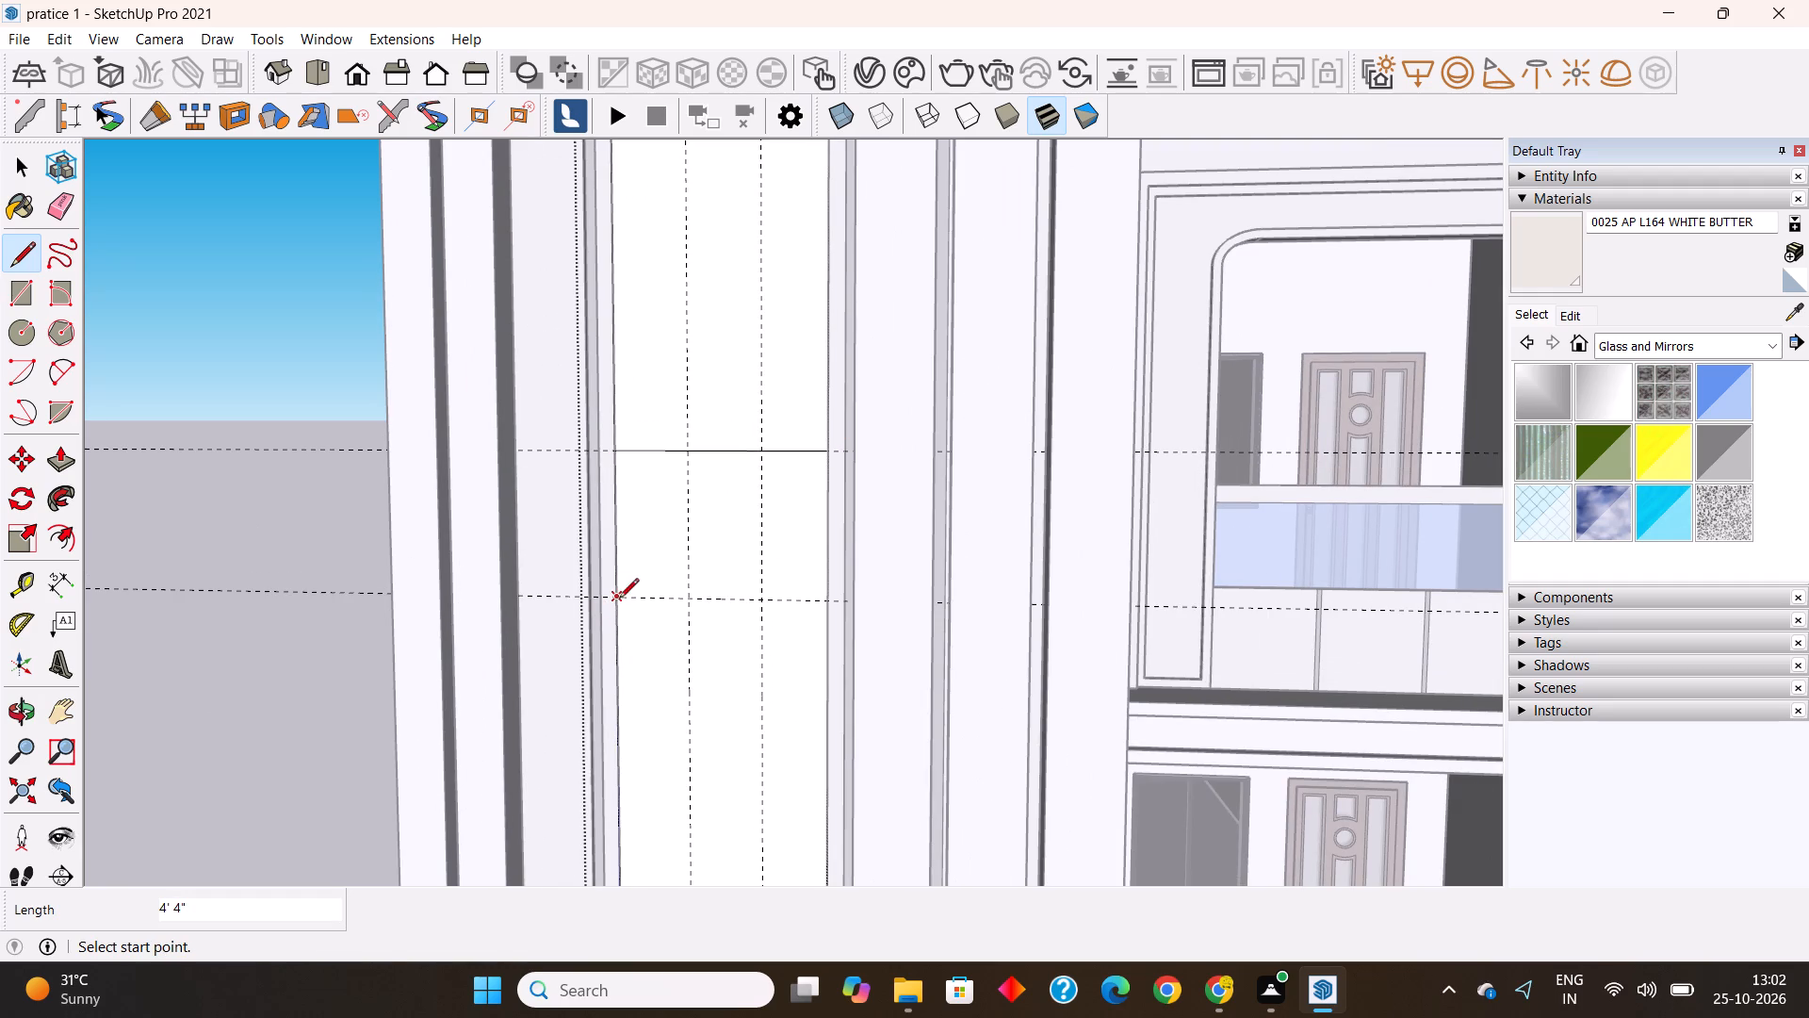
left_click(619, 597)
left_click(825, 597)
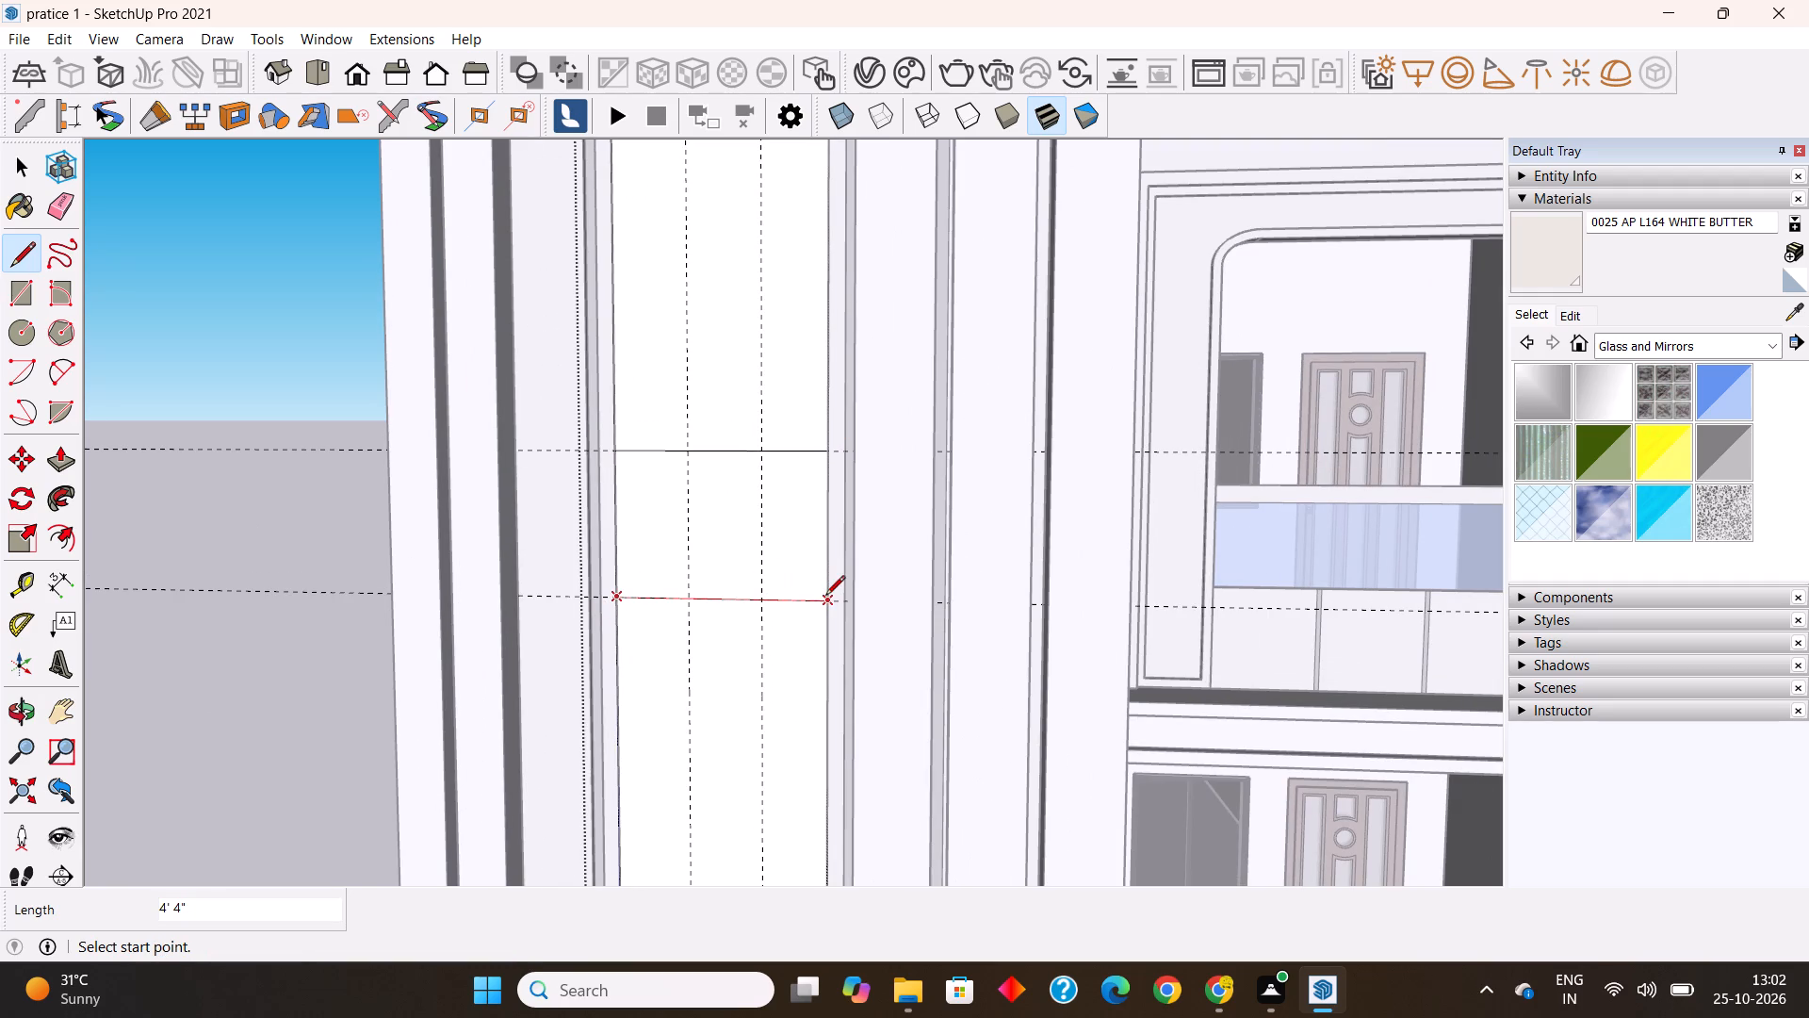
Place a horizontal guide 2' below the lower of the panel's two horizontal lines.
scroll(825, 596, "down", 4)
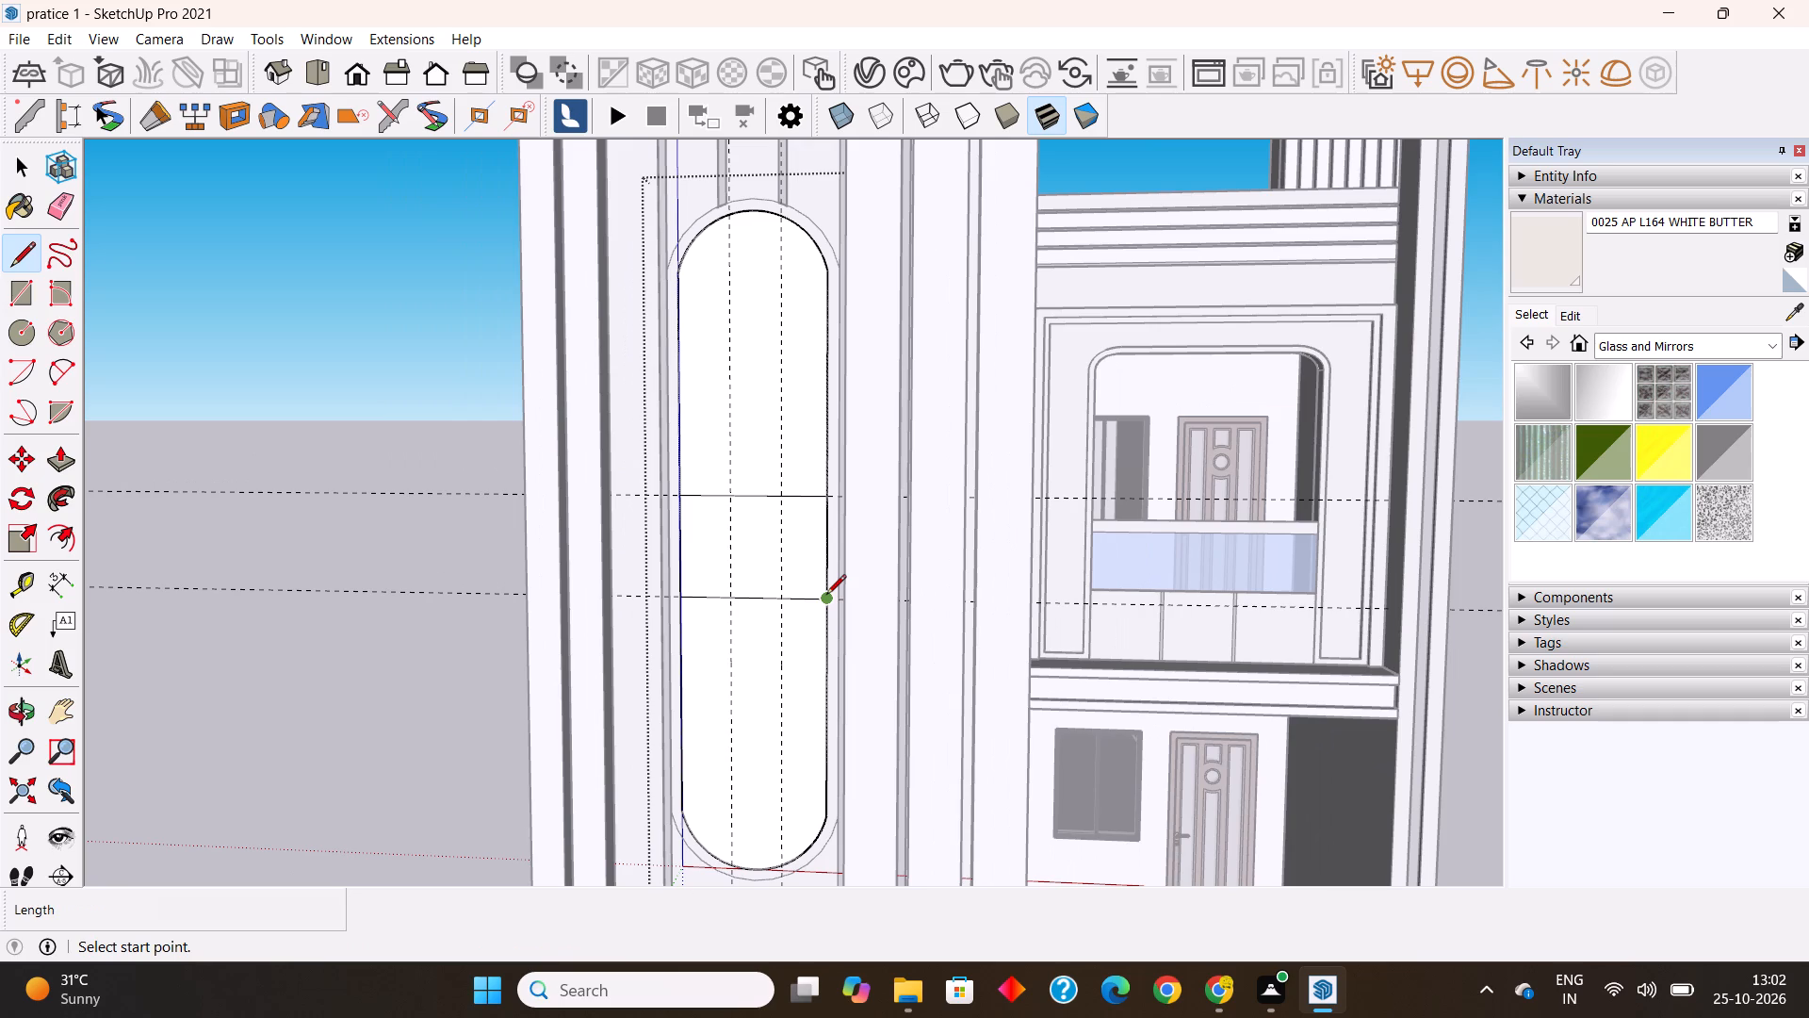
scroll(812, 612, "down", 4)
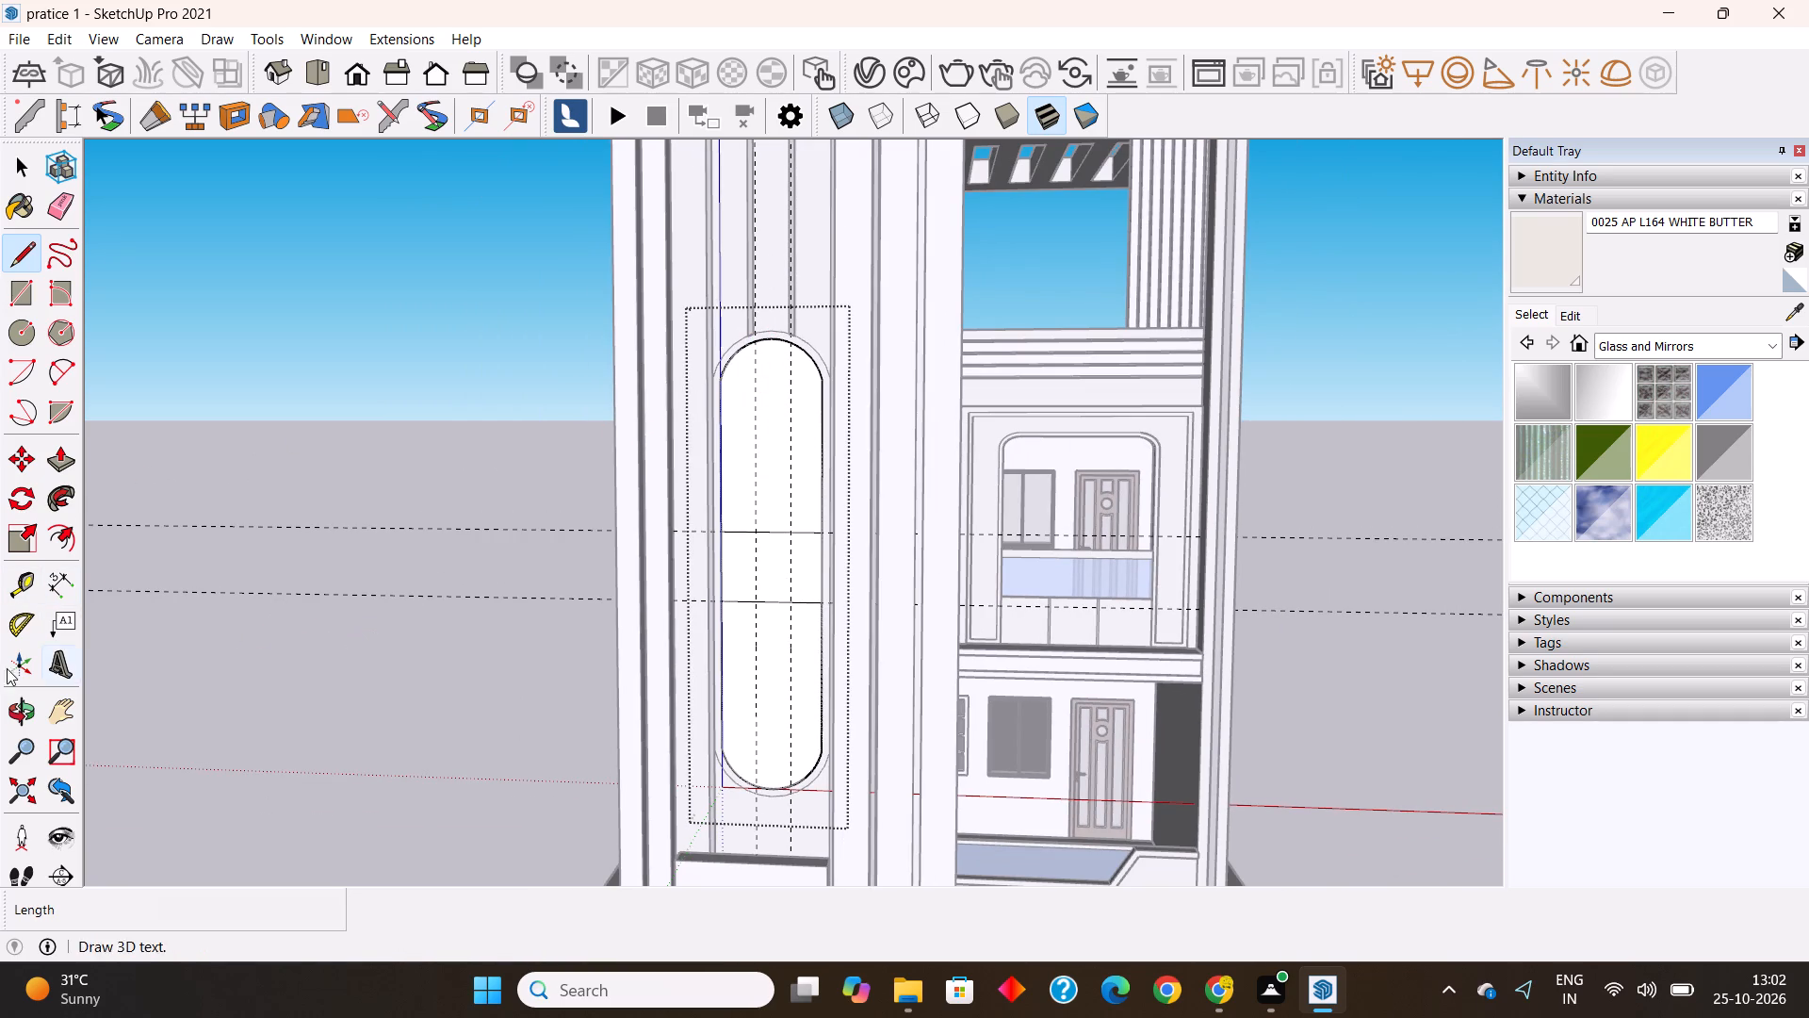
left_click(23, 579)
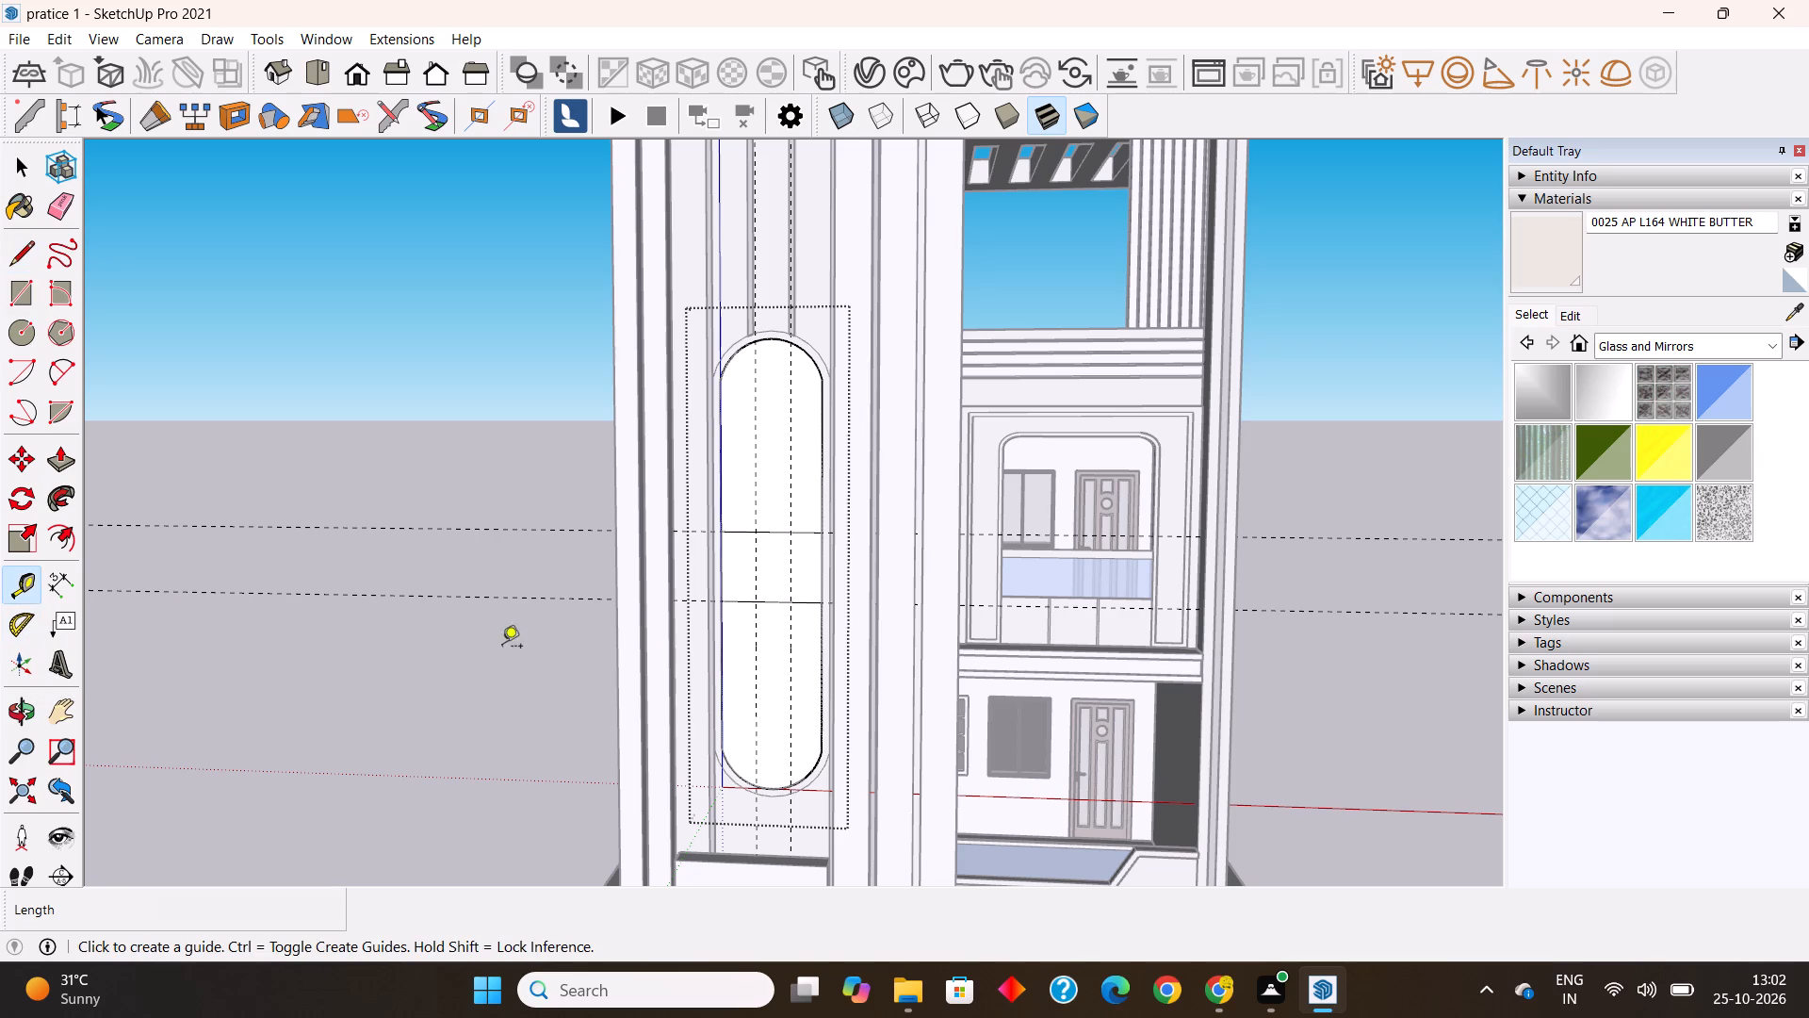
scroll(762, 726, "up", 3)
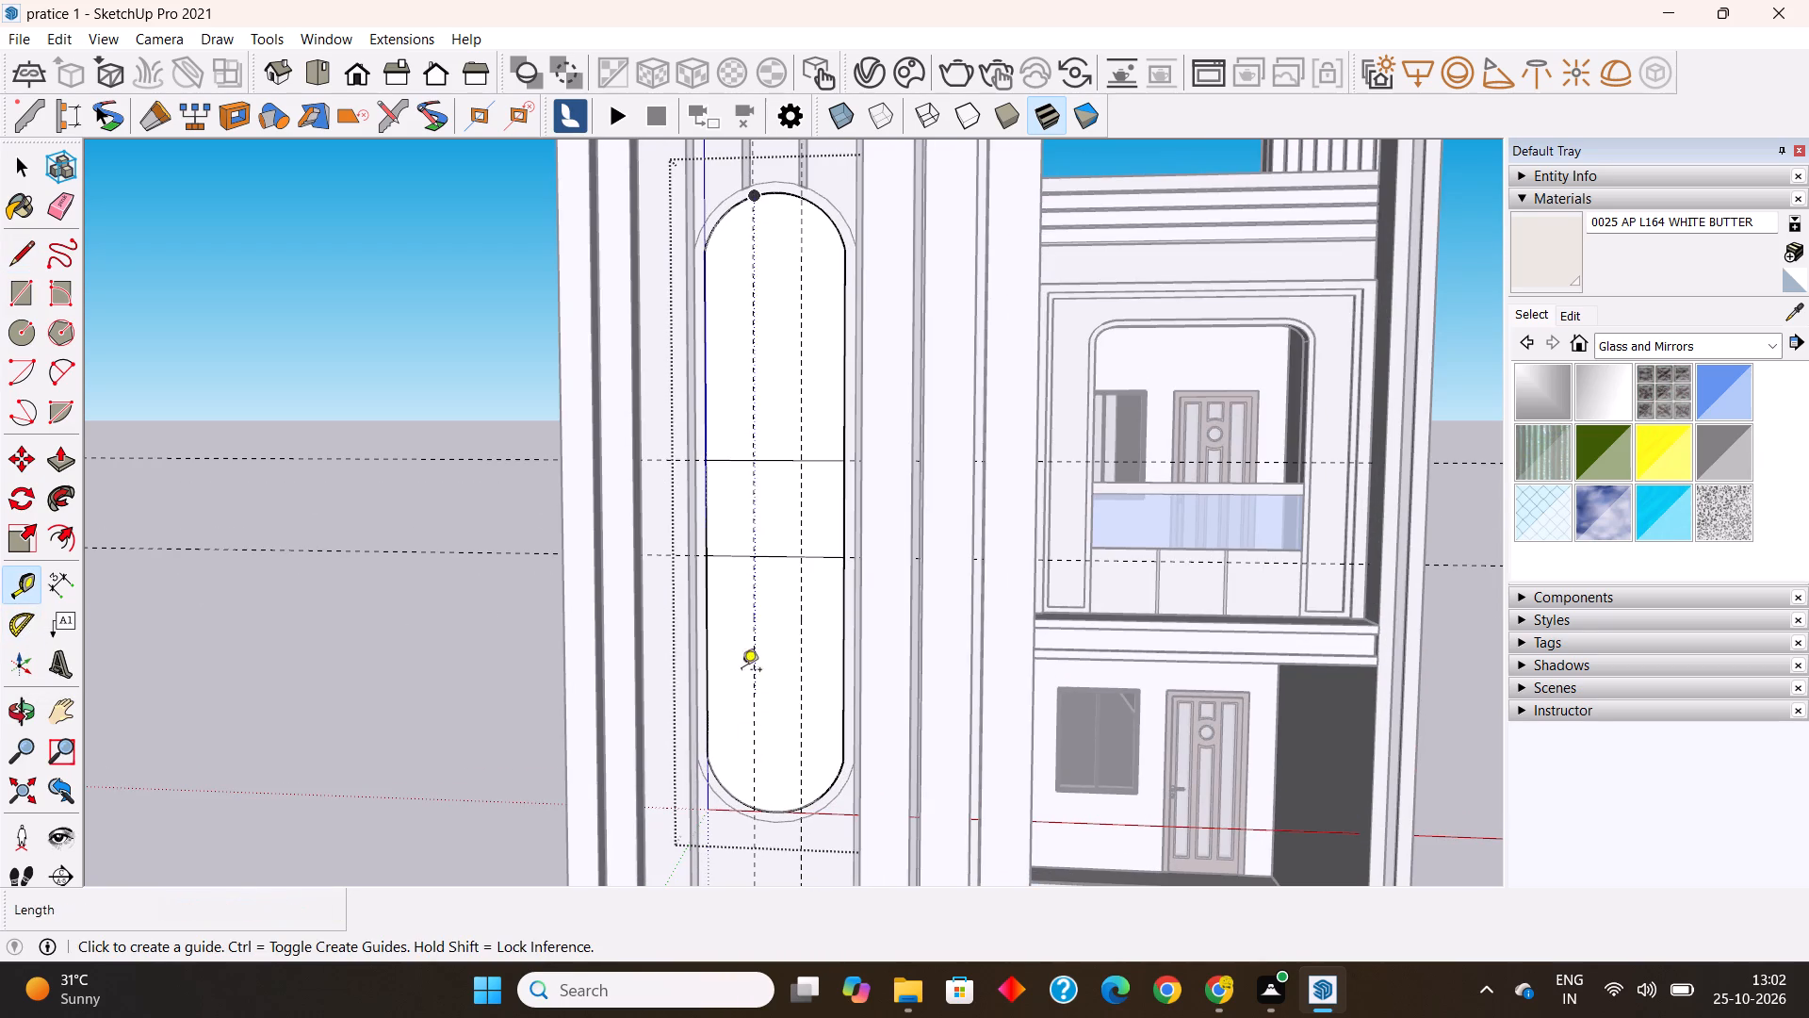
left_click(735, 557)
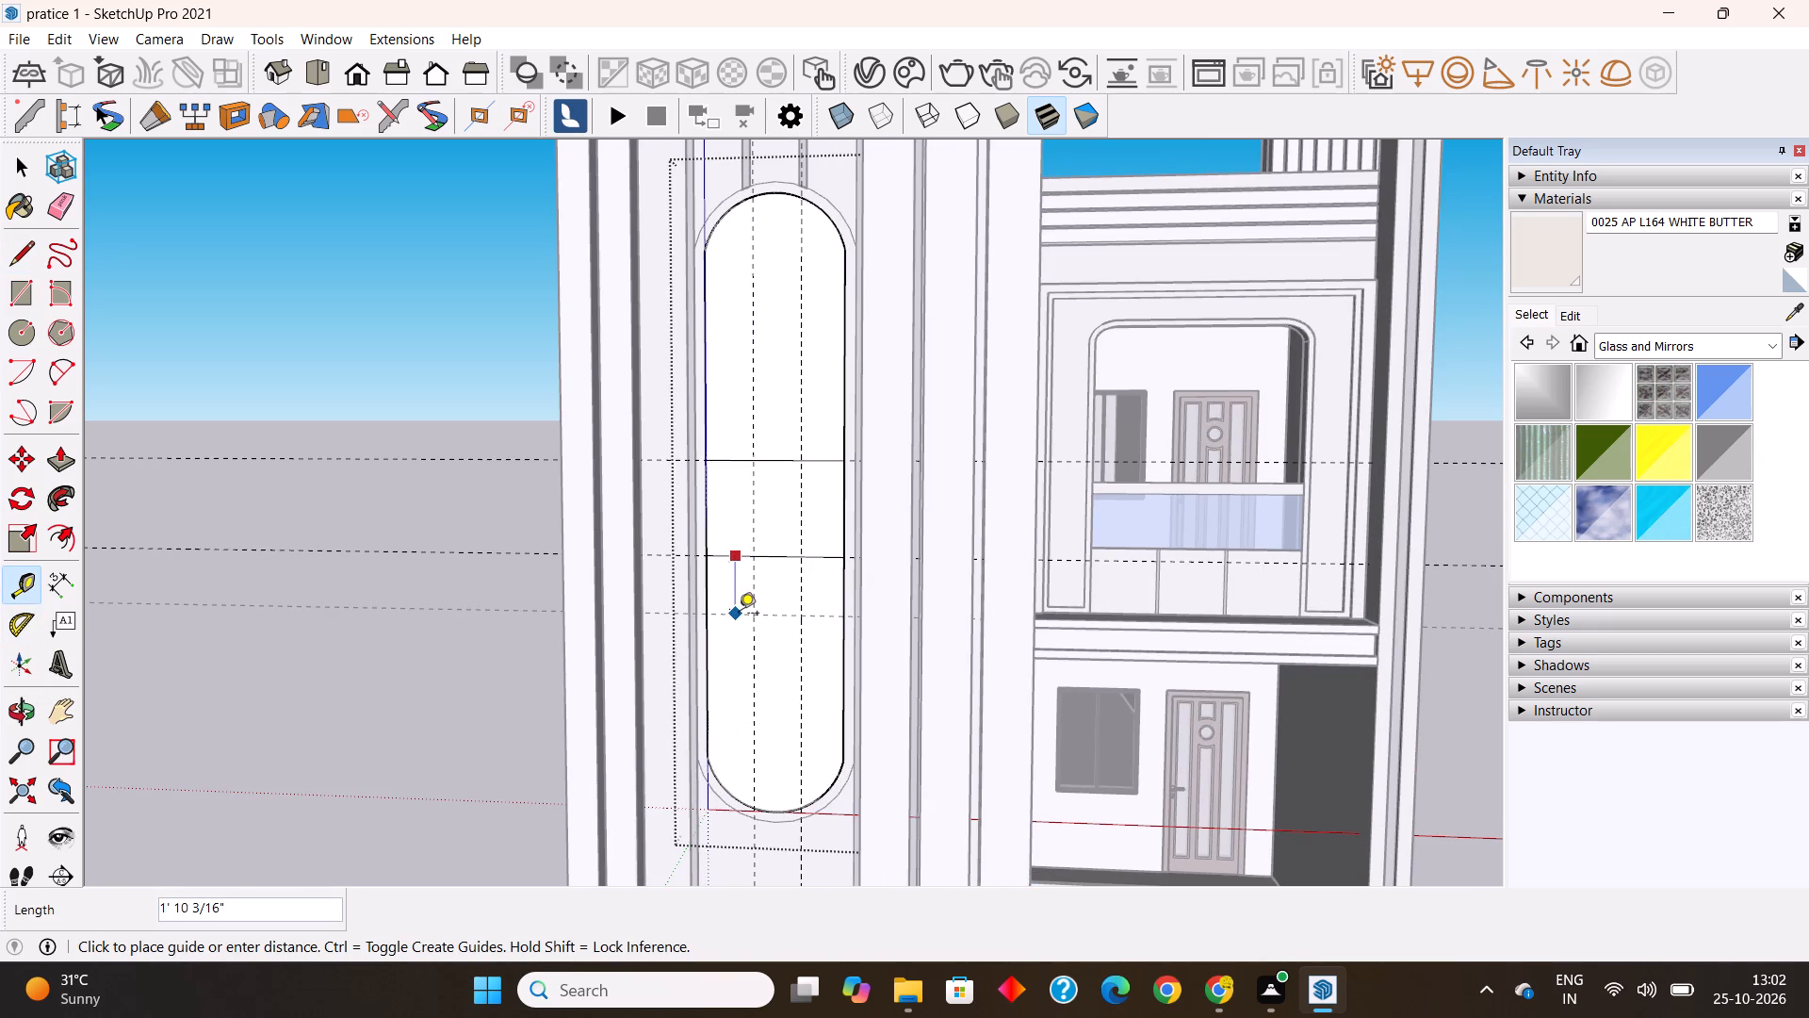
type("2'")
key("Return")
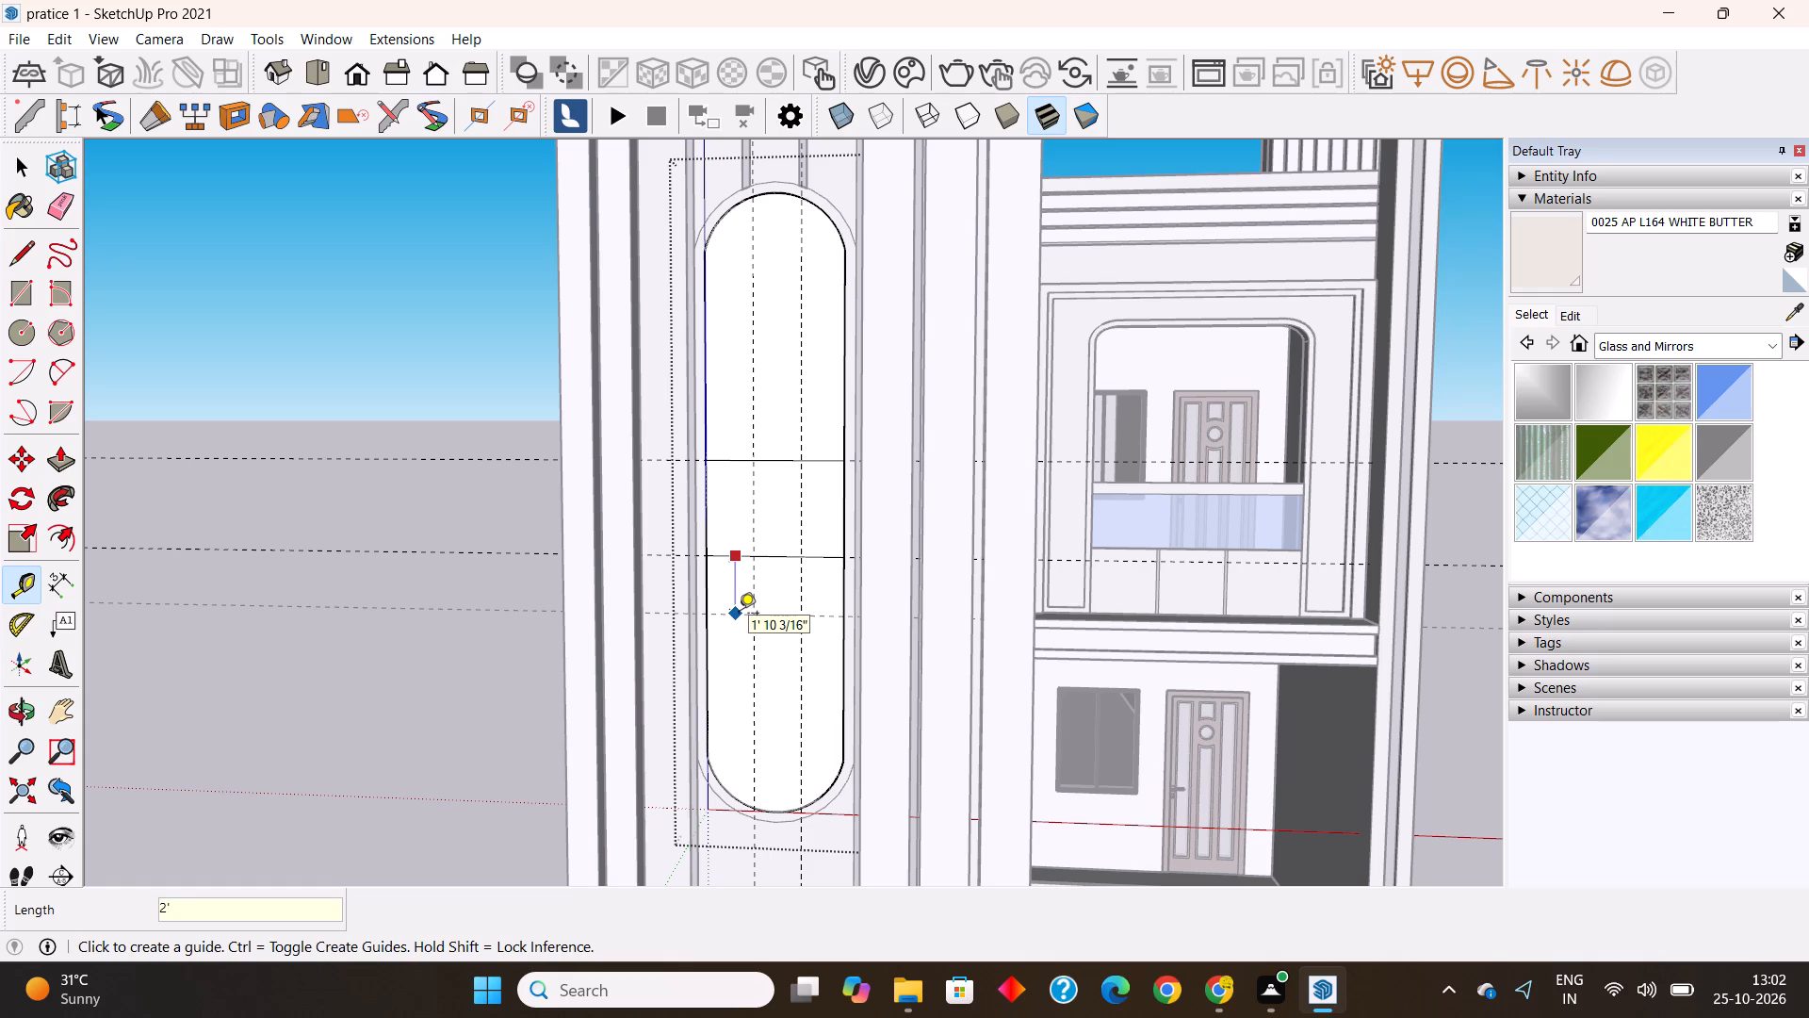
Undo the 2' guide and place a horizontal guide 3' below the panel's lower horizontal line instead.
key("ctrl+z")
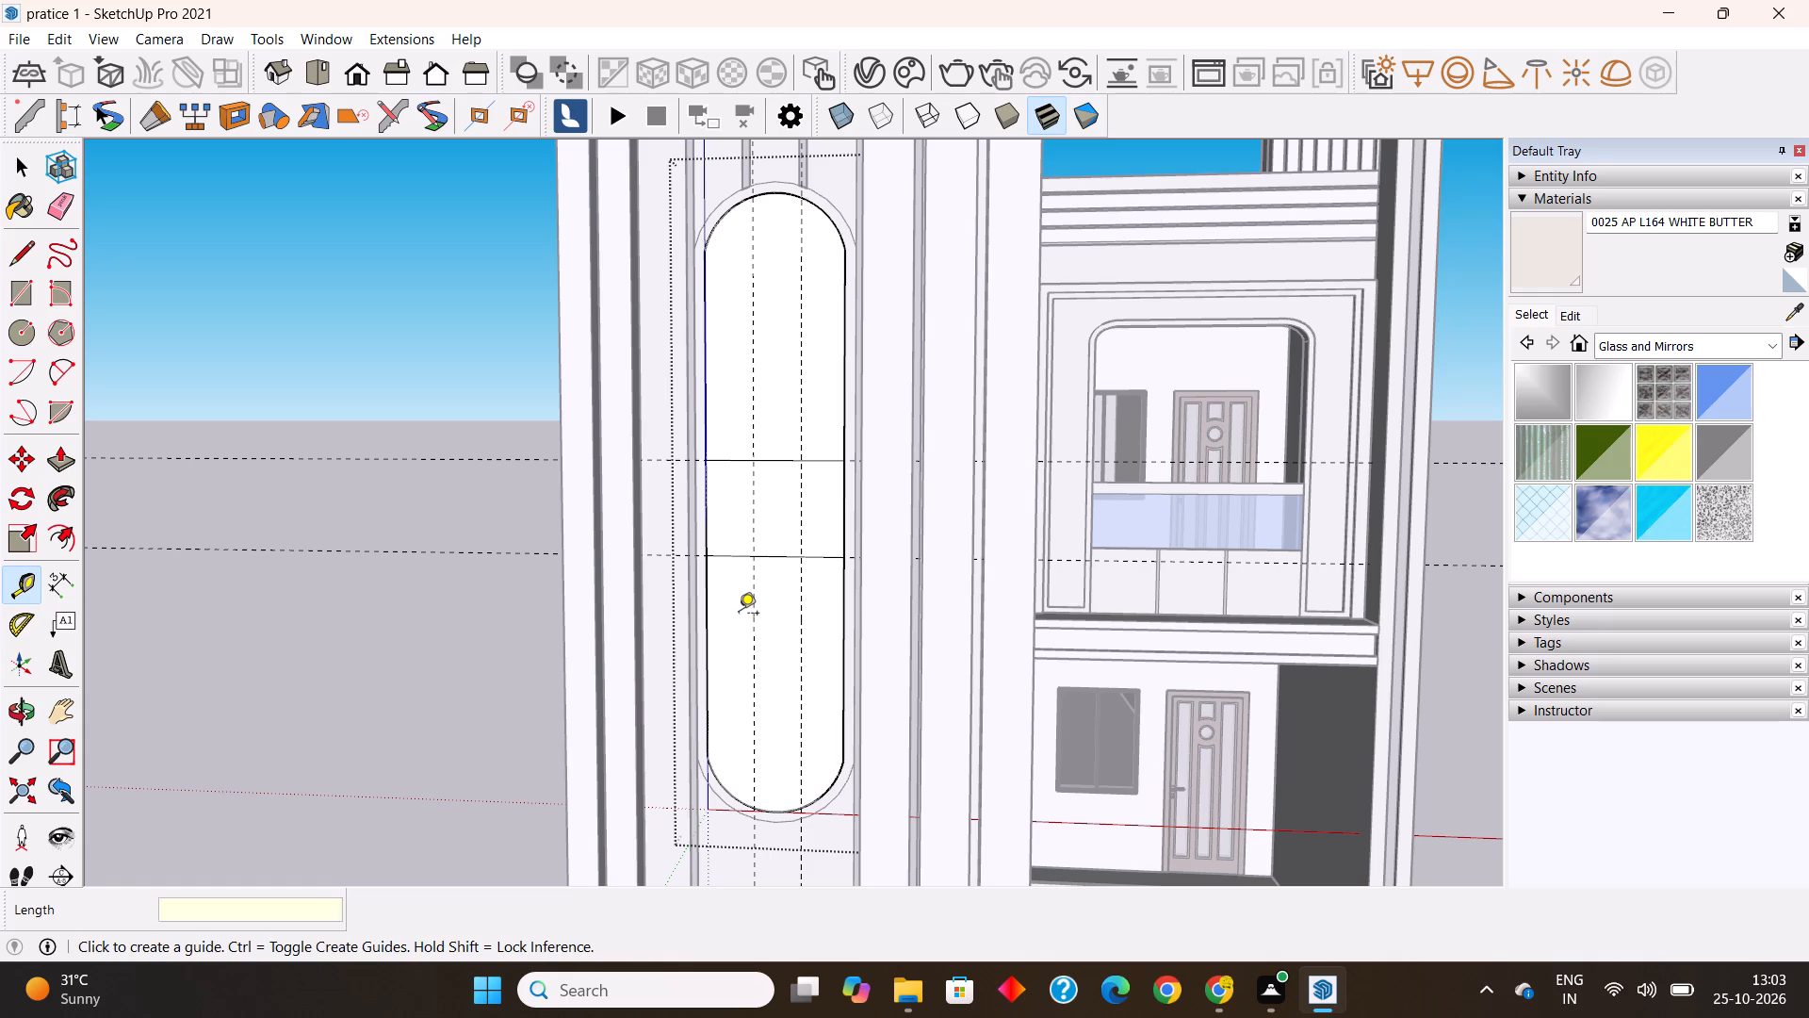
left_click(733, 559)
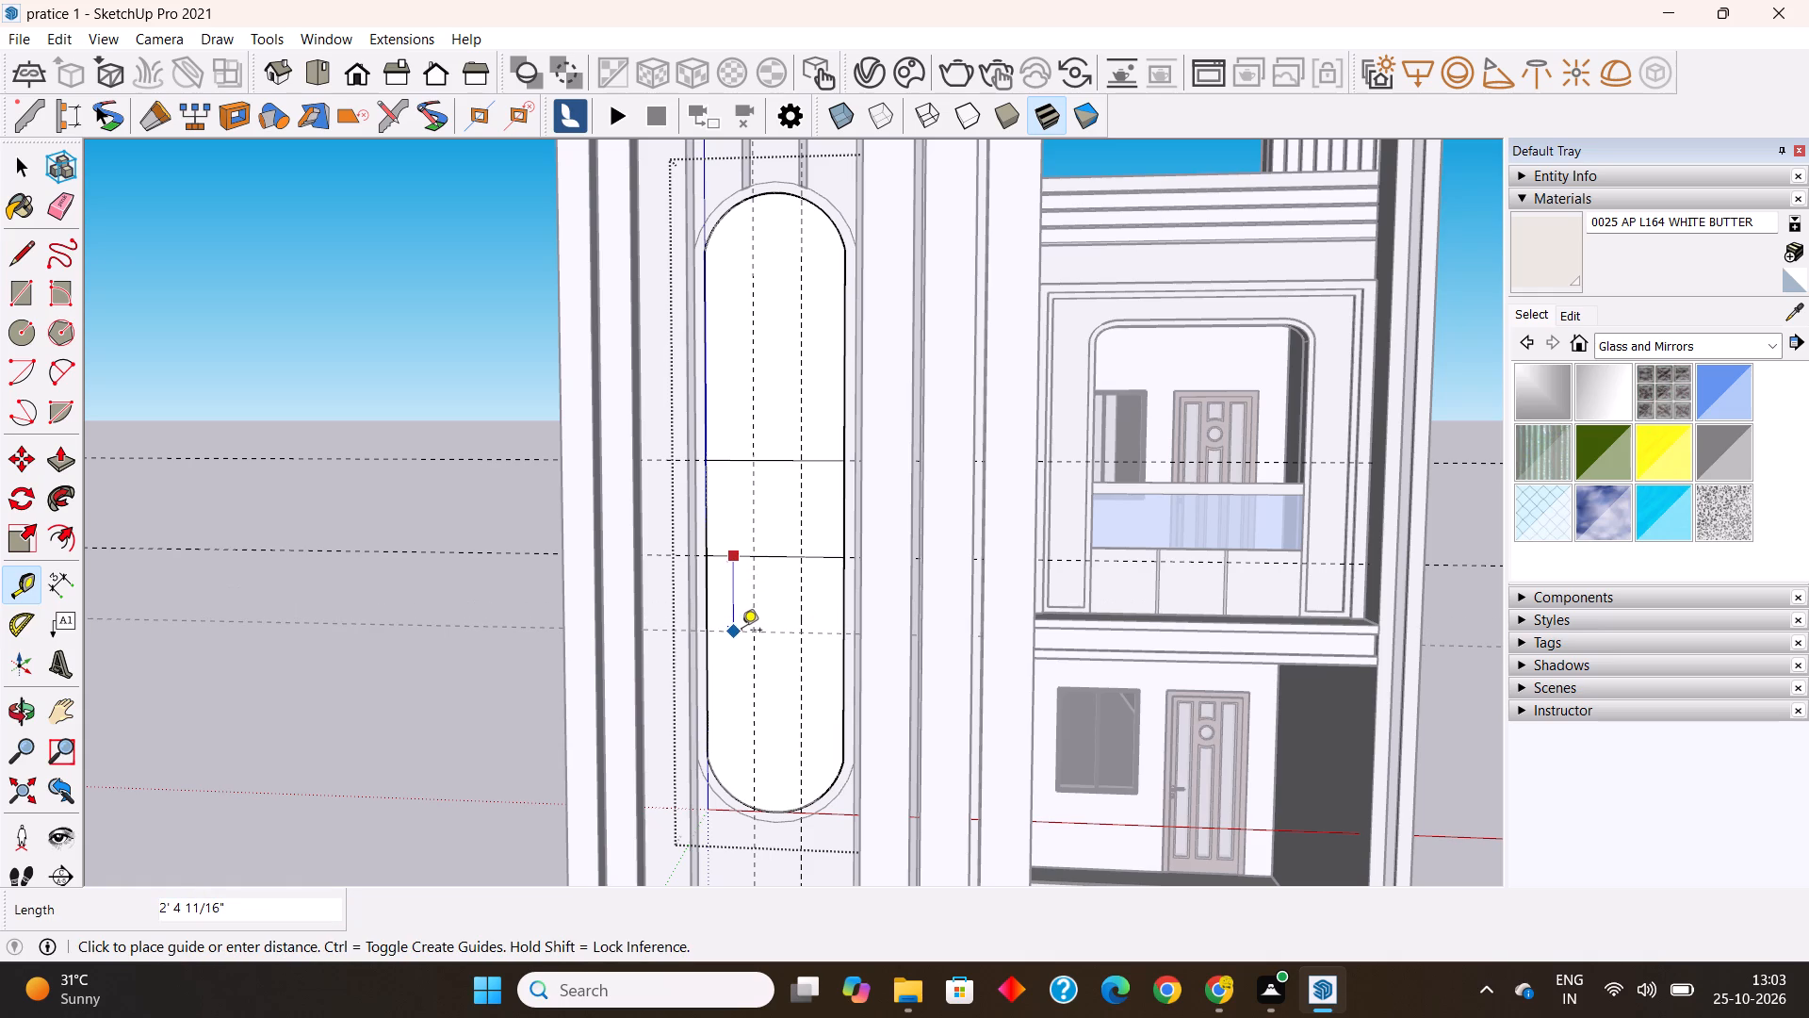
type("3'")
key("Return")
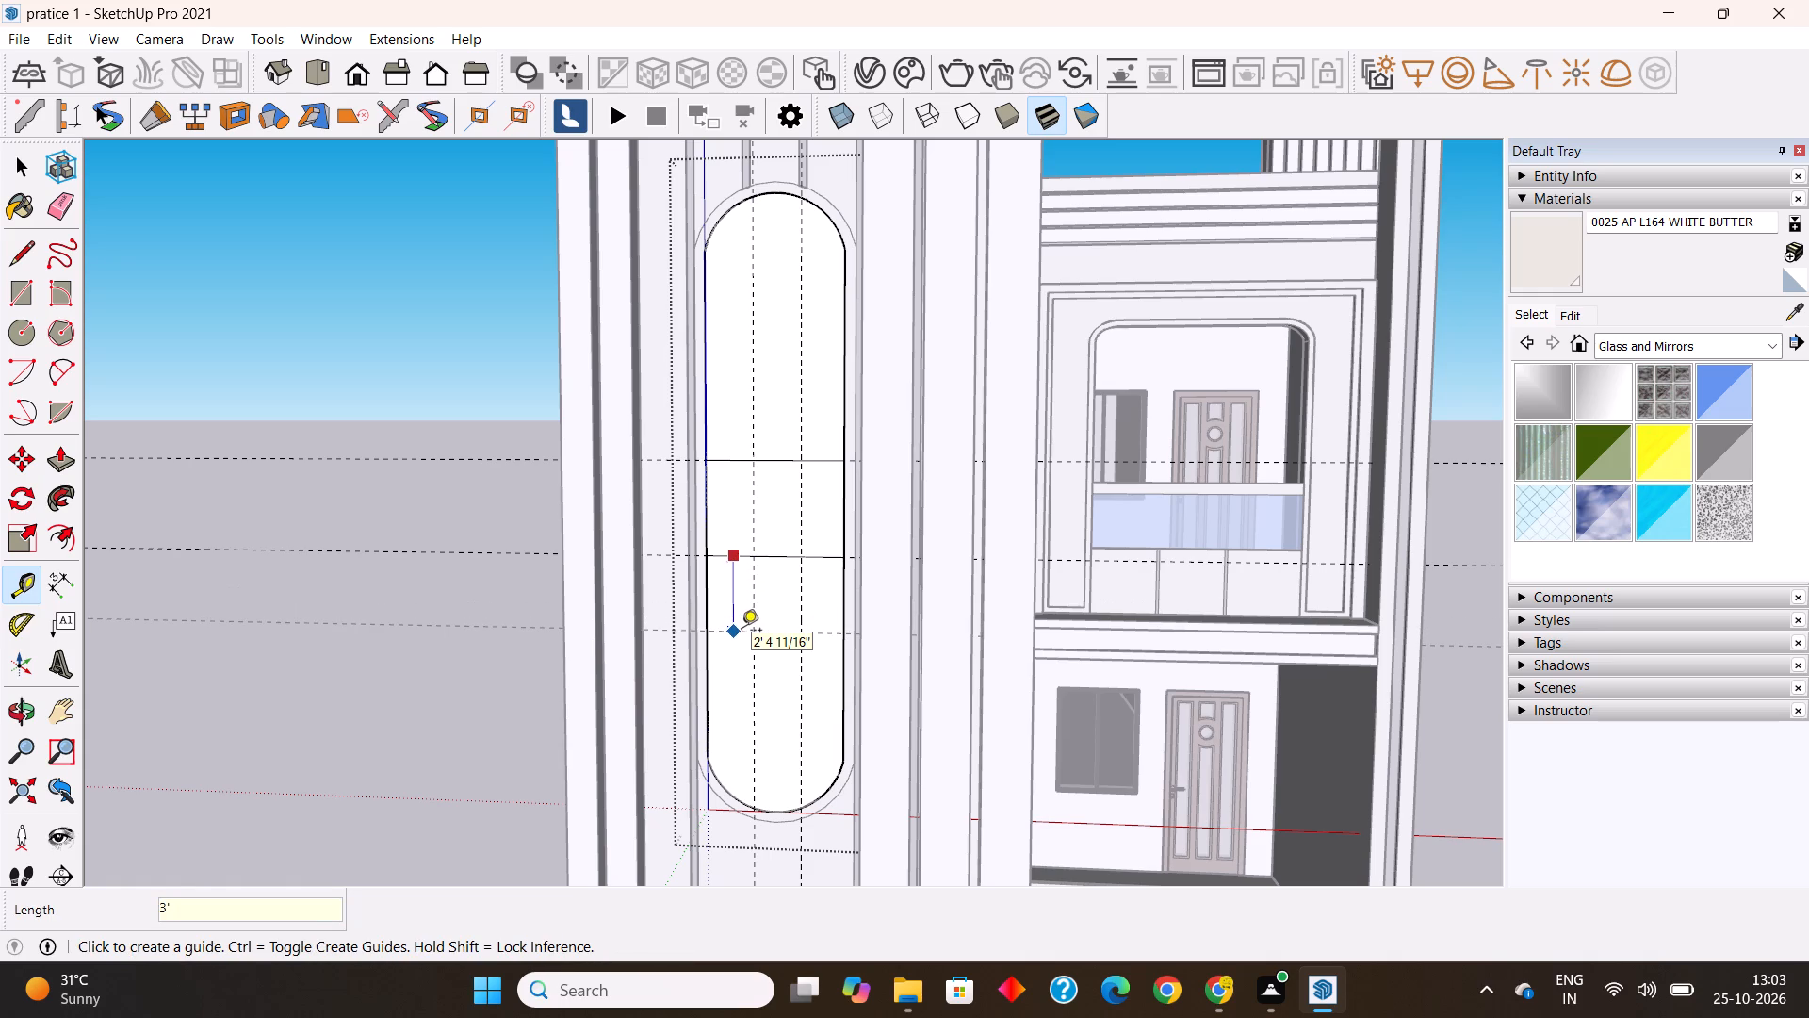
Add three more horizontal guides at 3' spacing: two stacked above the panel's upper horizontal line and one below the lowest guide.
left_click(735, 459)
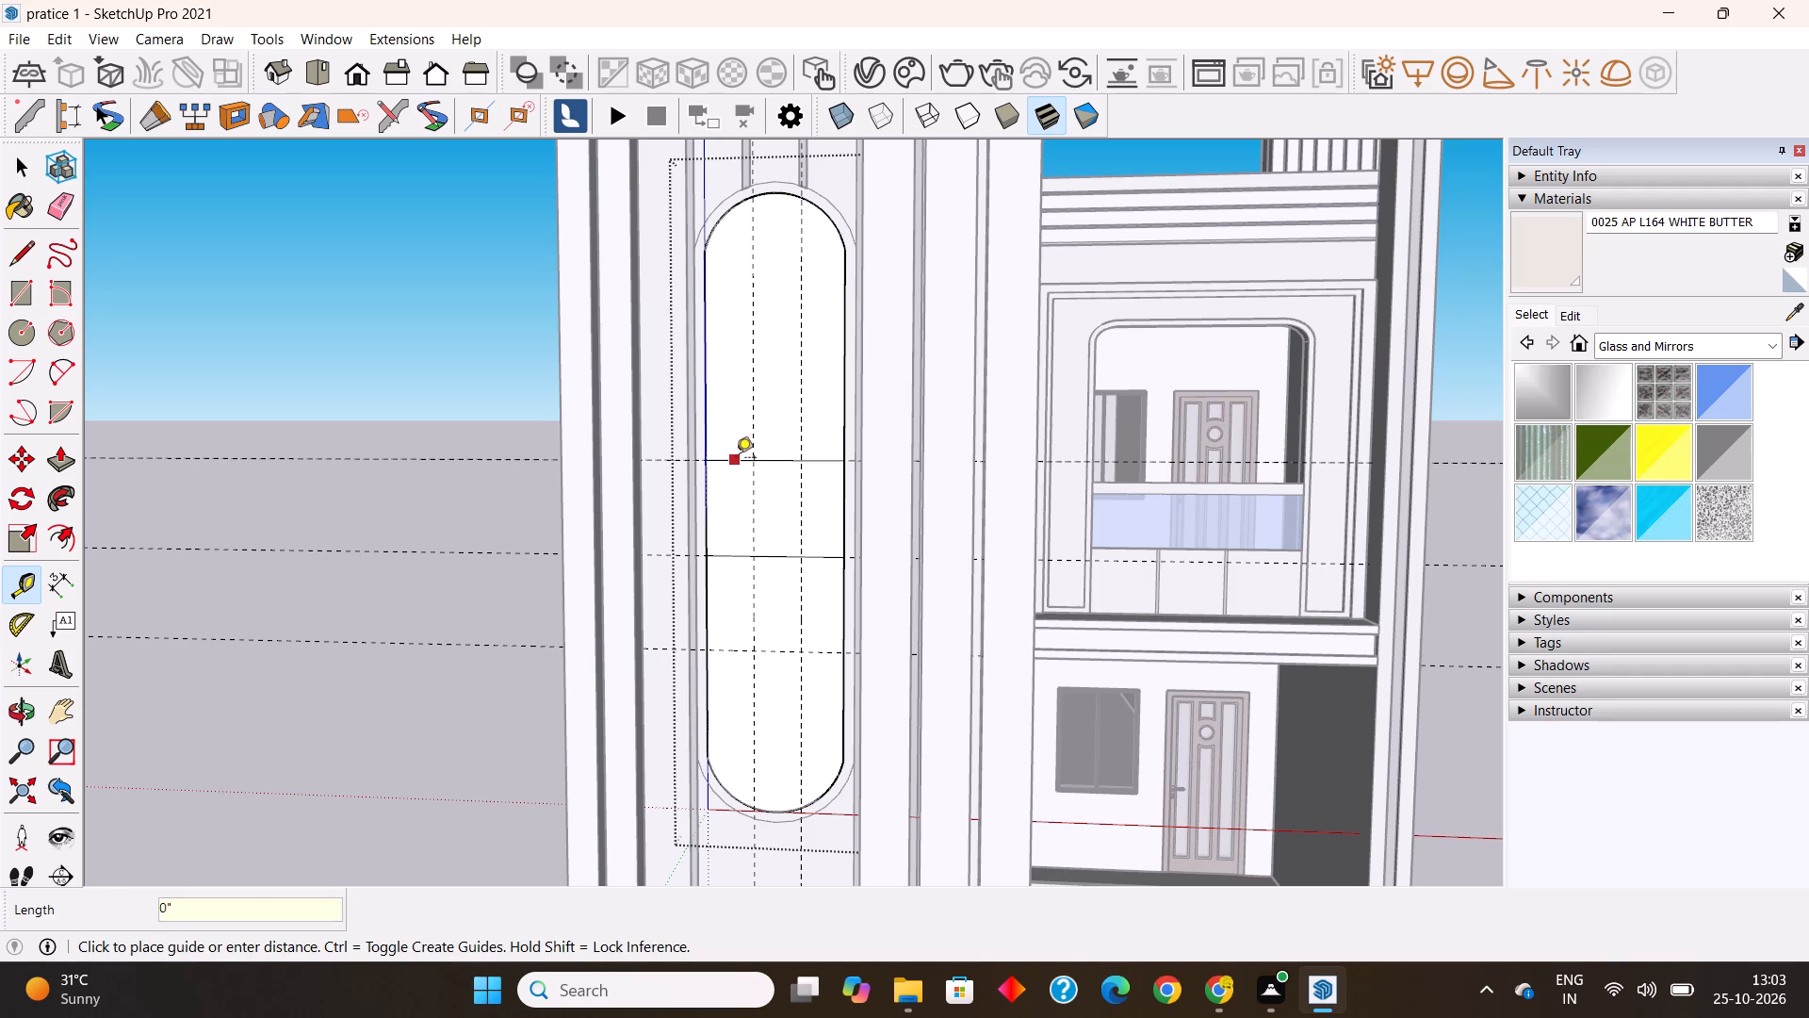
type("3'")
key("Return")
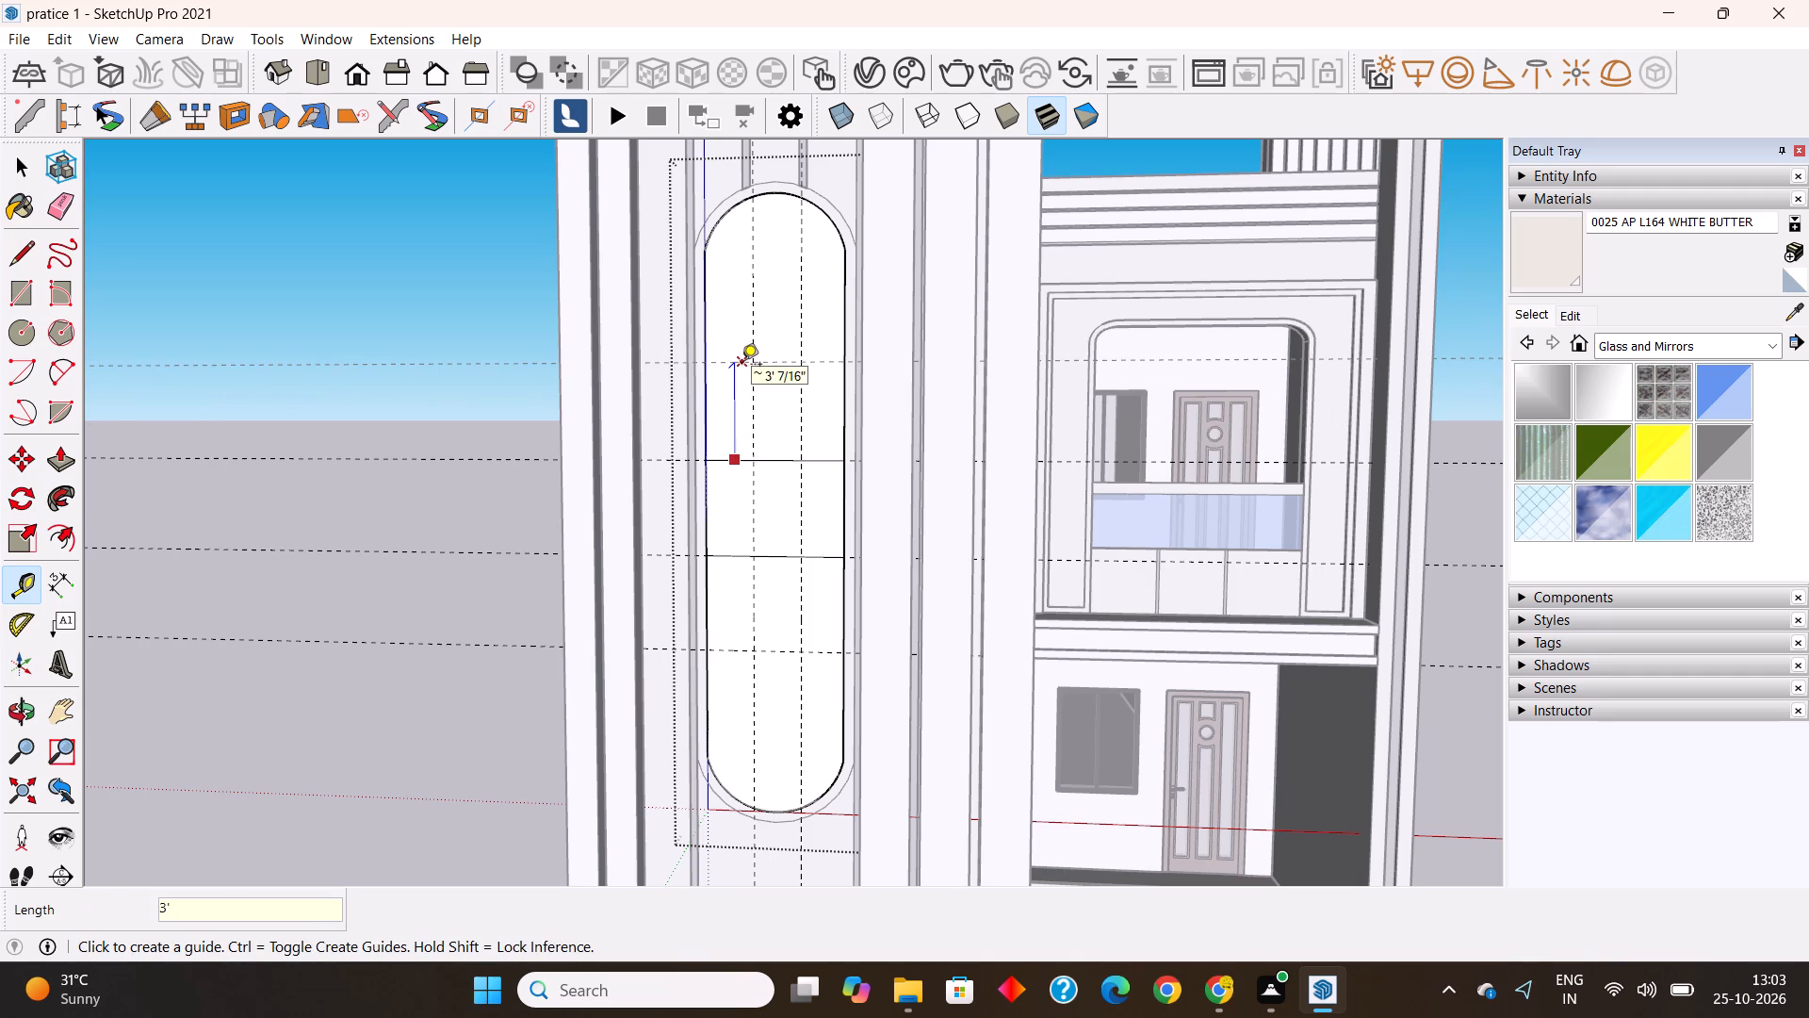
left_click(777, 364)
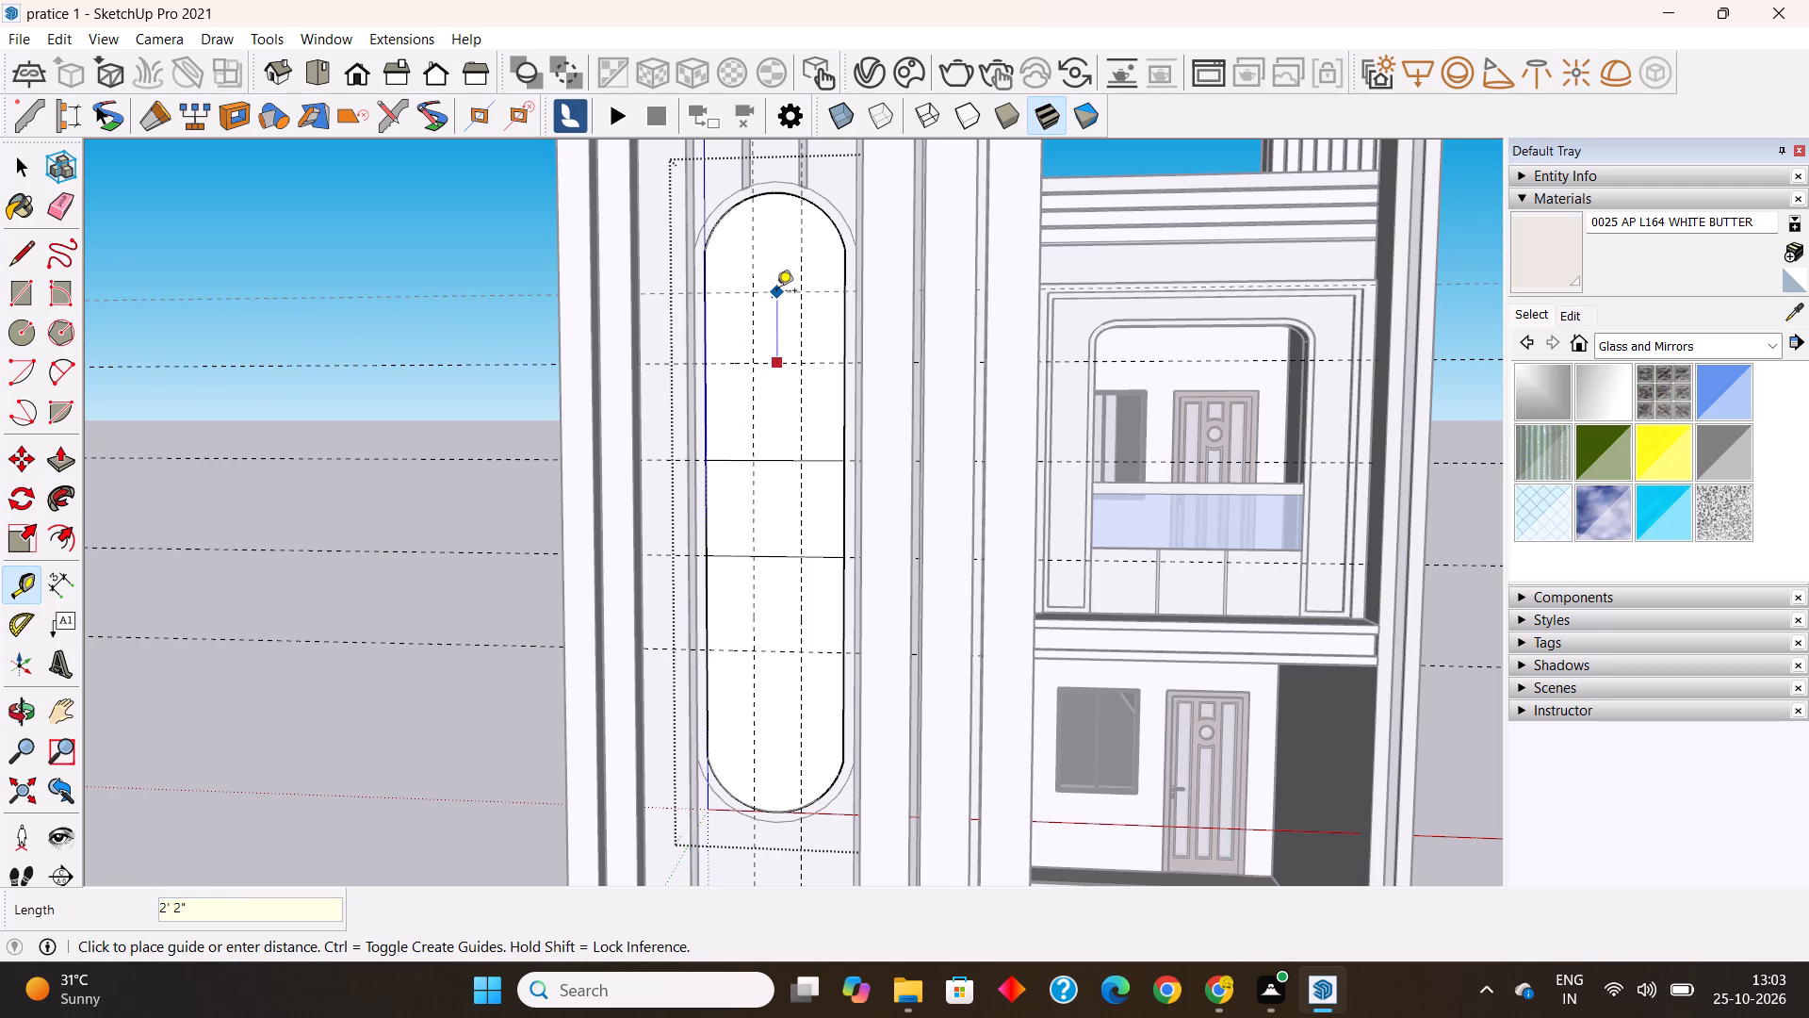
type("3'")
key("Return")
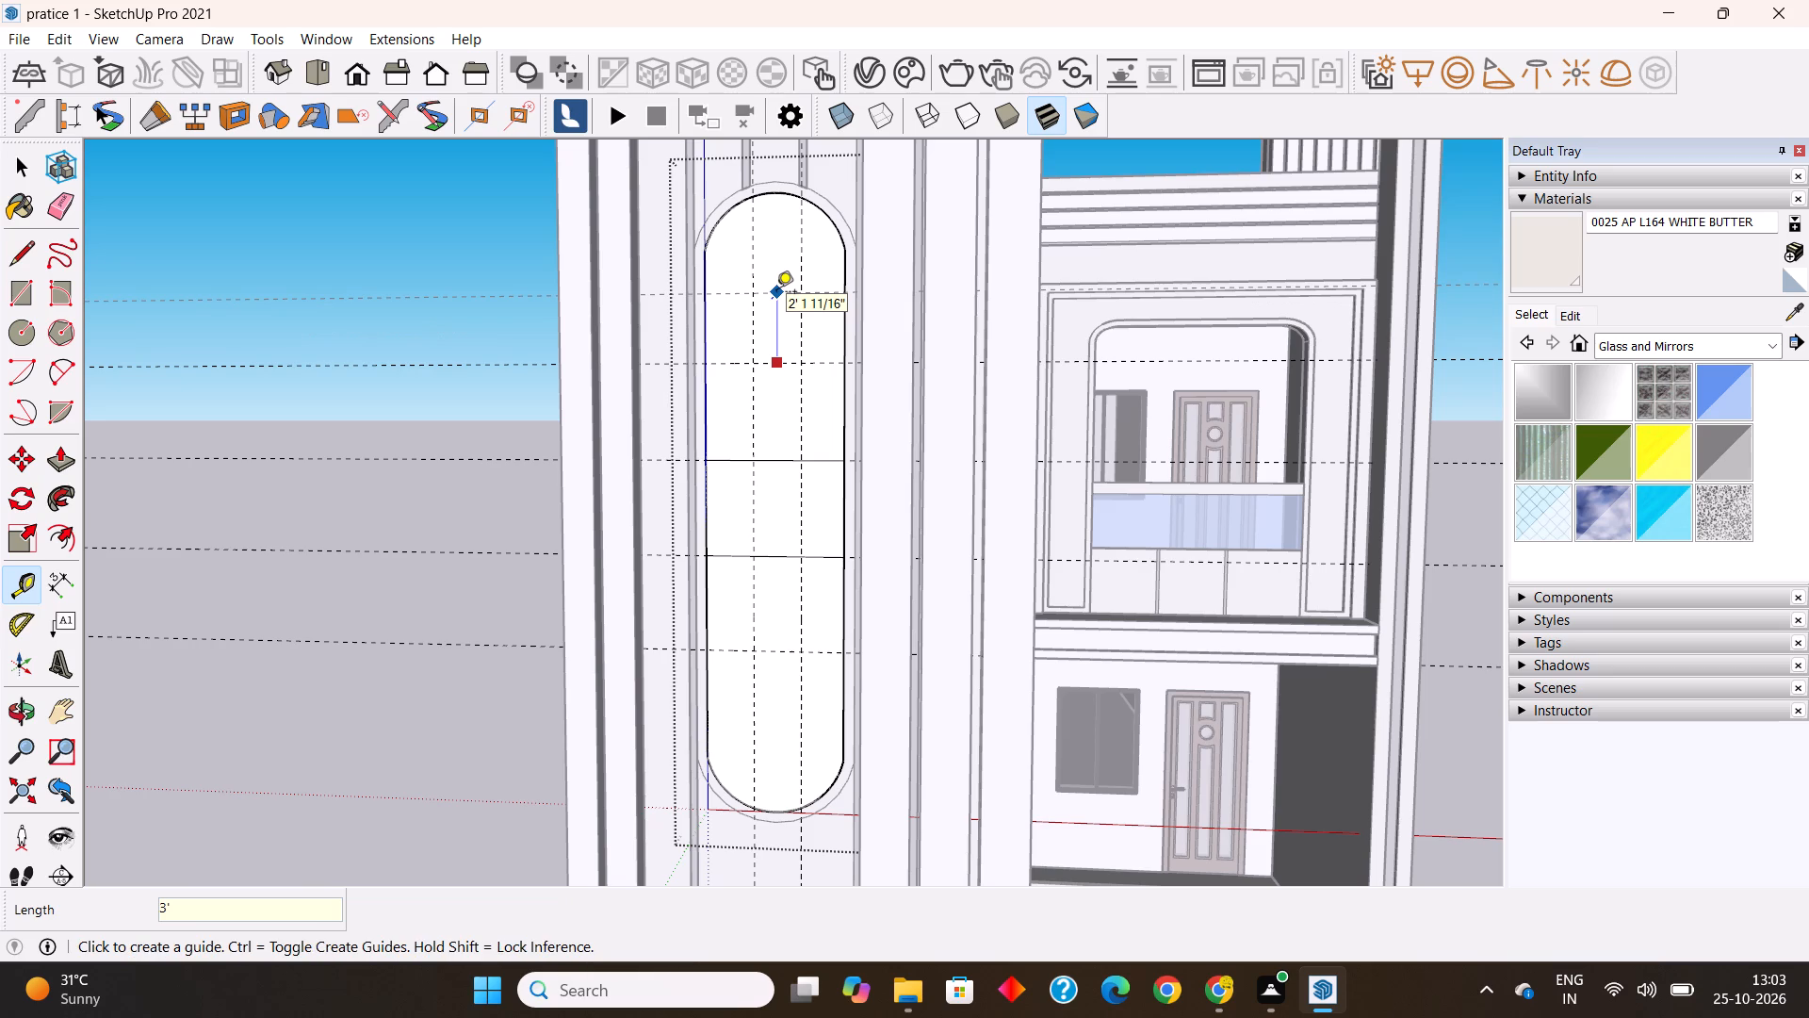
left_click(780, 653)
type("3'")
key("Return")
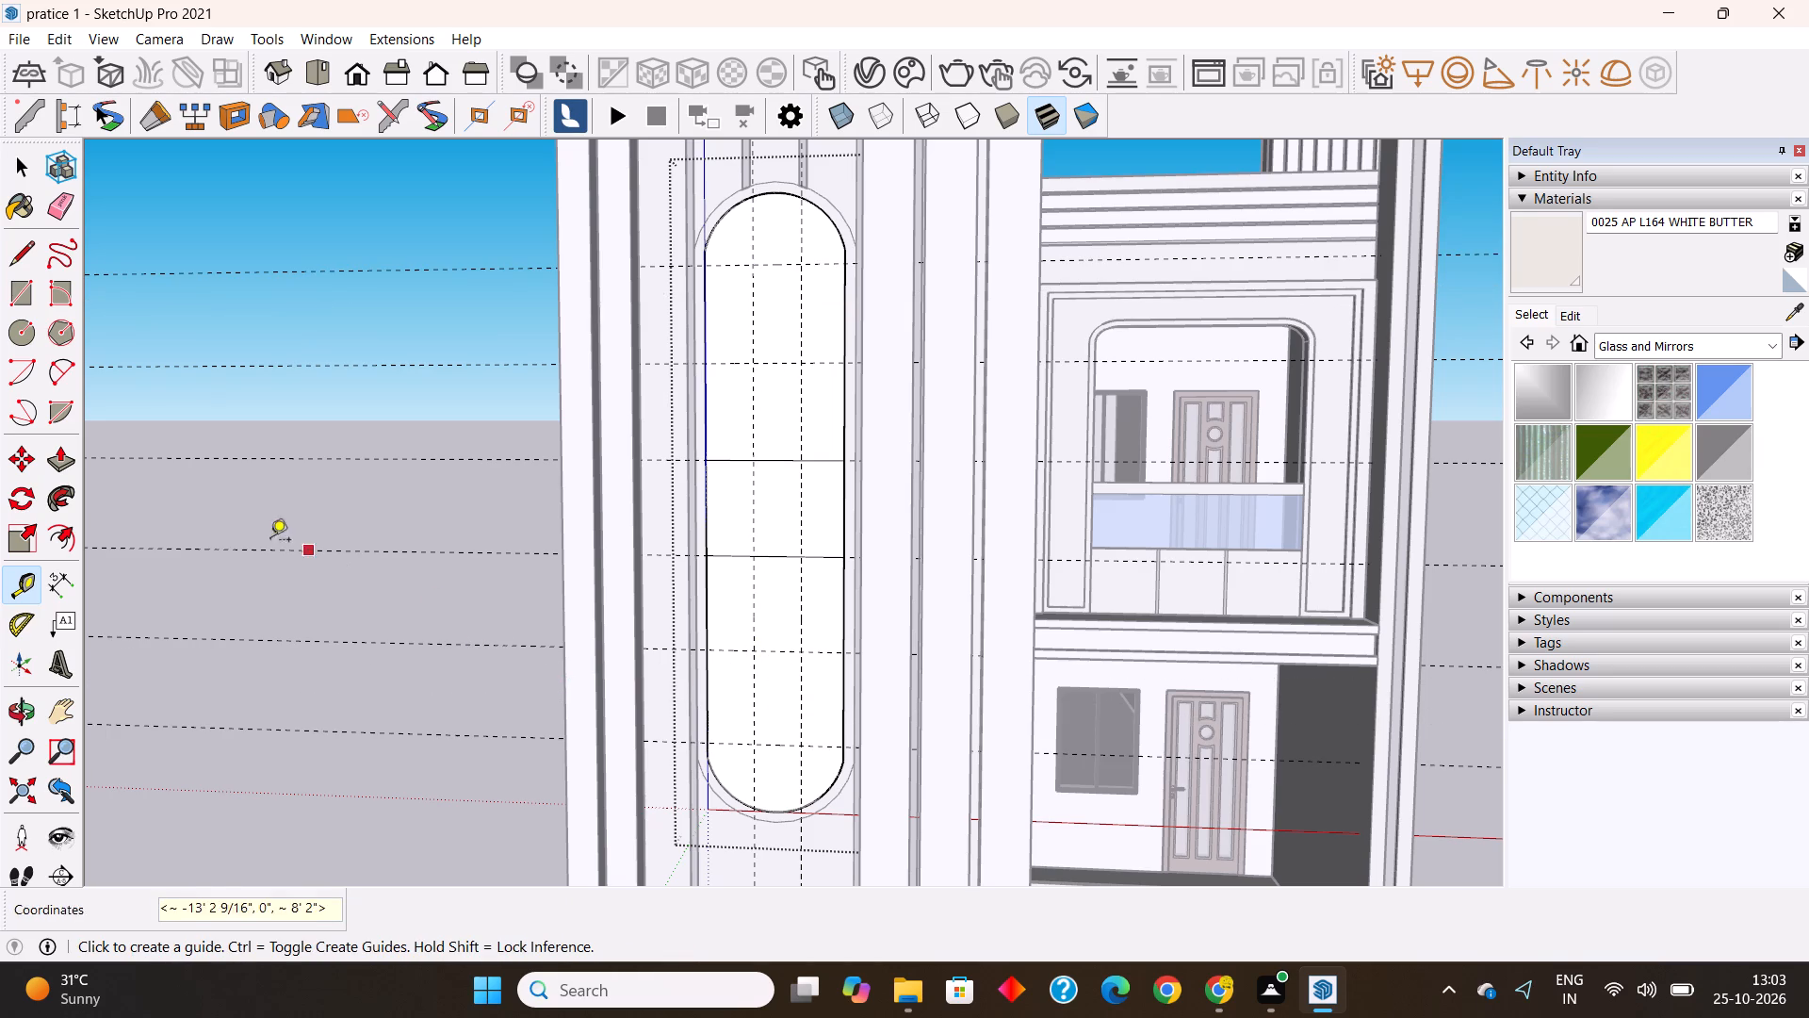
Draw a vertical line of about 8' 3/4" along the left vertical guide, from the panel's top arch to its upper horizontal line.
left_click(25, 251)
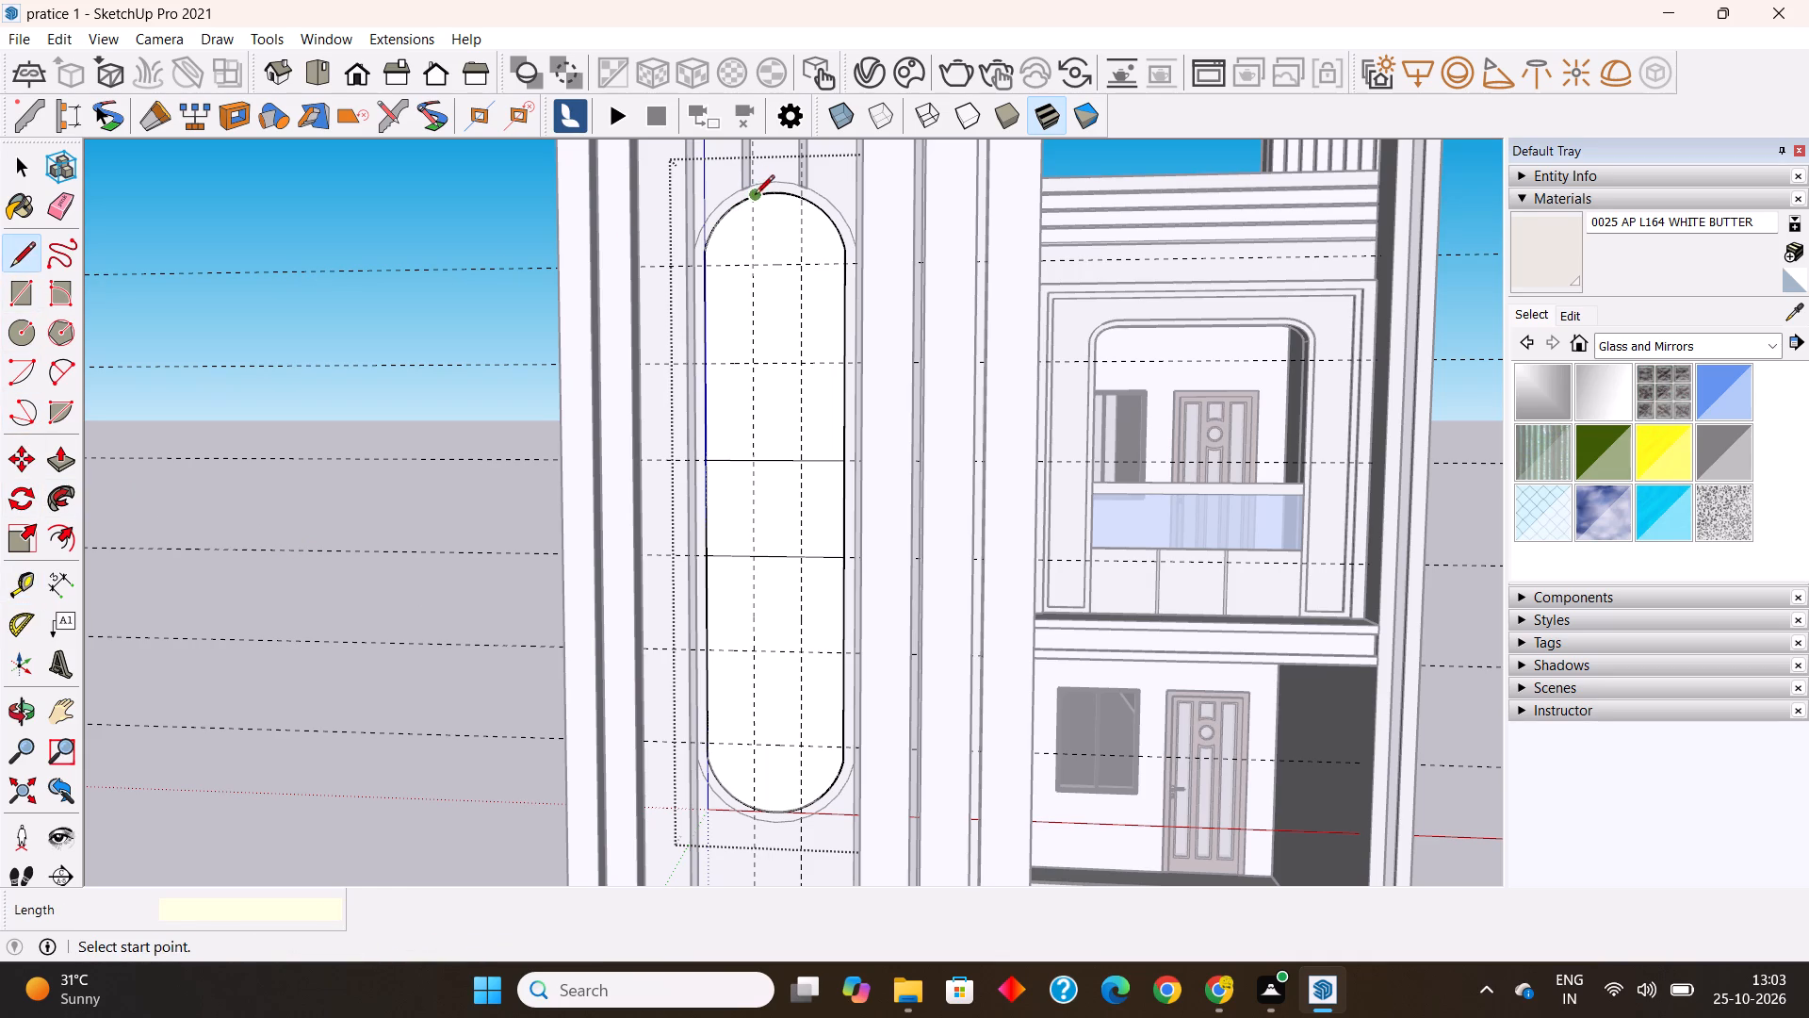
scroll(756, 195, "up", 14)
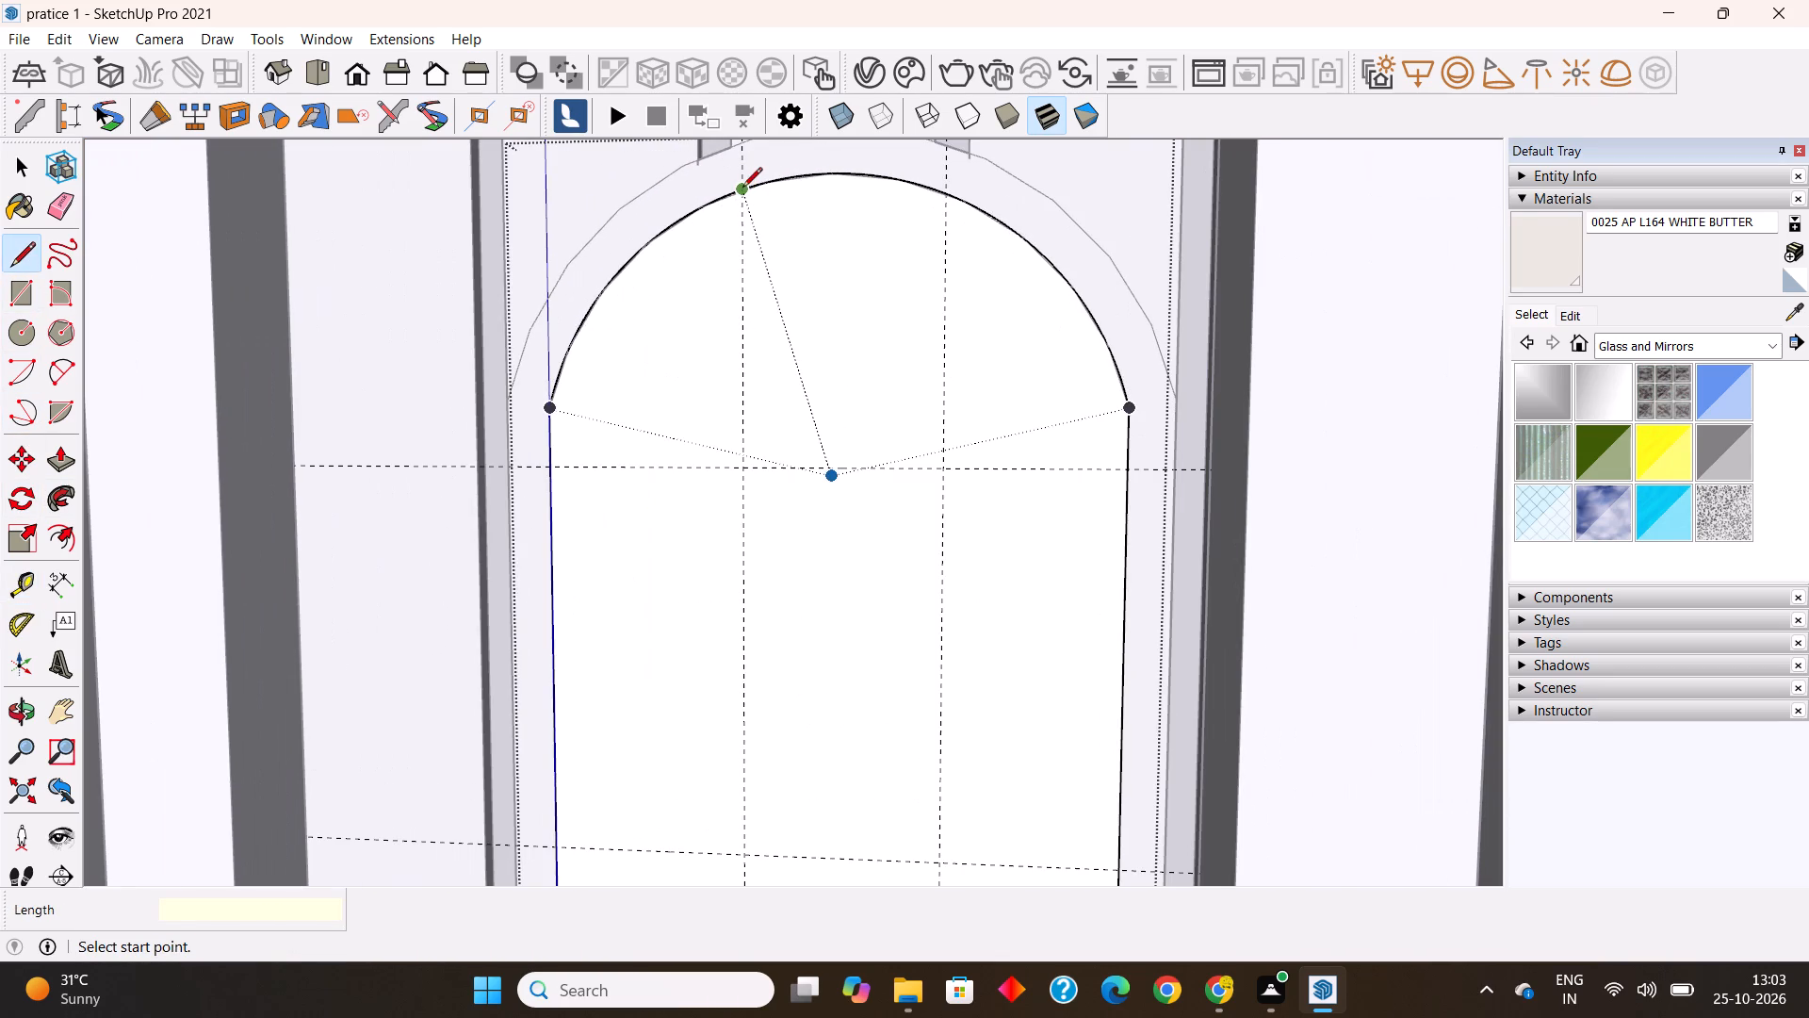
left_click(742, 188)
scroll(743, 188, "down", 7)
scroll(742, 620, "down", 3)
left_click(749, 720)
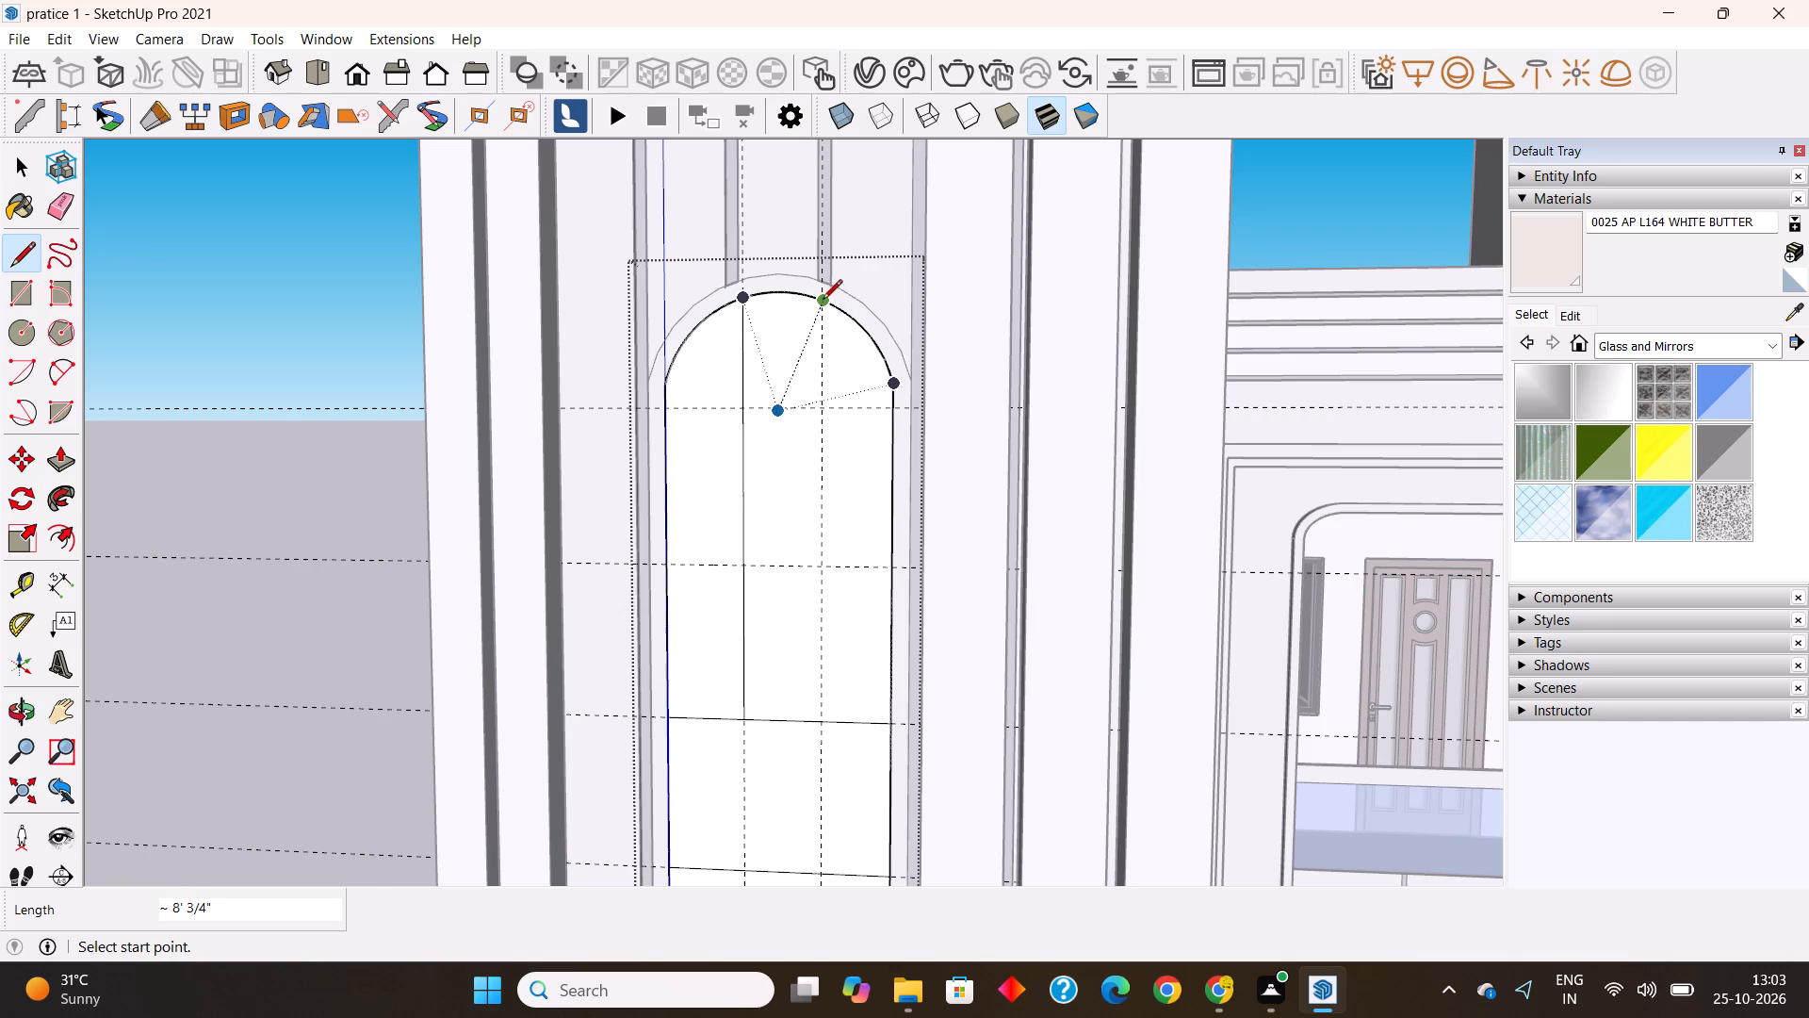
scroll(823, 301, "up", 5)
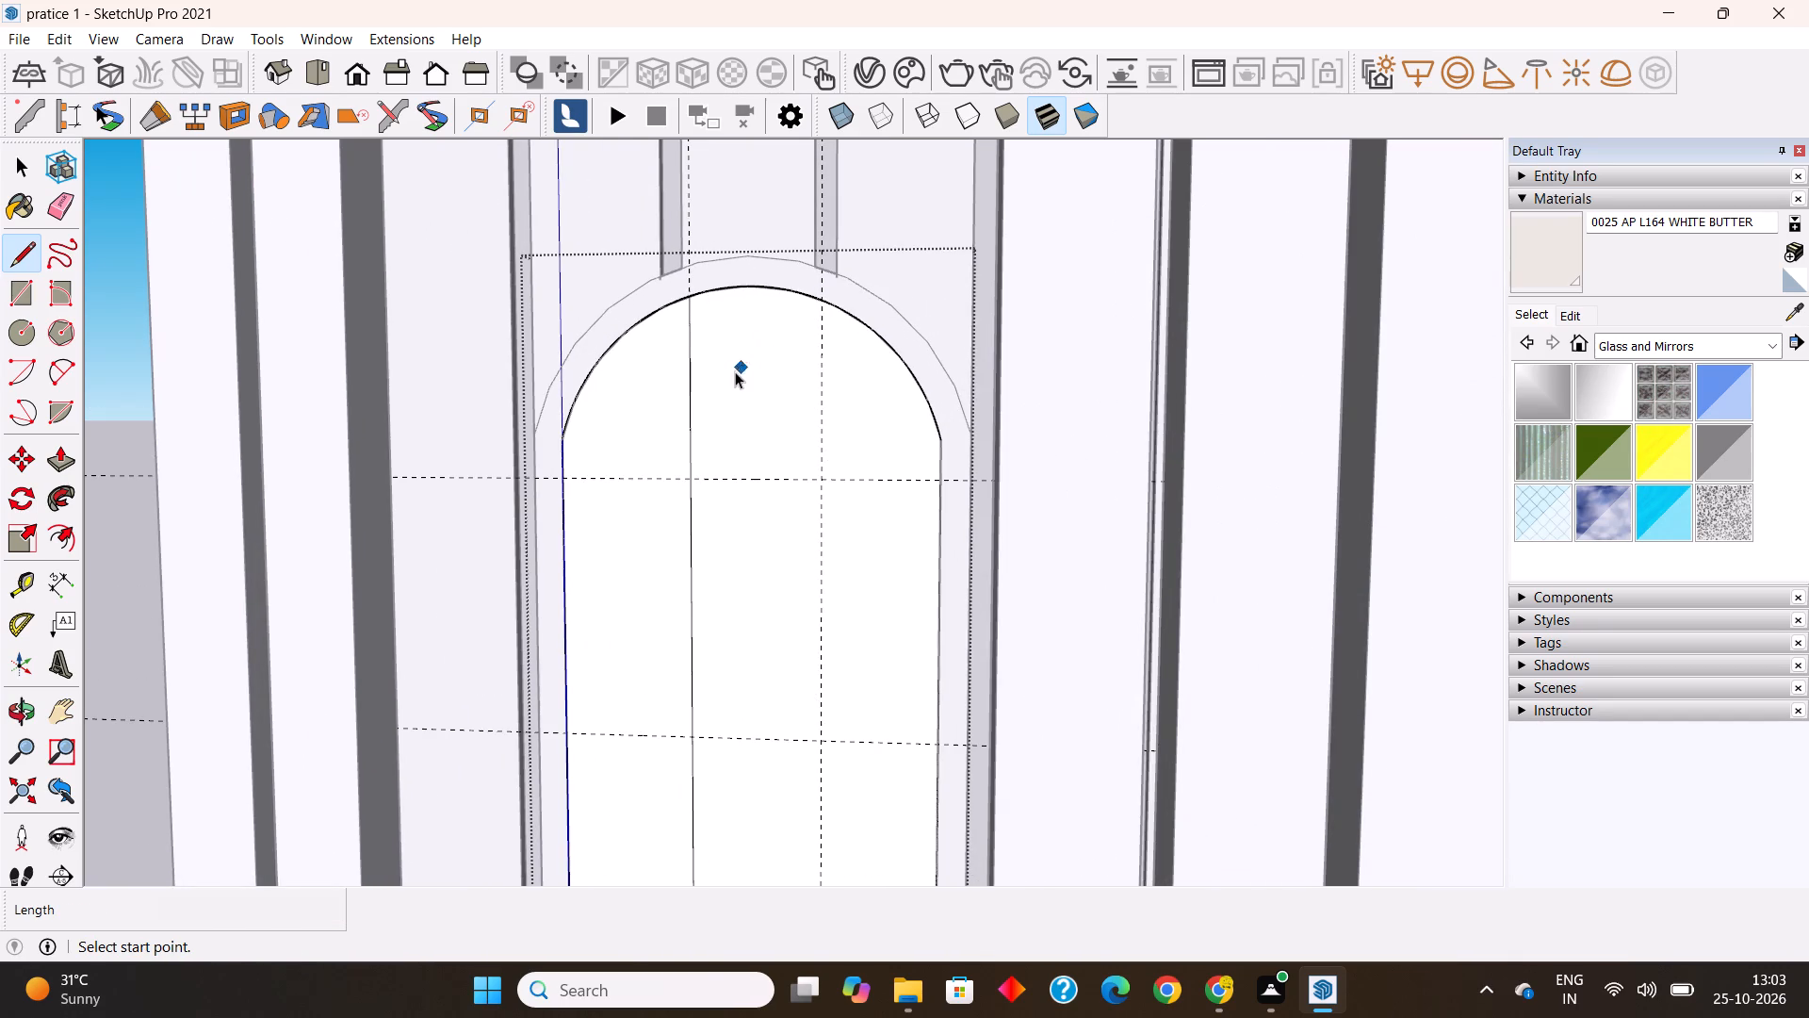
key("space")
left_click(637, 435)
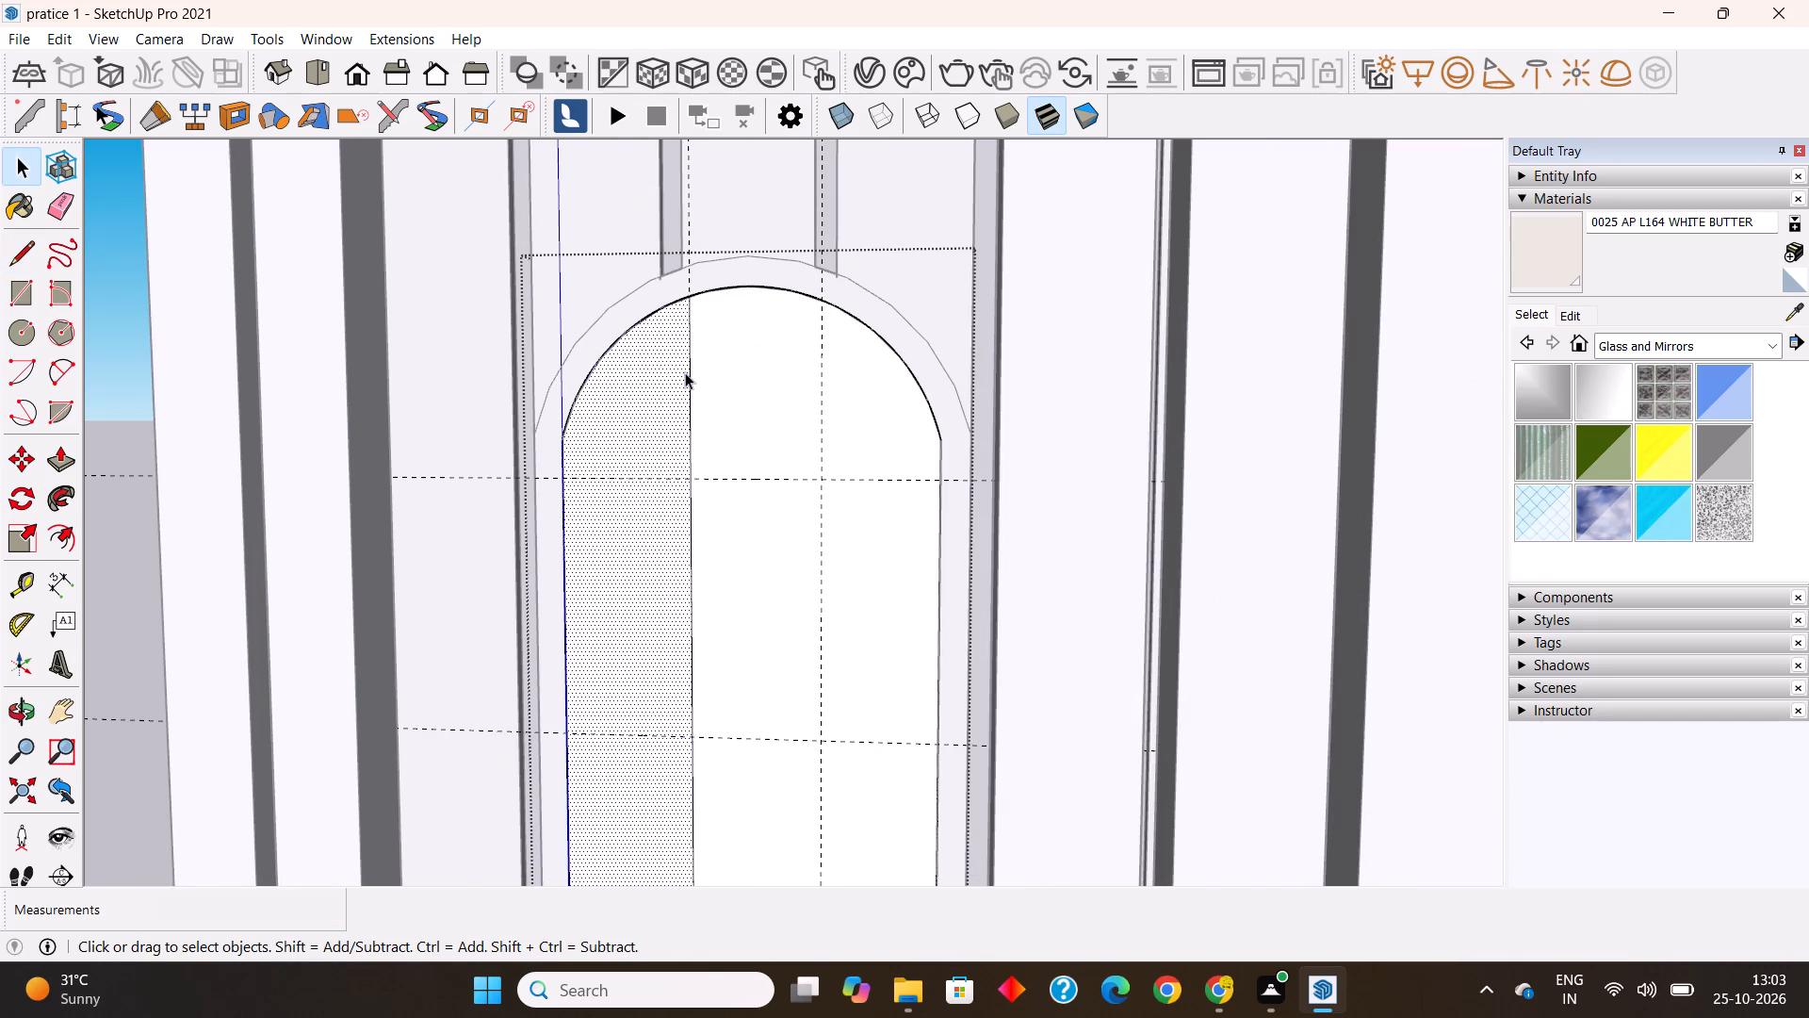
key("Escape")
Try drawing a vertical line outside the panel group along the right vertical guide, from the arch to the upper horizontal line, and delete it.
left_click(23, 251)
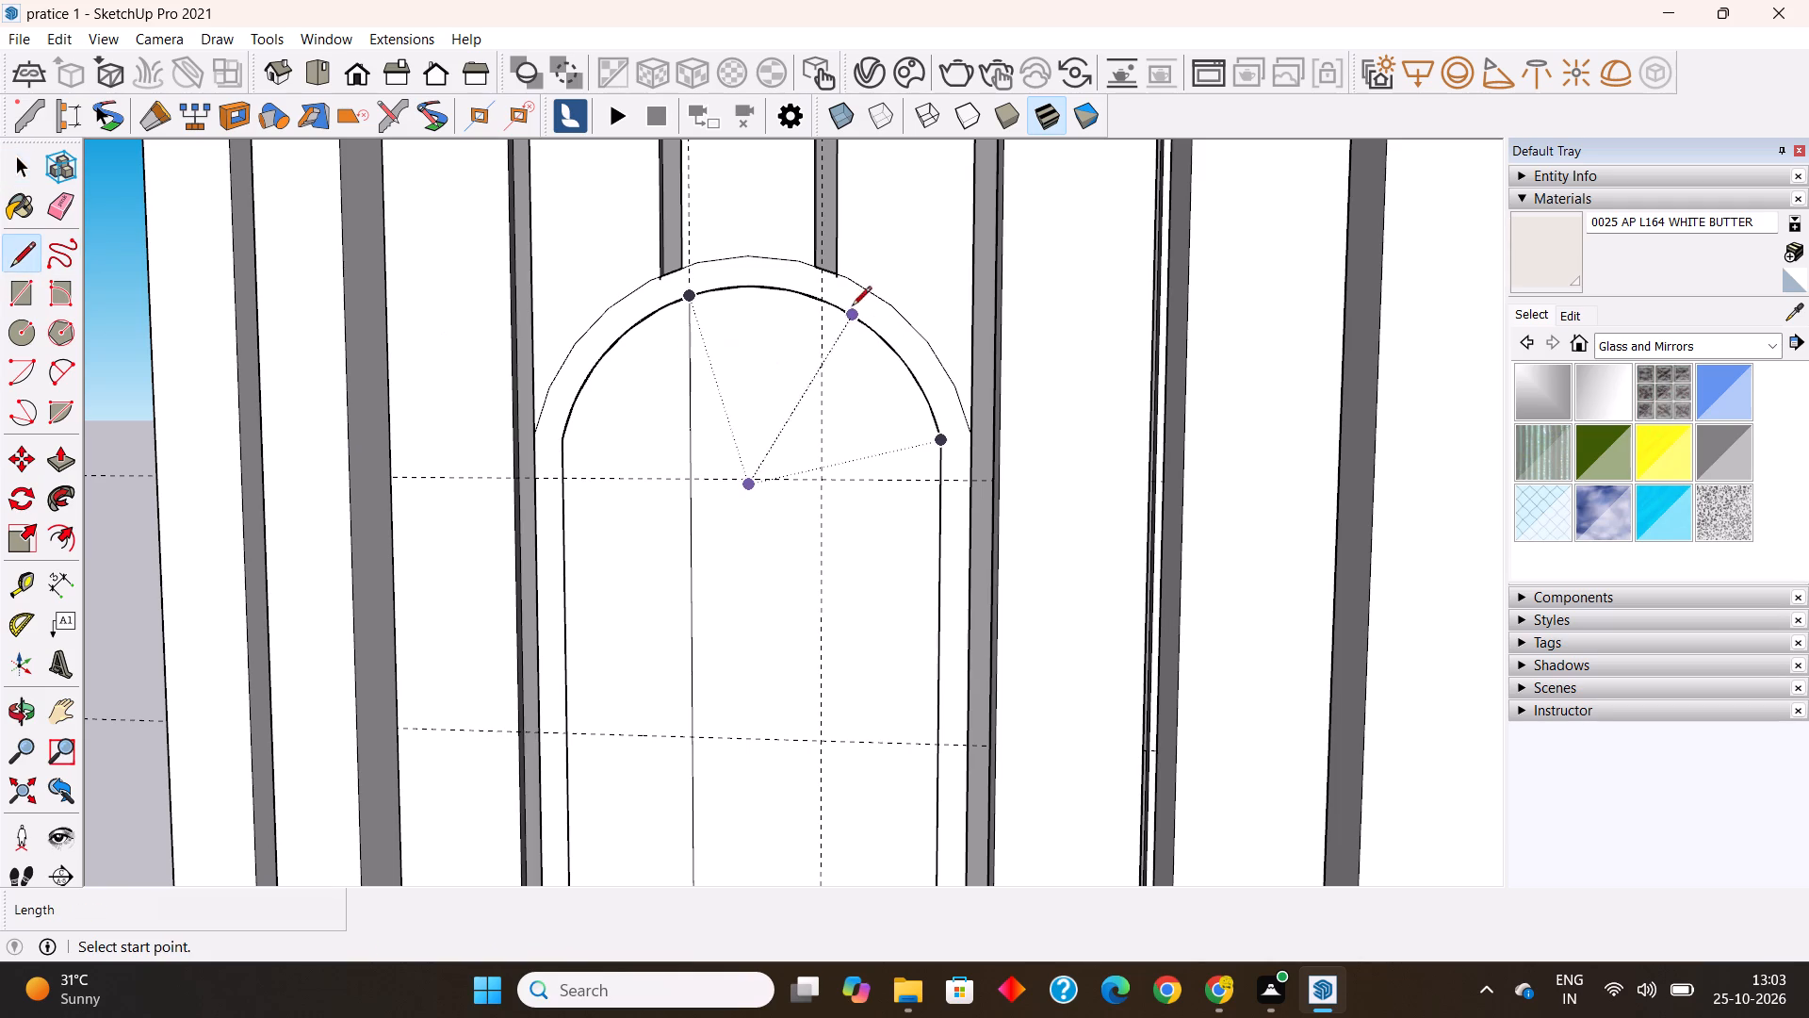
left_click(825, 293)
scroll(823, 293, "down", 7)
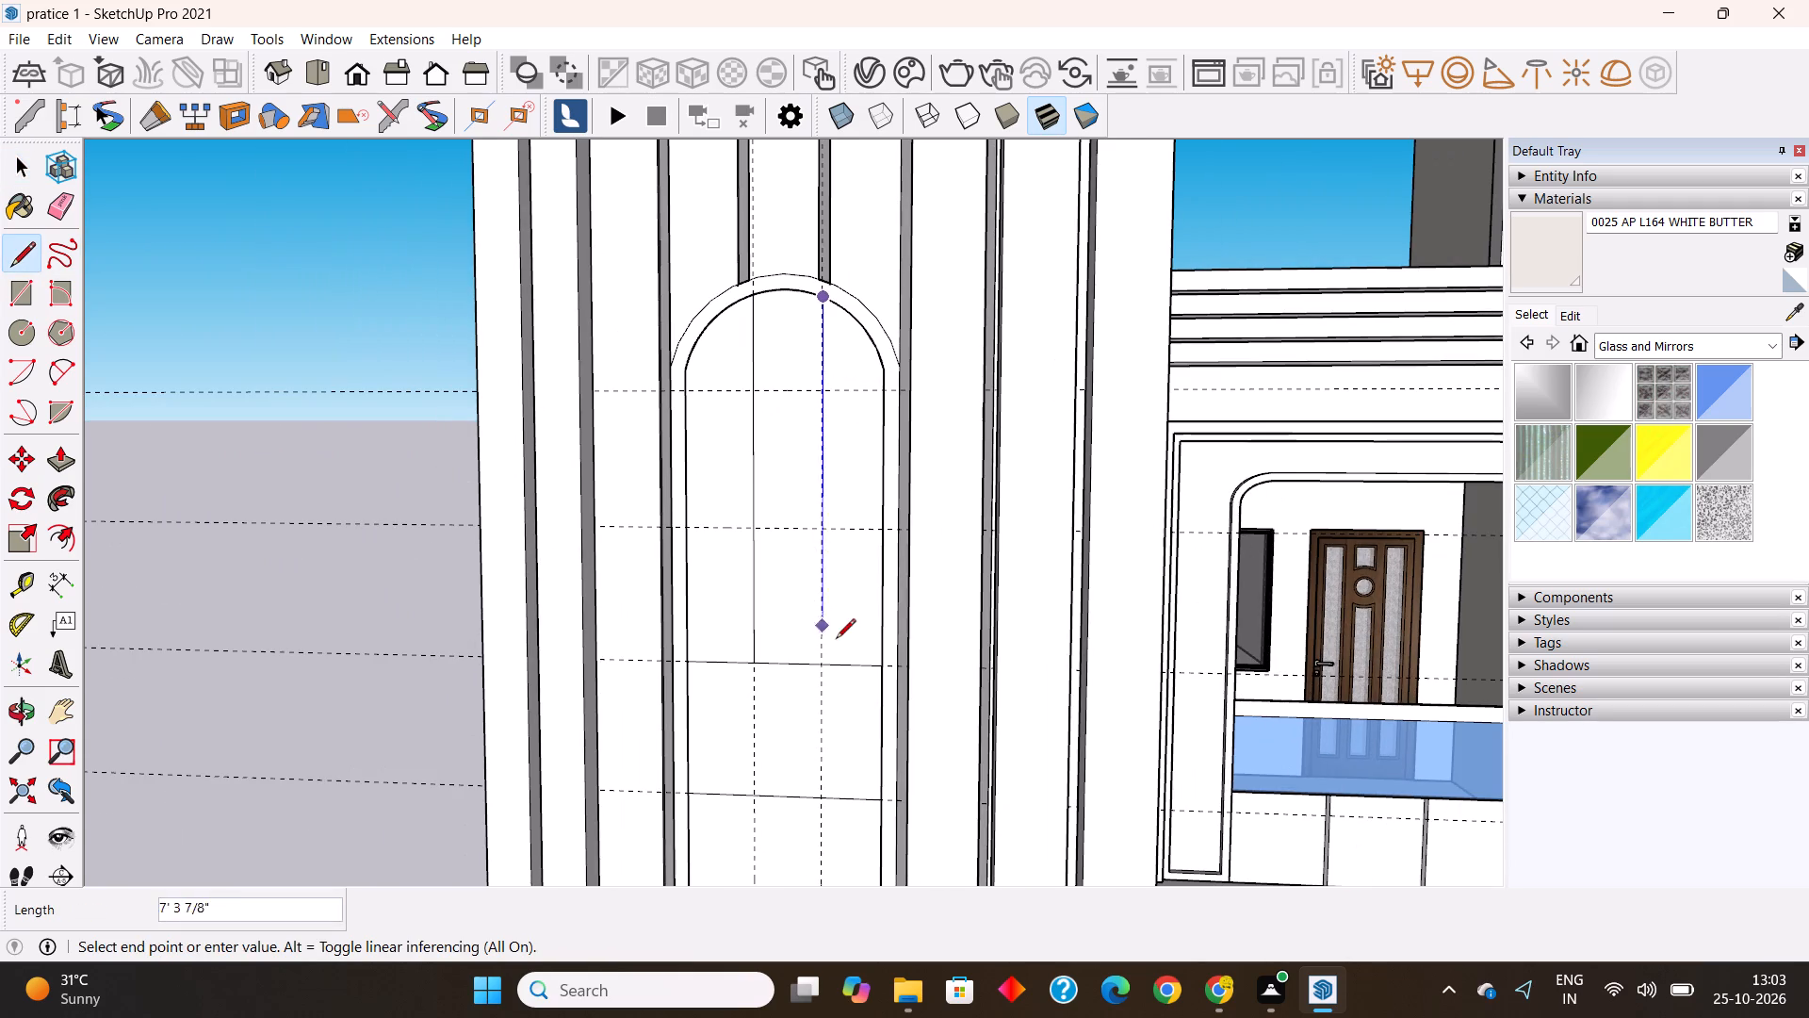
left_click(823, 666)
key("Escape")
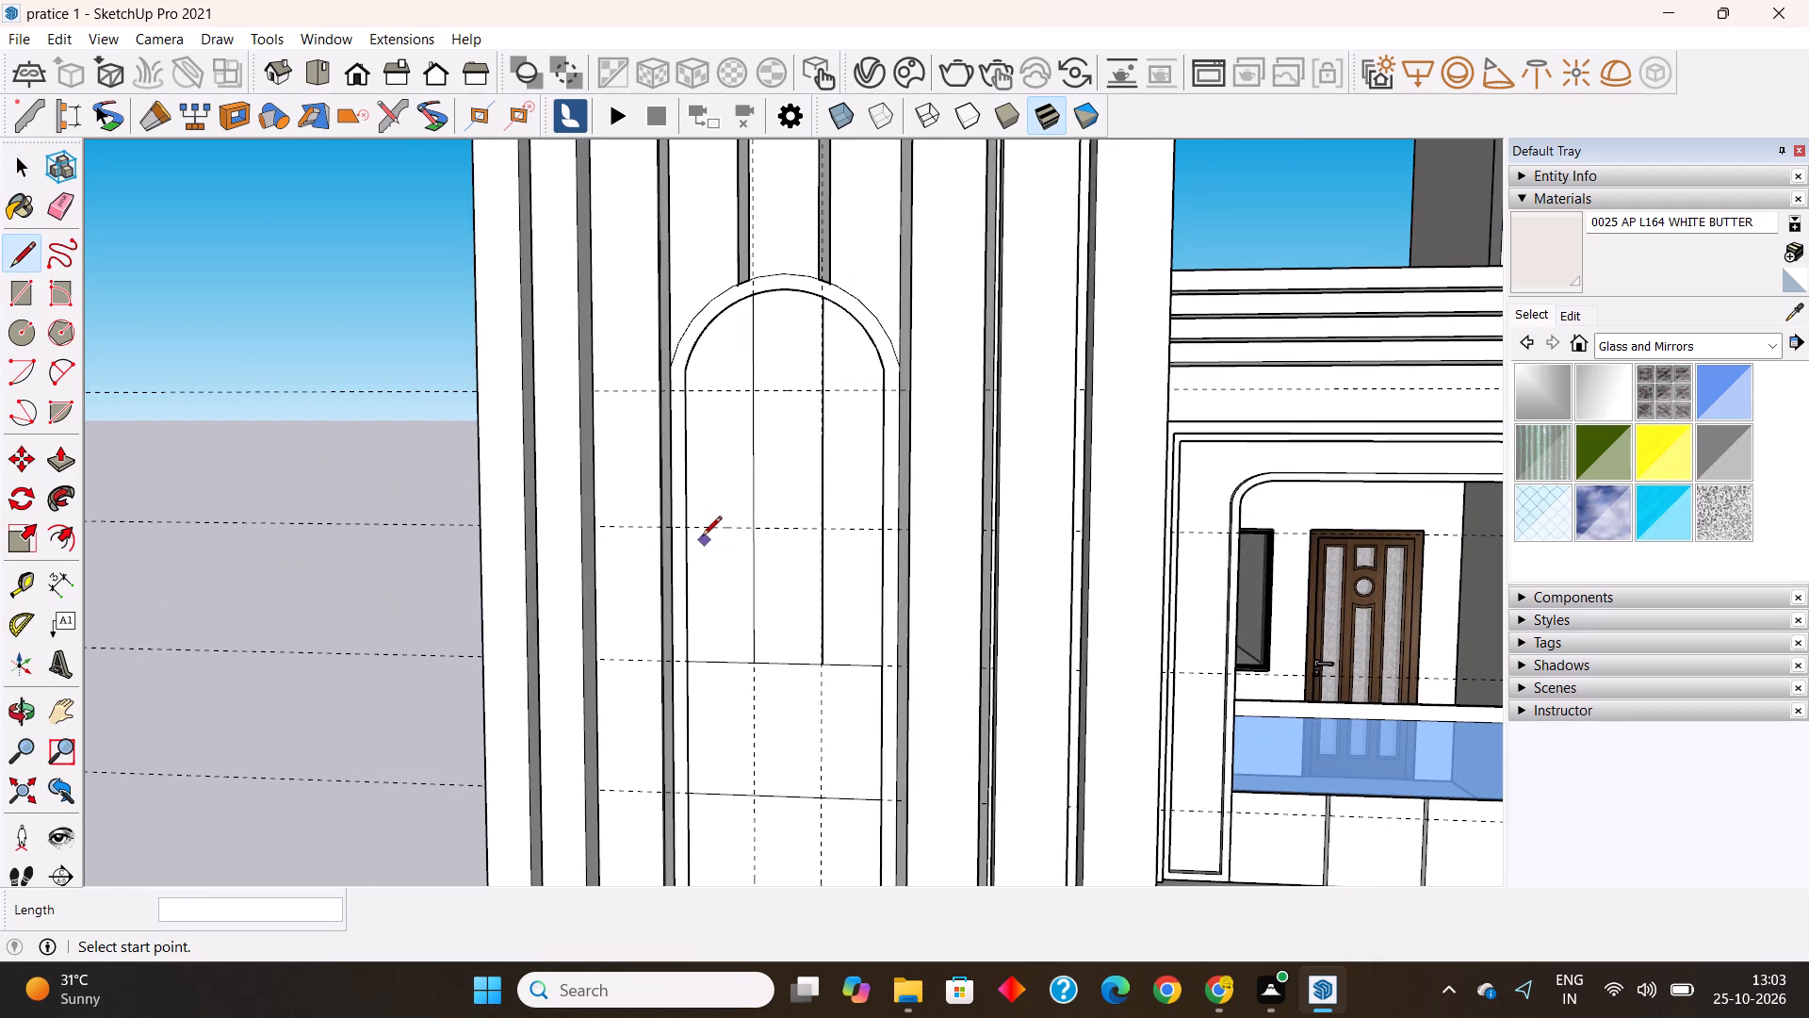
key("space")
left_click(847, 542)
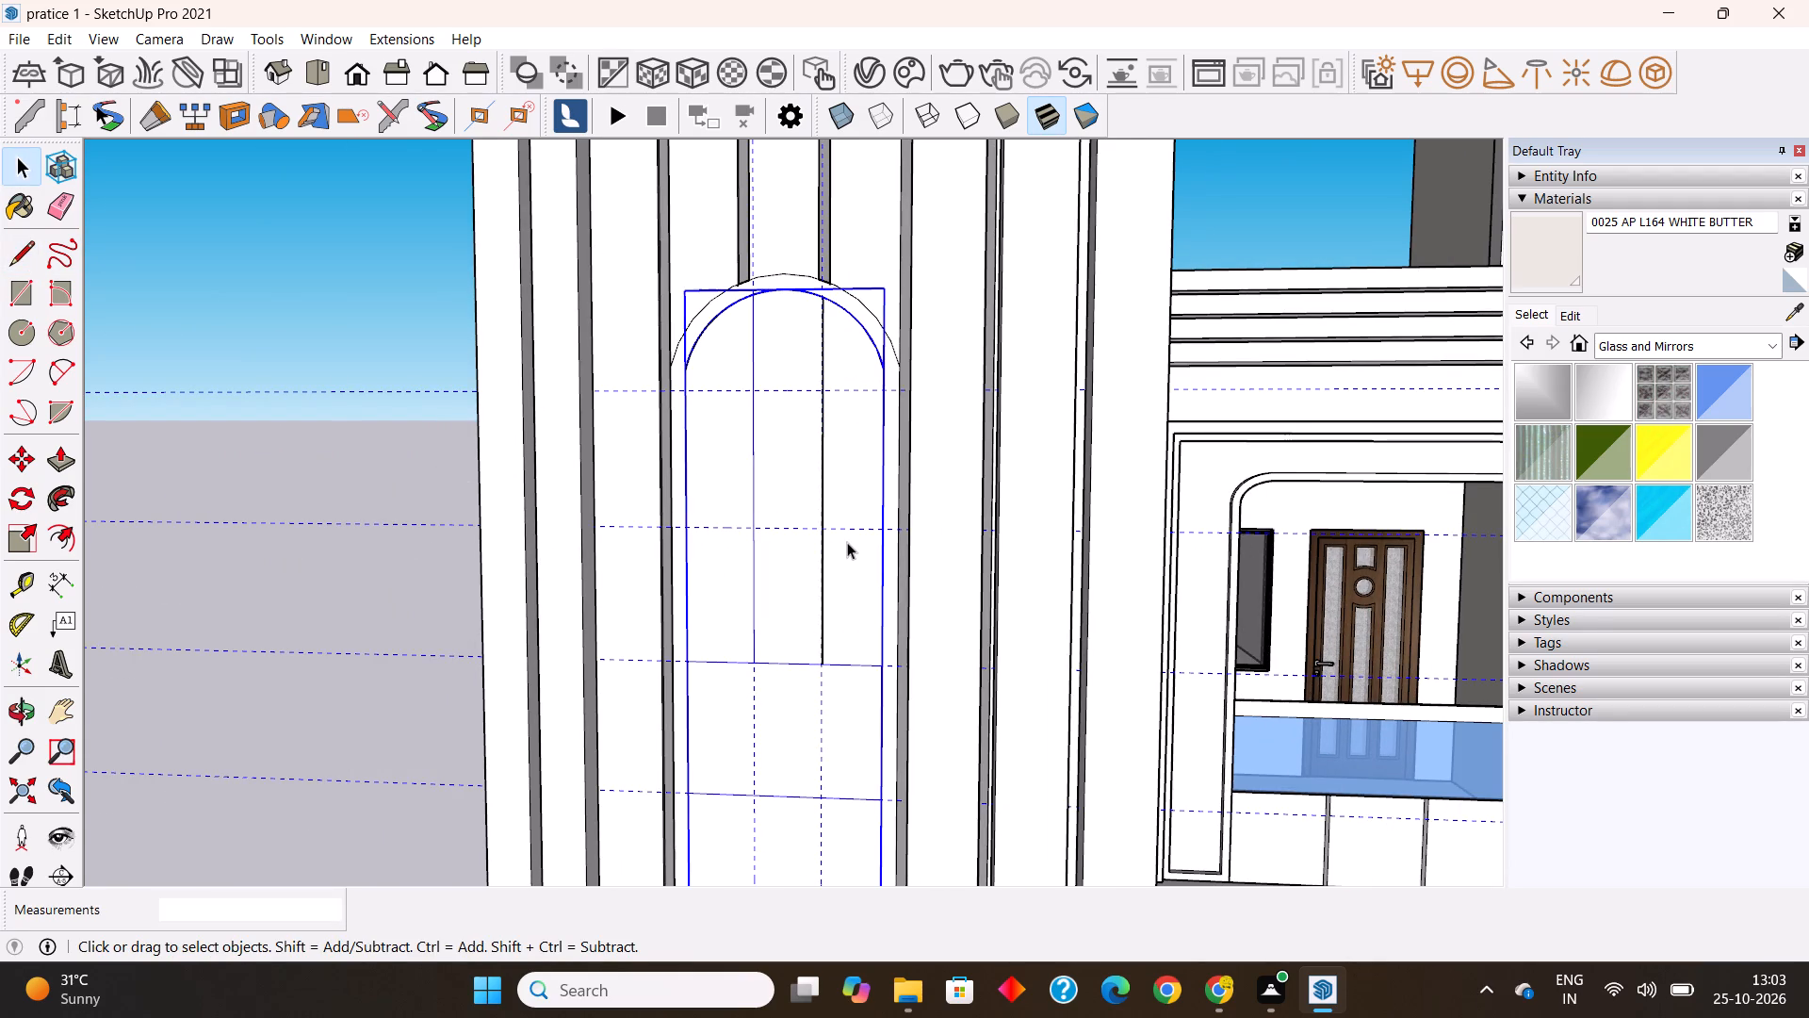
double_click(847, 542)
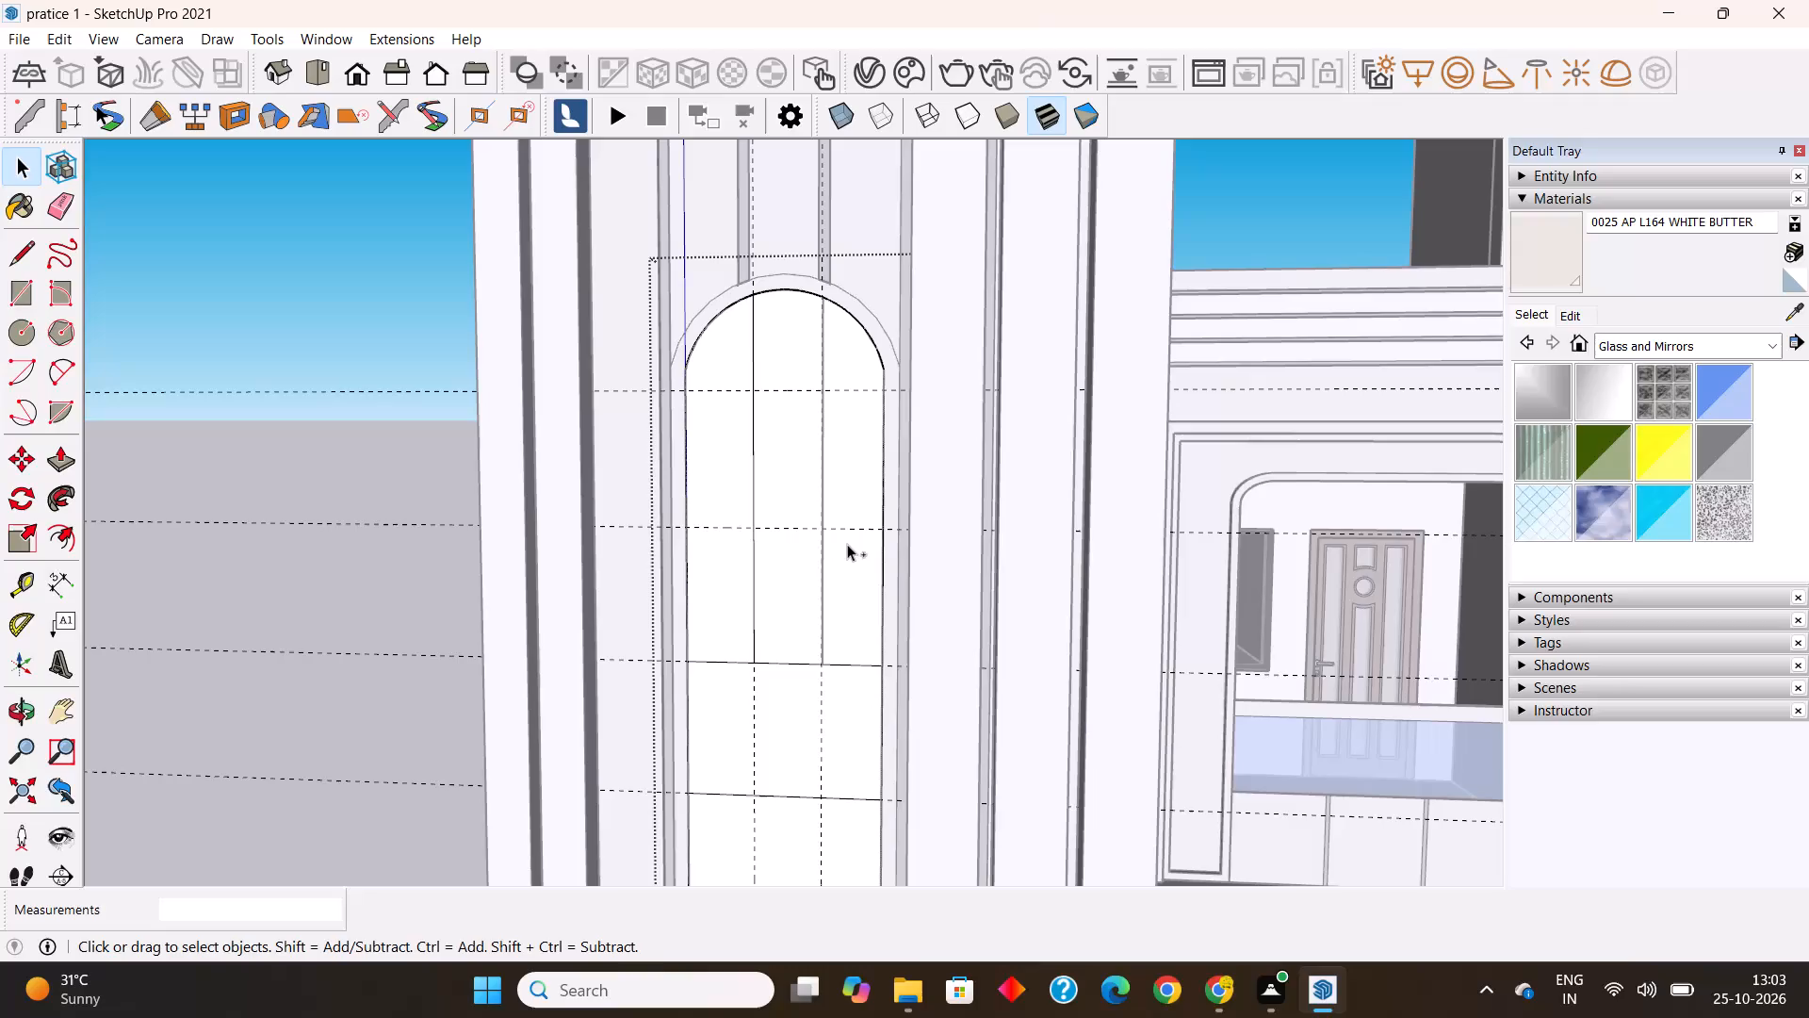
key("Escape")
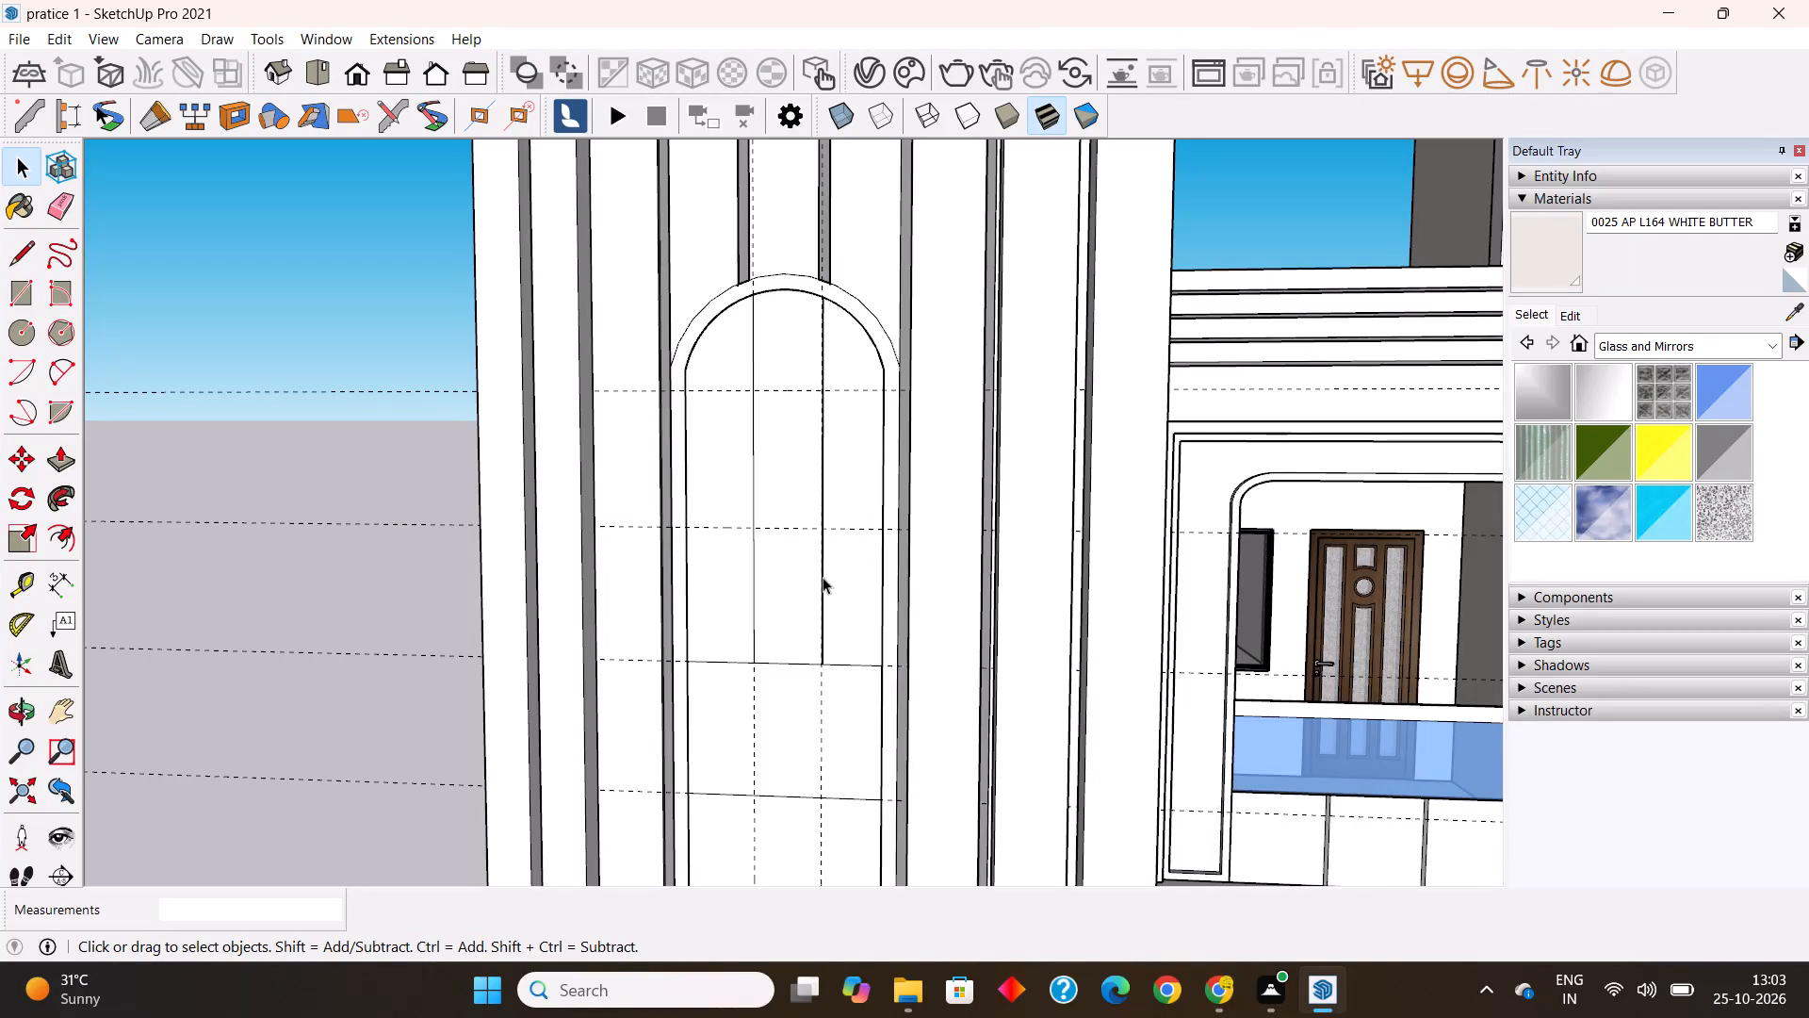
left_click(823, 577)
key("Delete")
Inside the panel group, draw a vertical line of about 8' 1/8" along the right guide from the arch to the upper horizontal line.
double_click(837, 599)
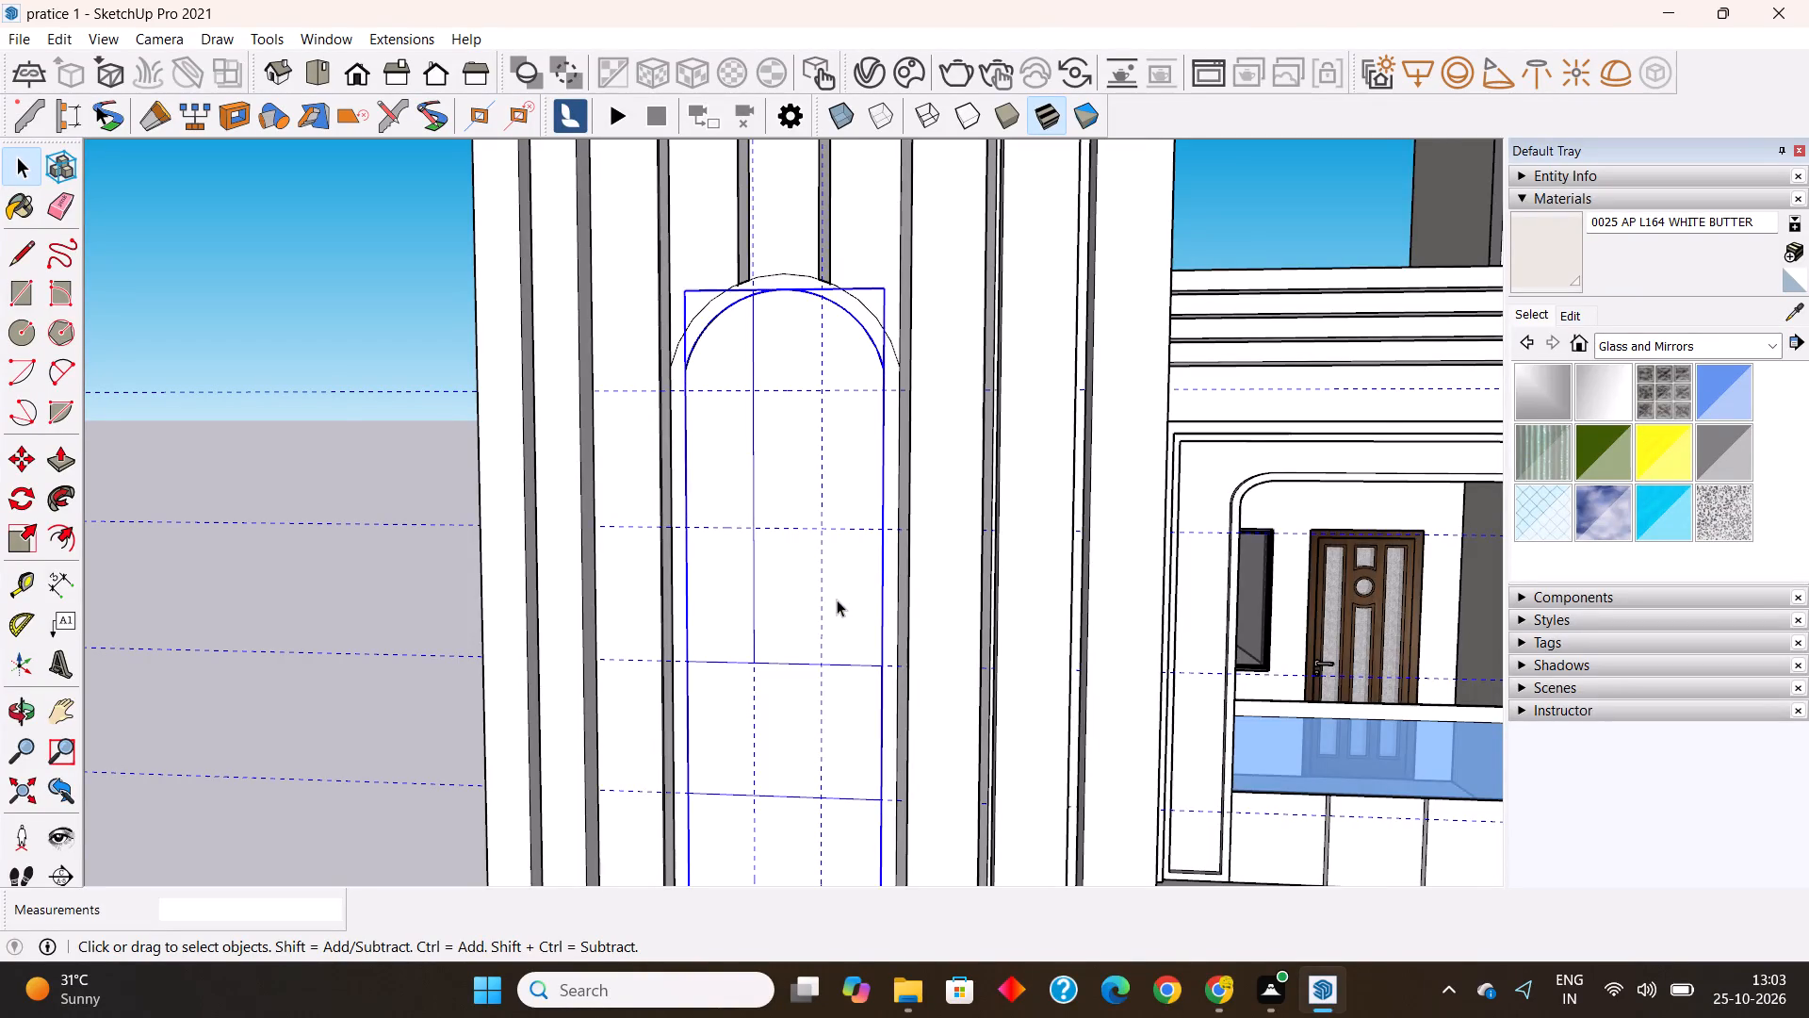
left_click(27, 245)
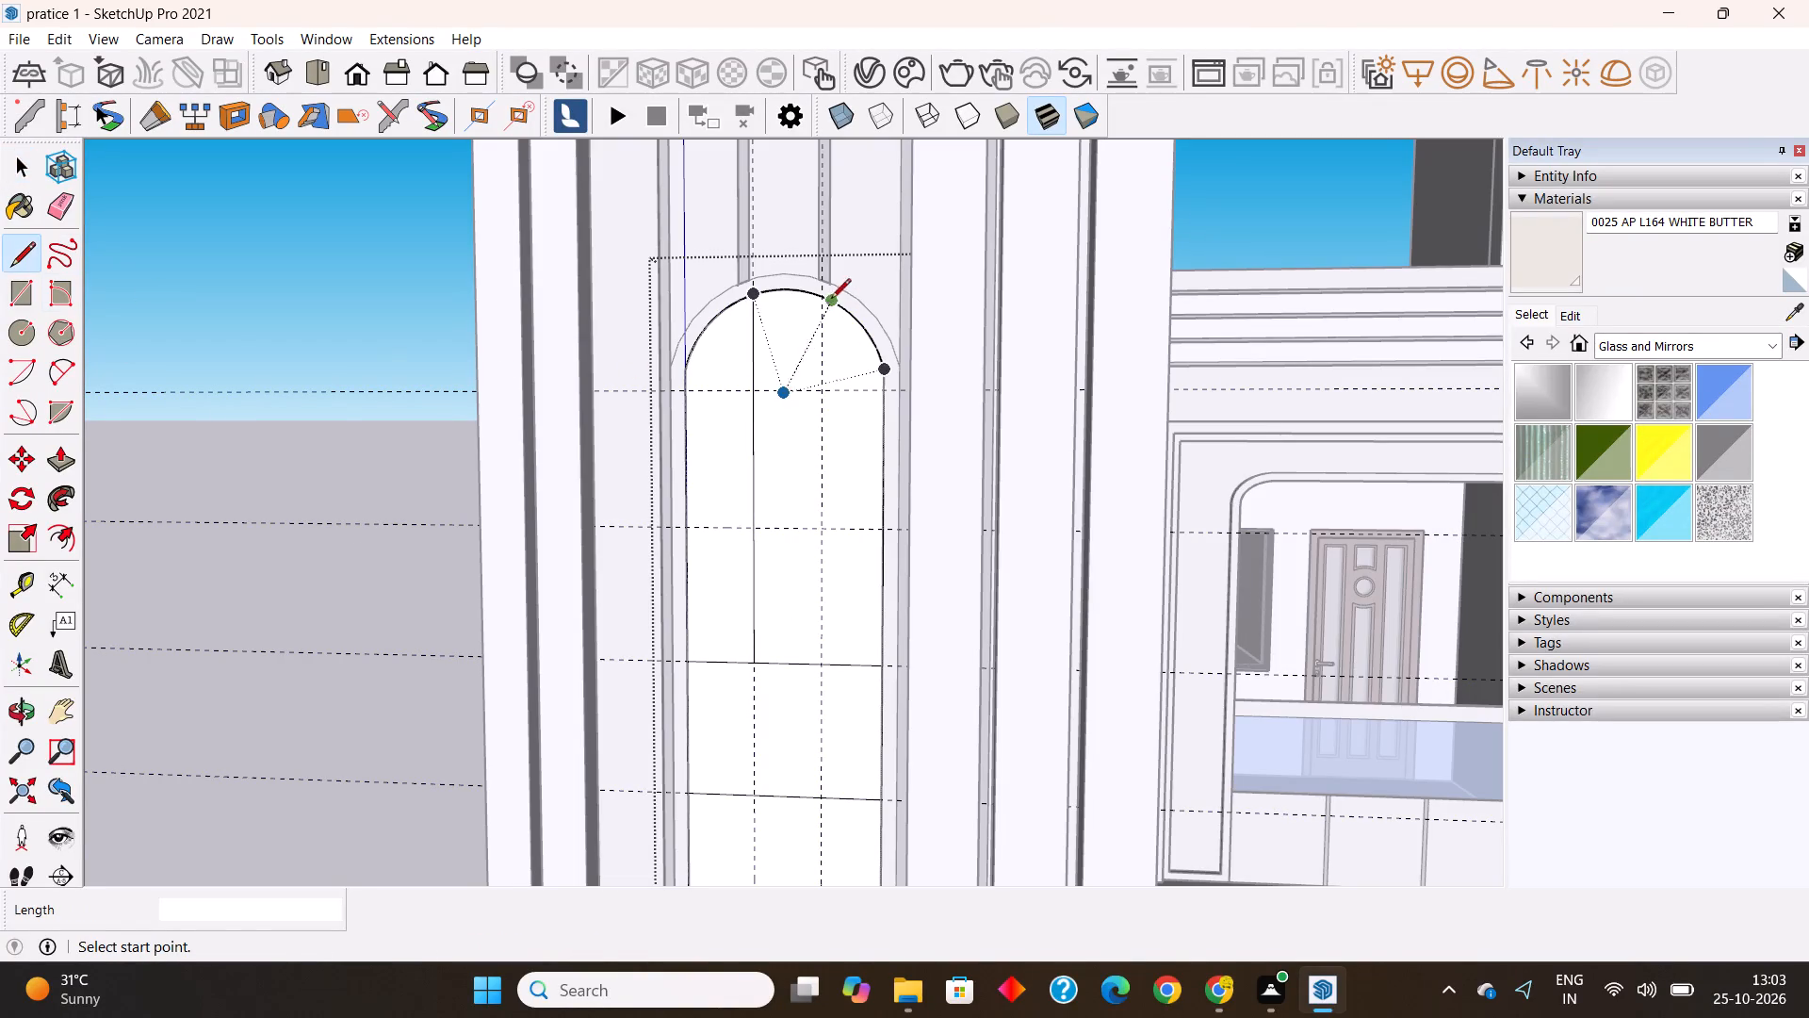
left_click(821, 301)
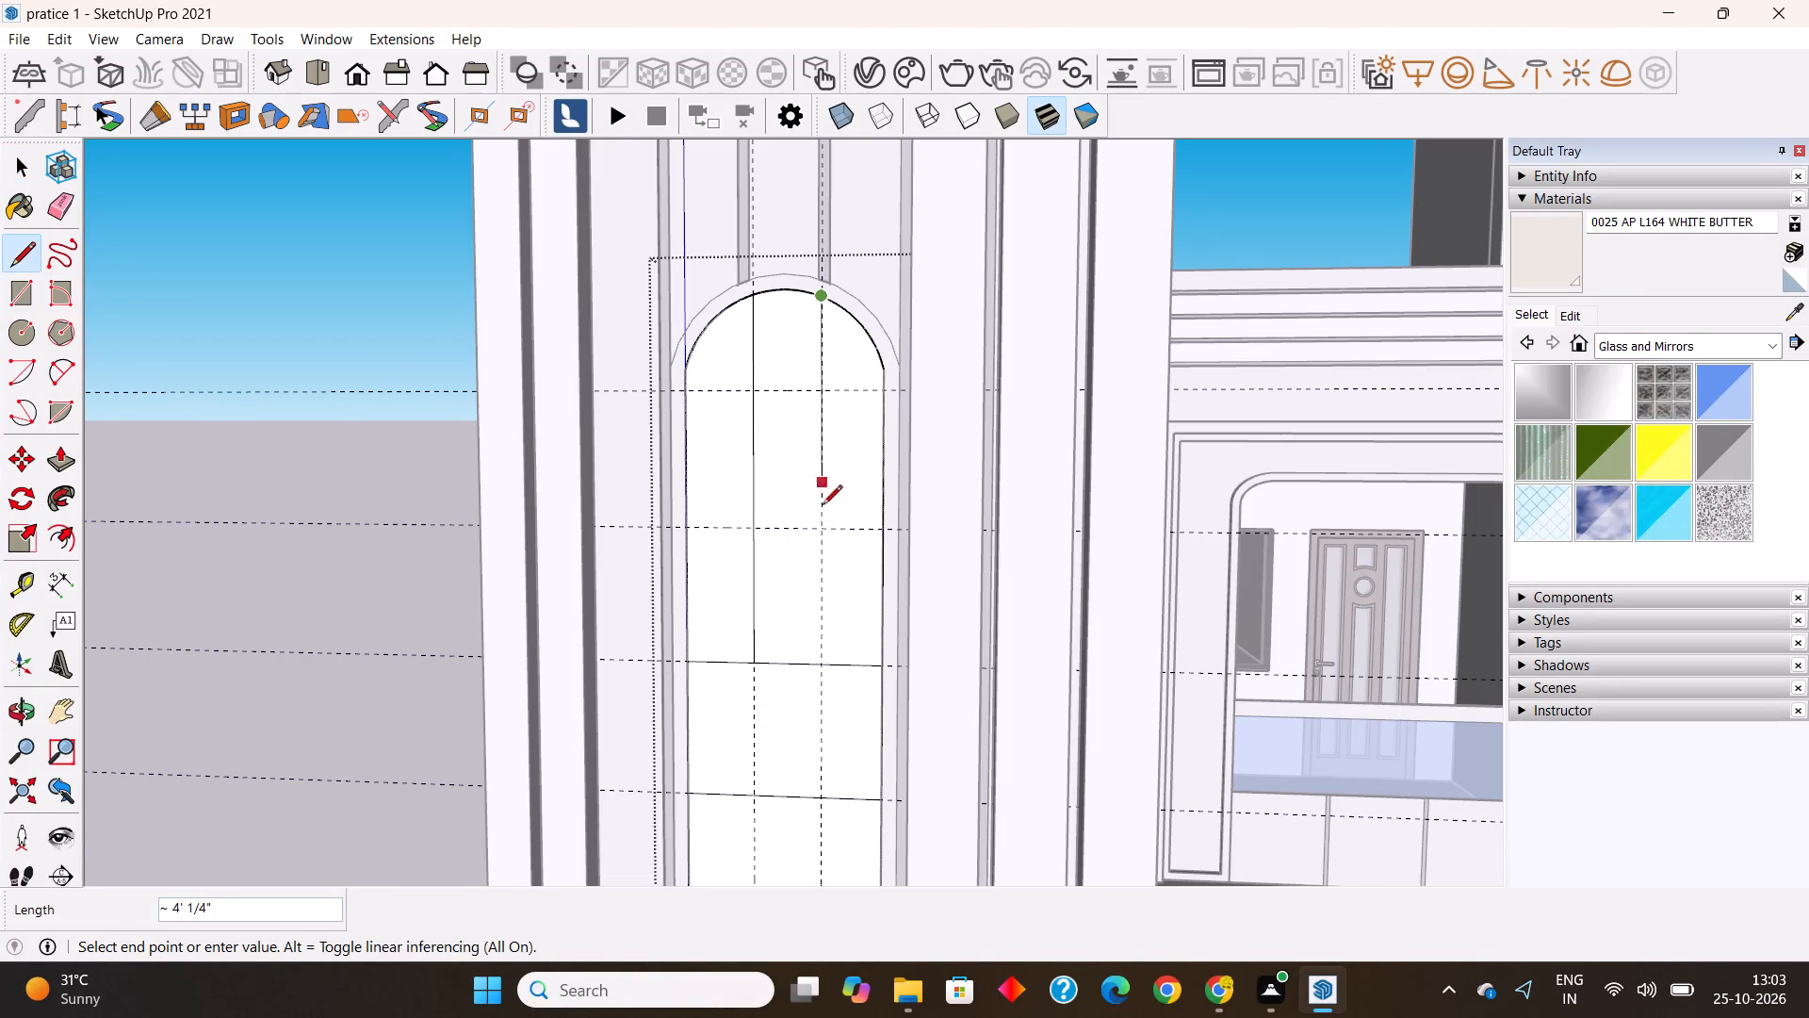
left_click(830, 666)
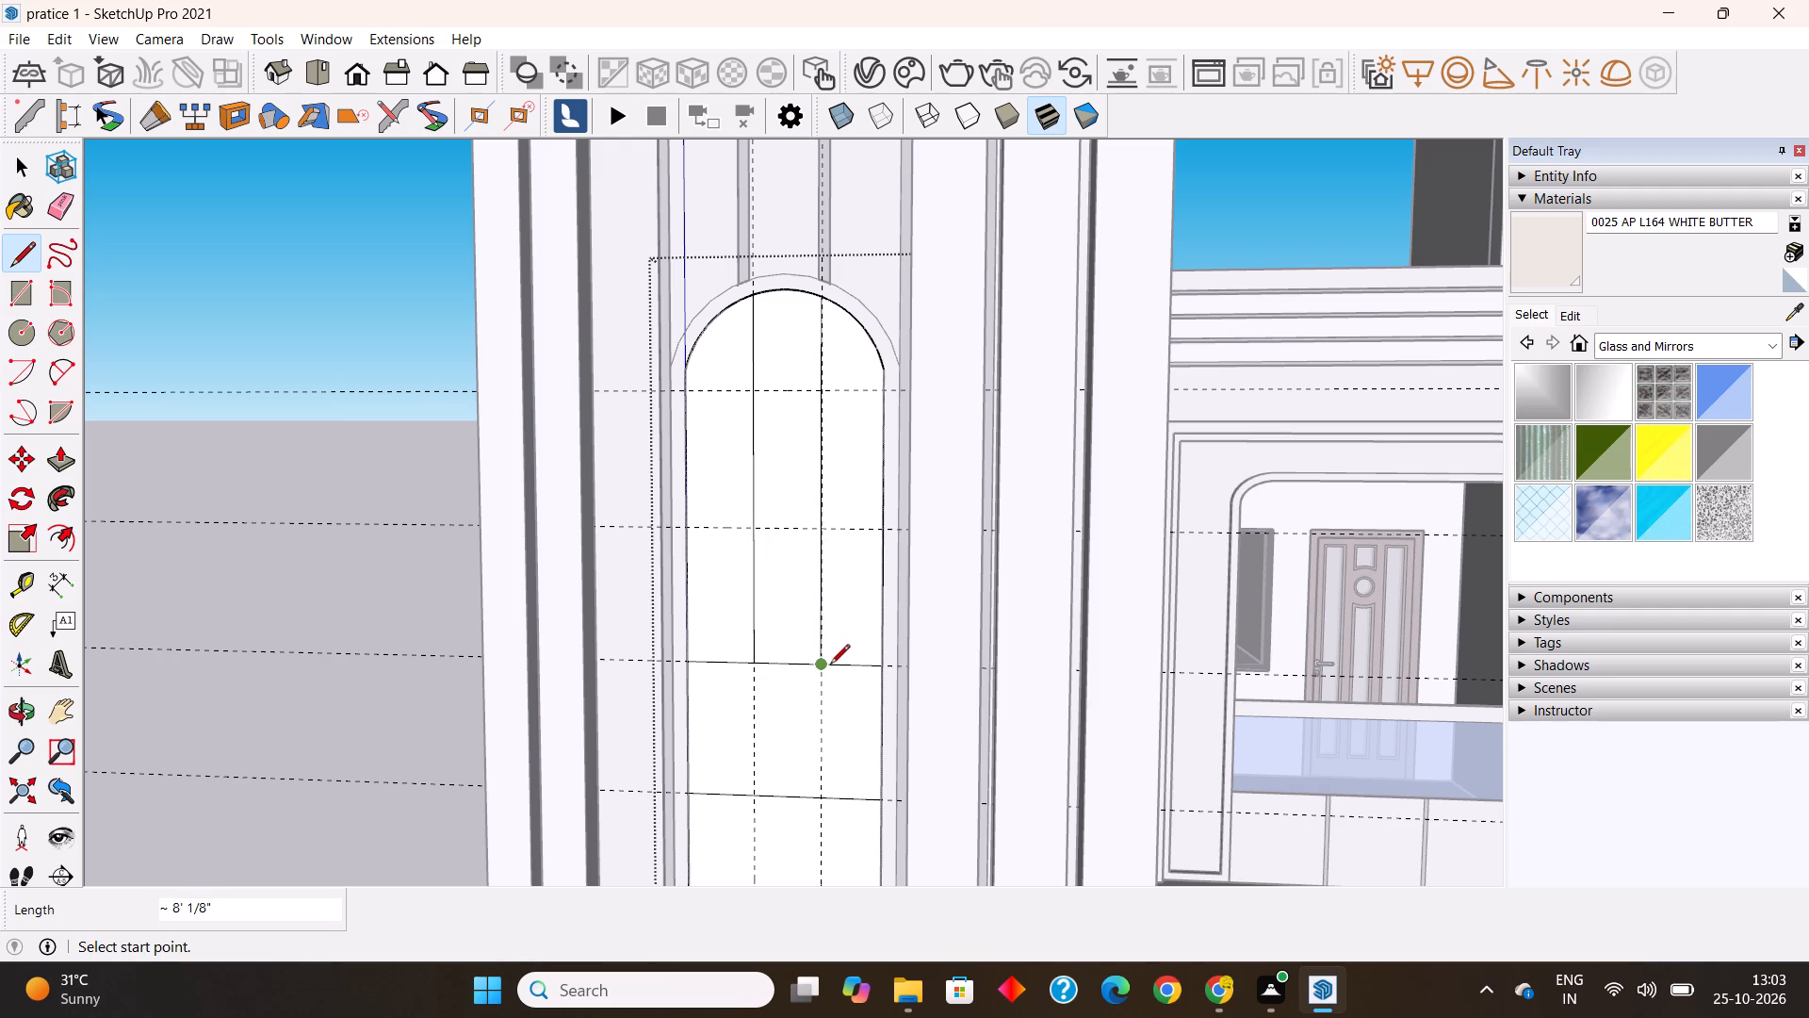
key("Escape")
Draw two 4' 4" horizontal lines across the panel's upper part, one along each of the two guides above the upper line.
left_click(686, 531)
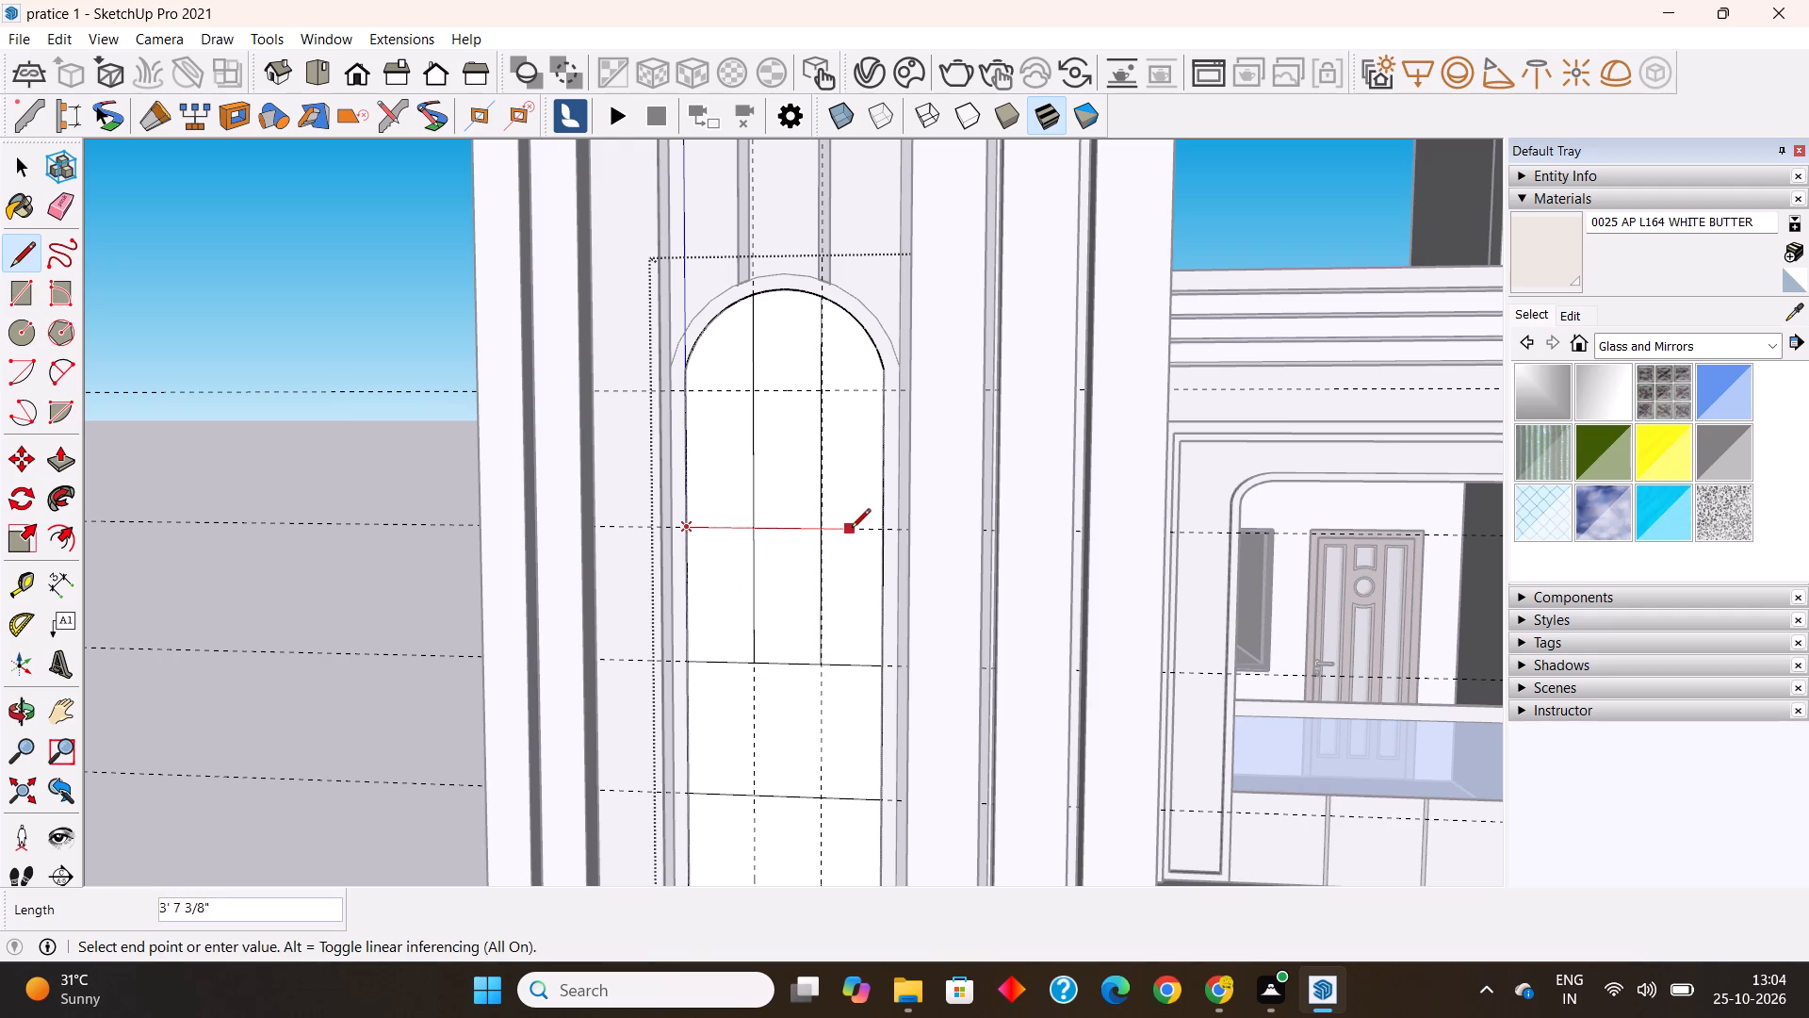
left_click(882, 533)
key("Escape")
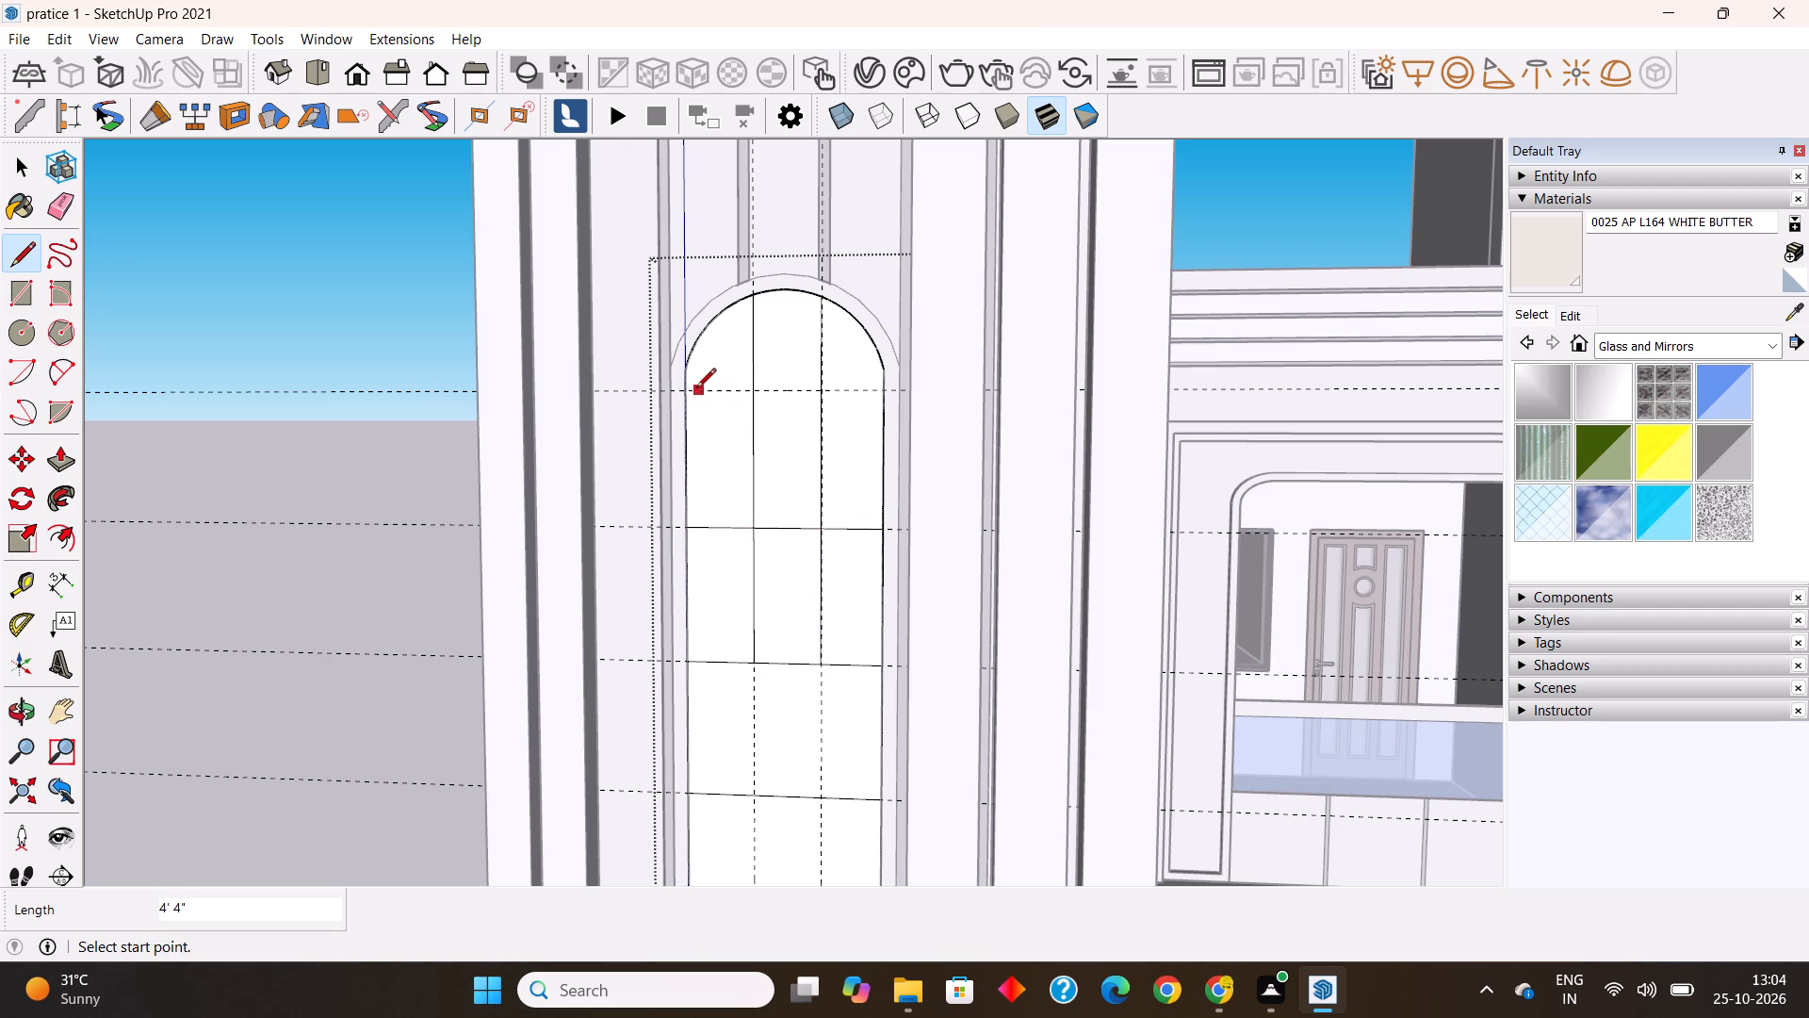
left_click(692, 388)
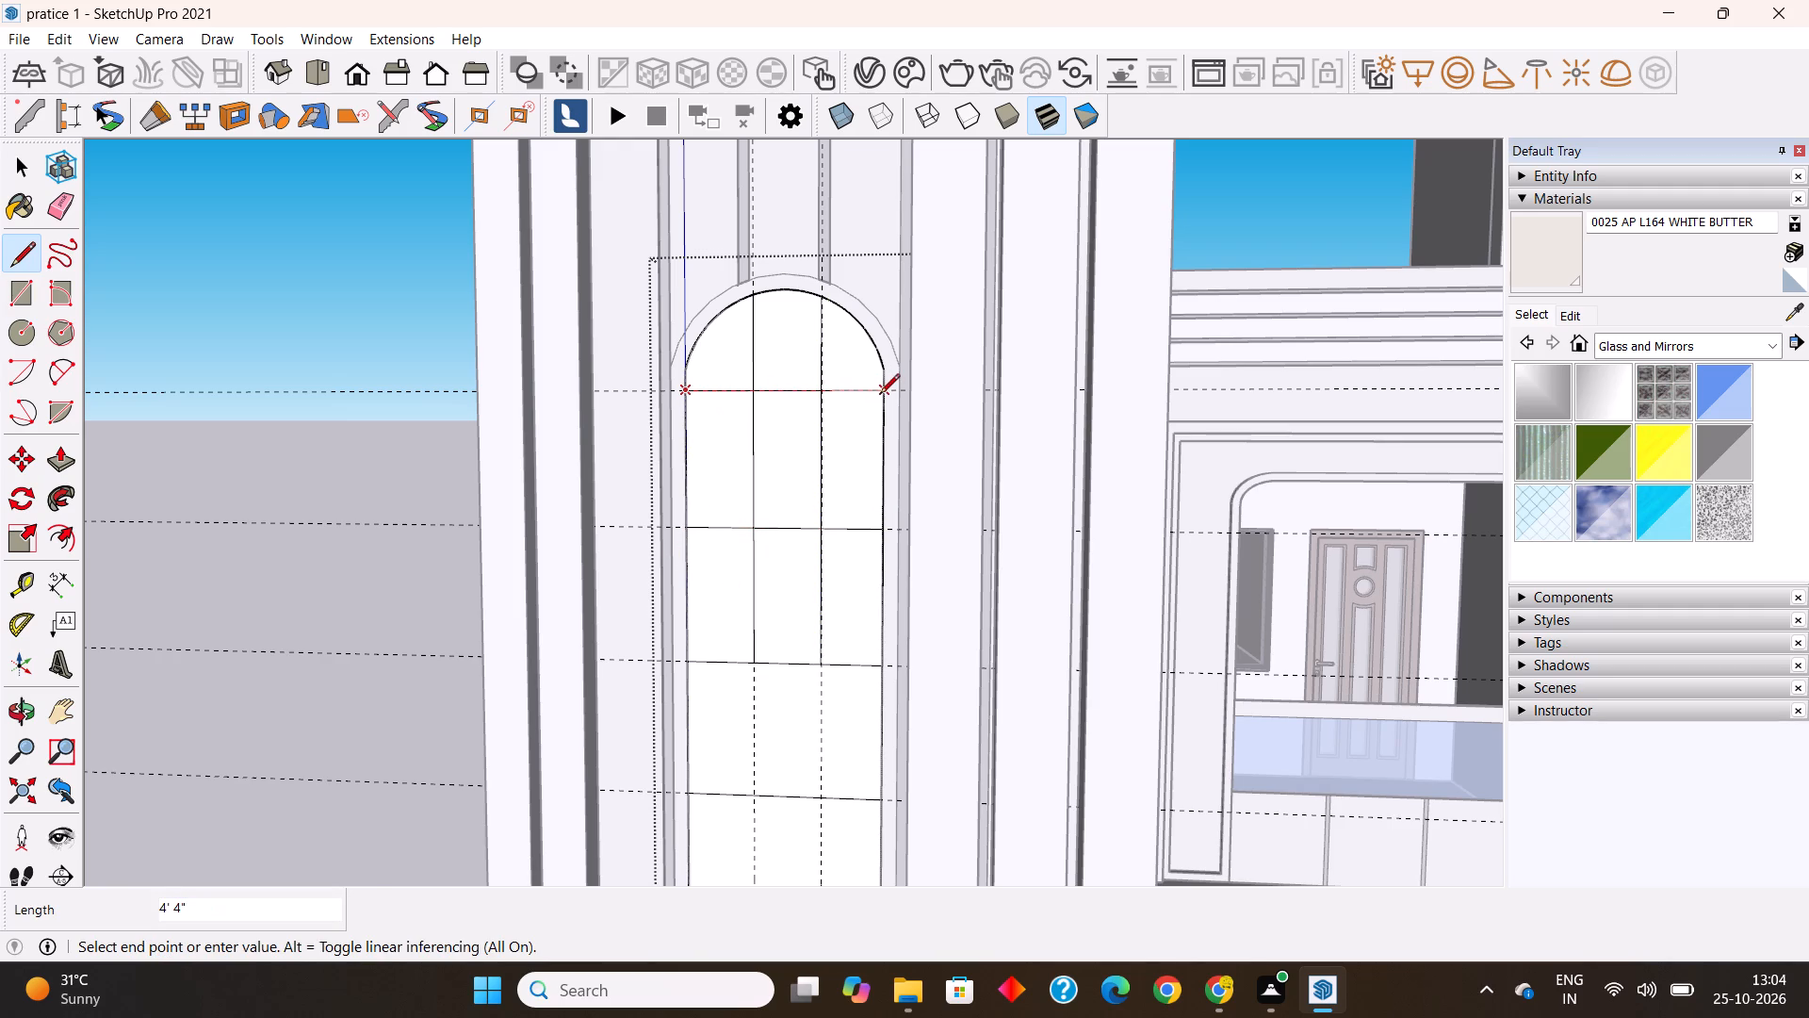
left_click(881, 395)
key("Escape")
Draw two vertical lines along the vertical guides, from the panel's lower horizontal line down to its bottom arch, the left one about 8' 7/8".
scroll(730, 338, "down", 7)
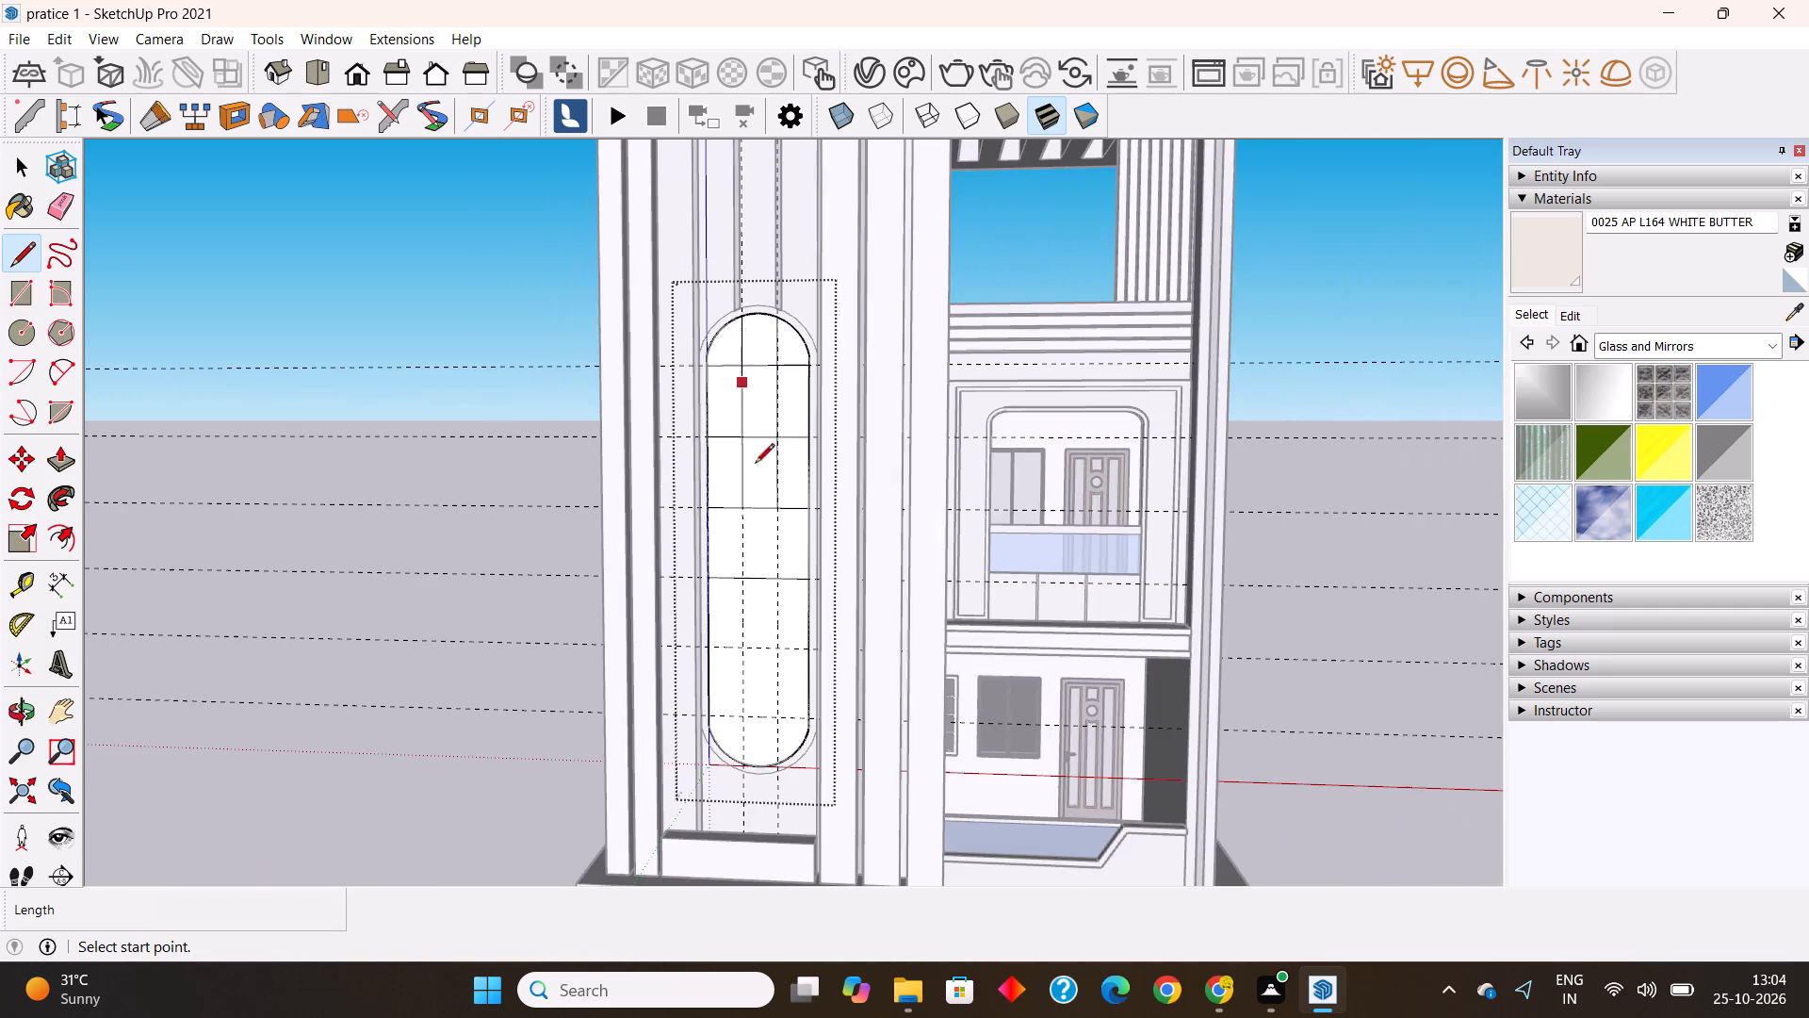
scroll(787, 699, "up", 4)
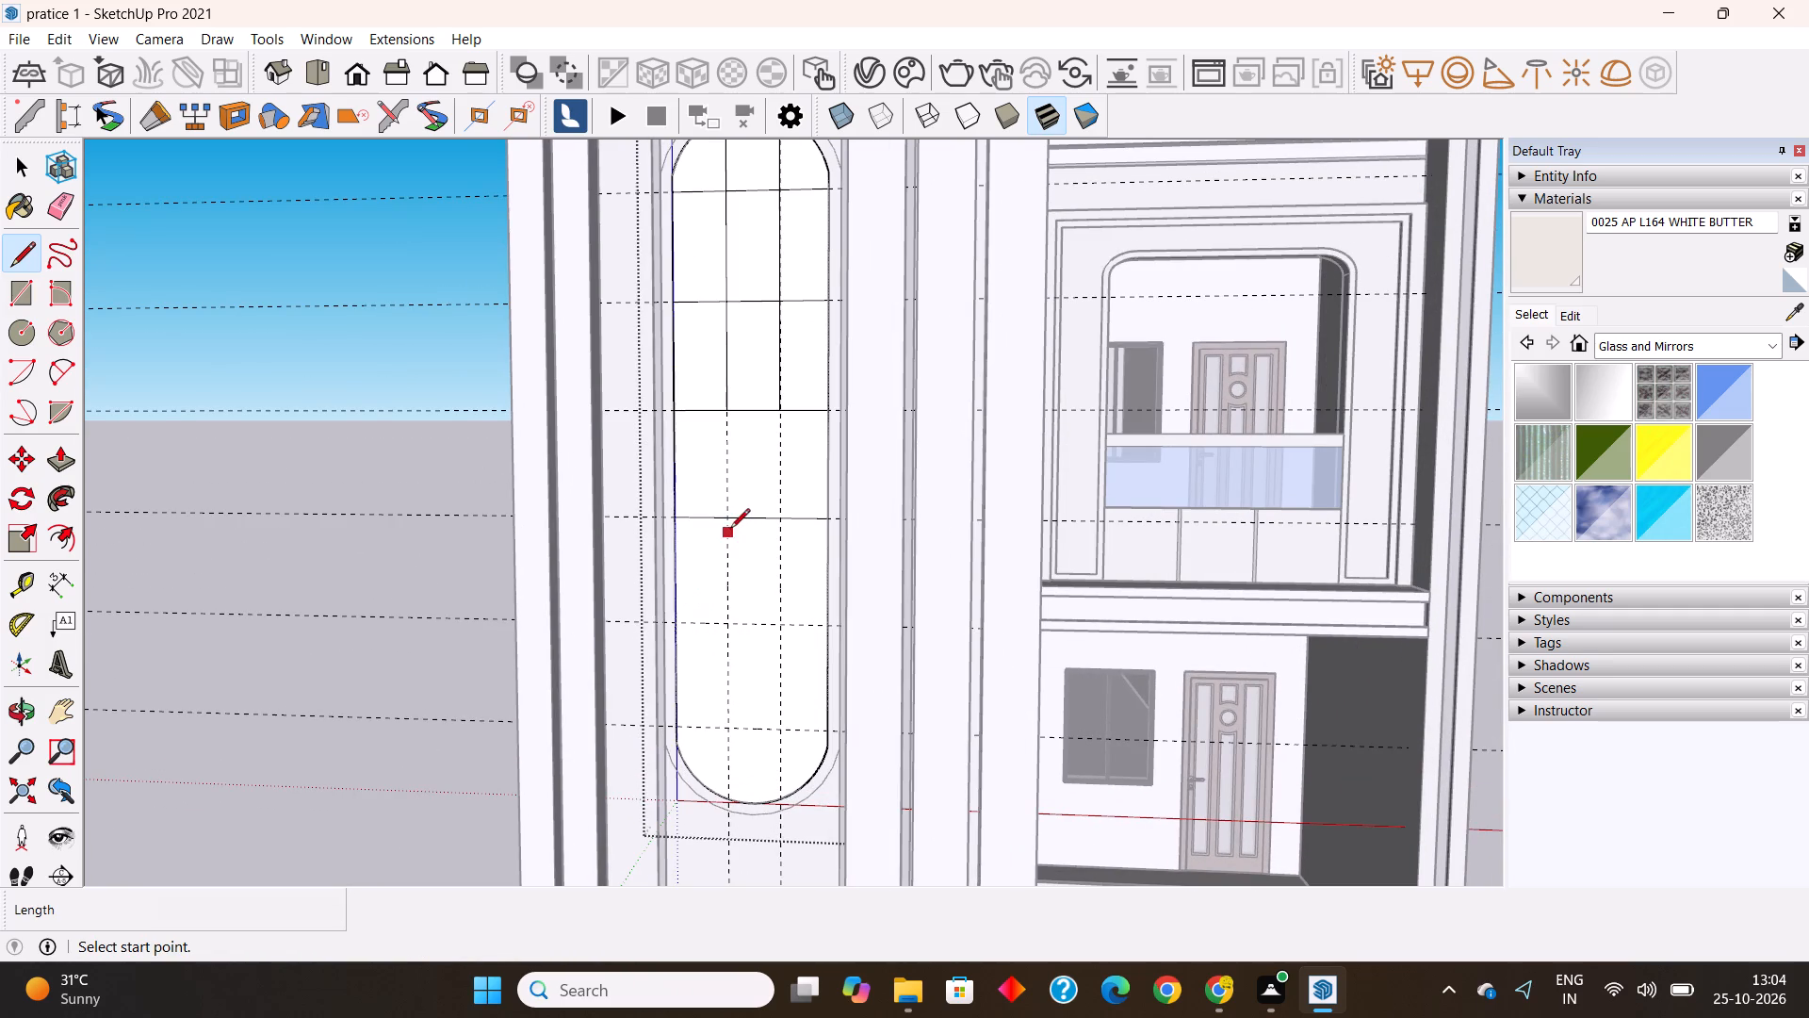
left_click(729, 517)
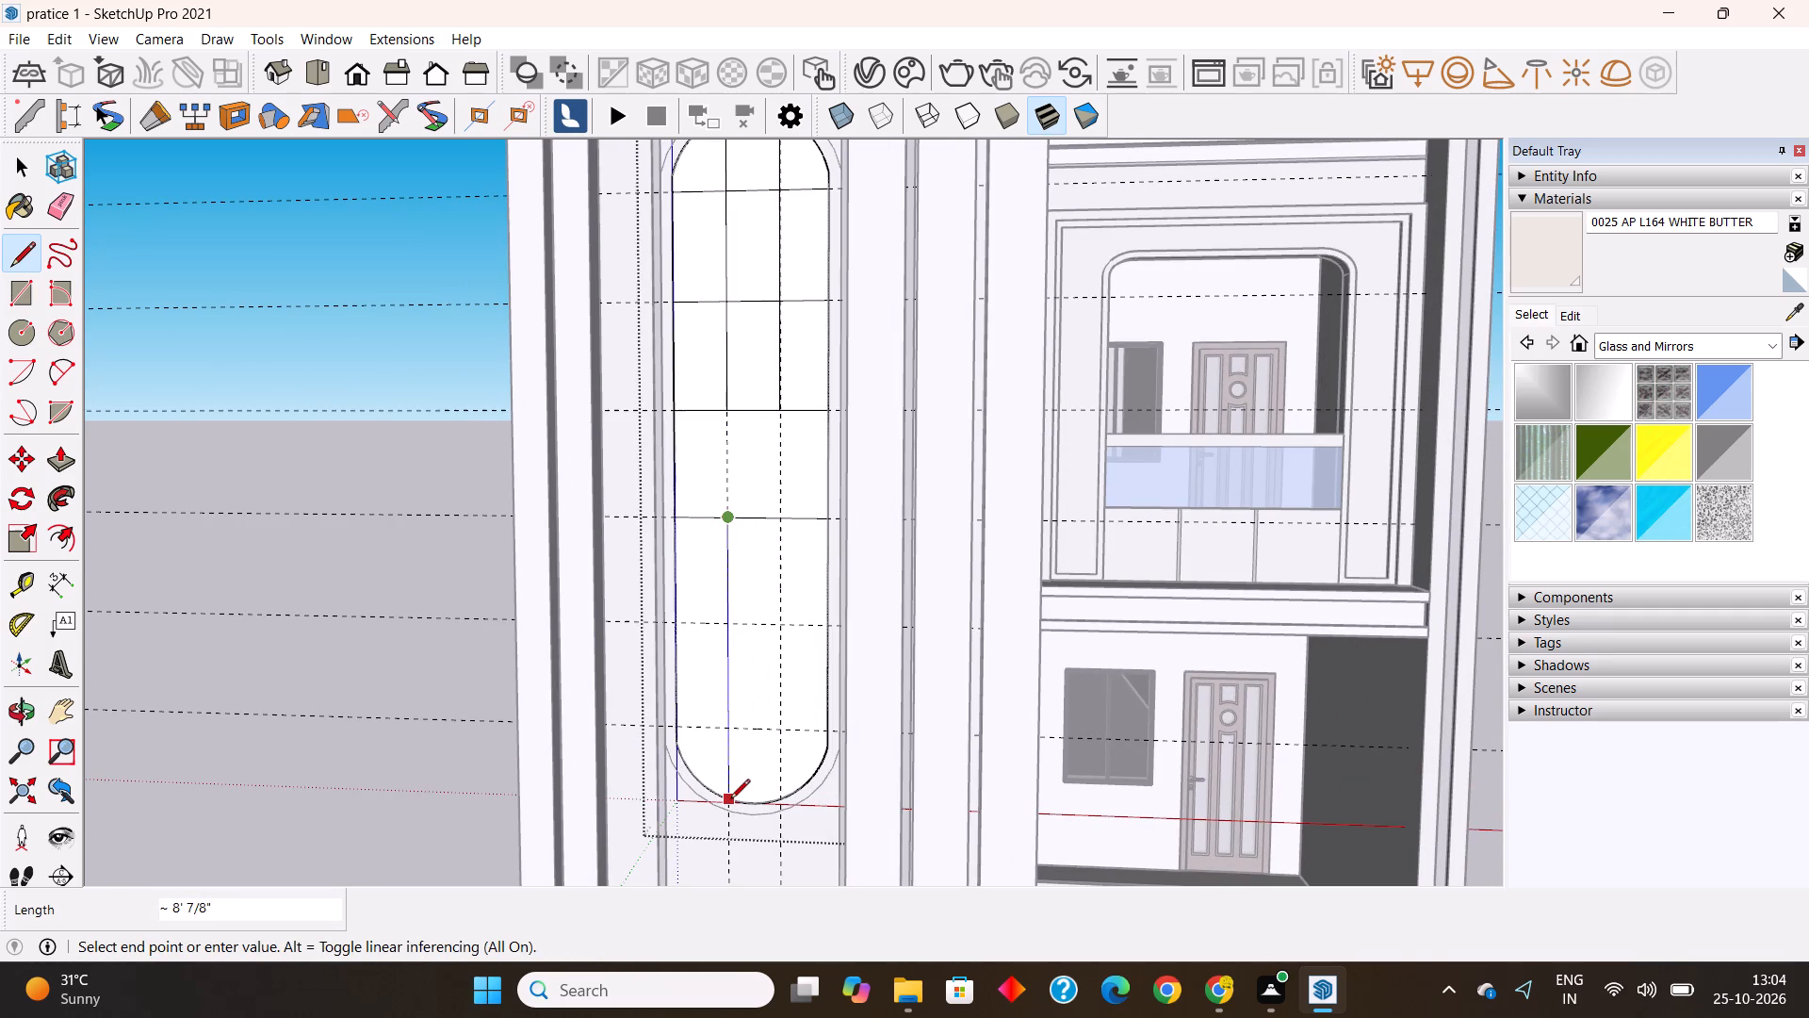
left_click(730, 800)
key("Escape")
left_click(780, 517)
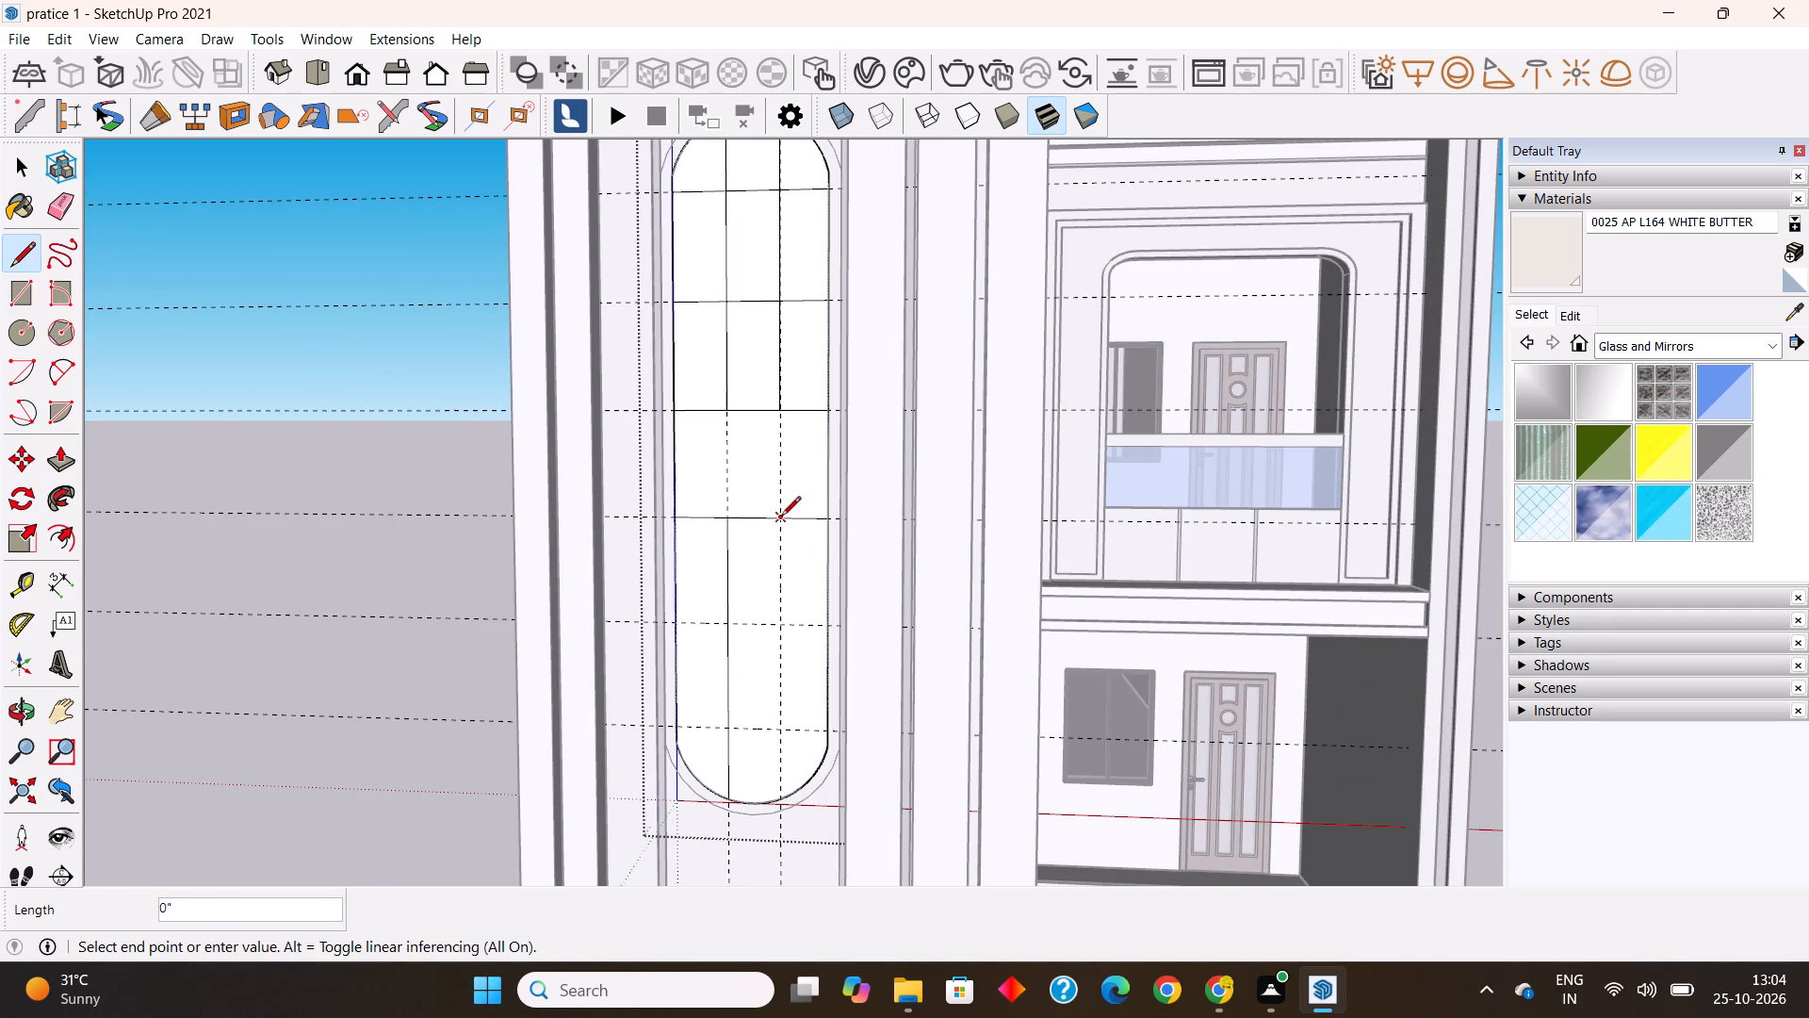
left_click(780, 797)
key("Escape")
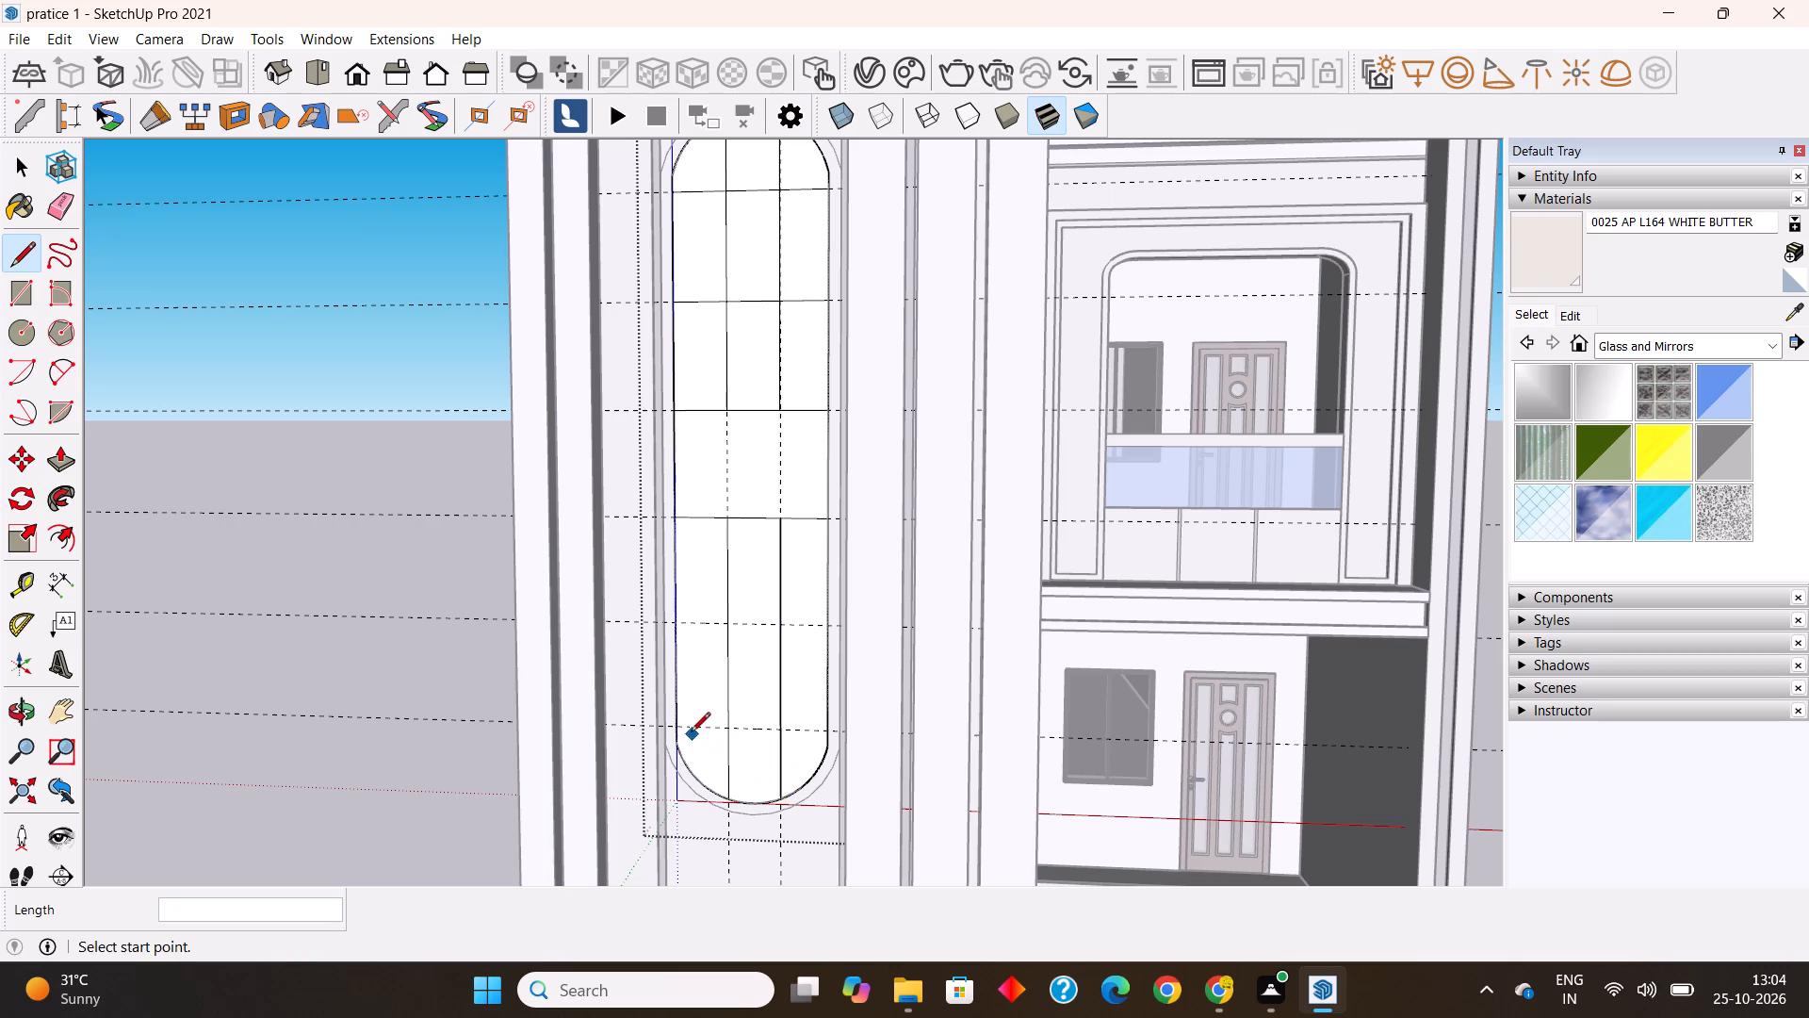
Draw two 4' 4" horizontal lines across the panel's lower part, one along each of the two lowest horizontal guides.
left_click(684, 730)
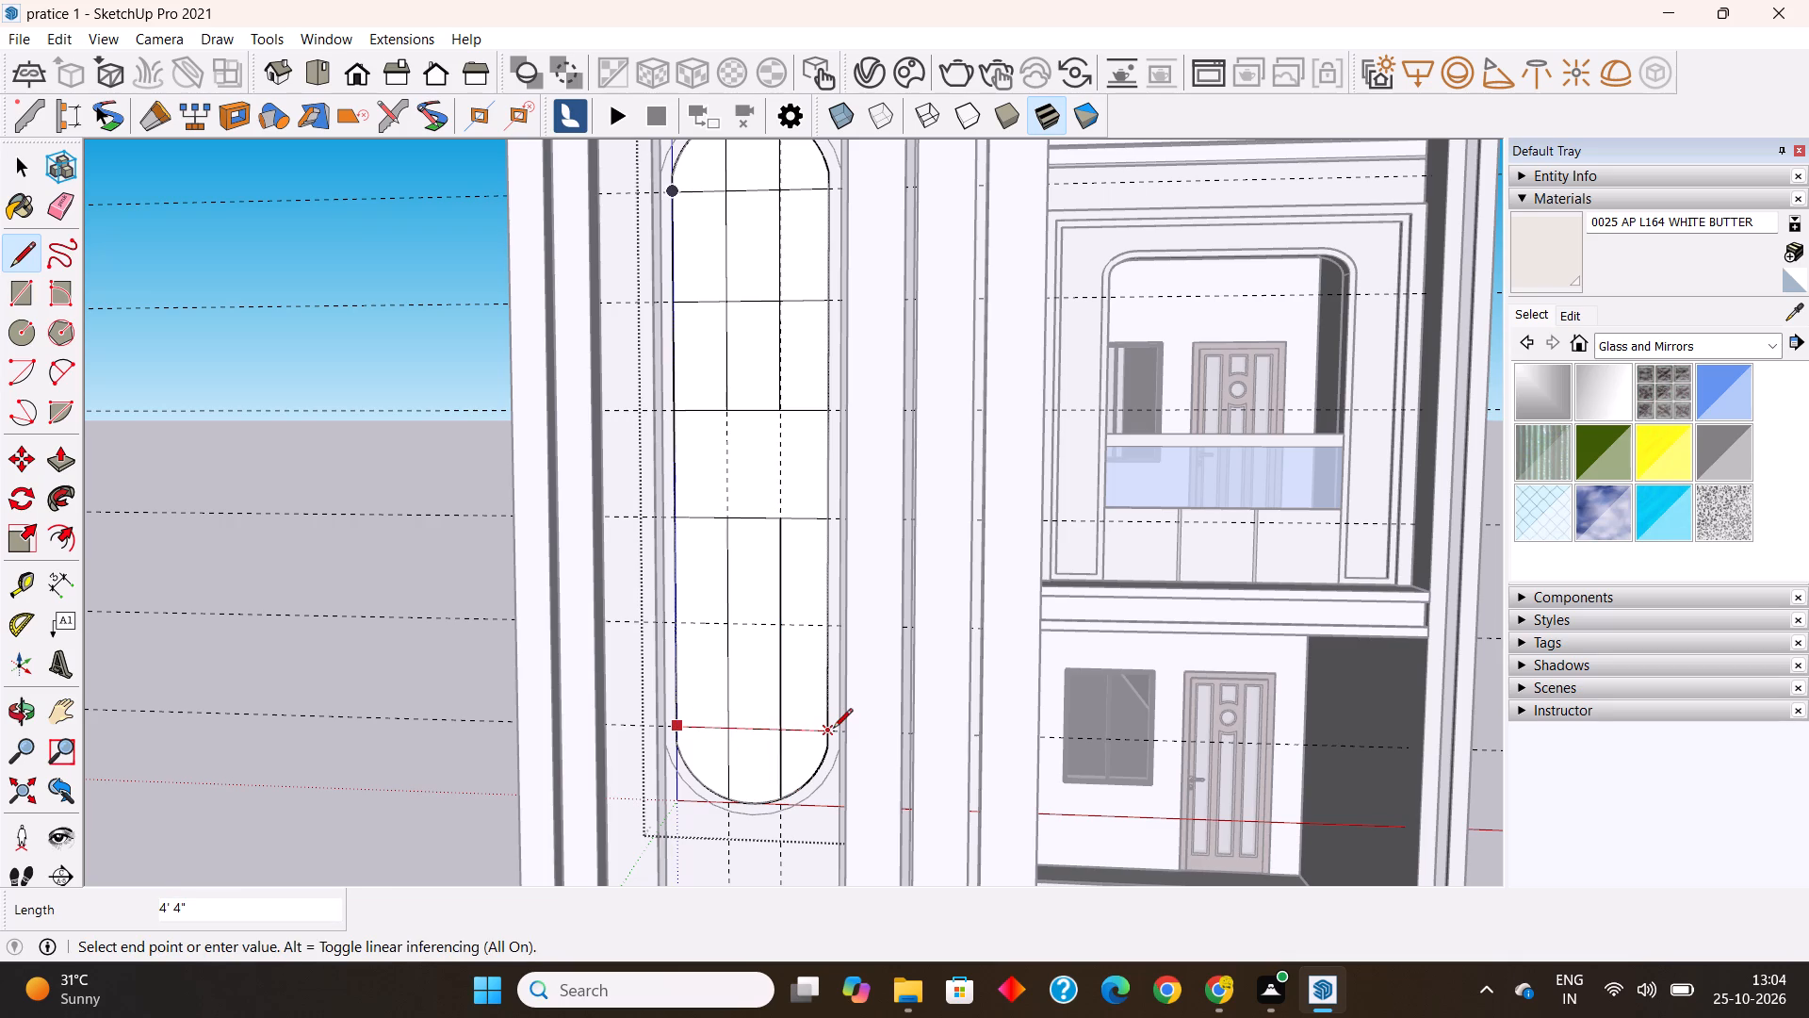
left_click(833, 730)
key("Escape")
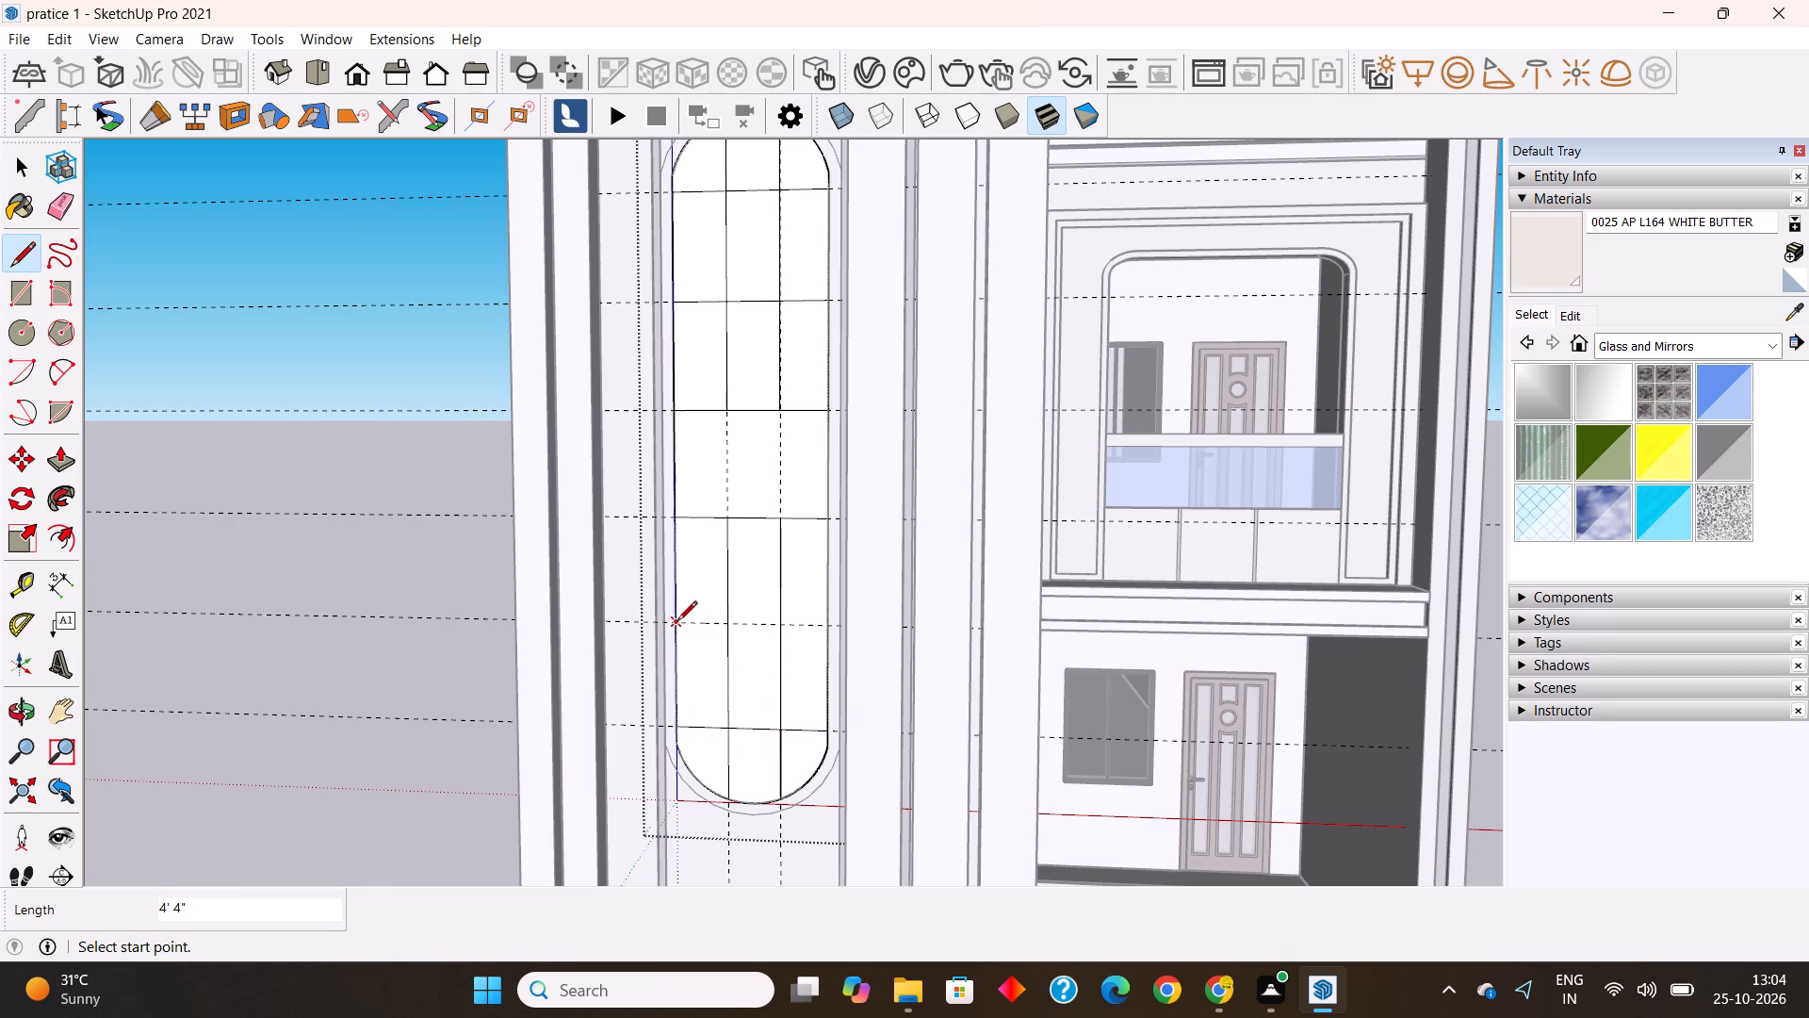
left_click(677, 622)
left_click(824, 628)
key("Escape")
Delete the right vertical segment below the panel's lowest horizontal line and redraw it about 2' 1/8" long down to the bottom arch.
key("space")
left_click(799, 766)
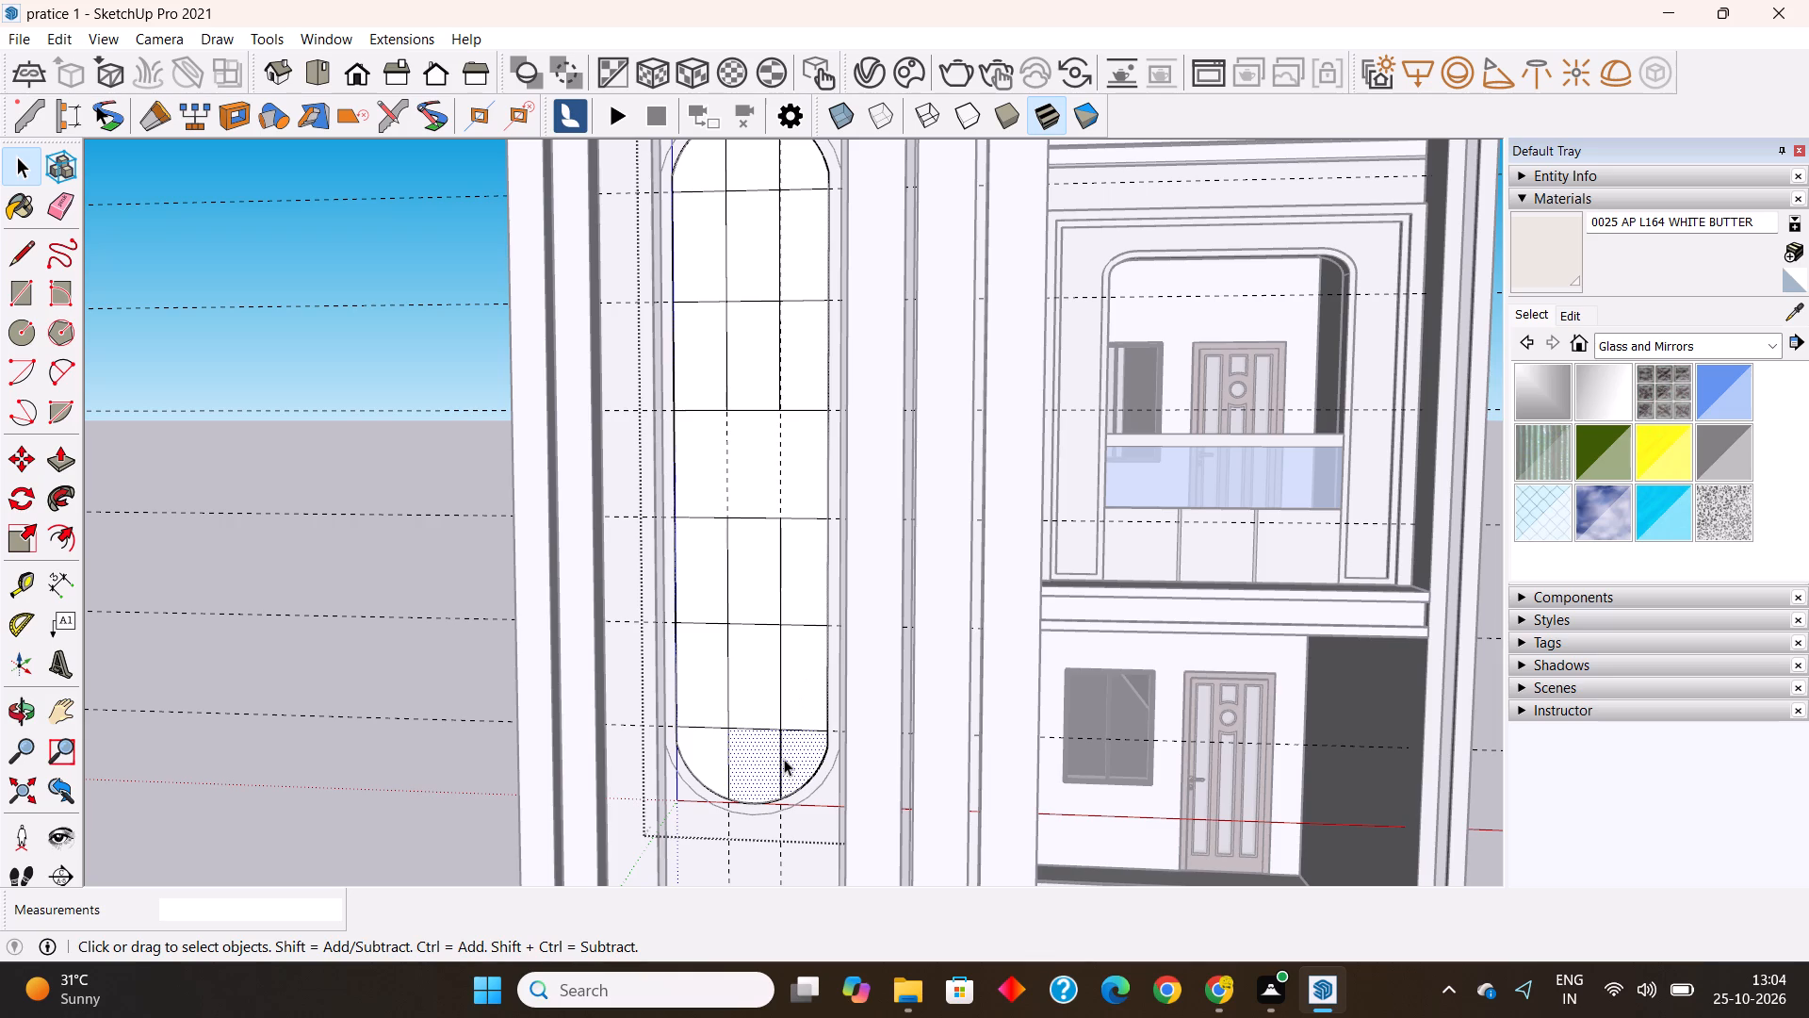
left_click(778, 756)
key("Delete")
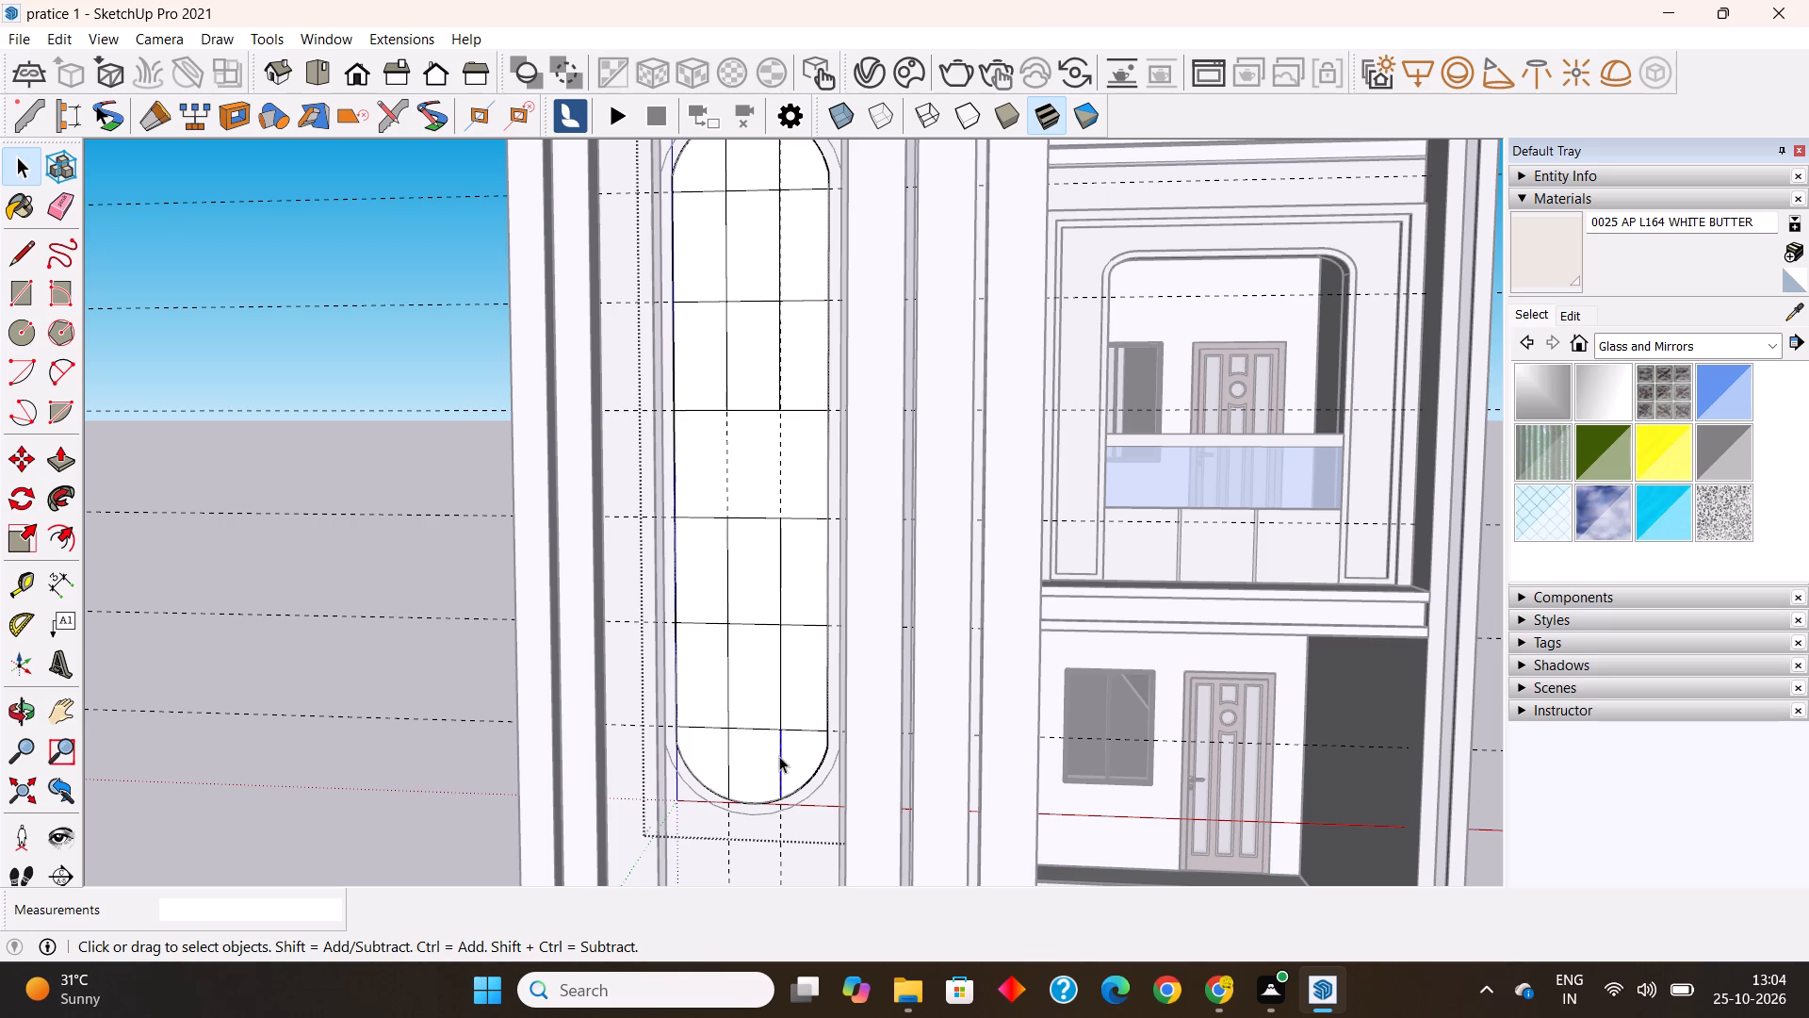
left_click(29, 247)
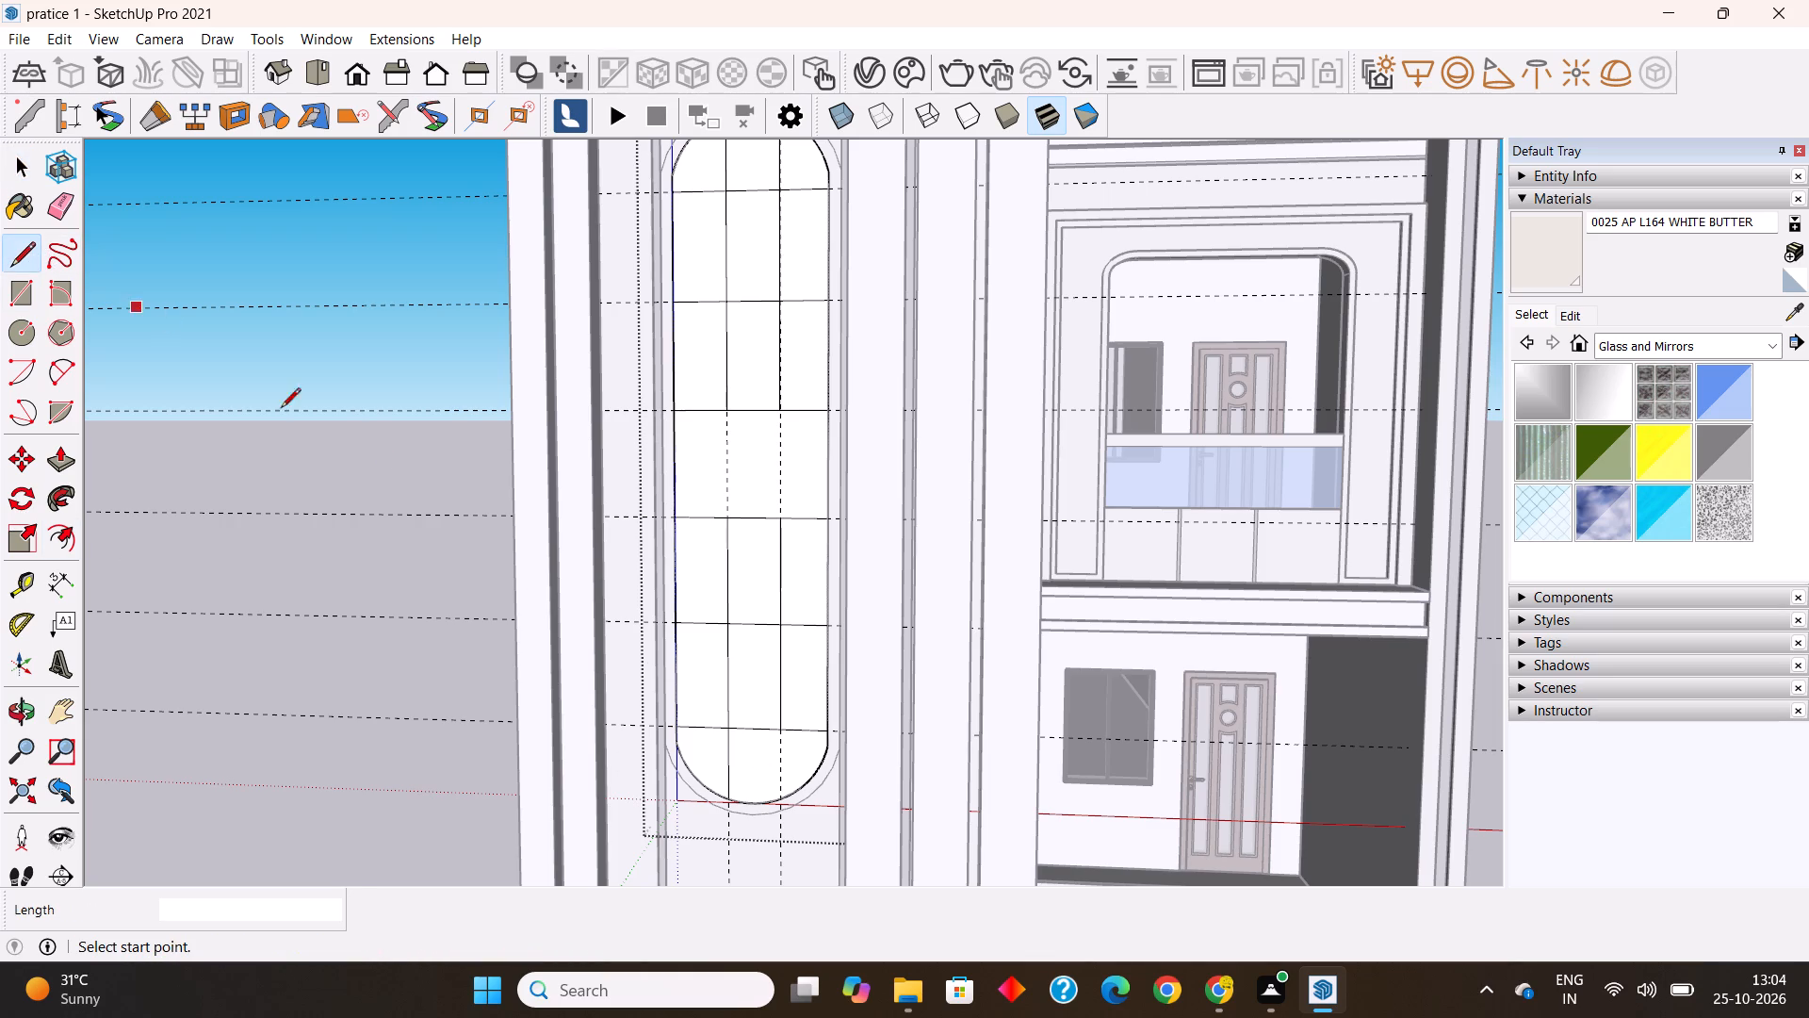
scroll(774, 796, "up", 16)
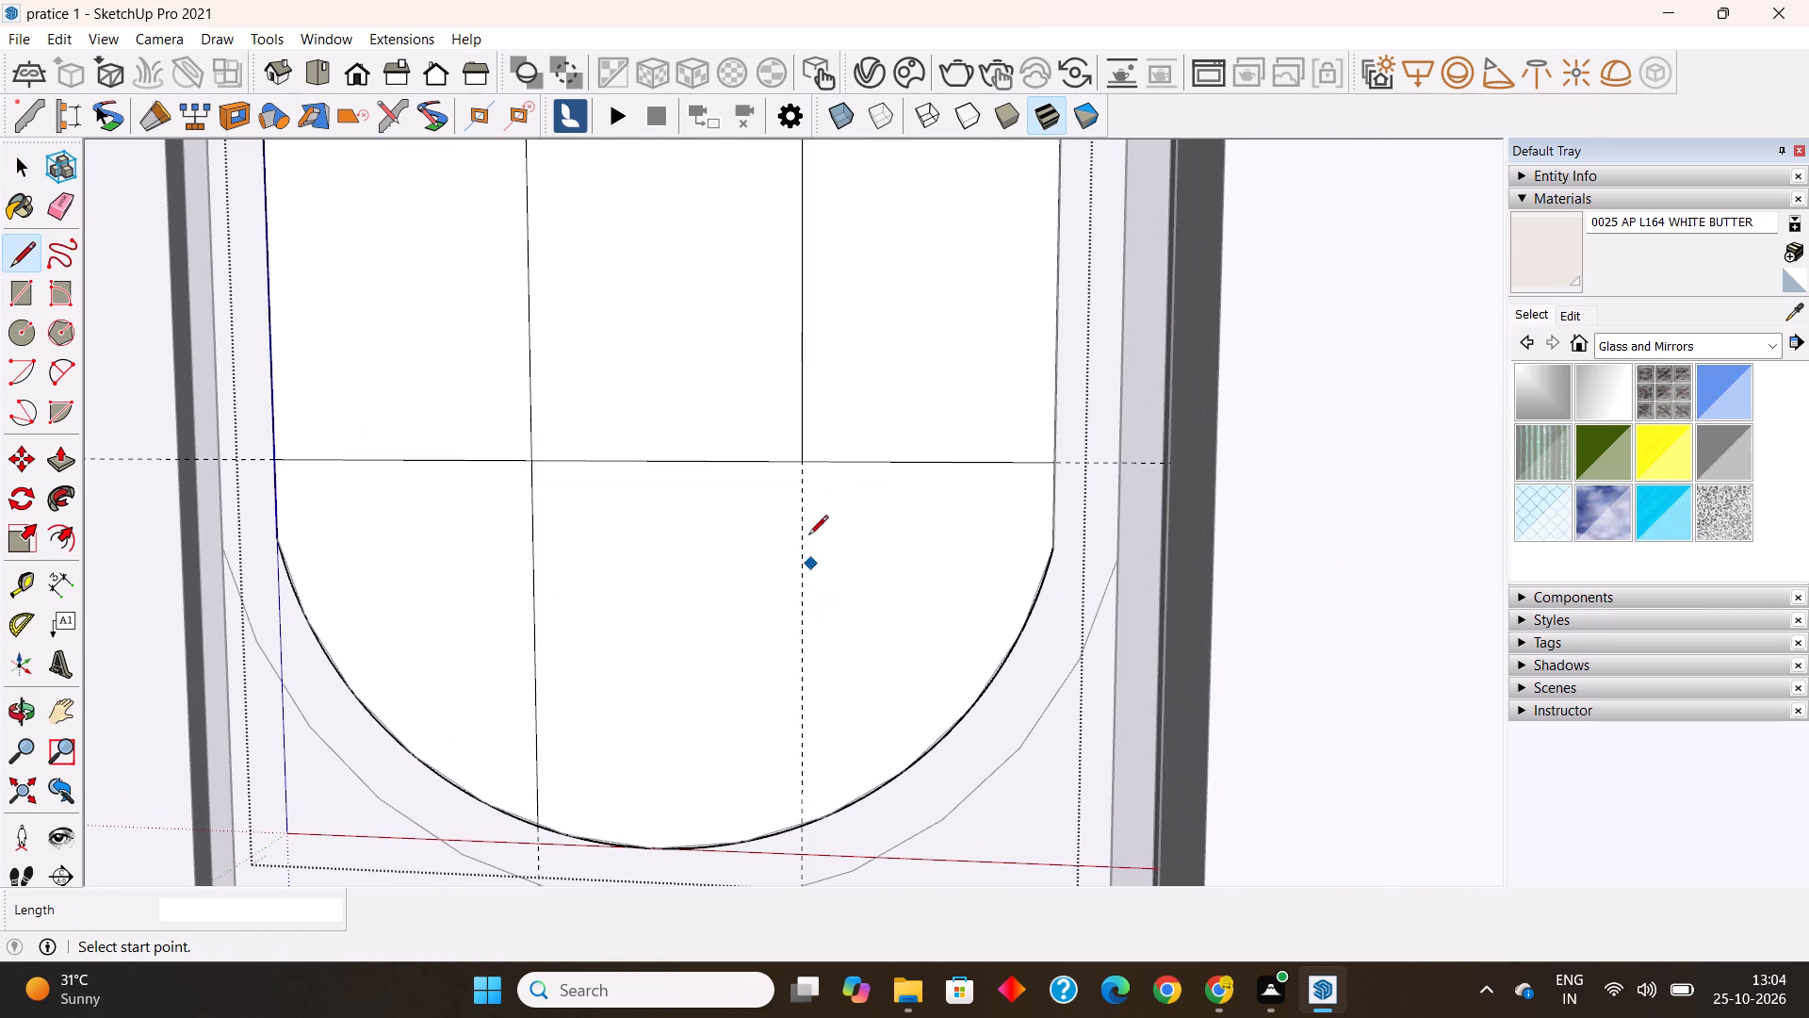
left_click(803, 456)
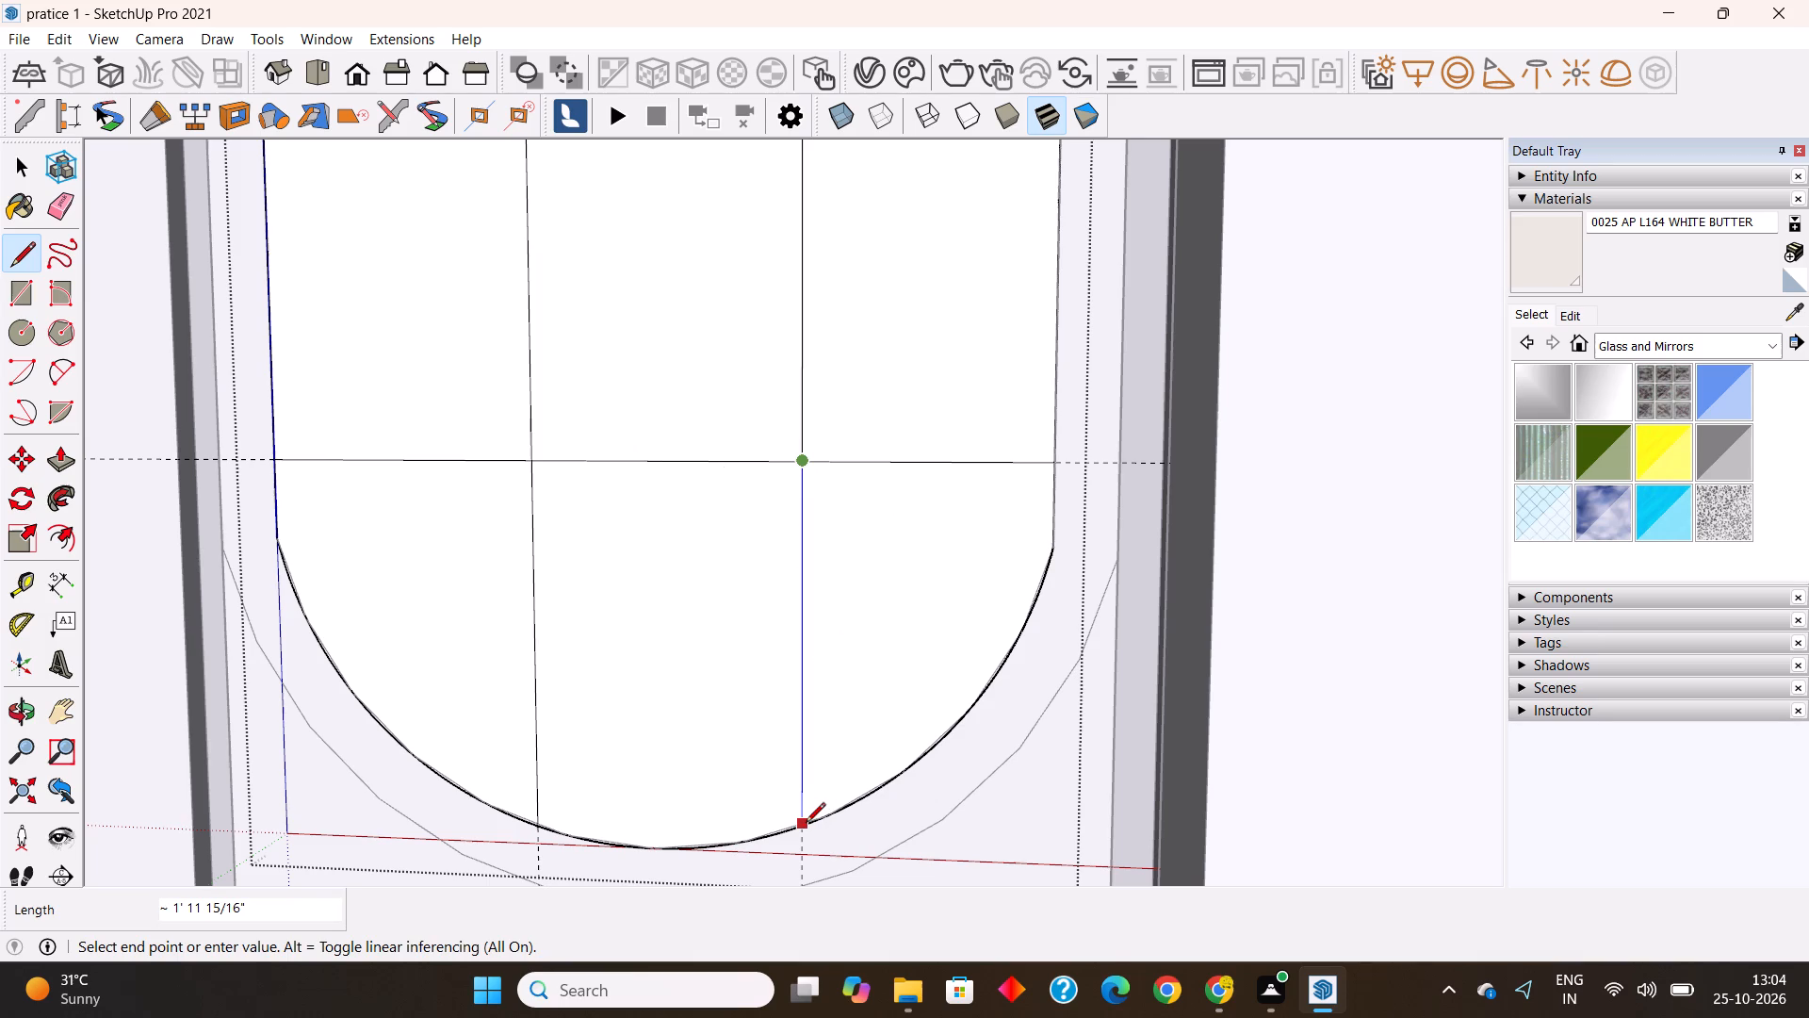
left_click(800, 829)
key("space")
left_click(745, 716)
left_click(871, 691)
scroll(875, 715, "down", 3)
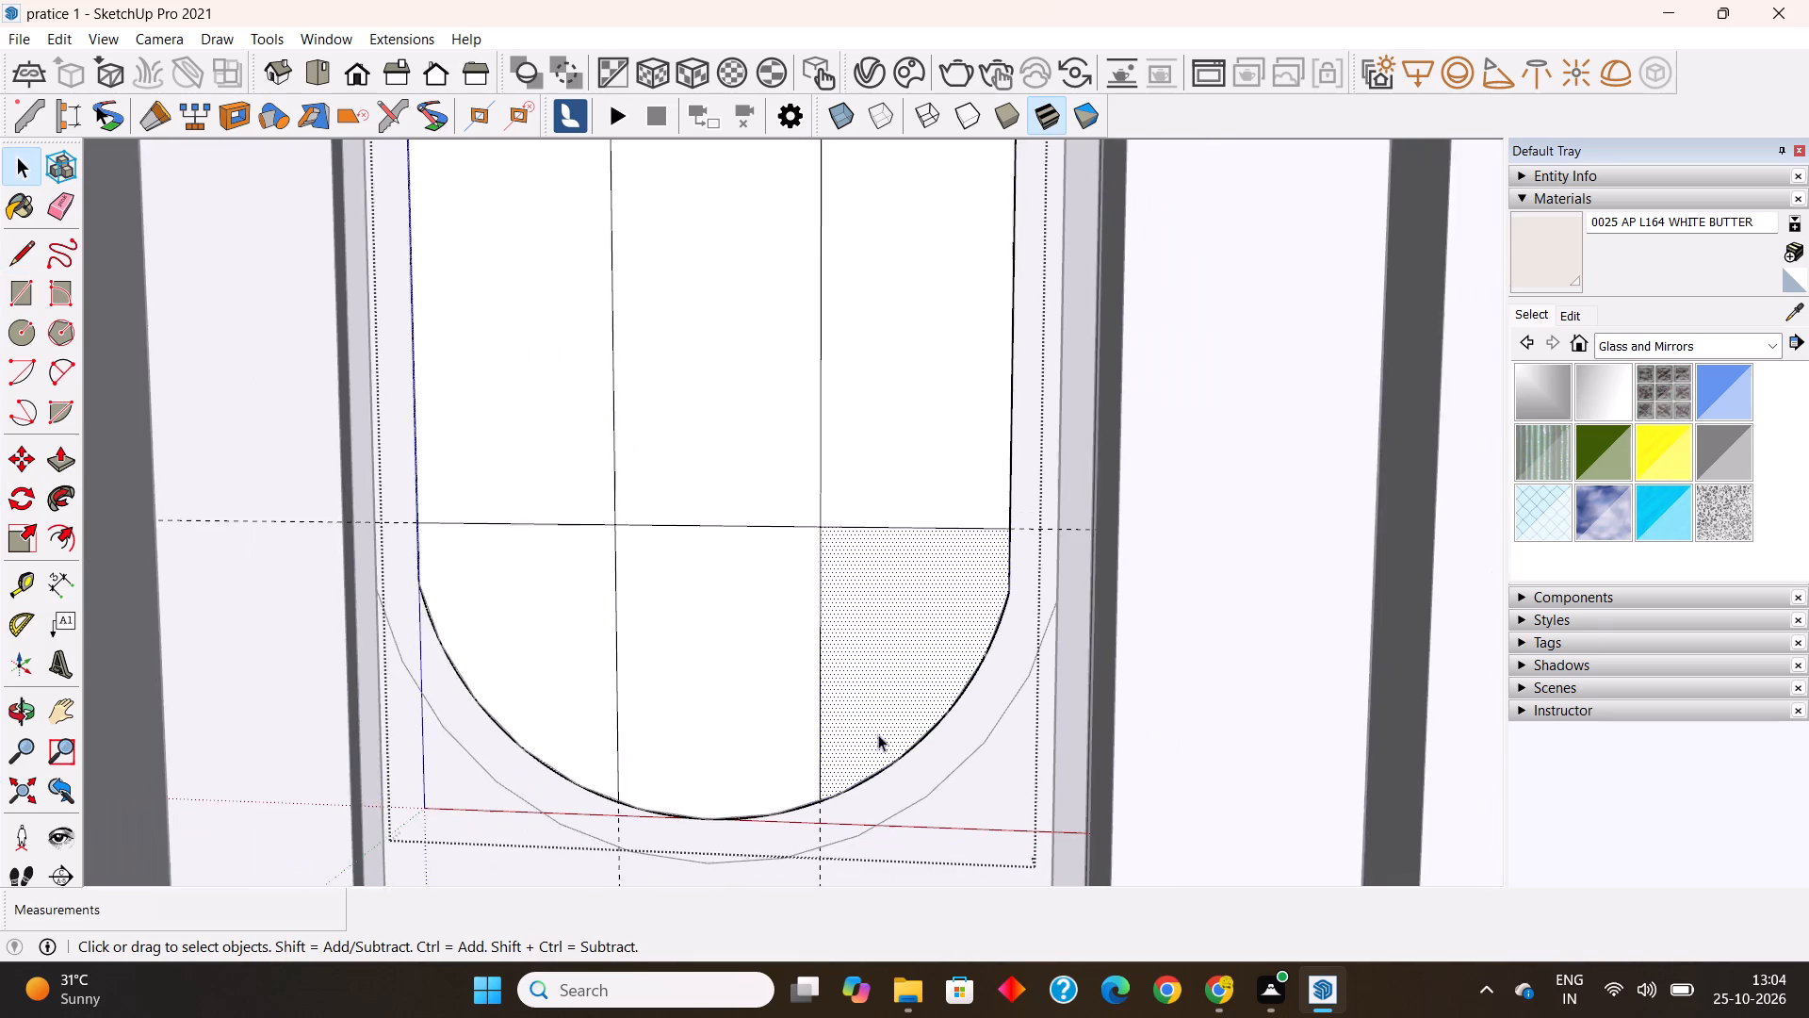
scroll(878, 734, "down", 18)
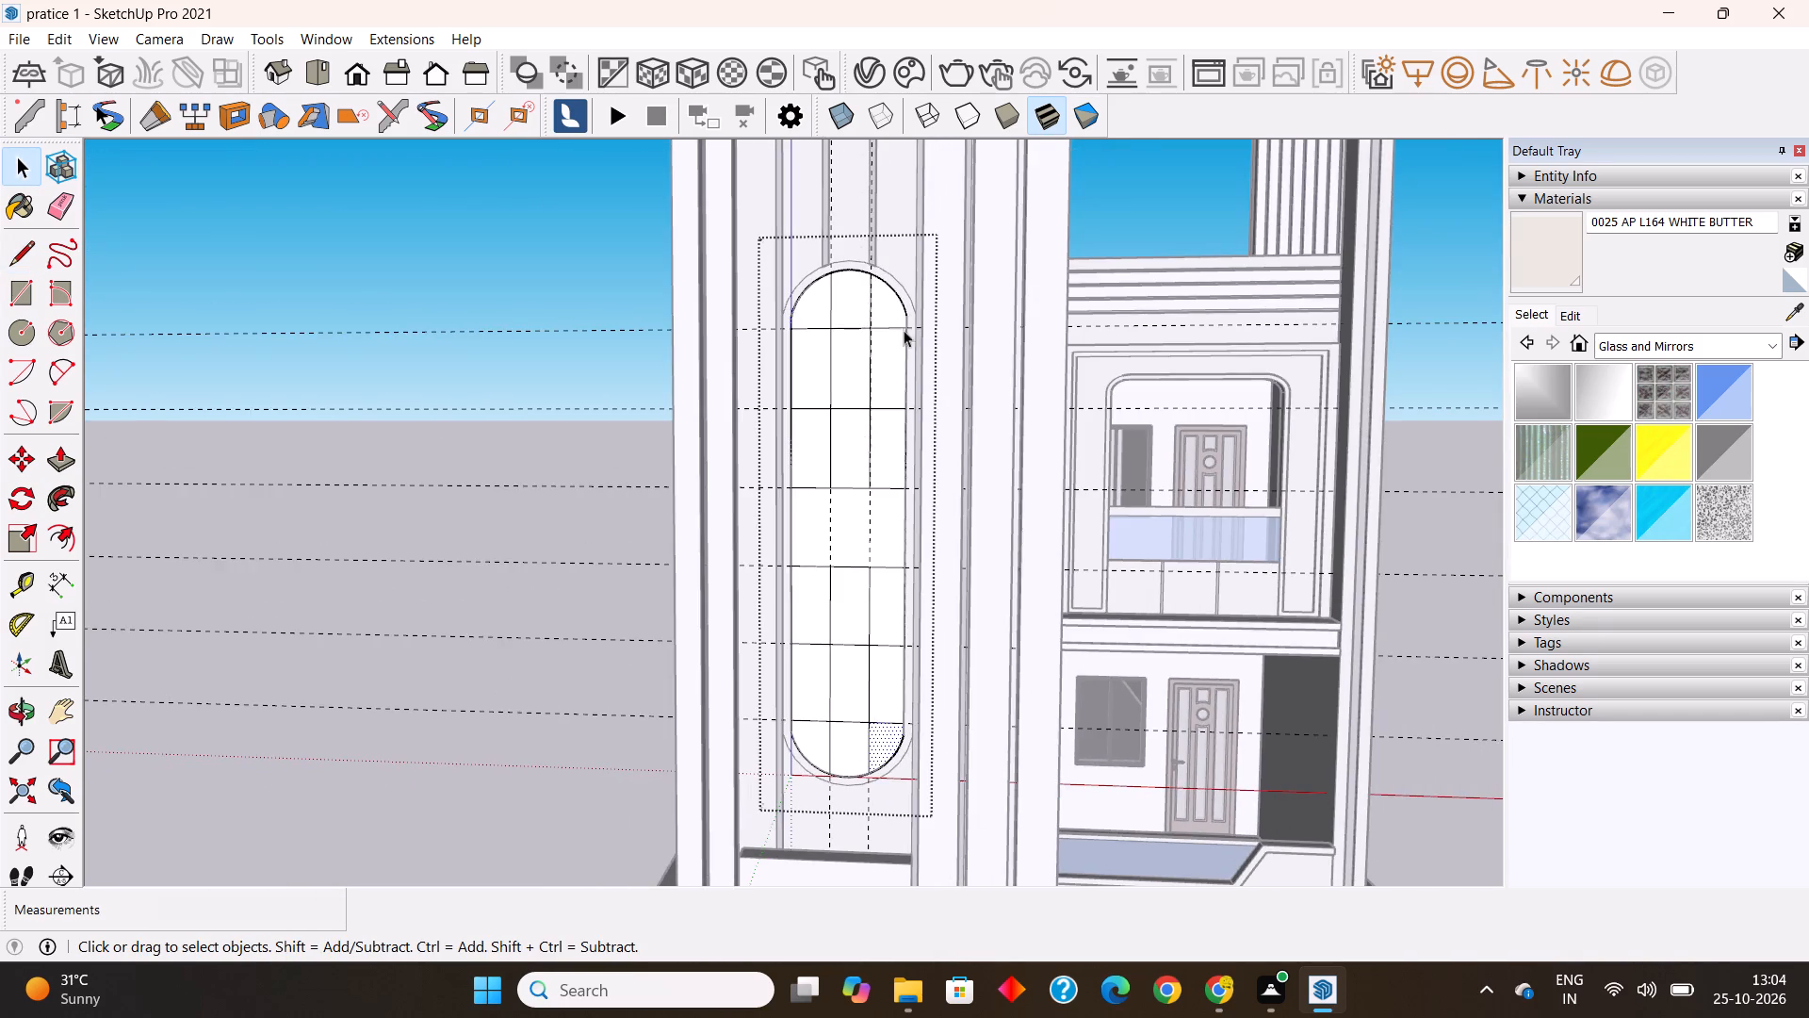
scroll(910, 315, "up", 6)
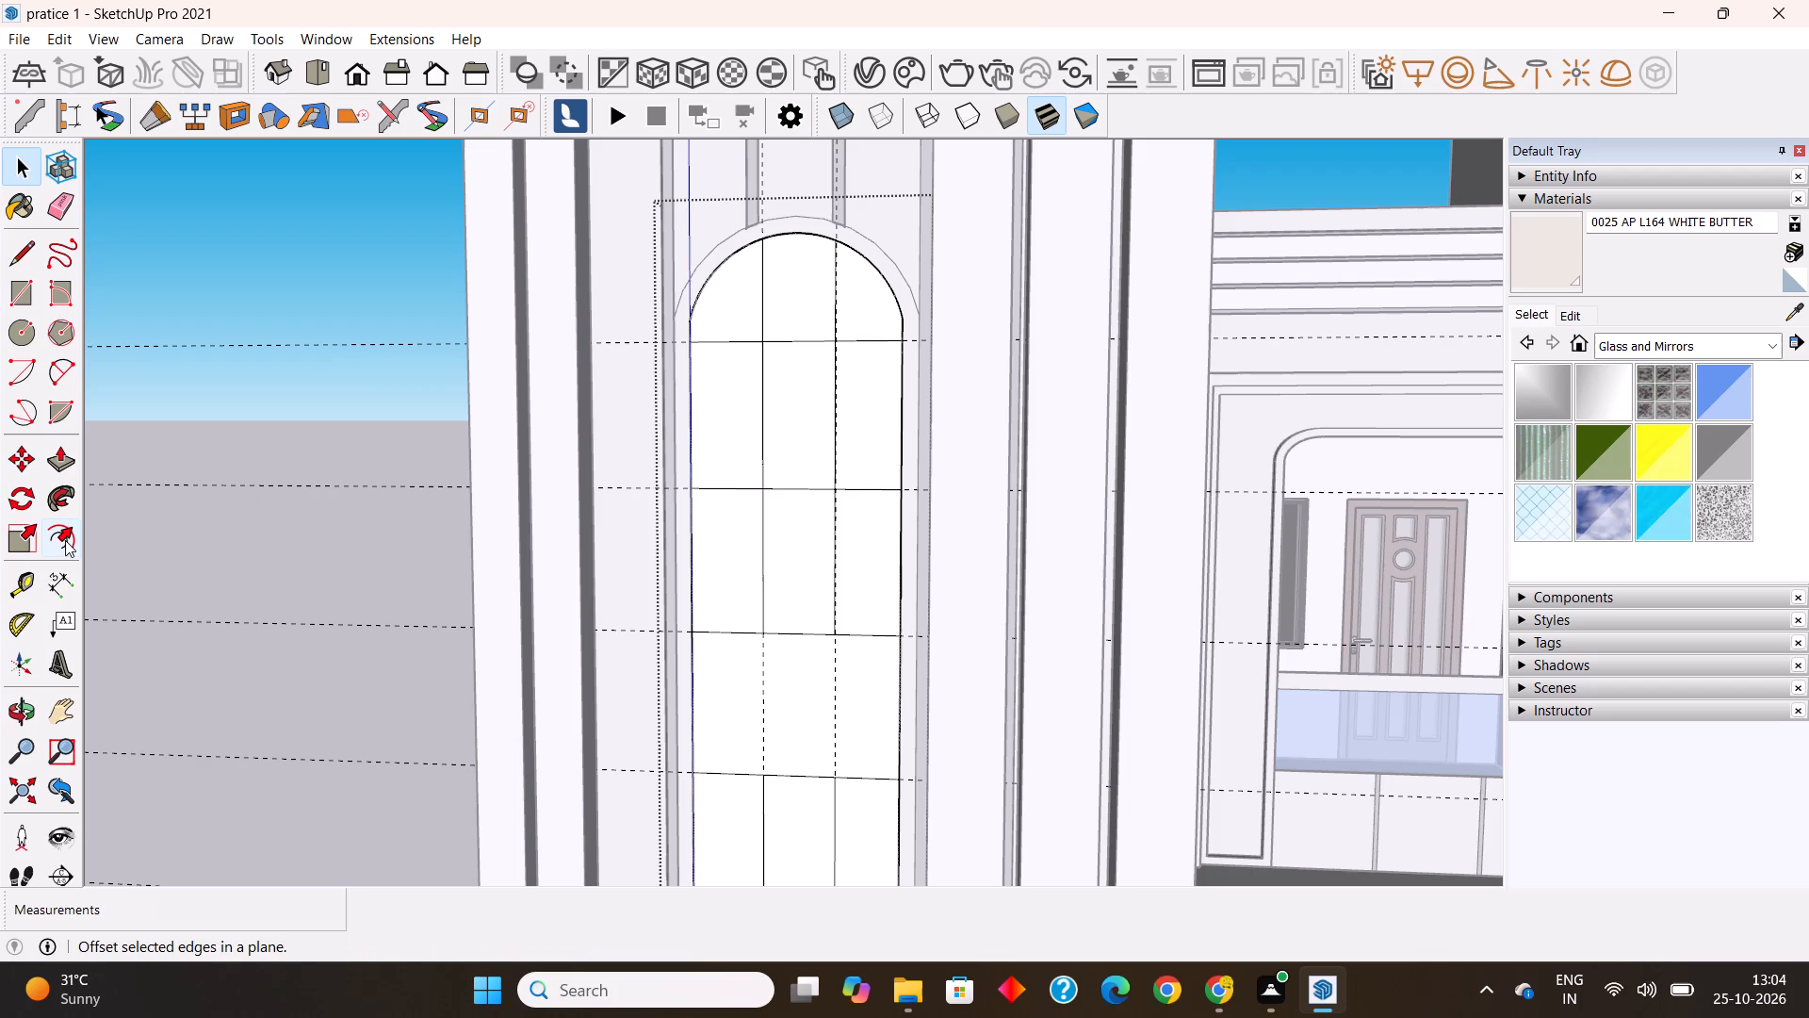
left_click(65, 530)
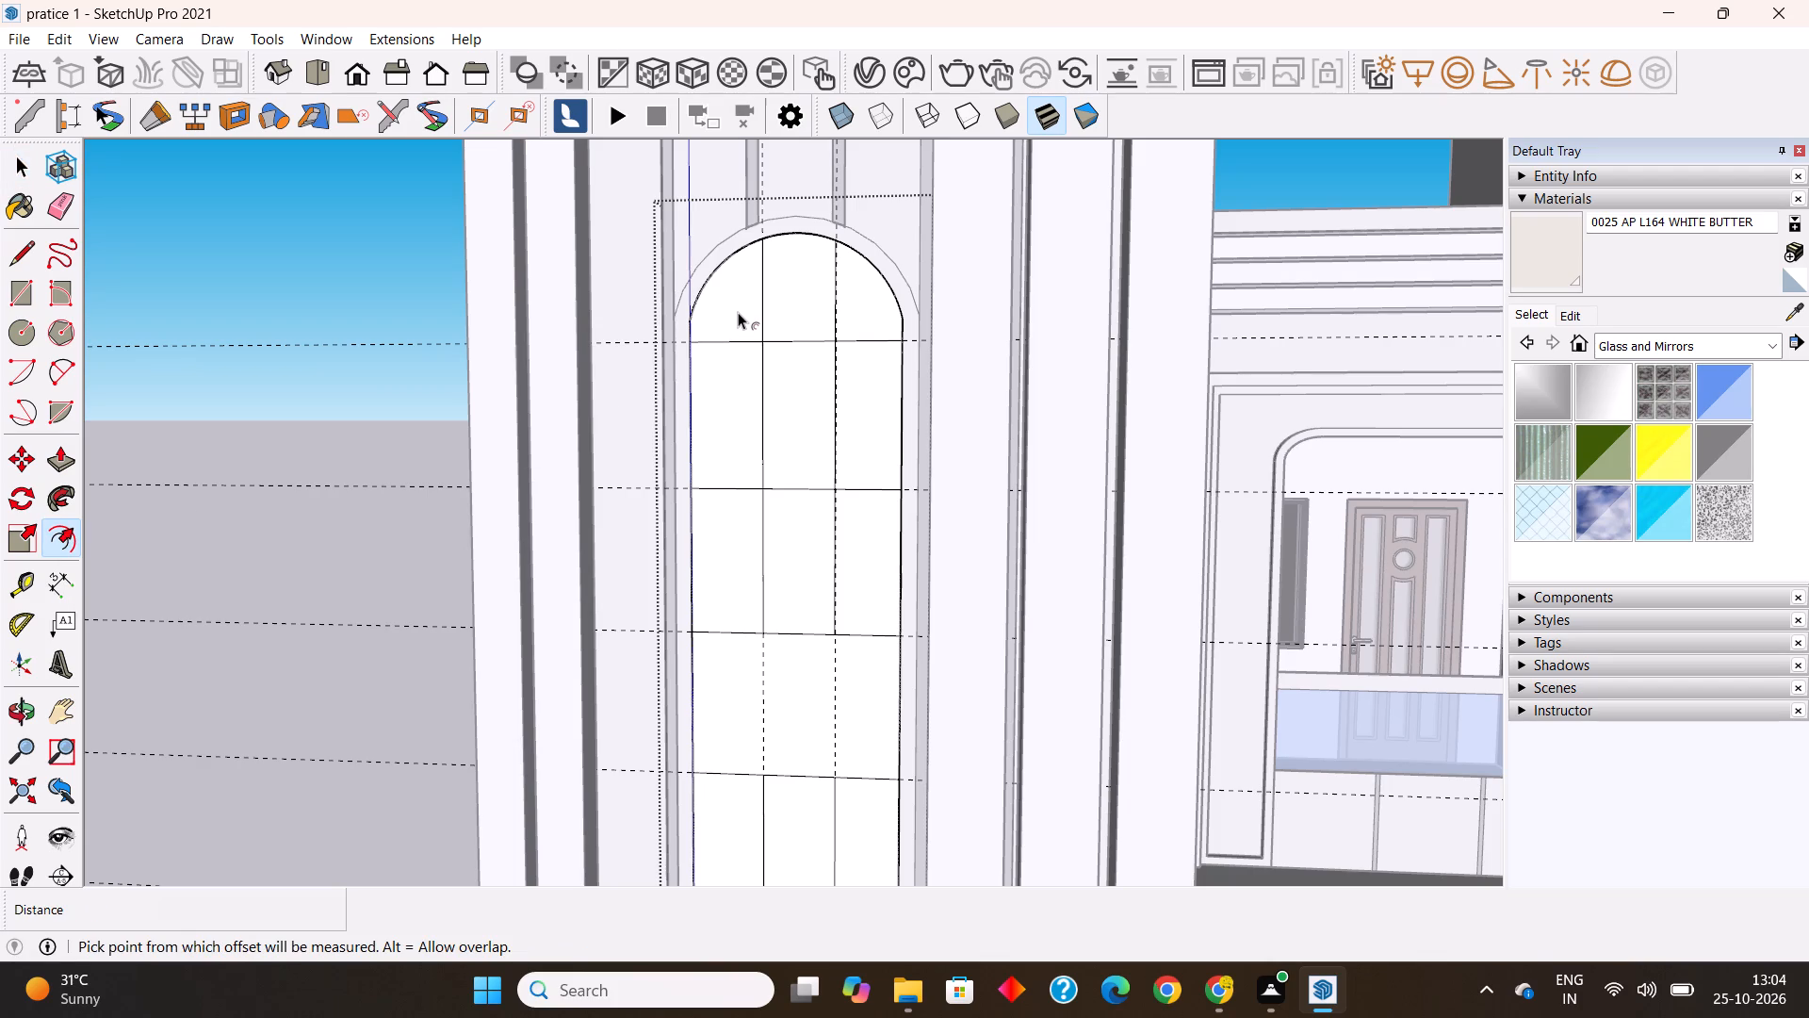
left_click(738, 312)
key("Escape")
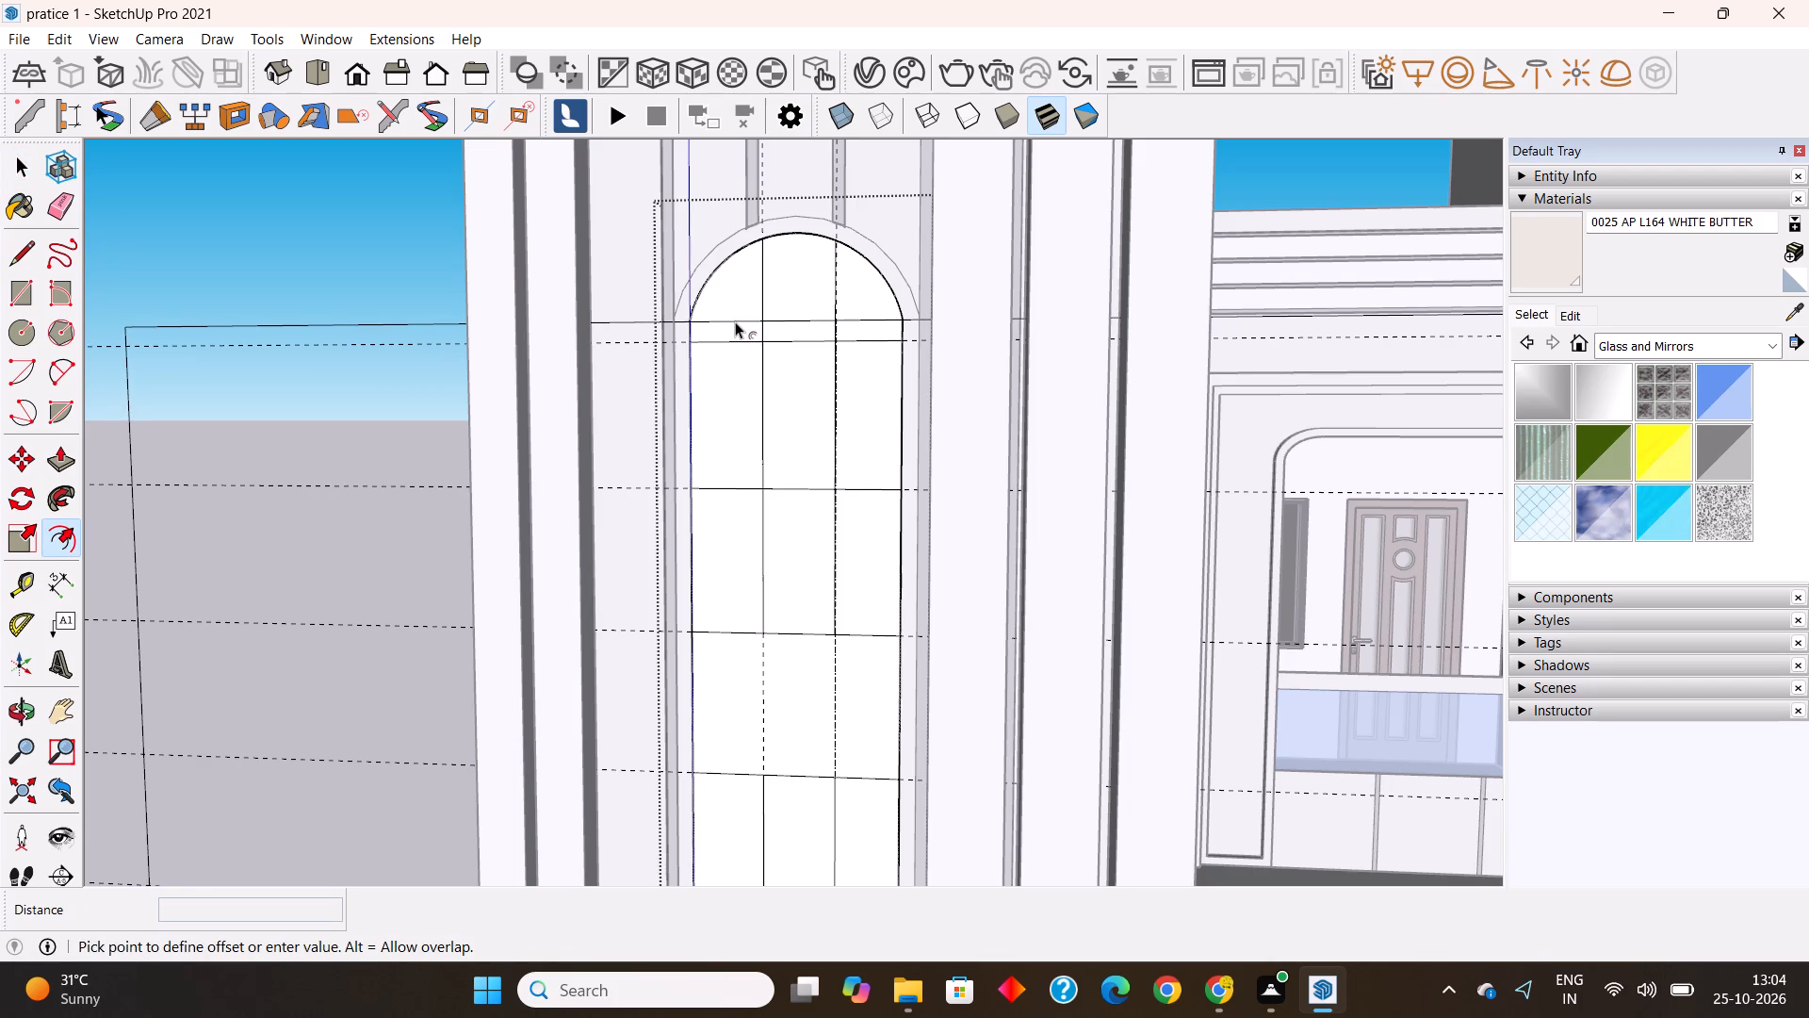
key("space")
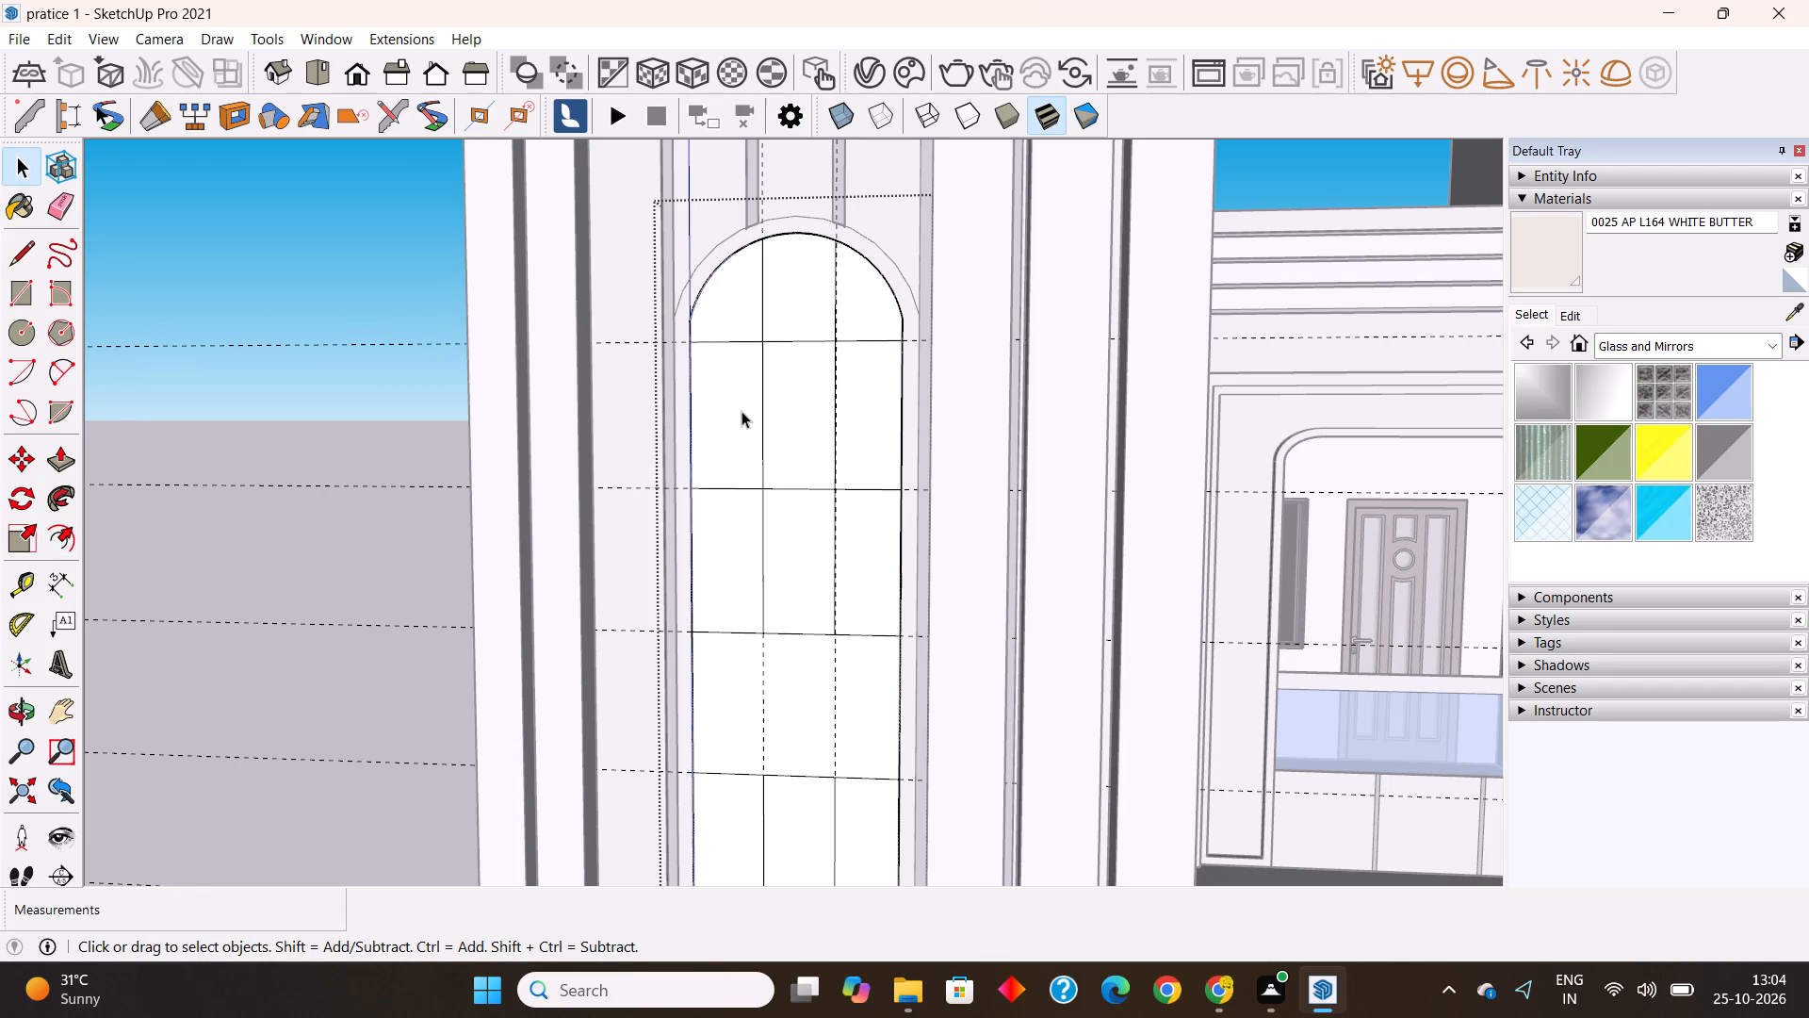
Offset the outline of the left pane in the second row 1" inward and repeat it on the arched top-left pane.
left_click(742, 411)
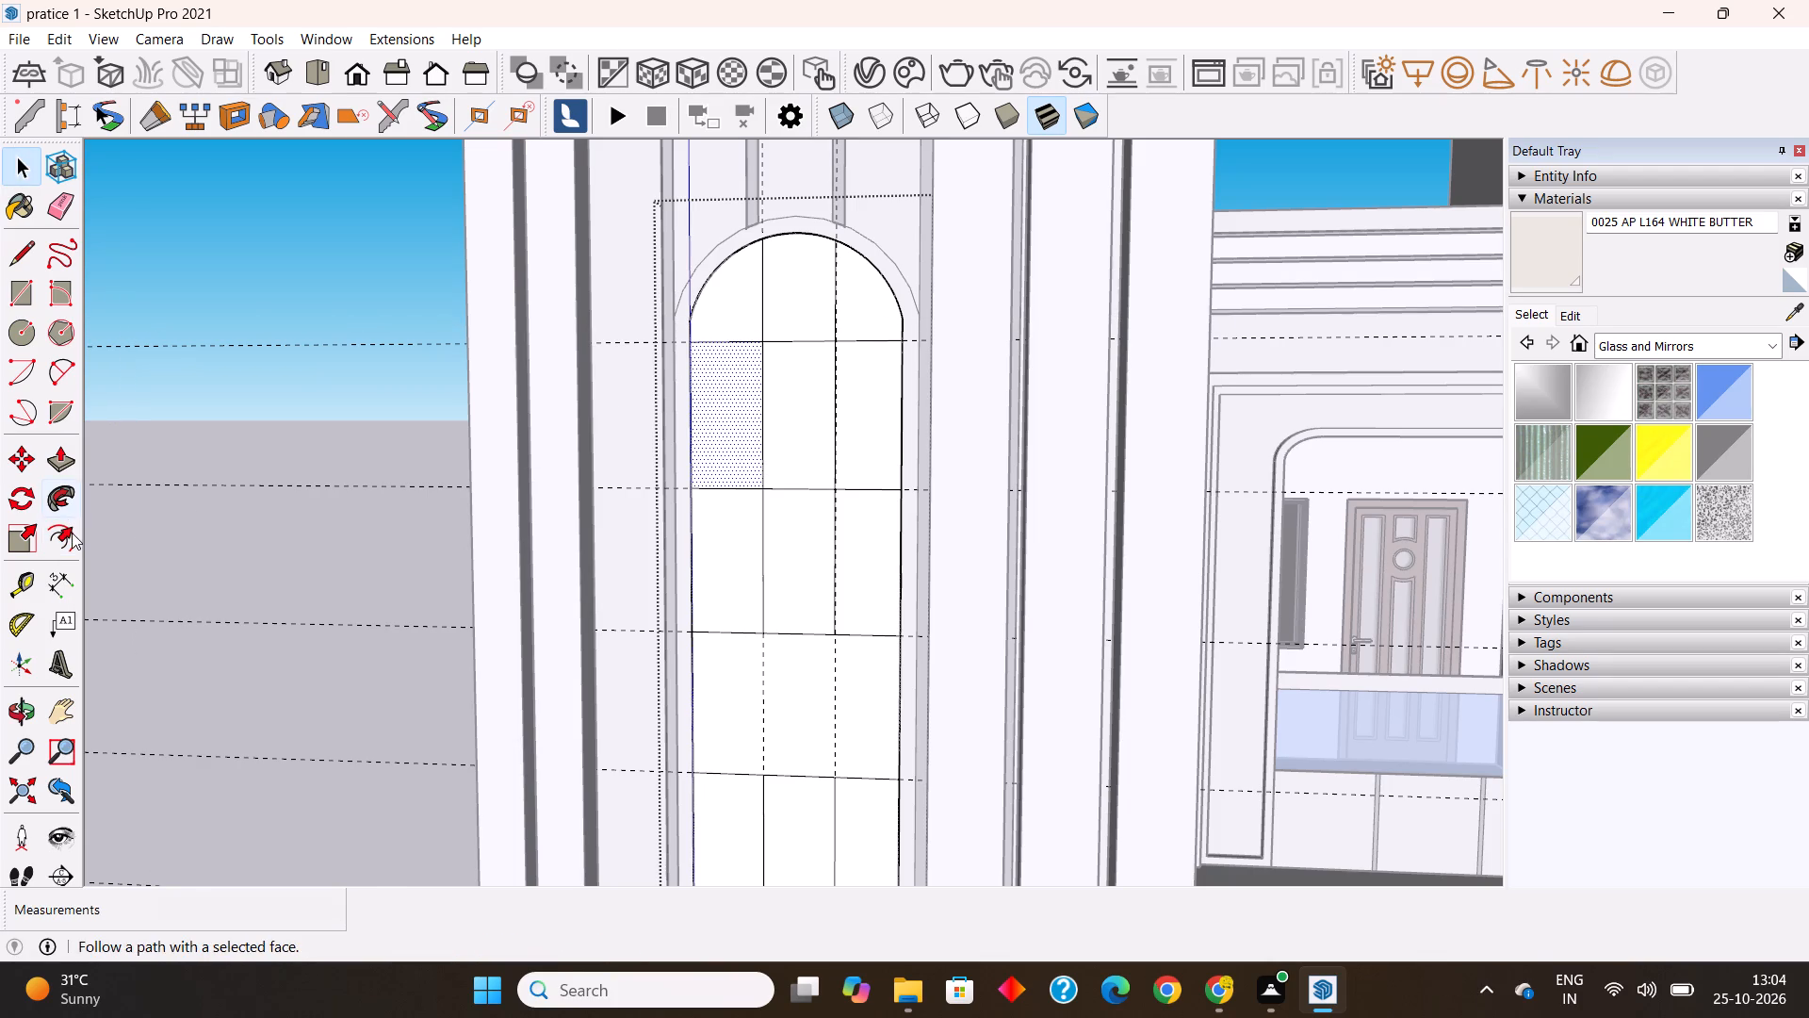
left_click(72, 533)
left_click(725, 429)
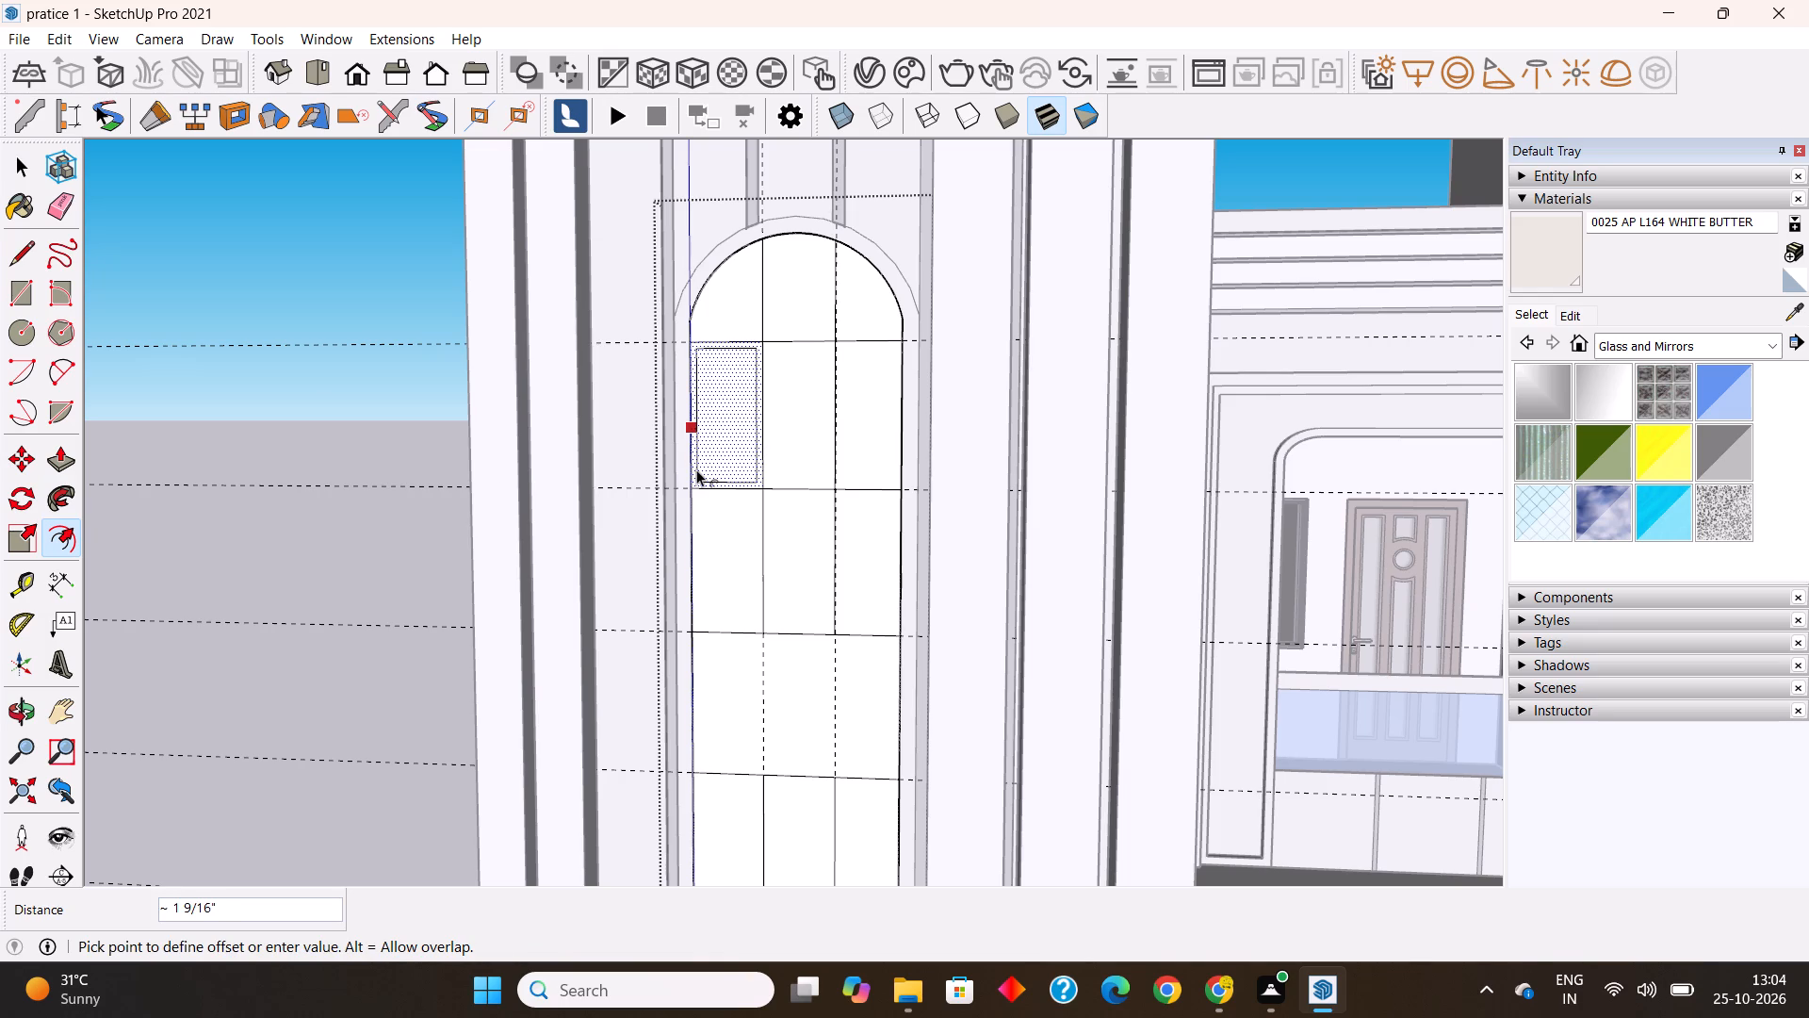
type("1\"")
key("Return")
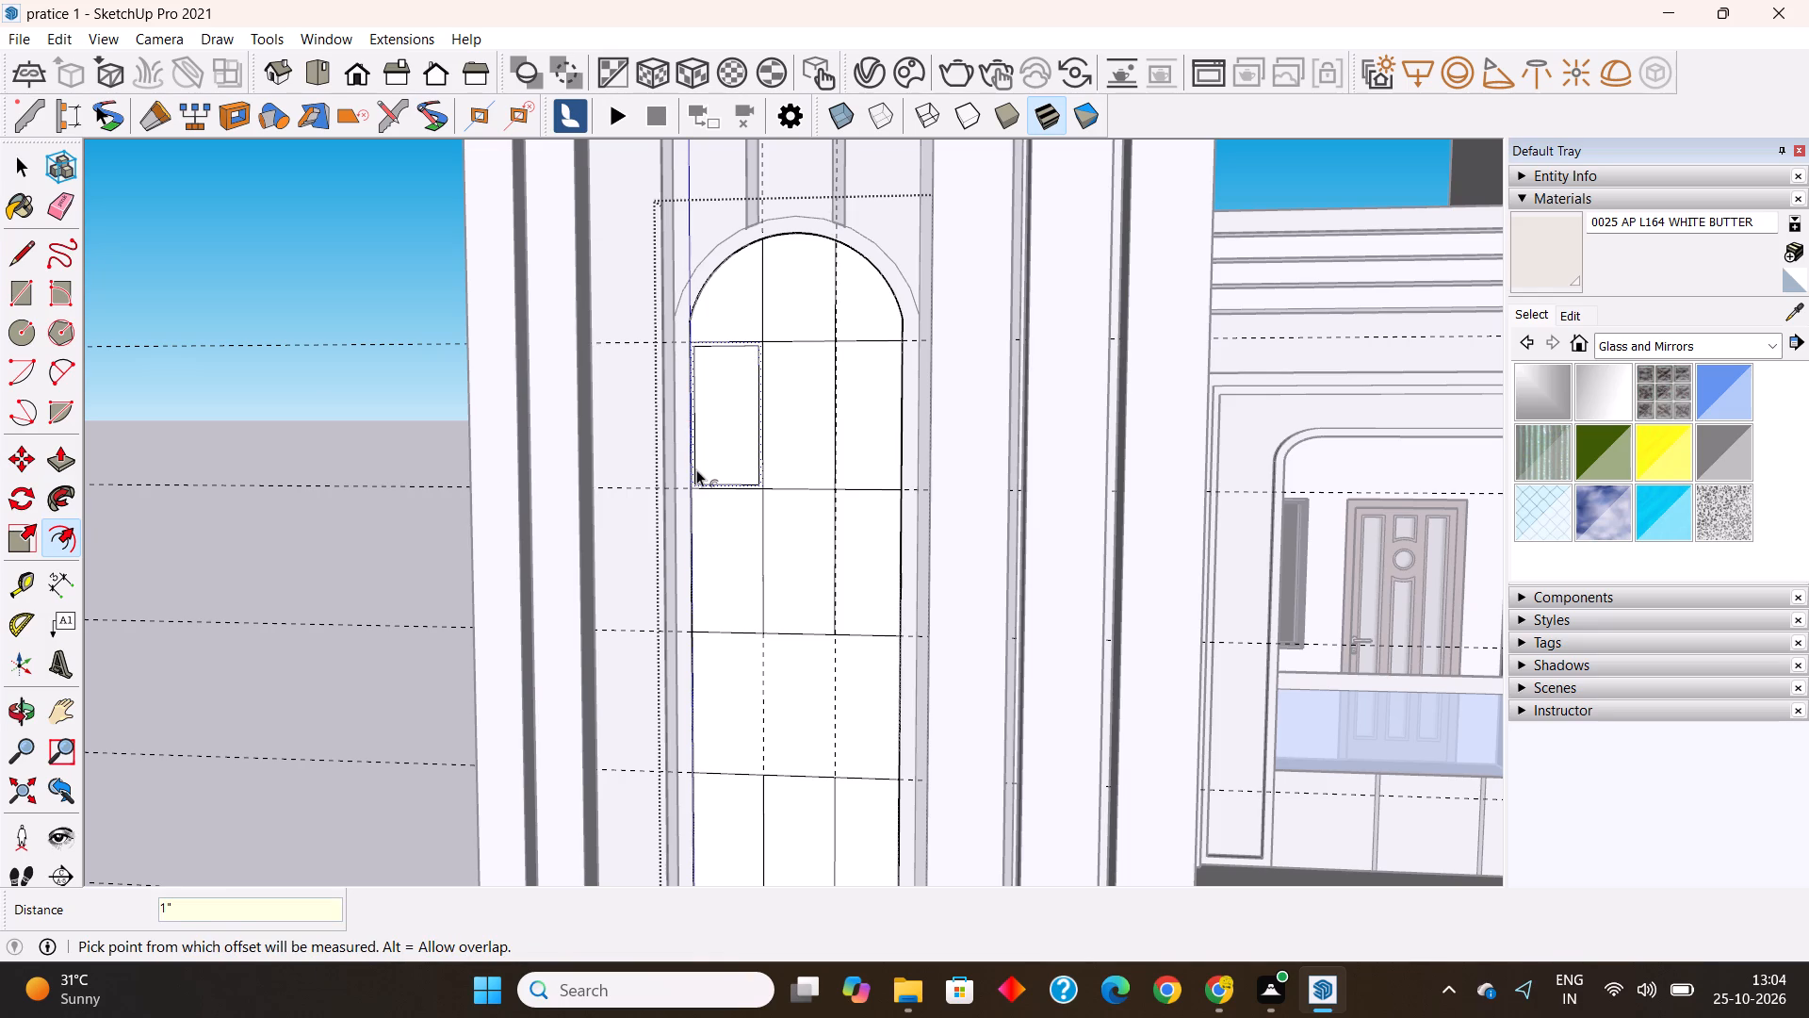
key("Escape")
double_click(742, 307)
Offset the top-middle pane 1" inward and repeat it on the second row's middle and right panes and the arched top-right pane.
double_click(783, 304)
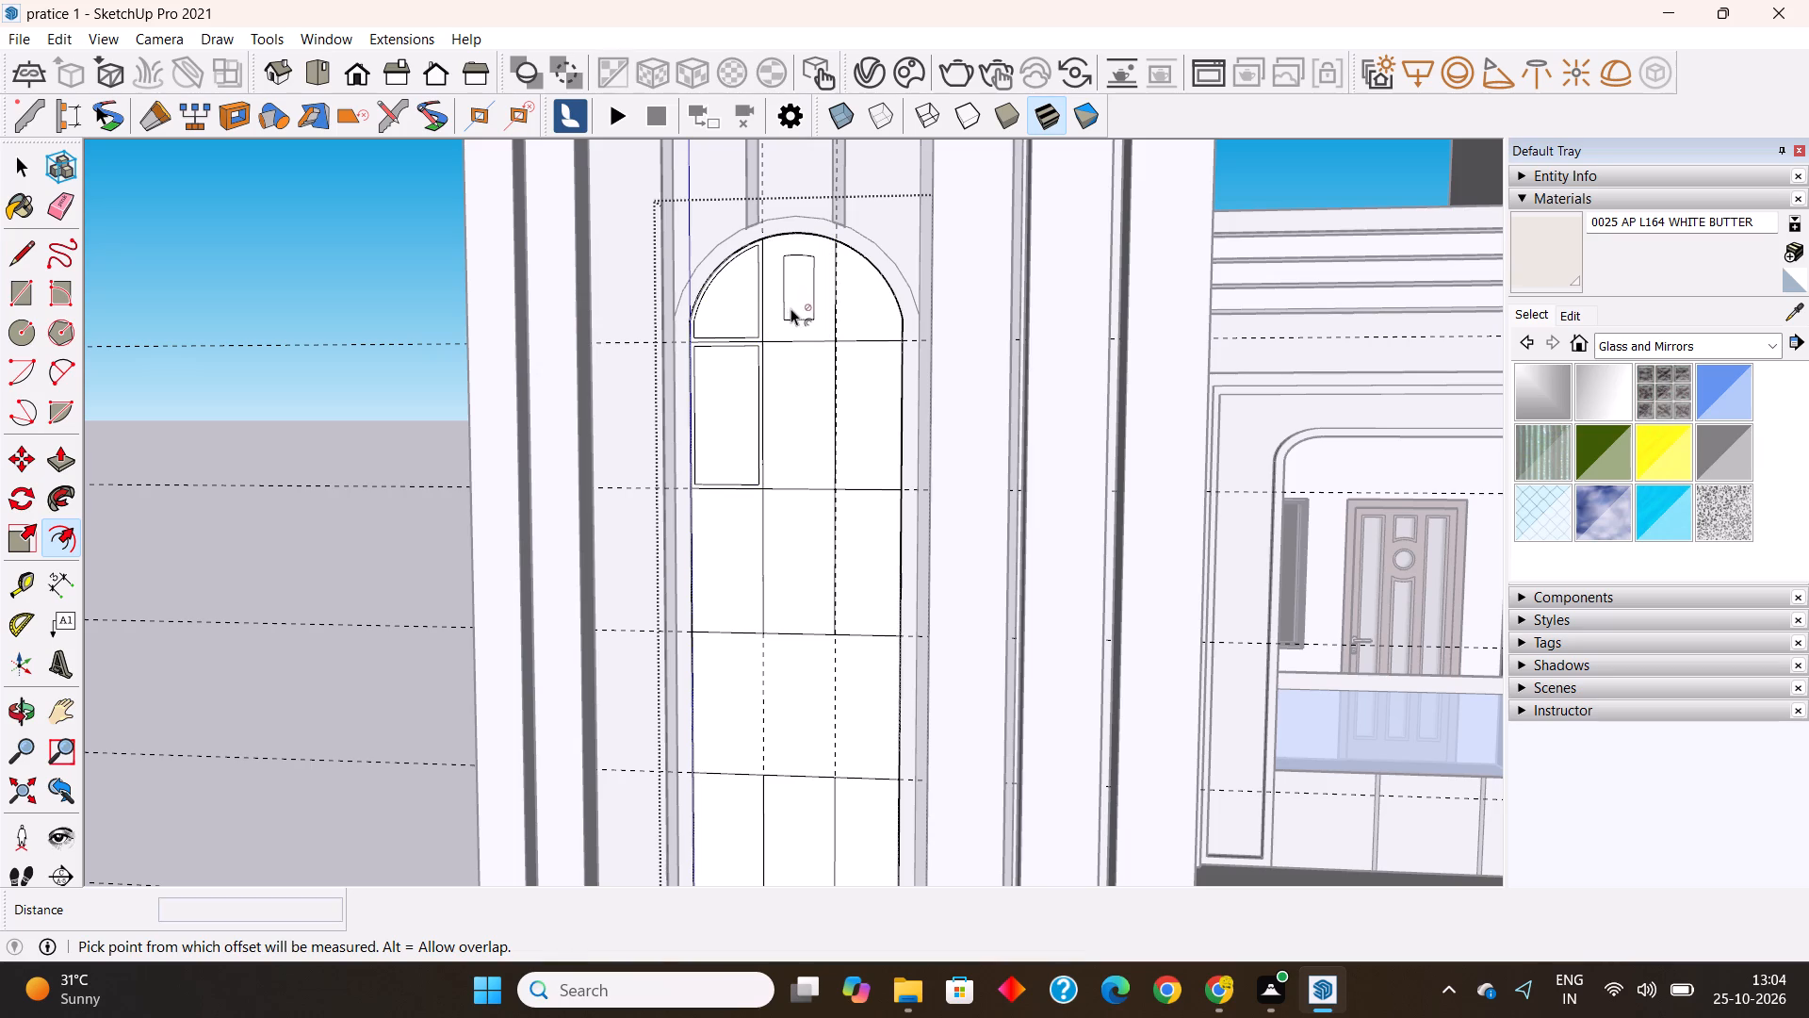
key("ctrl+z")
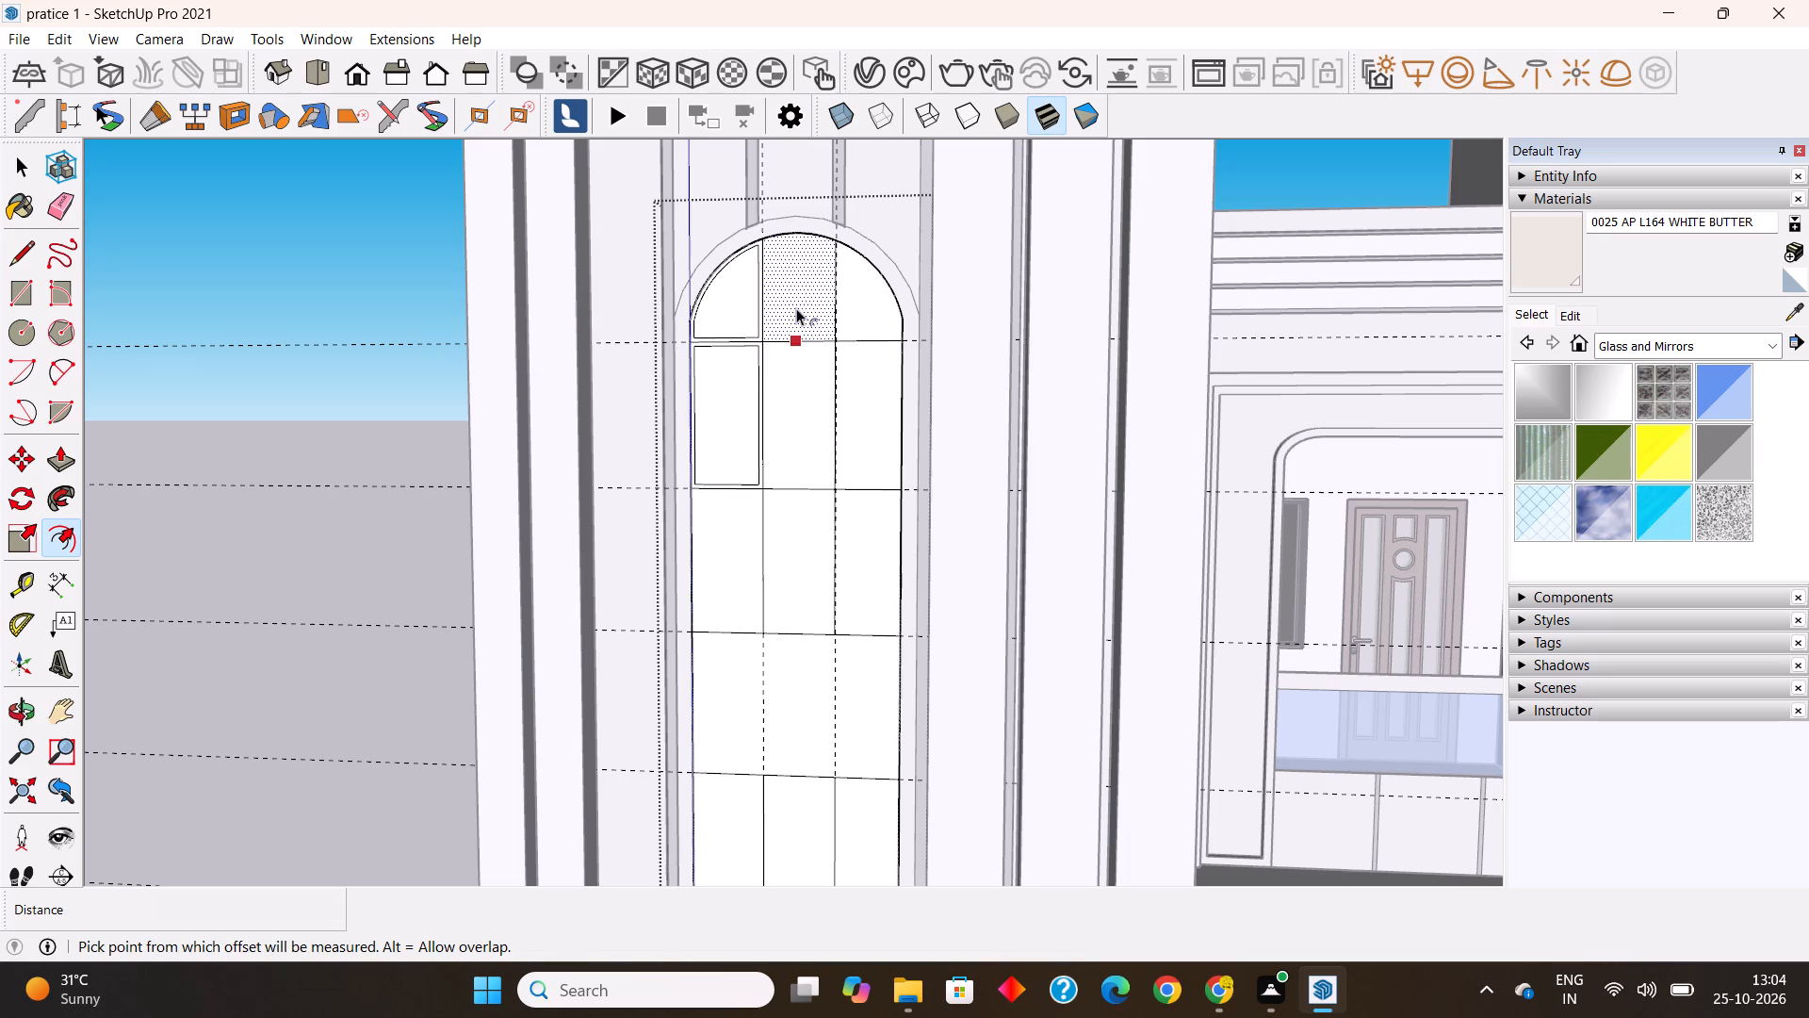
left_click(796, 306)
type("1\"")
key("Return")
double_click(797, 438)
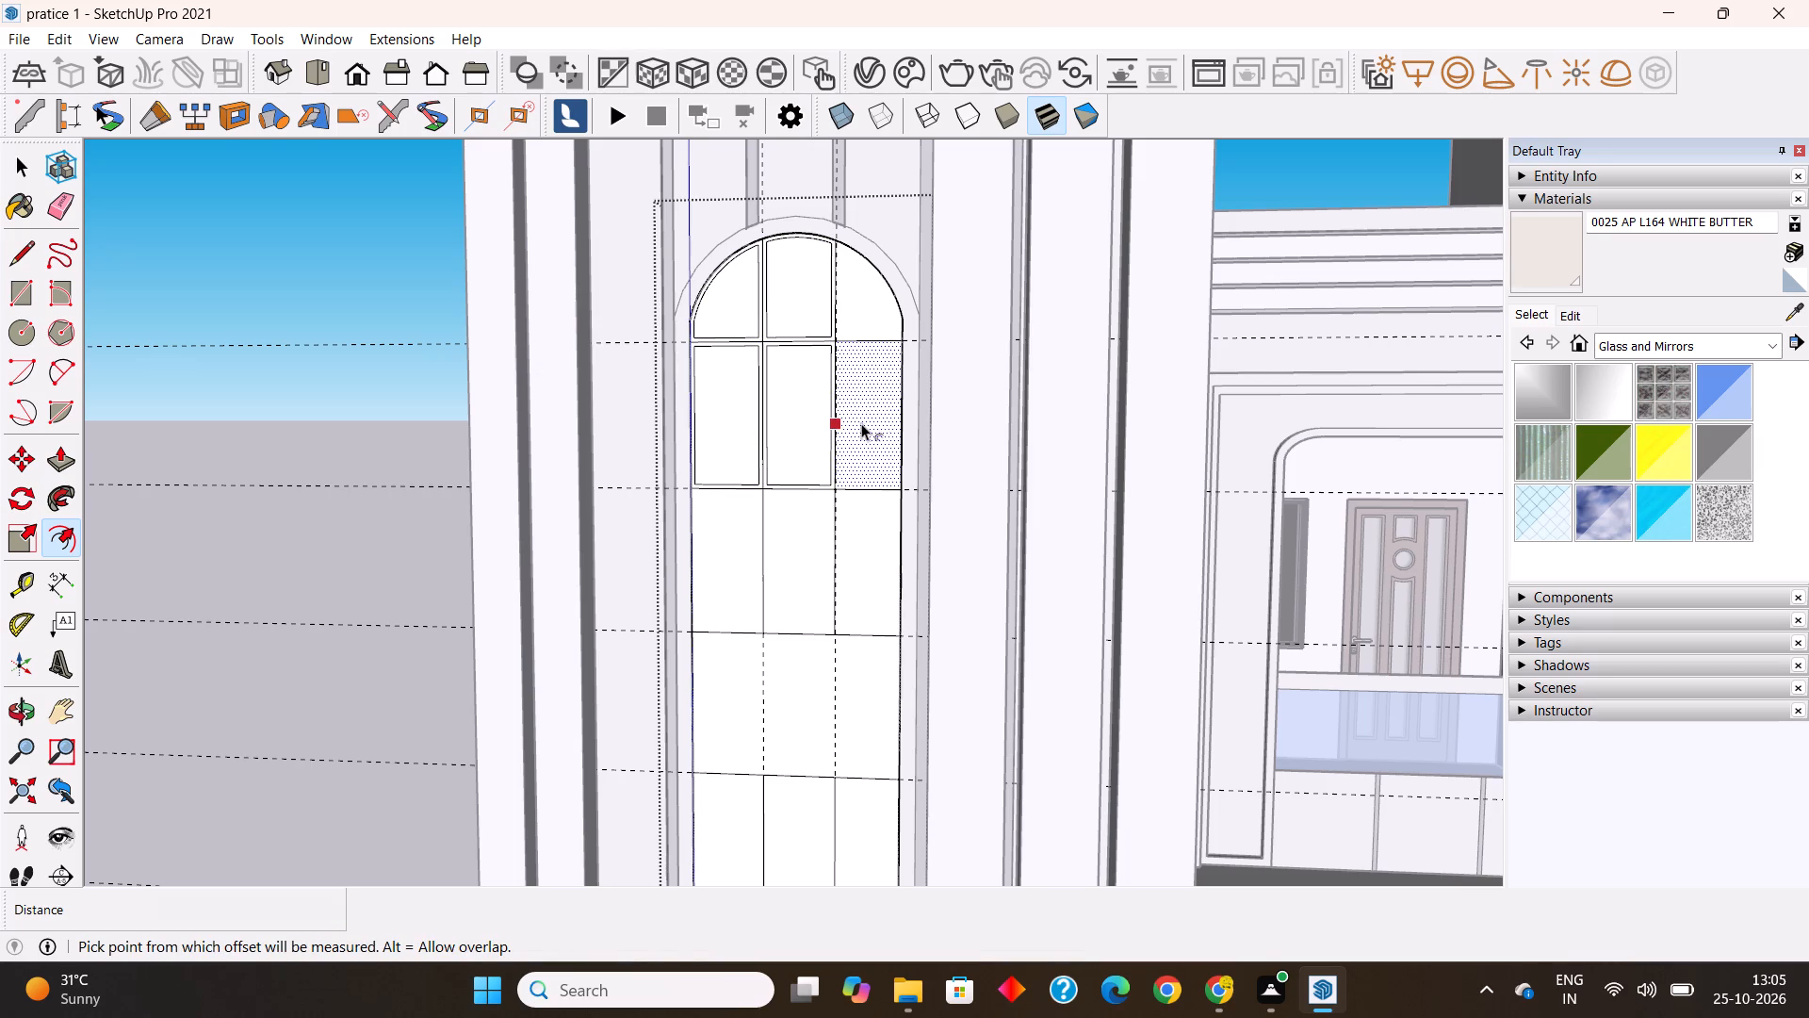
double_click(869, 420)
double_click(862, 304)
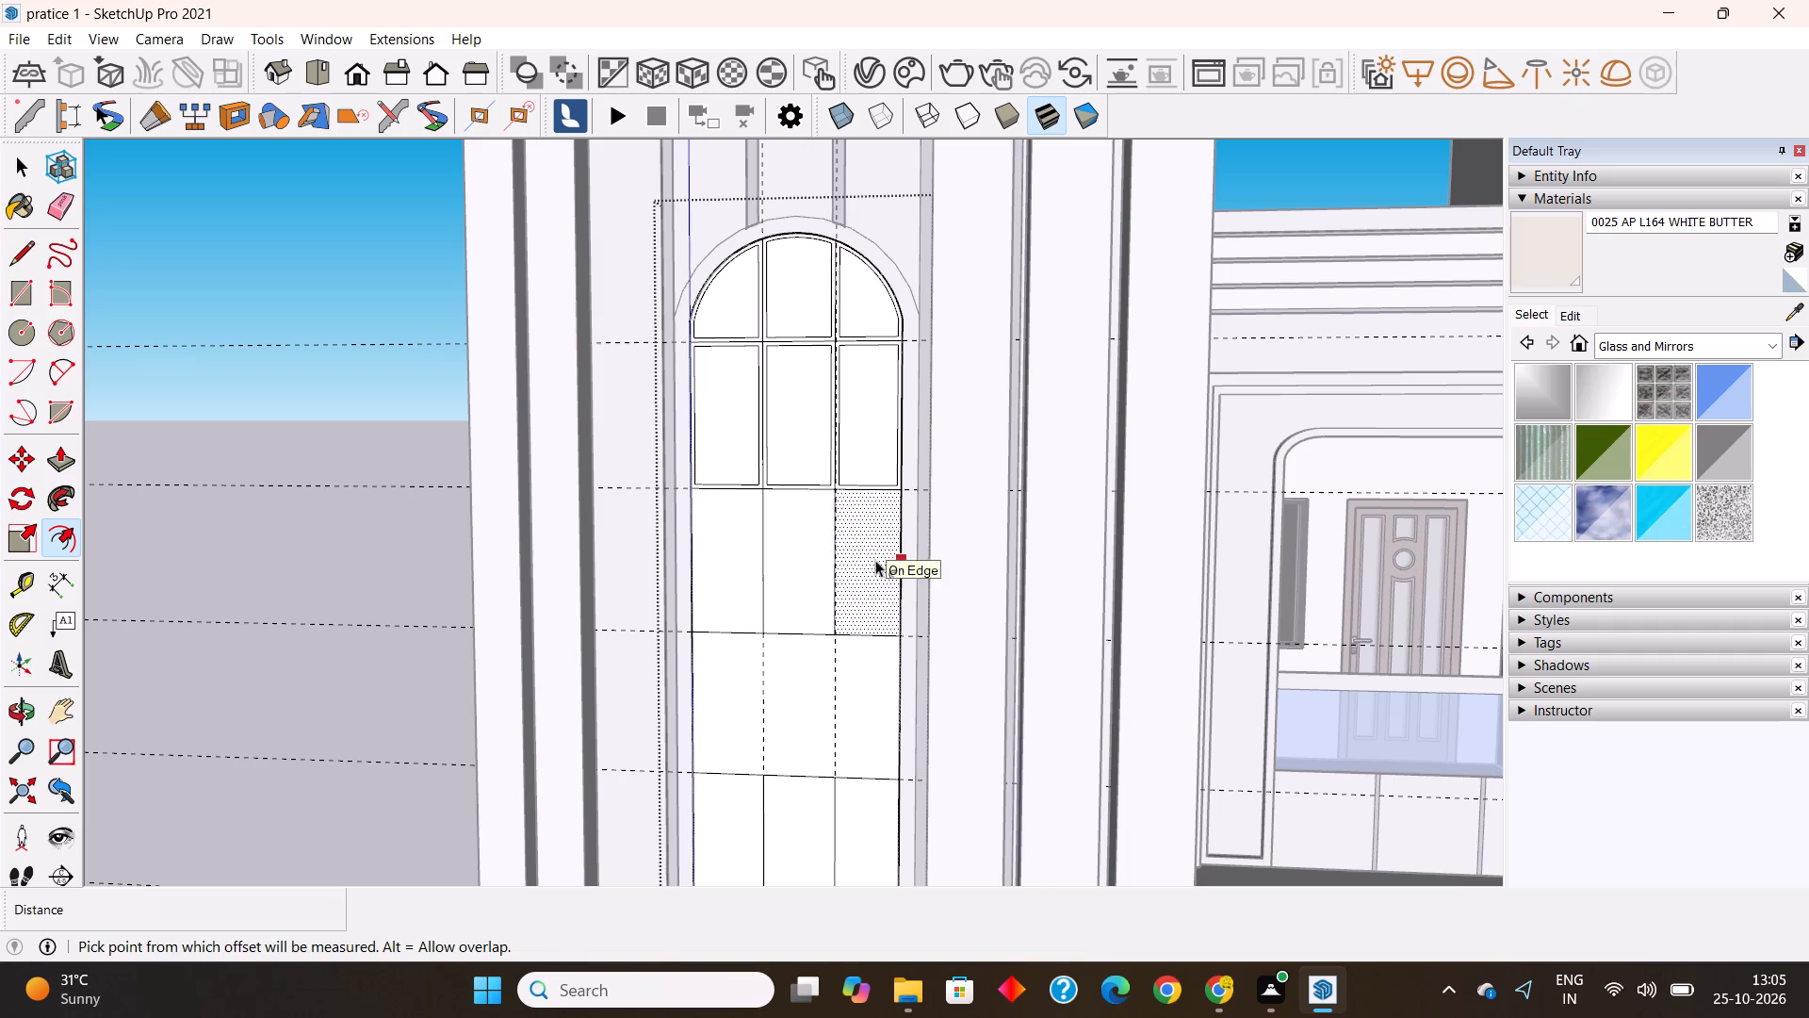
Offset the outlines of all three panes in the third row from the top 1" inward.
double_click(875, 560)
double_click(806, 559)
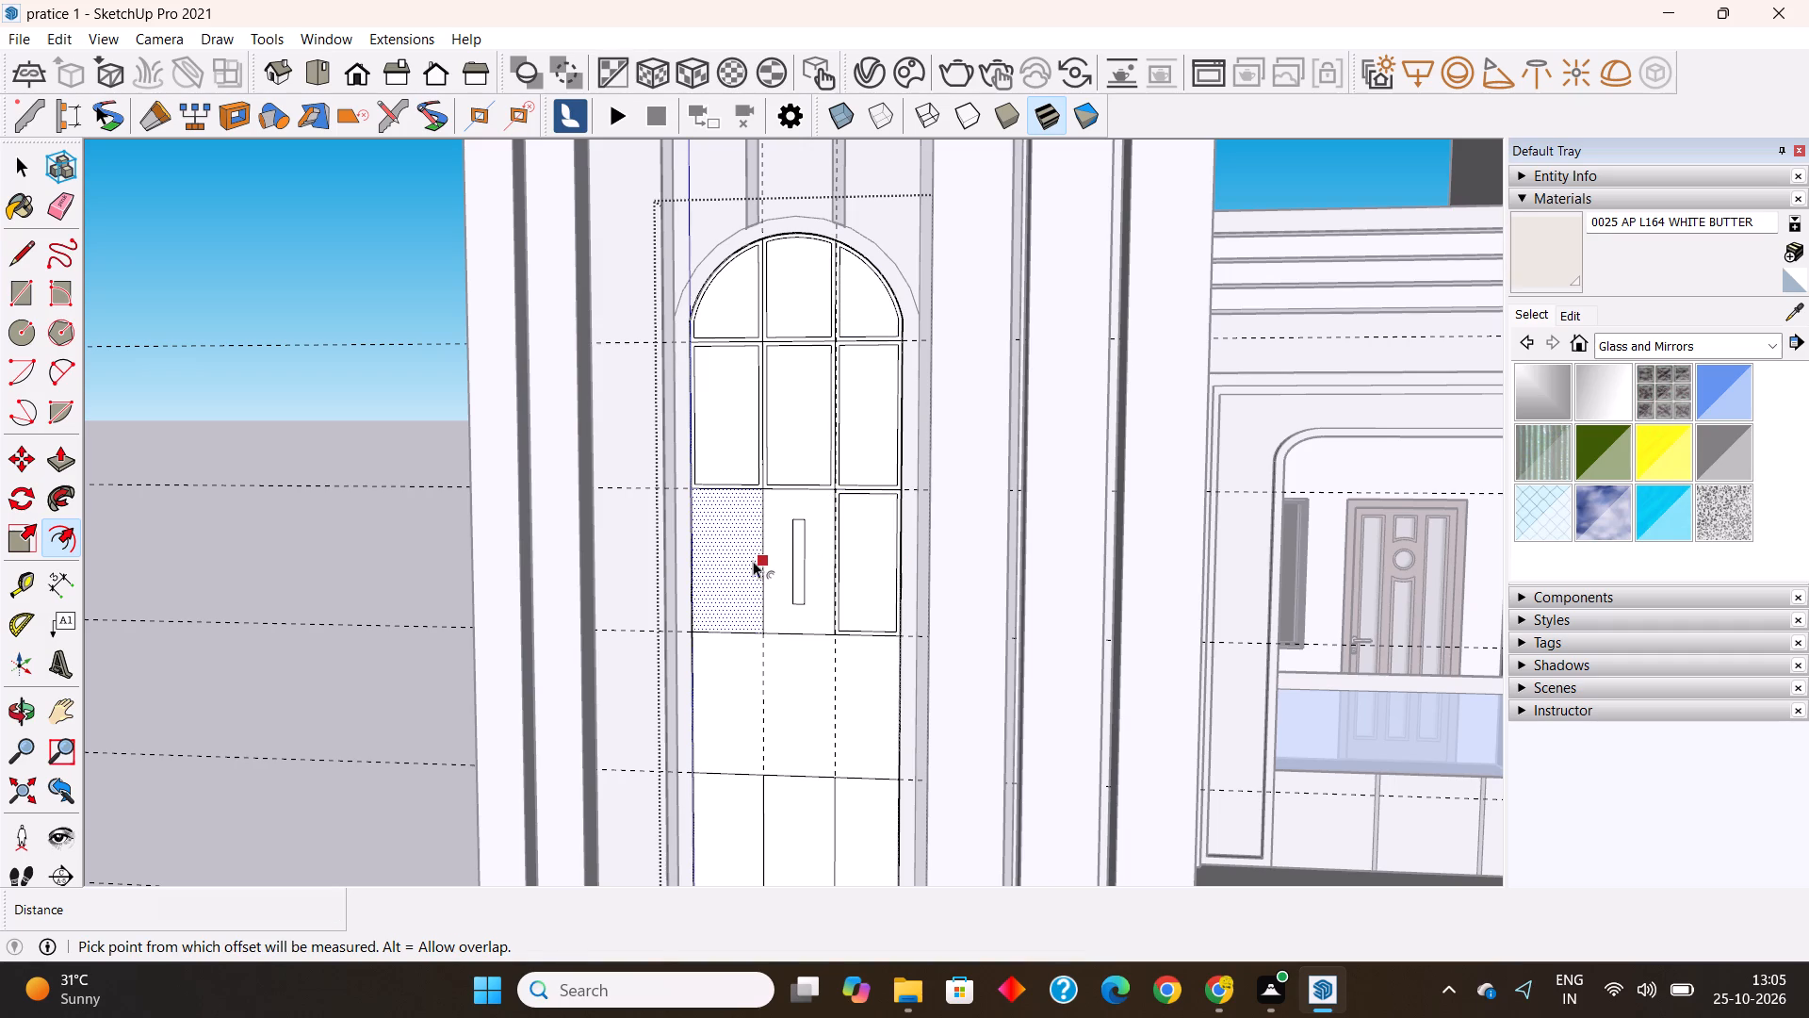
key("ctrl+z")
left_click(731, 562)
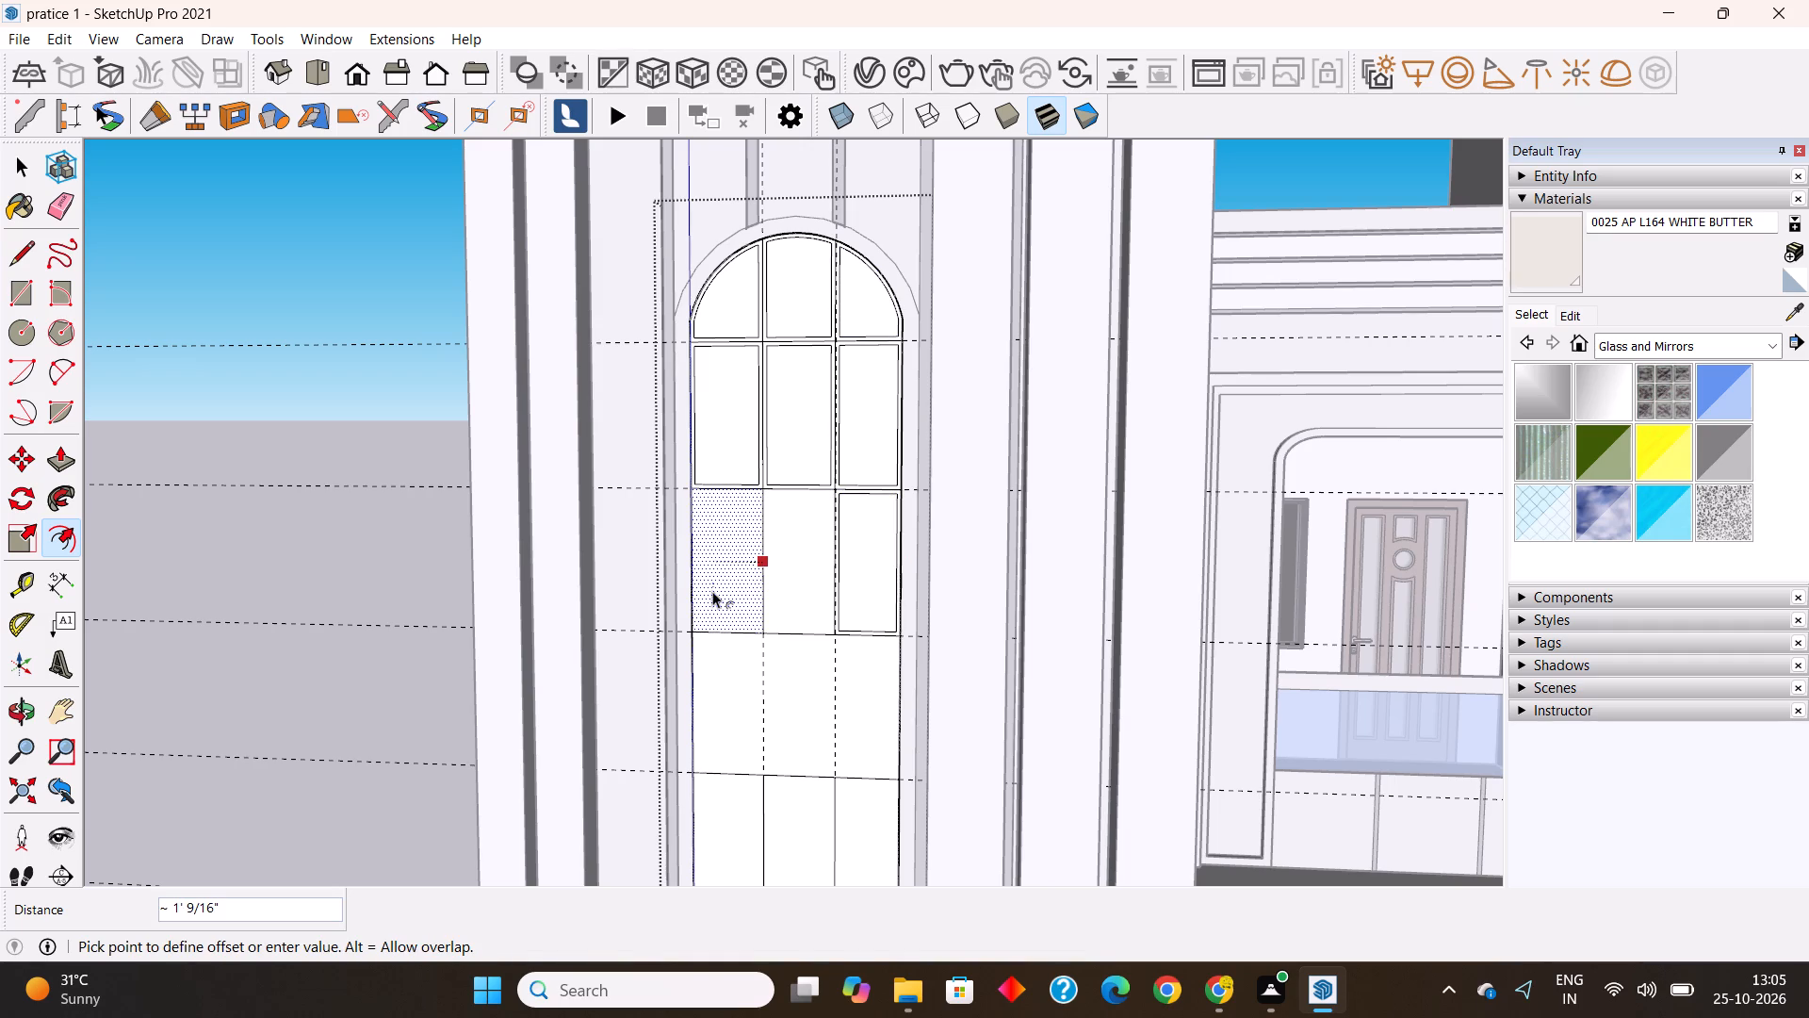
type("1\"")
key("Return")
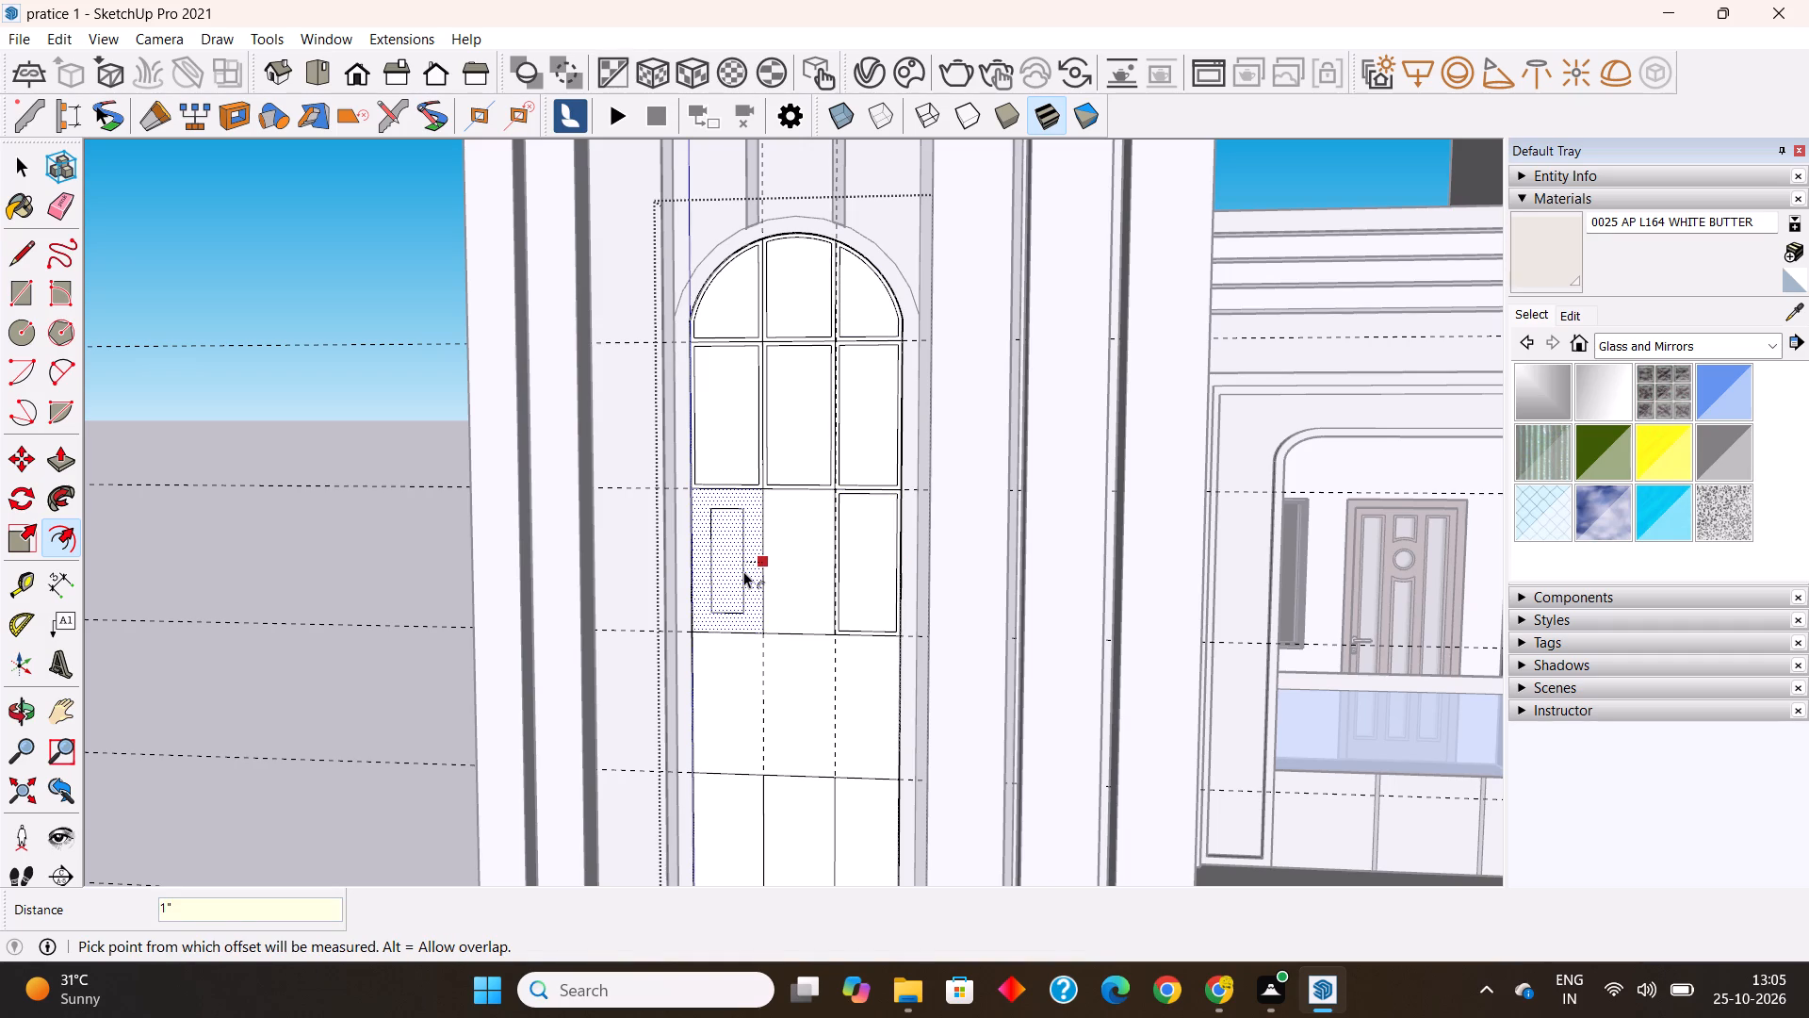
double_click(795, 581)
Repeat the 1" inward offset on the three panes of the arched bottom row.
scroll(770, 389, "down", 7)
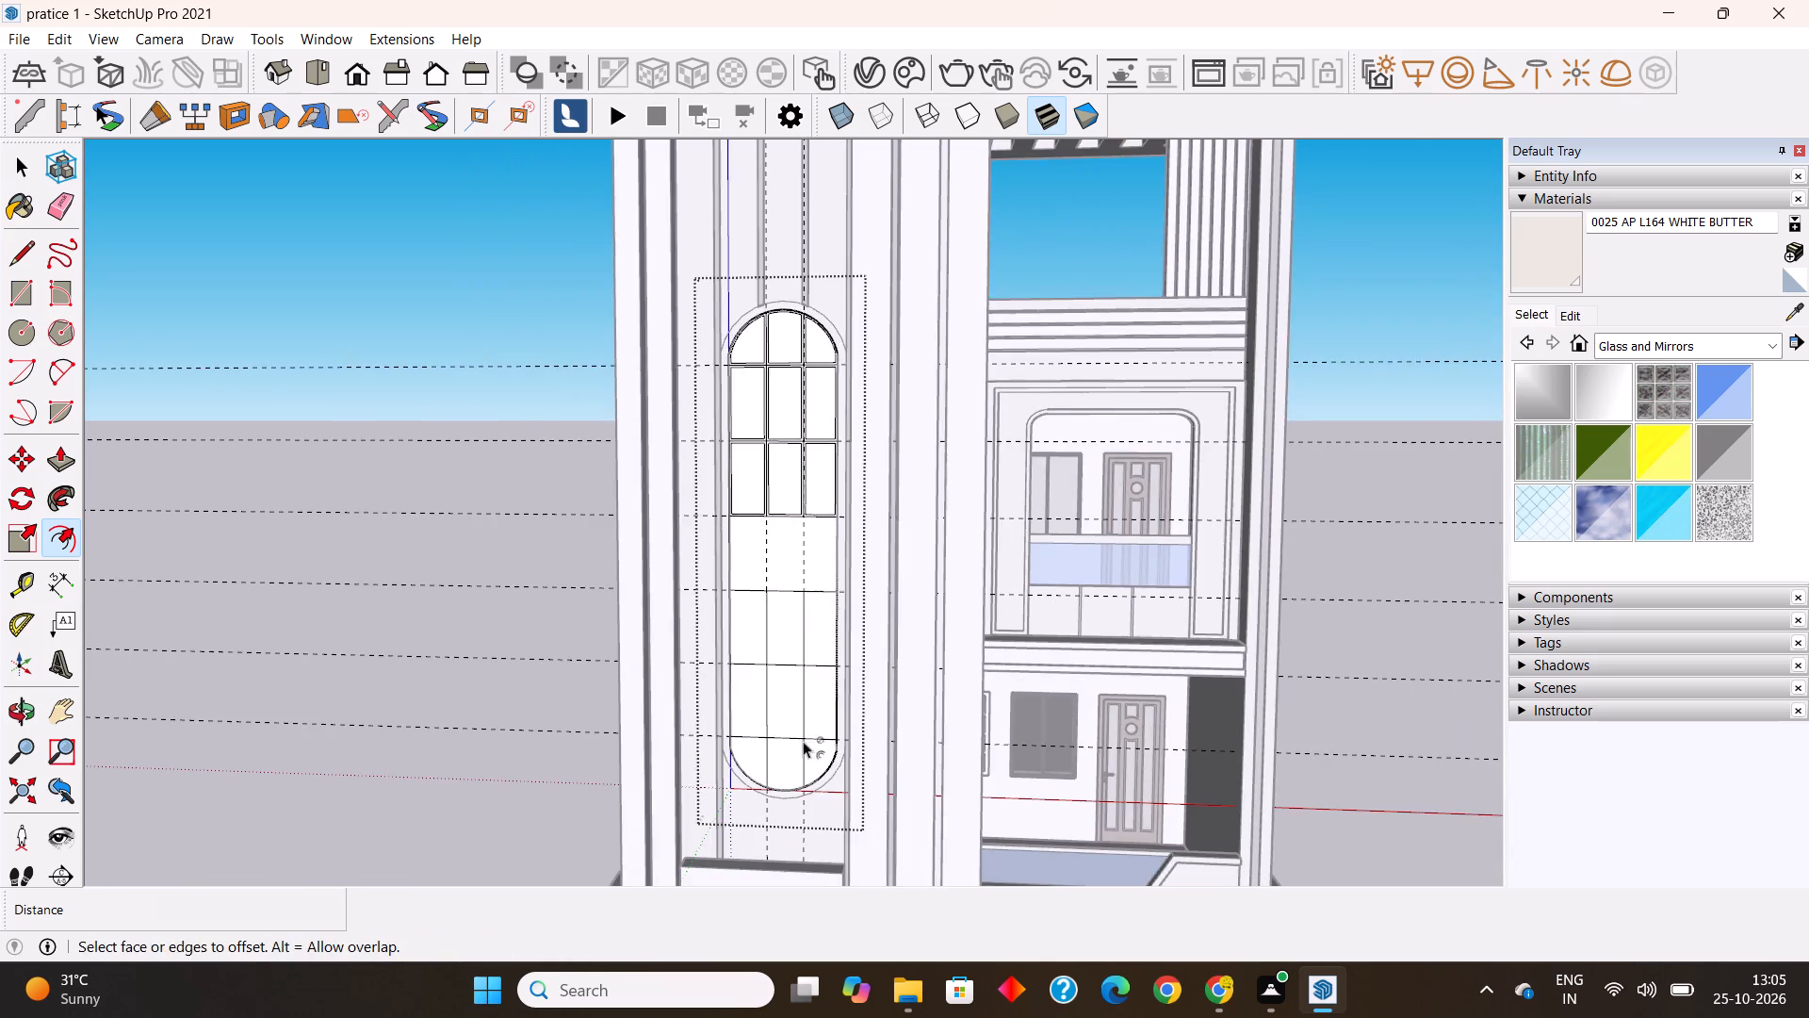
scroll(803, 769, "up", 5)
double_click(774, 759)
double_click(830, 750)
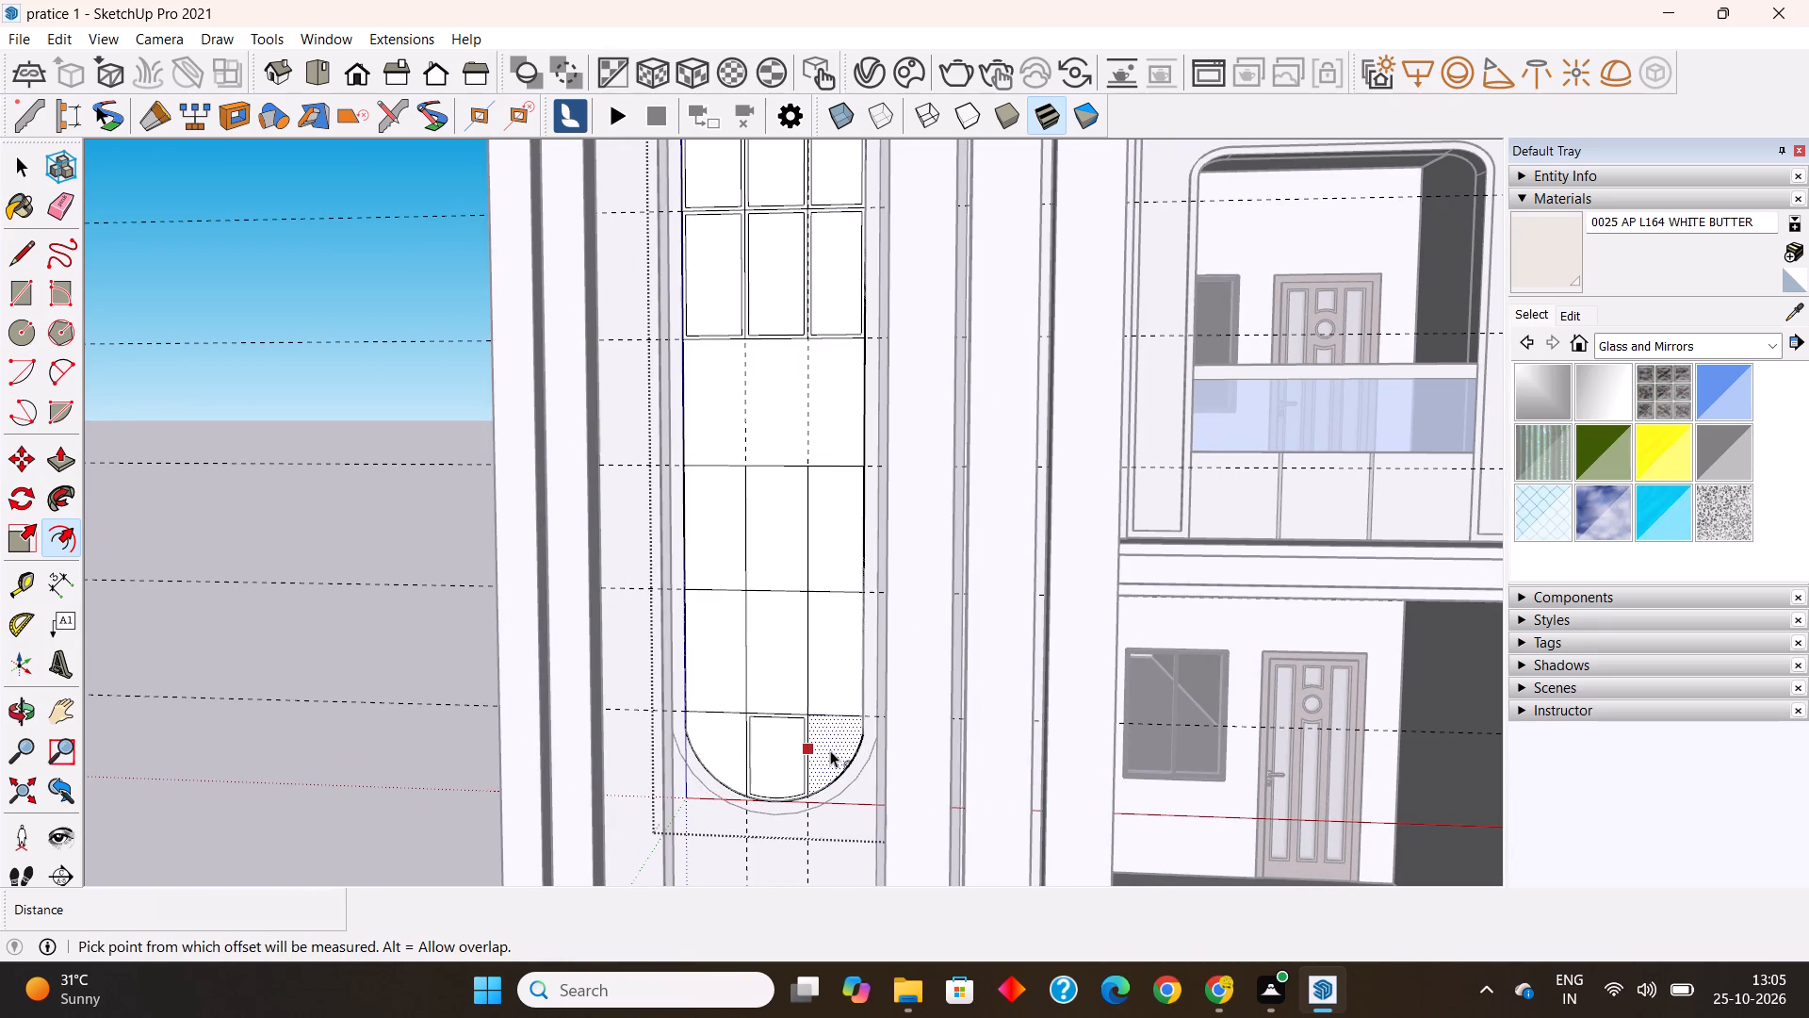
double_click(720, 734)
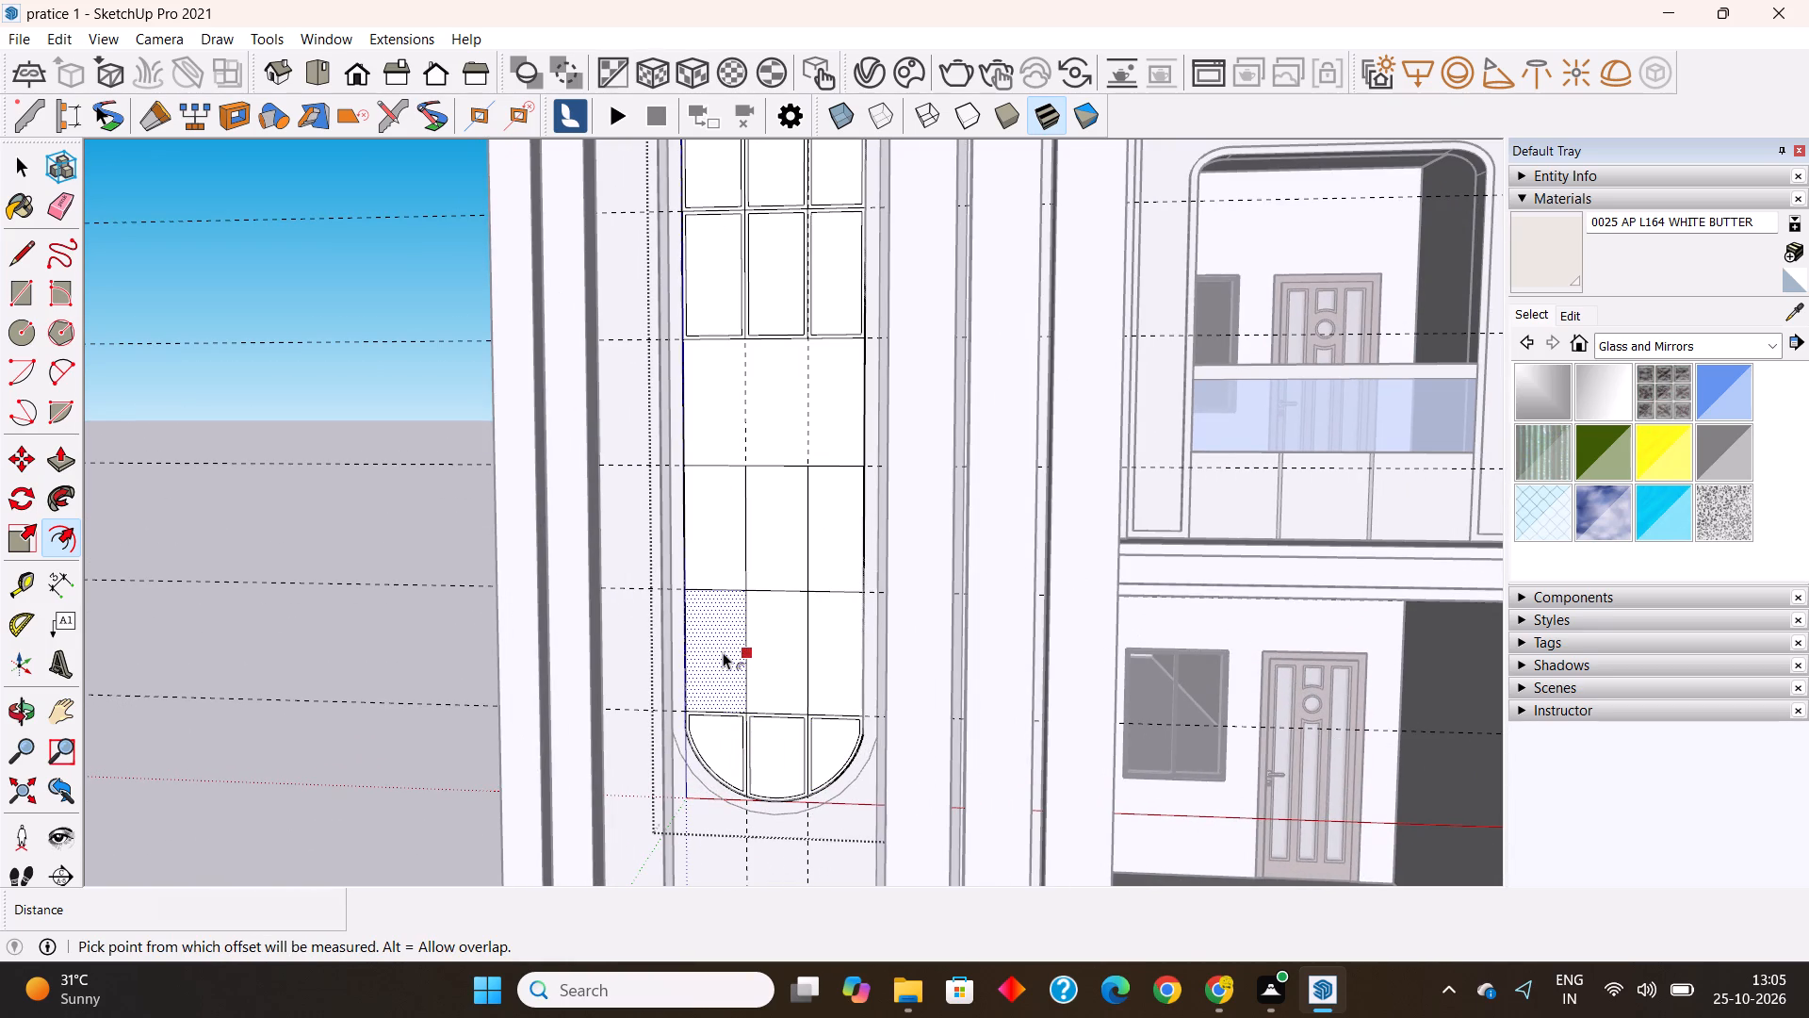
Repeat the 1" inward offset on the six panes in the two rows directly above the arched bottom row.
double_click(723, 652)
double_click(780, 643)
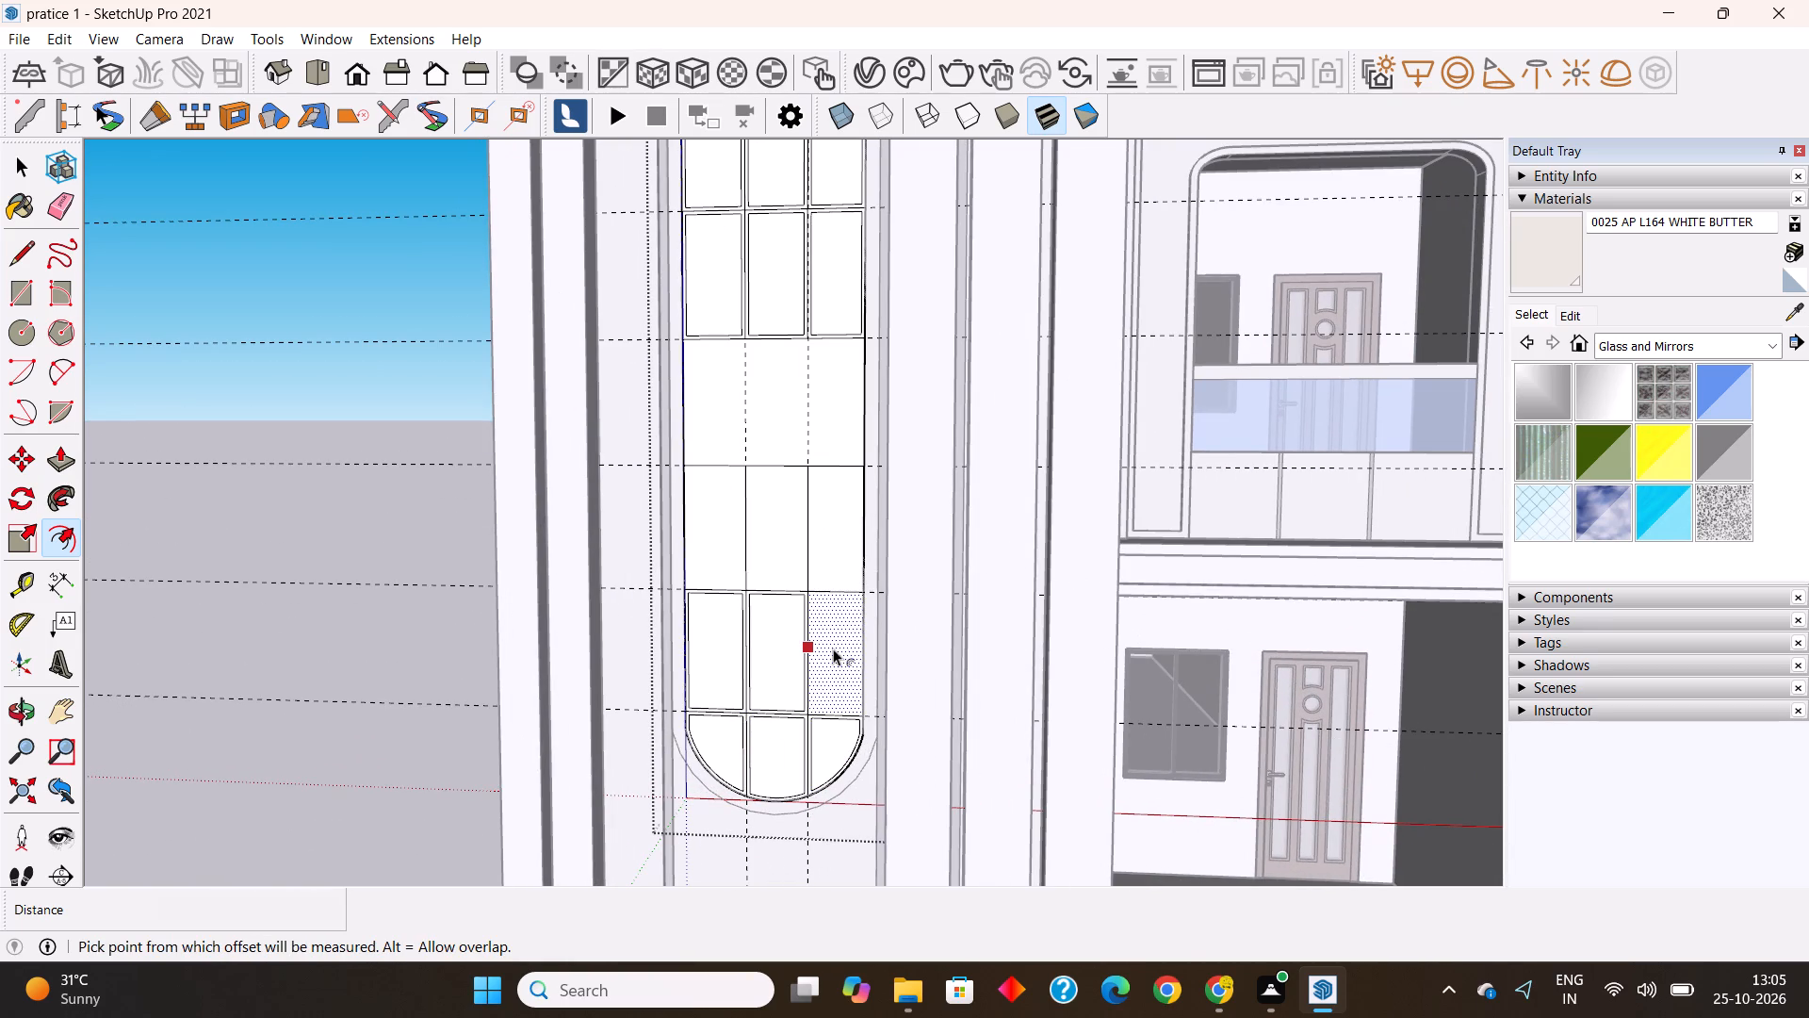
double_click(834, 649)
double_click(833, 550)
double_click(774, 541)
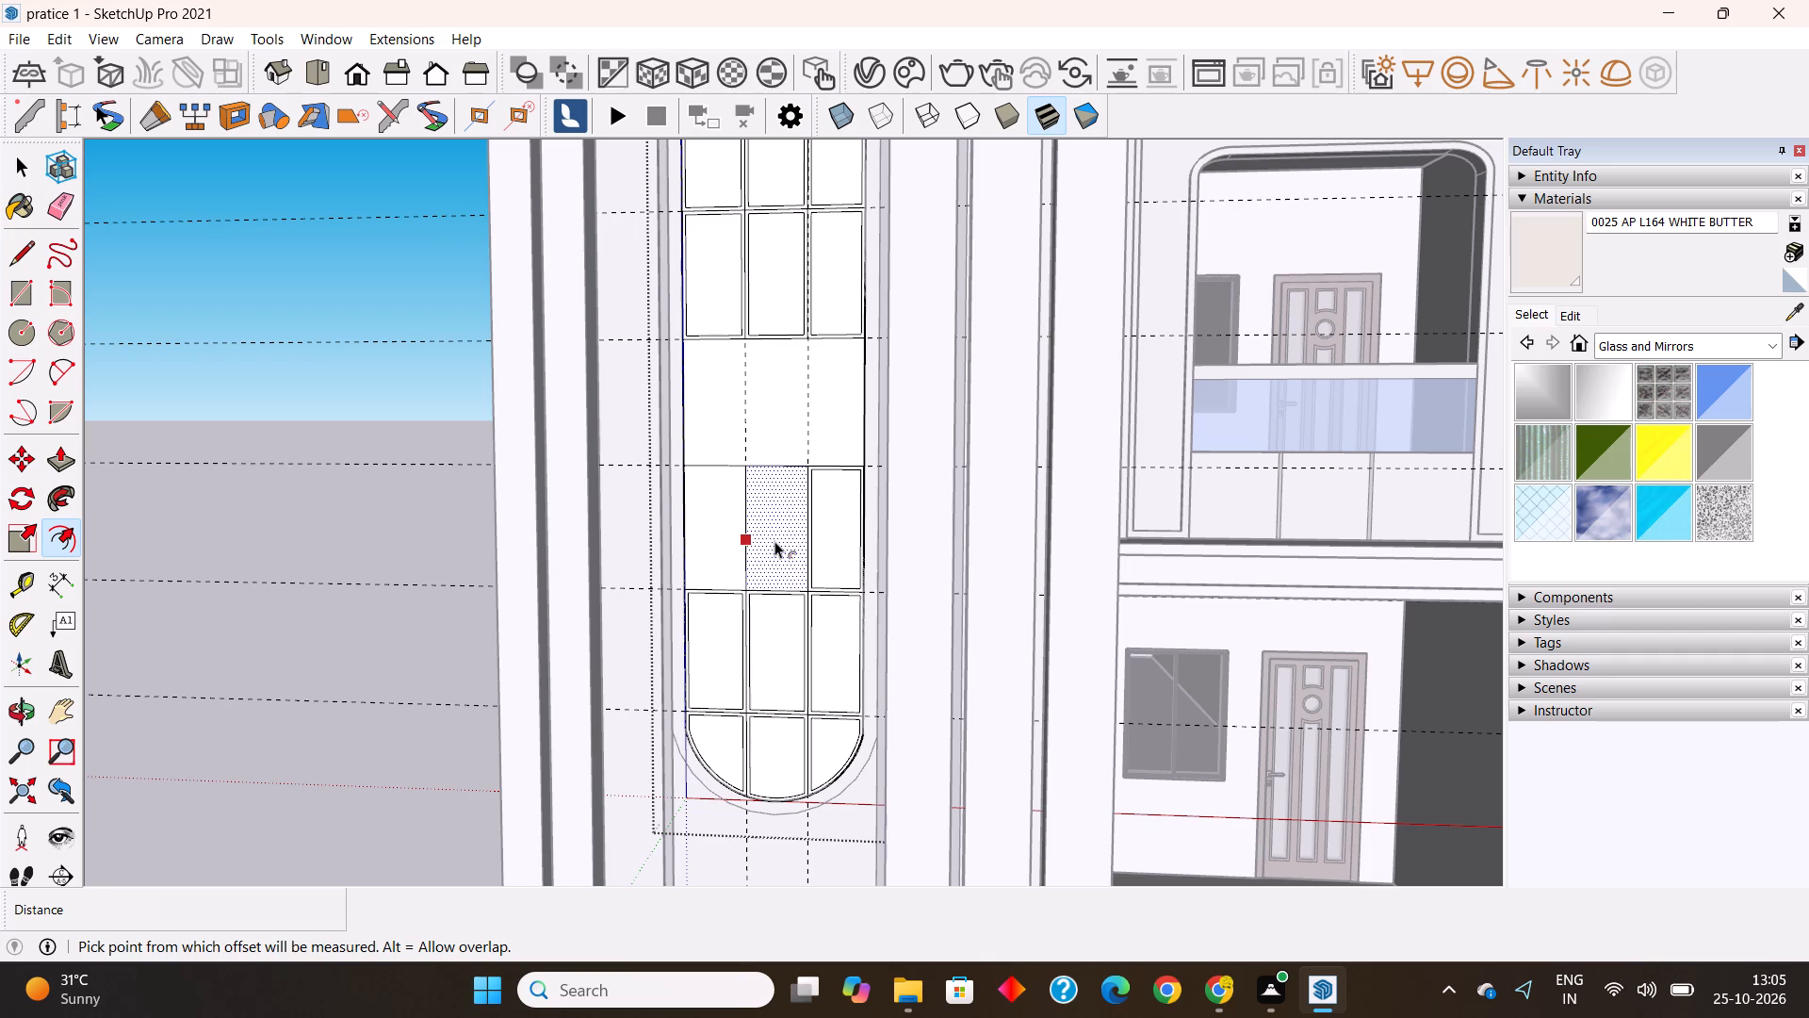
double_click(713, 539)
Delete the two vertical guides through the panel and all the horizontal guides crossing the building.
scroll(752, 659, "down", 6)
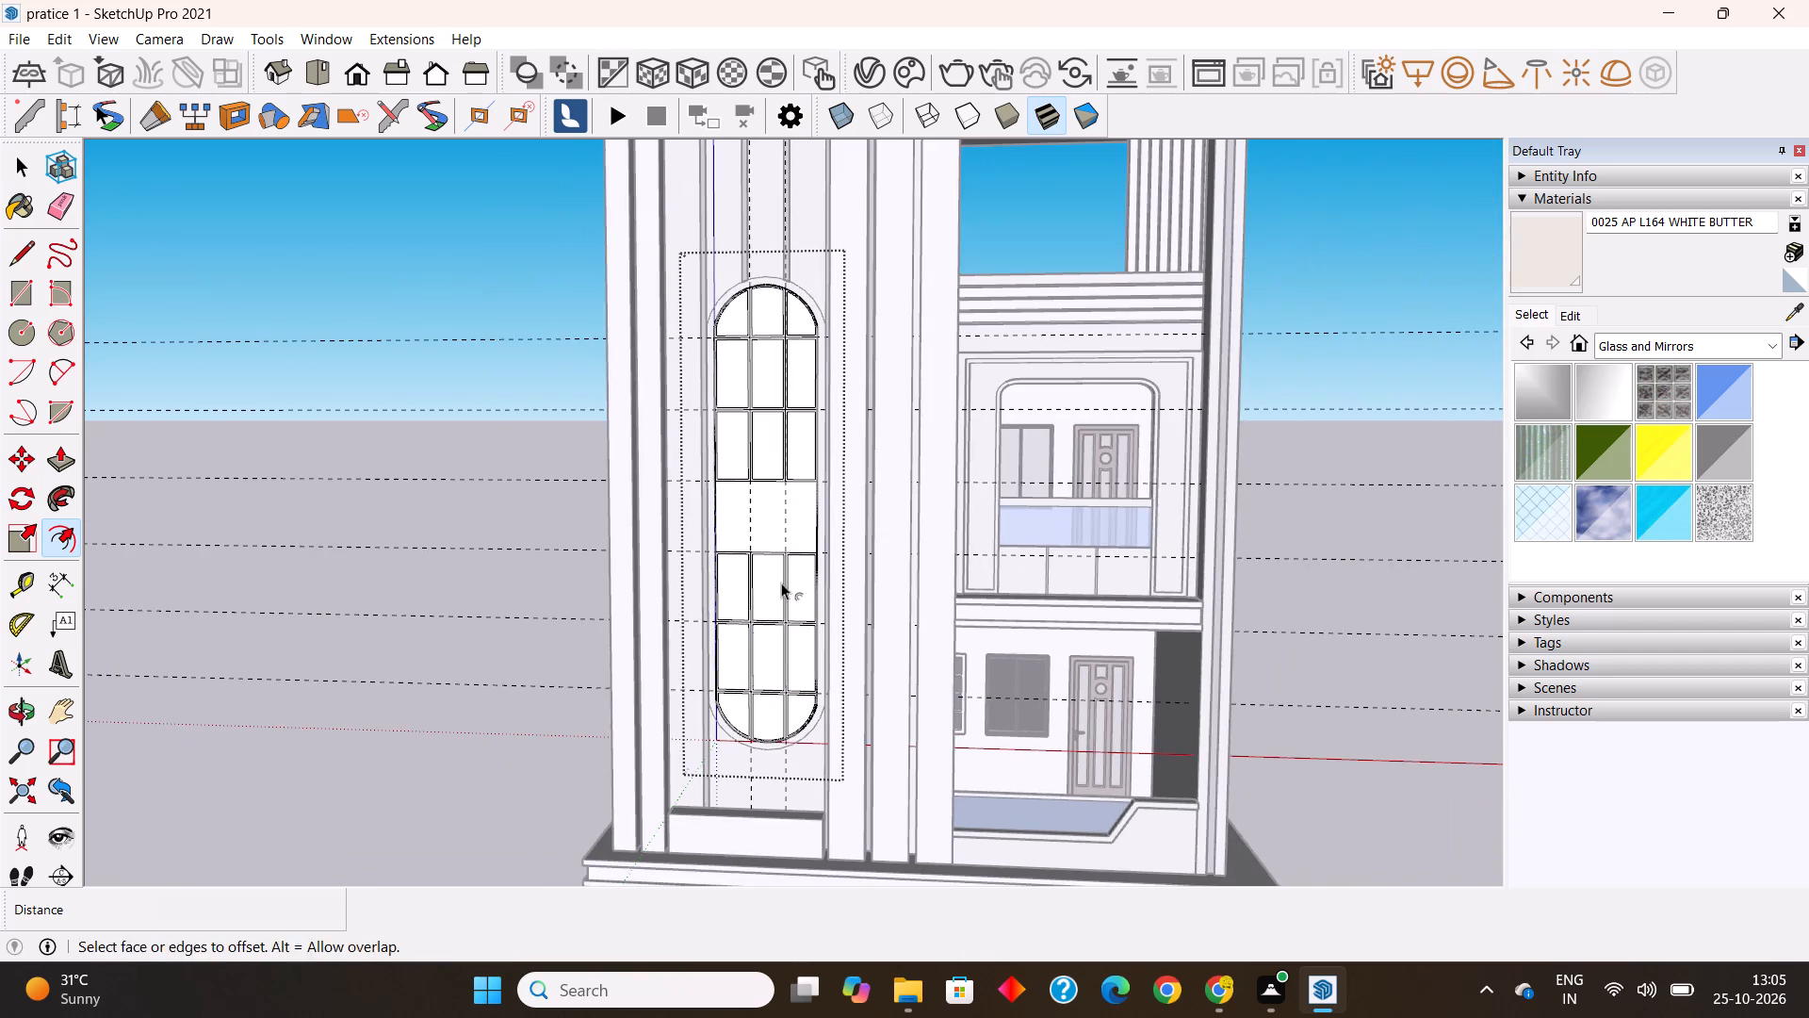
scroll(790, 477, "up", 4)
key("space")
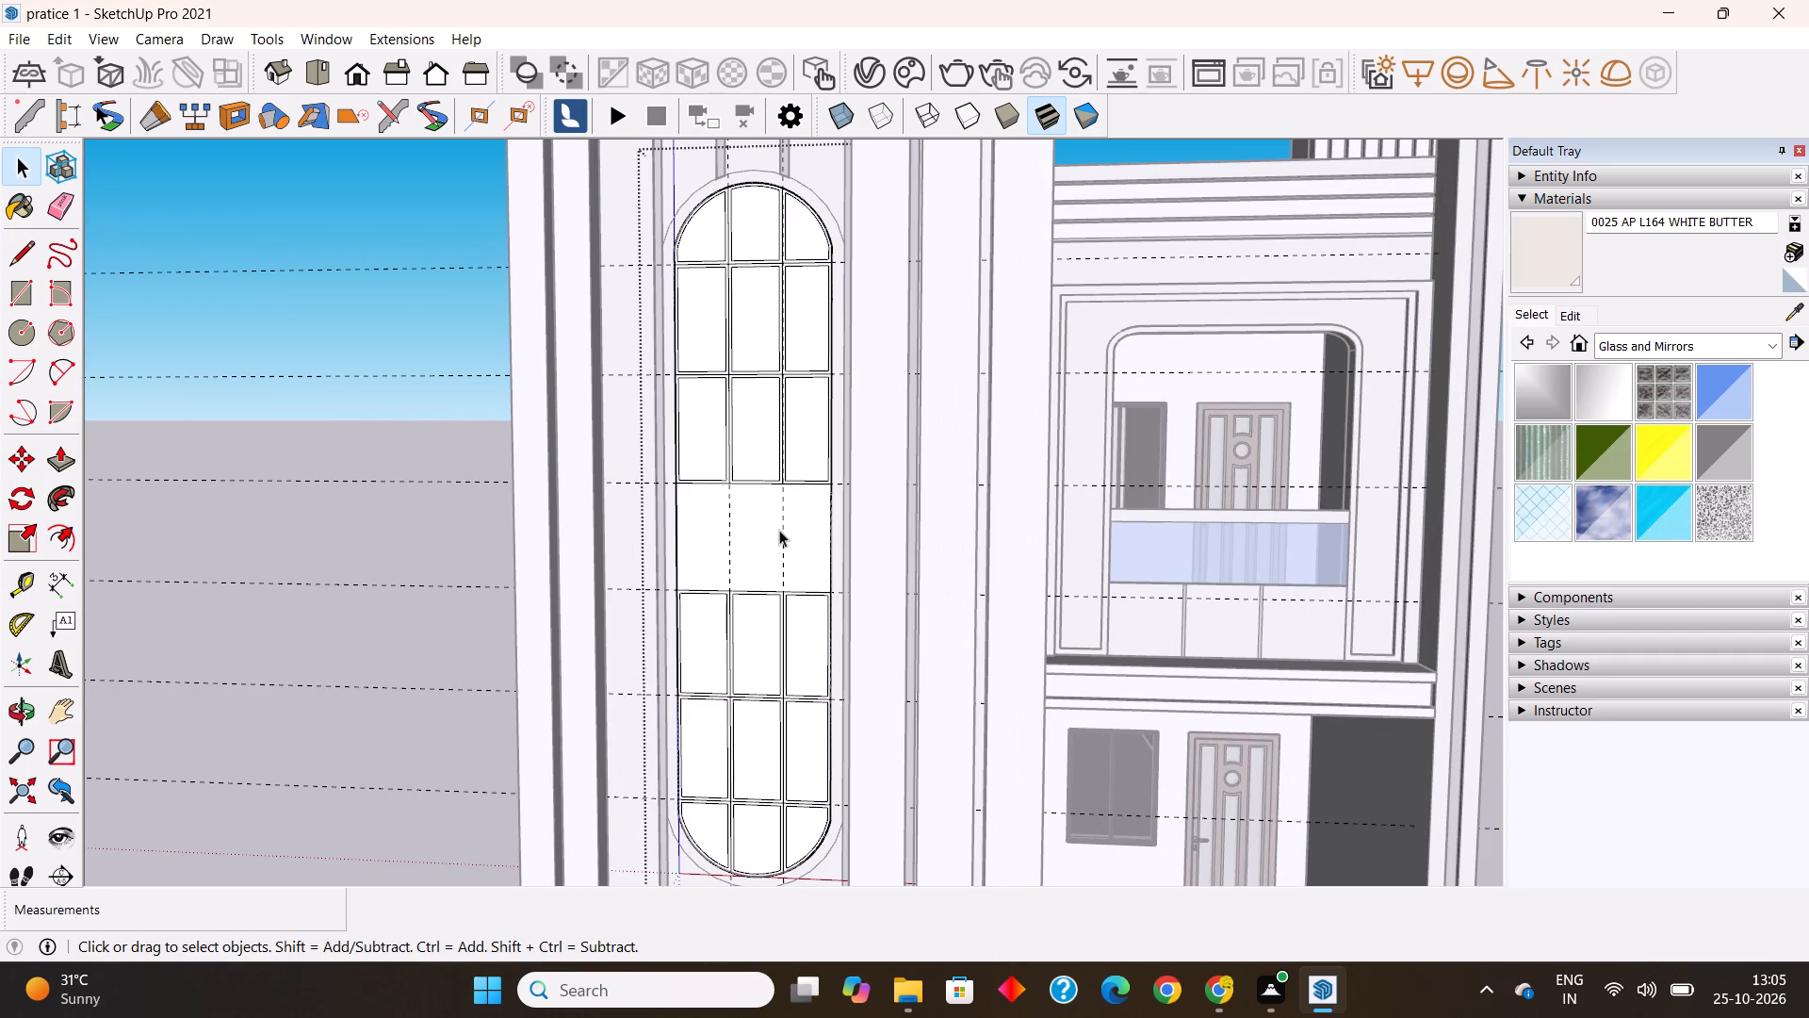
left_click(782, 526)
key("Delete")
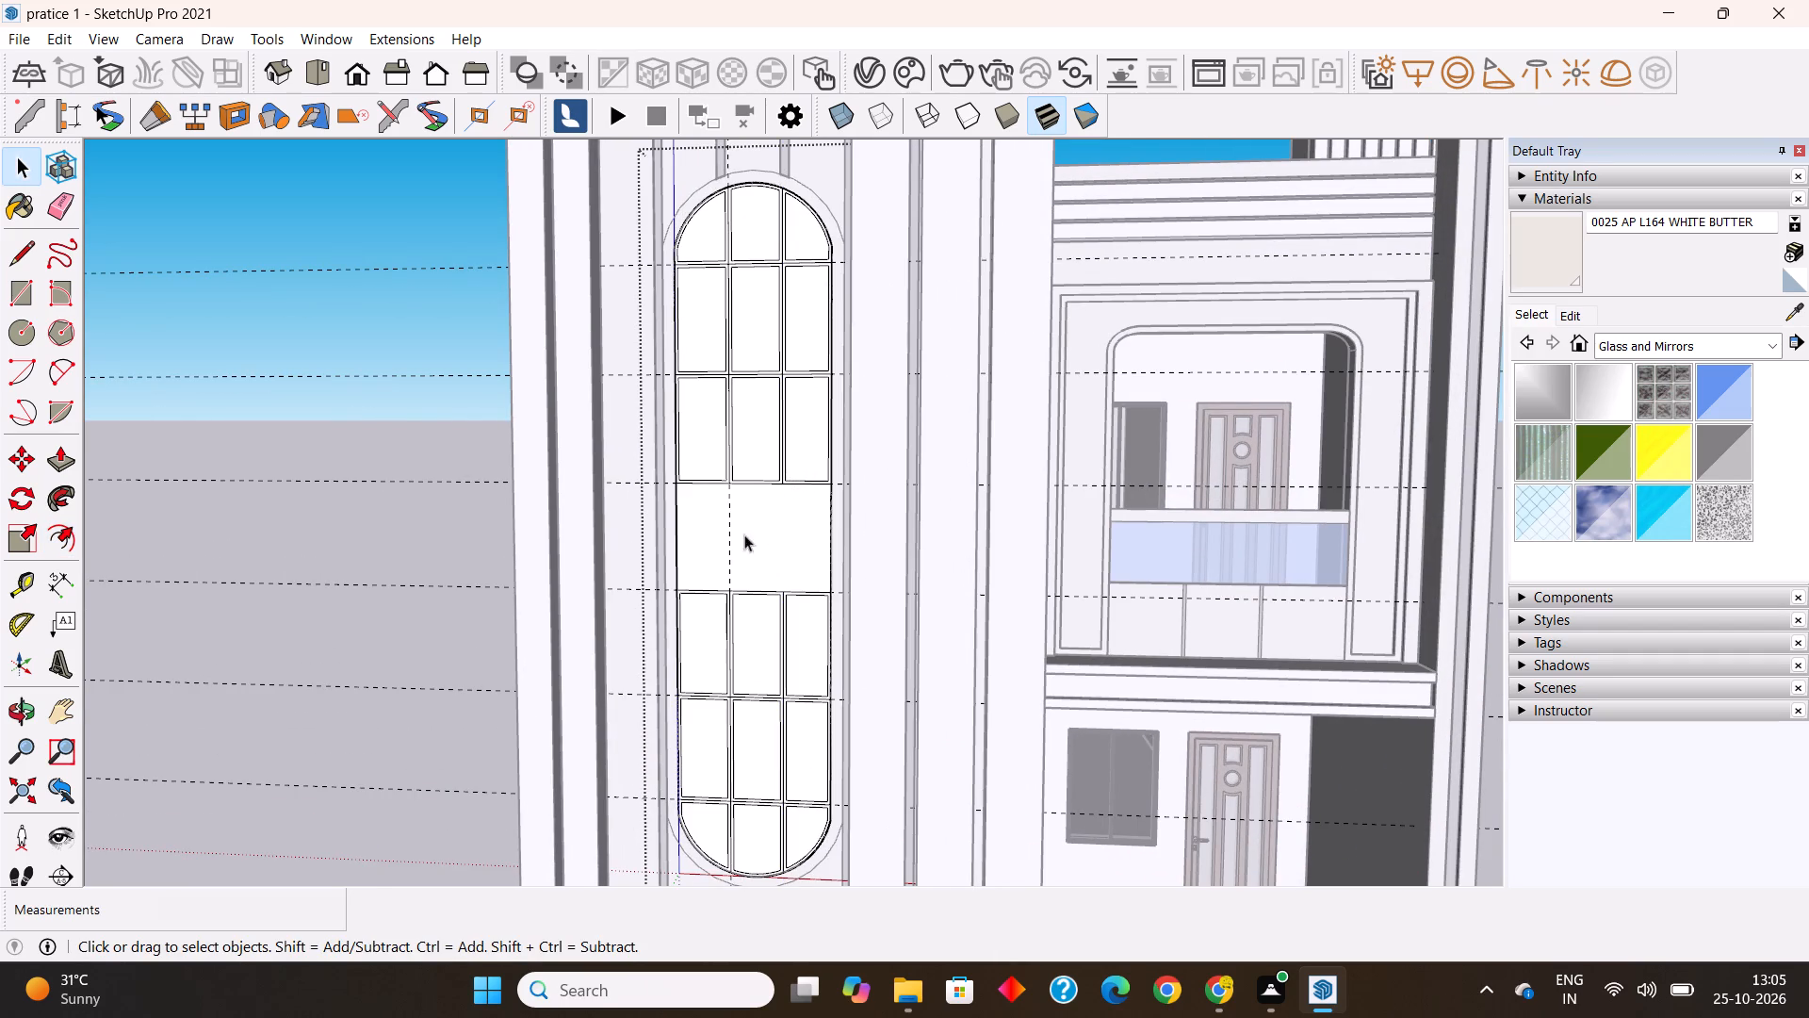
left_click(728, 526)
key("Delete")
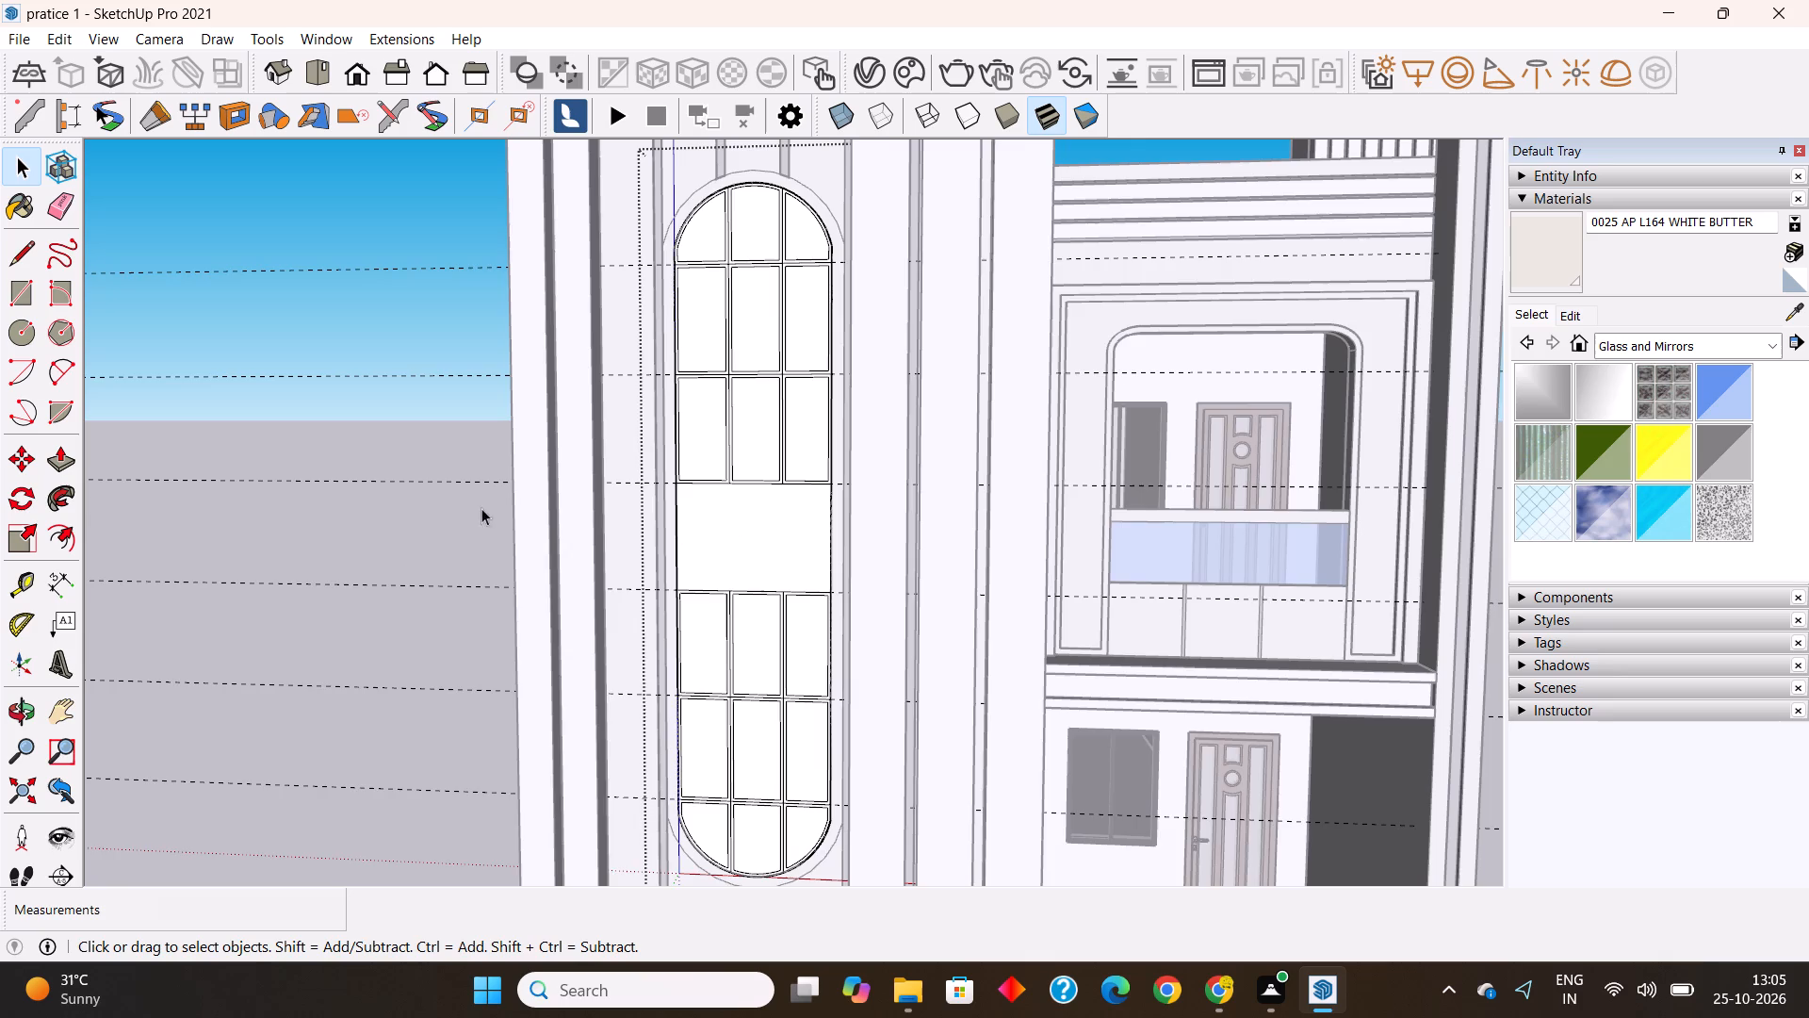
scroll(434, 479, "down", 10)
left_click_drag(347, 296, 211, 739)
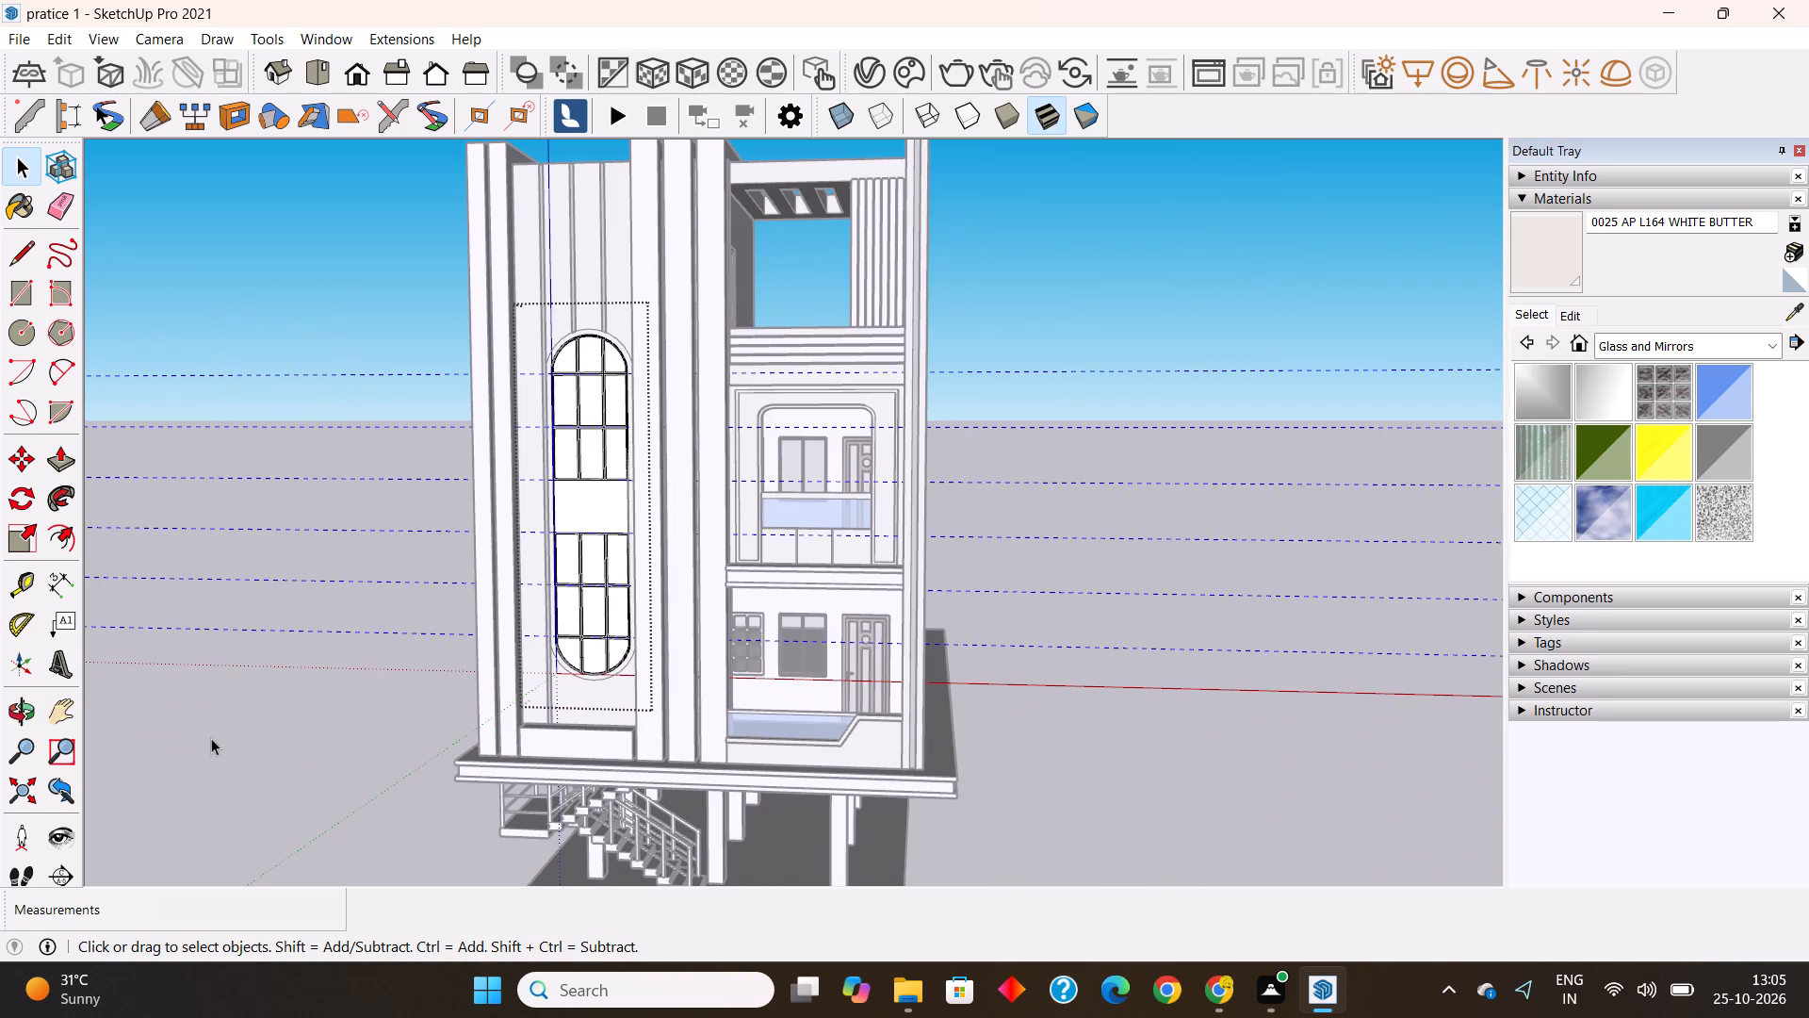
key("Delete")
Sample the Glass_Tinted_Gray material from the ground-floor window beside the door.
scroll(435, 649, "down", 2)
middle_click_drag(442, 652, 340, 697)
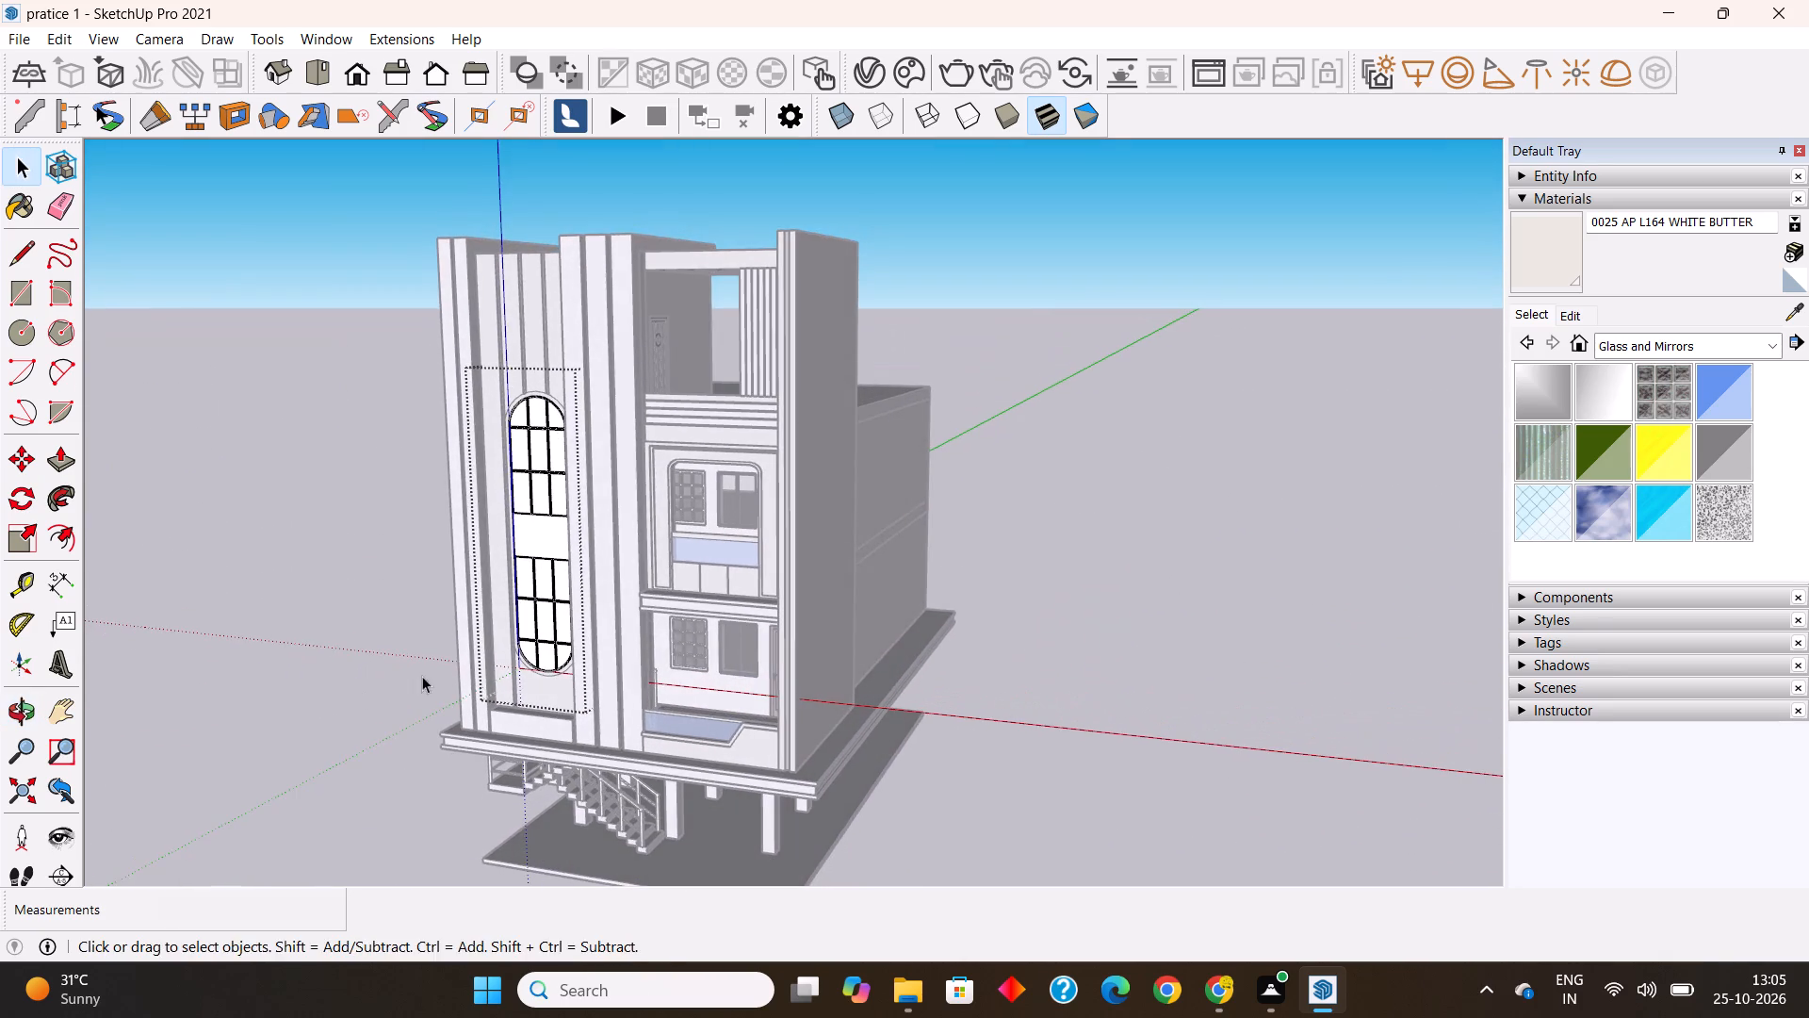
middle_click_drag(476, 660, 701, 648, "shift")
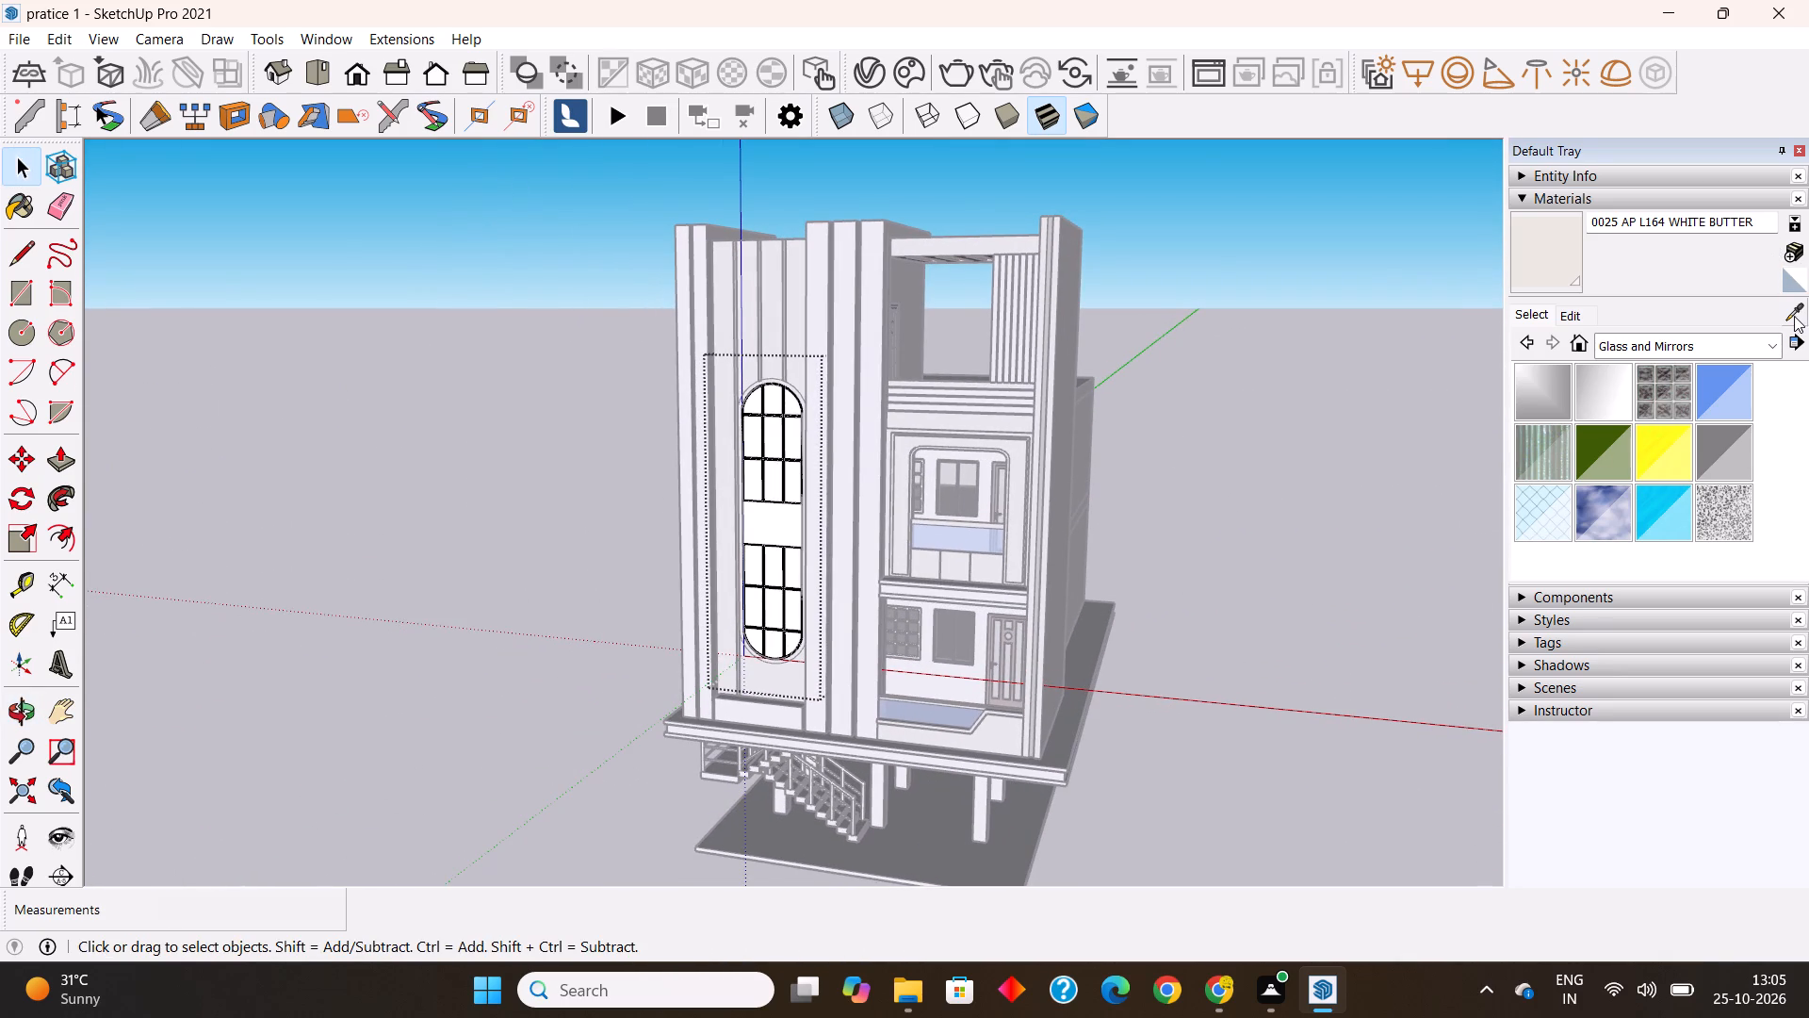
left_click(1794, 315)
scroll(1010, 457, "up", 3)
scroll(906, 547, "down", 2)
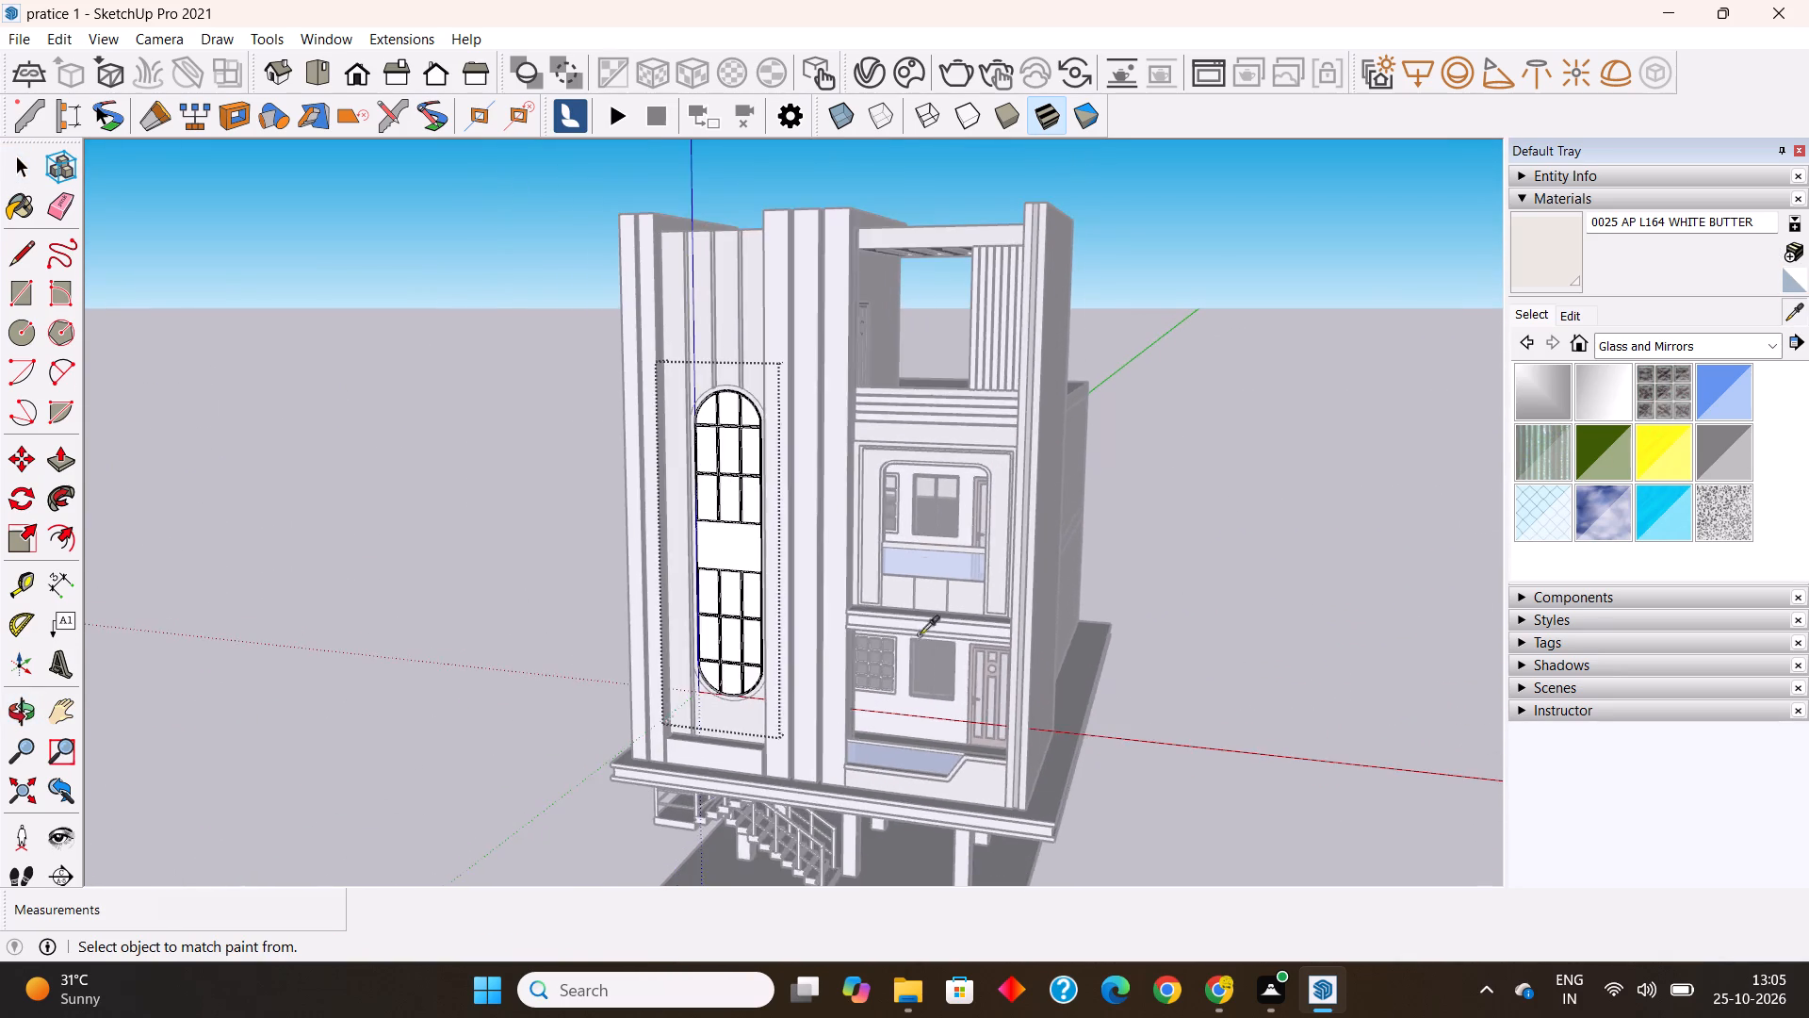
scroll(919, 677, "up", 12)
left_click(980, 655)
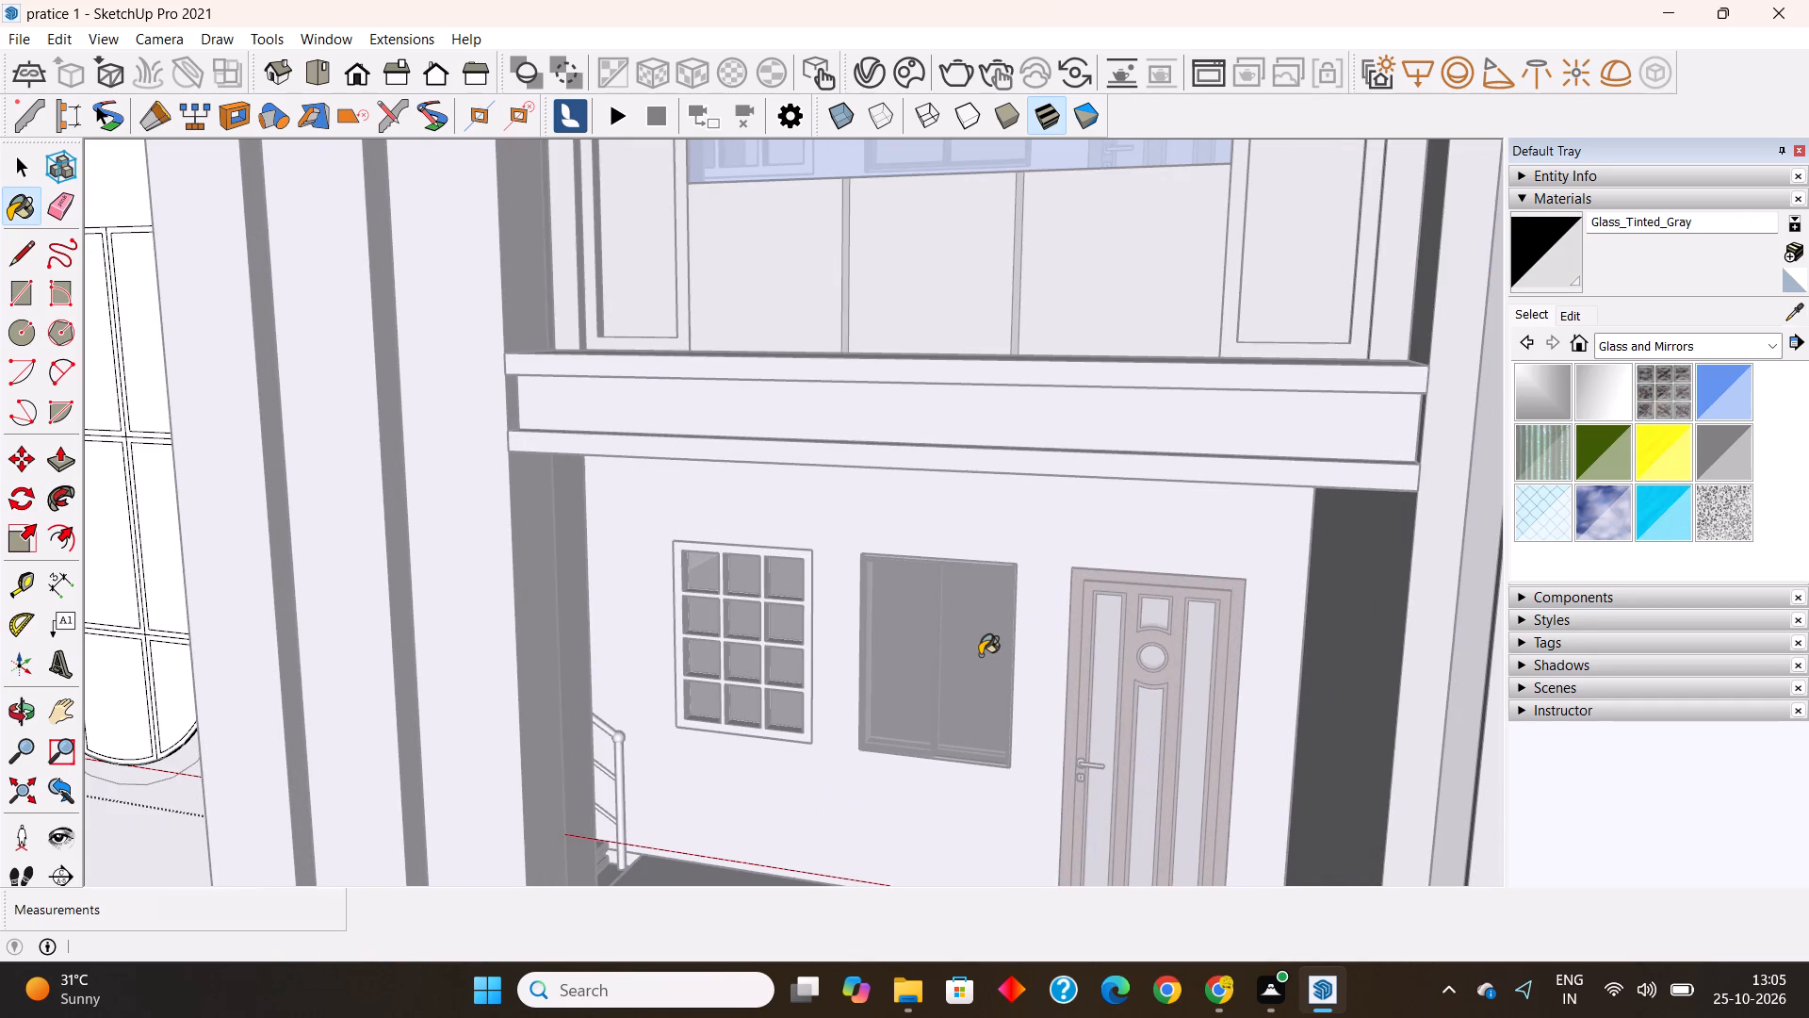
Paint the nine panes of the lower window grid, including its arched bottom row, with Glass_Tinted_Gray.
scroll(980, 655, "down", 9)
scroll(725, 577, "up", 6)
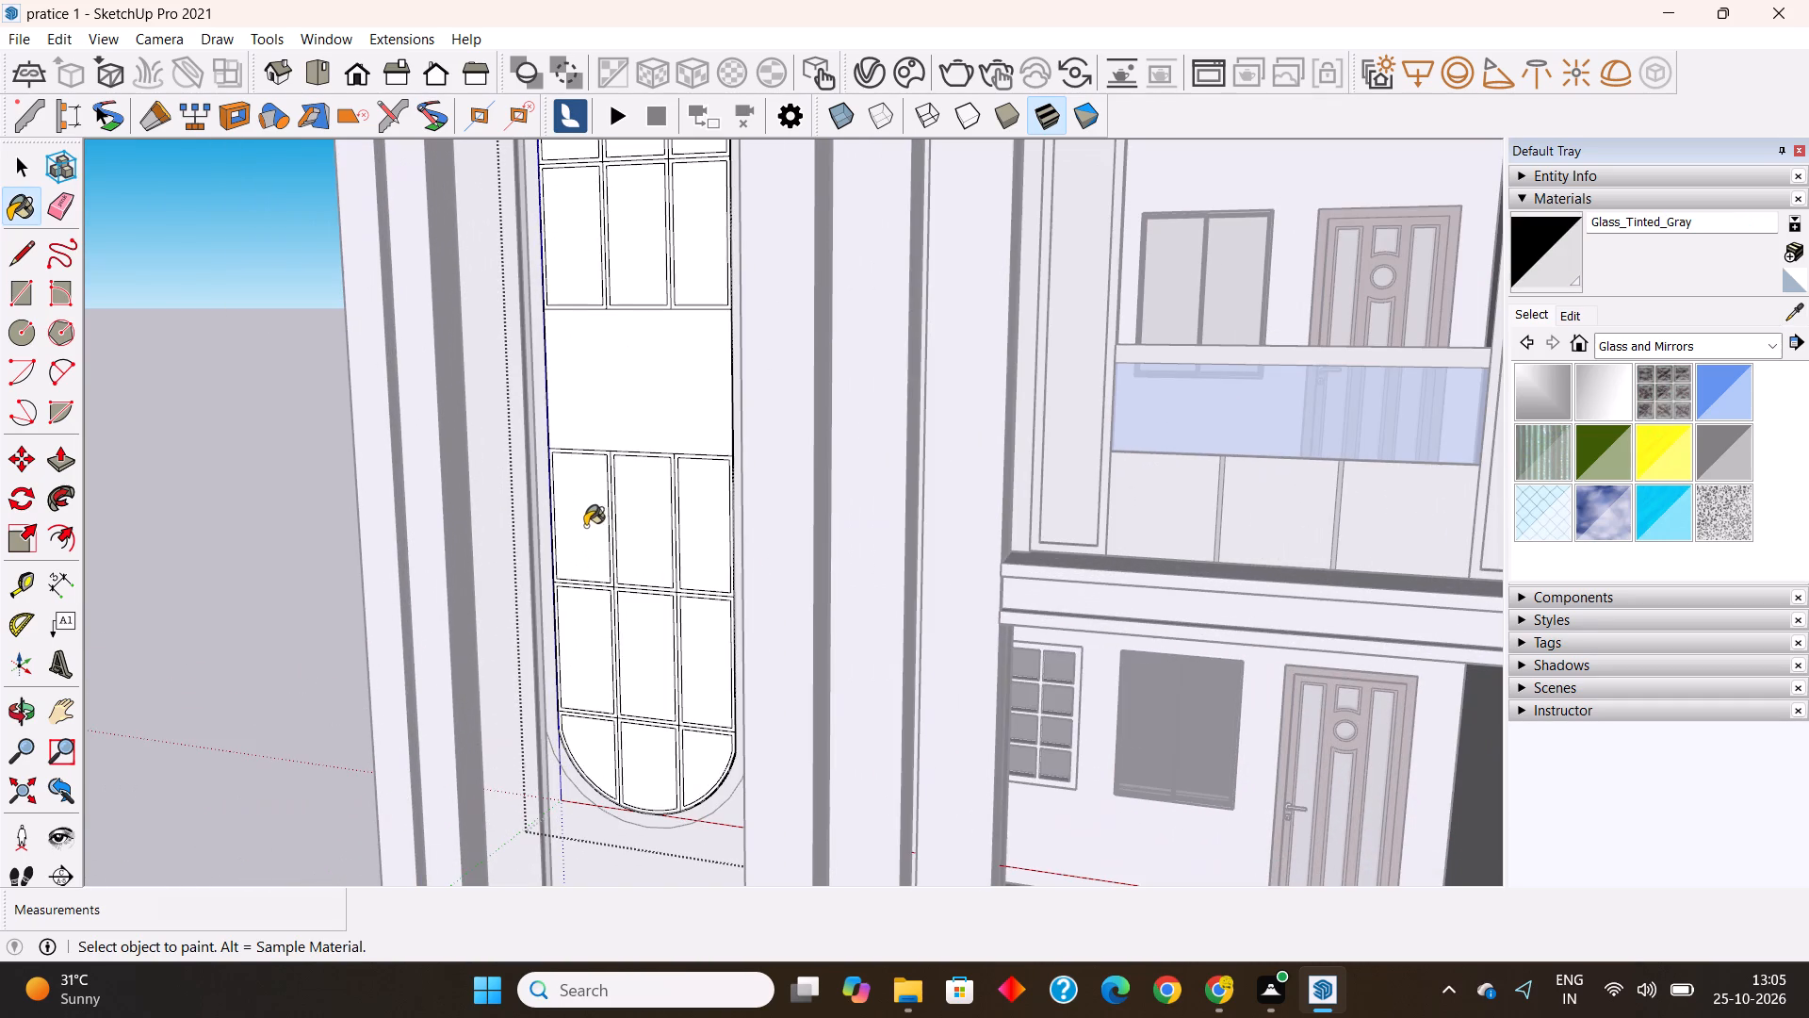
left_click(583, 523)
left_click(635, 519)
left_click(700, 529)
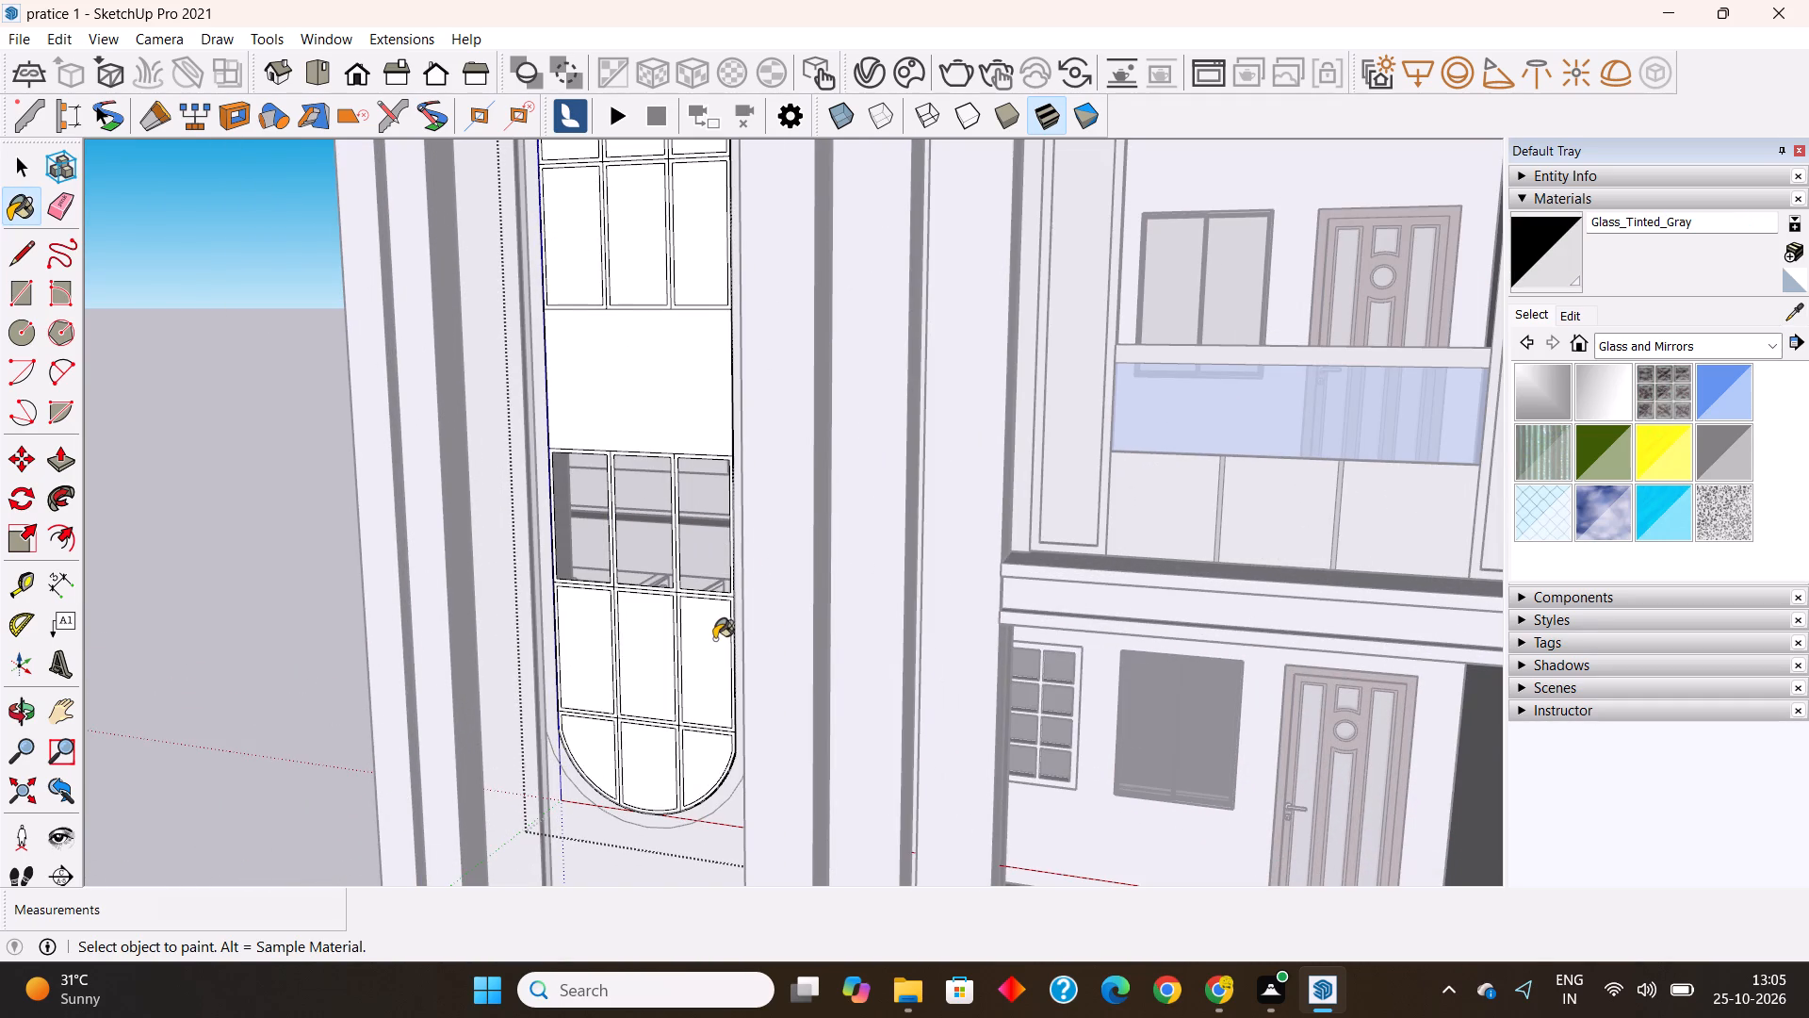
left_click(714, 639)
left_click(644, 645)
left_click(592, 644)
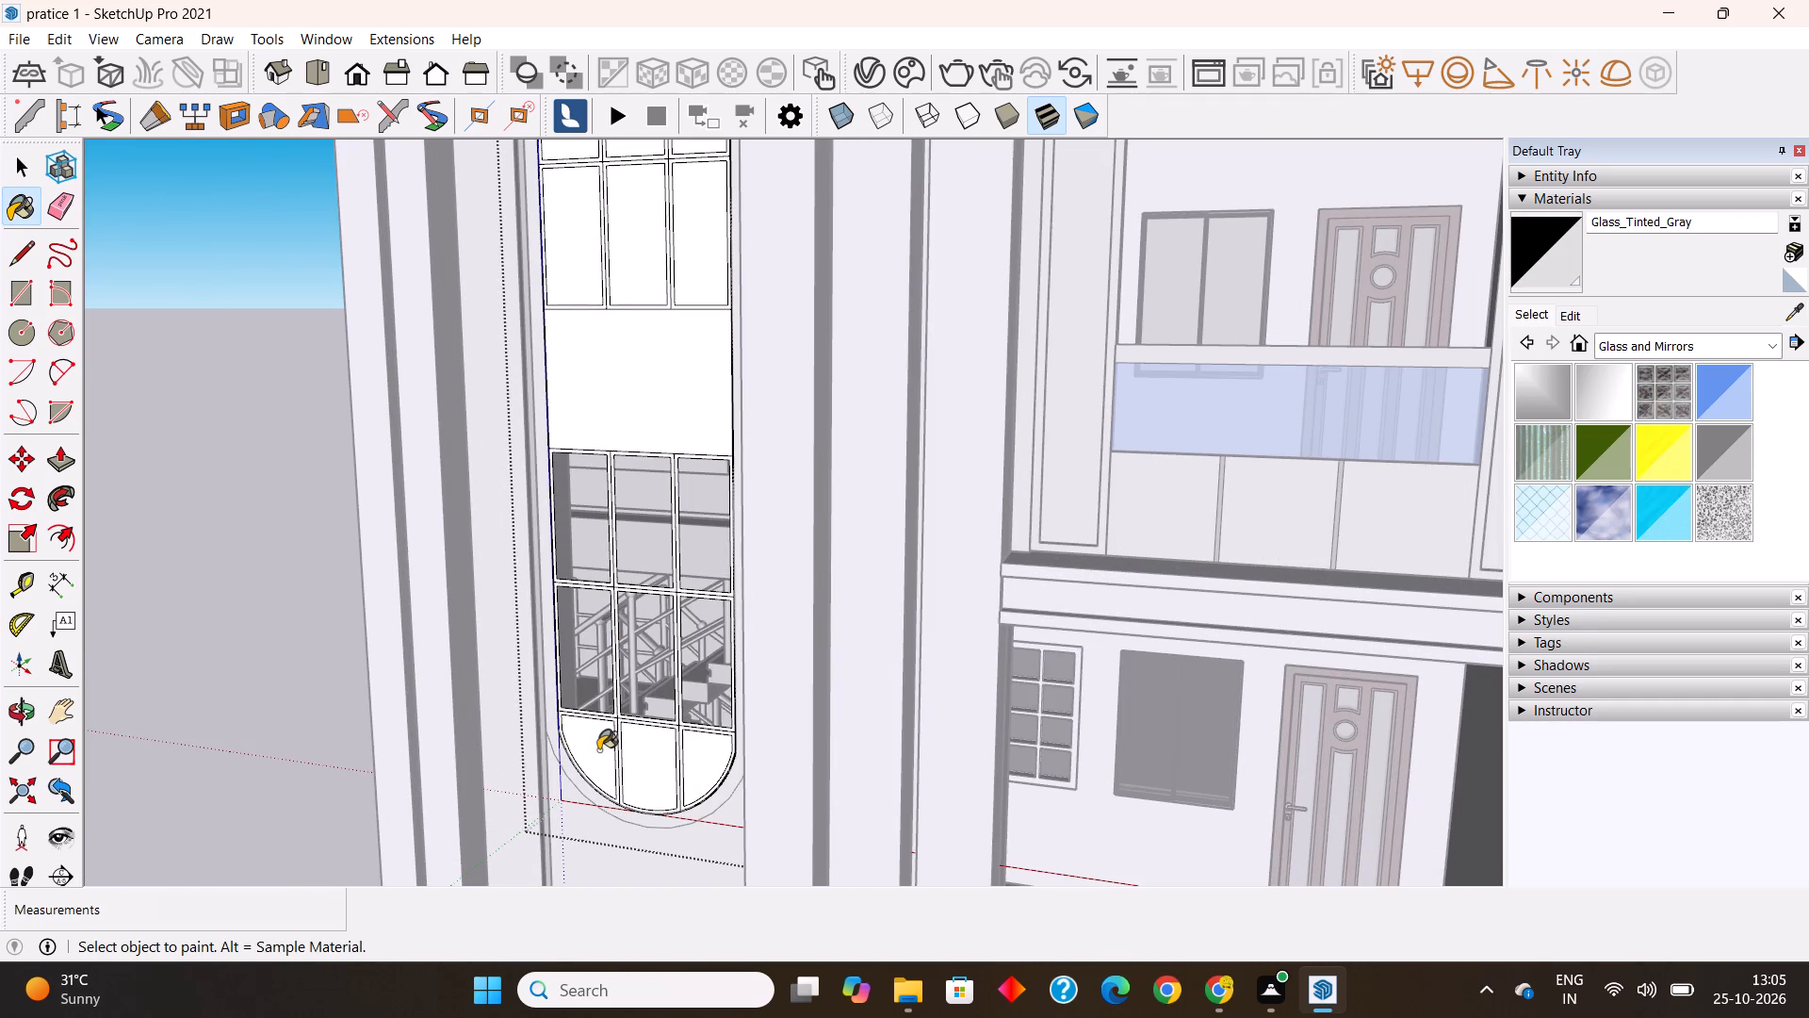
left_click(597, 750)
left_click(636, 754)
left_click(696, 755)
Paint the nine panes of the upper window grid, including its arched top row, with Glass_Tinted_Gray.
scroll(665, 862, "down", 1)
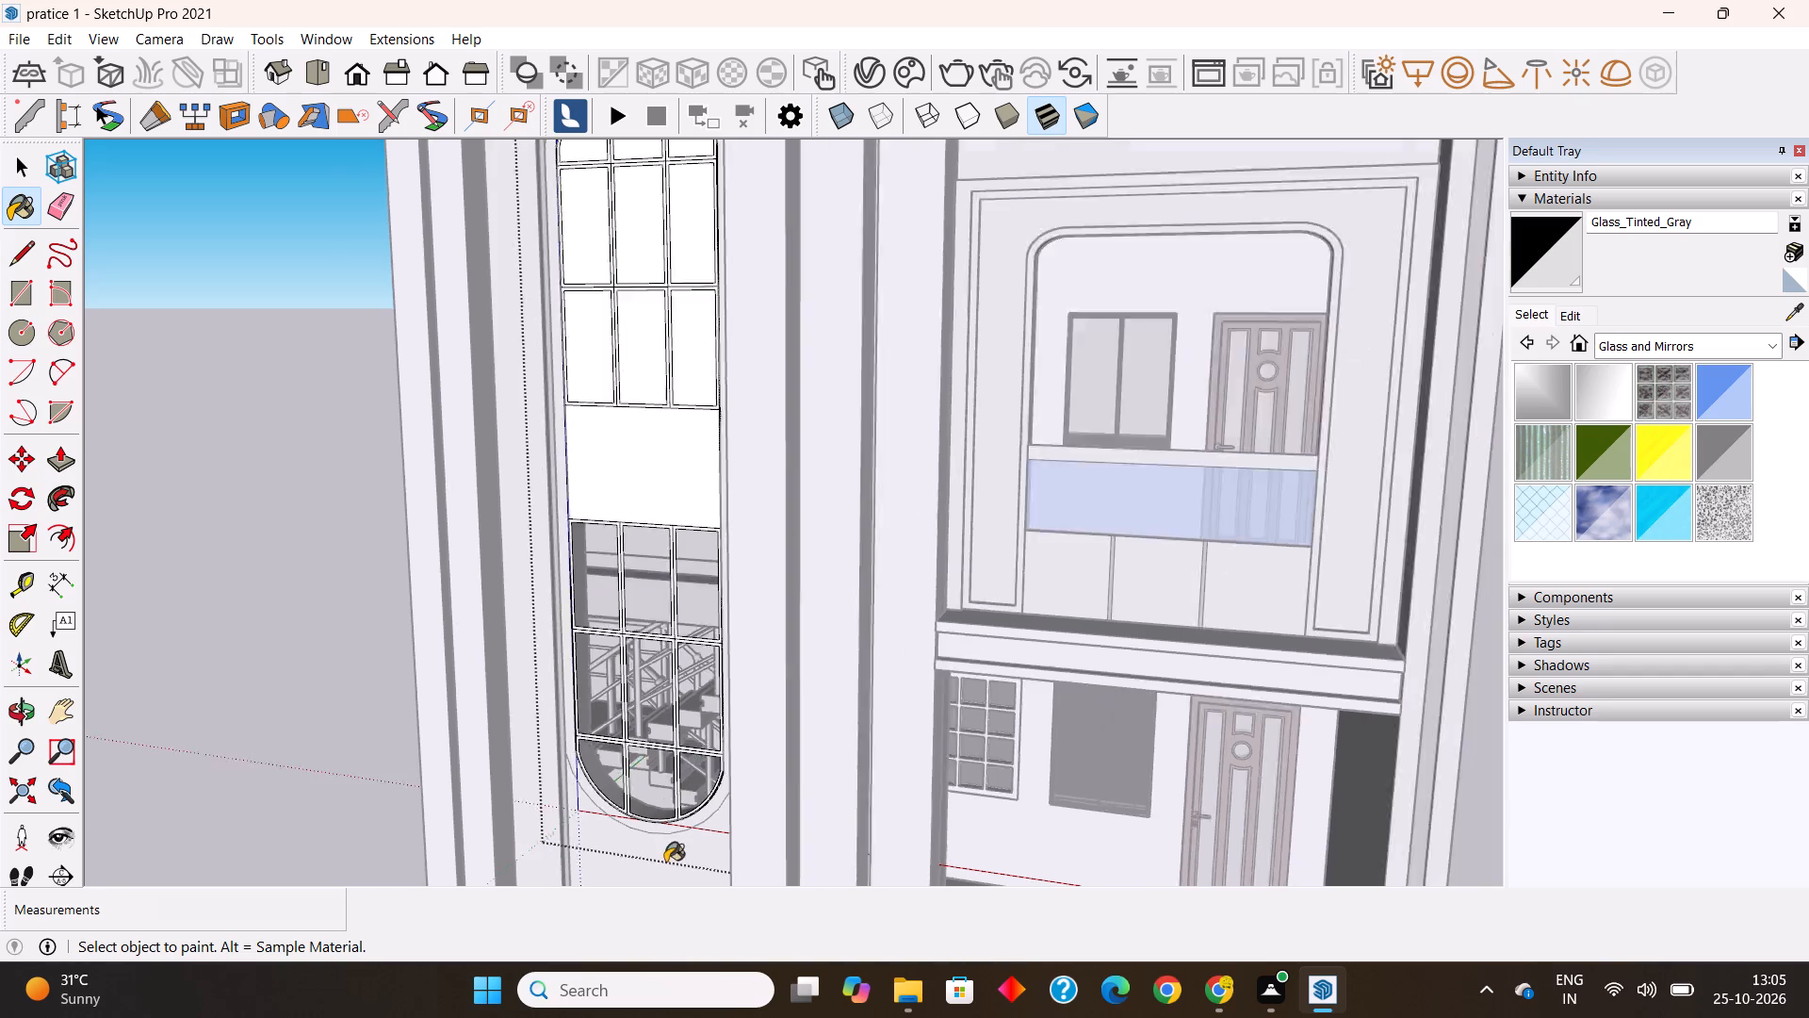
scroll(665, 862, "down", 5)
scroll(640, 372, "up", 8)
left_click(603, 369)
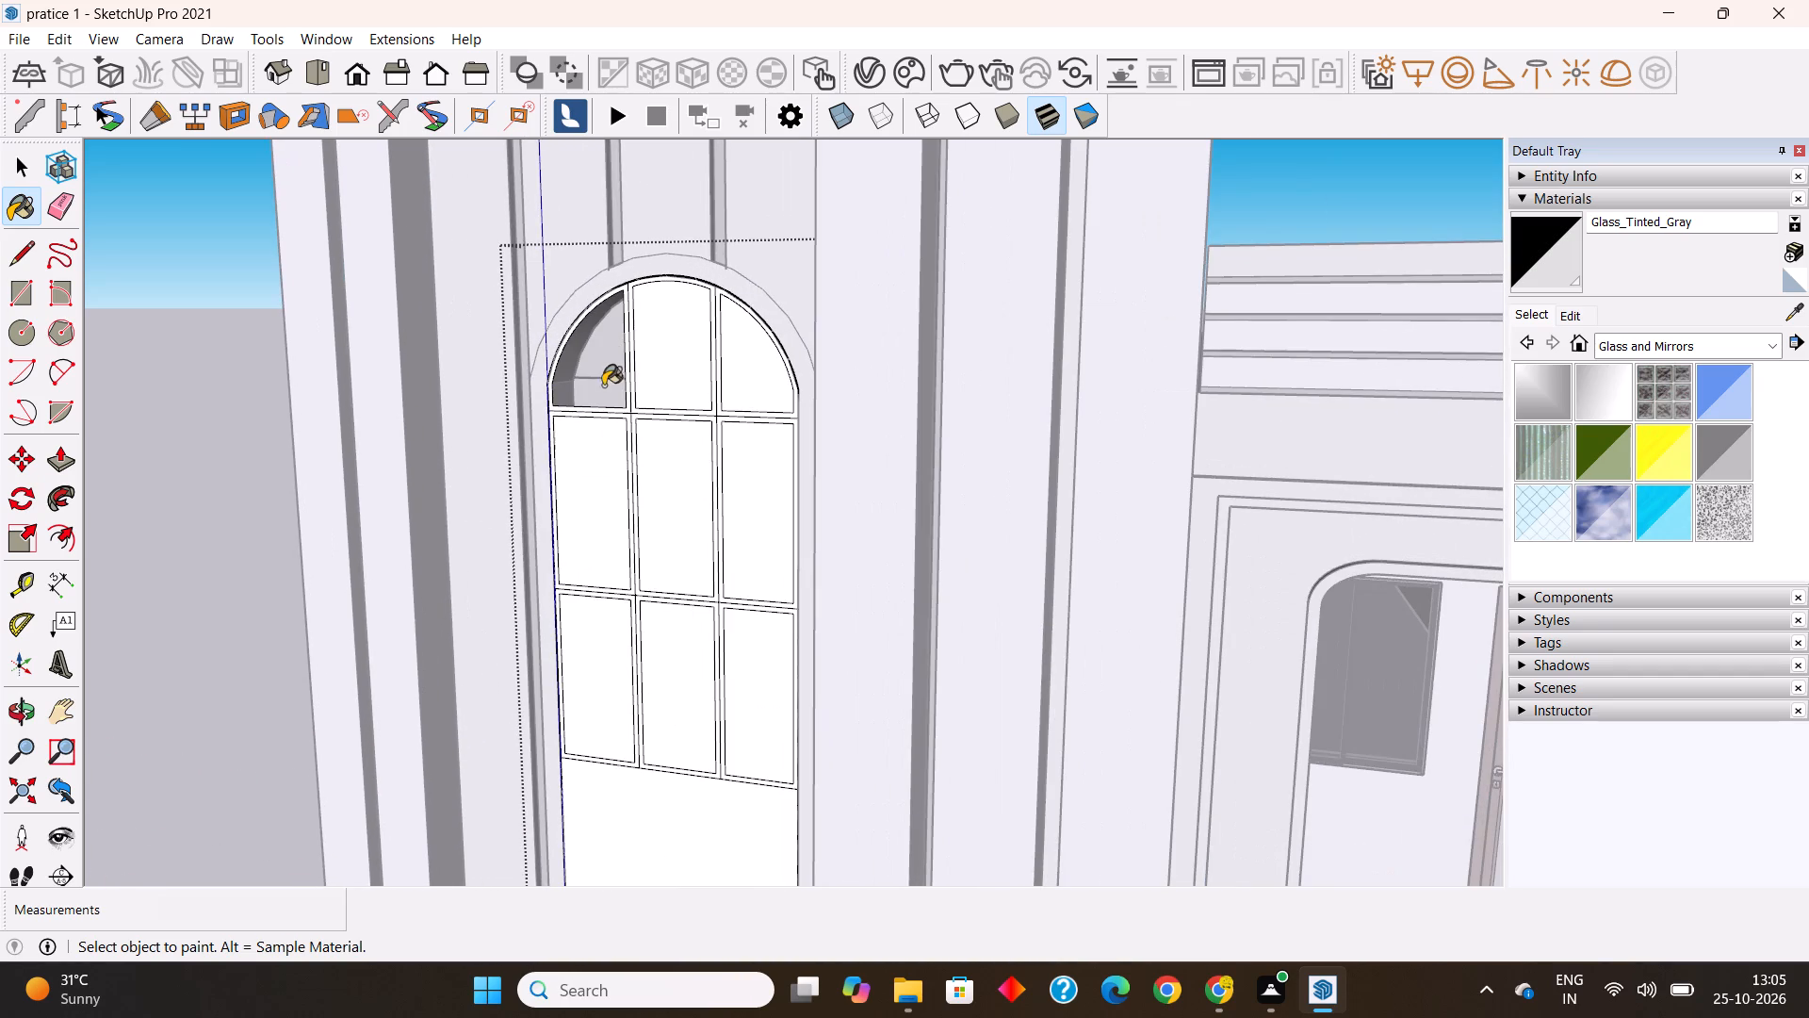
left_click(609, 484)
left_click(604, 637)
left_click(671, 649)
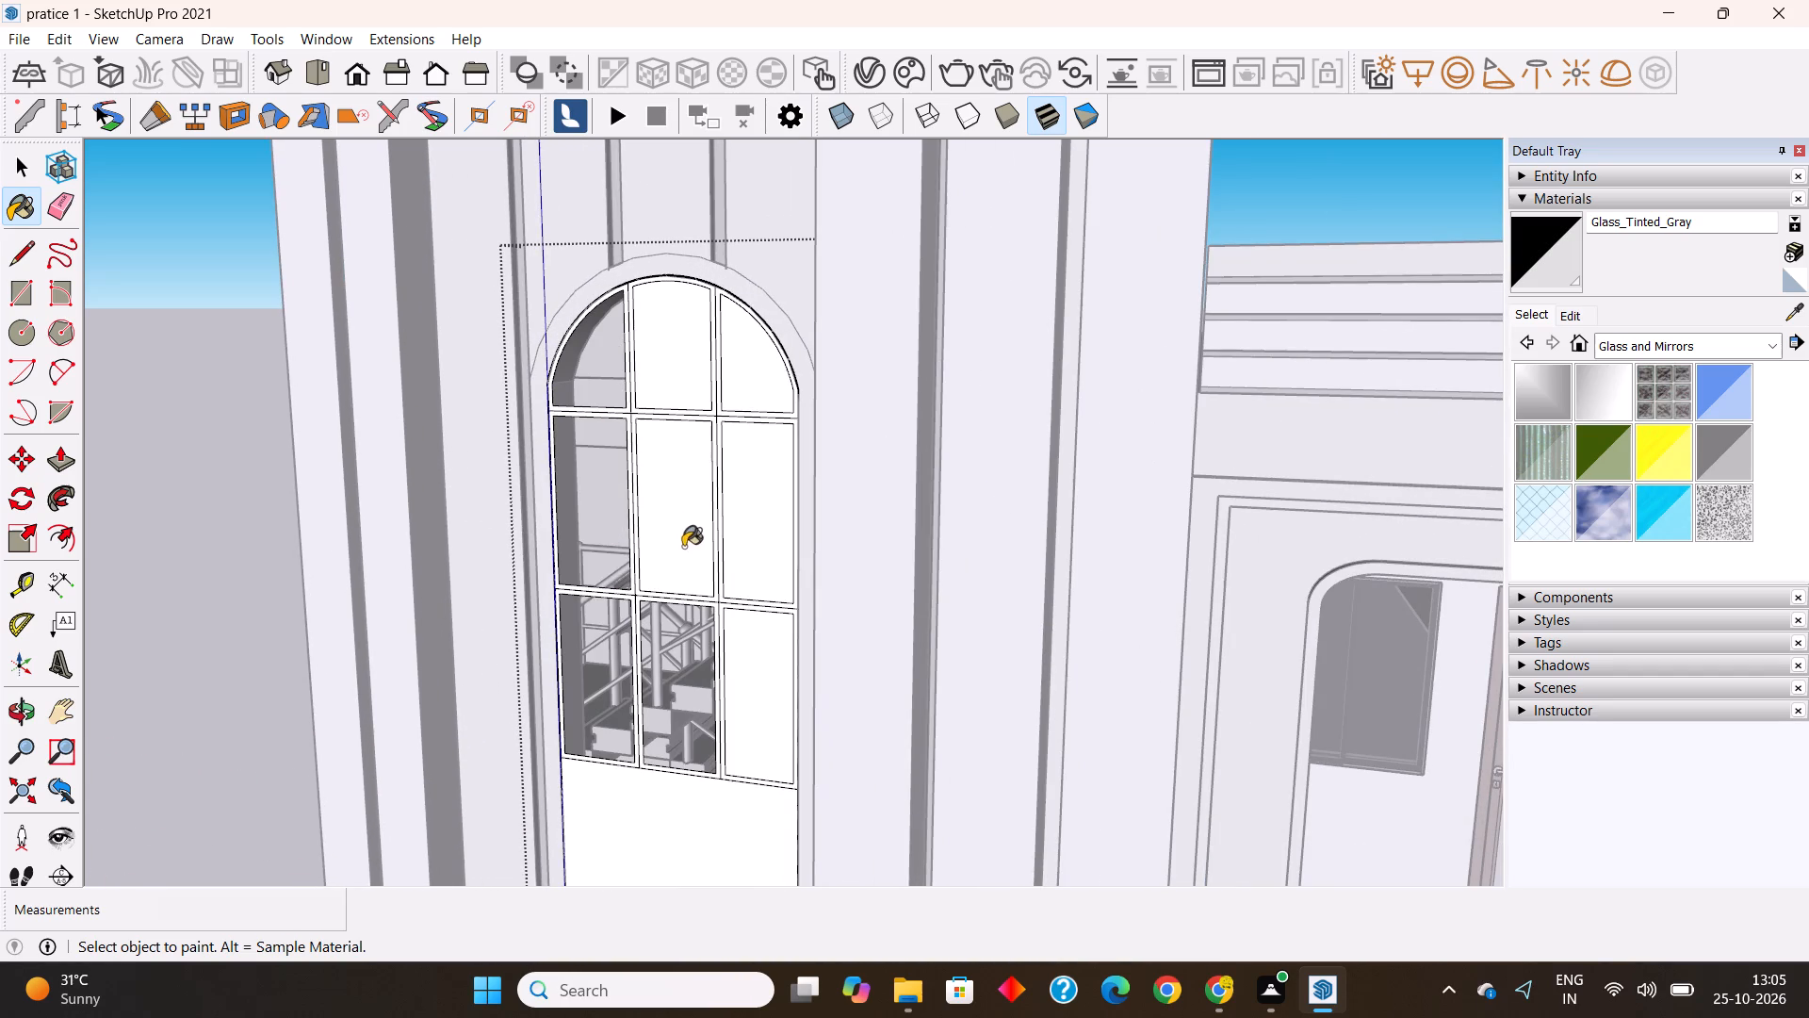
left_click(680, 532)
left_click(747, 518)
left_click(750, 667)
left_click(756, 372)
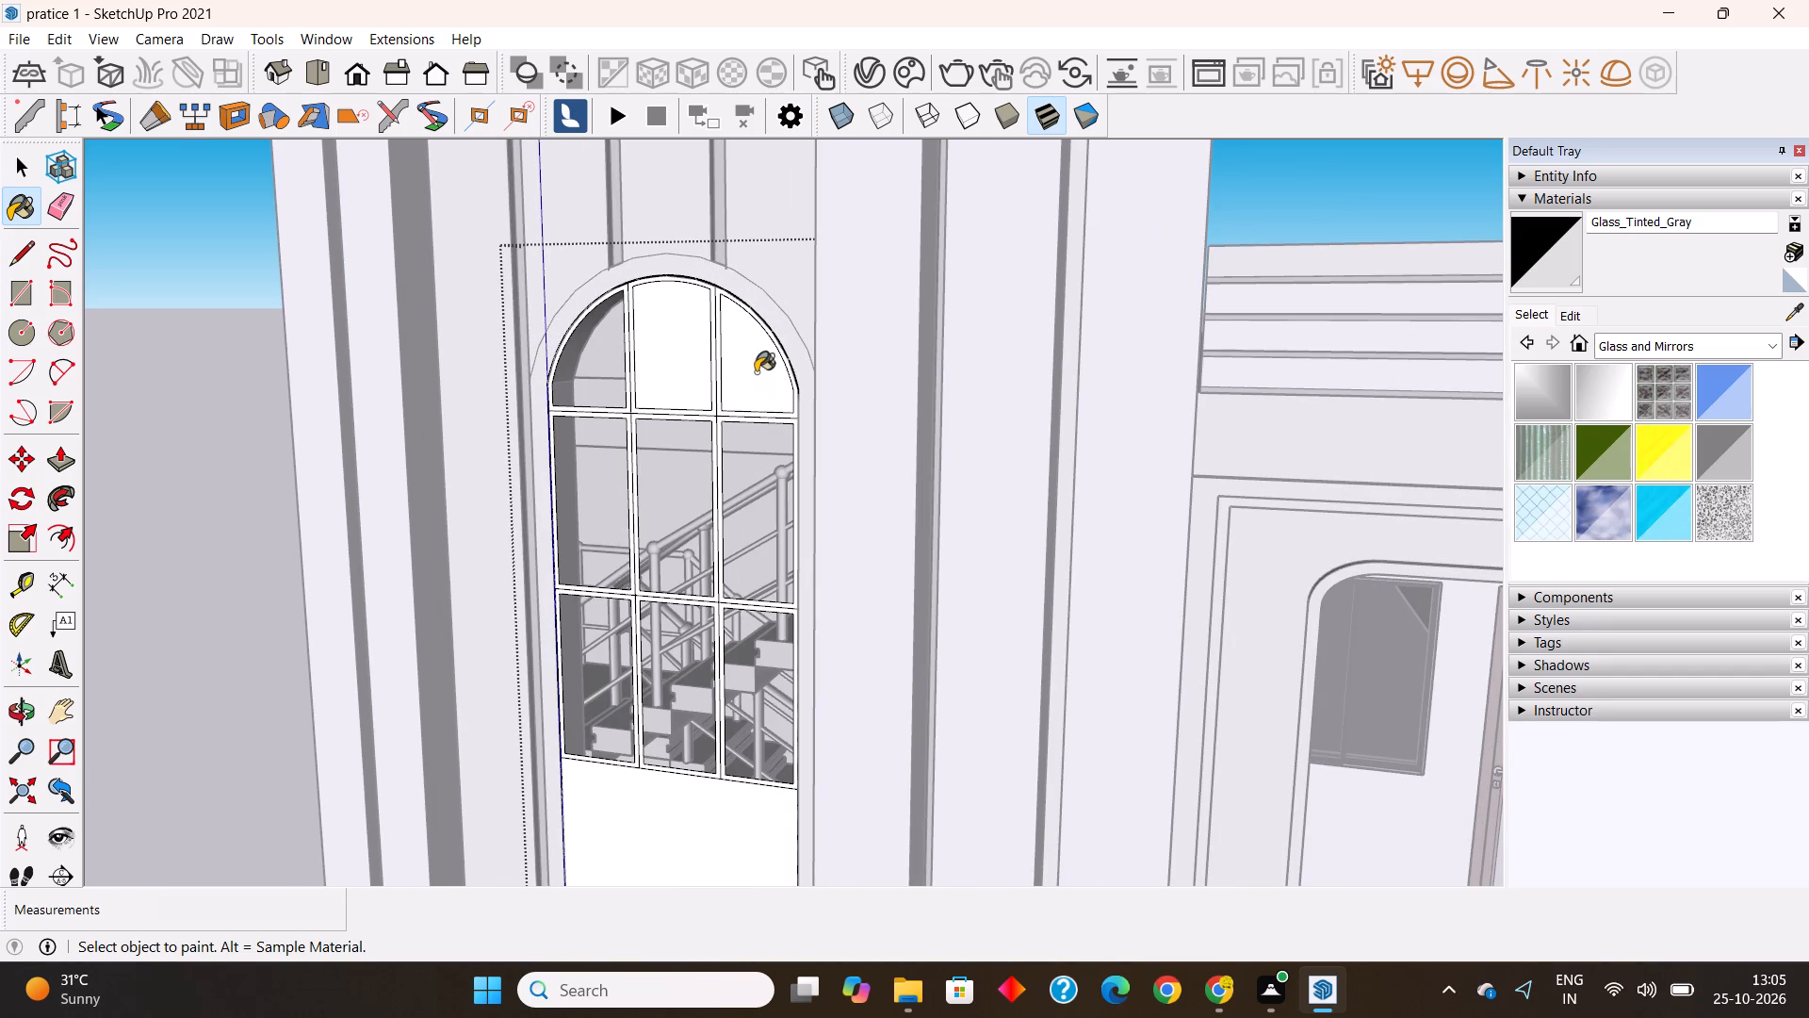
left_click(676, 360)
Delete the centre lines dividing the upper grid's first horizontal bar and the two vertical bars in its top two rows.
key("space")
scroll(643, 403, "up", 2)
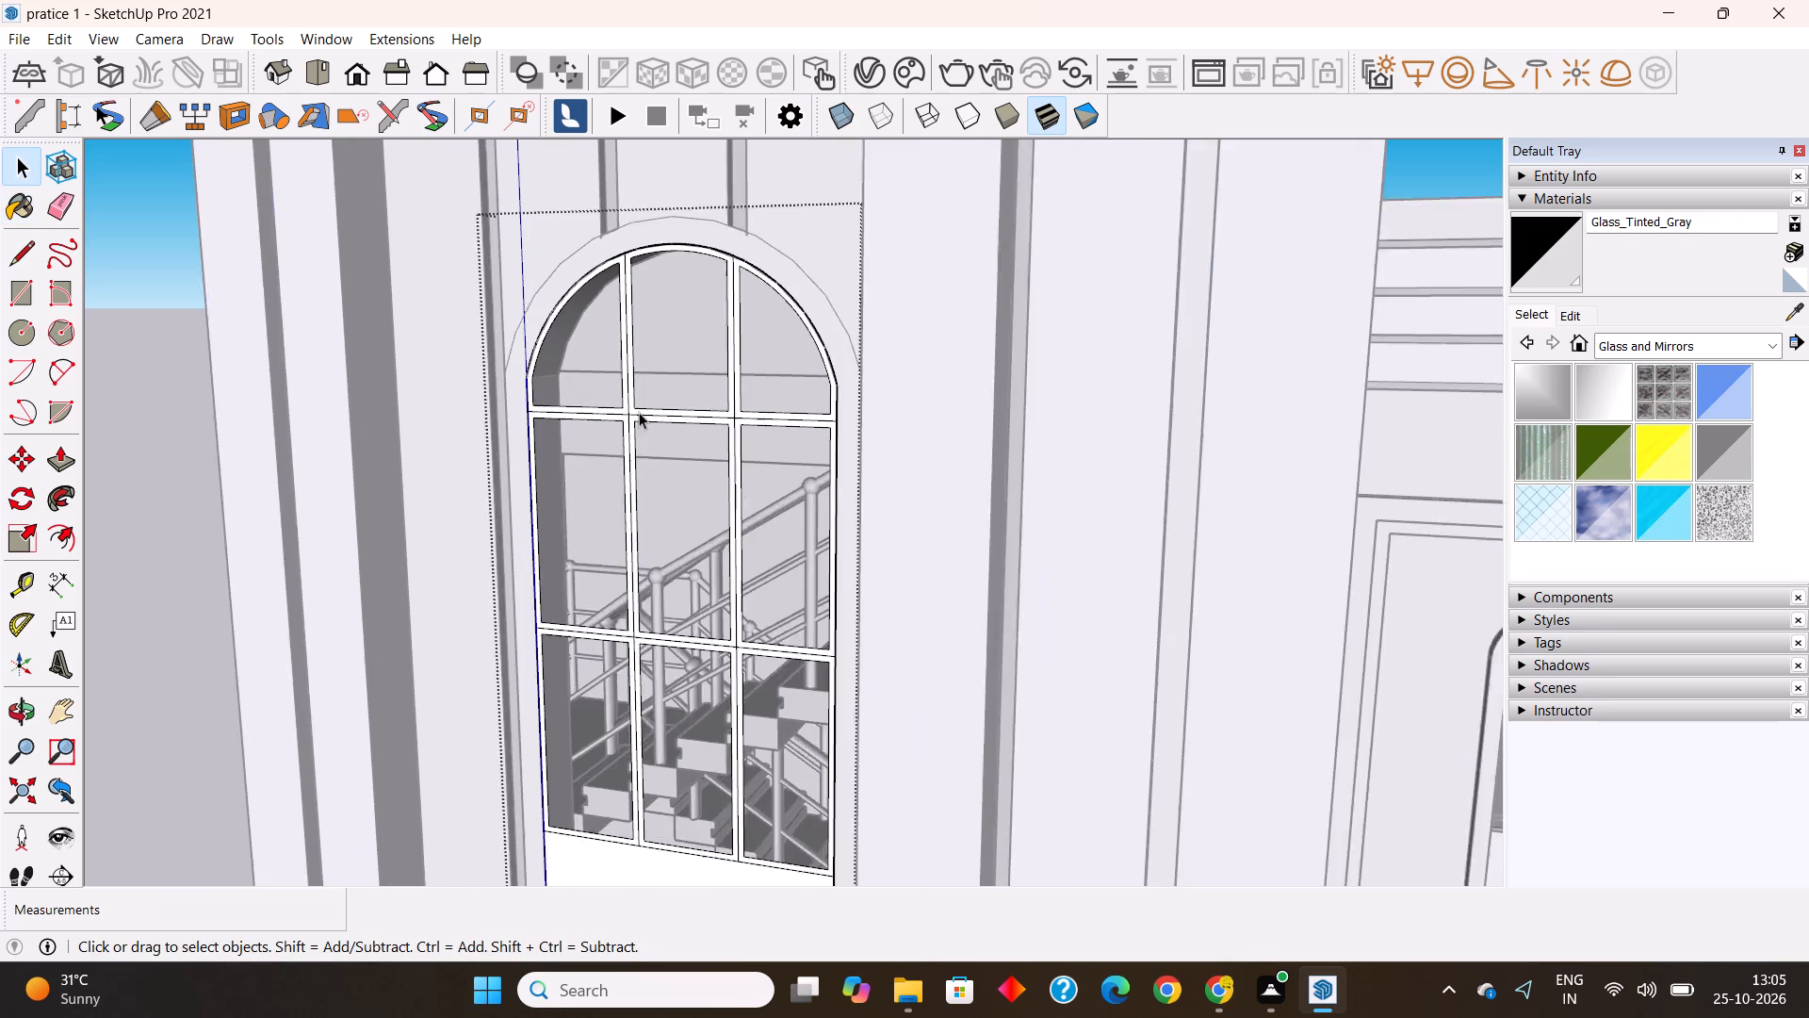
scroll(639, 412, "up", 7)
left_click(638, 416)
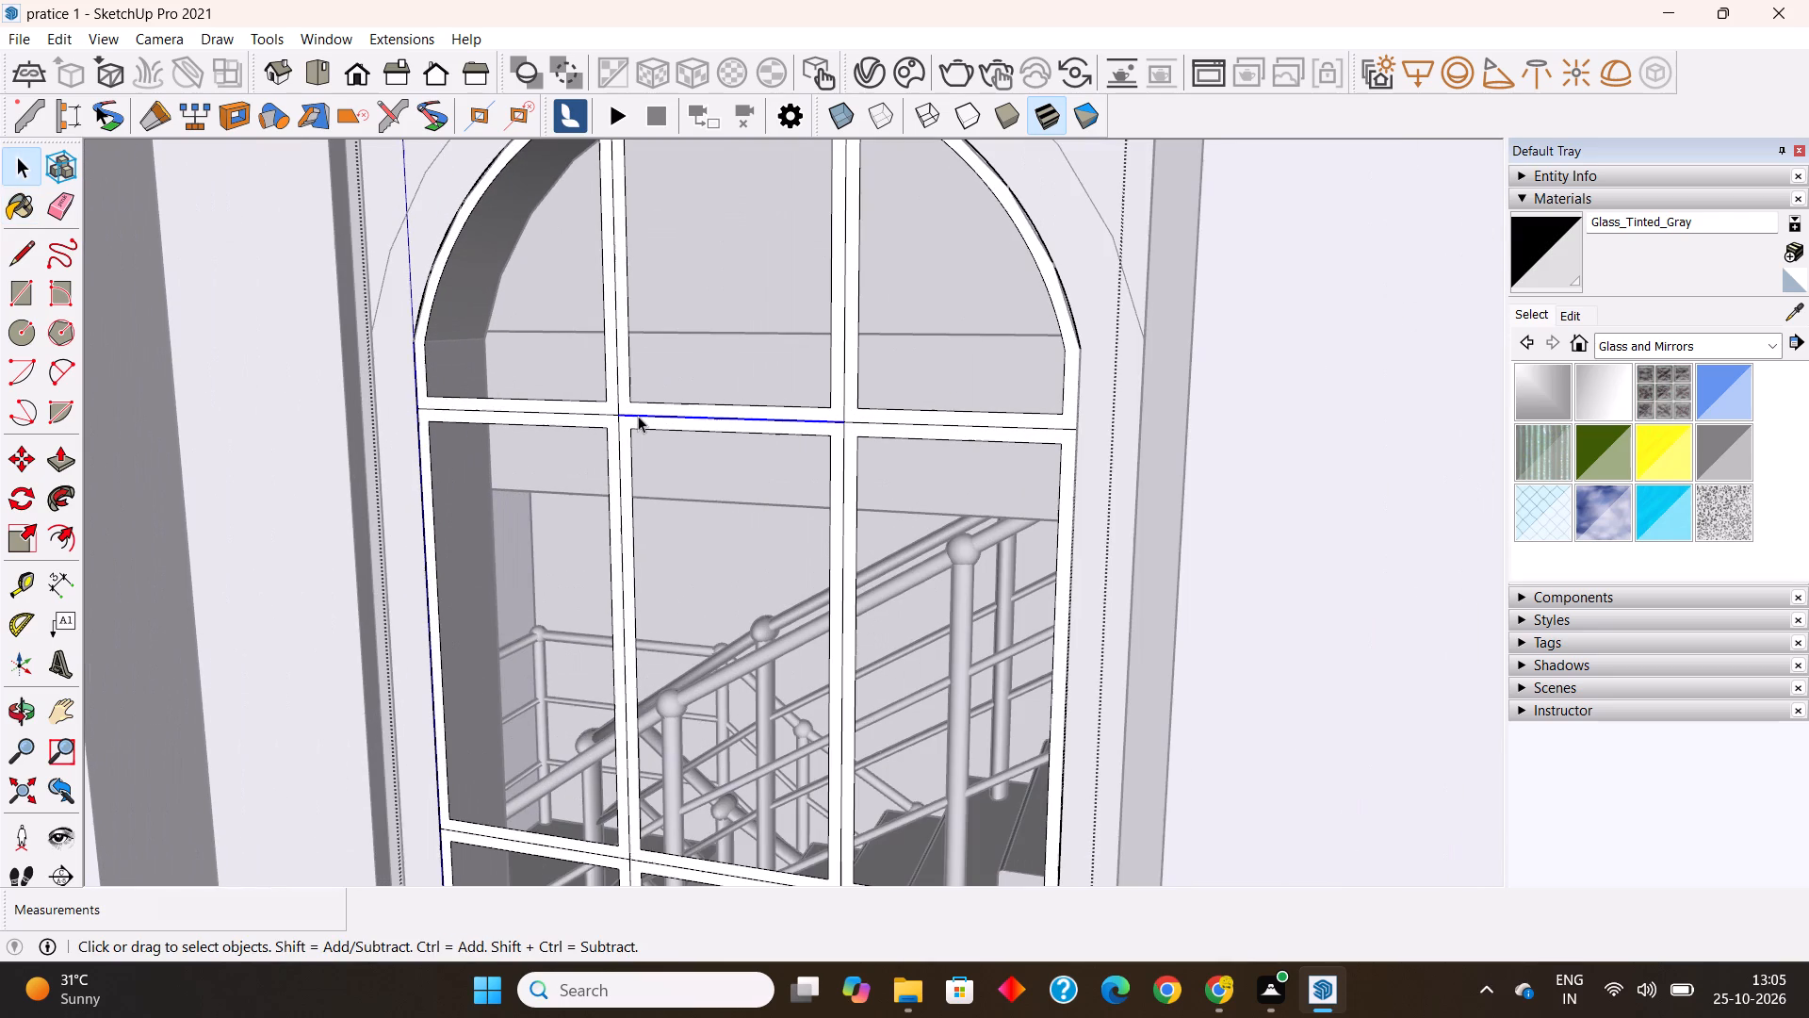
key("Delete")
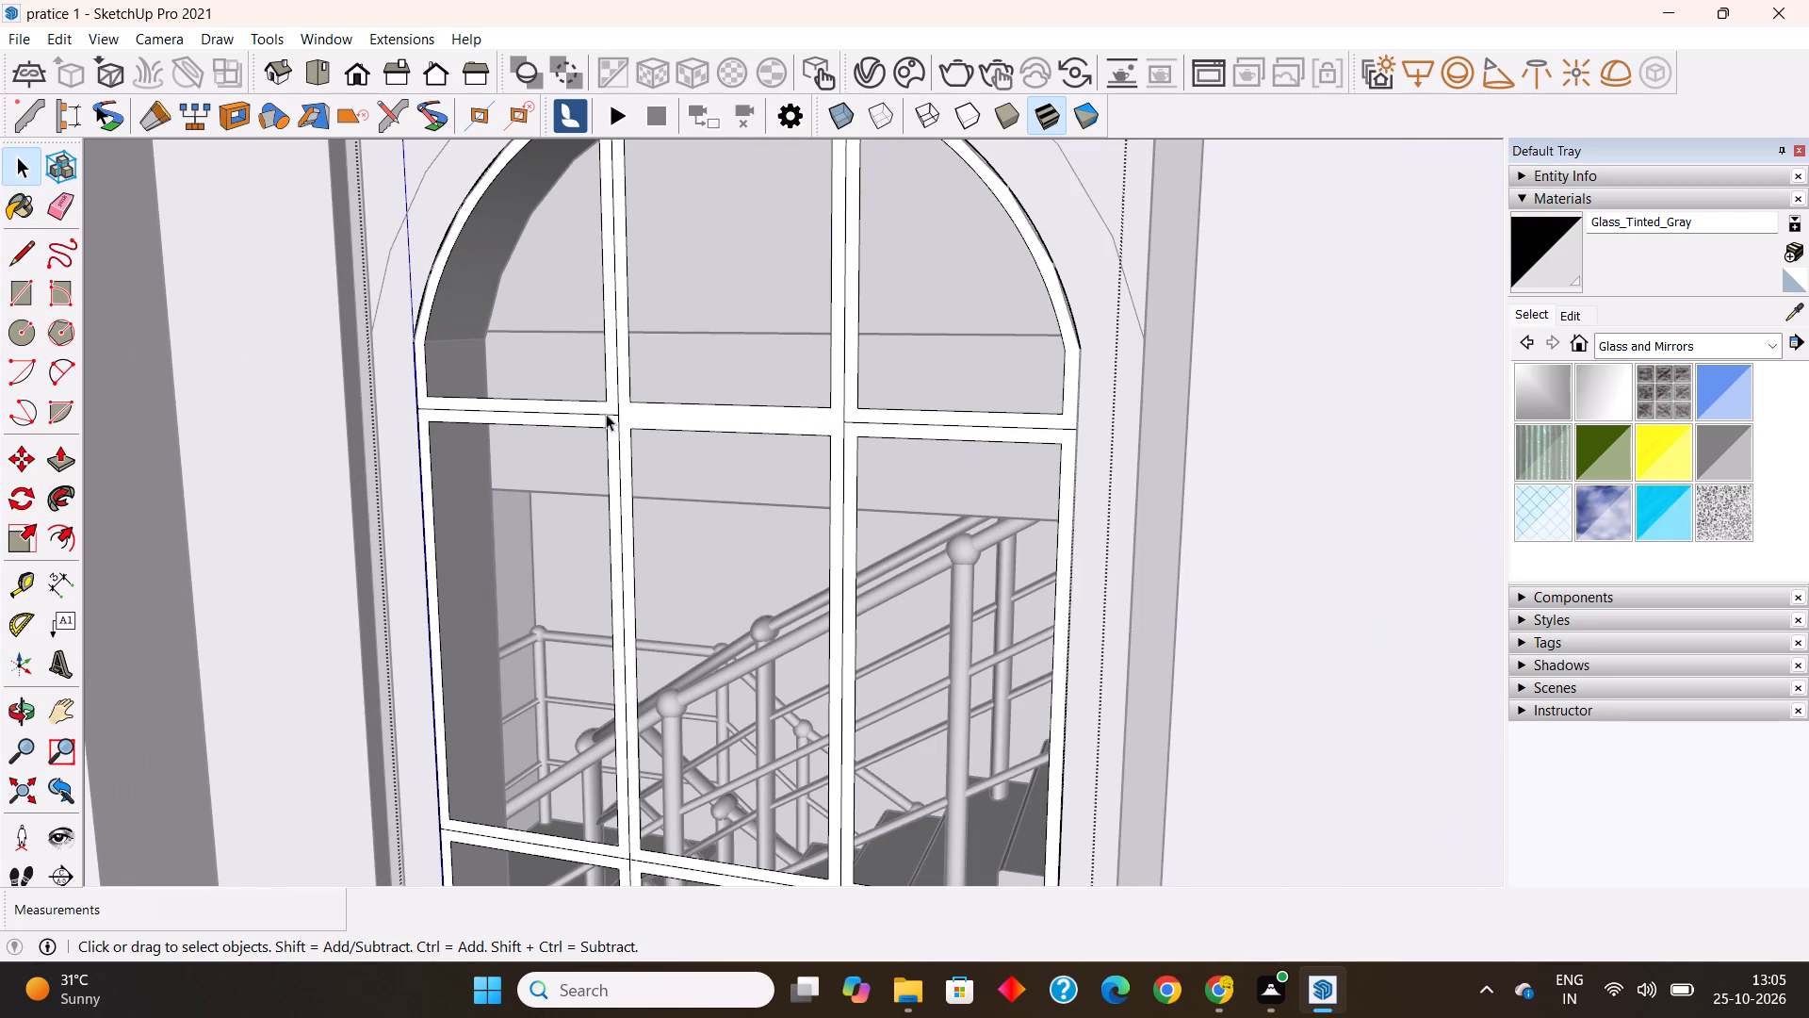
left_click(606, 414)
key("Delete")
left_click(875, 420)
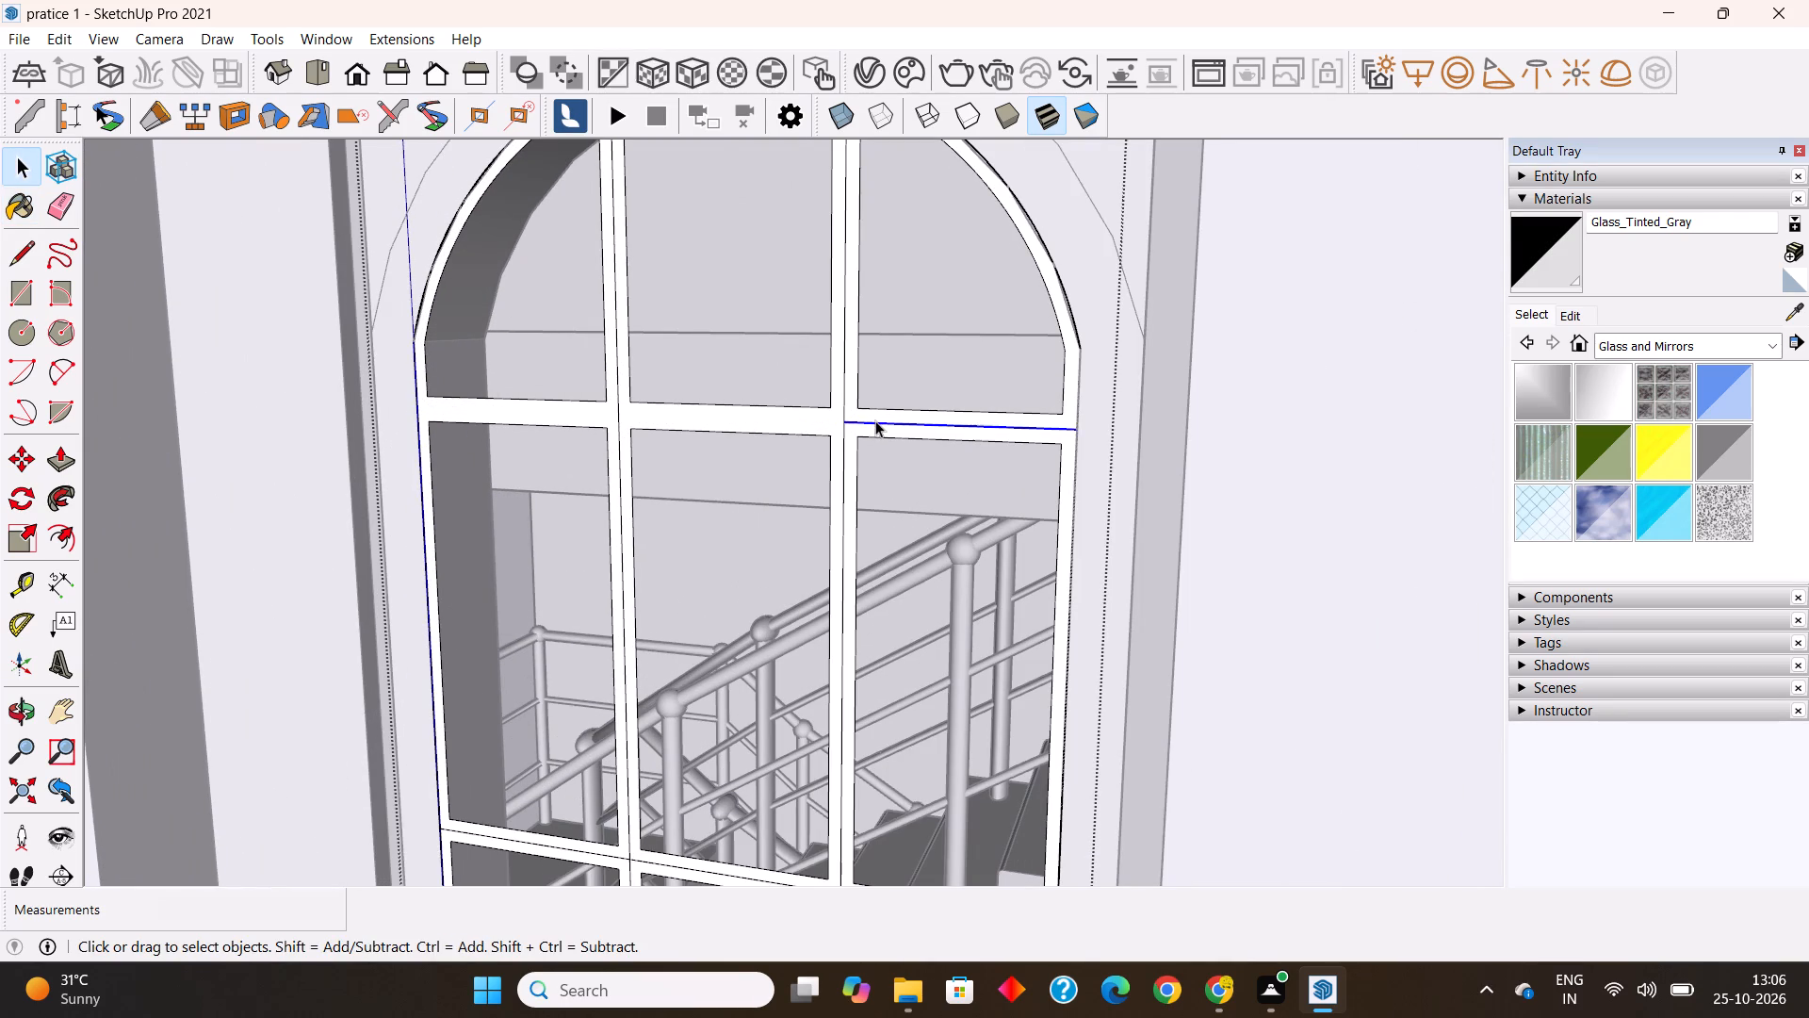
key("Delete")
left_click(843, 440)
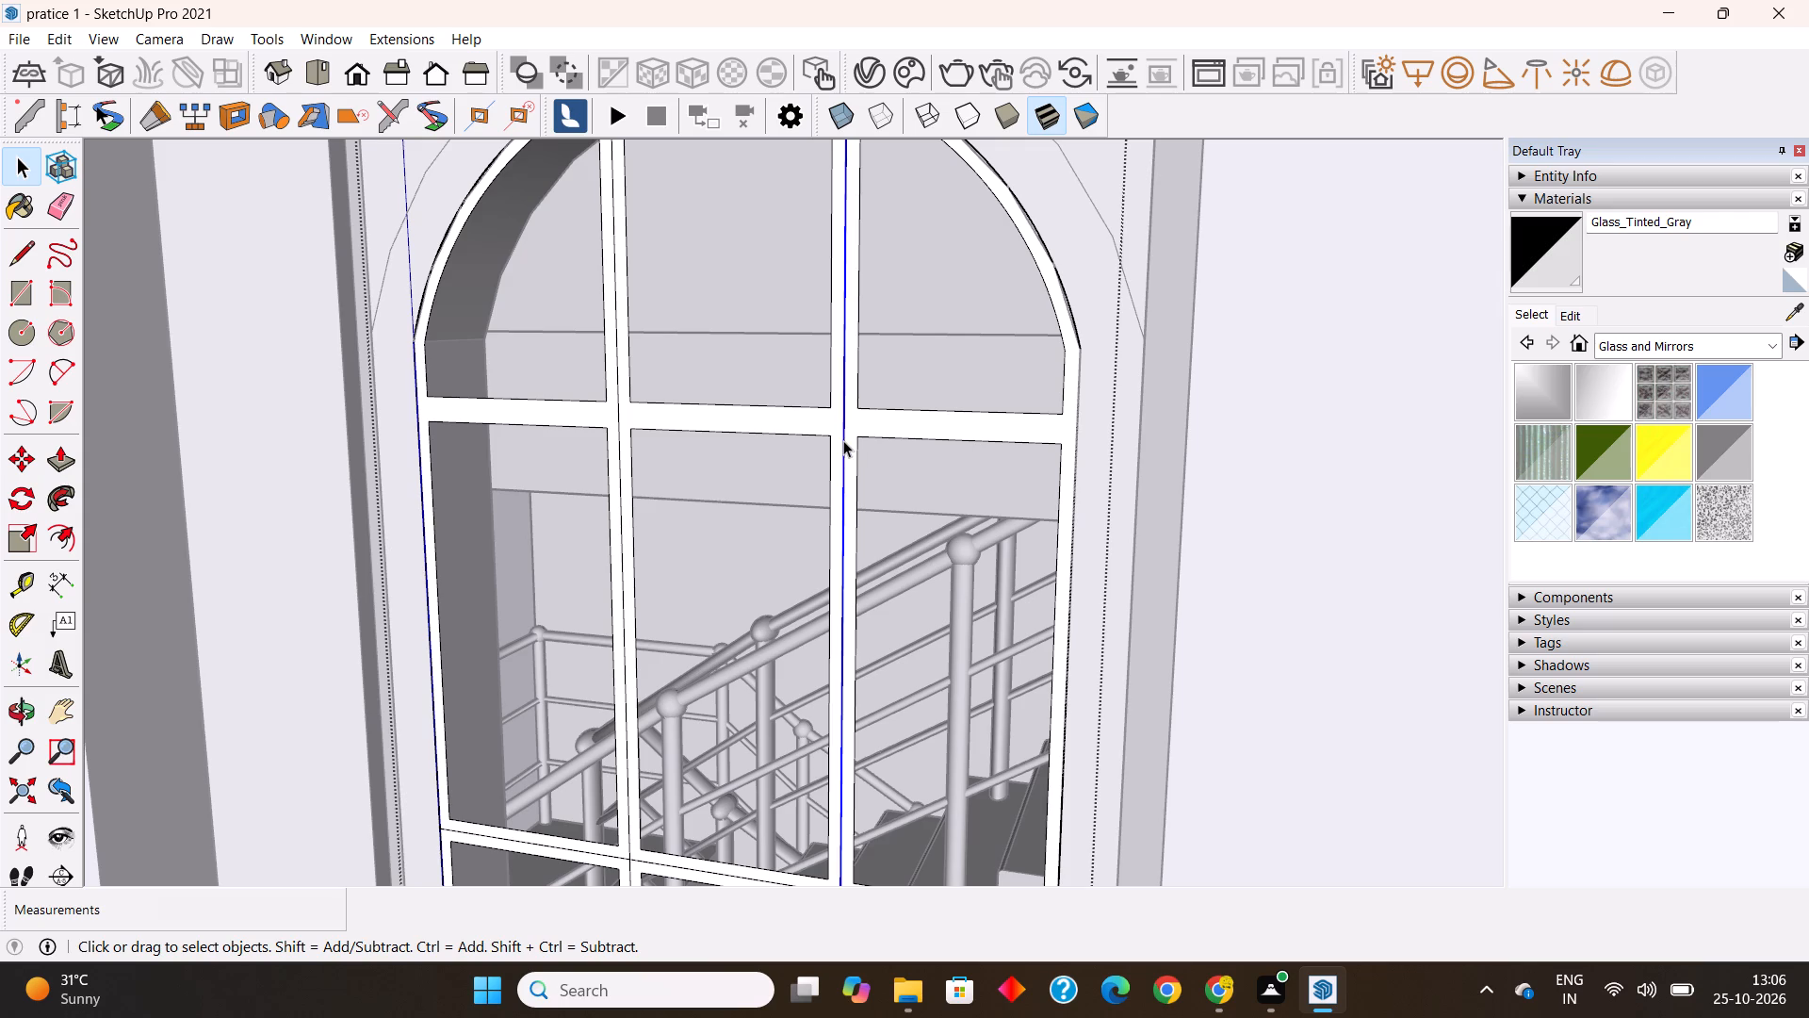
key("Delete")
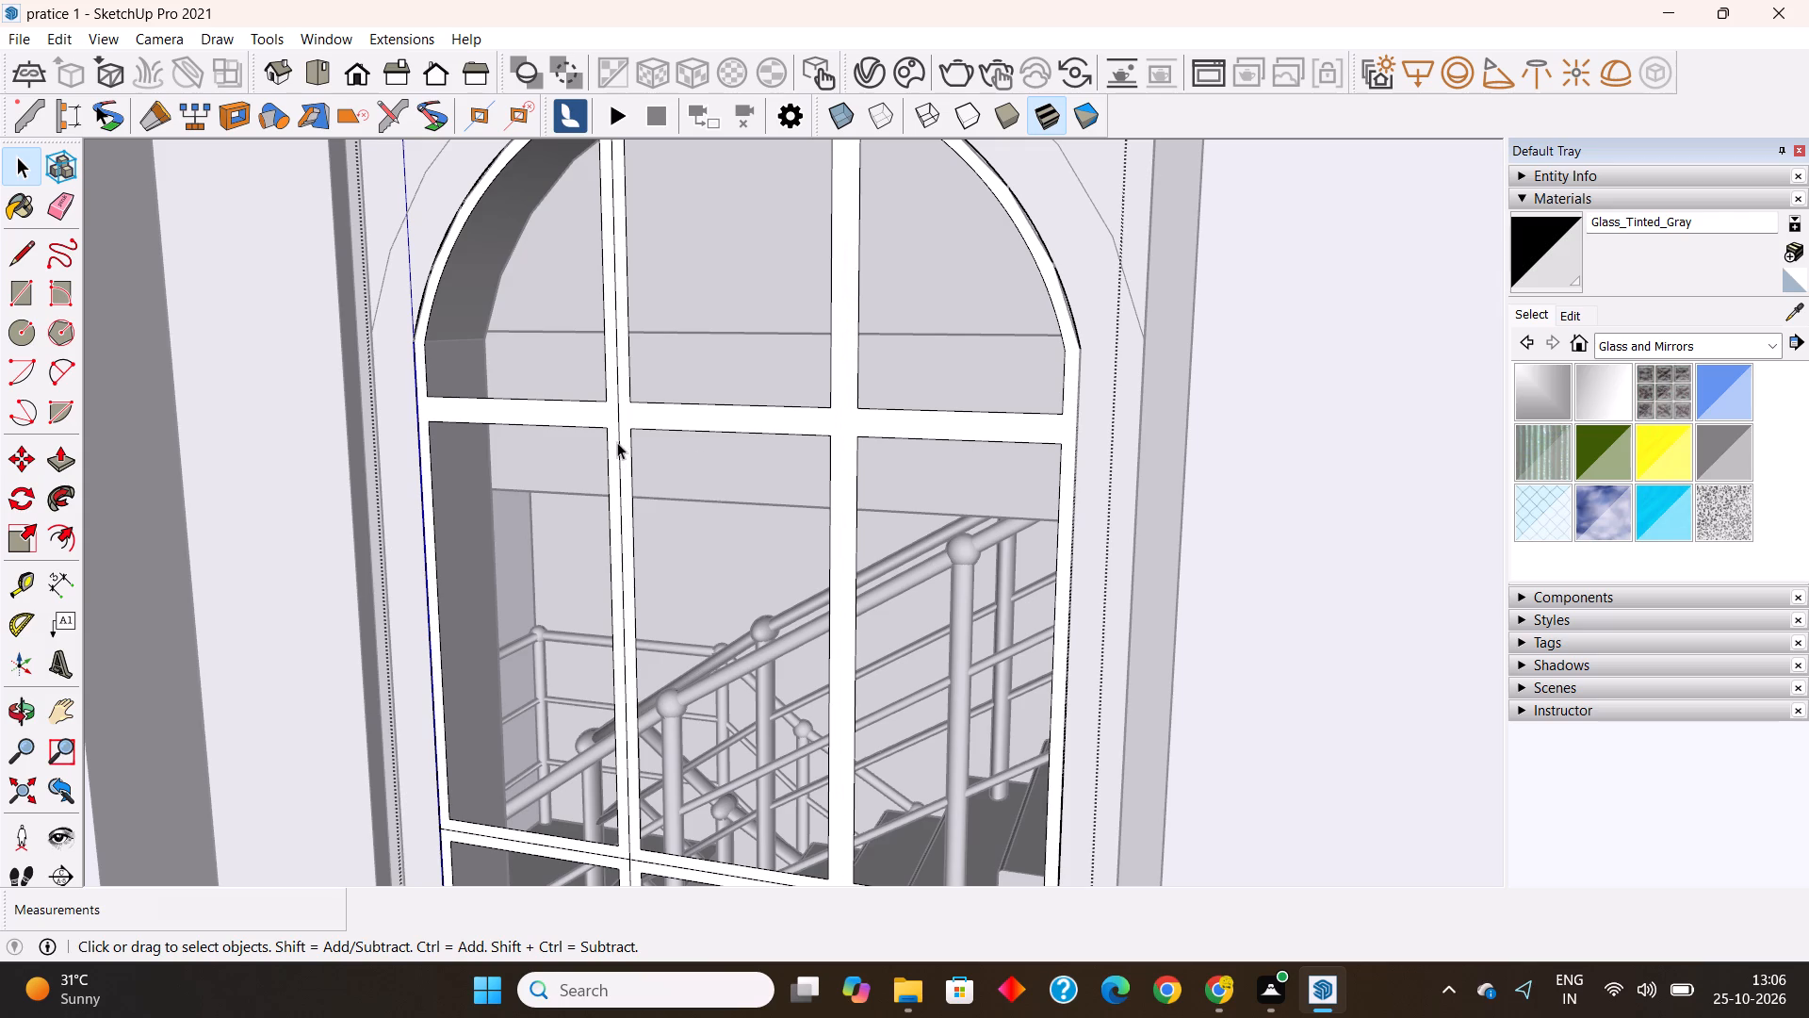
left_click(617, 442)
key("Delete")
Delete the centre lines in the upper grid's second horizontal bar and in the two vertical bars of its bottom row.
scroll(648, 363, "down", 13)
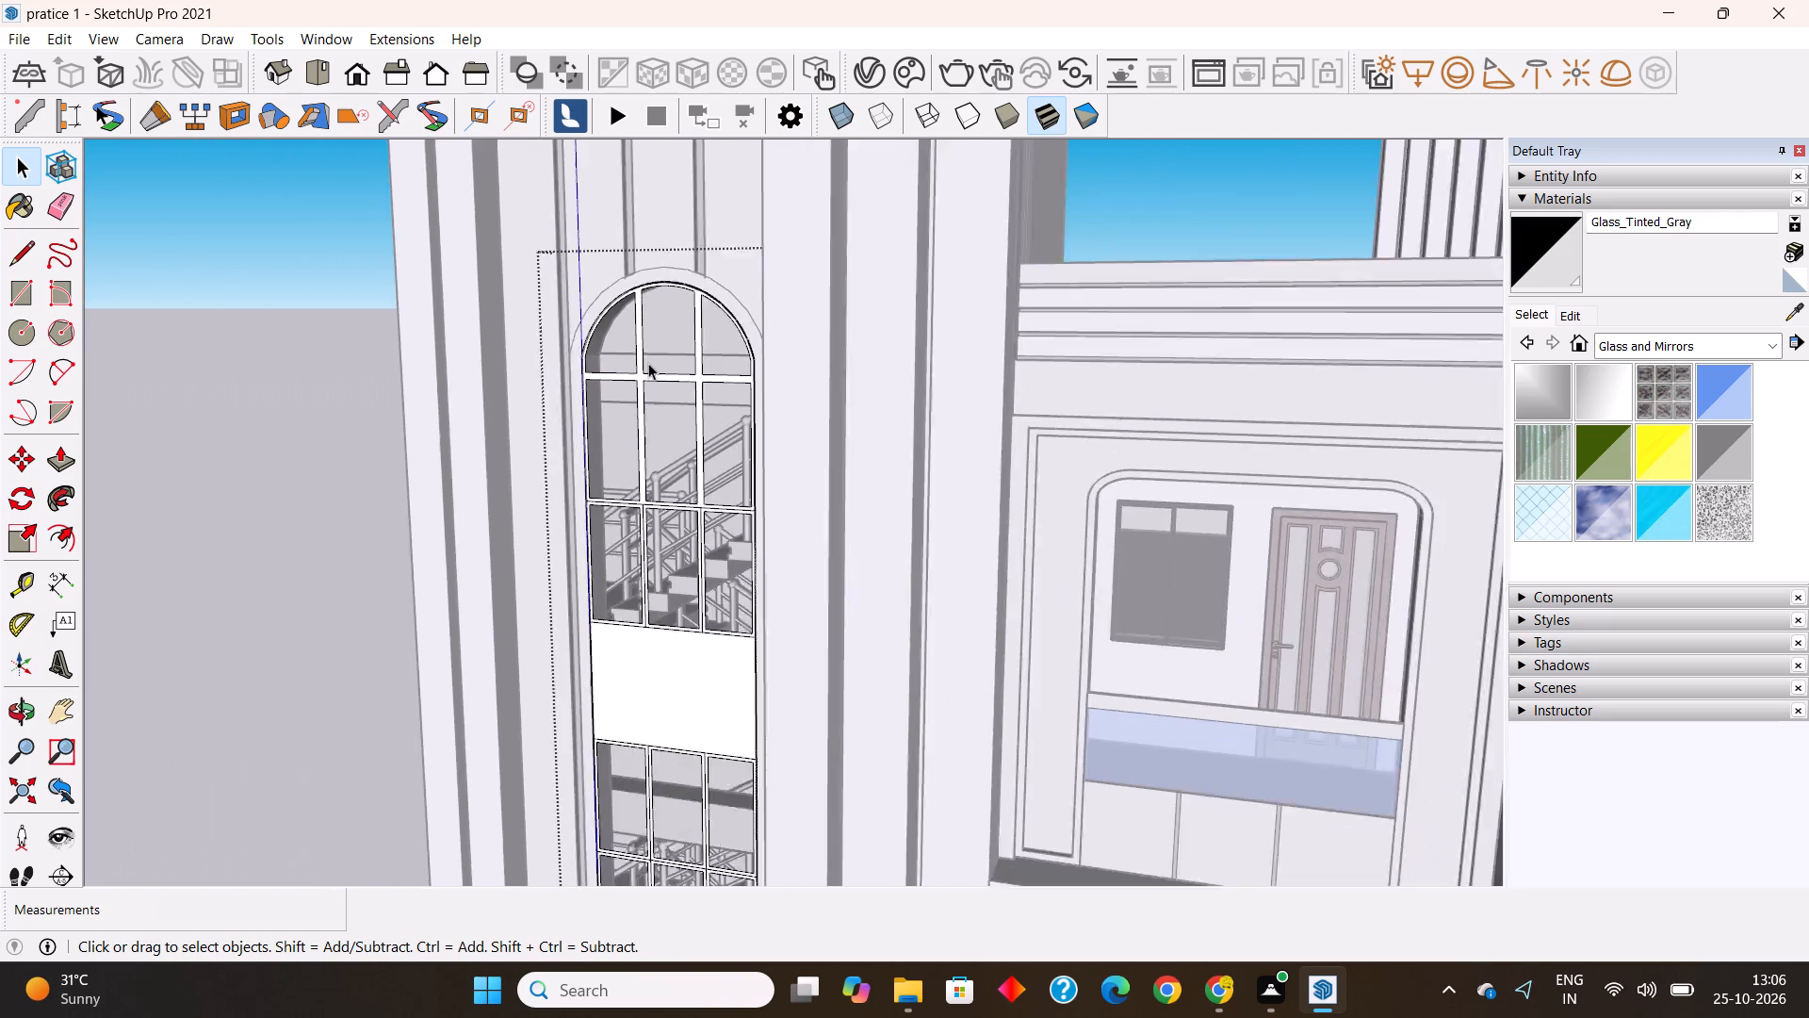
scroll(648, 363, "down", 4)
scroll(667, 537, "up", 12)
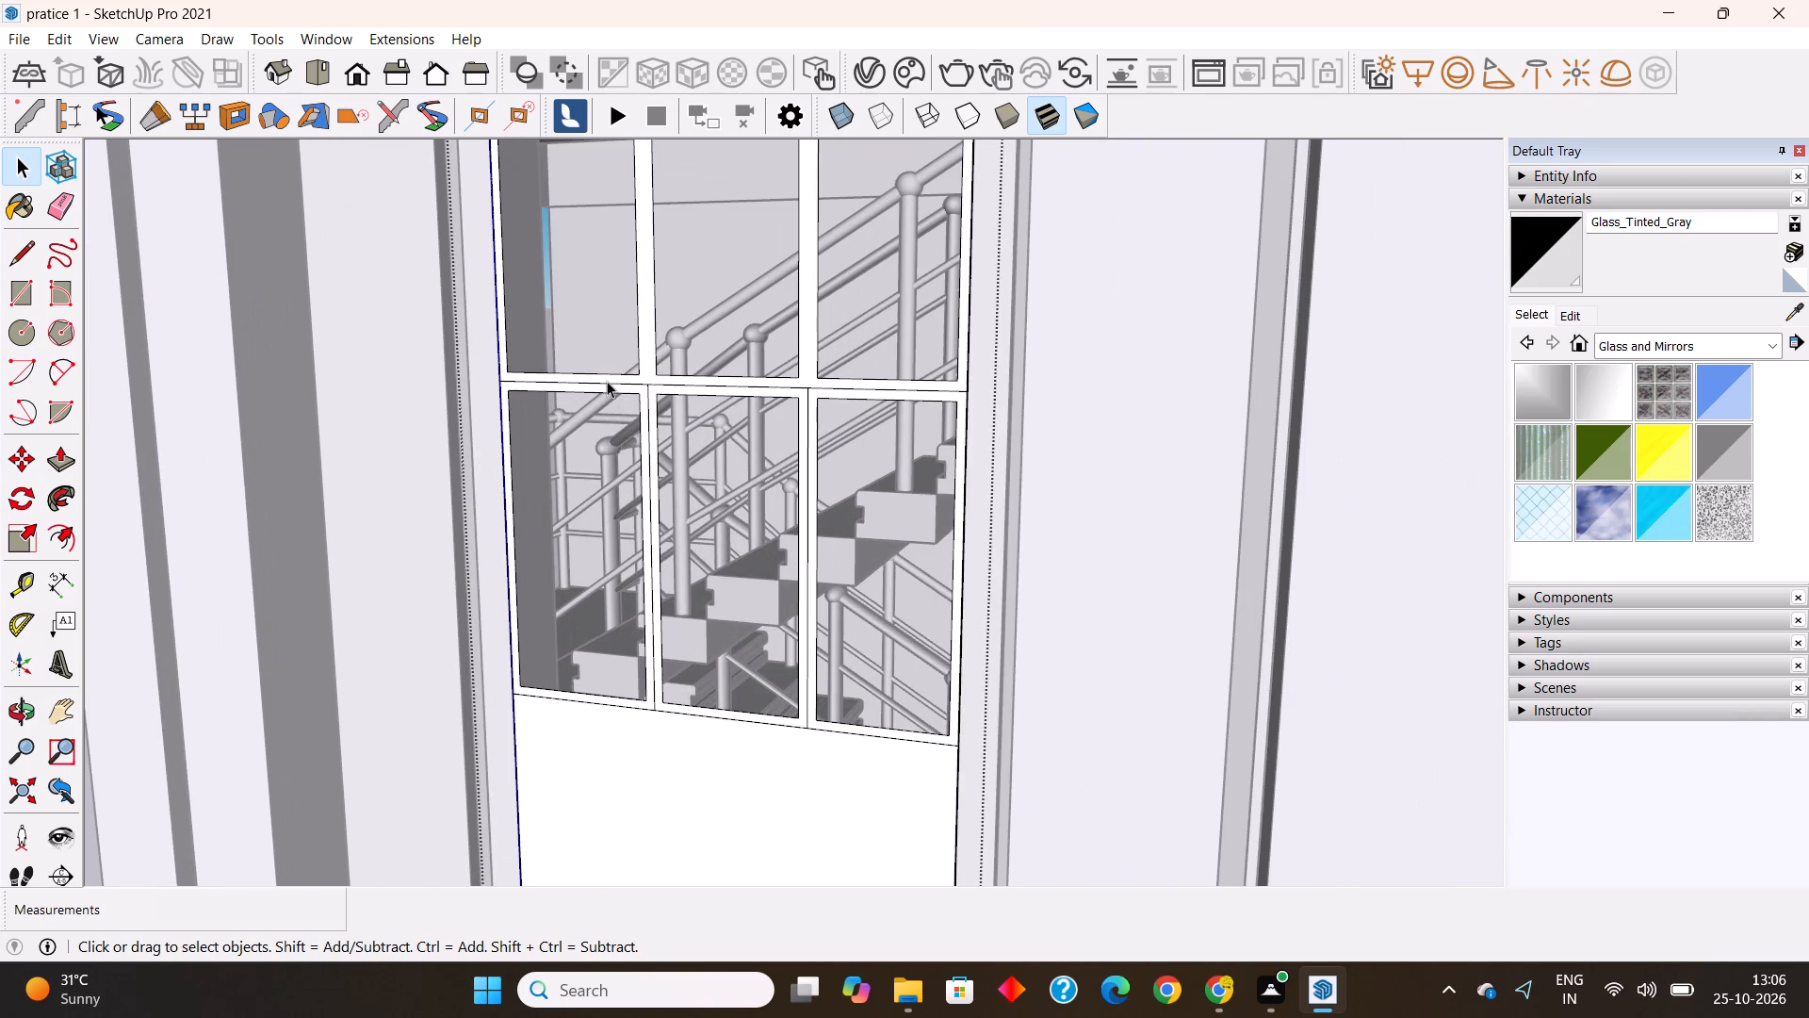
left_click(607, 381)
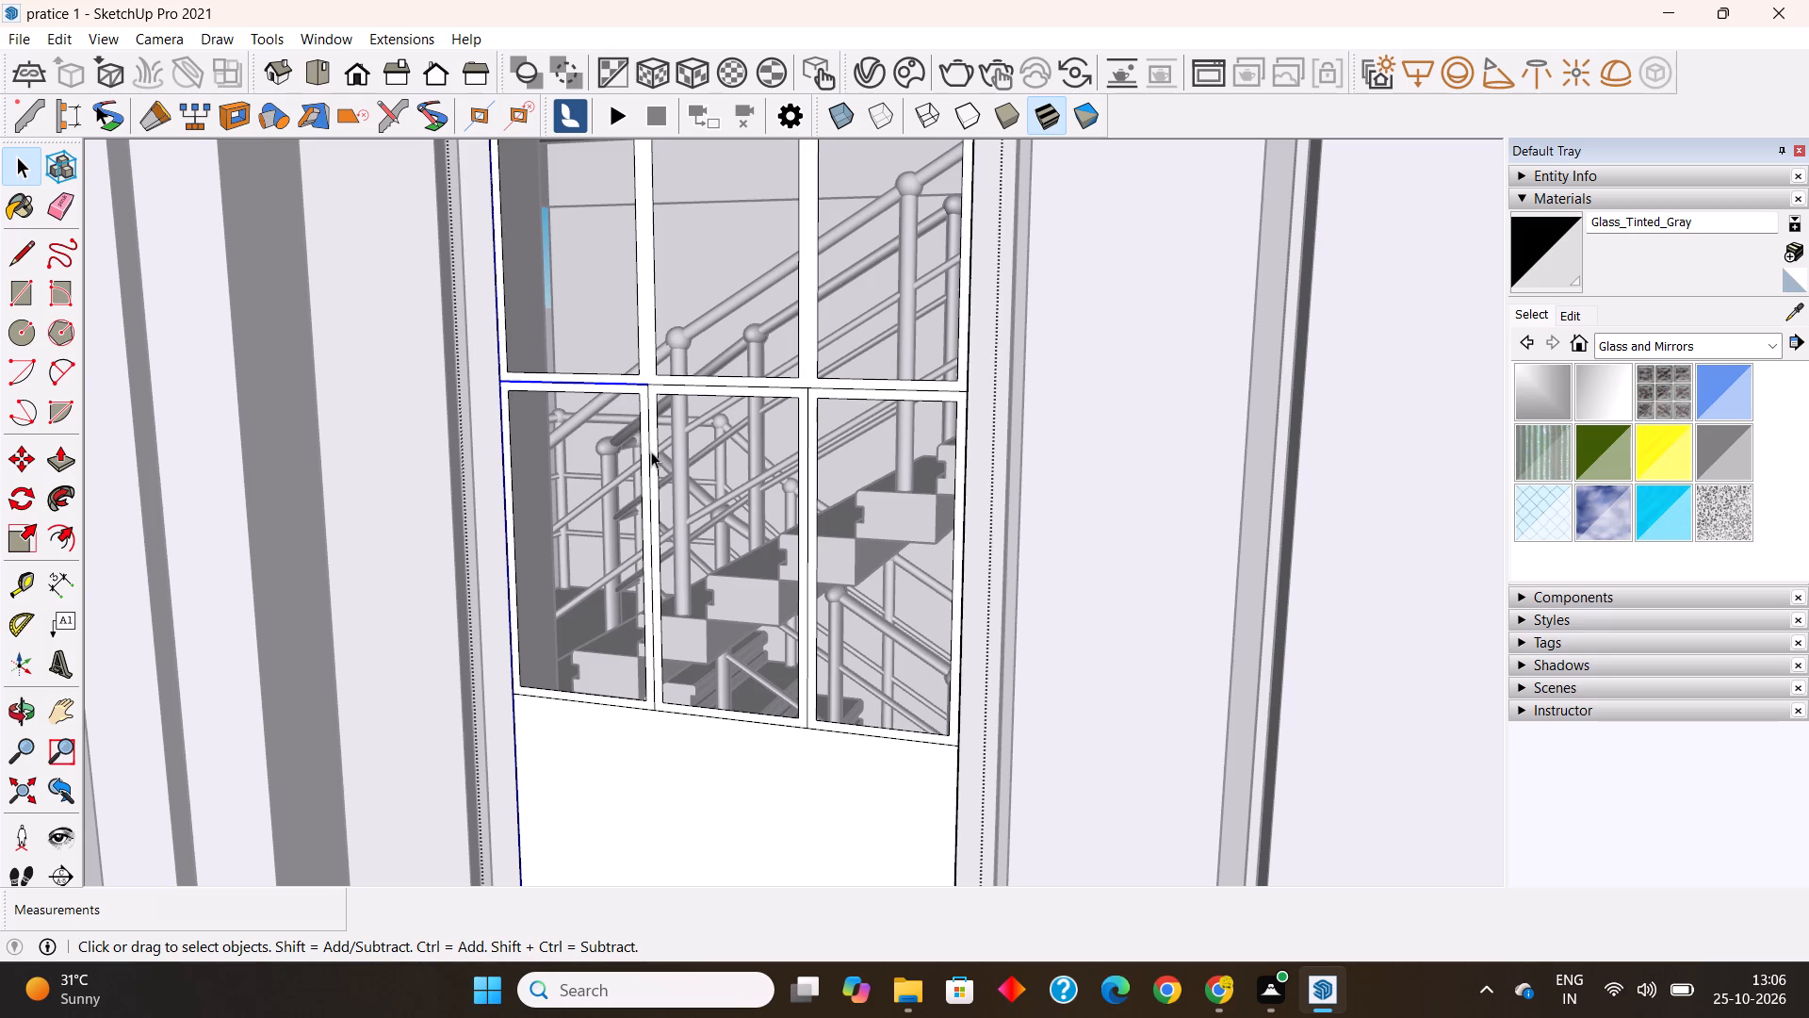
left_click(648, 447)
key("Delete")
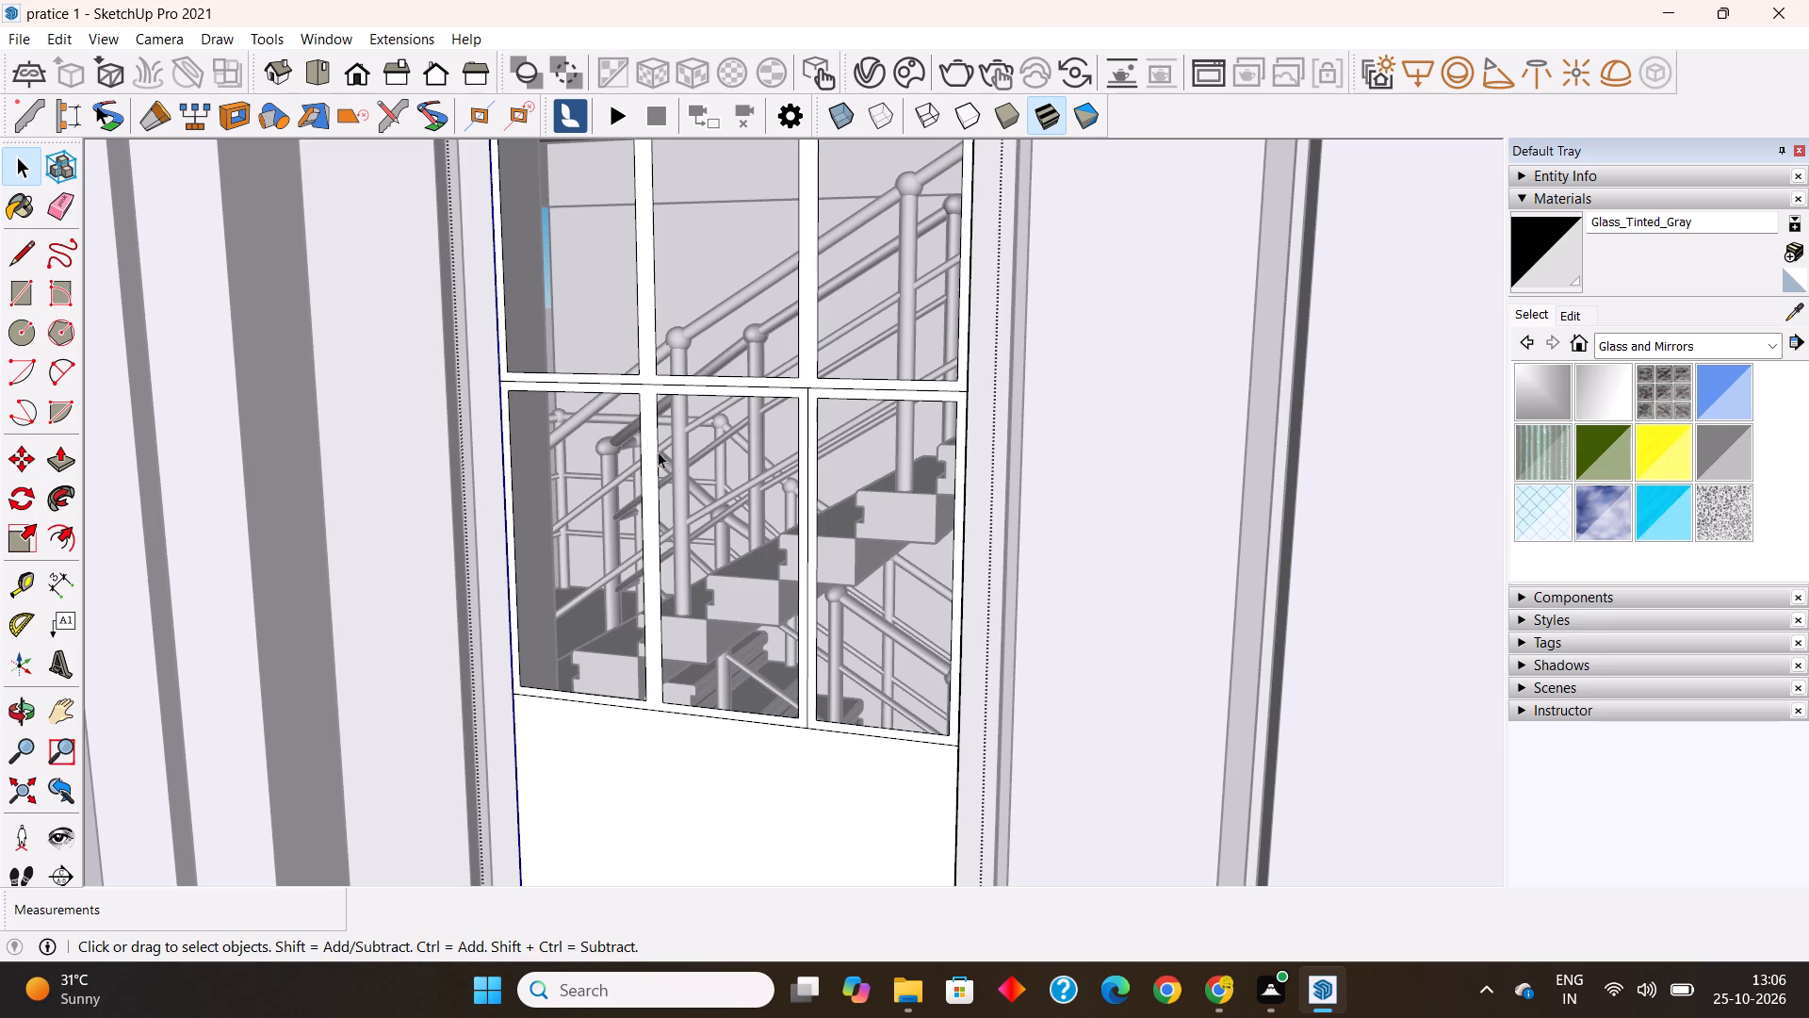
left_click(807, 486)
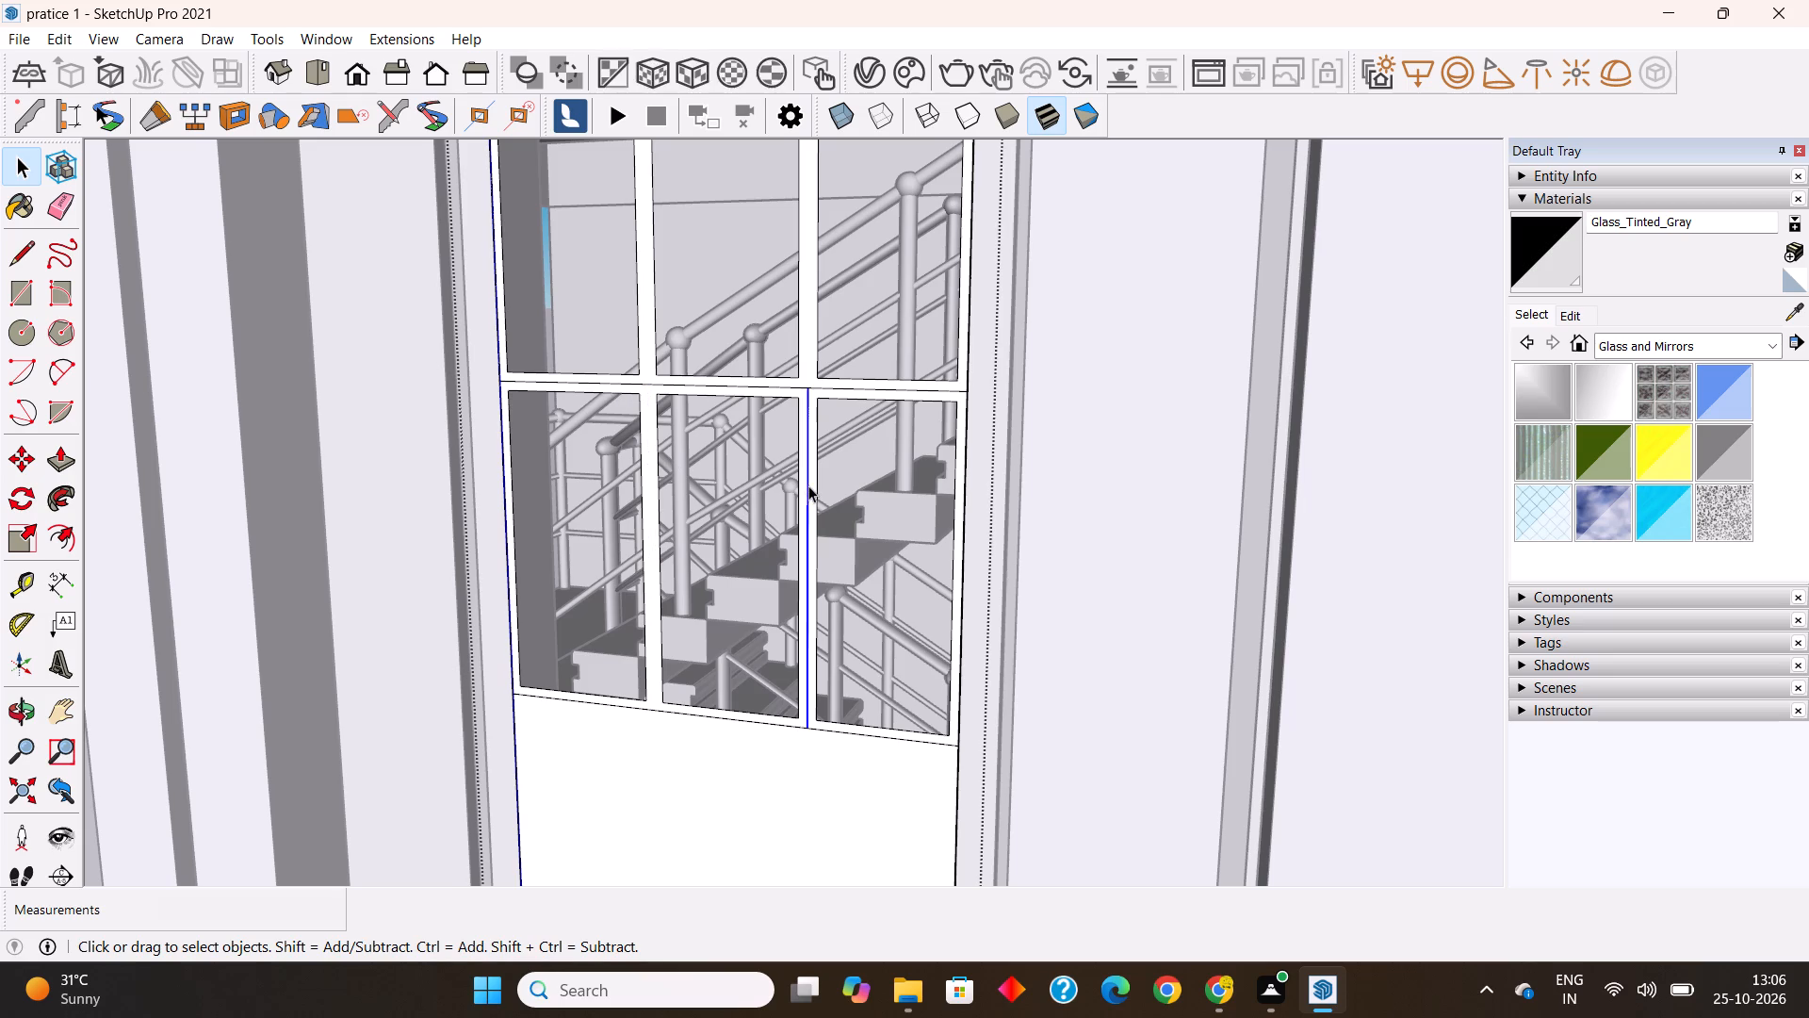
key("Delete")
left_click(777, 386)
key("Delete")
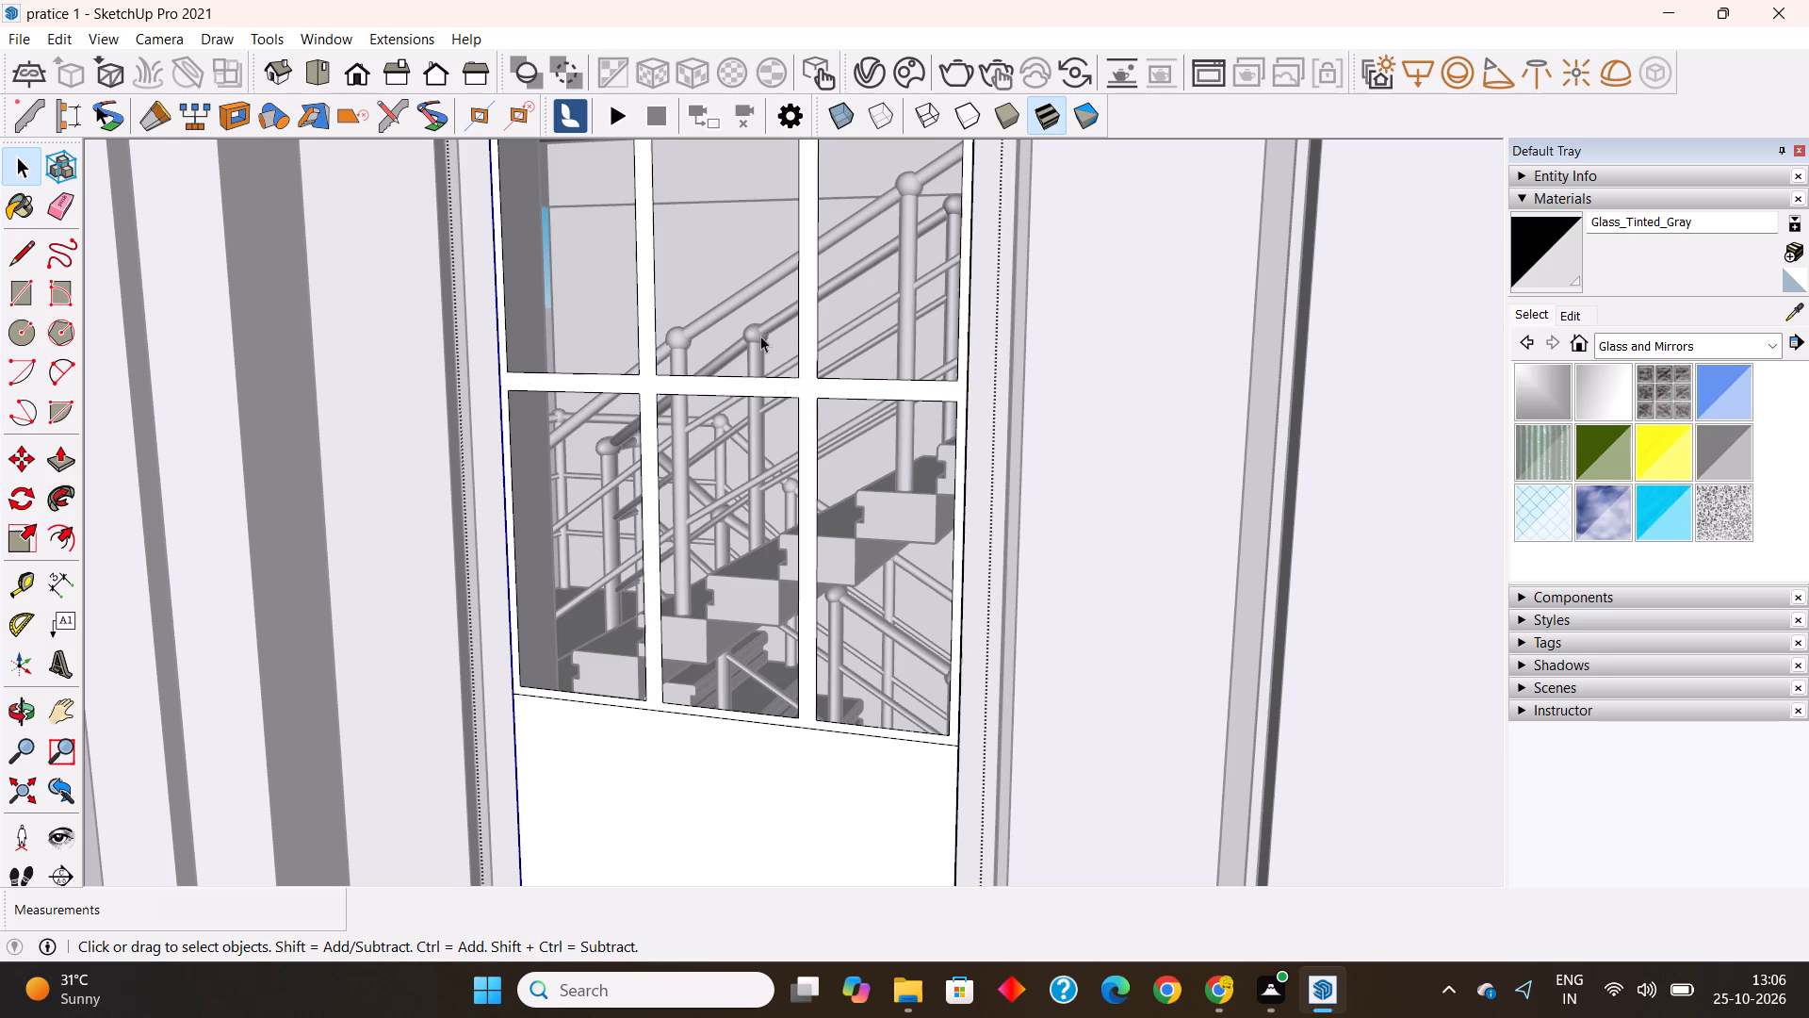
Delete the three centre-line segments in the horizontal bar between the top two rows of the lower window grid.
scroll(767, 315, "down", 16)
scroll(758, 570, "up", 2)
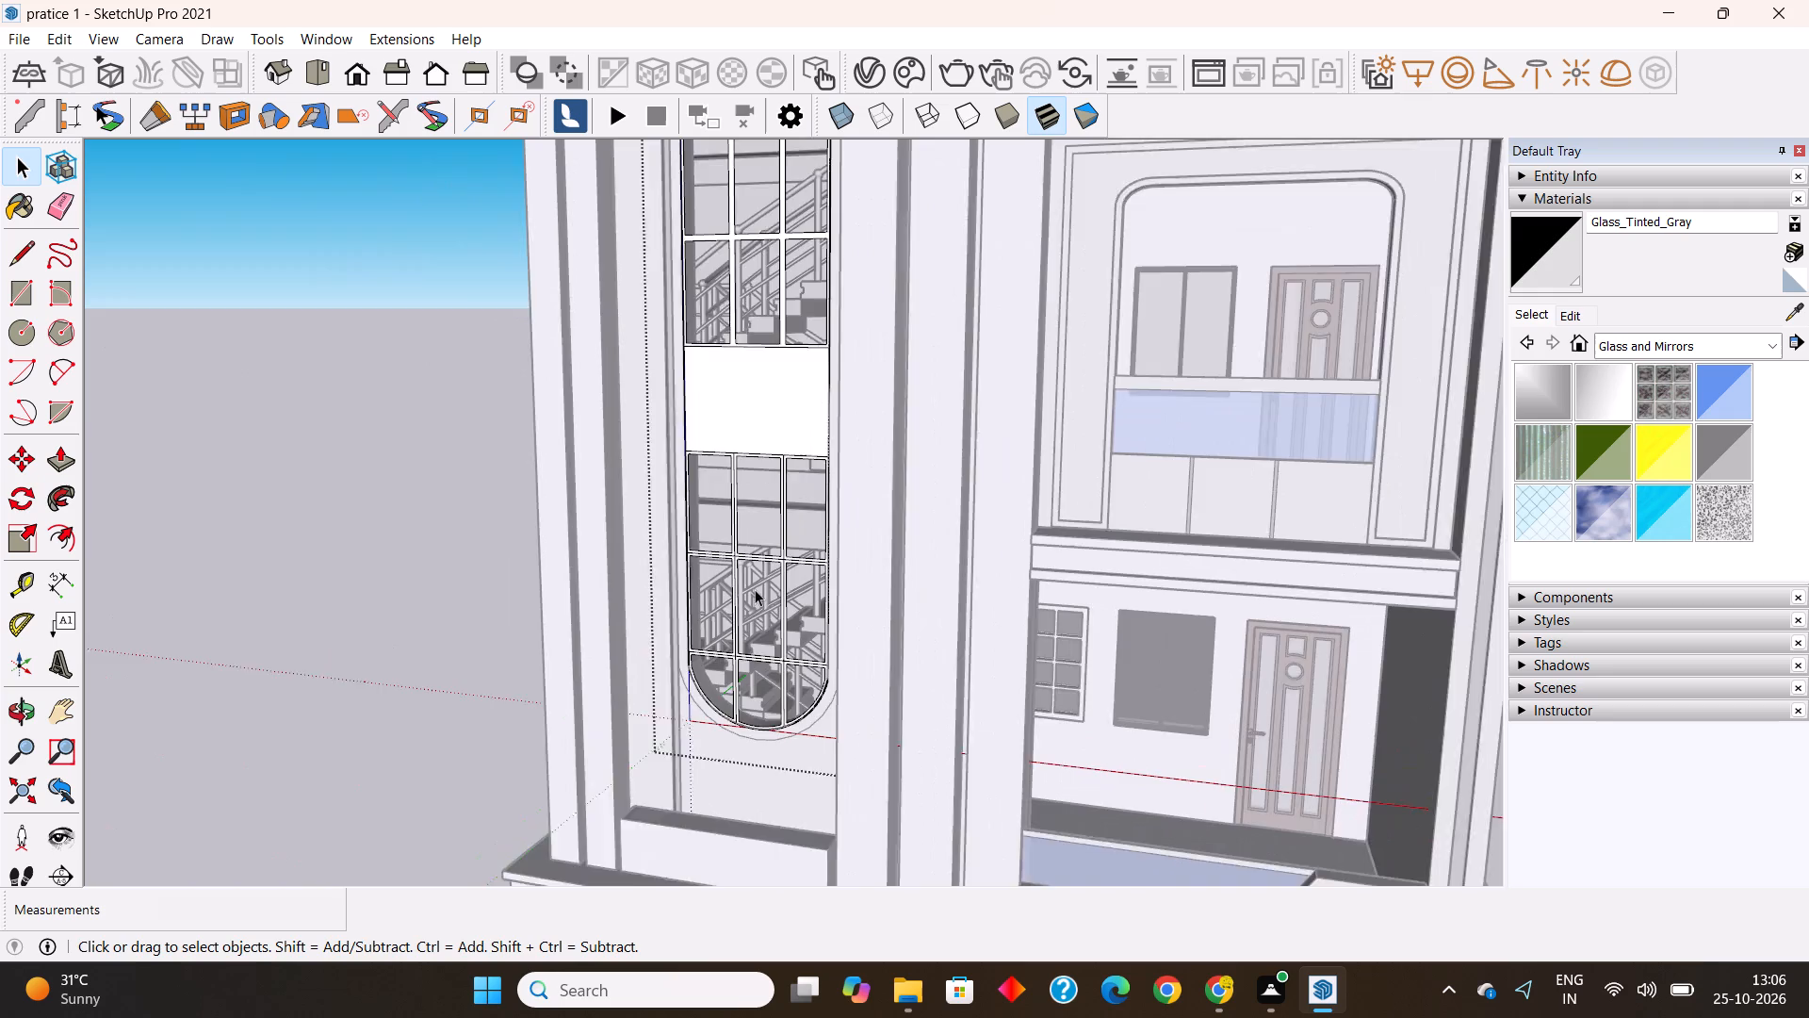
scroll(755, 589, "up", 5)
scroll(710, 433, "up", 5)
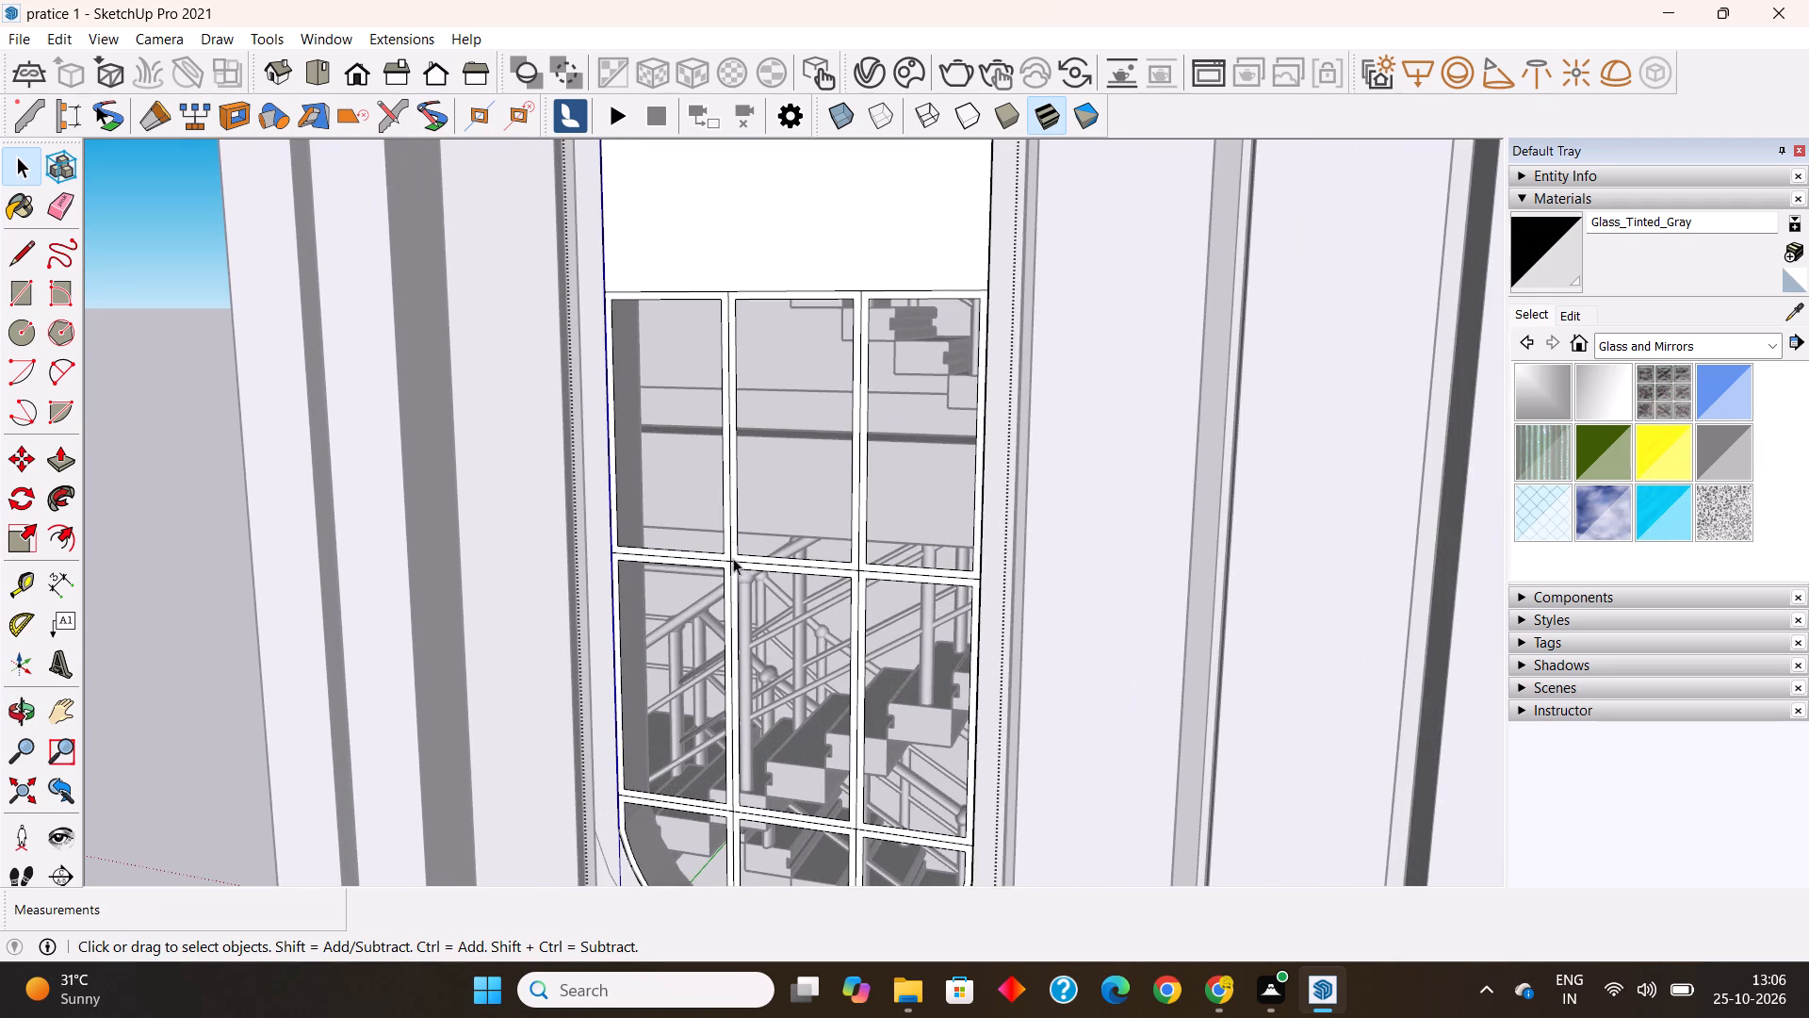
left_click(710, 559)
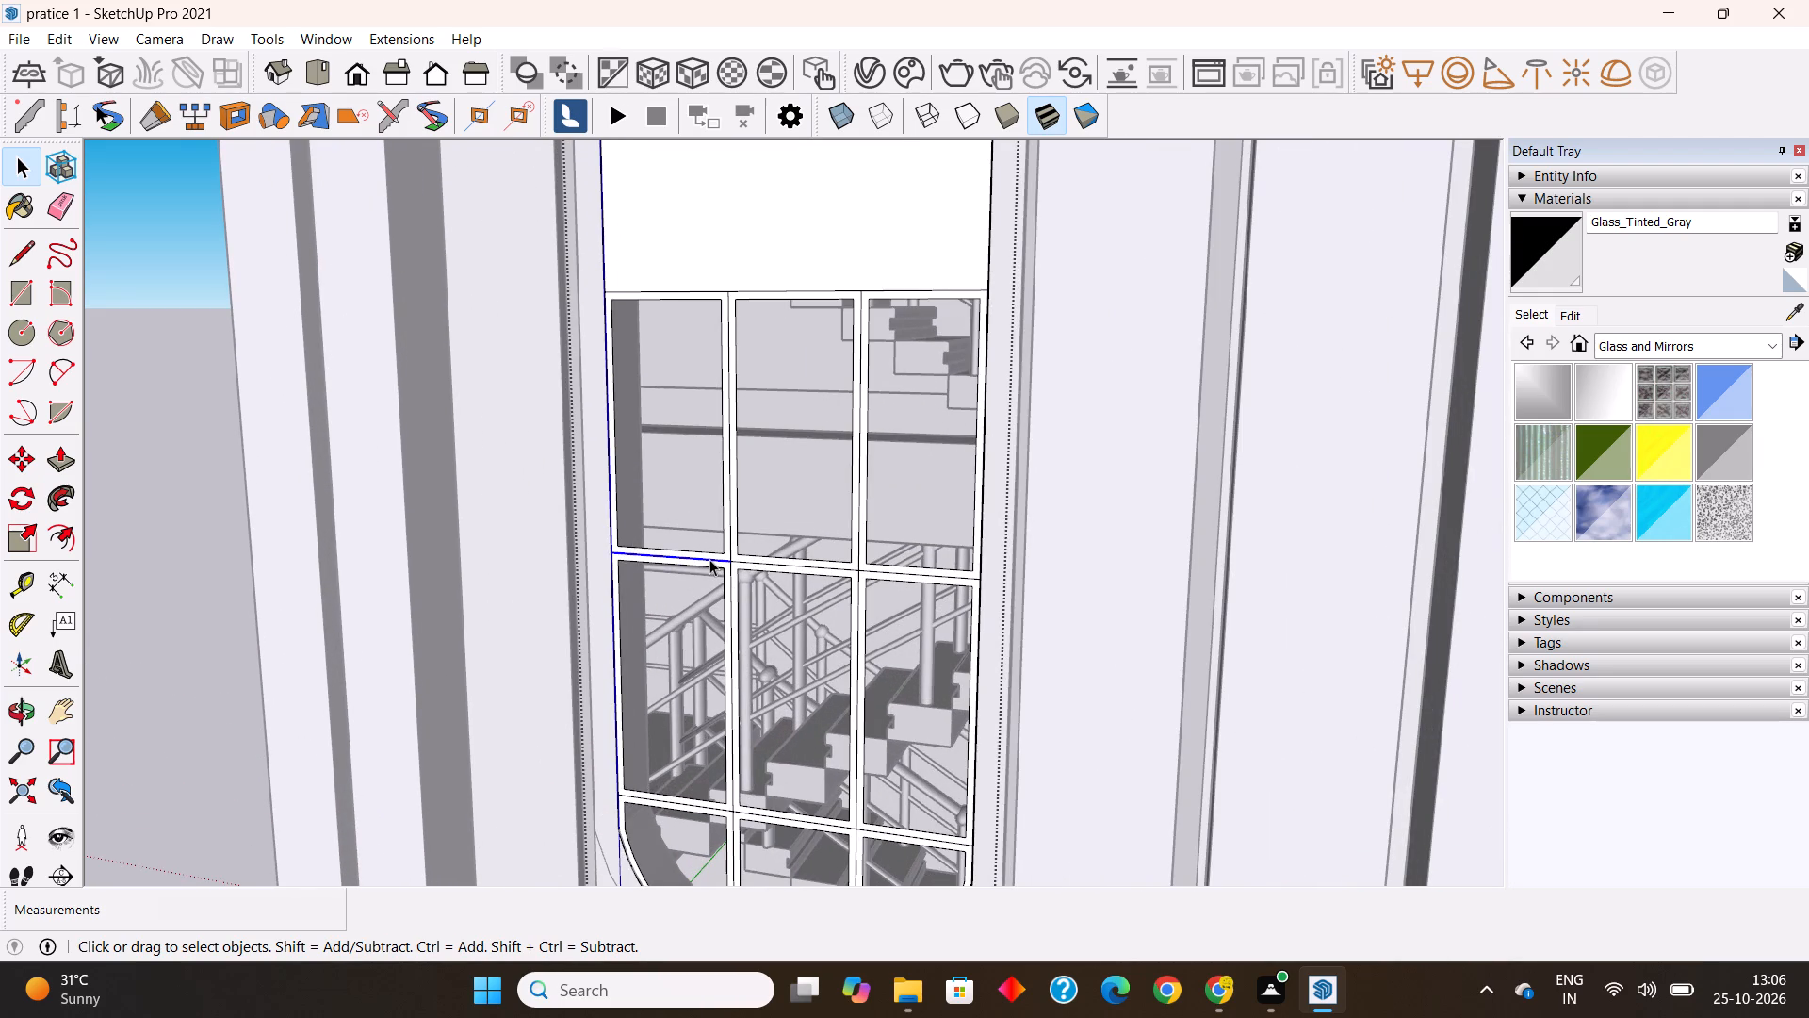
key("Delete")
left_click(770, 563)
key("Delete")
left_click(900, 572)
key("Delete")
Delete the centre lines in the horizontal bar above the arched bottom row and in the lower grid's two vertical bars.
scroll(767, 498, "down", 6)
scroll(771, 729, "up", 4)
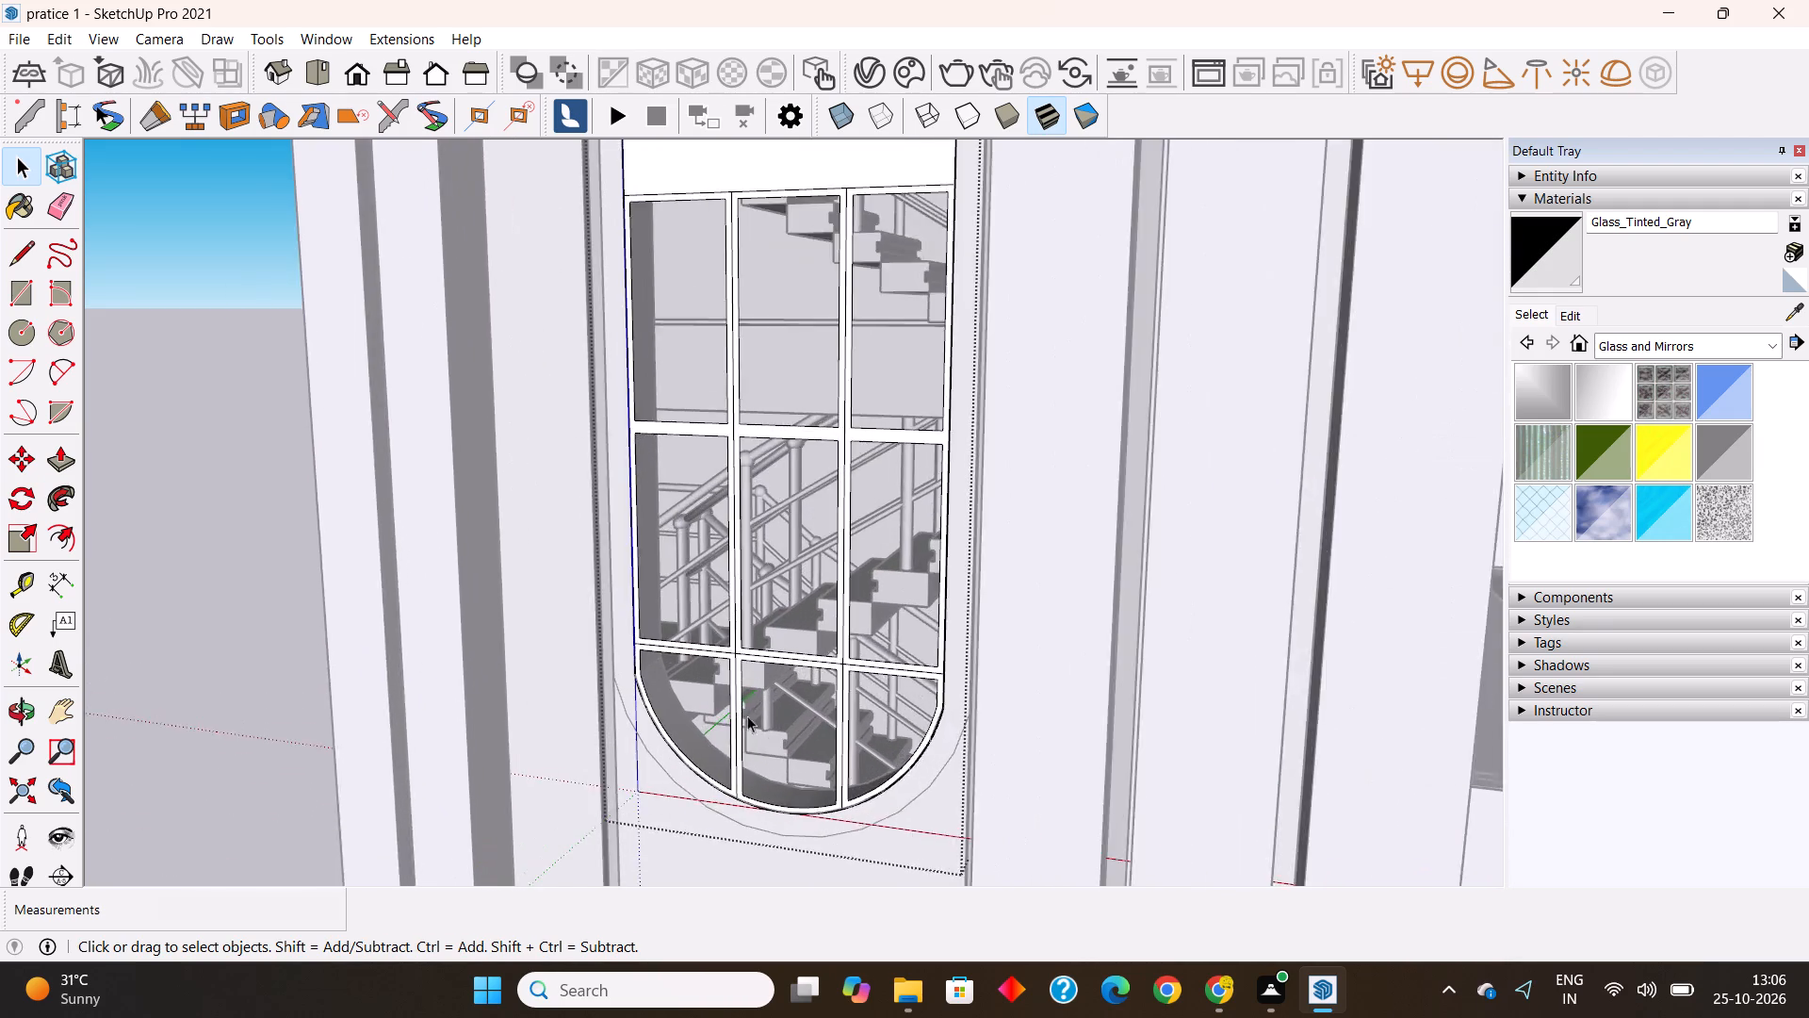
scroll(747, 715, "up", 3)
left_click(717, 641)
key("Delete")
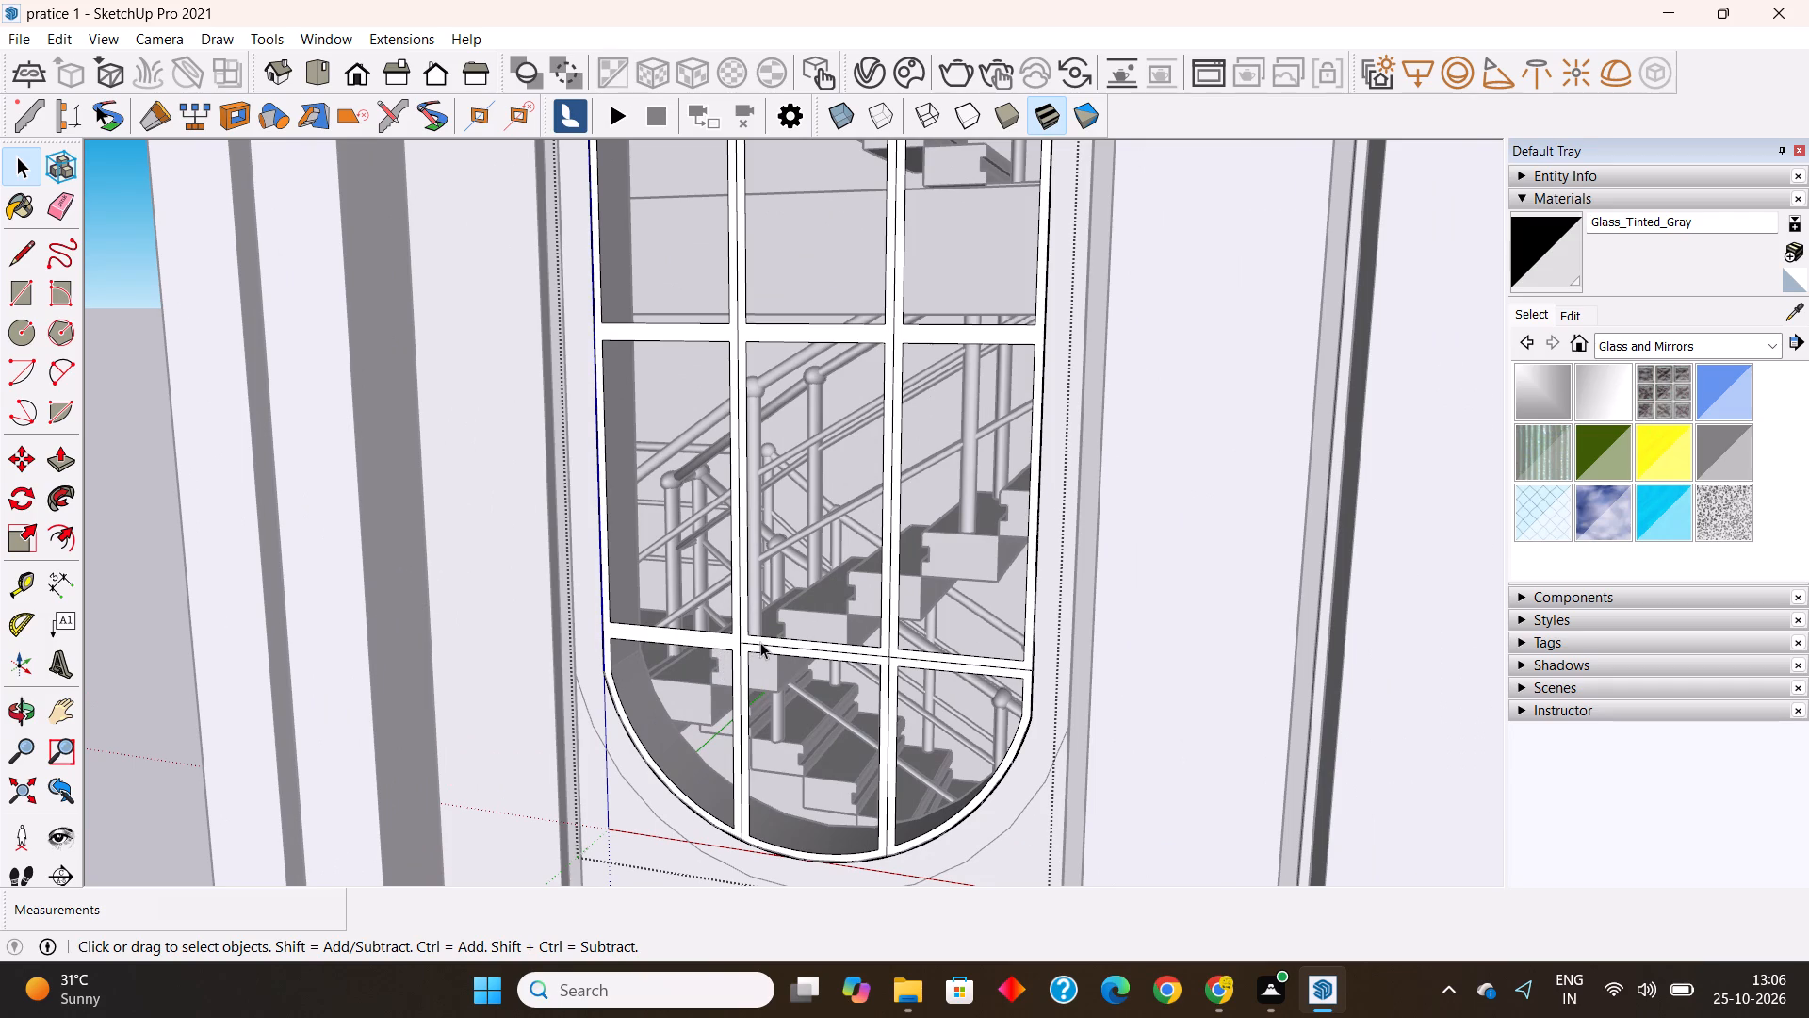
left_click(760, 642)
key("Delete")
left_click(921, 657)
key("Delete")
left_click(888, 679)
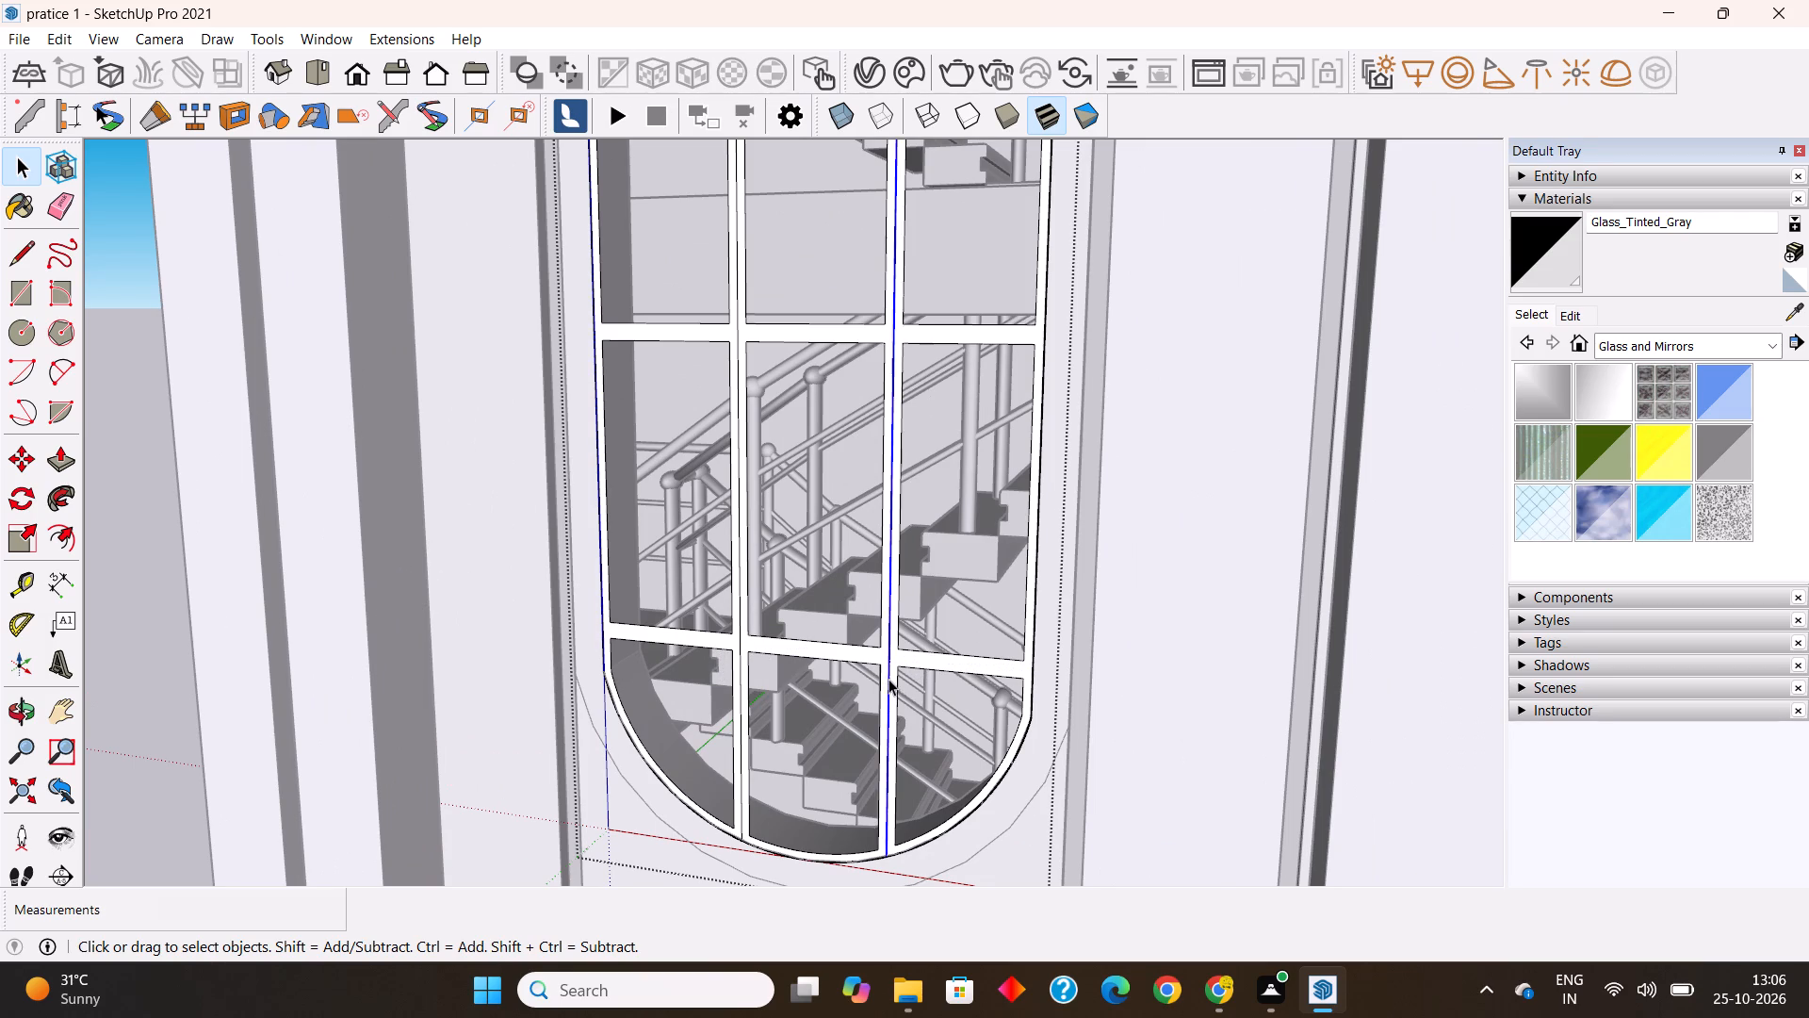
key("Delete")
left_click(741, 681)
key("Delete")
Exit editing of the arched window panel's group to return to the whole building model.
scroll(761, 709, "down", 4)
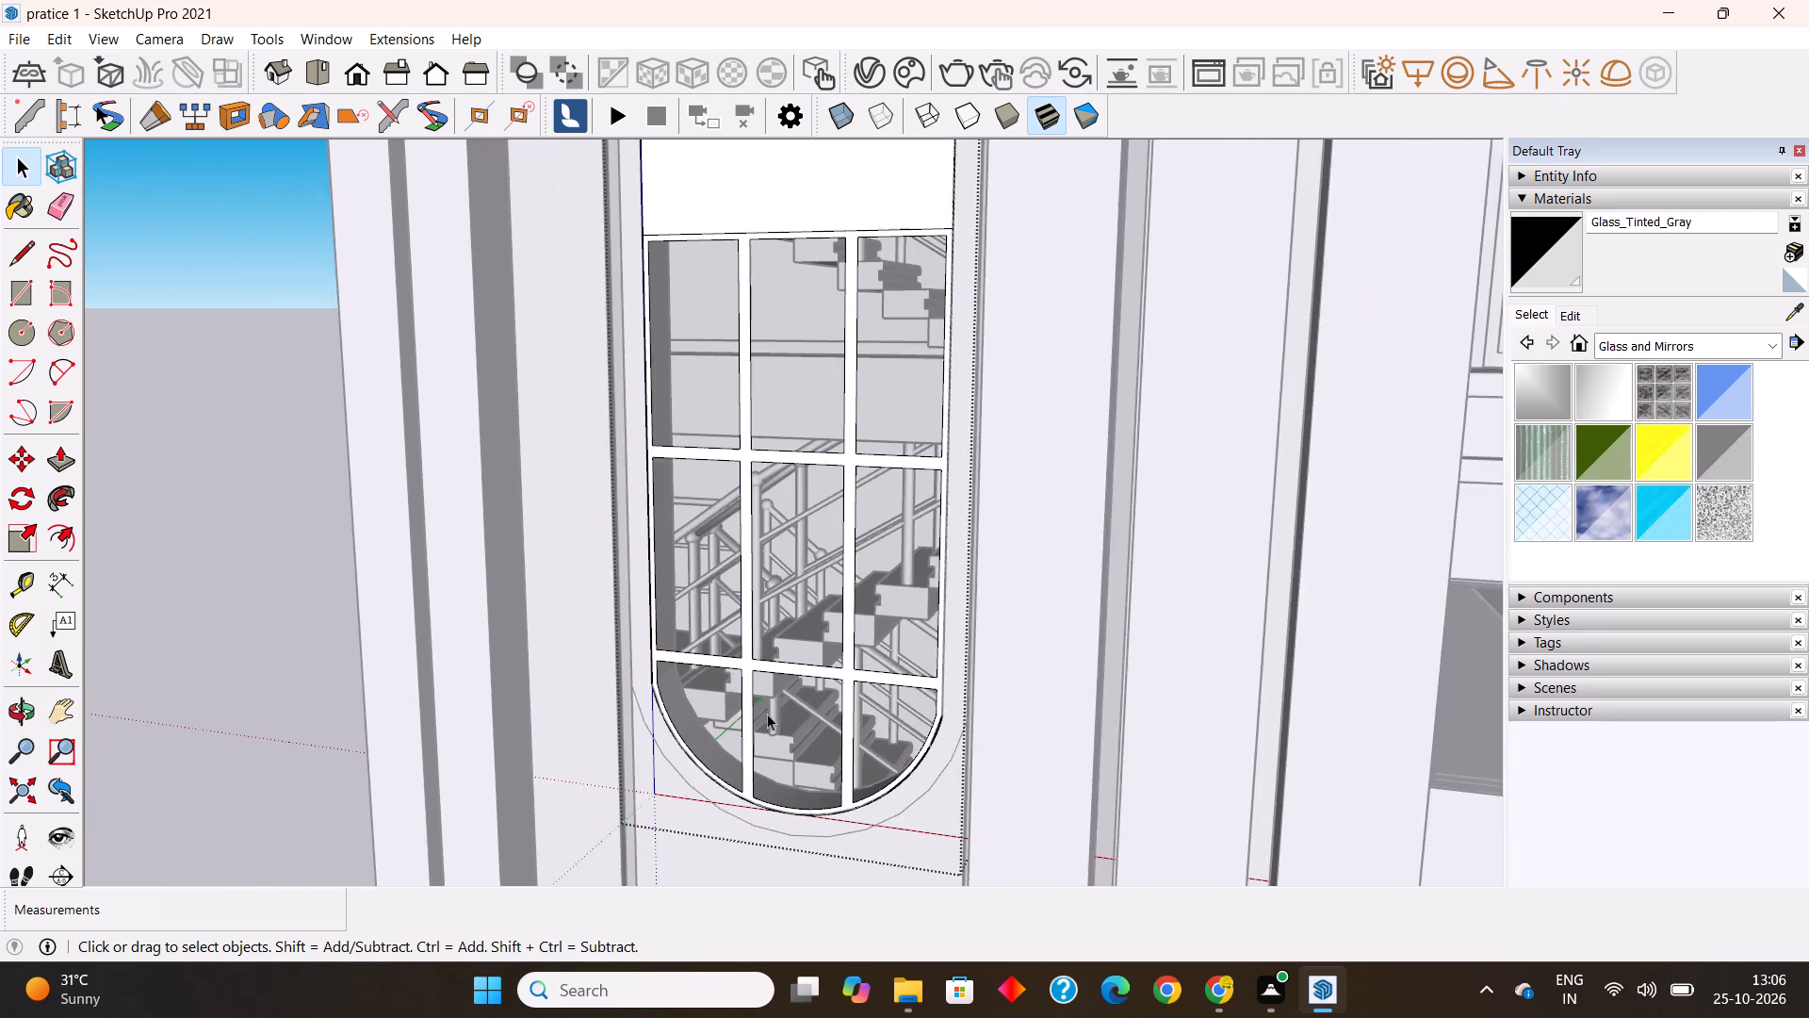
scroll(783, 716, "down", 12)
middle_click_drag(840, 693, 809, 706)
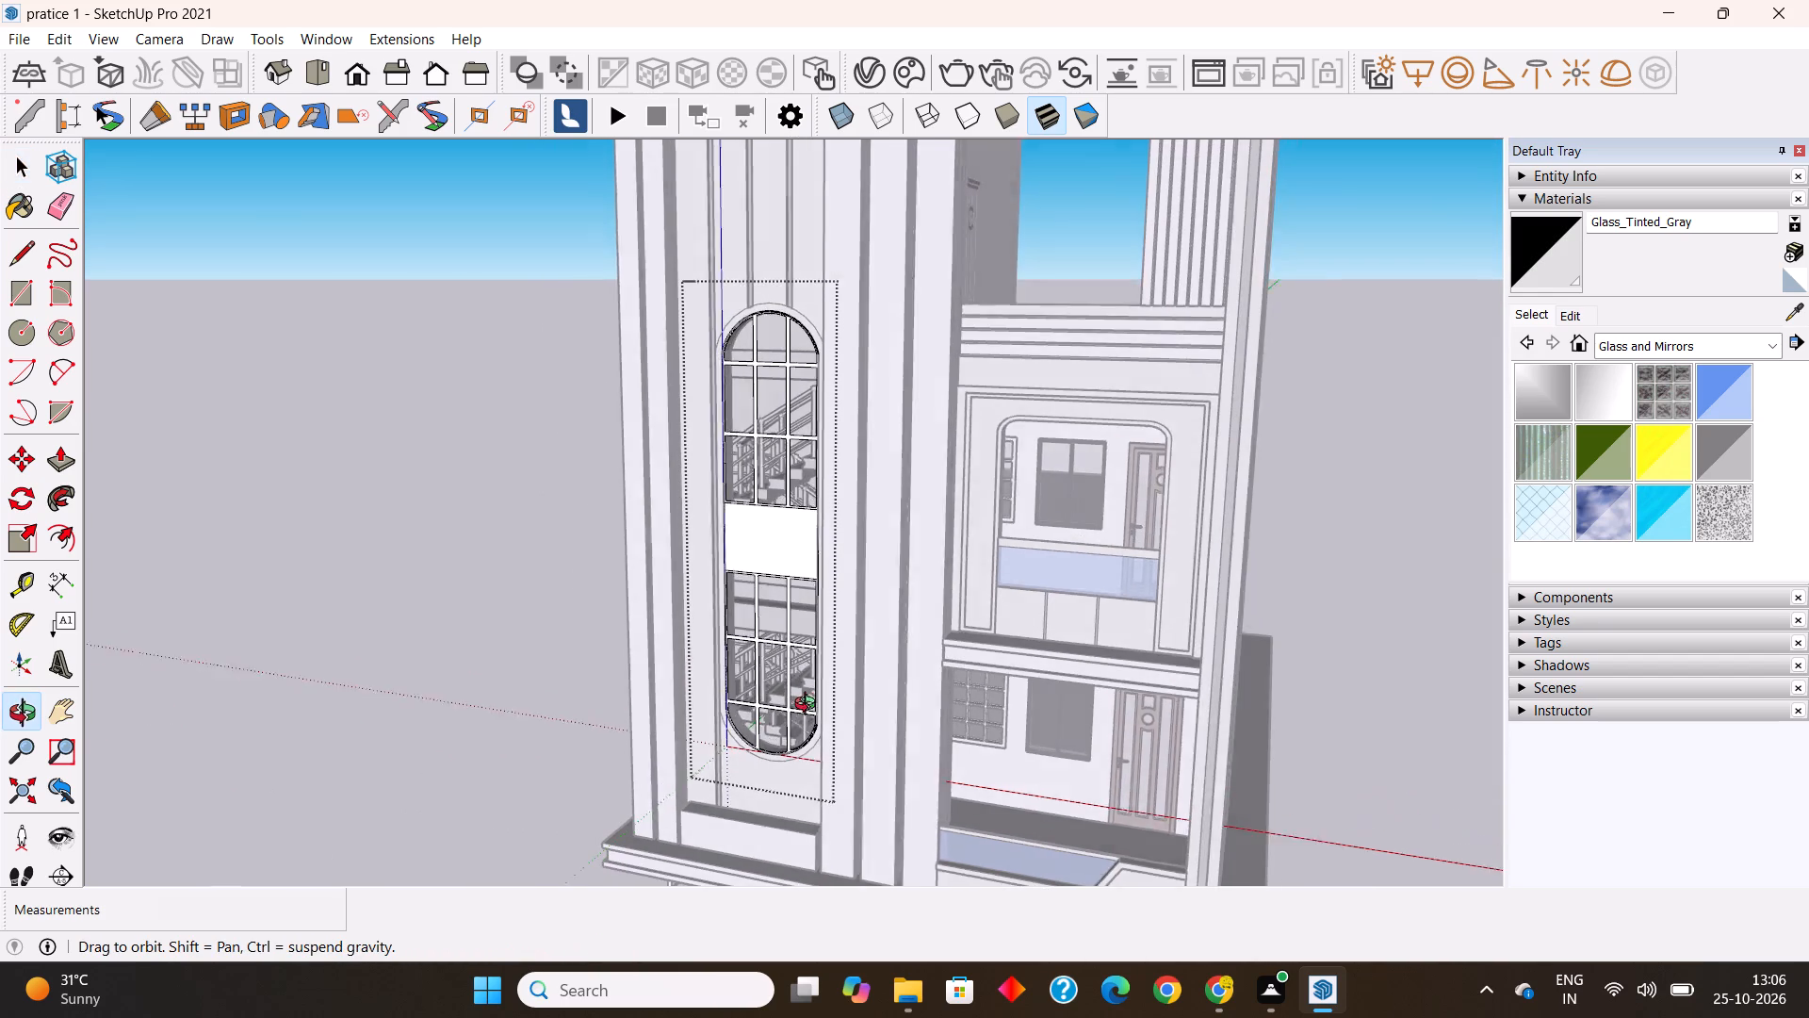
middle_click_drag(809, 706, 778, 715)
left_click(434, 598)
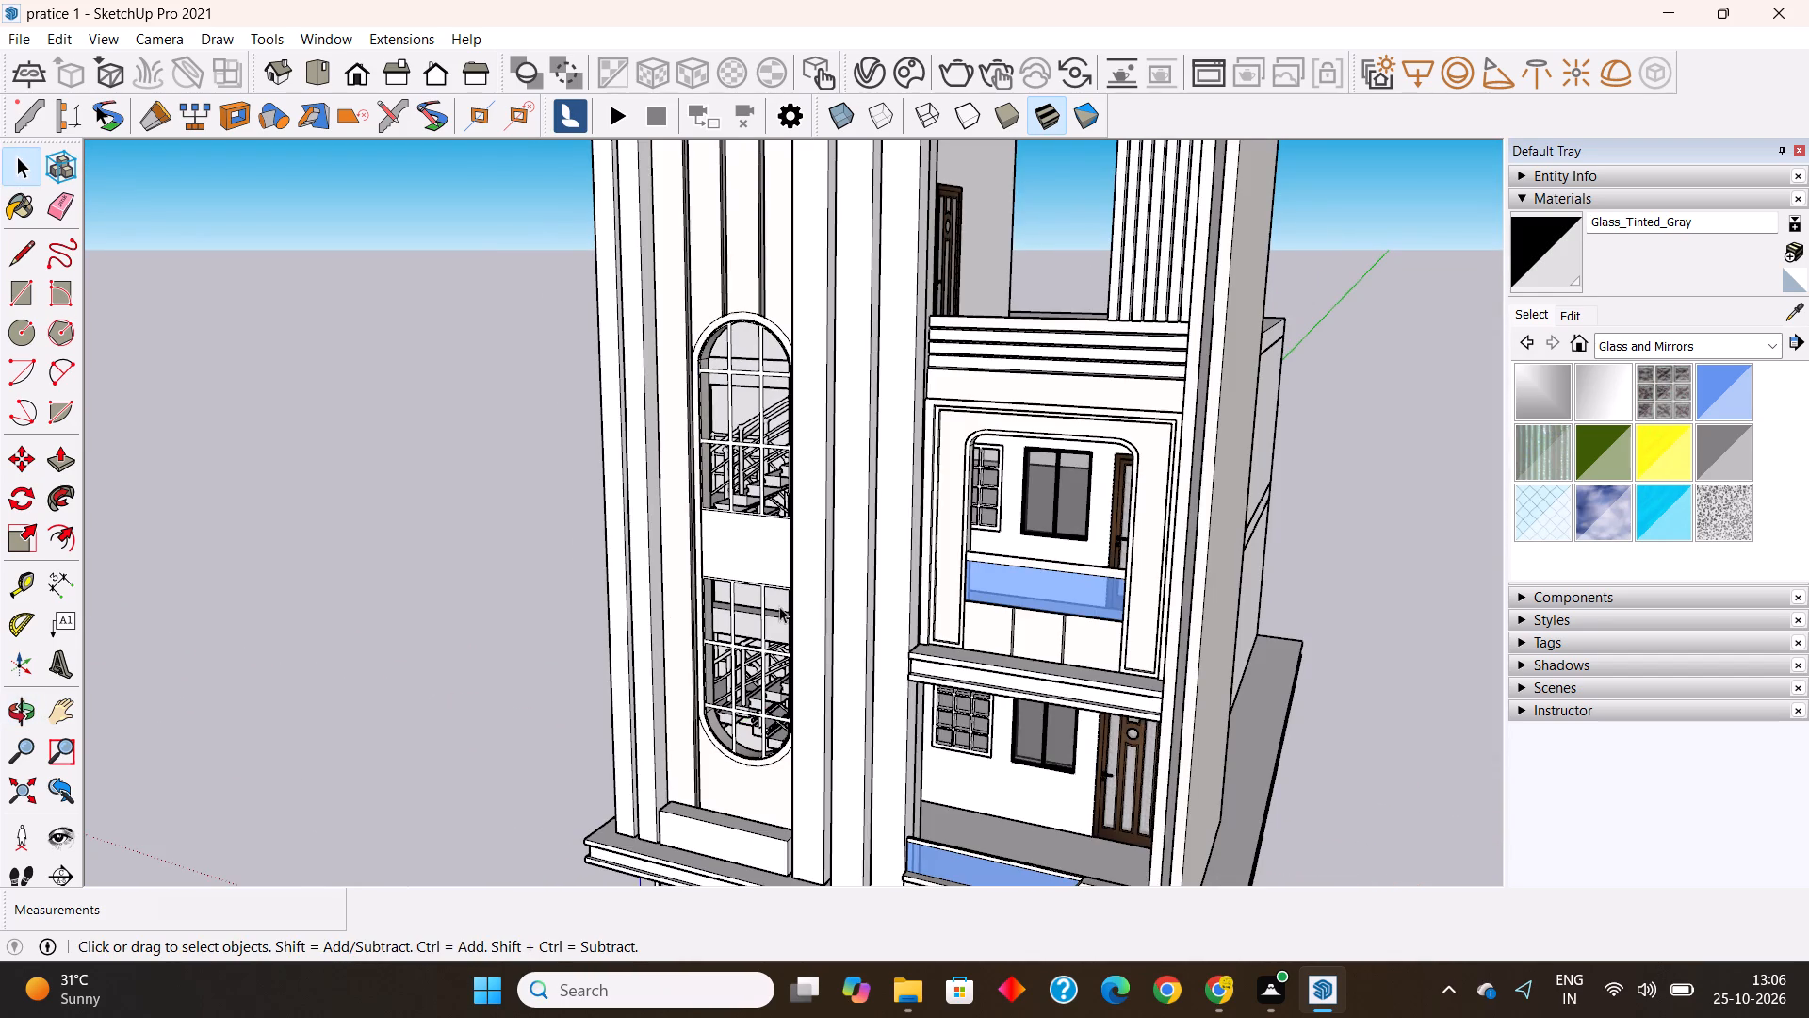
middle_click_drag(909, 589, 876, 606)
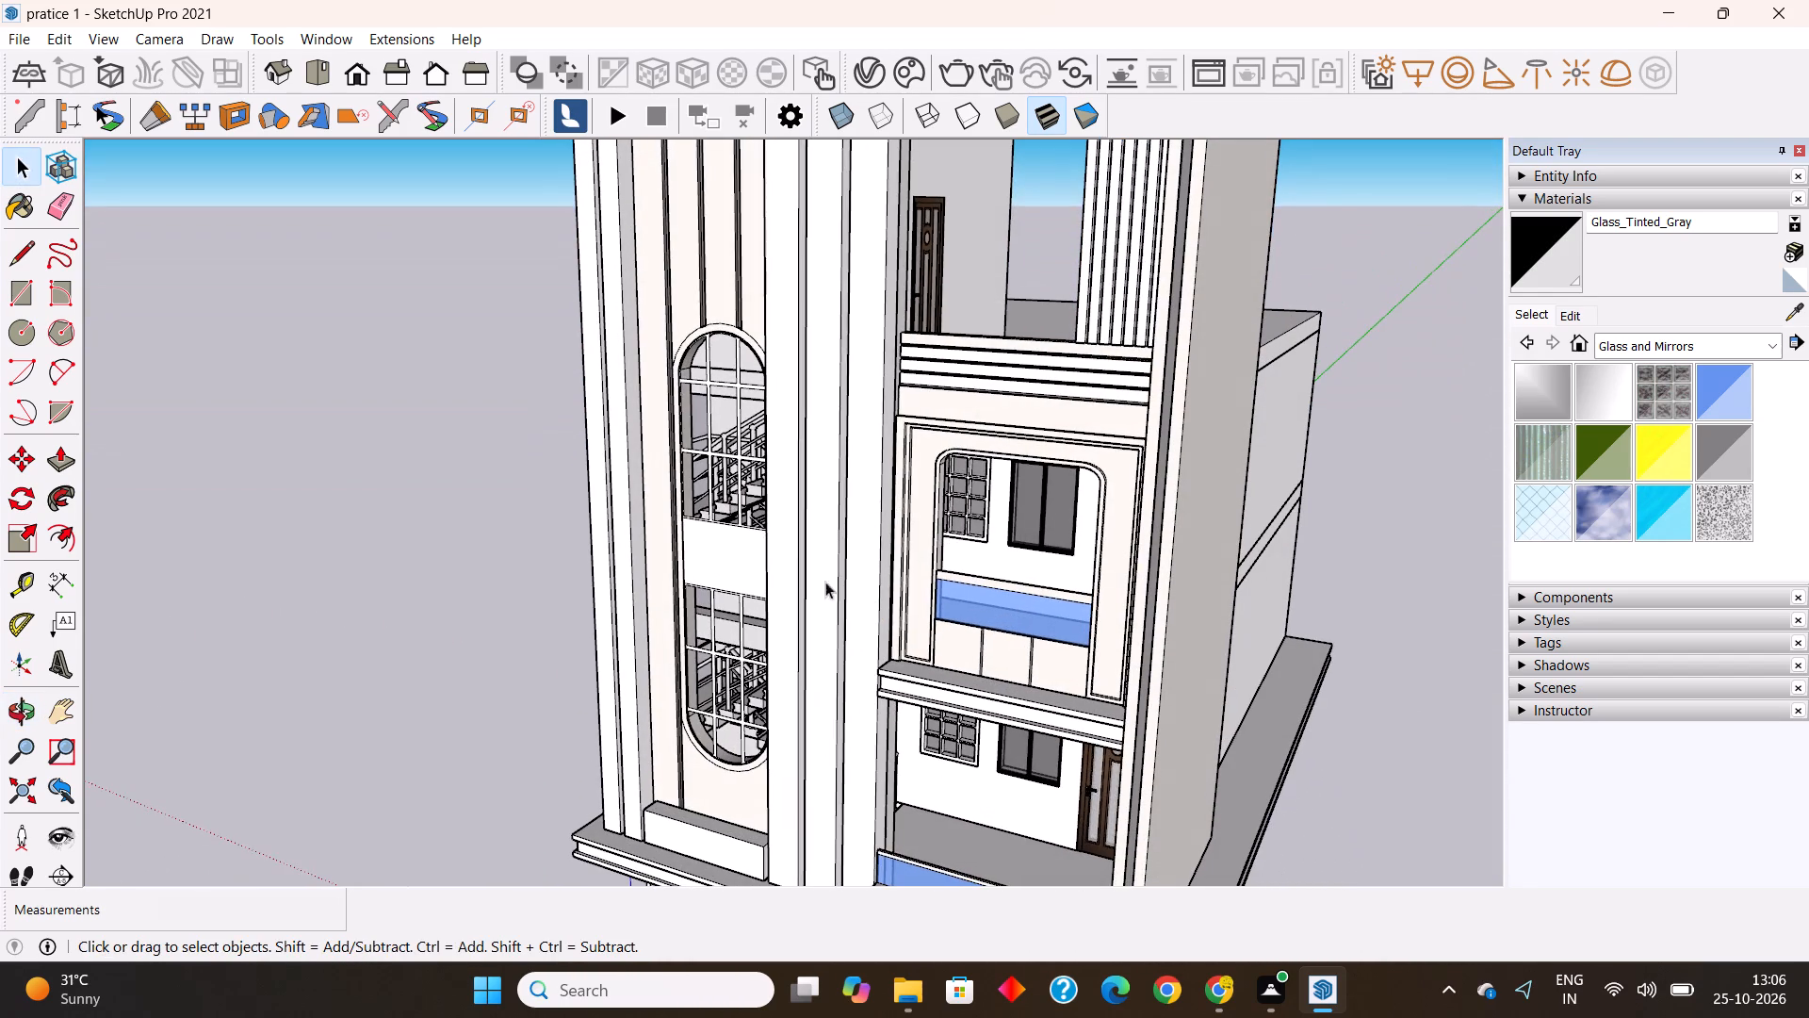
Open the arched window panel's group for editing and push/pull the upper grid's frame bars out 1".
double_click(715, 541)
scroll(715, 541, "up", 3)
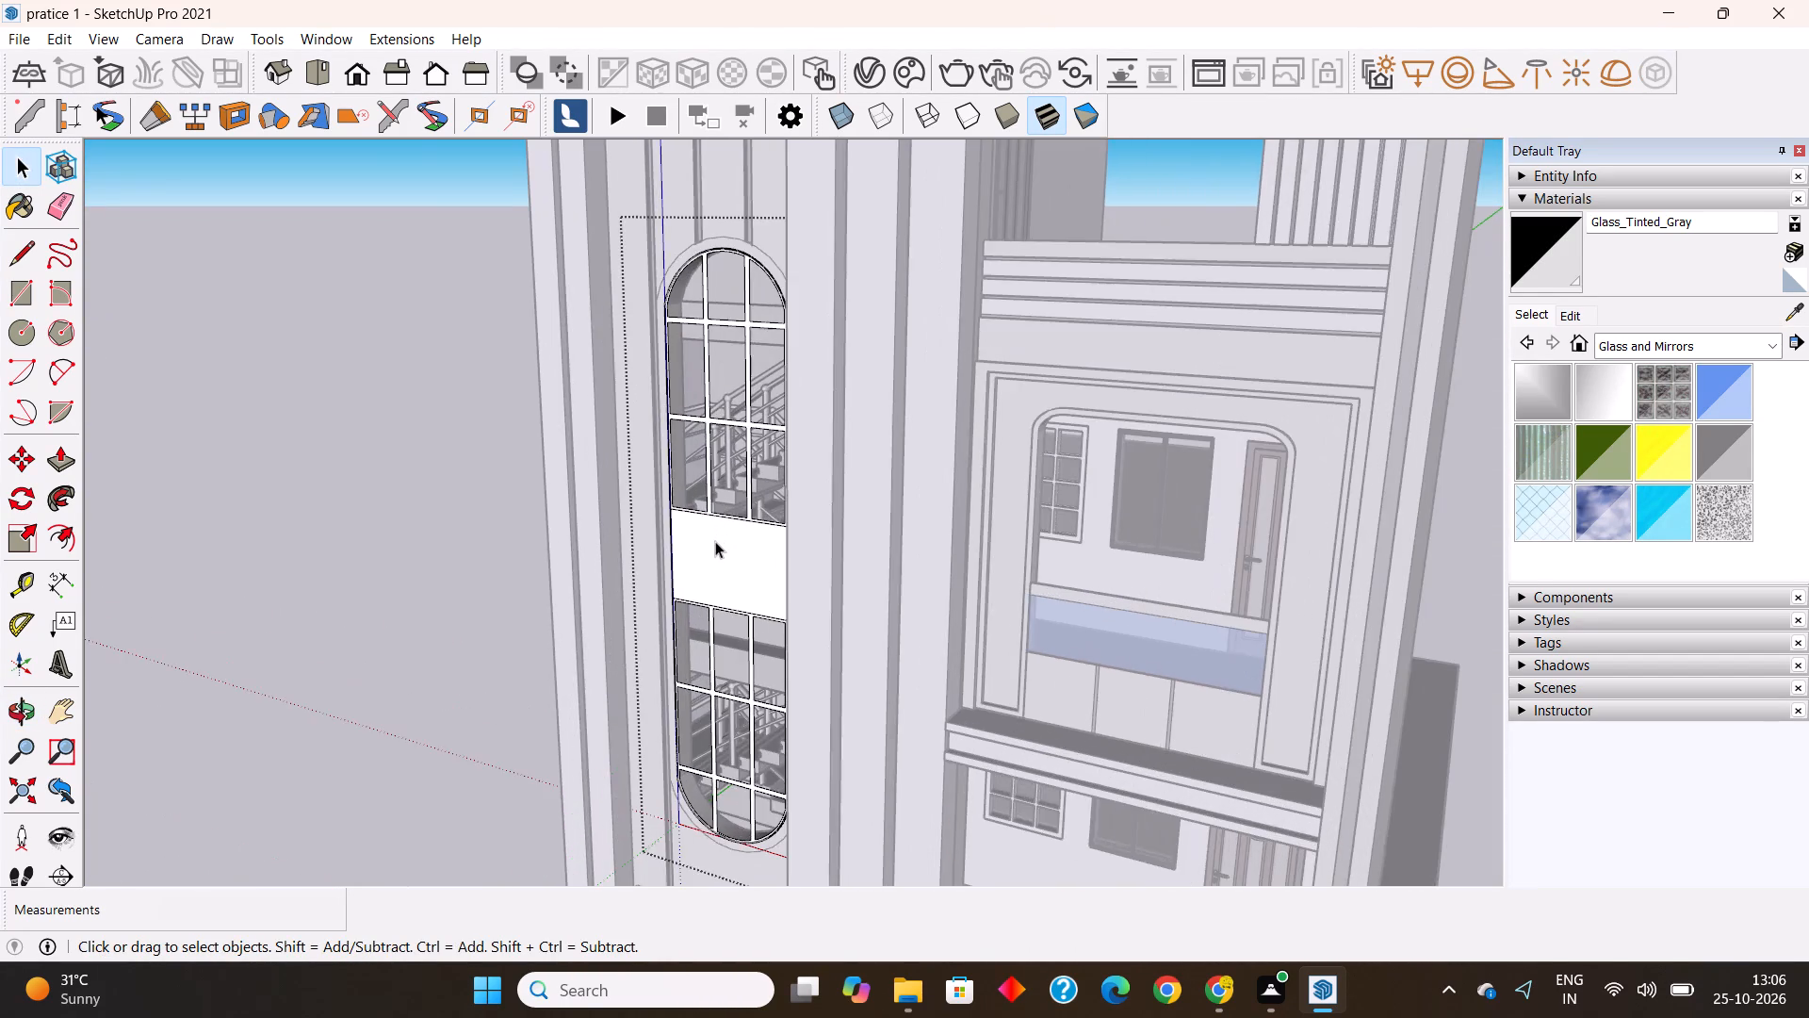
scroll(715, 541, "up", 8)
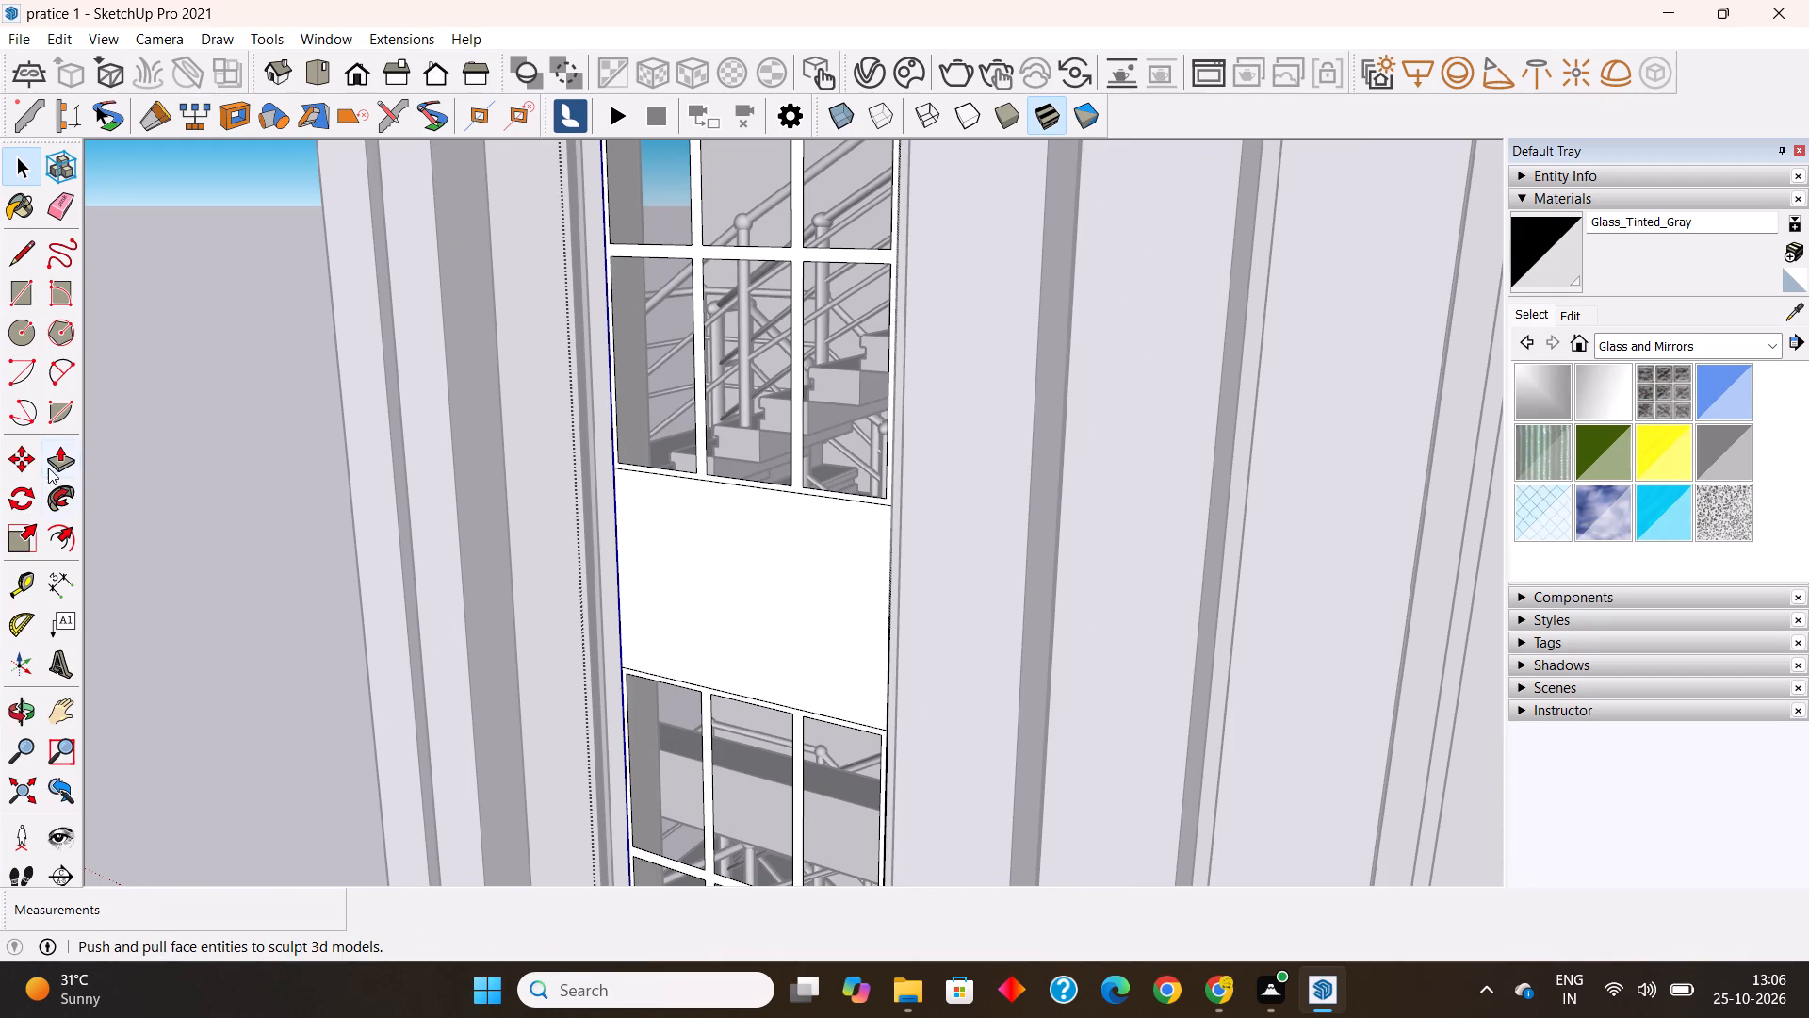
left_click(56, 452)
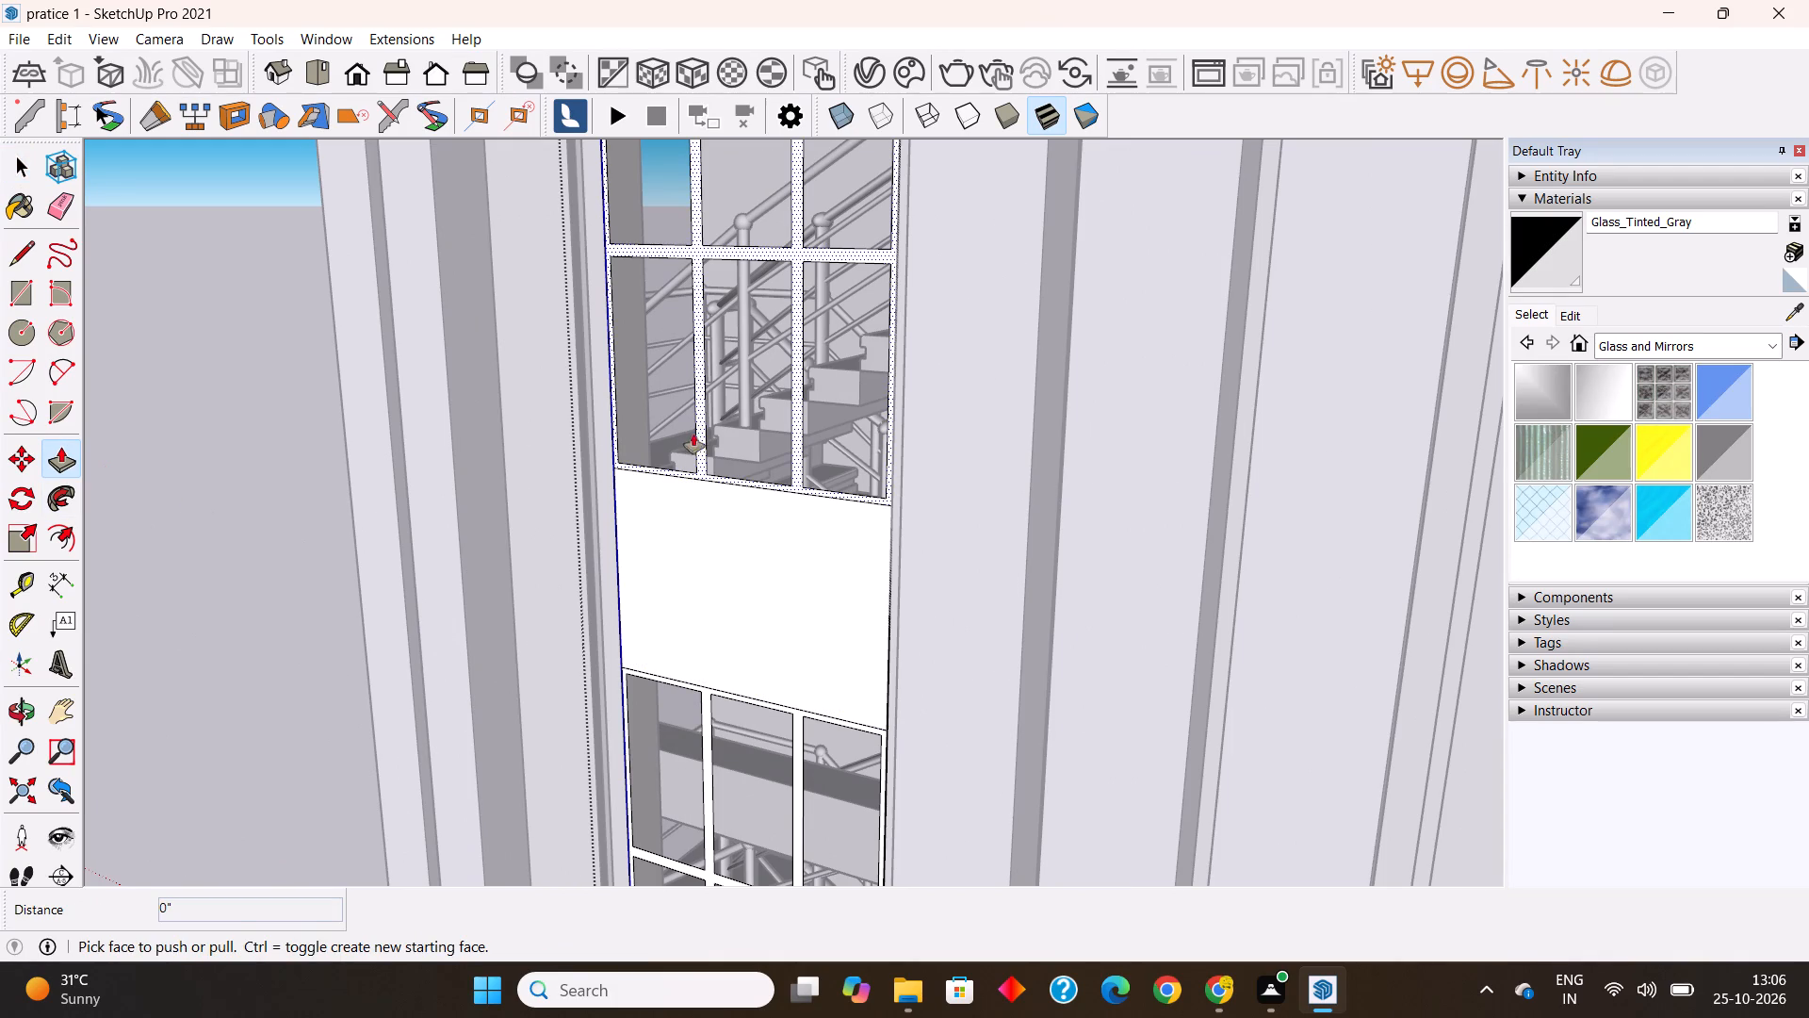
left_click(700, 423)
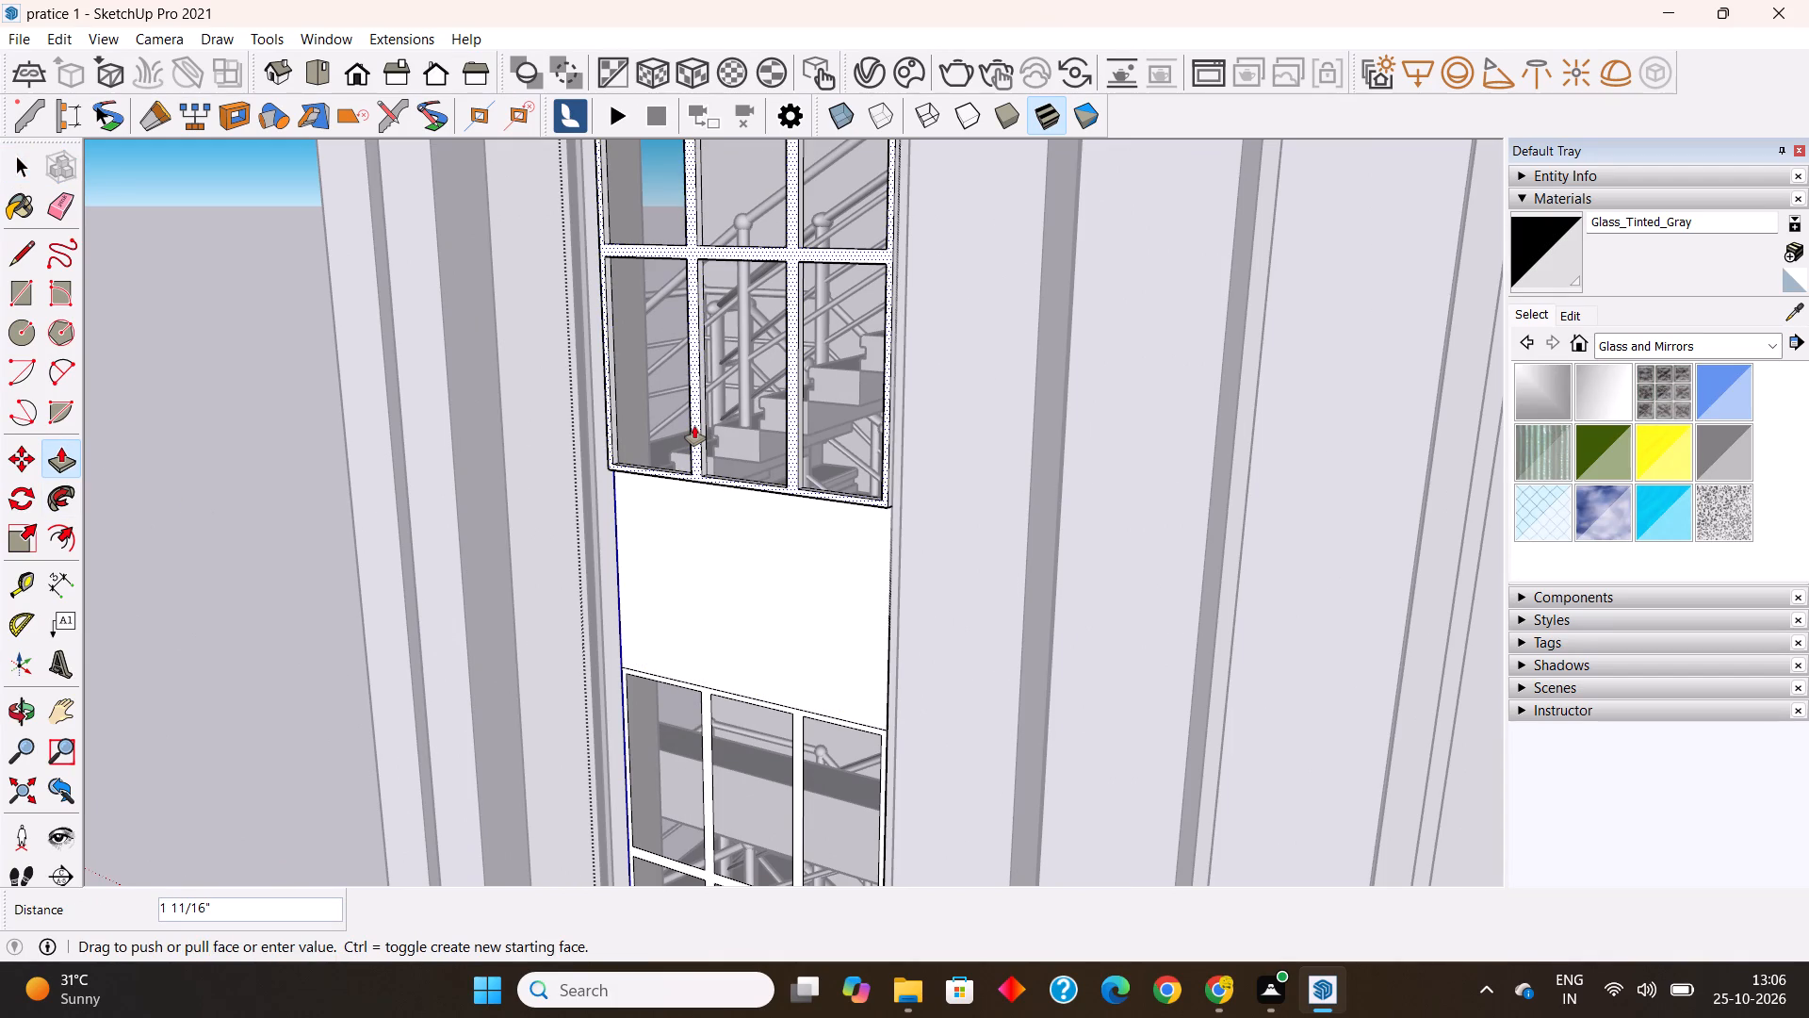
type("1\"")
key("Return")
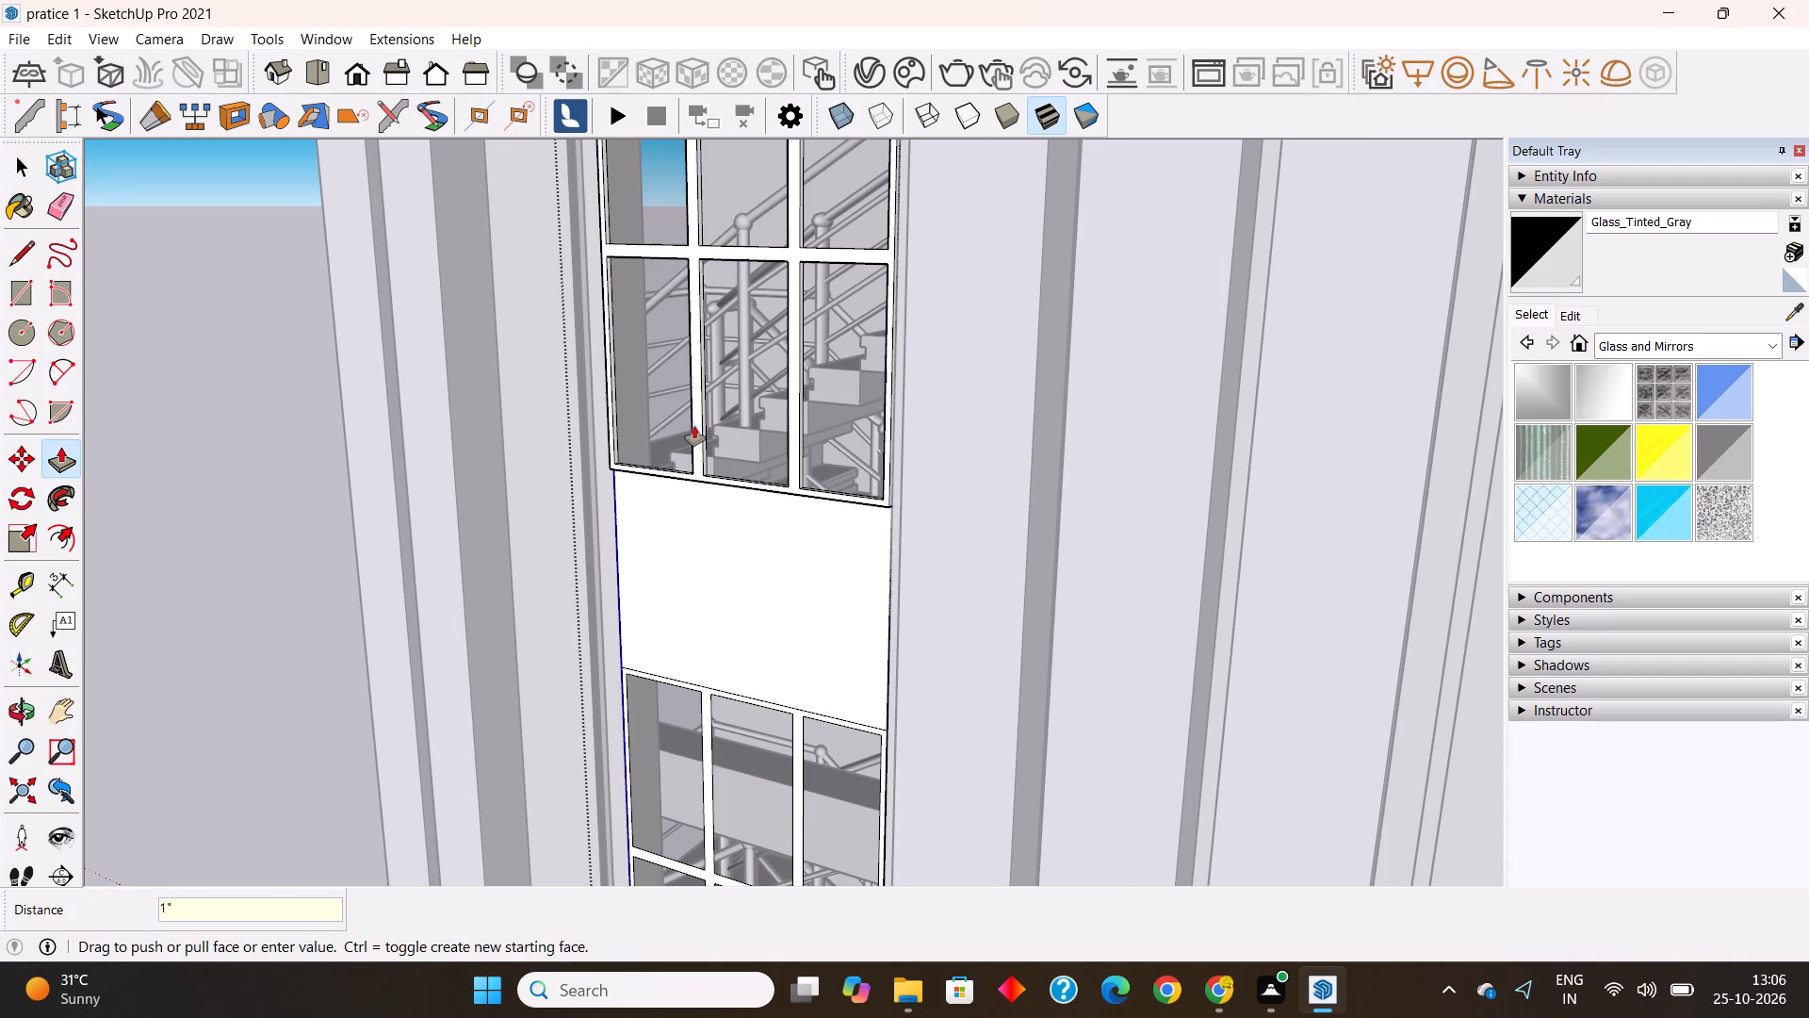
Push/pull the lower grid's frame bars, including the arched bottom, out 1".
scroll(694, 365, "down", 10)
scroll(744, 761, "up", 3)
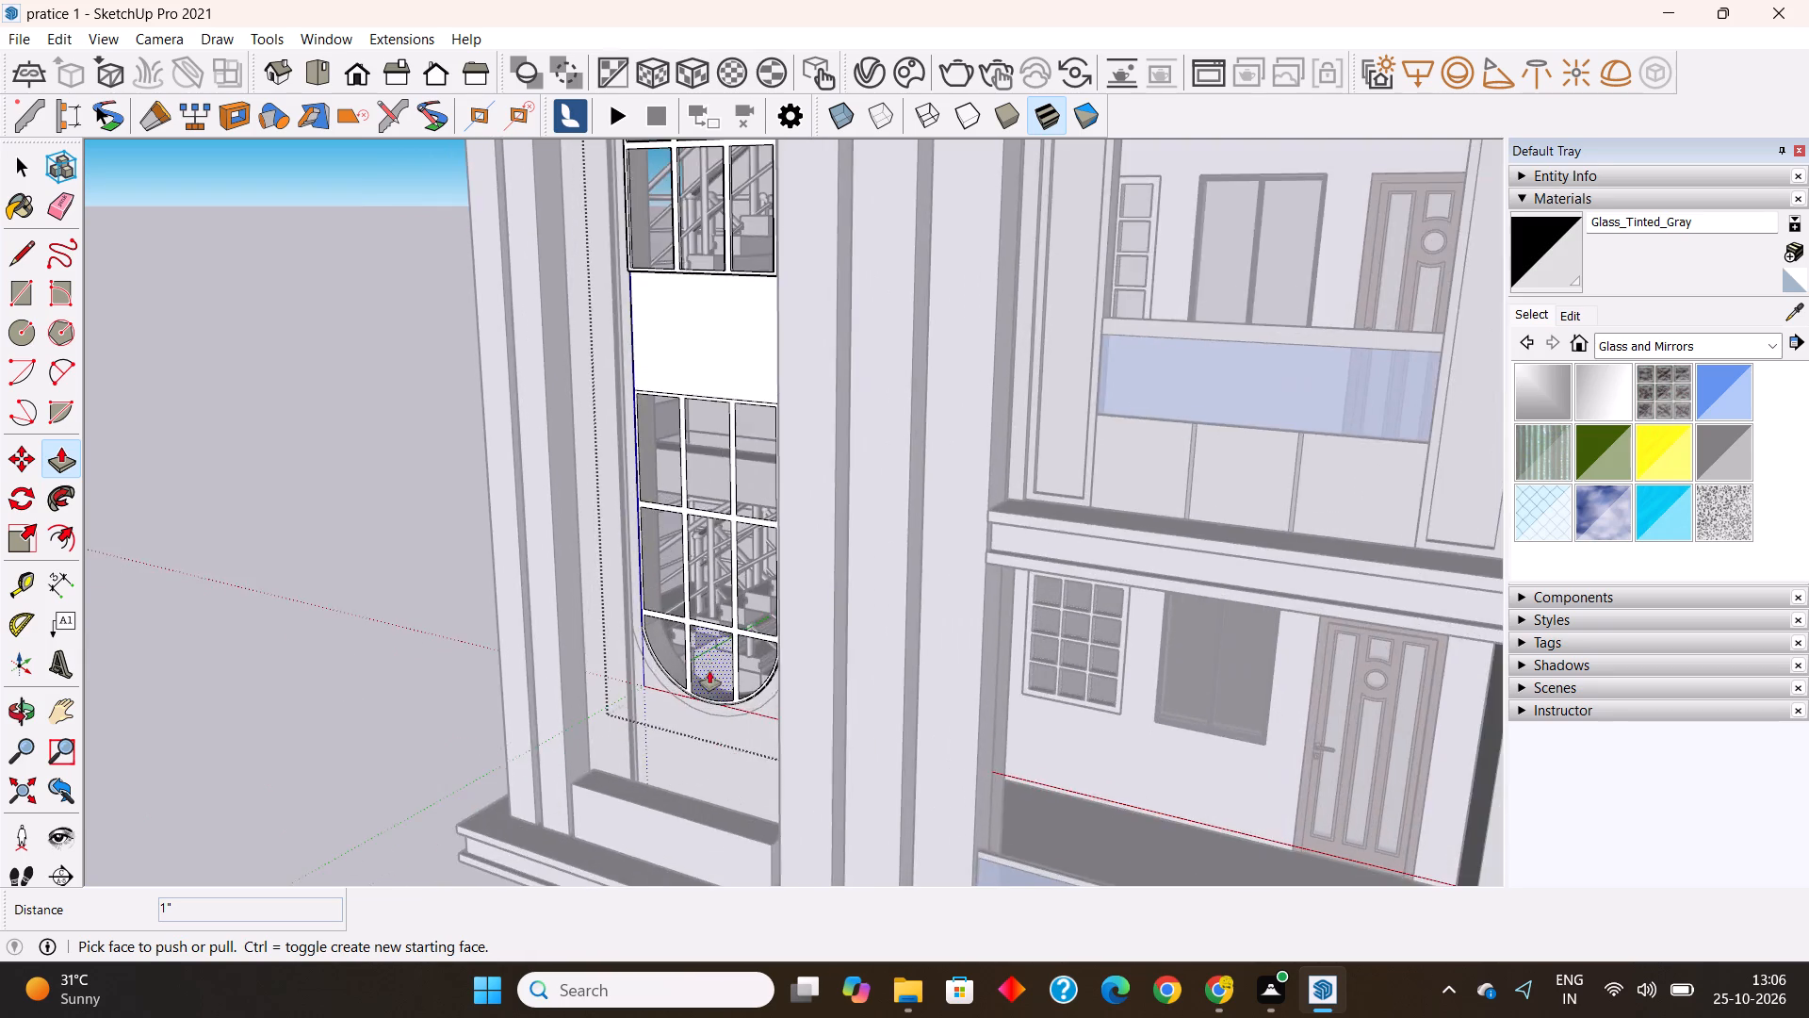
scroll(710, 650, "up", 9)
left_click(756, 720)
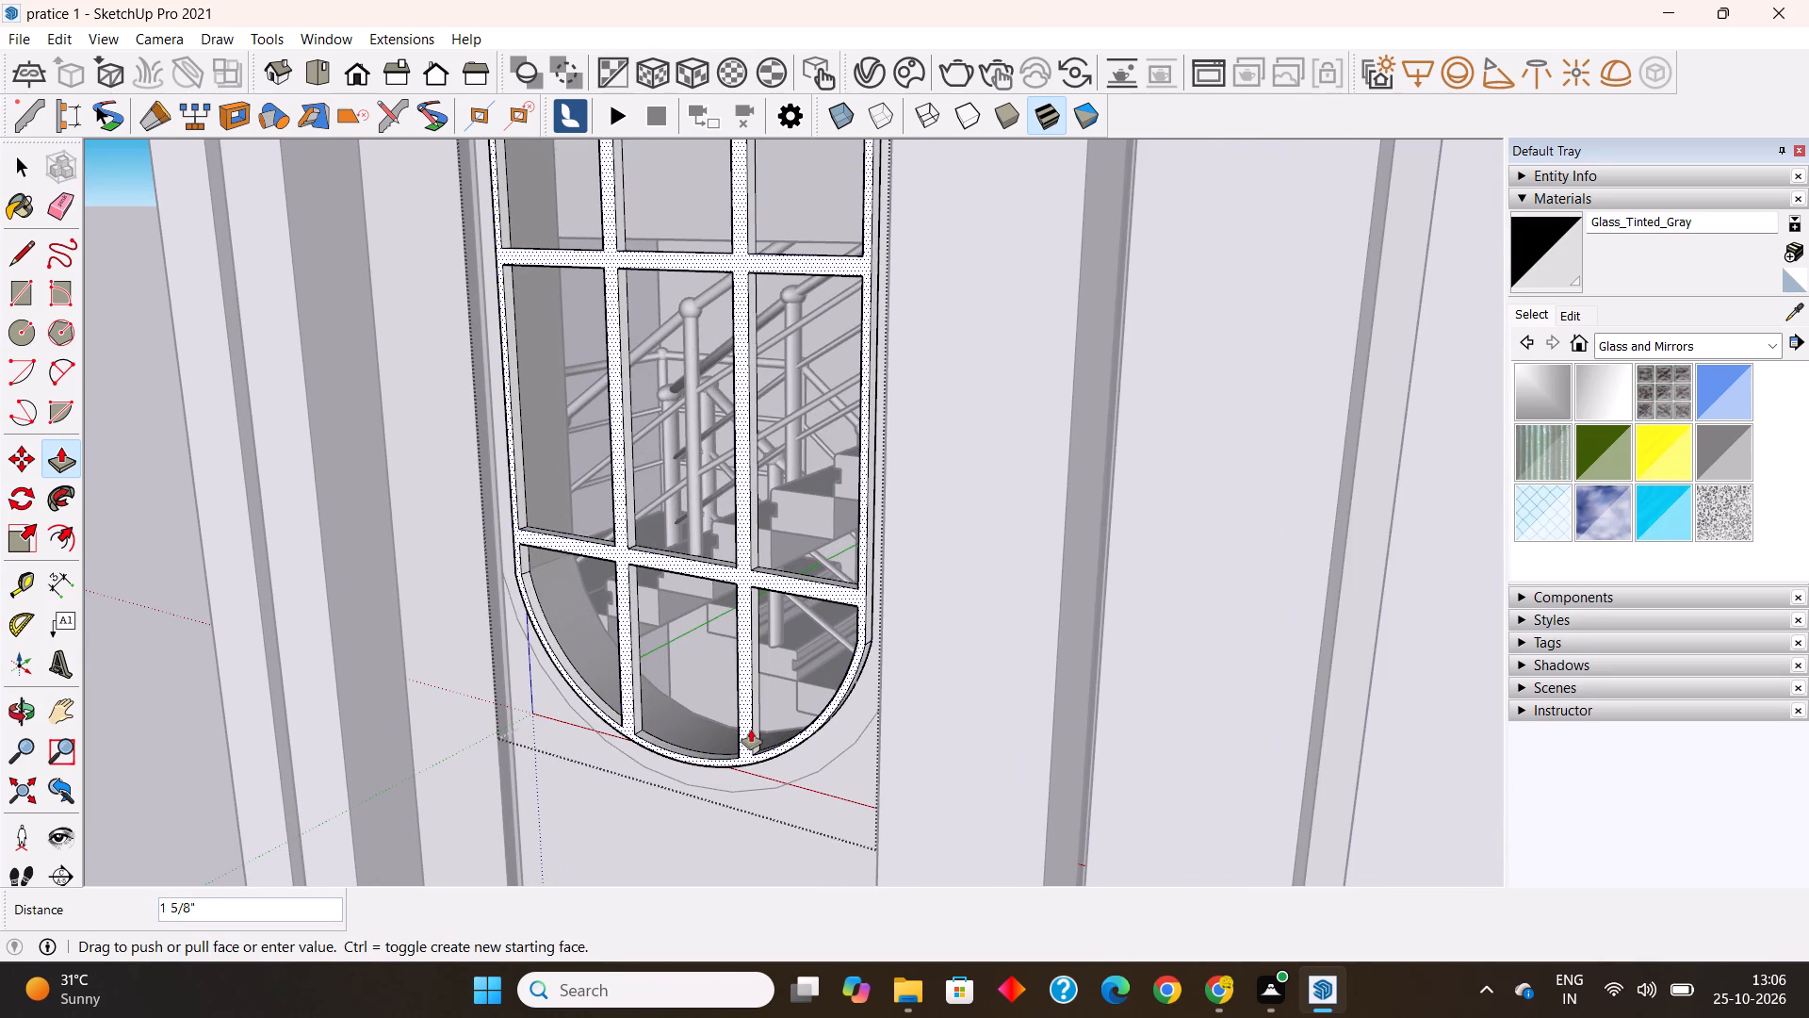
type("1\"")
key("Return")
Pull the blank panel between the two window grids out 1", flush with the frame bars.
scroll(710, 711, "down", 11)
middle_click_drag(708, 546, 656, 583)
scroll(602, 404, "up", 1)
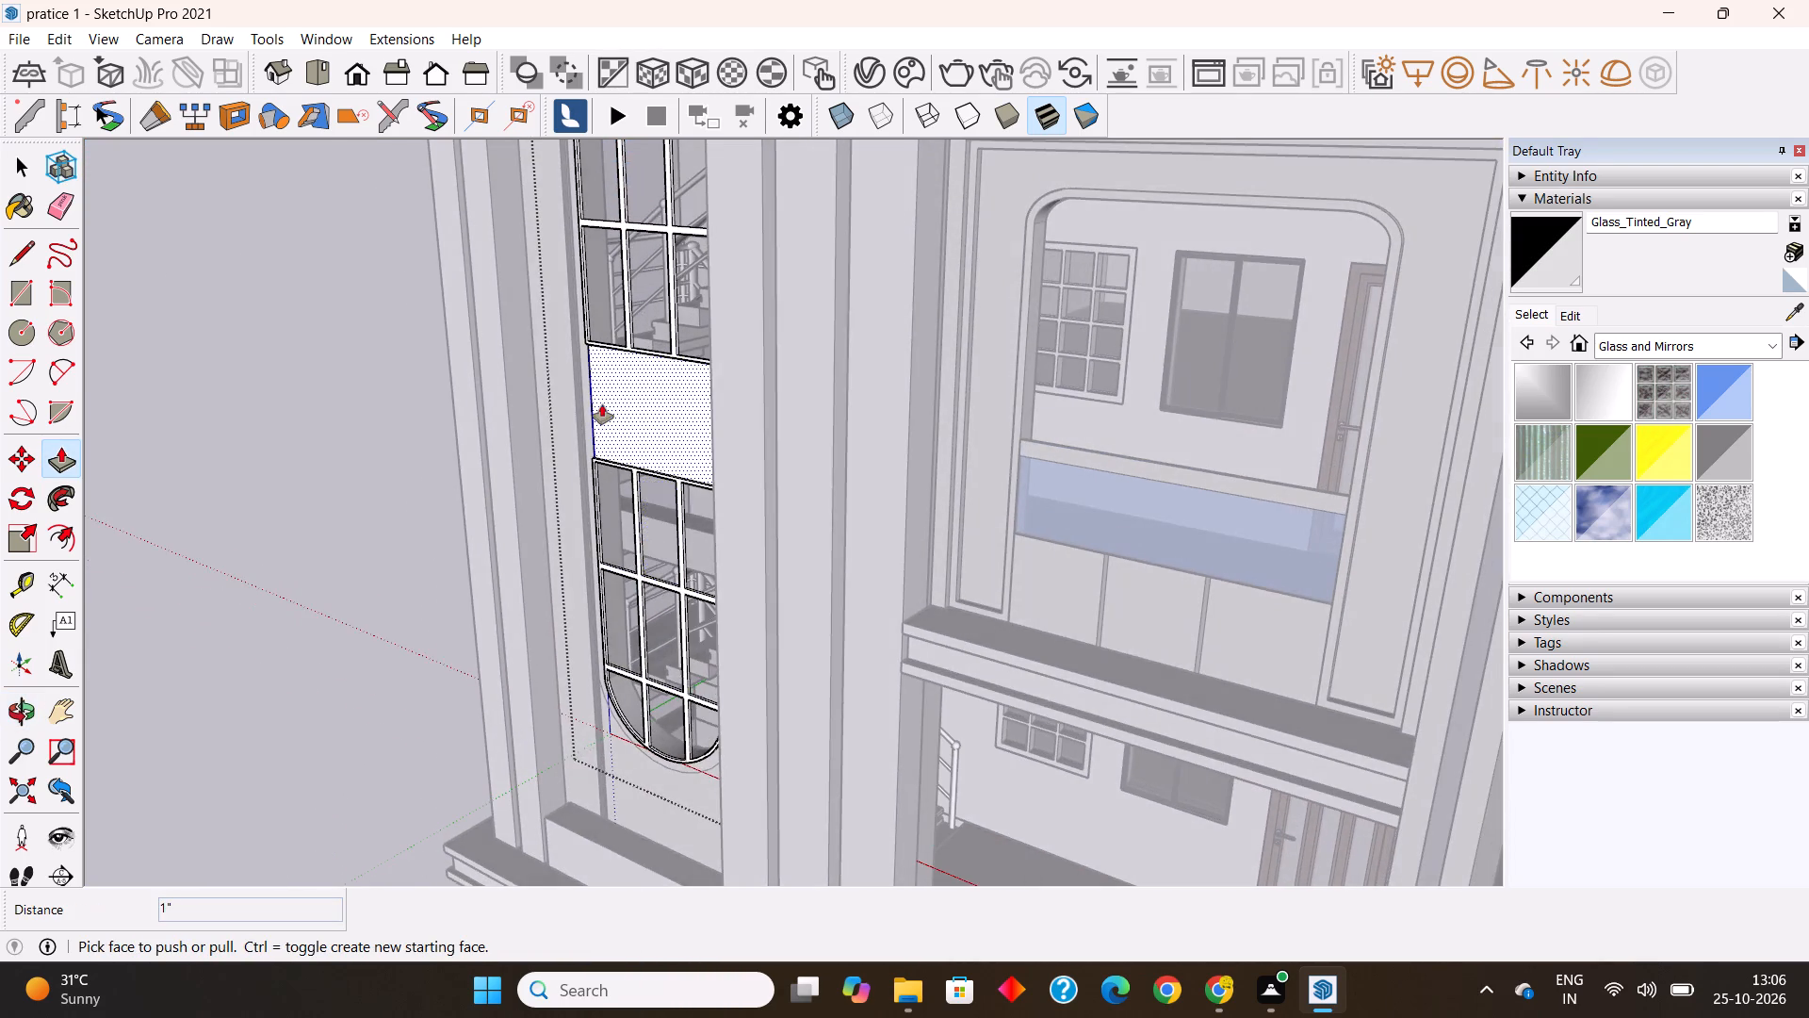
scroll(602, 404, "up", 8)
left_click(676, 457)
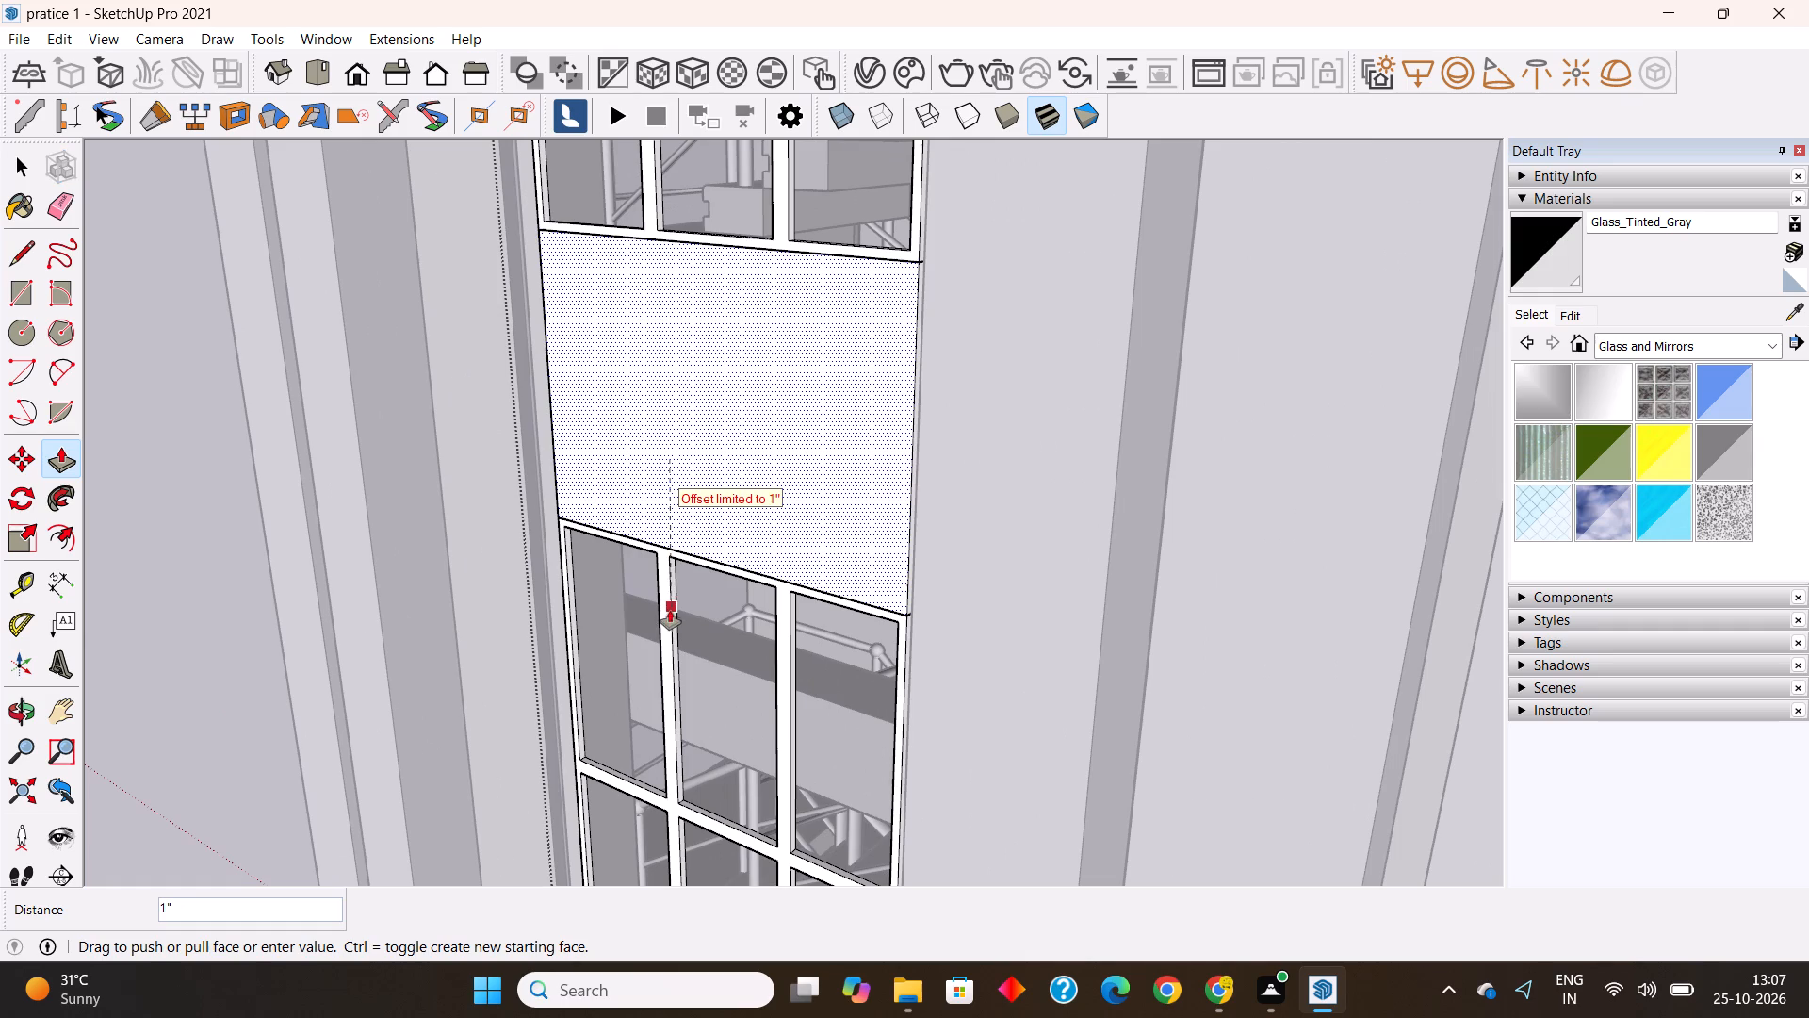
left_click(669, 612)
Place horizontal guides on the blank middle panel, 3" below its upper edge and 3" above its lower edge.
scroll(657, 601, "down", 7)
middle_click_drag(703, 605, 744, 587)
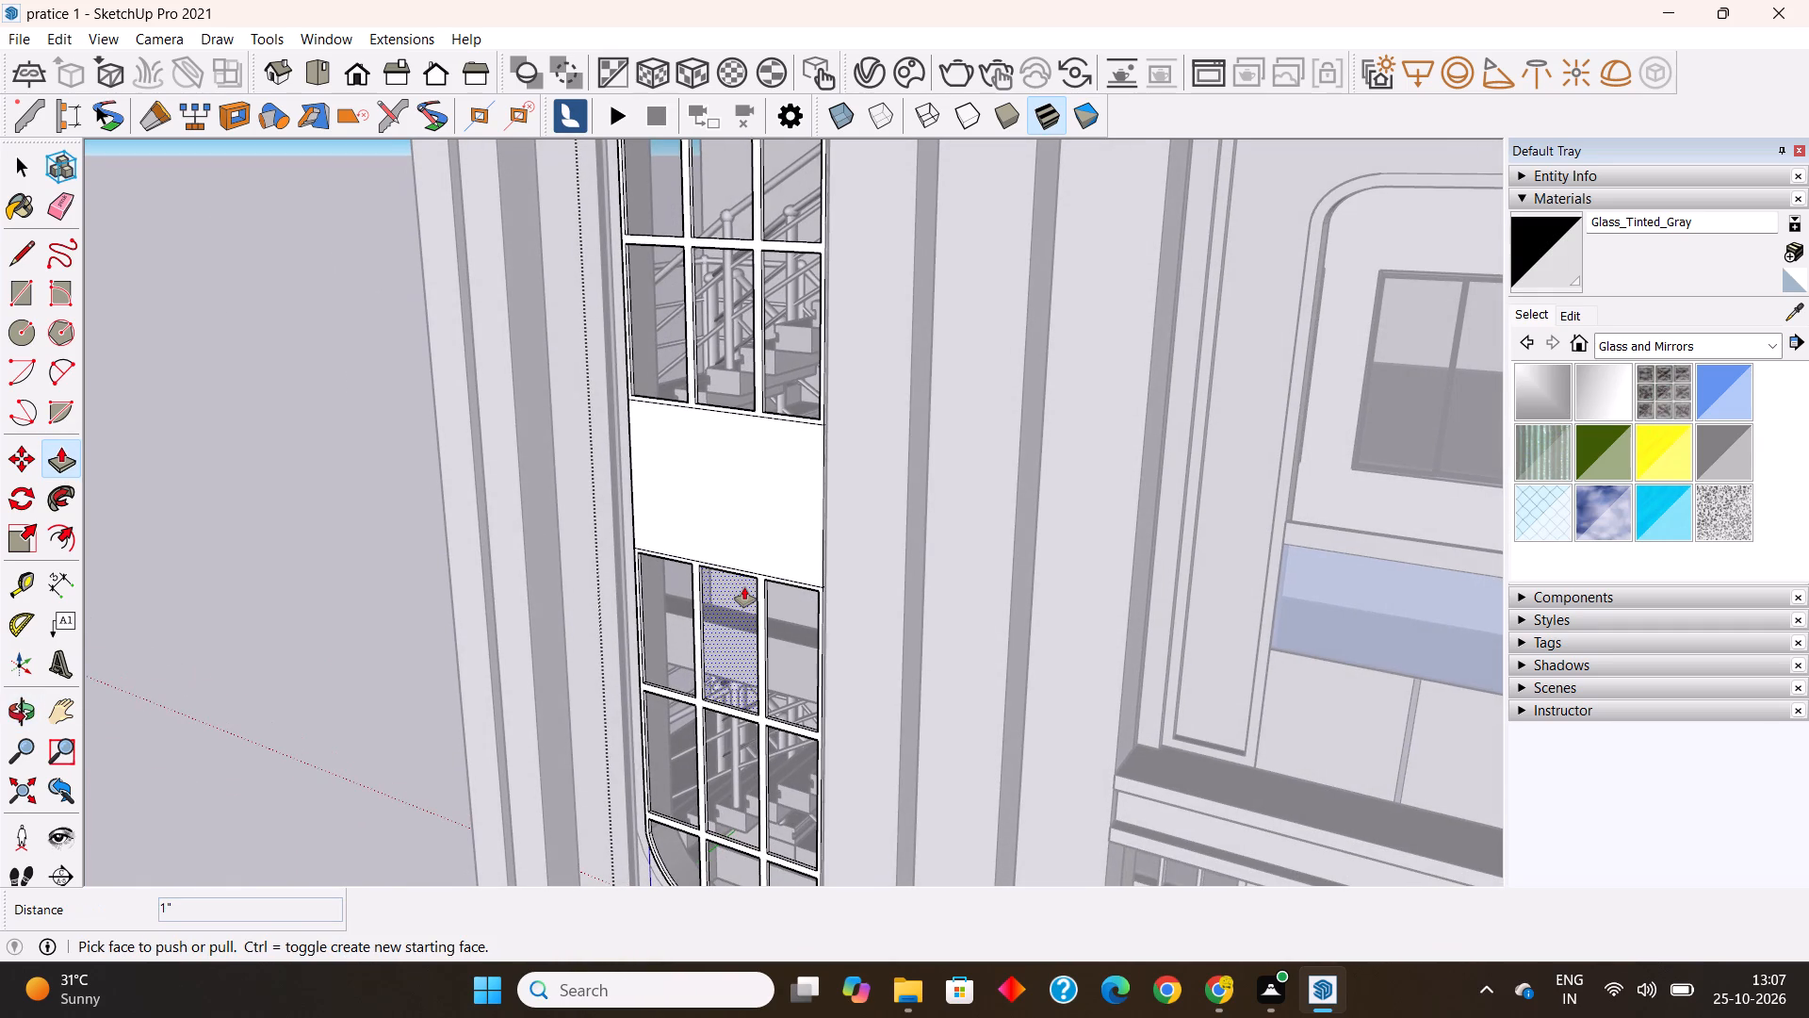
scroll(733, 573, "down", 3)
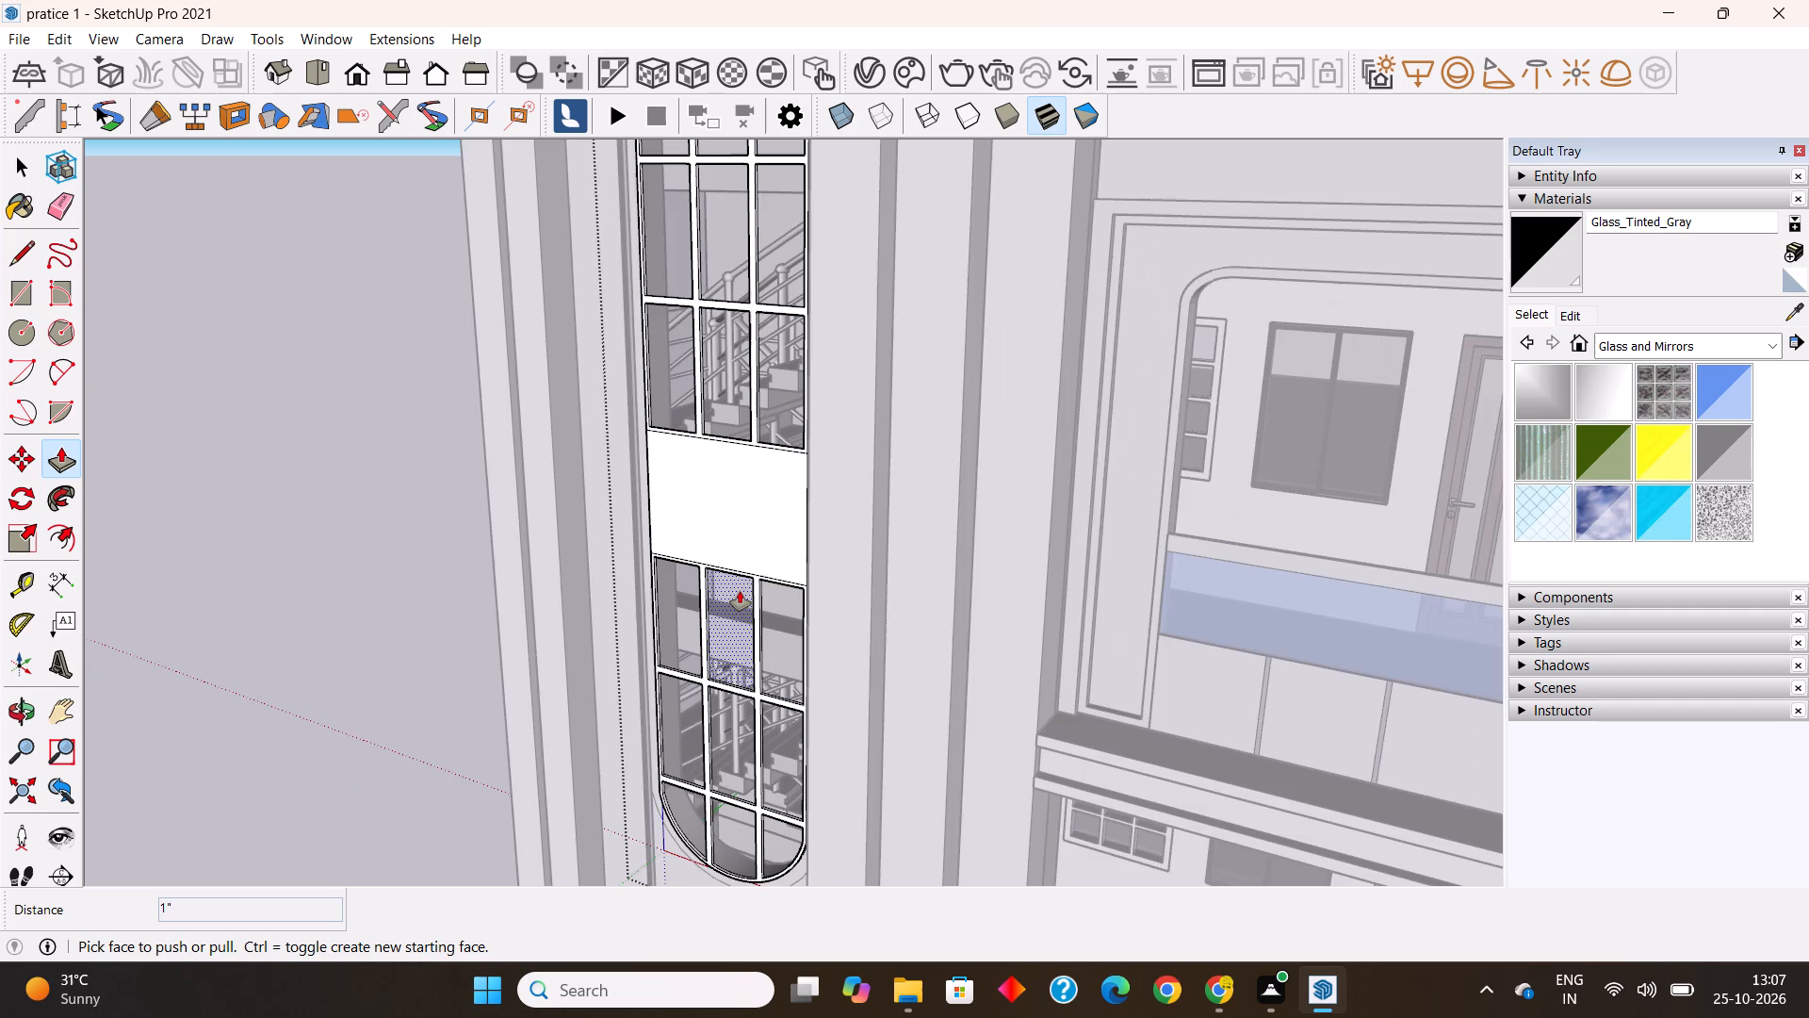
scroll(742, 595, "down", 3)
middle_click_drag(750, 593, 841, 588)
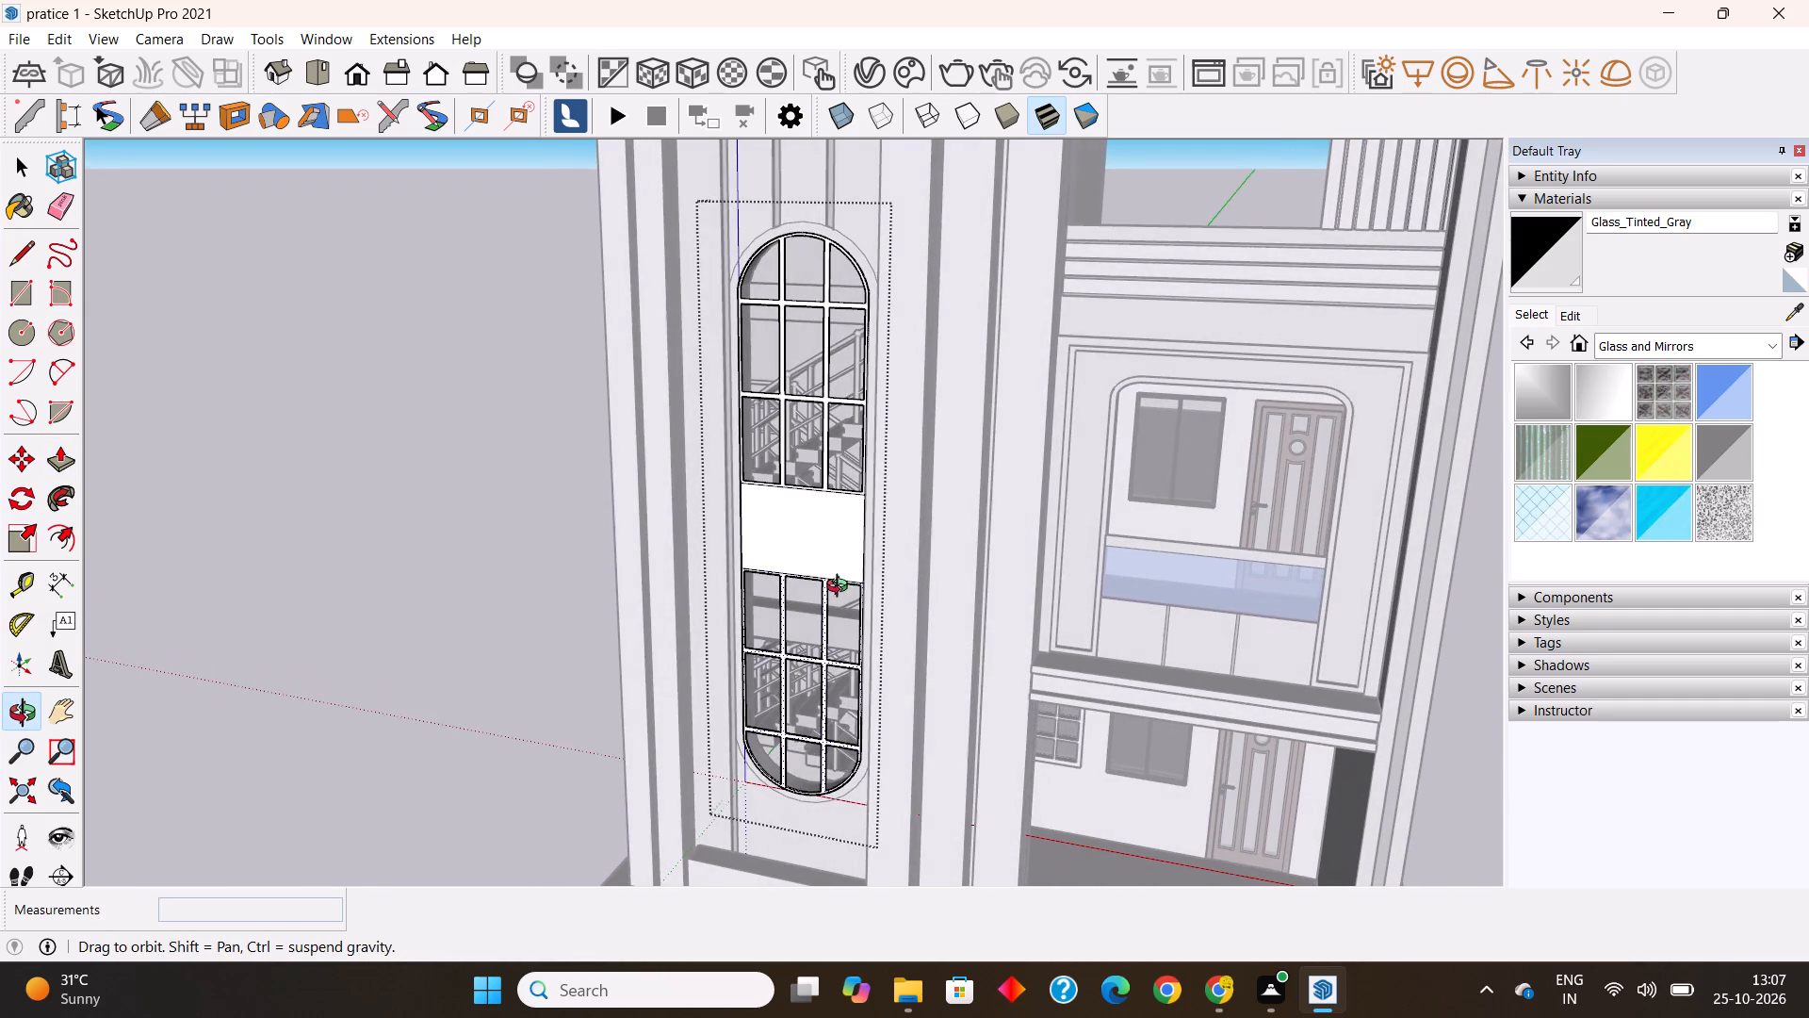
middle_click_drag(841, 588, 812, 588)
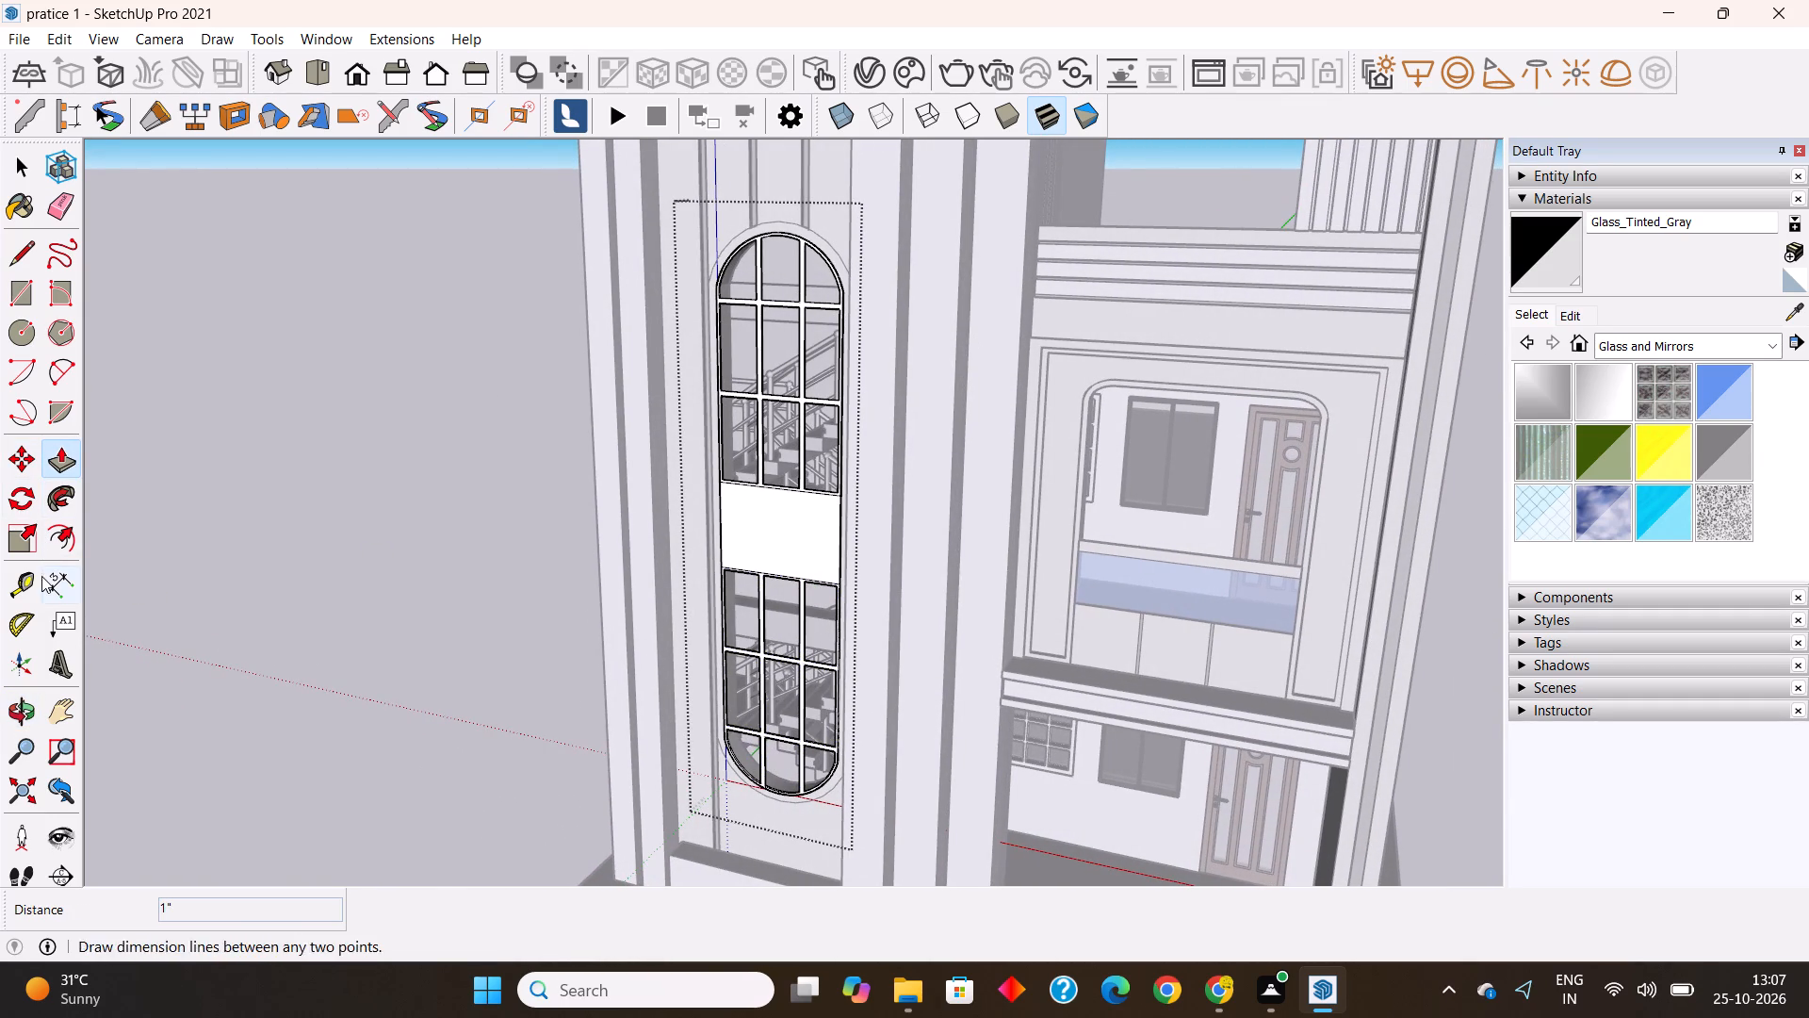
left_click(16, 579)
scroll(906, 443, "up", 10)
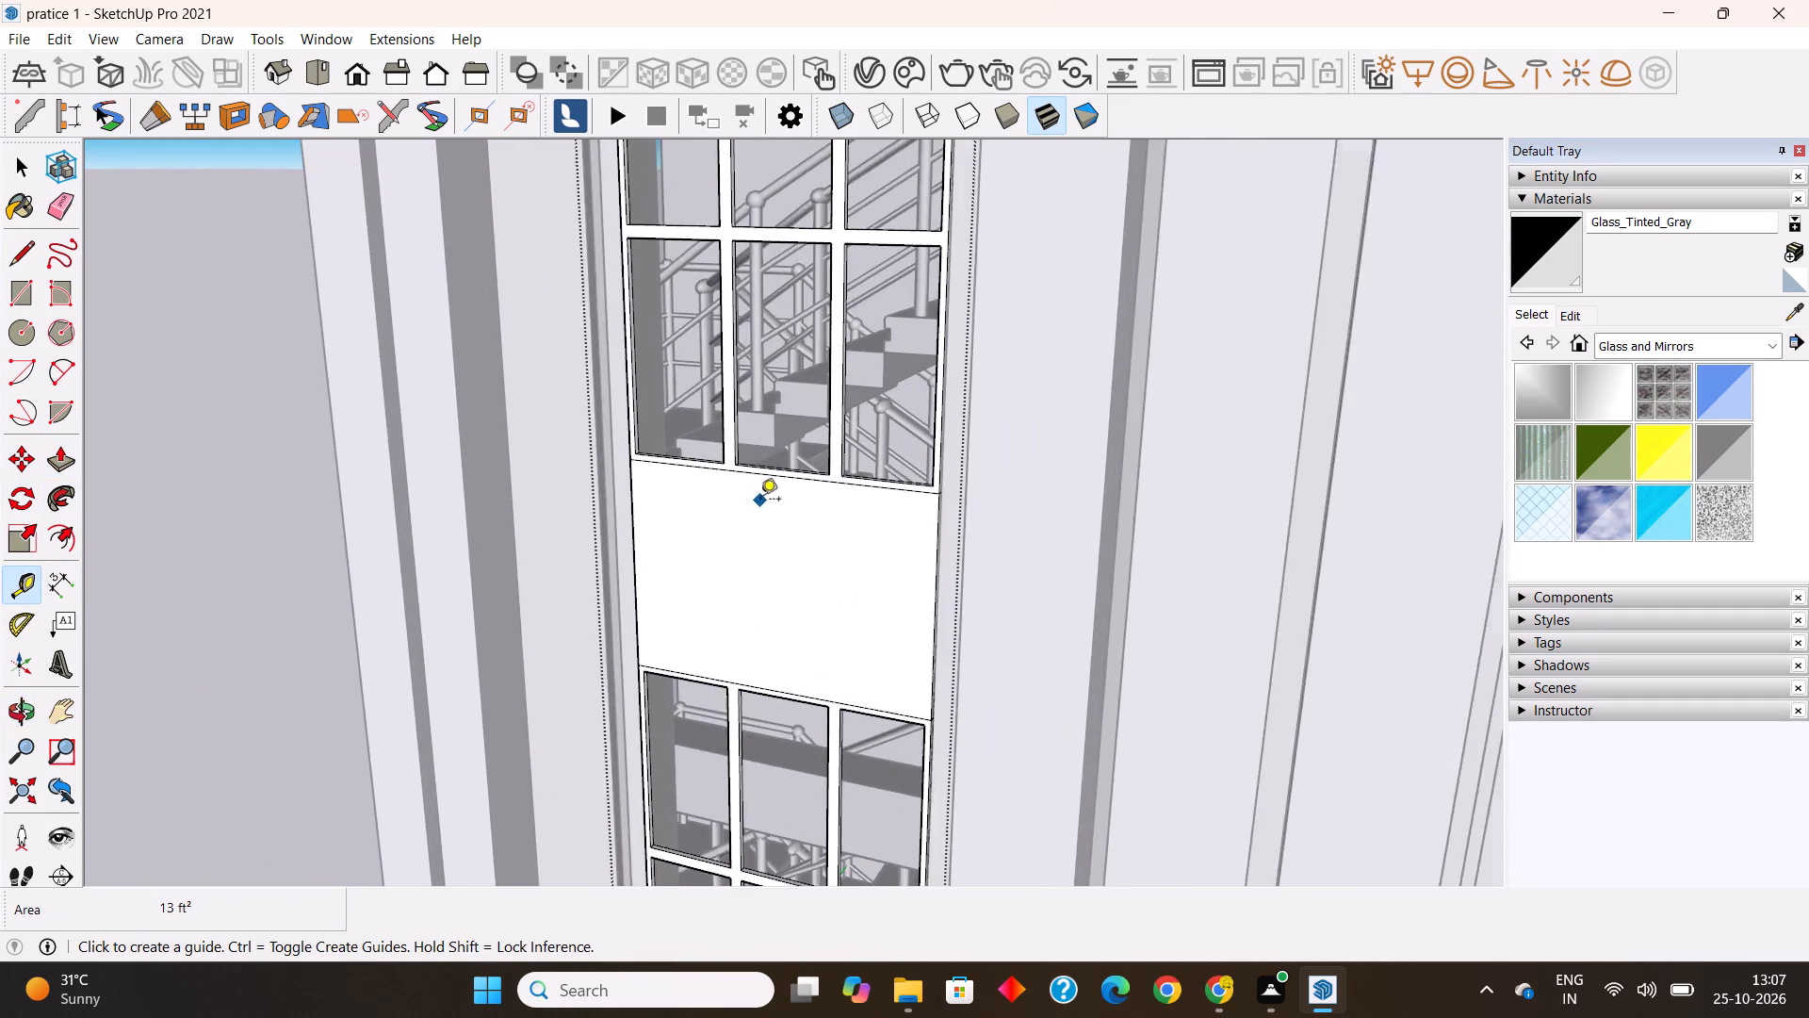
scroll(760, 501, "up", 2)
left_click(774, 465)
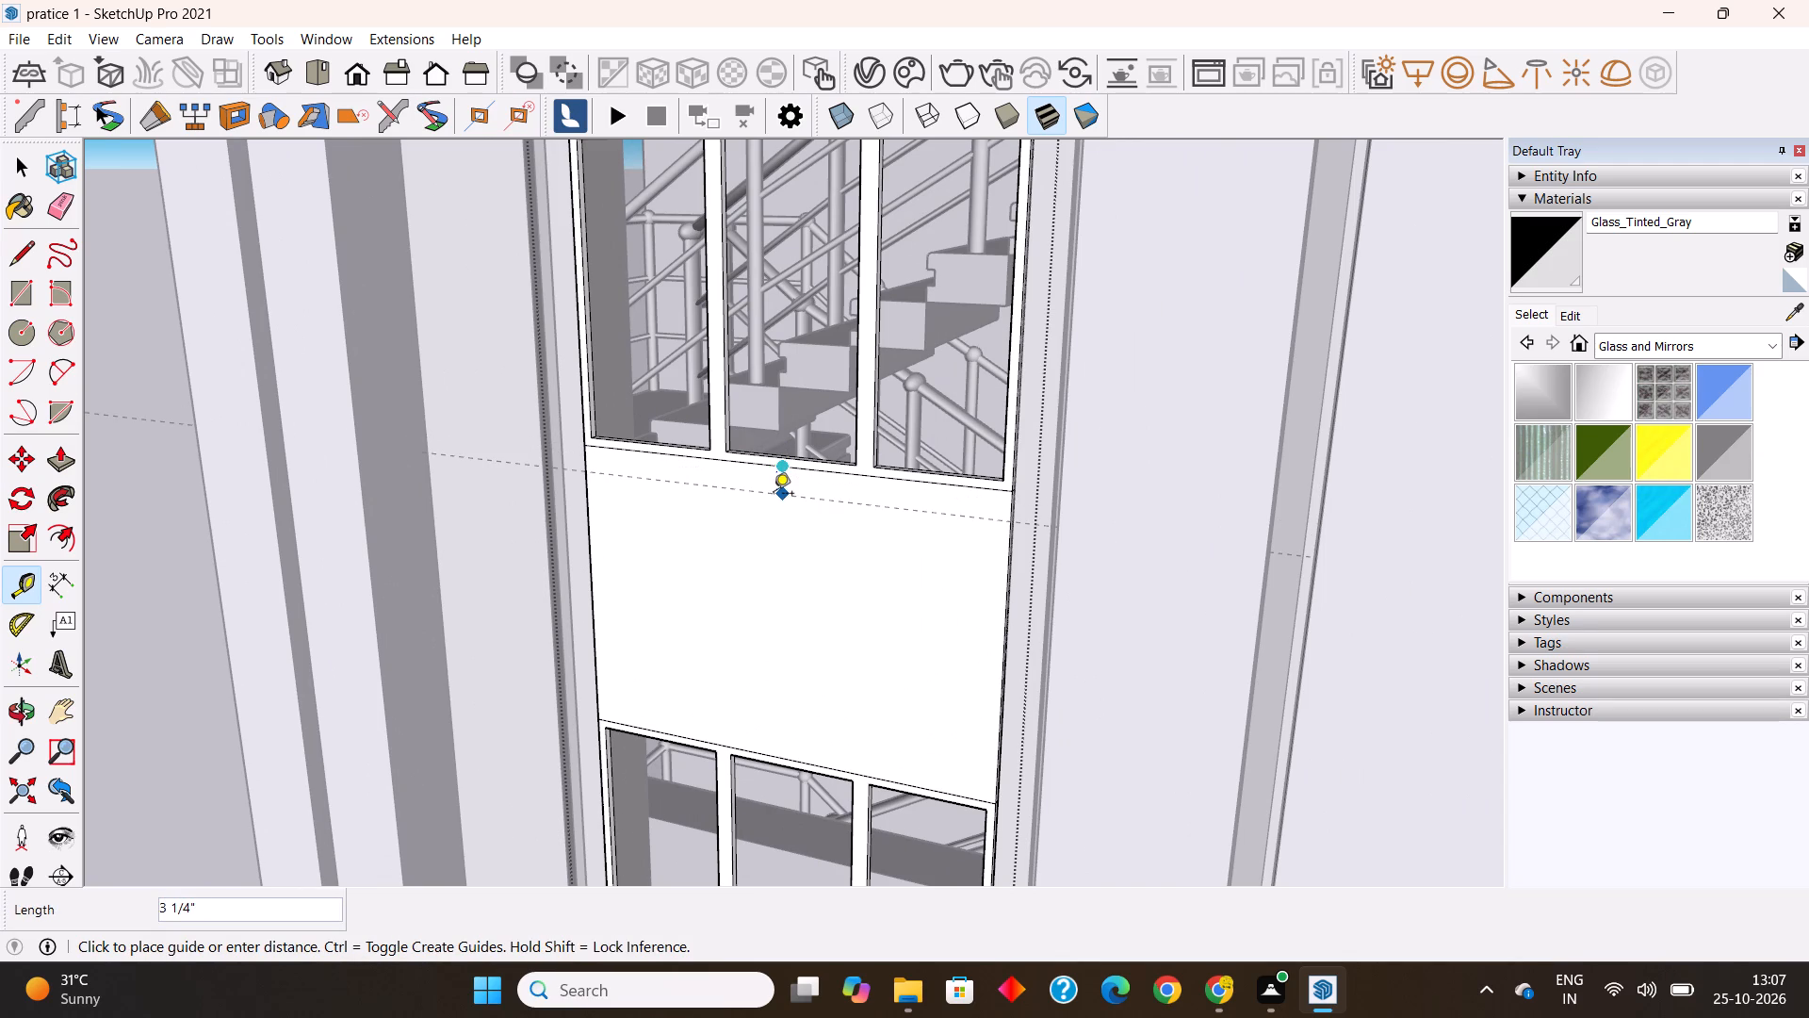
type("3\"")
key("Return")
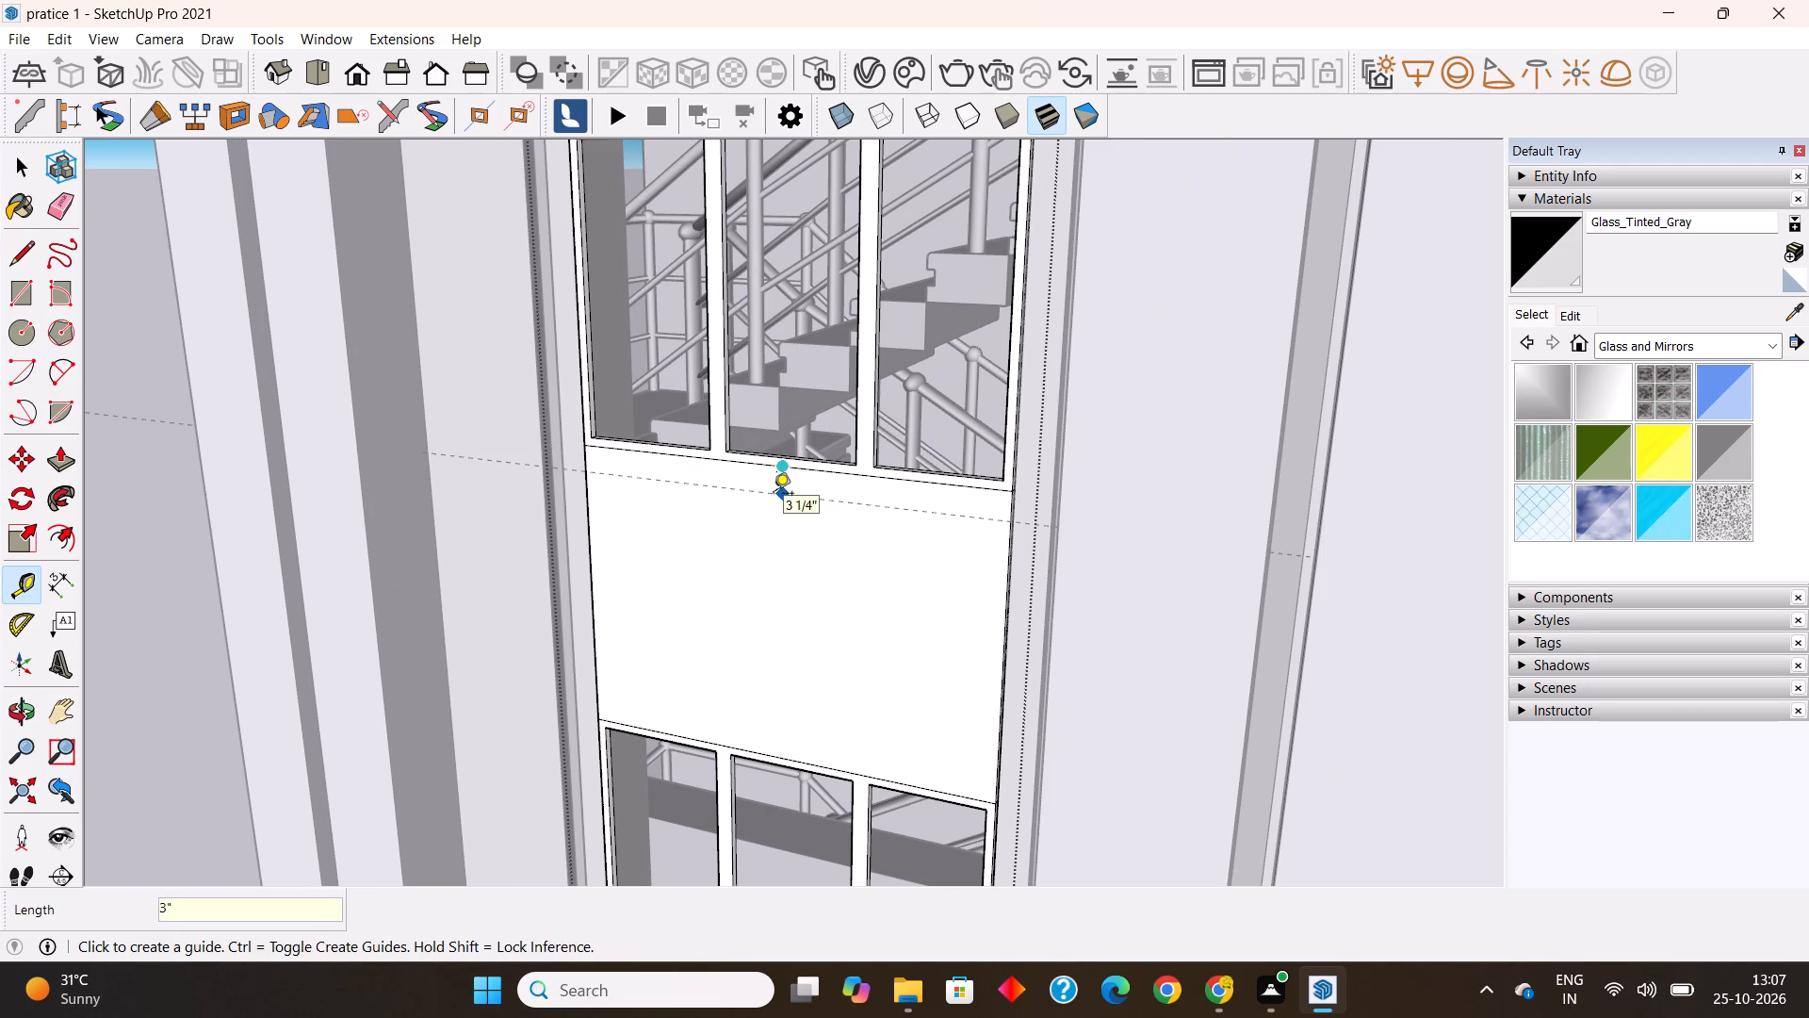
left_click(778, 759)
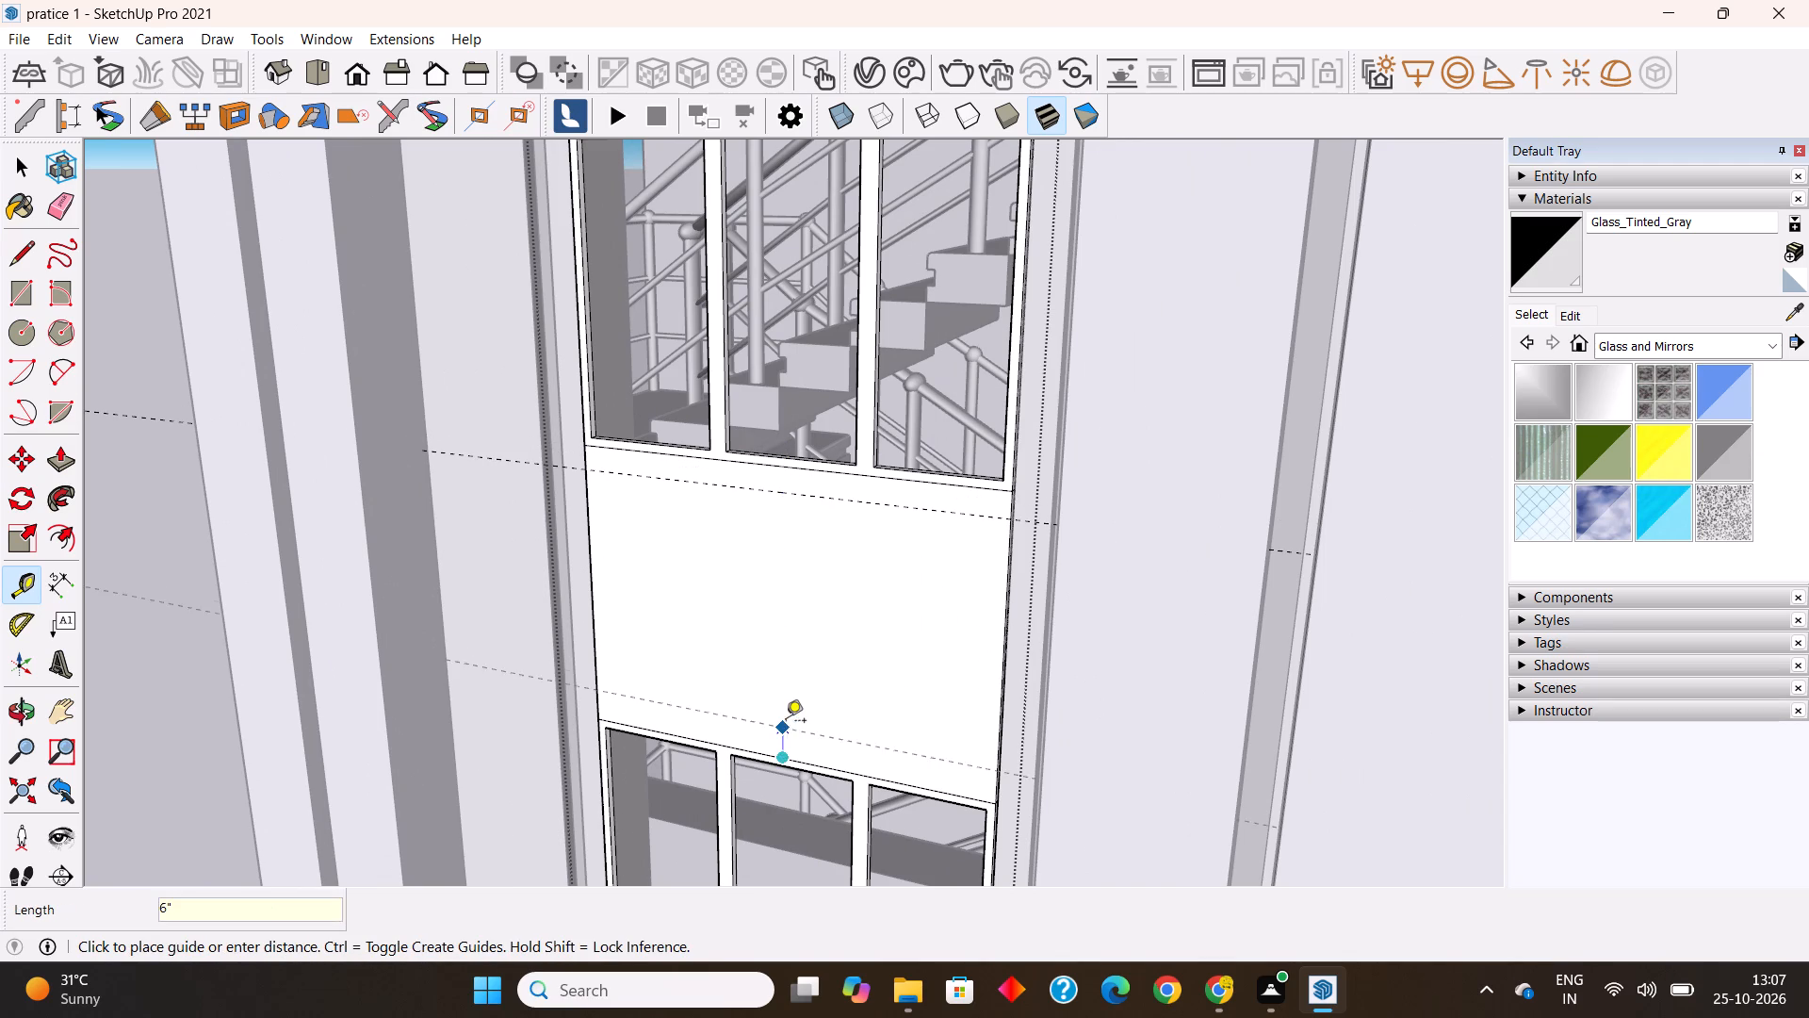
type("3\"")
key("Return")
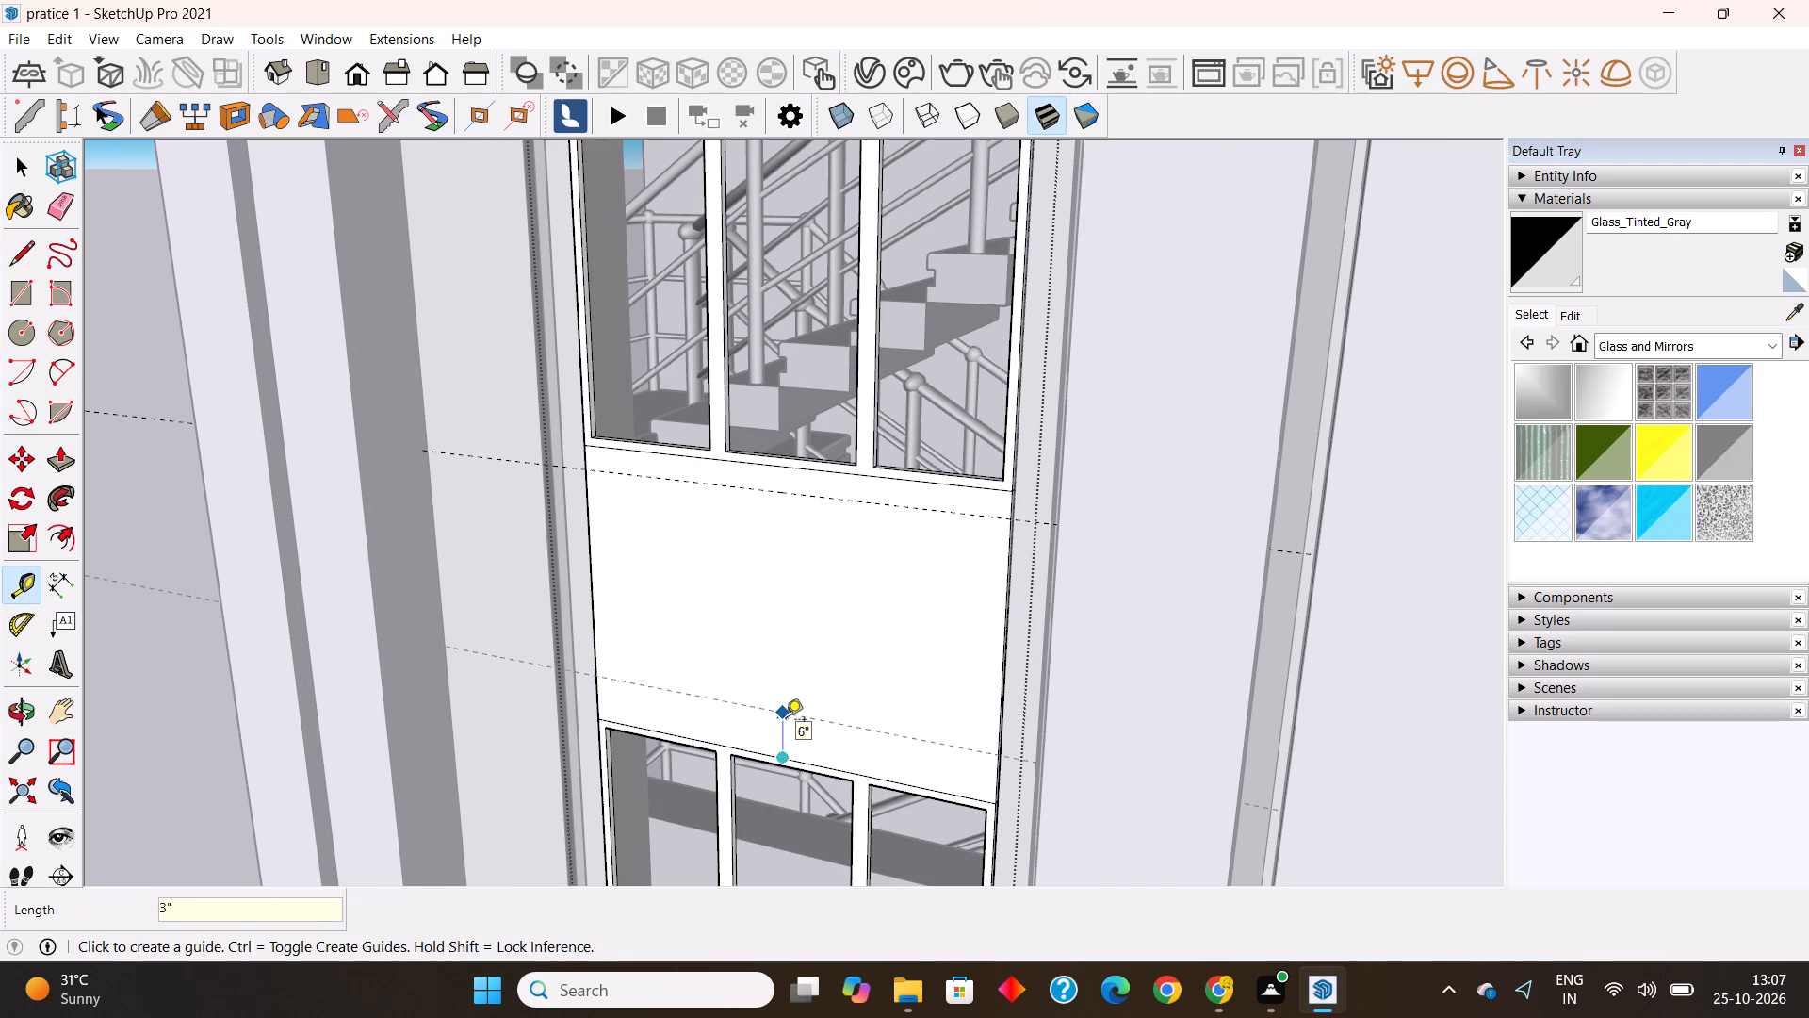
Draw two lines across the middle panel along the guides, splitting off a narrow strip at its top and bottom.
middle_click_drag(790, 732, 774, 780)
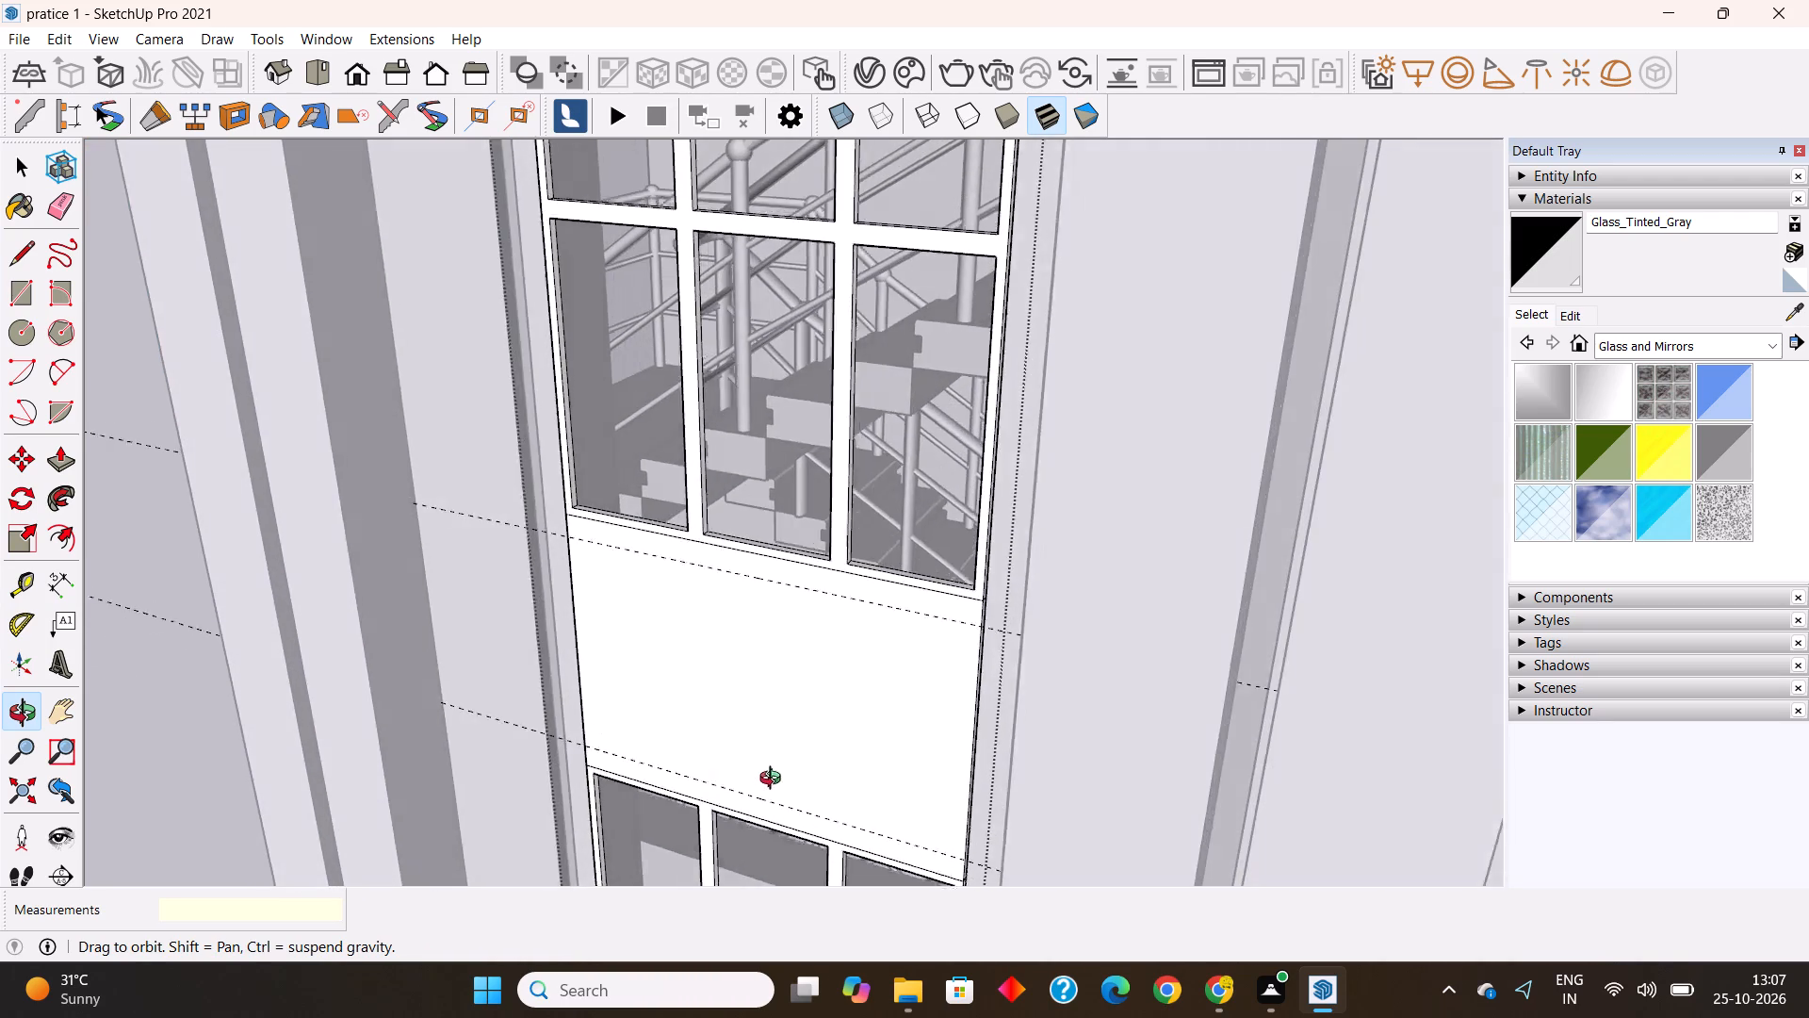
middle_click_drag(774, 780, 774, 718)
left_click(25, 253)
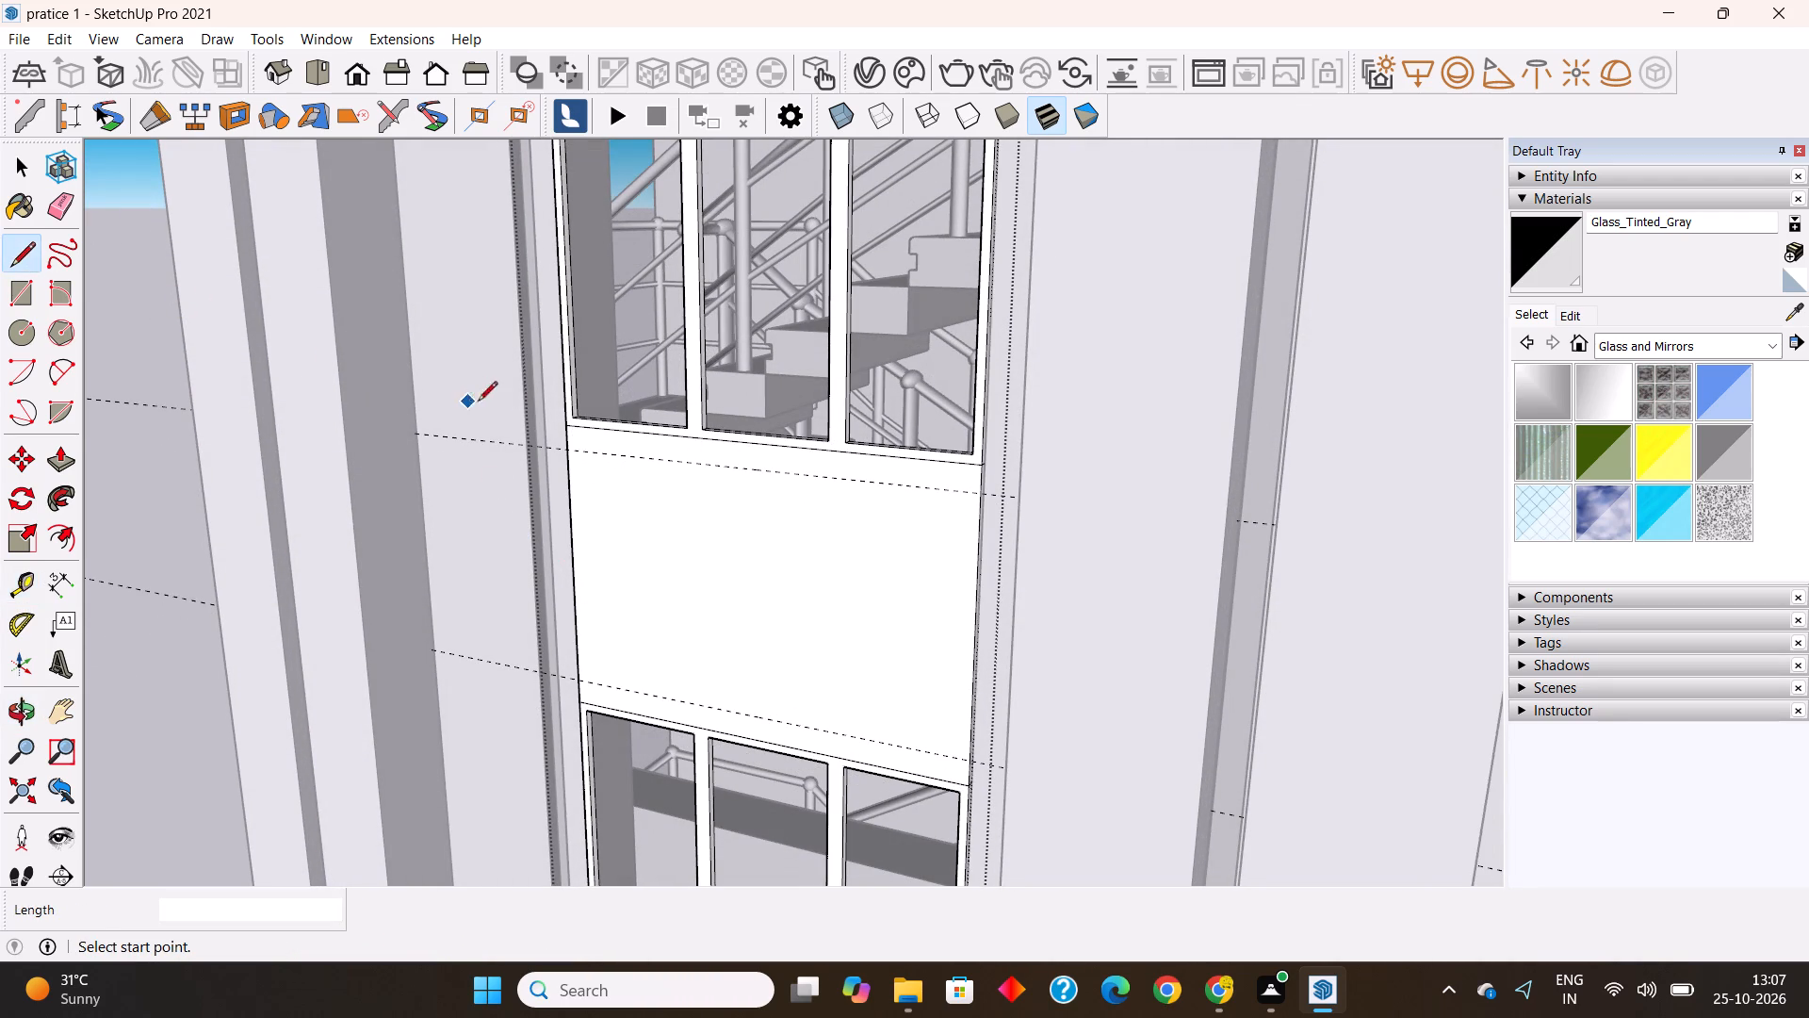
left_click(569, 453)
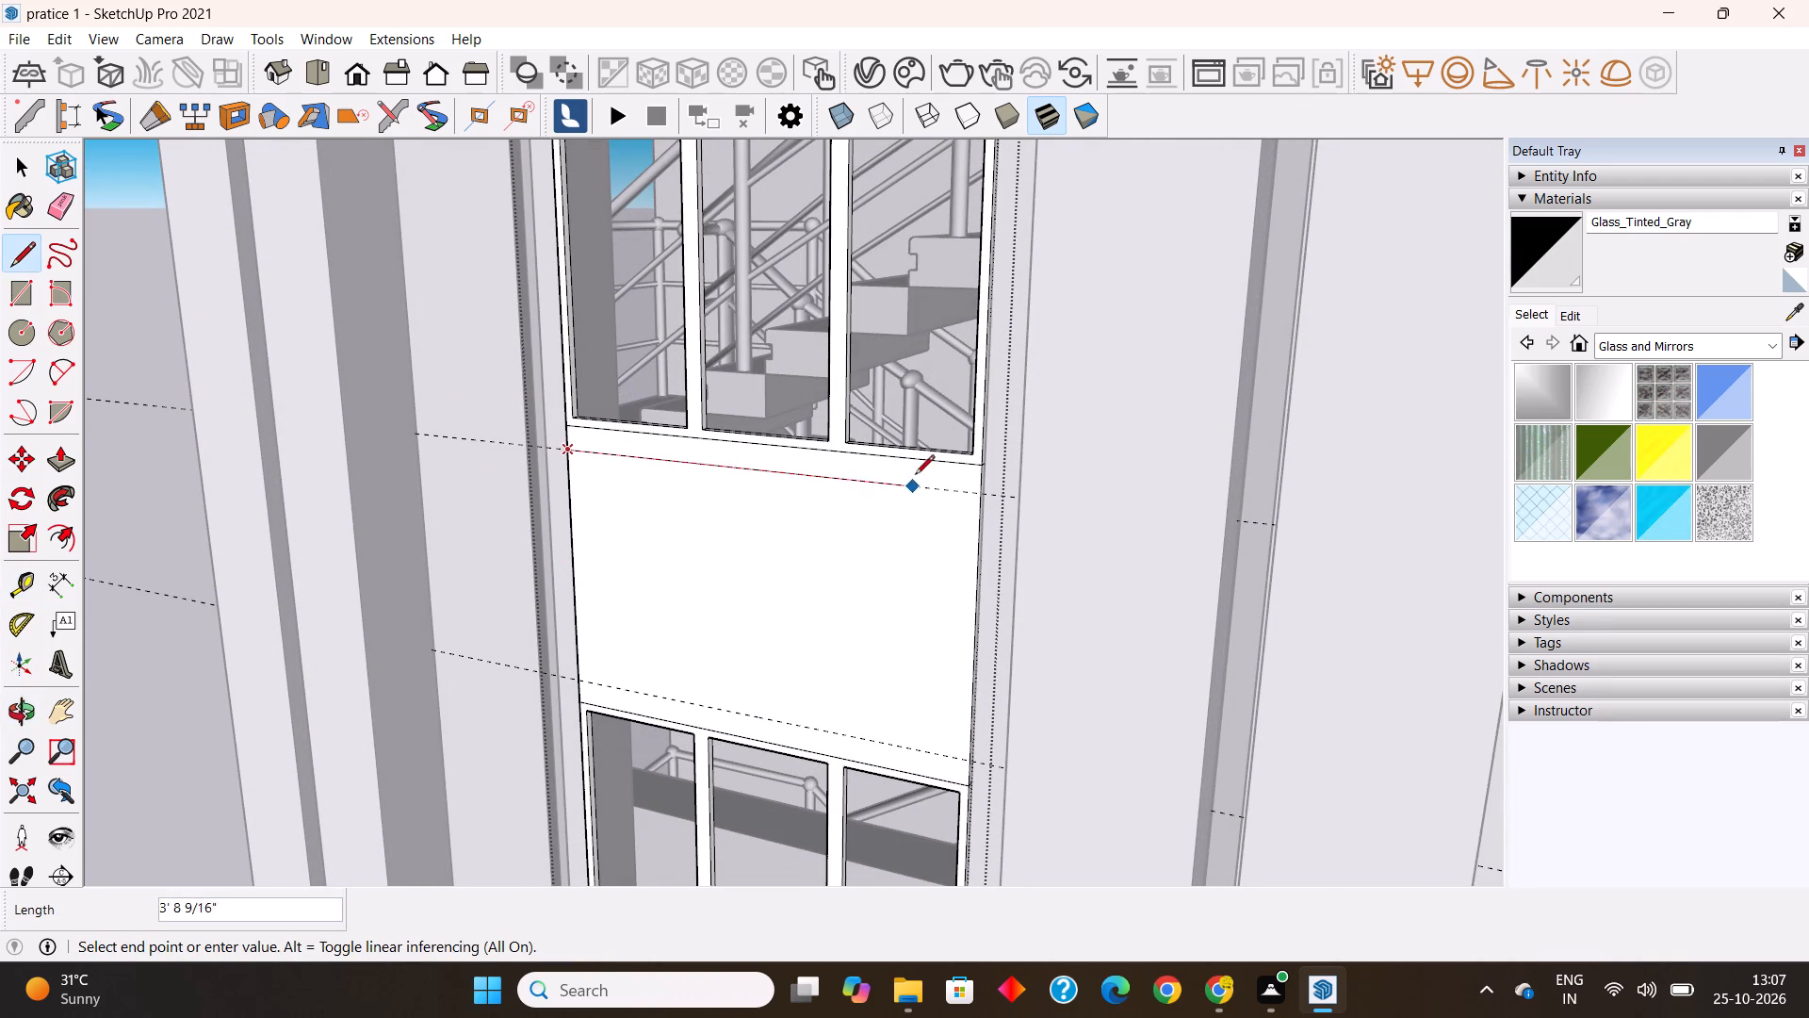
left_click(983, 494)
key("Escape")
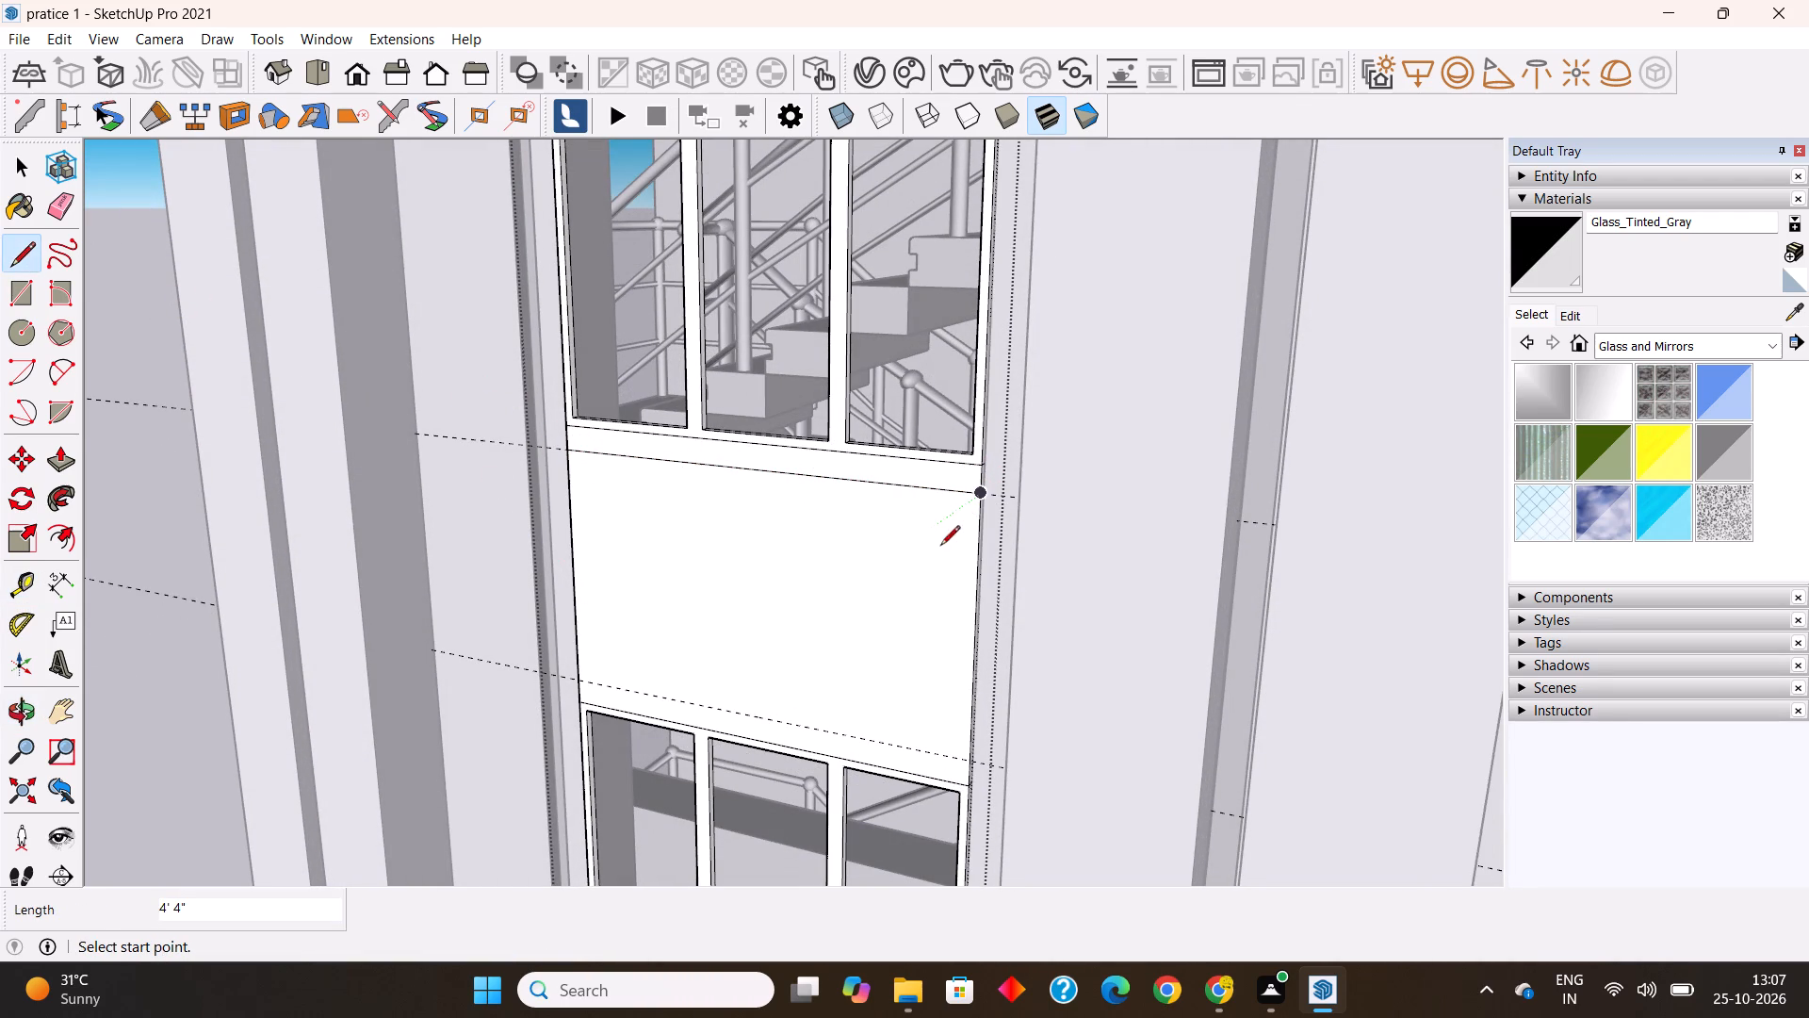
left_click(583, 681)
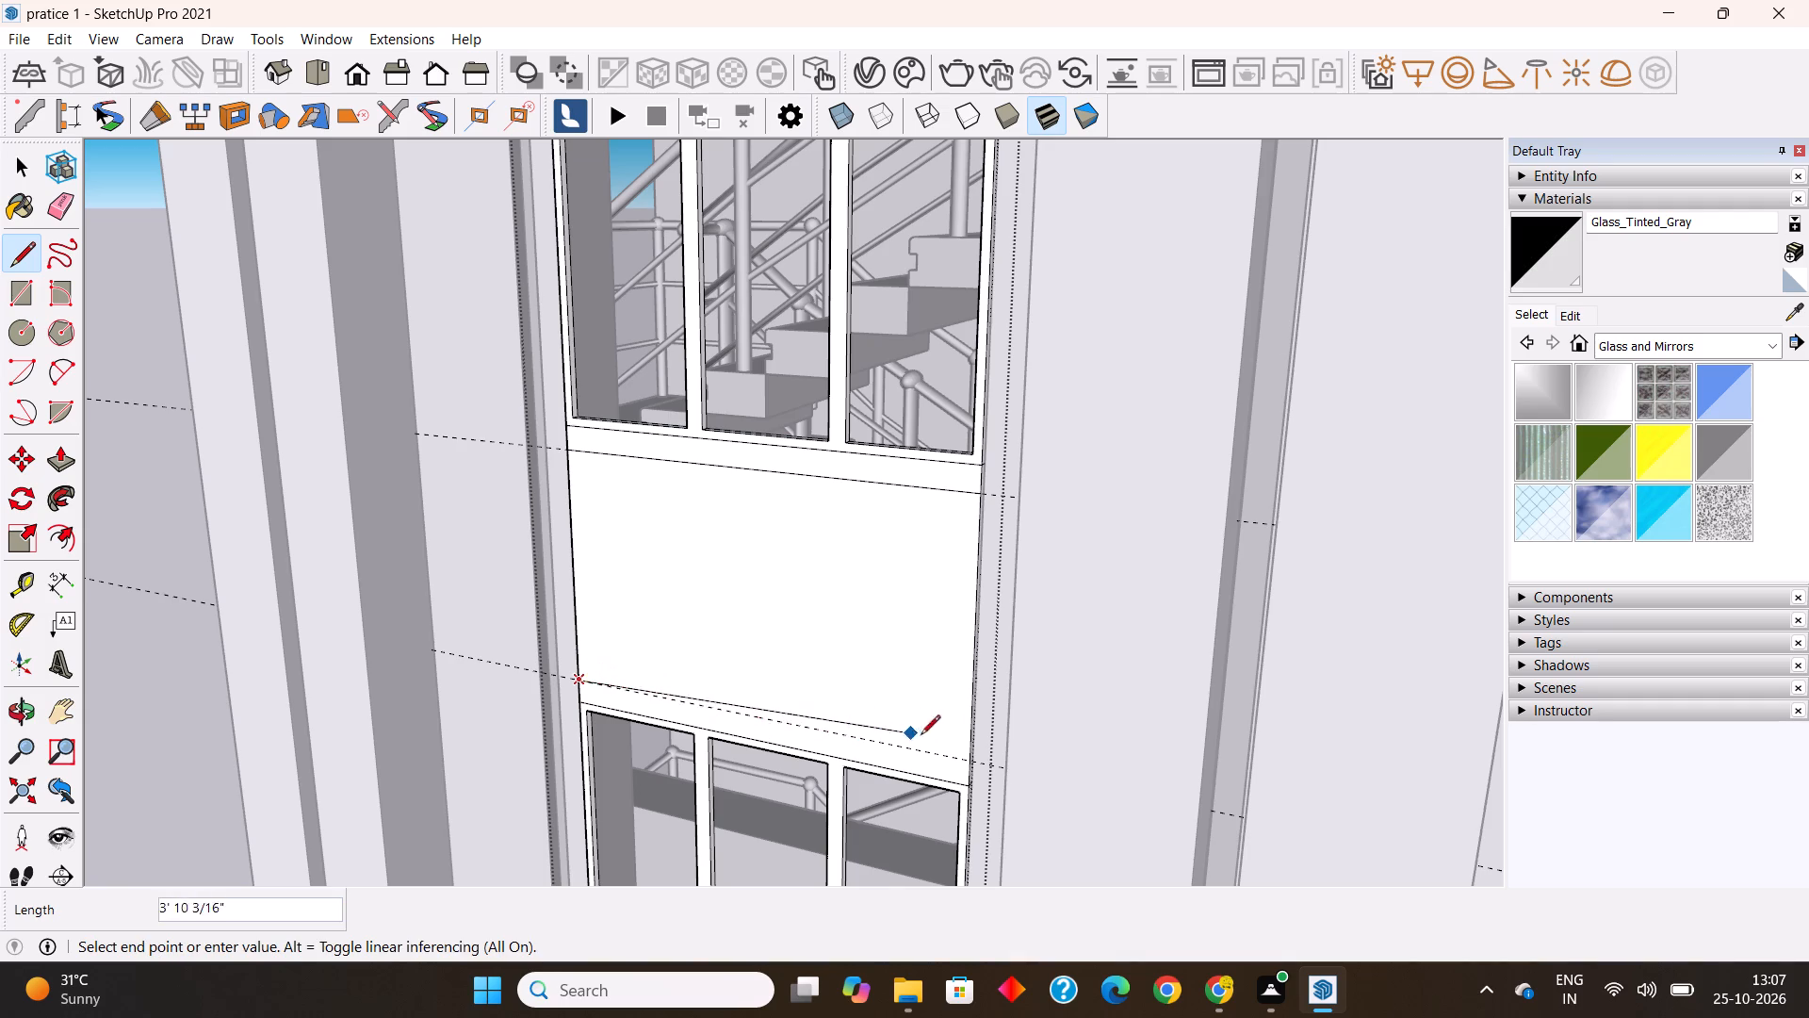
left_click(970, 761)
key("Escape")
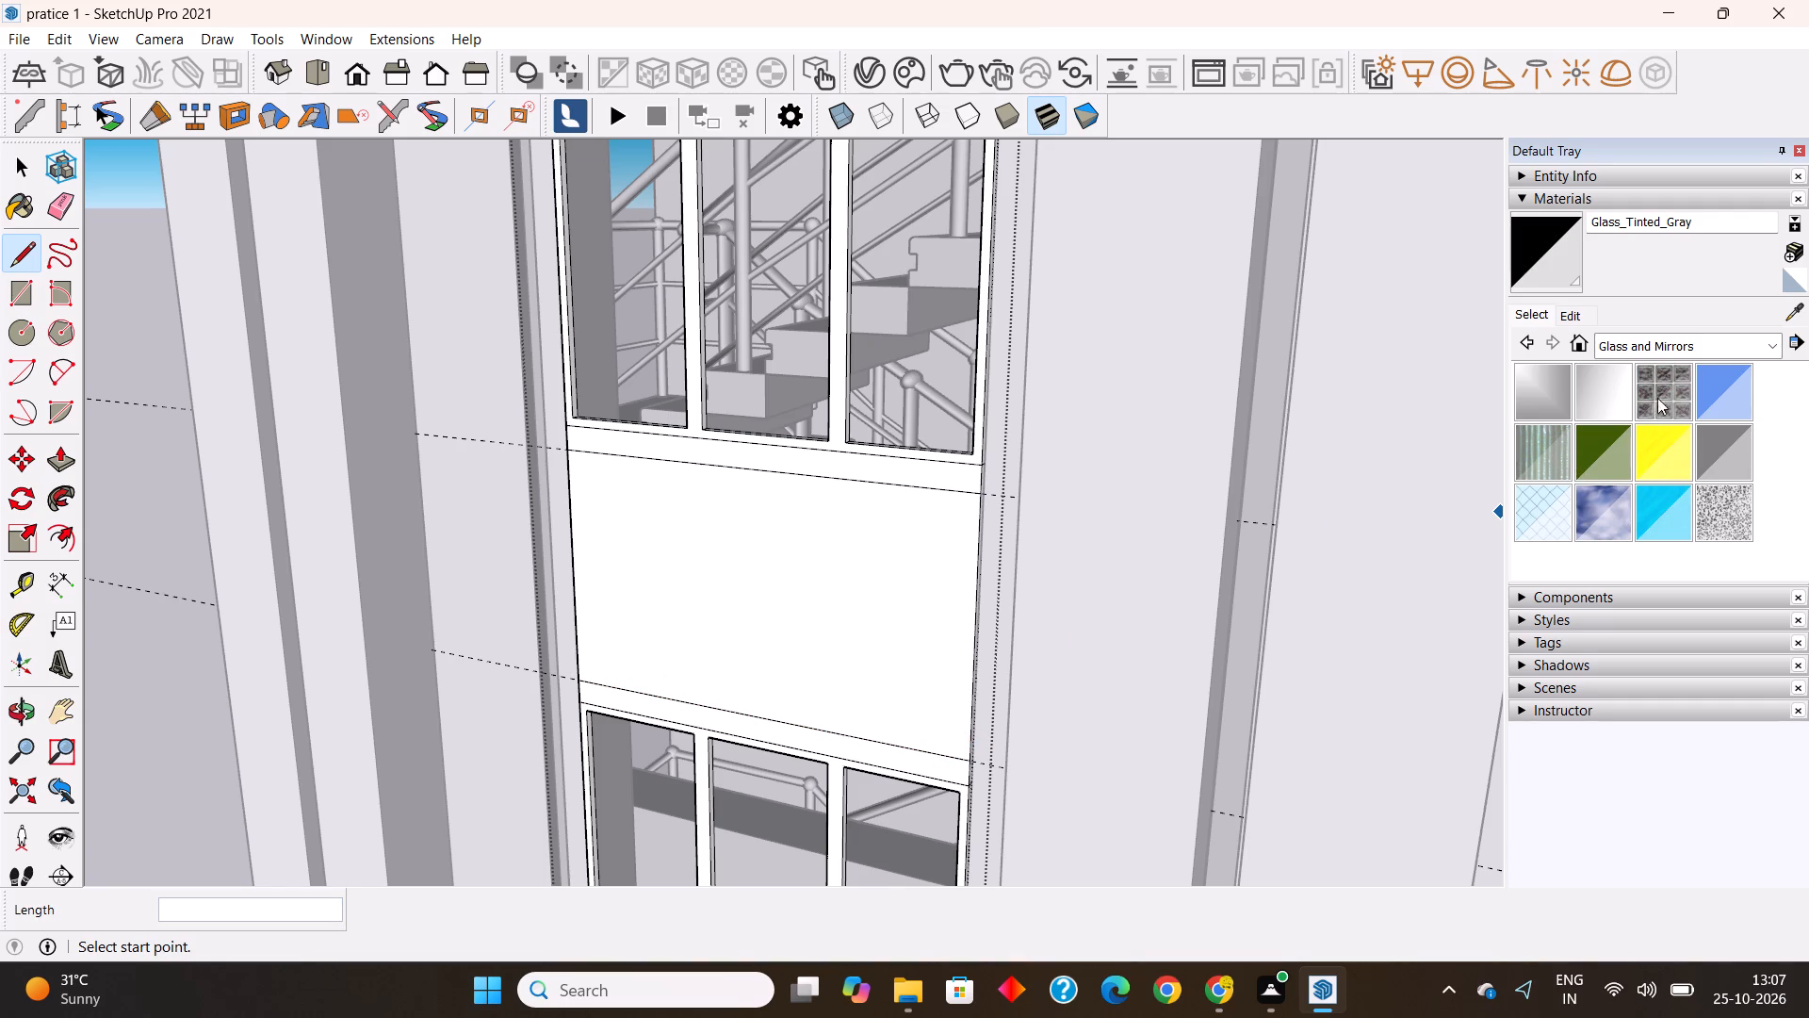
Sample the 0133_Gray material from the building facade and paint the middle panel's upper and lower strips with it.
left_click(1800, 309)
scroll(473, 501, "down", 2)
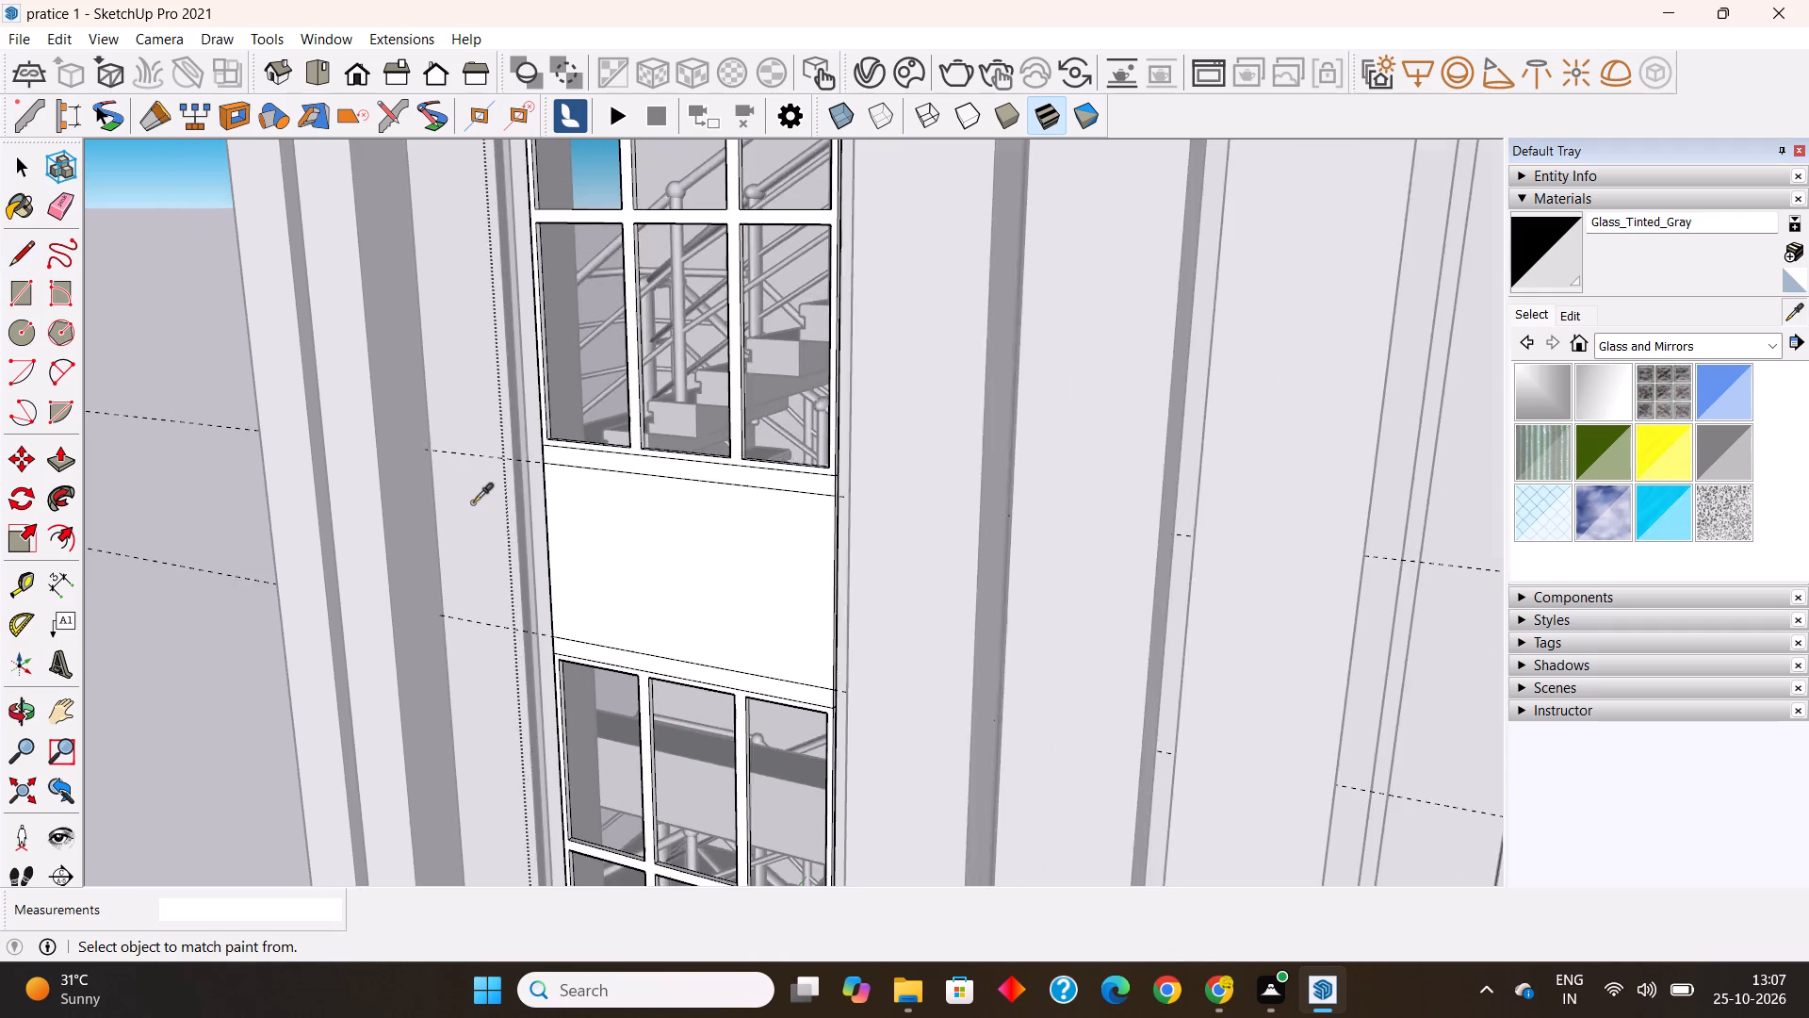
scroll(473, 502, "down", 16)
scroll(791, 632, "up", 3)
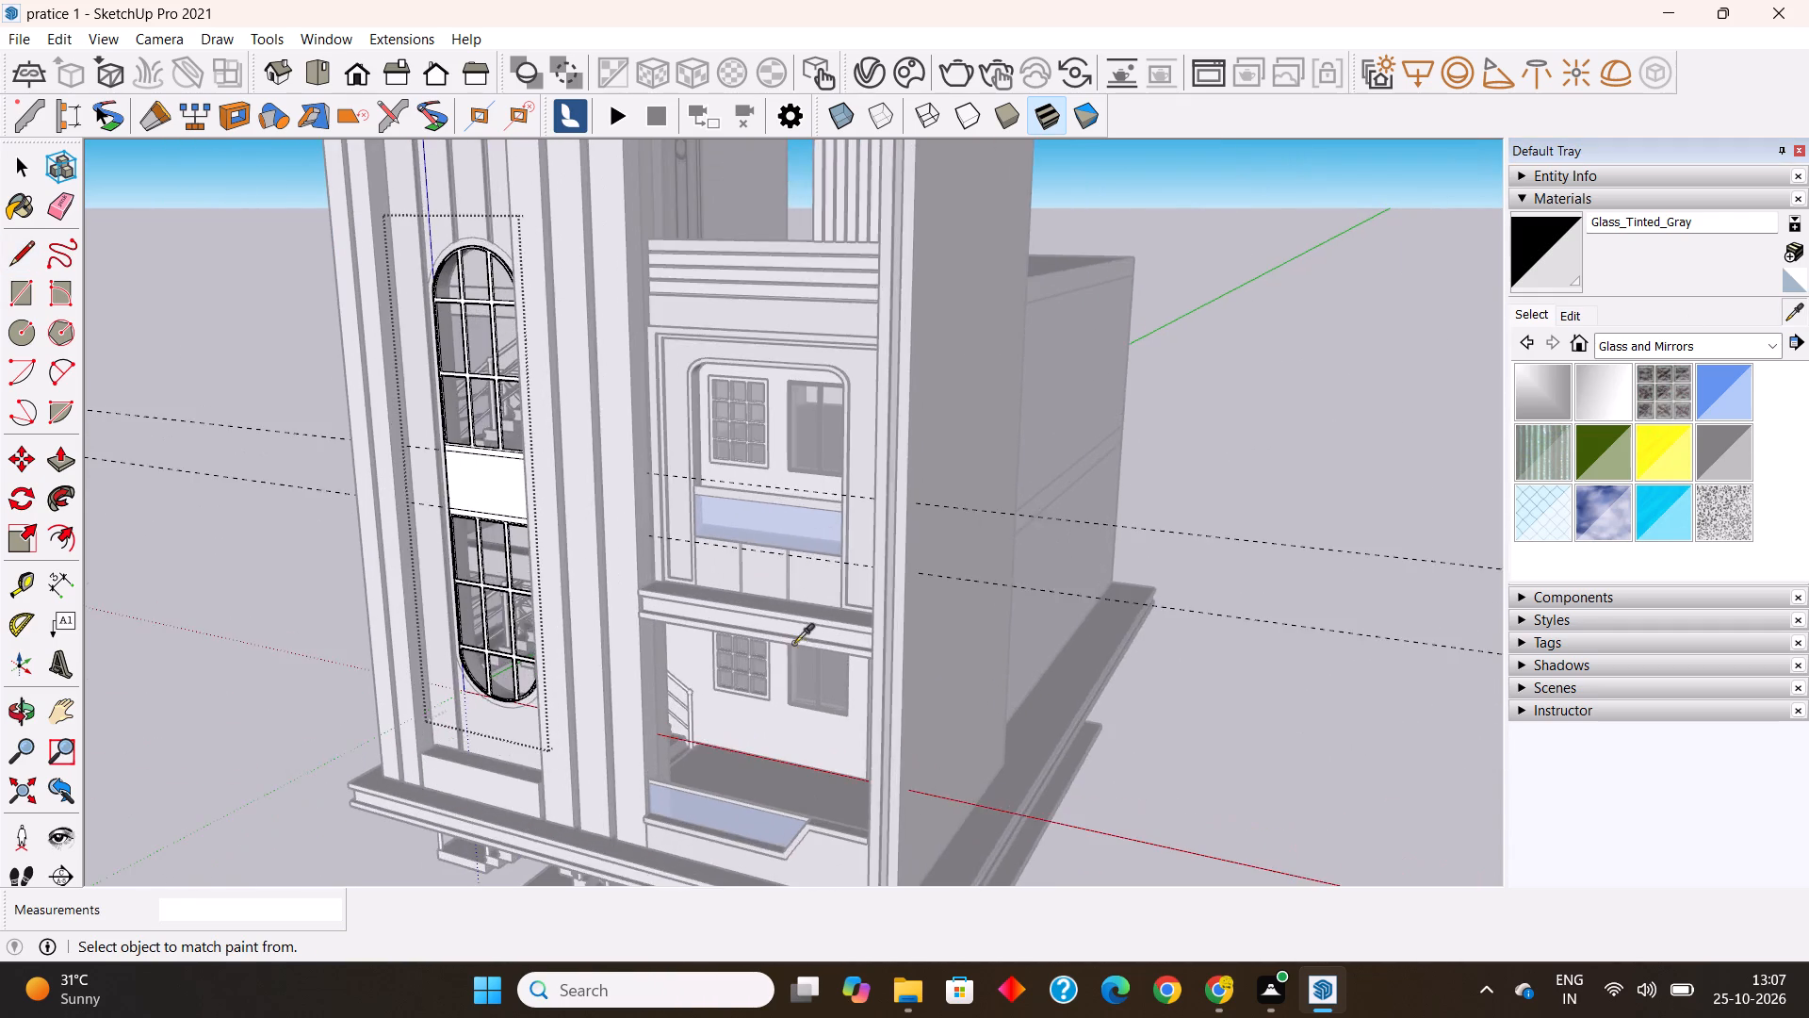
scroll(798, 662, "up", 5)
left_click(947, 659)
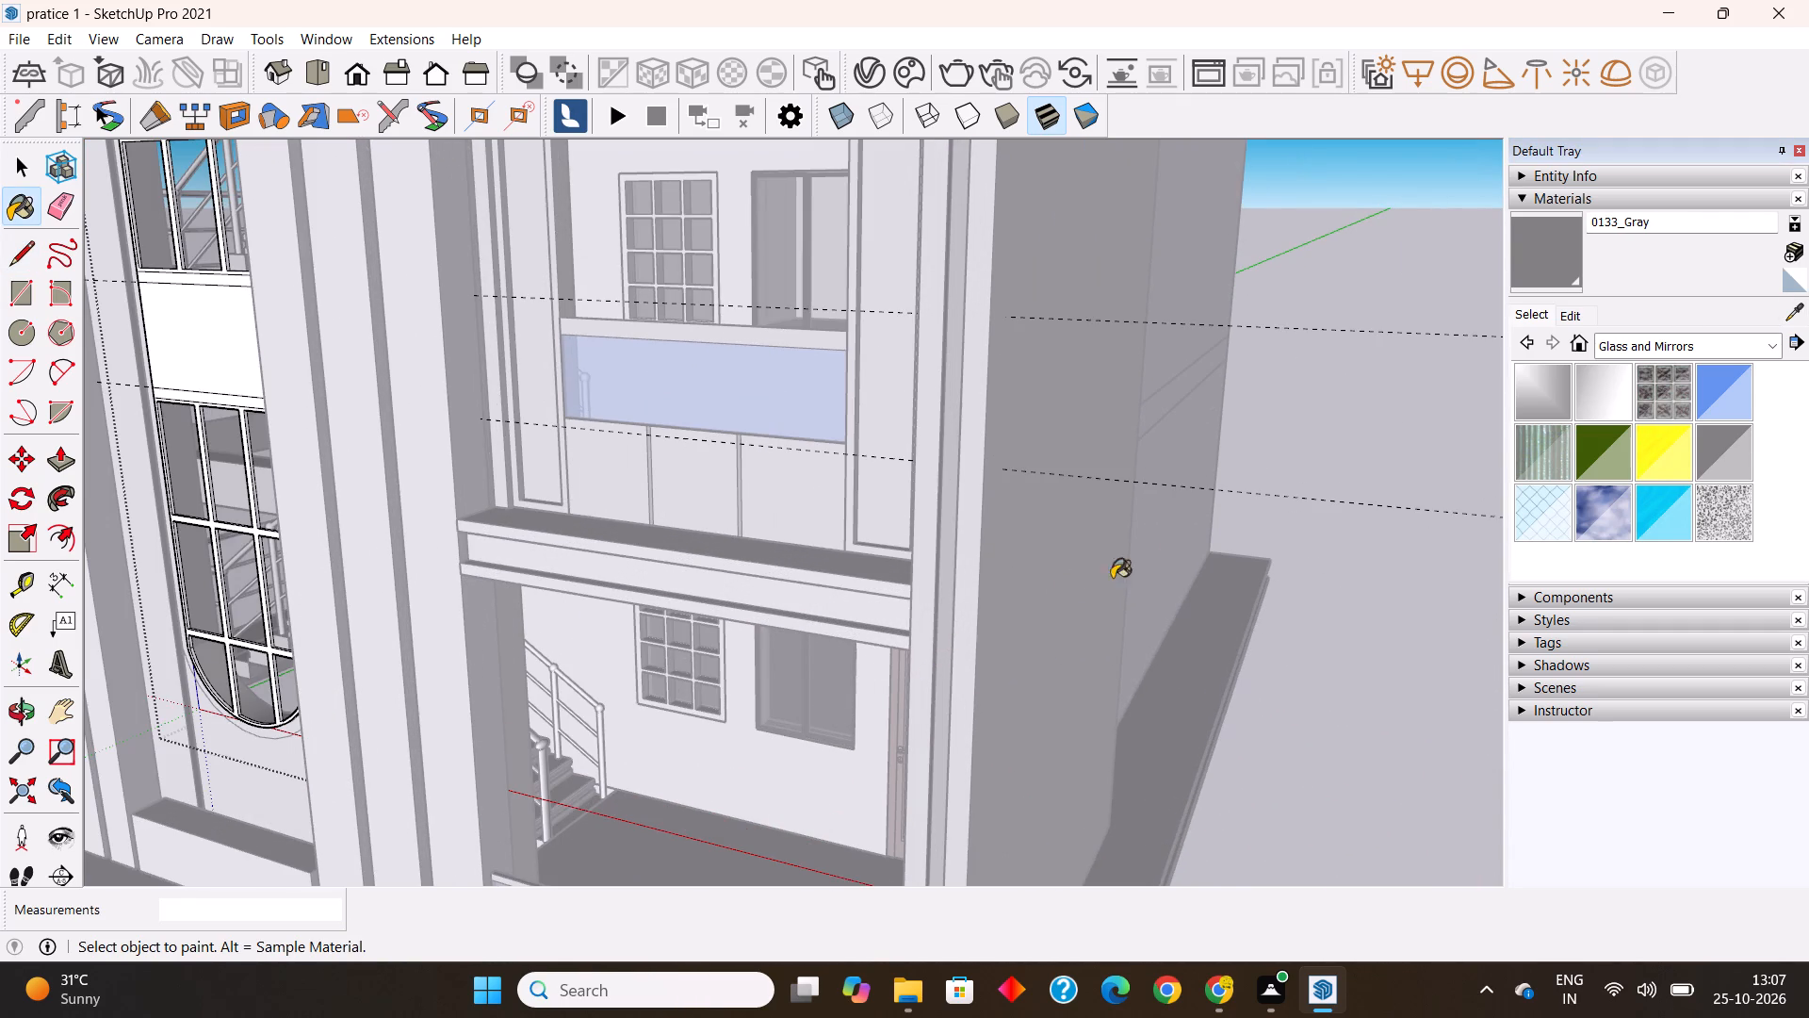
scroll(1236, 538, "down", 6)
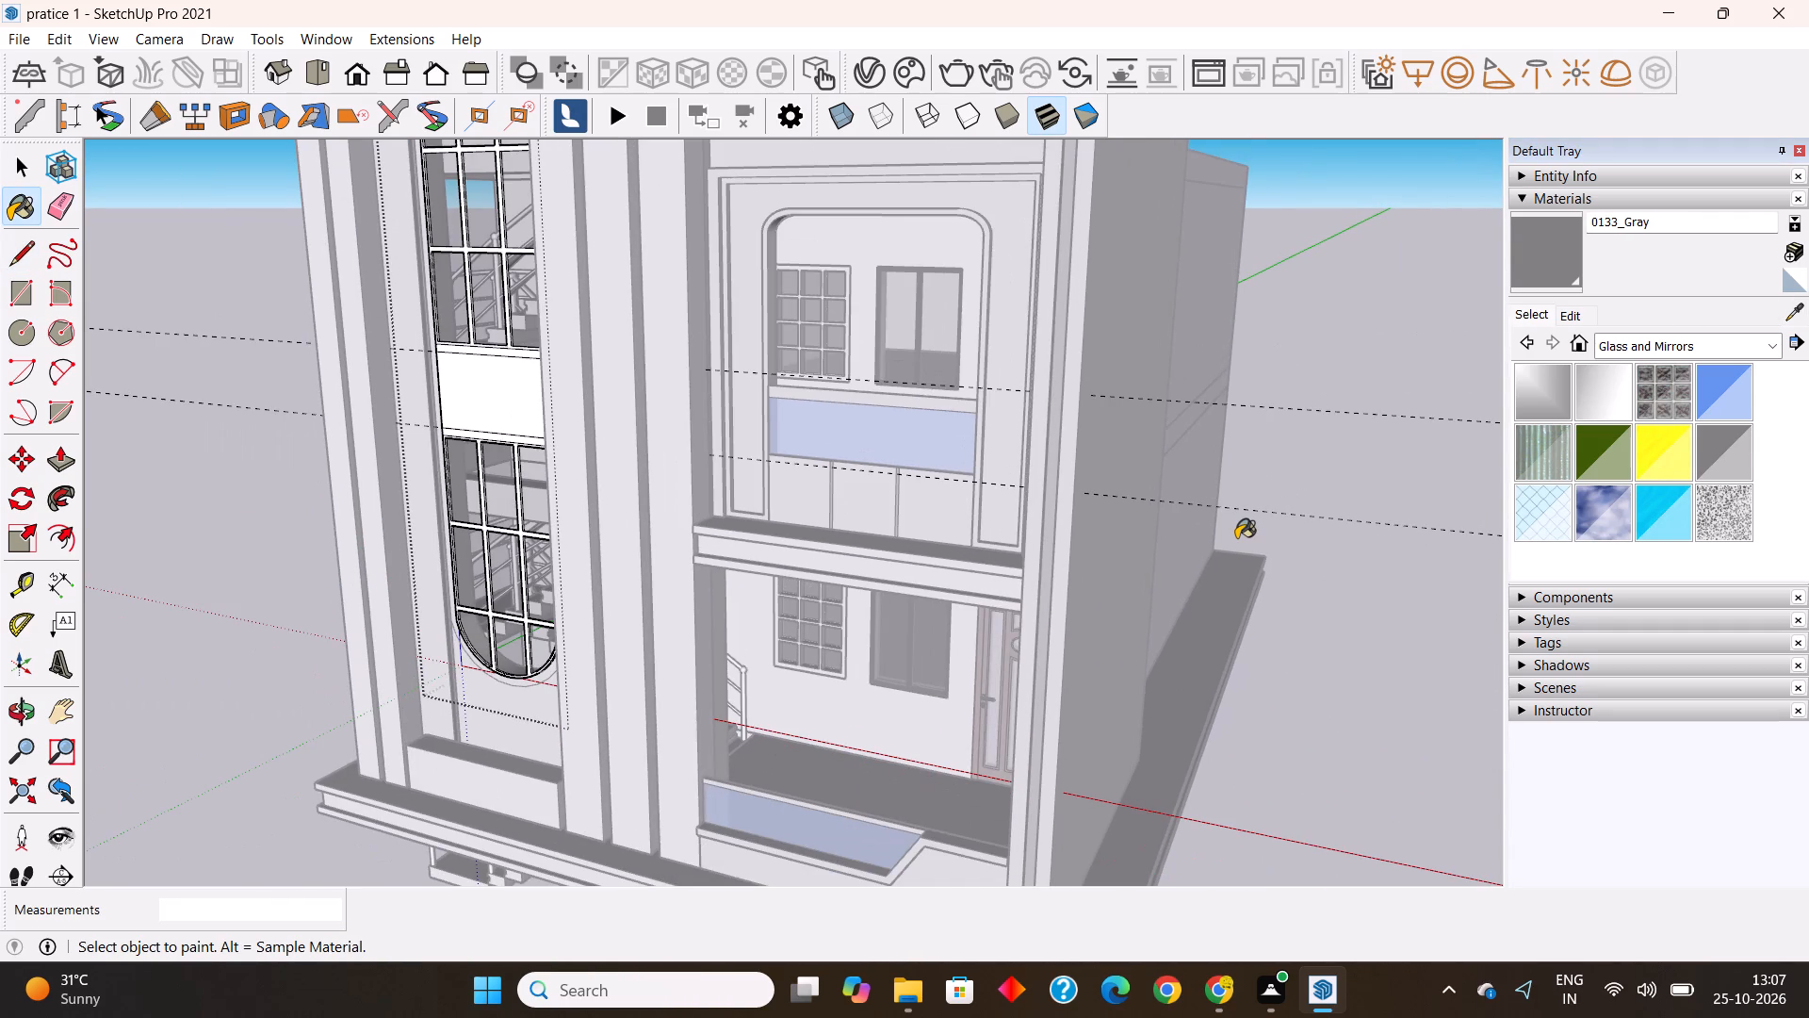
scroll(1236, 538, "down", 2)
scroll(462, 534, "up", 4)
scroll(525, 258, "up", 4)
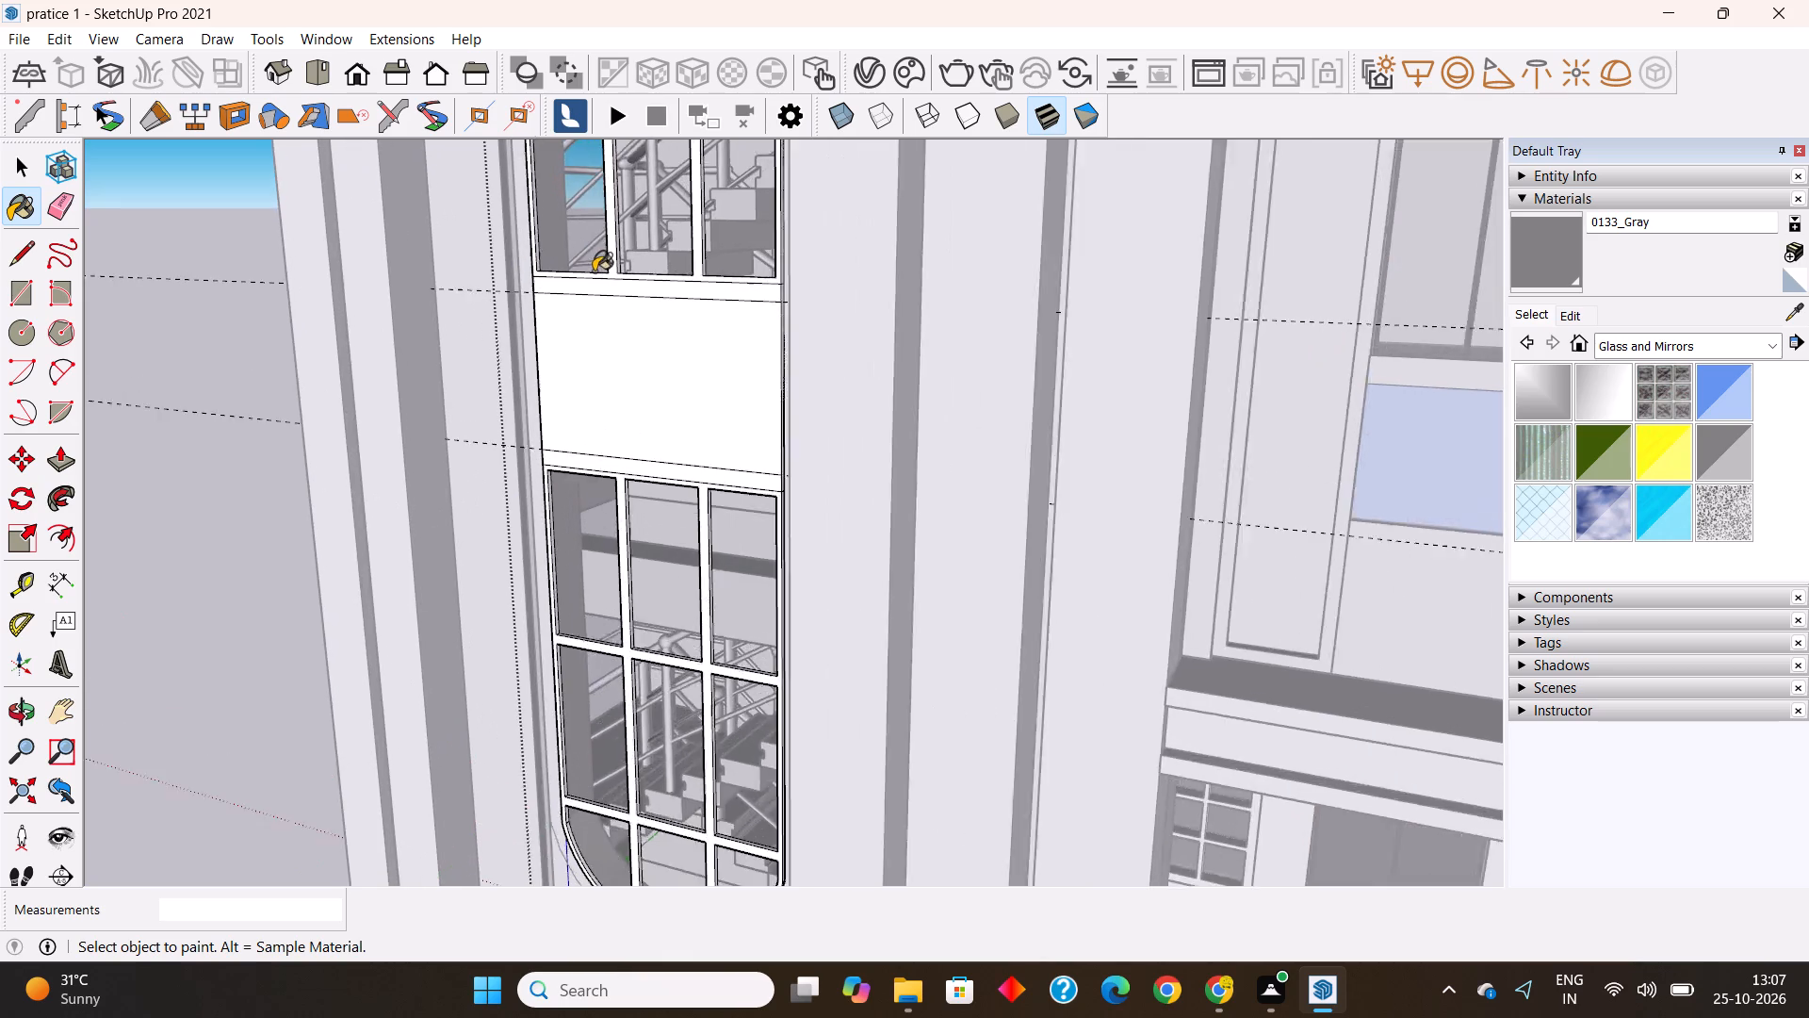
scroll(594, 271, "up", 4)
left_click(608, 288)
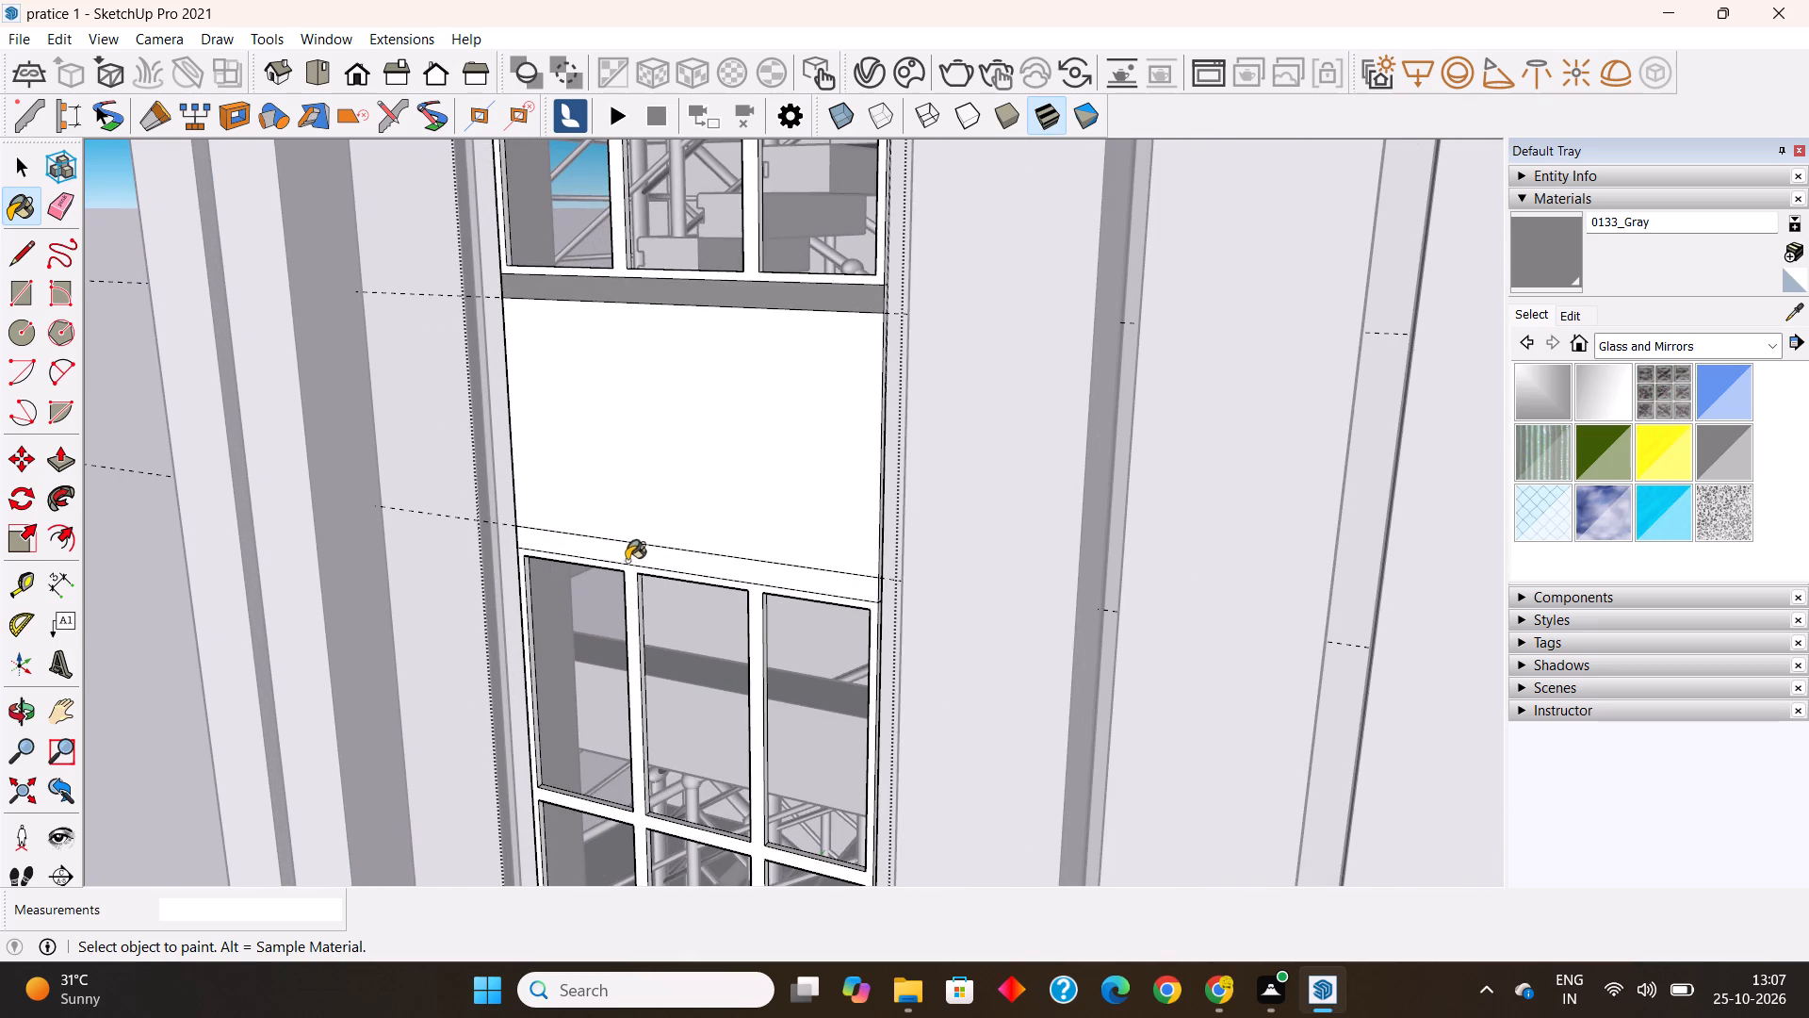
left_click(631, 558)
Paint the upper window grid's frame bars with 0133_Gray.
scroll(702, 658, "down", 7)
scroll(642, 411, "up", 3)
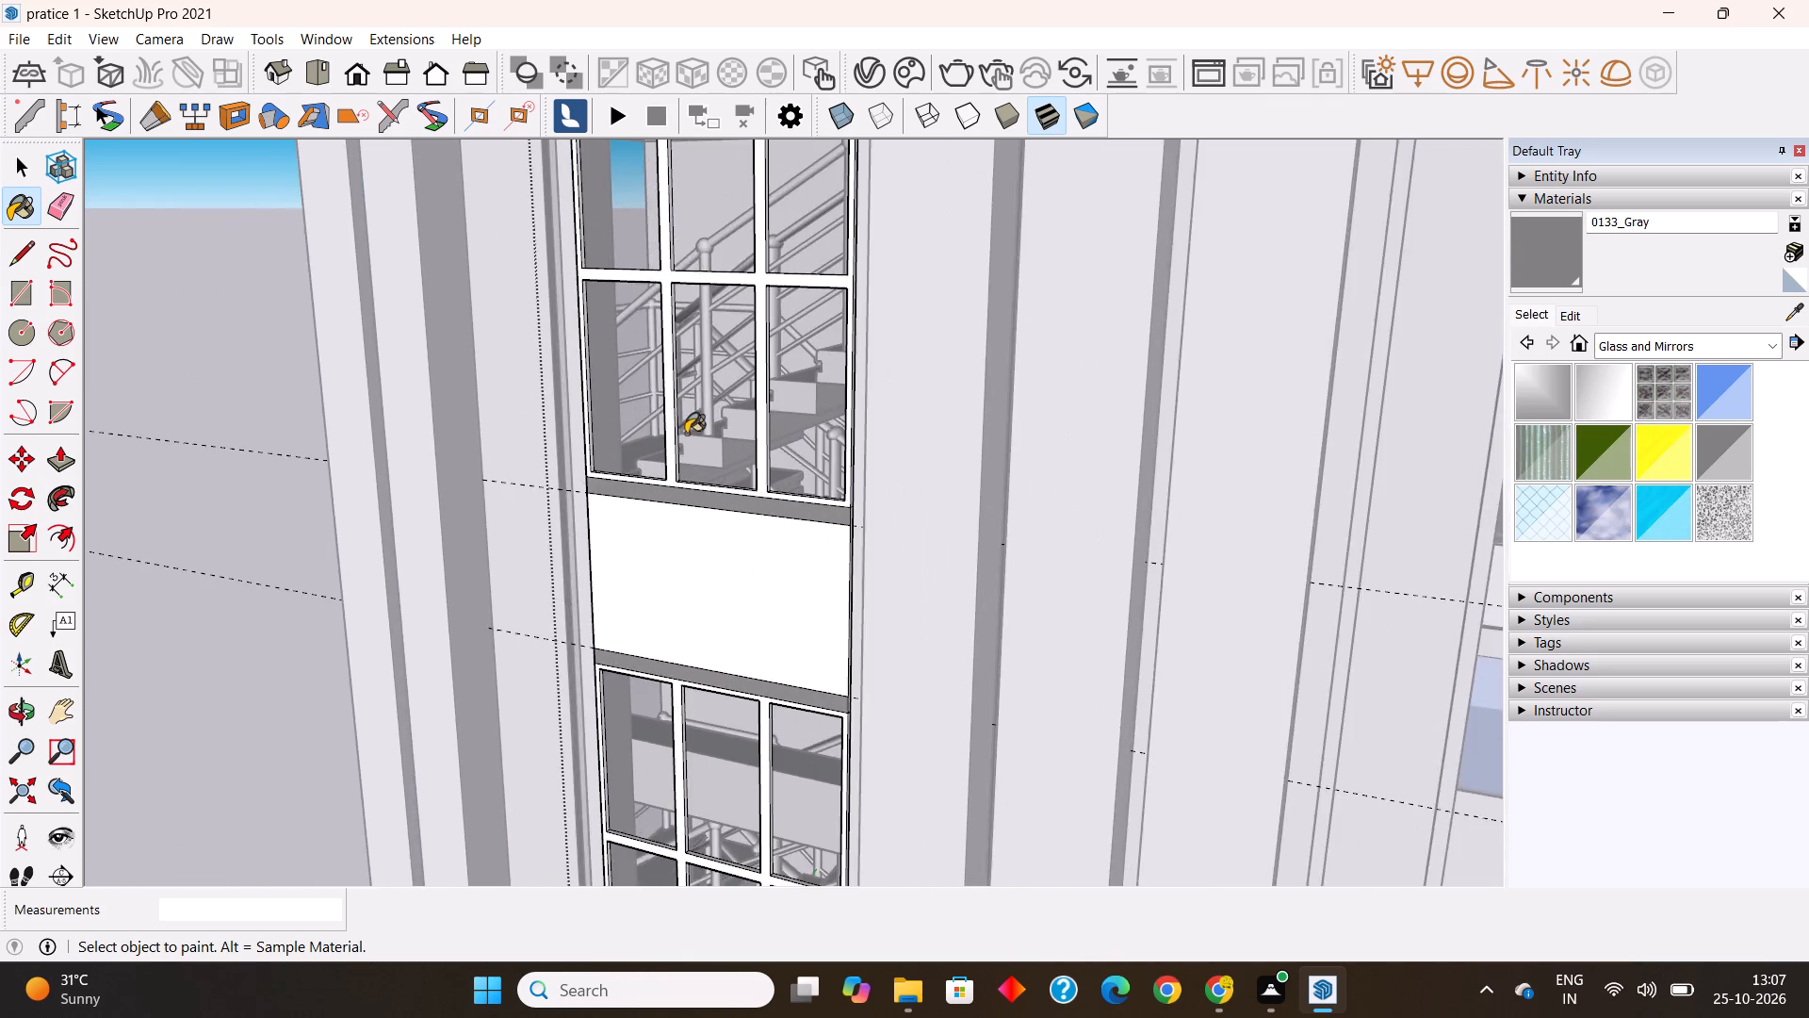
scroll(686, 434, "up", 5)
left_click(665, 449)
Paint the lower window grid's frame bars with 0133_Gray.
scroll(795, 492, "down", 7)
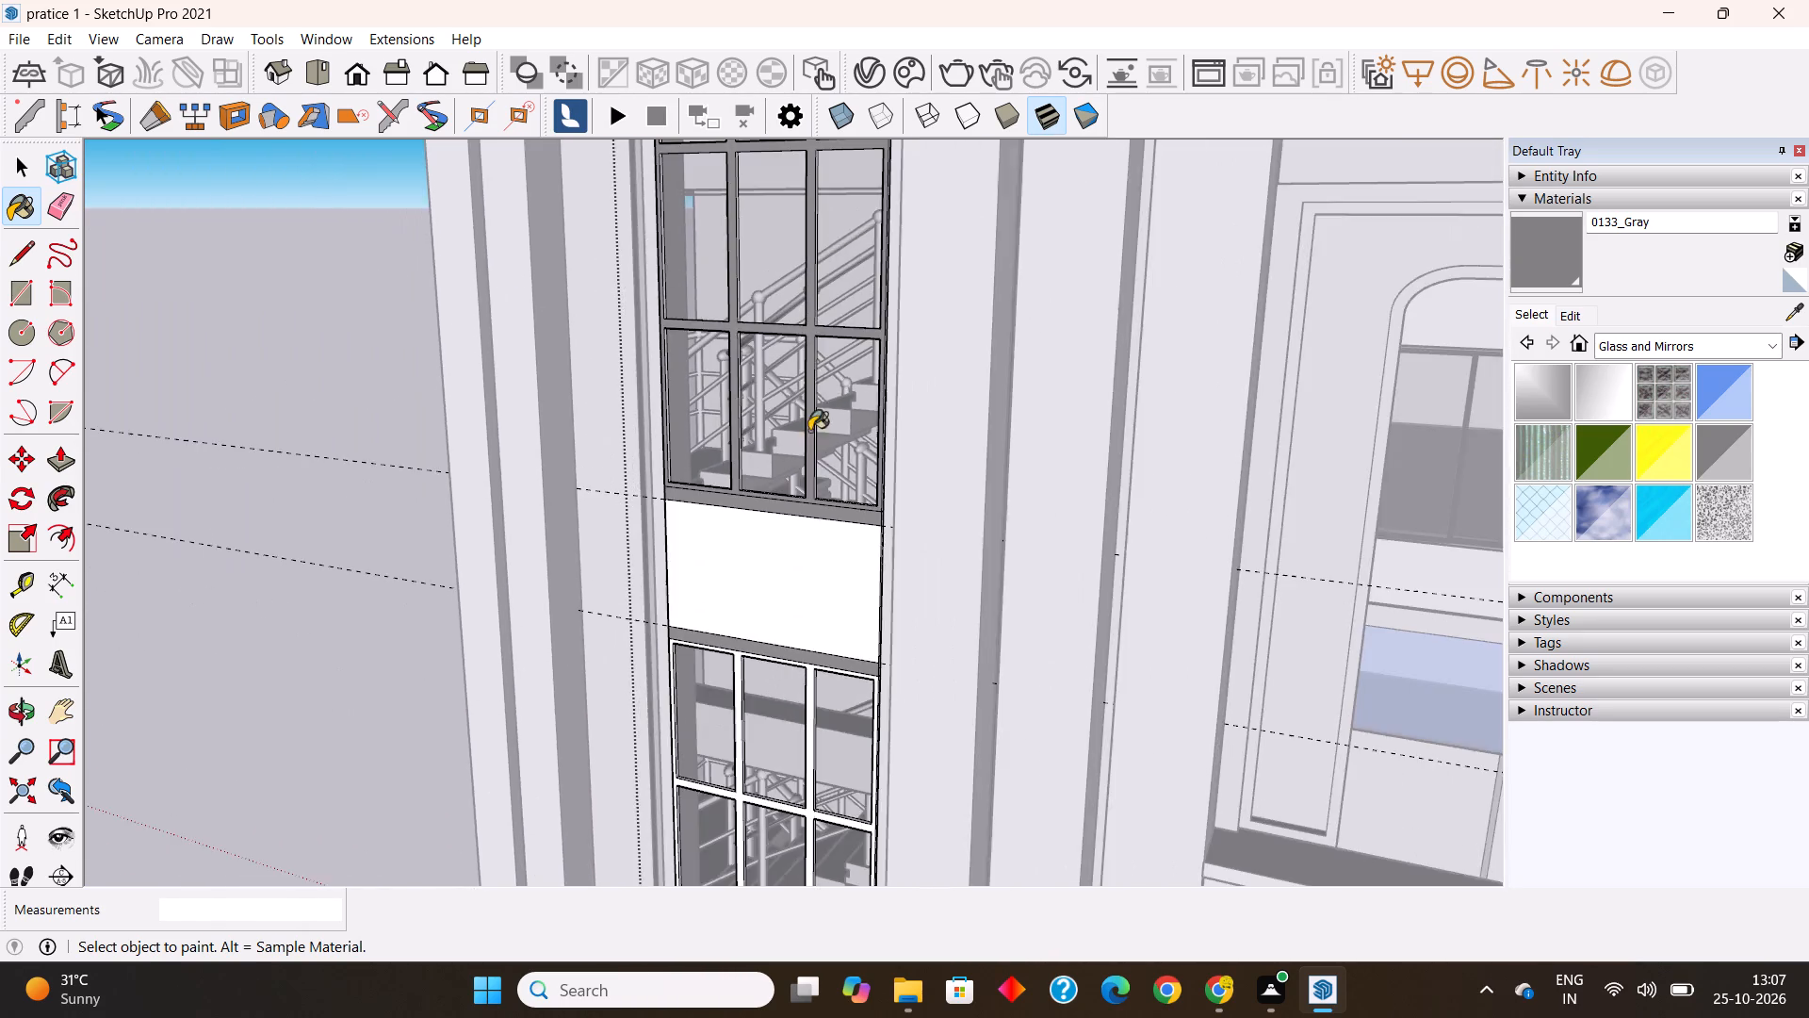
scroll(809, 431, "down", 6)
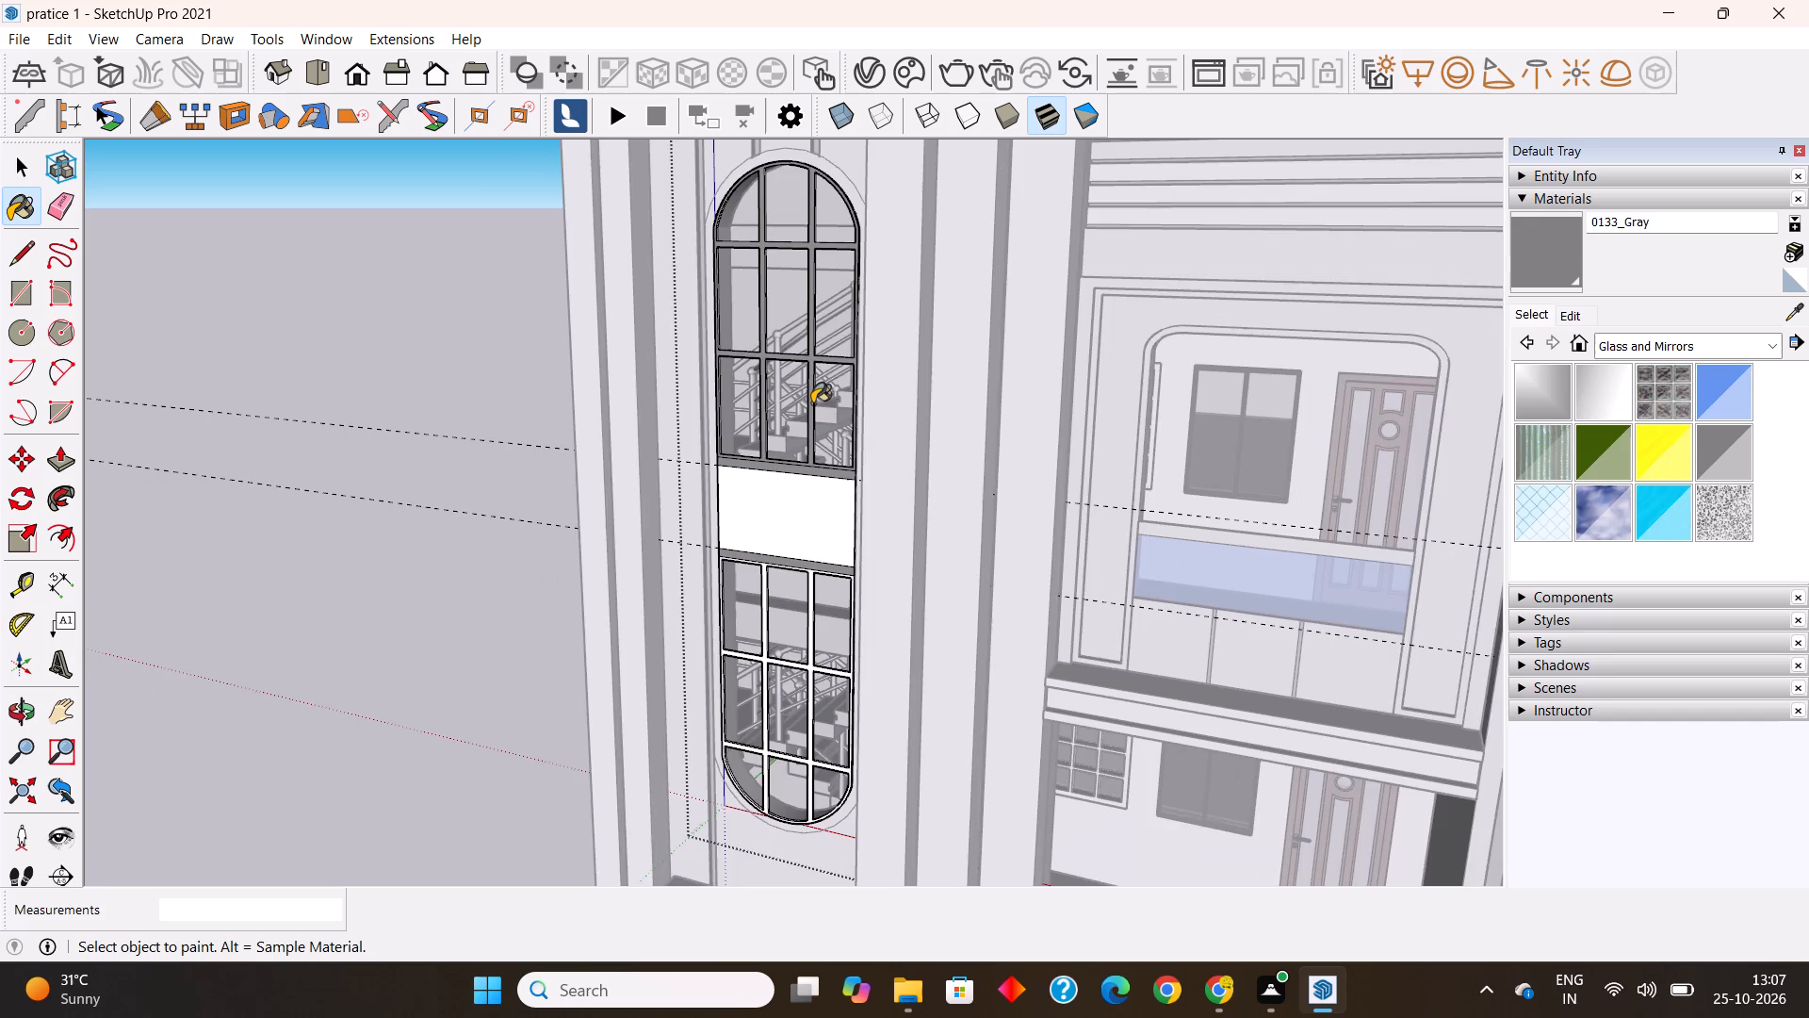
scroll(812, 403, "down", 2)
scroll(778, 608, "up", 8)
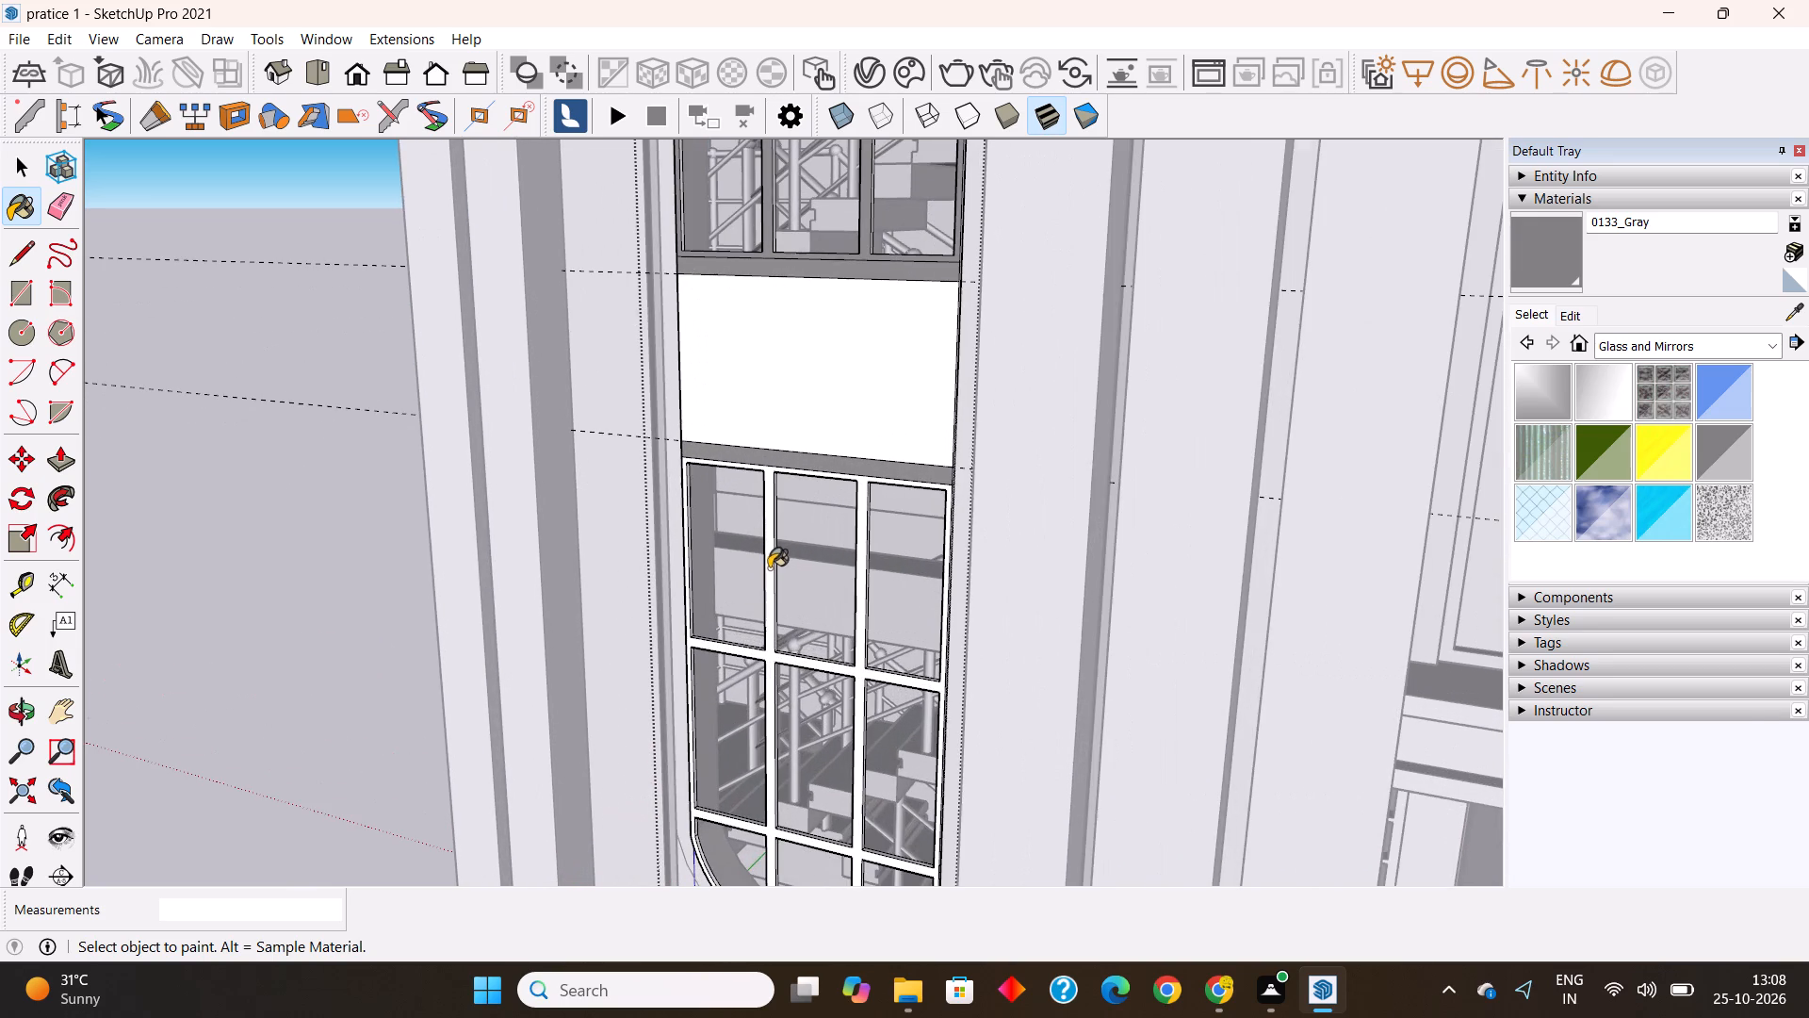
left_click(769, 566)
scroll(769, 566, "down", 7)
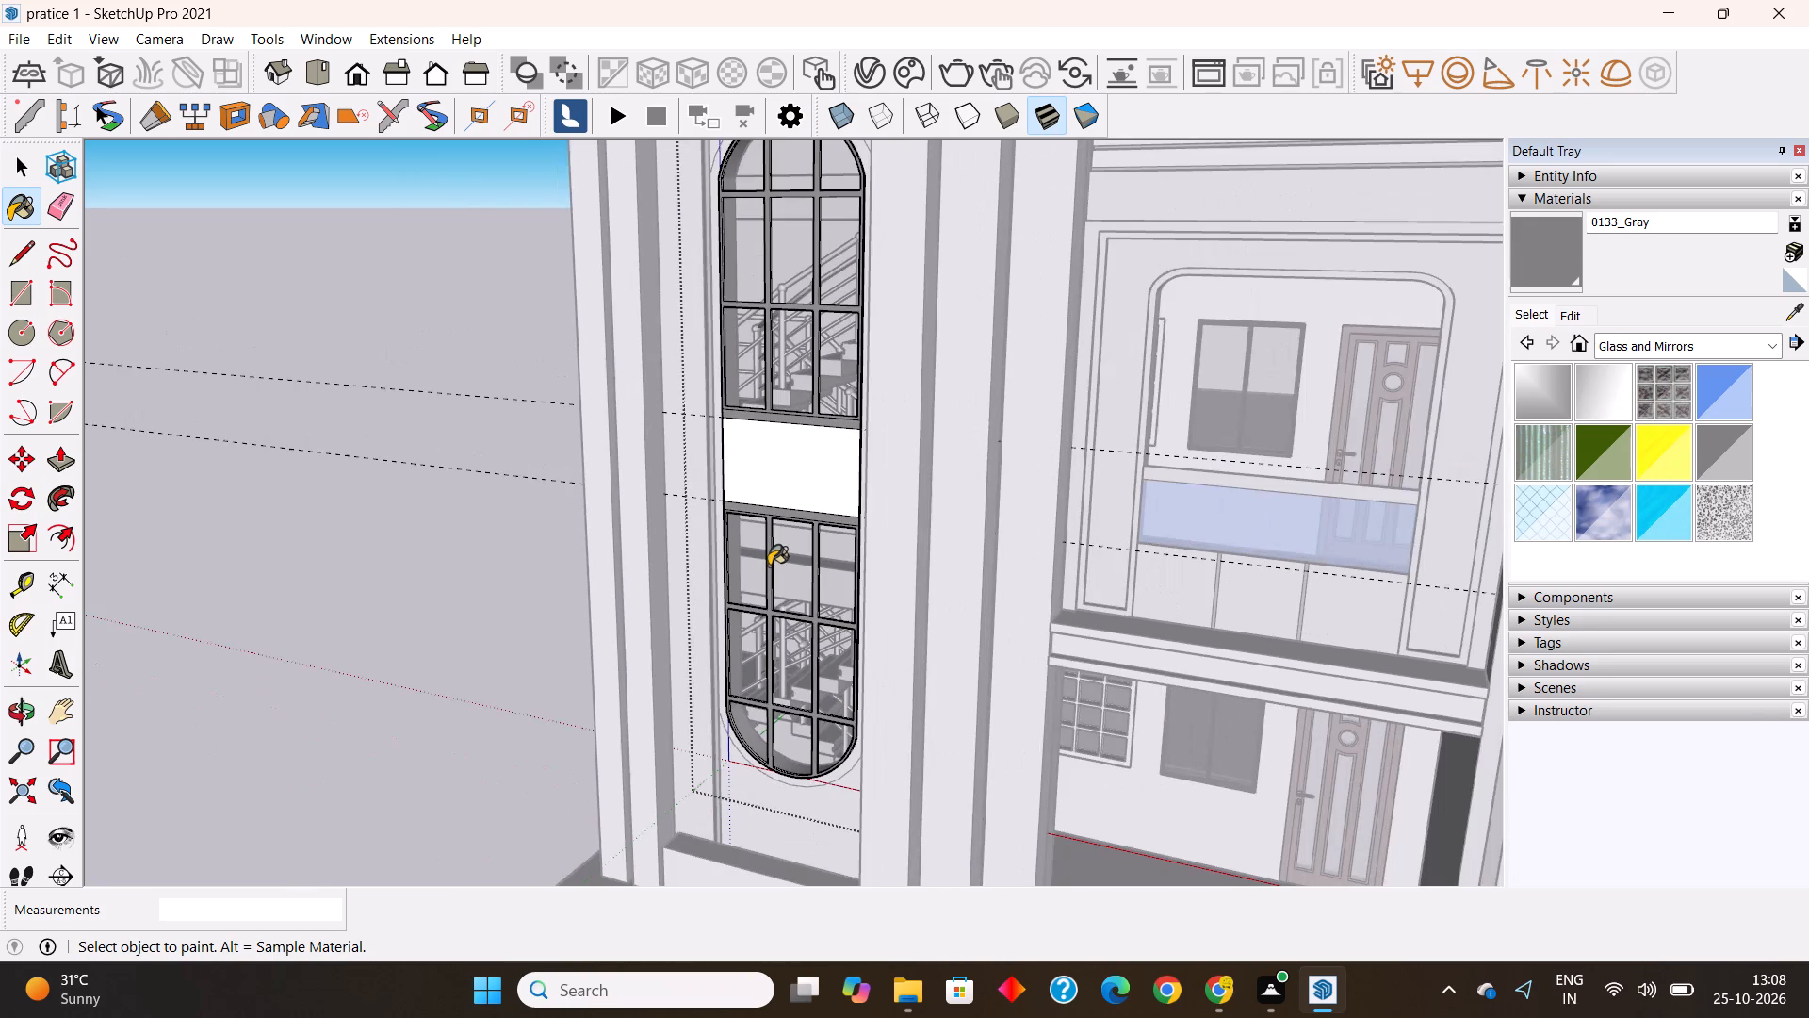
Close the window group and examine the building's front facade with the painted staircase window from several angles.
key("space")
left_click(449, 632)
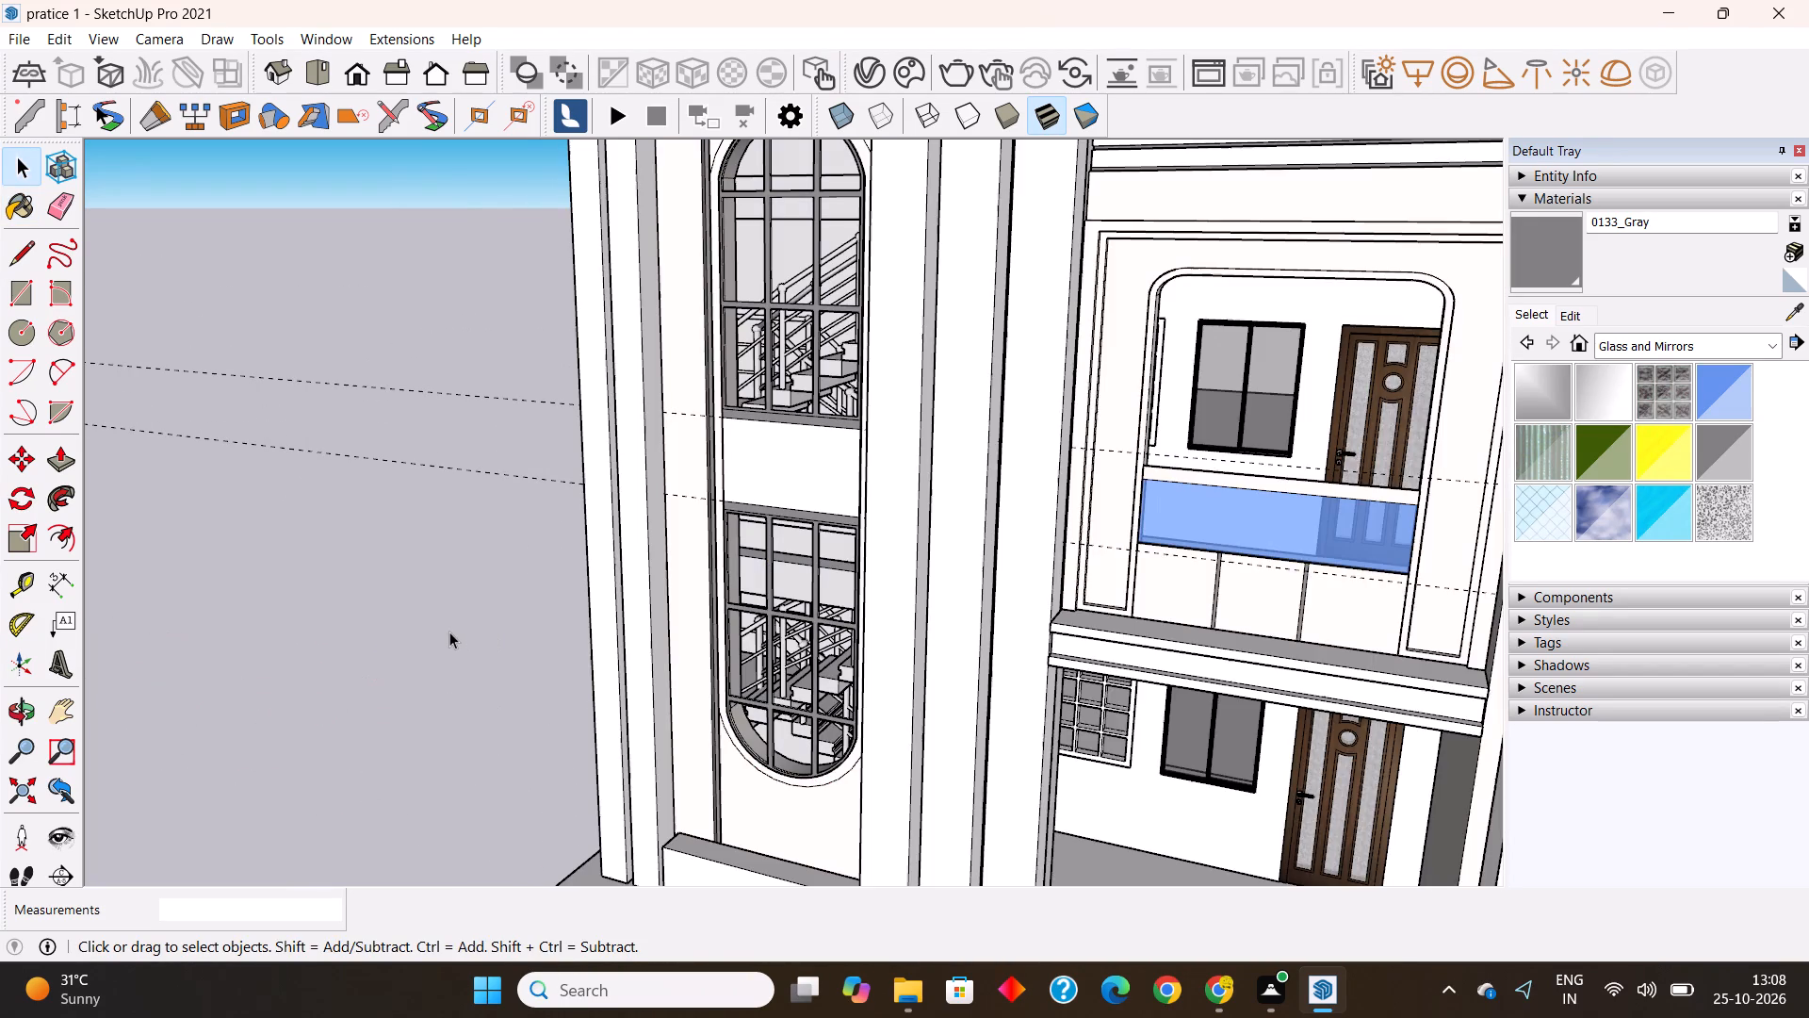
scroll(629, 629, "down", 6)
middle_click_drag(1017, 672, 1286, 620)
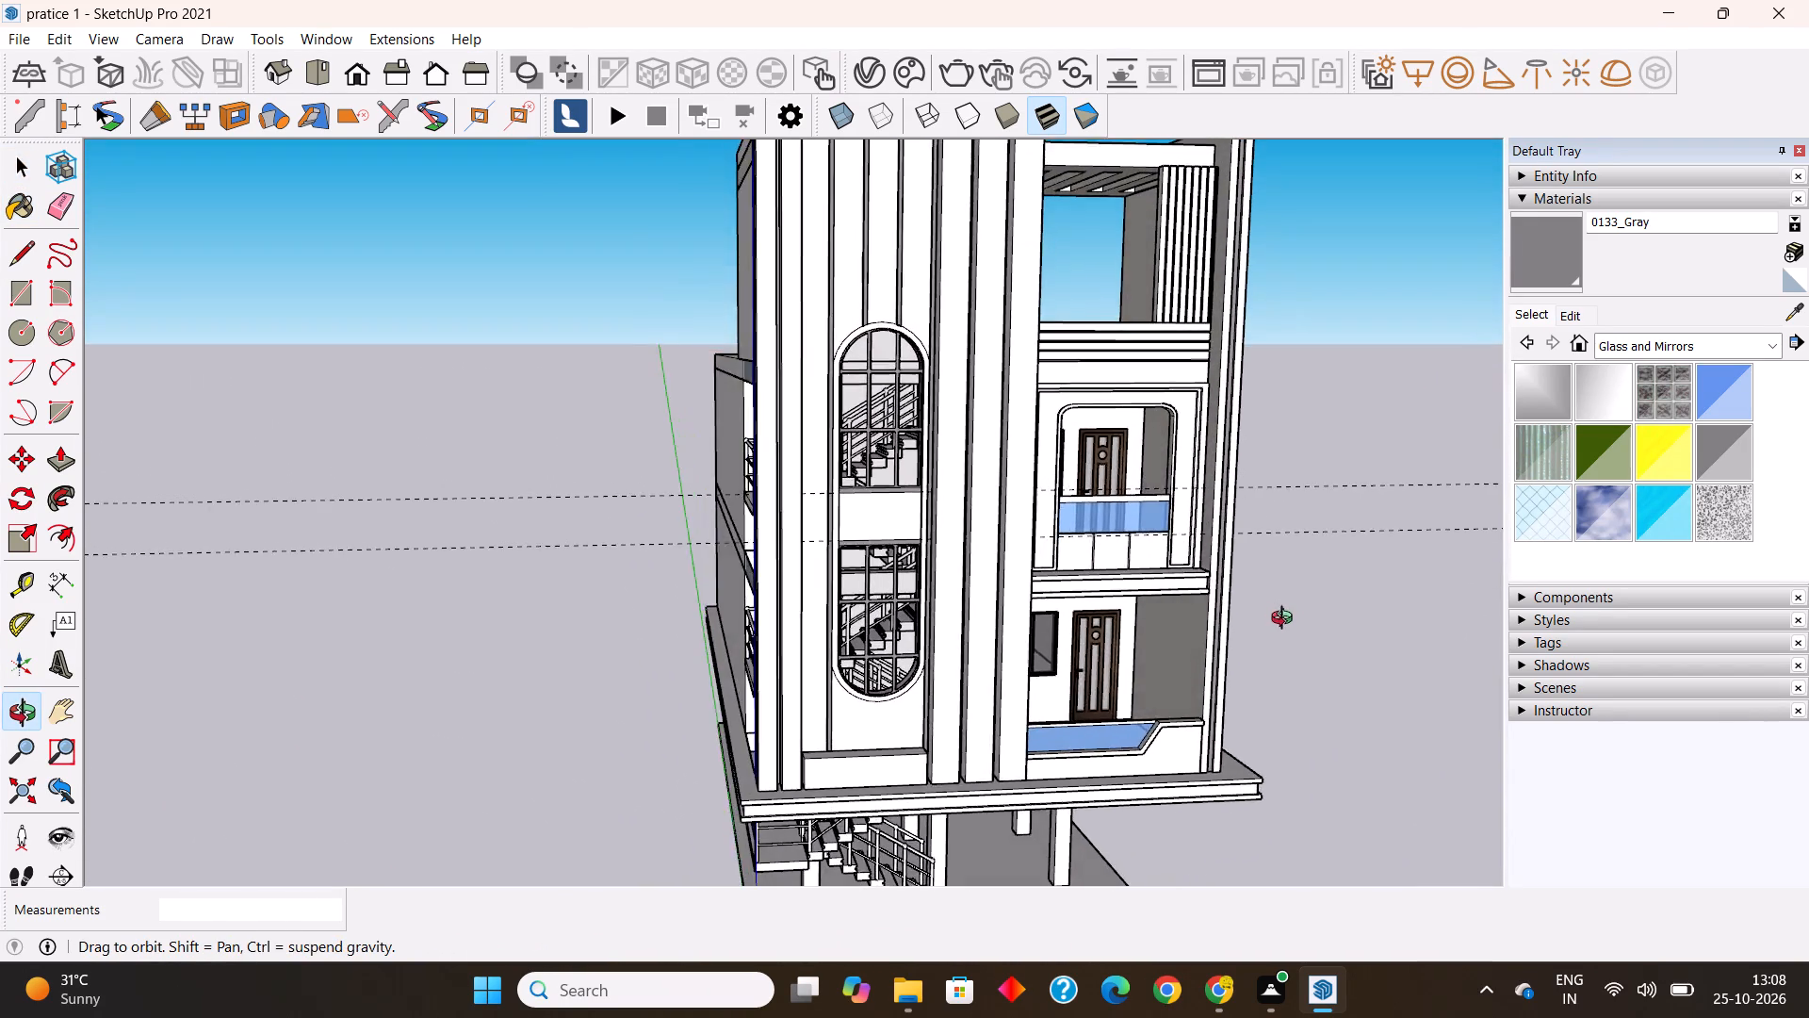
middle_click_drag(1286, 620, 1054, 686)
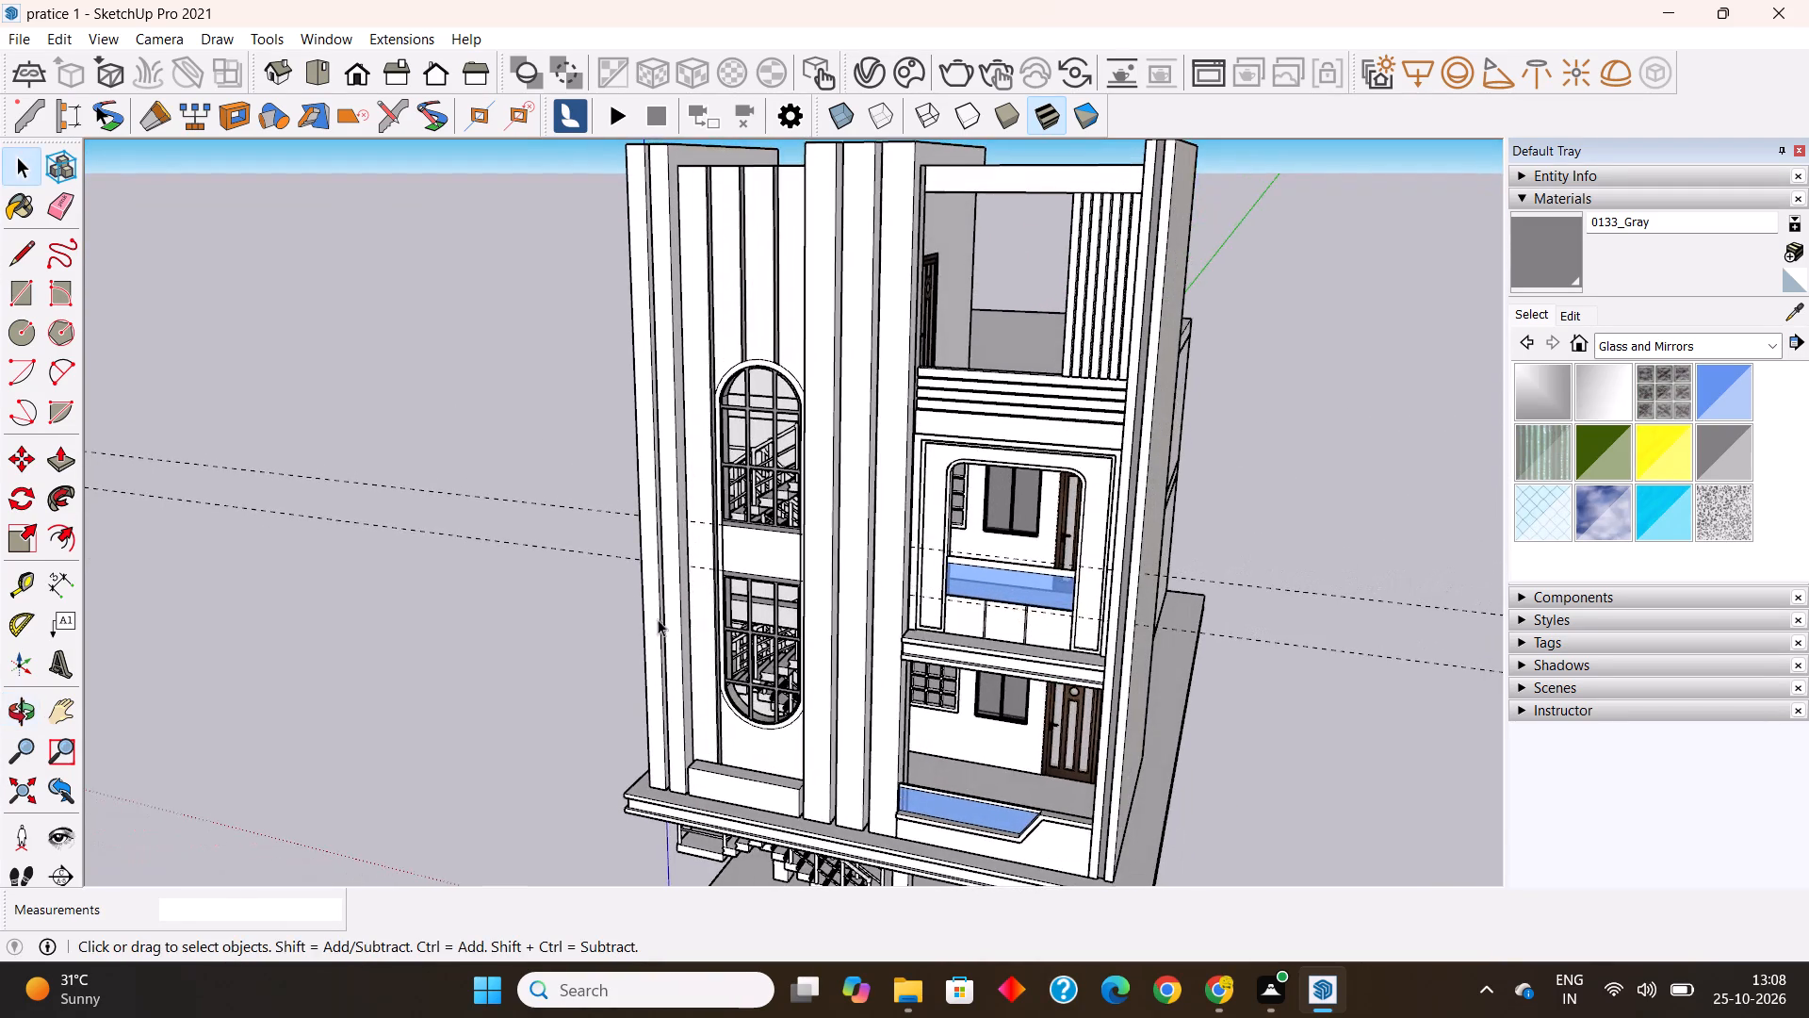
scroll(614, 627, "down", 3)
middle_click_drag(727, 645, 847, 600)
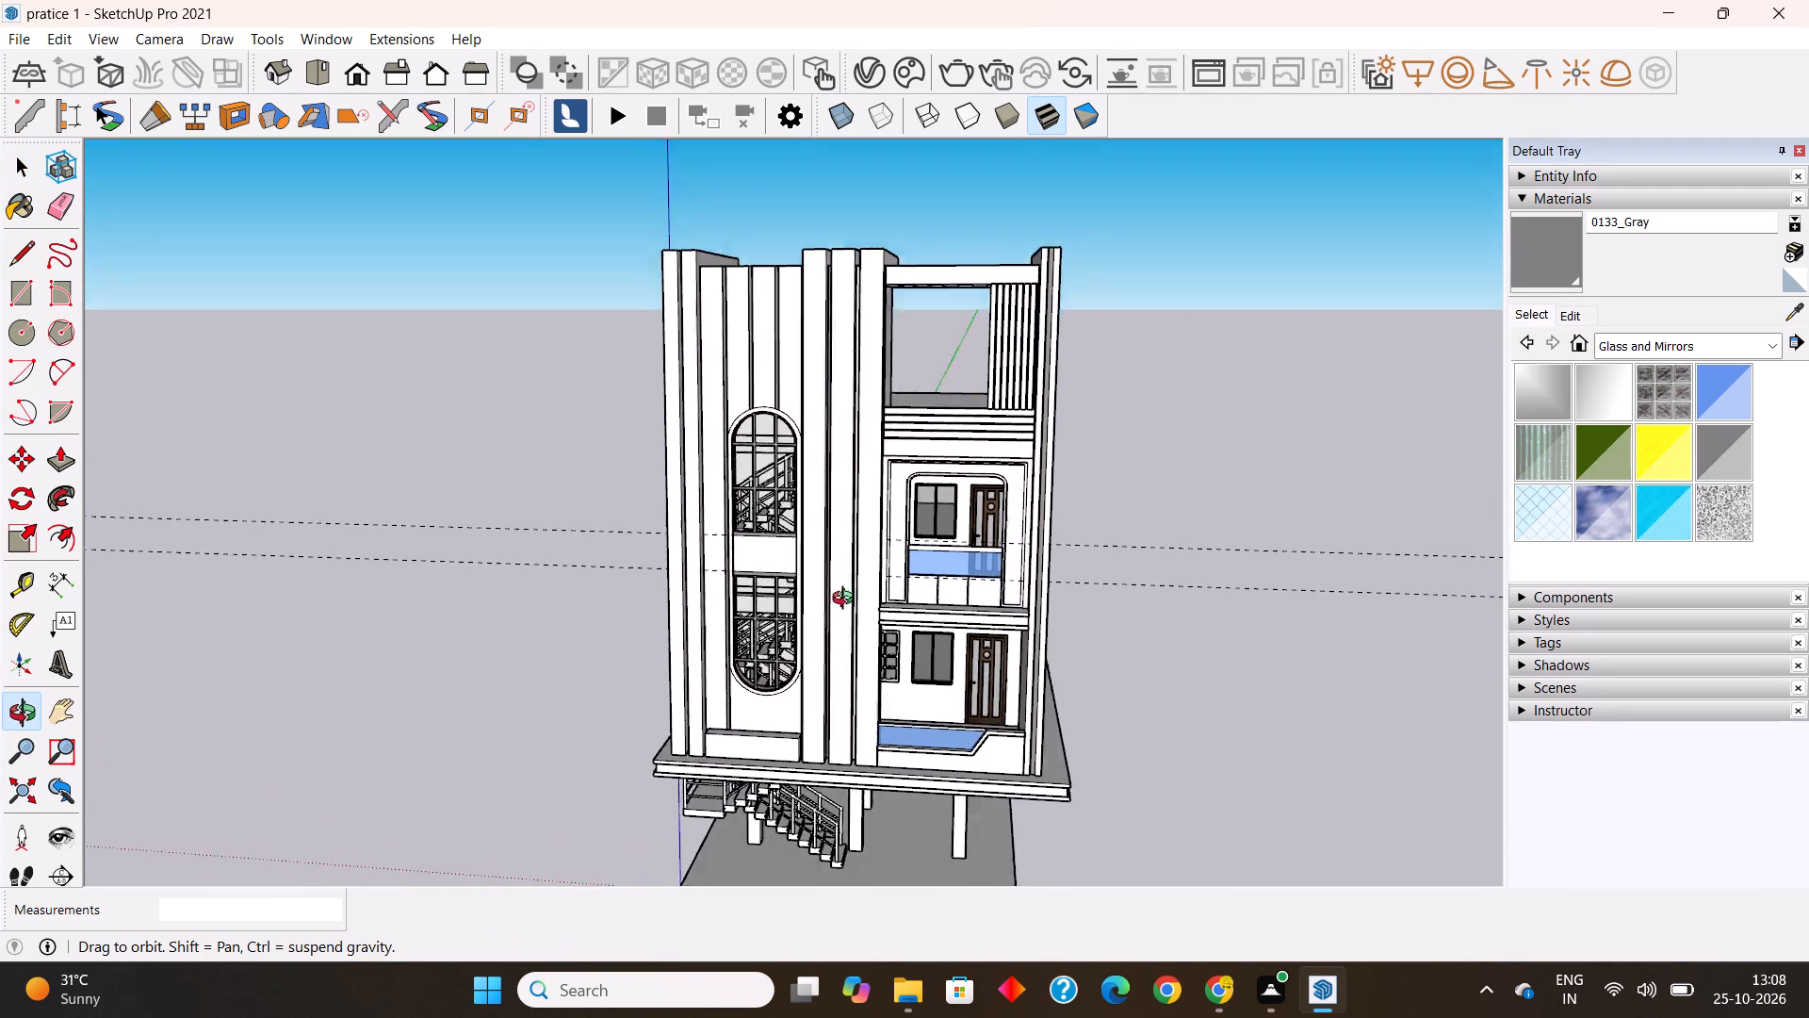
middle_click_drag(847, 600, 856, 606)
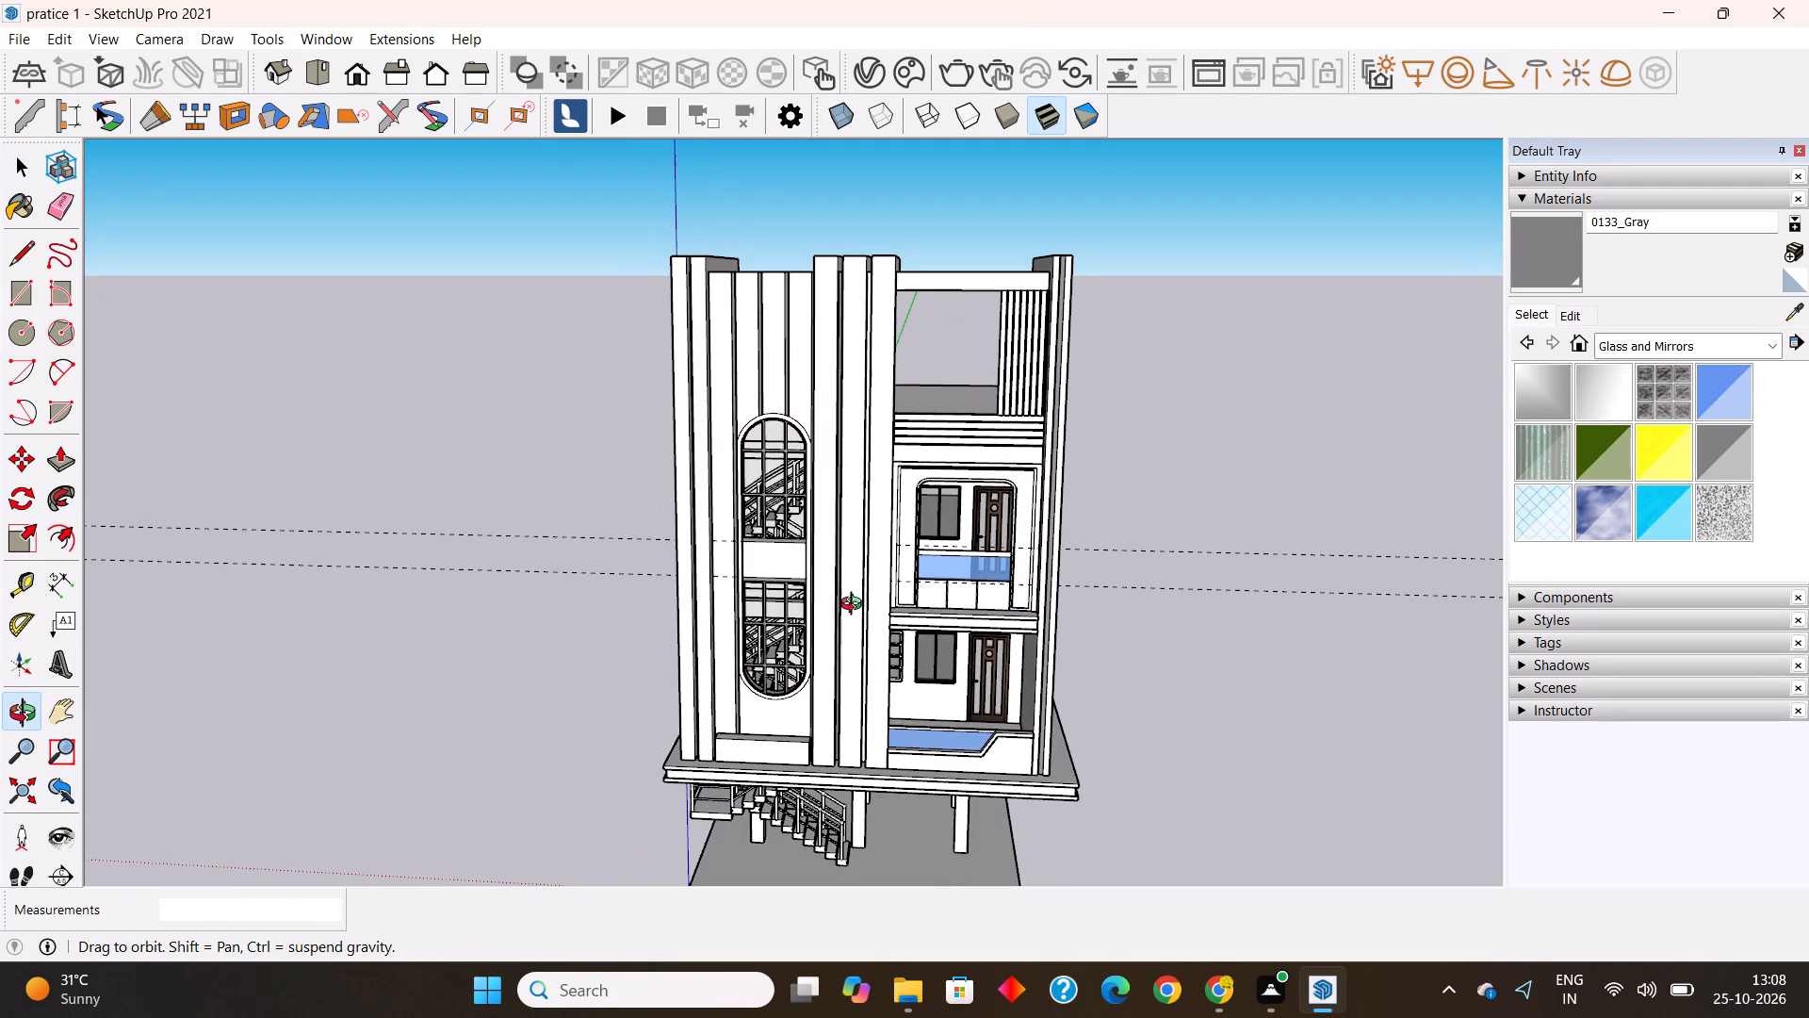
middle_click_drag(856, 606, 741, 533)
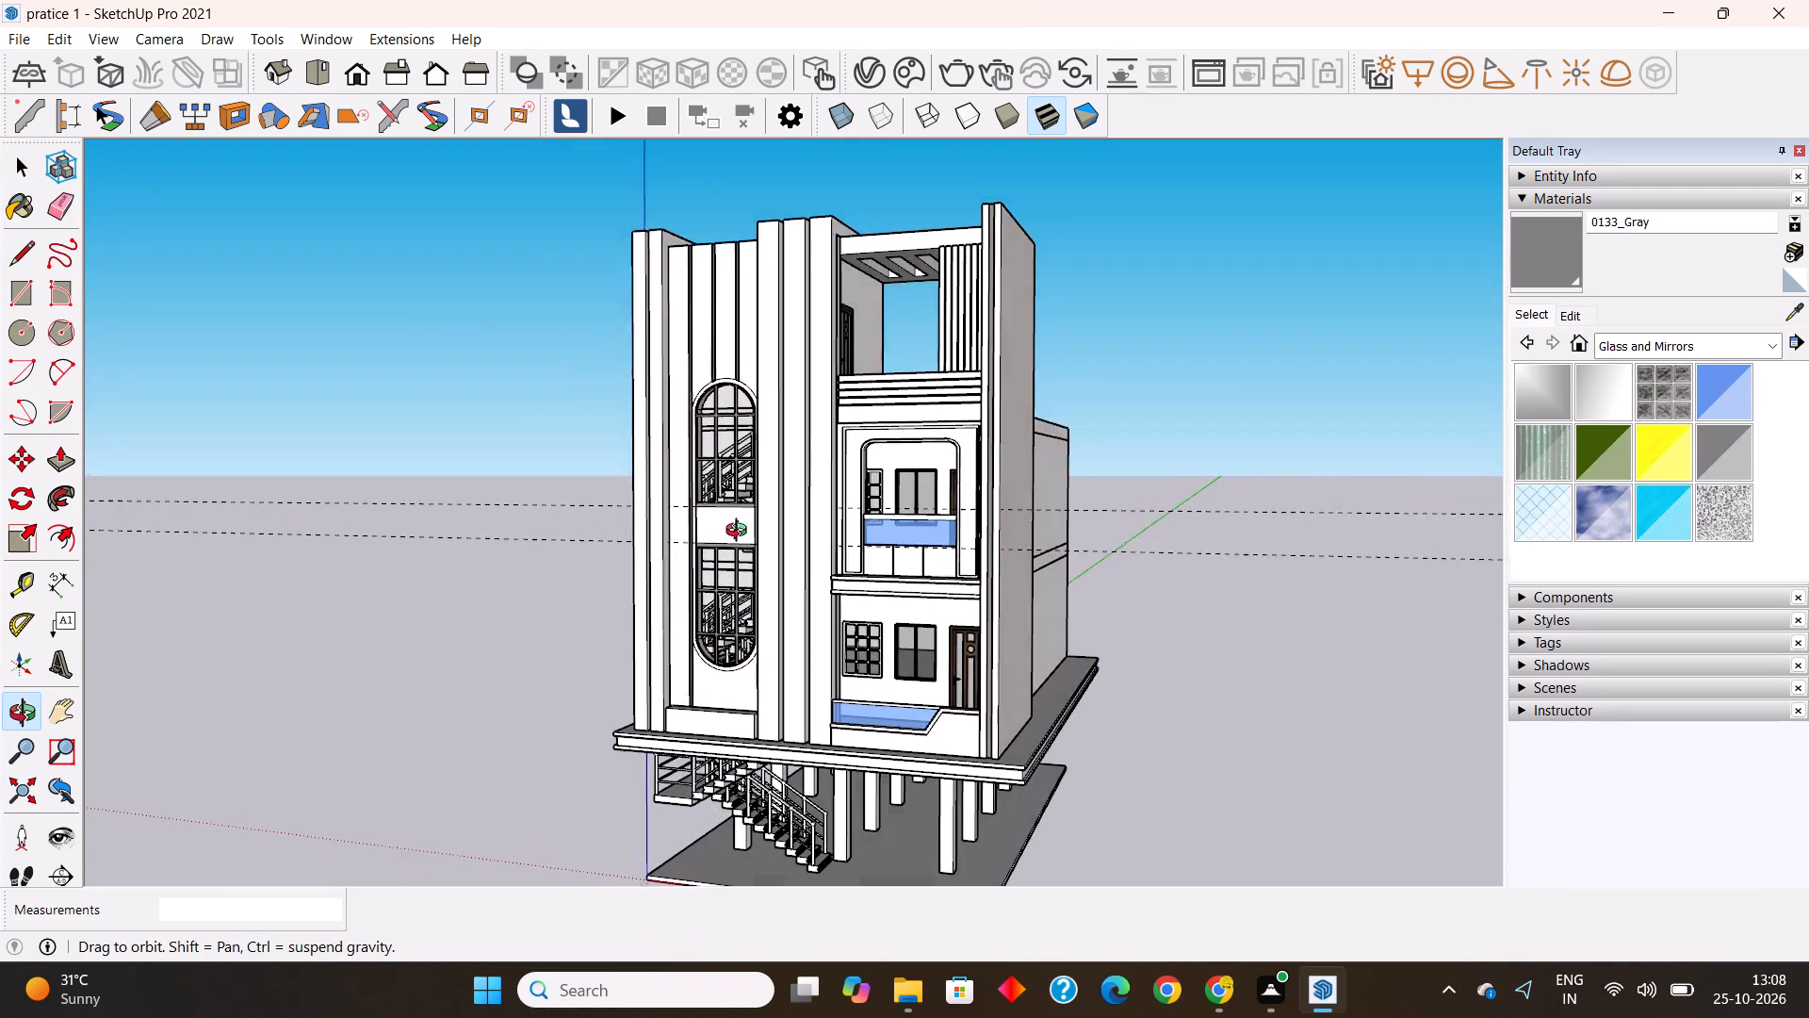
middle_click_drag(741, 533, 728, 554)
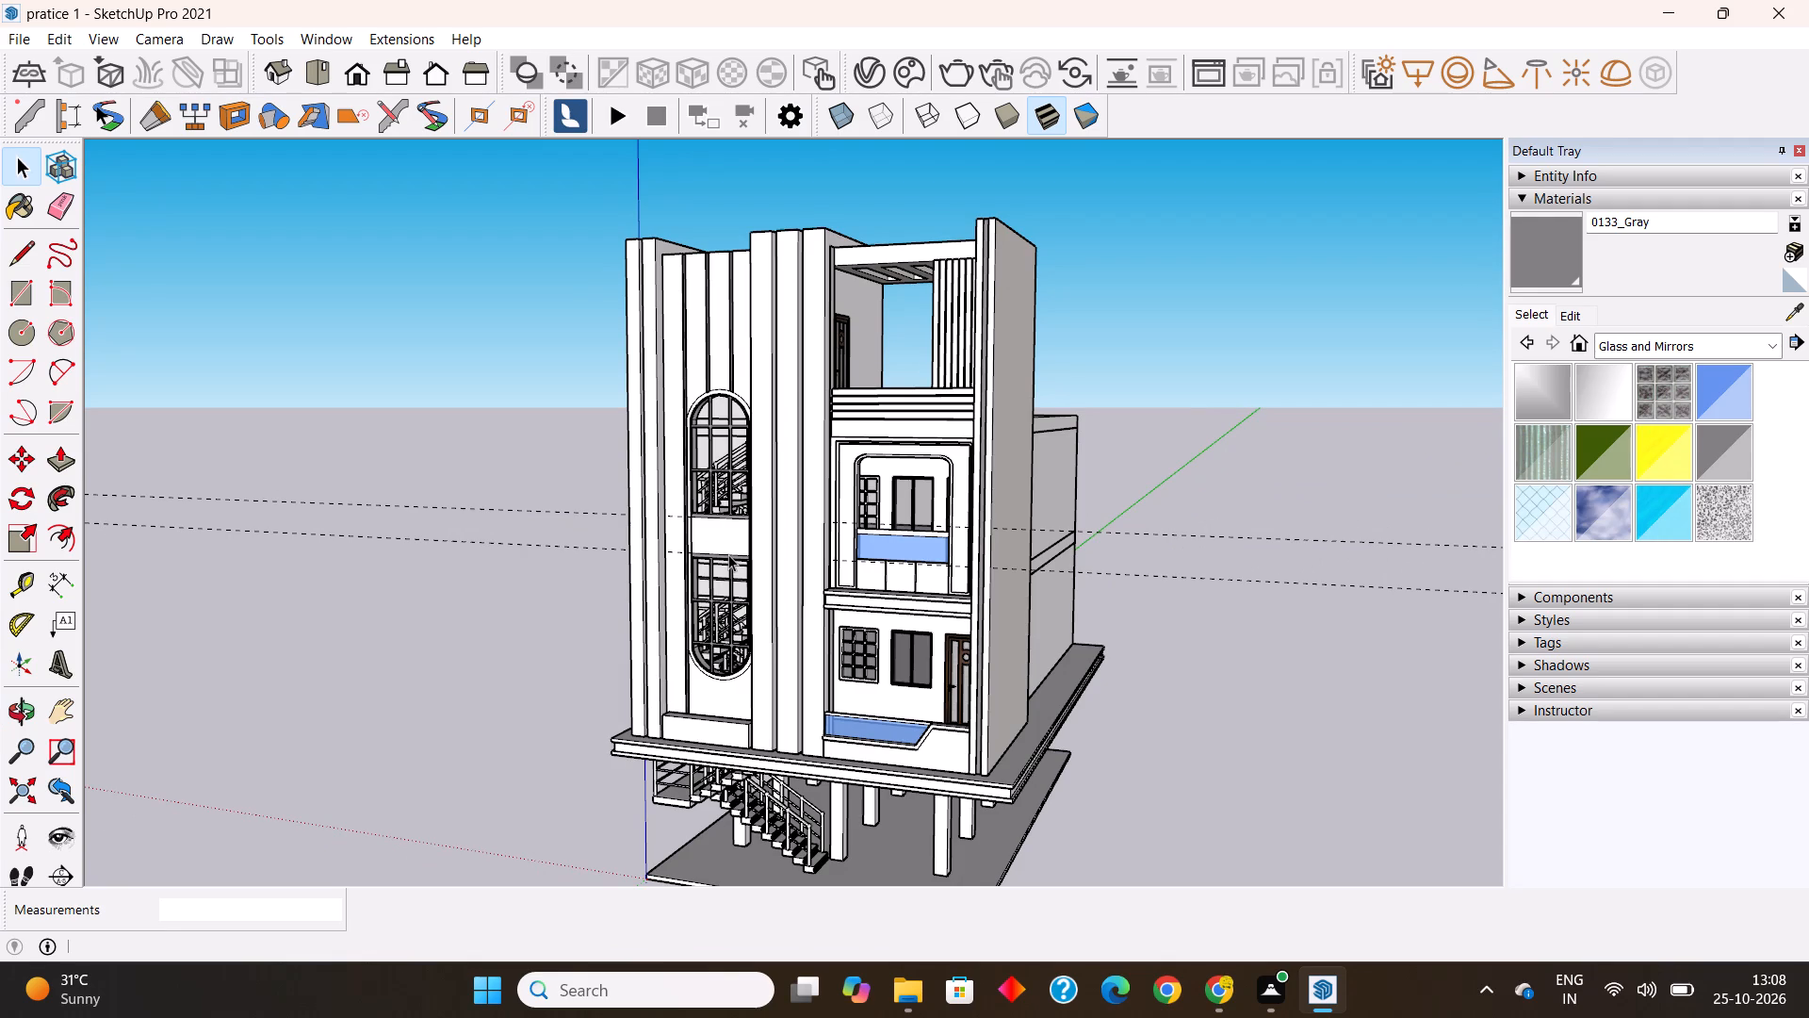
scroll(728, 554, "down", 6)
Delete the two horizontal guide lines crossing the staircase window's middle panel.
middle_click_drag(758, 726, 925, 792)
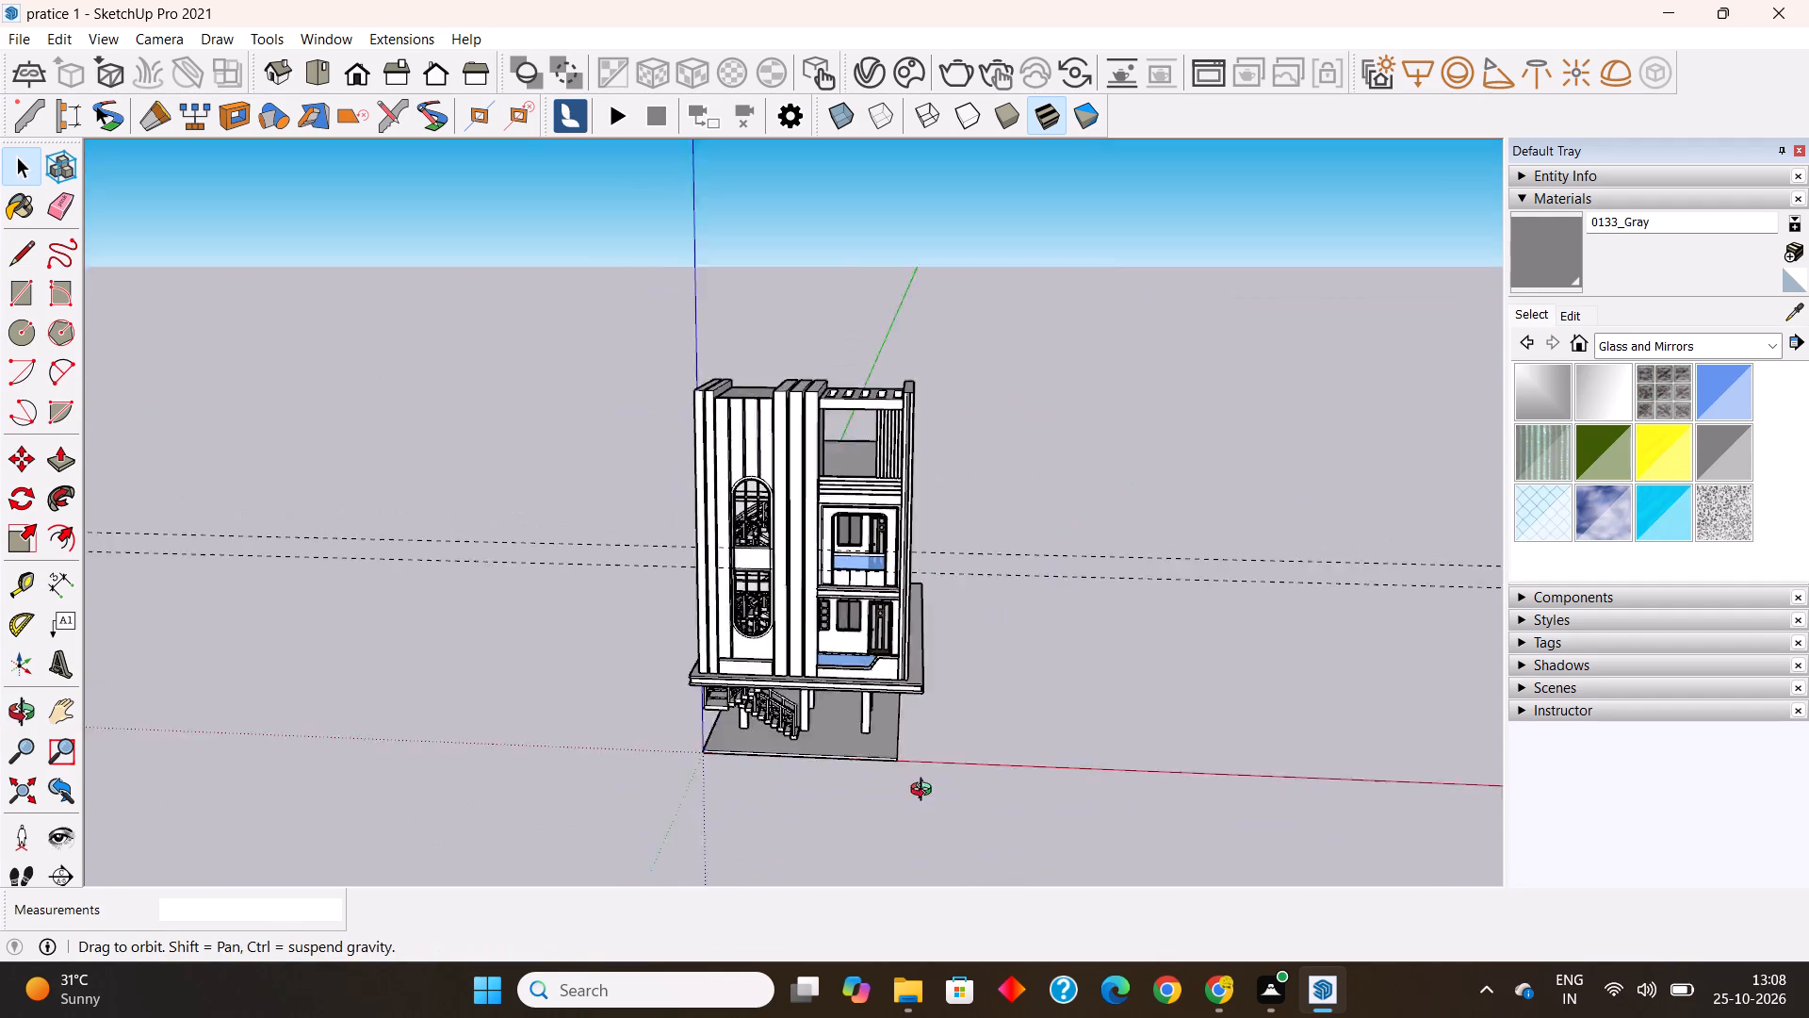
middle_click_drag(925, 792, 1188, 839)
scroll(823, 604, "up", 2)
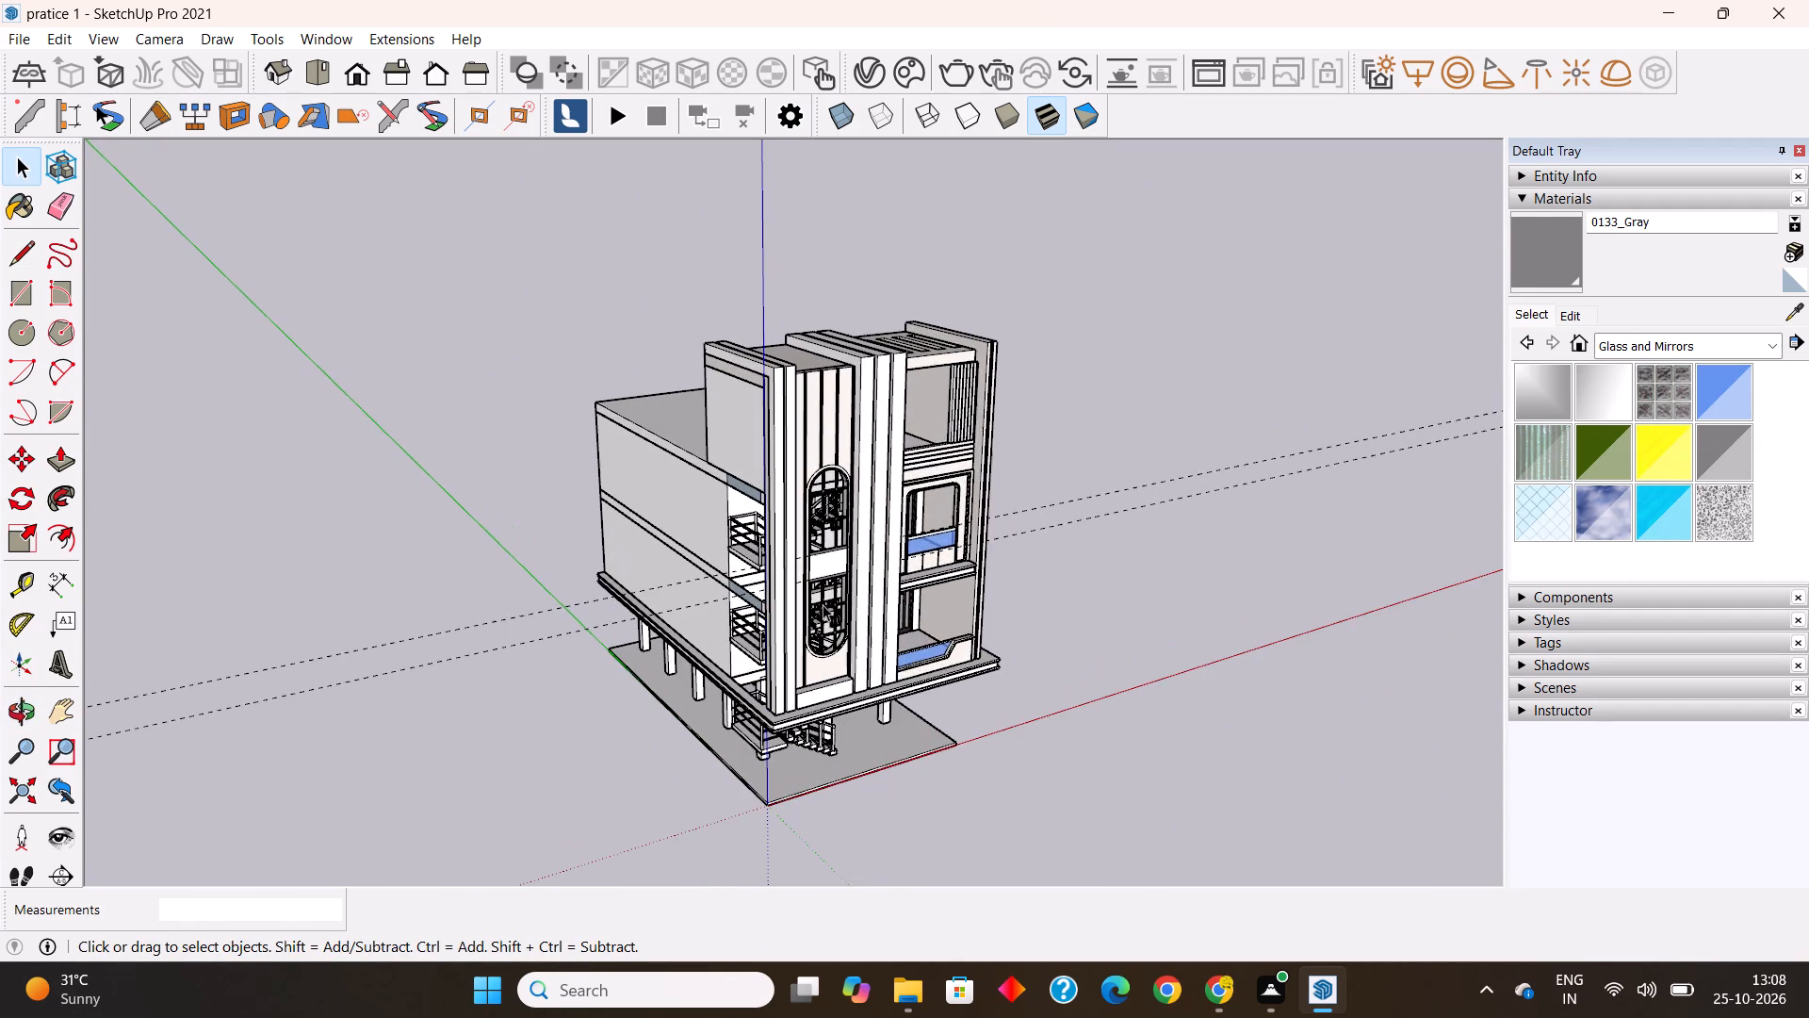
scroll(459, 594, "up", 2)
left_click(507, 625)
triple_click(507, 625)
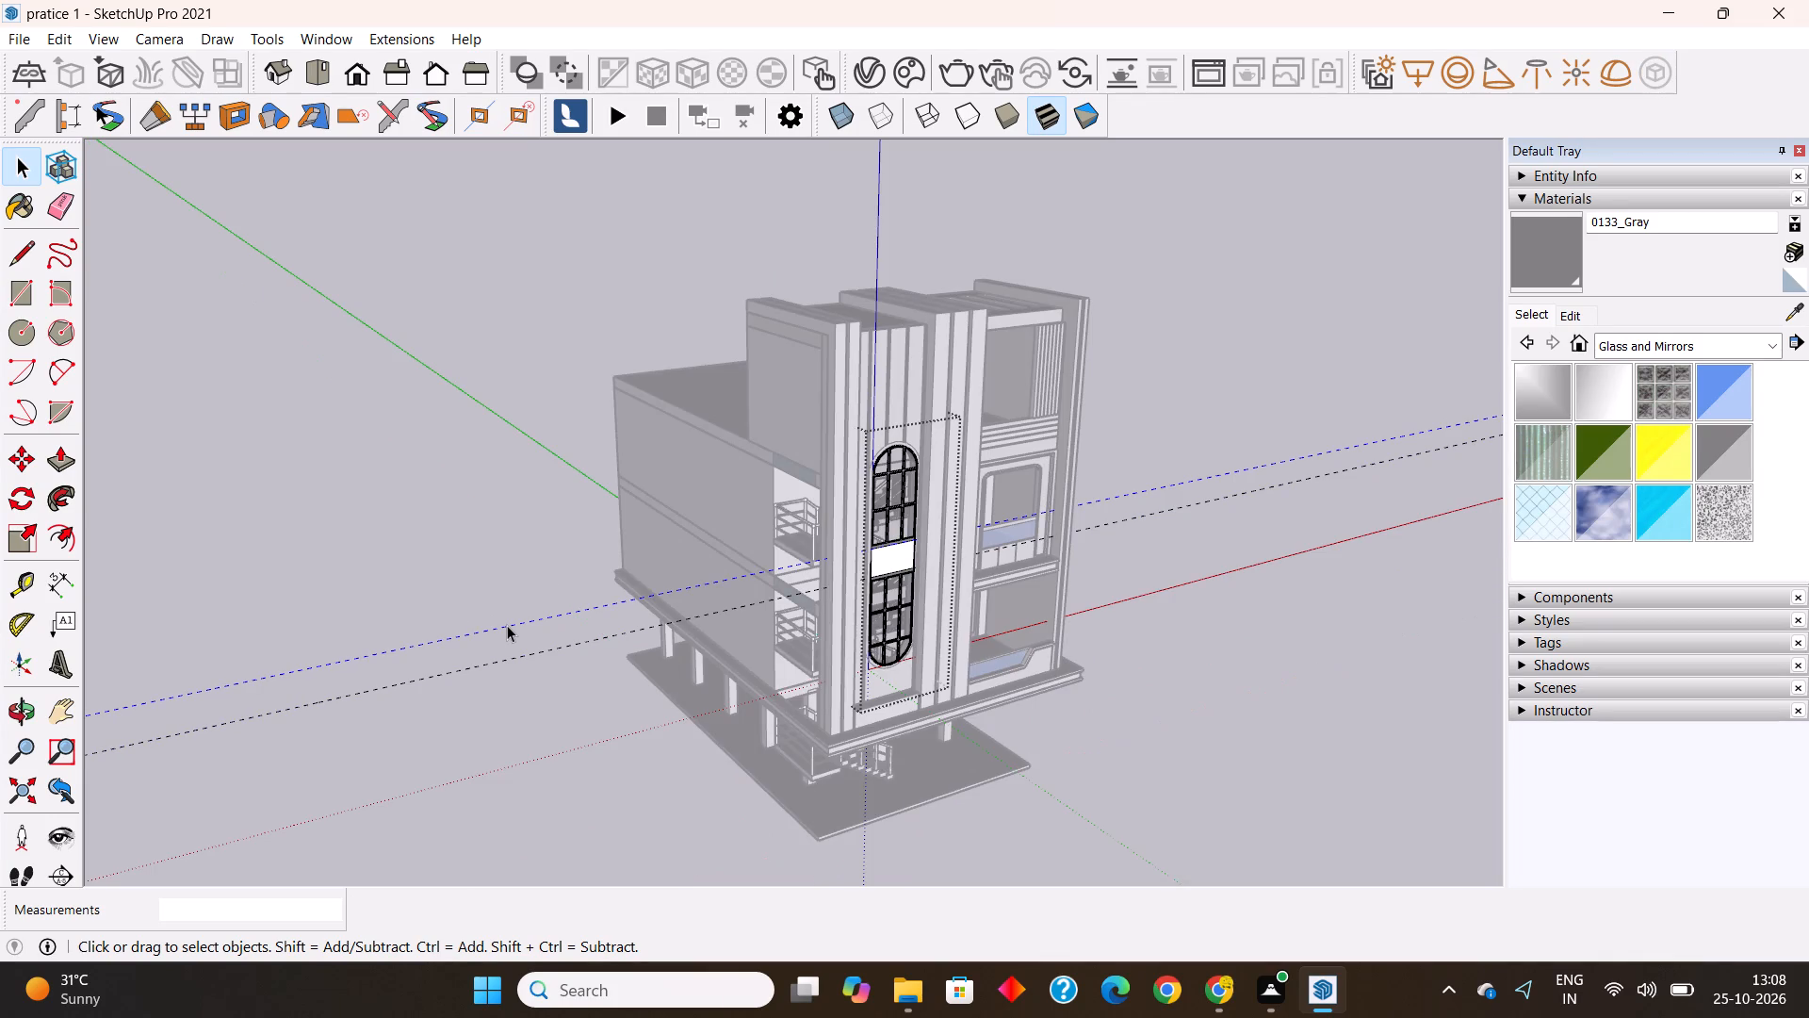
key("Delete")
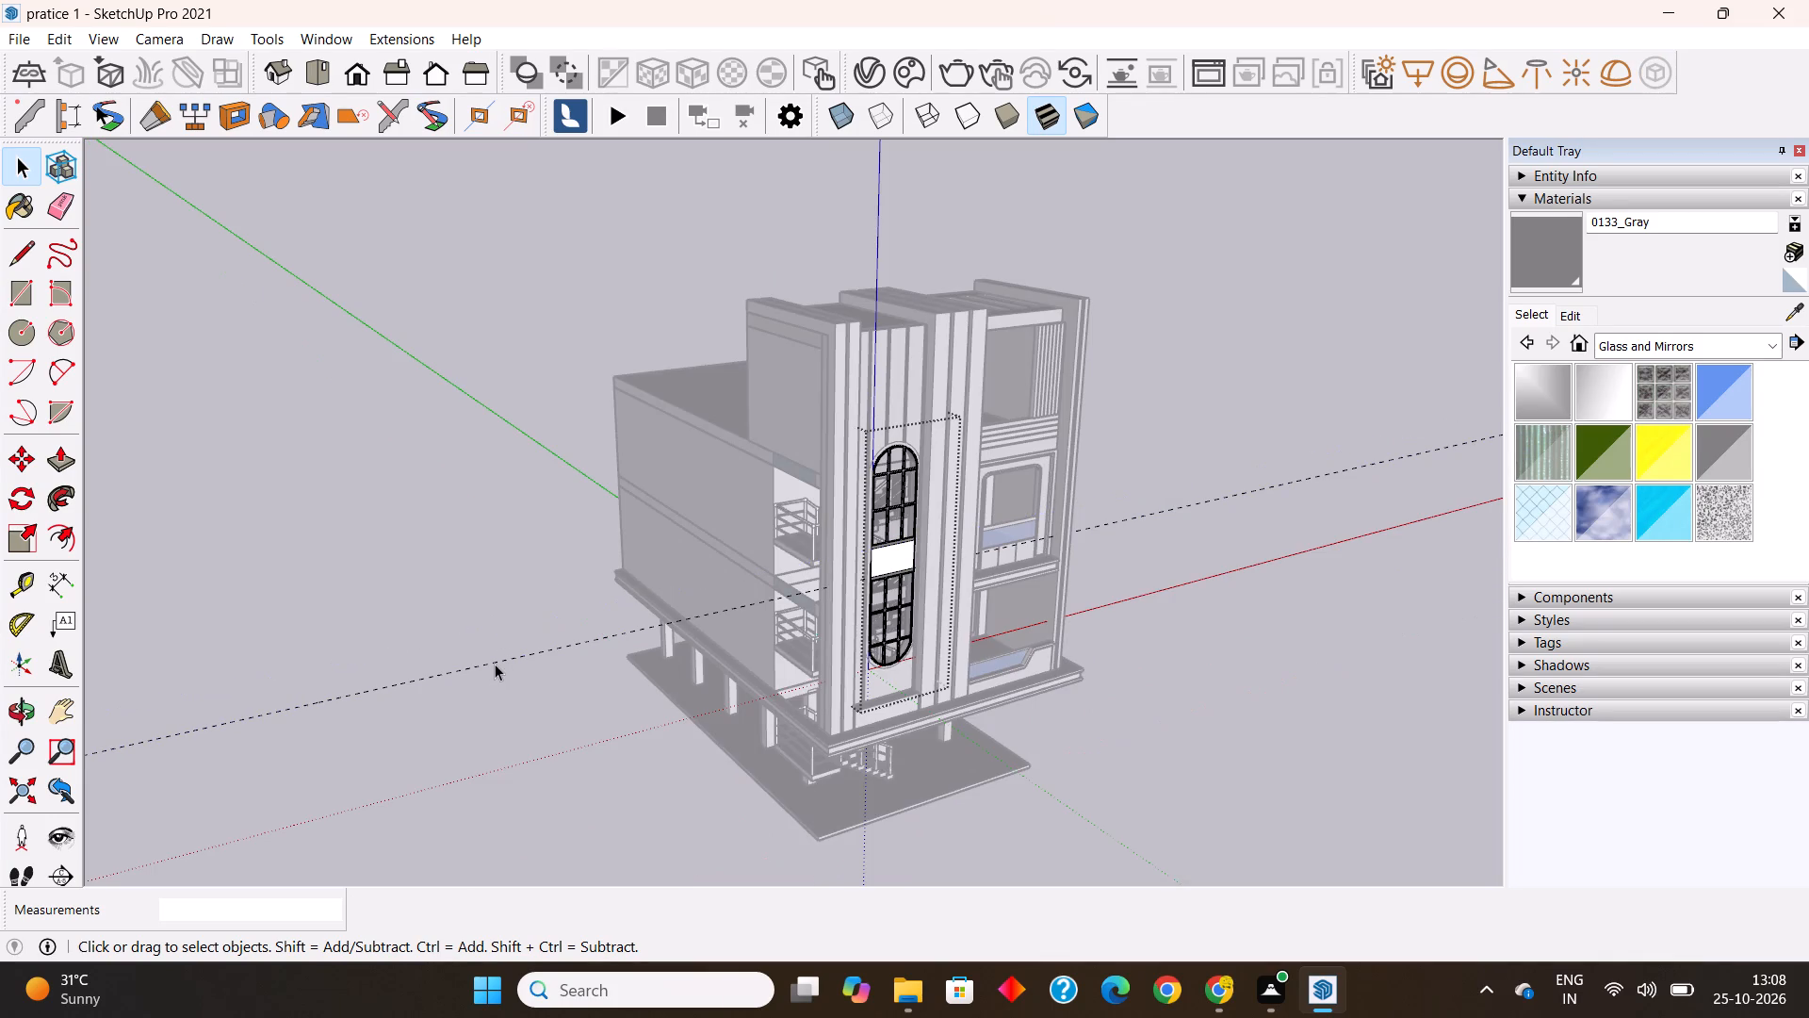
left_click(494, 663)
key("Delete")
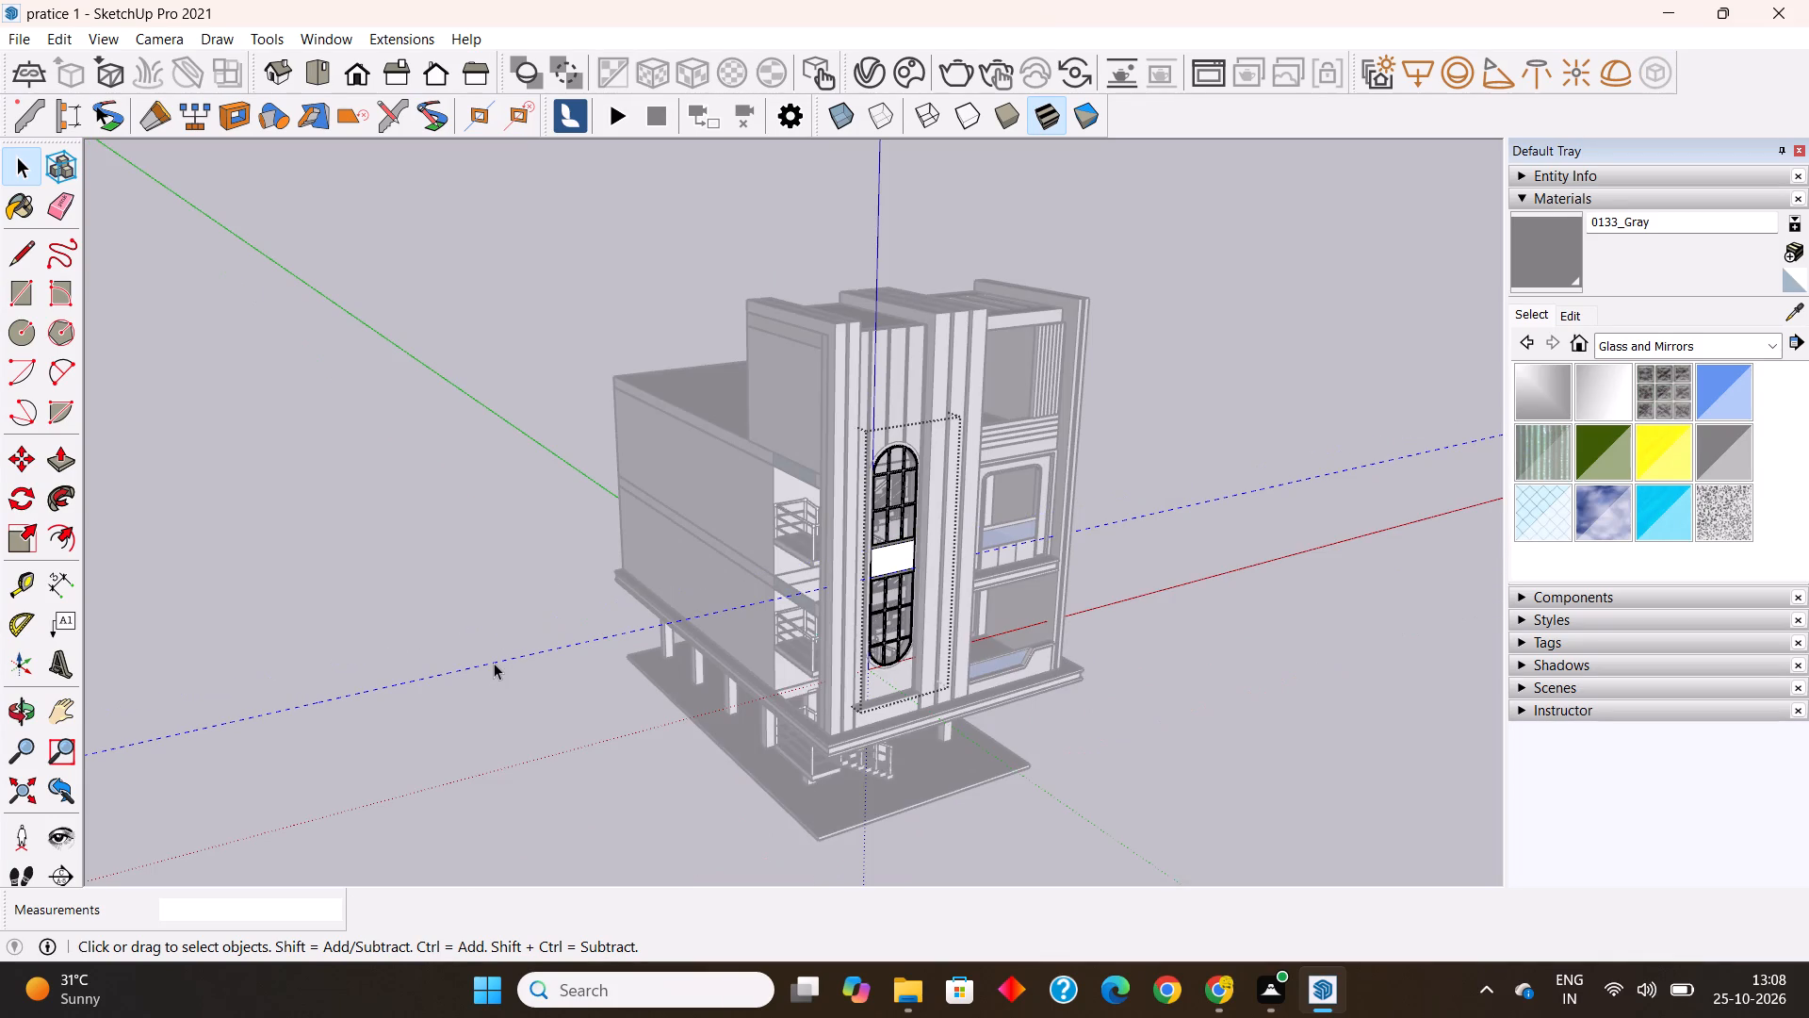
left_click(493, 663)
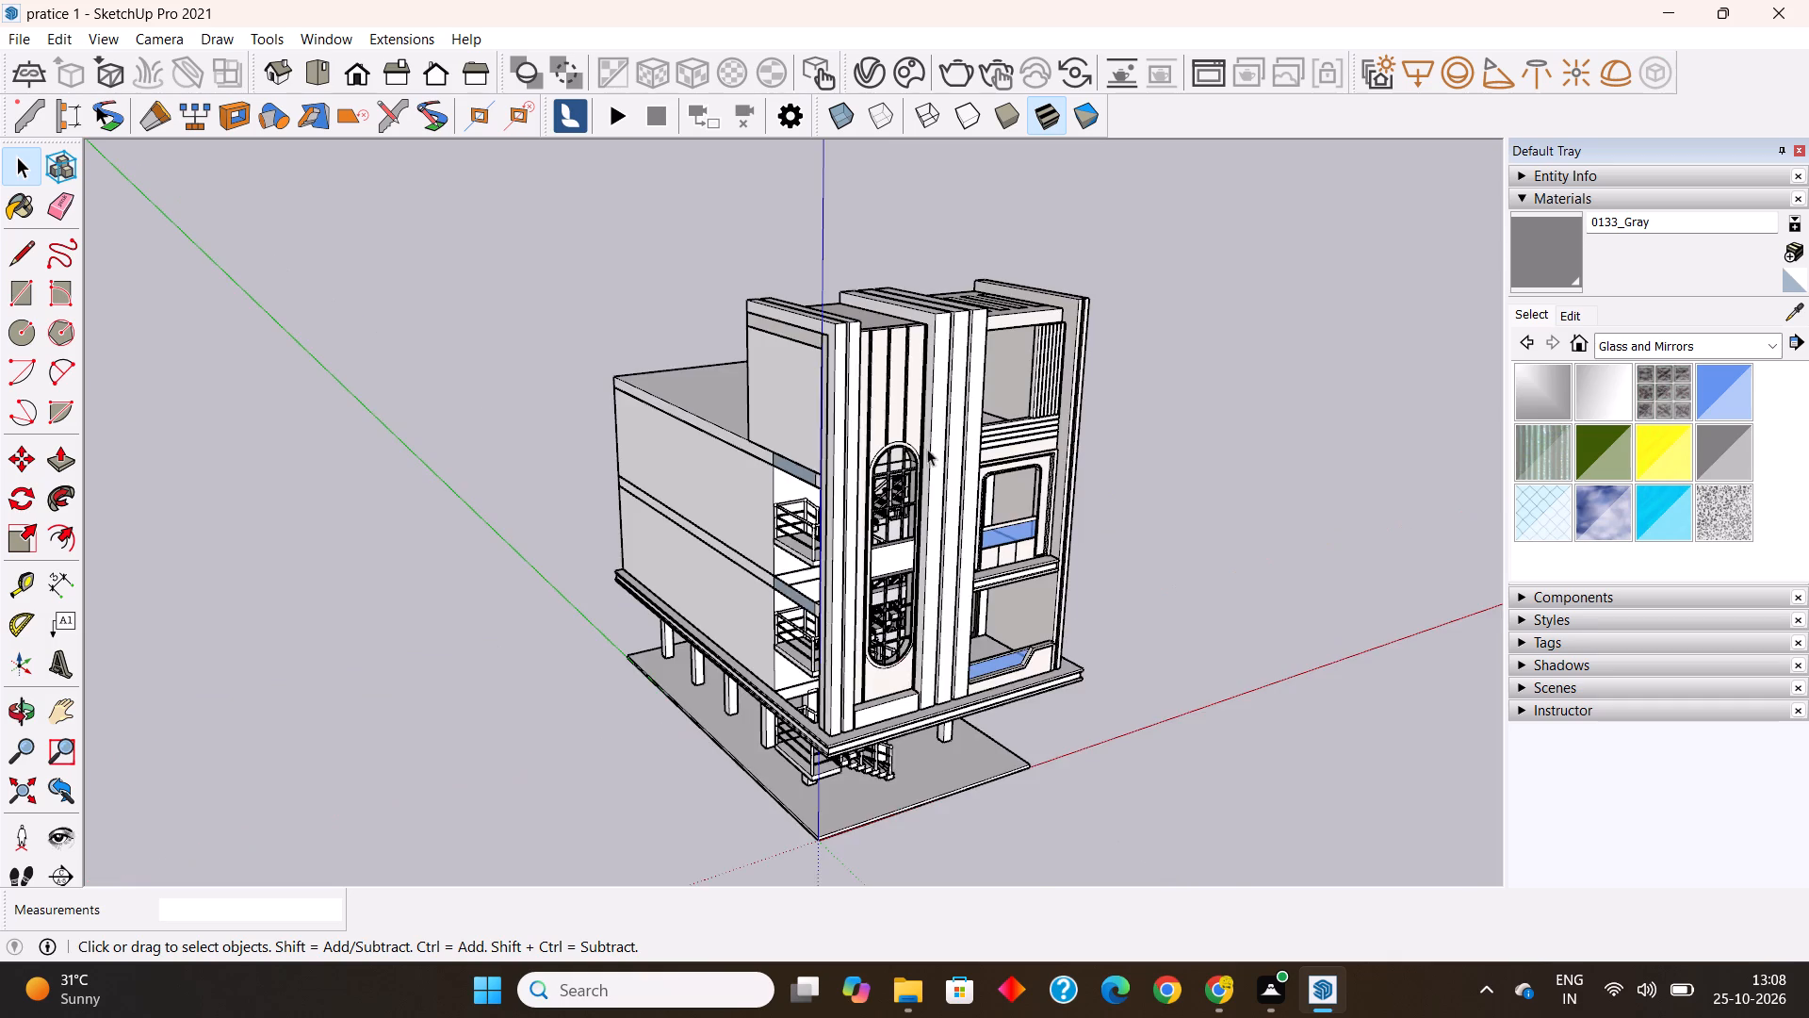
Inside the facade group, push/pull the border face around the arched staircase window outward by 6".
scroll(940, 418, "up", 18)
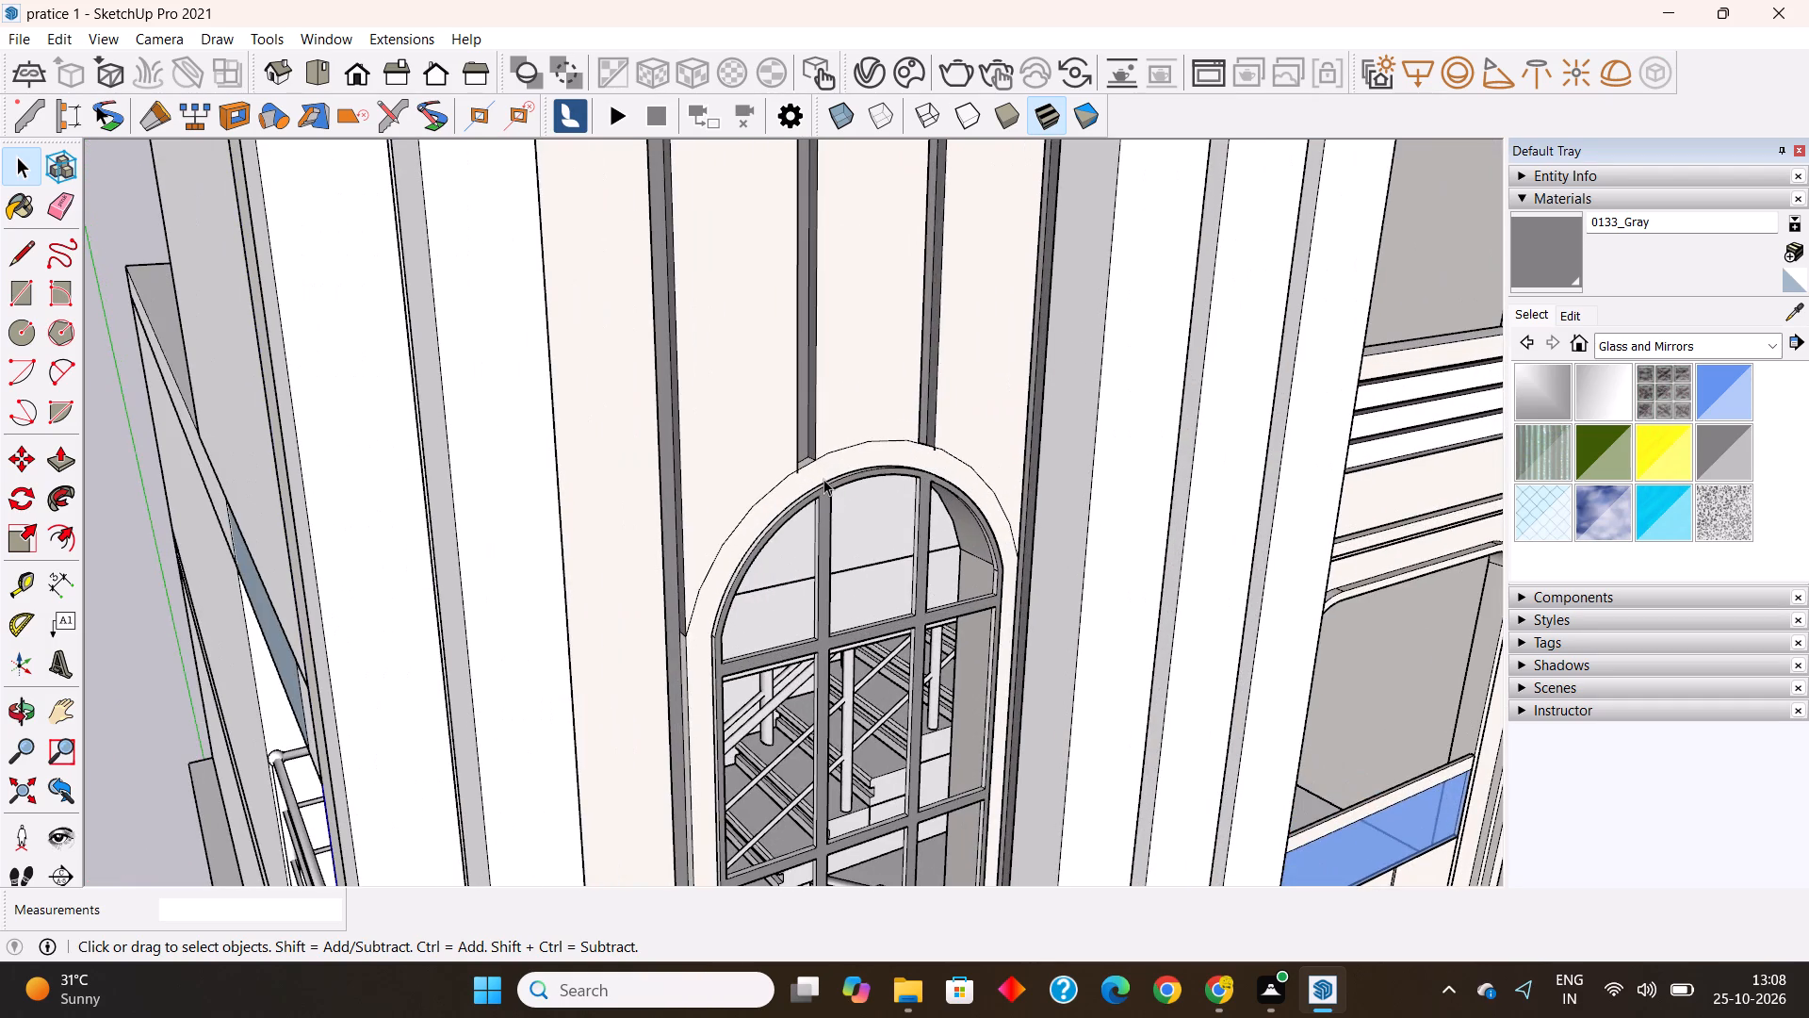
double_click(823, 479)
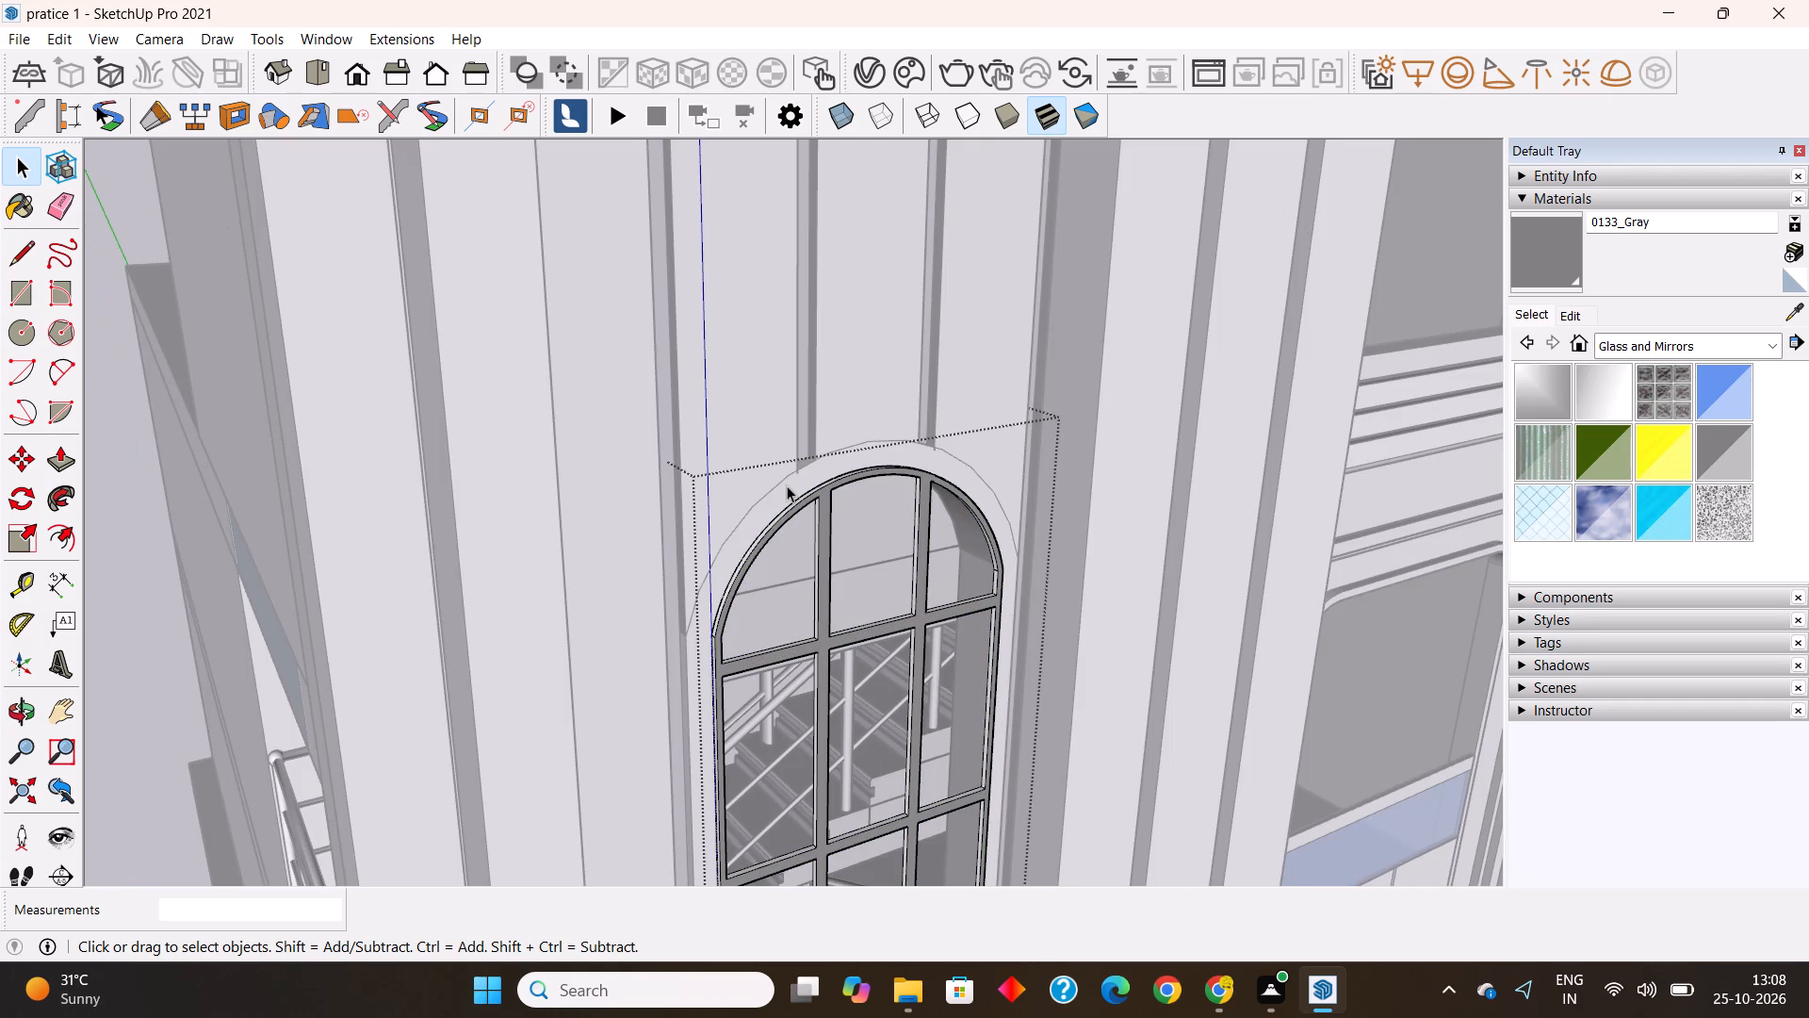
key("Escape")
double_click(783, 485)
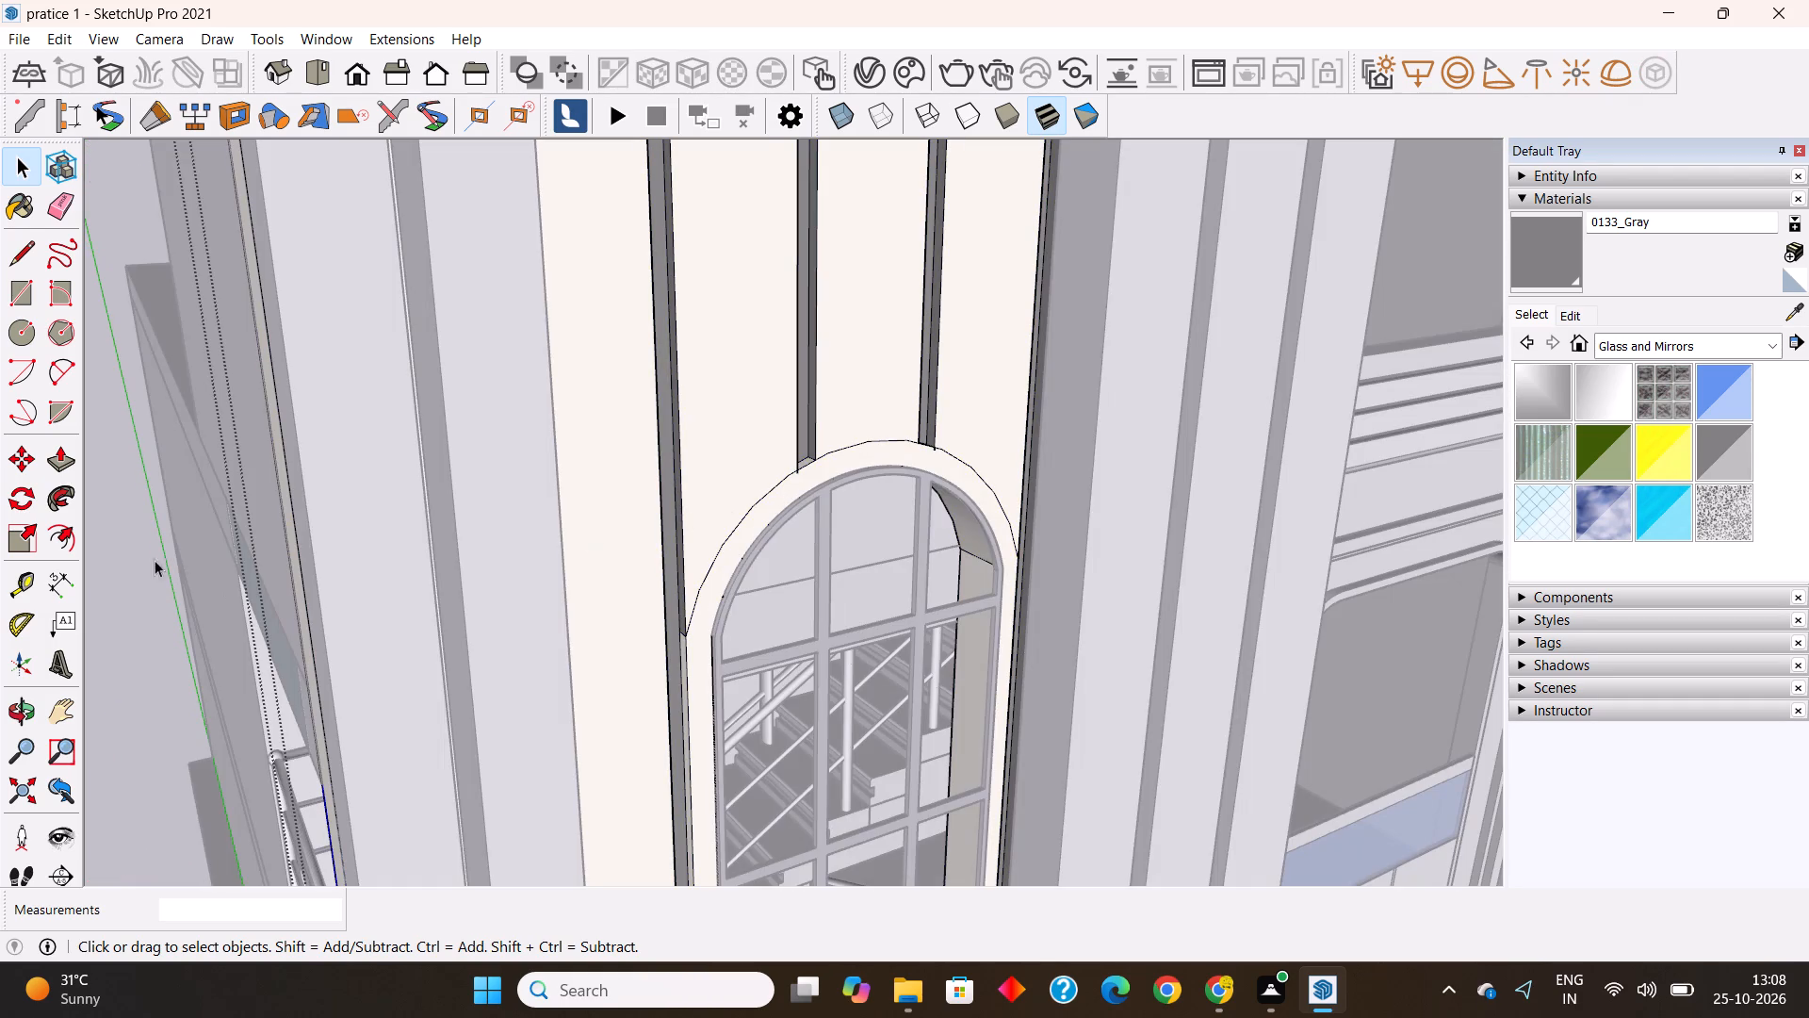
left_click(66, 460)
left_click(700, 642)
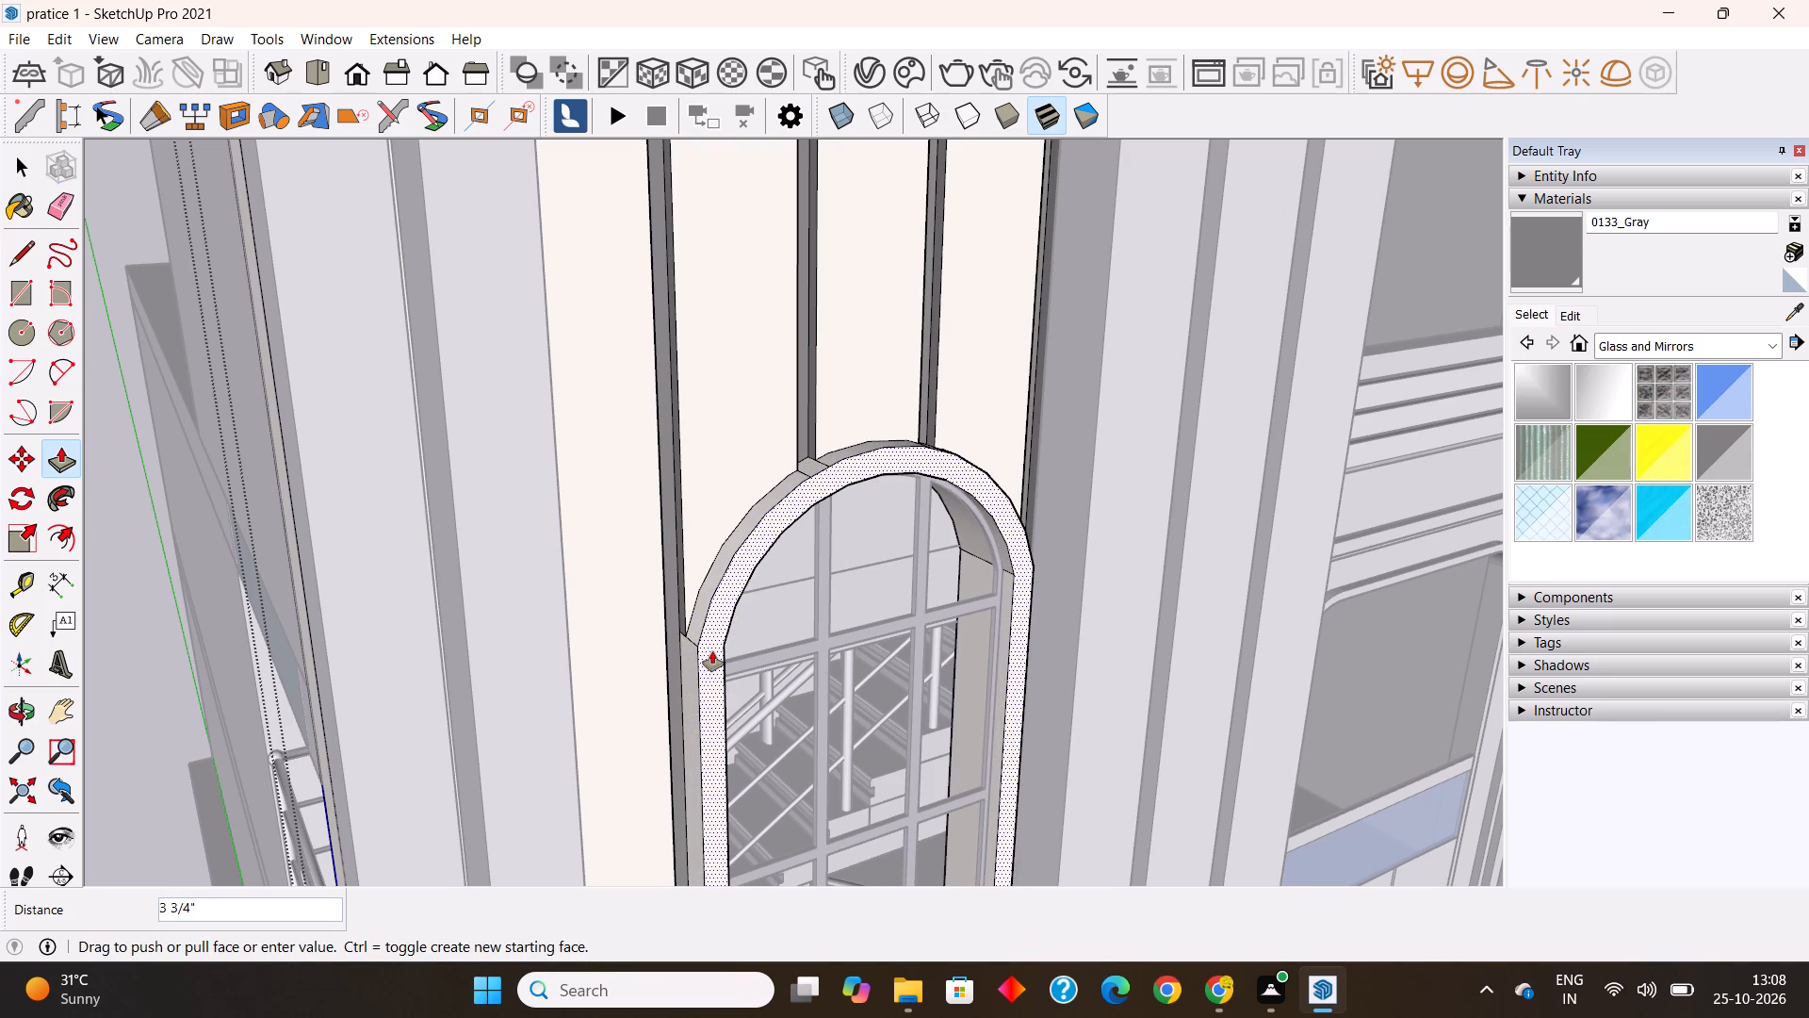
type("6\"")
key("Return")
key("space")
scroll(705, 504, "down", 2)
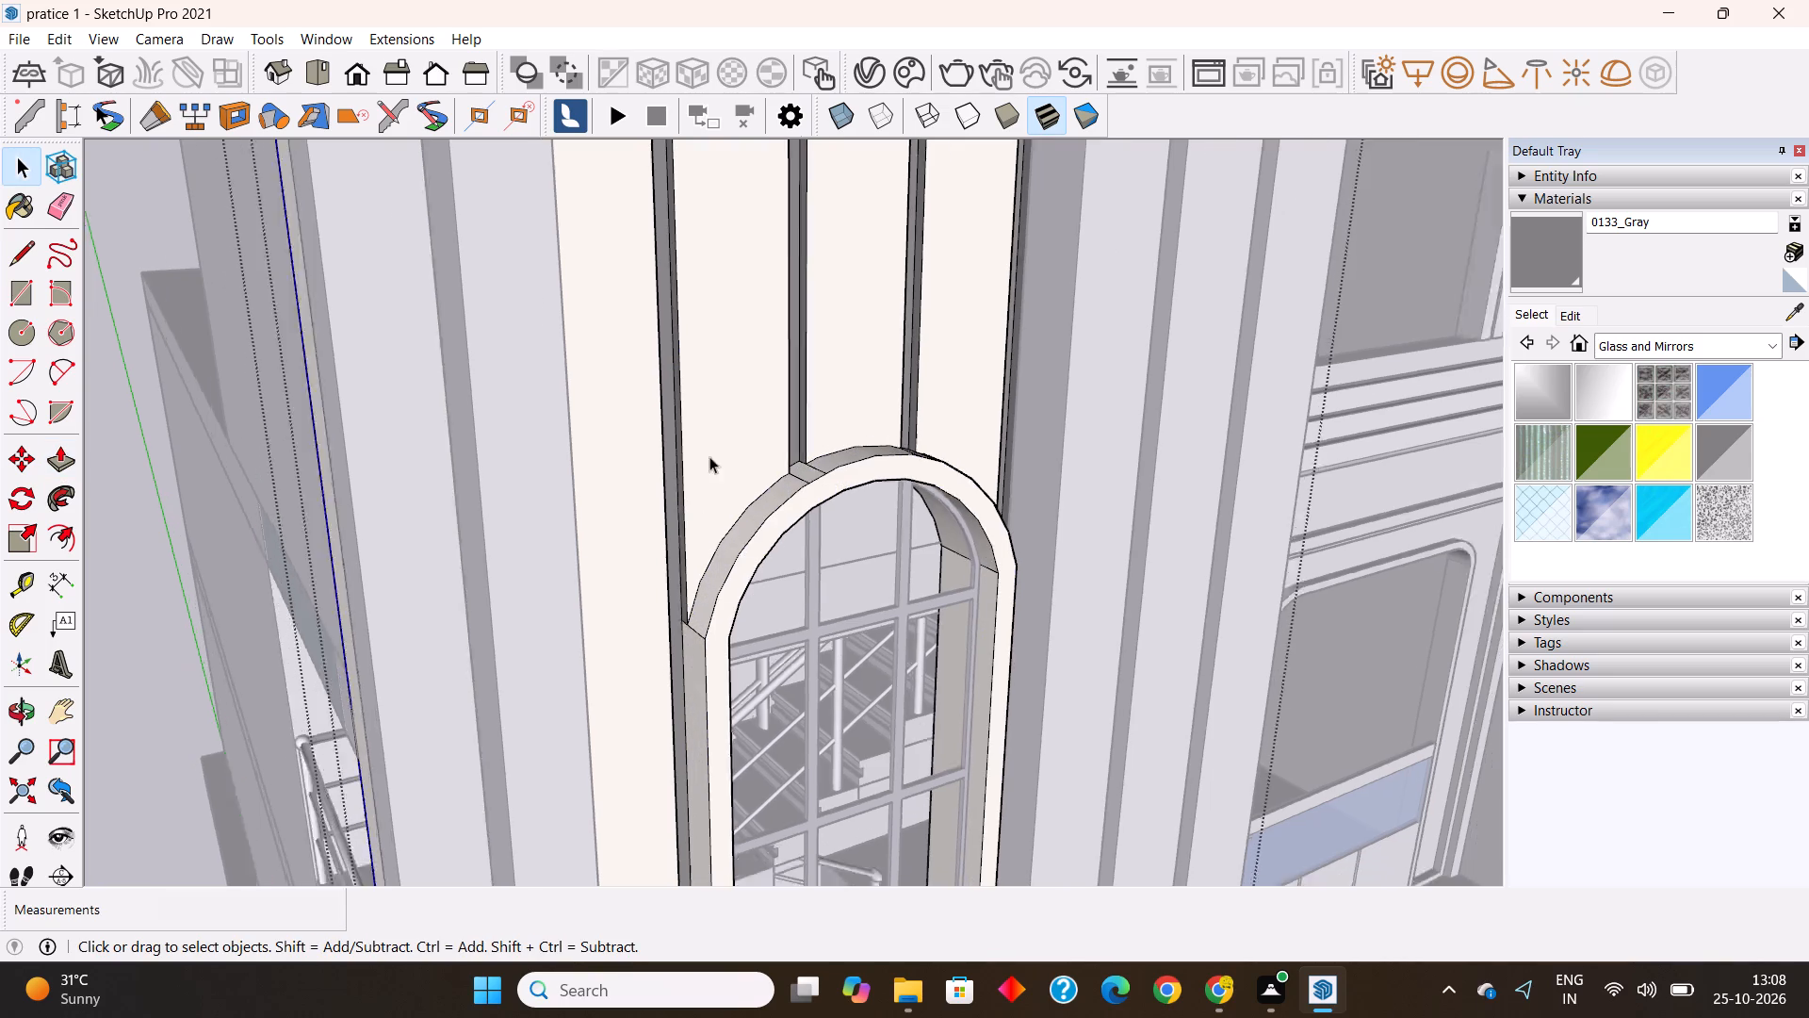
scroll(709, 456, "down", 16)
key("space")
left_click(1214, 516)
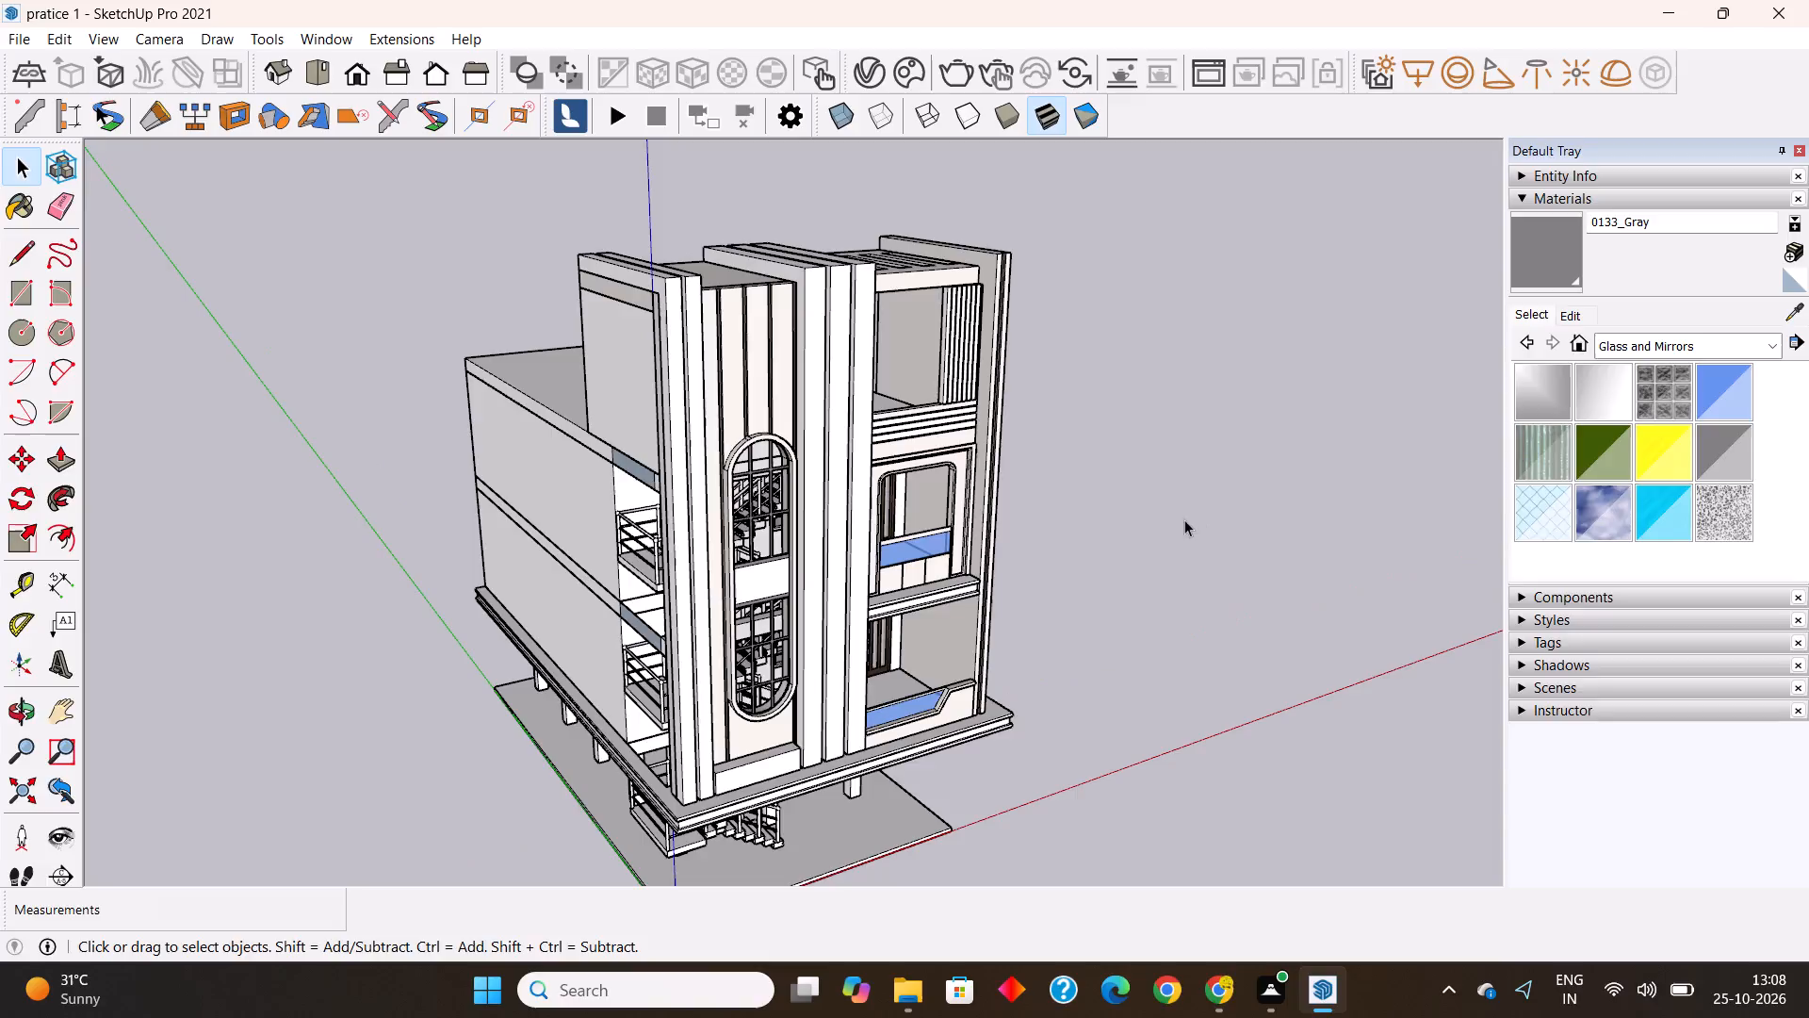
Save the building model.
middle_click_drag(897, 662, 593, 569)
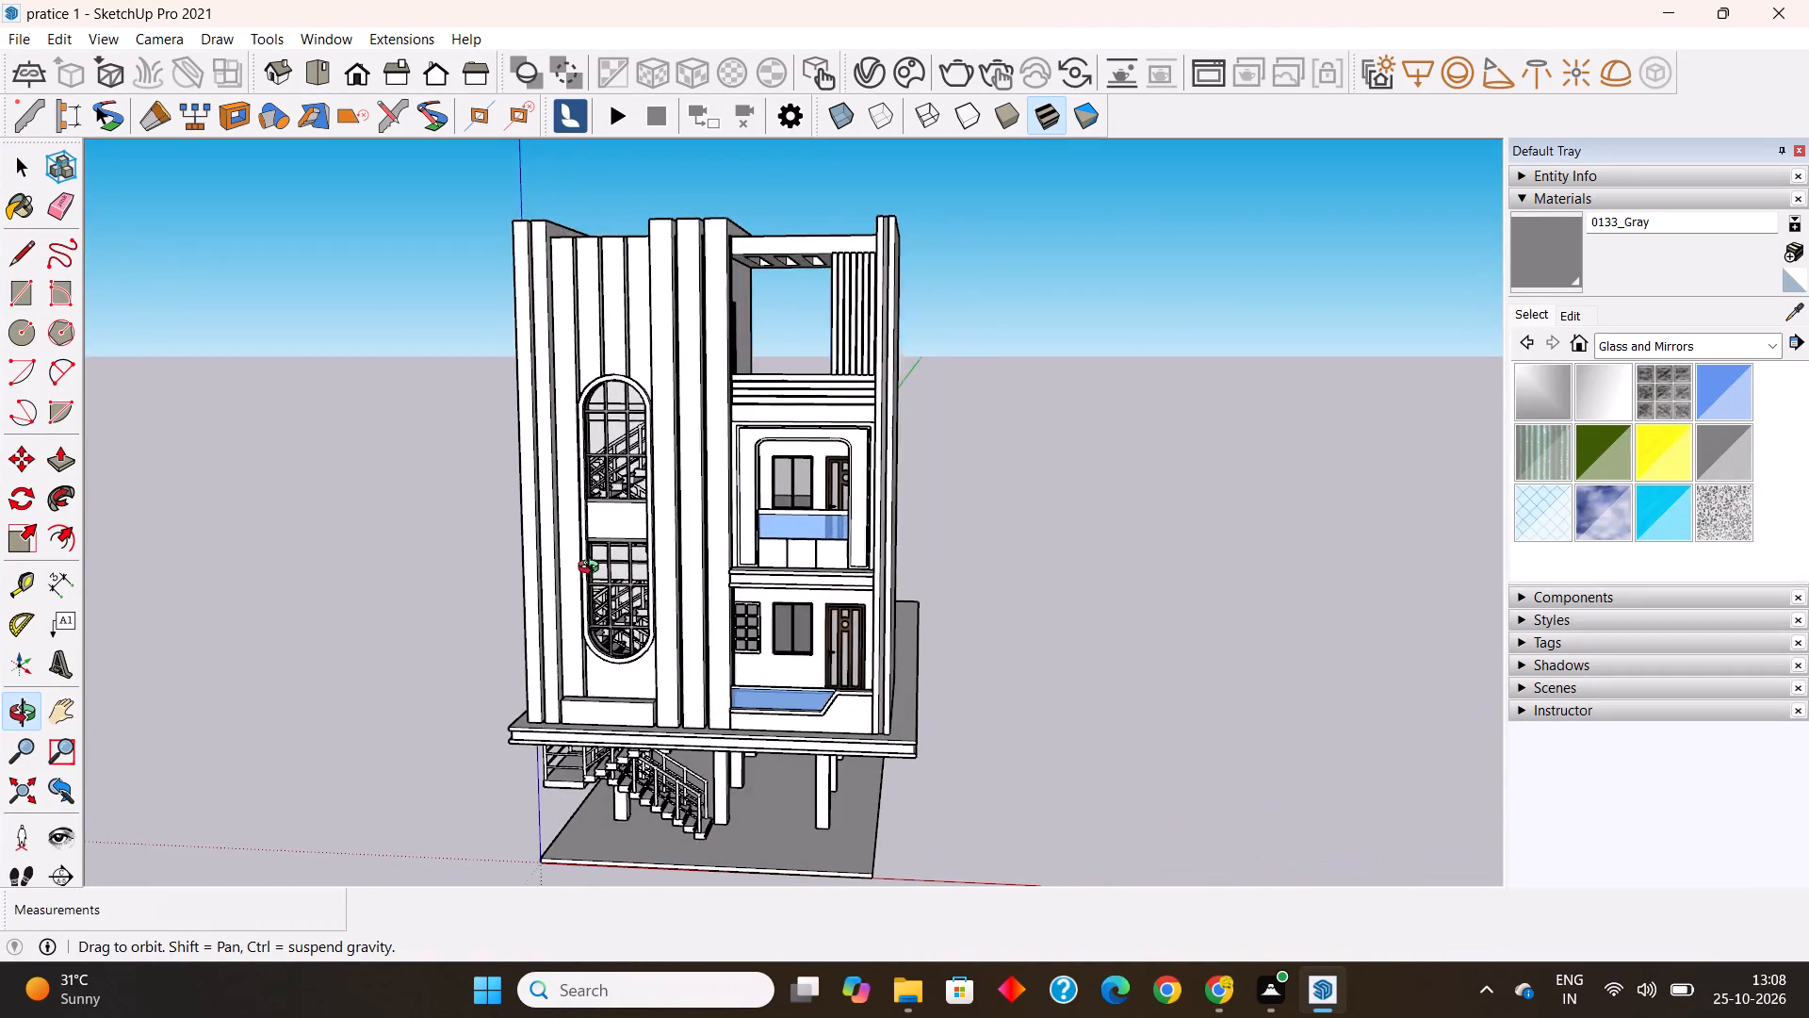
middle_click_drag(593, 569, 593, 567)
scroll(617, 527, "down", 6)
middle_click_drag(627, 635, 854, 684)
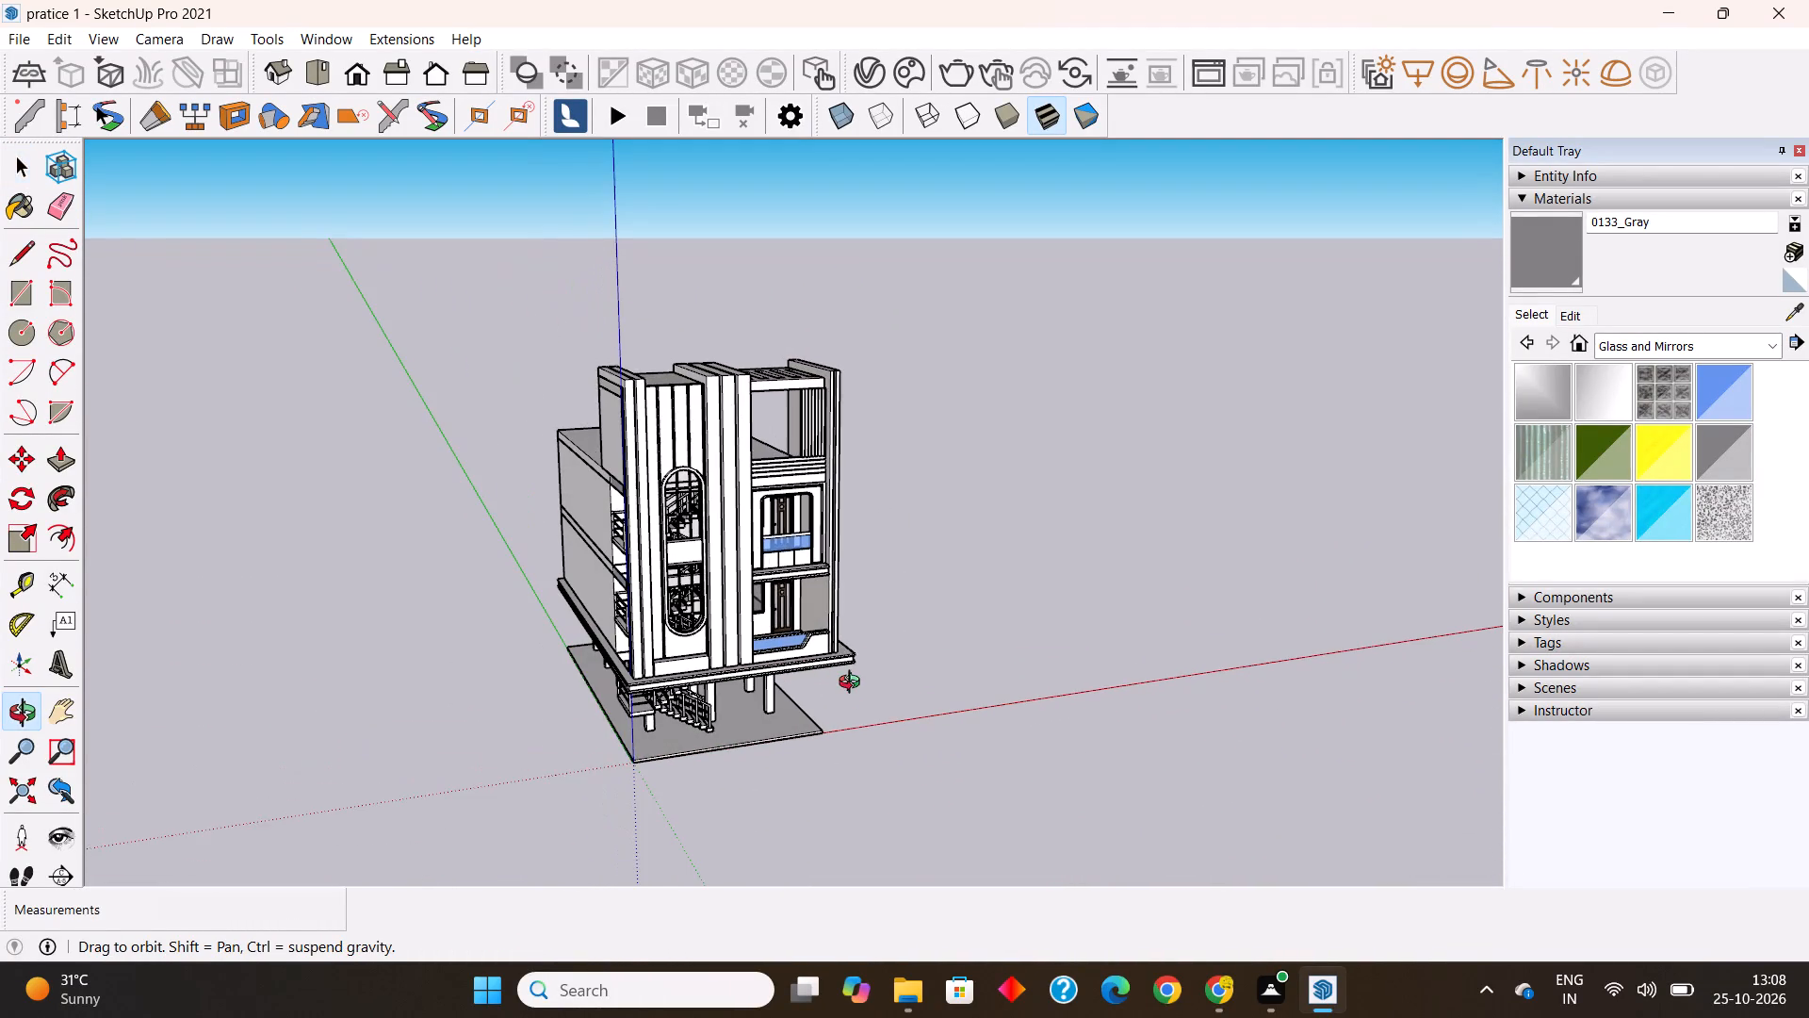
middle_click_drag(854, 684, 854, 682)
scroll(795, 441, "up", 3)
left_click(1001, 608)
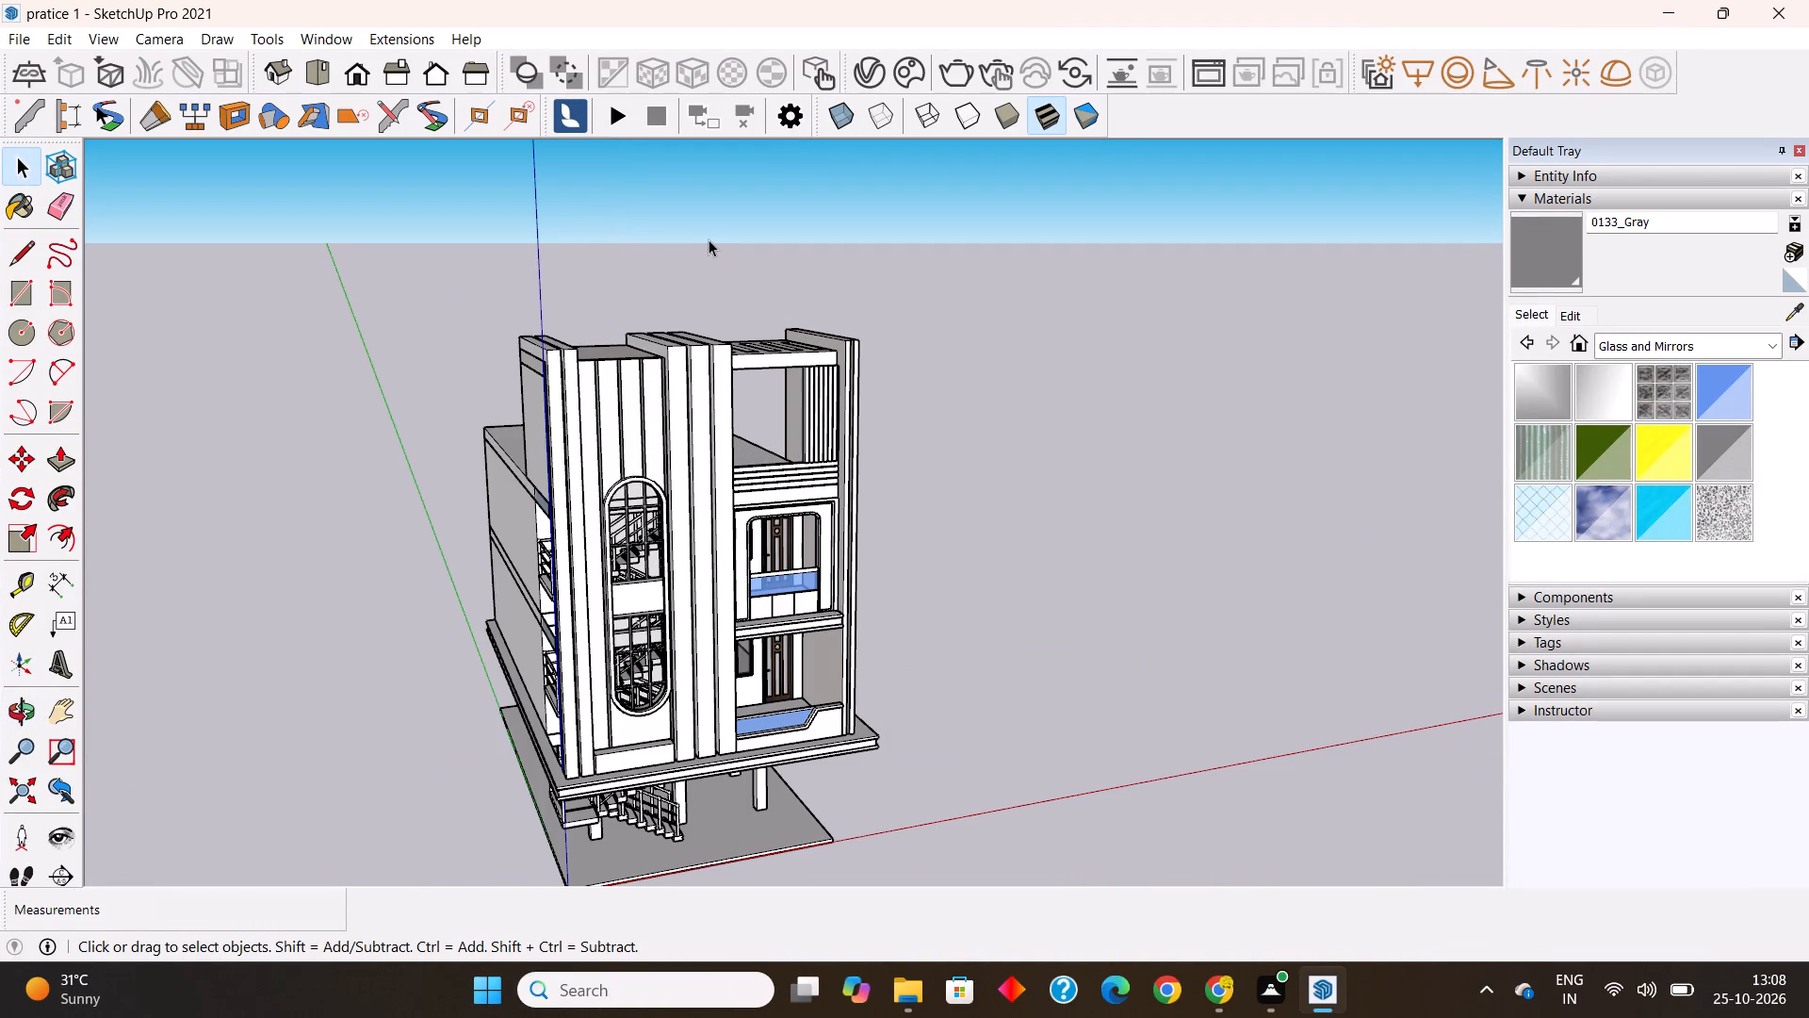
key("ctrl+s")
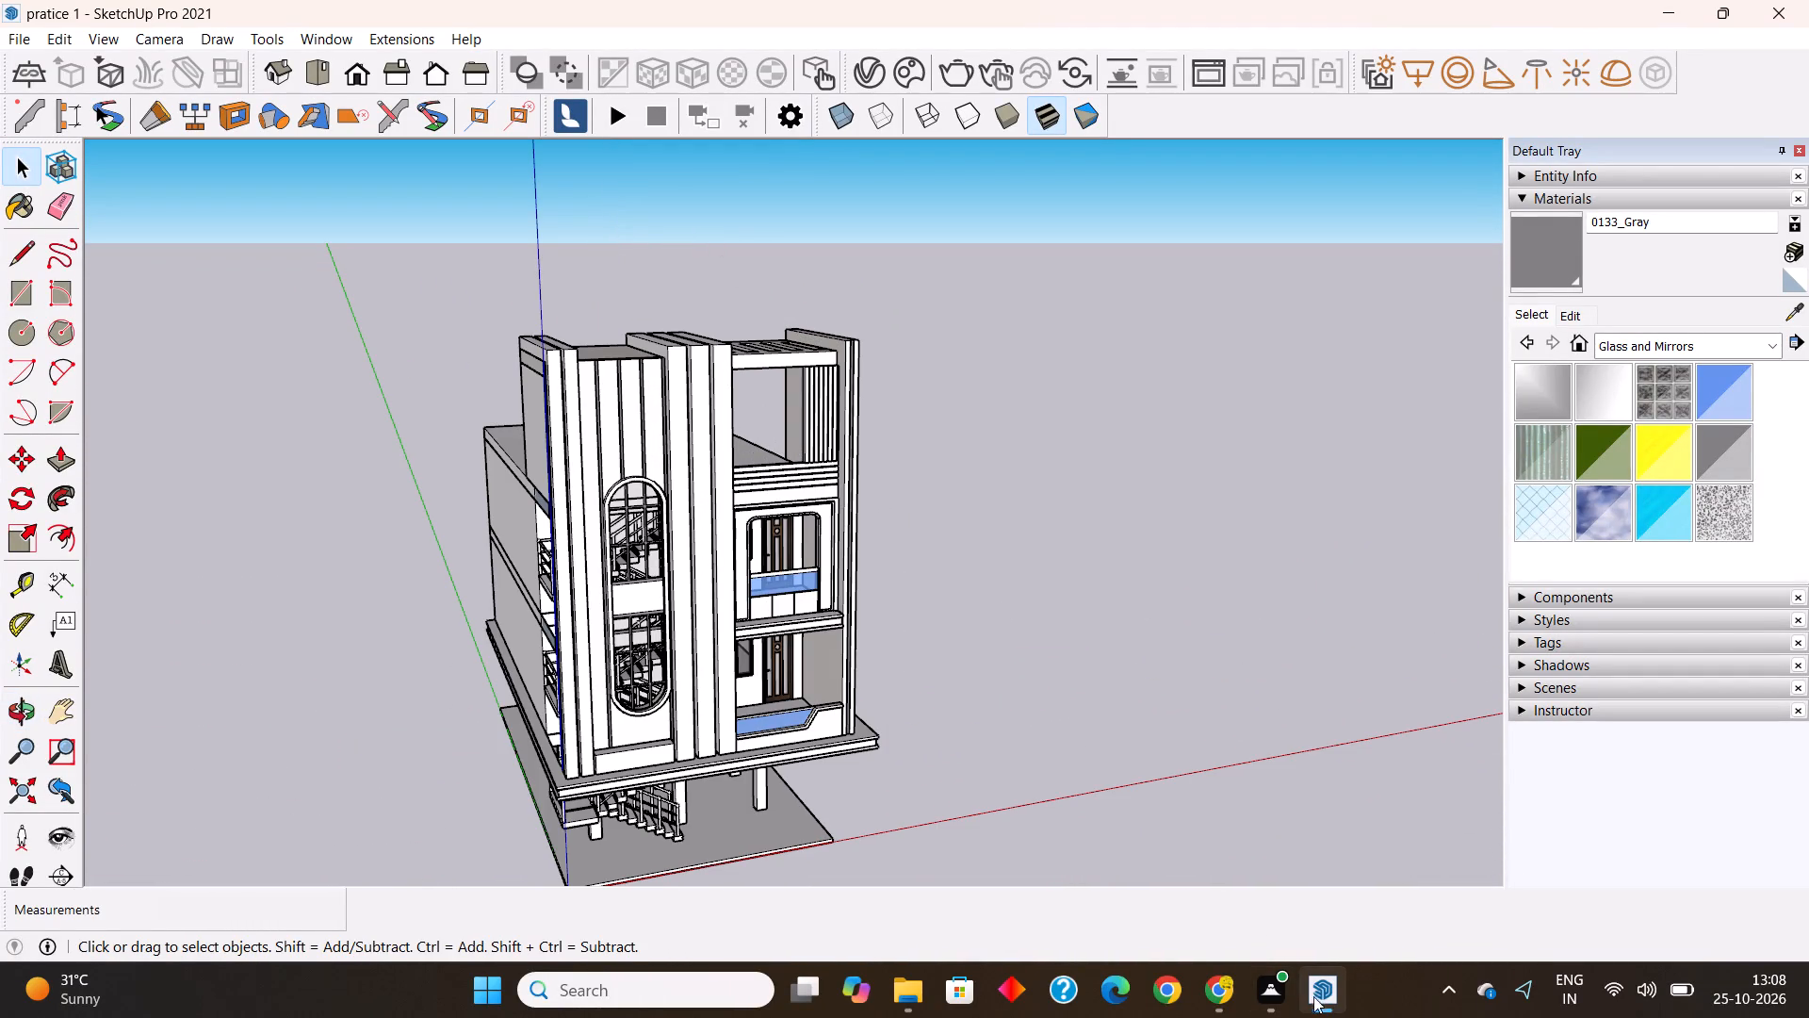